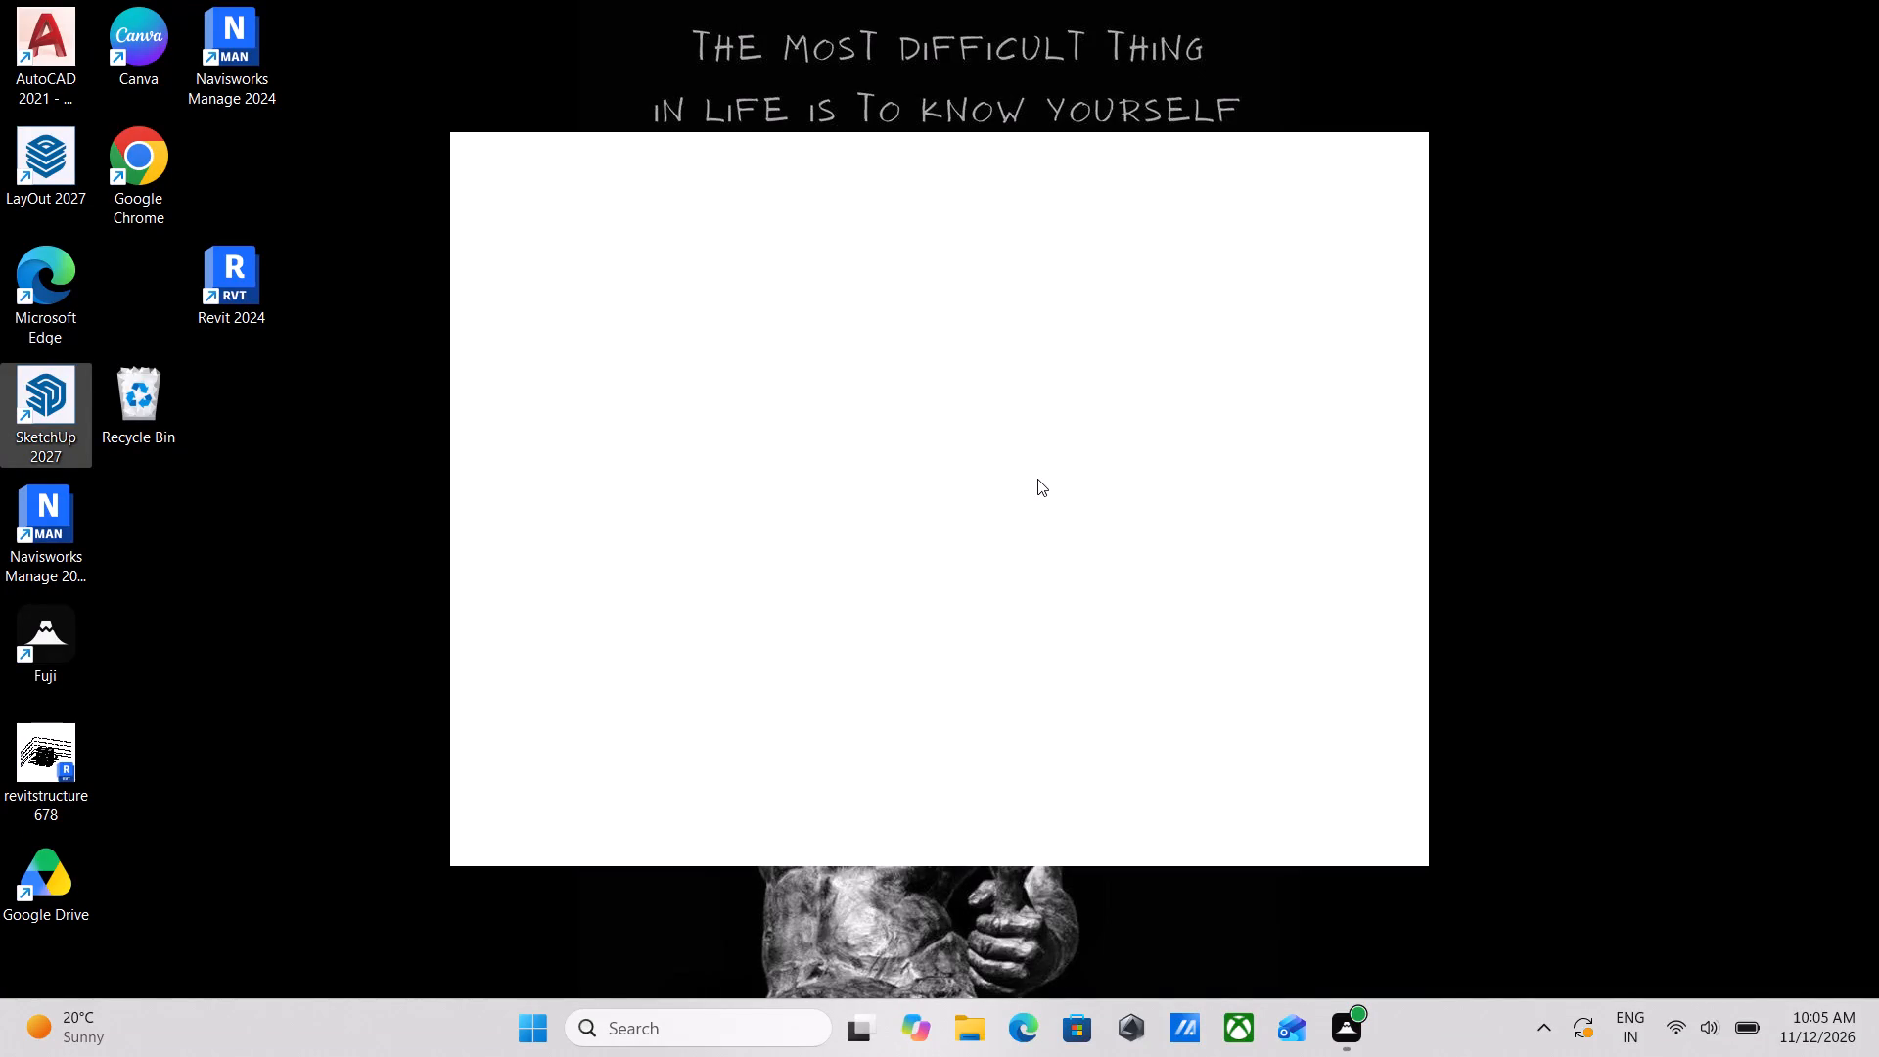
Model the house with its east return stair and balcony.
Proceed past the tutorials welcome page to the SketchUp start screen for modeling.
scroll(822, 434, up, 1)
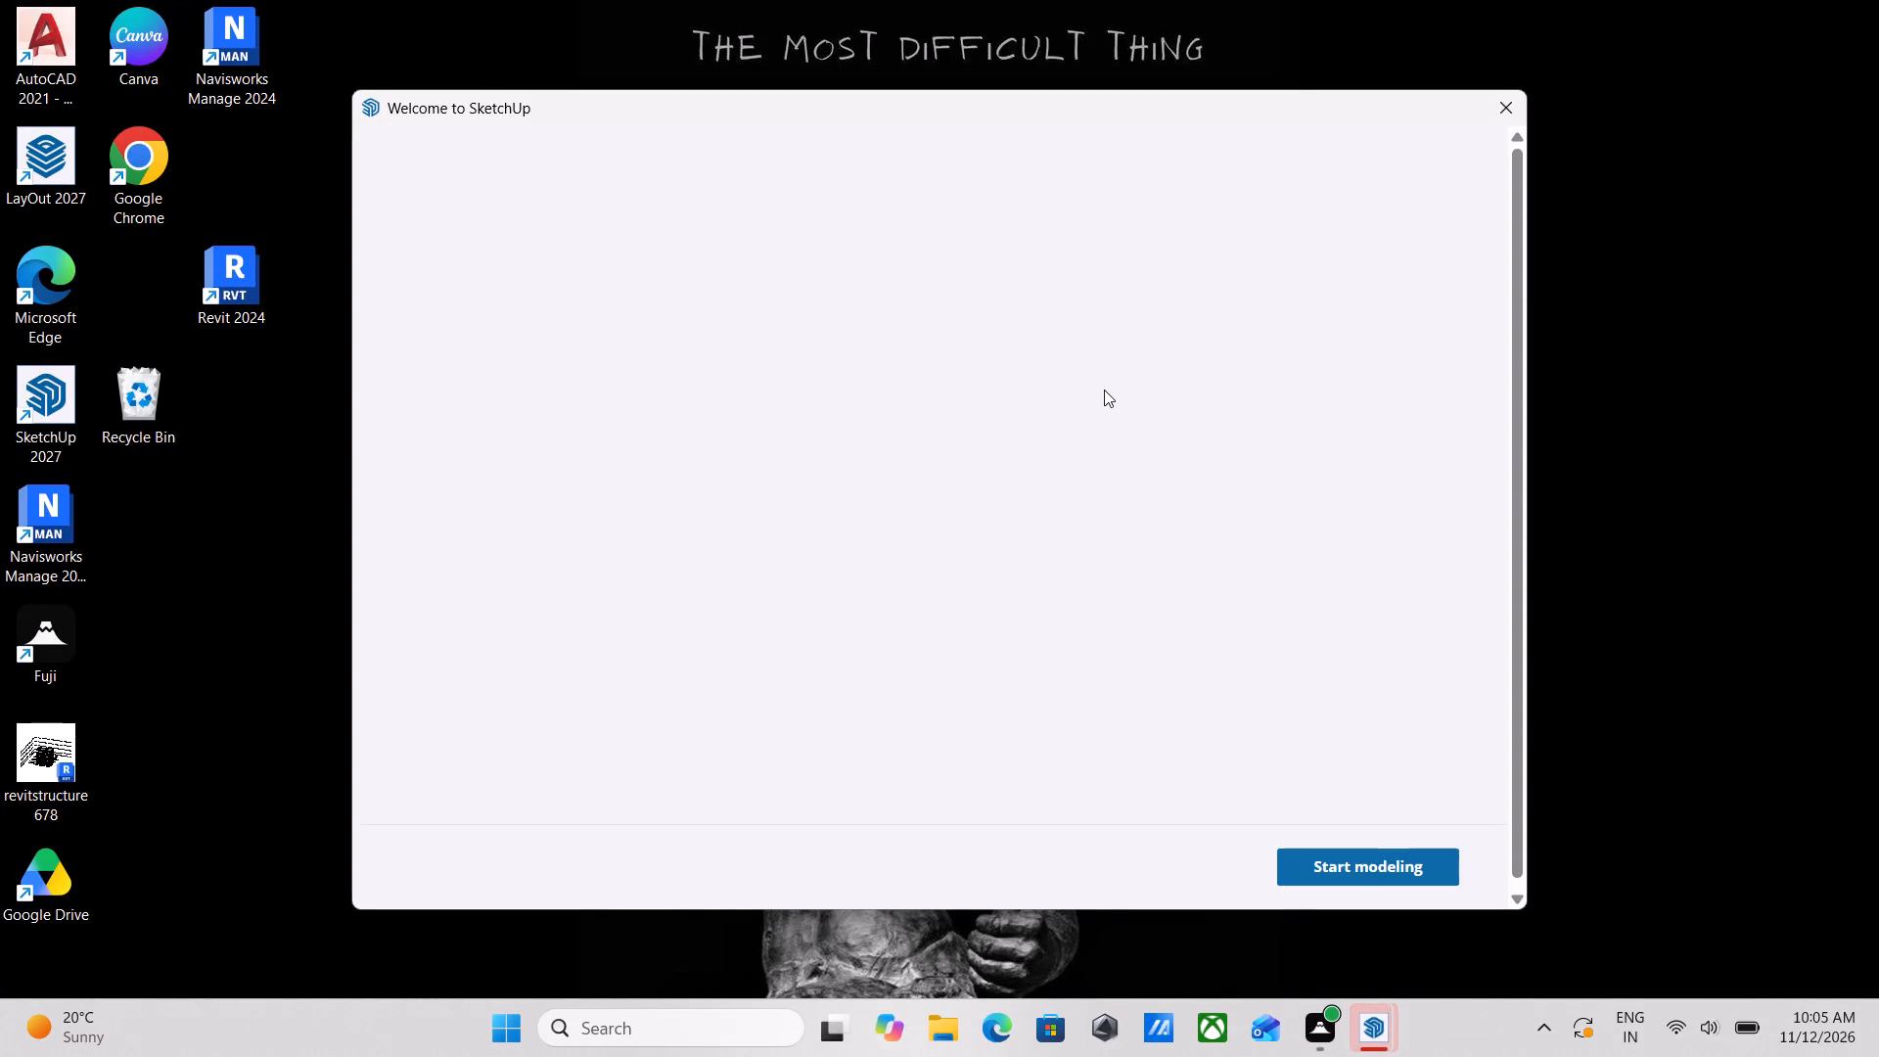
scroll(1115, 611, down, 4)
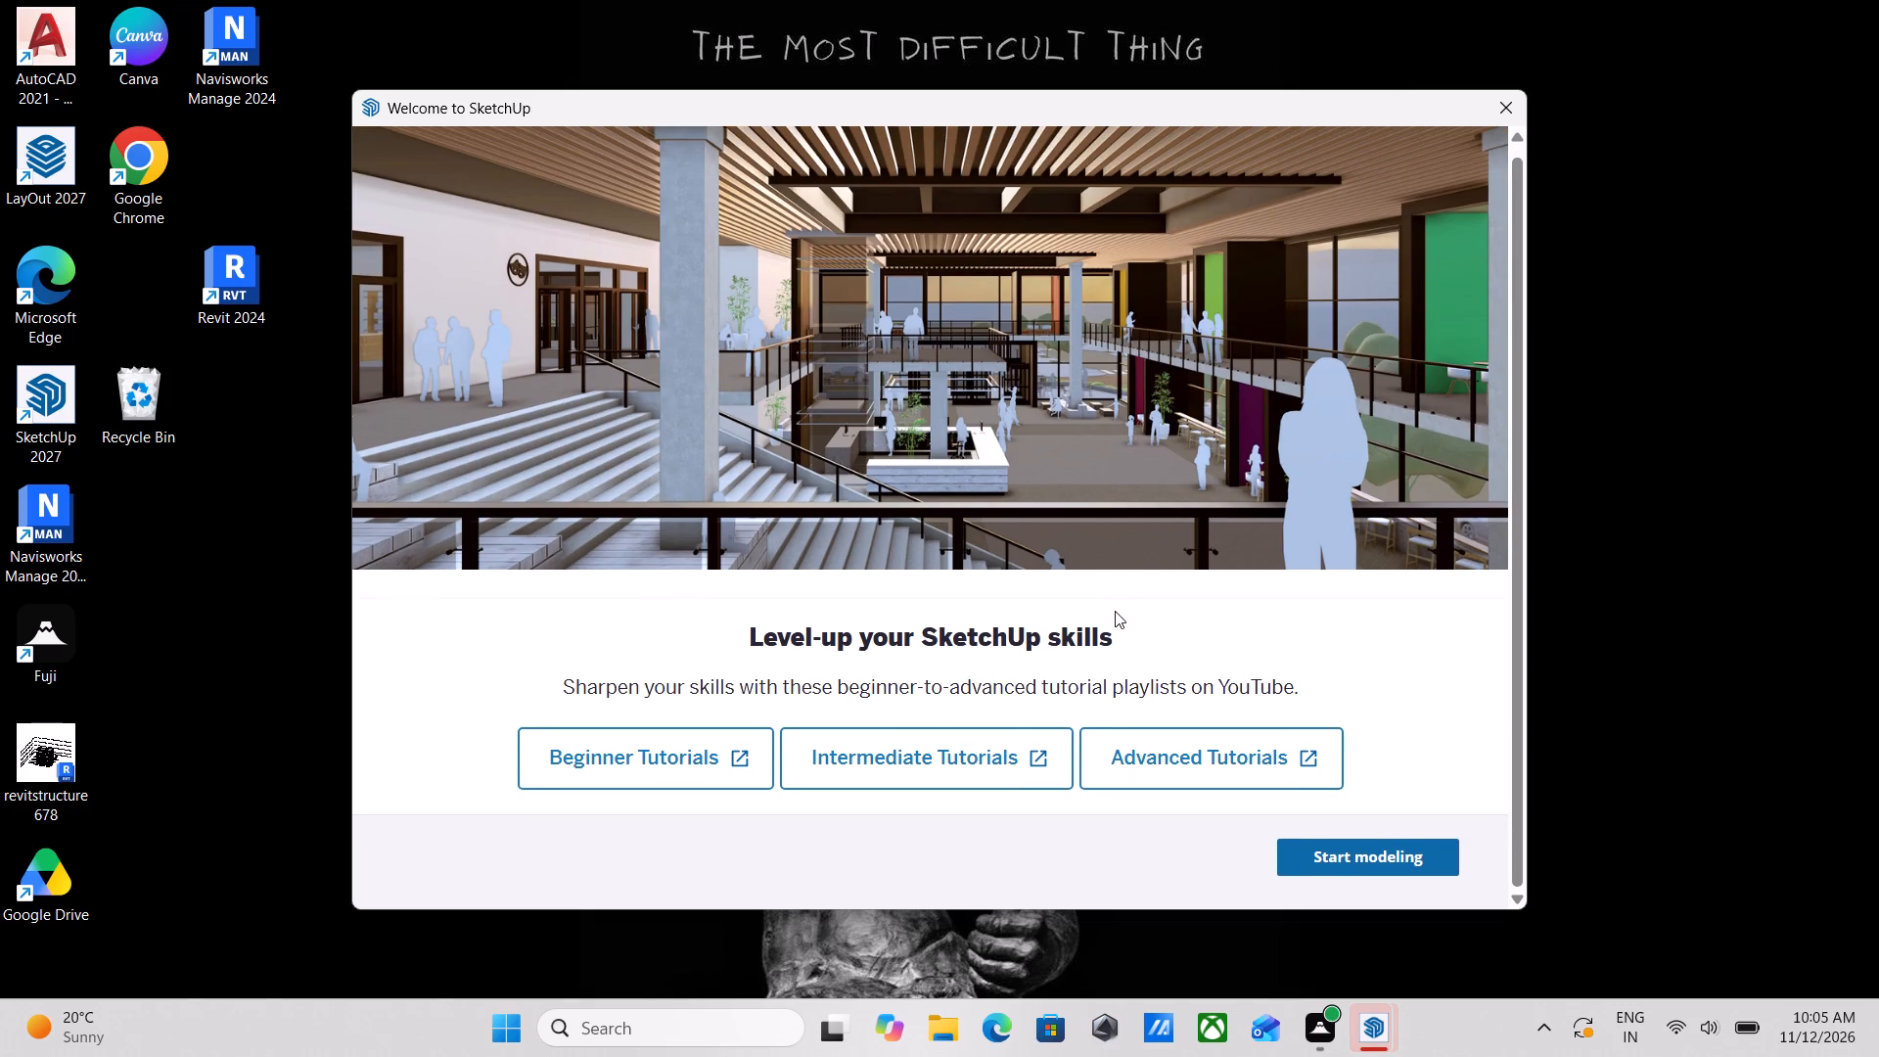
scroll(1115, 611, down, 2)
scroll(1449, 787, down, 3)
click(1361, 865)
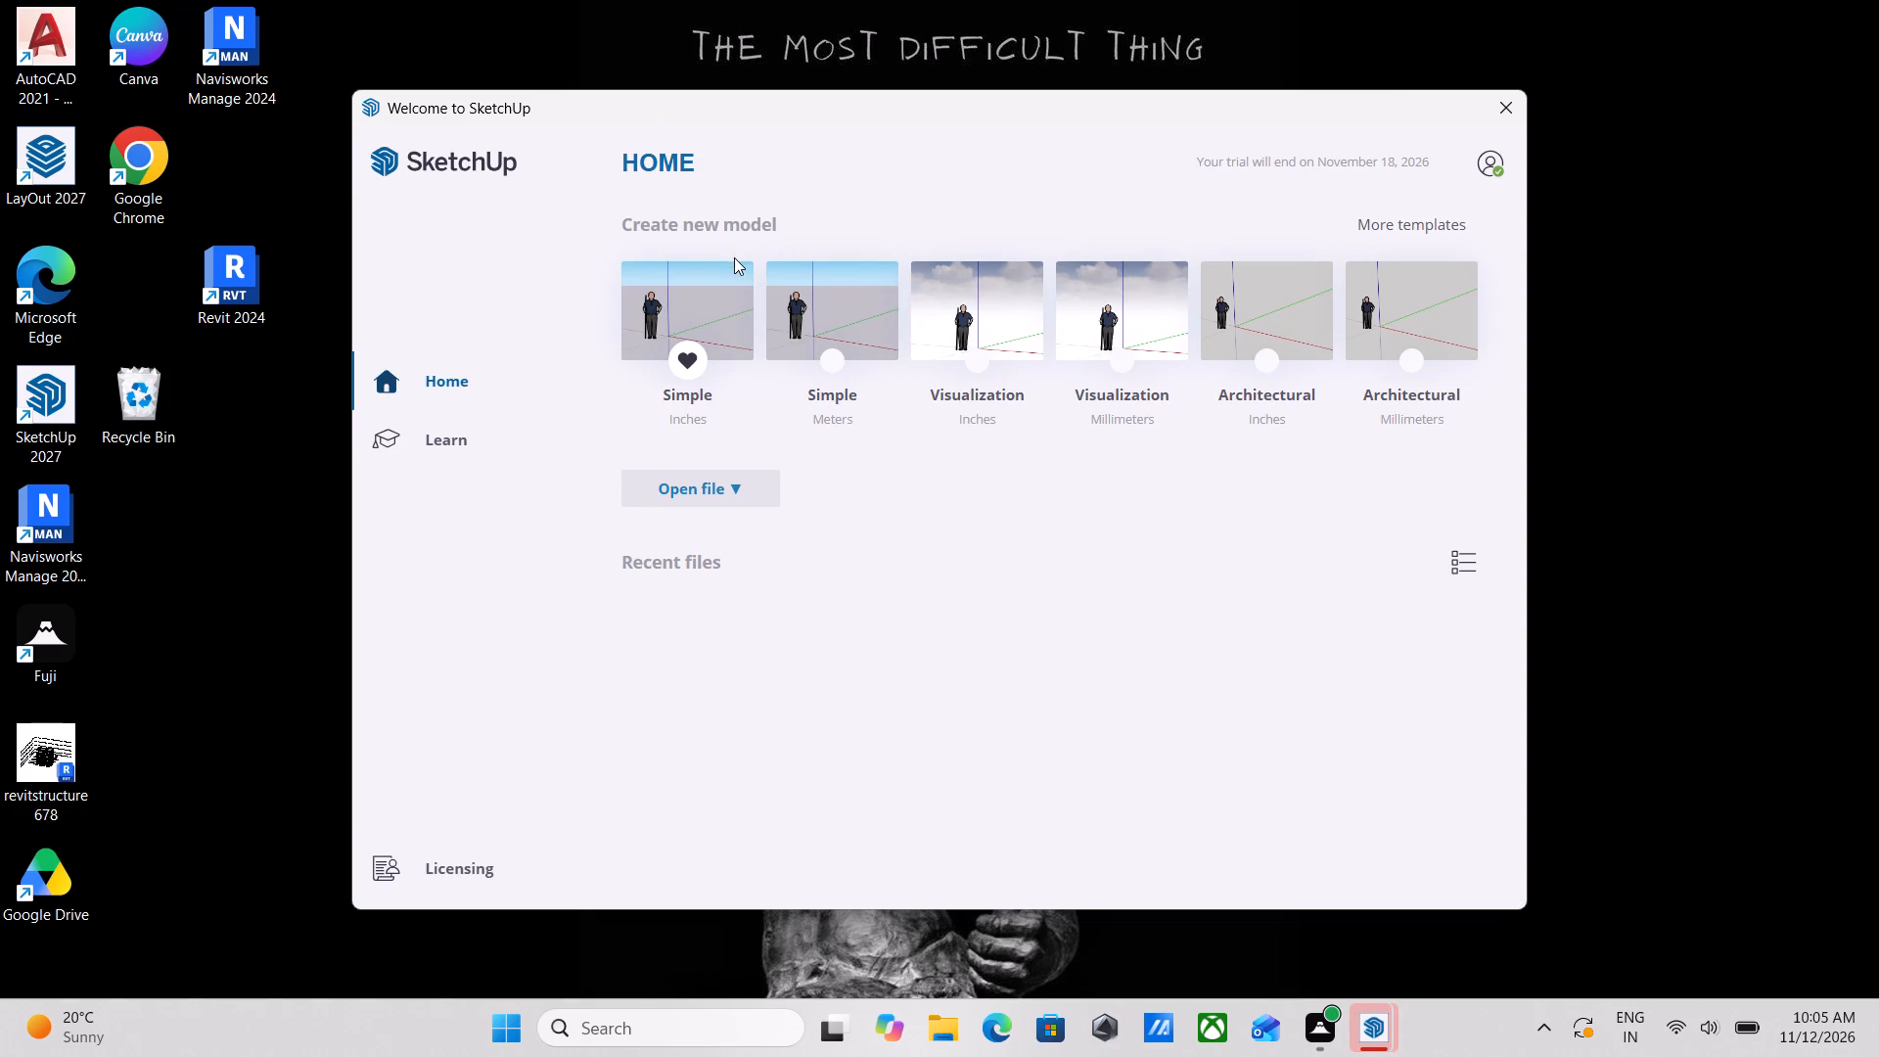
Create a new model from the Simple template in inches, passing the tutorials page.
click(709, 325)
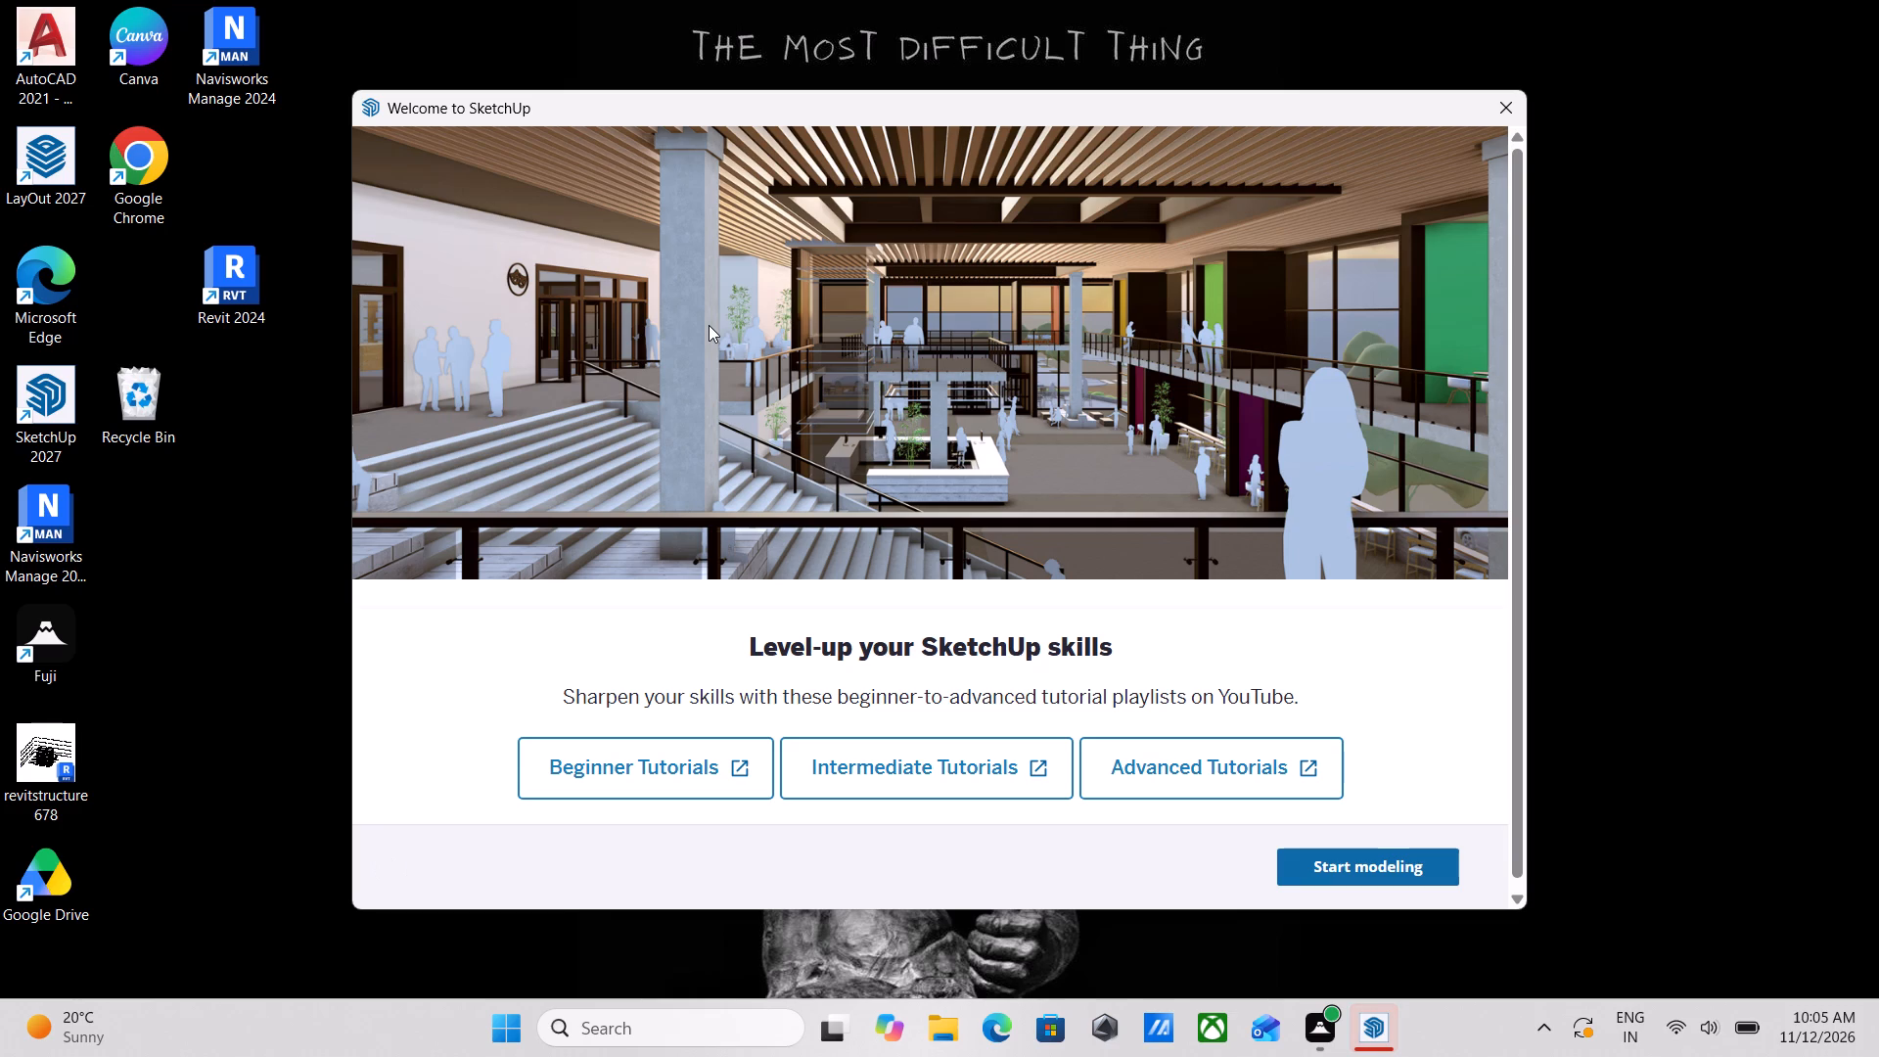
scroll(1307, 823, down, 3)
scroll(1282, 648, down, 4)
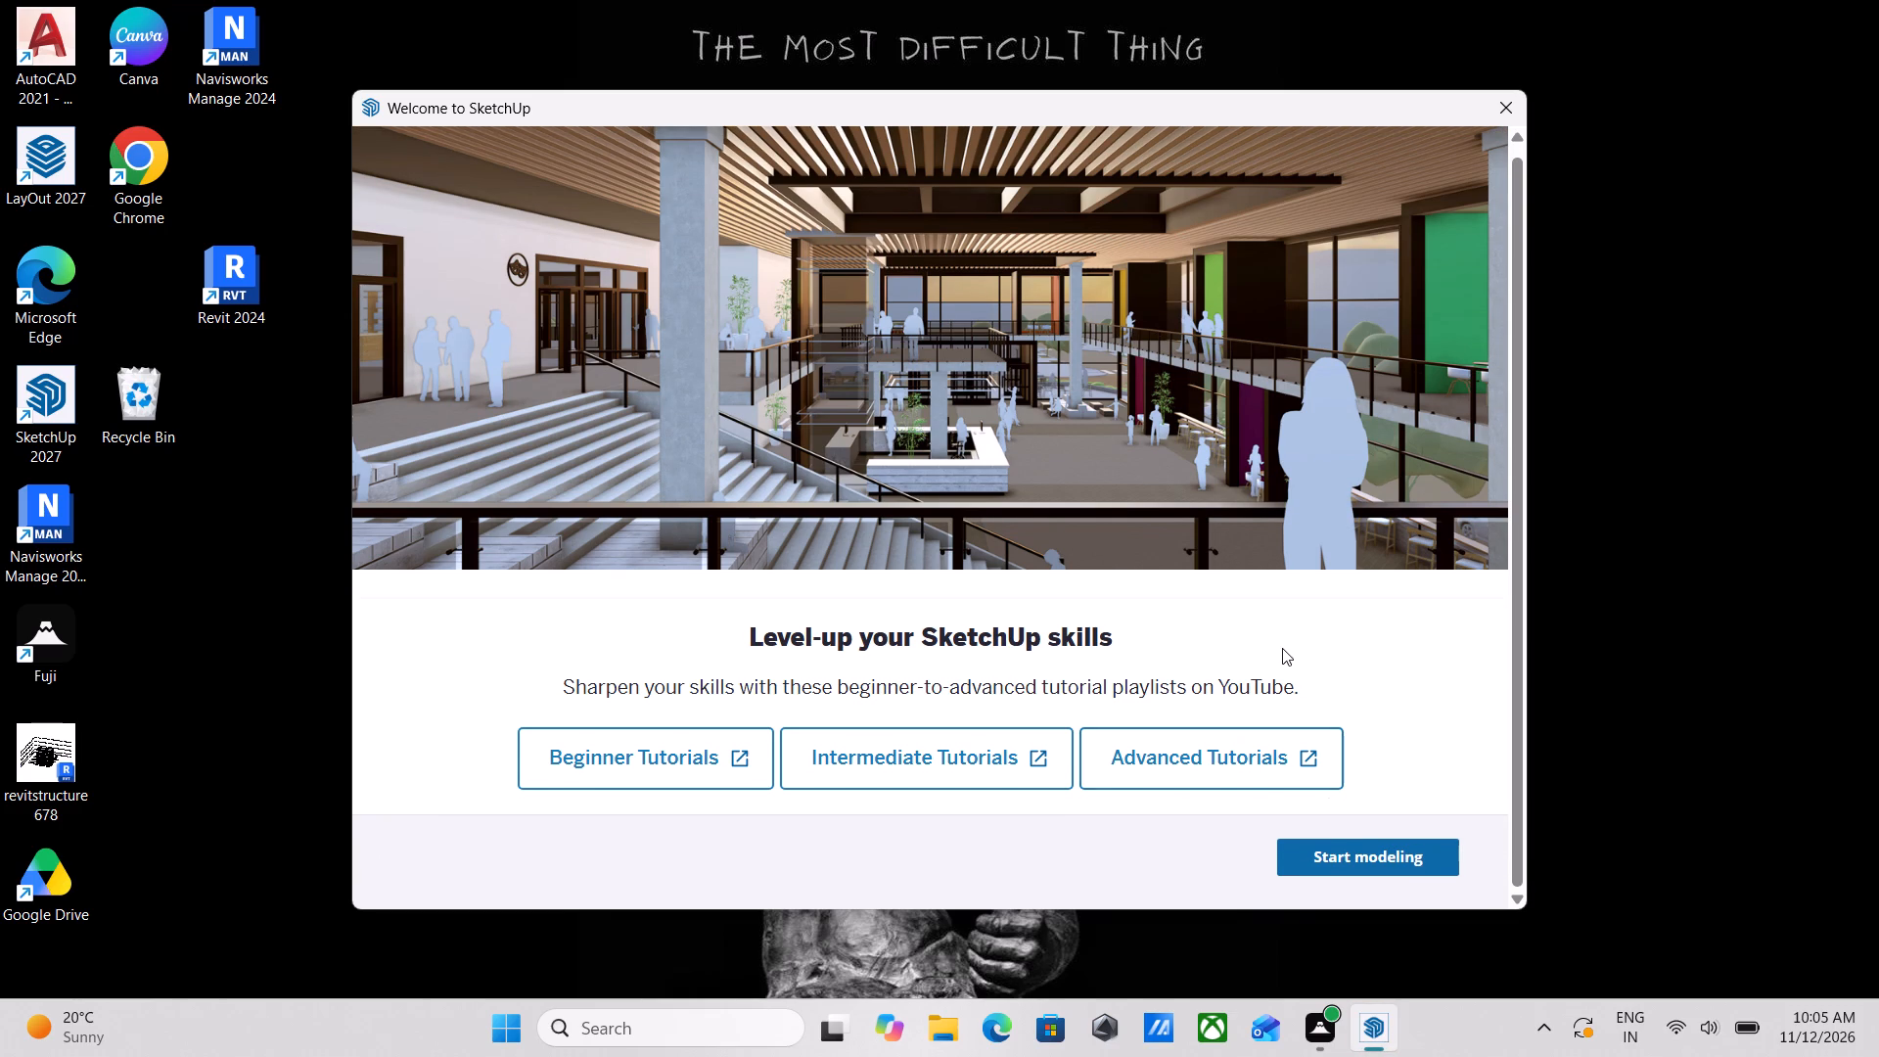
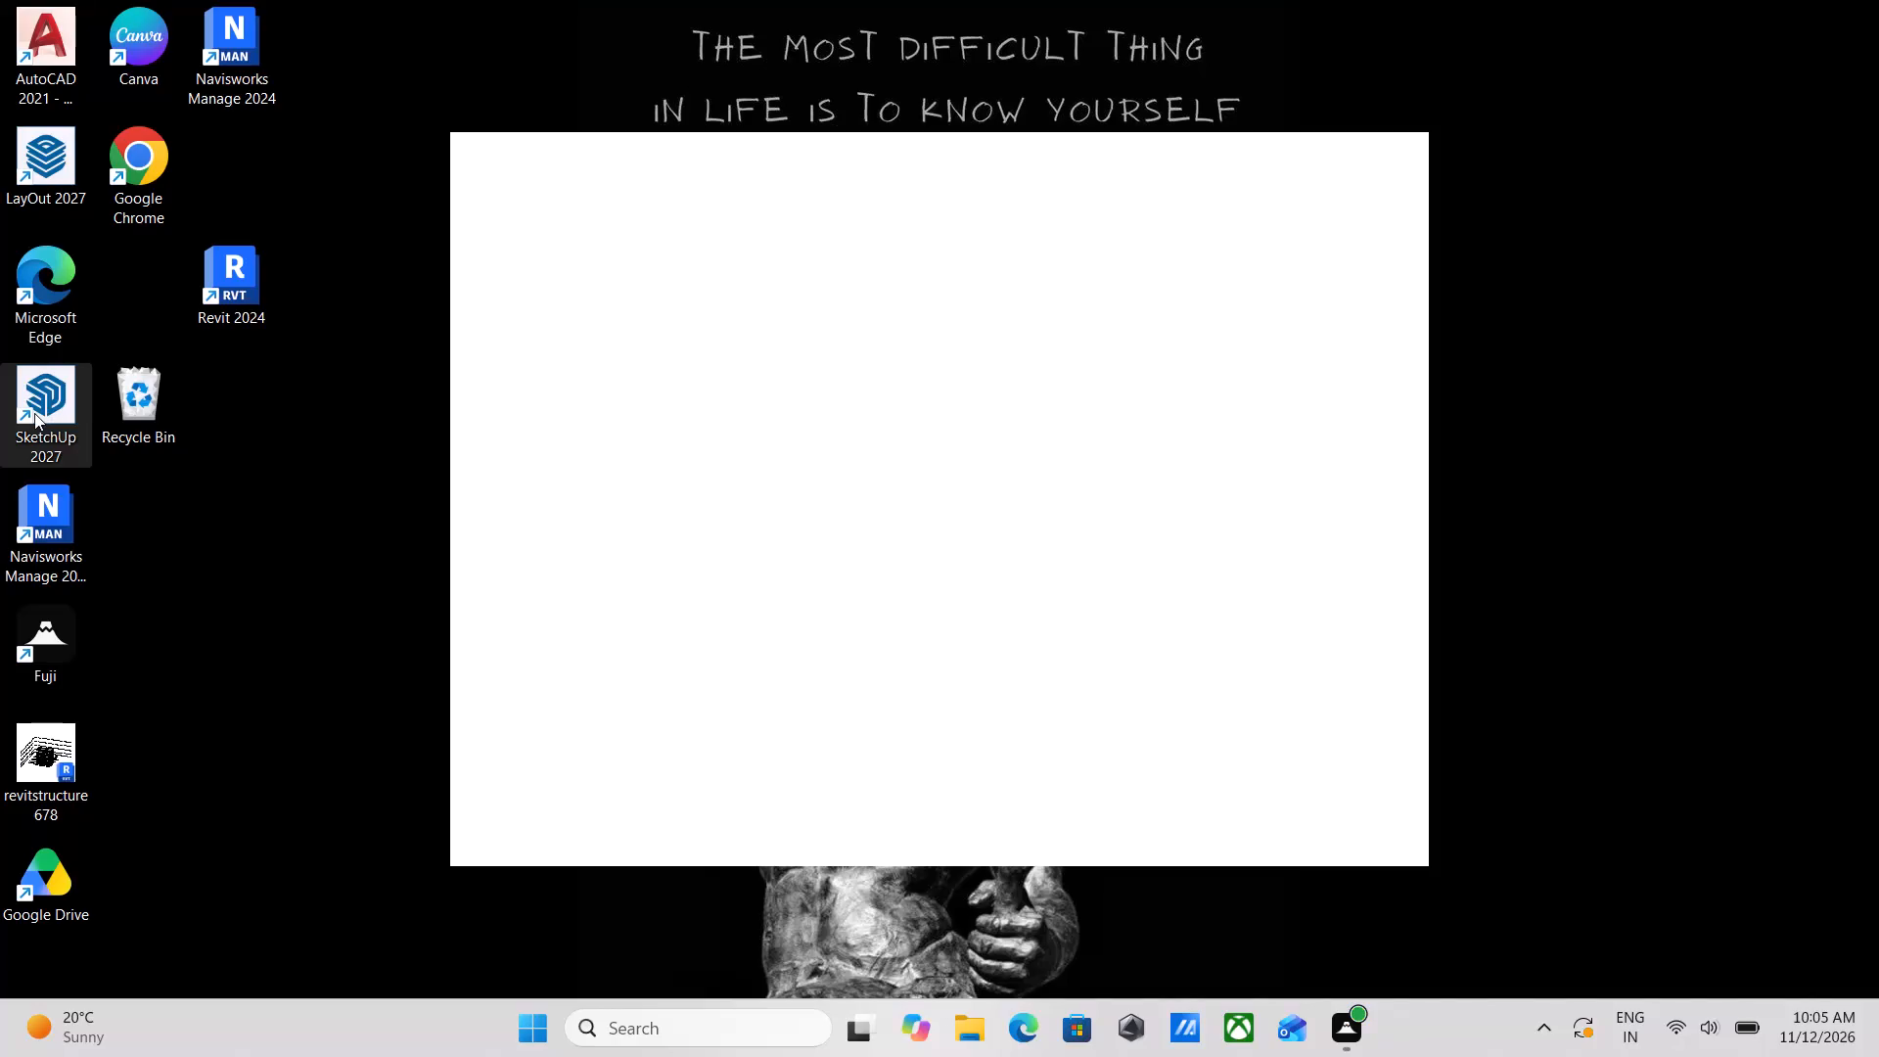
Launch SketchUp 2027 from the desktop and proceed past the tutorials welcome page to the Home screen with the new-model templates.
double_click(34, 413)
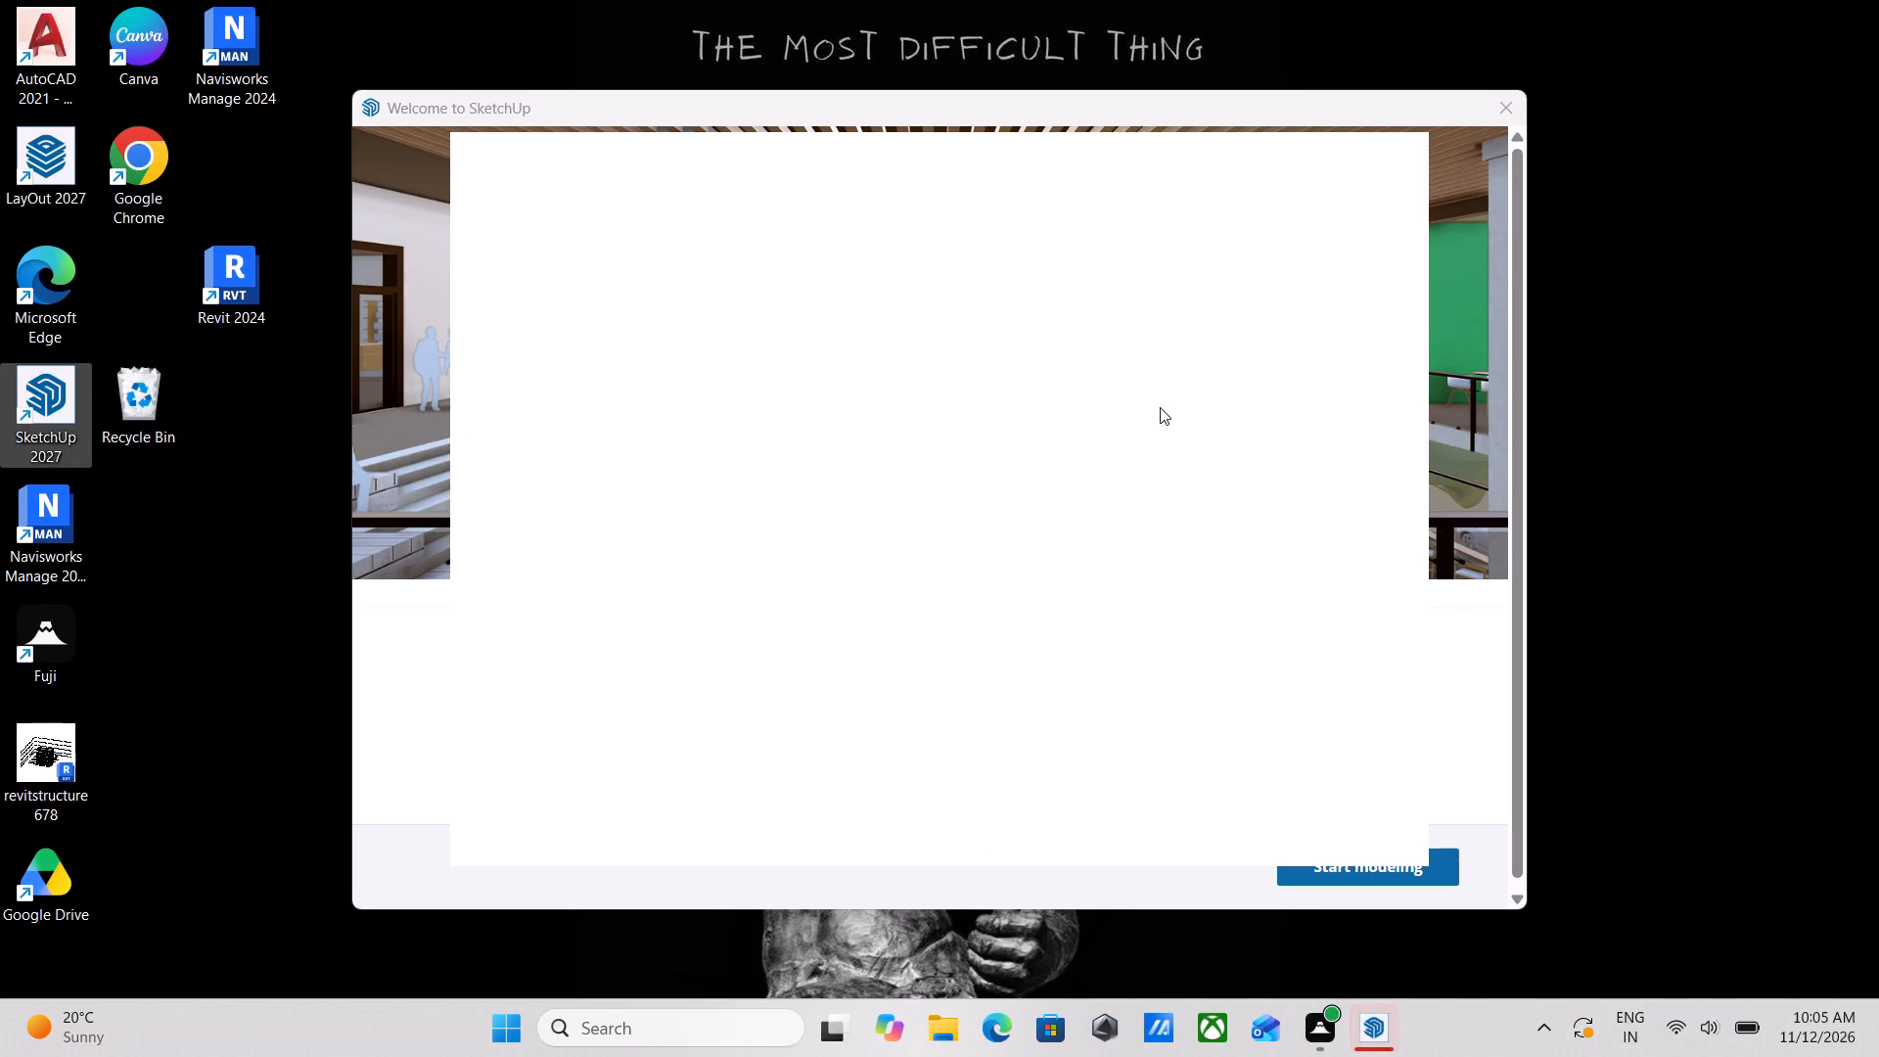
scroll(802, 454, down, 1)
scroll(933, 520, down, 1)
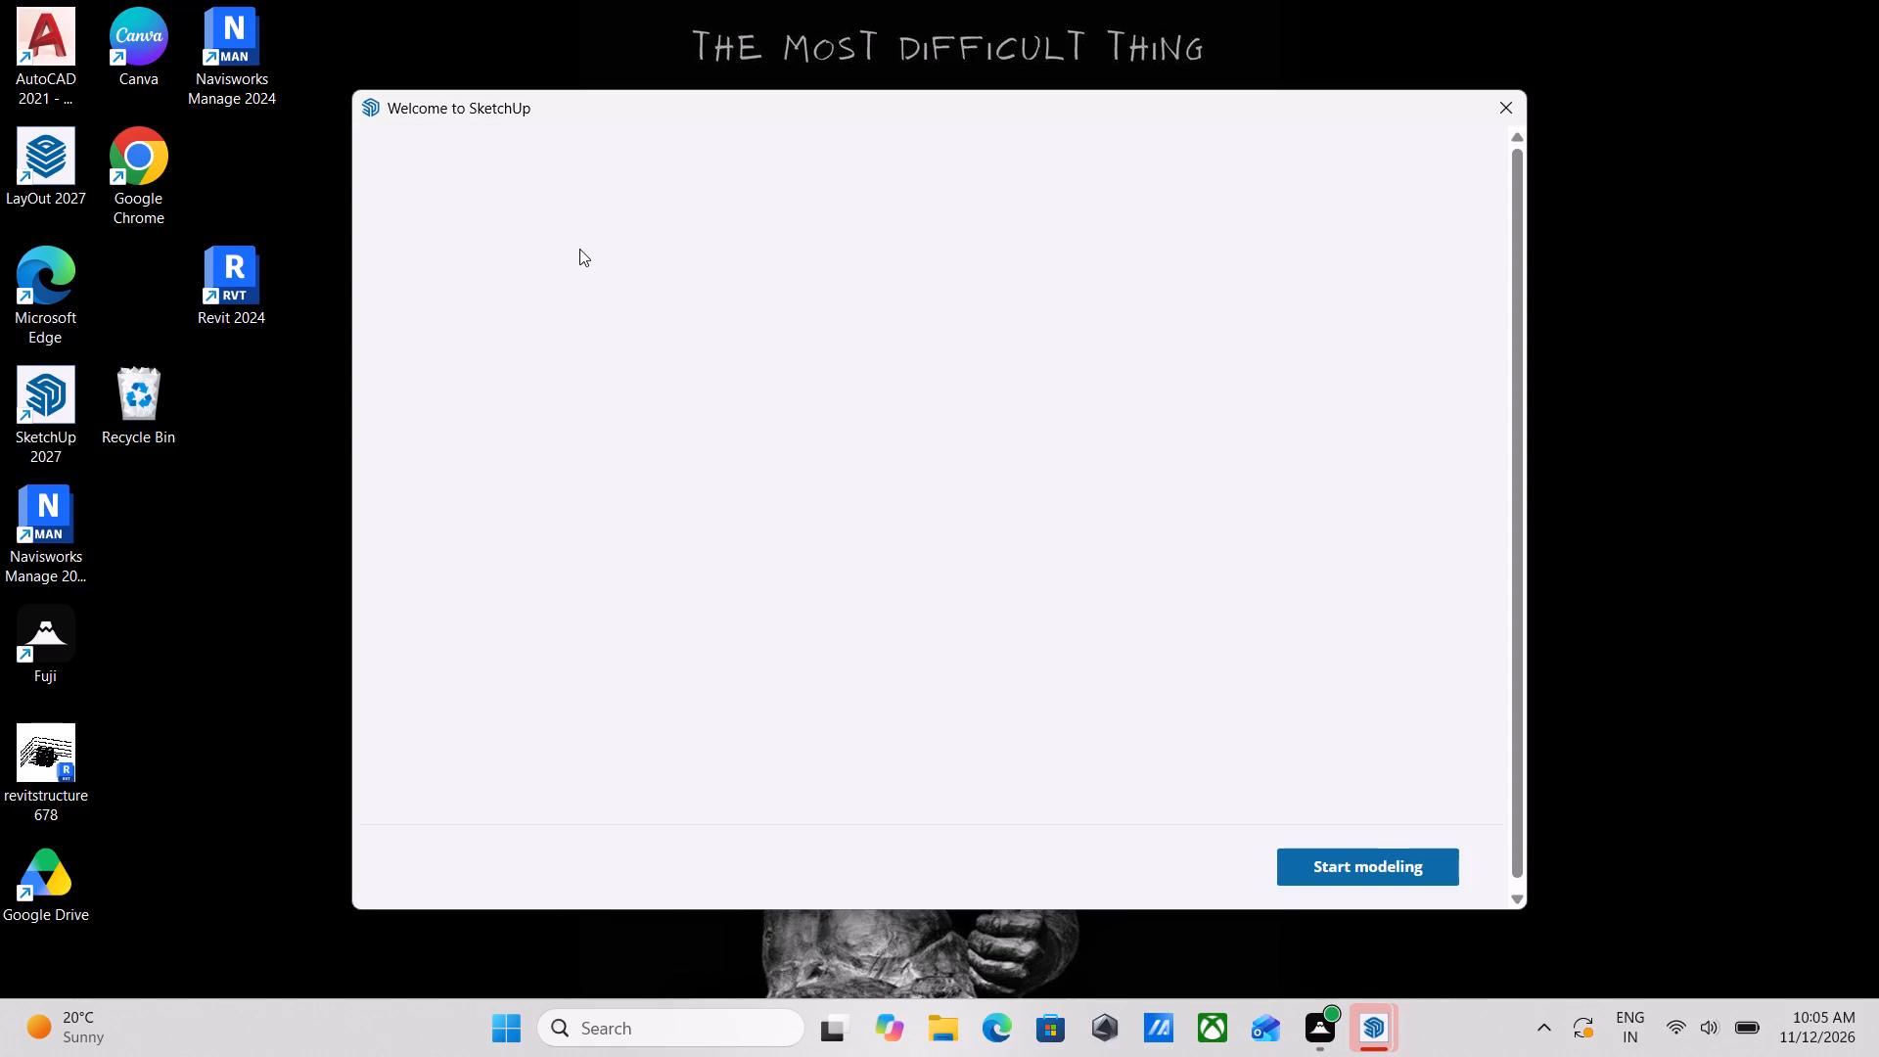
scroll(1160, 683, down, 2)
scroll(1261, 743, down, 3)
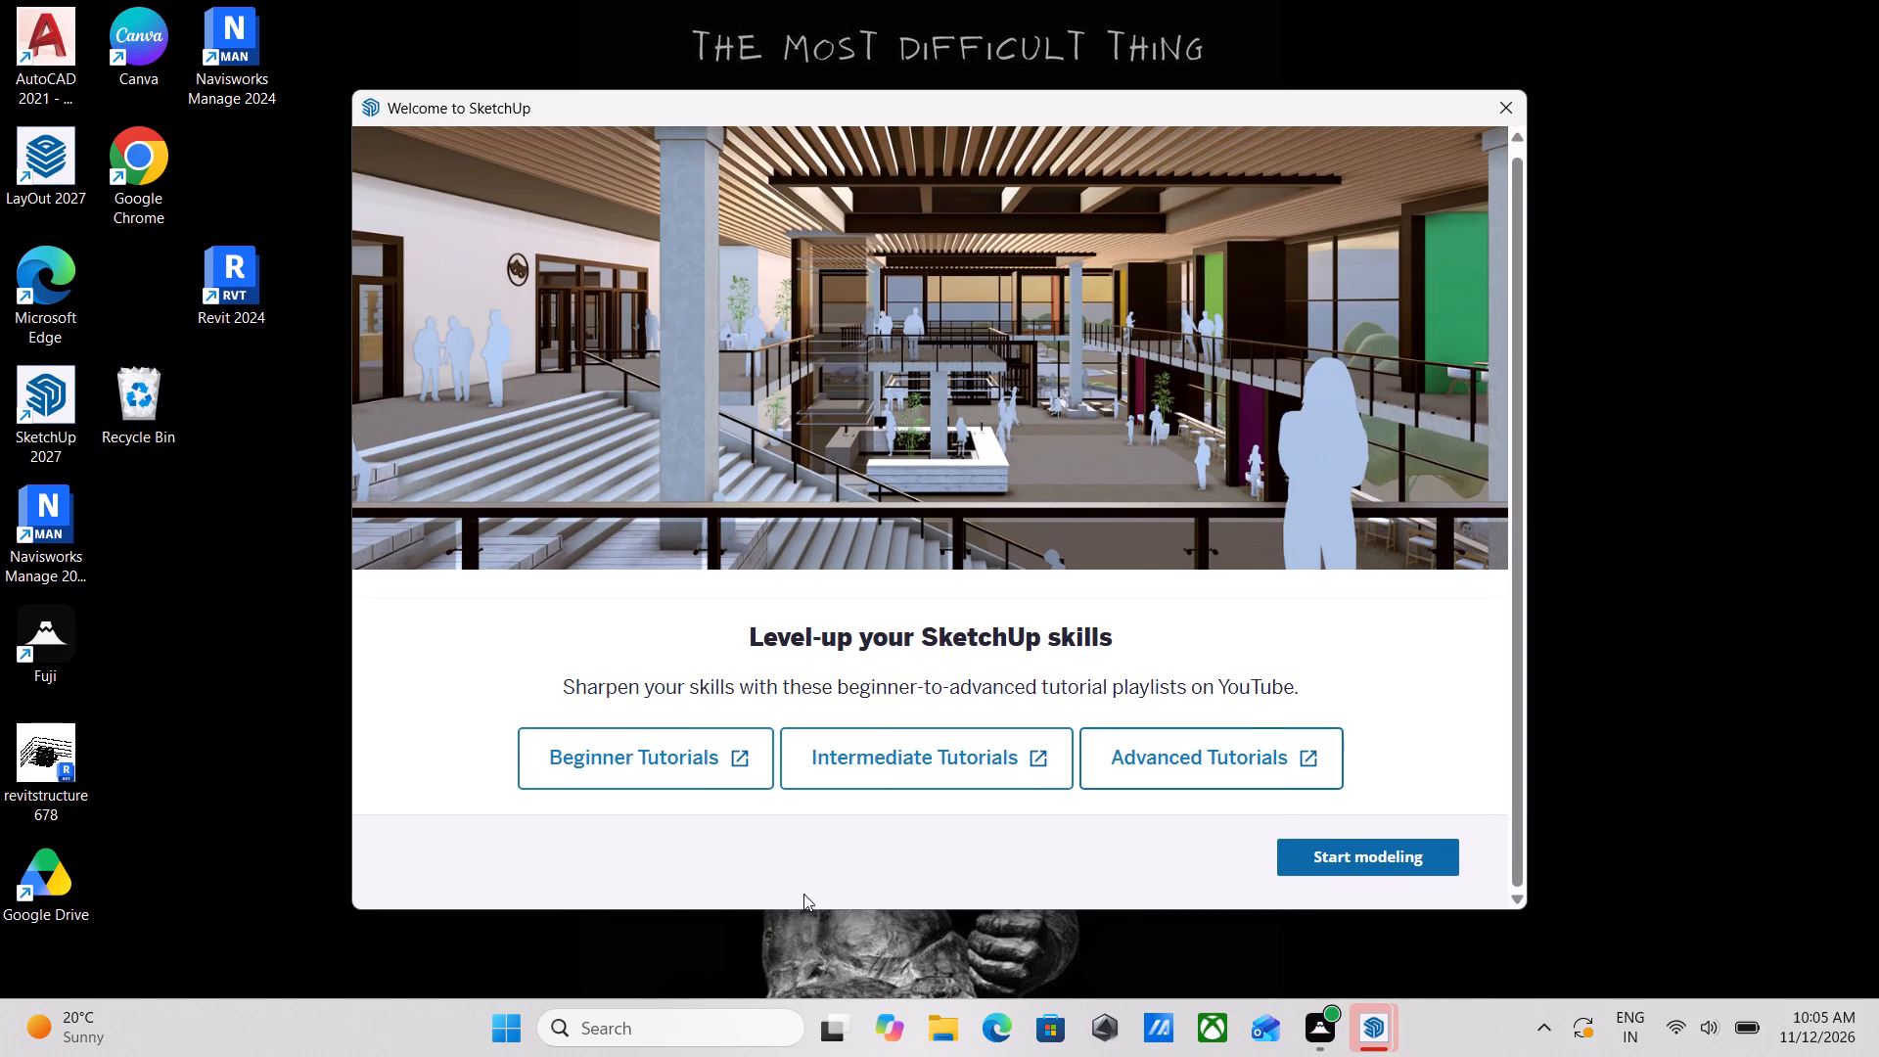
click(1389, 860)
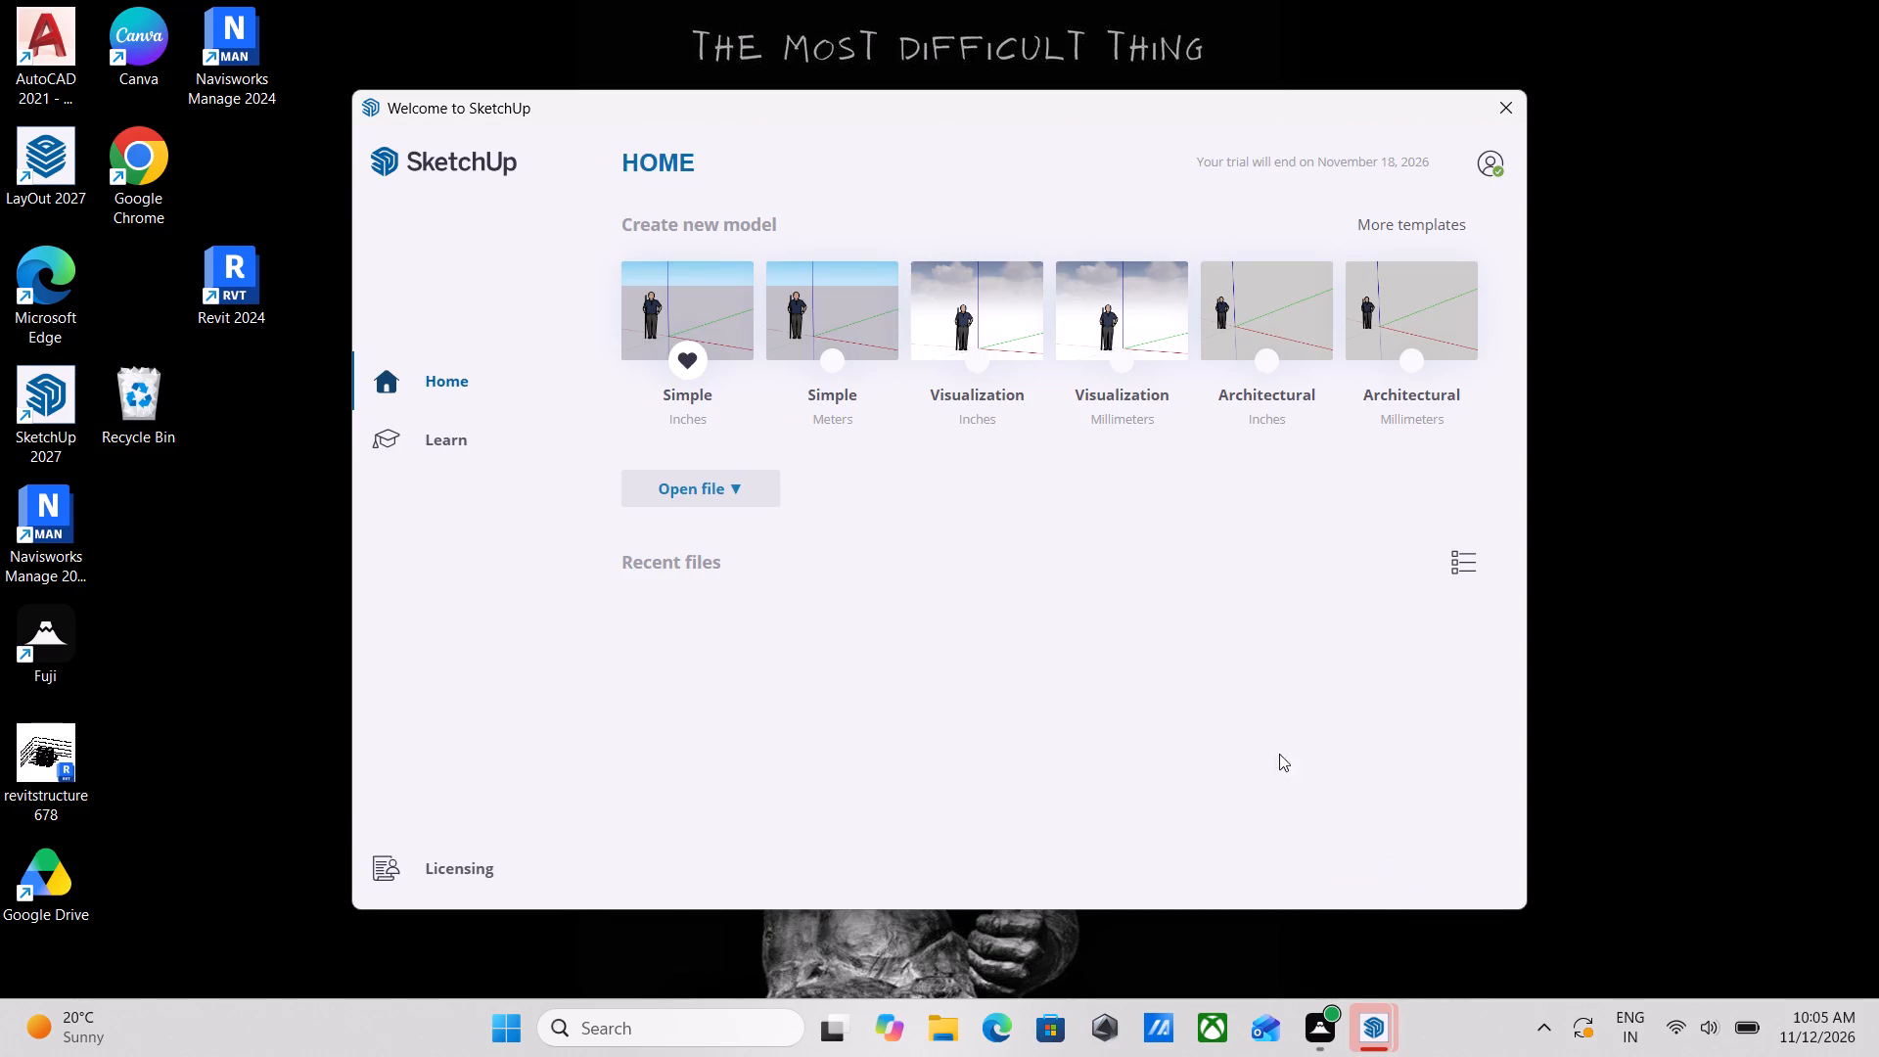
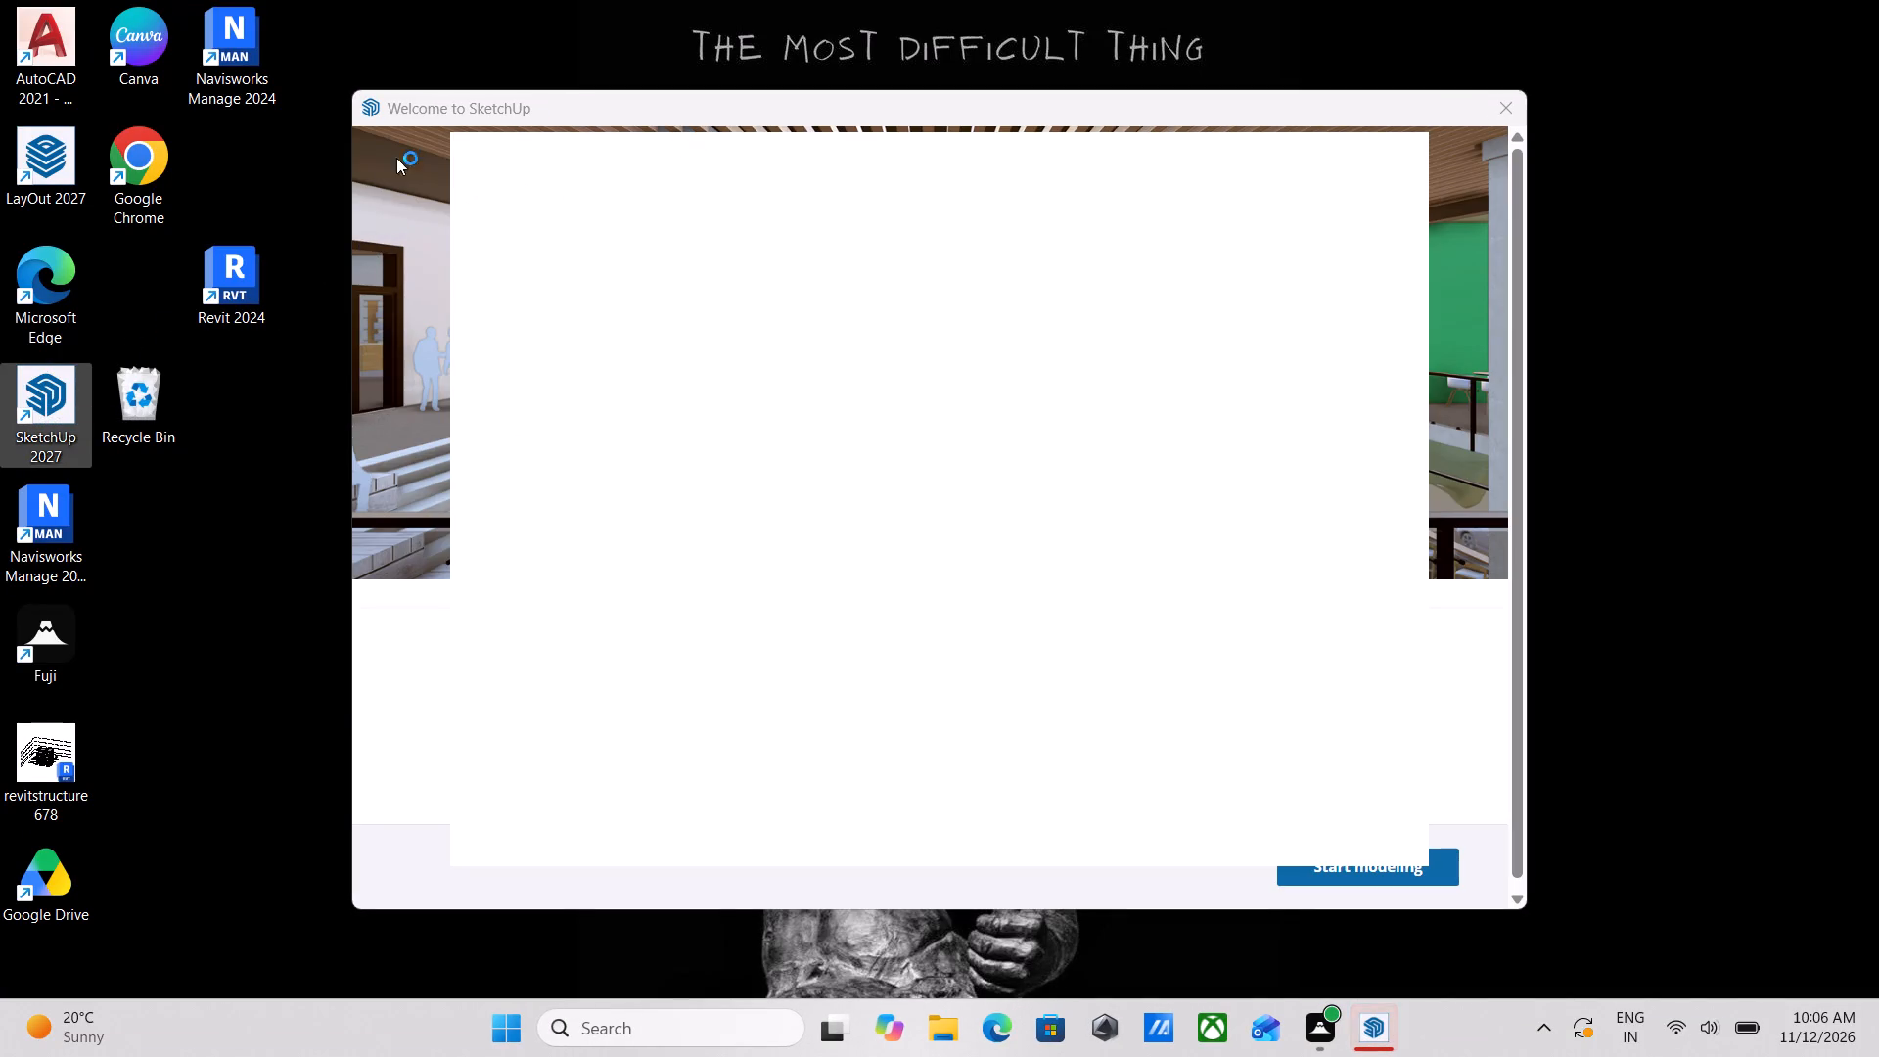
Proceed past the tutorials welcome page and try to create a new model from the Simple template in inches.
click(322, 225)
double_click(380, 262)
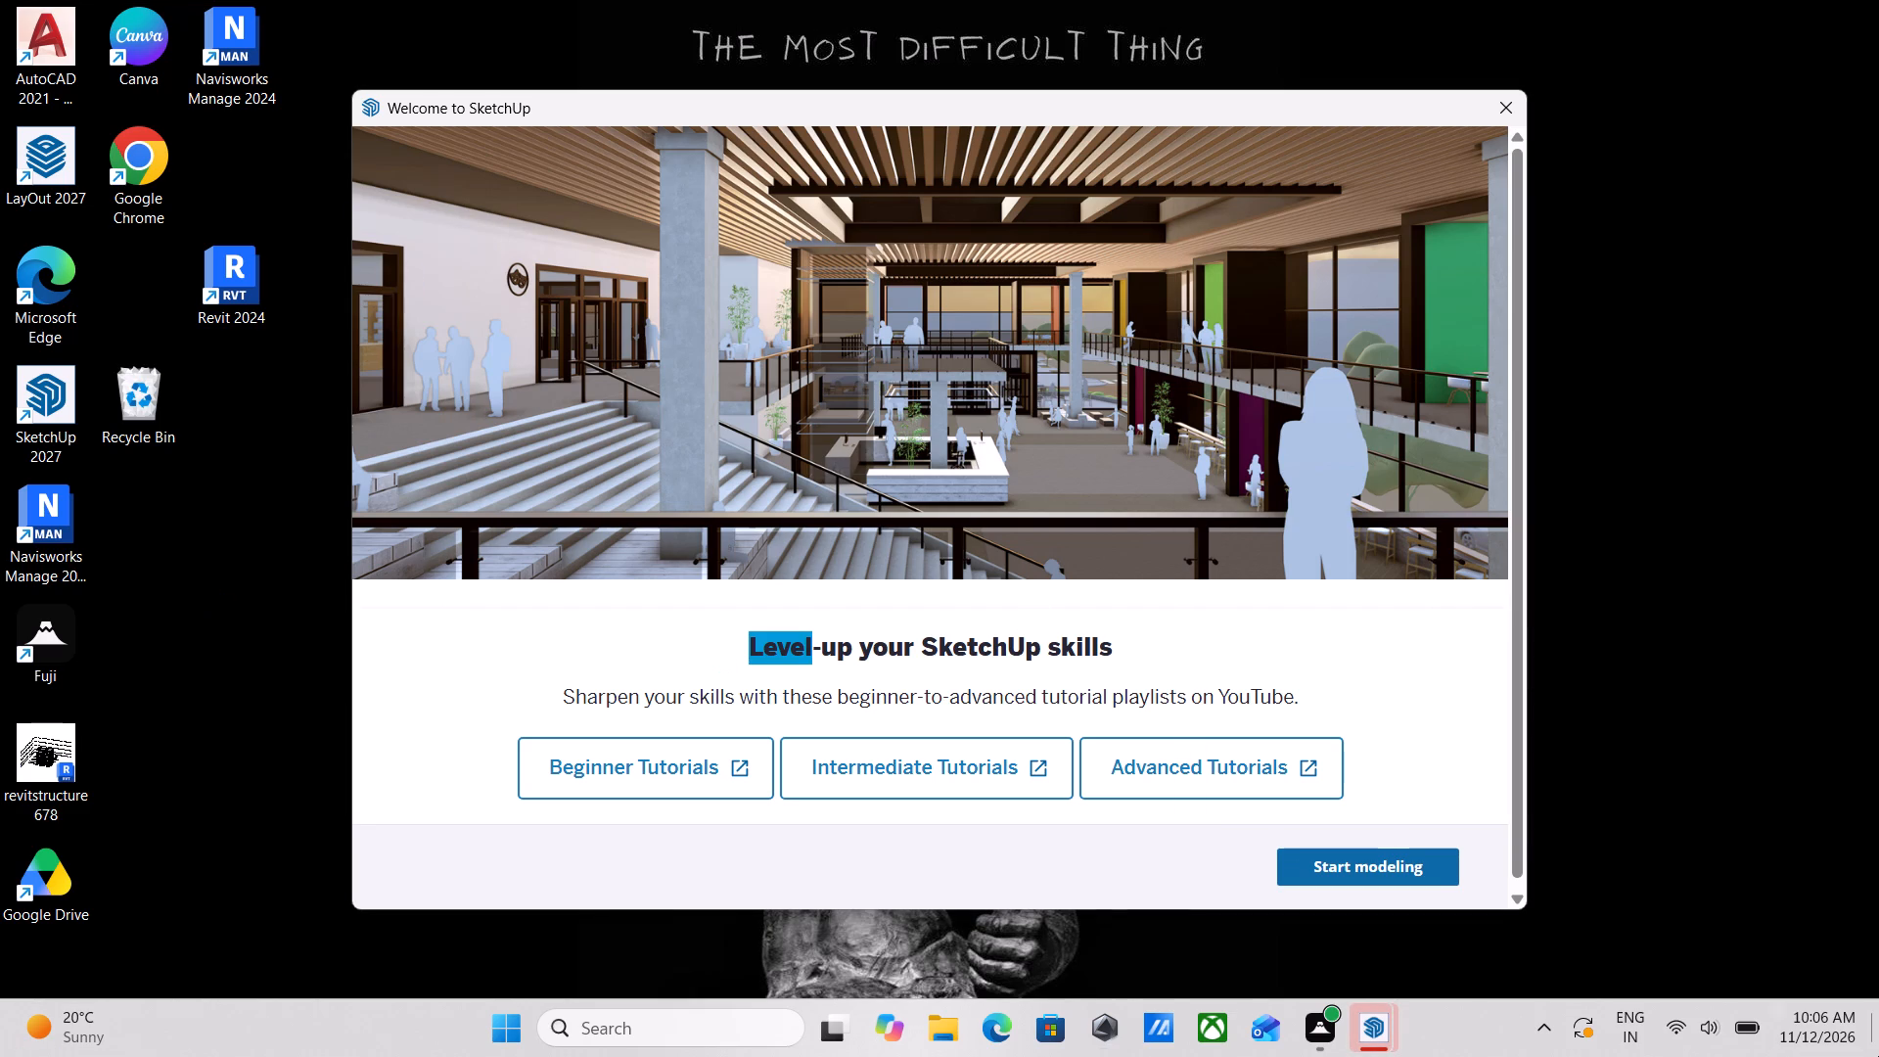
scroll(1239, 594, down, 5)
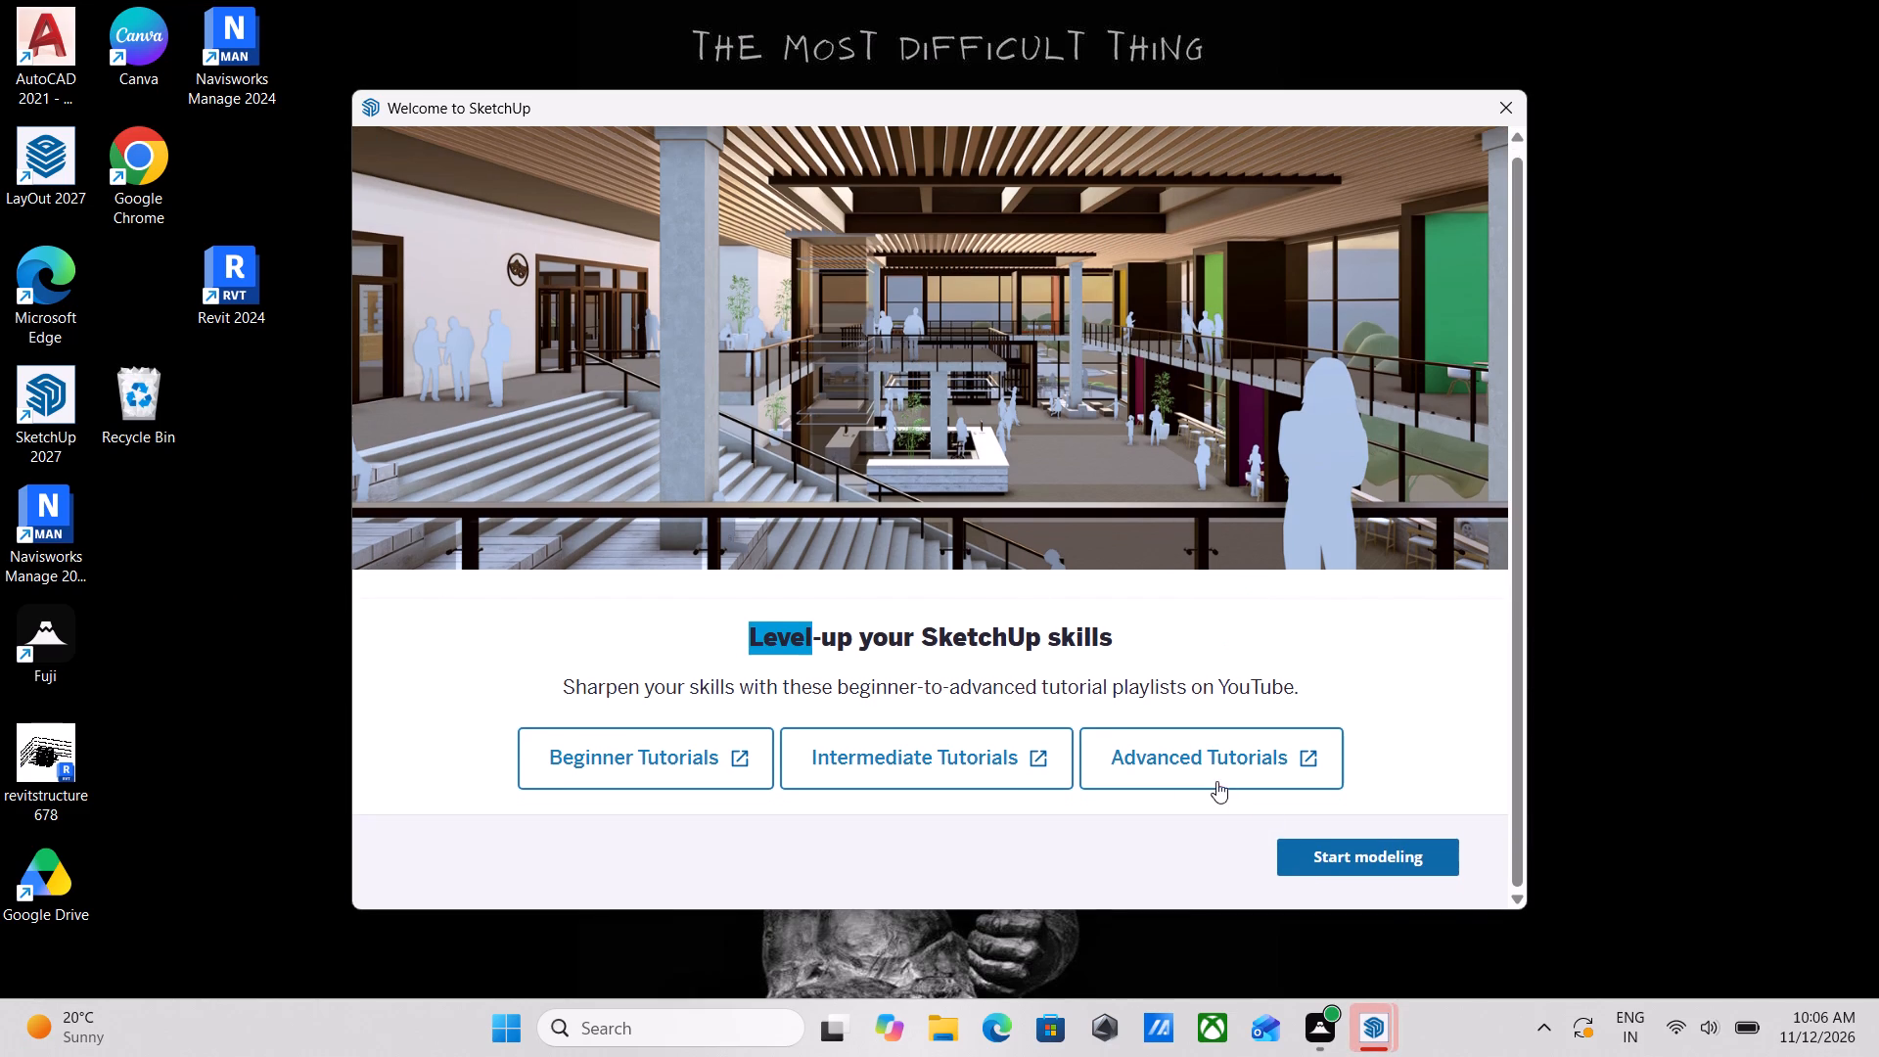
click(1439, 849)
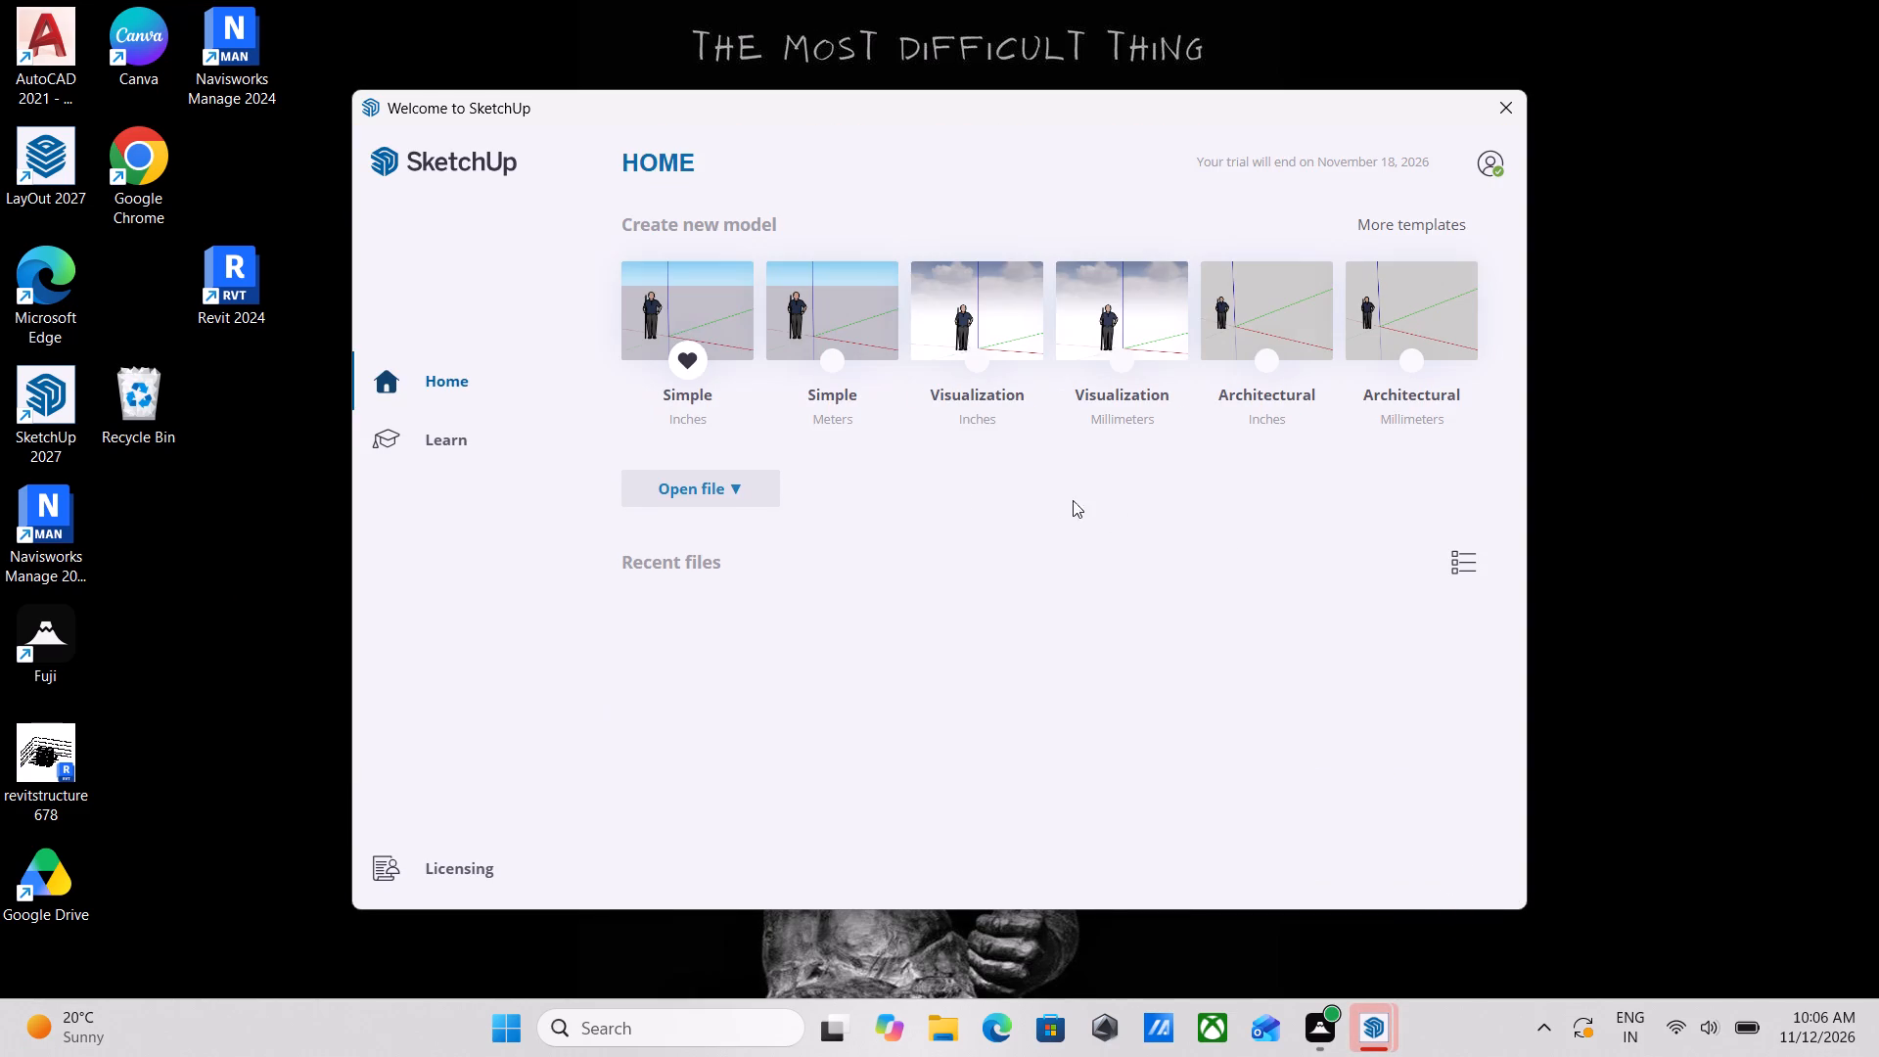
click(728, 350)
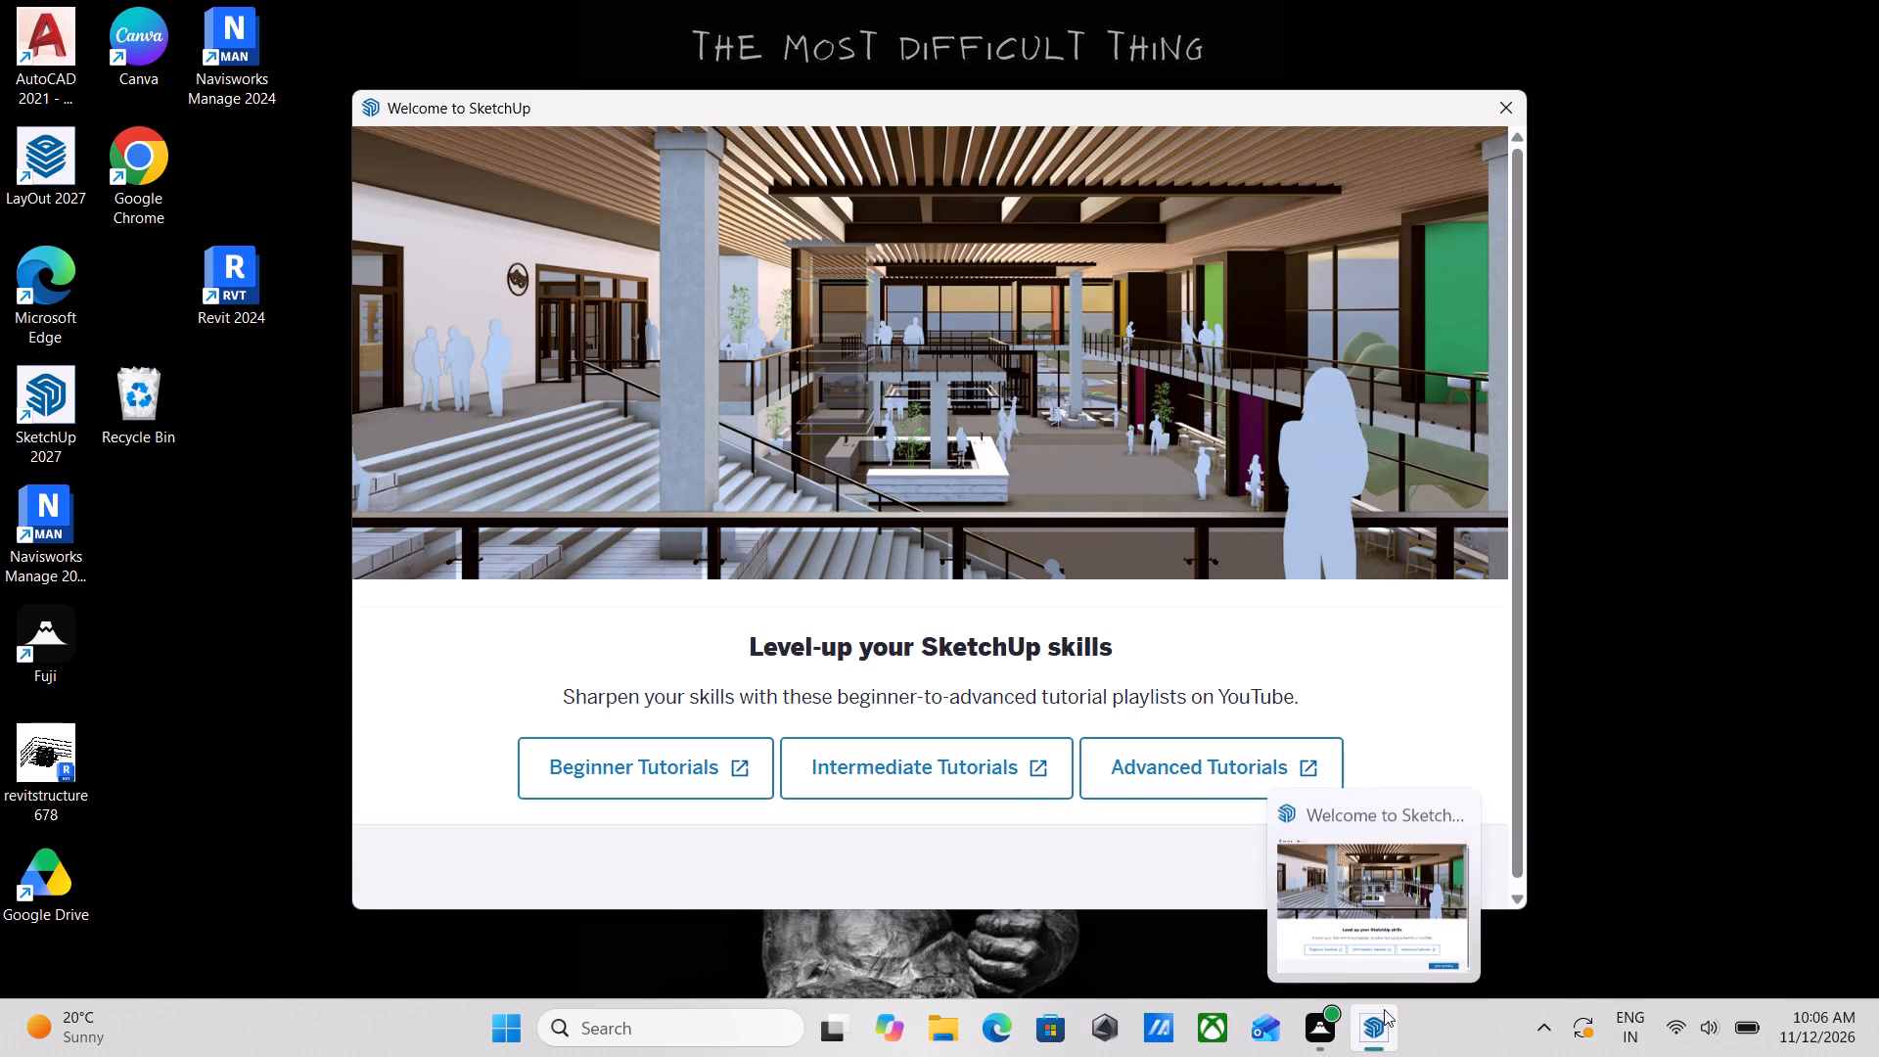
Bring up the welcome window and proceed past its tutorials page to the Home screen with the new-model templates.
click(1383, 920)
scroll(1308, 771, down, 4)
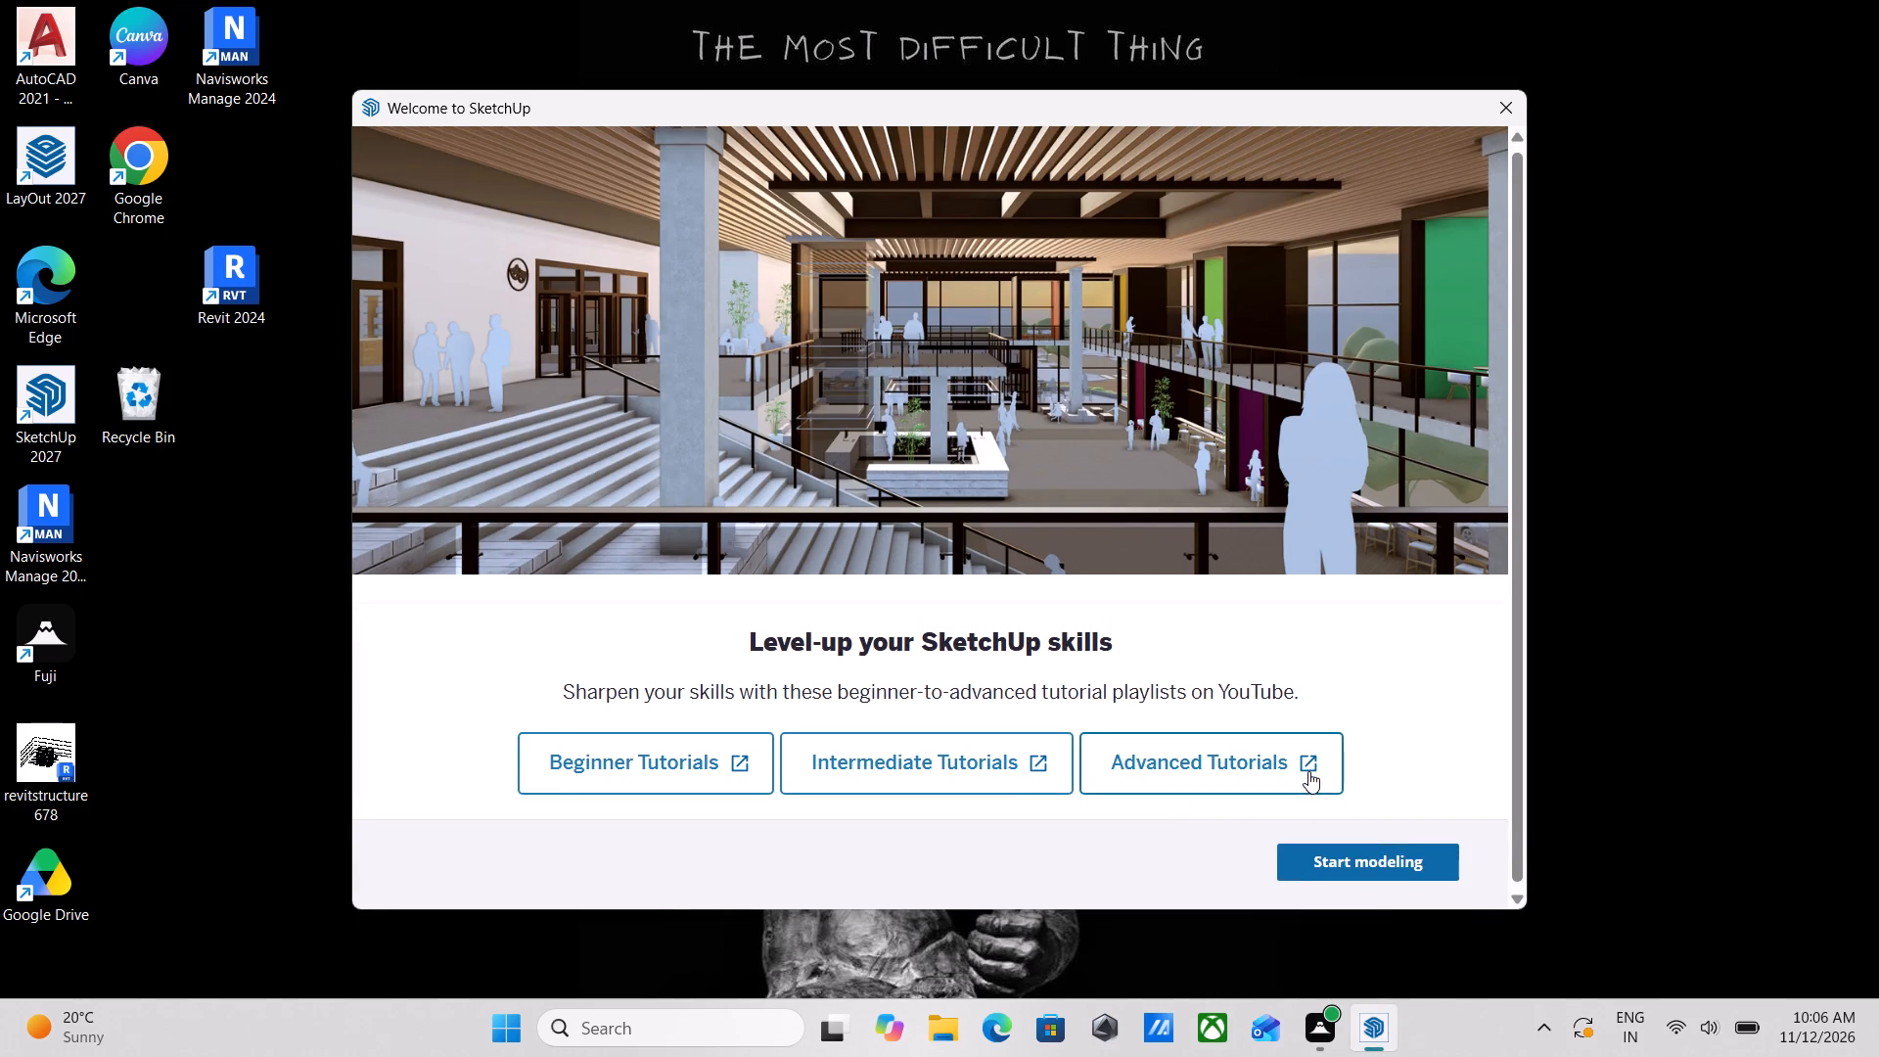
scroll(1308, 771, down, 4)
click(1376, 867)
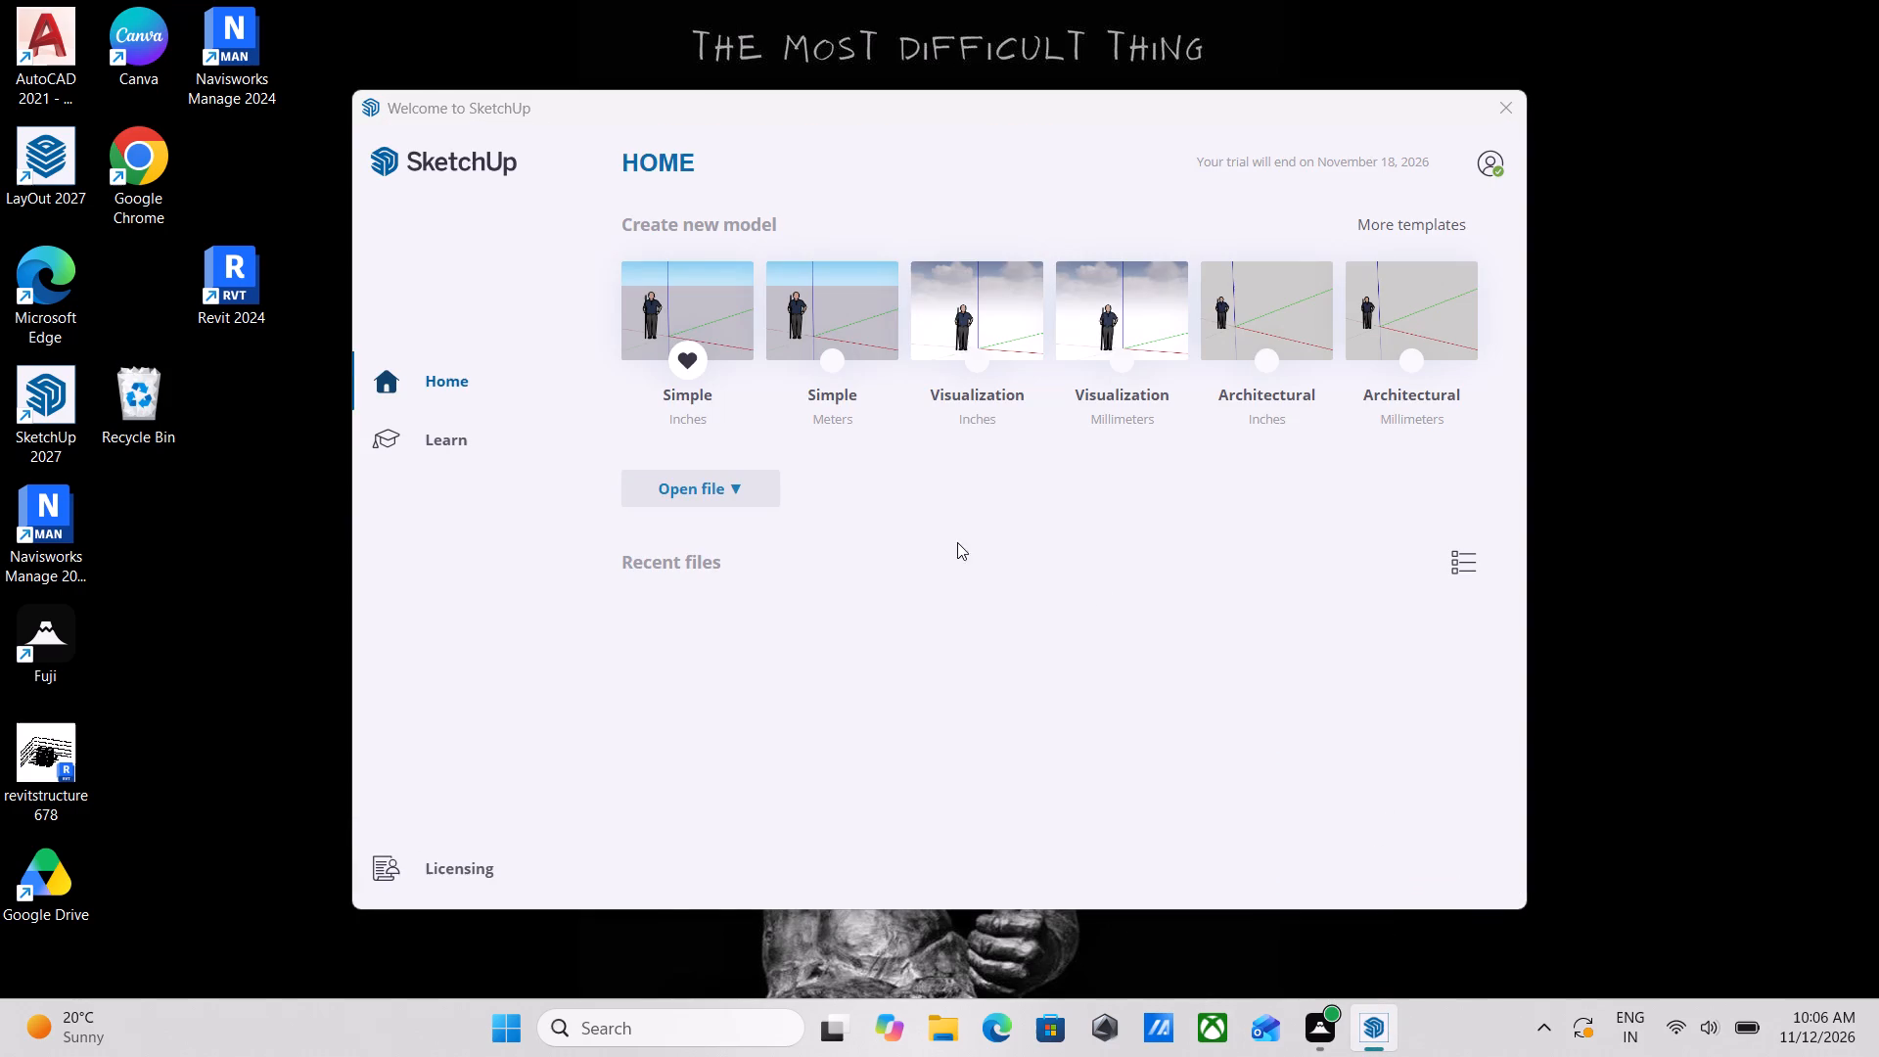
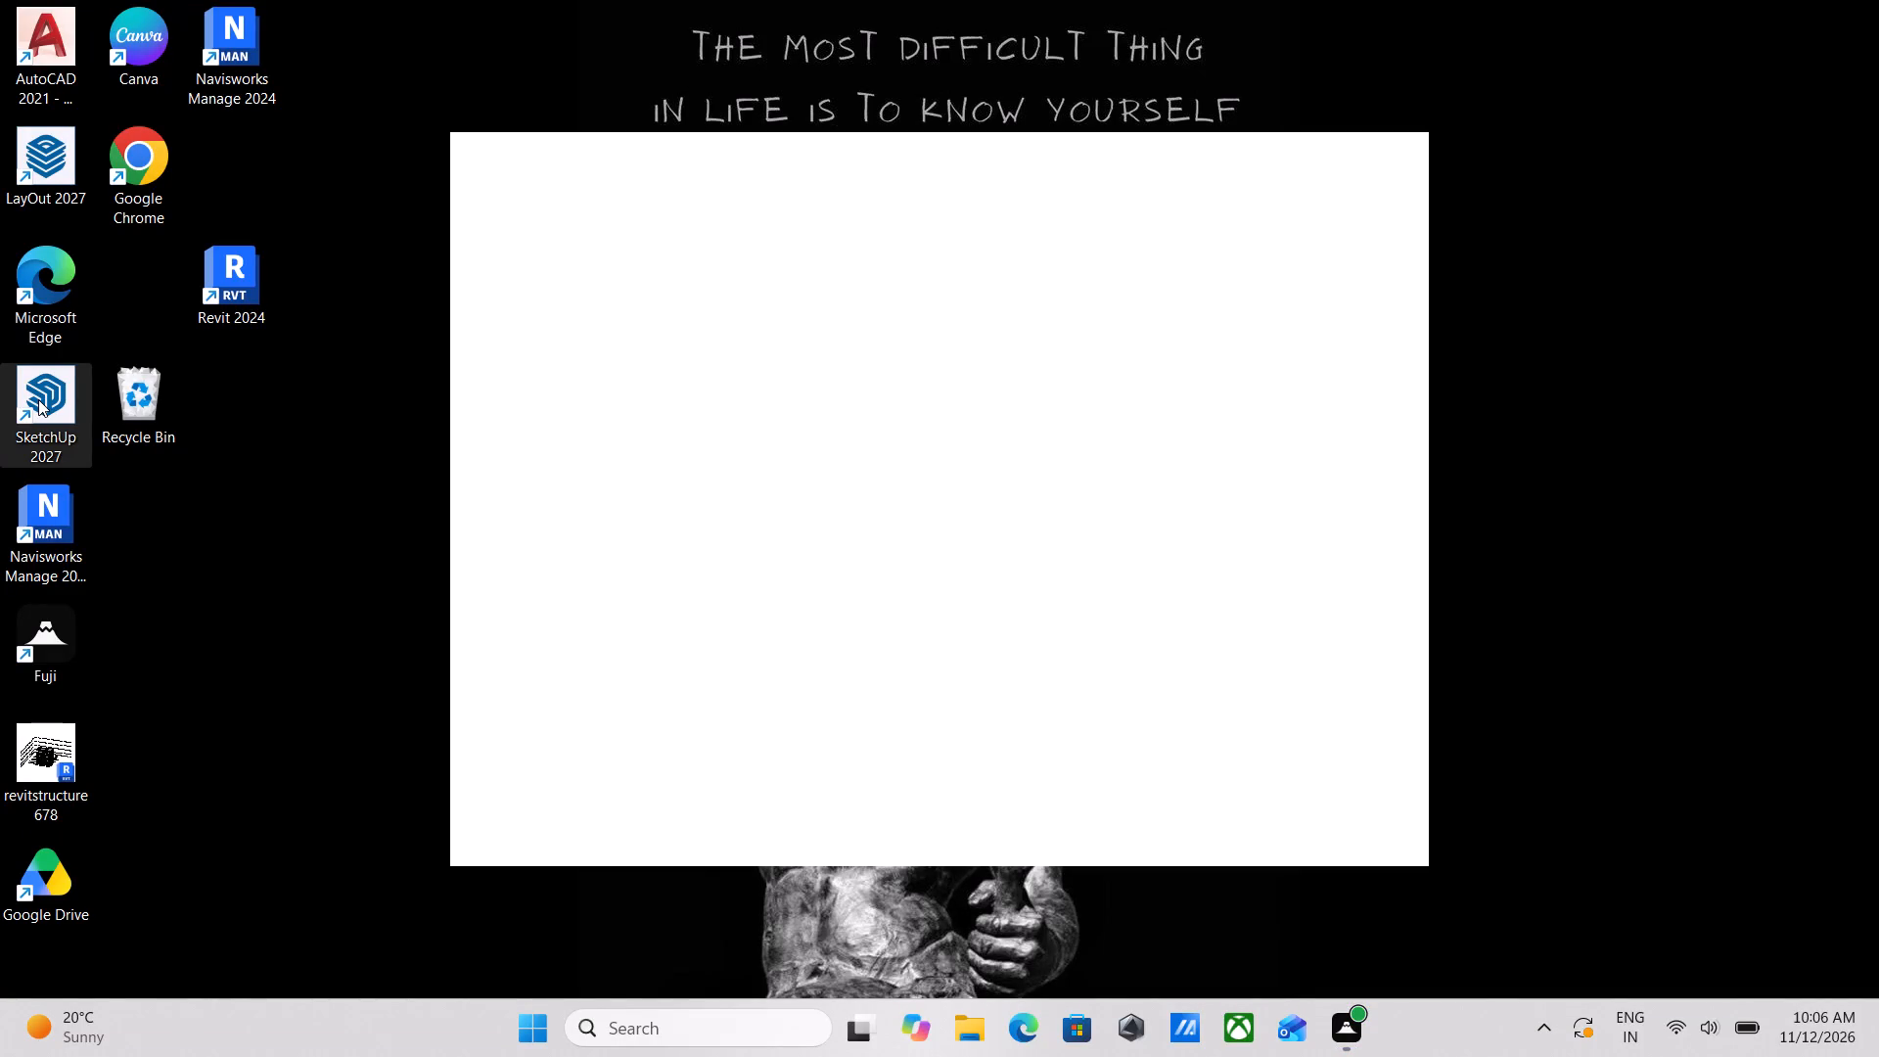
Launch SketchUp 2027 from the desktop and proceed past the welcome page to the Home screen with the new-model templates.
triple_click(38, 399)
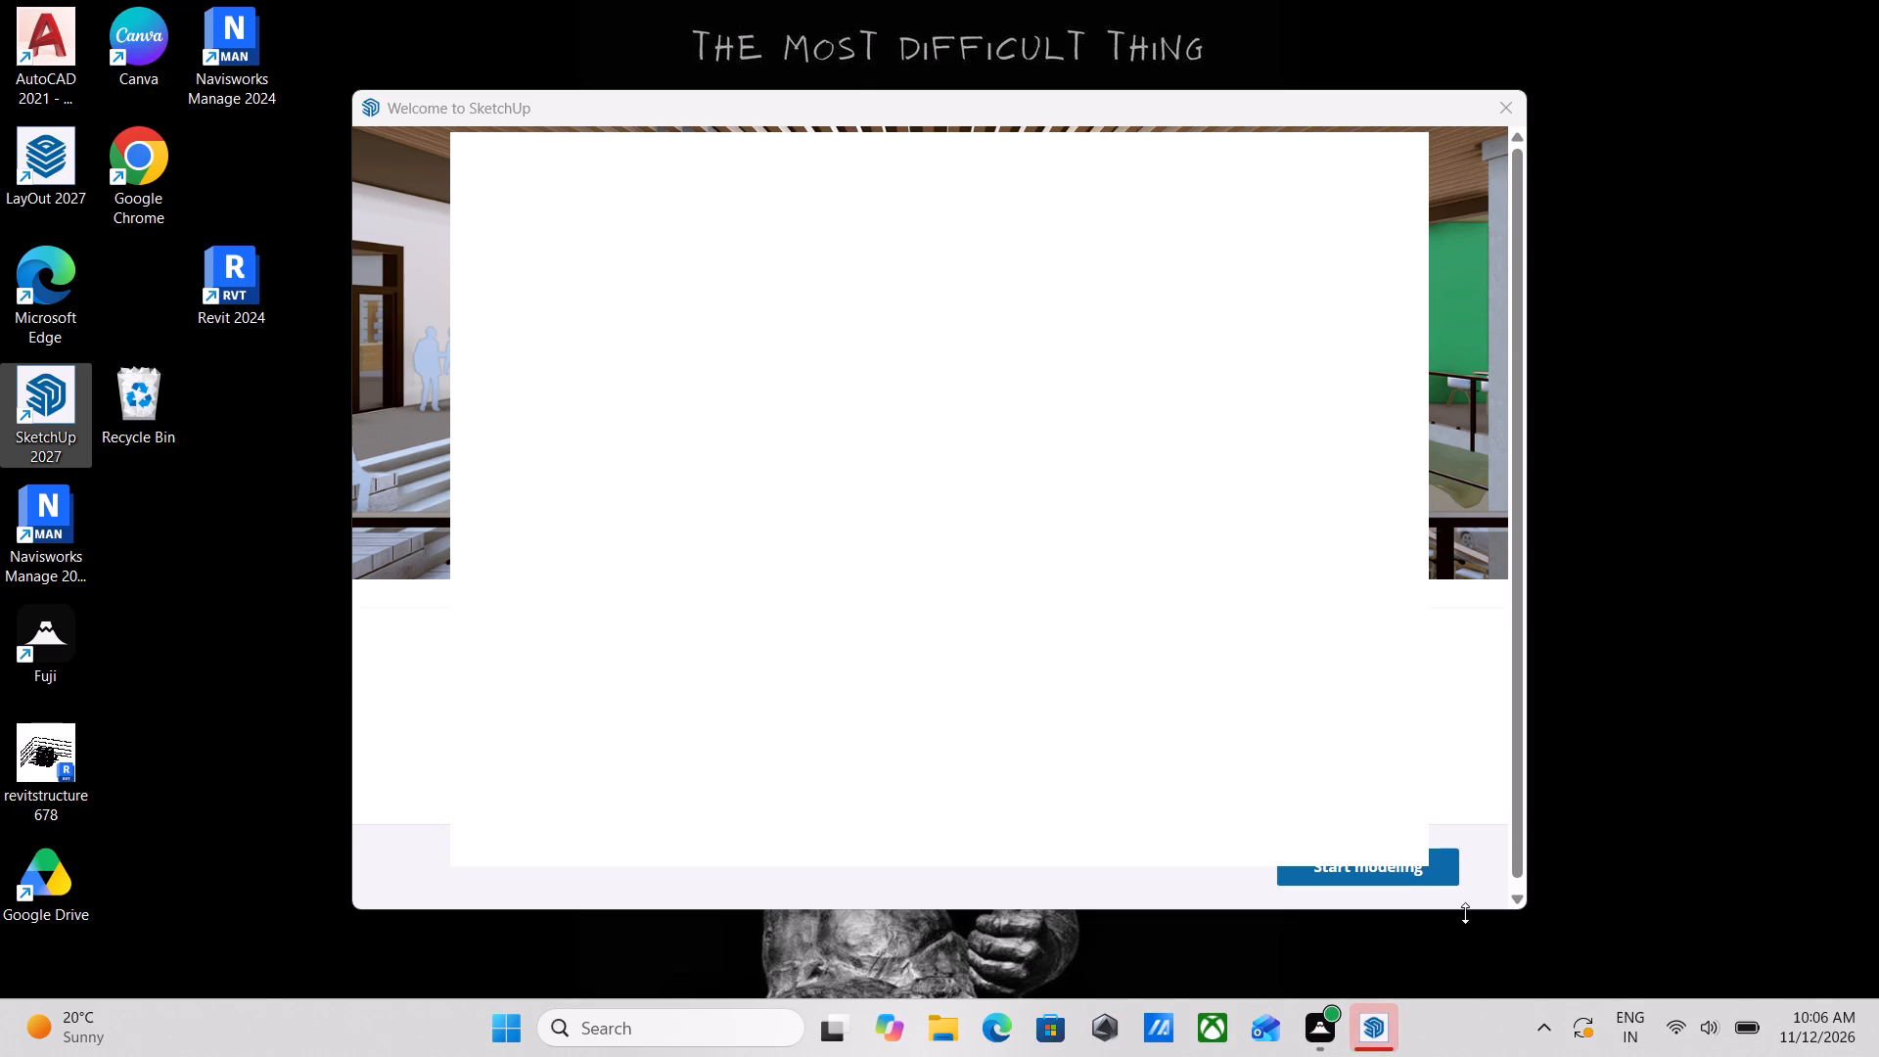
click(1363, 866)
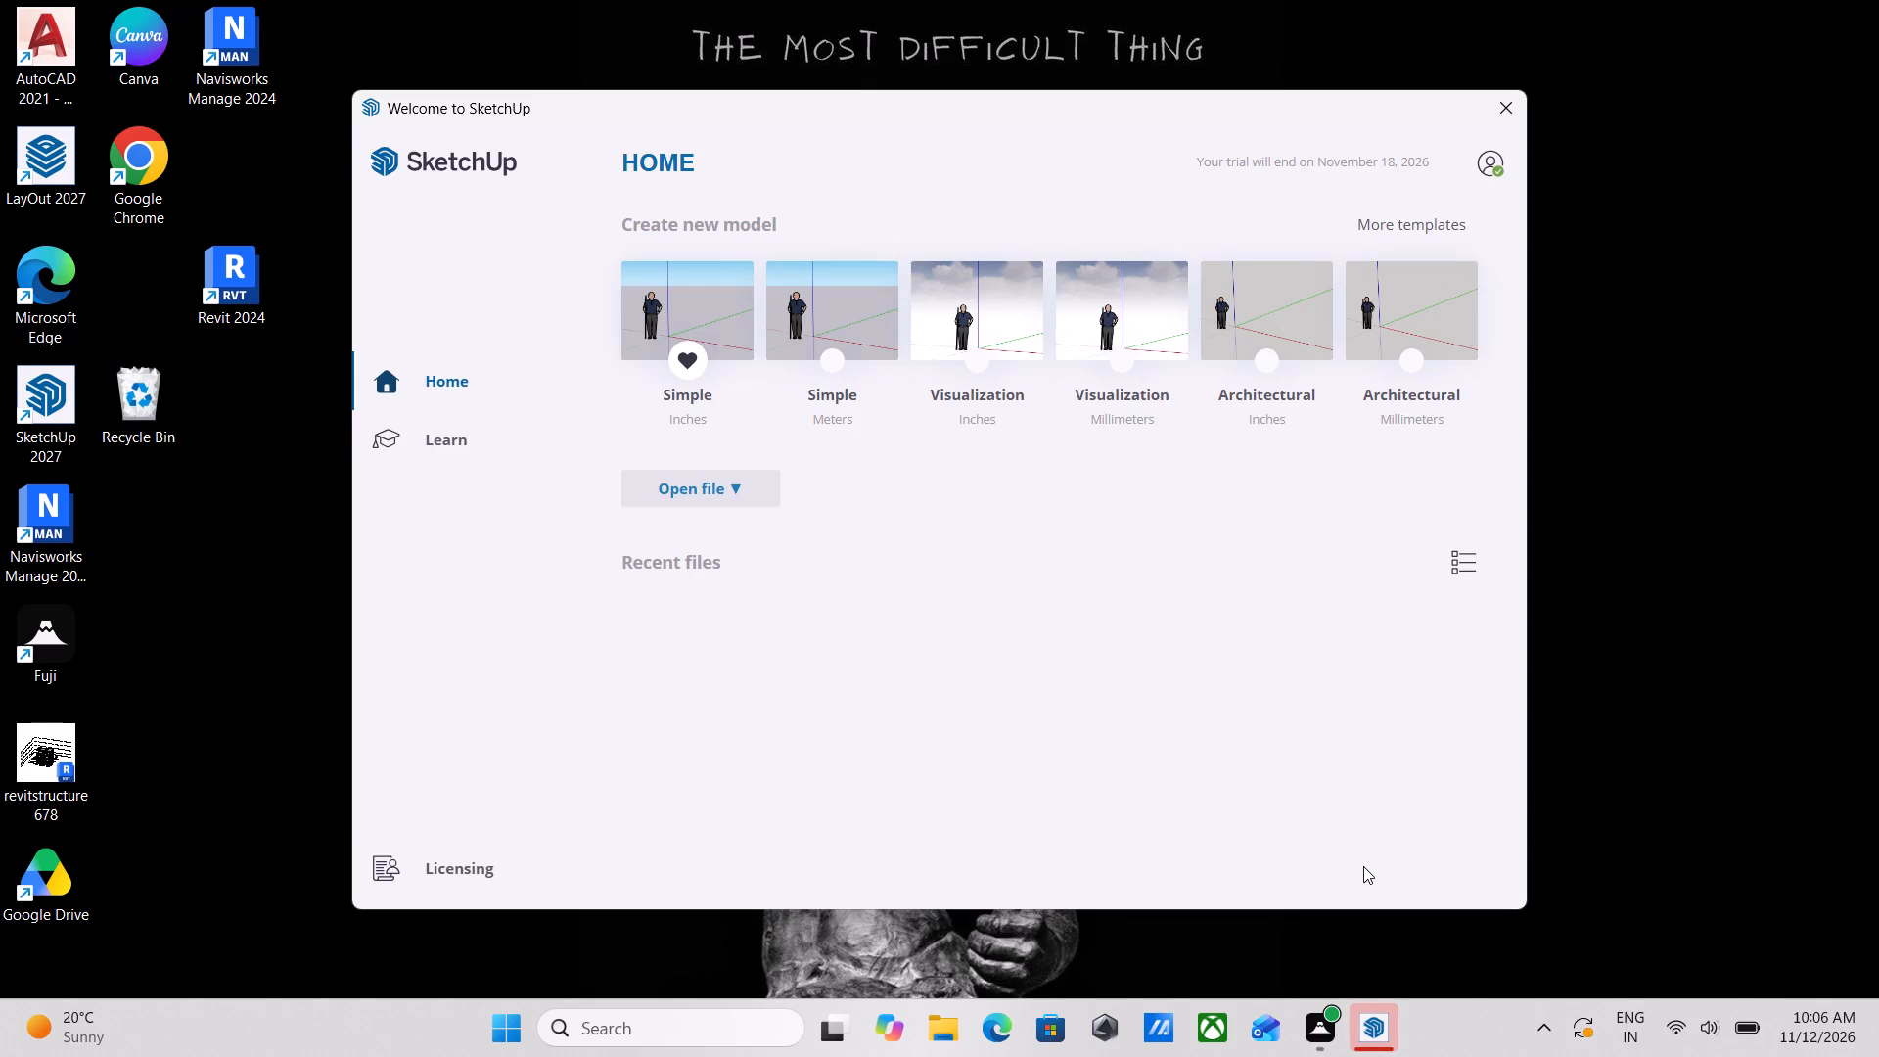
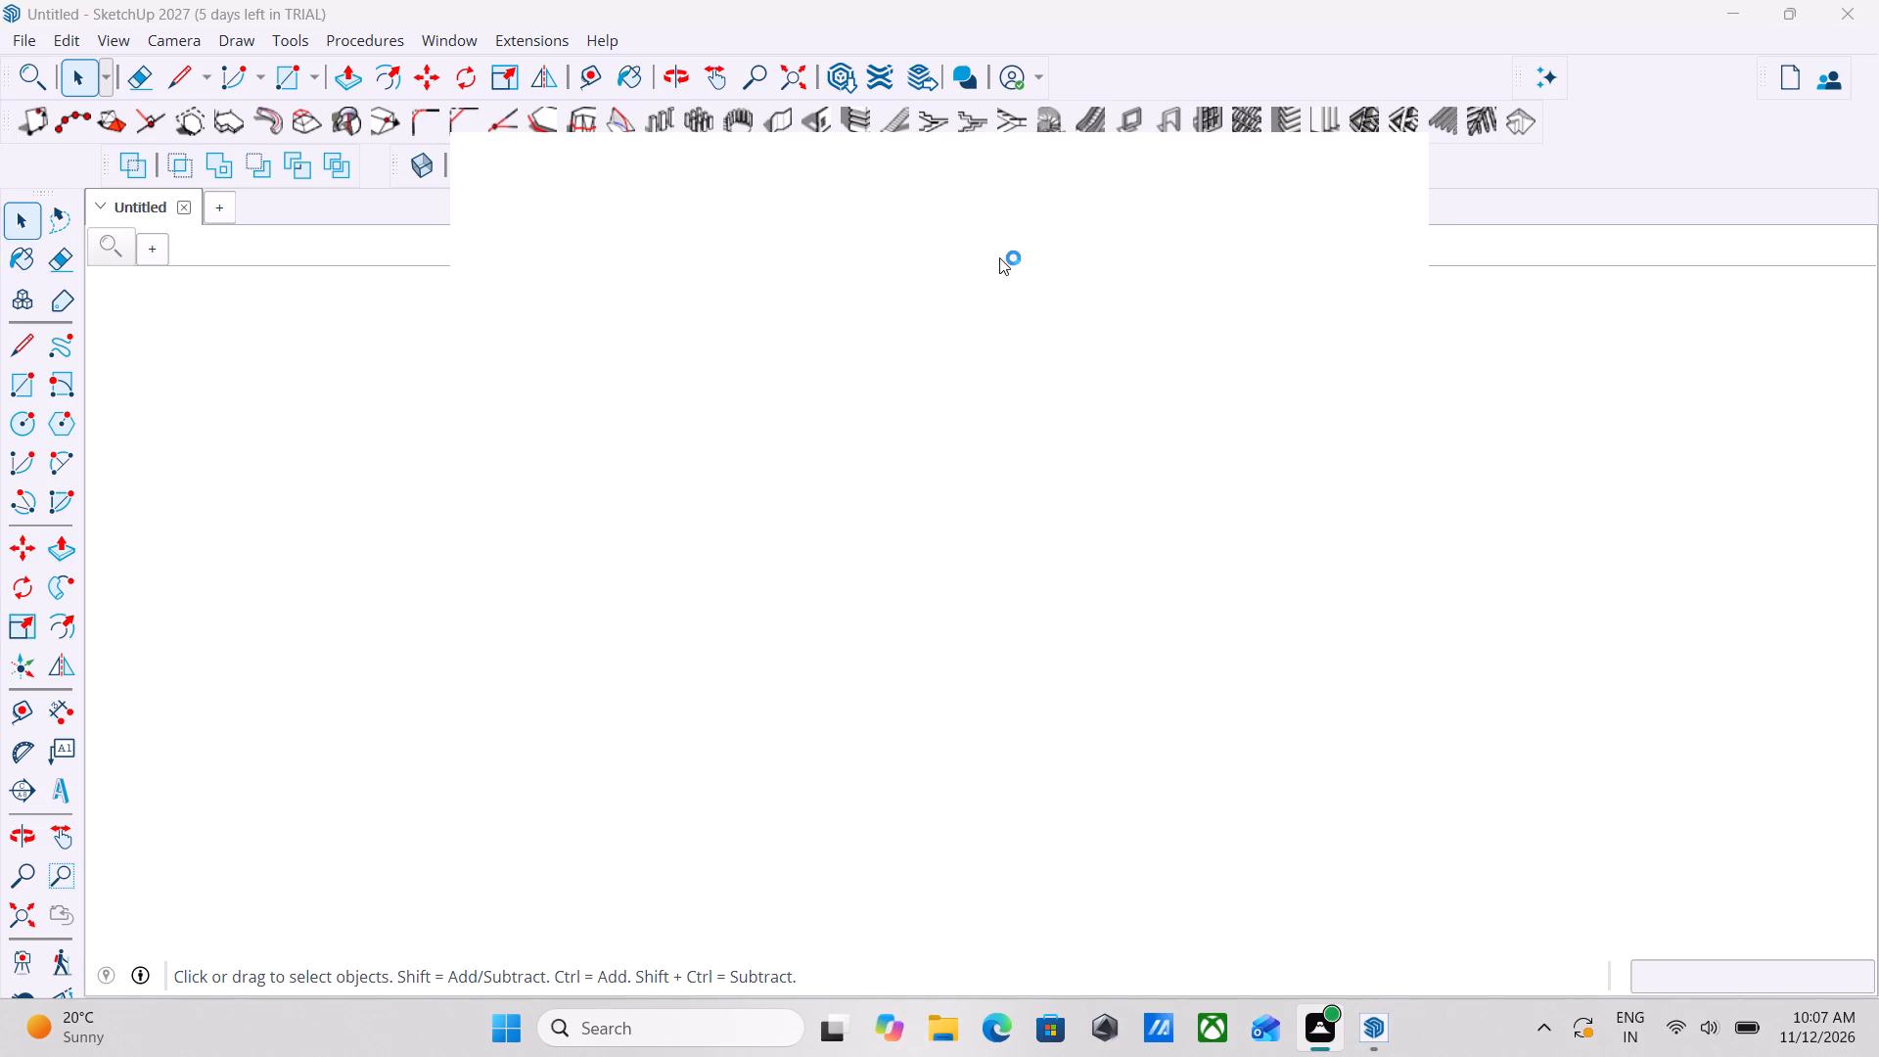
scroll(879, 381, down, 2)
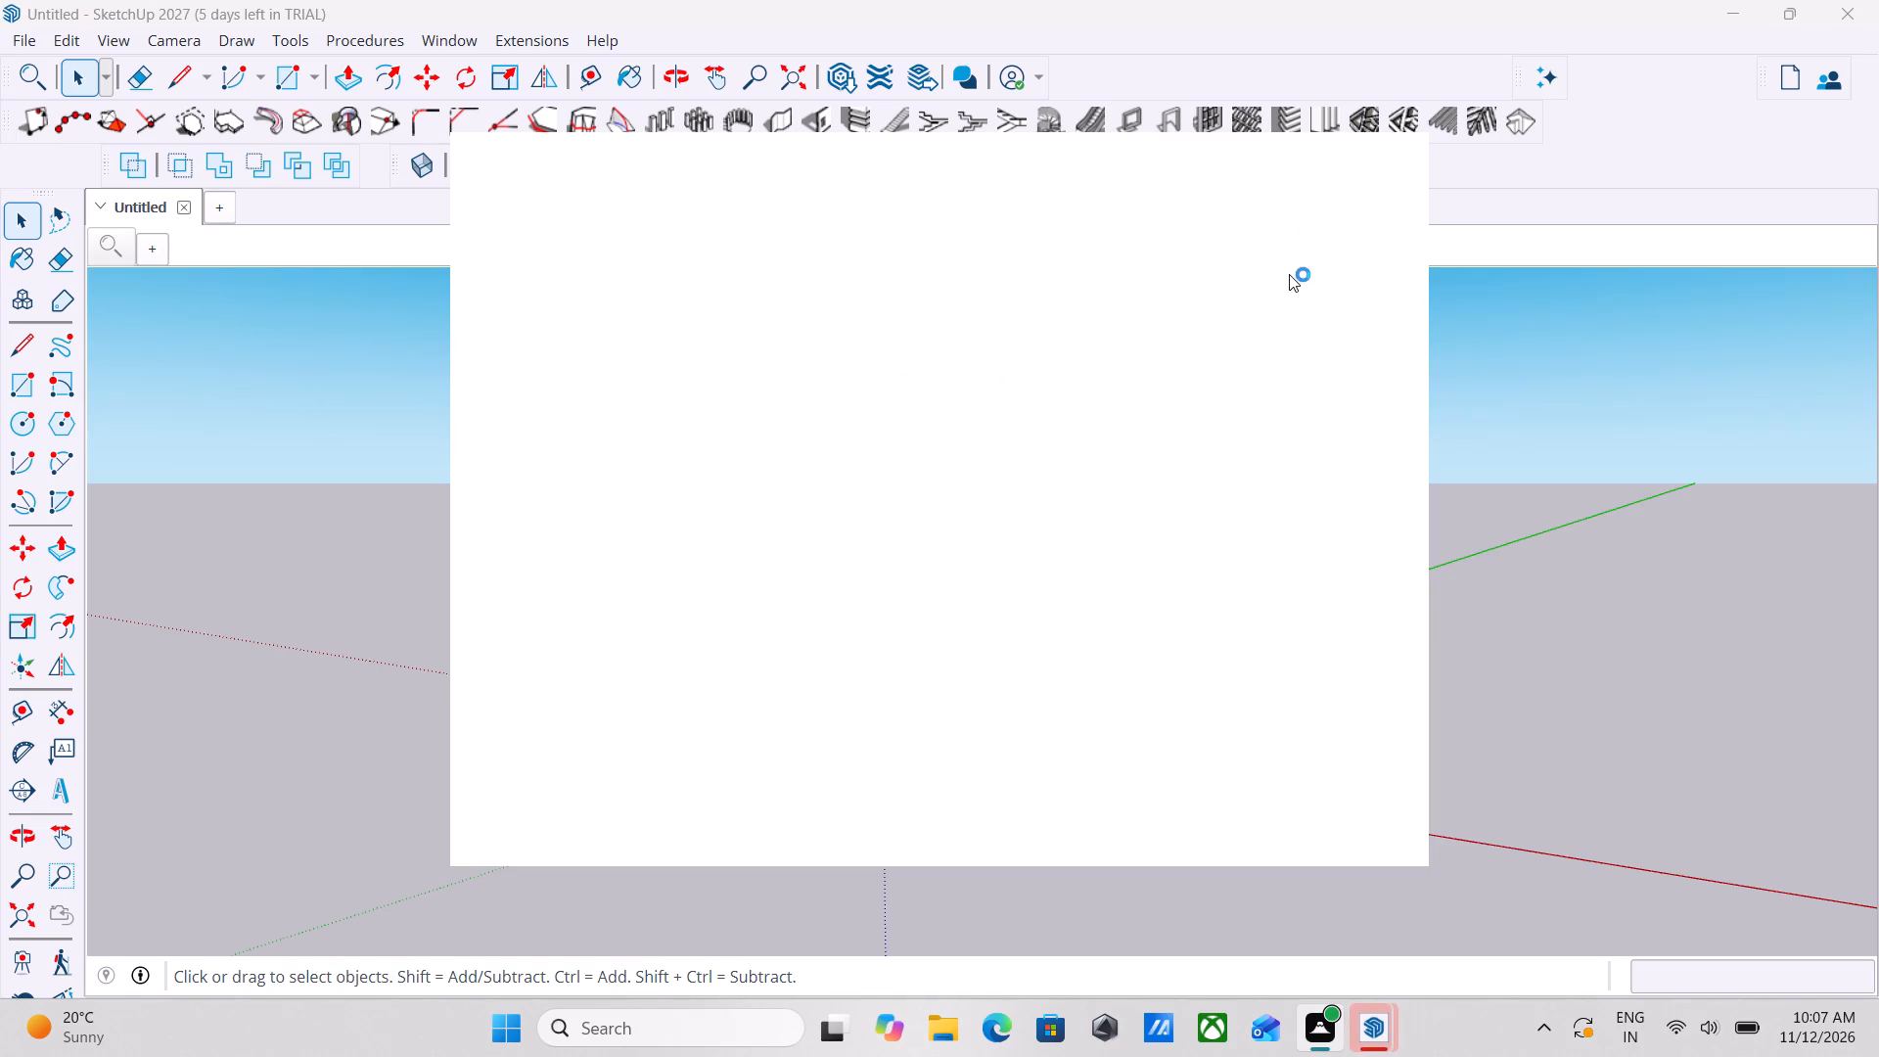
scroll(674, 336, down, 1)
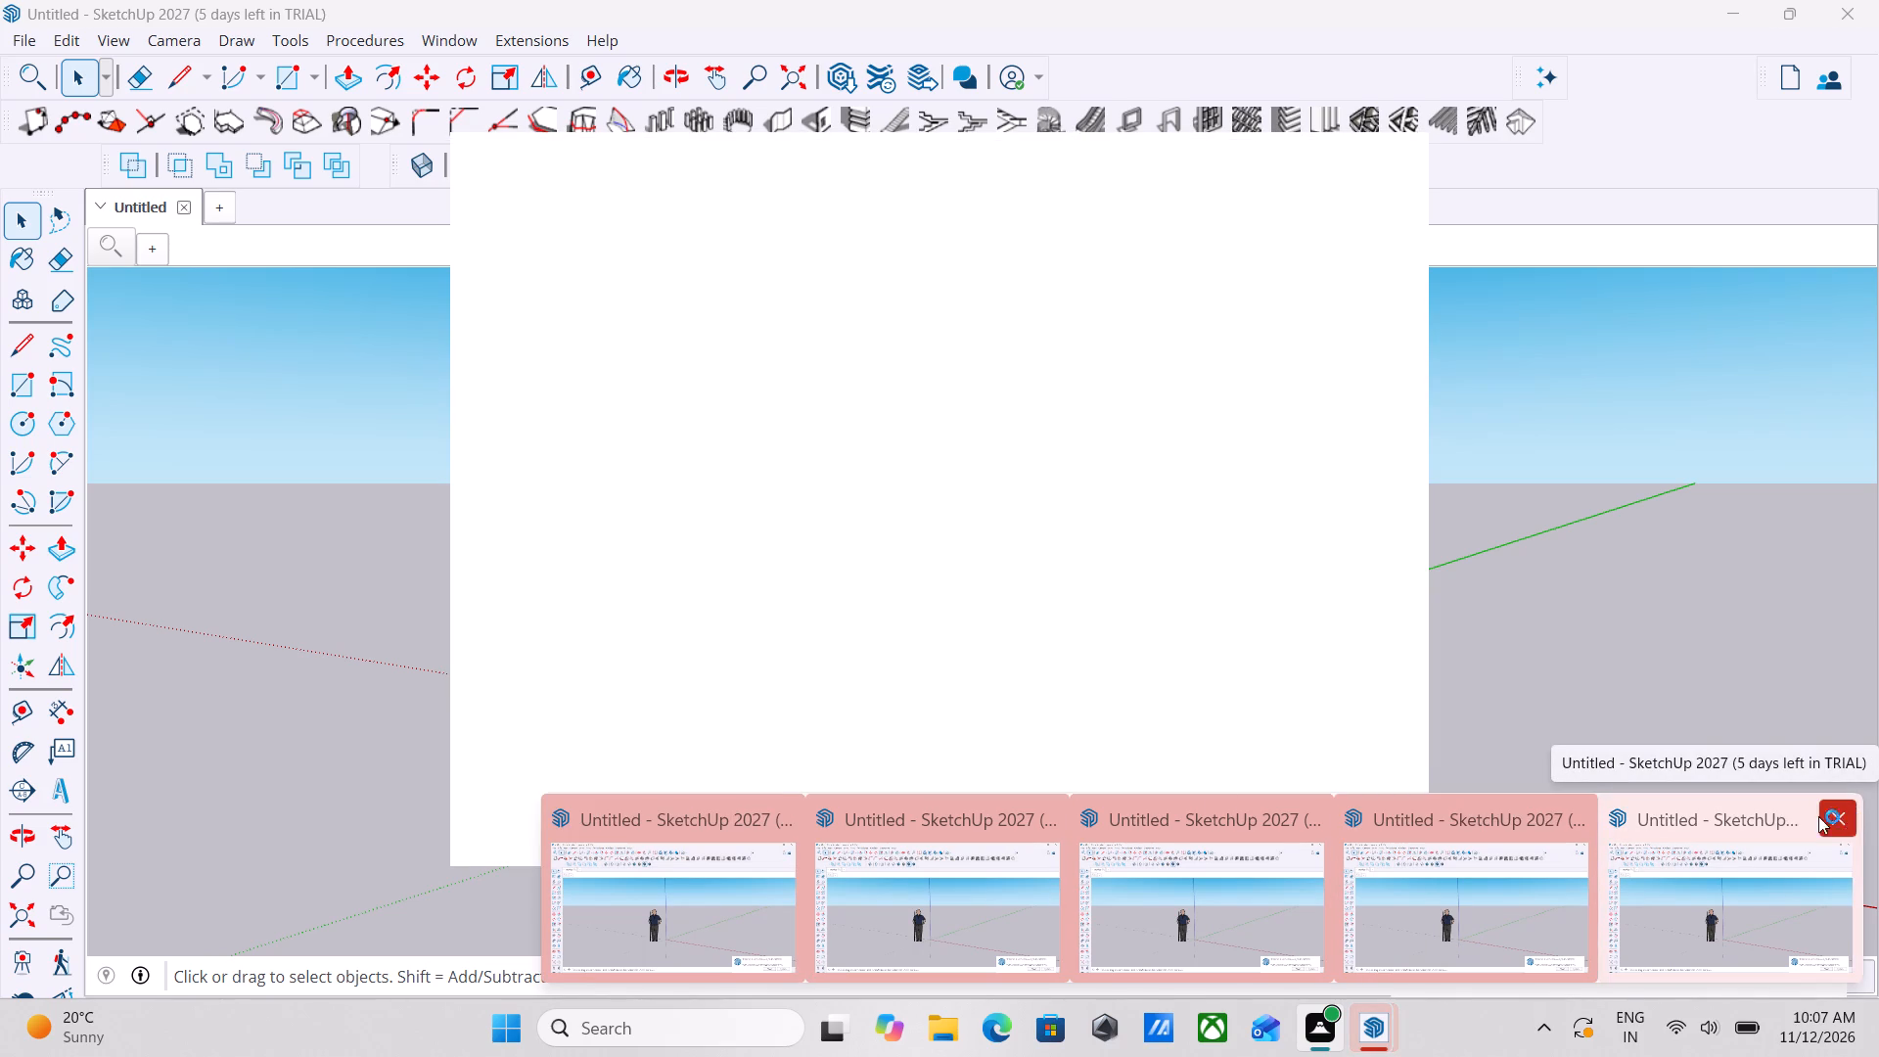
Bring the first of the open untitled SketchUp 2027 model windows to the front.
click(780, 818)
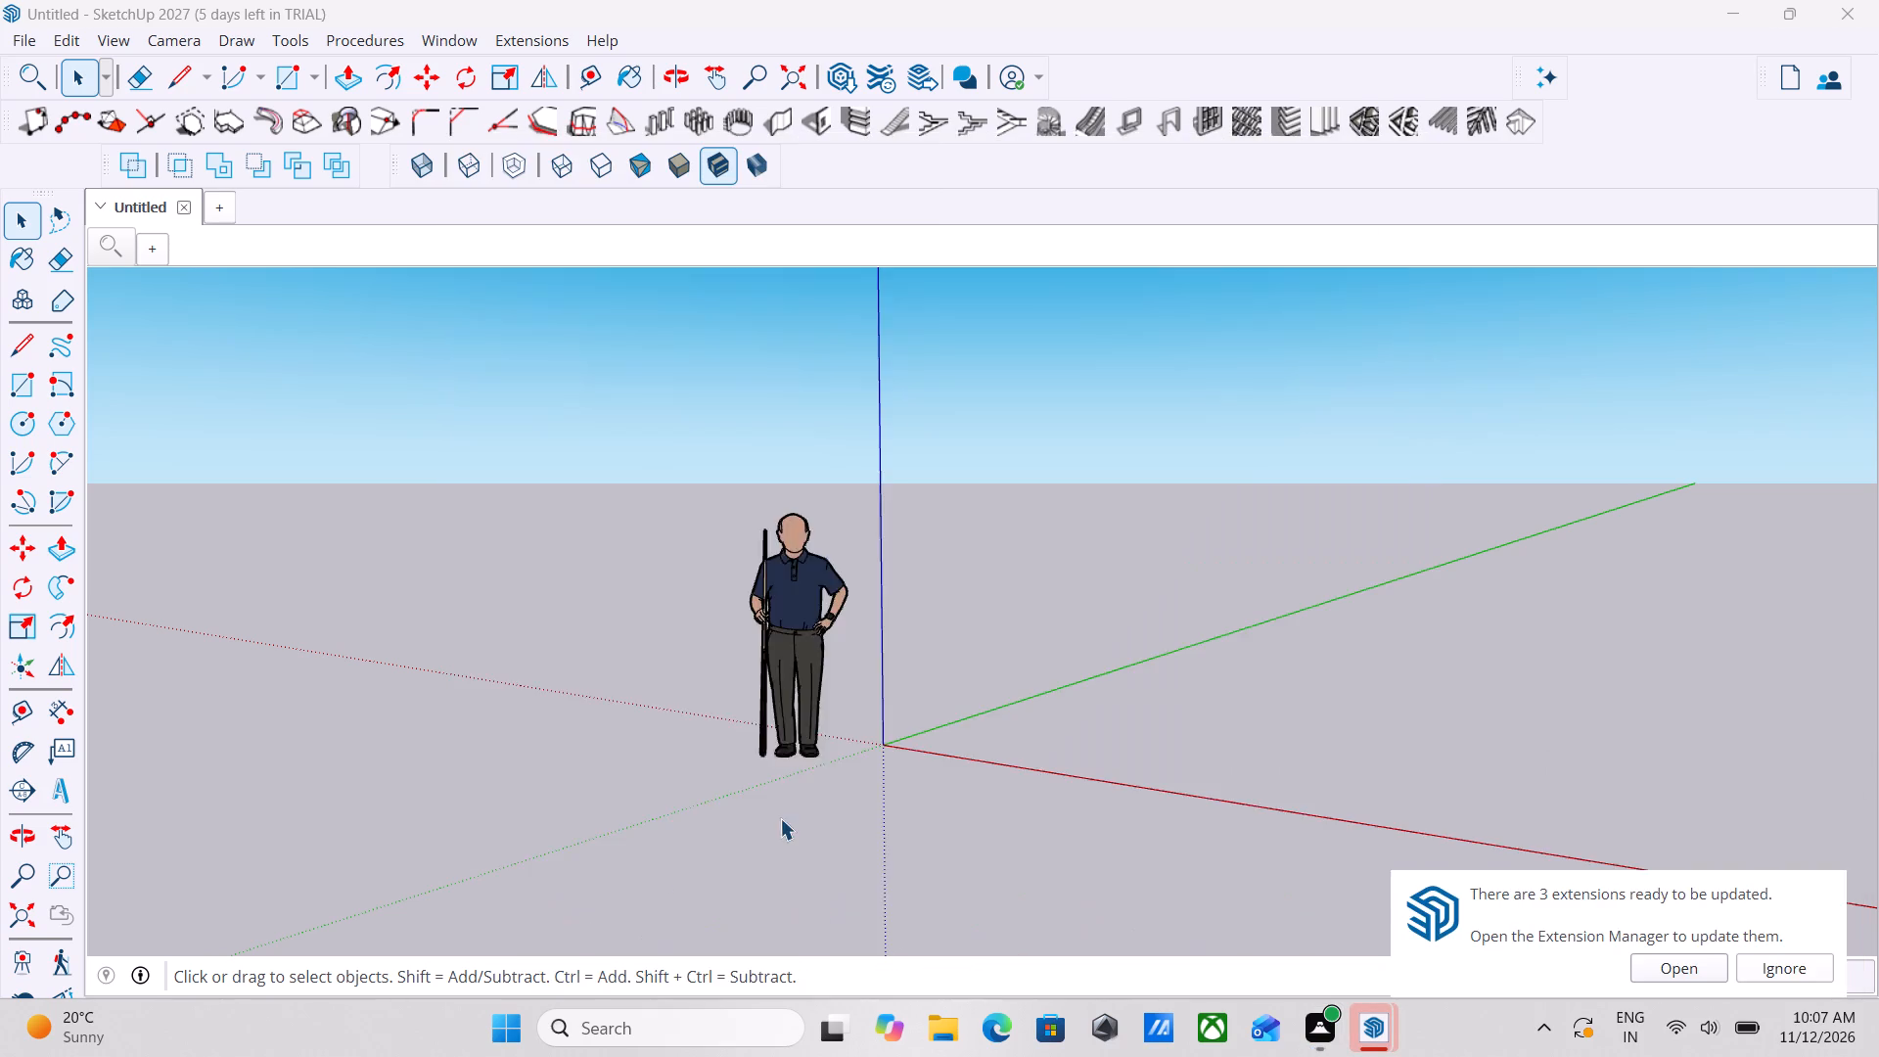
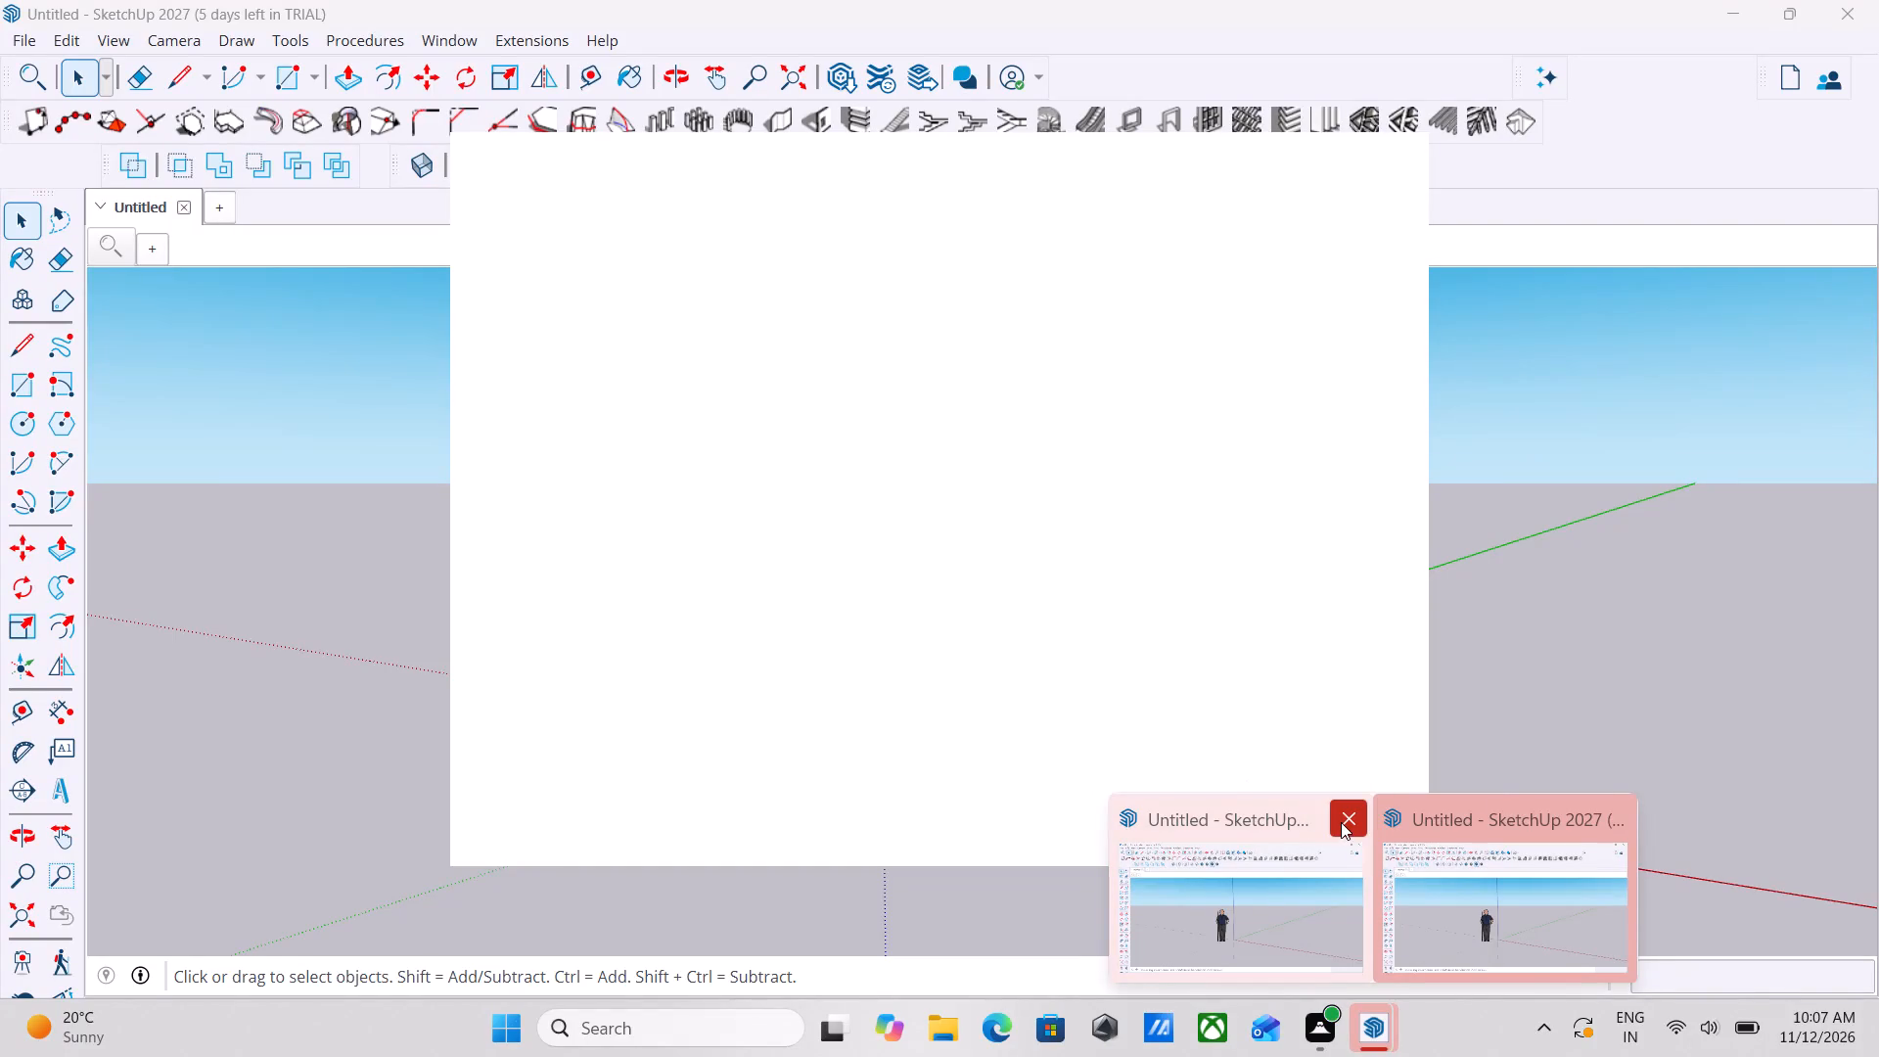
Close the first of the two open untitled SketchUp 2027 windows.
click(1341, 822)
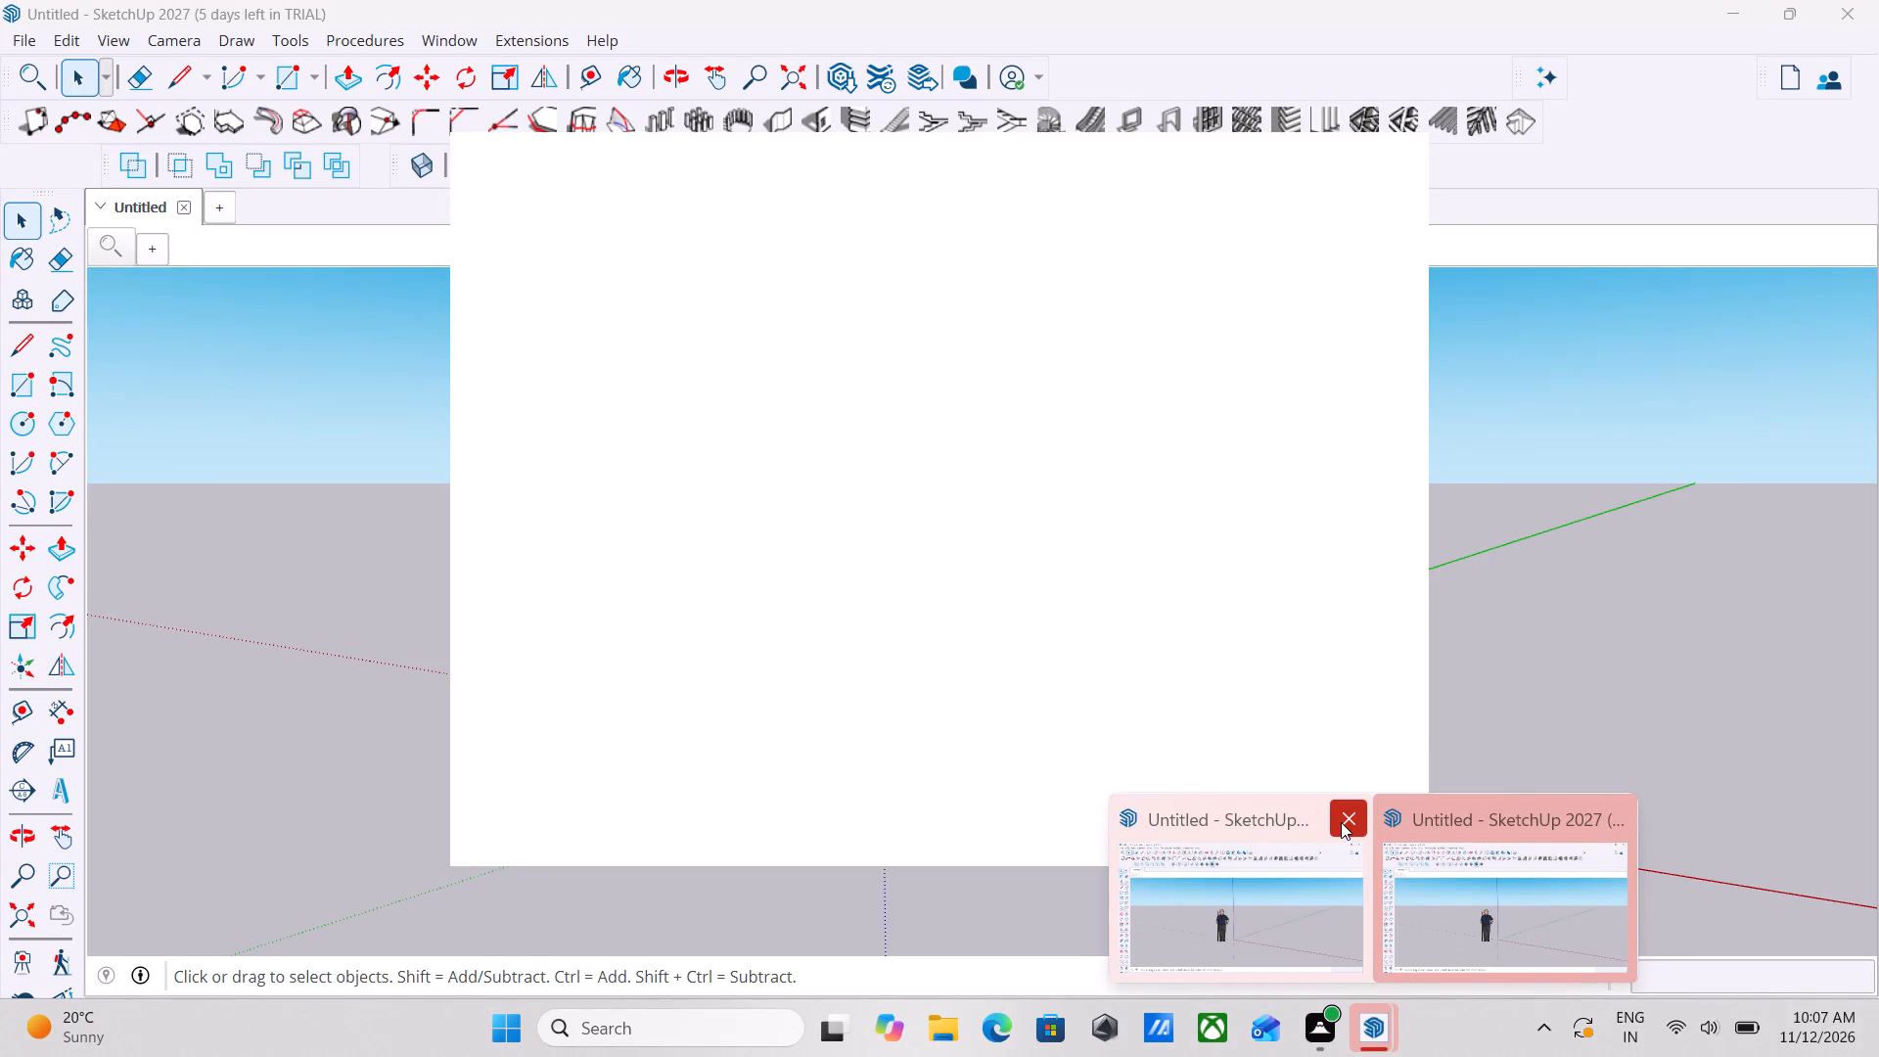
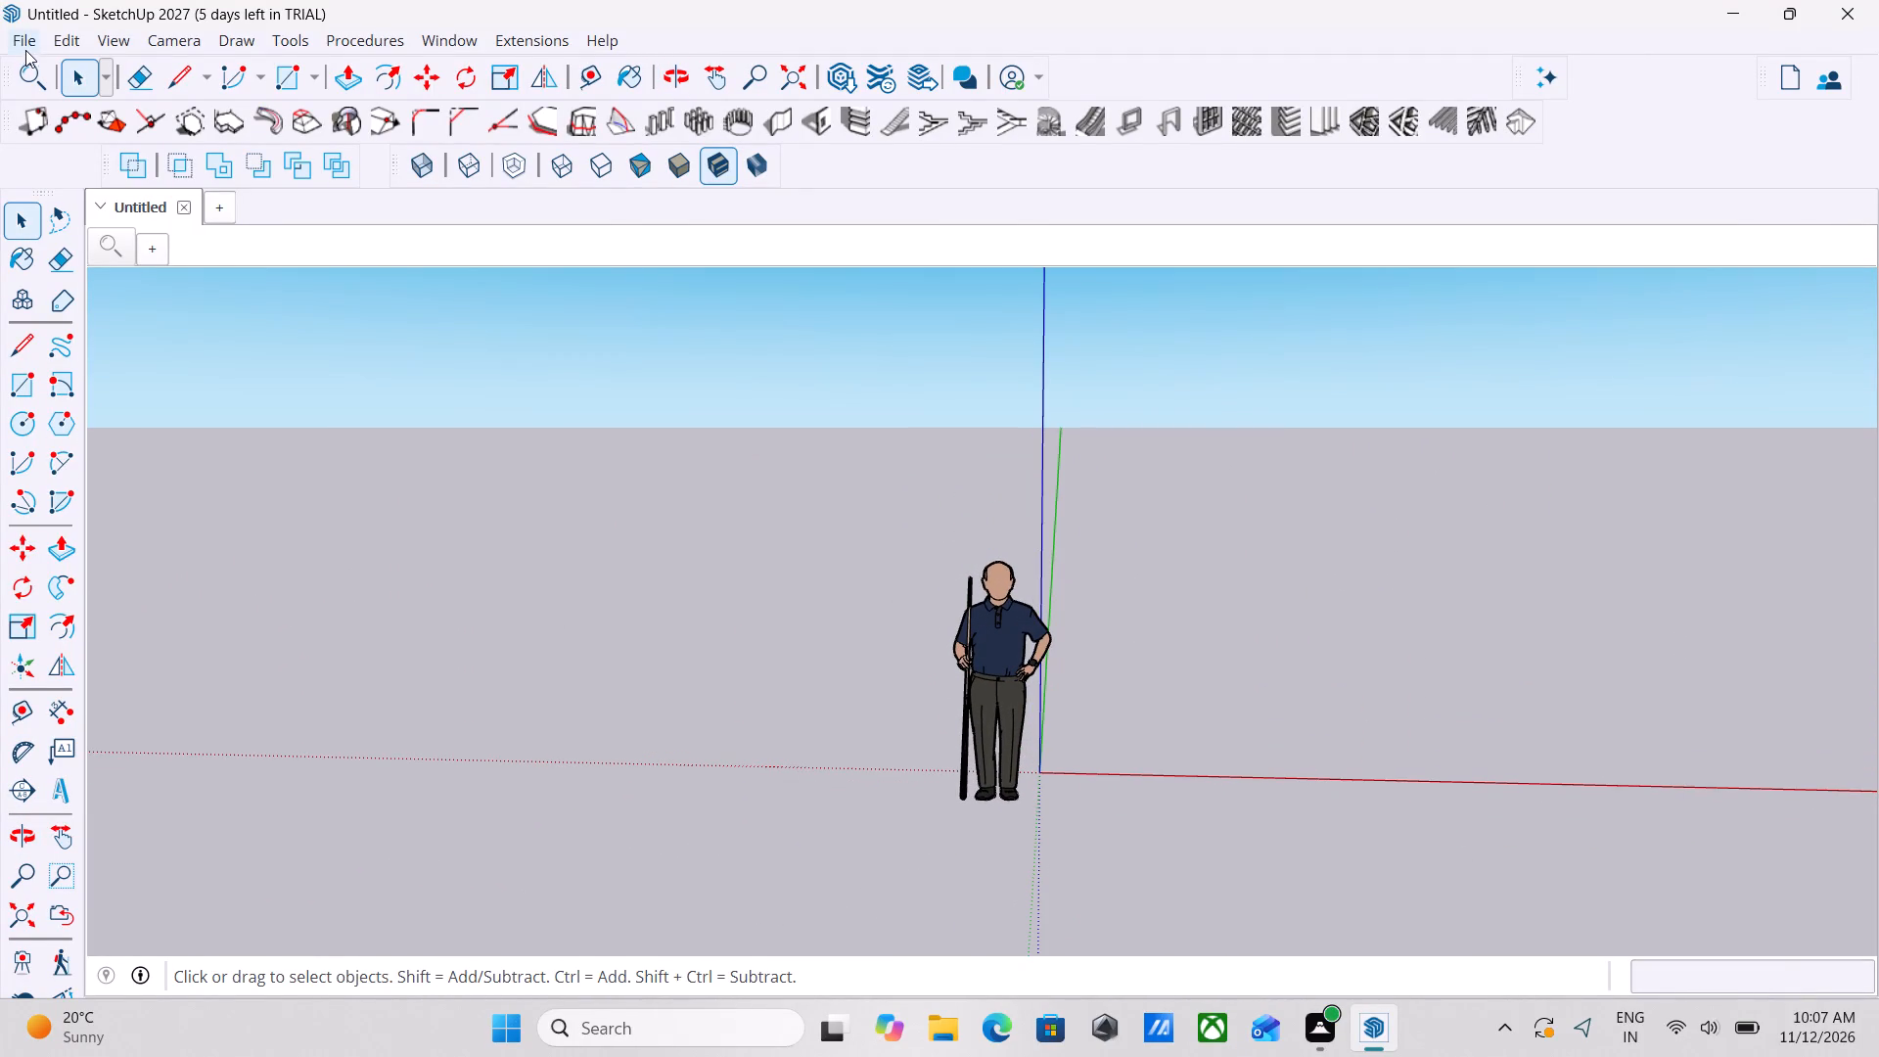
Start a file import and look through the Downloads folder for the drawing to bring in.
click(32, 38)
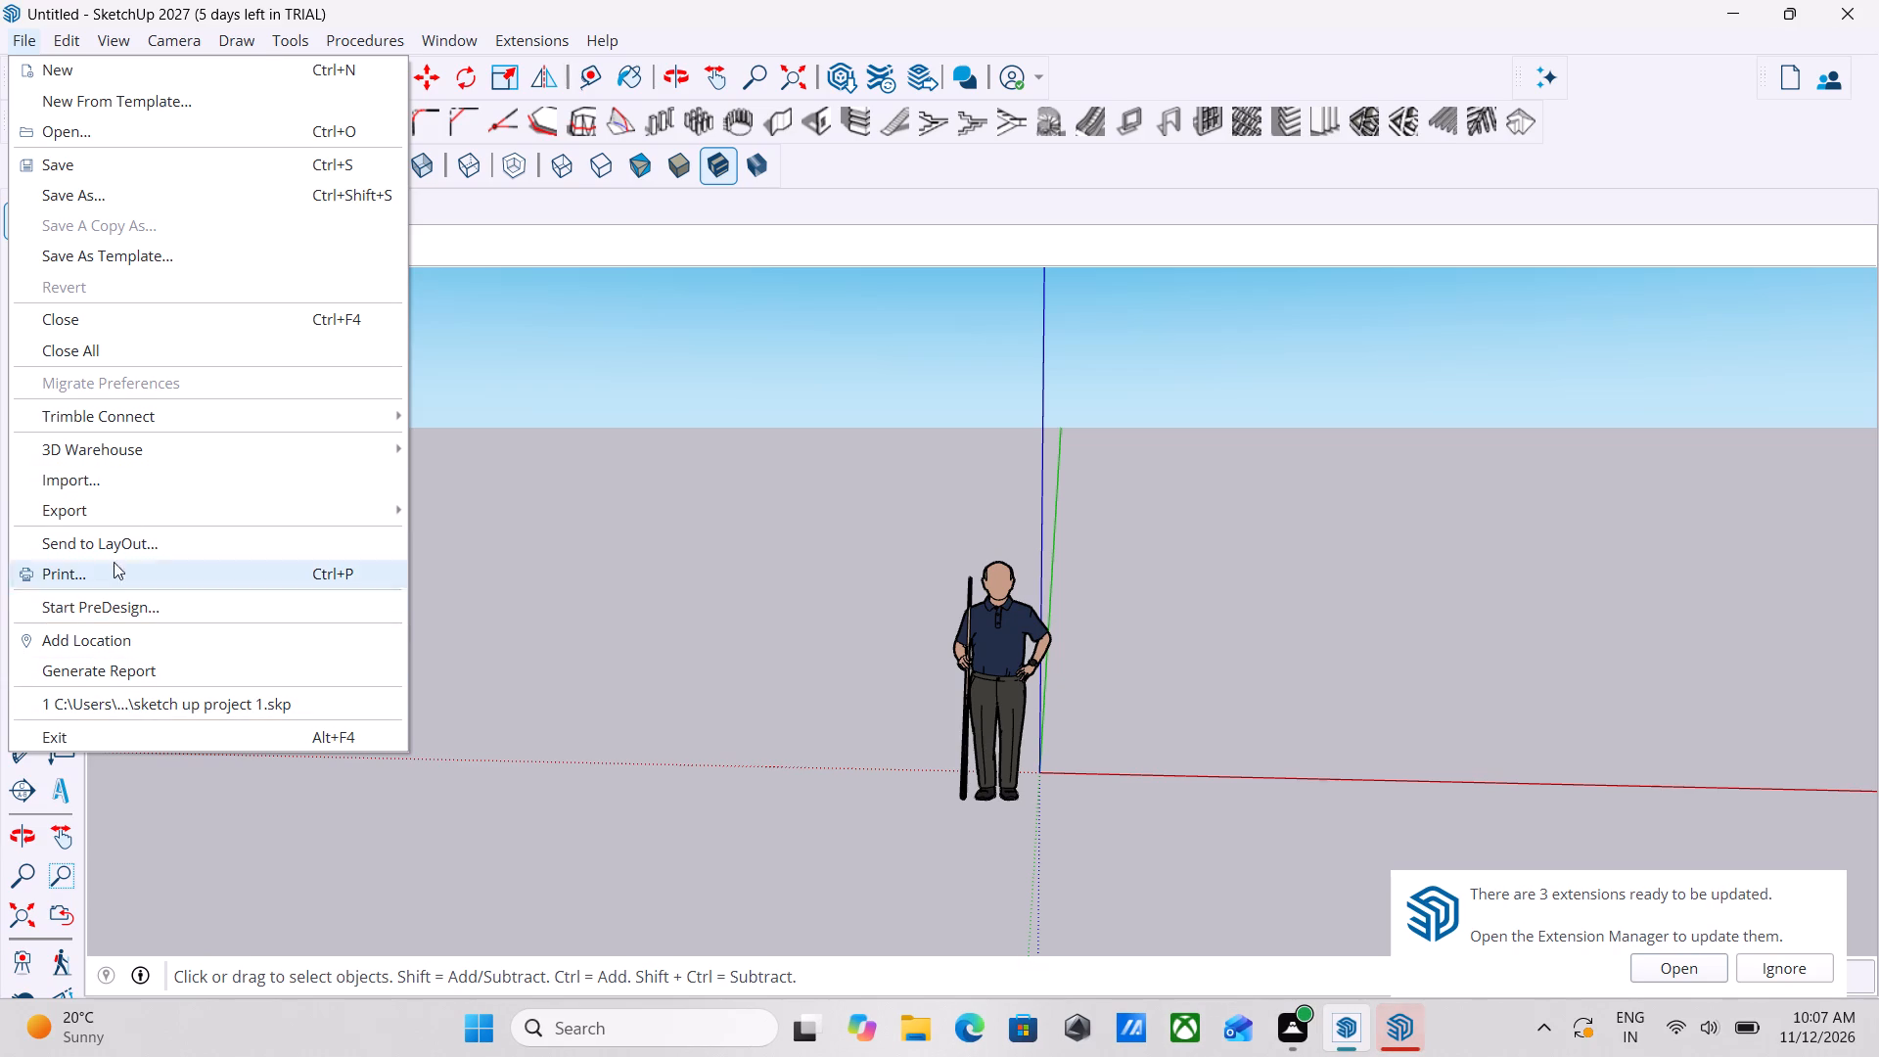
click(114, 485)
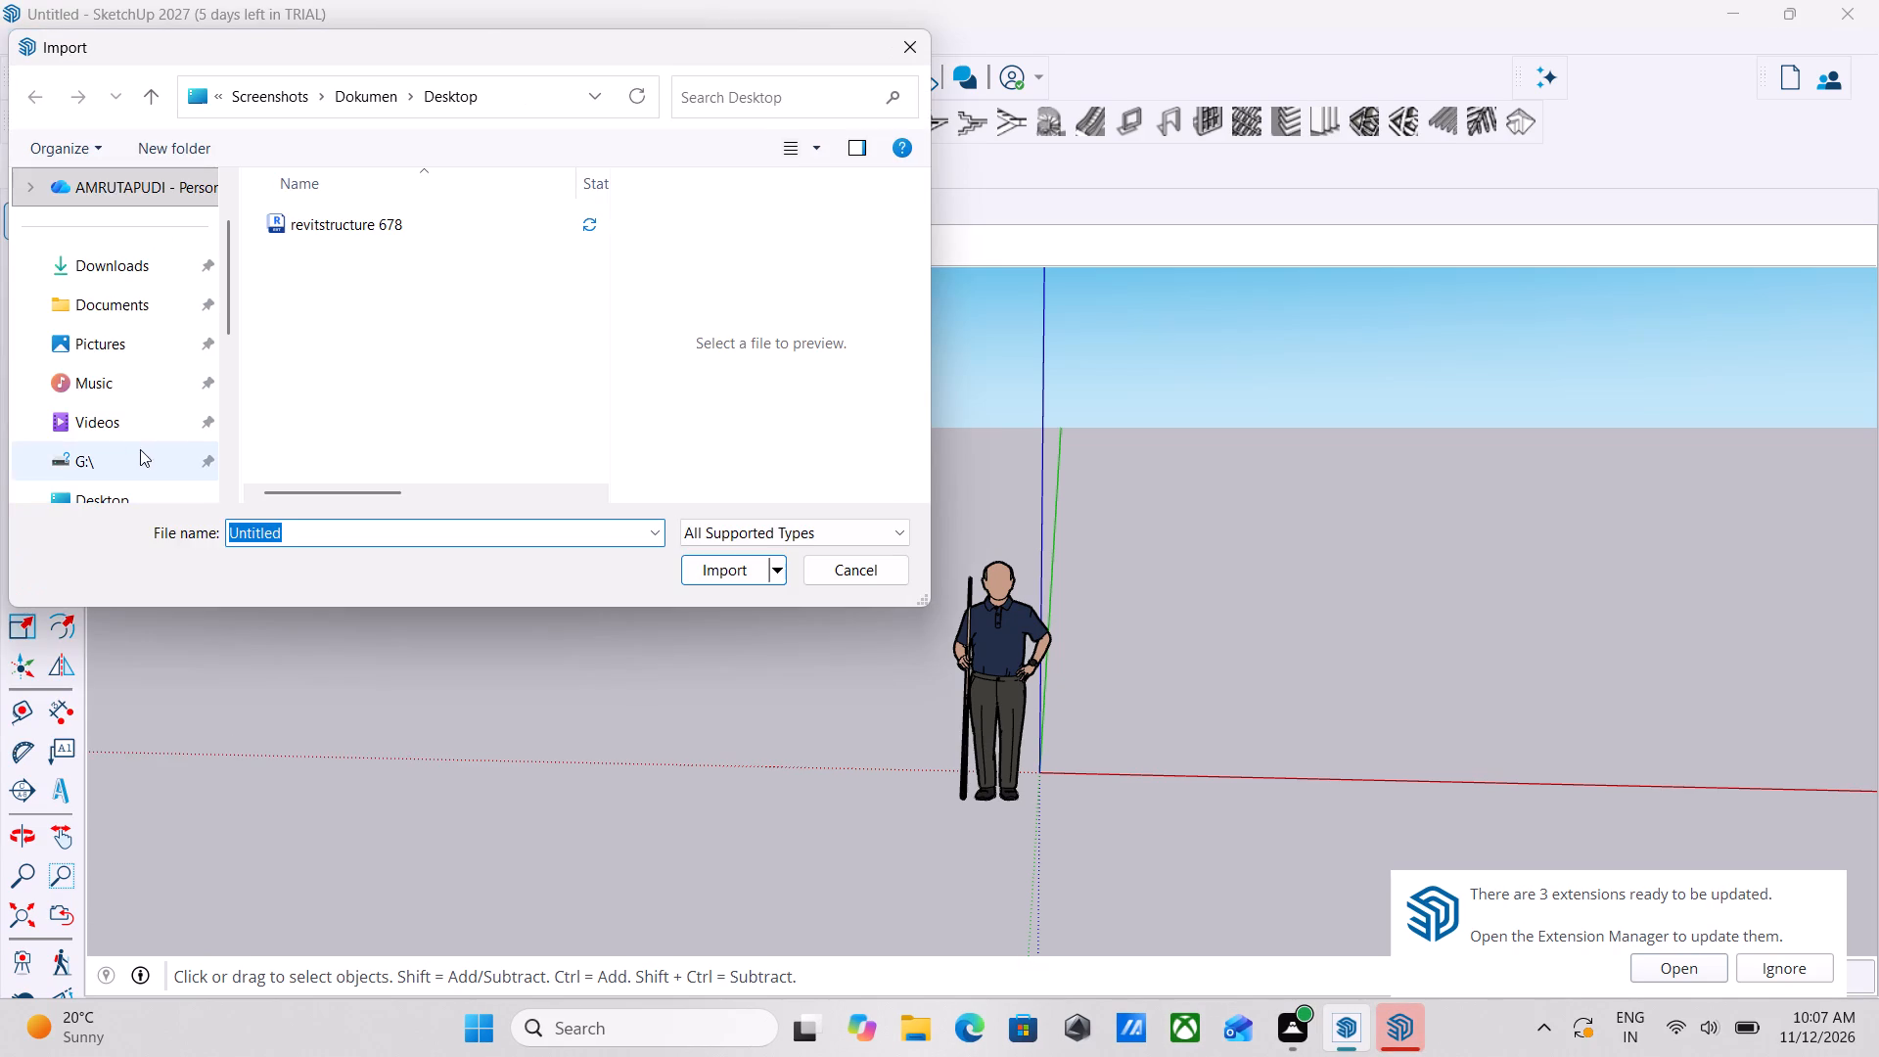
click(70, 257)
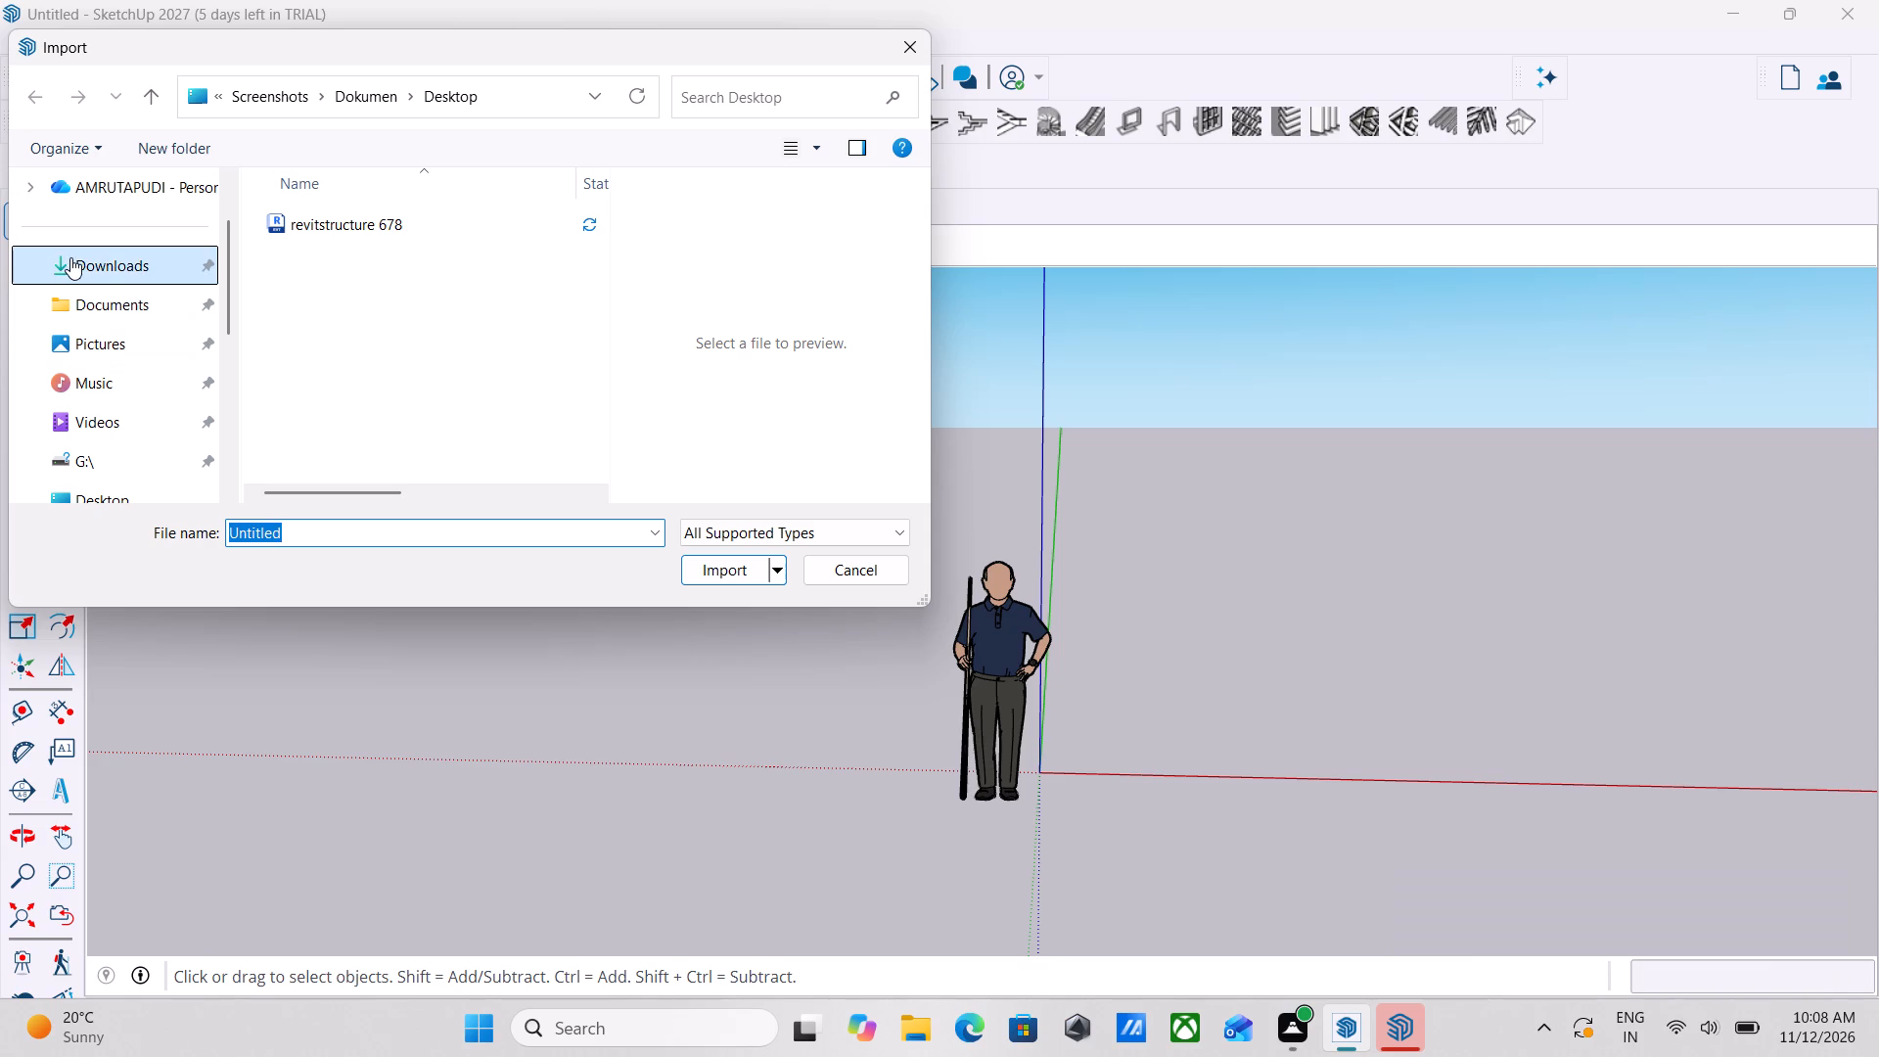
scroll(385, 406, down, 11)
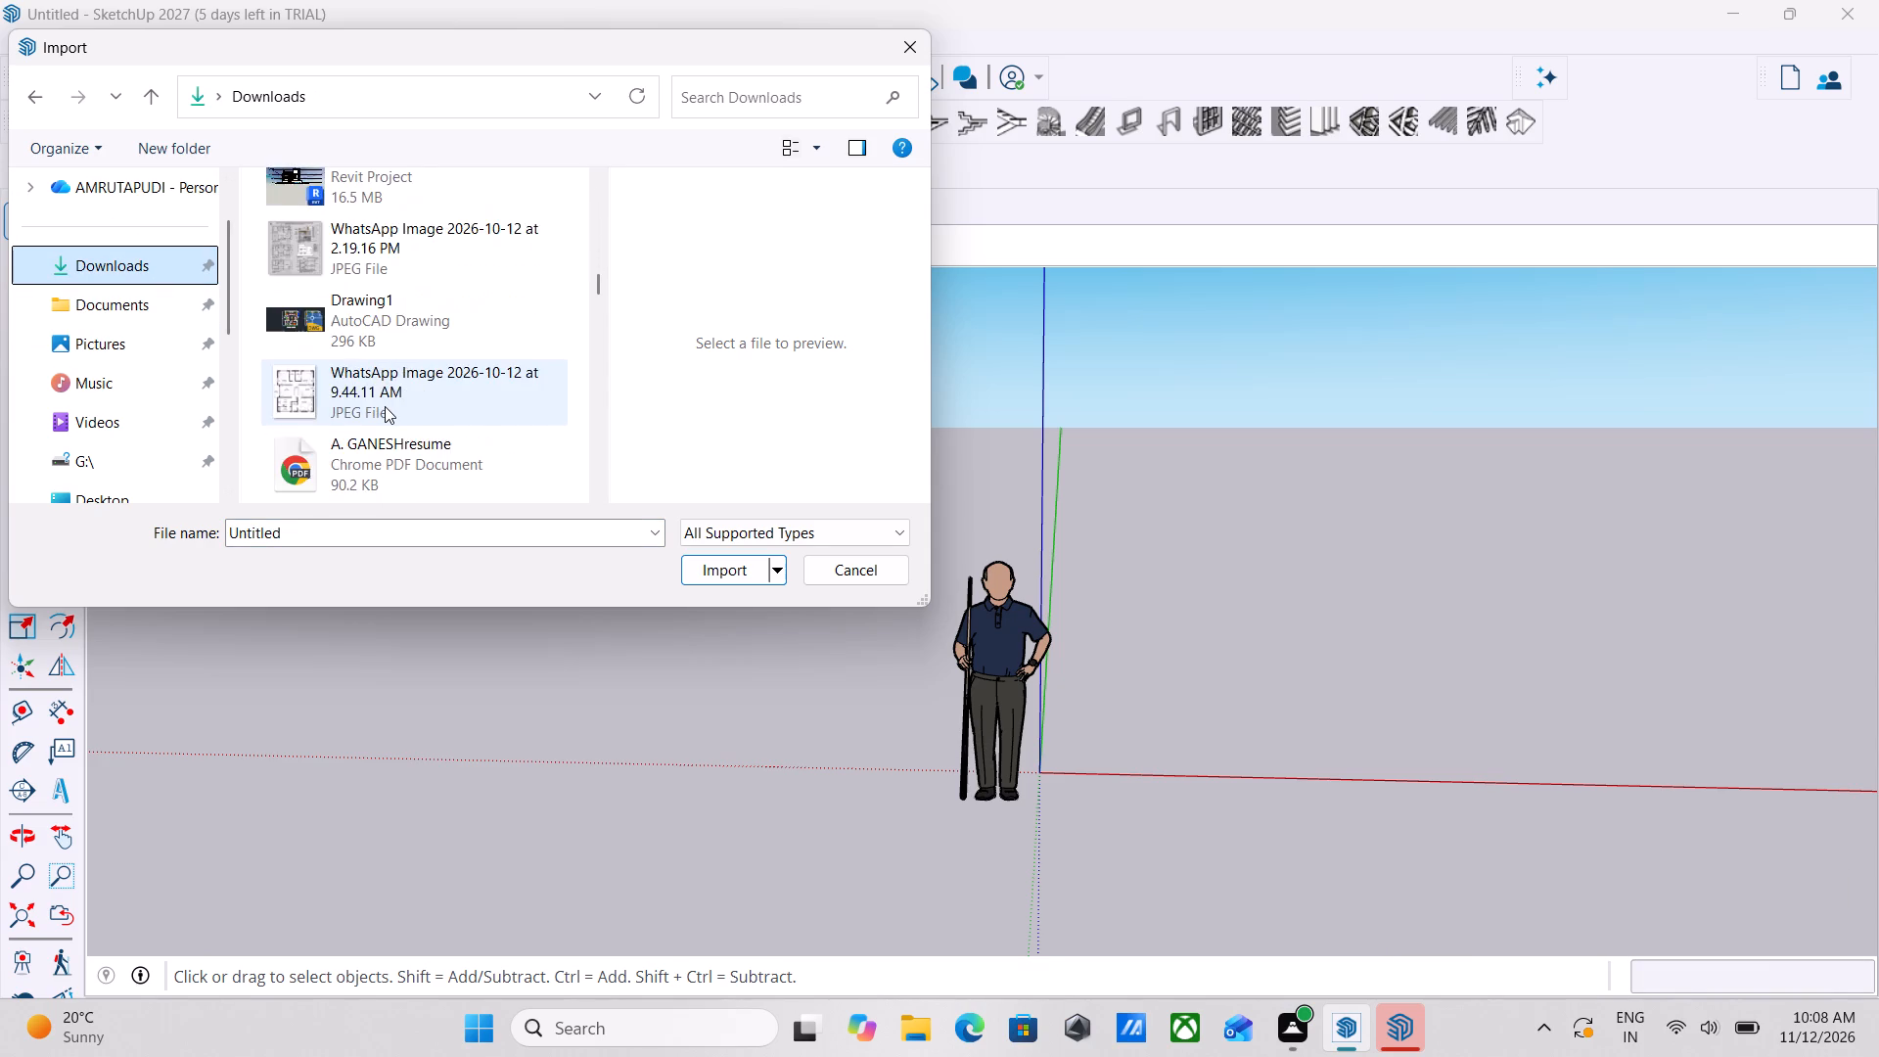
scroll(385, 406, up, 3)
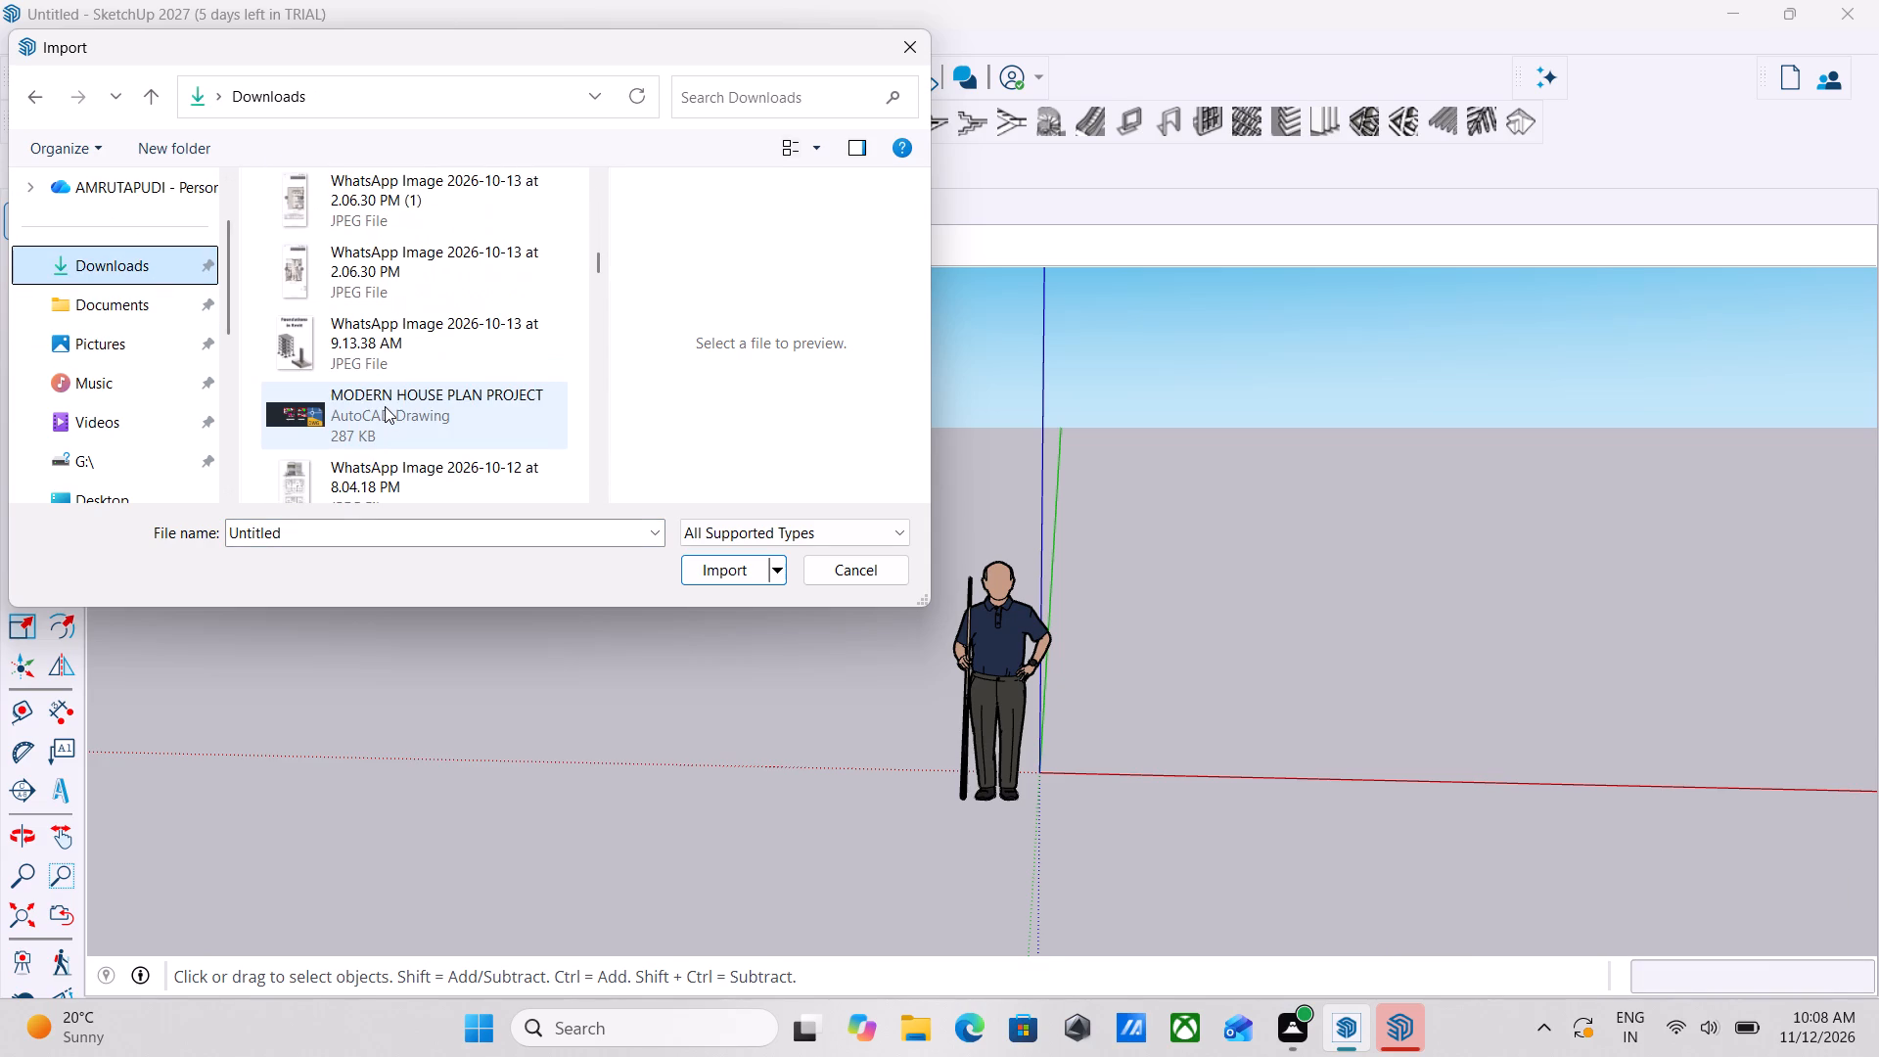
scroll(385, 406, down, 8)
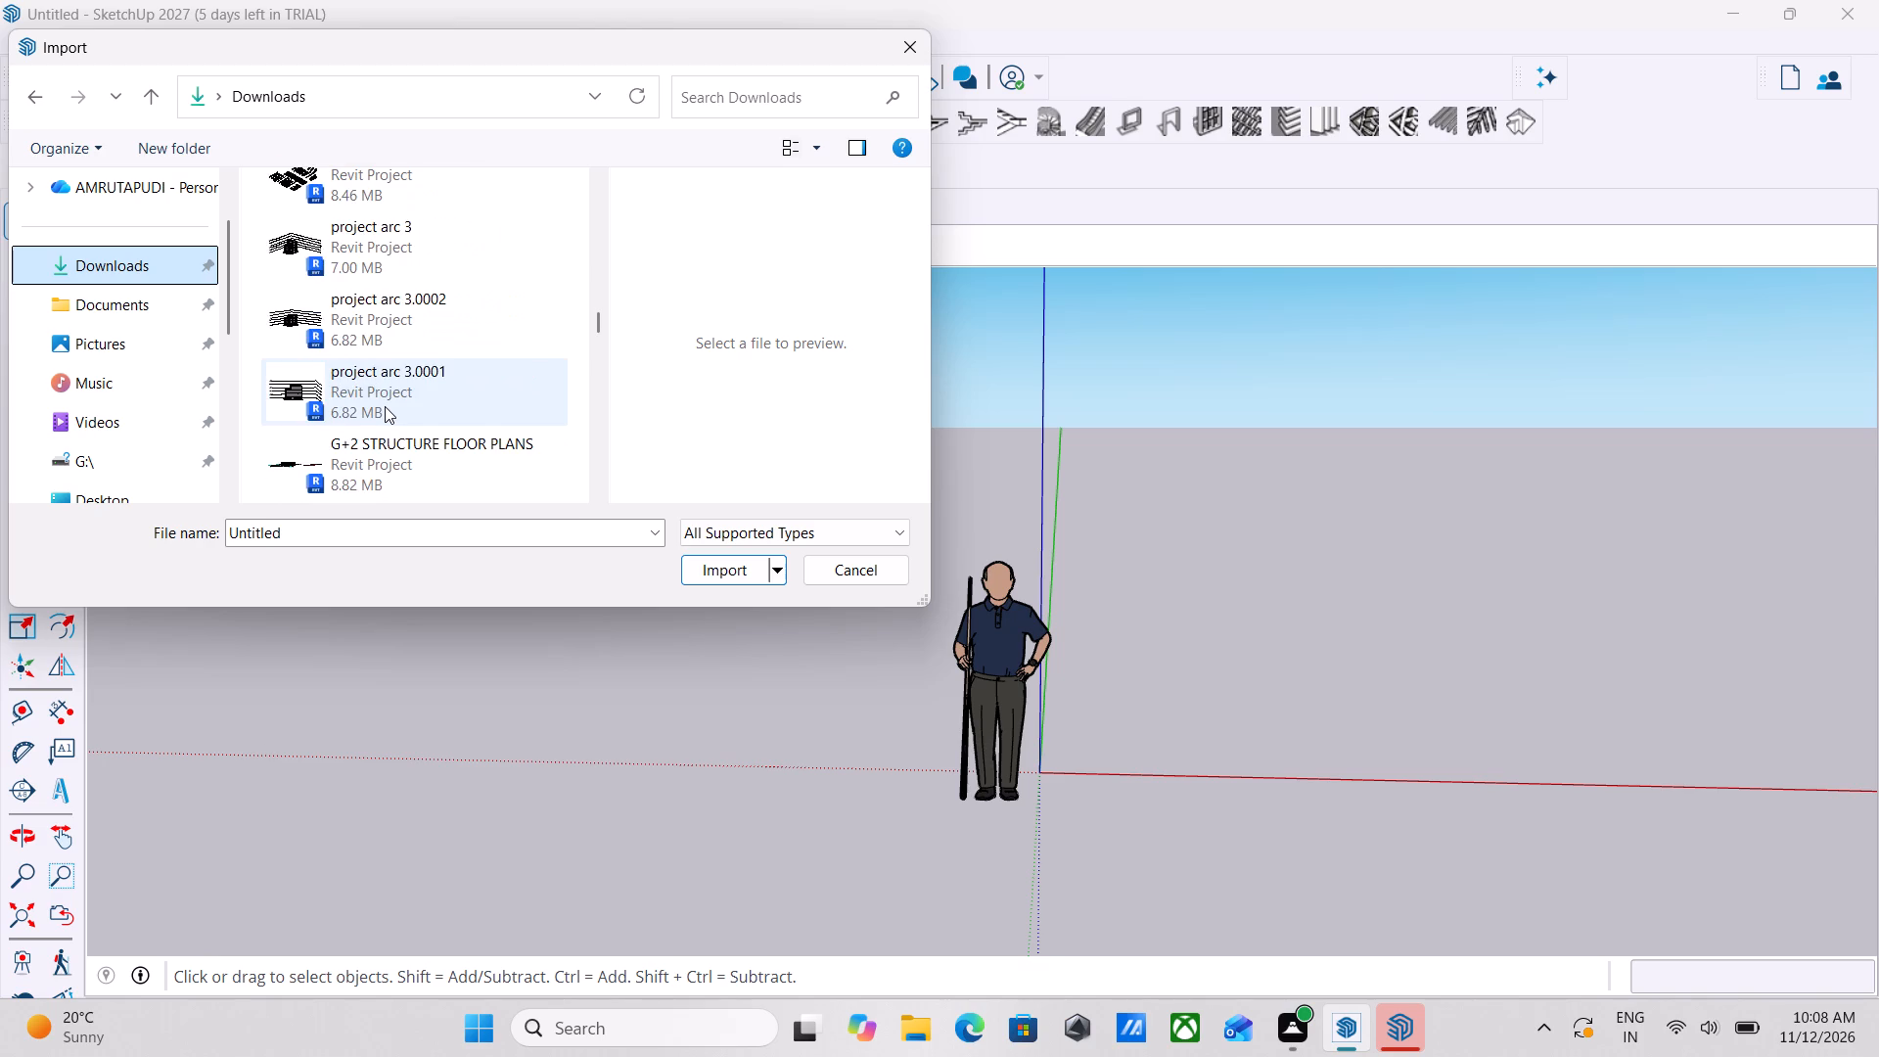
scroll(385, 406, down, 6)
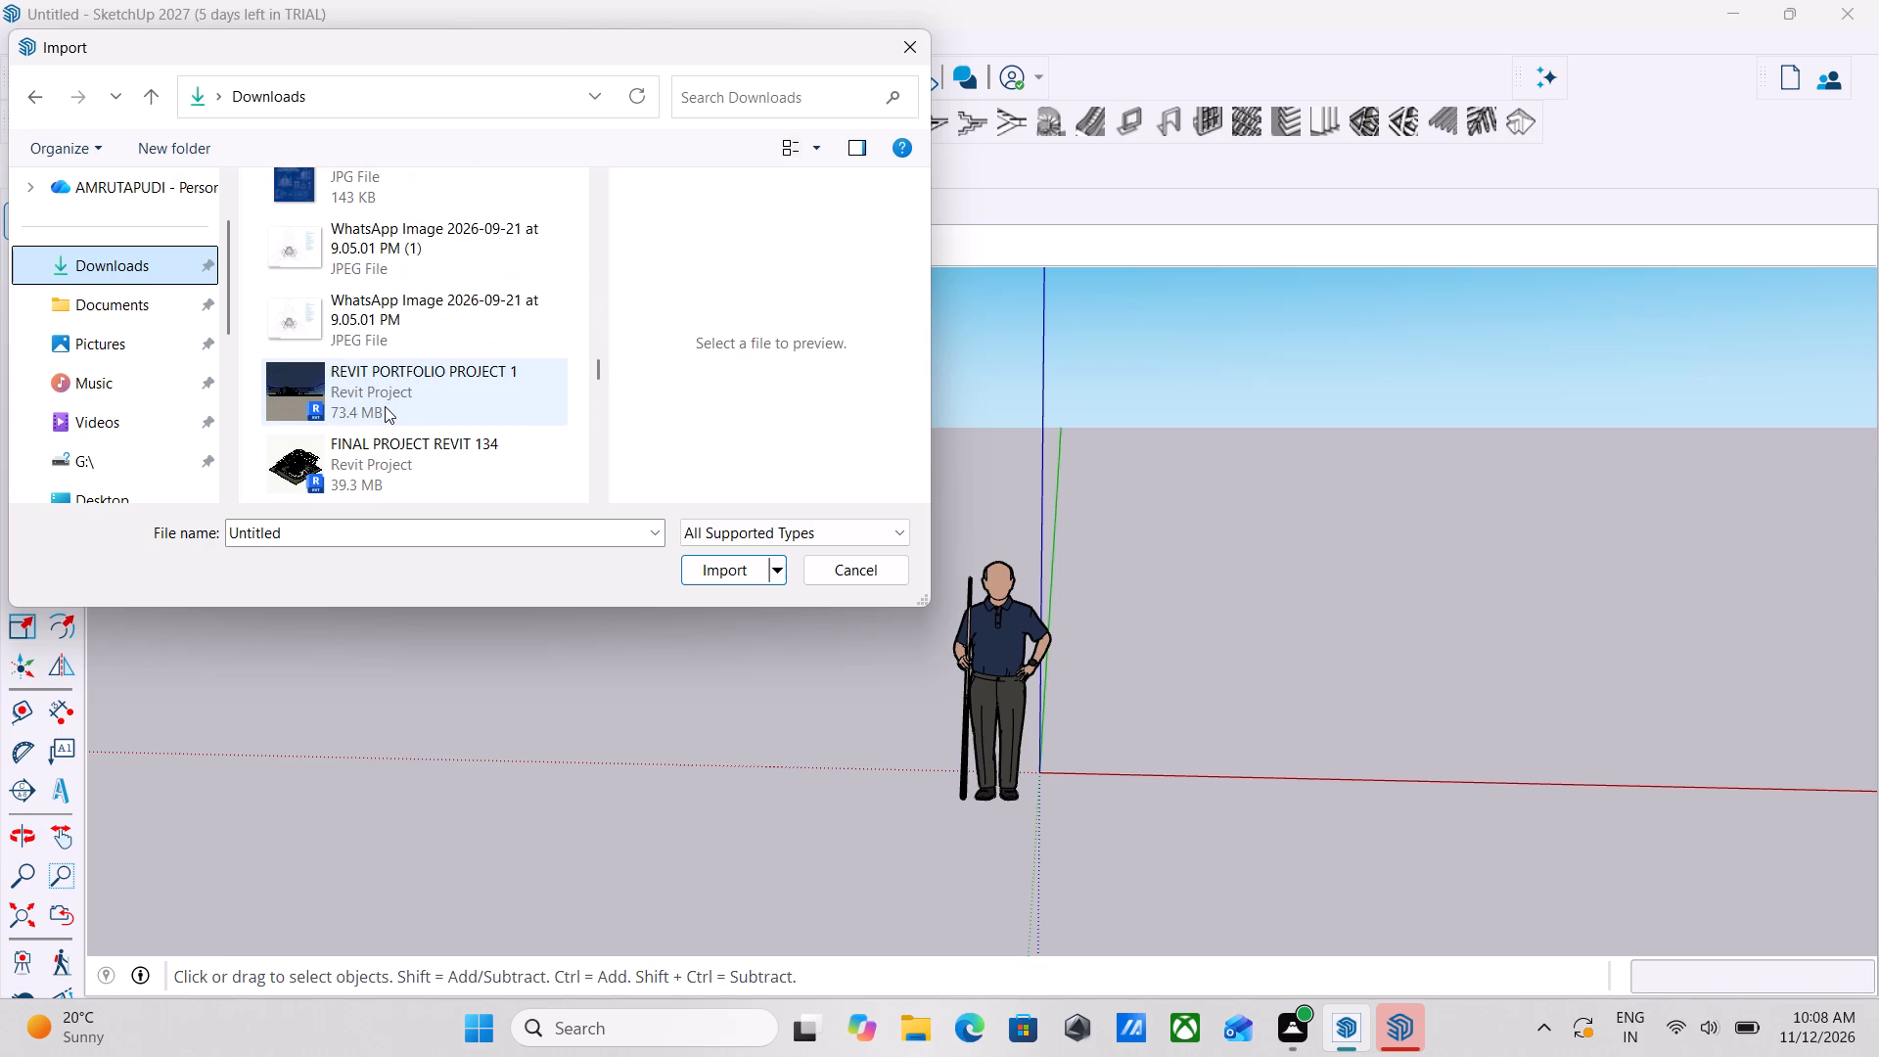
Review the importable file types and keep the filter on All Supported Types.
click(643, 532)
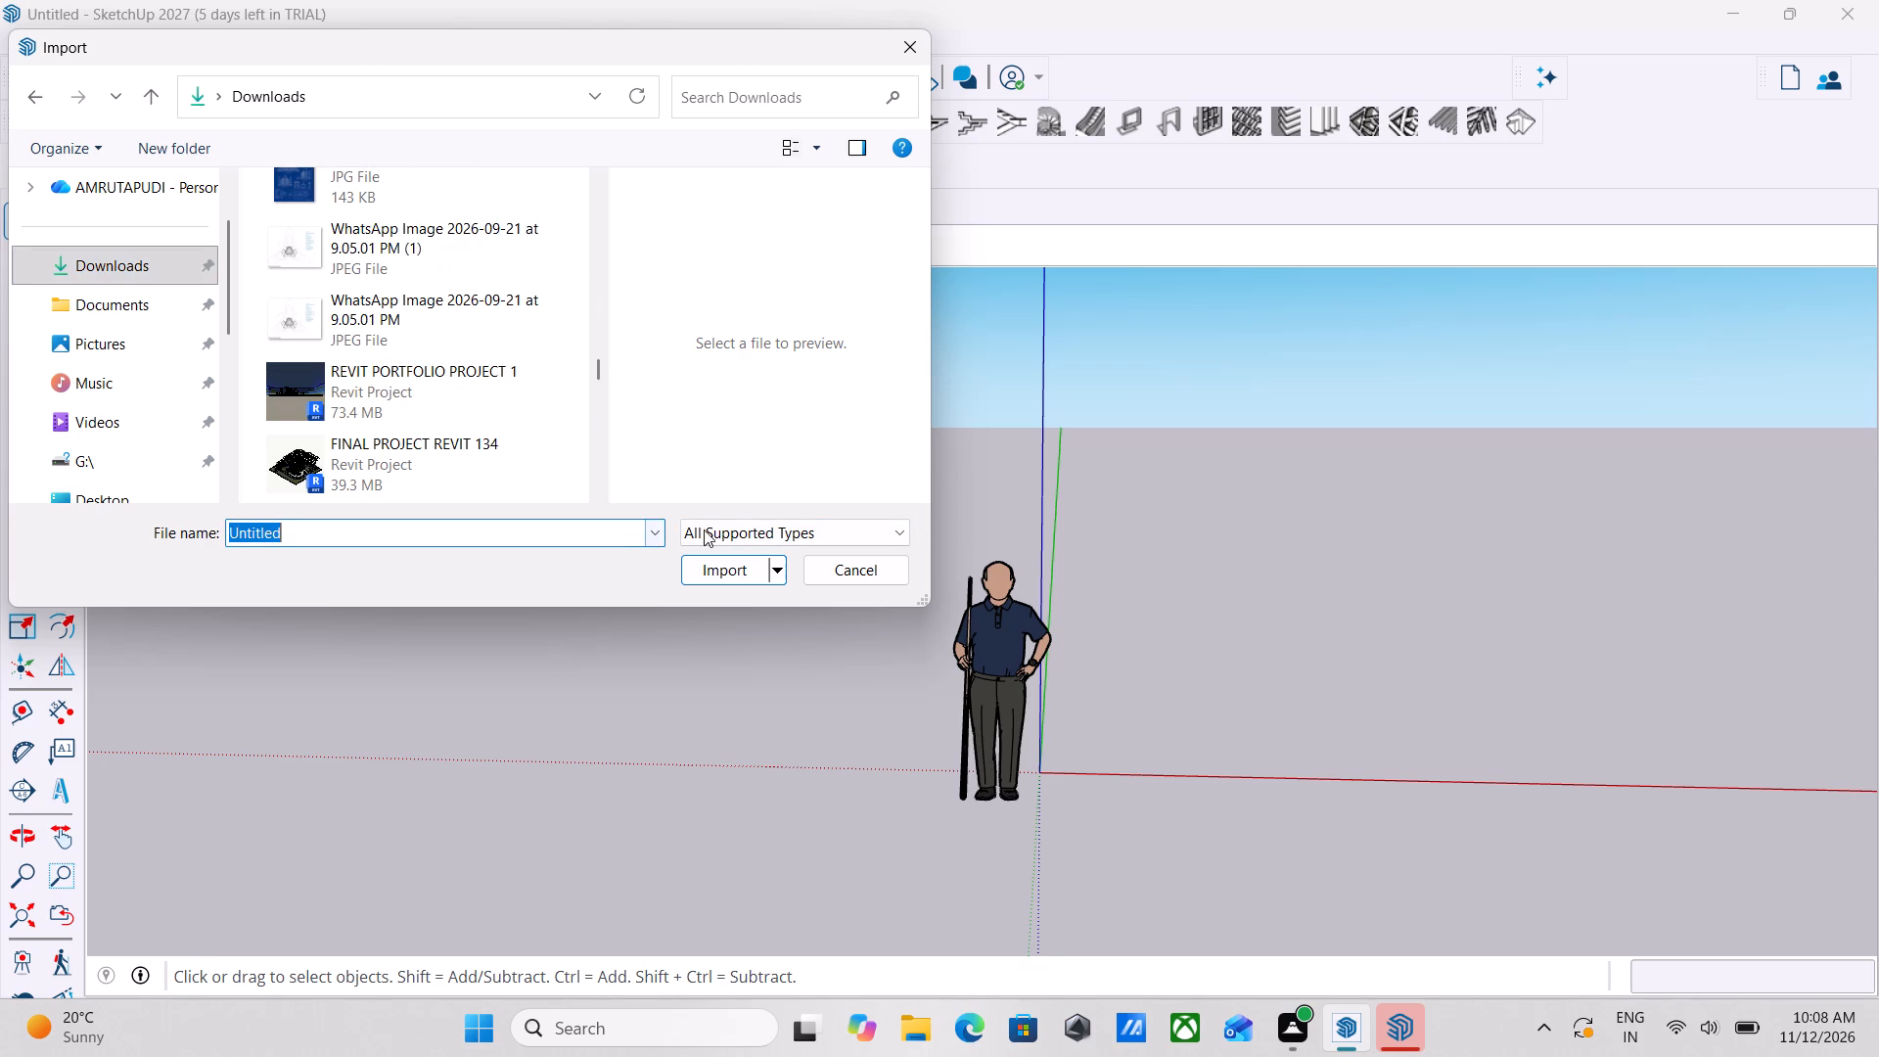
click(872, 537)
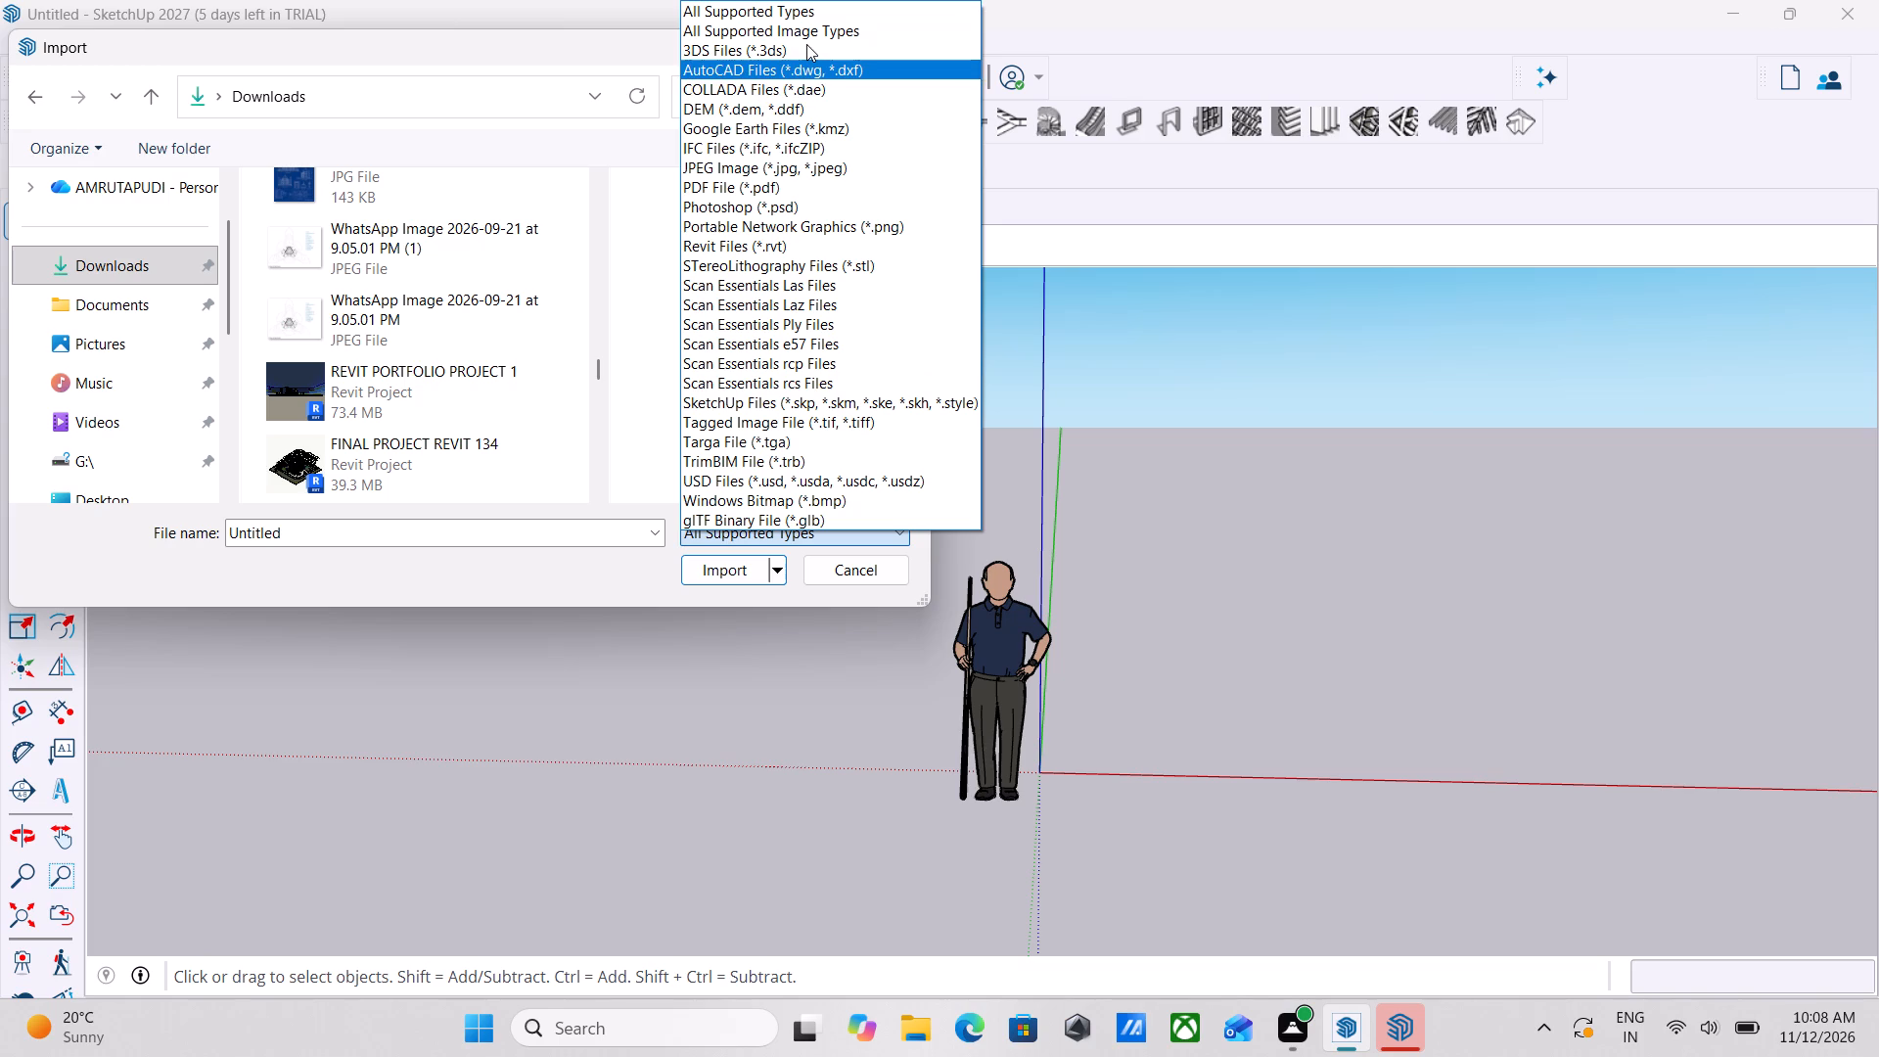
scroll(809, 196, down, 3)
scroll(764, 452, down, 6)
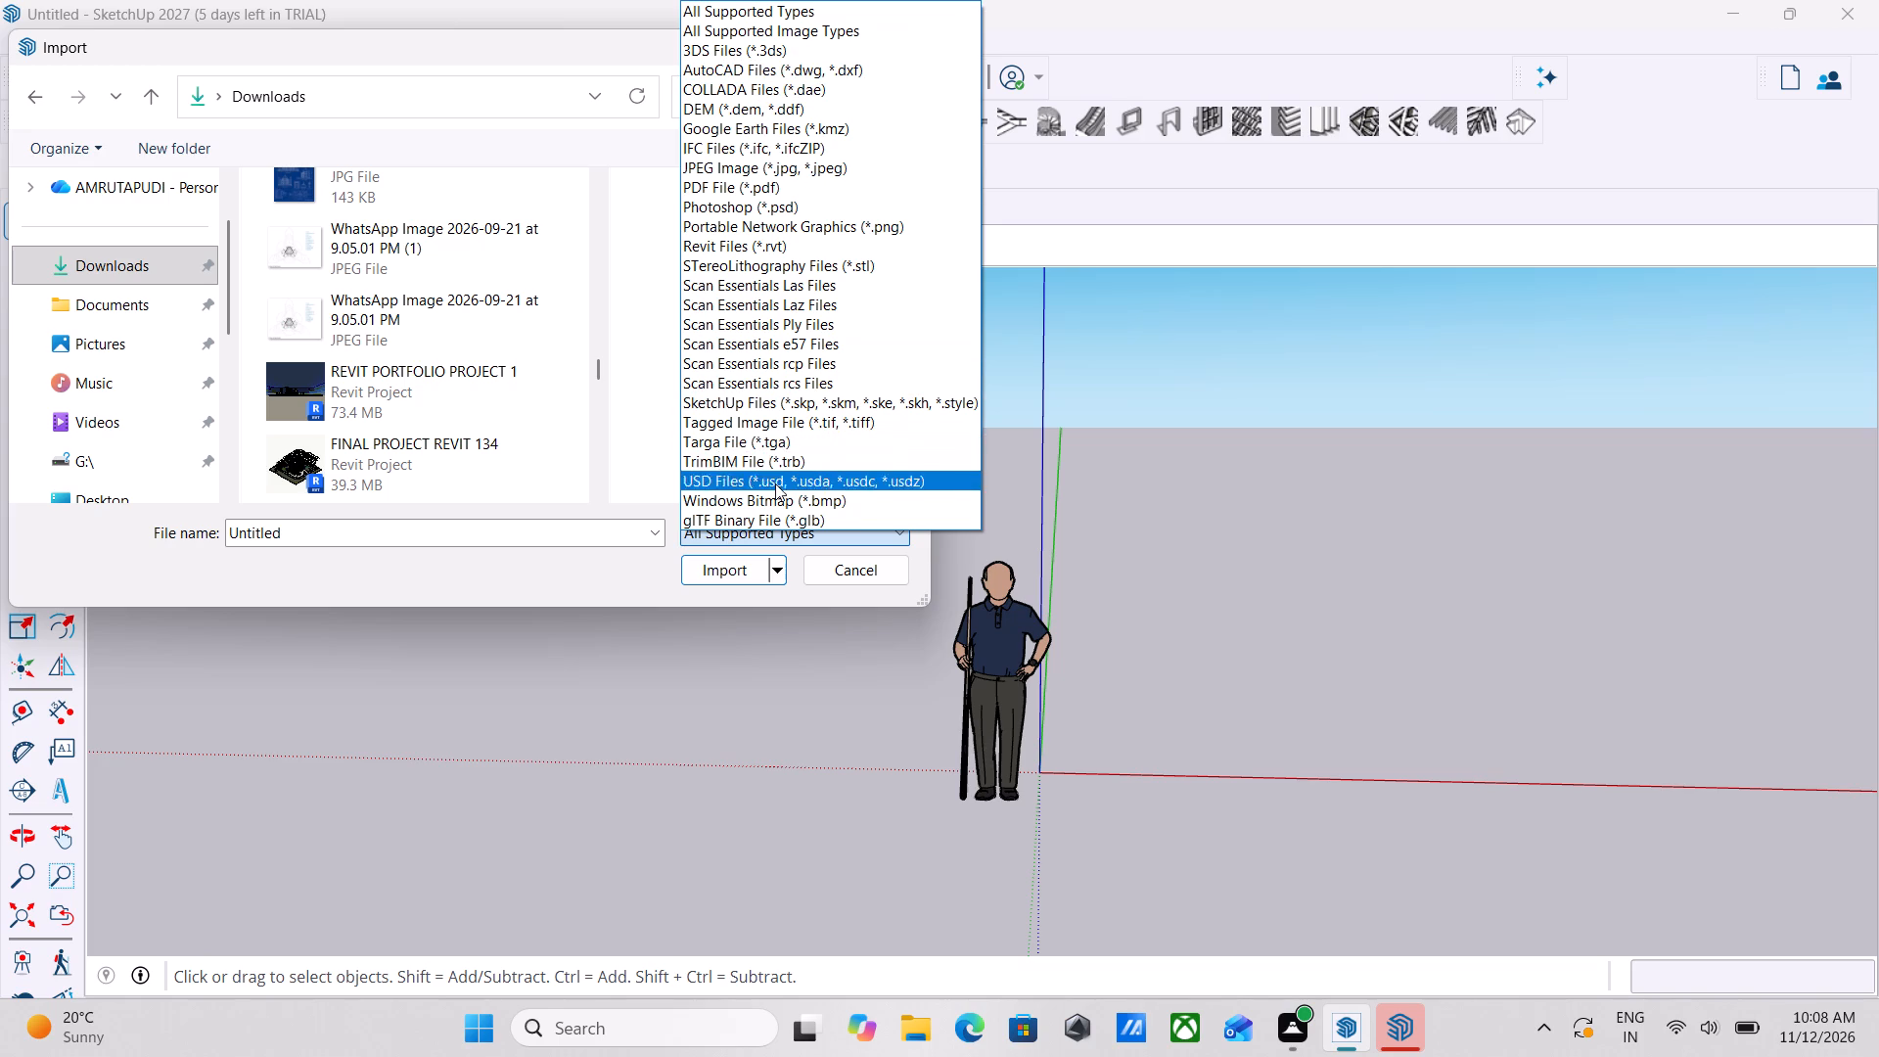
scroll(783, 500, up, 5)
scroll(787, 41, up, 3)
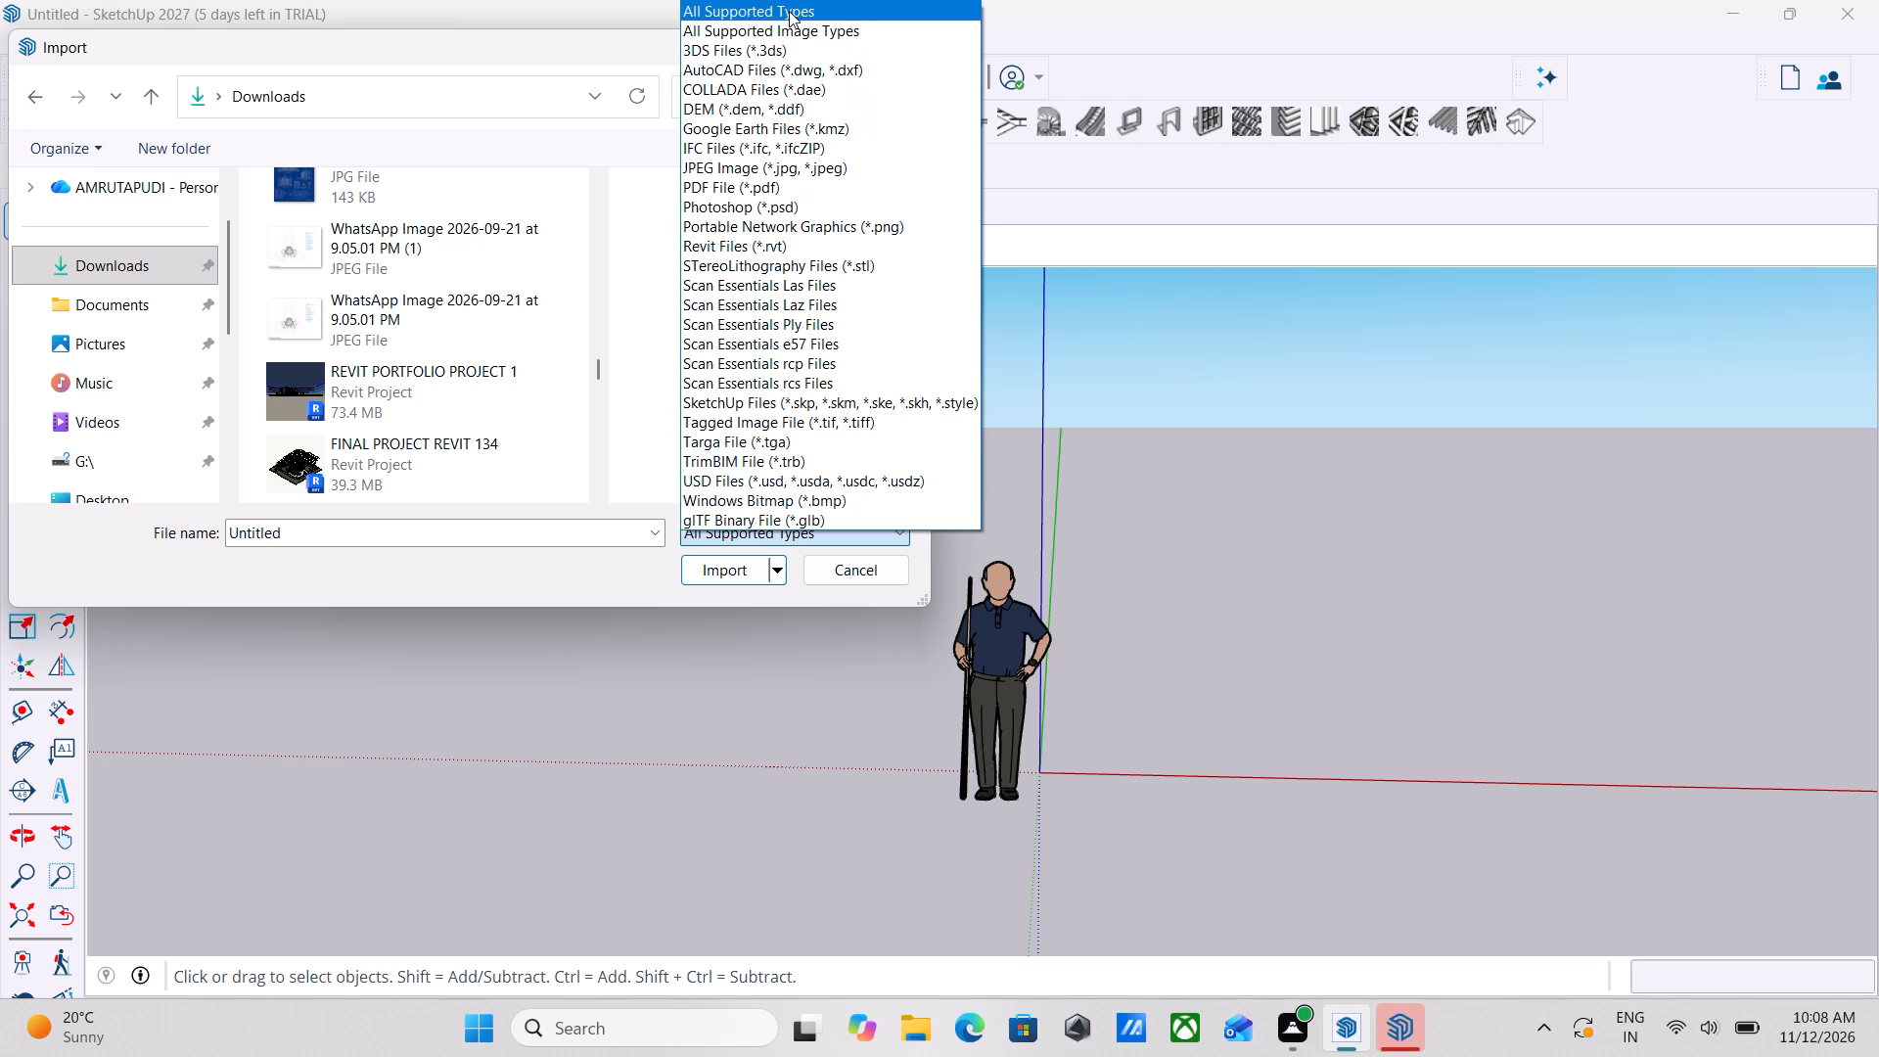
click(789, 11)
Look through the older files in the Downloads folder for the drawing to import.
scroll(401, 400, down, 7)
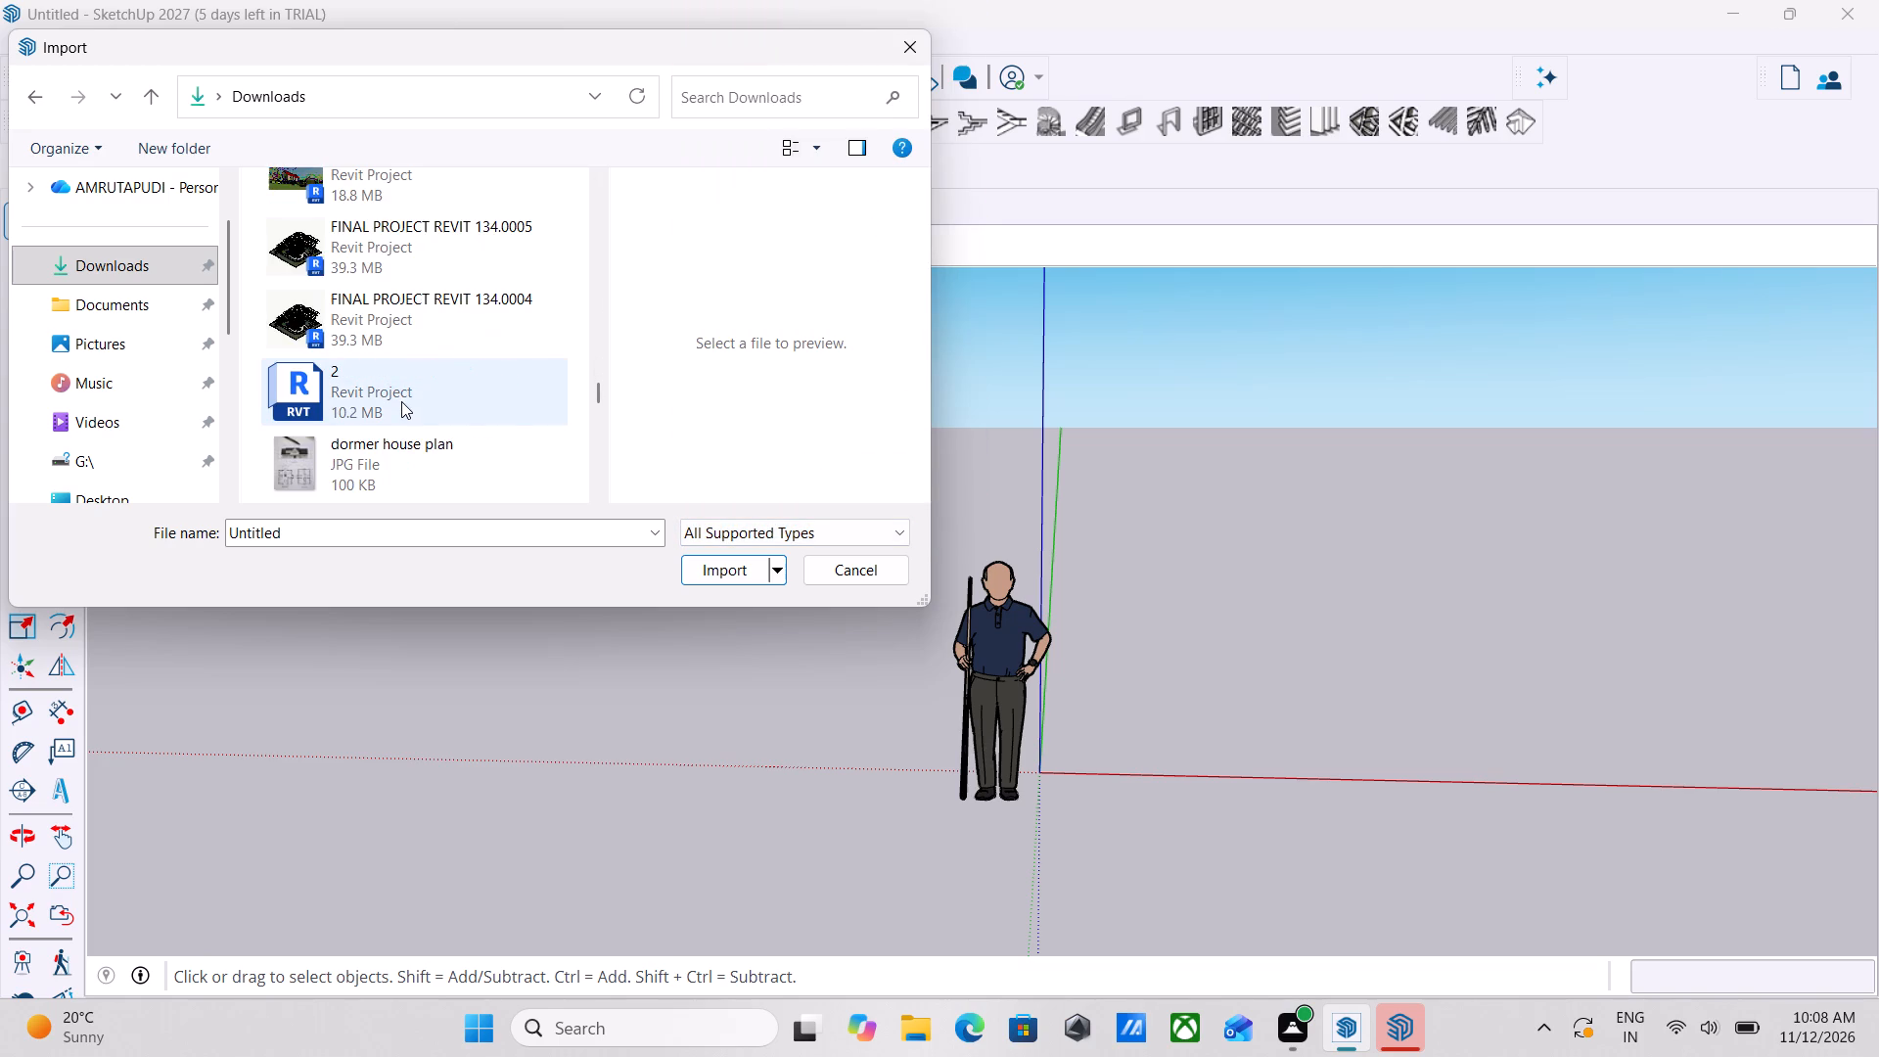
scroll(401, 401, down, 7)
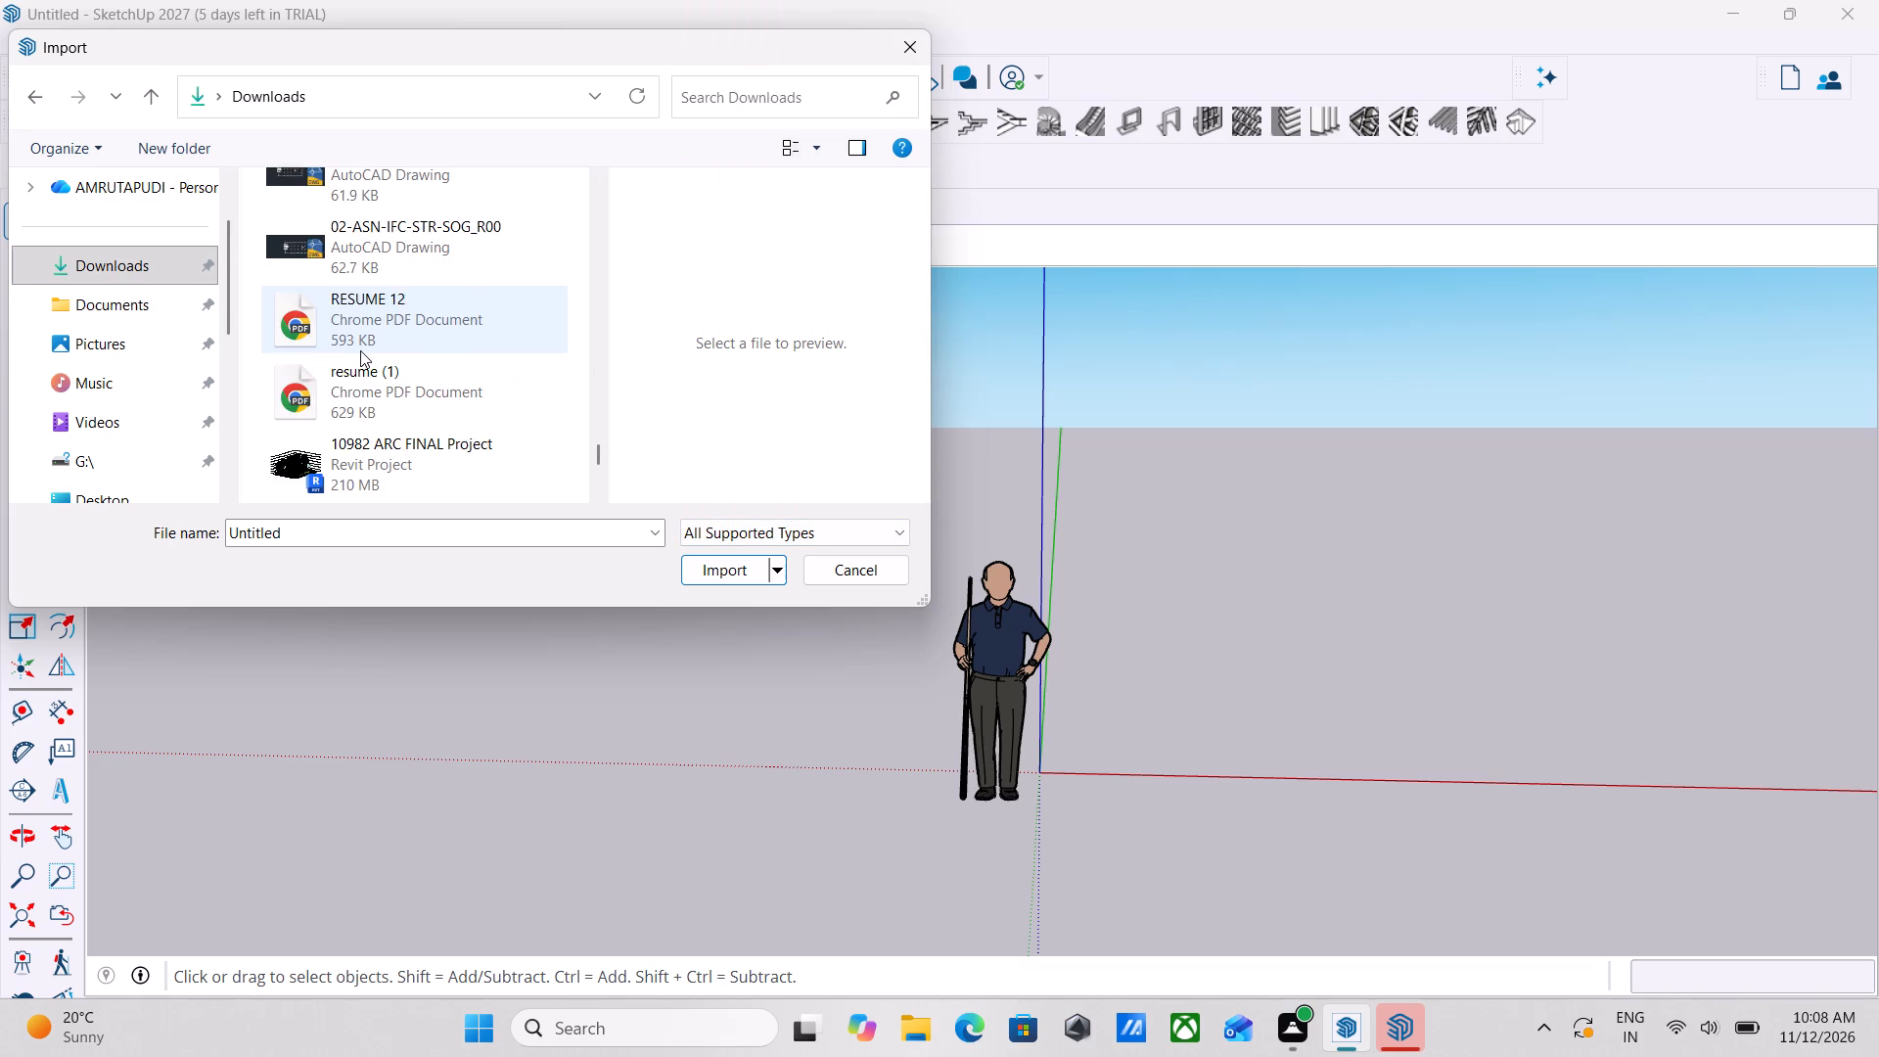
scroll(360, 350, down, 7)
scroll(429, 457, down, 1)
scroll(421, 465, up, 2)
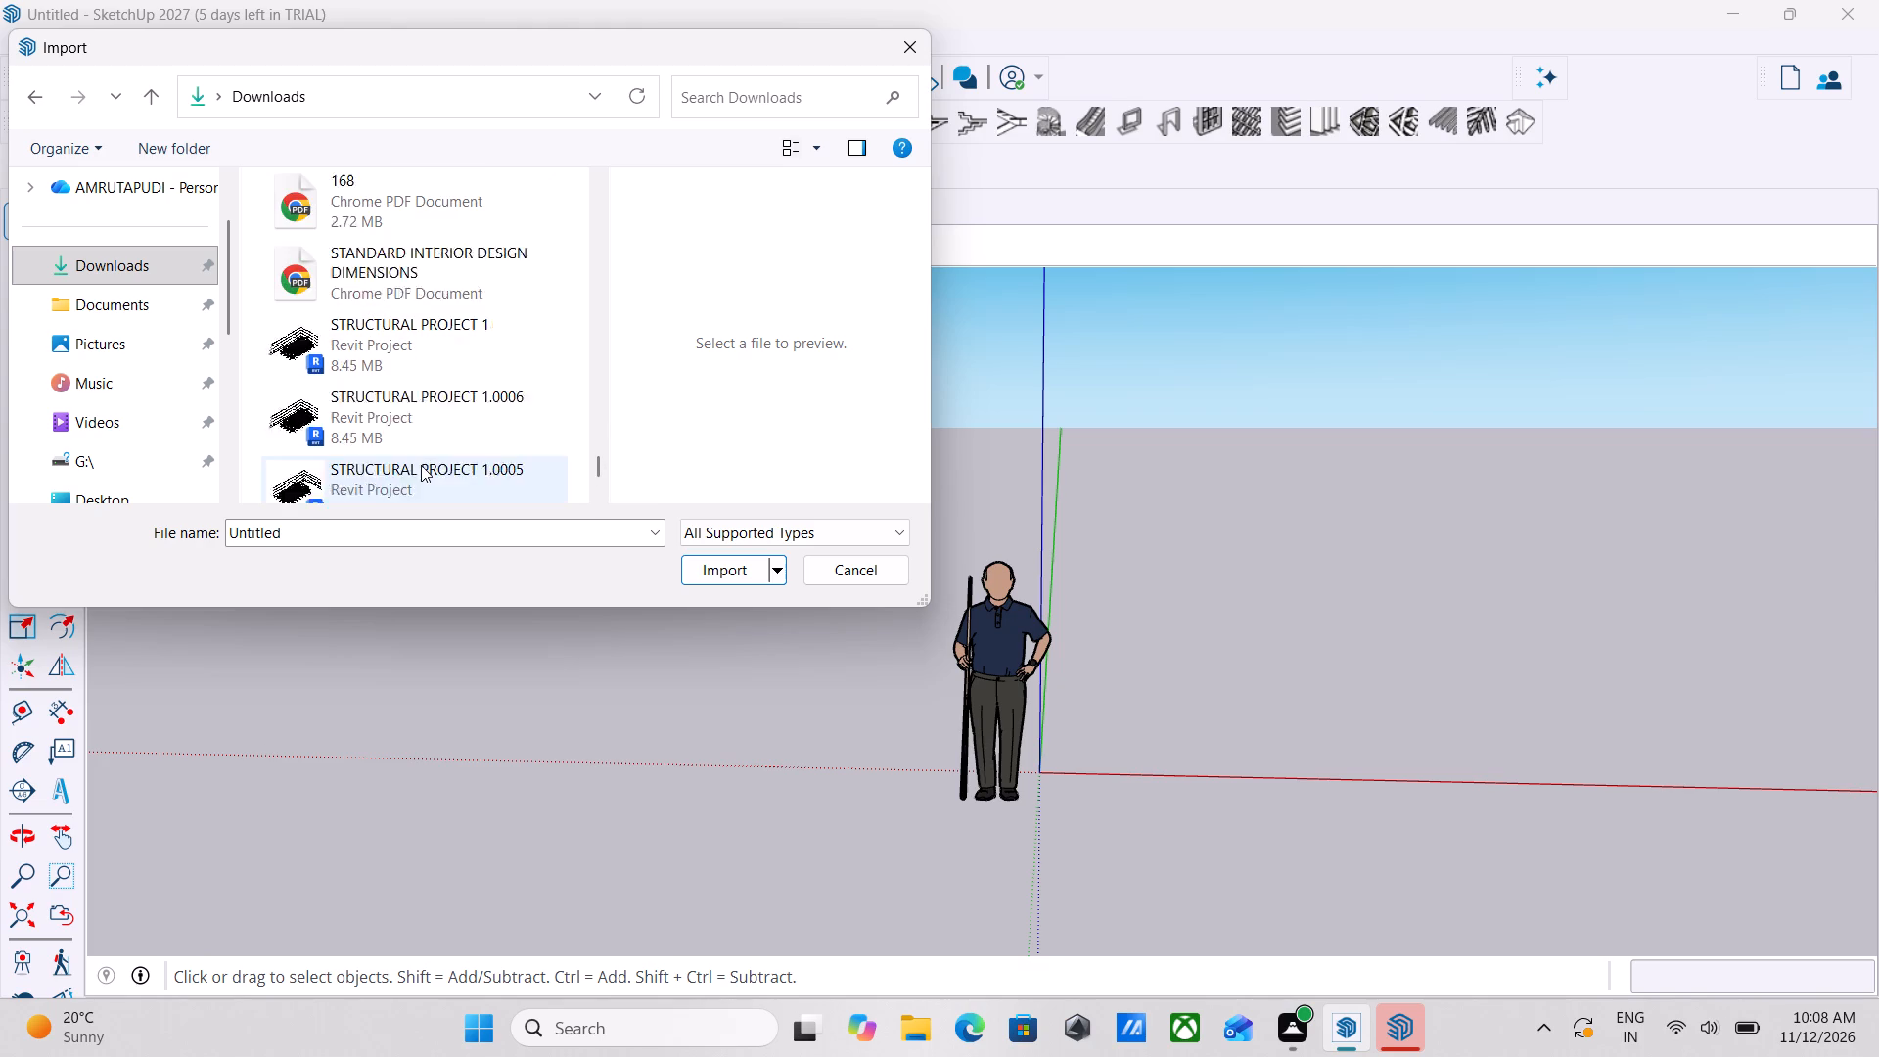
scroll(421, 465, up, 2)
scroll(421, 465, down, 1)
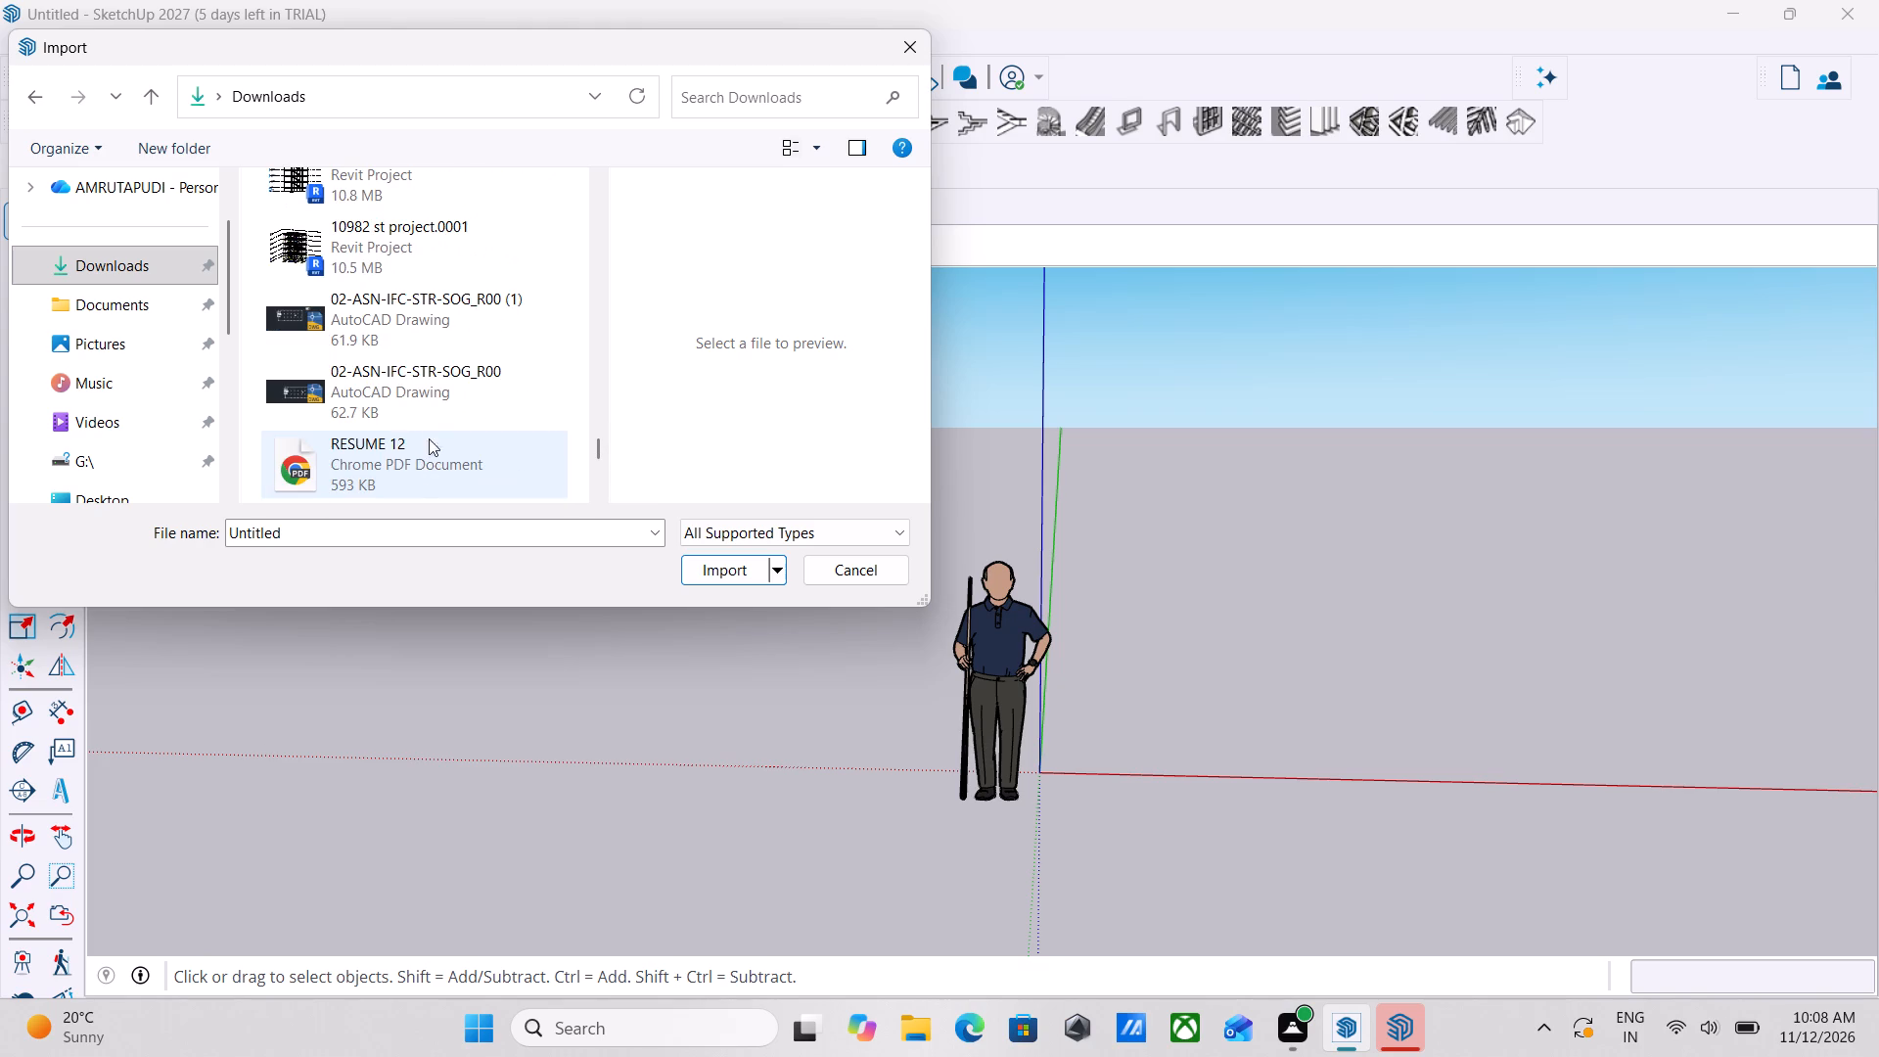
scroll(424, 401, up, 2)
scroll(424, 401, down, 3)
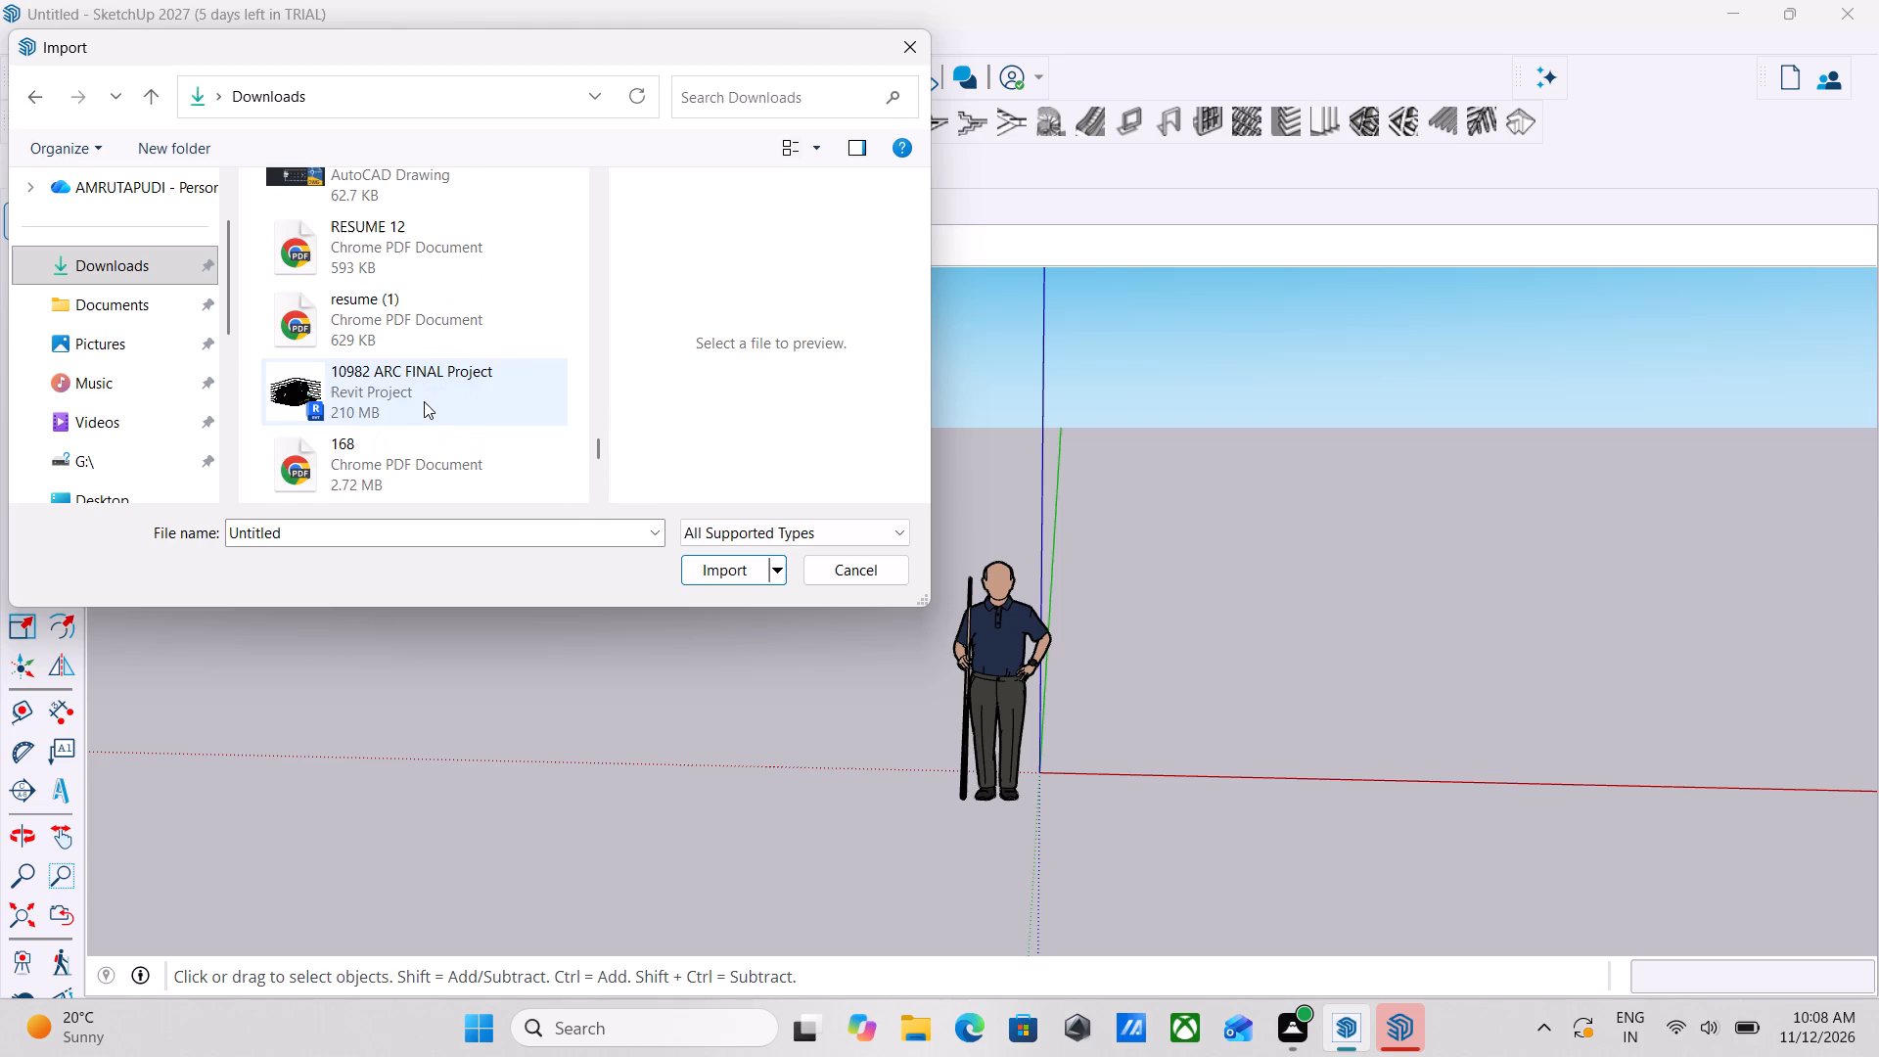
scroll(424, 401, up, 7)
scroll(433, 308, up, 3)
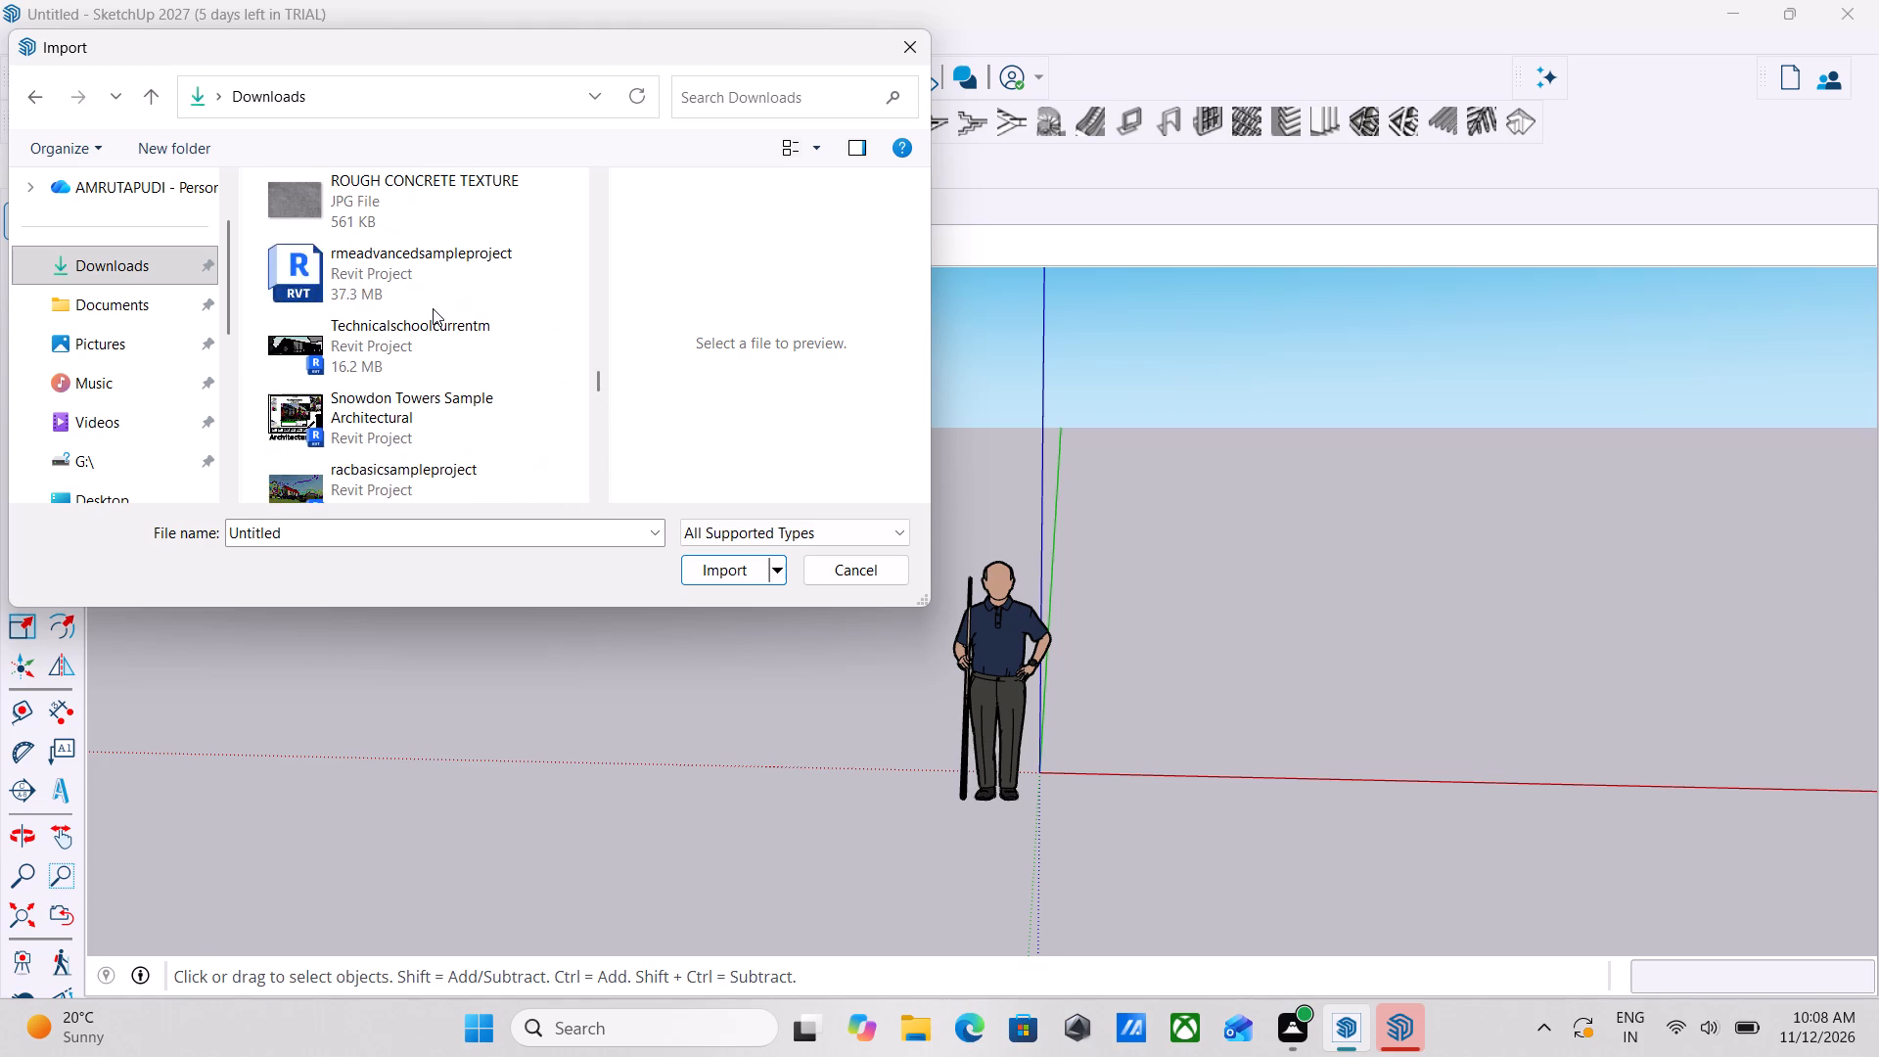
scroll(433, 308, down, 4)
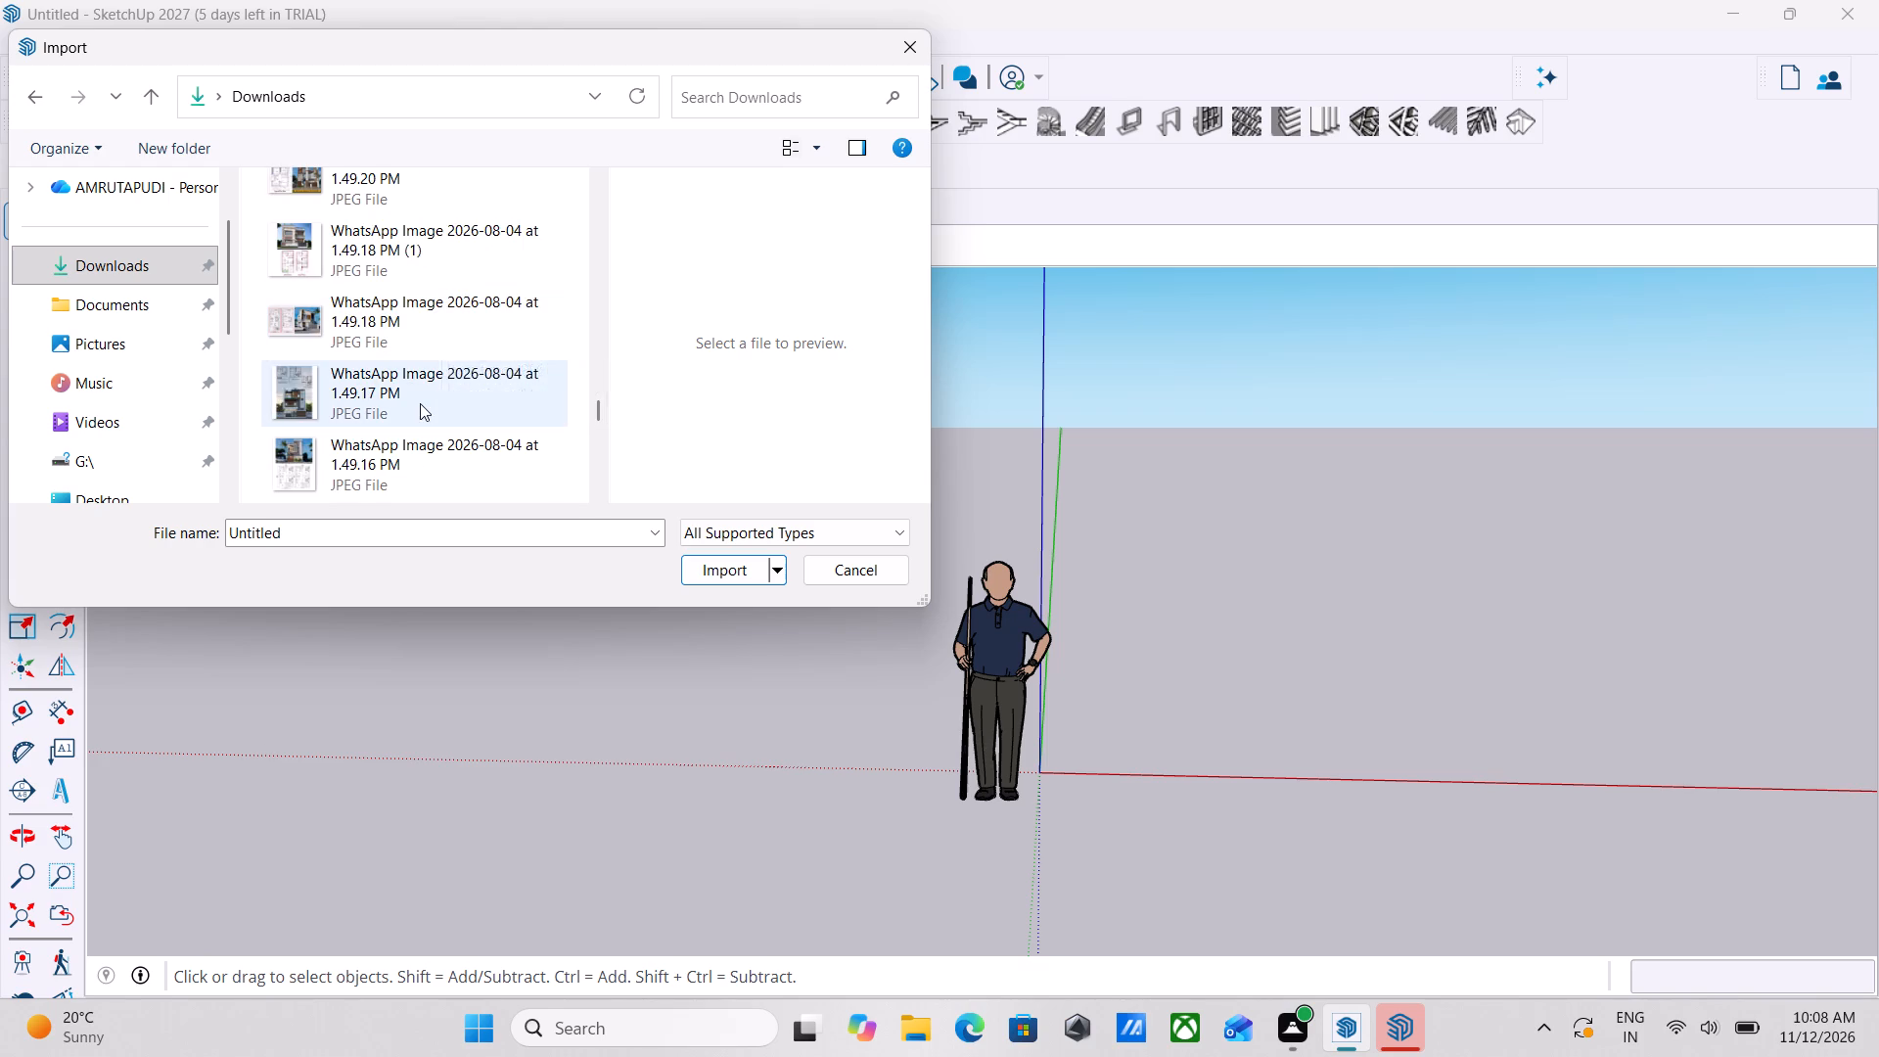
scroll(420, 403, down, 2)
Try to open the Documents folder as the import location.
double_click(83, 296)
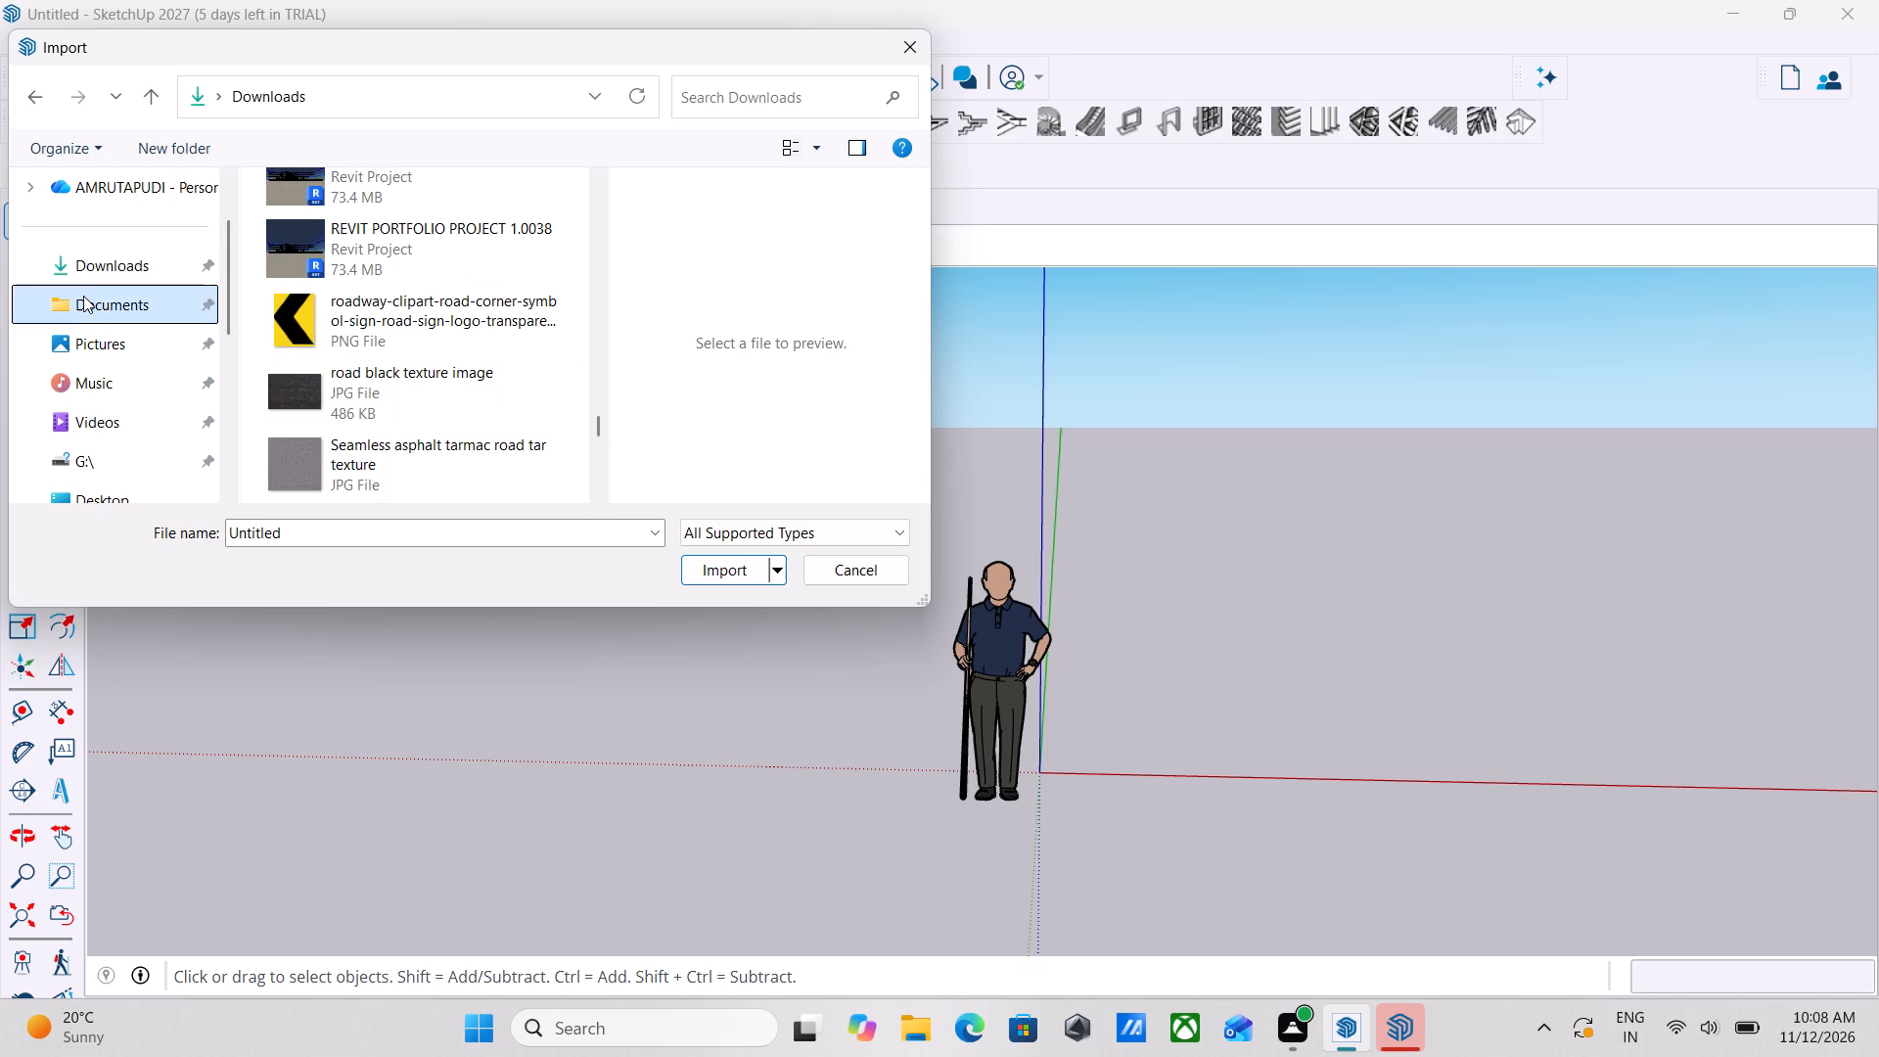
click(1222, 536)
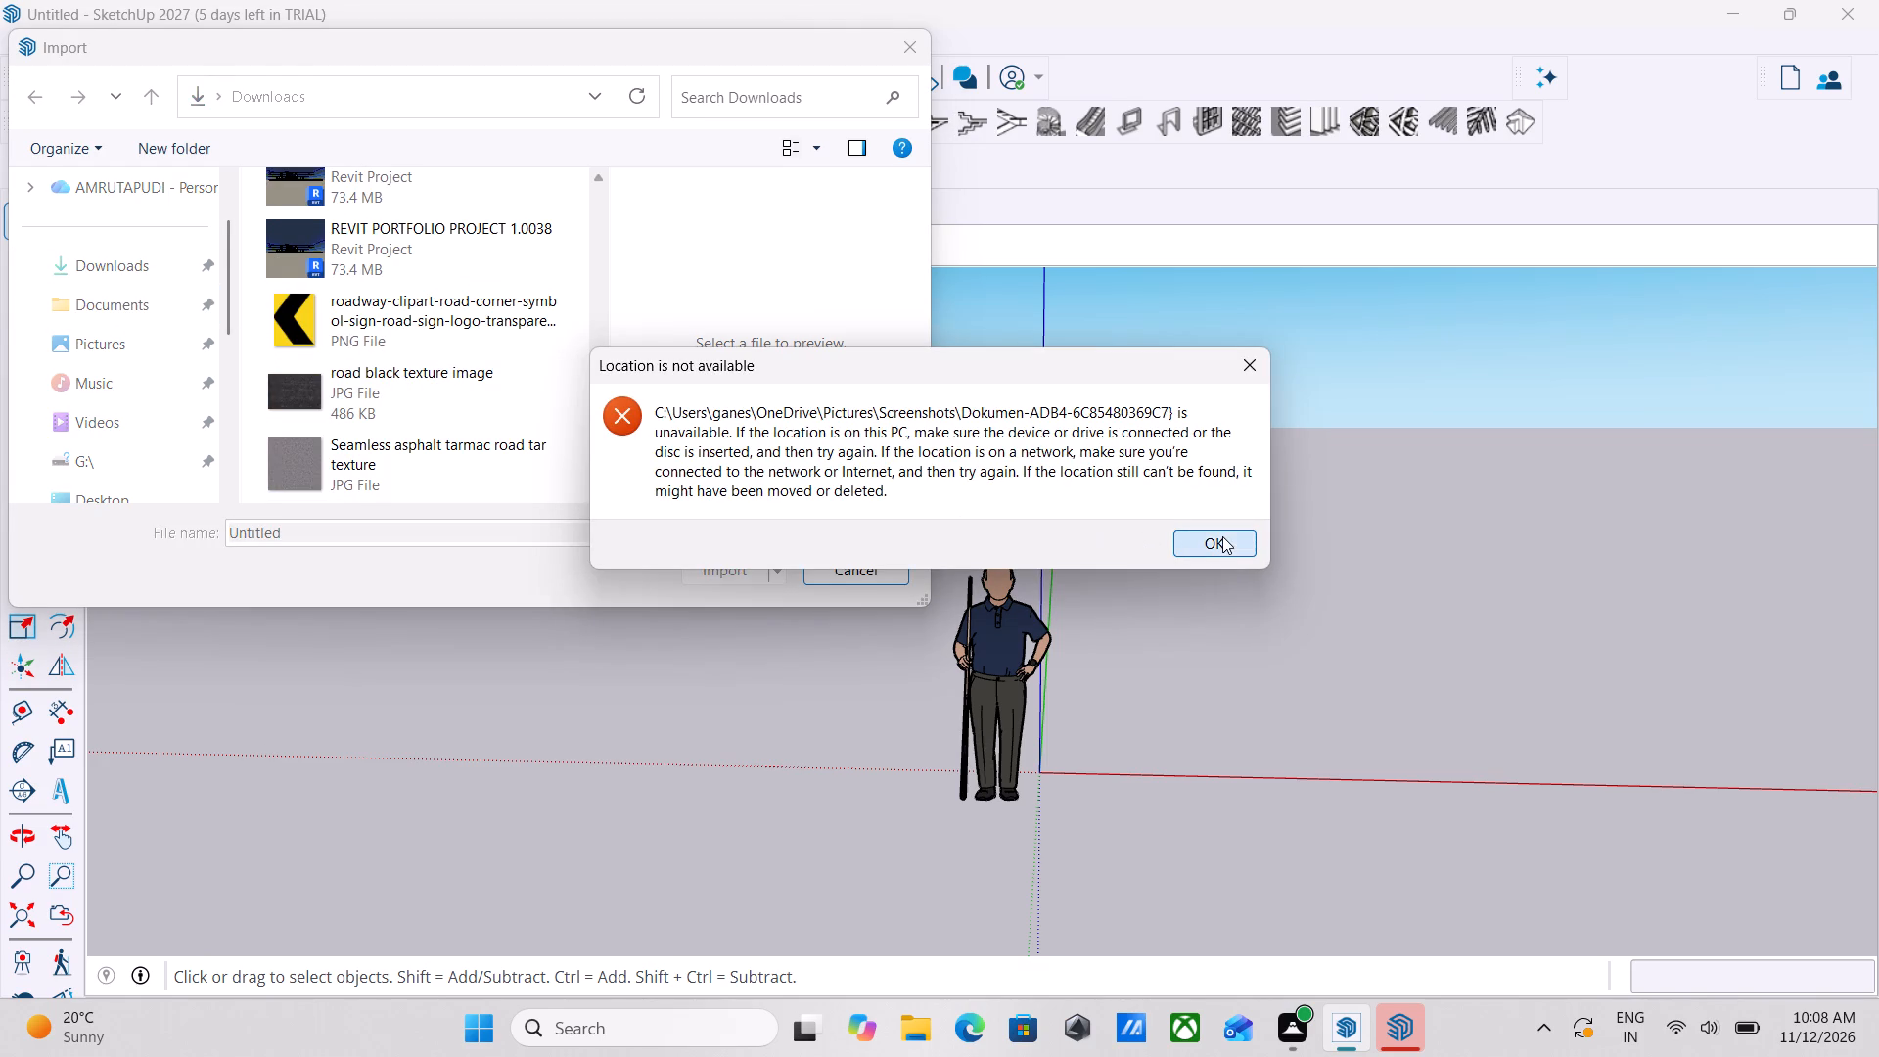
Go through the Downloads folder again, including its newest files, for the drawing to import.
scroll(247, 351, down, 1)
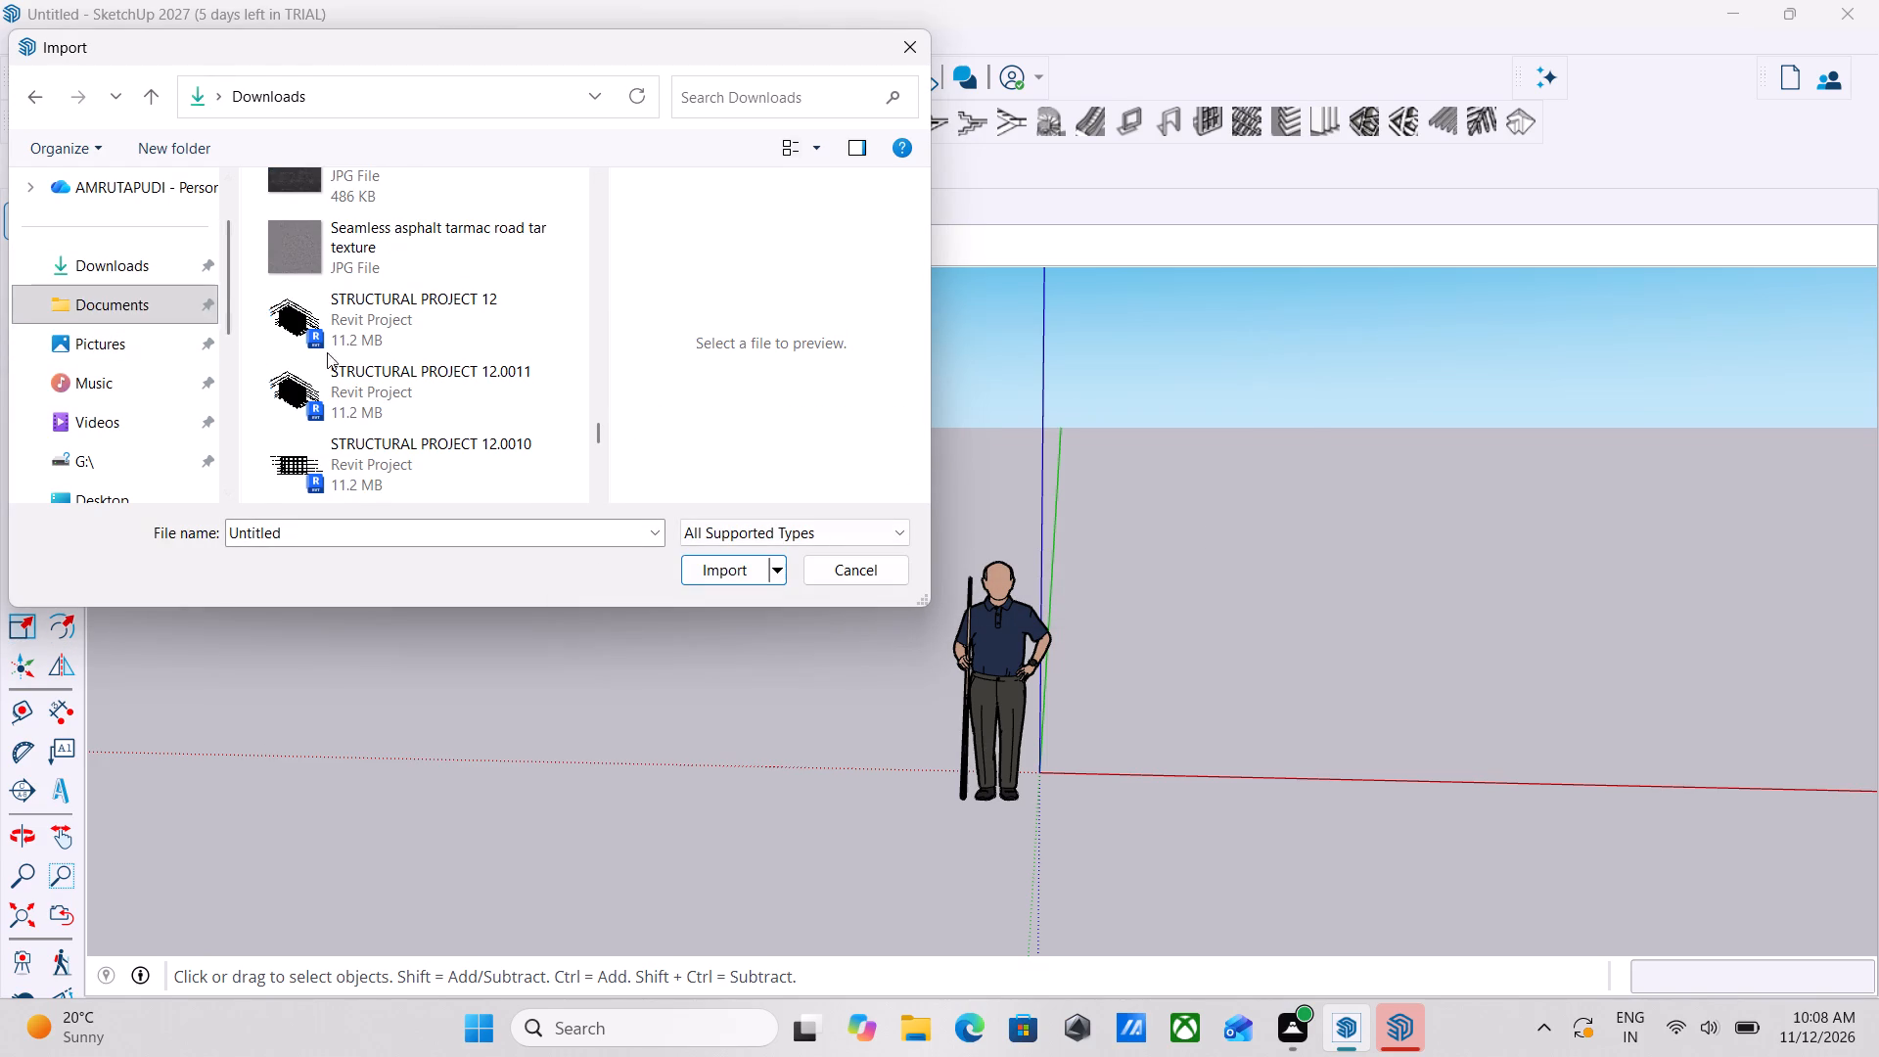
scroll(343, 359, down, 6)
scroll(375, 376, up, 1)
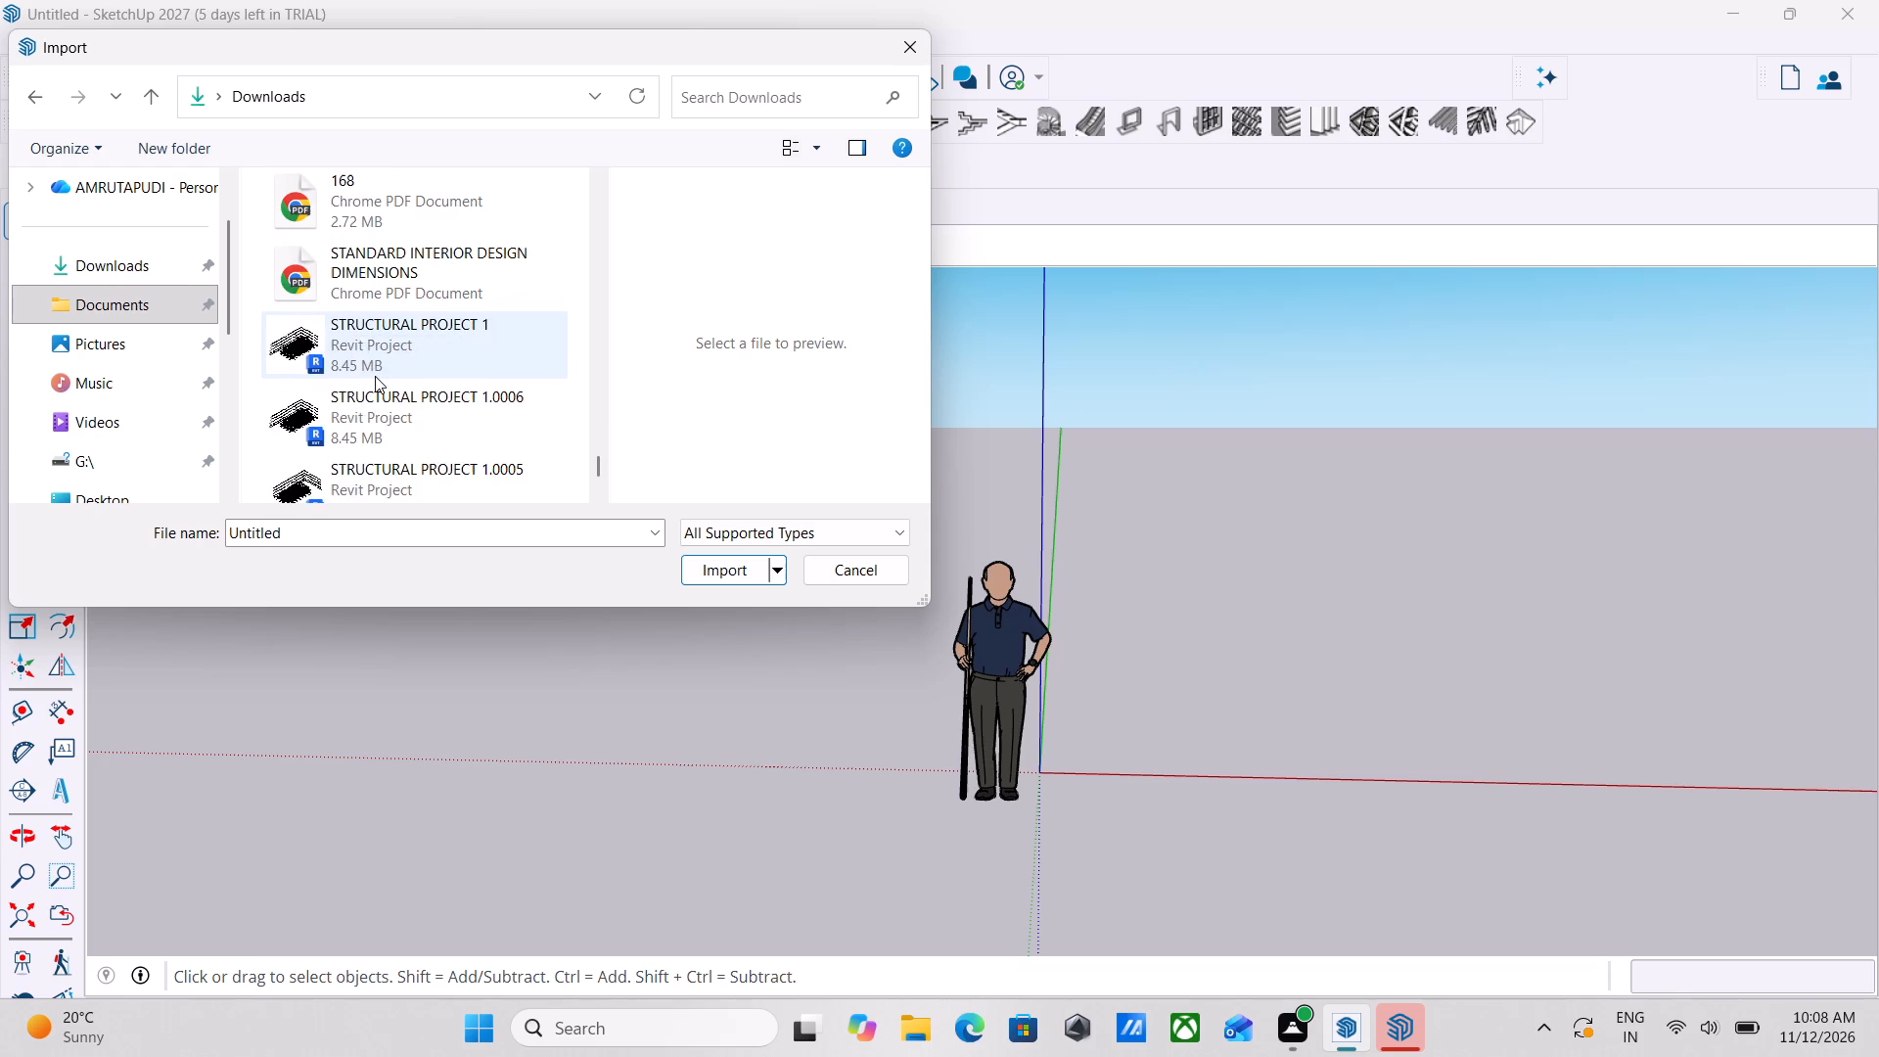
scroll(375, 376, up, 3)
double_click(131, 272)
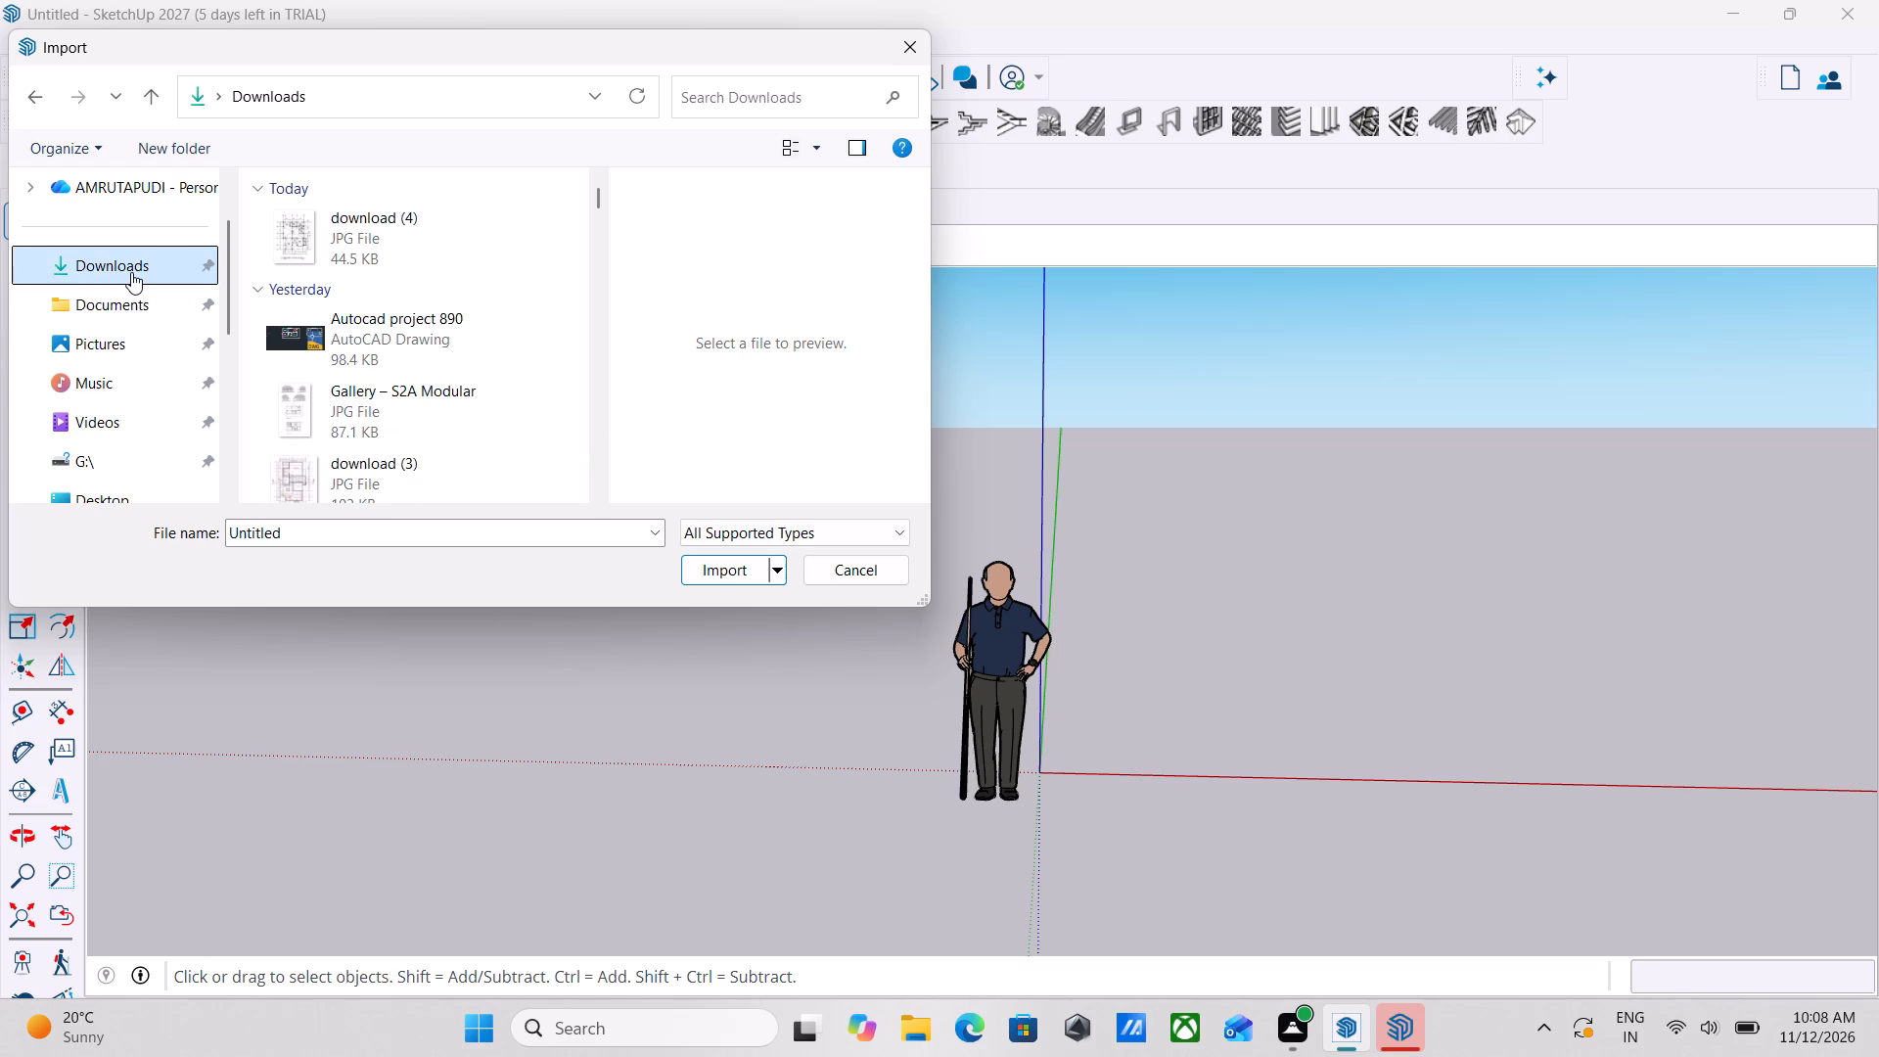
scroll(369, 342, up, 1)
scroll(480, 344, down, 4)
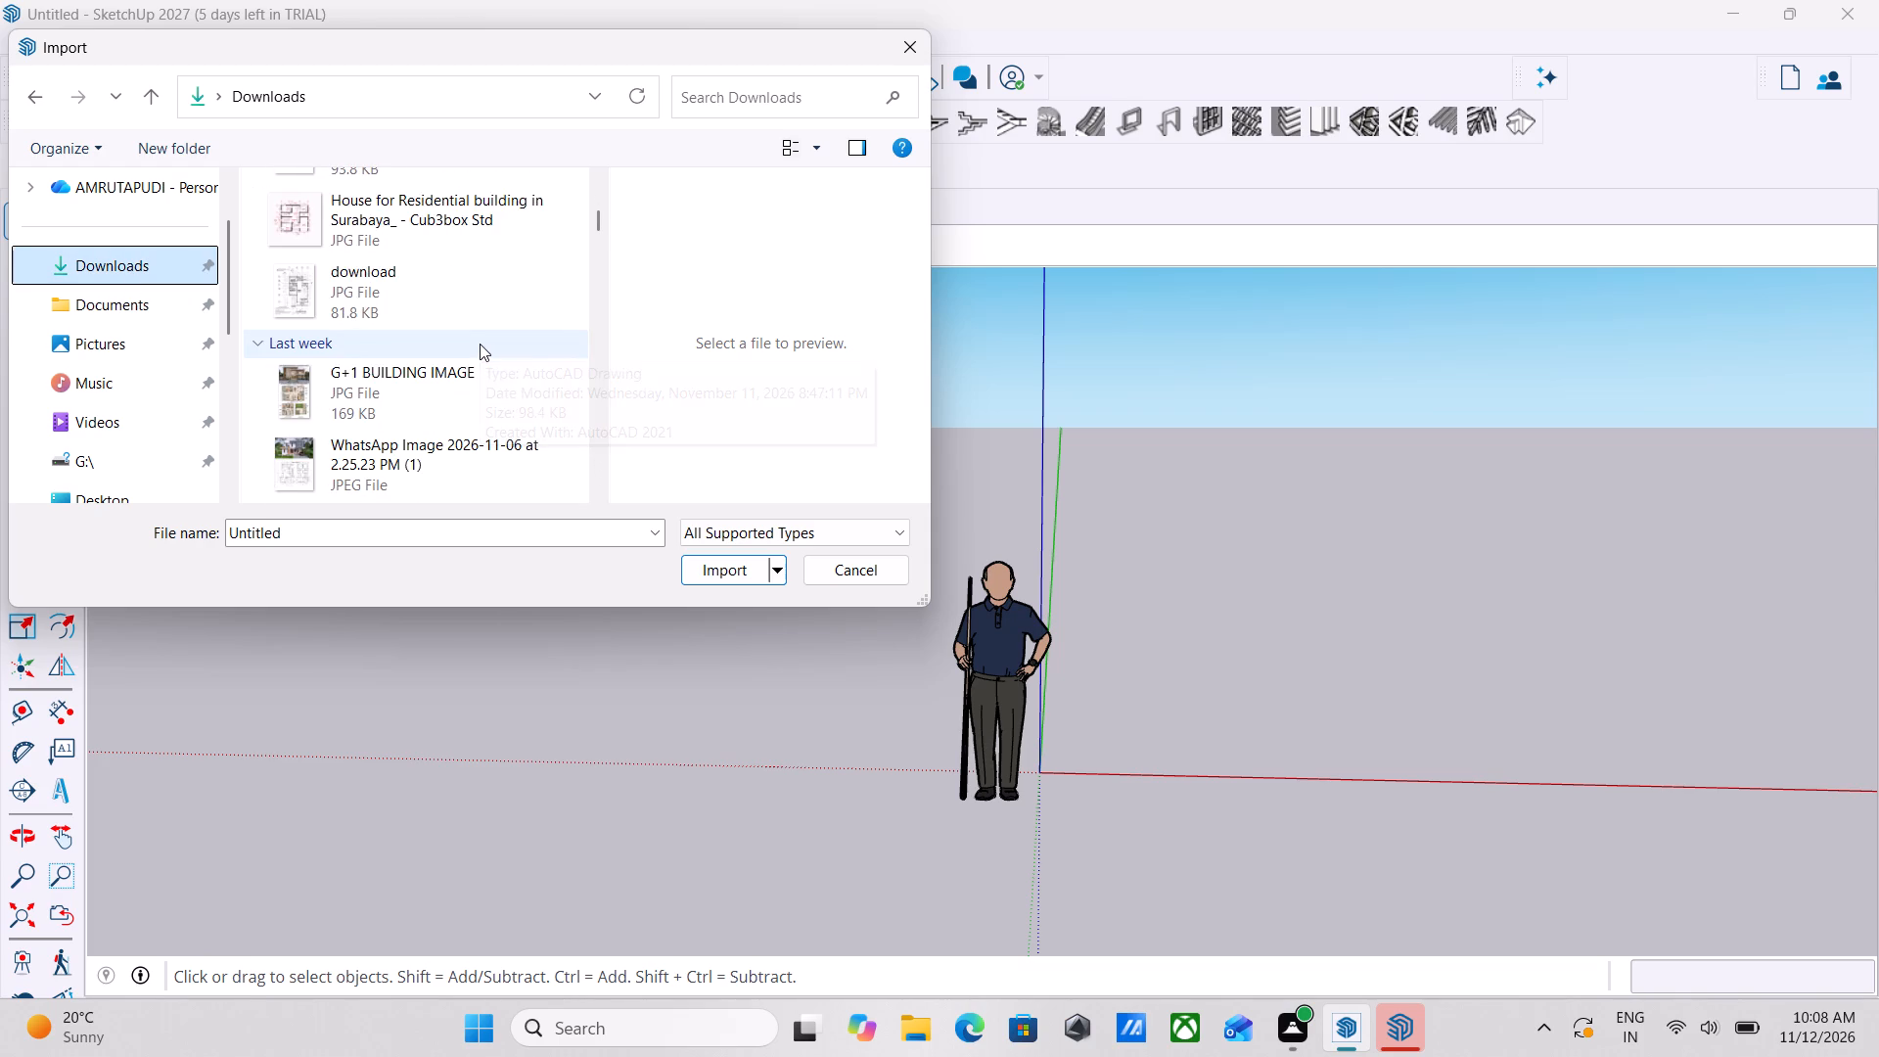
scroll(480, 344, down, 2)
scroll(480, 344, up, 1)
scroll(480, 344, down, 5)
scroll(480, 344, up, 1)
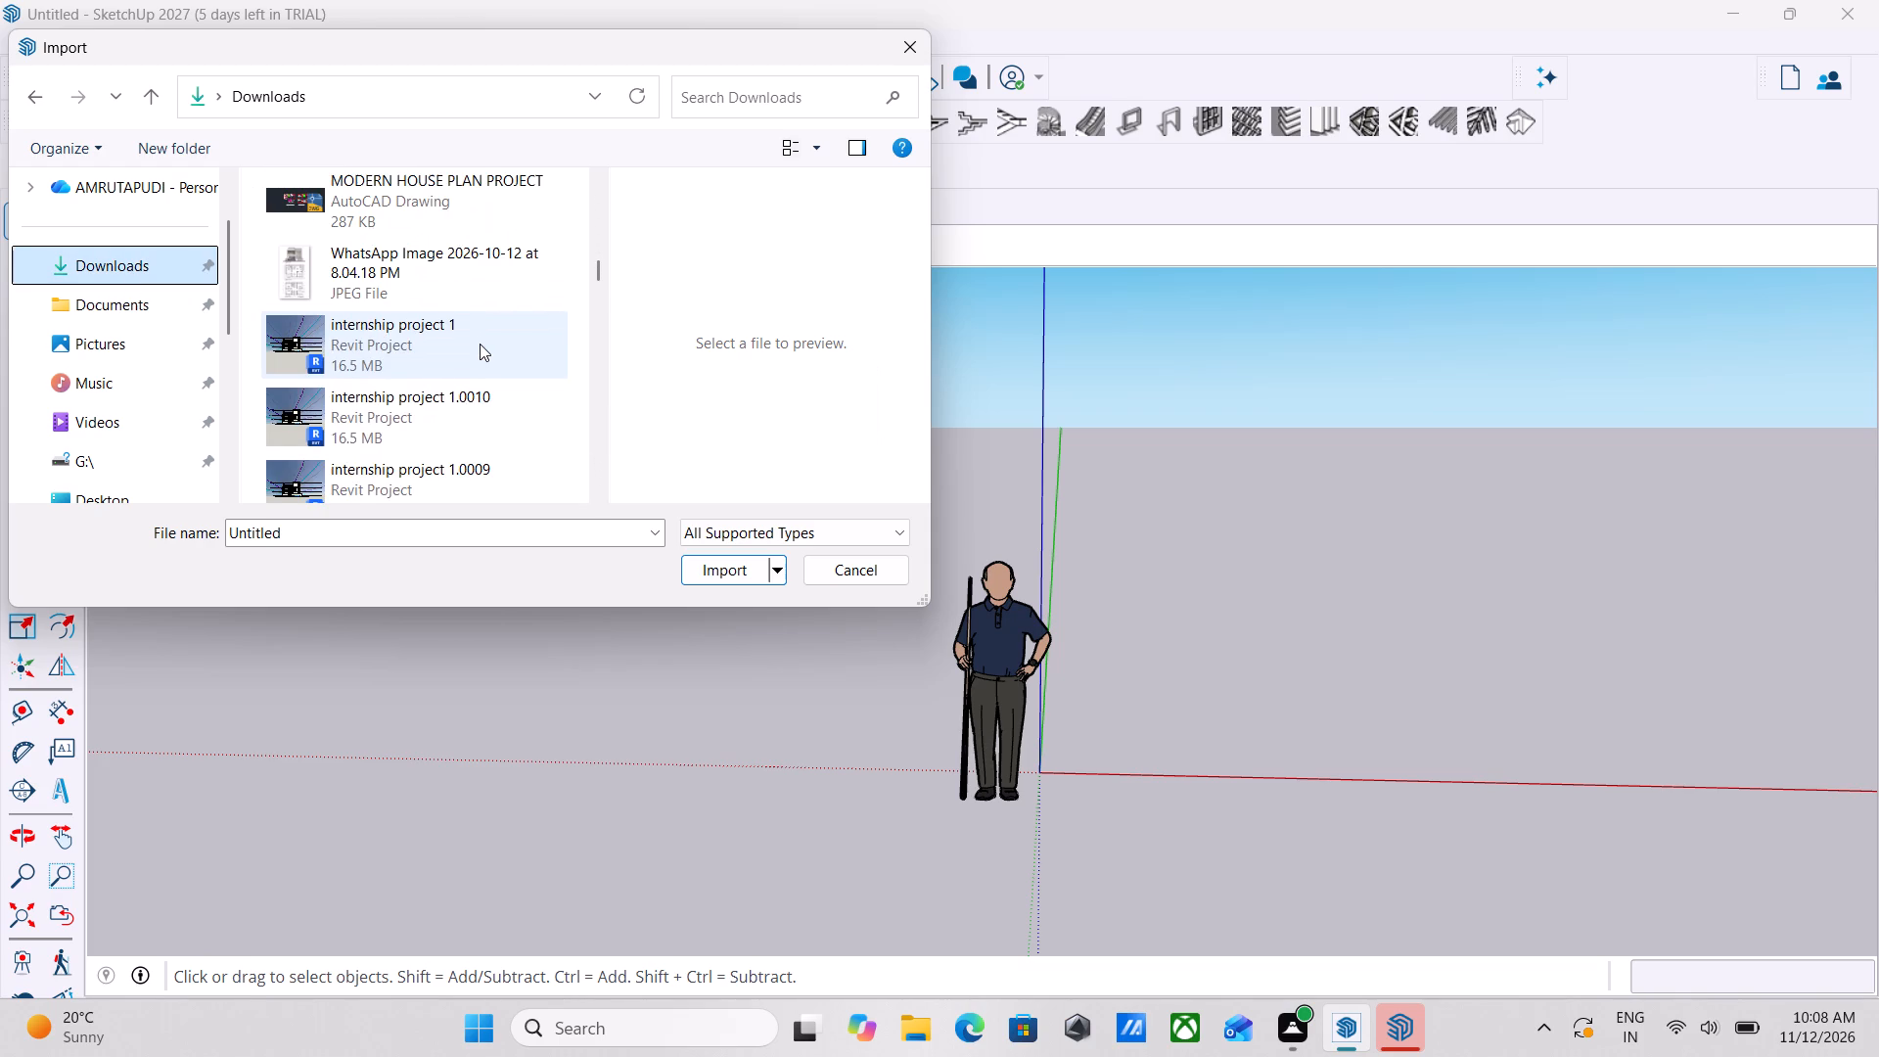
scroll(480, 344, up, 1)
scroll(480, 344, down, 2)
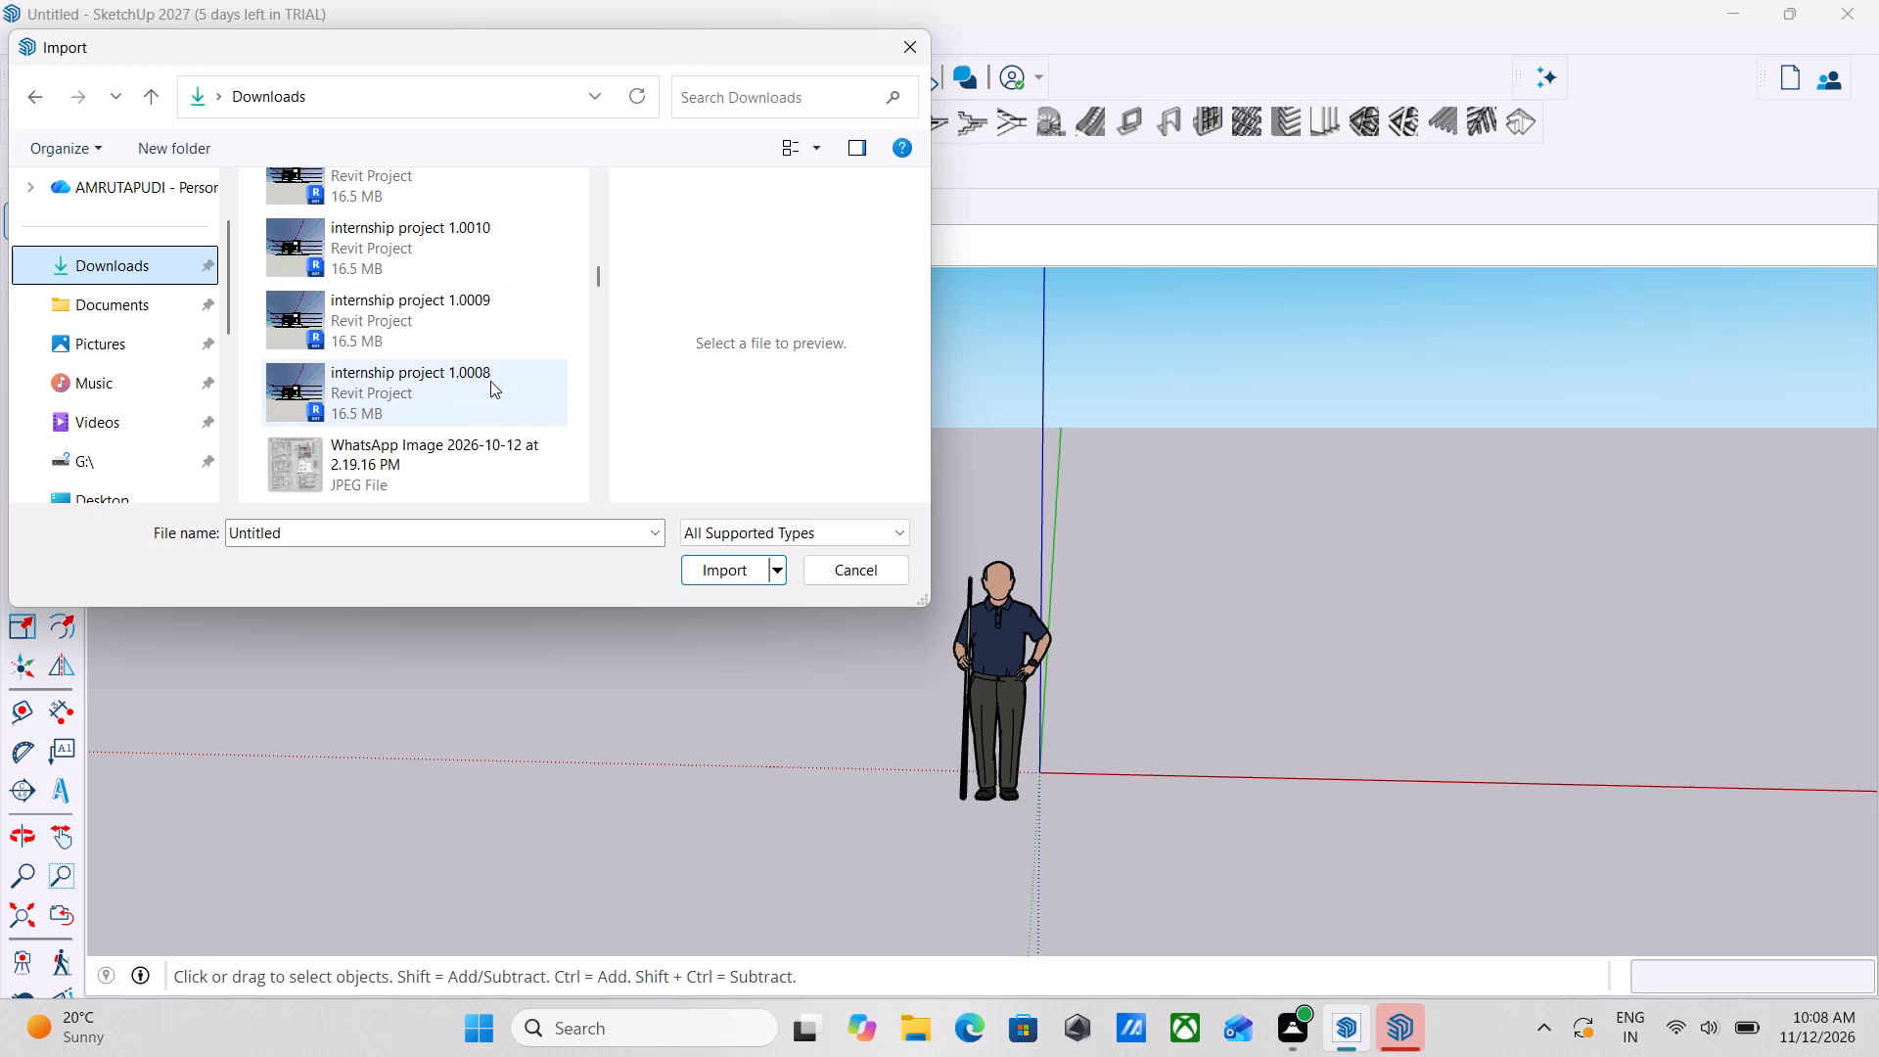
scroll(490, 381, down, 11)
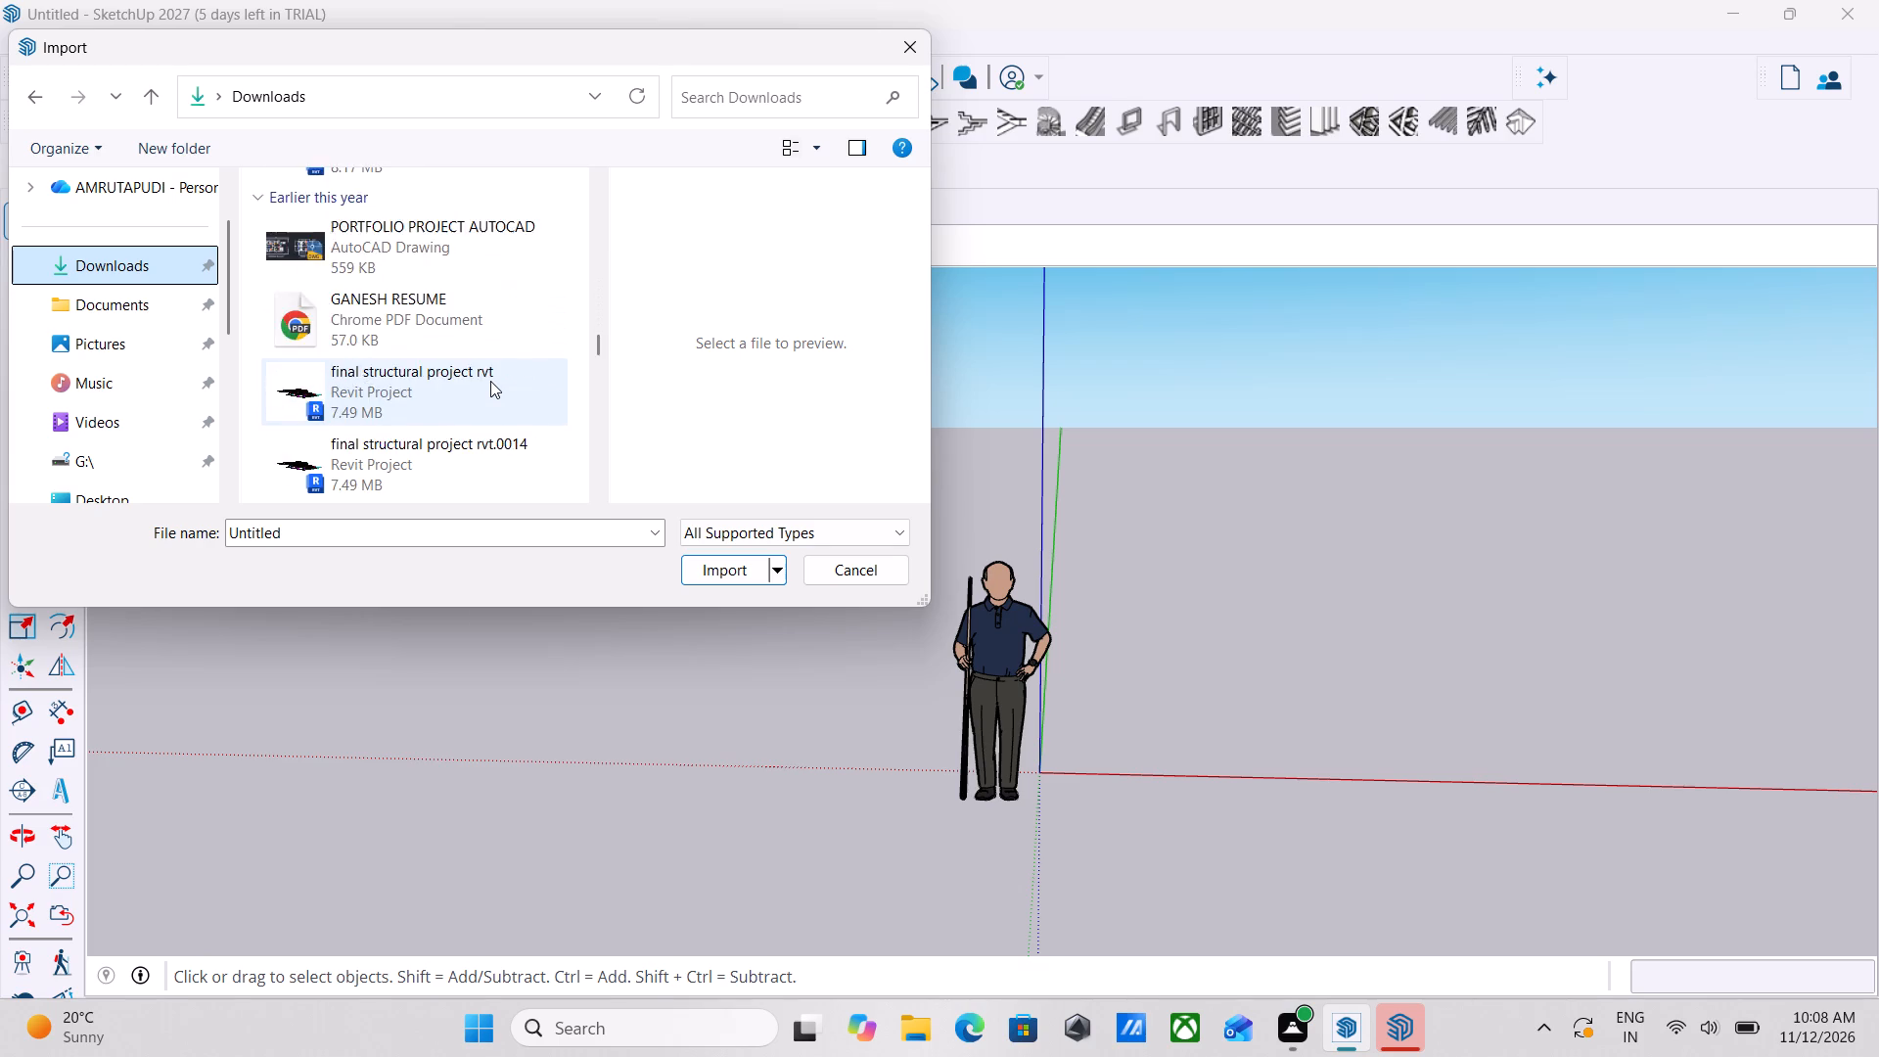
scroll(490, 381, down, 17)
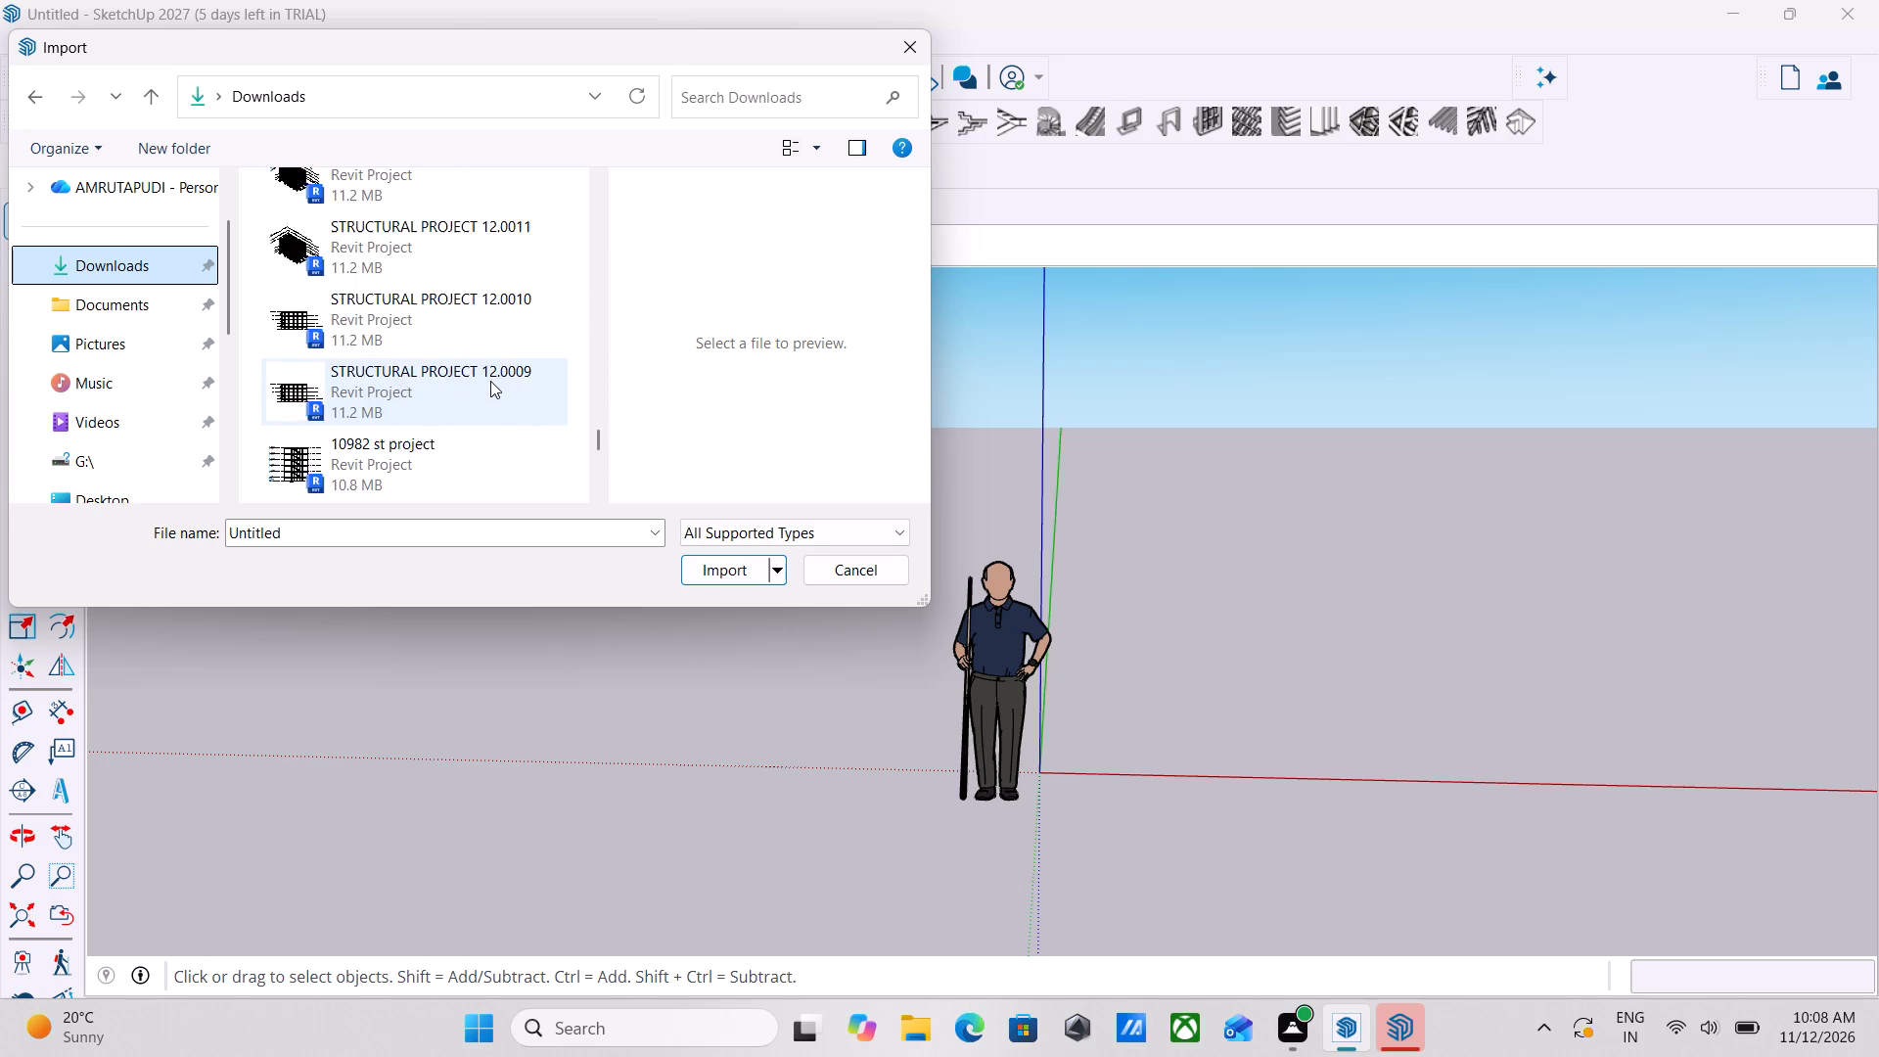
scroll(490, 381, down, 11)
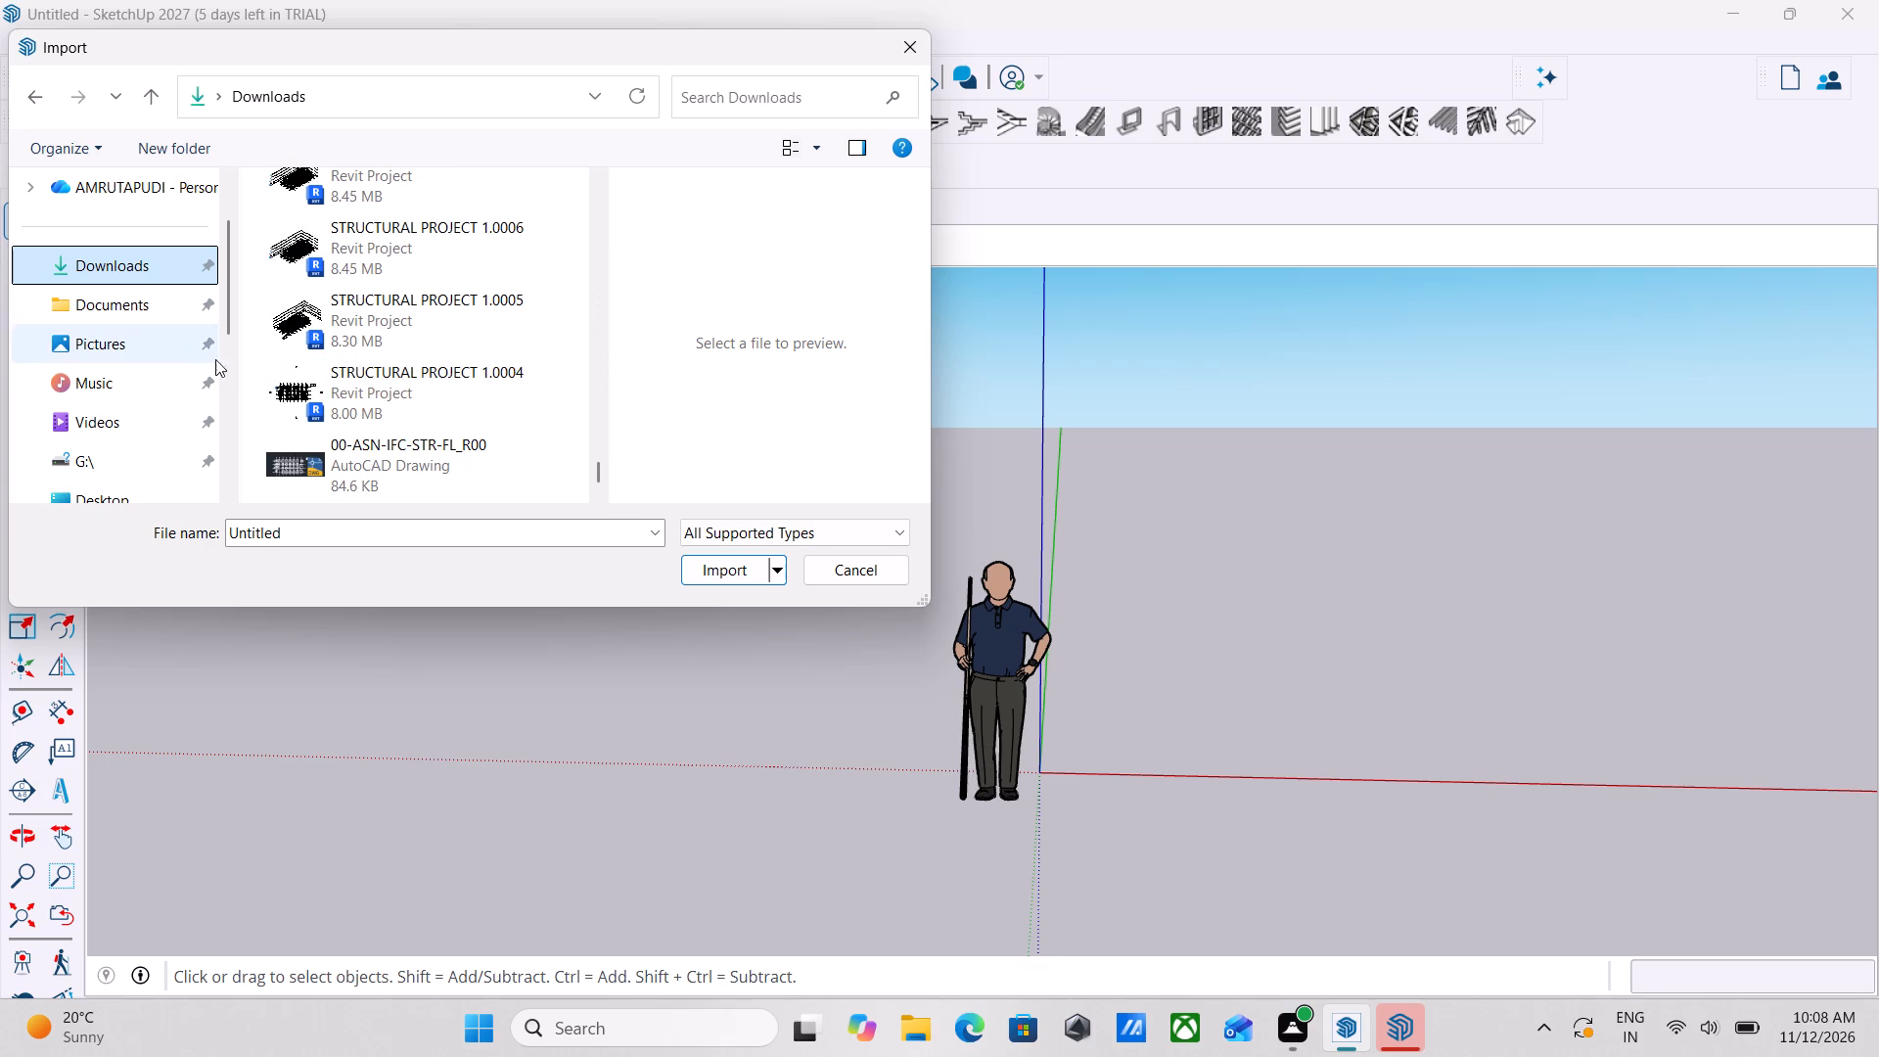
Search the Home location for "draw" and import the first AutoCAD drawing among the matches.
scroll(416, 411, down, 3)
scroll(93, 397, down, 2)
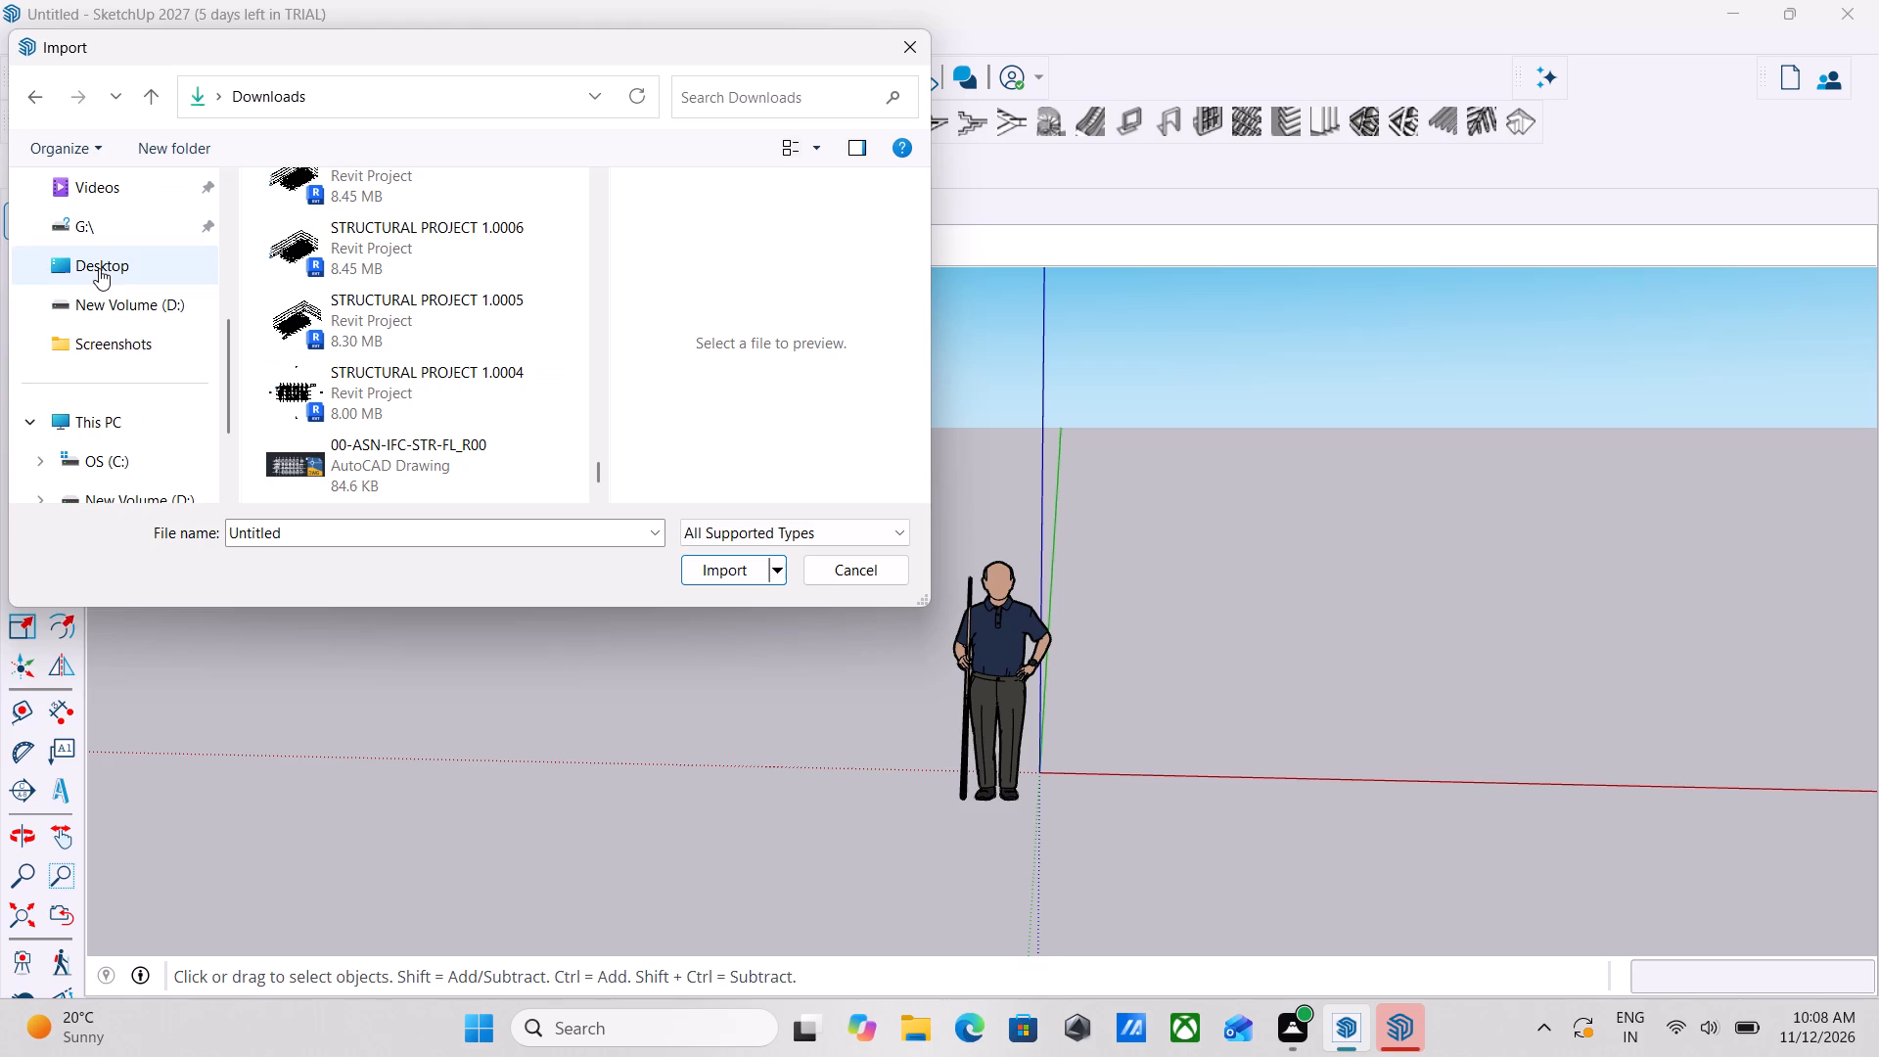
scroll(99, 268, up, 5)
double_click(132, 194)
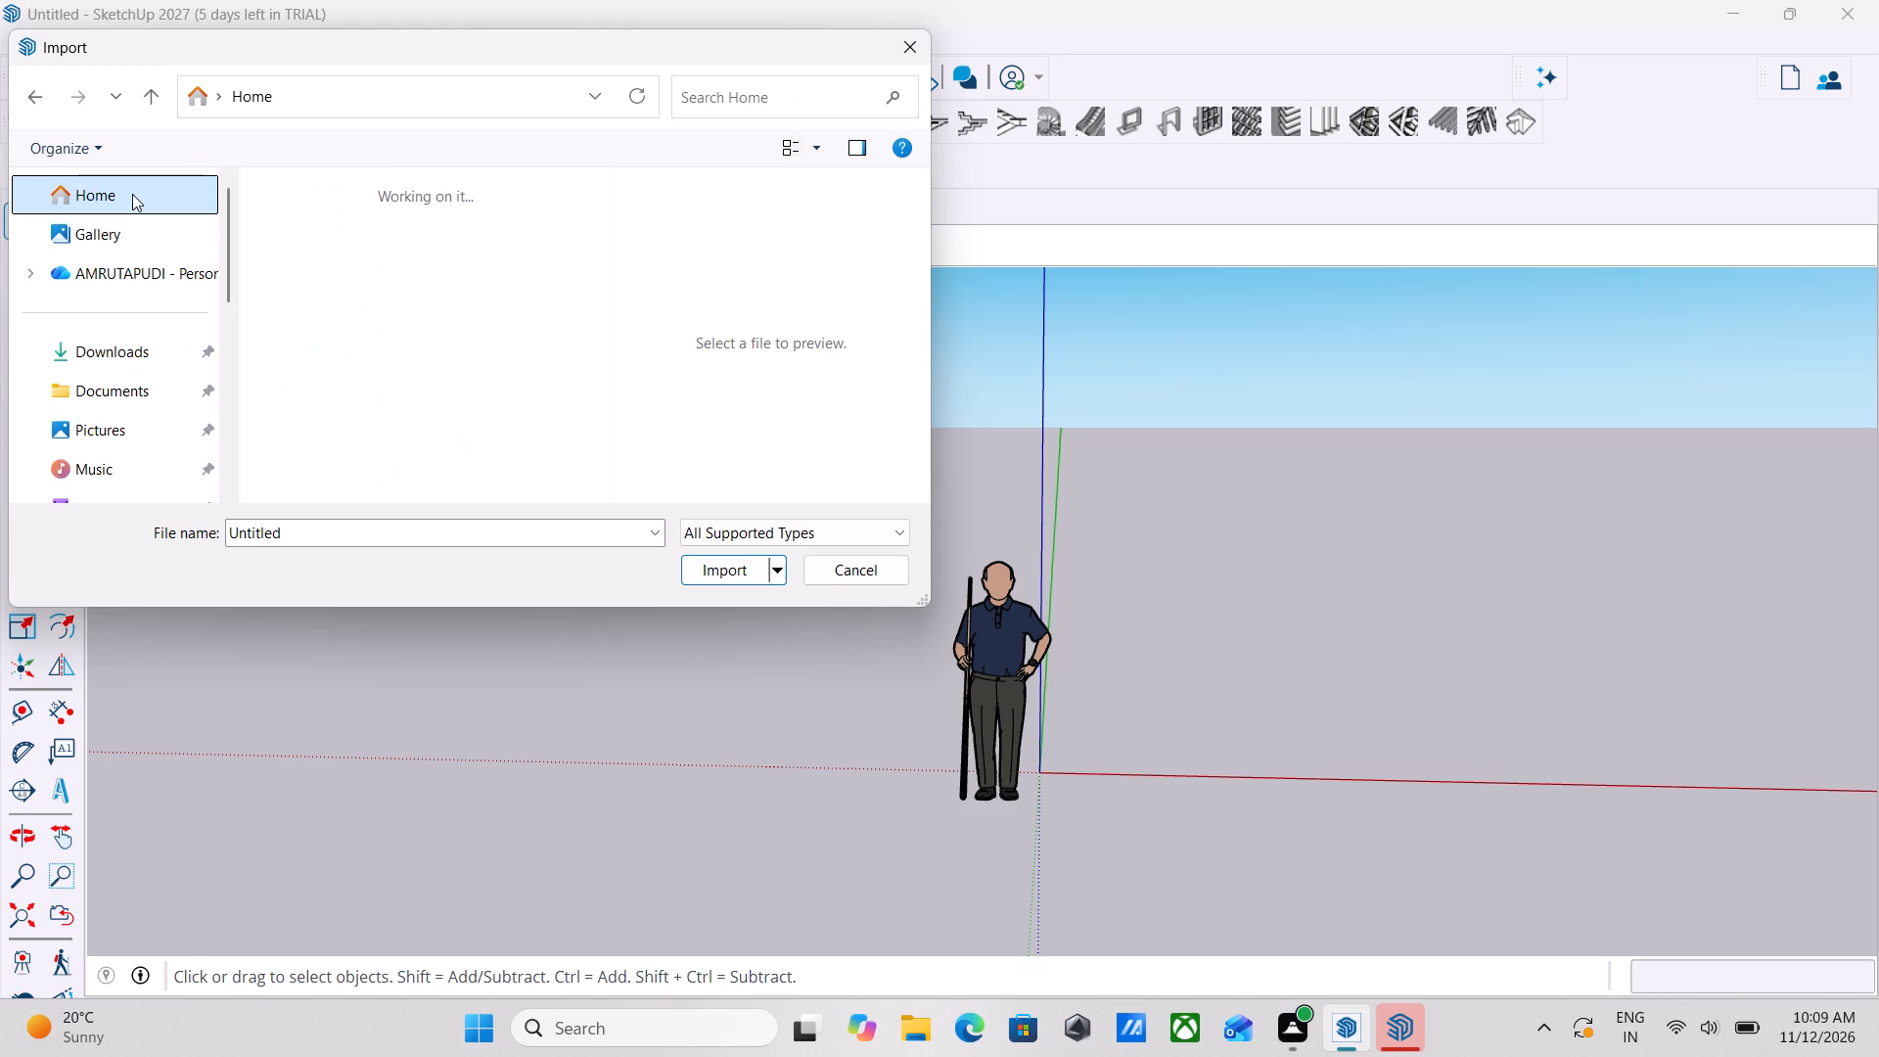
click(762, 94)
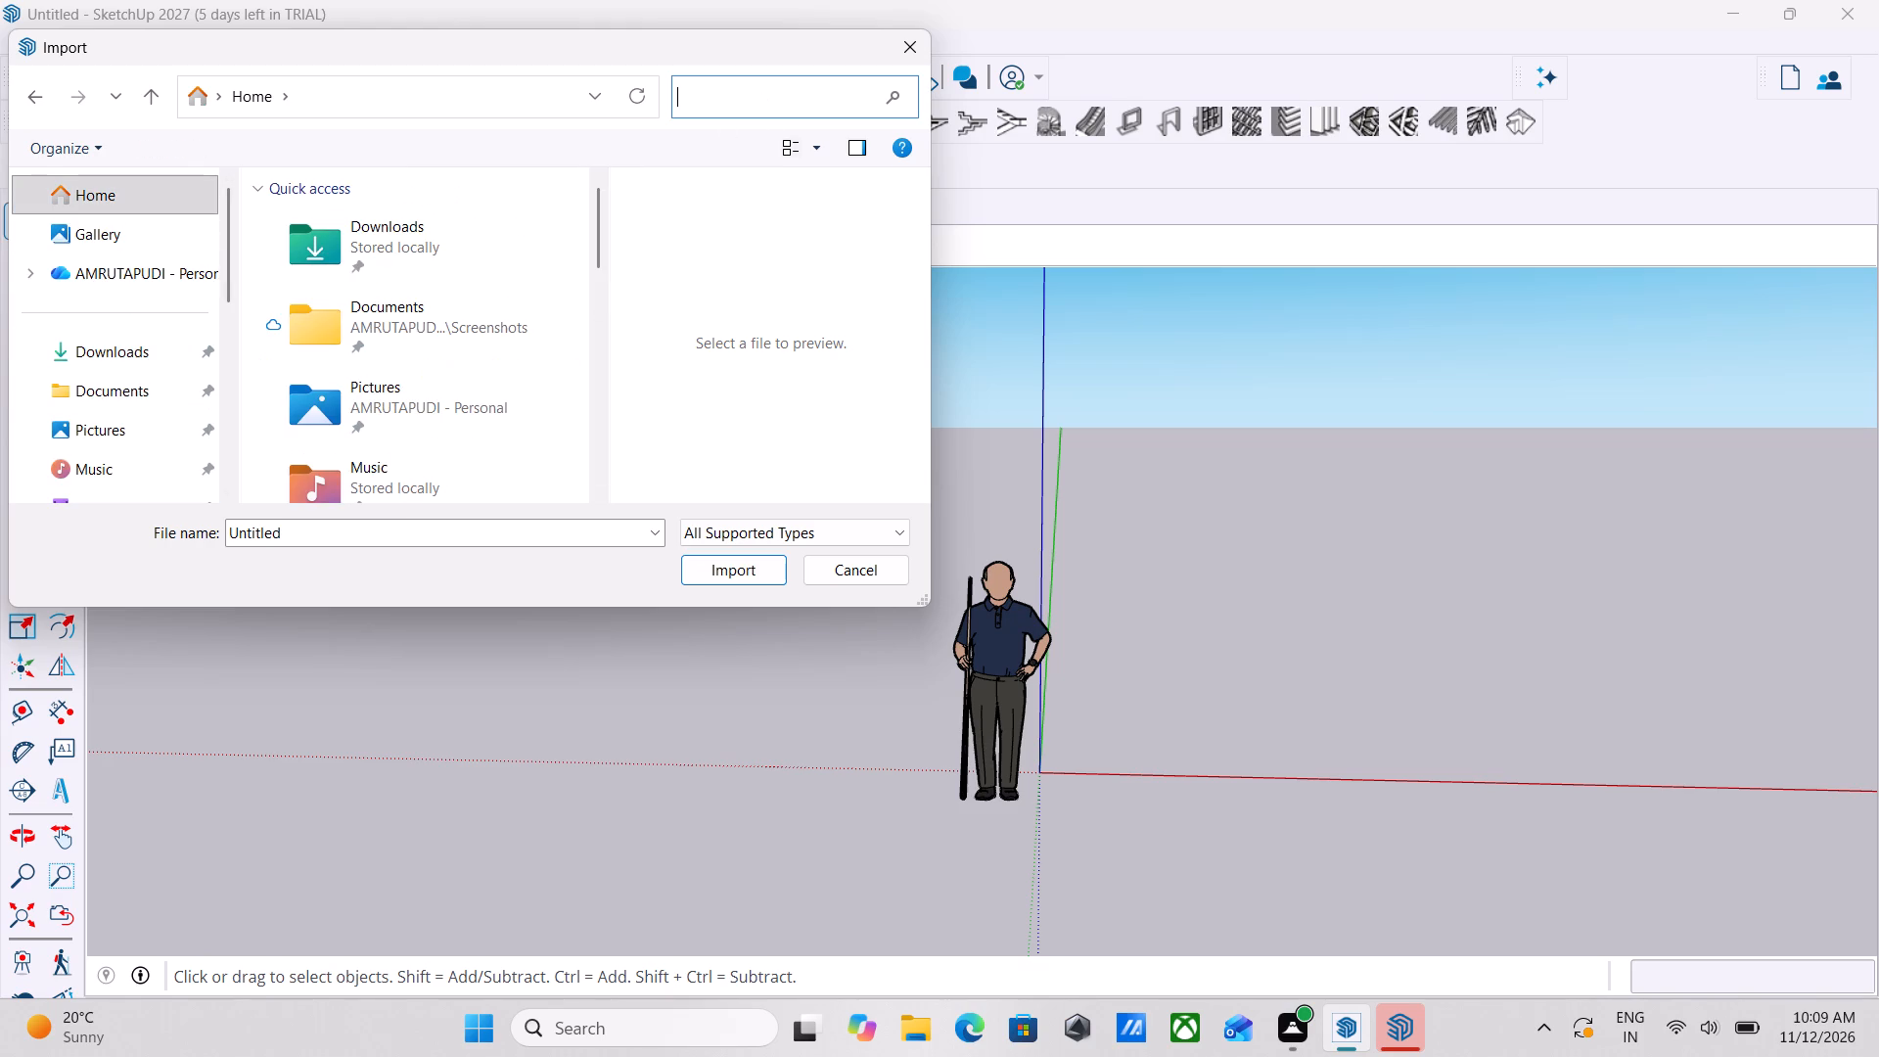
text(dr)
text(aw)
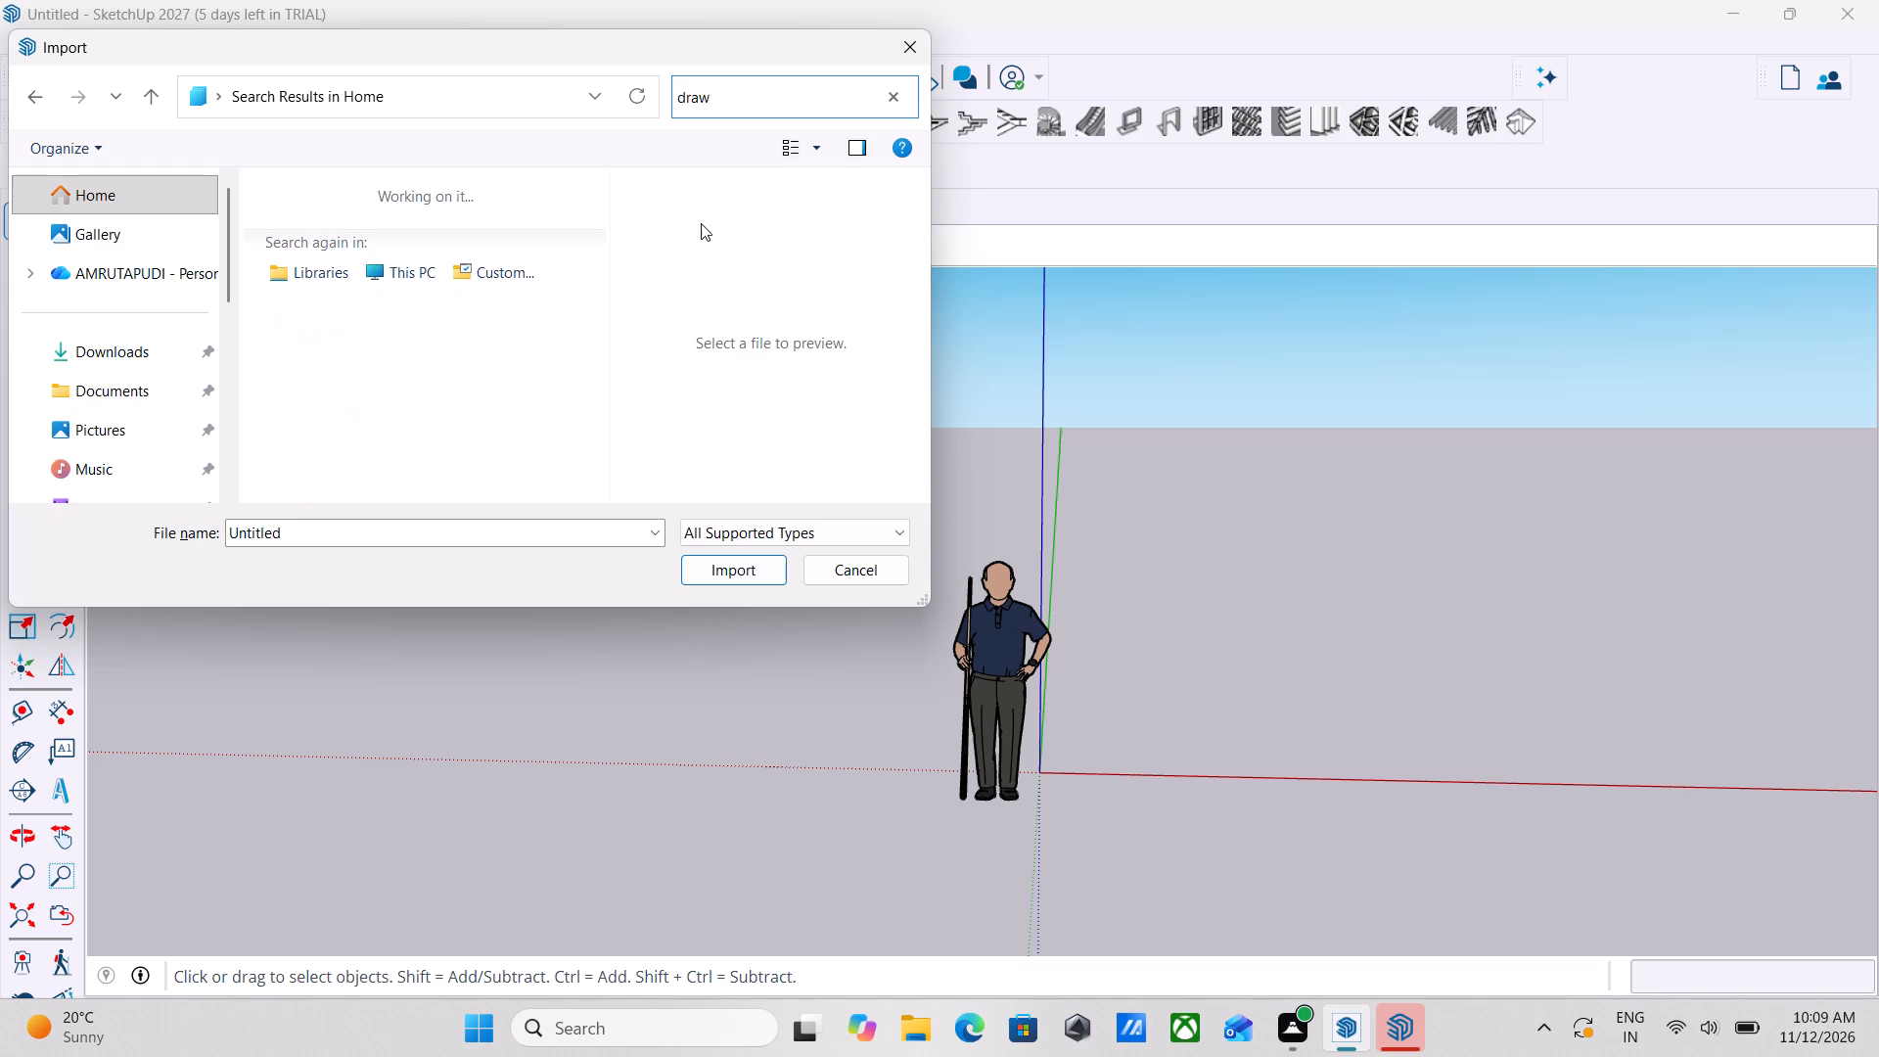
double_click(340, 216)
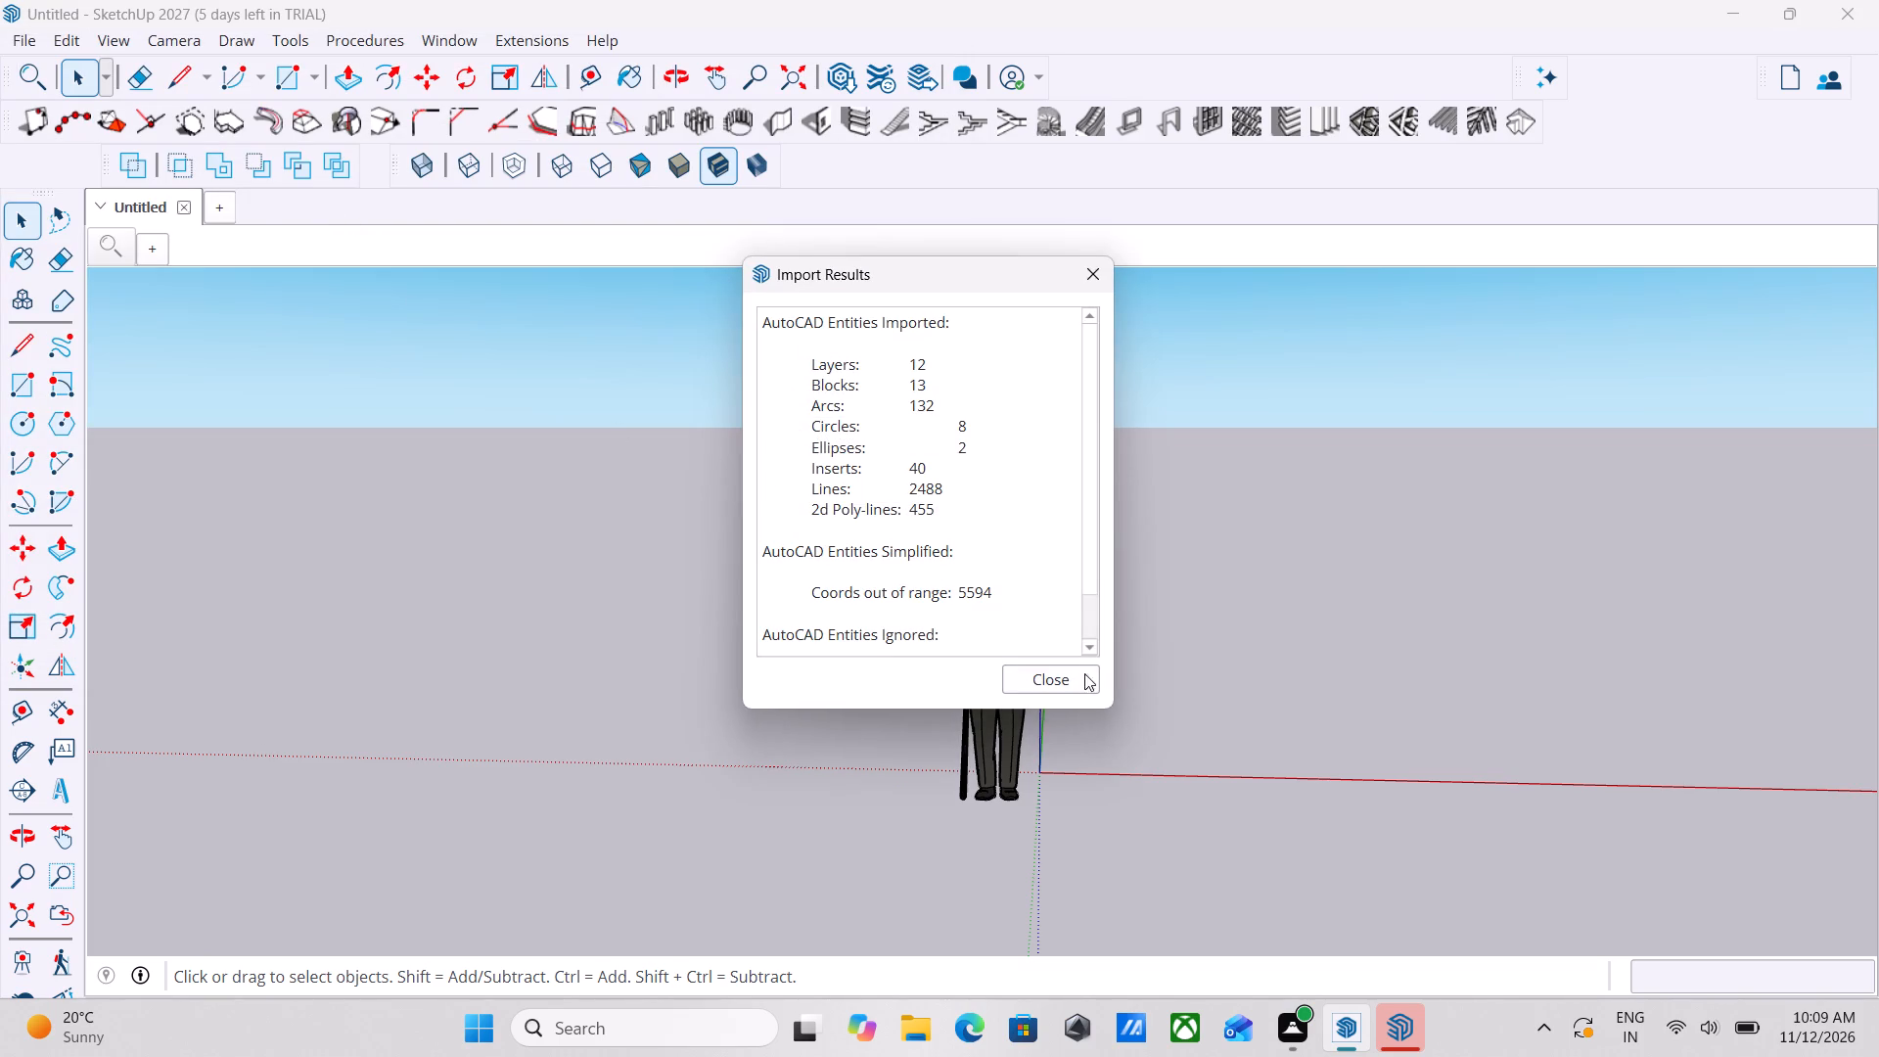
Close the import results and look over the two imported floor plans in the model.
click(1050, 686)
scroll(1066, 586, down, 1)
shift+middle_drag(917, 609, 998, 739)
middle_drag(932, 720, 1171, 911)
middle_drag(975, 772, 856, 805)
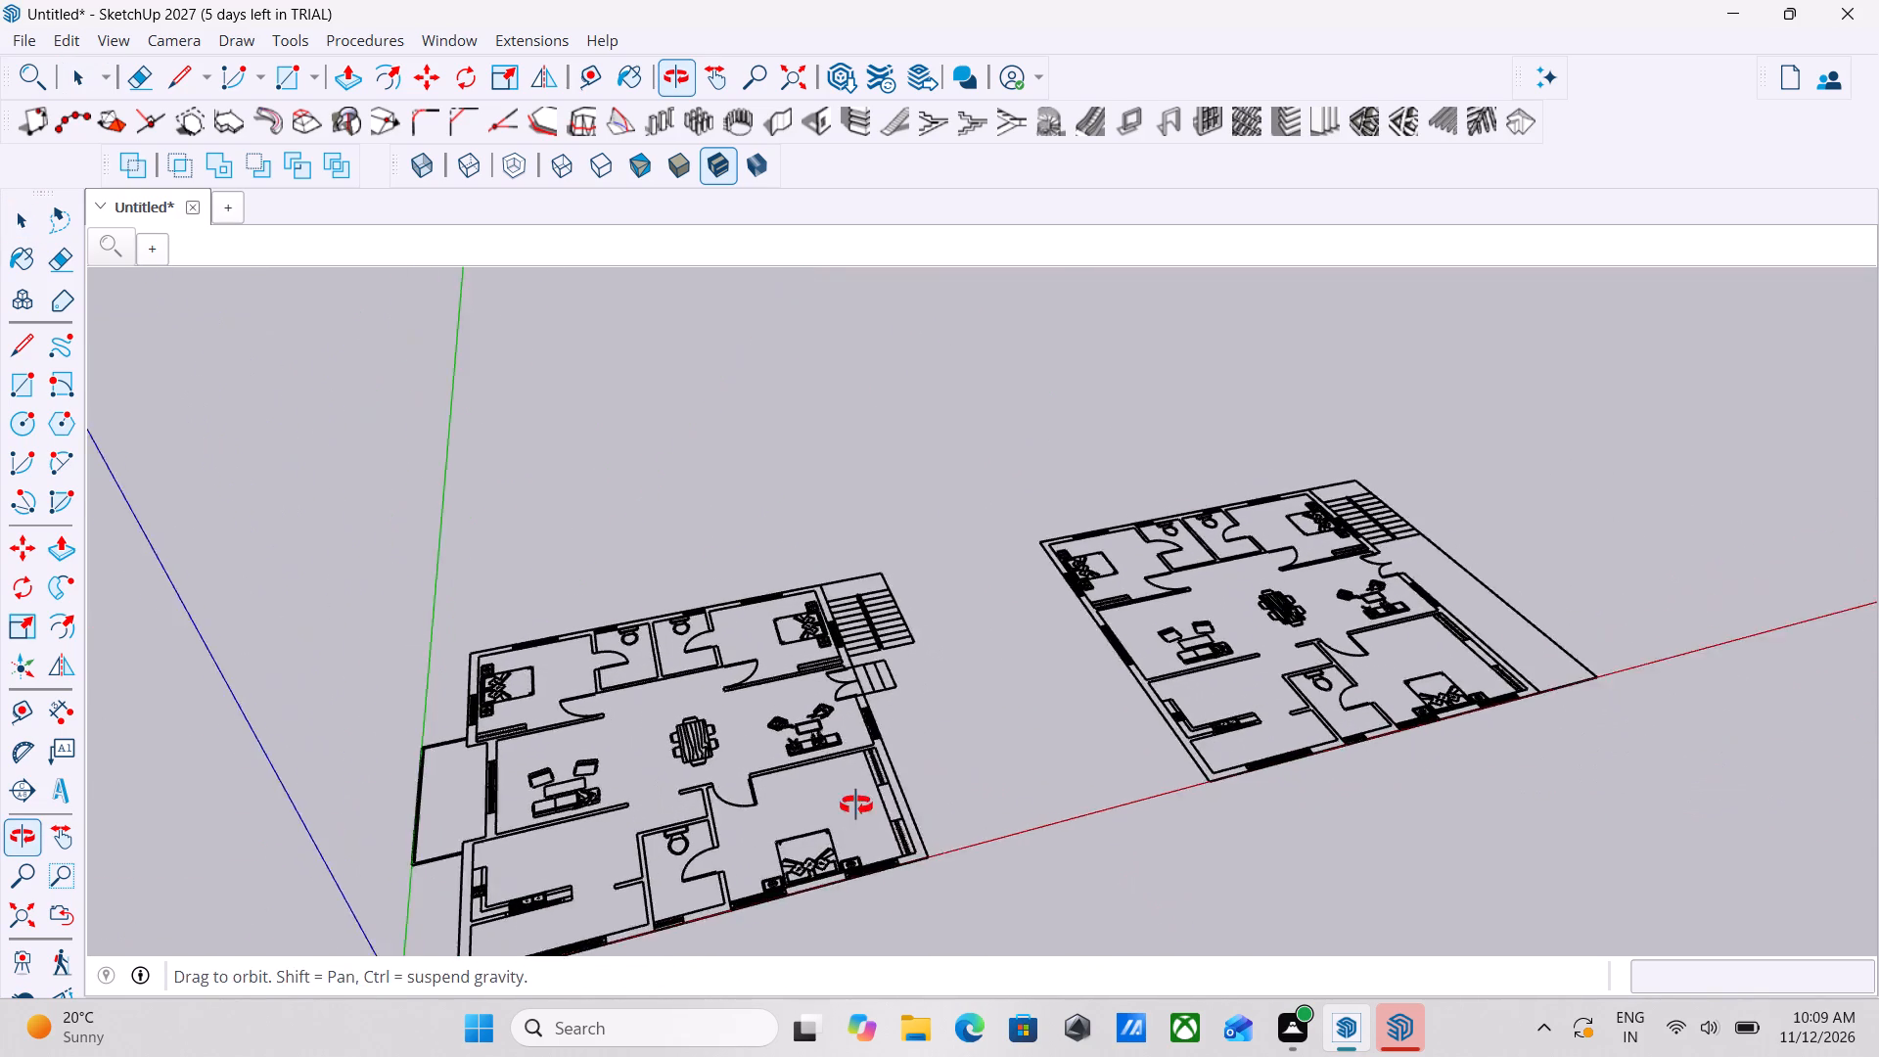
middle_drag(856, 805, 847, 806)
Display the Views tool set and switch the model to the standard Top view.
right_click(1144, 184)
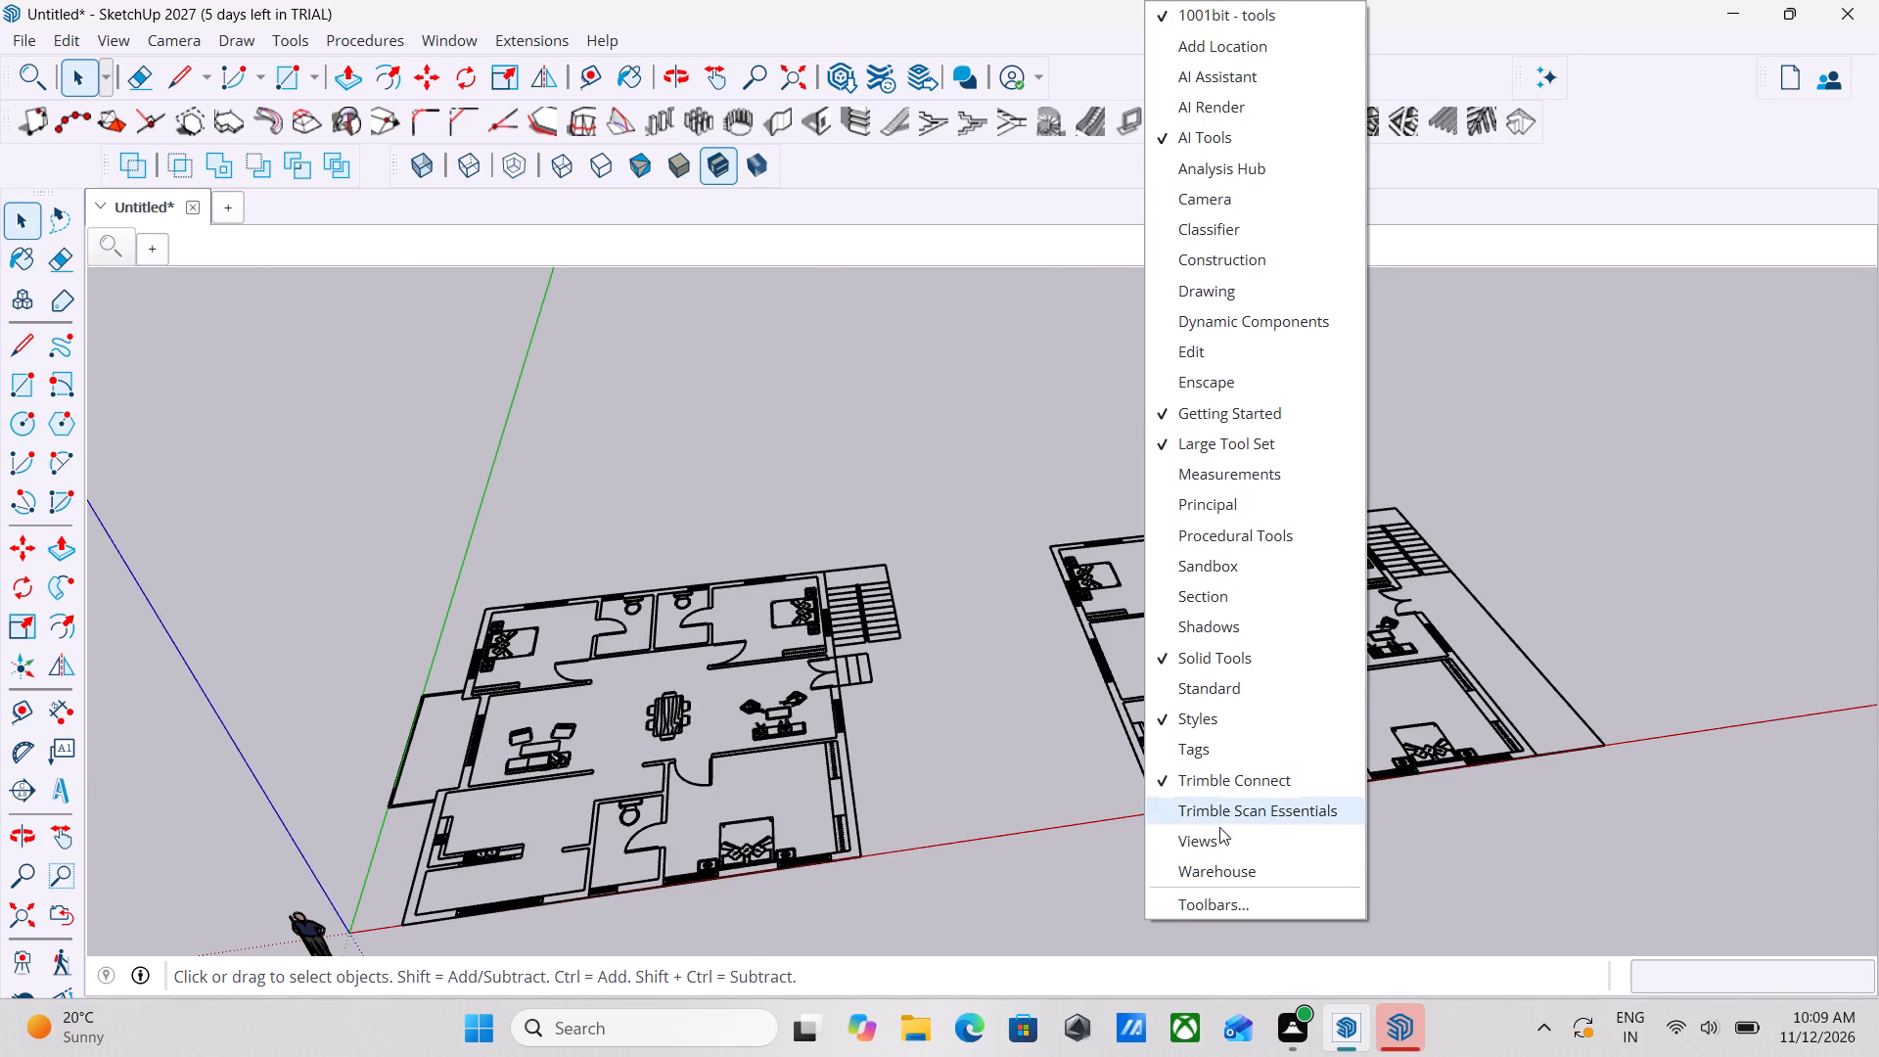
click(1208, 833)
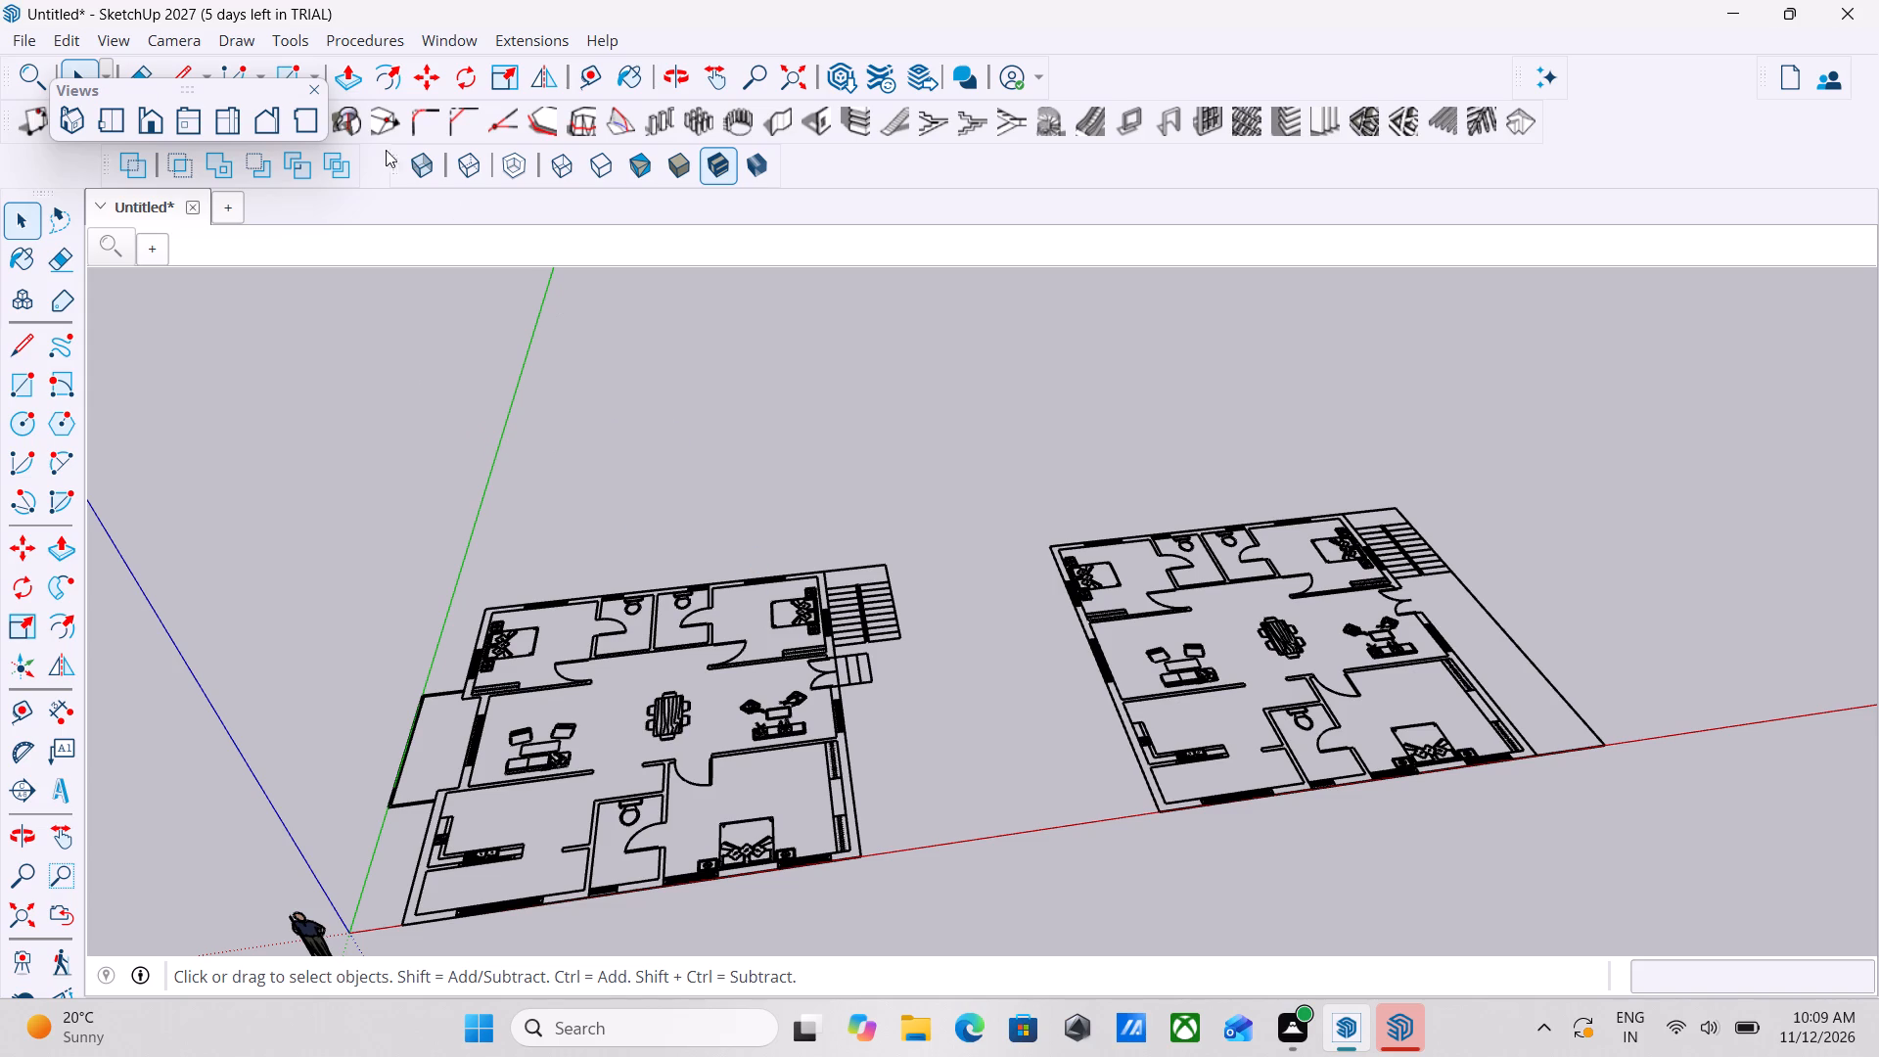
click(113, 122)
scroll(1191, 603, up, 3)
middle_drag(1199, 601, 1195, 601)
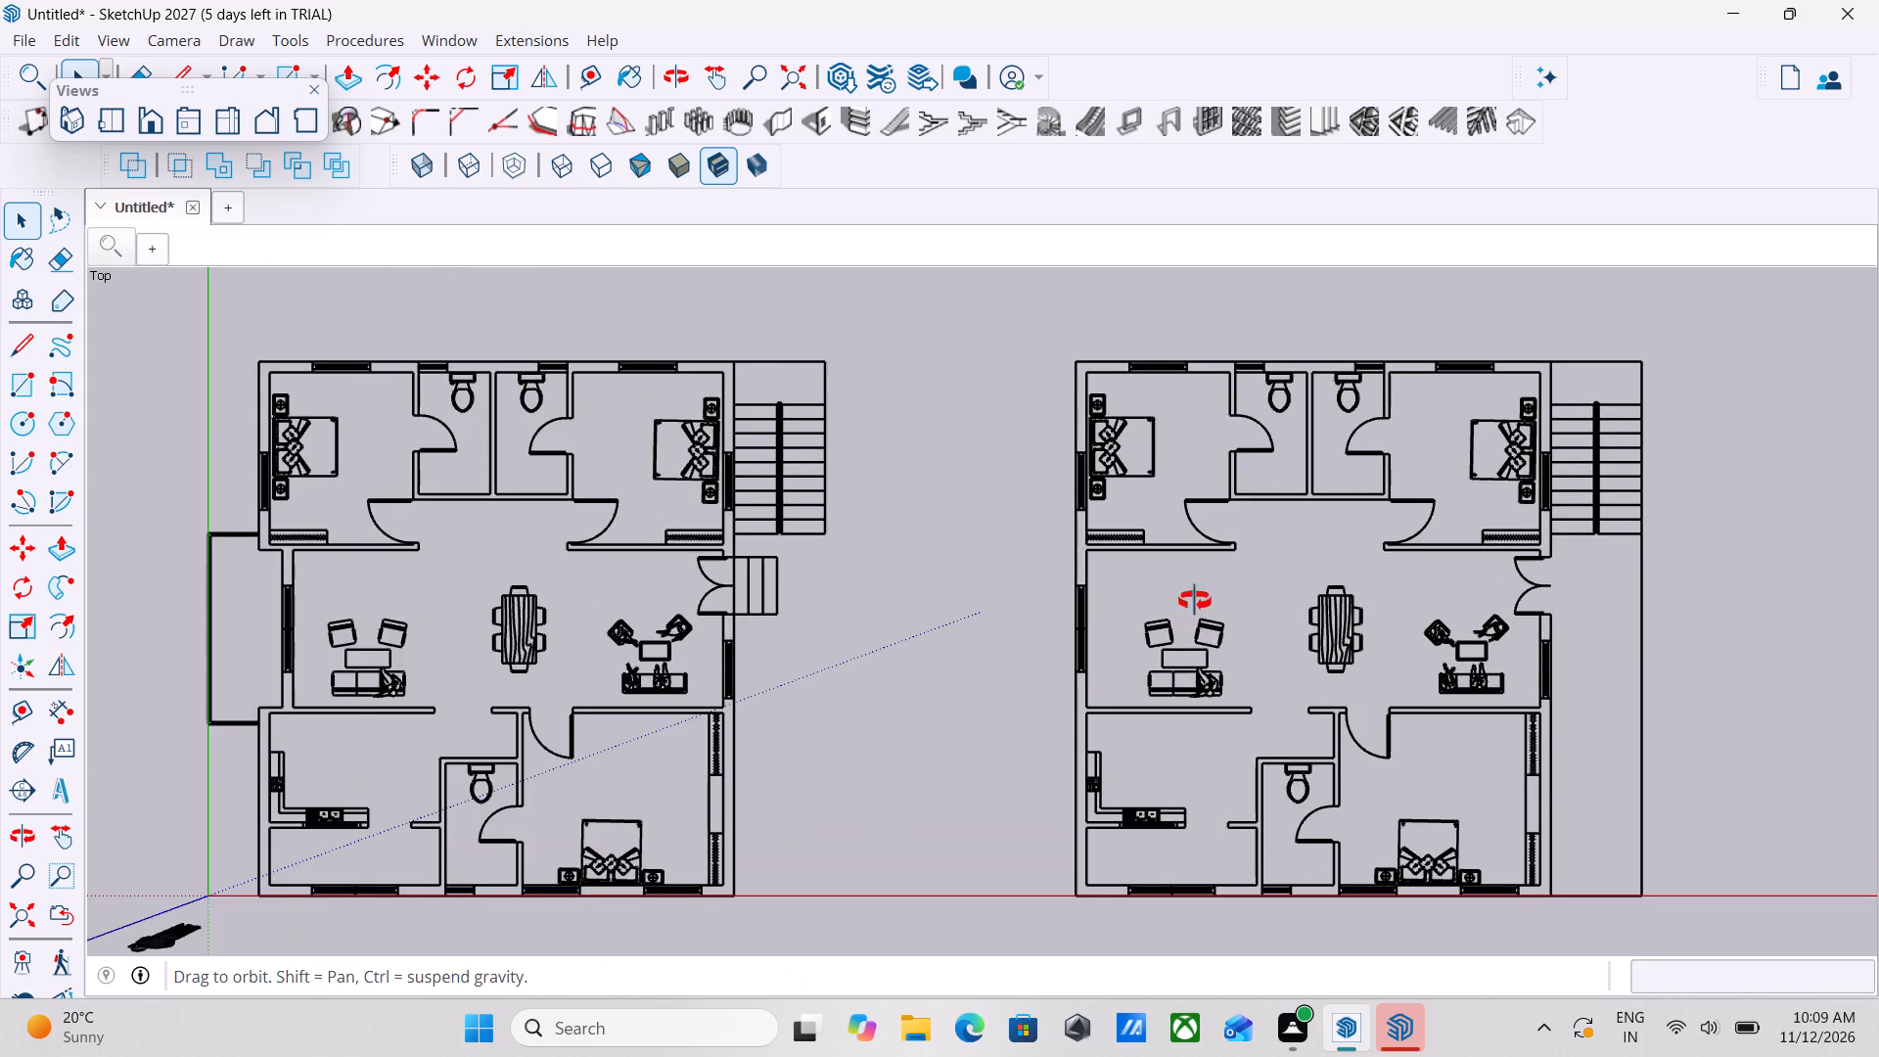
middle_drag(1195, 601, 1126, 650)
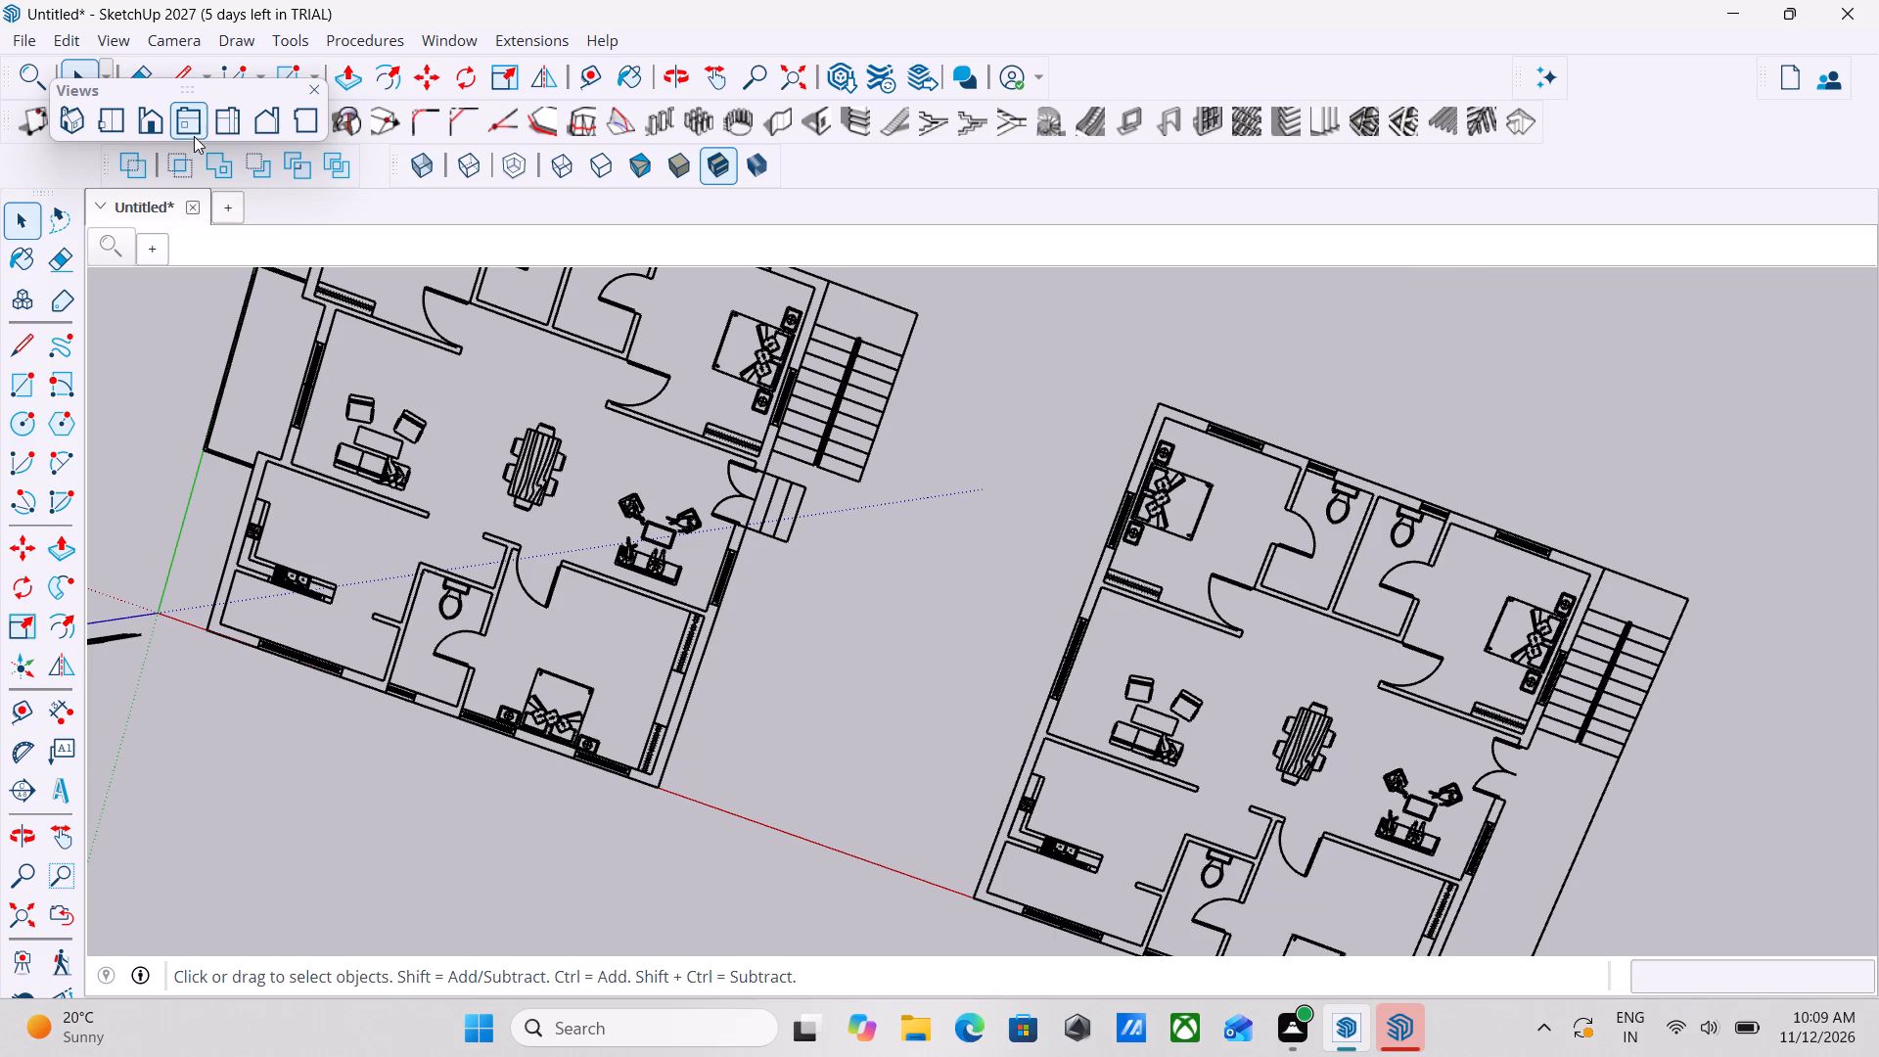
click(105, 115)
Draw a 32' 4 1/2" by 9" rectangle over the upper exterior wall of the right-hand floor plan, ending at the inner right corner.
scroll(1502, 507, up, 3)
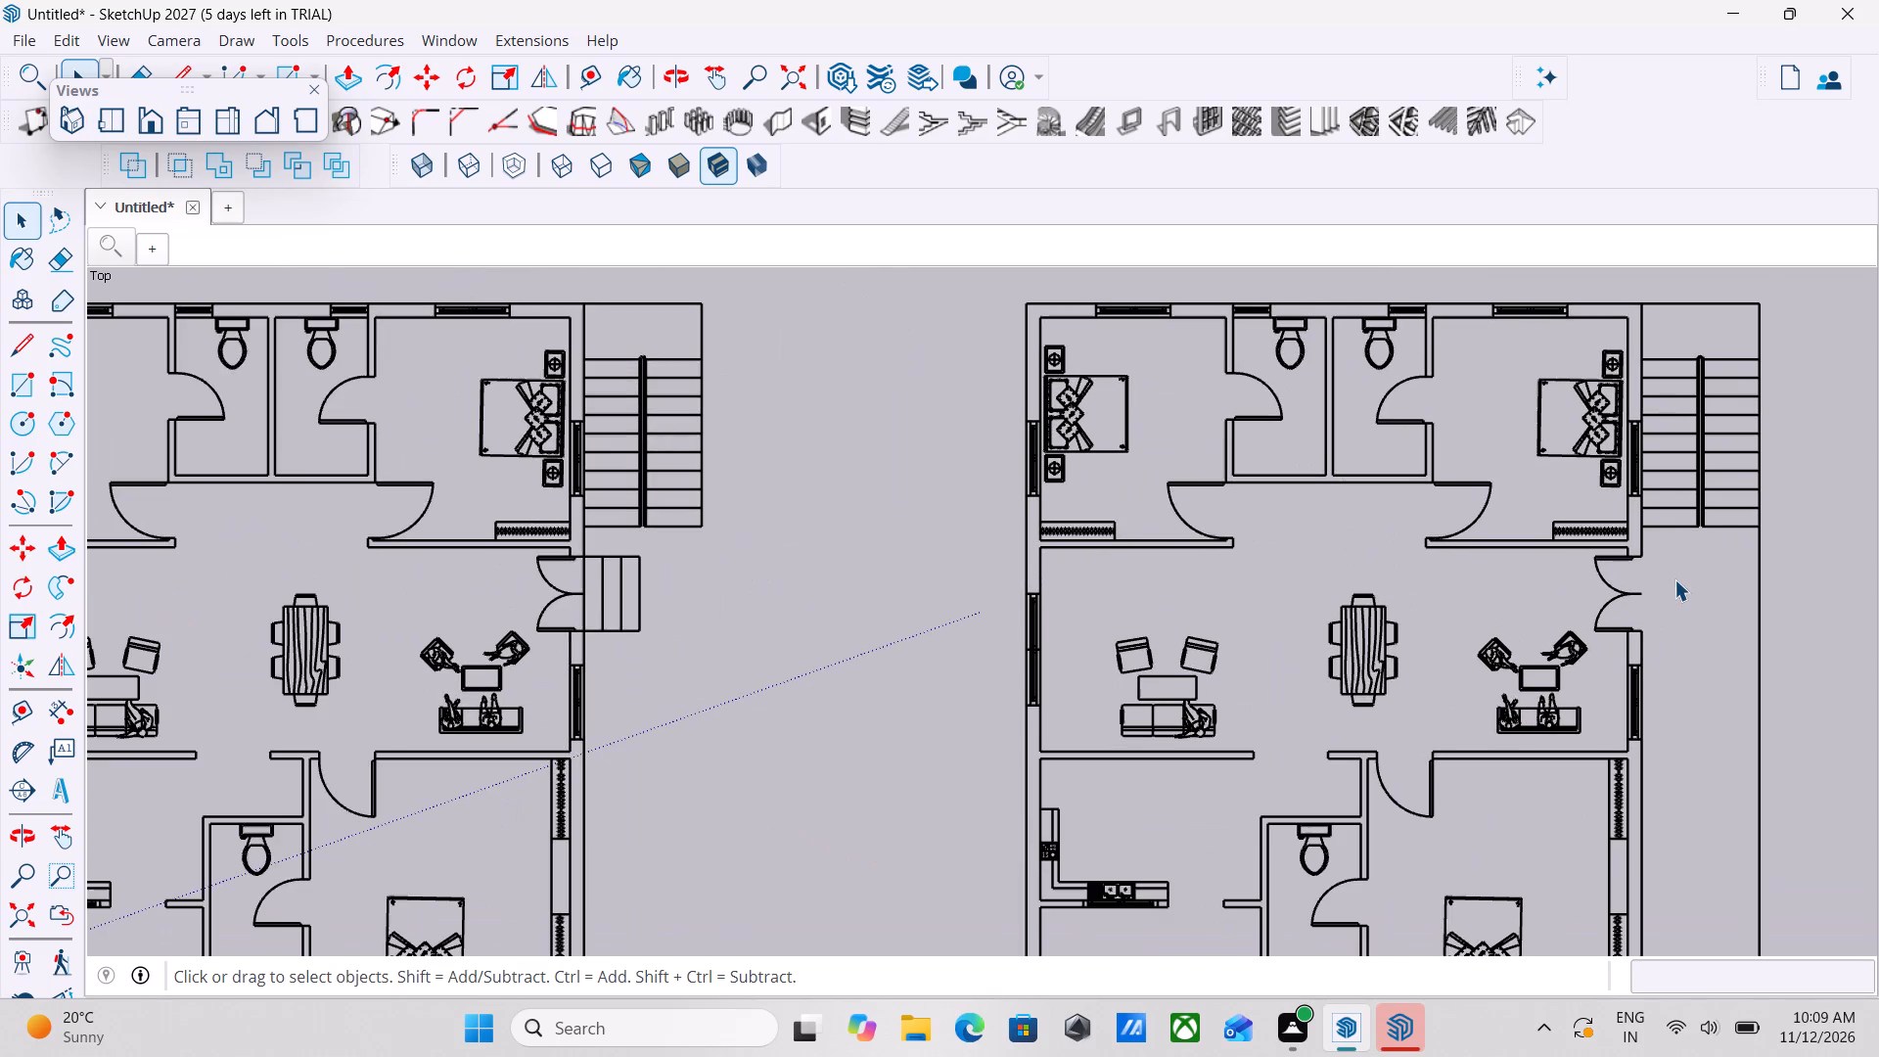
scroll(1674, 579, up, 2)
scroll(973, 499, up, 1)
scroll(939, 504, down, 4)
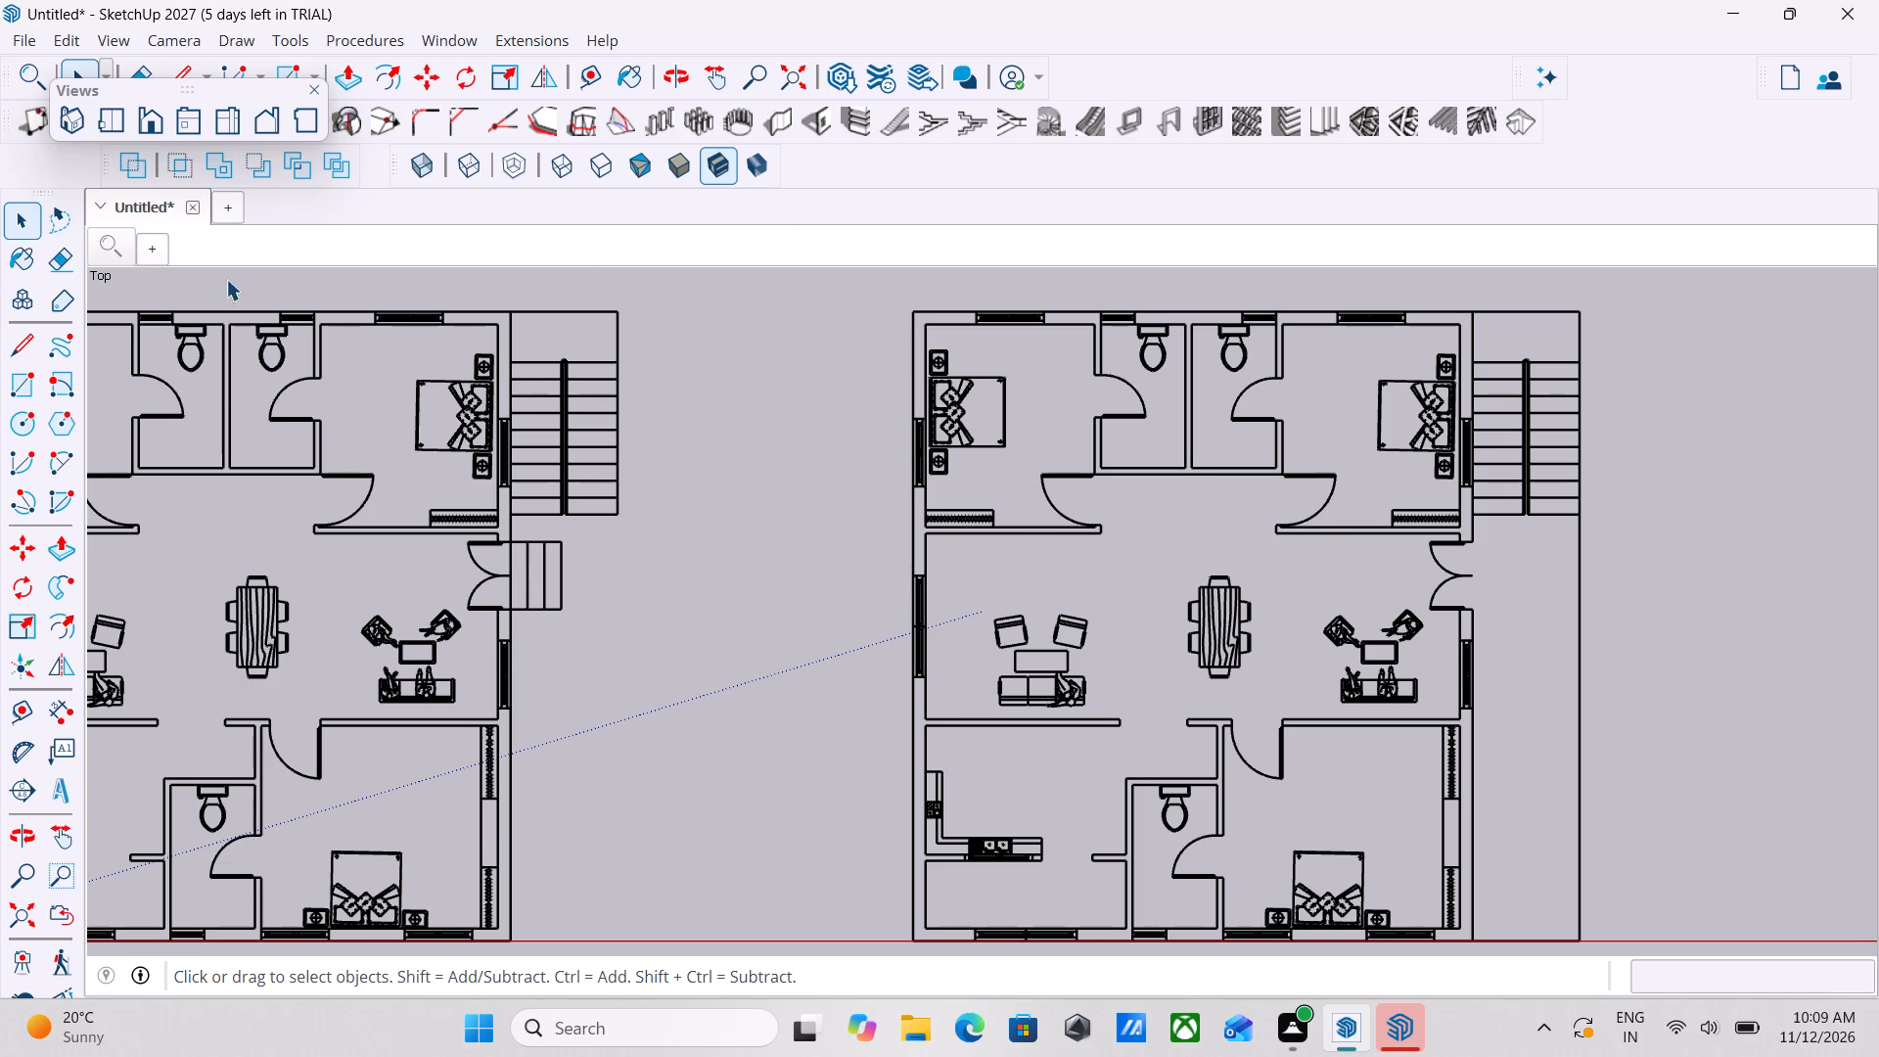
click(10, 385)
scroll(882, 318, up, 2)
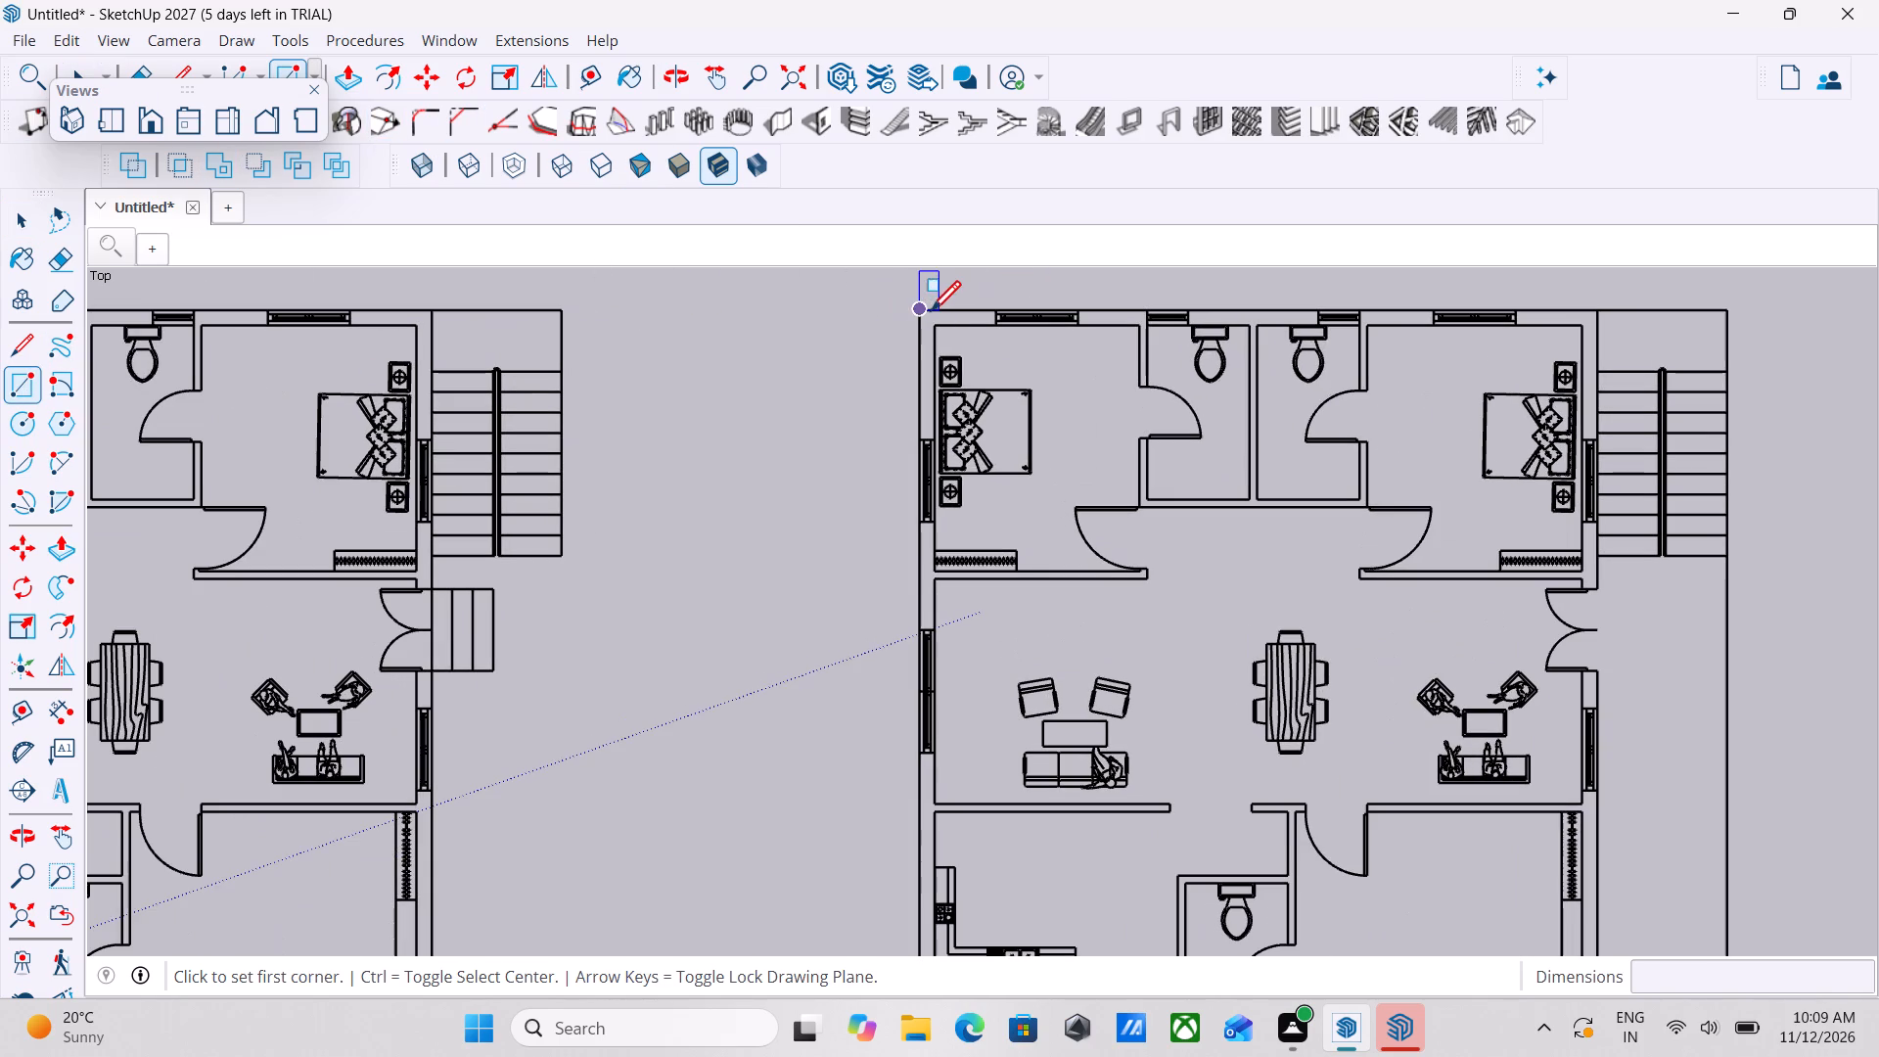
click(931, 313)
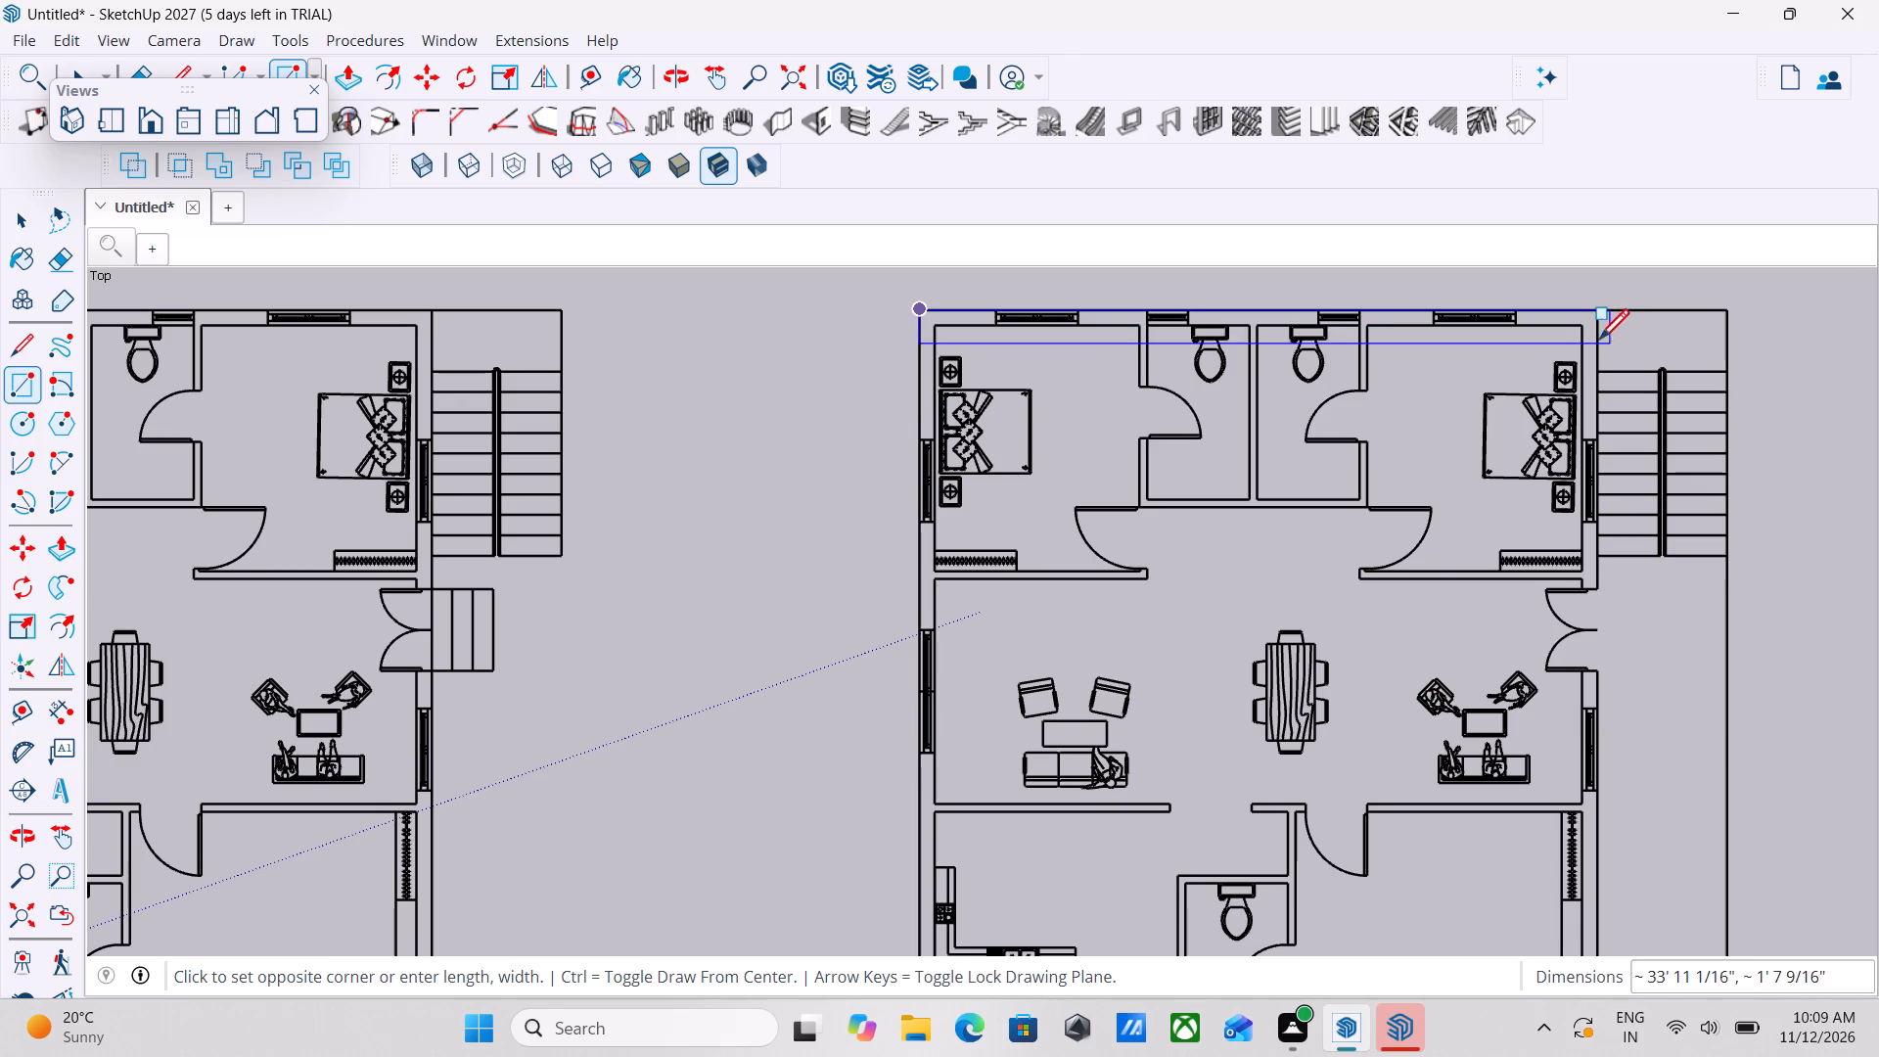
scroll(1598, 326, up, 3)
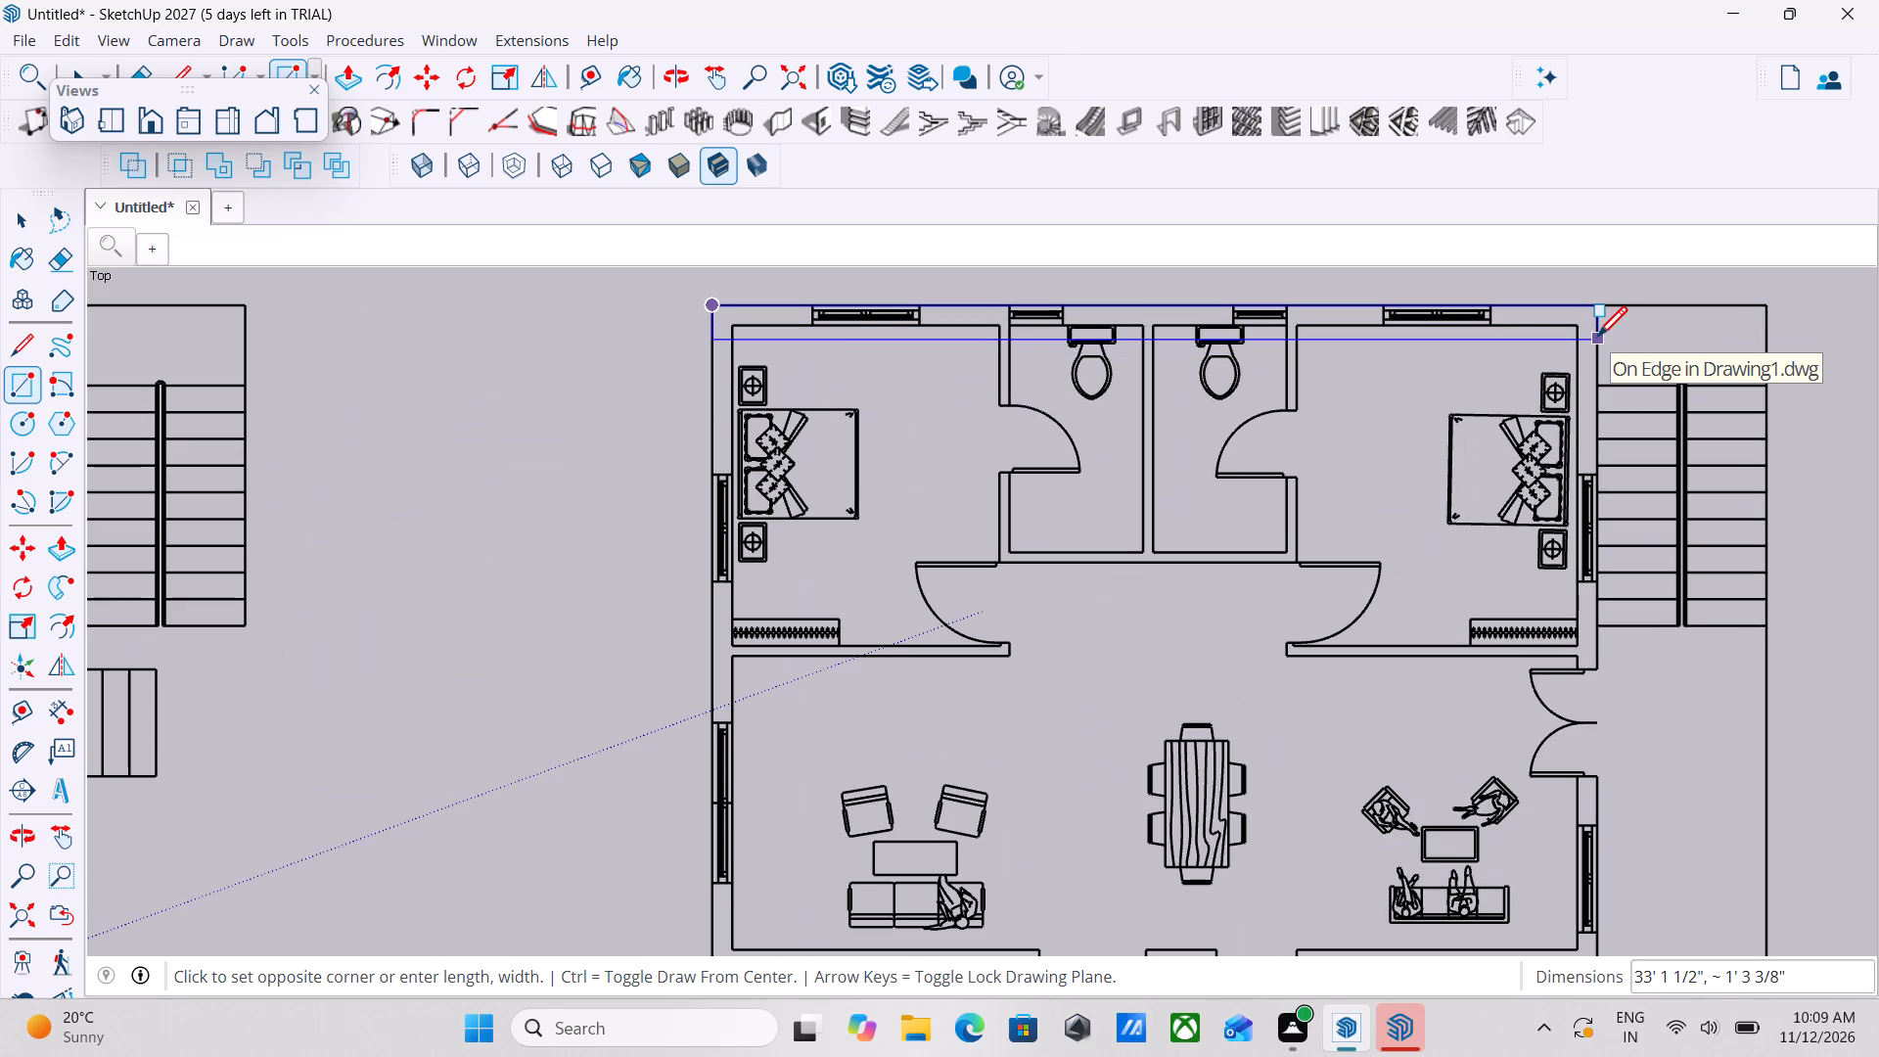
key(Escape)
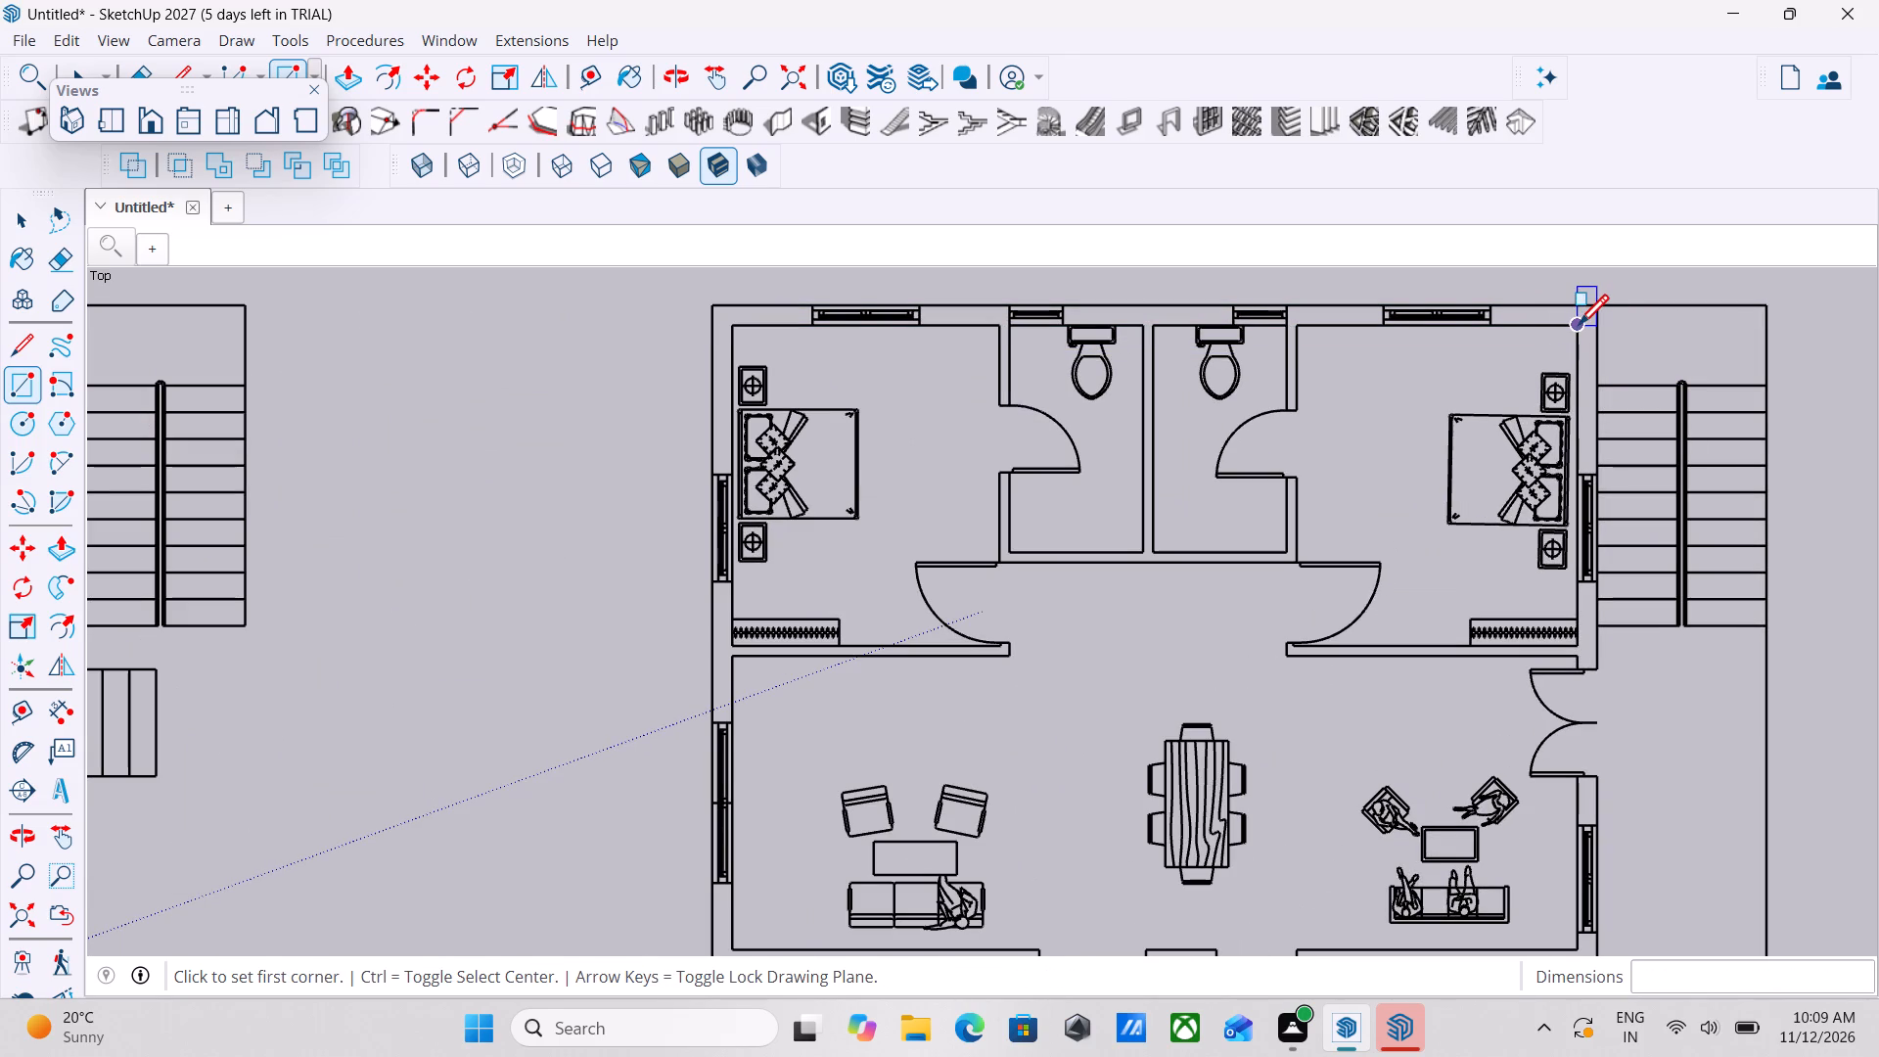
click(1579, 328)
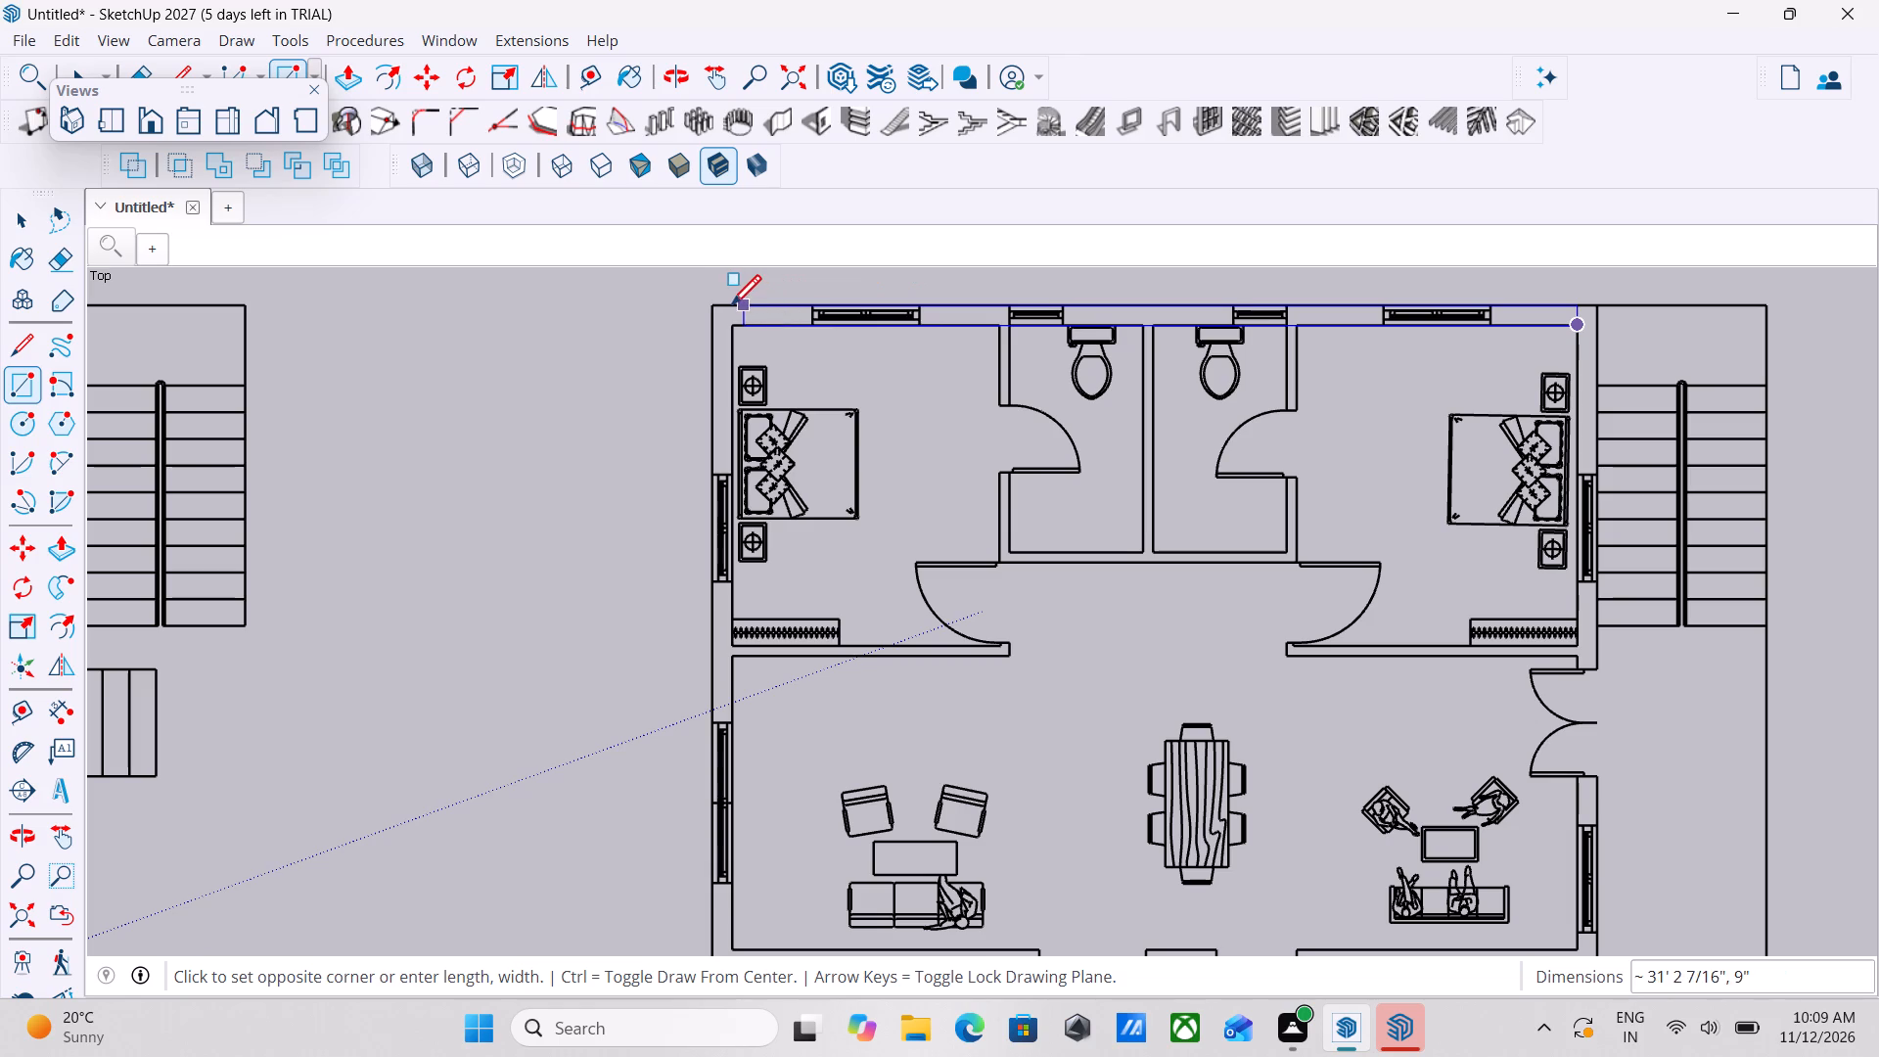
click(712, 308)
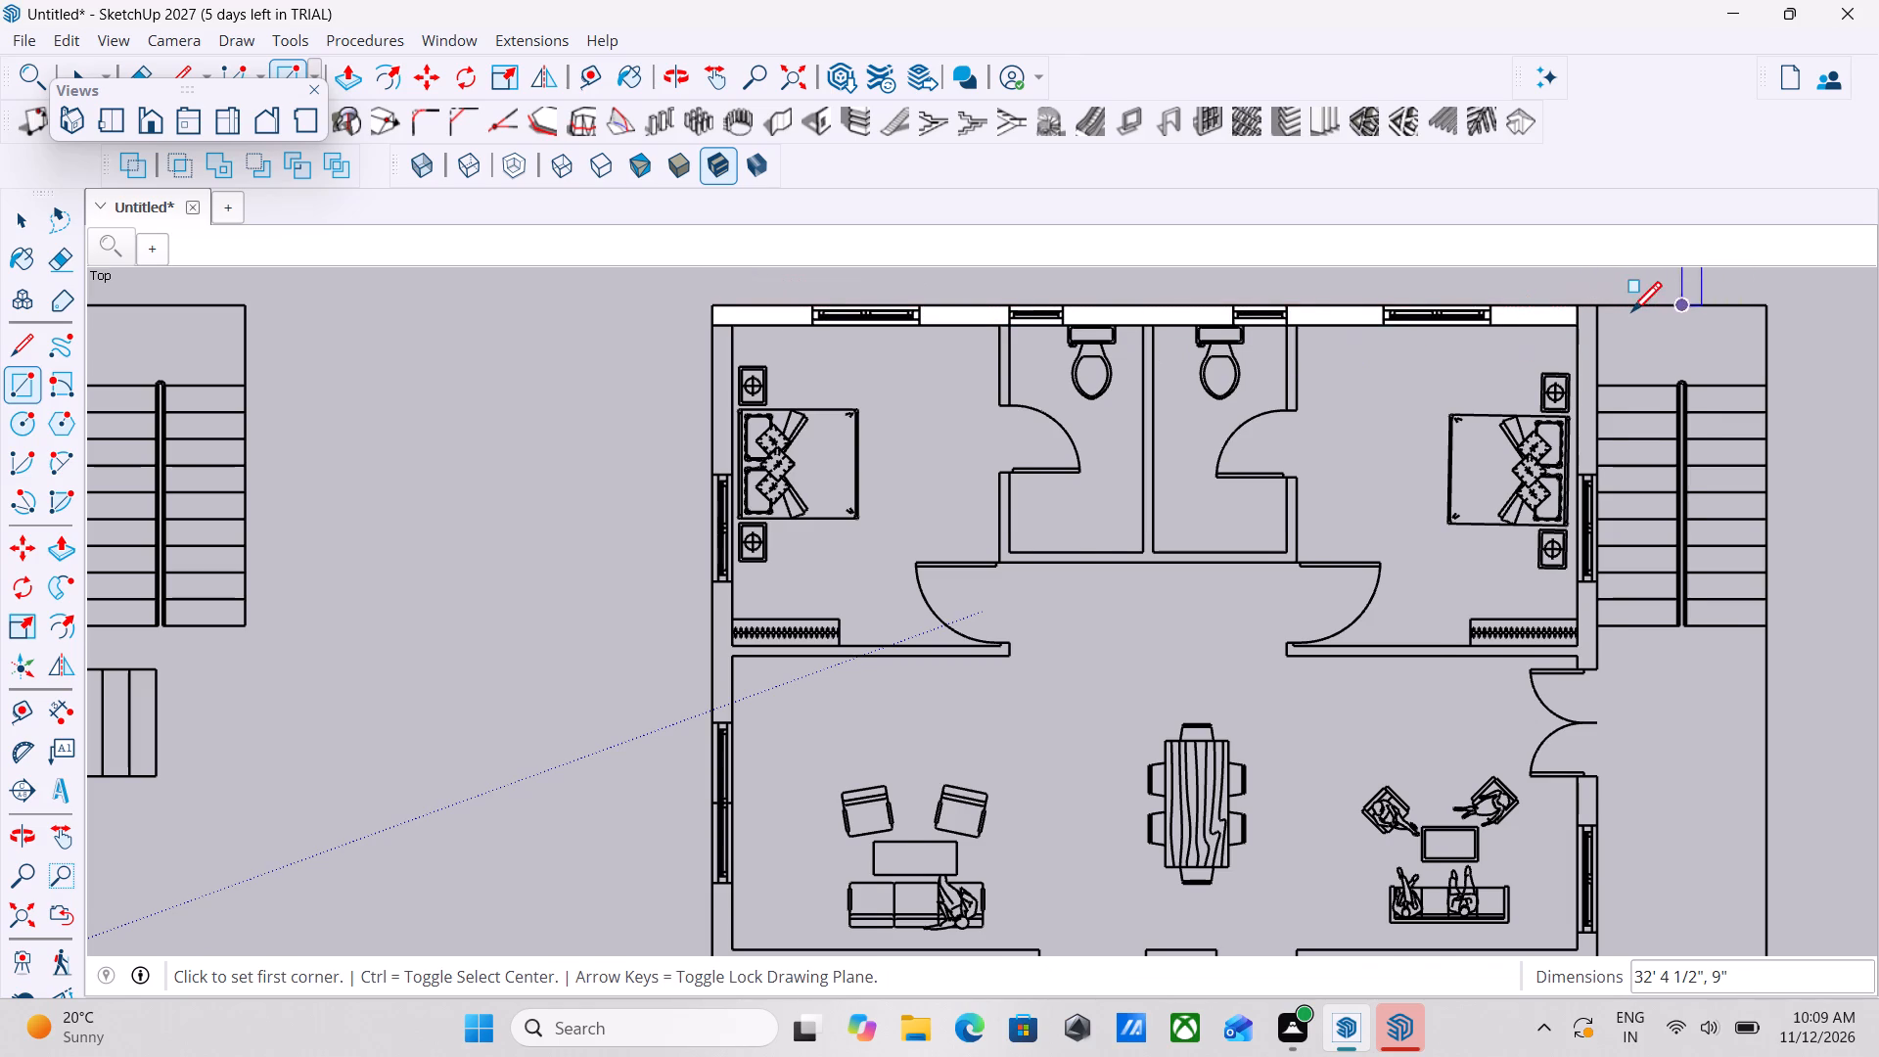
Draw a 9" by 13' 7 1/2" rectangle over the right exterior wall, from the entrance double door up to the plan's upper edge.
scroll(1631, 315, up, 1)
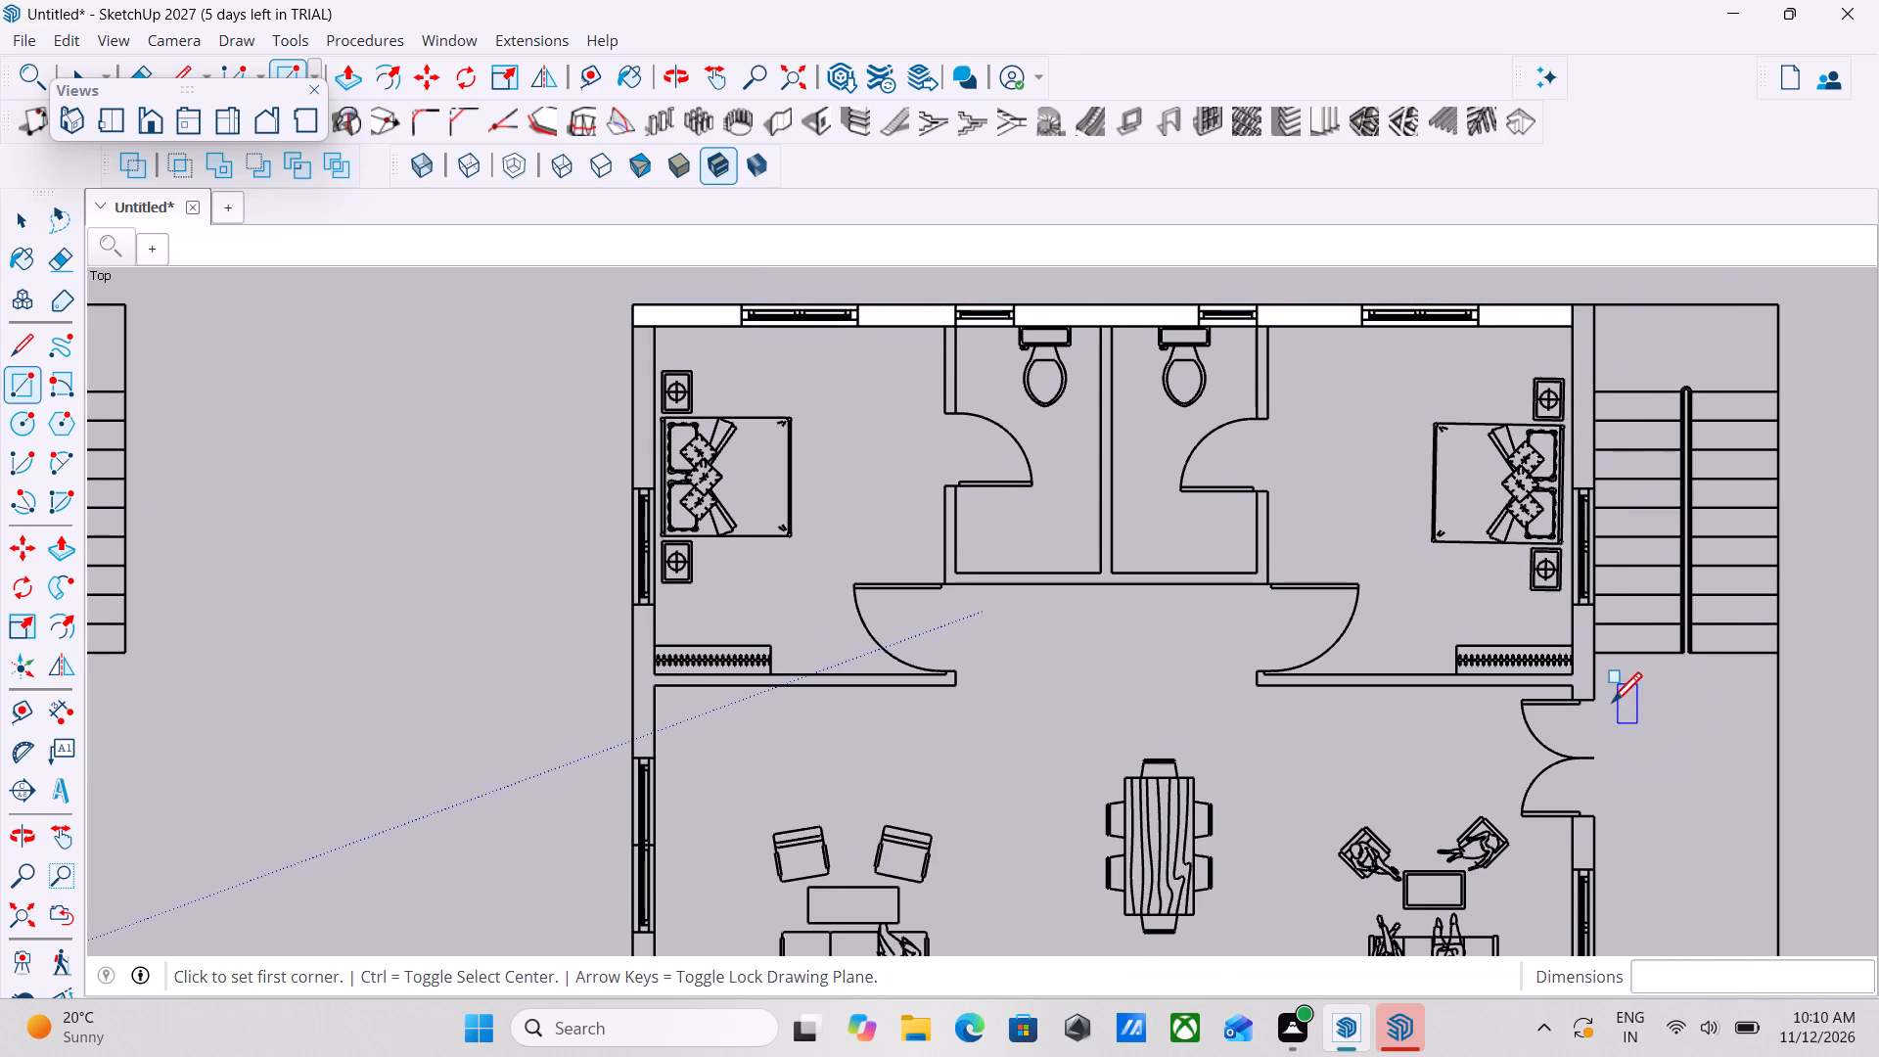
click(1596, 701)
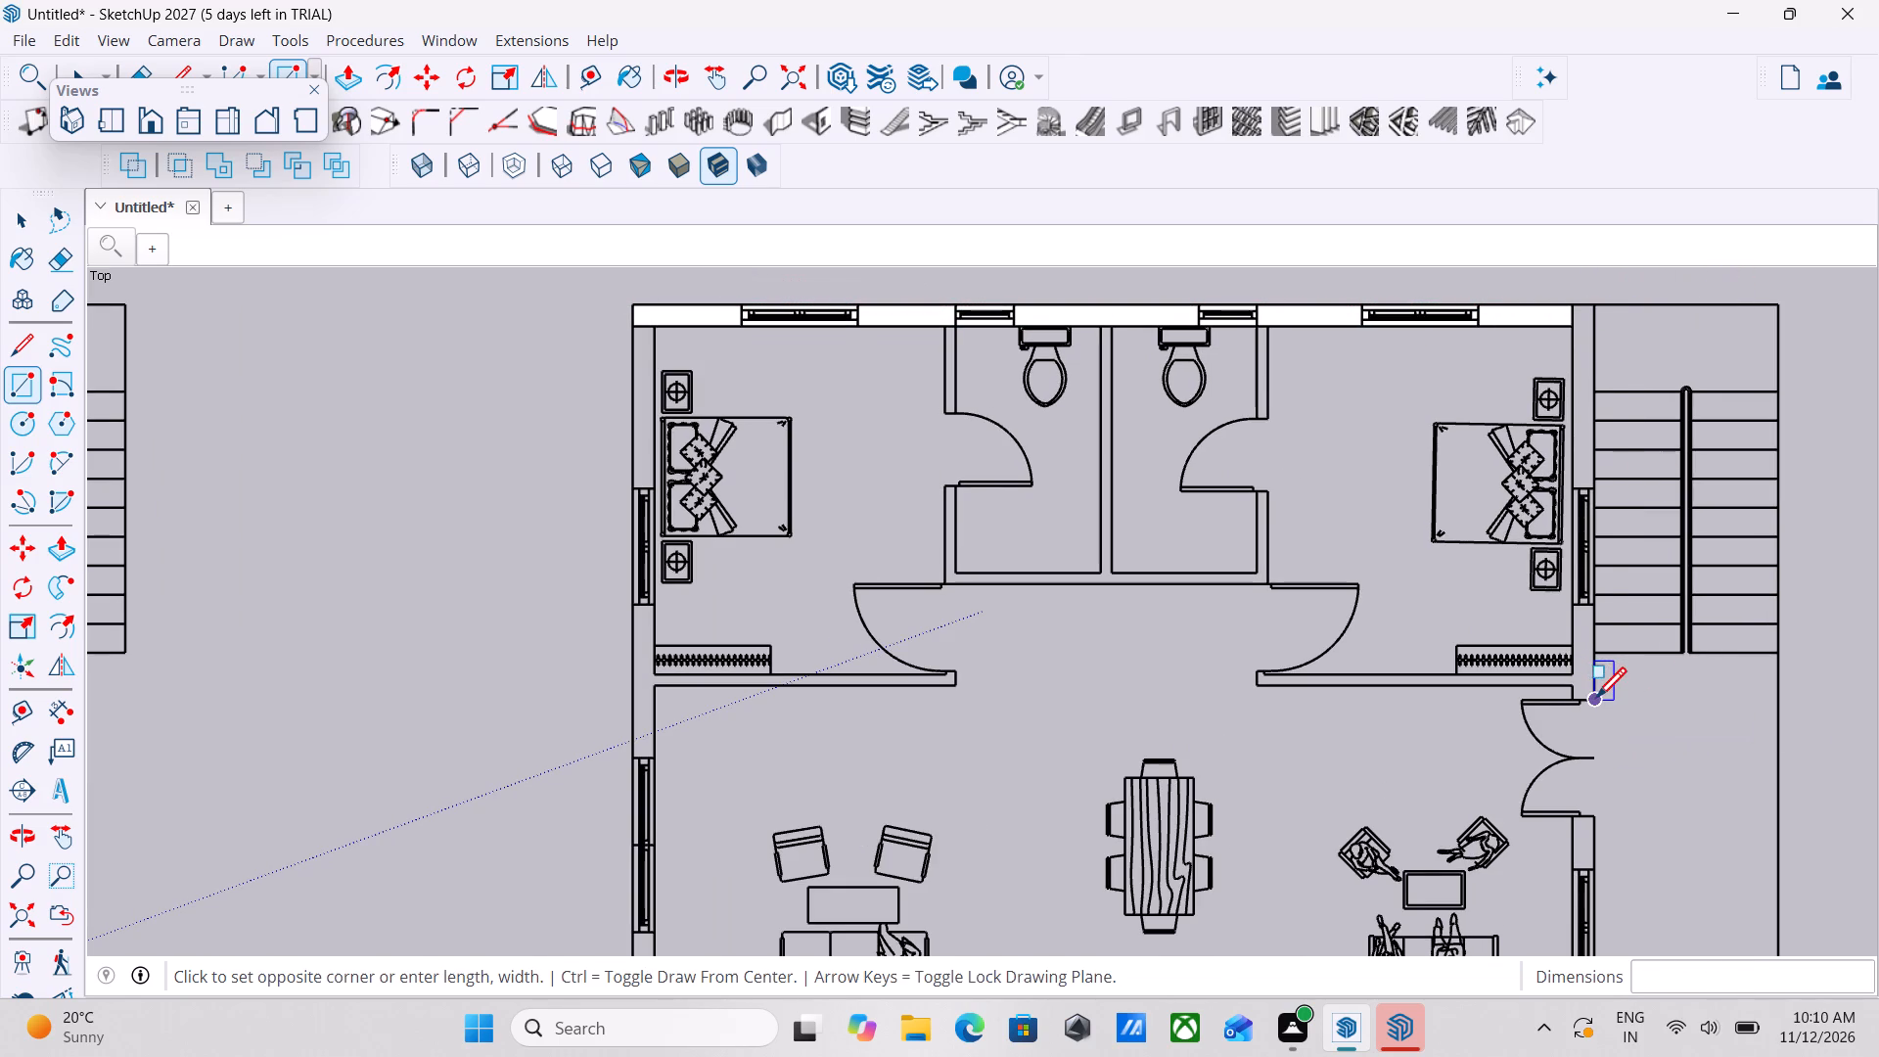
click(1574, 299)
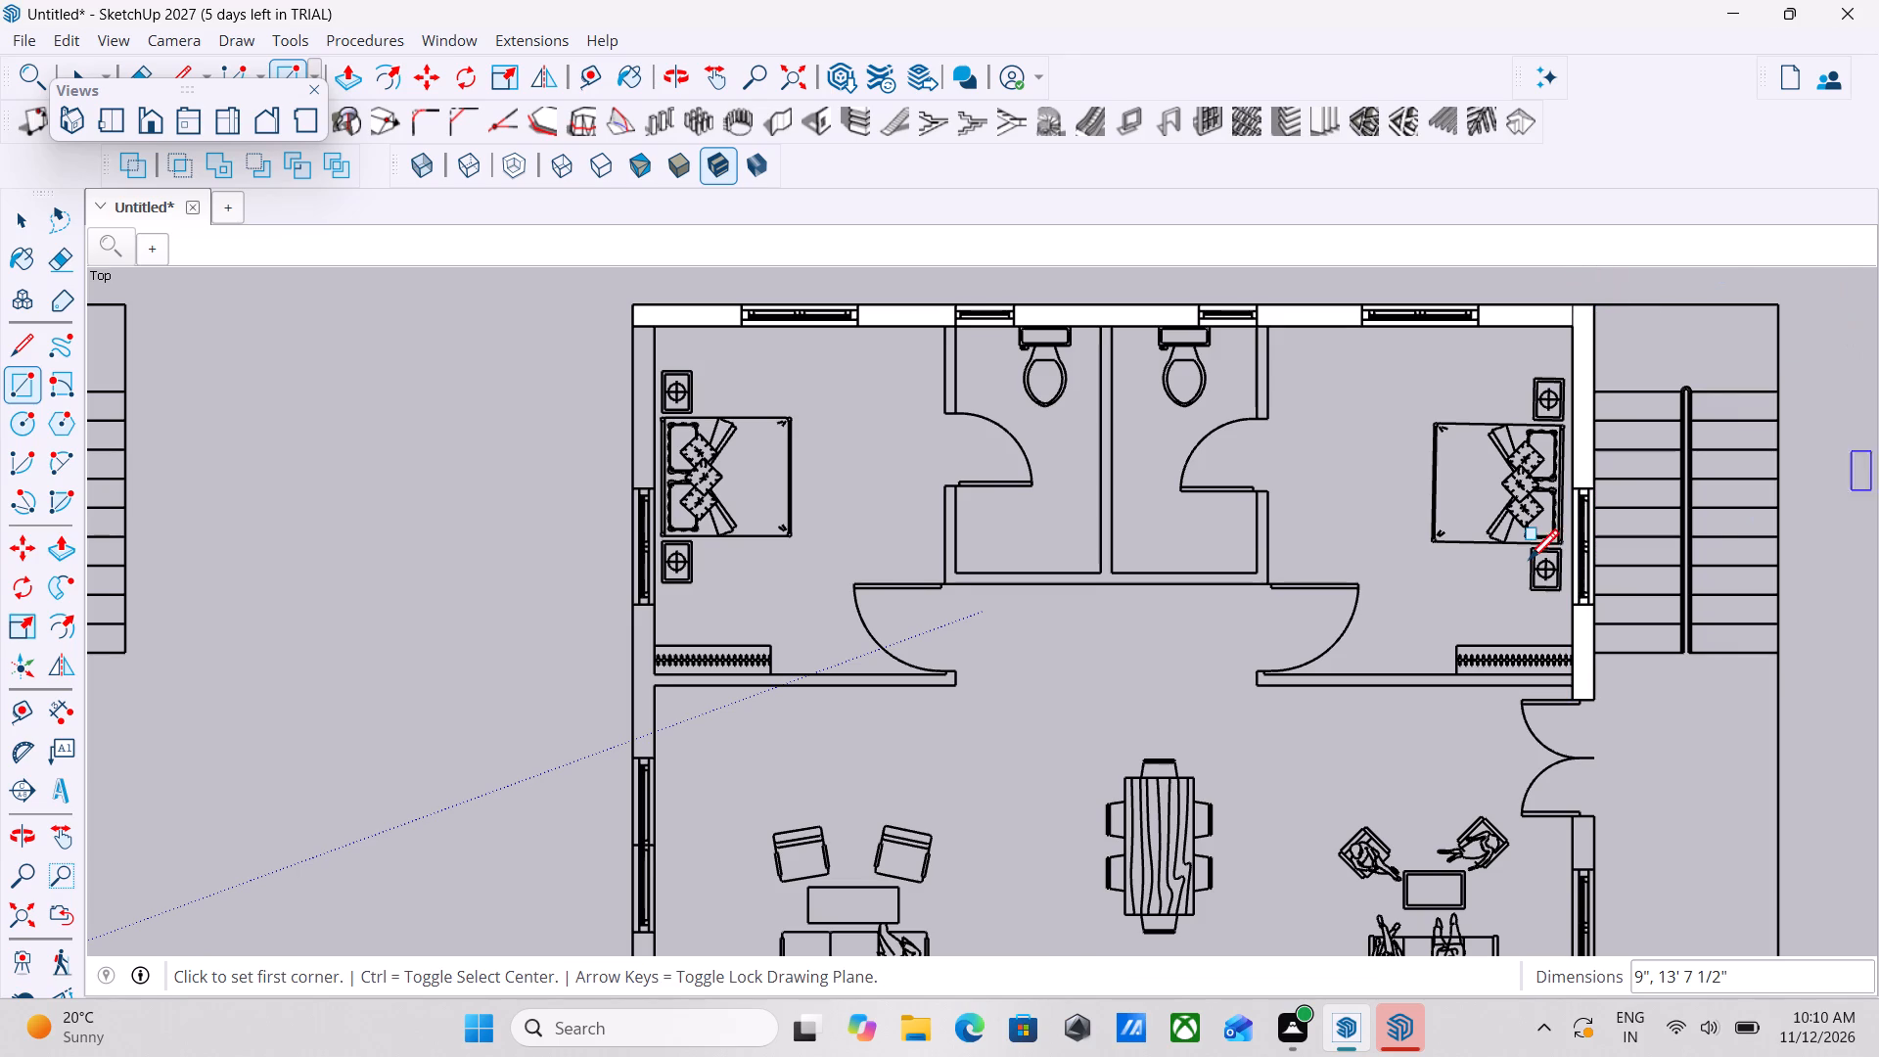
Draw a 9" by 36' 6" rectangle over the left exterior wall of the same plan, from its lower outer corner to the upper wall.
scroll(746, 630, down, 4)
scroll(791, 772, down, 1)
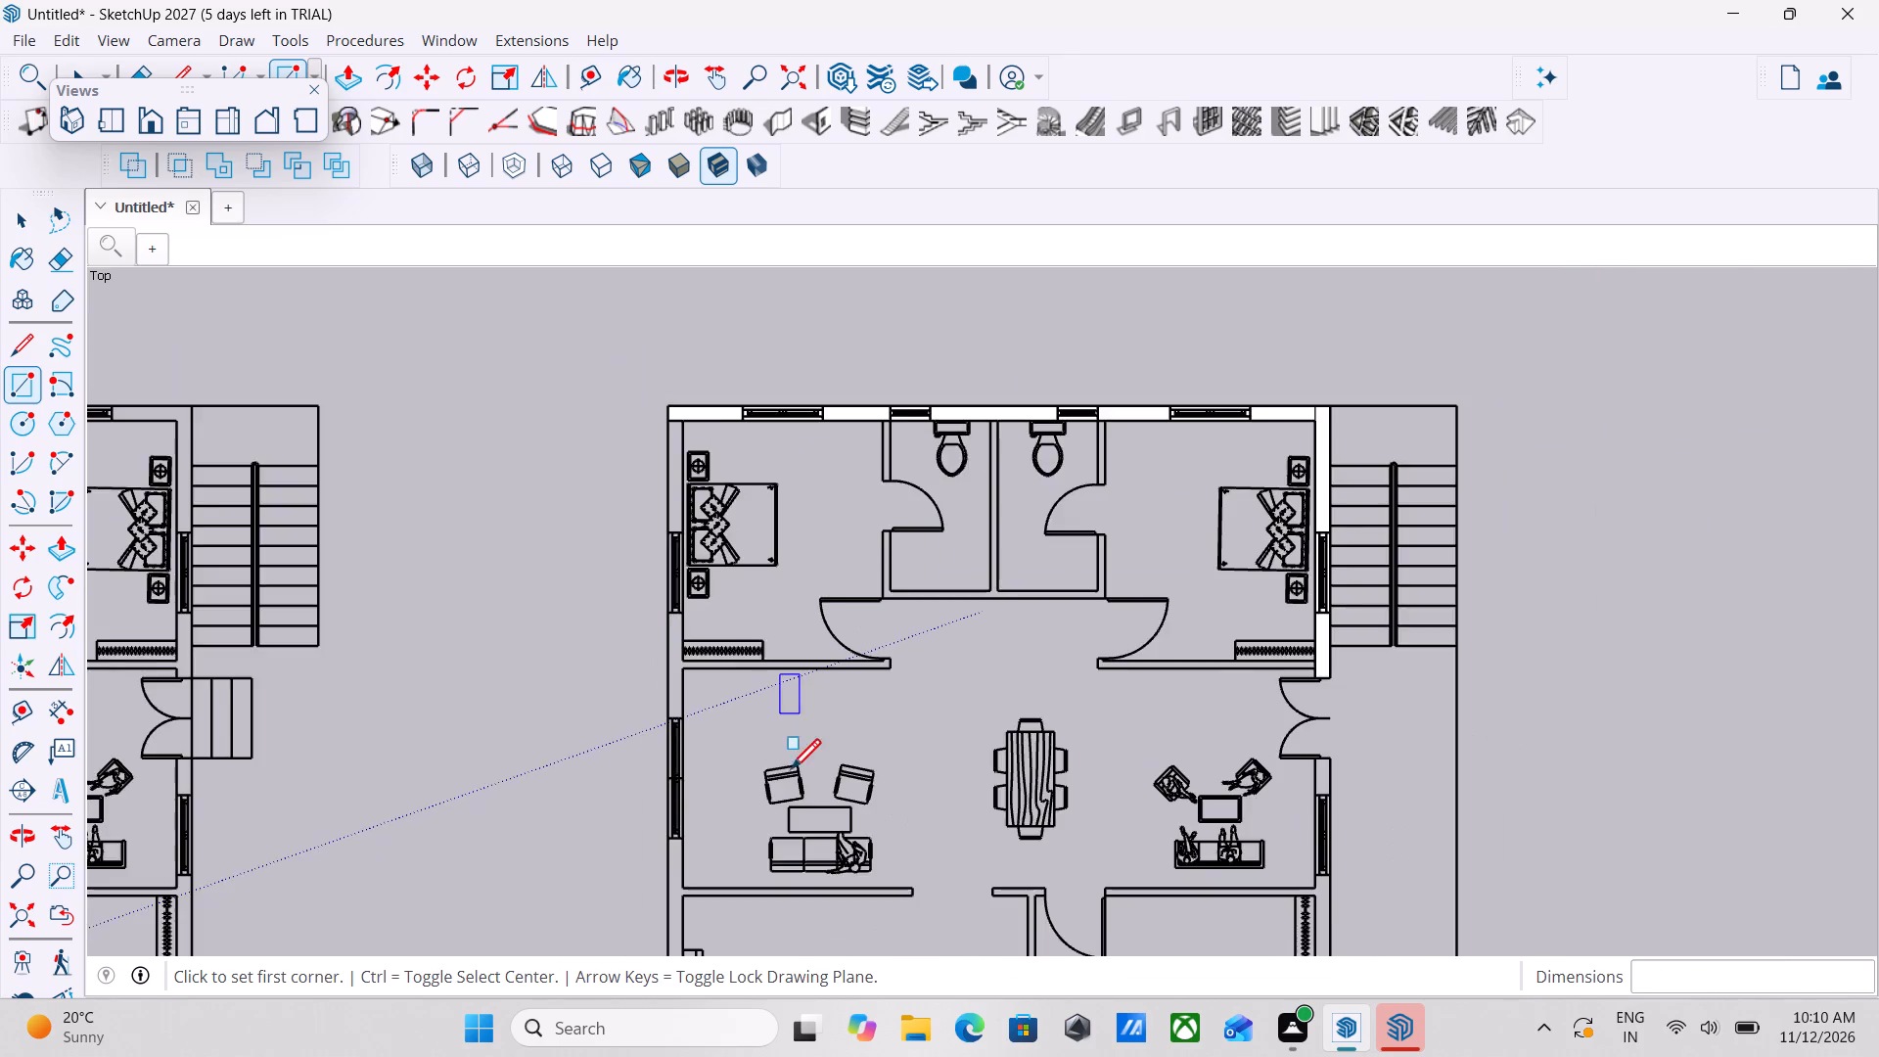
scroll(791, 772, down, 8)
scroll(754, 975, up, 3)
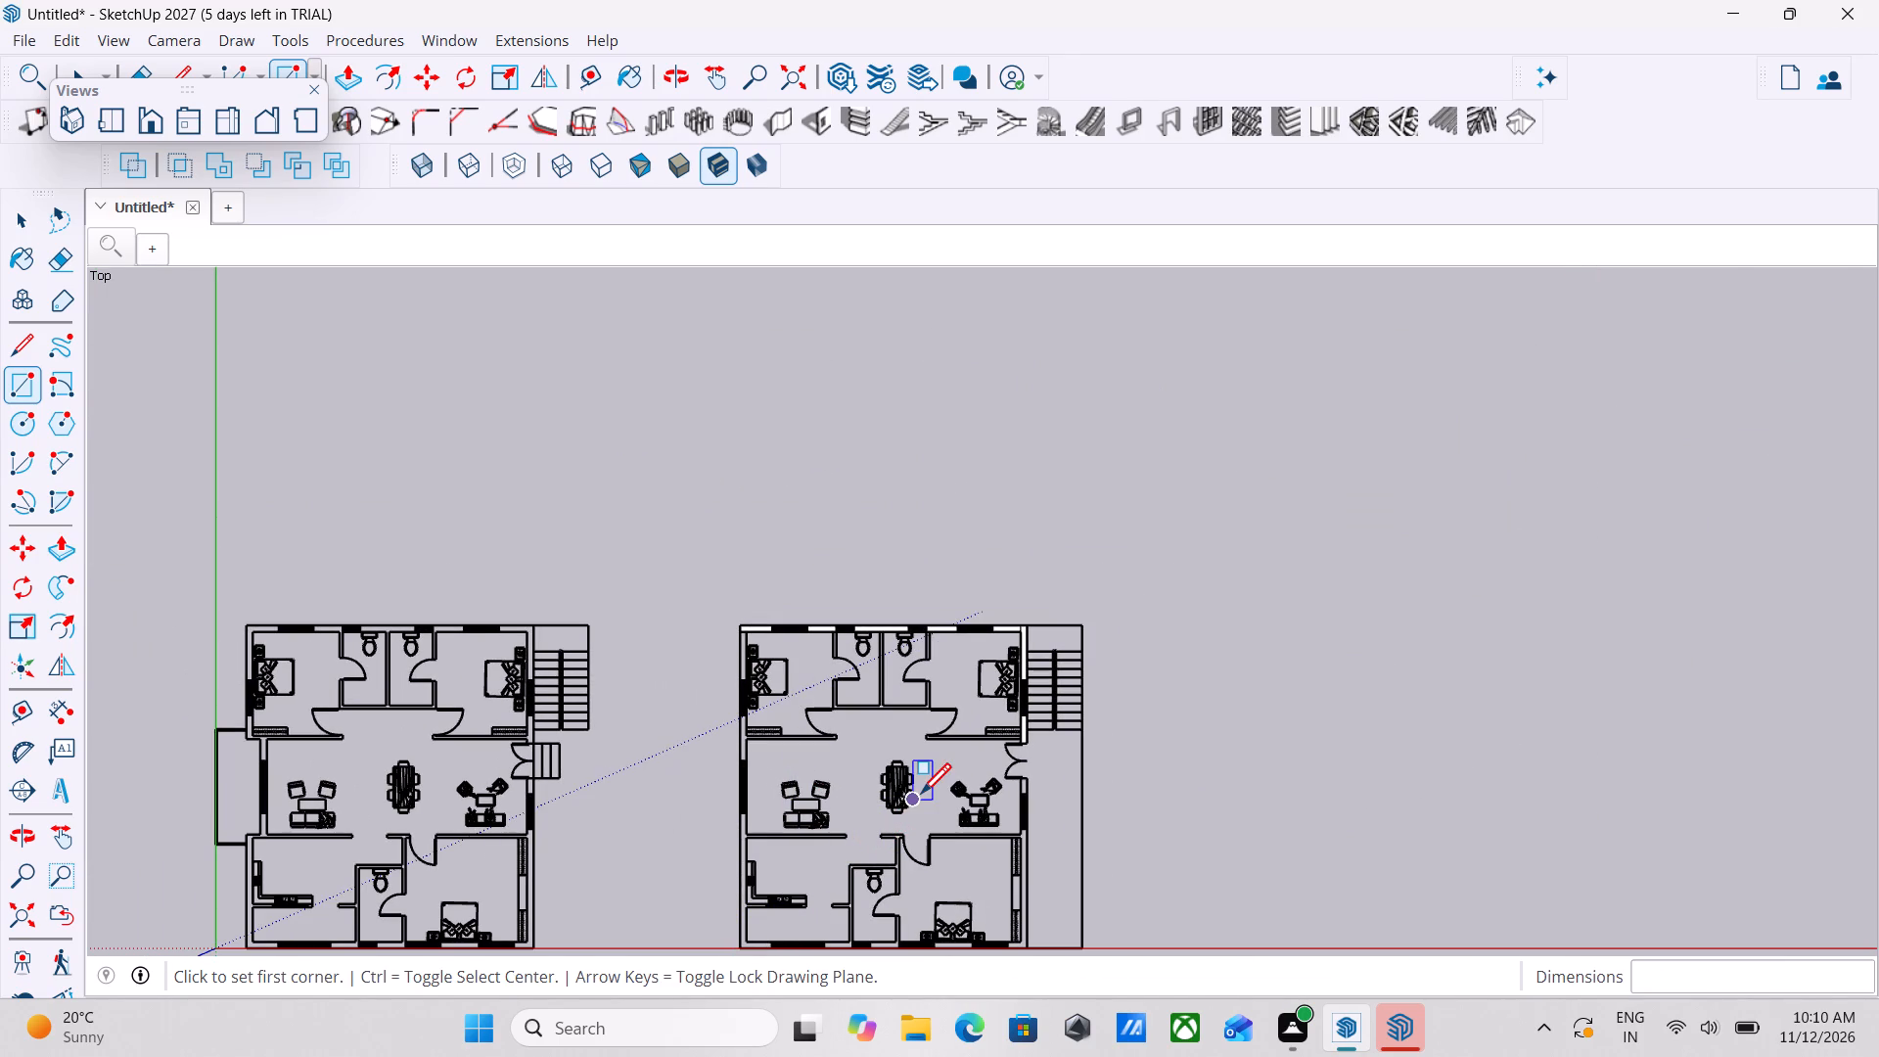
shift+middle_drag(893, 810, 899, 807)
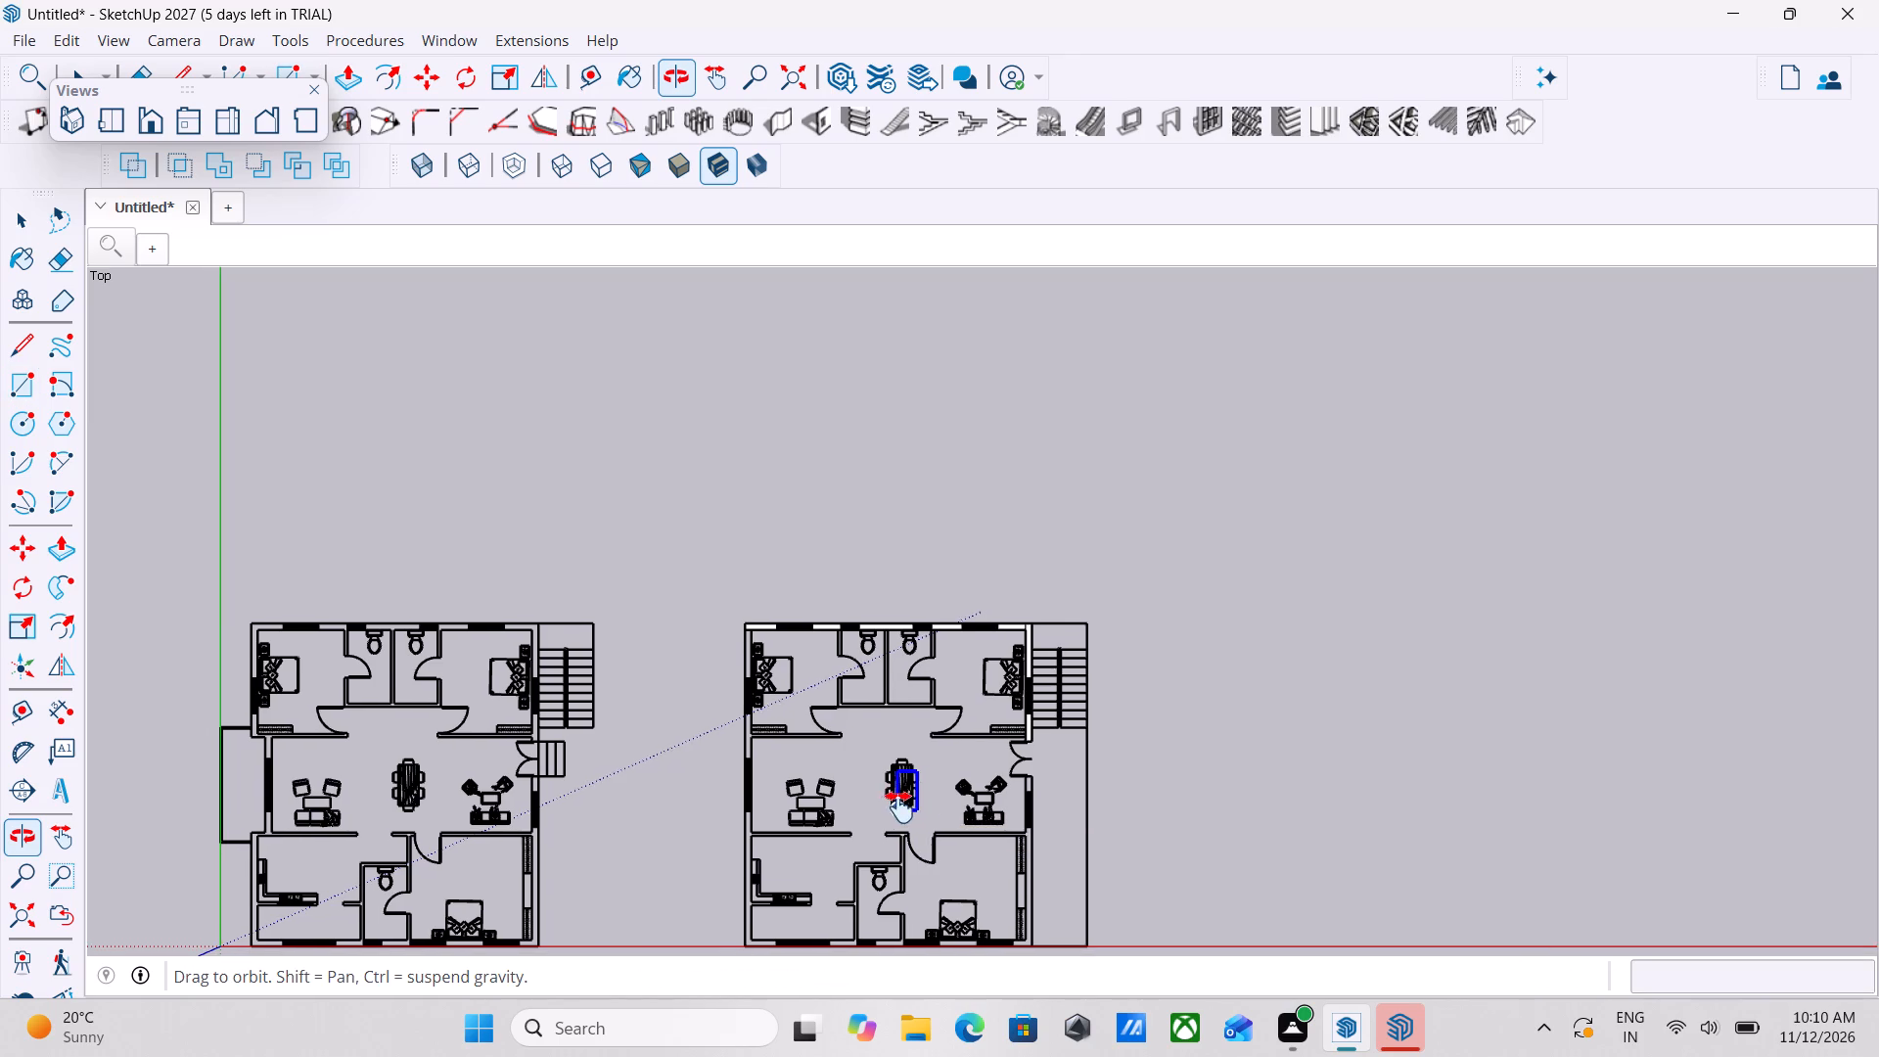
shift+middle_drag(899, 807, 1048, 657)
scroll(1004, 733, up, 4)
scroll(839, 864, up, 5)
click(860, 794)
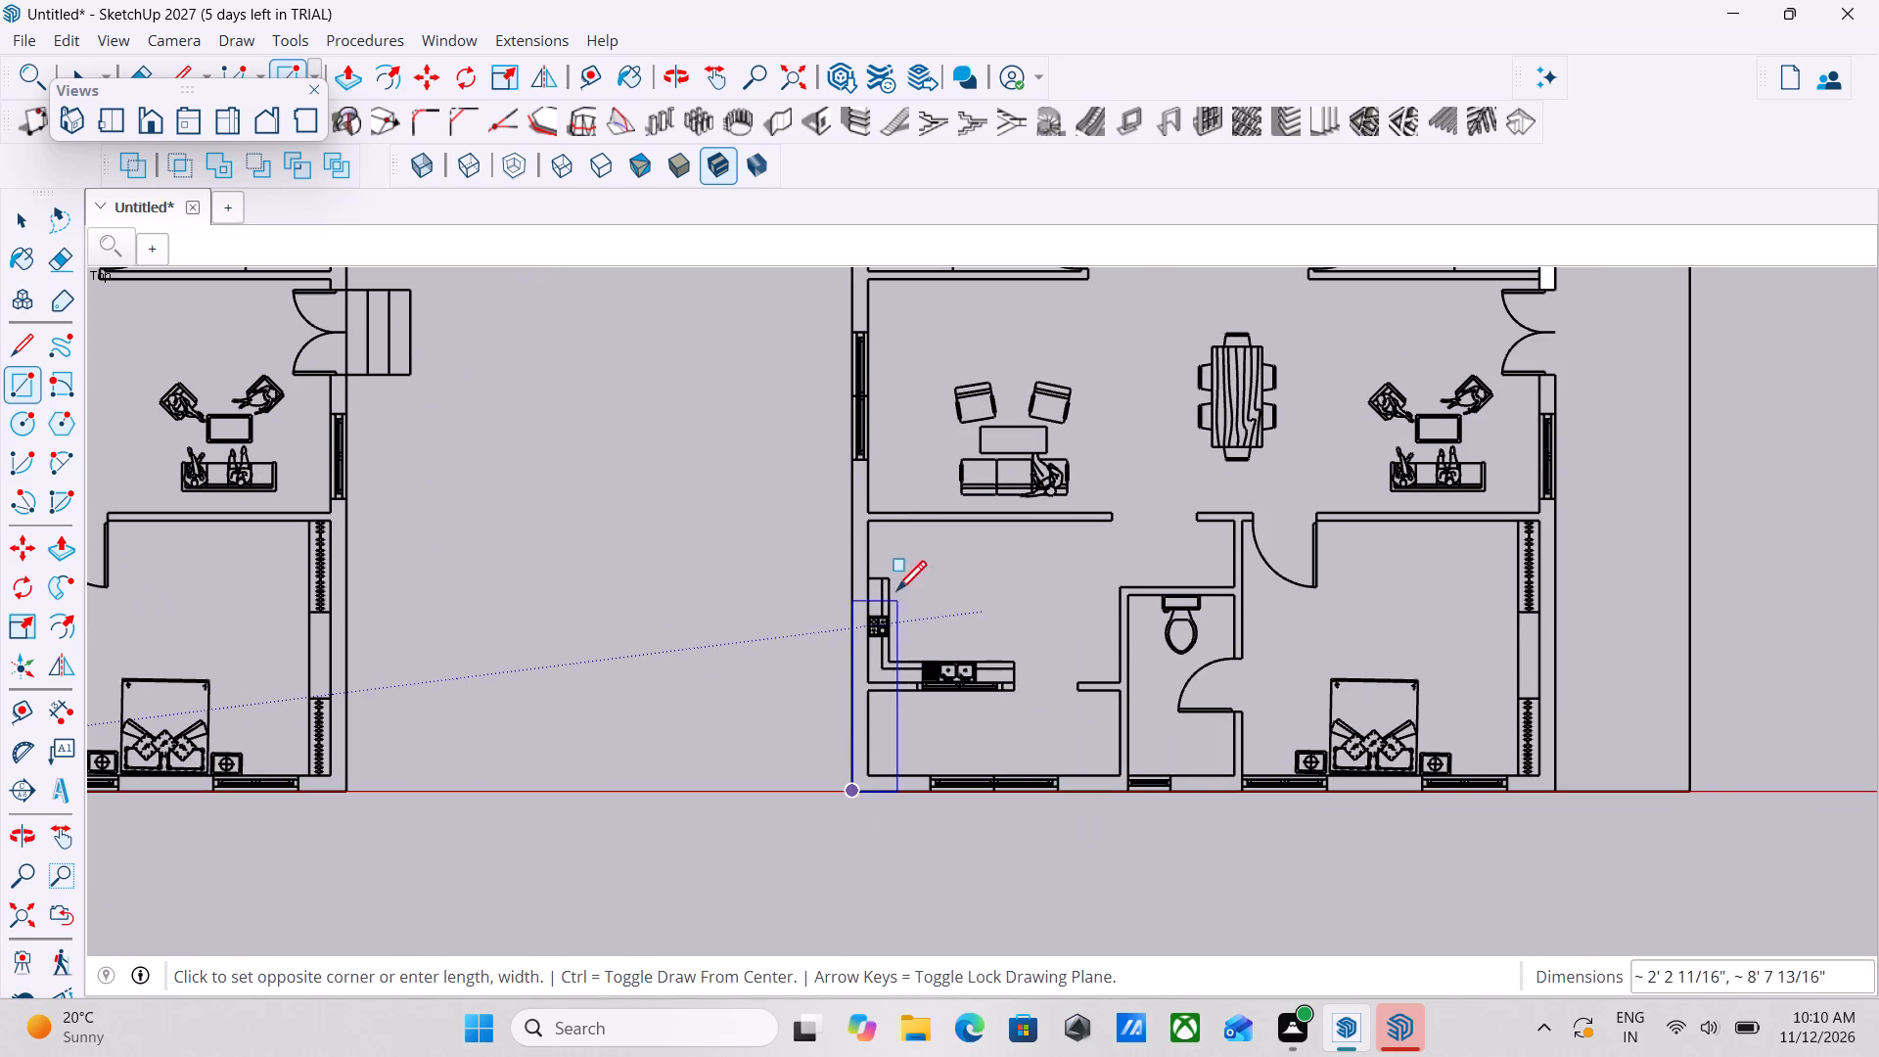
shift+middle_drag(1022, 573, 1004, 780)
middle_drag(966, 617, 986, 807)
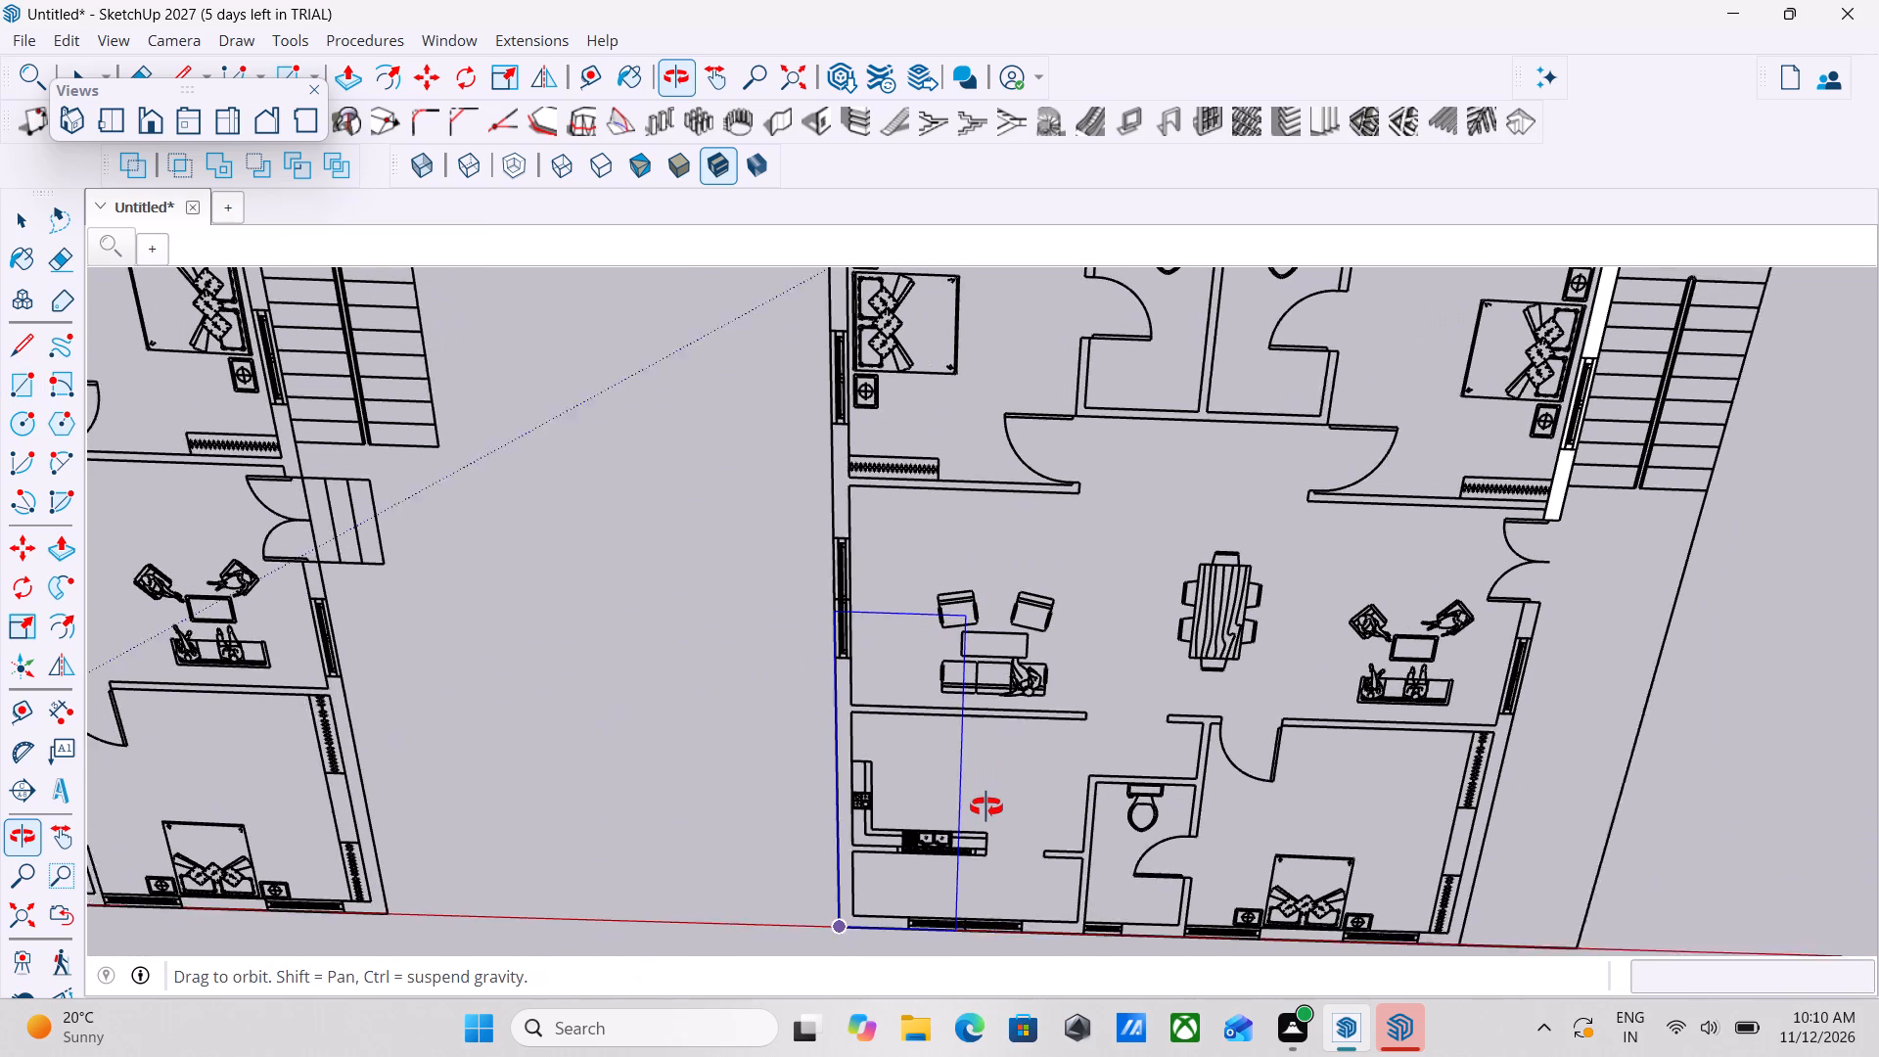
middle_drag(986, 807, 986, 809)
middle_drag(1061, 678, 1133, 493)
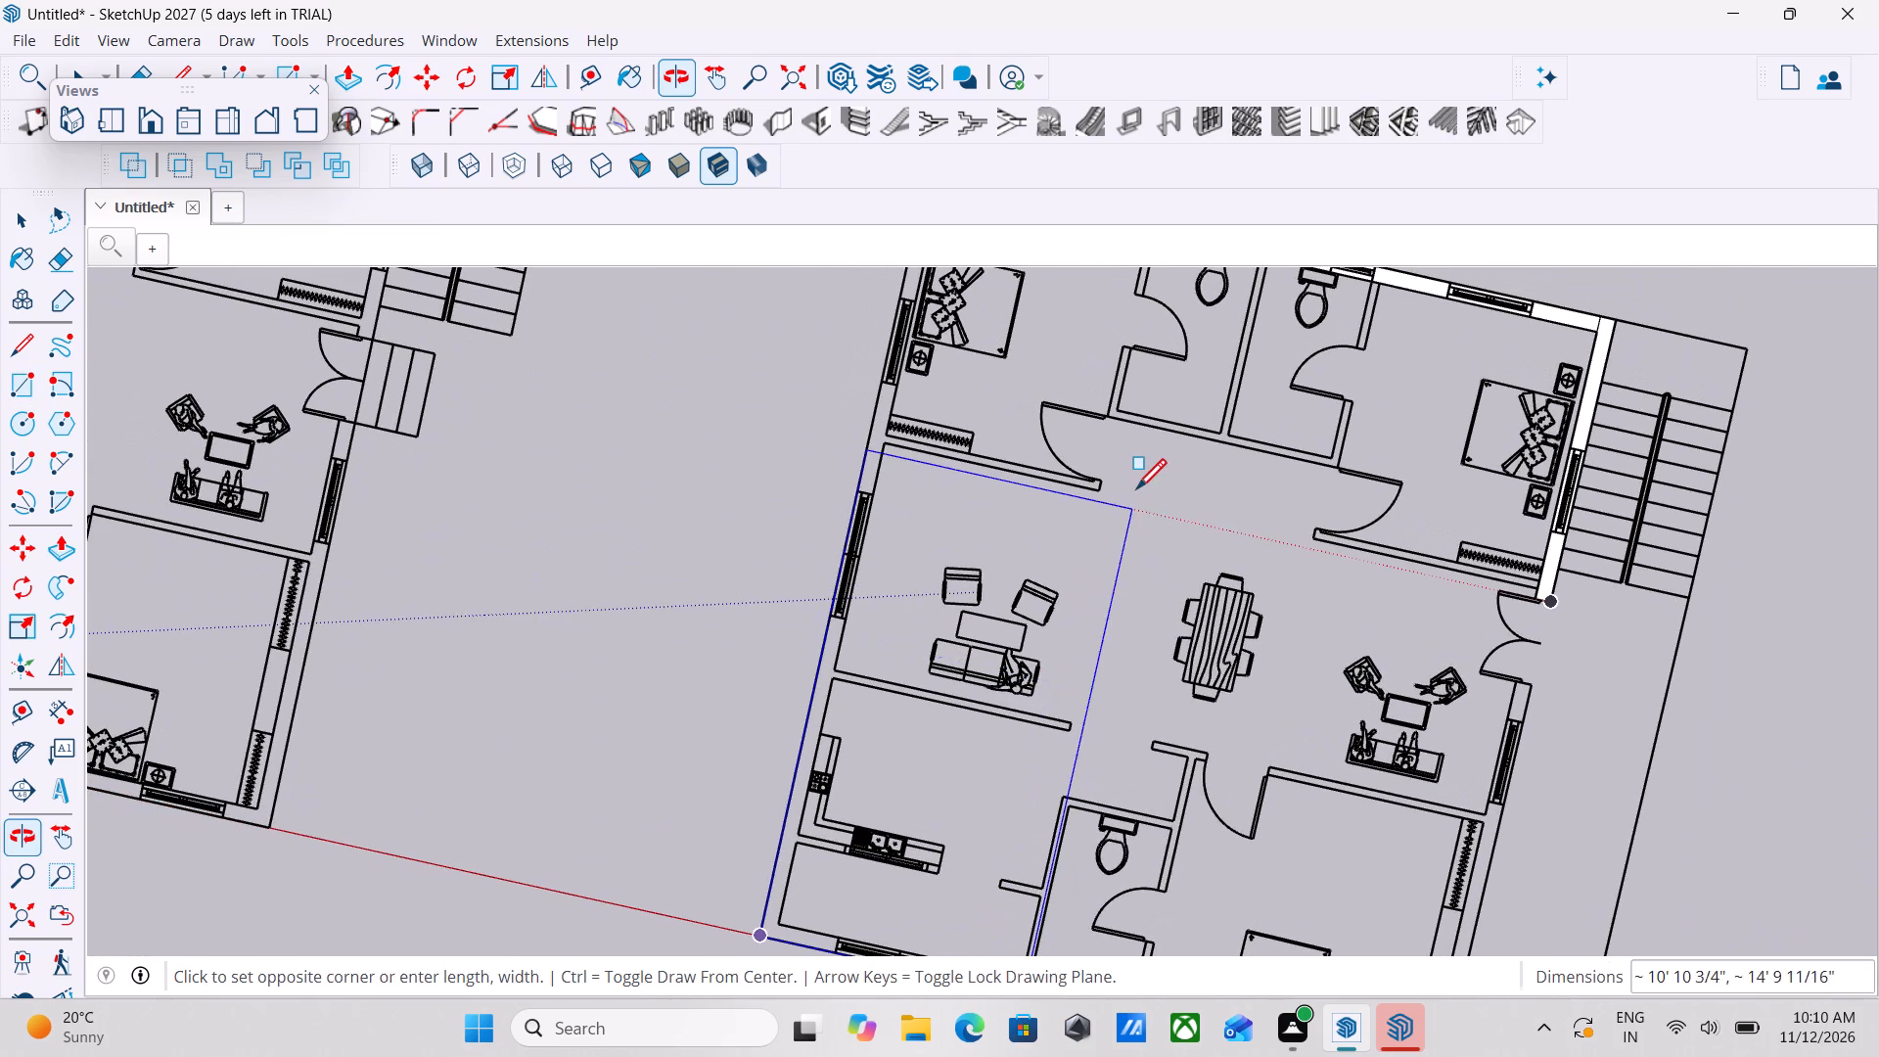
click(115, 116)
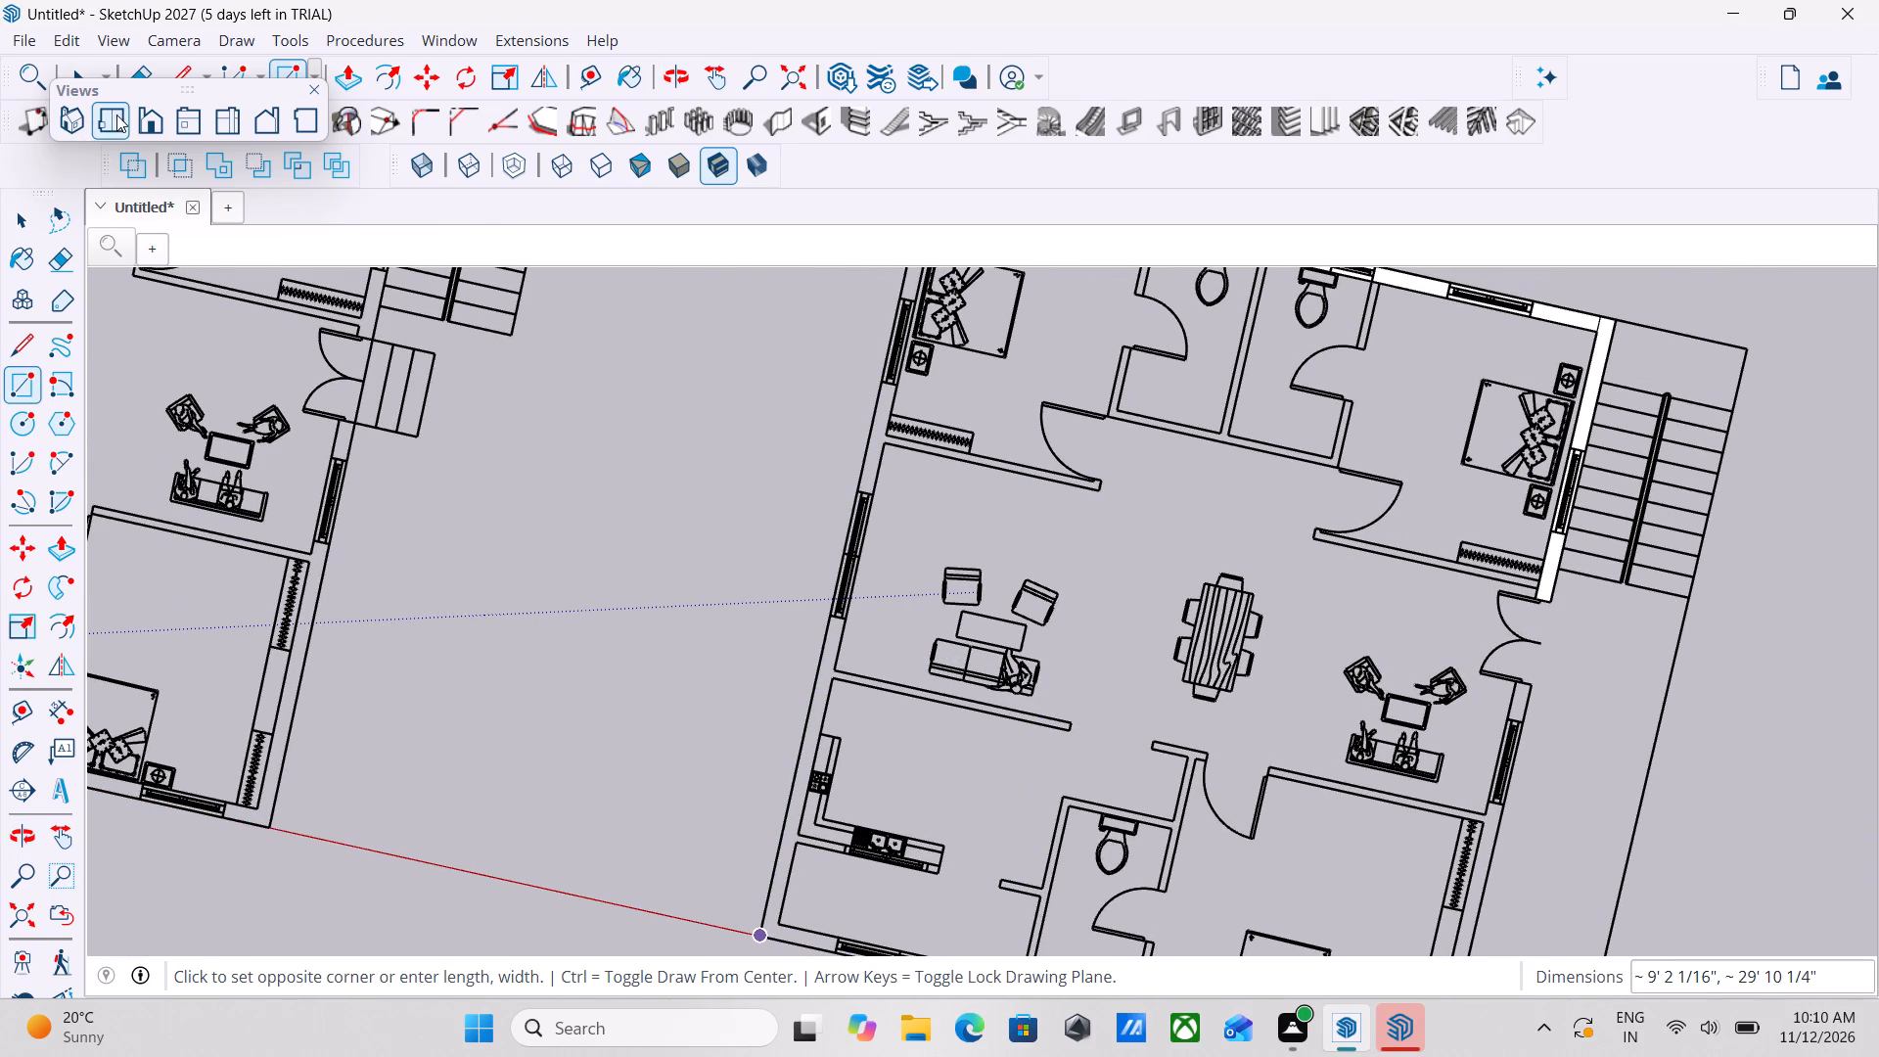
middle_drag(495, 703, 526, 696)
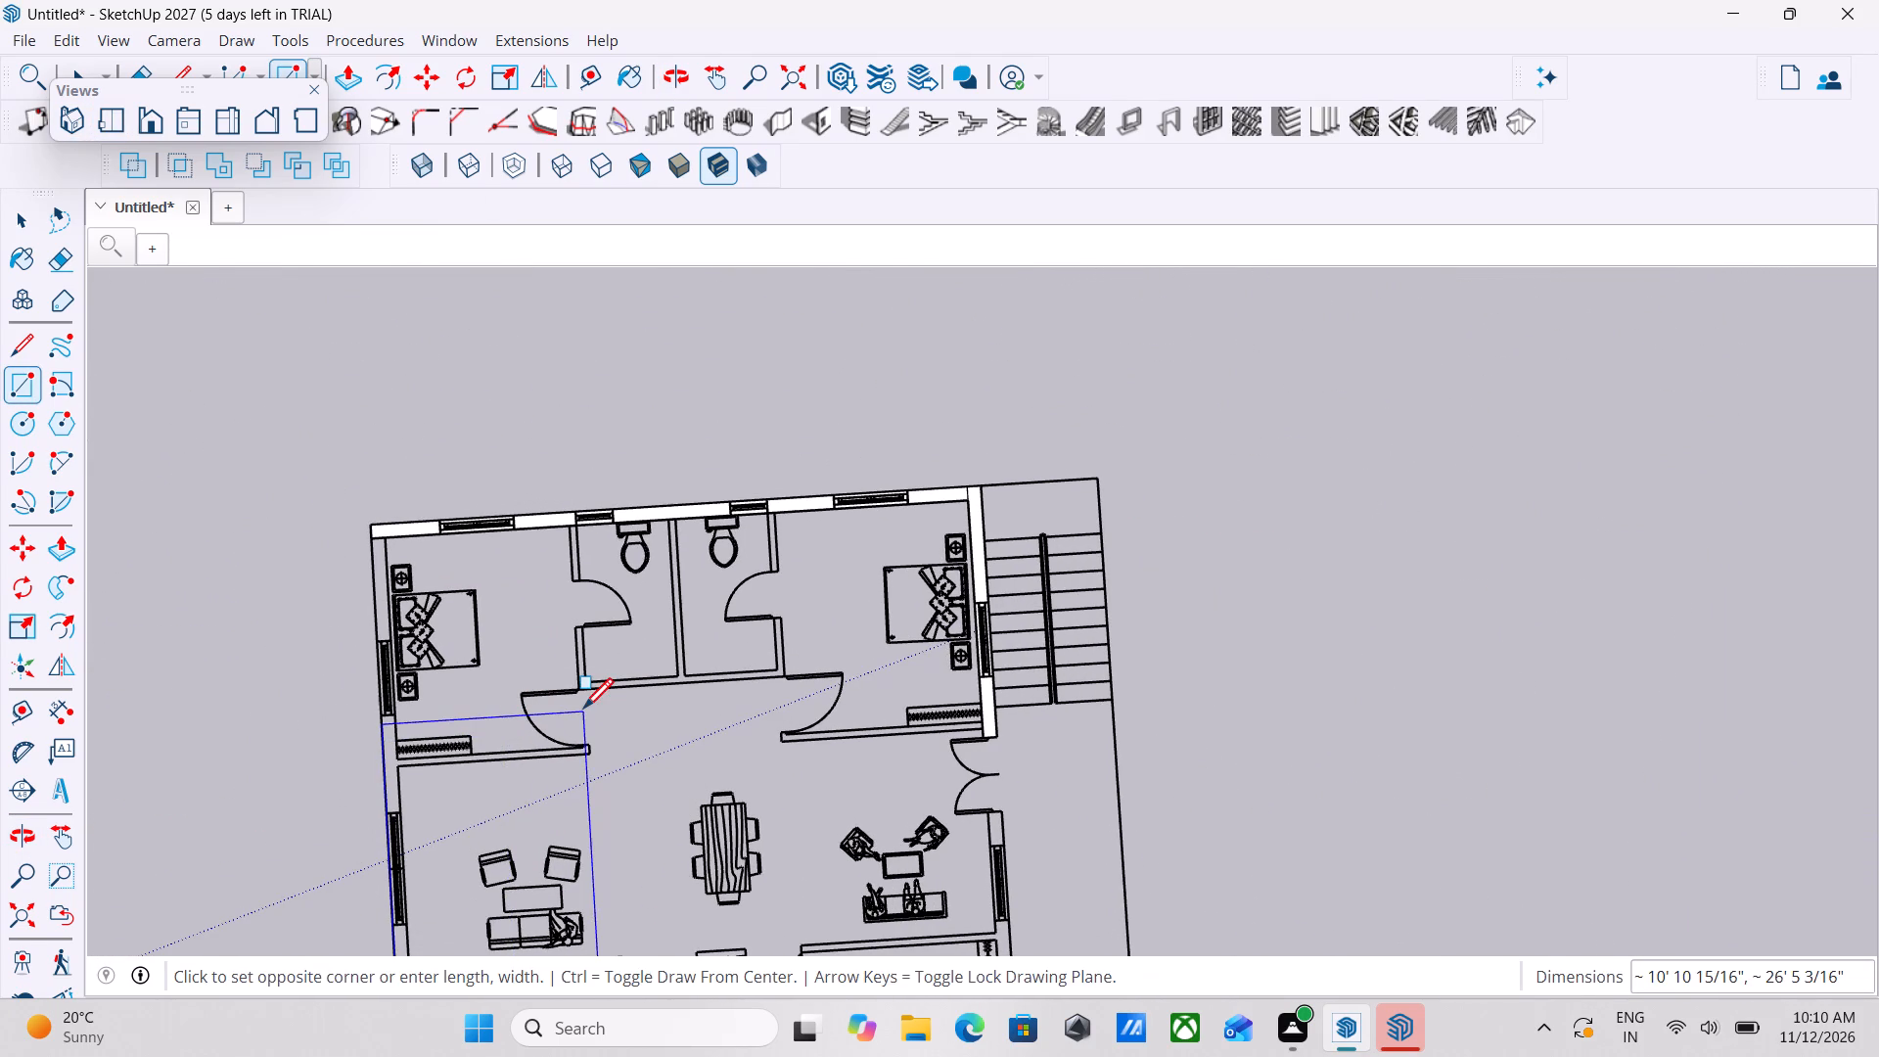
shift+middle_drag(583, 712, 673, 684)
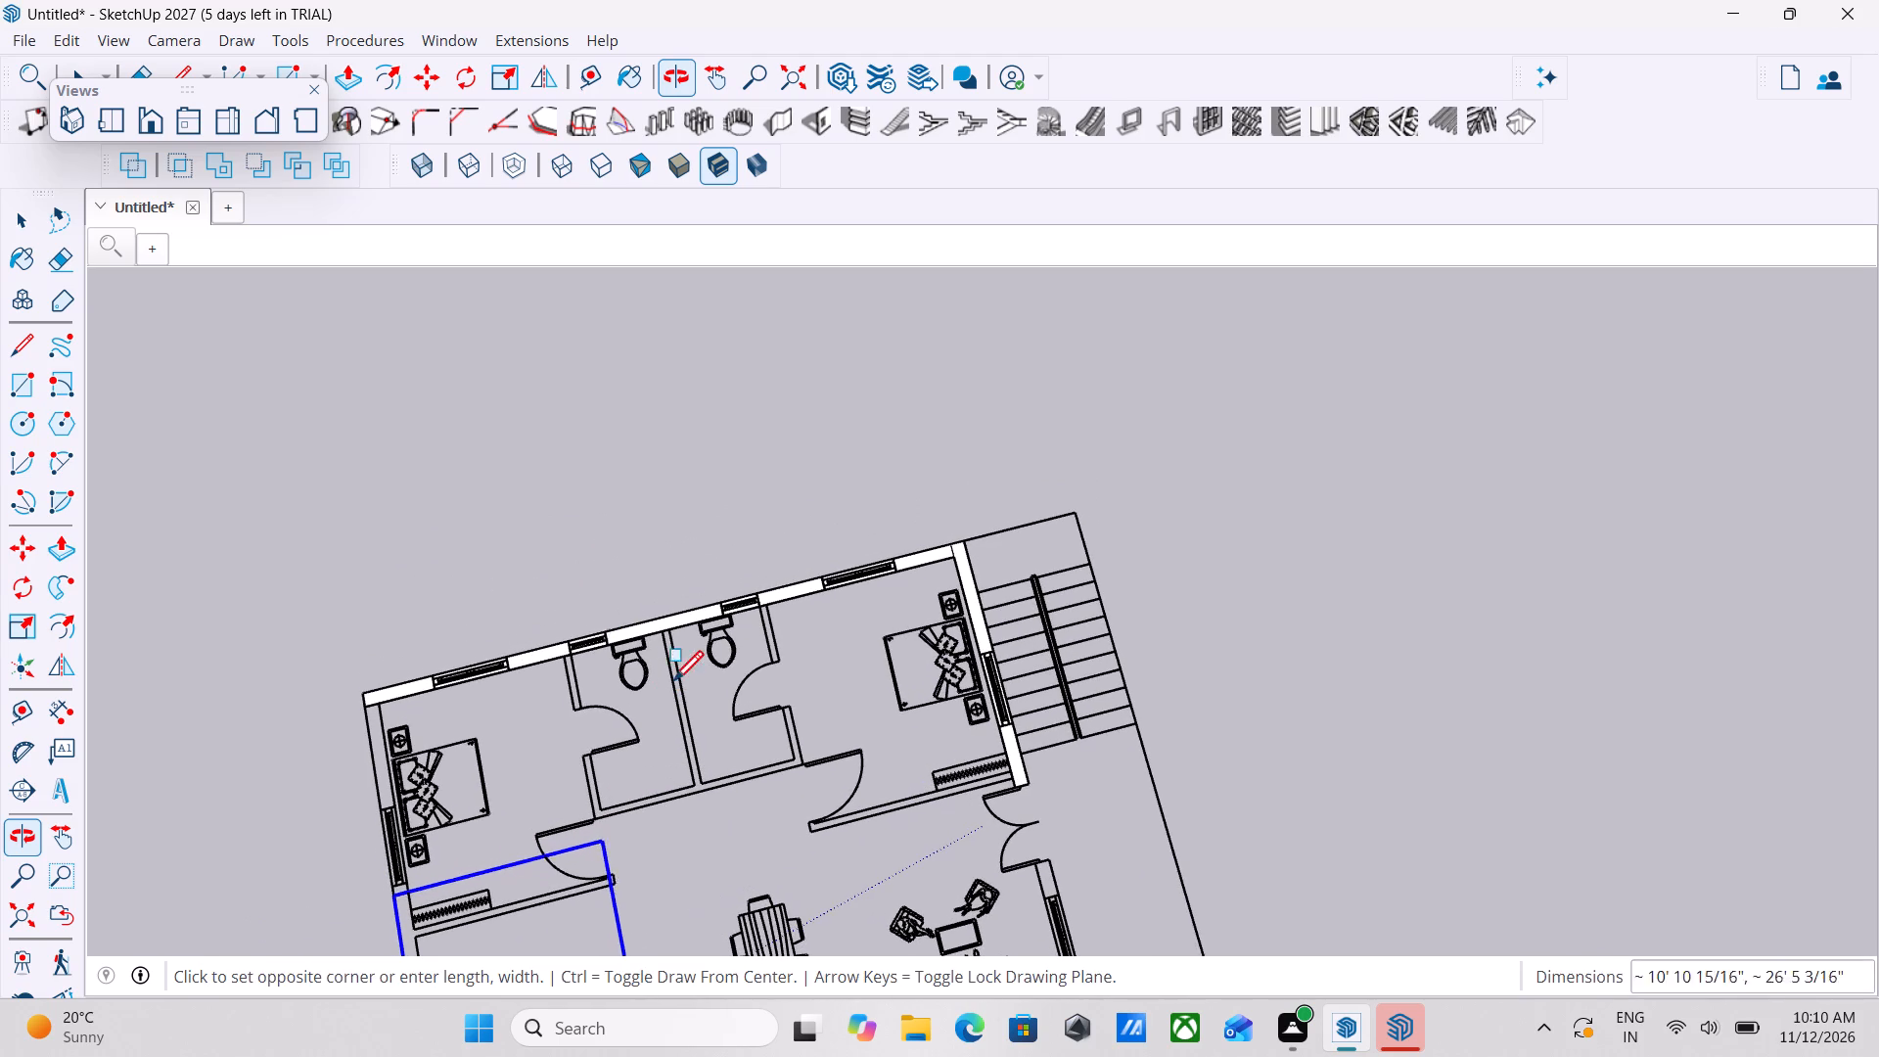
click(119, 125)
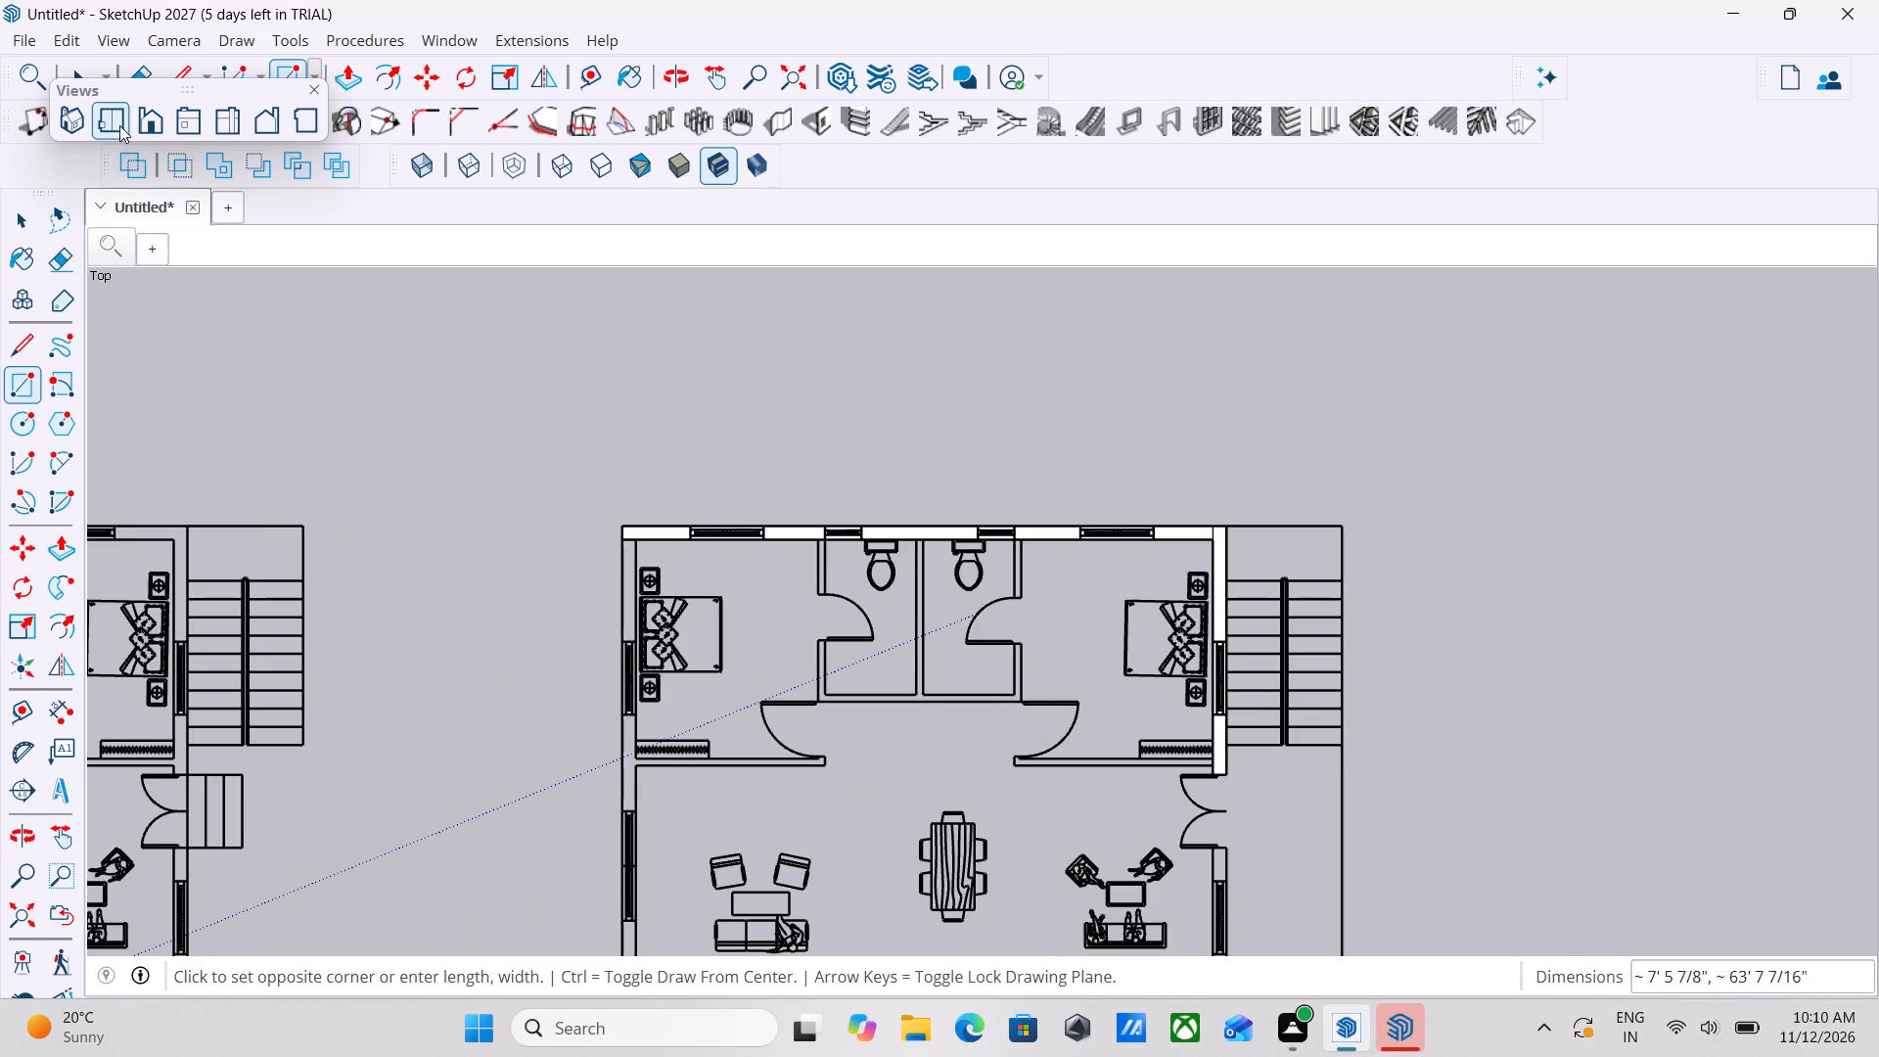
scroll(610, 702, down, 4)
scroll(636, 797, down, 1)
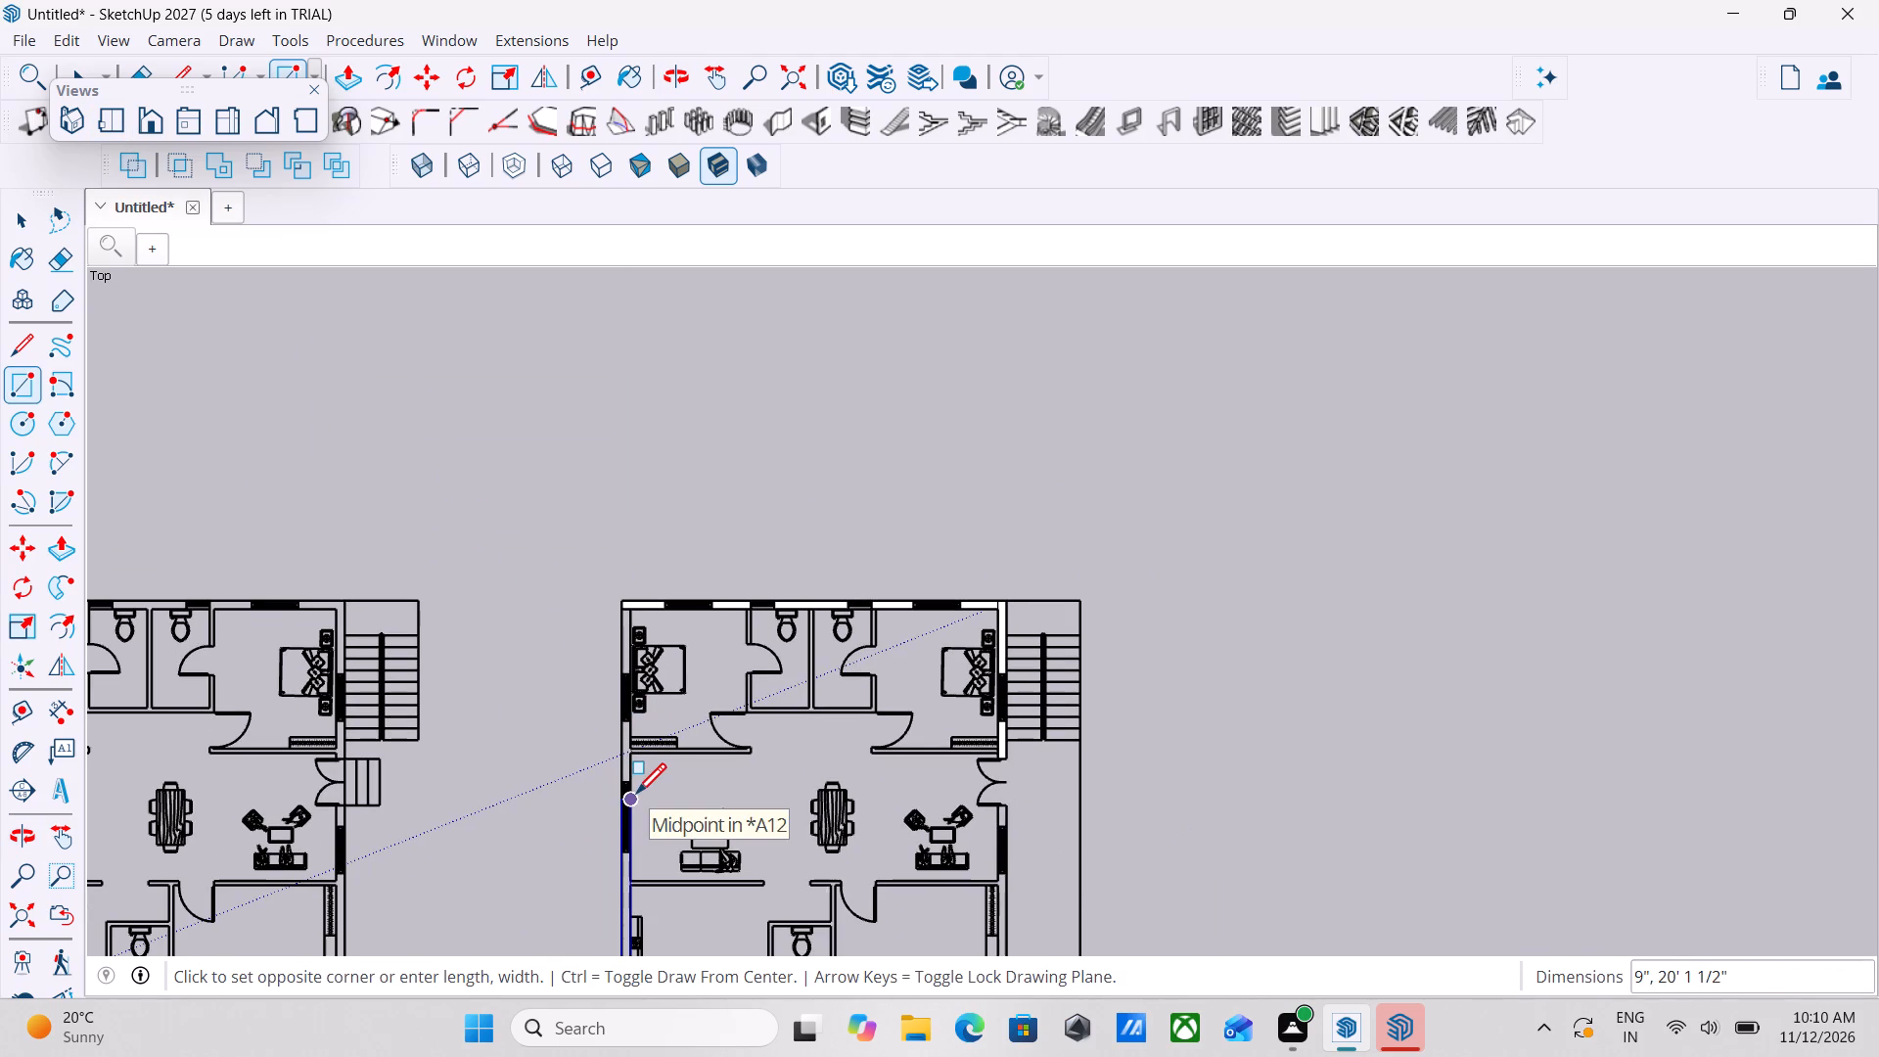
shift+middle_drag(657, 831, 740, 643)
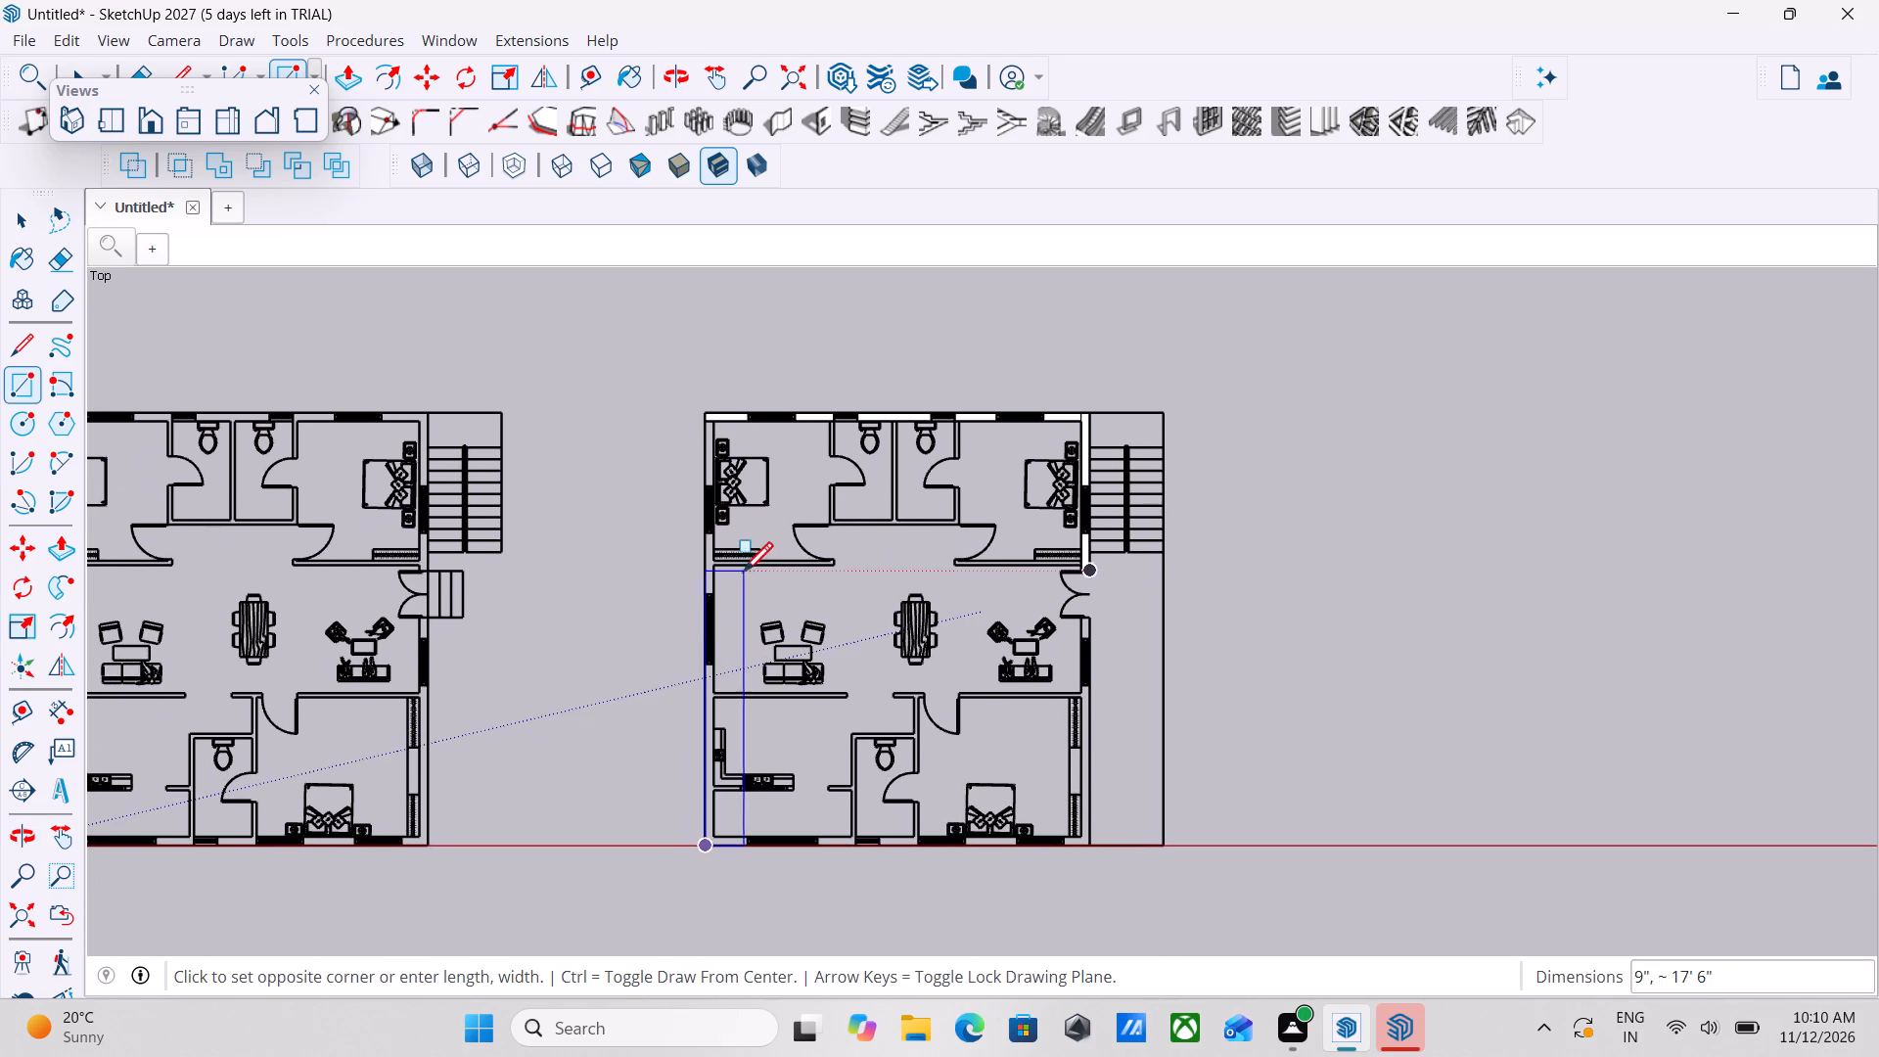
scroll(724, 475, up, 2)
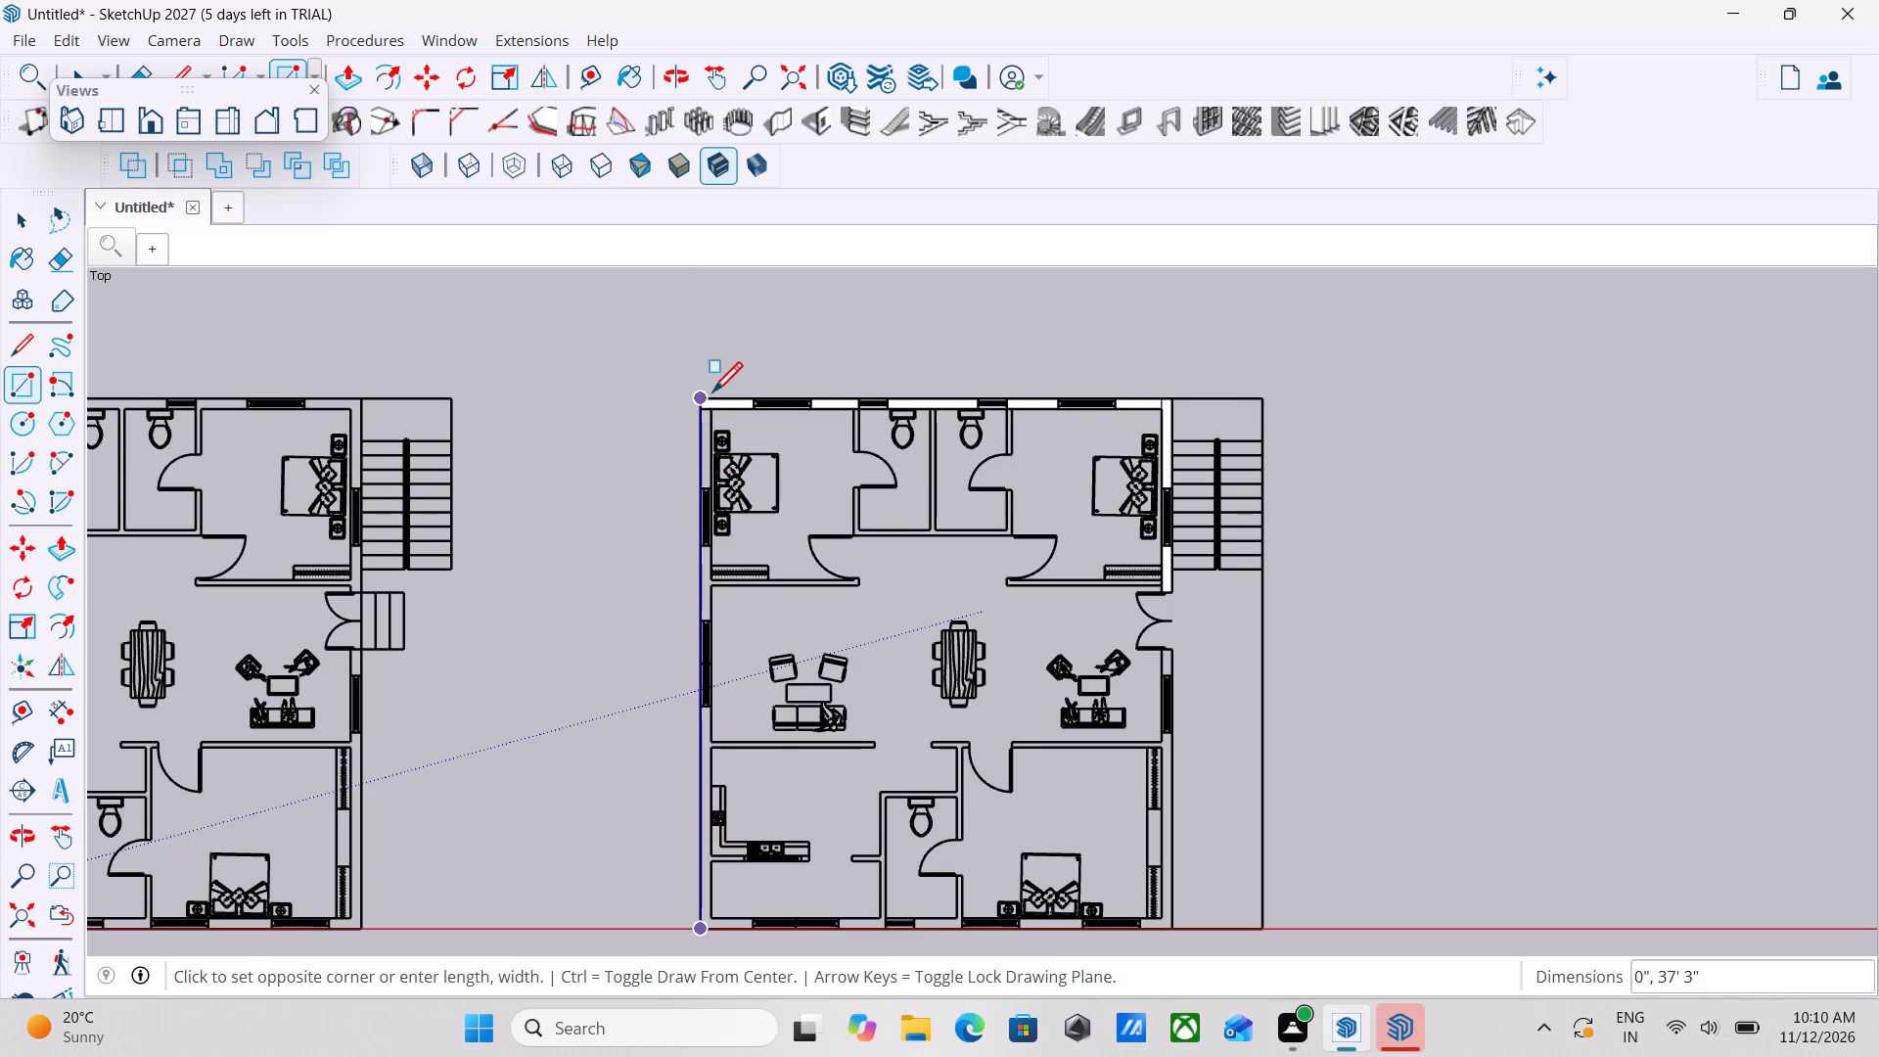
scroll(712, 395, up, 3)
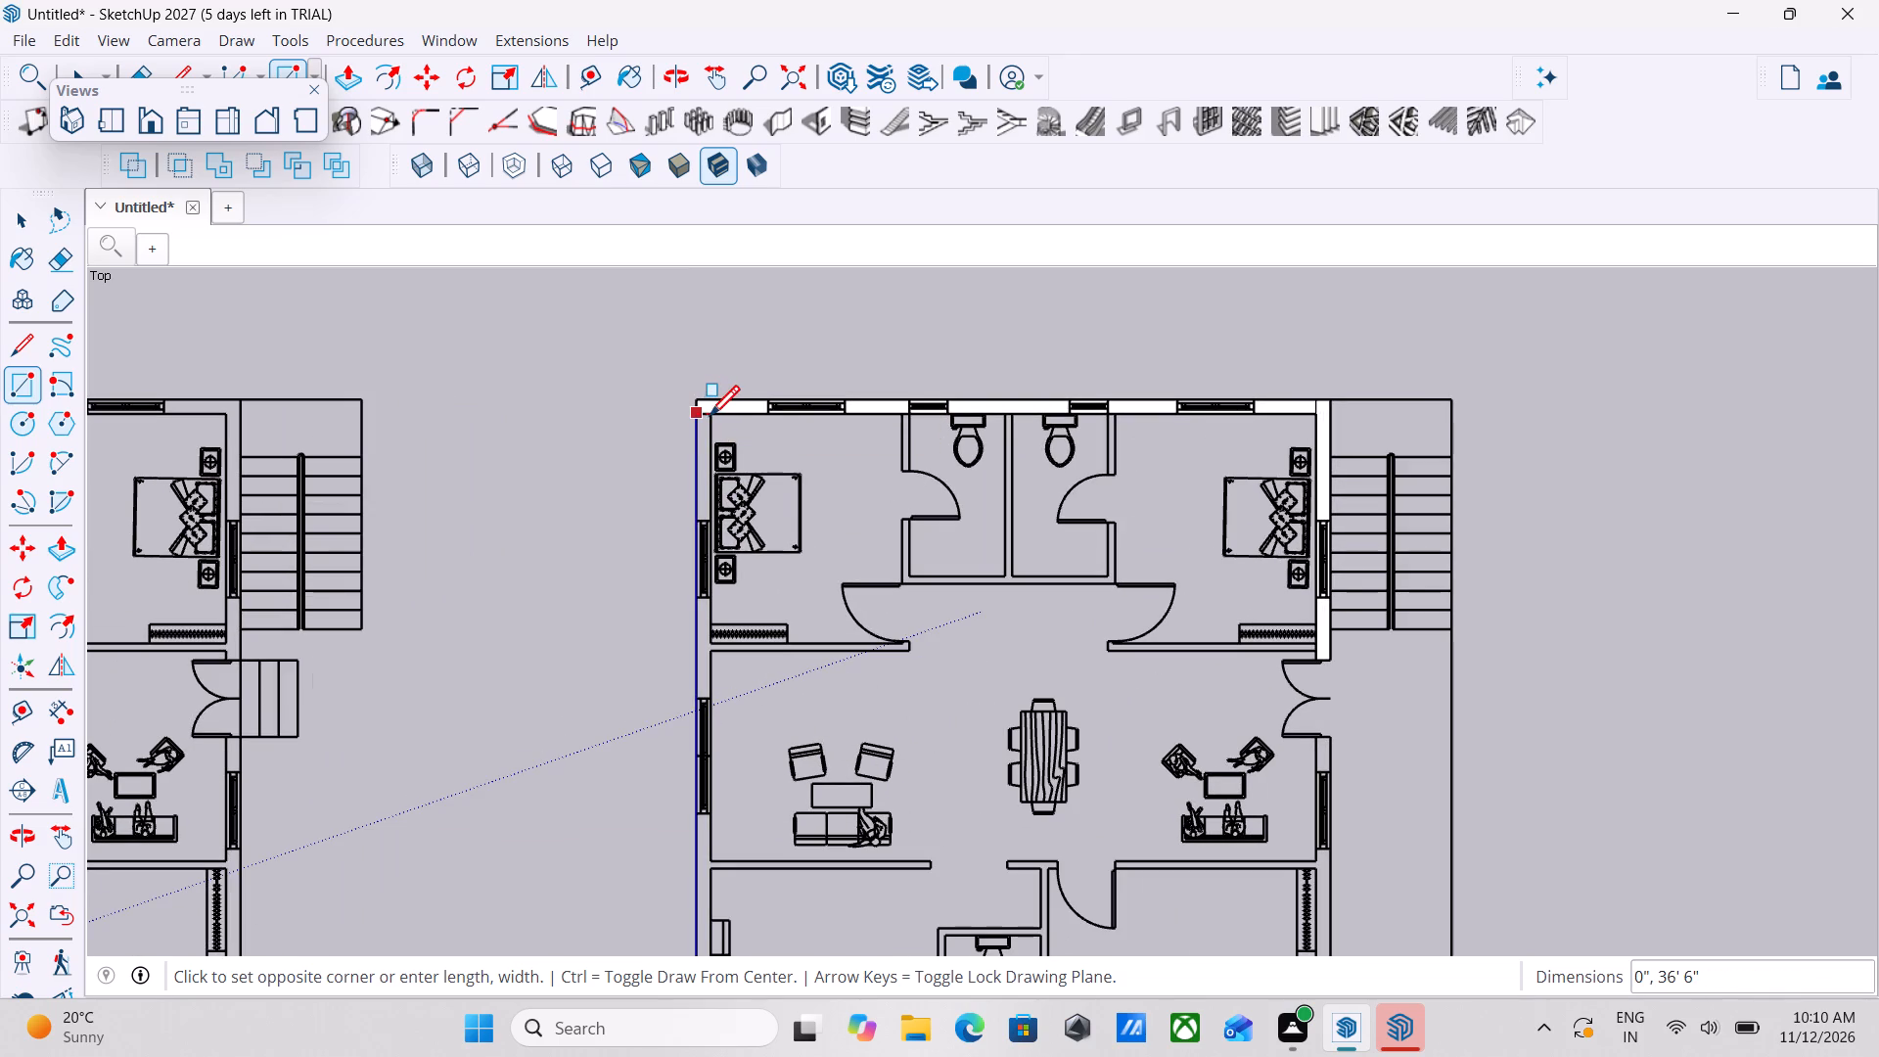
scroll(710, 417, down, 3)
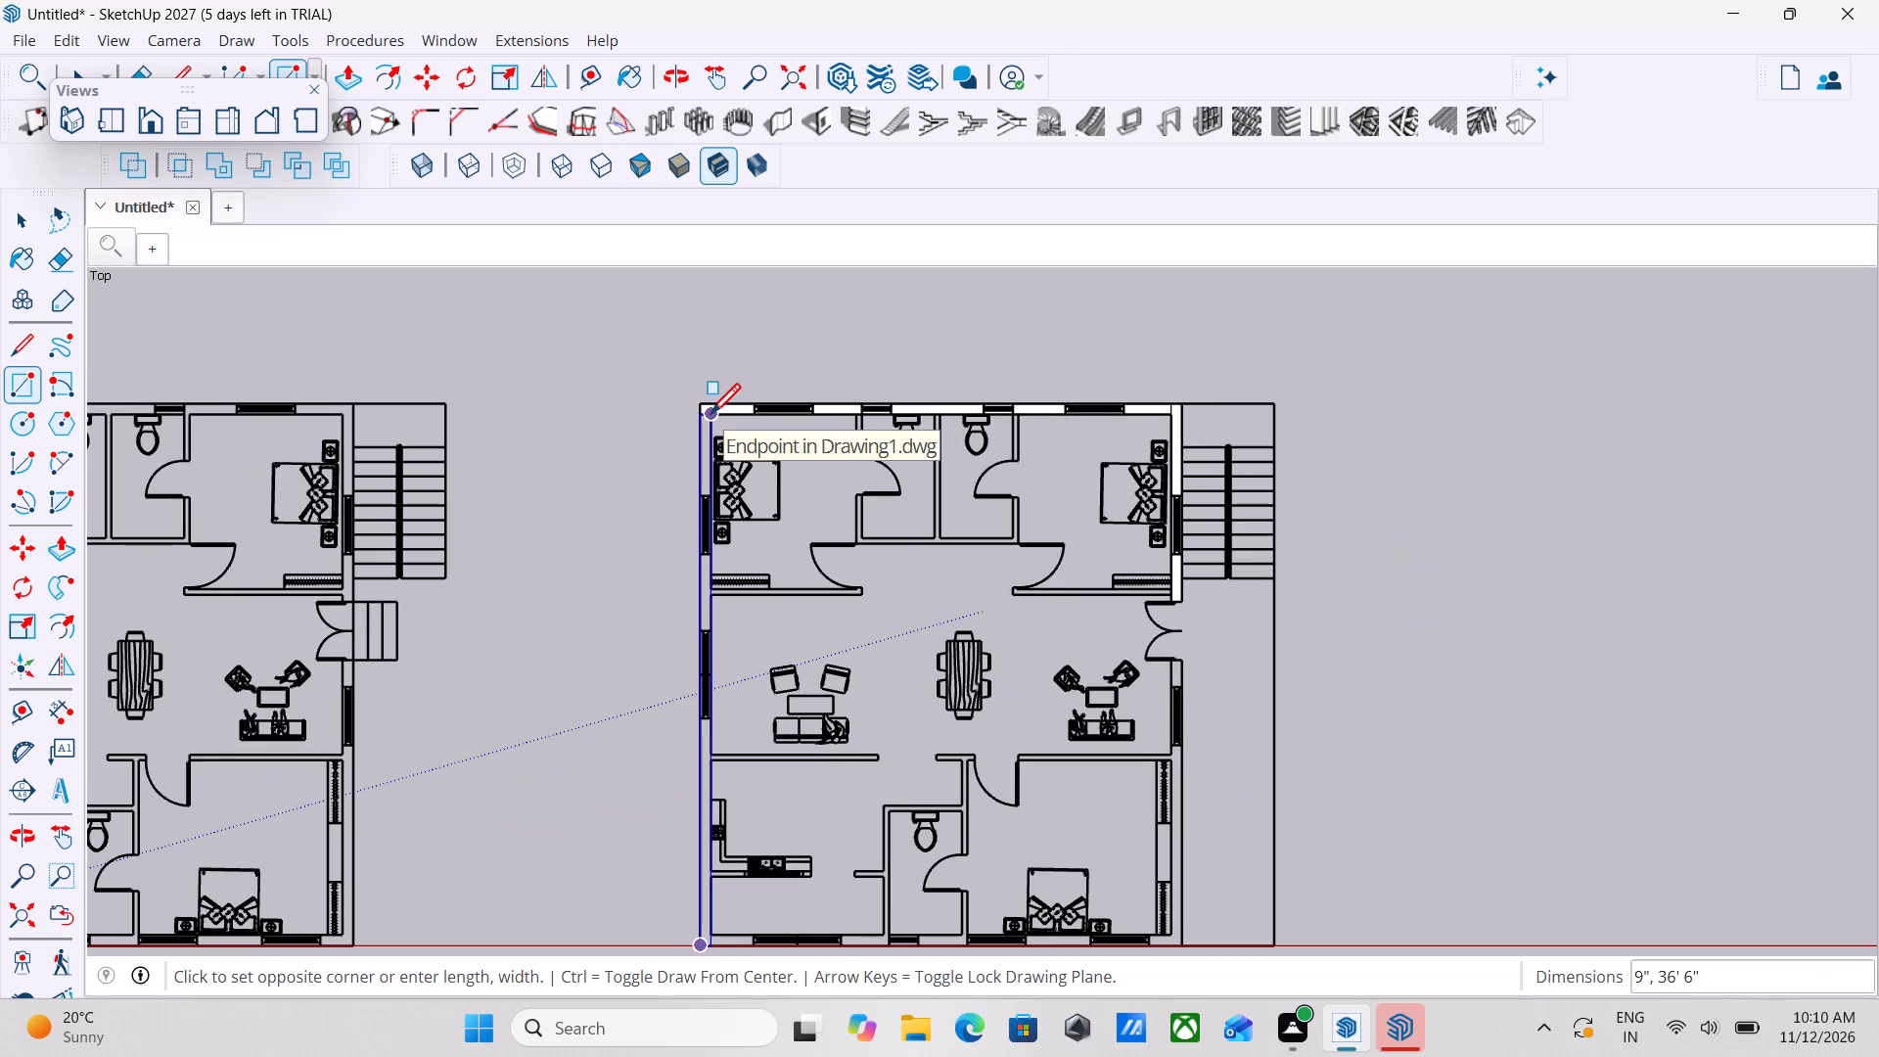
click(710, 417)
Draw a 32' 4 1/2" by 9" rectangle over the lower exterior wall, from the left wall's inner corner to the plan's lower outer right corner.
scroll(815, 507, down, 5)
scroll(889, 852, up, 3)
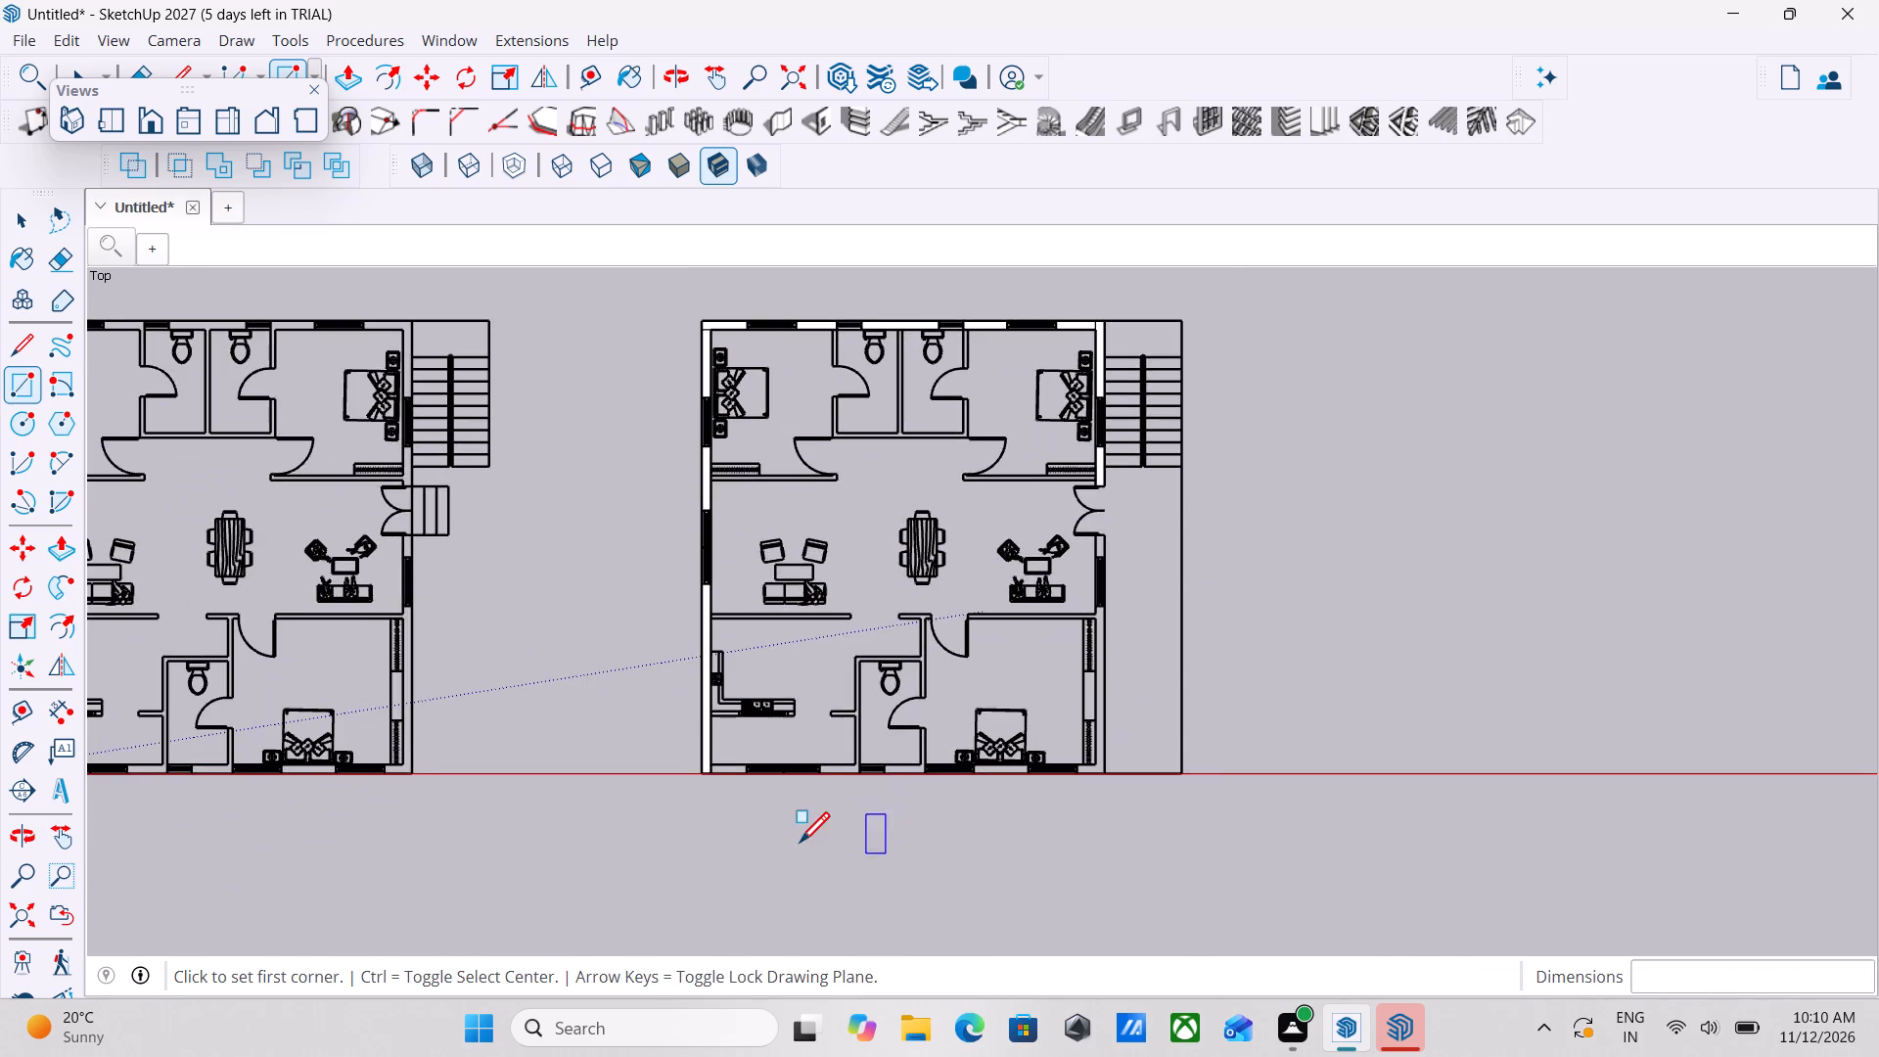
scroll(777, 834, up, 3)
scroll(753, 732, up, 4)
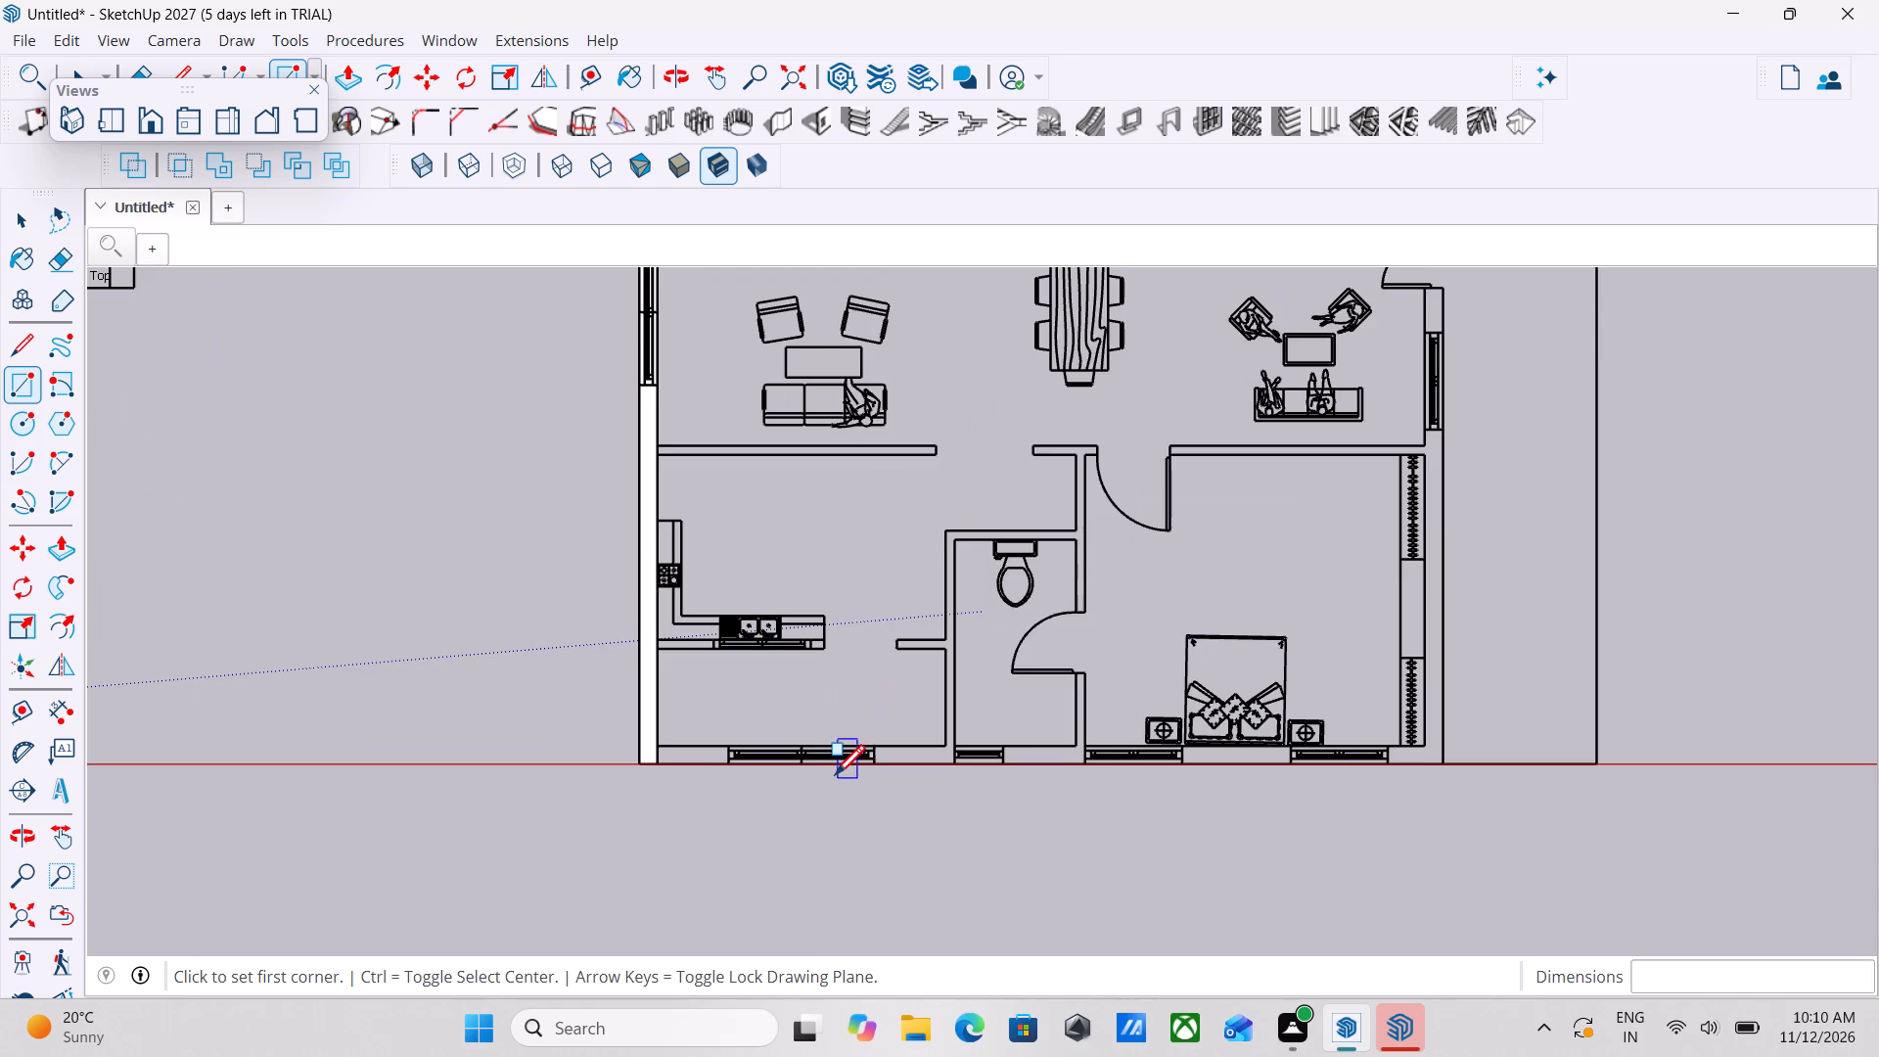
scroll(835, 778, up, 4)
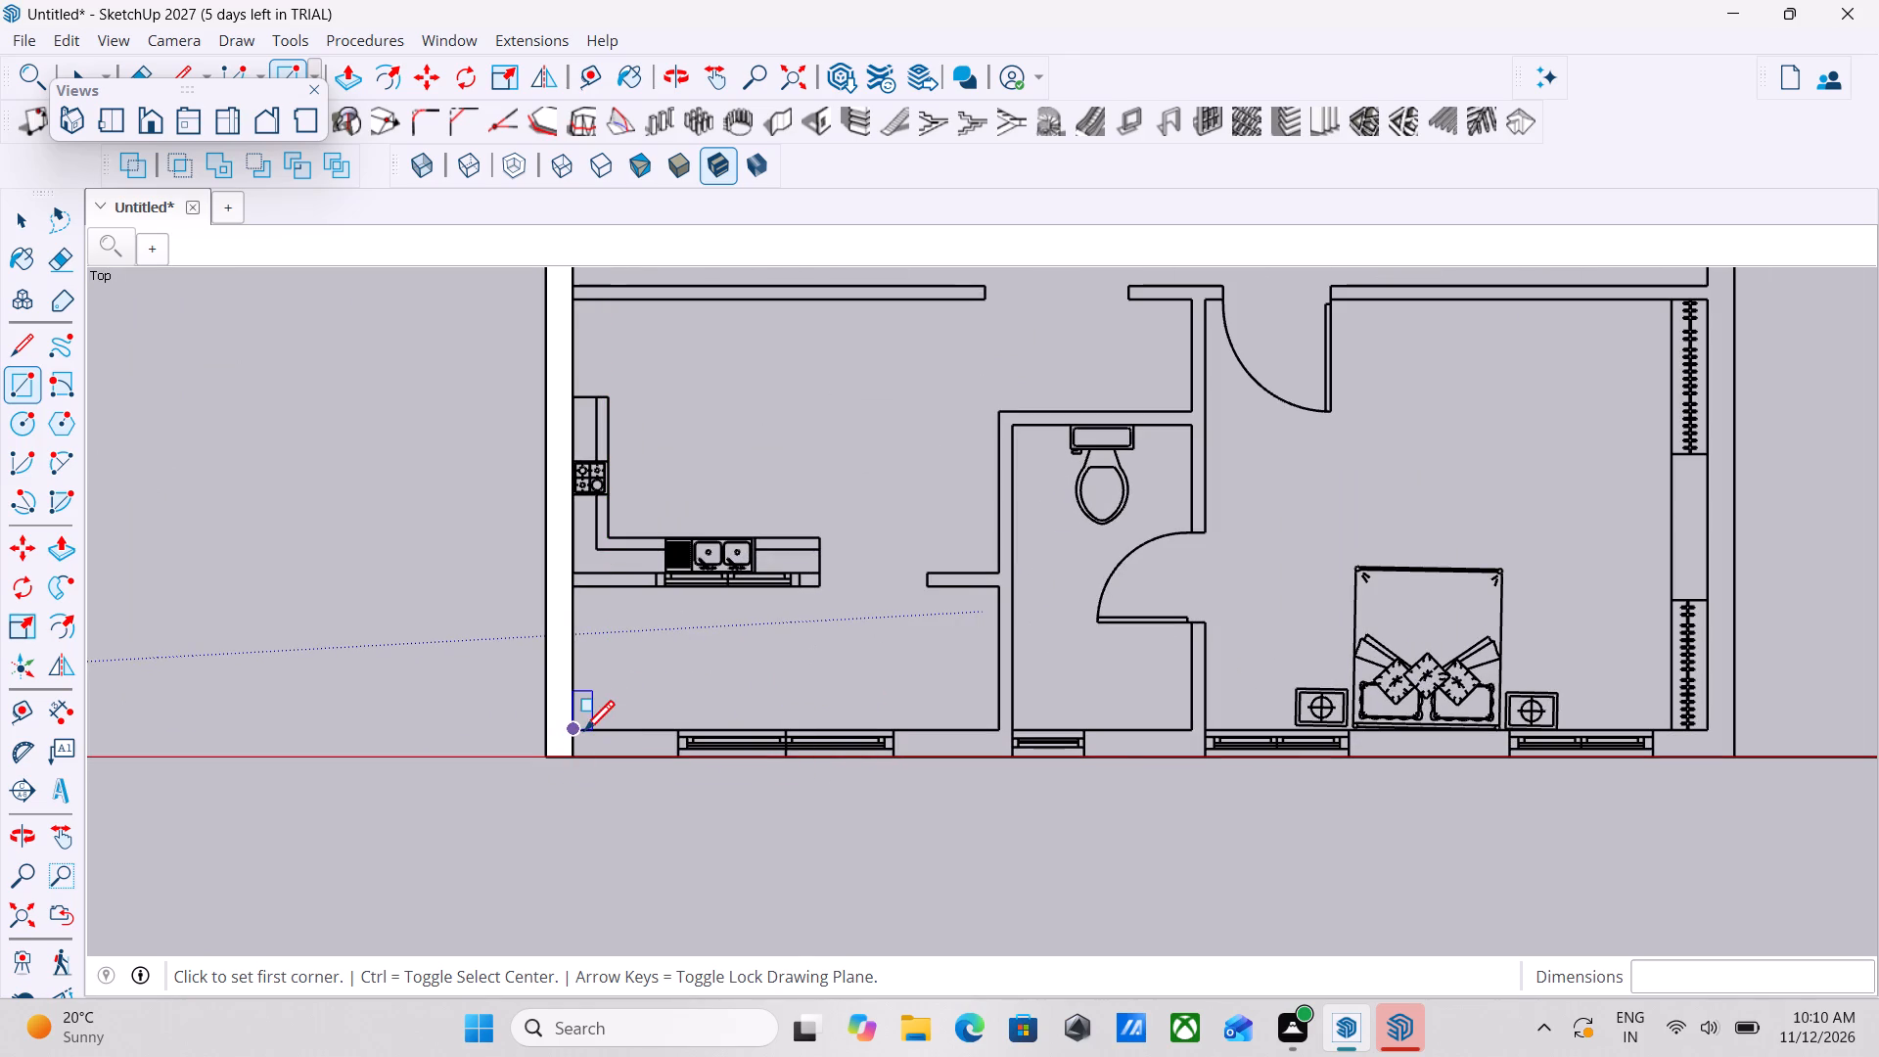
click(584, 733)
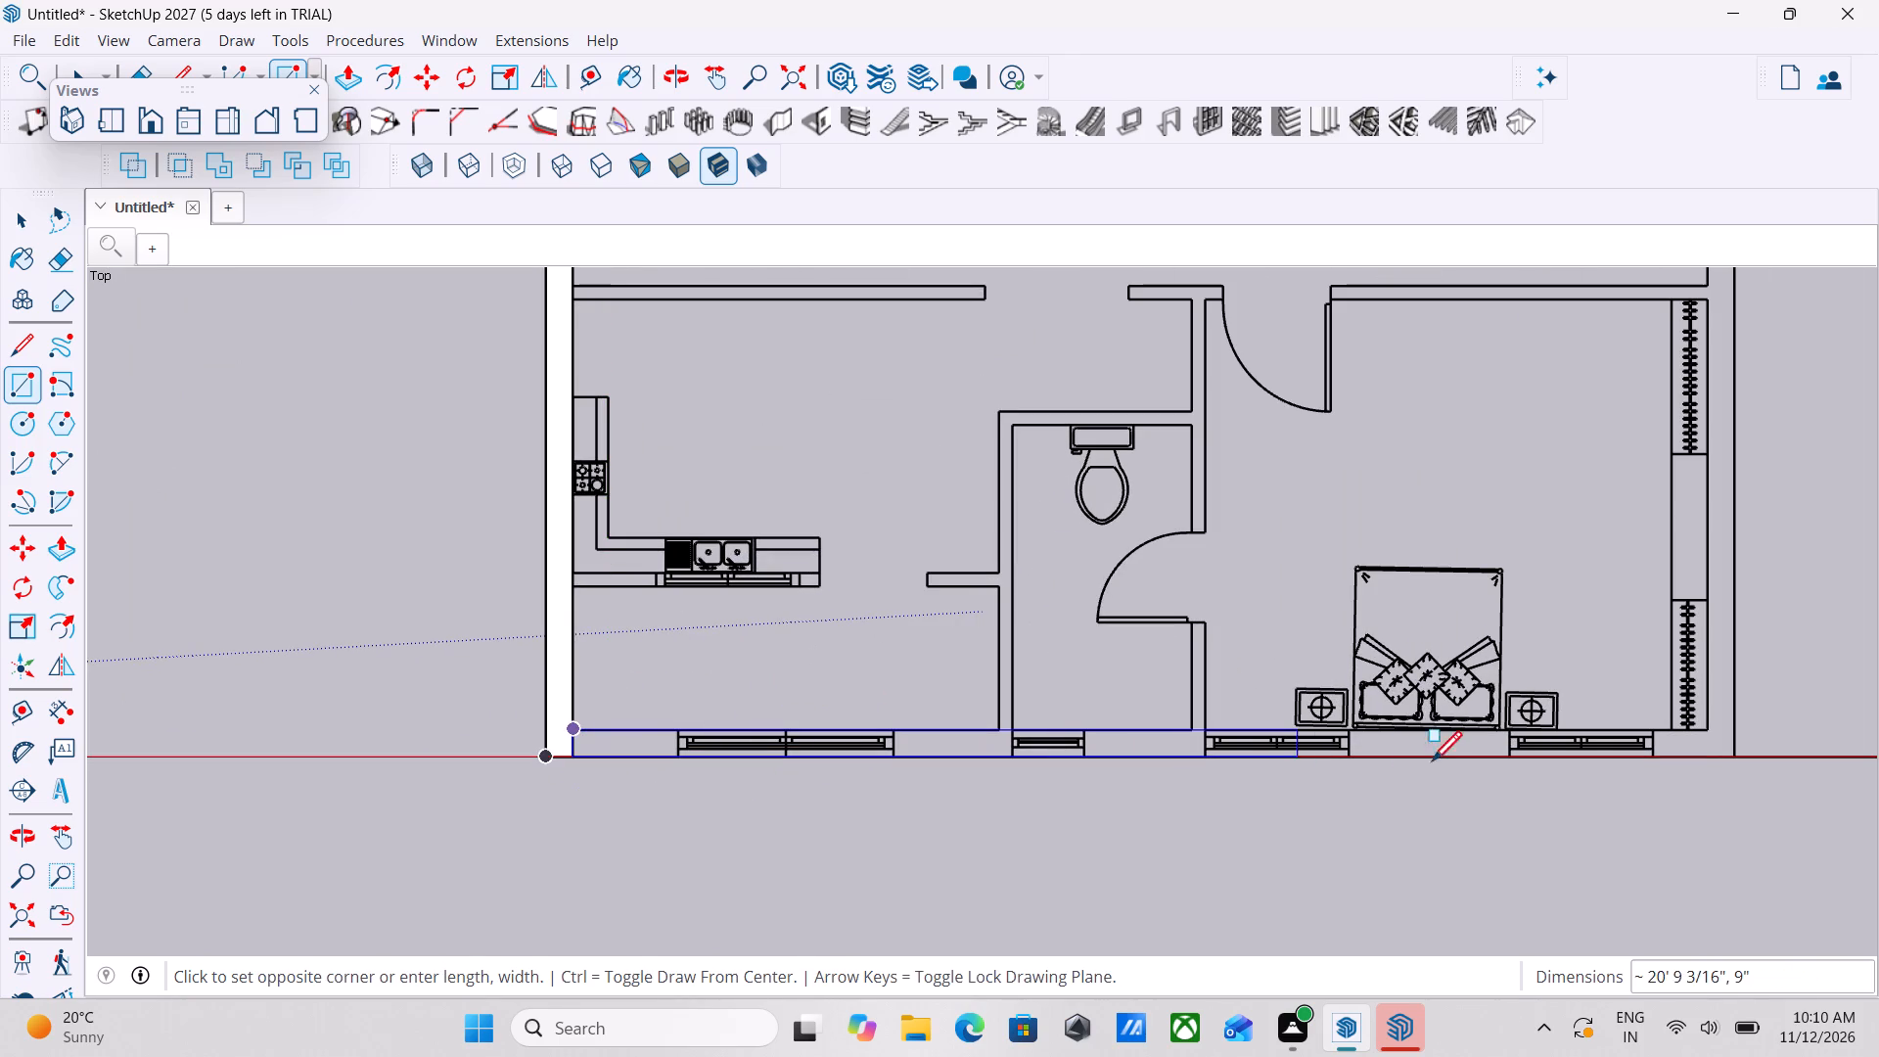
click(1734, 759)
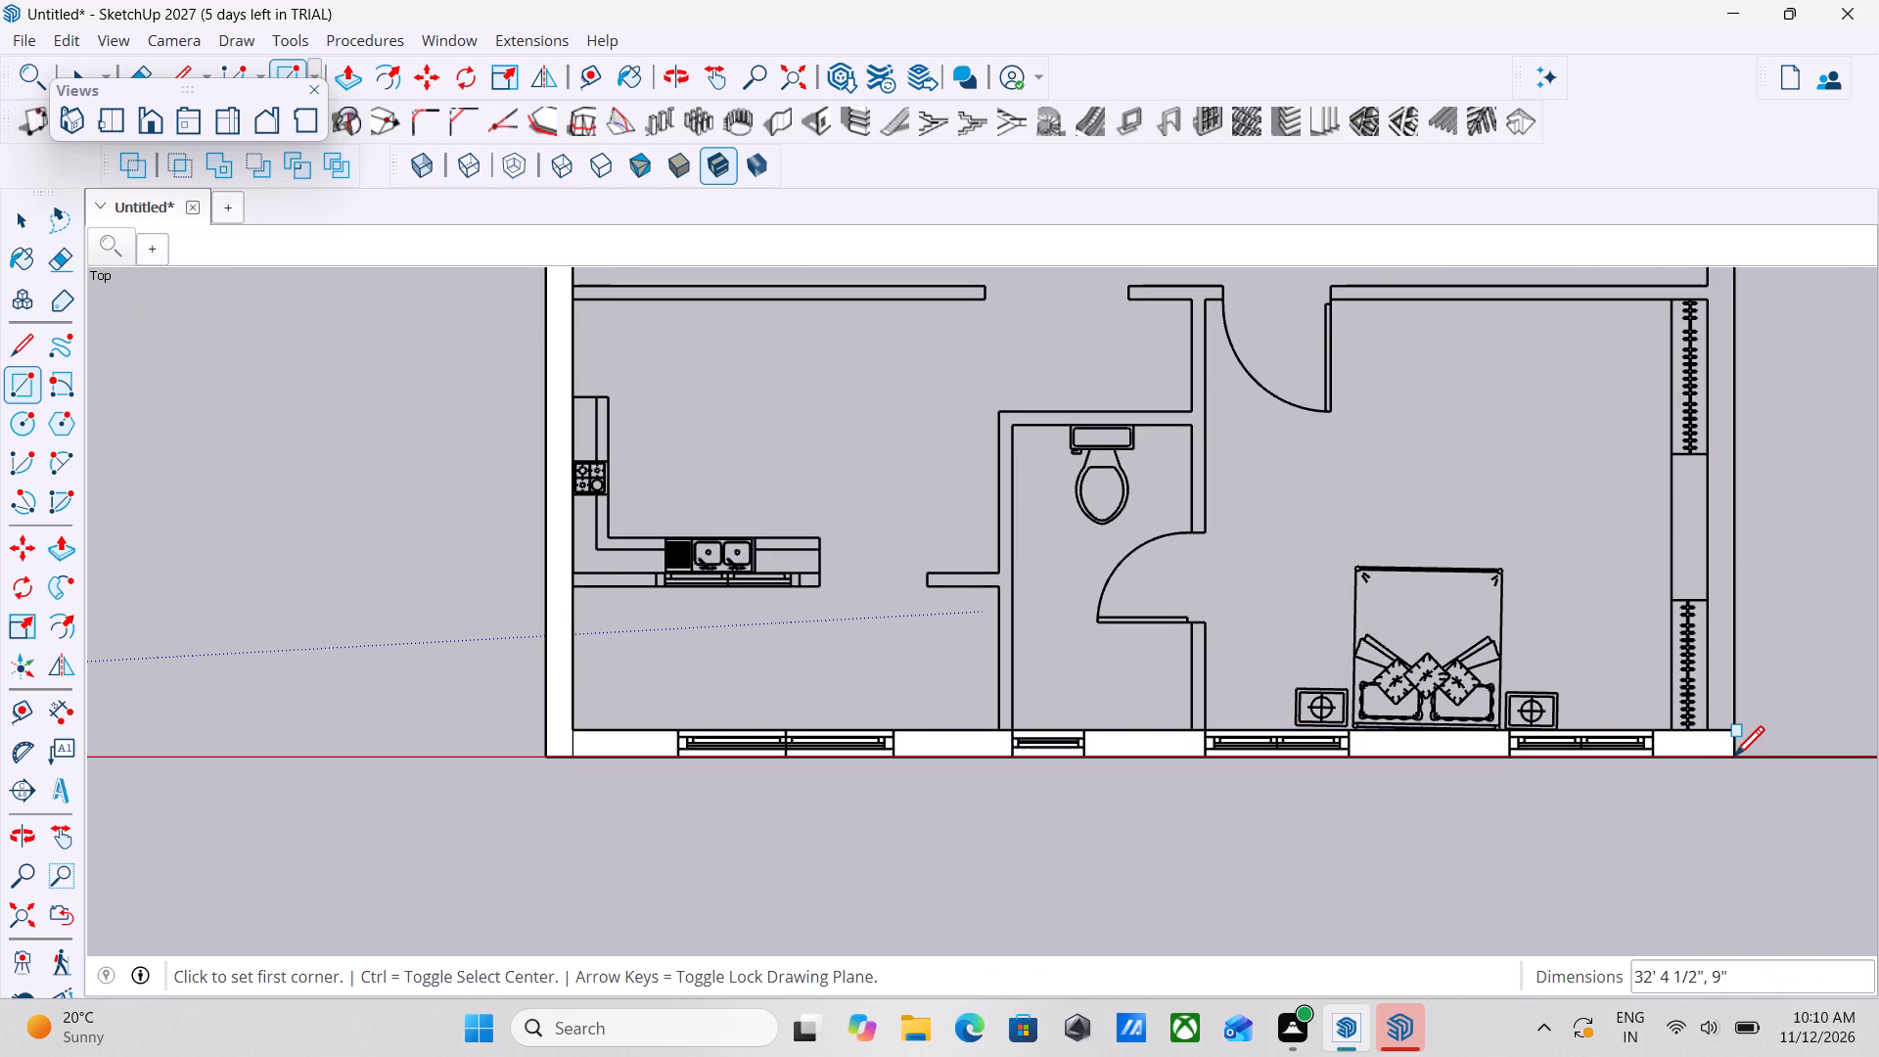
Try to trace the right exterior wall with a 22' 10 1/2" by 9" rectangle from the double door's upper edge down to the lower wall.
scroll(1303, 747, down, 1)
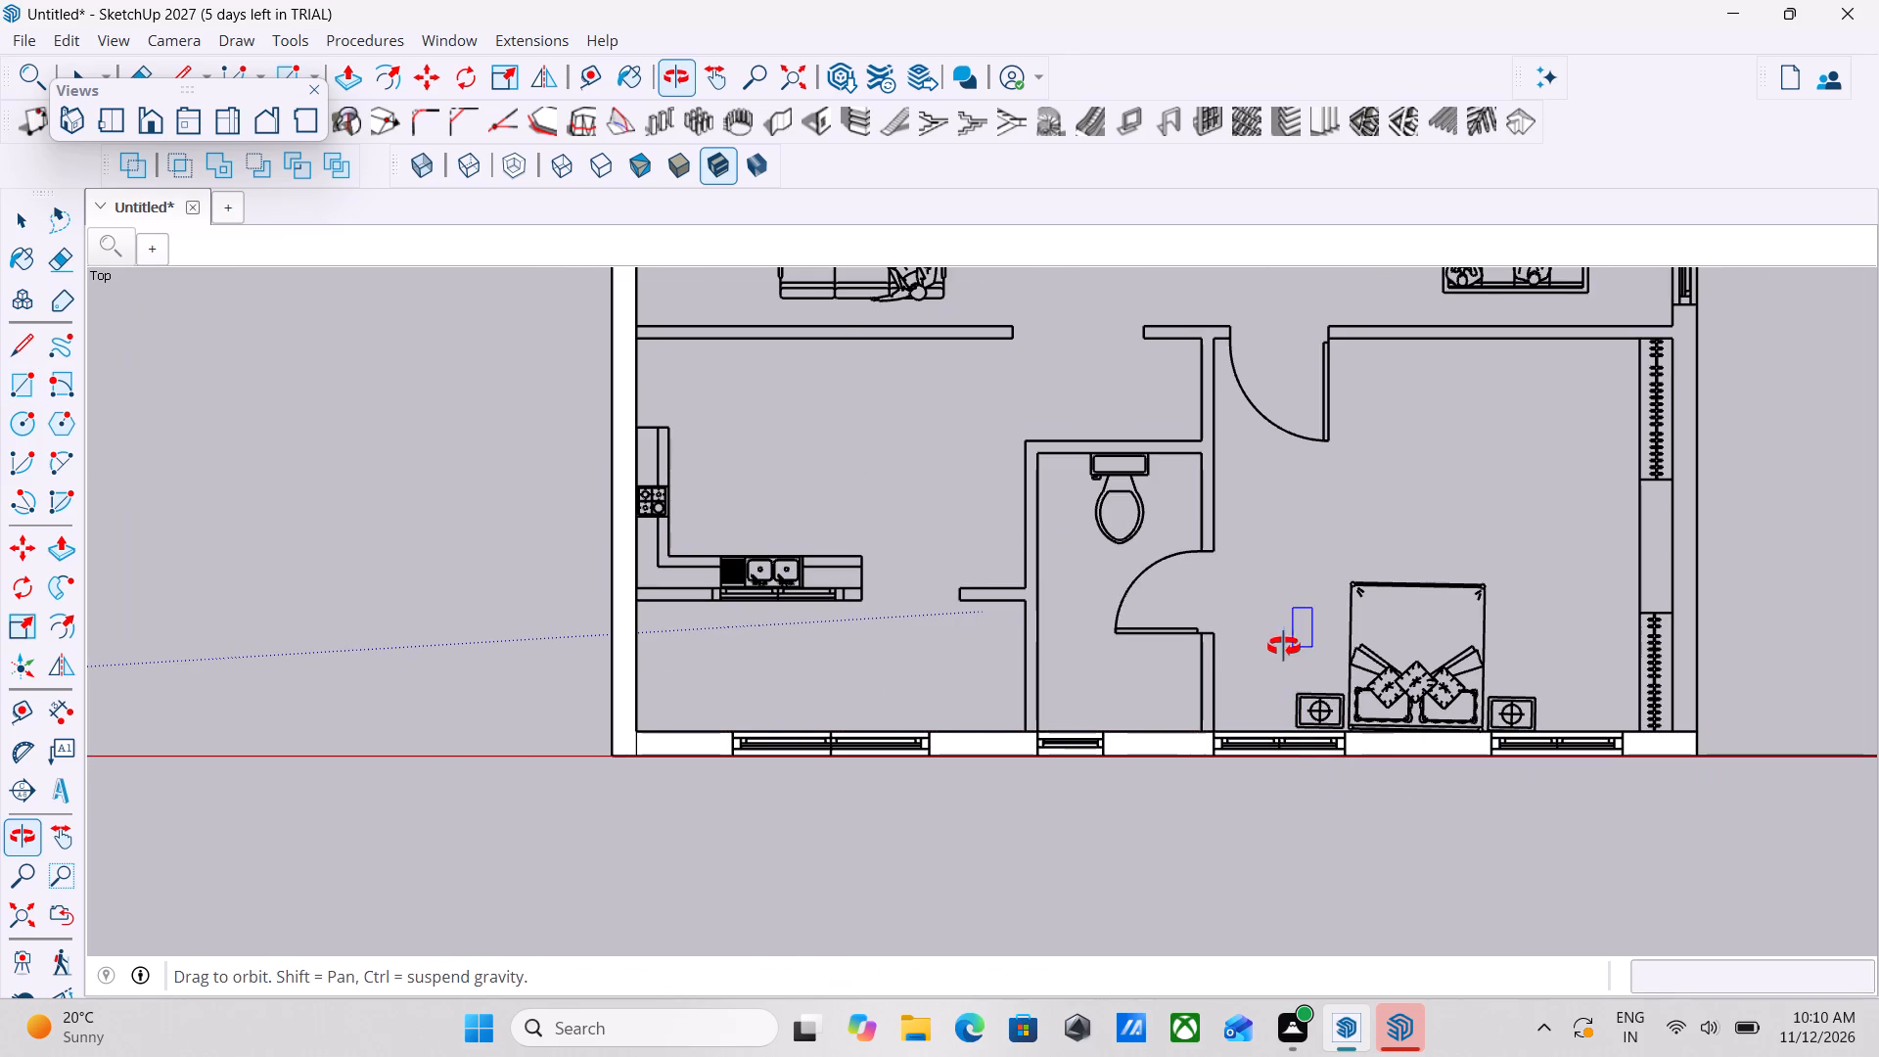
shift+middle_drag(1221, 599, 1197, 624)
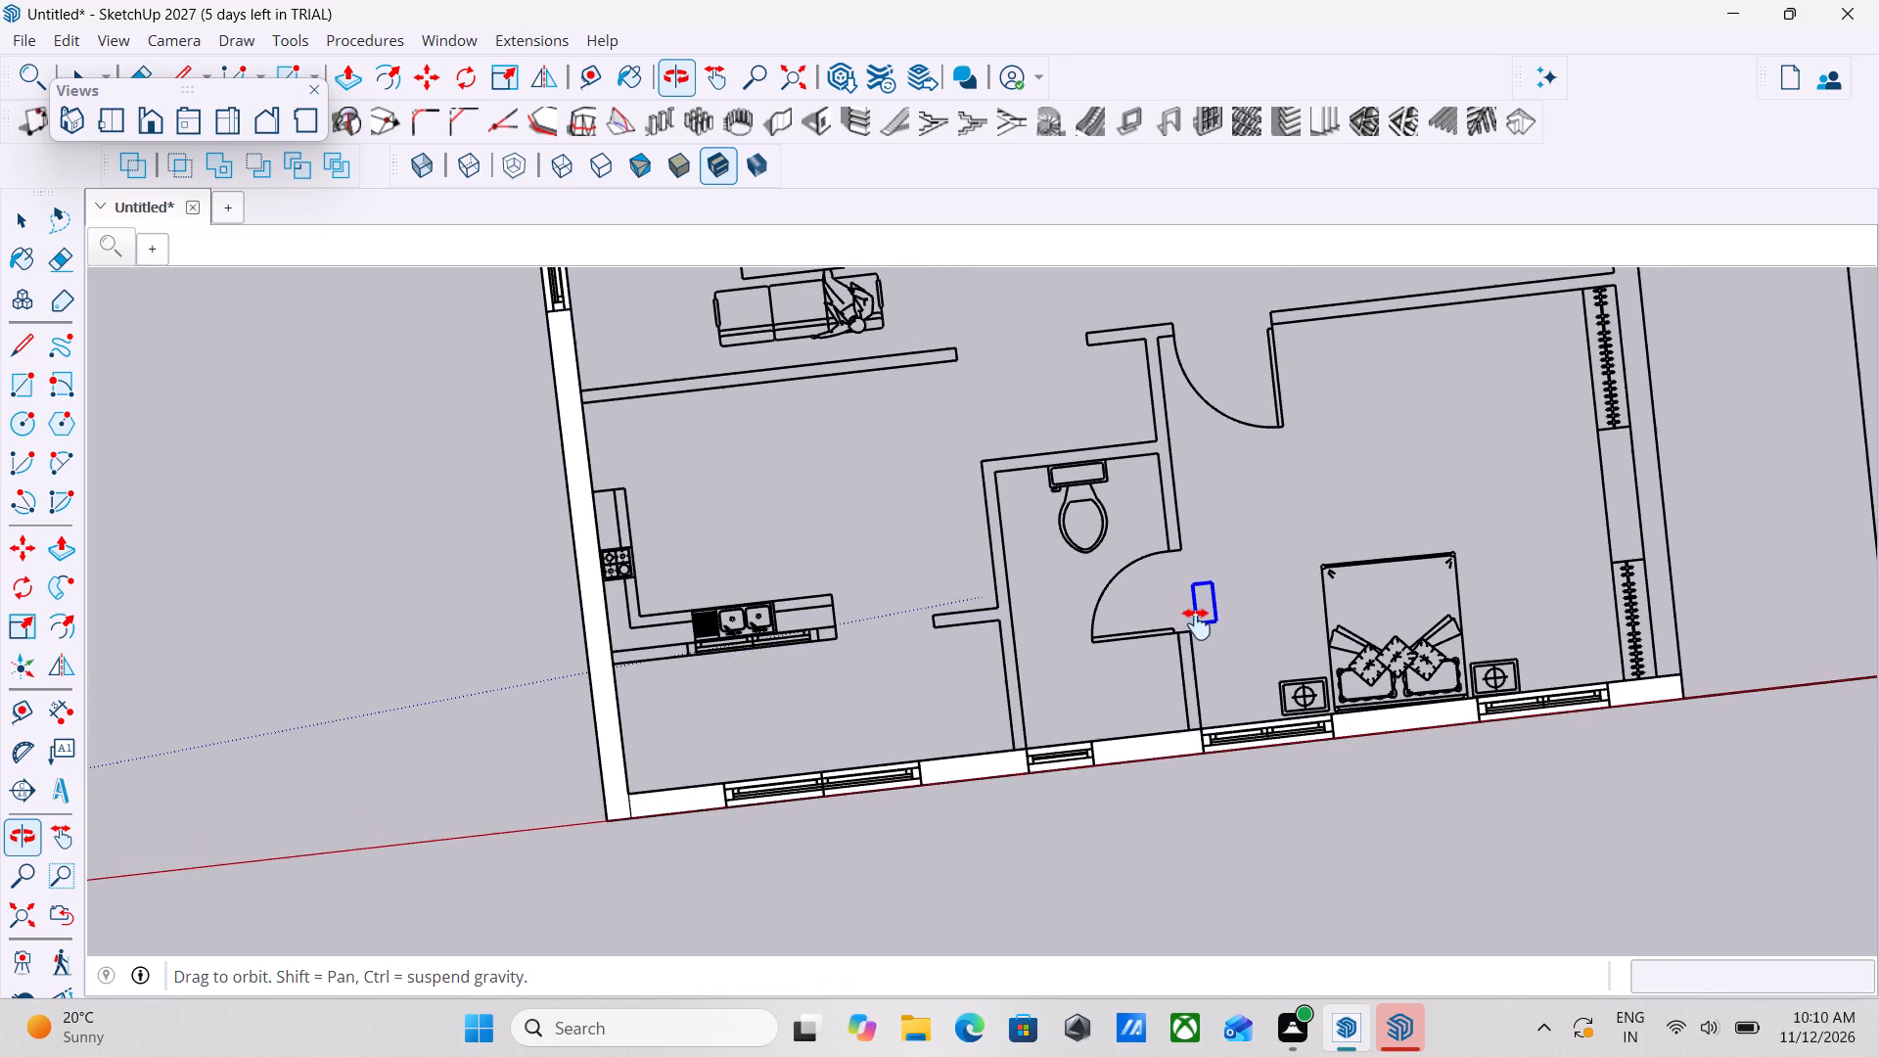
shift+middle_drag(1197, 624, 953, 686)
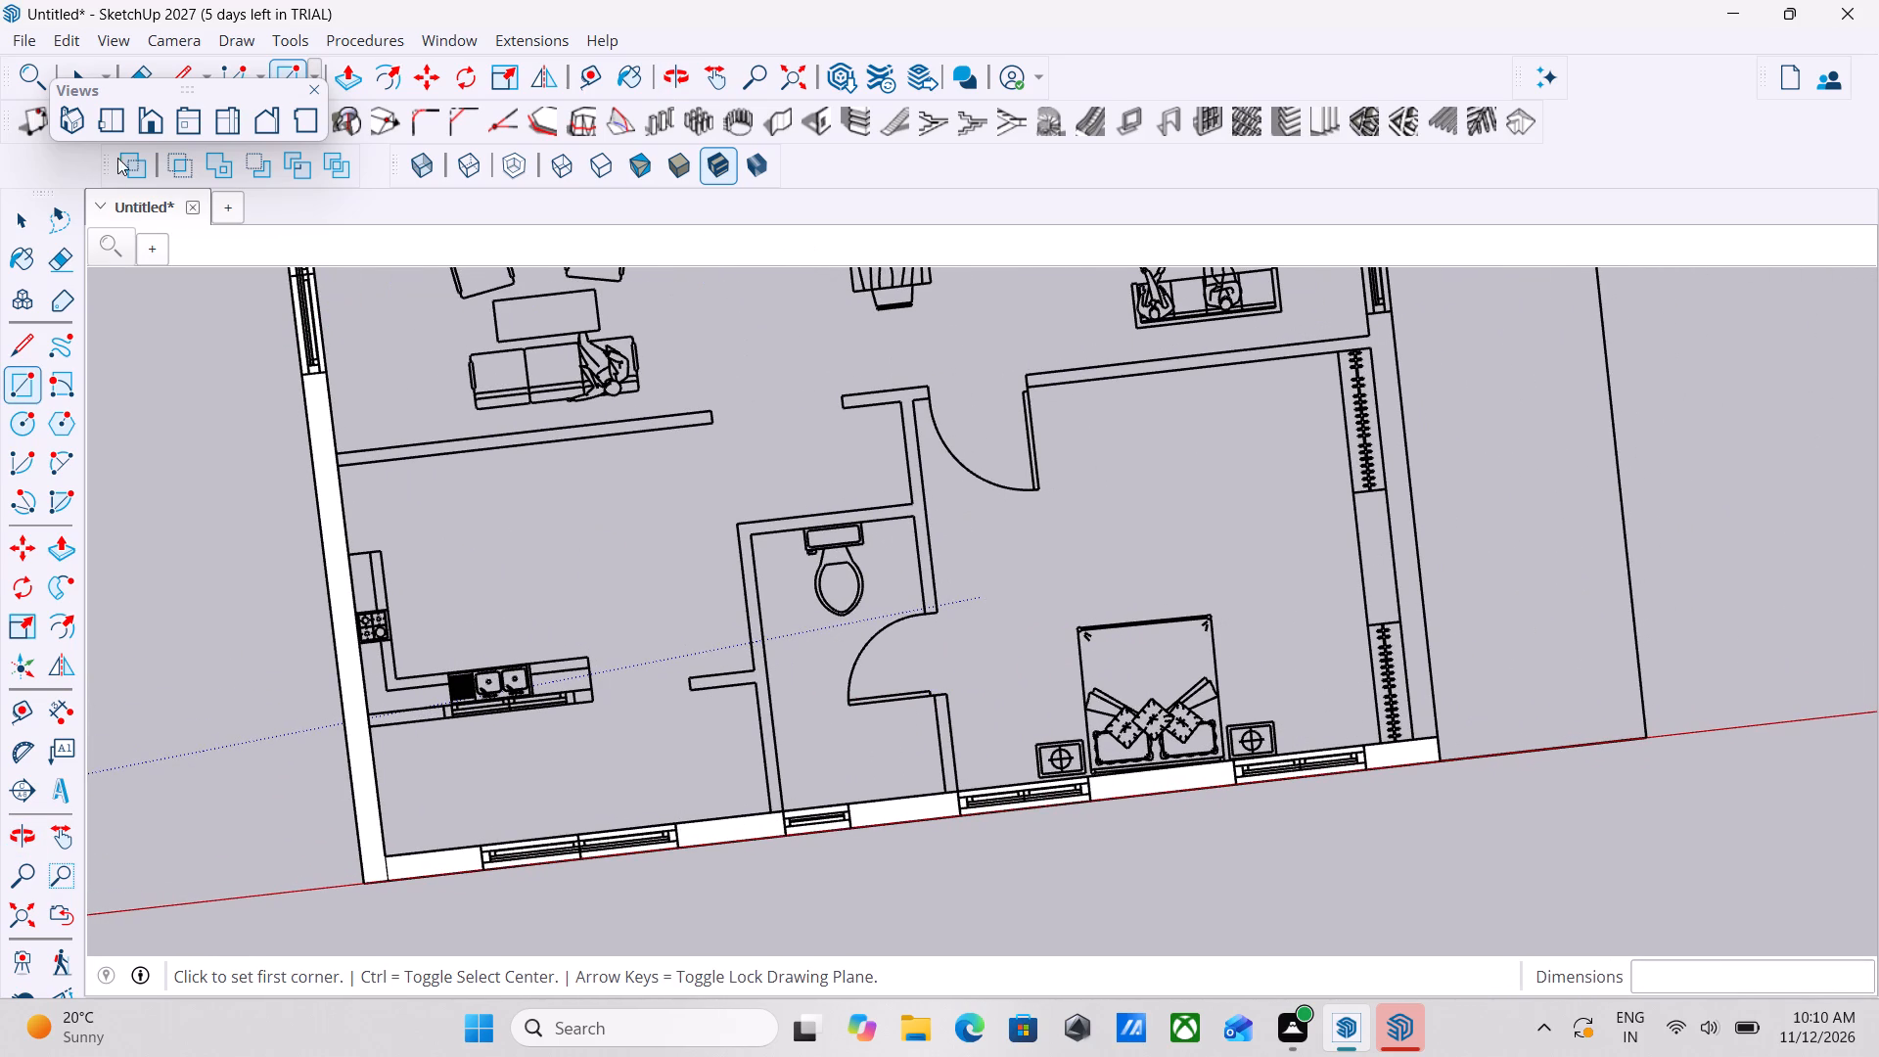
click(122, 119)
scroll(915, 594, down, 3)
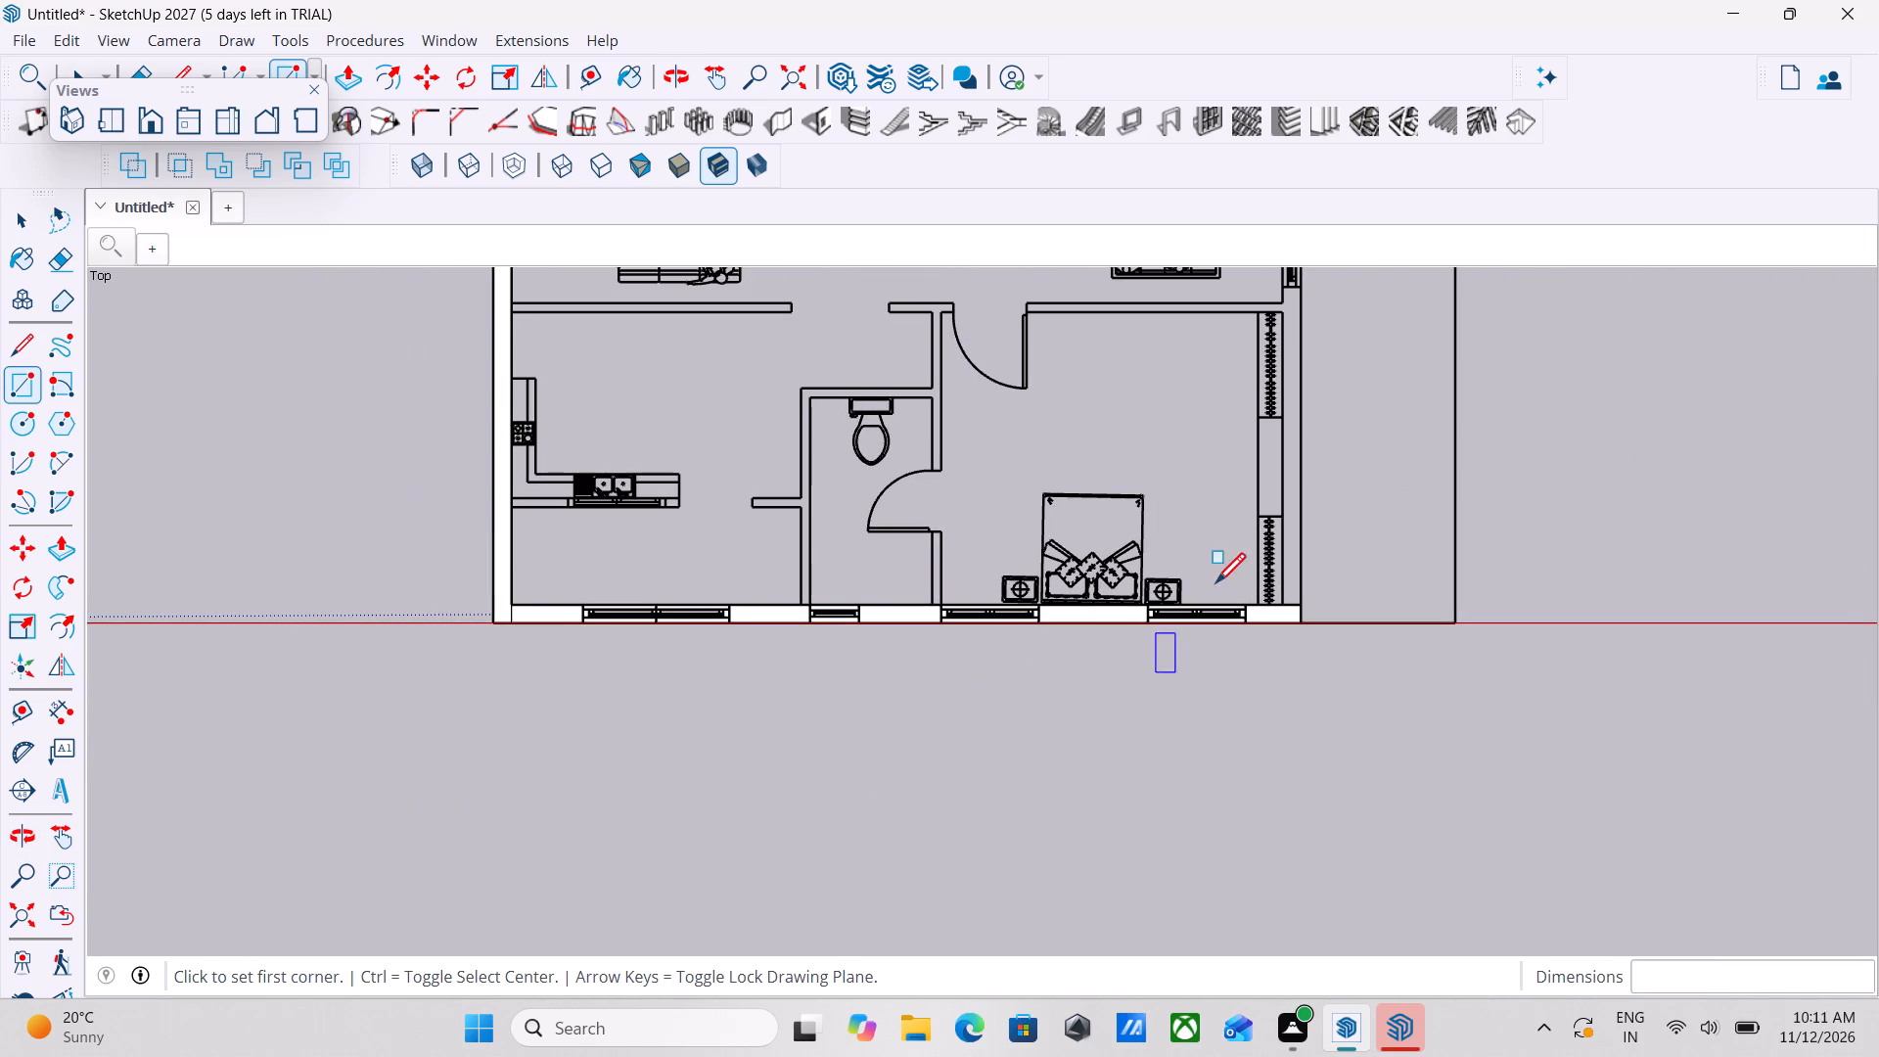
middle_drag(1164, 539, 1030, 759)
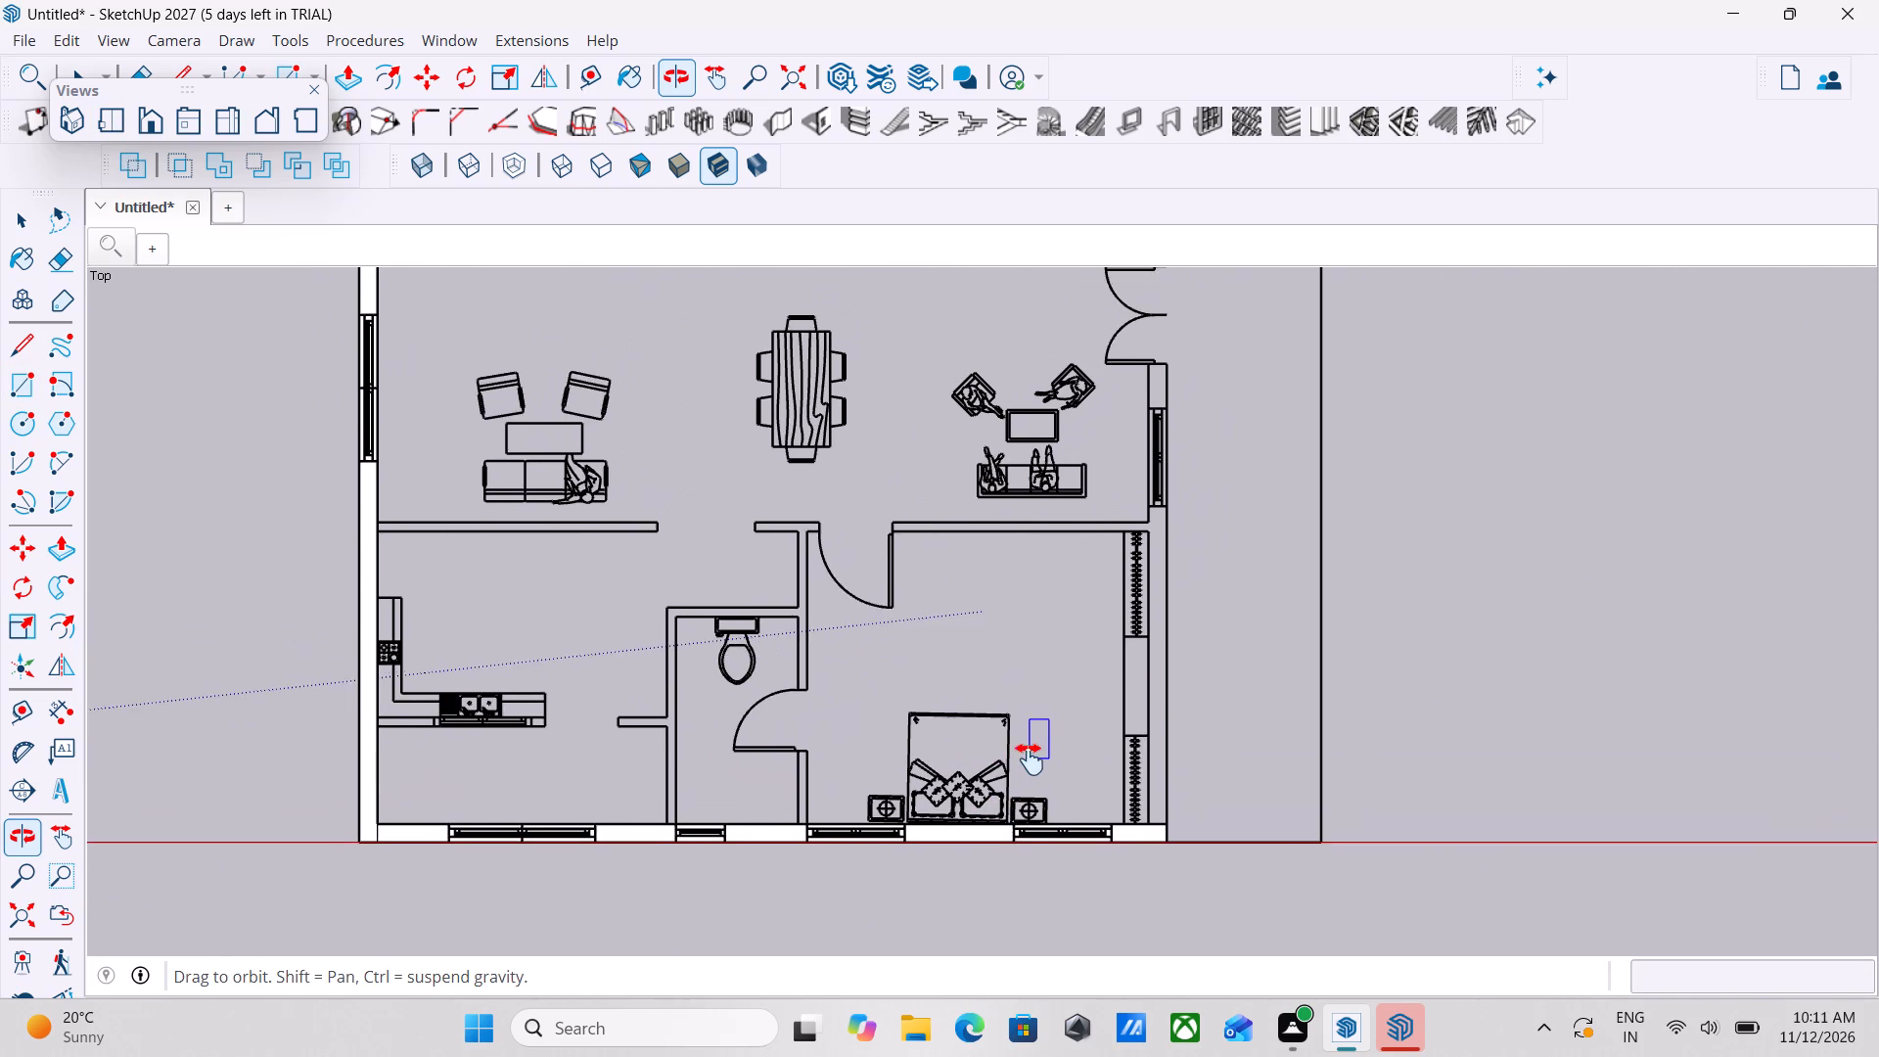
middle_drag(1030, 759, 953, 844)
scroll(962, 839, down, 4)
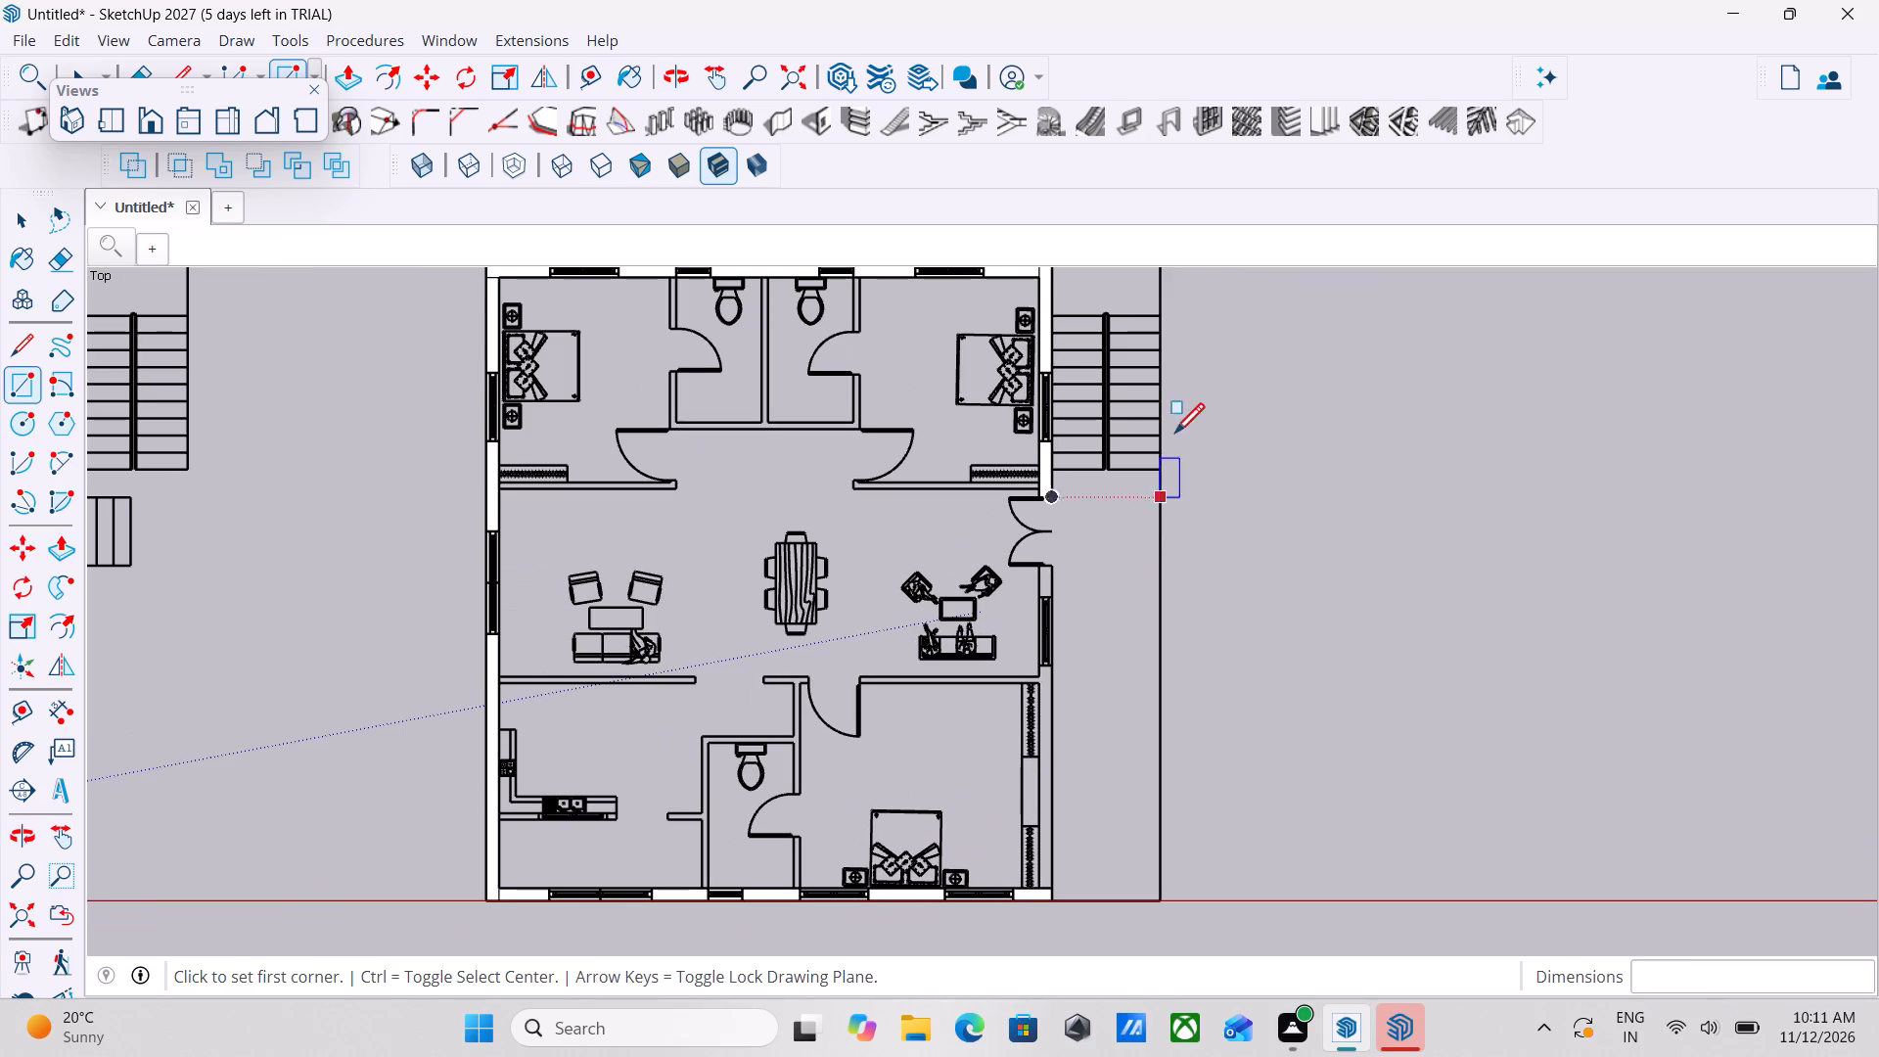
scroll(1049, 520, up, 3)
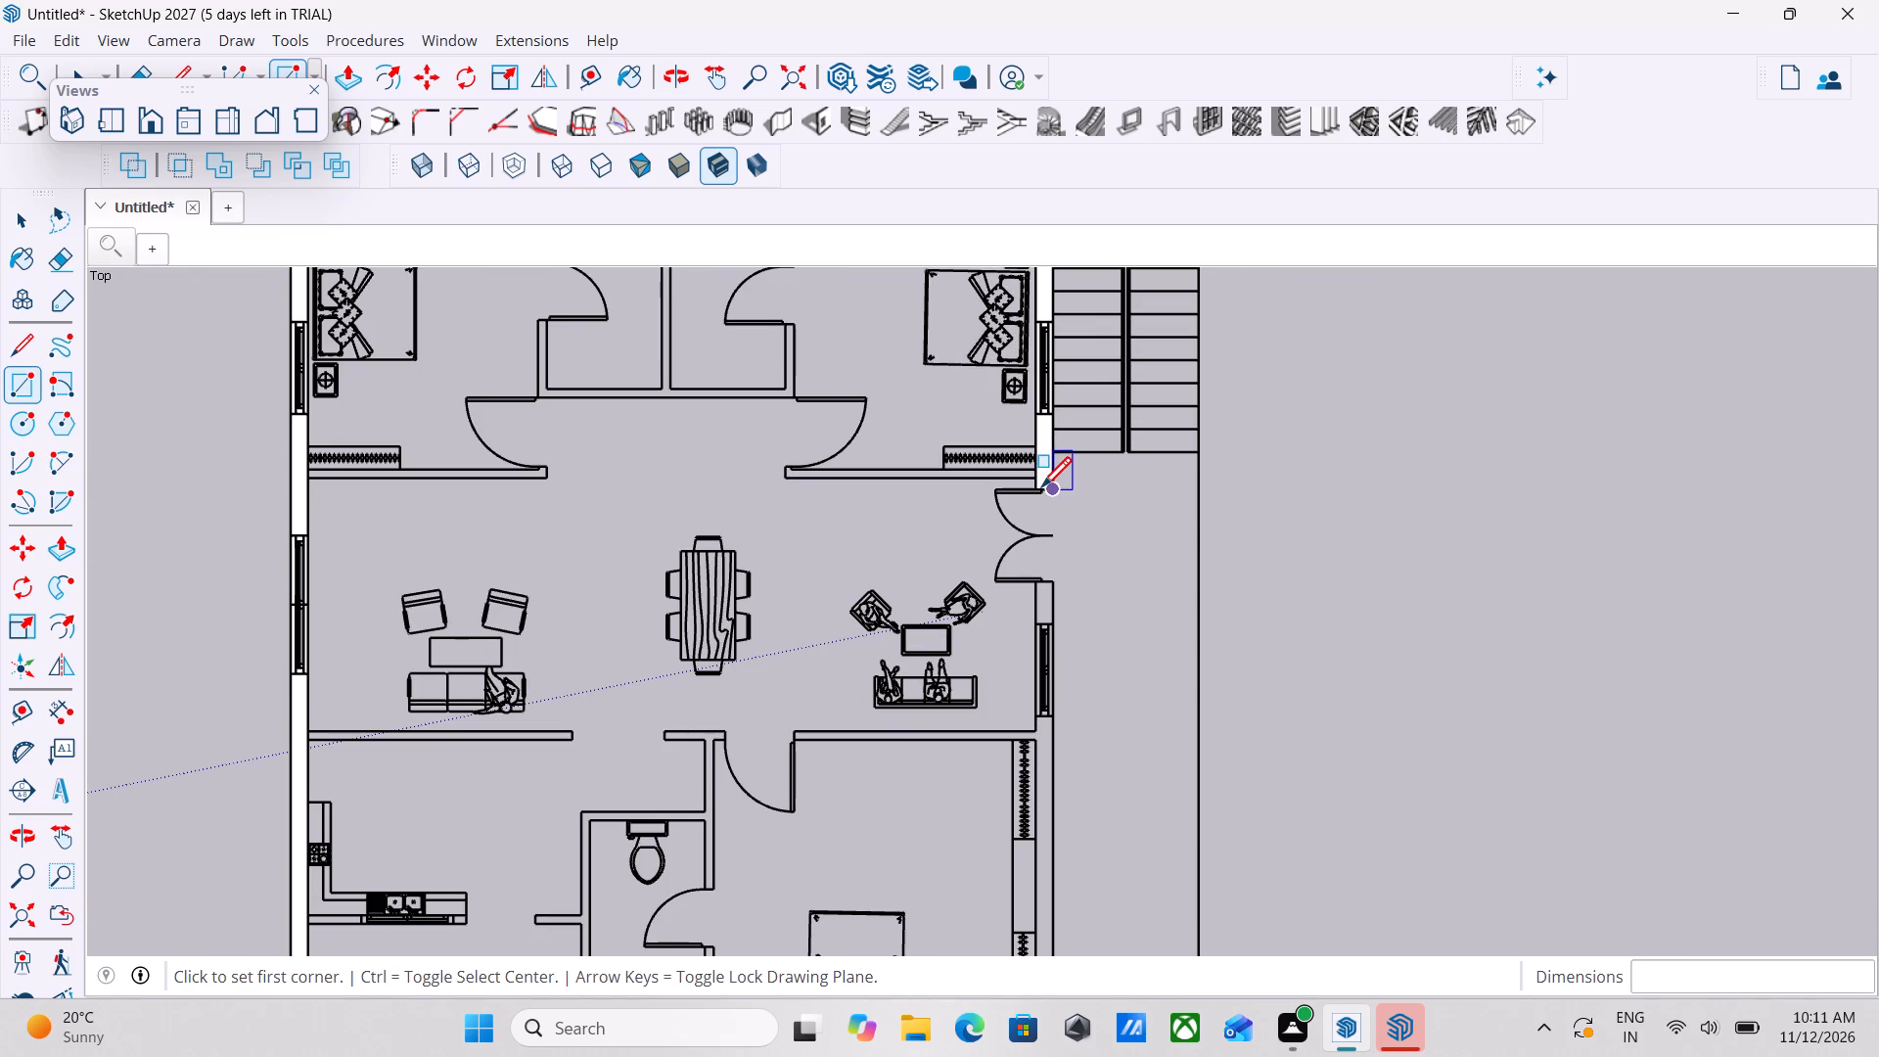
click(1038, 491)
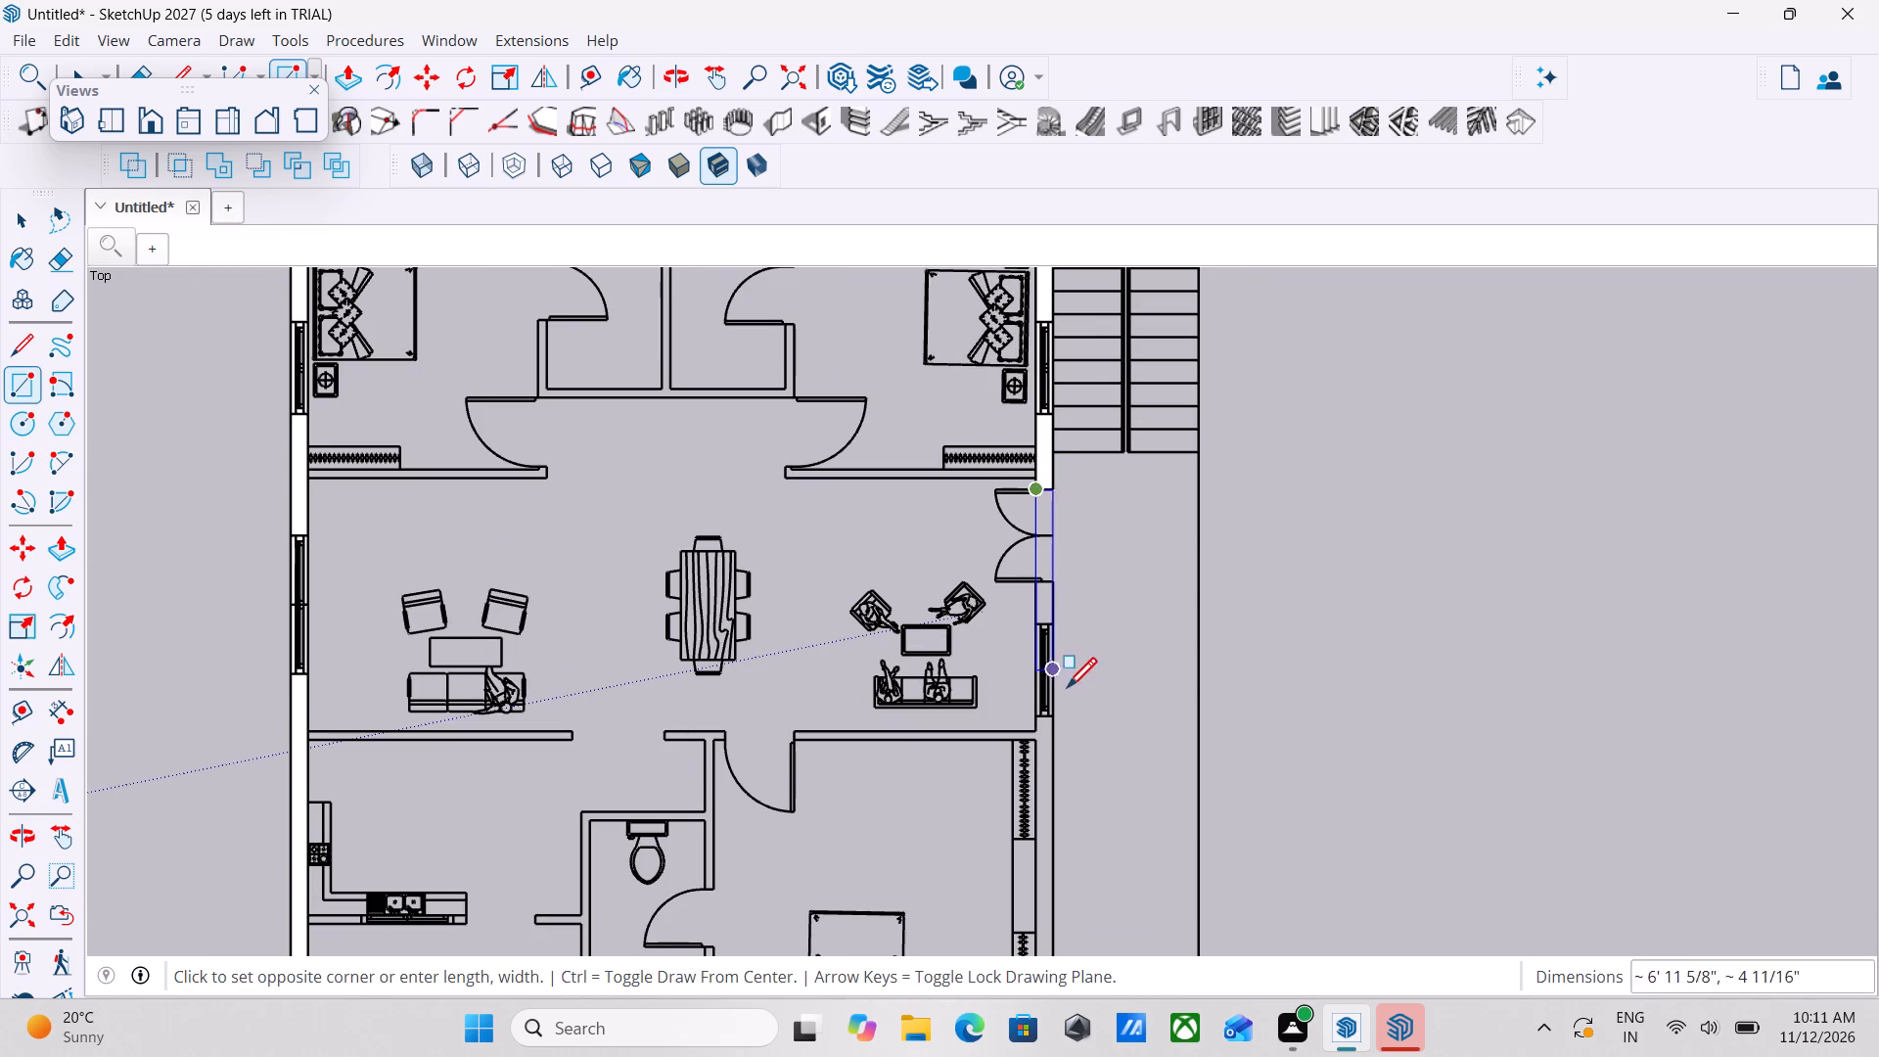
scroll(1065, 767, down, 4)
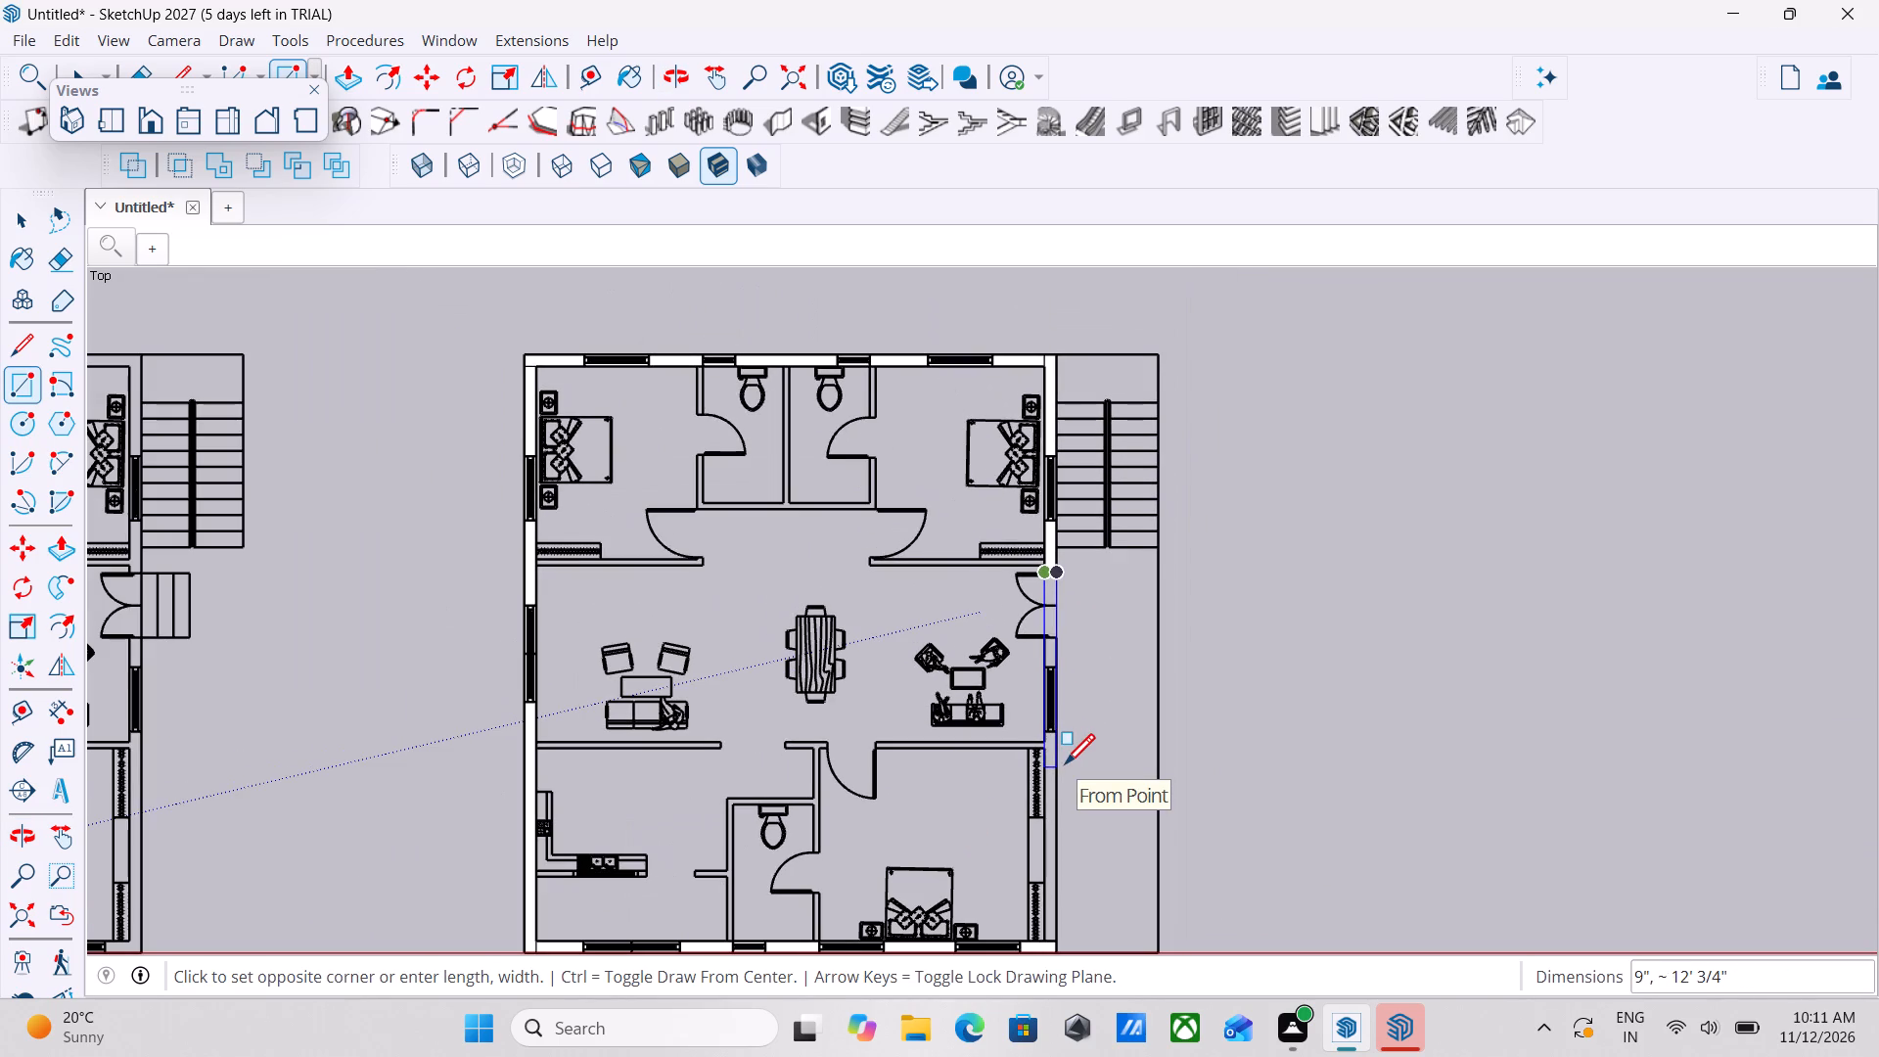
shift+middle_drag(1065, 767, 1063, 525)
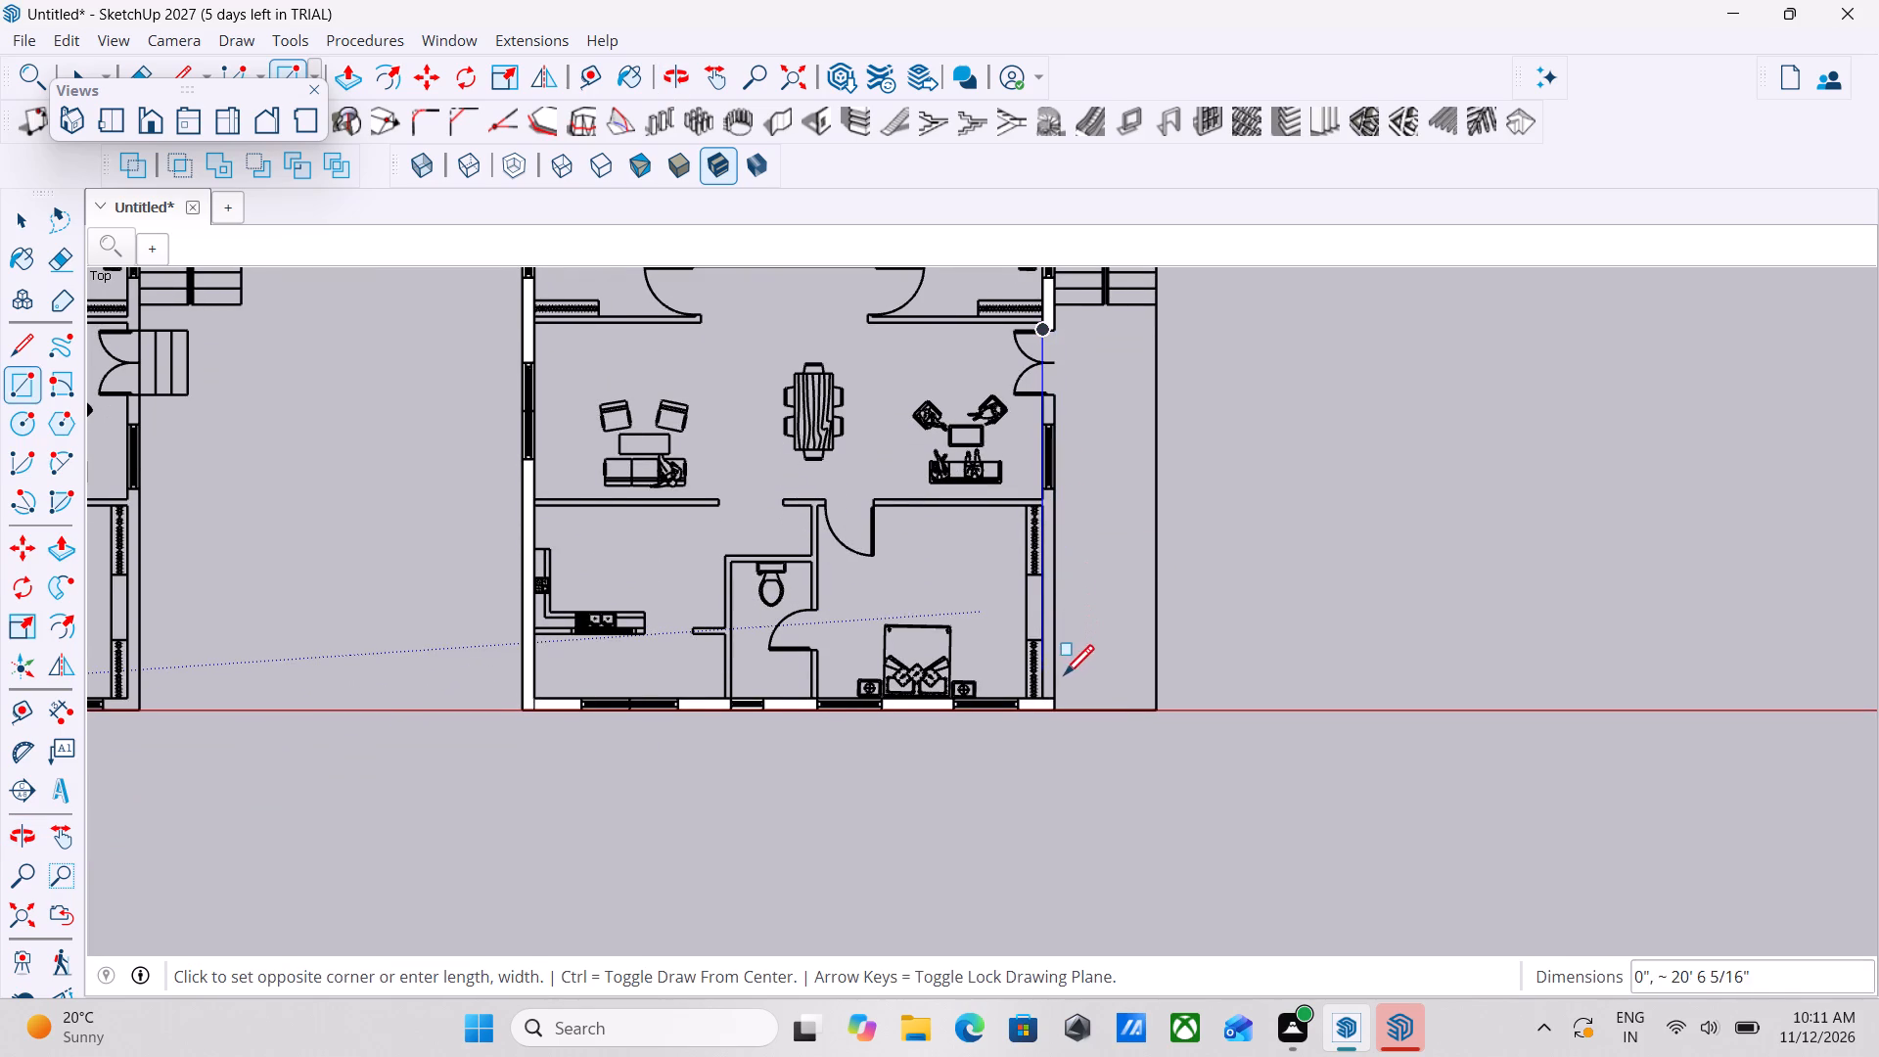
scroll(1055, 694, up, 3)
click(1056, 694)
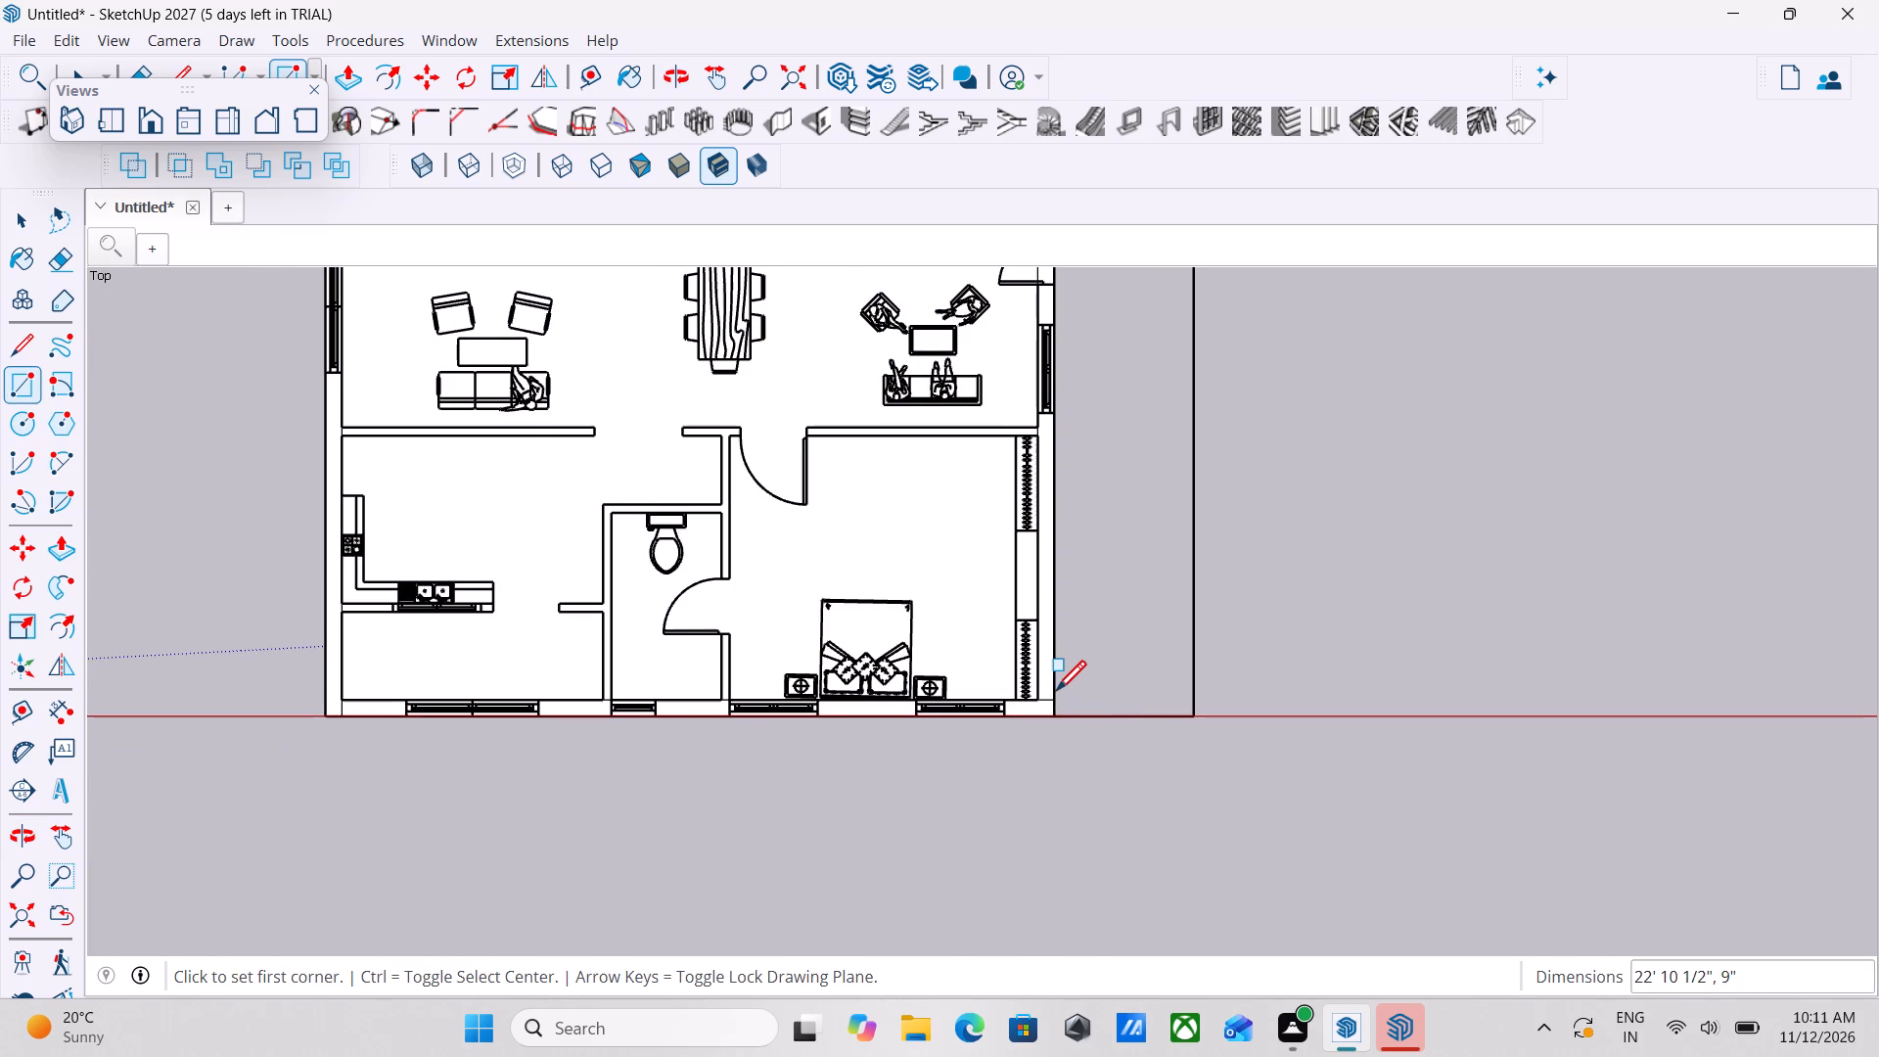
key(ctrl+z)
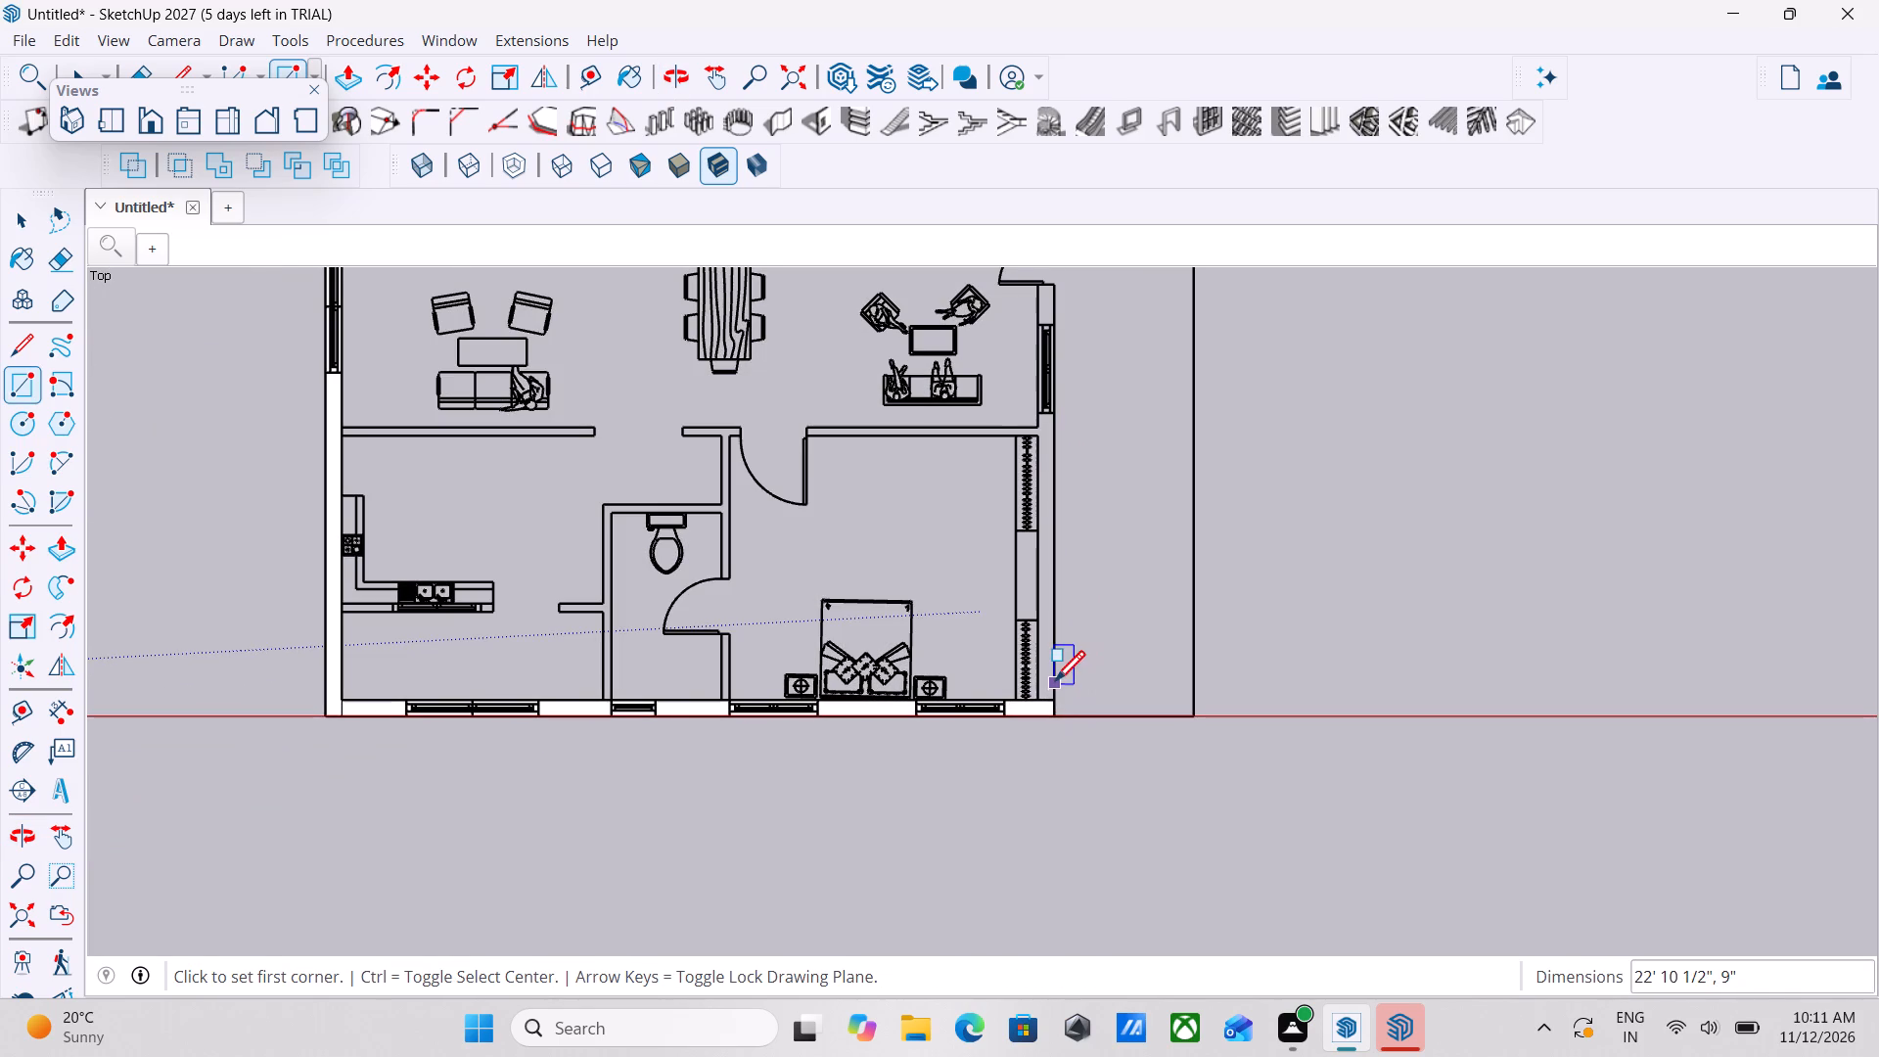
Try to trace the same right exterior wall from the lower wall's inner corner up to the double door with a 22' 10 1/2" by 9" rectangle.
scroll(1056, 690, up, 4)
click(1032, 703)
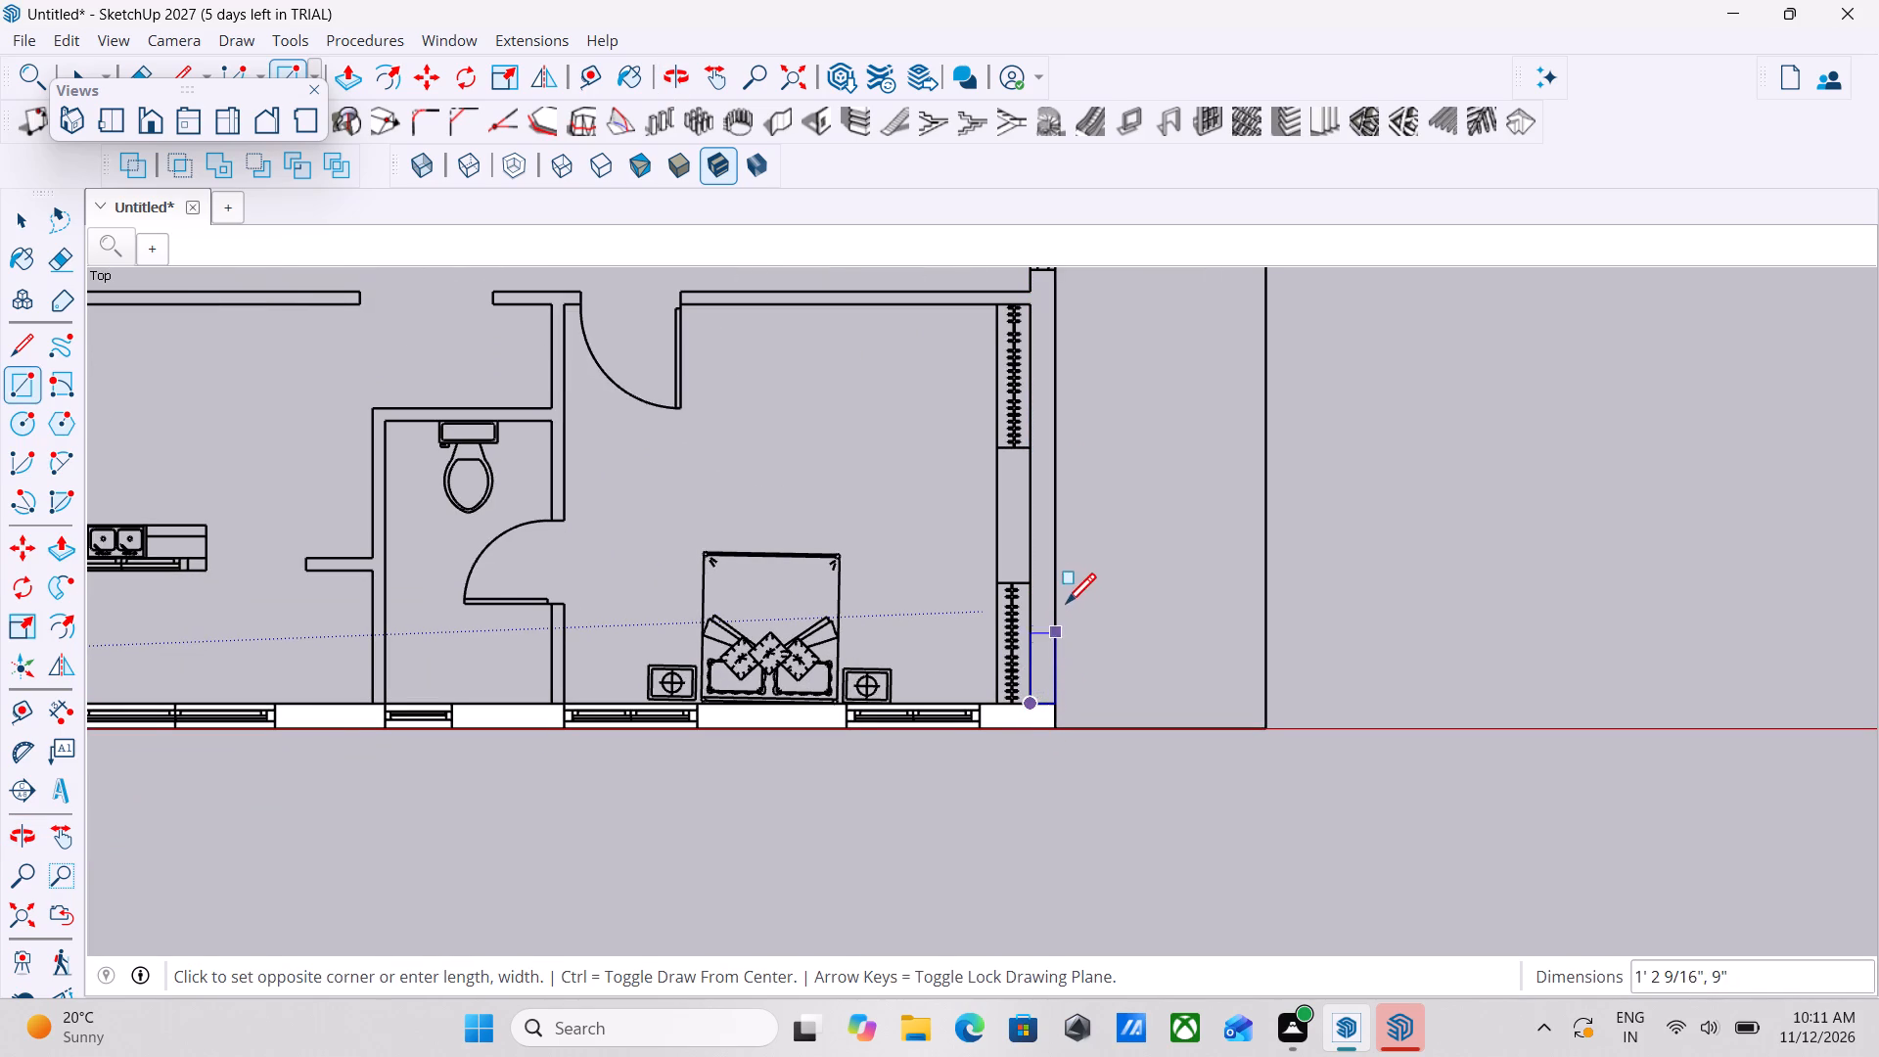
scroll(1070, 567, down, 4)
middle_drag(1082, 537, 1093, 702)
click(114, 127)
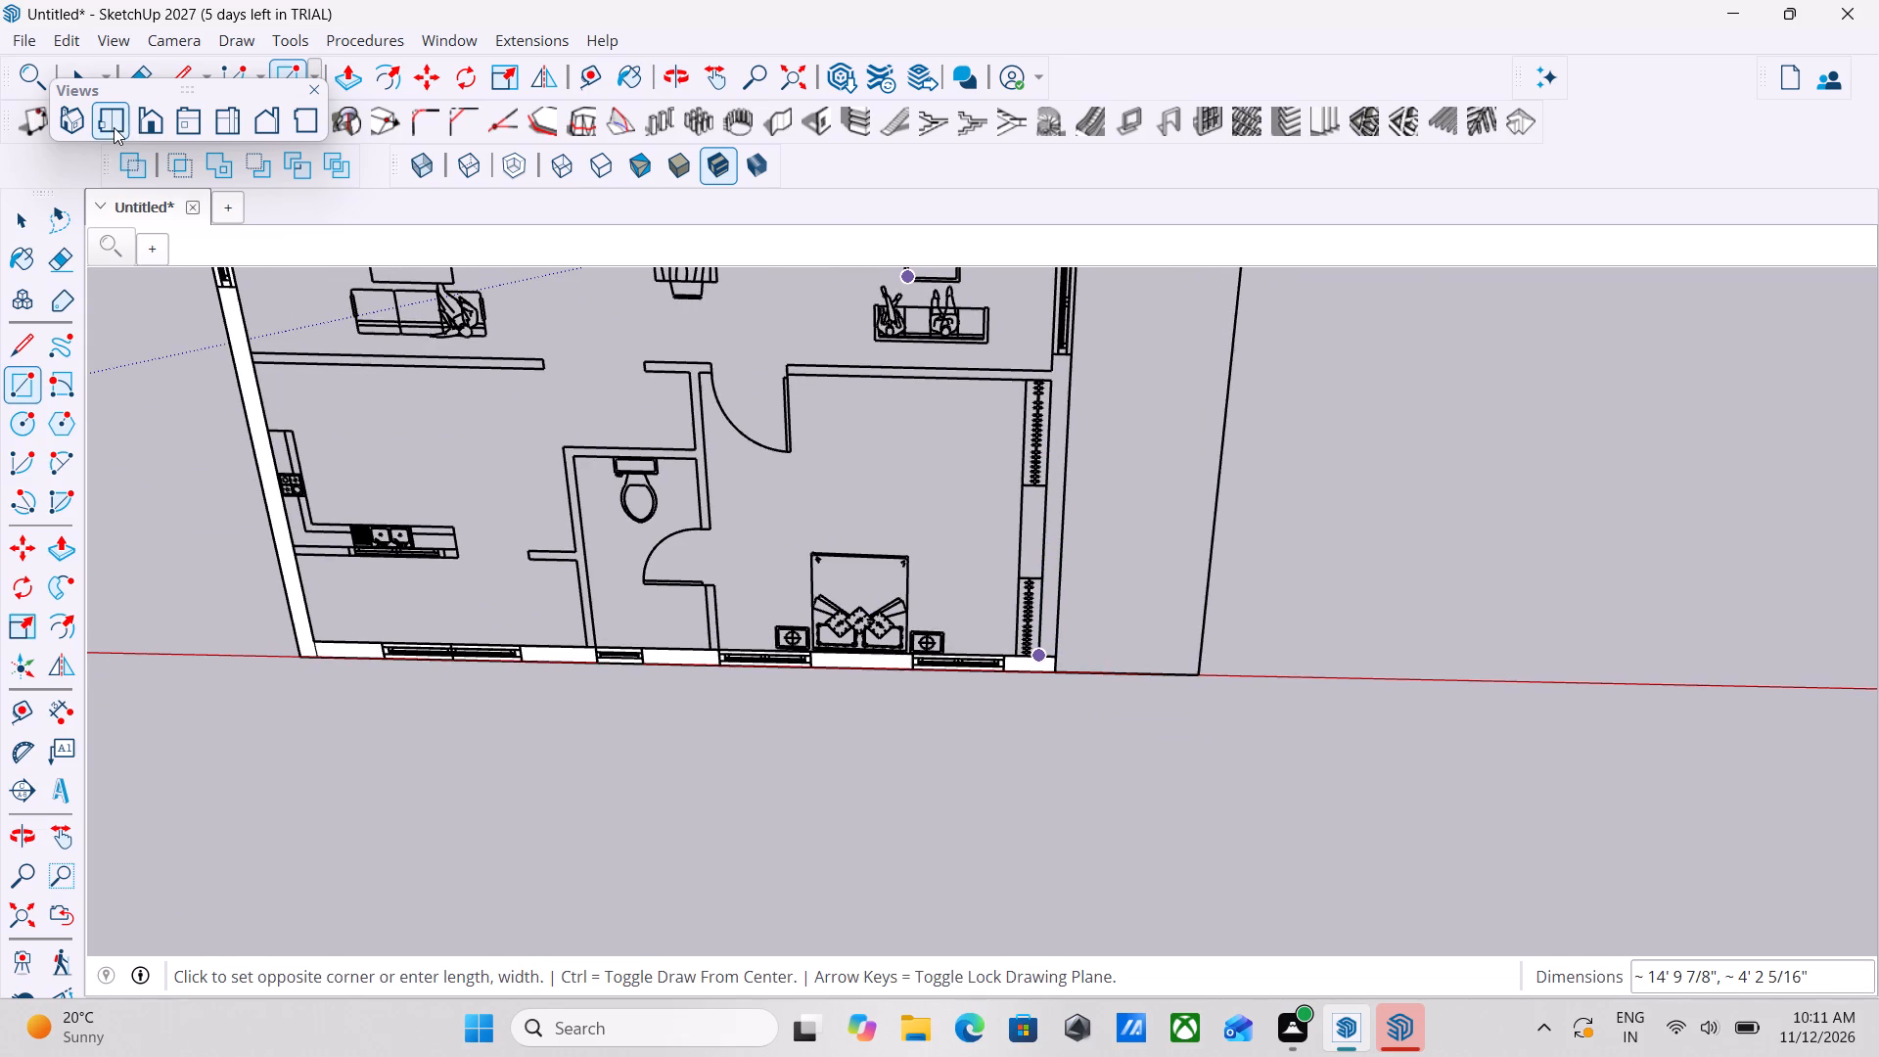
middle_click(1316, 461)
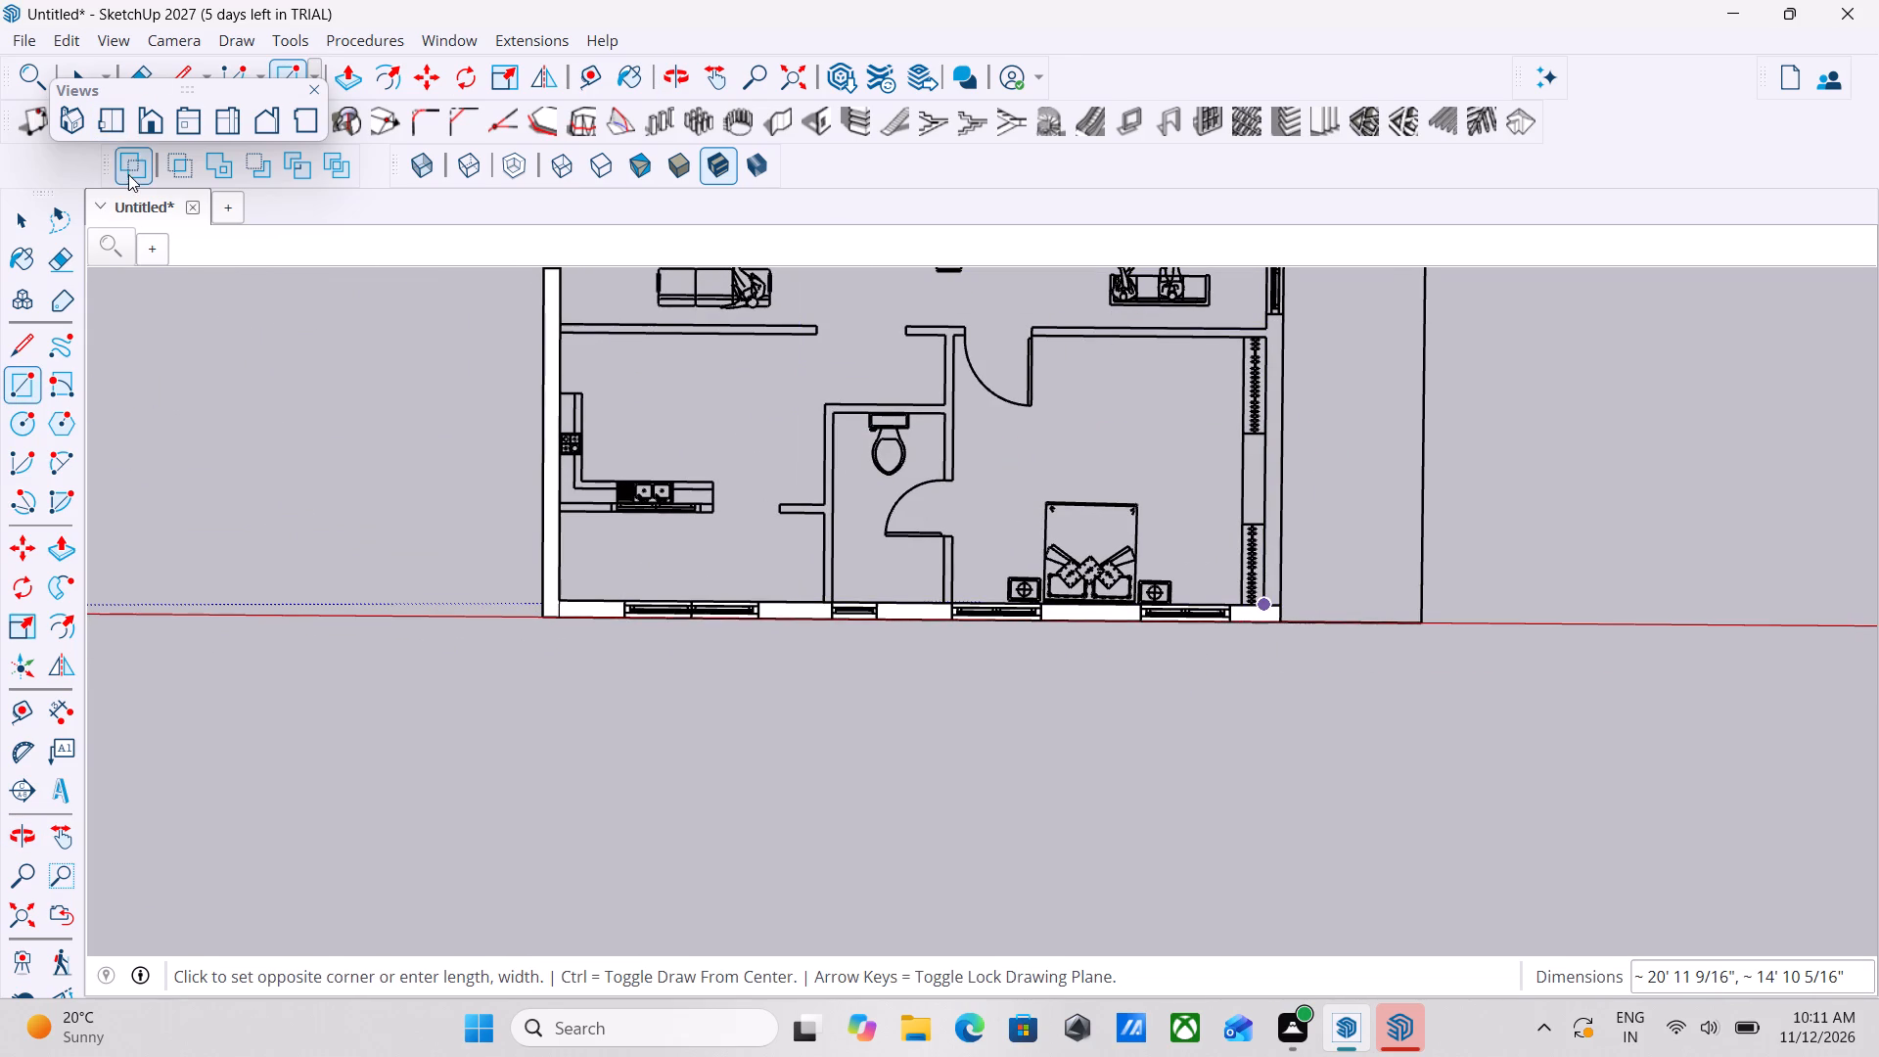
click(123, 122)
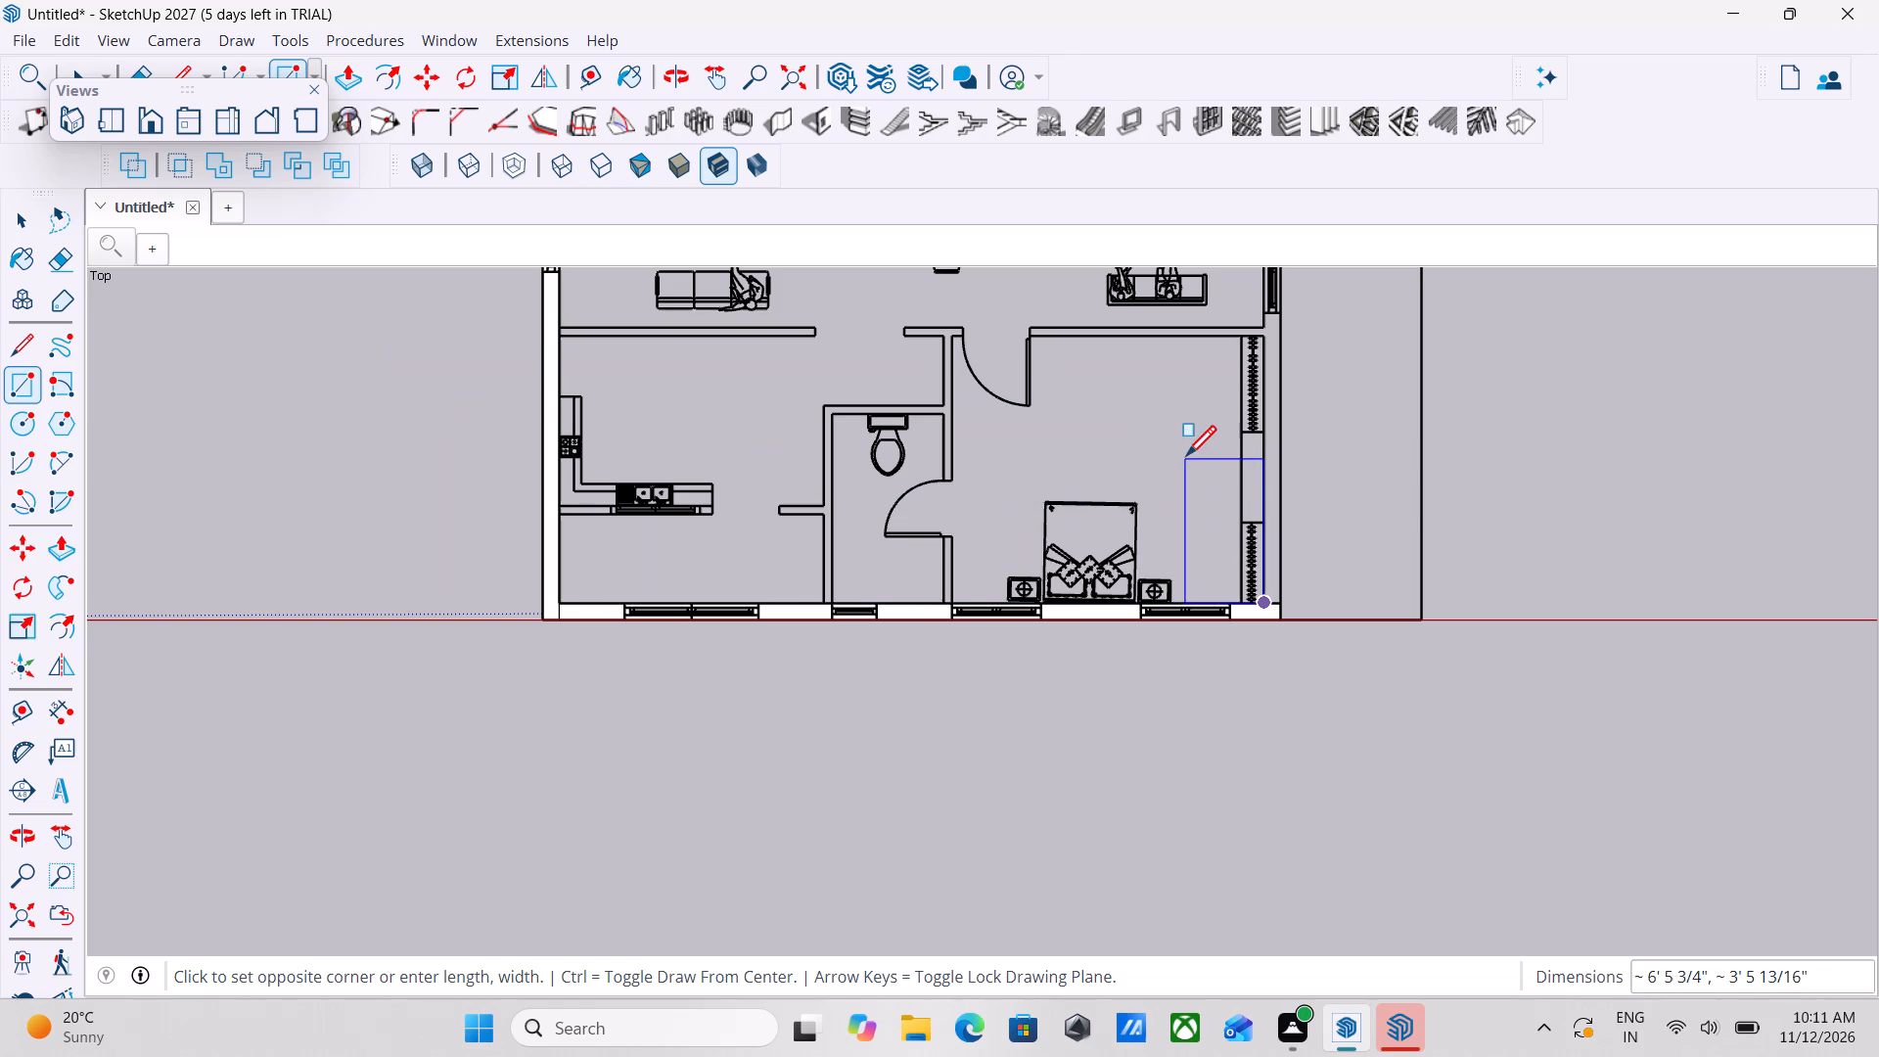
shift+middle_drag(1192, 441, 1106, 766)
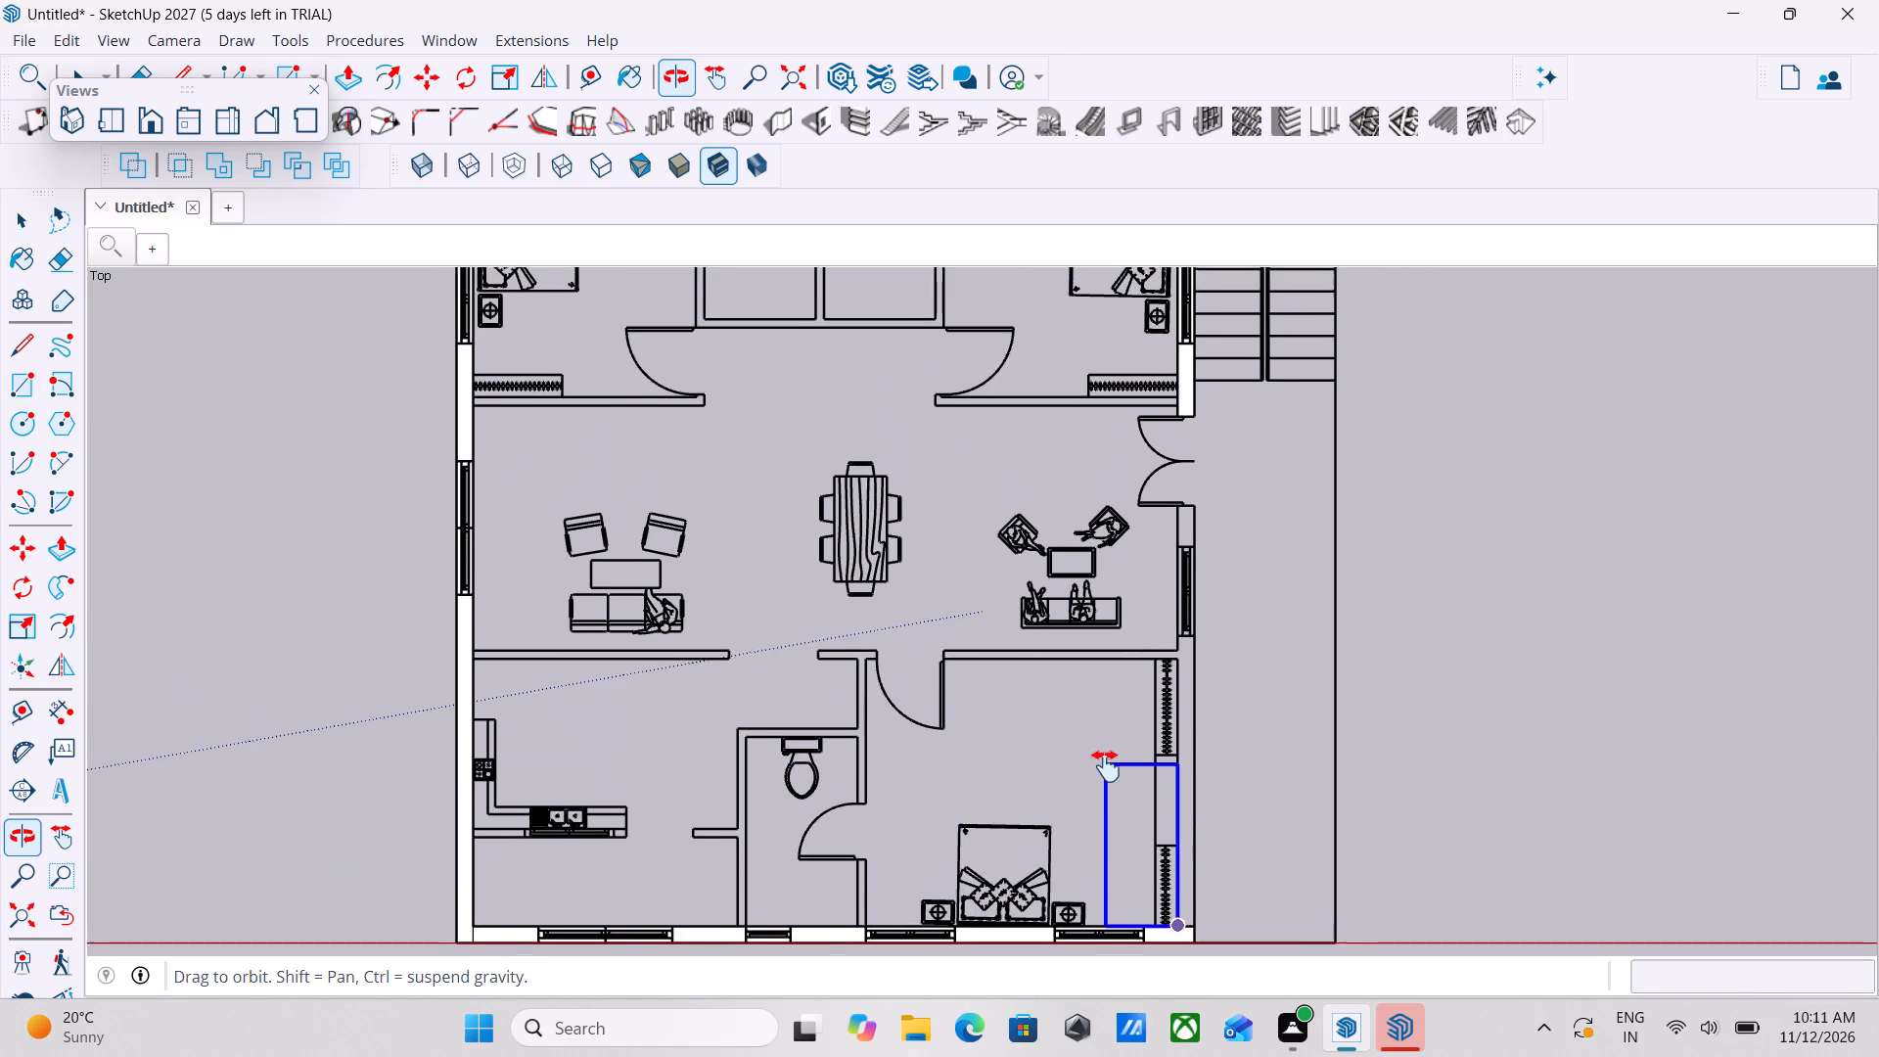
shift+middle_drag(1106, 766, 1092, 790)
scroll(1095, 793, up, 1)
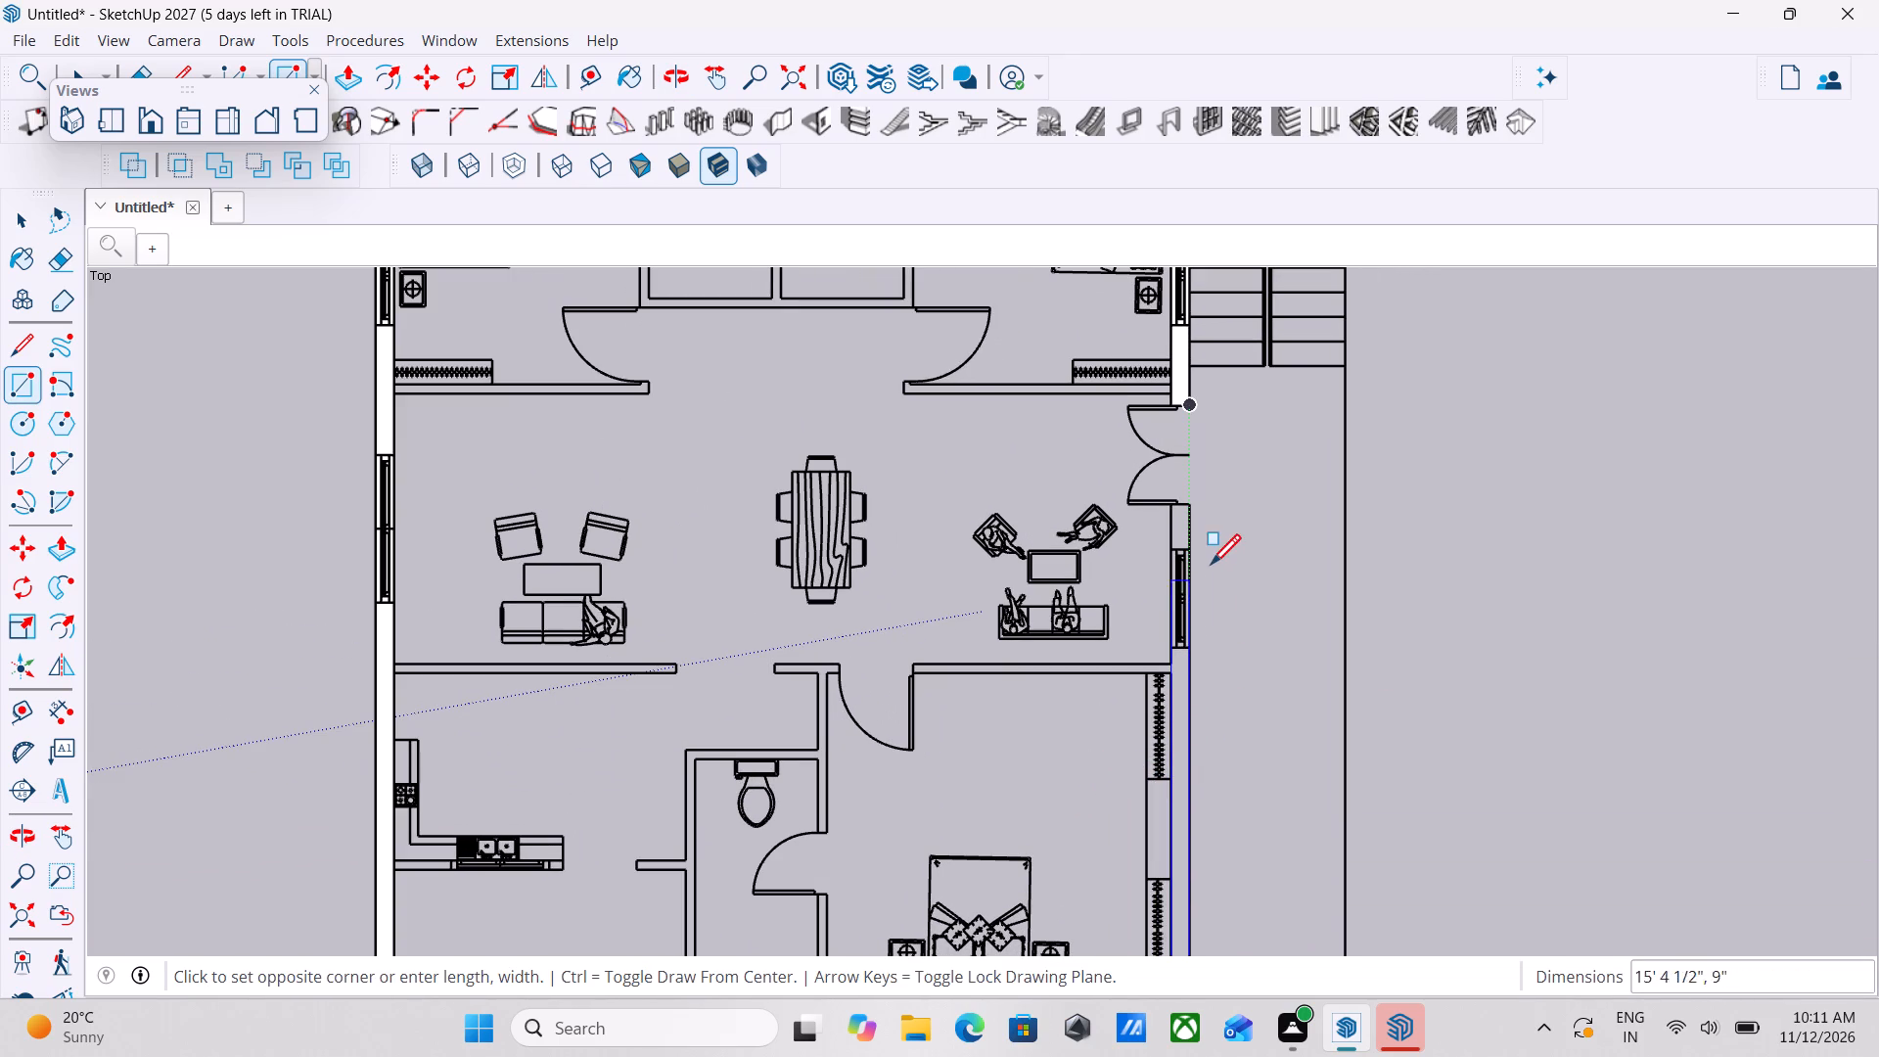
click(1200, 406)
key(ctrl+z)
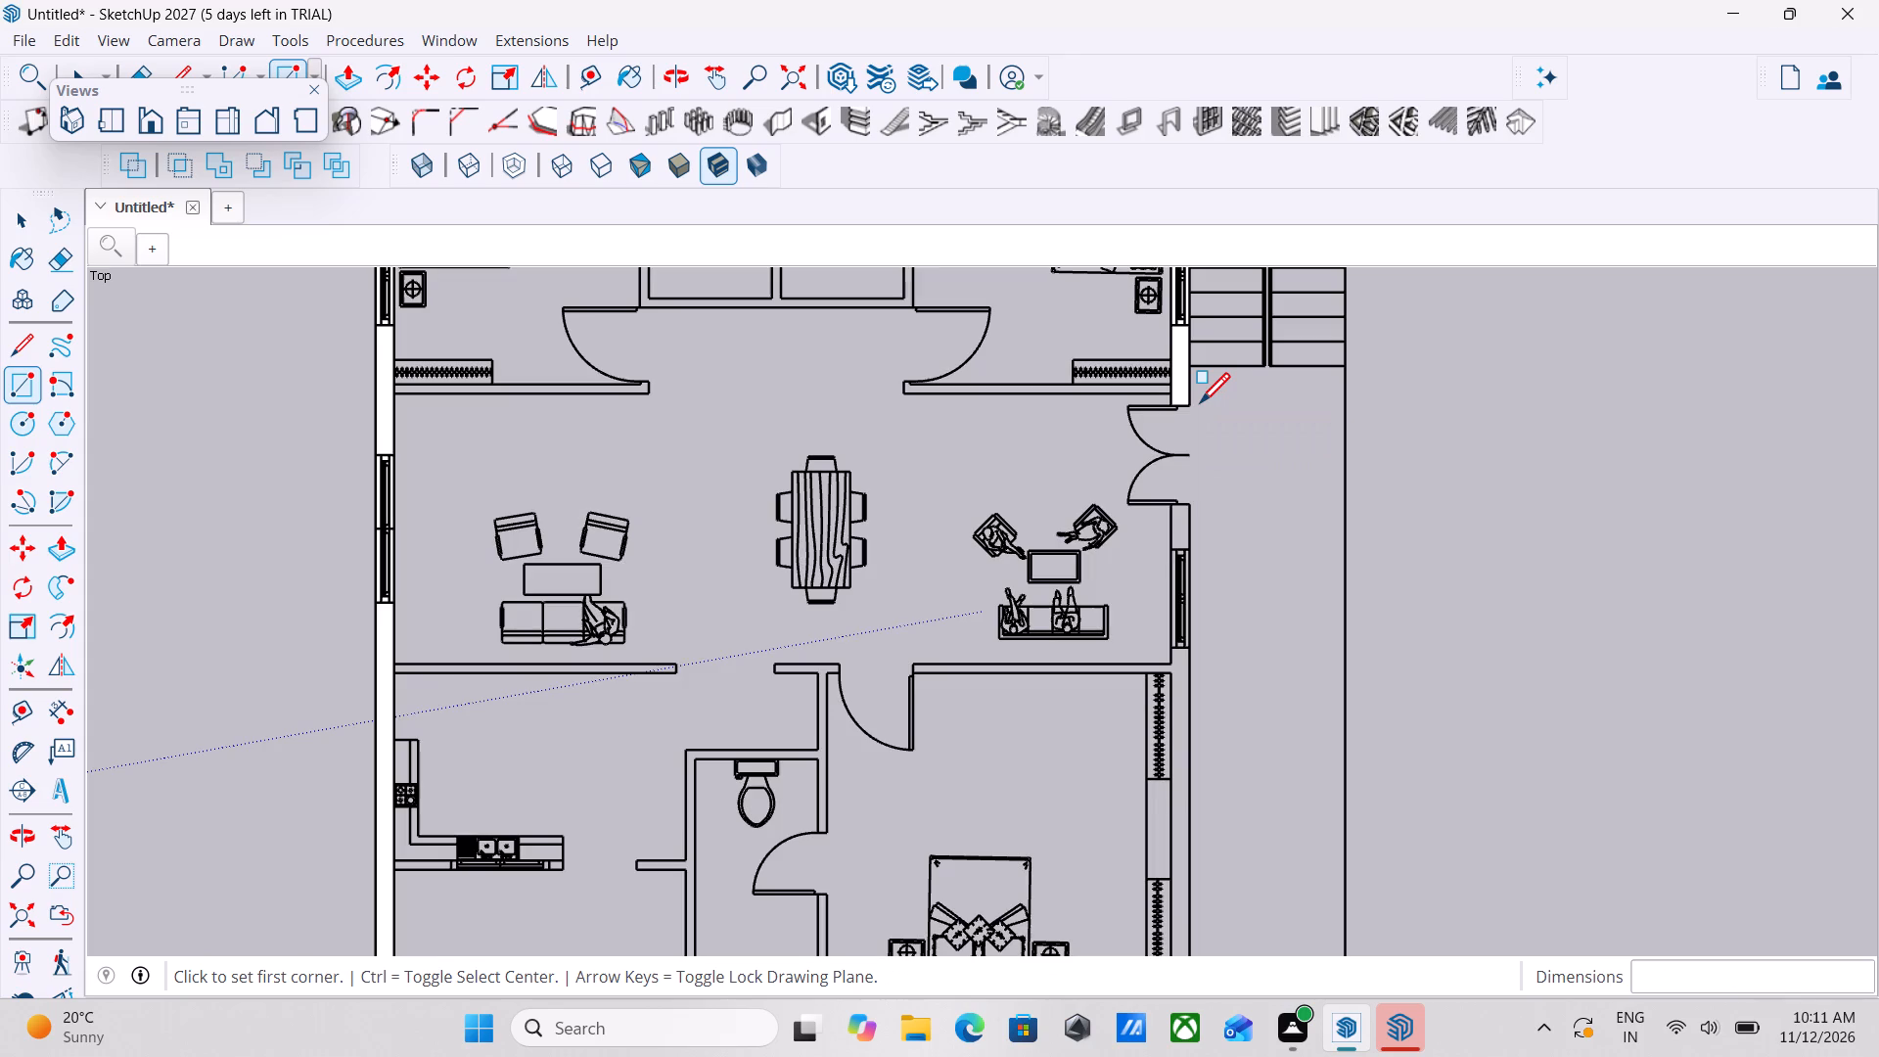
Draw a 9" by 22' 10 1/2" rectangle over the right exterior wall, from the double door's upper edge down to the lower wall.
scroll(1183, 559, down, 6)
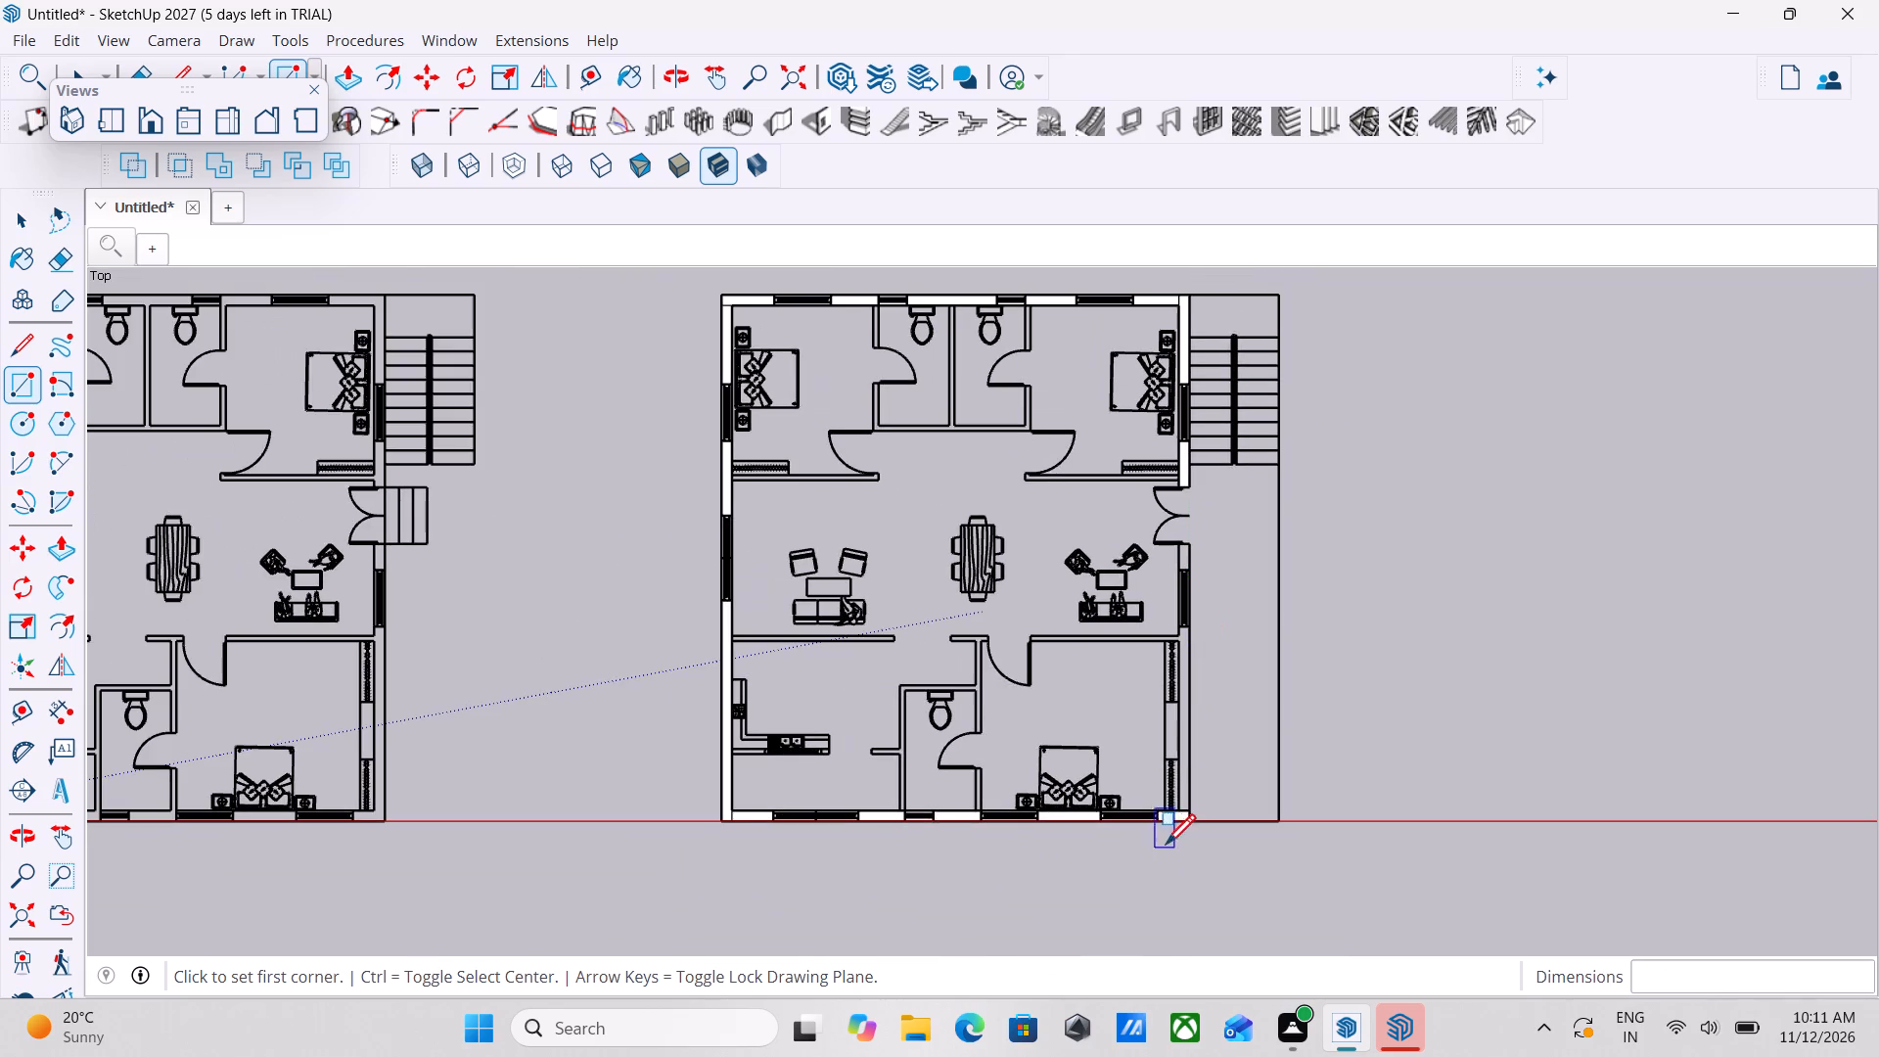
scroll(1183, 845, up, 3)
scroll(1197, 322, up, 3)
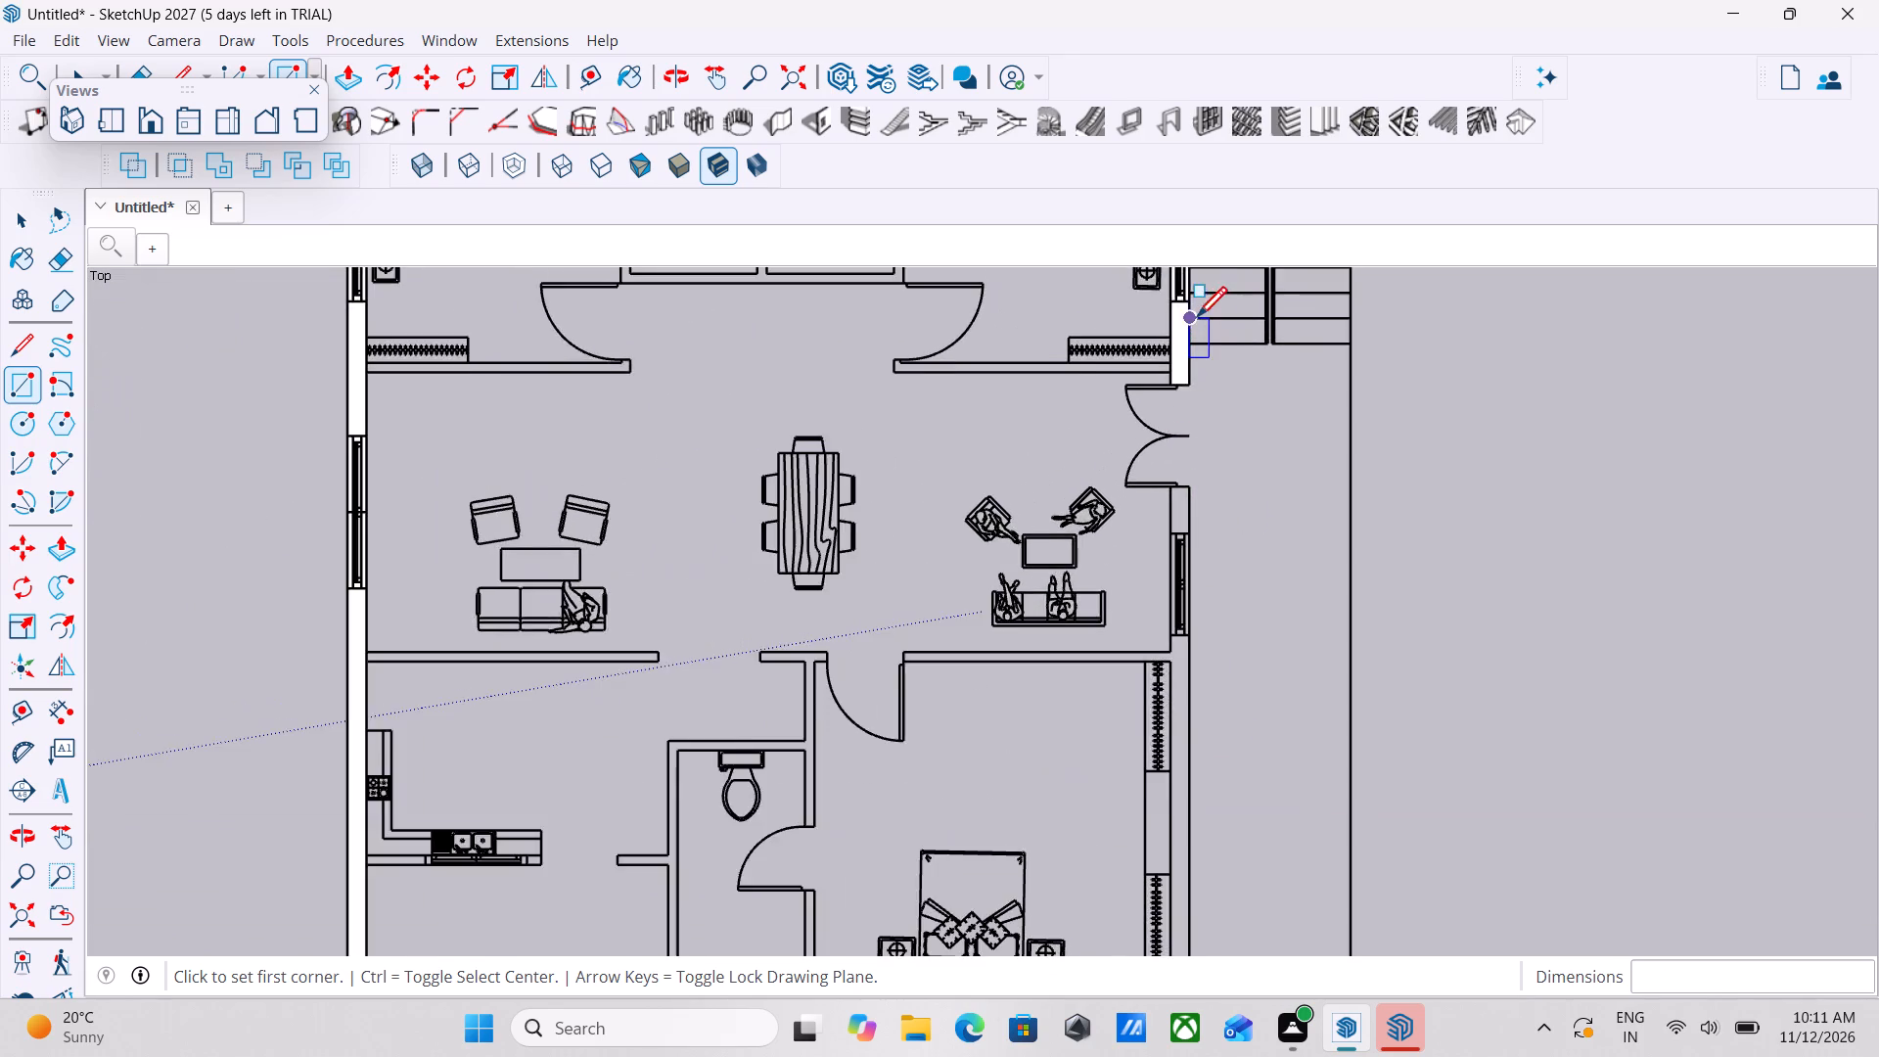
scroll(1177, 384, up, 3)
click(1176, 385)
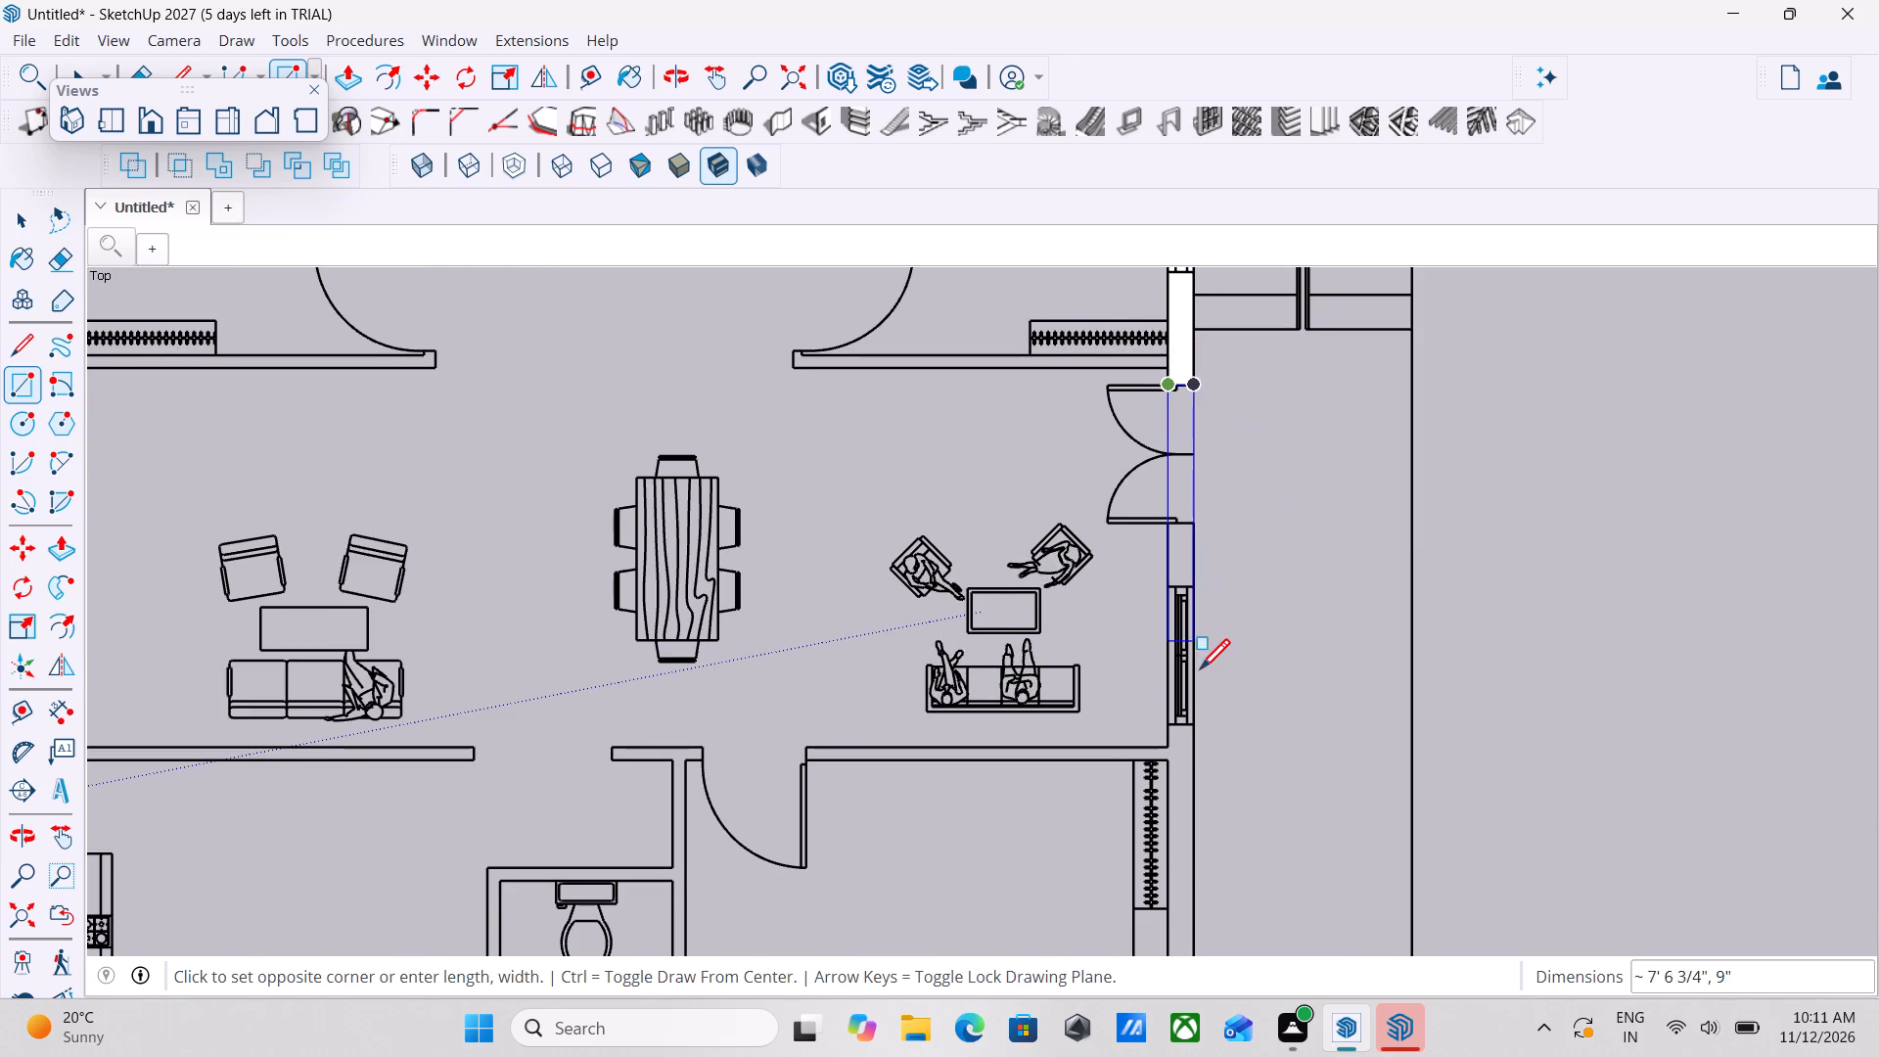
scroll(1200, 681, down, 10)
scroll(1204, 723, up, 6)
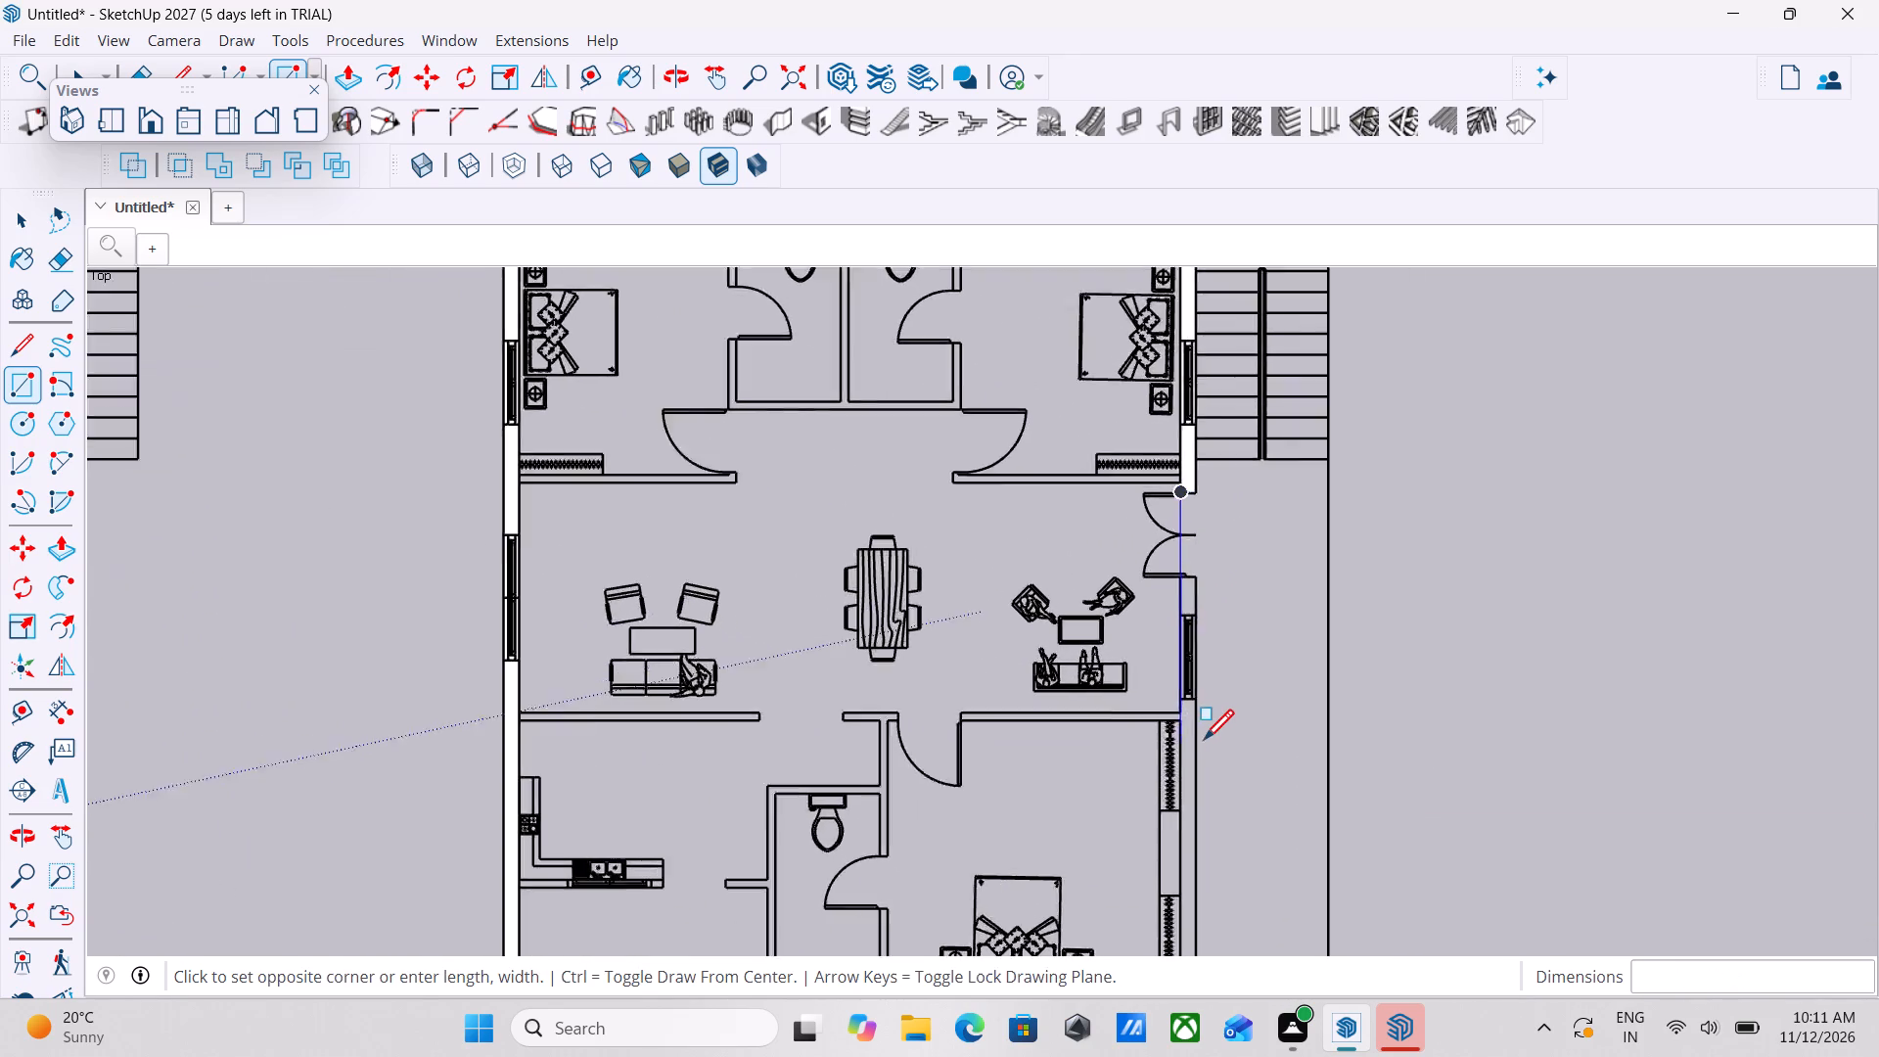
scroll(1204, 743, up, 6)
scroll(1198, 772, up, 15)
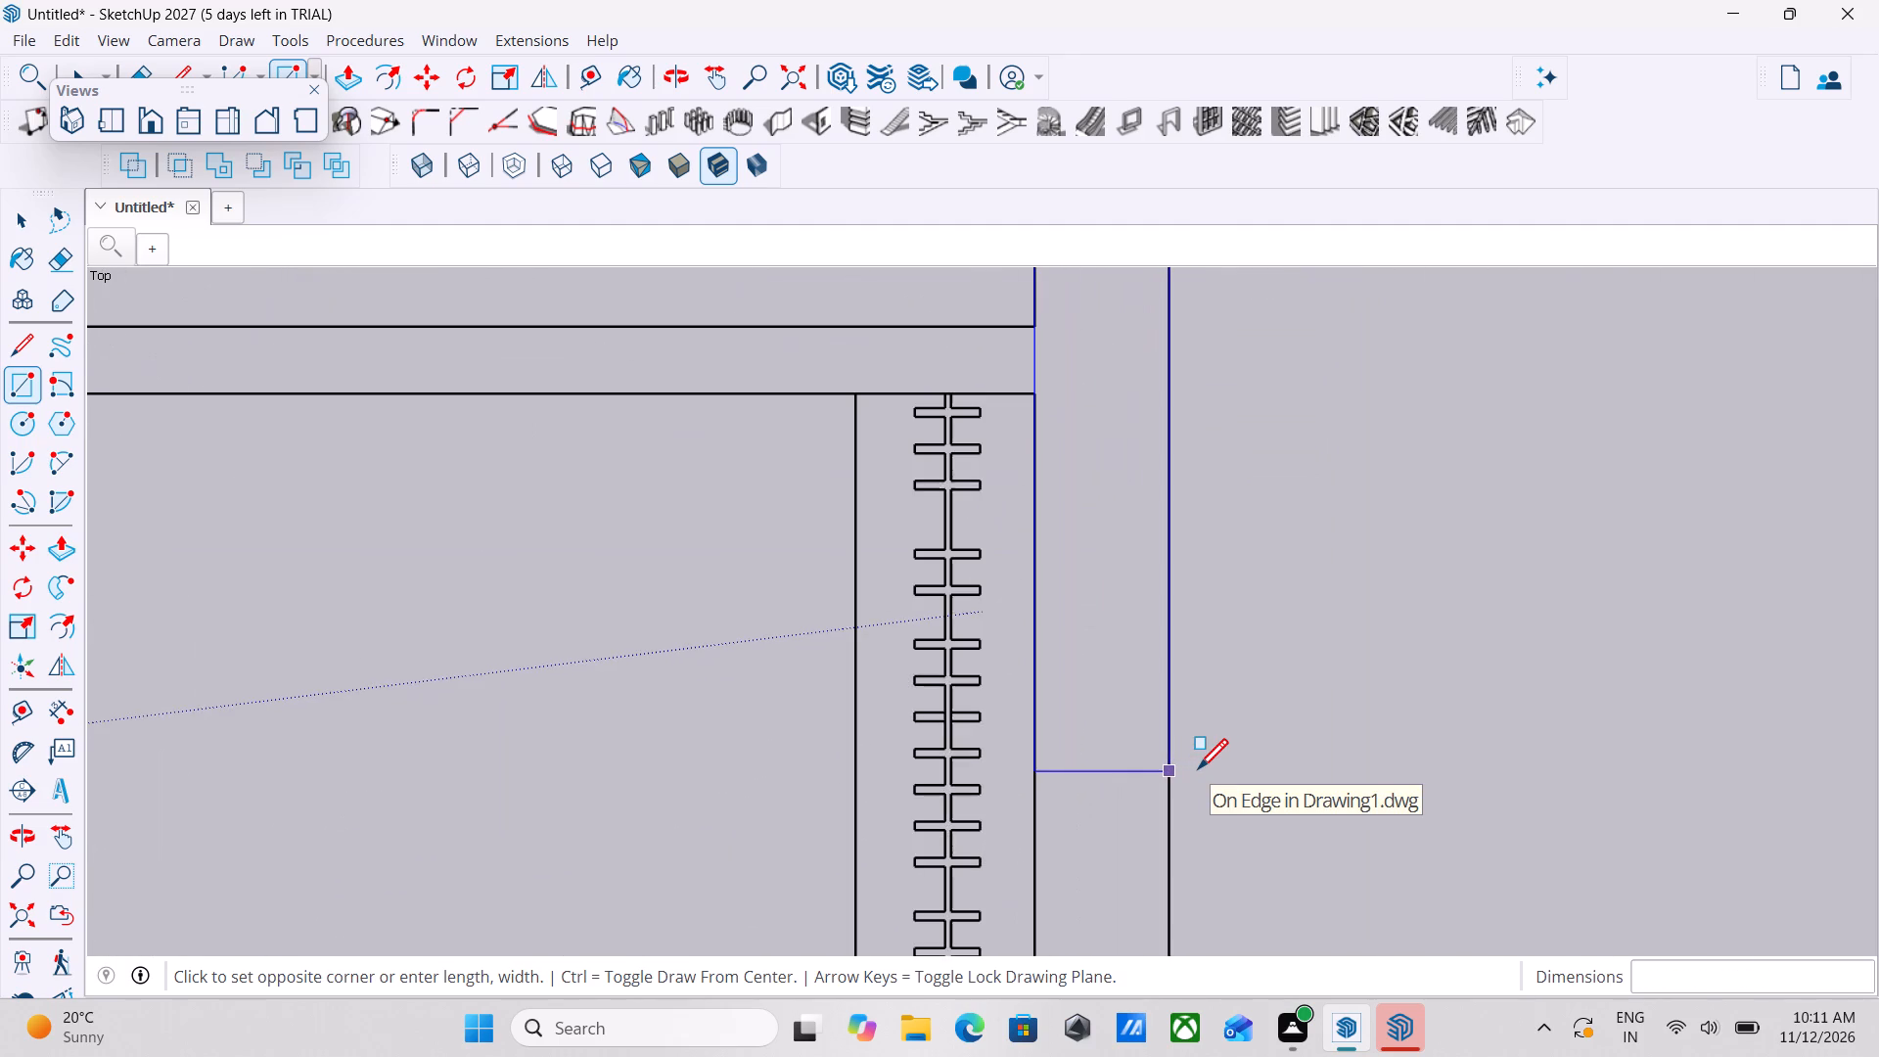
scroll(1198, 772, down, 20)
scroll(1198, 772, down, 9)
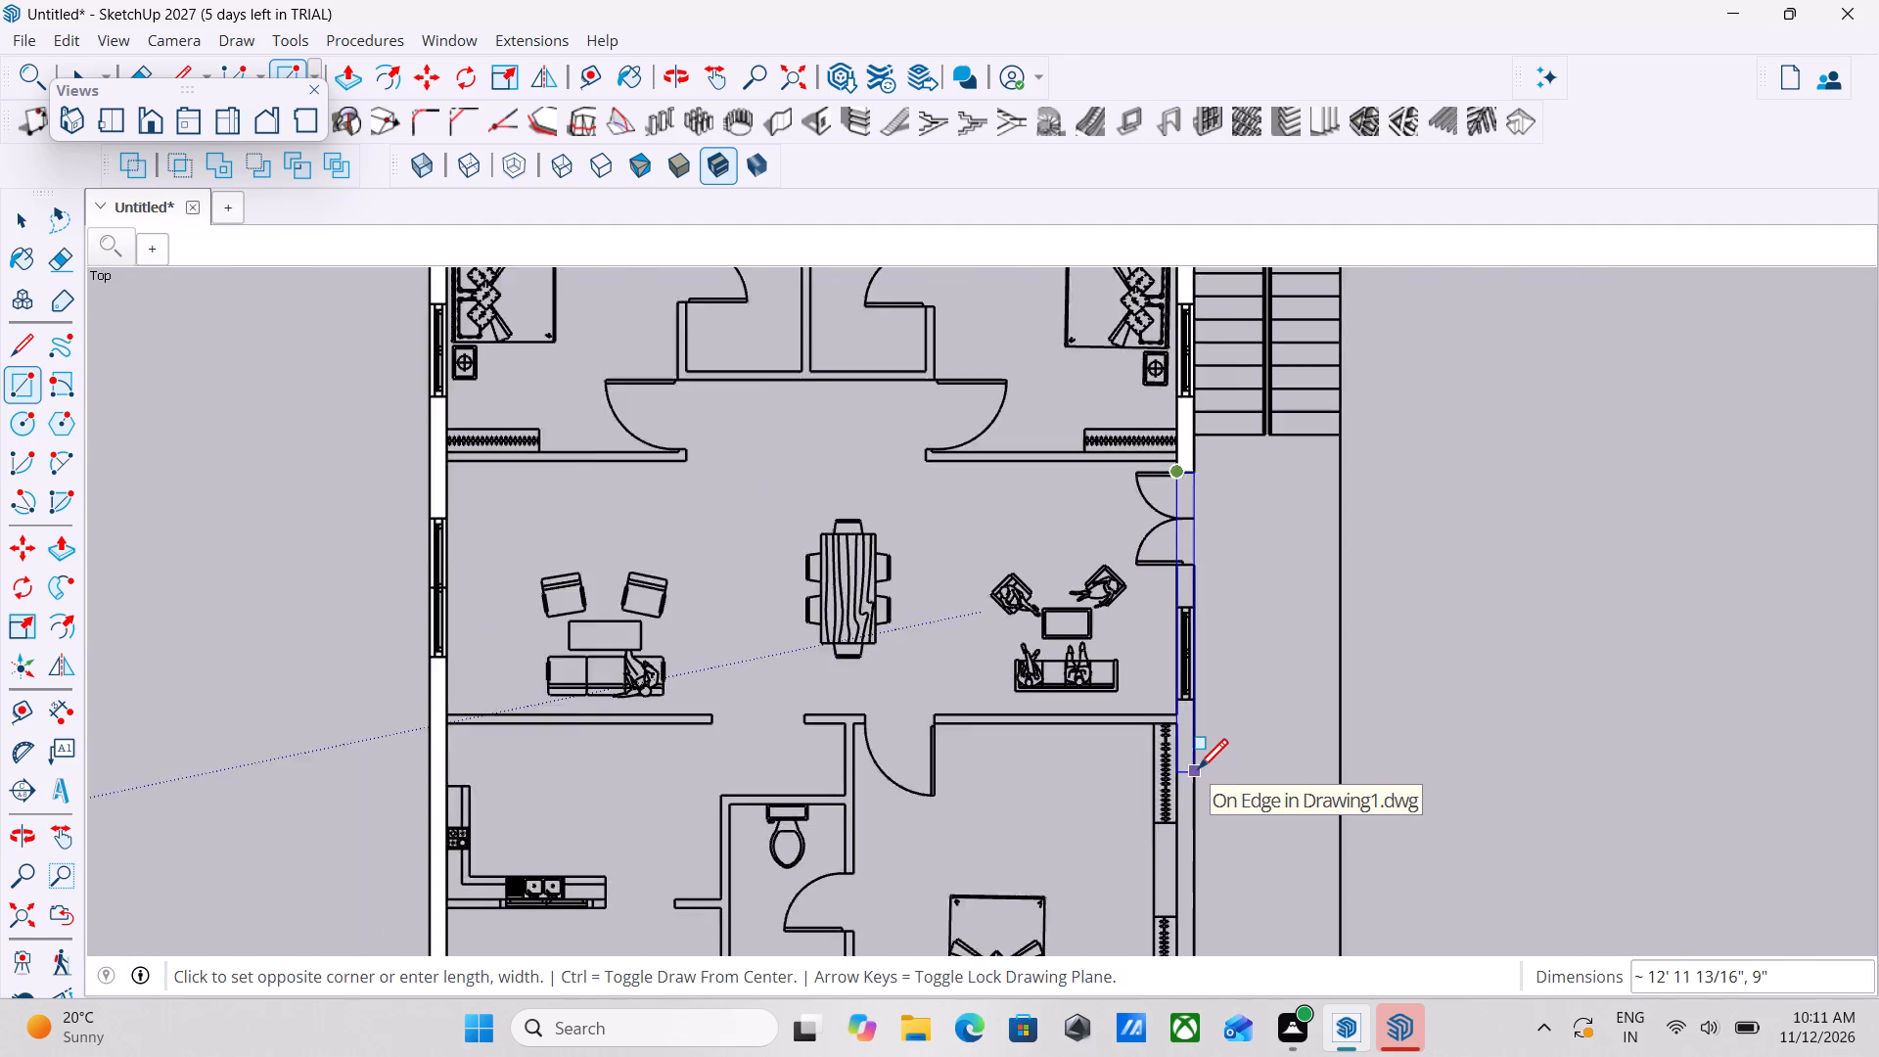
scroll(1198, 772, down, 4)
middle_drag(1198, 772, 1185, 630)
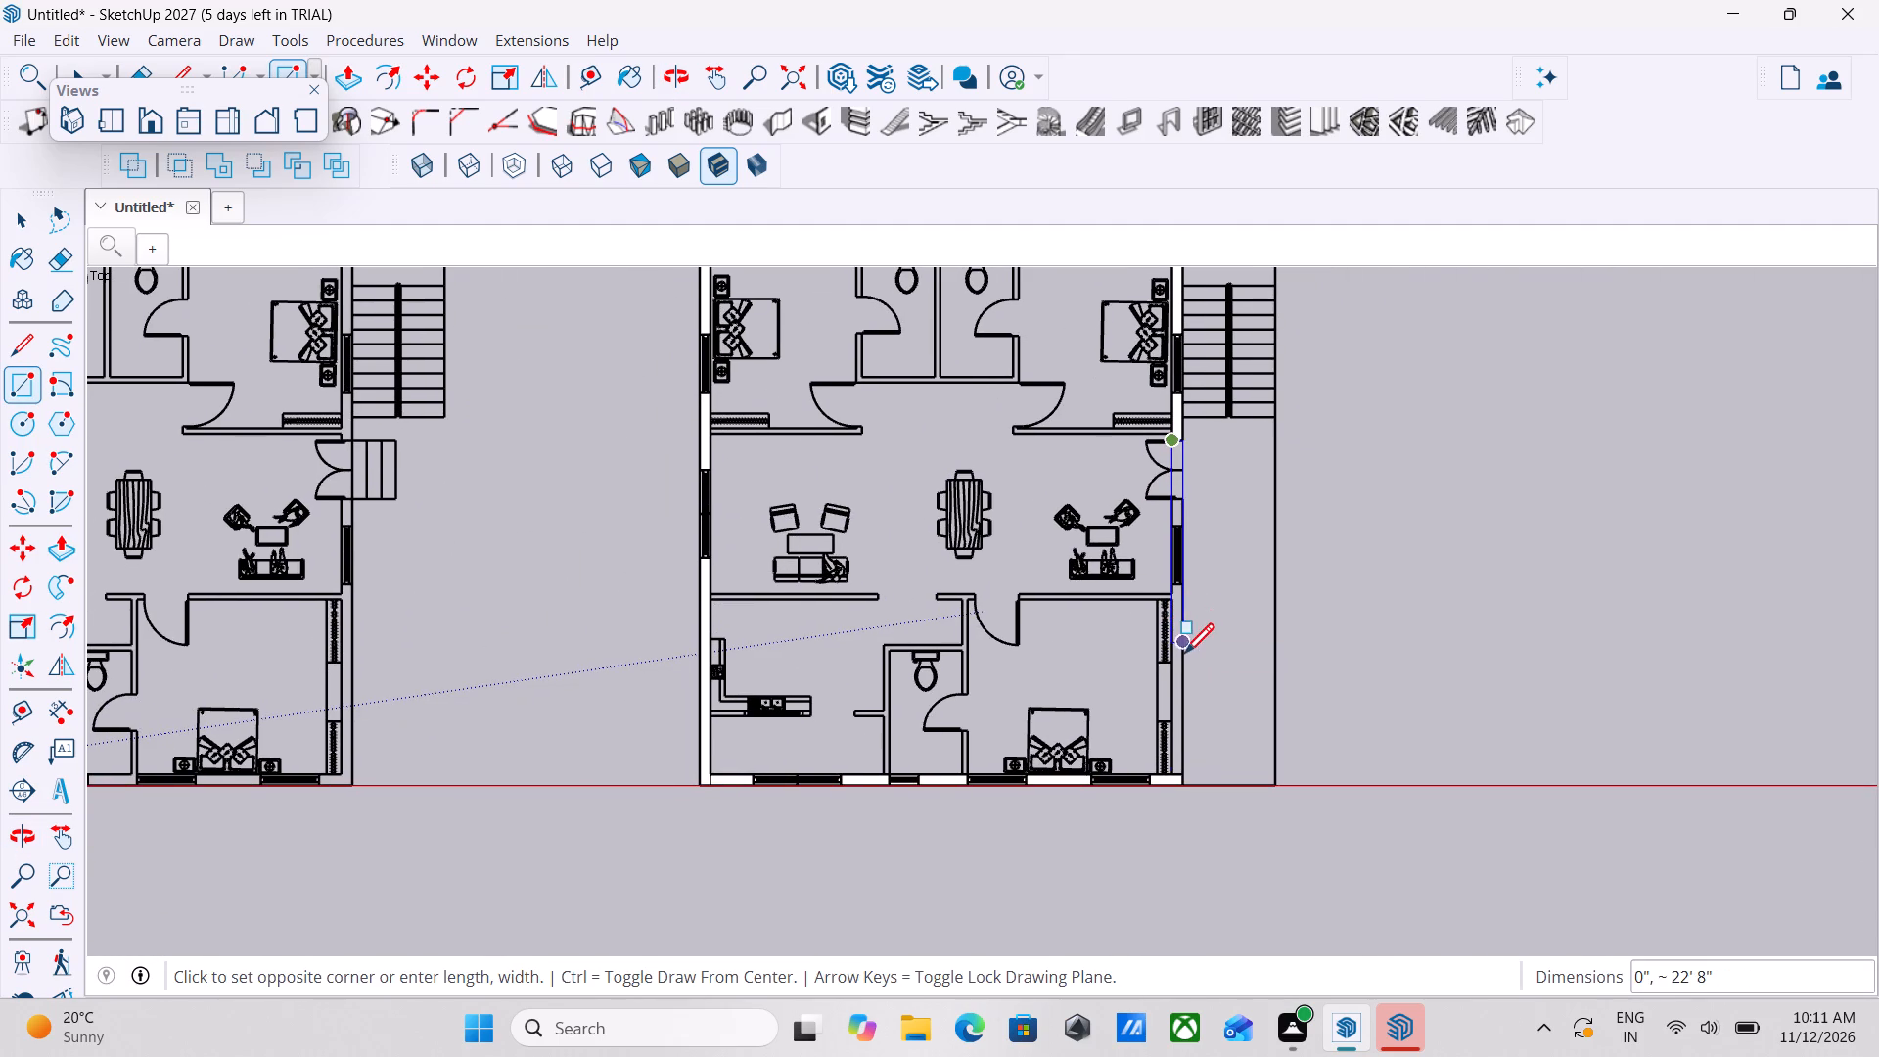
scroll(1190, 769, up, 2)
click(1190, 769)
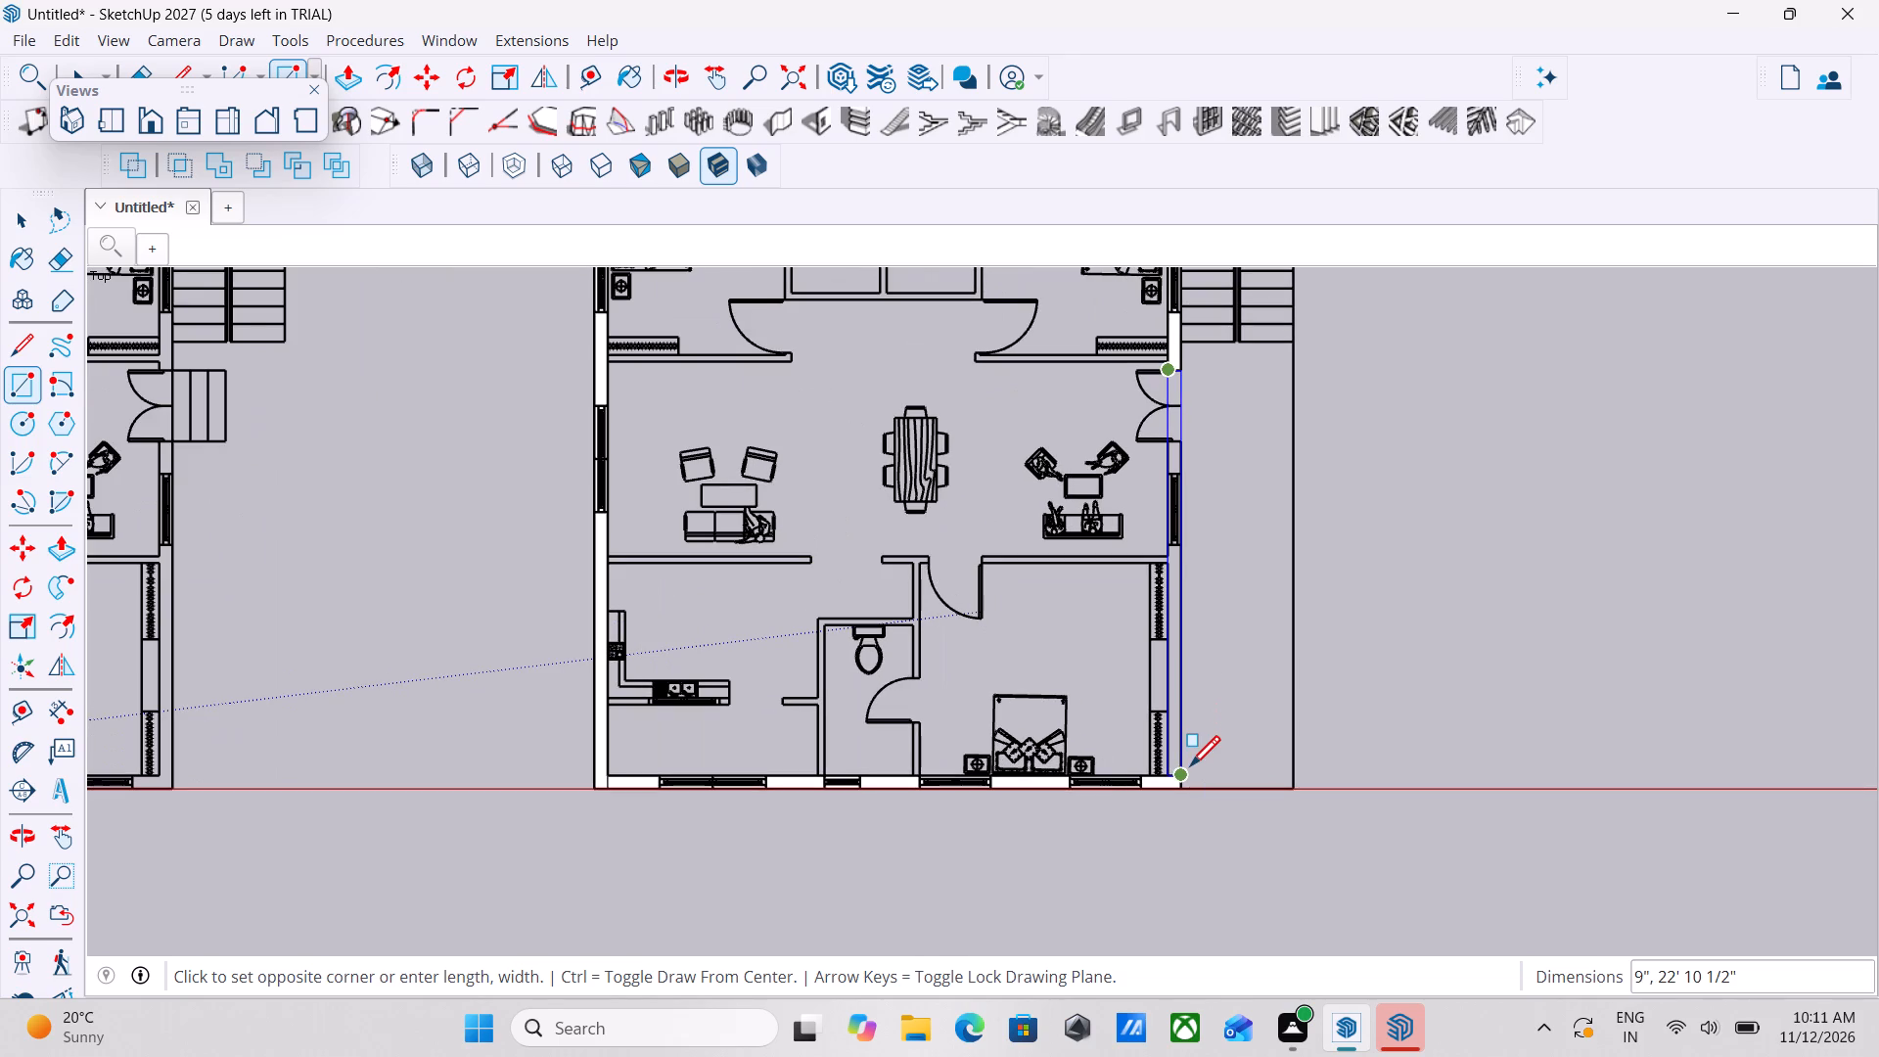
key(Escape)
key(Escape)
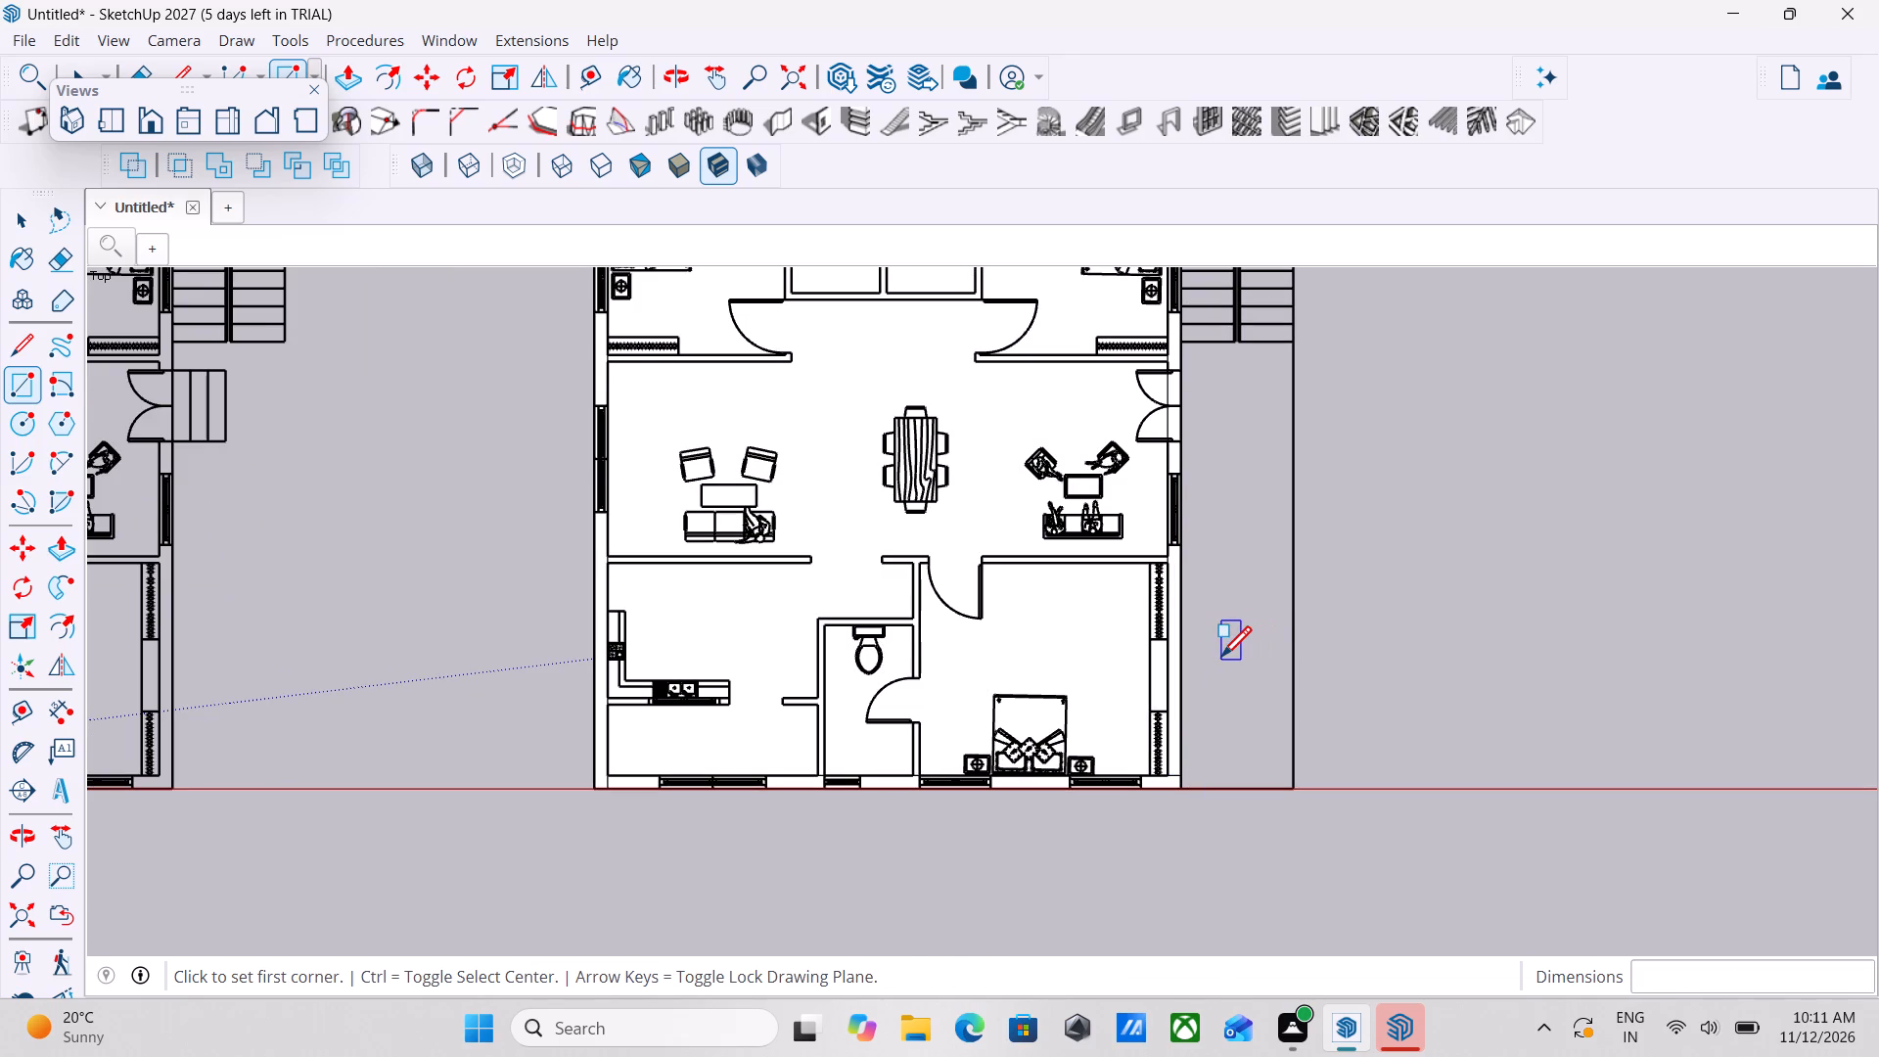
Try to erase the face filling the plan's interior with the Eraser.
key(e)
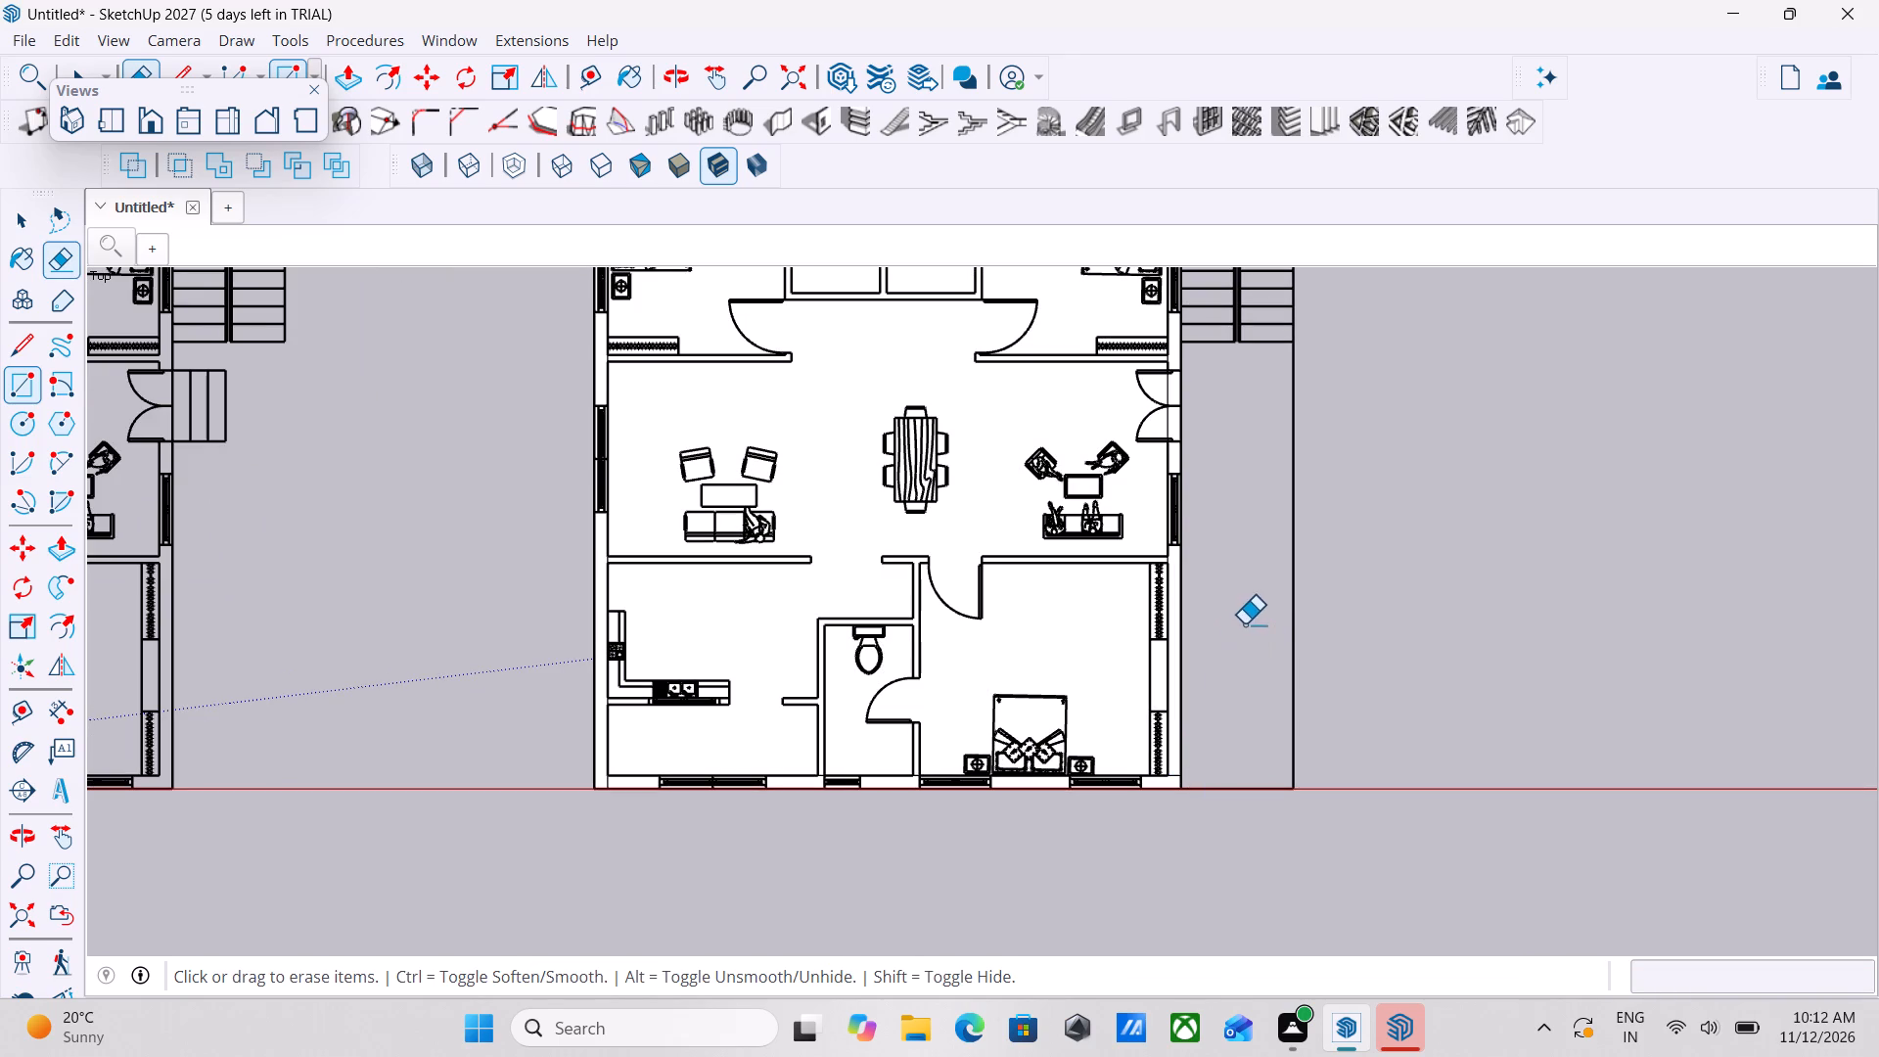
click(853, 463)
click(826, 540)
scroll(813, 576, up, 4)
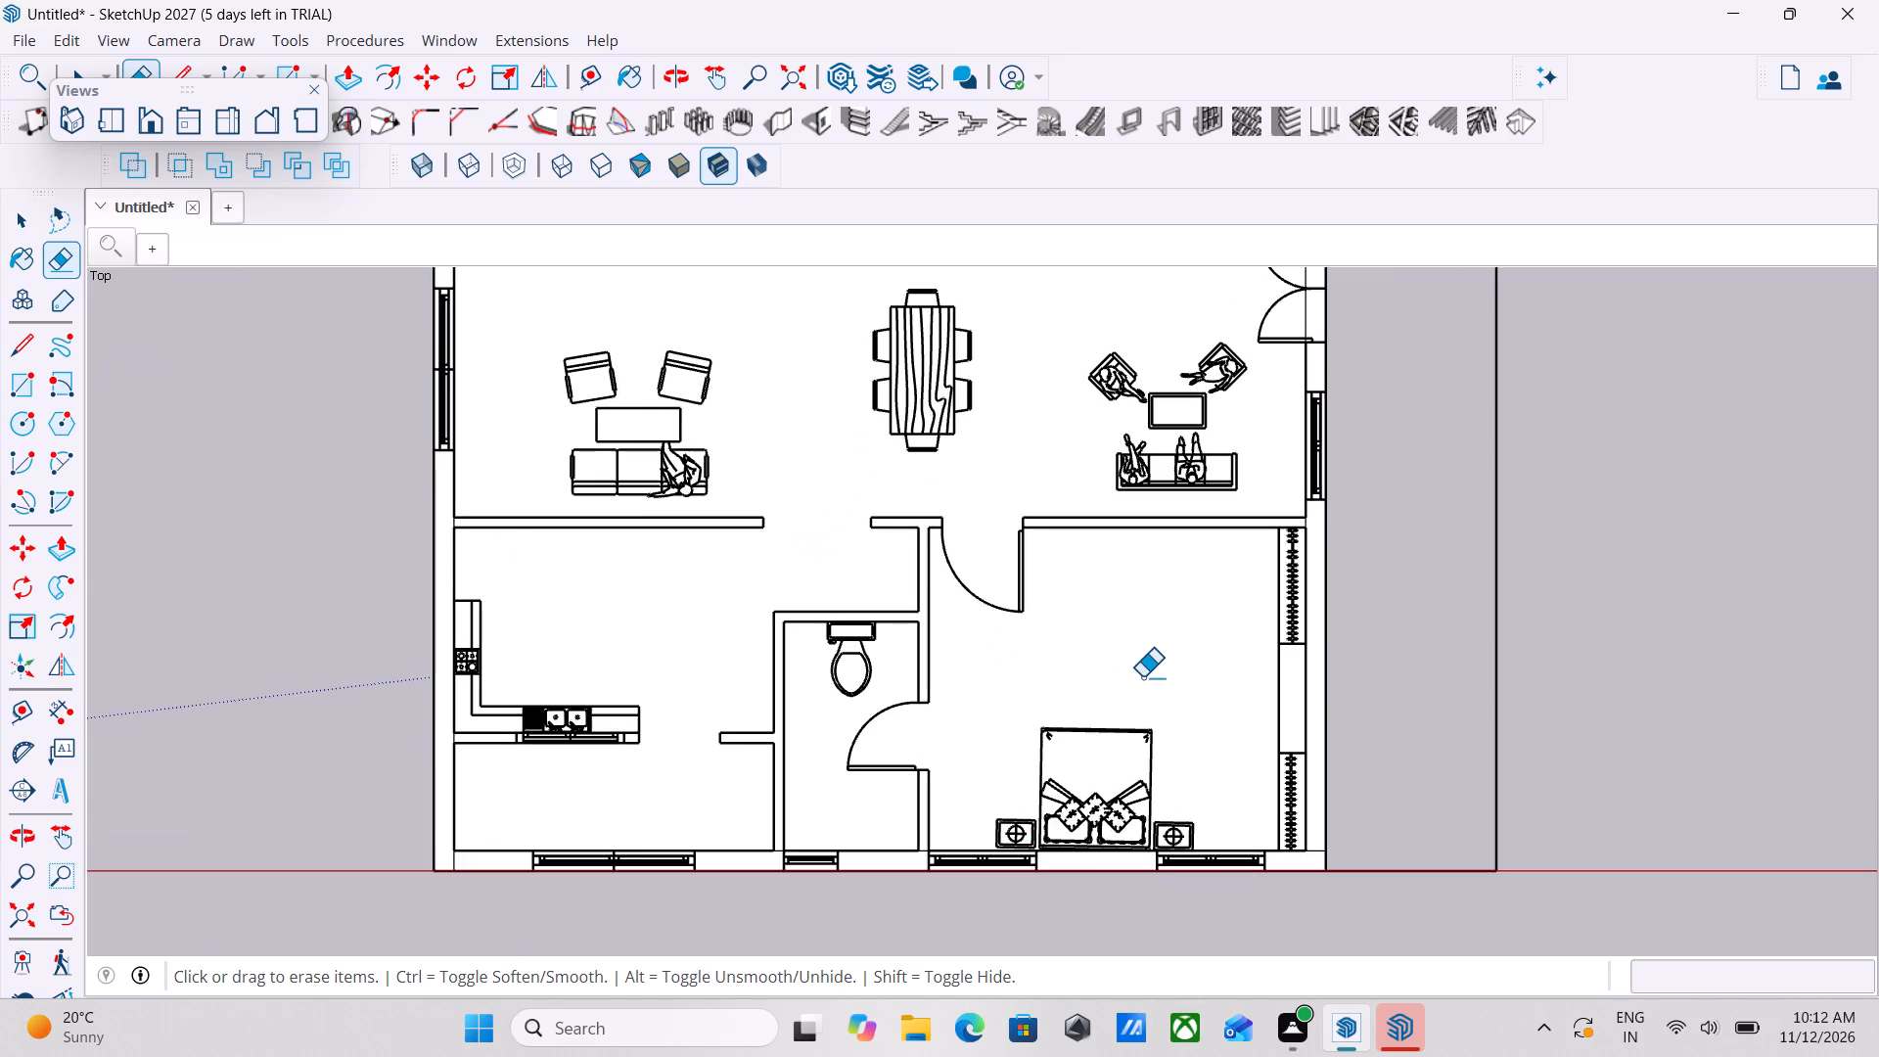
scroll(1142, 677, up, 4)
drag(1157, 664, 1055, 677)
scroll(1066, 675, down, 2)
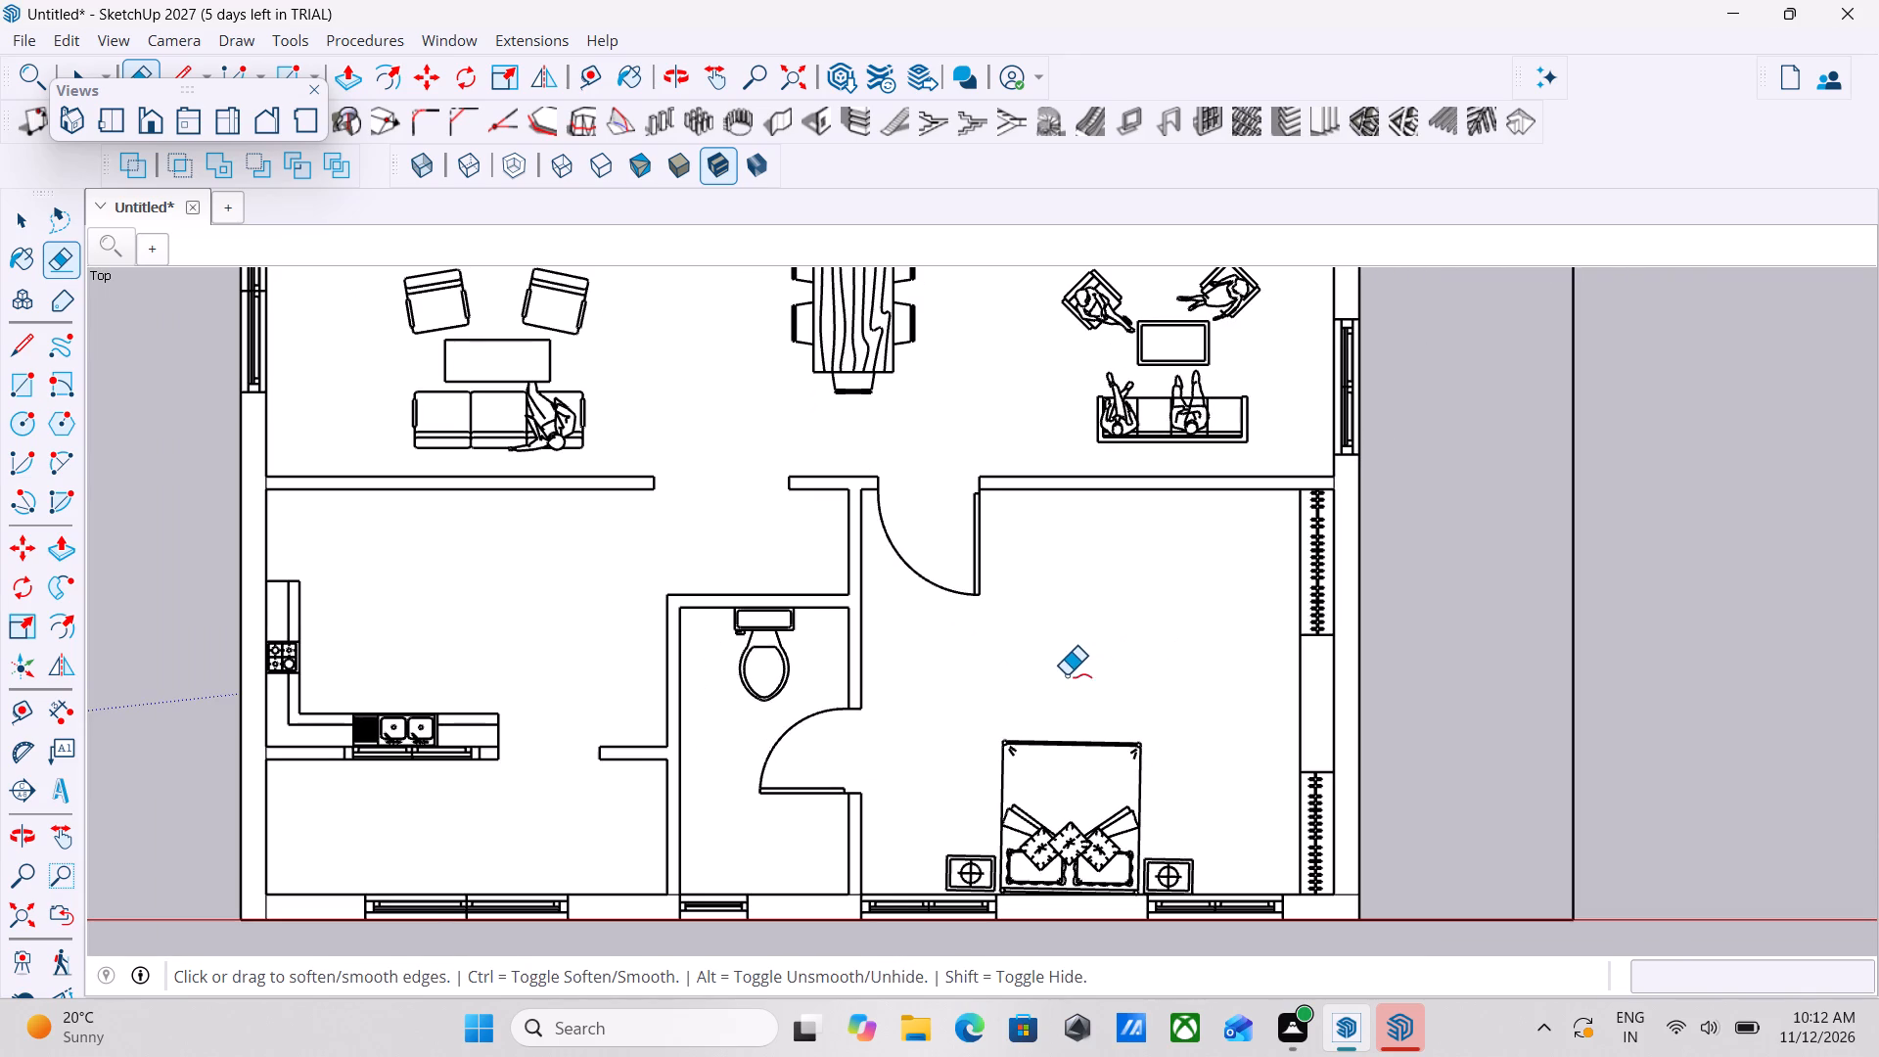
Undo the last rectangle drawn over the right exterior wall.
key(ctrl+z)
scroll(1152, 677, down, 4)
key(Escape)
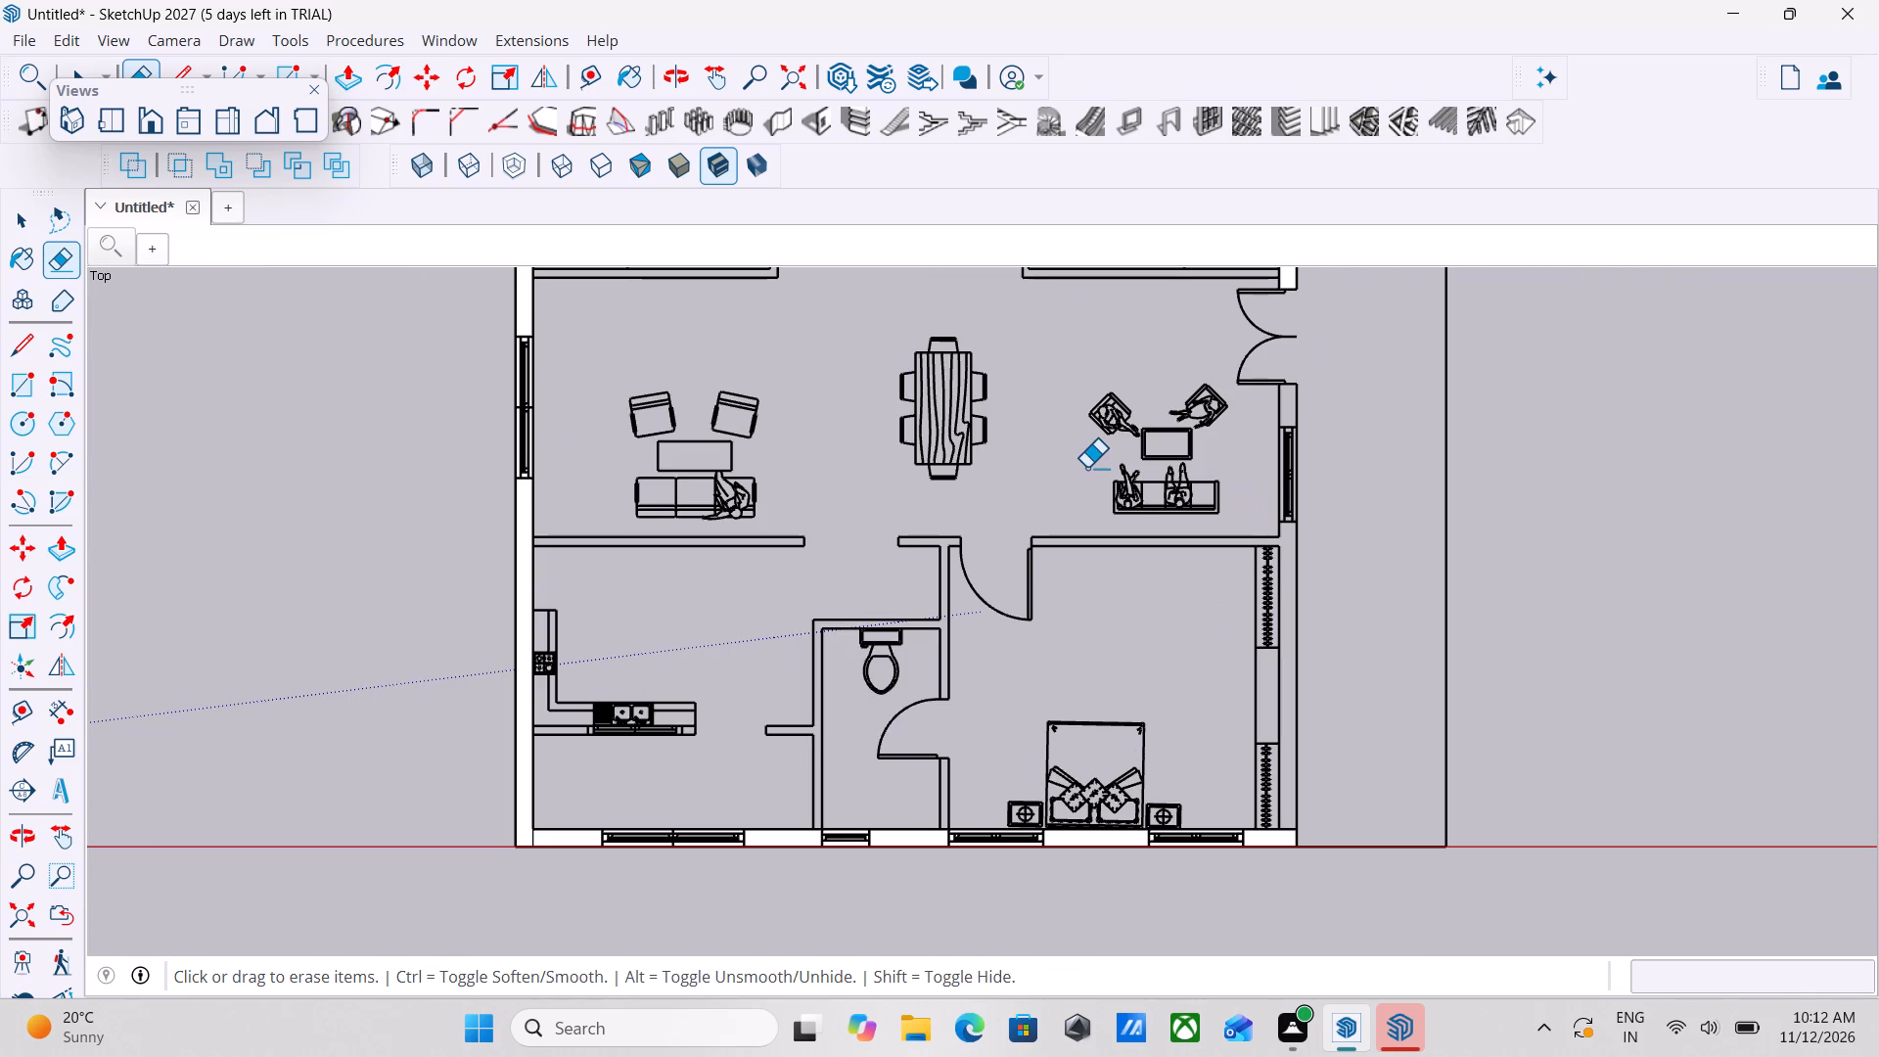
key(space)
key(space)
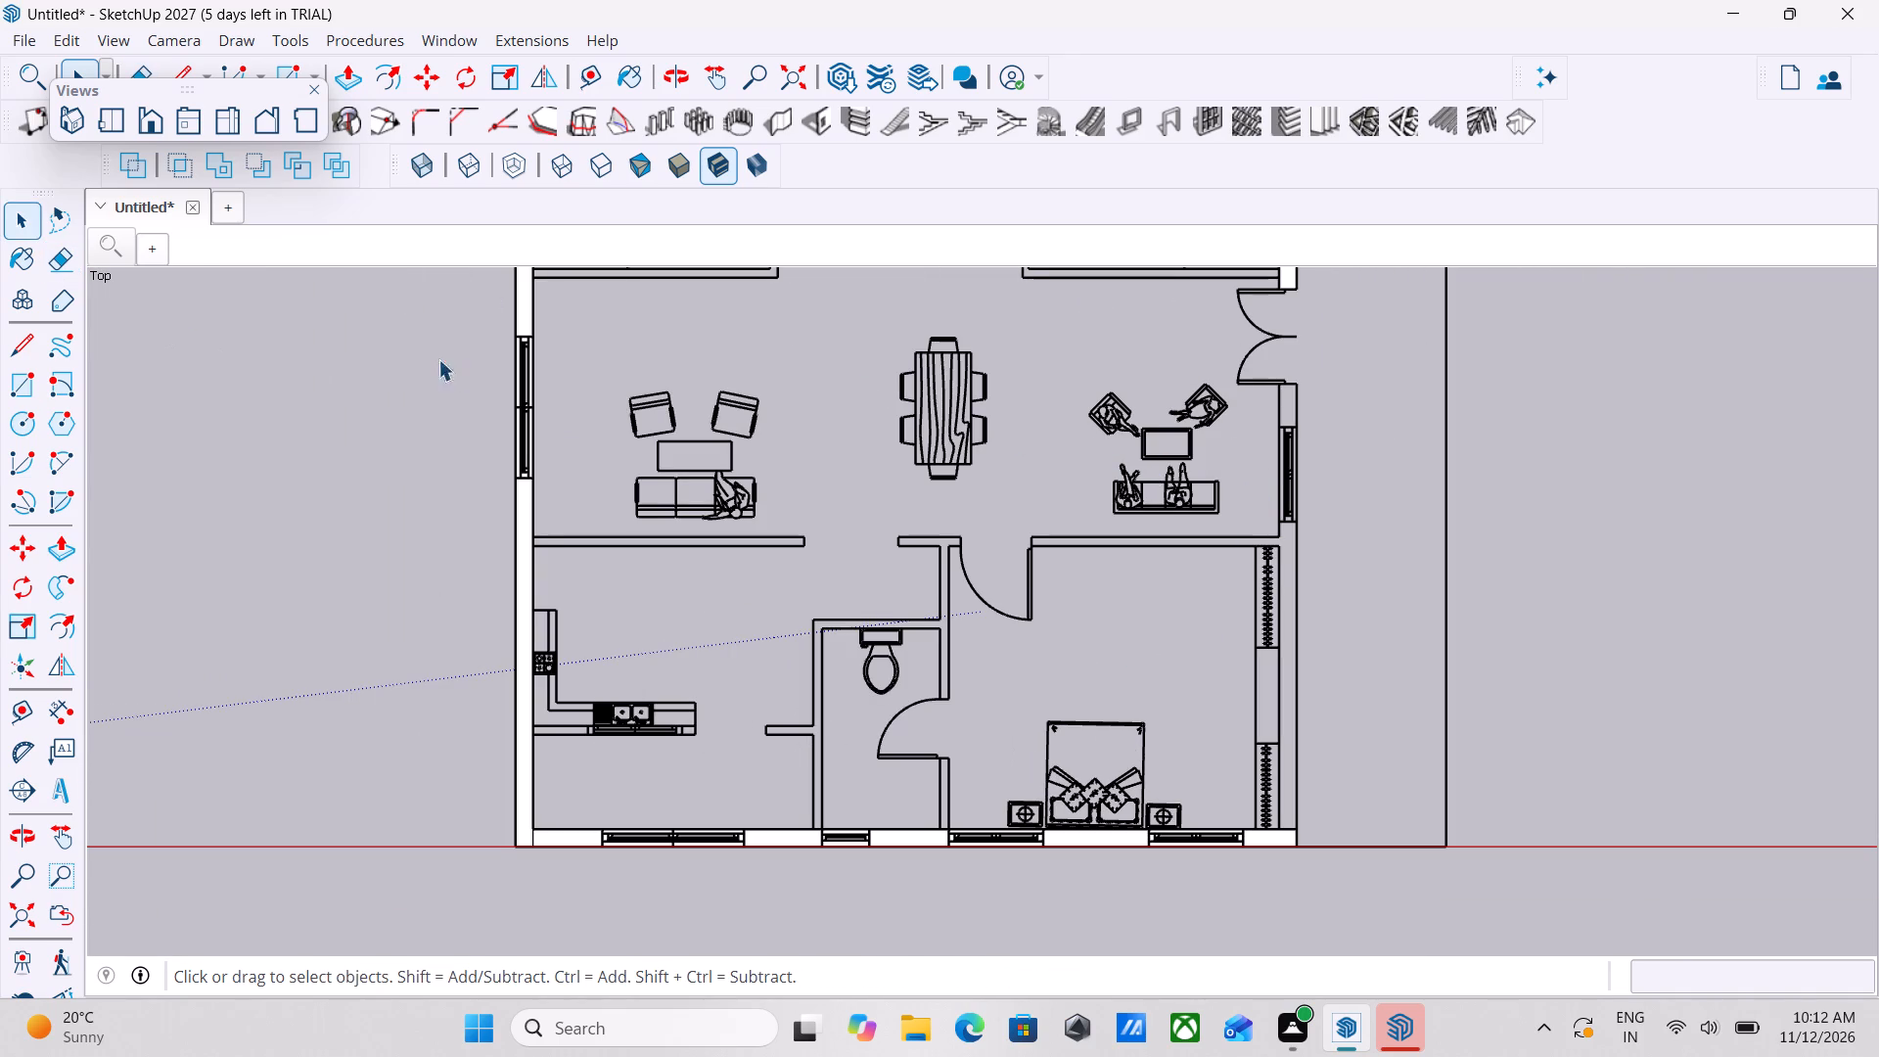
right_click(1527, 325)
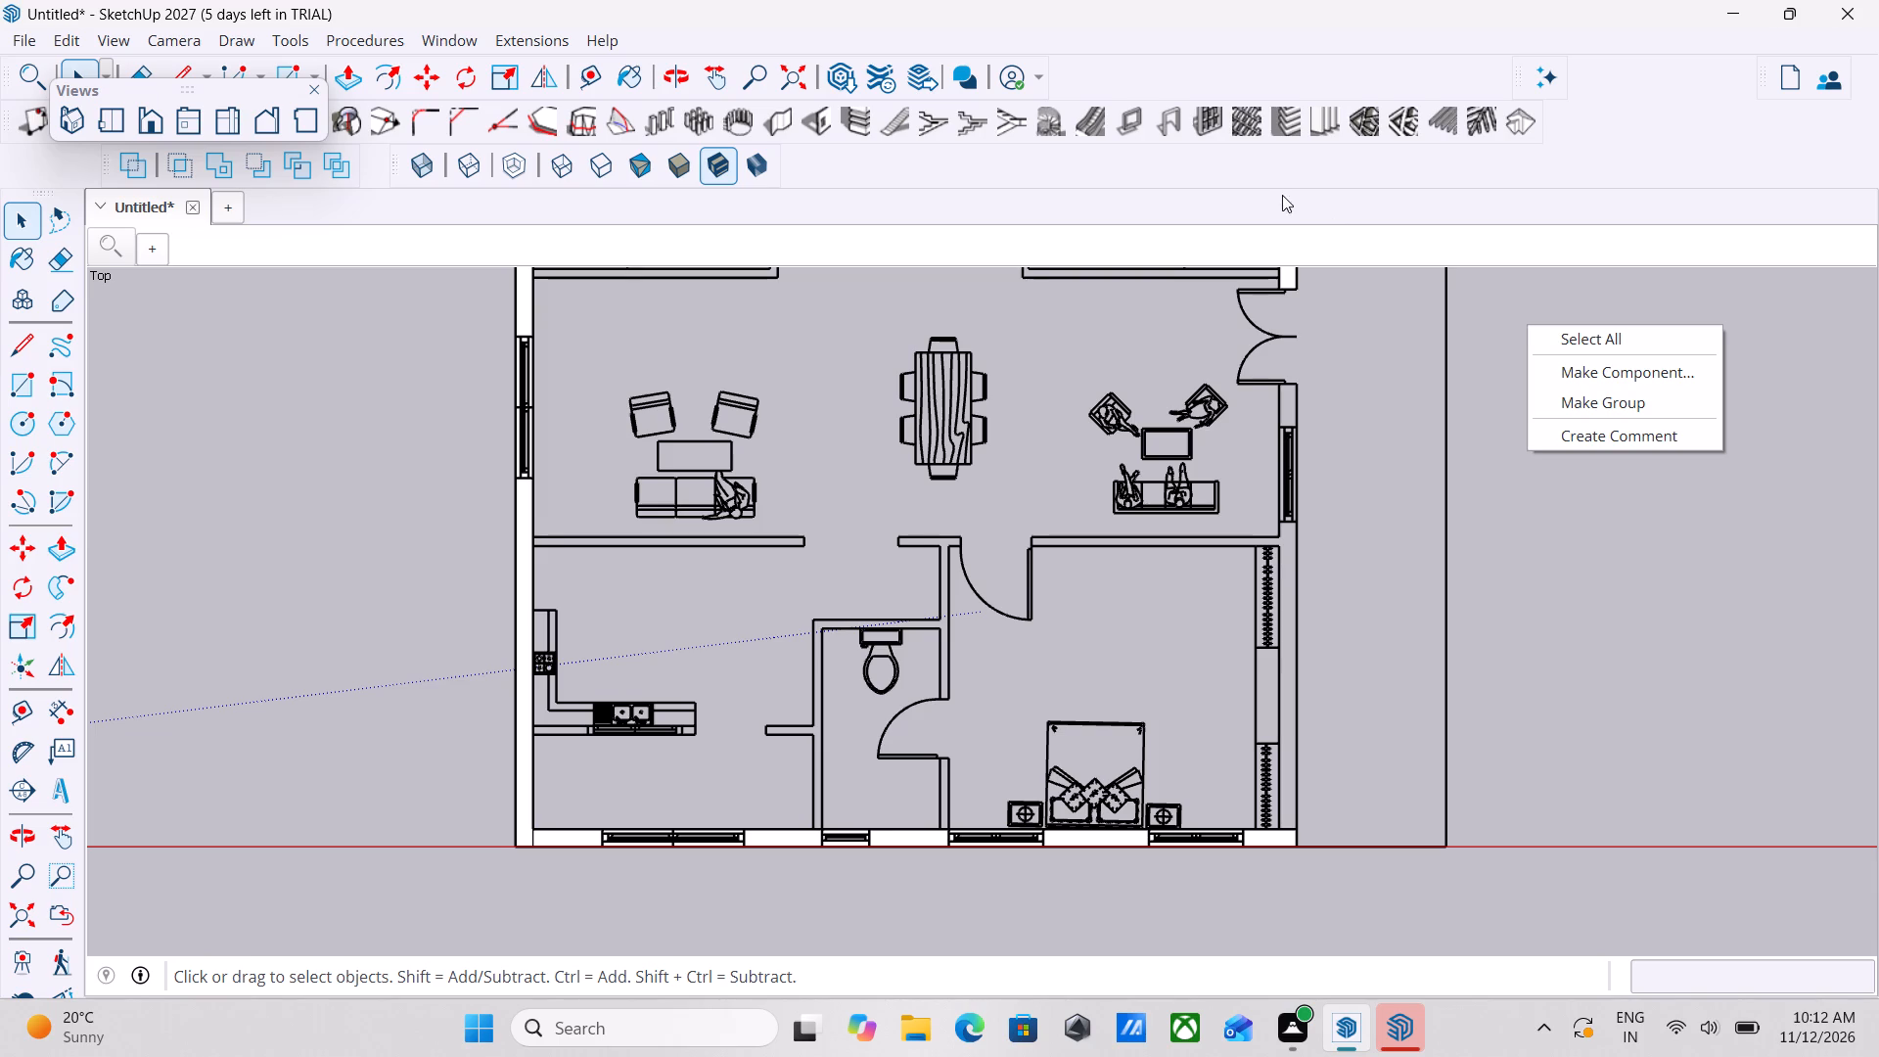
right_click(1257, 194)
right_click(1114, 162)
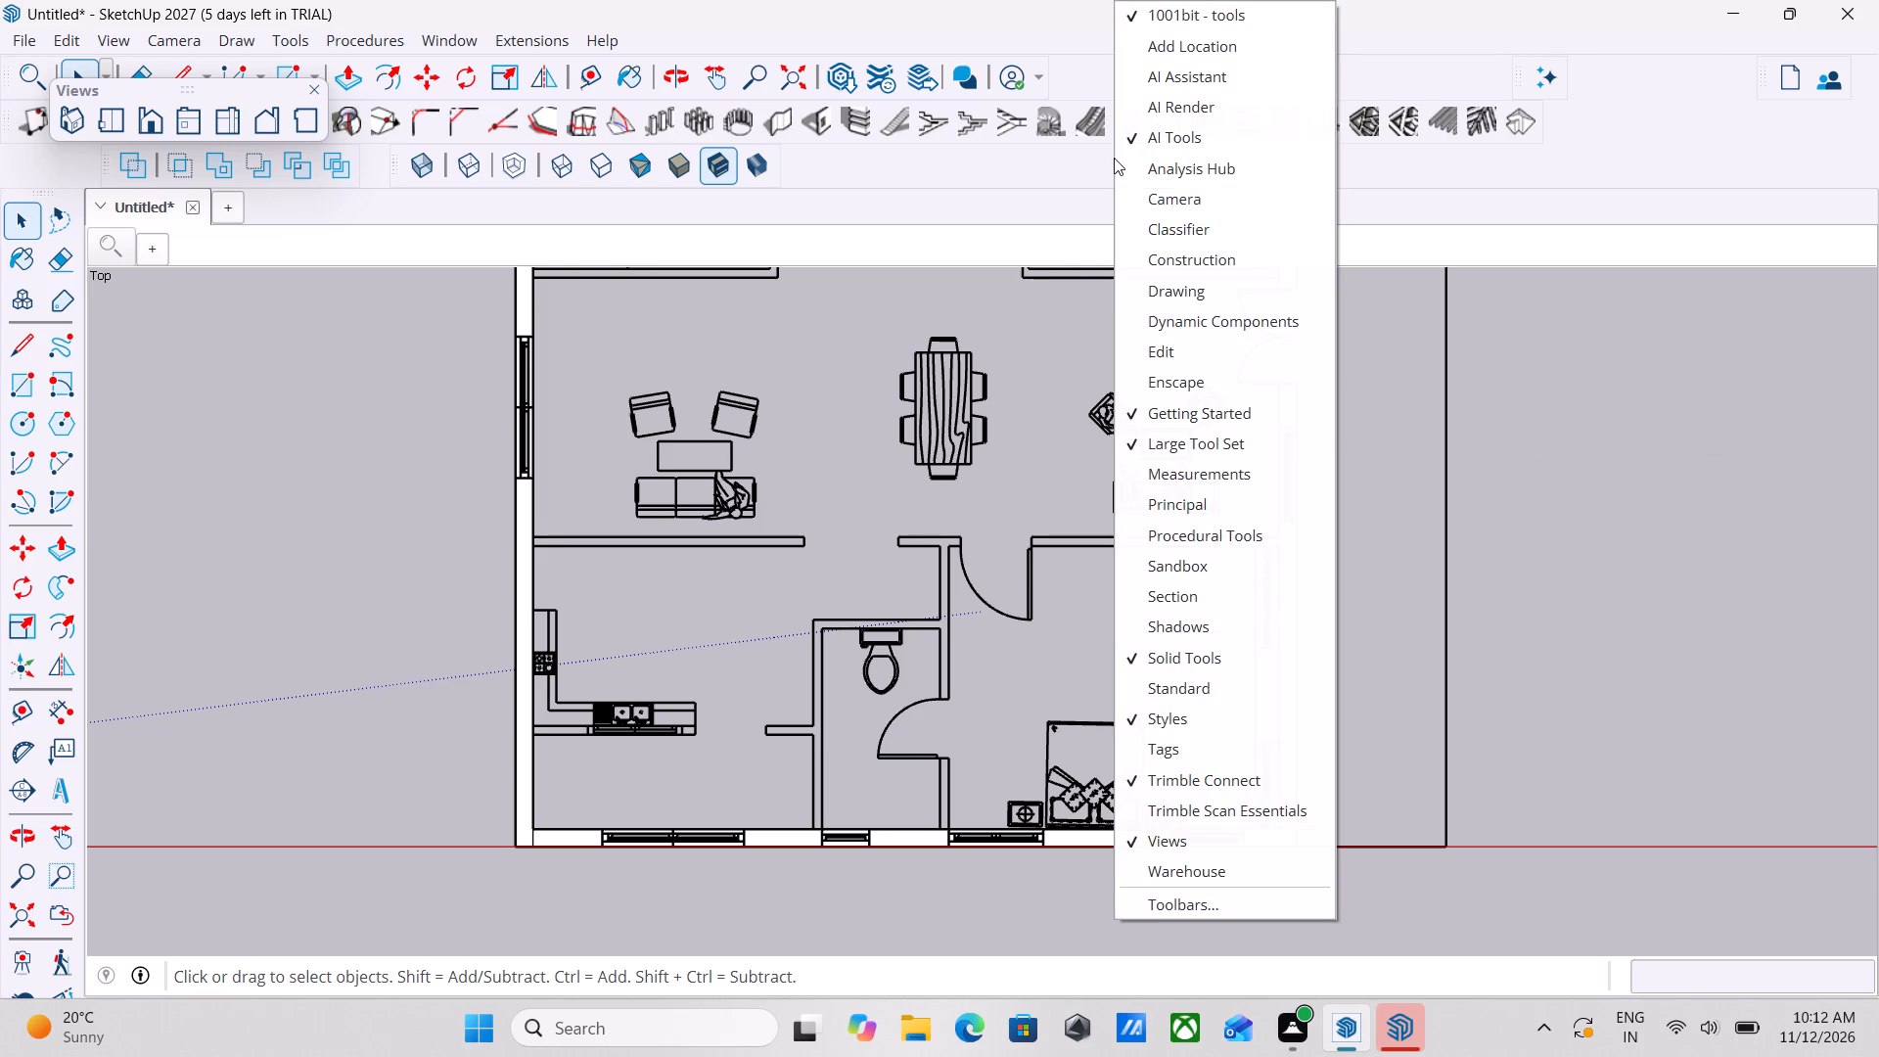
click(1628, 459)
Draw an 18' 10 1/2" by 9" rectangle over the right exterior wall, from the lower wall's inner edge up to the double door's lower edge.
scroll(1209, 680, up, 2)
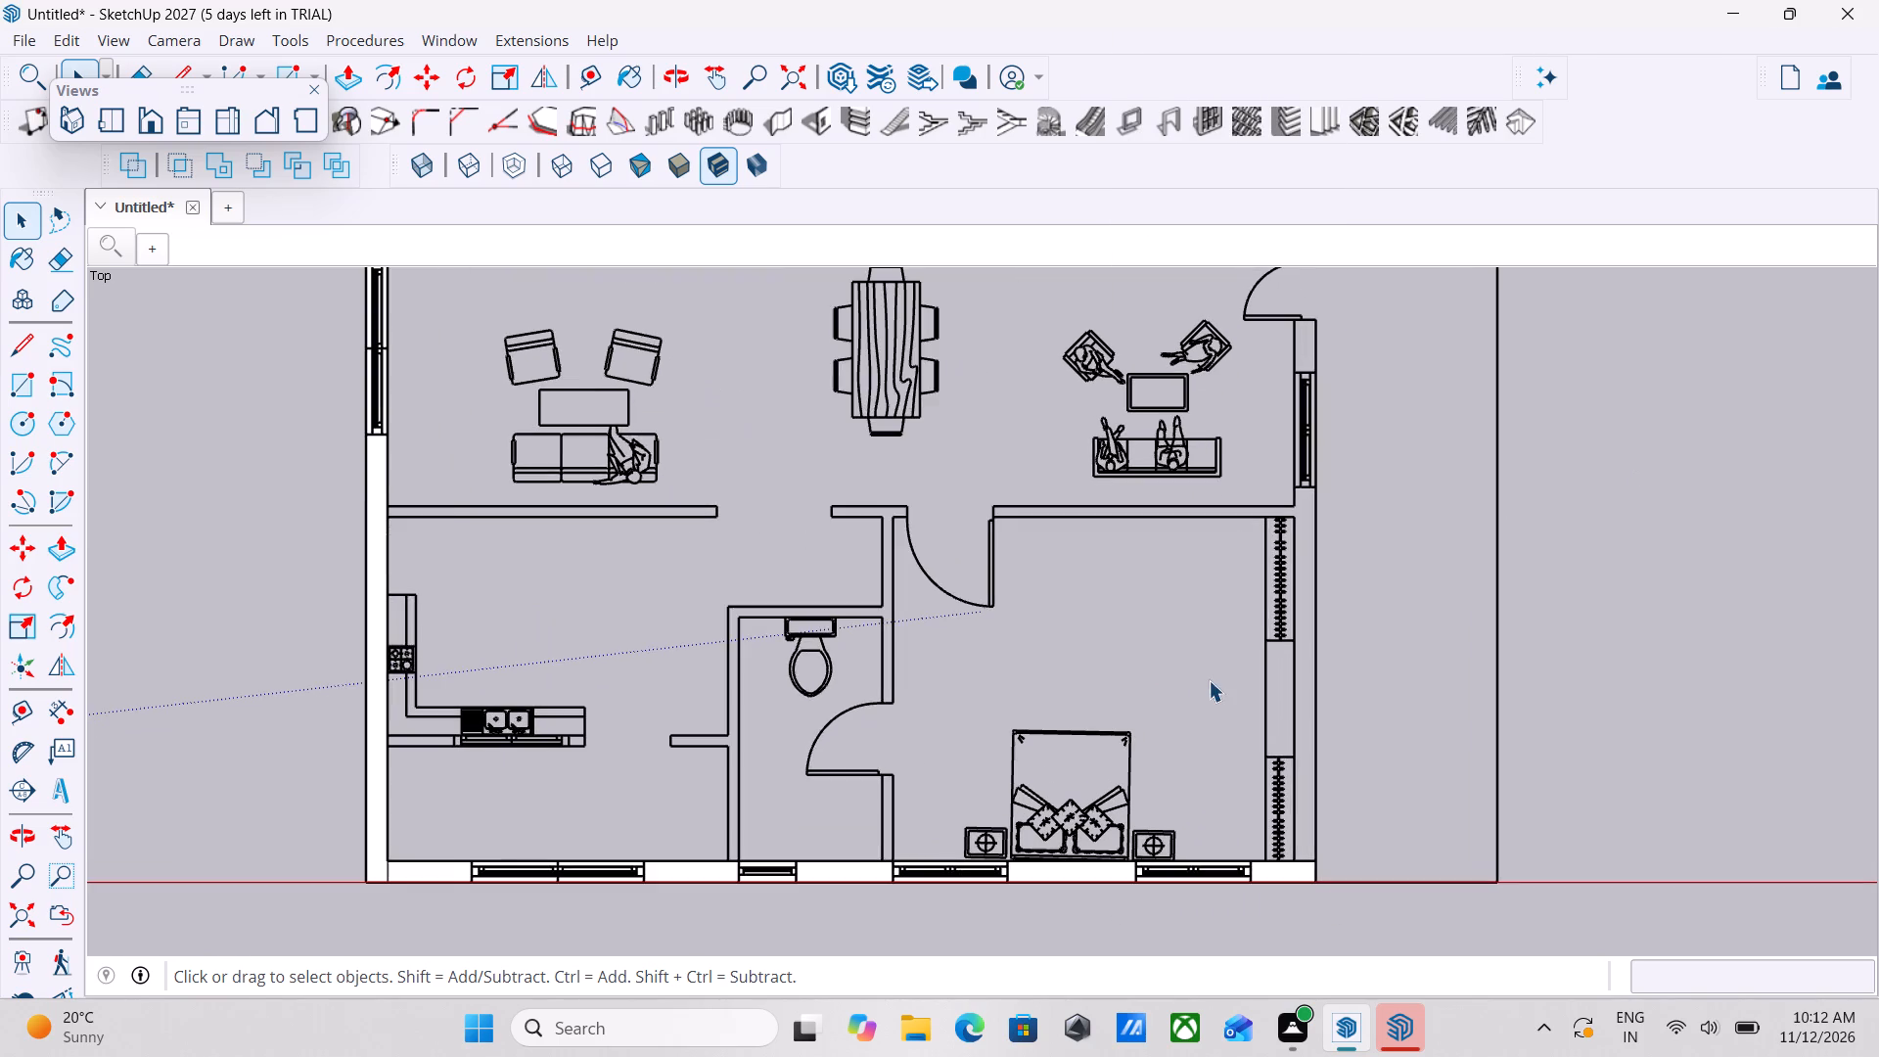
scroll(1136, 692, down, 1)
click(6, 374)
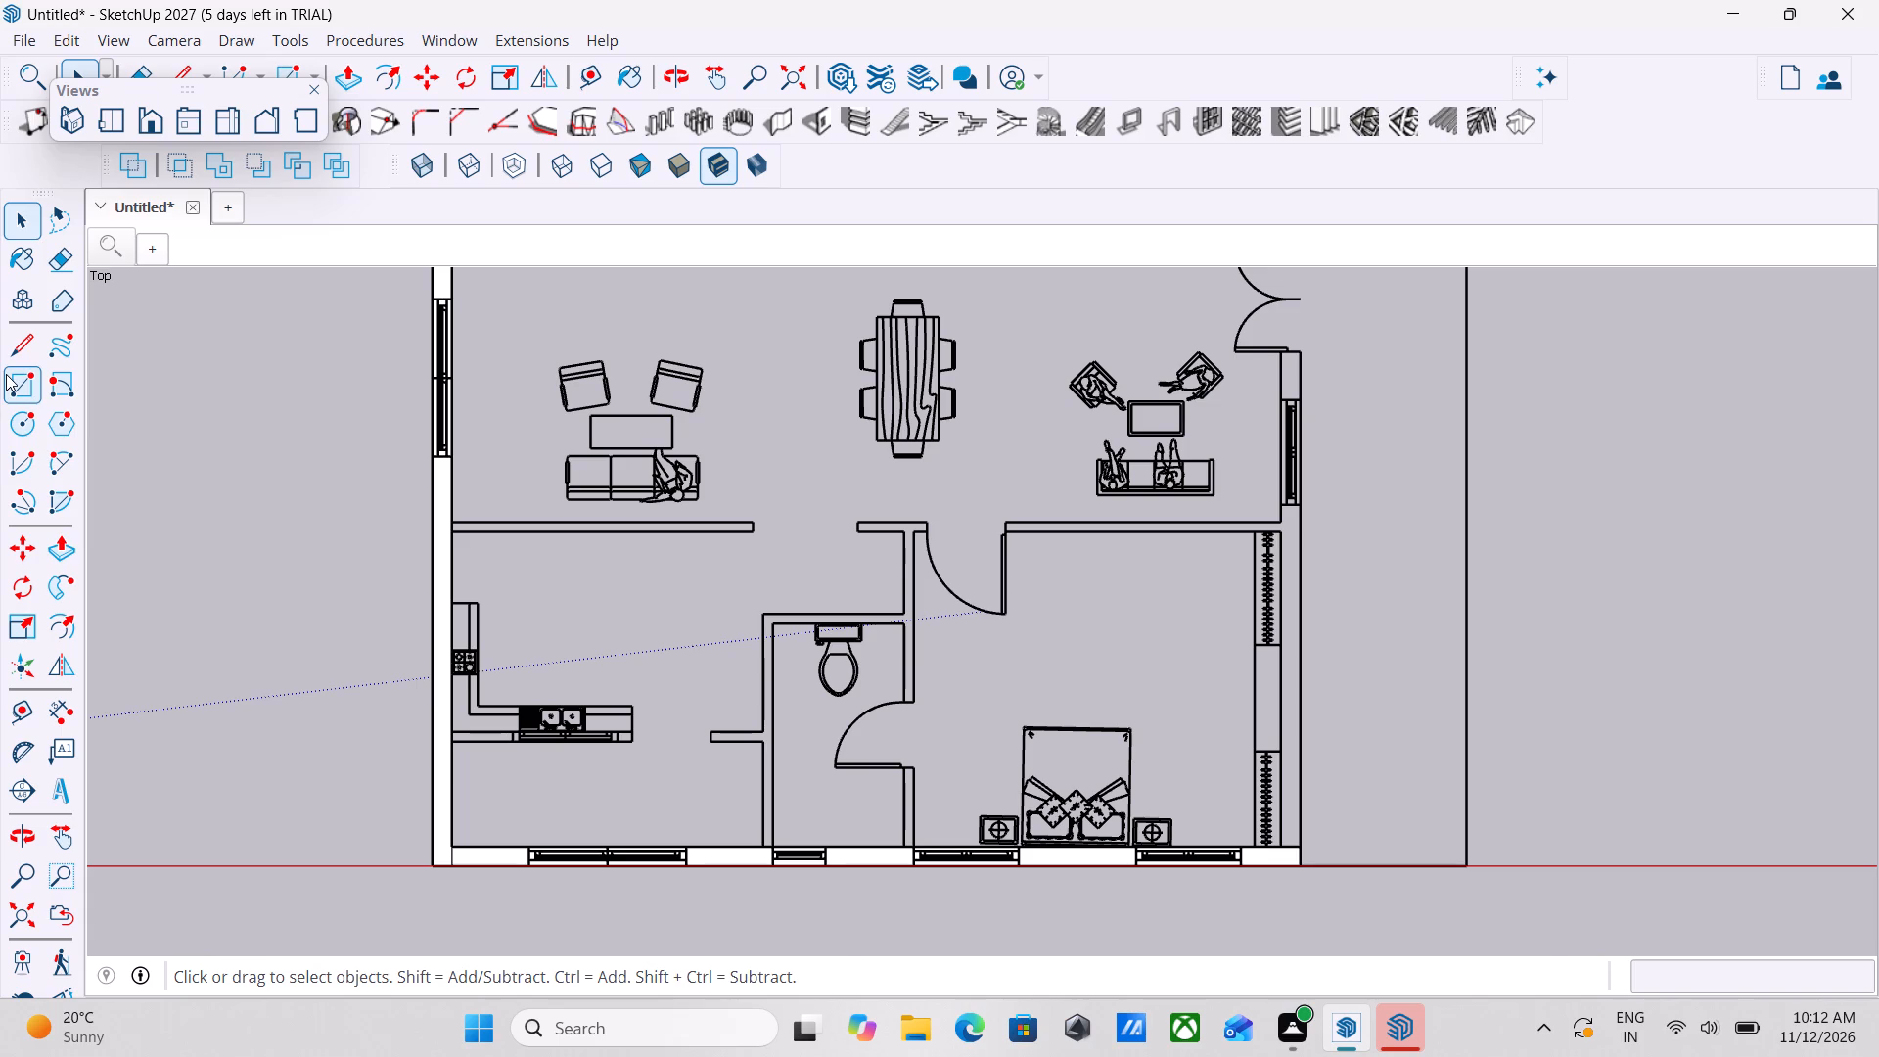
scroll(1448, 807, up, 2)
scroll(1340, 830, down, 5)
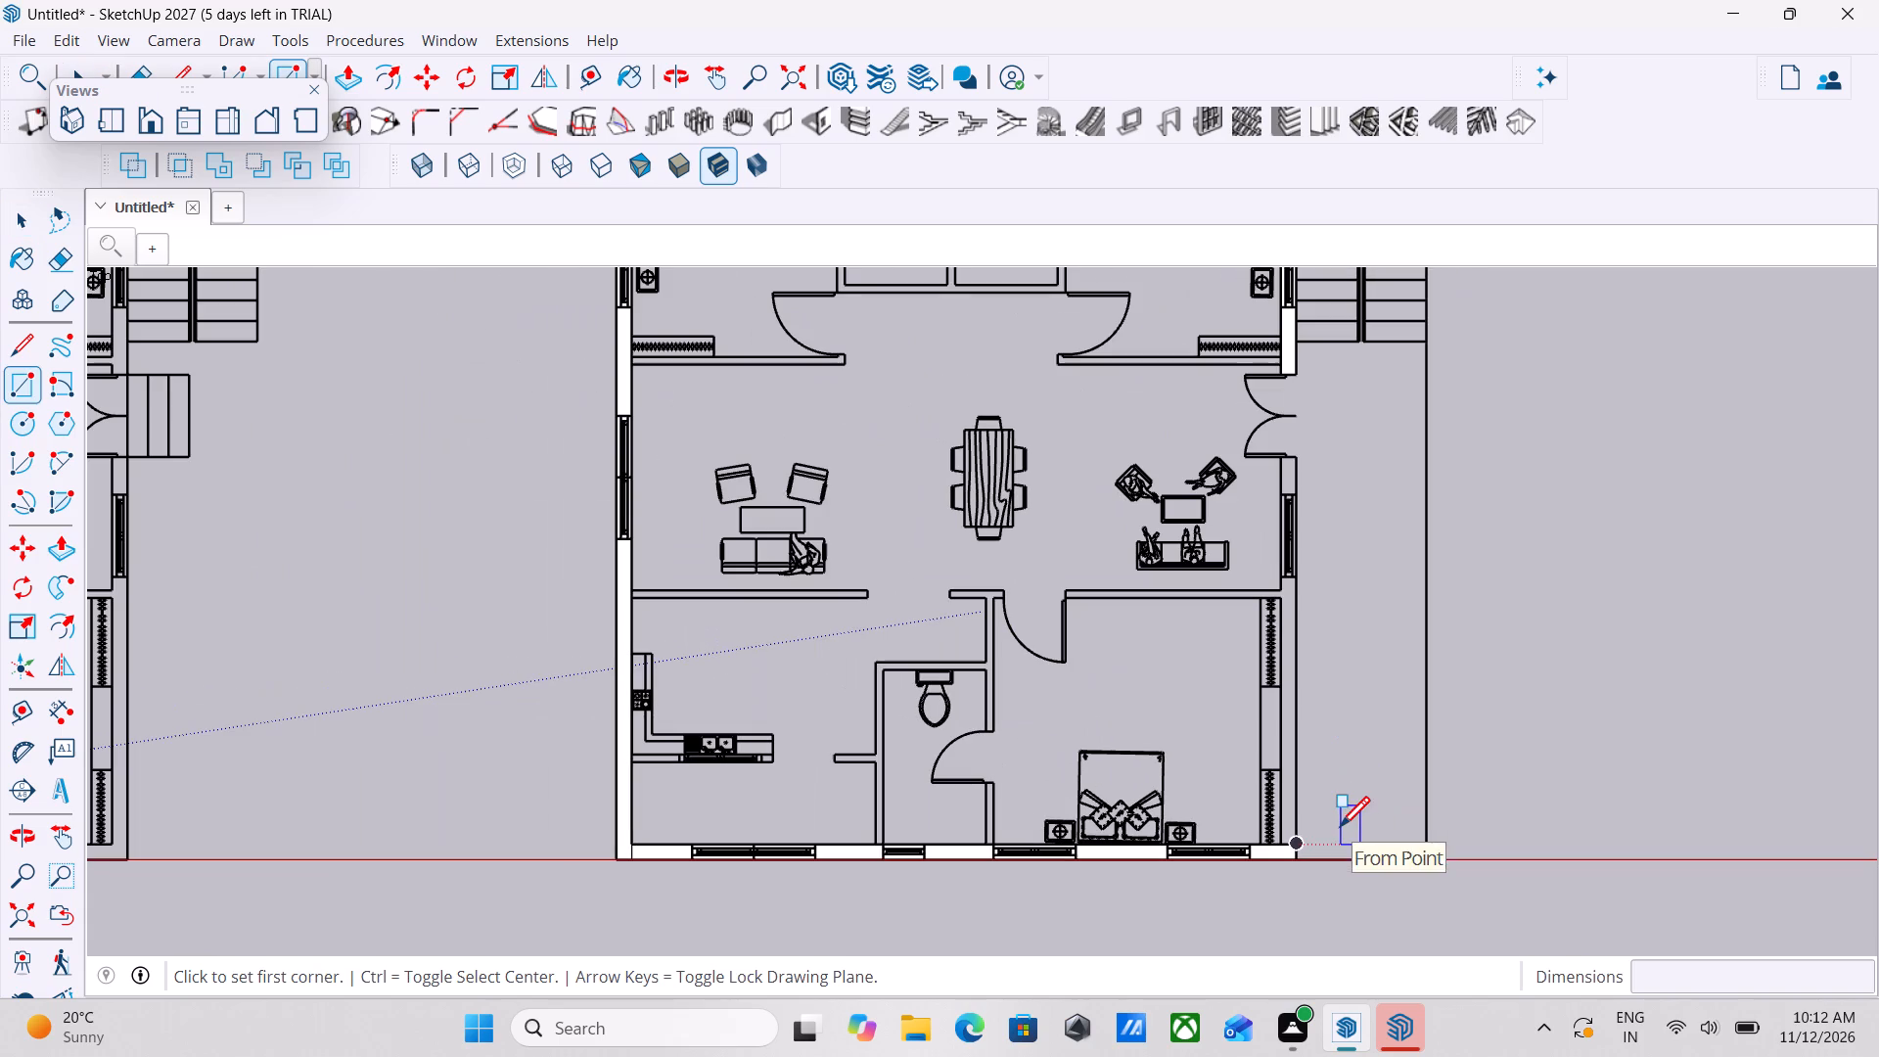
scroll(1306, 847, up, 3)
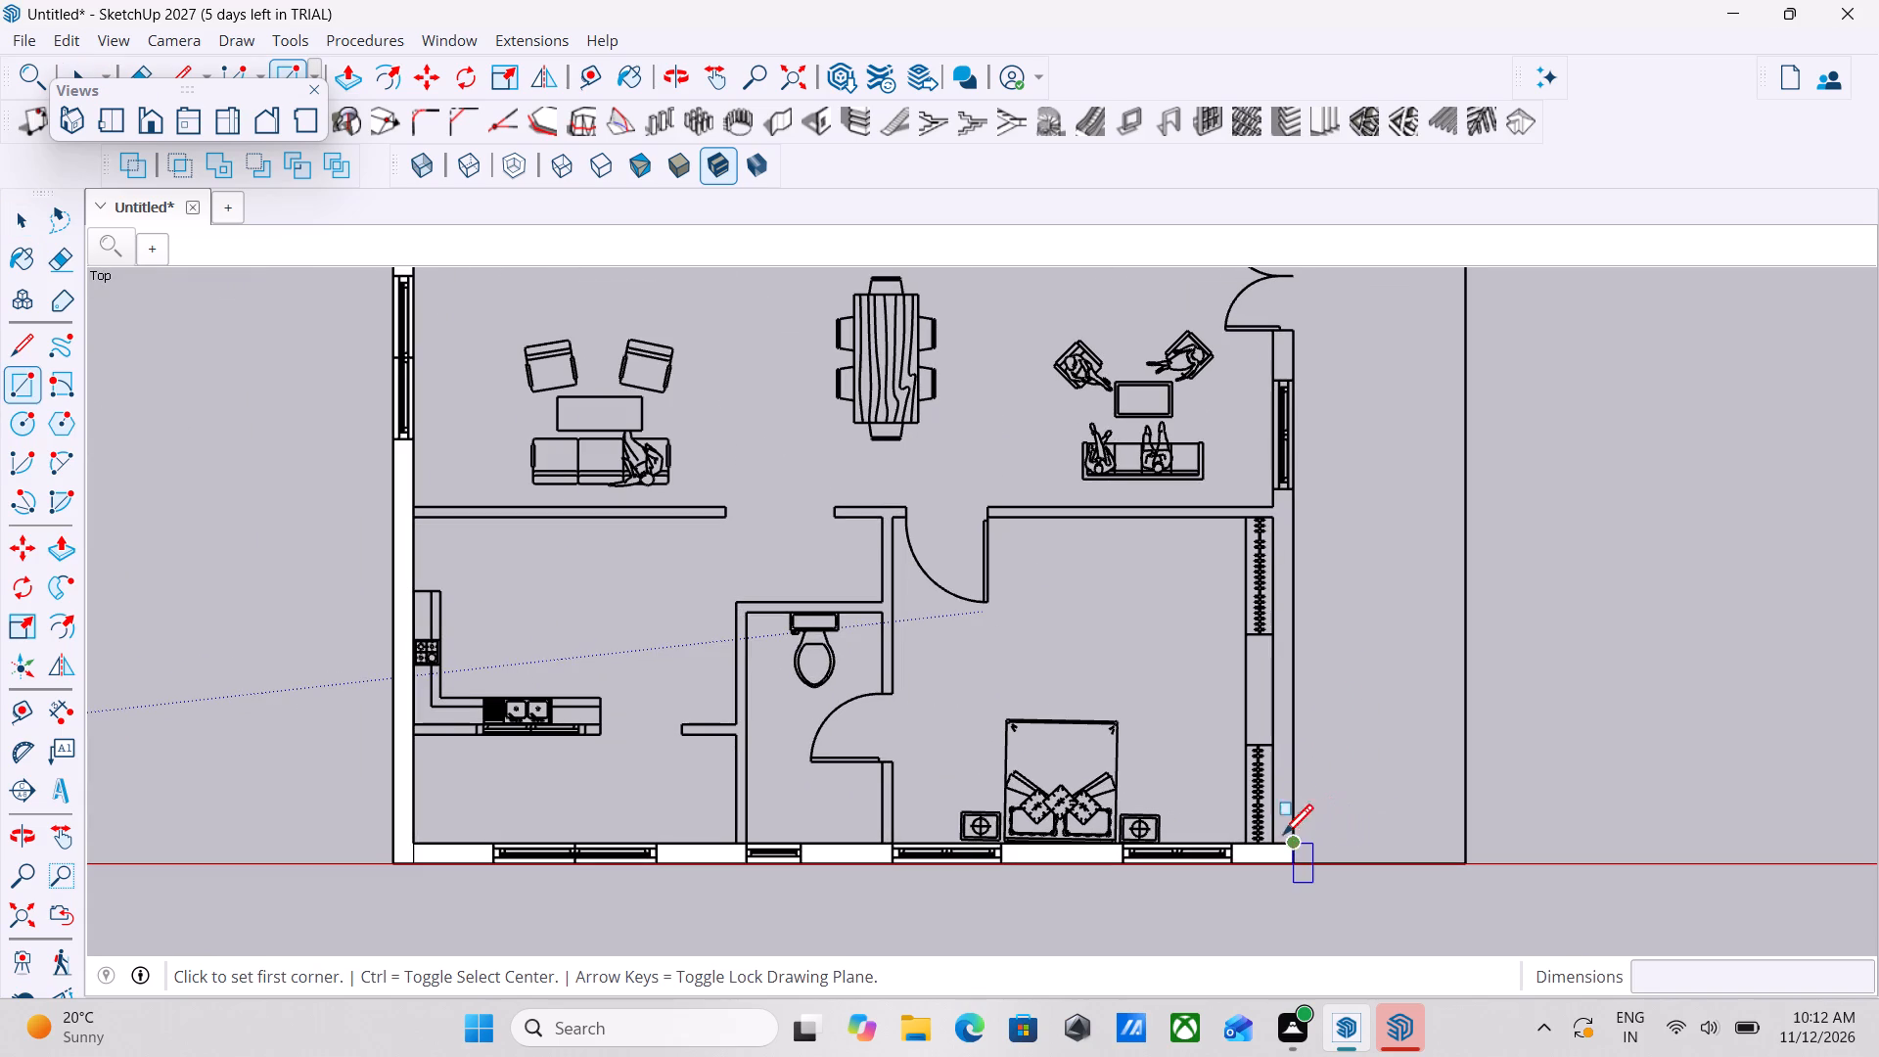
click(1271, 848)
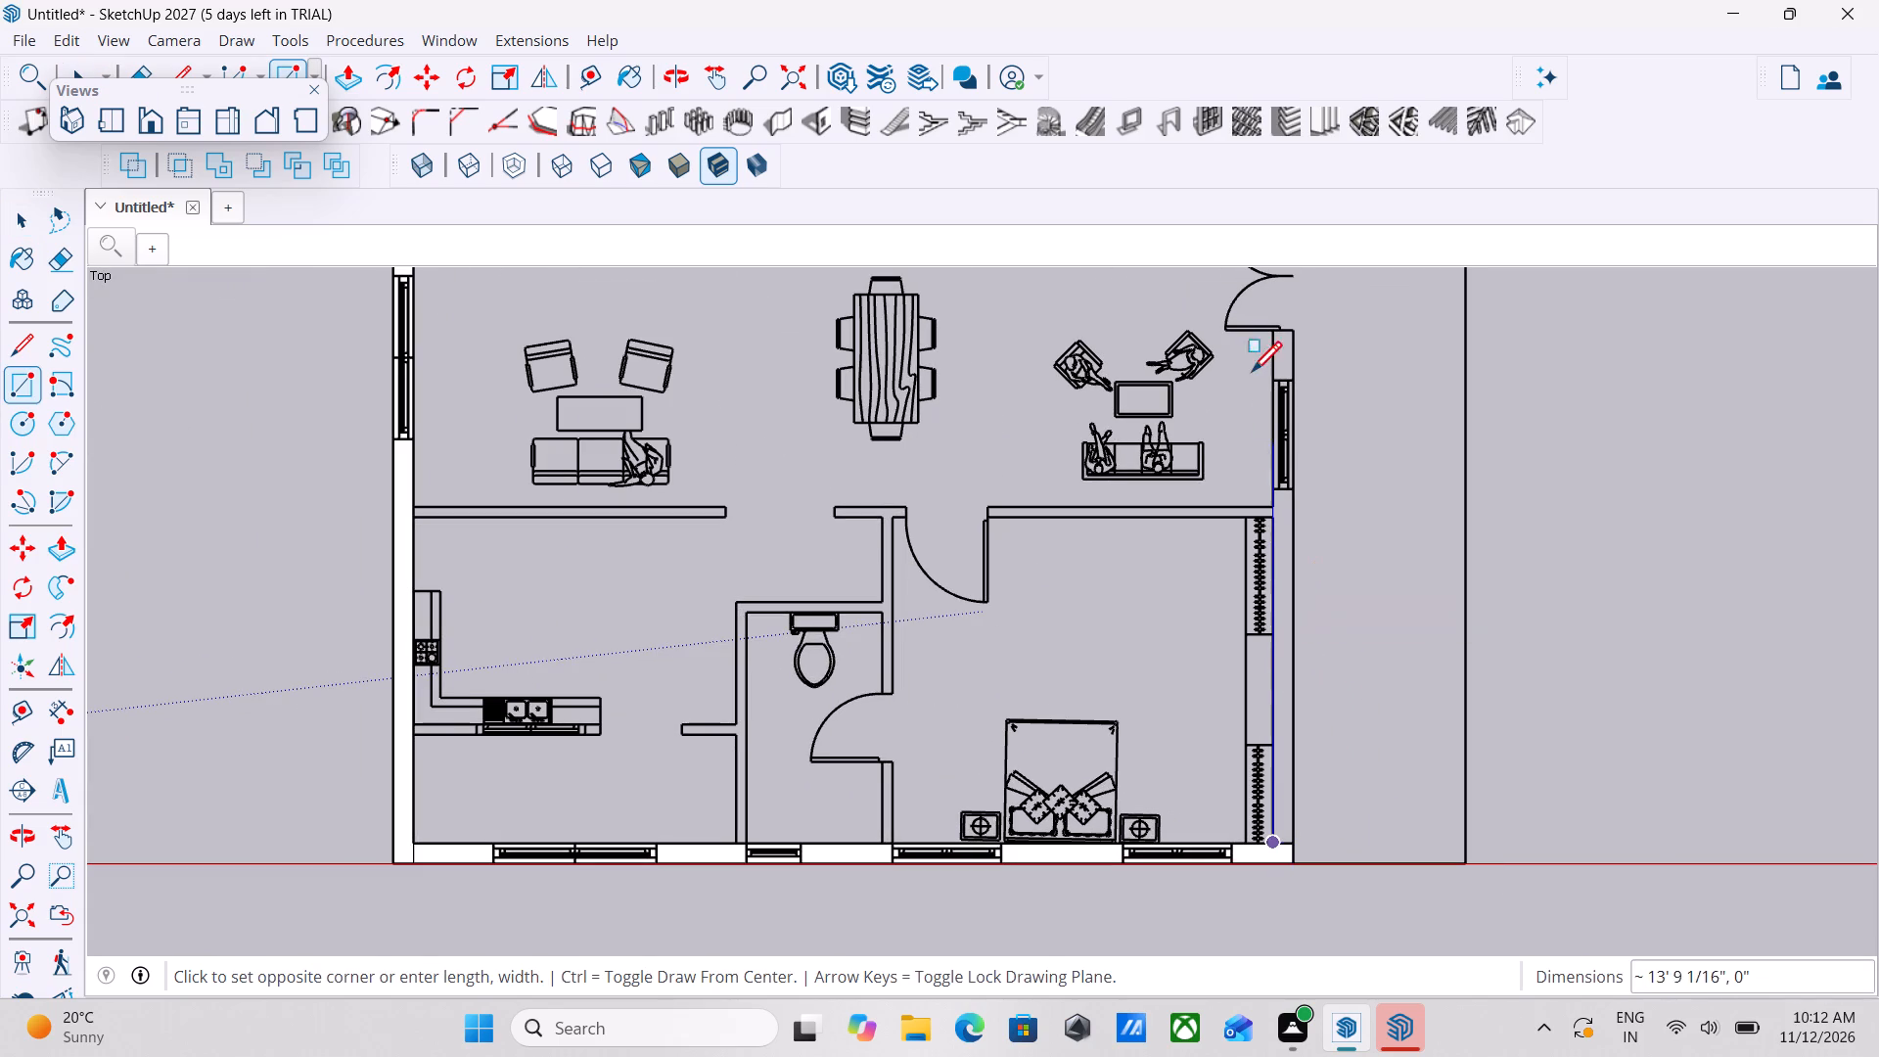
click(1291, 339)
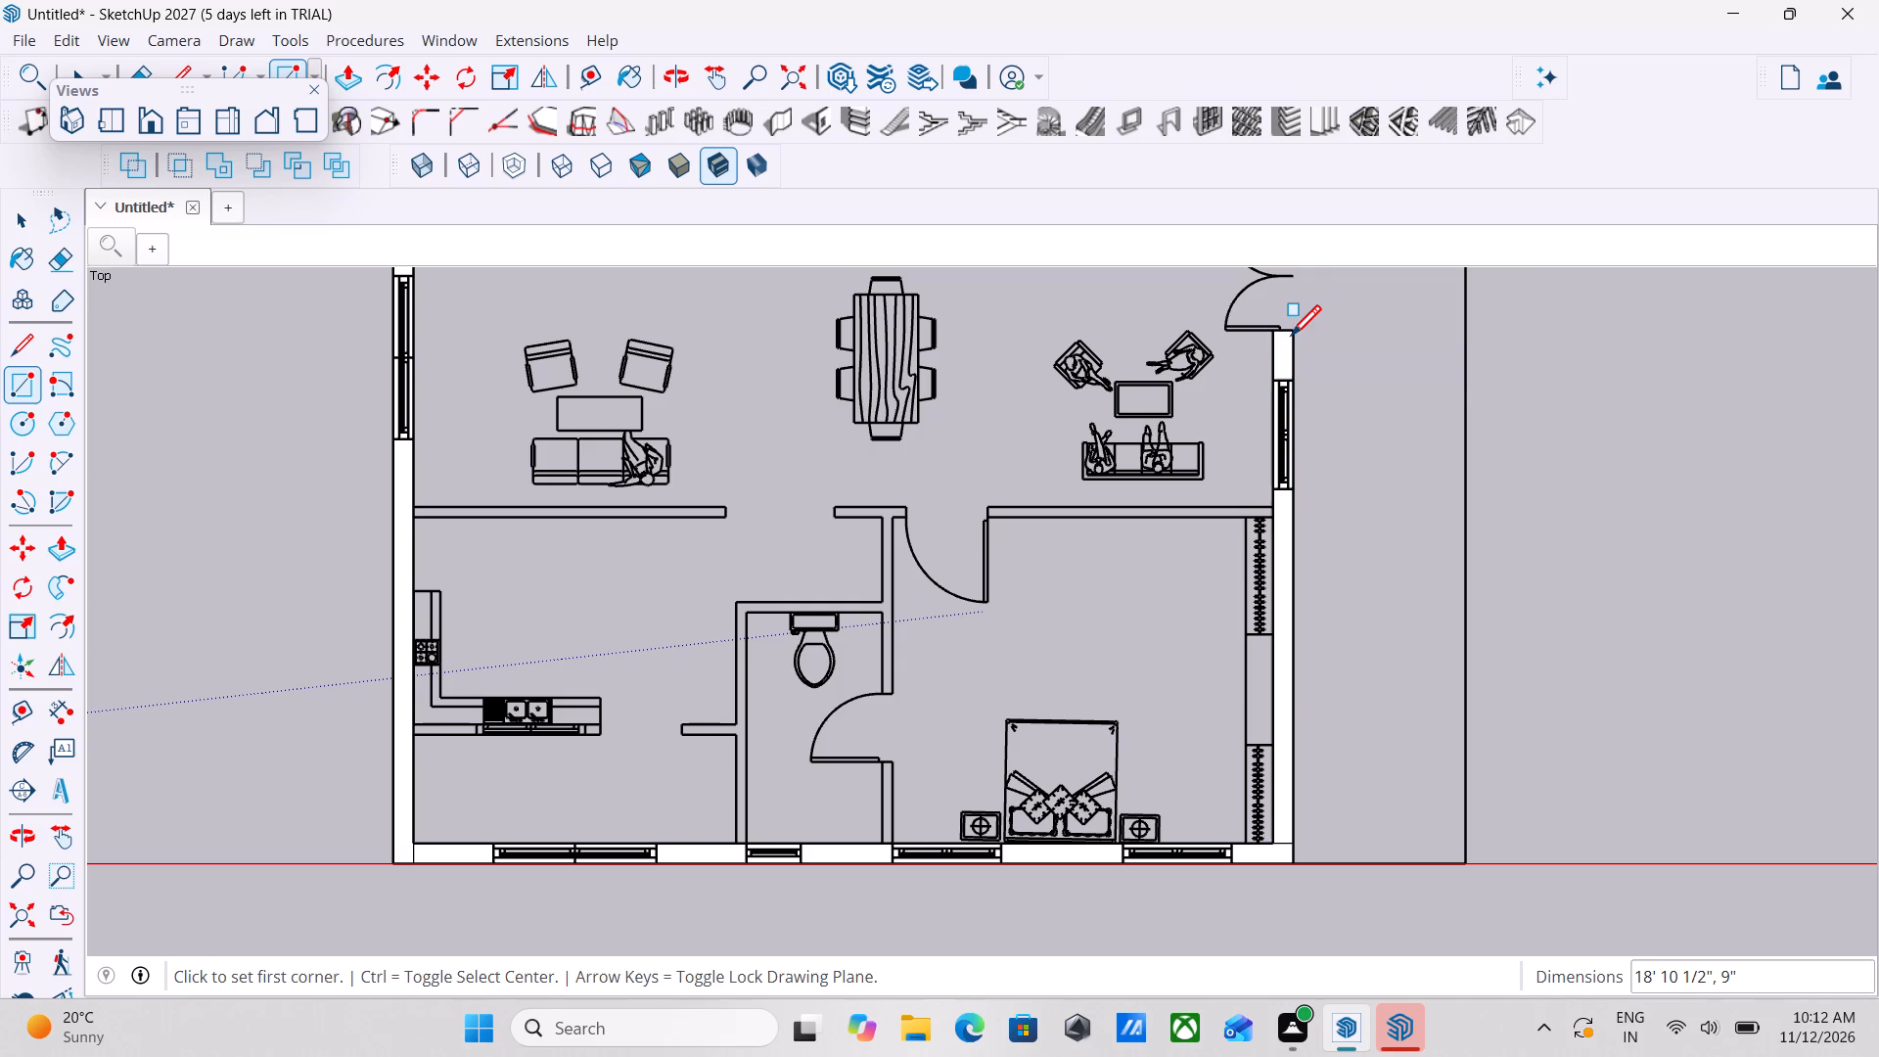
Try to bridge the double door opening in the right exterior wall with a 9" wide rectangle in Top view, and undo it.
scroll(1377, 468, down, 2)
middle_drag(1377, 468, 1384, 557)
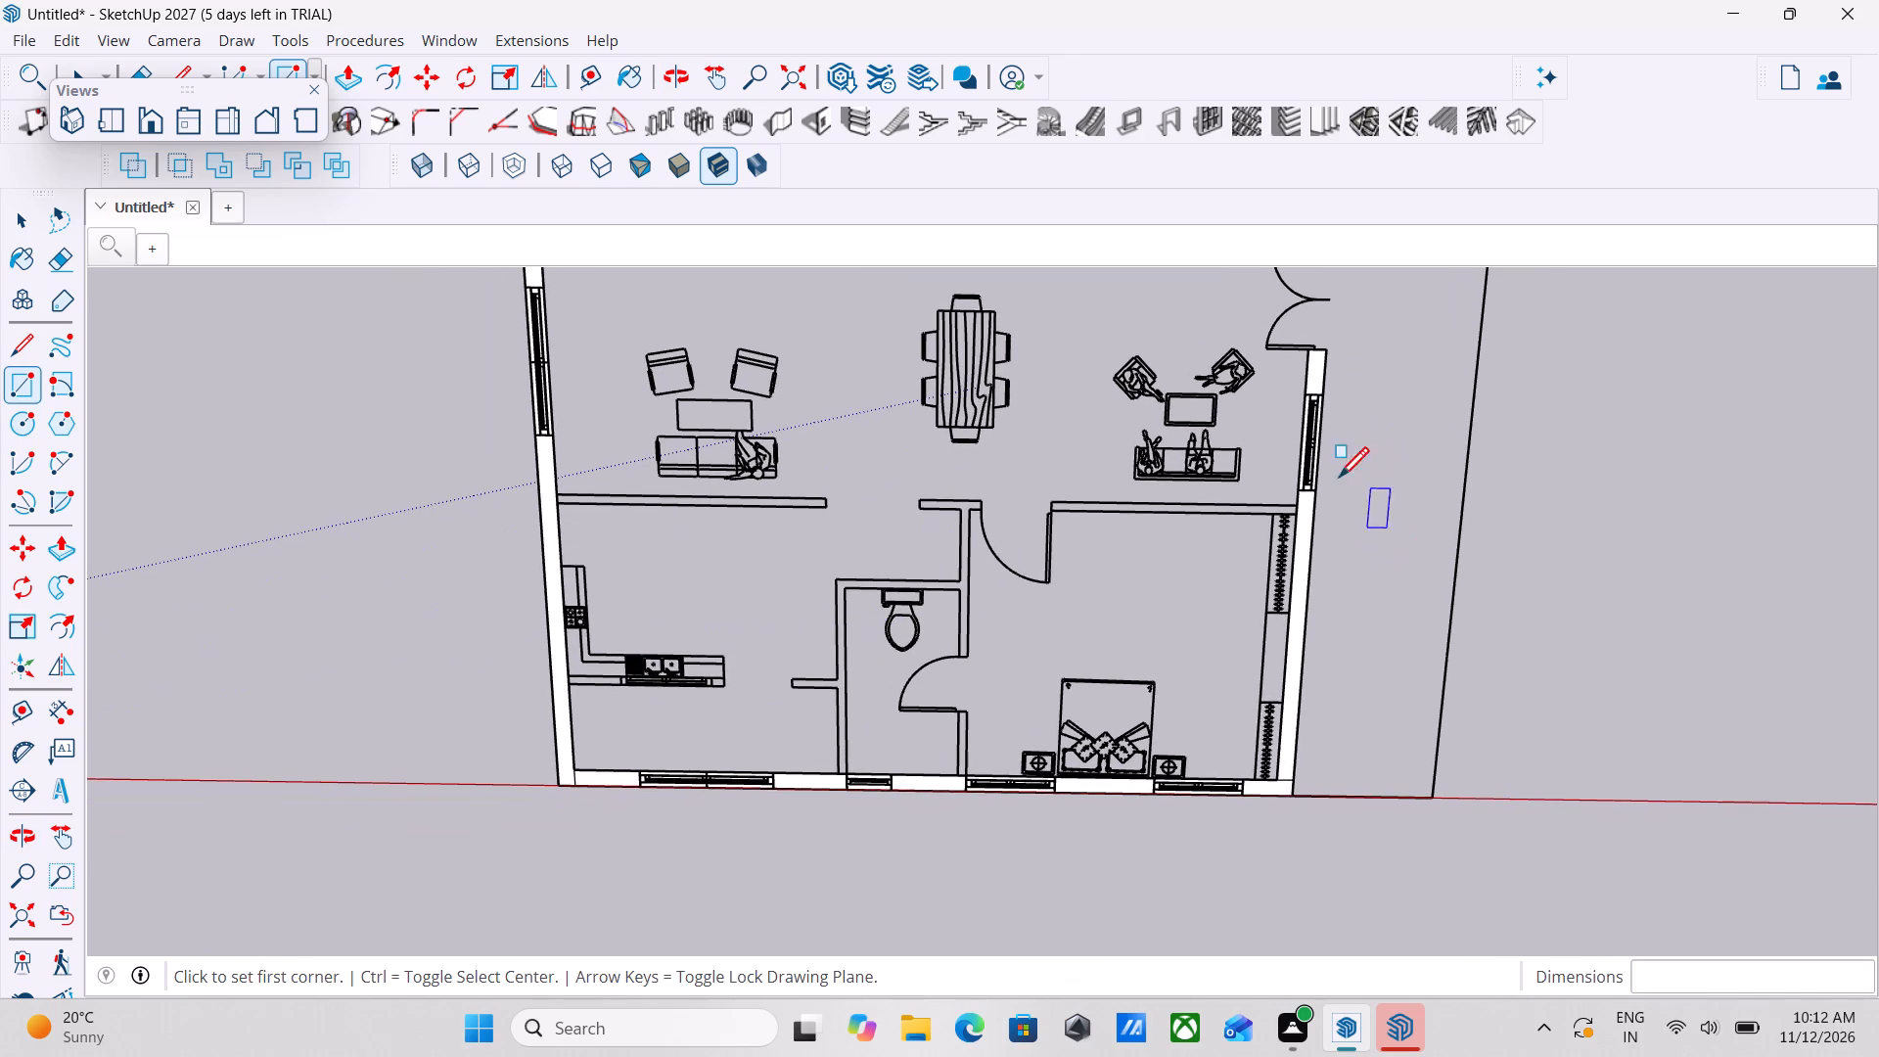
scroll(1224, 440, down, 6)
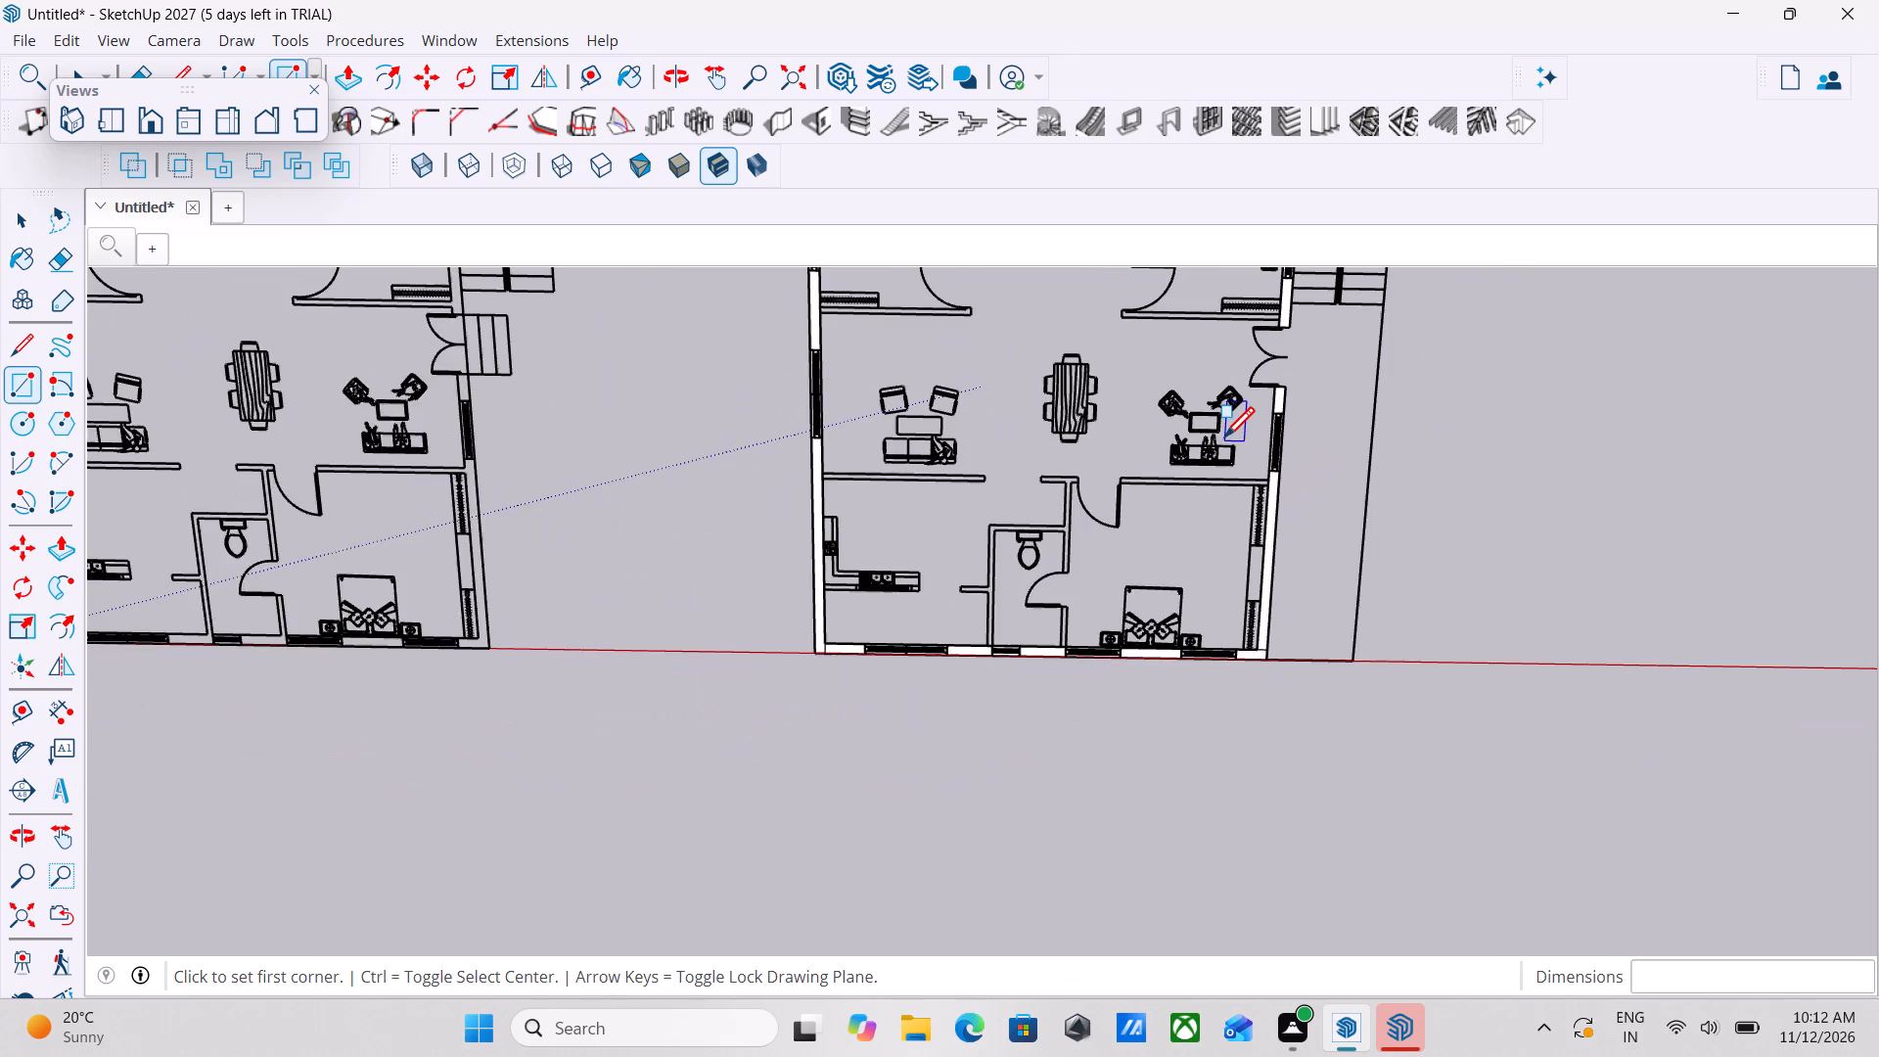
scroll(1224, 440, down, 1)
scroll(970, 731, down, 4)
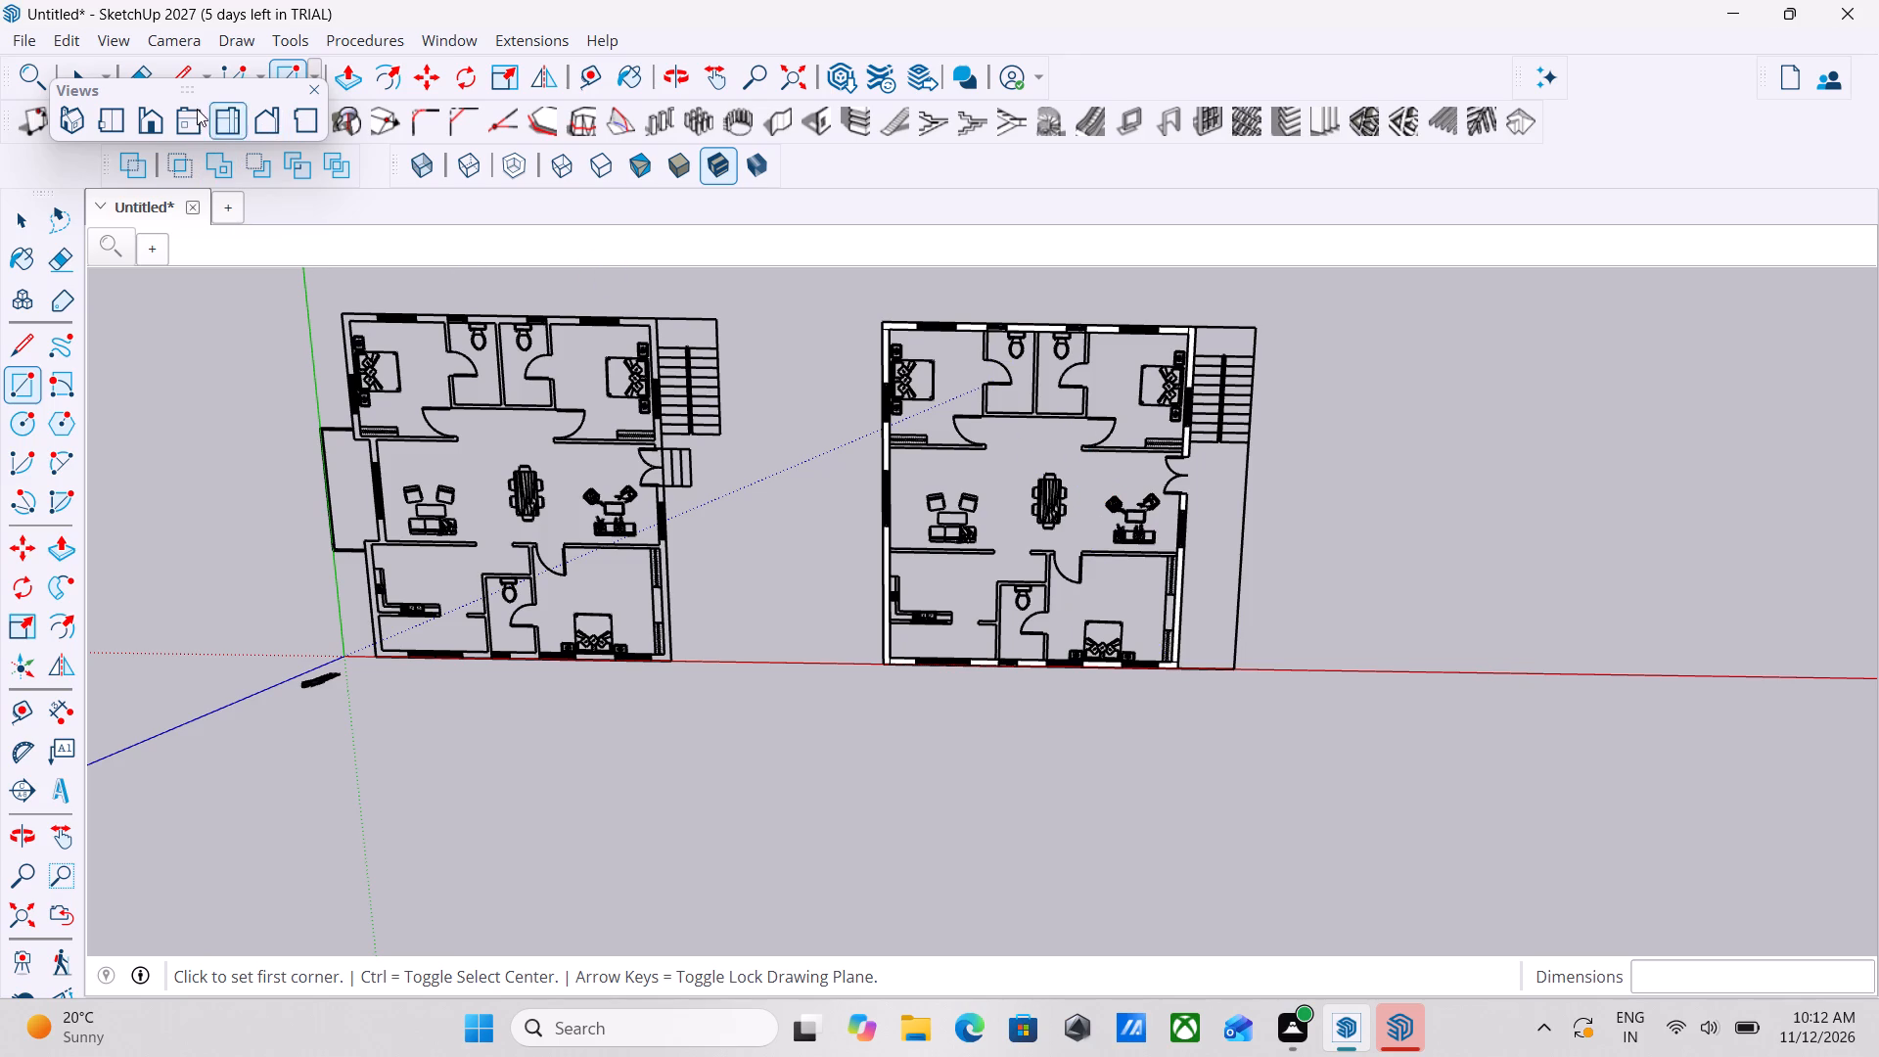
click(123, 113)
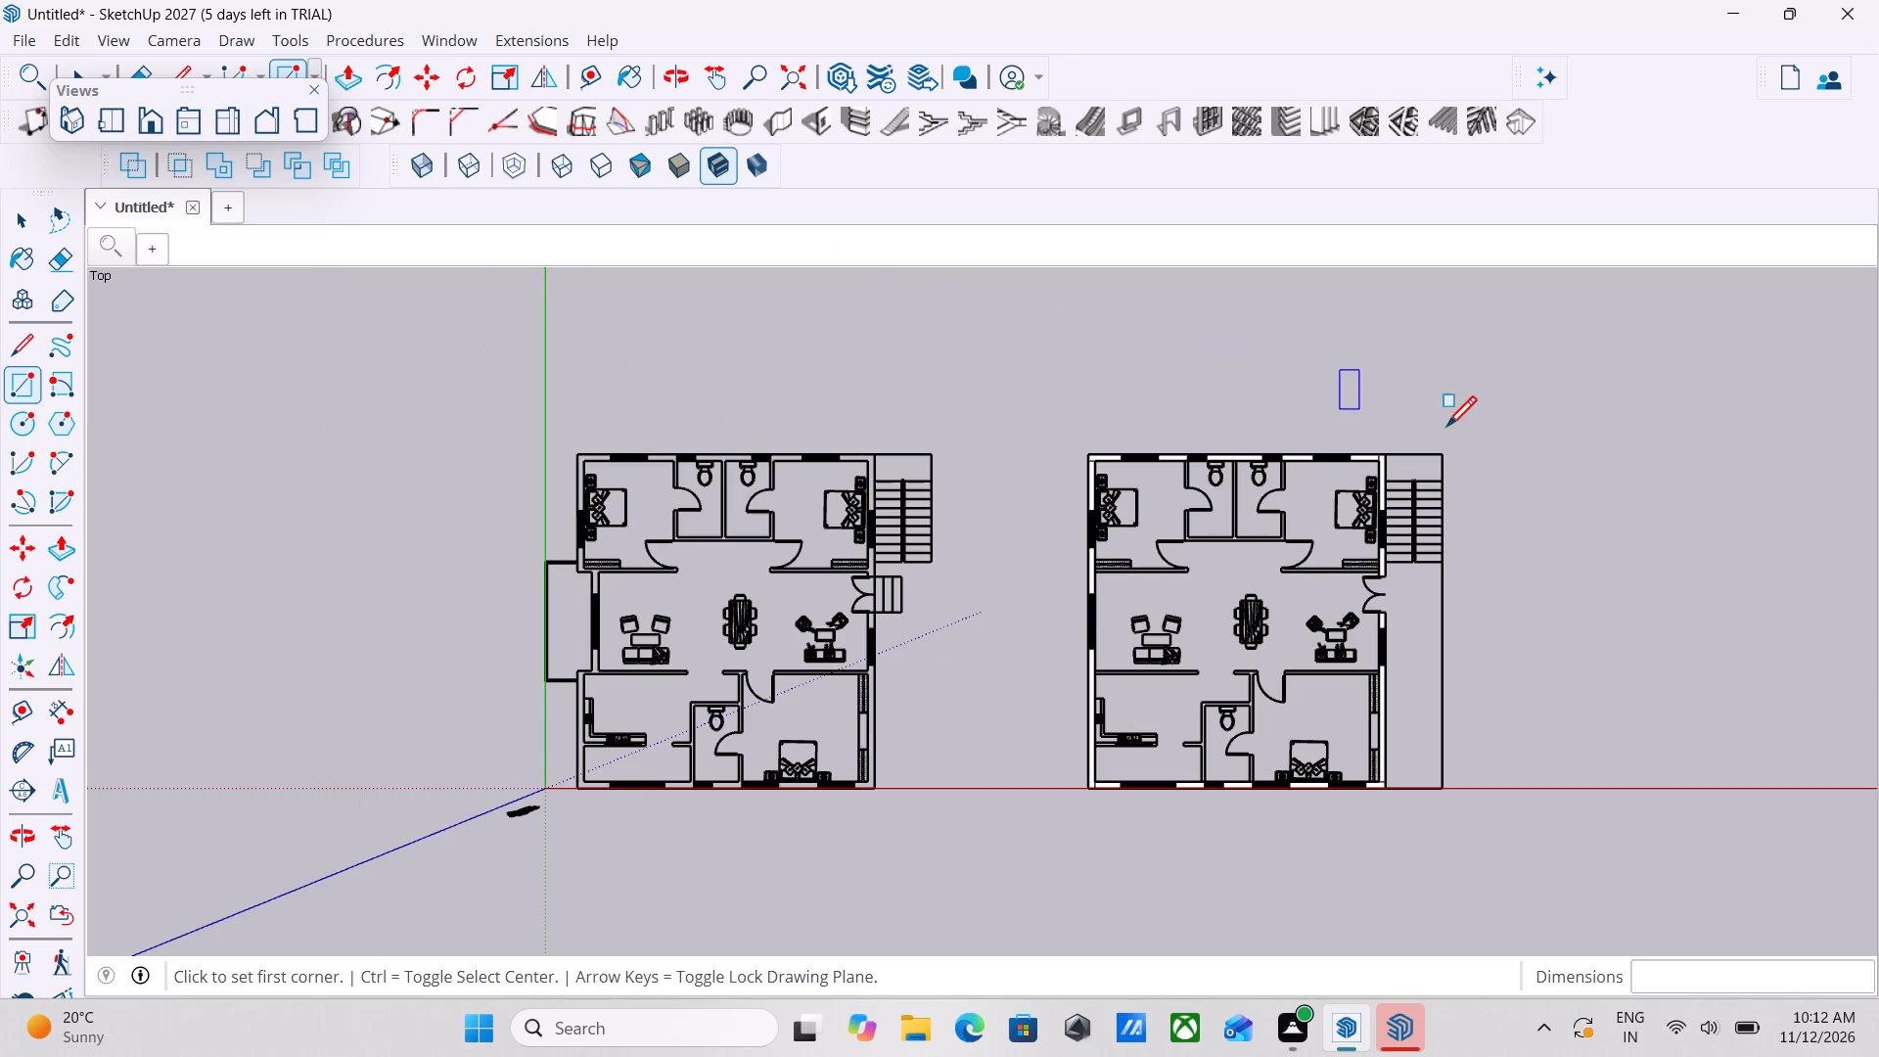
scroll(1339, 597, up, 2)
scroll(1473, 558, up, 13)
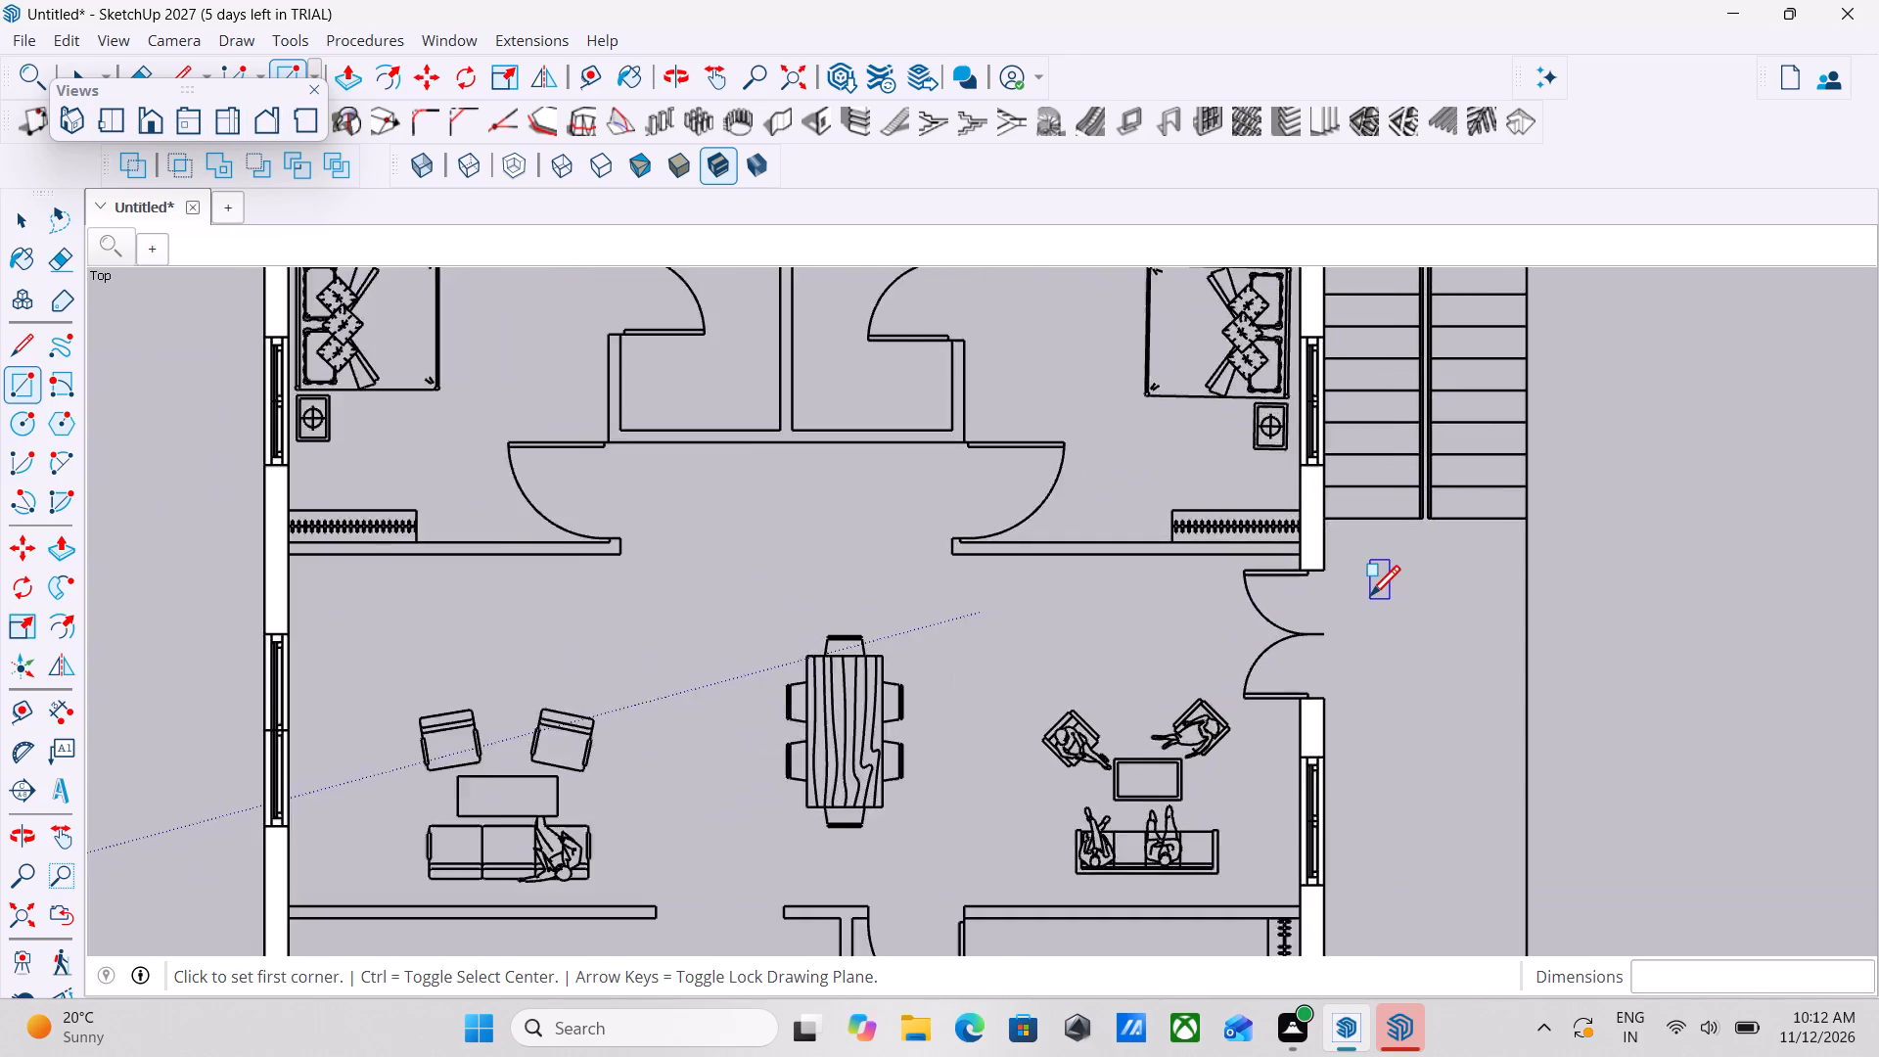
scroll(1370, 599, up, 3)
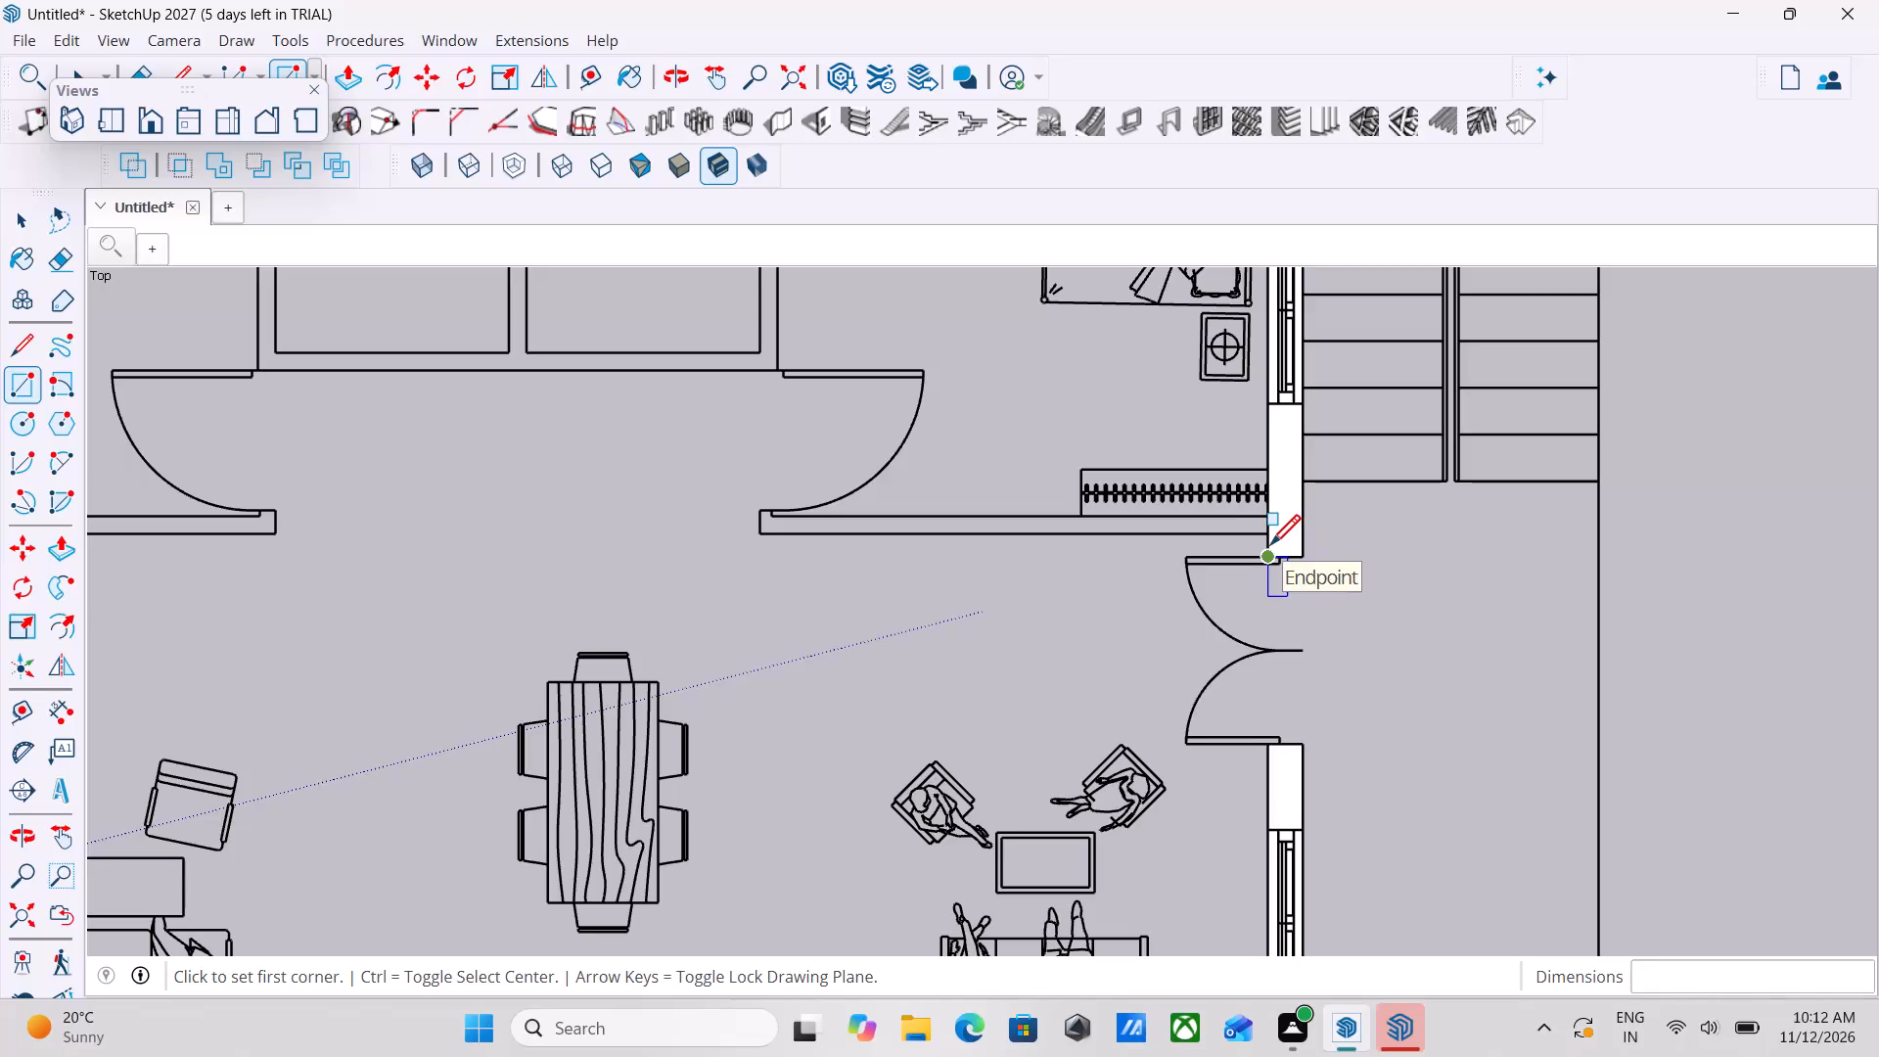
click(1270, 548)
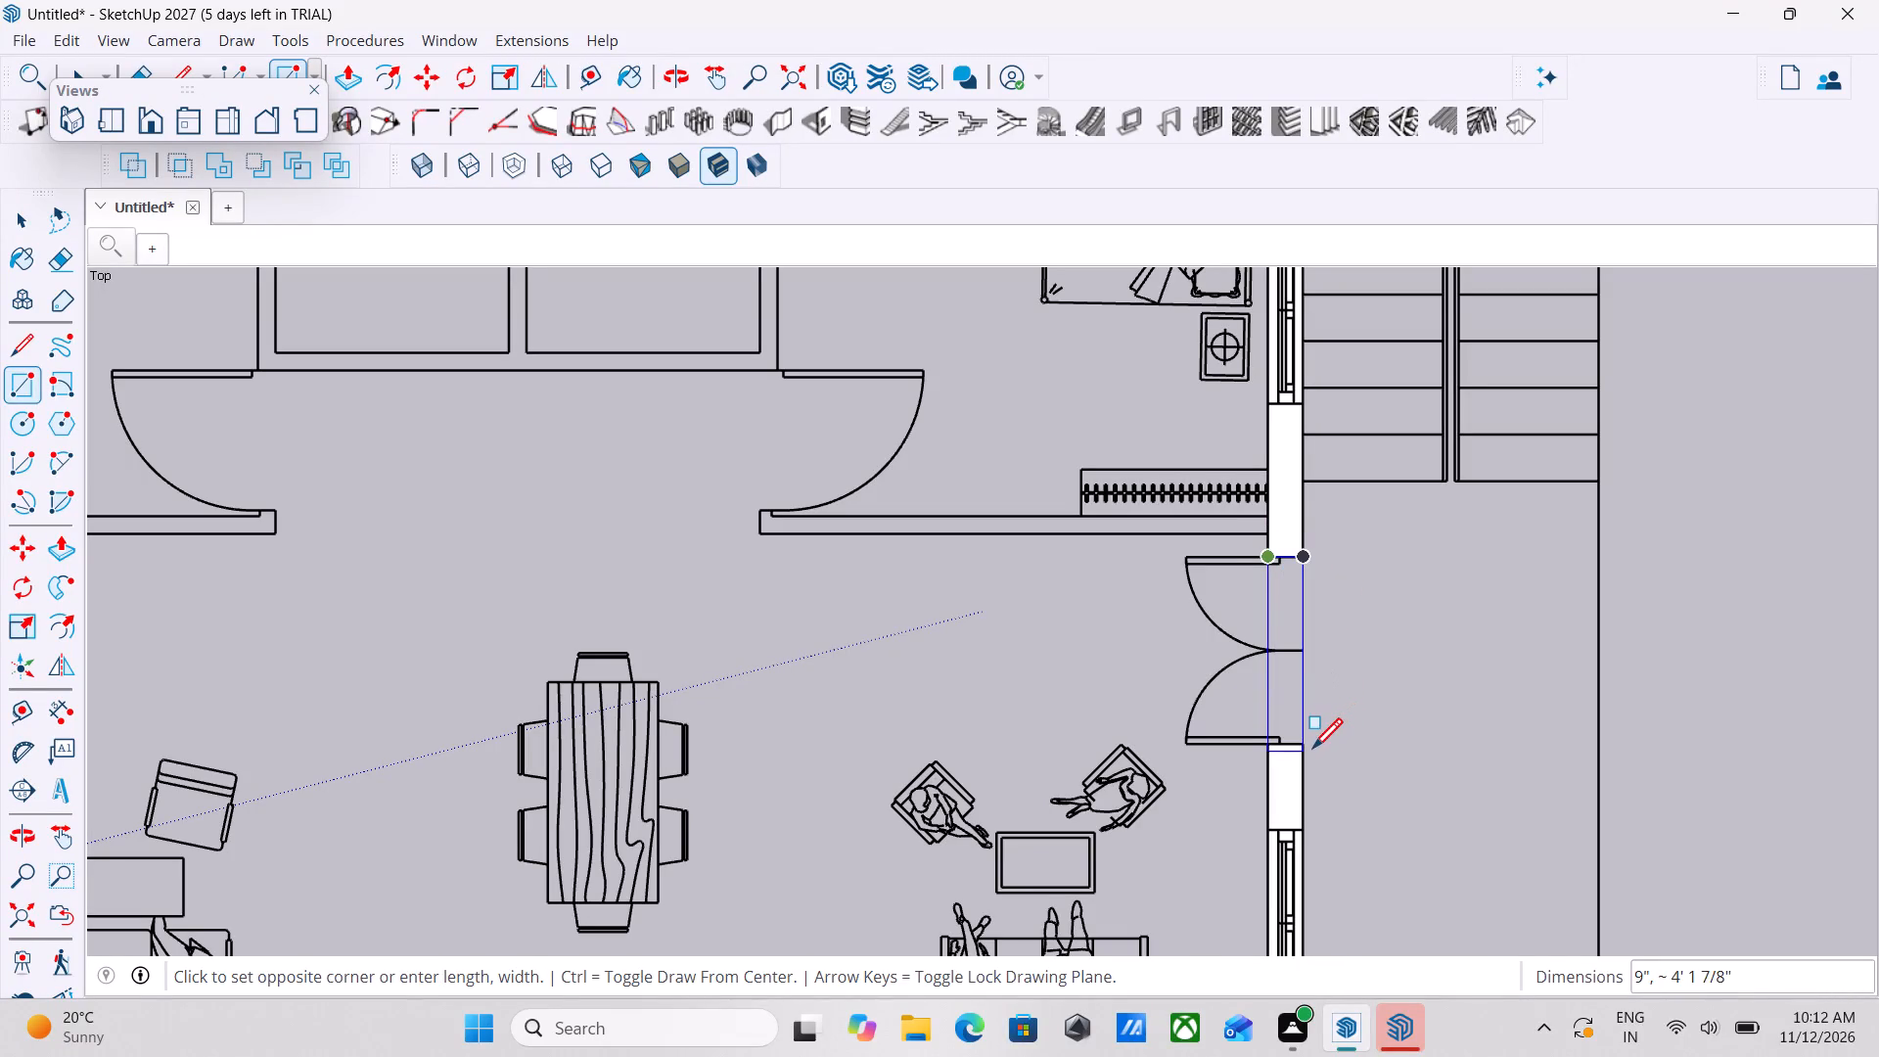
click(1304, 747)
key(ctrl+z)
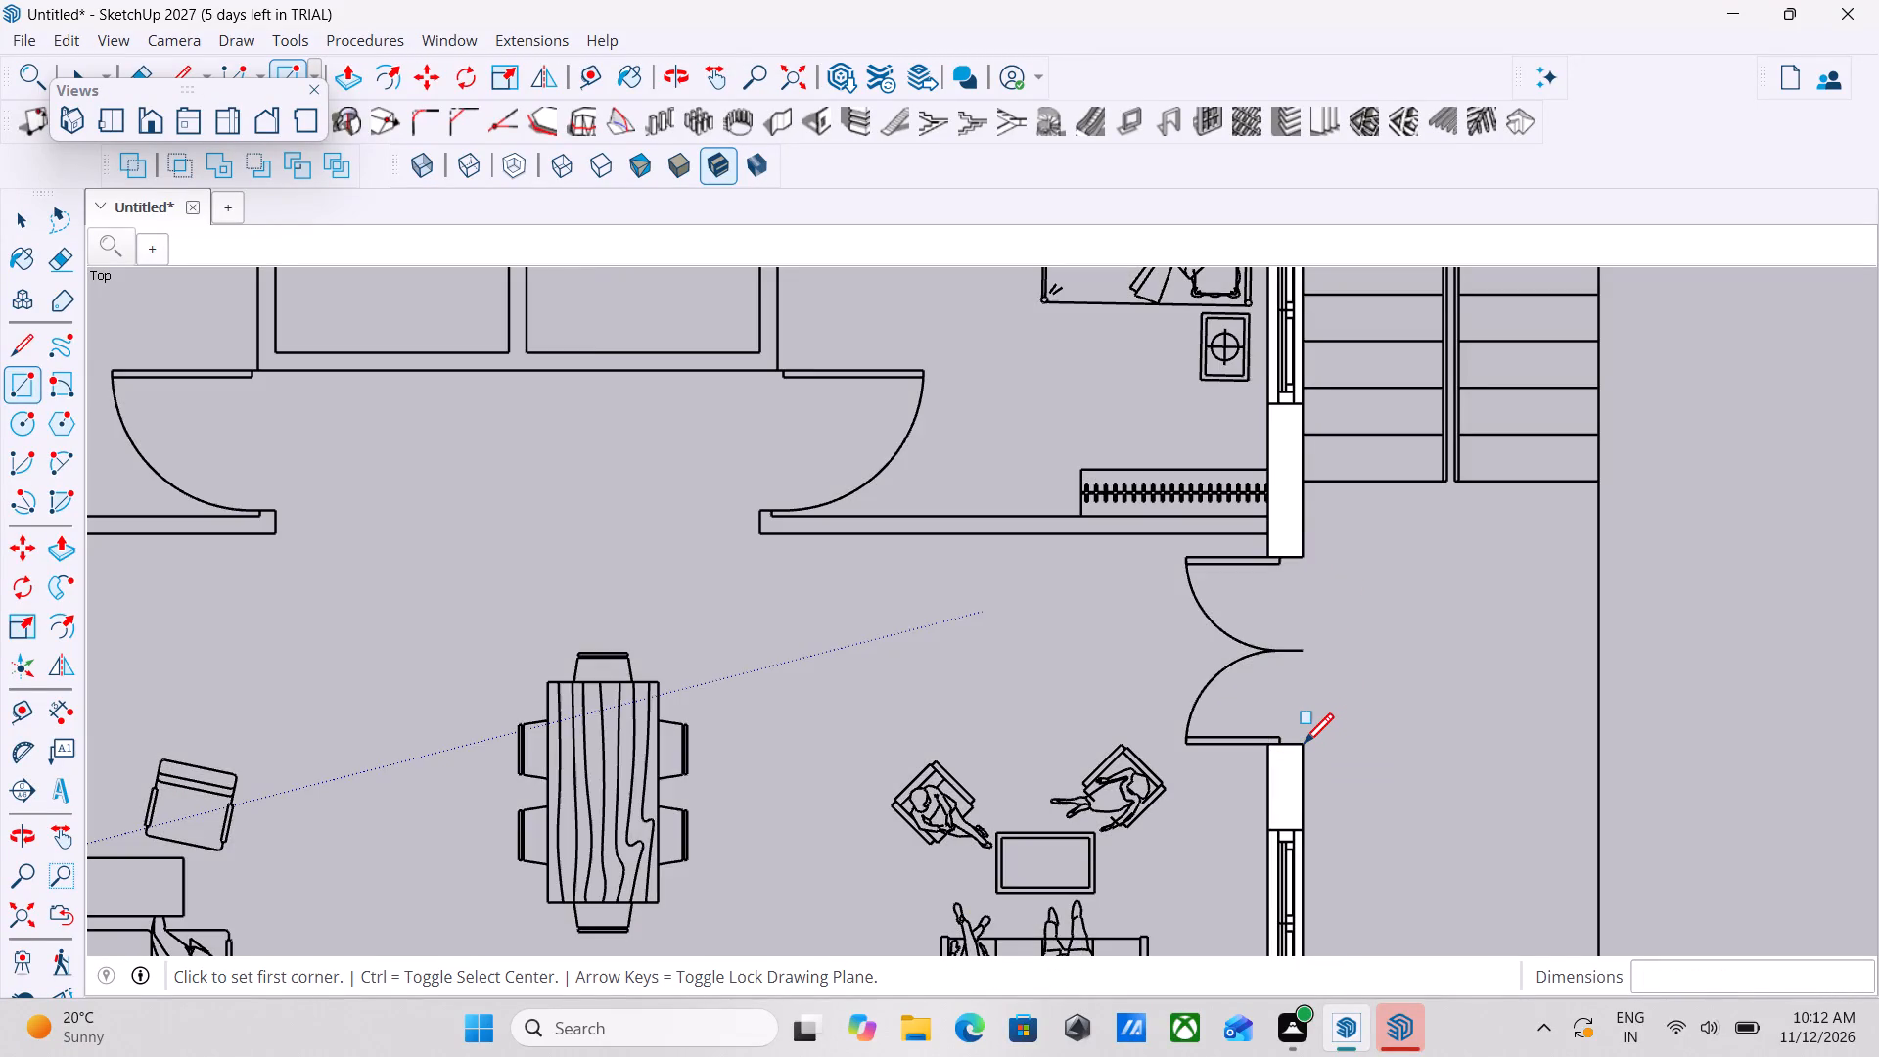
Draw a 4 1/2" by 8' 10 1/2" rectangle over the wall between the upper left bedroom and its bathroom, starting at the upper exterior wall.
scroll(1304, 747, down, 7)
scroll(999, 671, down, 2)
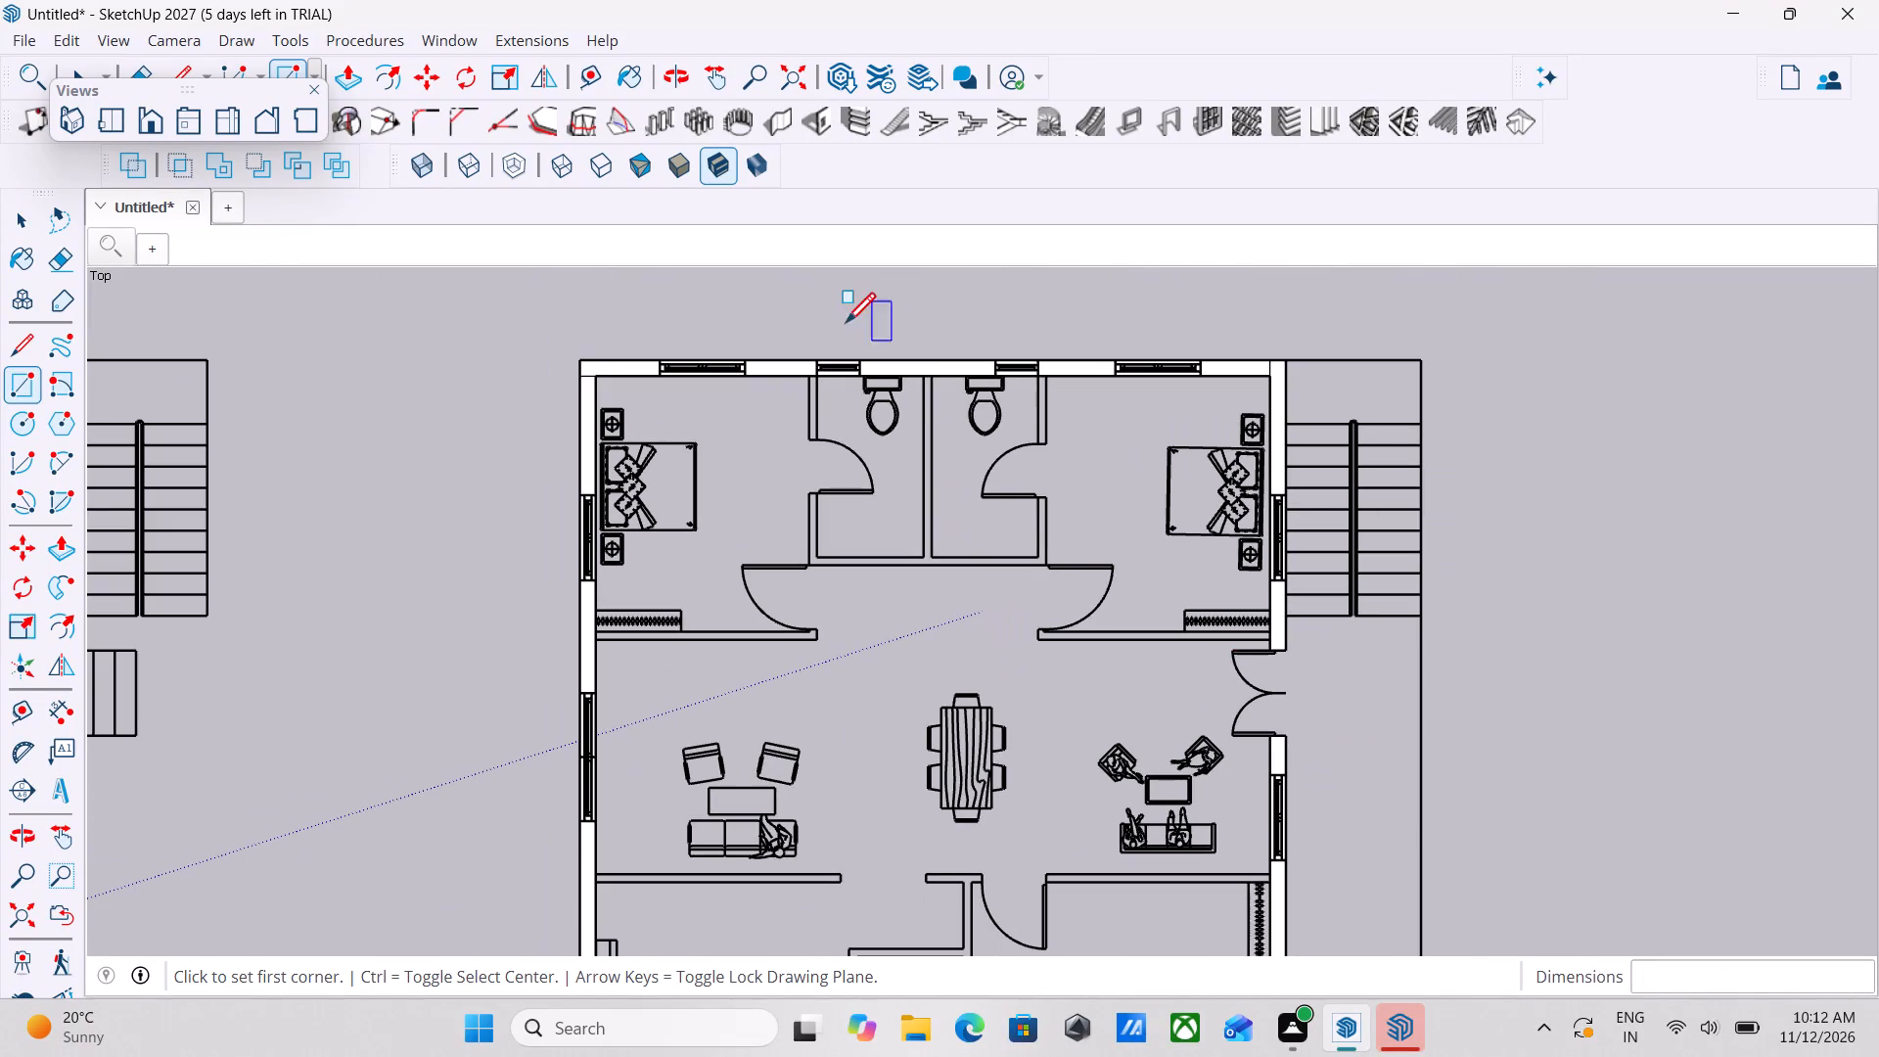
scroll(797, 343, up, 8)
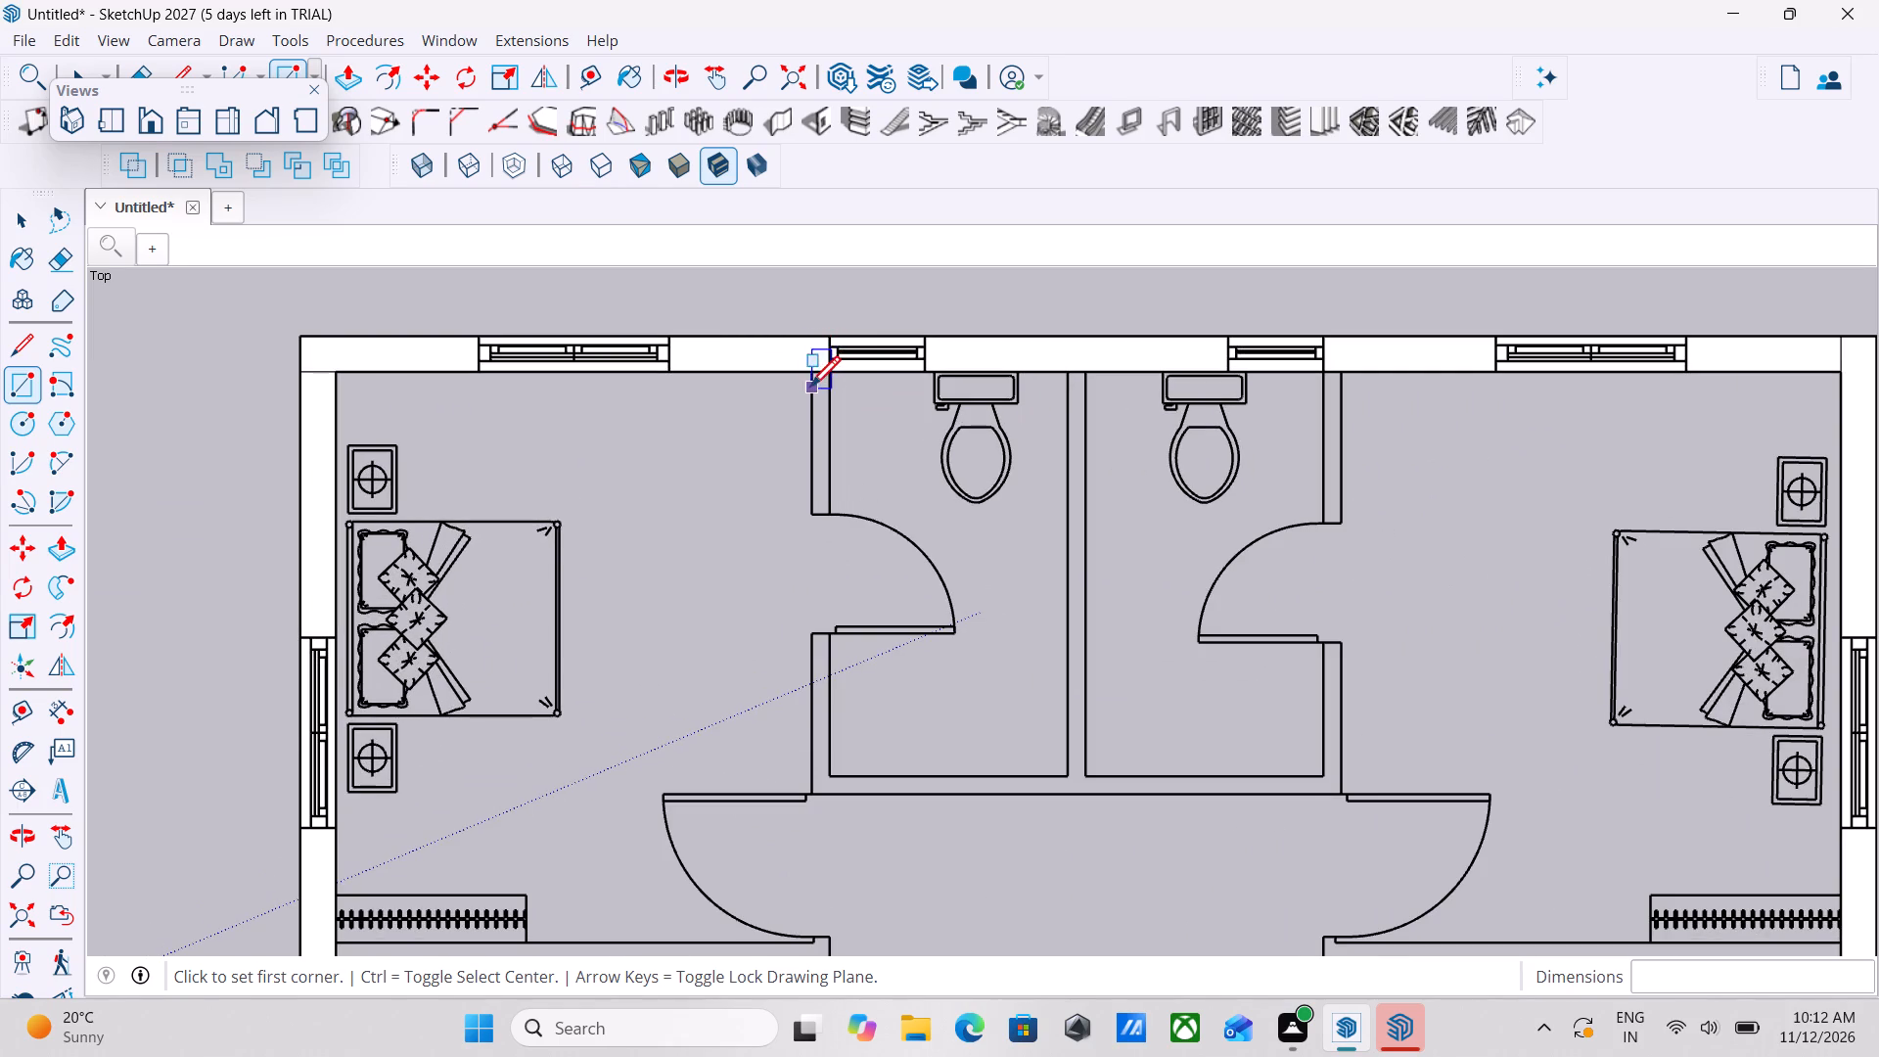
click(812, 376)
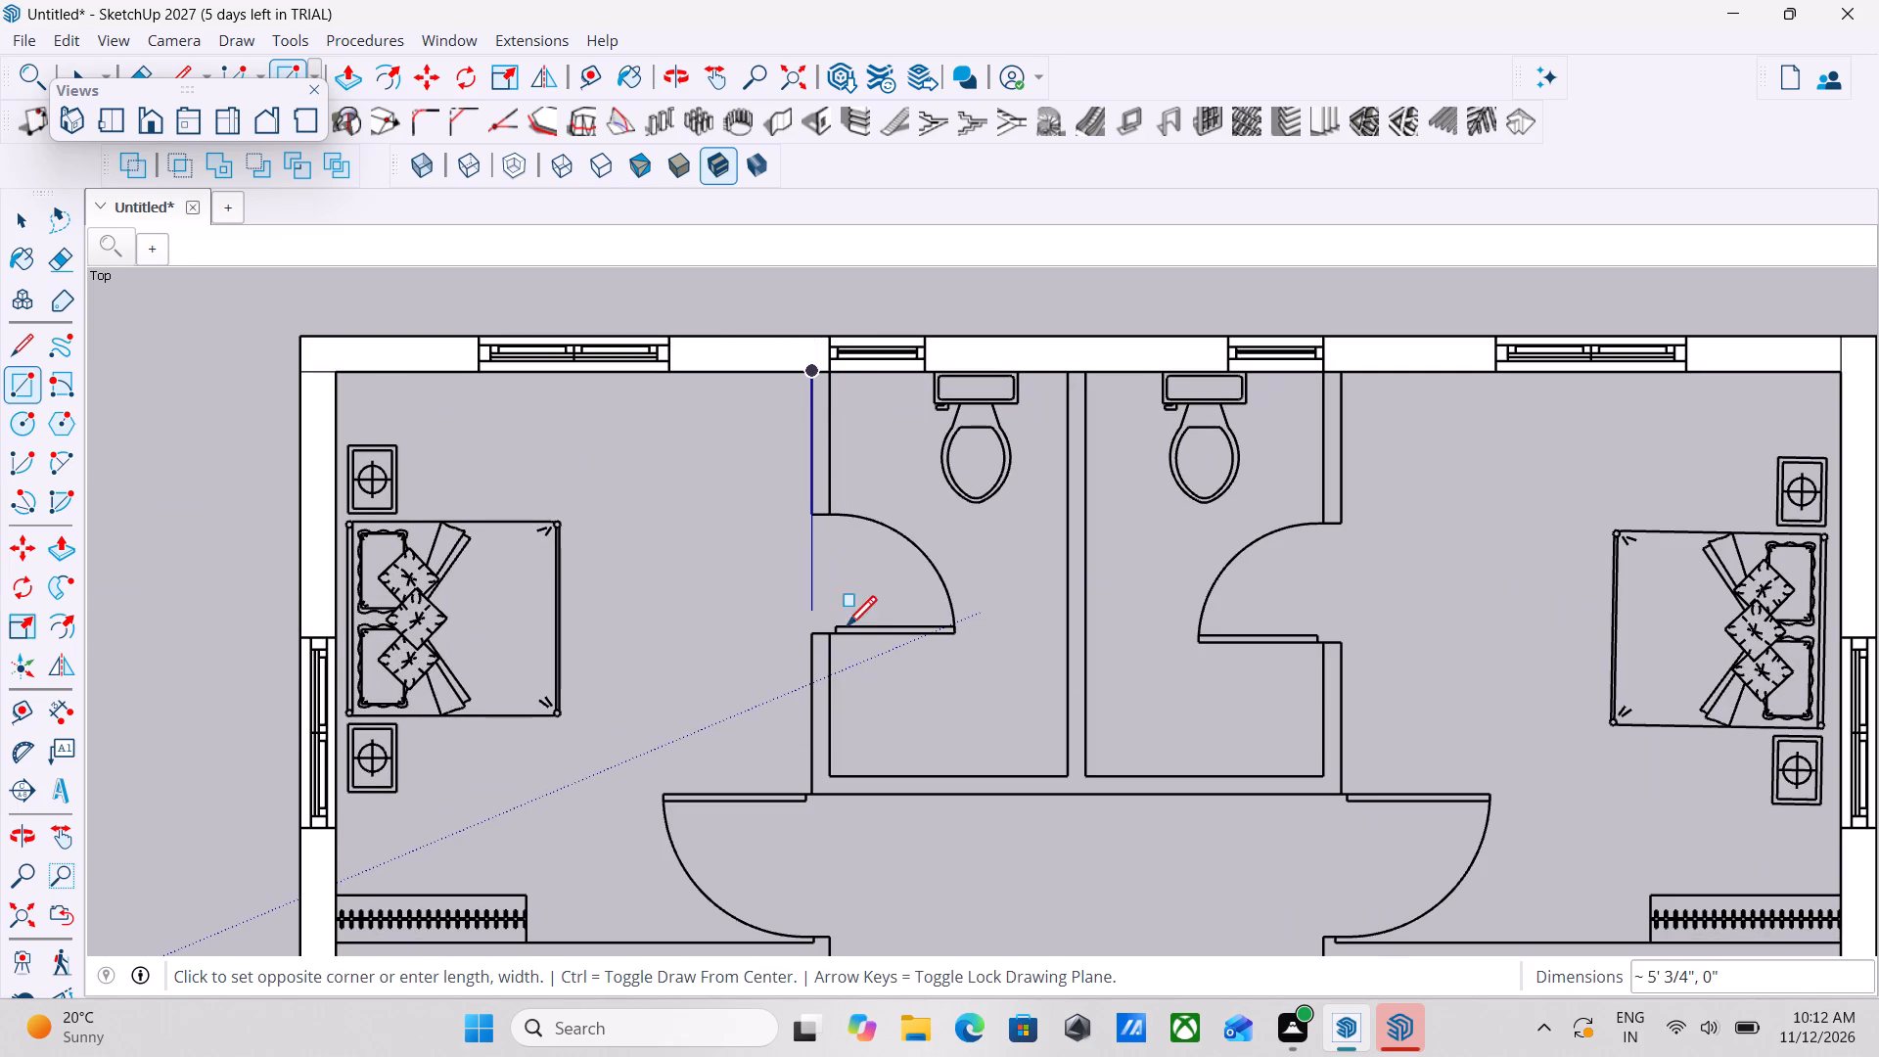
click(834, 795)
Draw a 10' 9" by 4 1/2" rectangle over the lower wall of both upper bathrooms, from the traced left partition to the right bathroom's outer corner.
scroll(891, 678, up, 3)
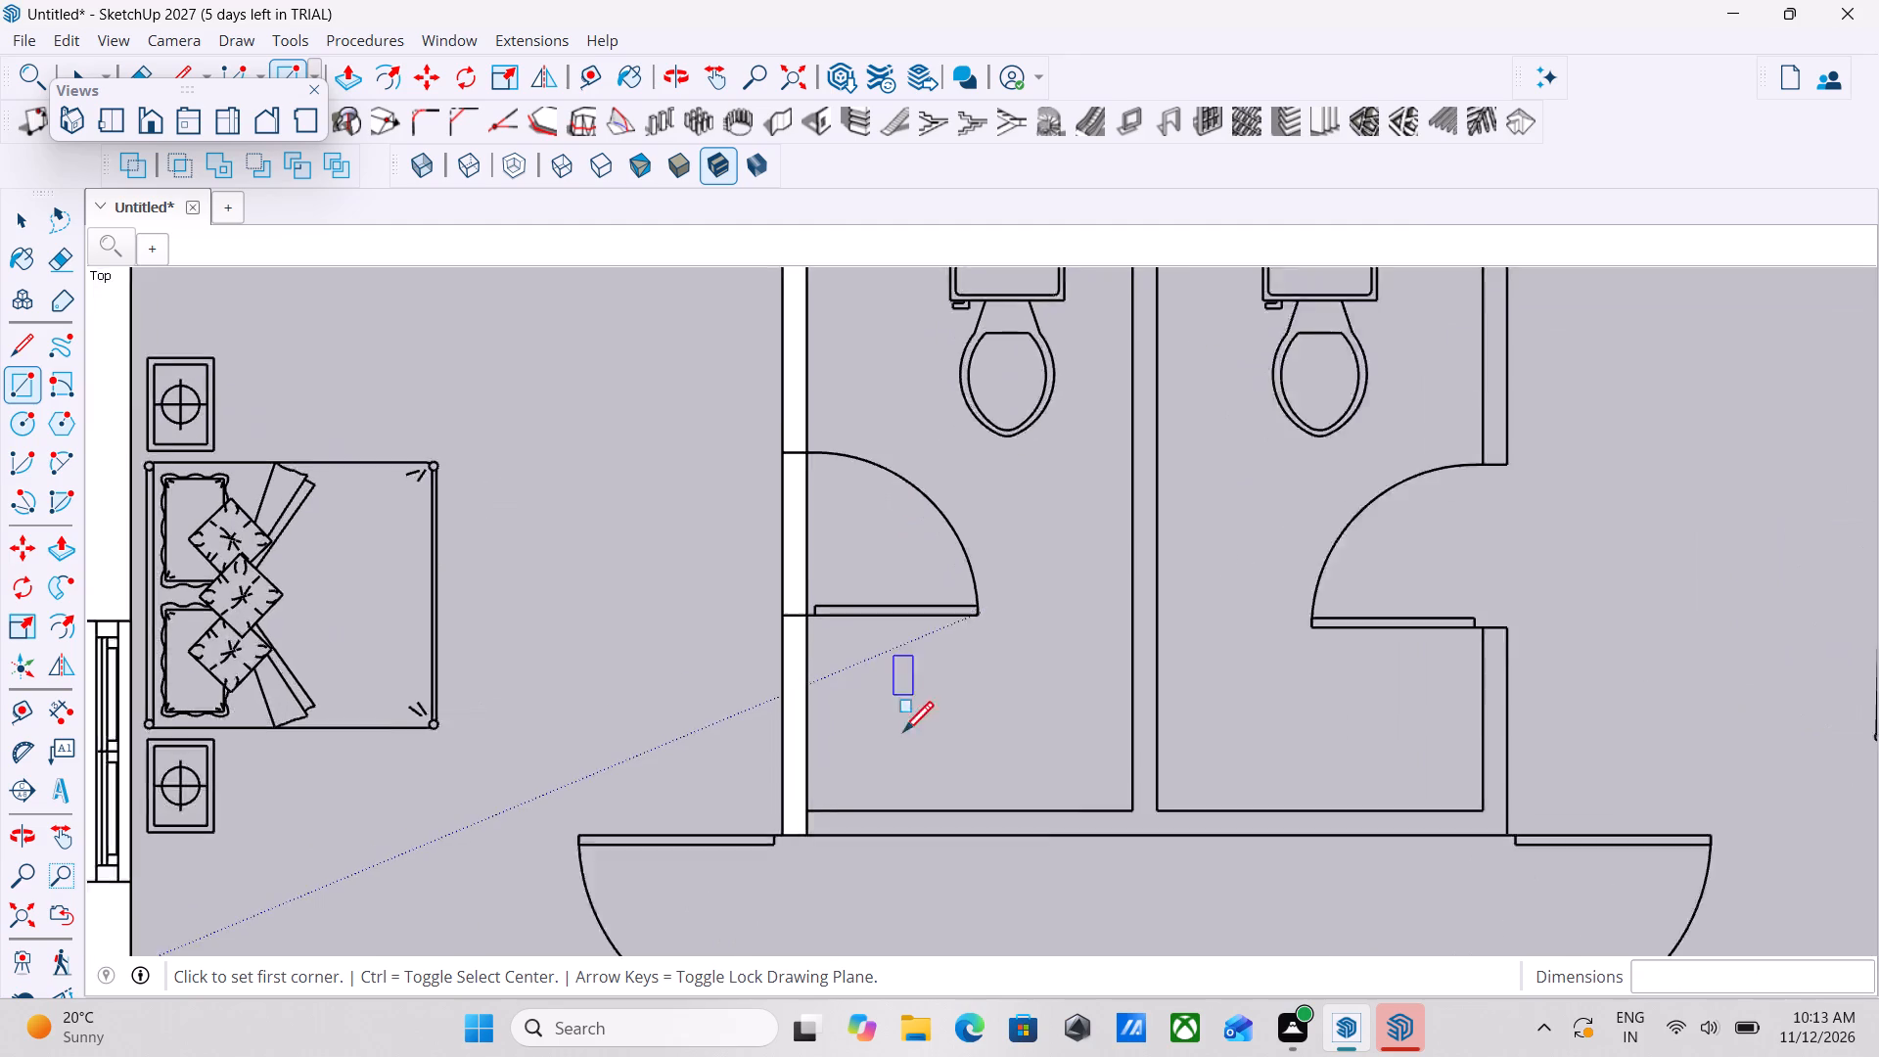
scroll(903, 735, up, 1)
scroll(778, 838, up, 3)
scroll(781, 839, down, 10)
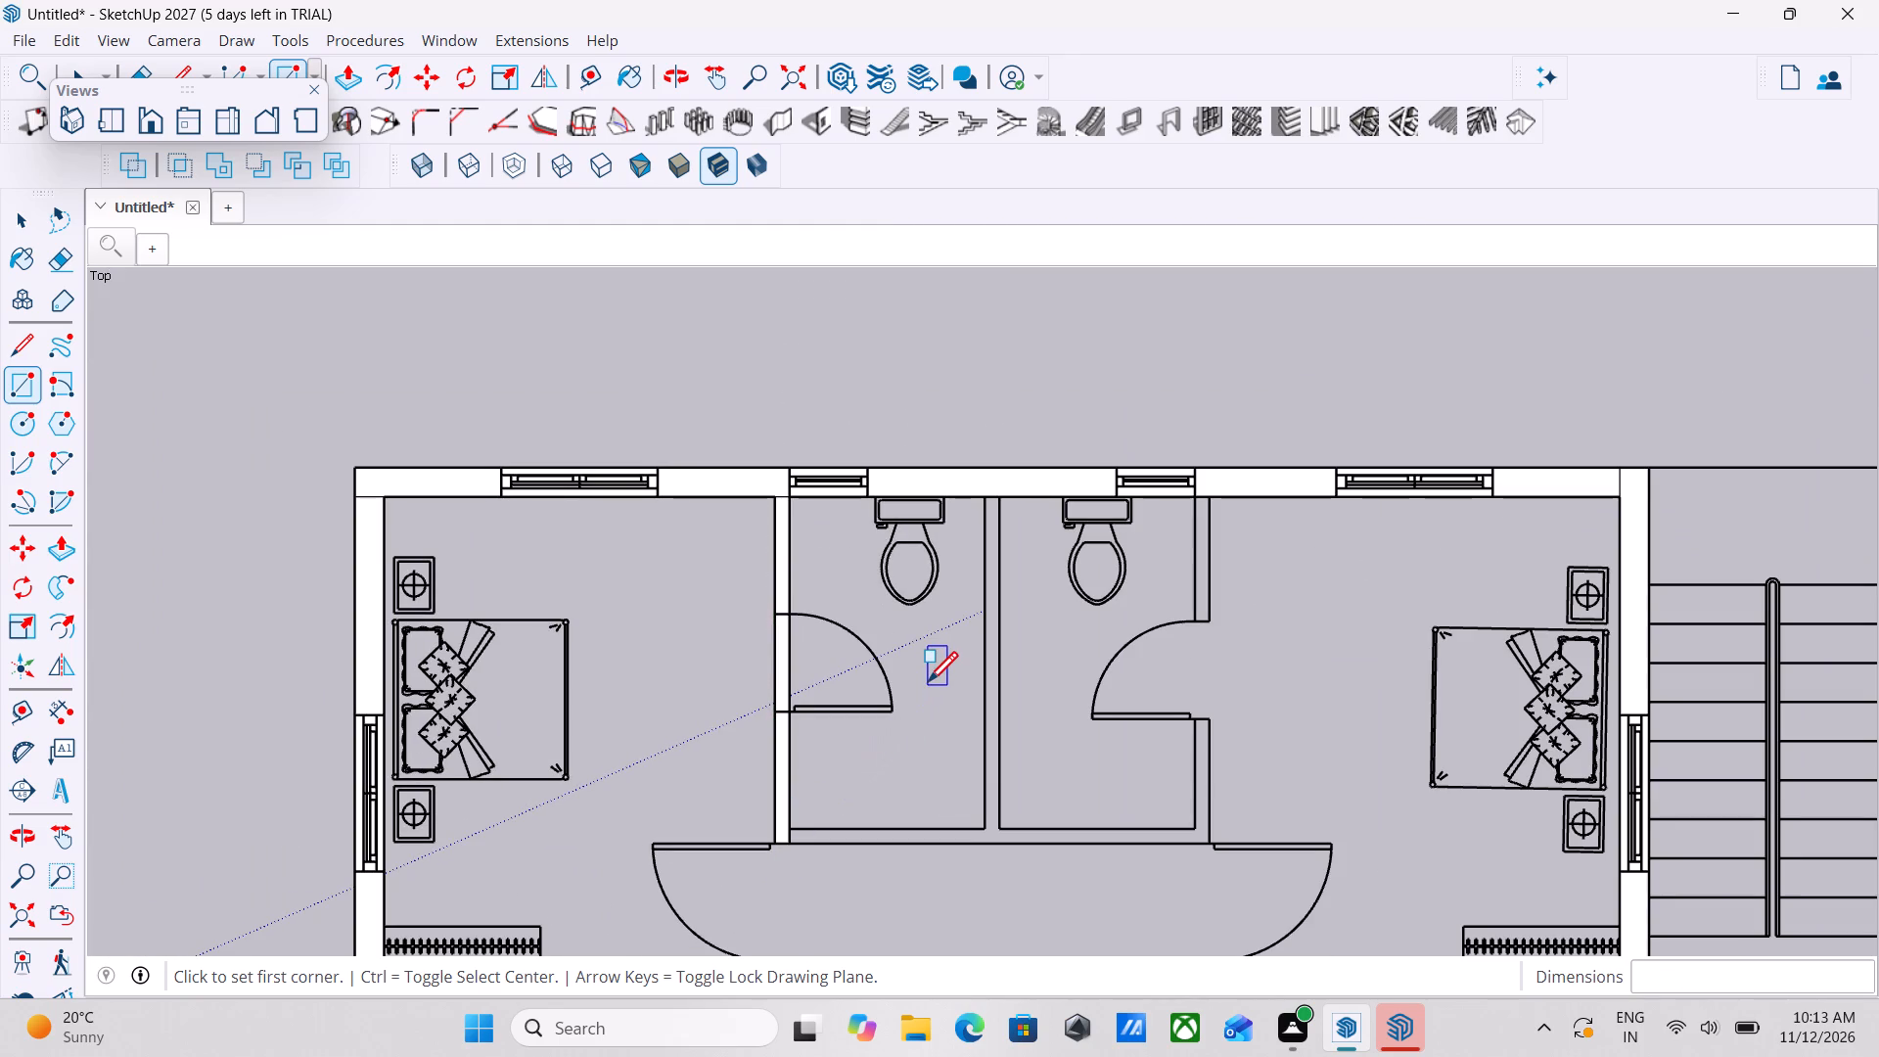
scroll(935, 692, down, 4)
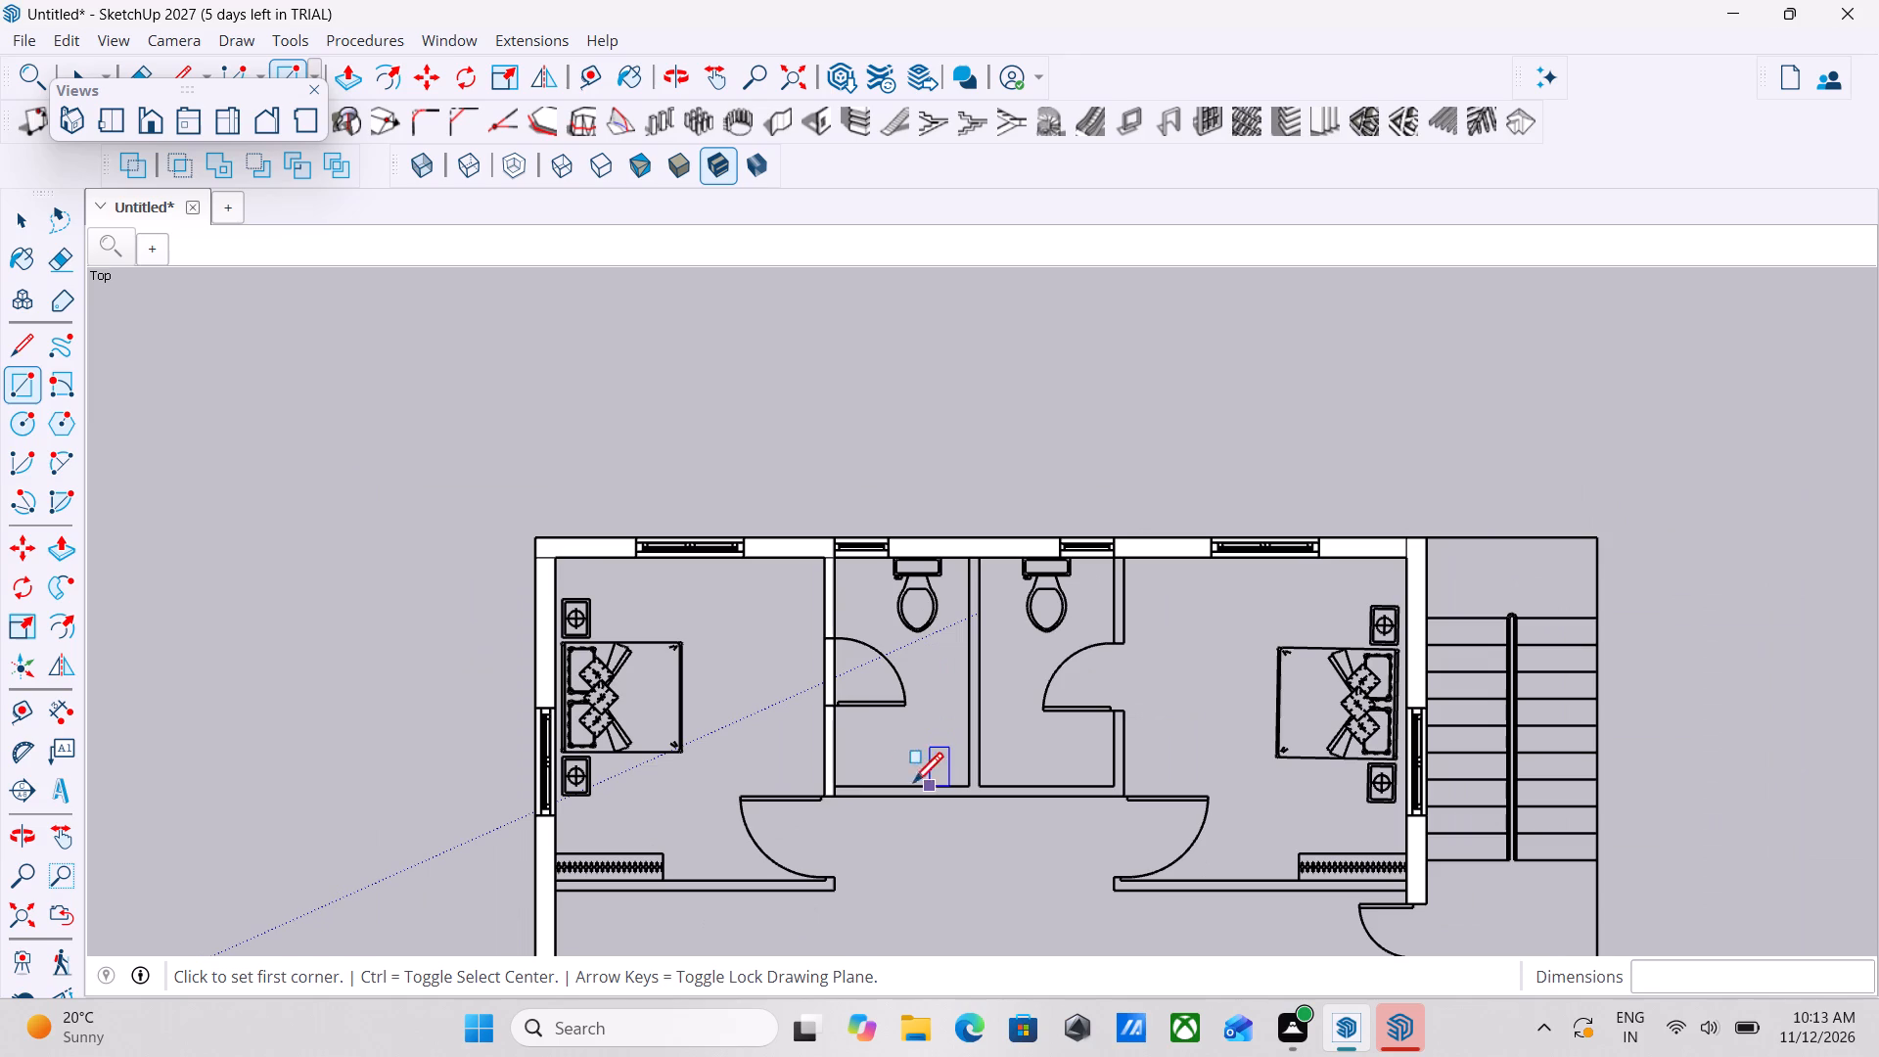
scroll(855, 801, up, 6)
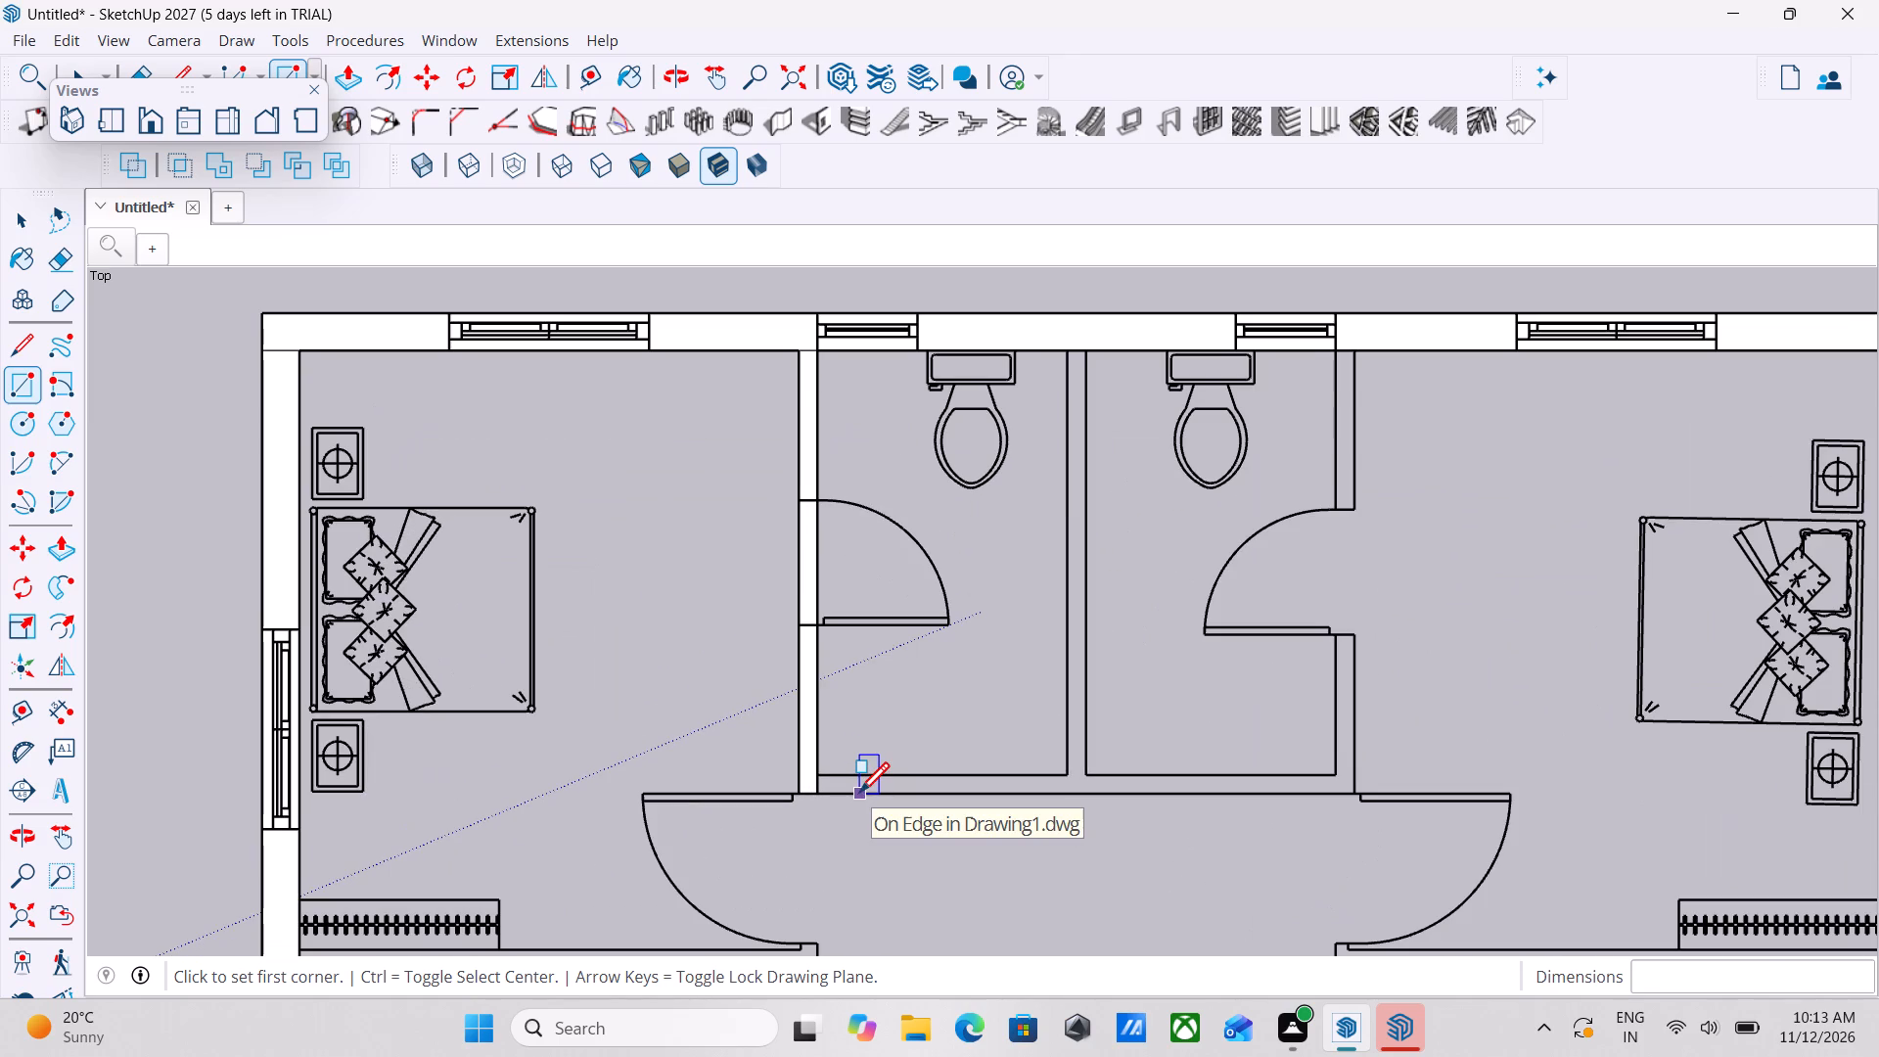
scroll(859, 796, down, 5)
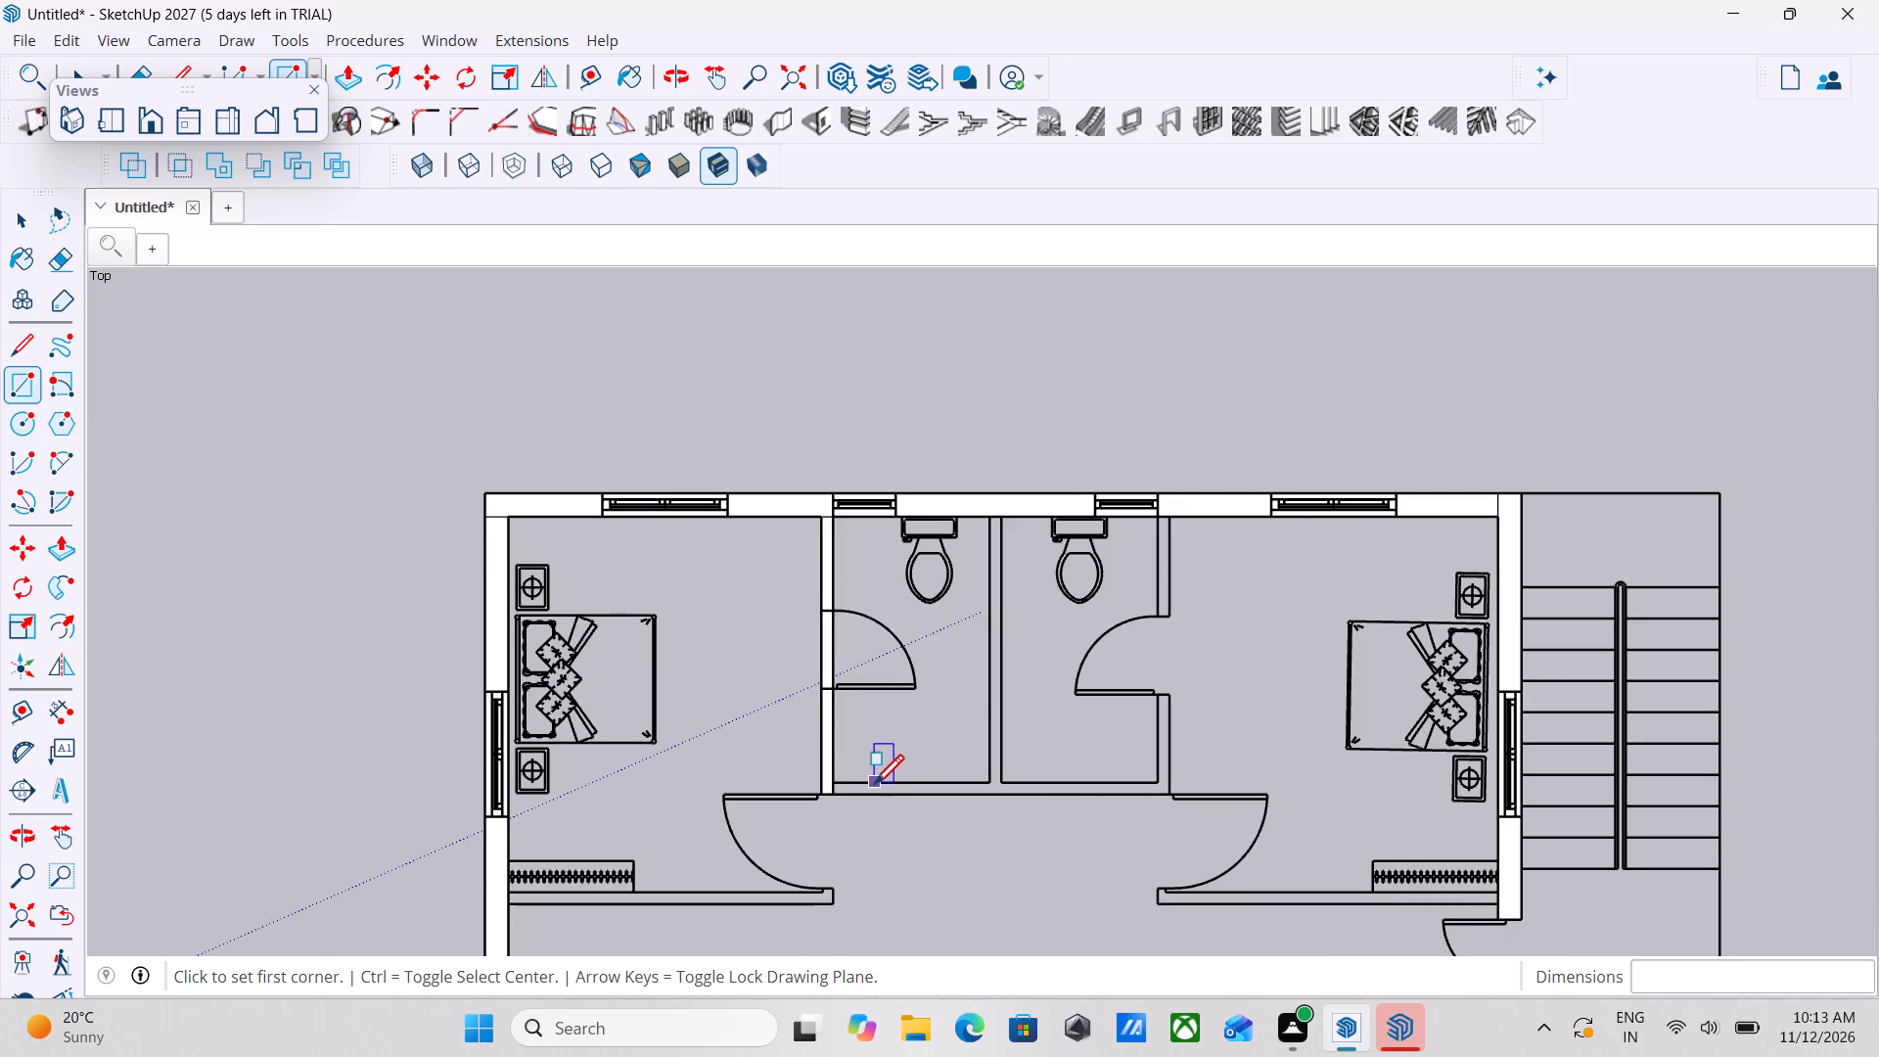
scroll(873, 798, up, 7)
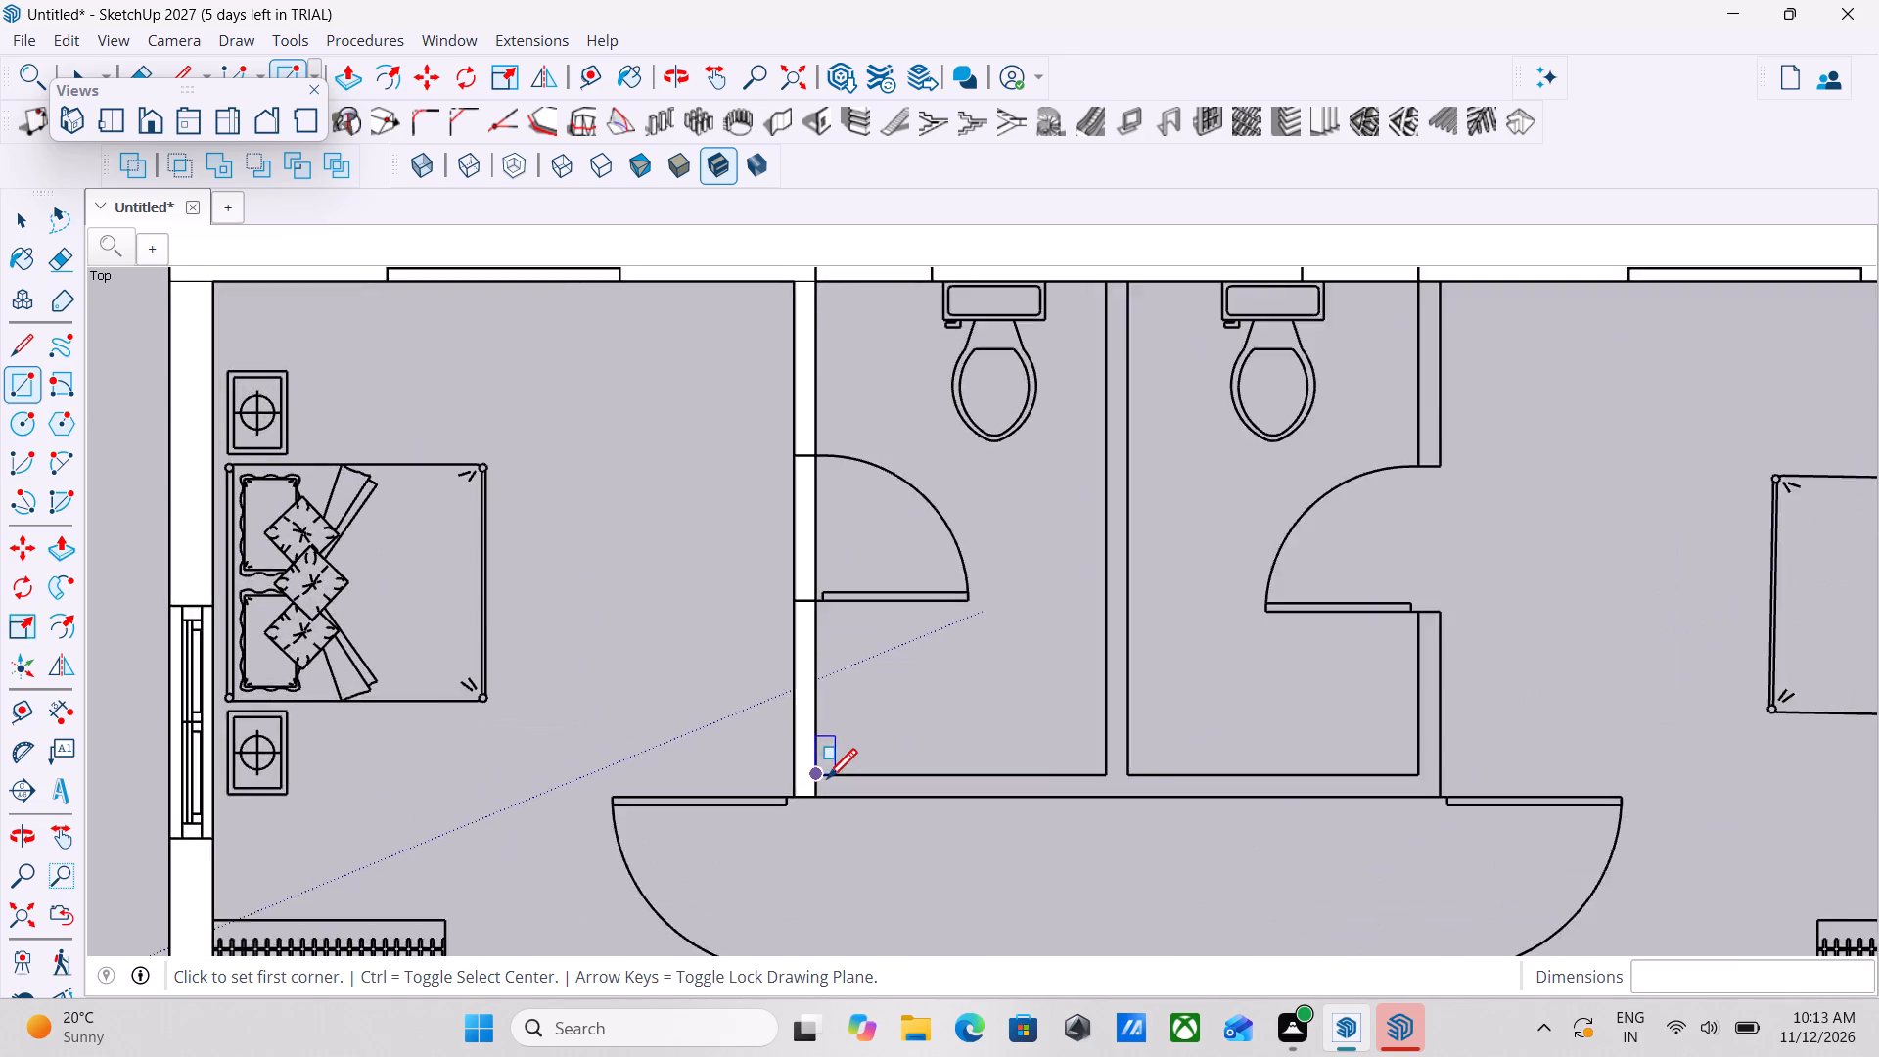
scroll(827, 782, up, 3)
click(815, 776)
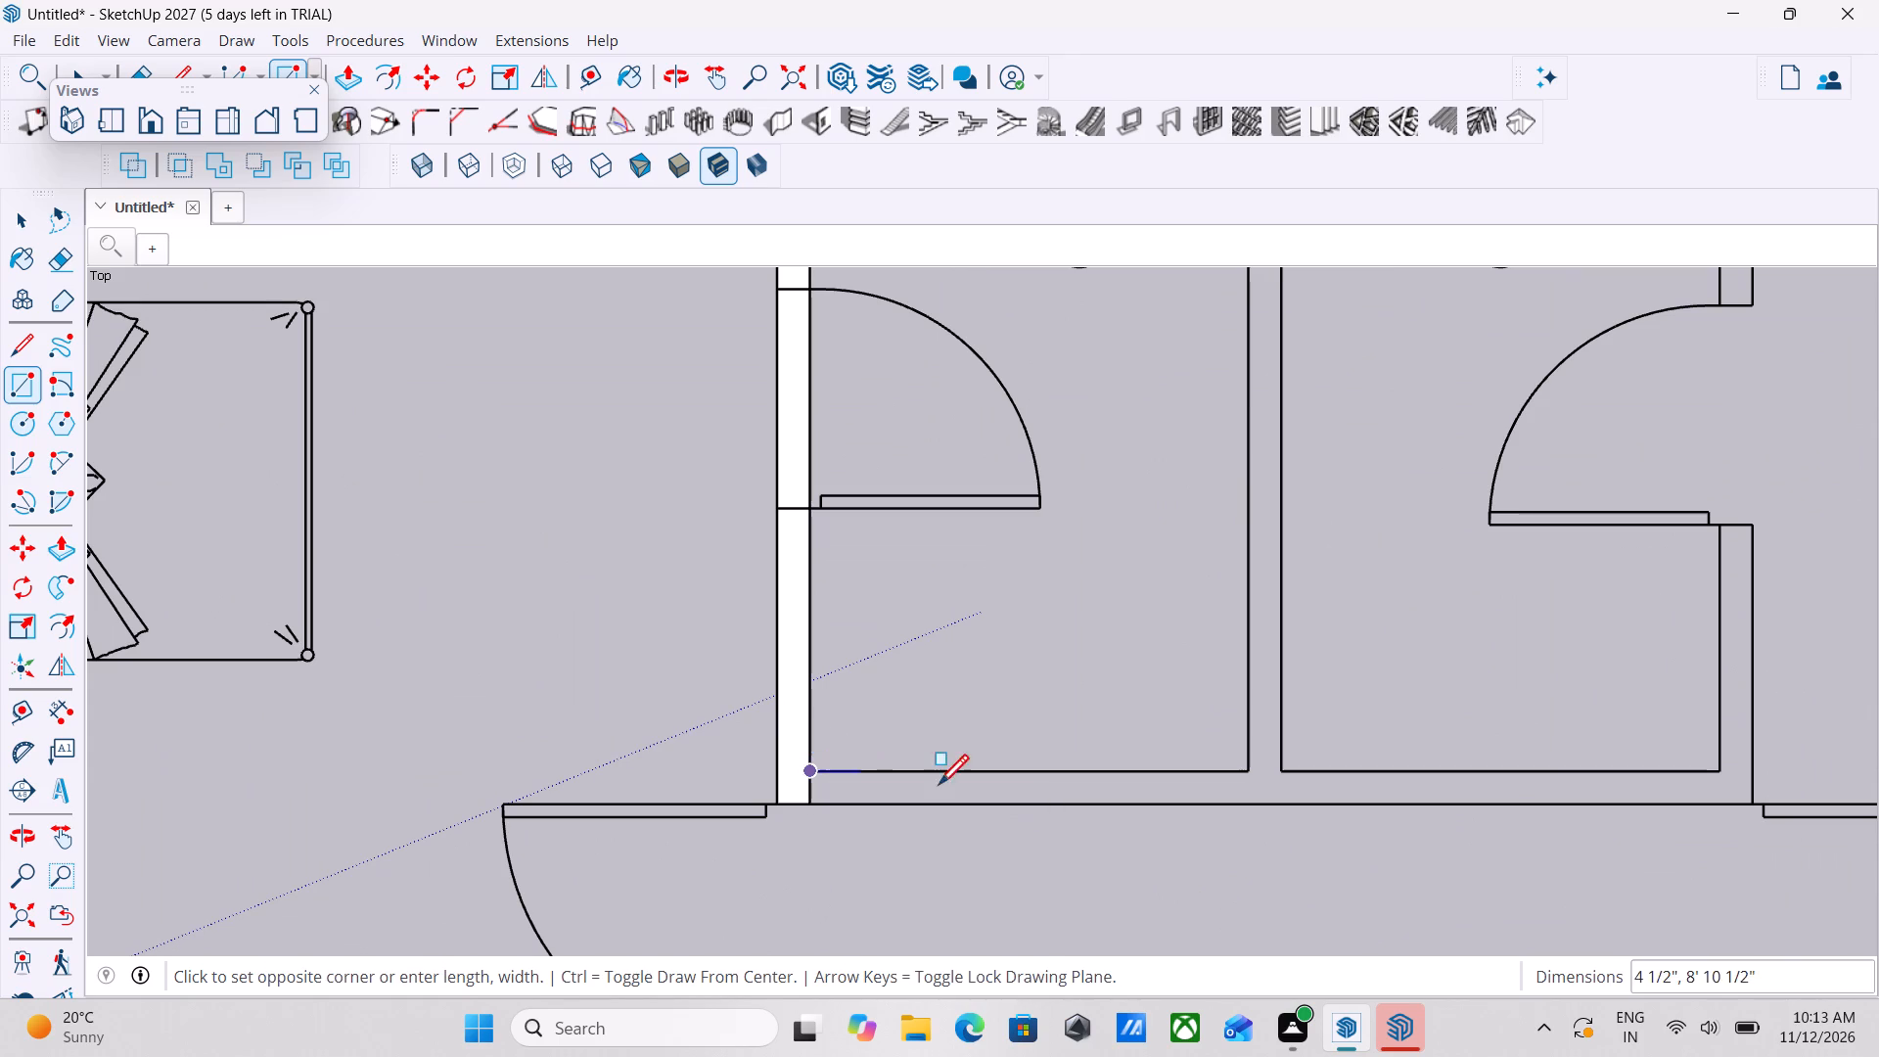
scroll(1220, 798, down, 4)
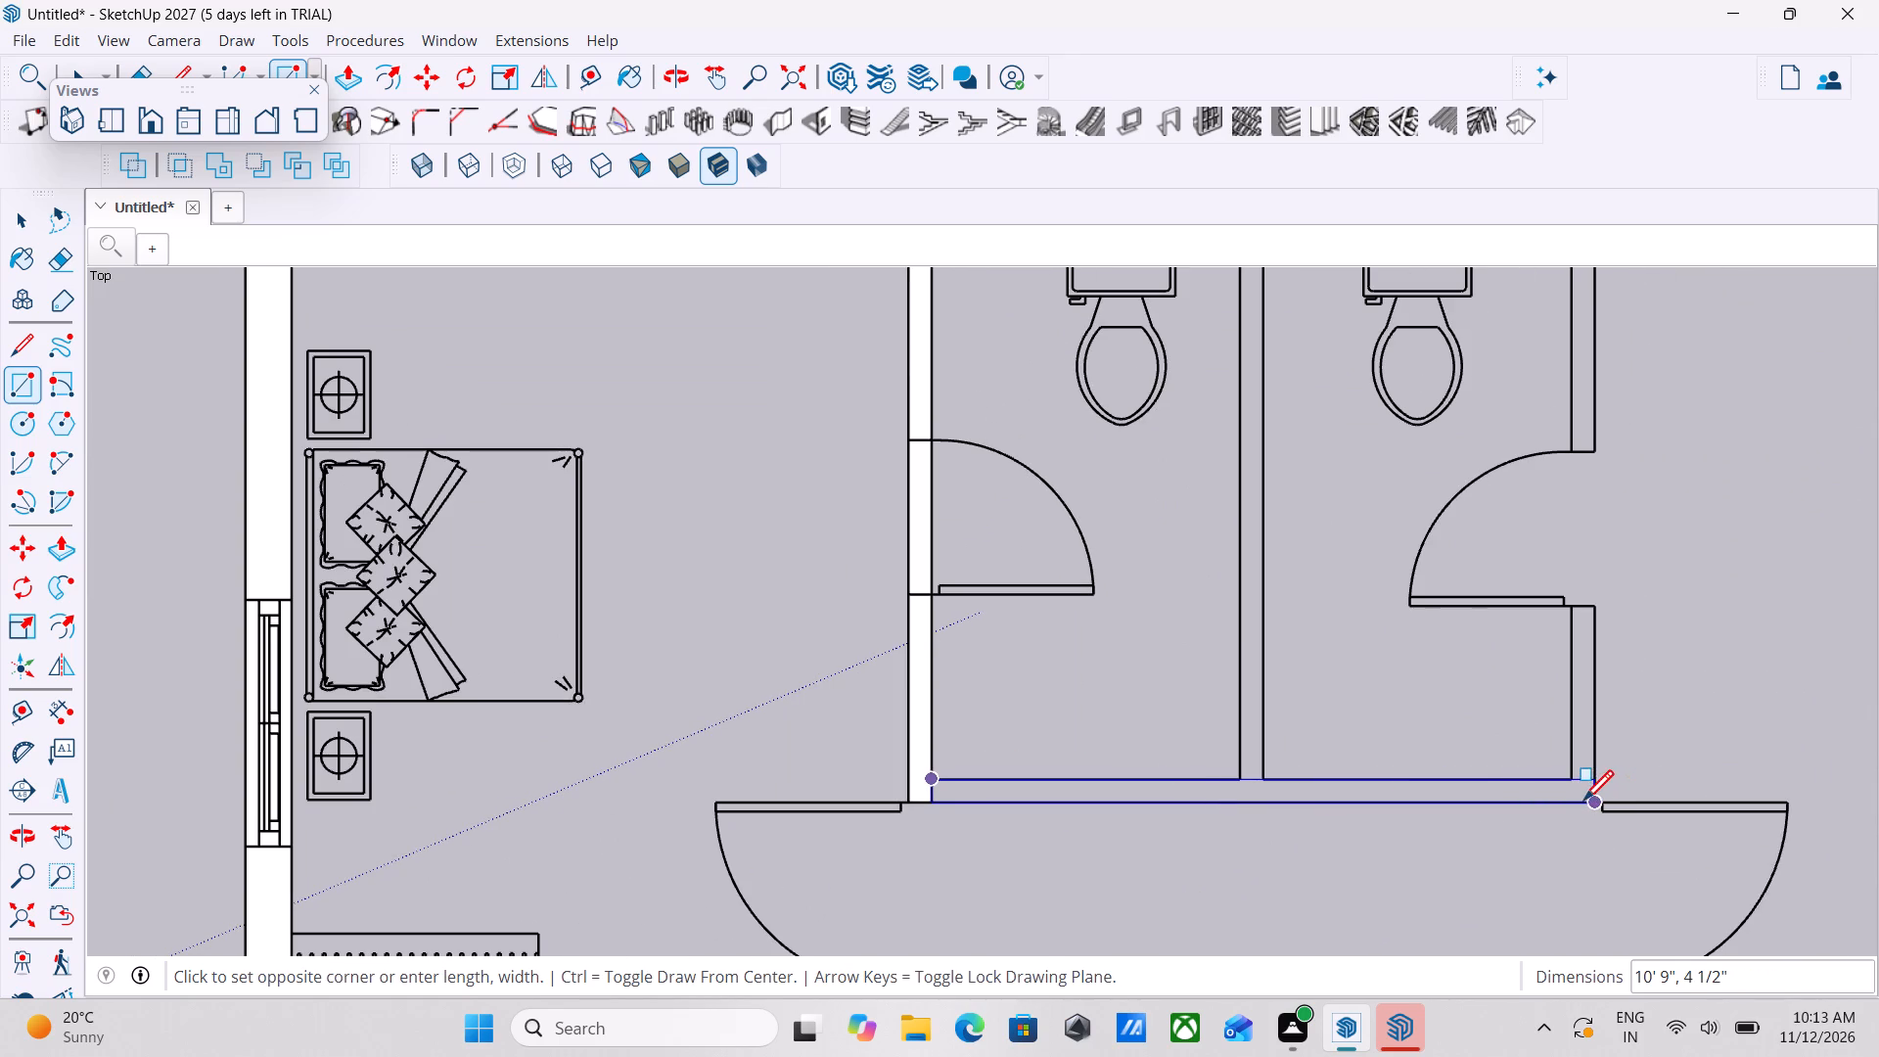
click(1593, 805)
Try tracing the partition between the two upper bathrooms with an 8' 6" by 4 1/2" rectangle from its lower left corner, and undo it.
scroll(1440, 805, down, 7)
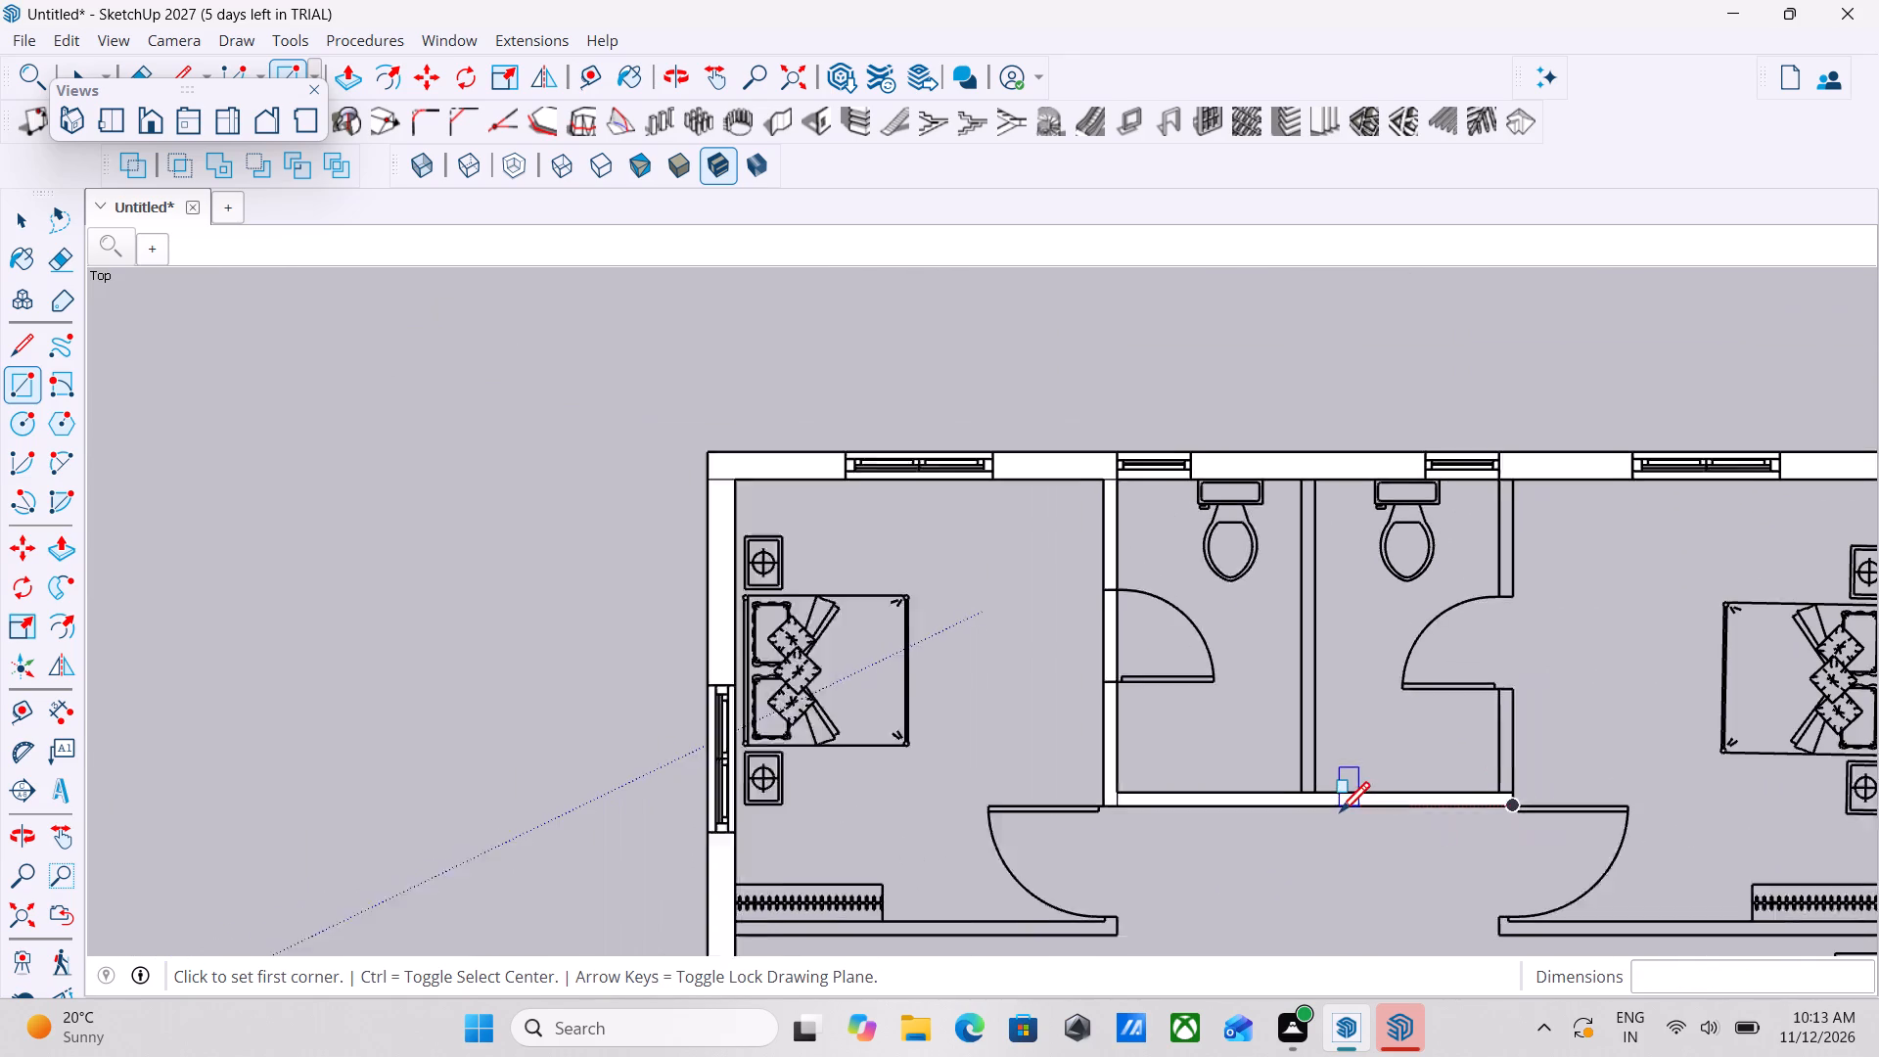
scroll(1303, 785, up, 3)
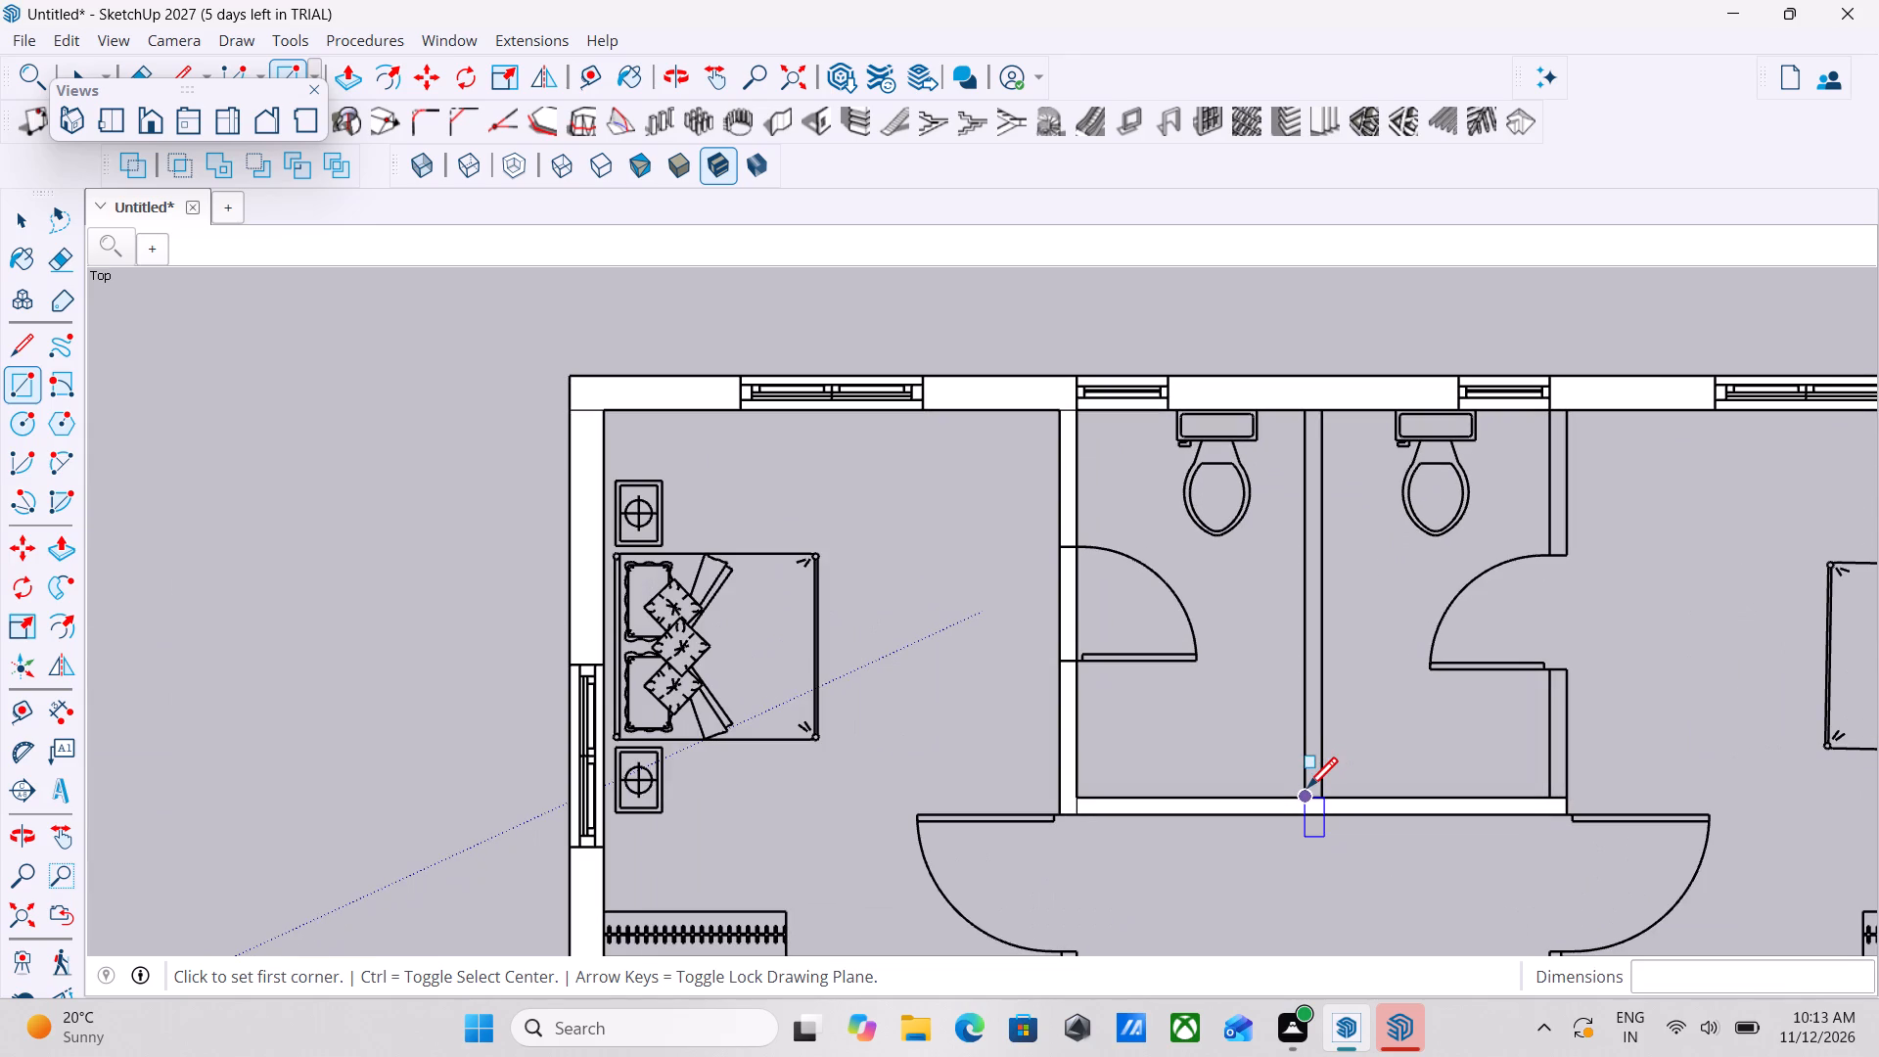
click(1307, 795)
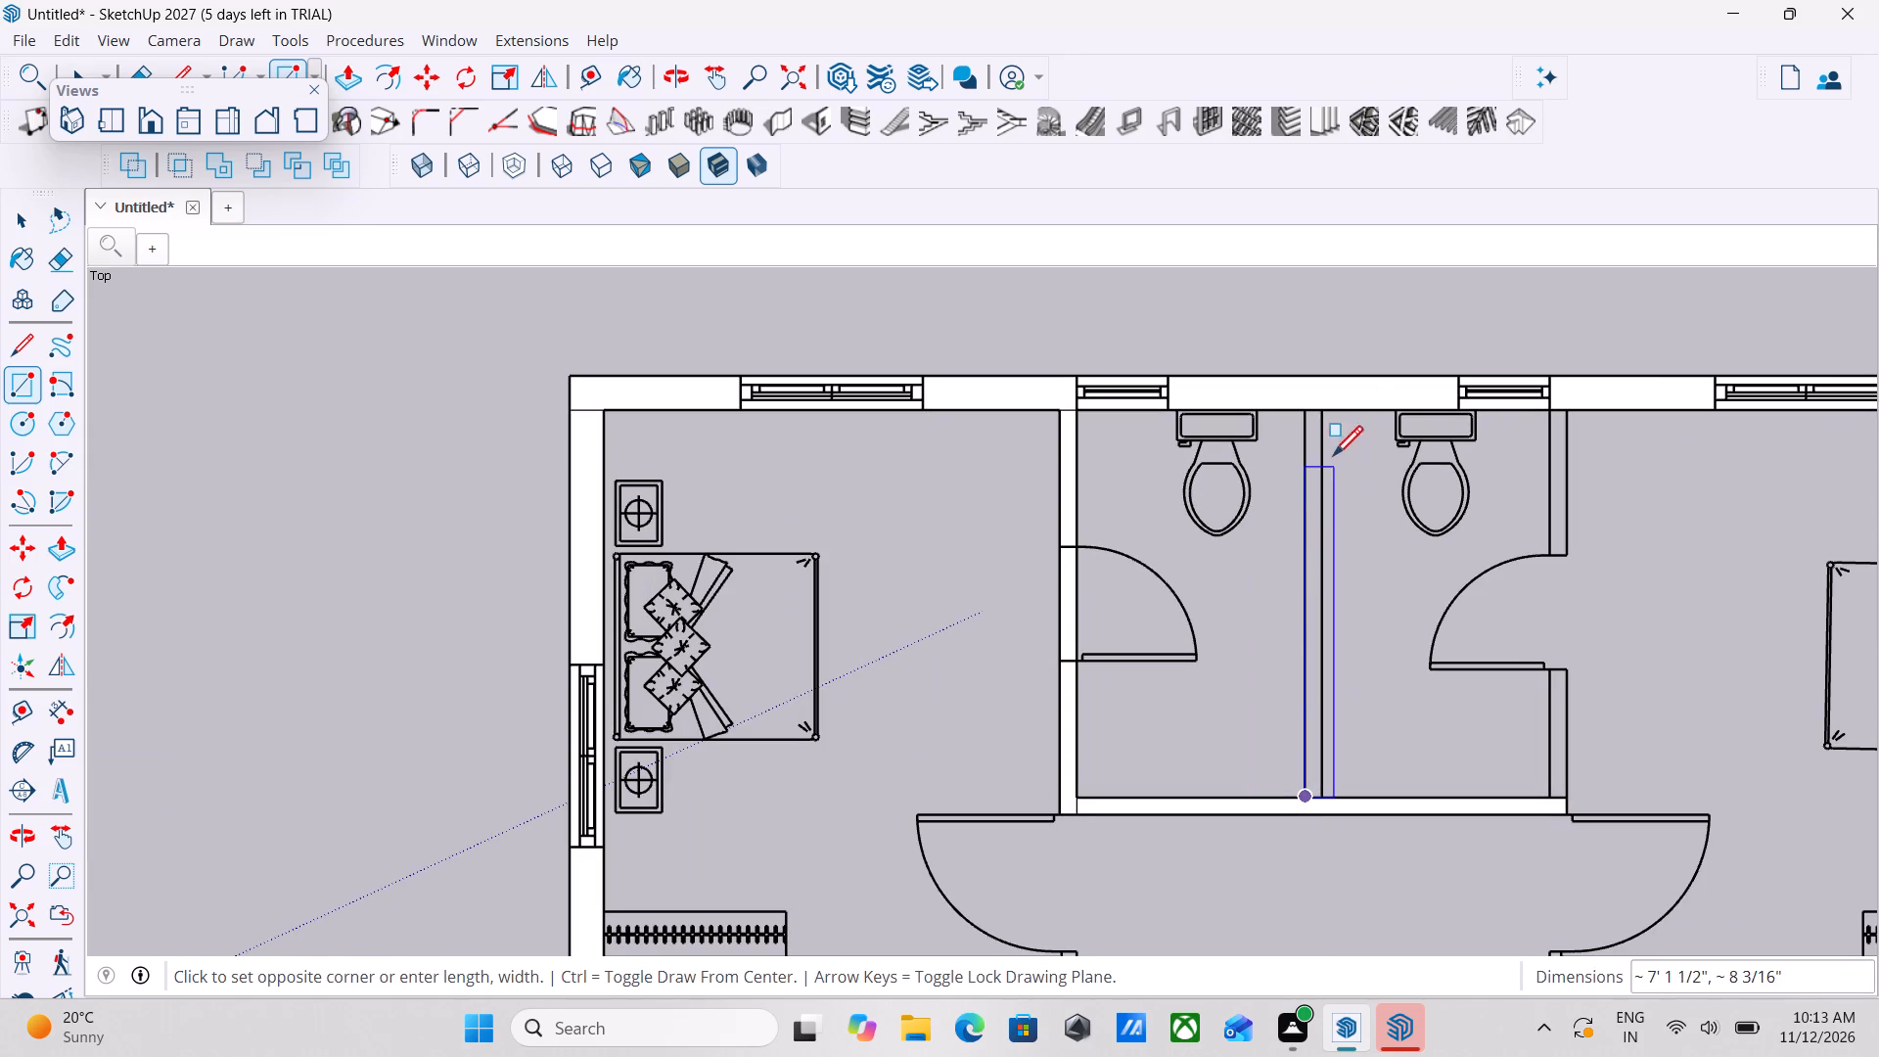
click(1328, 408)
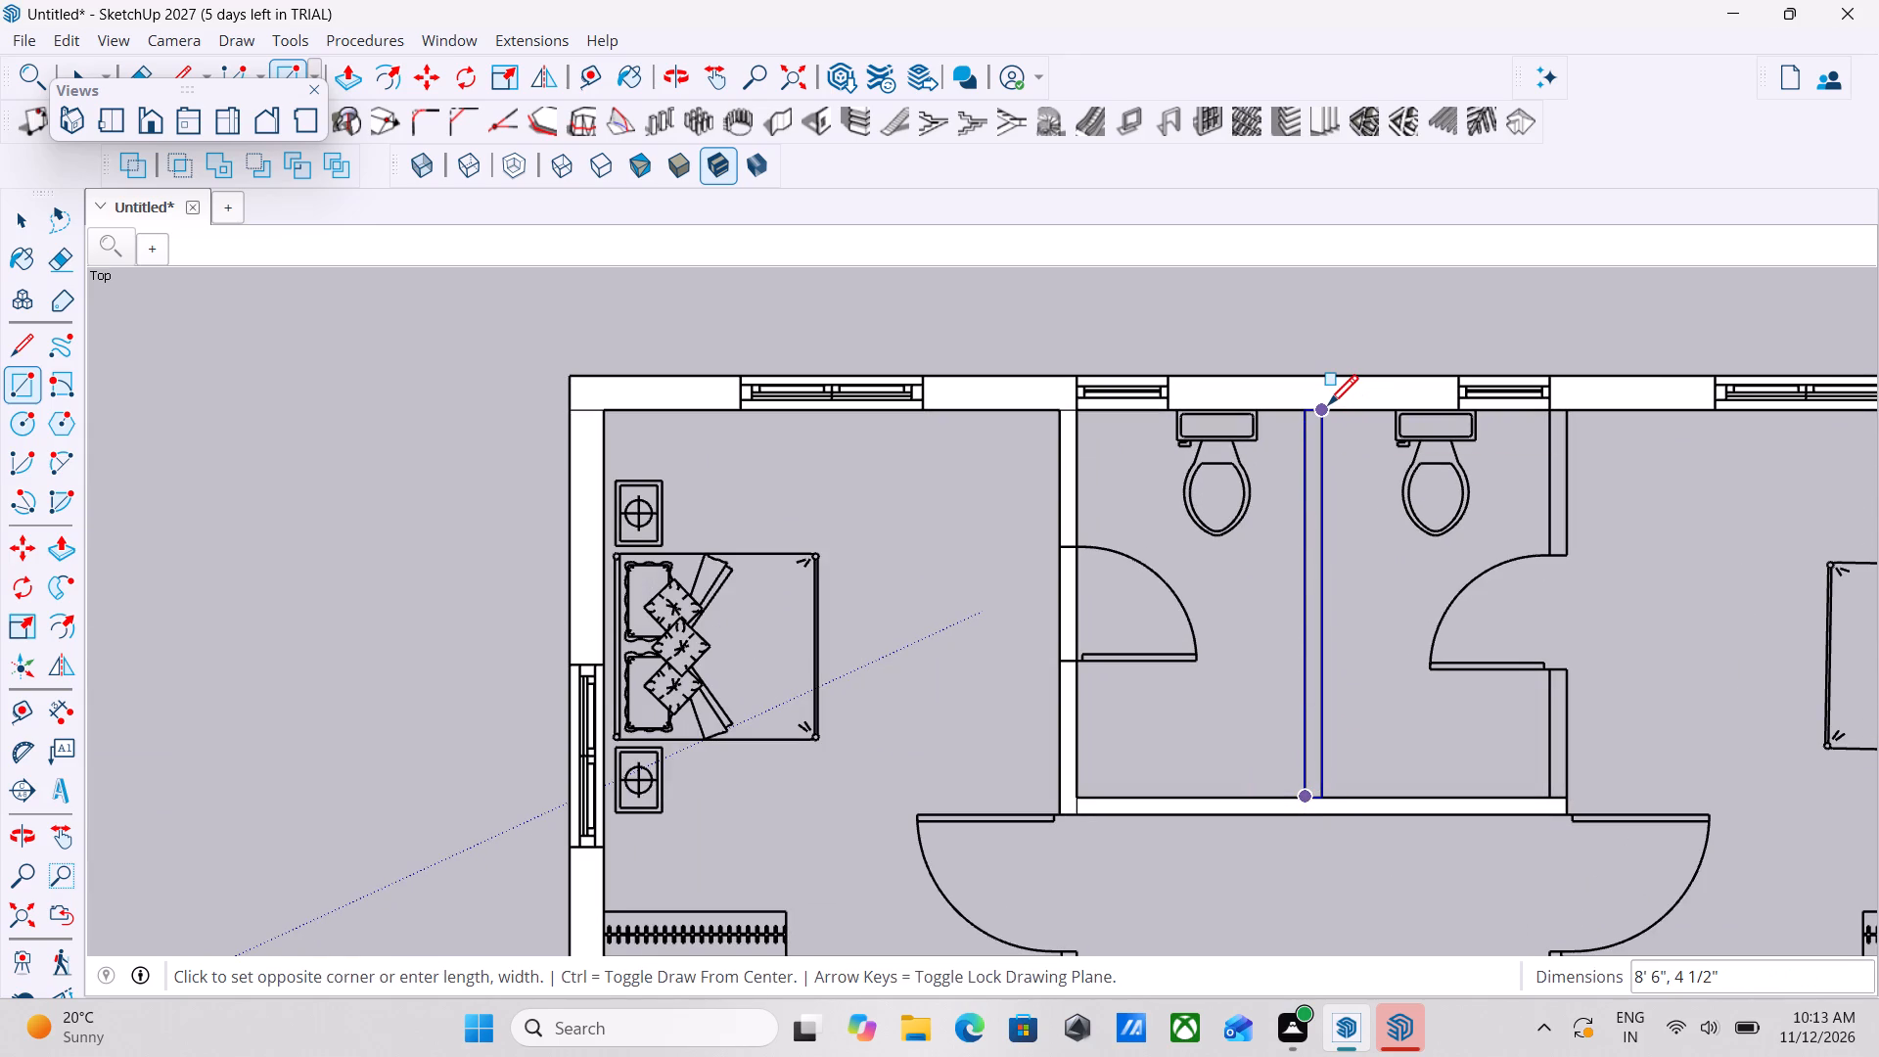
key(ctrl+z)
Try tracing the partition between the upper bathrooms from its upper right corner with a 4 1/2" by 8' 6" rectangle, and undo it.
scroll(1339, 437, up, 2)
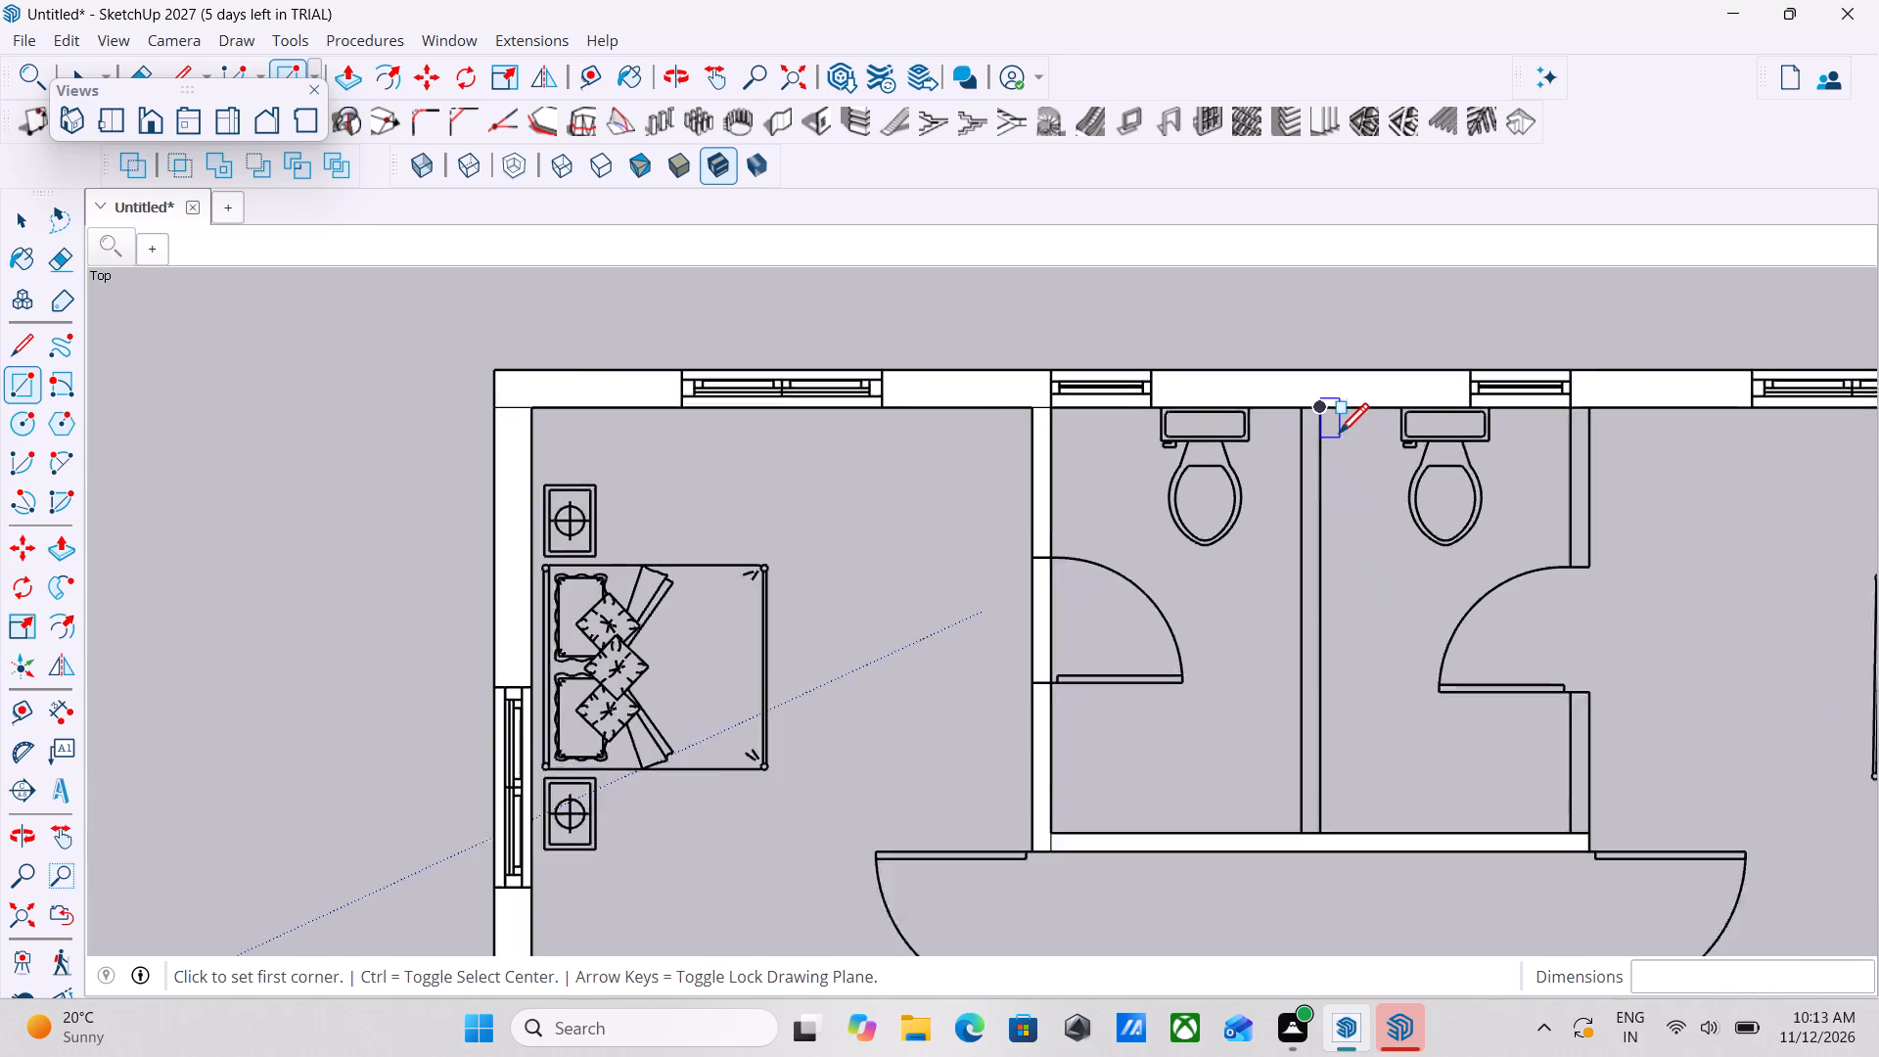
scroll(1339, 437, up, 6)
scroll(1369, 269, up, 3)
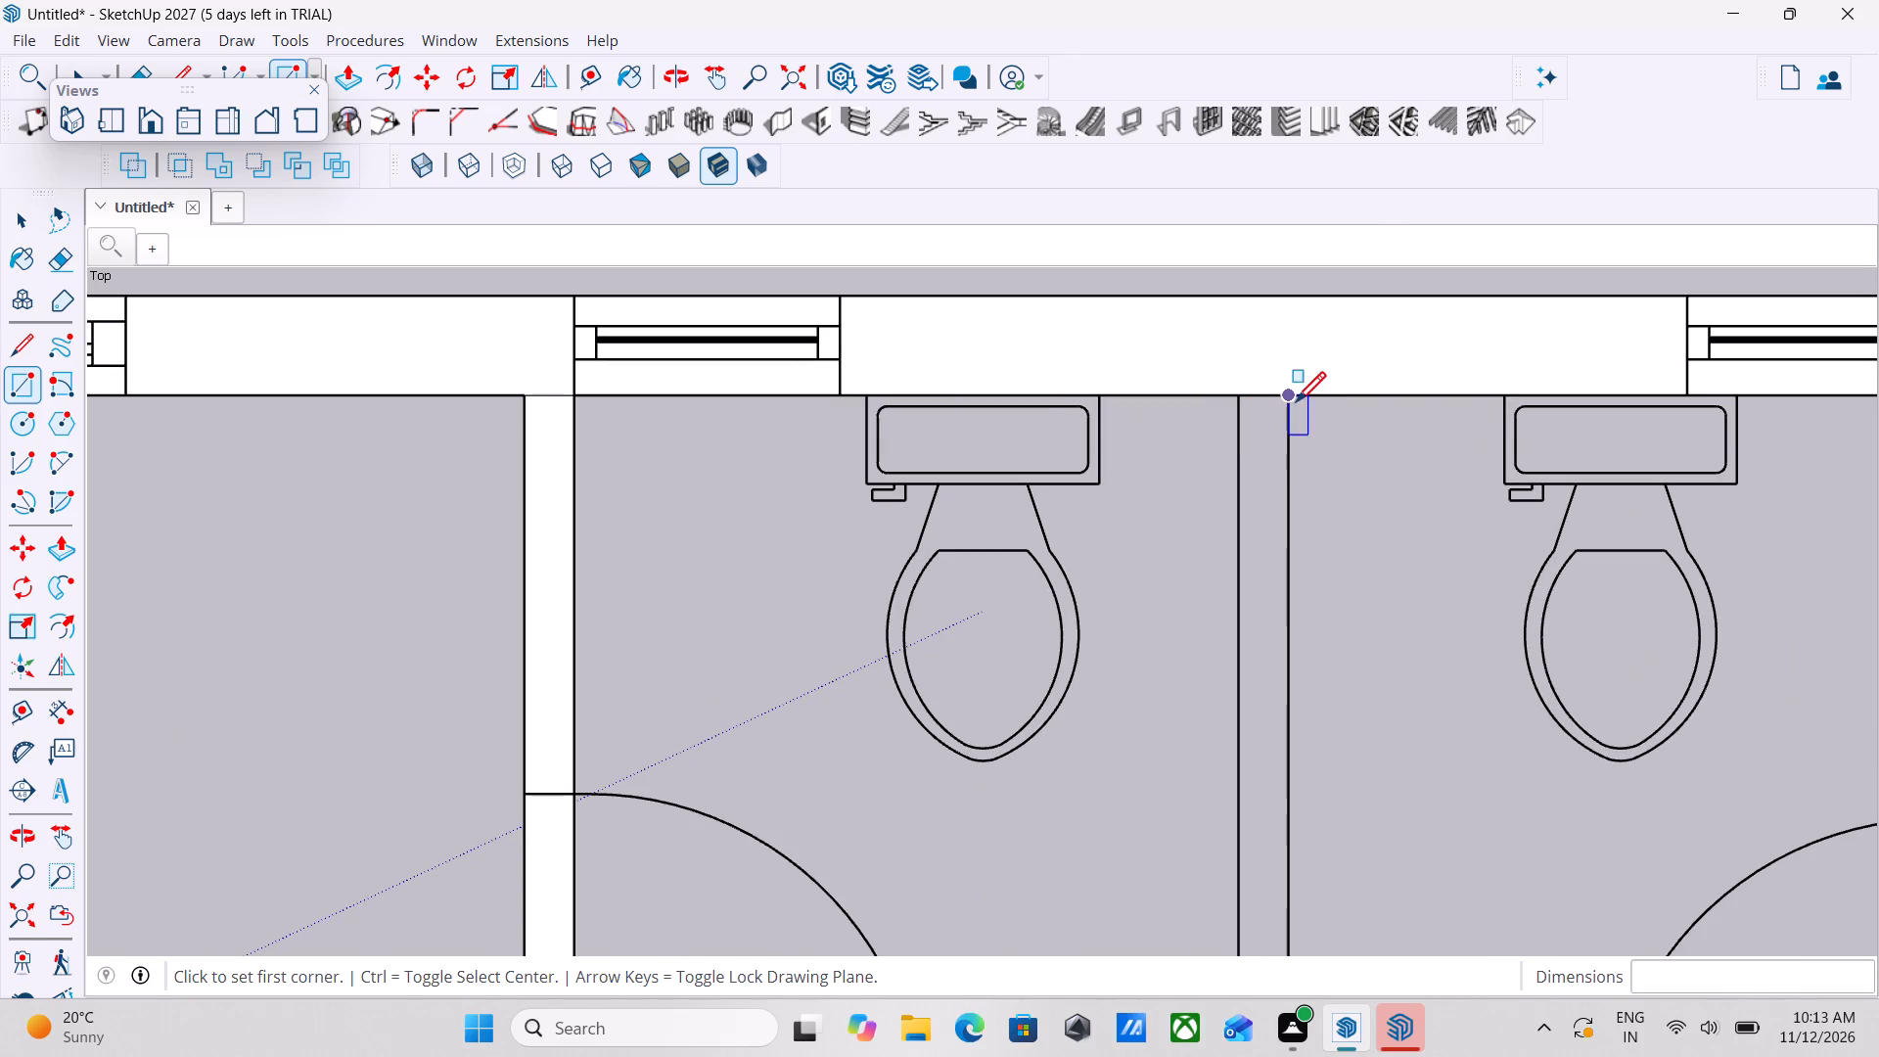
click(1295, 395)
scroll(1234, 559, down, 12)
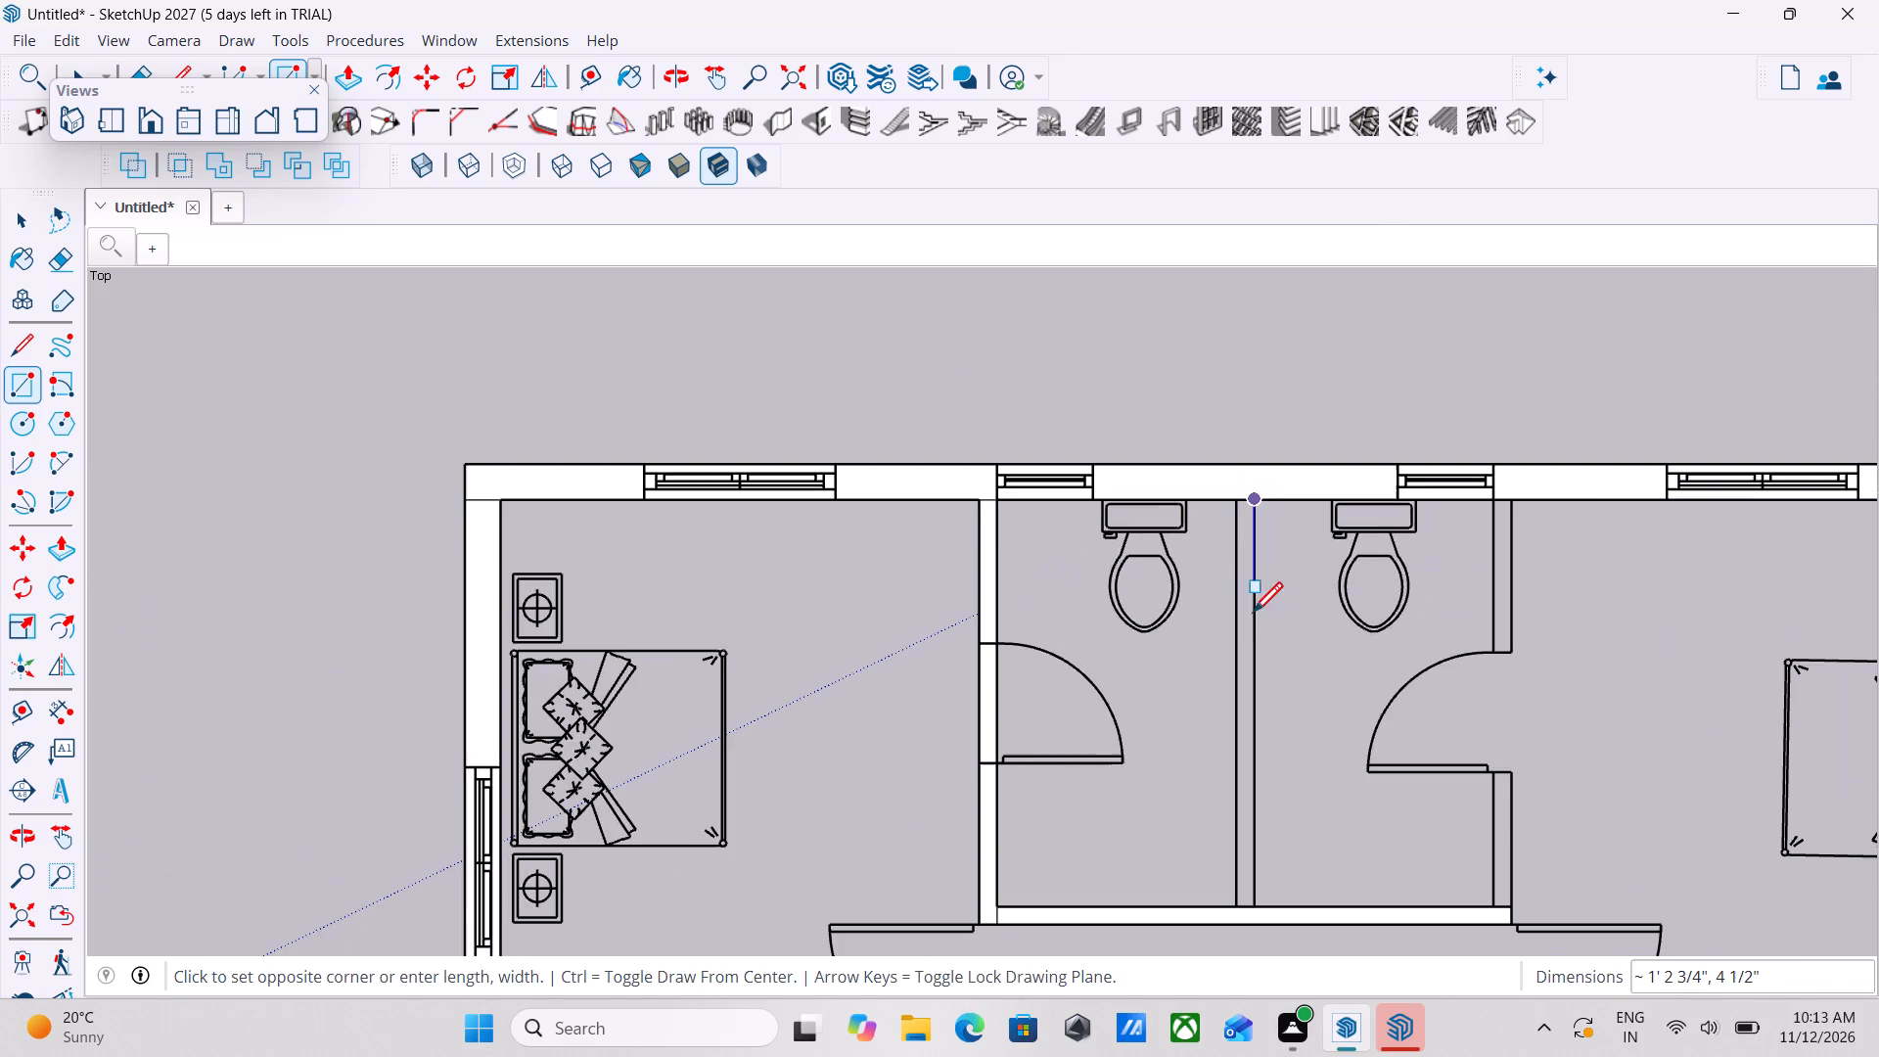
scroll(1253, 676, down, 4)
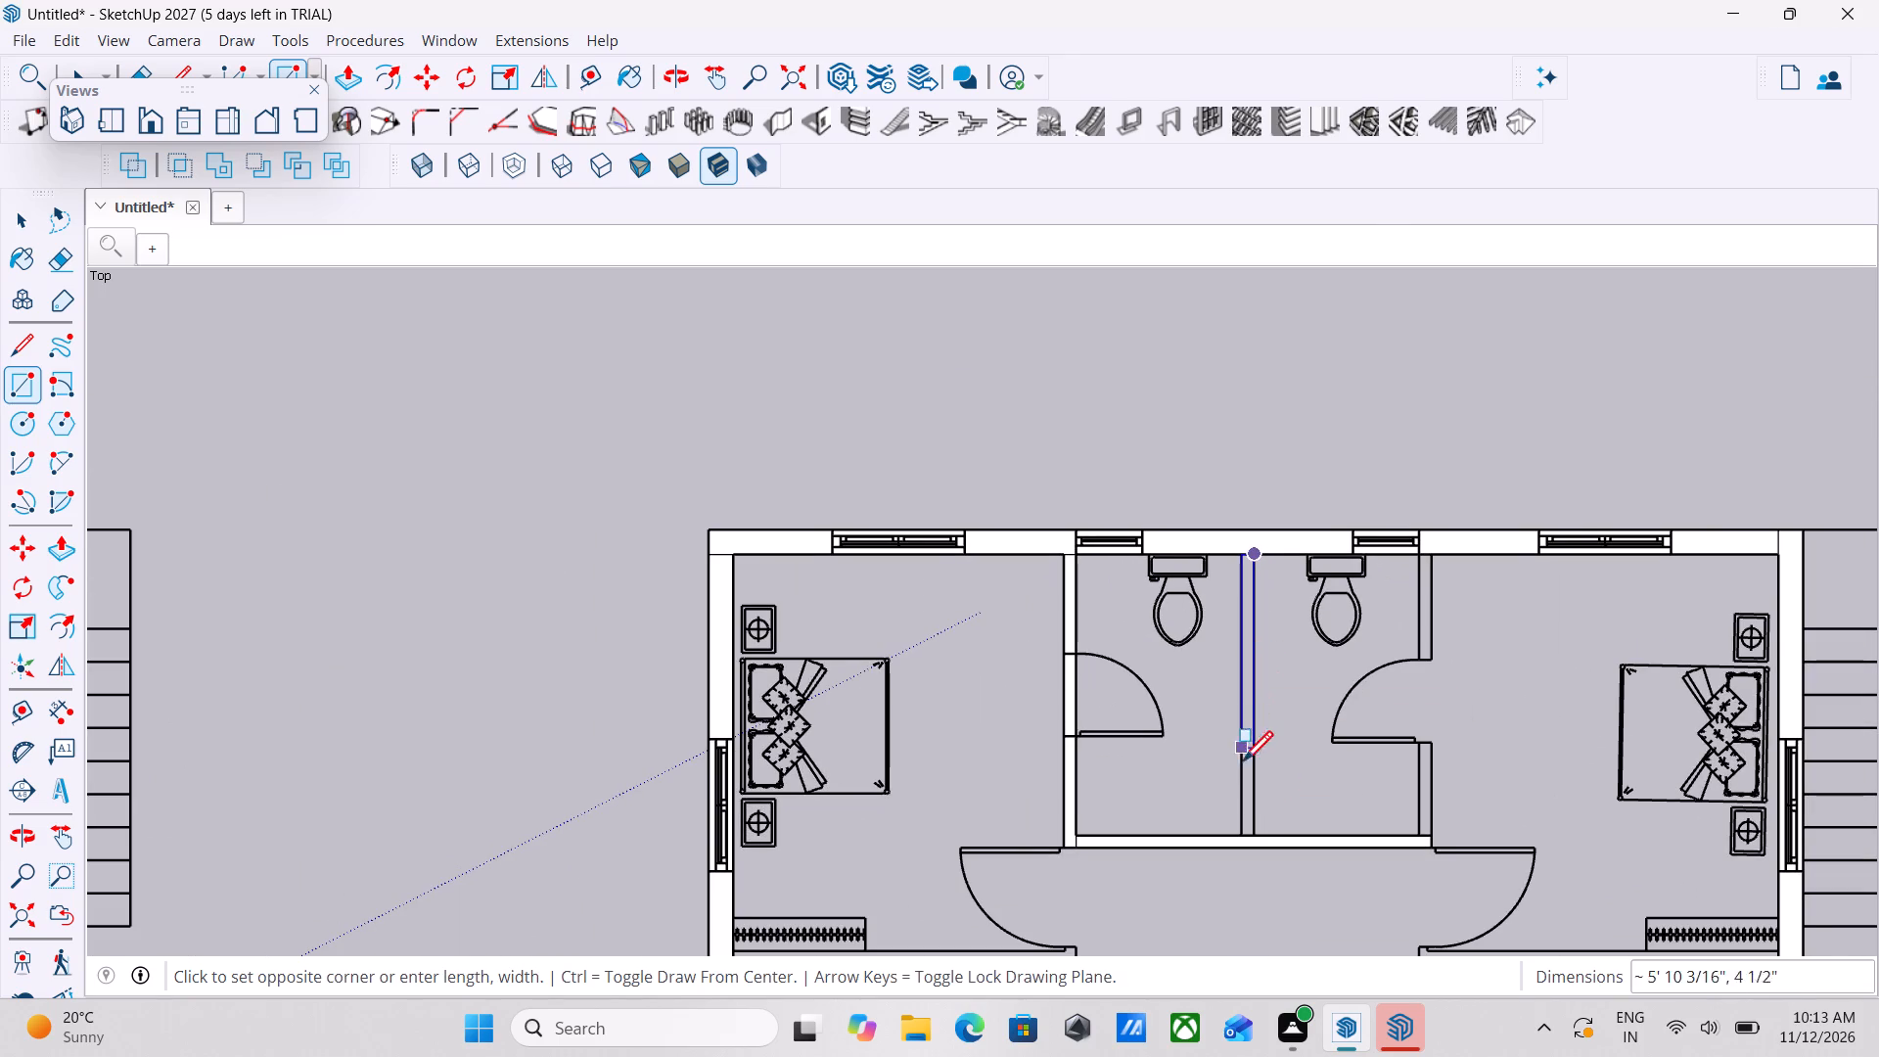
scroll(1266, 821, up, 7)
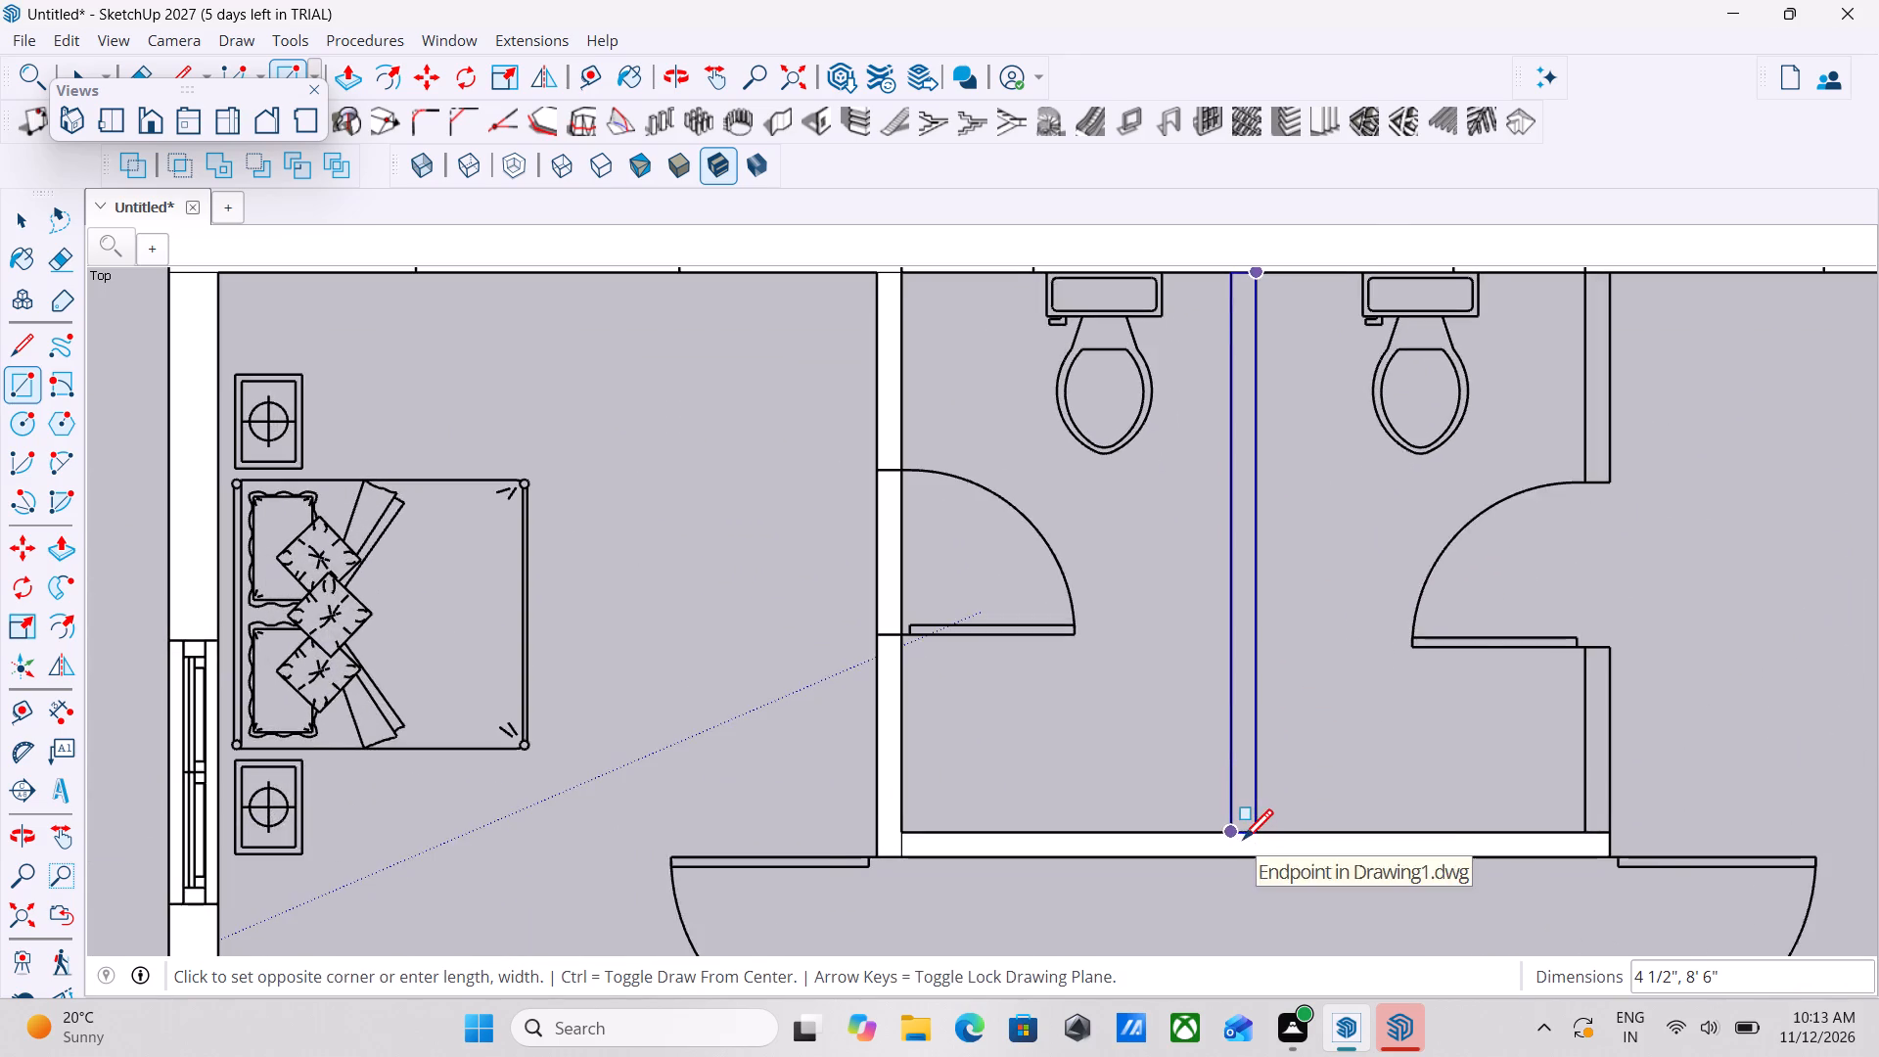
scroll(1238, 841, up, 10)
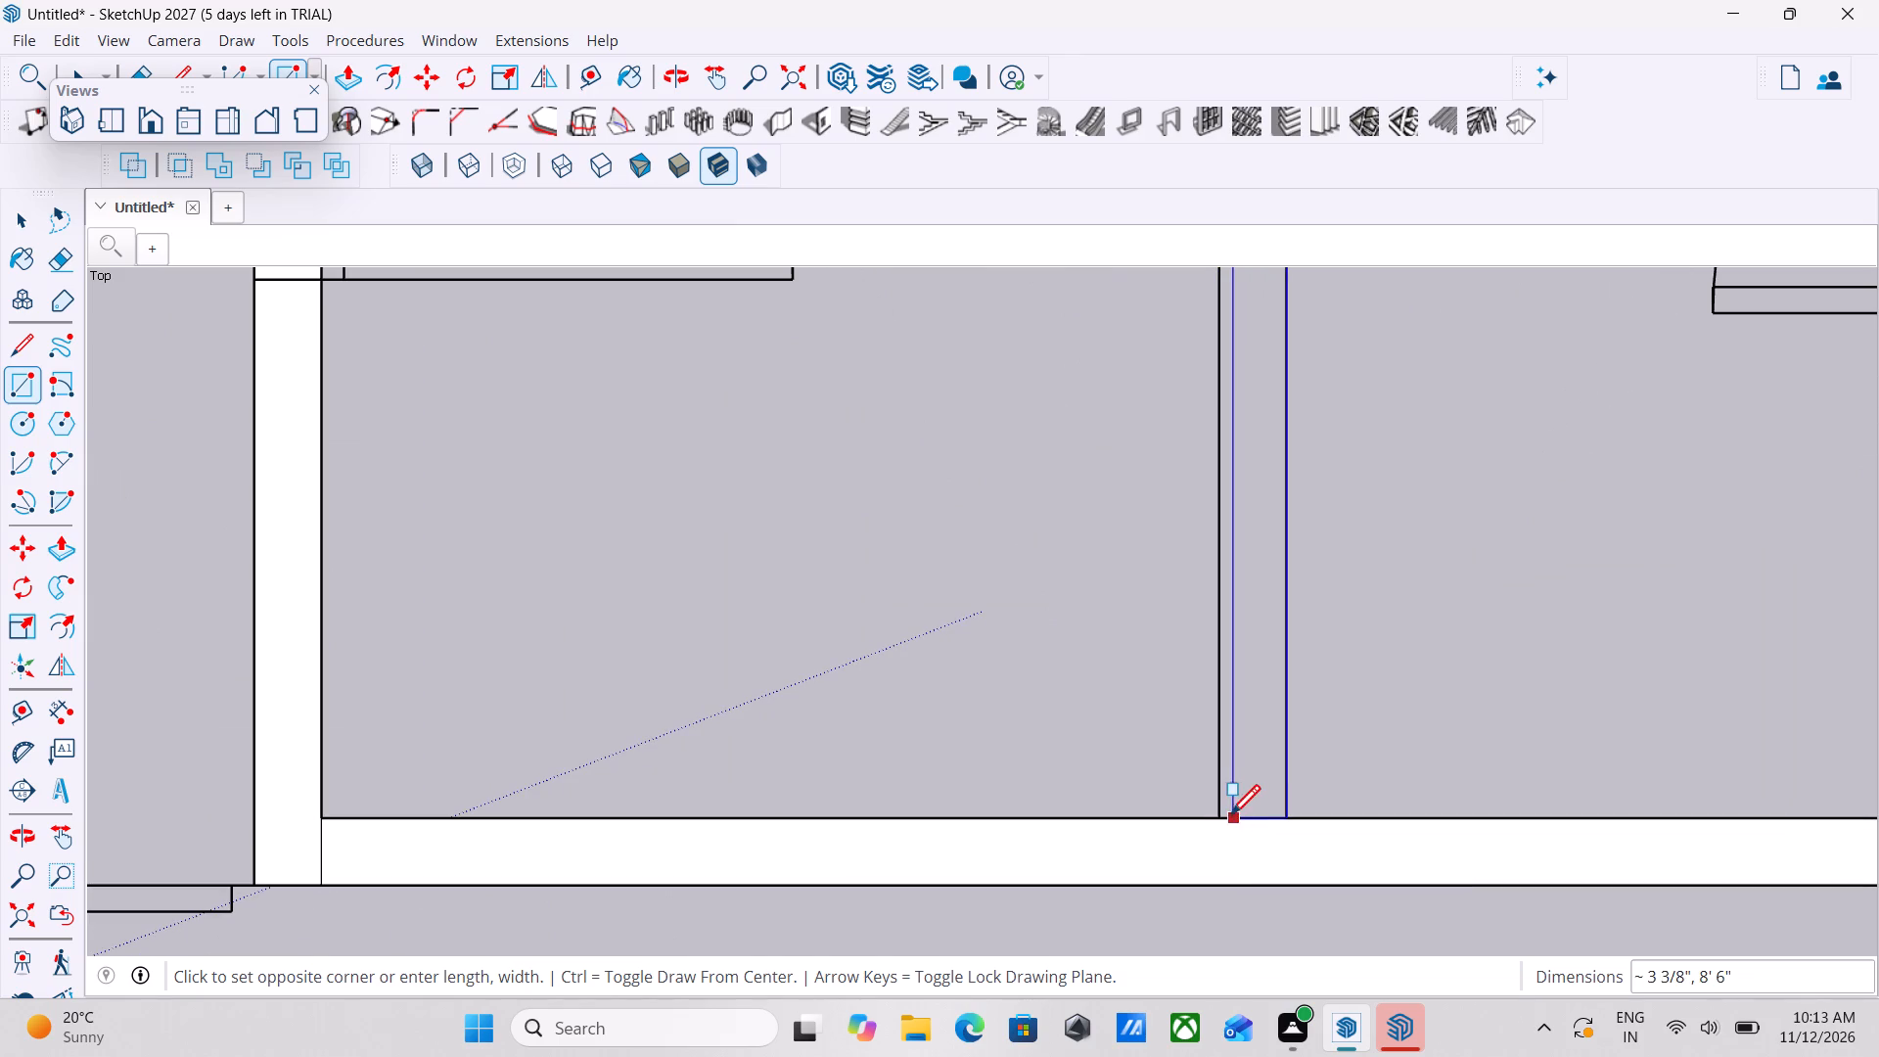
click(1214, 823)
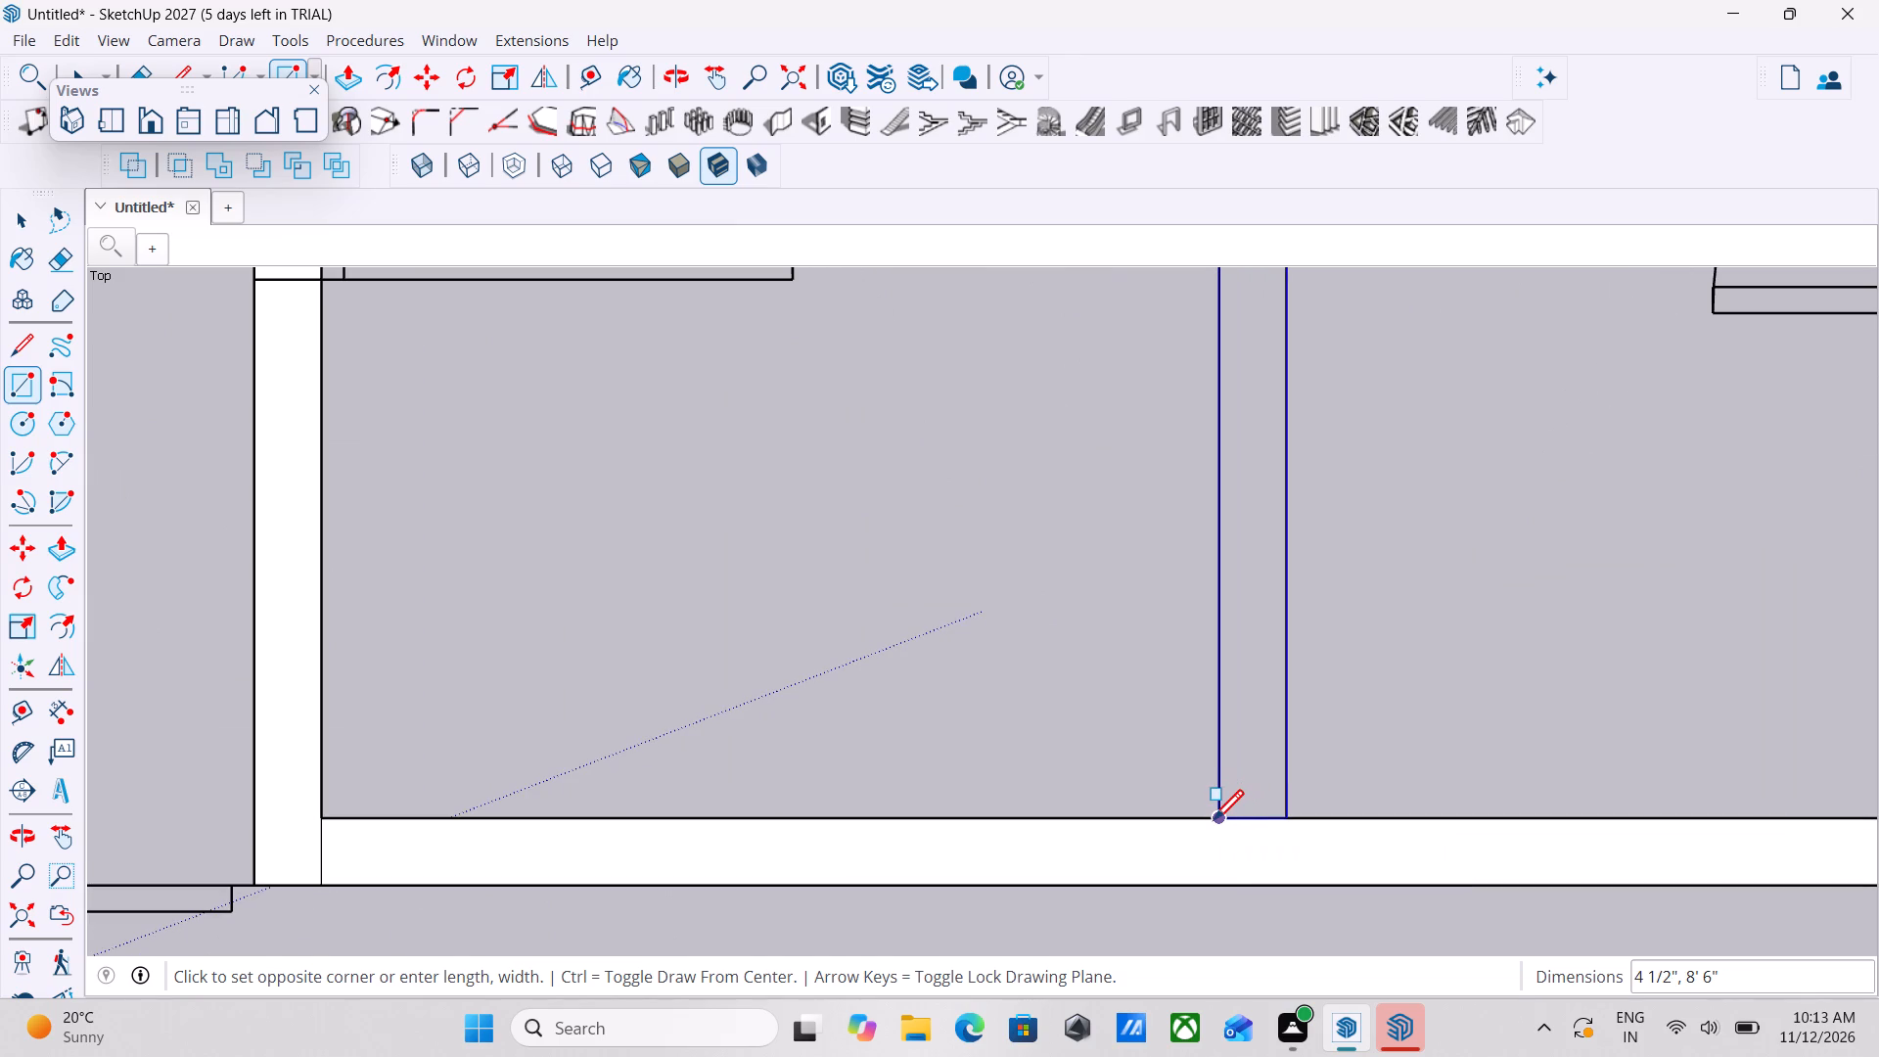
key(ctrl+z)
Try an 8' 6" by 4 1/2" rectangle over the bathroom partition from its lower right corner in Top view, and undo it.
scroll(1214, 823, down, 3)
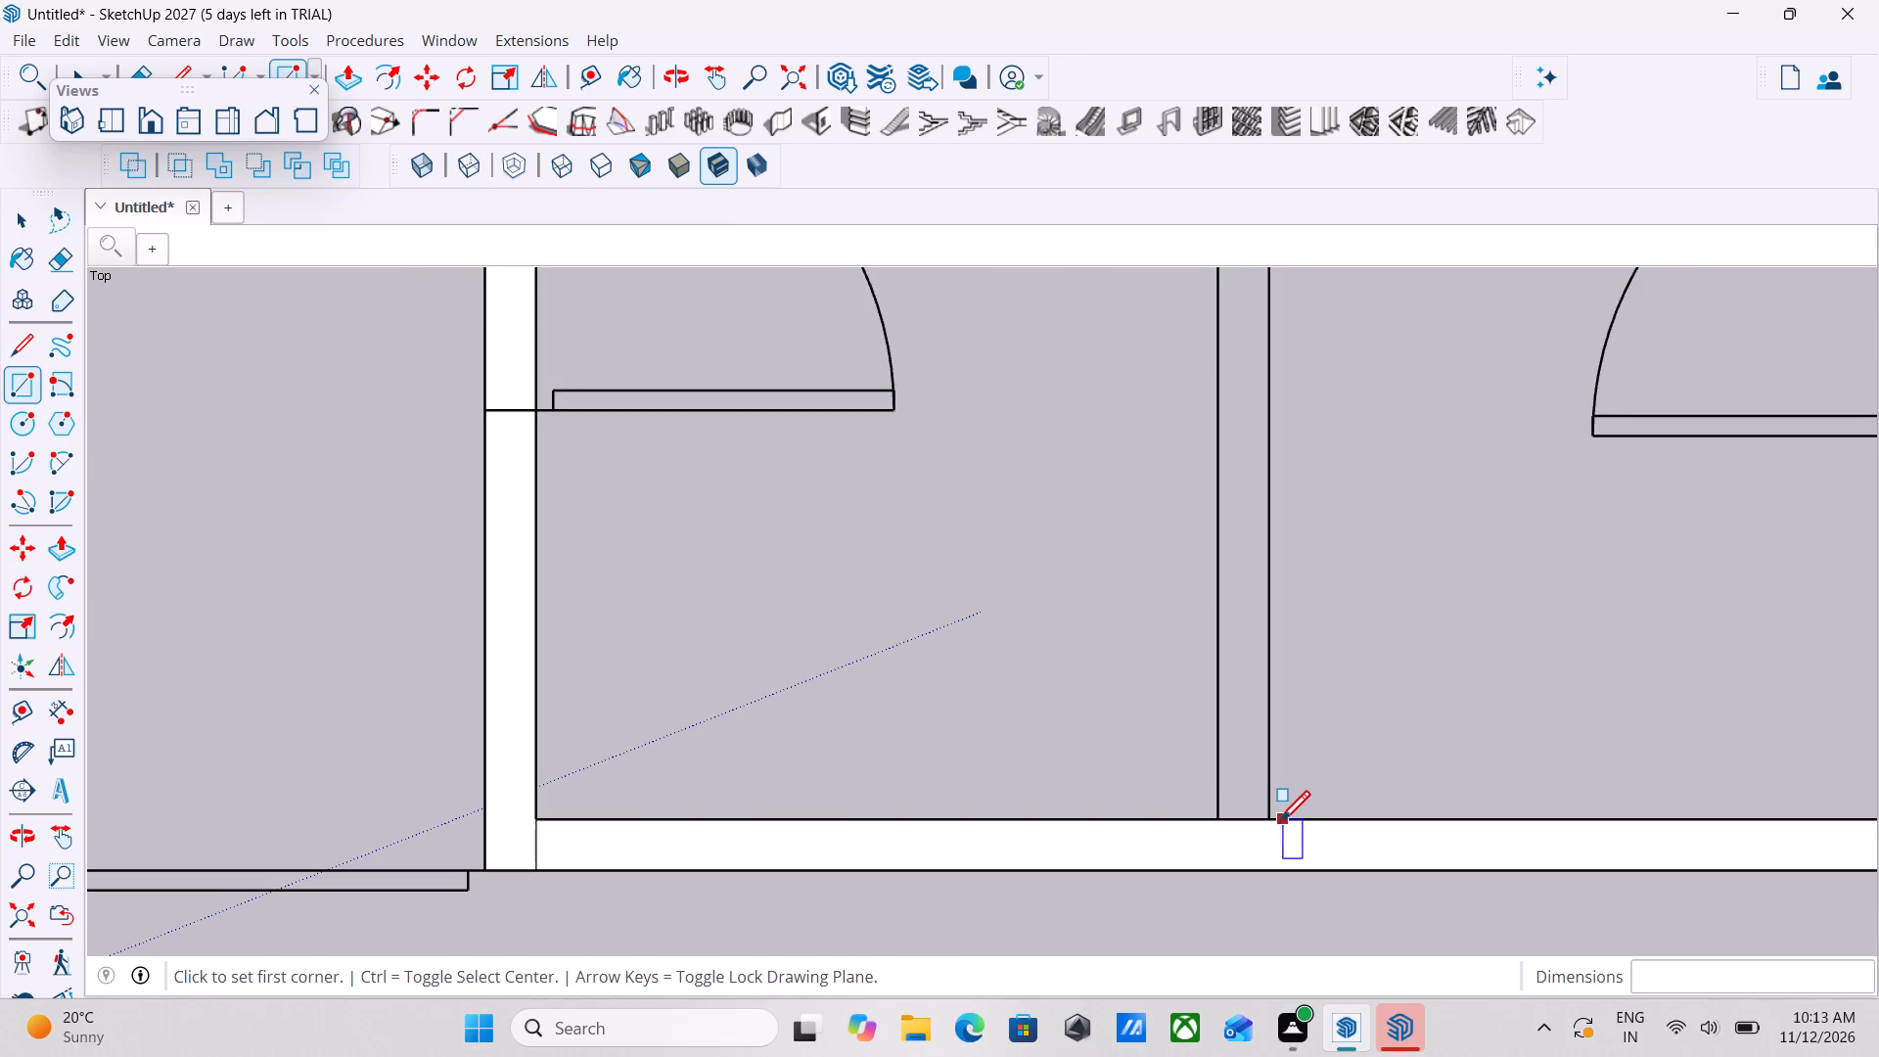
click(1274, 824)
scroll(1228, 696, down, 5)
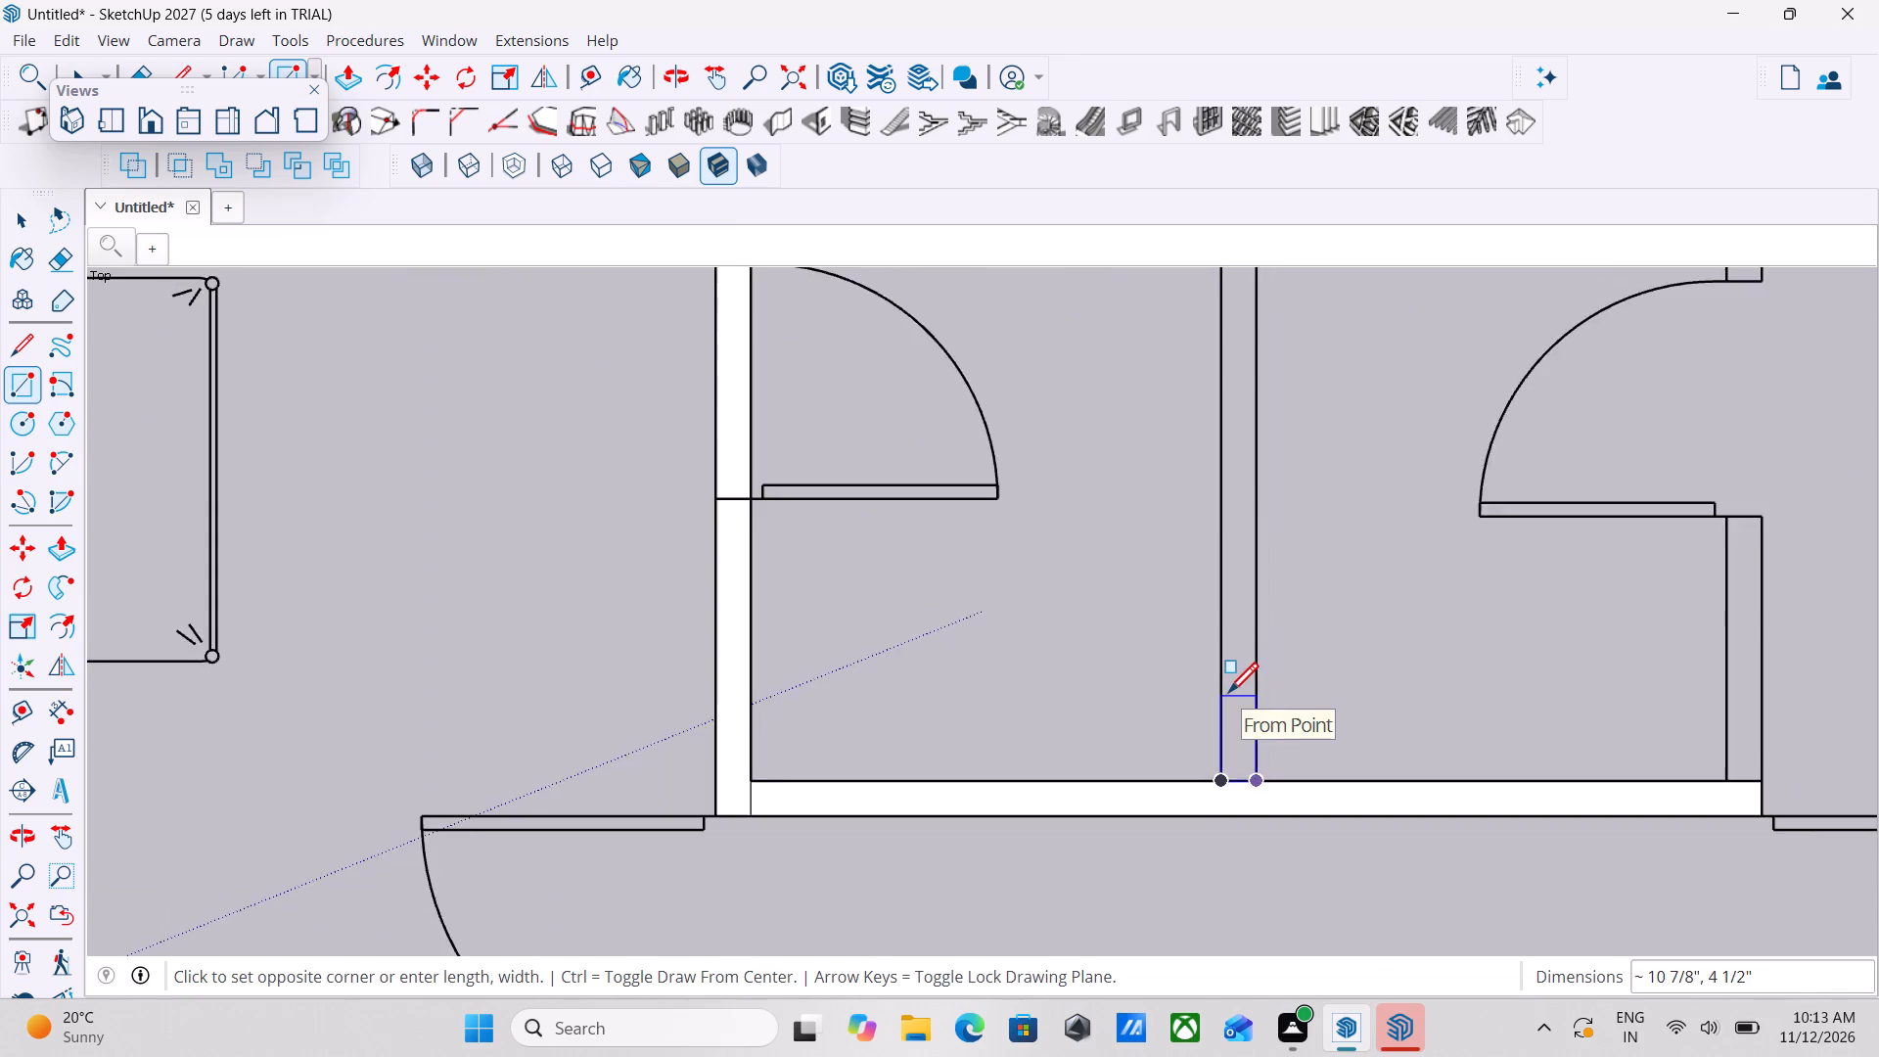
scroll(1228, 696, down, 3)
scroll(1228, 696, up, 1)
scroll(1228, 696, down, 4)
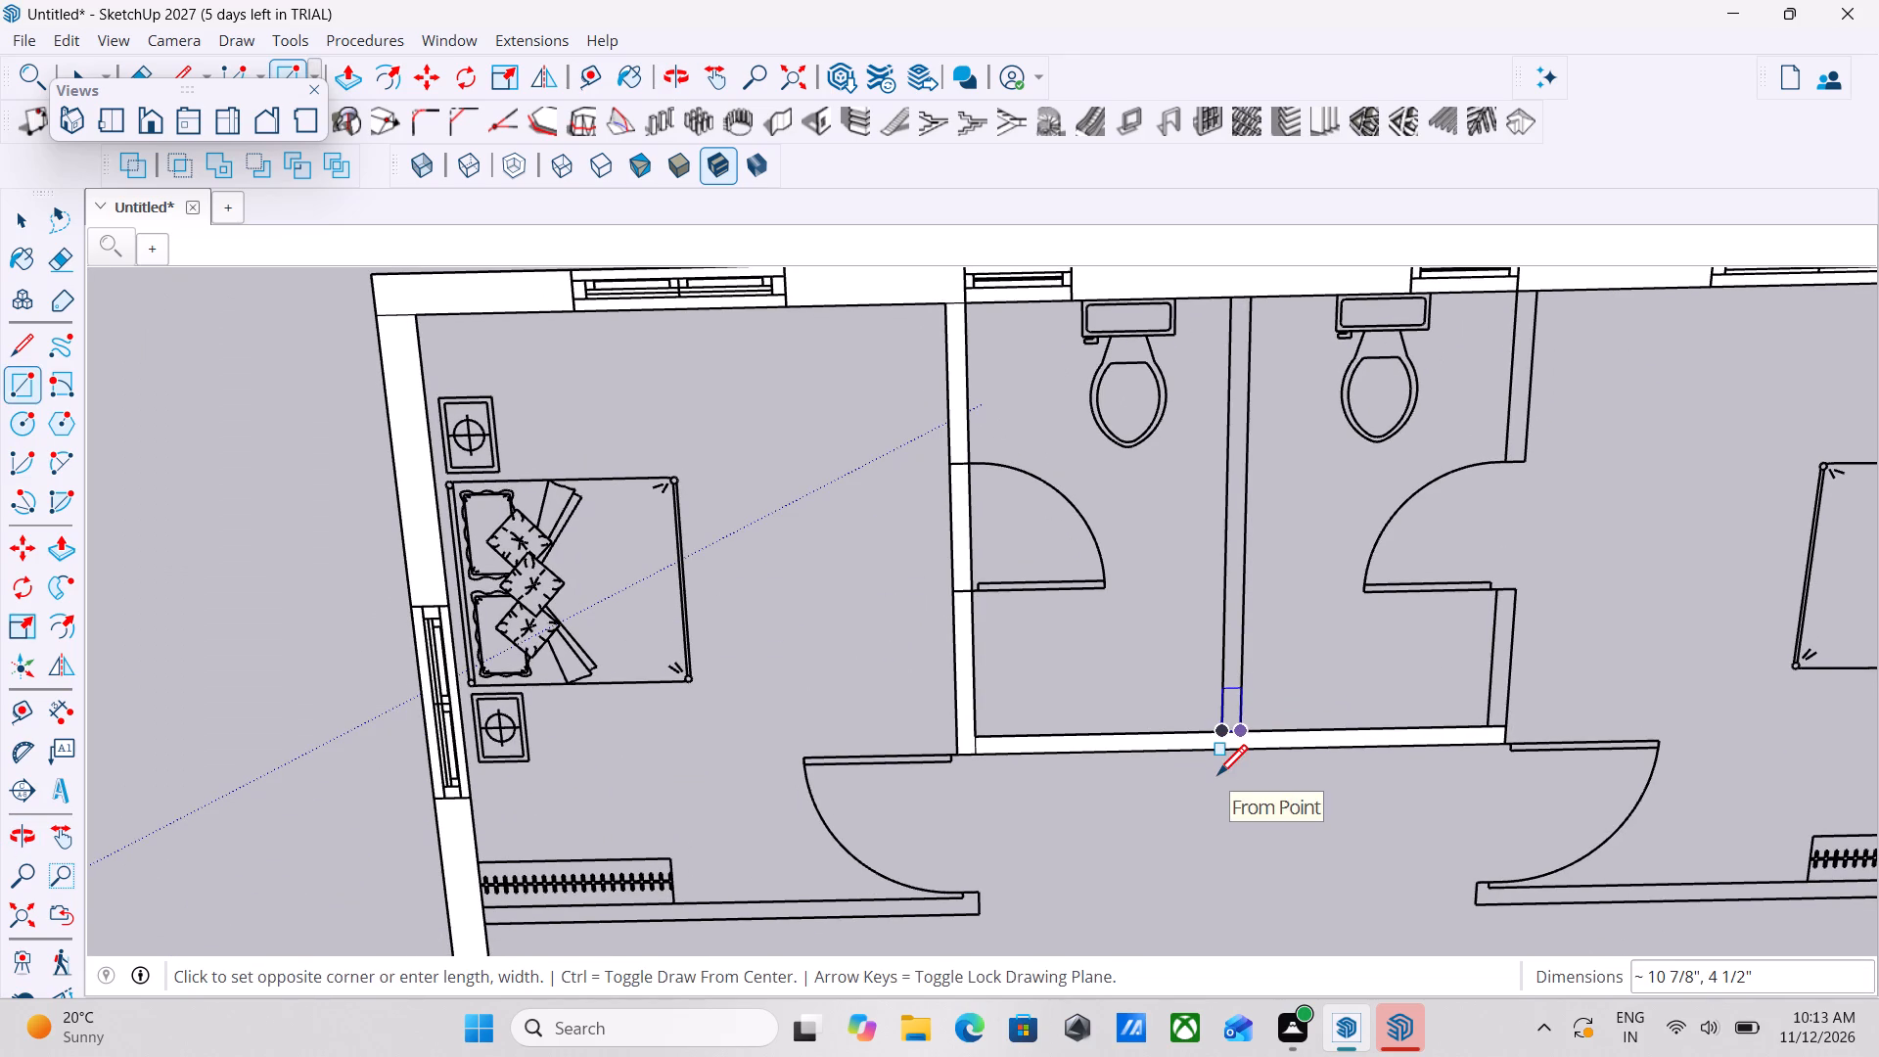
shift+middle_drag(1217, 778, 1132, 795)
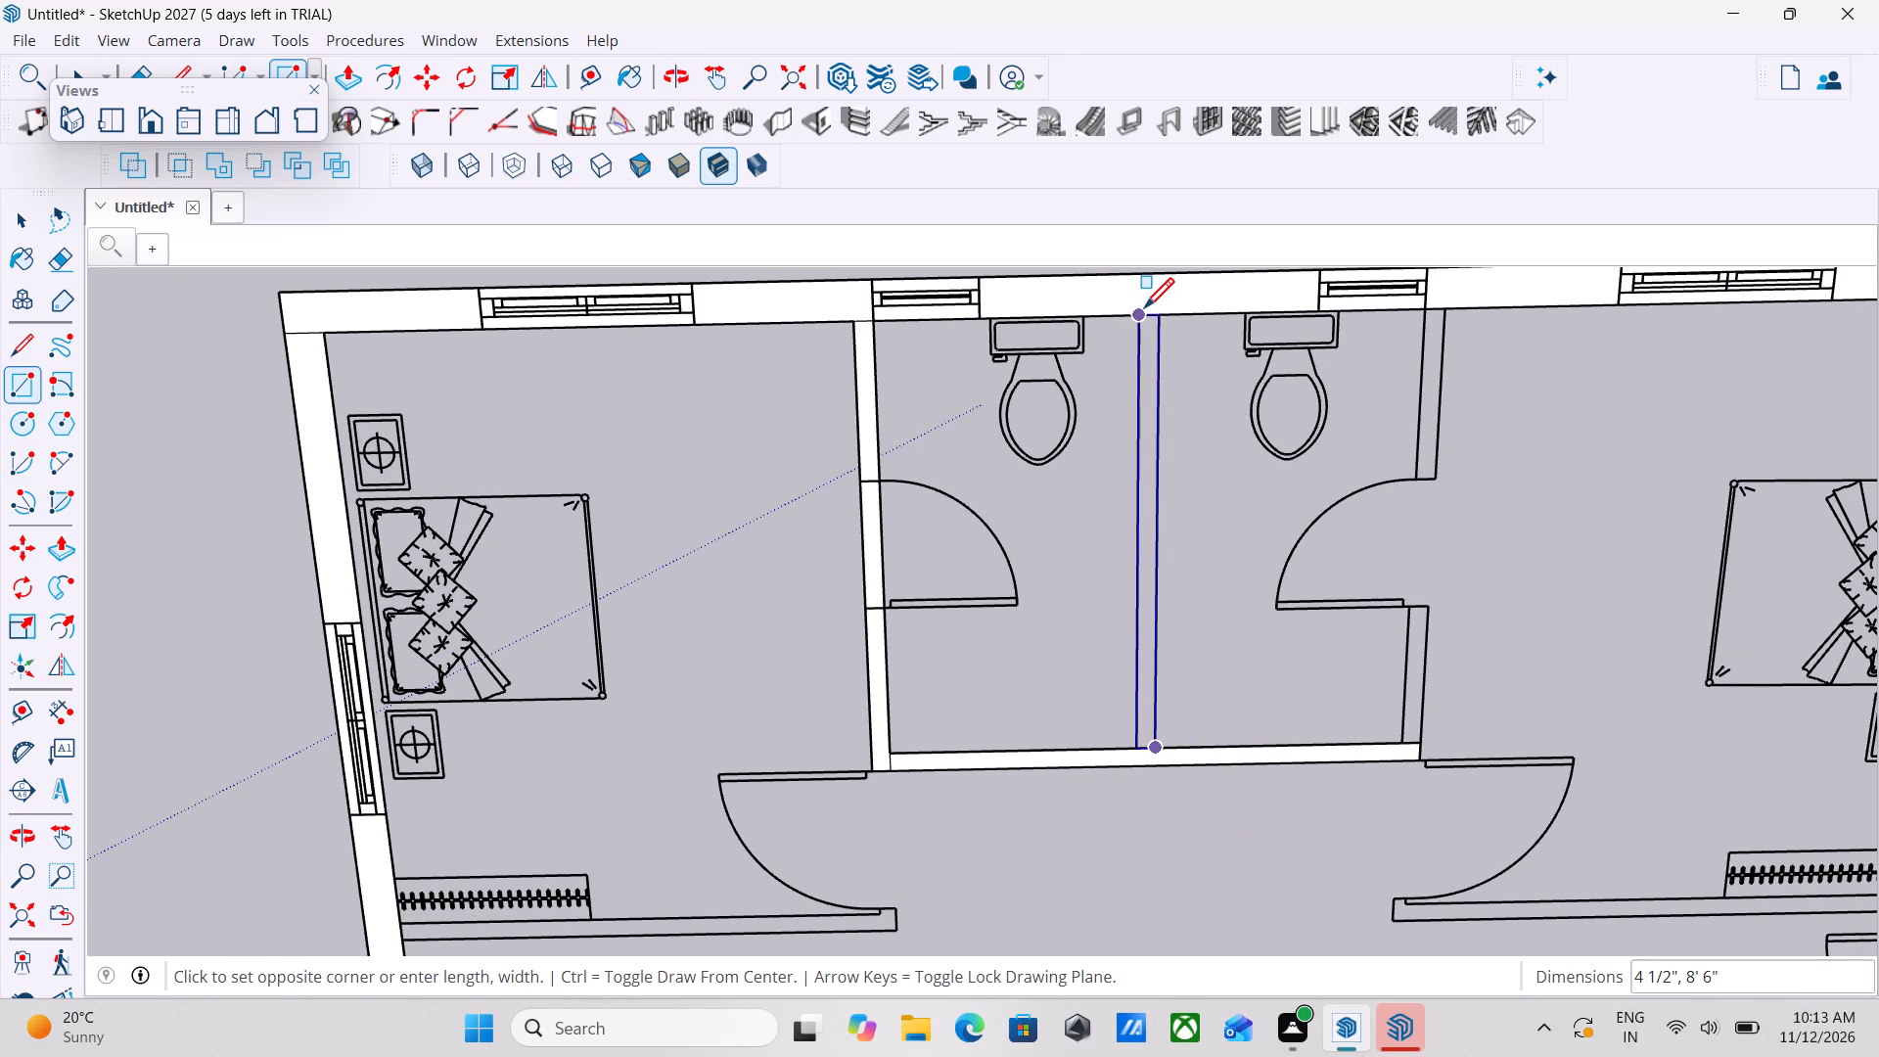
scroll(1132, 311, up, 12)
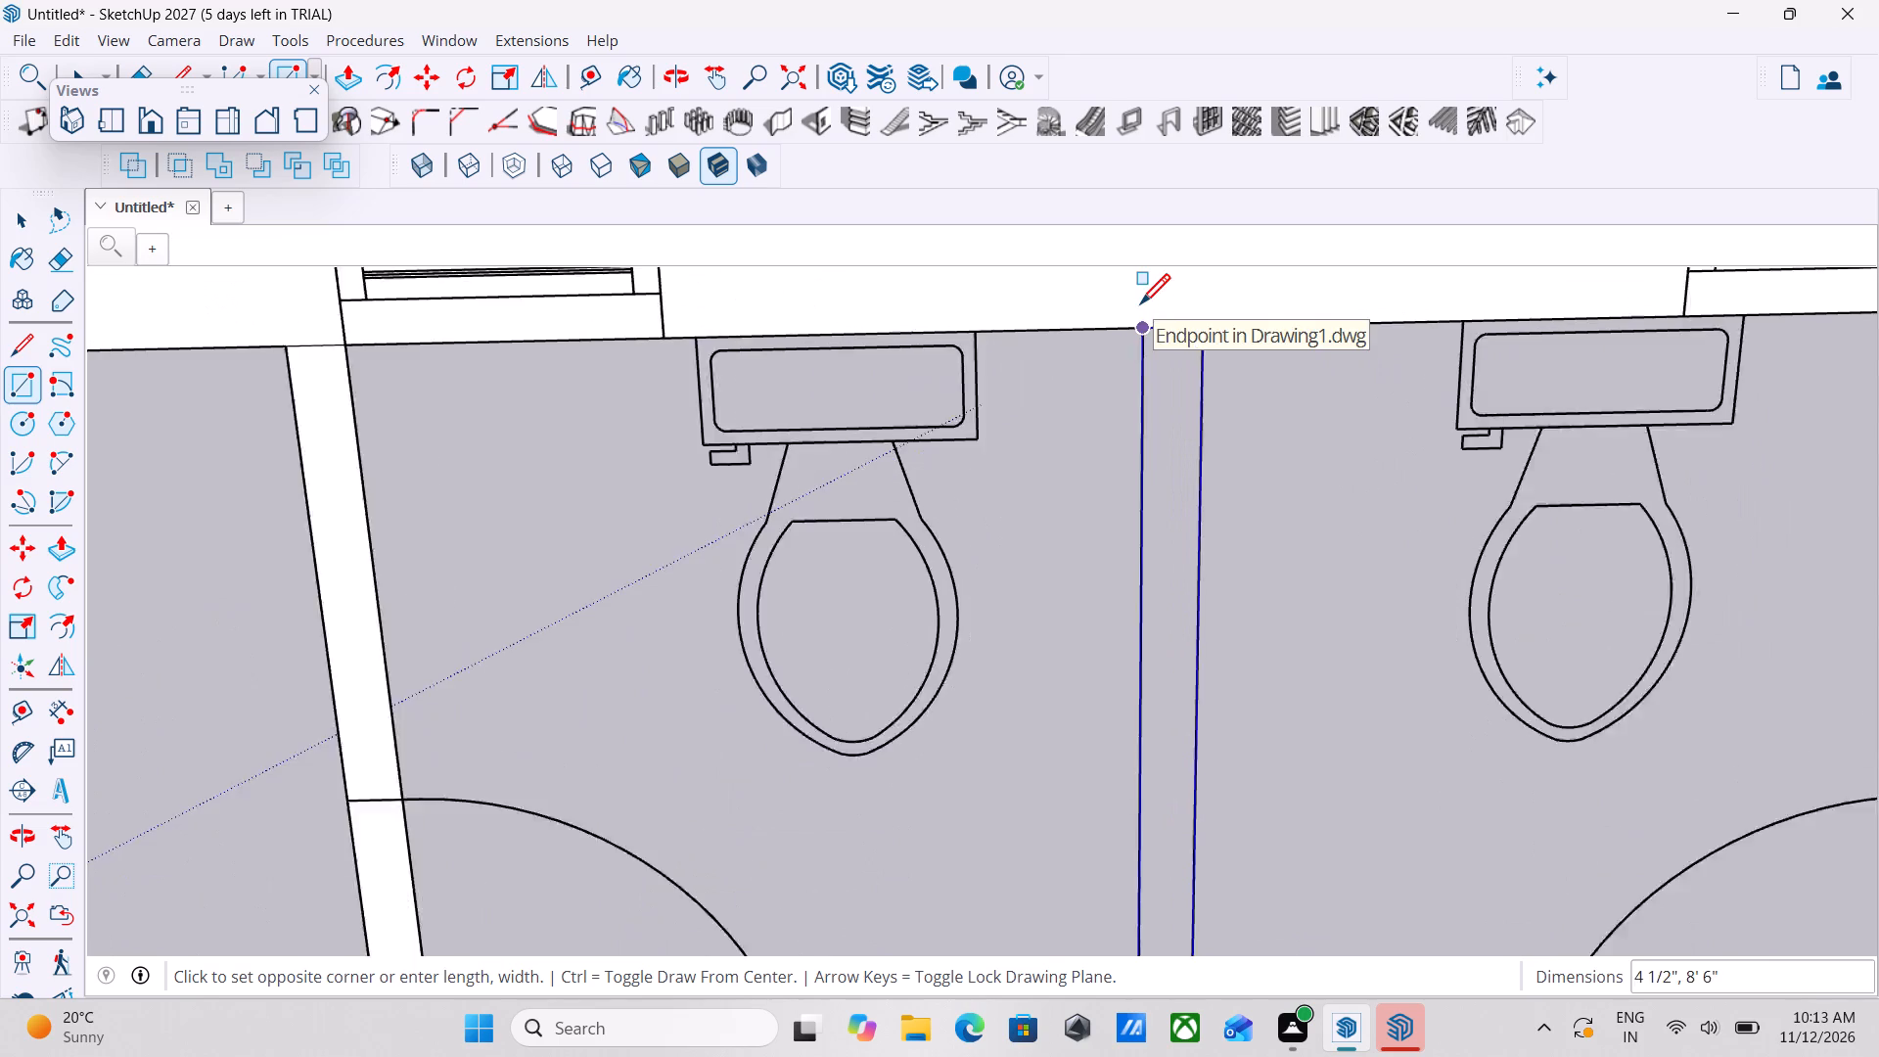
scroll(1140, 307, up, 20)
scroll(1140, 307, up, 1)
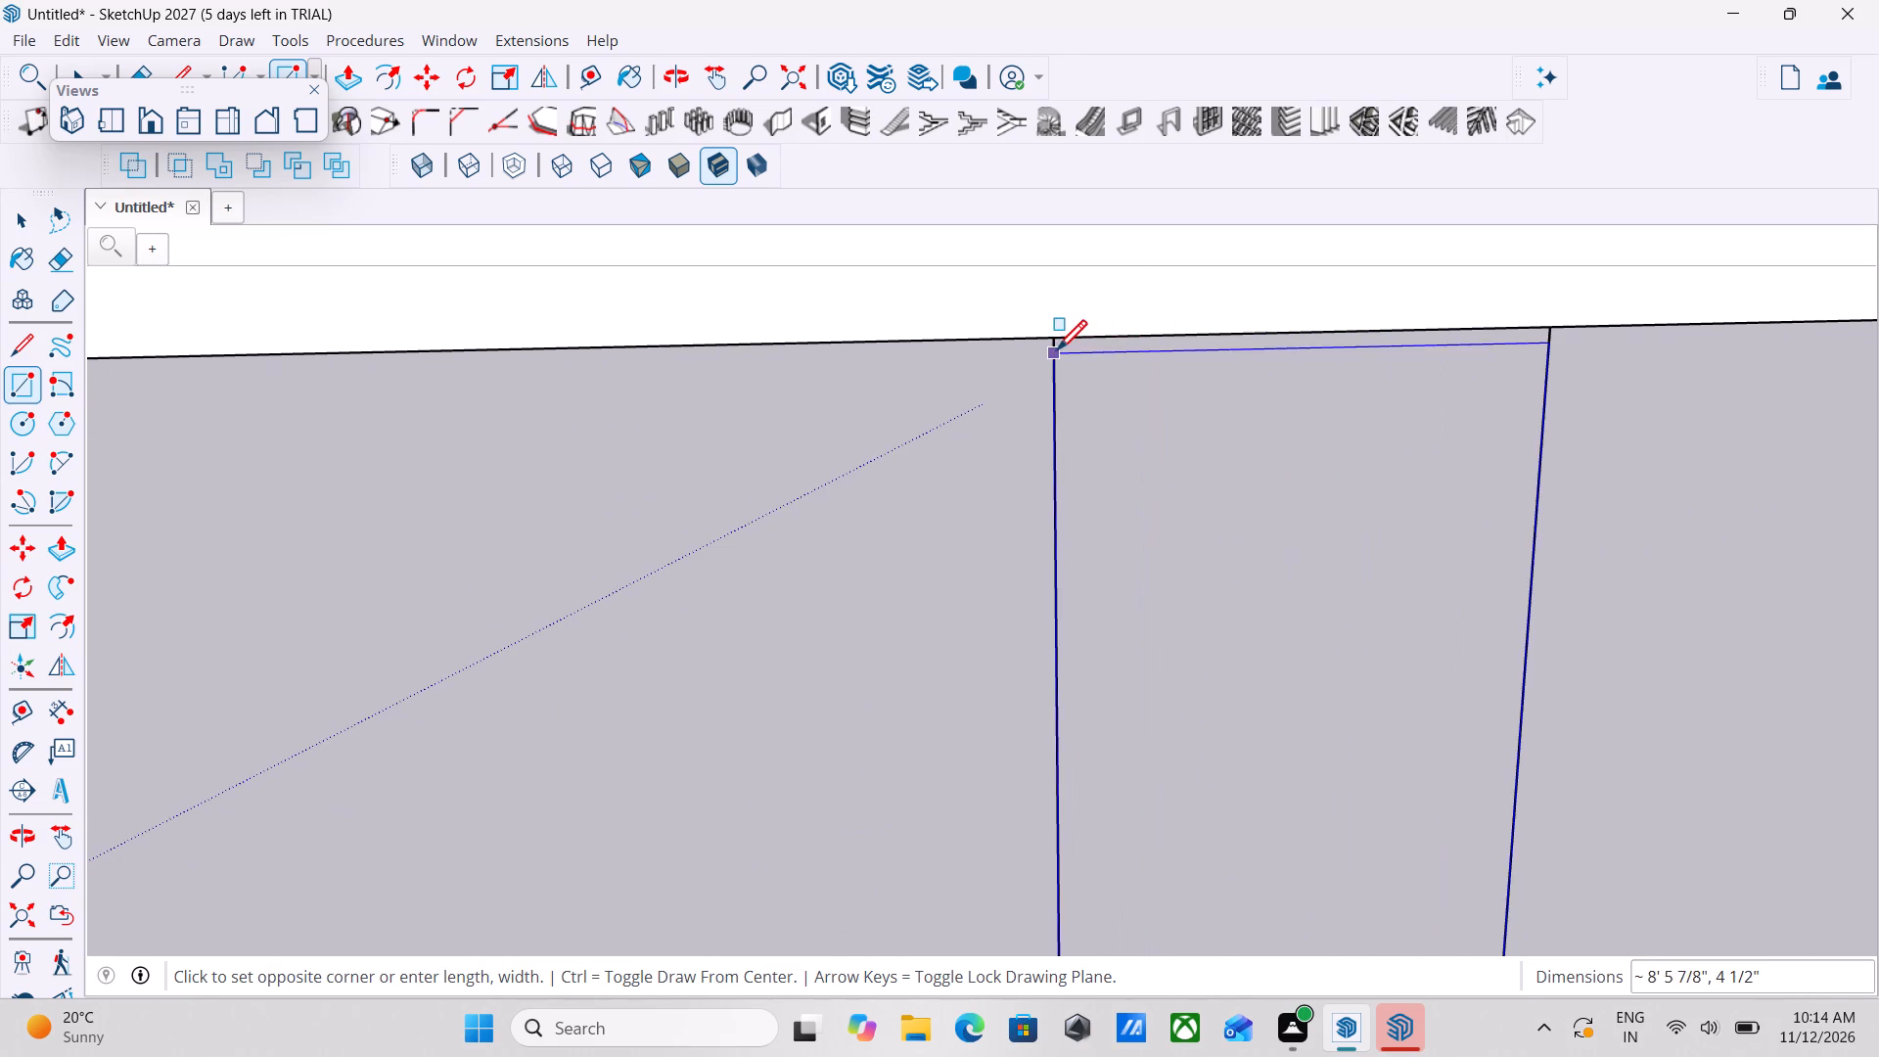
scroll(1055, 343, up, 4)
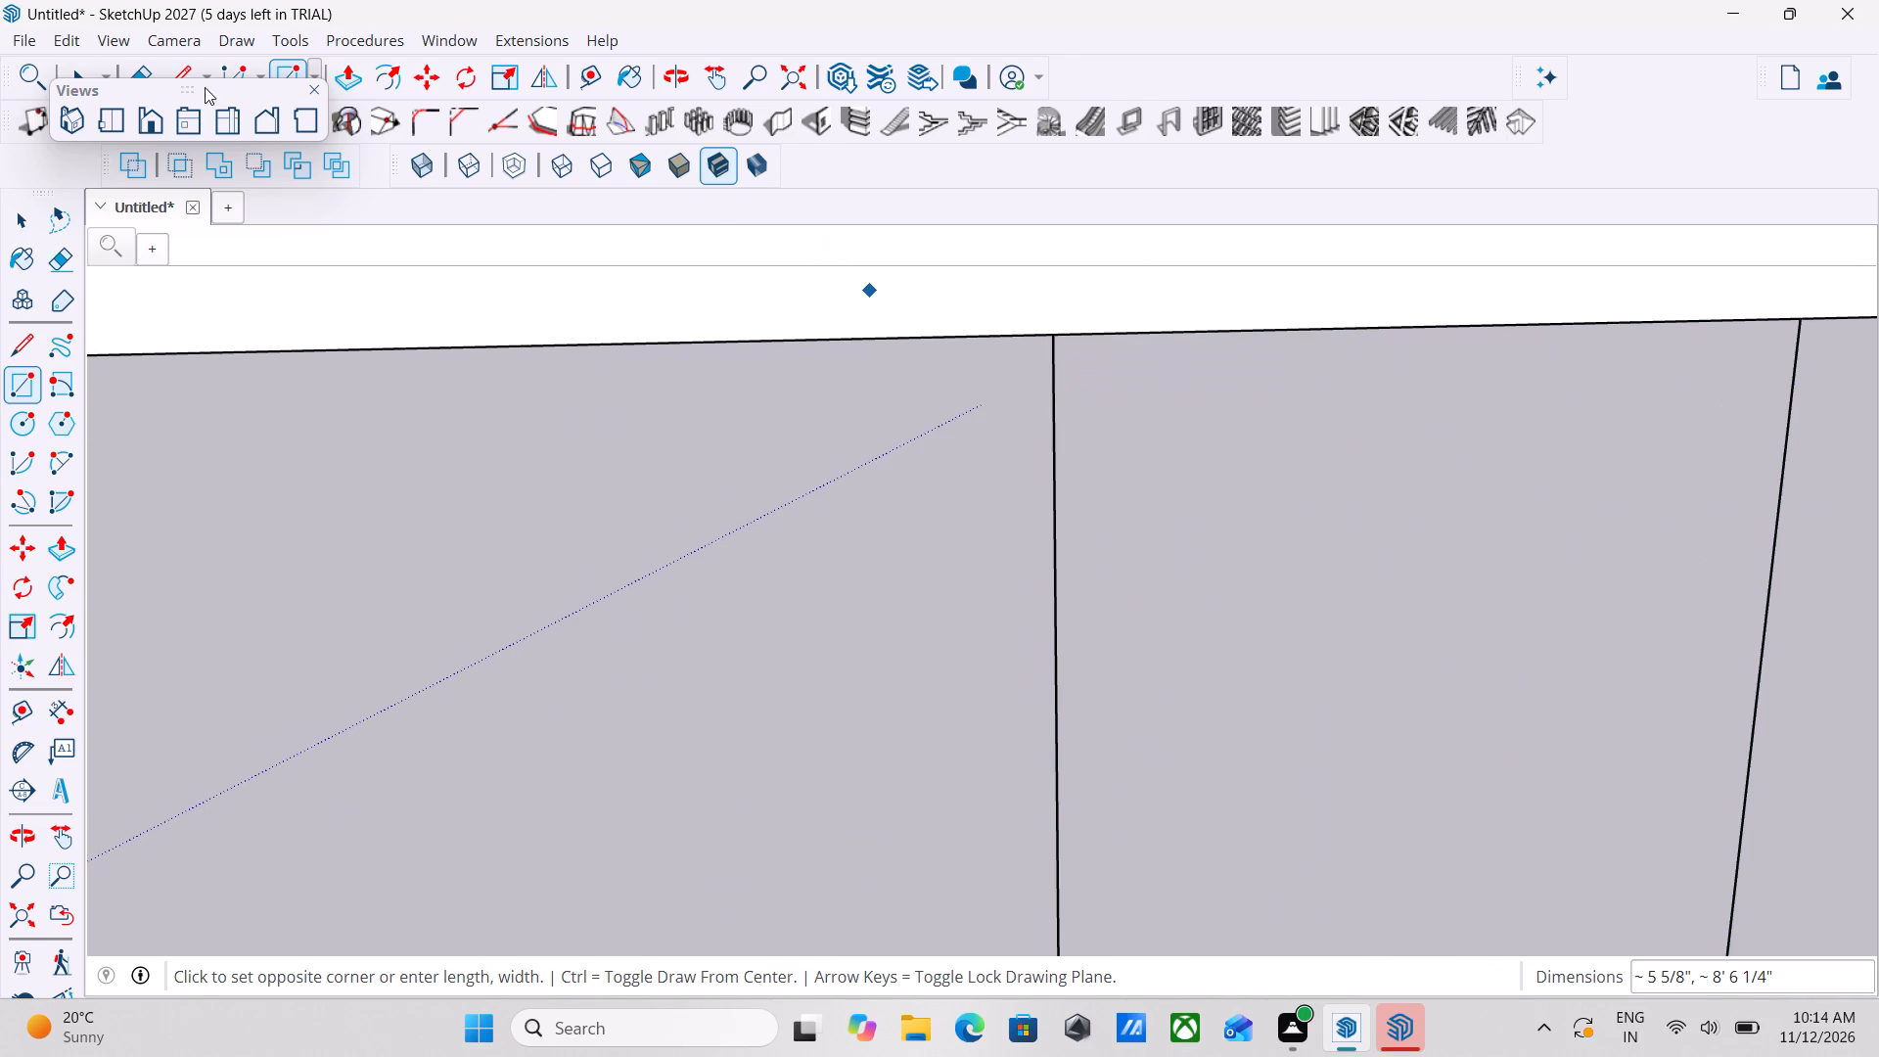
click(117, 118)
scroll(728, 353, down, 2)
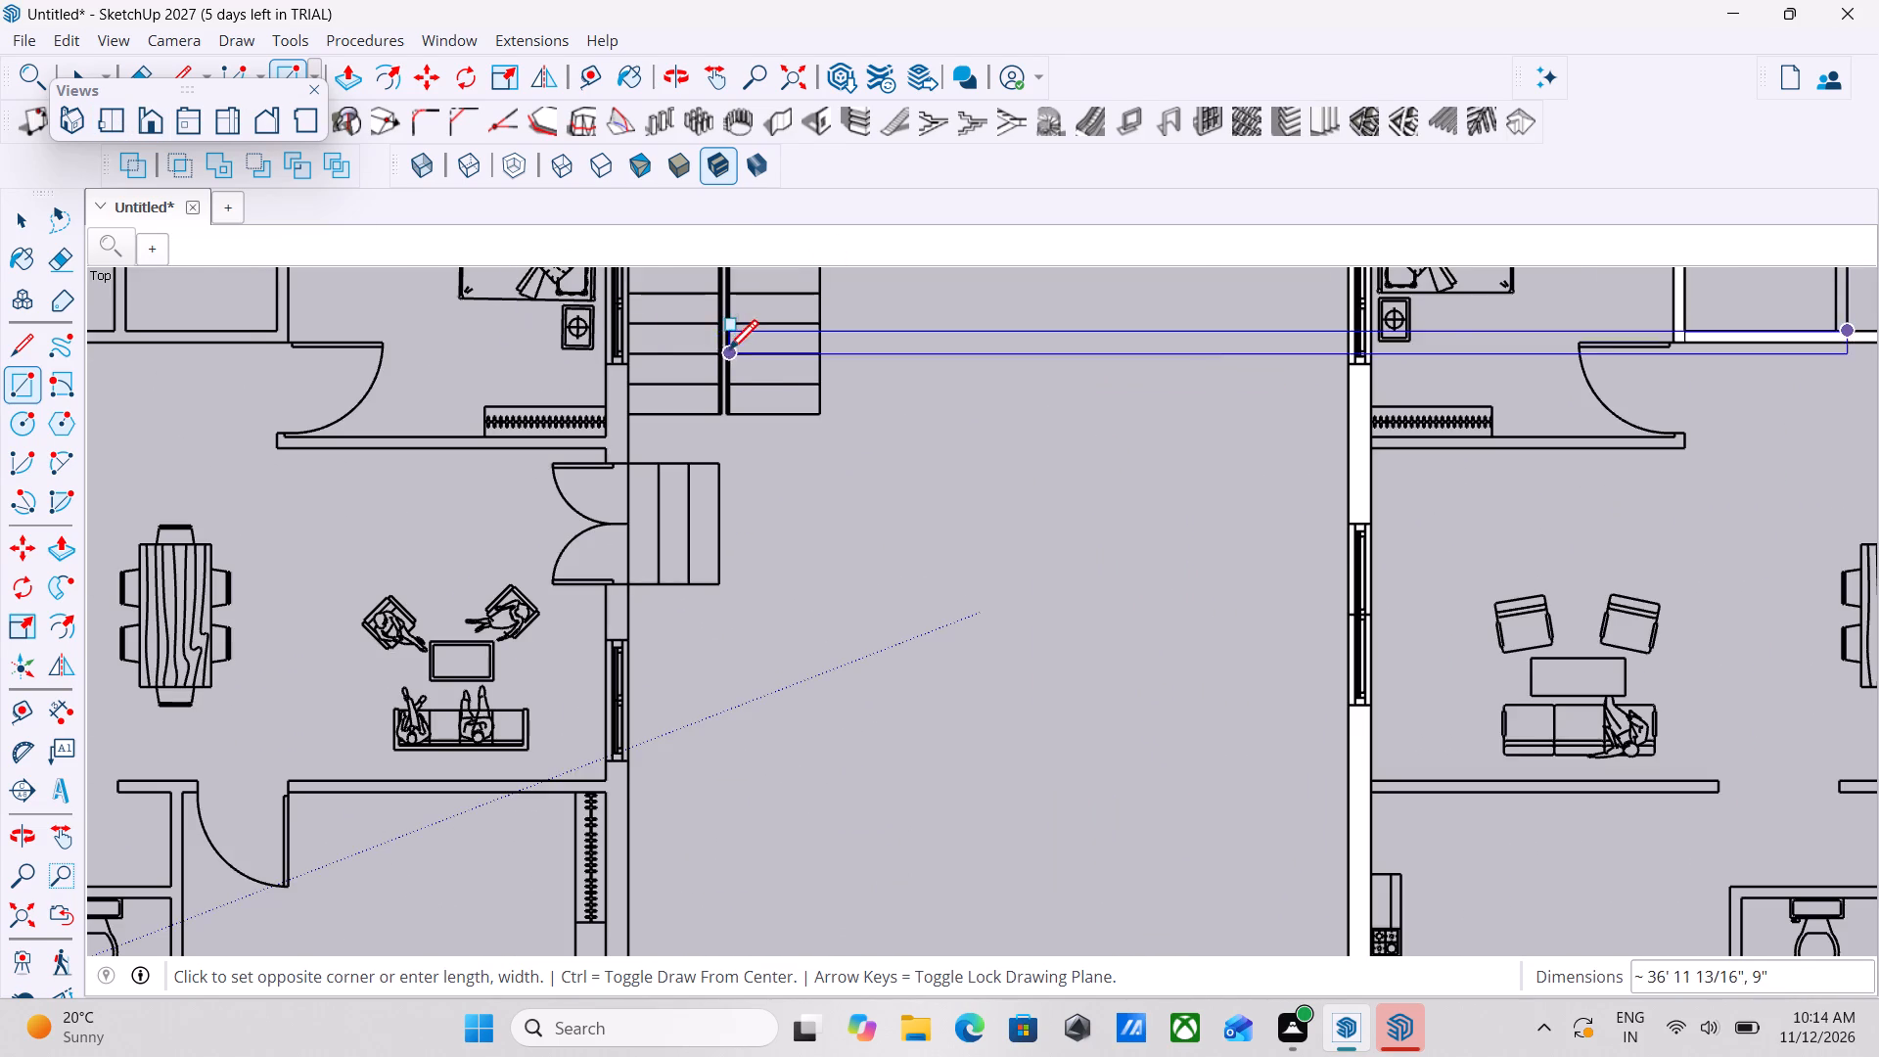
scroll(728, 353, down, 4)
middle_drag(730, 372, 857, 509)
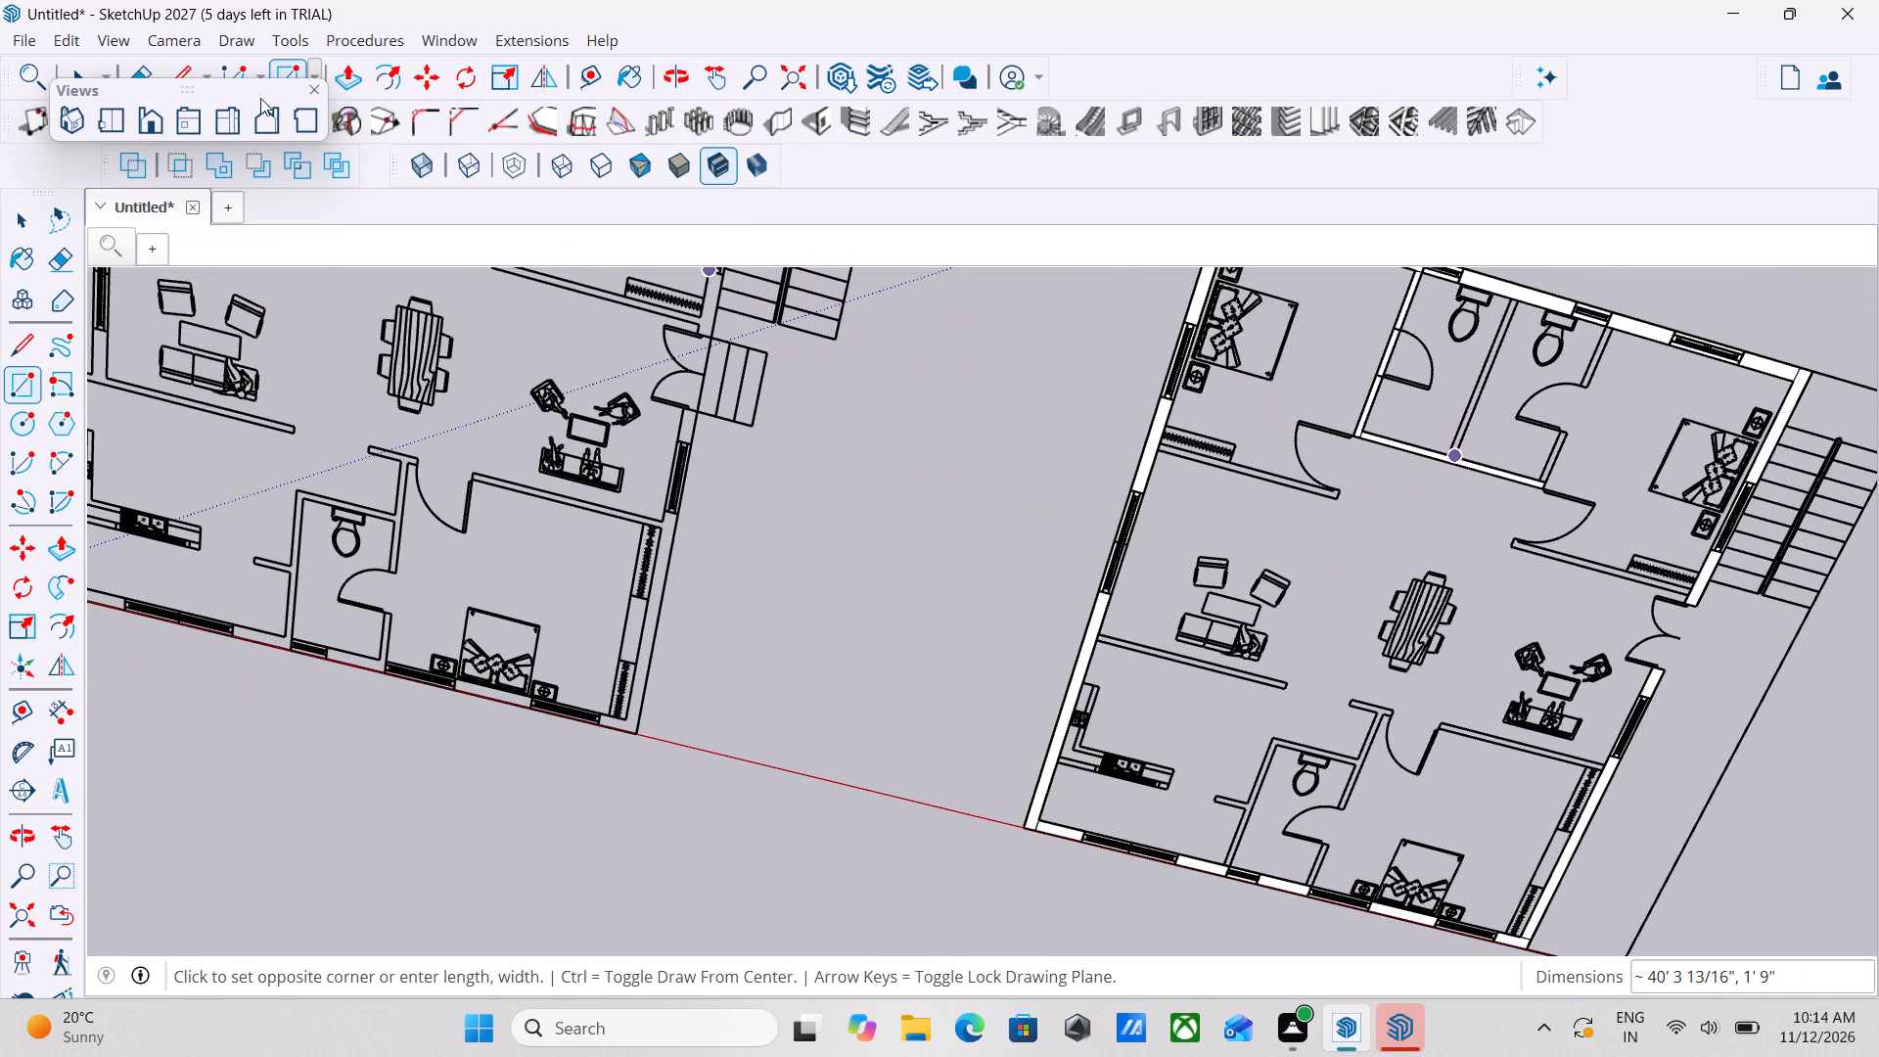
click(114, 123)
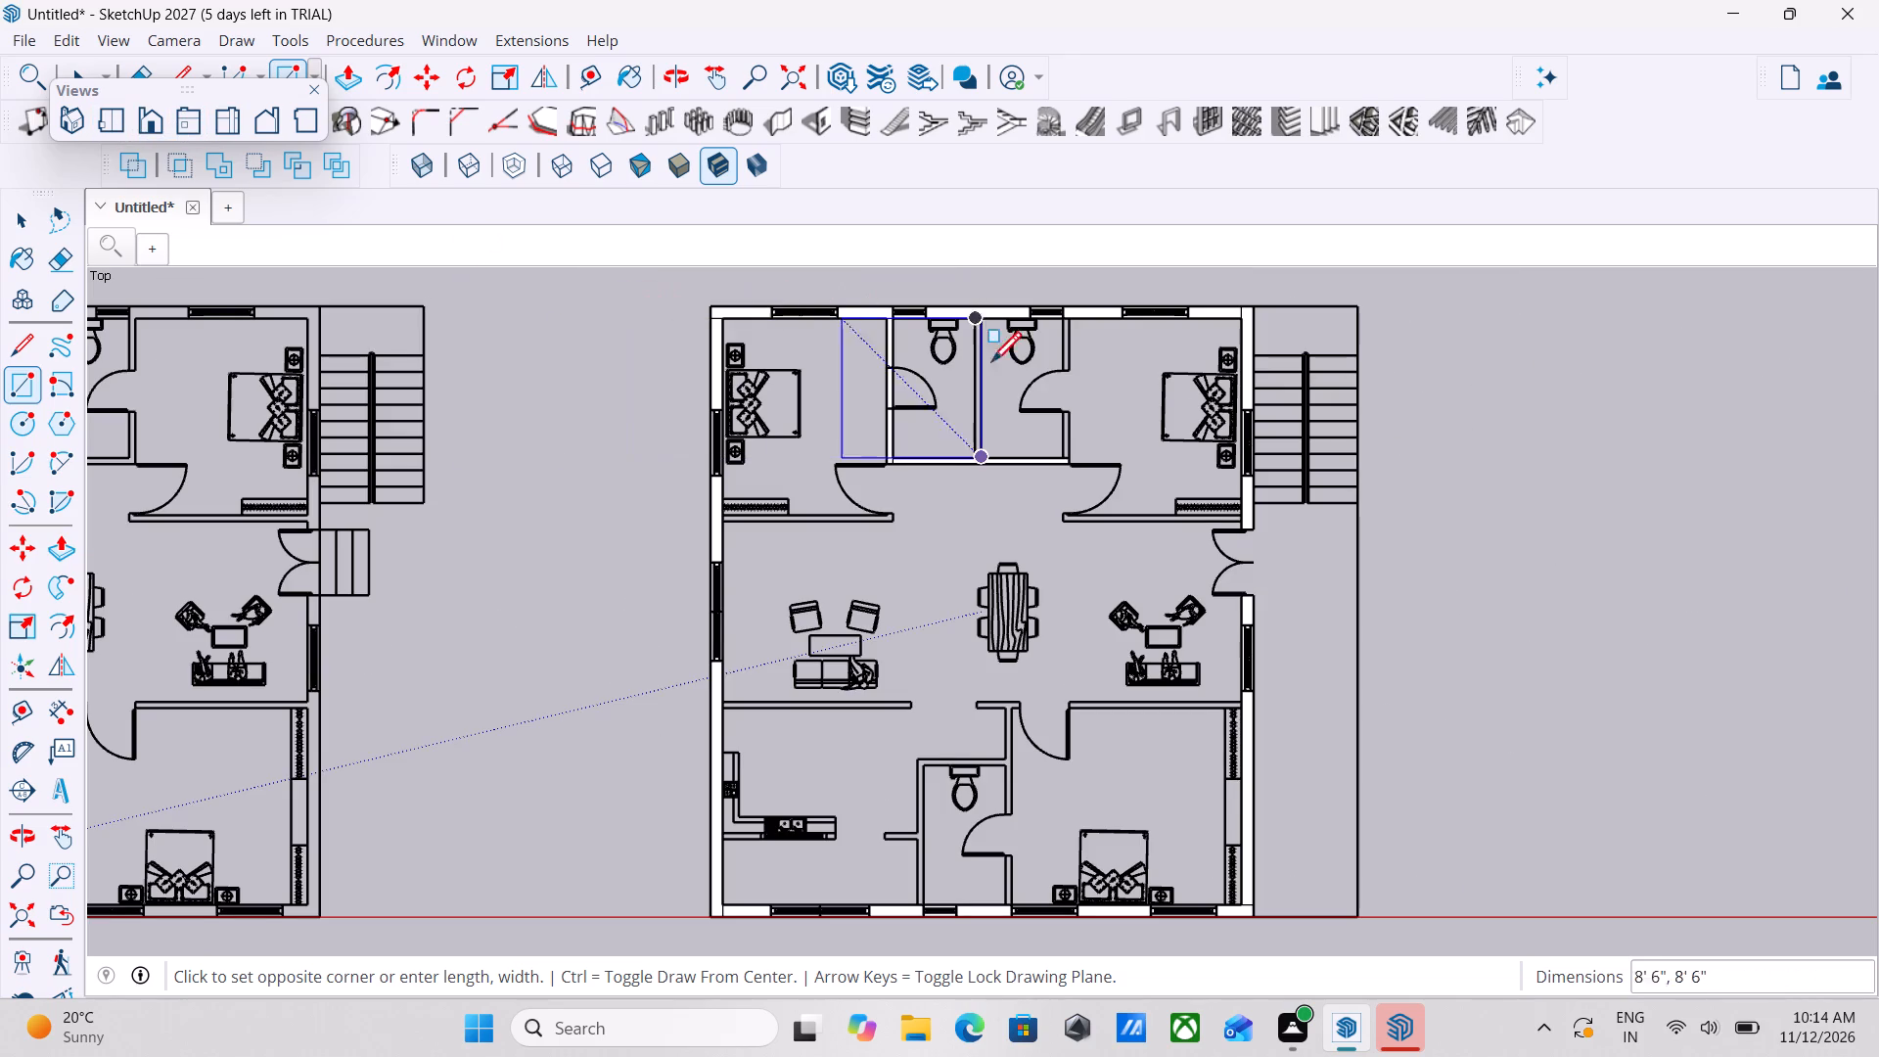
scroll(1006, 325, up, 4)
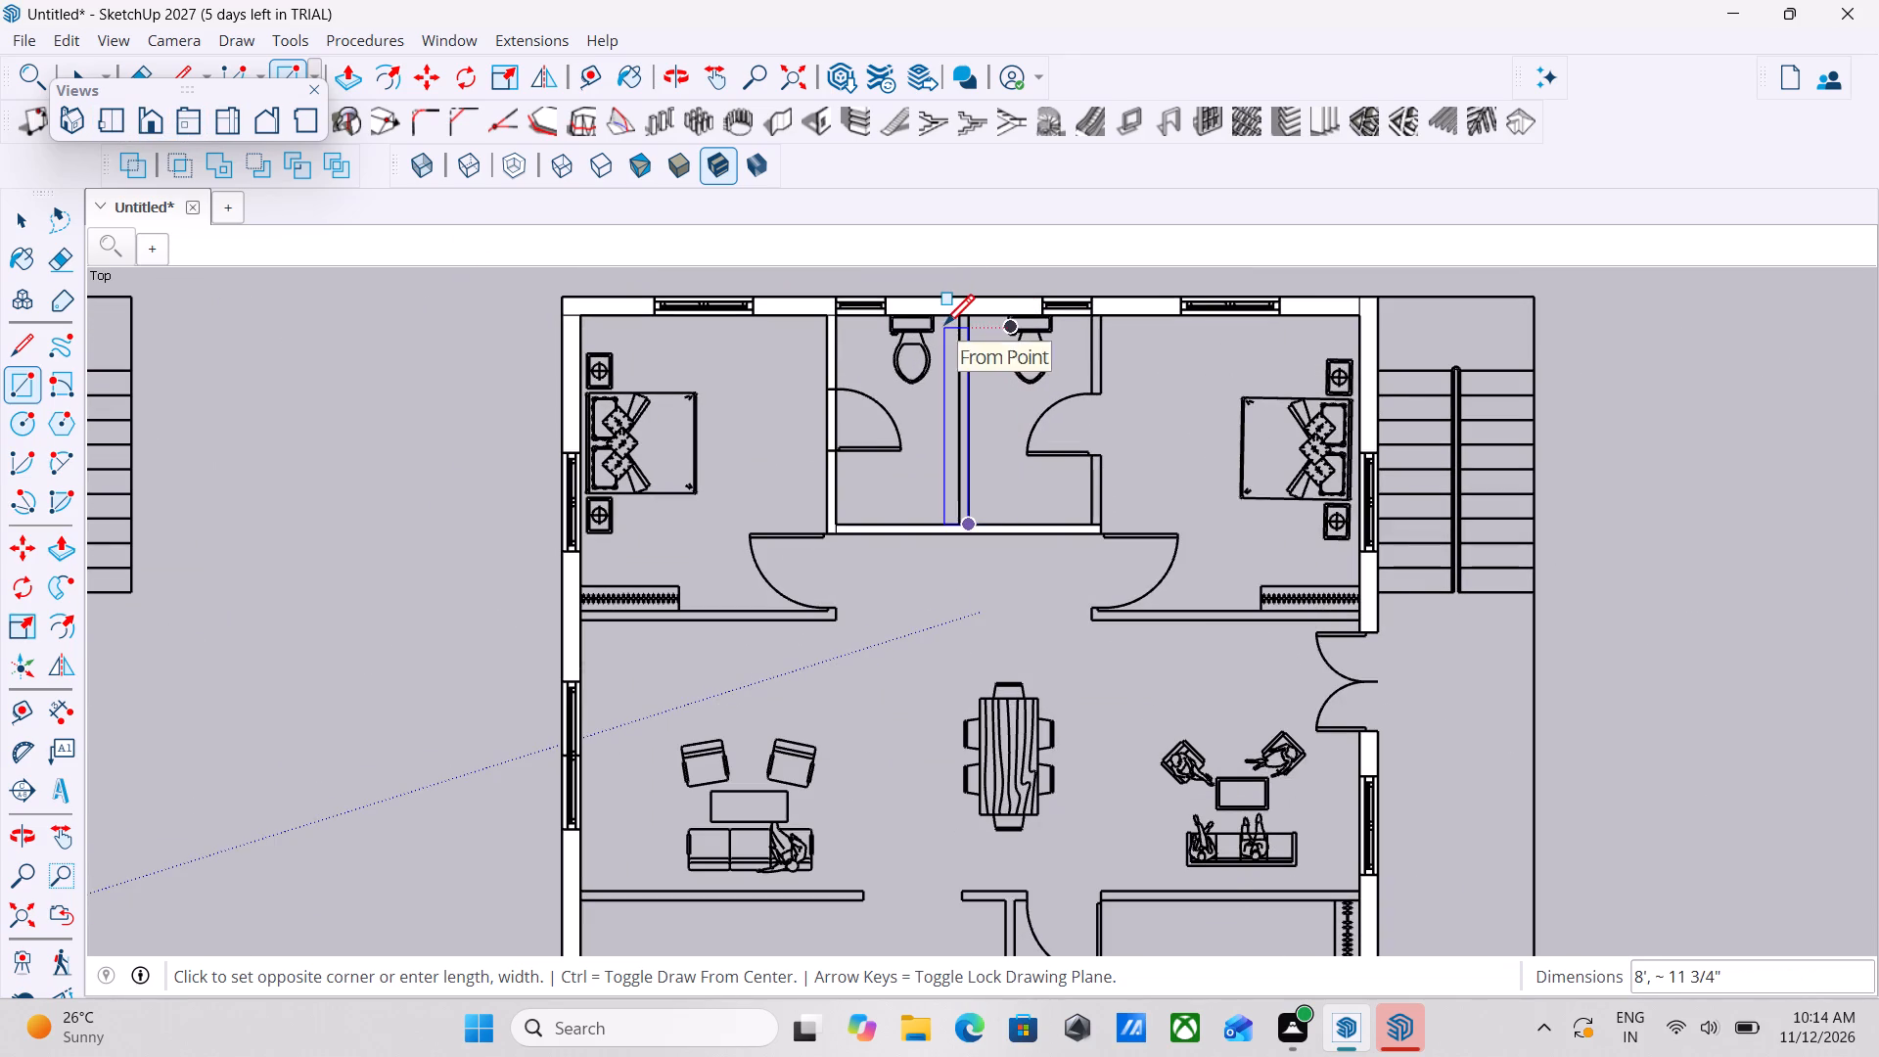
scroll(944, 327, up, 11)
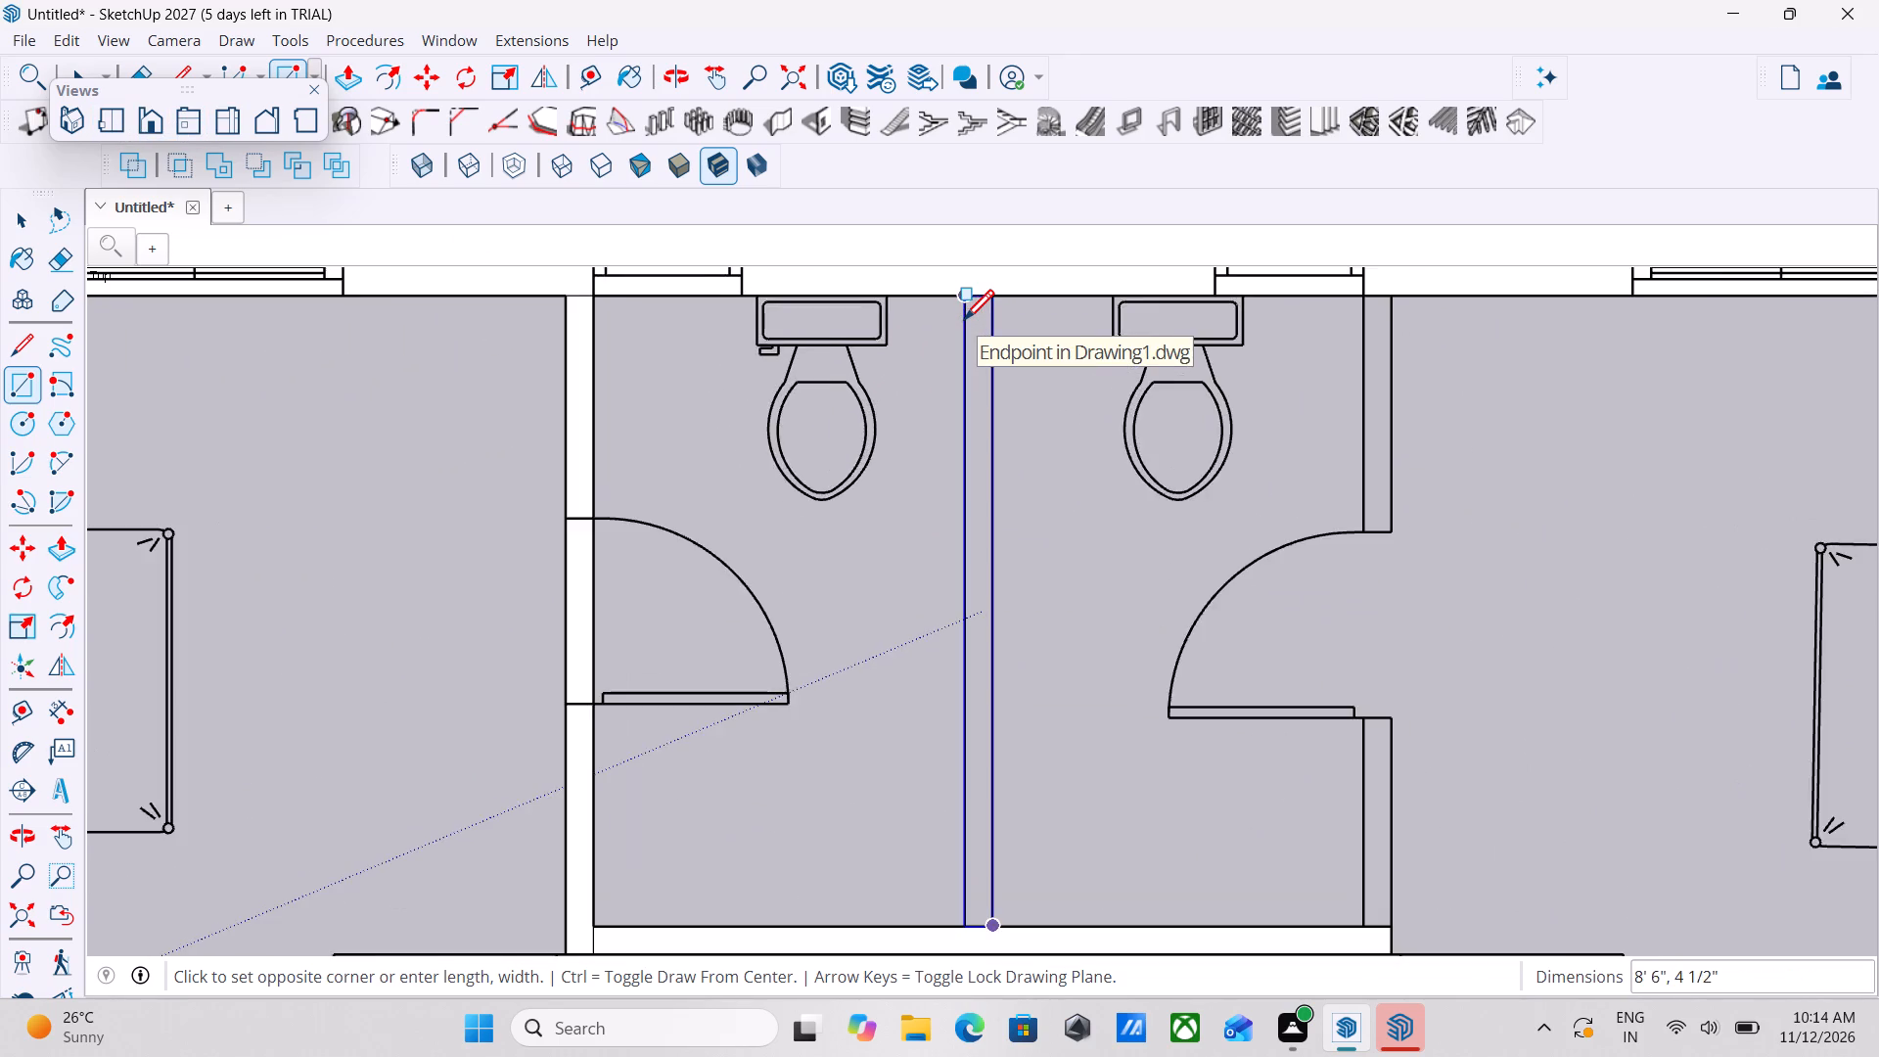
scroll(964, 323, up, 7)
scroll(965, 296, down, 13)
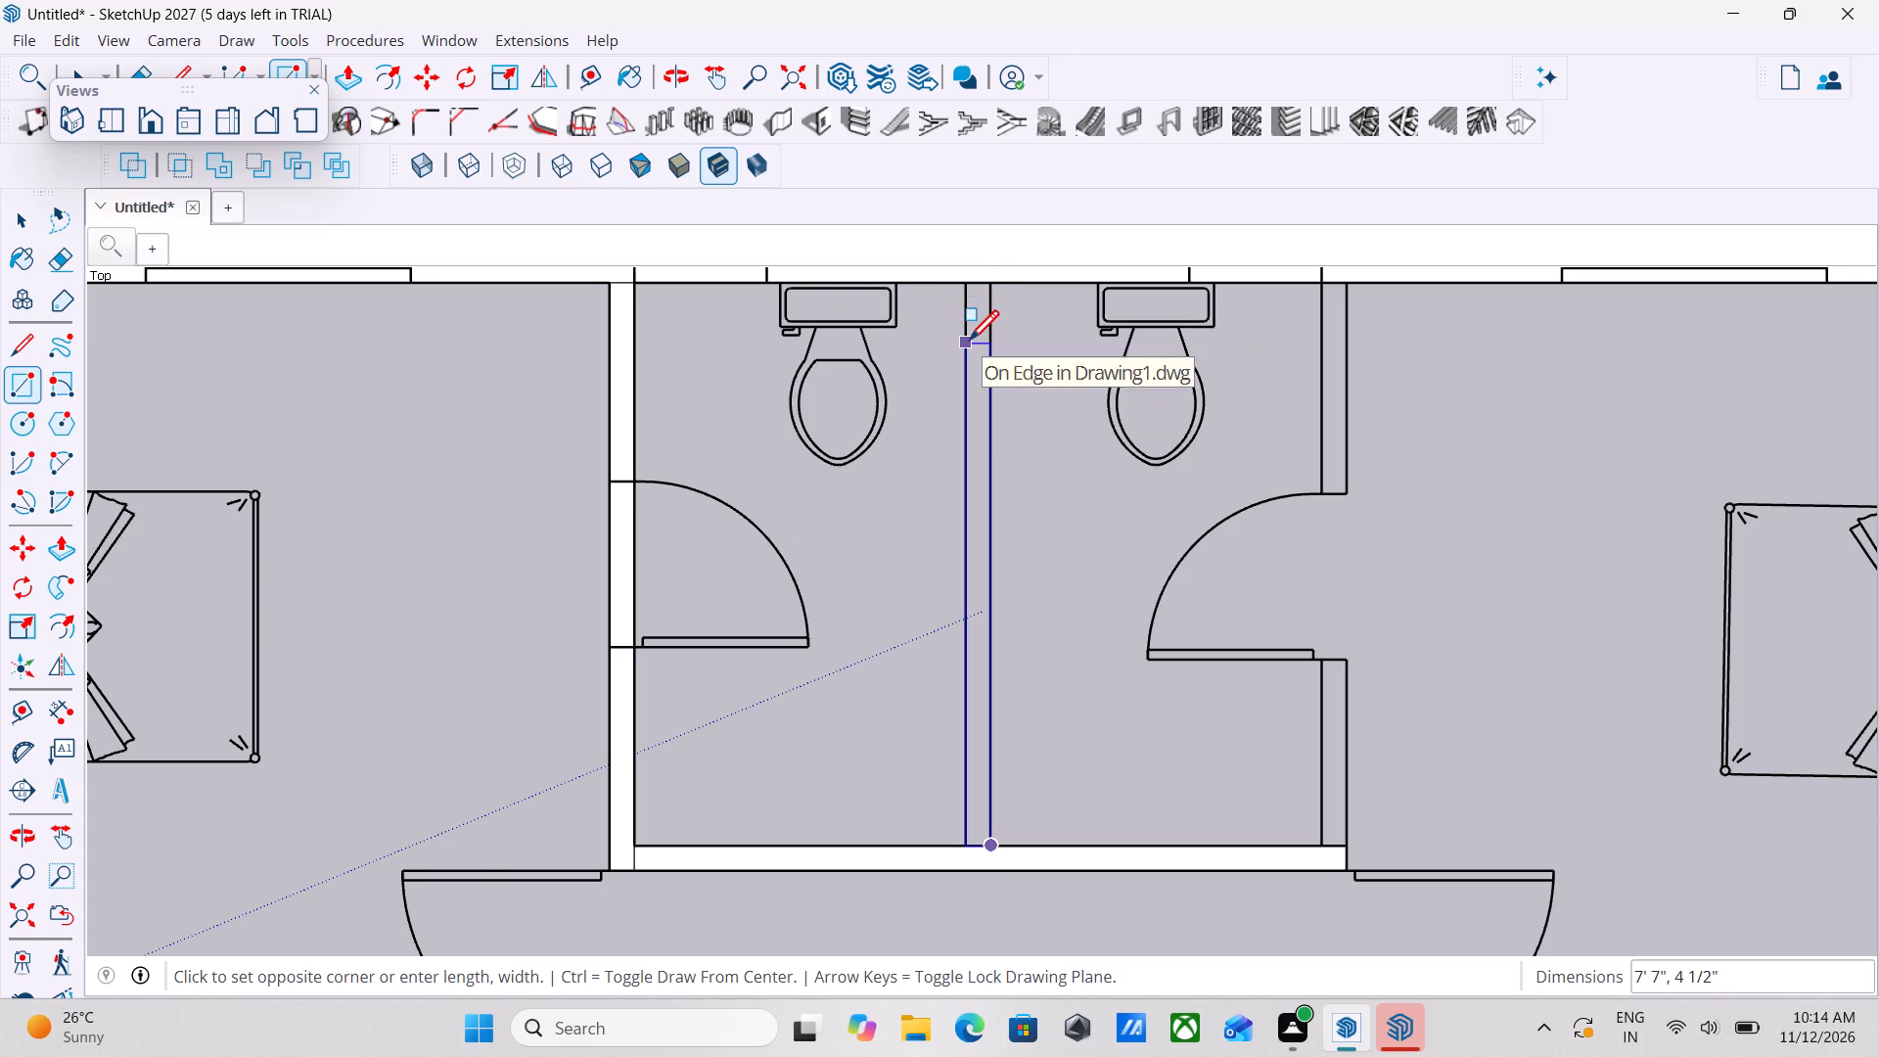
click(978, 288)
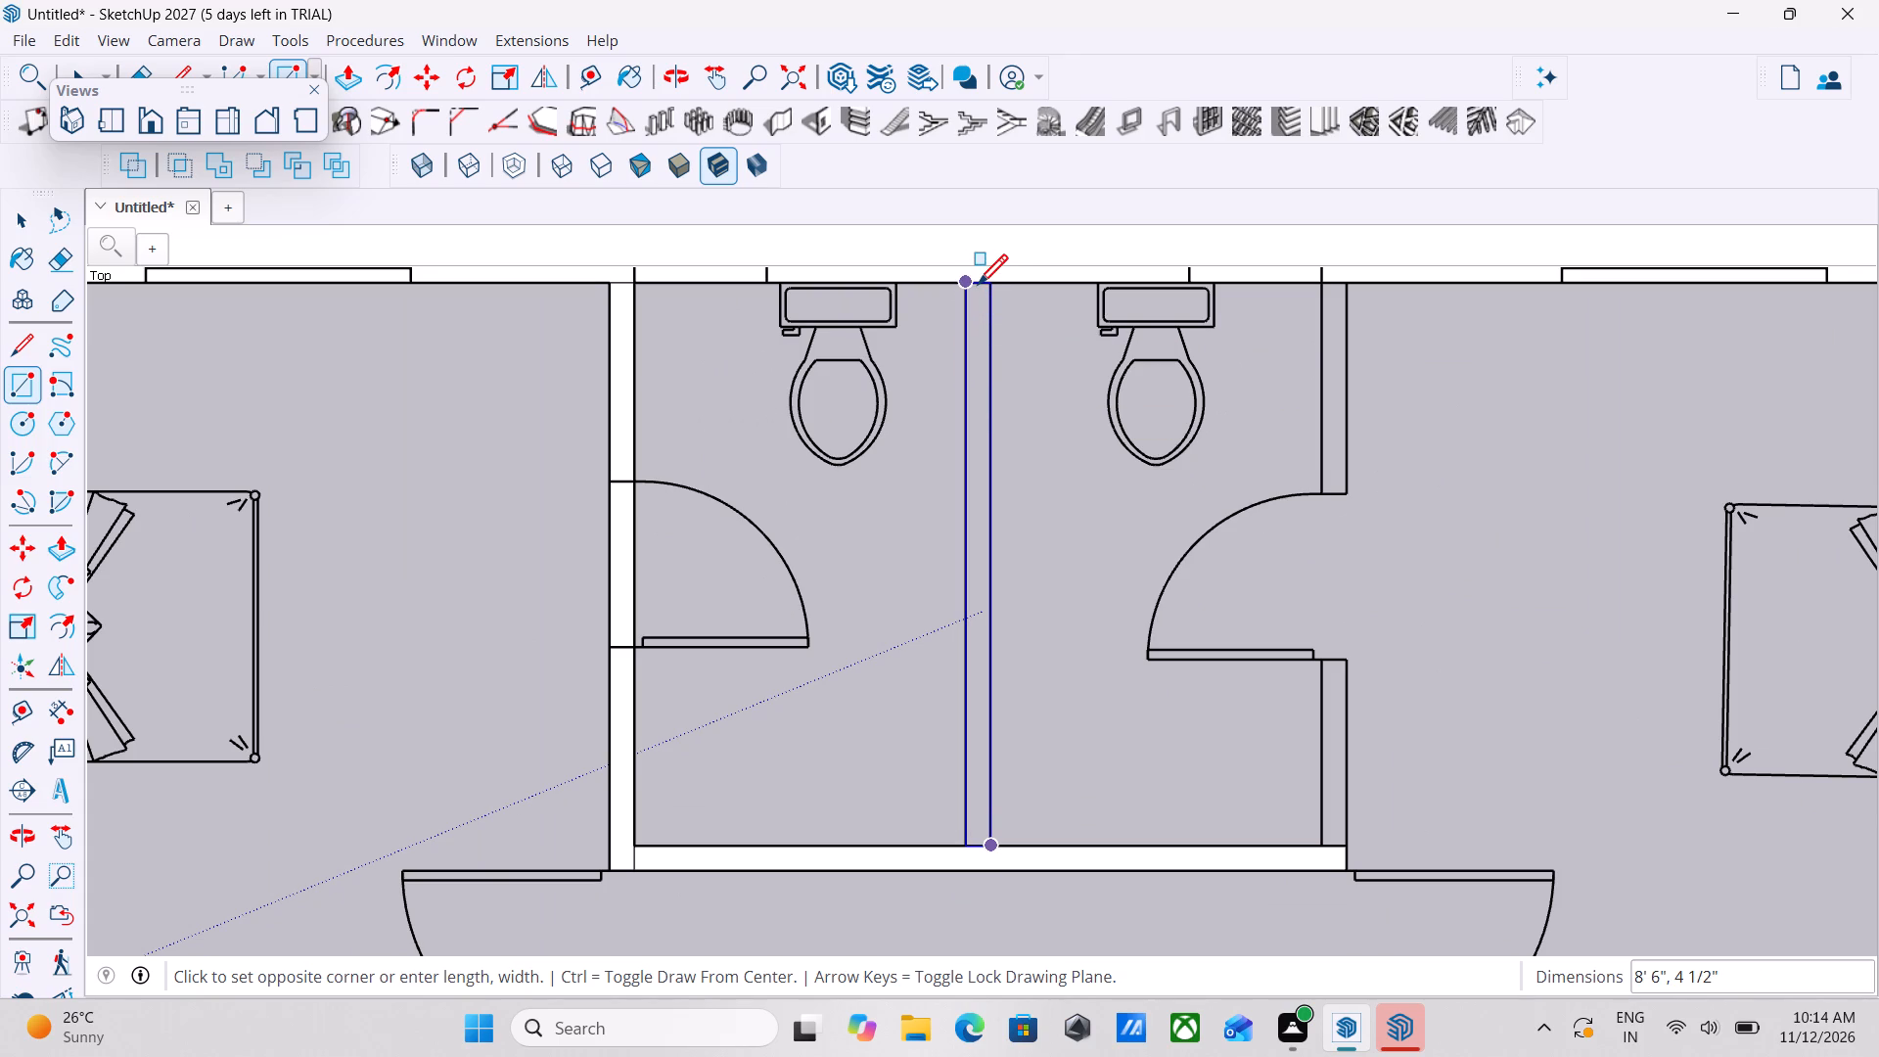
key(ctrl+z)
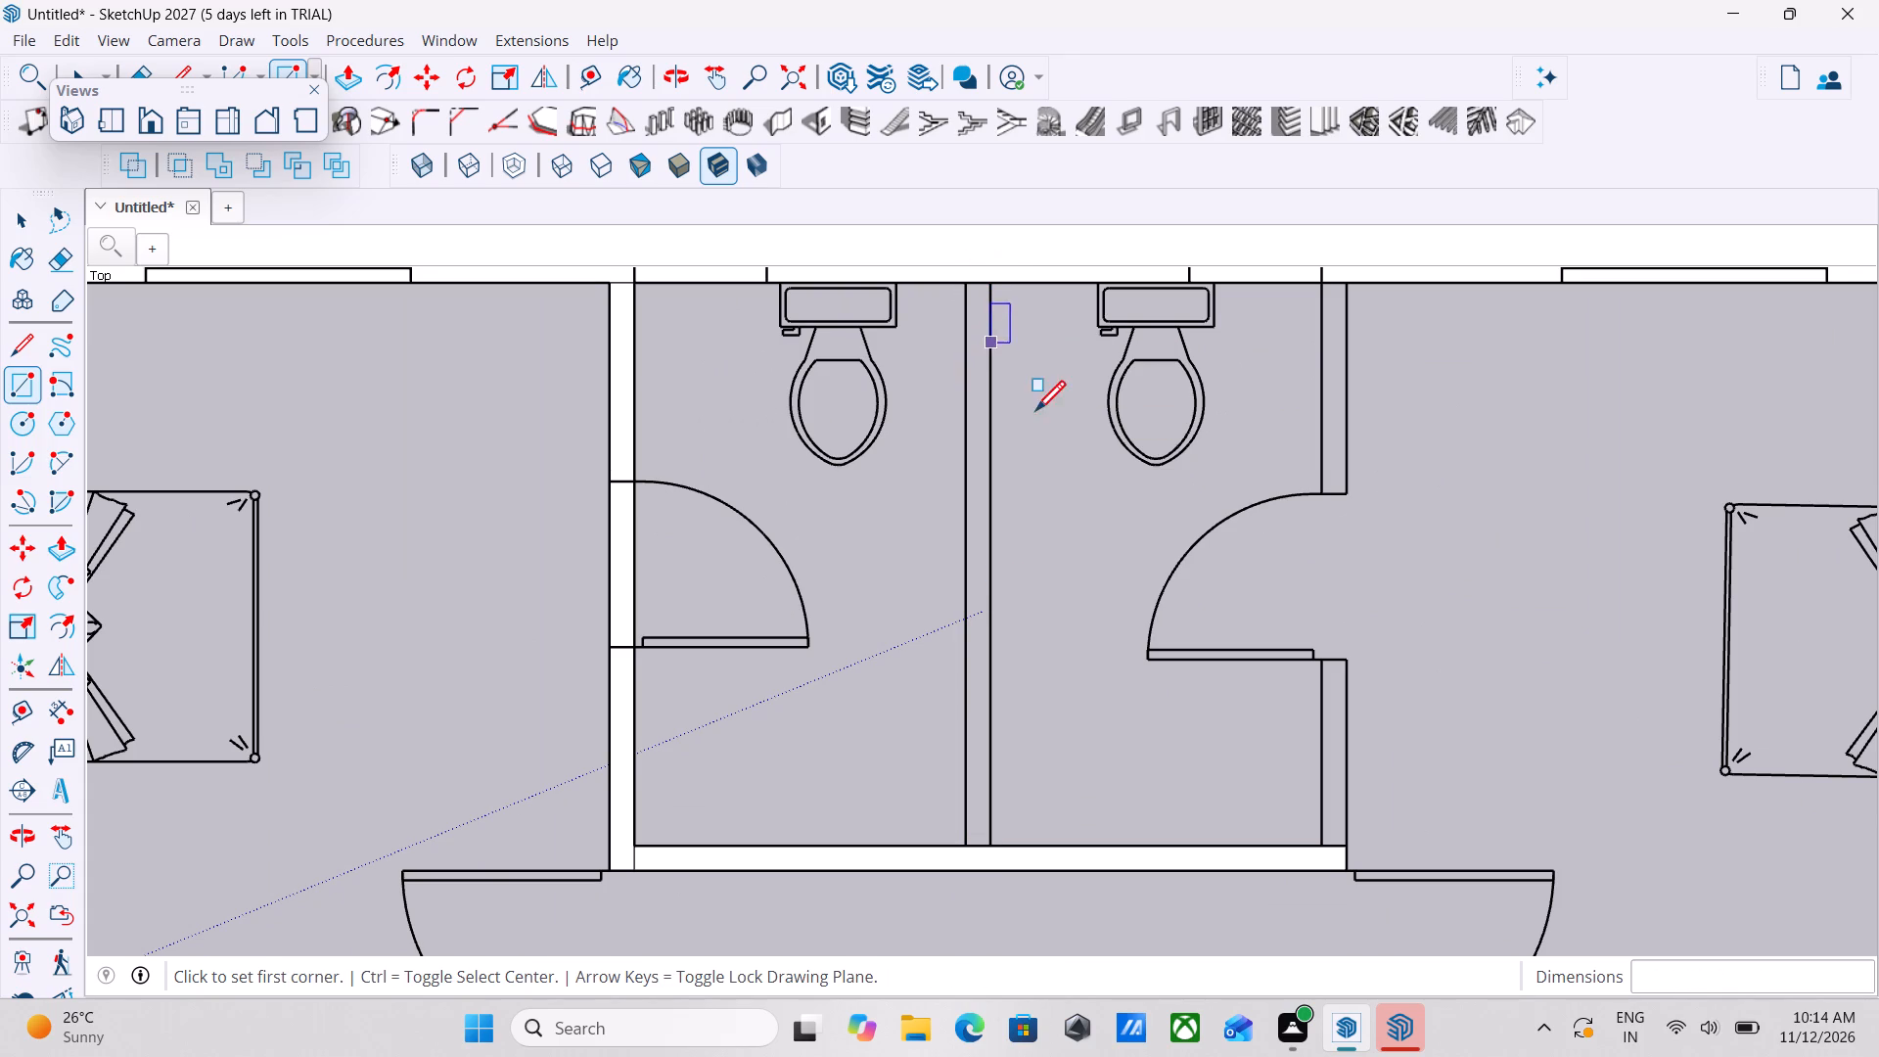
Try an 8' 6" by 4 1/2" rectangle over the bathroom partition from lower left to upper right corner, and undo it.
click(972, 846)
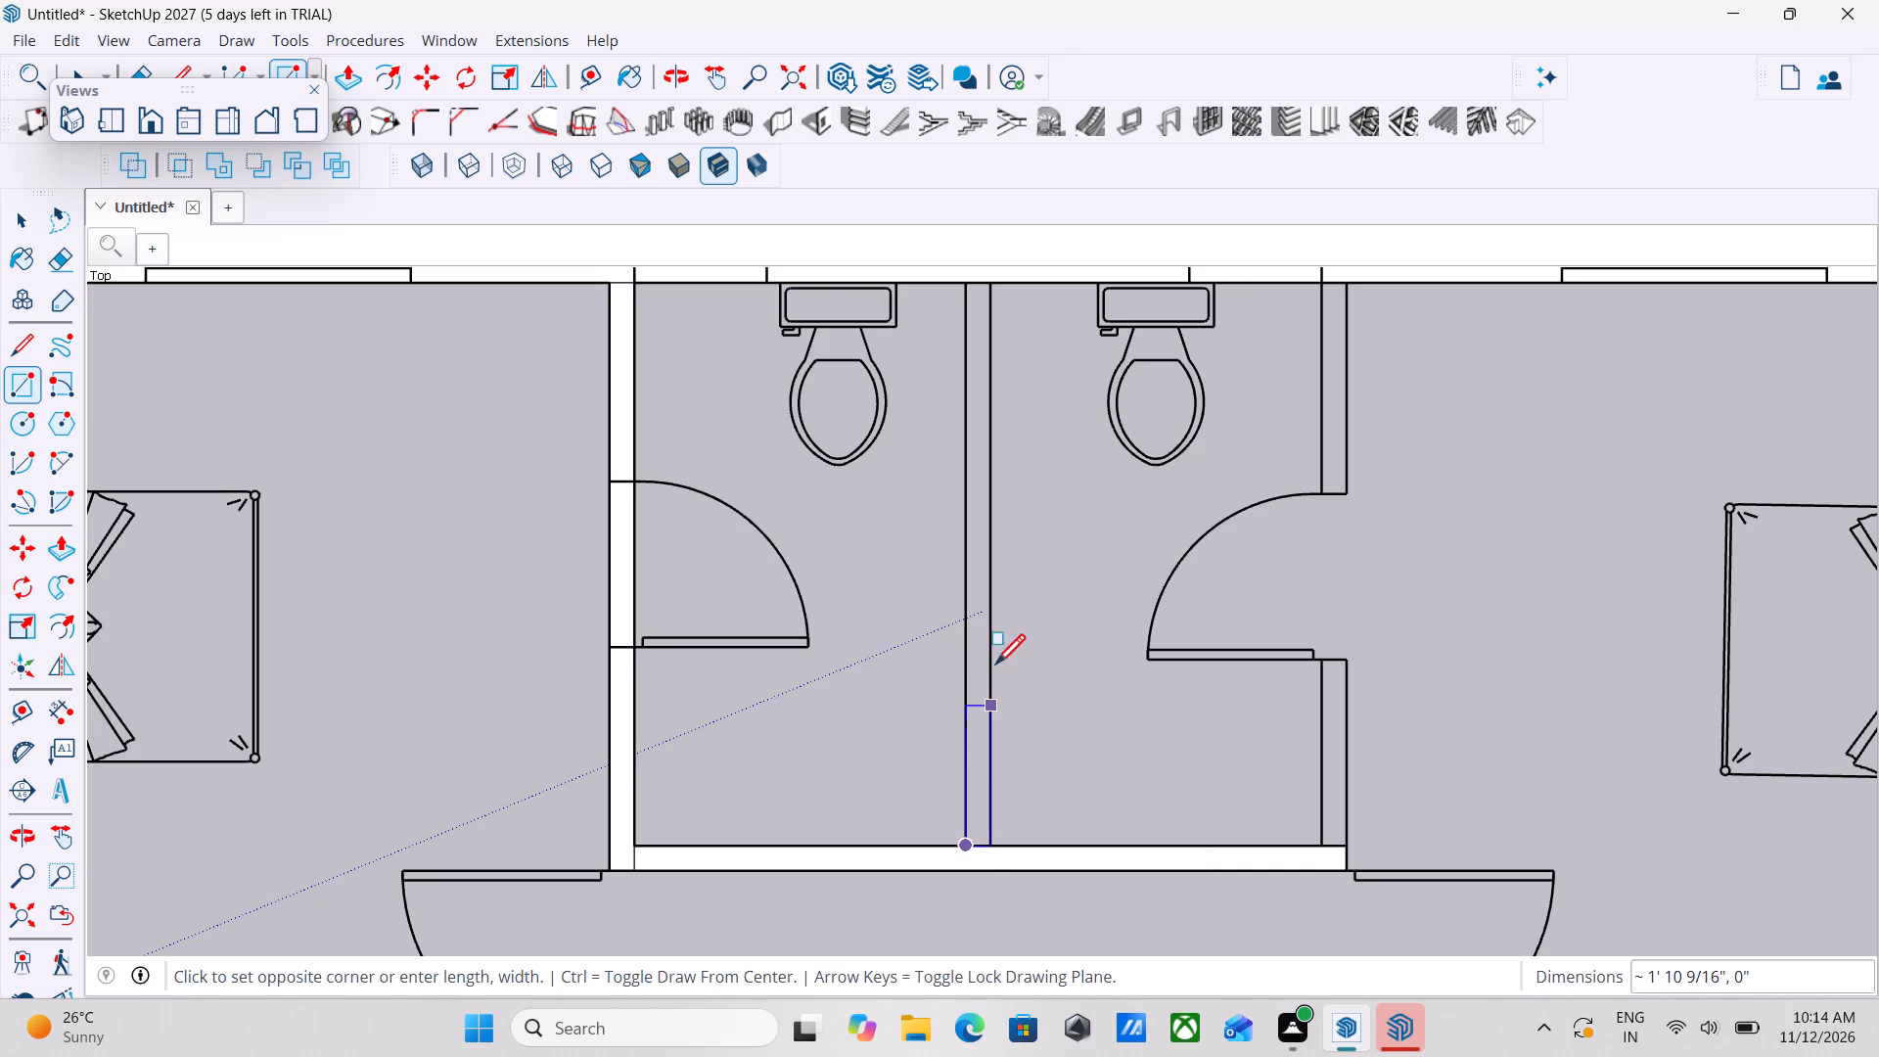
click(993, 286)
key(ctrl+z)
Draw a 4 1/2" by 8' 6" rectangle over the partition between the two upper bathrooms, from the lower wall to the upper exterior wall.
scroll(1071, 478, down, 2)
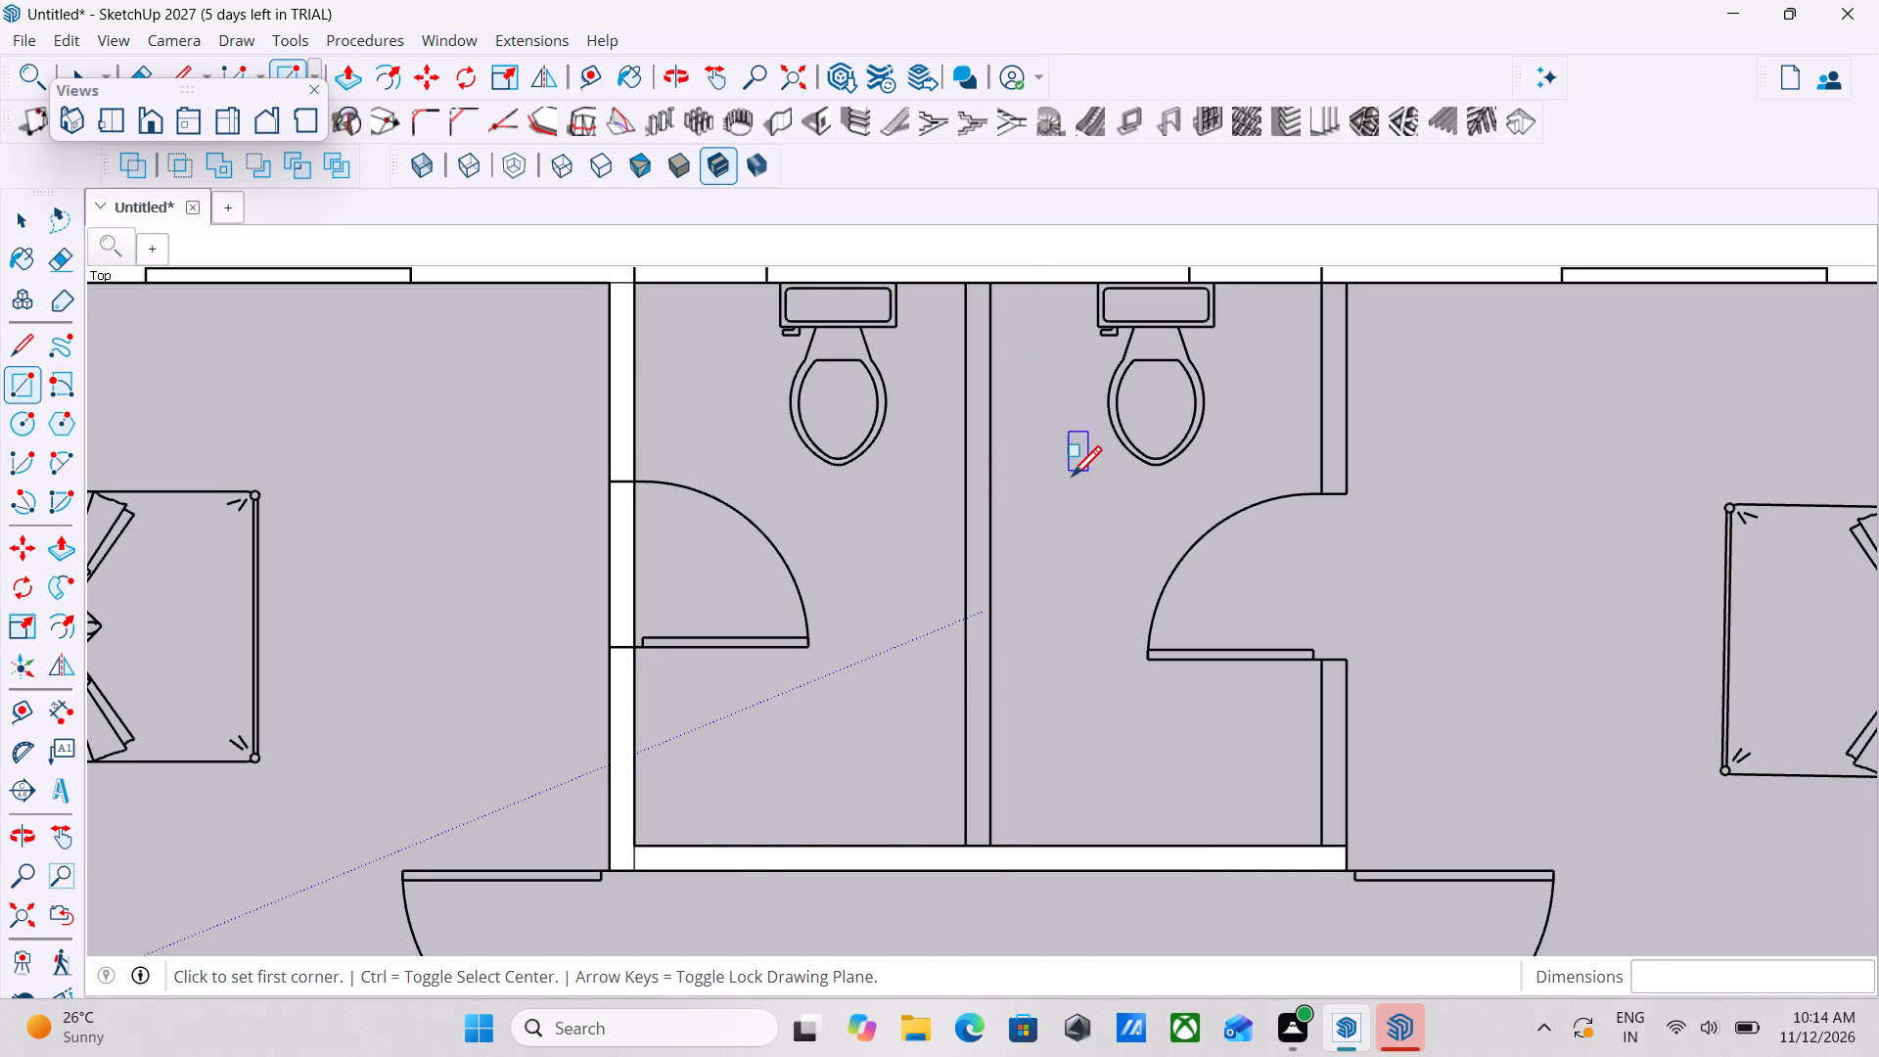
scroll(1072, 480, down, 3)
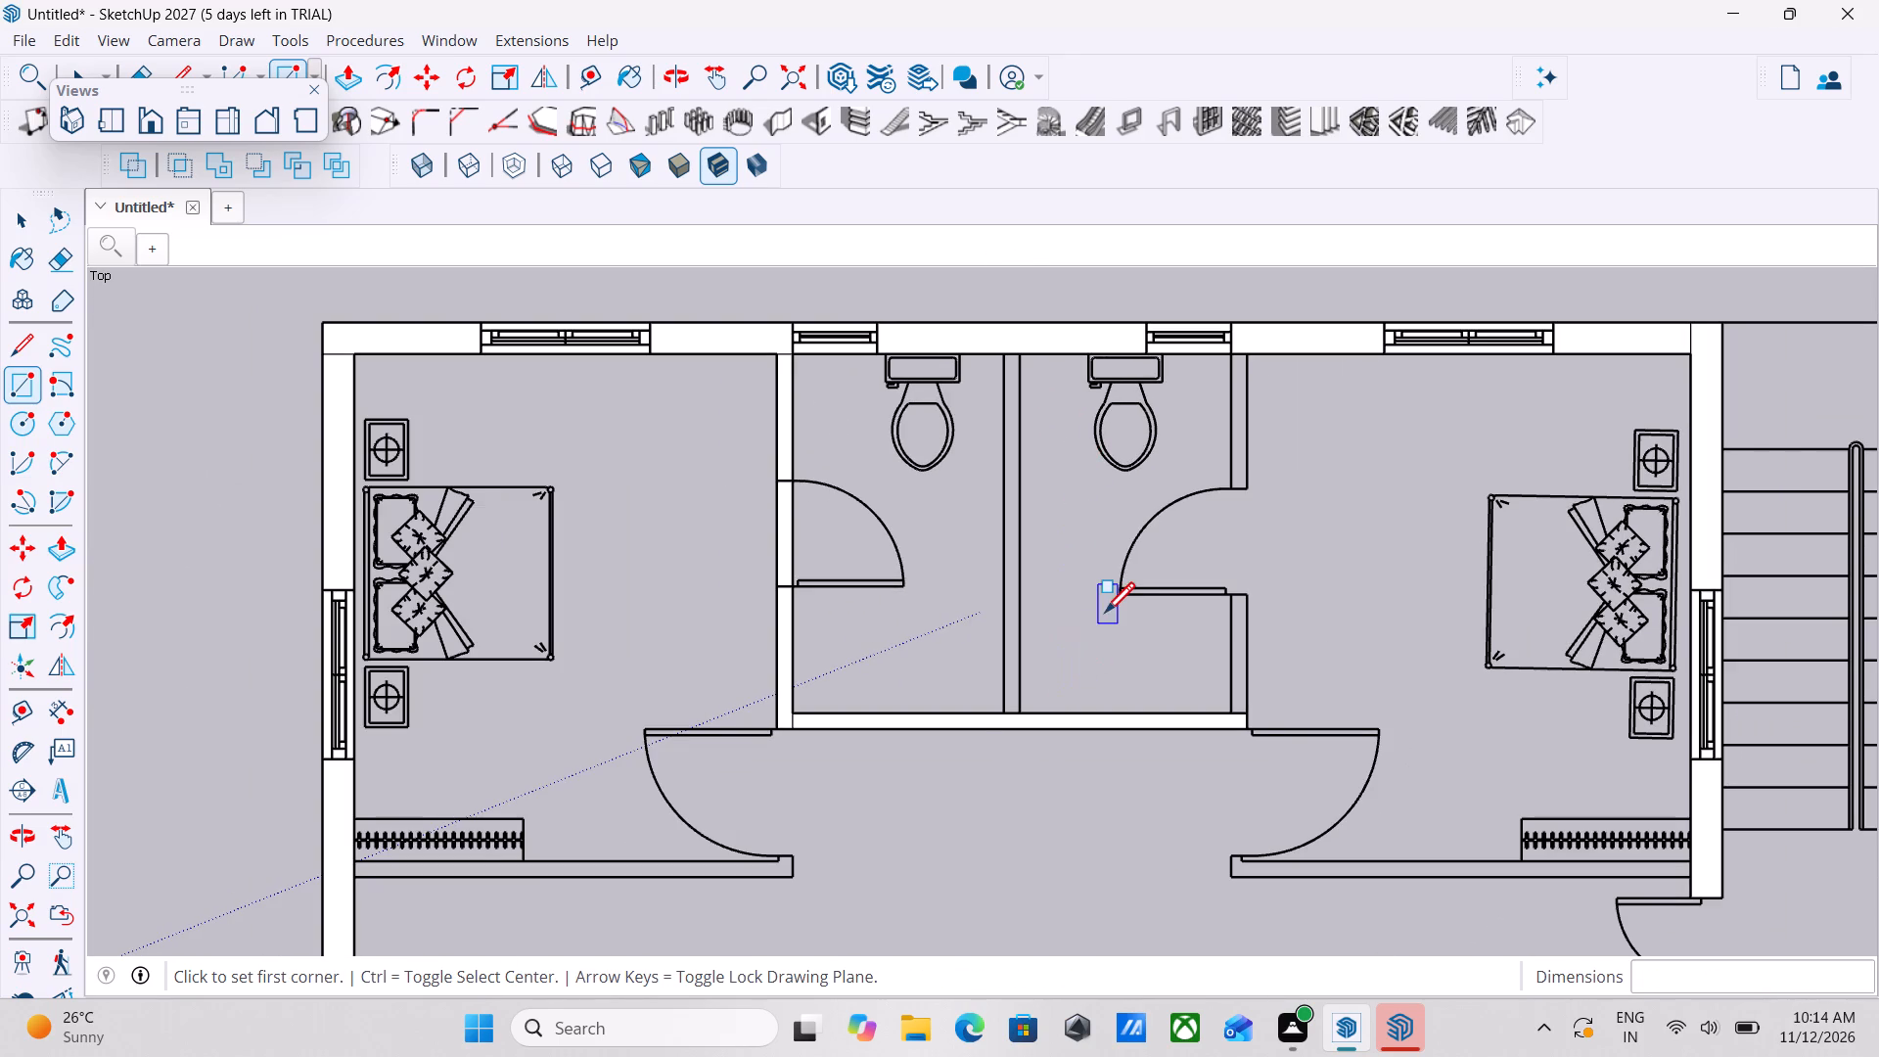
click(1010, 716)
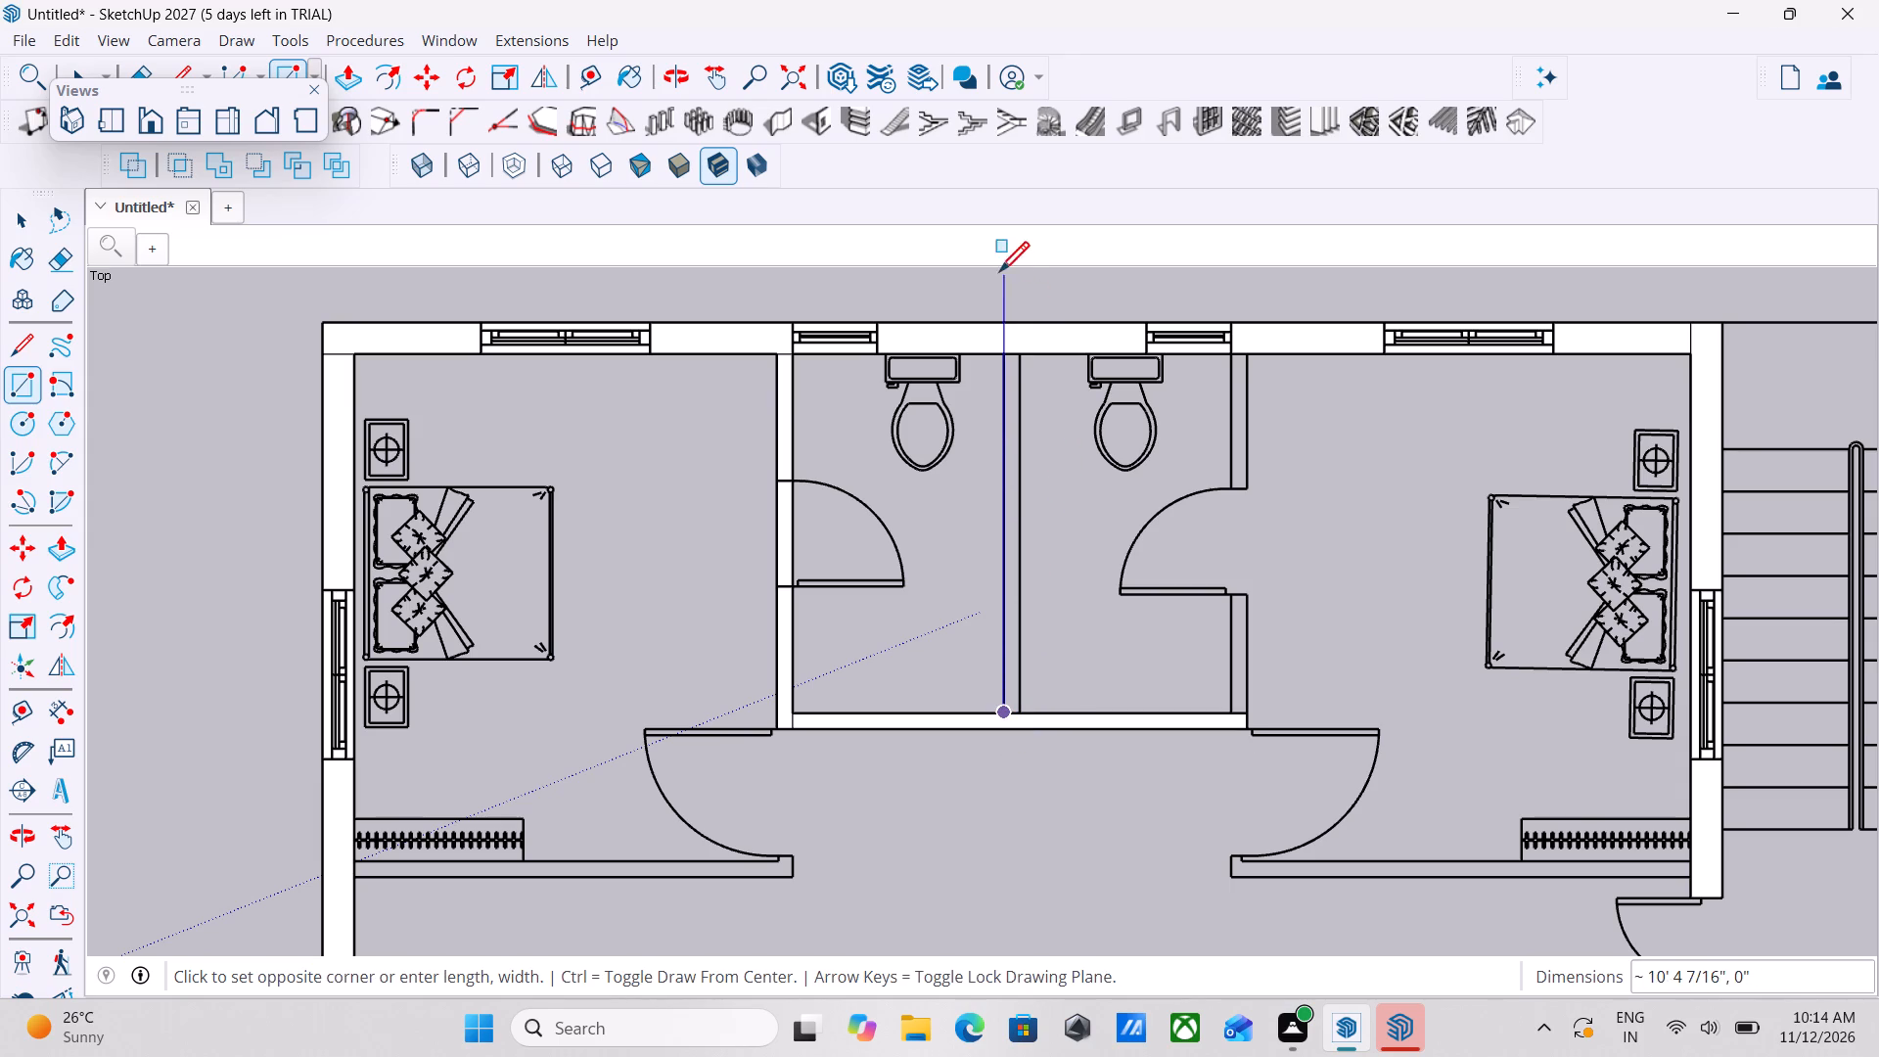
click(1018, 360)
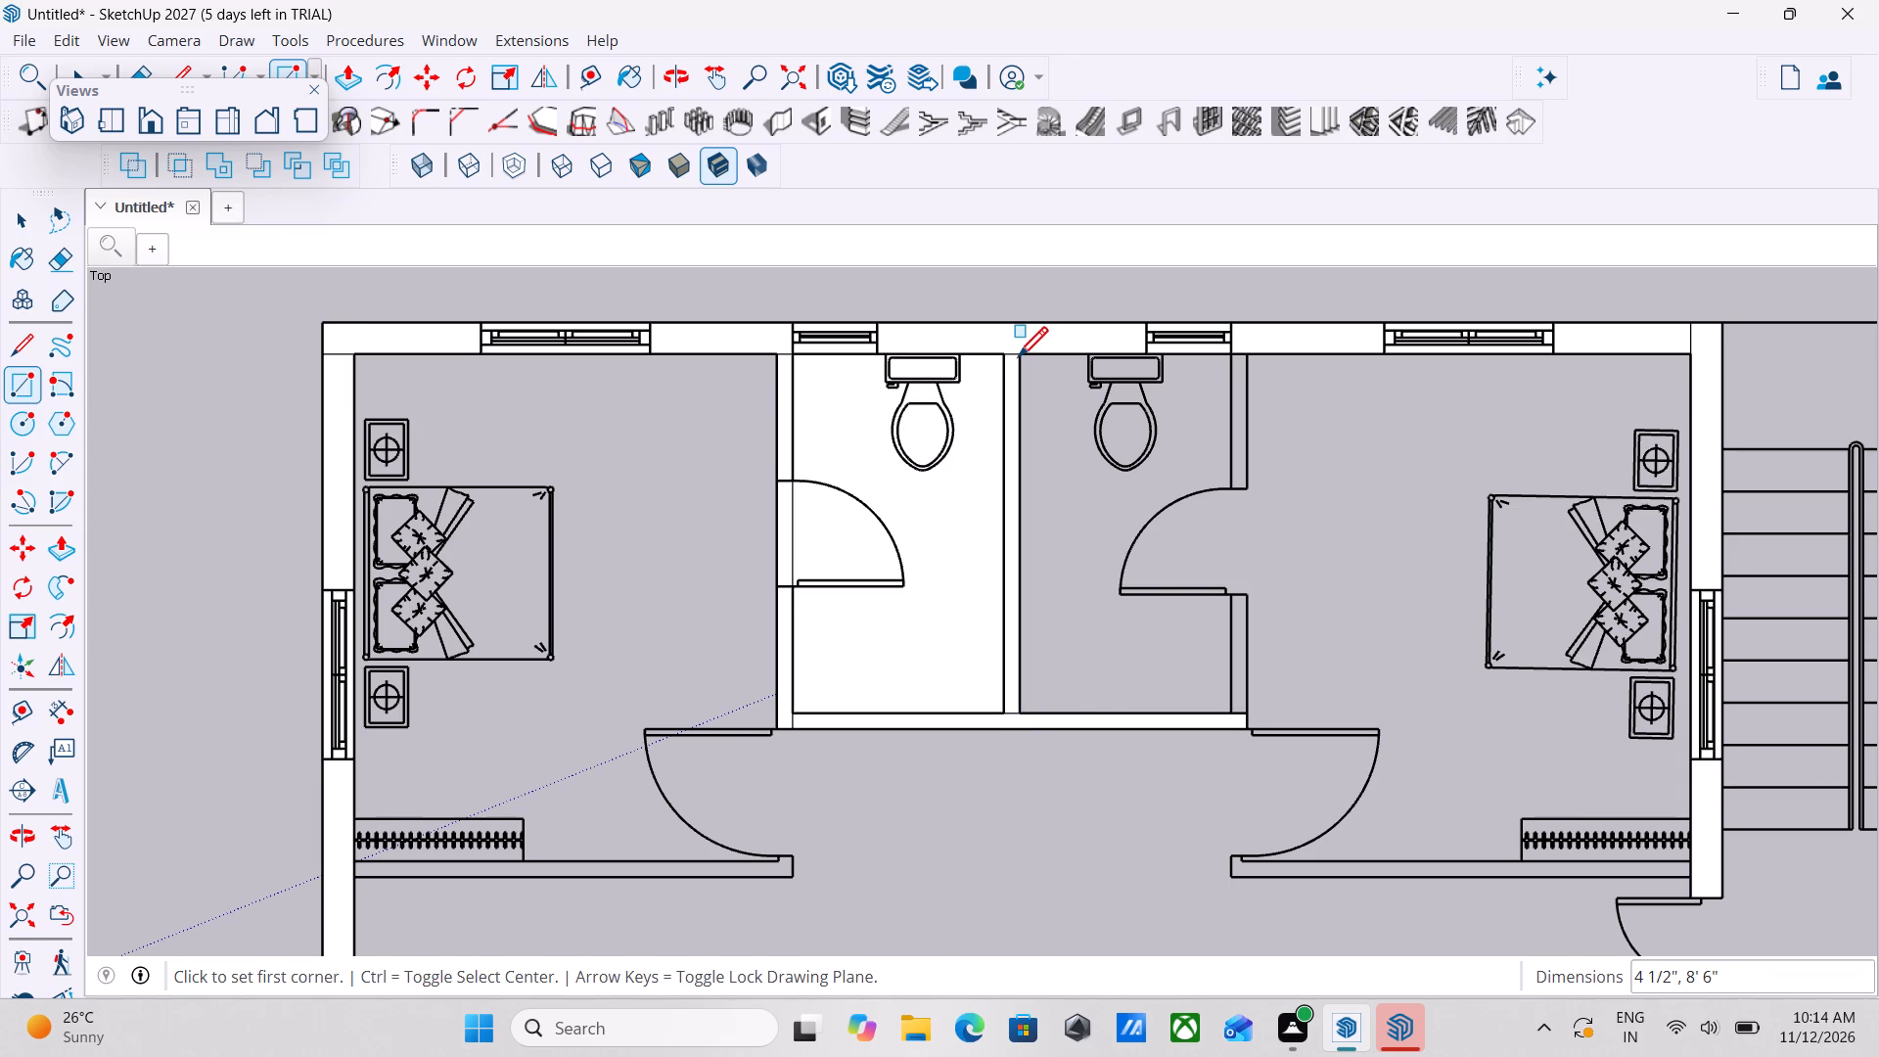
key(Escape)
key(space)
Draw a 5' by 8' 6" rectangle over the left upper bathroom, from its upper left to its lower right inner corner.
scroll(799, 355, up, 1)
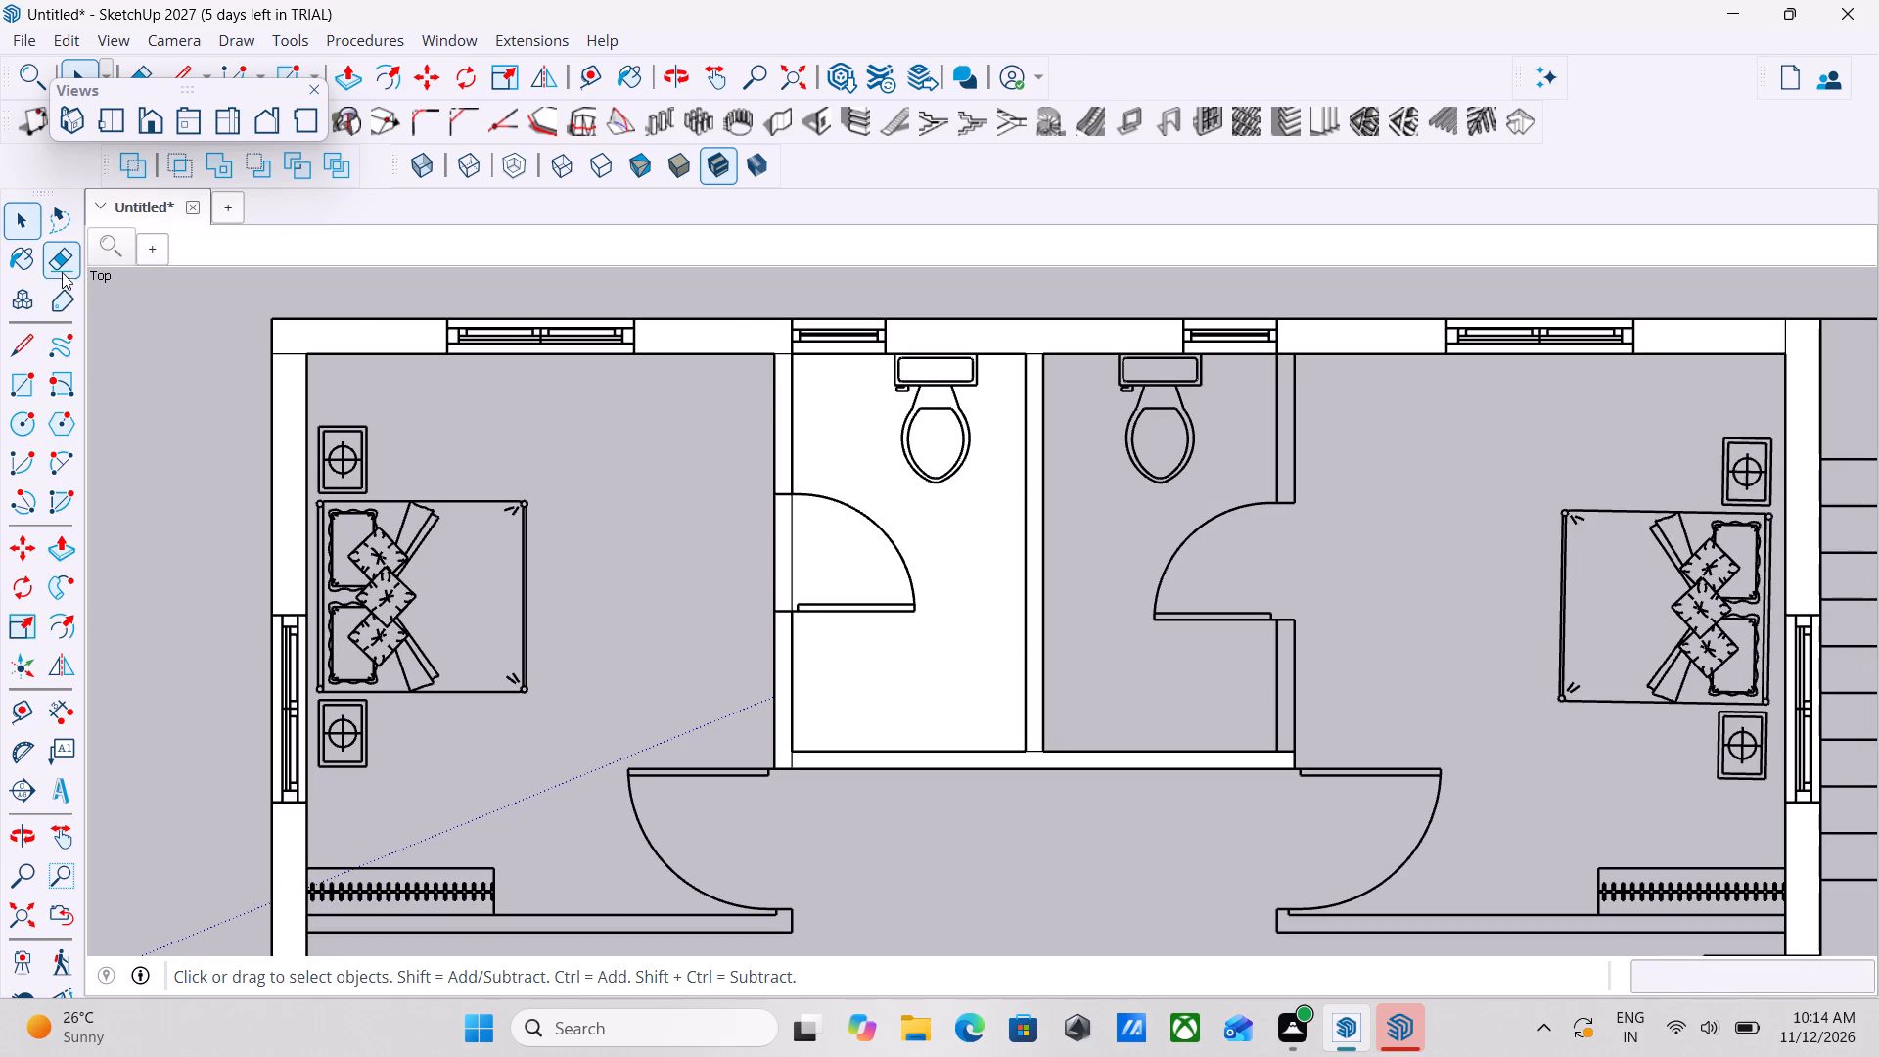
click(26, 339)
scroll(809, 345, up, 1)
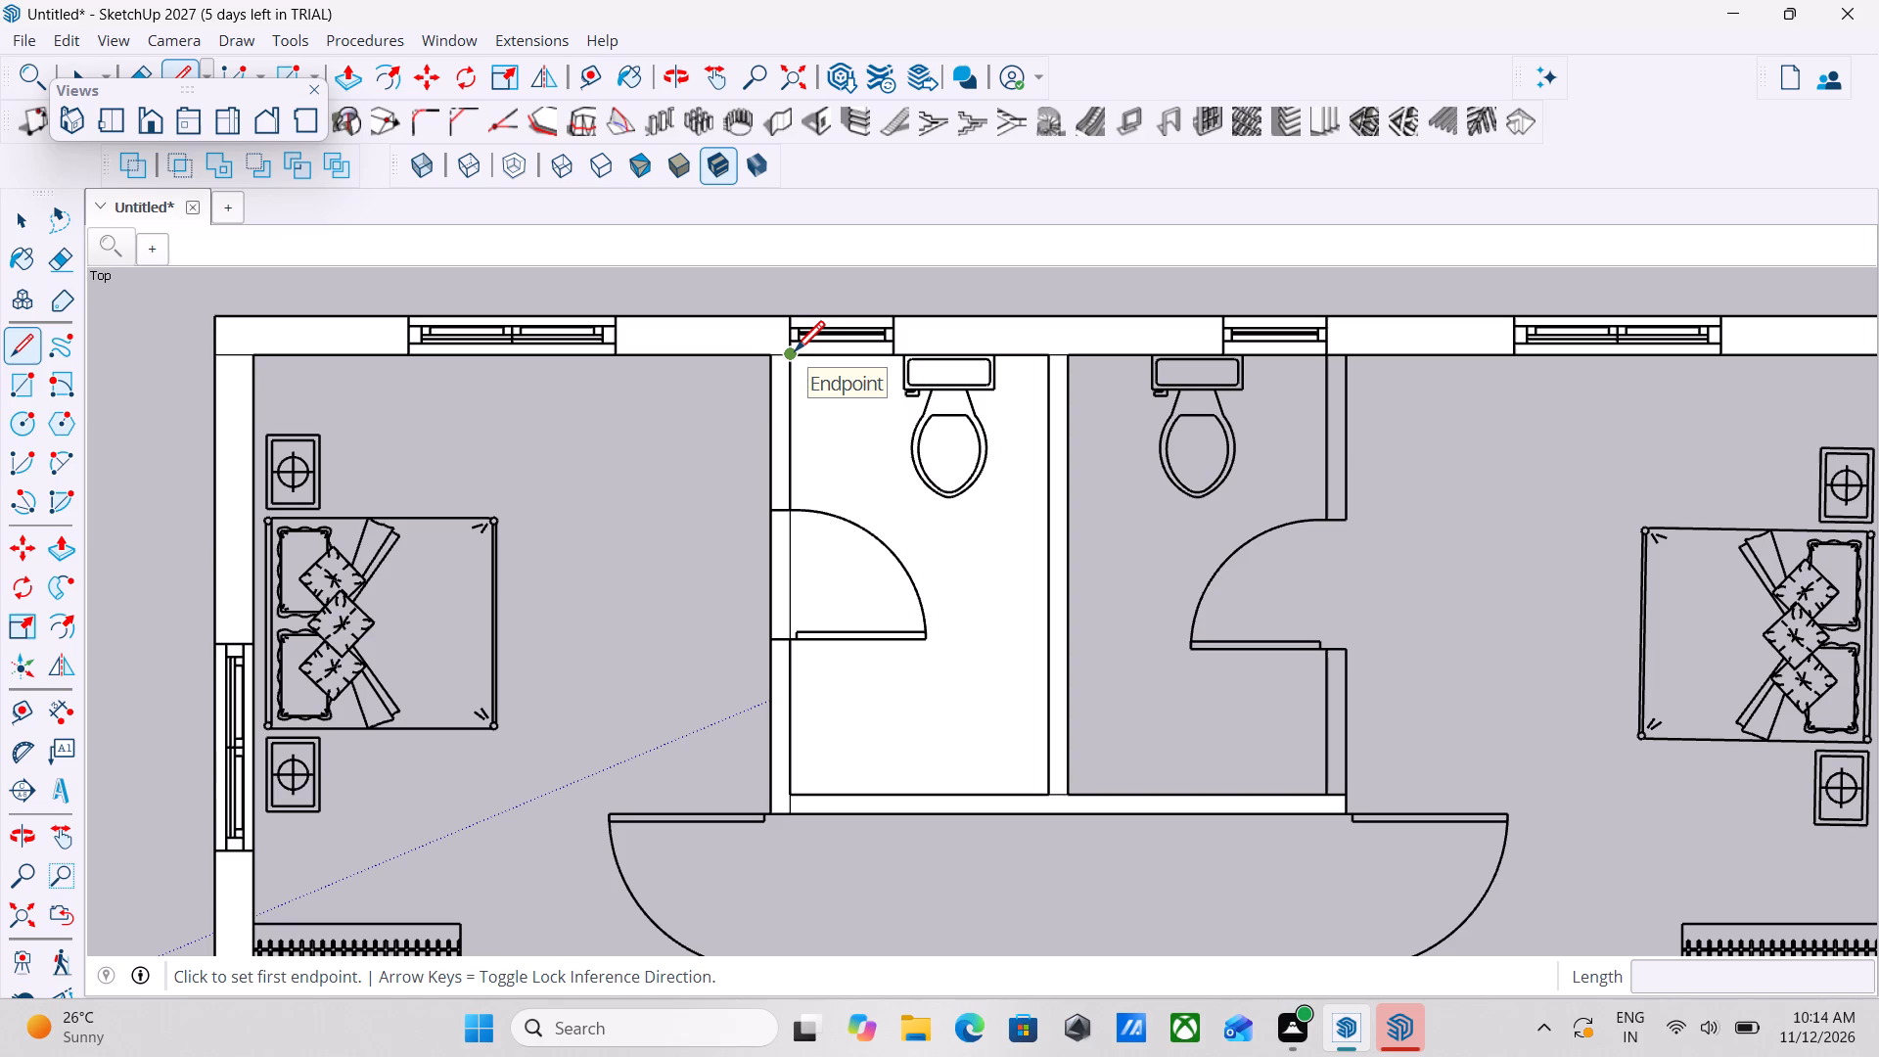
key(r)
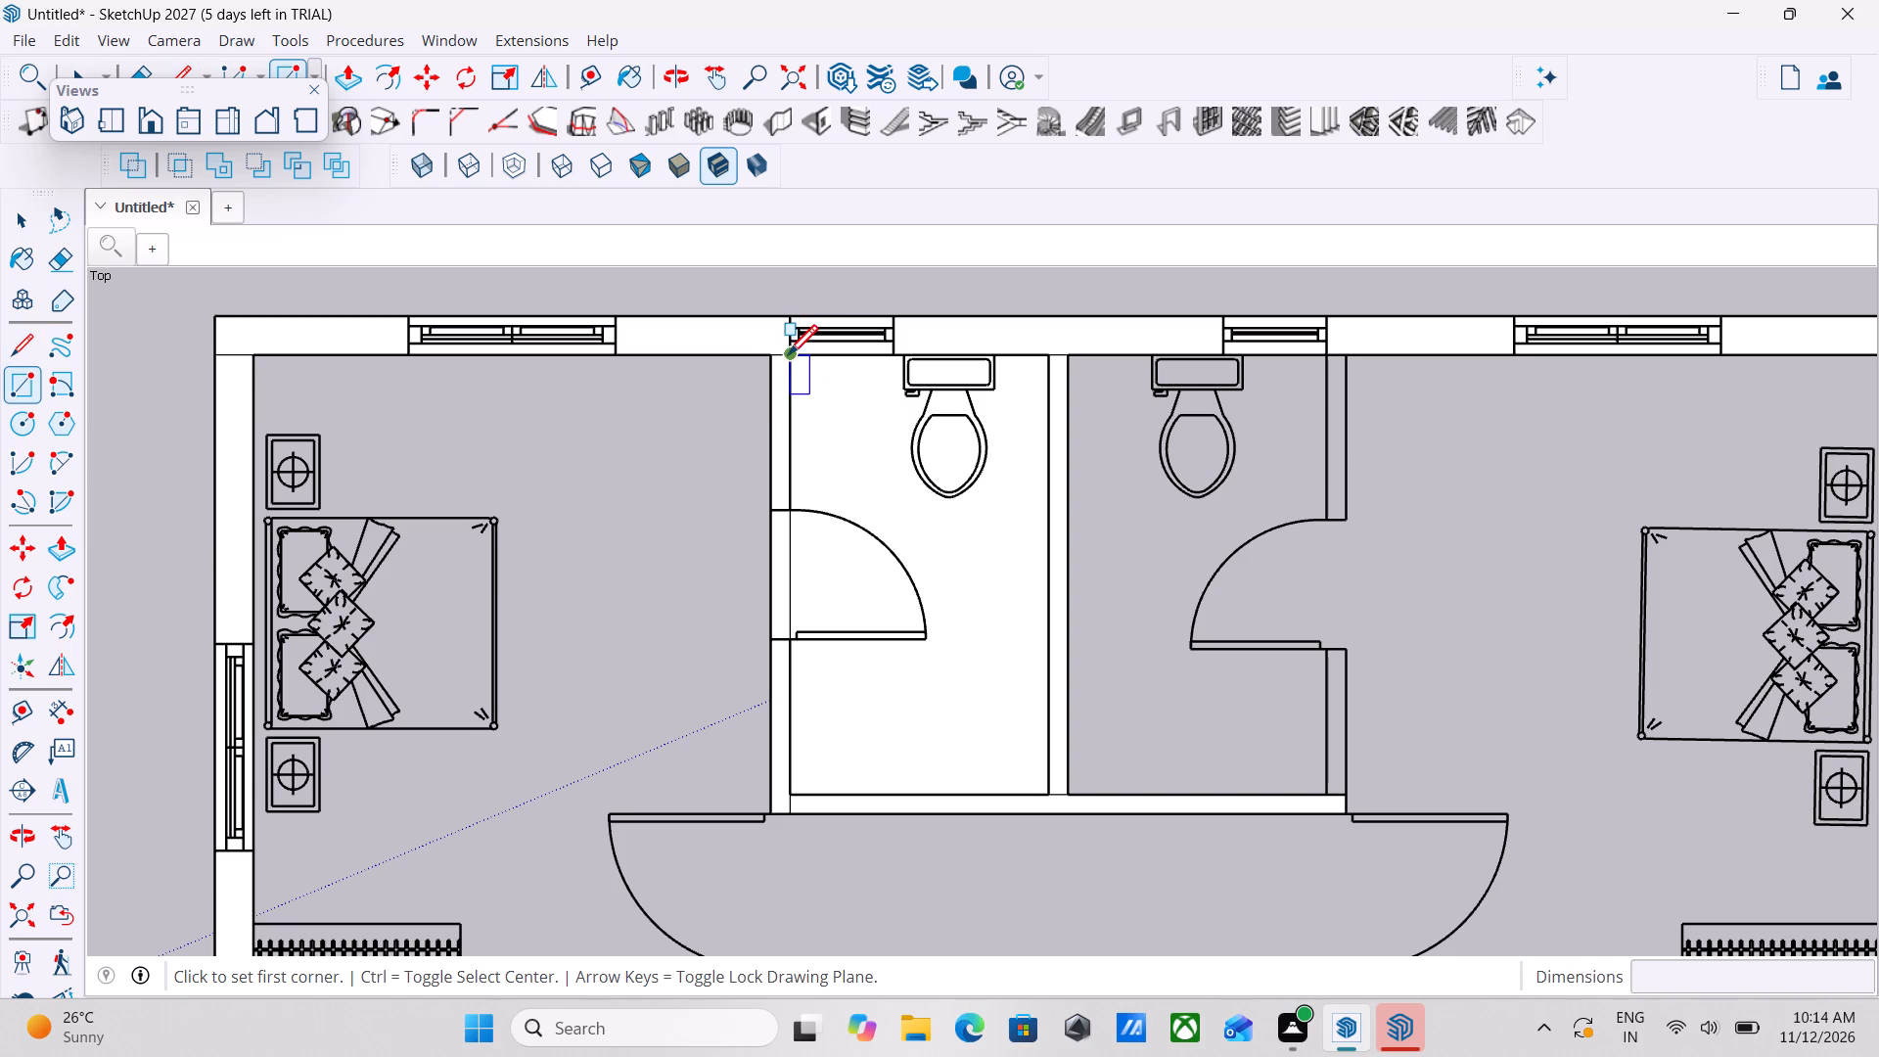
click(788, 358)
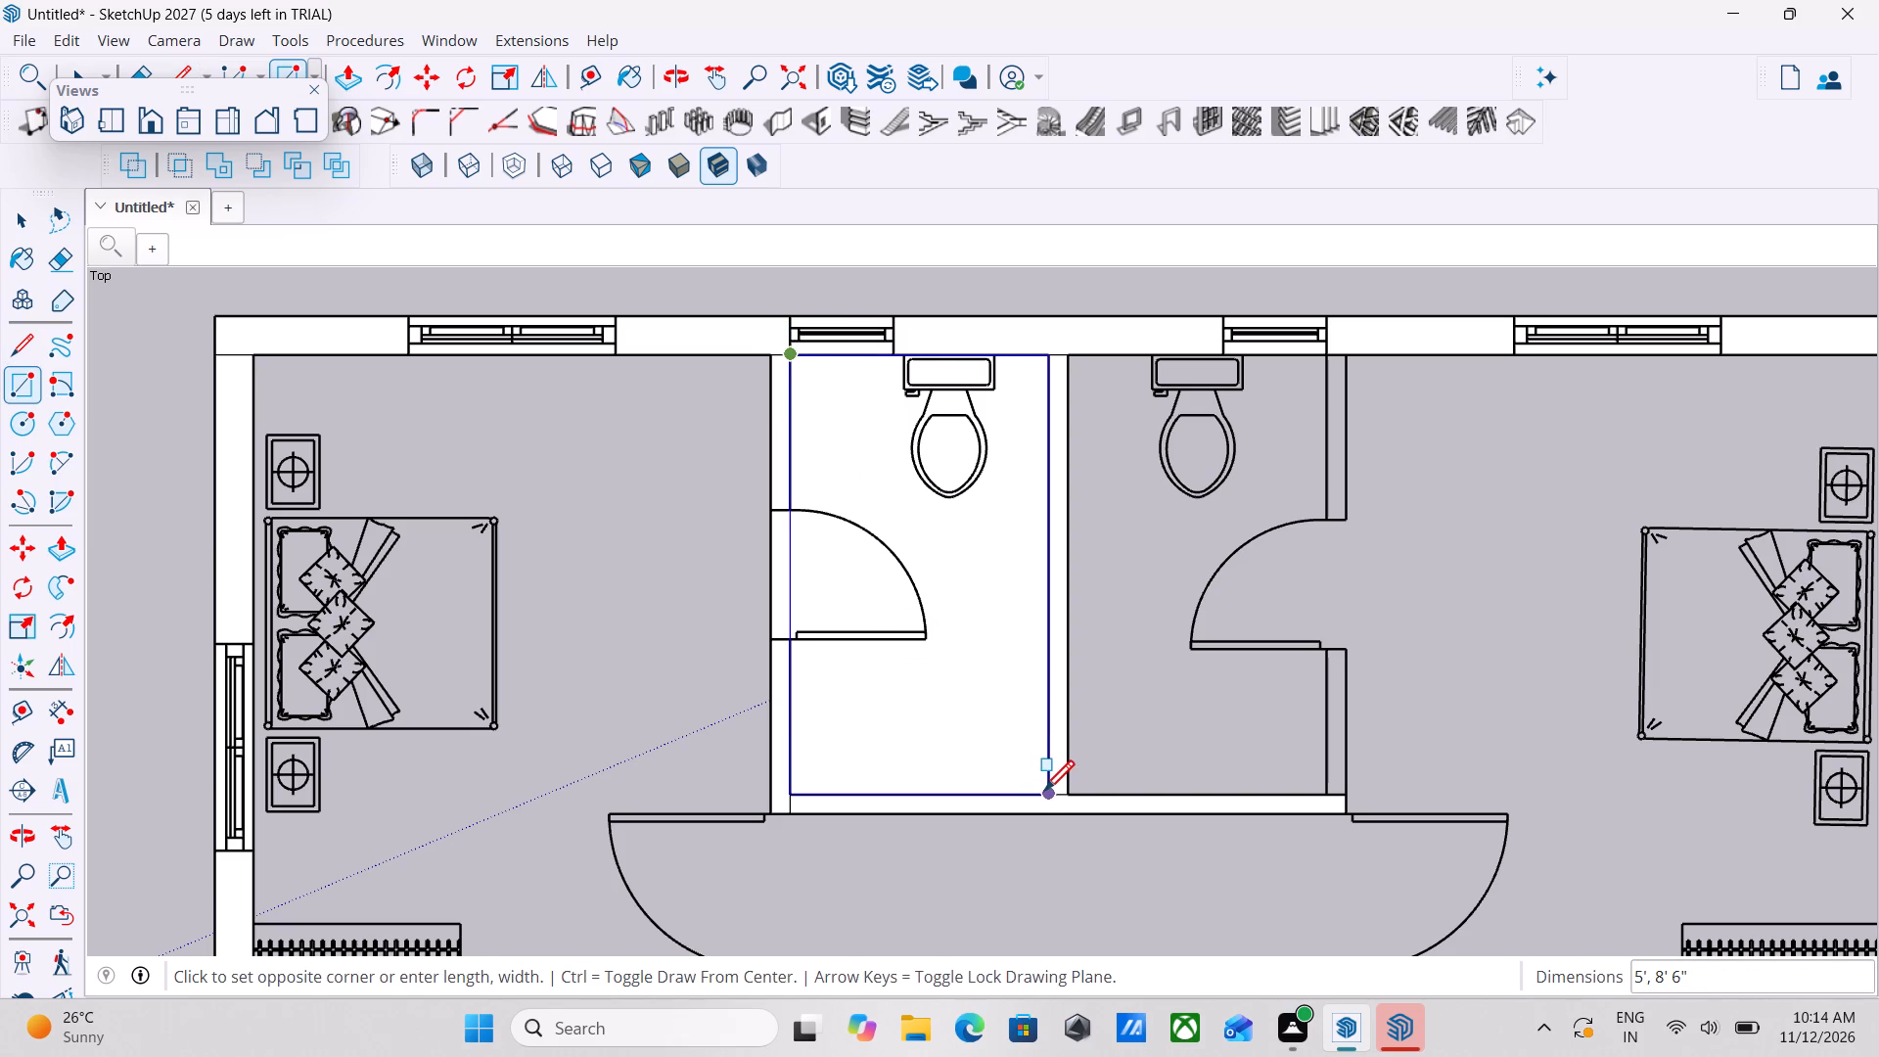
click(1044, 794)
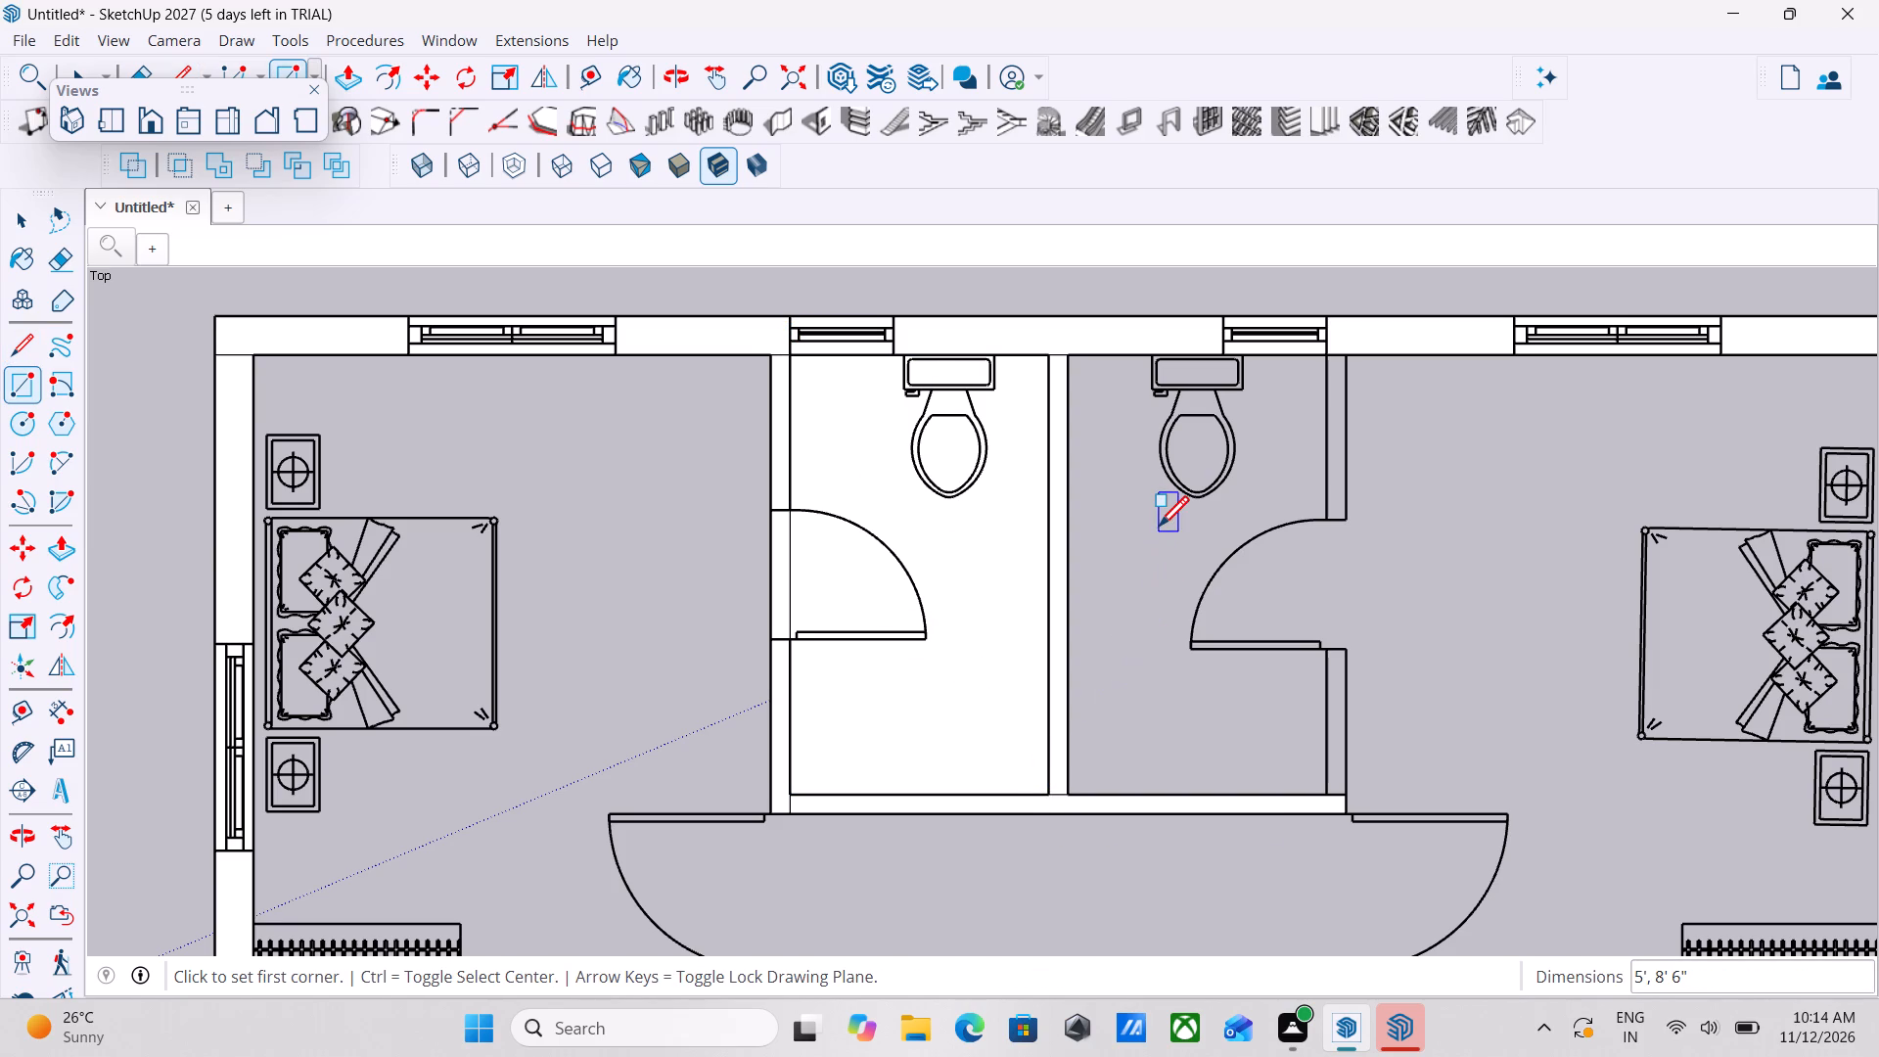
key(Escape)
key(space)
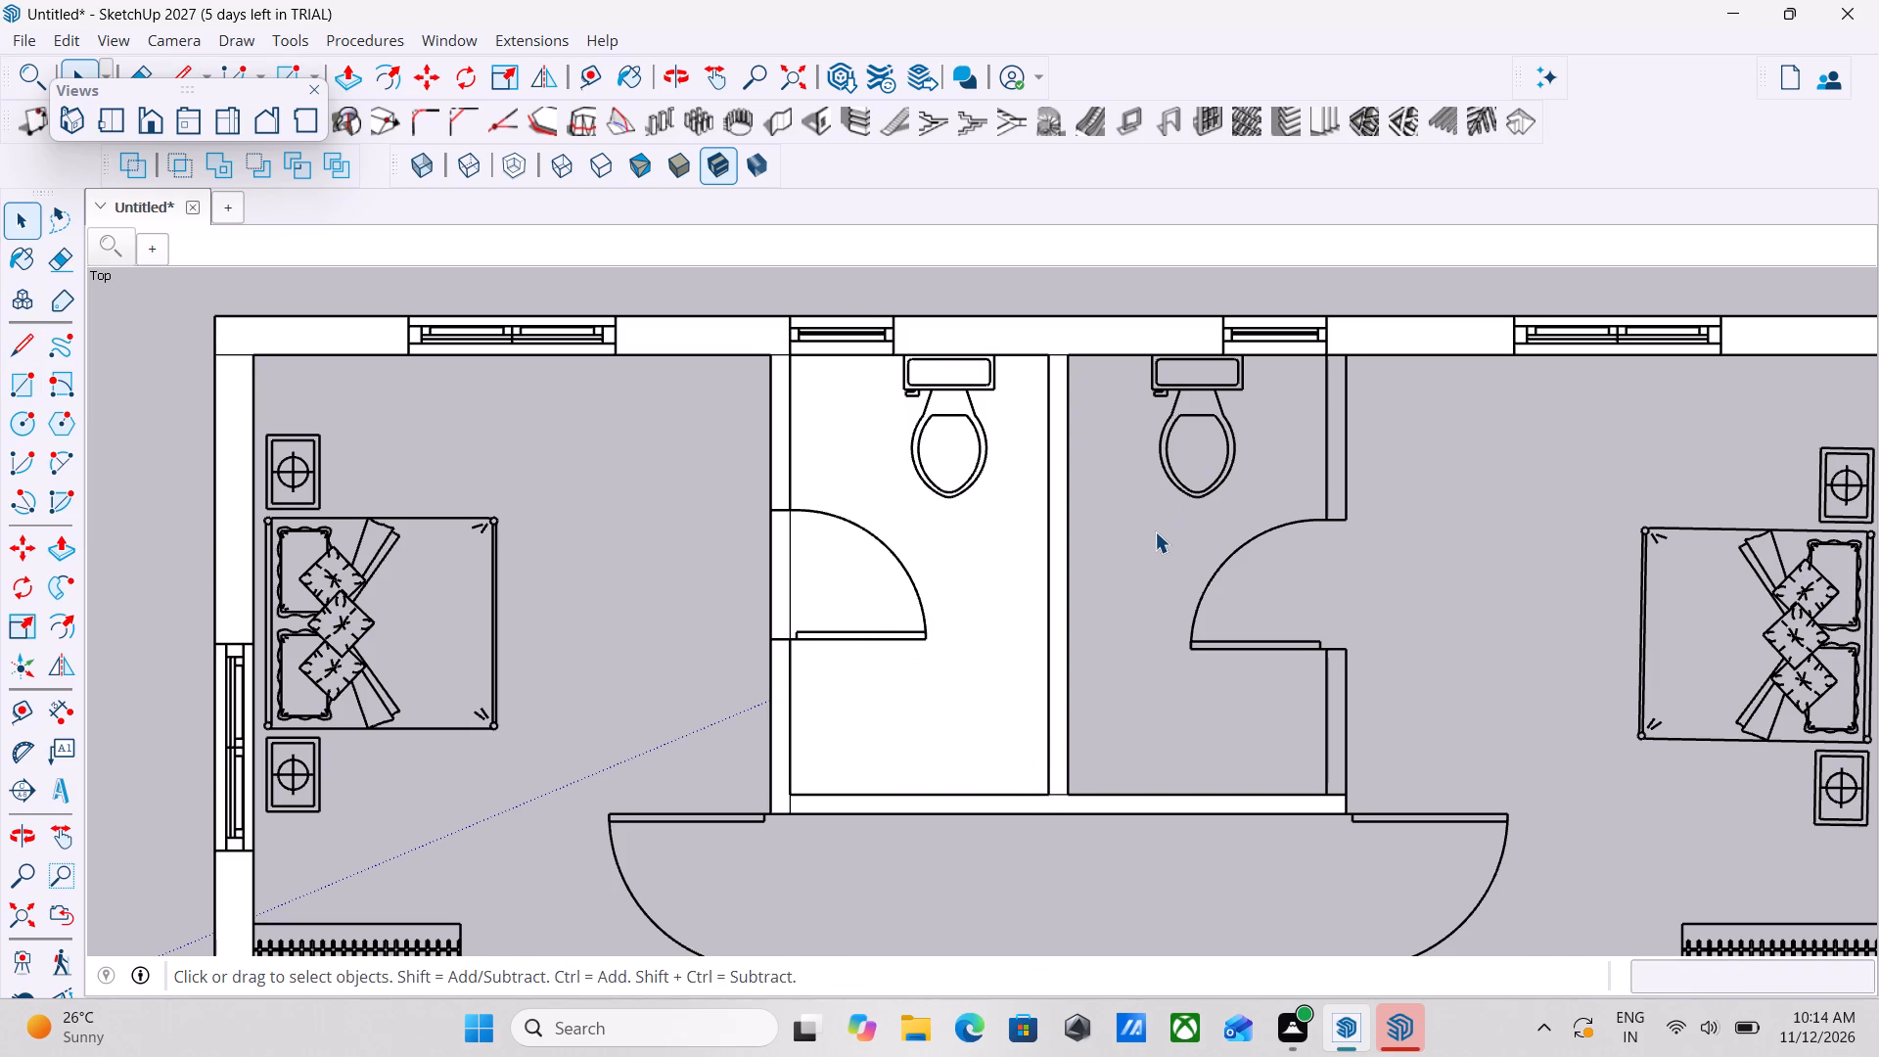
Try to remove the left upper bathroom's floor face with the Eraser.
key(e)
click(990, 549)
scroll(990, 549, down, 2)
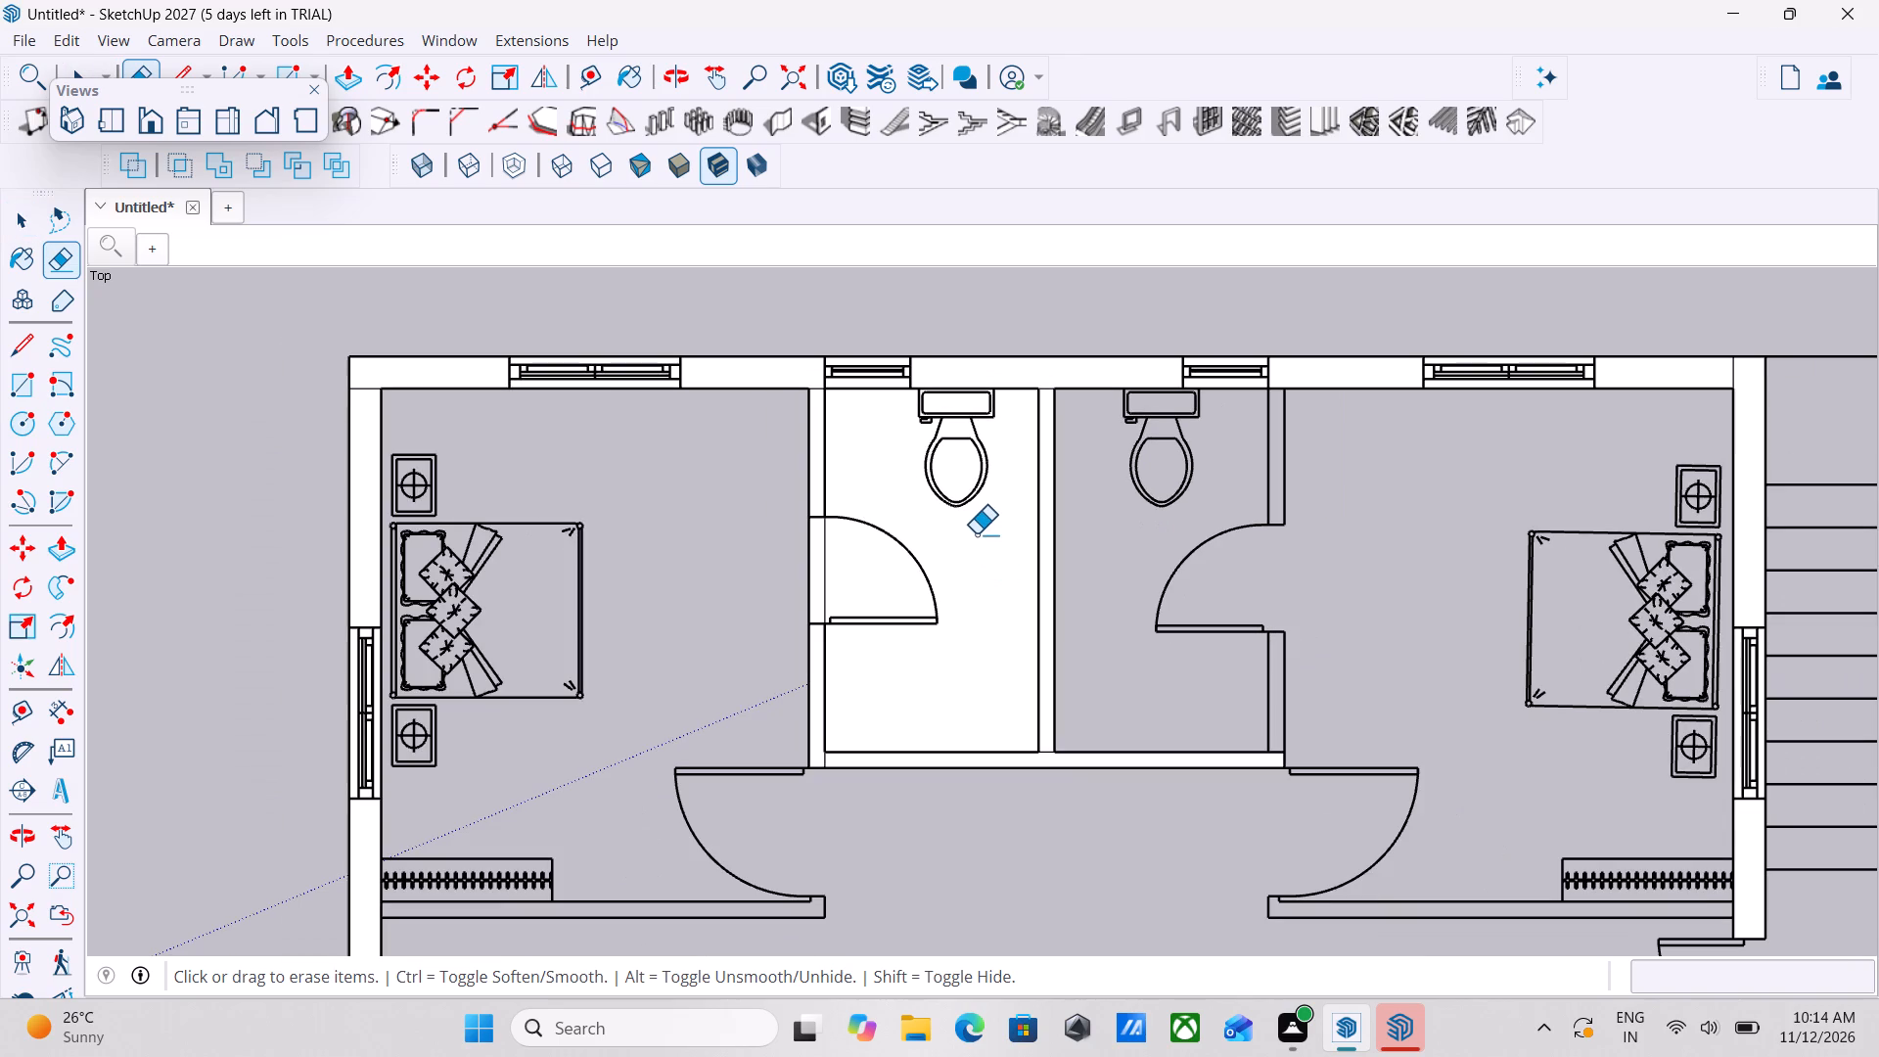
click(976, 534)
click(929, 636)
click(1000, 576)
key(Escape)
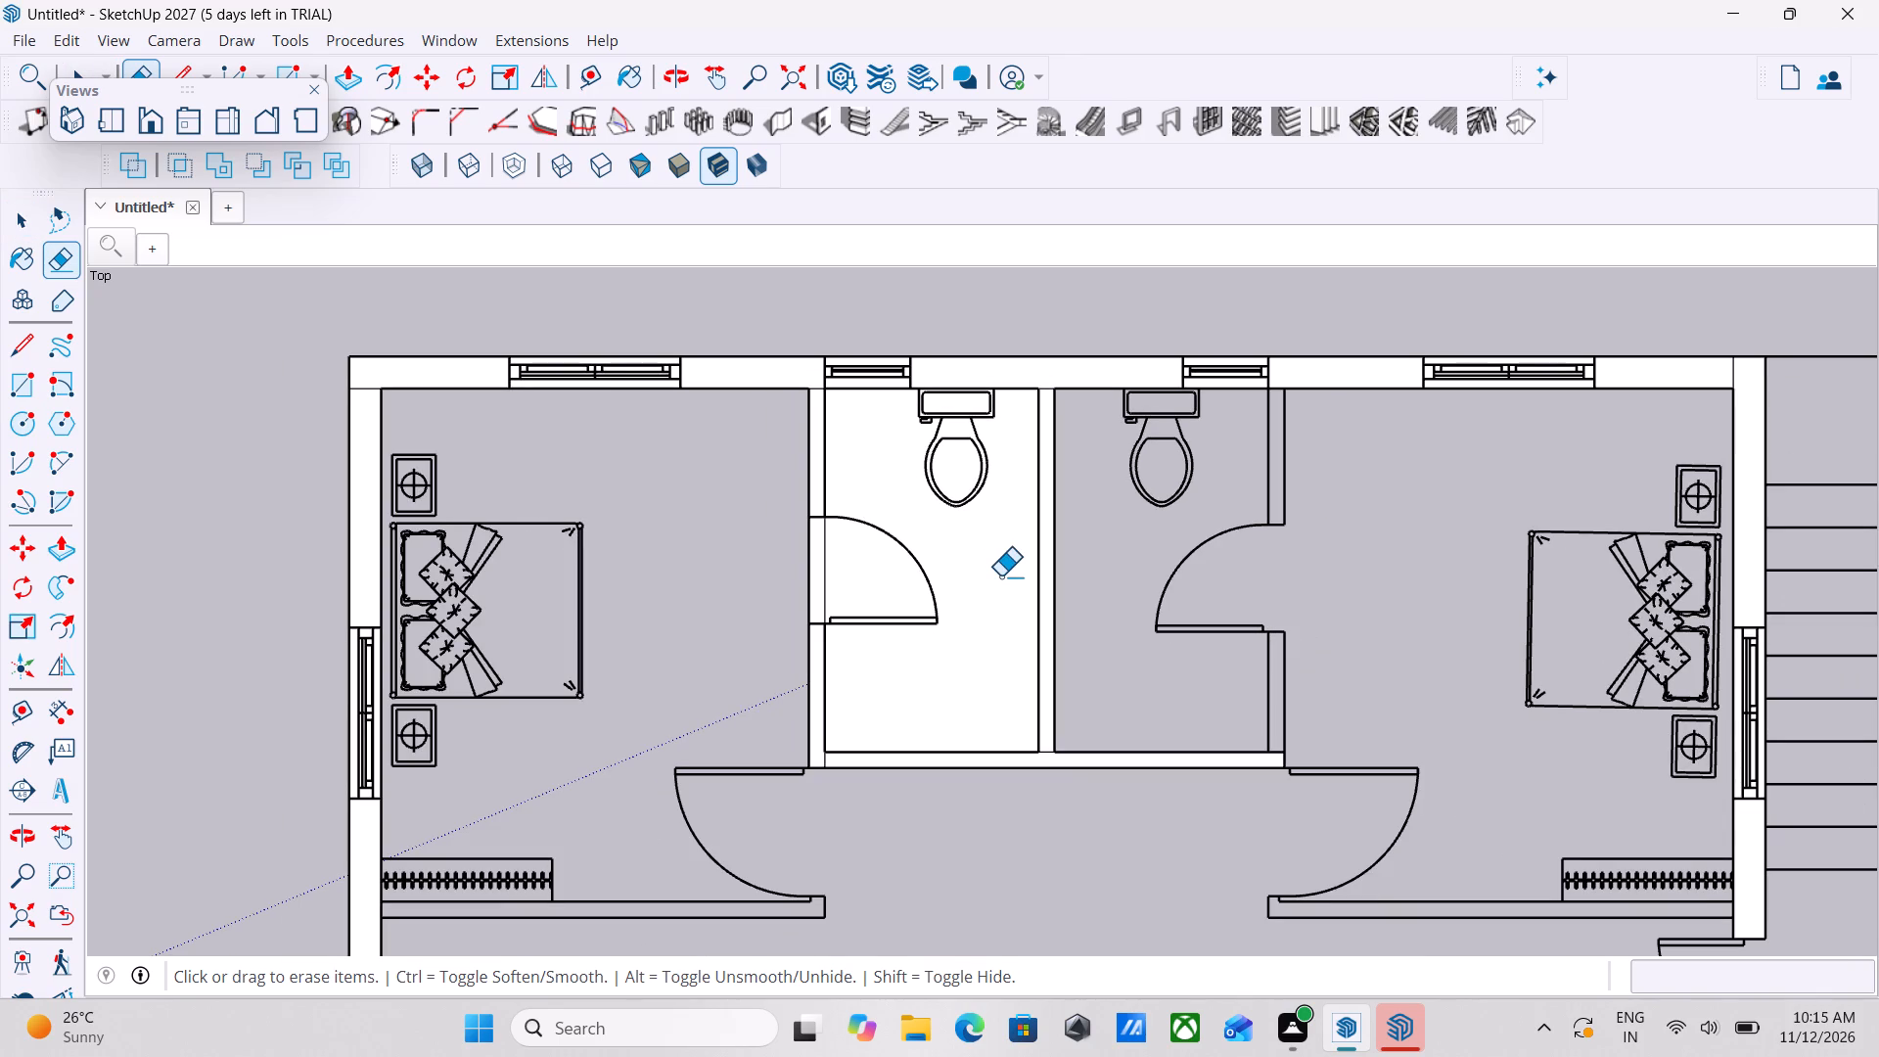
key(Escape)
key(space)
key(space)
Delete the face filling the left upper bathroom so only its wall outline remains.
click(987, 574)
right_click(987, 574)
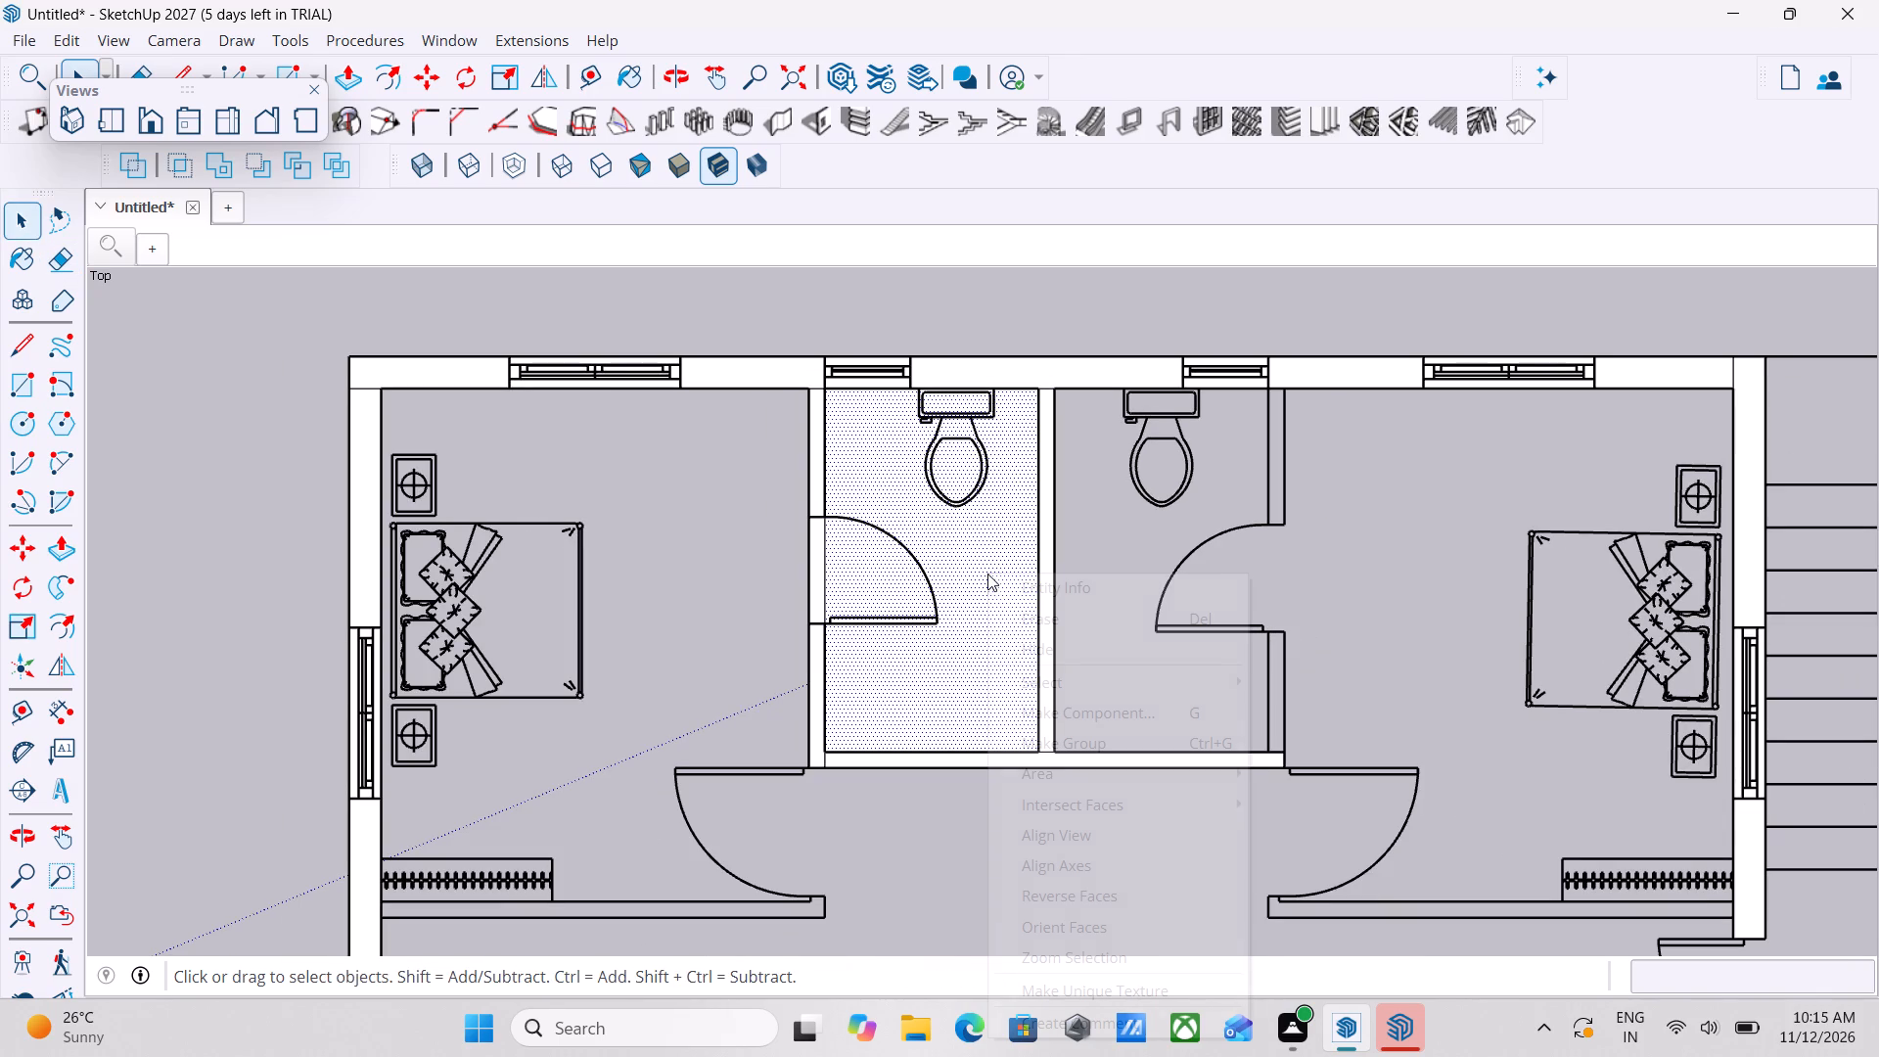
key(Delete)
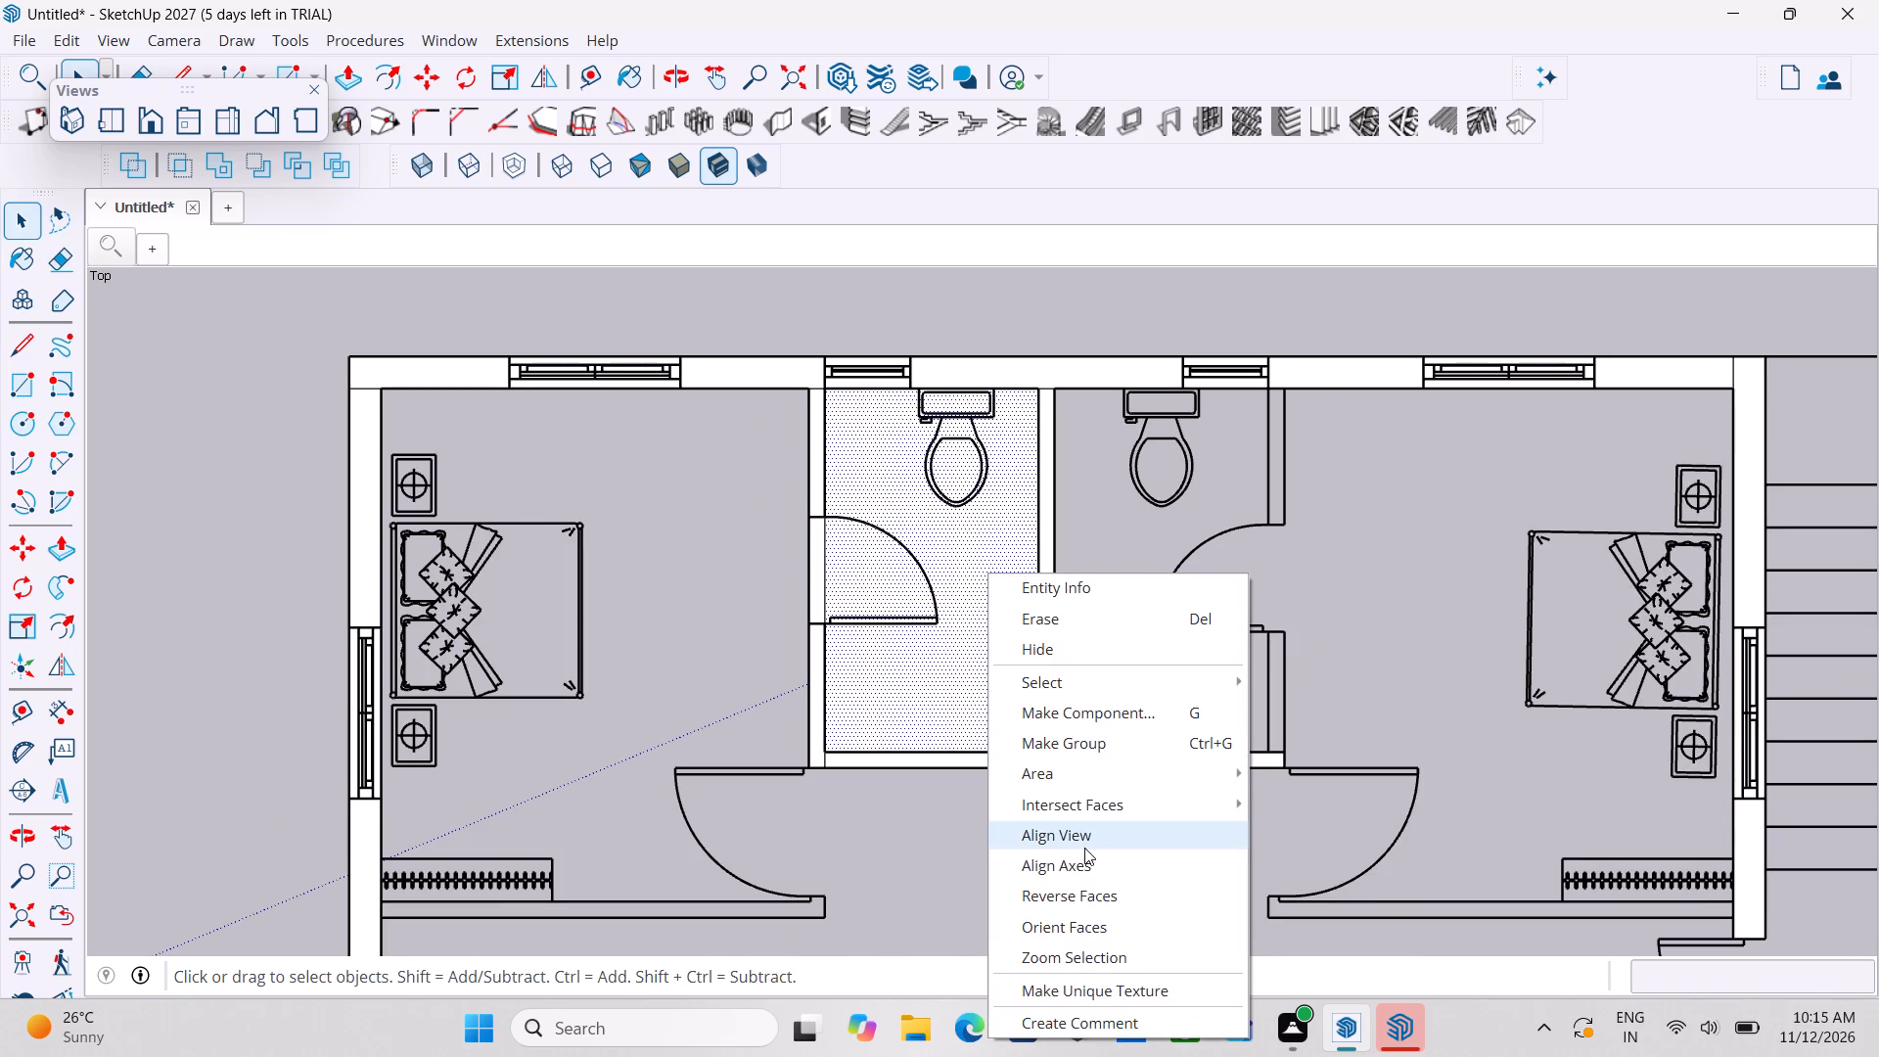
key(Delete)
click(1405, 643)
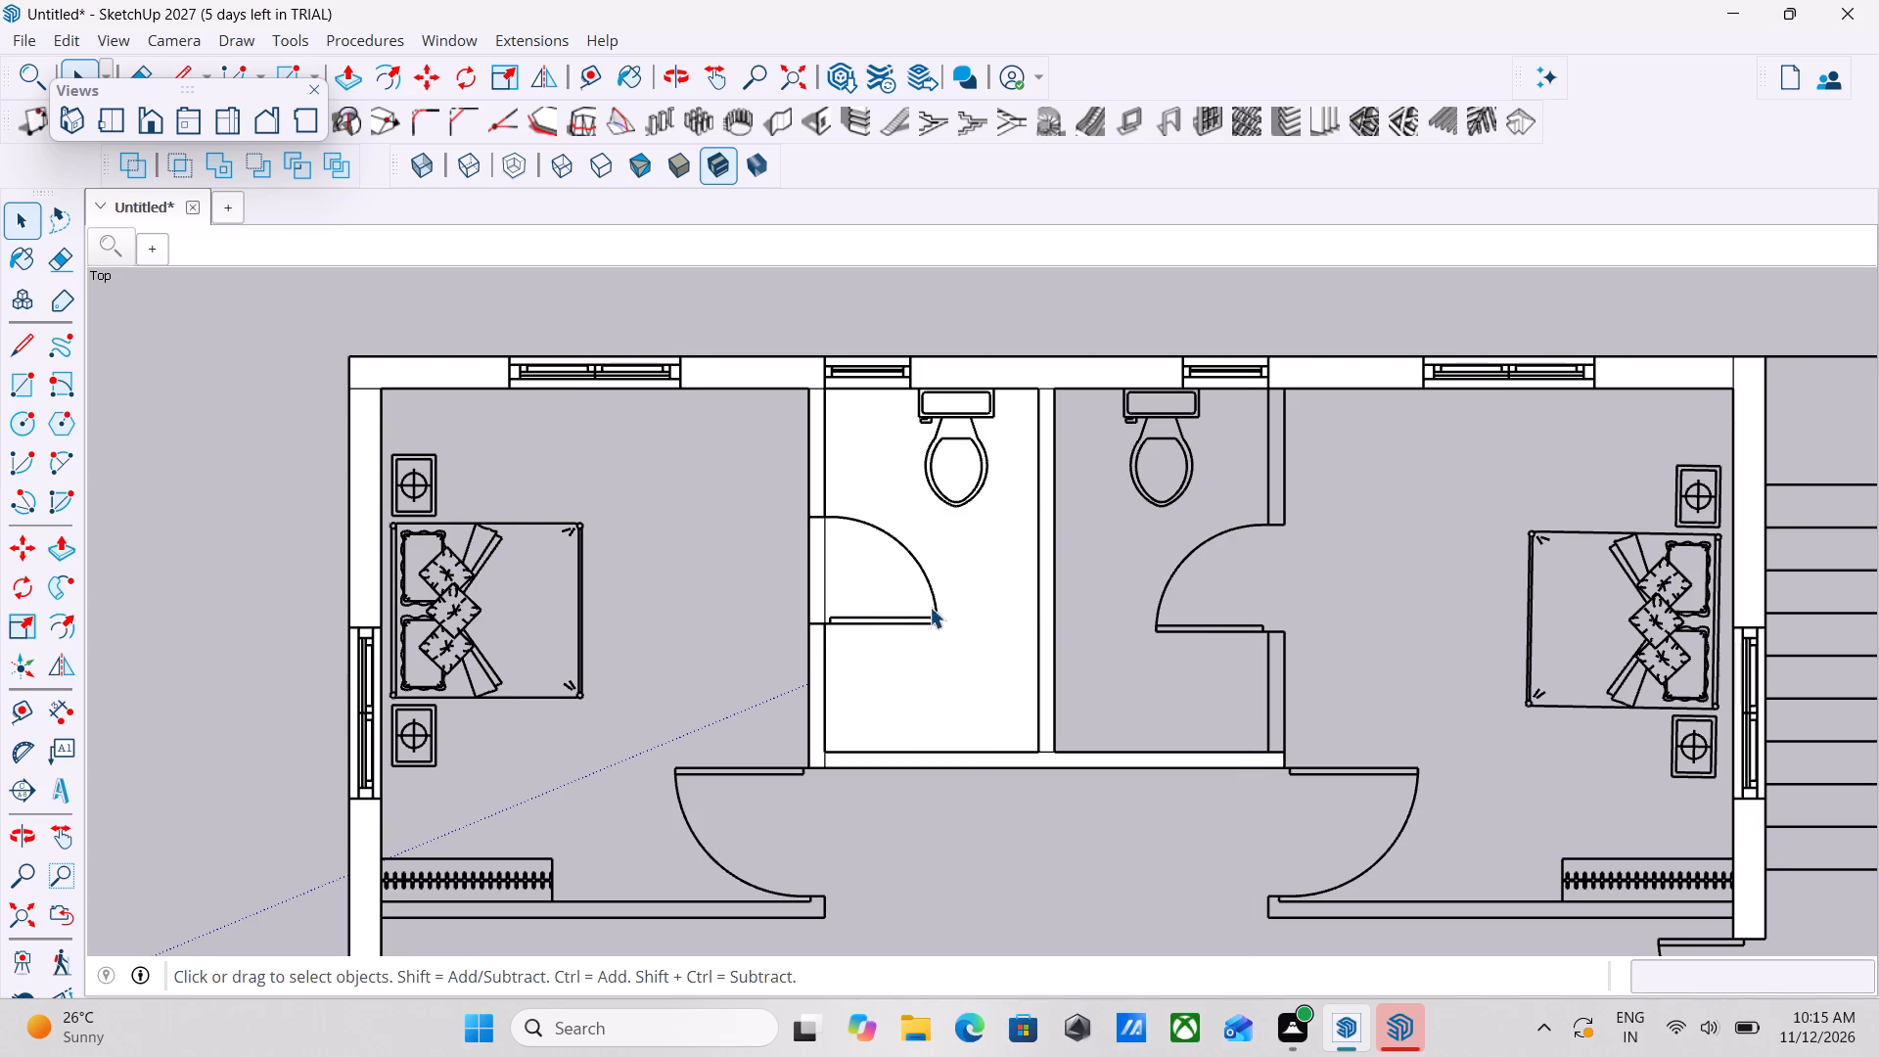
click(976, 618)
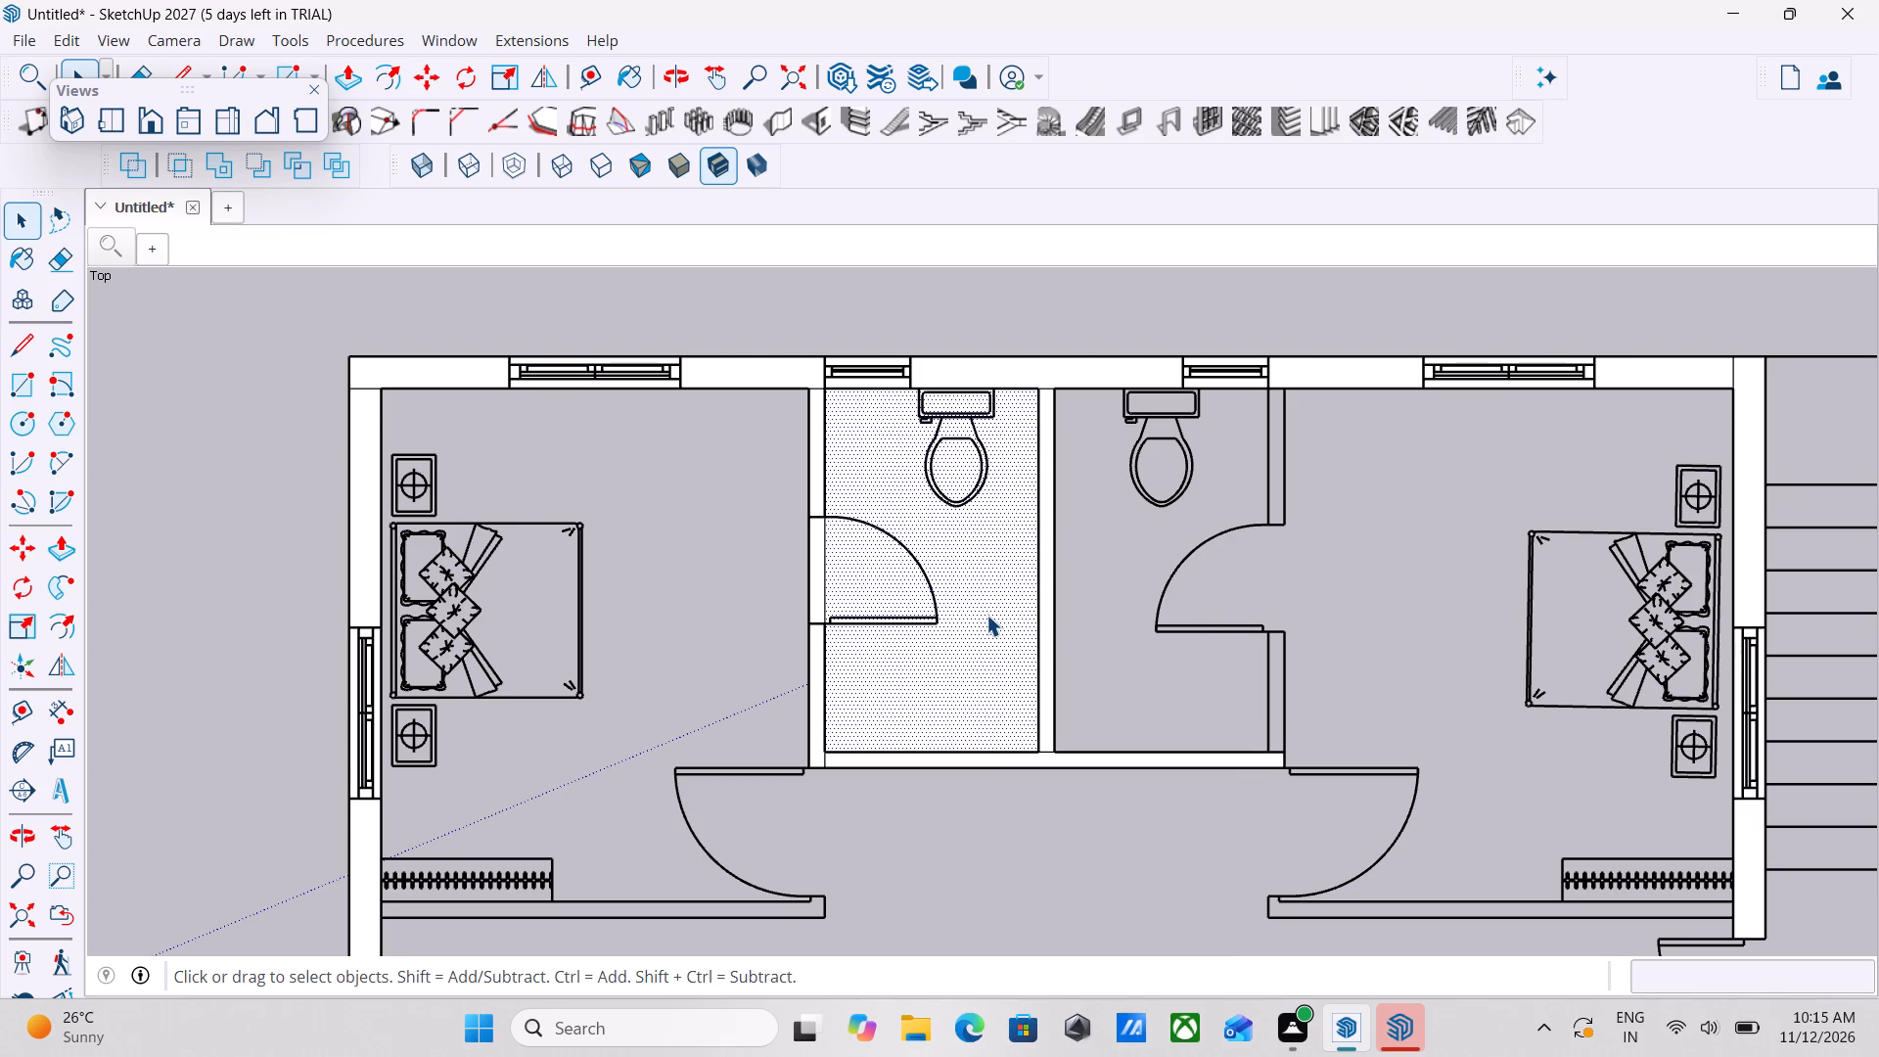
key(Delete)
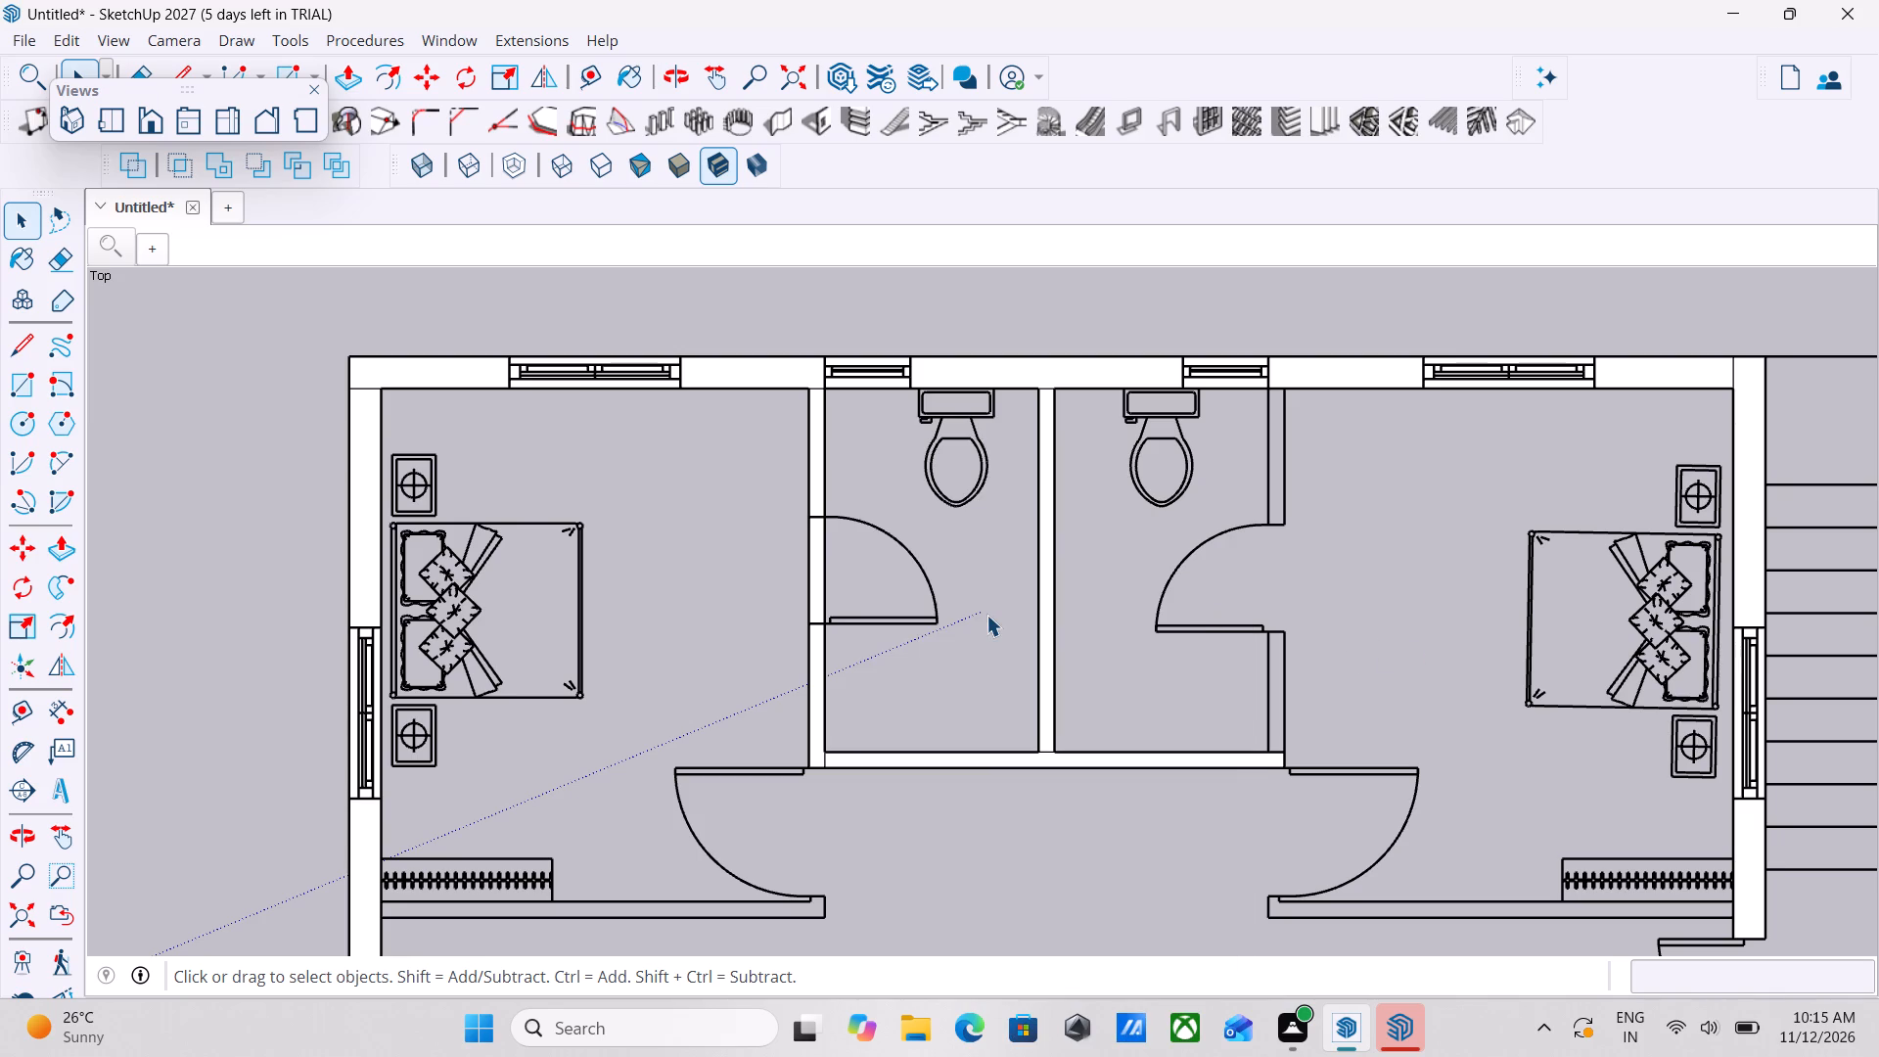
Draw a 9" by 4' rectangle across the double-door opening in the right exterior wall, closing the wall outline.
scroll(1028, 595, down, 3)
scroll(1120, 578, down, 1)
scroll(1111, 577, up, 6)
scroll(1124, 571, down, 2)
scroll(1192, 613, down, 4)
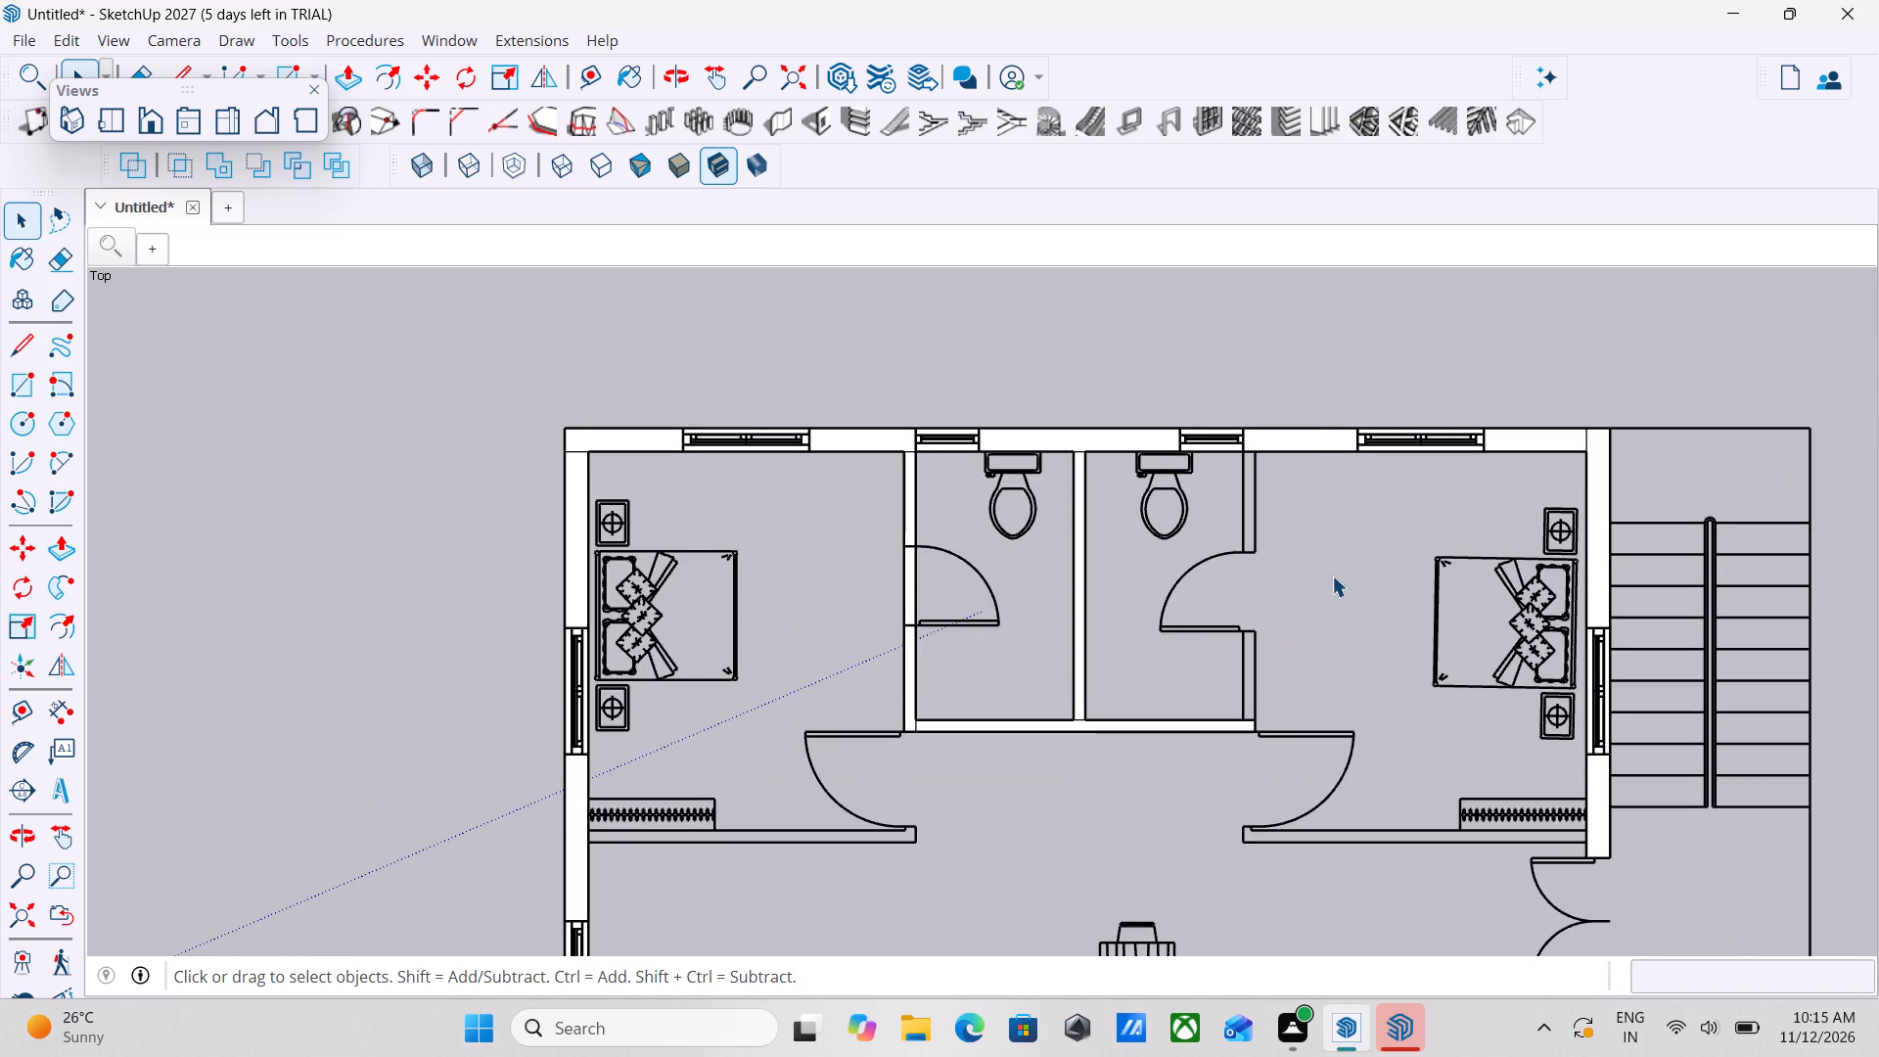
scroll(1344, 567, down, 3)
scroll(1238, 603, up, 1)
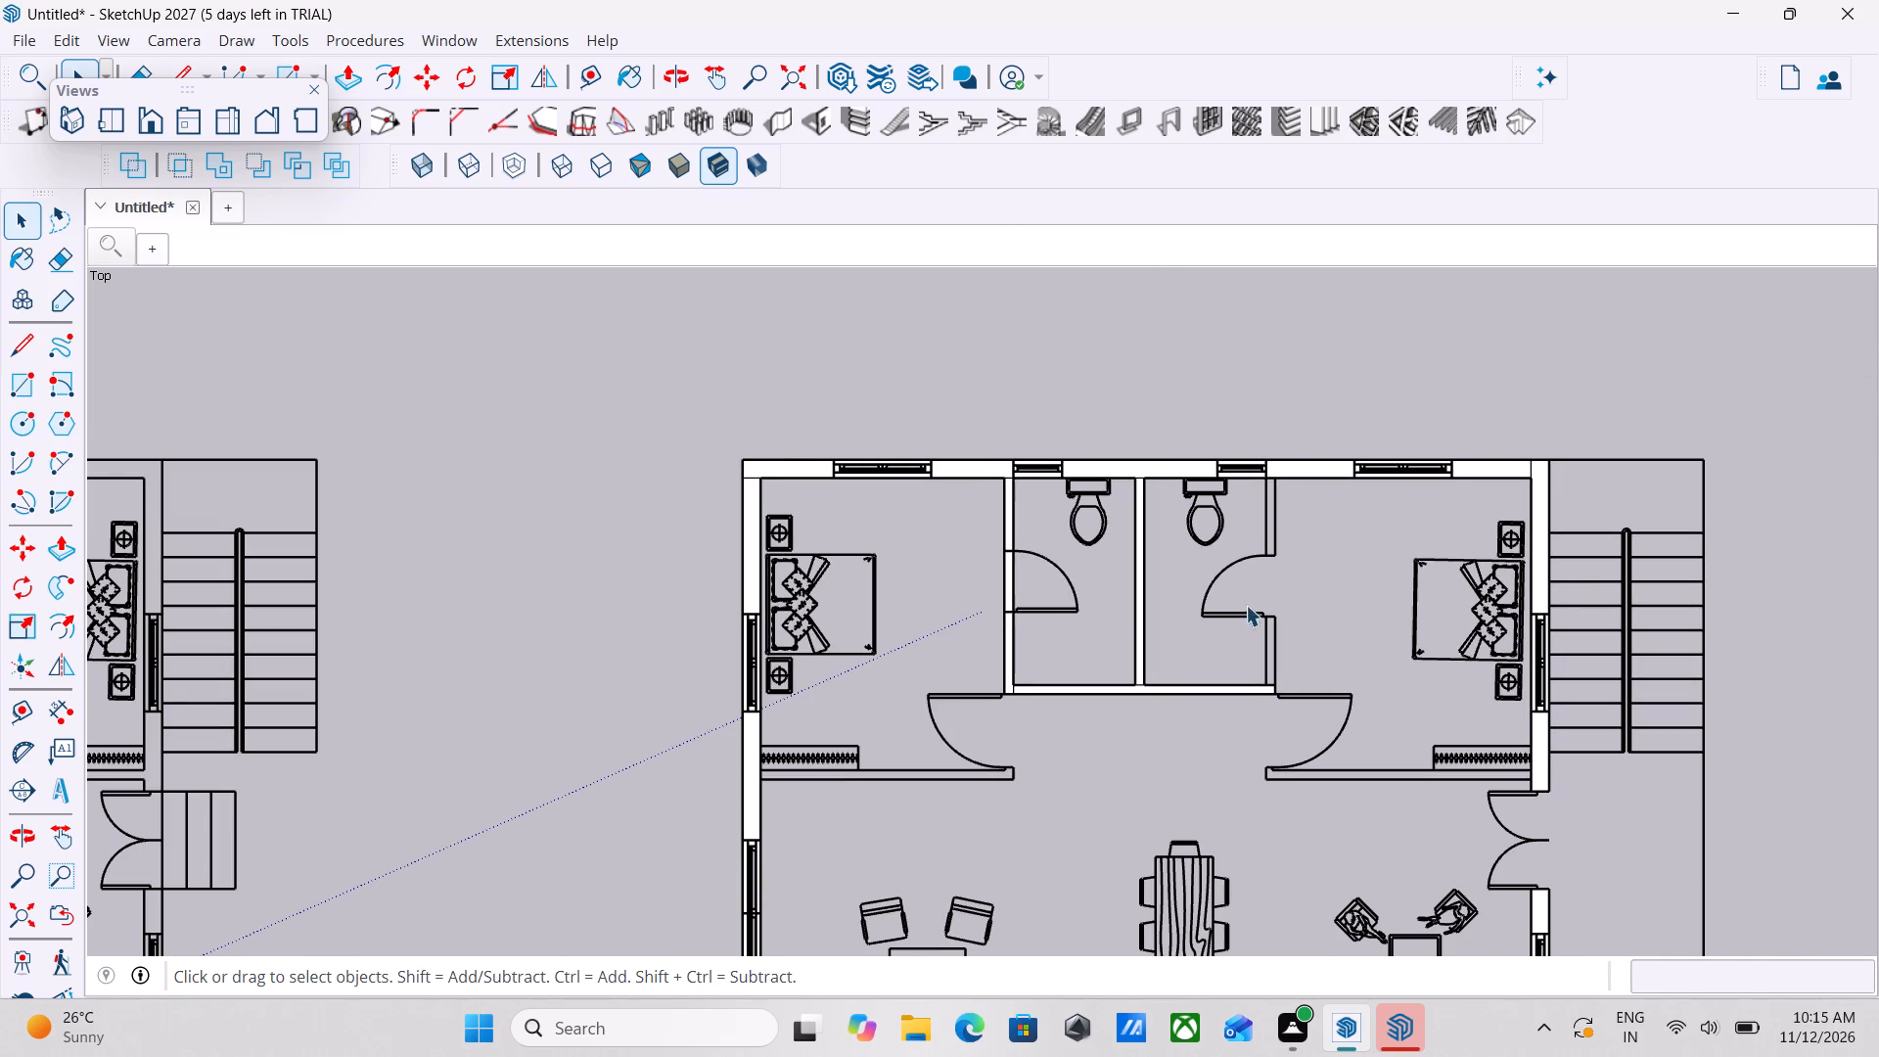
scroll(1246, 605, up, 2)
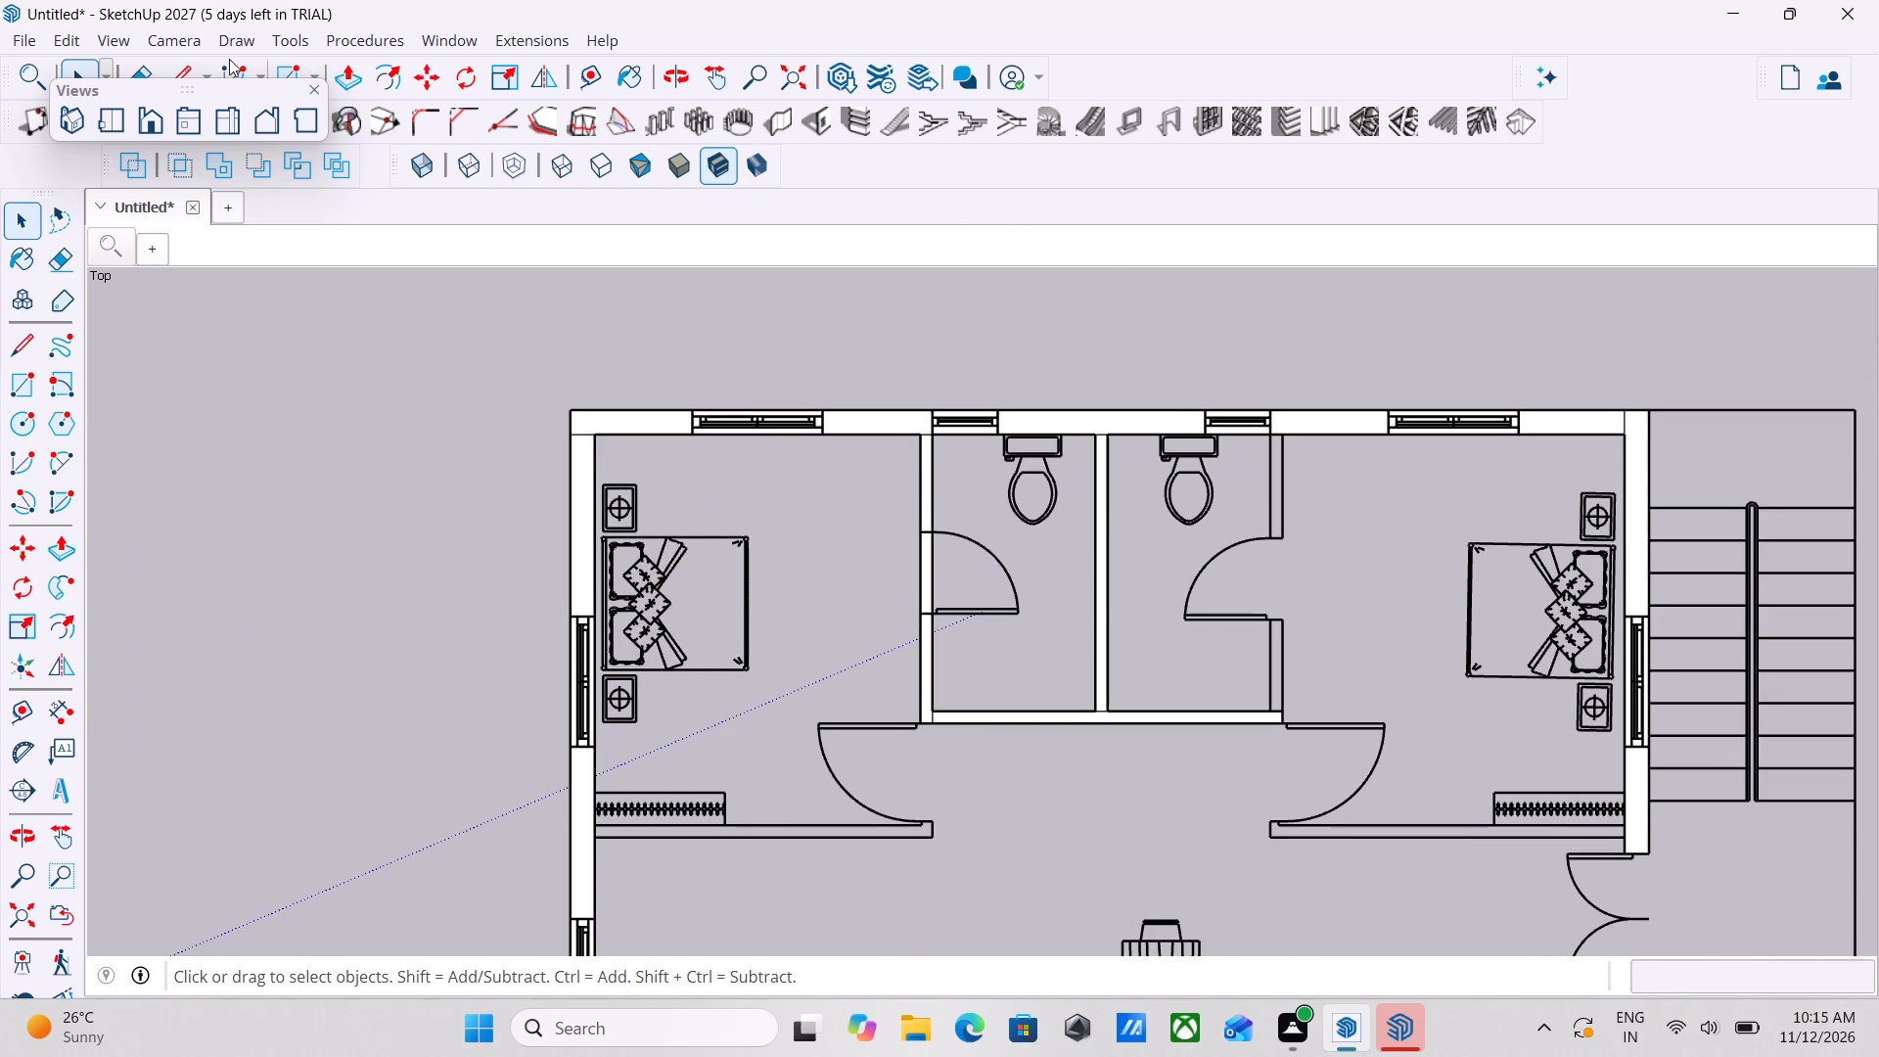
click(29, 353)
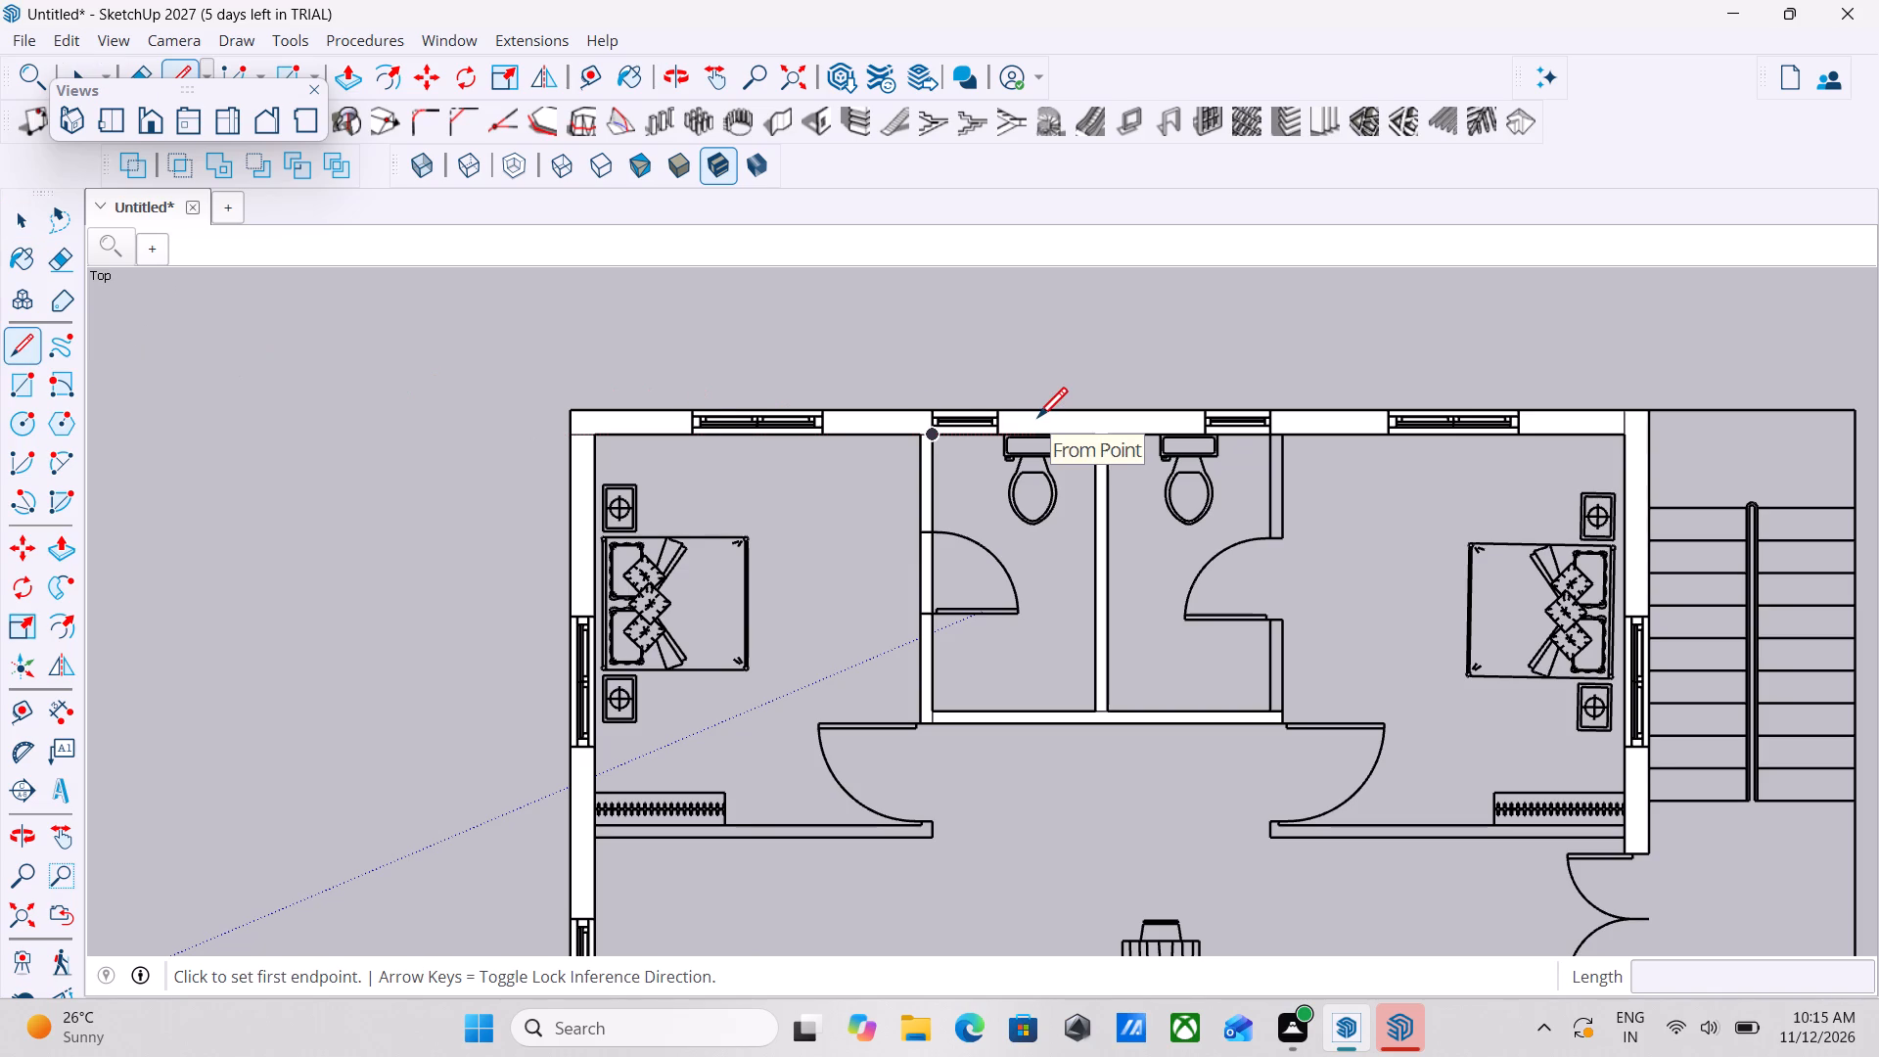
key(Escape)
key(r)
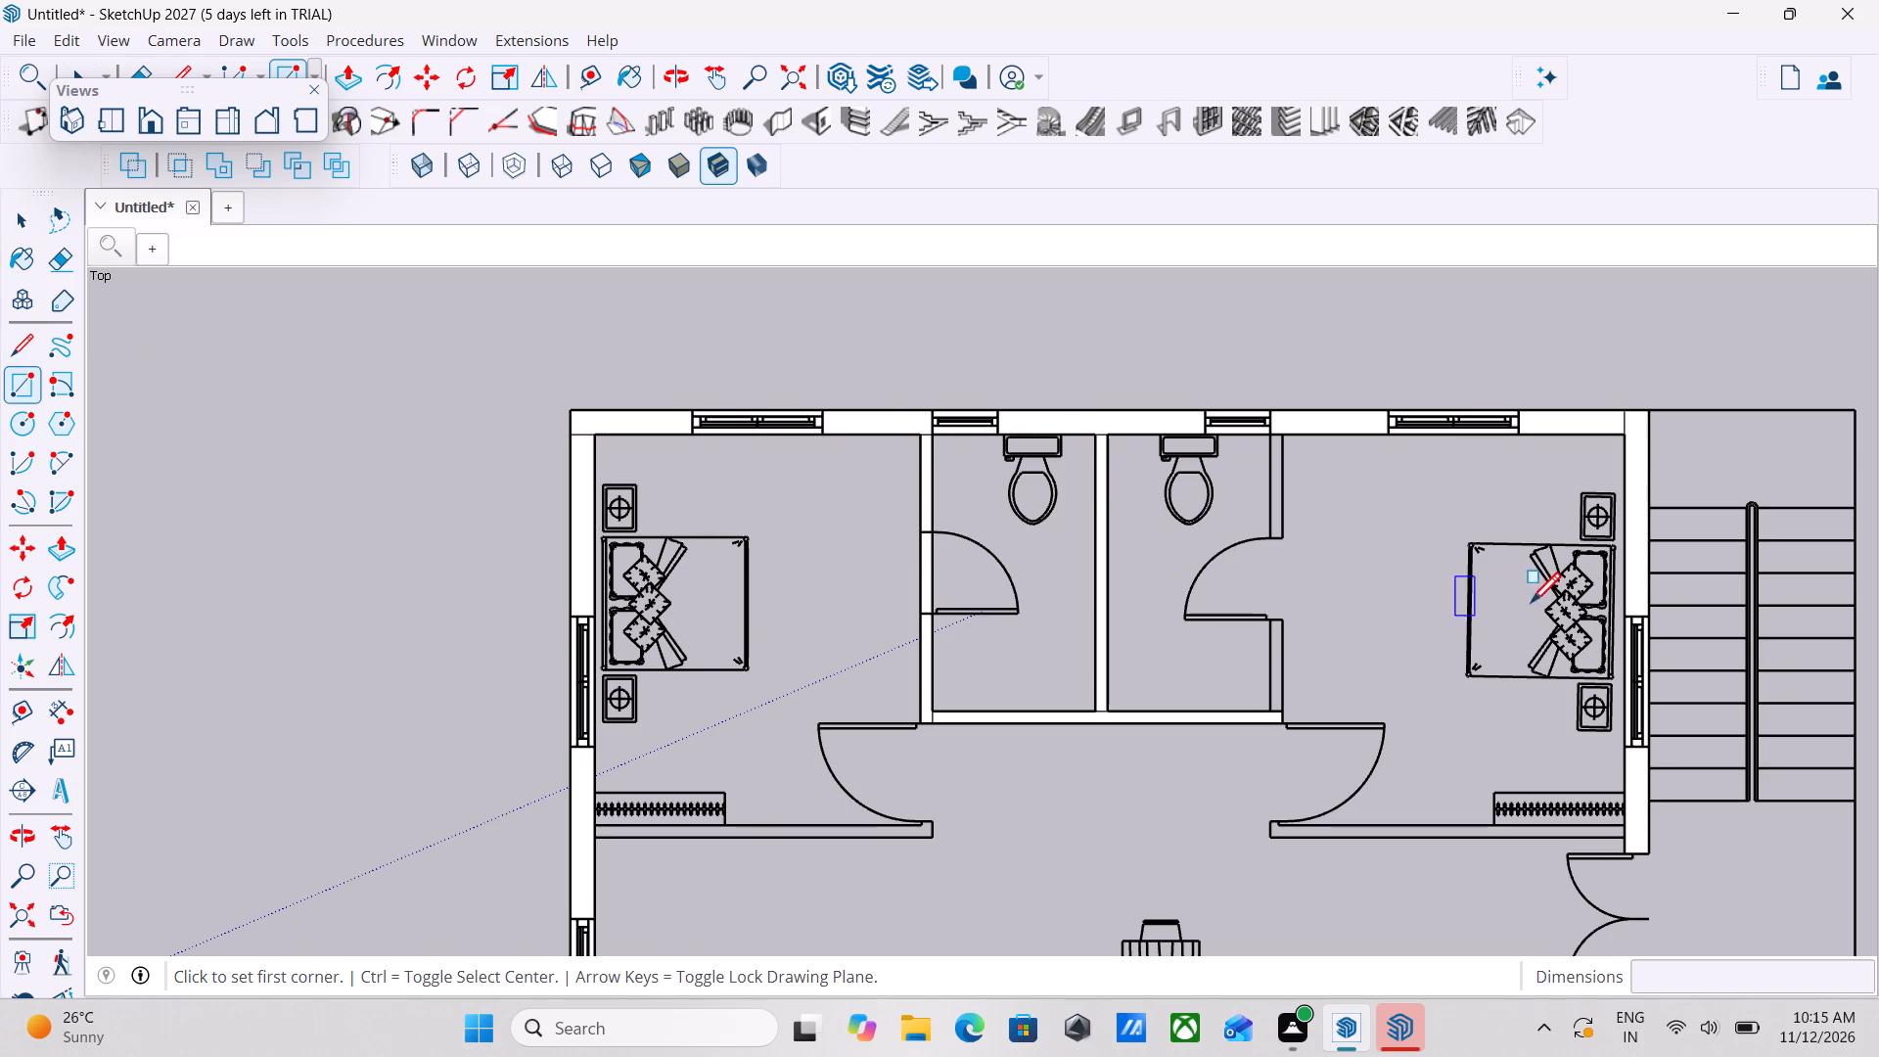
scroll(1577, 615, down, 5)
scroll(1653, 688, down, 4)
scroll(1639, 846, up, 10)
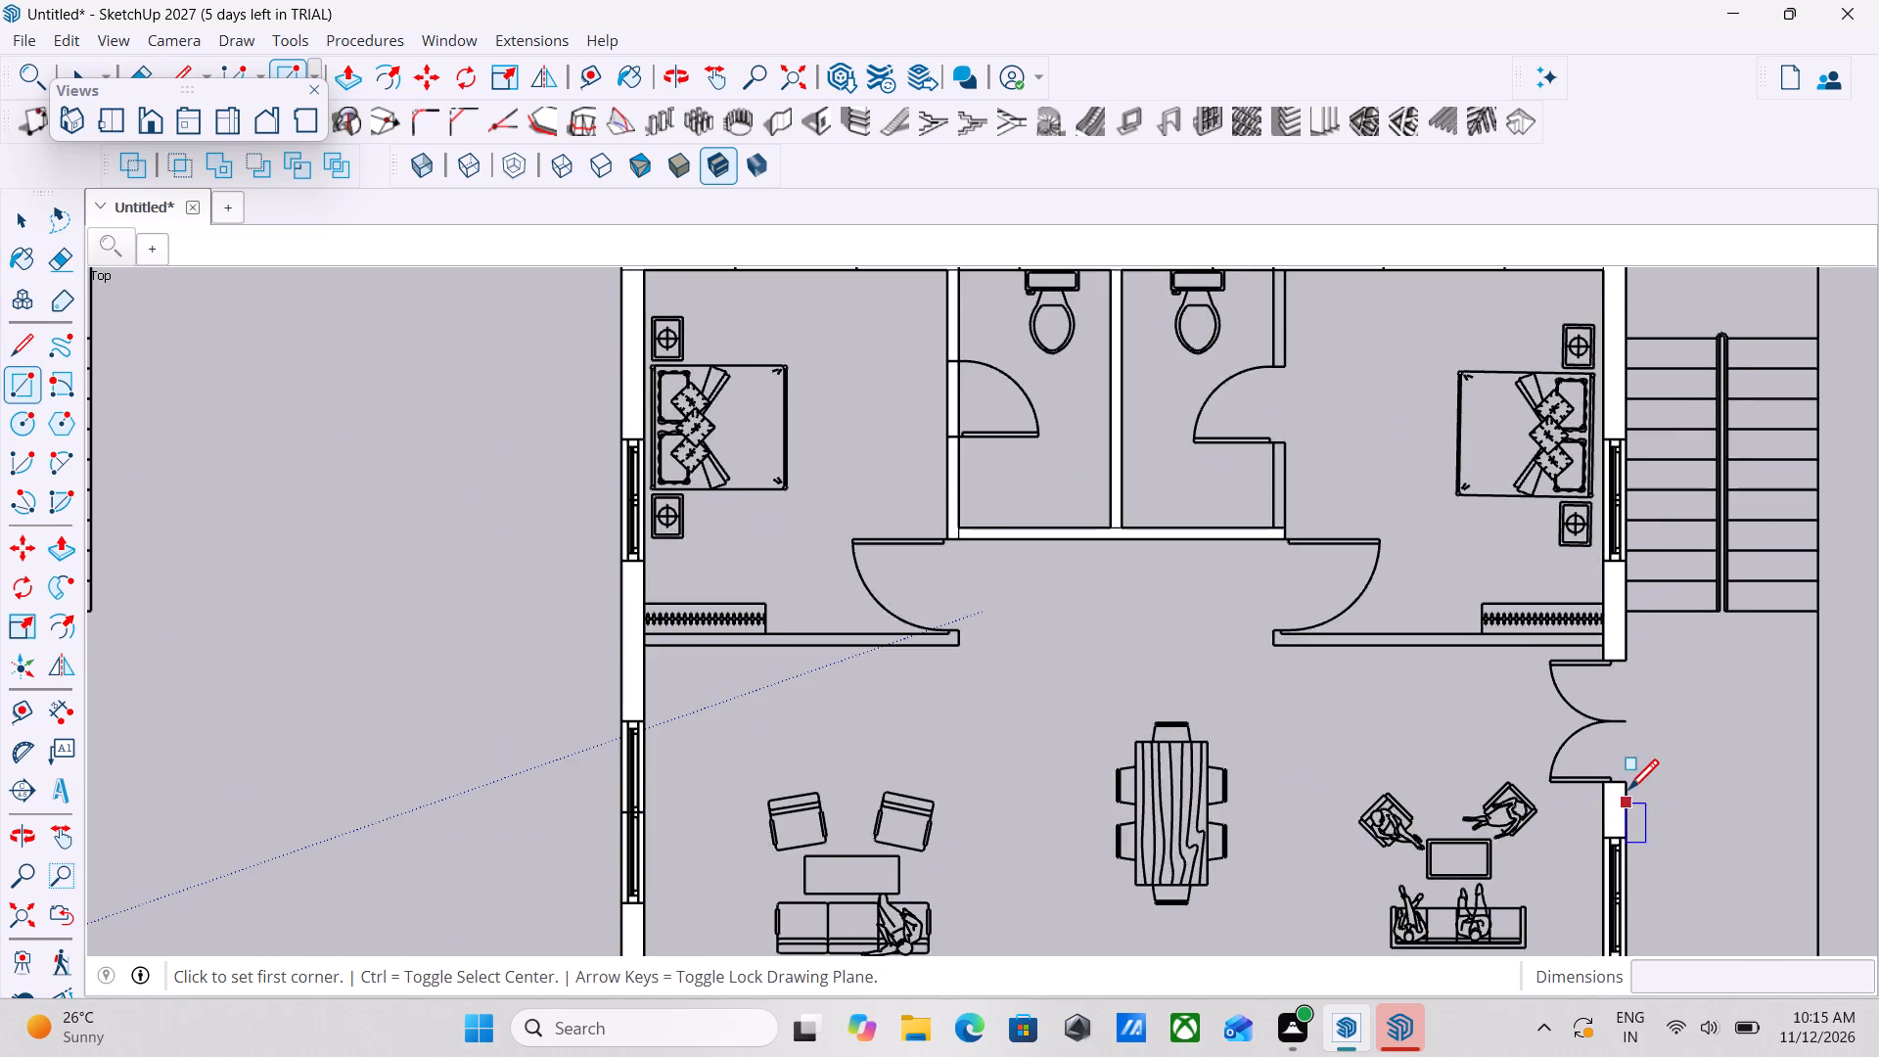
scroll(1628, 793, up, 4)
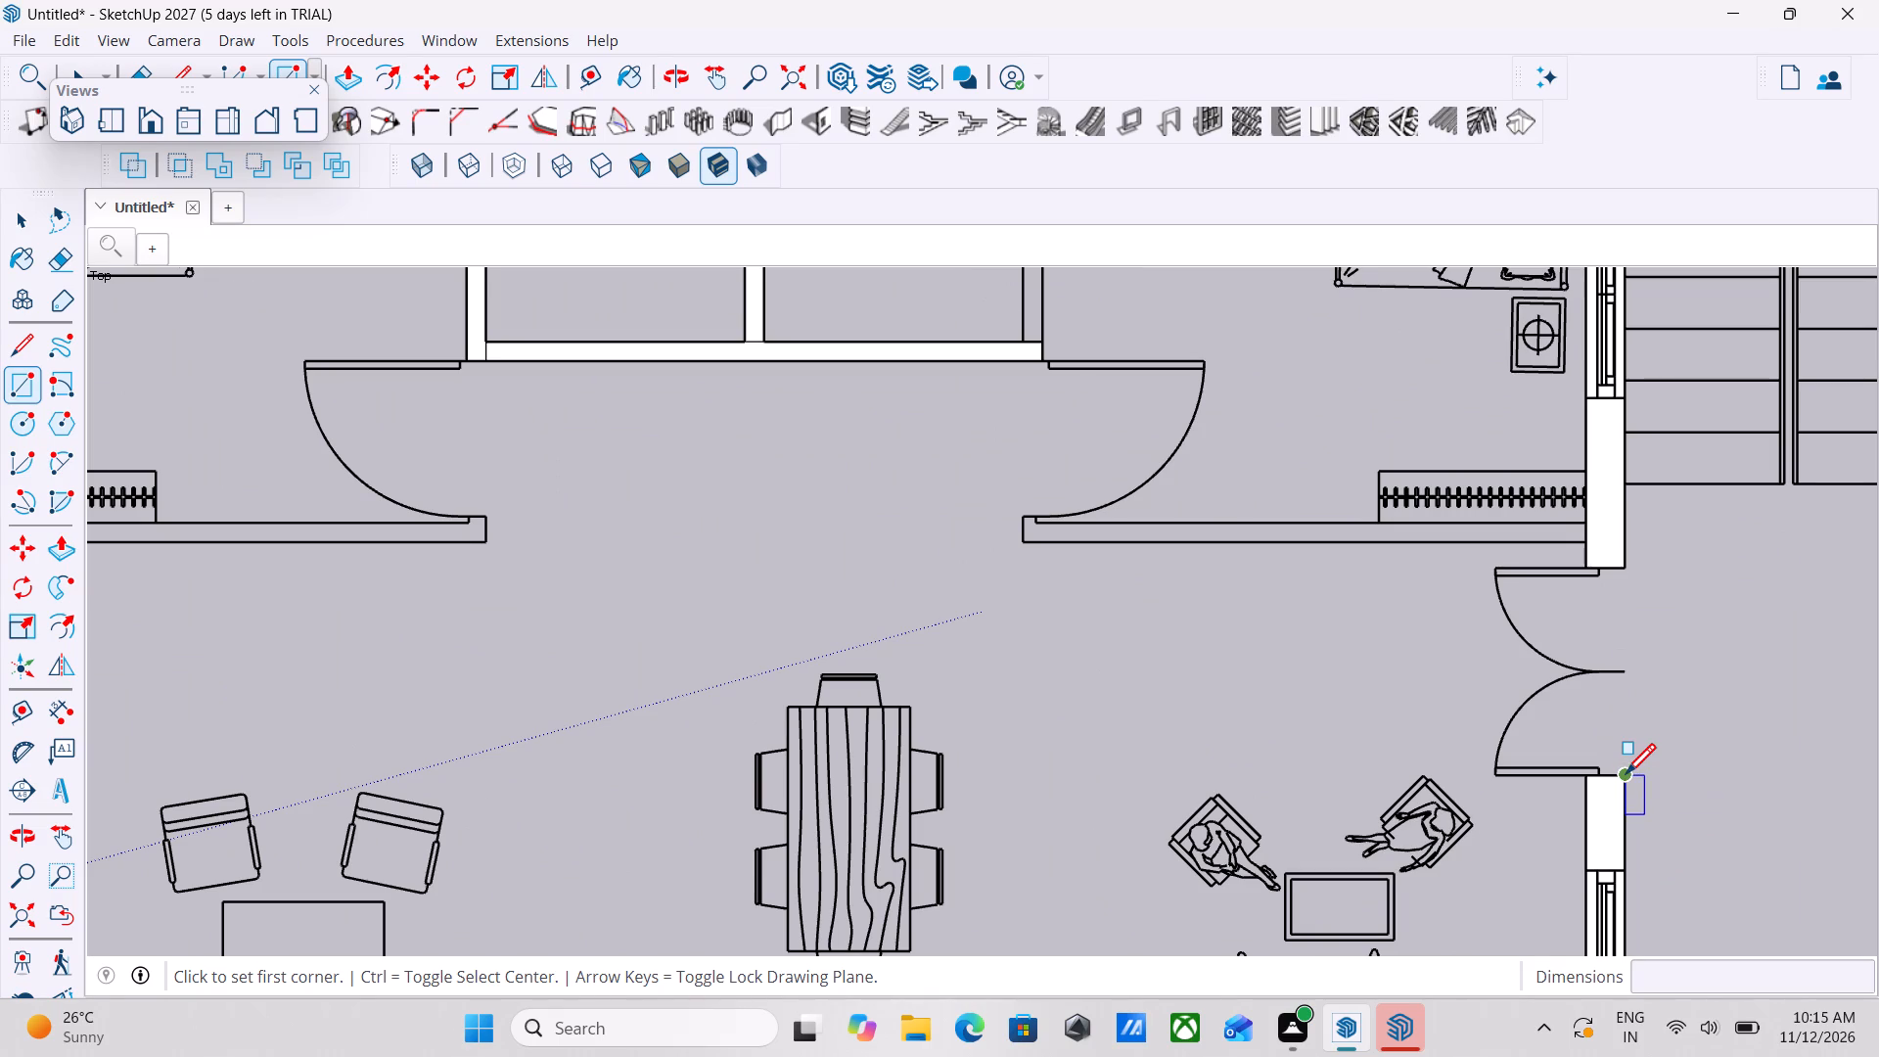
click(1626, 777)
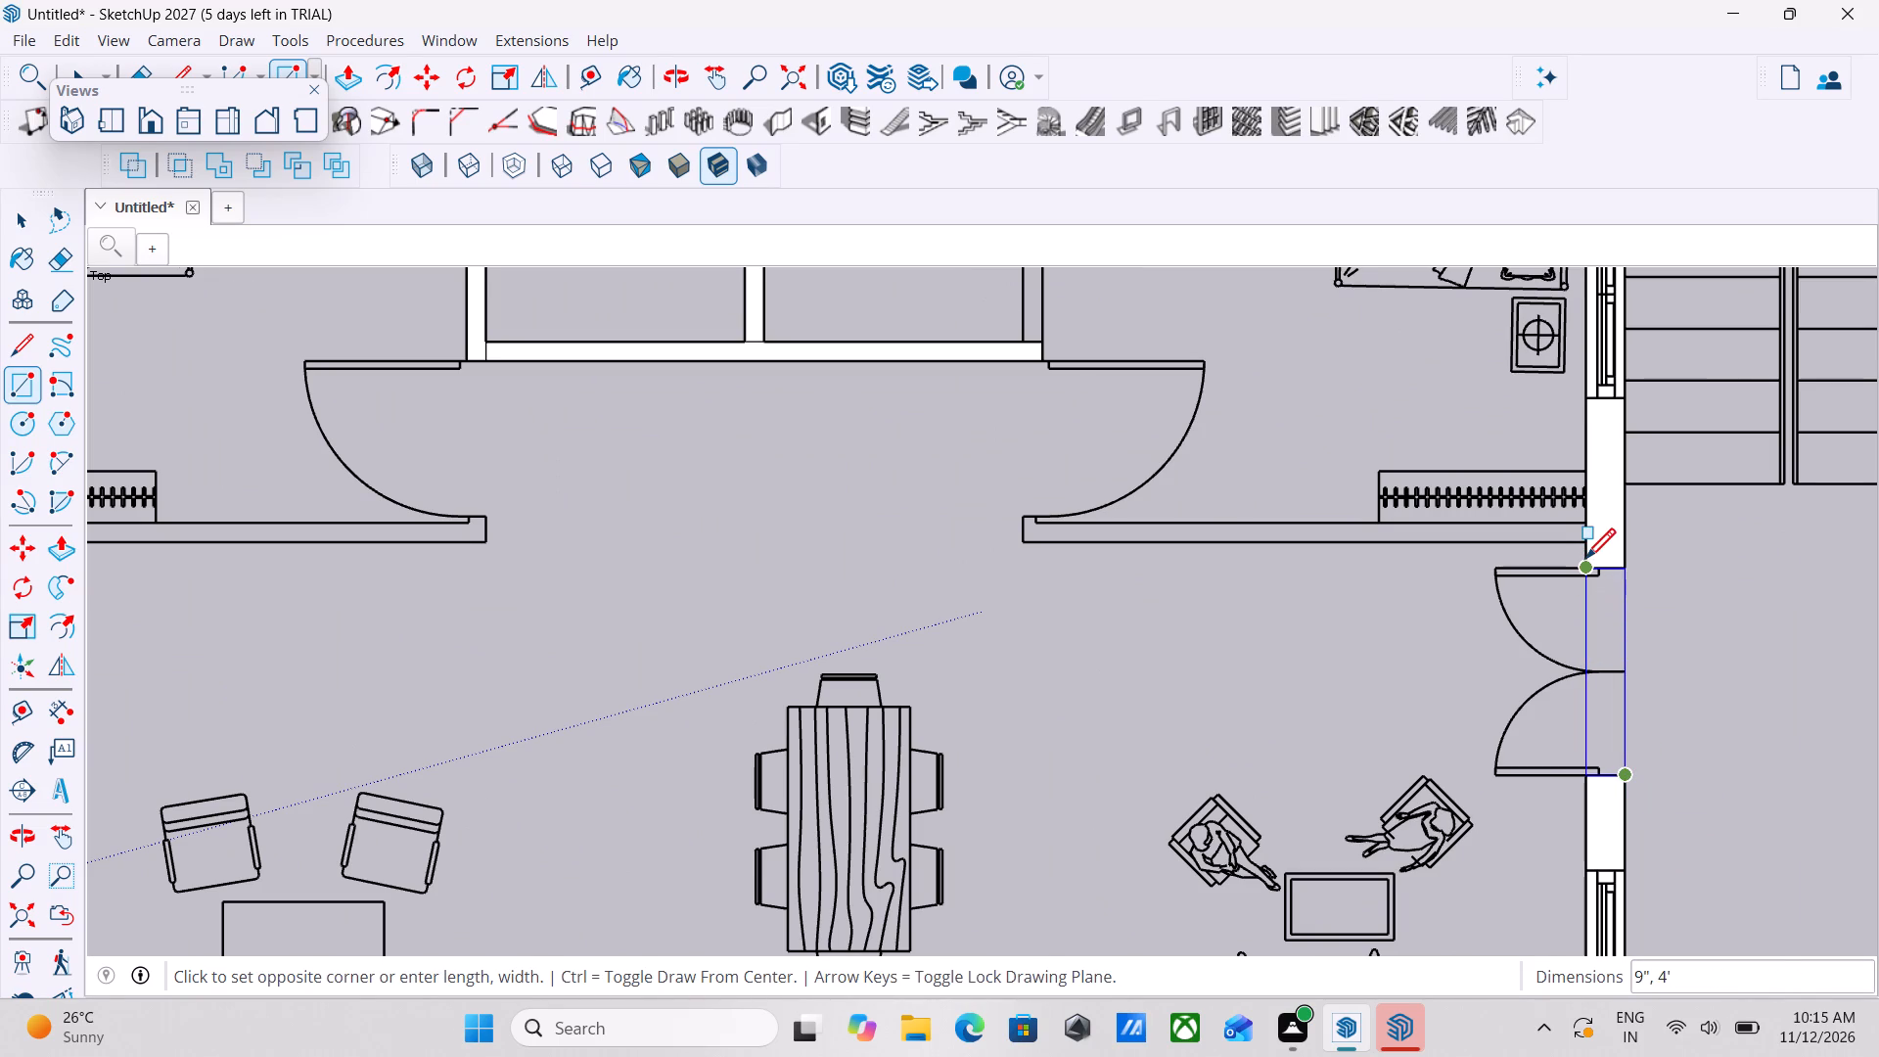
click(1585, 562)
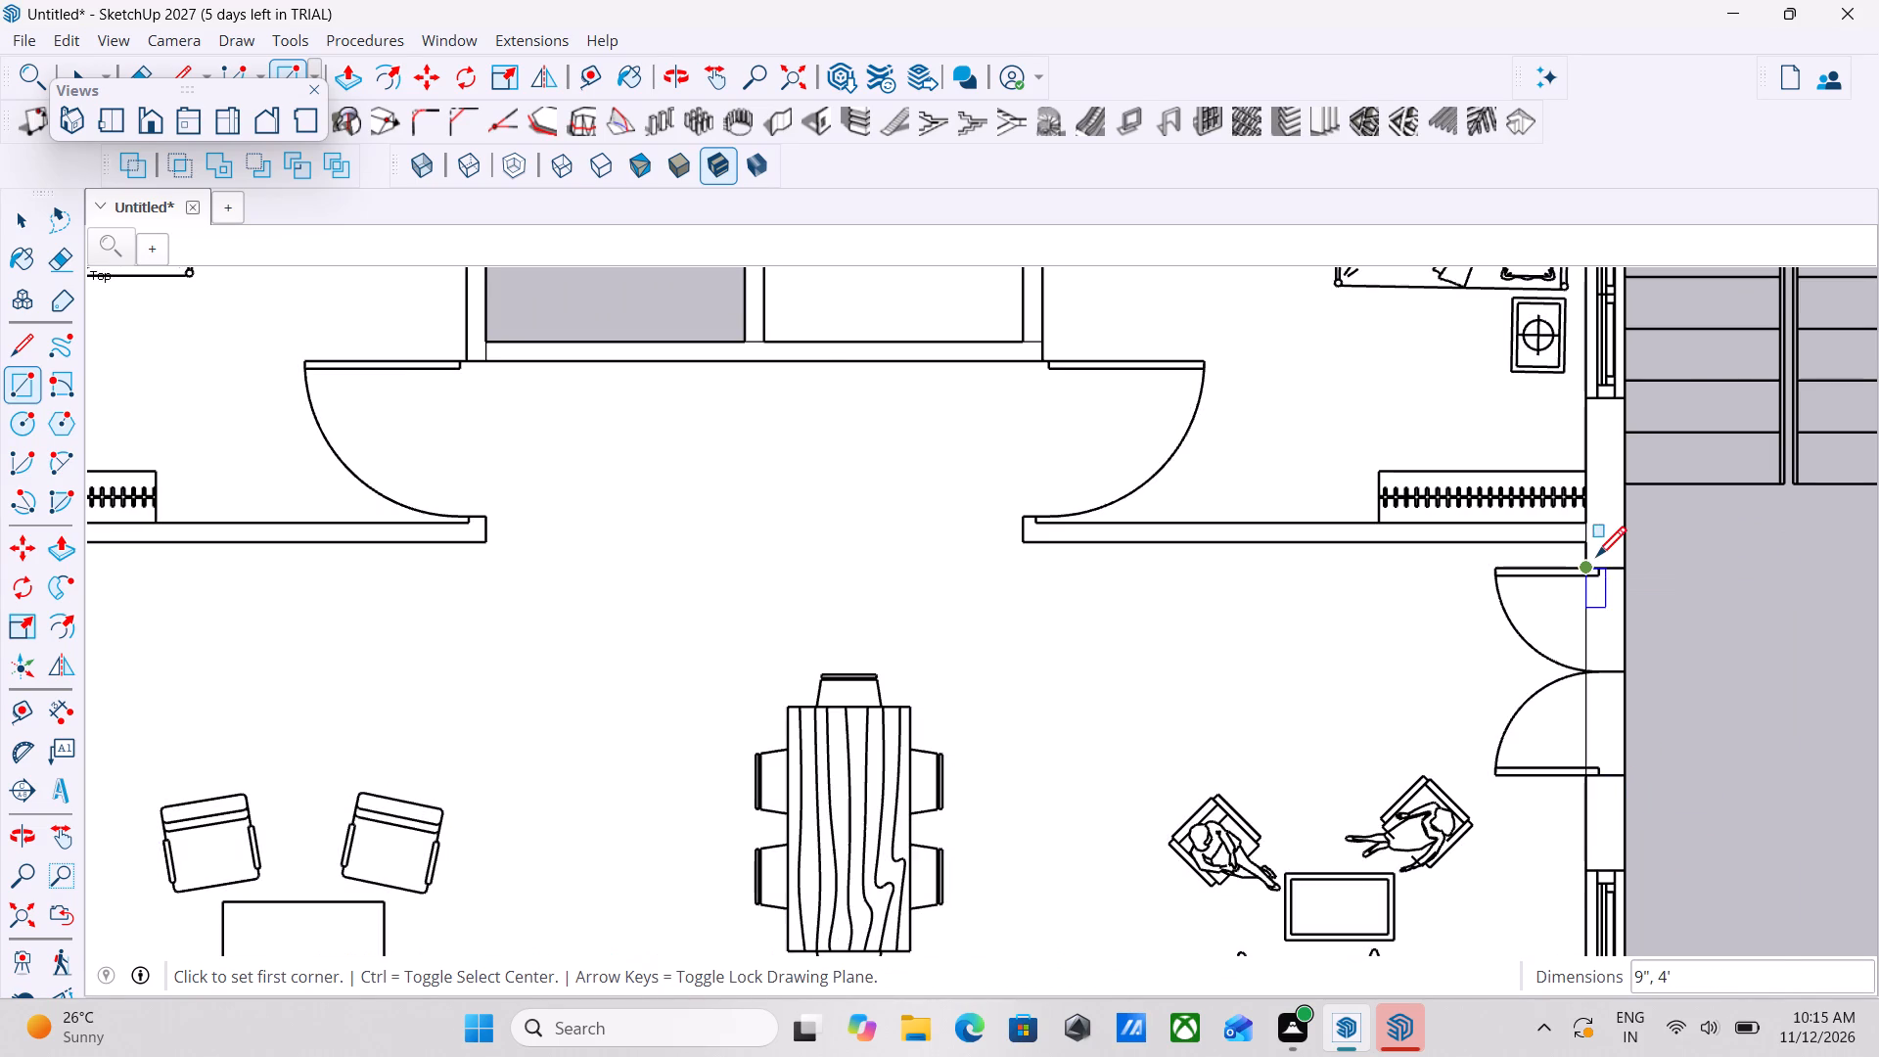
scroll(1596, 560, down, 7)
scroll(1225, 672, down, 5)
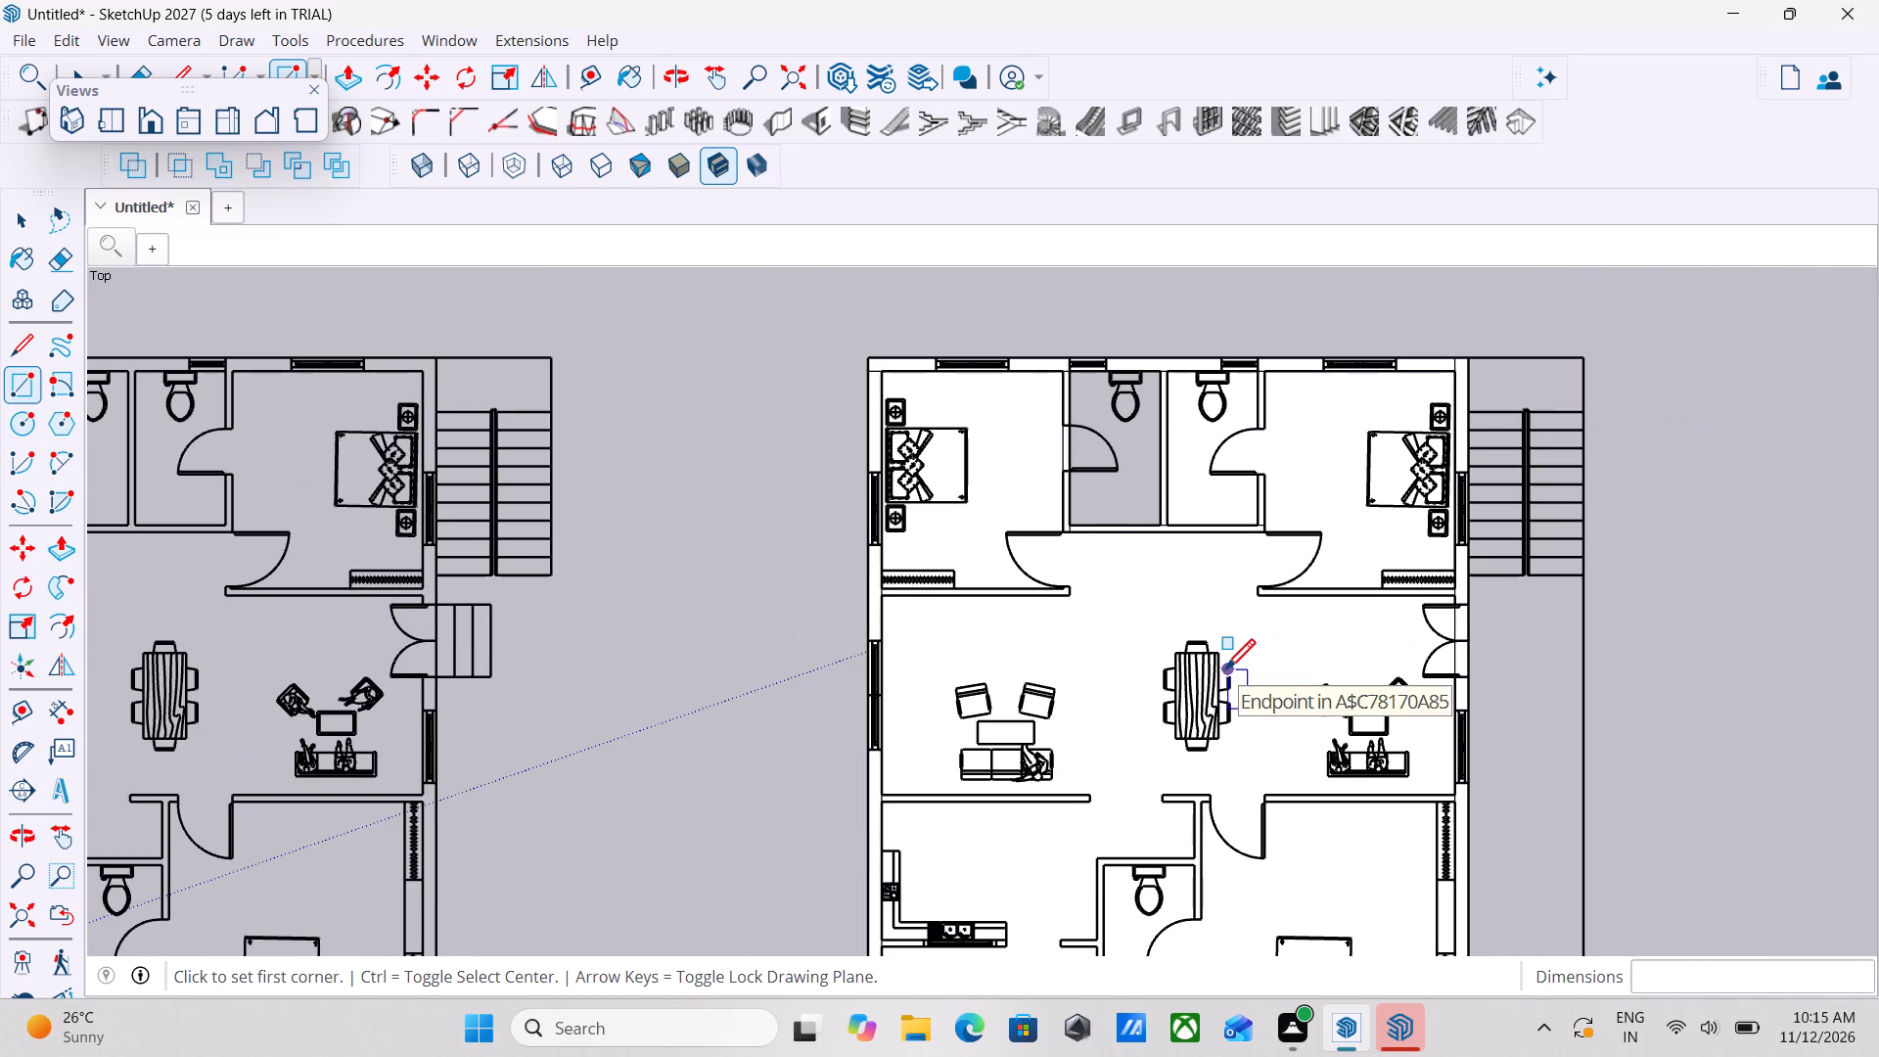
scroll(780, 301, down, 2)
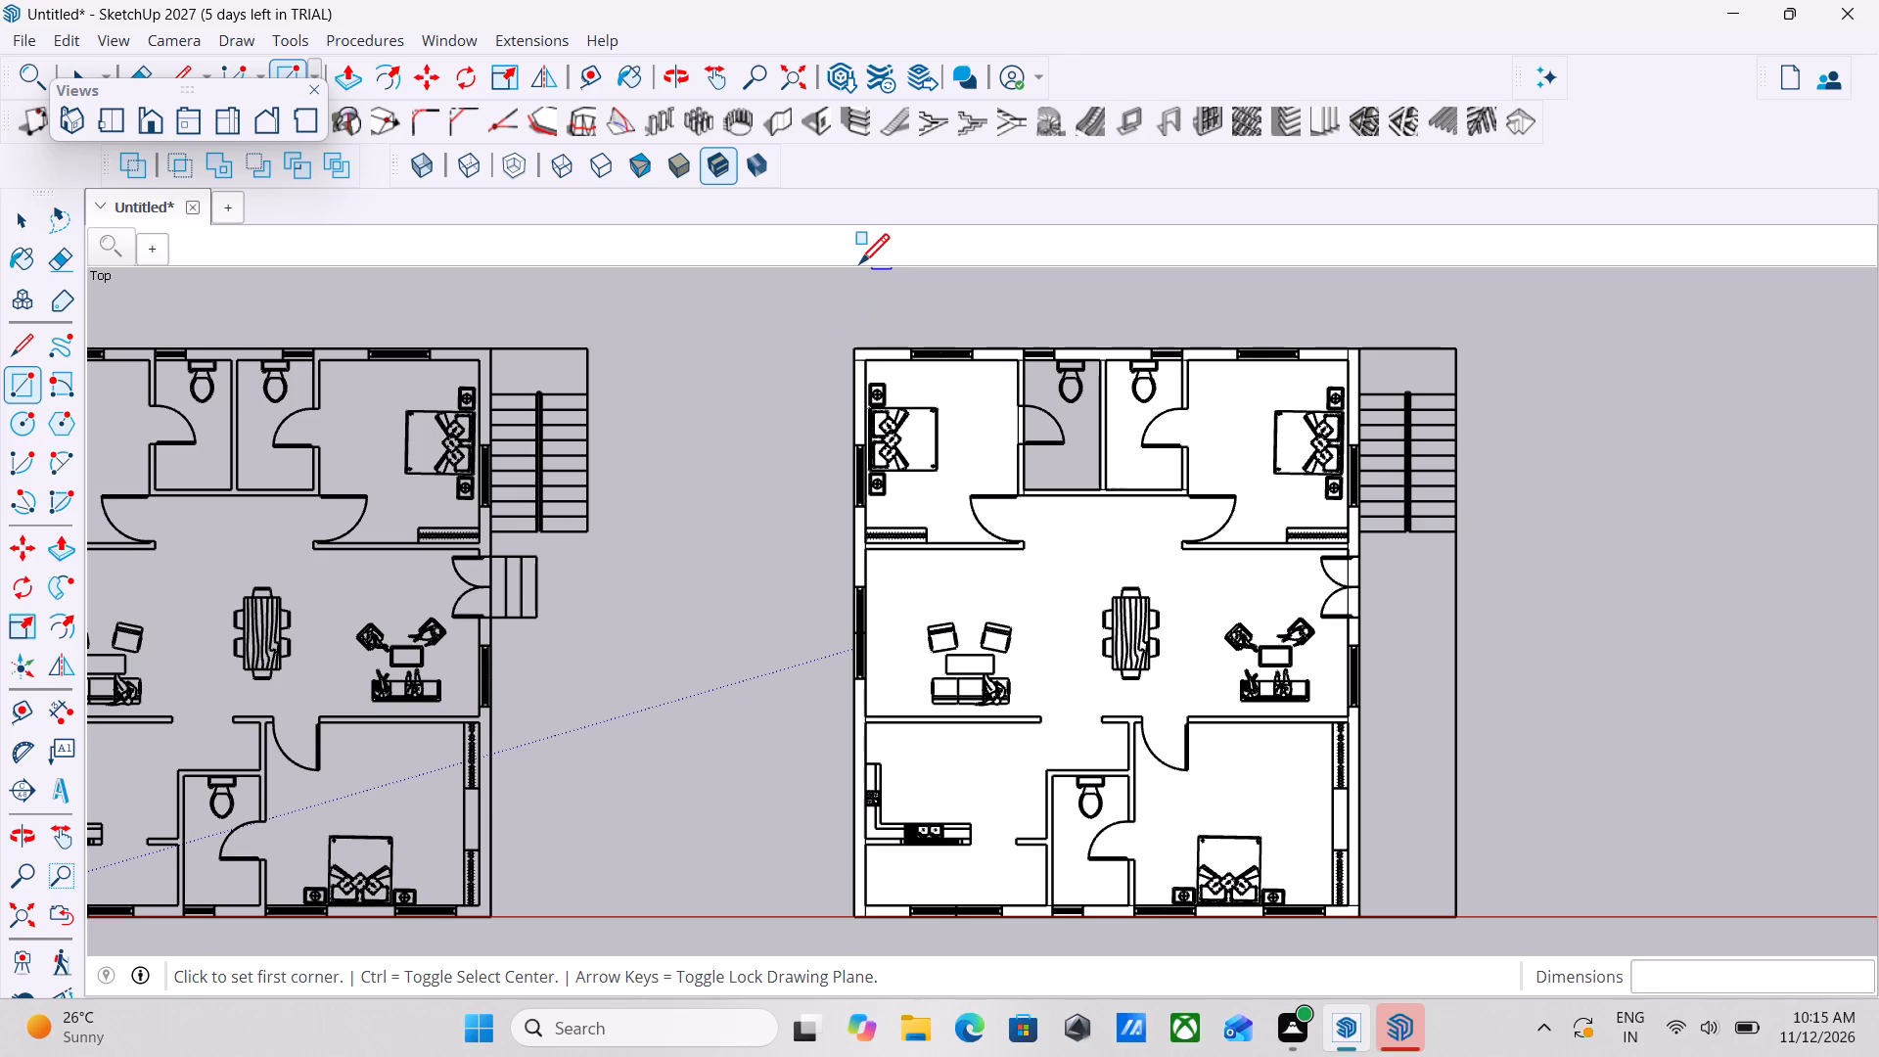
key(Escape)
key(space)
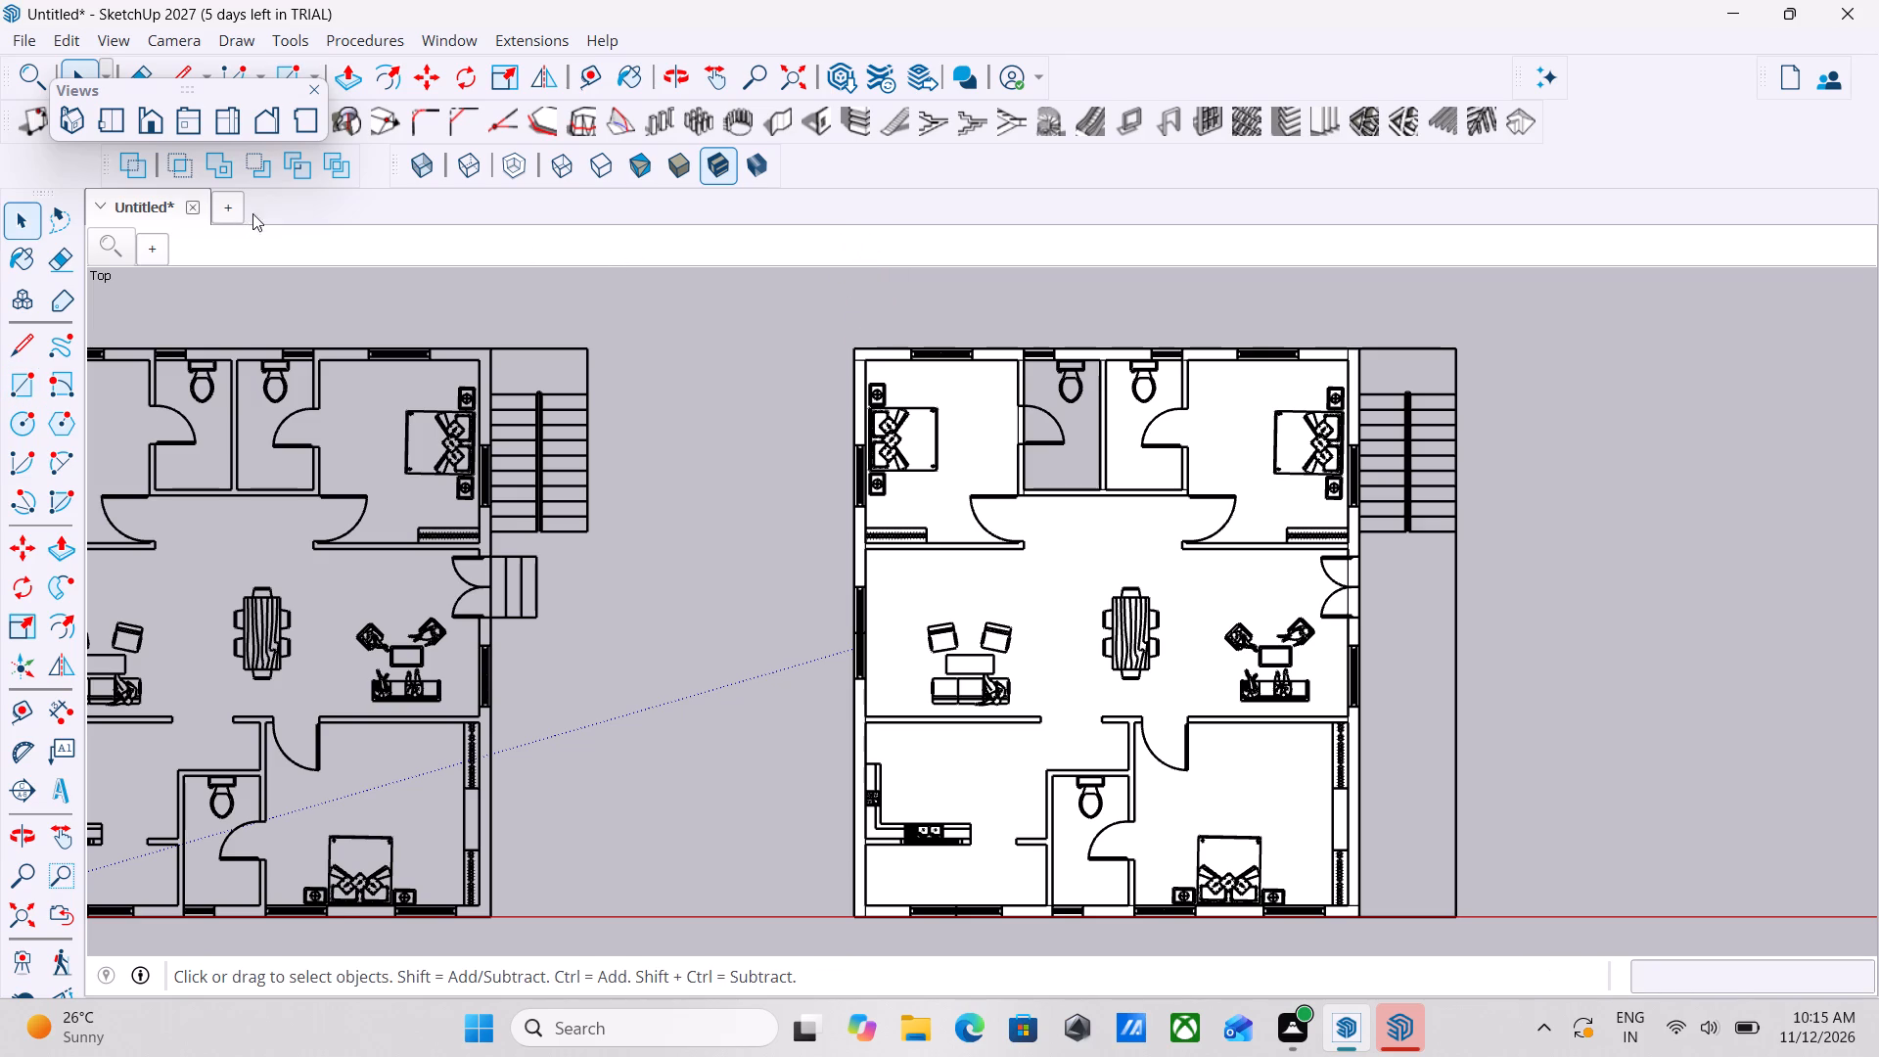
Draw a 31' 7 1/2" by 35' 9" rectangle along the inner faces of the exterior walls, from upper left to lower right corner.
click(25, 345)
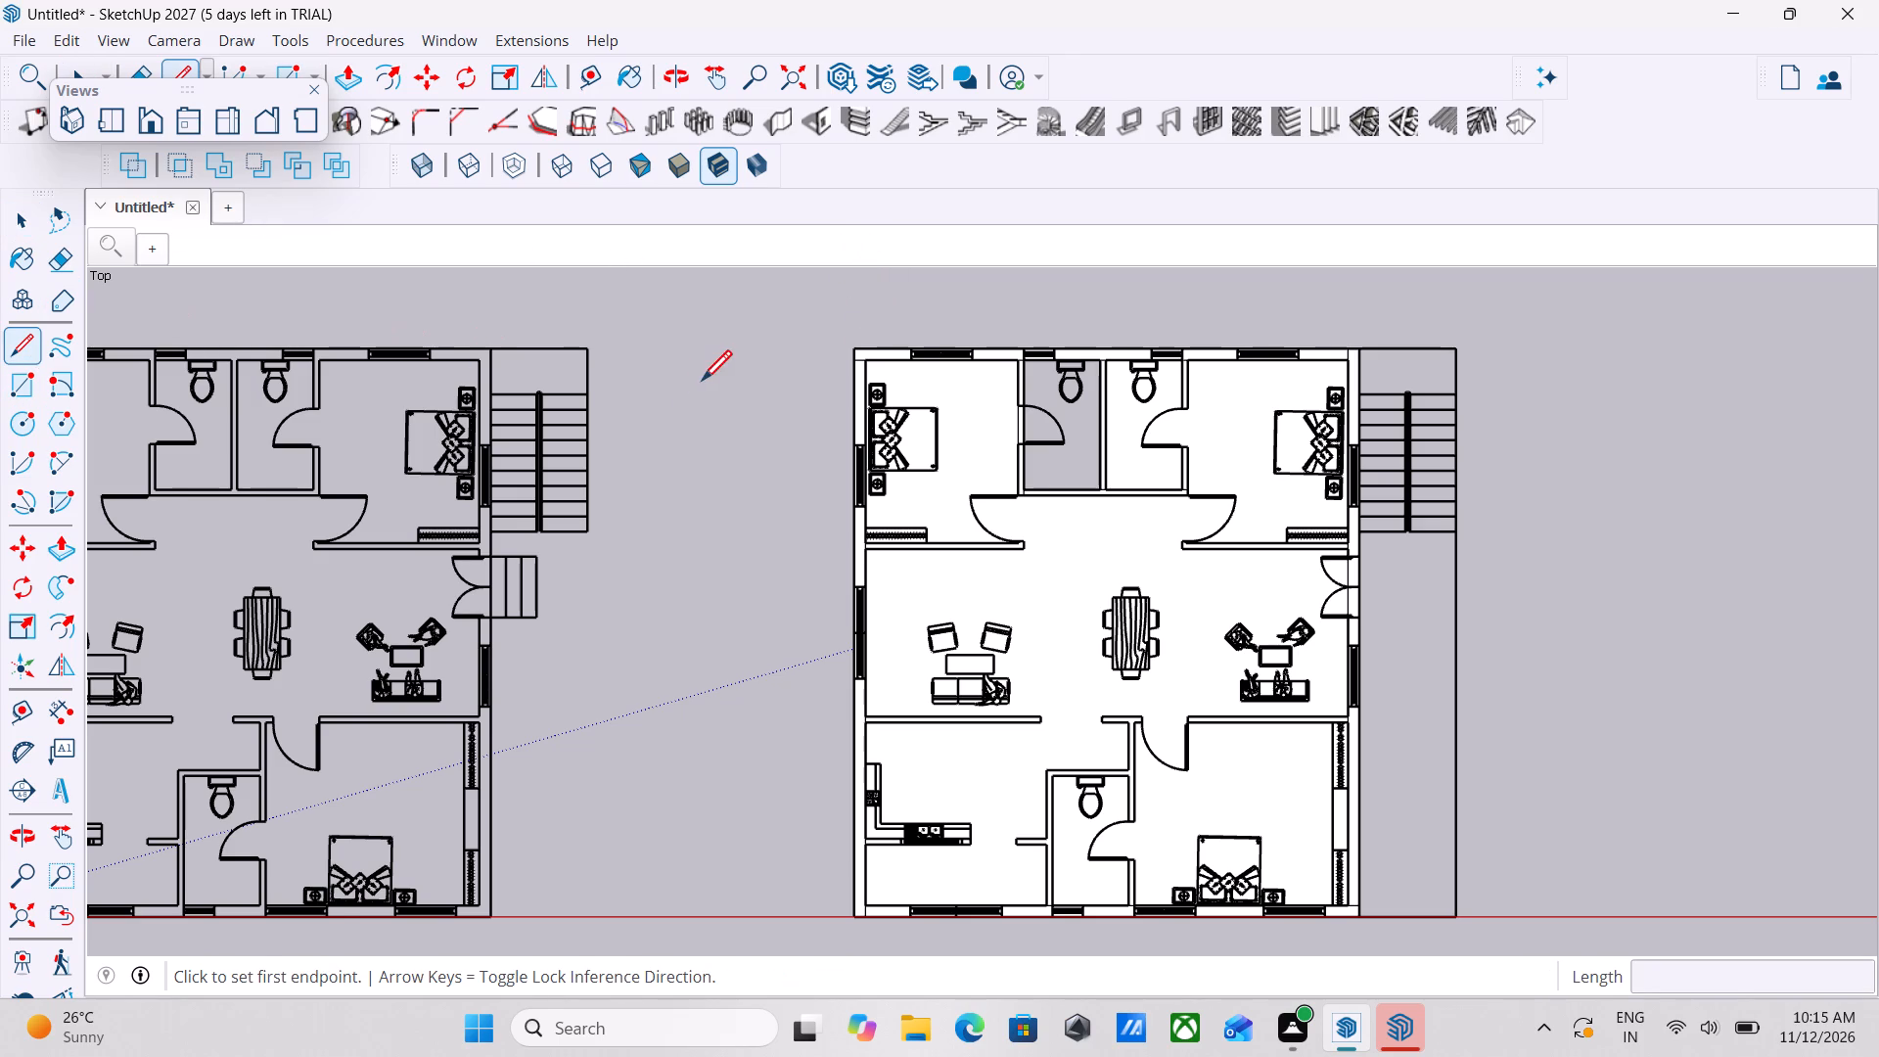
key(r)
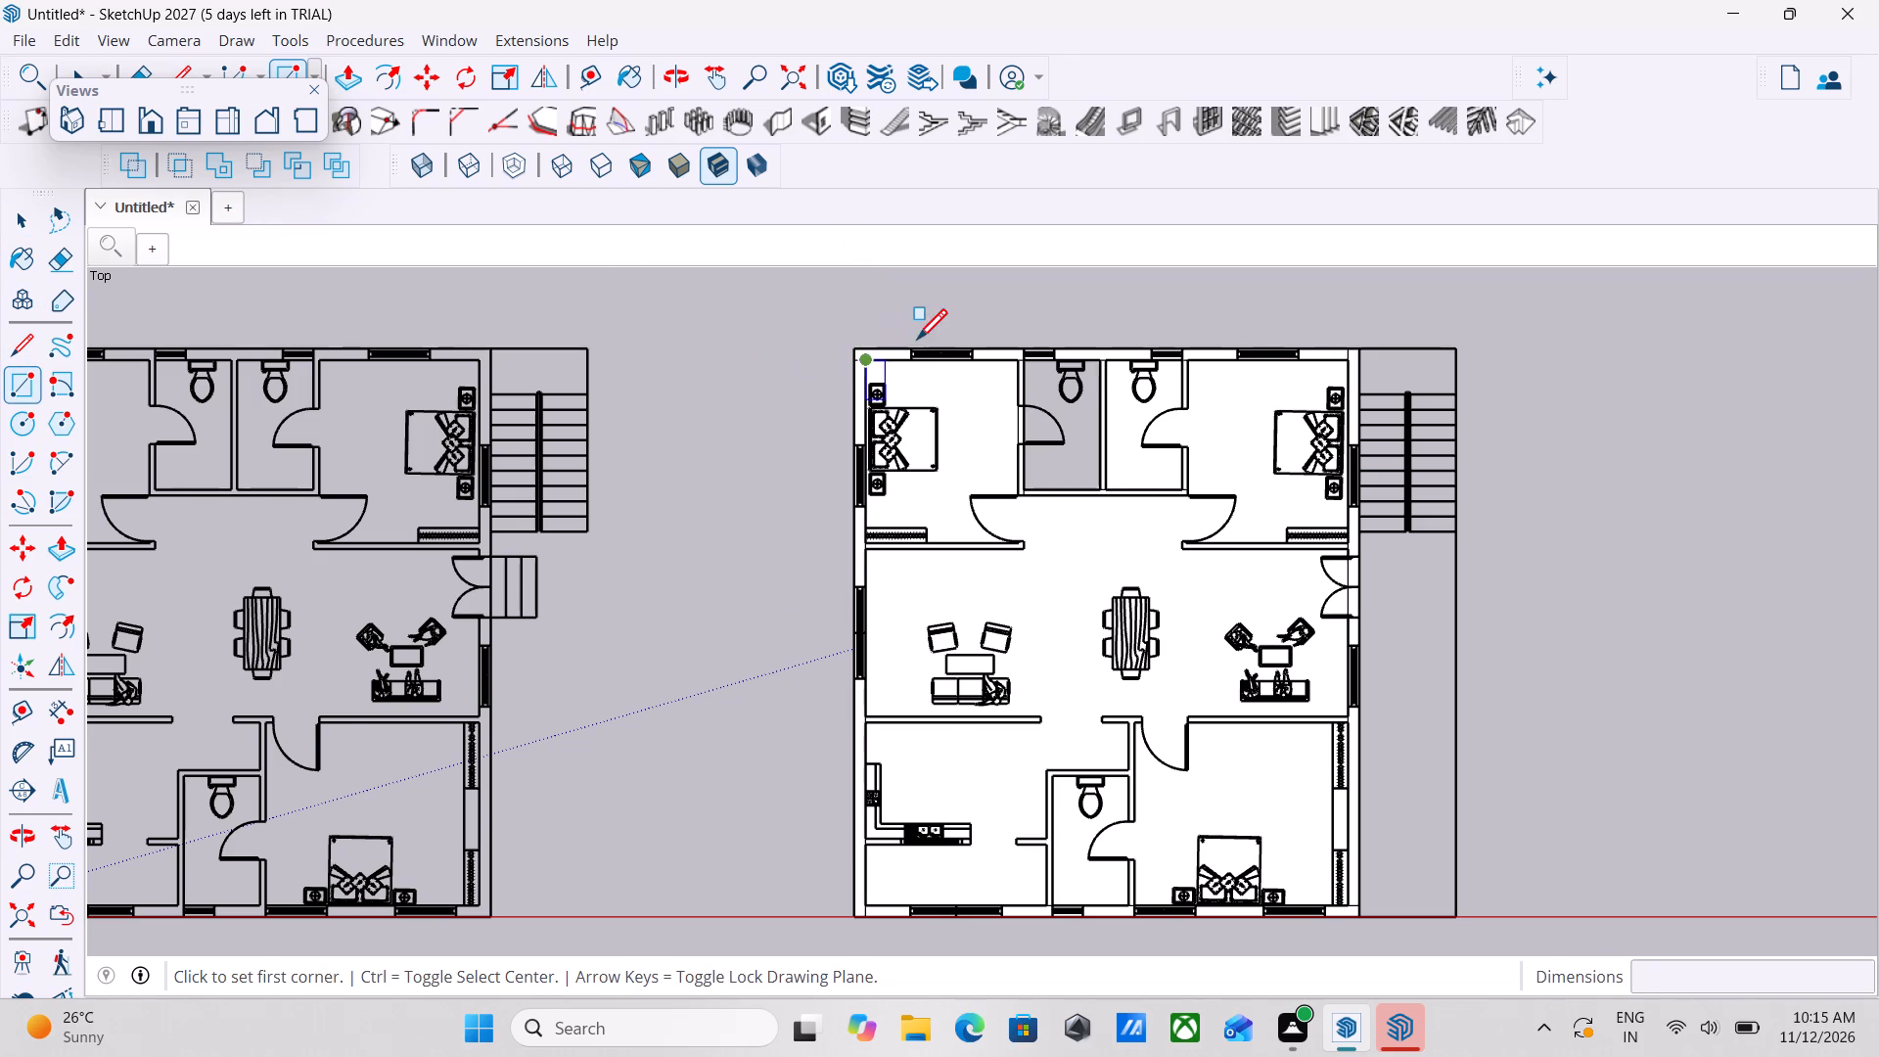
scroll(879, 360, up, 5)
click(866, 363)
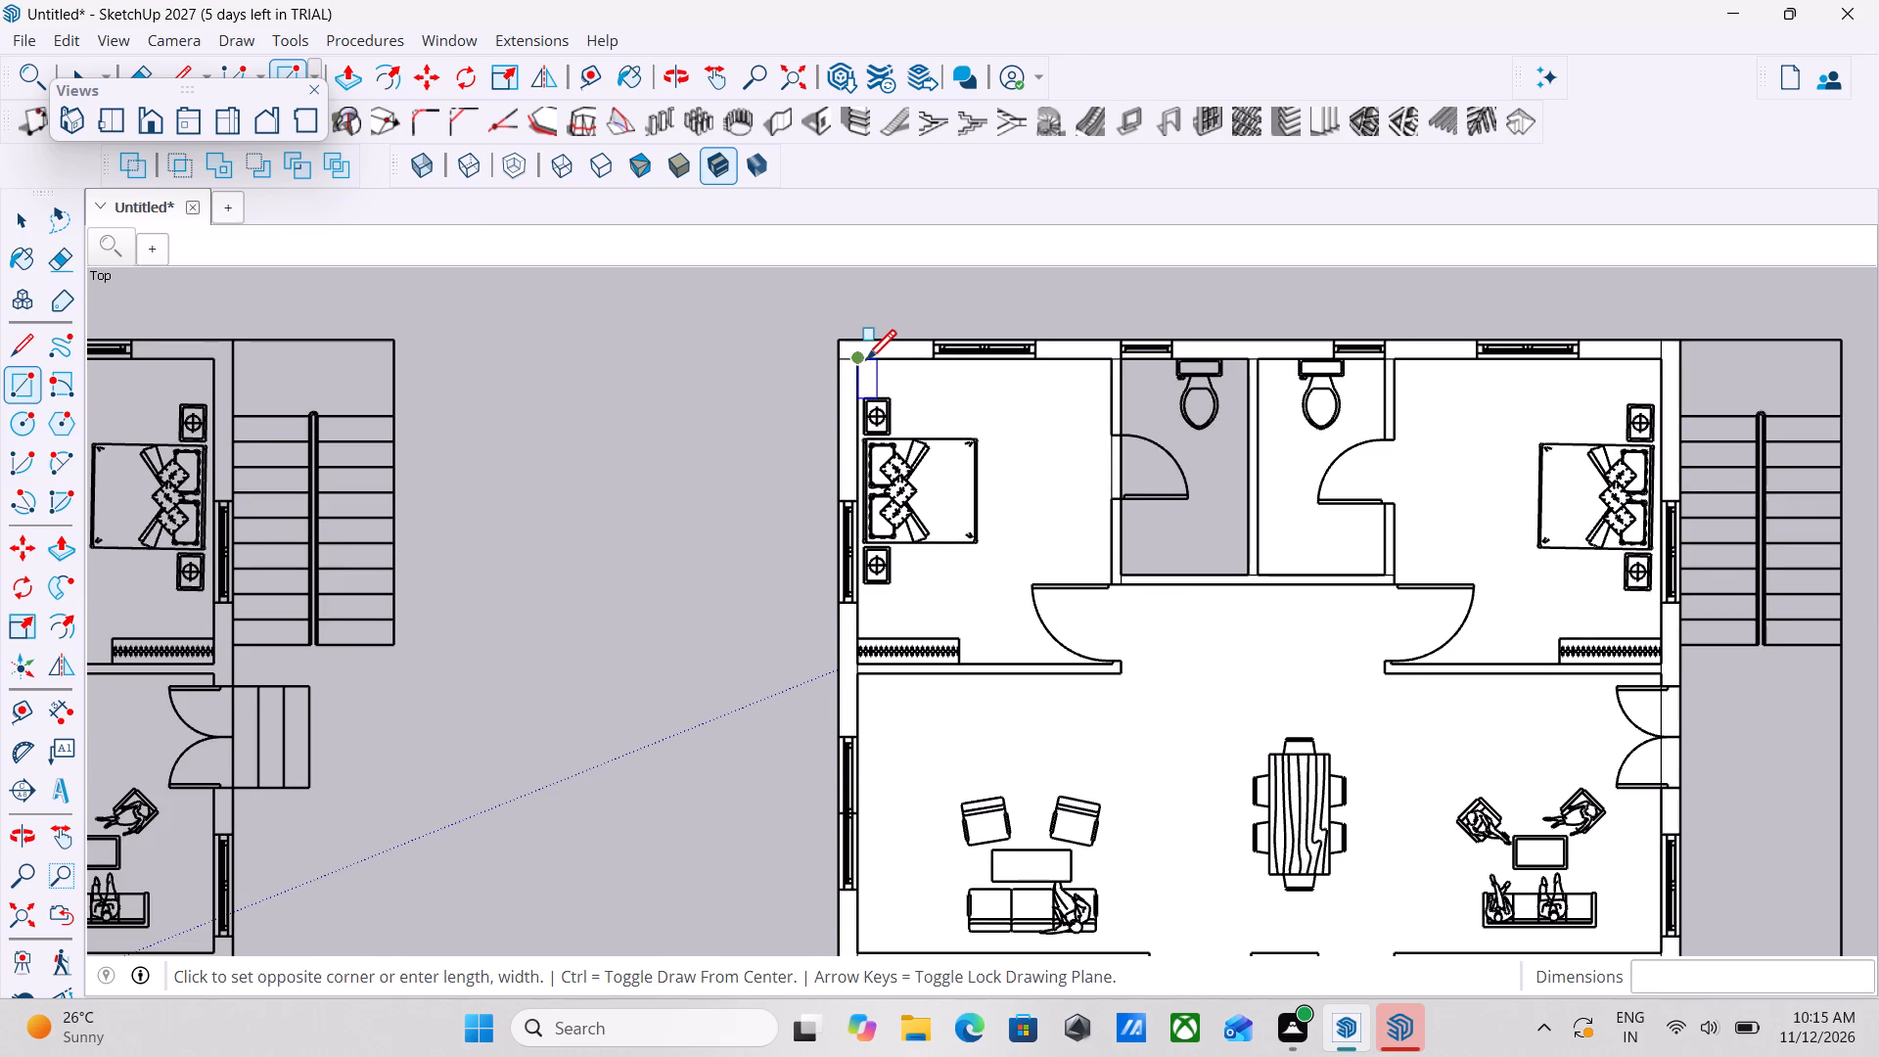
scroll(1171, 608, down, 4)
scroll(1289, 679, down, 11)
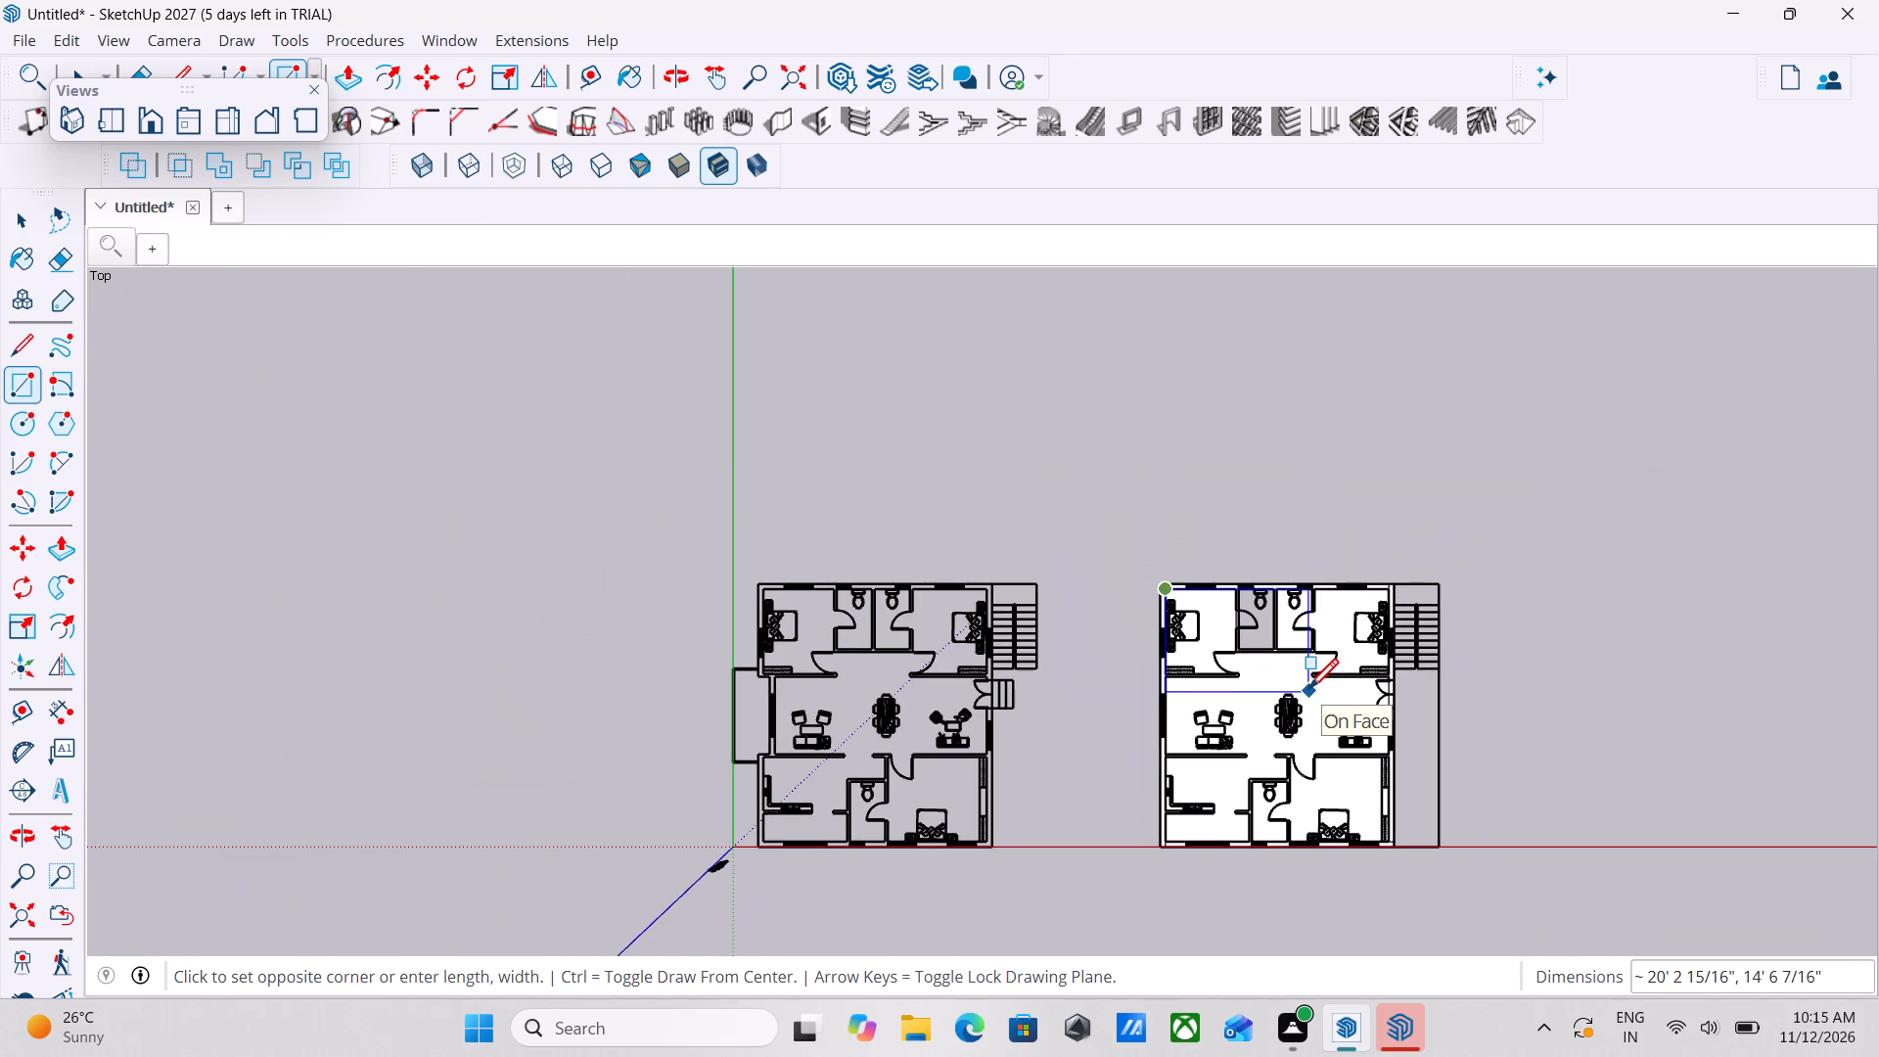
scroll(1397, 832, up, 13)
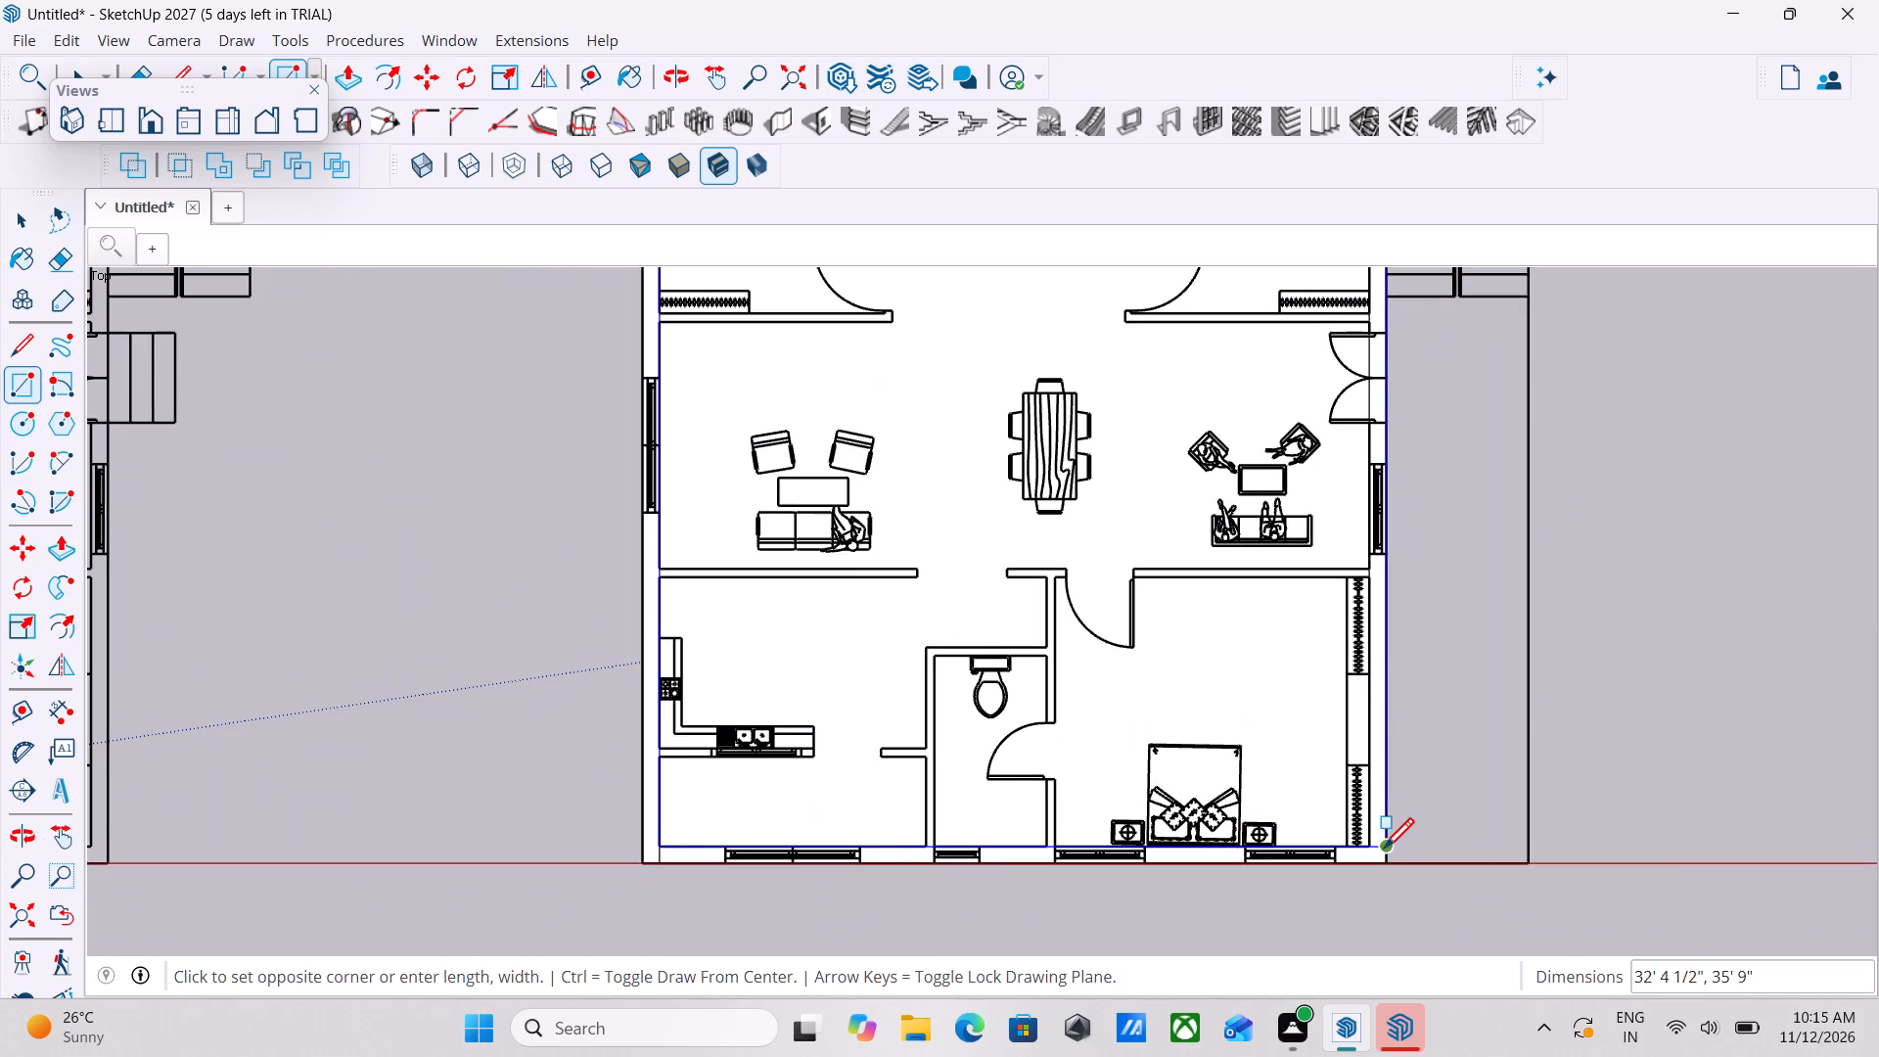
scroll(1384, 851, up, 4)
click(1363, 847)
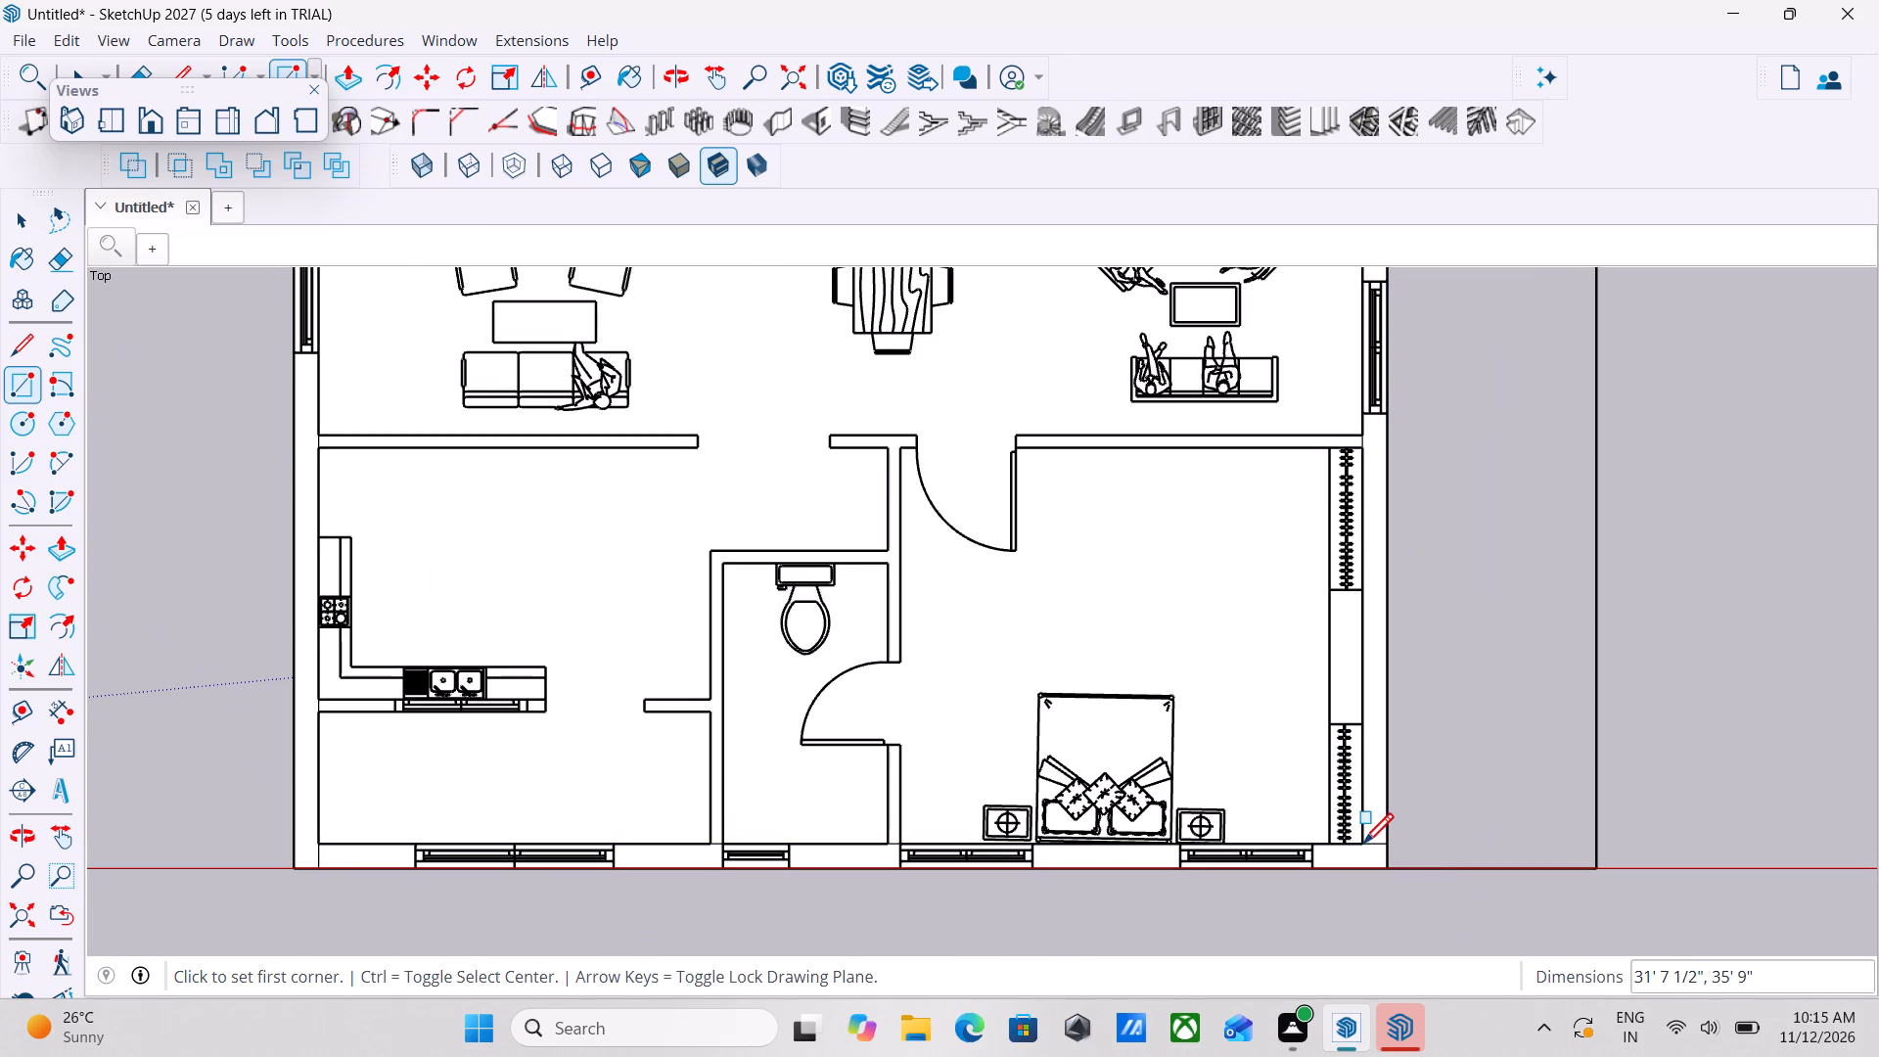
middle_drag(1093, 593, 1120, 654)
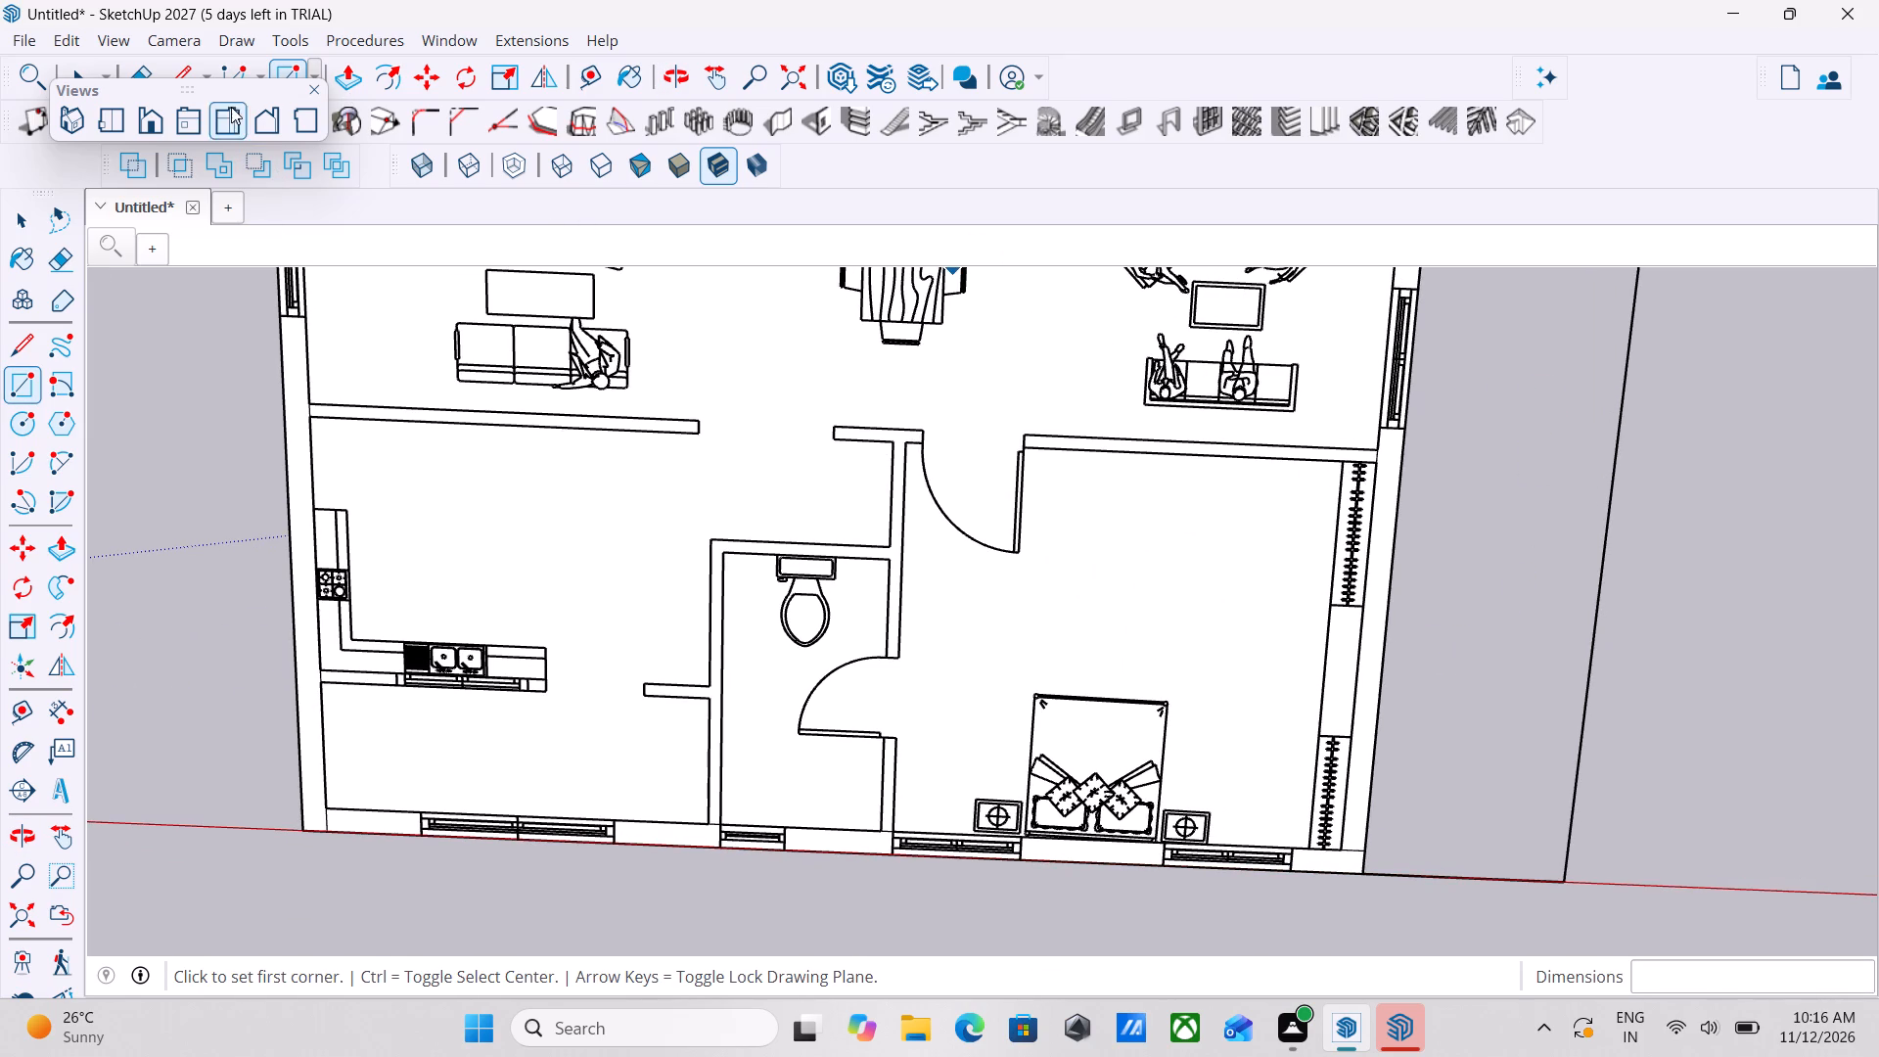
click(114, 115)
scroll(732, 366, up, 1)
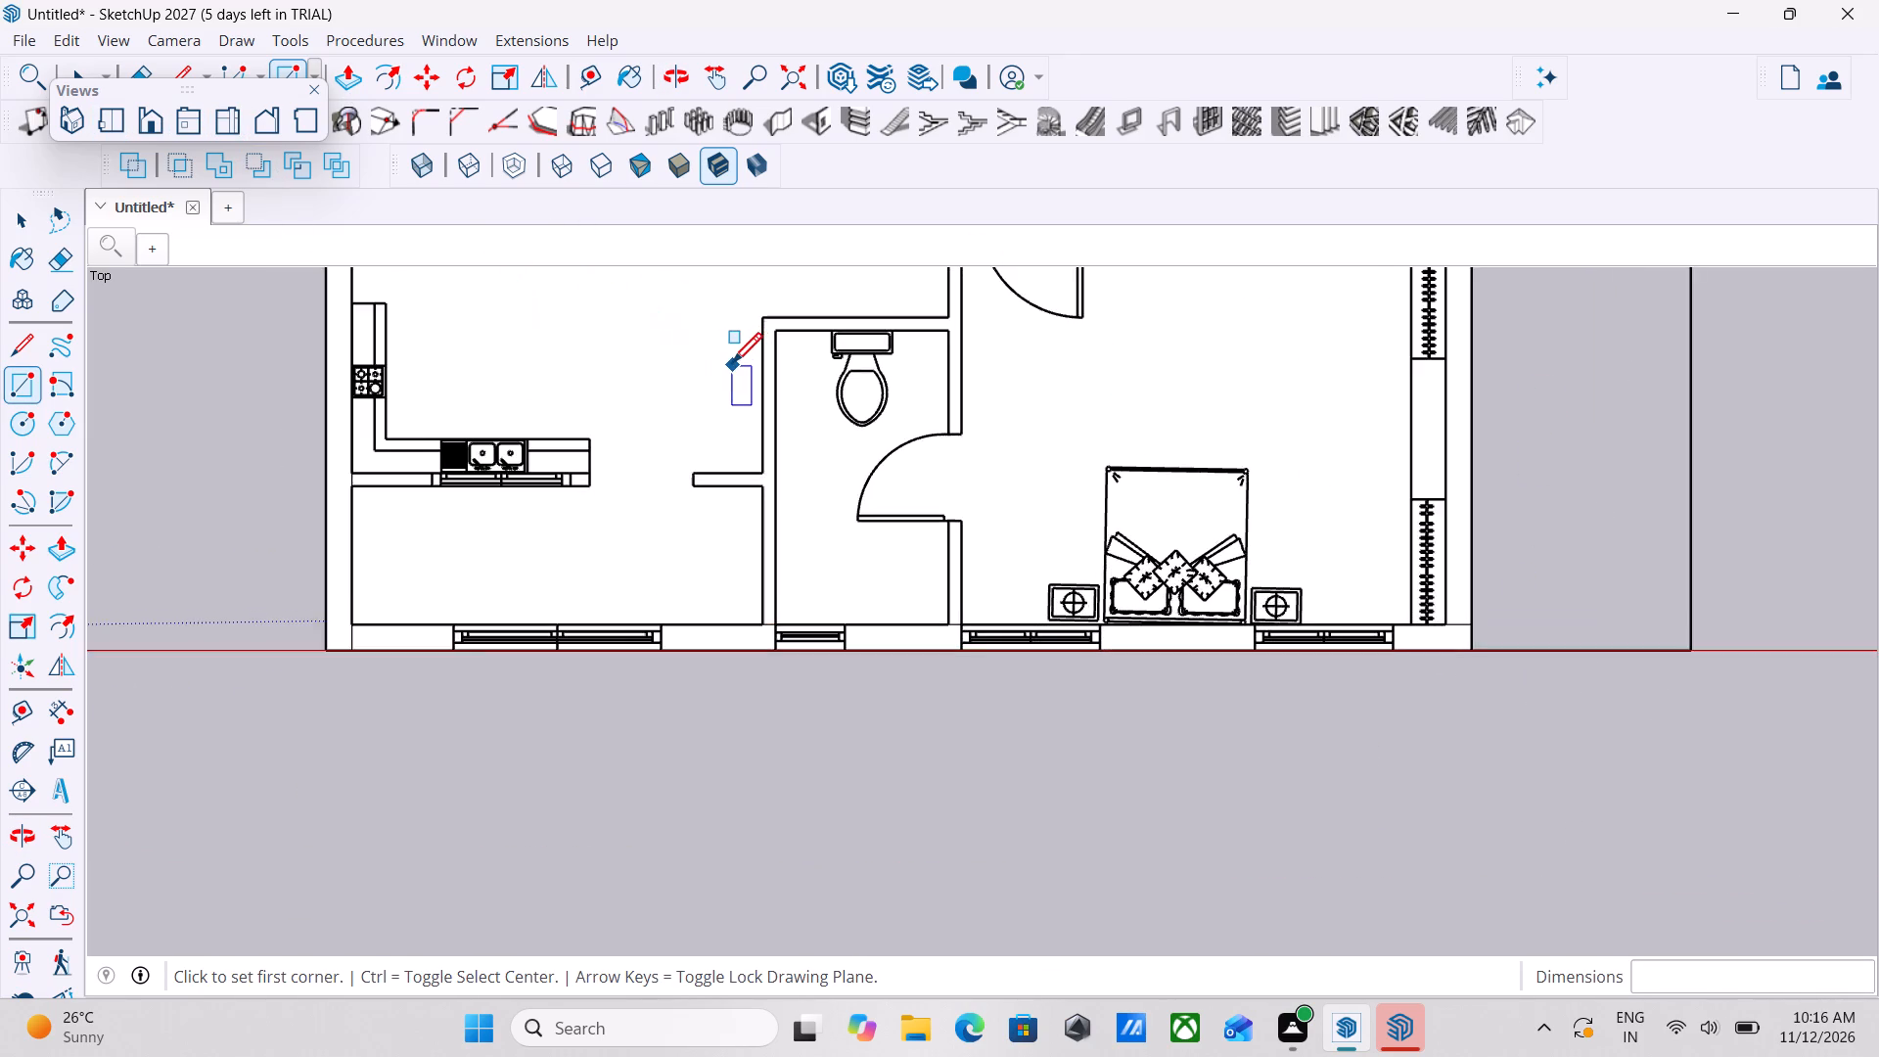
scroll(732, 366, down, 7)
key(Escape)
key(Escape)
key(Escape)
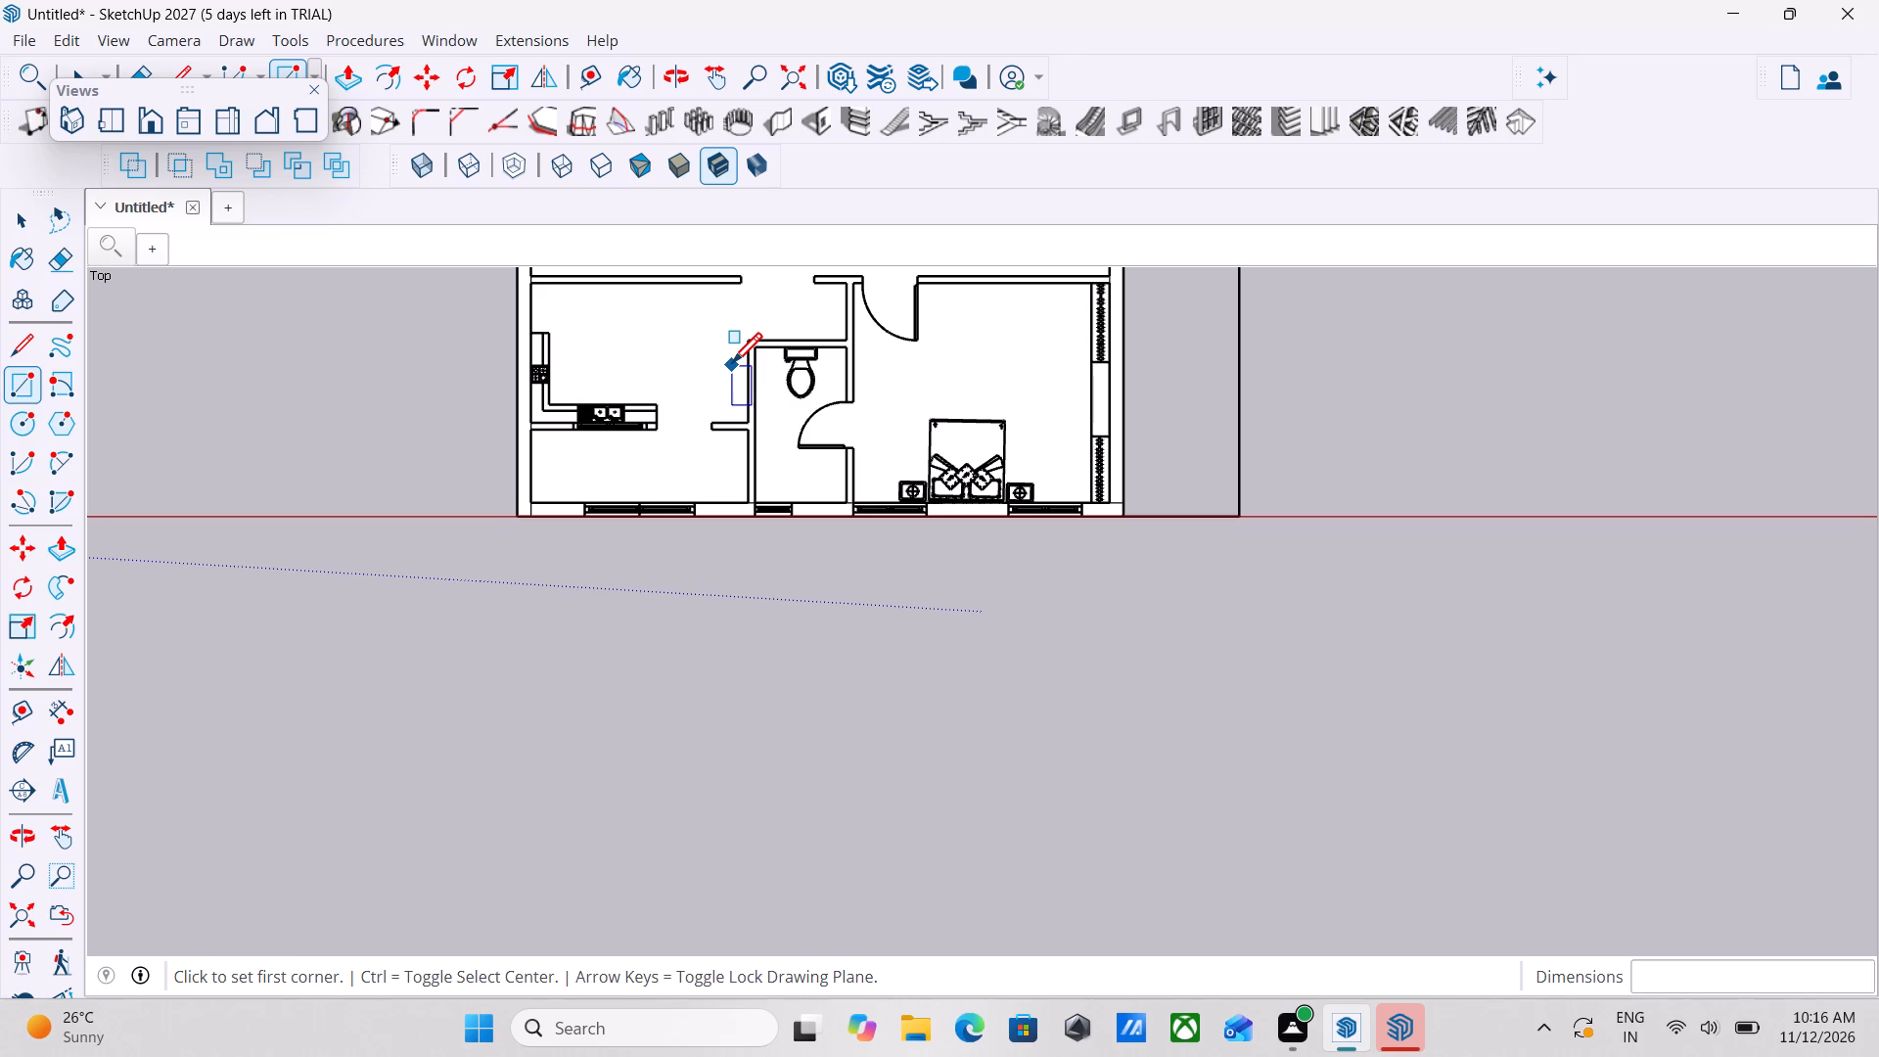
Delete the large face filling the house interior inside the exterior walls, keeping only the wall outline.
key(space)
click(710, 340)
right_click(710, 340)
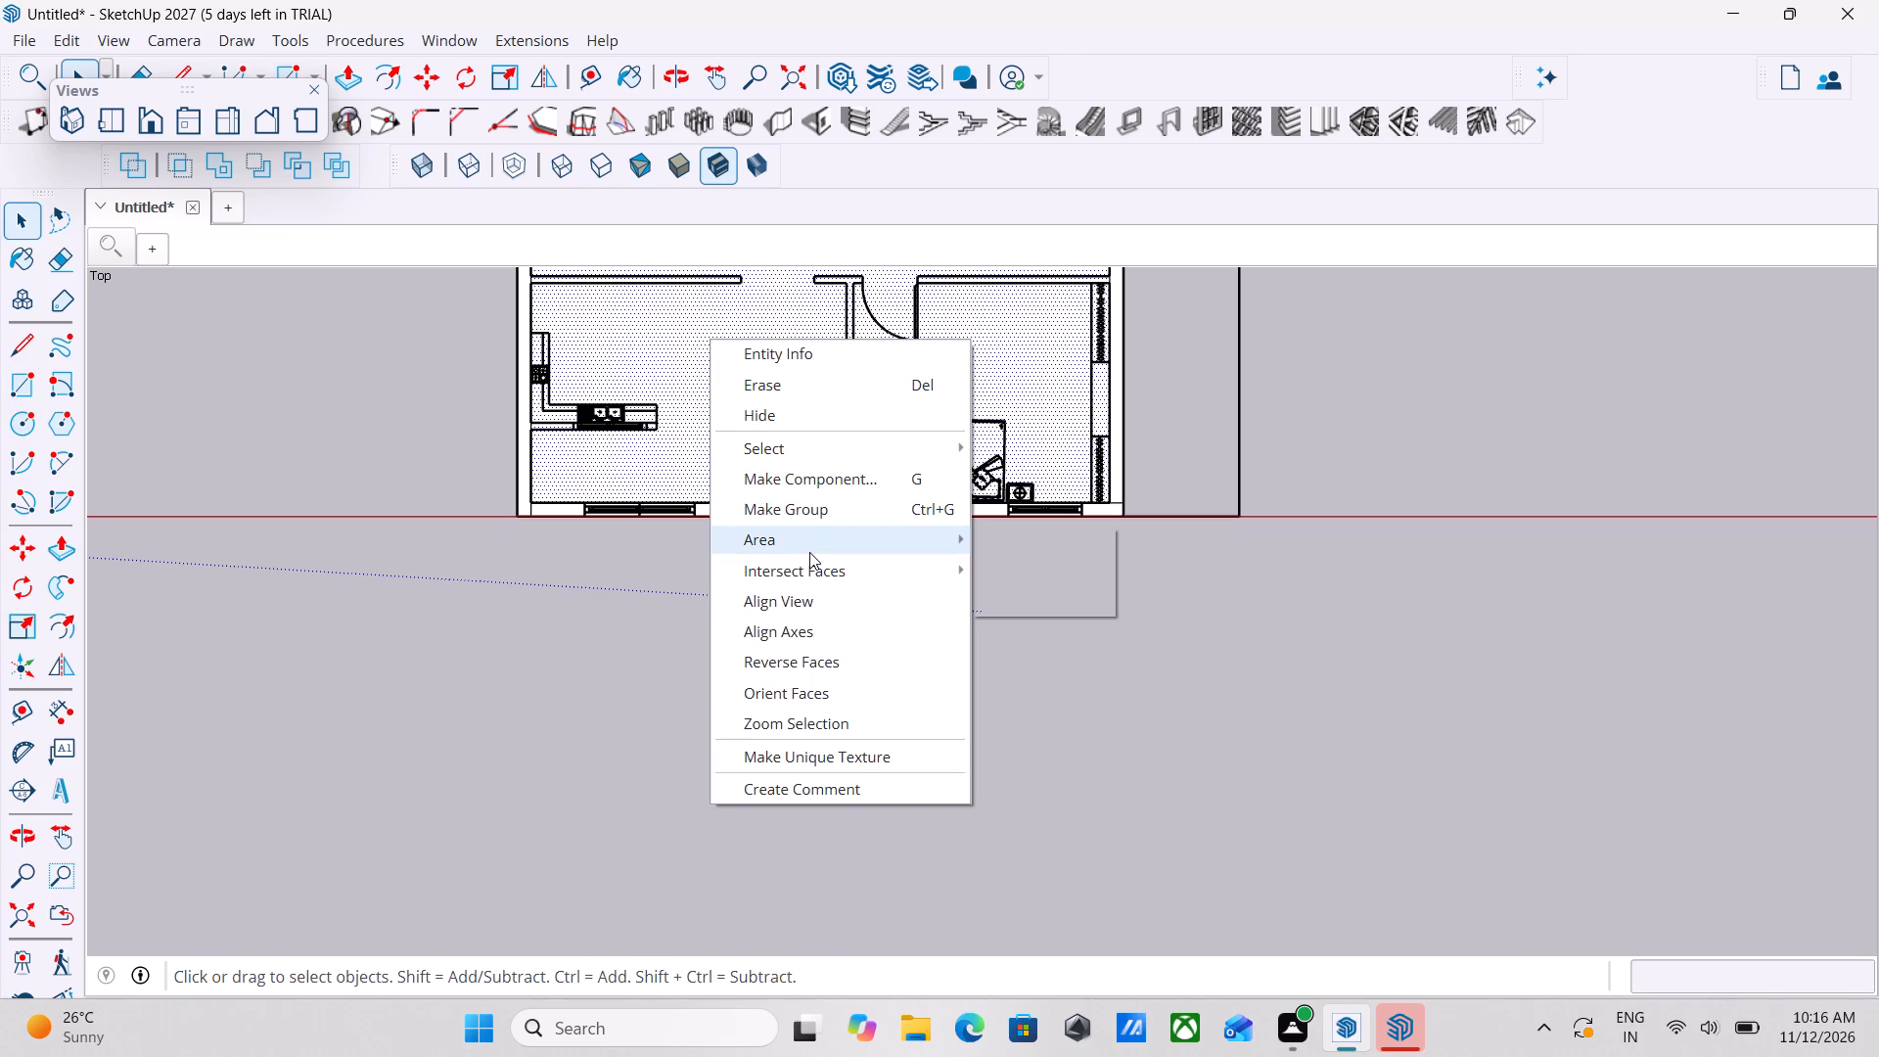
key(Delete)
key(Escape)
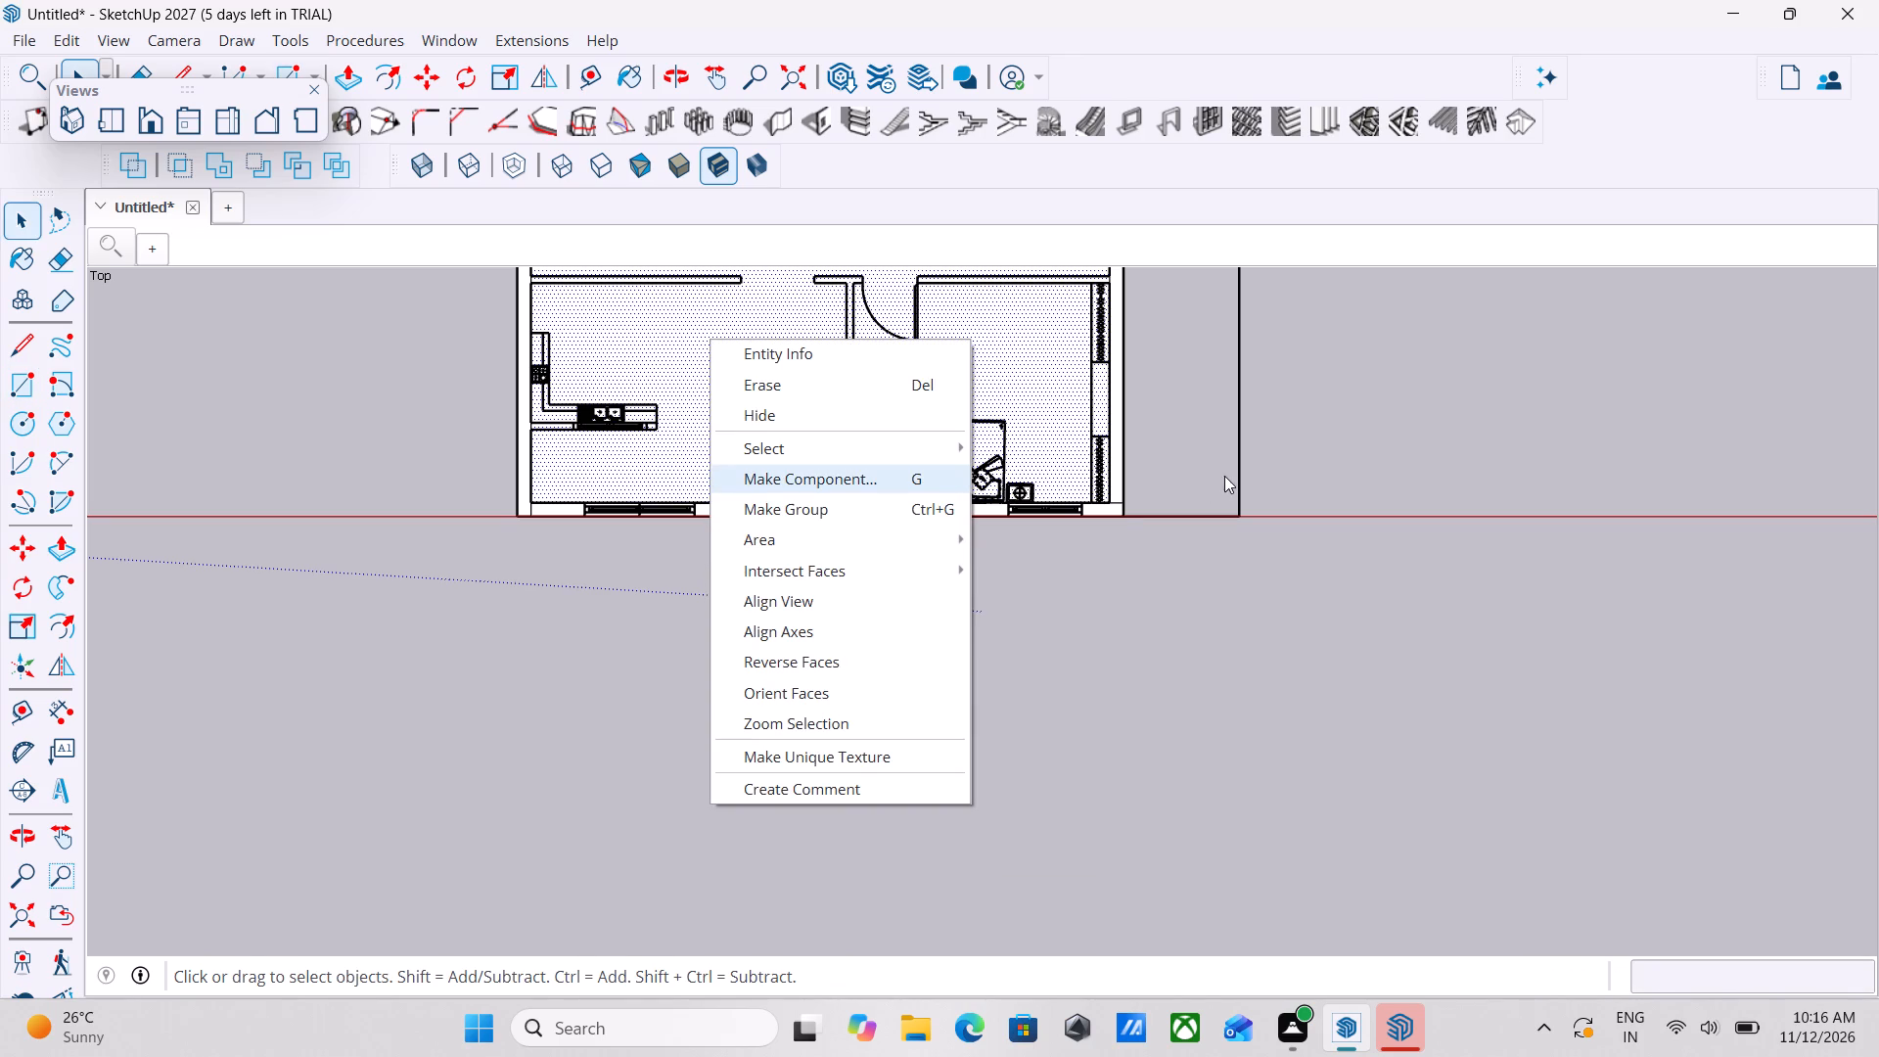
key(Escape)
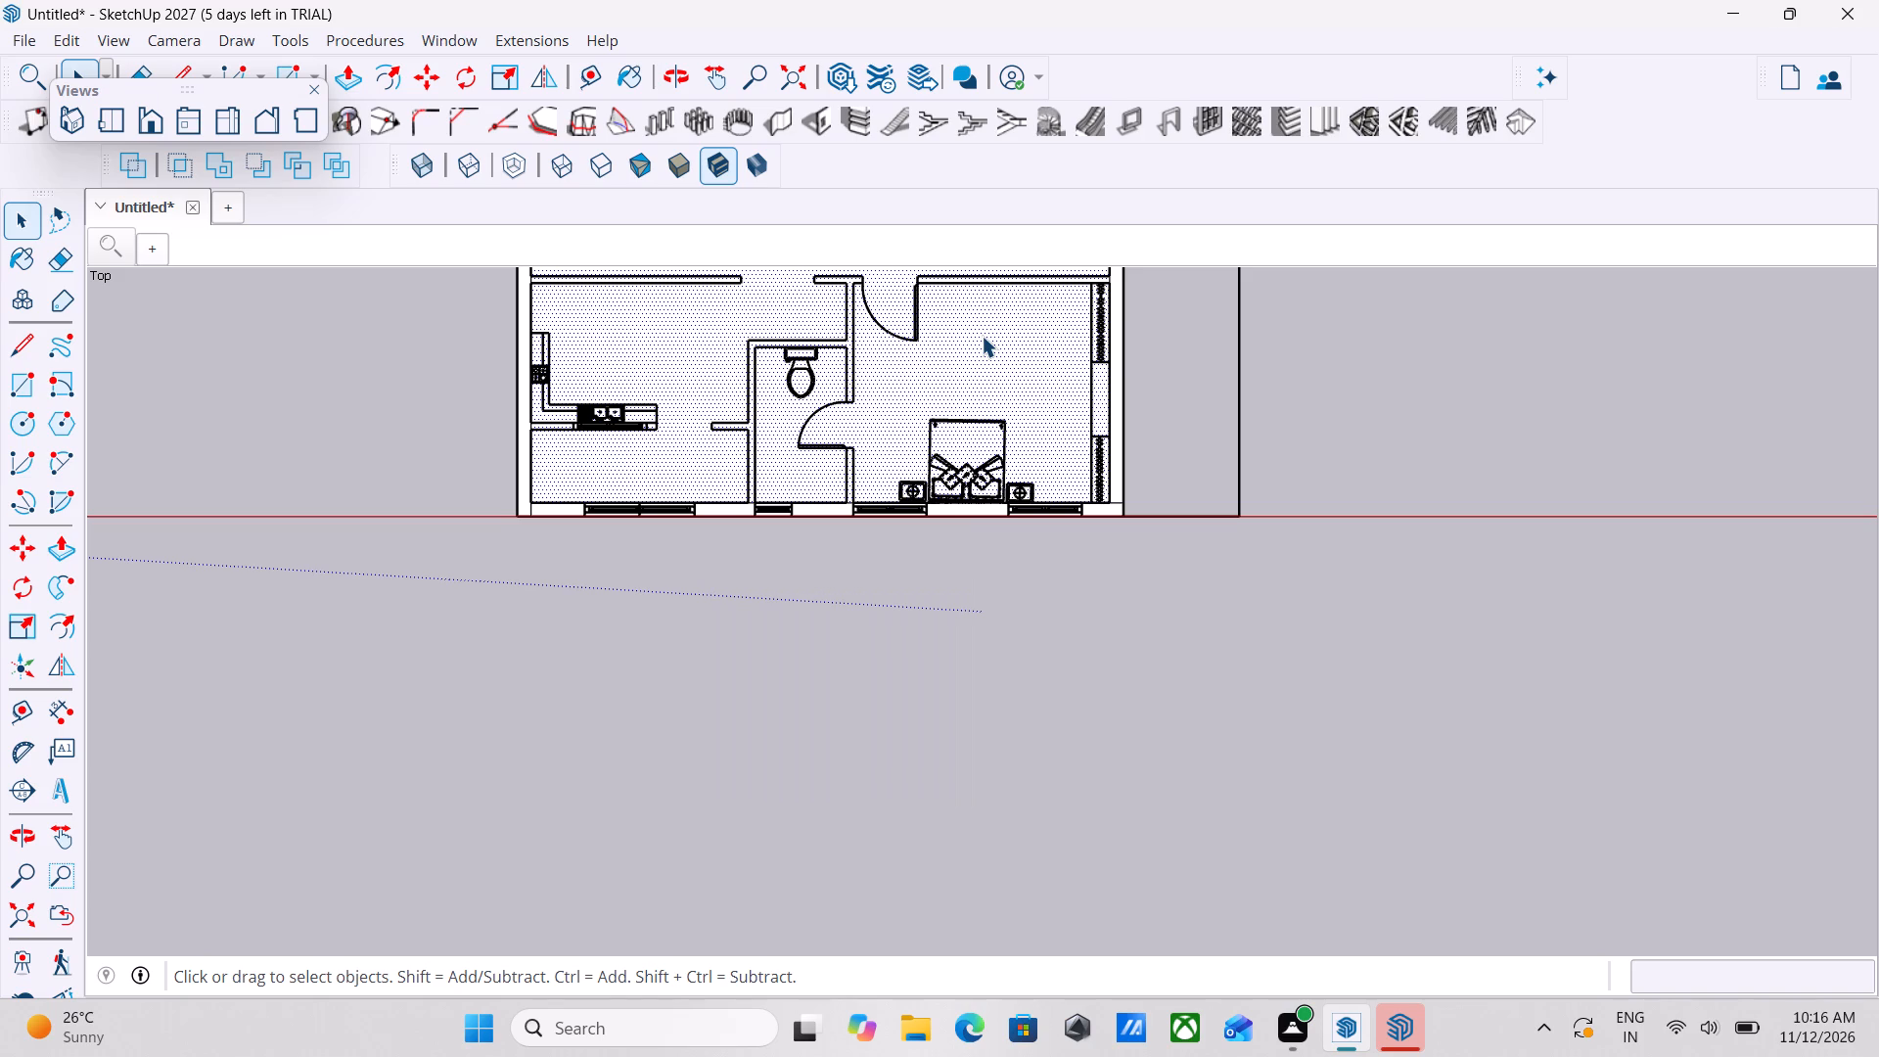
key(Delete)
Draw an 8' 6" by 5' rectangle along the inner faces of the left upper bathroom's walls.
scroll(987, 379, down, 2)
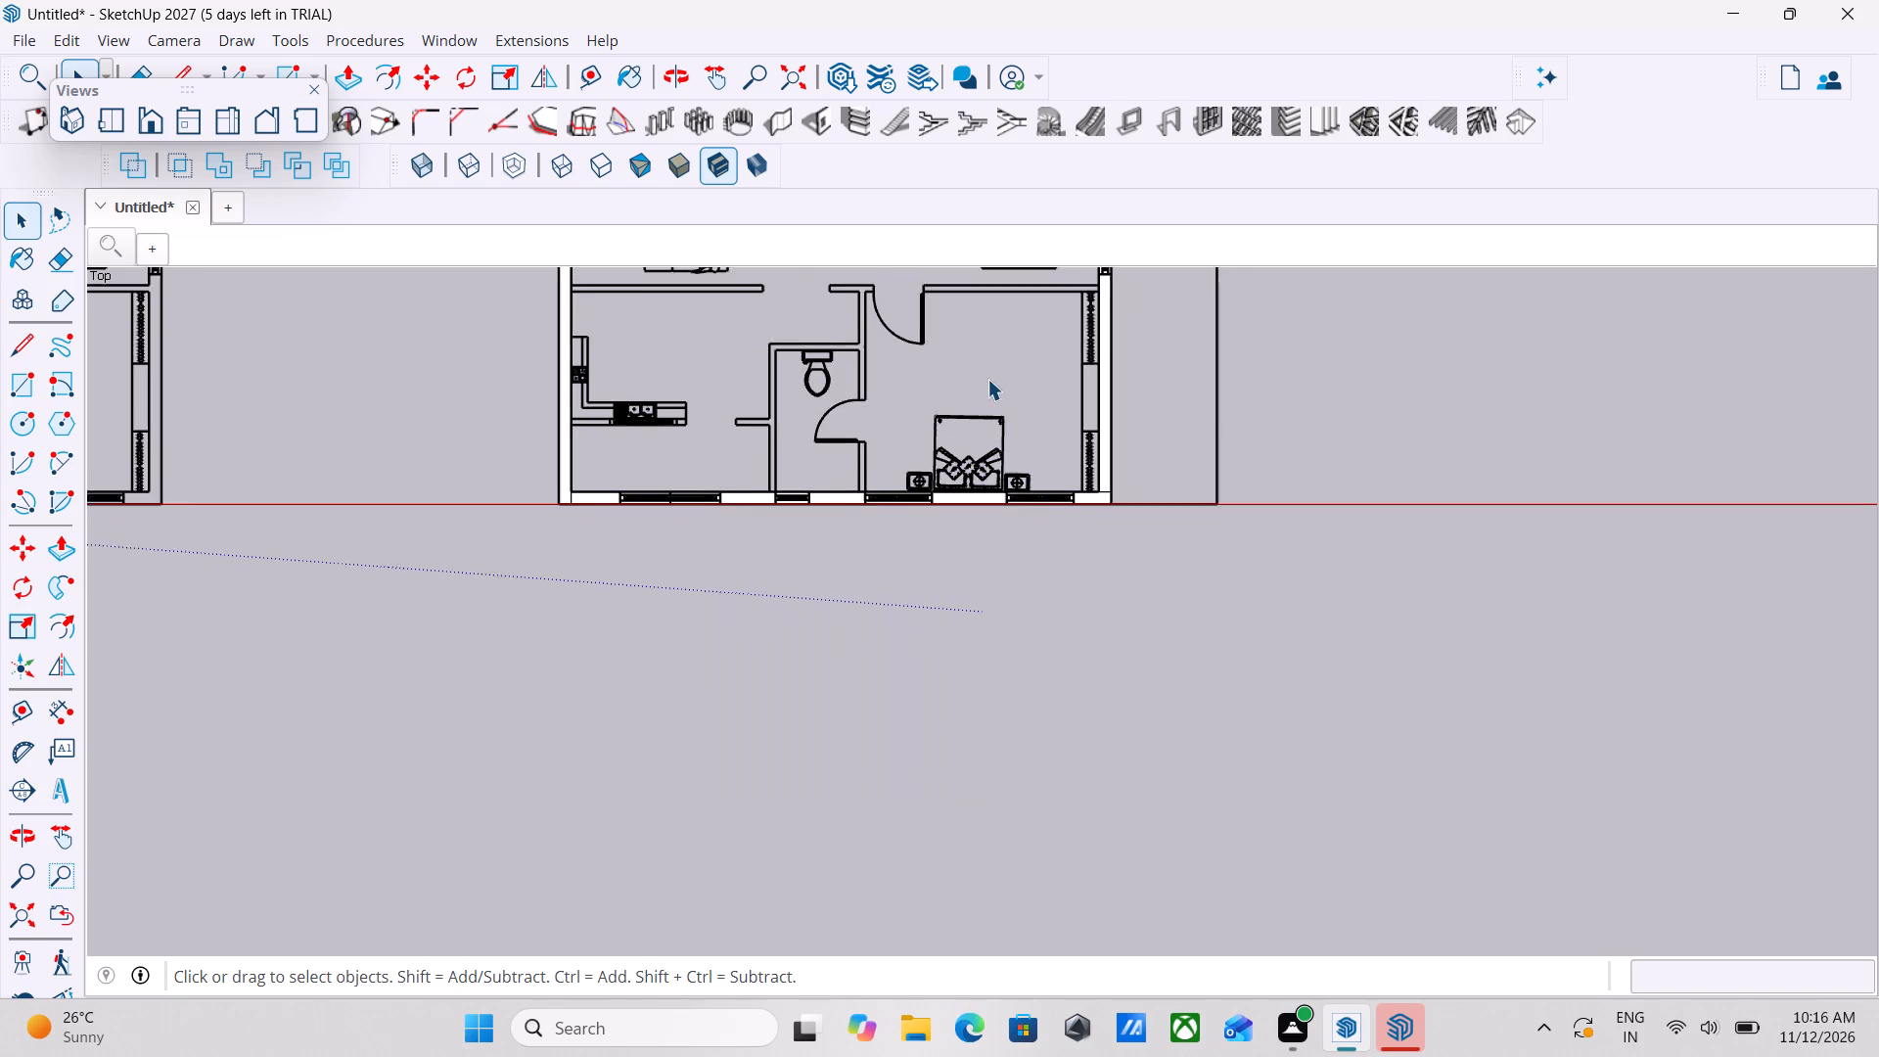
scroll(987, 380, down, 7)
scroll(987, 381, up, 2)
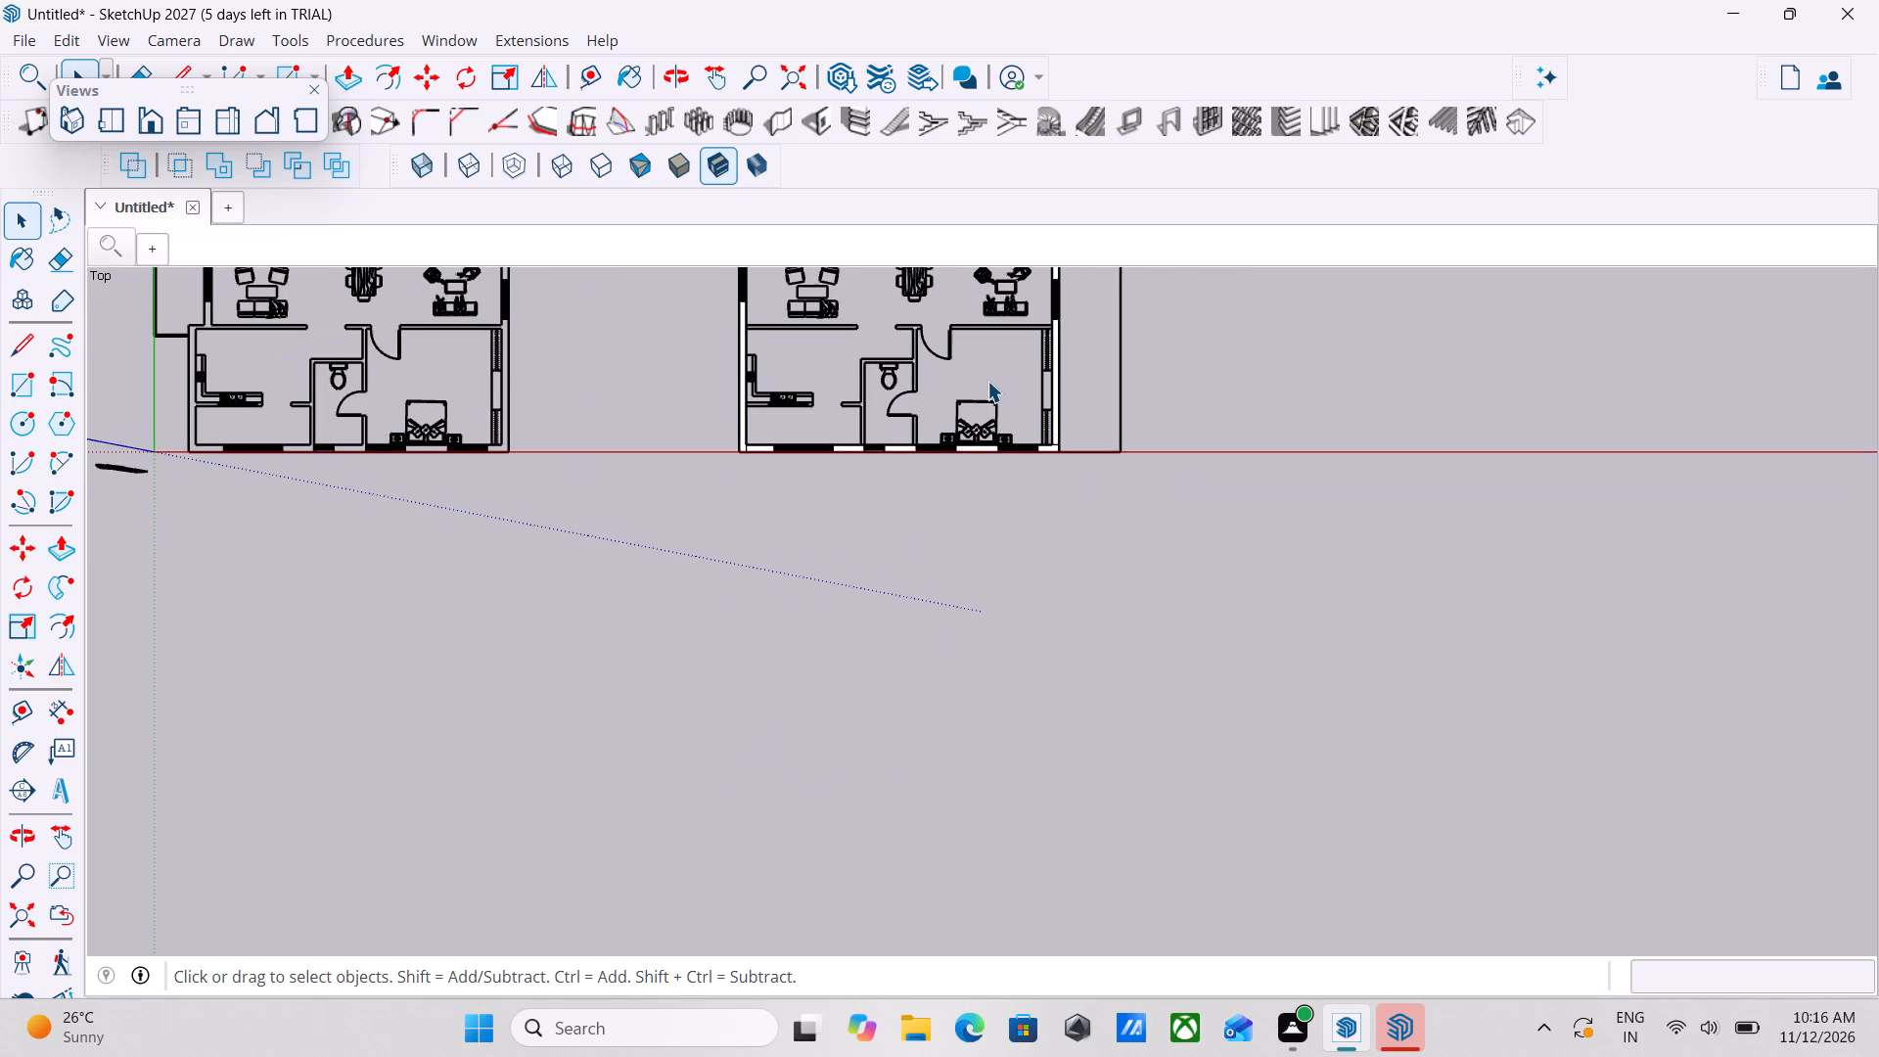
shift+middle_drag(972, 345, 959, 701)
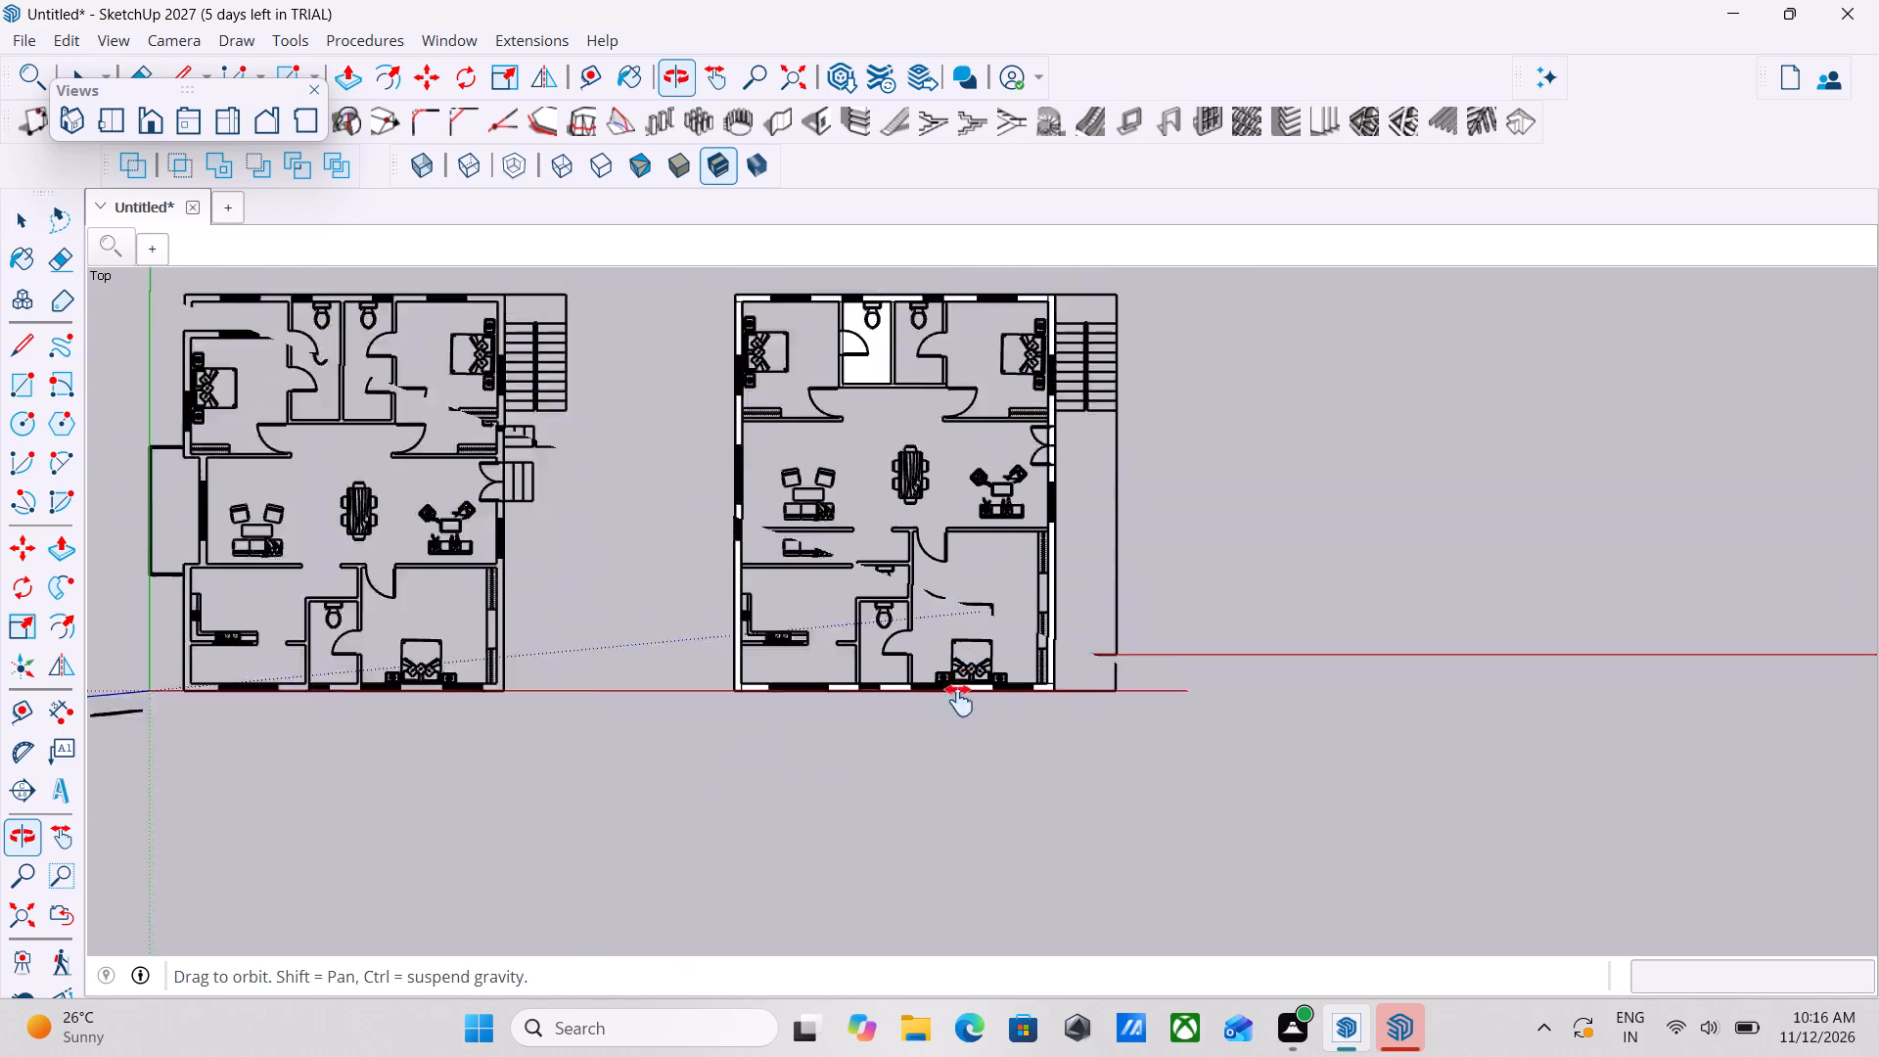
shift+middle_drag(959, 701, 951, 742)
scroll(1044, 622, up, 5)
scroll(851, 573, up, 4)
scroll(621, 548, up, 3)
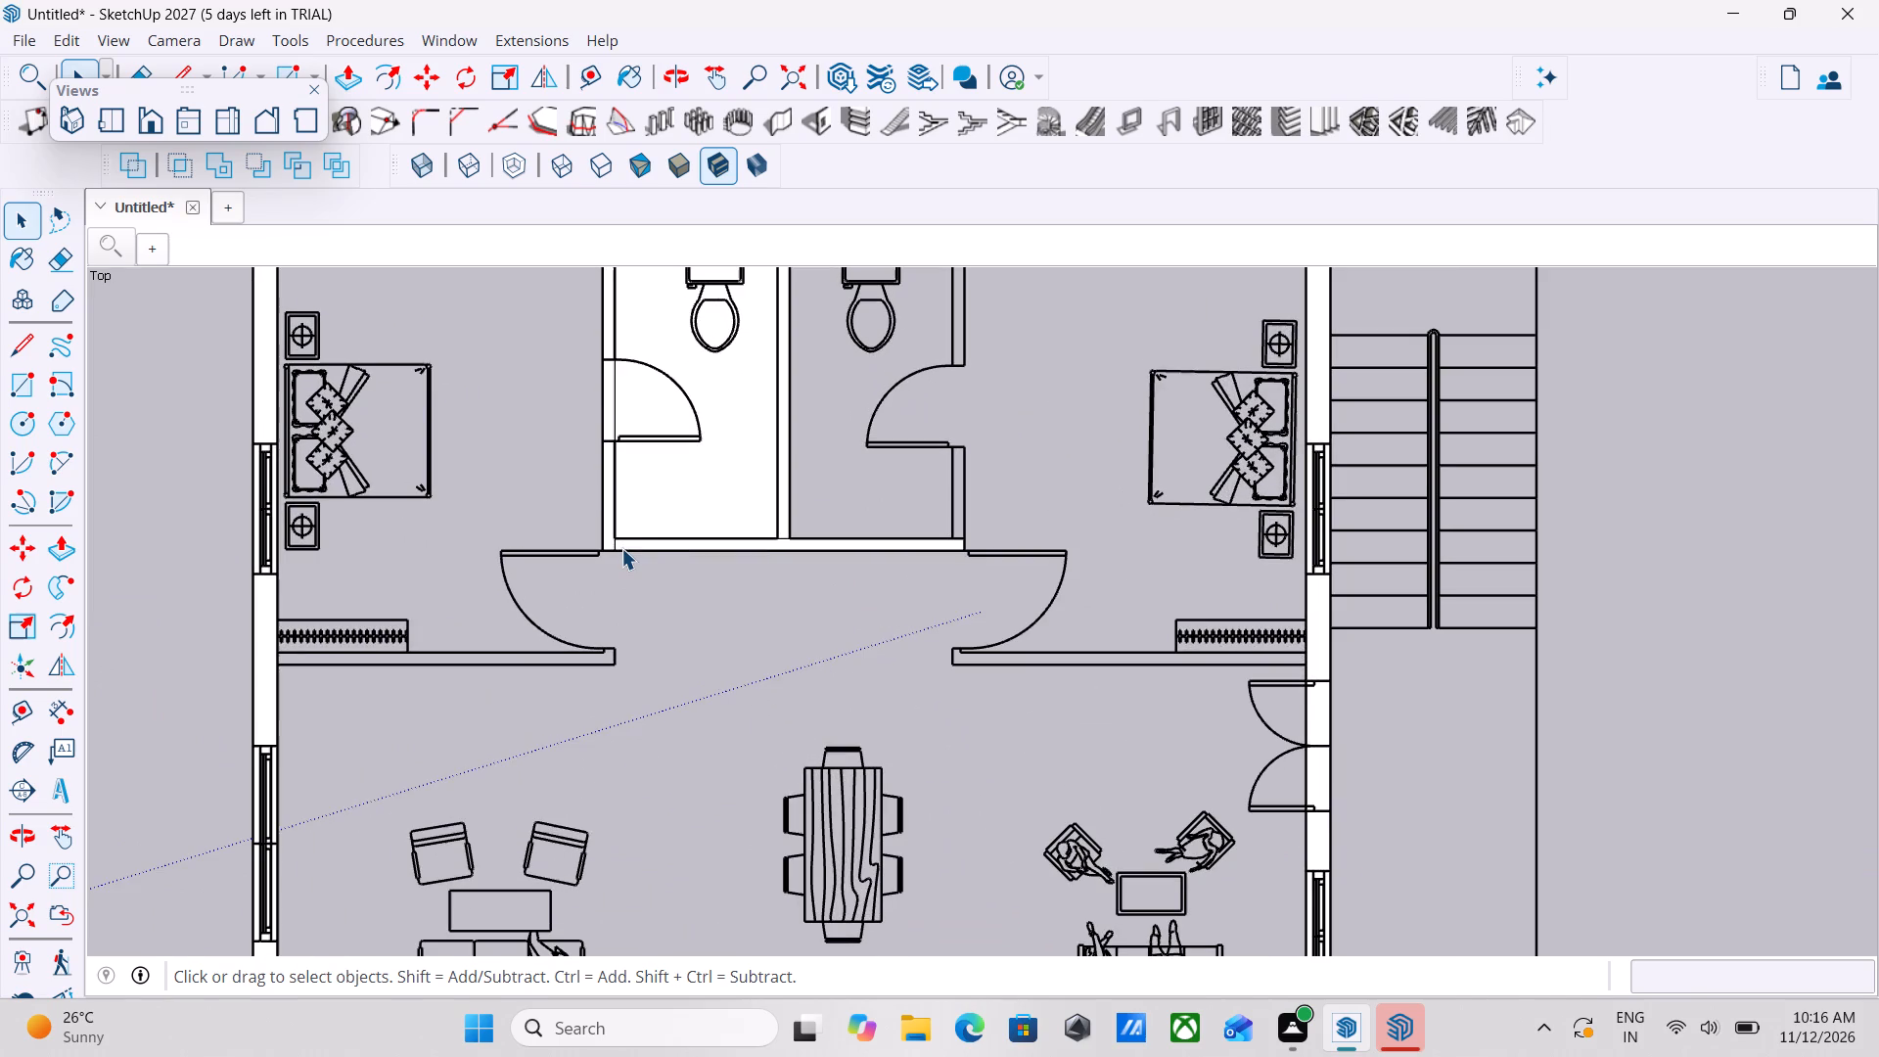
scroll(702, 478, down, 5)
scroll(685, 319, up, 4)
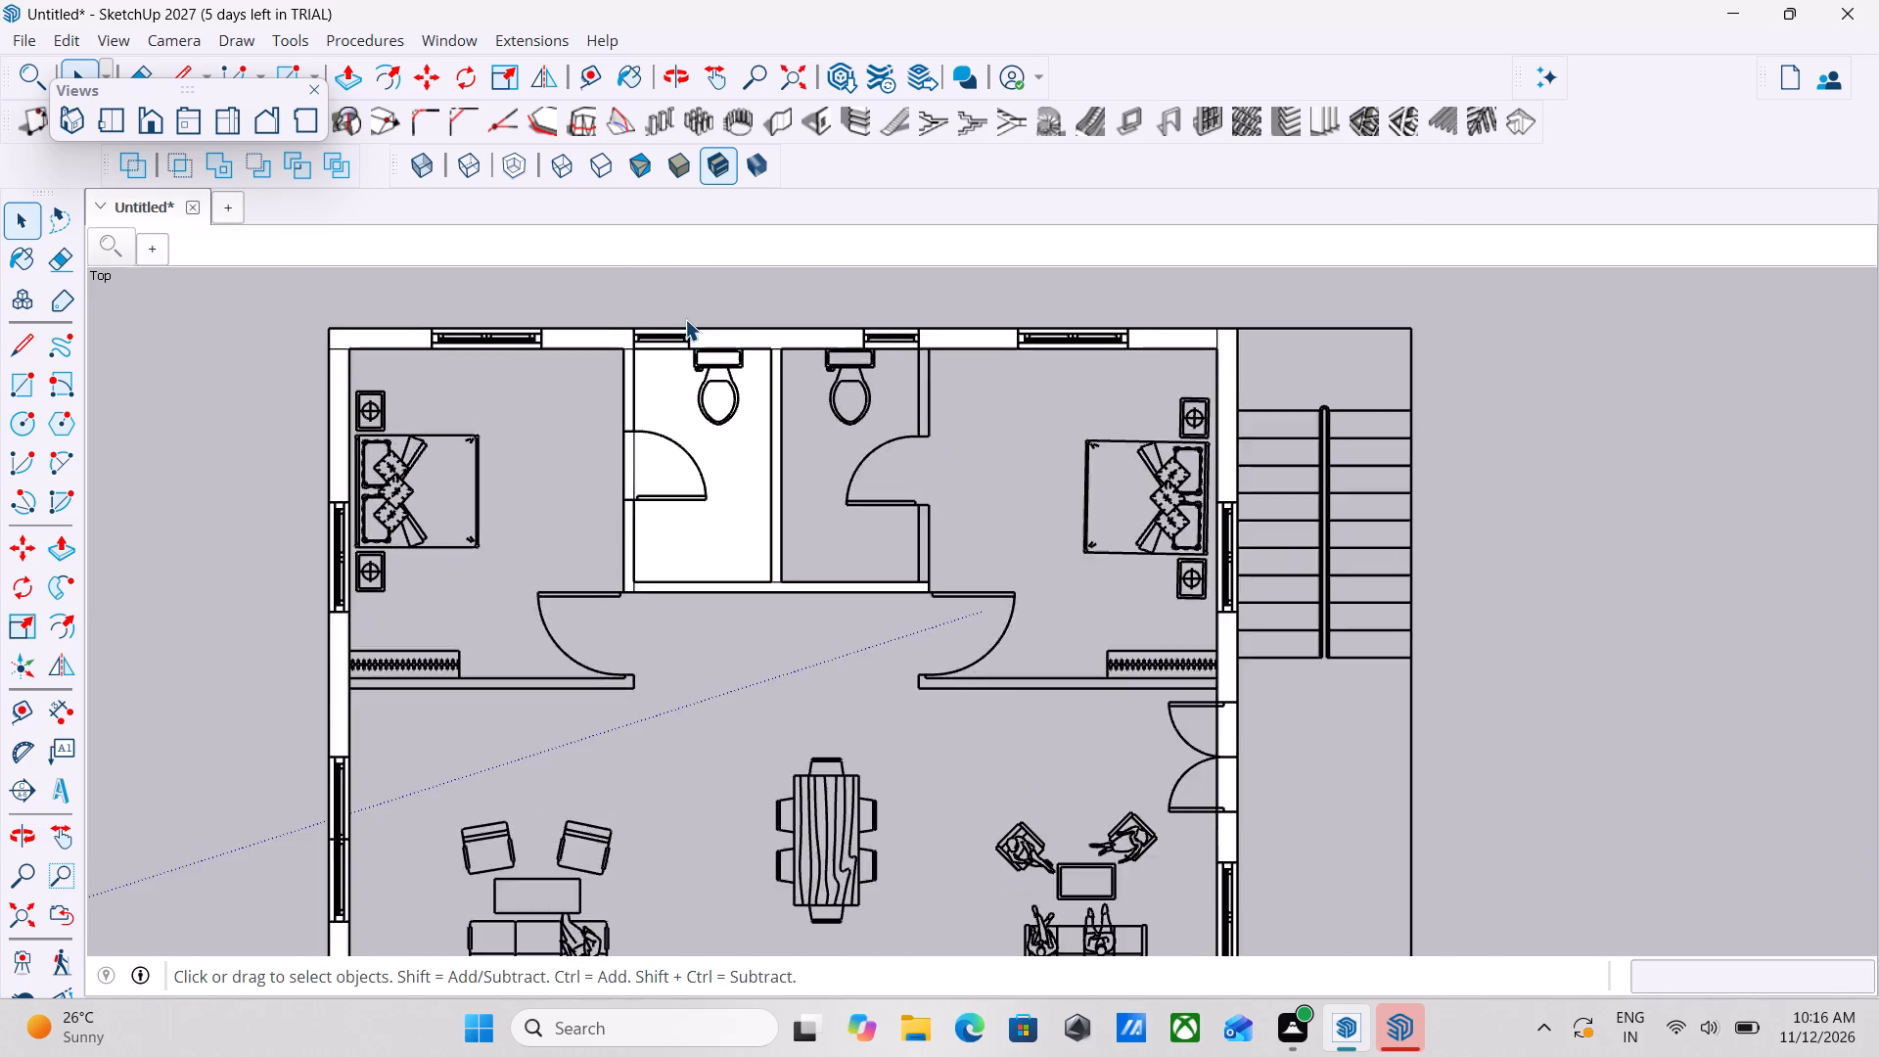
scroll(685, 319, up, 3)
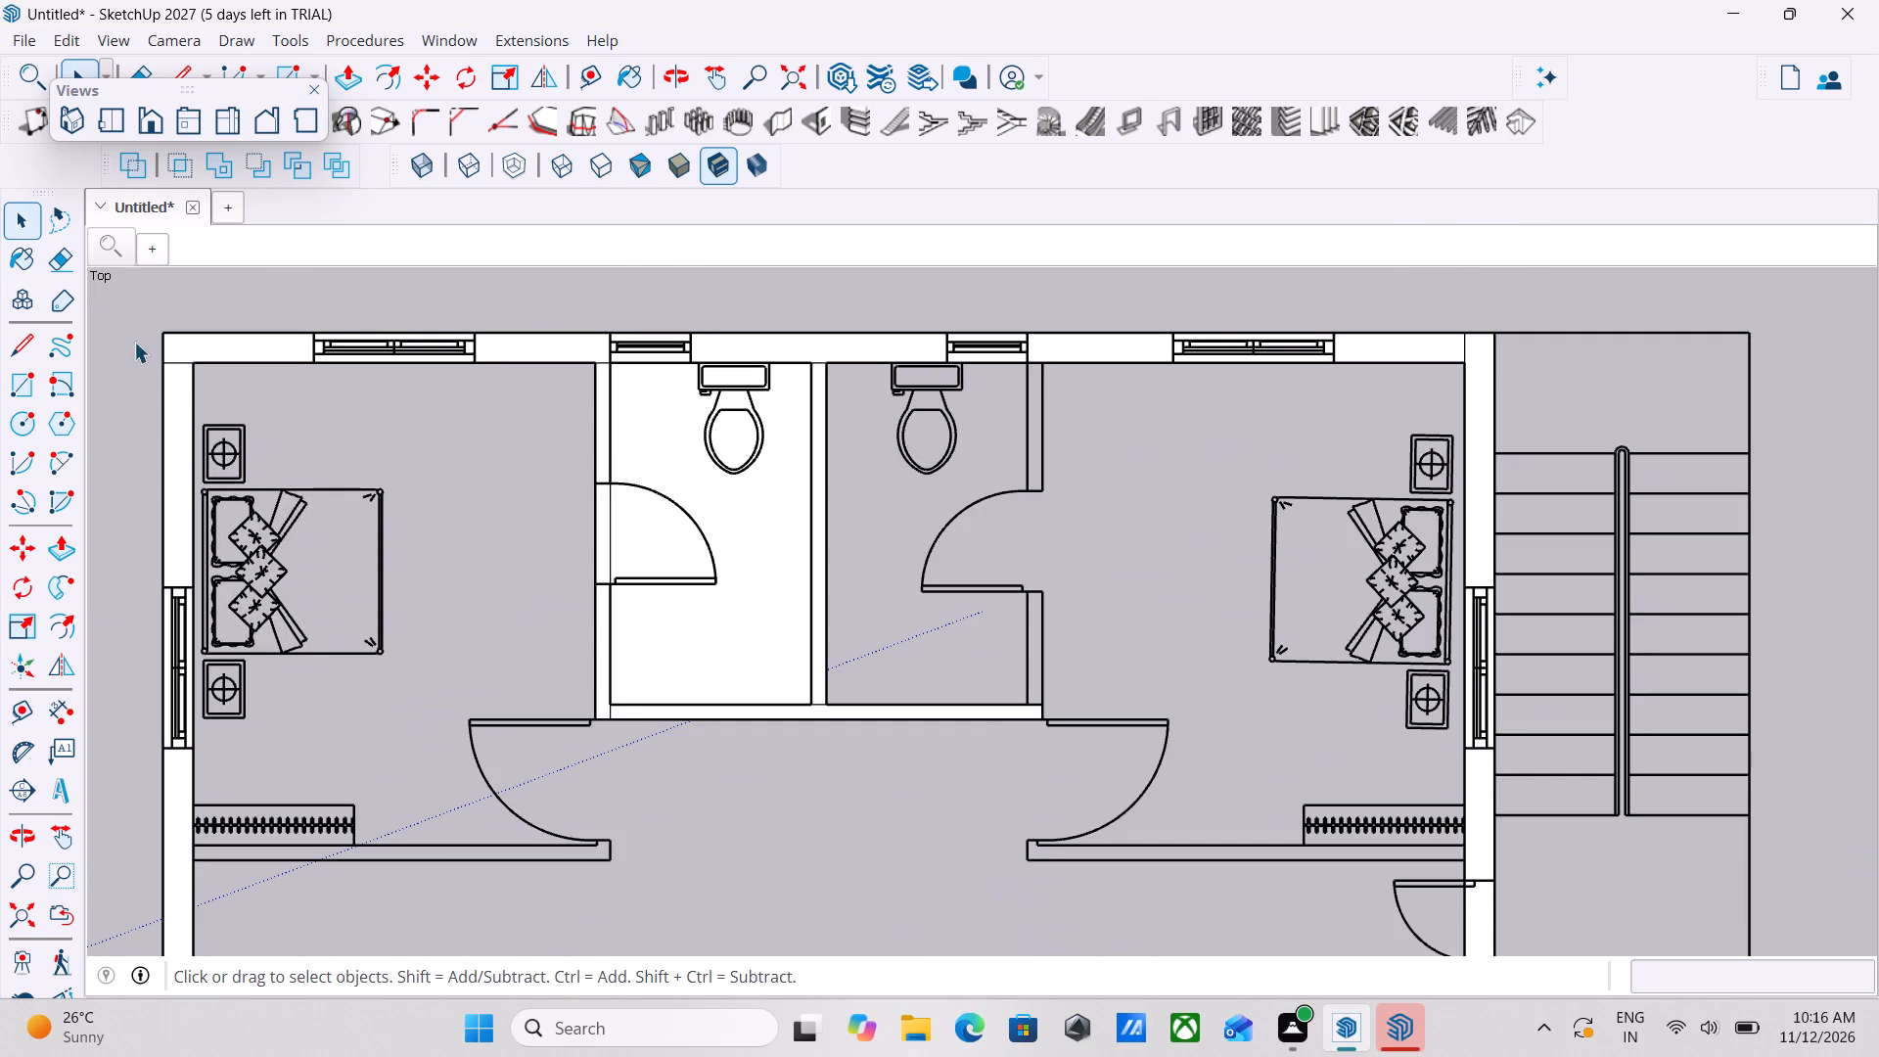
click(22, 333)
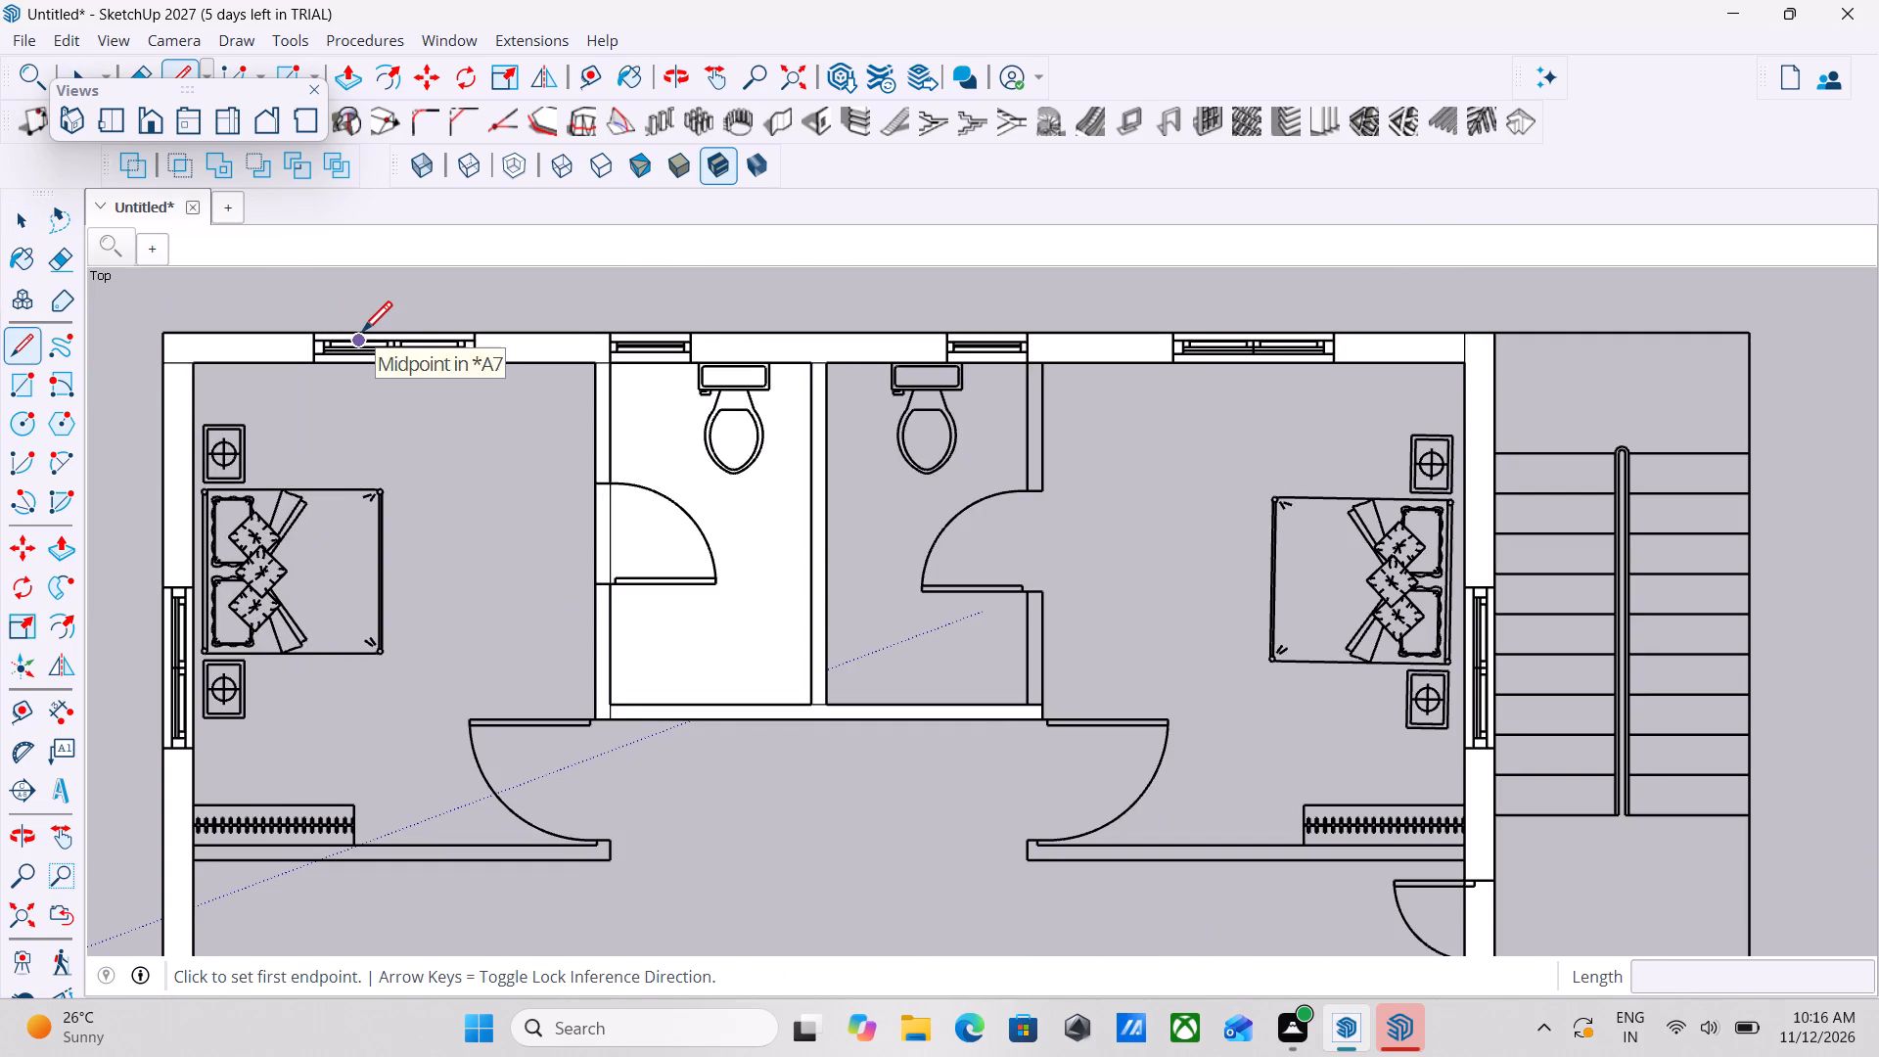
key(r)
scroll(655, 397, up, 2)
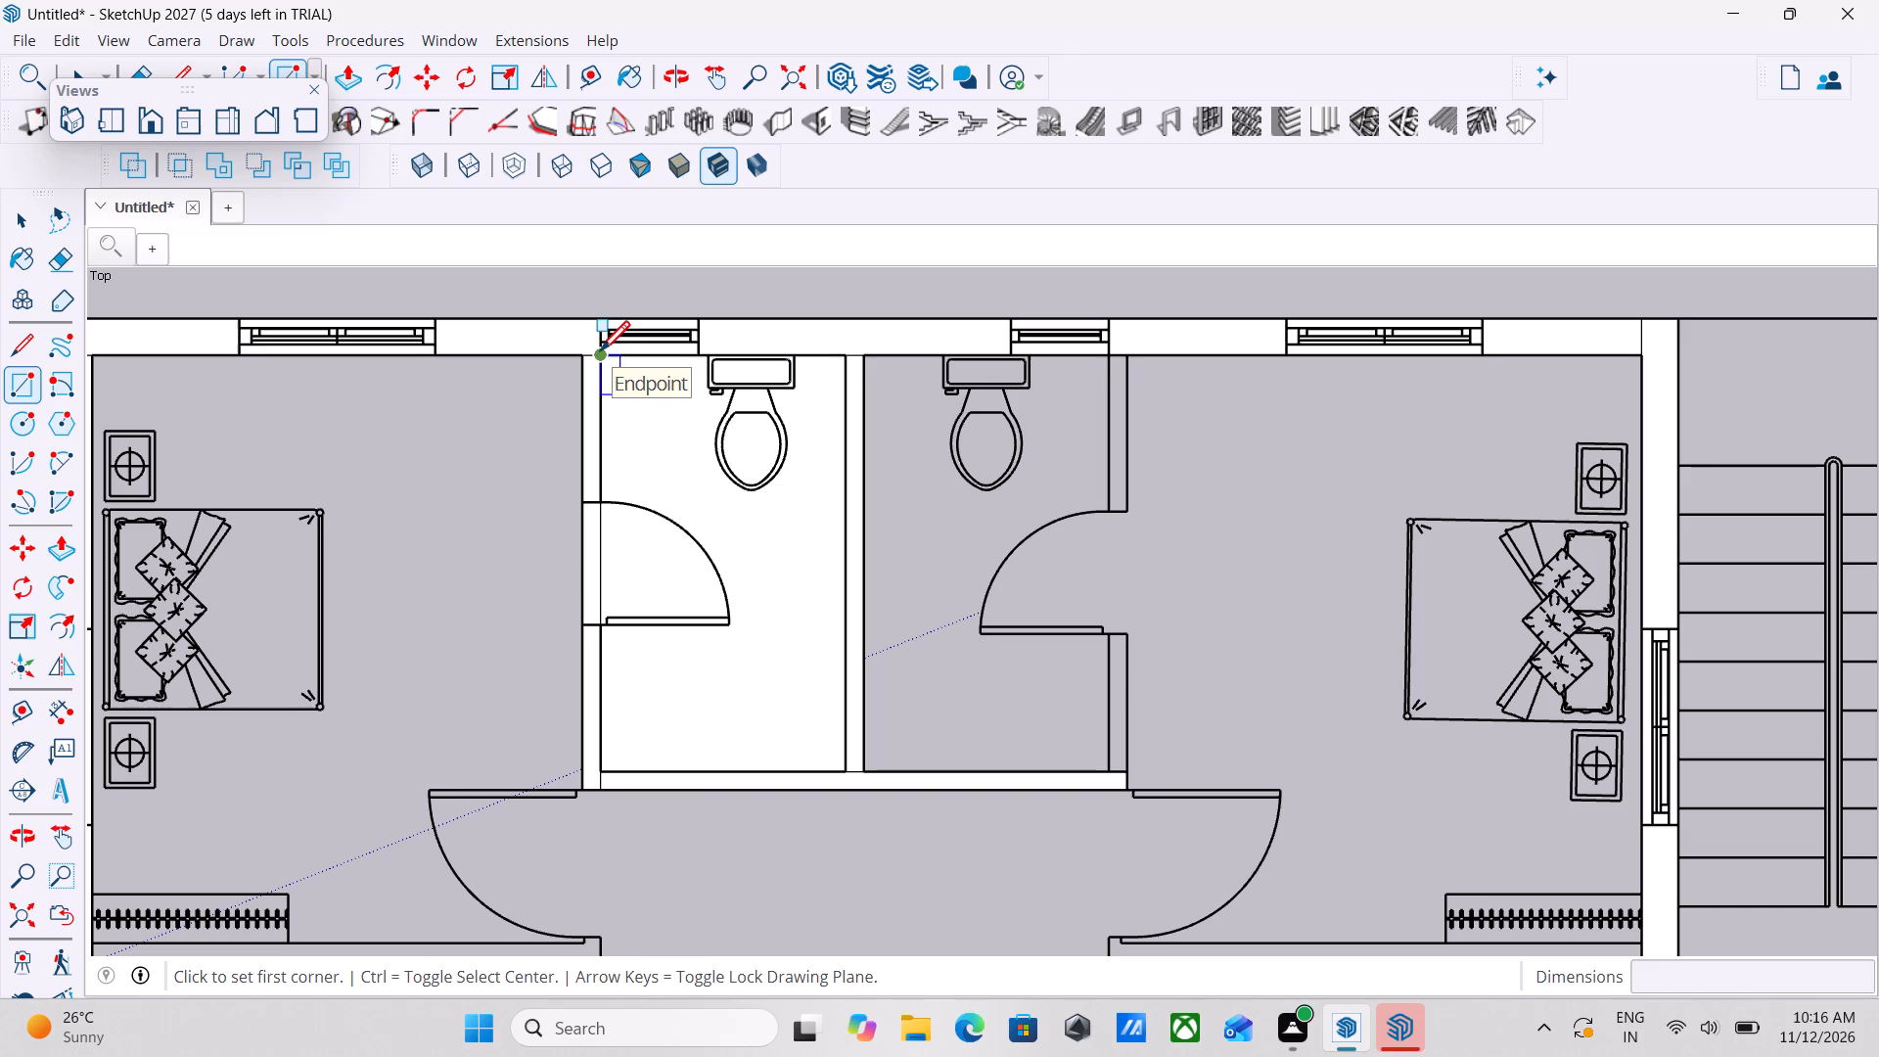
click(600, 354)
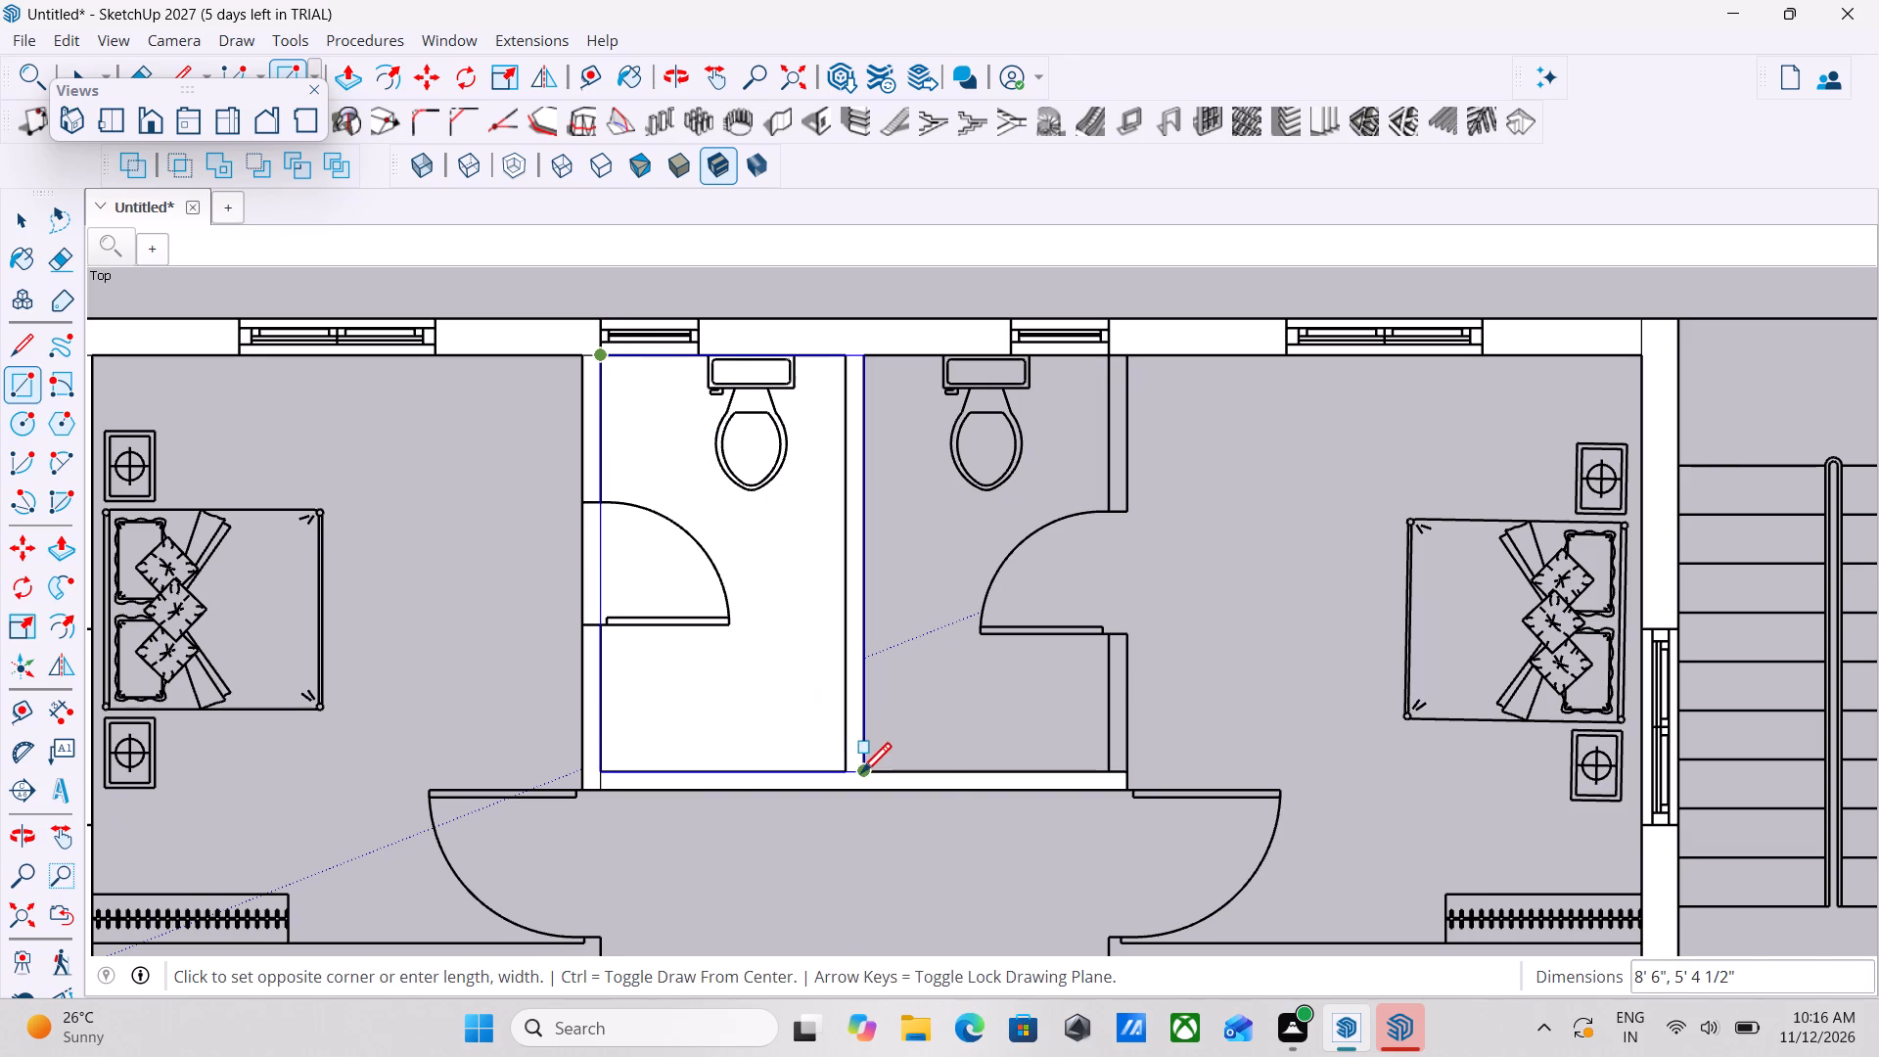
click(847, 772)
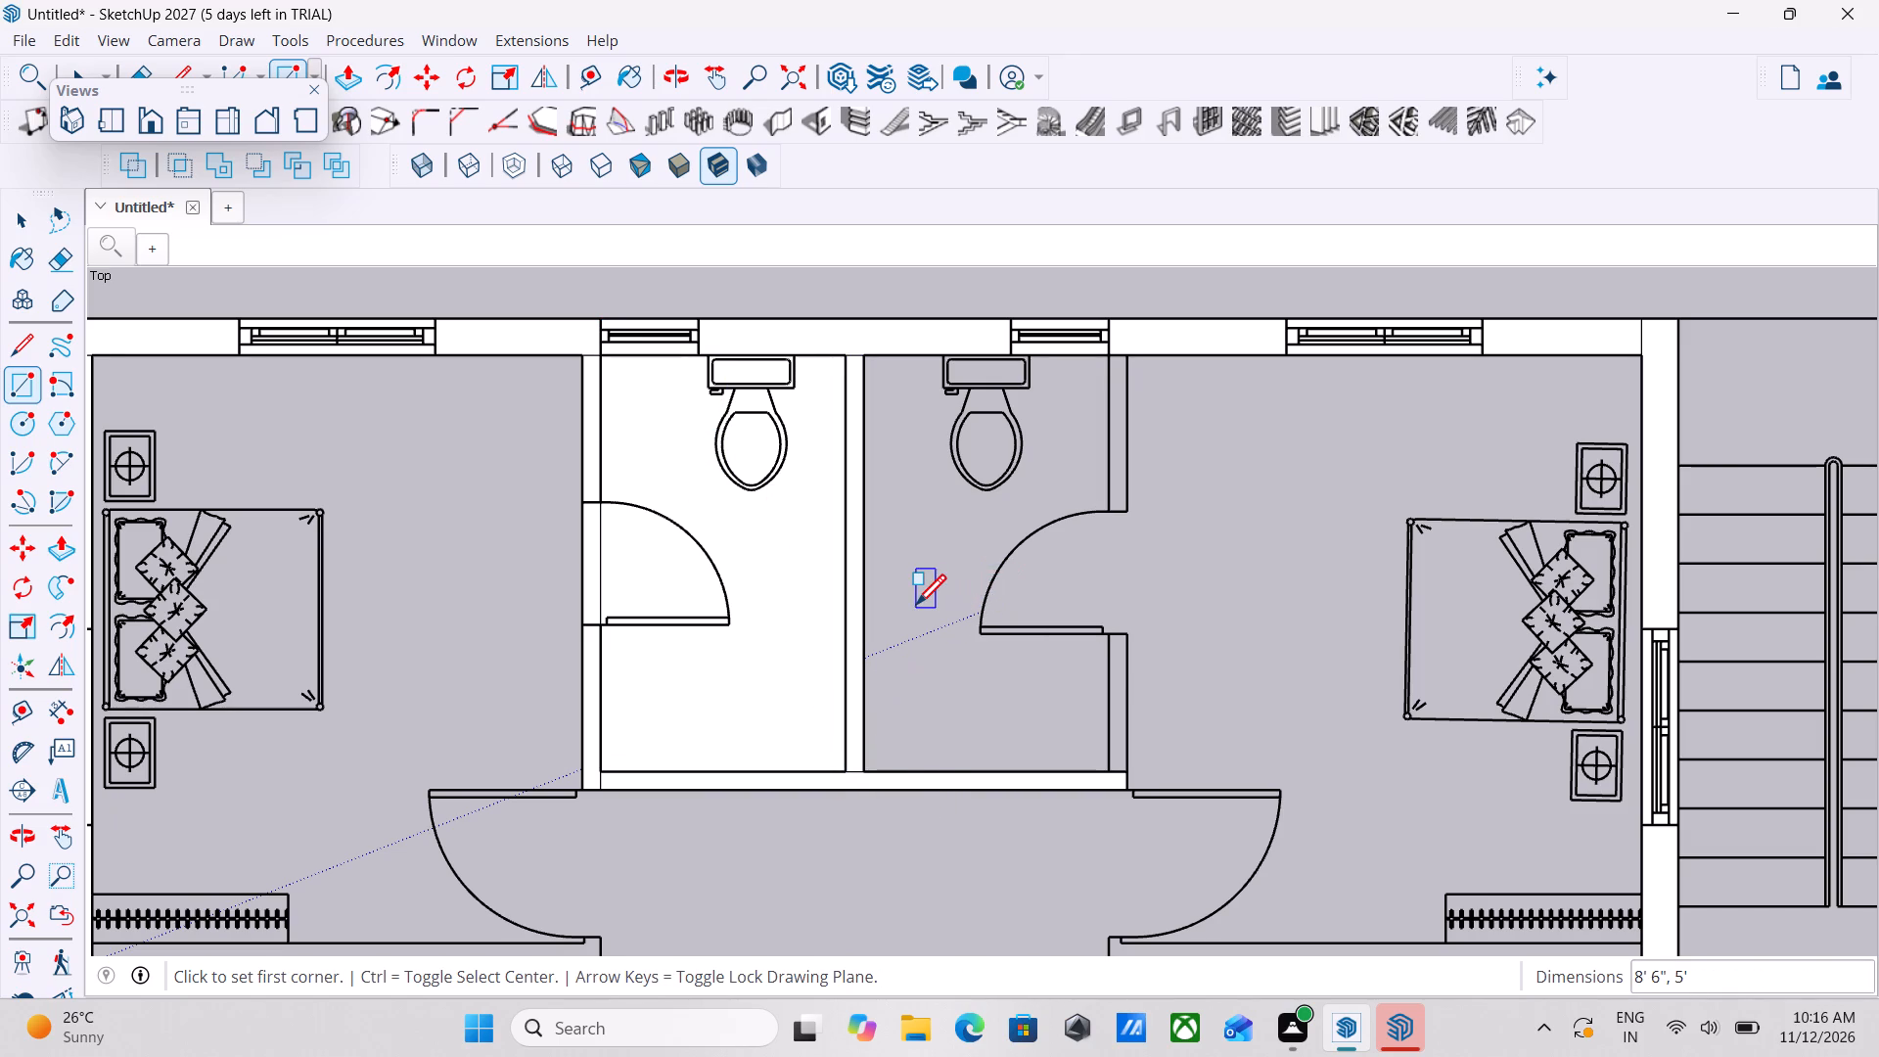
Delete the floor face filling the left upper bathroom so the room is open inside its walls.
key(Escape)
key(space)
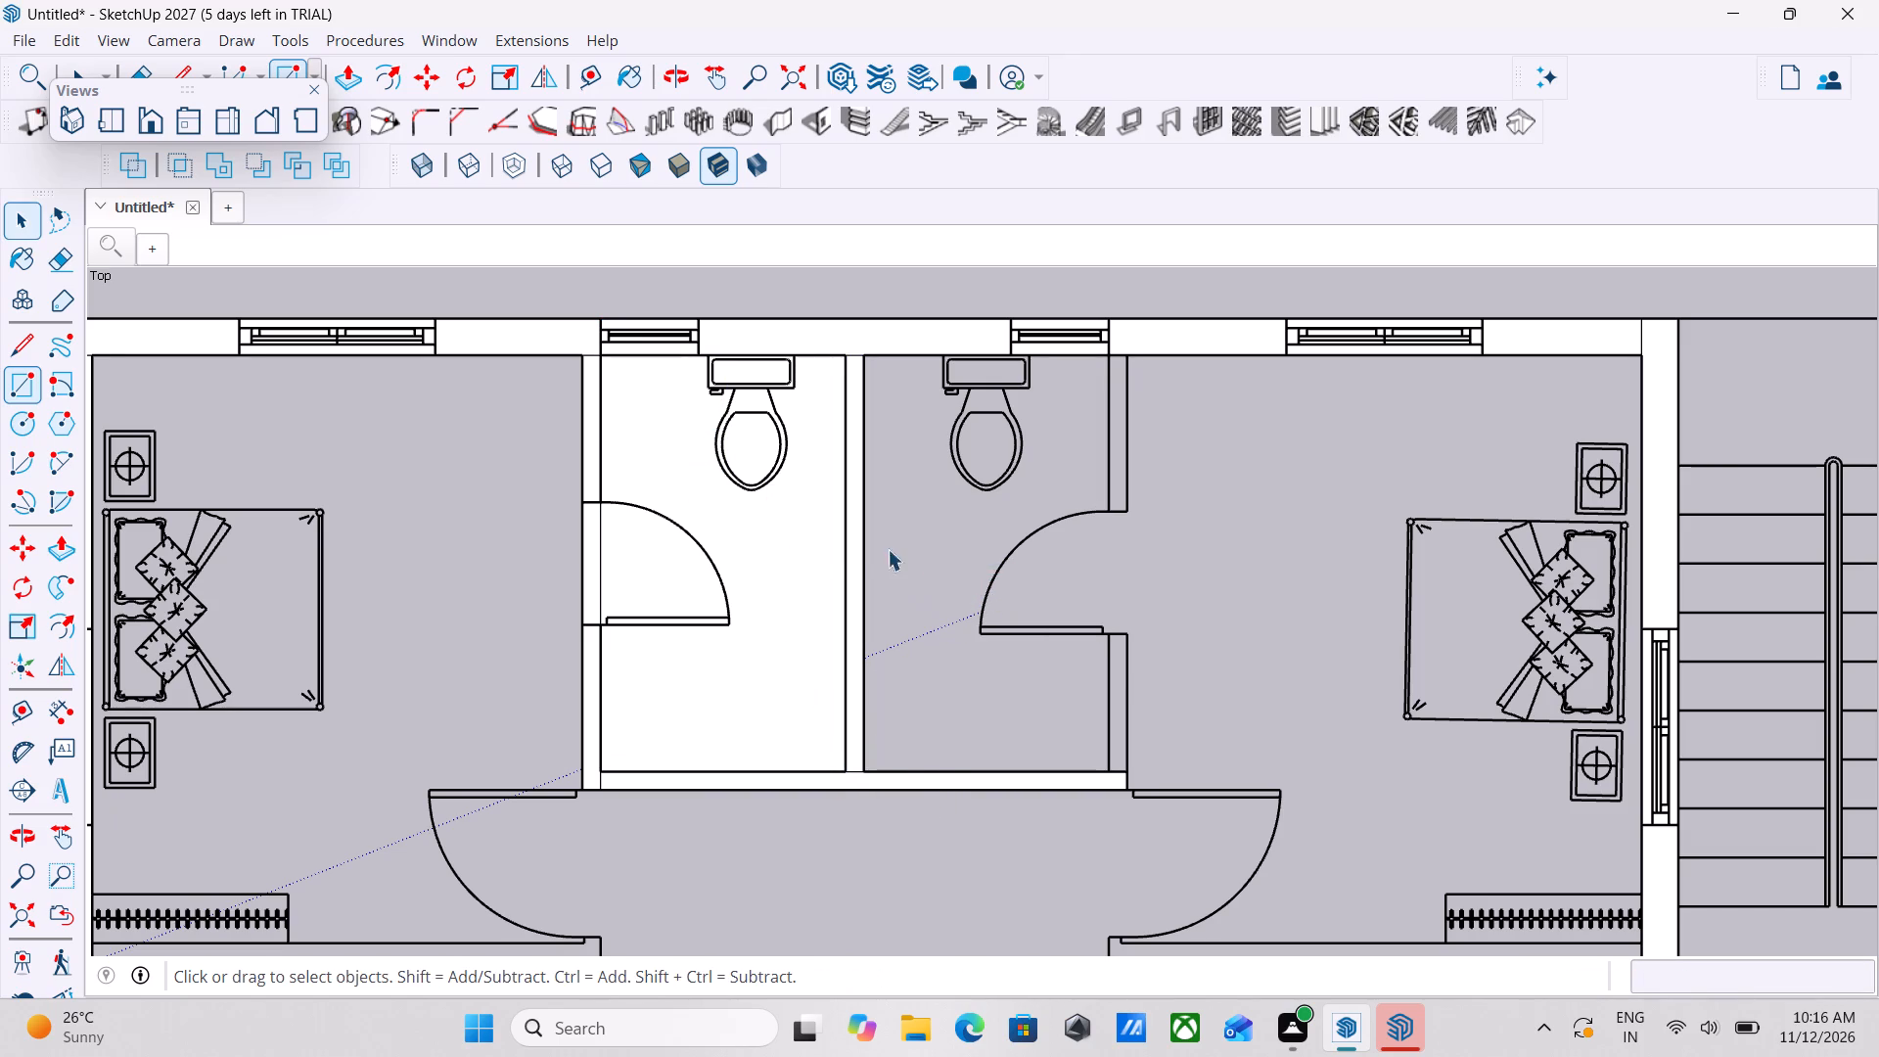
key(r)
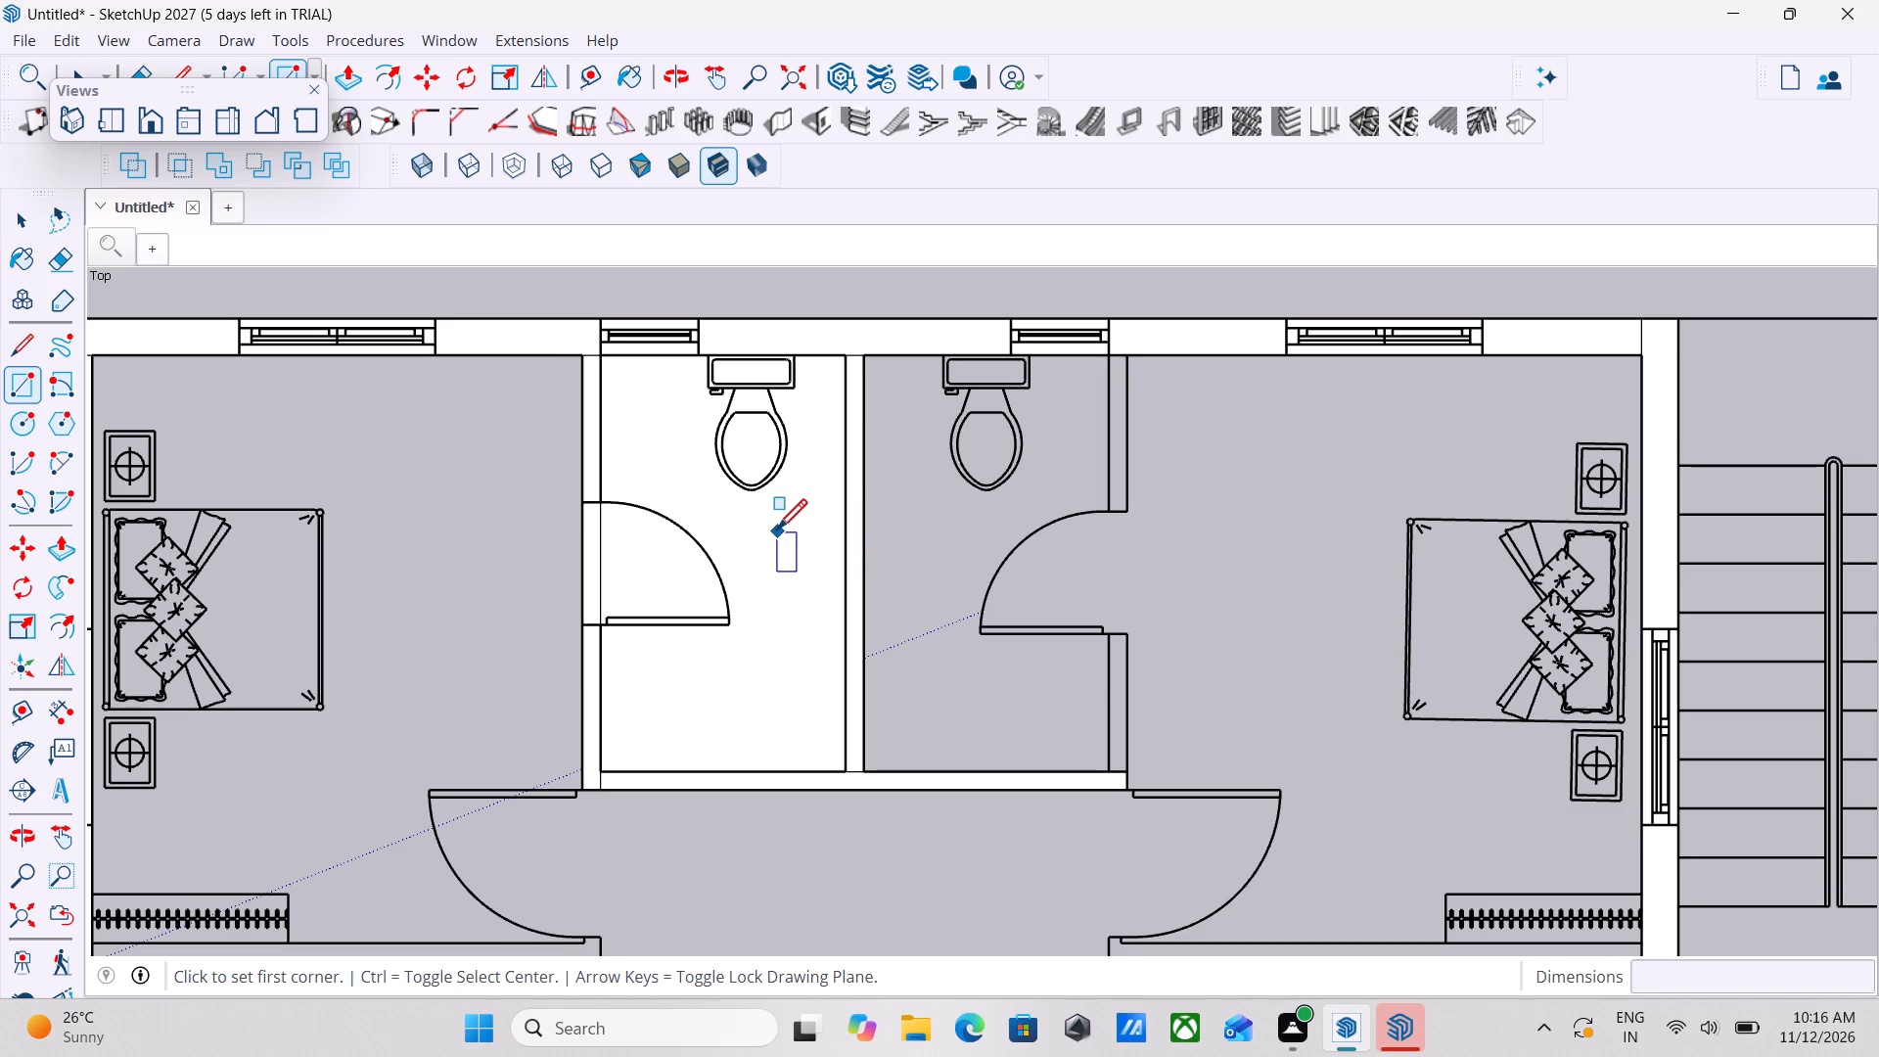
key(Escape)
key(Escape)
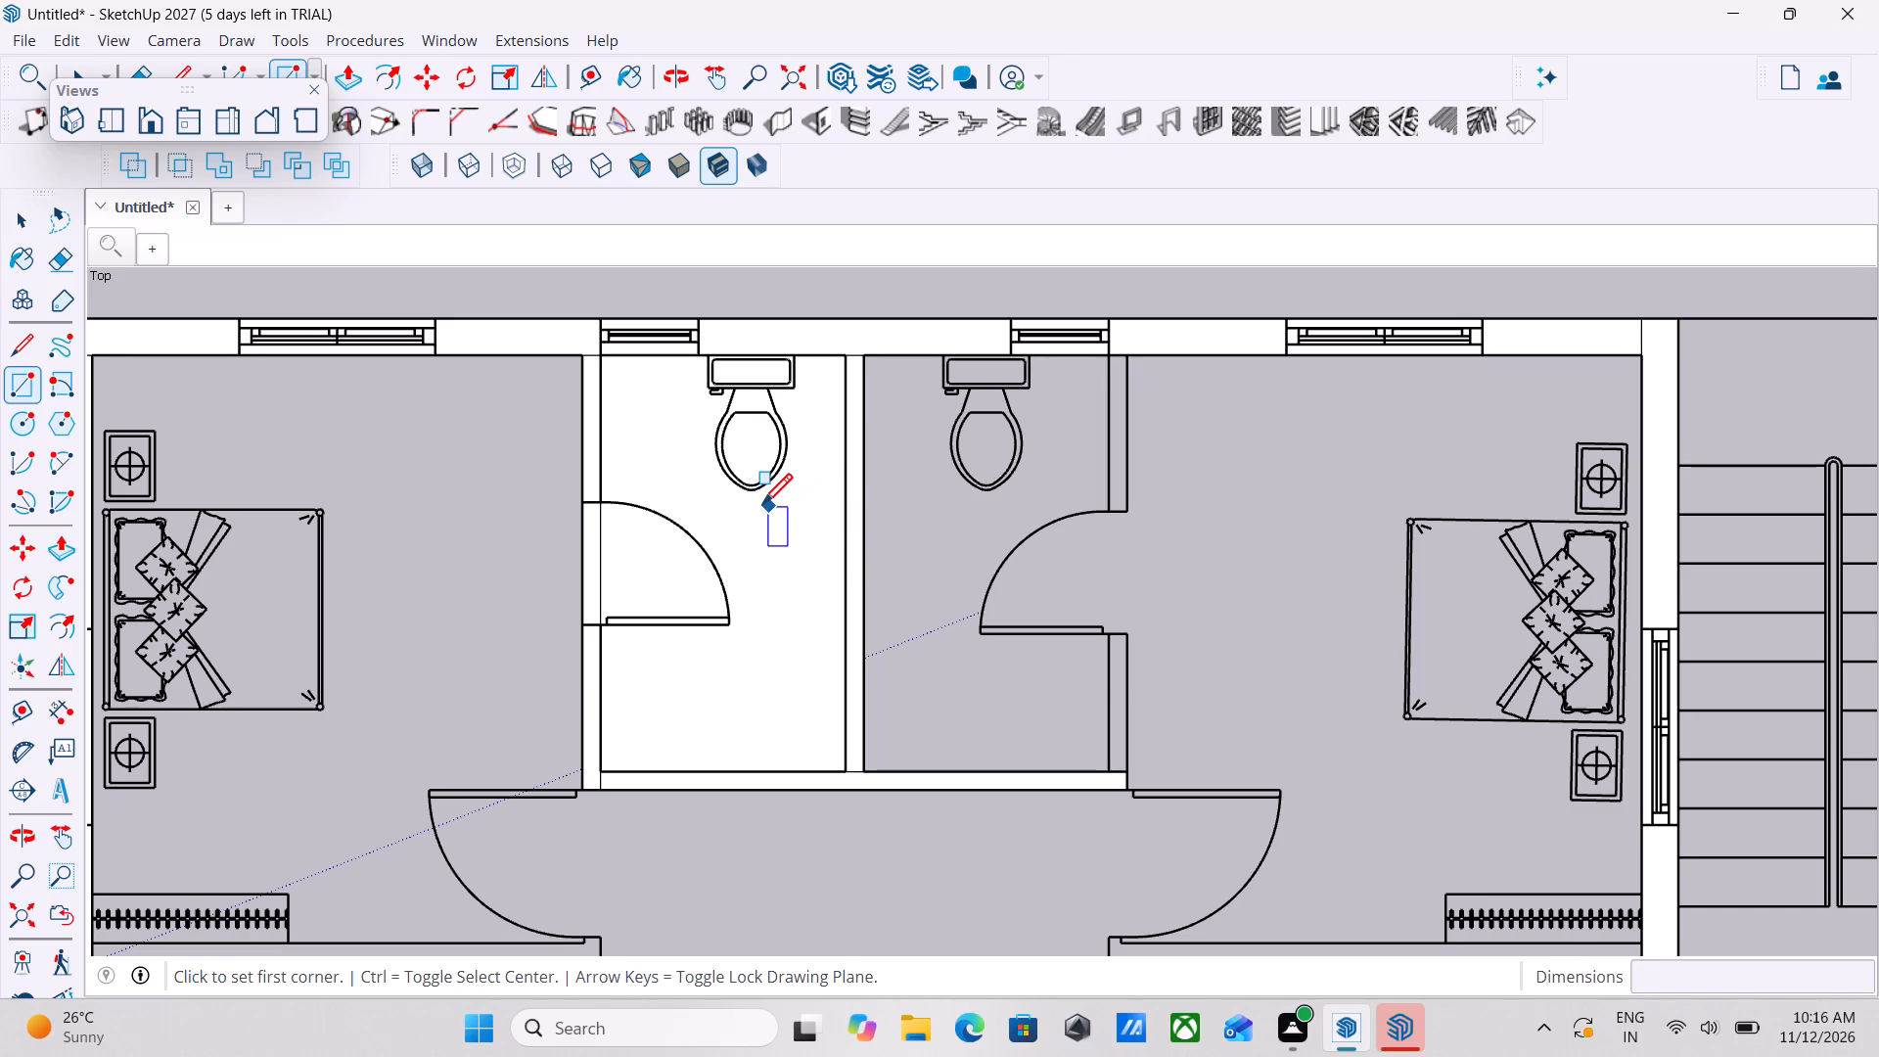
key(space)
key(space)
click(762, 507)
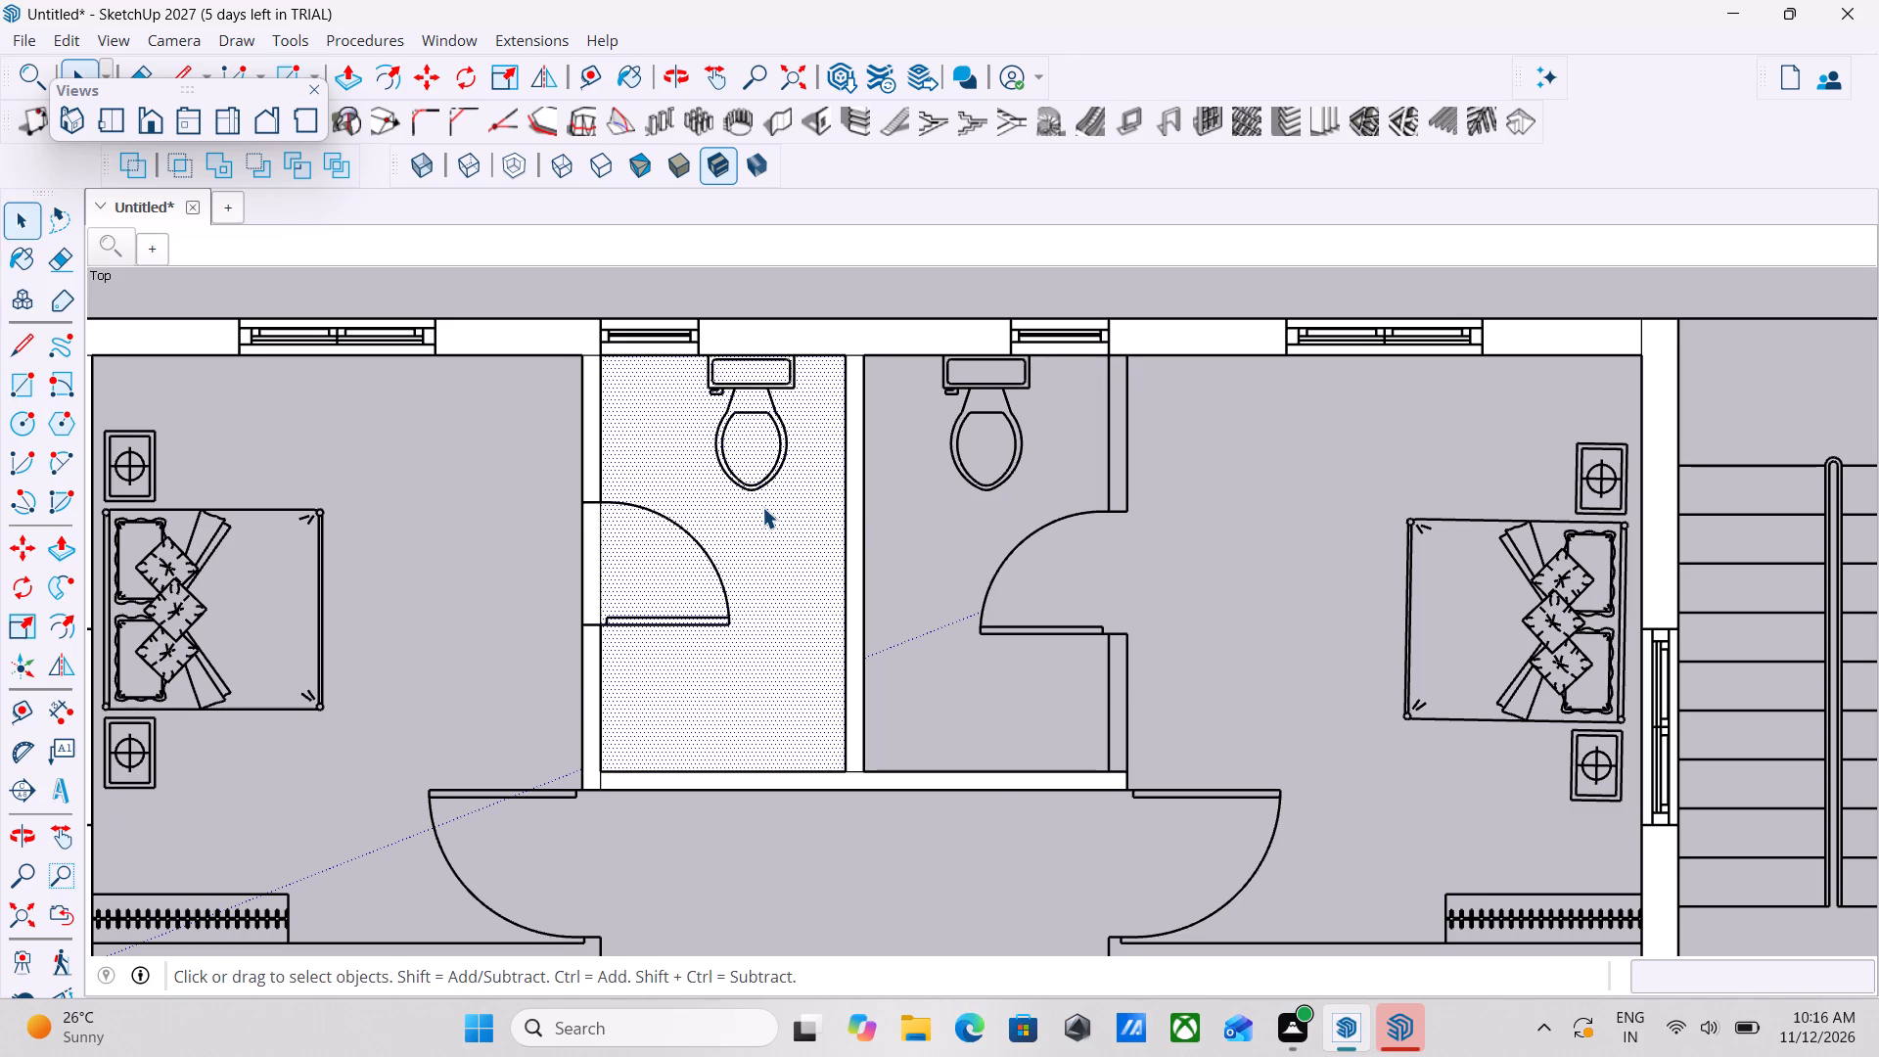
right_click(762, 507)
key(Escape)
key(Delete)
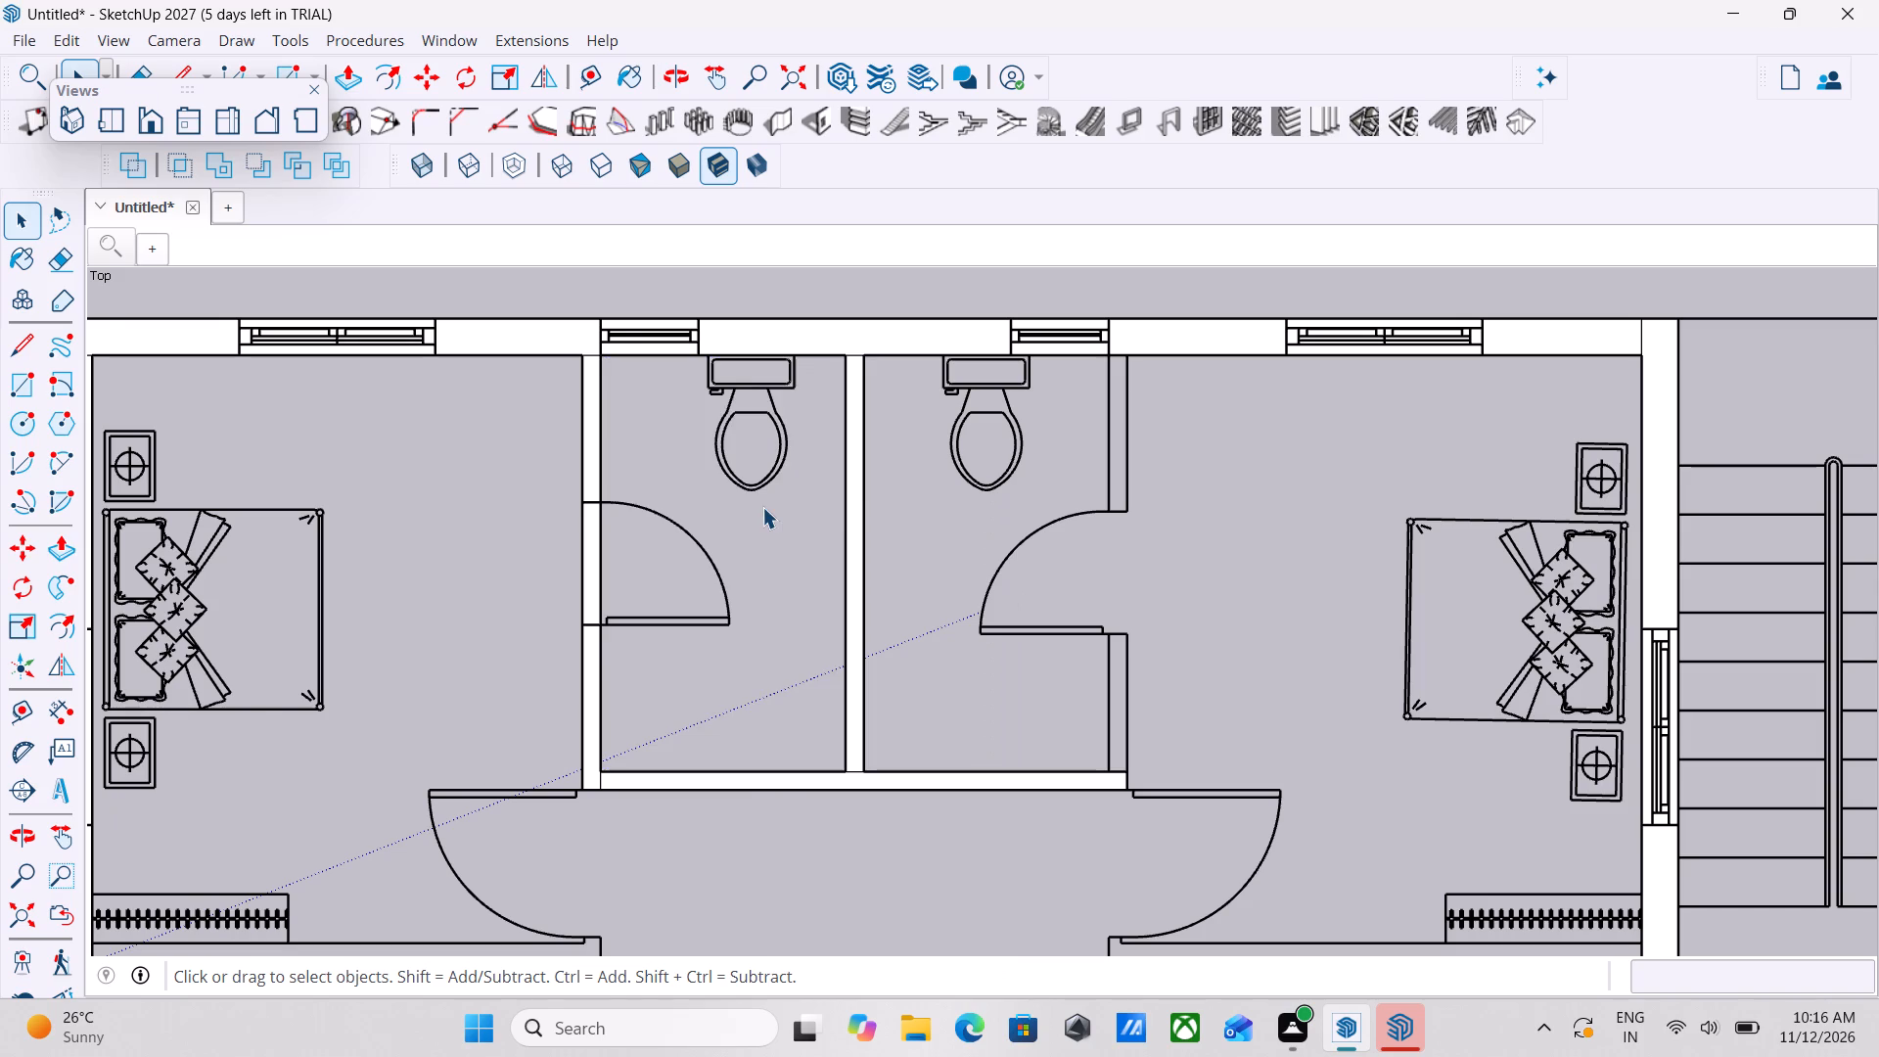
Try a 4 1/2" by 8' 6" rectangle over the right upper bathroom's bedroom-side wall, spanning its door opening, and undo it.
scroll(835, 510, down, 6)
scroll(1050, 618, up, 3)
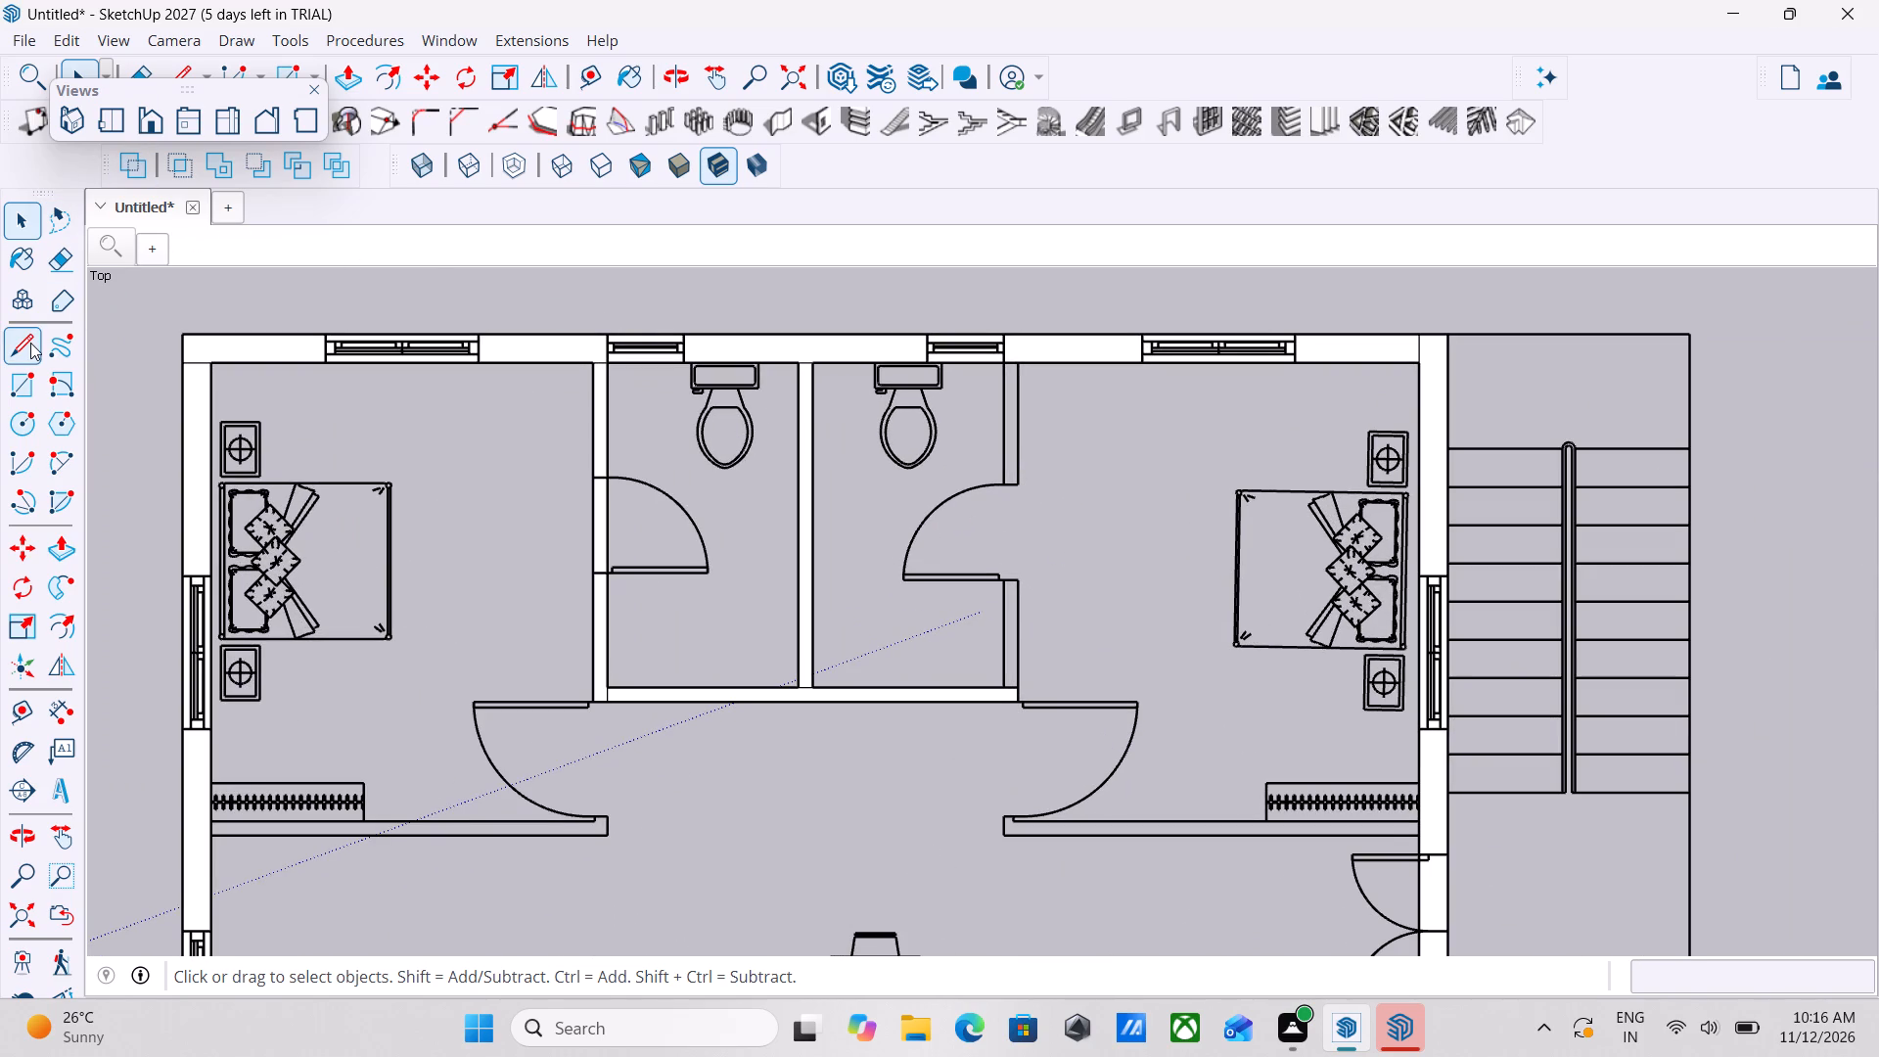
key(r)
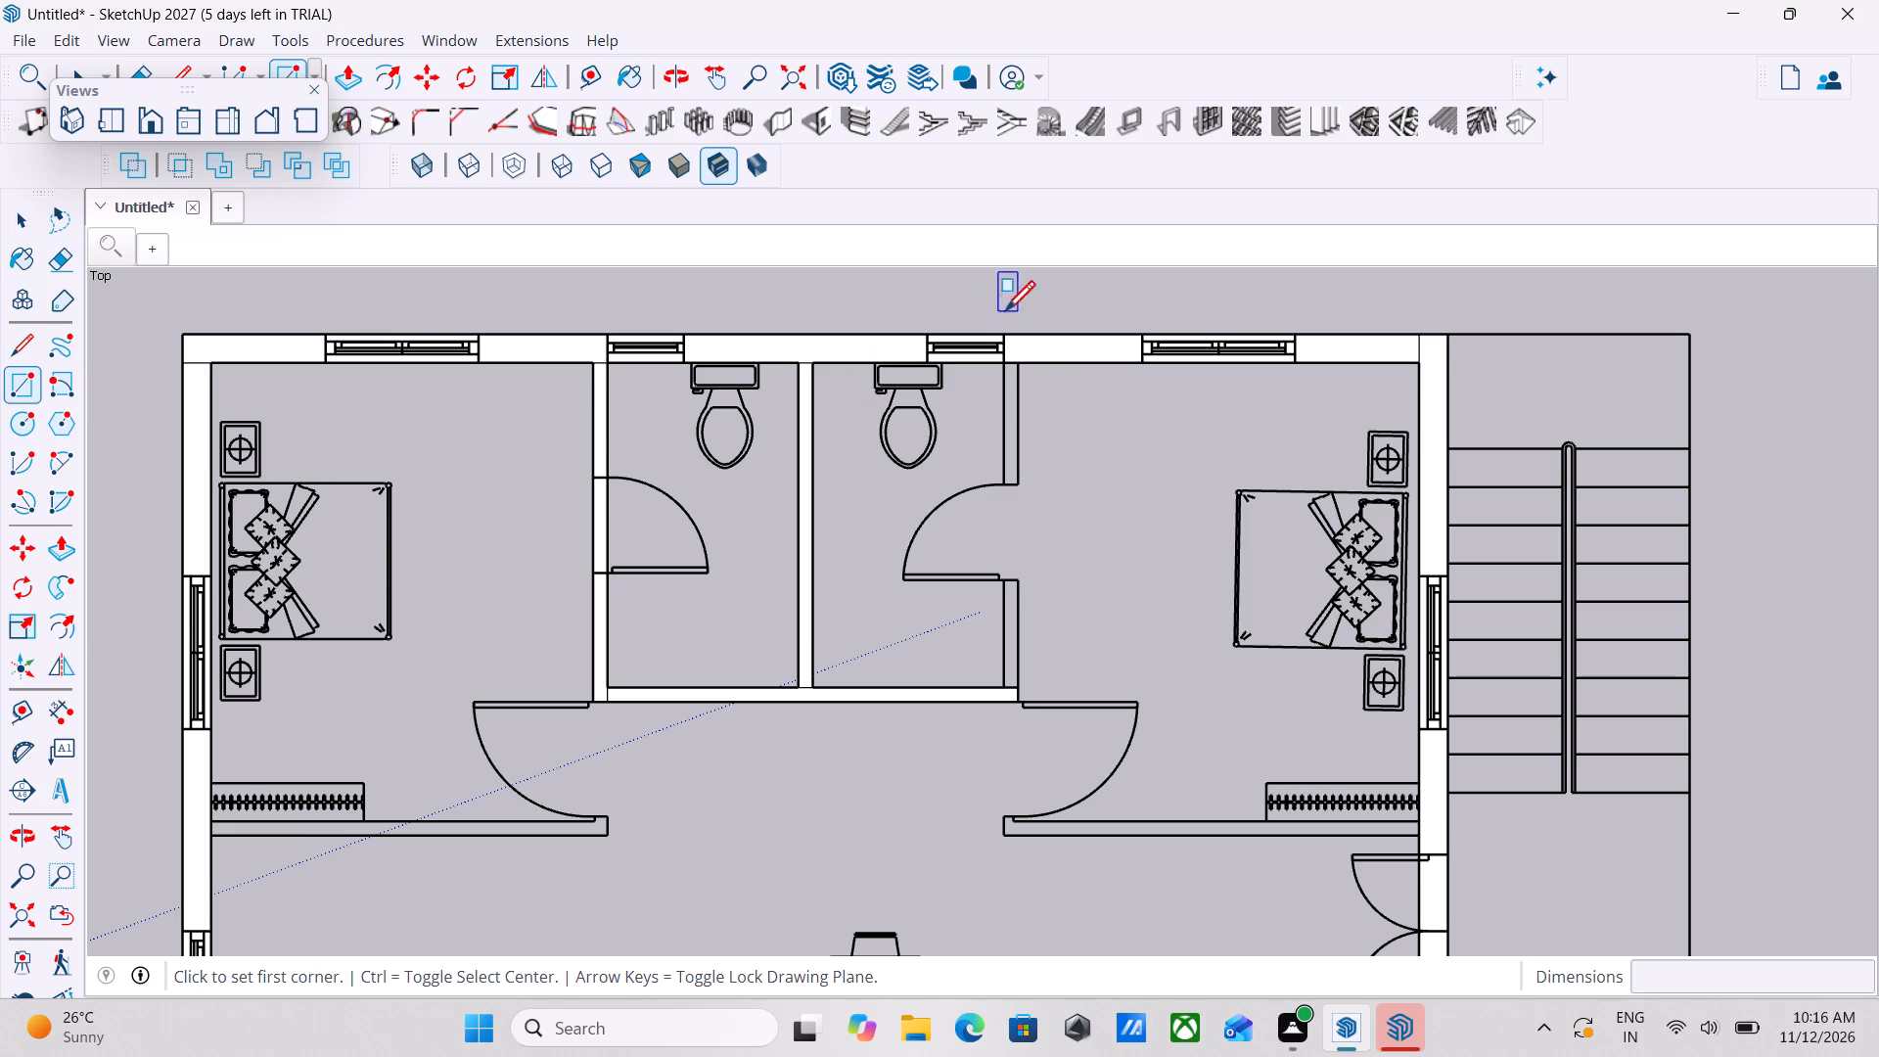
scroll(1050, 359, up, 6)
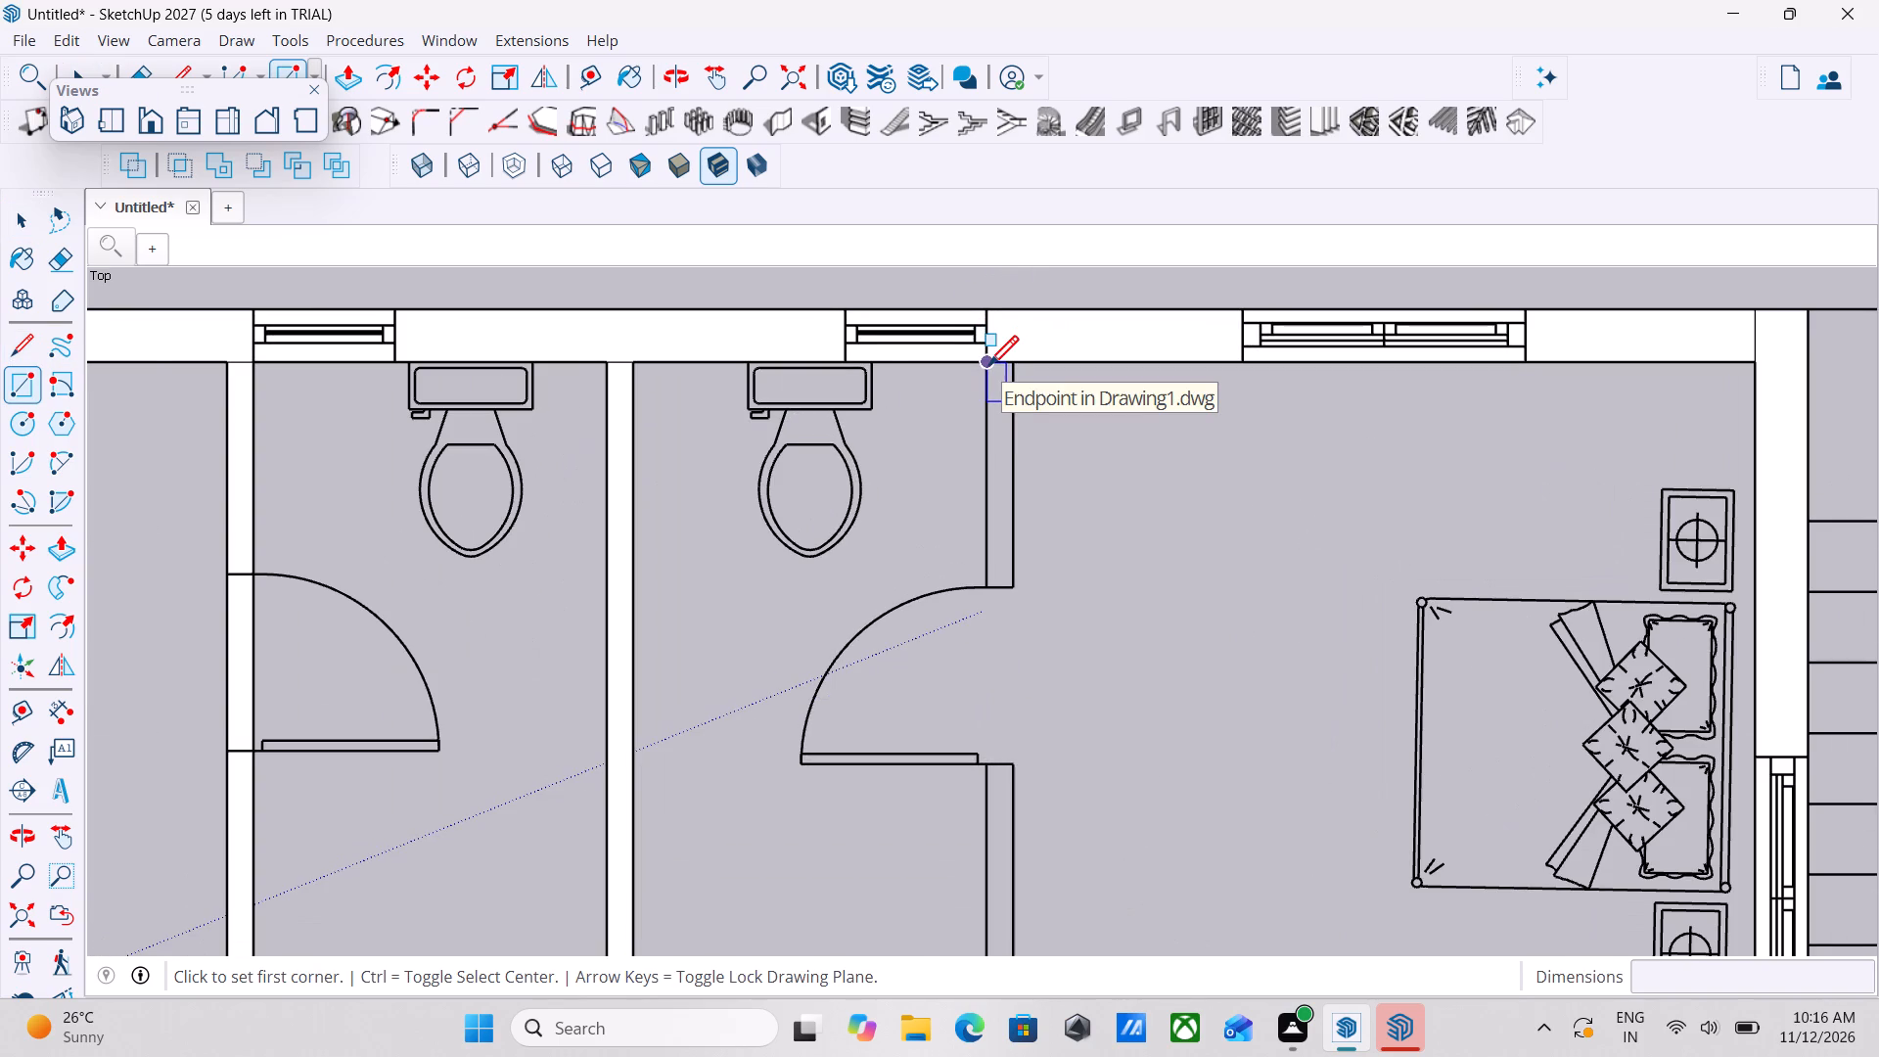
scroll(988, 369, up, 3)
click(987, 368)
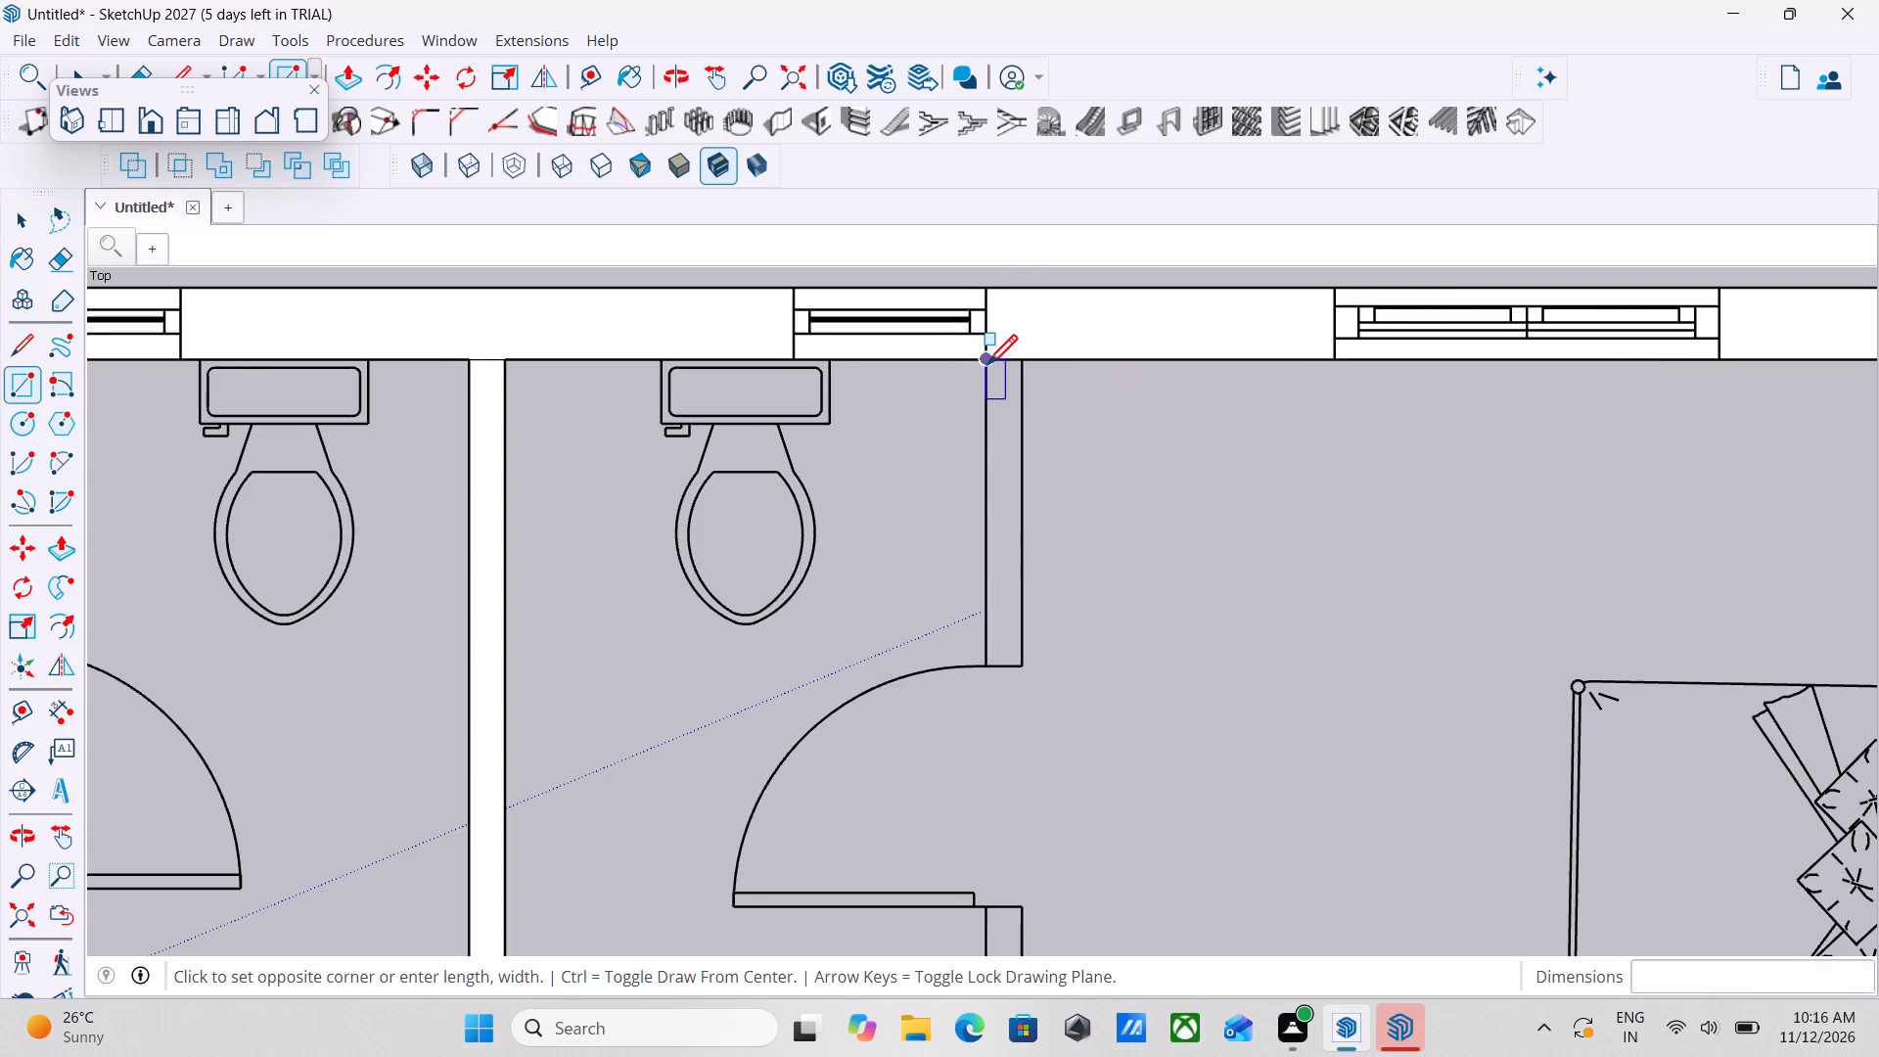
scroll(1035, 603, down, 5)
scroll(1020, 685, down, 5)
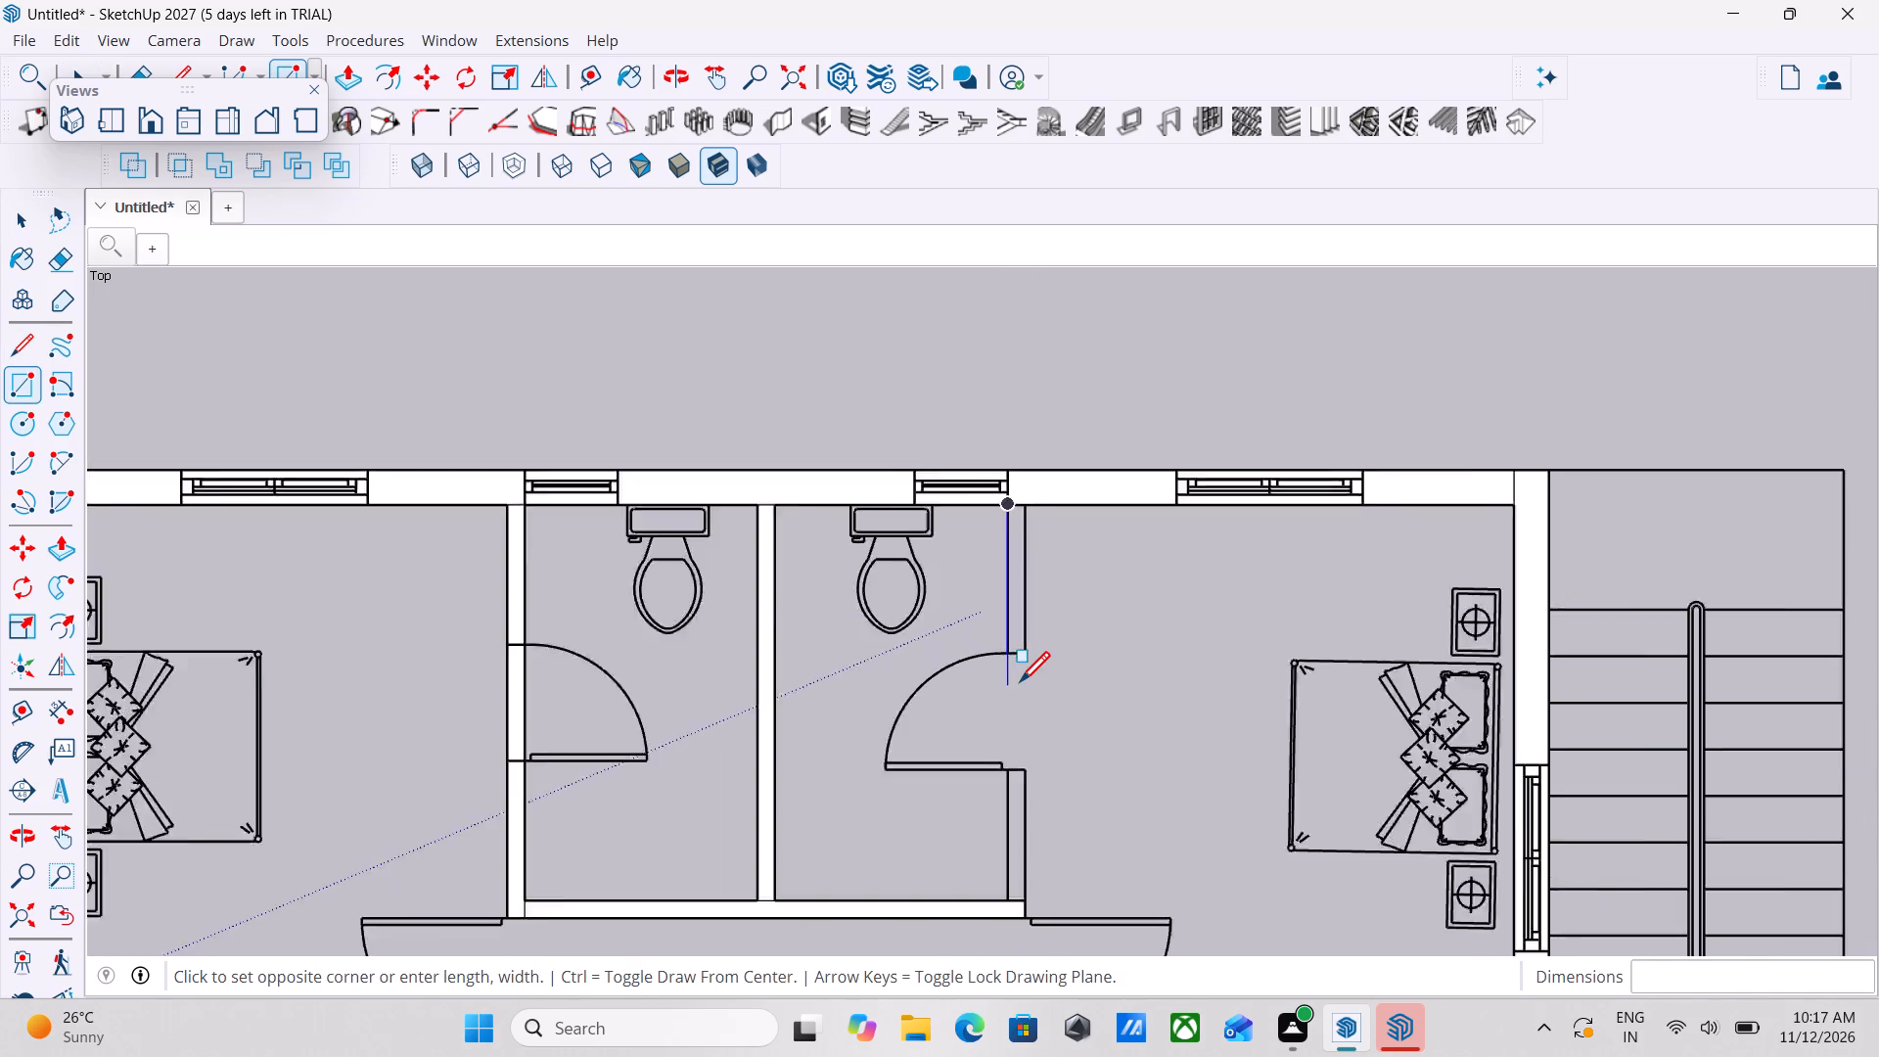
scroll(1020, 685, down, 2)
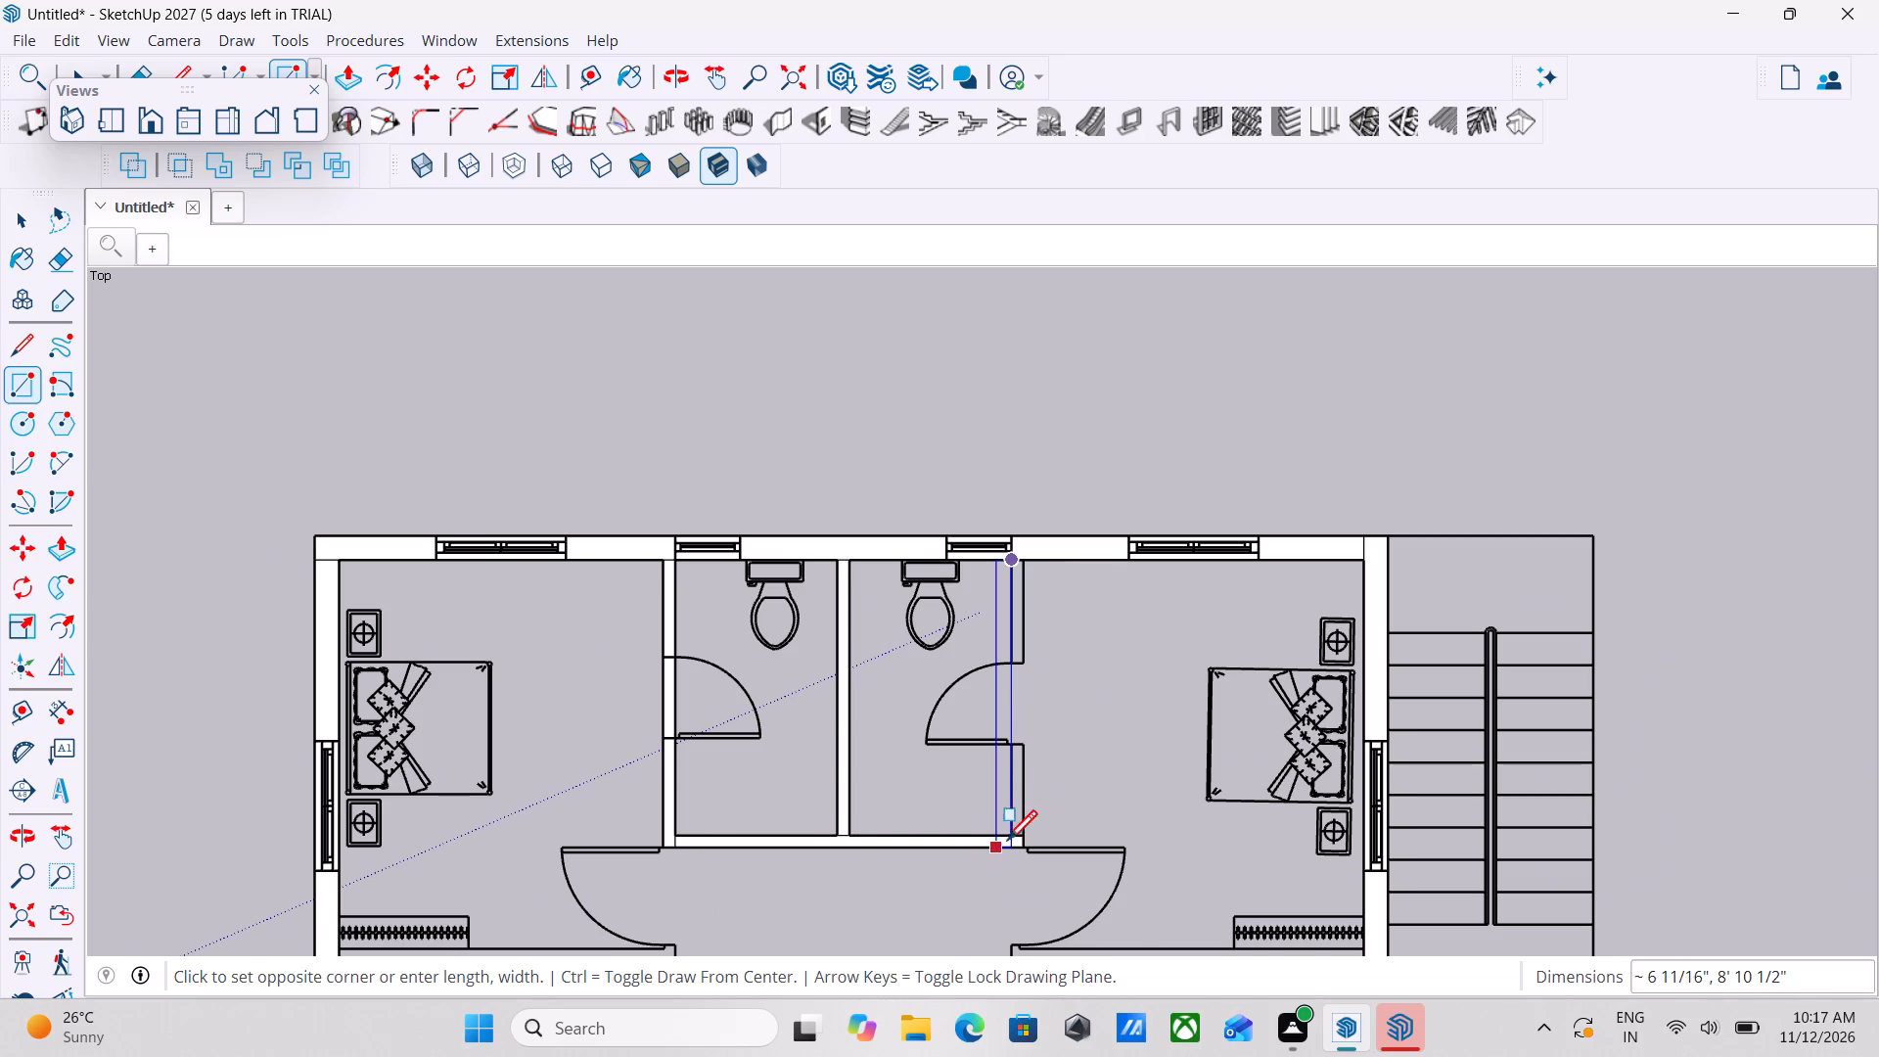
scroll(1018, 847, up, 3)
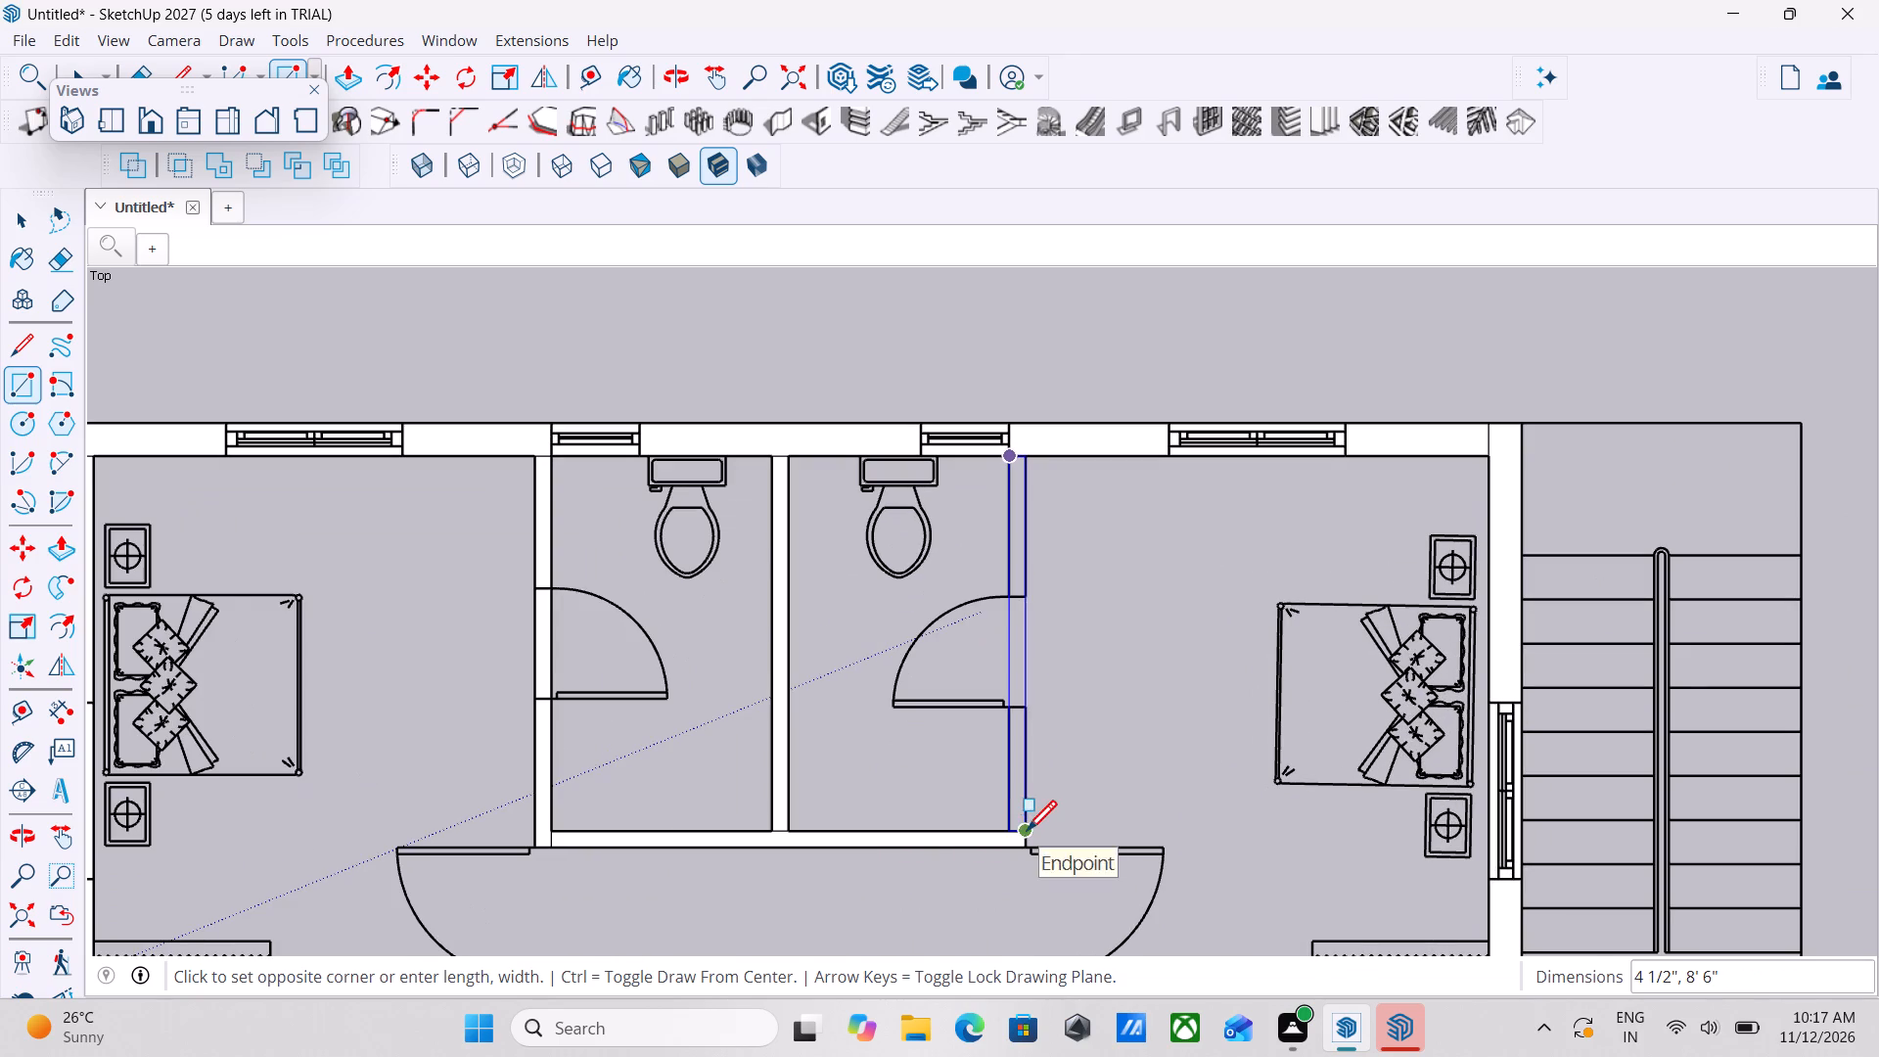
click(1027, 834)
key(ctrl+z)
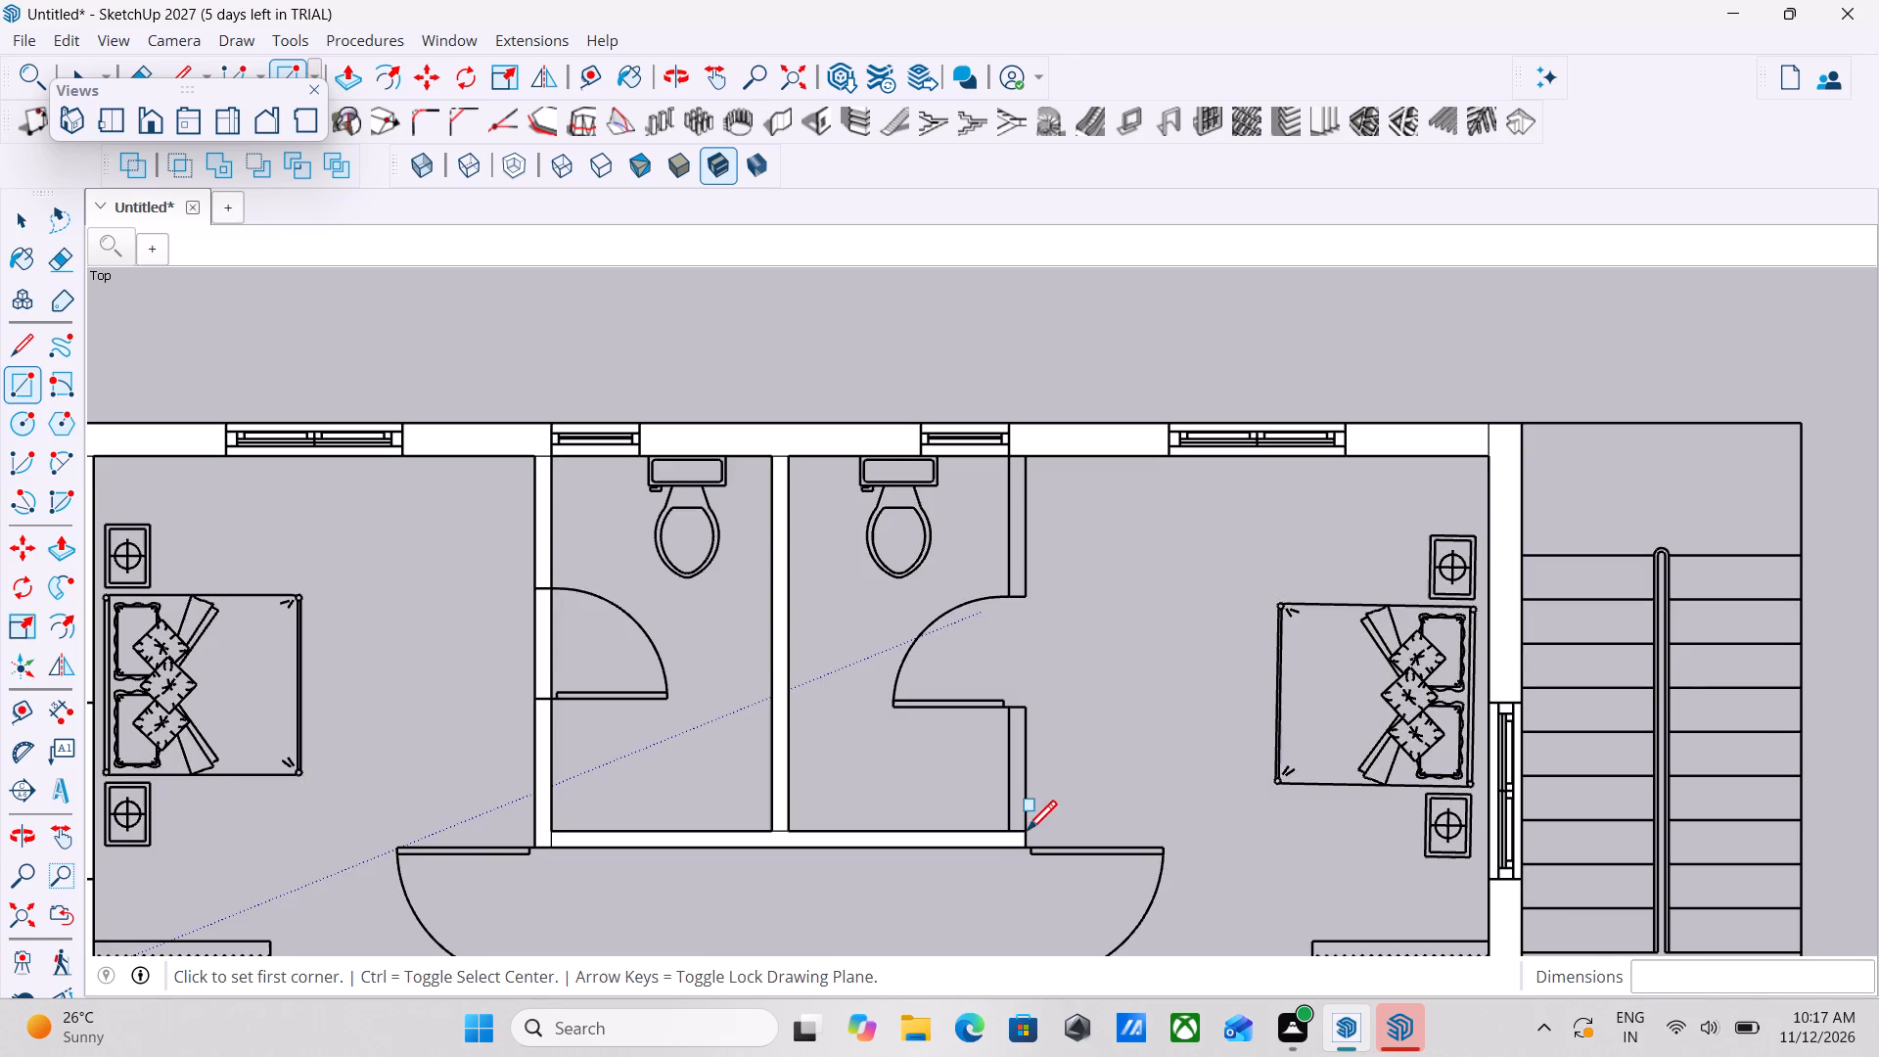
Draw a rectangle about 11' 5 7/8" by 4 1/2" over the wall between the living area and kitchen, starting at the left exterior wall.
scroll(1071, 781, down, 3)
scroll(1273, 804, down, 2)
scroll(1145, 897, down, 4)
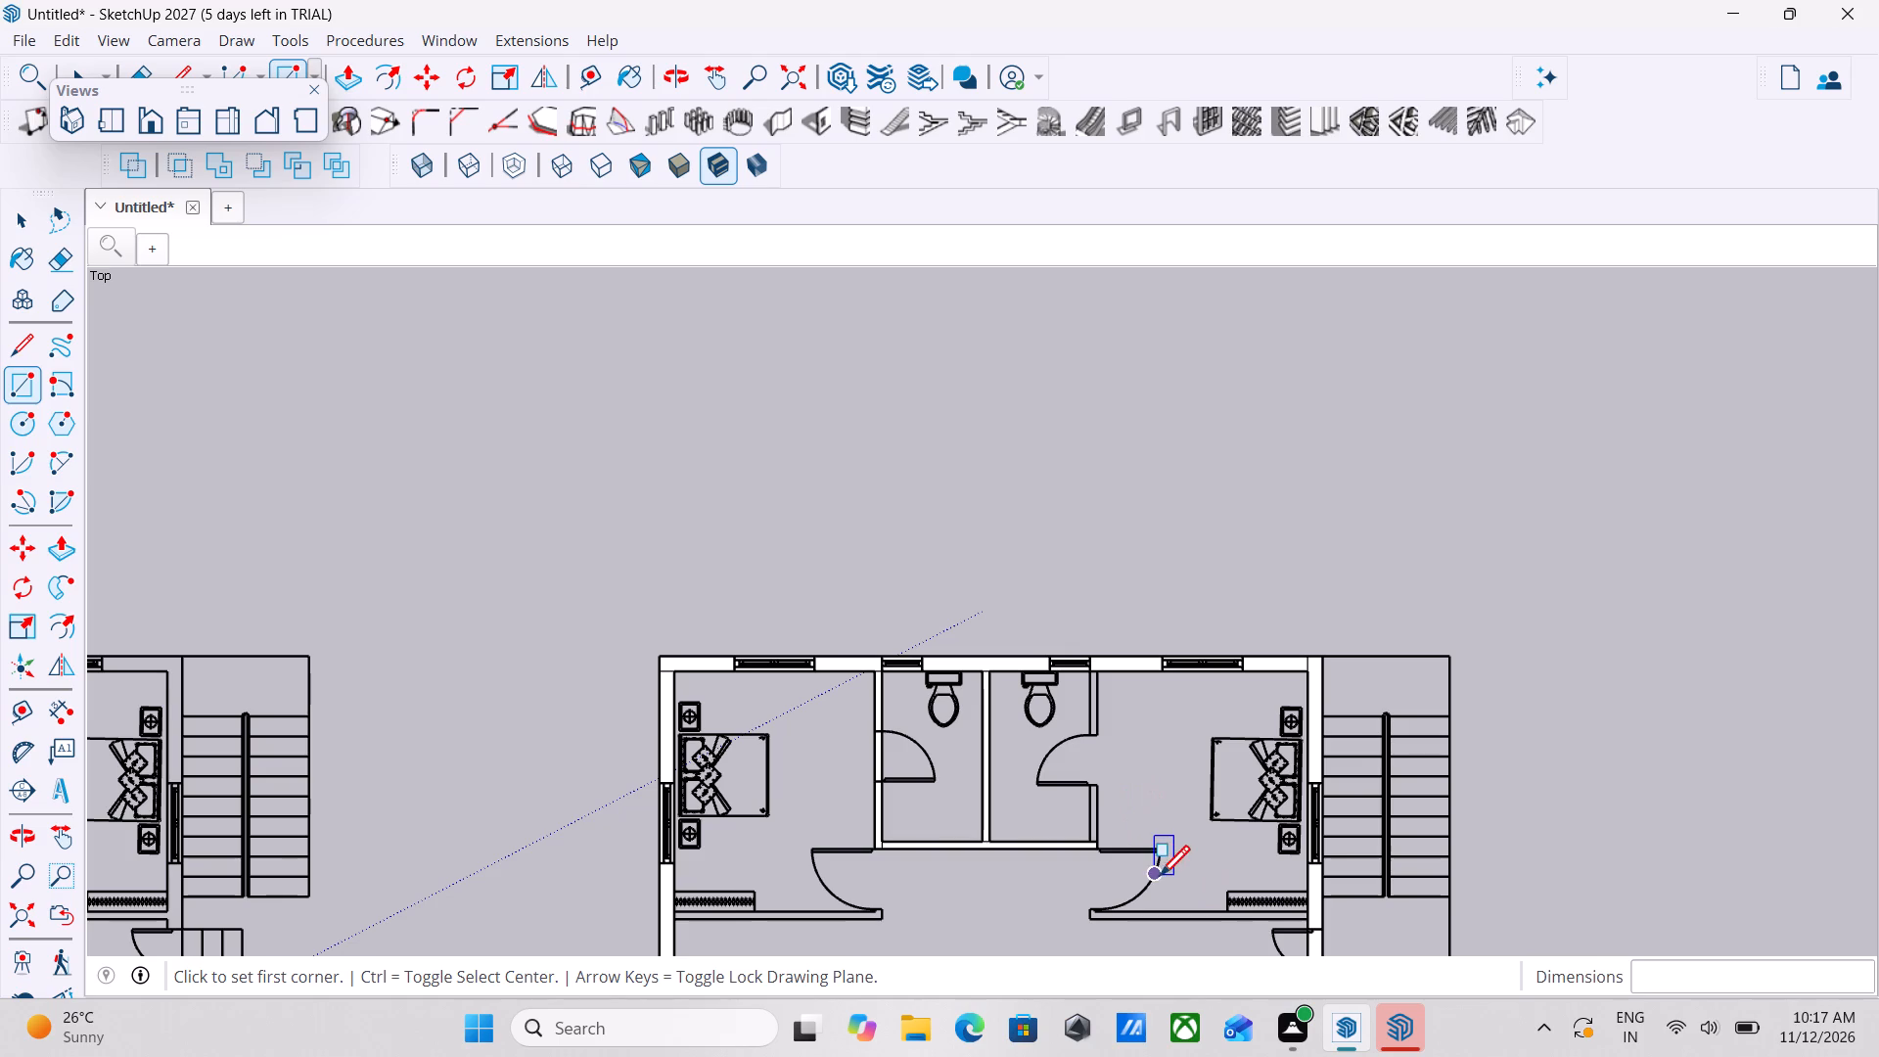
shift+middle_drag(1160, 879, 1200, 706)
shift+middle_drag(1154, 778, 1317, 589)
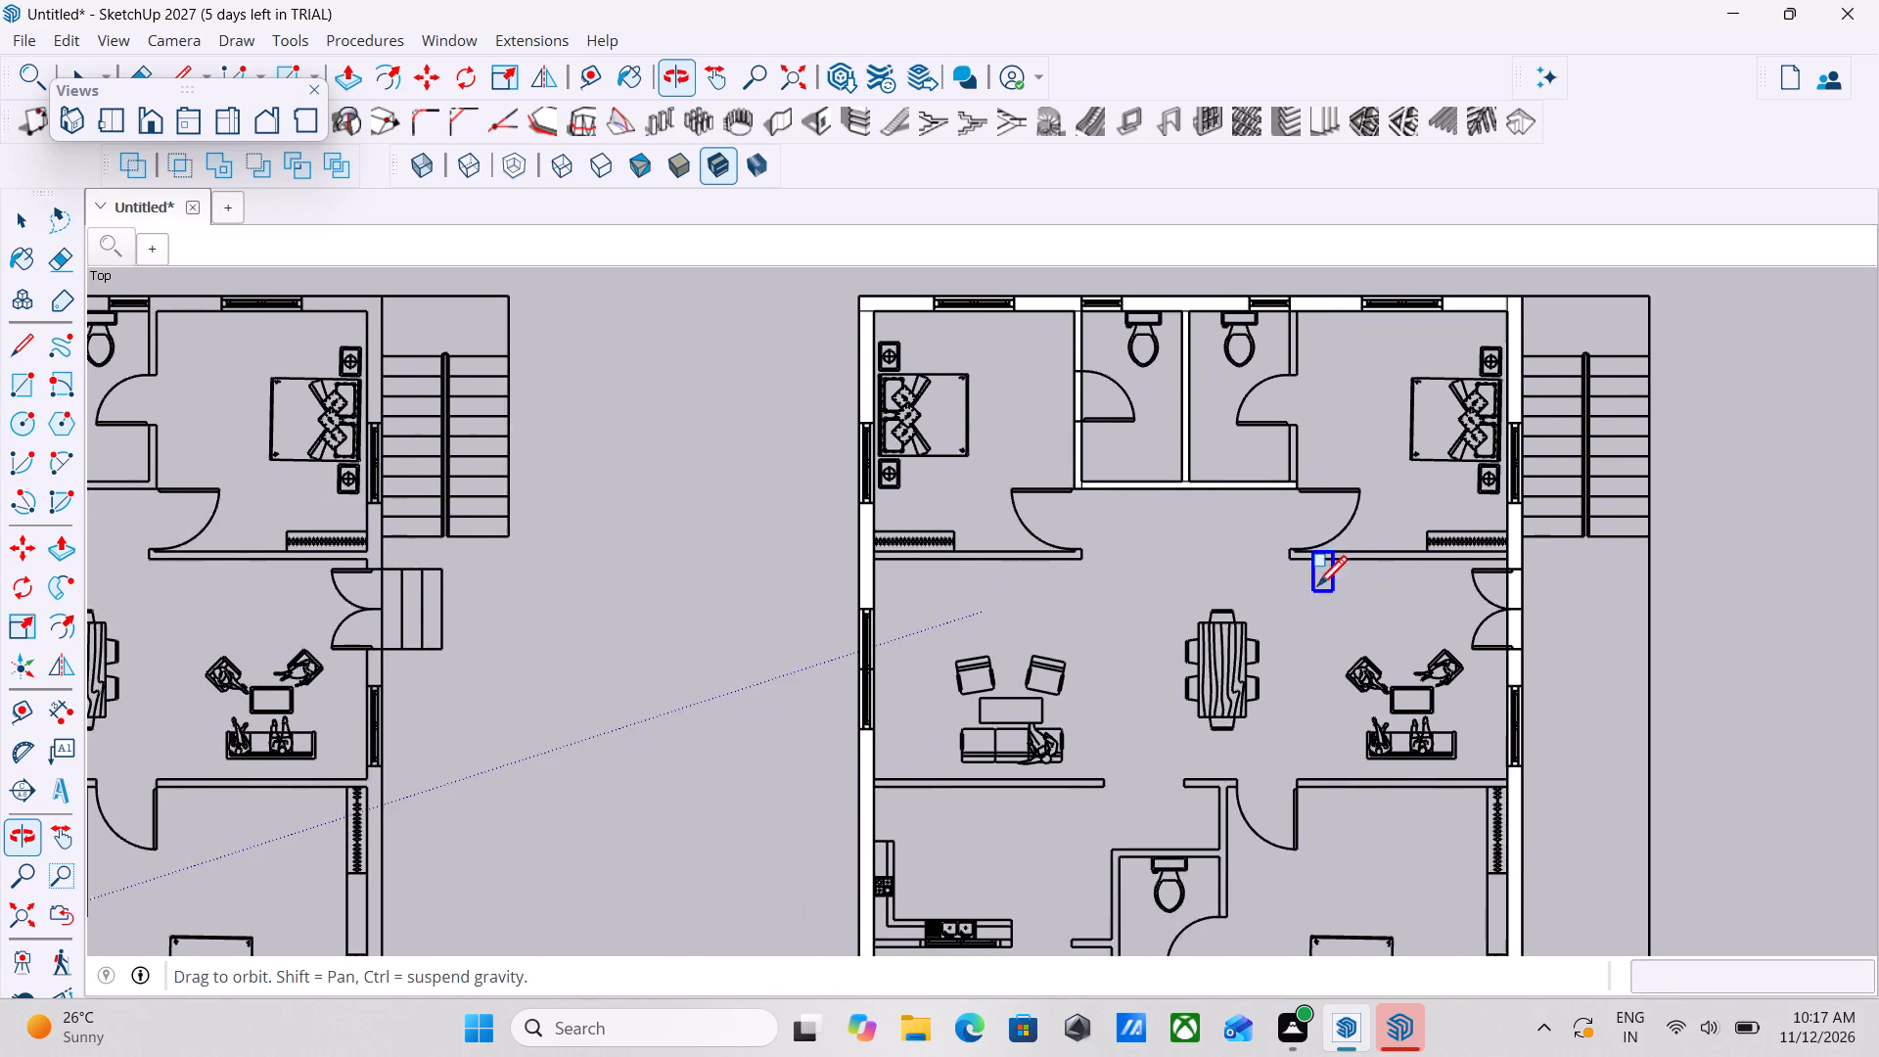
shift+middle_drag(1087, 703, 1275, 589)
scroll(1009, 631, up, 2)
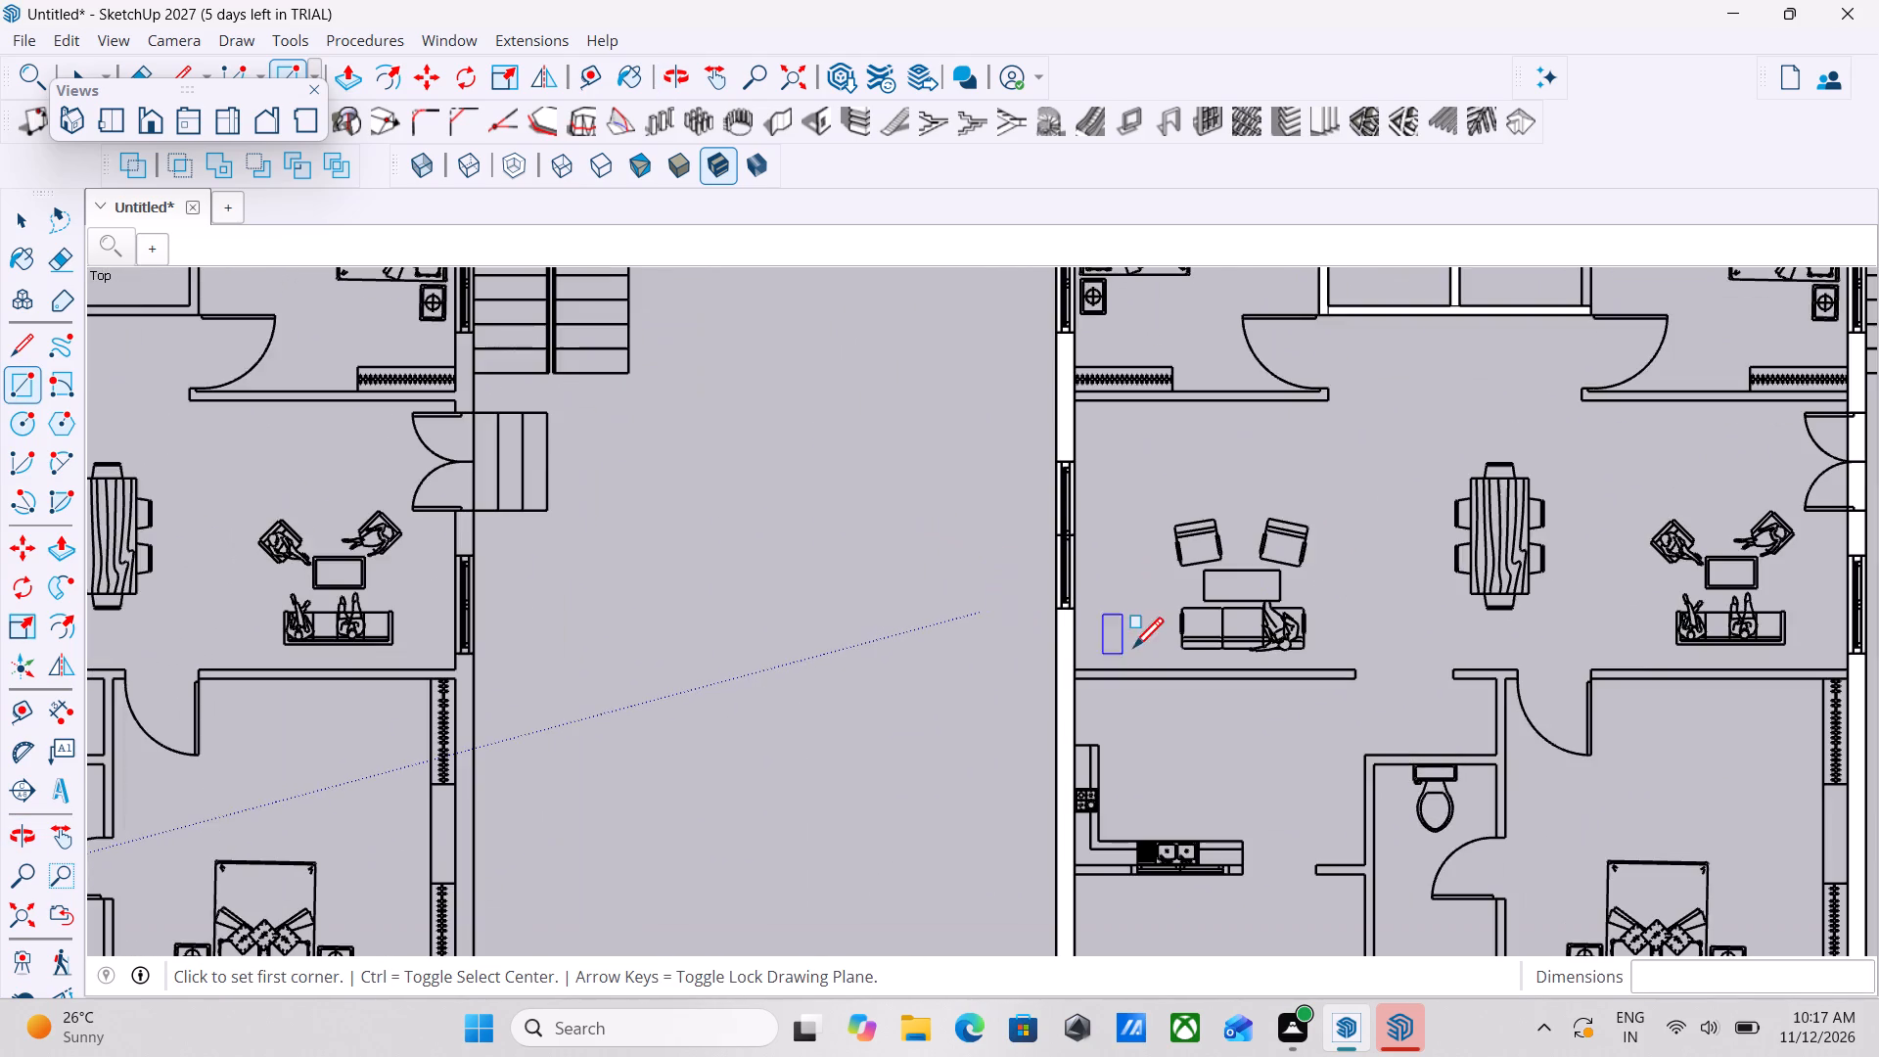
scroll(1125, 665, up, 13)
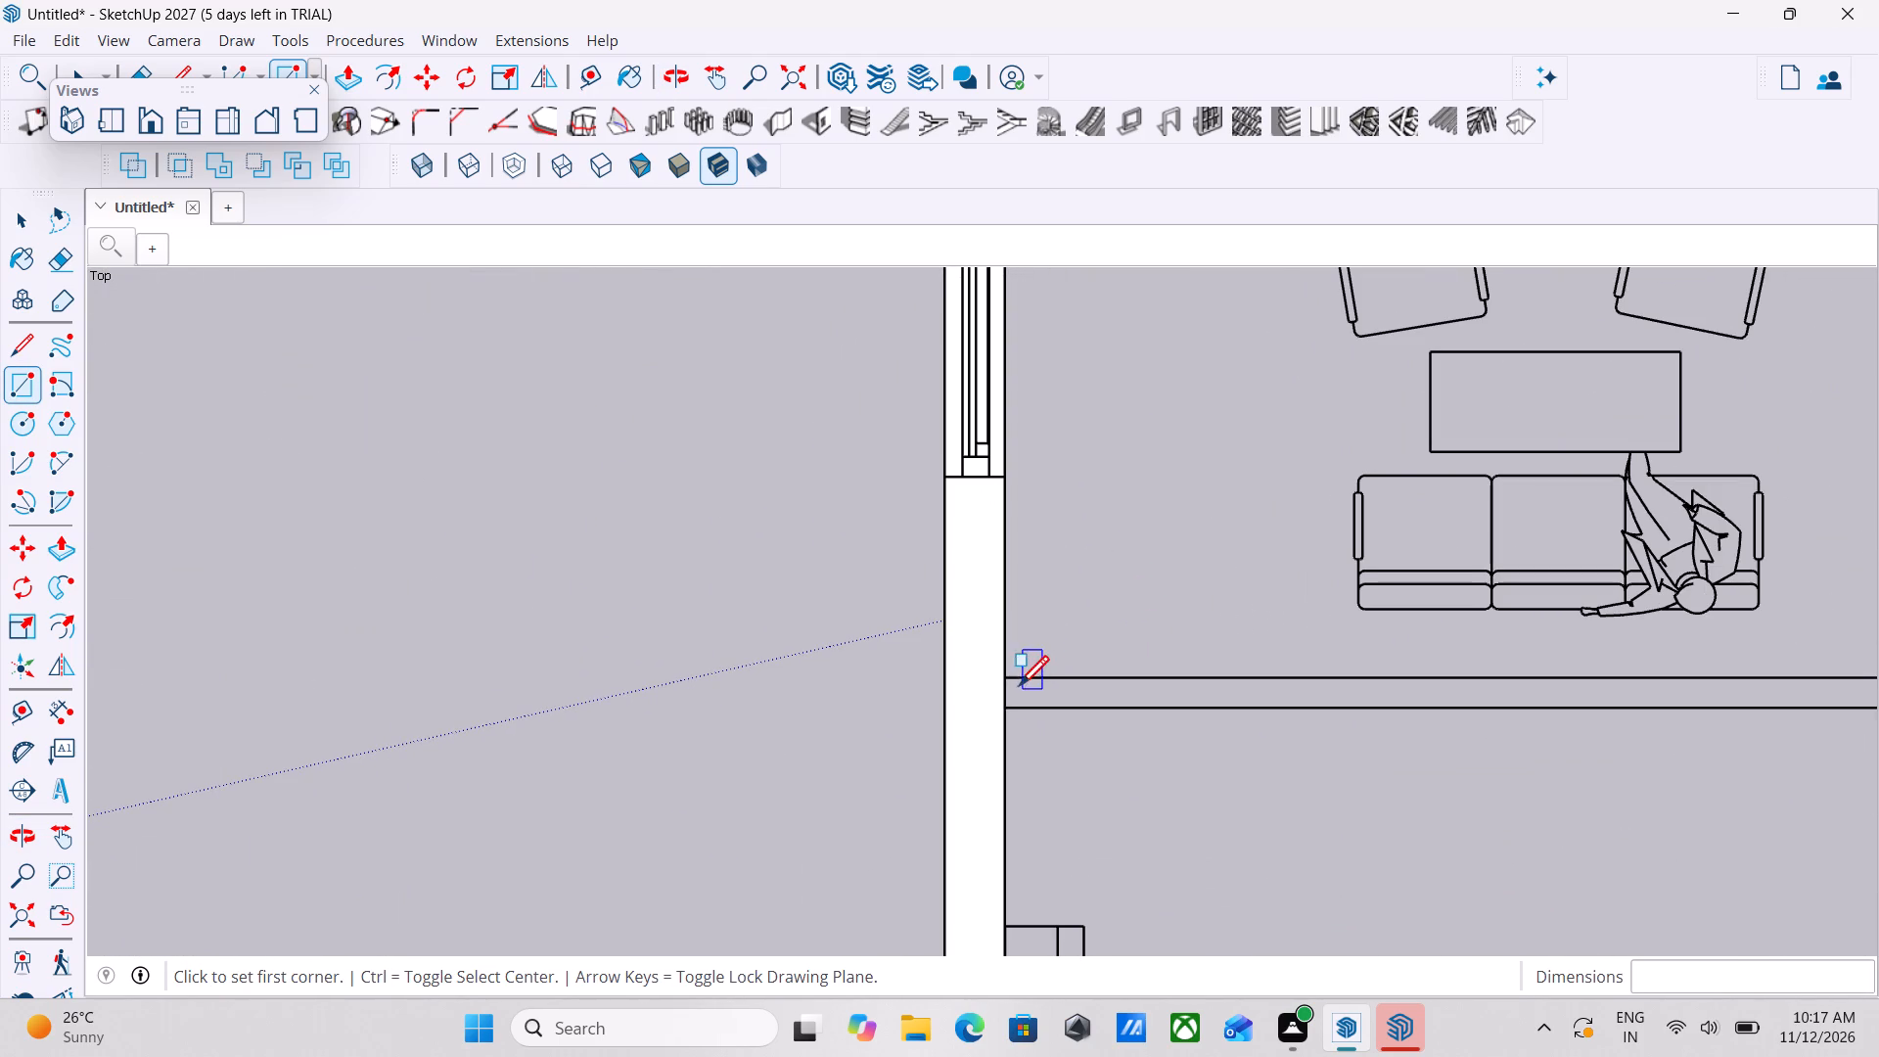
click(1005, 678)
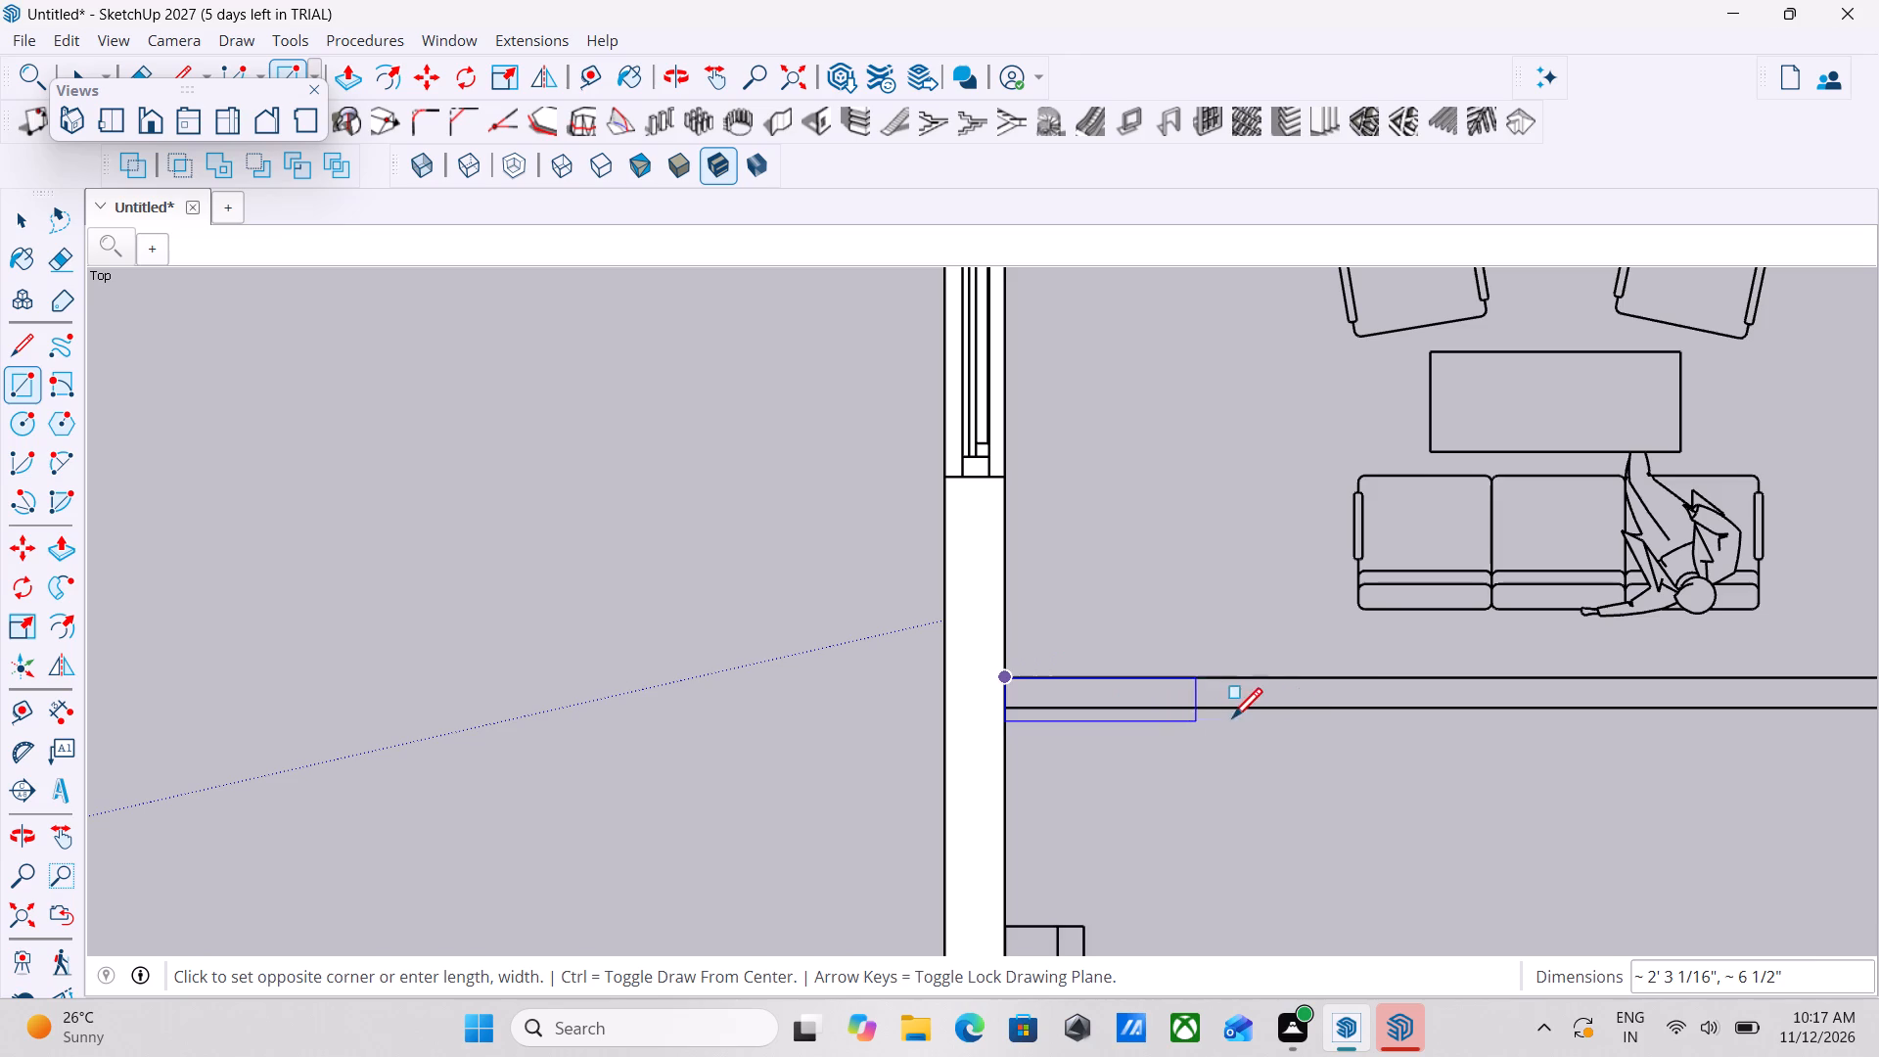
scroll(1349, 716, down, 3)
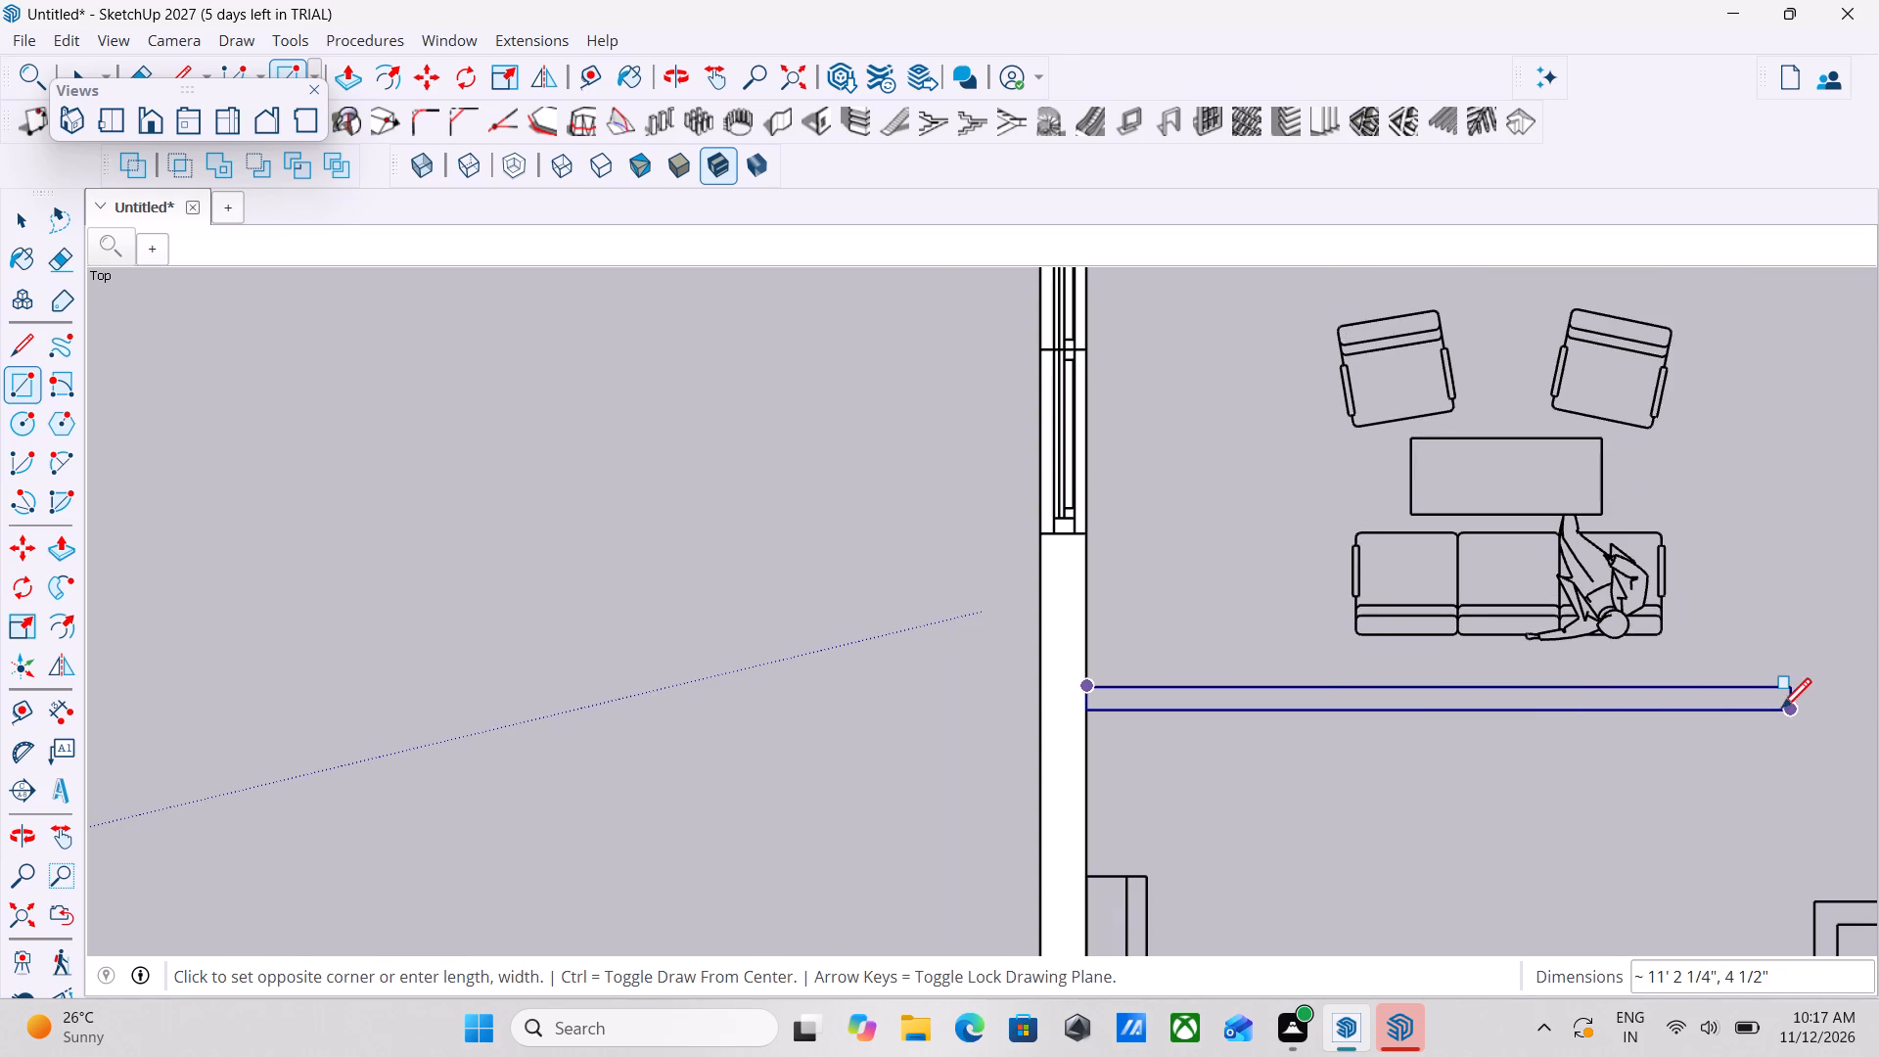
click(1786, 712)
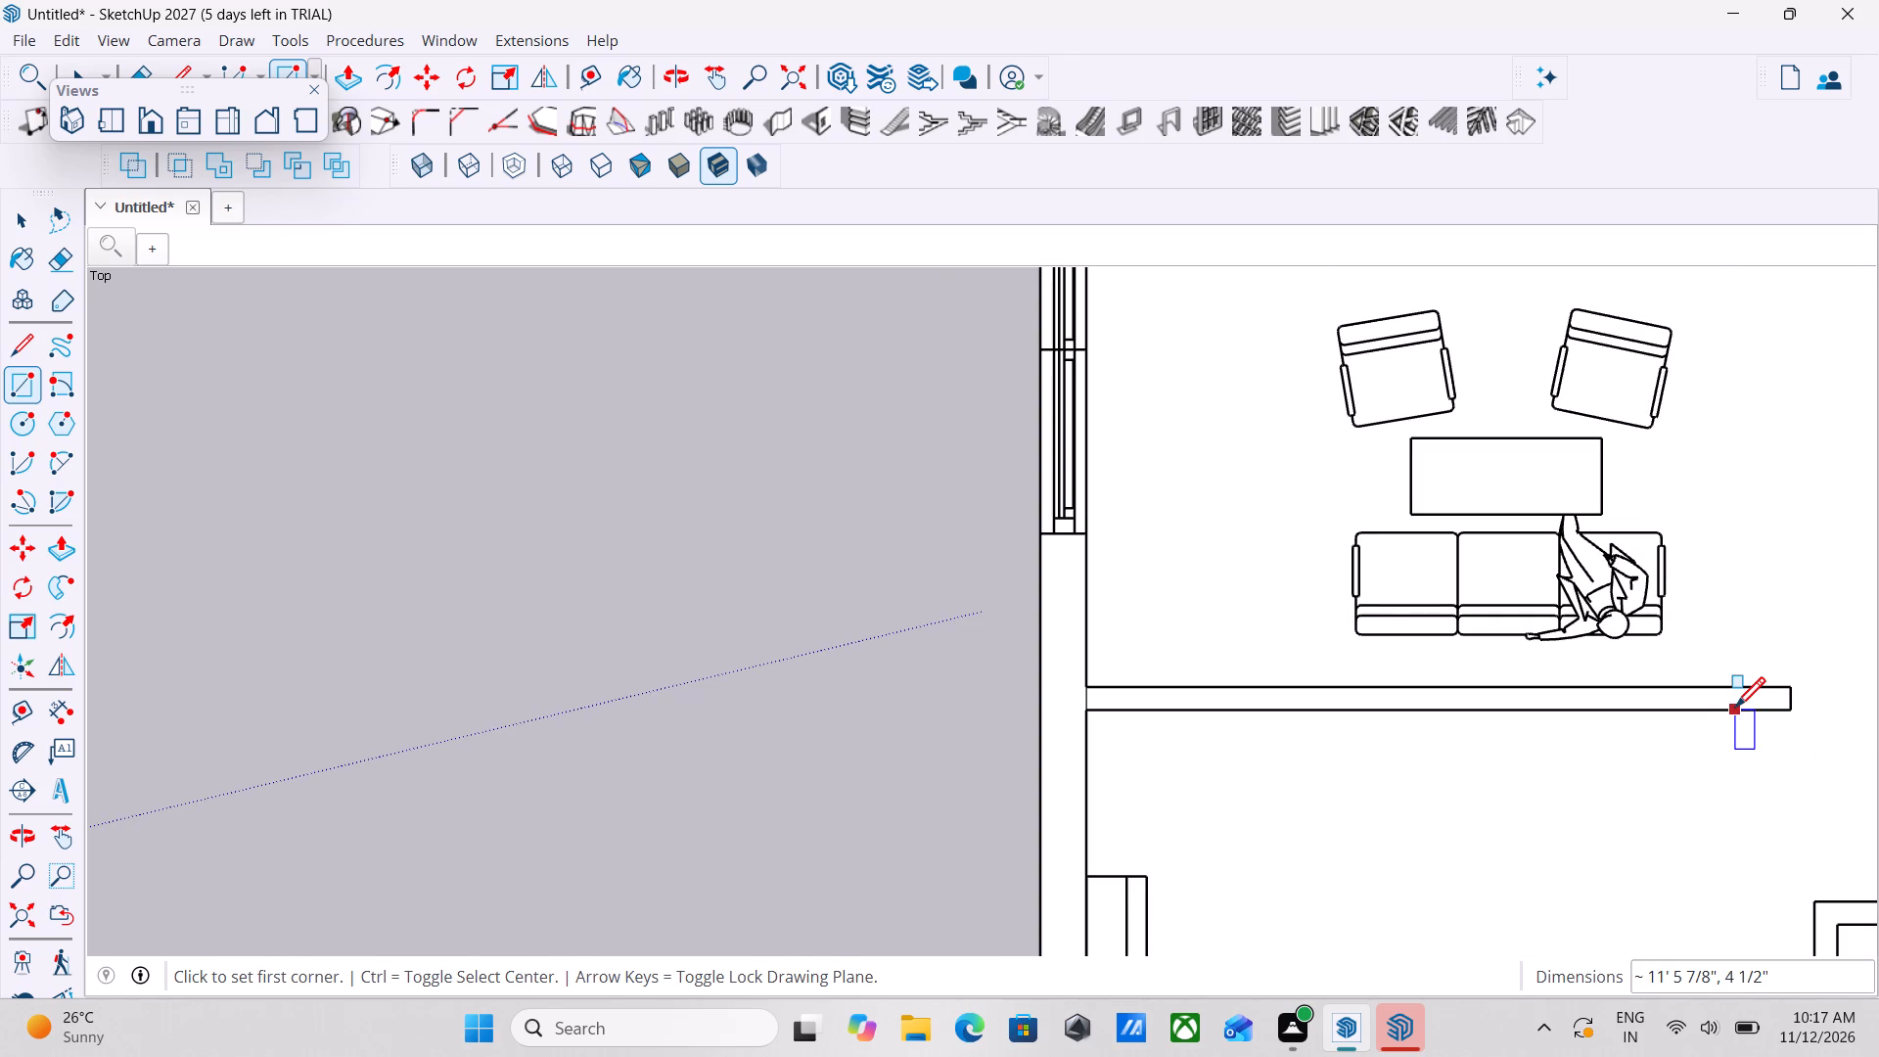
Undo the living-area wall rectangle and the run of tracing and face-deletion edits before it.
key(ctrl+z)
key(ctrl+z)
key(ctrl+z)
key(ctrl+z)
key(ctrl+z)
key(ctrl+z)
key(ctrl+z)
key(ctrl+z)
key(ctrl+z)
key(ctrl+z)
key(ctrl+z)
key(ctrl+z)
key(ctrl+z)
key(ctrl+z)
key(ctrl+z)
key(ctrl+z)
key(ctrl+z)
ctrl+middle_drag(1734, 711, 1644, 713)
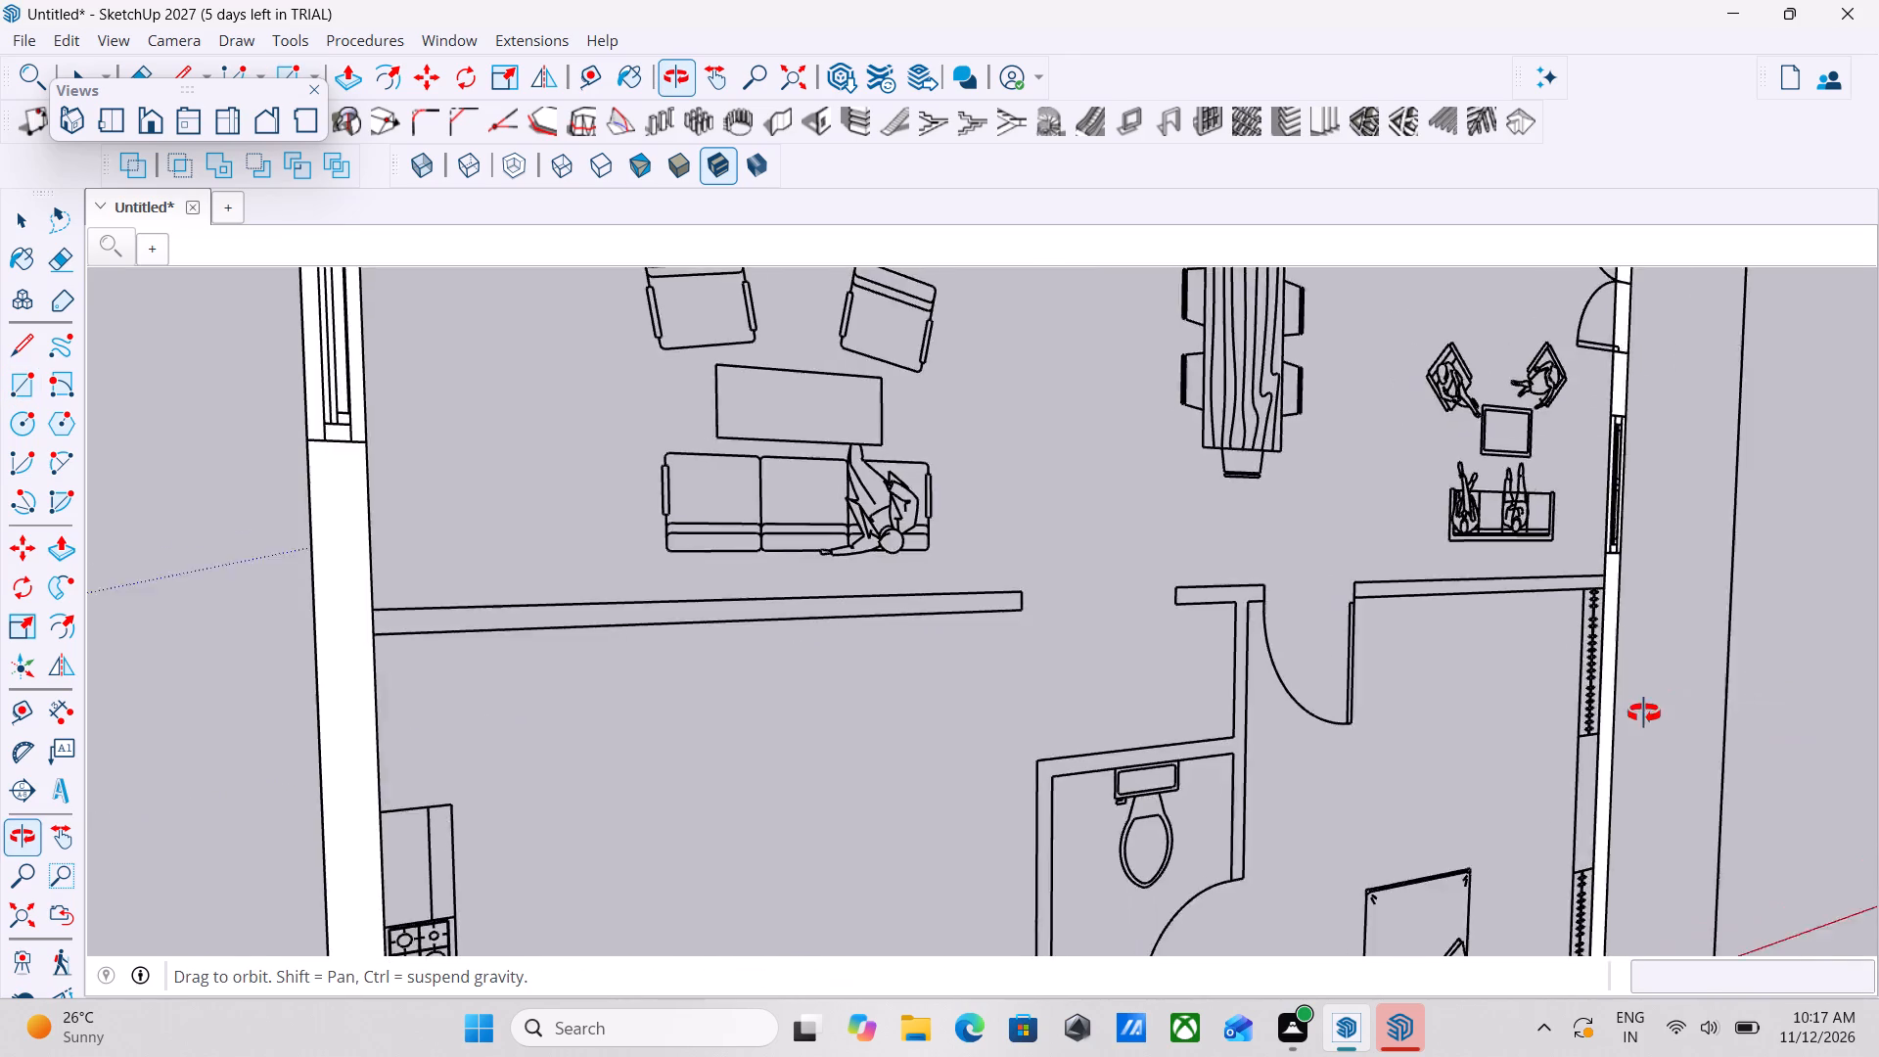
Examine the model around the origin in the Top and Front views to locate the imported floor plan.
ctrl+middle_drag(1644, 713, 1592, 721)
scroll(1592, 721, down, 1)
click(97, 117)
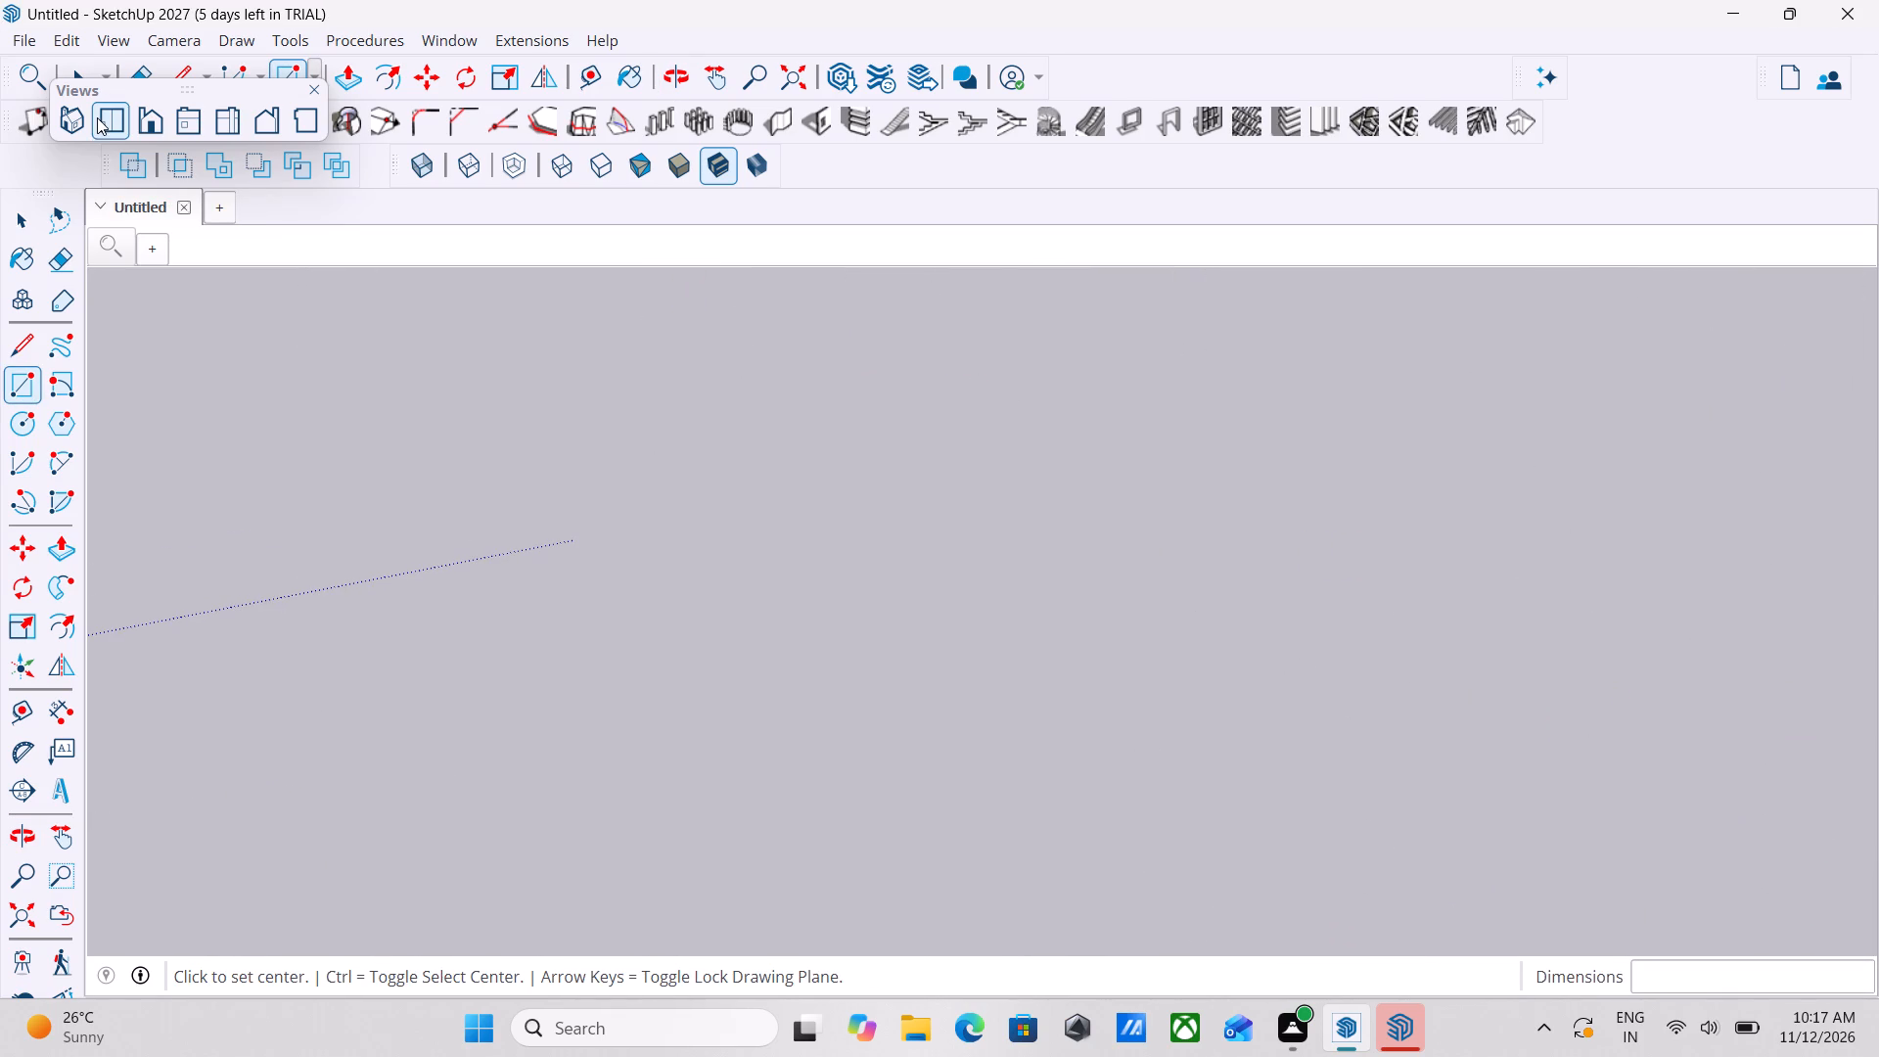
scroll(888, 632, down, 4)
scroll(1150, 641, up, 4)
scroll(954, 562, up, 6)
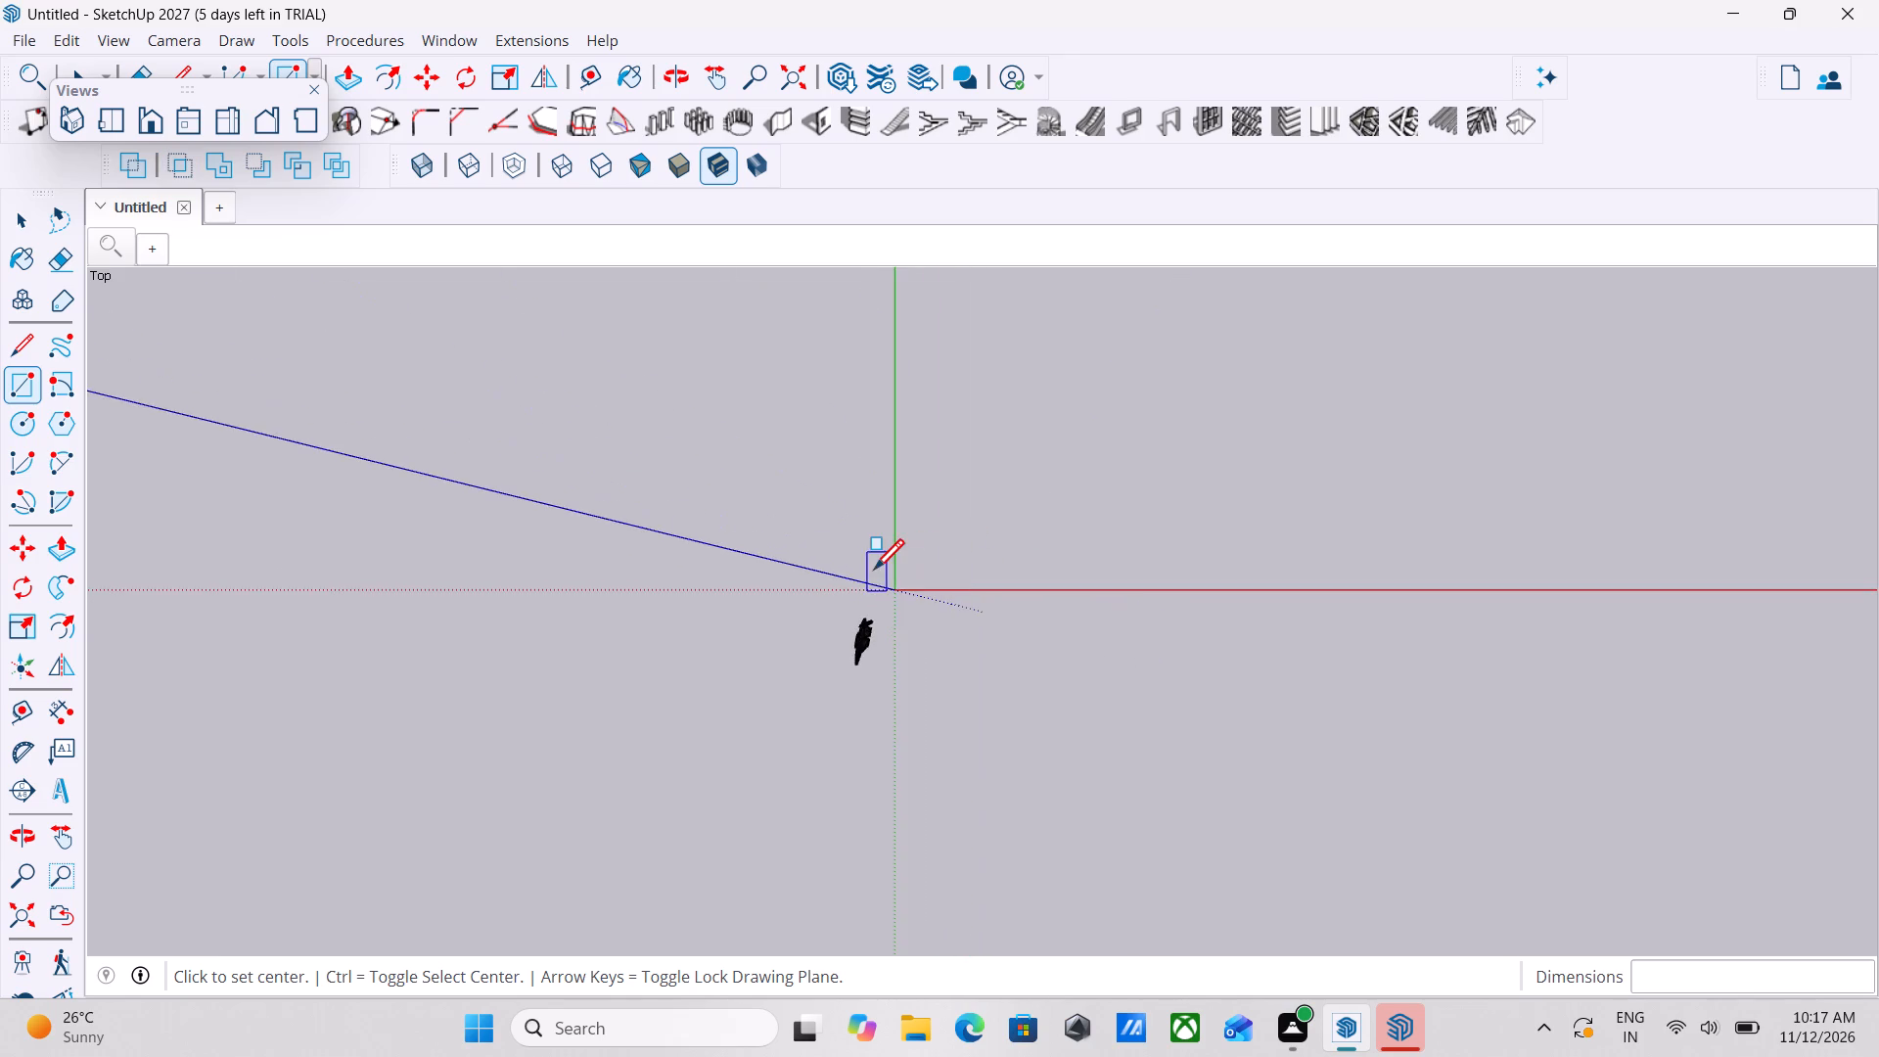
scroll(874, 573, up, 2)
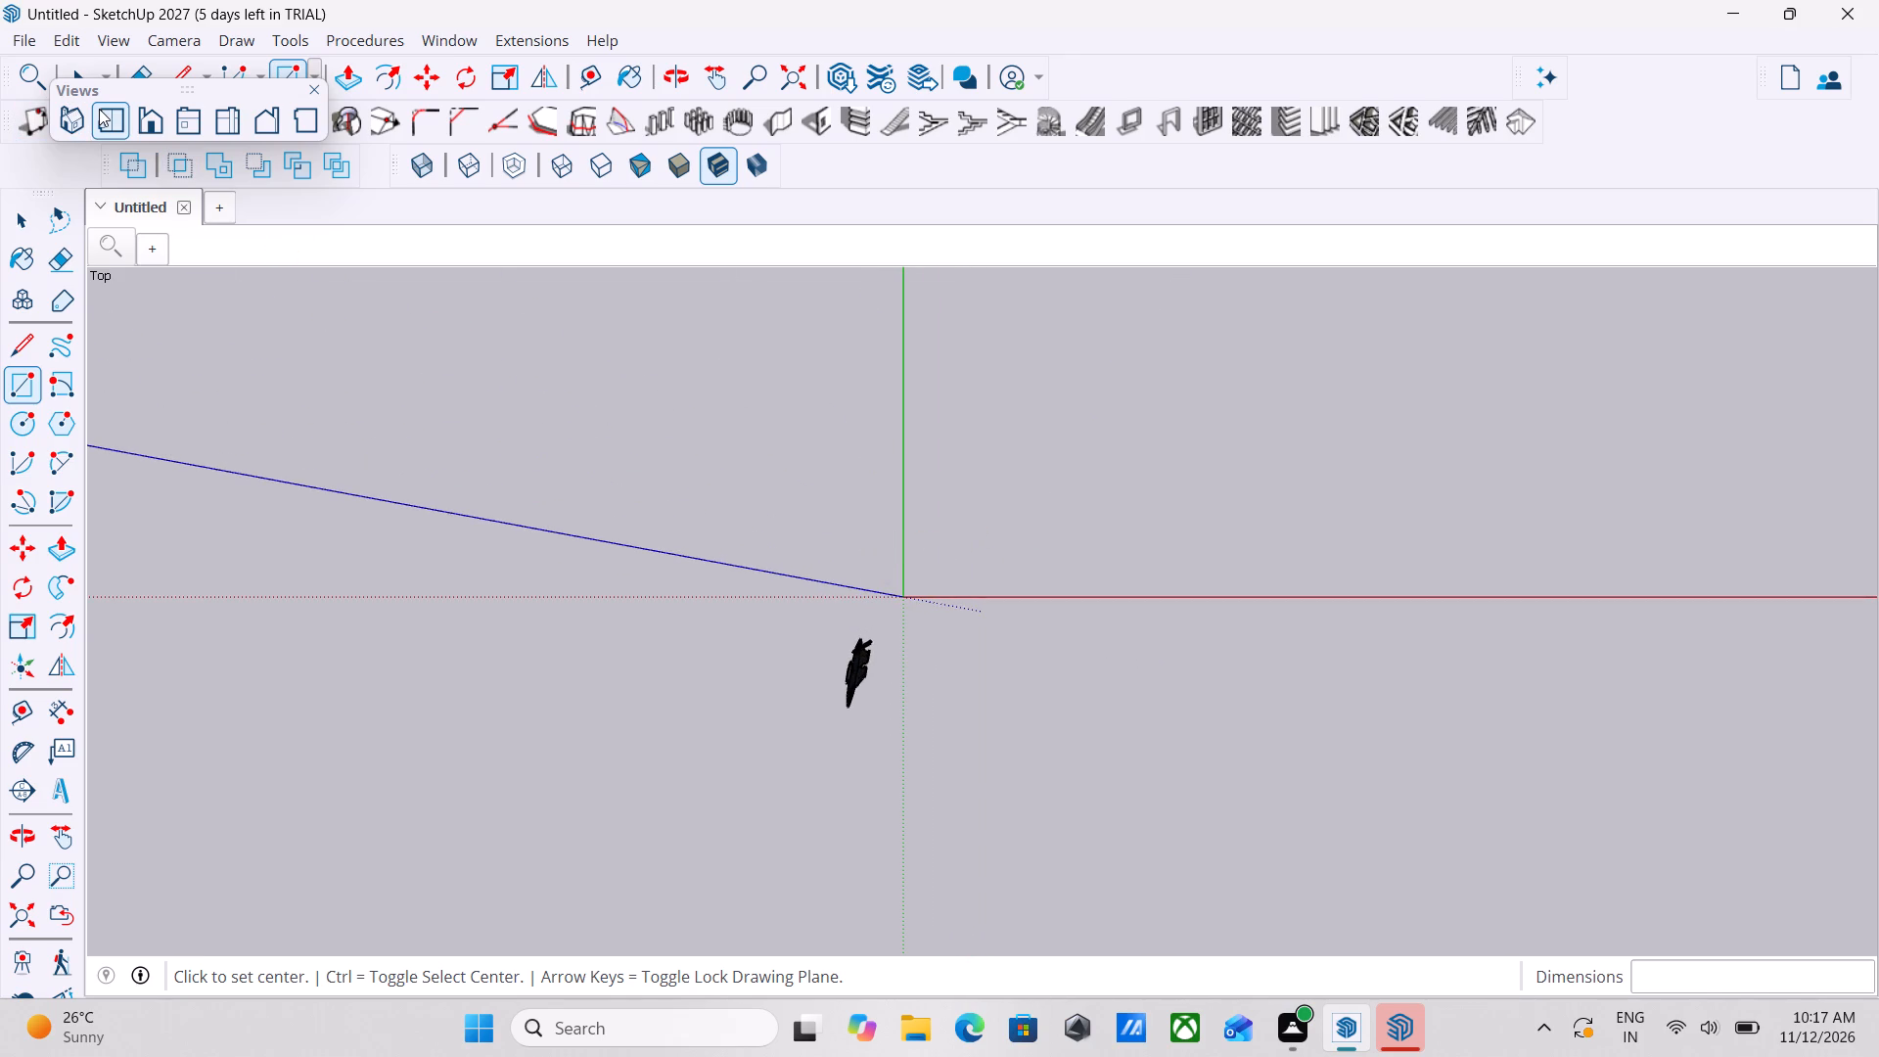
double_click(99, 108)
scroll(762, 576, down, 16)
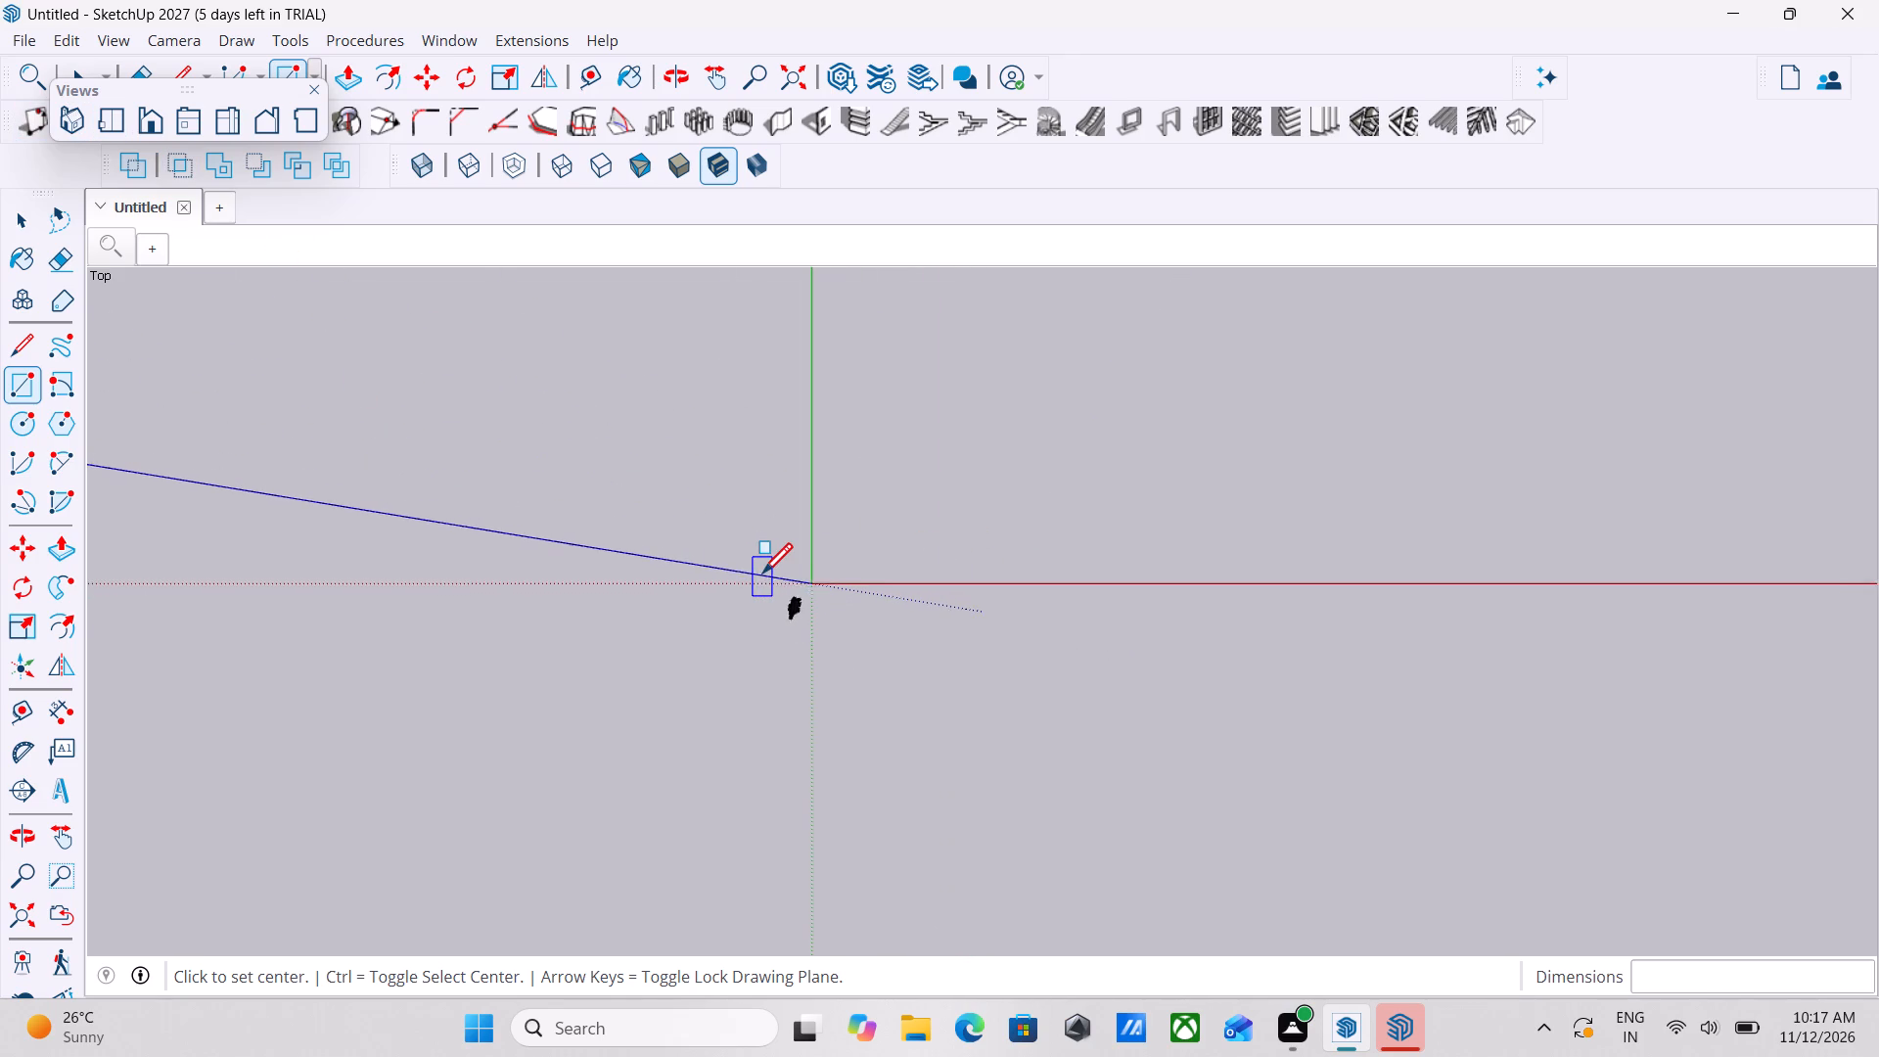
scroll(762, 576, up, 9)
key(Escape)
key(space)
key(space)
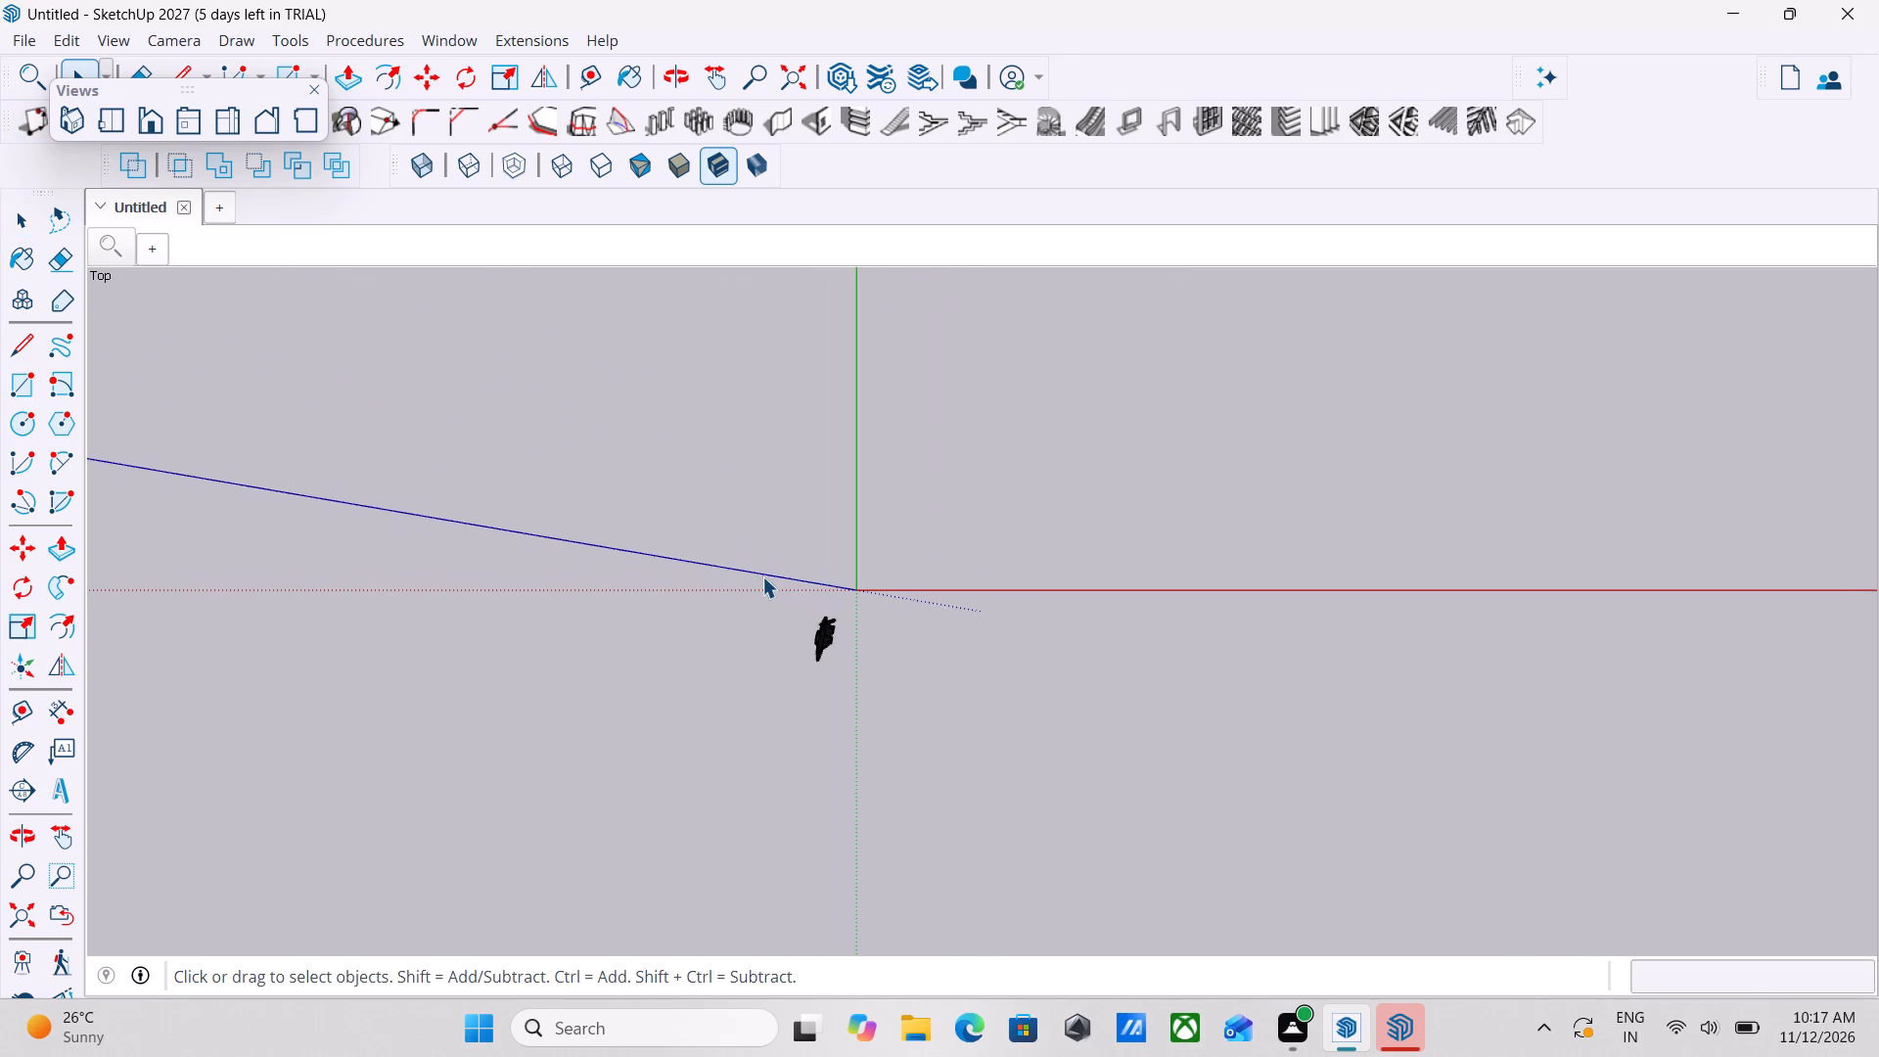
scroll(762, 576, down, 5)
scroll(762, 576, up, 1)
scroll(762, 576, down, 10)
scroll(762, 576, down, 15)
scroll(762, 576, up, 3)
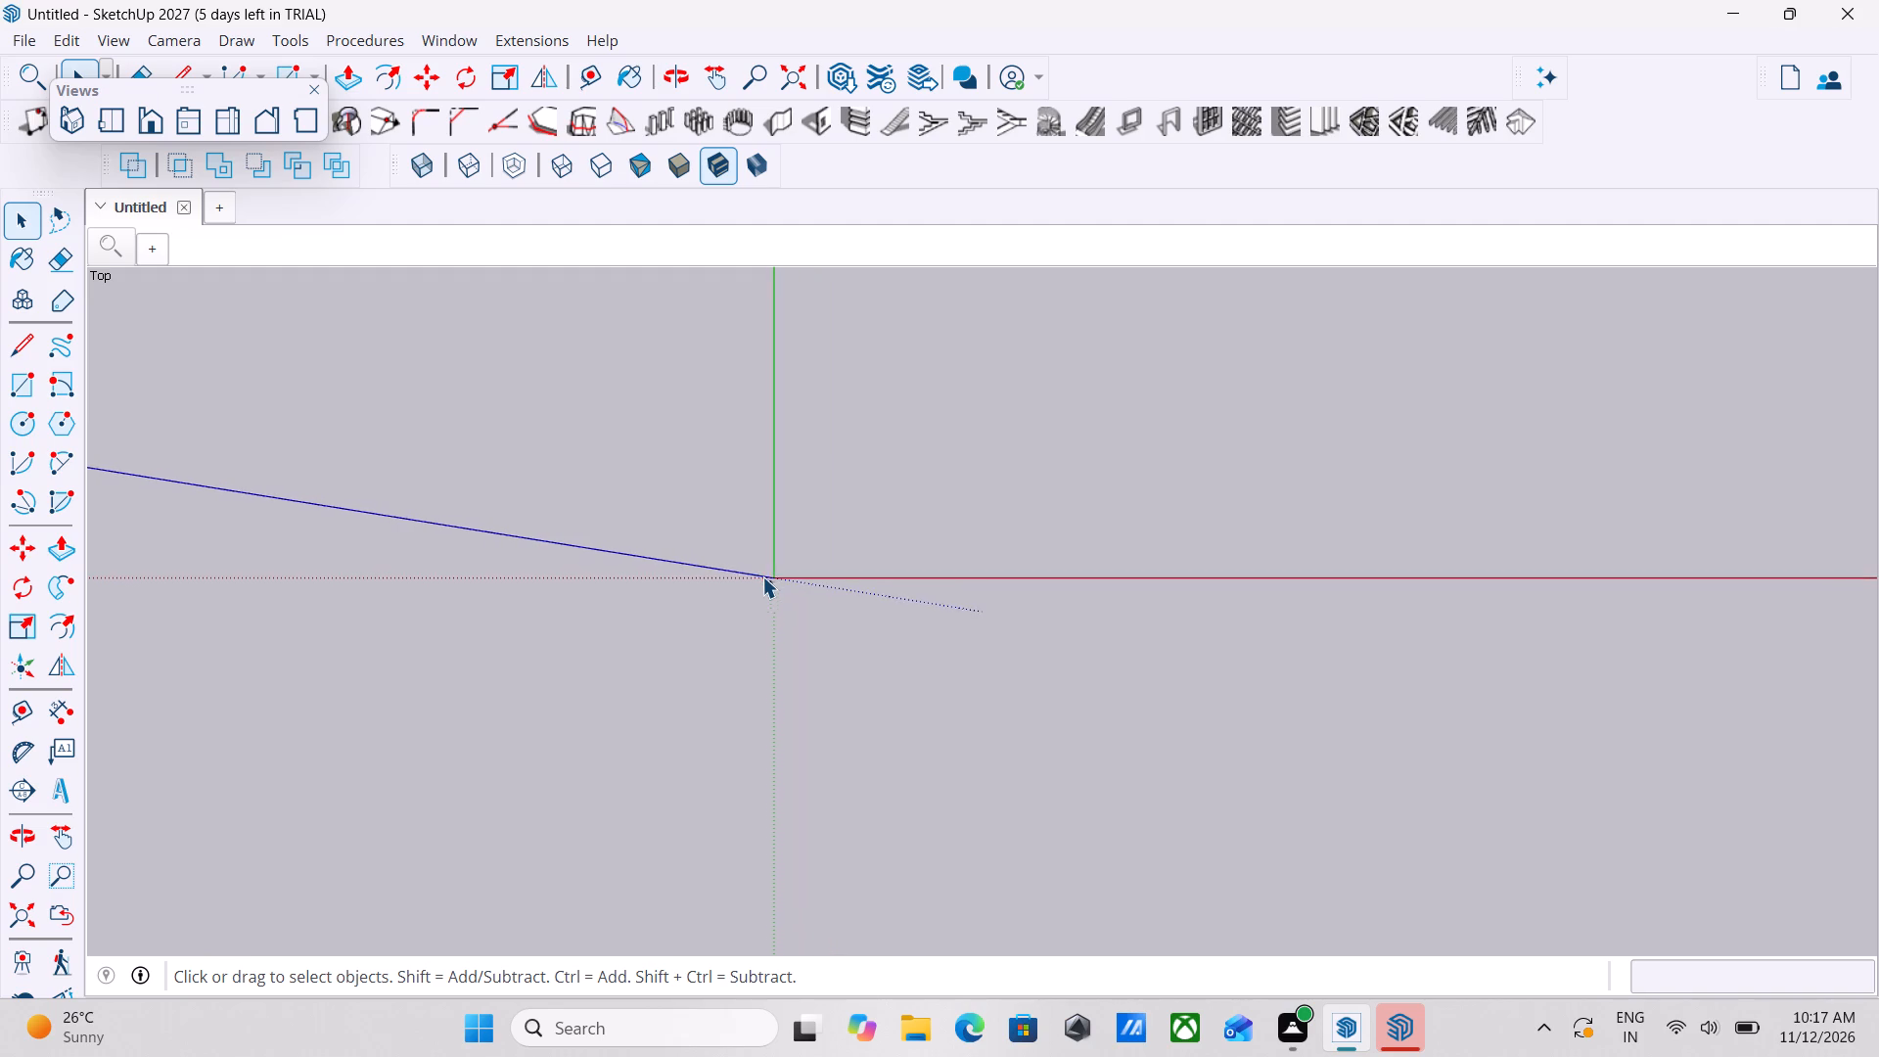
scroll(762, 576, up, 15)
scroll(710, 557, up, 14)
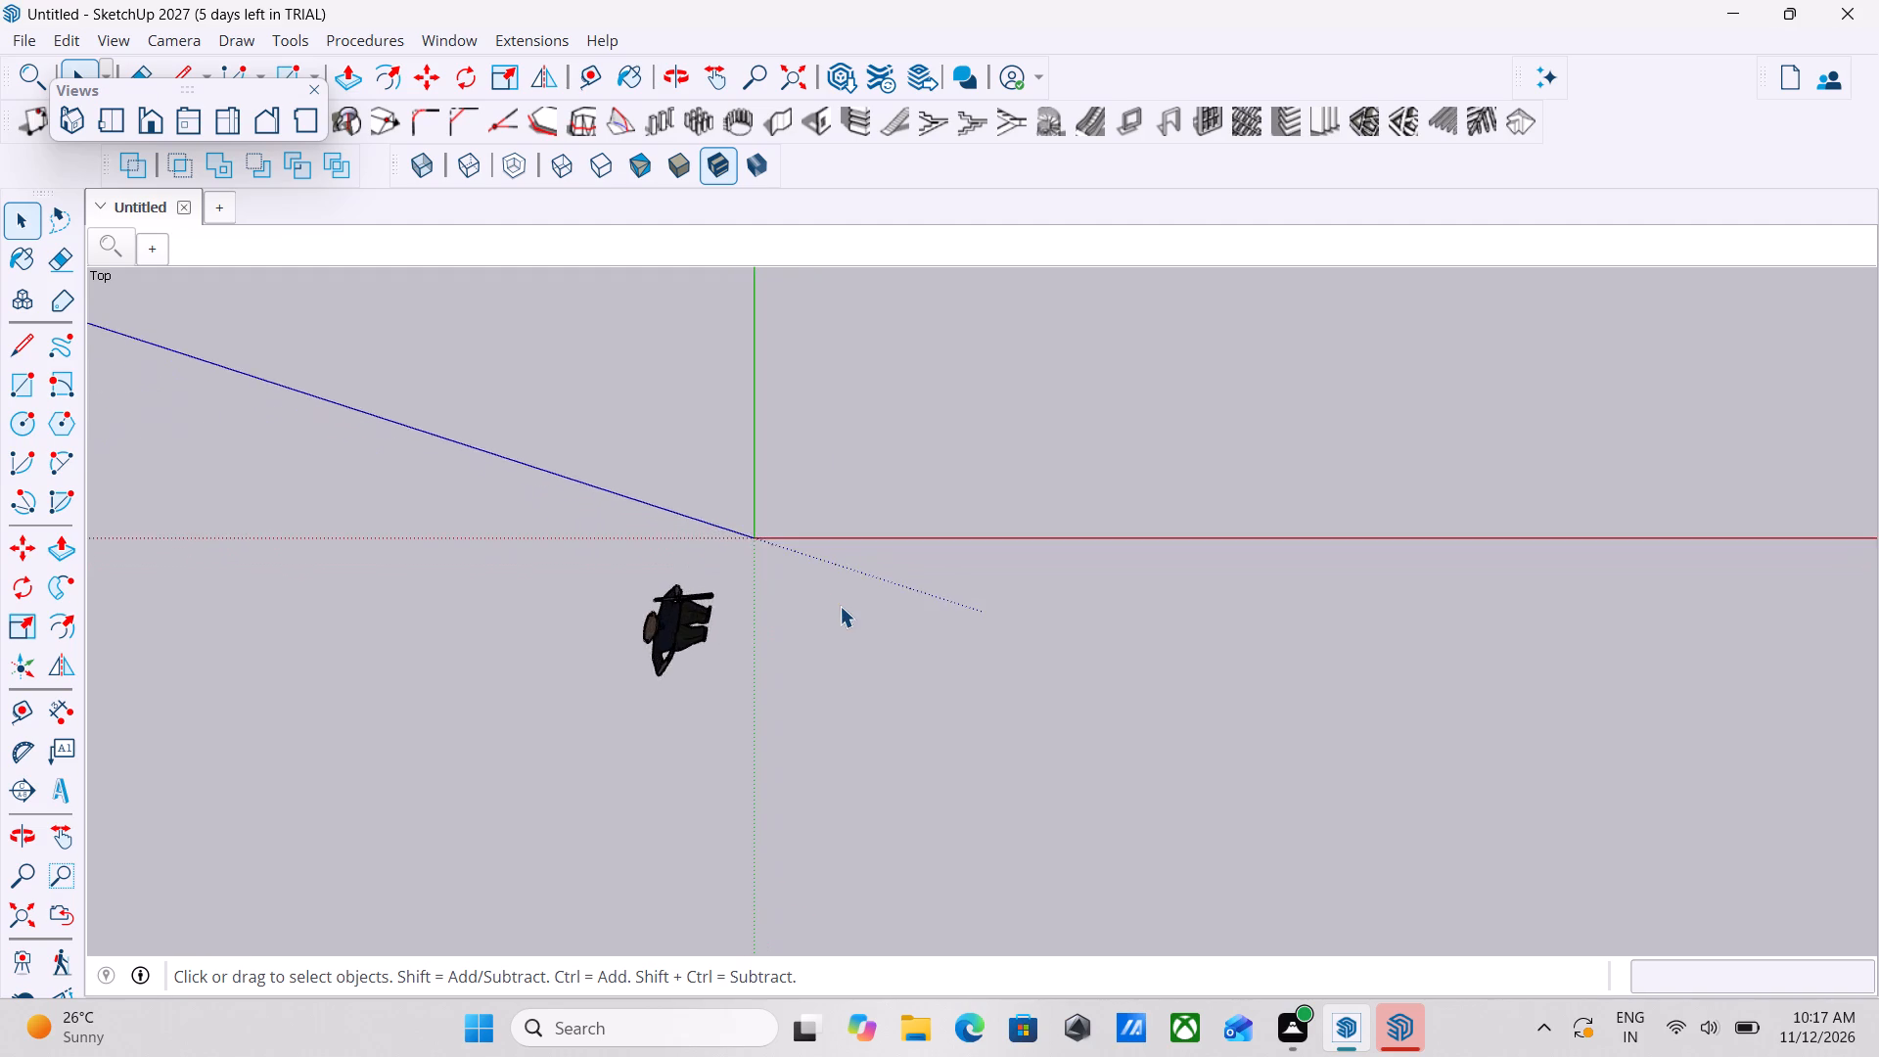
scroll(840, 606, up, 13)
scroll(574, 533, up, 6)
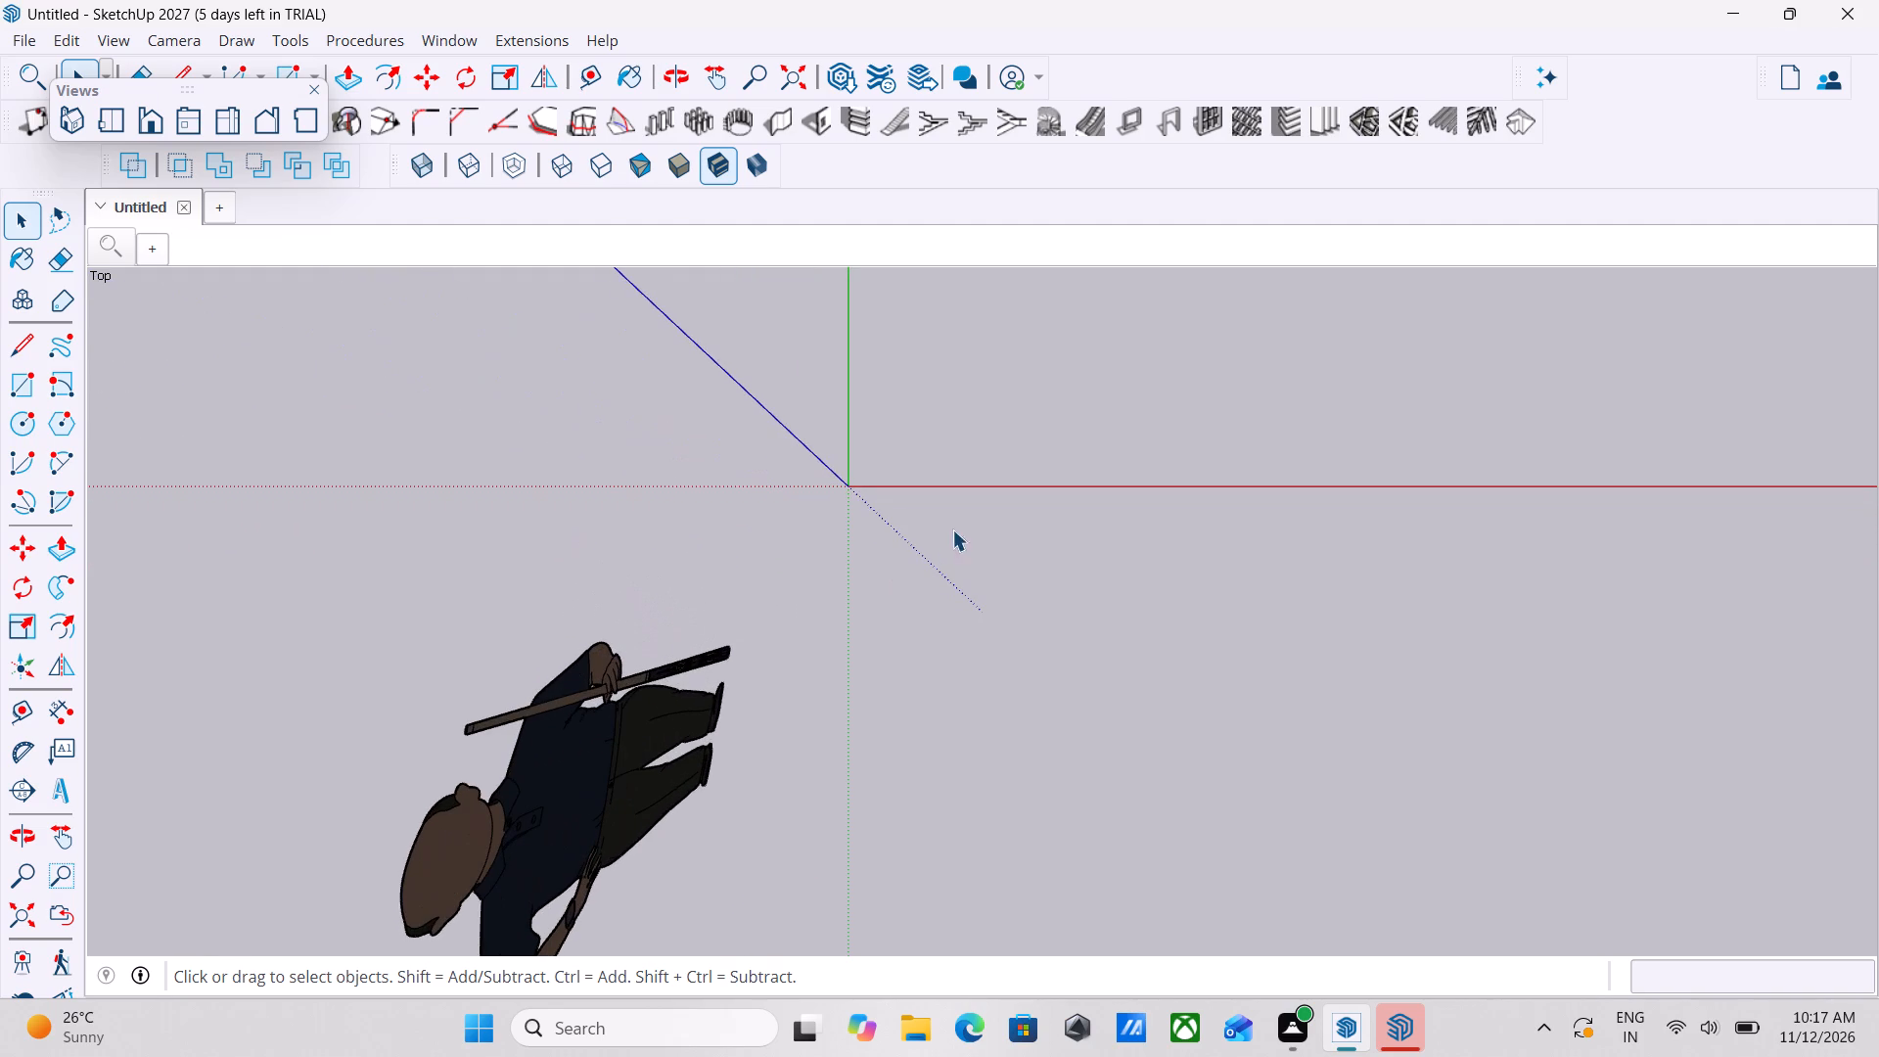
click(149, 110)
scroll(831, 716, down, 5)
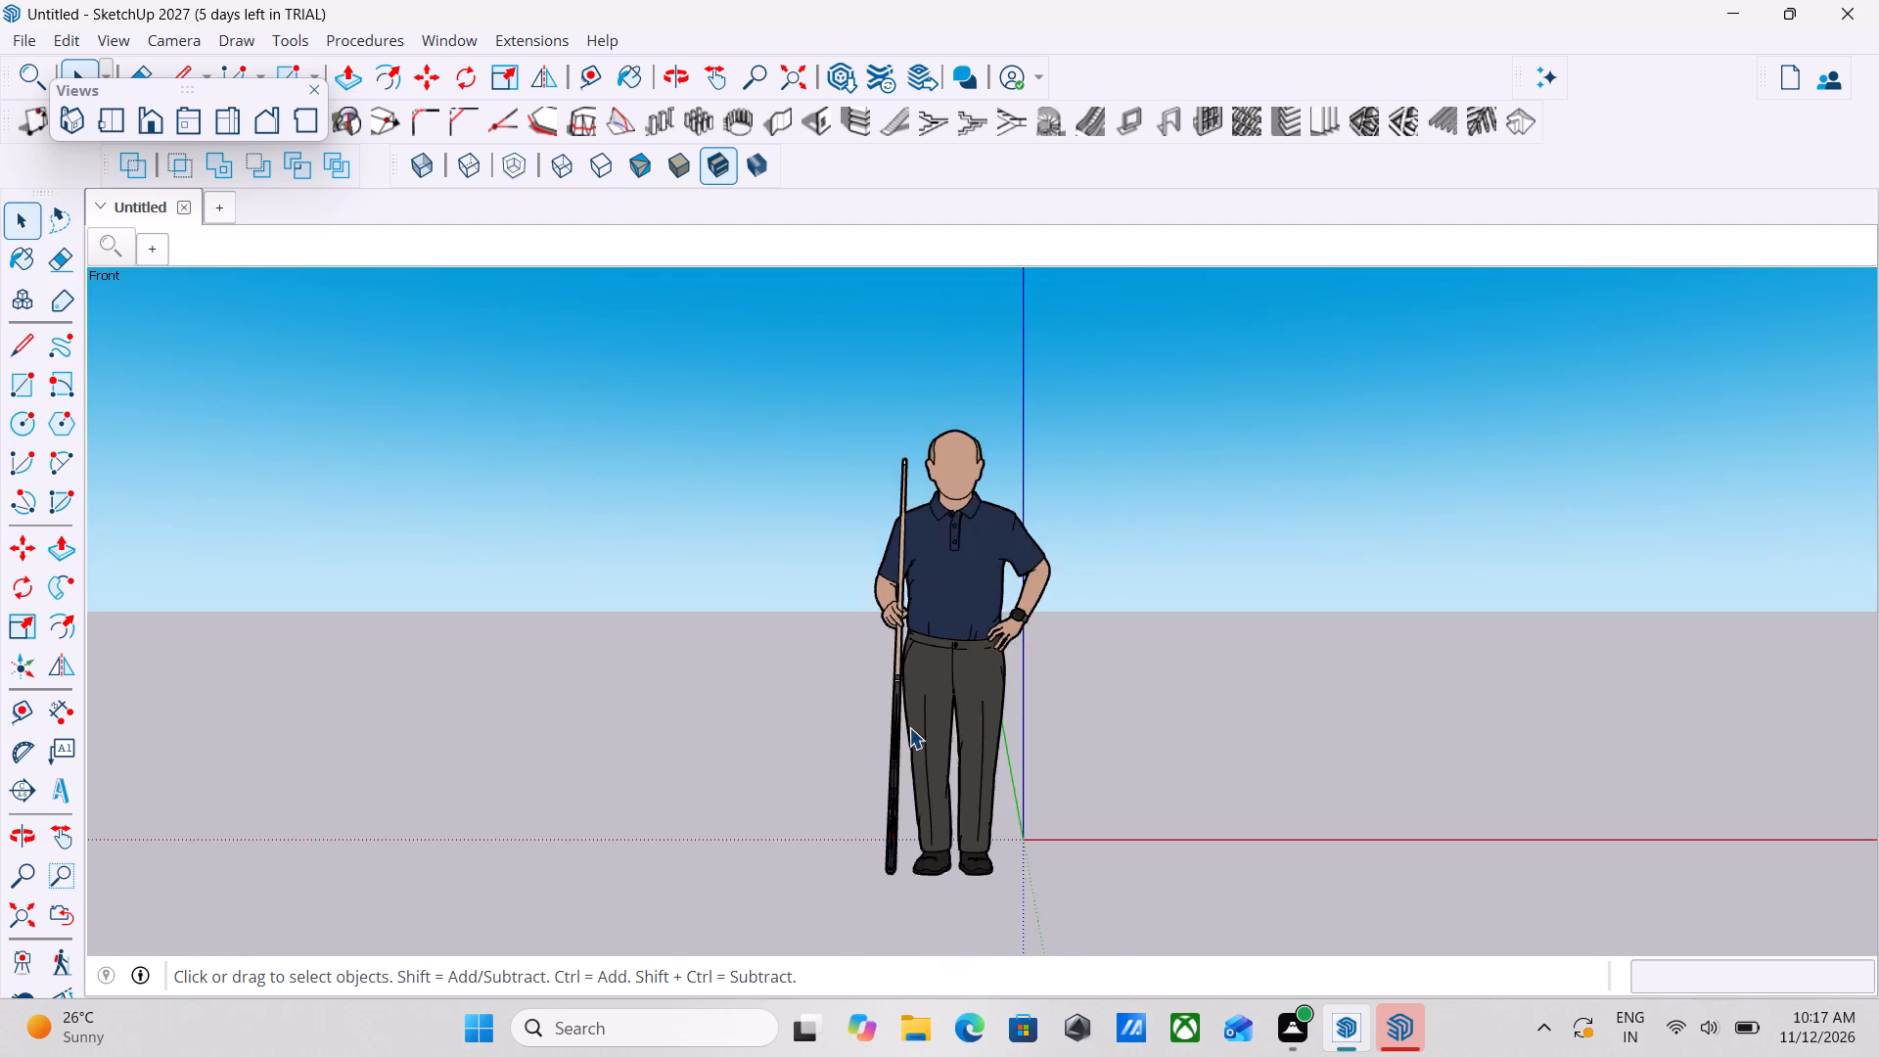
scroll(909, 727, down, 20)
scroll(909, 727, down, 15)
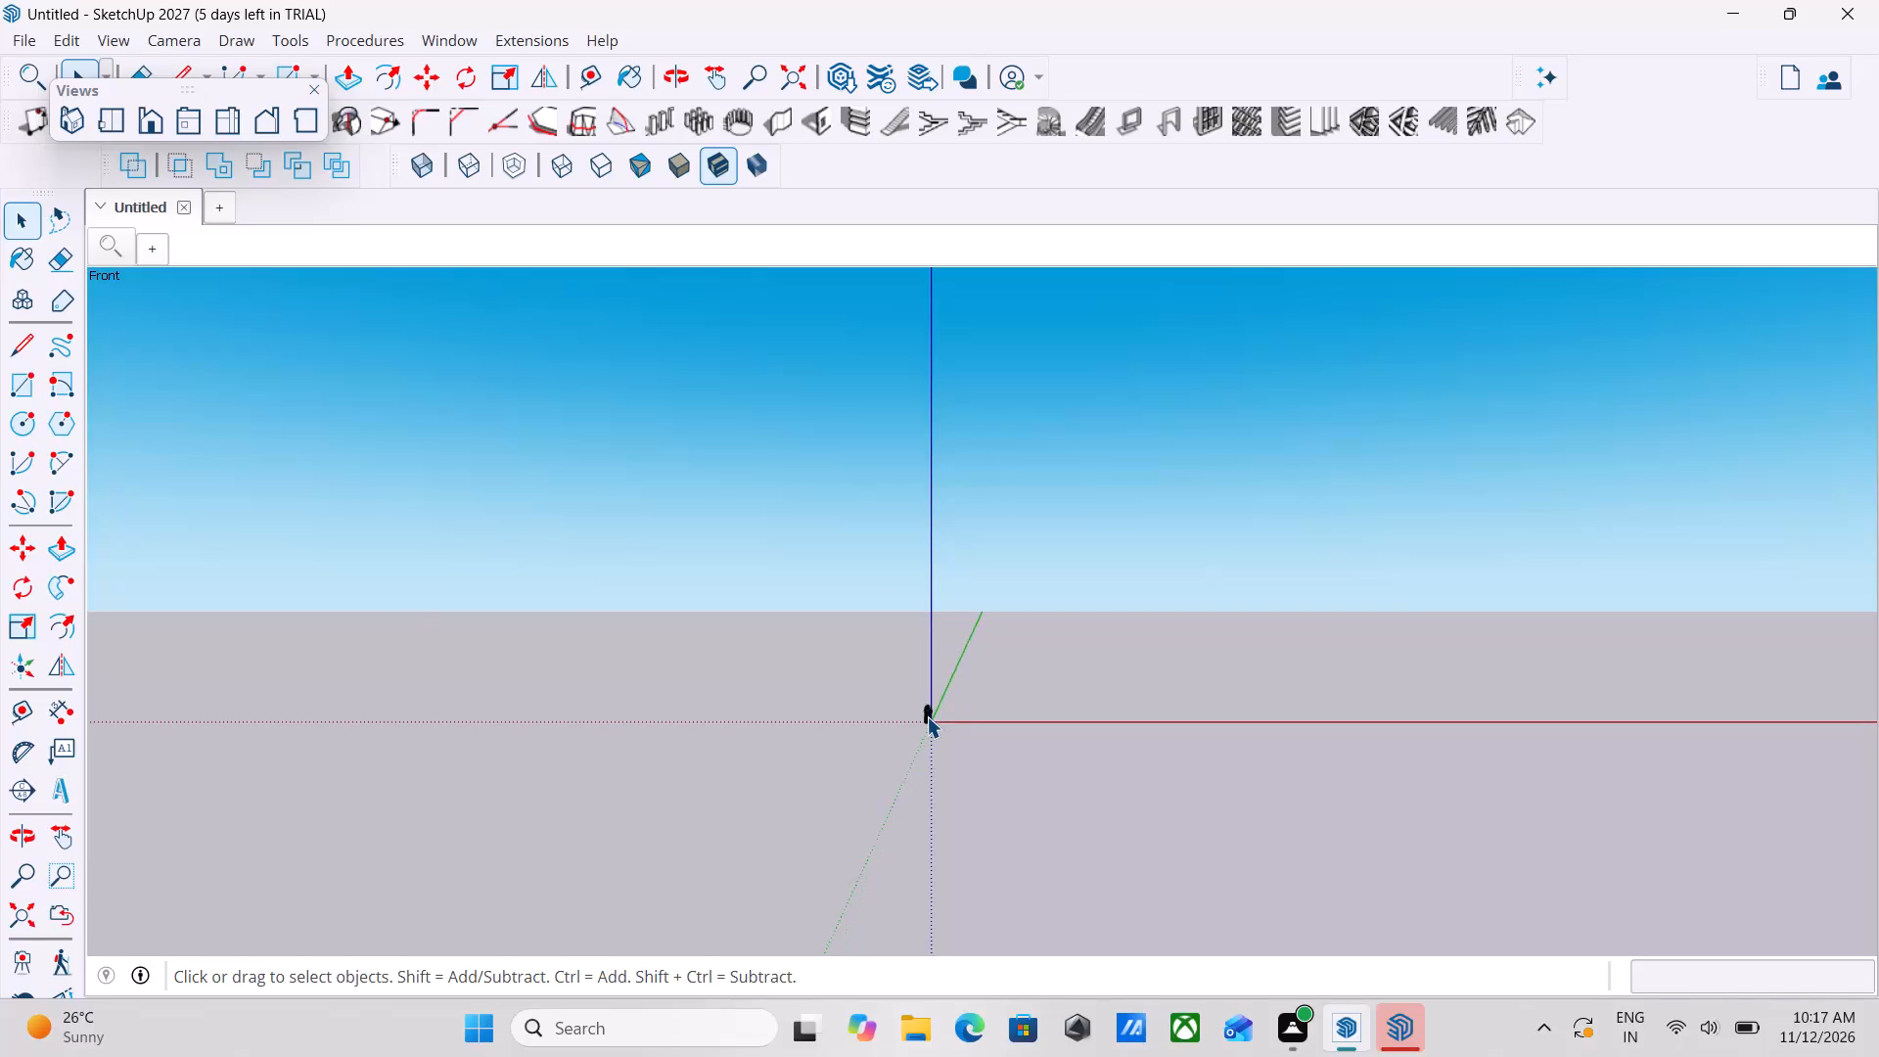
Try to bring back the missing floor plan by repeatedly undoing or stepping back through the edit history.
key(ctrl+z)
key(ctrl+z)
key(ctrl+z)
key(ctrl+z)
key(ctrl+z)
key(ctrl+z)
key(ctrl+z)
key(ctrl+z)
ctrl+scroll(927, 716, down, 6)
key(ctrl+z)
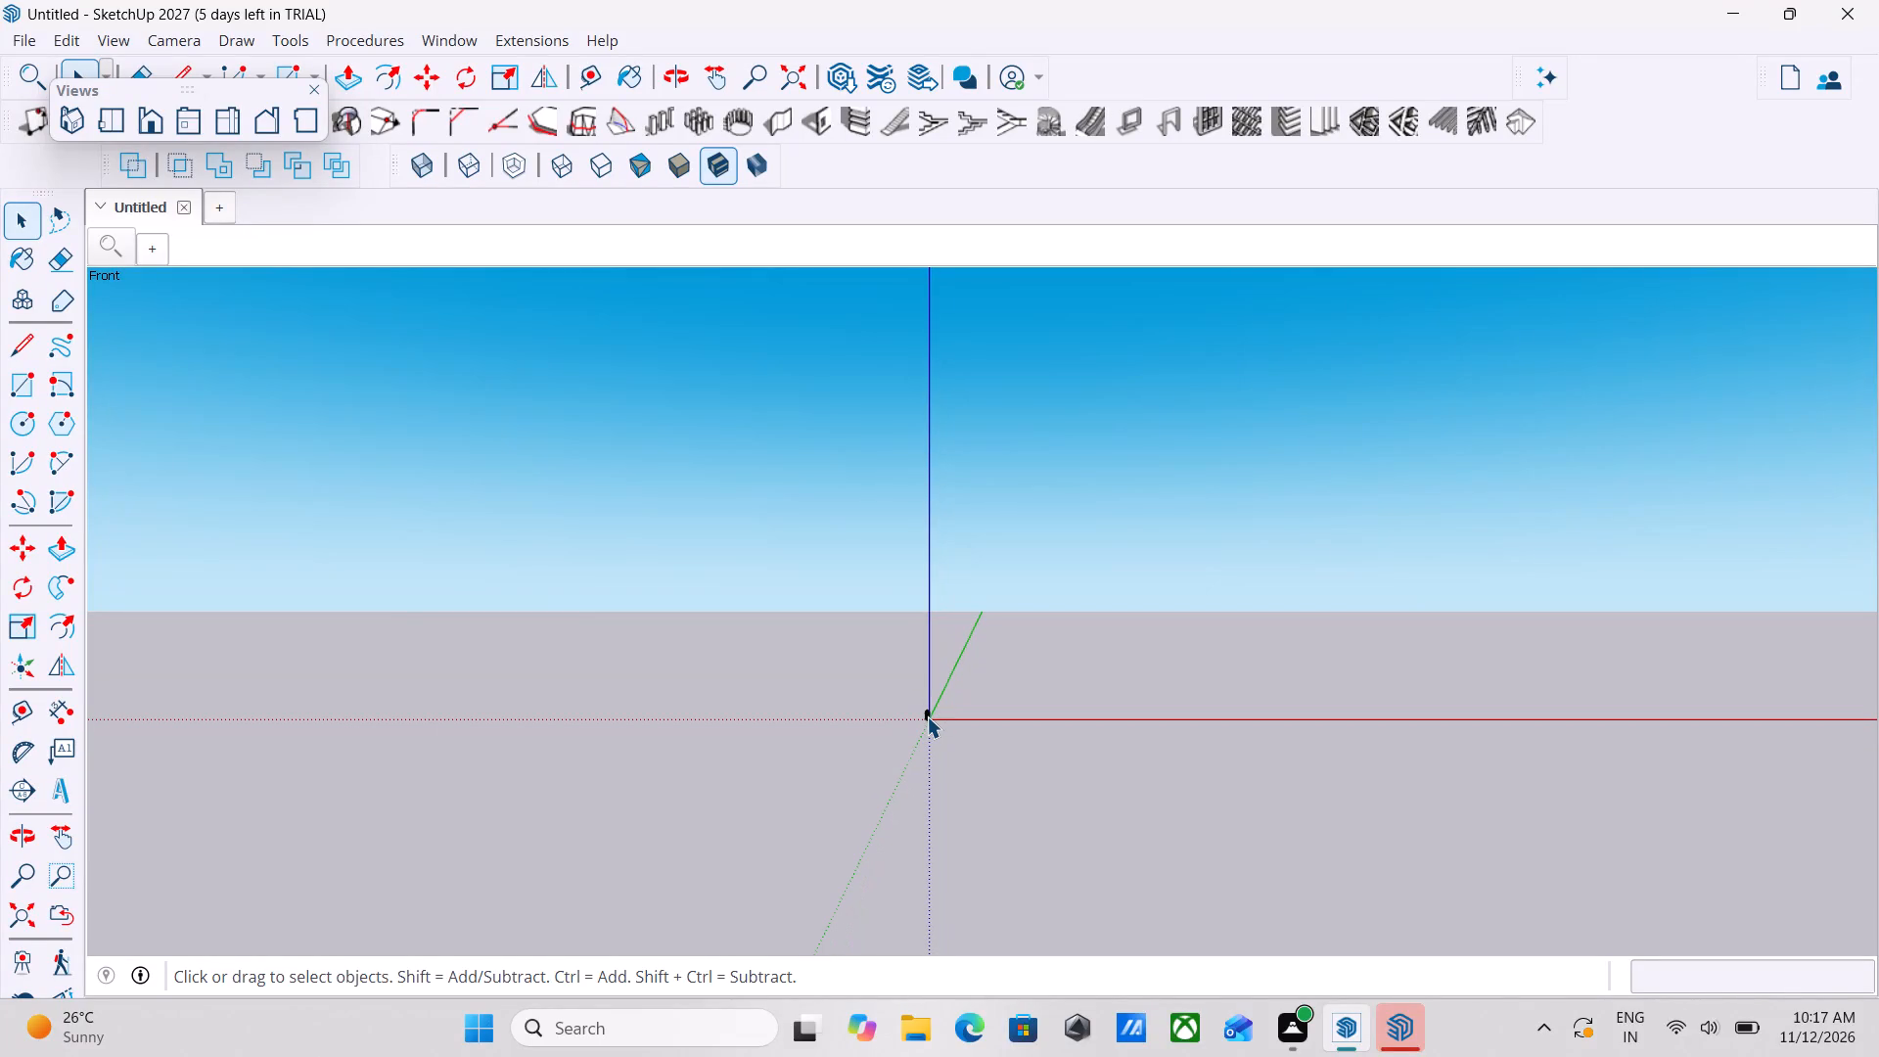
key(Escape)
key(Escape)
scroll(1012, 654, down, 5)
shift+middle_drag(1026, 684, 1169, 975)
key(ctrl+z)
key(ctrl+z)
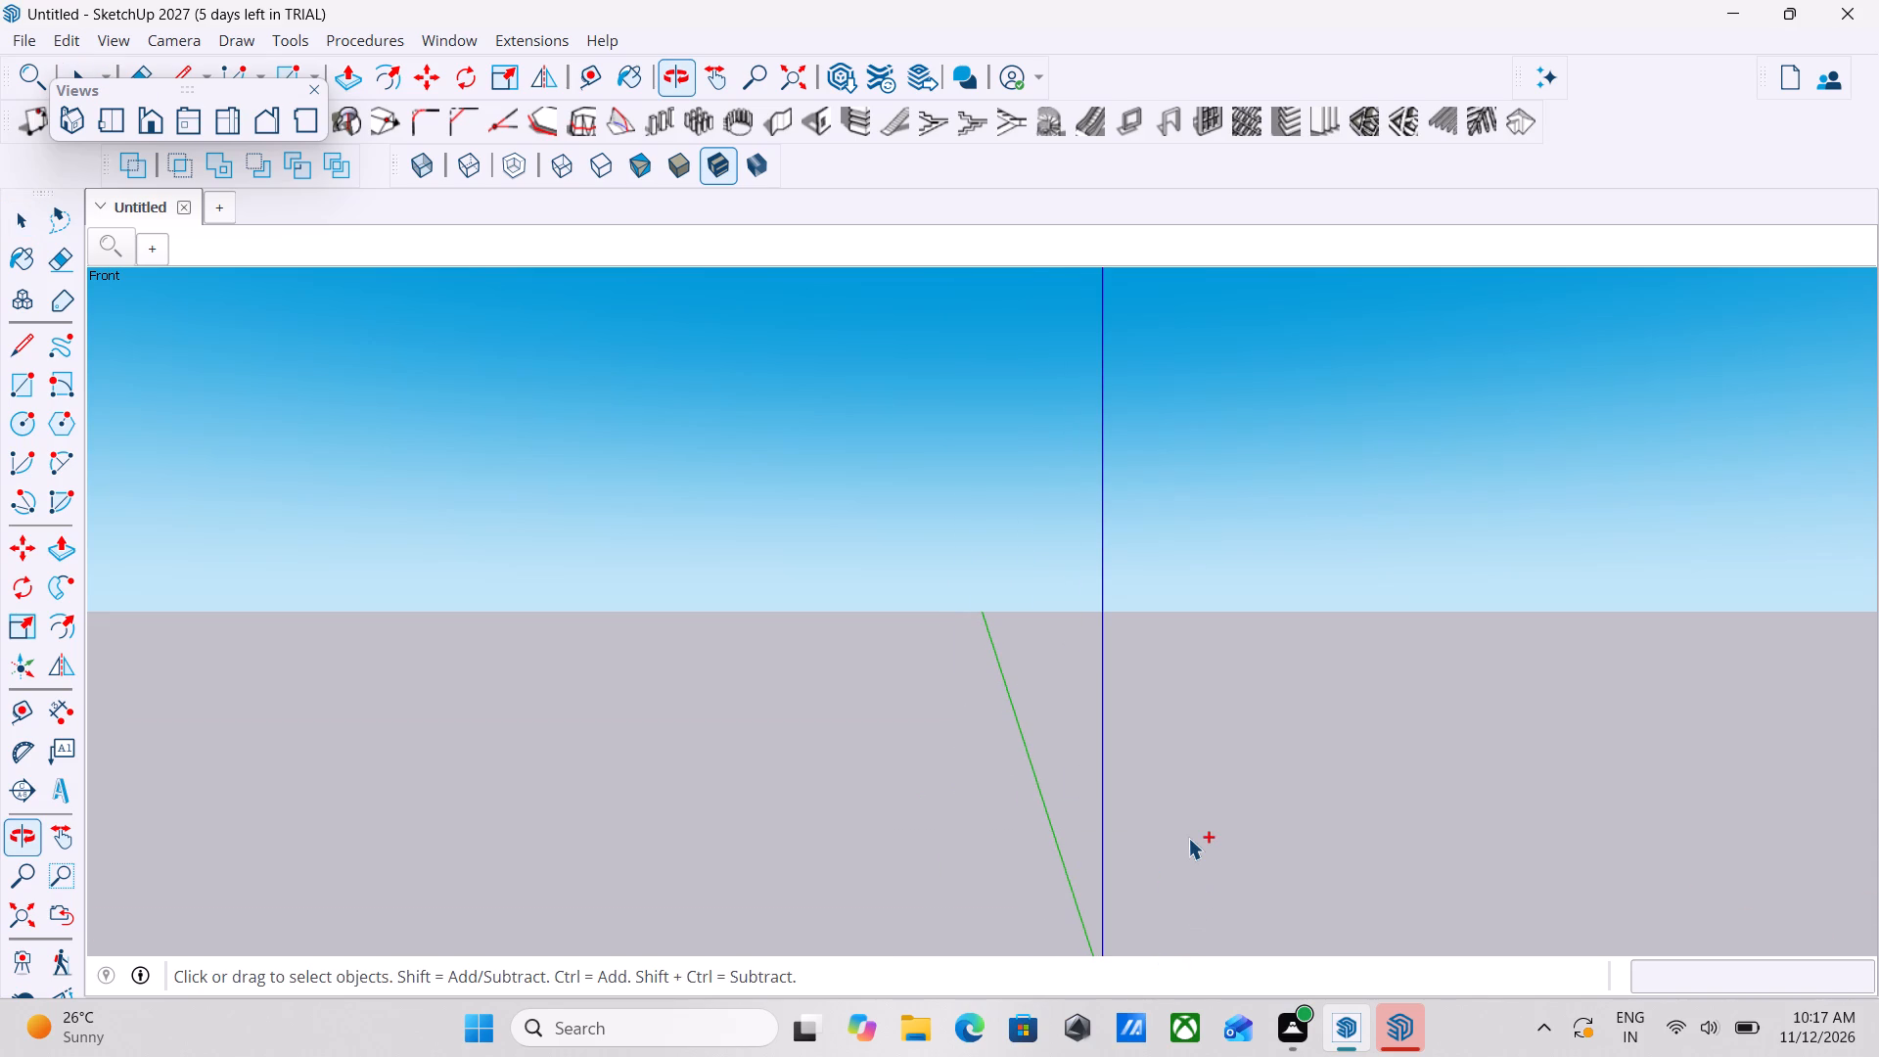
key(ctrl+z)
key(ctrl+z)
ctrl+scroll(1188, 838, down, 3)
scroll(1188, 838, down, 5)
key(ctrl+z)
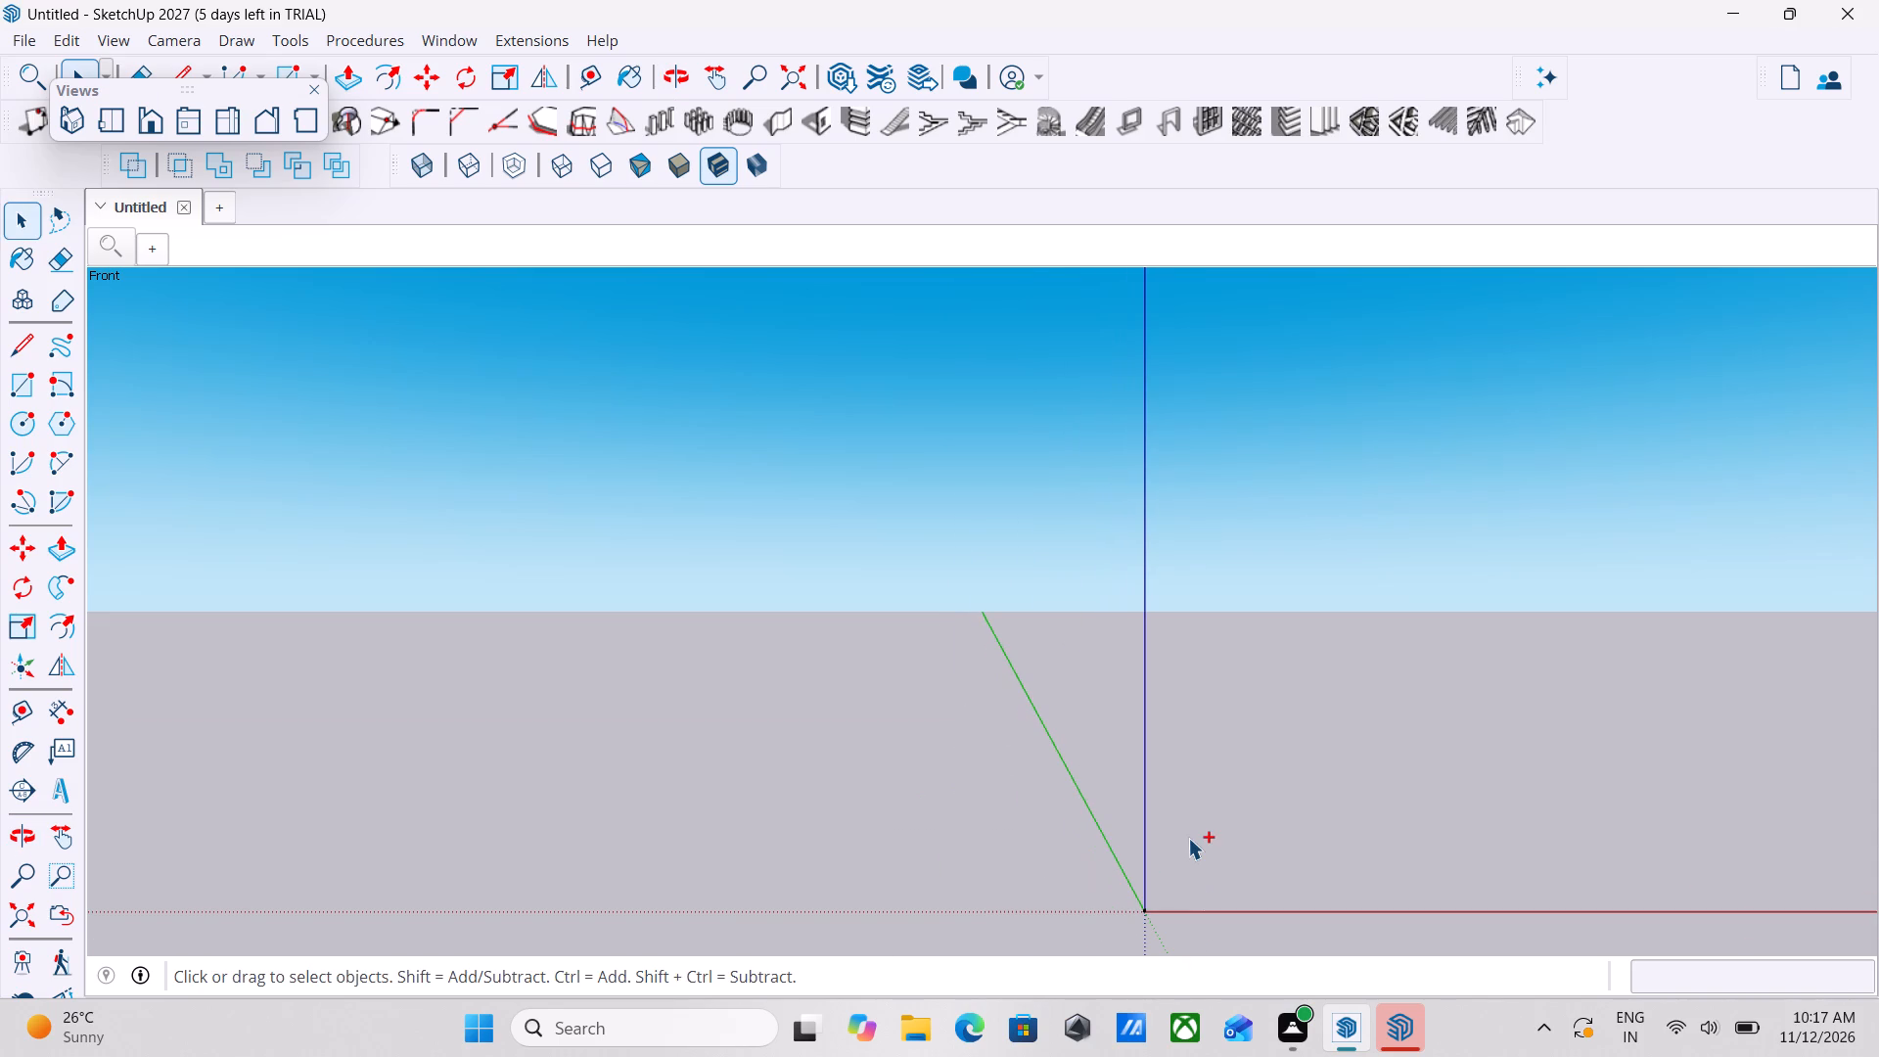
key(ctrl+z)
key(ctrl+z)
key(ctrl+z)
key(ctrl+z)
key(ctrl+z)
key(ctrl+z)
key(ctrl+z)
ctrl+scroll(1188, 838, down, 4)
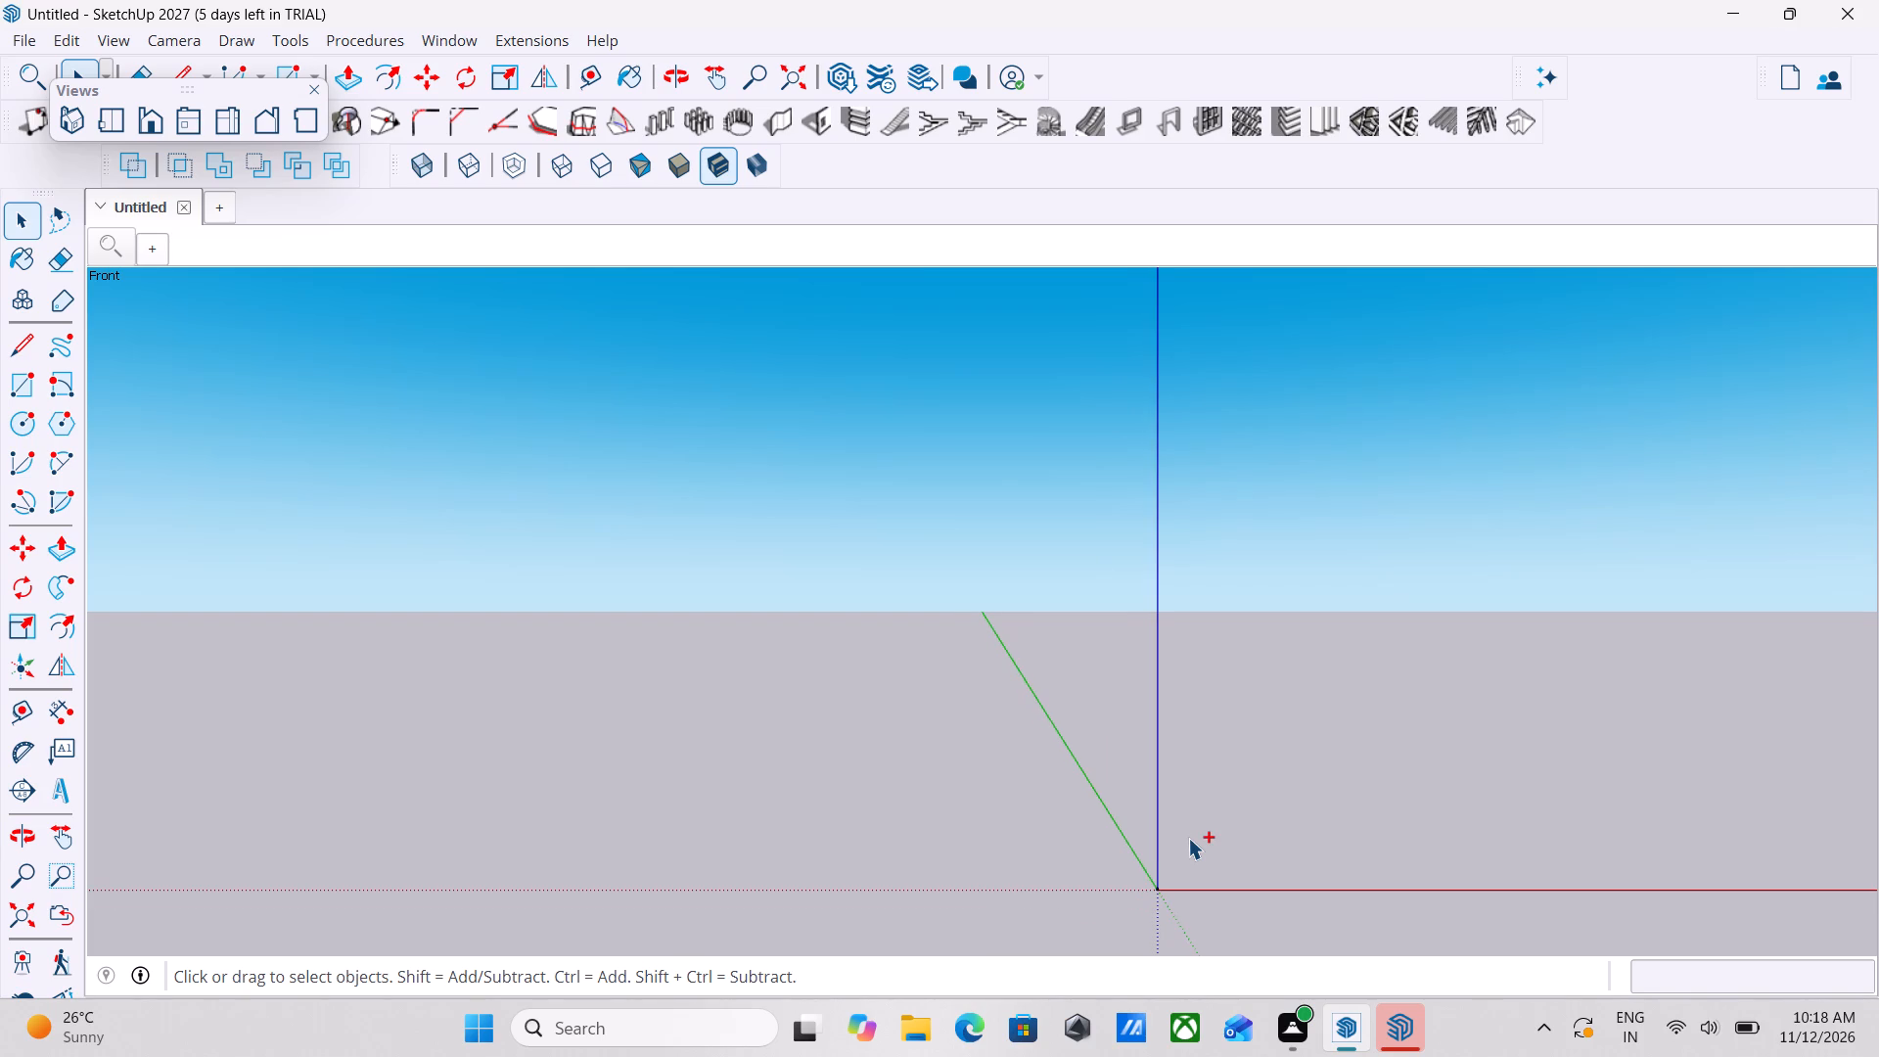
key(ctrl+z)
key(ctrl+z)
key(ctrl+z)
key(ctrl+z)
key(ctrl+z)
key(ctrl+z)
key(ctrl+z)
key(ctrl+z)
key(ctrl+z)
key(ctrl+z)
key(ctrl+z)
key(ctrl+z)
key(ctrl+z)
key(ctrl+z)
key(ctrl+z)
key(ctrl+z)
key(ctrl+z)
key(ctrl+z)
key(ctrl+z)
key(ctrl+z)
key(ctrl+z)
Inspect the empty space around the axes from several angles for the floor plan geometry.
ctrl+scroll(1188, 838, down, 6)
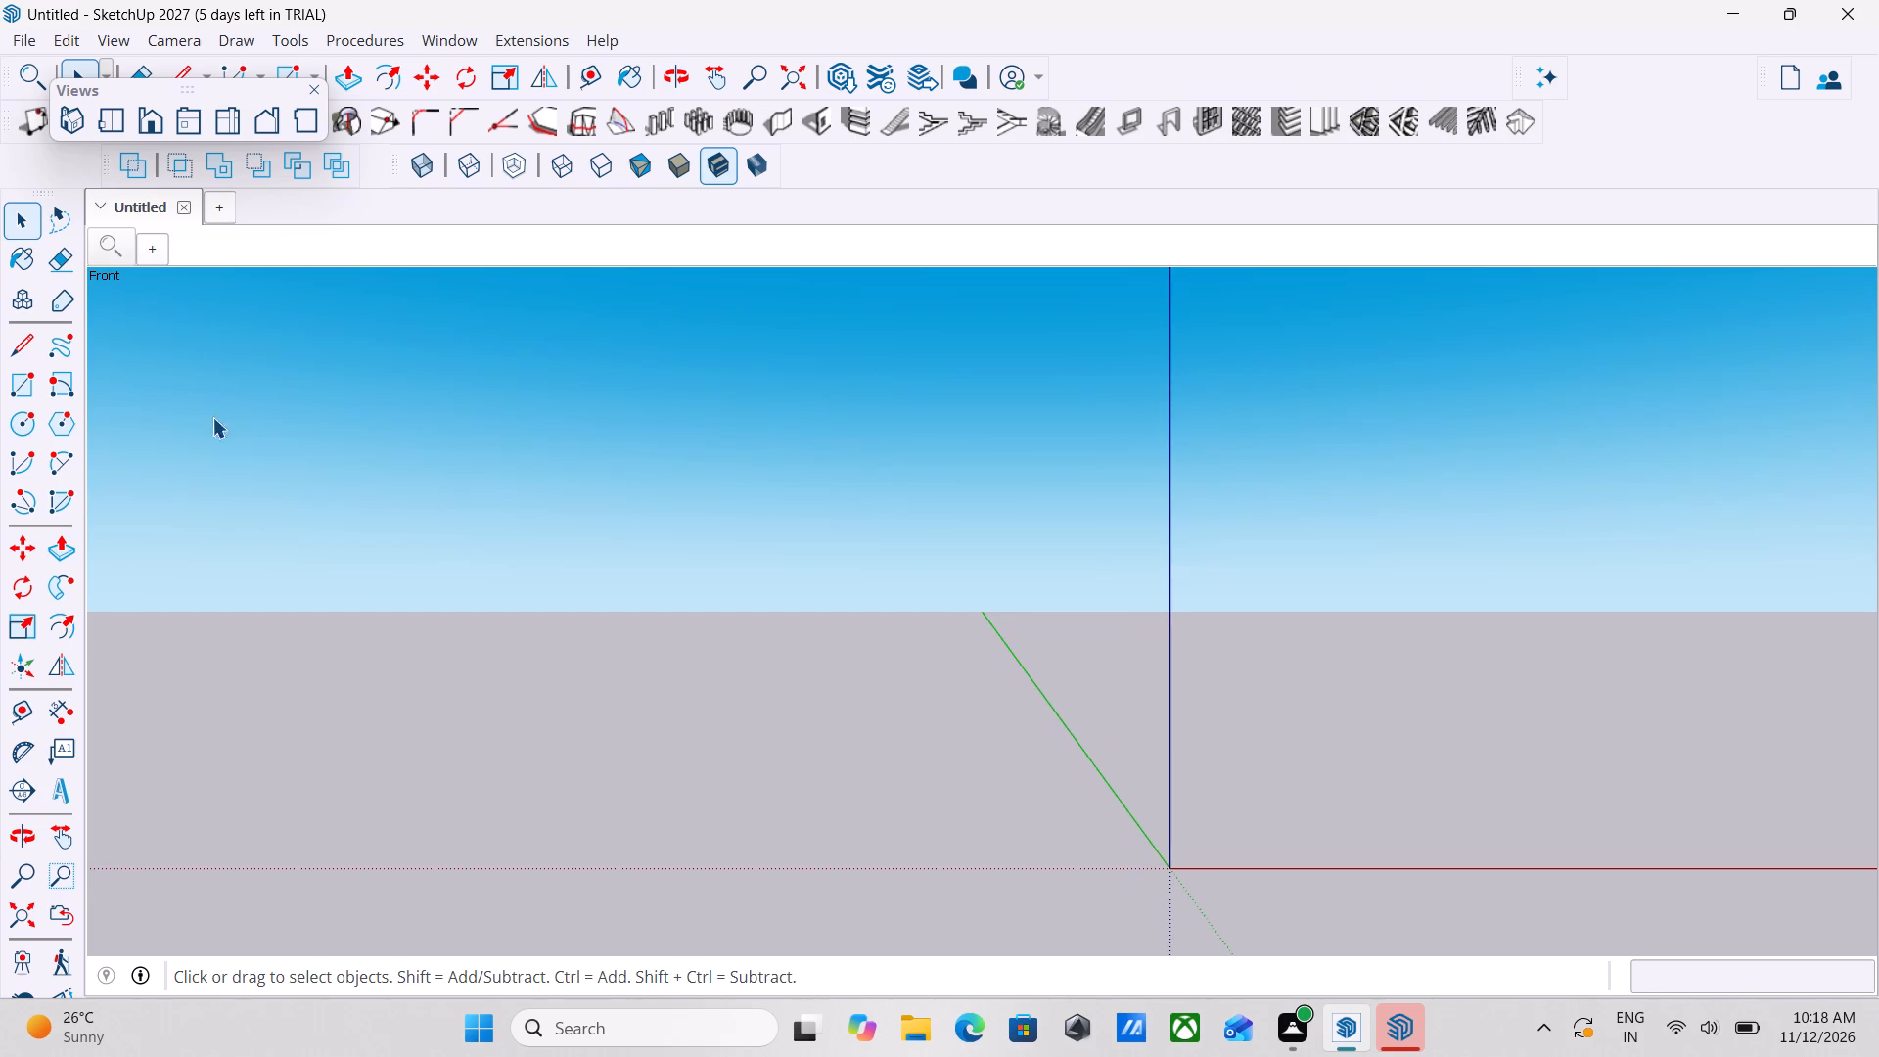
scroll(983, 769, down, 20)
scroll(983, 769, down, 2)
middle_drag(1289, 702, 1127, 818)
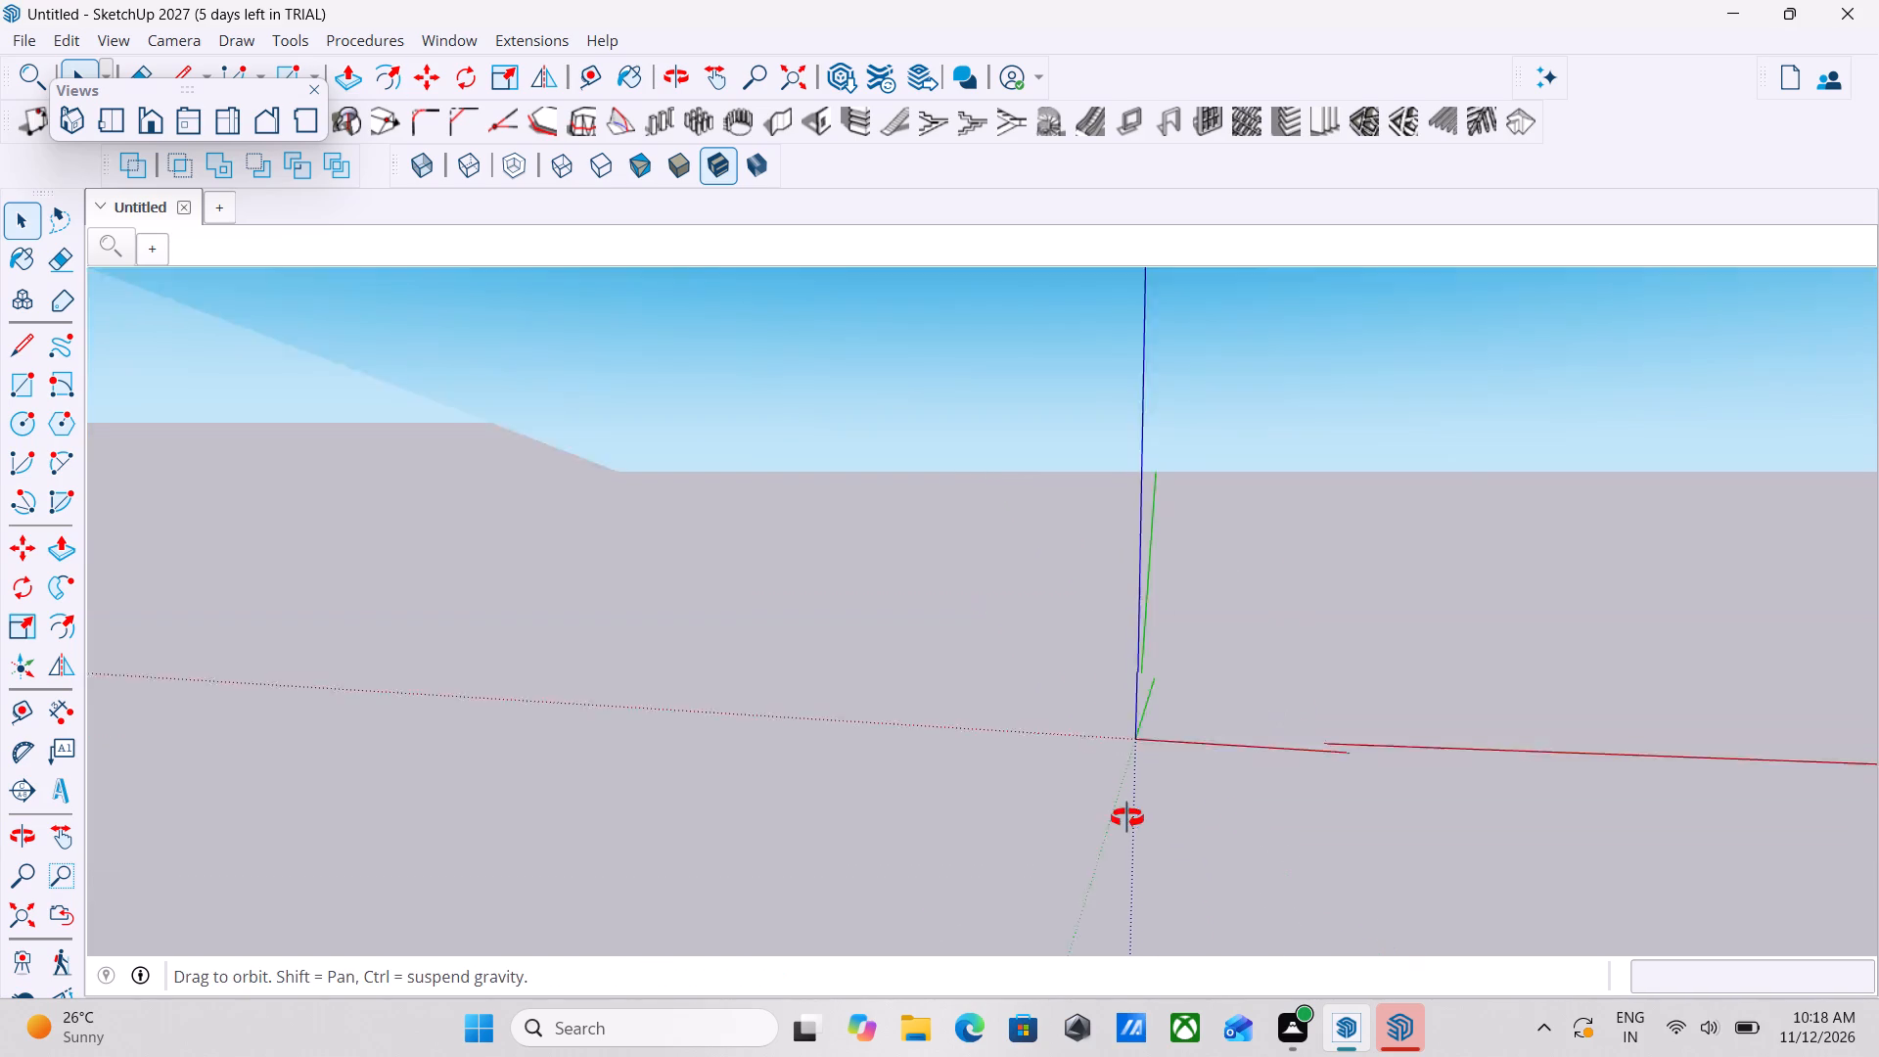
middle_drag(1127, 818, 870, 981)
middle_drag(1317, 633, 1739, 782)
scroll(1653, 791, down, 1)
scroll(1739, 782, up, 1)
scroll(1193, 713, down, 6)
middle_drag(1177, 670, 1177, 761)
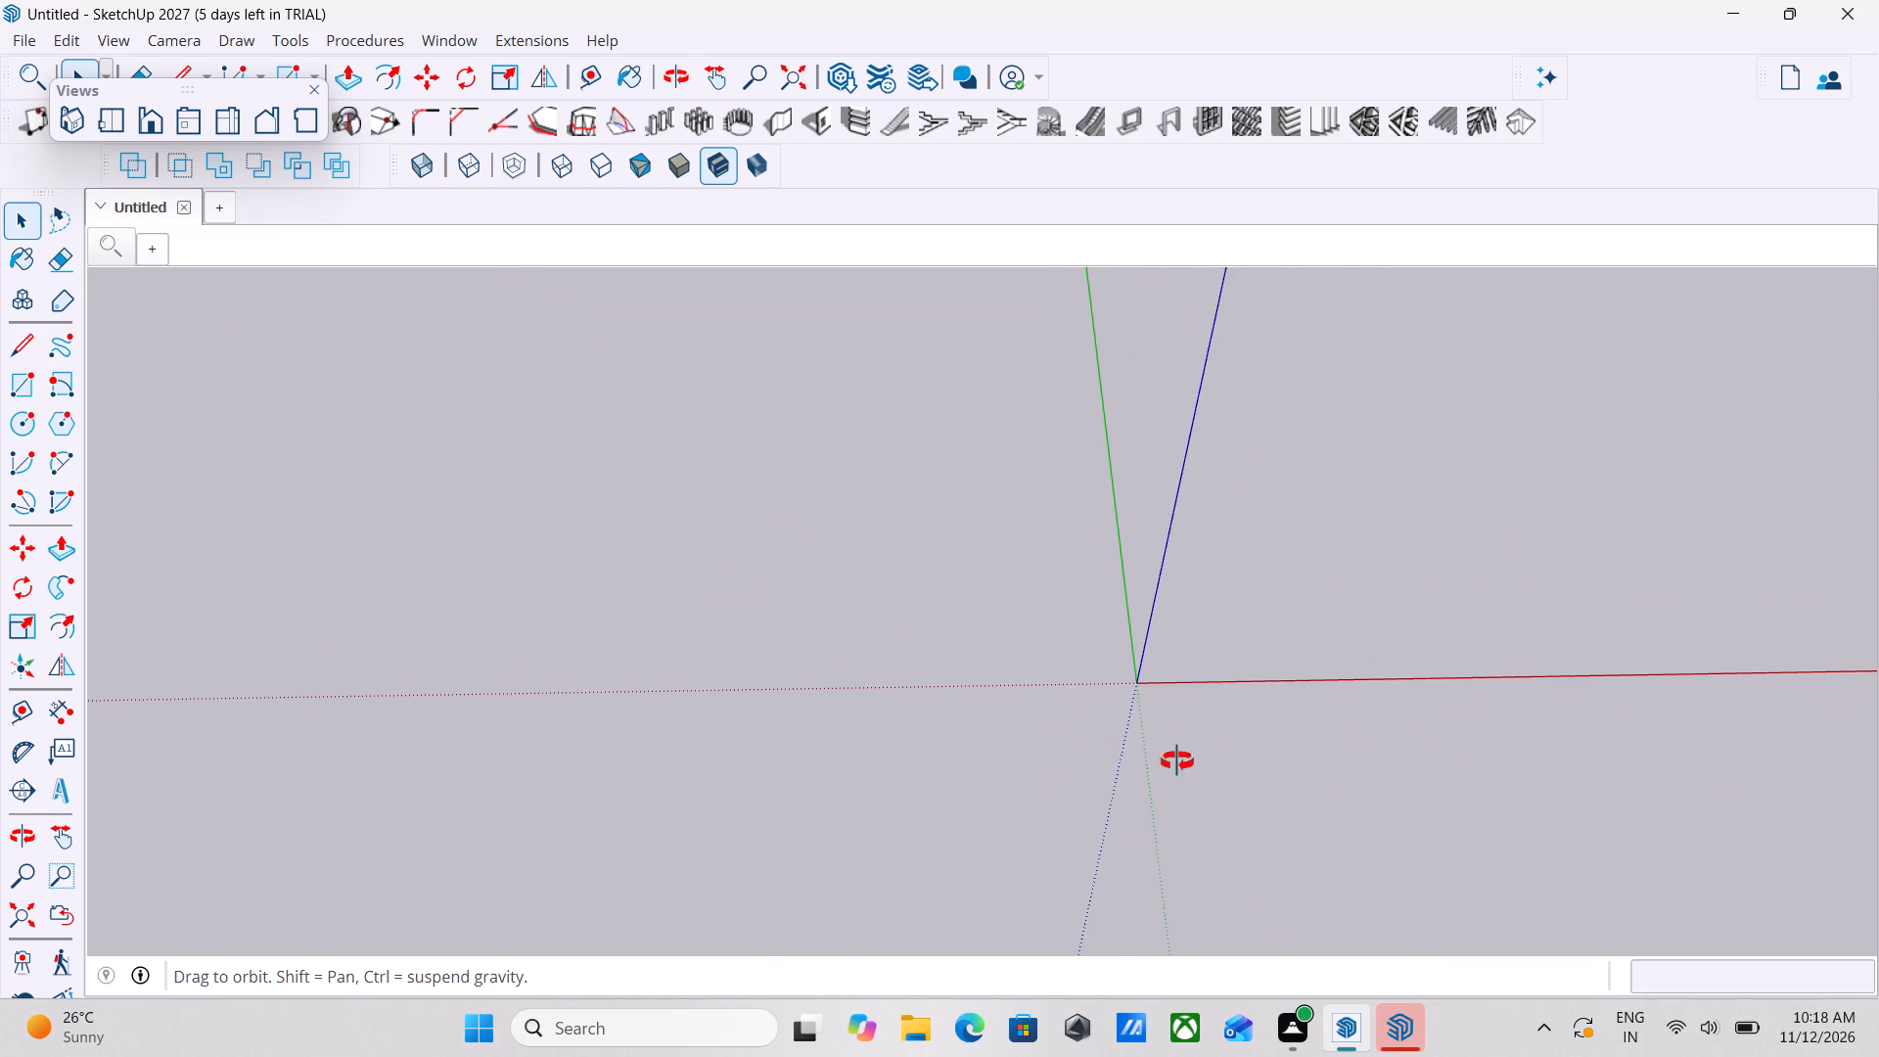
middle_drag(1177, 761, 1187, 973)
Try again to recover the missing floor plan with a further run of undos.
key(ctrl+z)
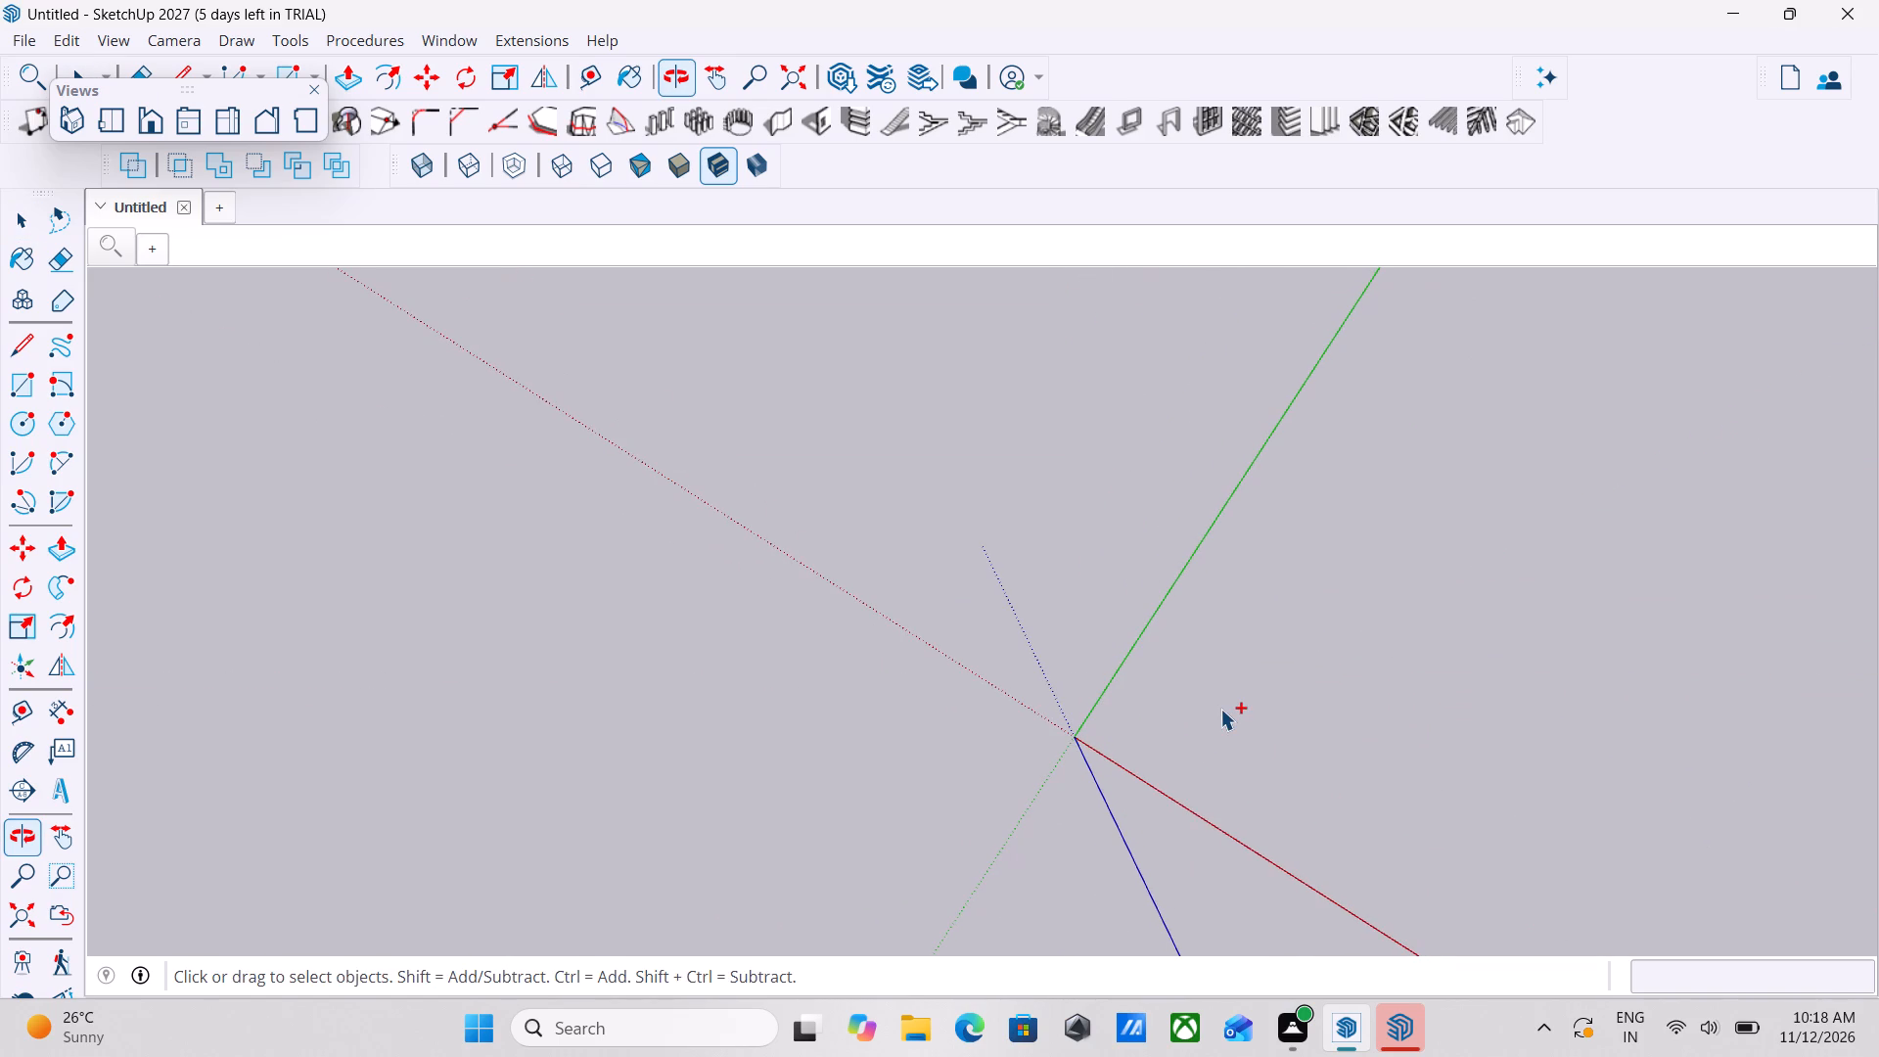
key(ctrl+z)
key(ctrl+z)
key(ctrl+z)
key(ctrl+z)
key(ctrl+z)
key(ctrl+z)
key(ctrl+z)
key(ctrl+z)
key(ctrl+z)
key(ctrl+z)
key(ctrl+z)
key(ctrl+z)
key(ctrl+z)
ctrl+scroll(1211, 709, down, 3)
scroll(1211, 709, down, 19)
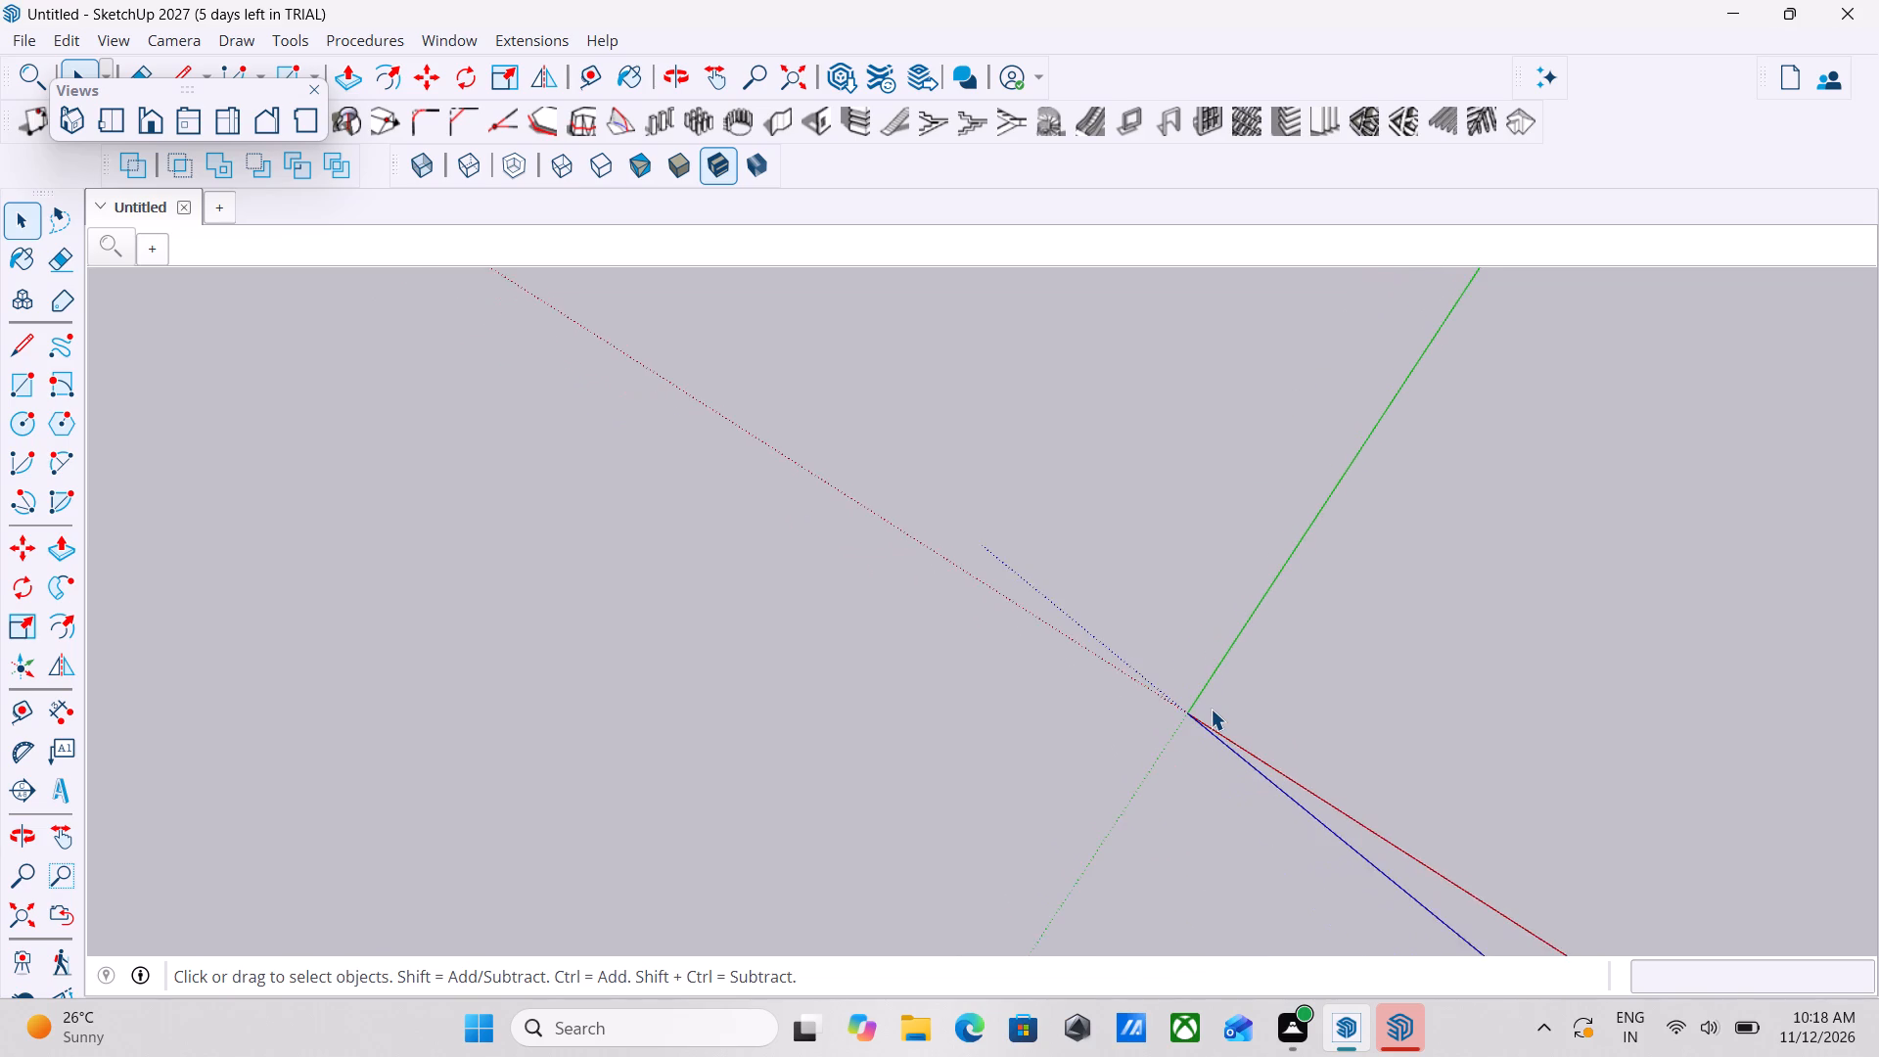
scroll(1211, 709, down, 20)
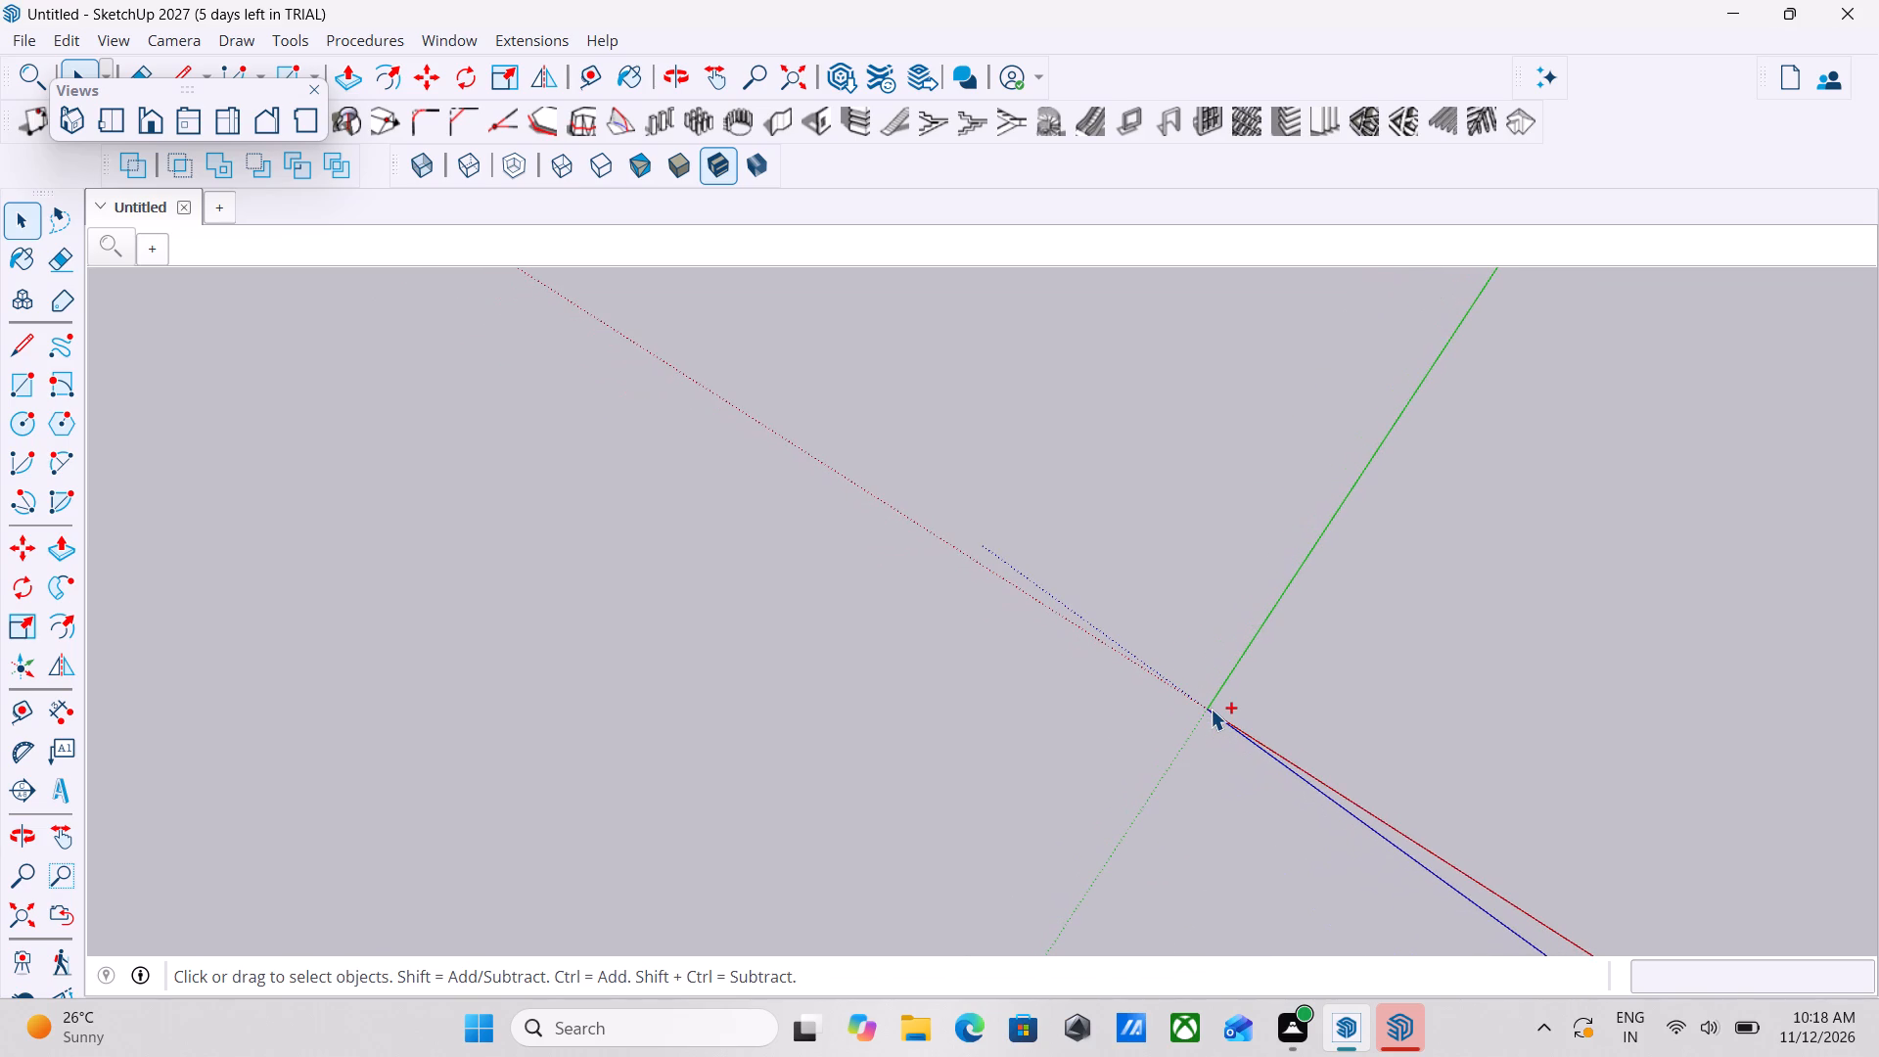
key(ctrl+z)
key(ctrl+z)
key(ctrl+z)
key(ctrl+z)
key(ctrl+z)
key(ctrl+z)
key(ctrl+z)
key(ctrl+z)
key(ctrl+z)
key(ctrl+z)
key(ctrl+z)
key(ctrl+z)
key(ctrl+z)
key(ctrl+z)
Check the Top, Front, Back and Bottom standard views for the floor plan, finishing in Top view.
click(125, 125)
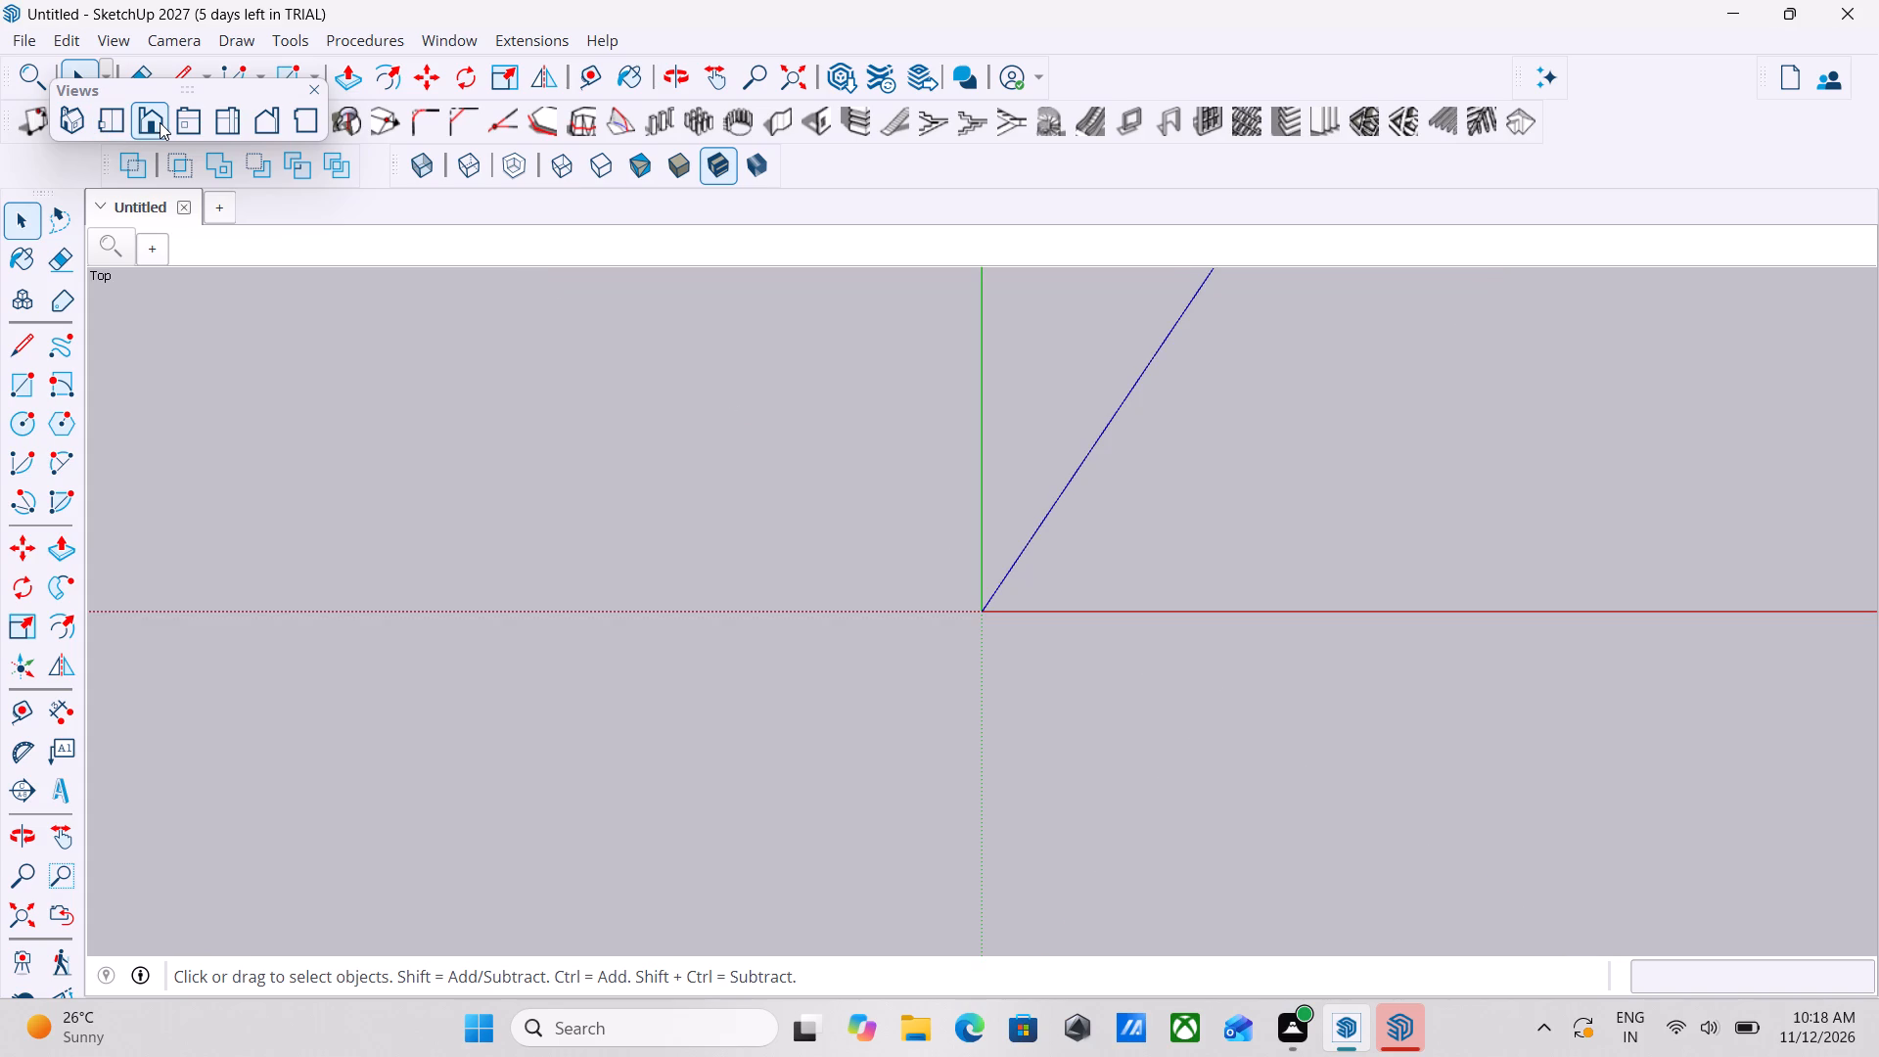
click(160, 122)
click(214, 124)
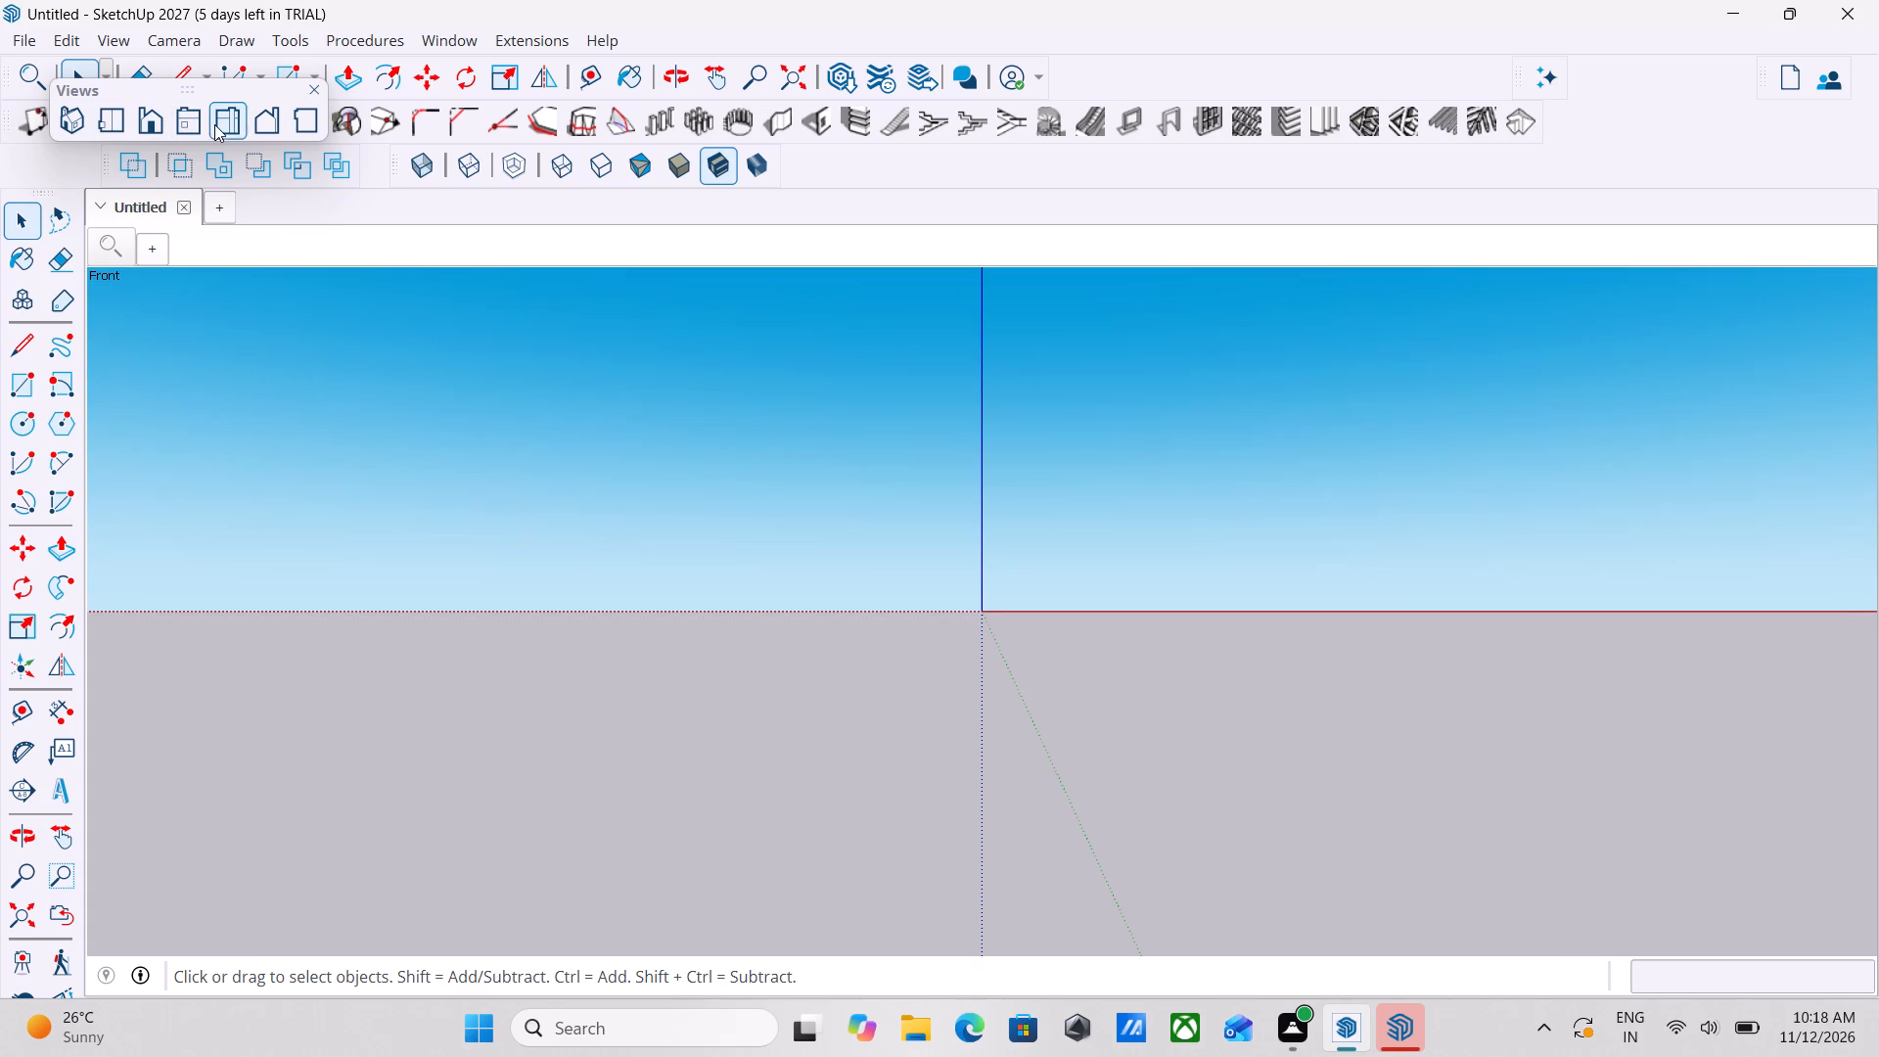
click(289, 122)
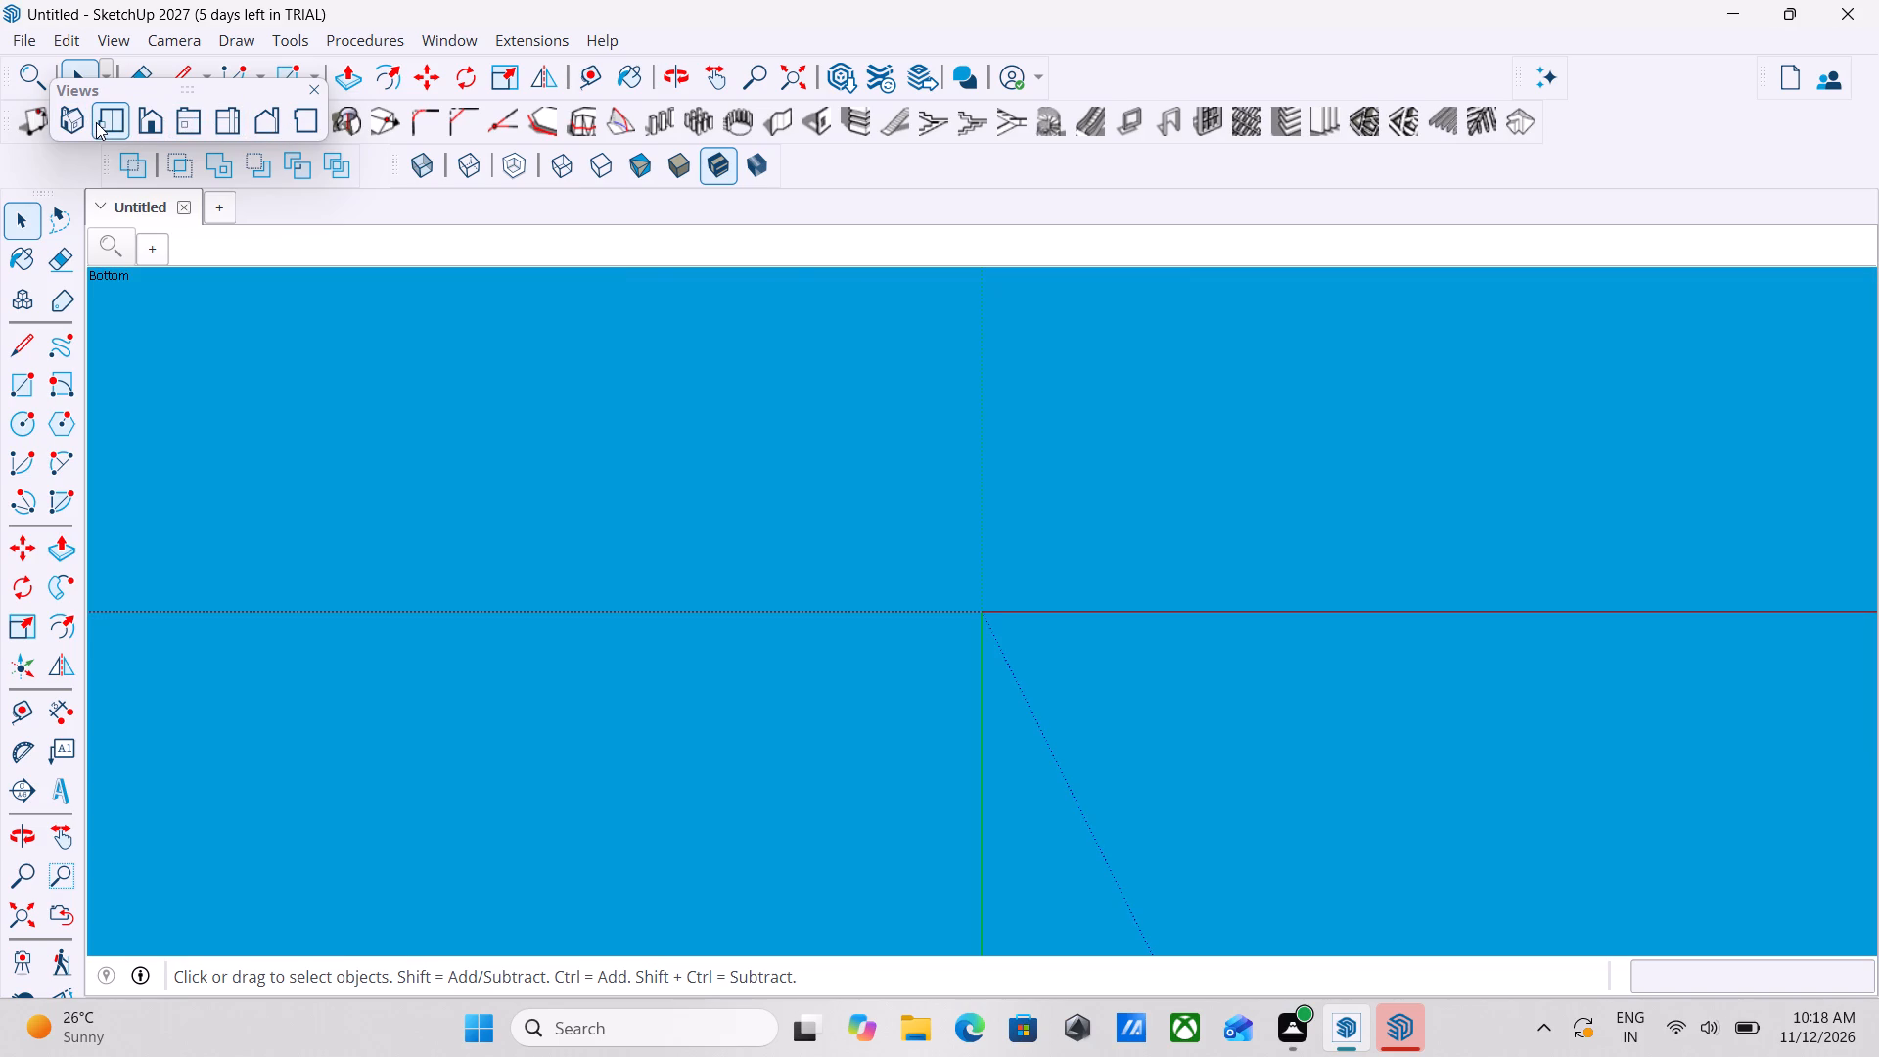
click(96, 122)
scroll(1040, 456, up, 8)
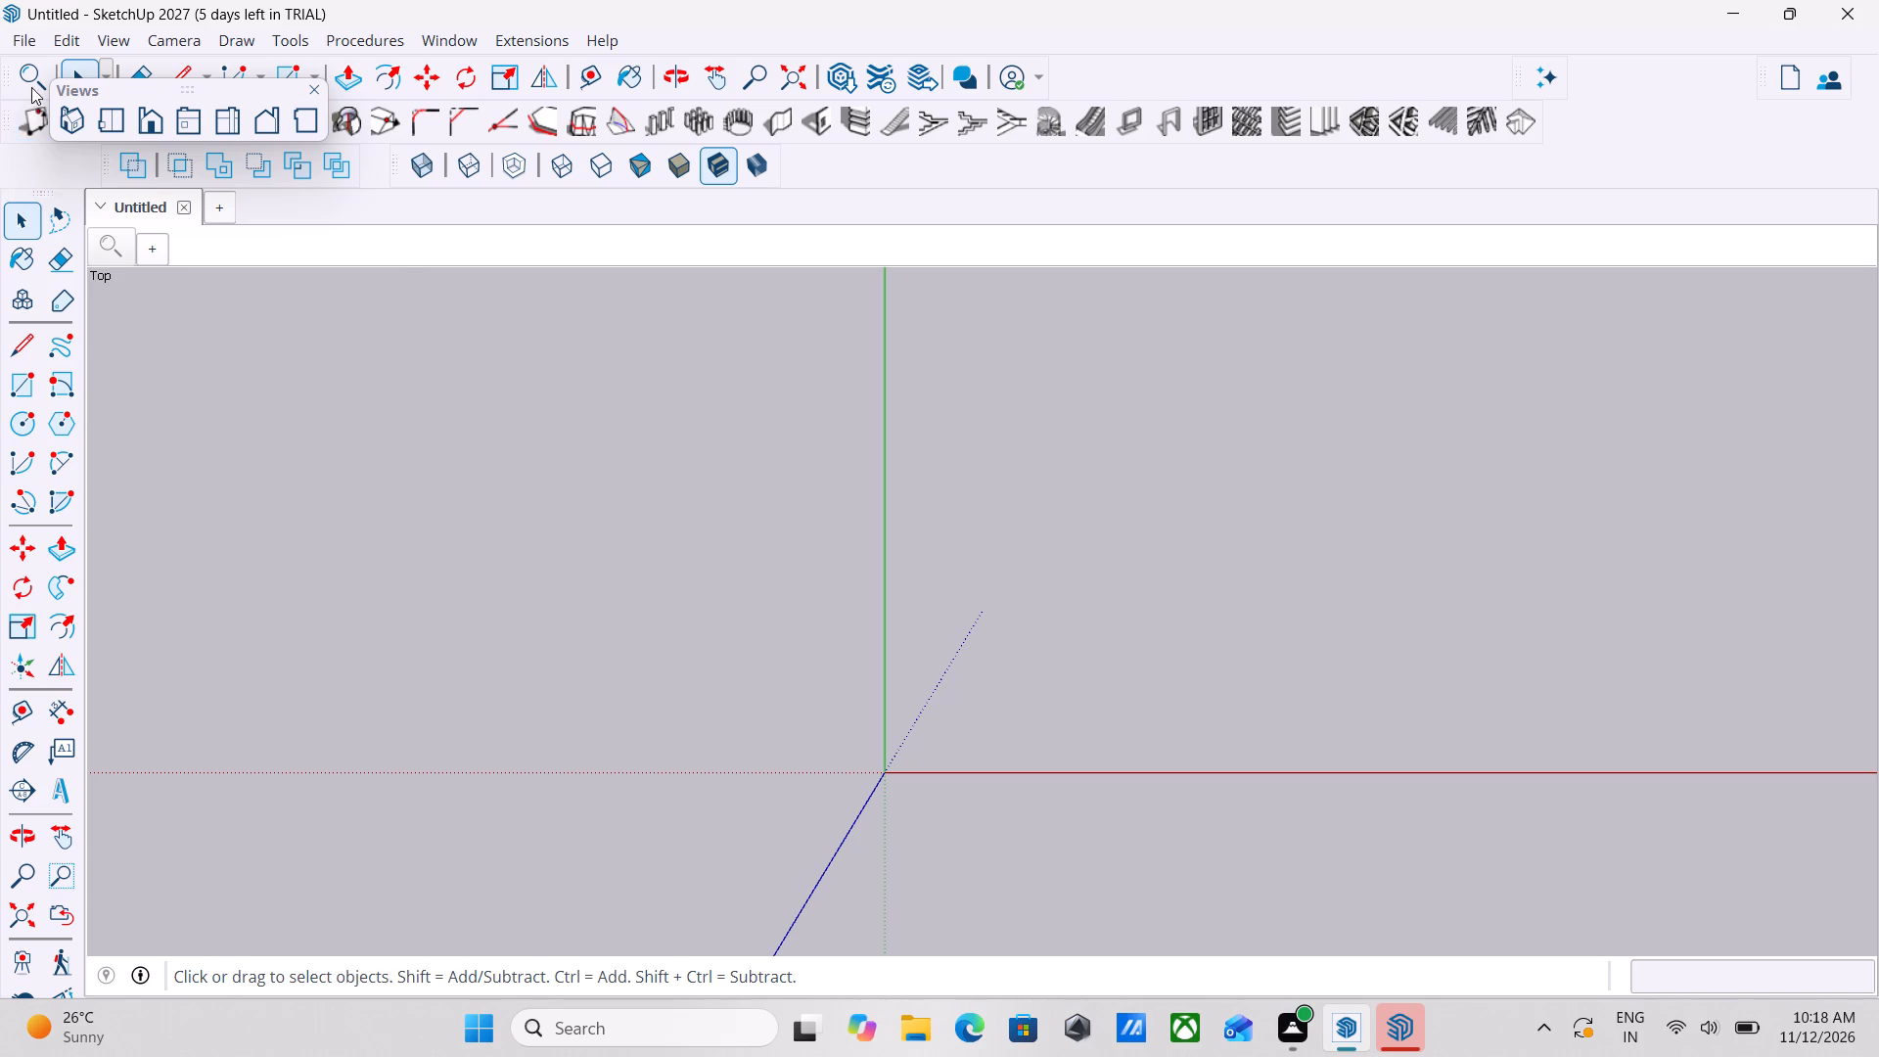
Search for "drawing" among the importable files in Downloads, Libraries and This PC.
click(27, 32)
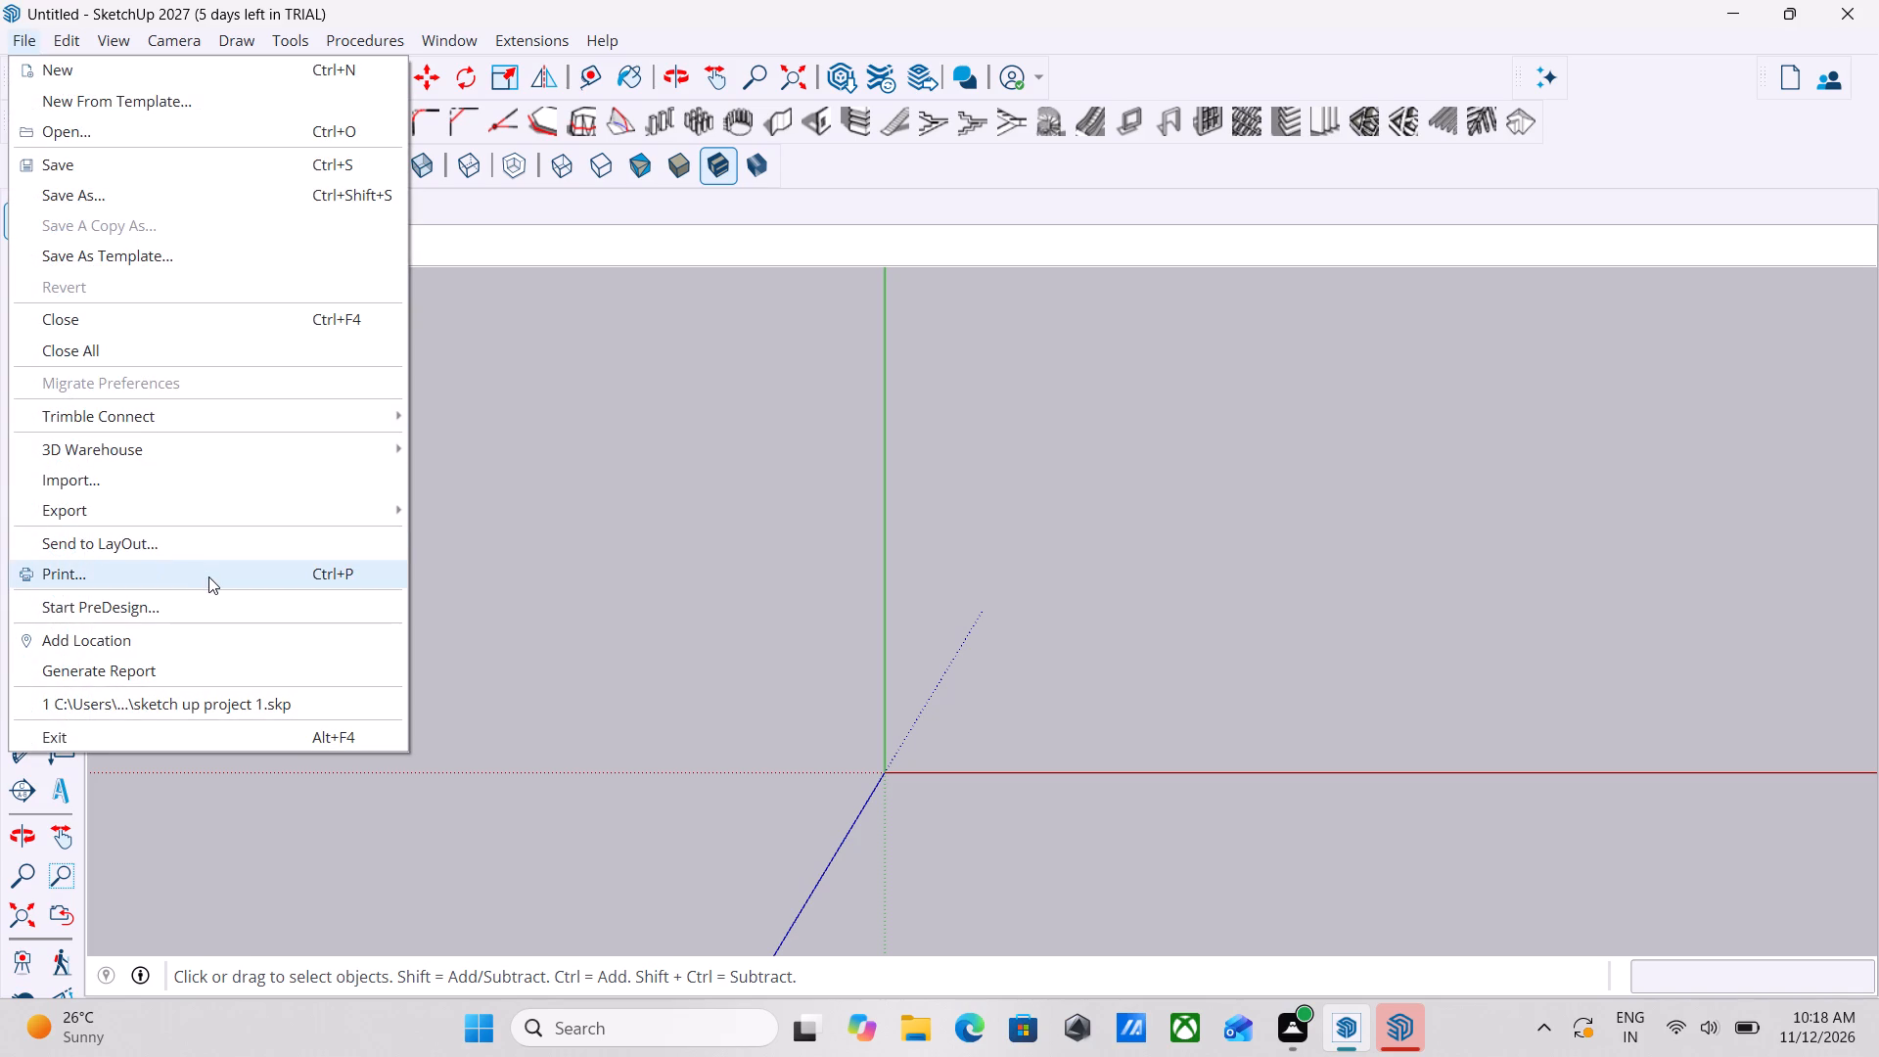
click(366, 476)
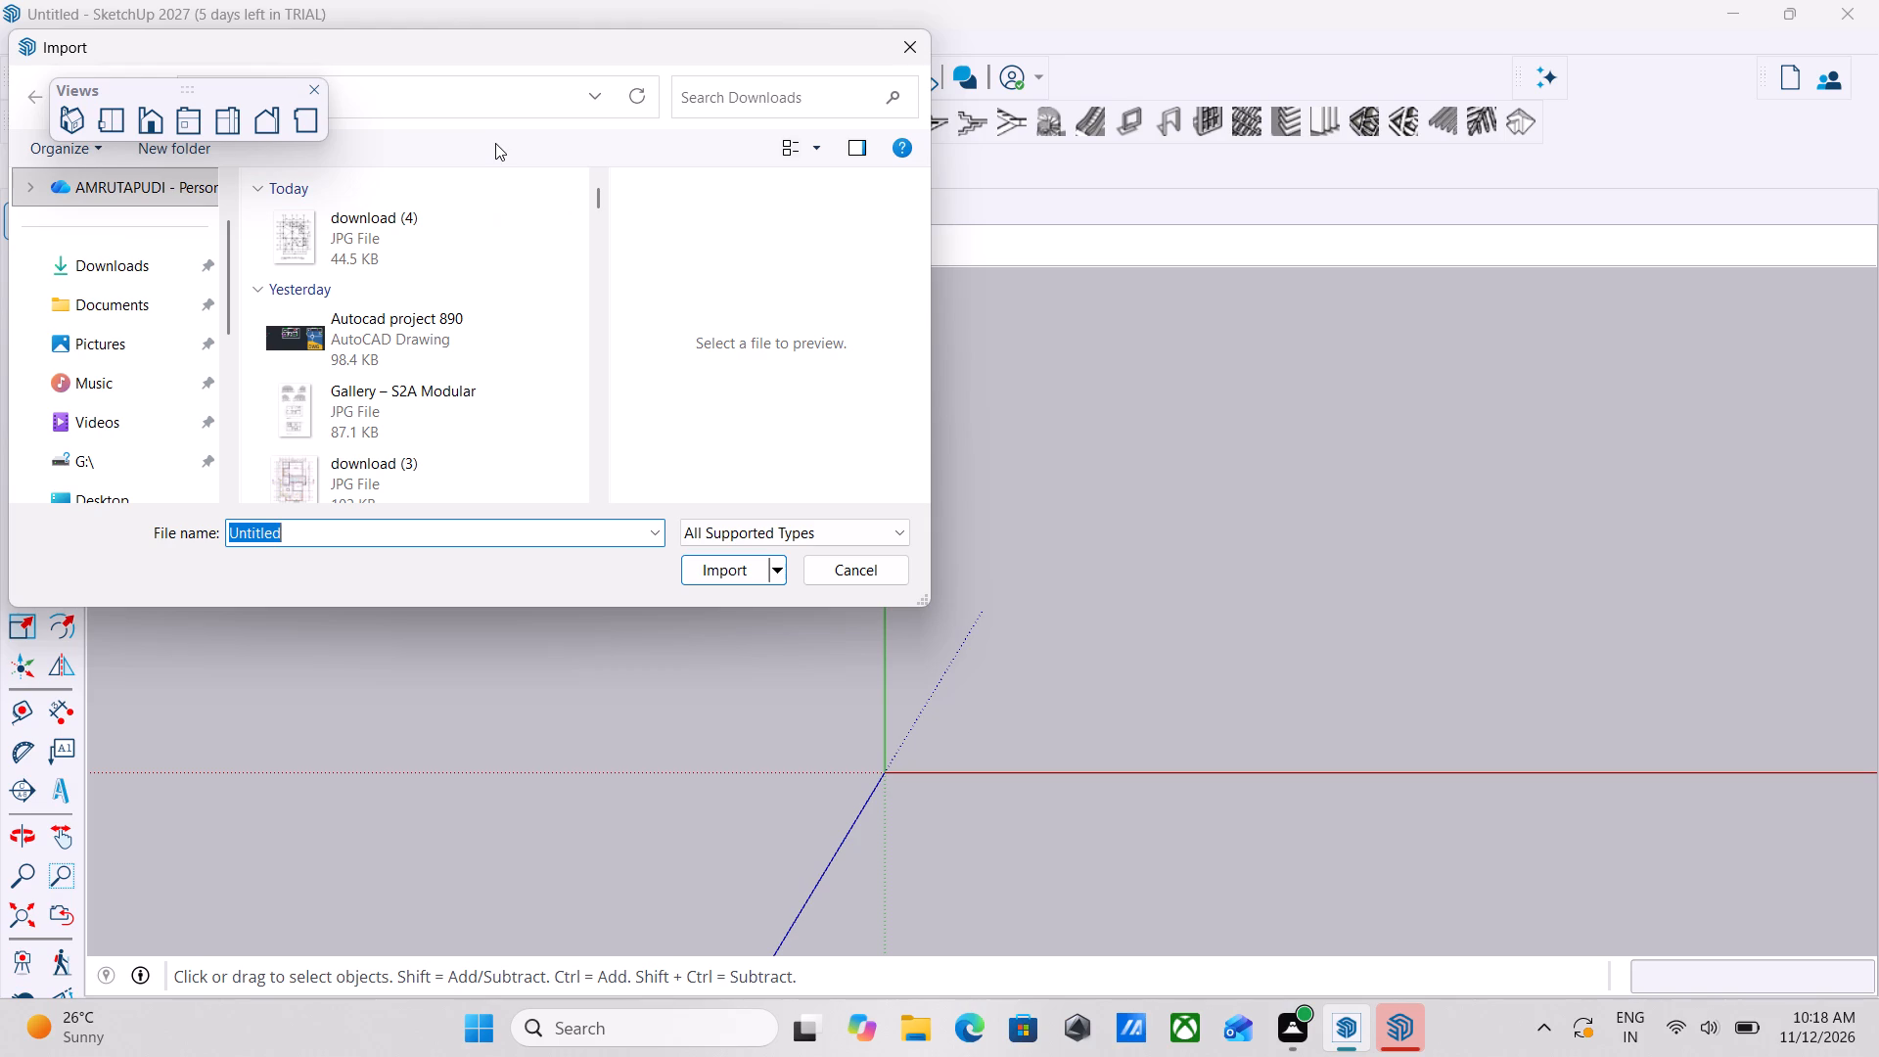
click(733, 90)
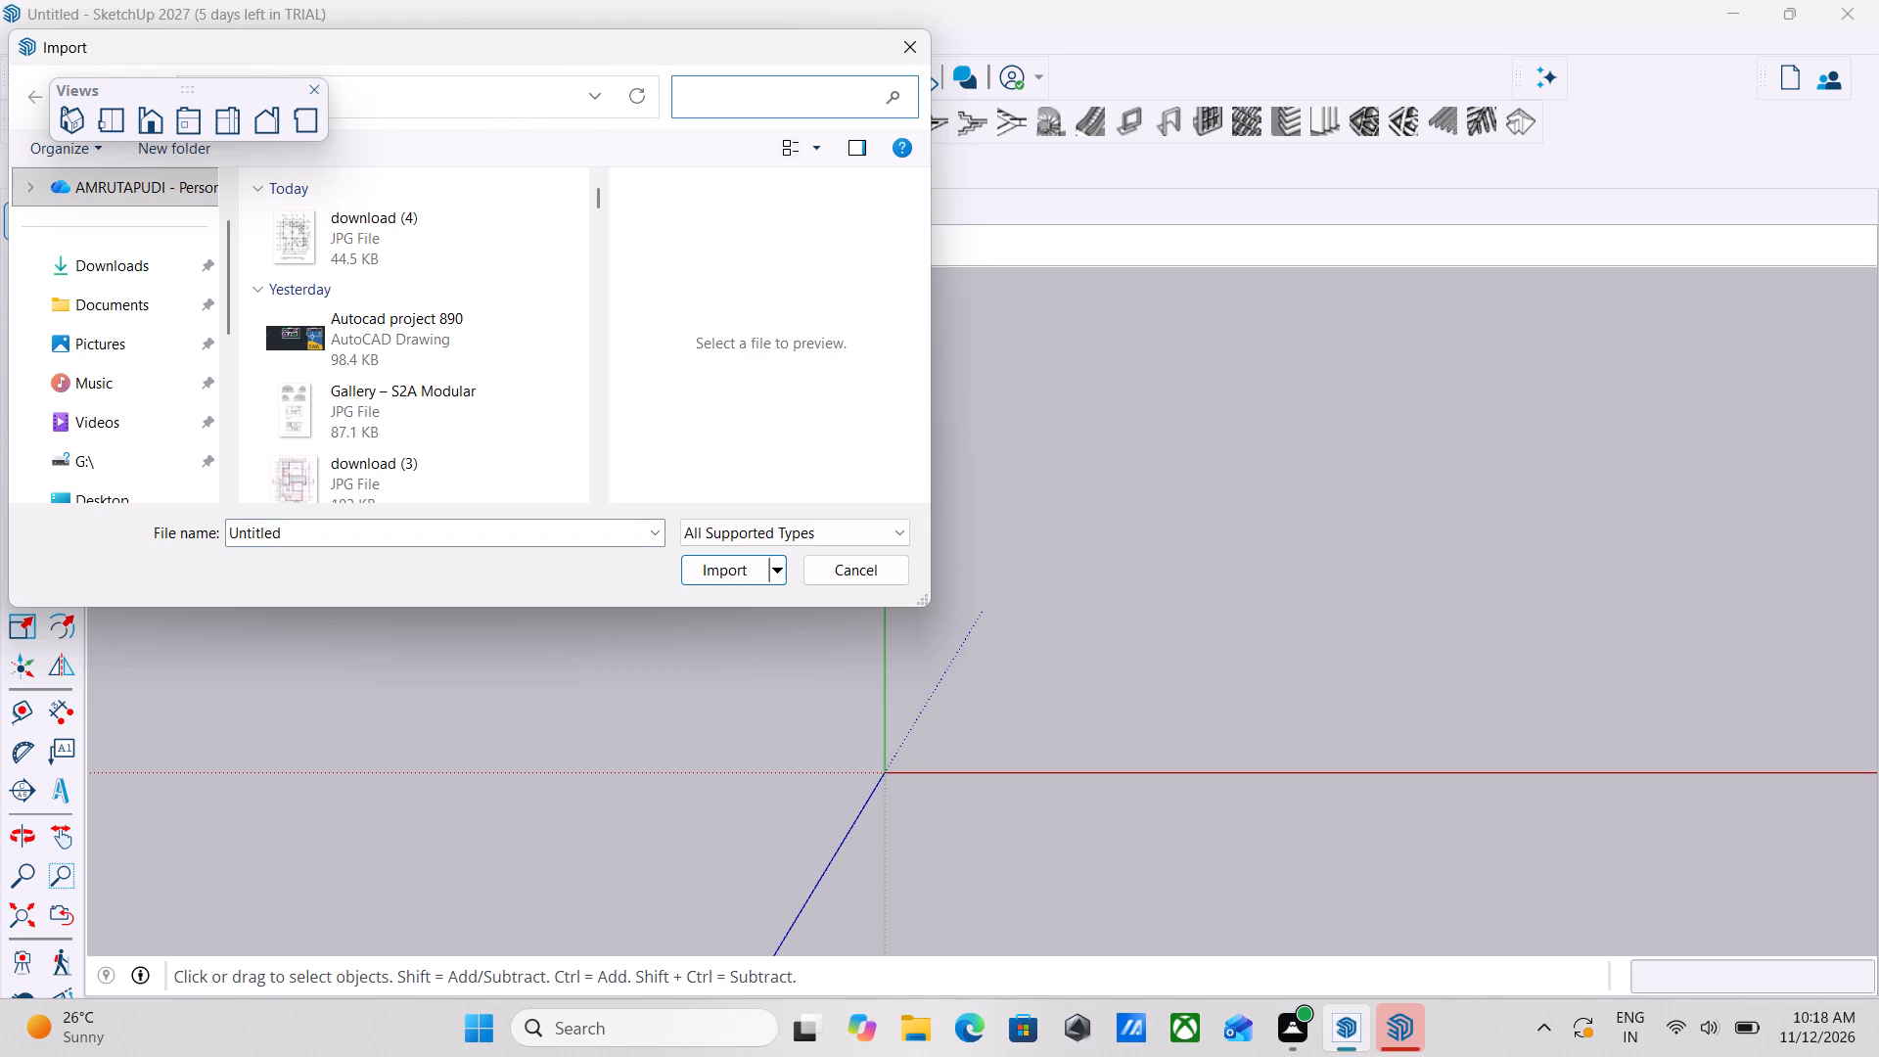
text(dr)
text(aw)
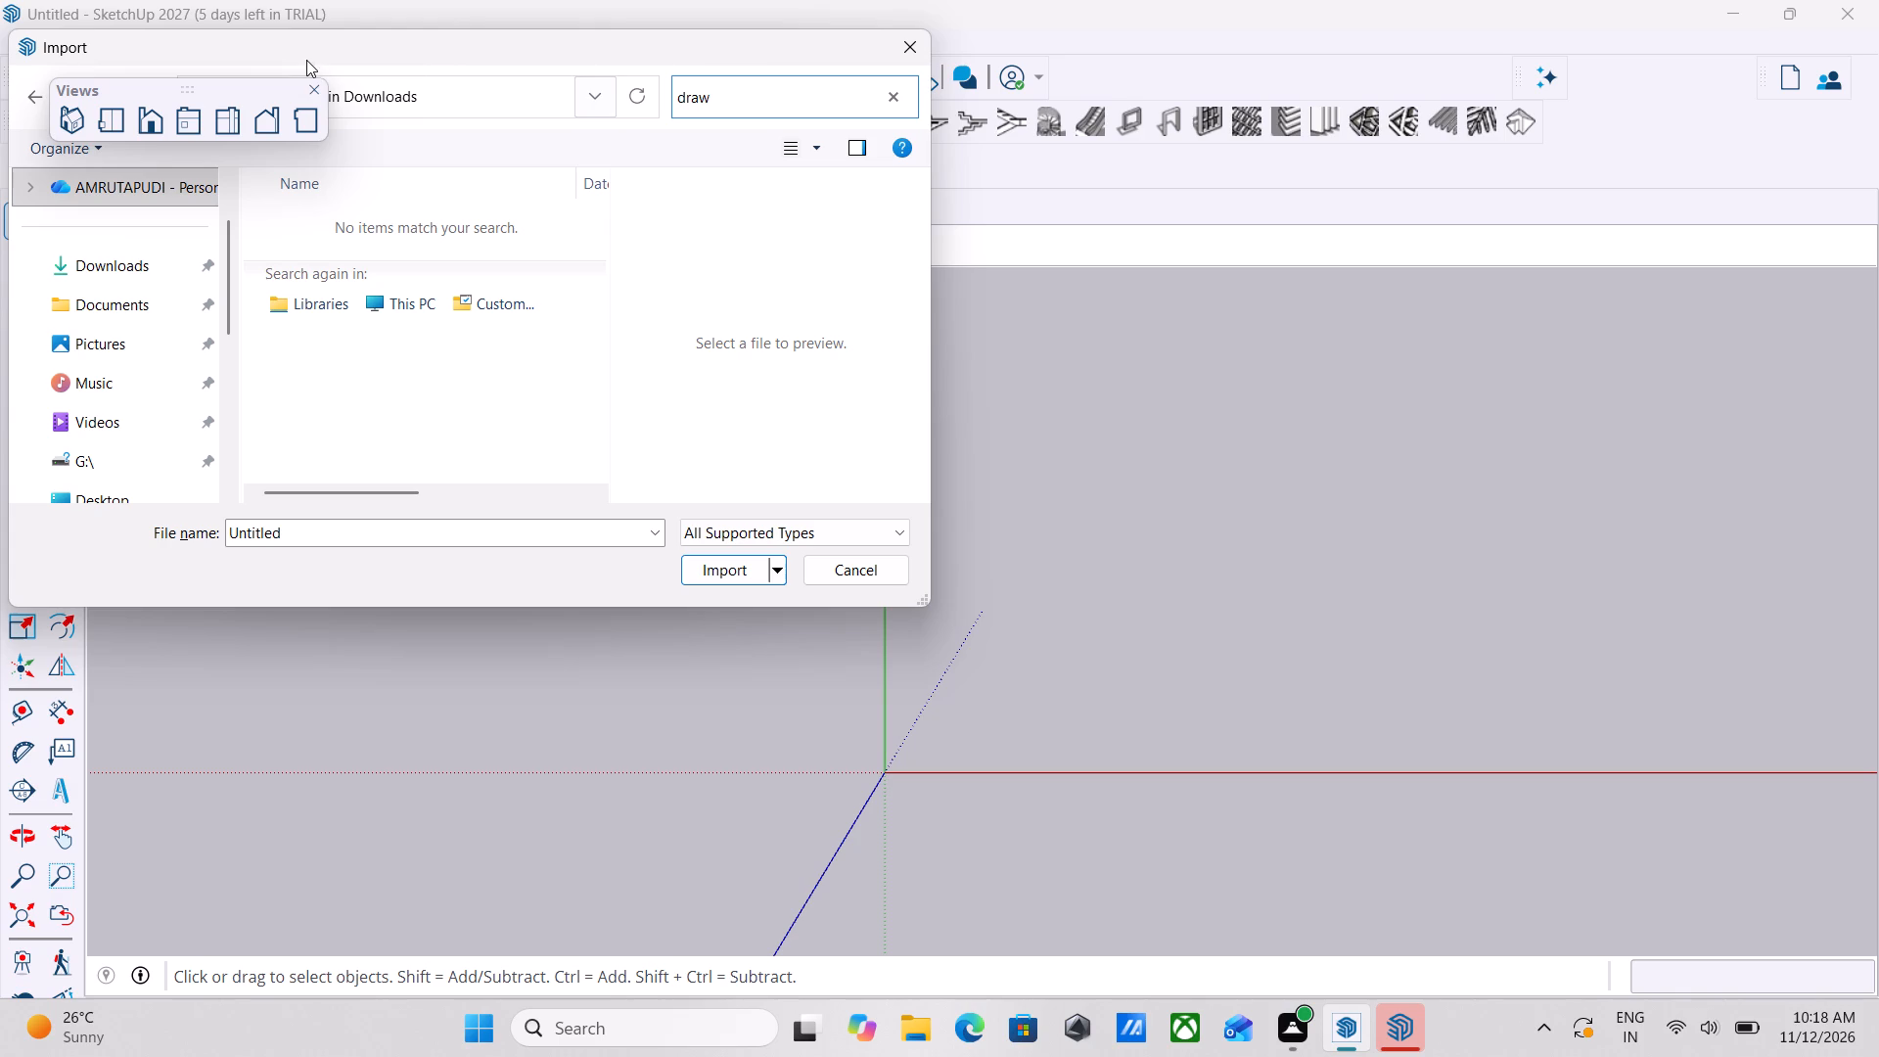
click(315, 93)
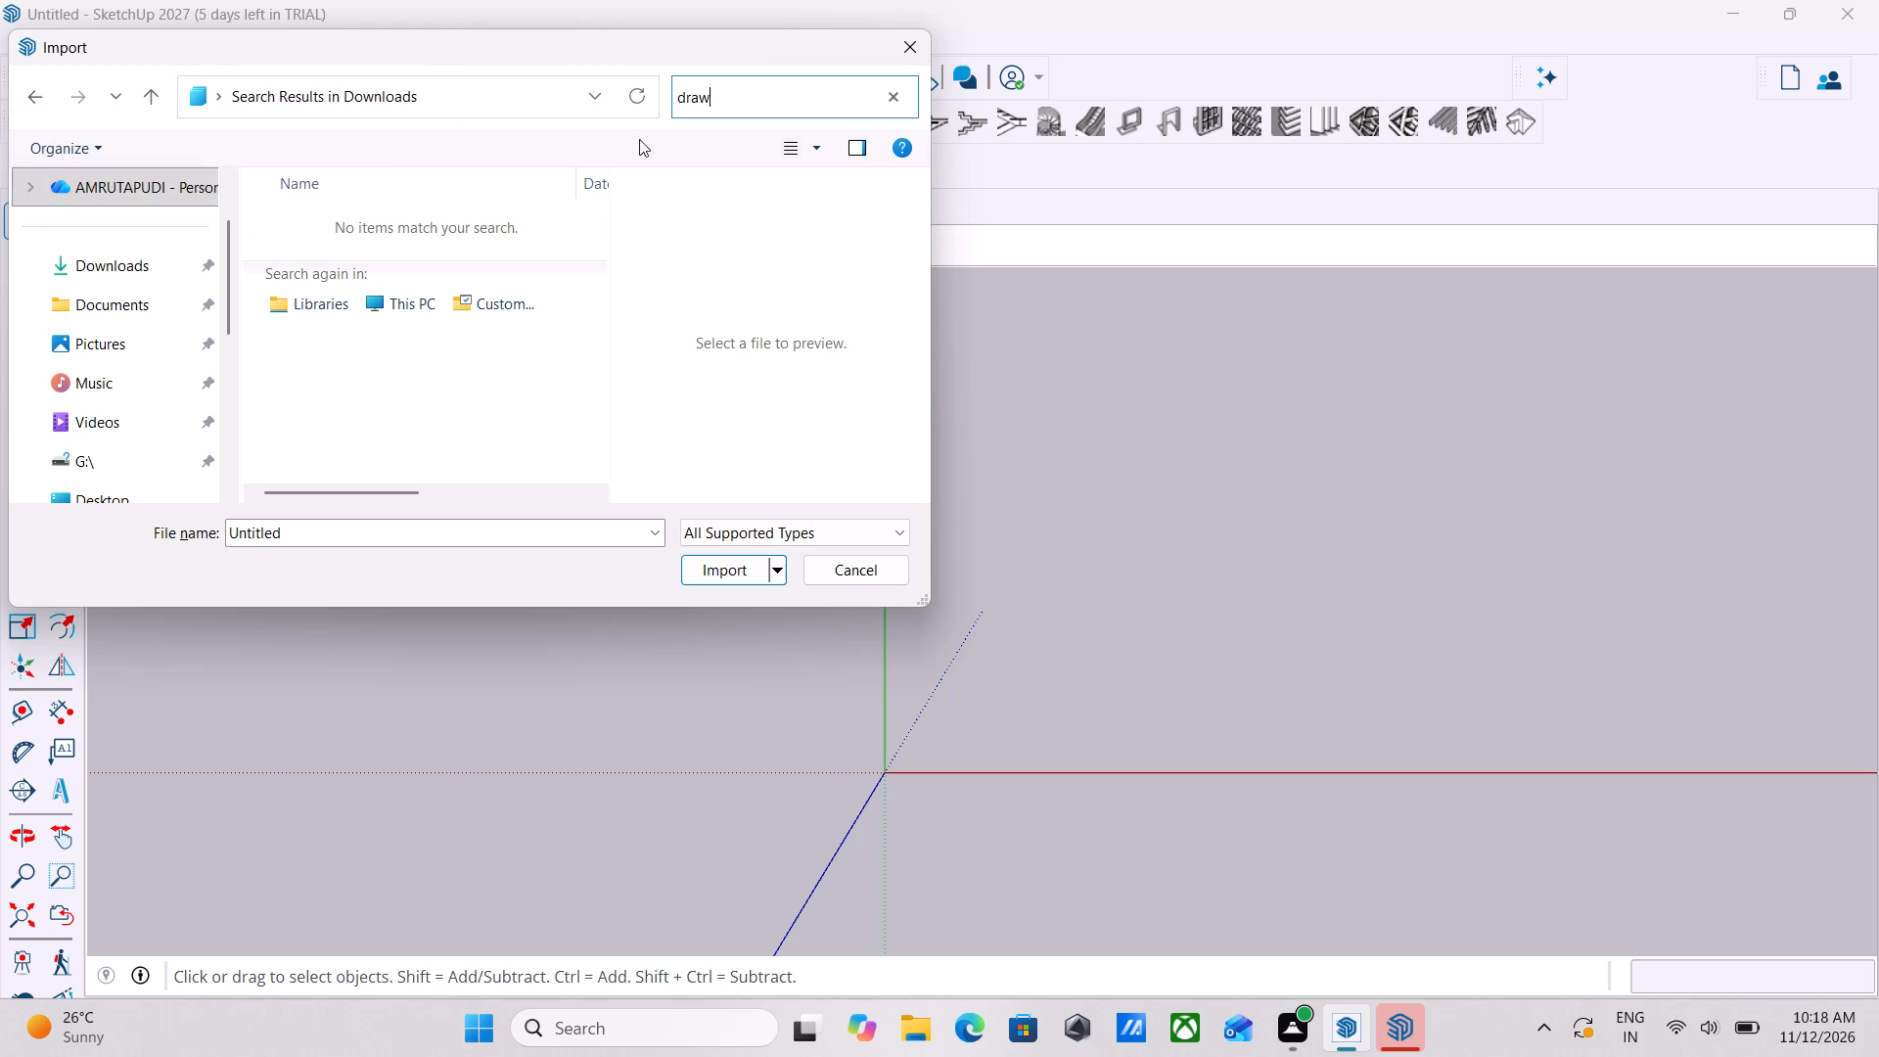
text(in)
key(g)
click(883, 525)
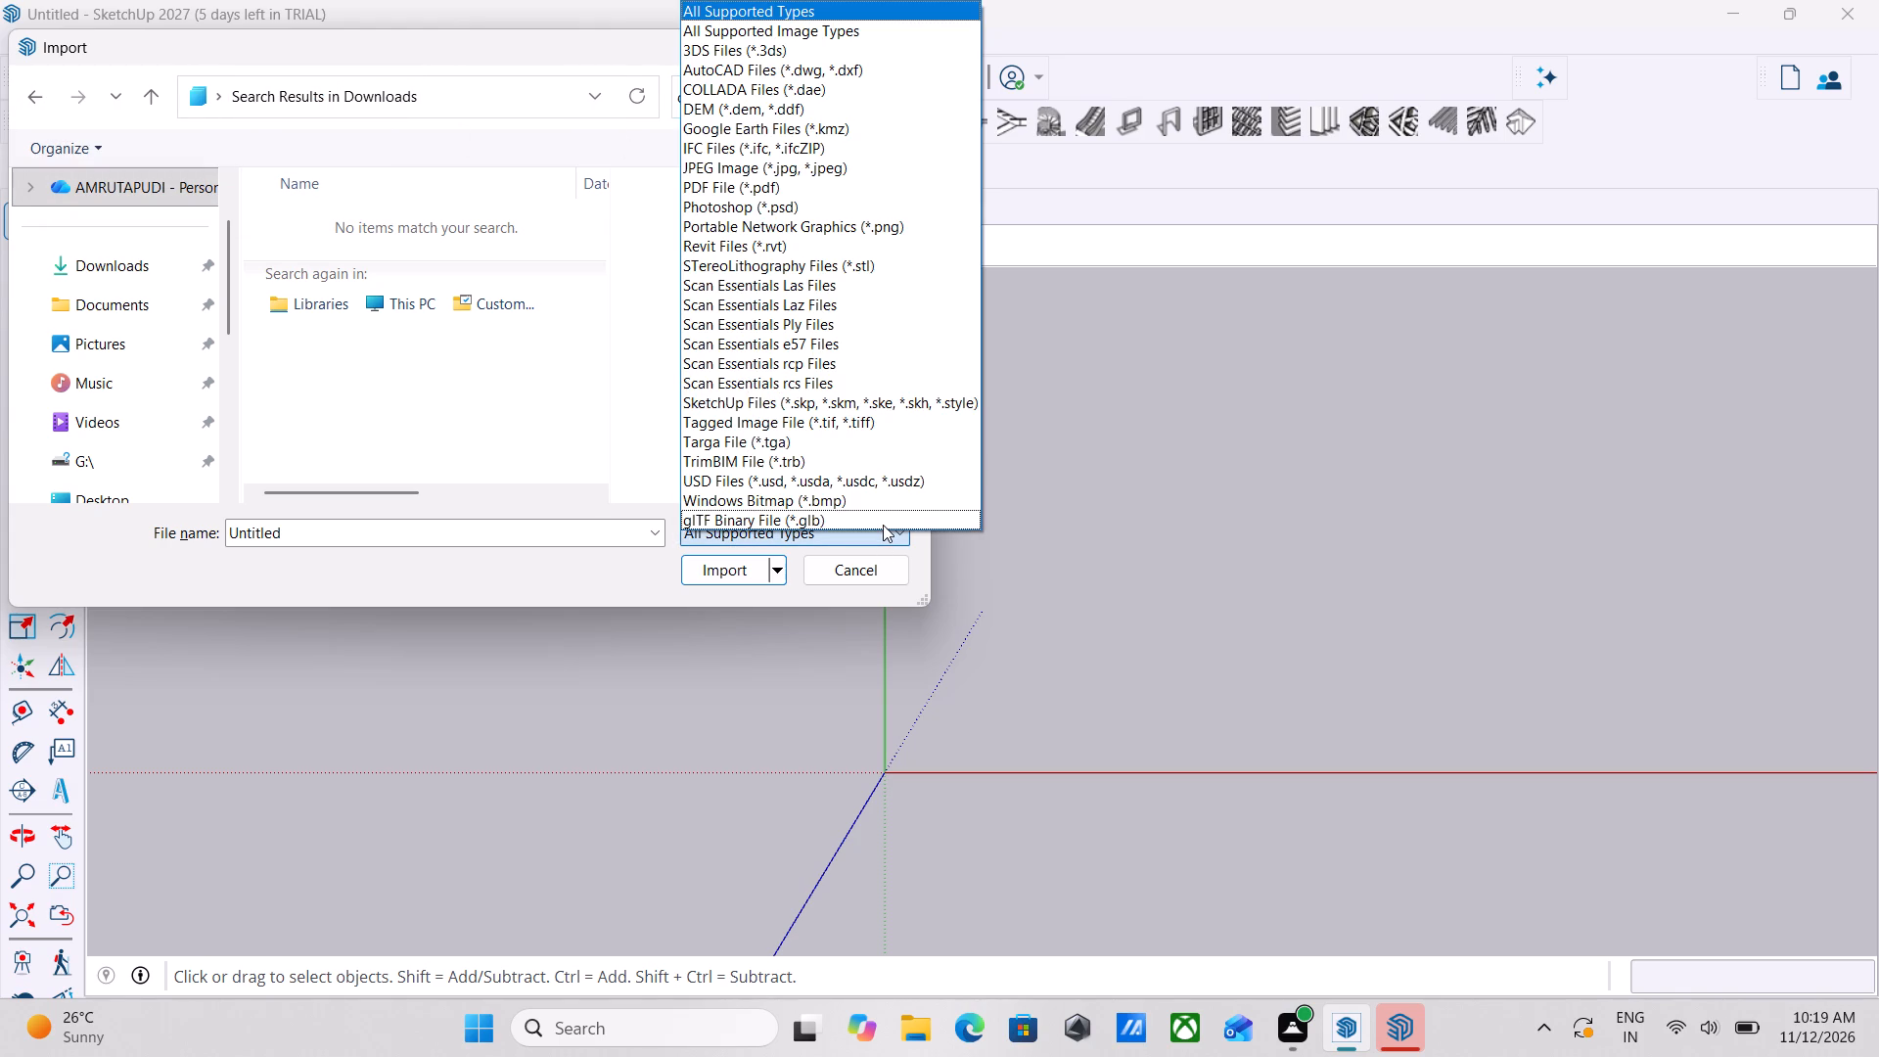
scroll(867, 507, down, 3)
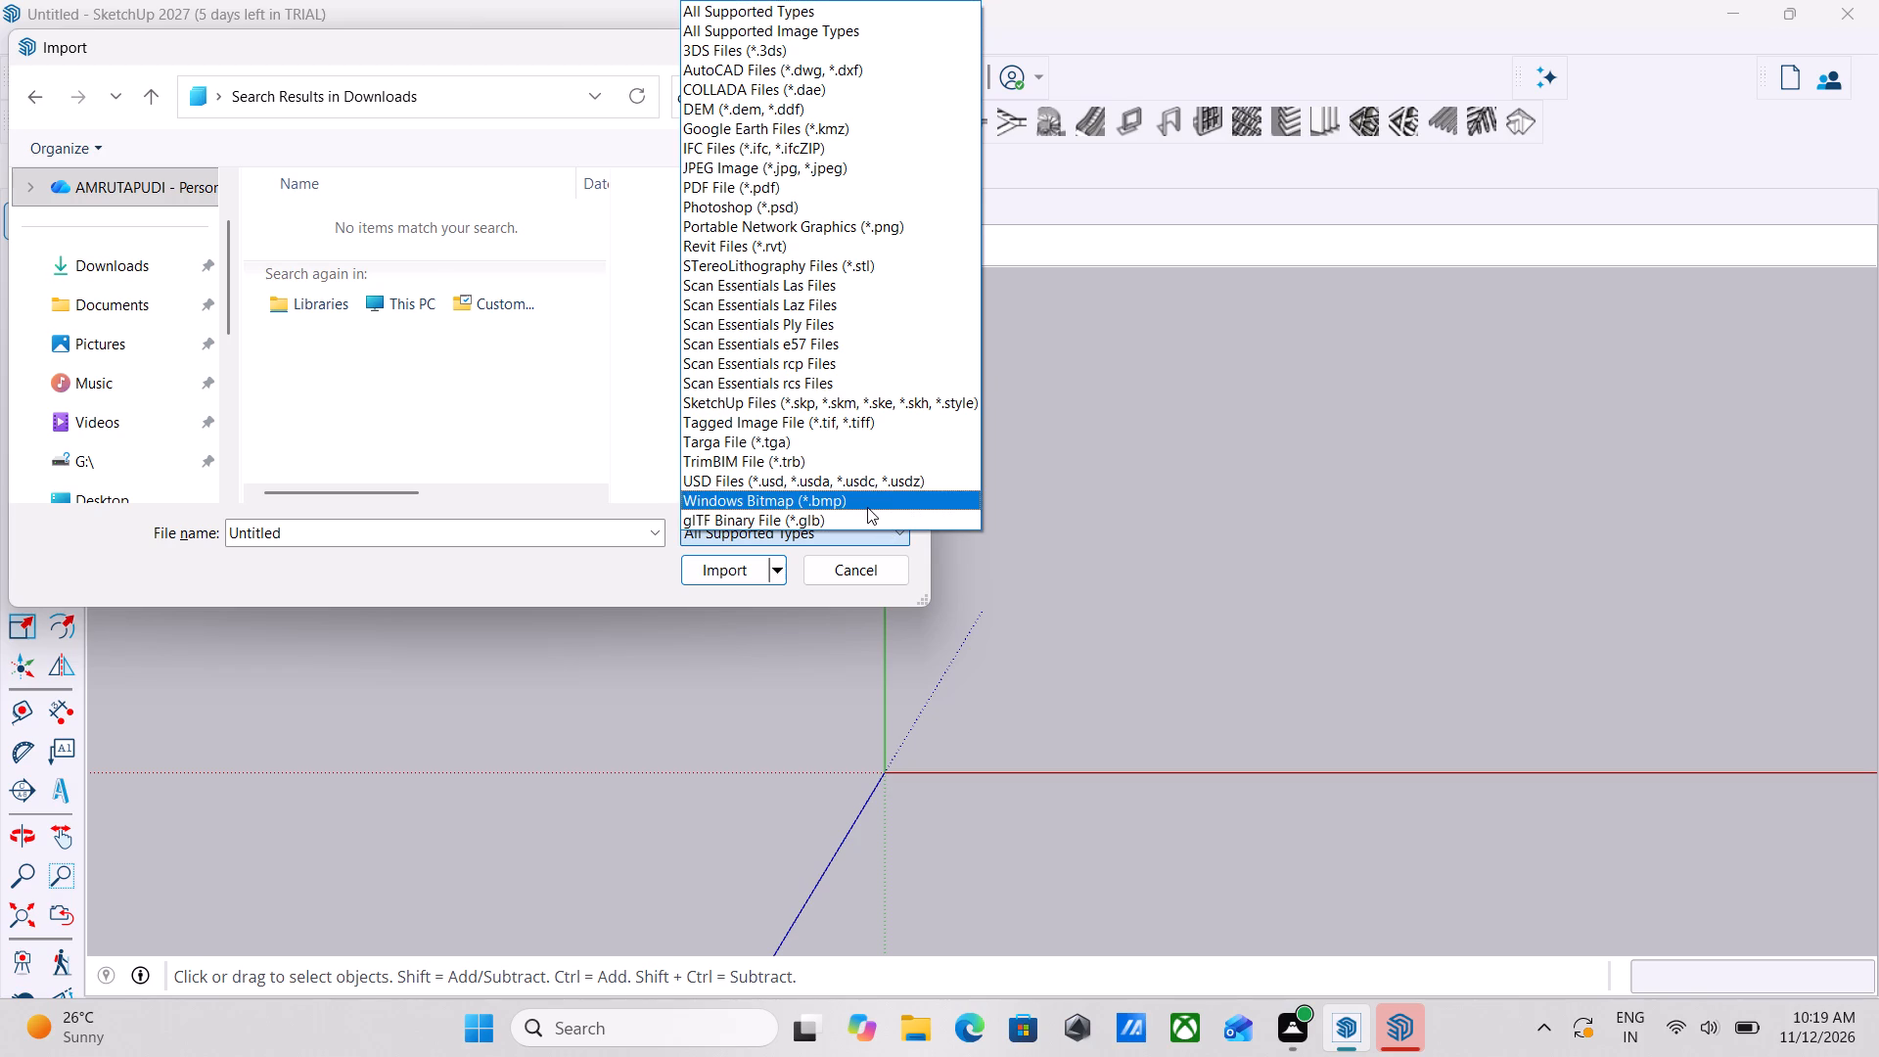
click(556, 115)
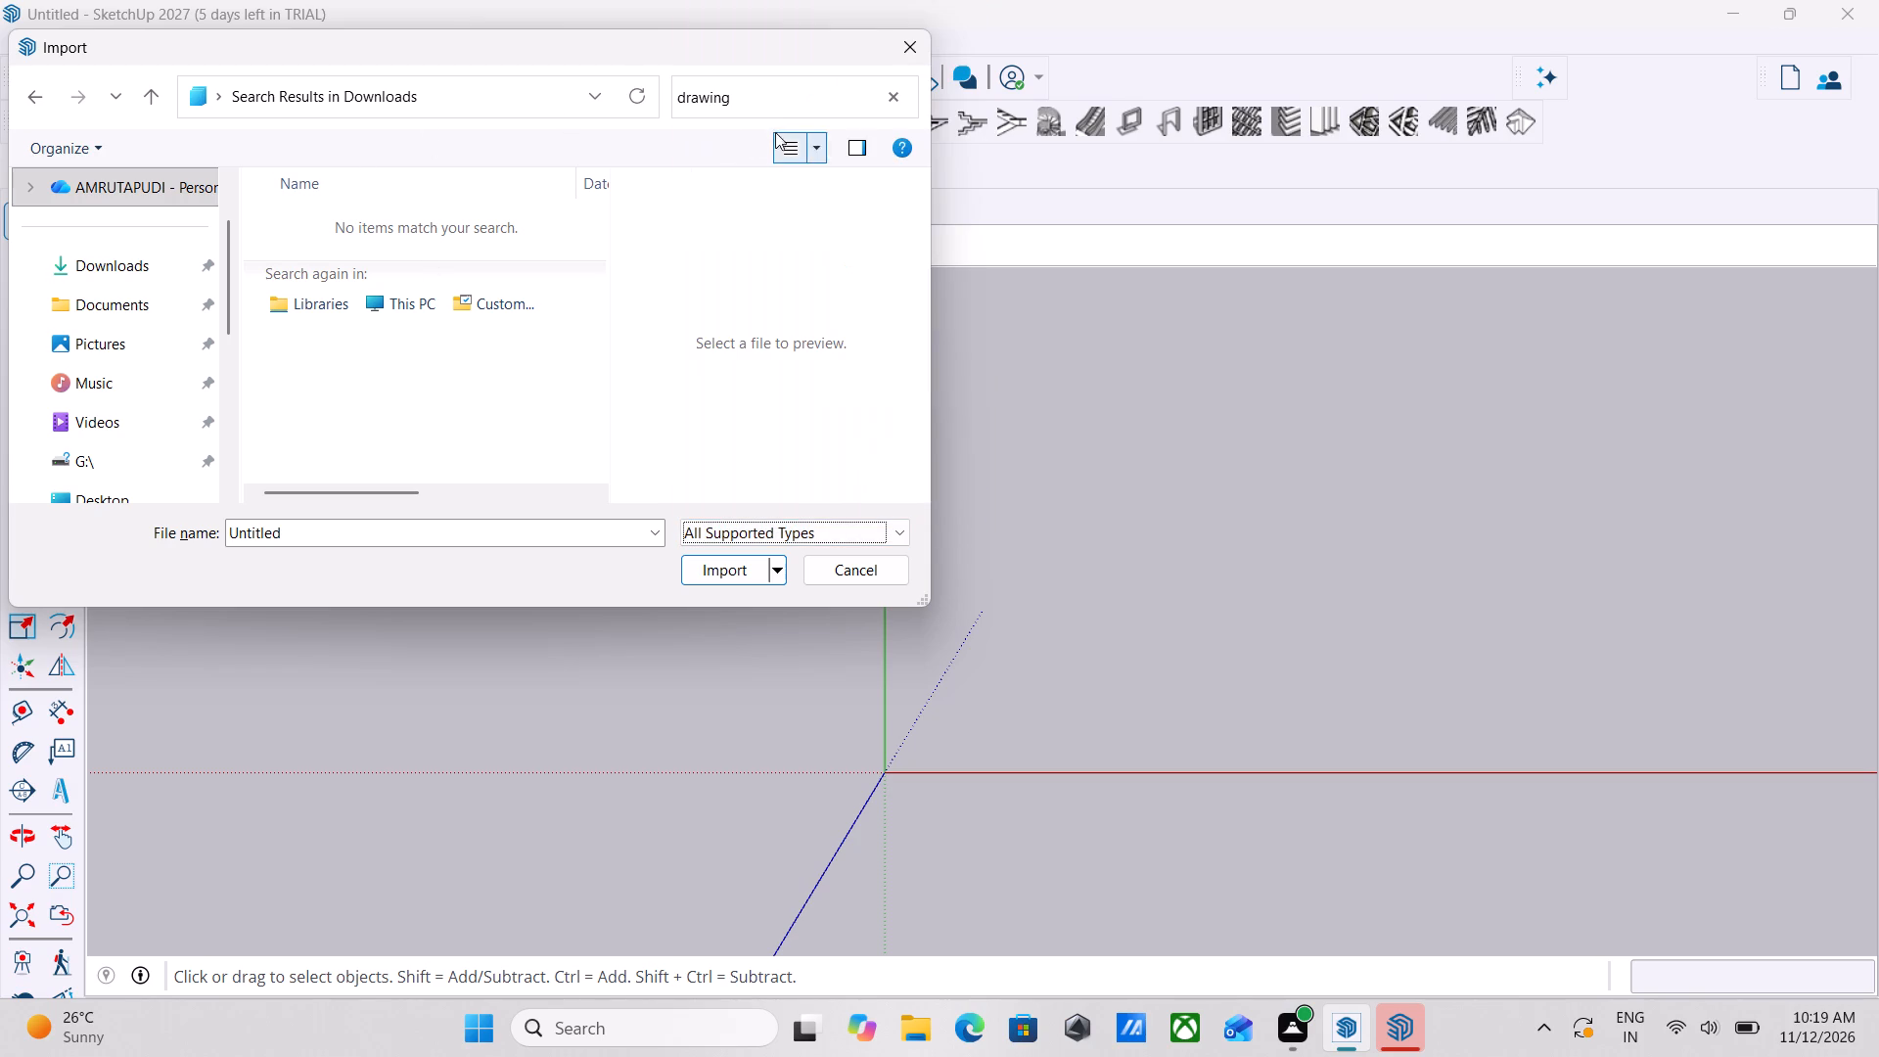
key(1)
click(744, 563)
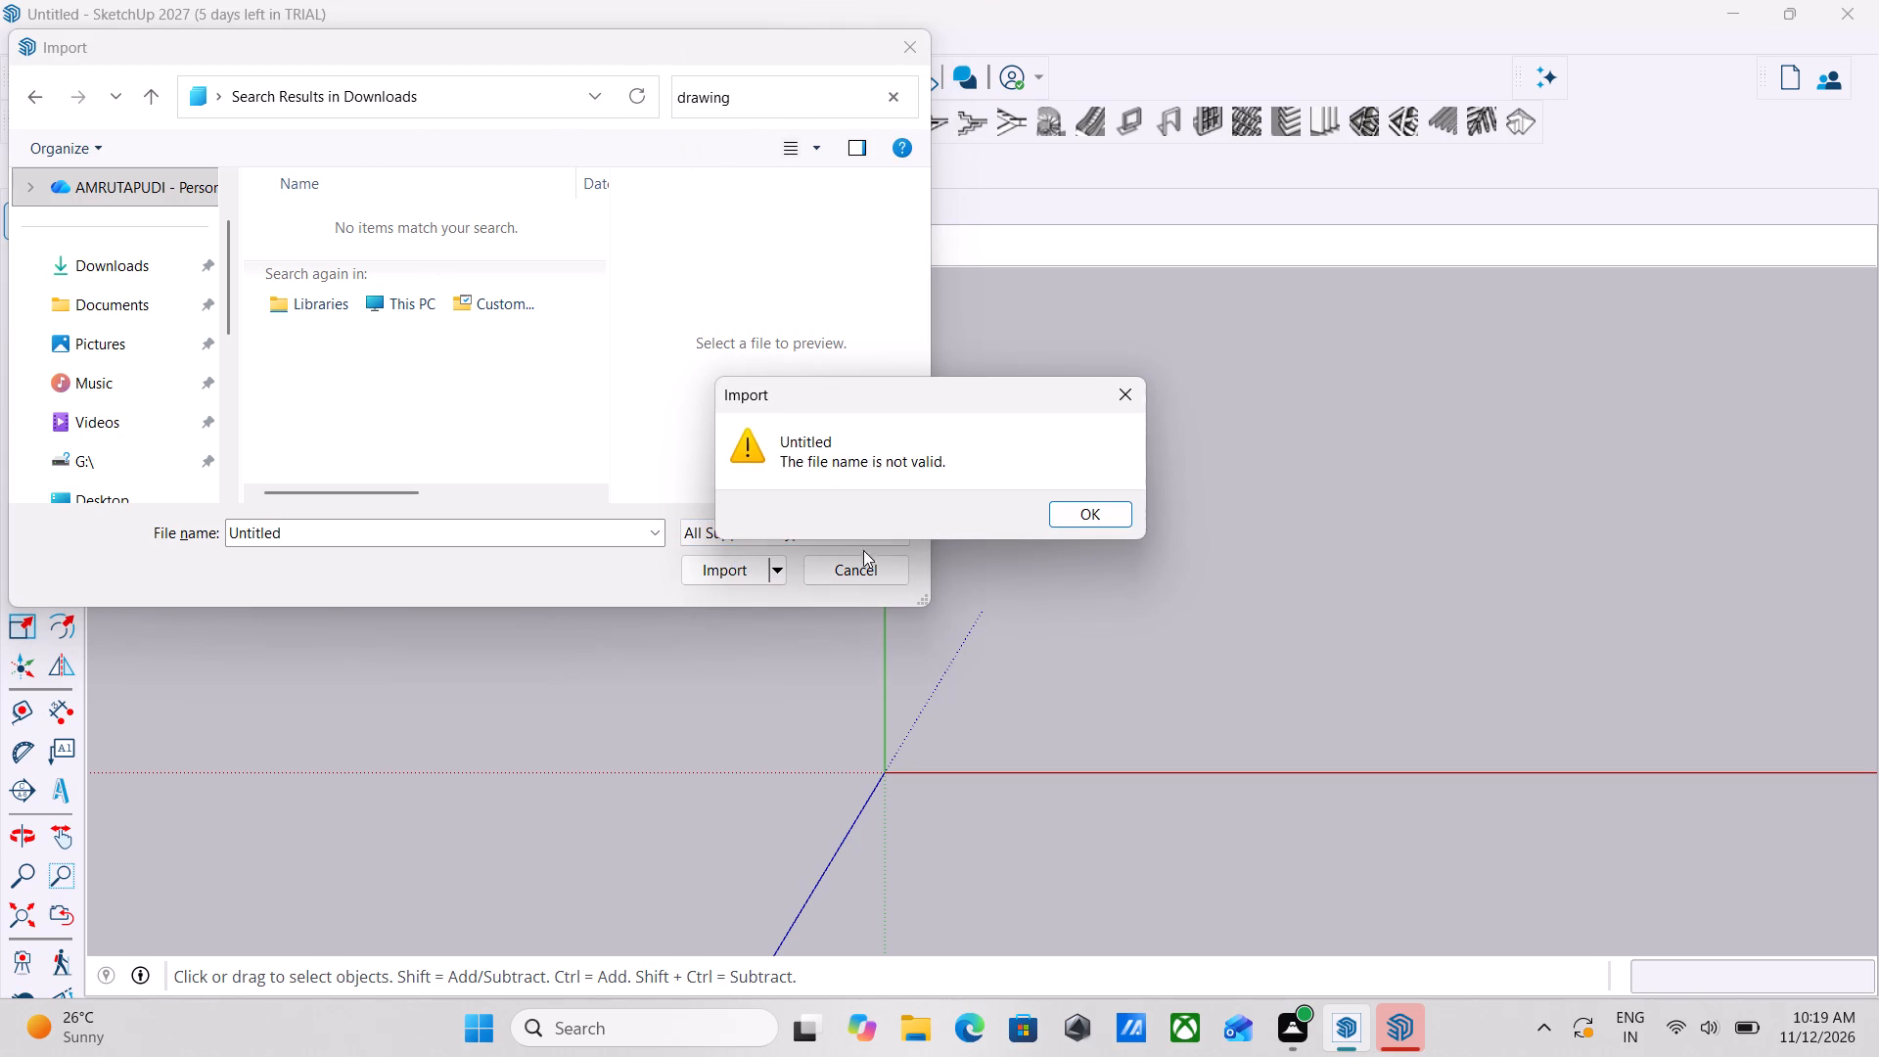
click(1061, 508)
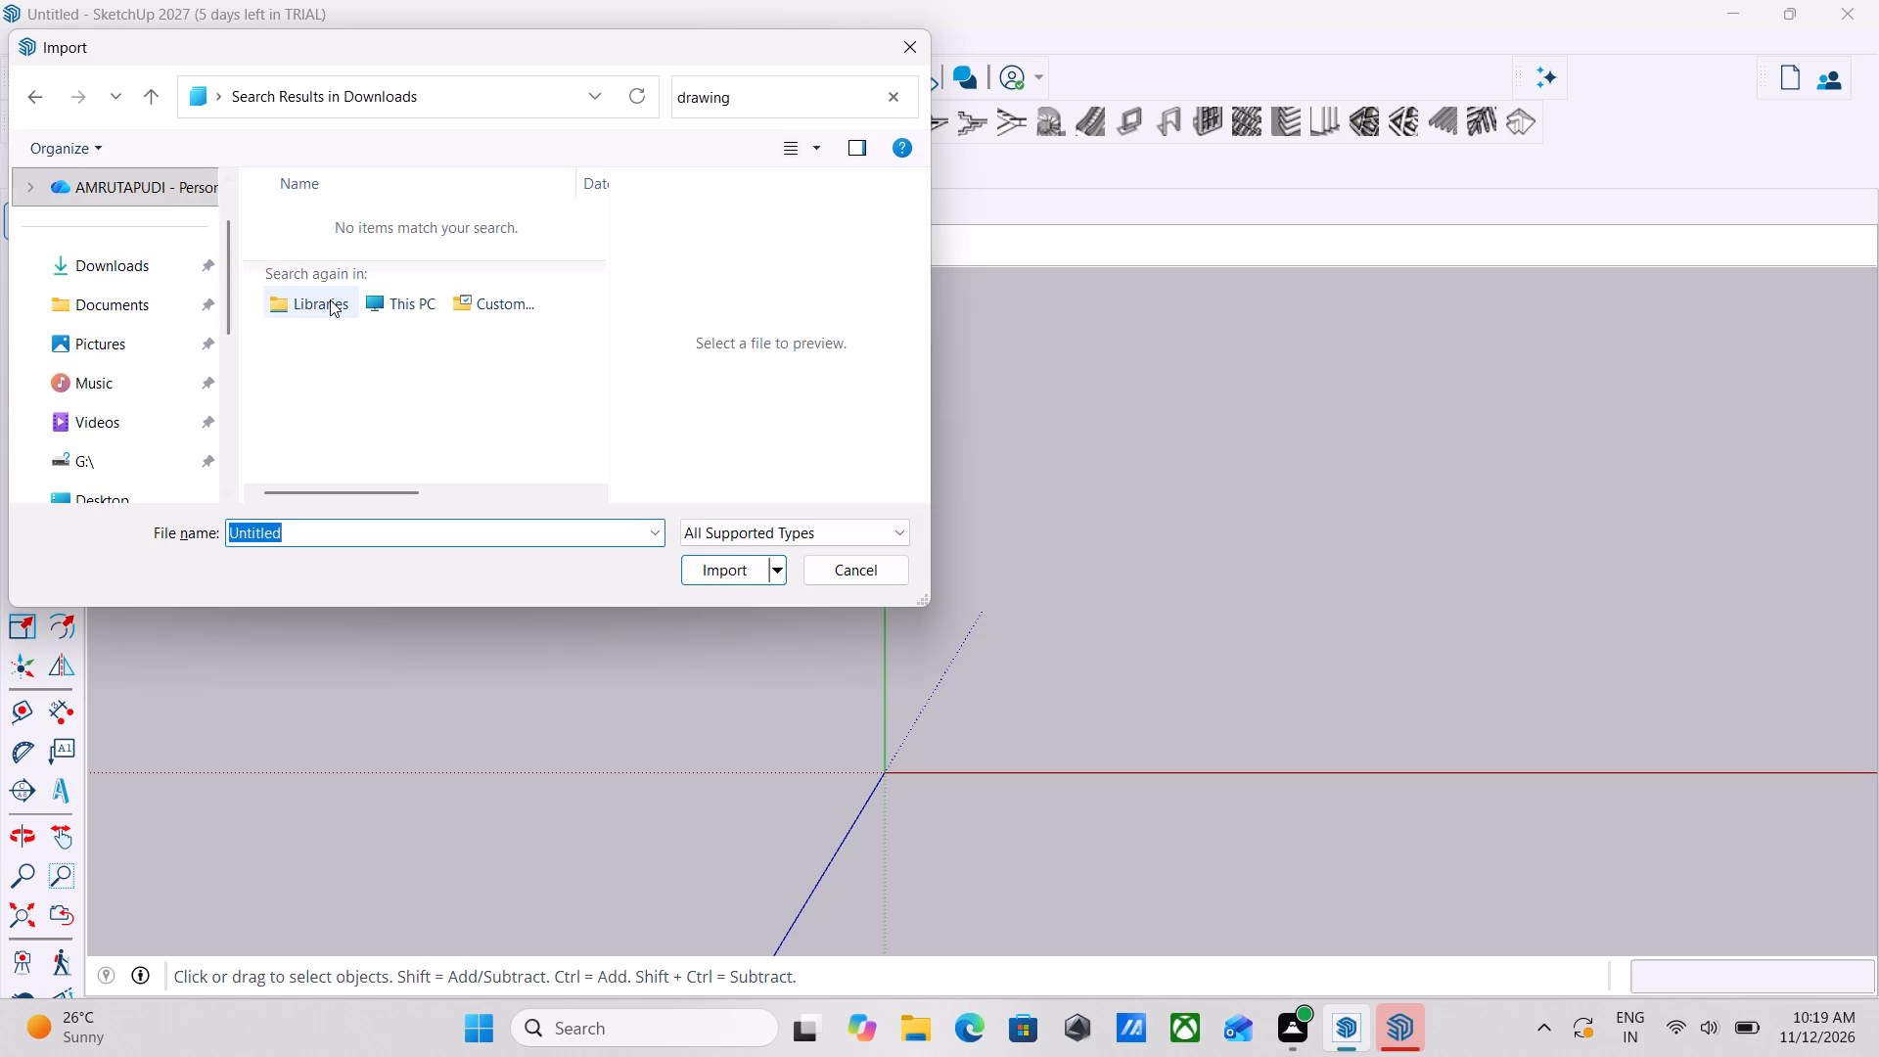
double_click(330, 299)
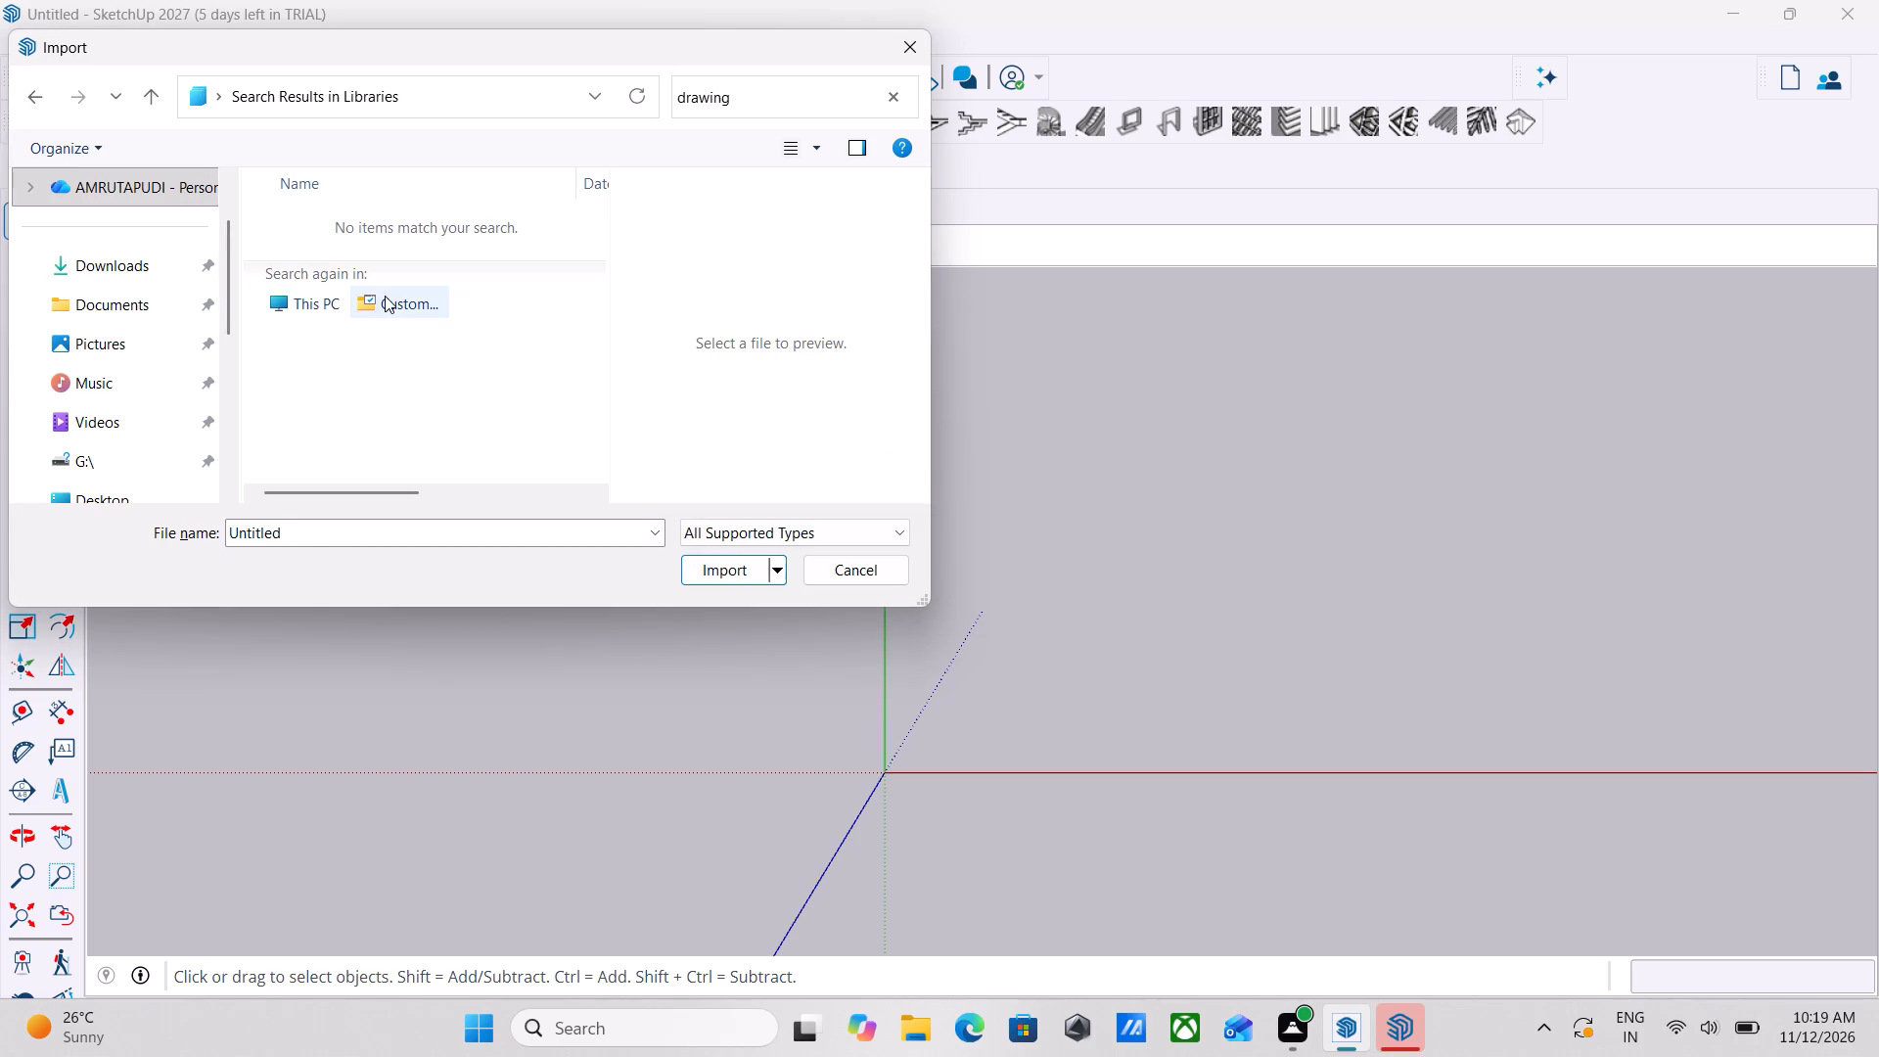
double_click(345, 298)
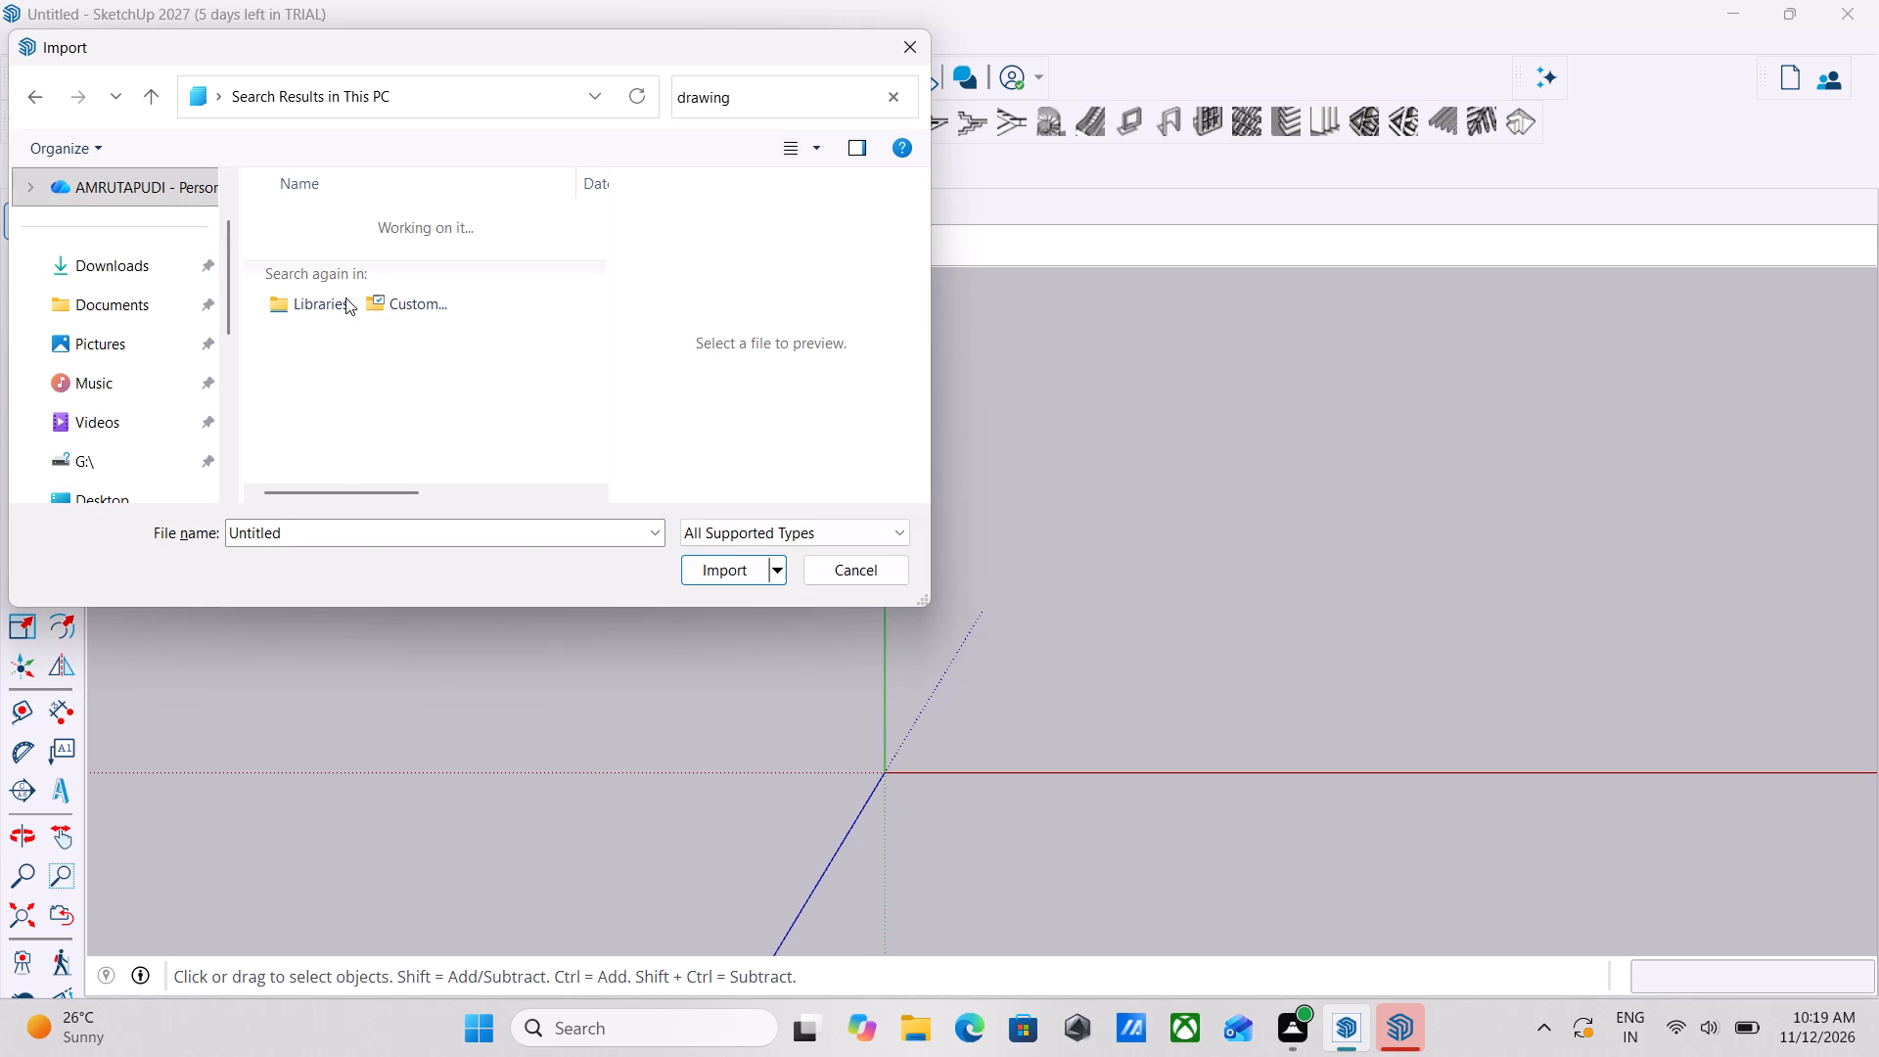
double_click(378, 299)
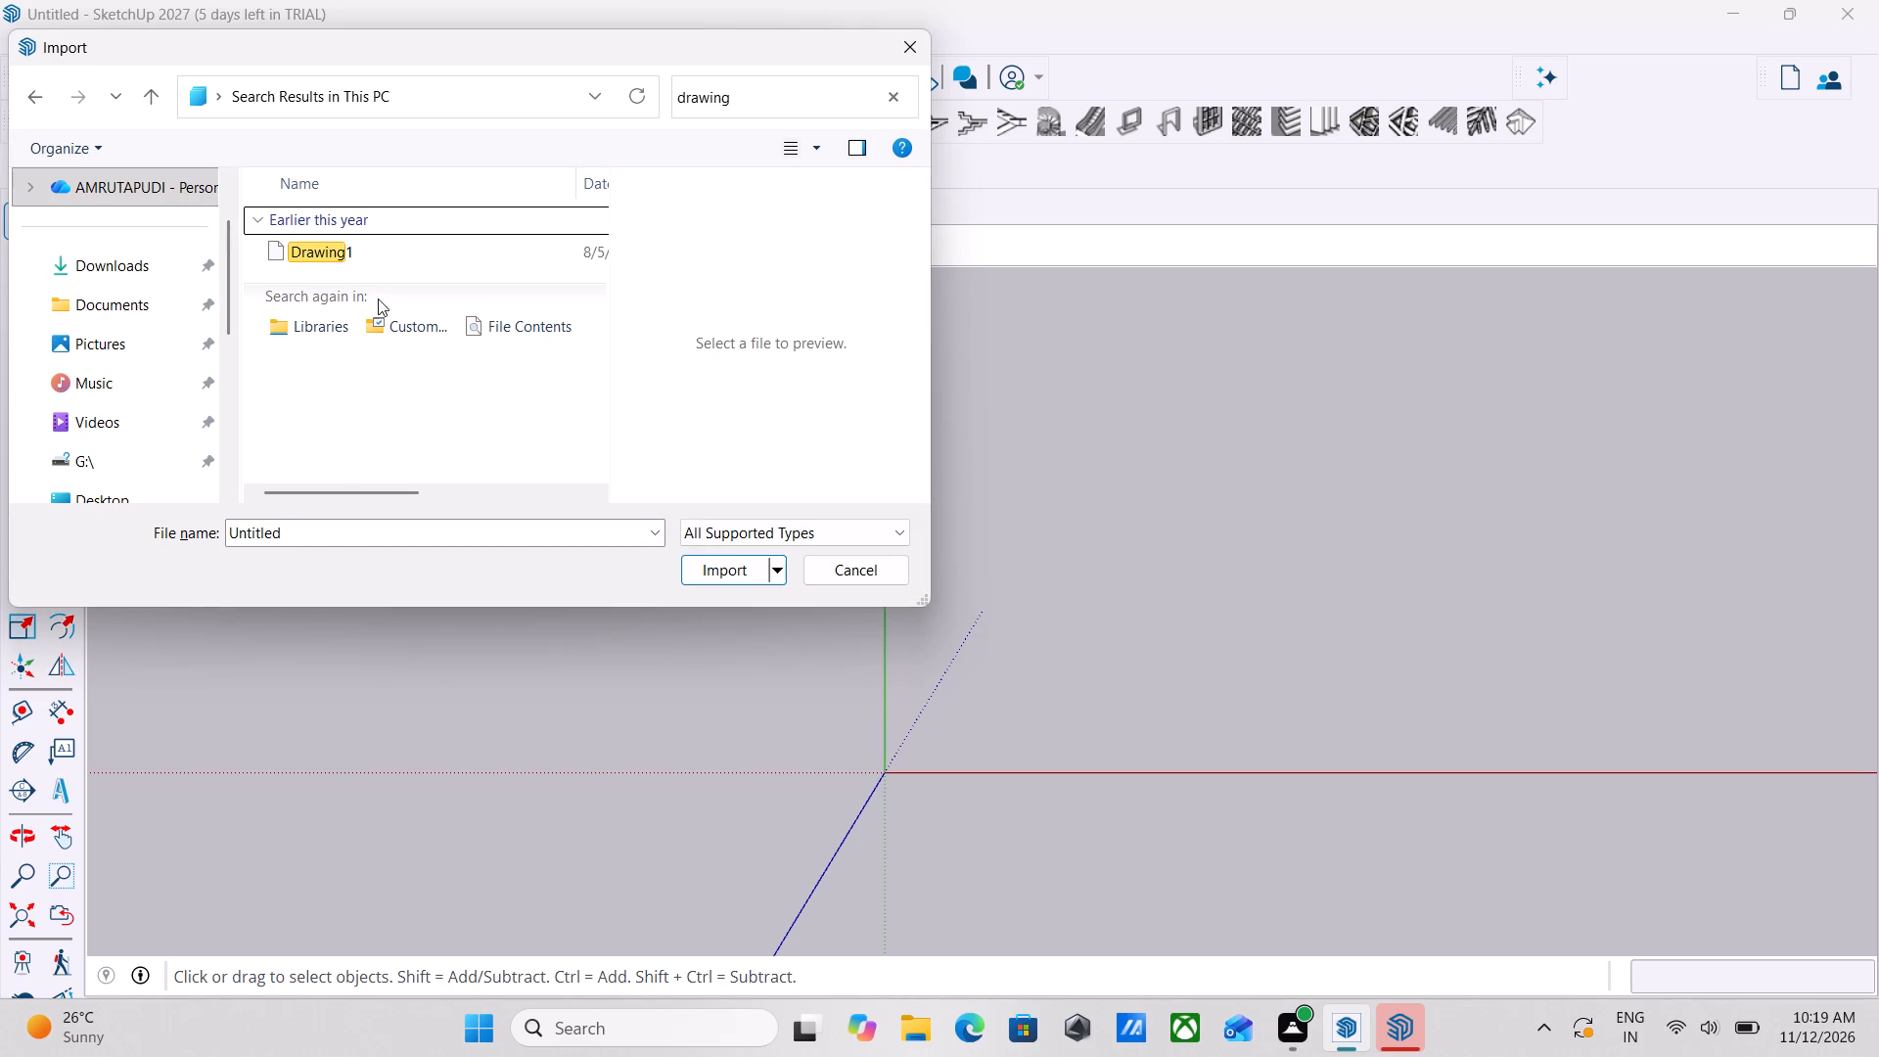
Preview both Drawing1 DWG files and check their AutoCAD import options, leaving without importing either one.
click(307, 244)
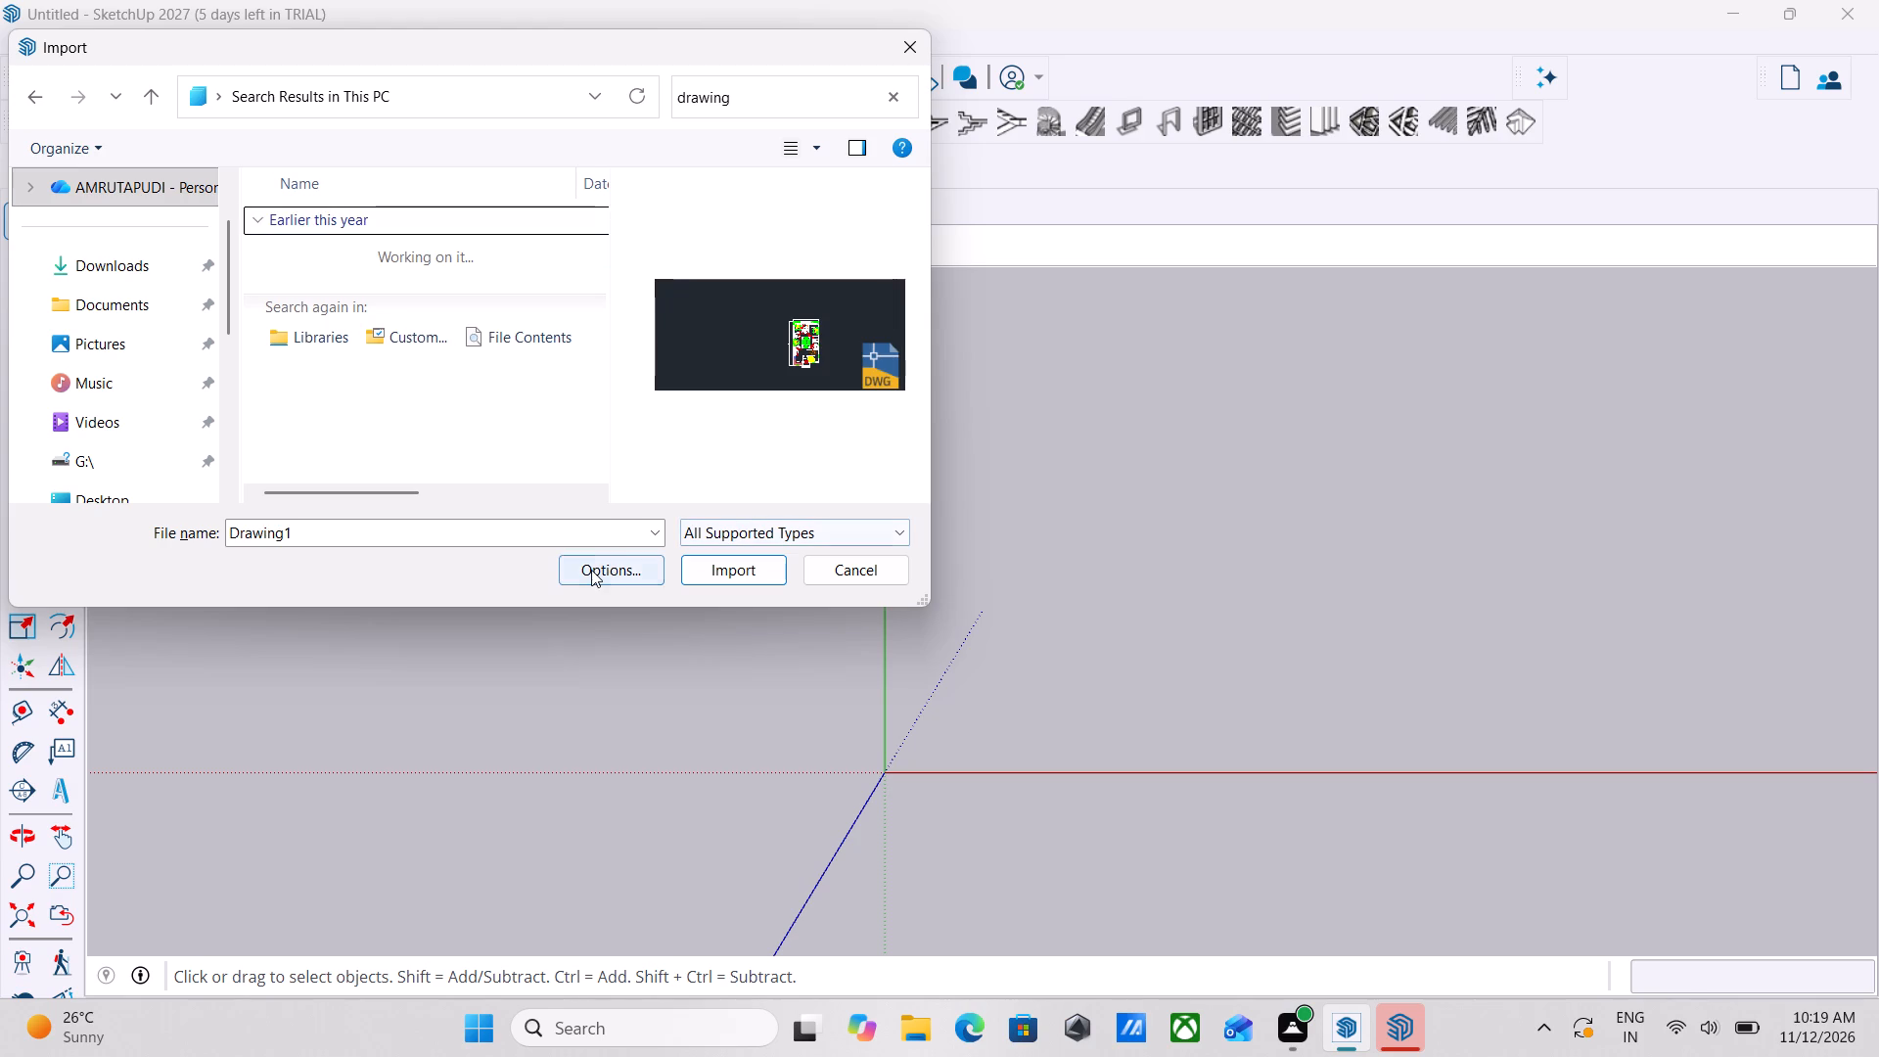
click(591, 570)
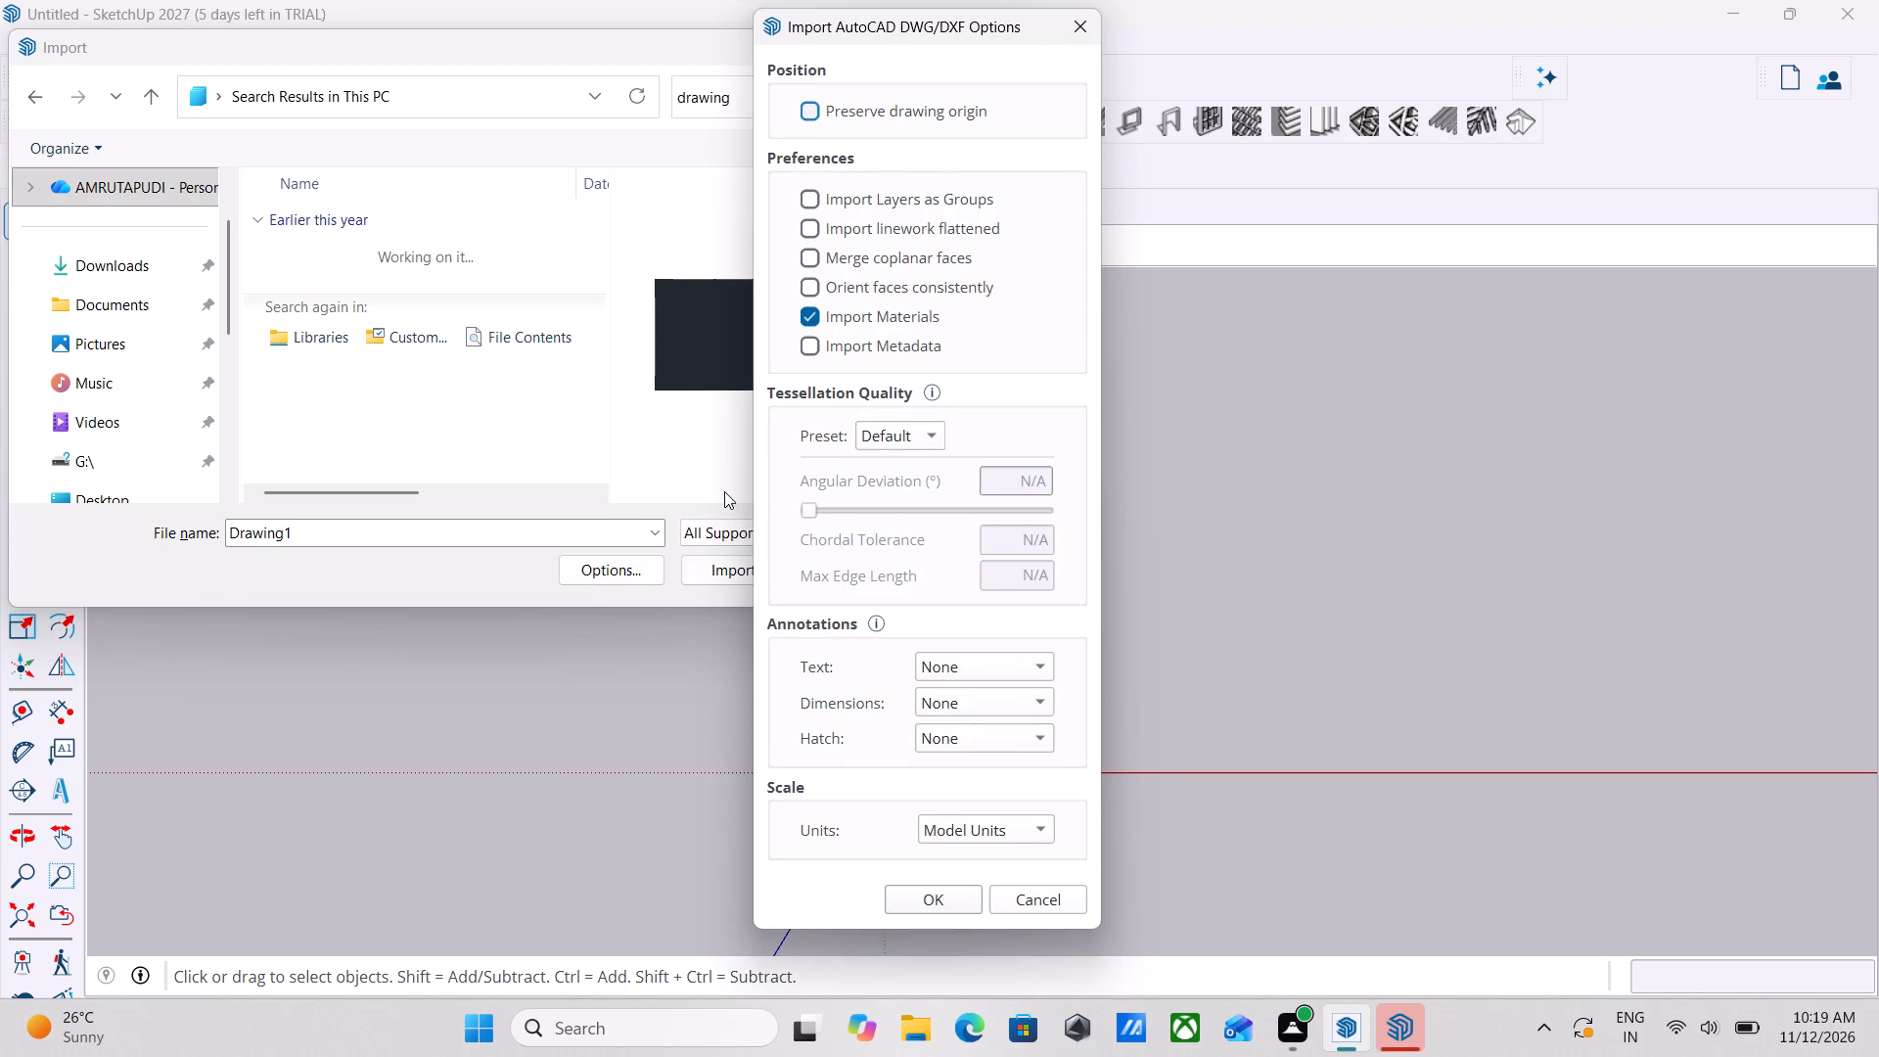
click(1076, 1)
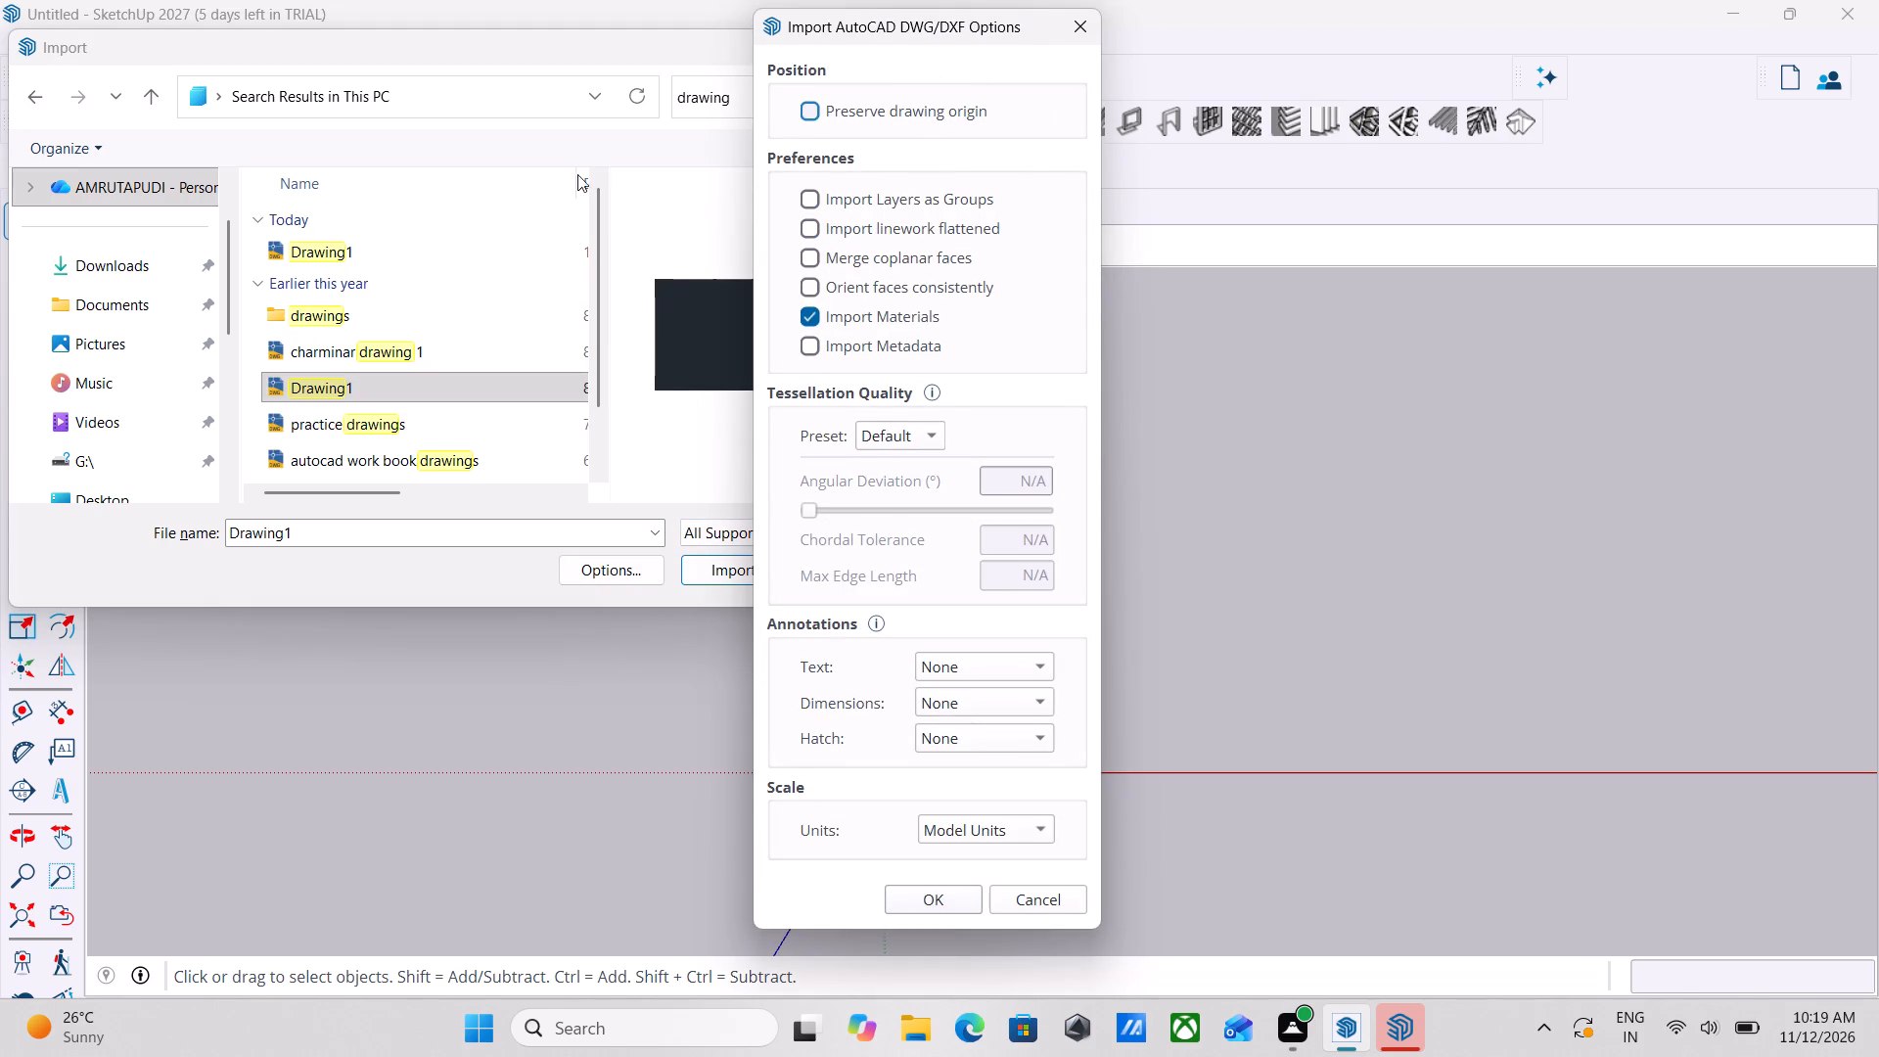
click(322, 253)
click(1060, 21)
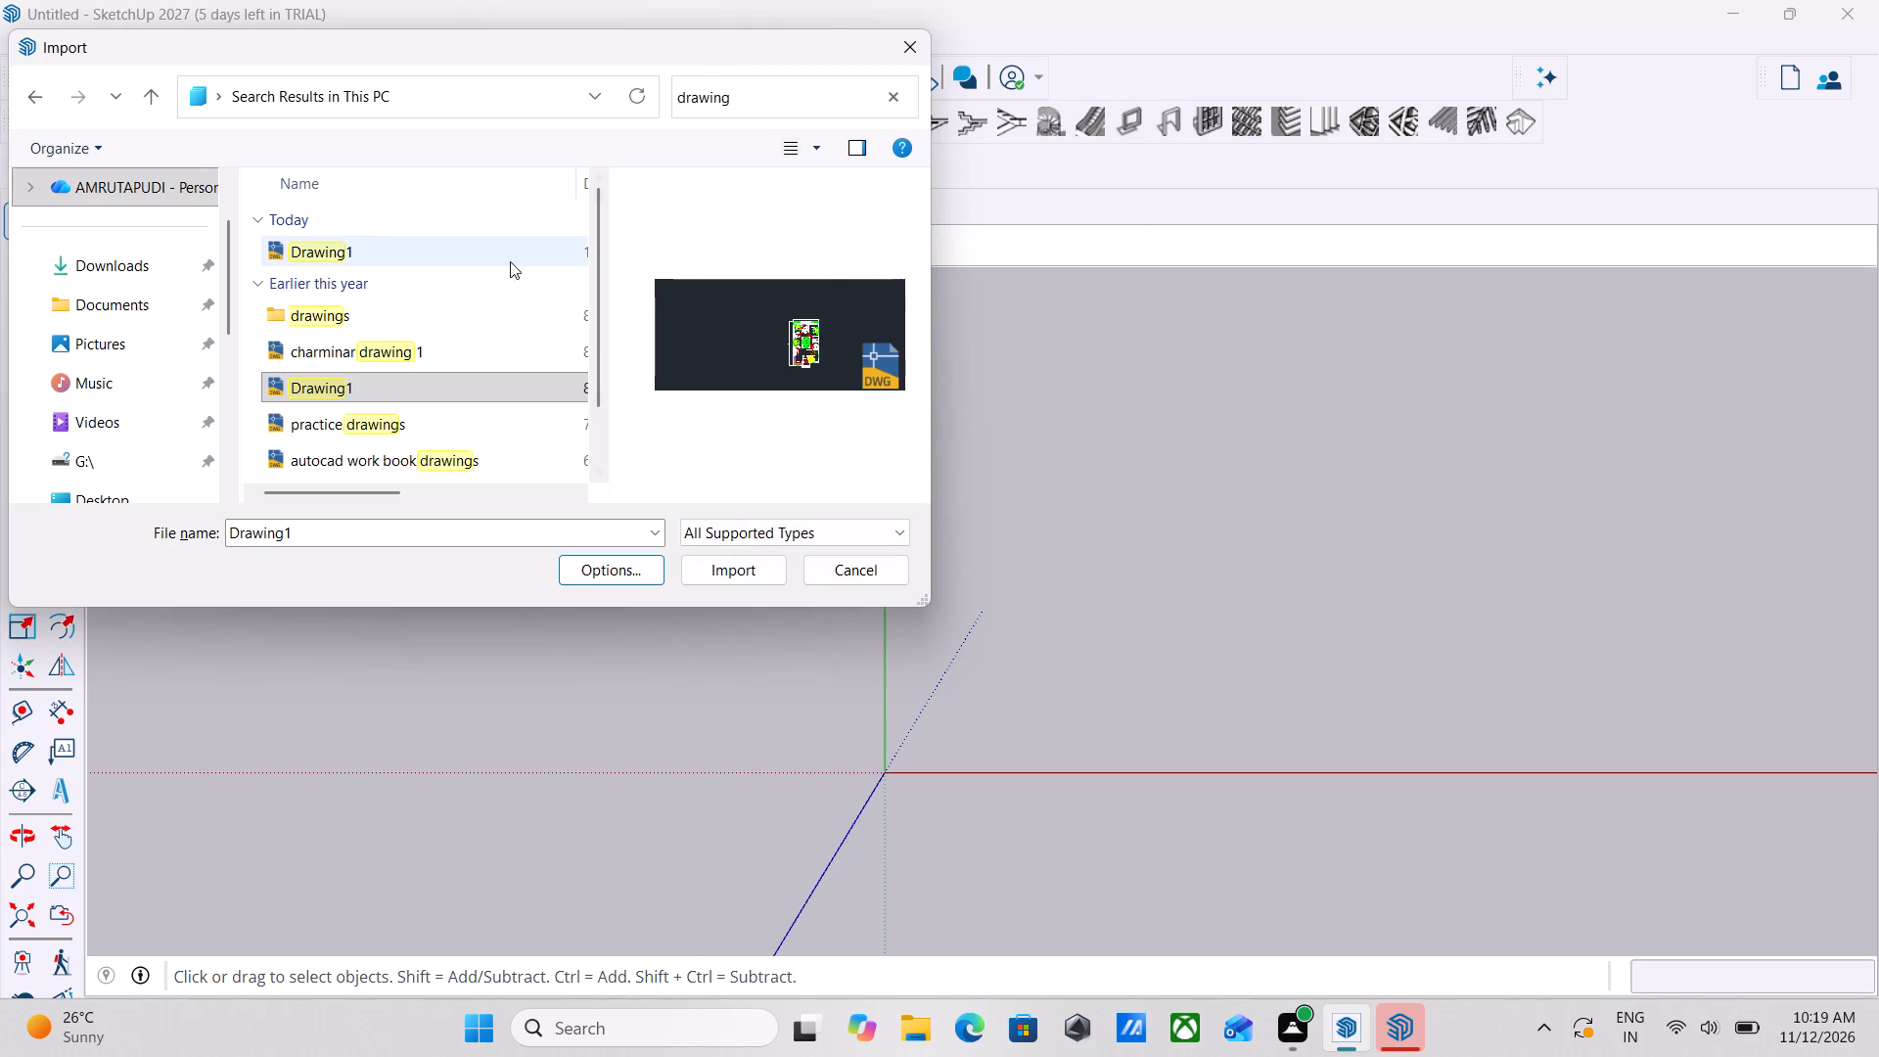
click(349, 250)
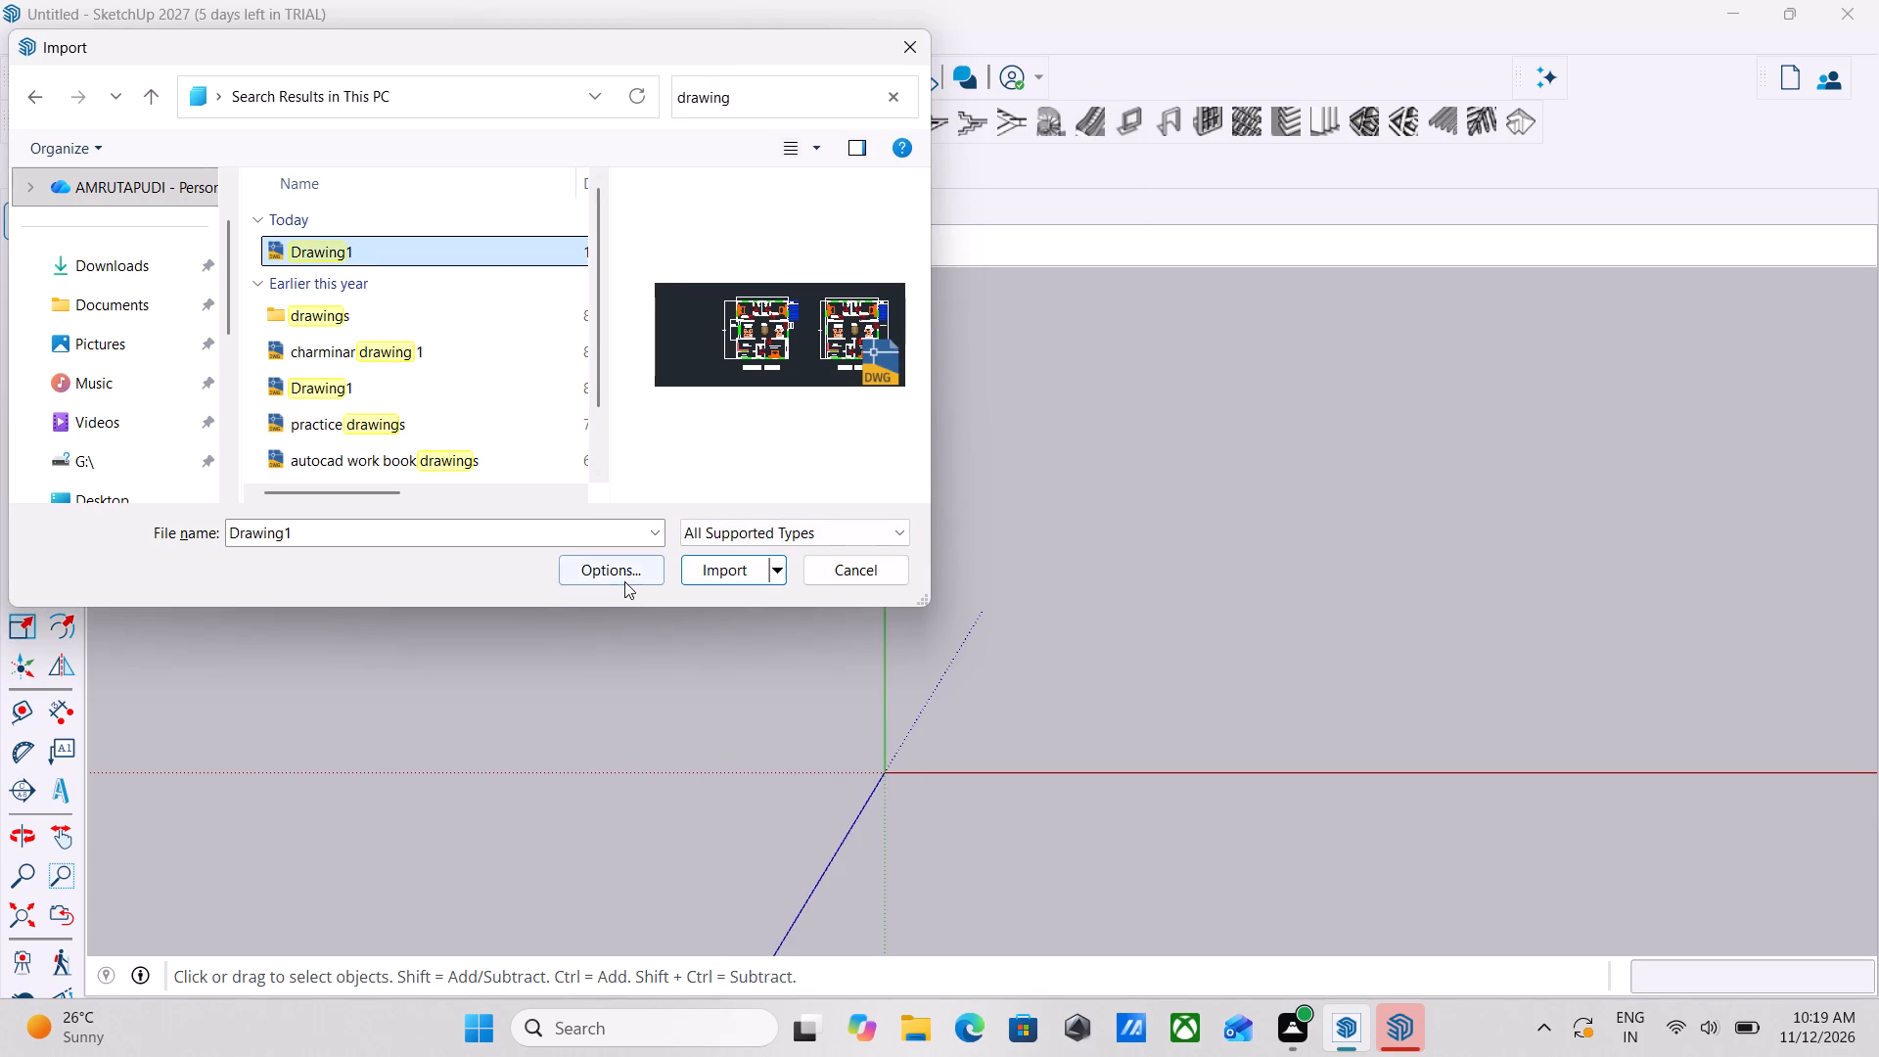
click(621, 572)
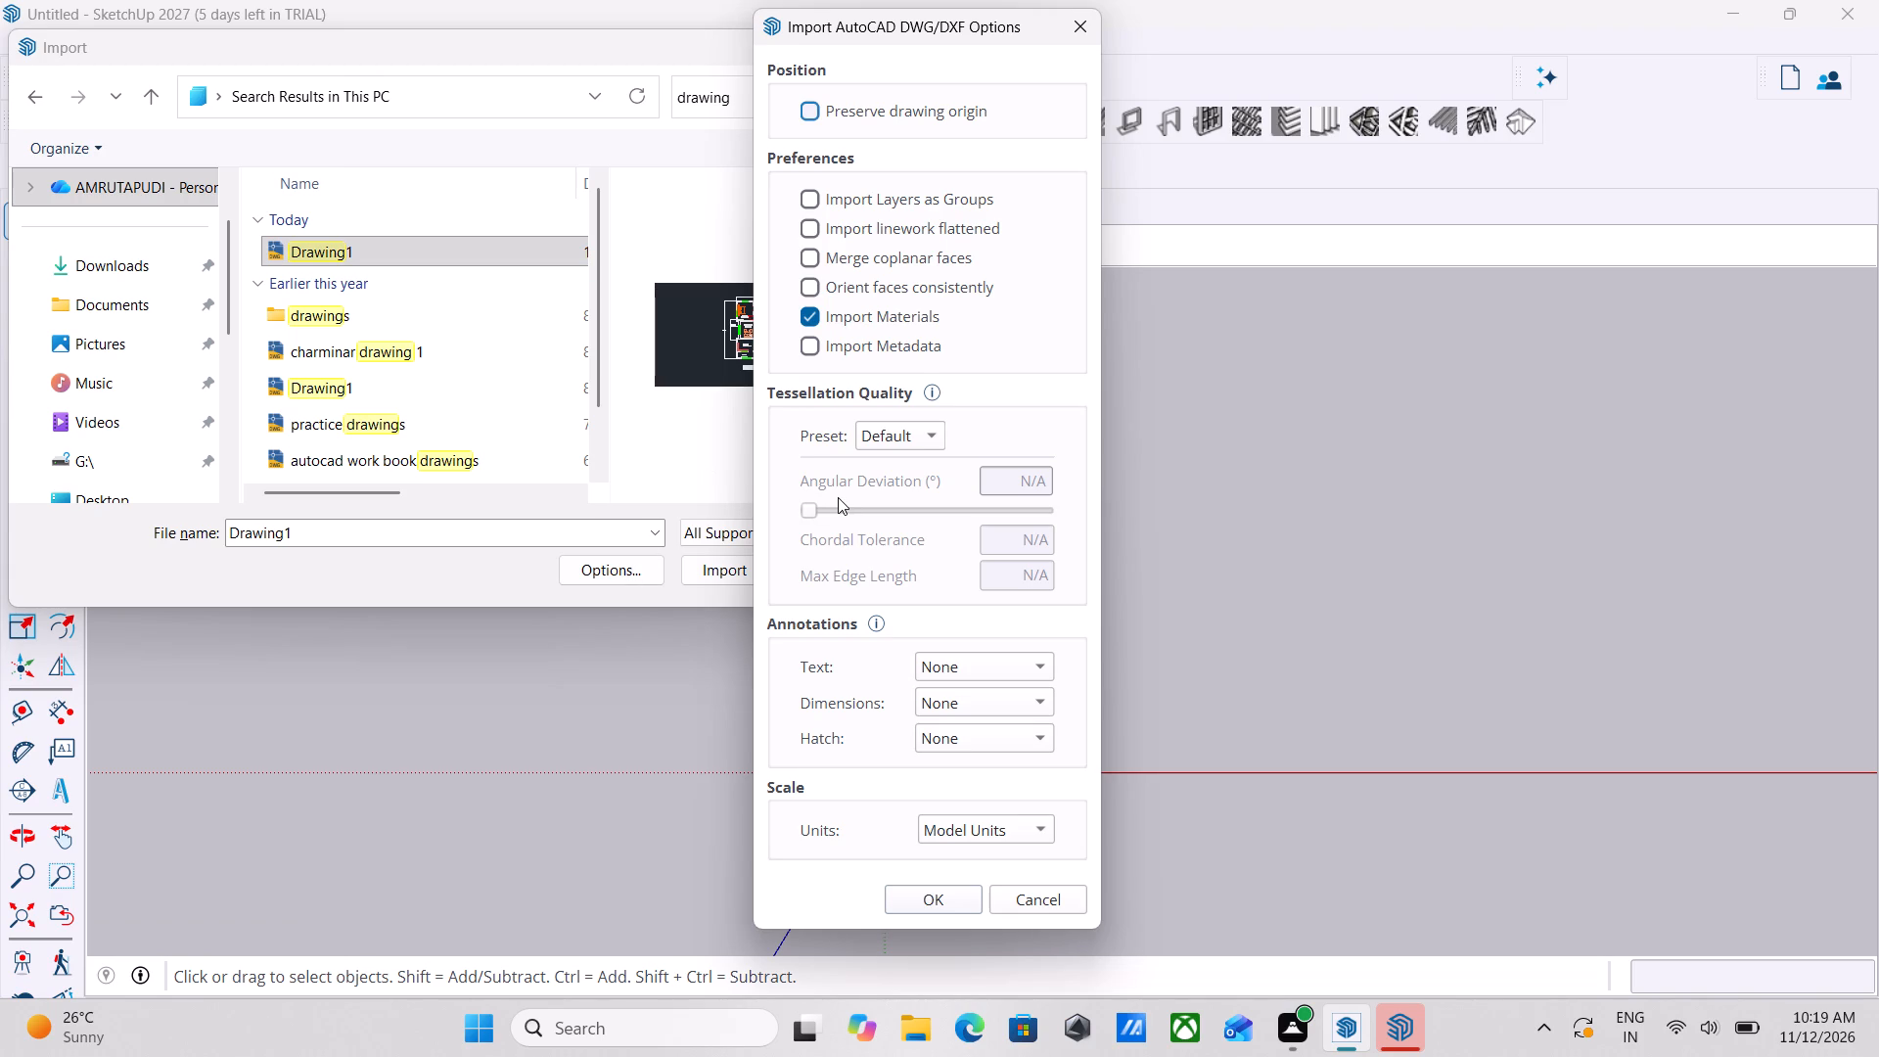
click(1081, 23)
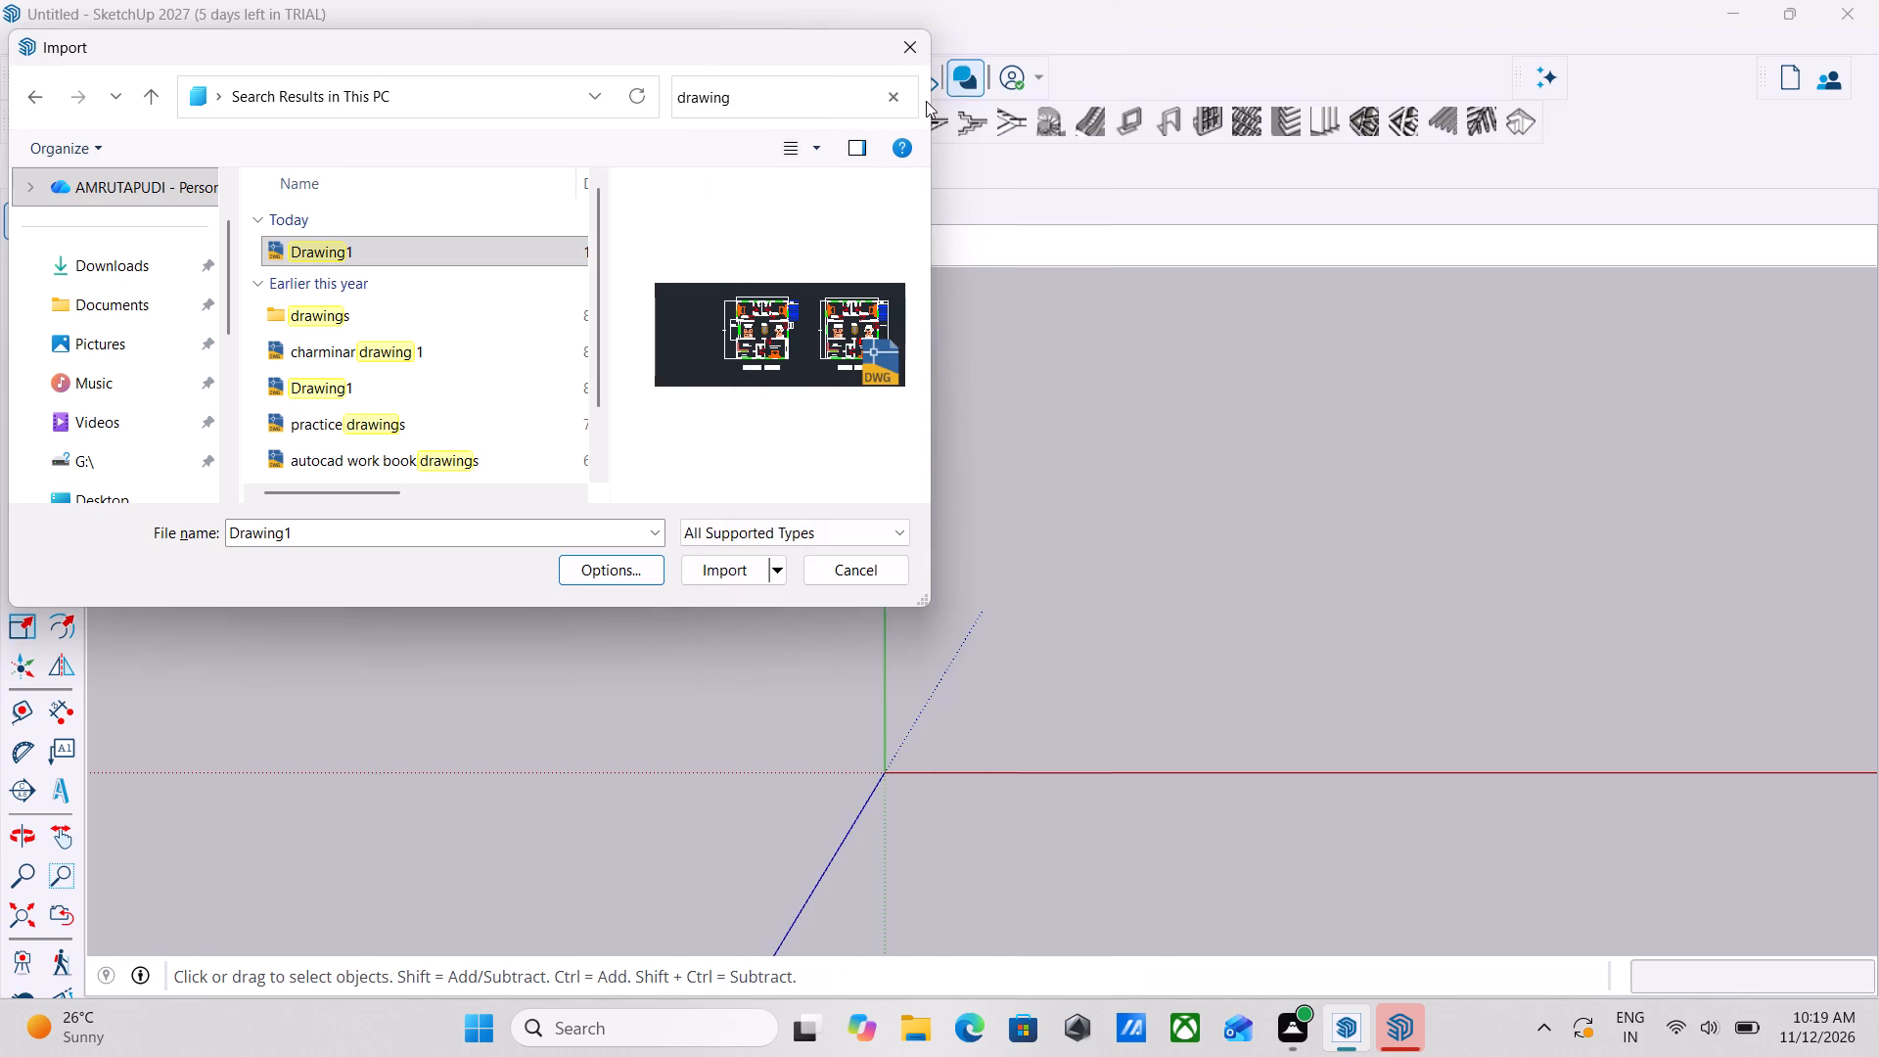
click(902, 41)
Close SketchUp with the empty untitled model.
scroll(652, 342, down, 4)
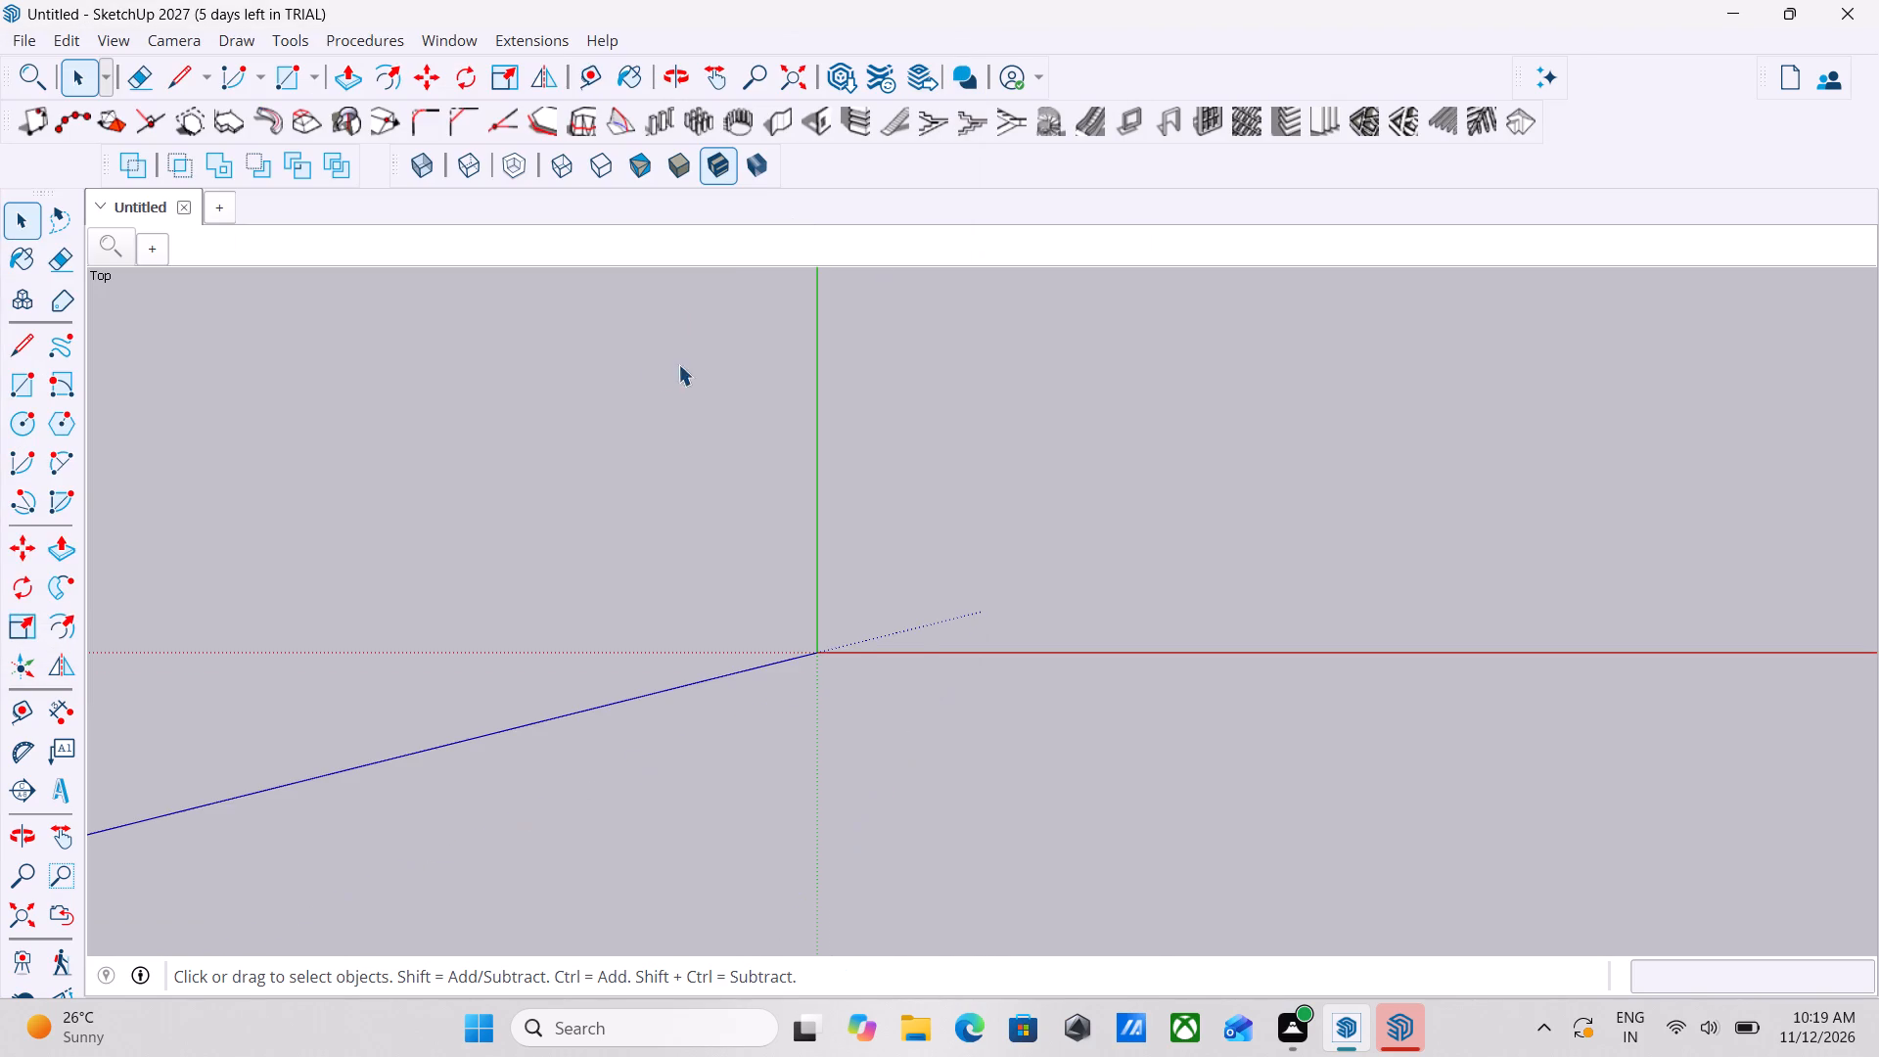
click(1860, 0)
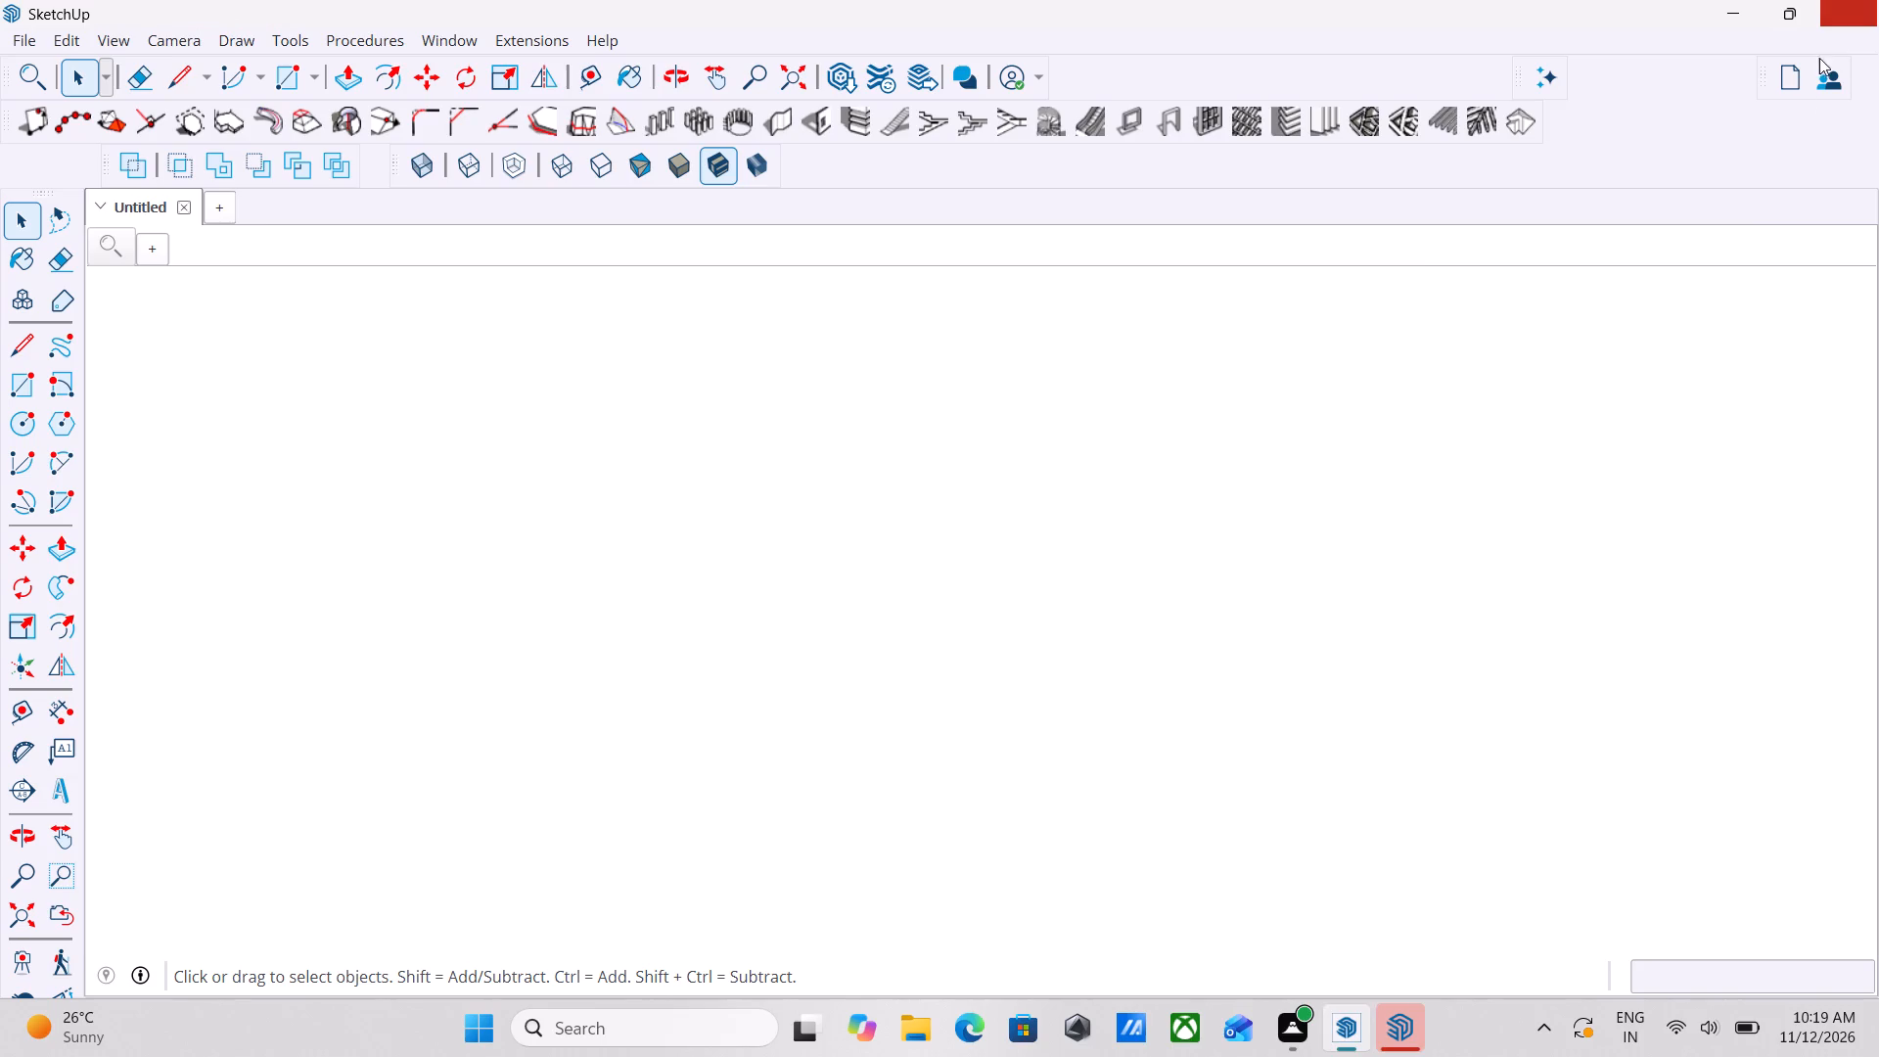
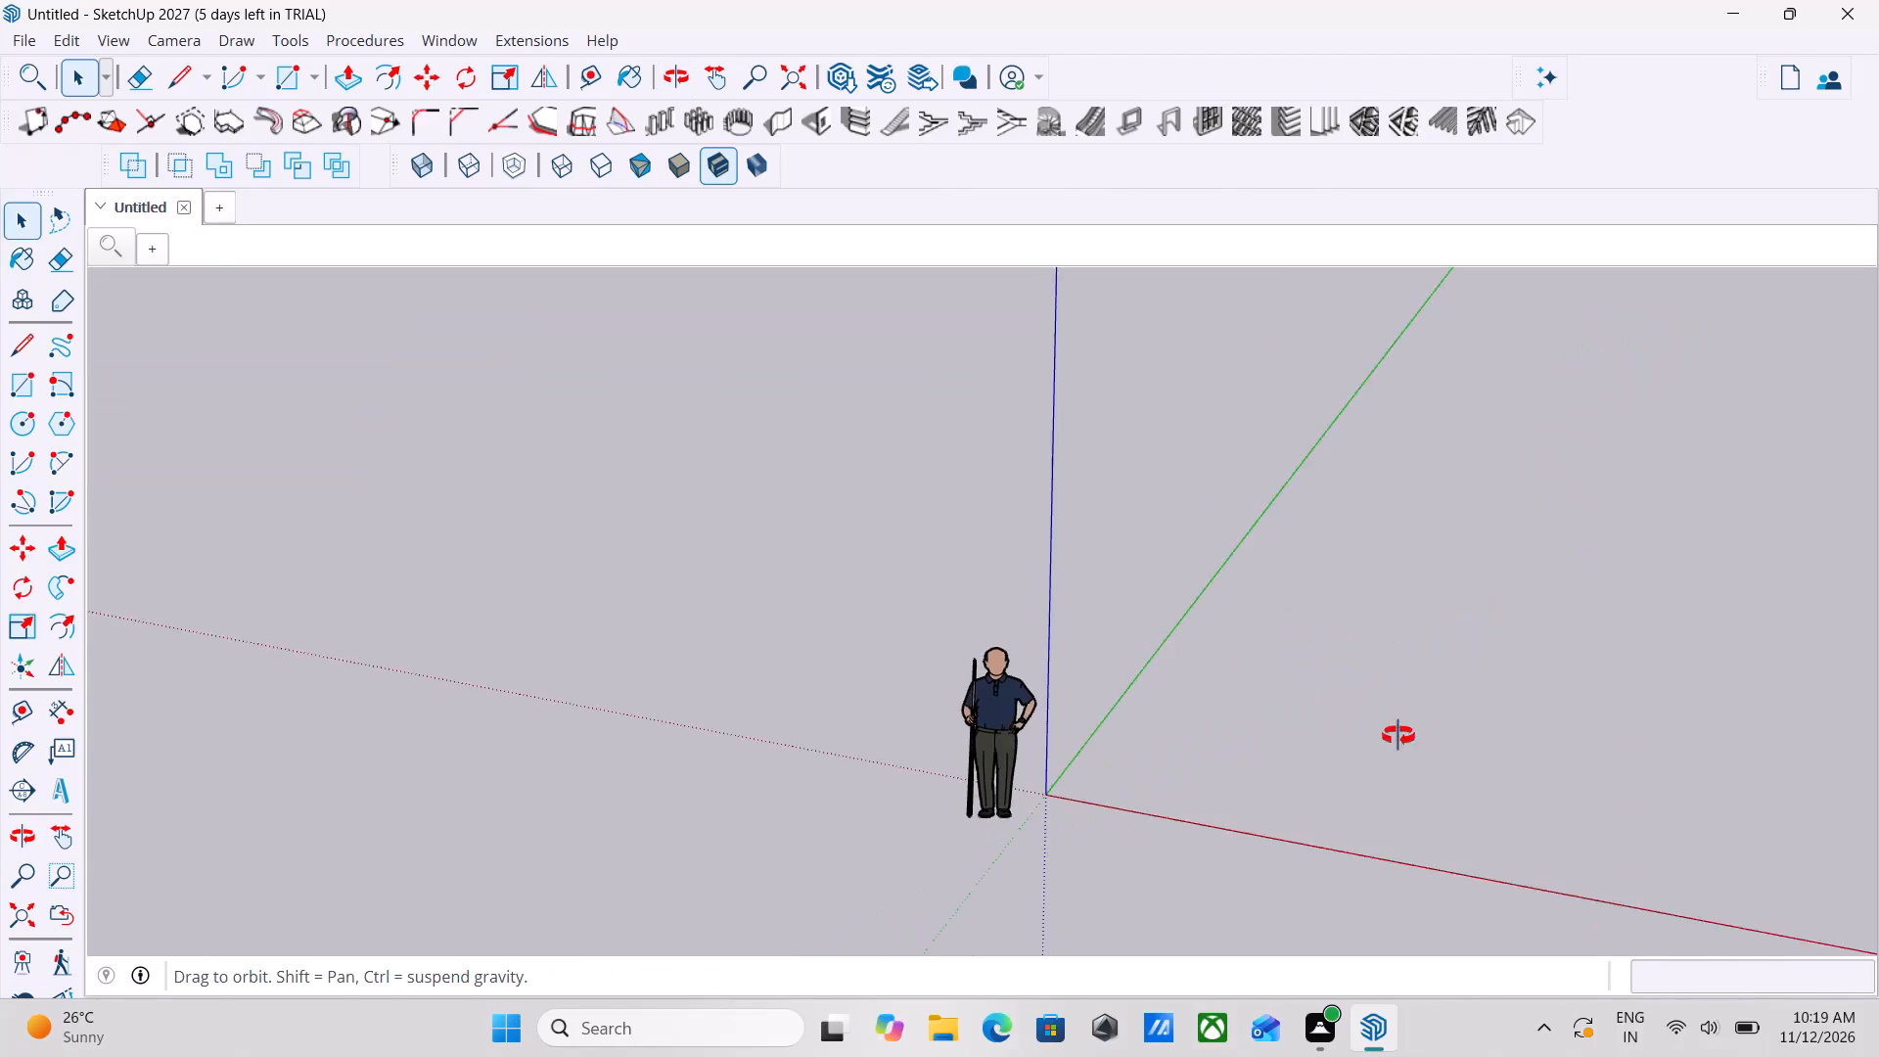
Open the model import and search the importable files in Downloads for "DRAWING".
click(22, 43)
scroll(22, 43, up, 1)
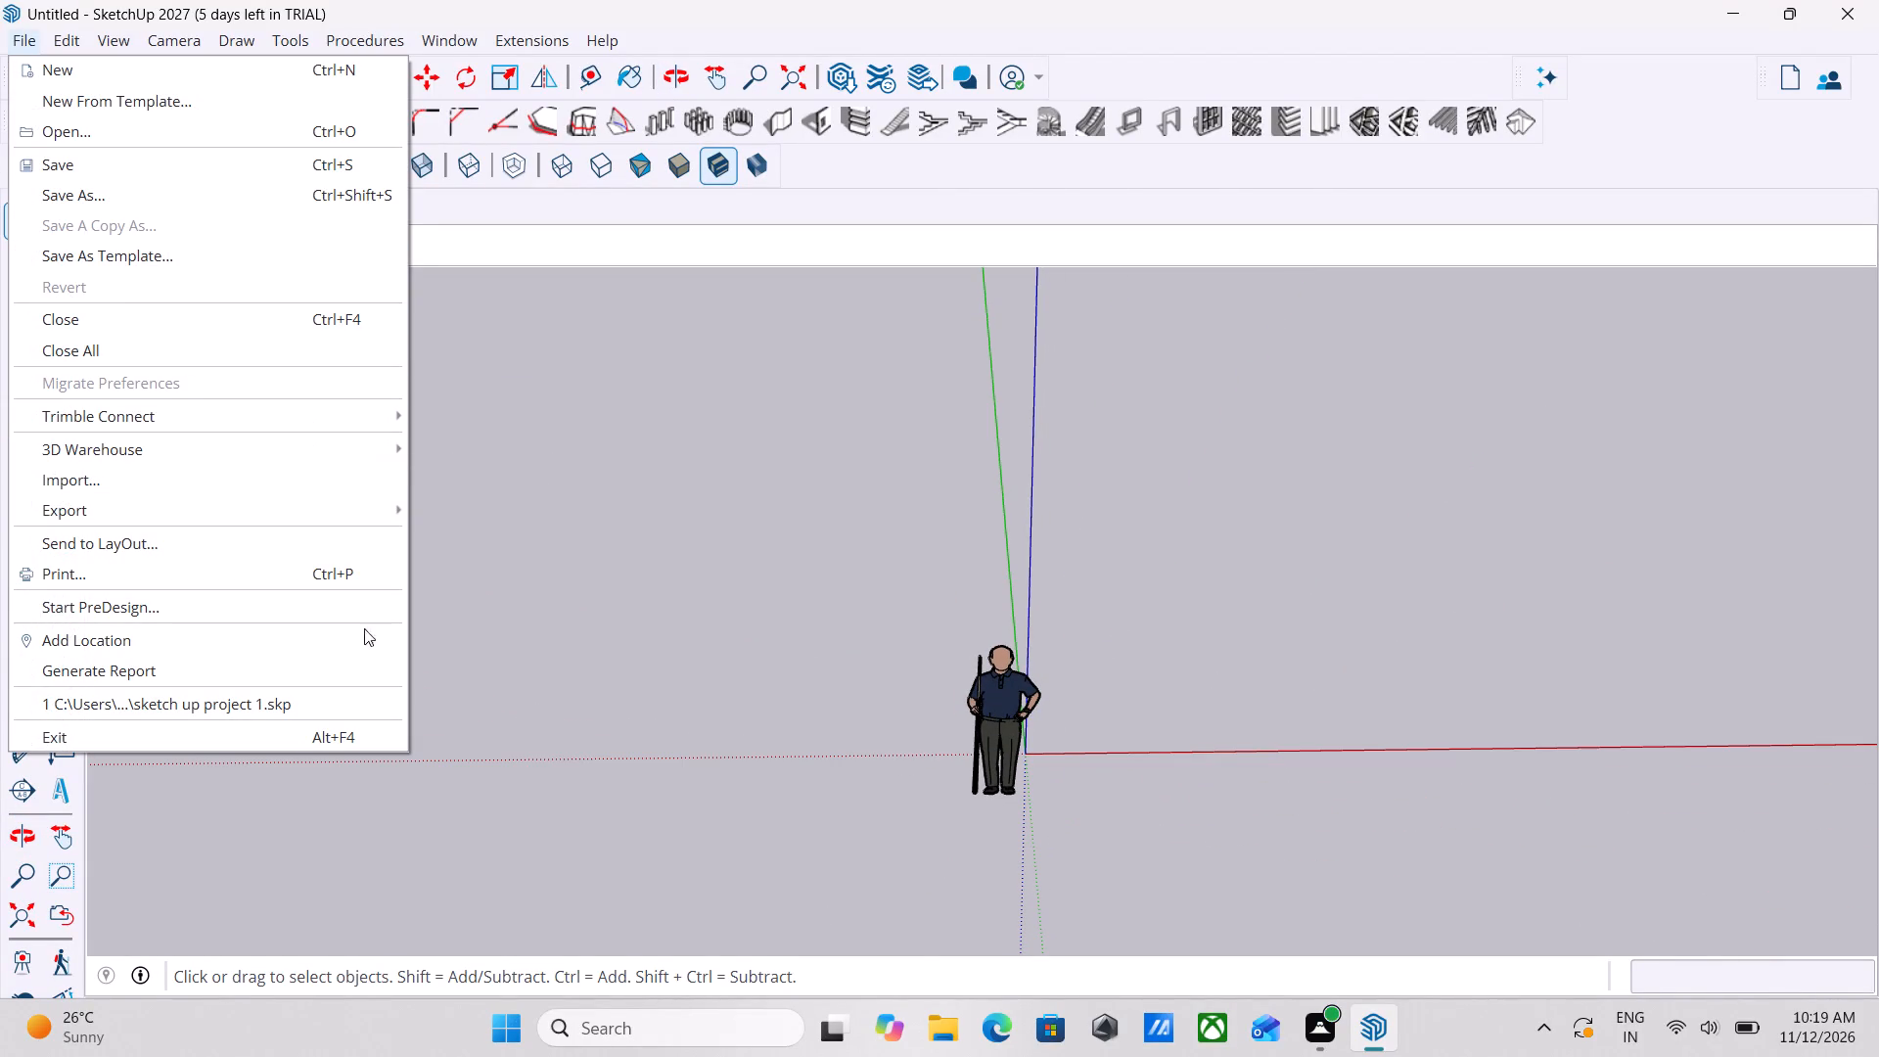
click(387, 479)
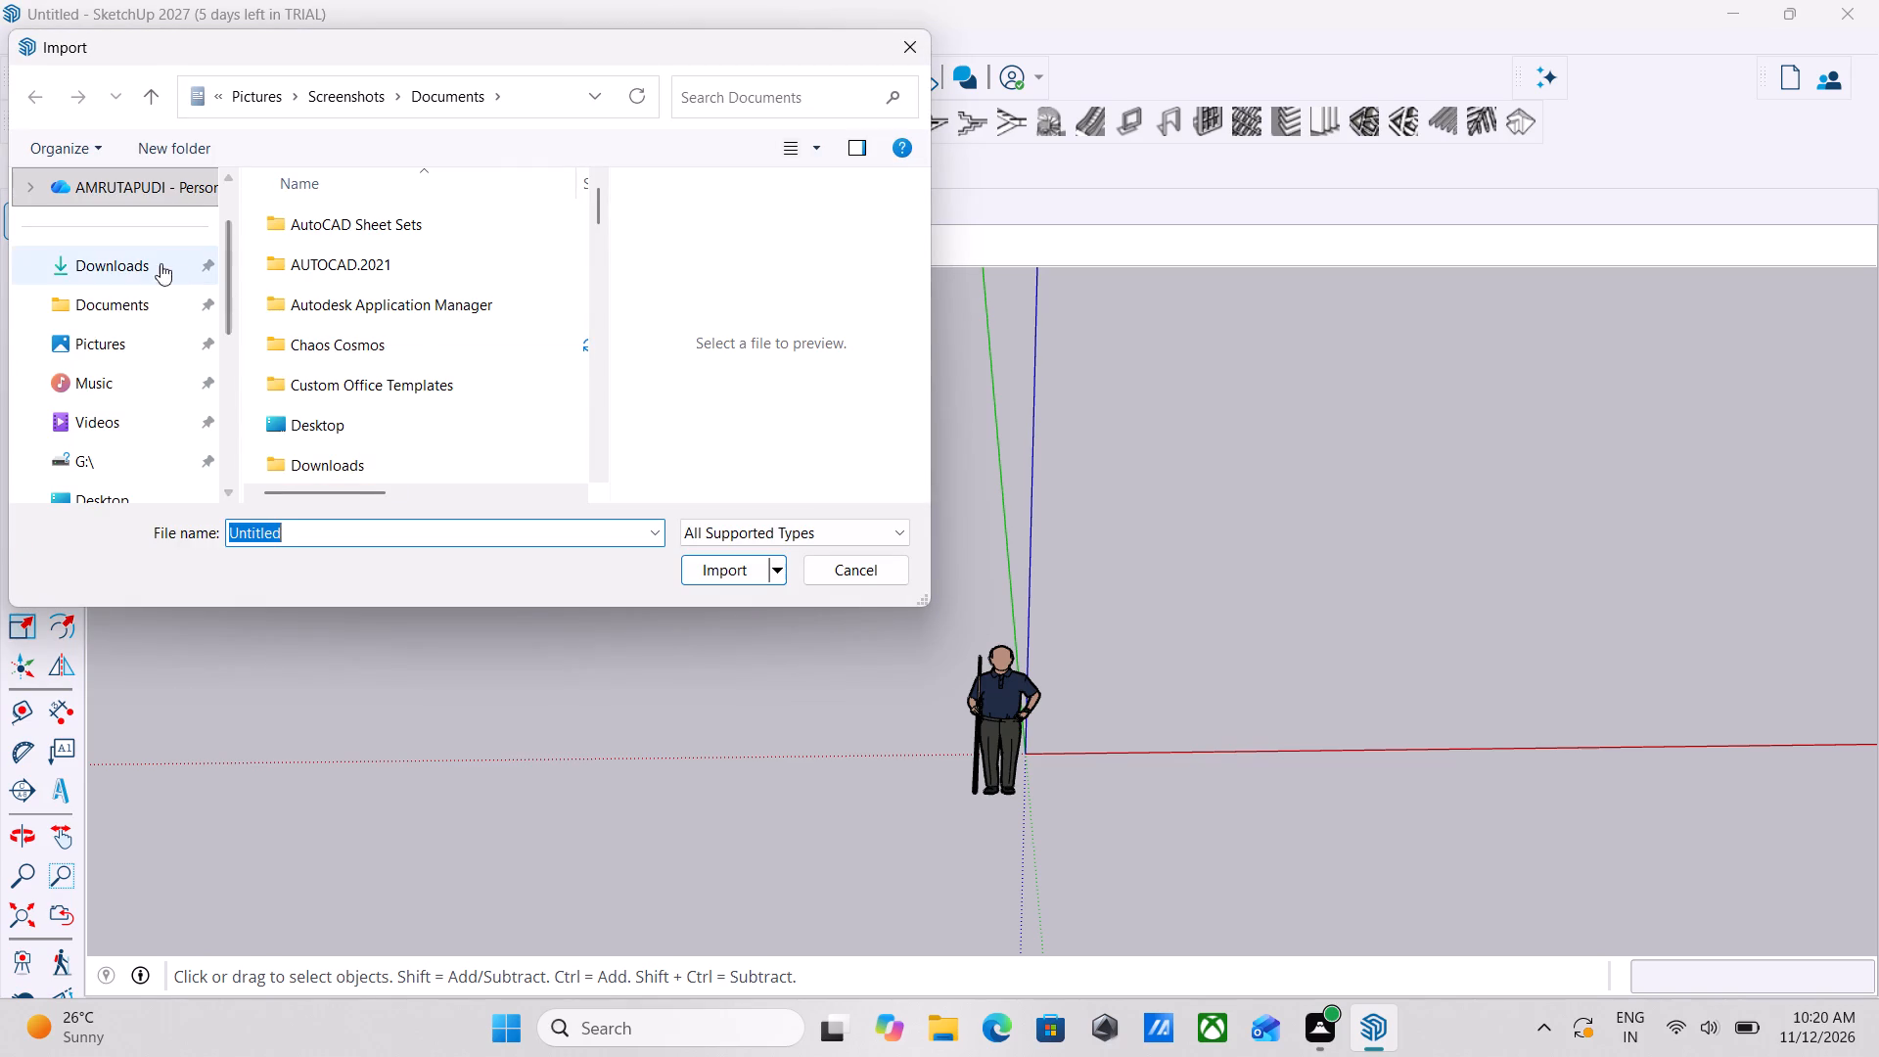
scroll(148, 259, down, 1)
scroll(148, 259, up, 6)
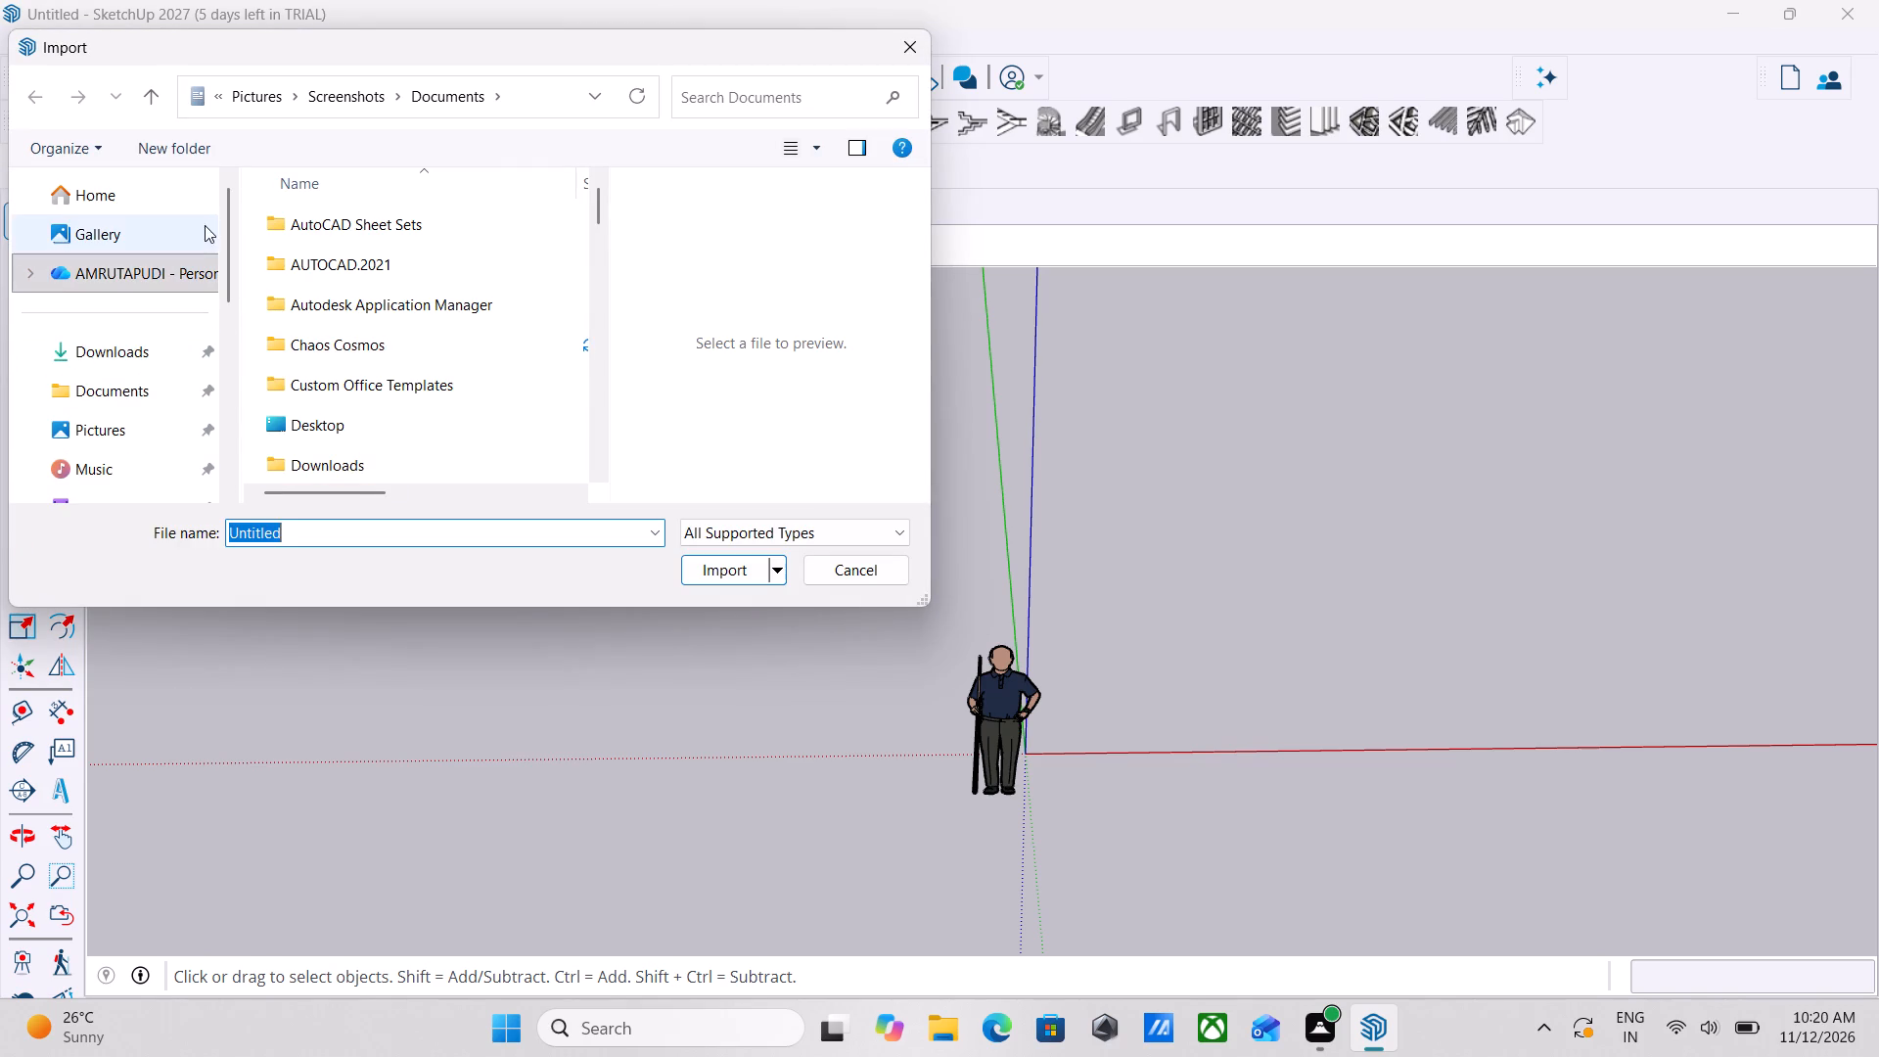
scroll(388, 416, down, 2)
scroll(388, 416, up, 4)
double_click(151, 353)
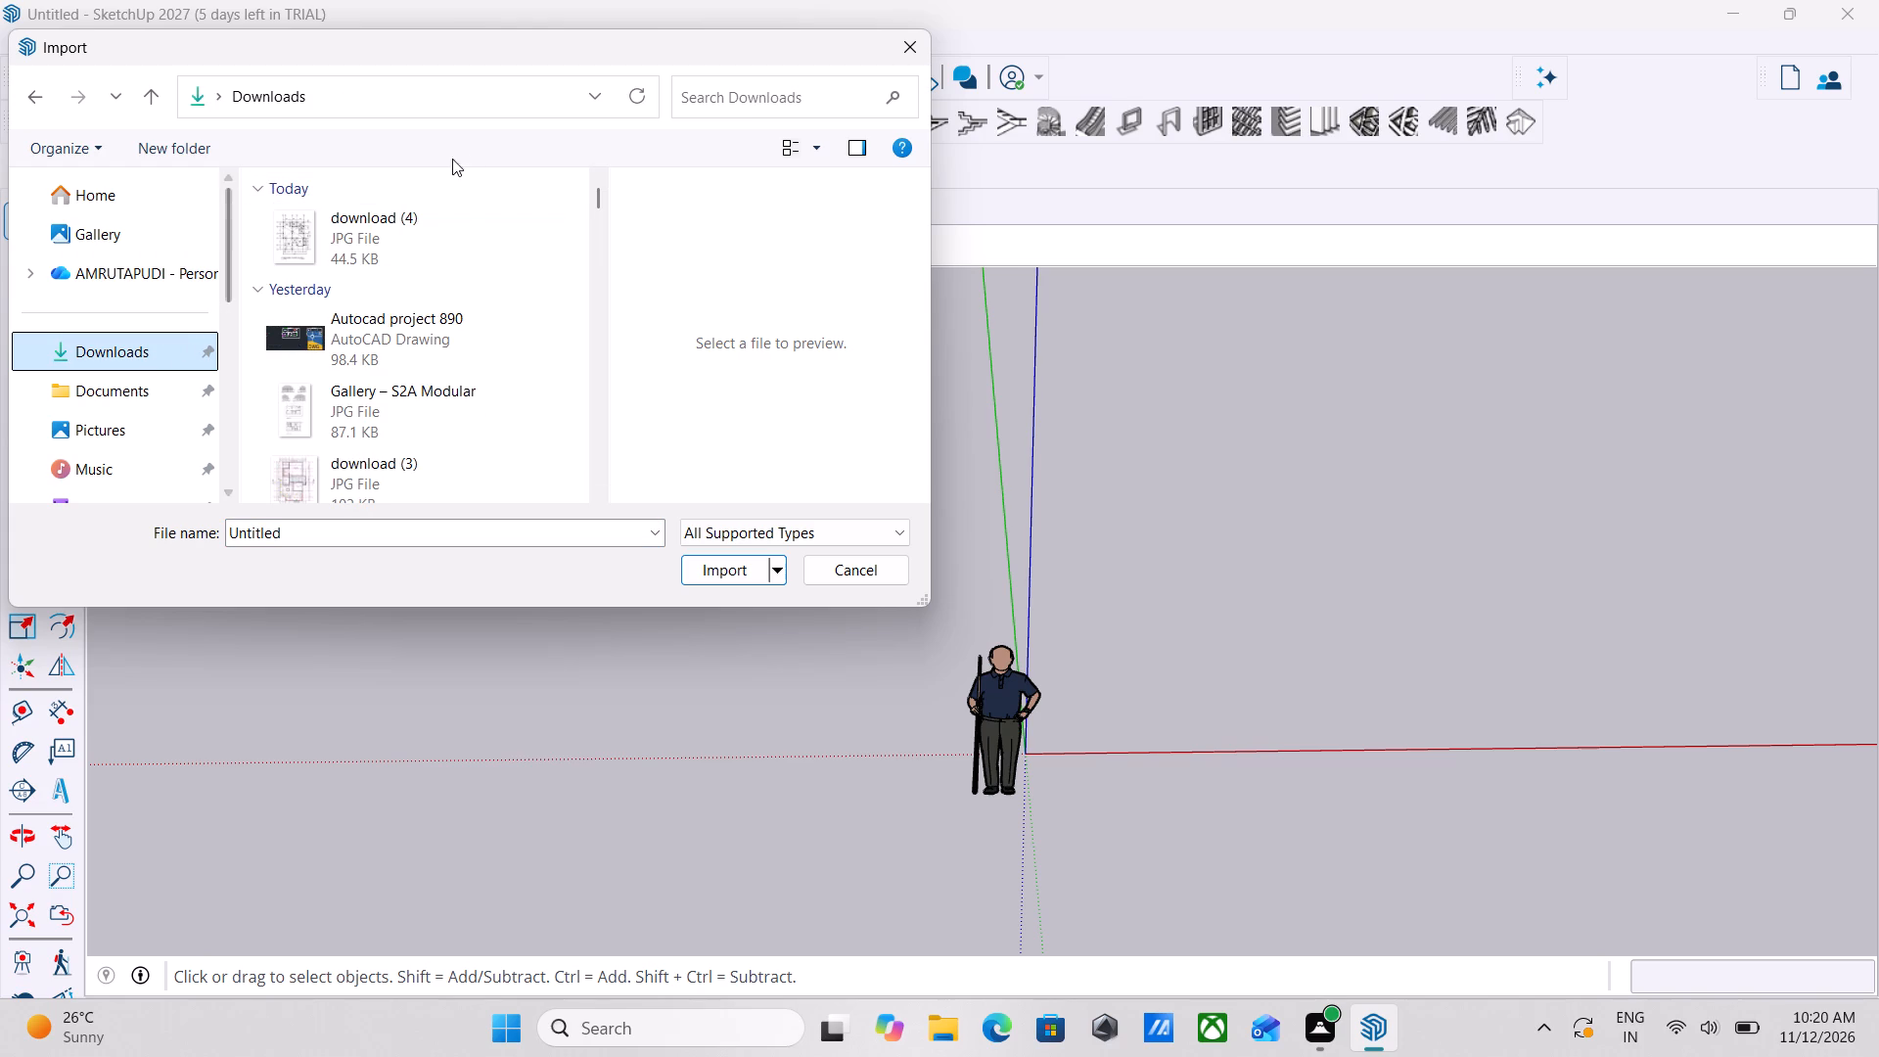
click(736, 83)
text(DR)
key(a)
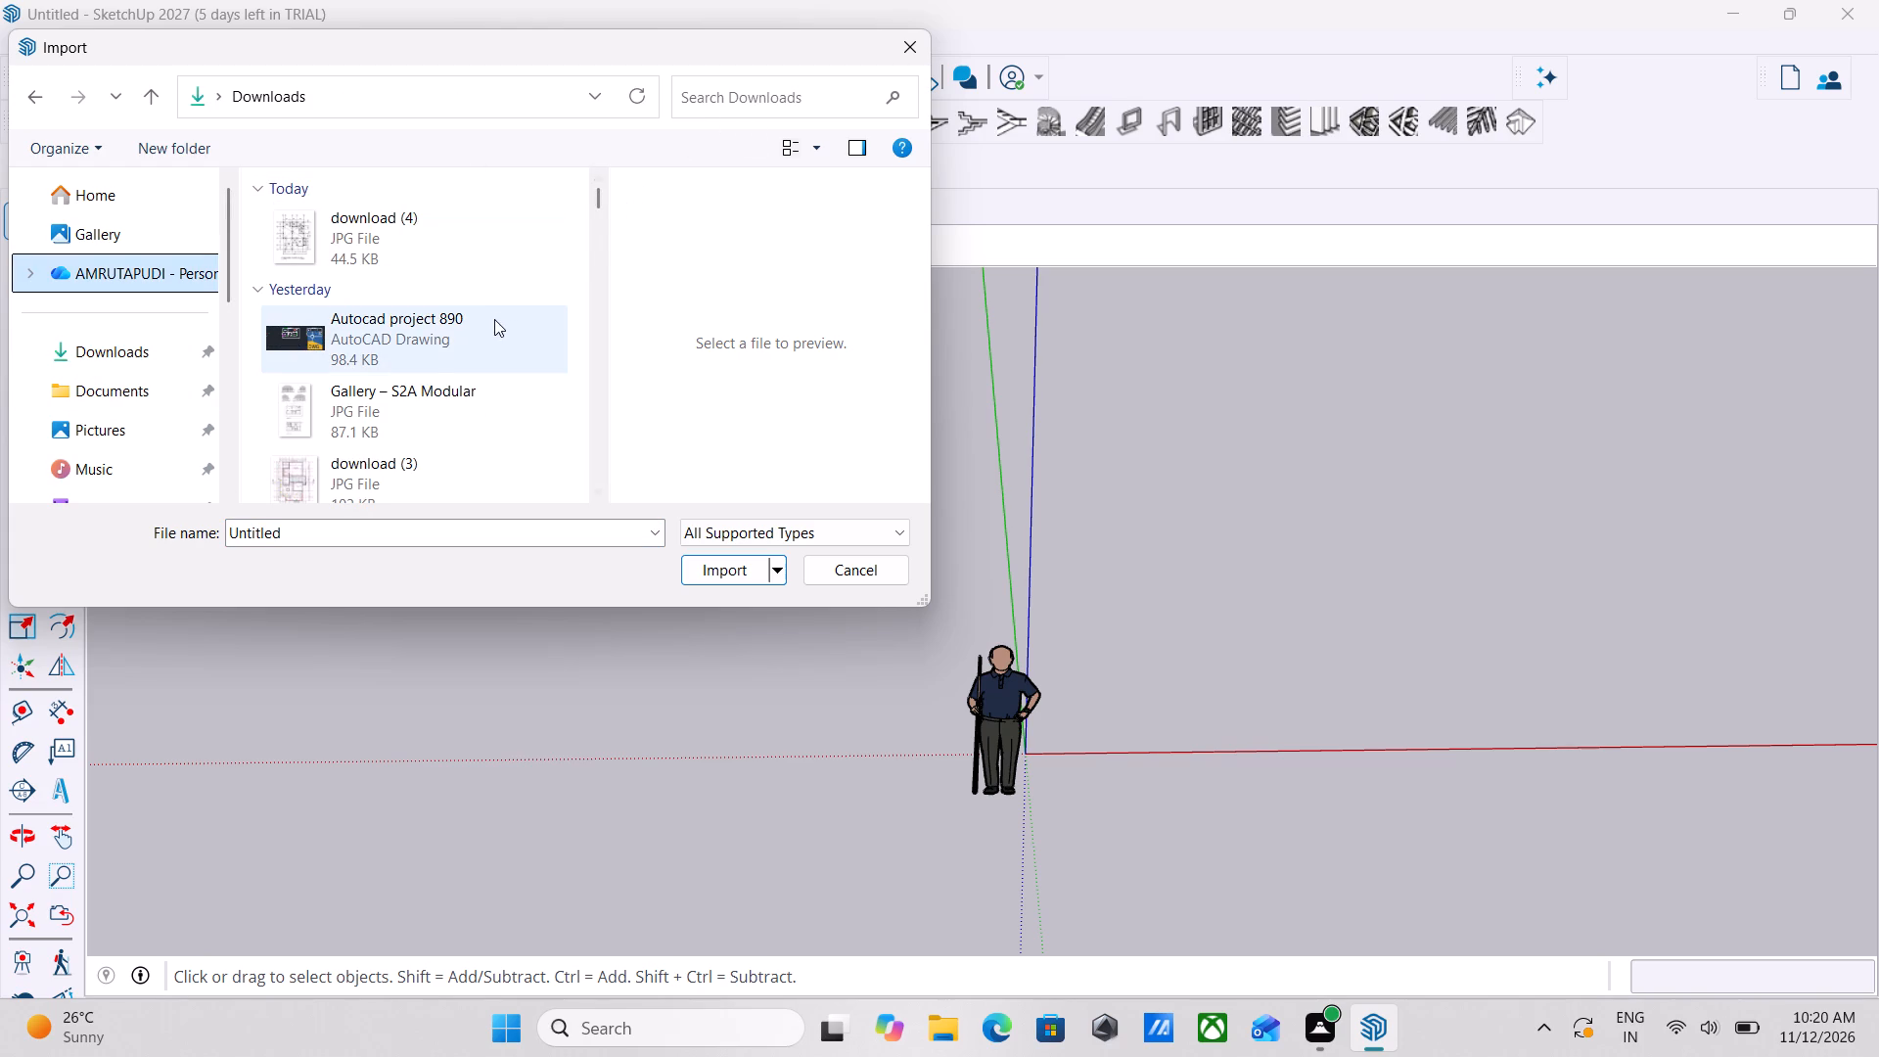
click(749, 92)
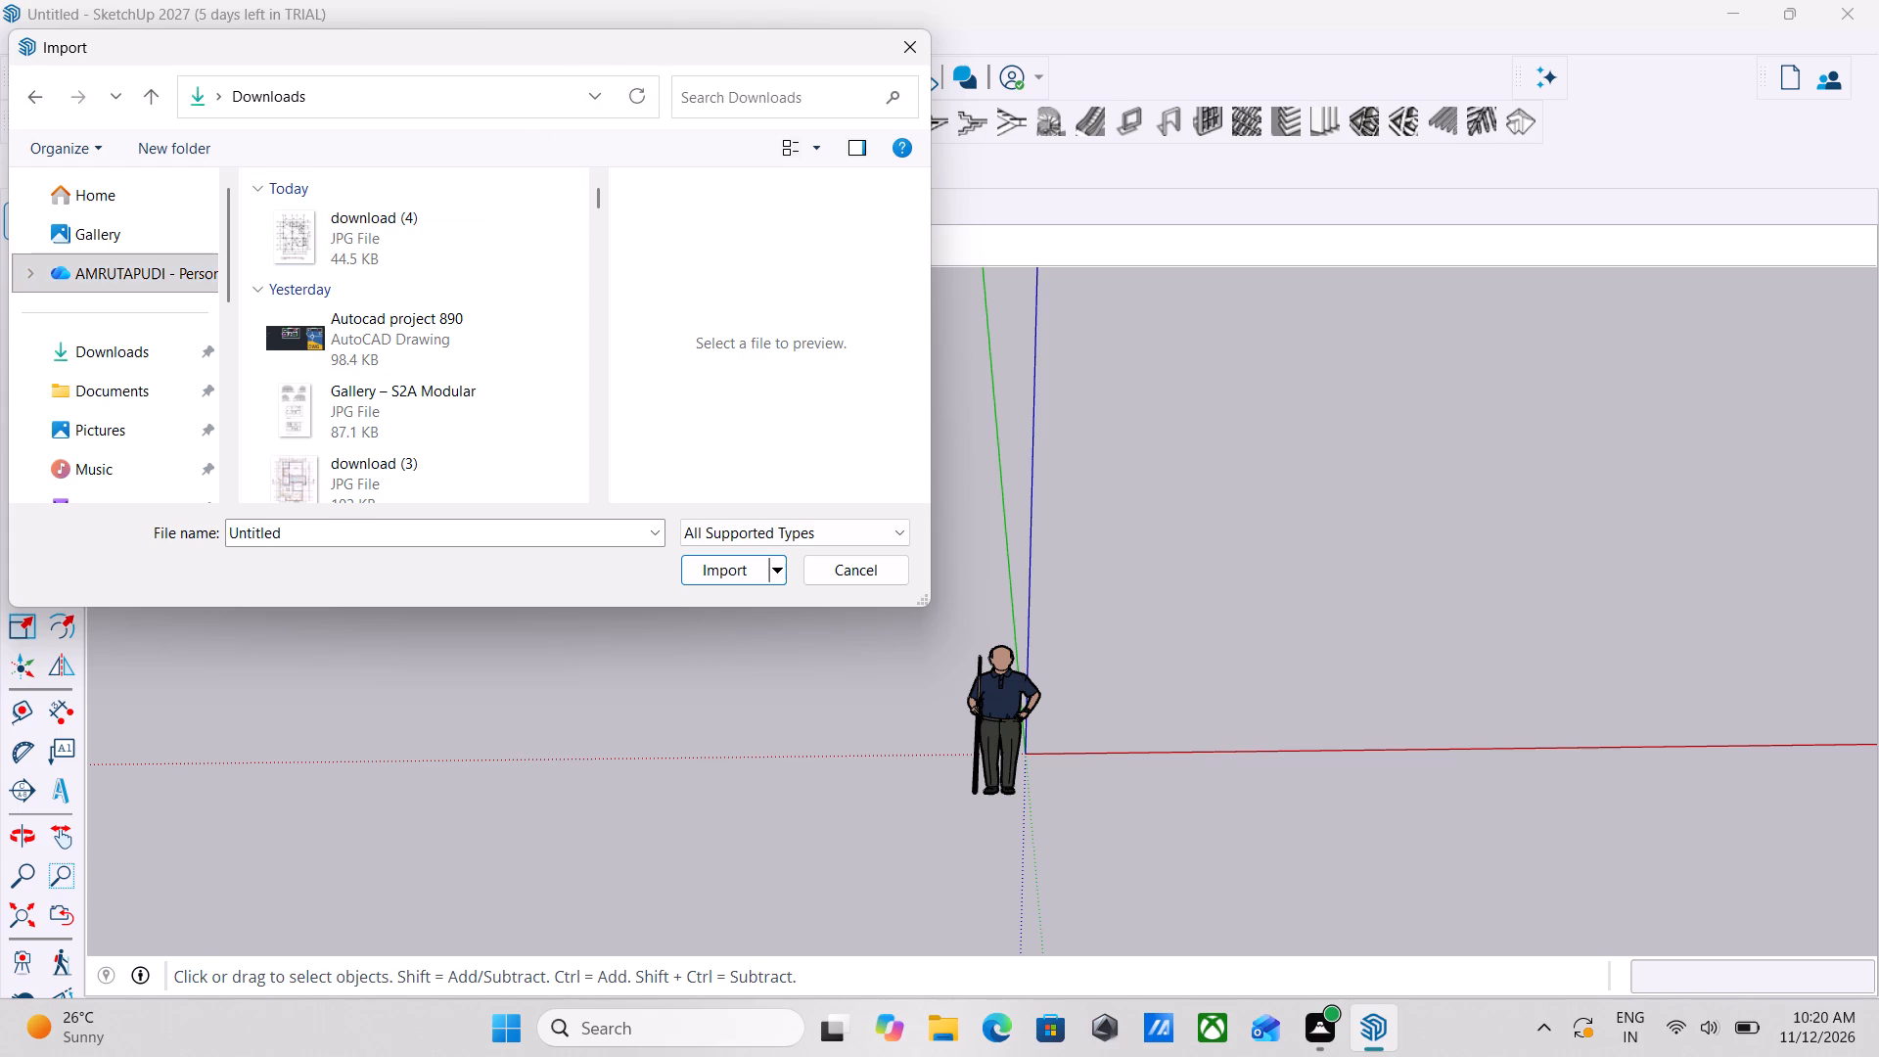
text(DRAW)
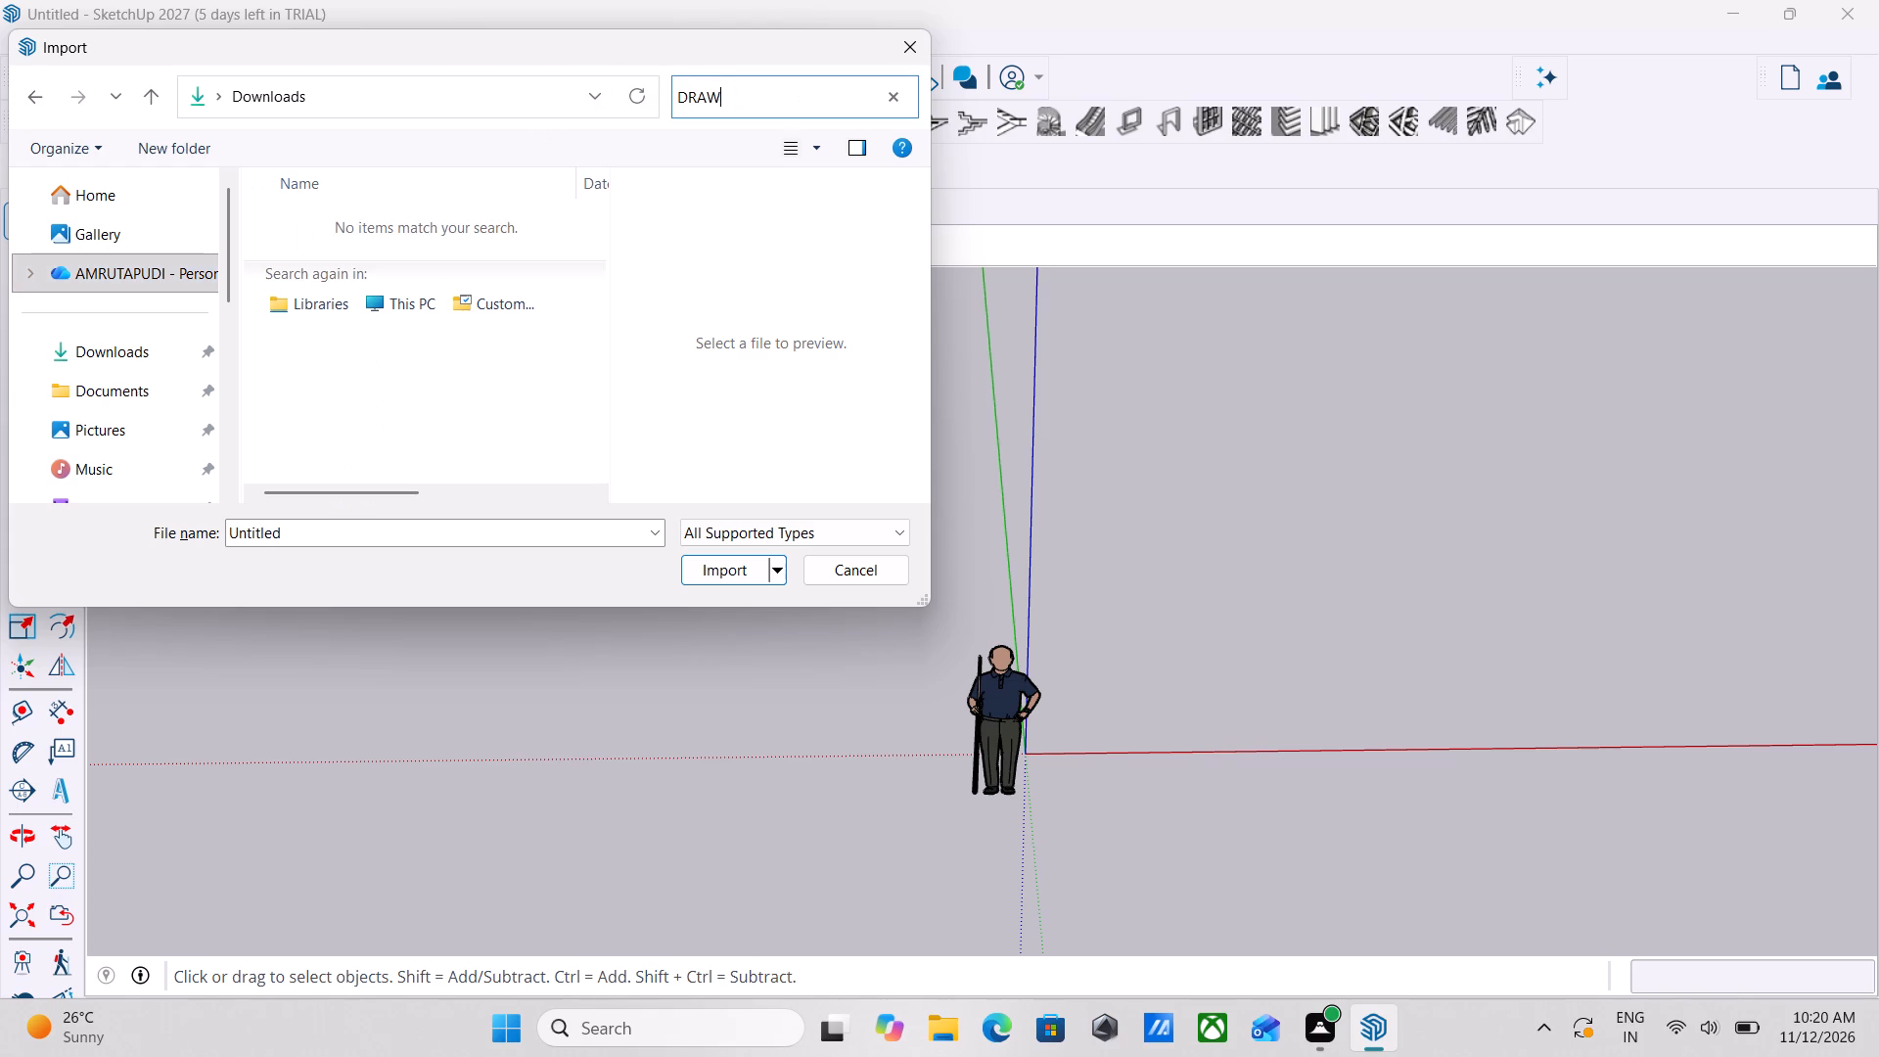
key(i)
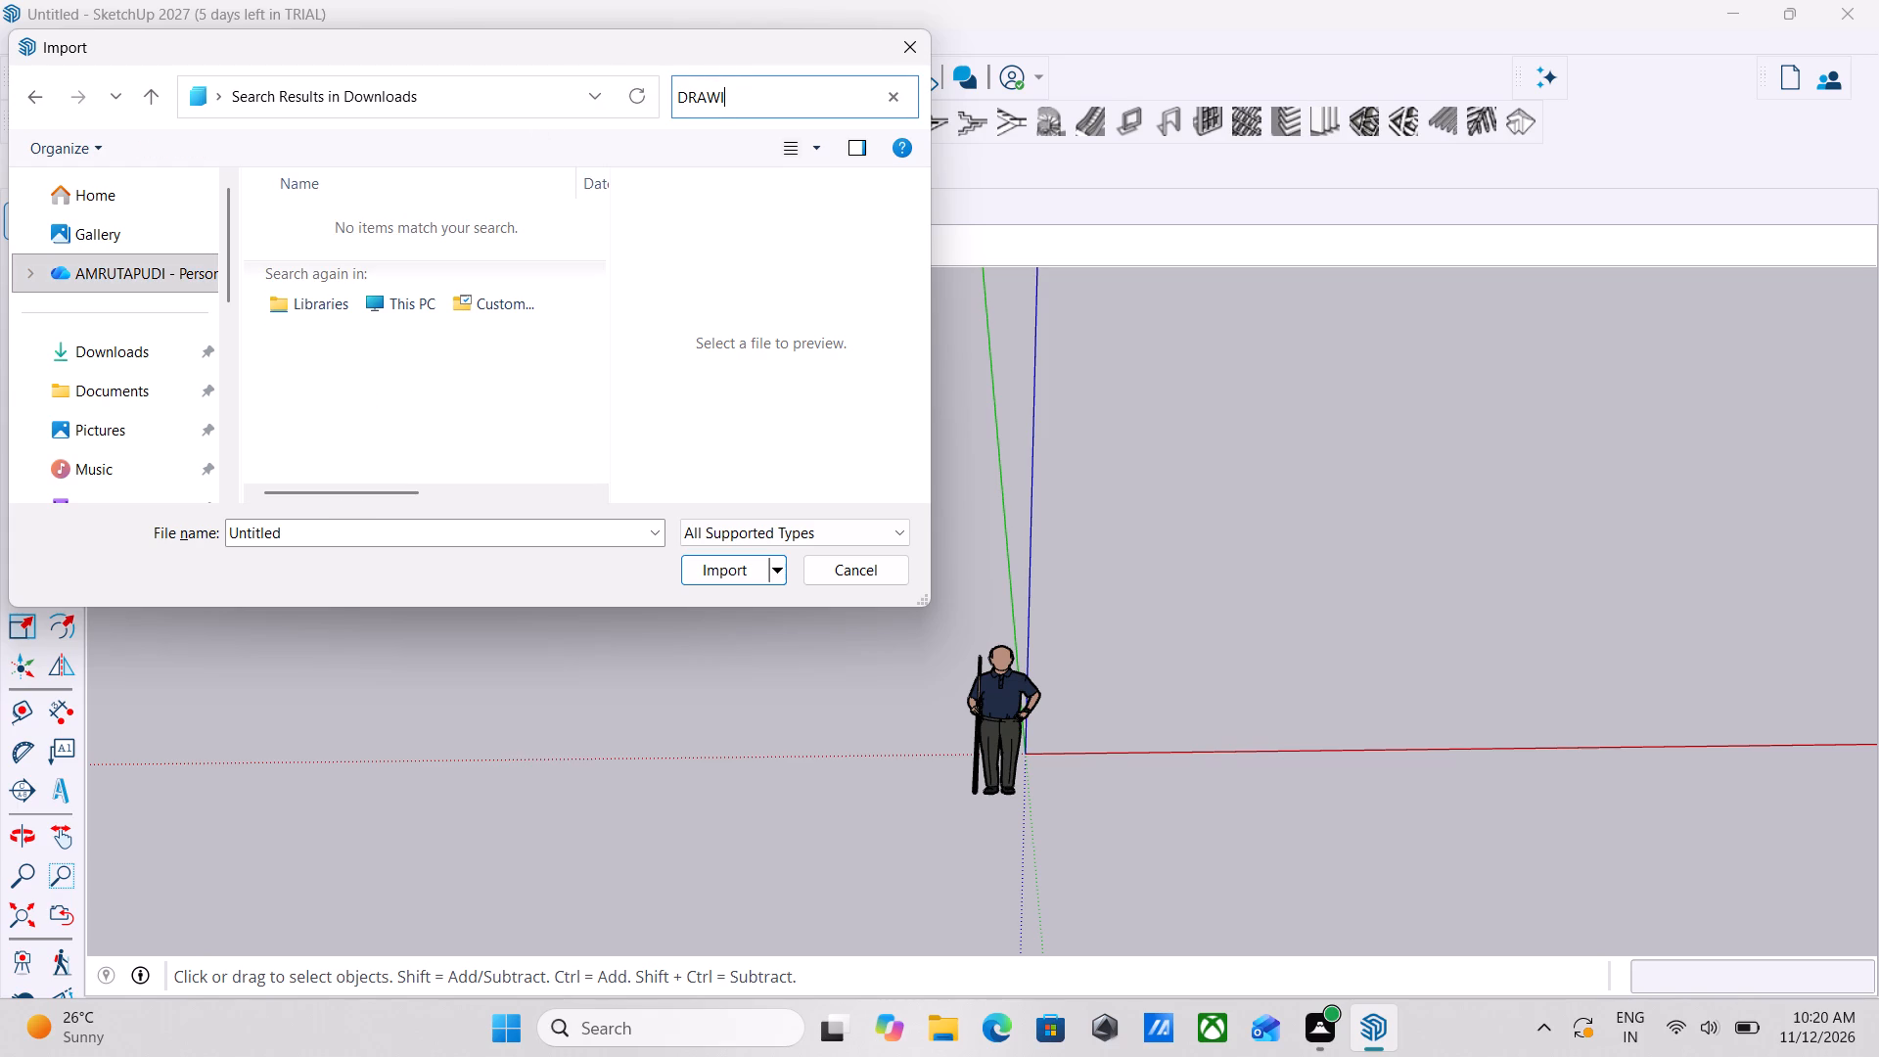
text(NG)
Look through the custom search locations offered for the "DRAWING" search, leaving without choosing one.
double_click(473, 305)
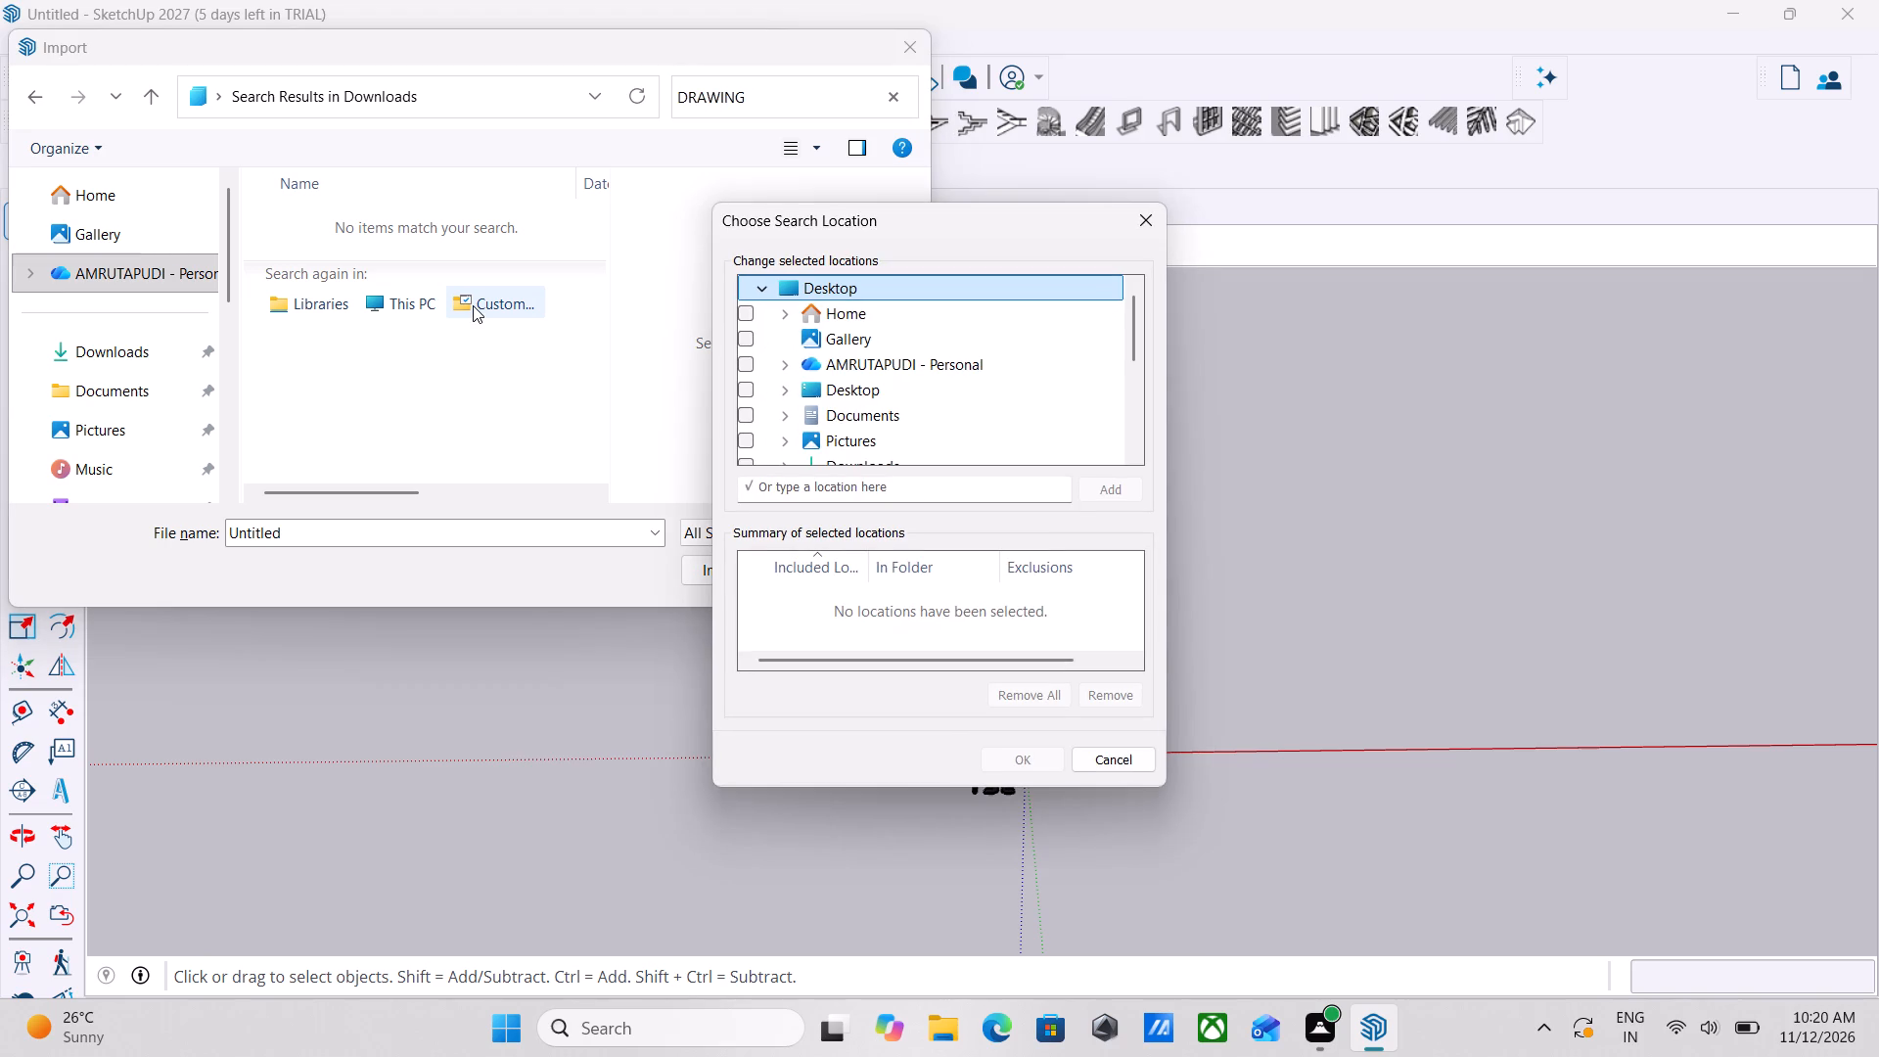
click(1168, 235)
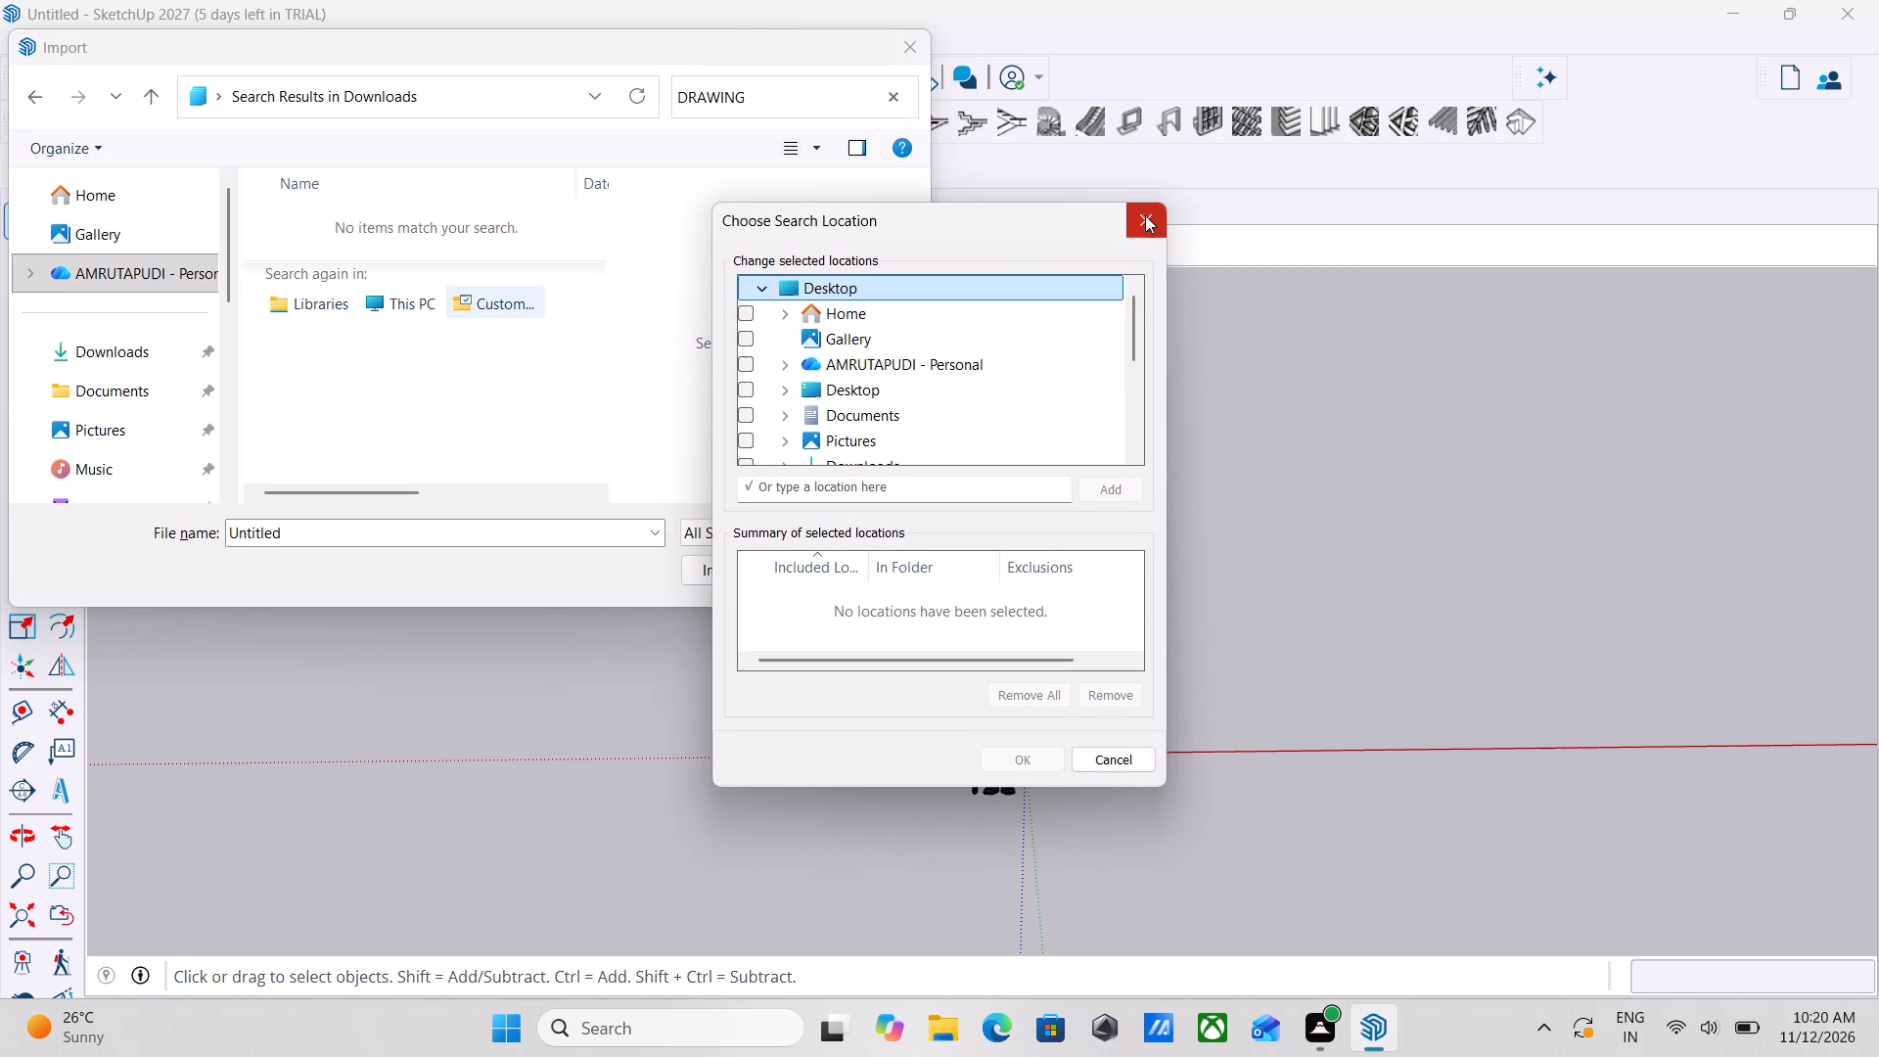
click(1147, 214)
double_click(463, 299)
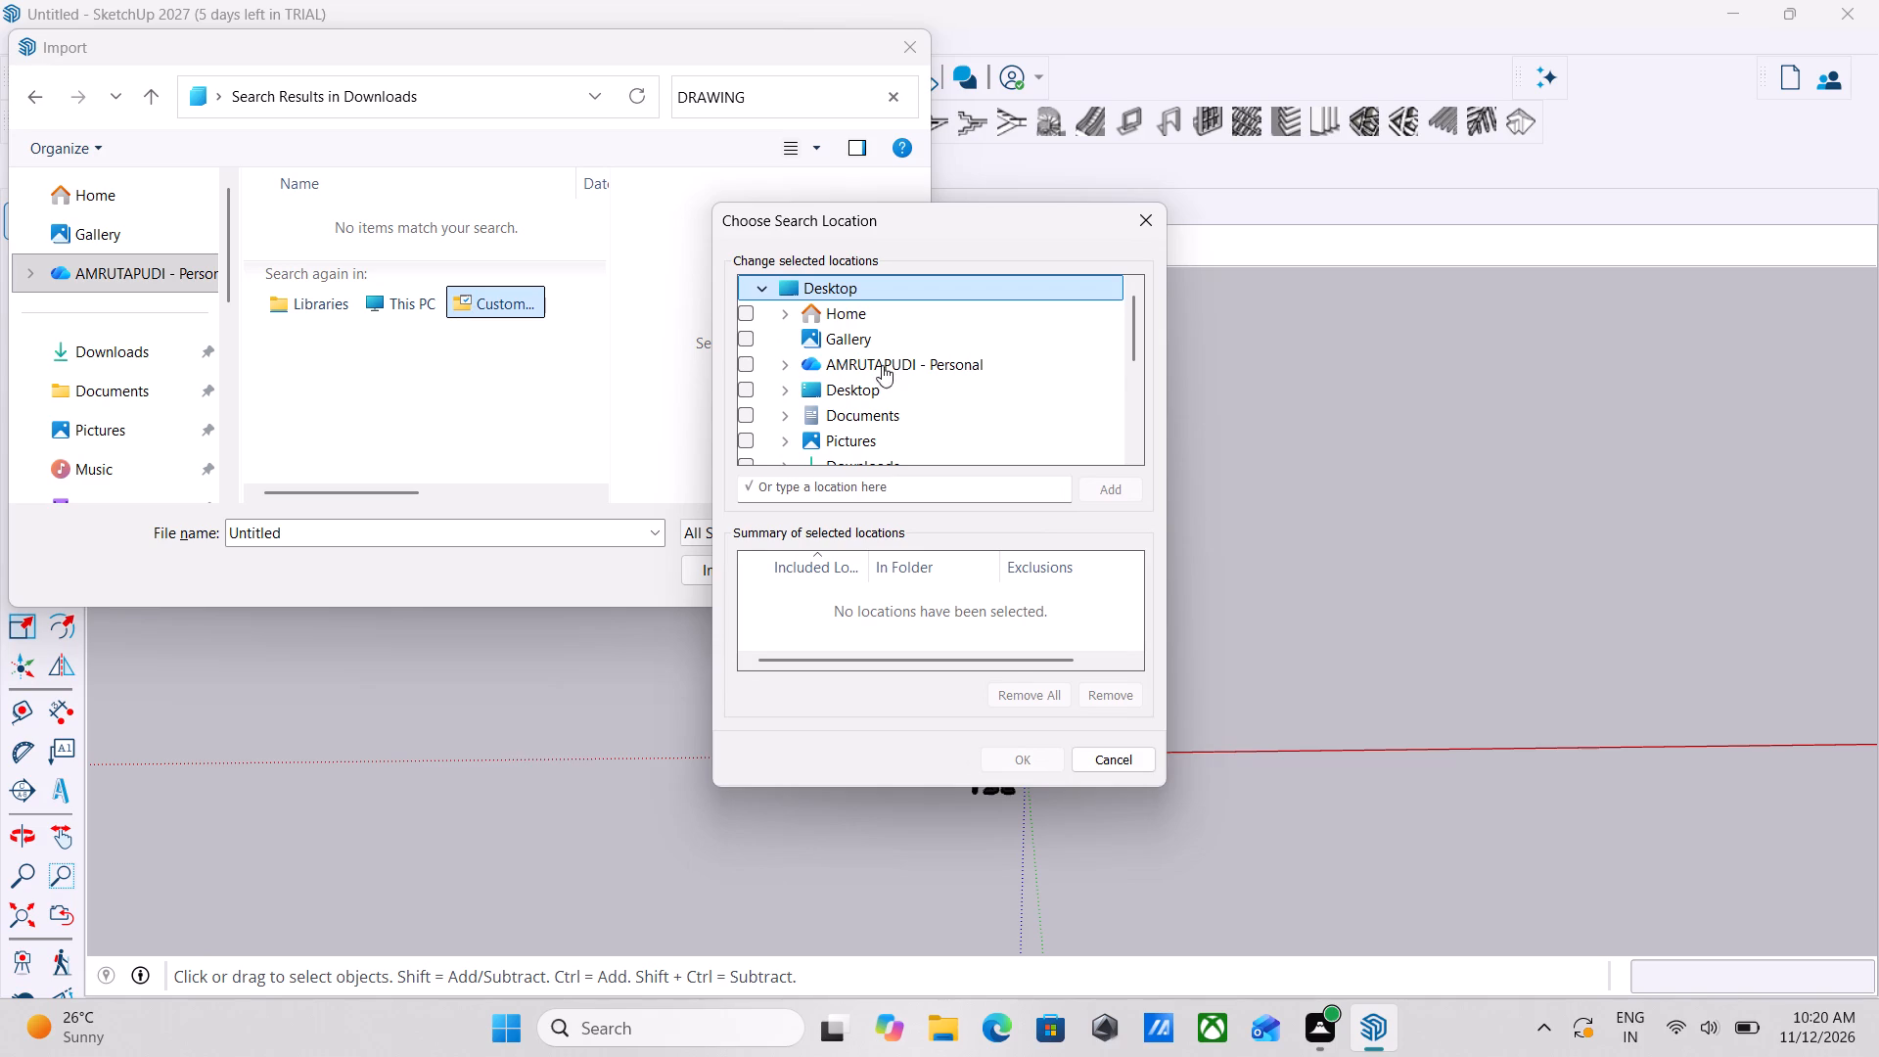
scroll(1019, 377, down, 5)
click(1163, 215)
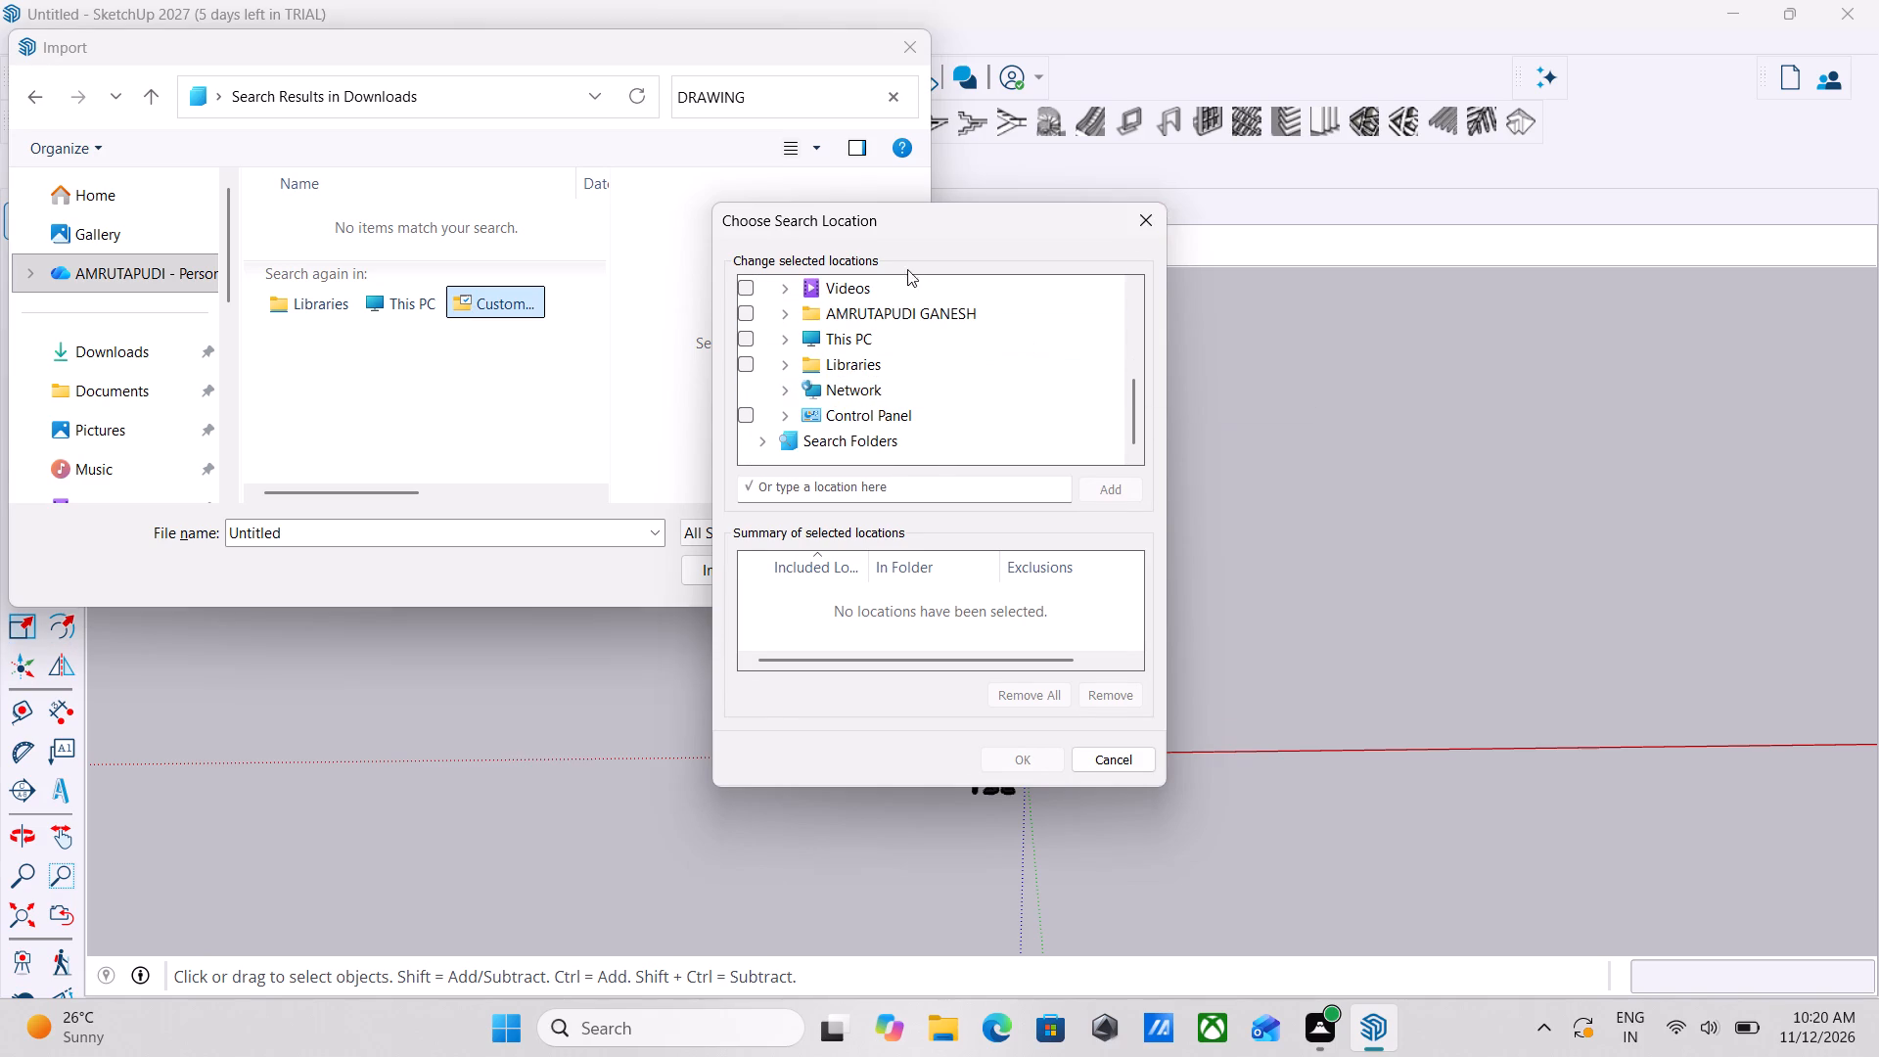
Repeat the "DRAWING" search in Libraries and look through the custom search locations without choosing one.
double_click(316, 301)
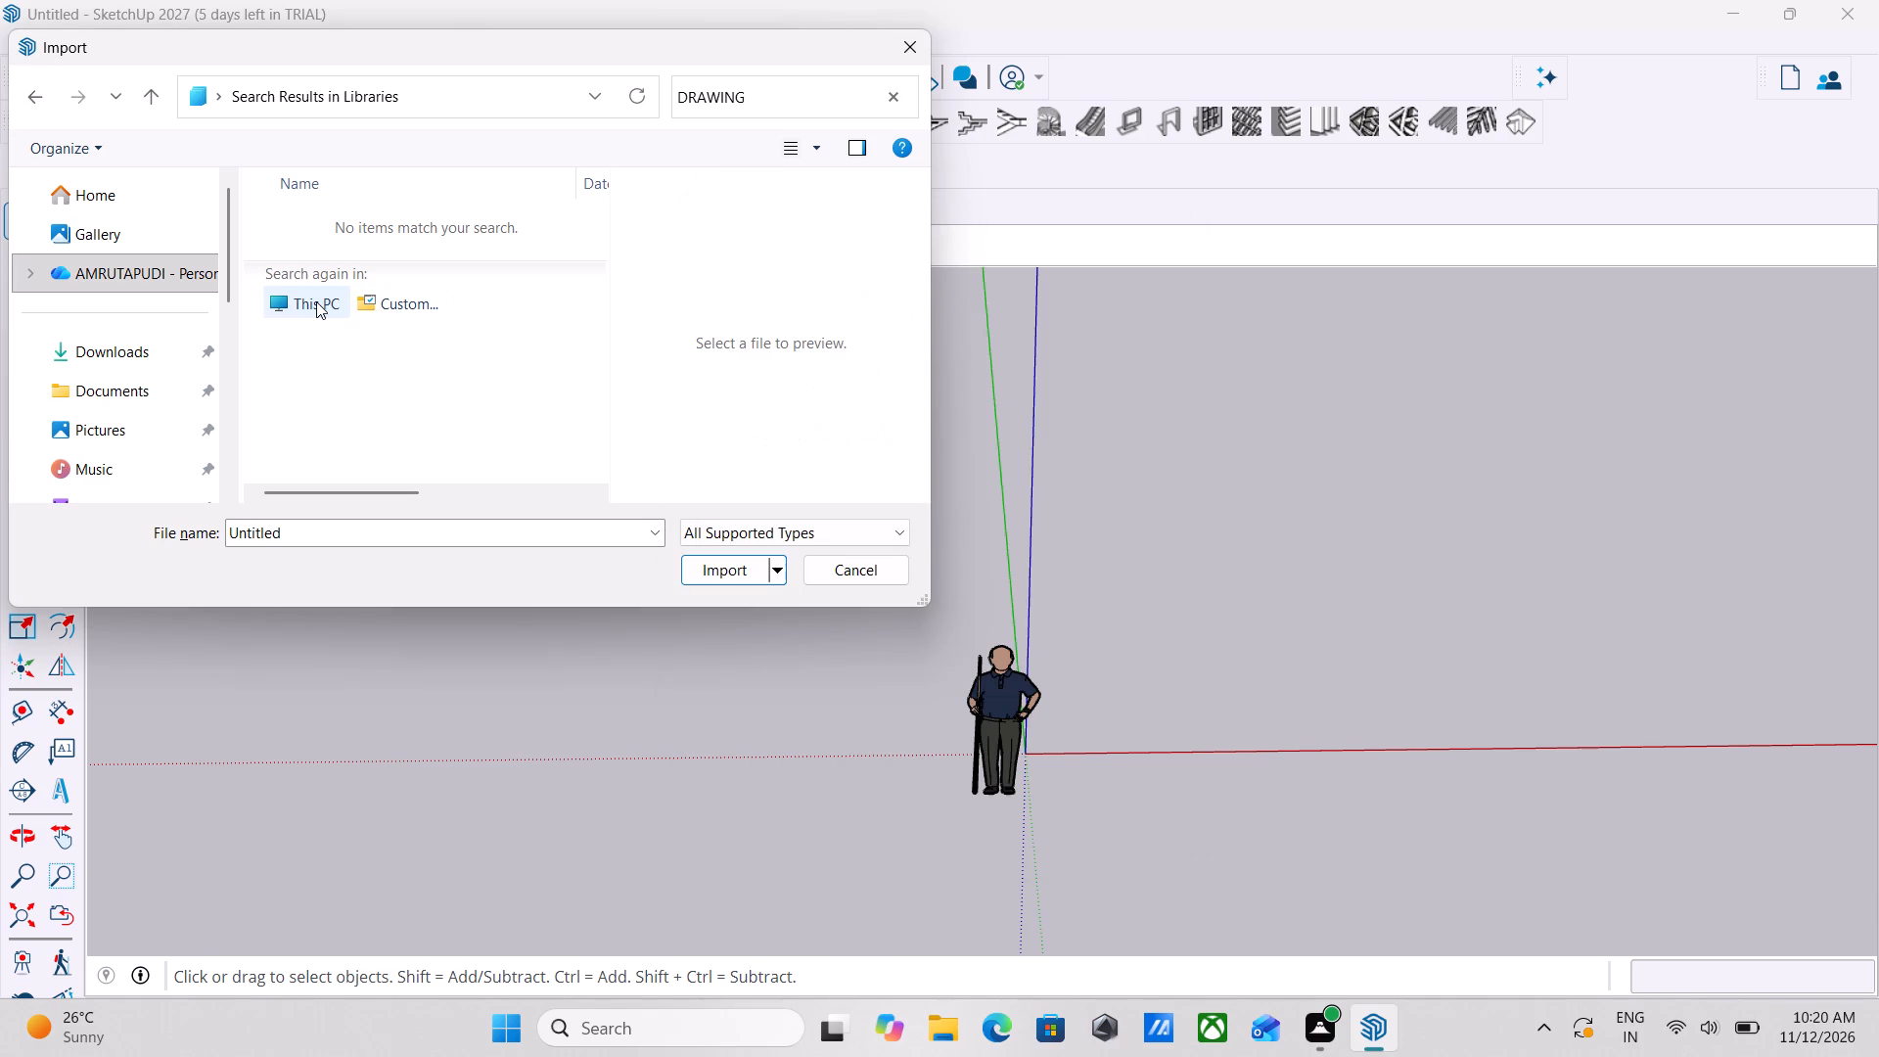
double_click(432, 302)
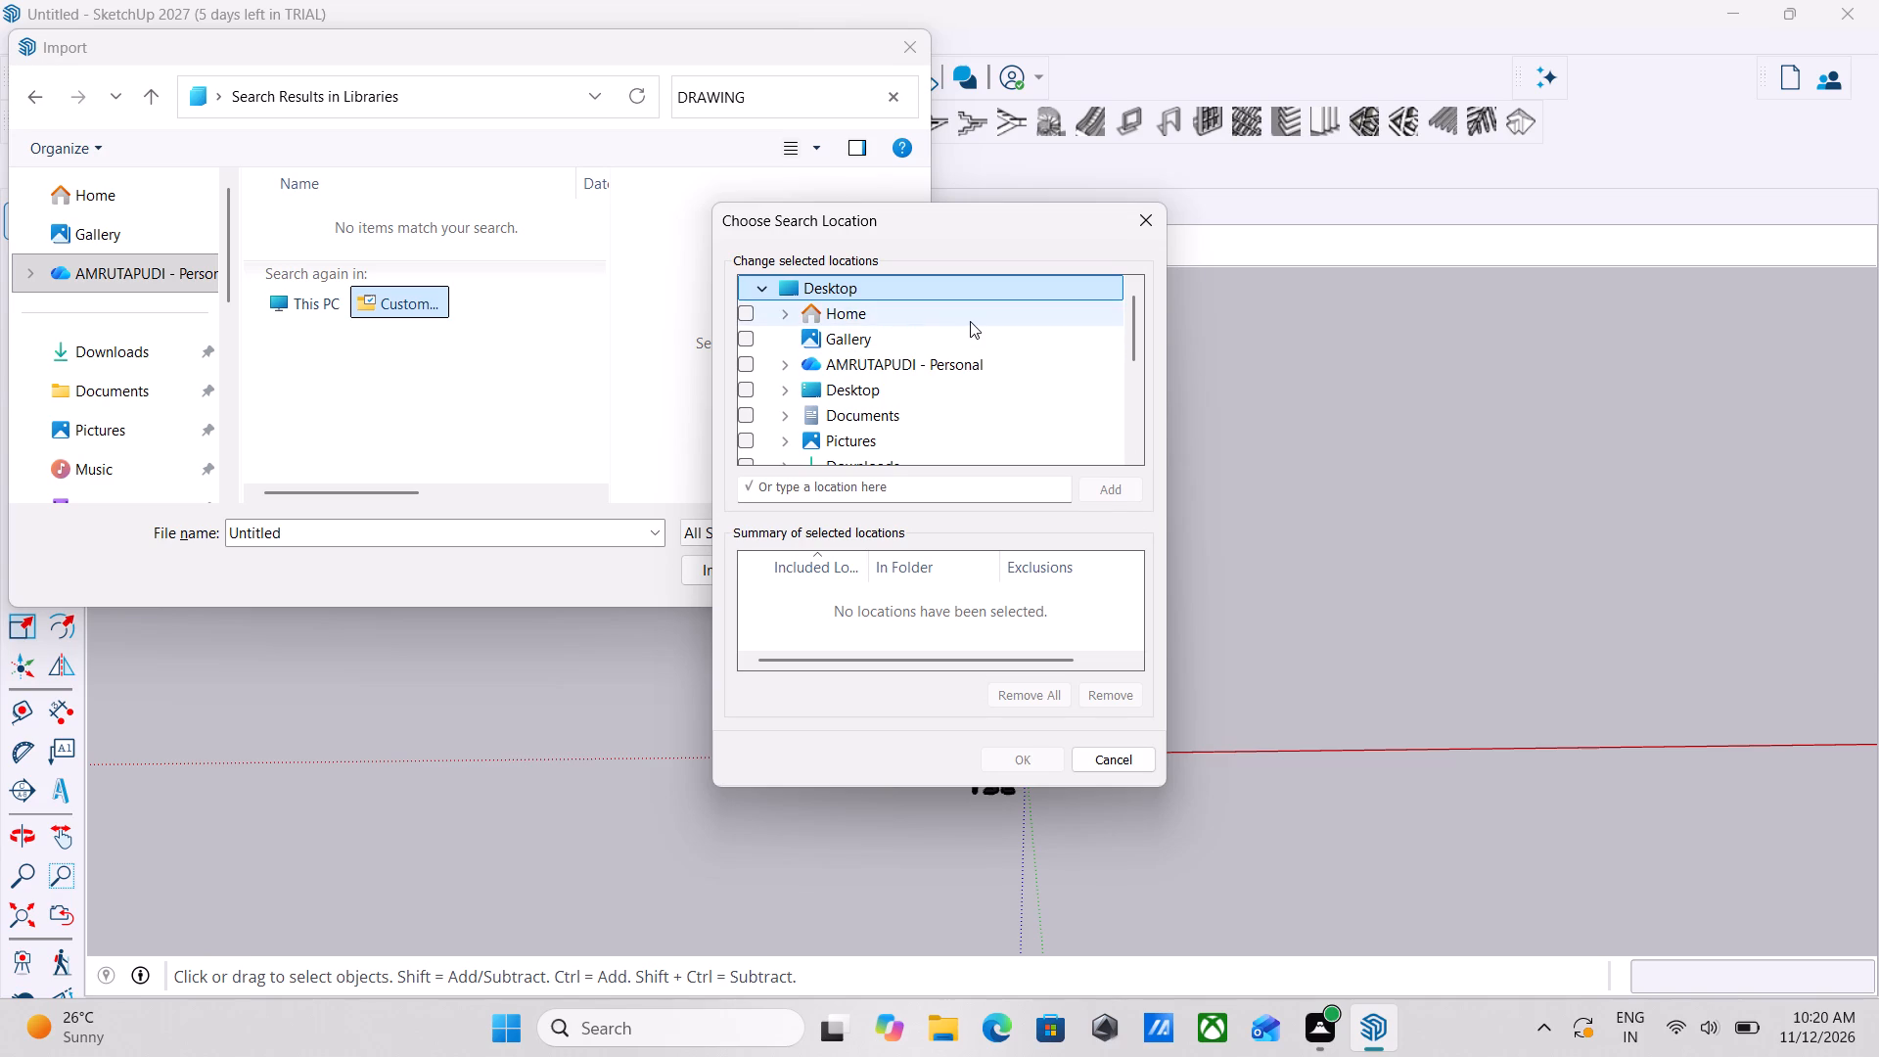
scroll(876, 384, down, 7)
click(1153, 215)
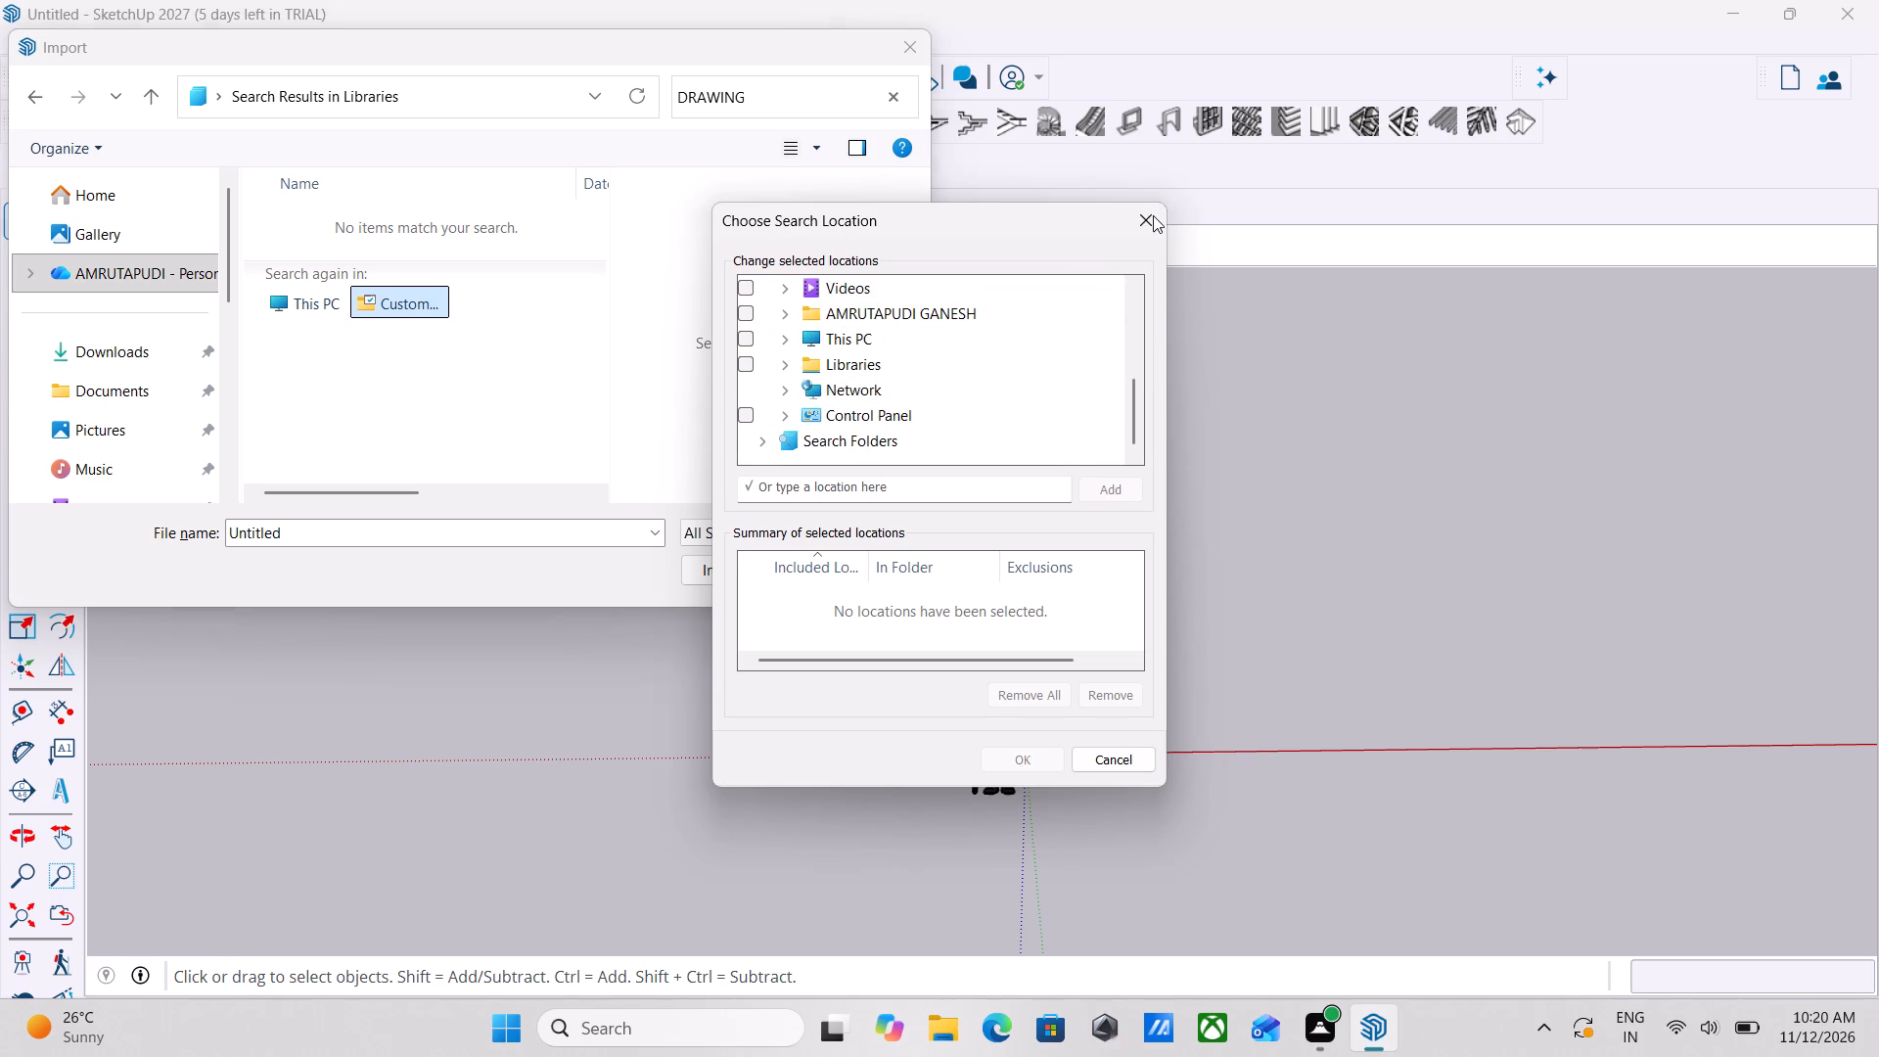
double_click(390, 307)
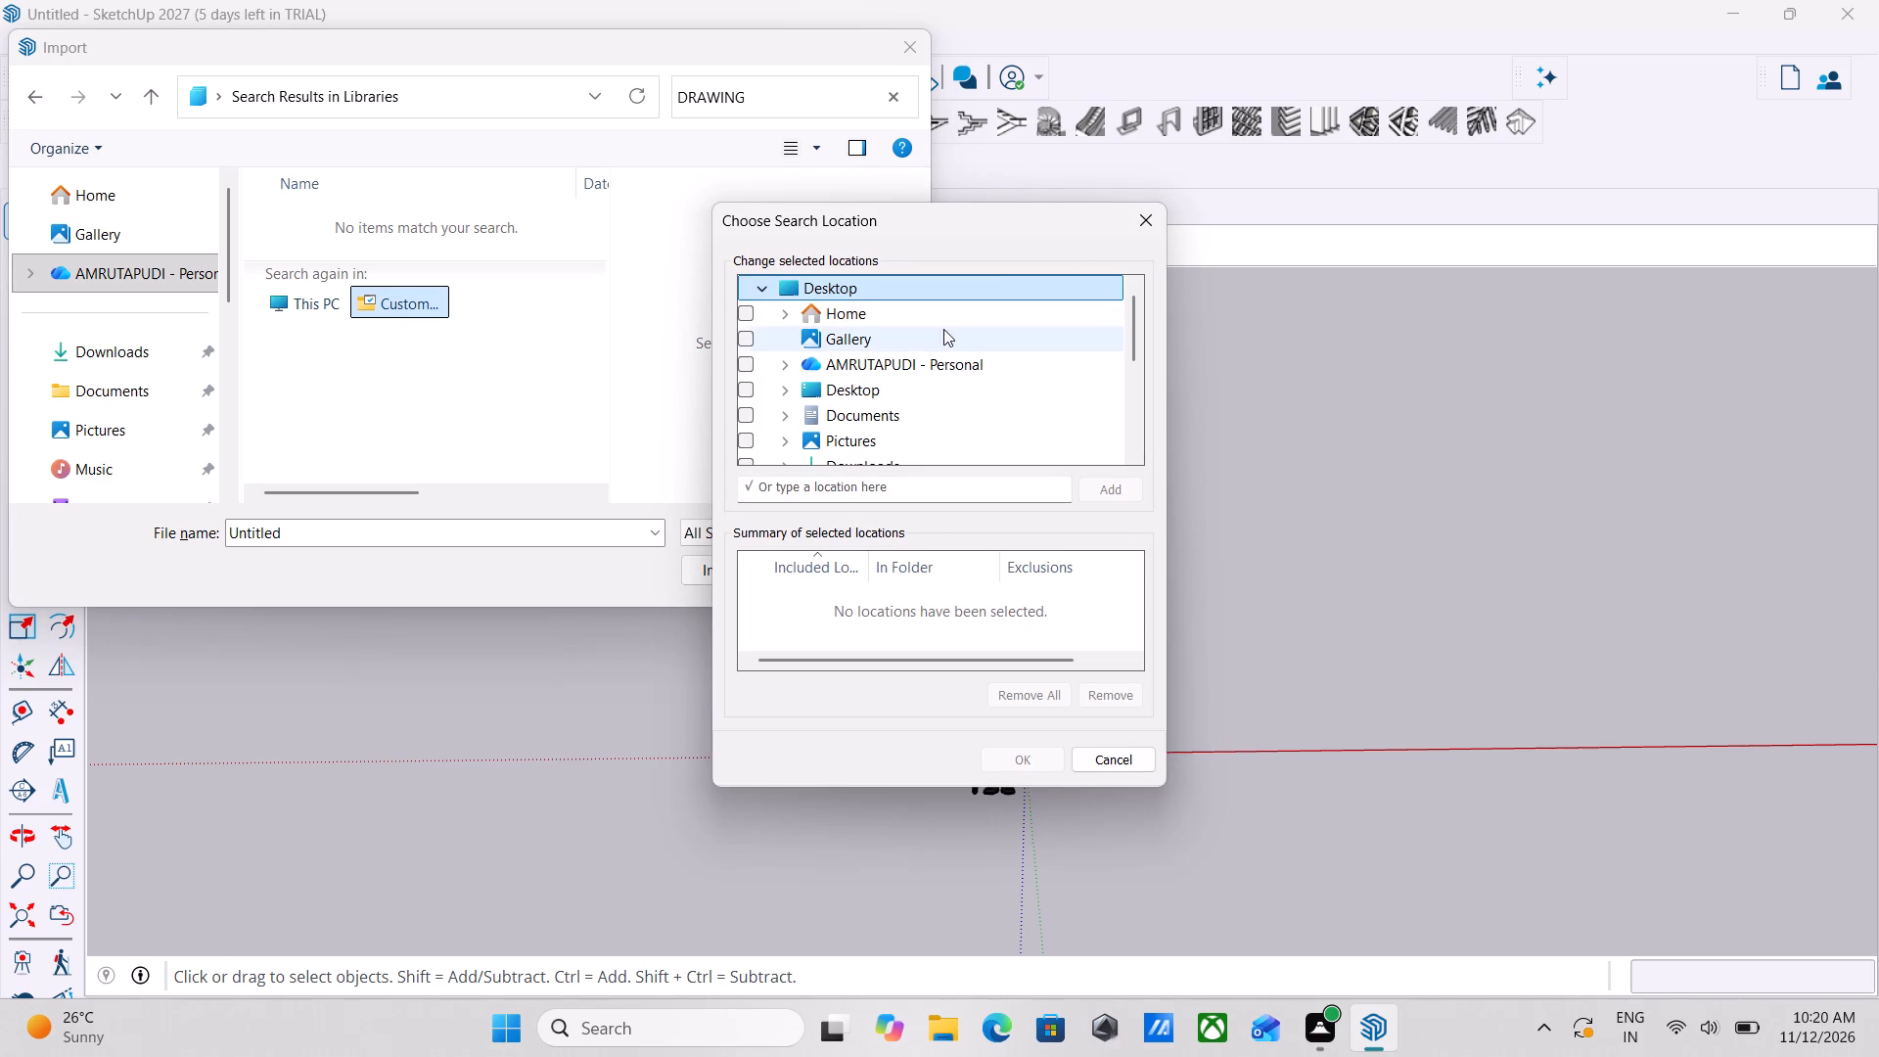
double_click(1150, 226)
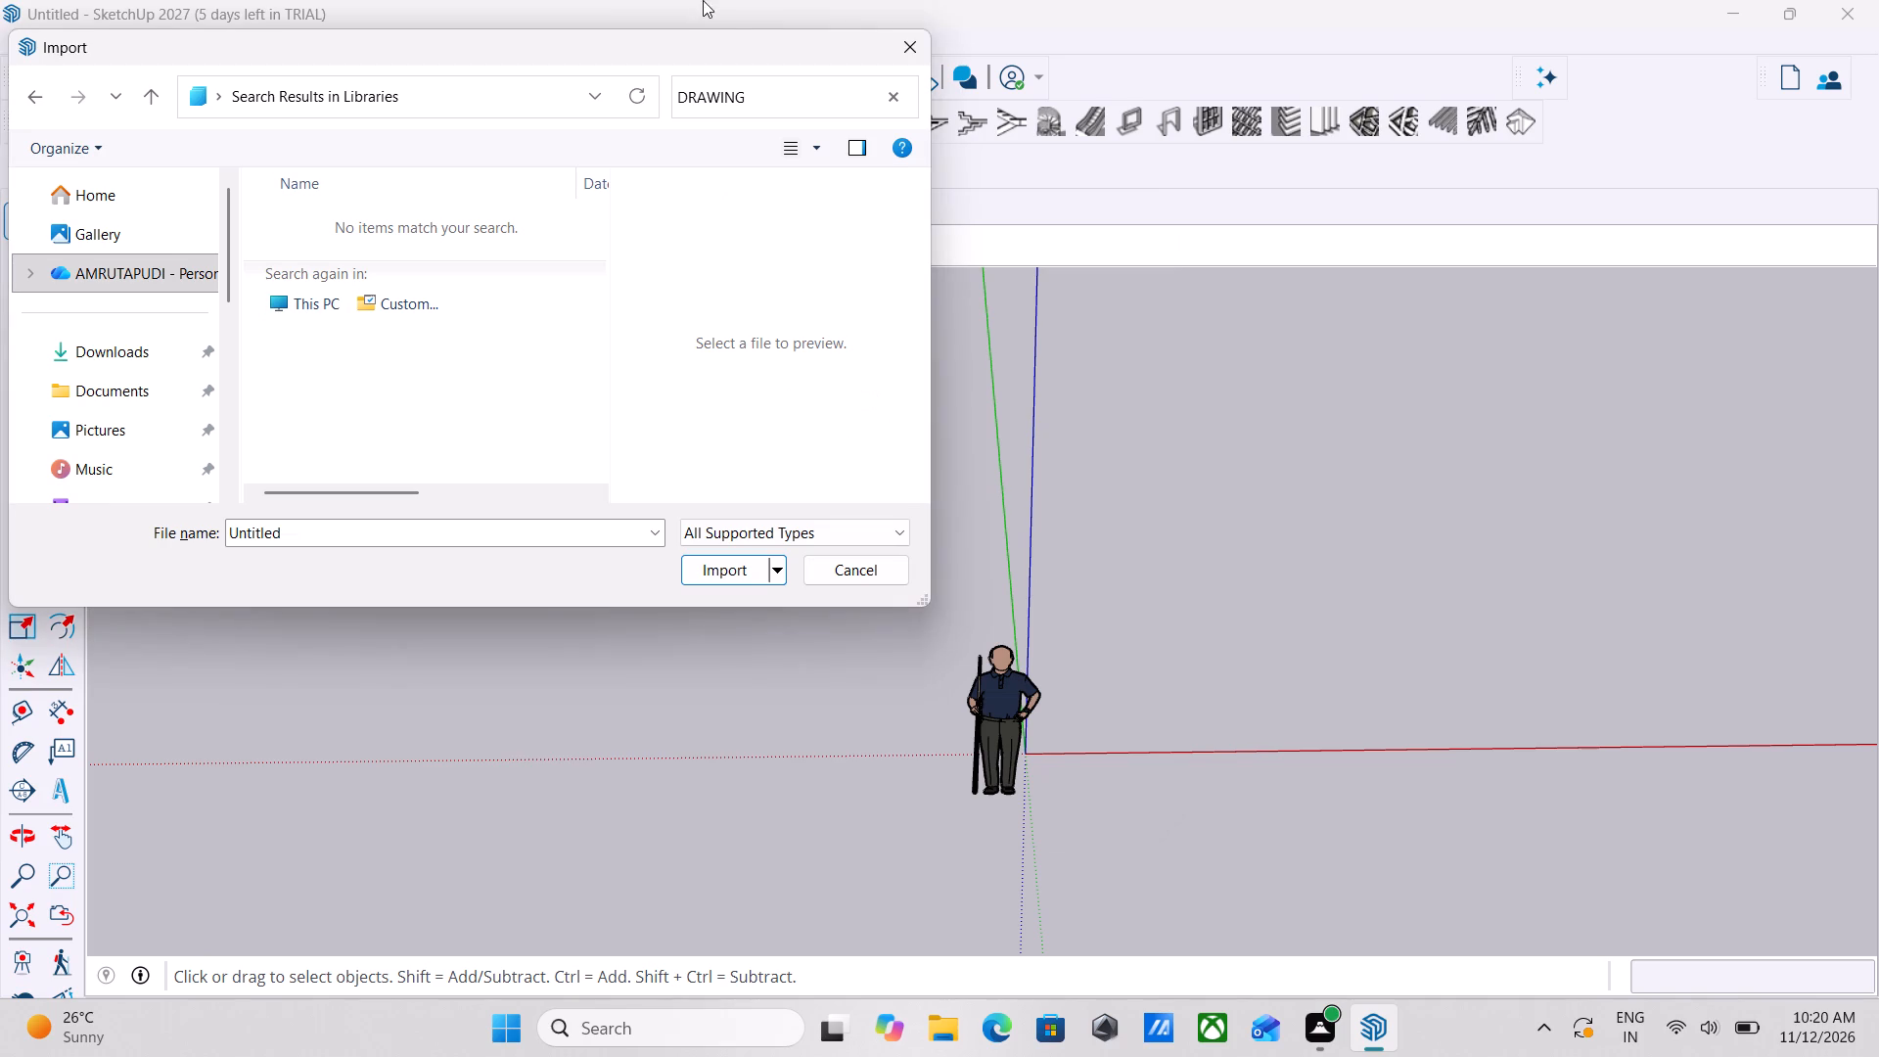
Check Gallery for importable files, and search Downloads for "DR".
click(94, 220)
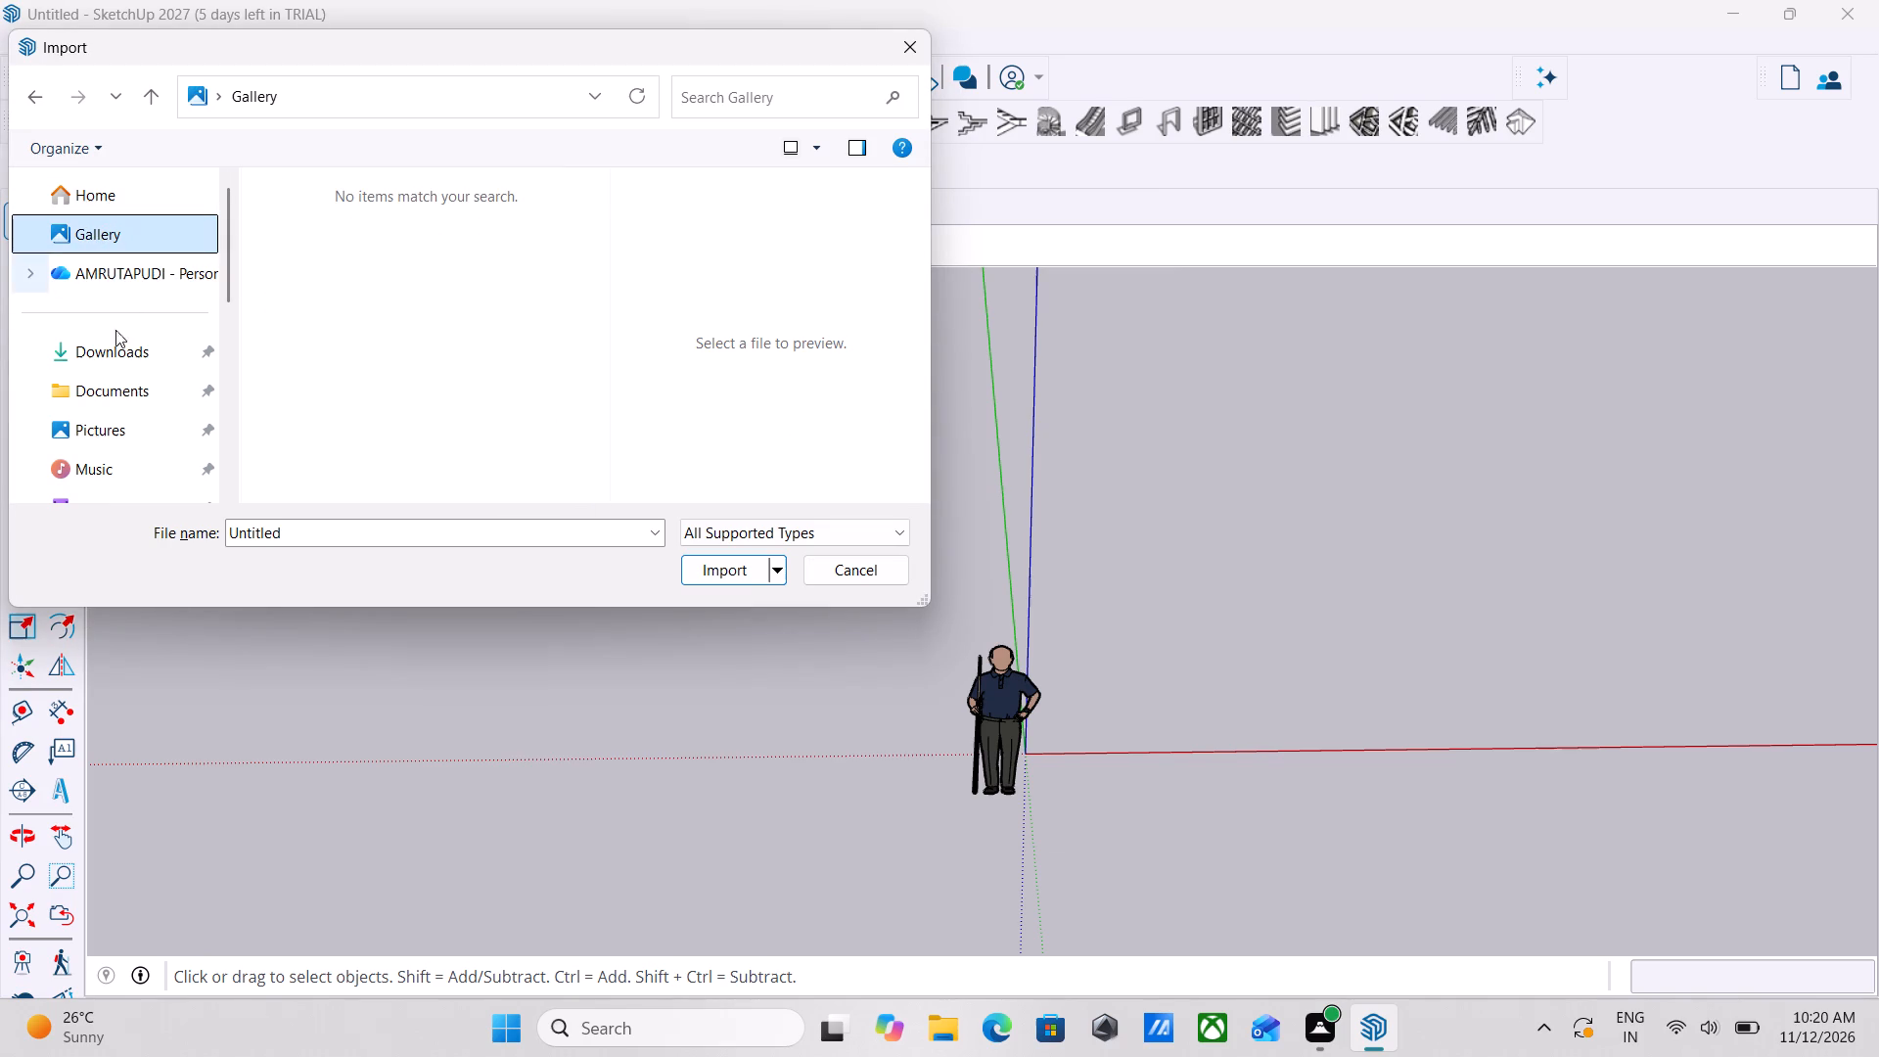
click(120, 366)
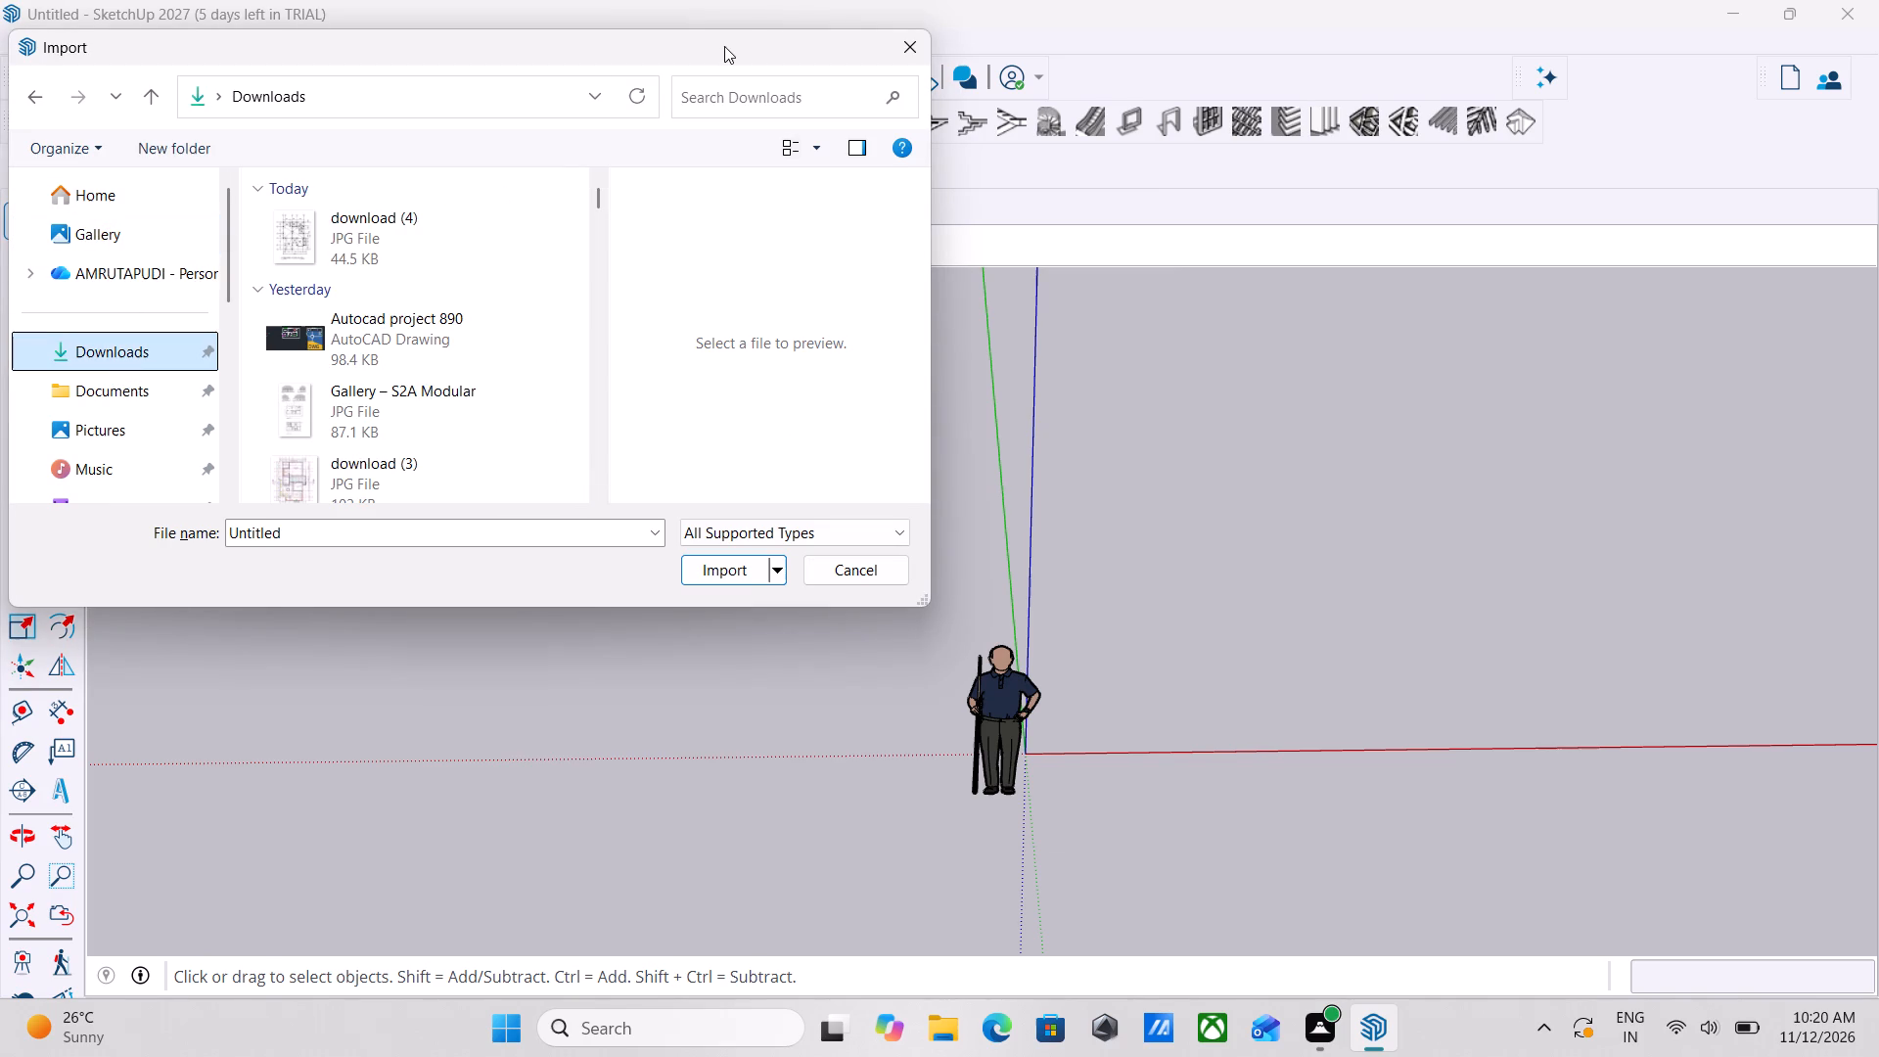
click(796, 86)
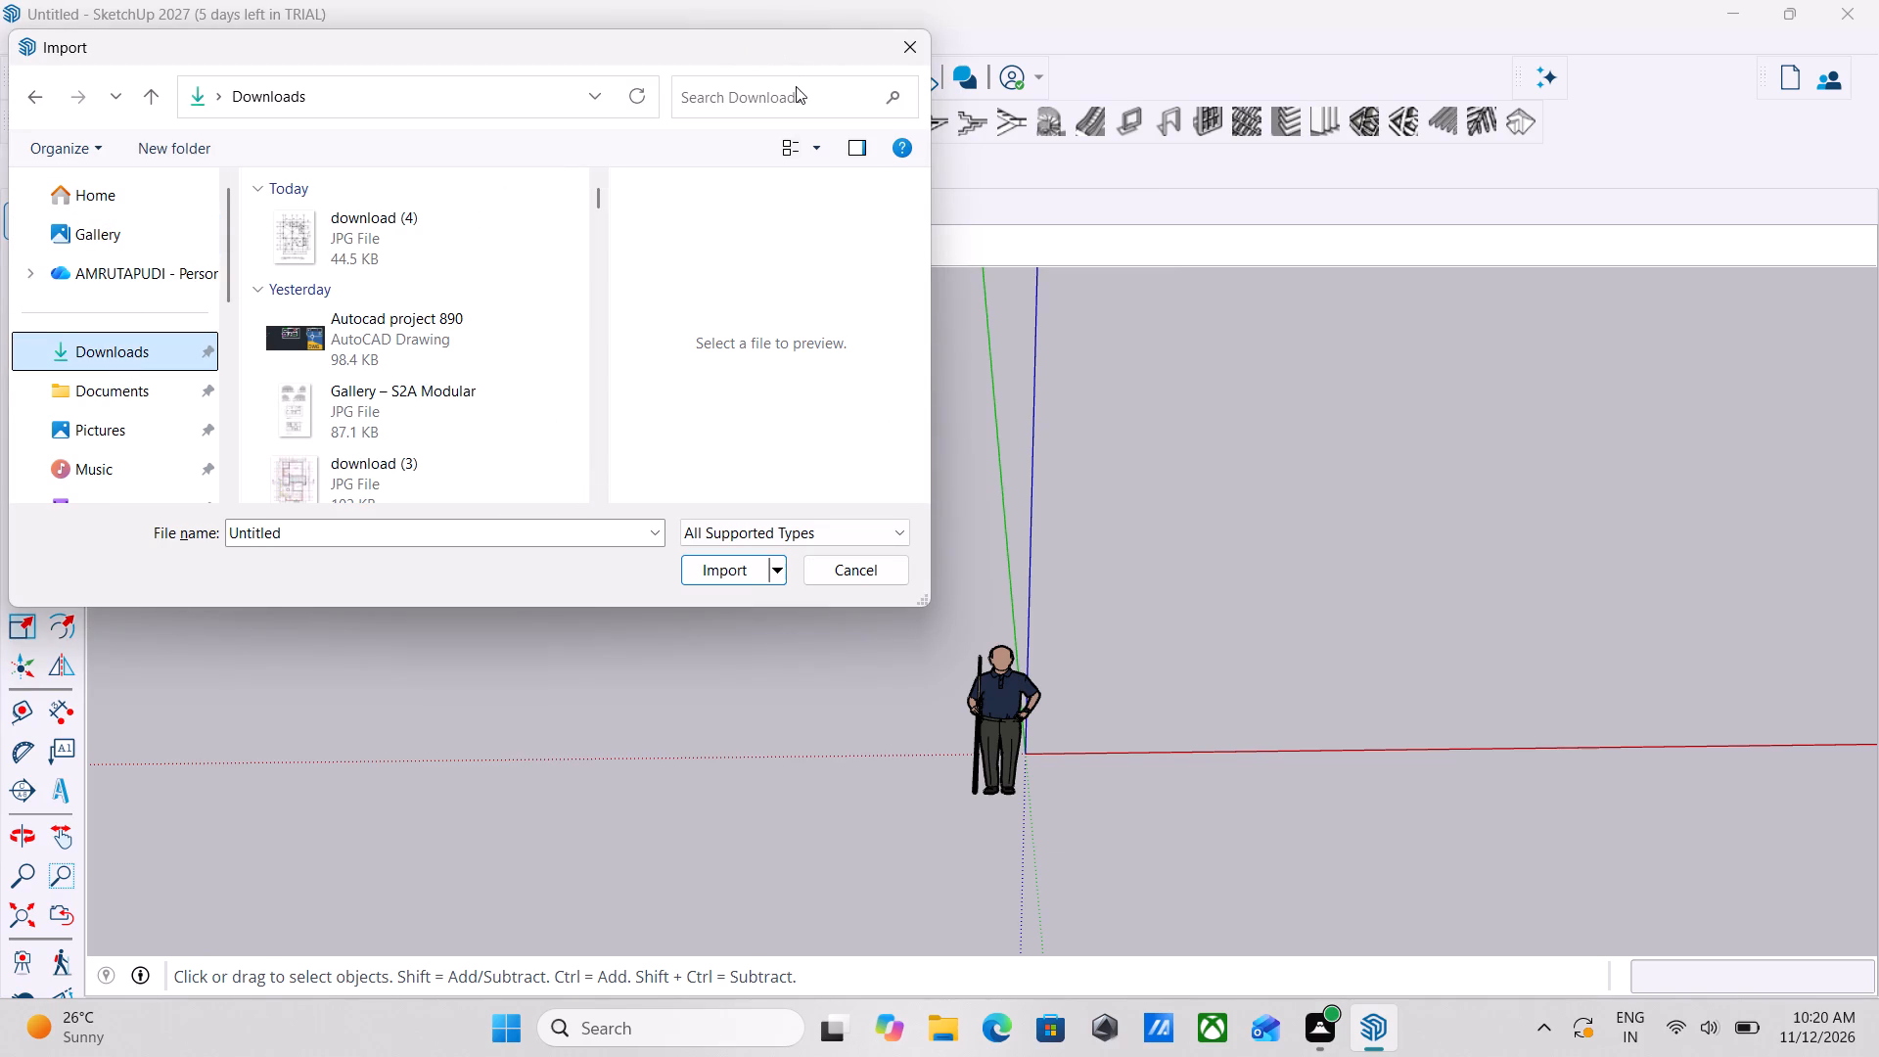
click(801, 96)
text(DR)
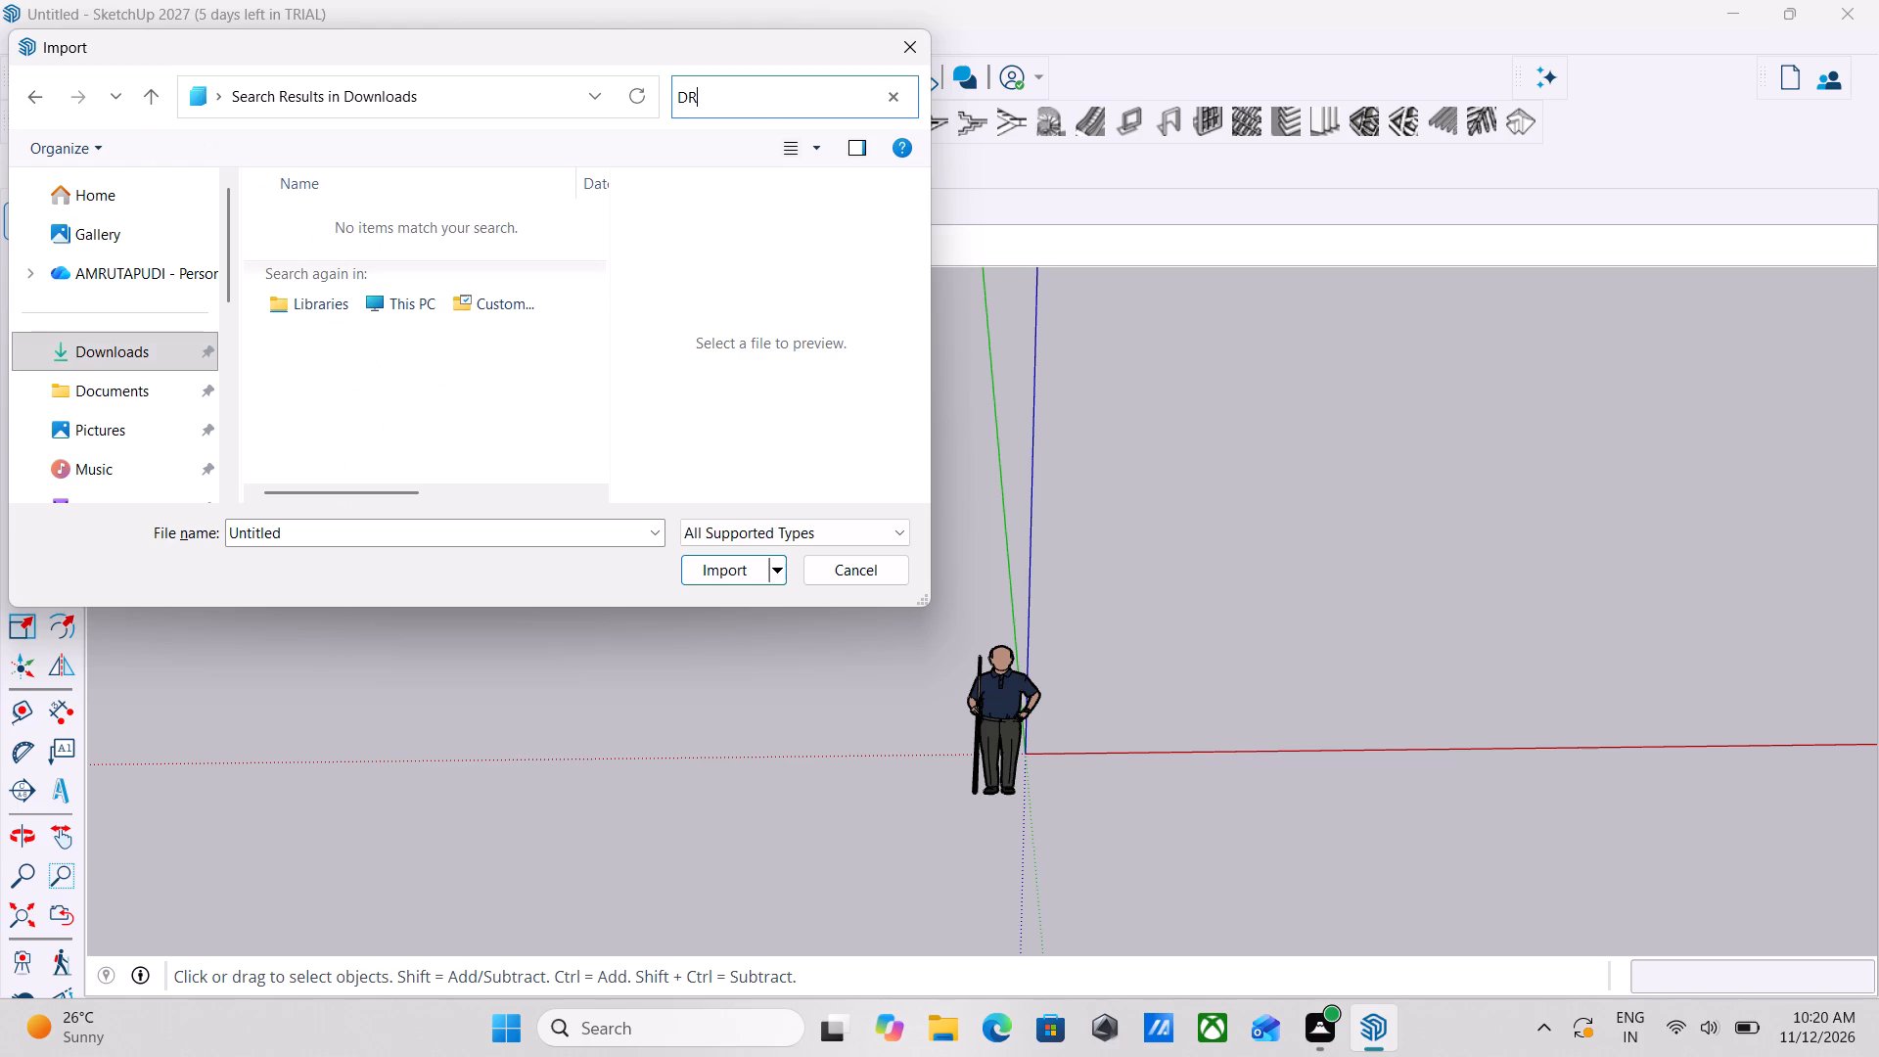
Repeat the "DR" search with Downloads as the custom search location.
click(493, 297)
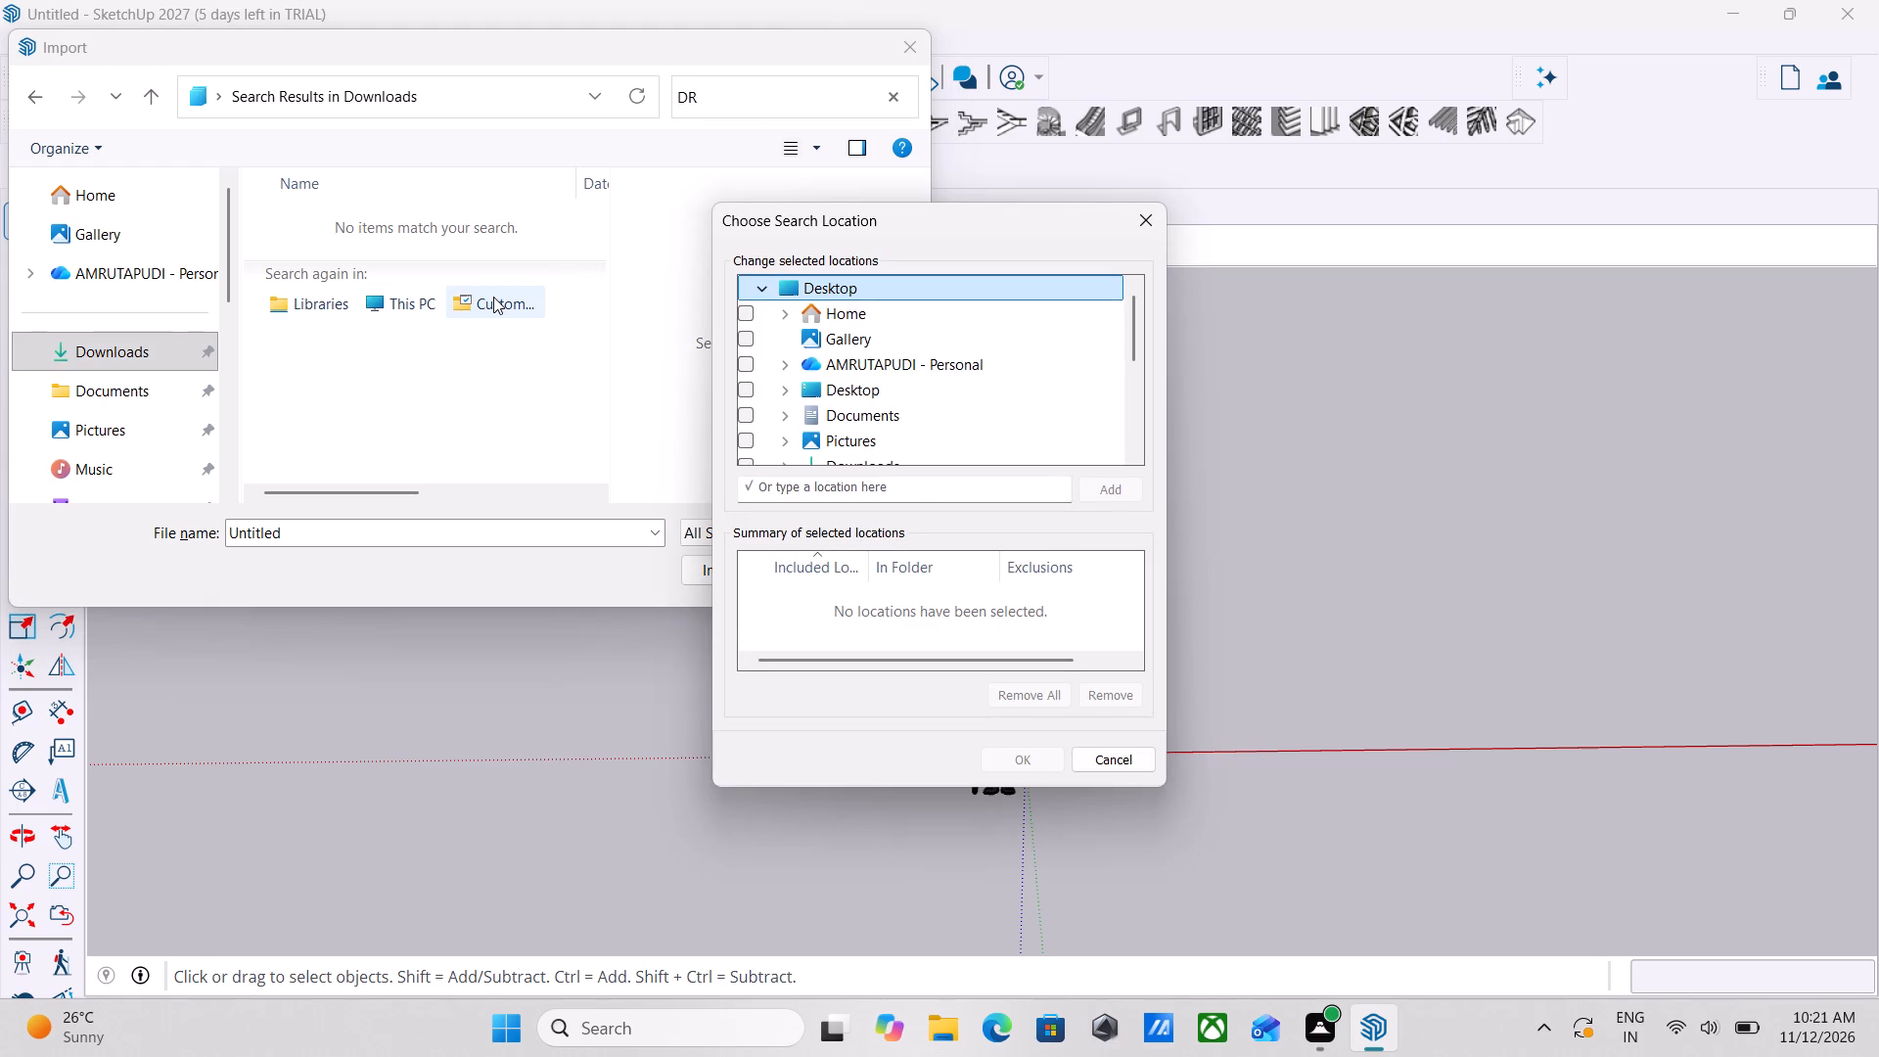
scroll(758, 320, down, 2)
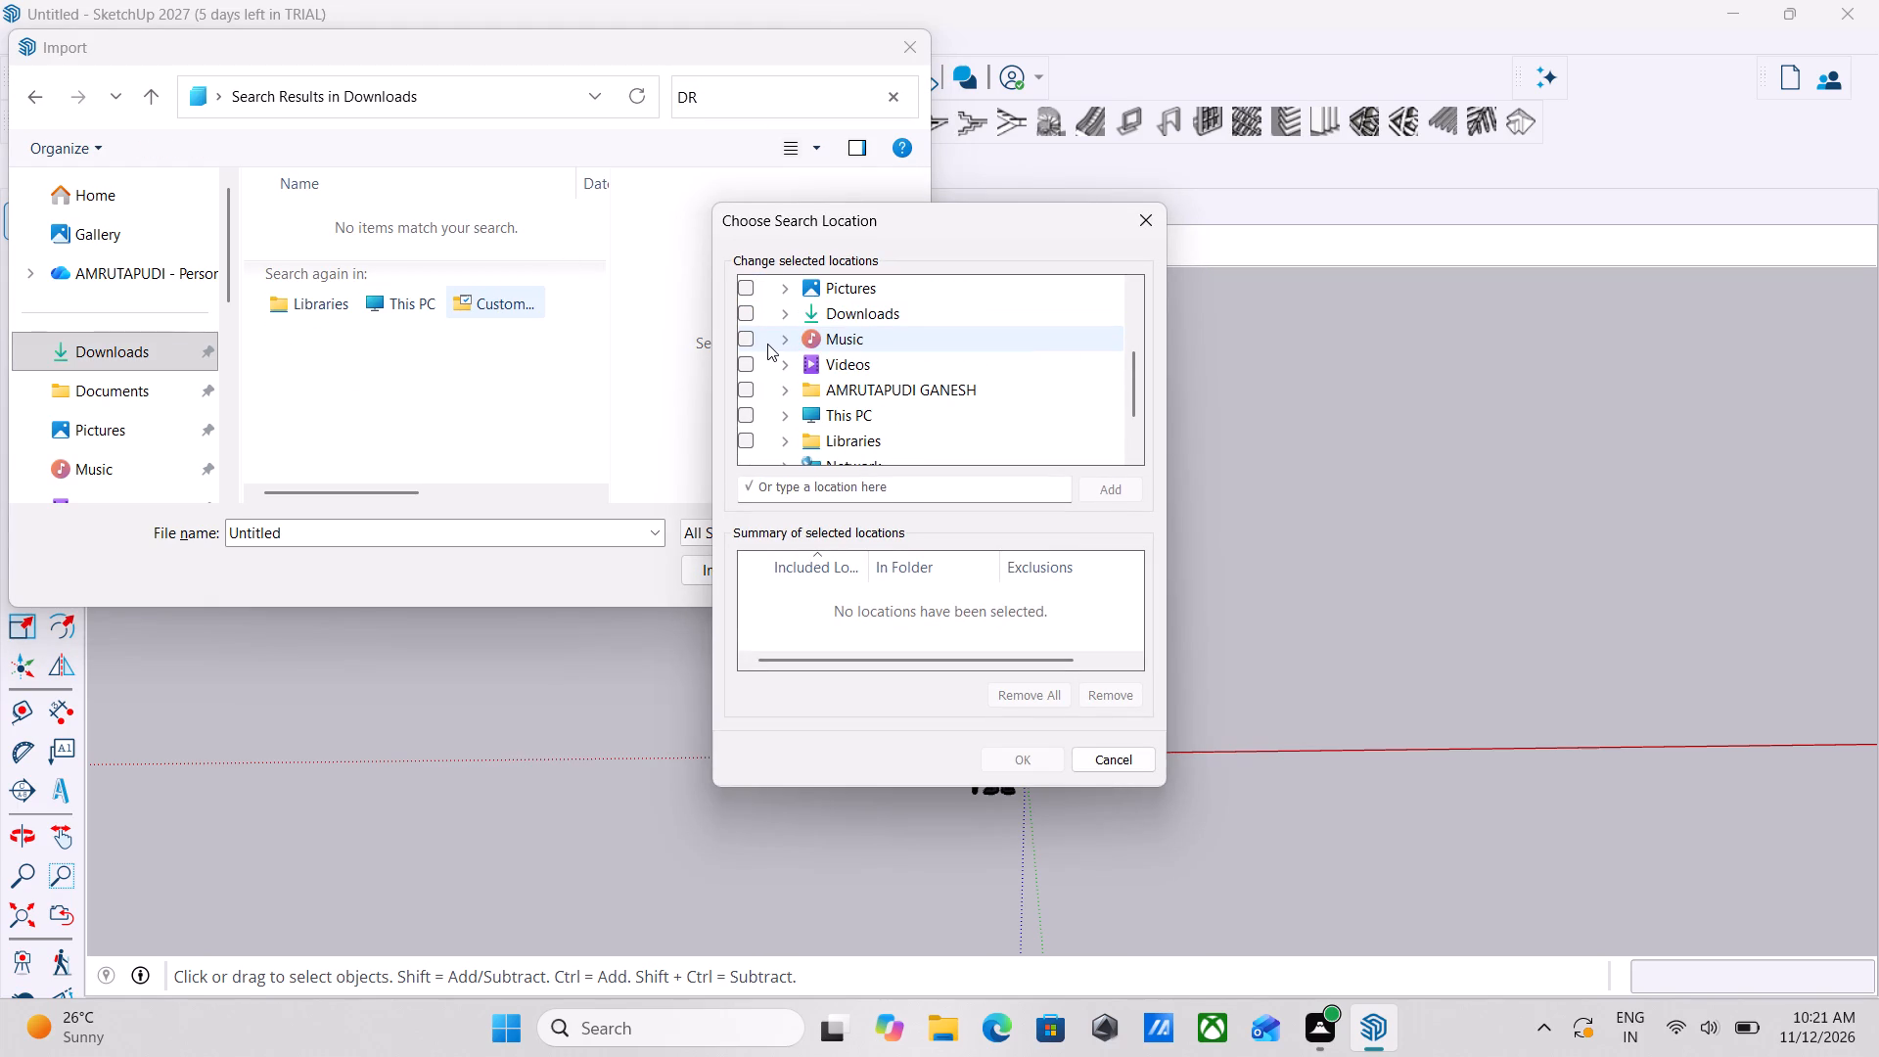
click(744, 318)
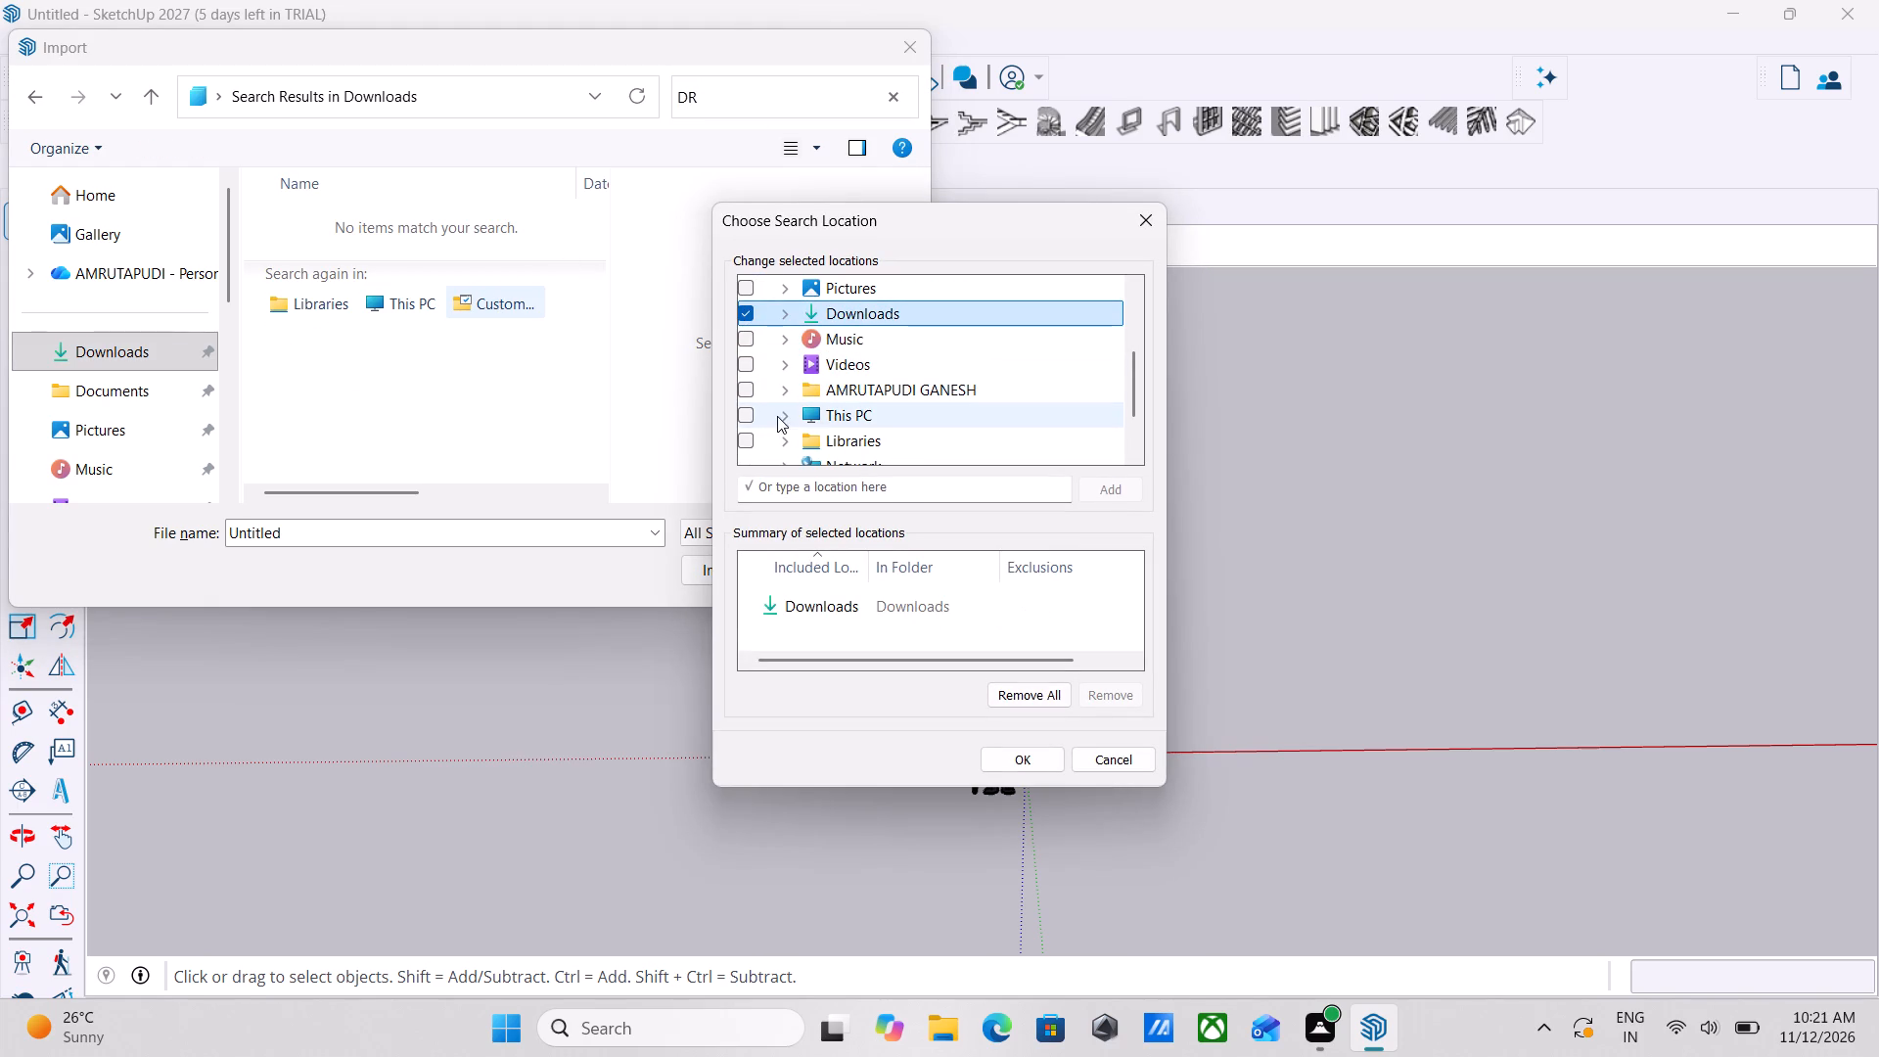
scroll(1018, 569, down, 2)
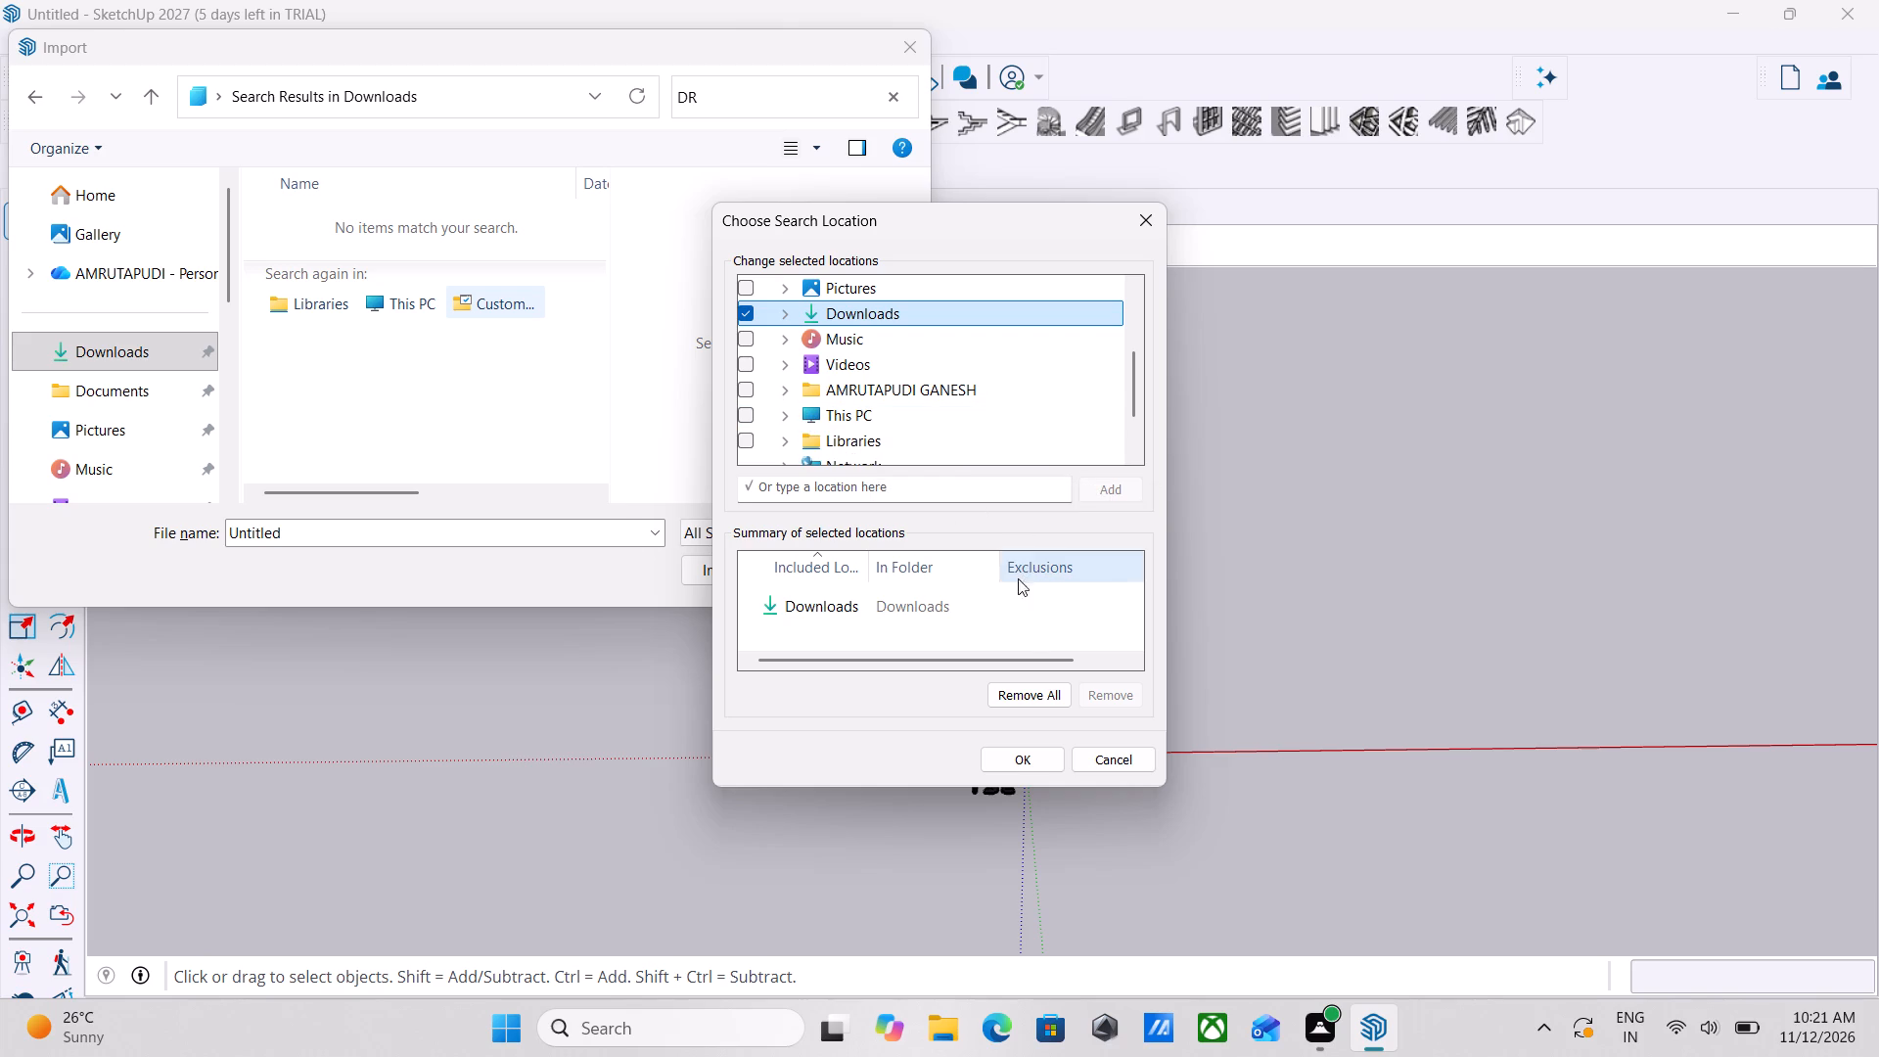
click(1030, 759)
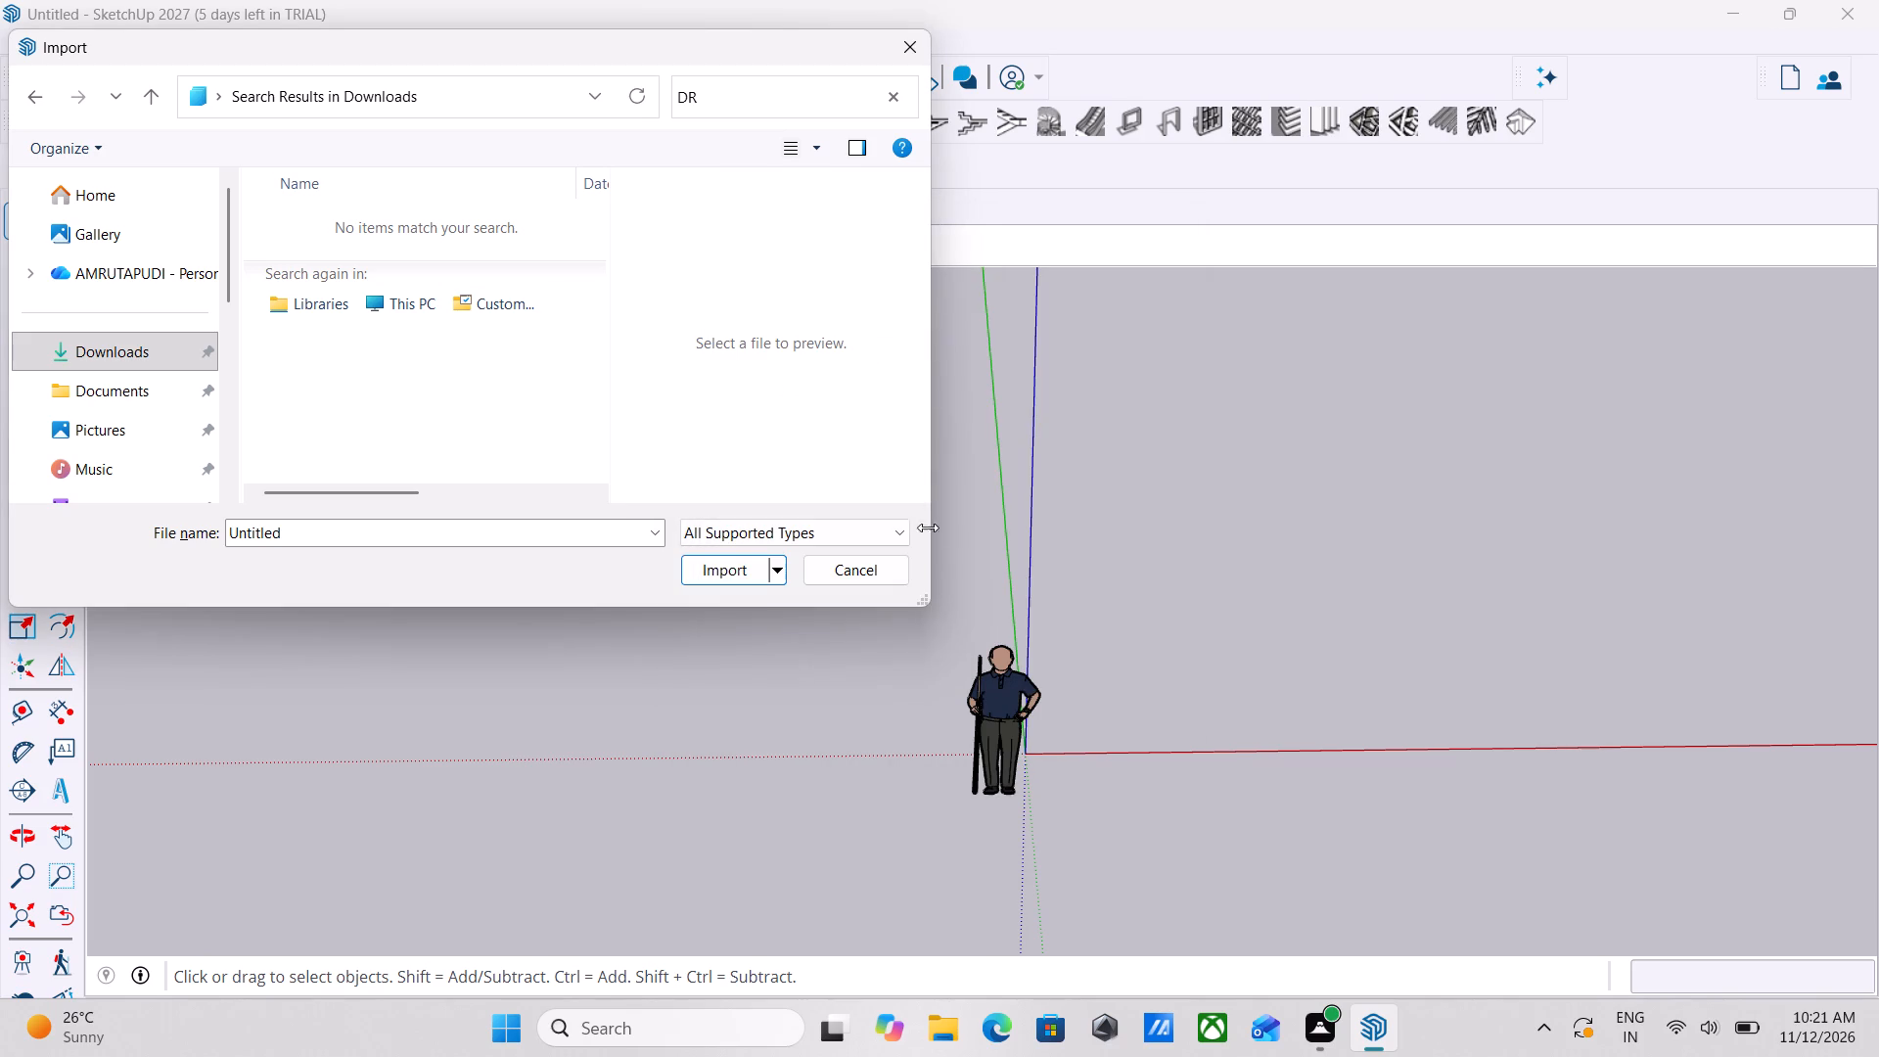
Repeat the "DR" search in Libraries and check the custom search locations without choosing one.
double_click(506, 299)
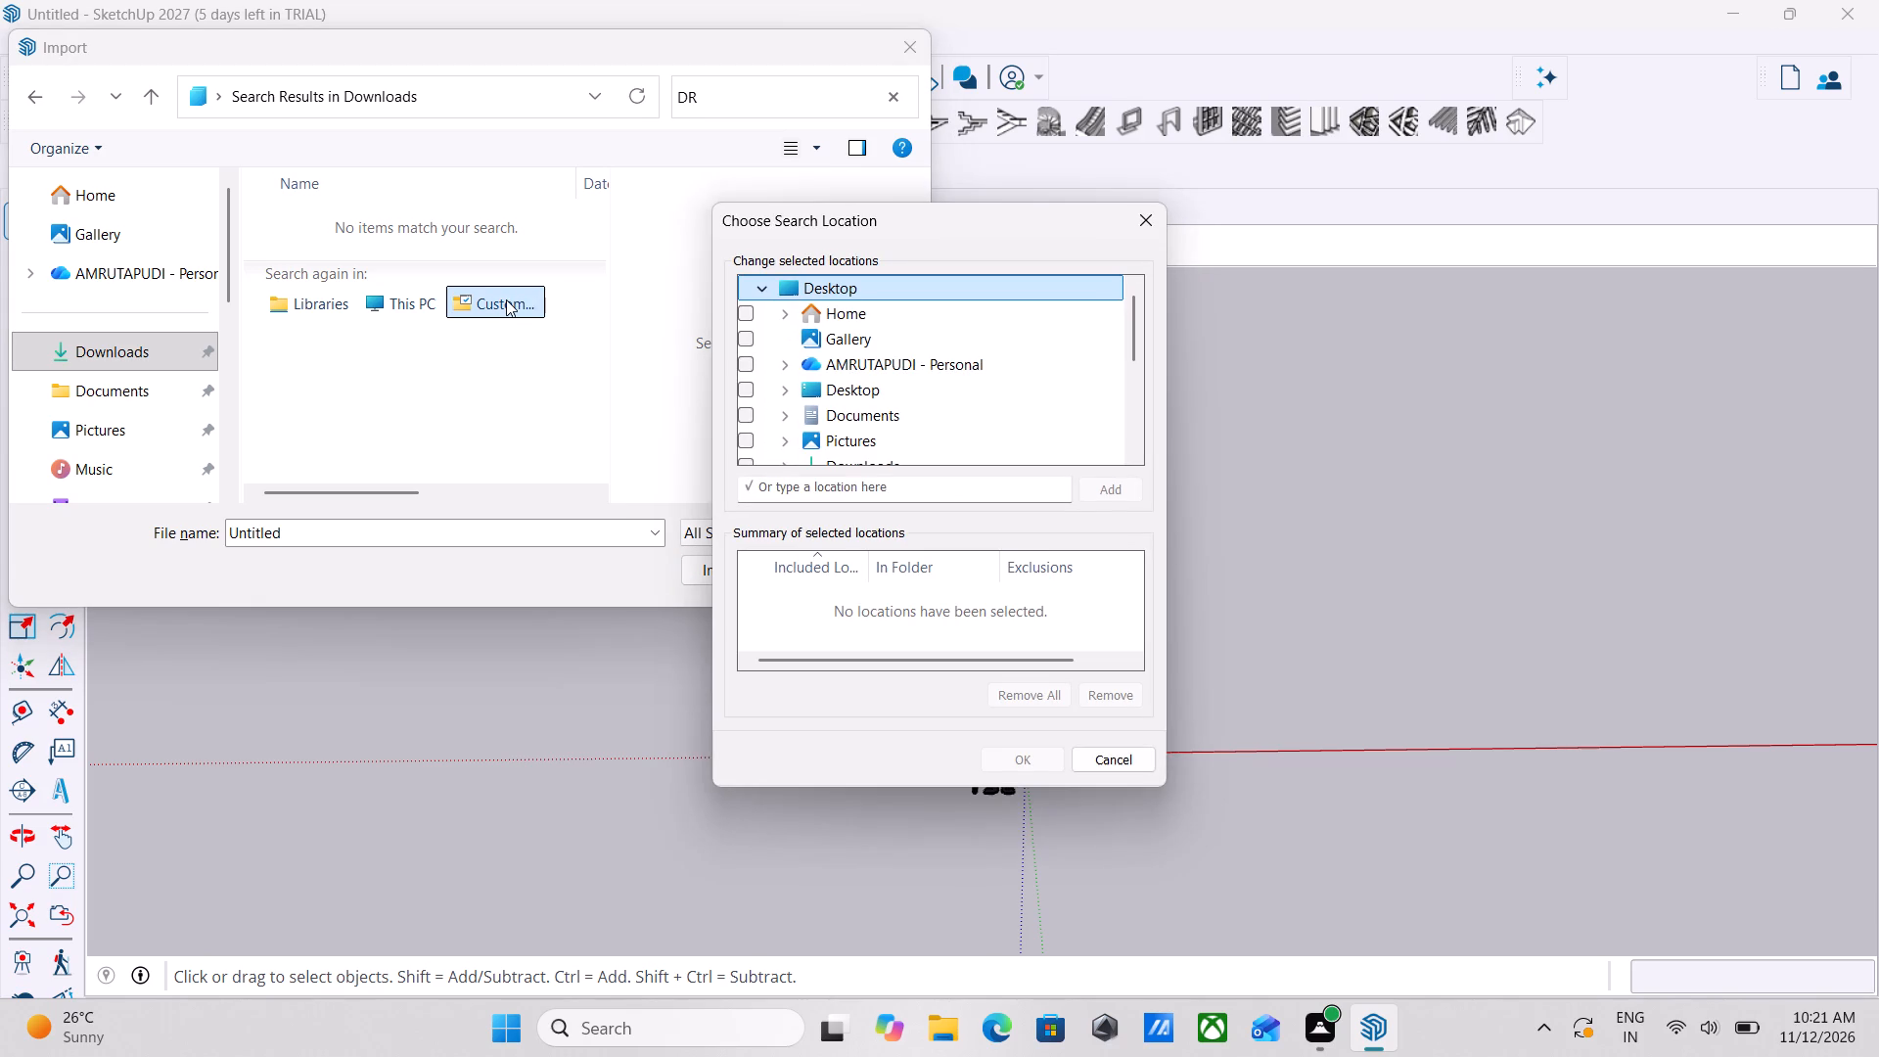
double_click(400, 297)
double_click(1162, 220)
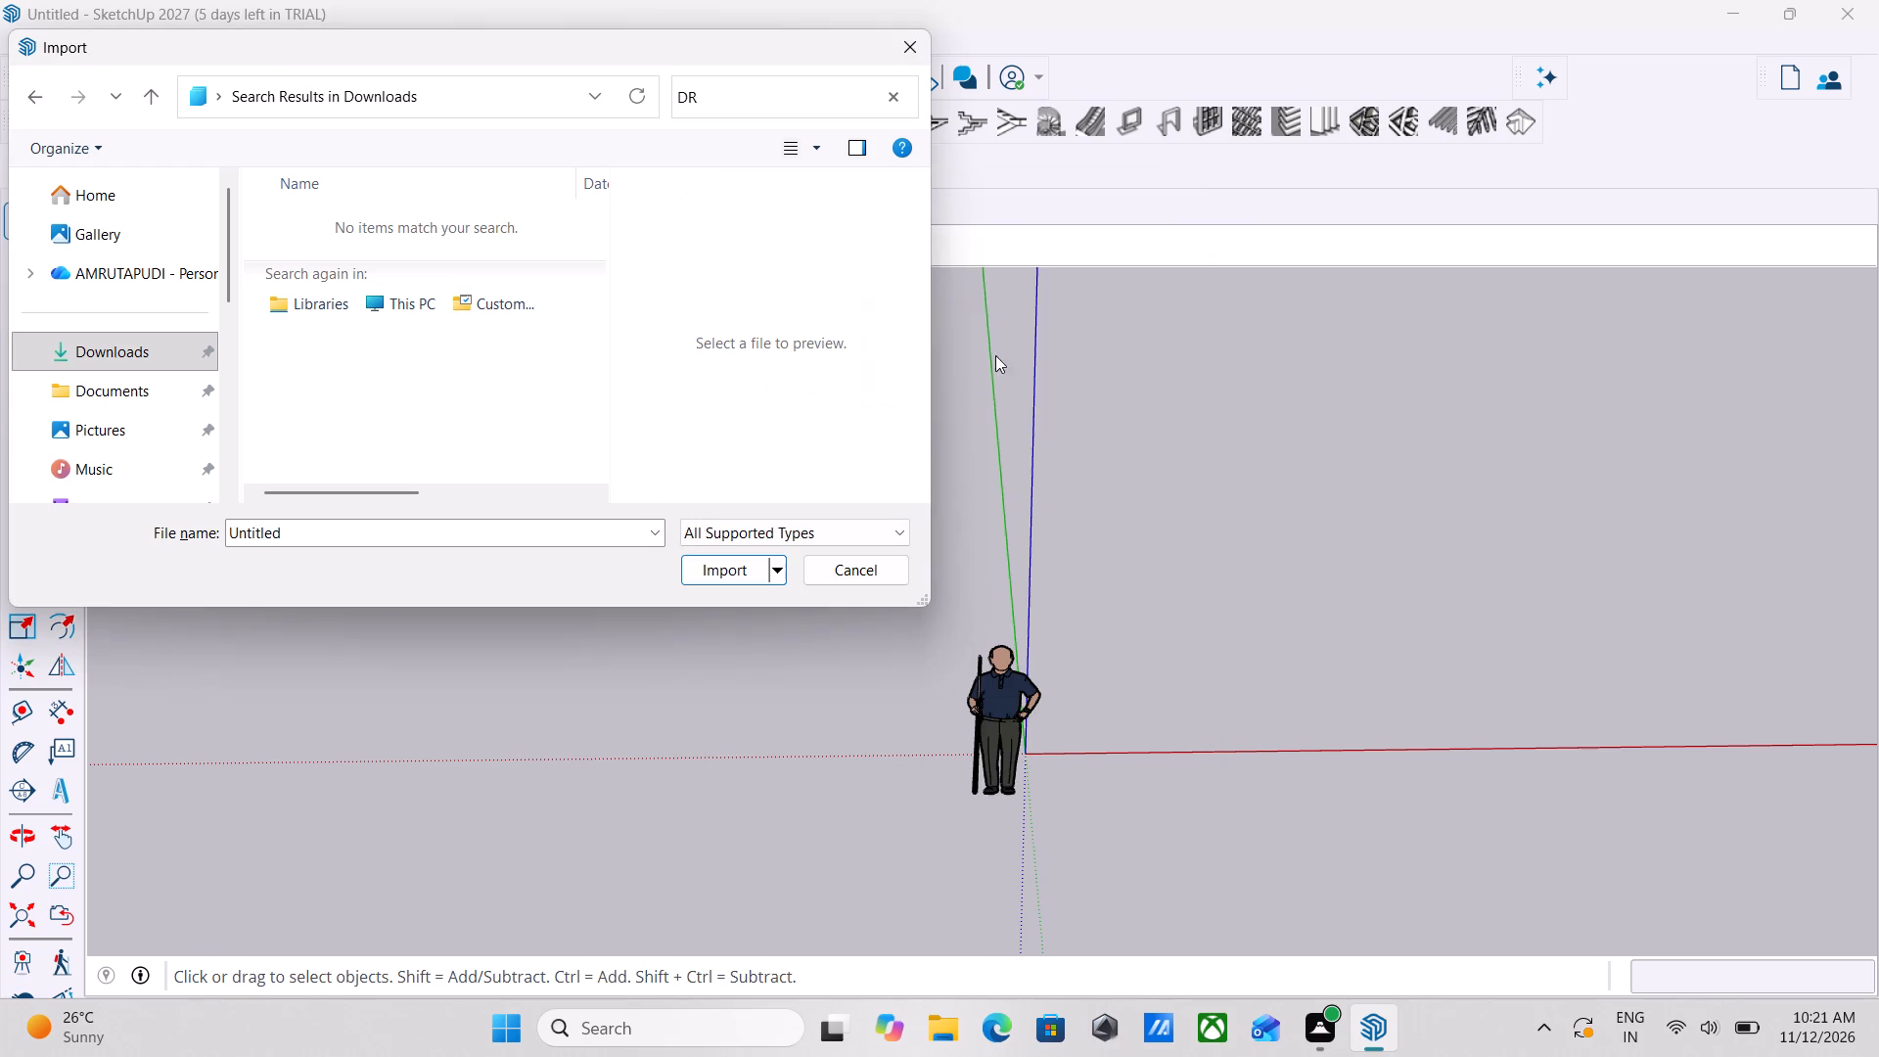
double_click(313, 302)
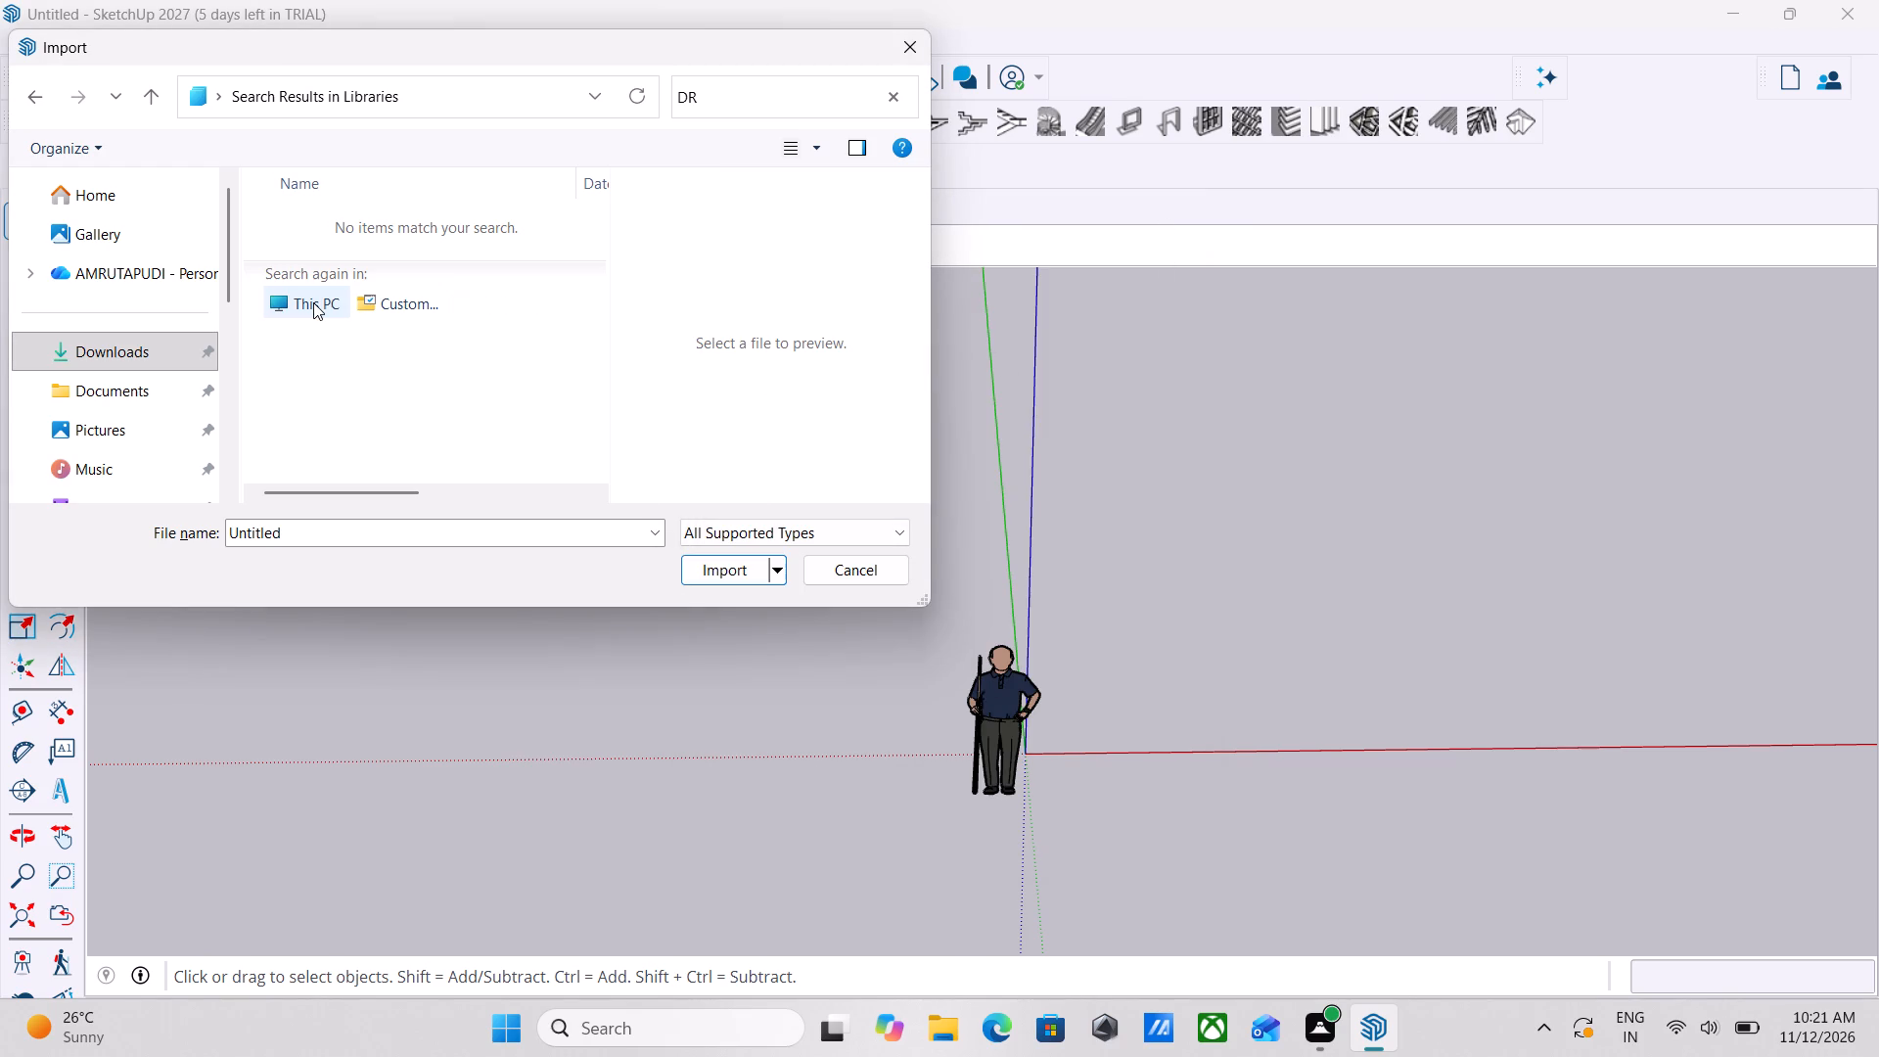
double_click(408, 320)
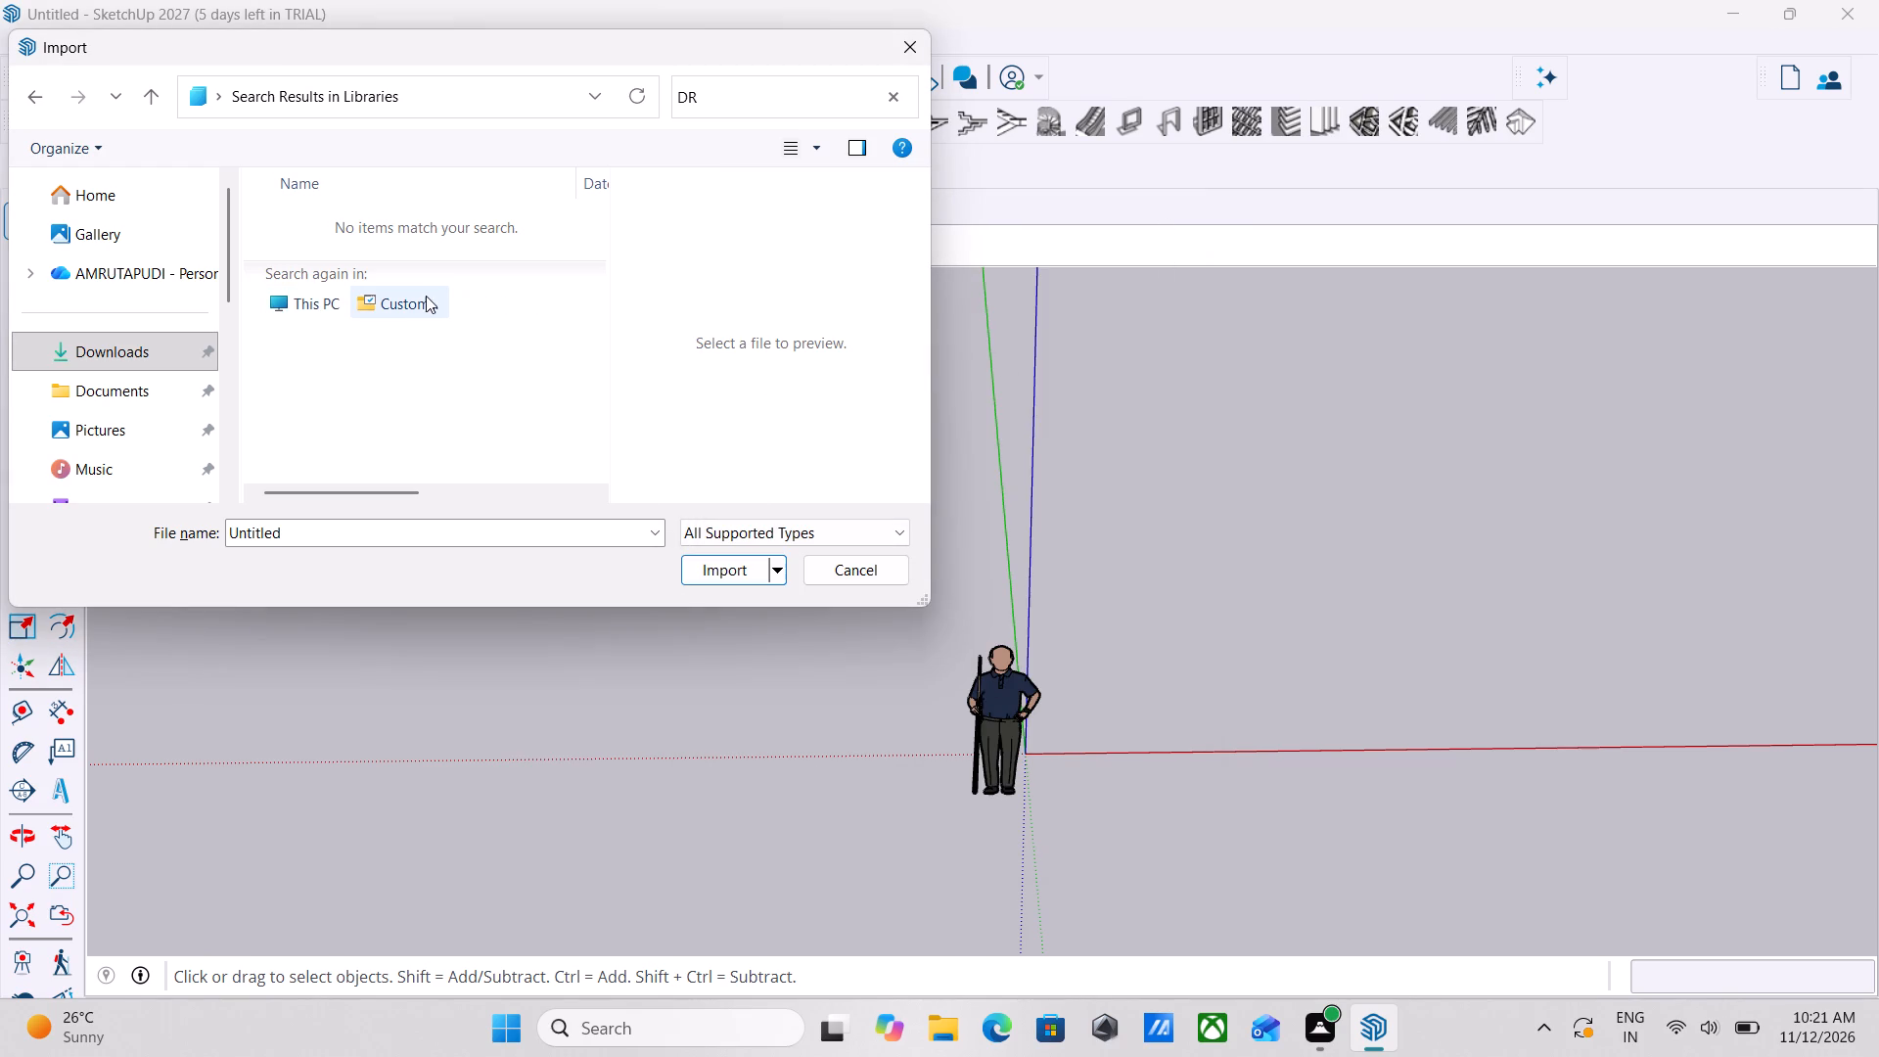
click(426, 296)
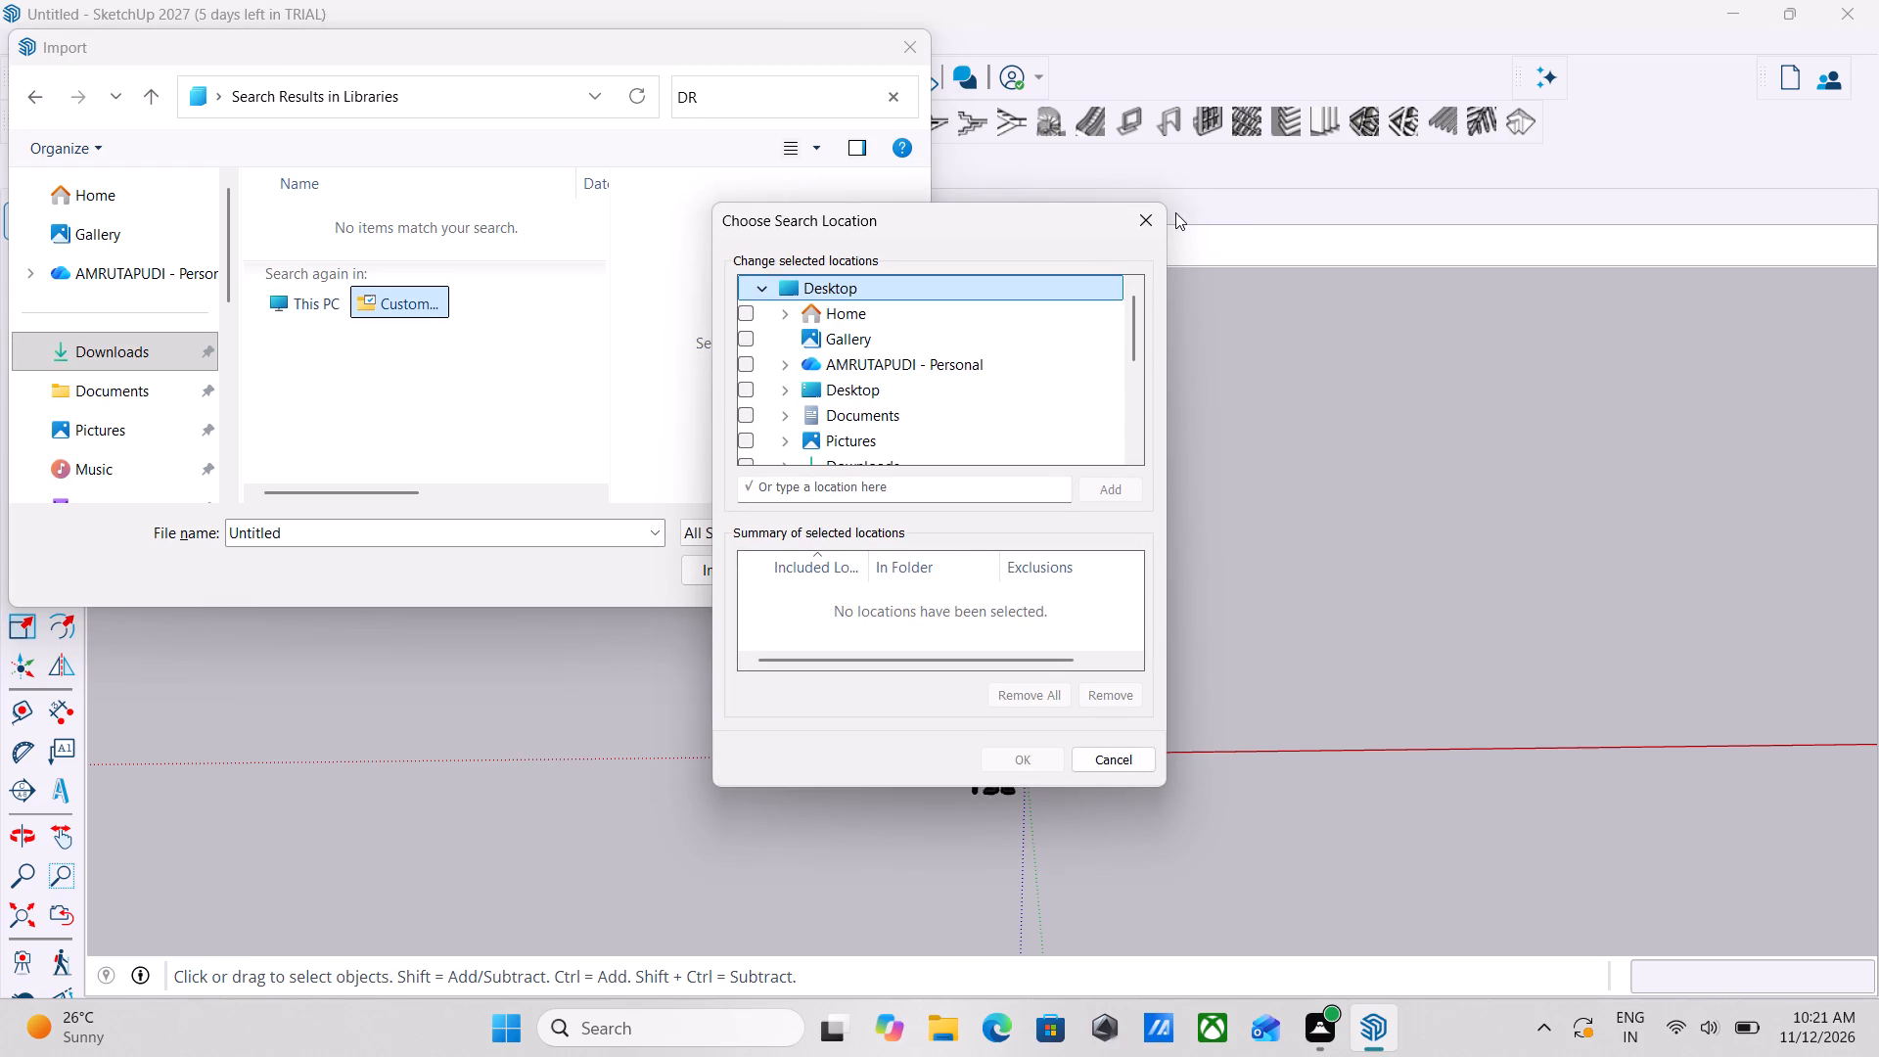
click(855, 149)
click(1149, 218)
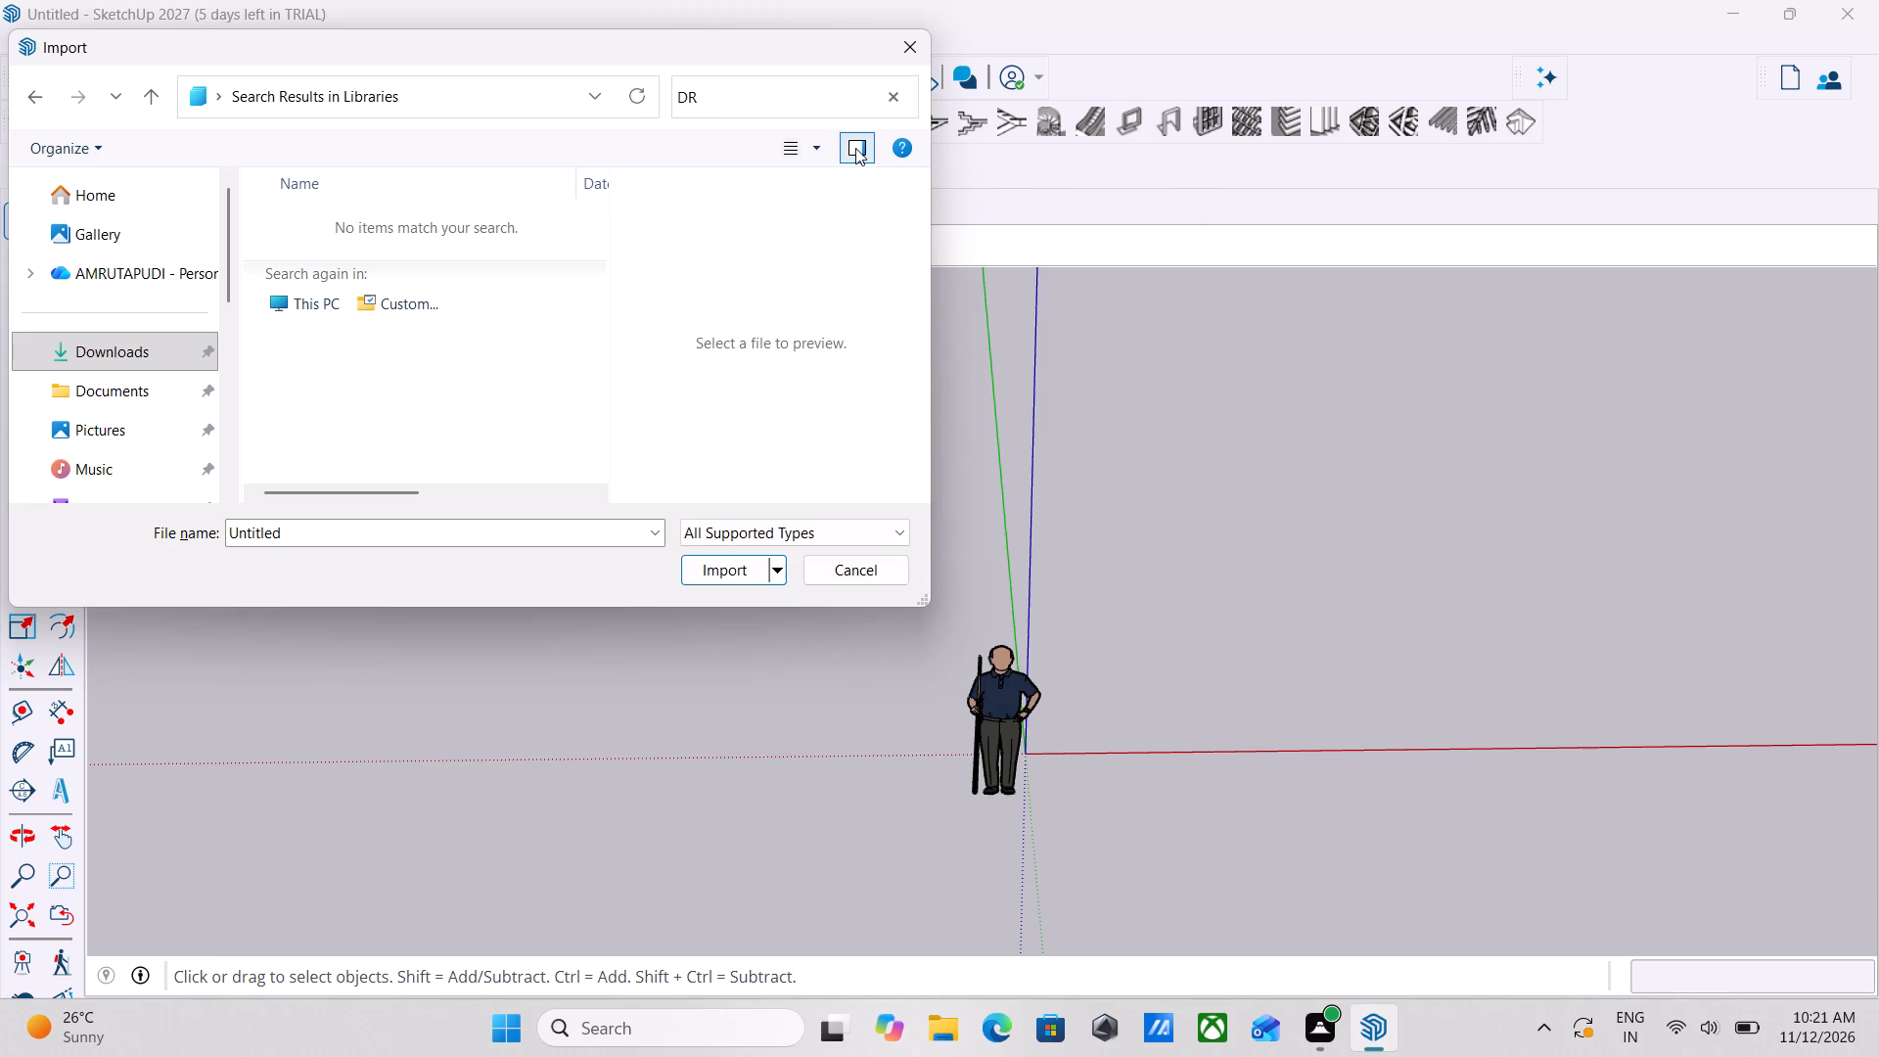
Hide the file preview pane in the import file browser.
click(855, 148)
click(854, 146)
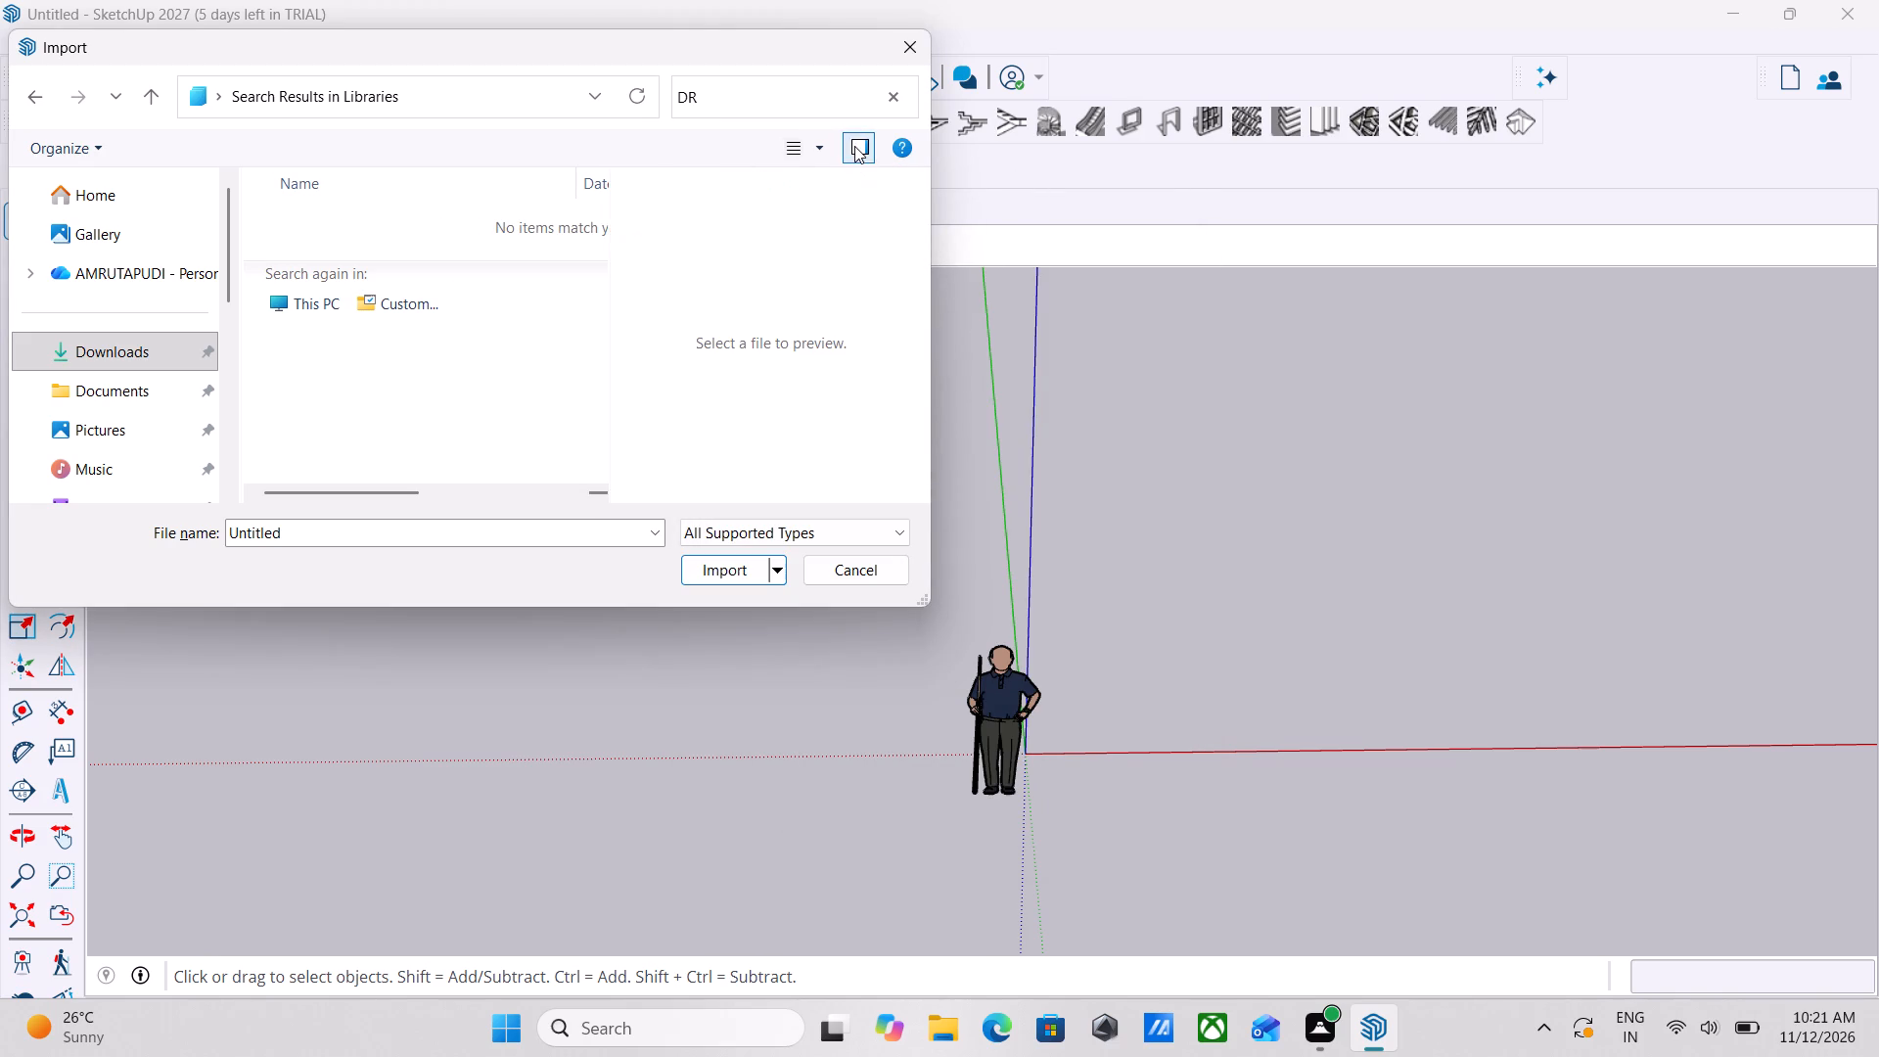
click(854, 146)
Look through the Pictures folder for the floor plan drawing.
click(112, 415)
scroll(112, 415, down, 1)
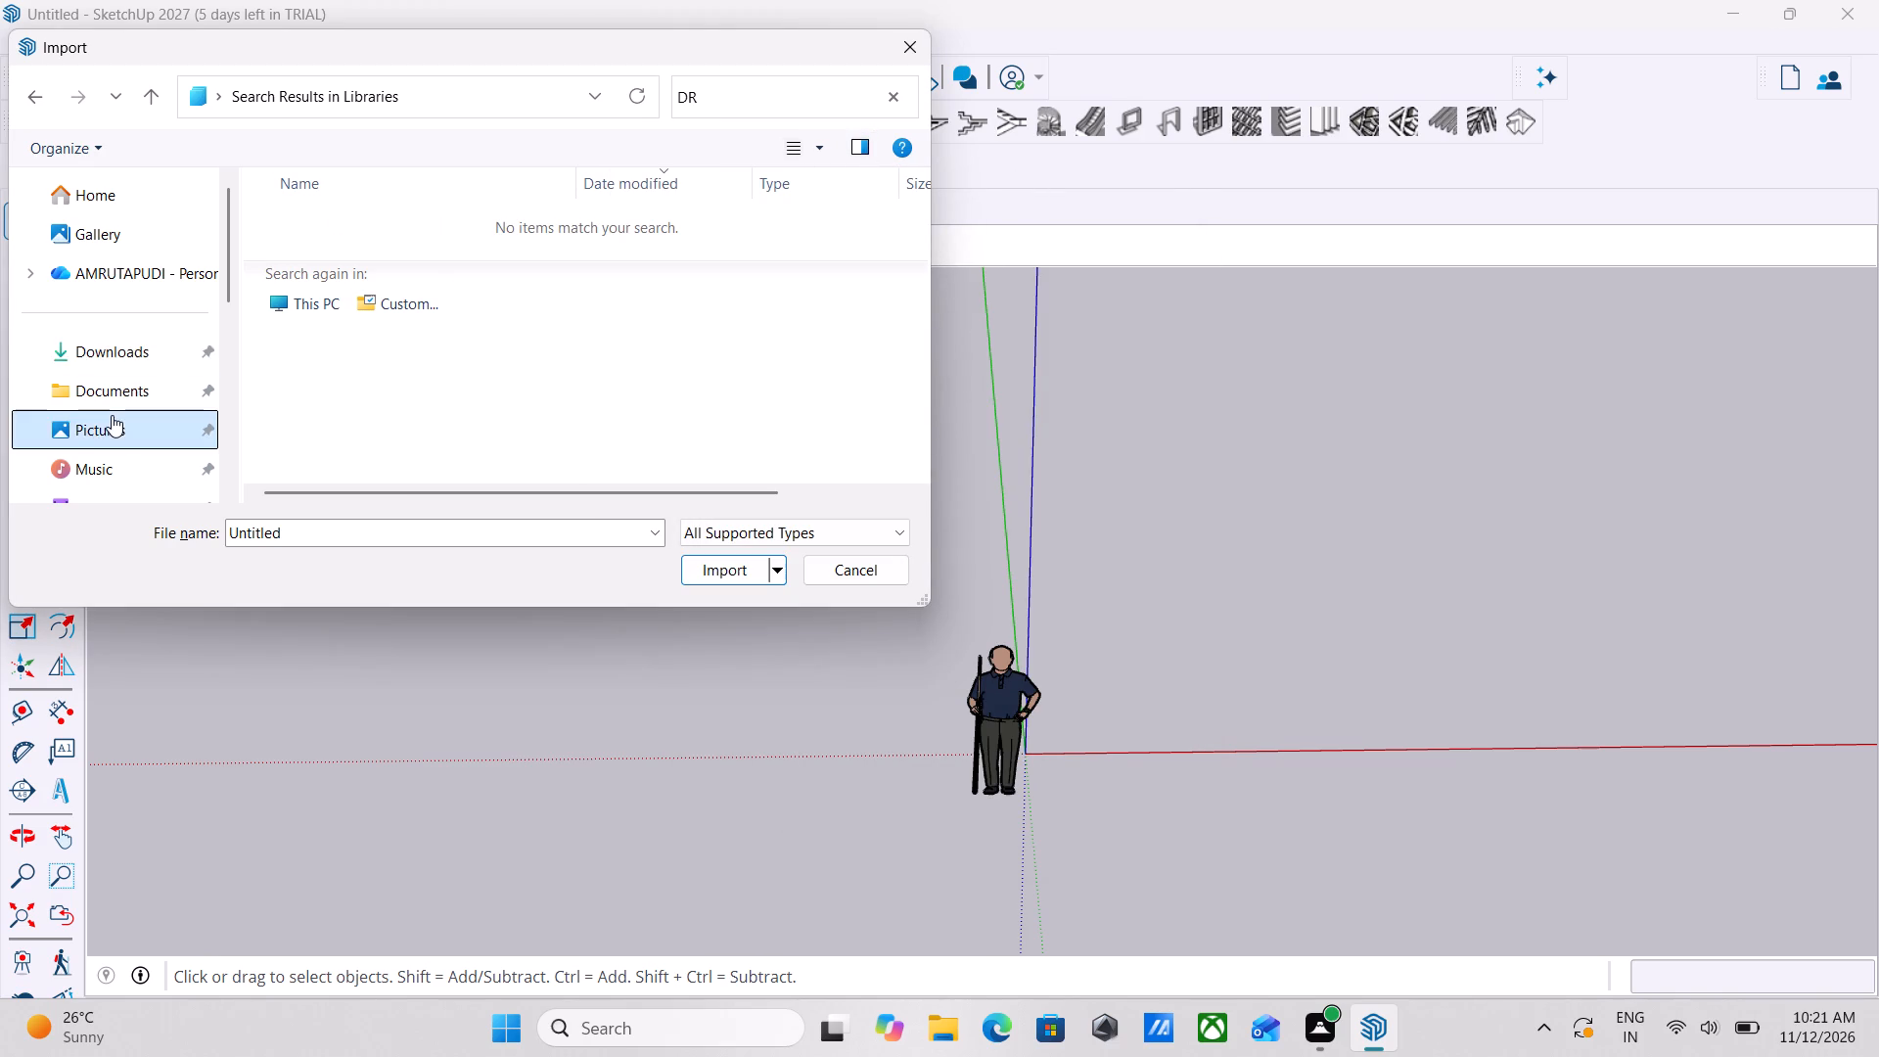
scroll(112, 415, down, 3)
scroll(285, 406, down, 4)
scroll(368, 427, down, 5)
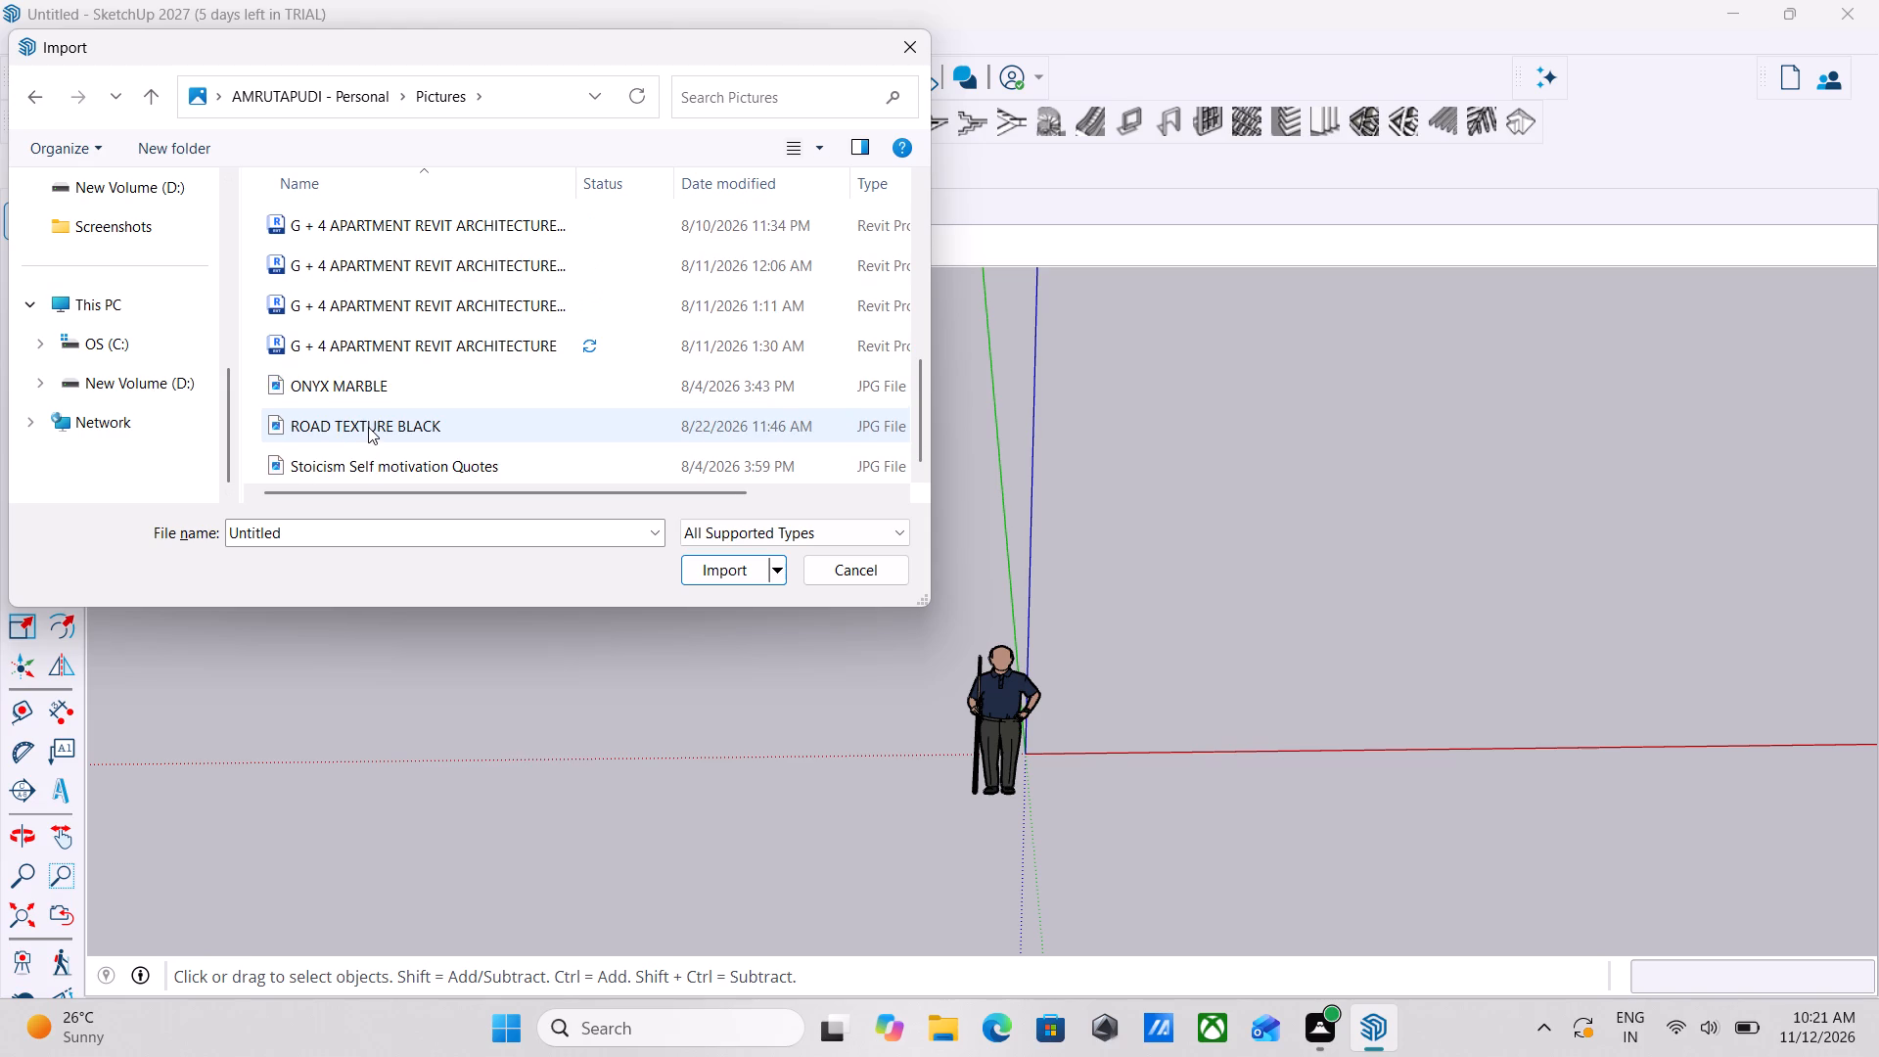
scroll(368, 427, down, 3)
scroll(368, 427, up, 4)
scroll(121, 342, up, 5)
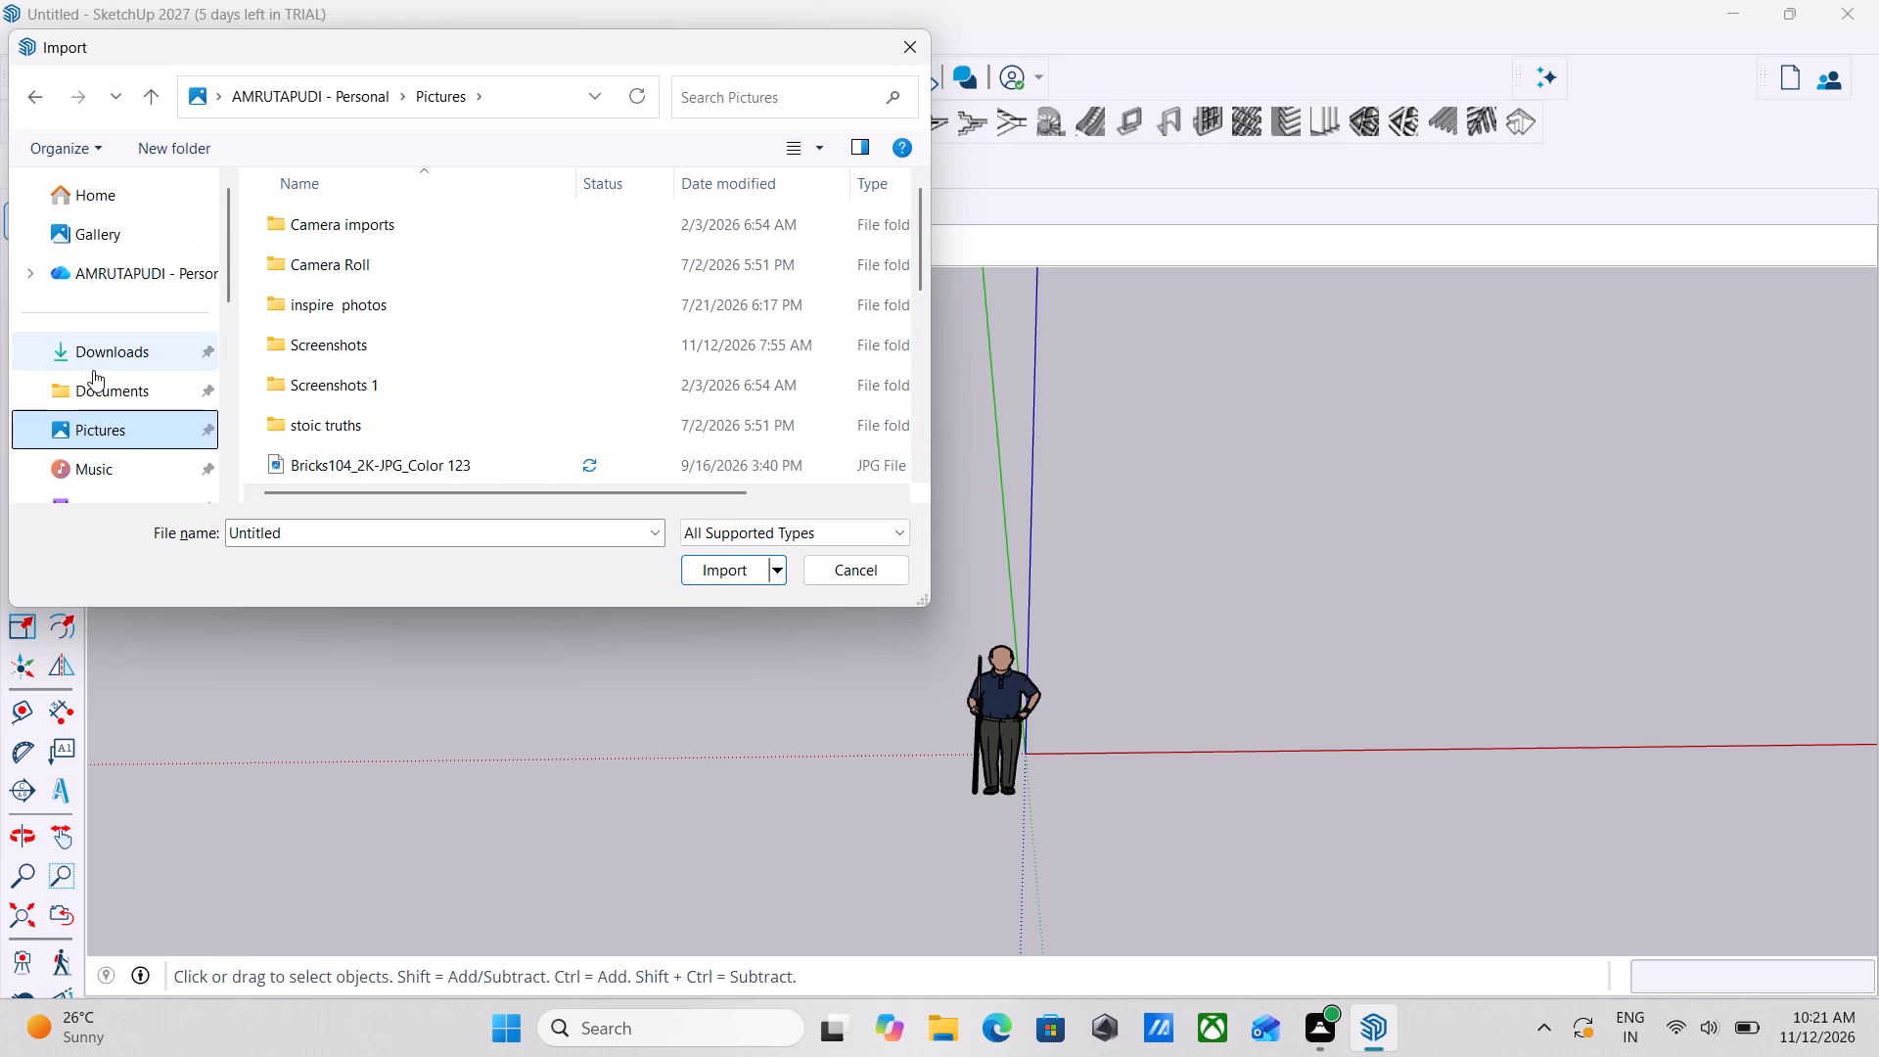
Look through the files in Downloads for the floor plan drawing.
double_click(138, 349)
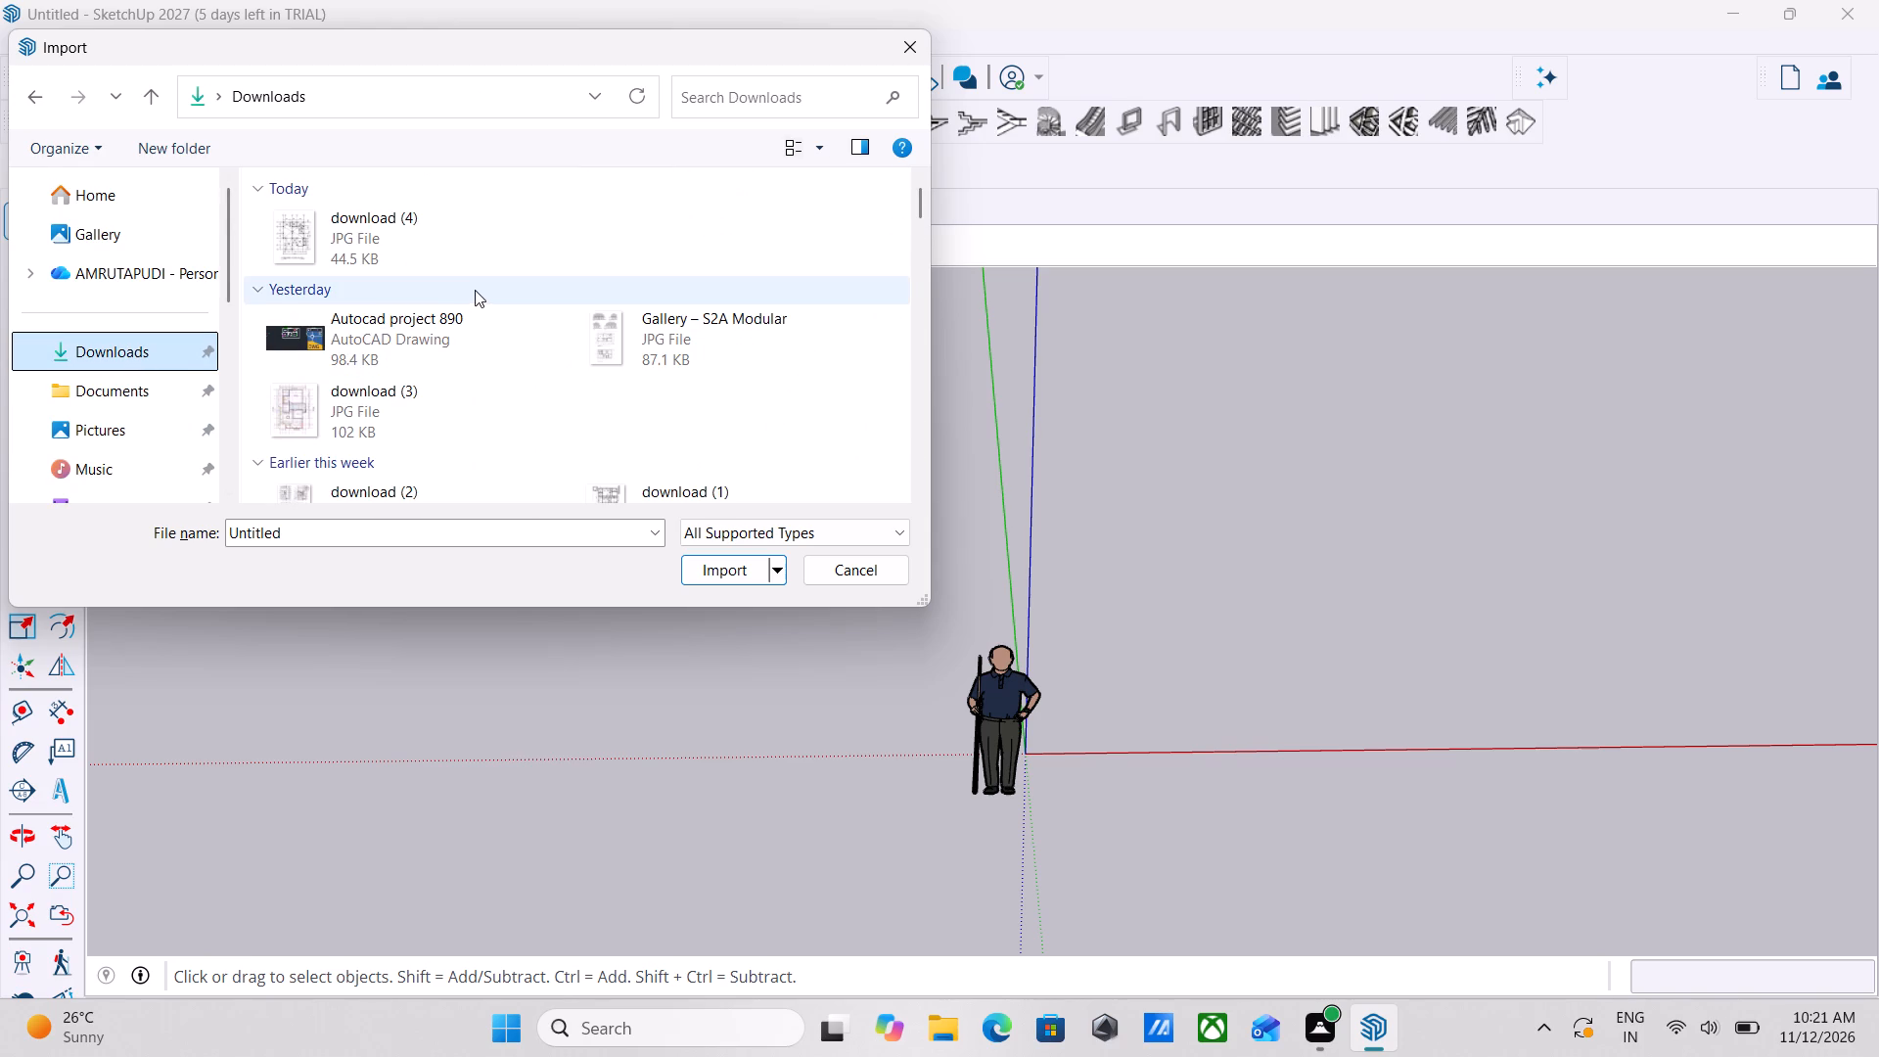
scroll(499, 333, down, 4)
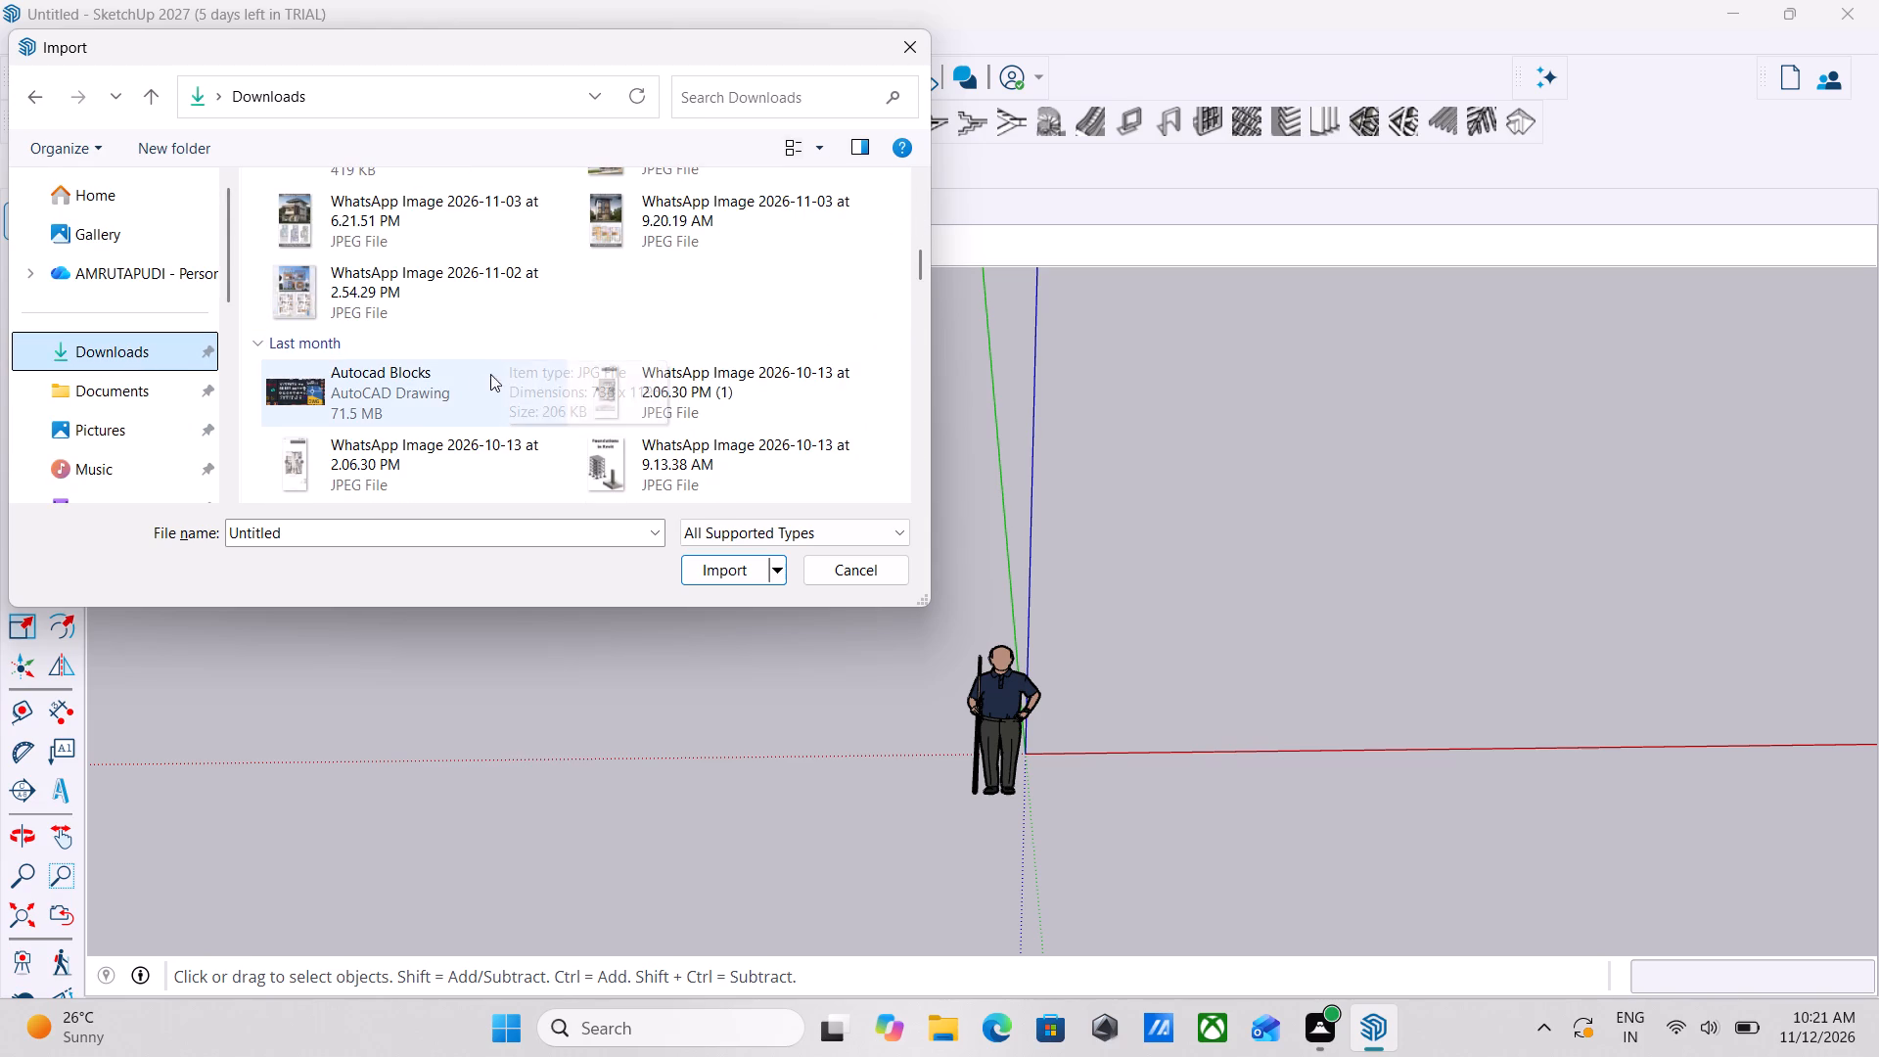
scroll(627, 375, down, 10)
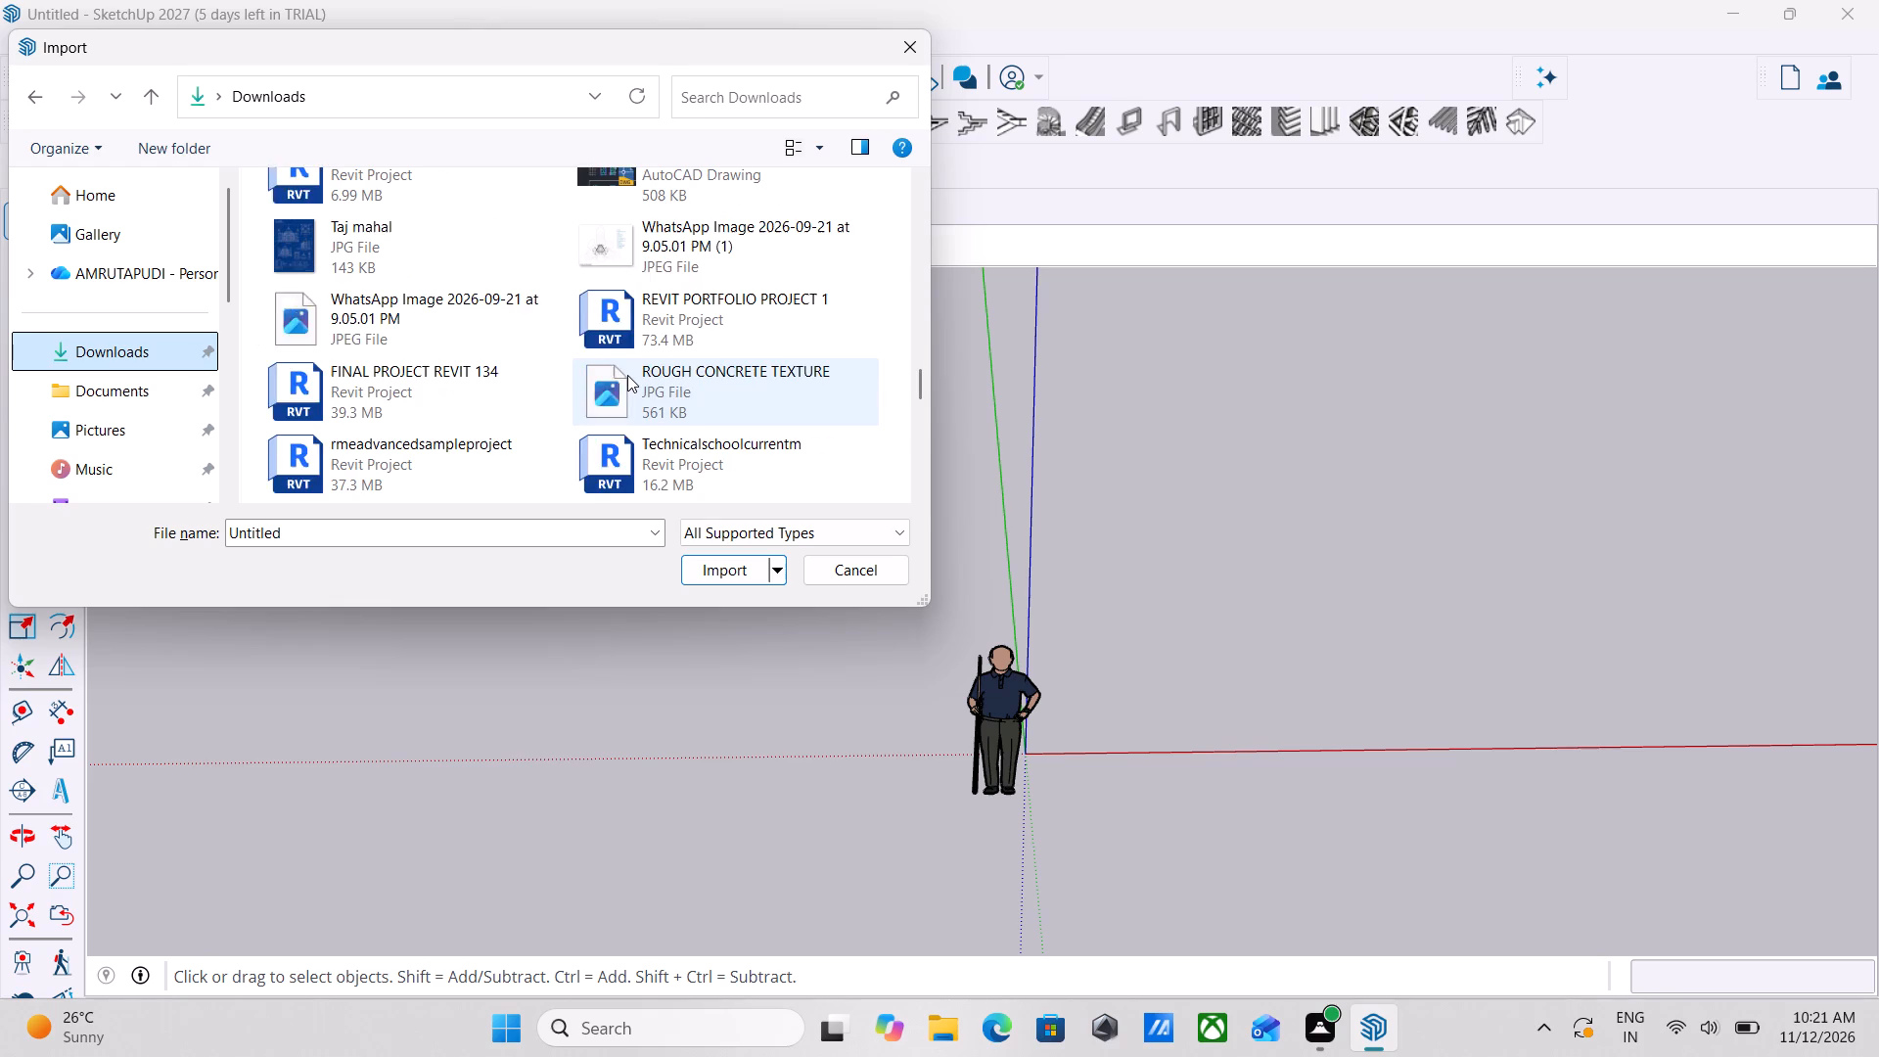
scroll(627, 375, down, 3)
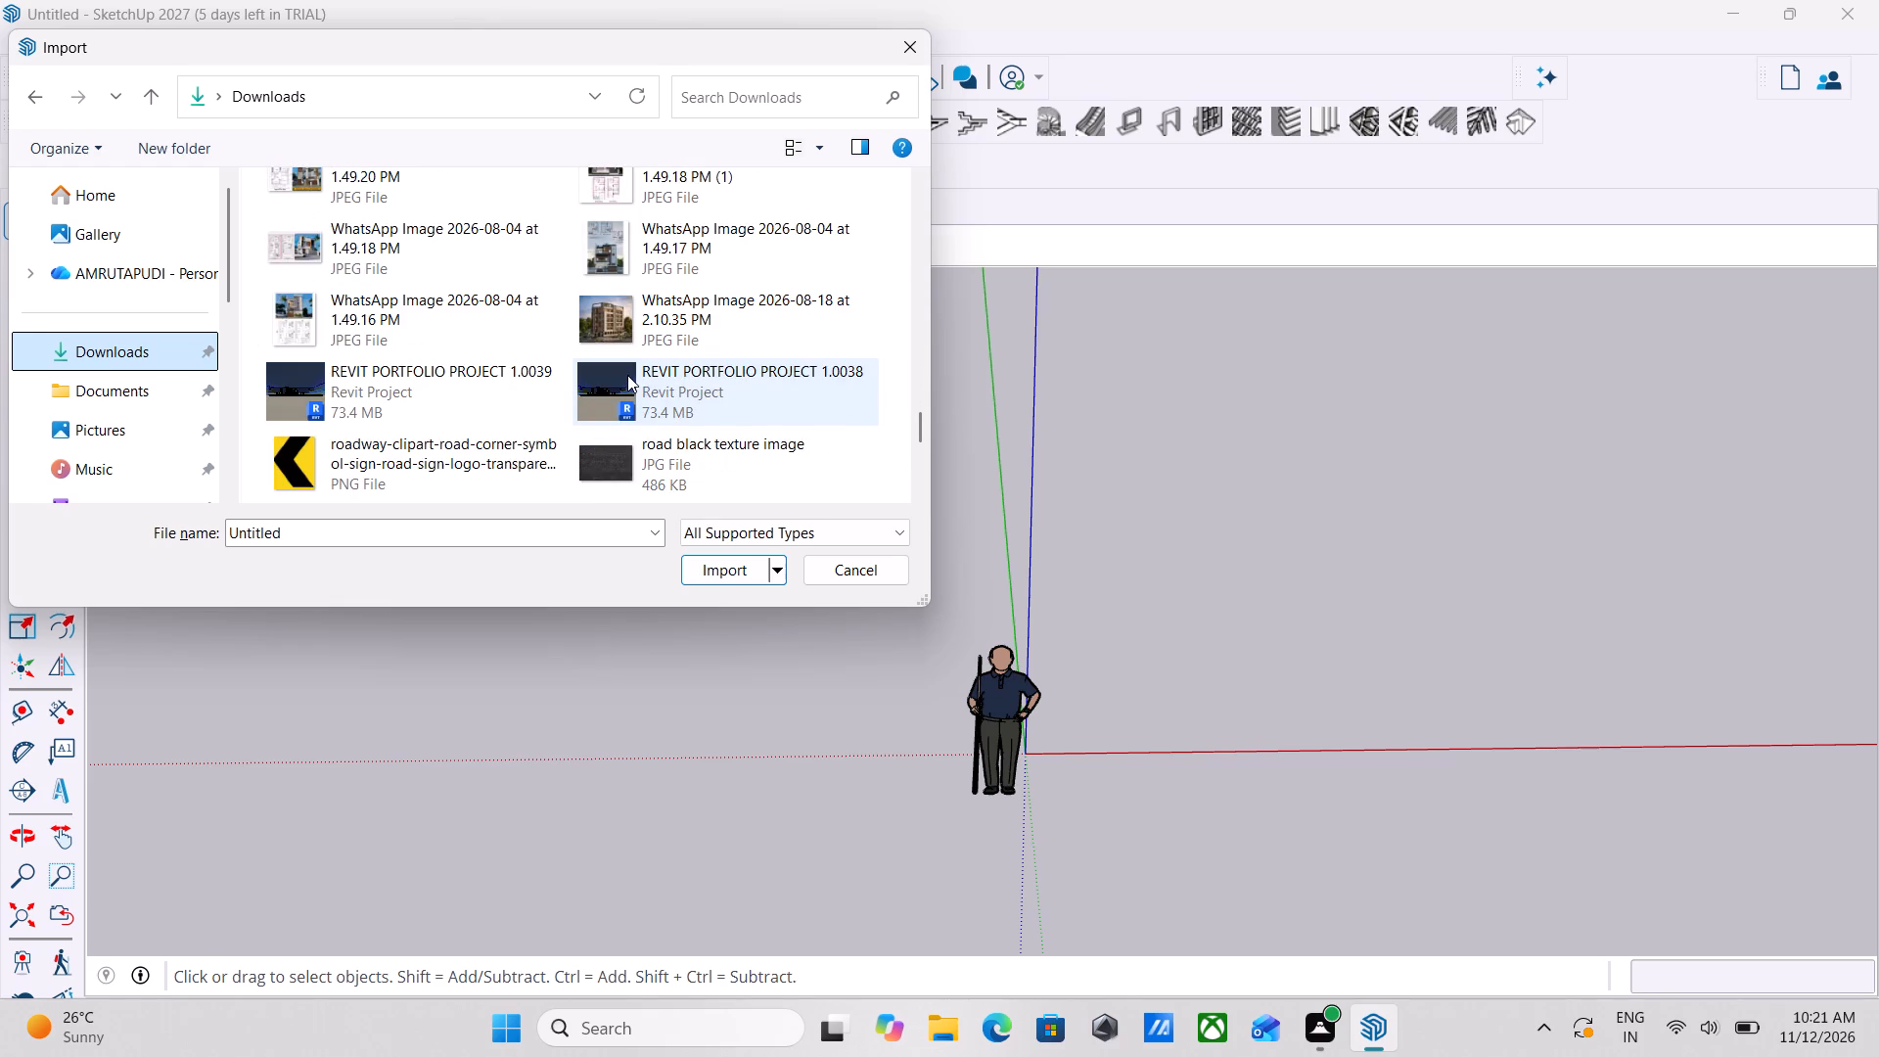
scroll(627, 375, down, 3)
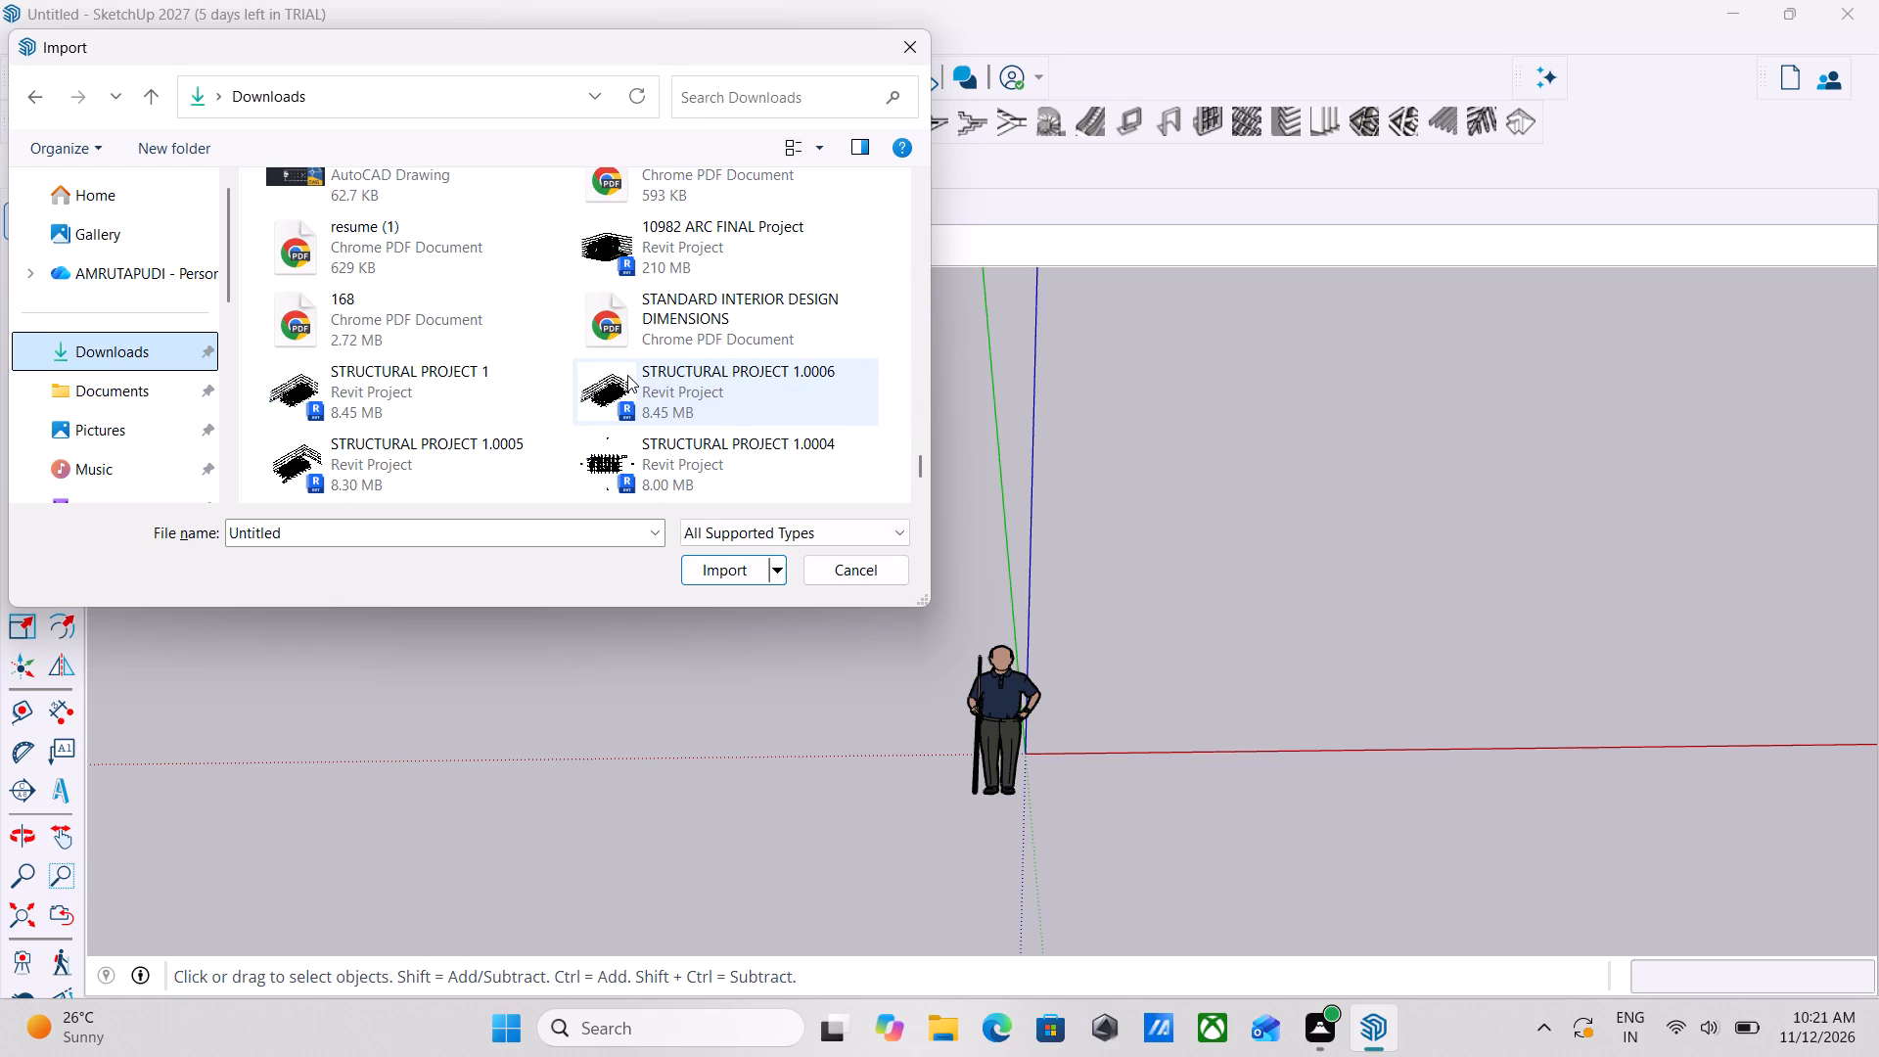
scroll(627, 375, down, 5)
scroll(340, 350, up, 4)
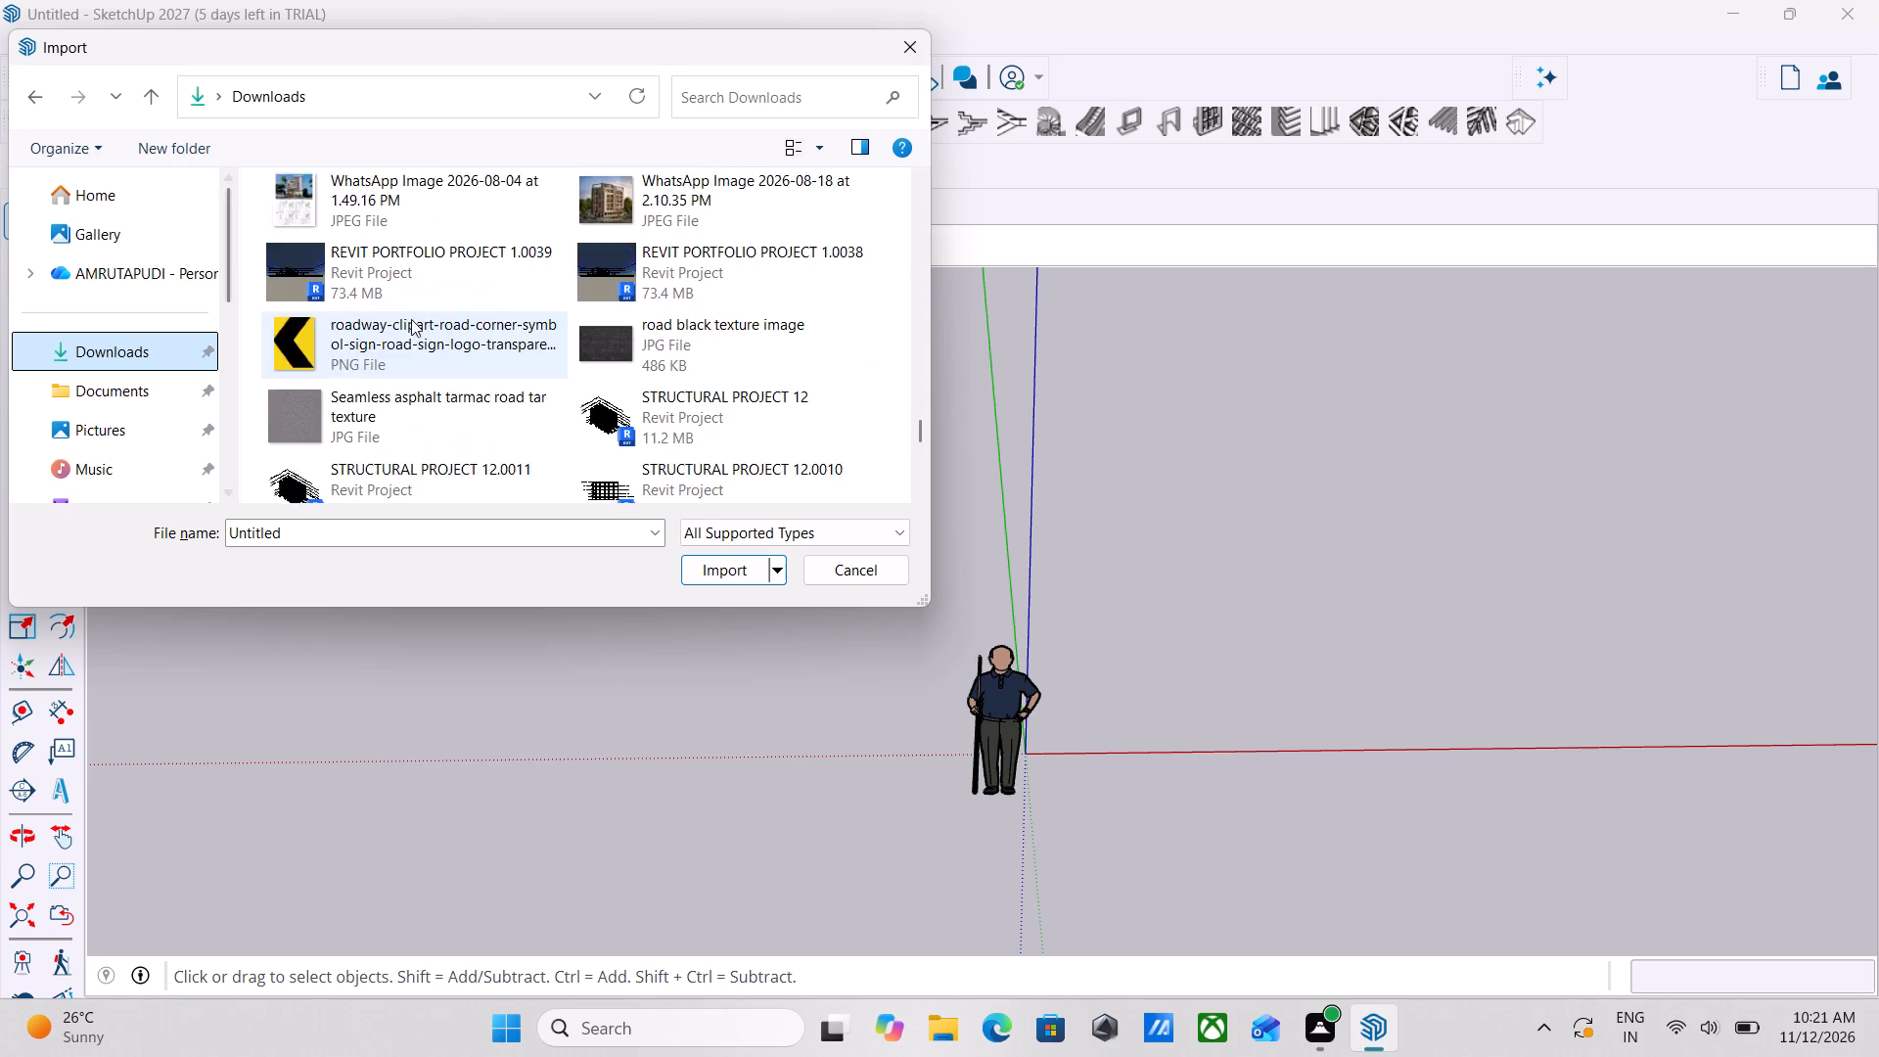
scroll(413, 317, up, 13)
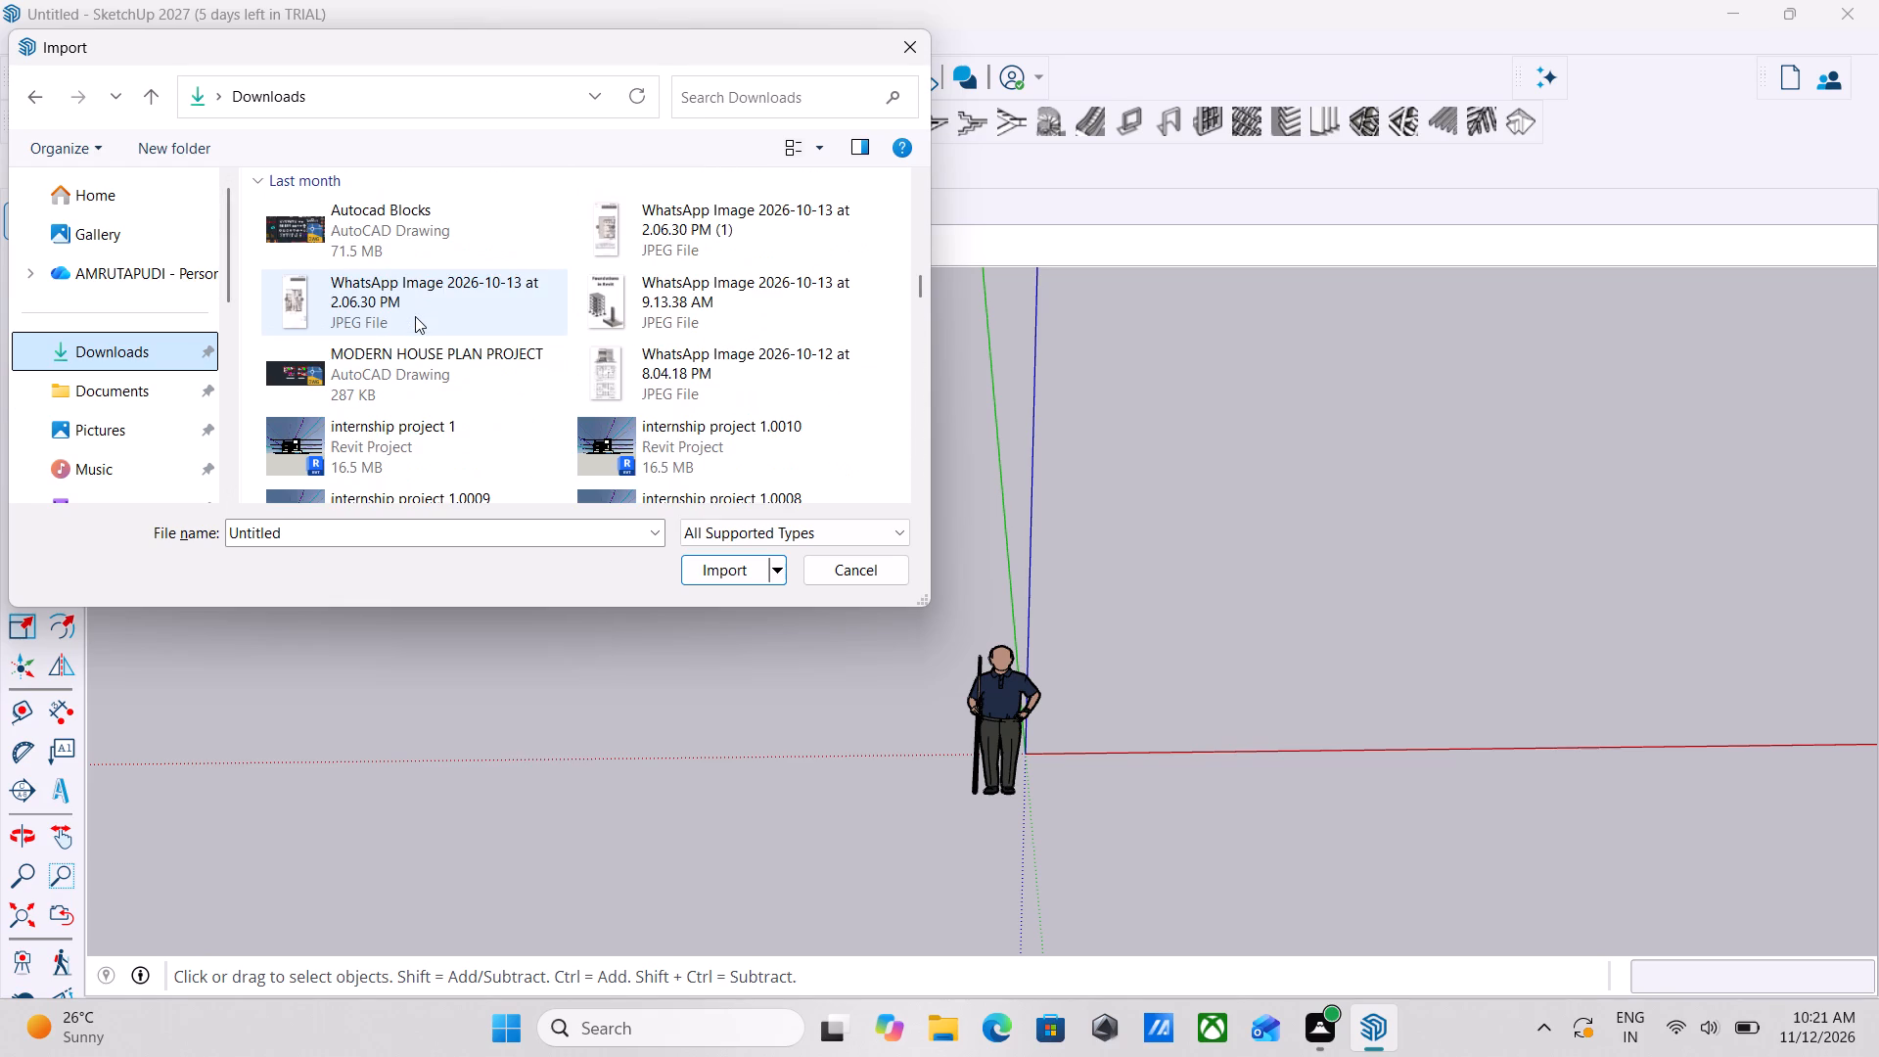
scroll(415, 316, up, 9)
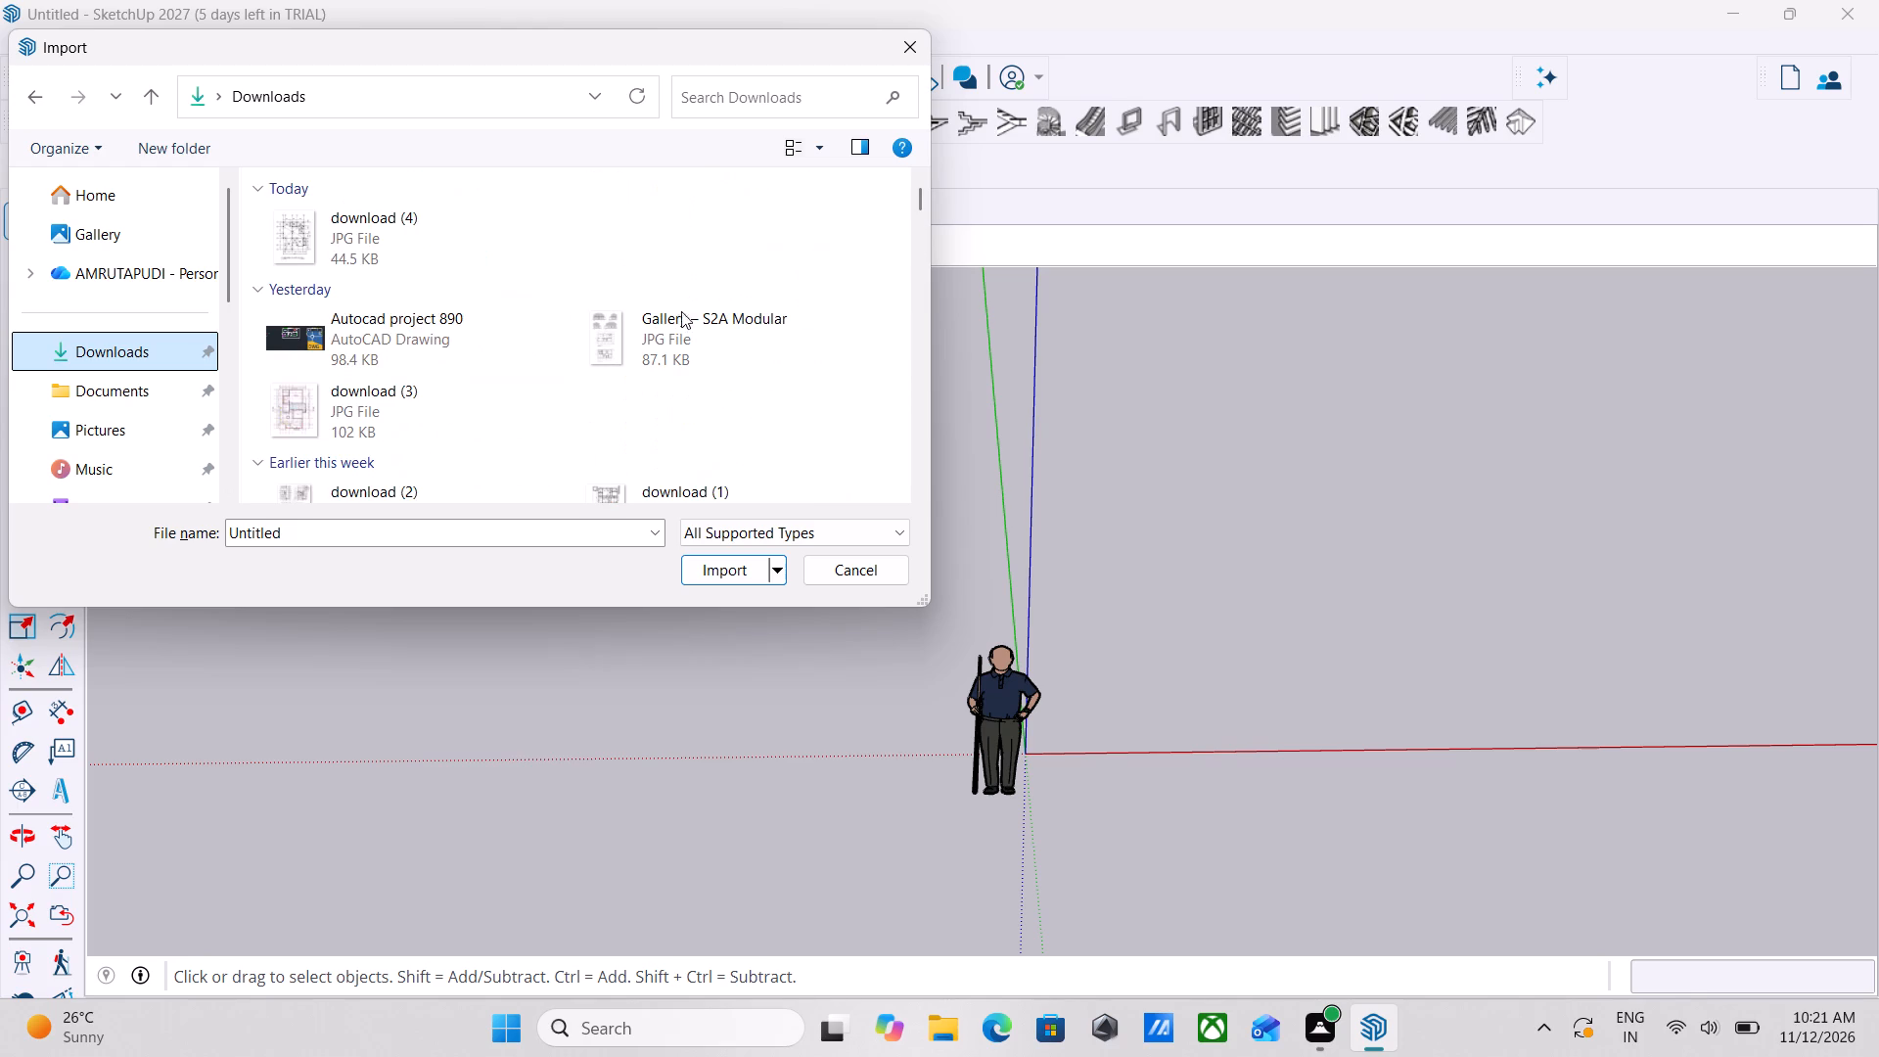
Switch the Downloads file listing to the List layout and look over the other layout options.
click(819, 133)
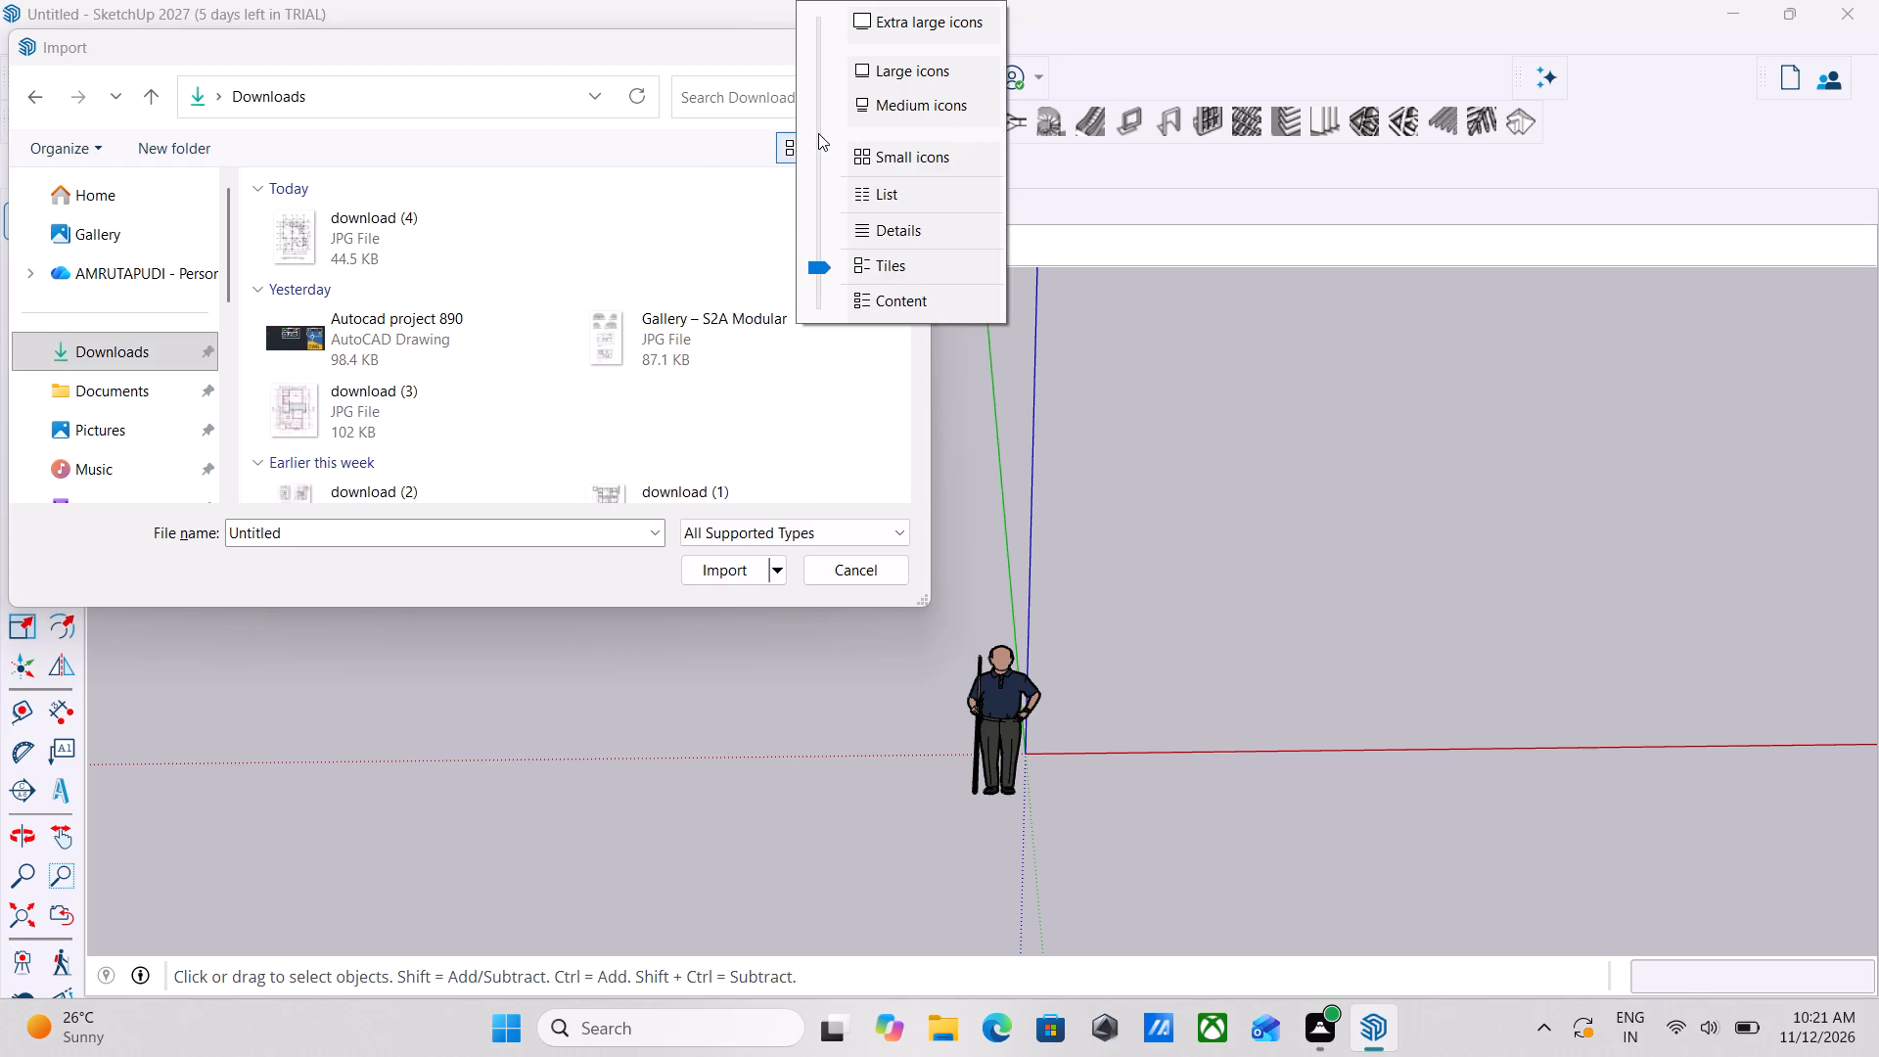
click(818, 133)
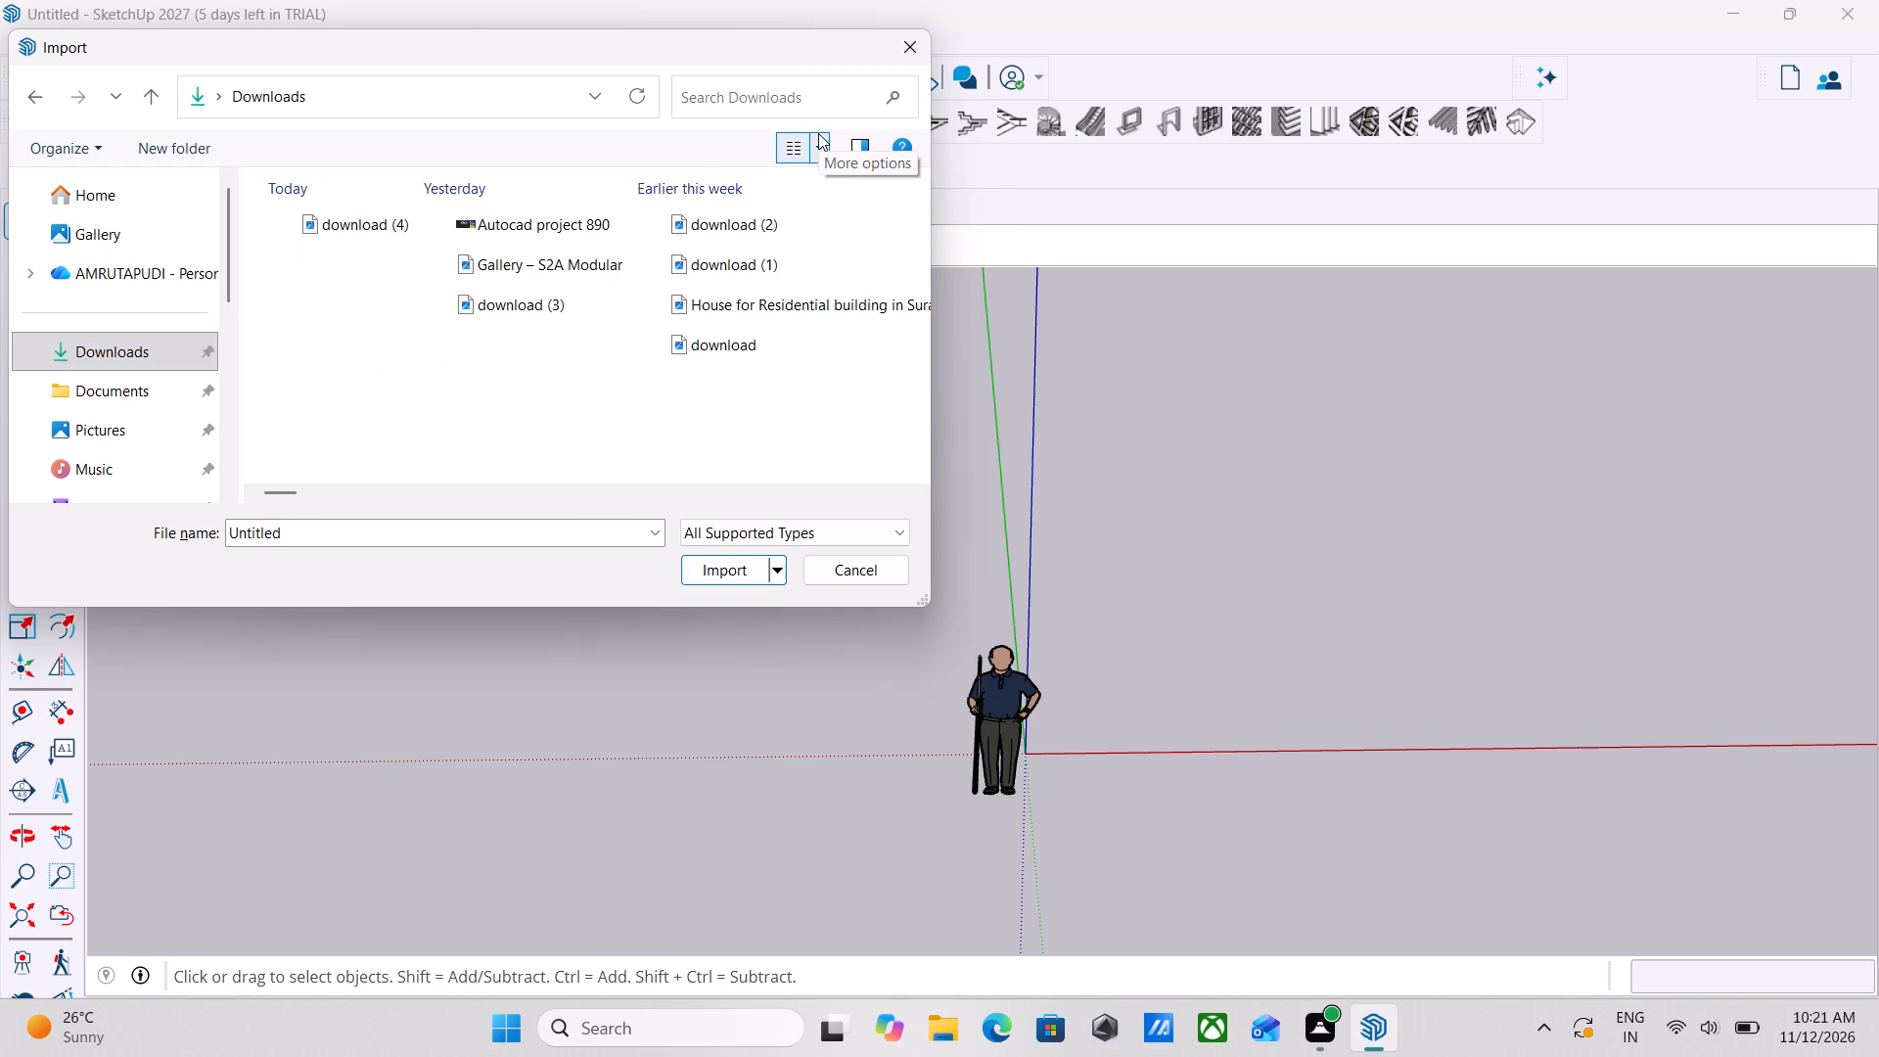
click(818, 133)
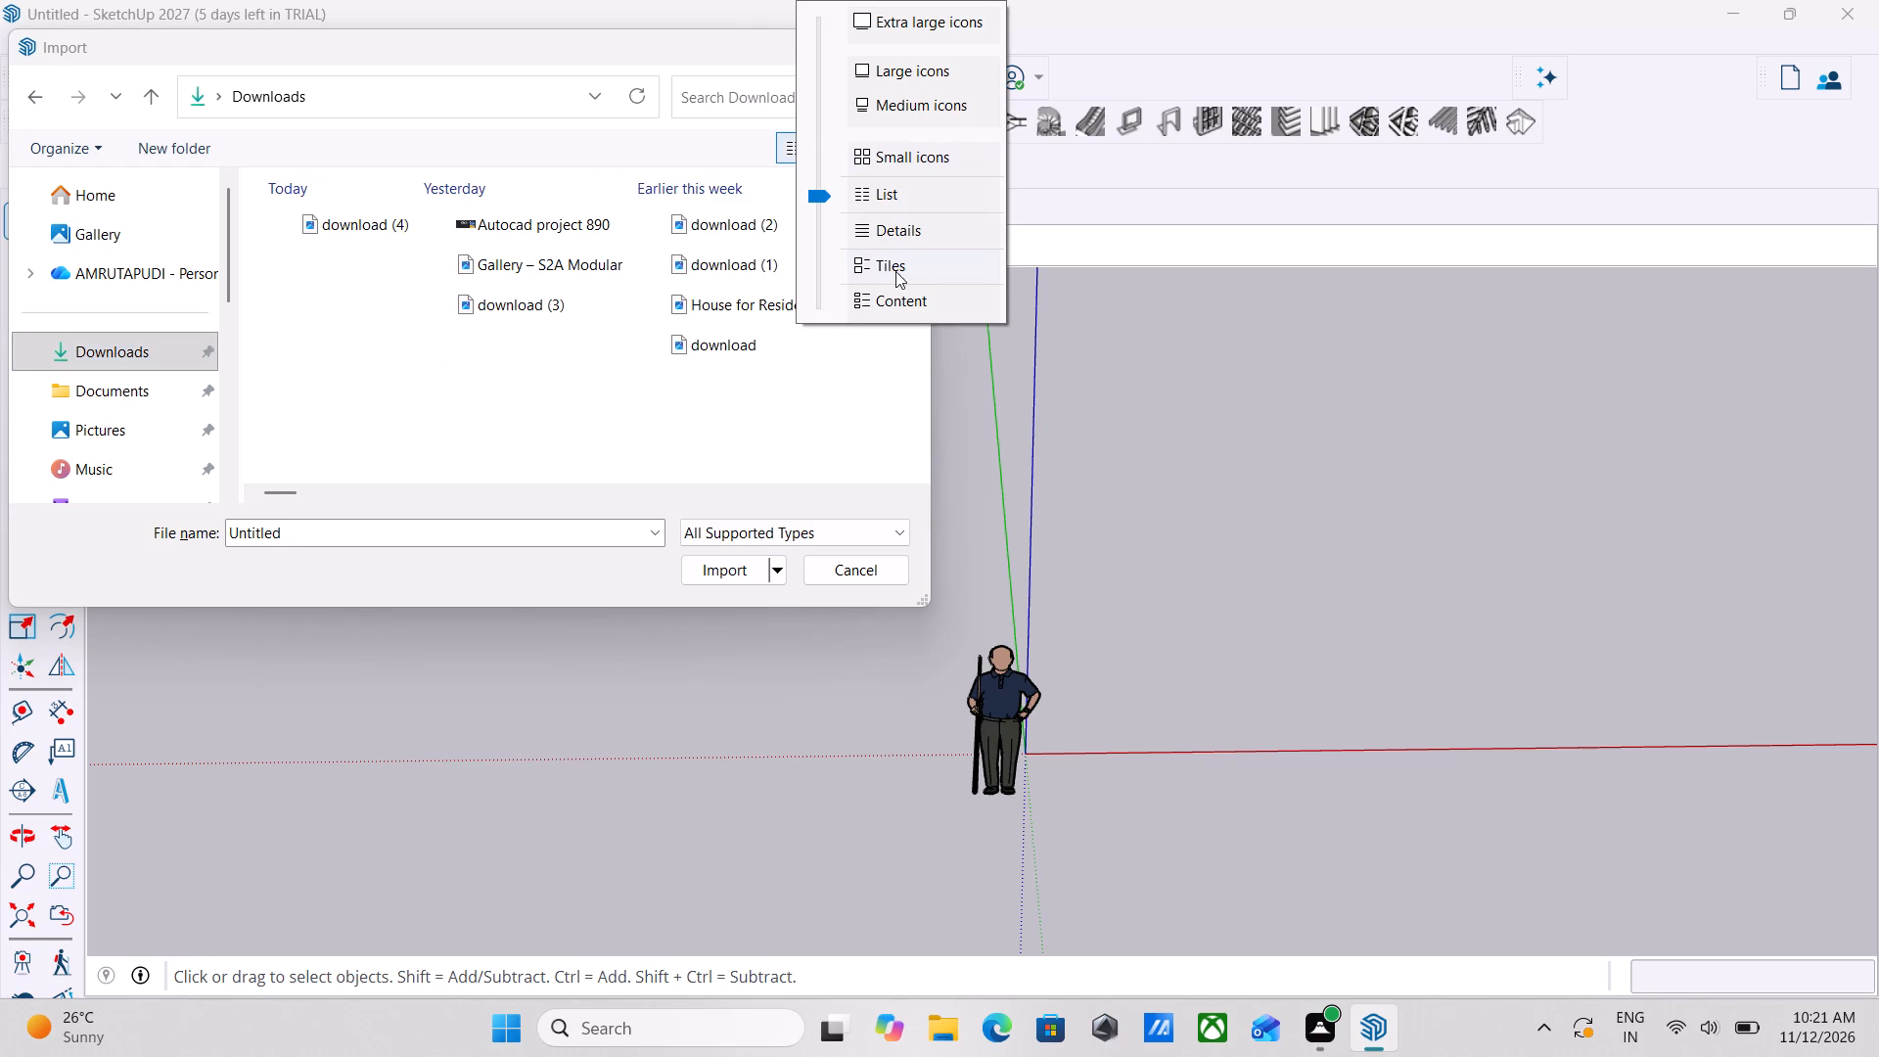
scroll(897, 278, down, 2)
Look through Home's recent files and quick access folders for the drawing, collapsing the Shared group.
double_click(162, 201)
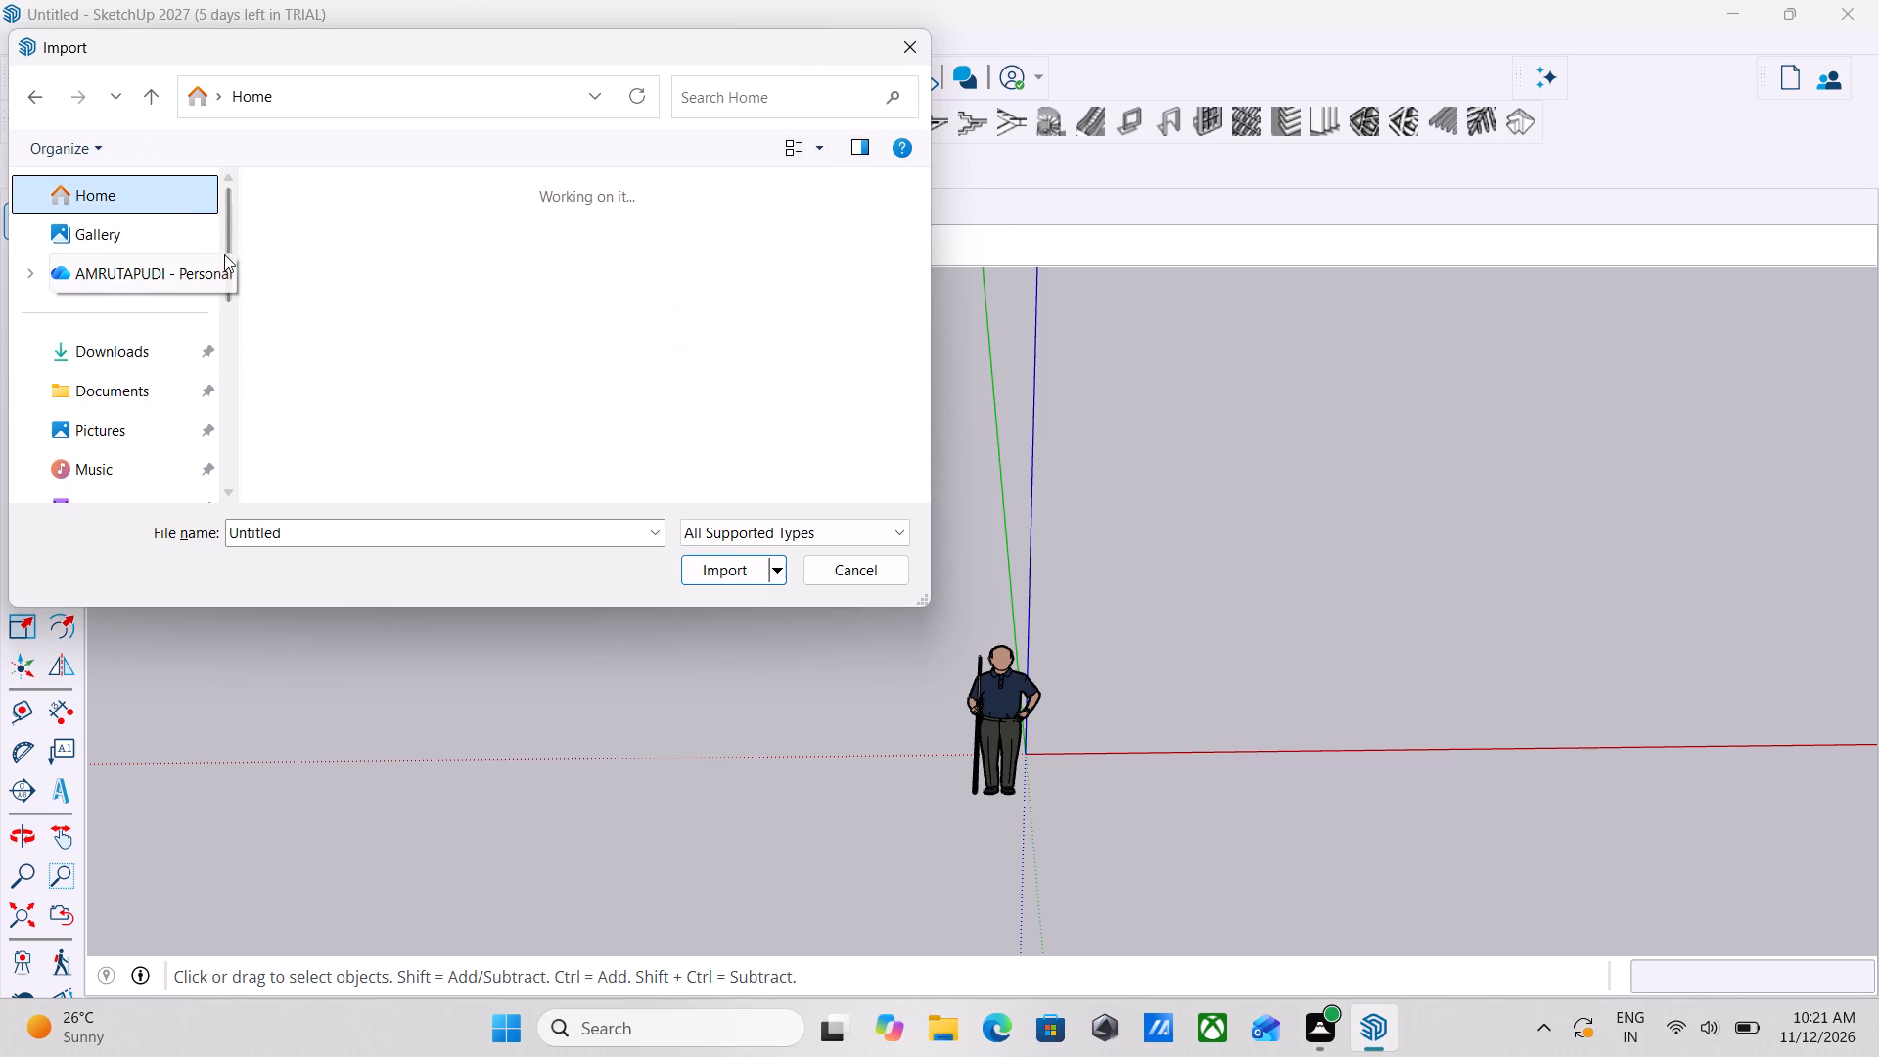
scroll(411, 331, down, 2)
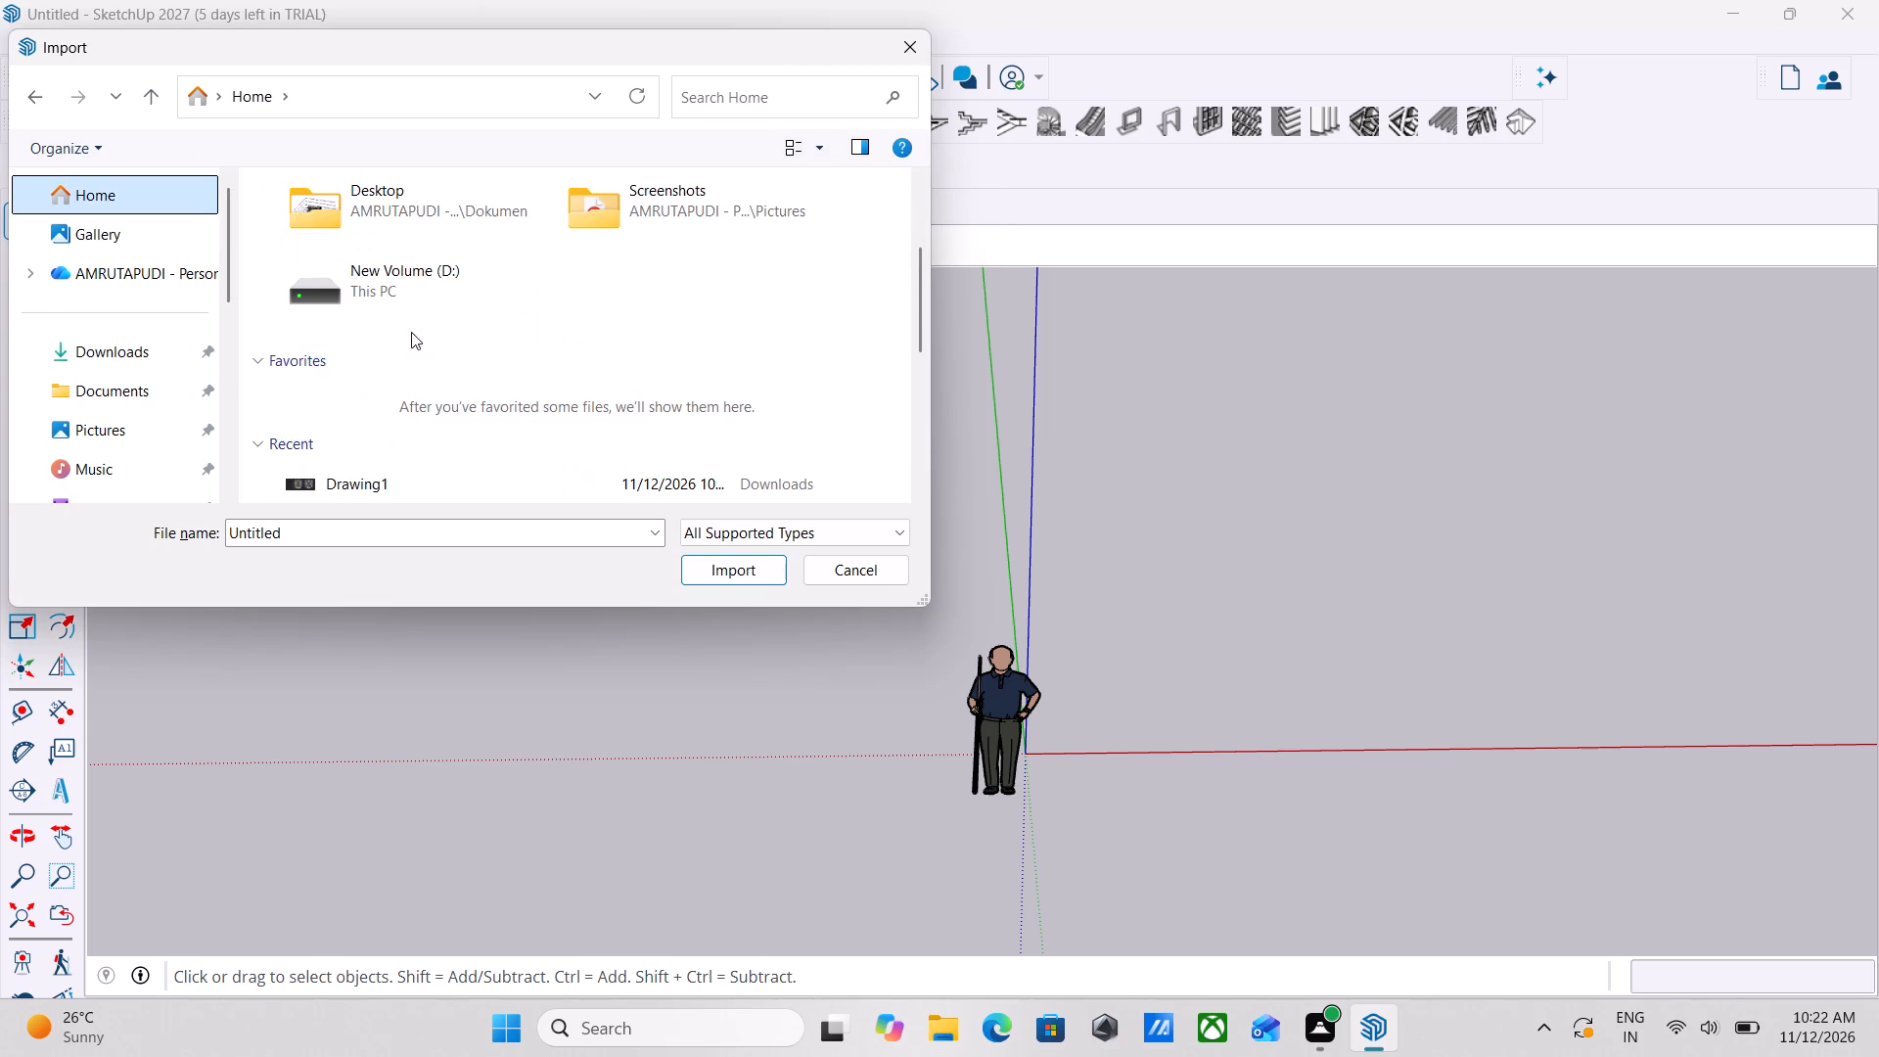
scroll(411, 332, down, 10)
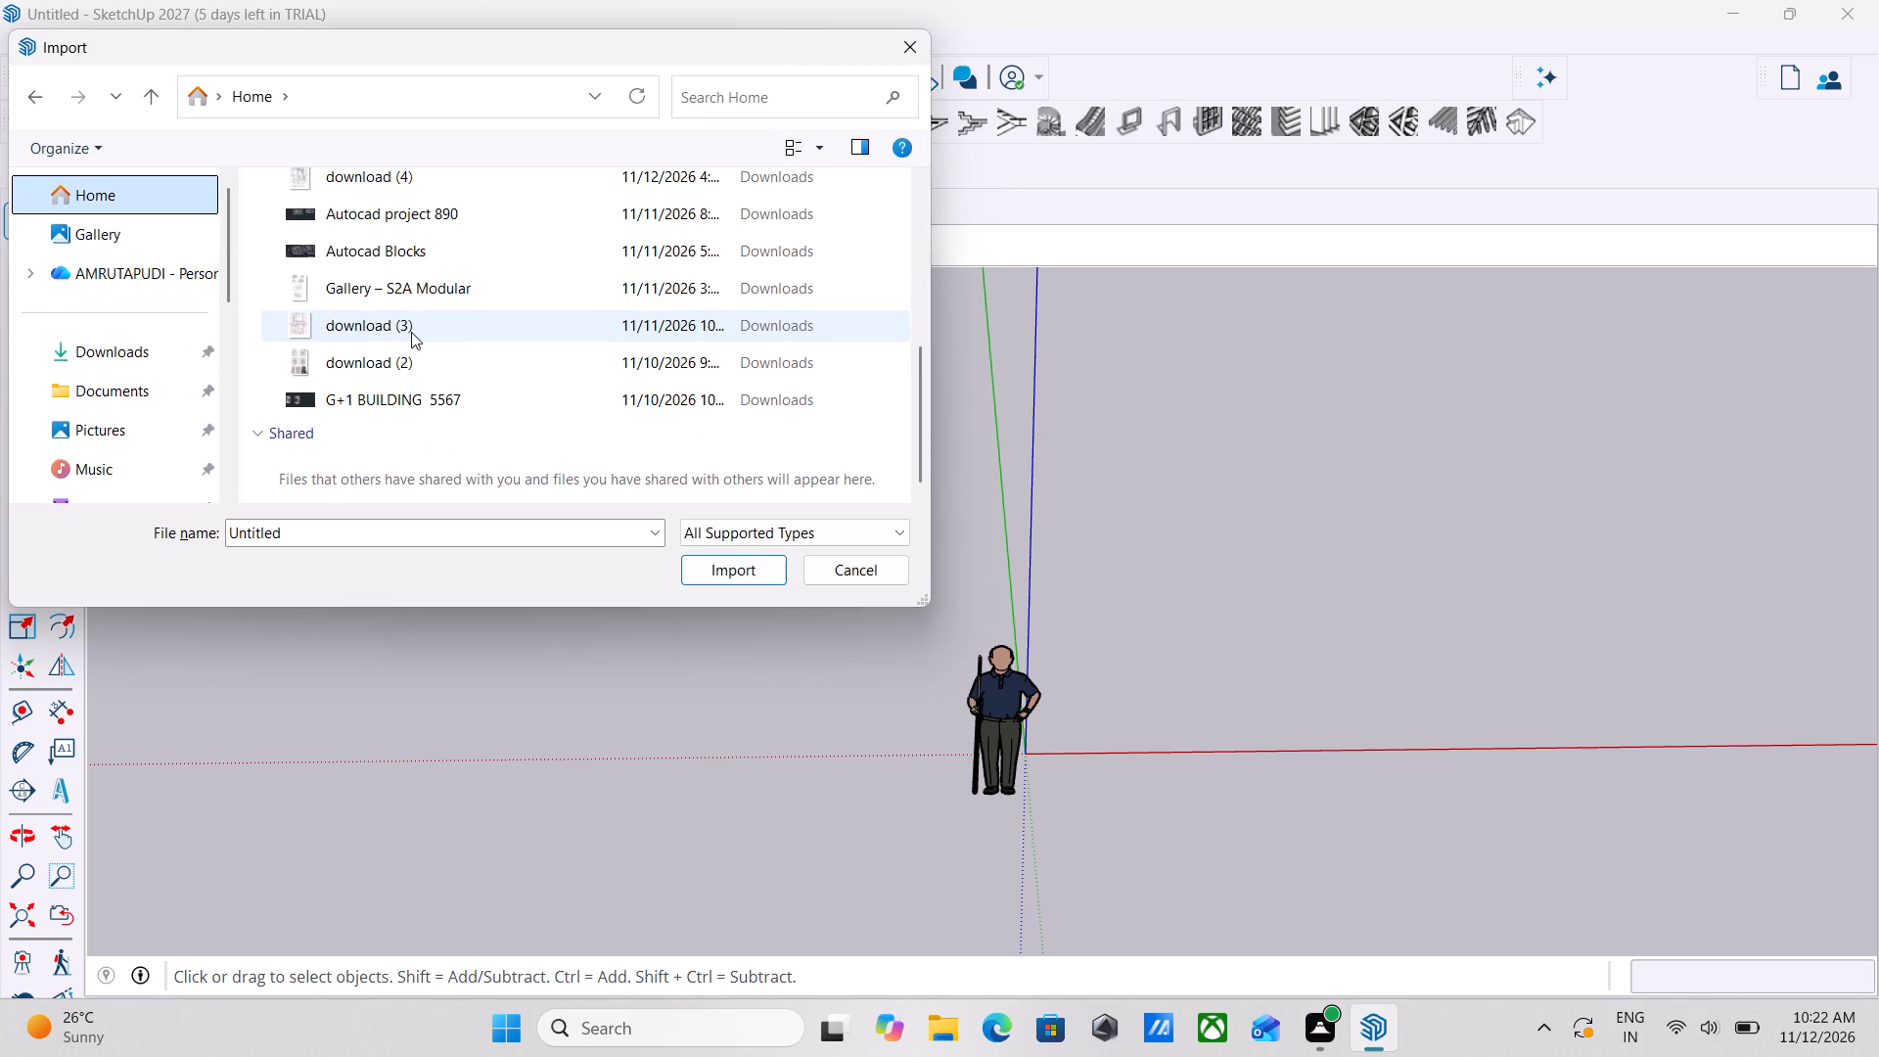
click(249, 429)
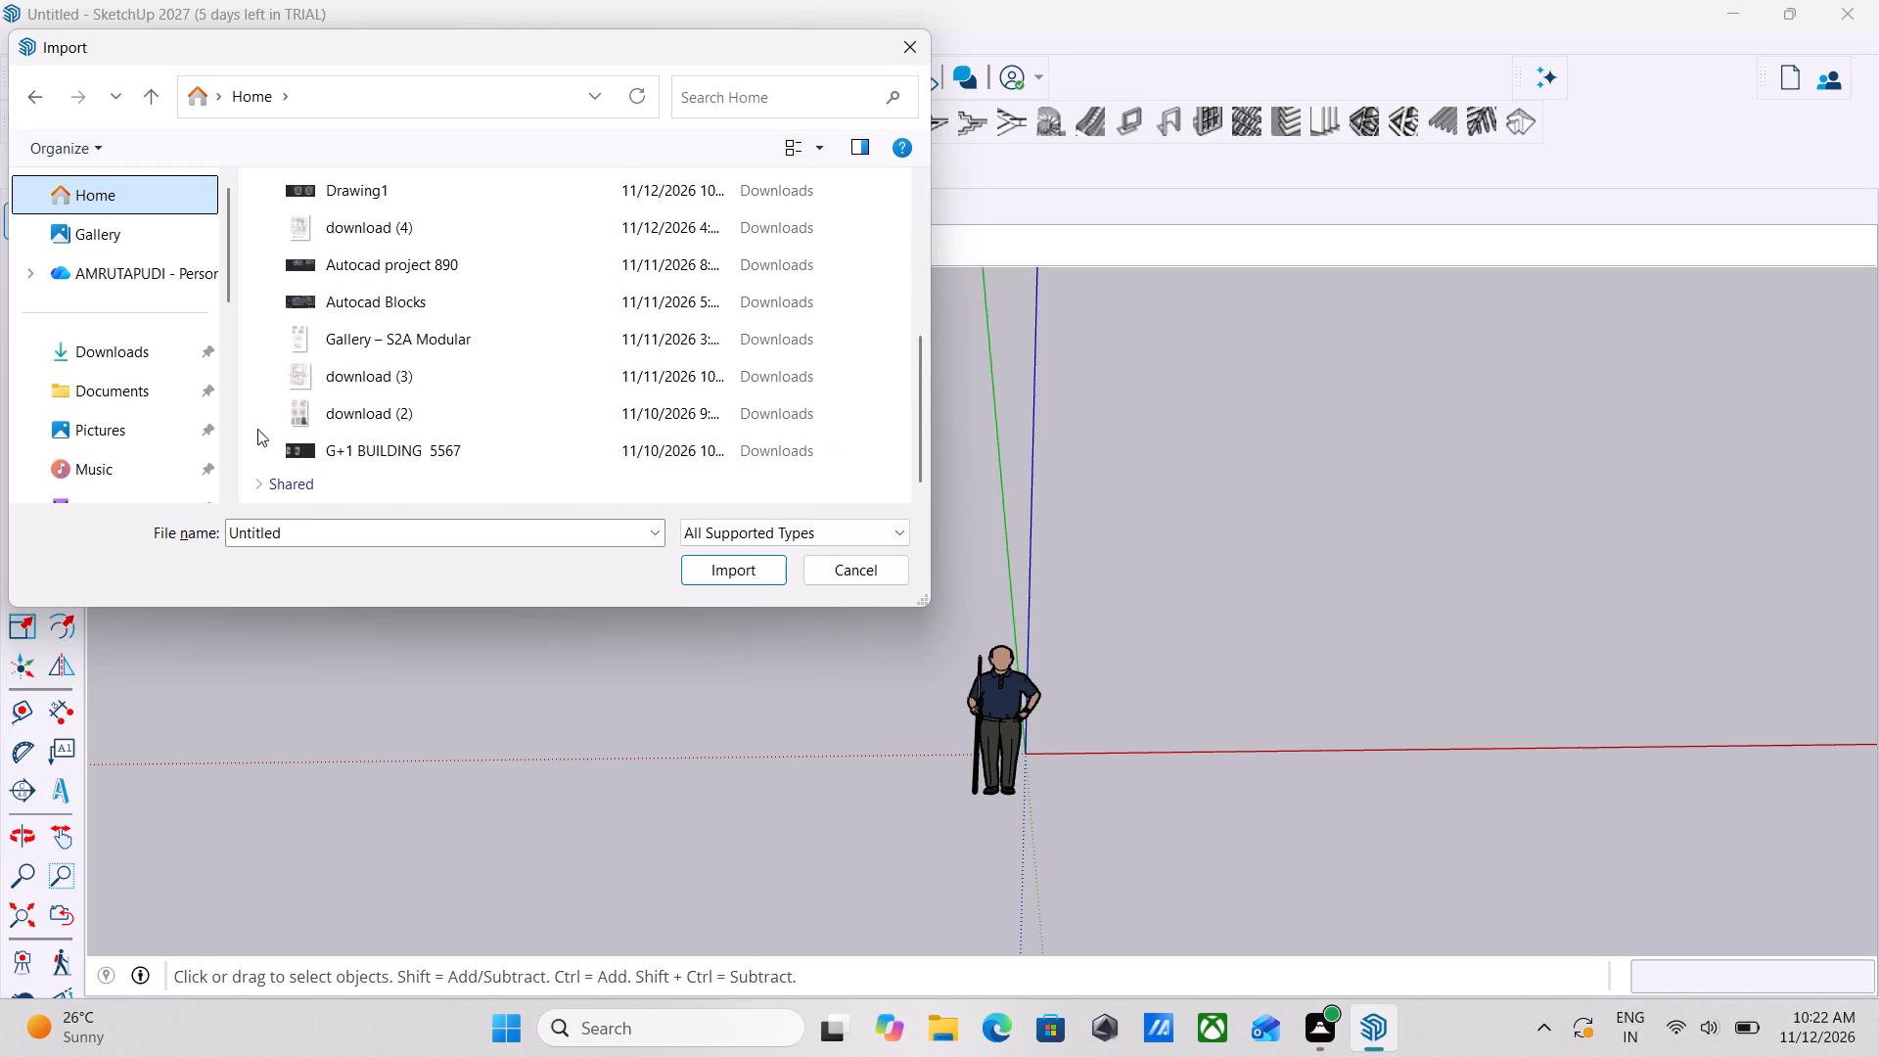
scroll(284, 428, down, 5)
scroll(324, 429, up, 15)
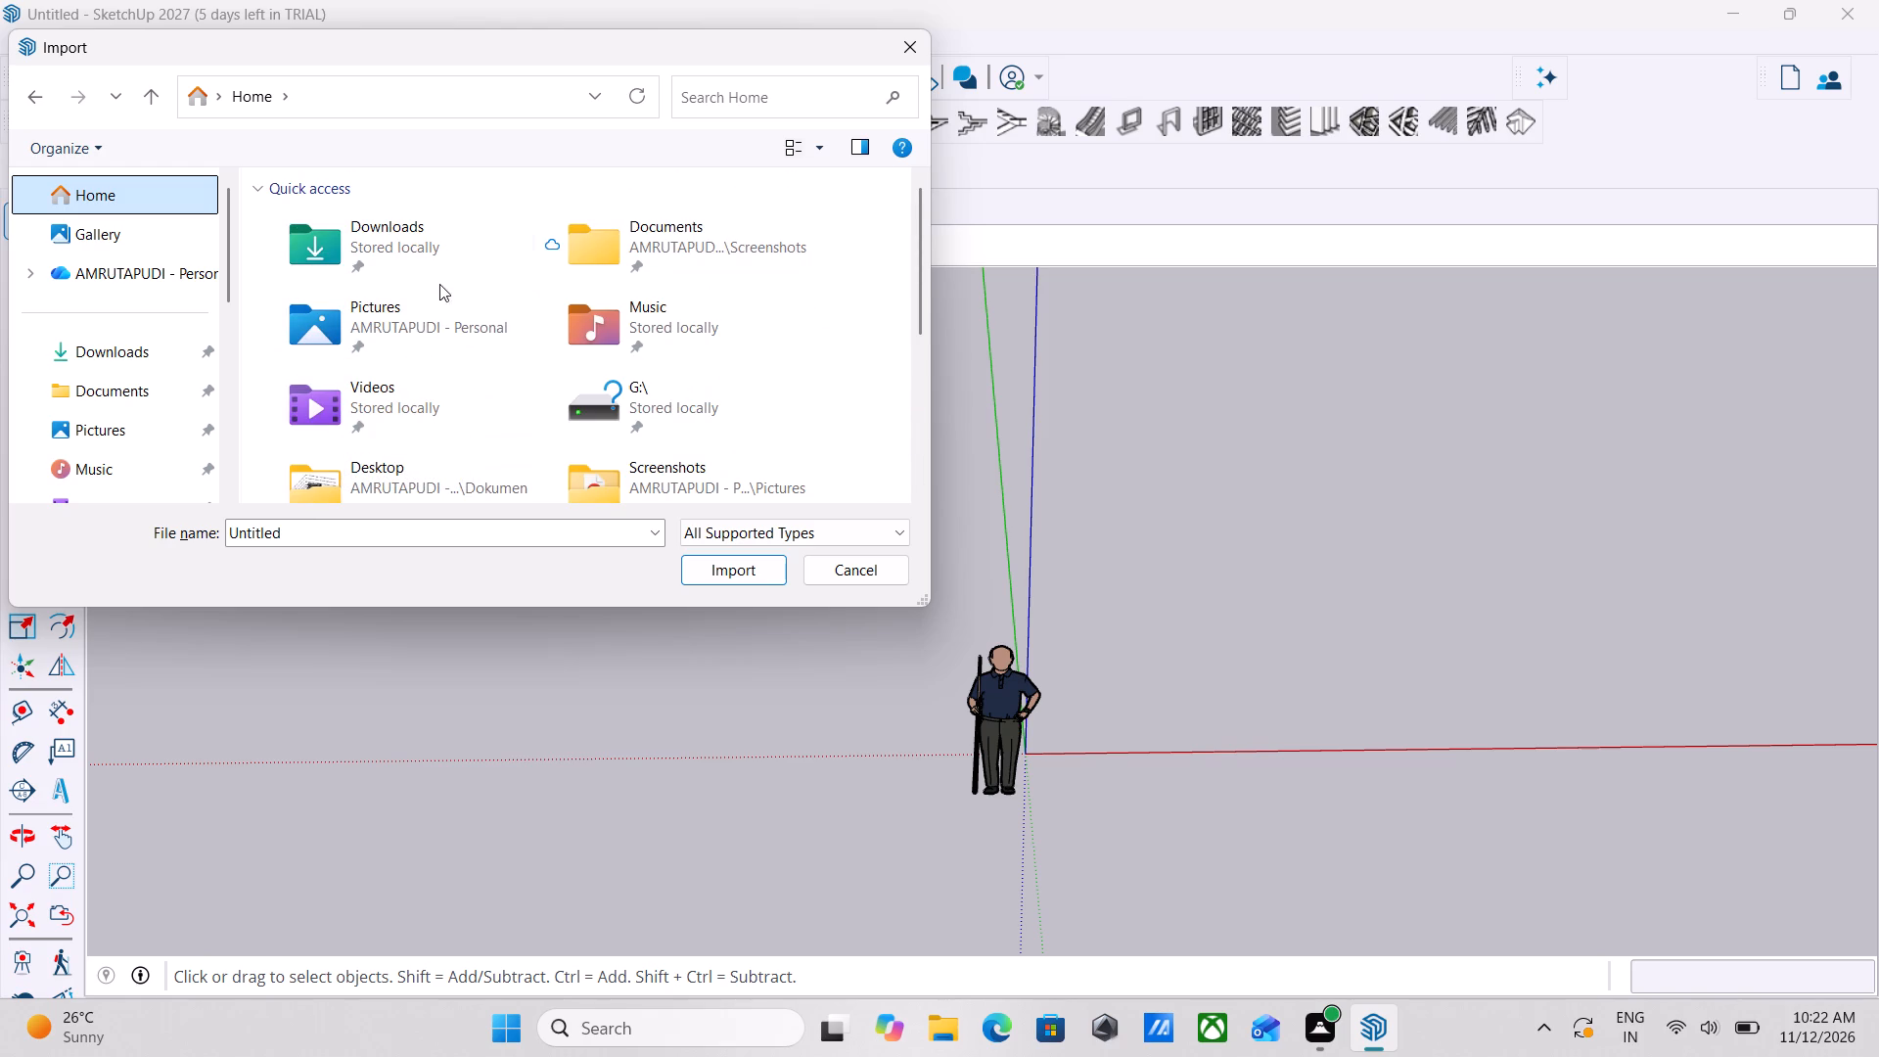
Go back to Downloads from Home's quick access, look through its files and search it for "DRAW".
double_click(430, 238)
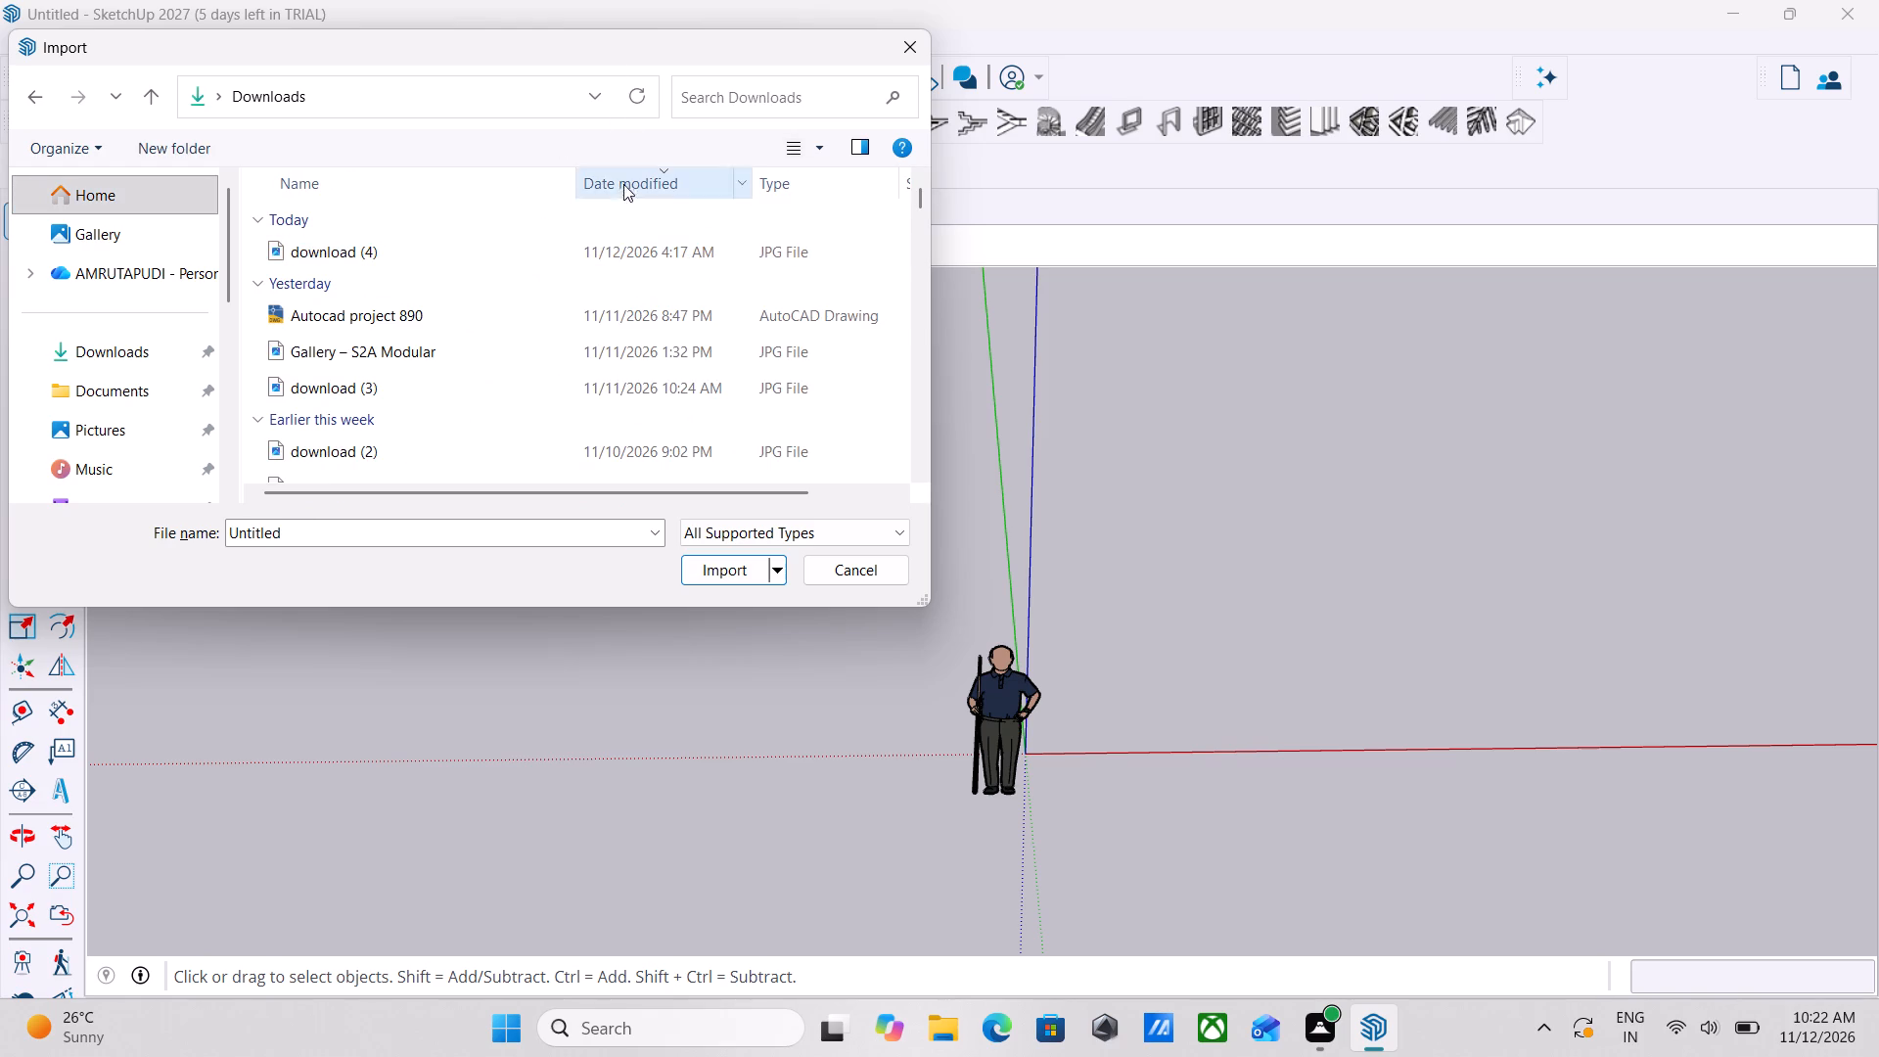
scroll(575, 273, down, 4)
scroll(499, 362, down, 10)
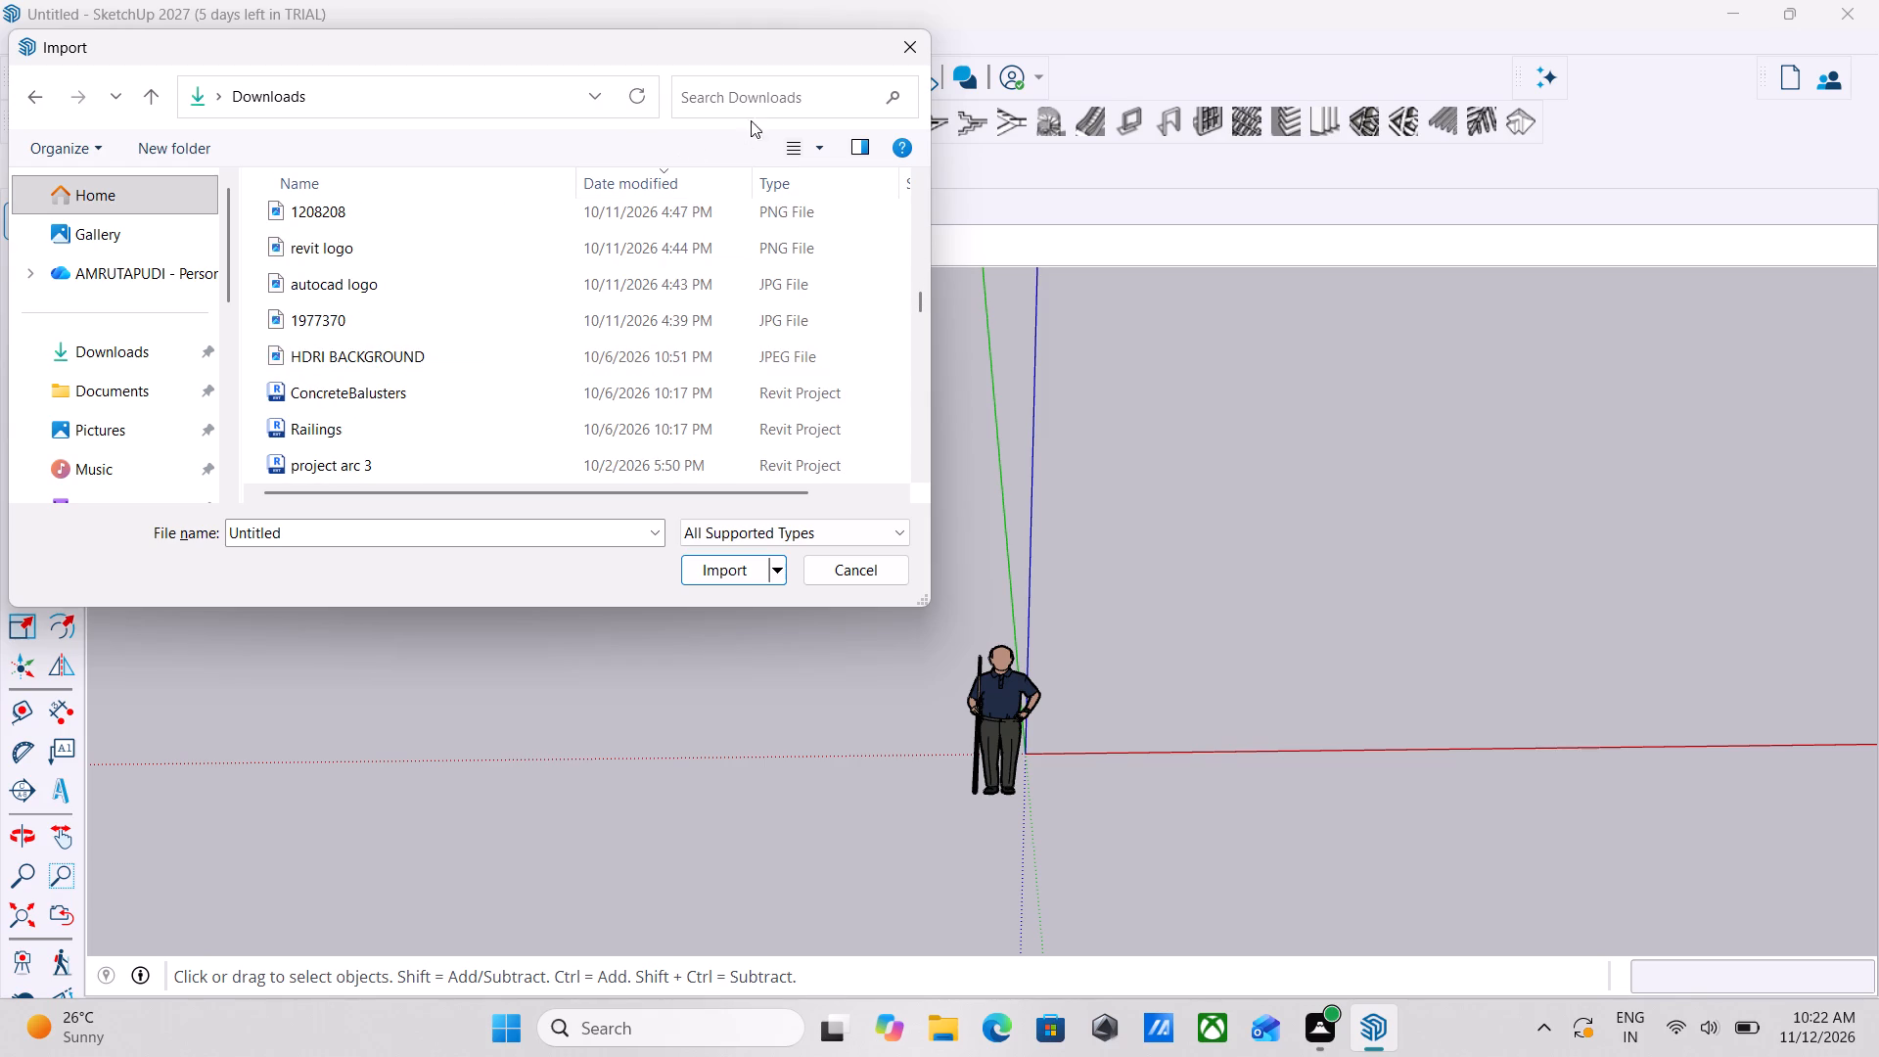
click(762, 91)
text(DR)
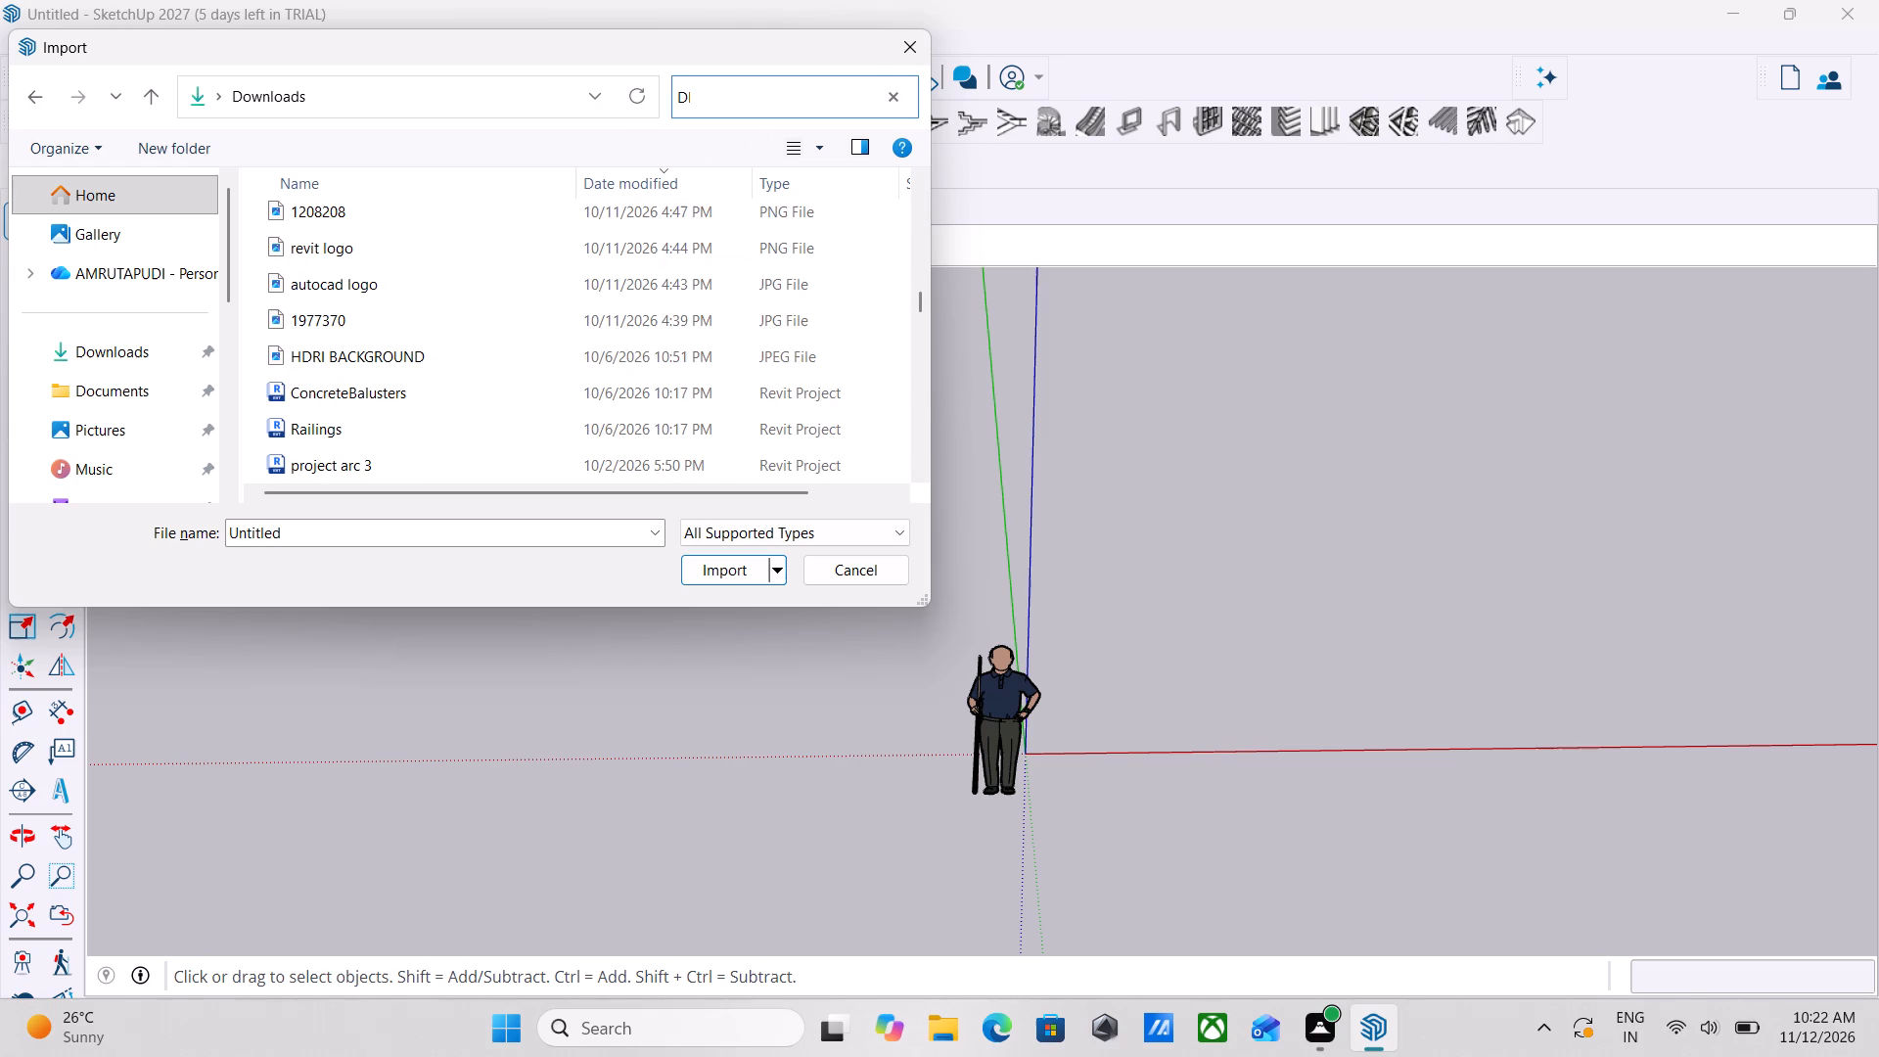
text(AW)
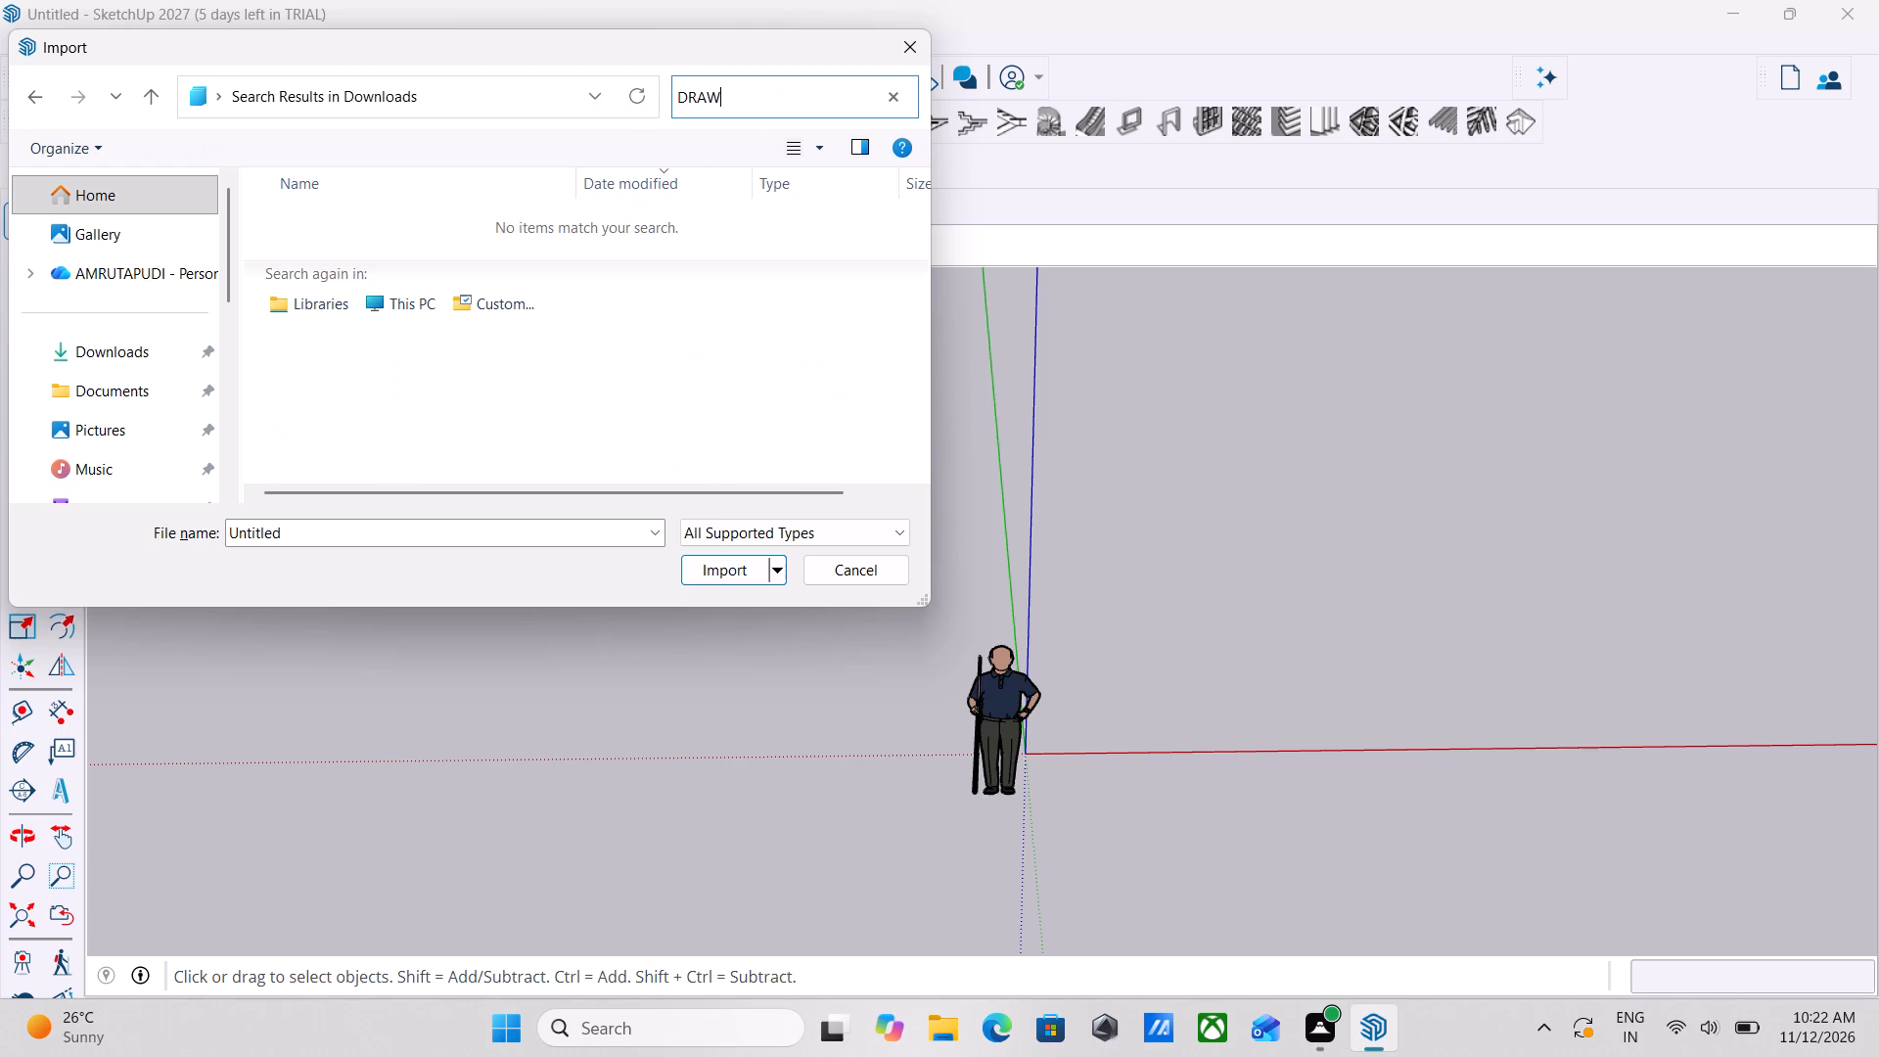
Open the custom search locations for the "DRAW" search and include Gallery, Desktop, Control Panel and Libraries.
click(475, 300)
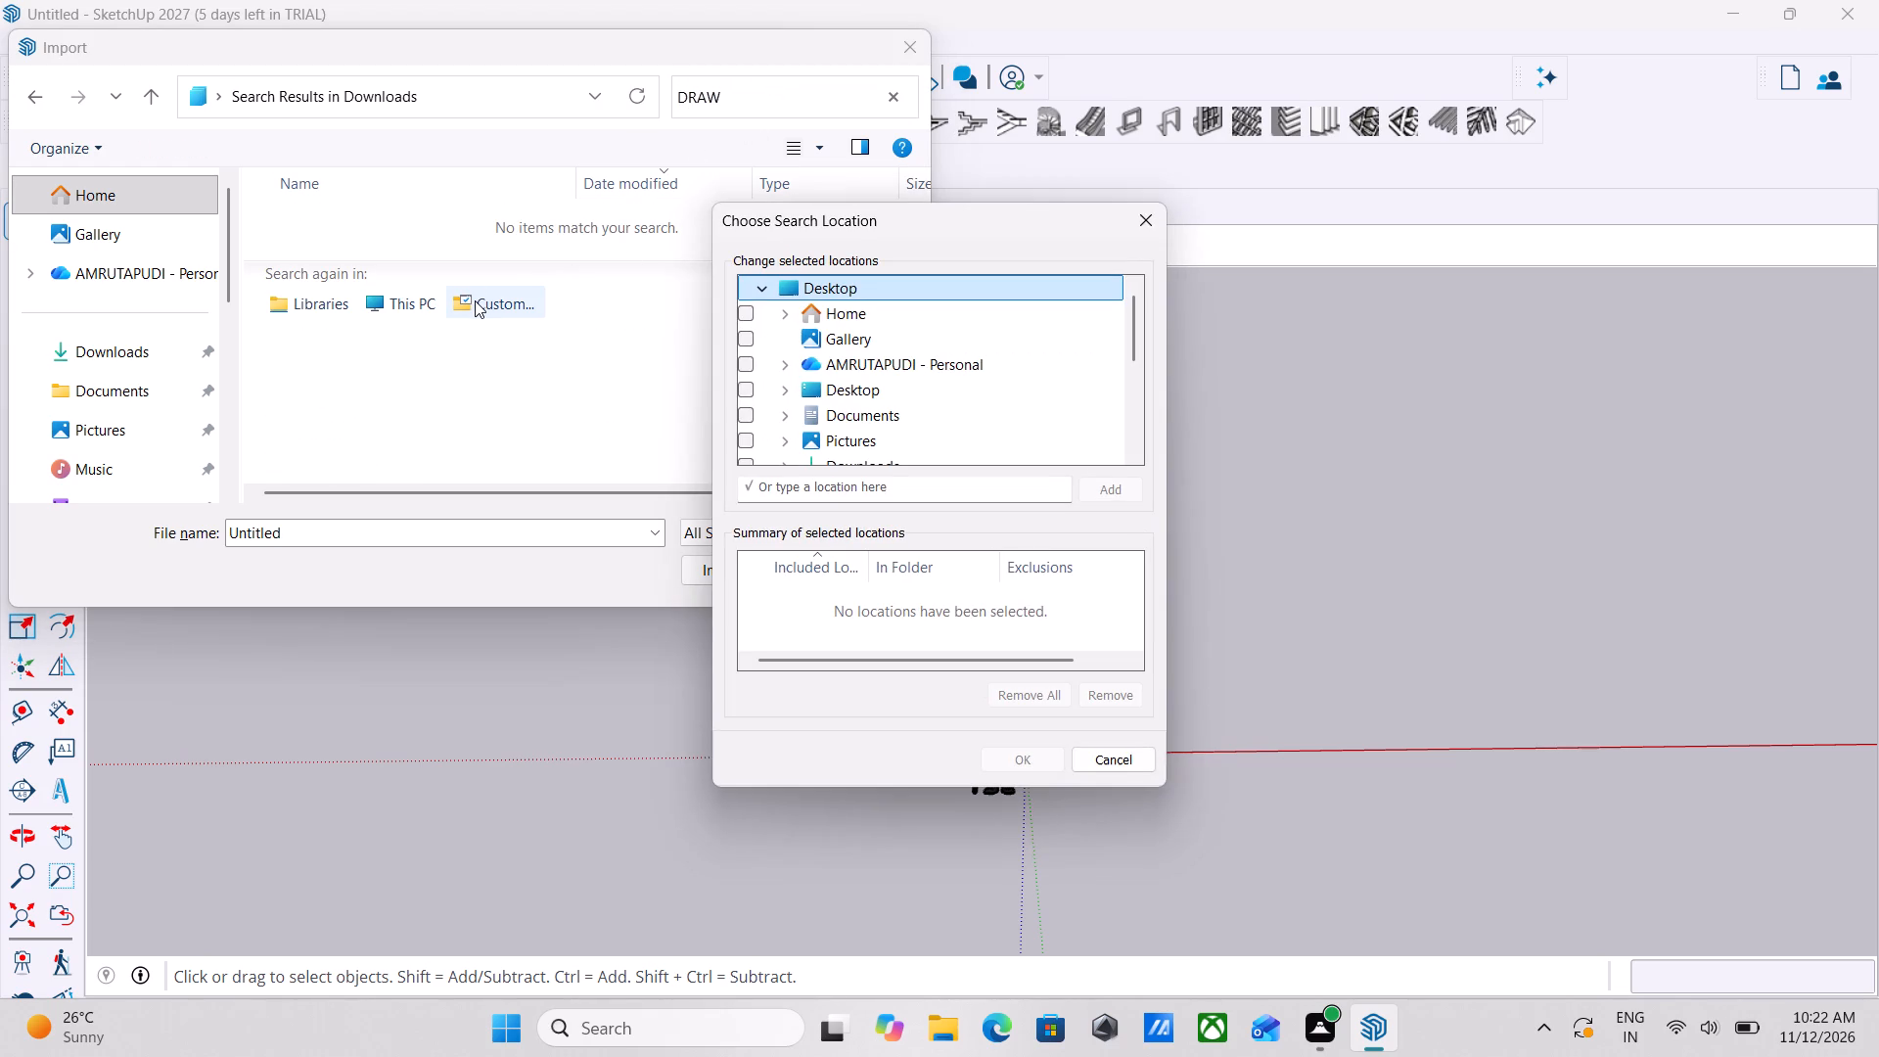
scroll(876, 441, down, 4)
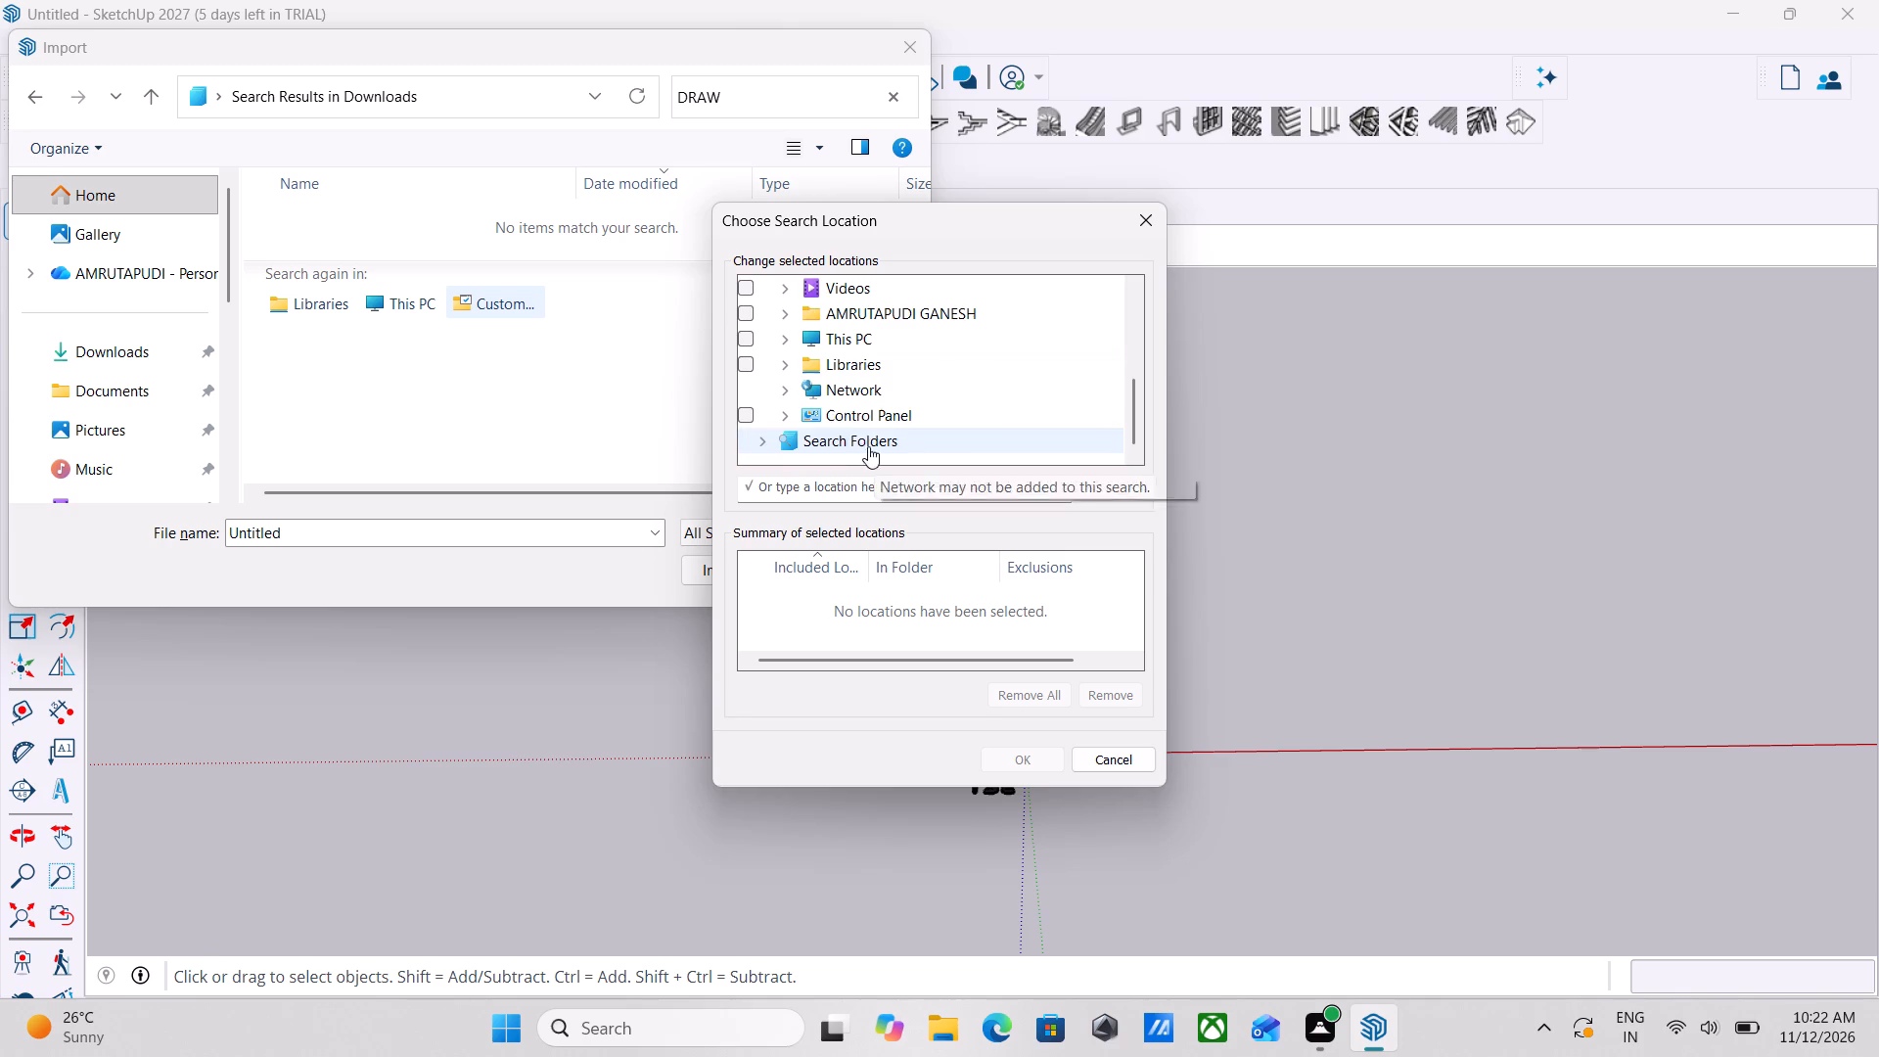
scroll(835, 411, down, 3)
scroll(764, 314, up, 11)
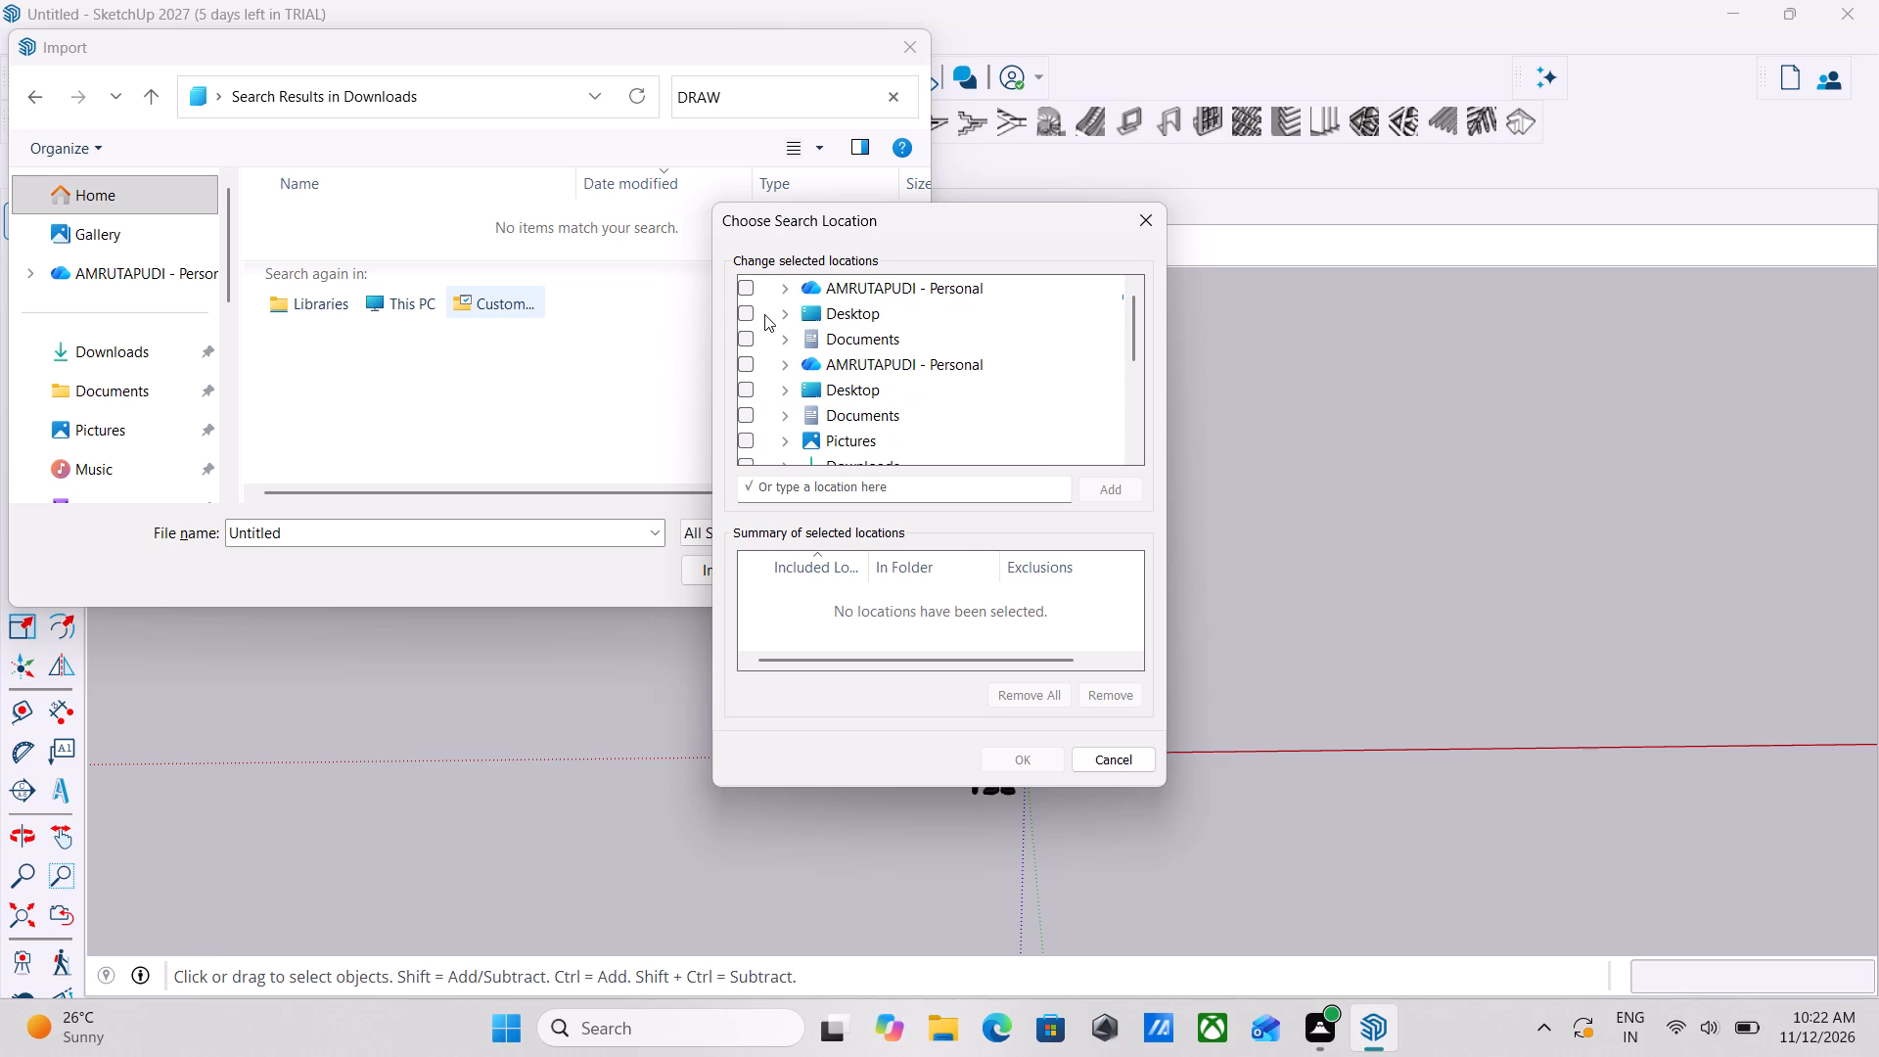
drag(744, 305, 736, 403)
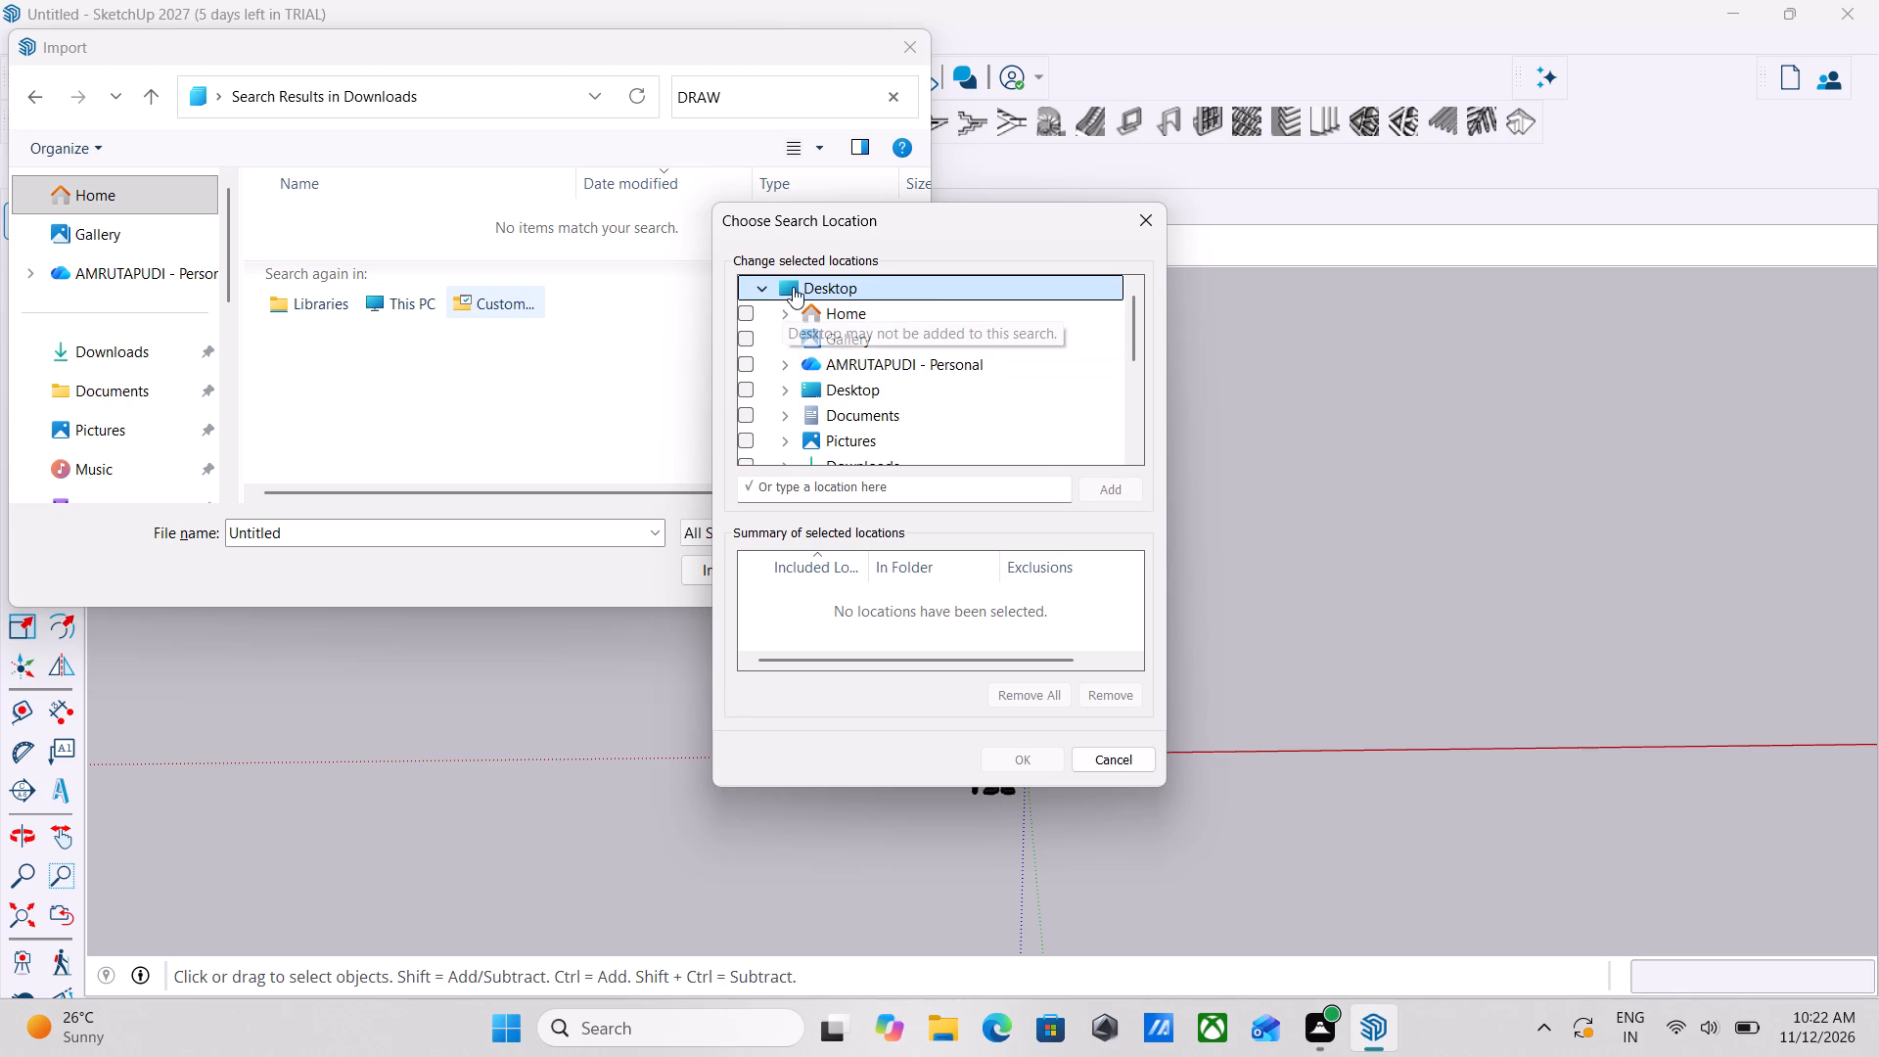
click(746, 333)
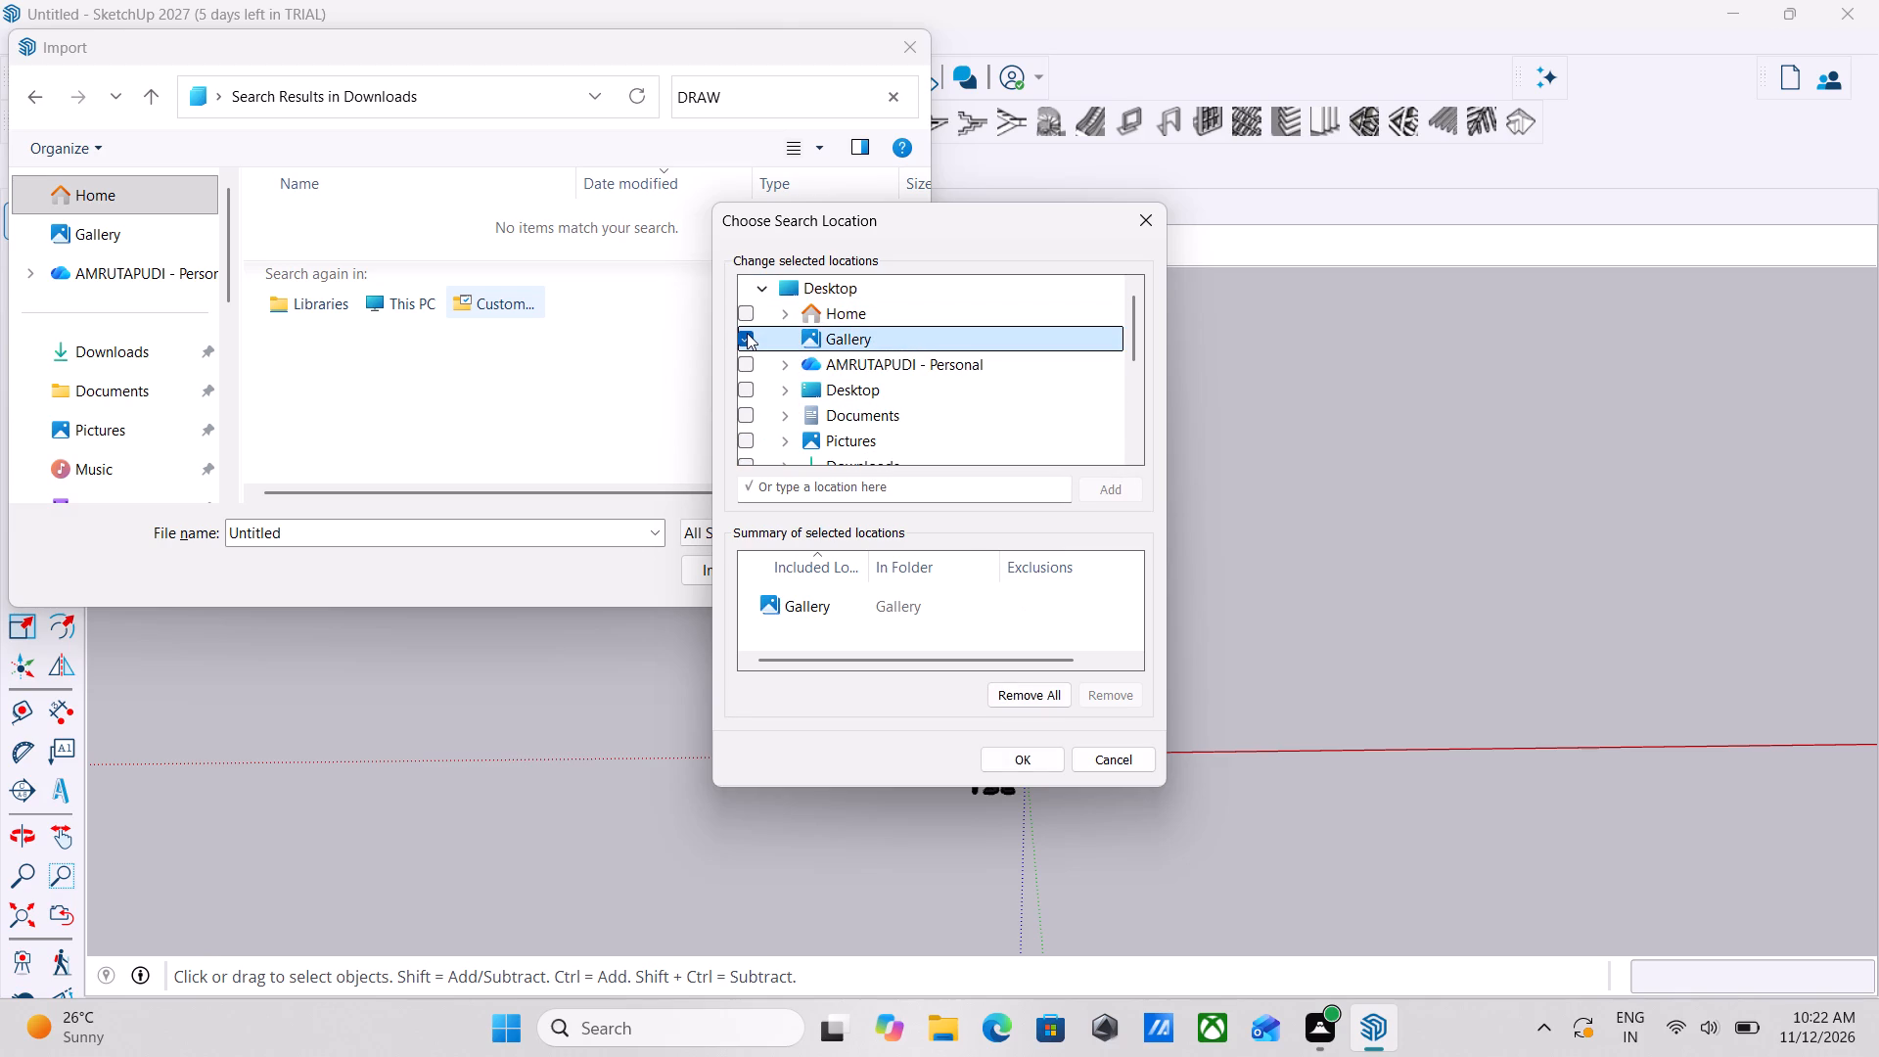
shift+drag(747, 333, 743, 405)
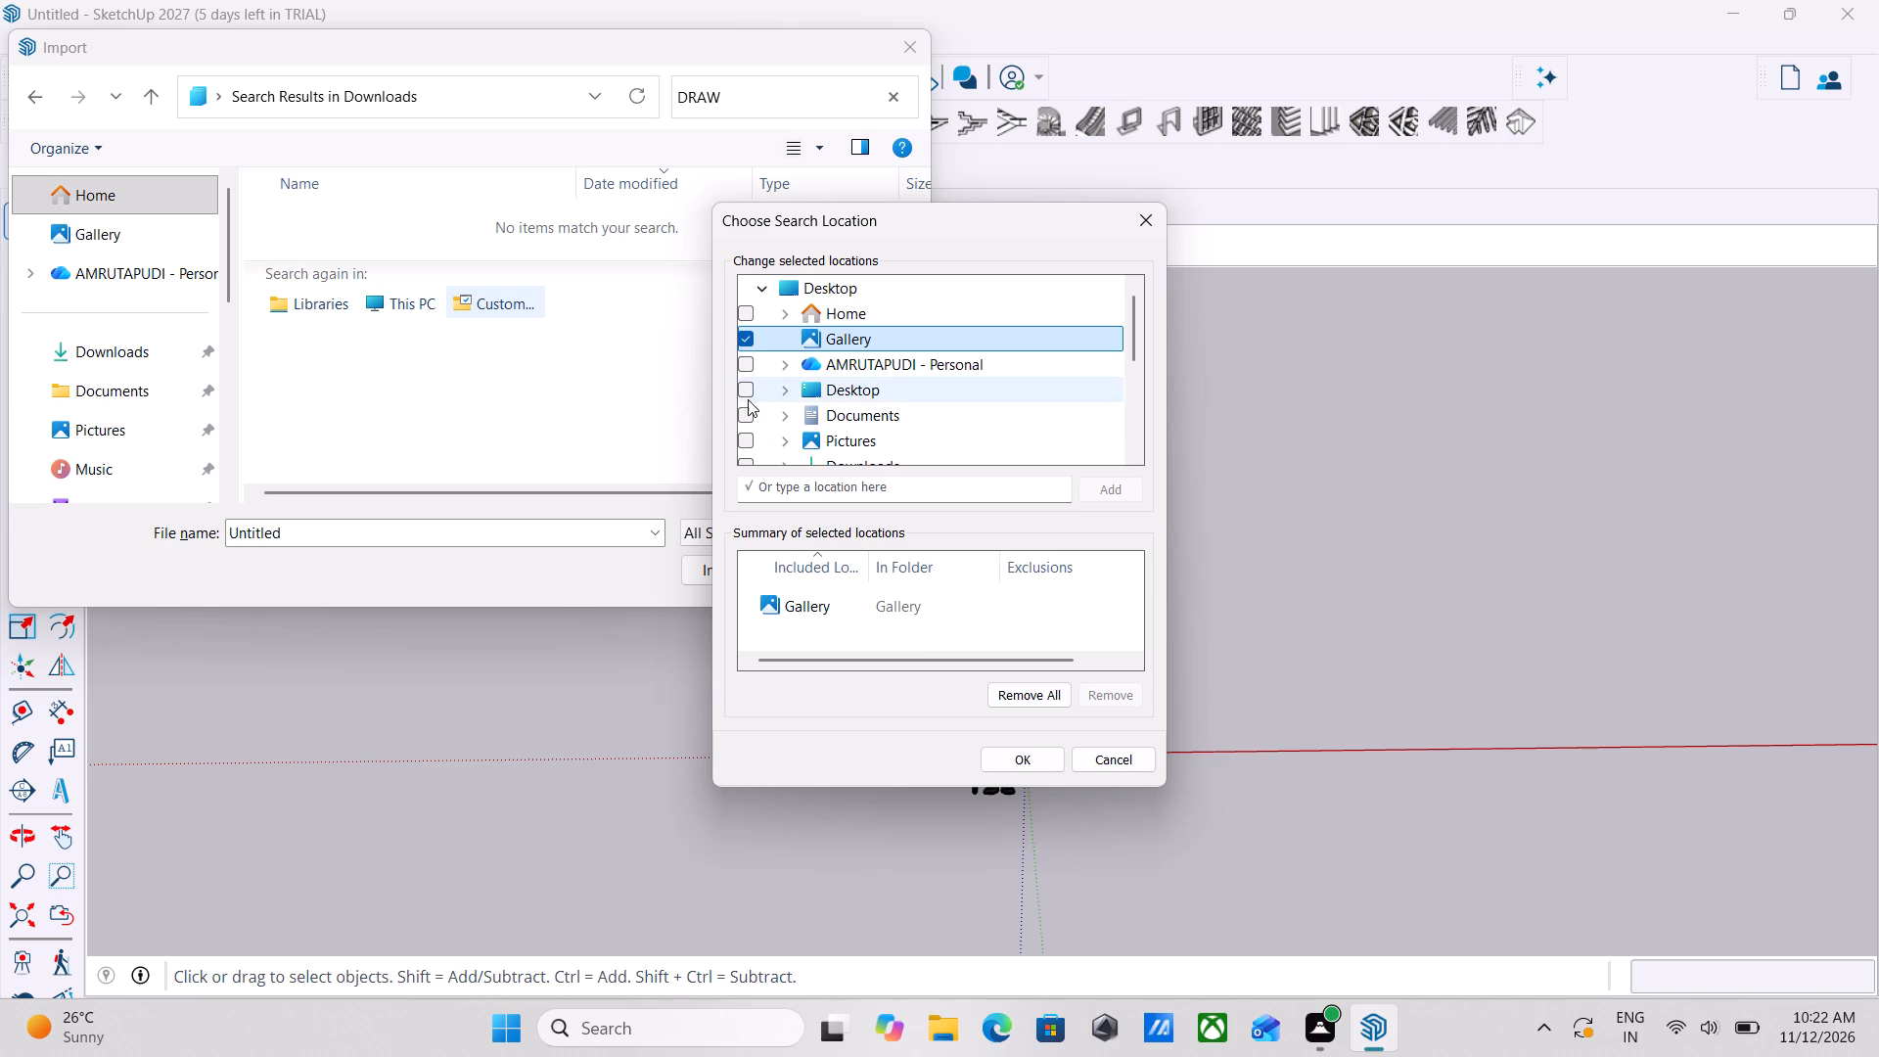
shift+click(748, 399)
shift+scroll(802, 436, down, 4)
scroll(802, 436, down, 8)
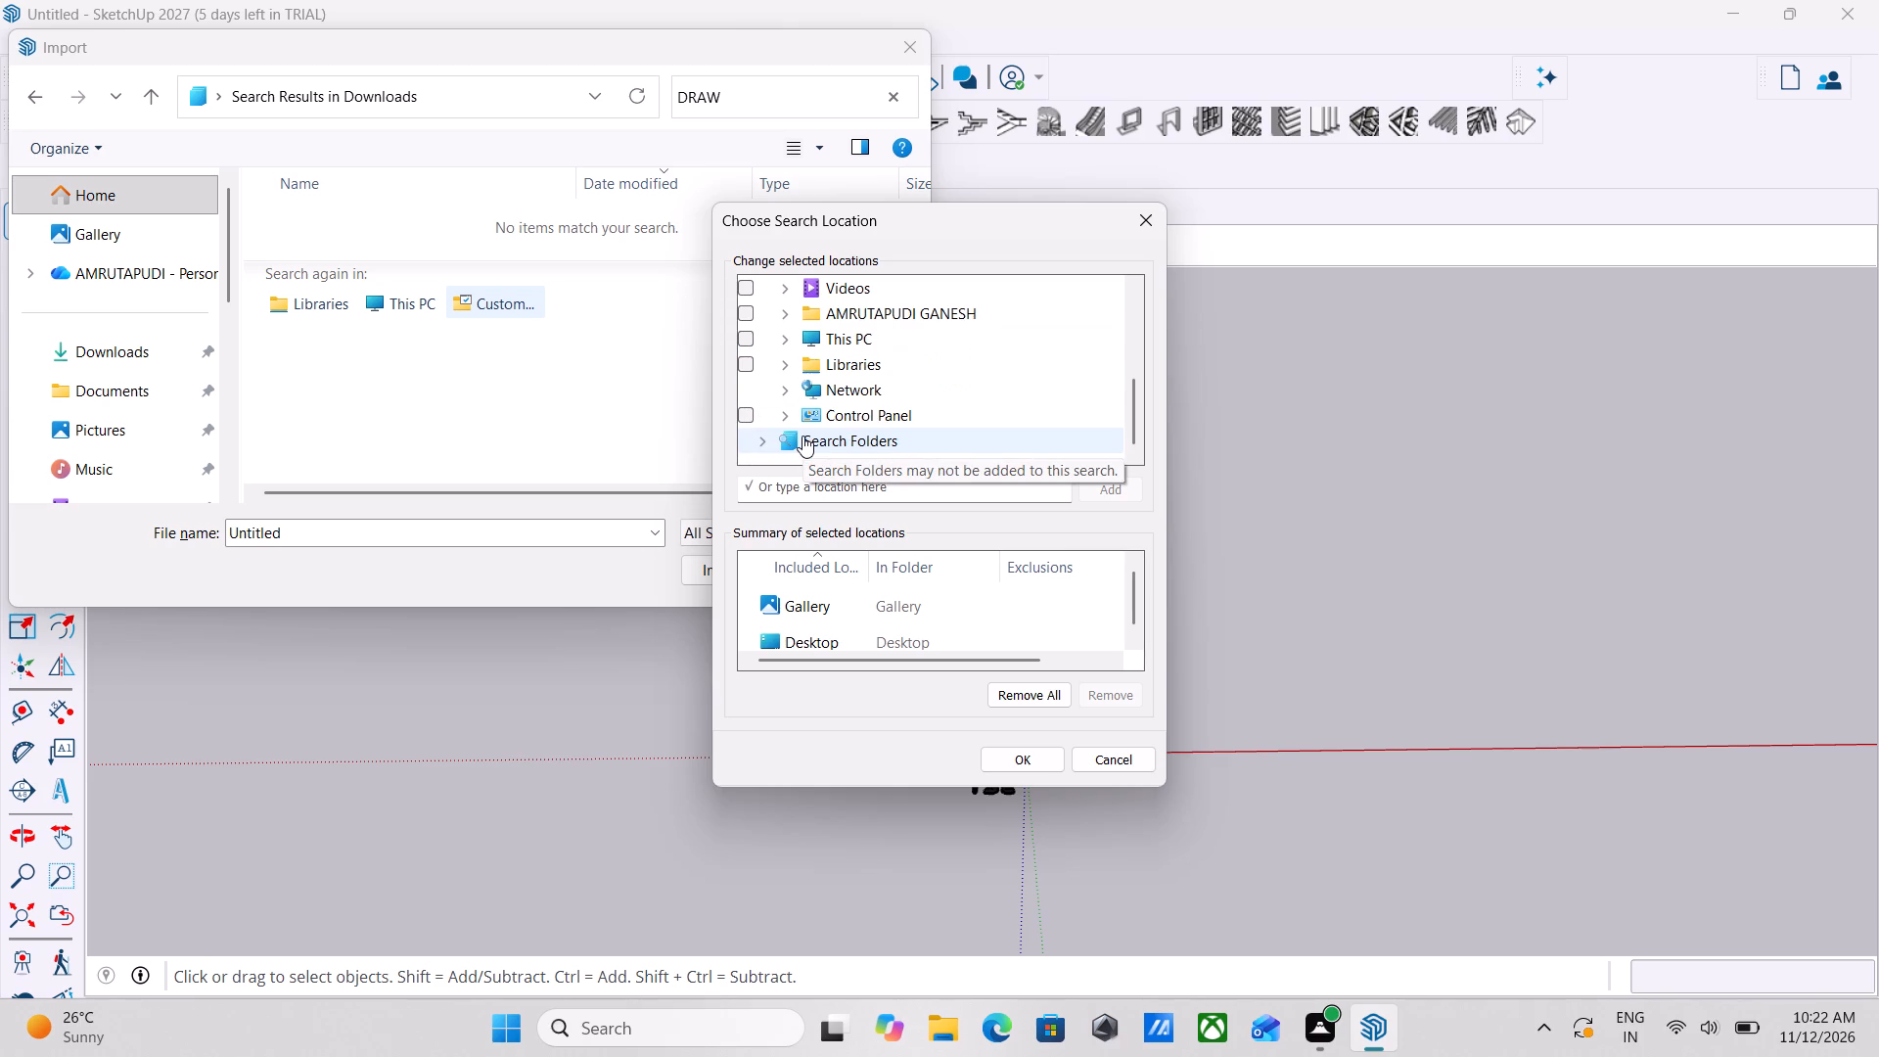
ctrl+click(754, 410)
shift+click(758, 370)
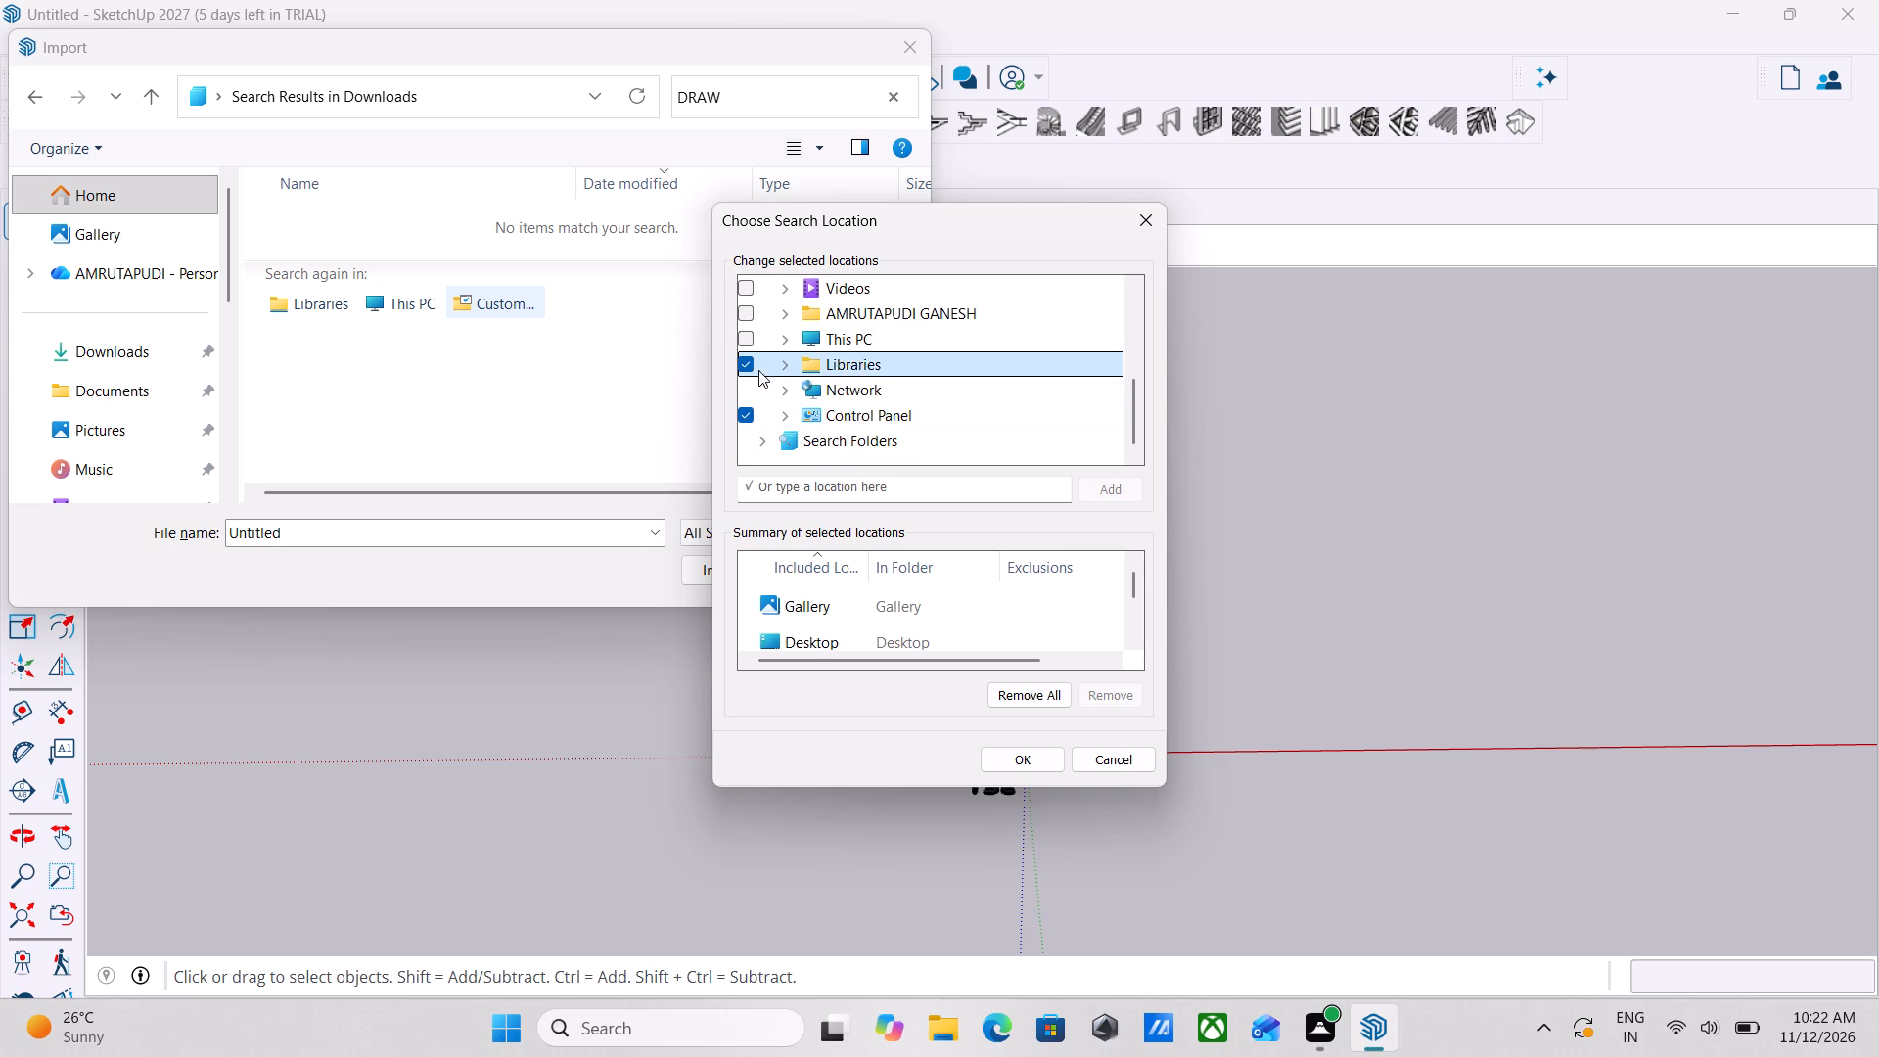
Add Home, the personal OneDrive folder, Desktop, Documents, Pictures, Downloads and Music to the search locations.
shift+scroll(760, 355, up, 12)
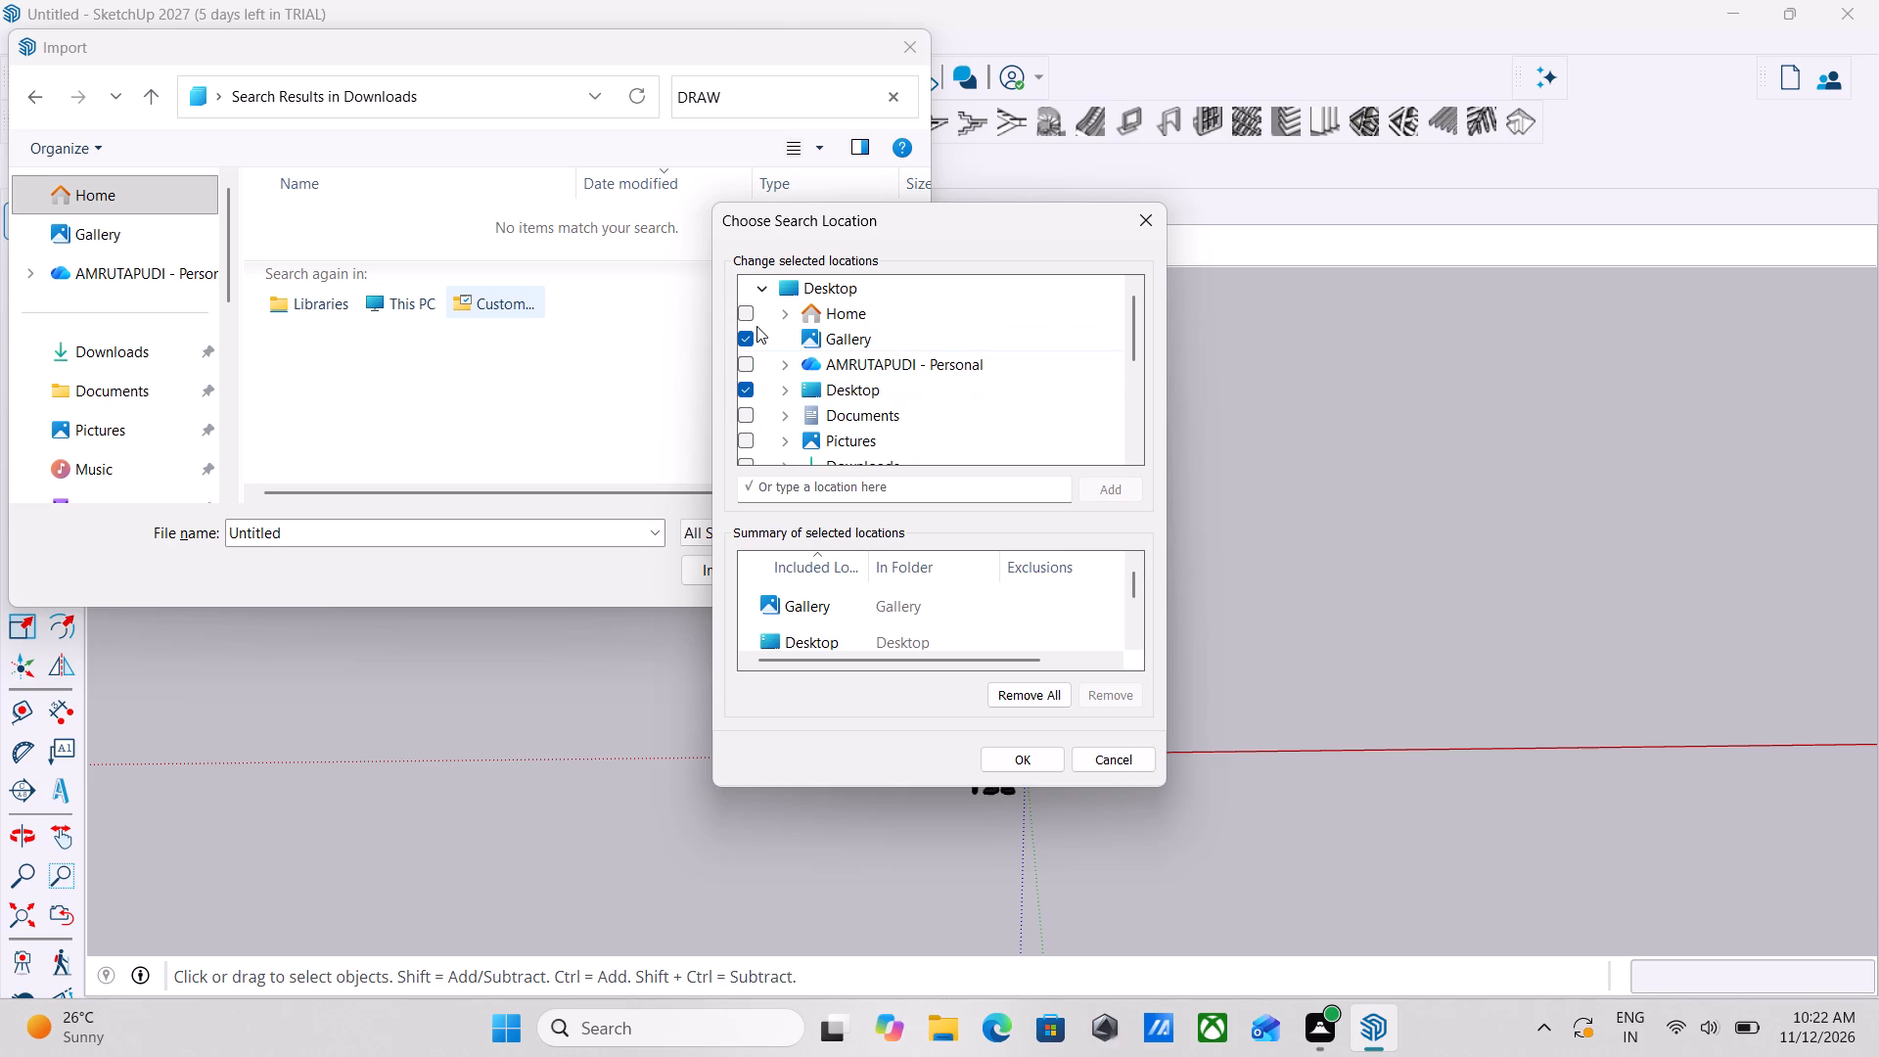
shift+drag(753, 316, 749, 359)
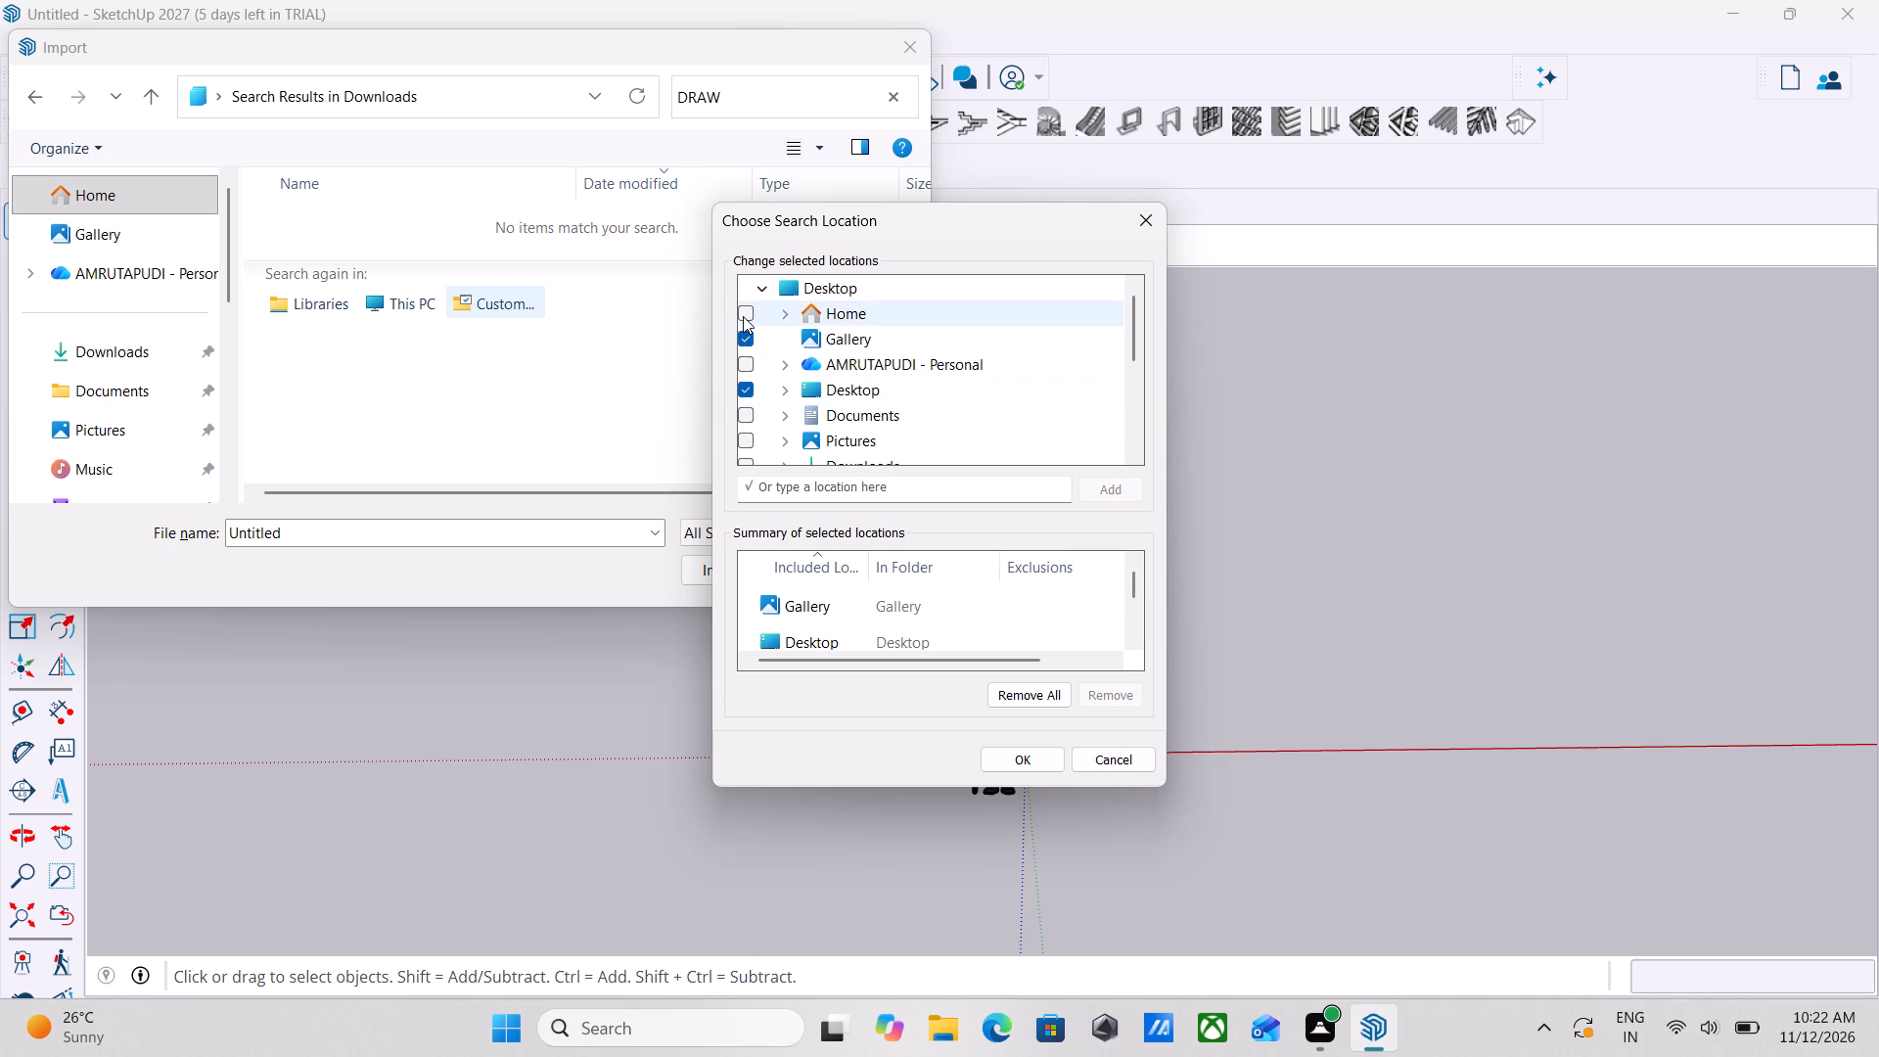
shift+click(743, 316)
shift+click(749, 374)
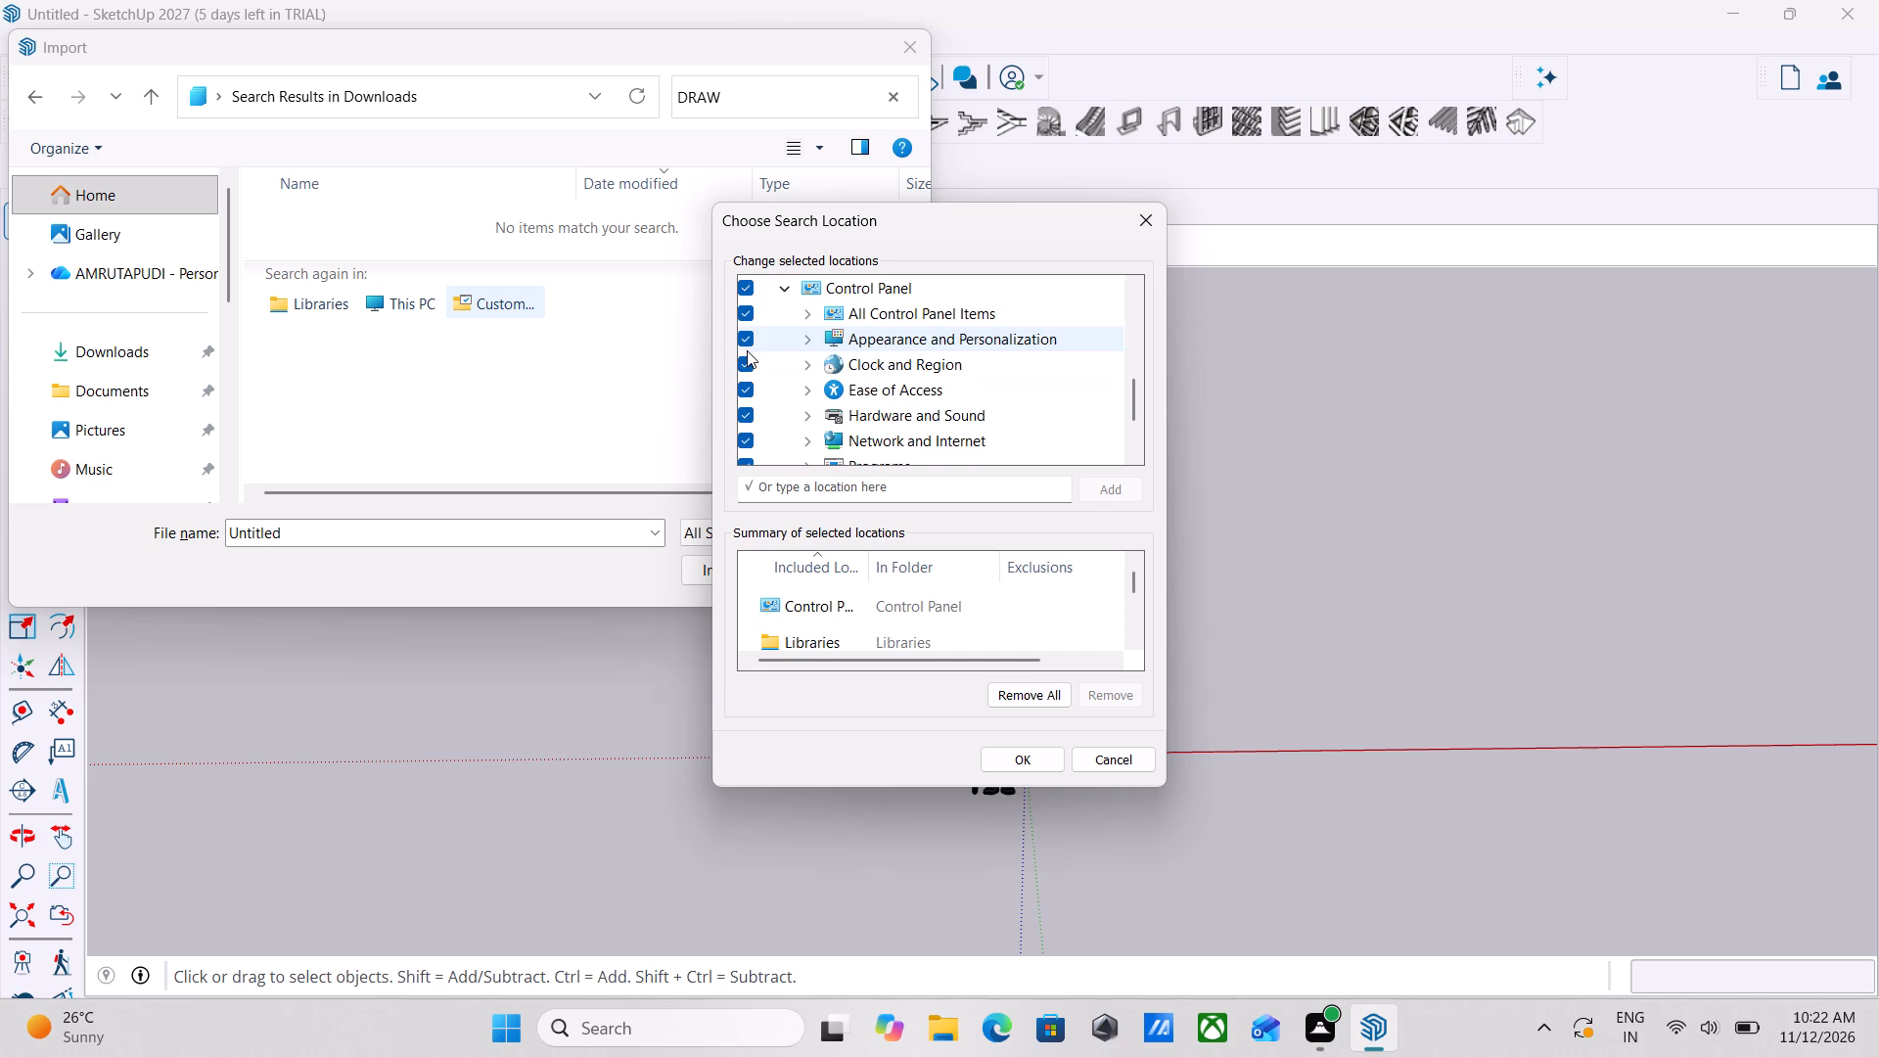
shift+scroll(756, 438, down, 4)
scroll(810, 414, down, 10)
scroll(810, 414, up, 11)
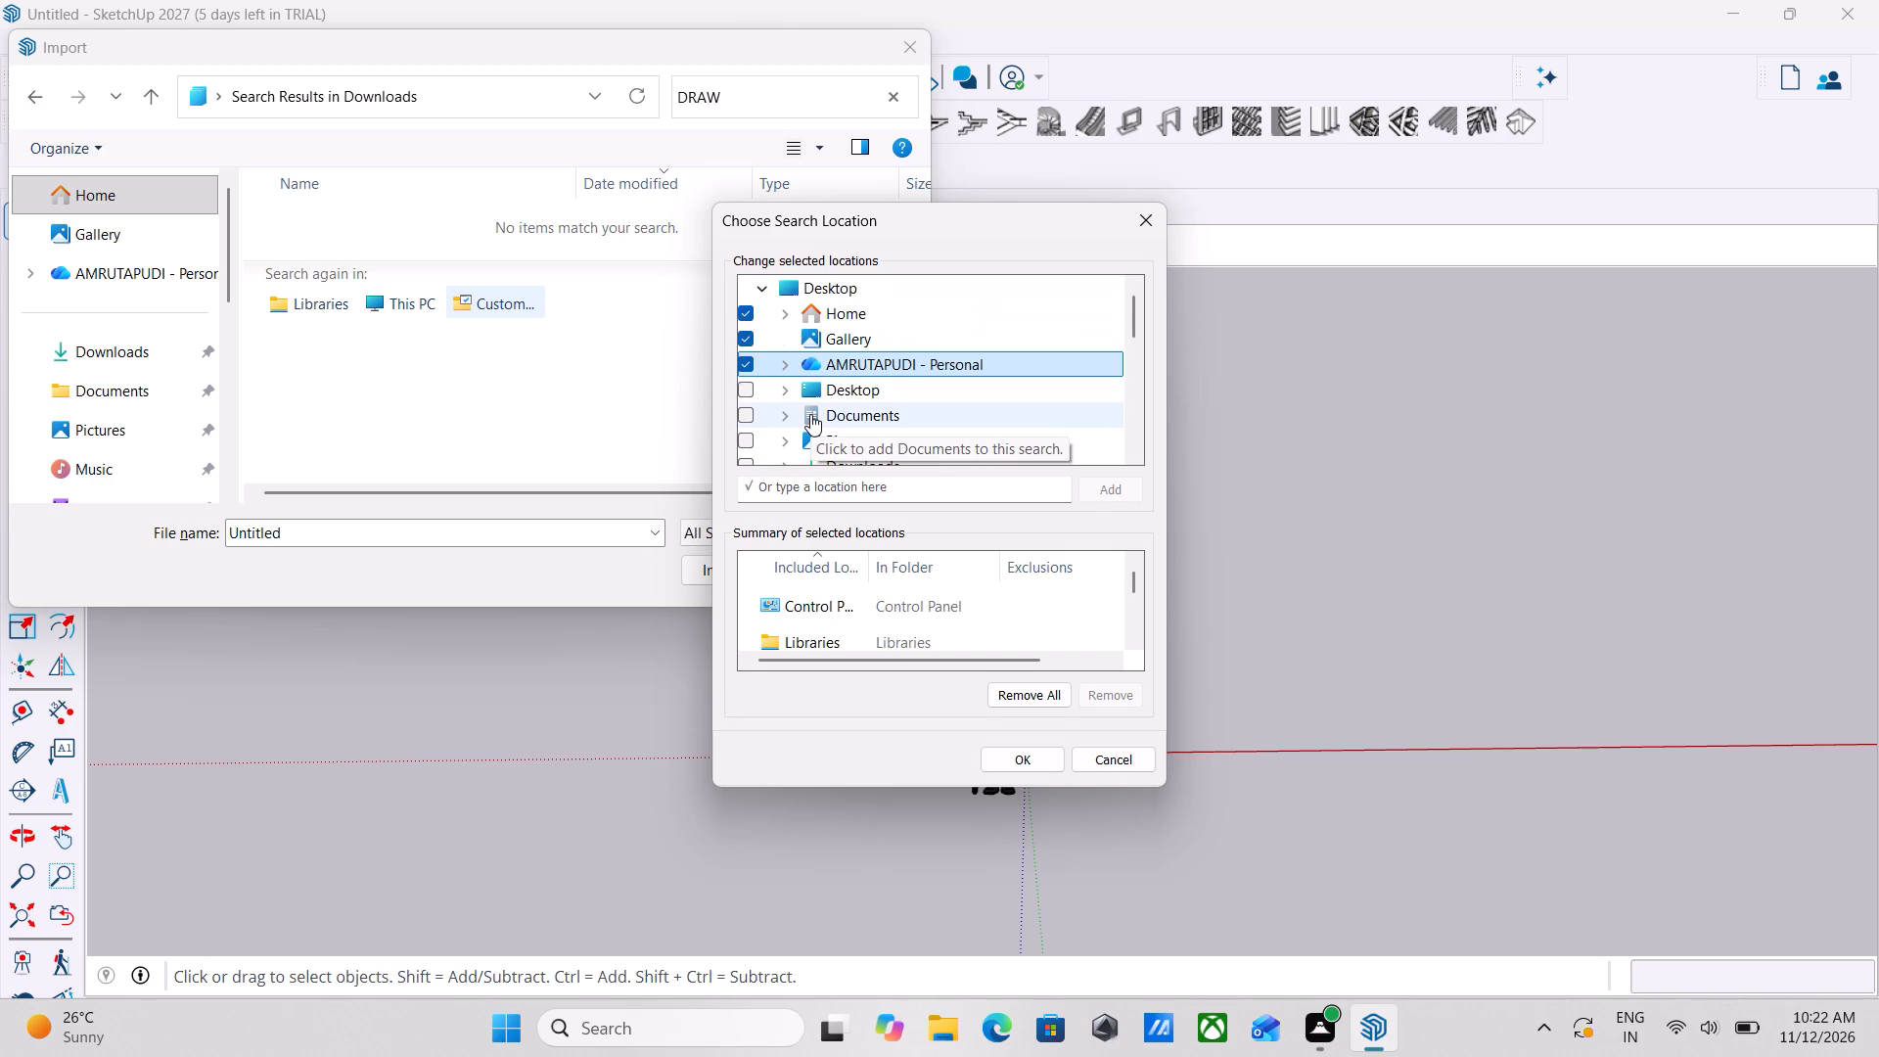
shift+click(752, 384)
shift+drag(751, 422, 751, 423)
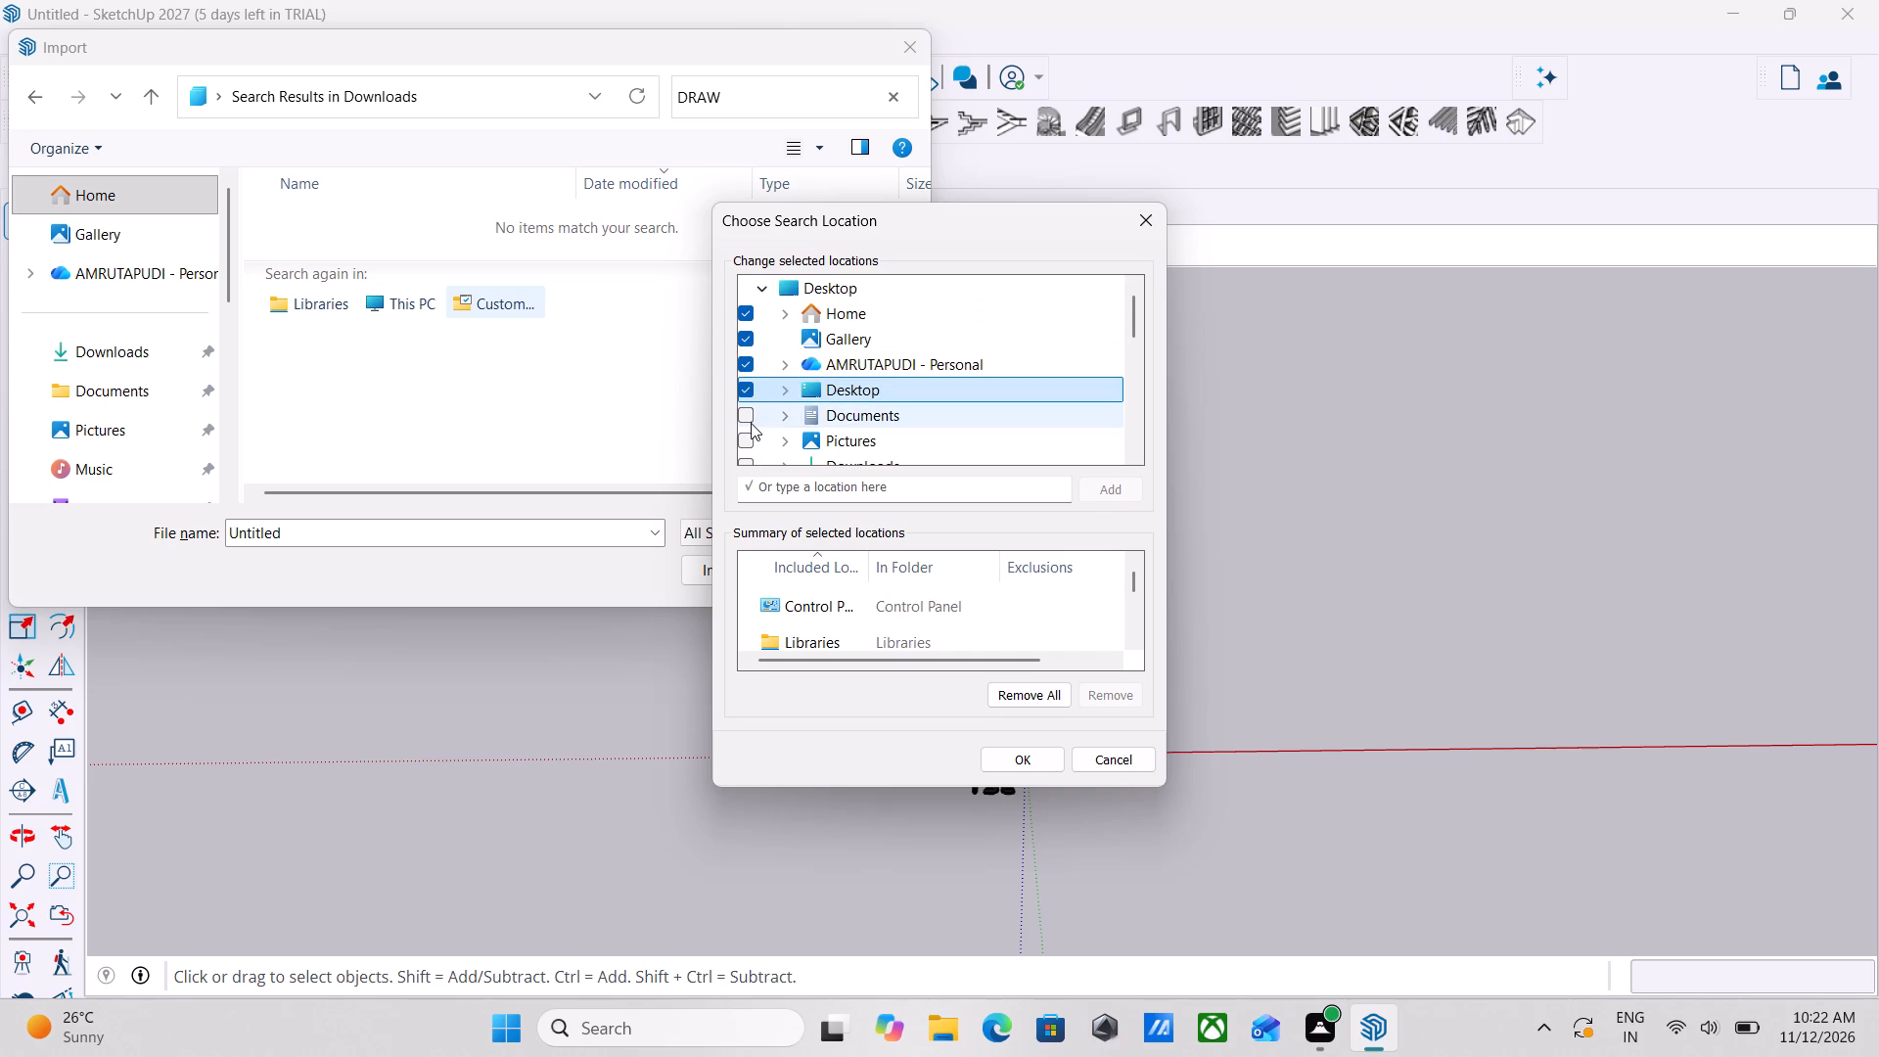
shift+drag(751, 423, 753, 453)
shift+drag(757, 429, 758, 464)
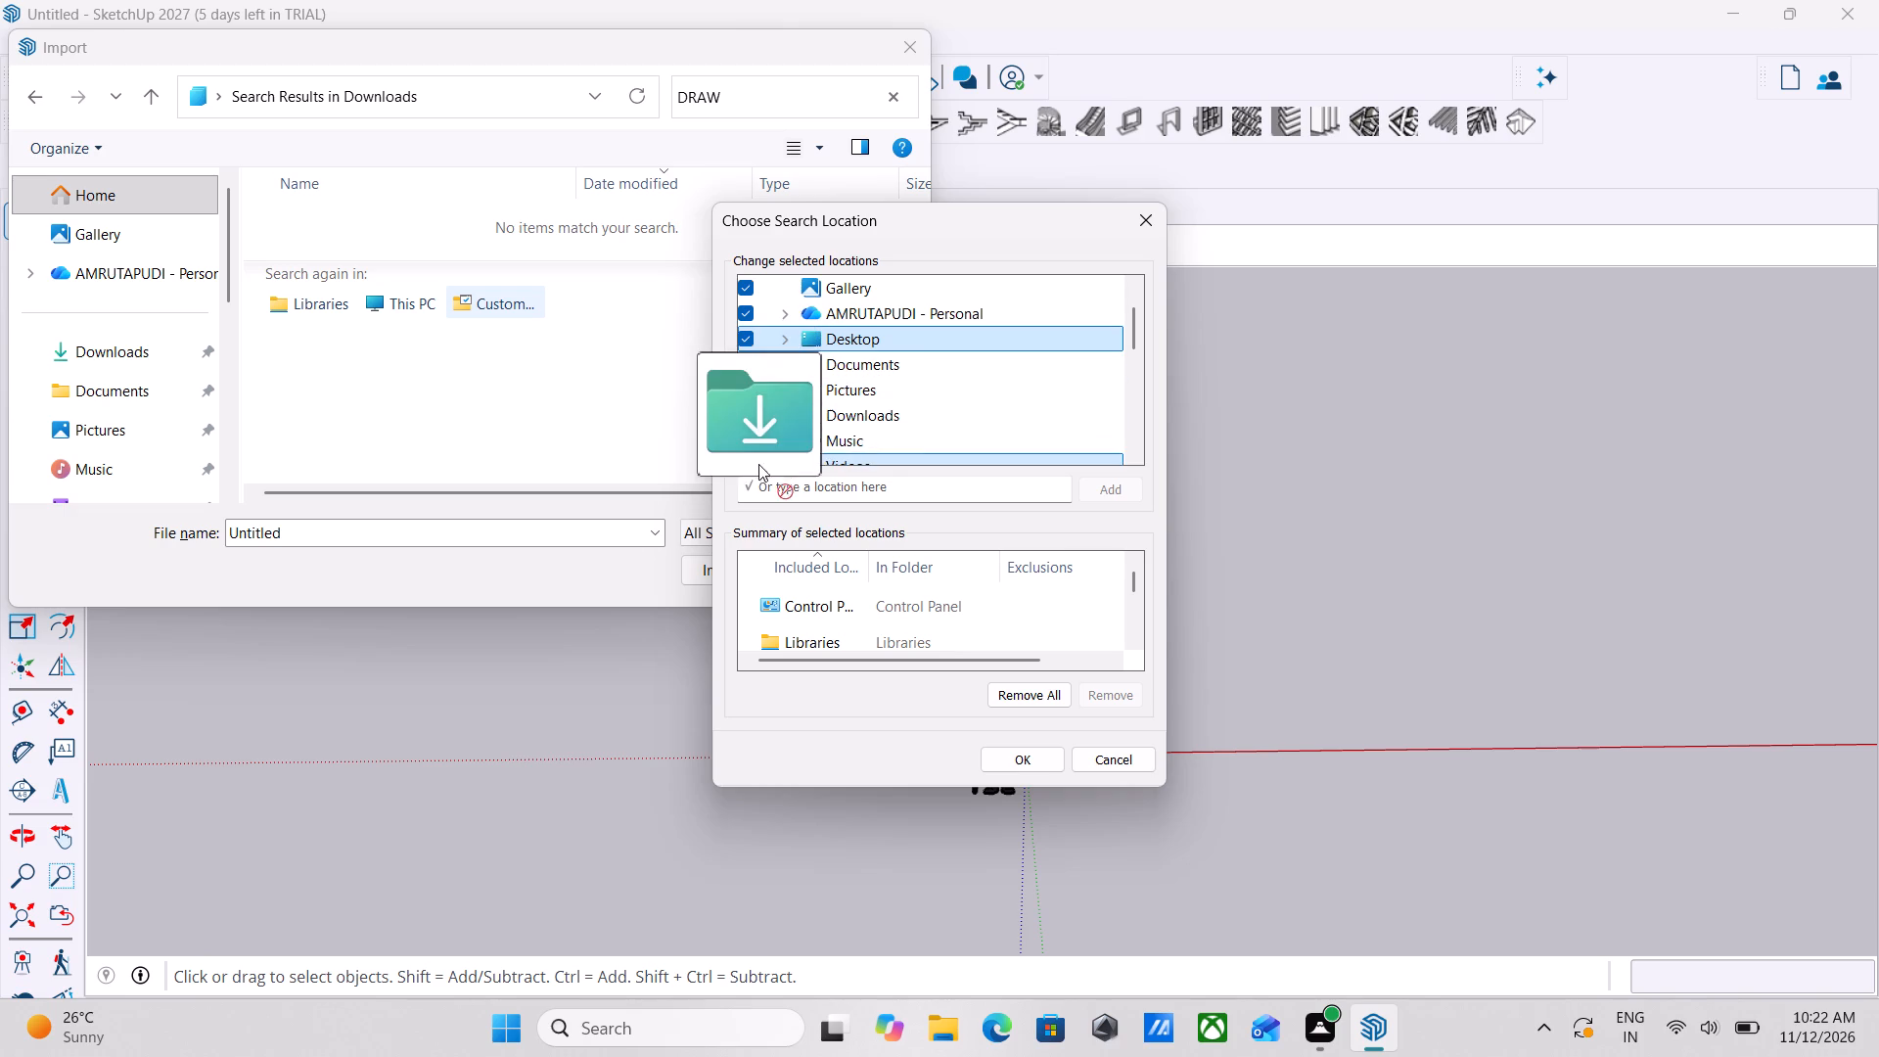
shift+drag(758, 464, 759, 521)
shift+click(741, 429)
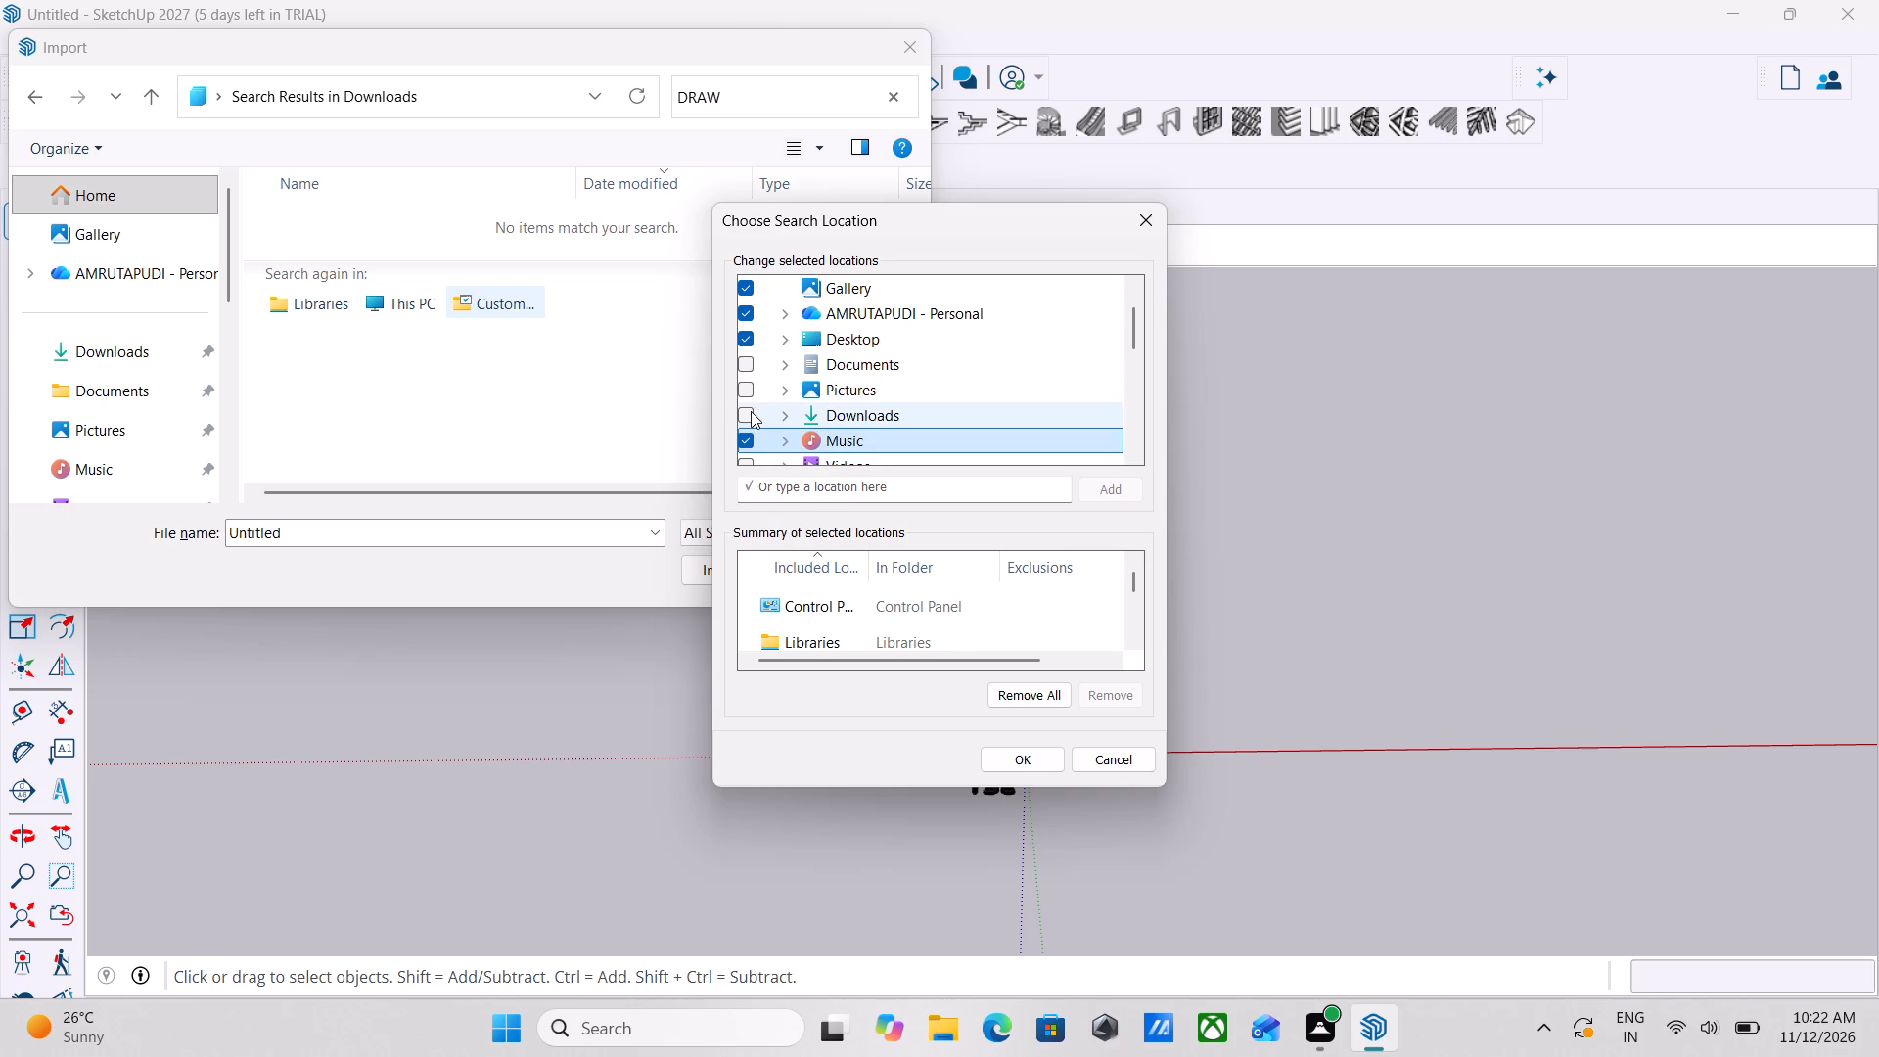
shift+click(751, 411)
shift+click(751, 392)
shift+click(754, 355)
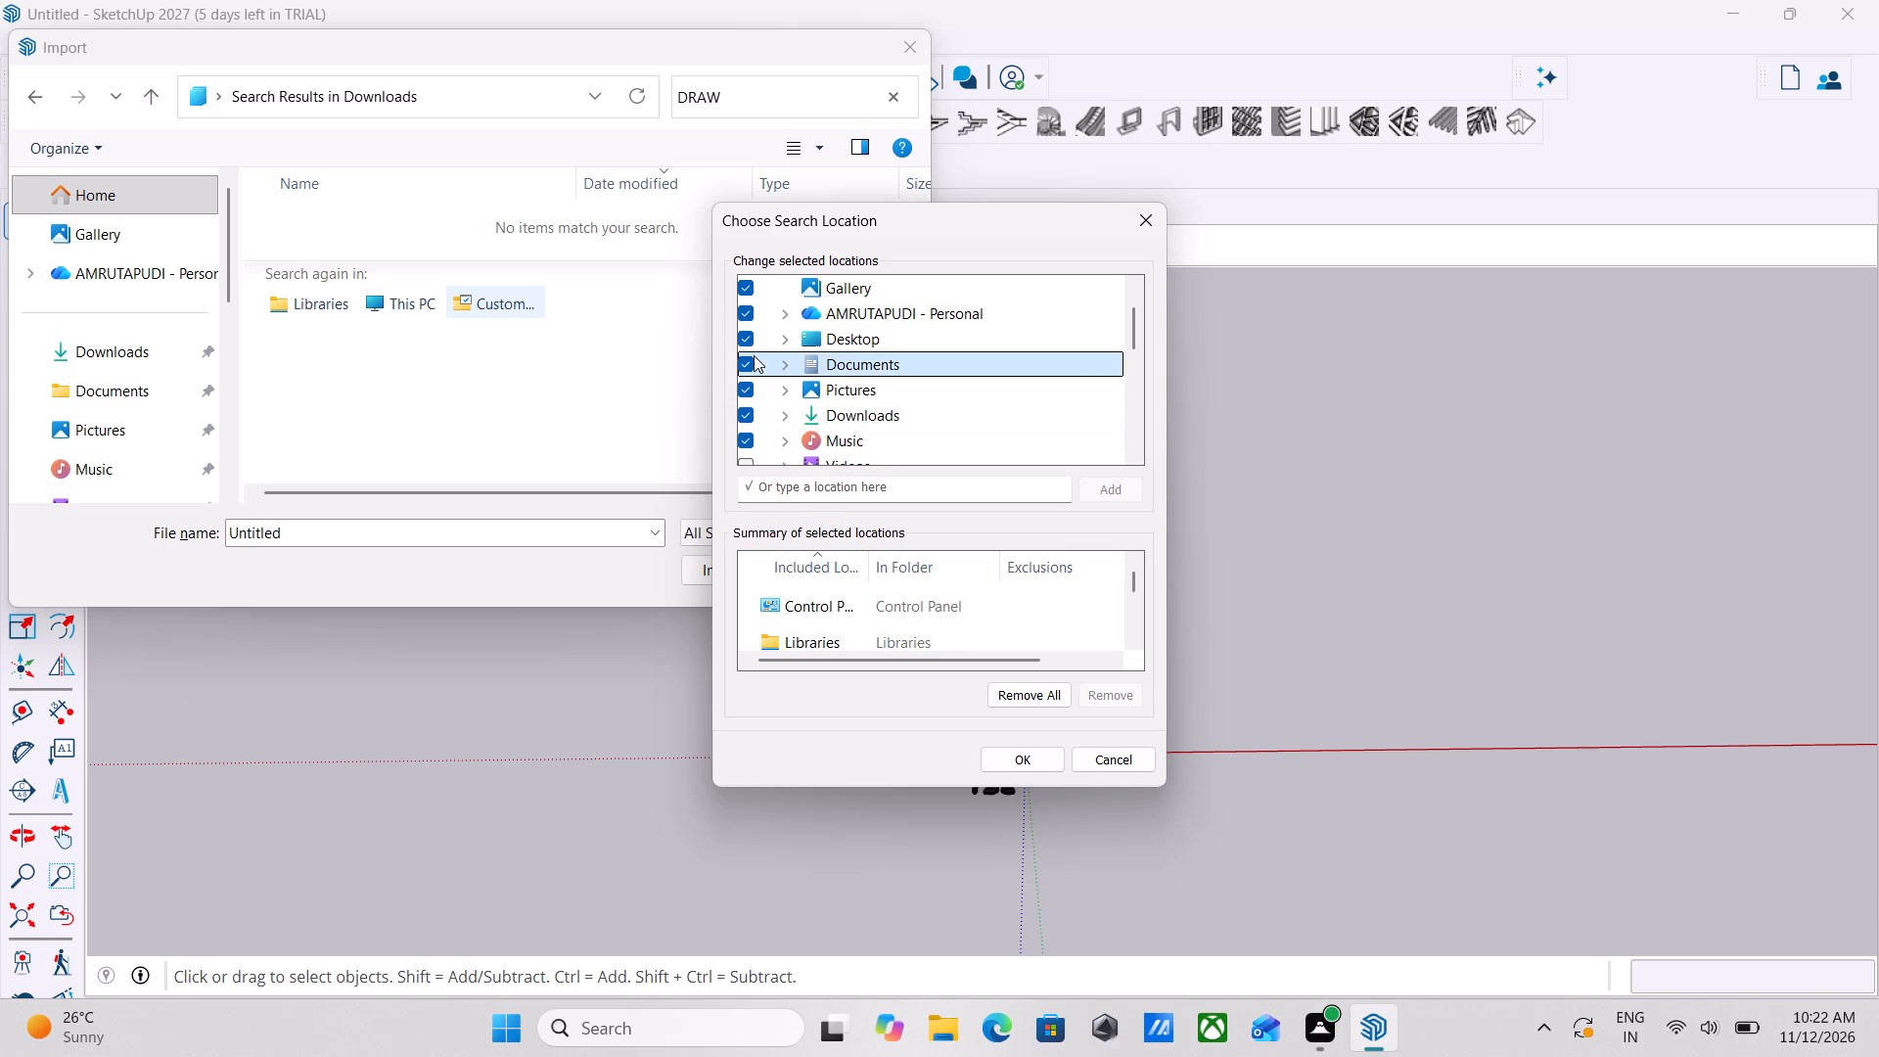
Include Network, This PC, the user profile folder, Videos and Music in the search locations.
shift+scroll(767, 454, down, 4)
shift+click(750, 423)
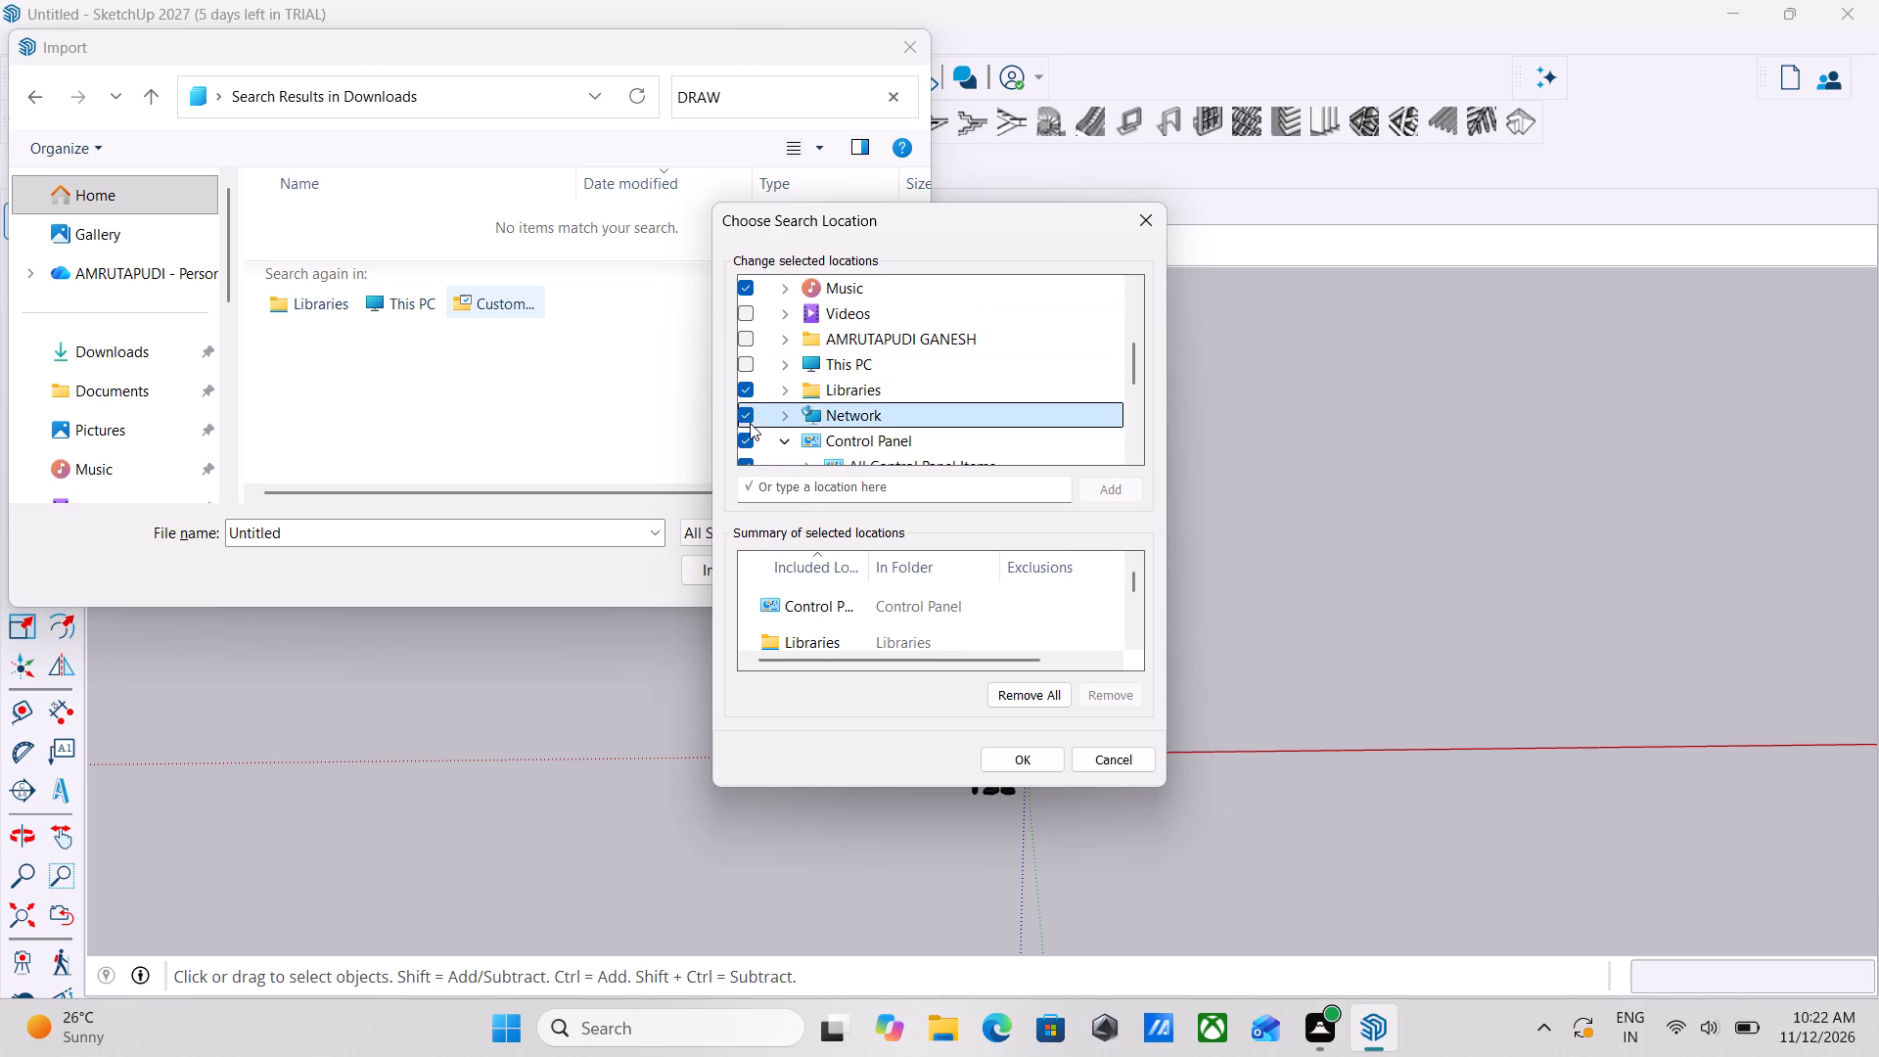
shift+click(750, 358)
shift+click(750, 345)
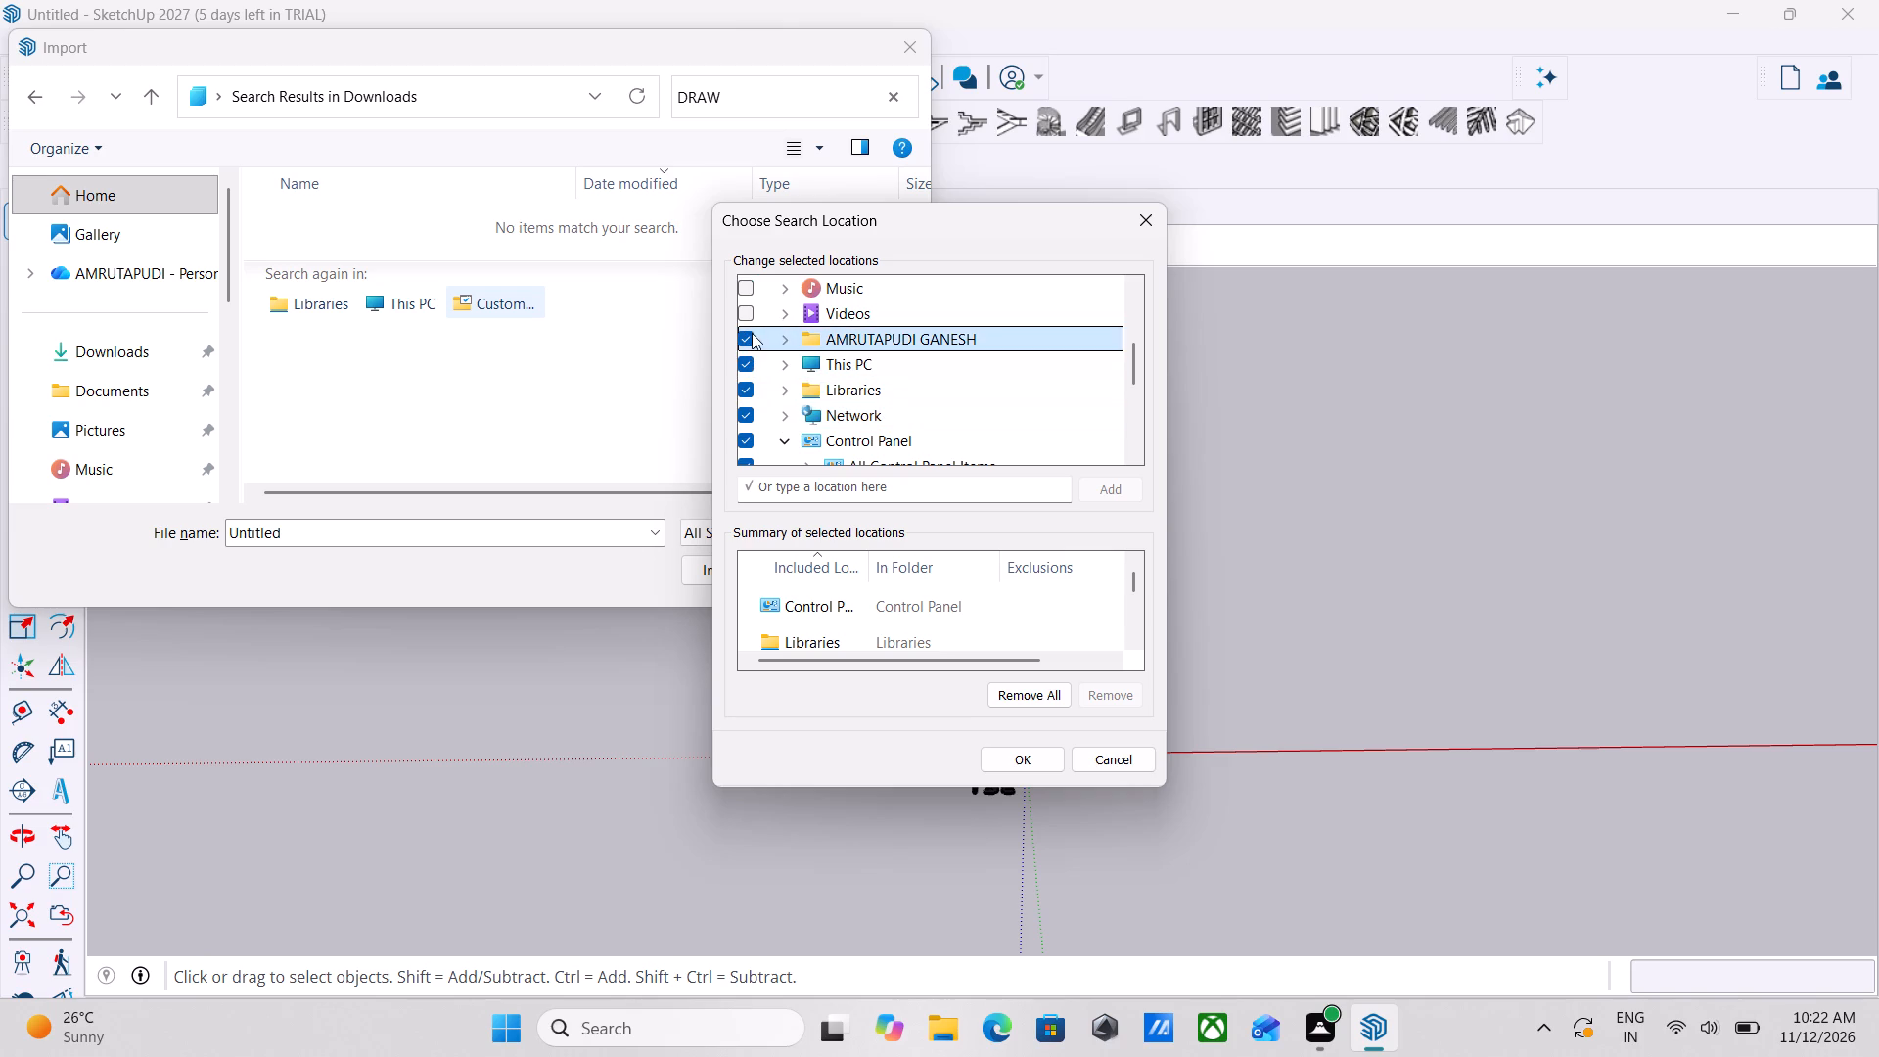
shift+click(755, 309)
shift+click(756, 278)
Include the personal OneDrive folder, Desktop, Documents, Pictures and Downloads again, review the selected locations and apply them to the search.
scroll(769, 362, down, 3)
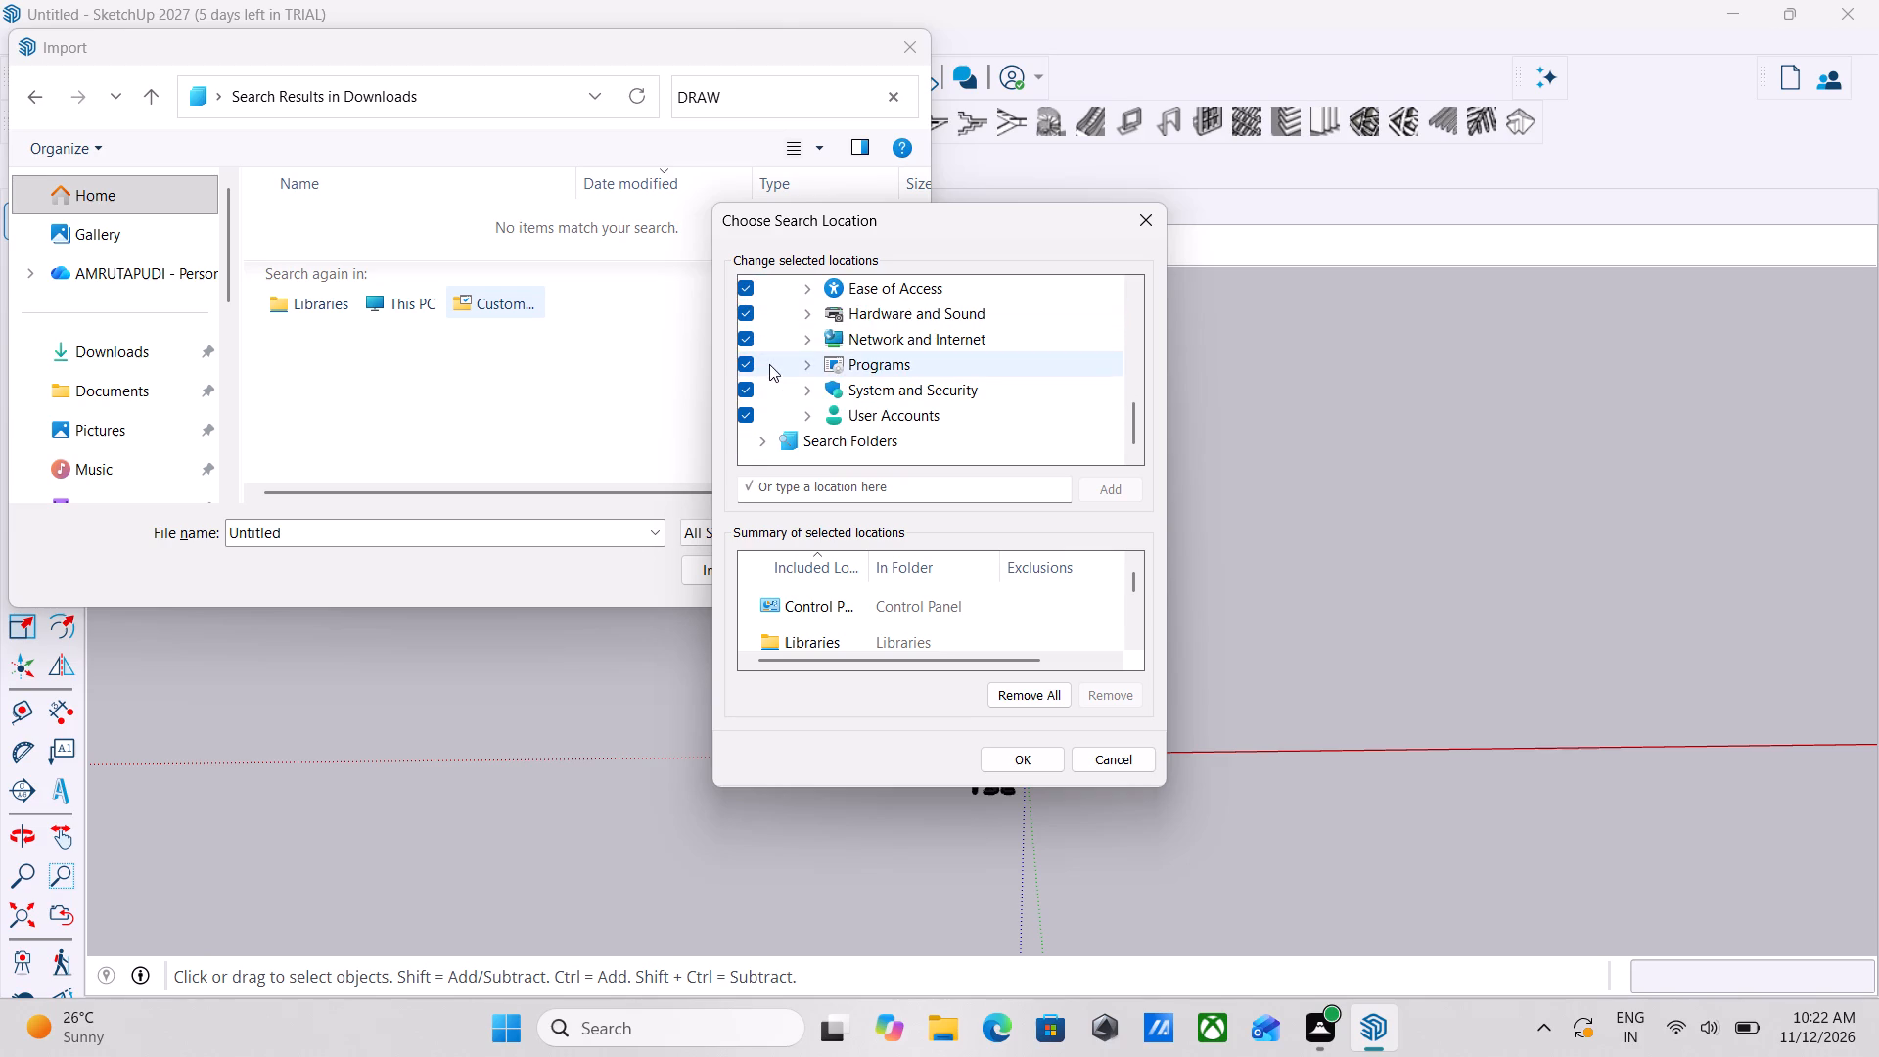
scroll(769, 364, down, 6)
scroll(791, 420, up, 12)
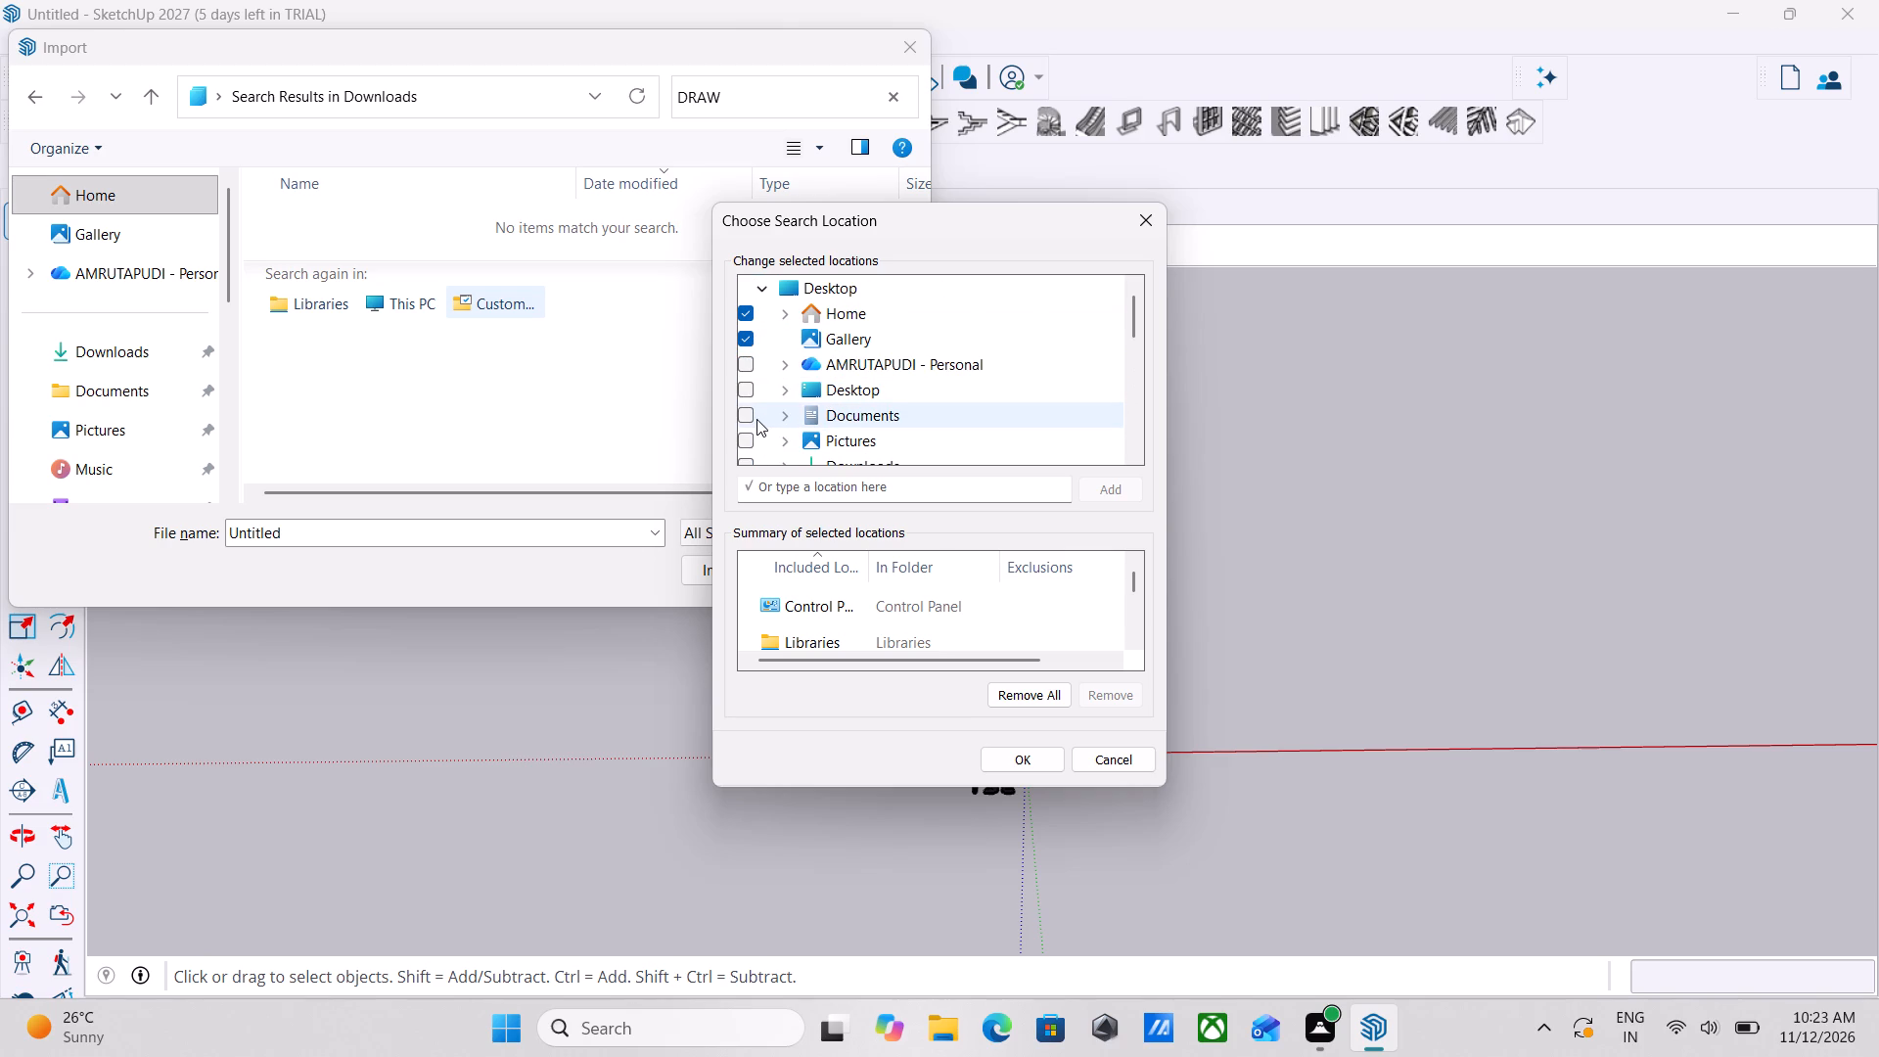
ctrl+click(751, 360)
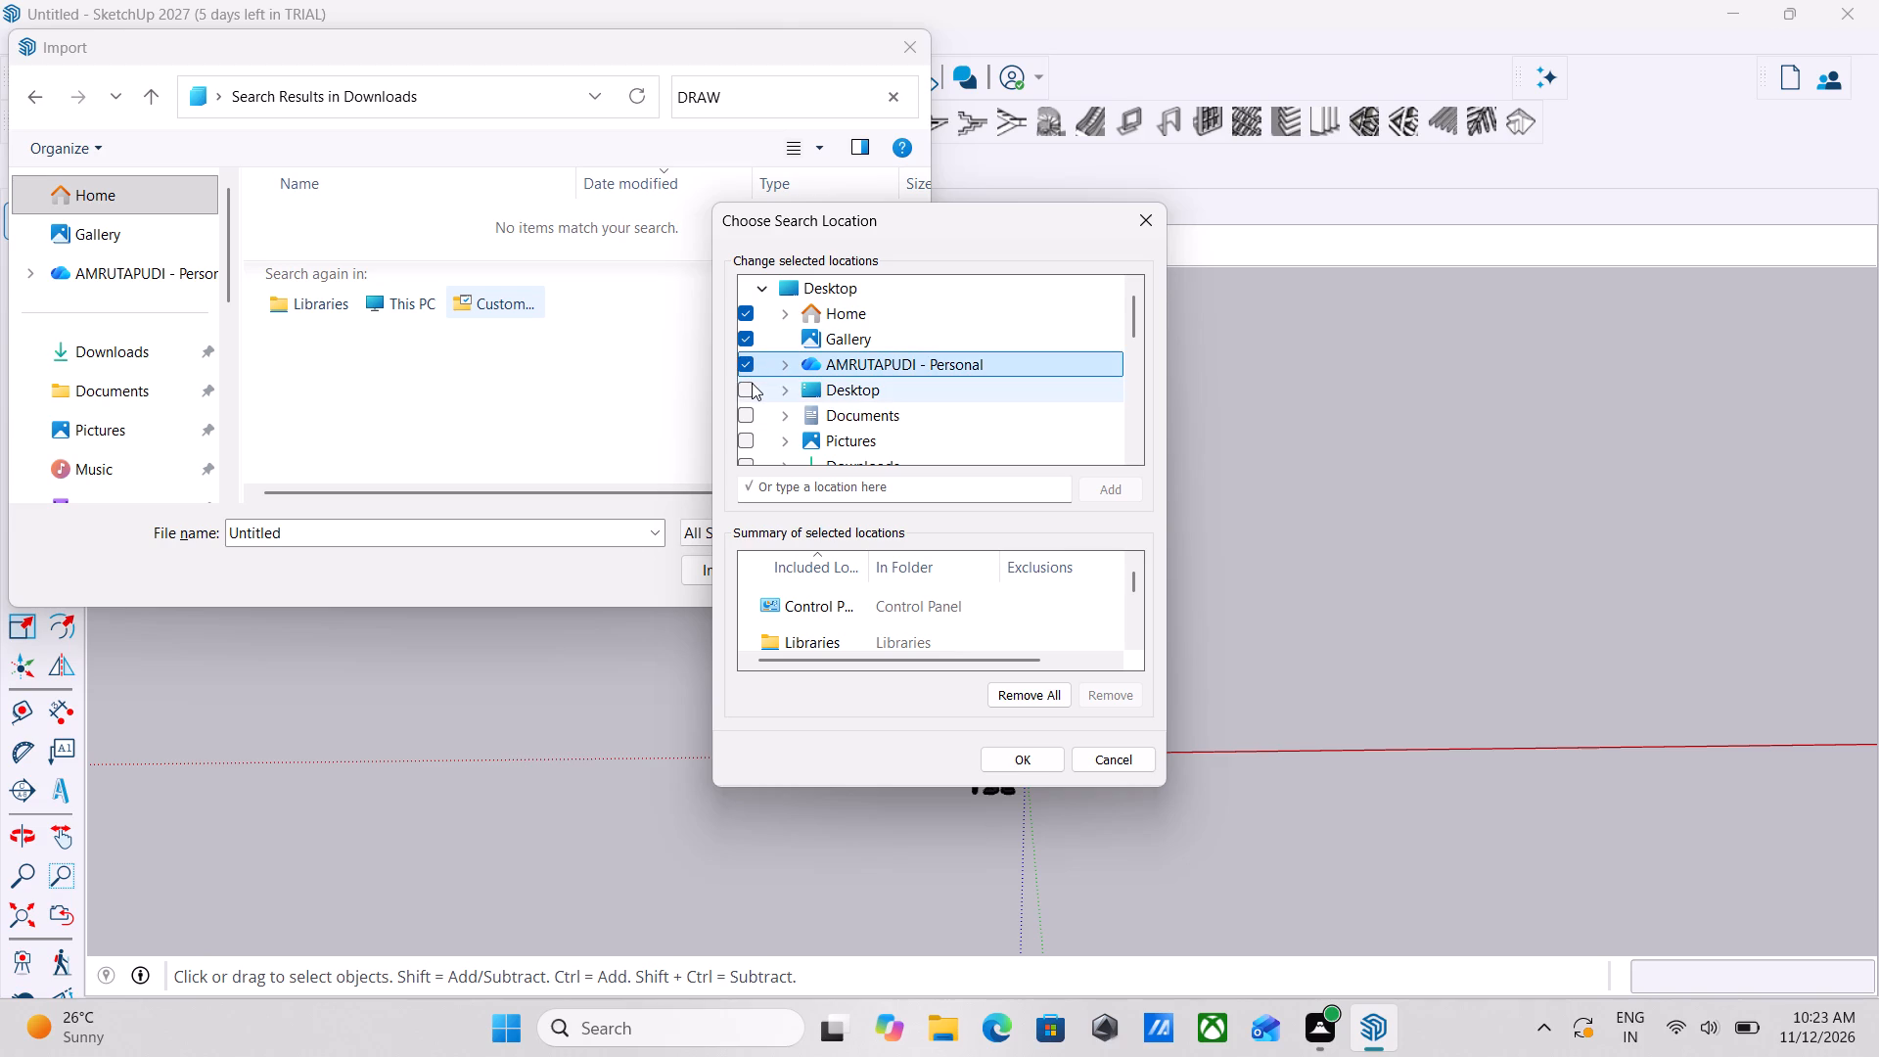
ctrl+click(752, 383)
ctrl+click(752, 407)
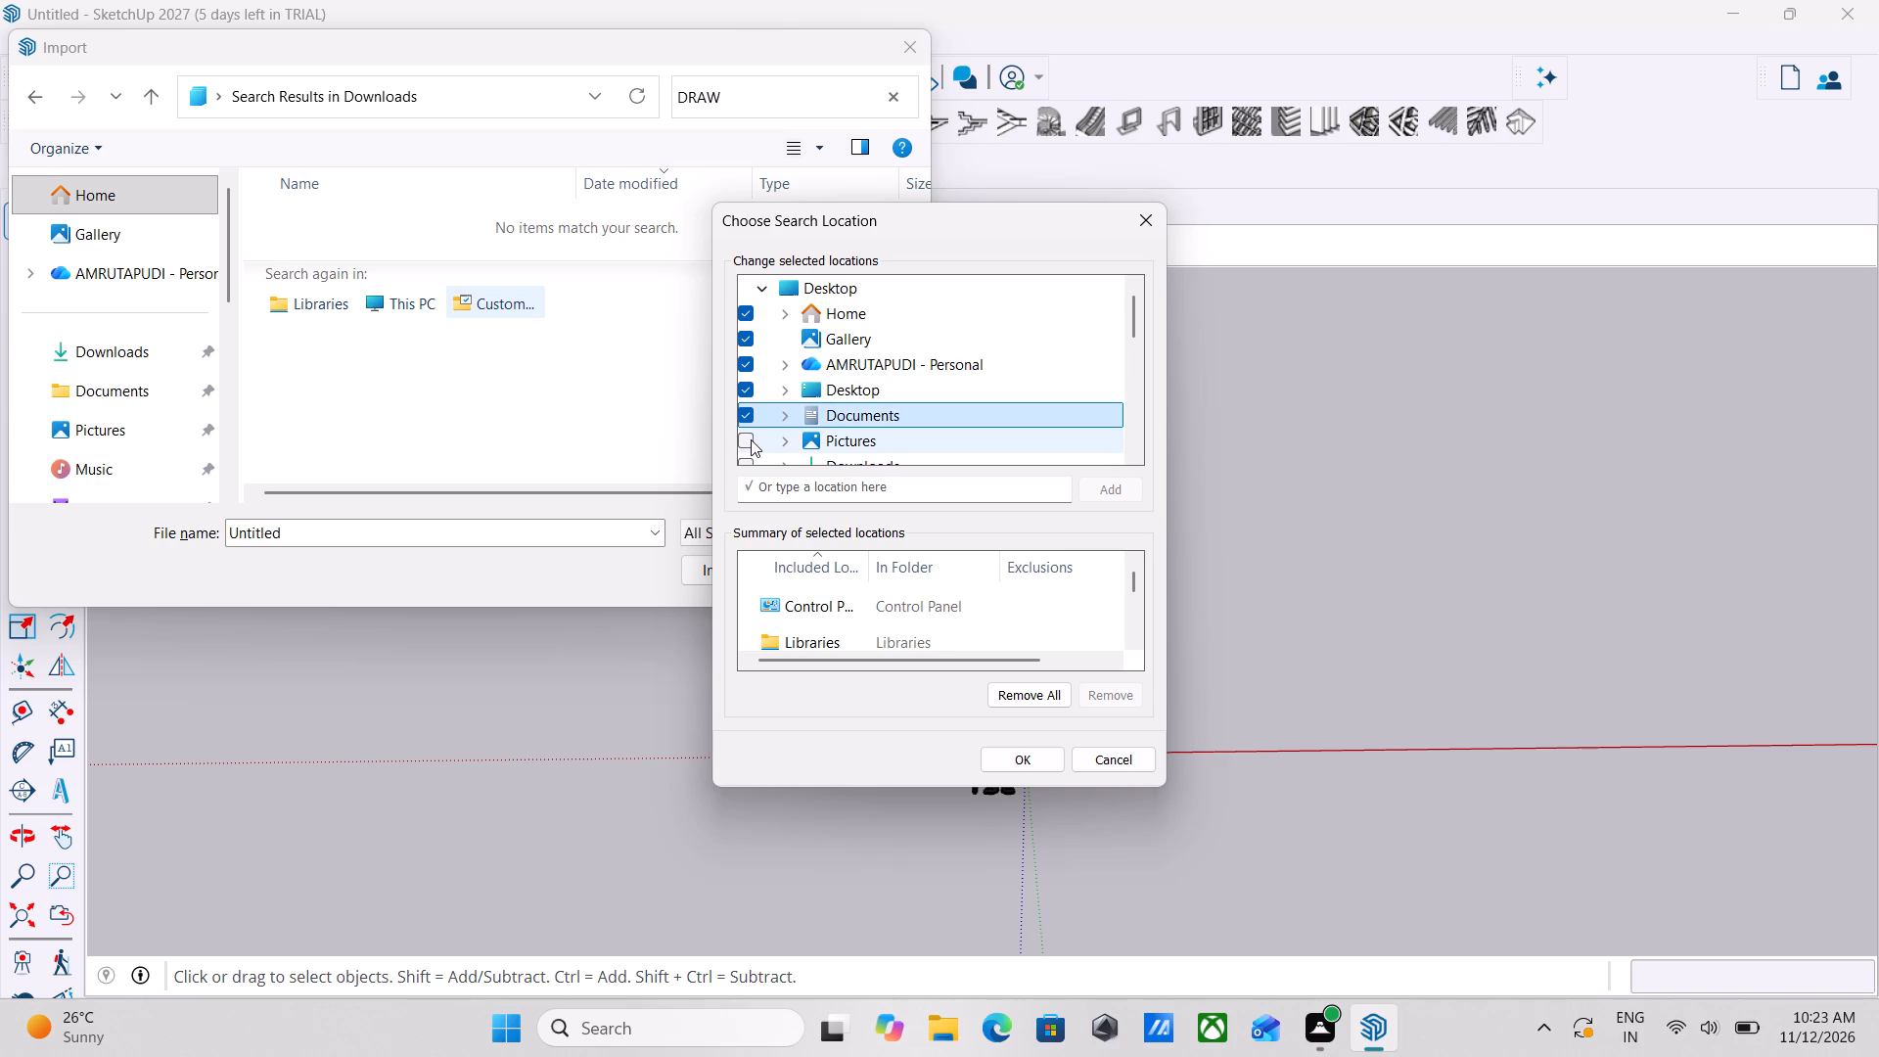
ctrl+click(751, 439)
ctrl+scroll(751, 439, down, 3)
scroll(751, 439, down, 2)
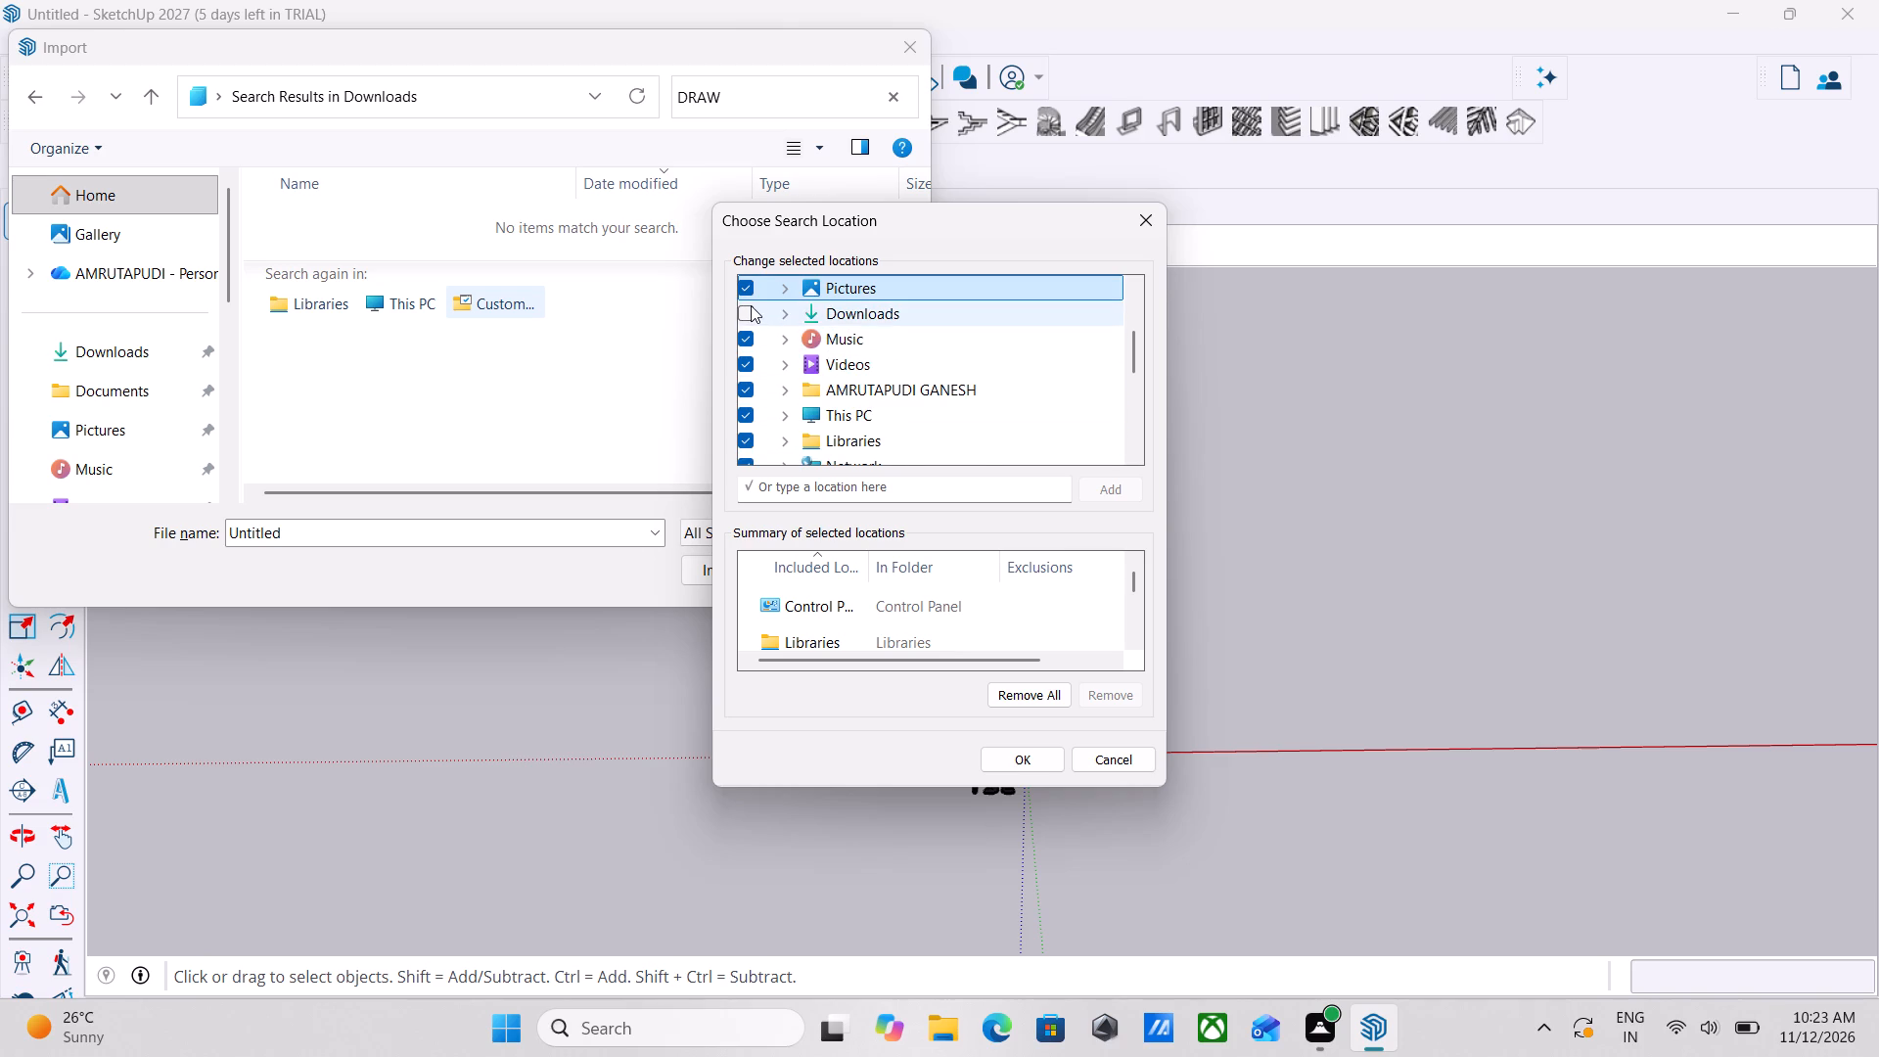
click(751, 305)
scroll(914, 618, down, 4)
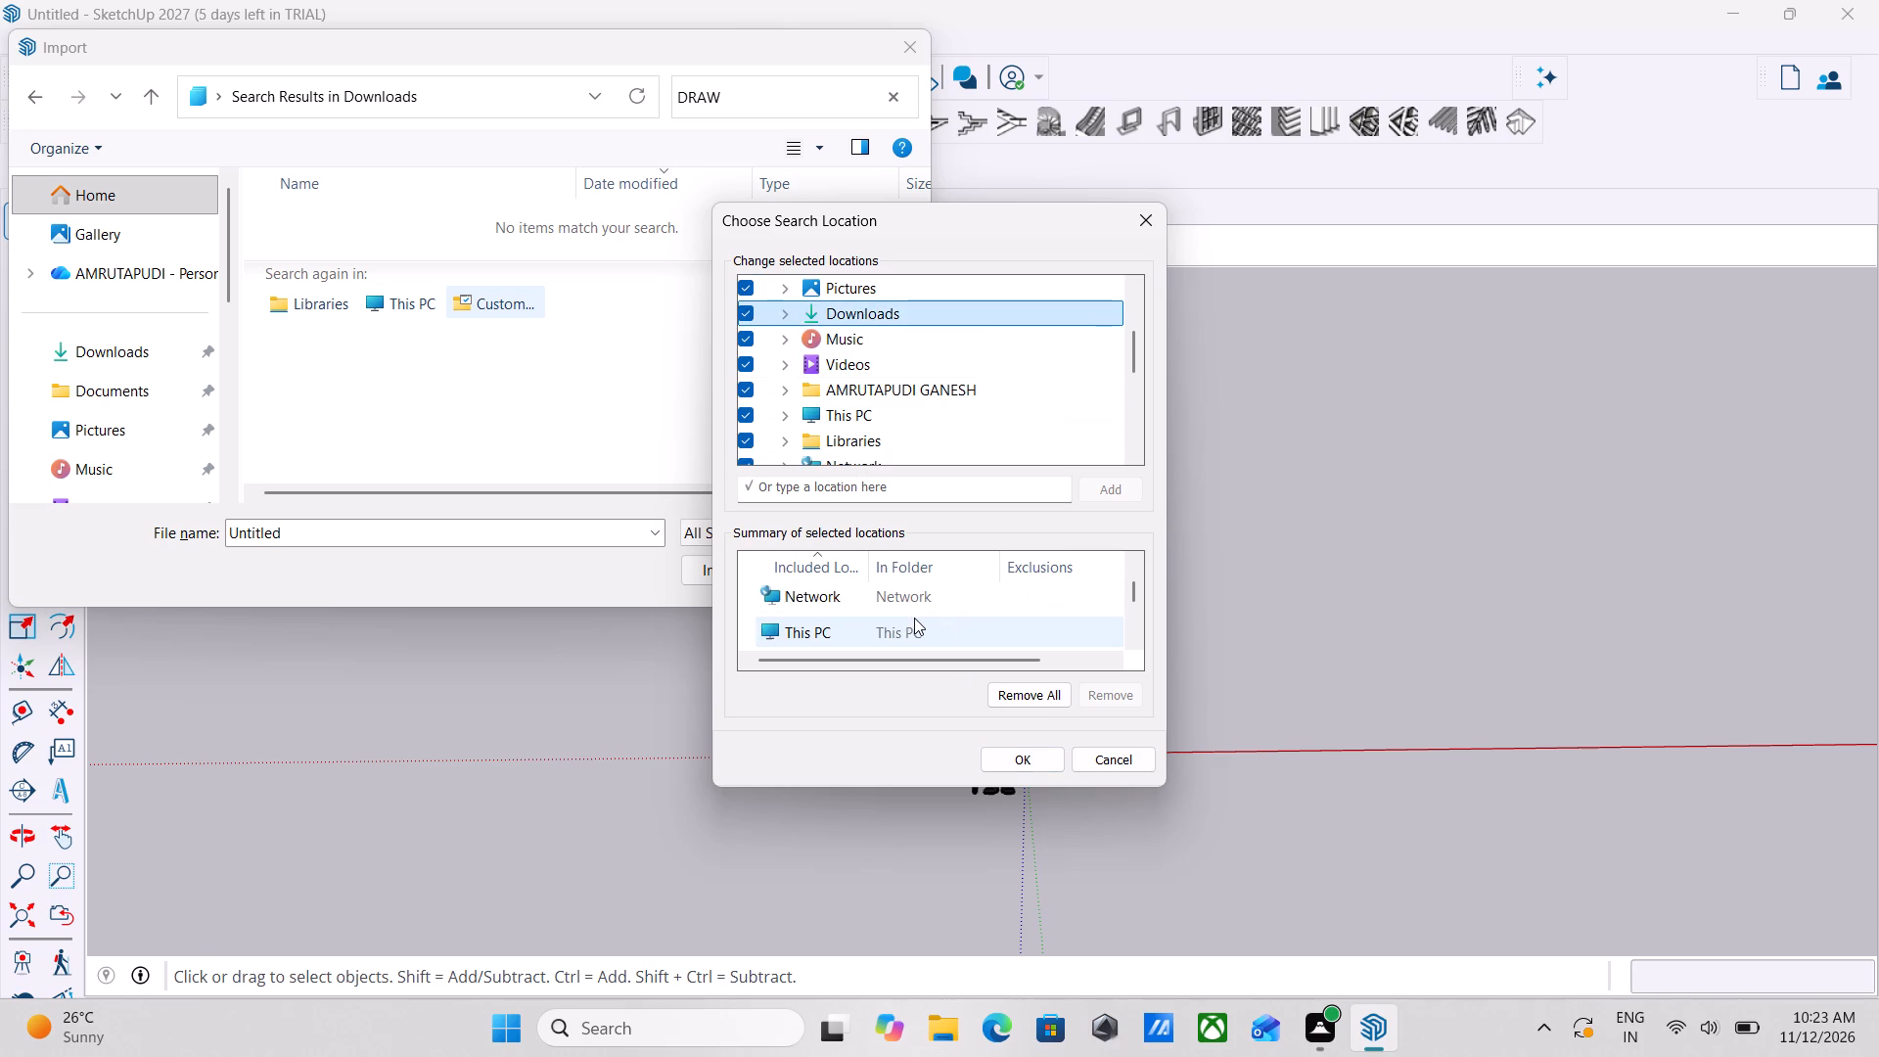
scroll(914, 618, down, 8)
scroll(914, 618, down, 13)
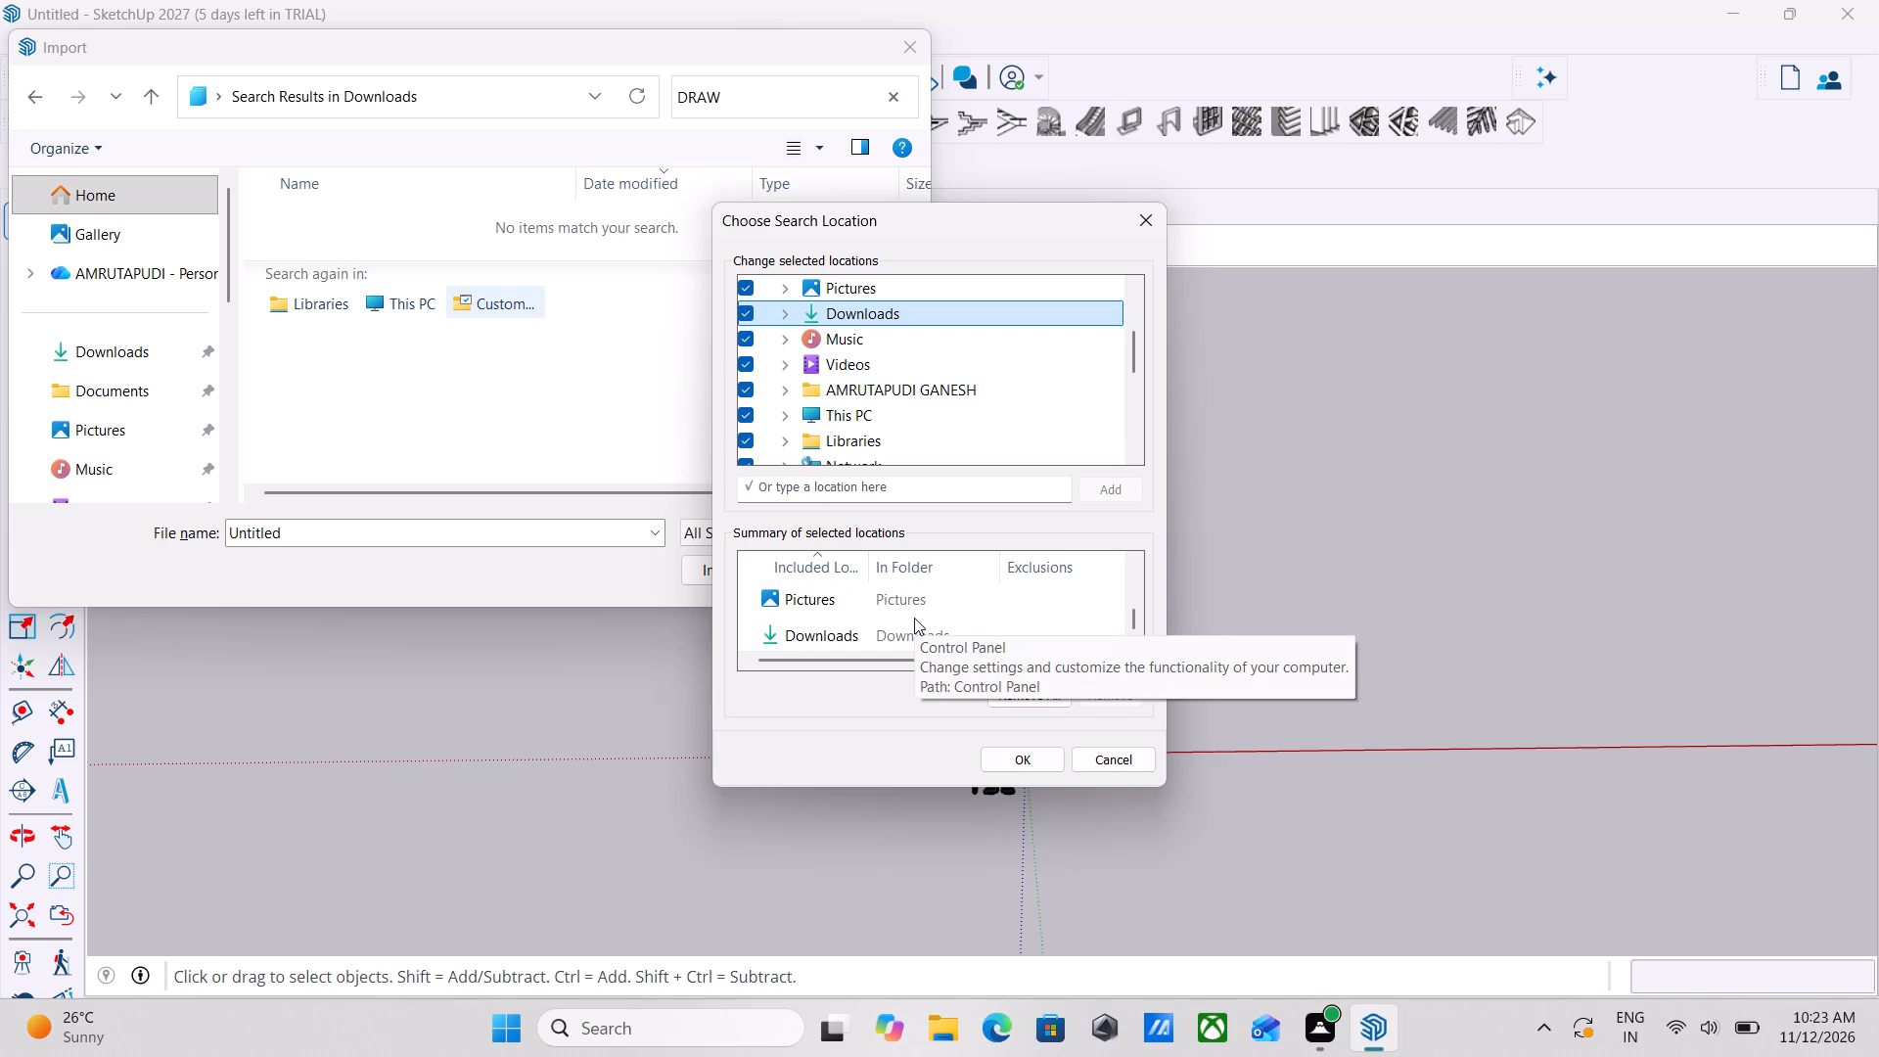
click(1032, 753)
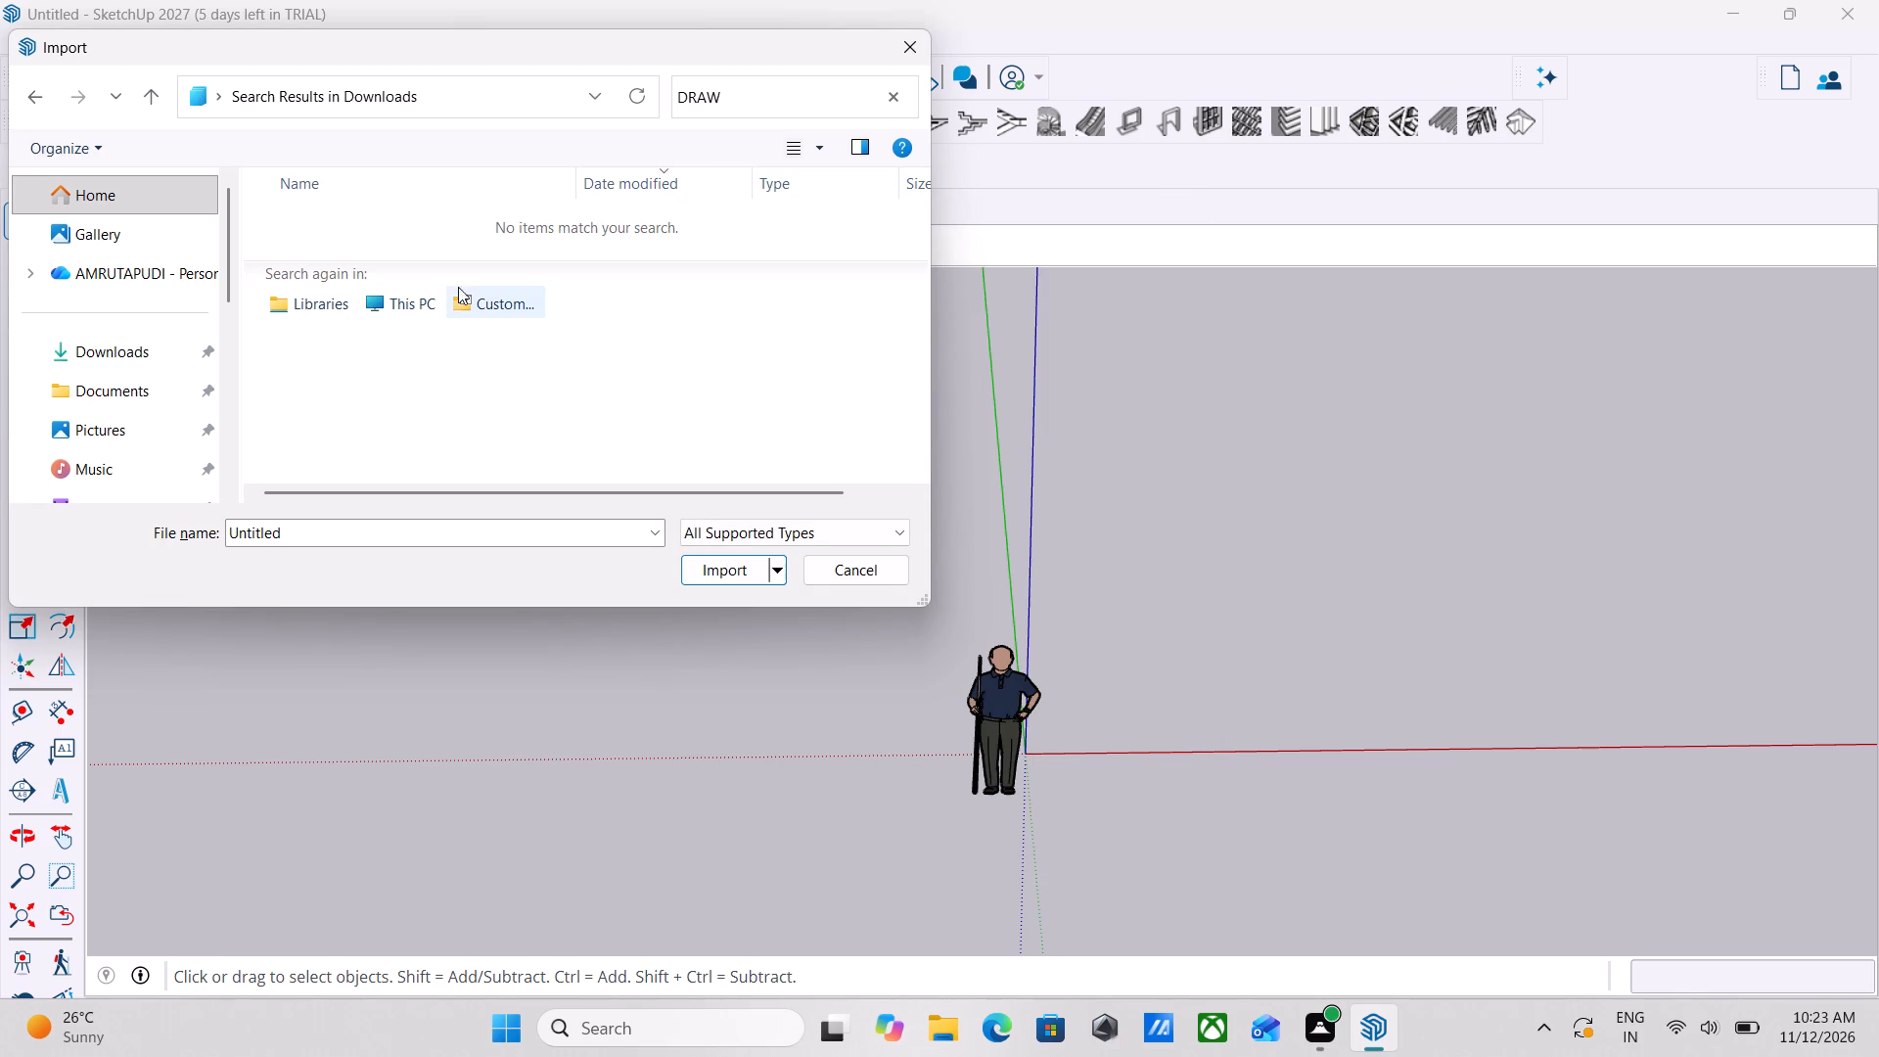
Extend the file search text to "DRAWING 1".
click(756, 84)
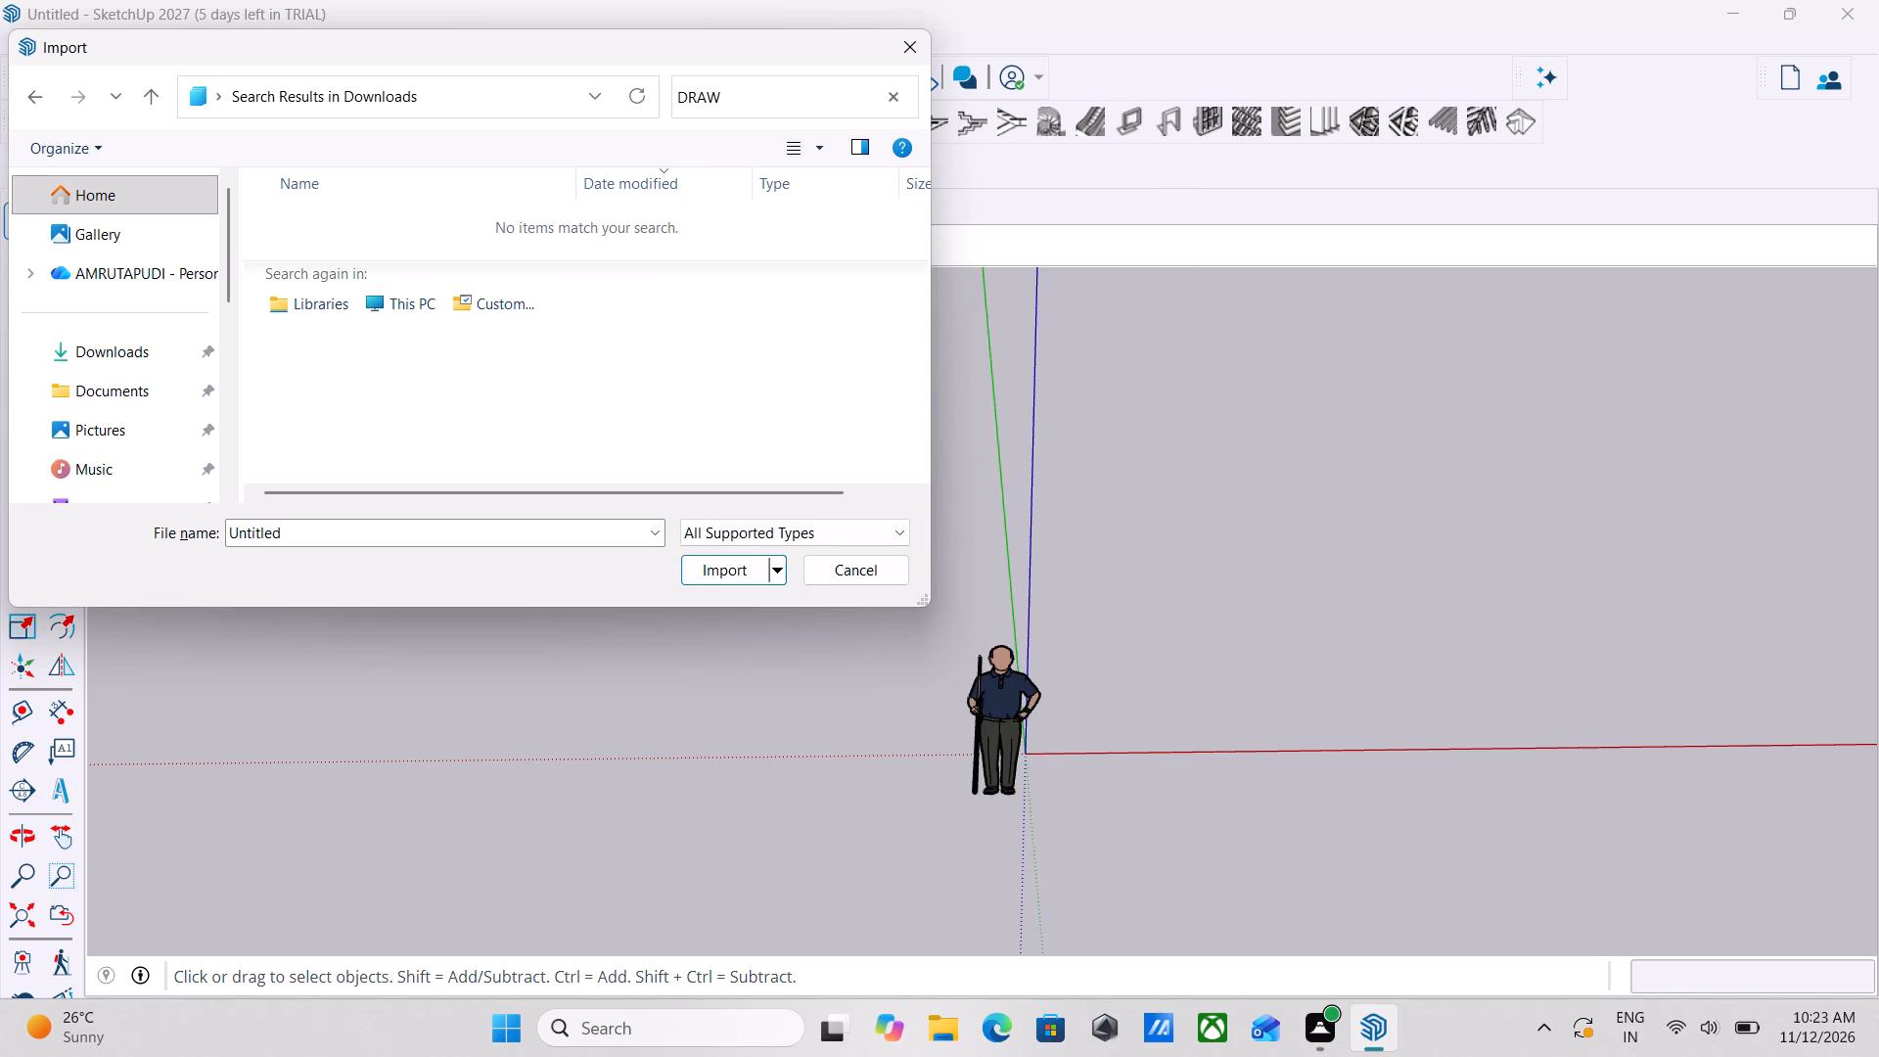
click(726, 100)
click(726, 100)
text(ING)
key(space)
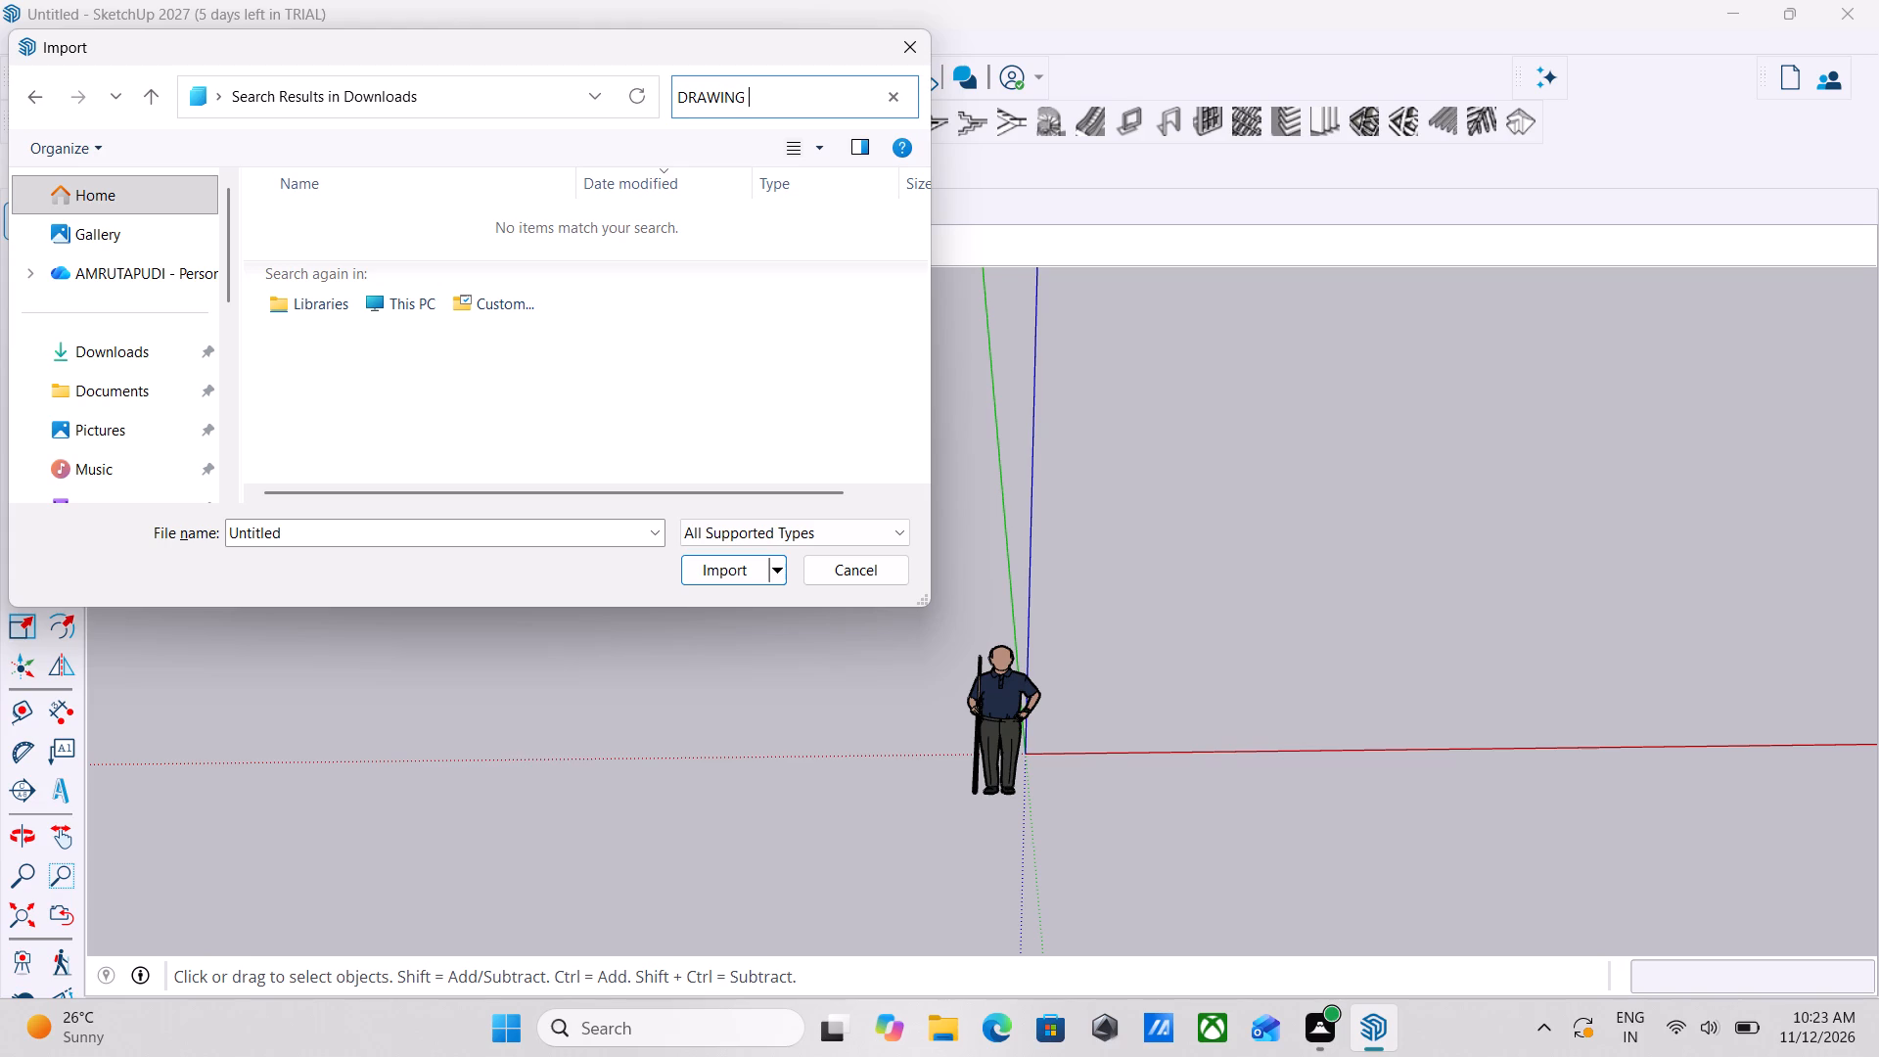
text(1)
click(547, 297)
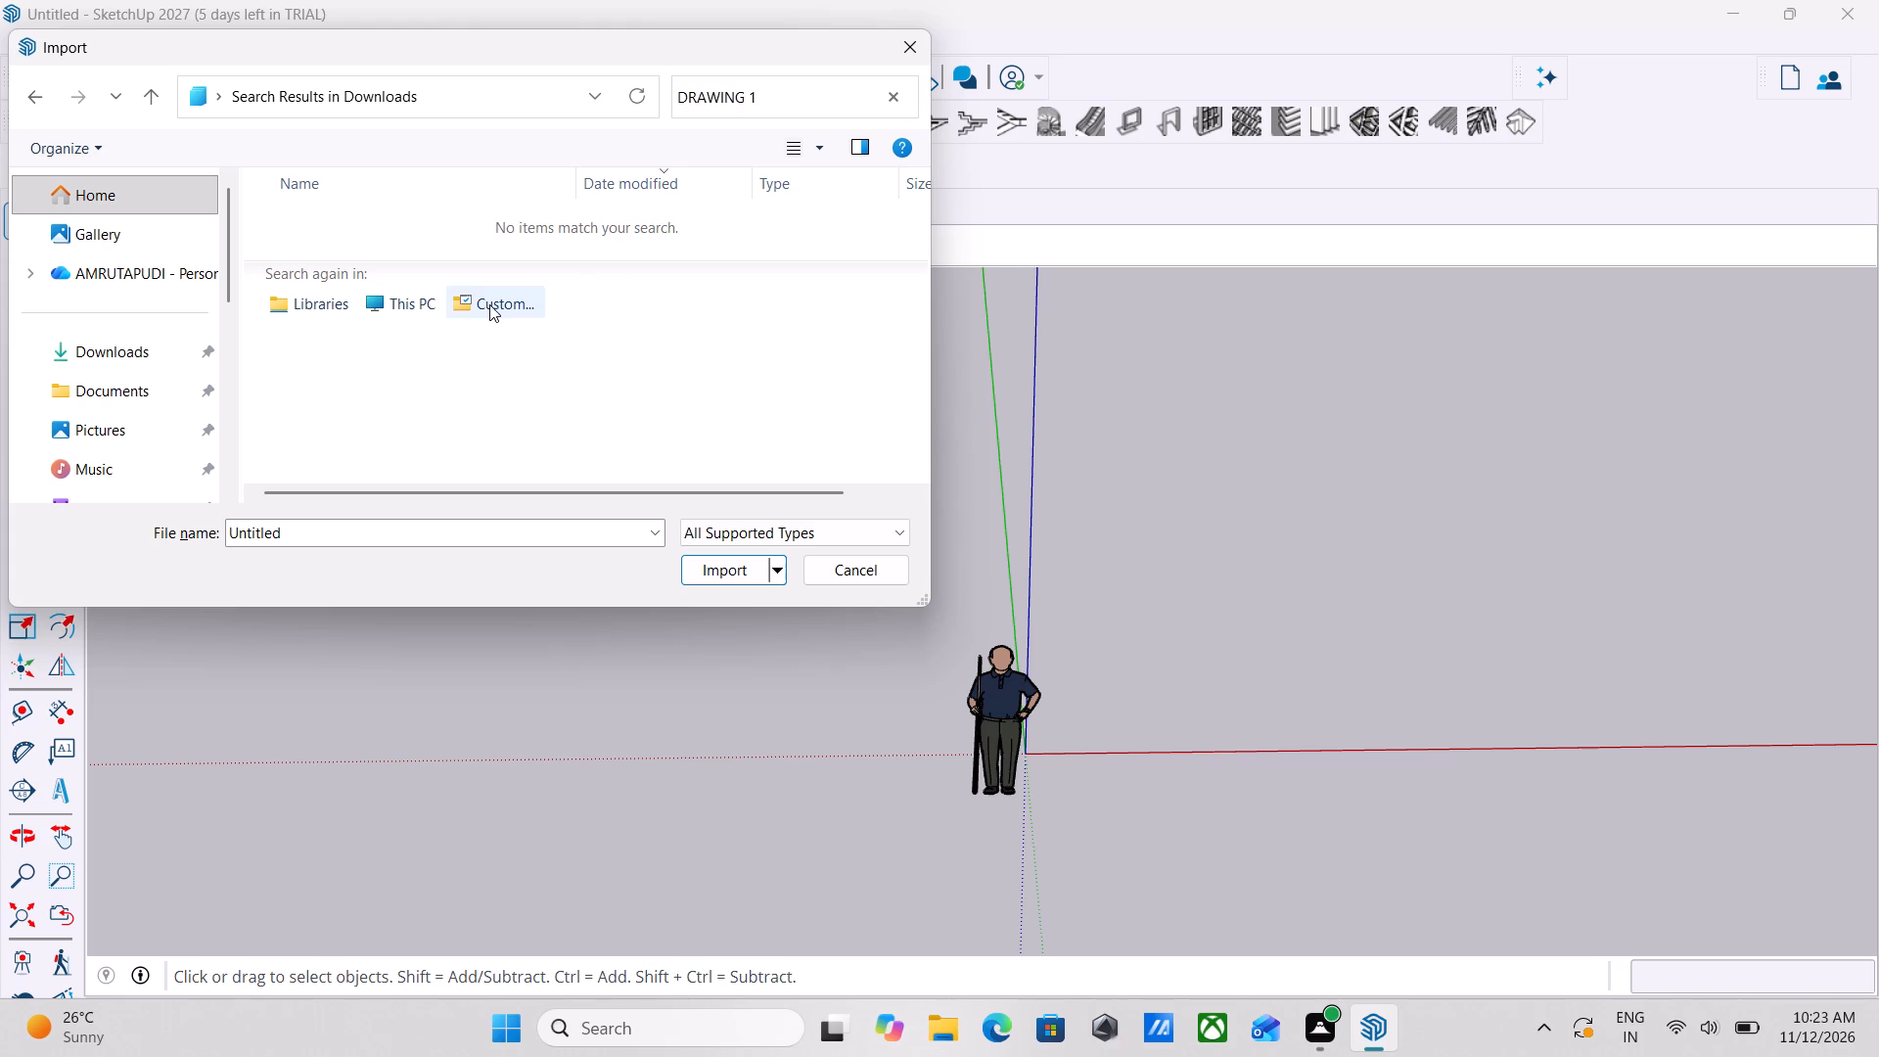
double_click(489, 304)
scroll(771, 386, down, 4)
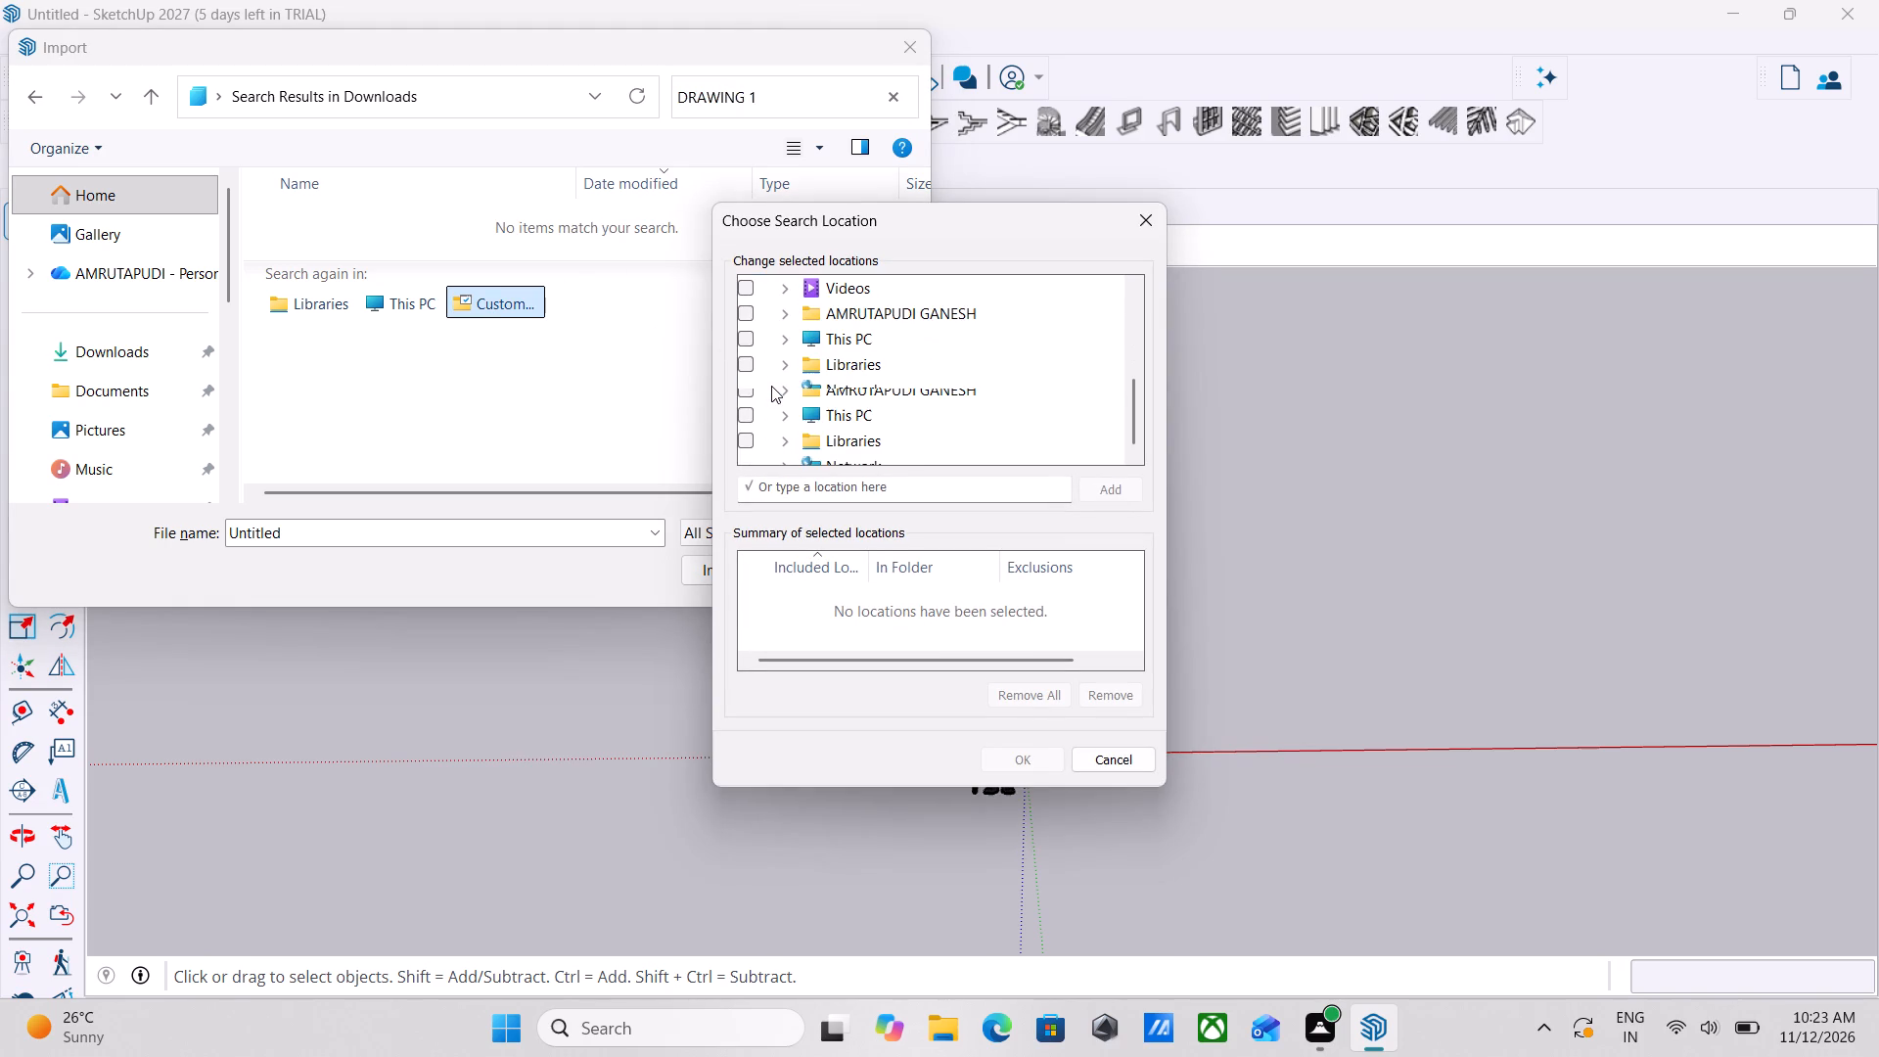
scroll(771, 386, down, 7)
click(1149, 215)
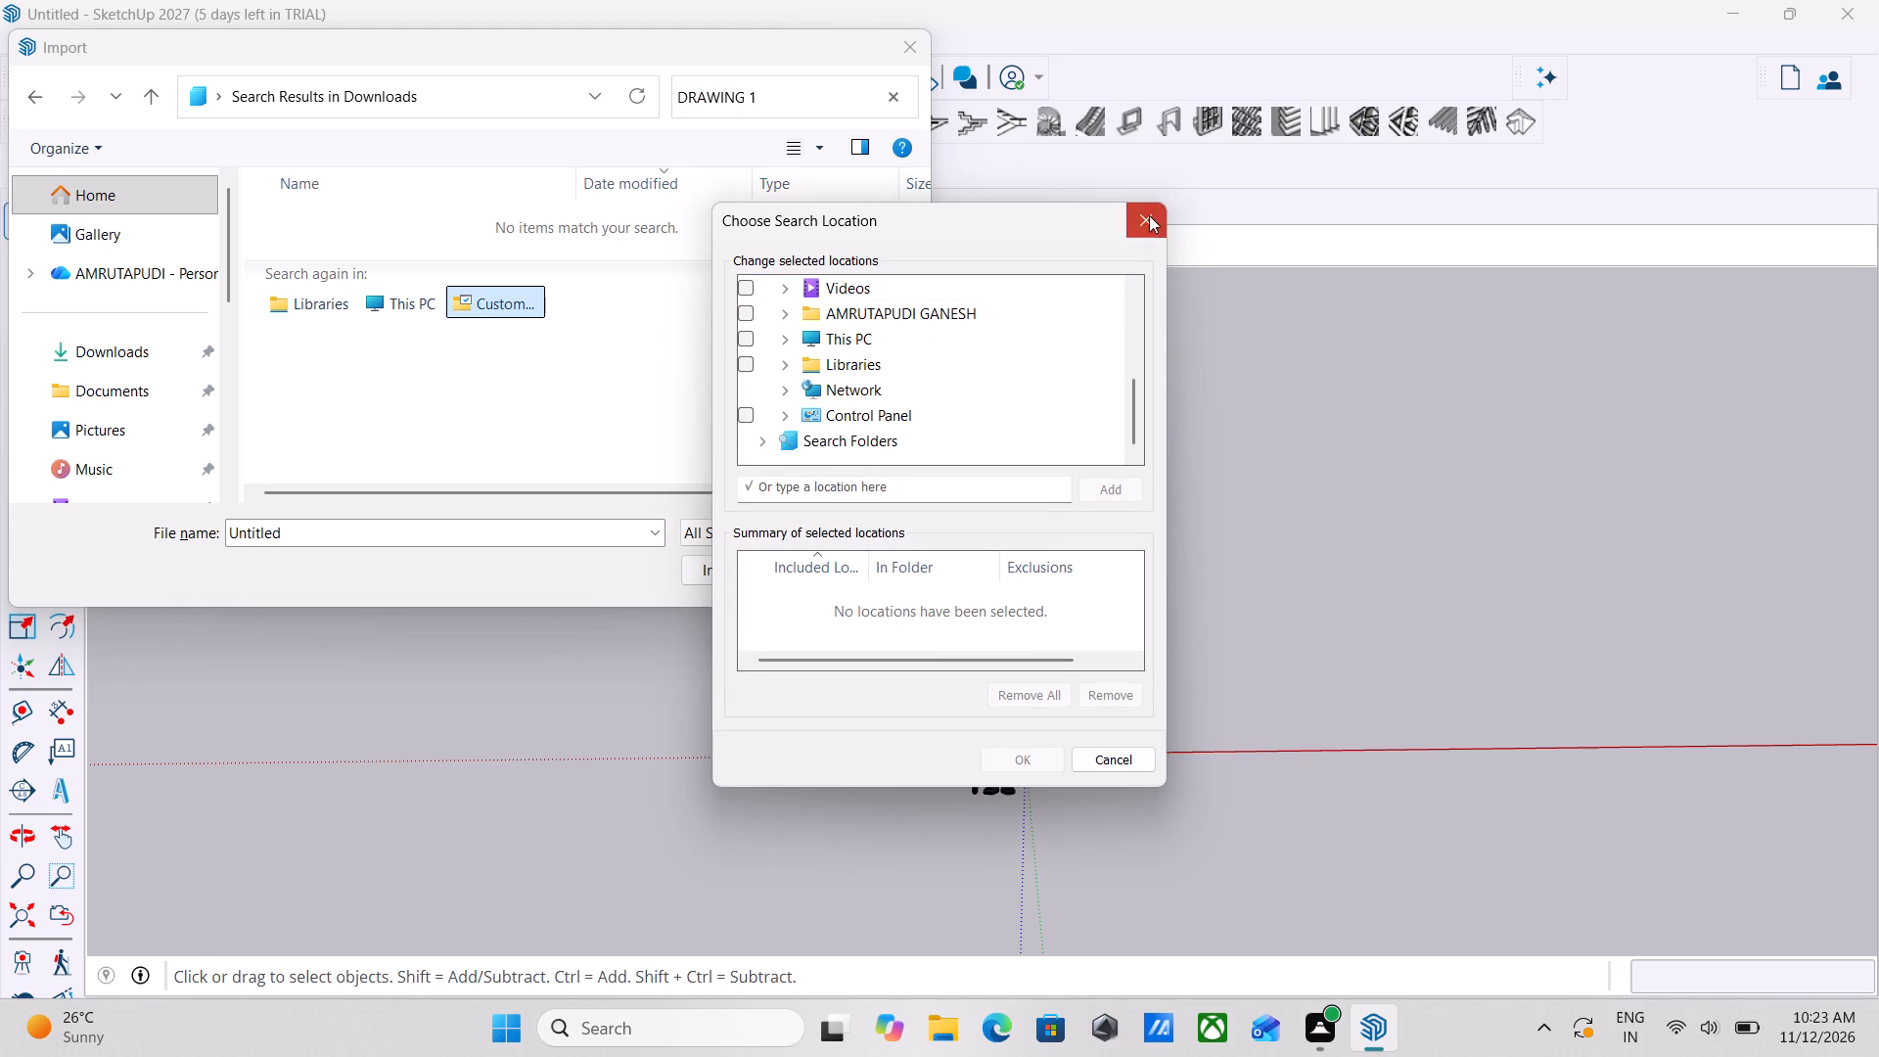
Repeat the "DRAWING 1" search in Libraries and in This PC.
double_click(289, 305)
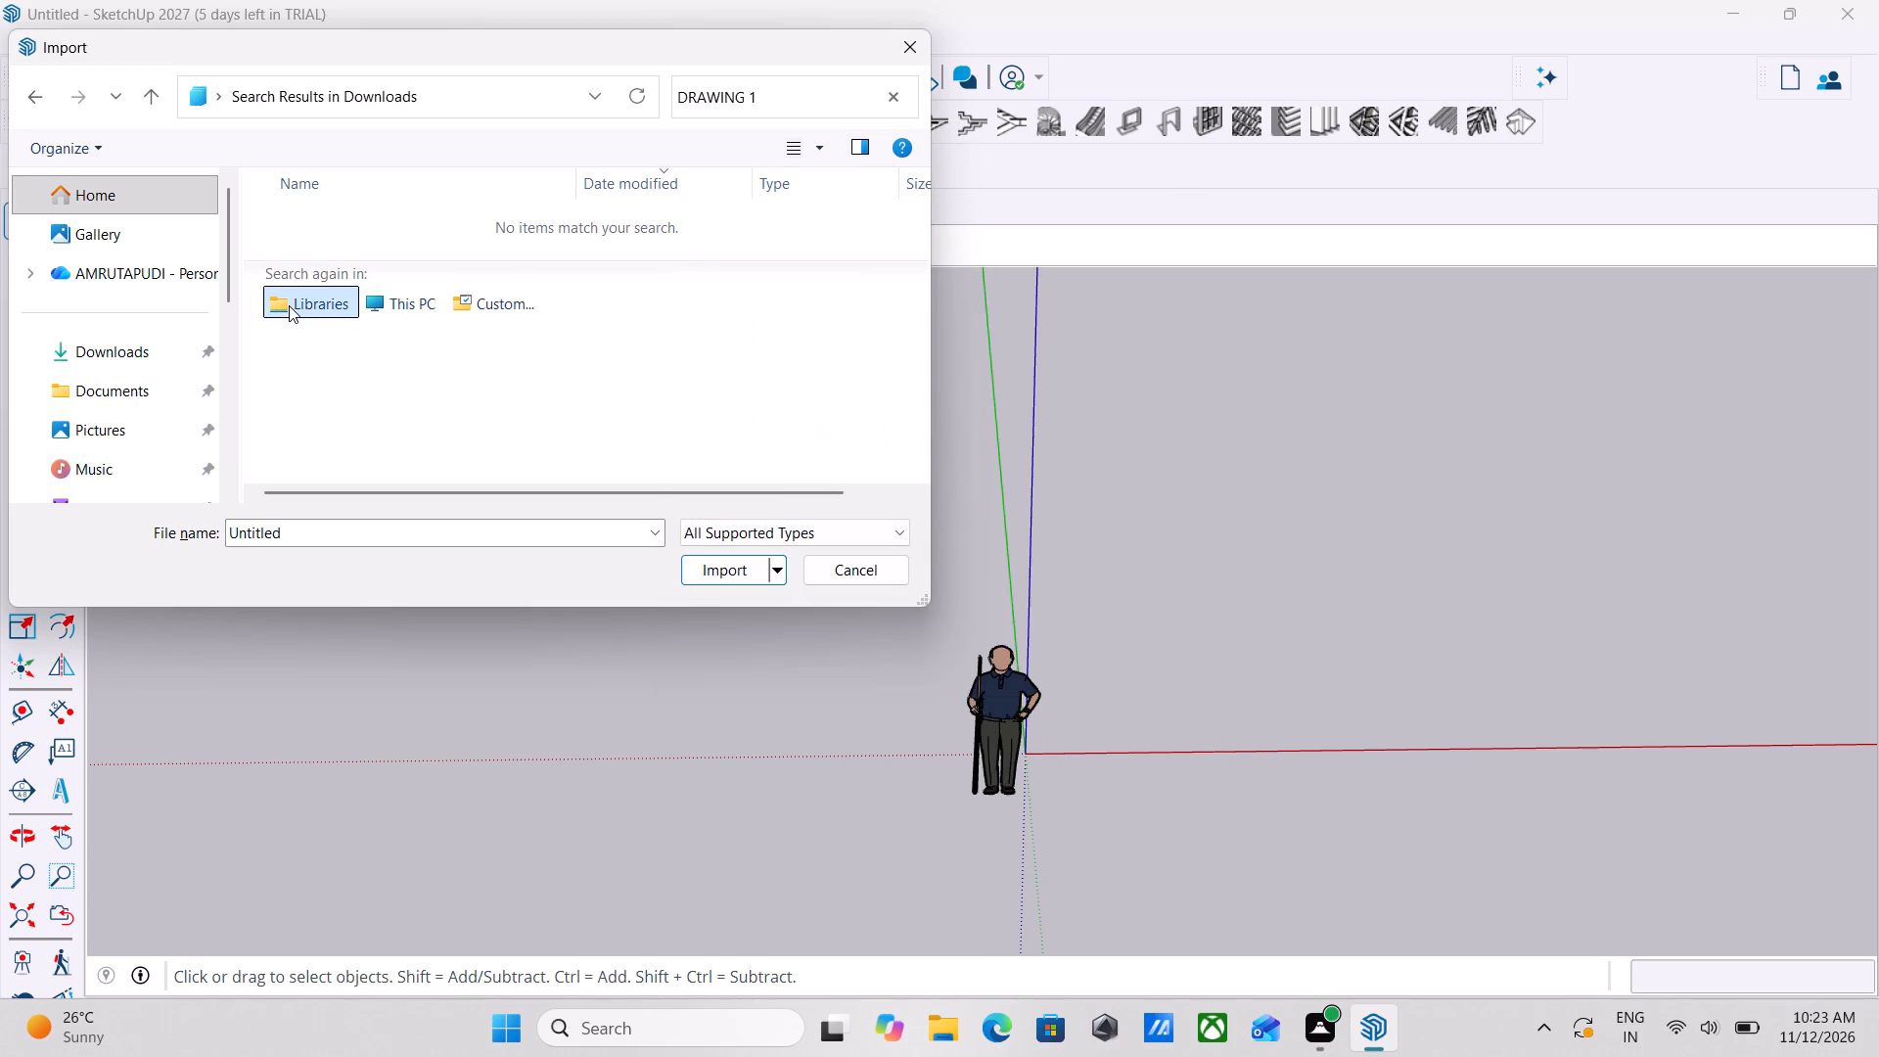
double_click(350, 302)
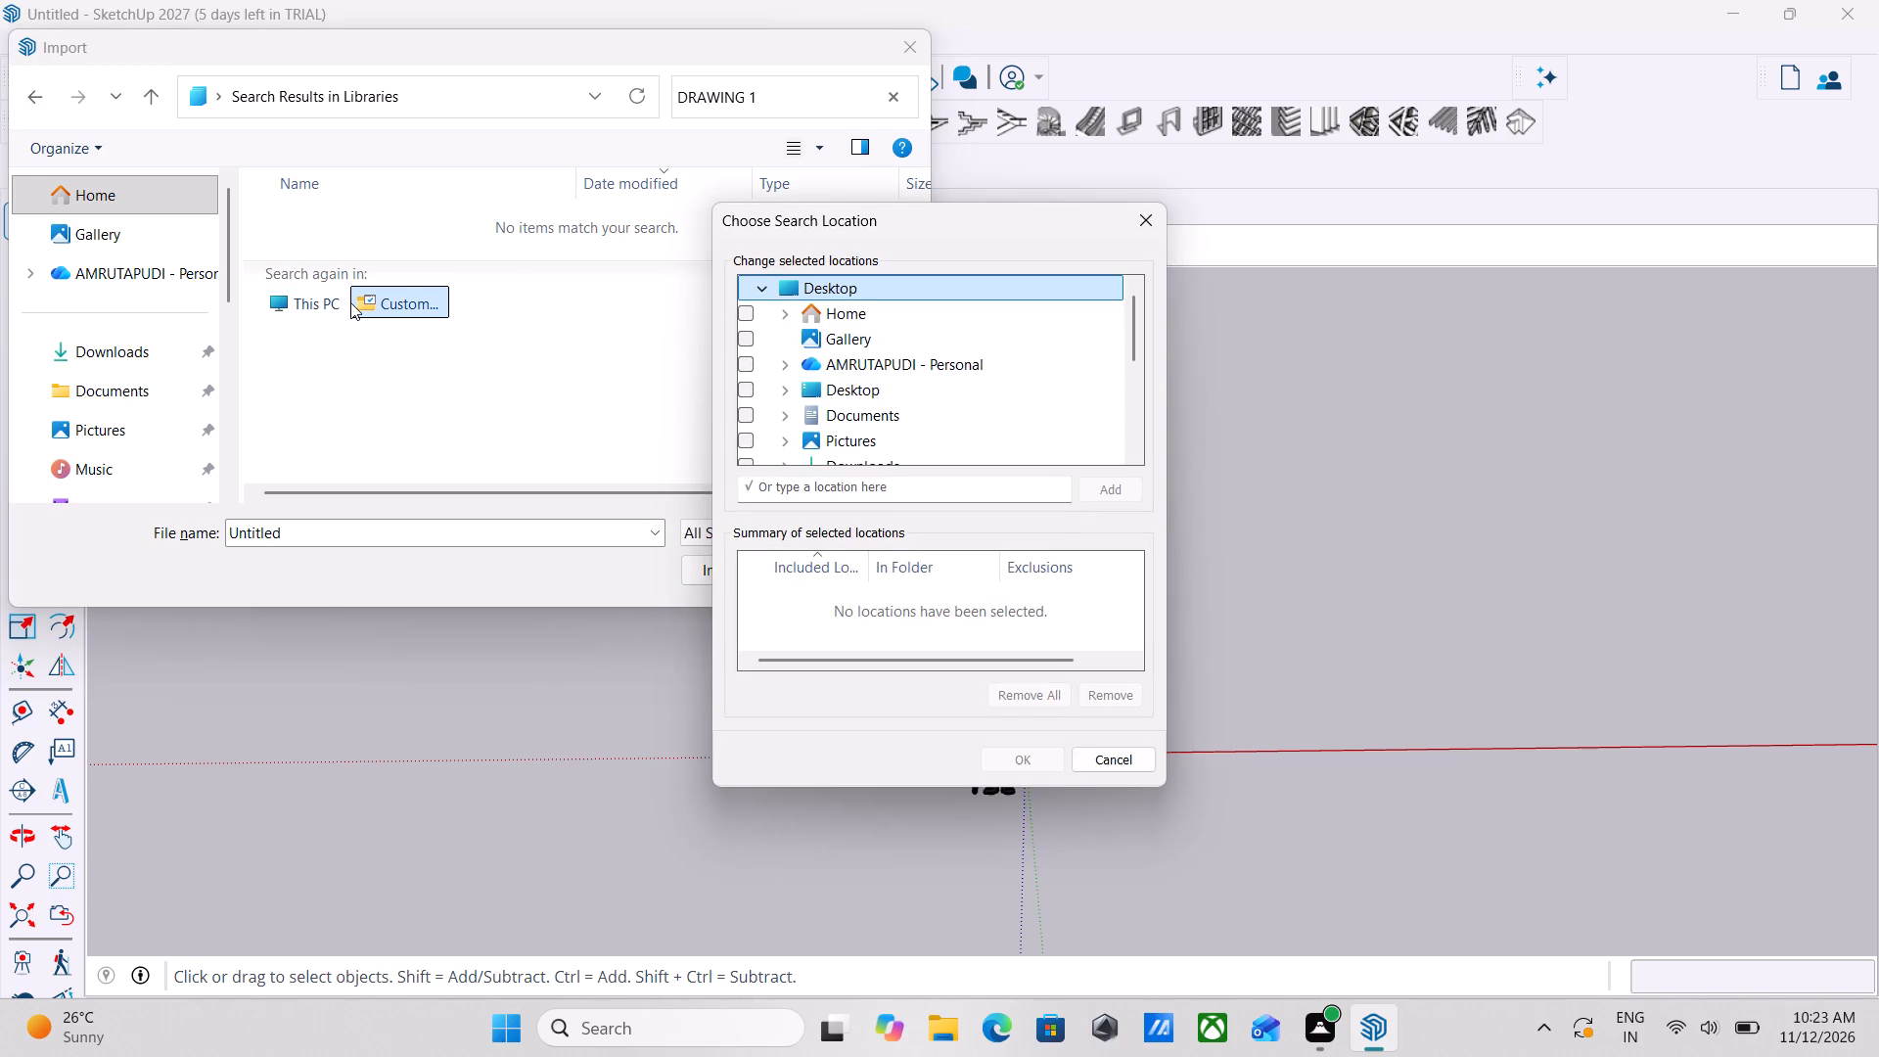
click(1160, 218)
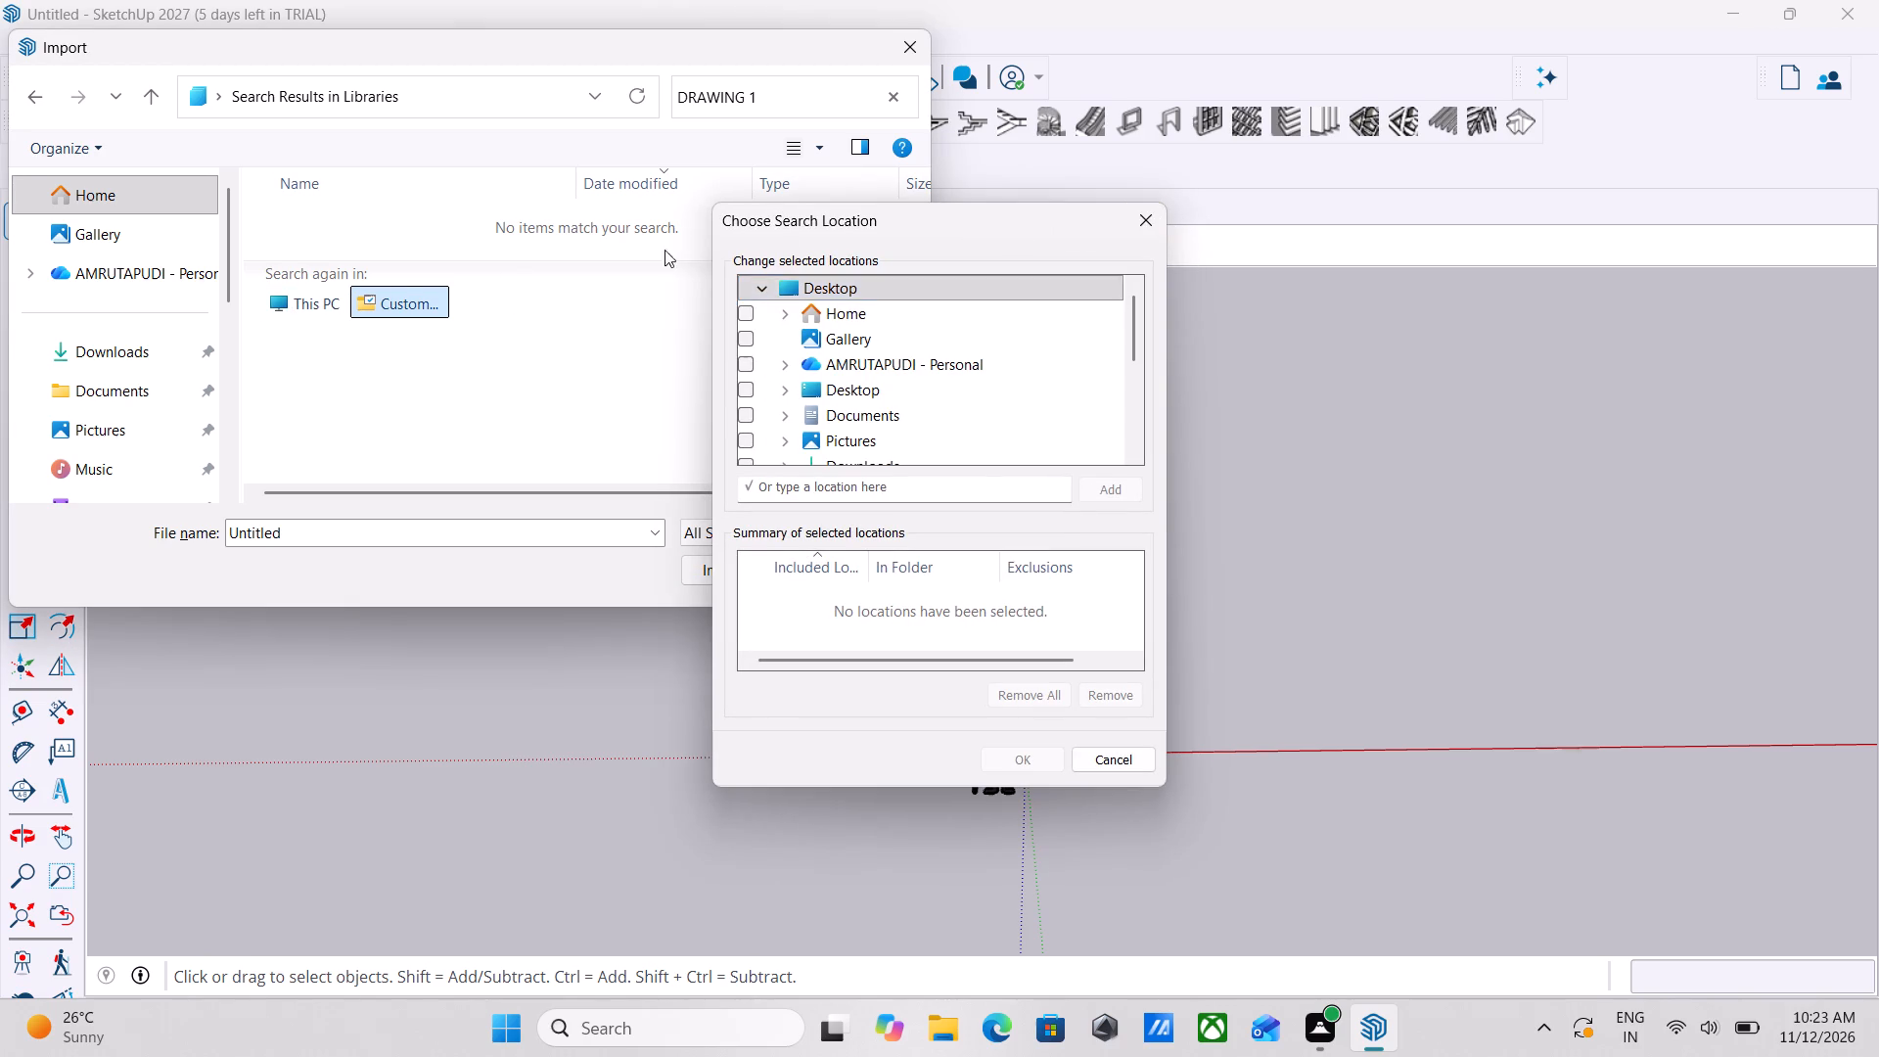
double_click(270, 299)
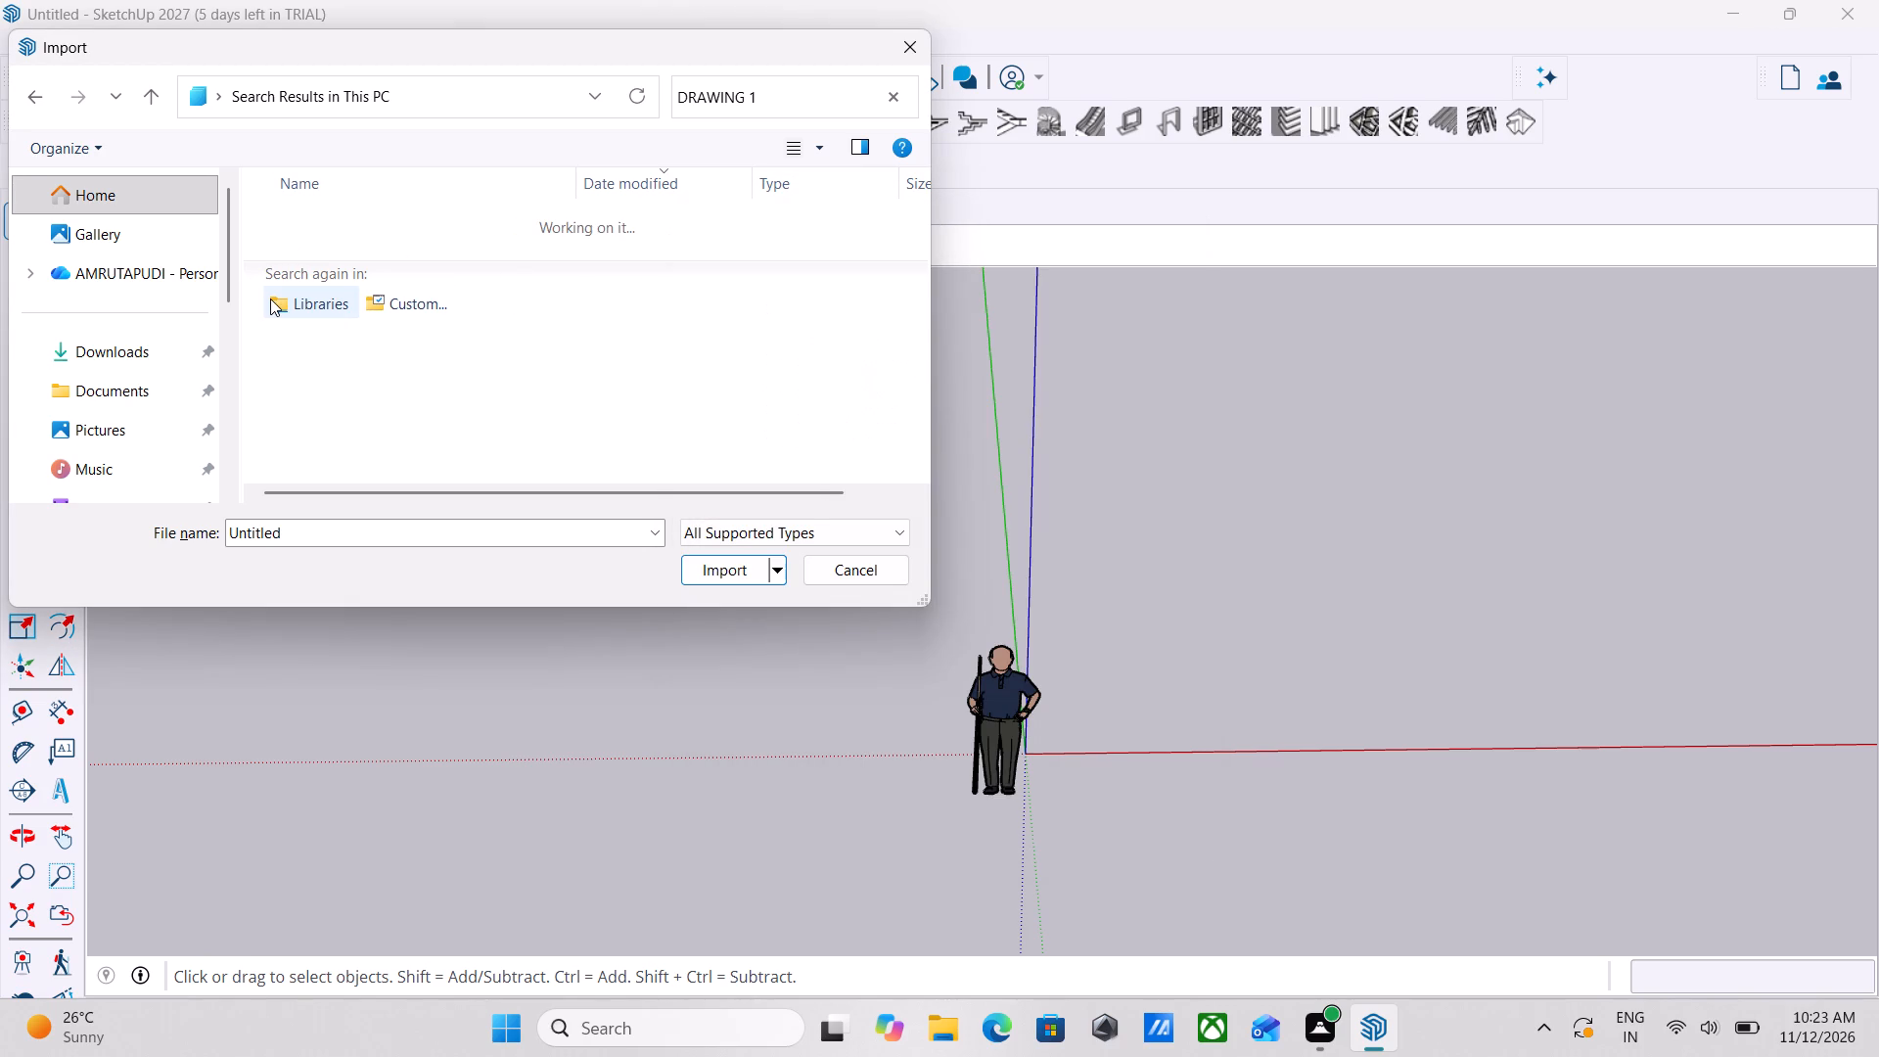
Repeat the "DRAWING 1" search in Libraries and in This PC.
double_click(338, 308)
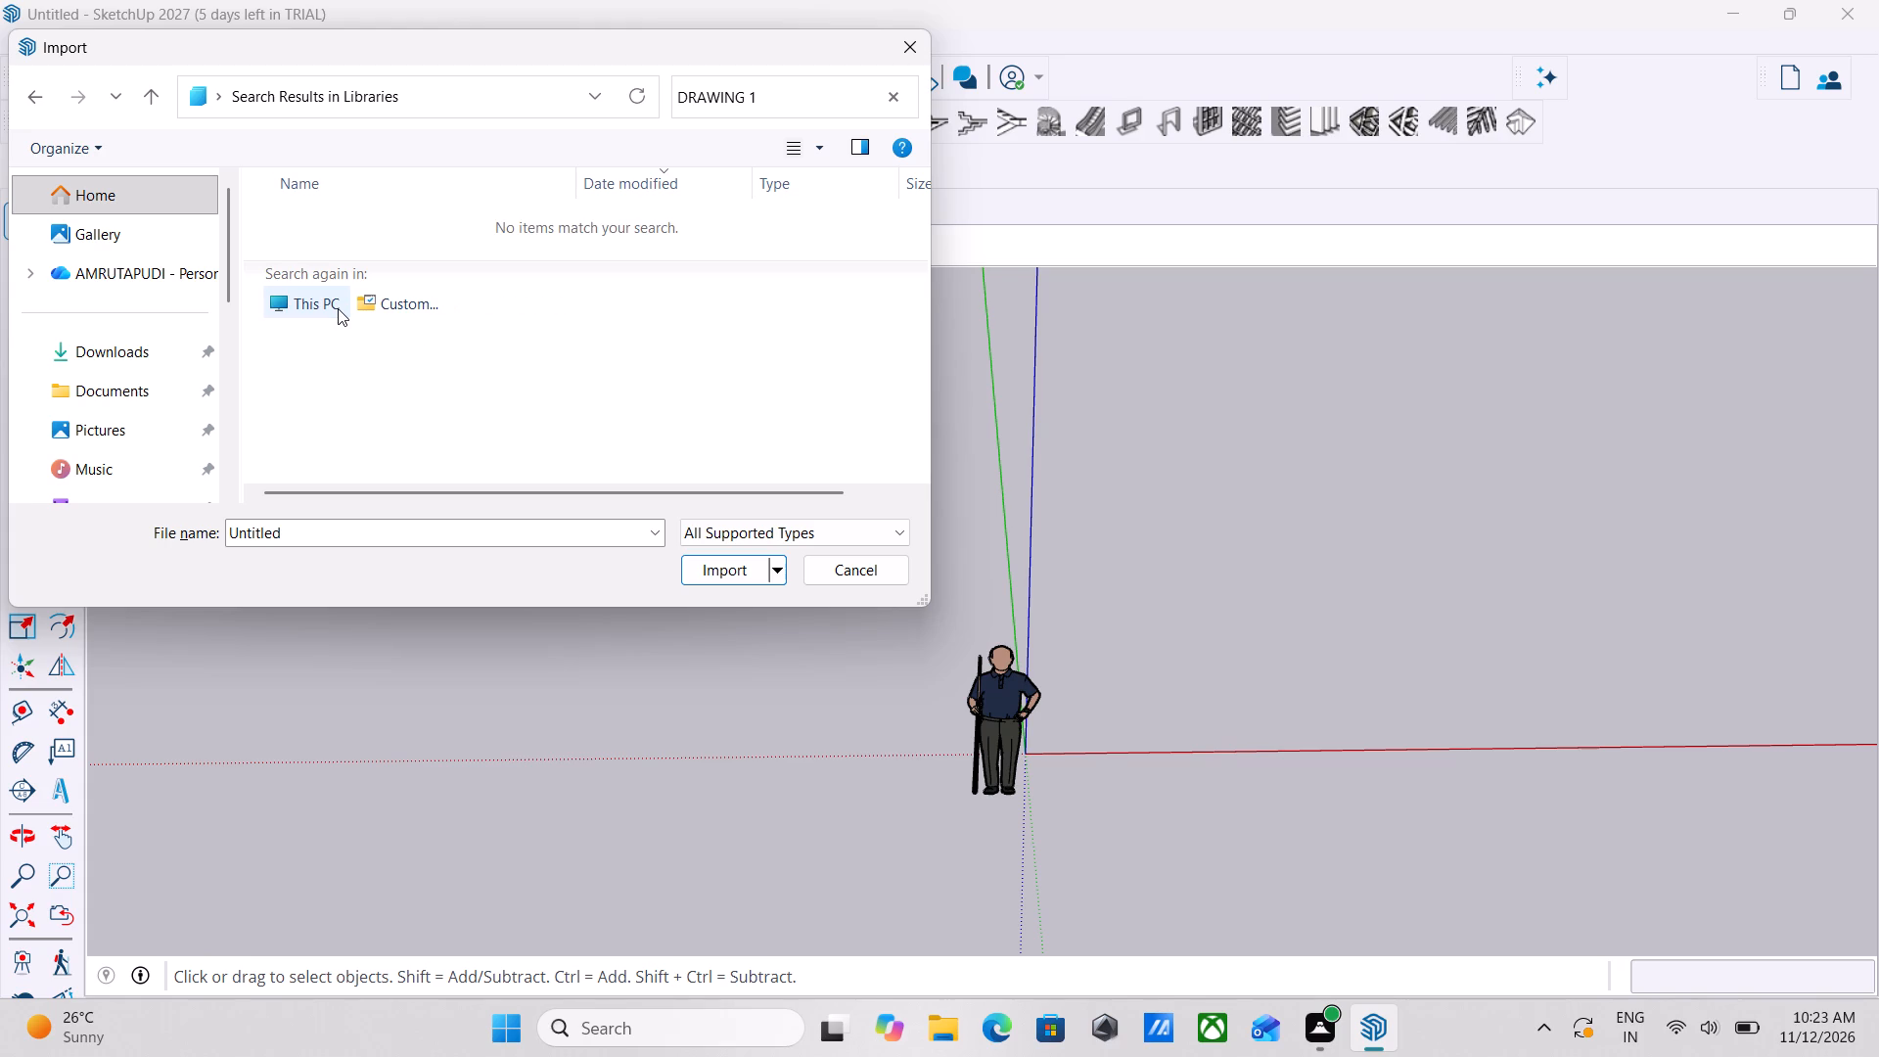
double_click(338, 308)
double_click(395, 304)
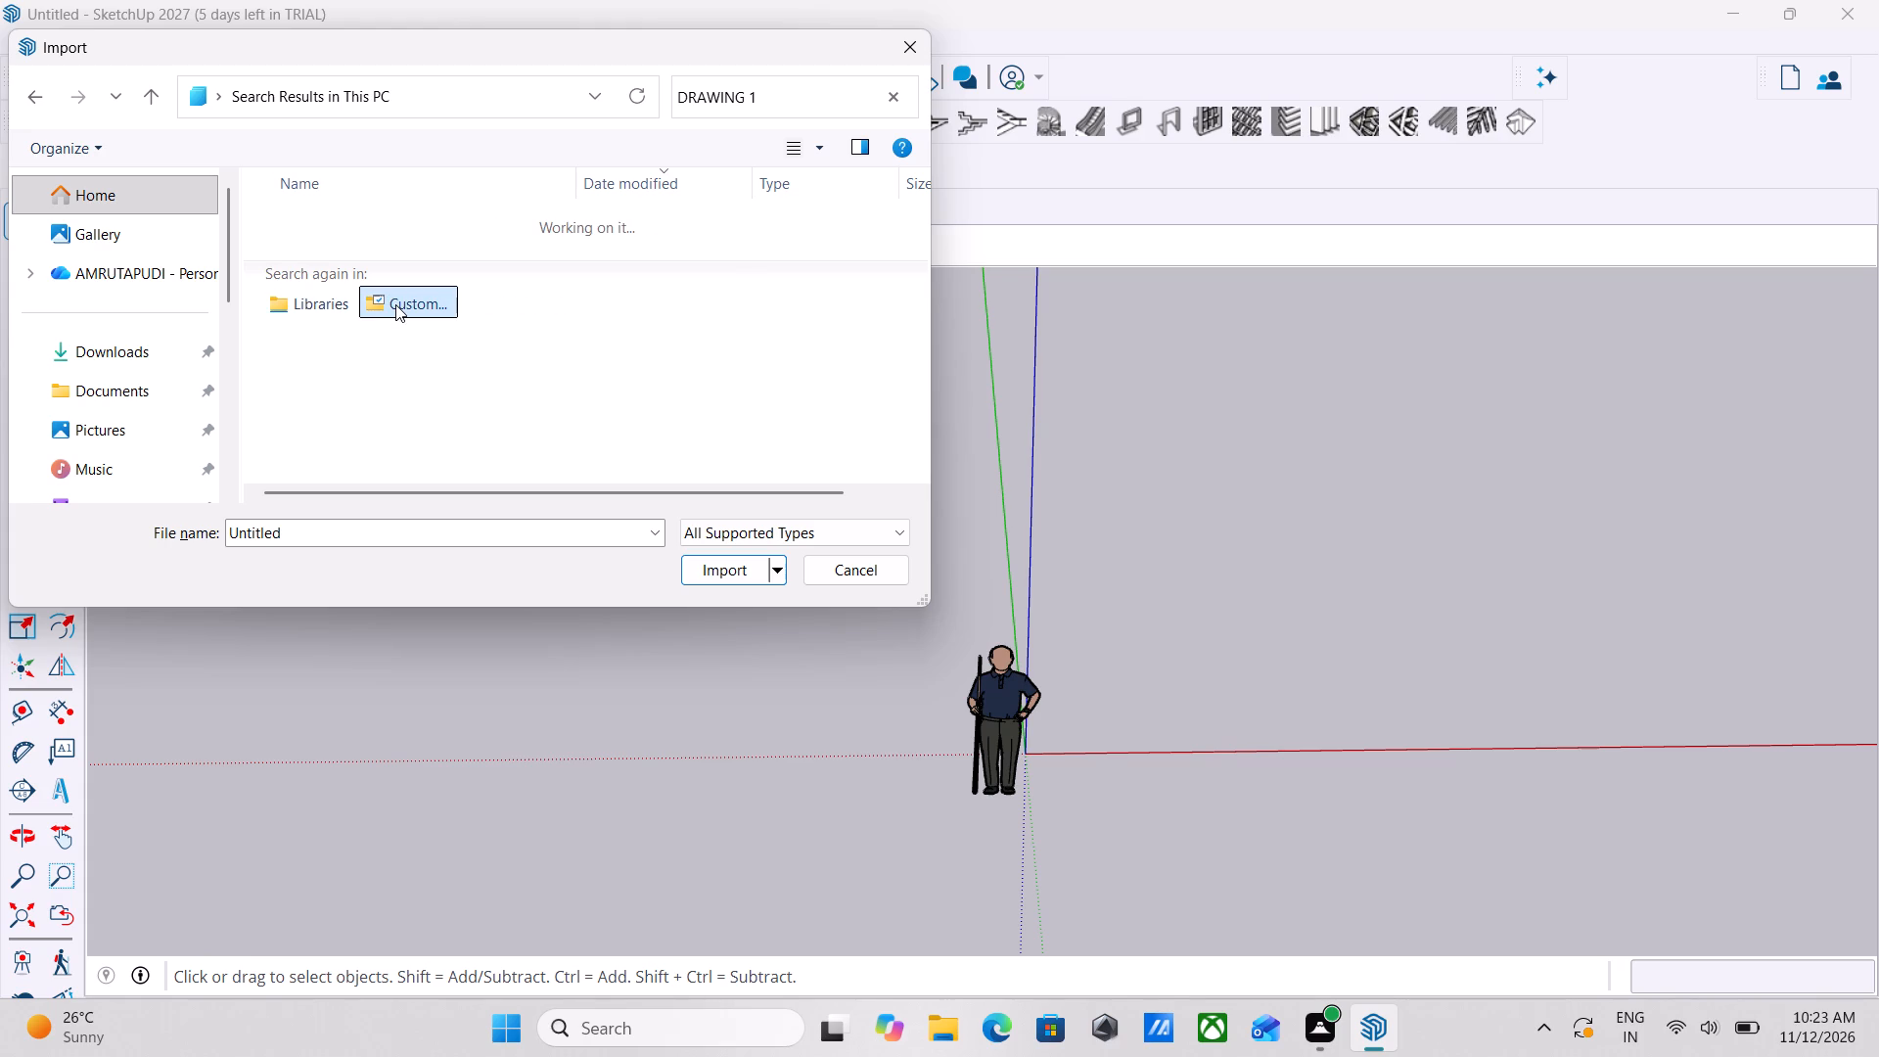
click(1163, 226)
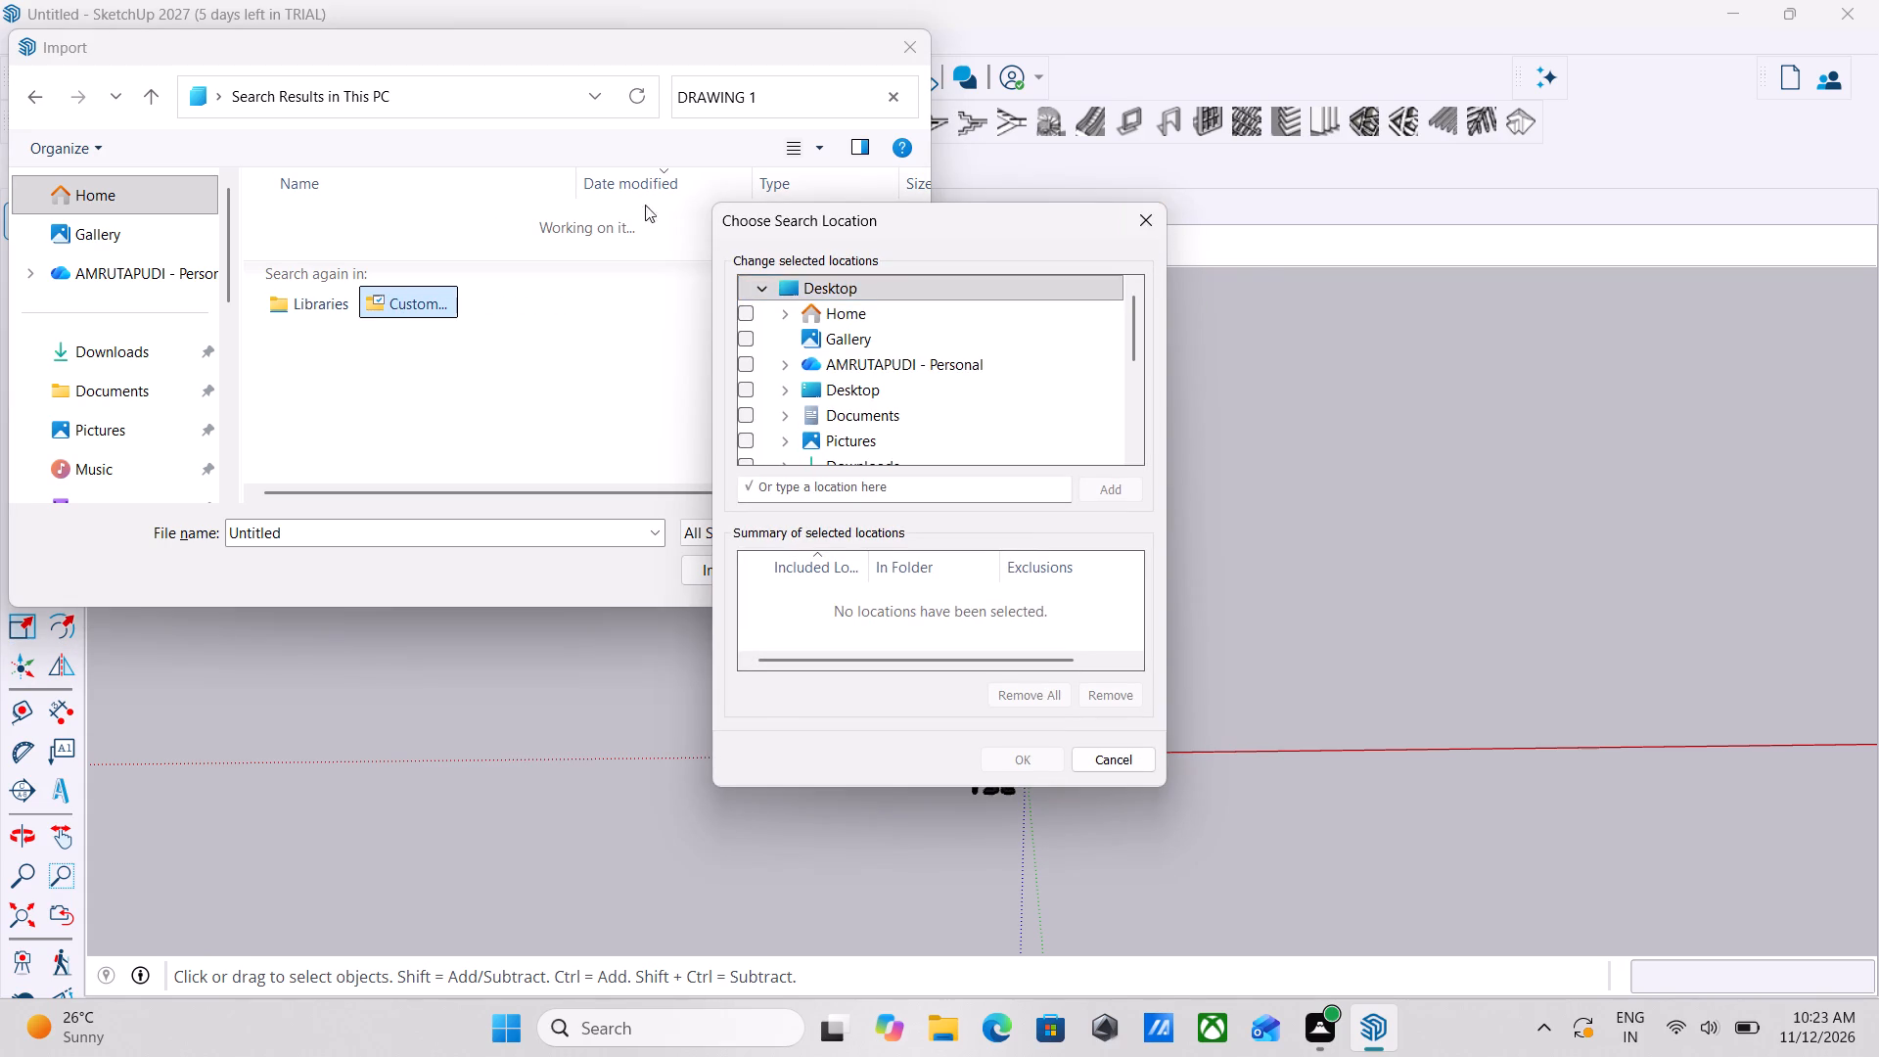
Search New Volume (D:) for "DRAW".
scroll(74, 309, down, 6)
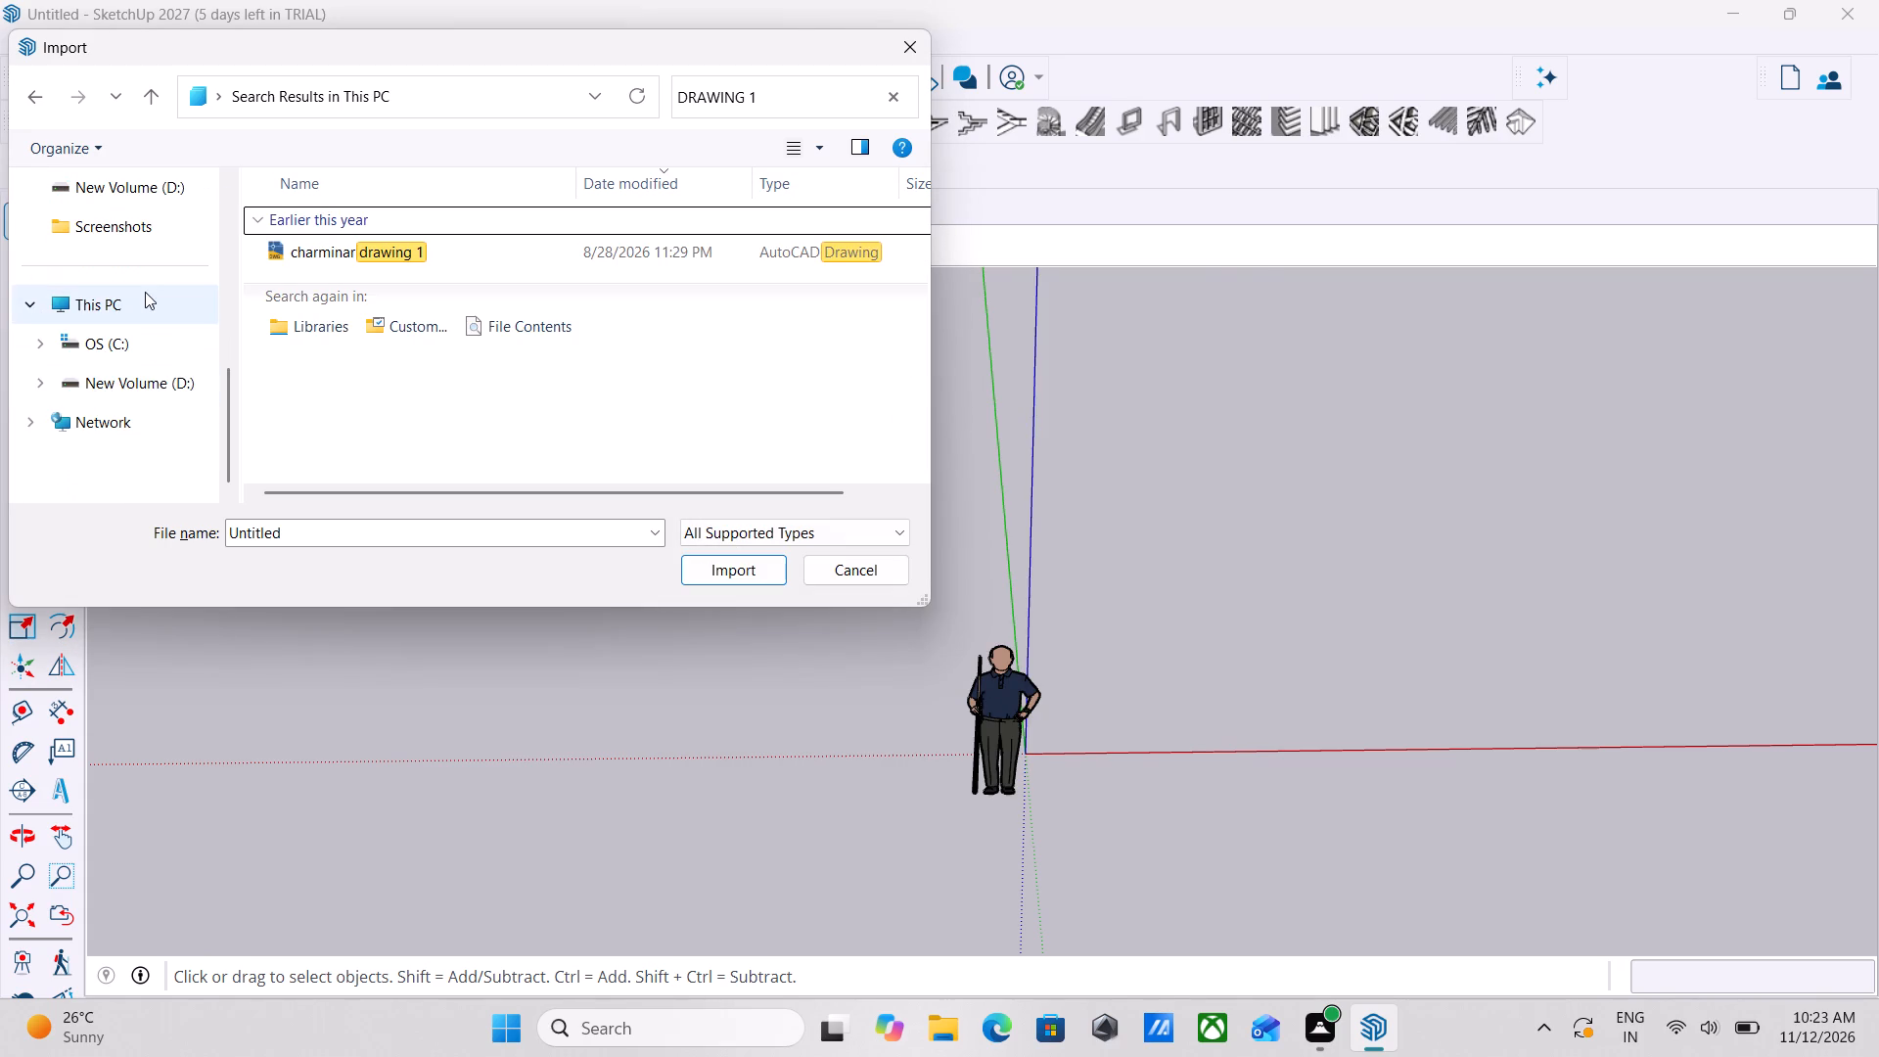
double_click(145, 292)
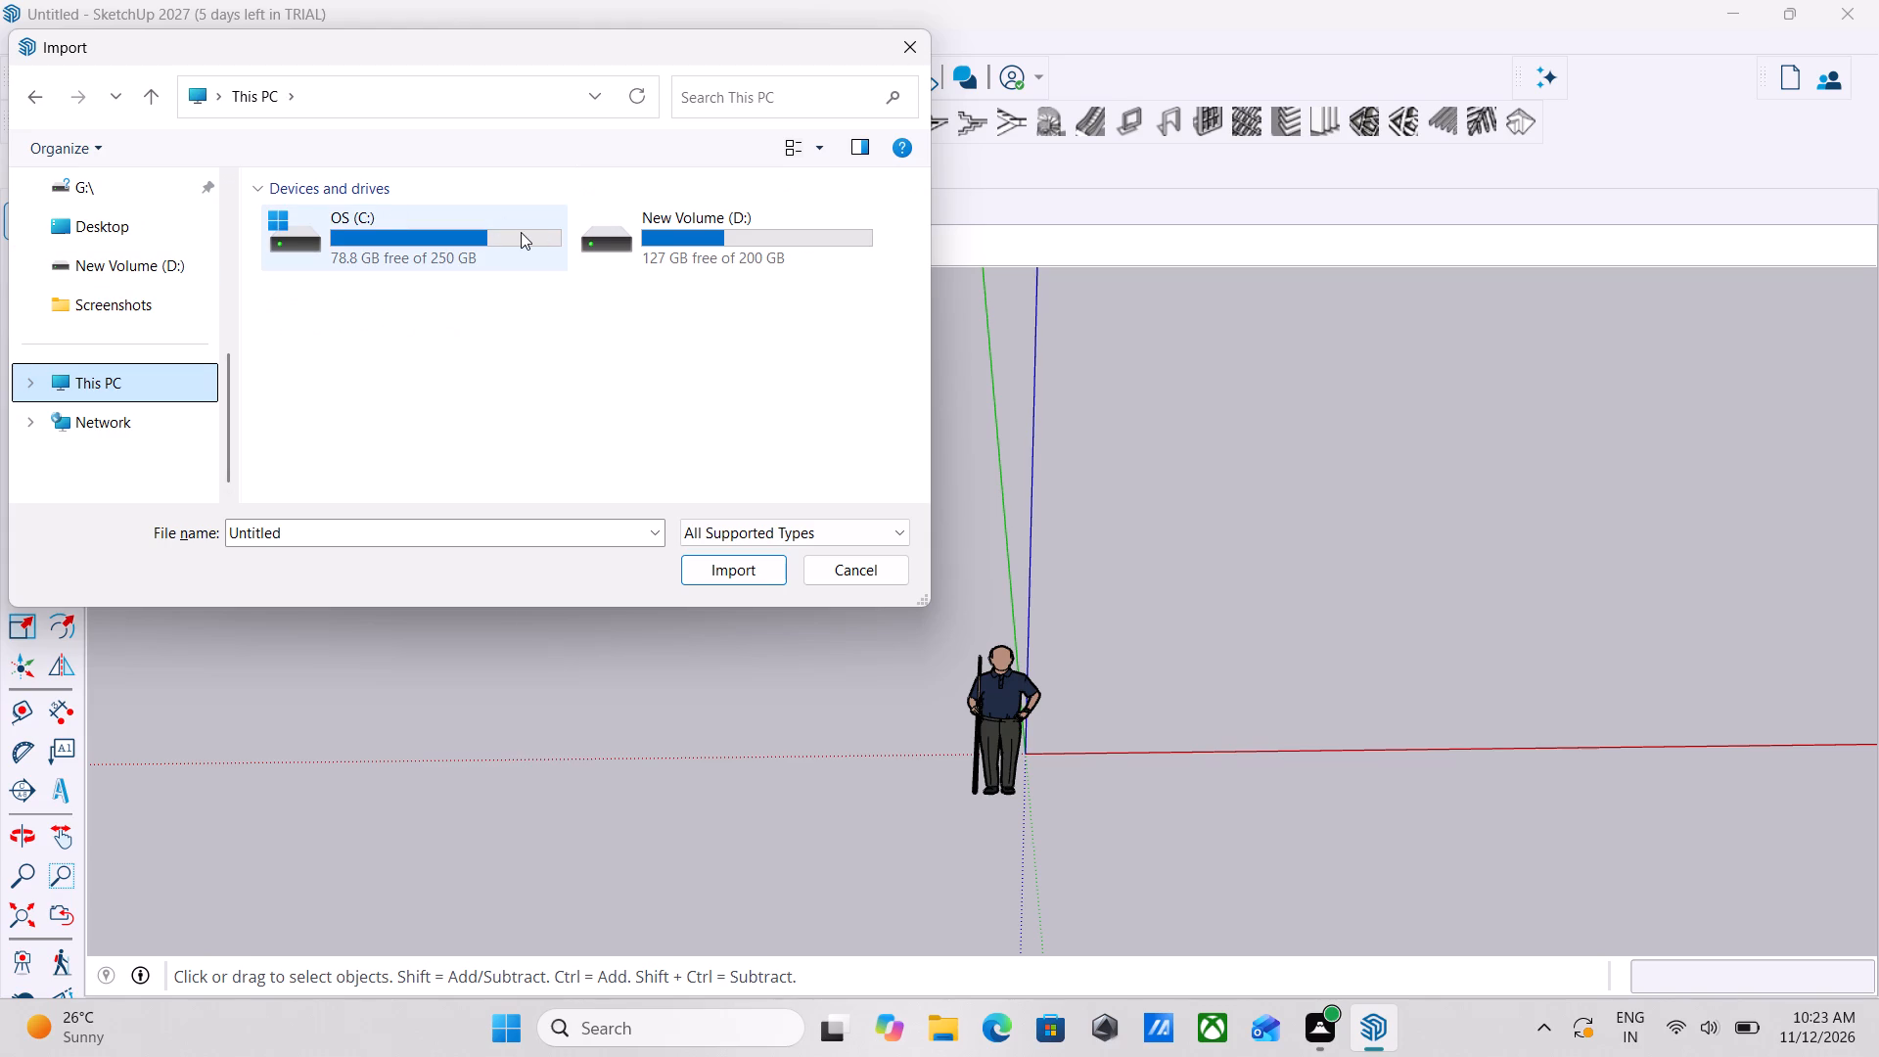
double_click(685, 234)
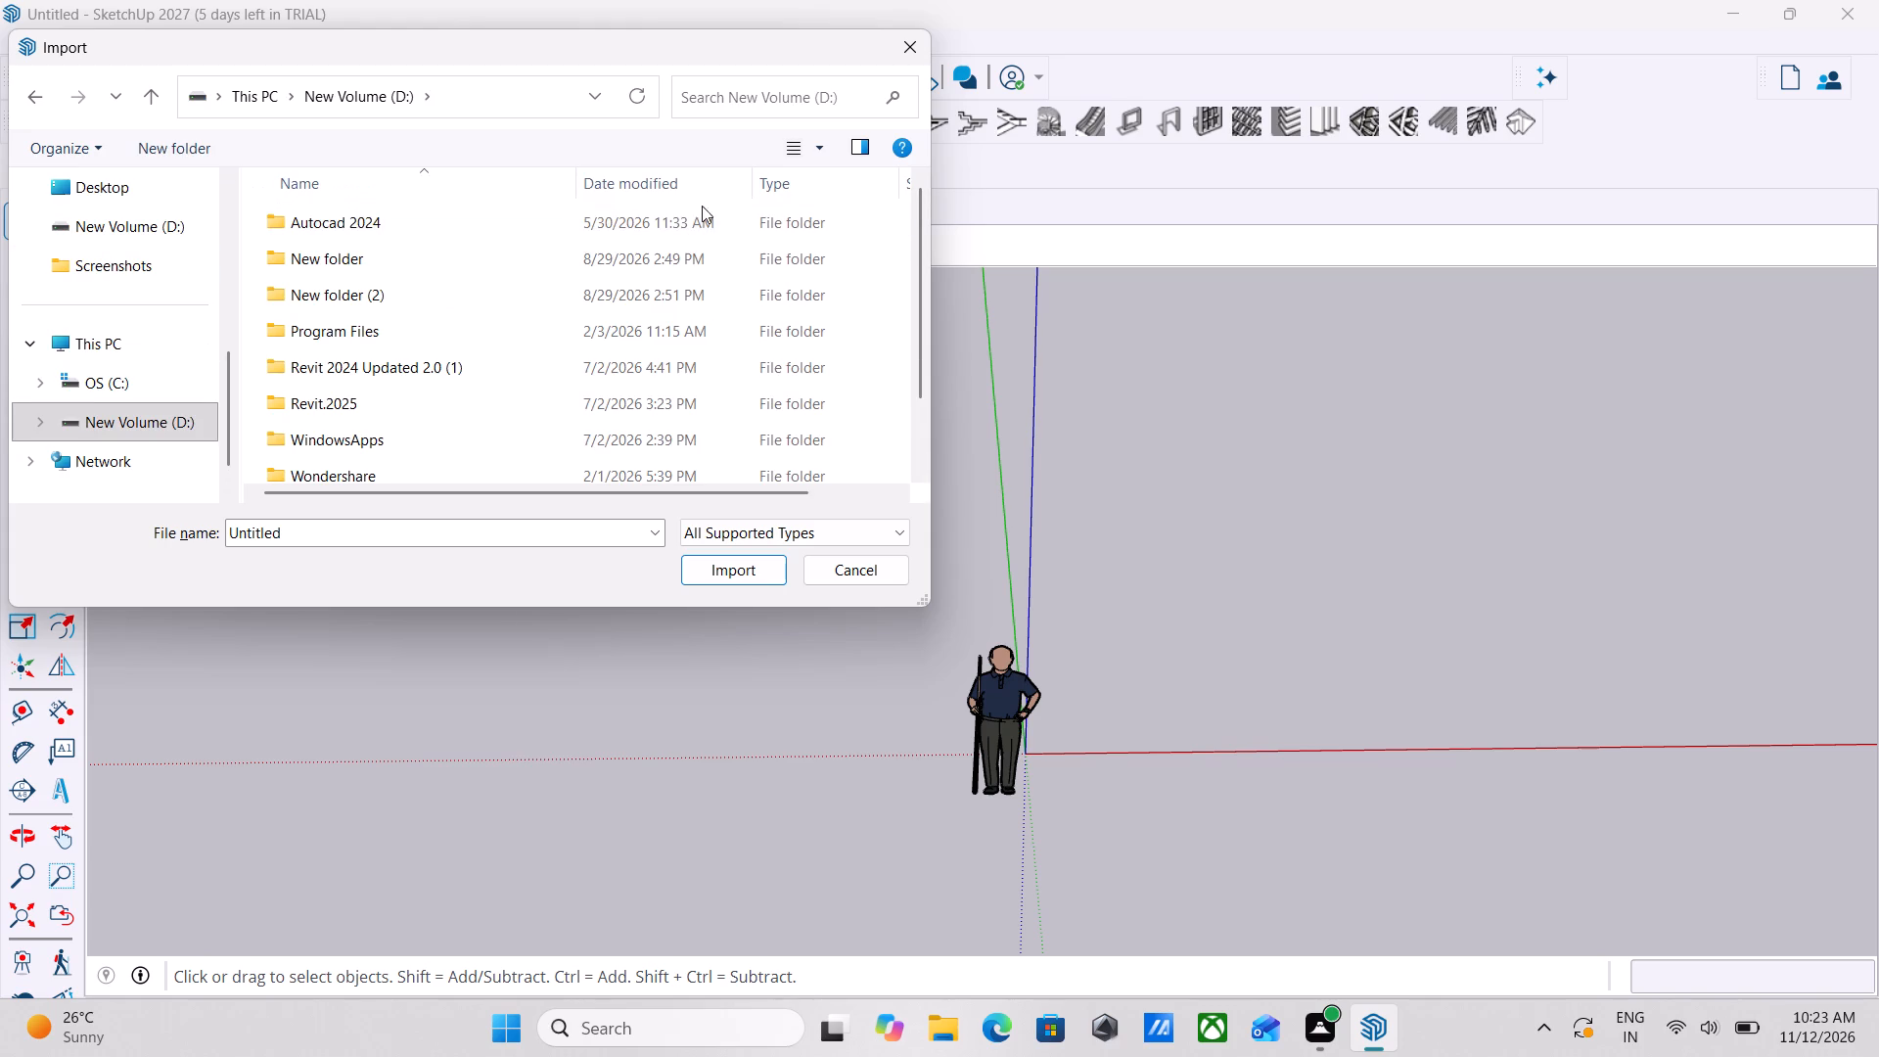
scroll(485, 394, down, 7)
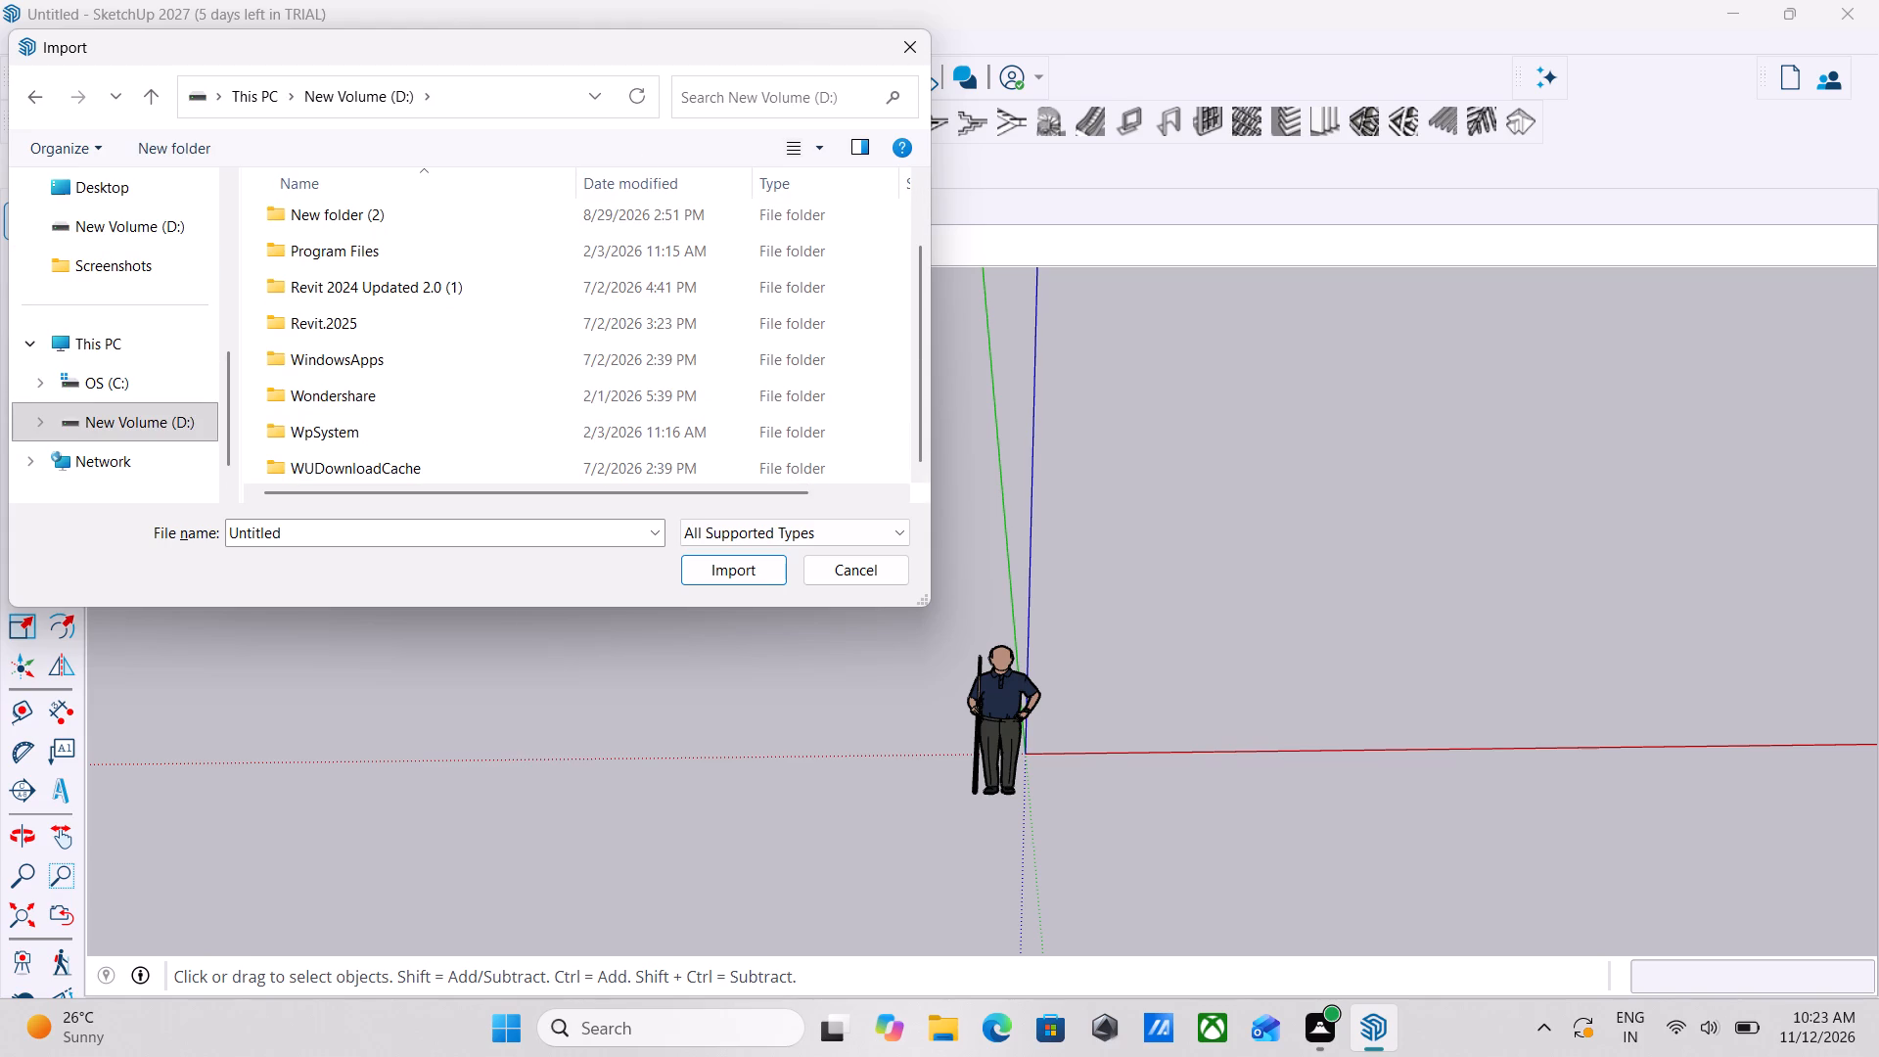
click(776, 97)
text(DRAW)
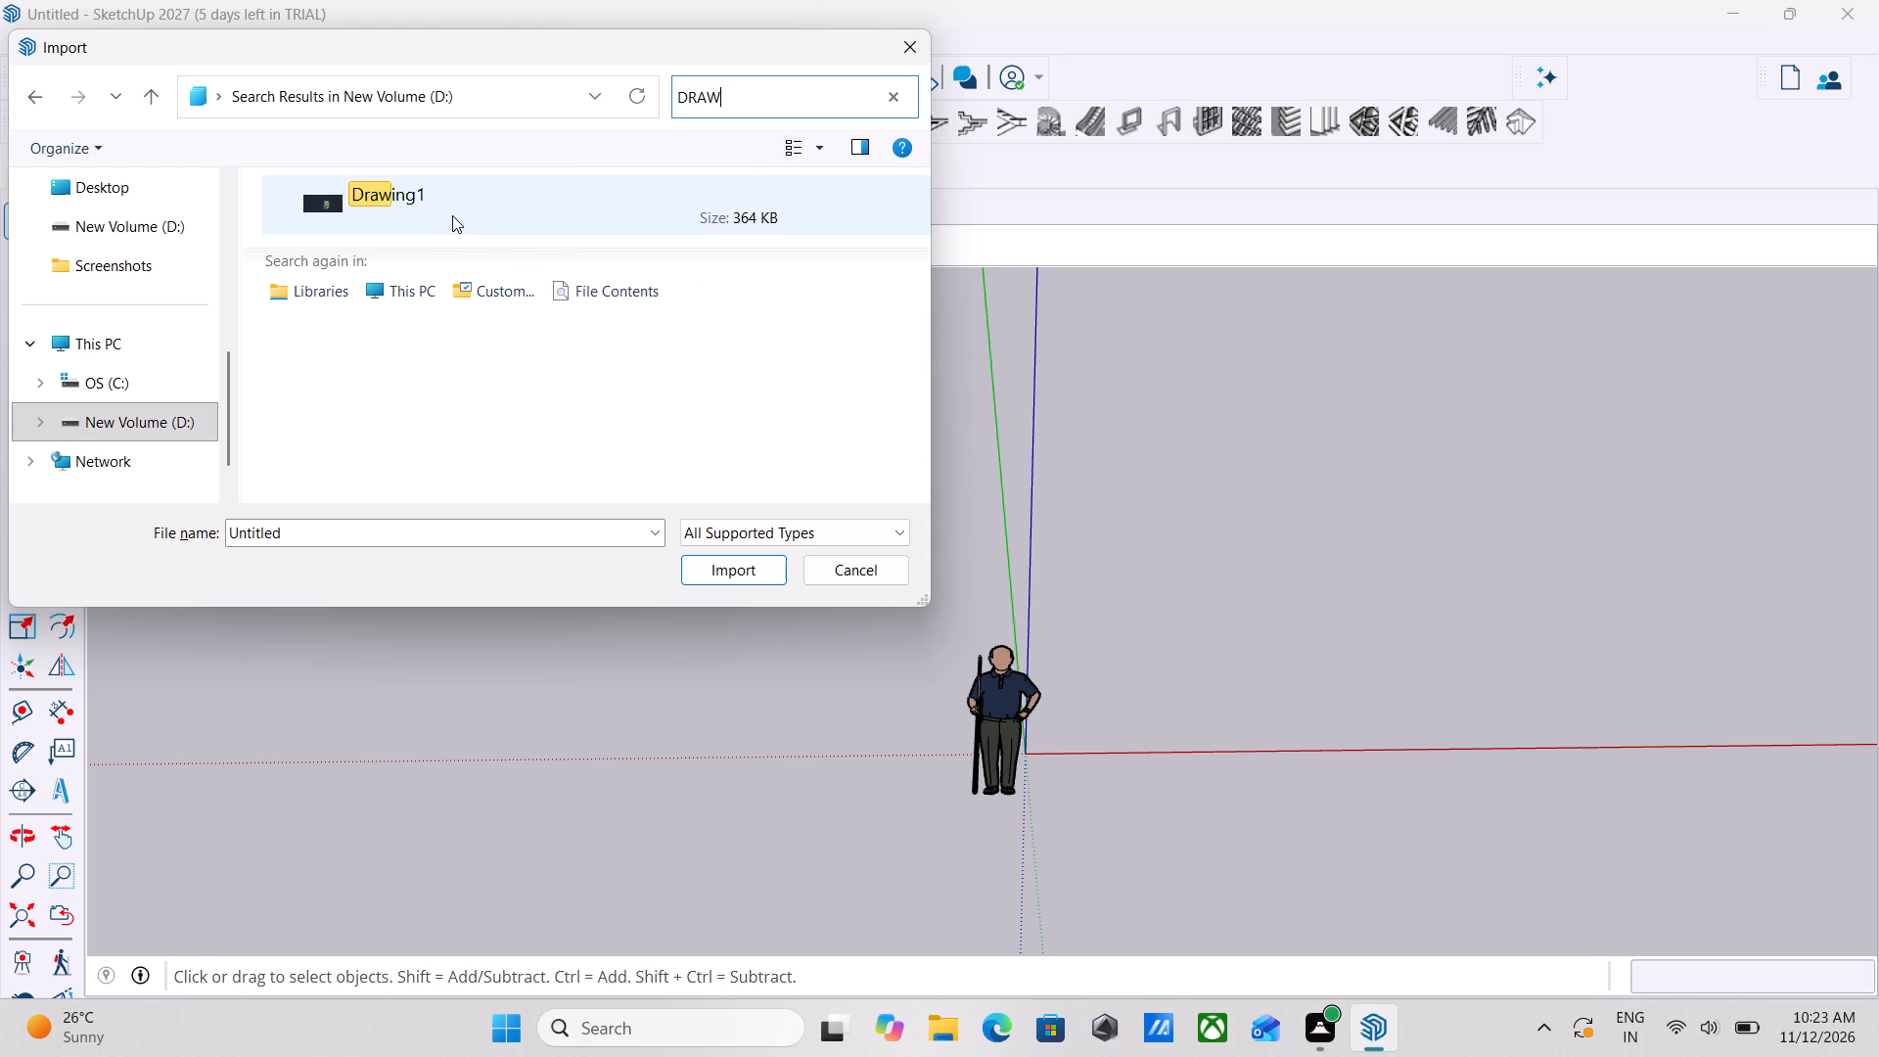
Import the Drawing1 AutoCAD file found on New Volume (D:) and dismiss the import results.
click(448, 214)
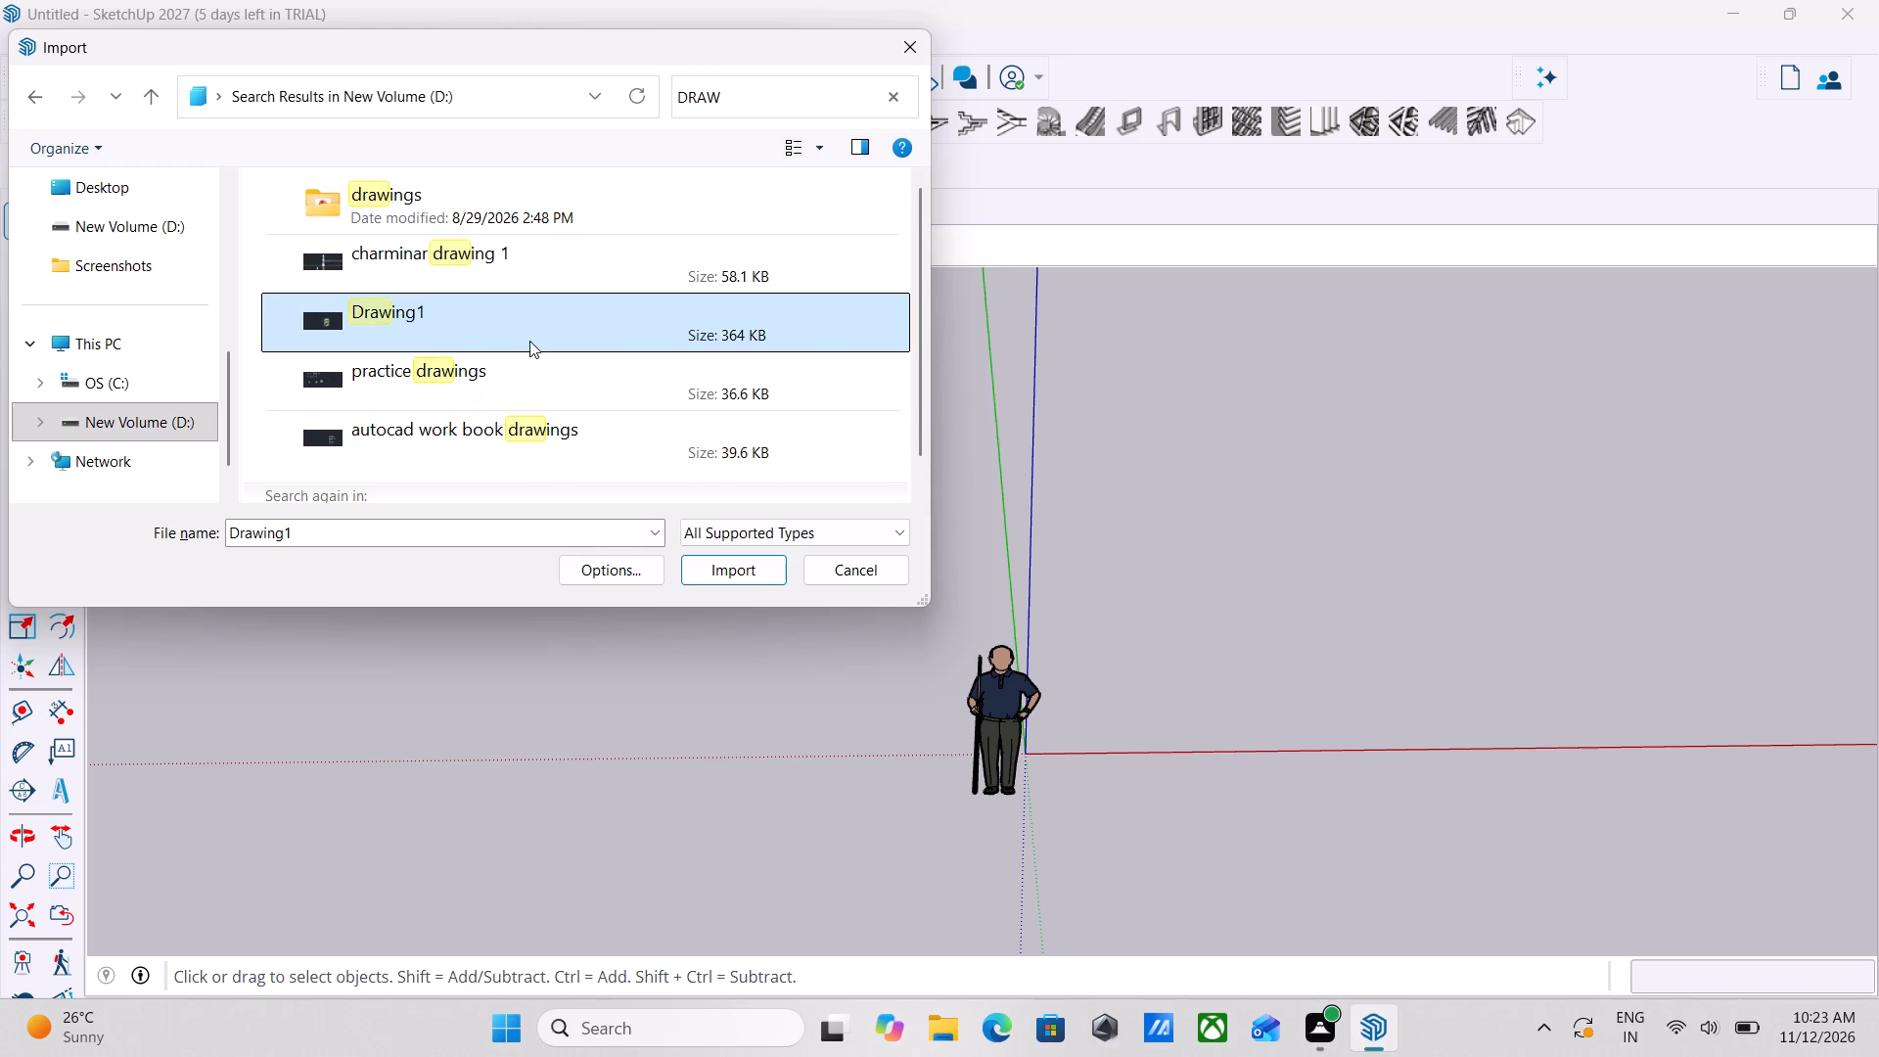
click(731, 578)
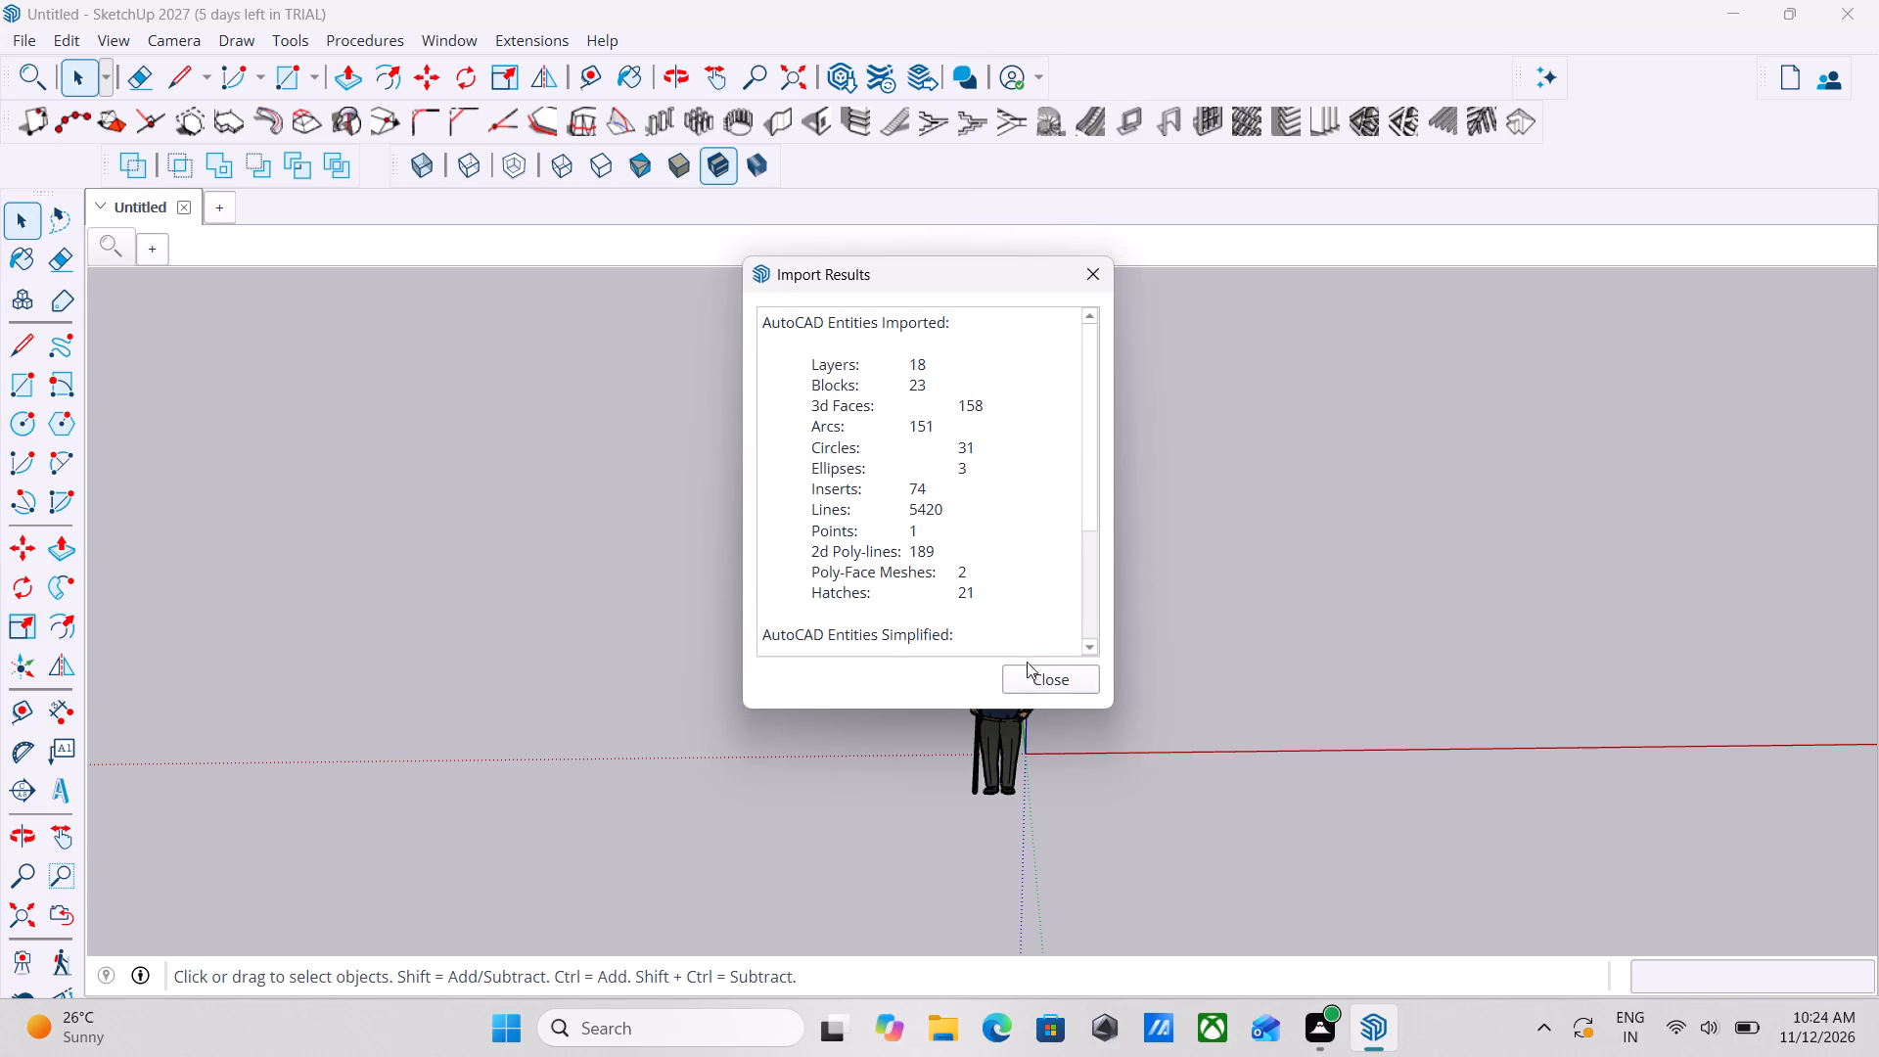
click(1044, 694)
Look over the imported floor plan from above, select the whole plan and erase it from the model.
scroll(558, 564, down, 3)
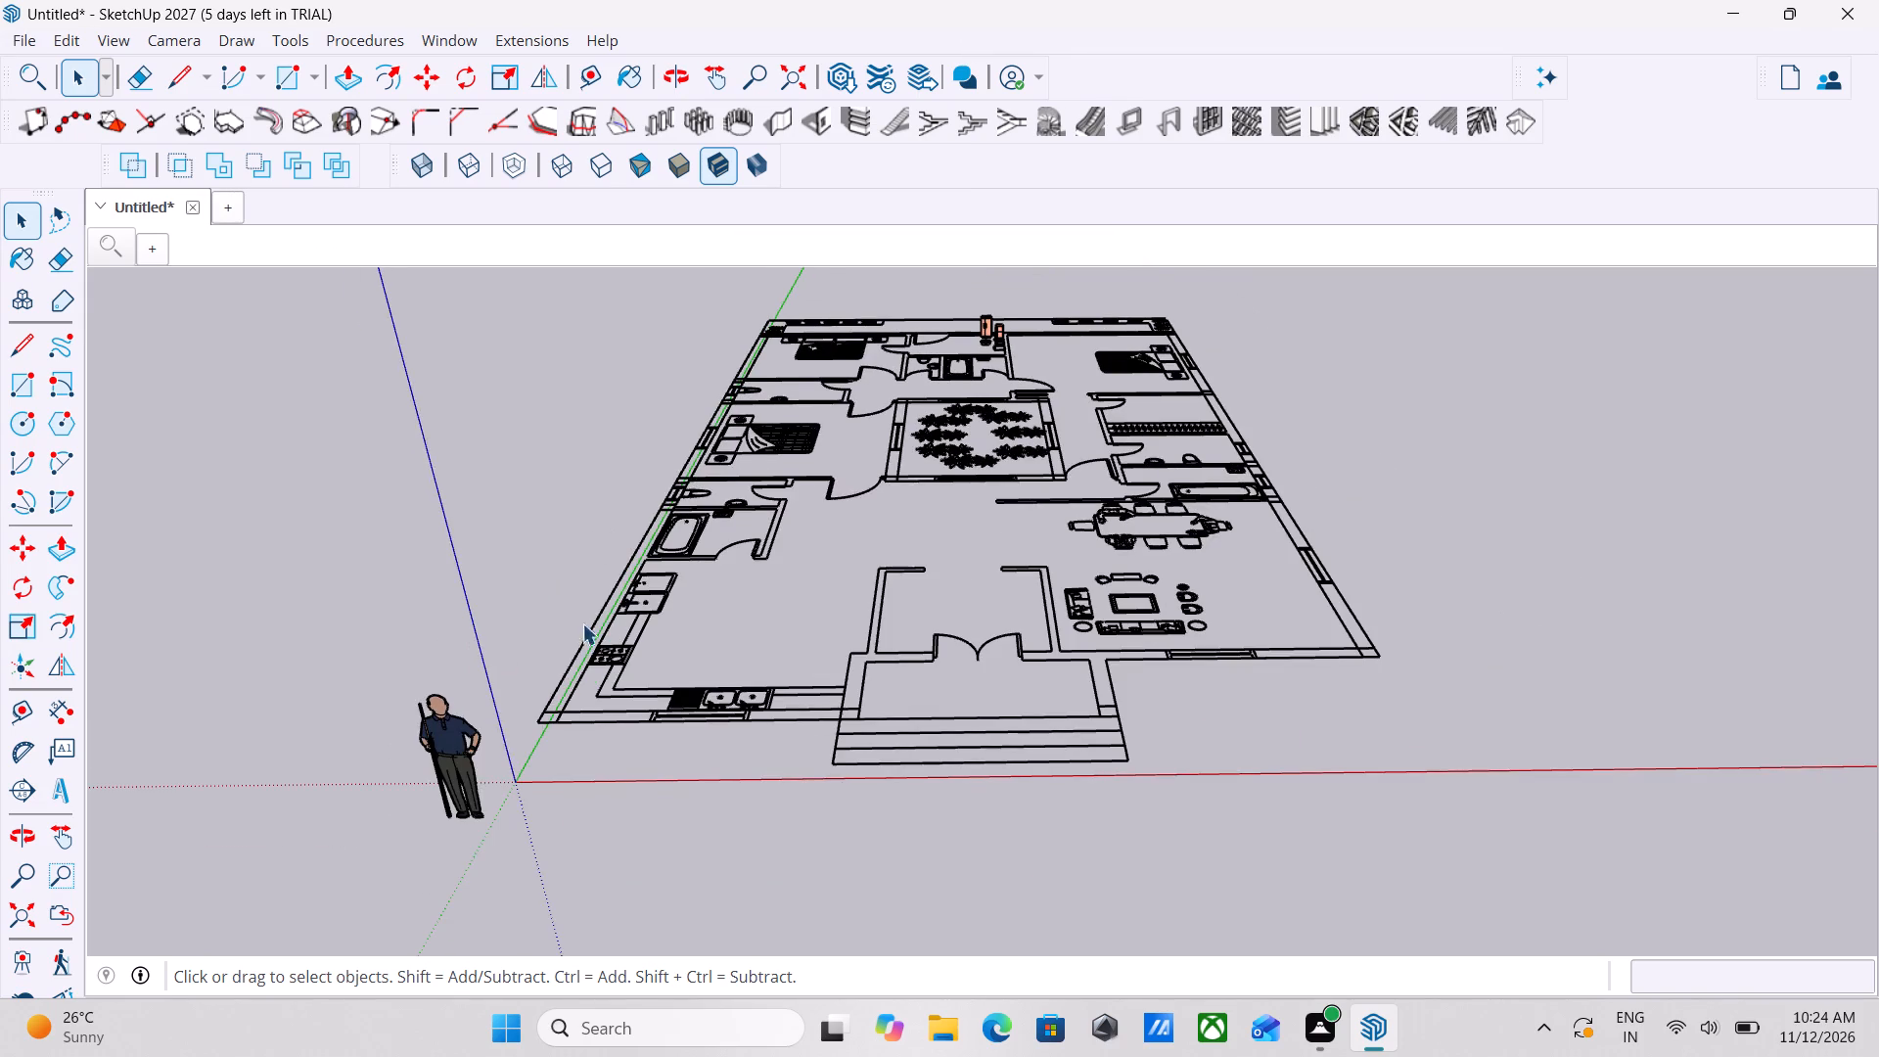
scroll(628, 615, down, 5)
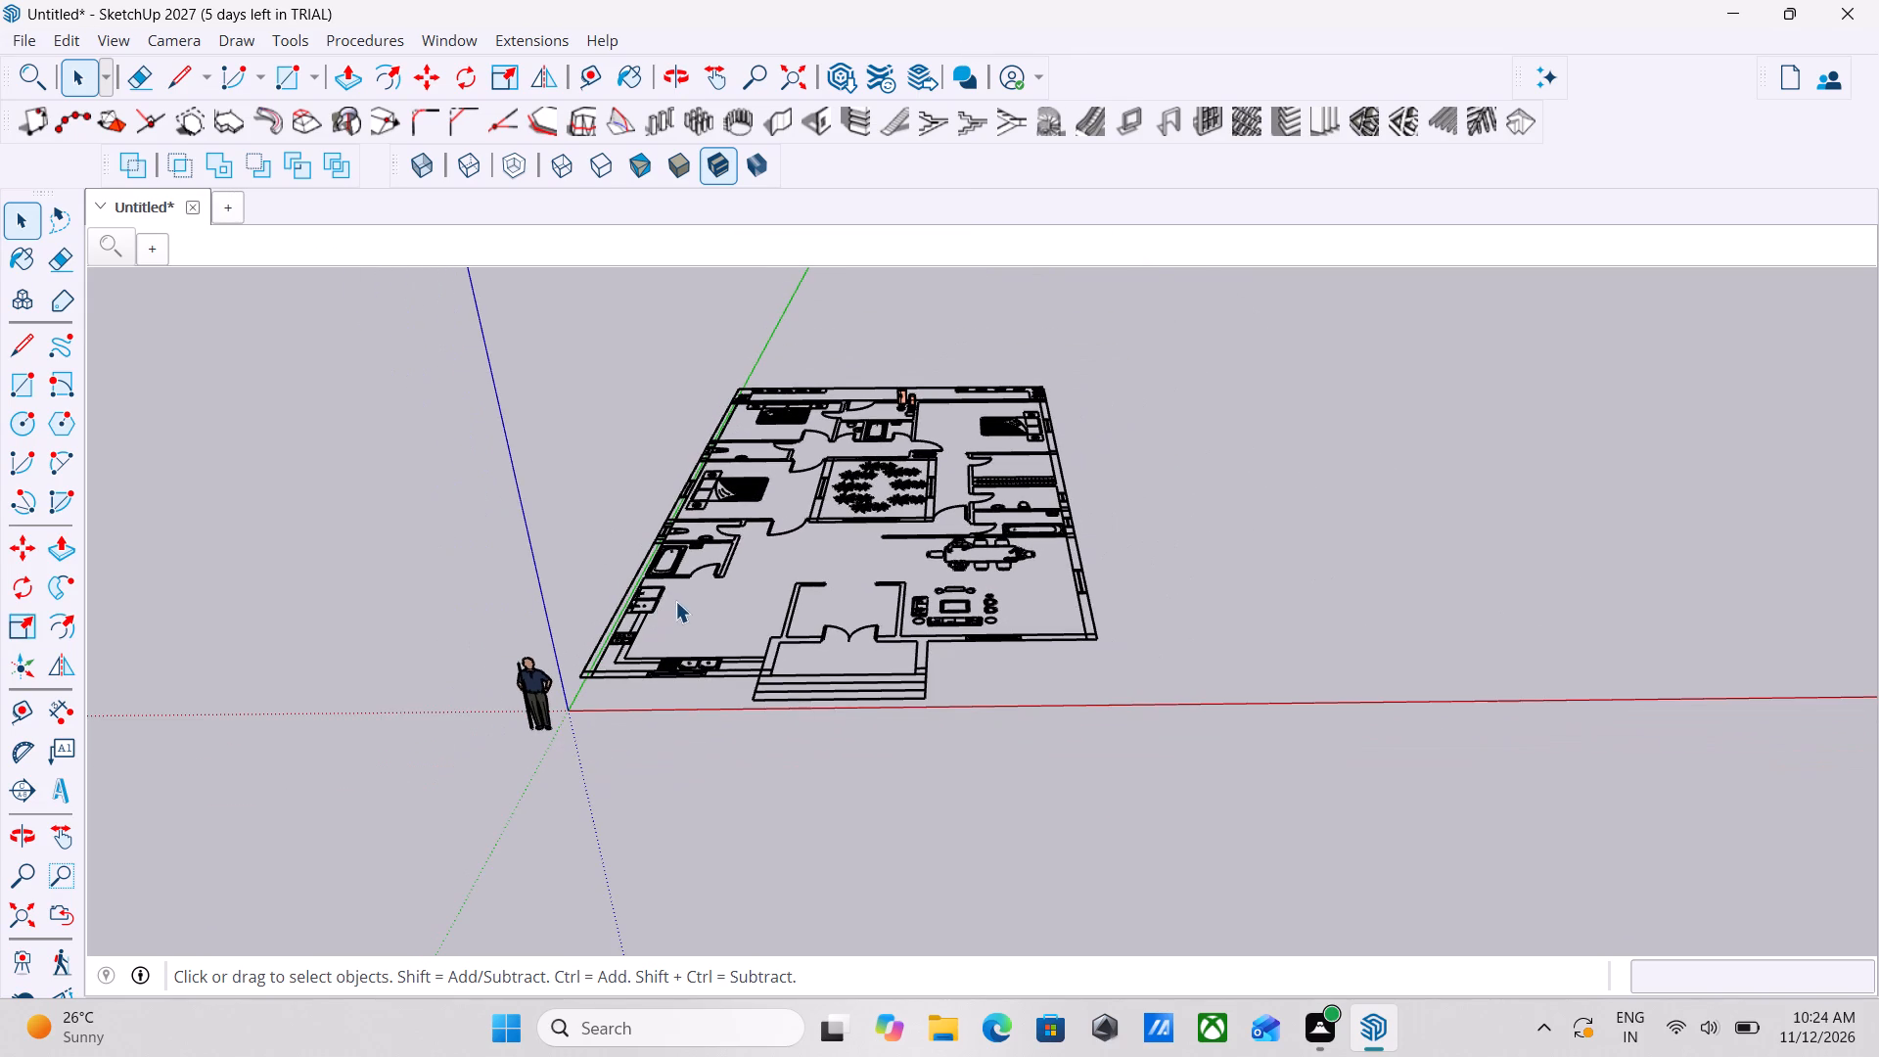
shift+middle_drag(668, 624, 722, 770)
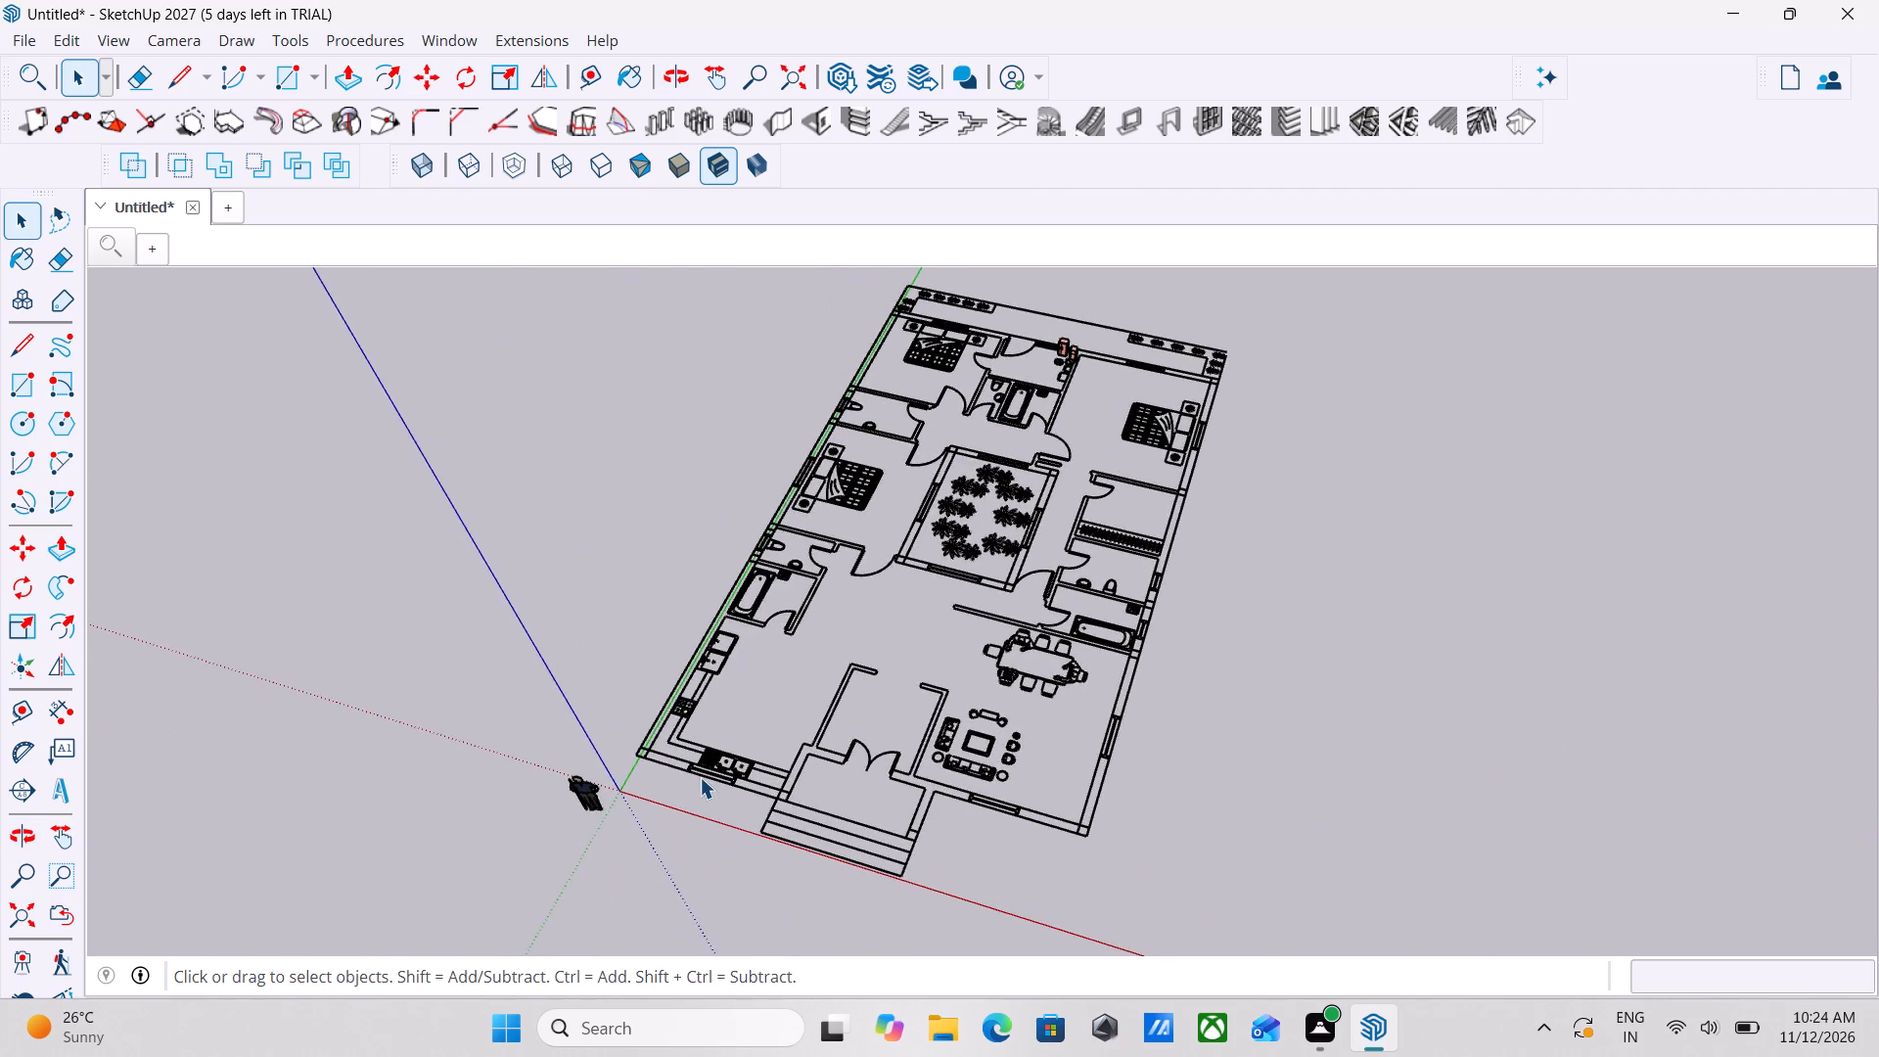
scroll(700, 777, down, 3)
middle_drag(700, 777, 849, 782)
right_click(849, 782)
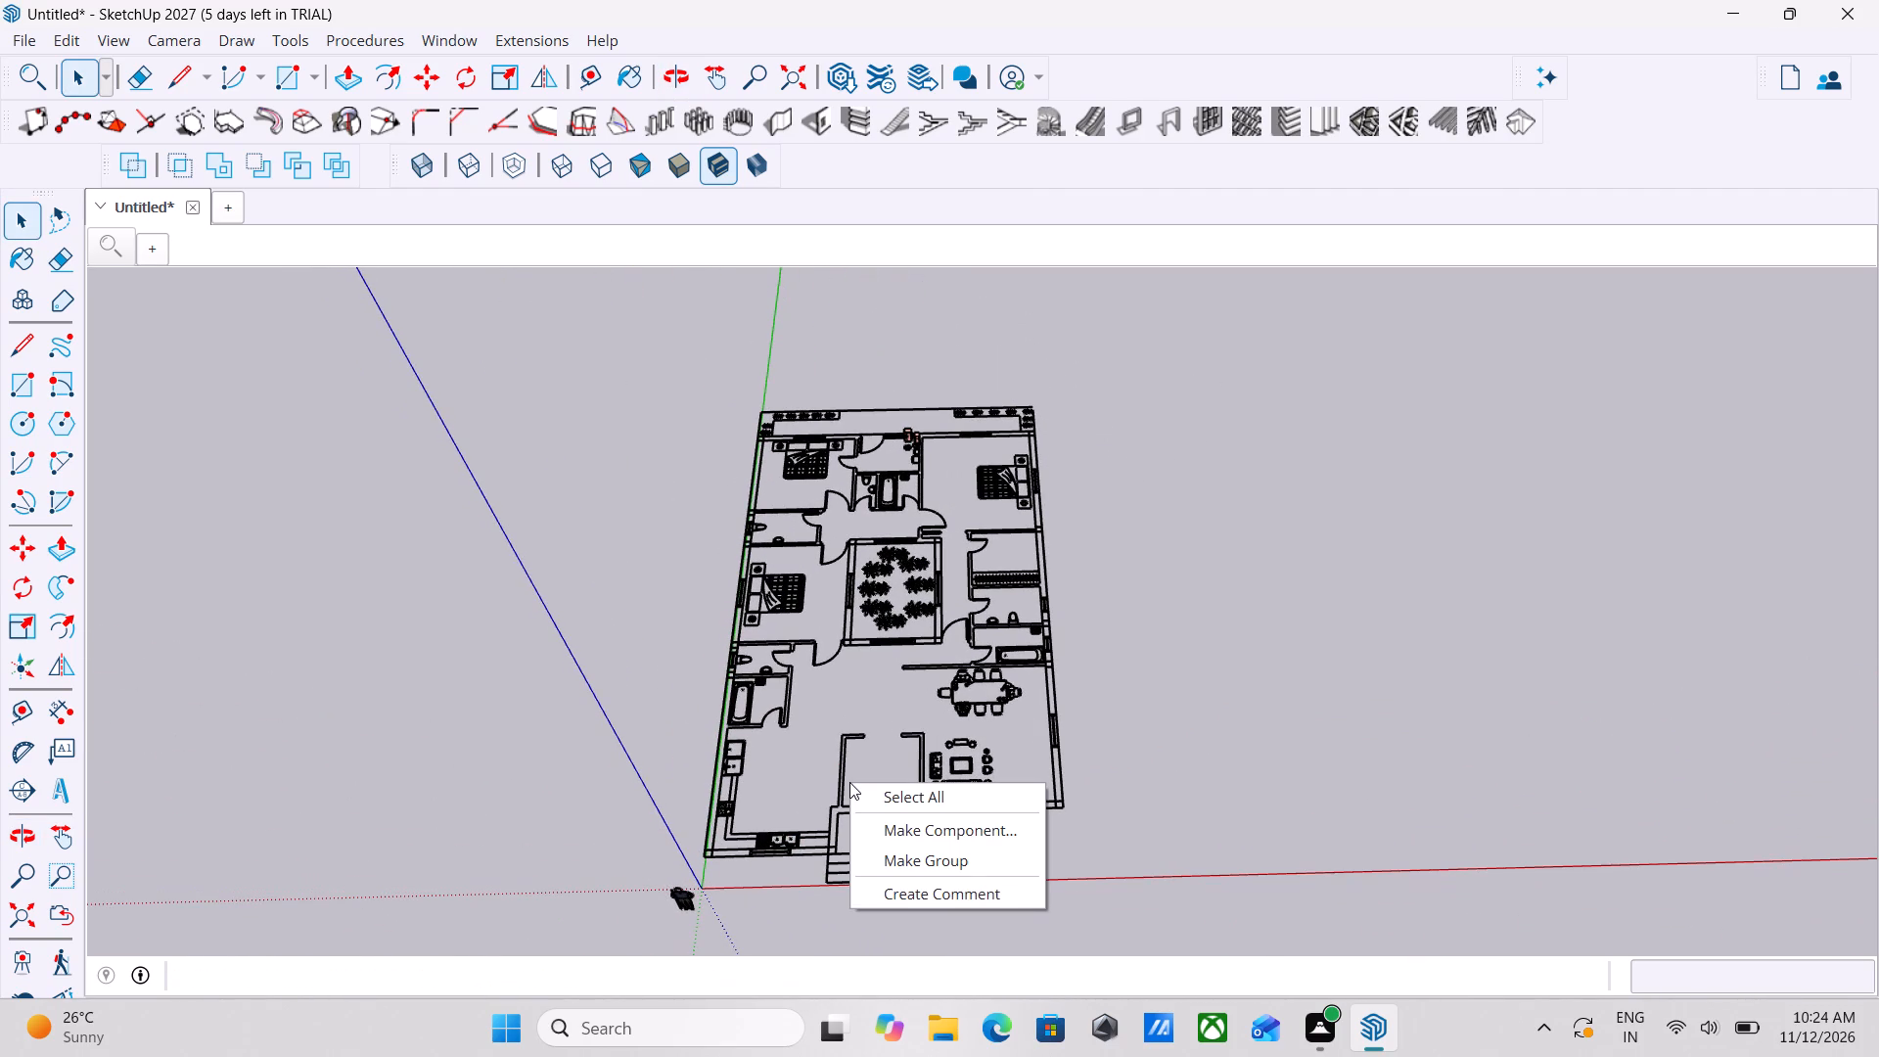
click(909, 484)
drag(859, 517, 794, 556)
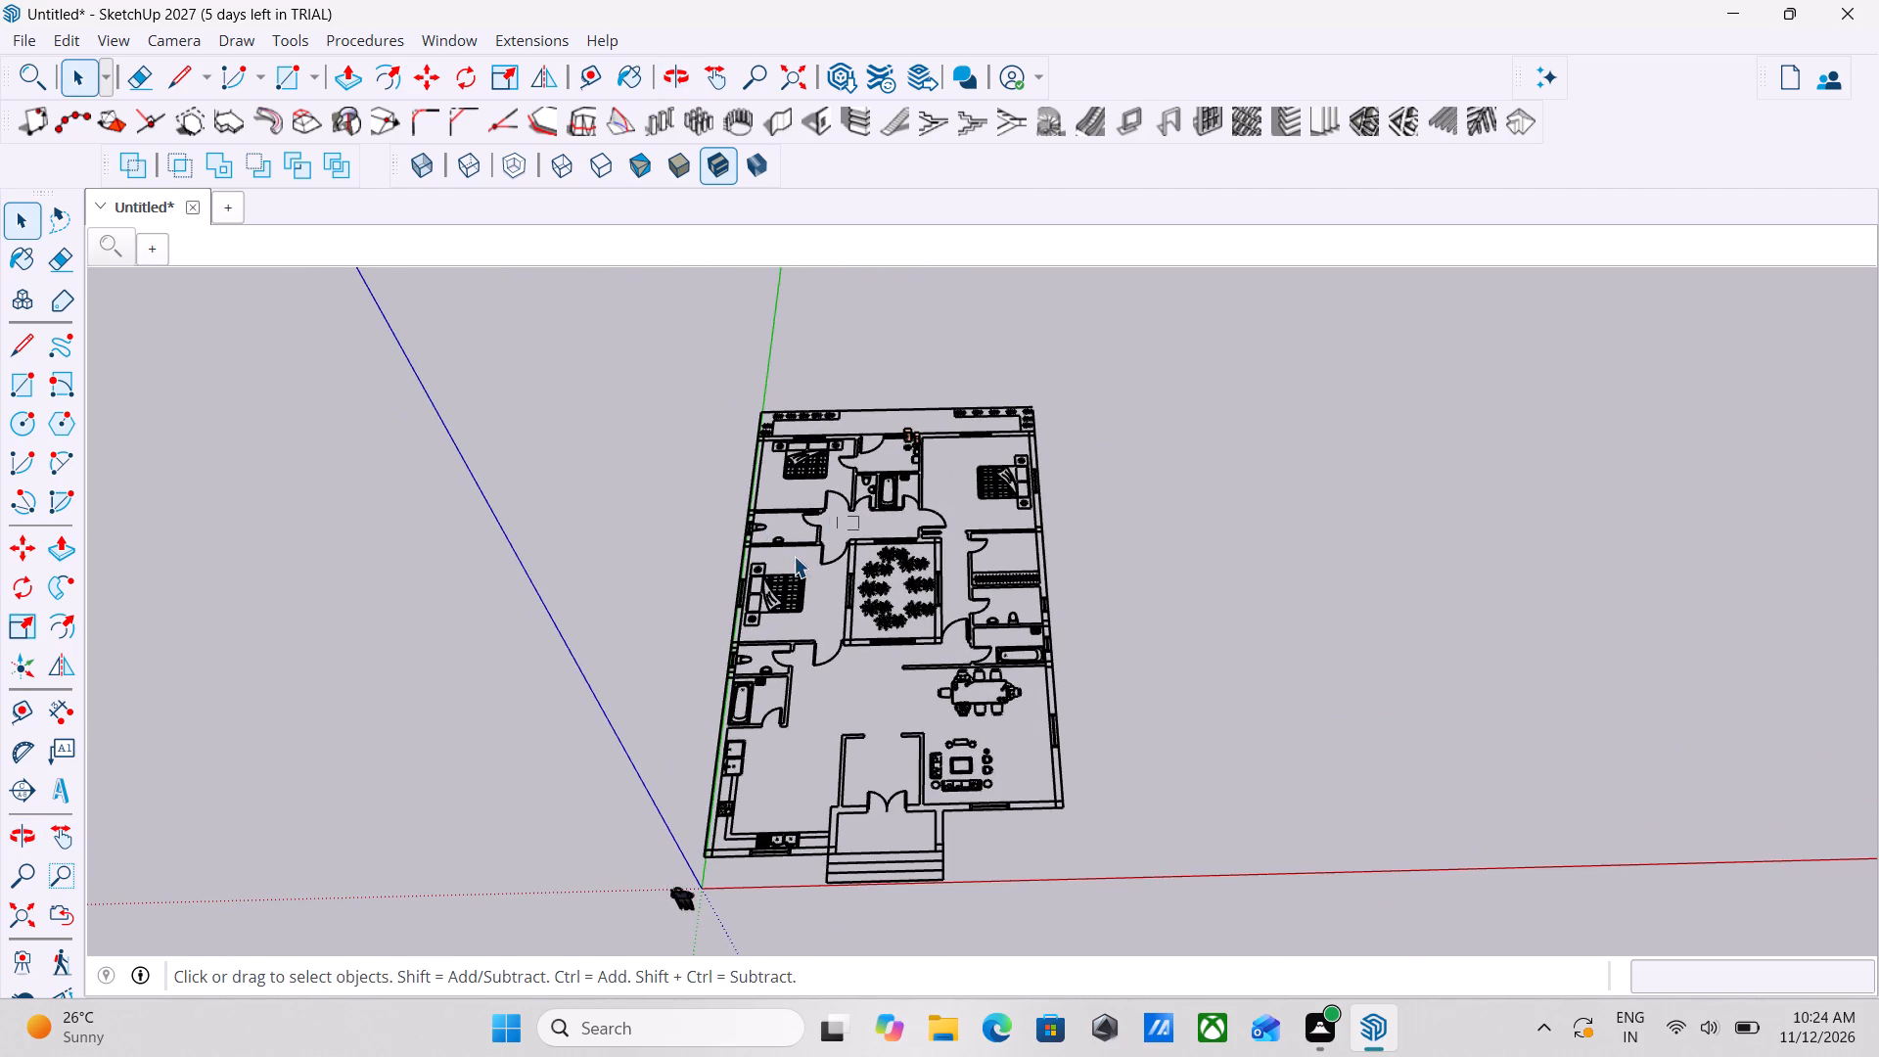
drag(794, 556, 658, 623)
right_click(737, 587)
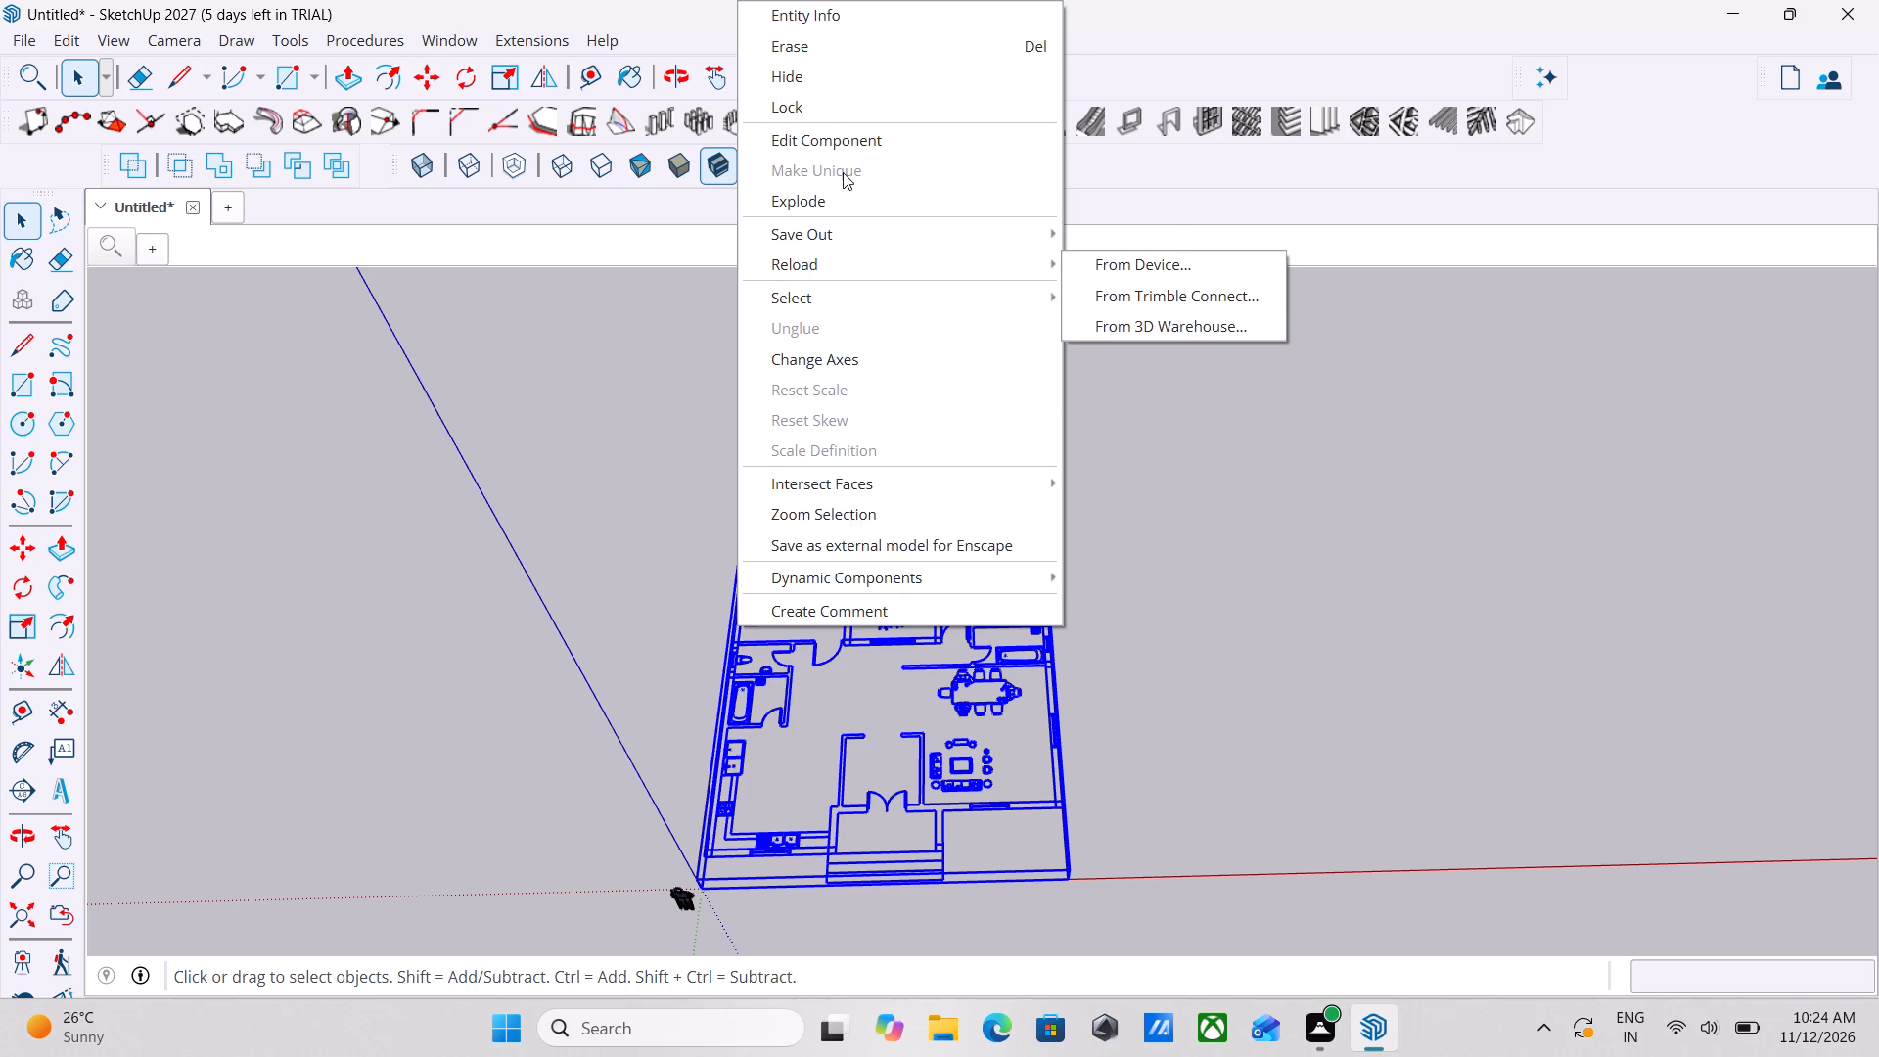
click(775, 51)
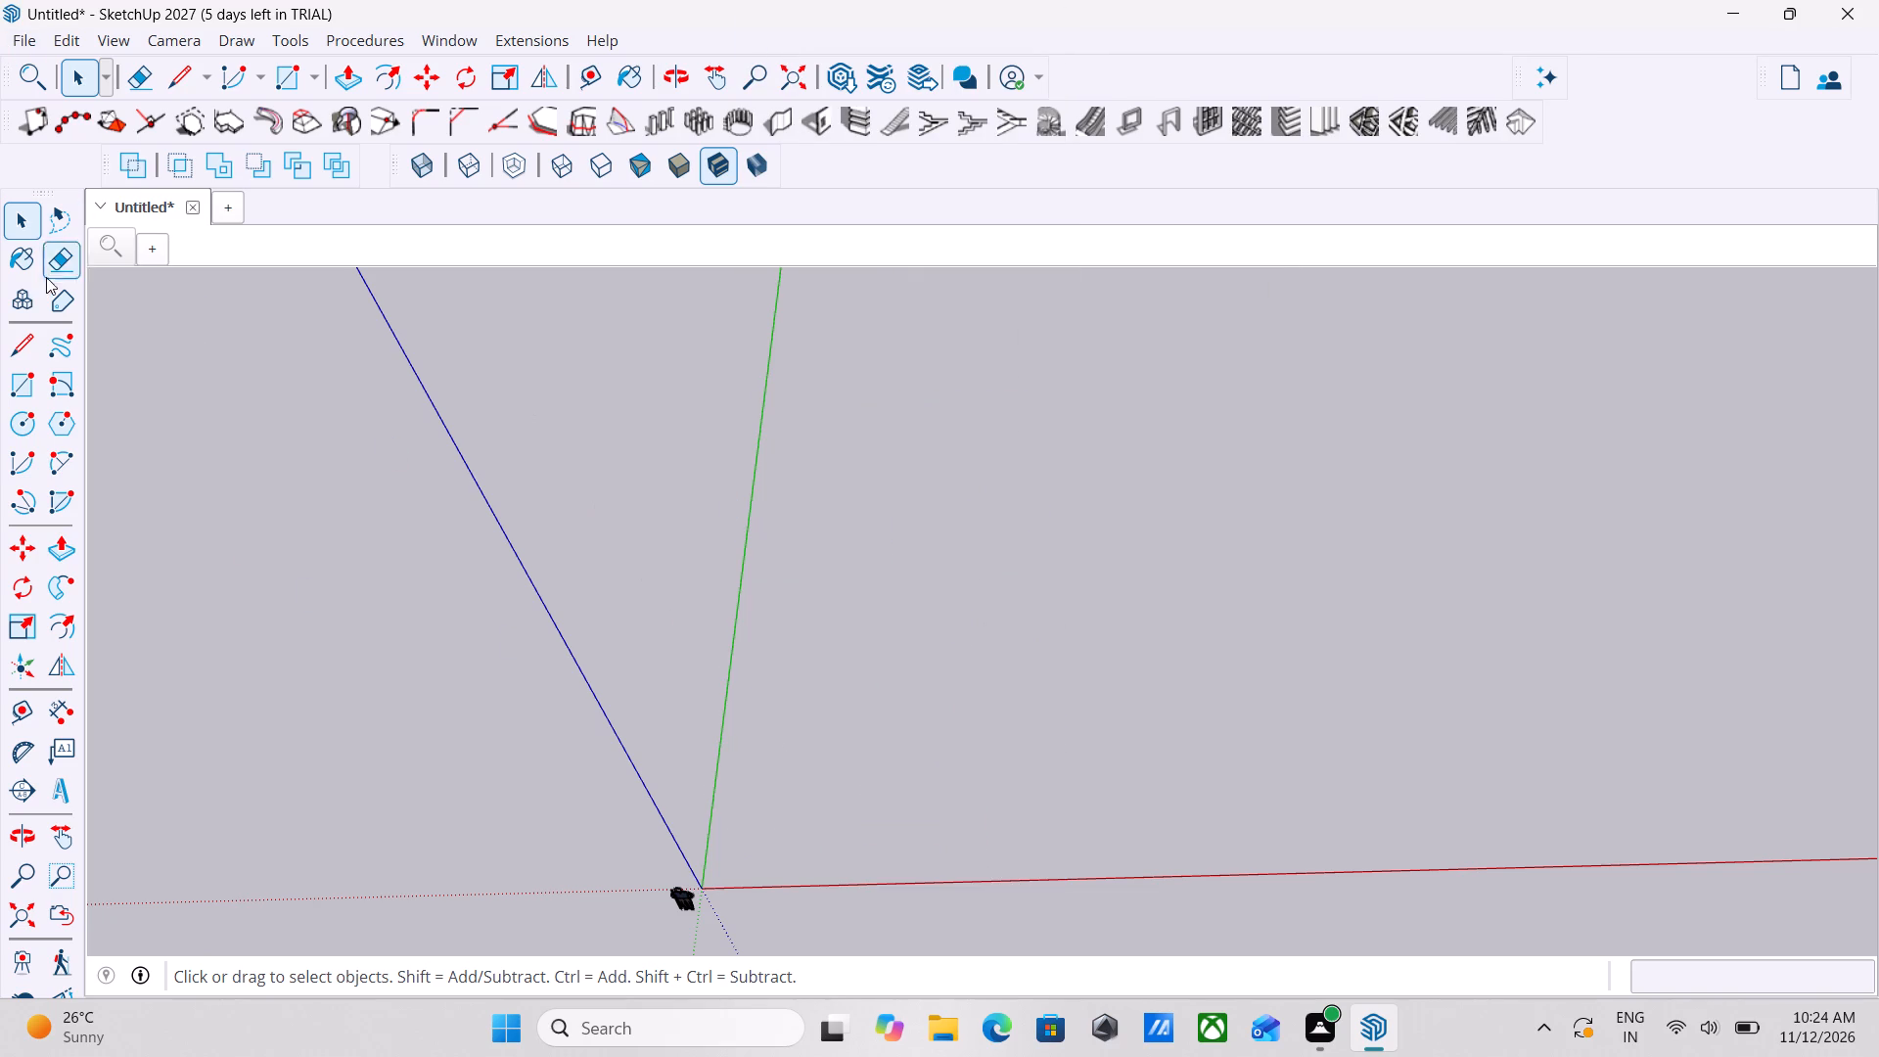
Start another import and look through the files in New folder (2) on New Volume (D:) for the wanted drawing.
click(24, 37)
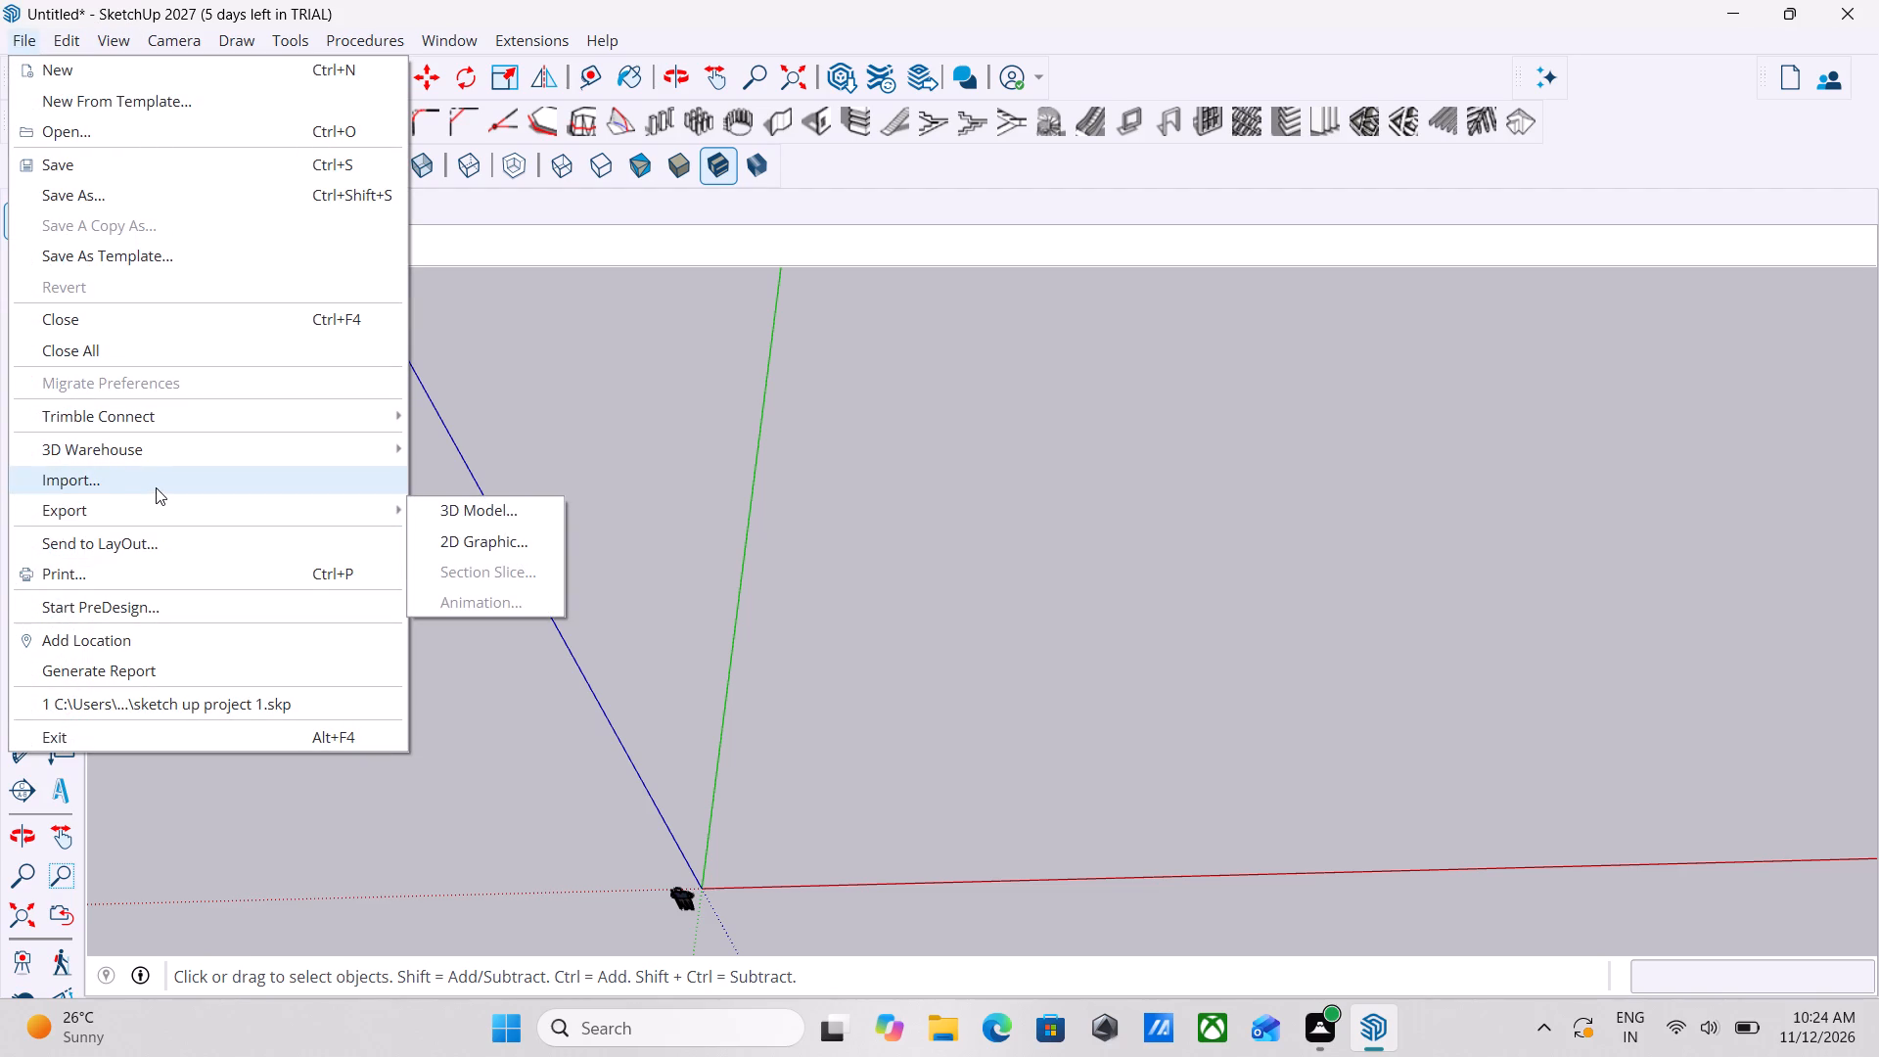
click(99, 483)
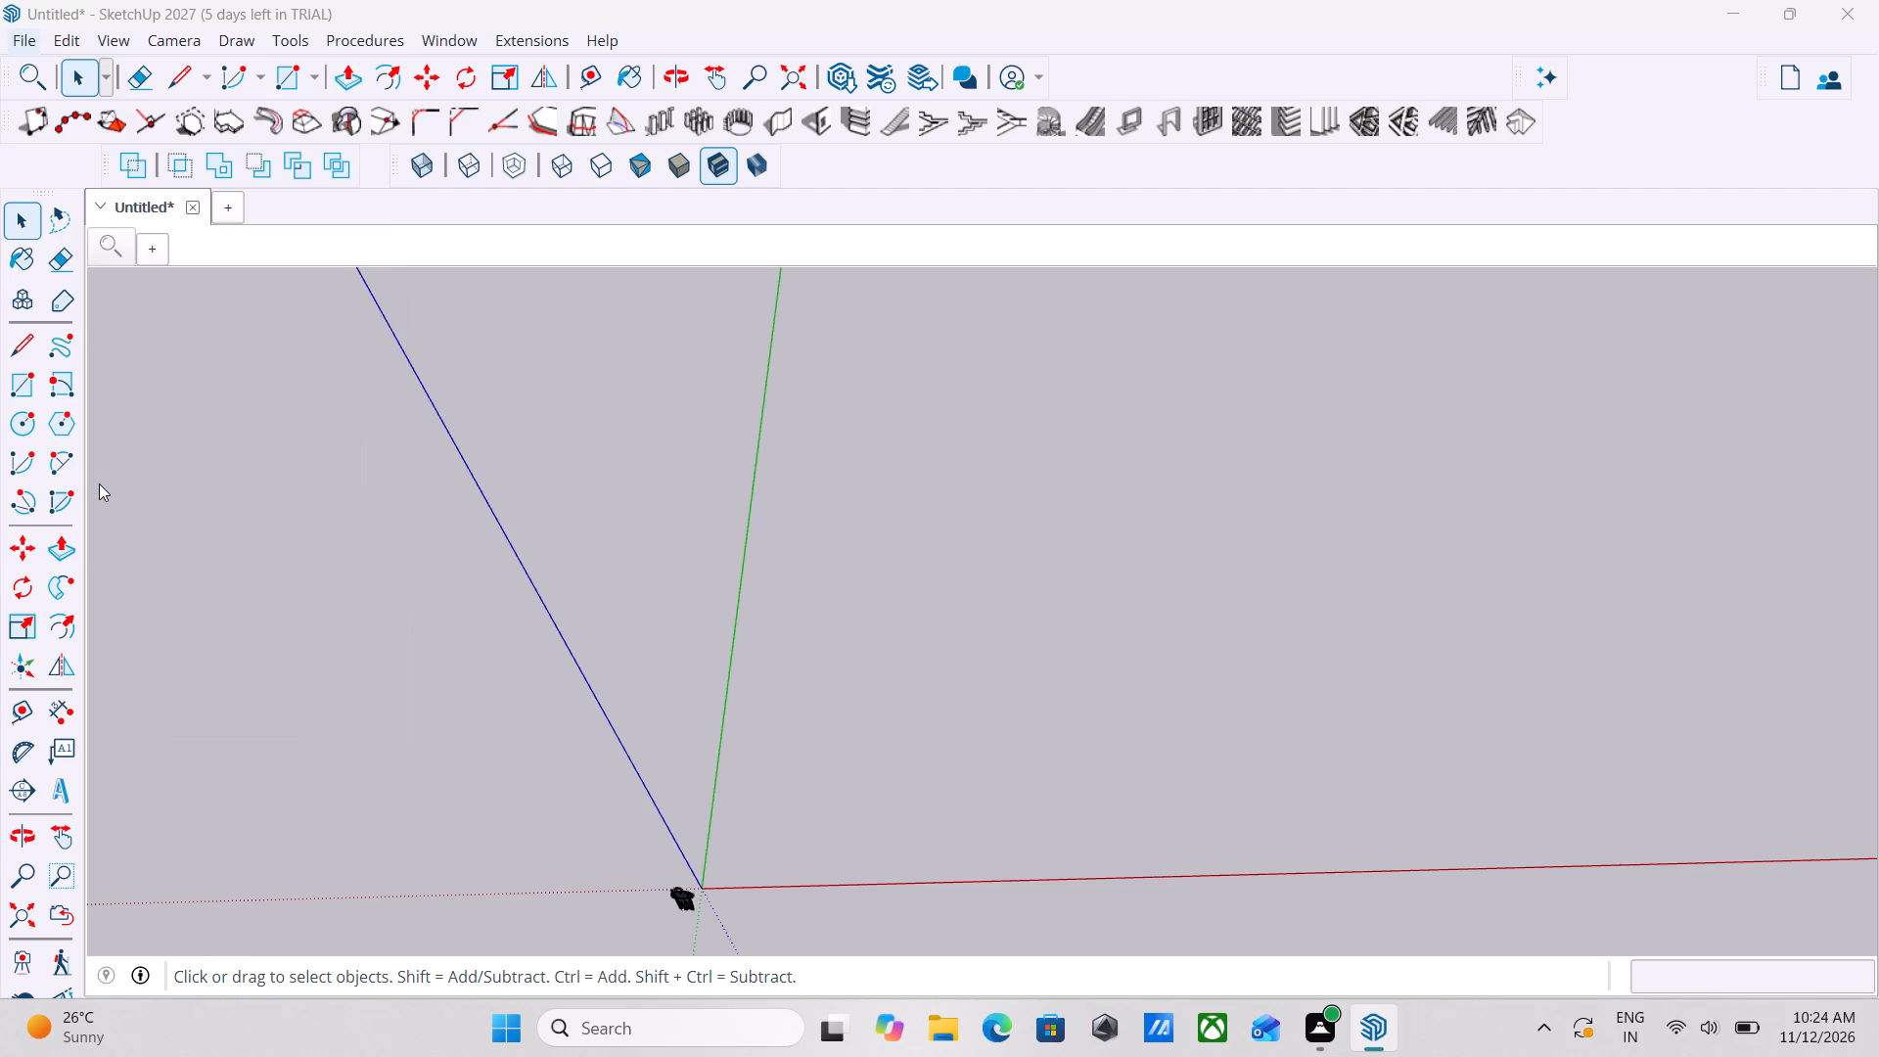
scroll(297, 287, down, 1)
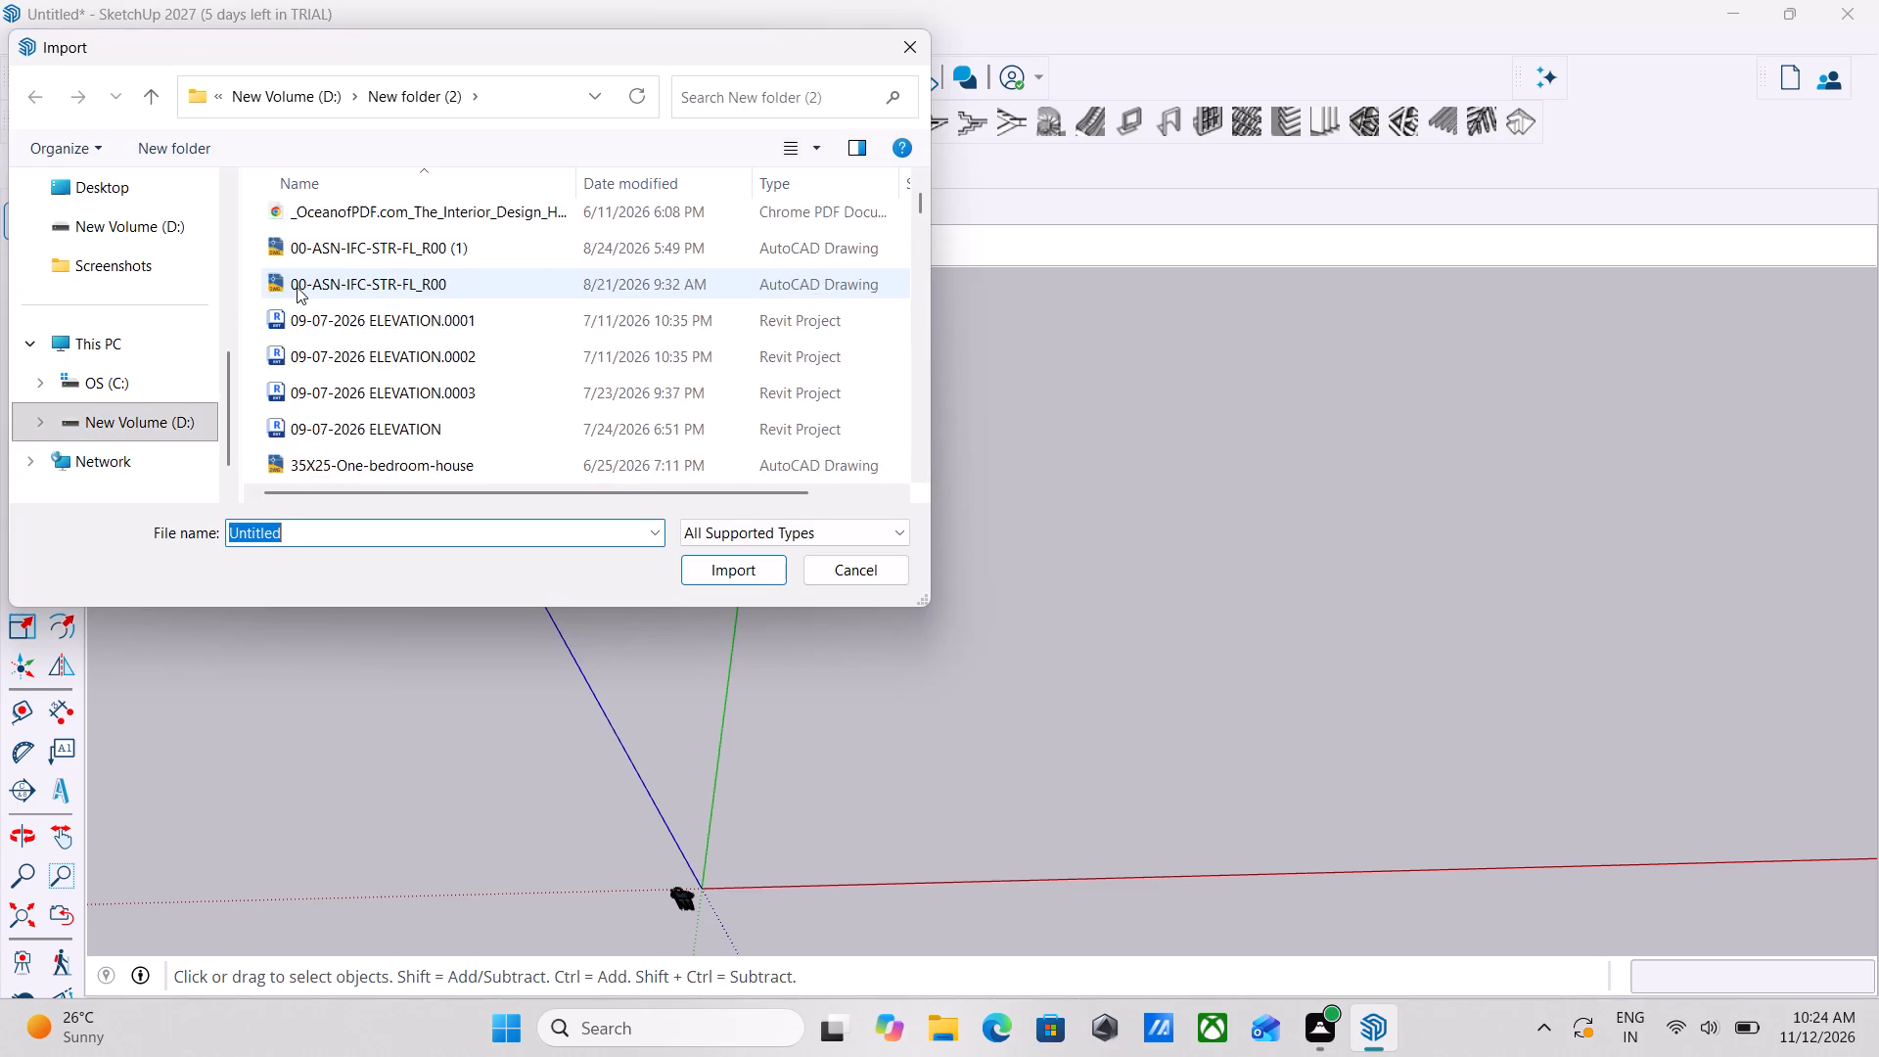
scroll(297, 287, down, 2)
scroll(336, 429, down, 9)
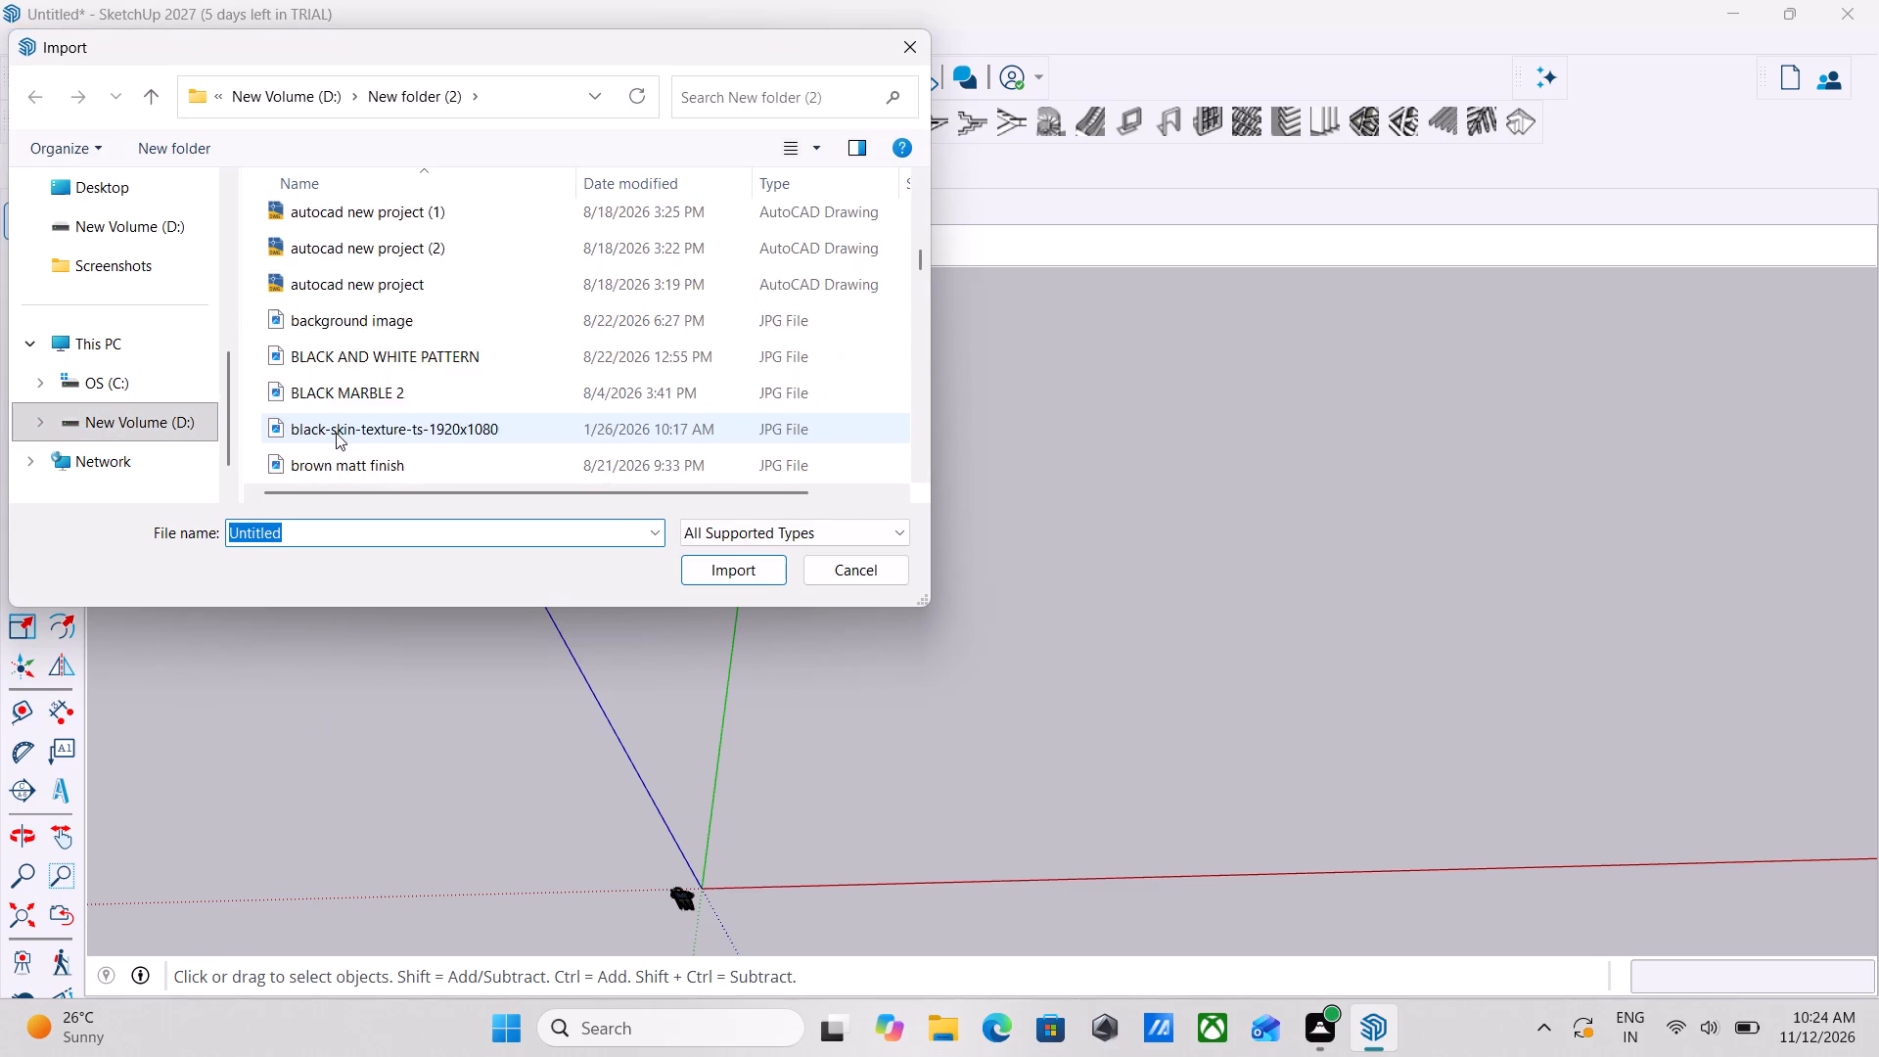
scroll(336, 433, down, 5)
scroll(336, 433, up, 2)
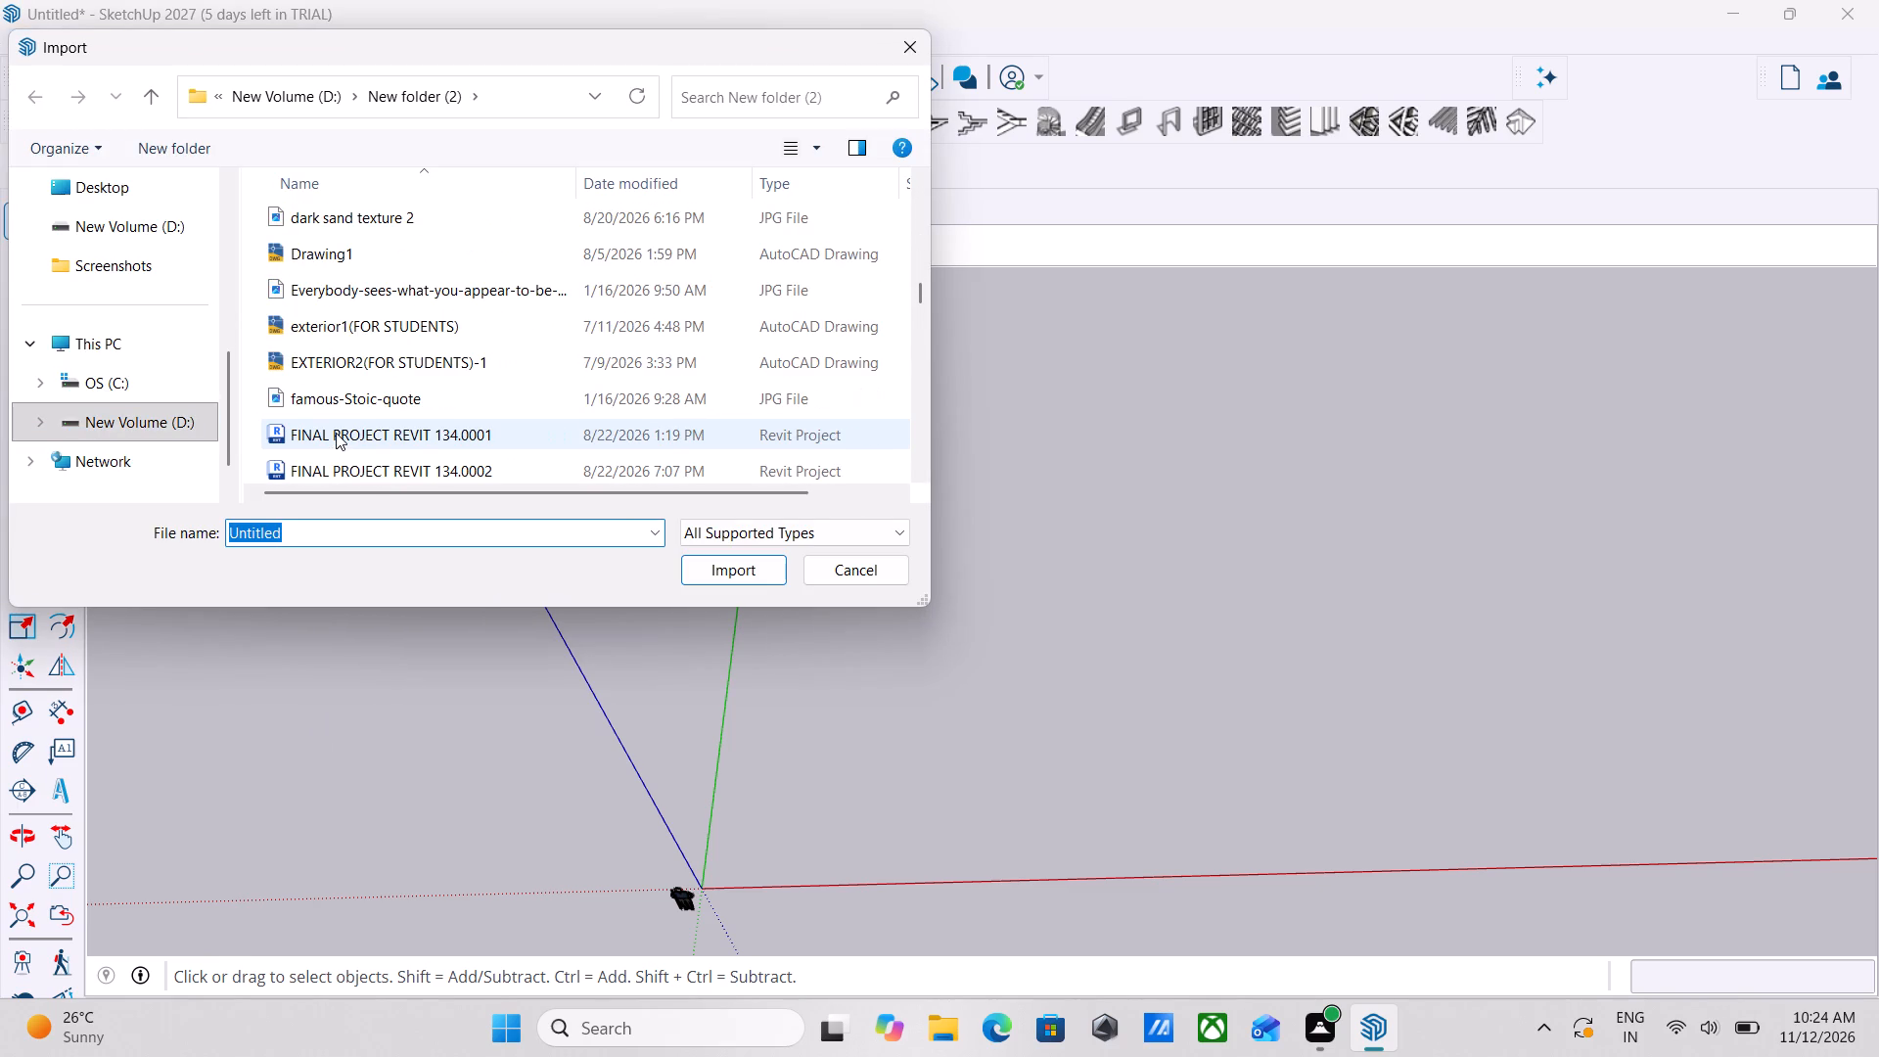
scroll(381, 375, down, 6)
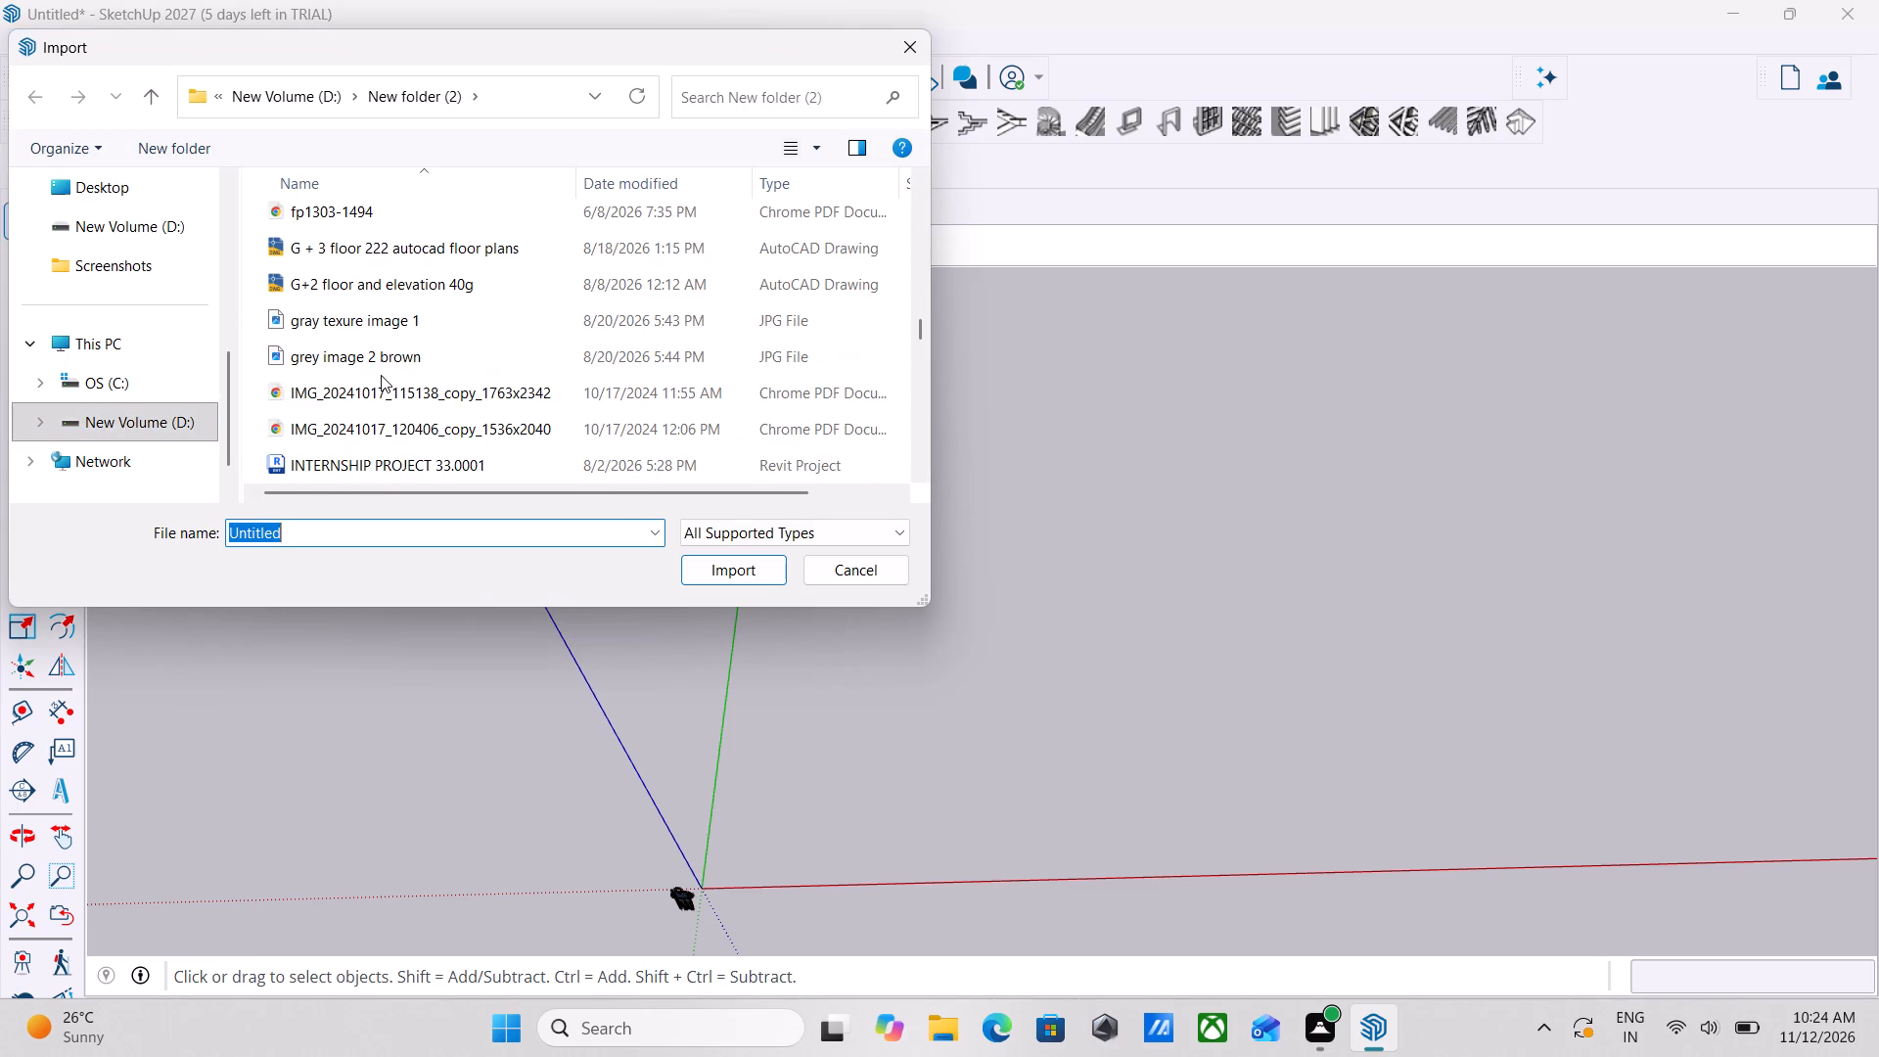
scroll(381, 375, down, 5)
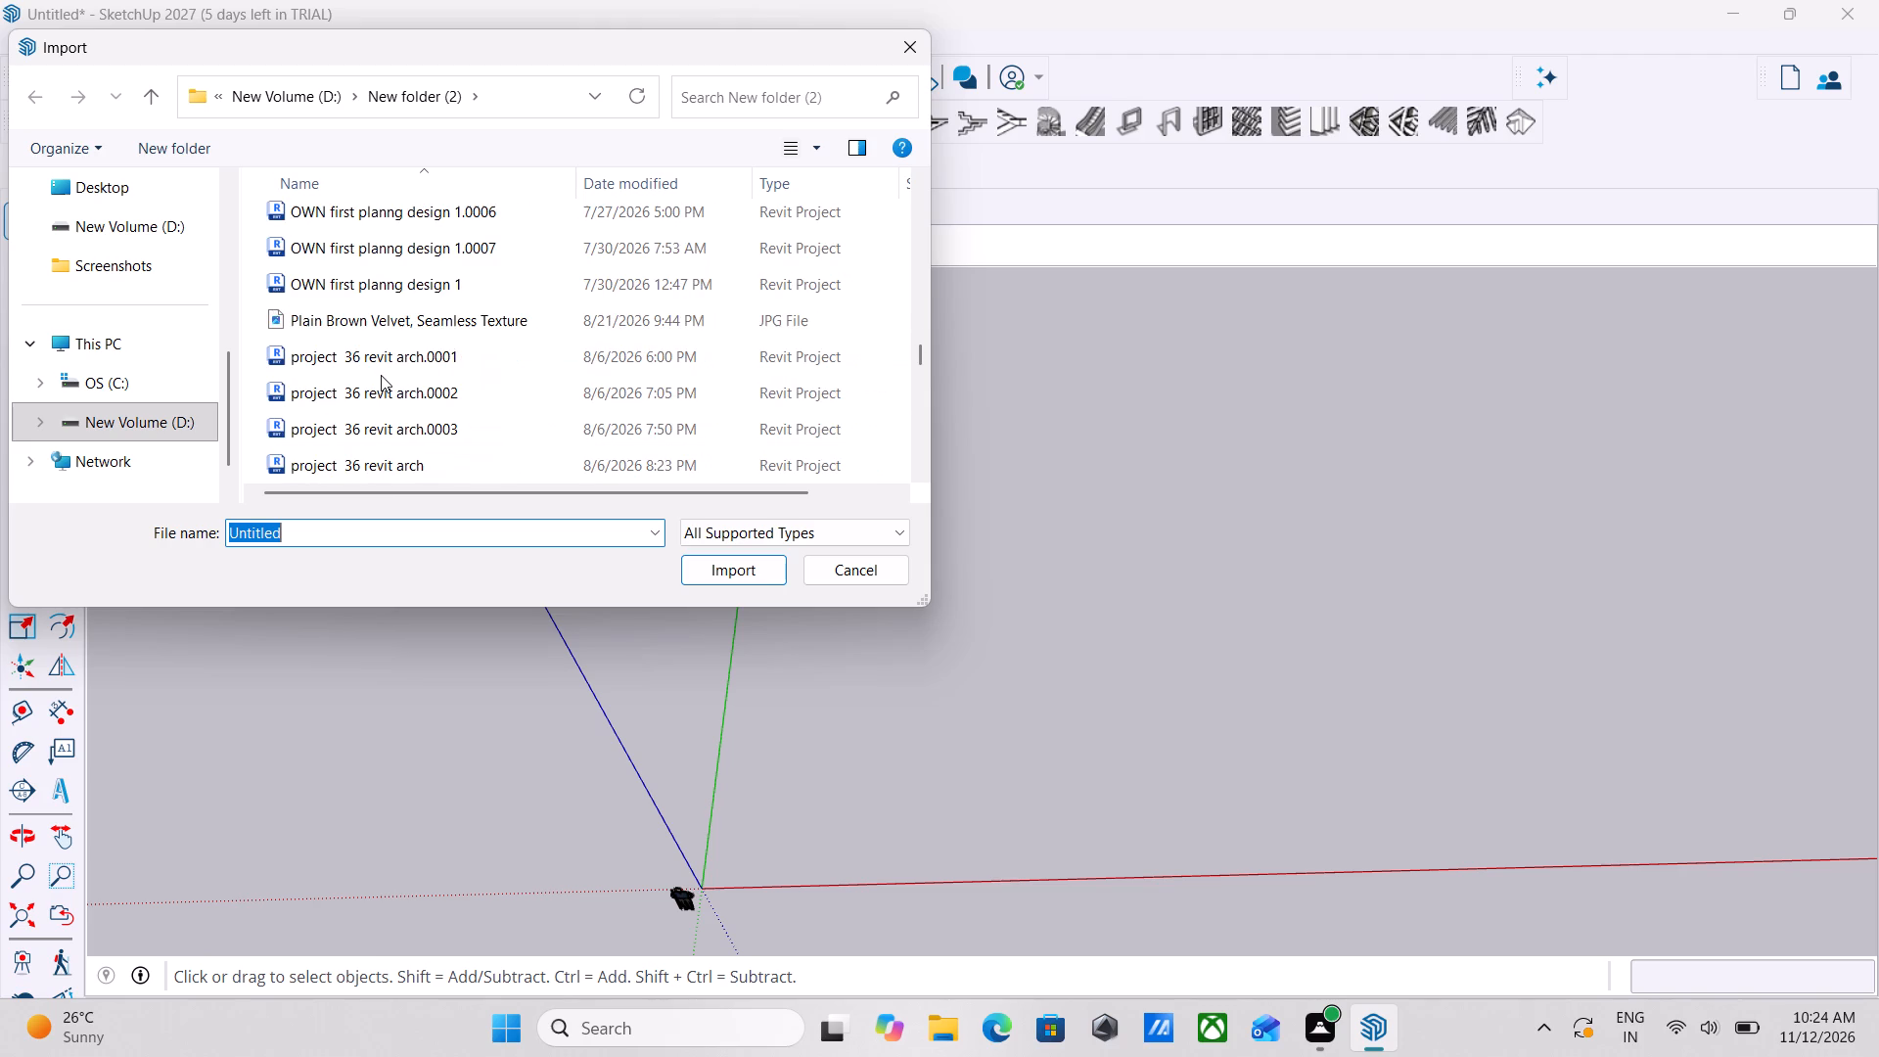
scroll(381, 375, down, 9)
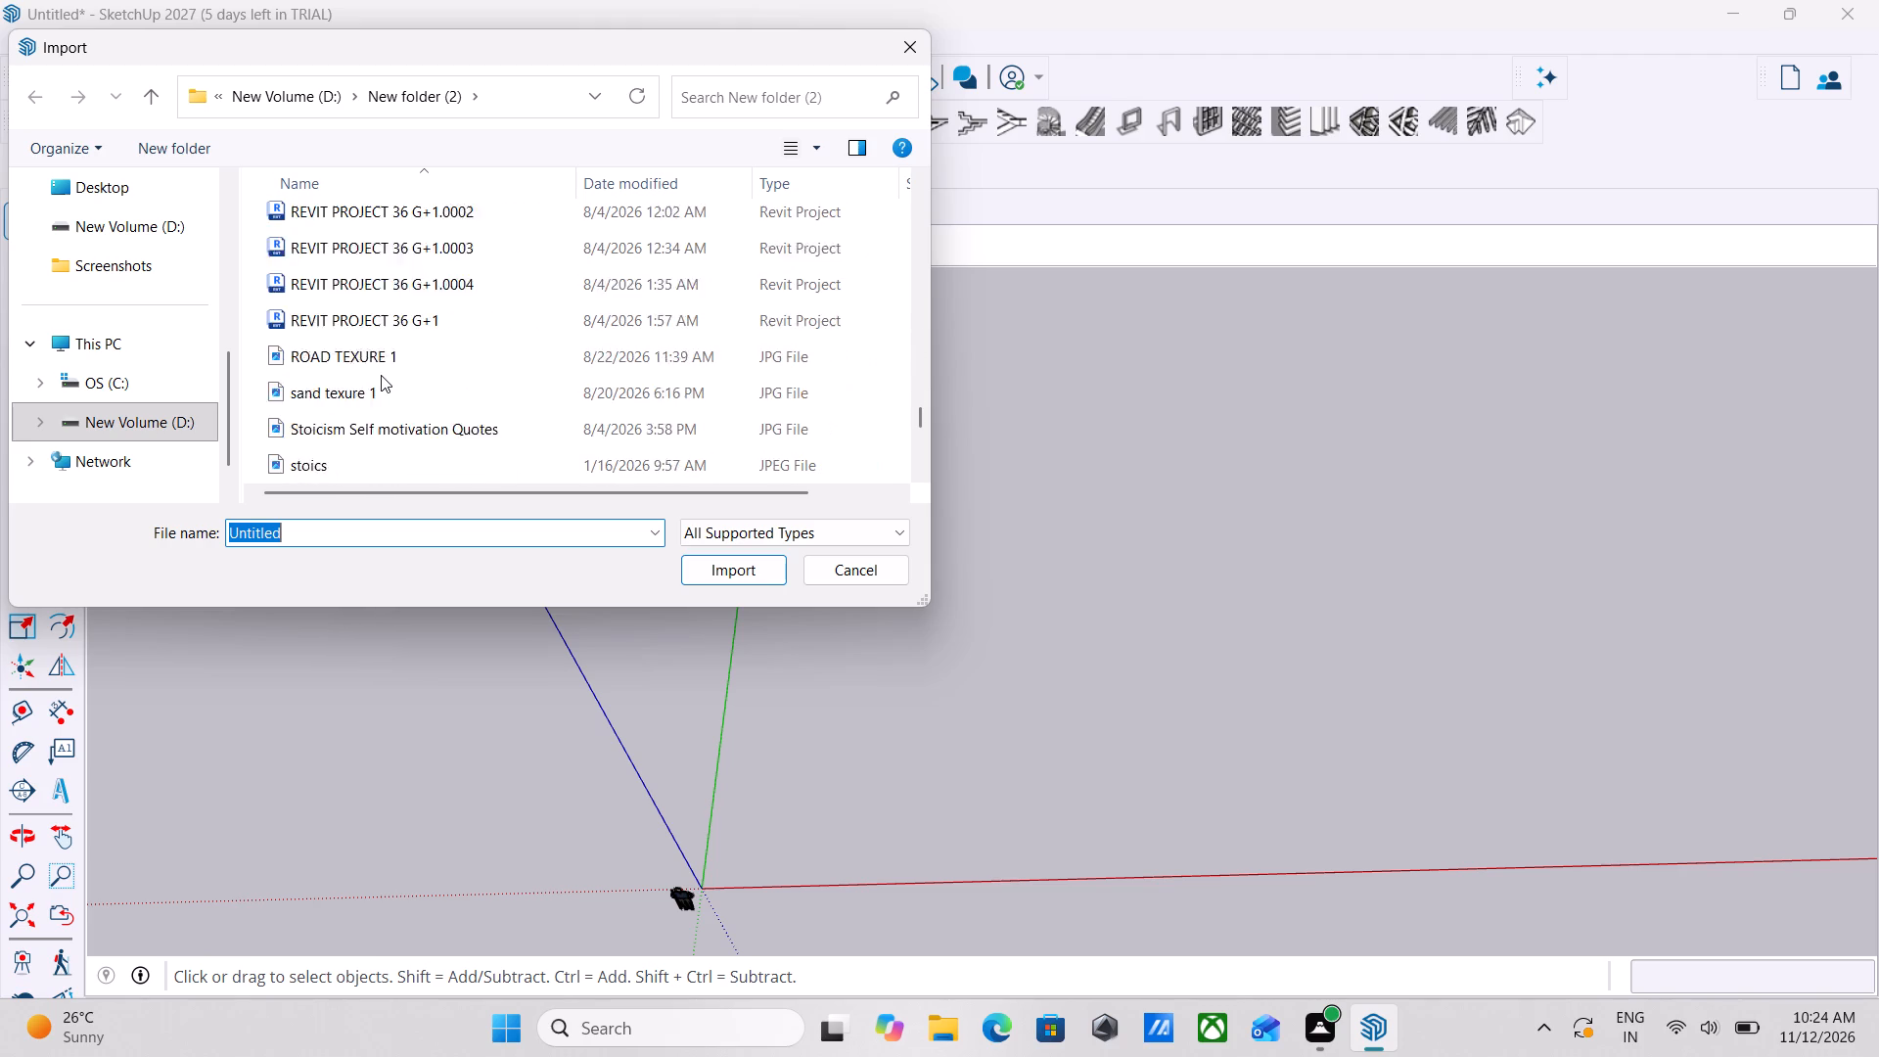
scroll(381, 375, down, 14)
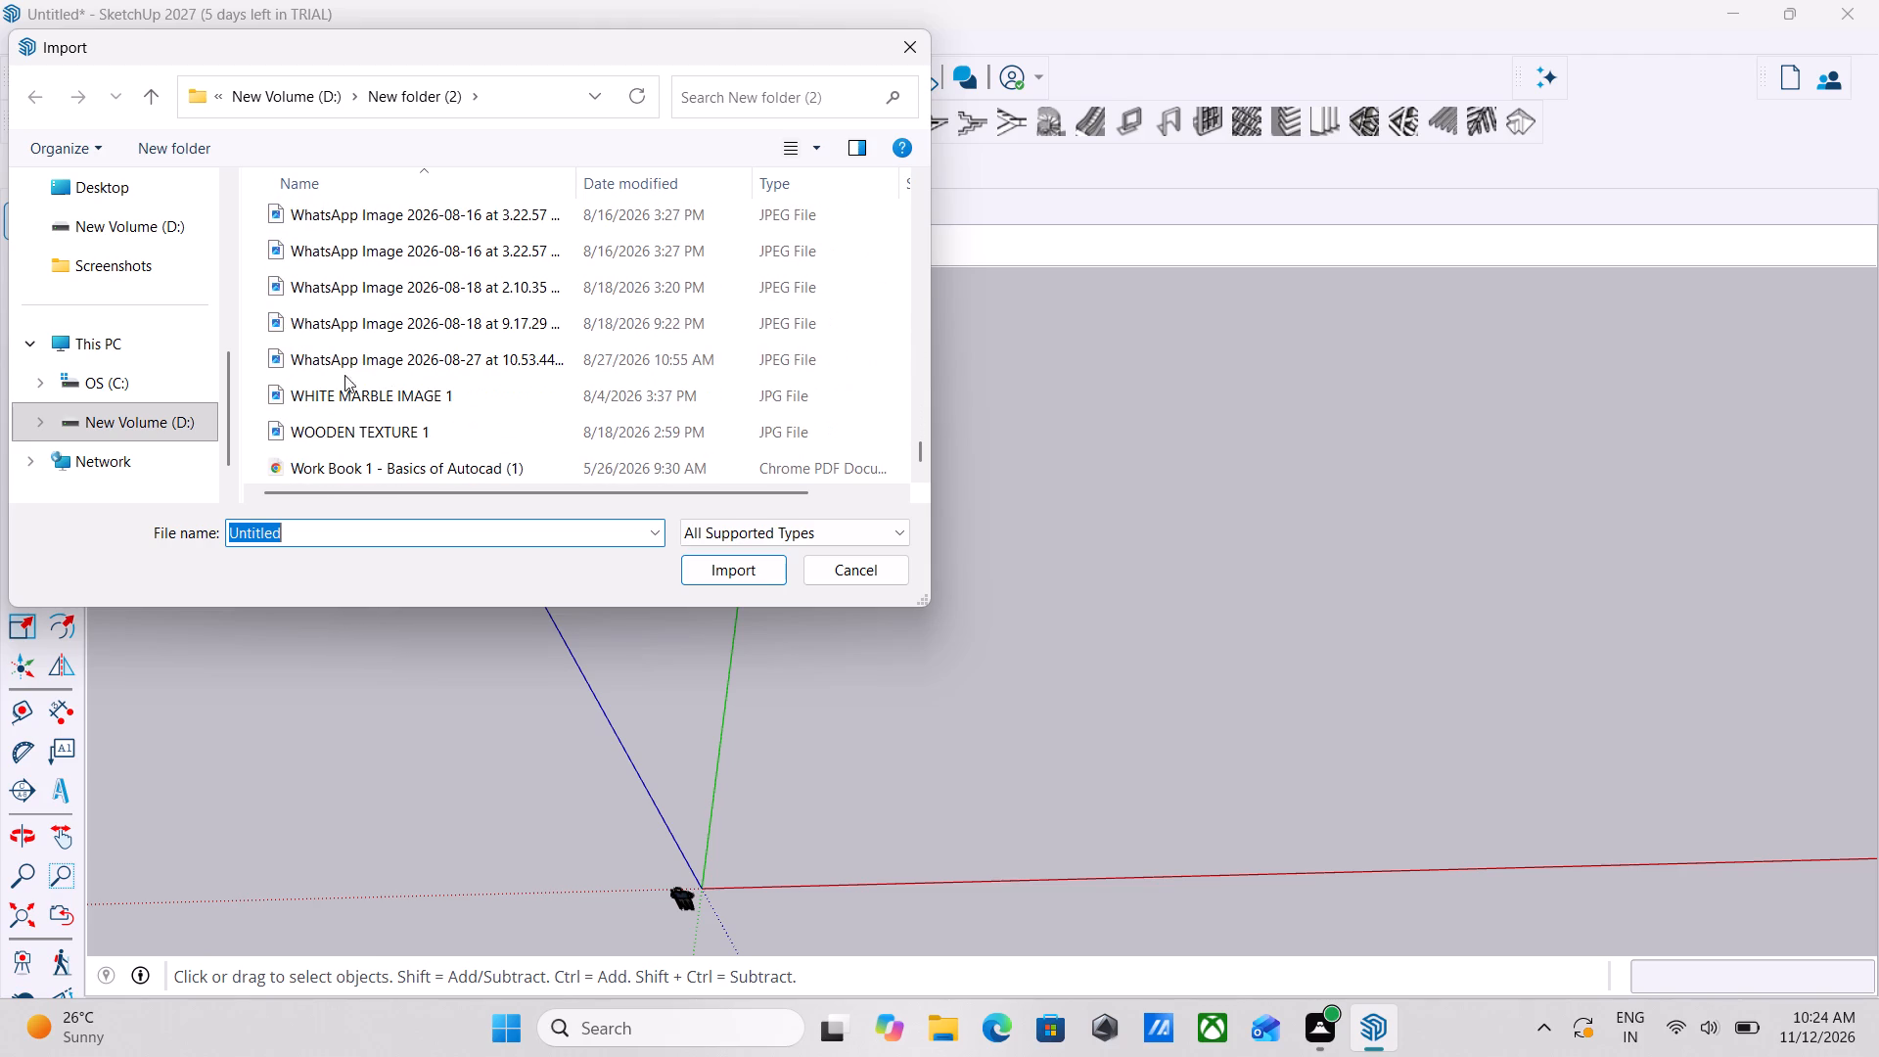
scroll(311, 375, up, 3)
scroll(85, 346, up, 2)
scroll(85, 391, down, 1)
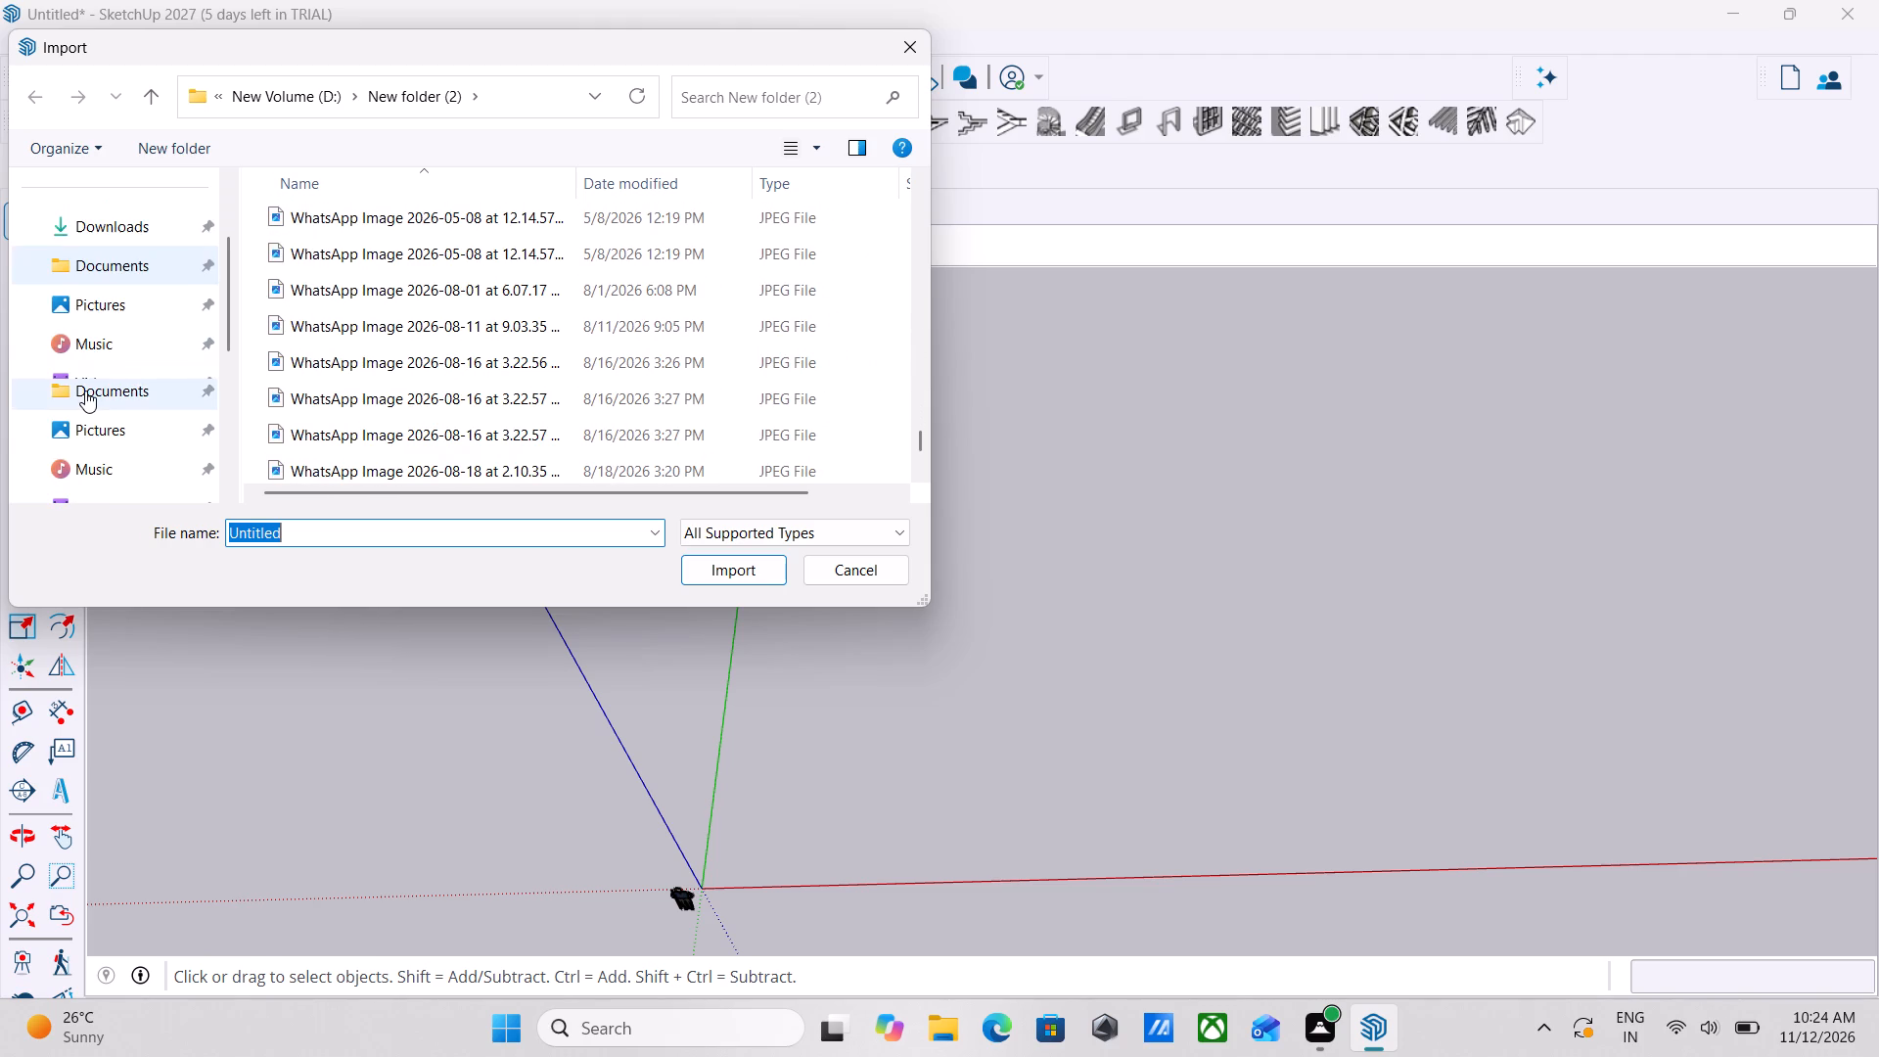
Search for "draw" in Downloads and extend the search to This PC.
click(116, 226)
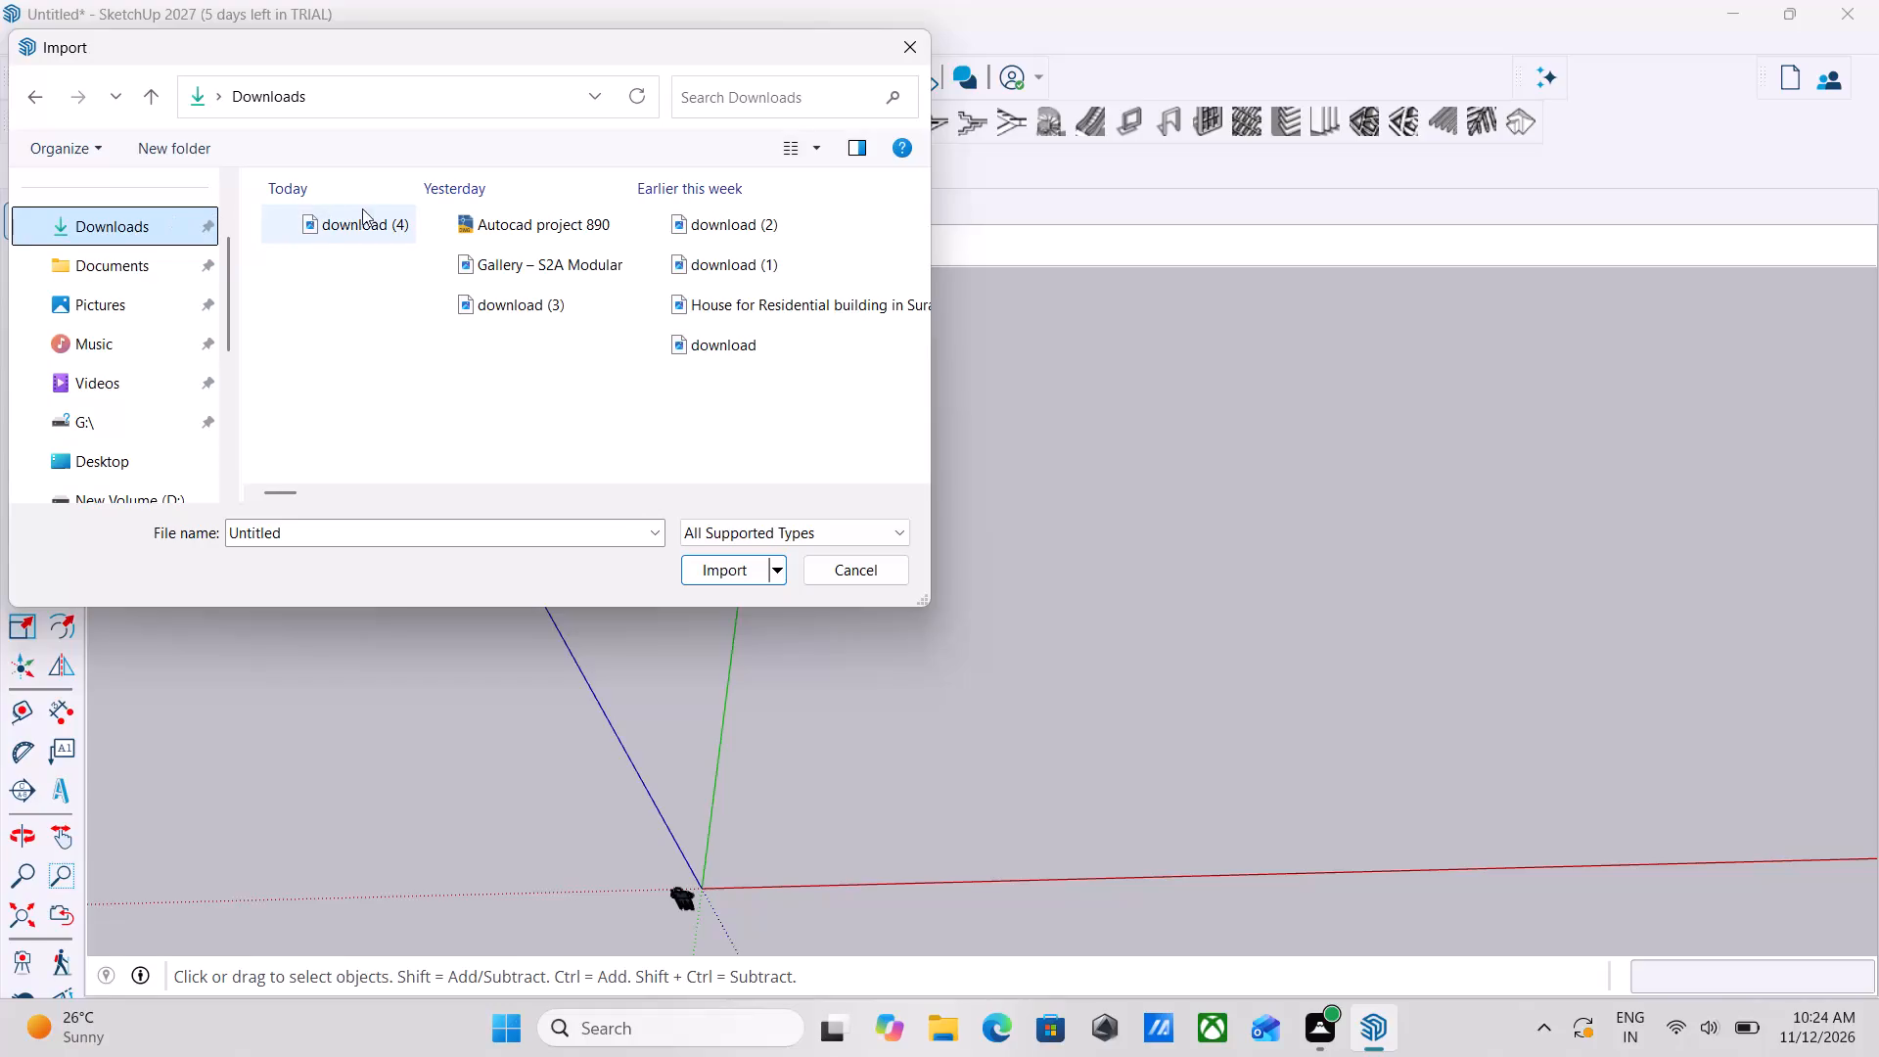
click(765, 90)
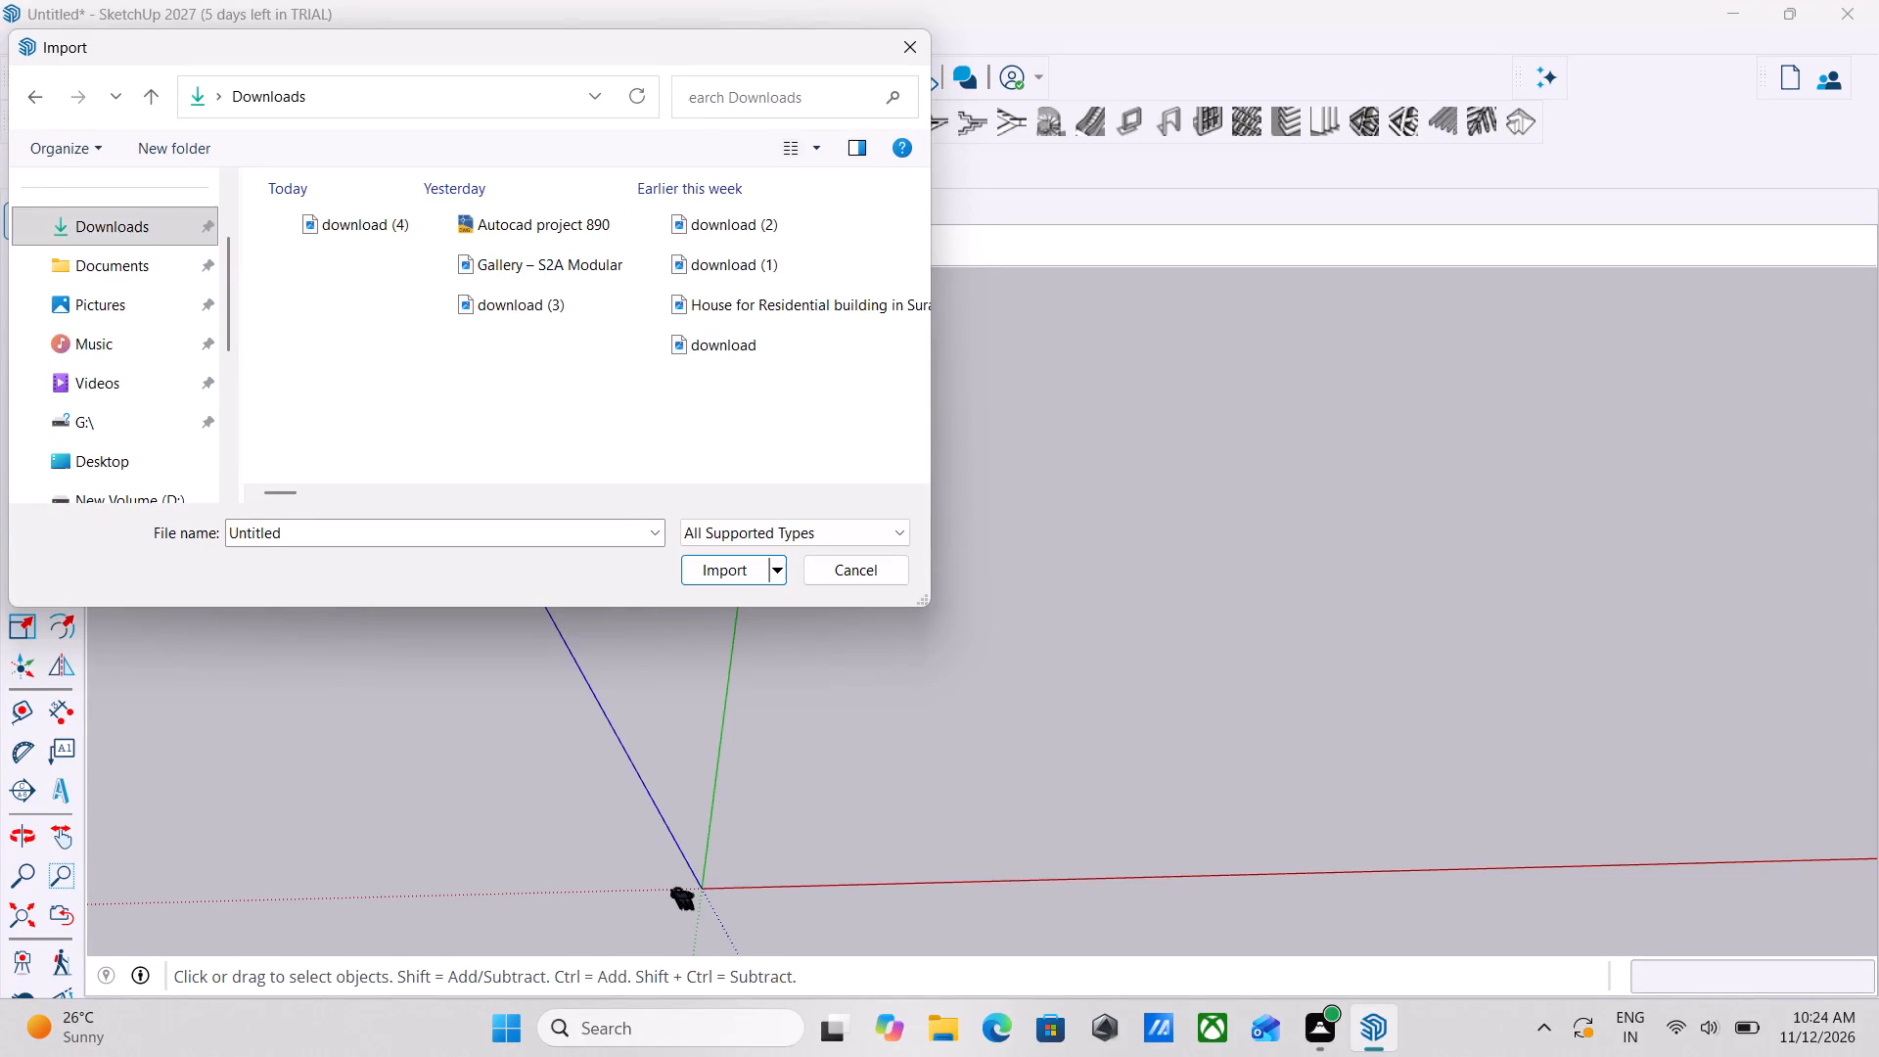
text(draw)
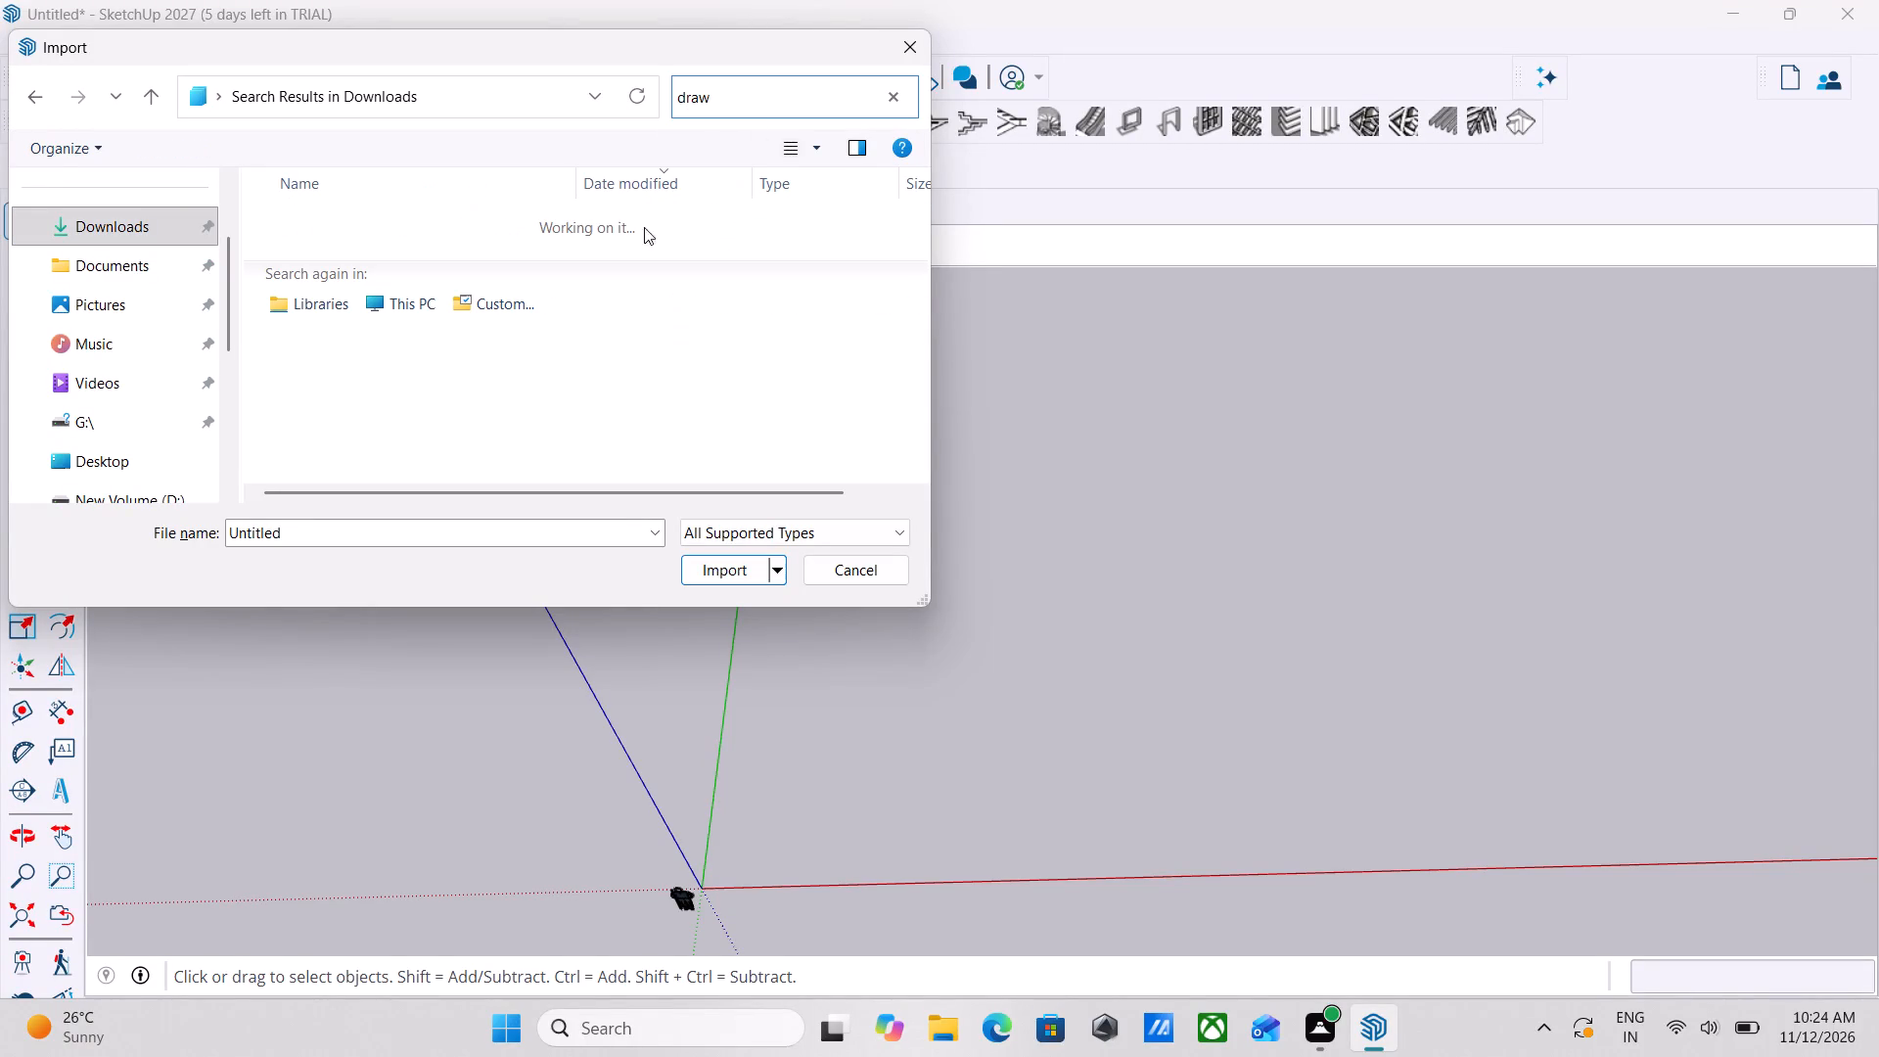
double_click(490, 305)
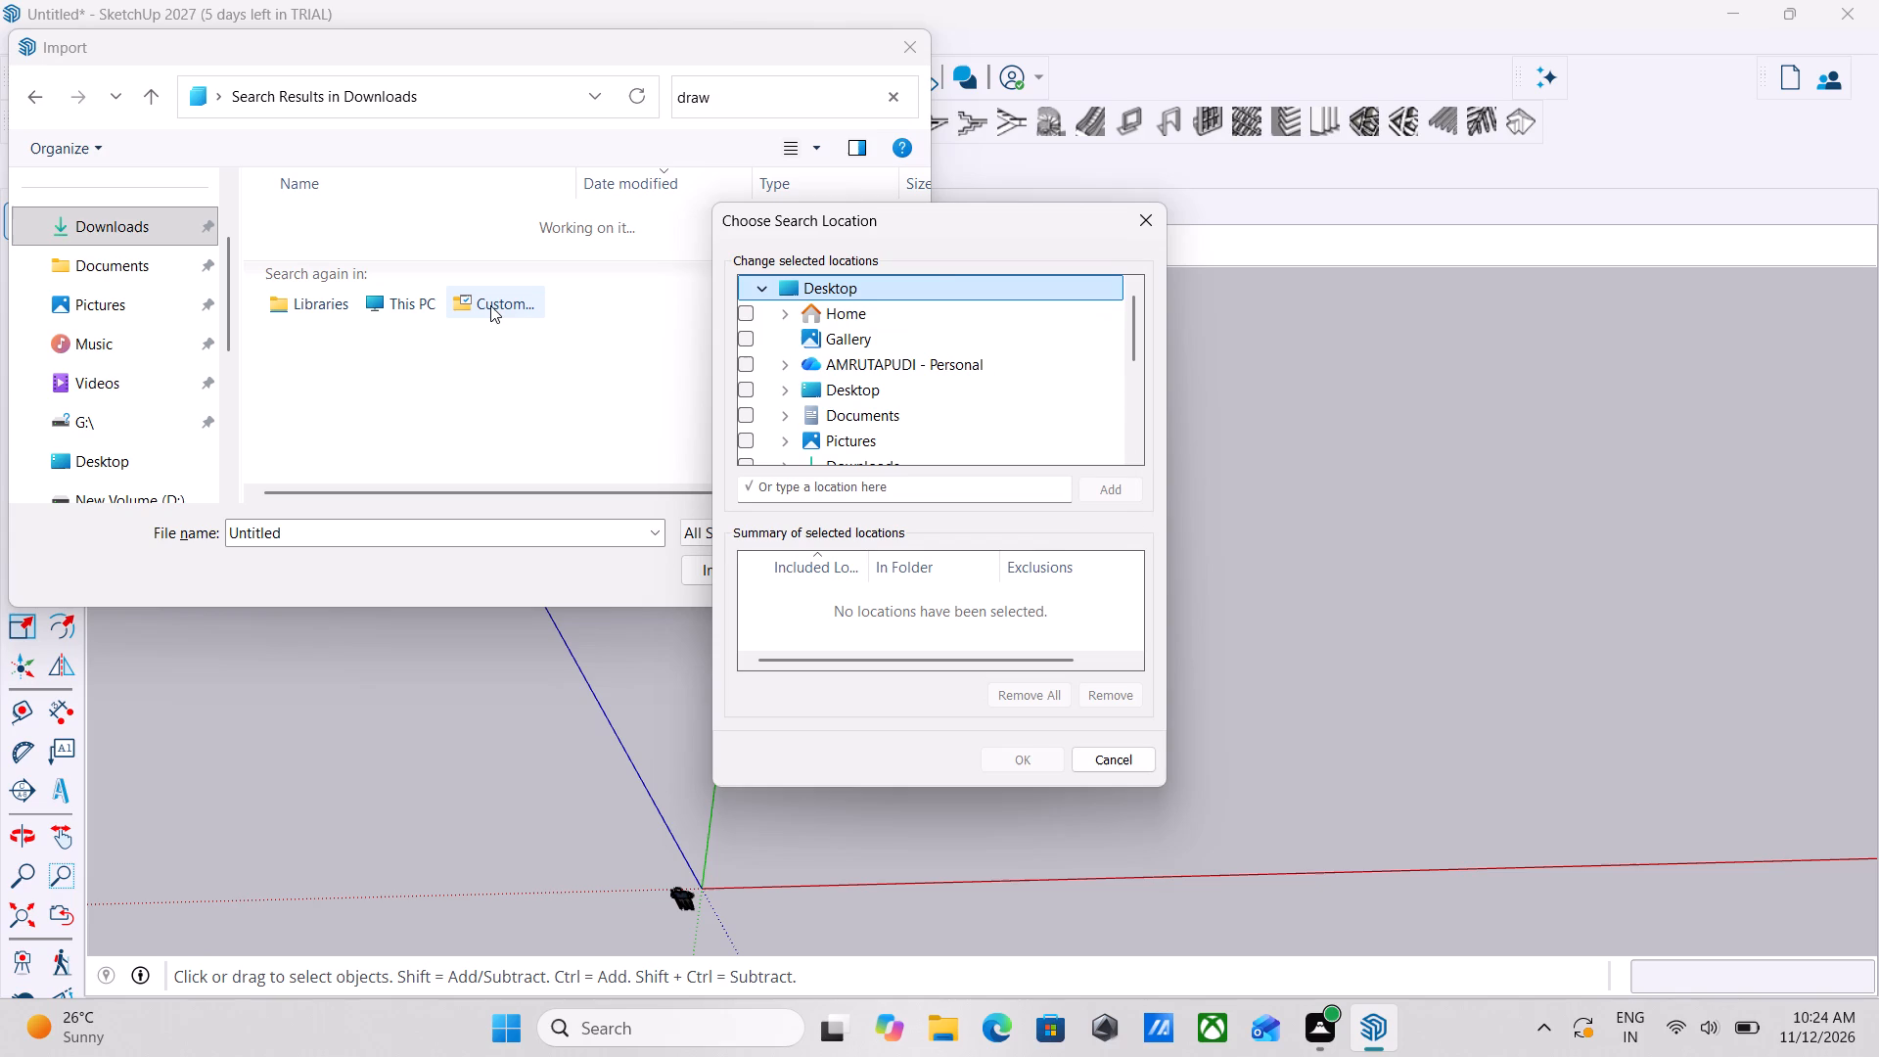
click(1154, 227)
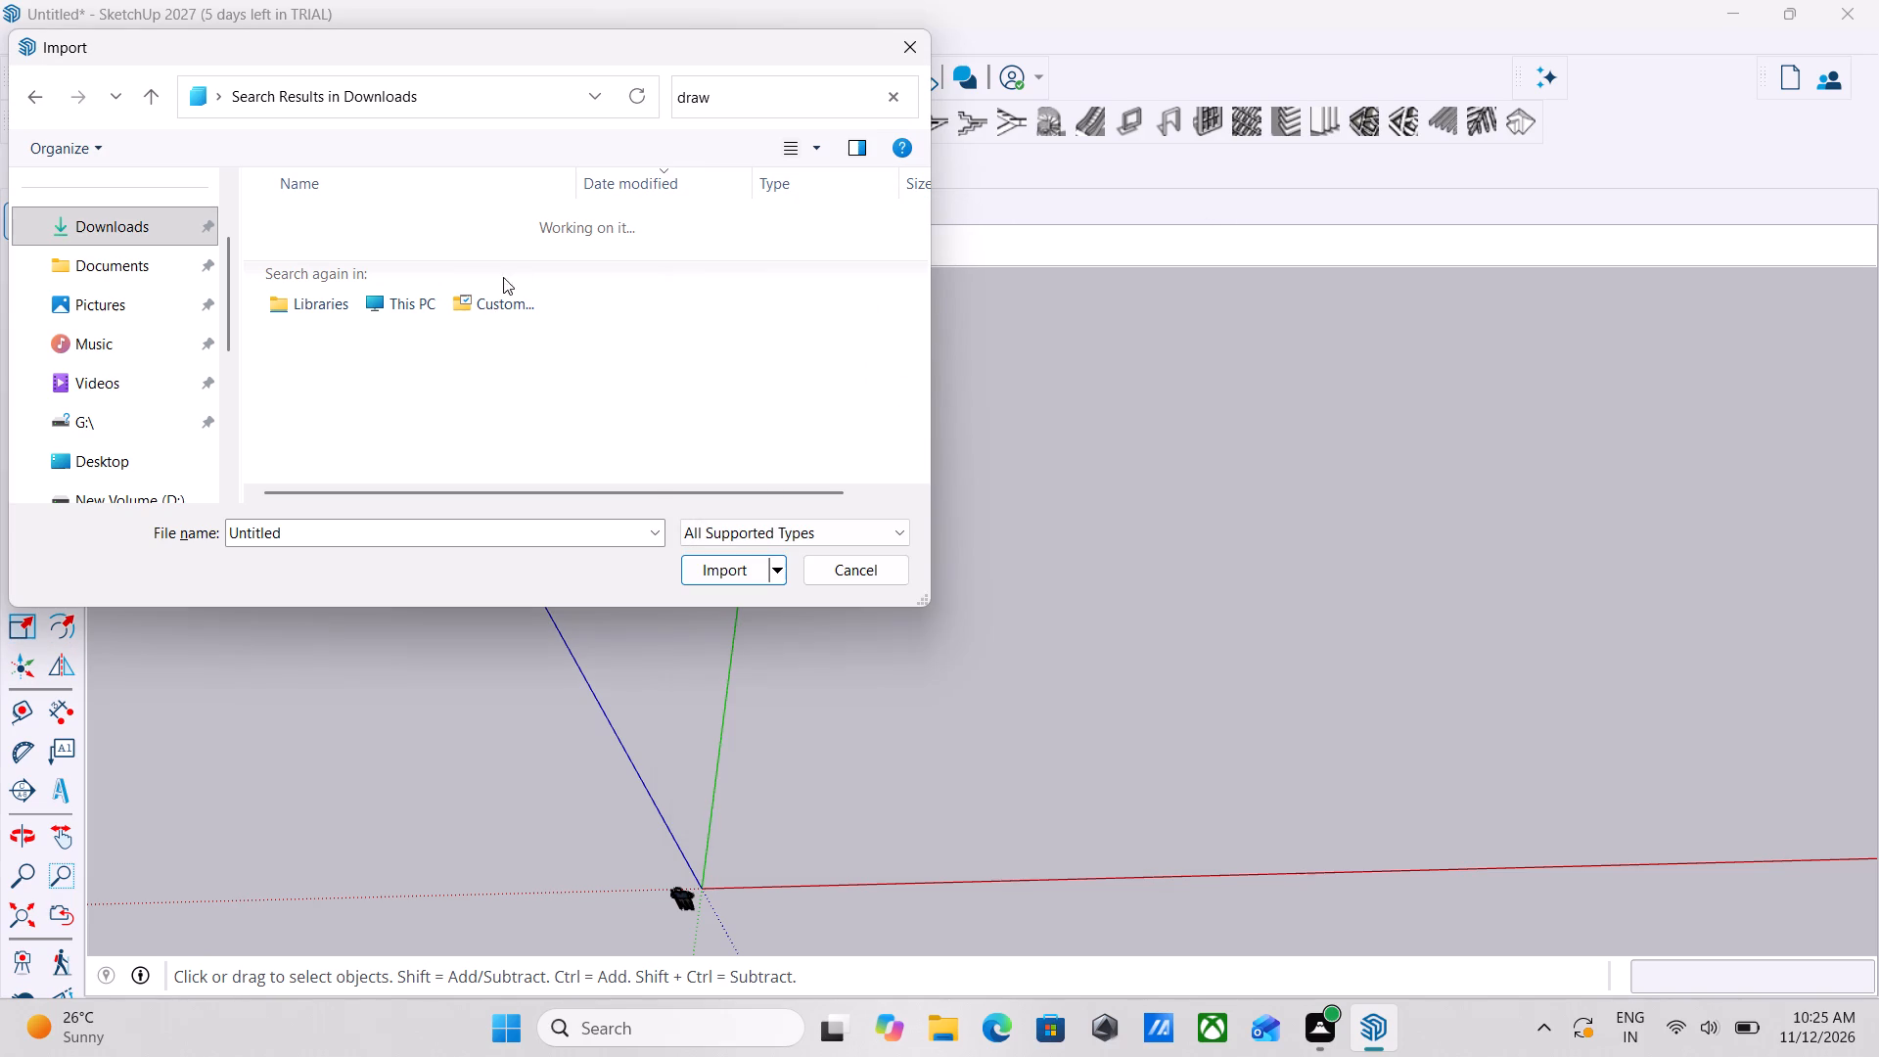
double_click(407, 302)
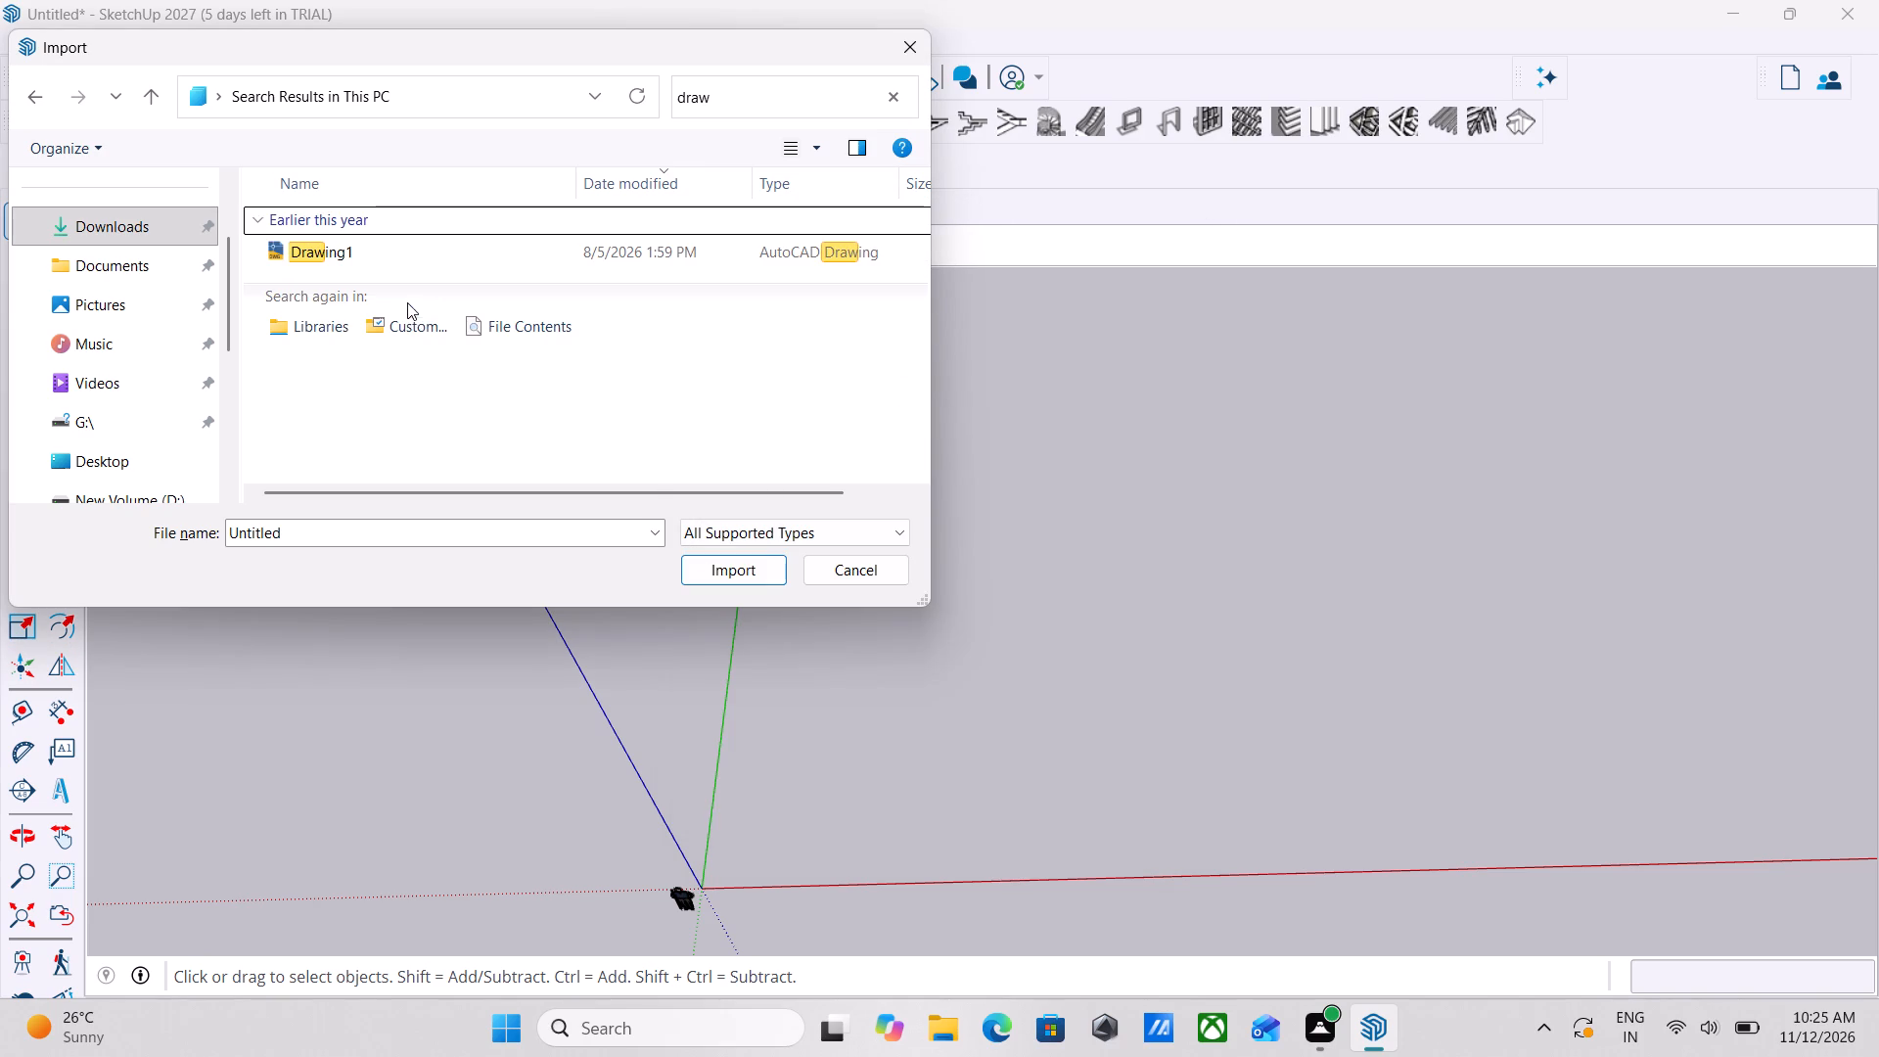
Refine the file search in This PC from "draw" to "drawing".
click(319, 249)
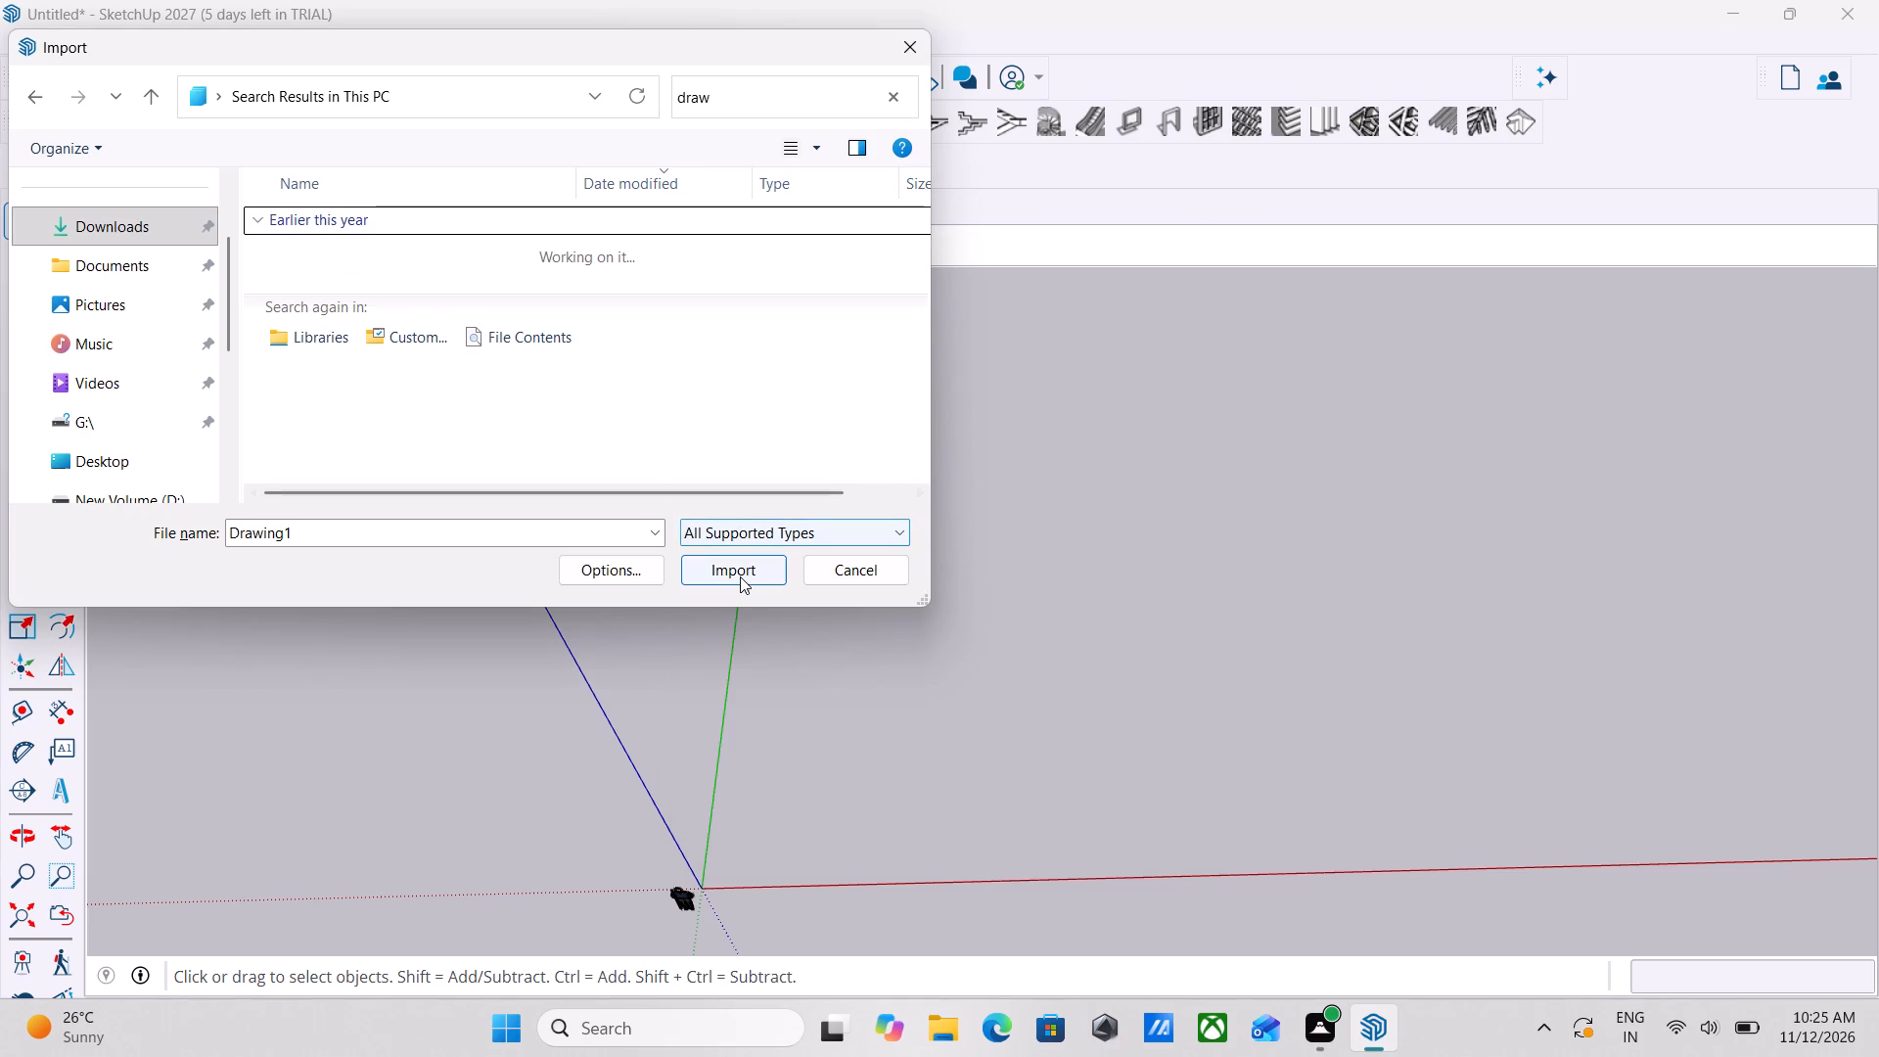
click(253, 217)
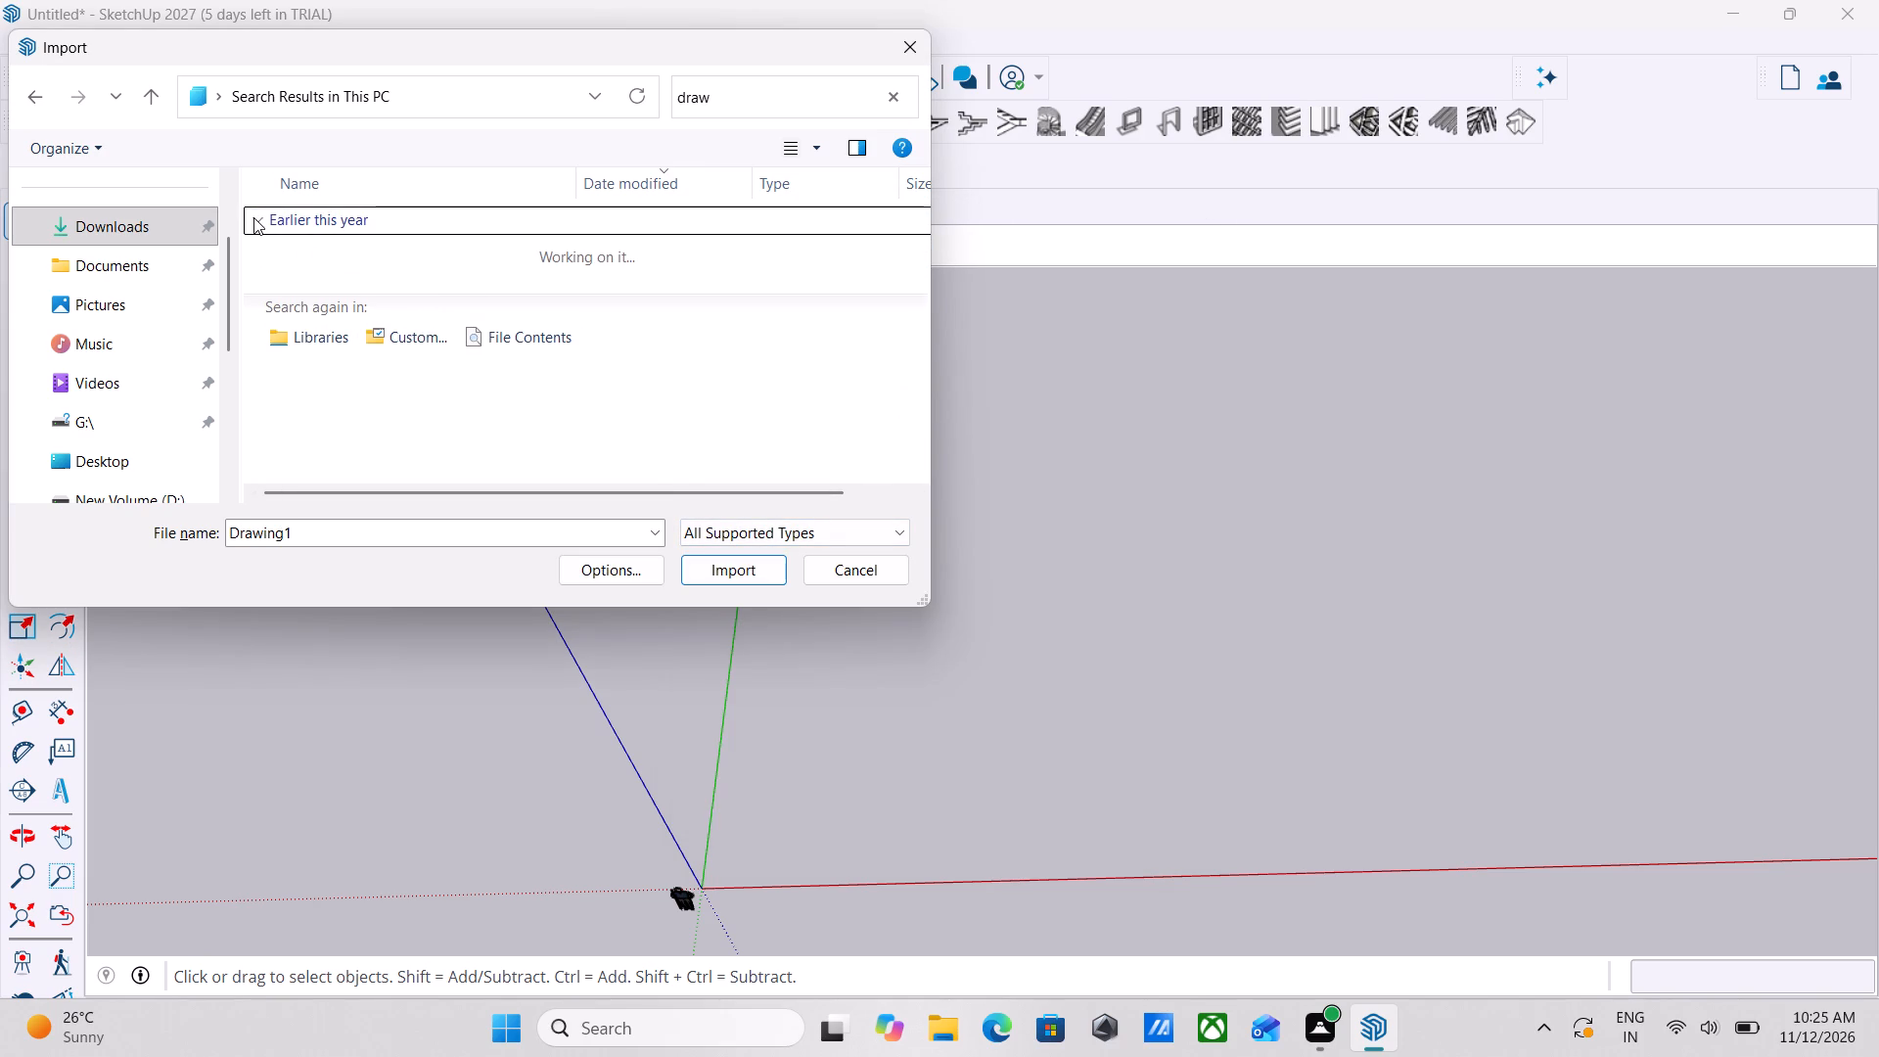
click(787, 106)
click(787, 106)
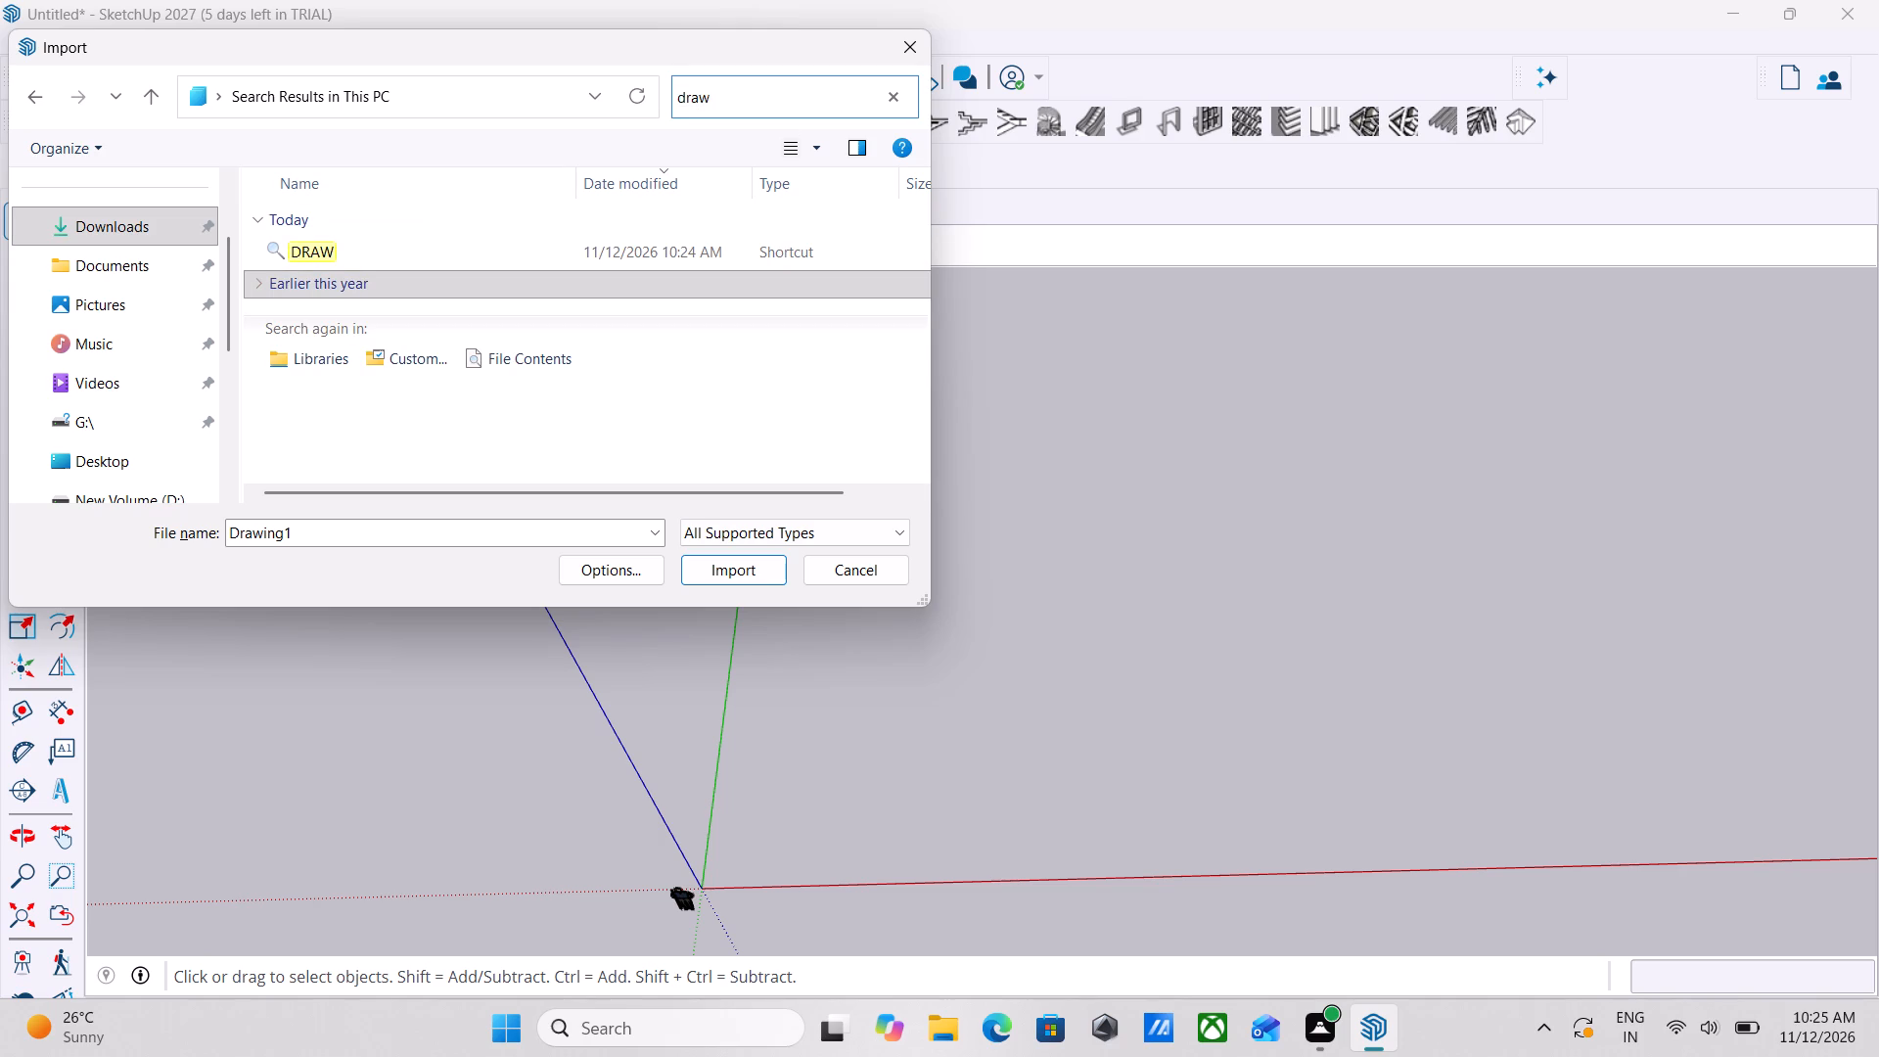
text(ing)
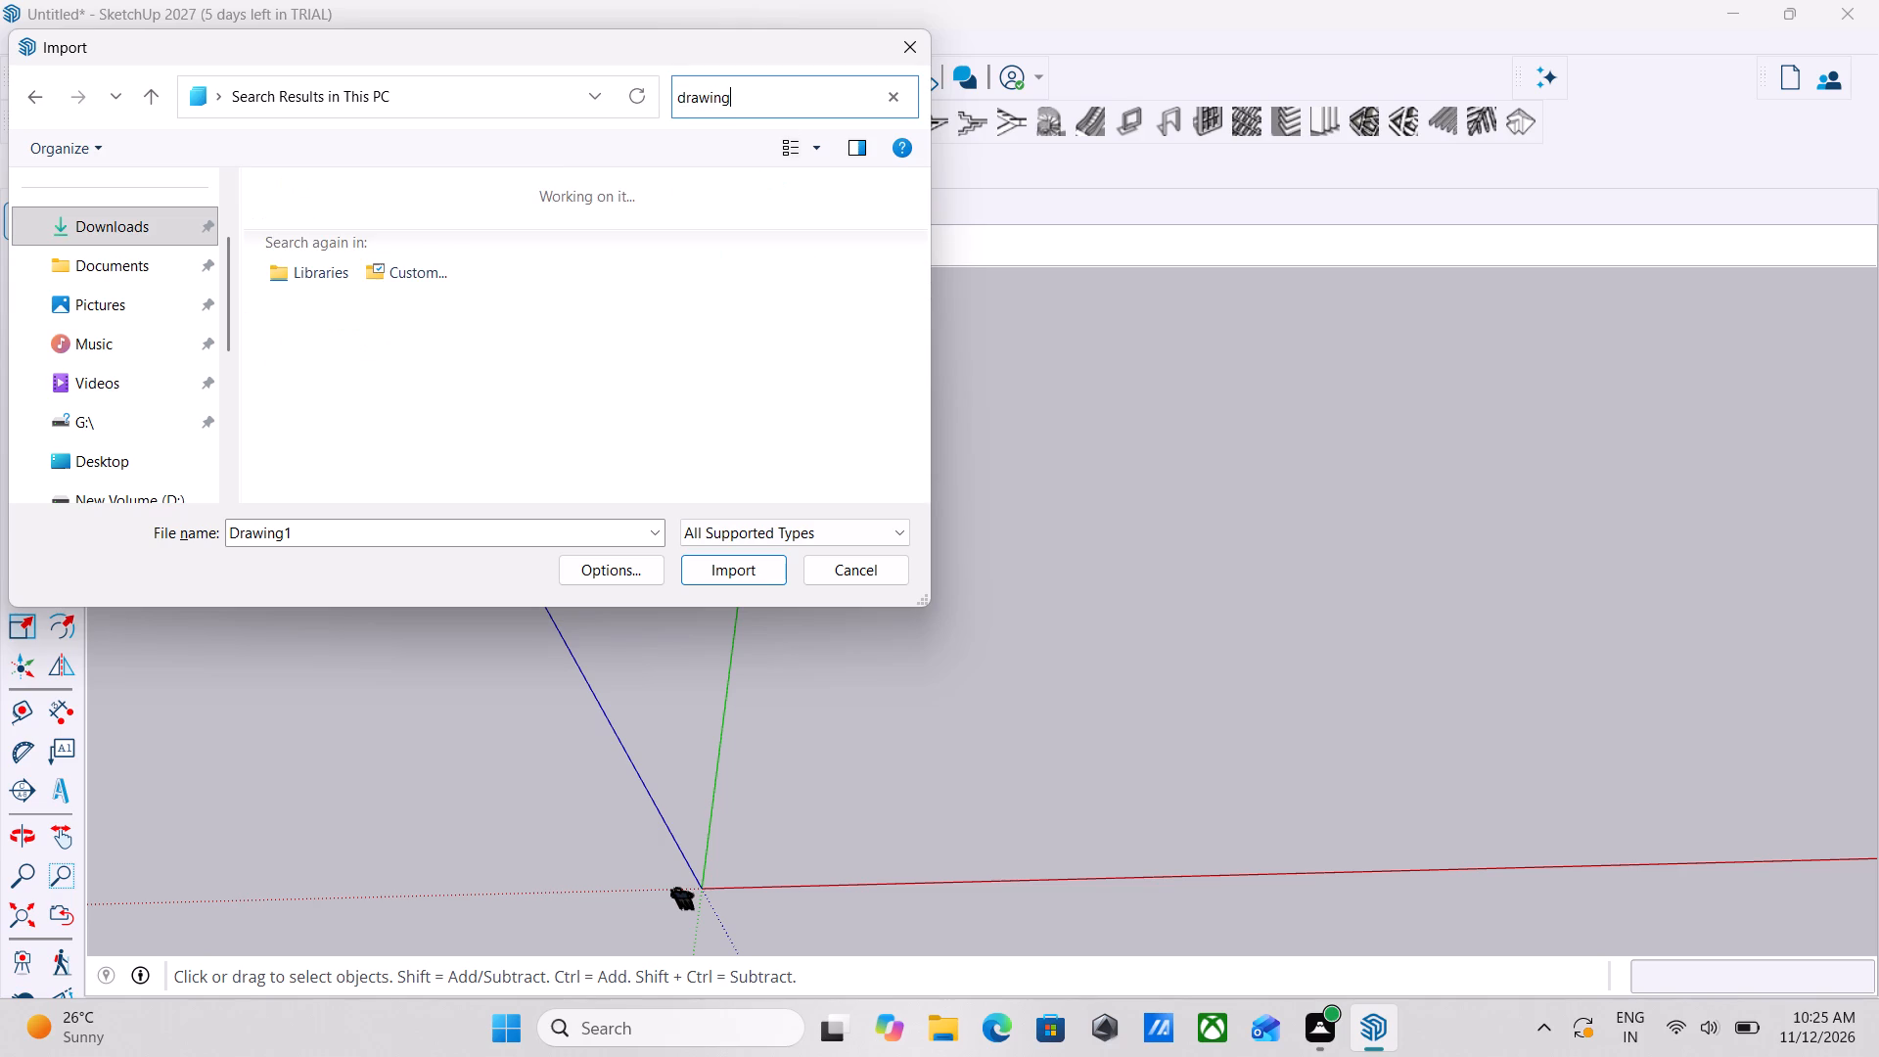
double_click(360, 281)
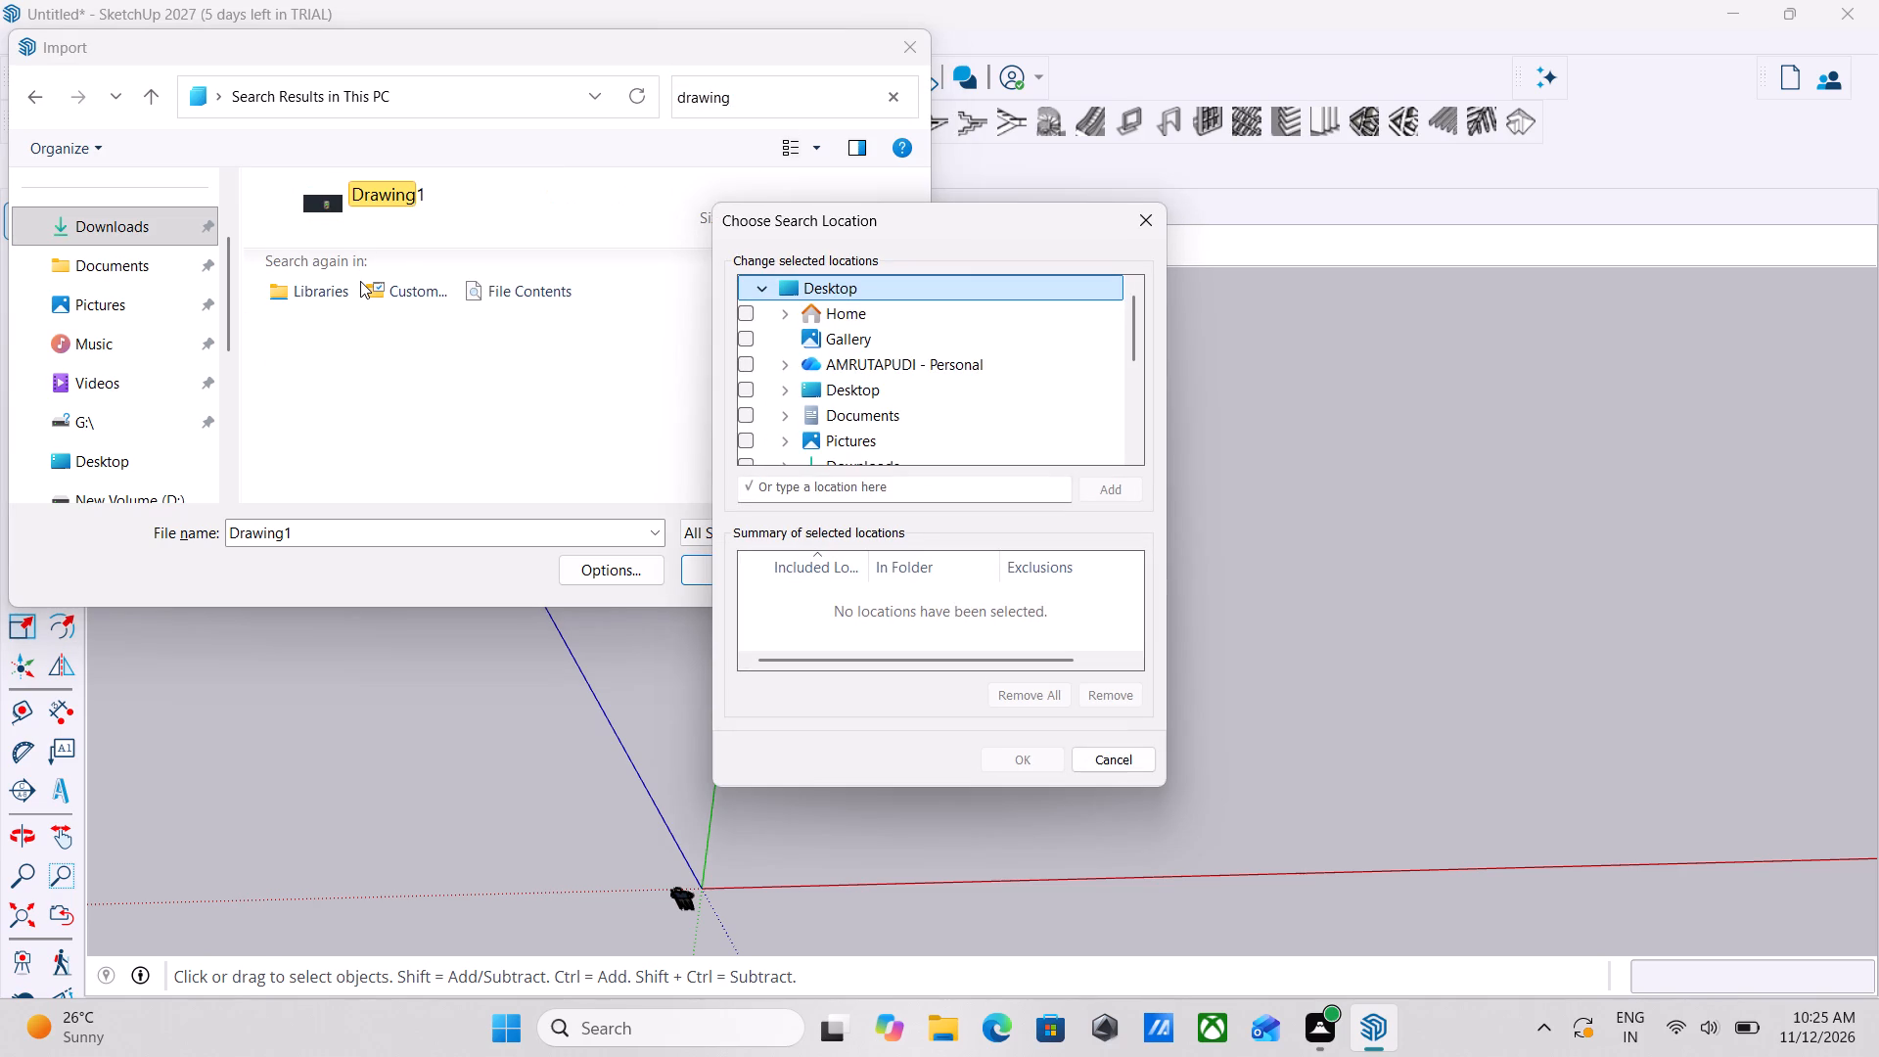
click(1141, 227)
Show file previews and examine Drawing1, autocad work book drawings, practice drawings and charminar drawing 1 for the wanted floor plan.
scroll(546, 274, up, 2)
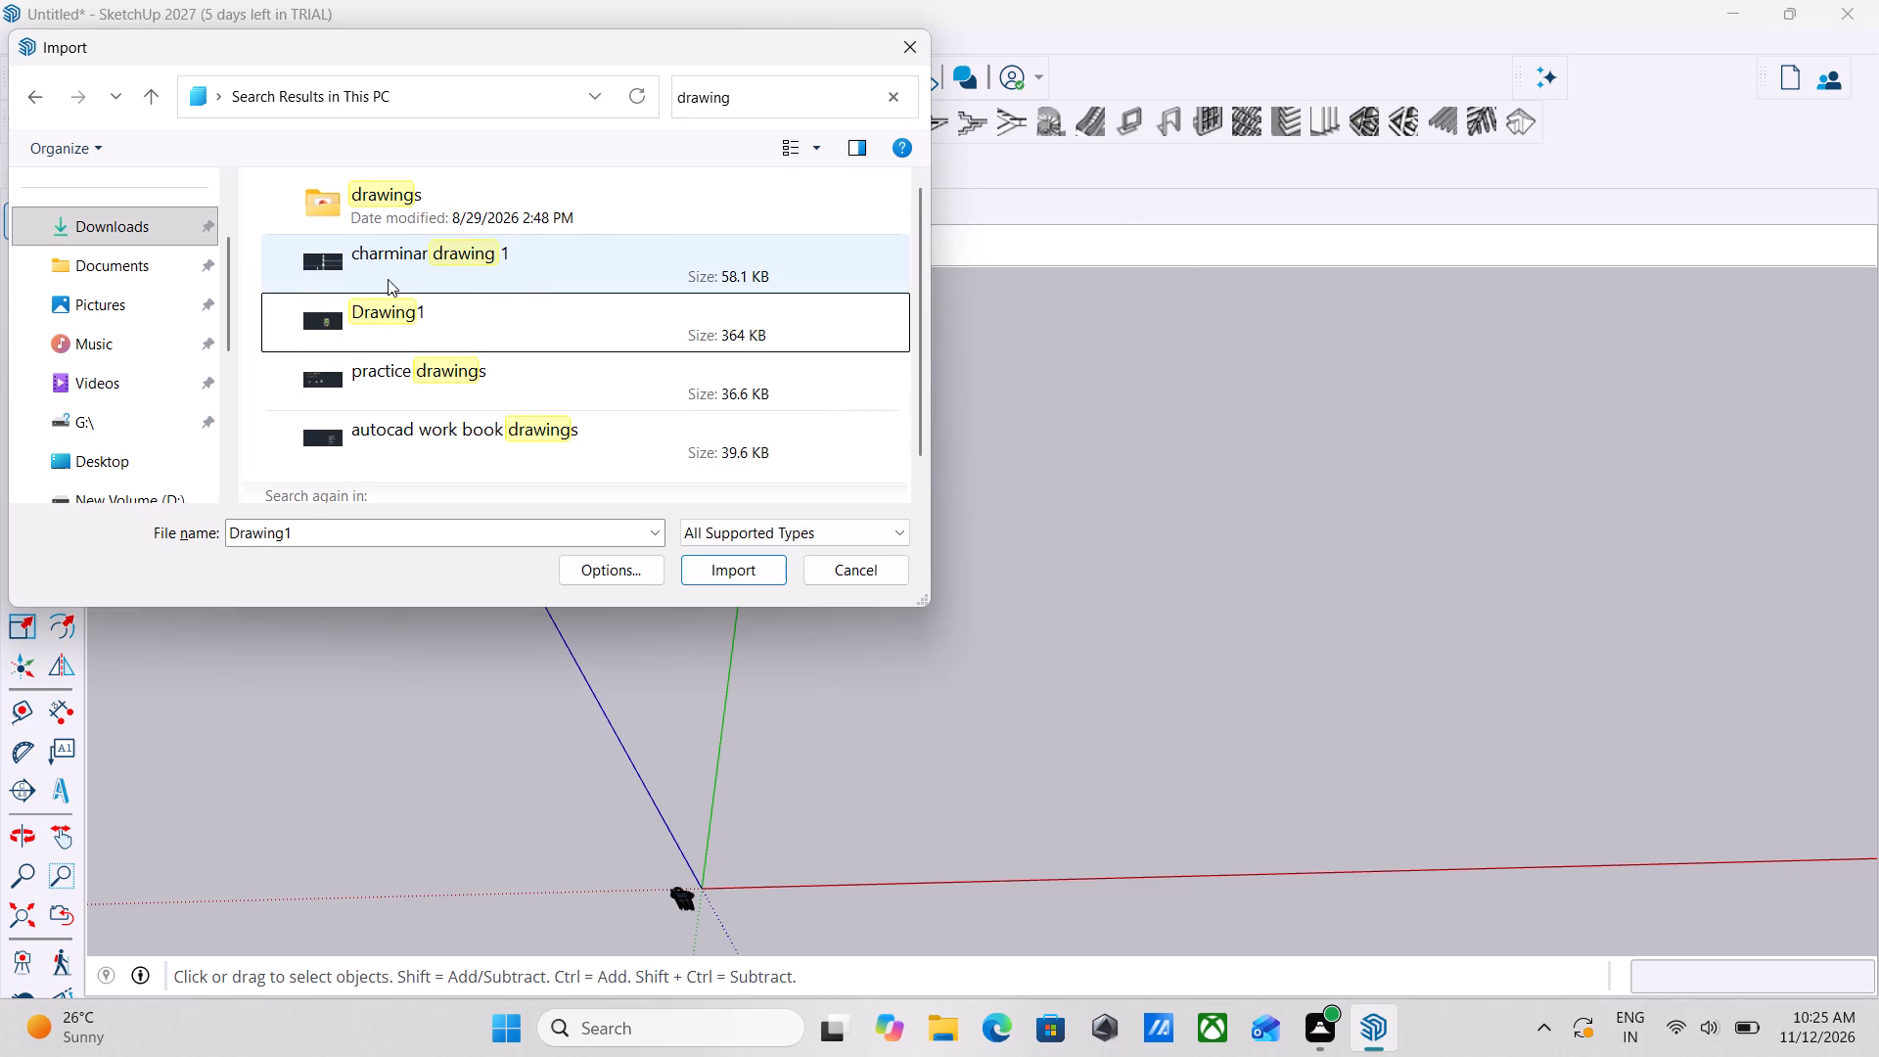
click(308, 325)
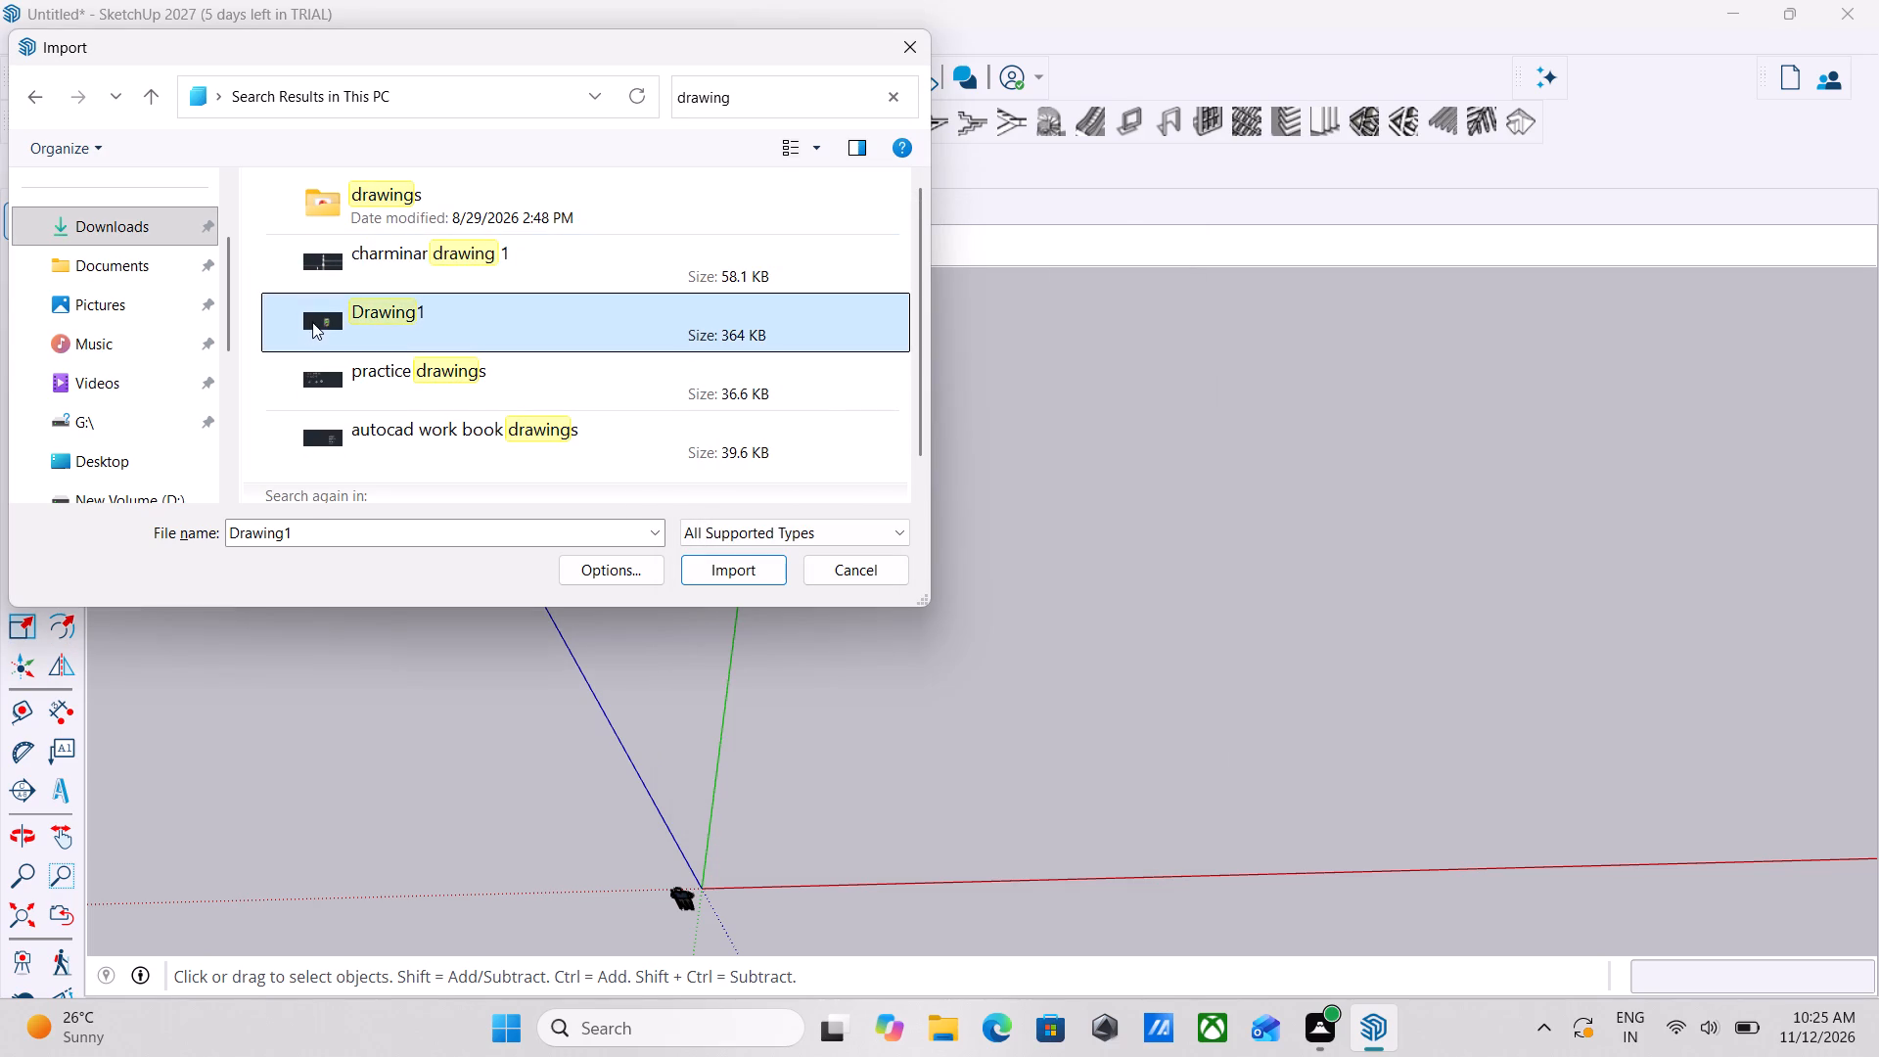
click(861, 152)
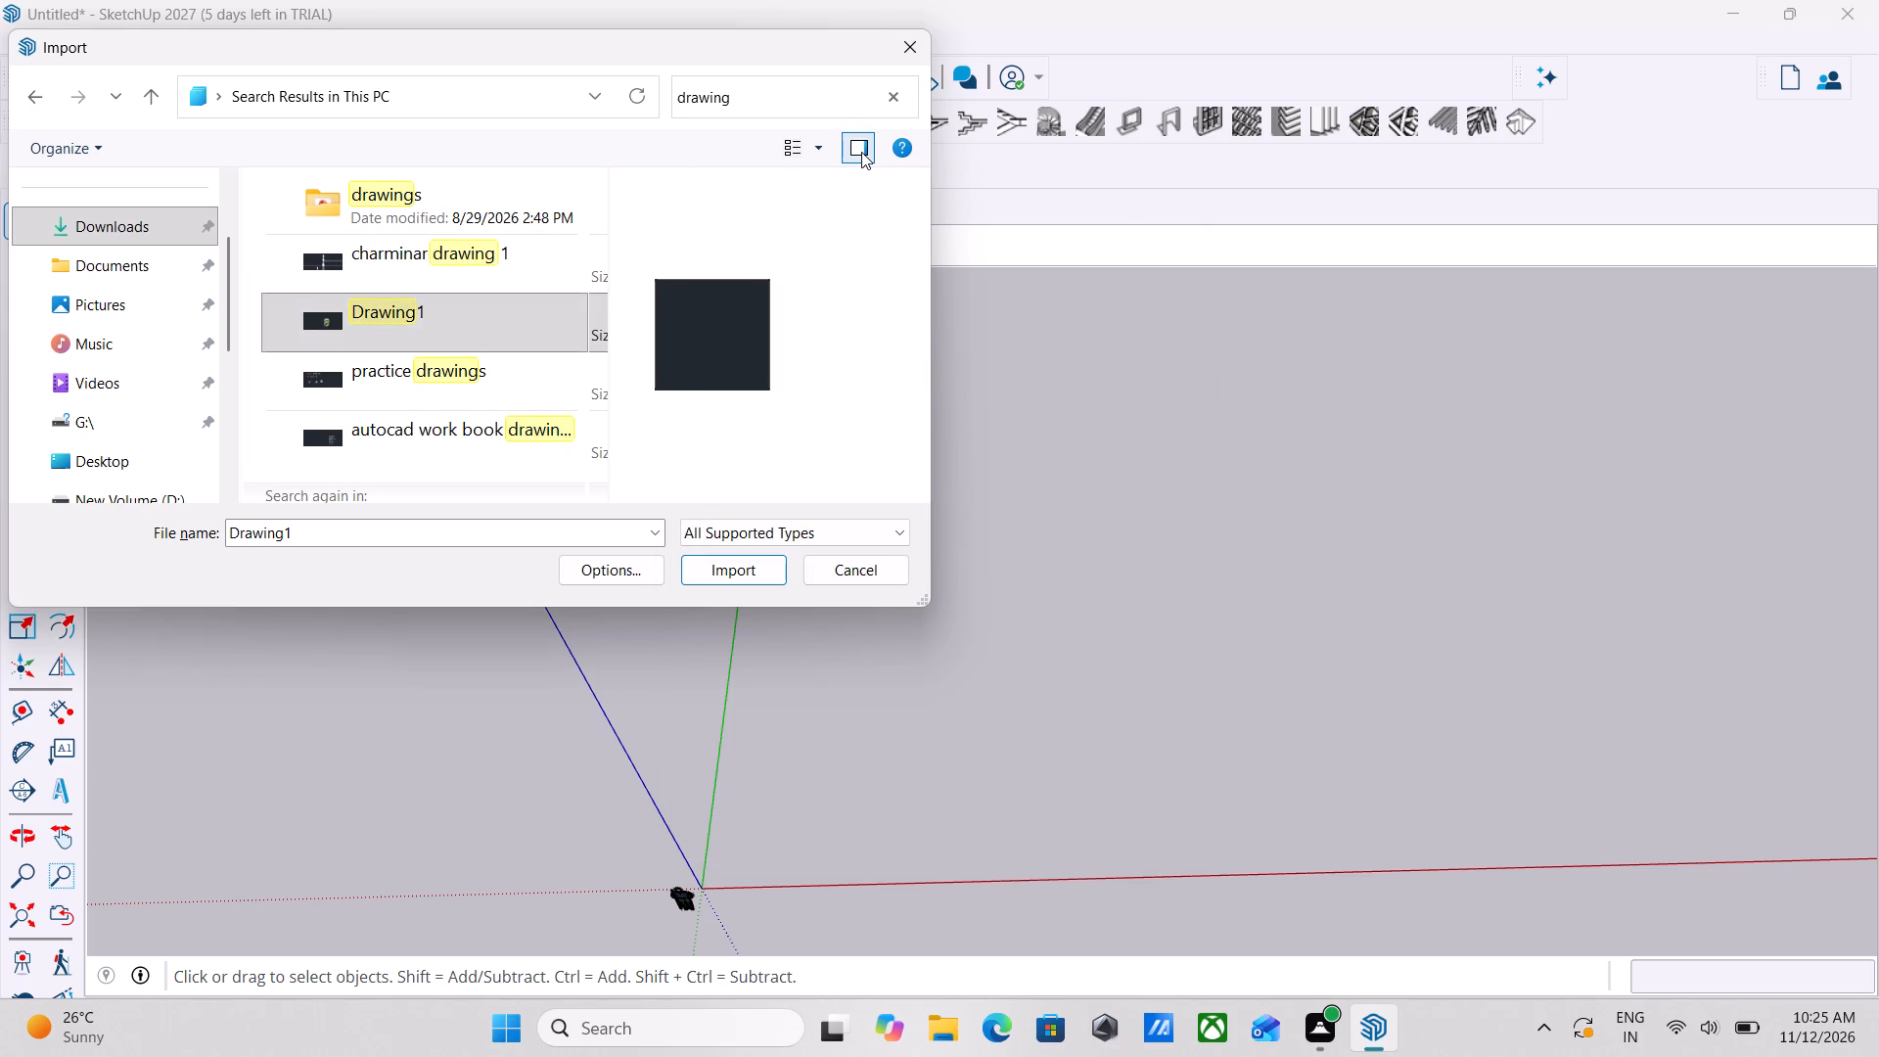
scroll(366, 399, down, 3)
click(374, 381)
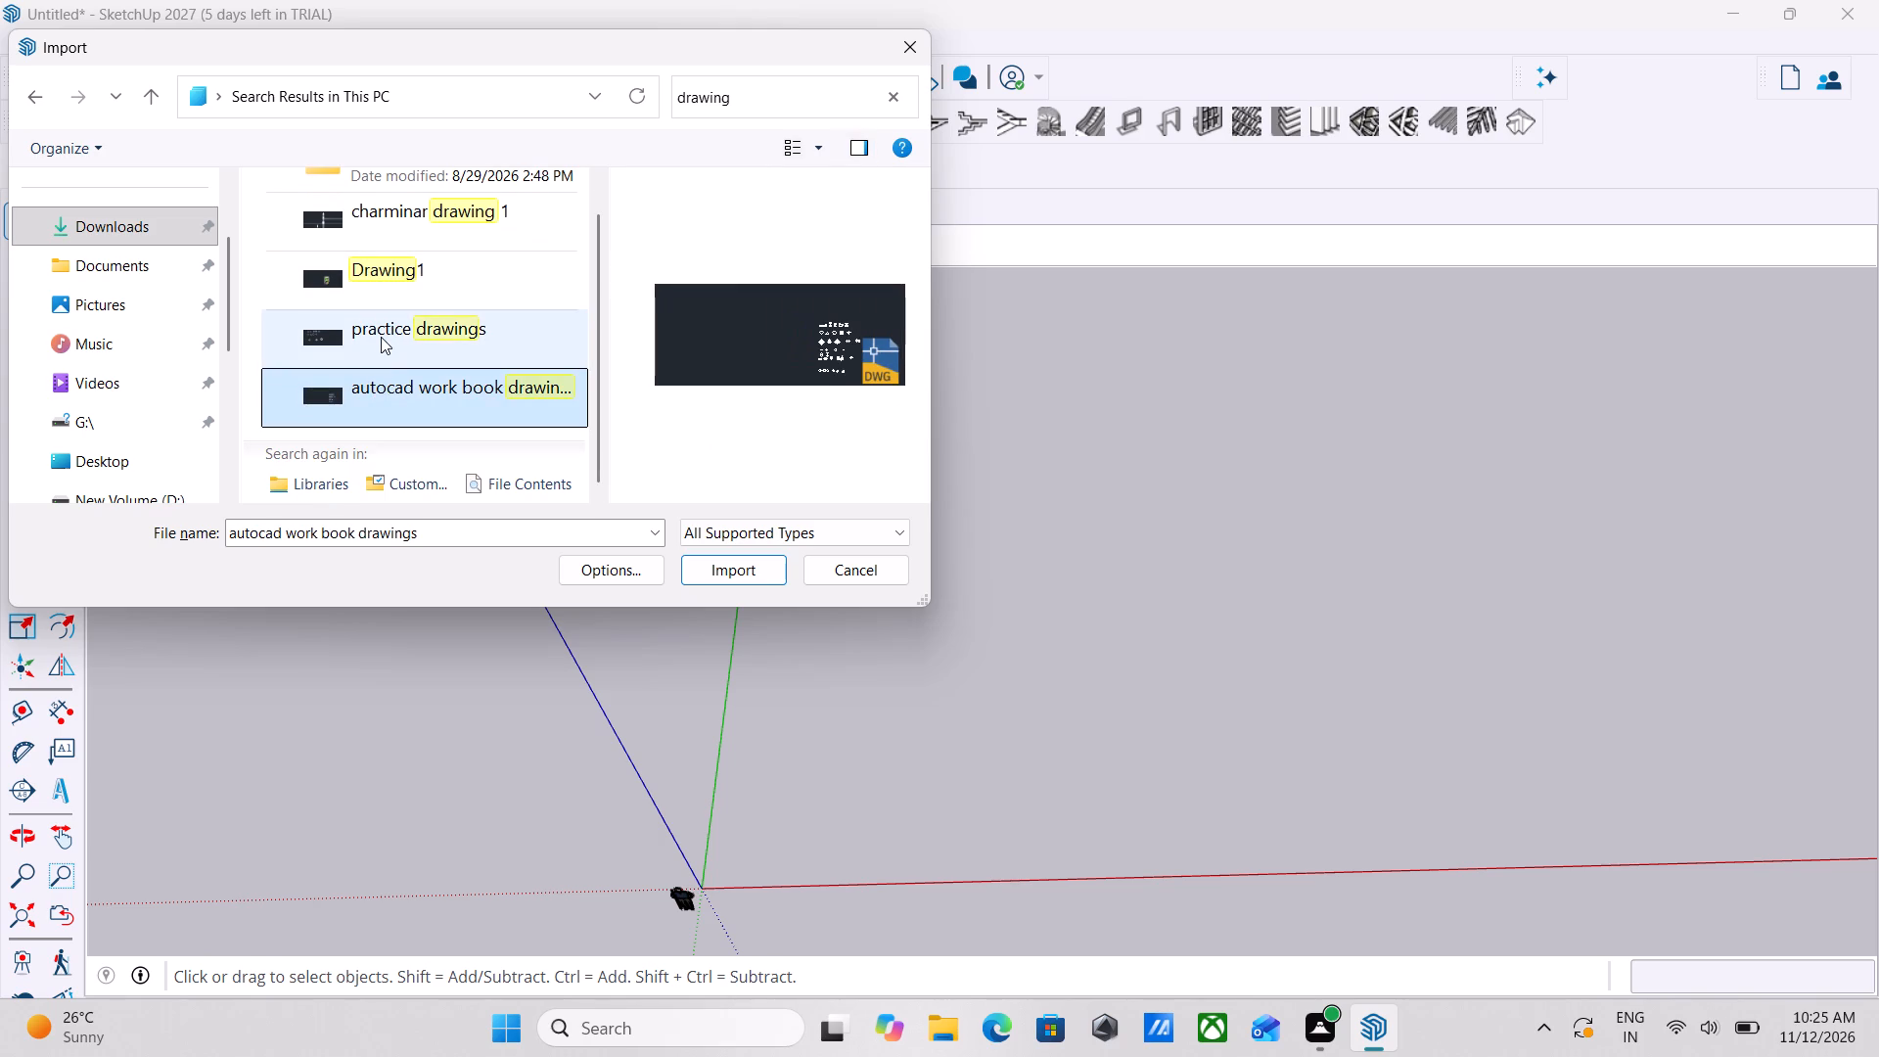
click(381, 337)
scroll(360, 305, up, 2)
click(343, 315)
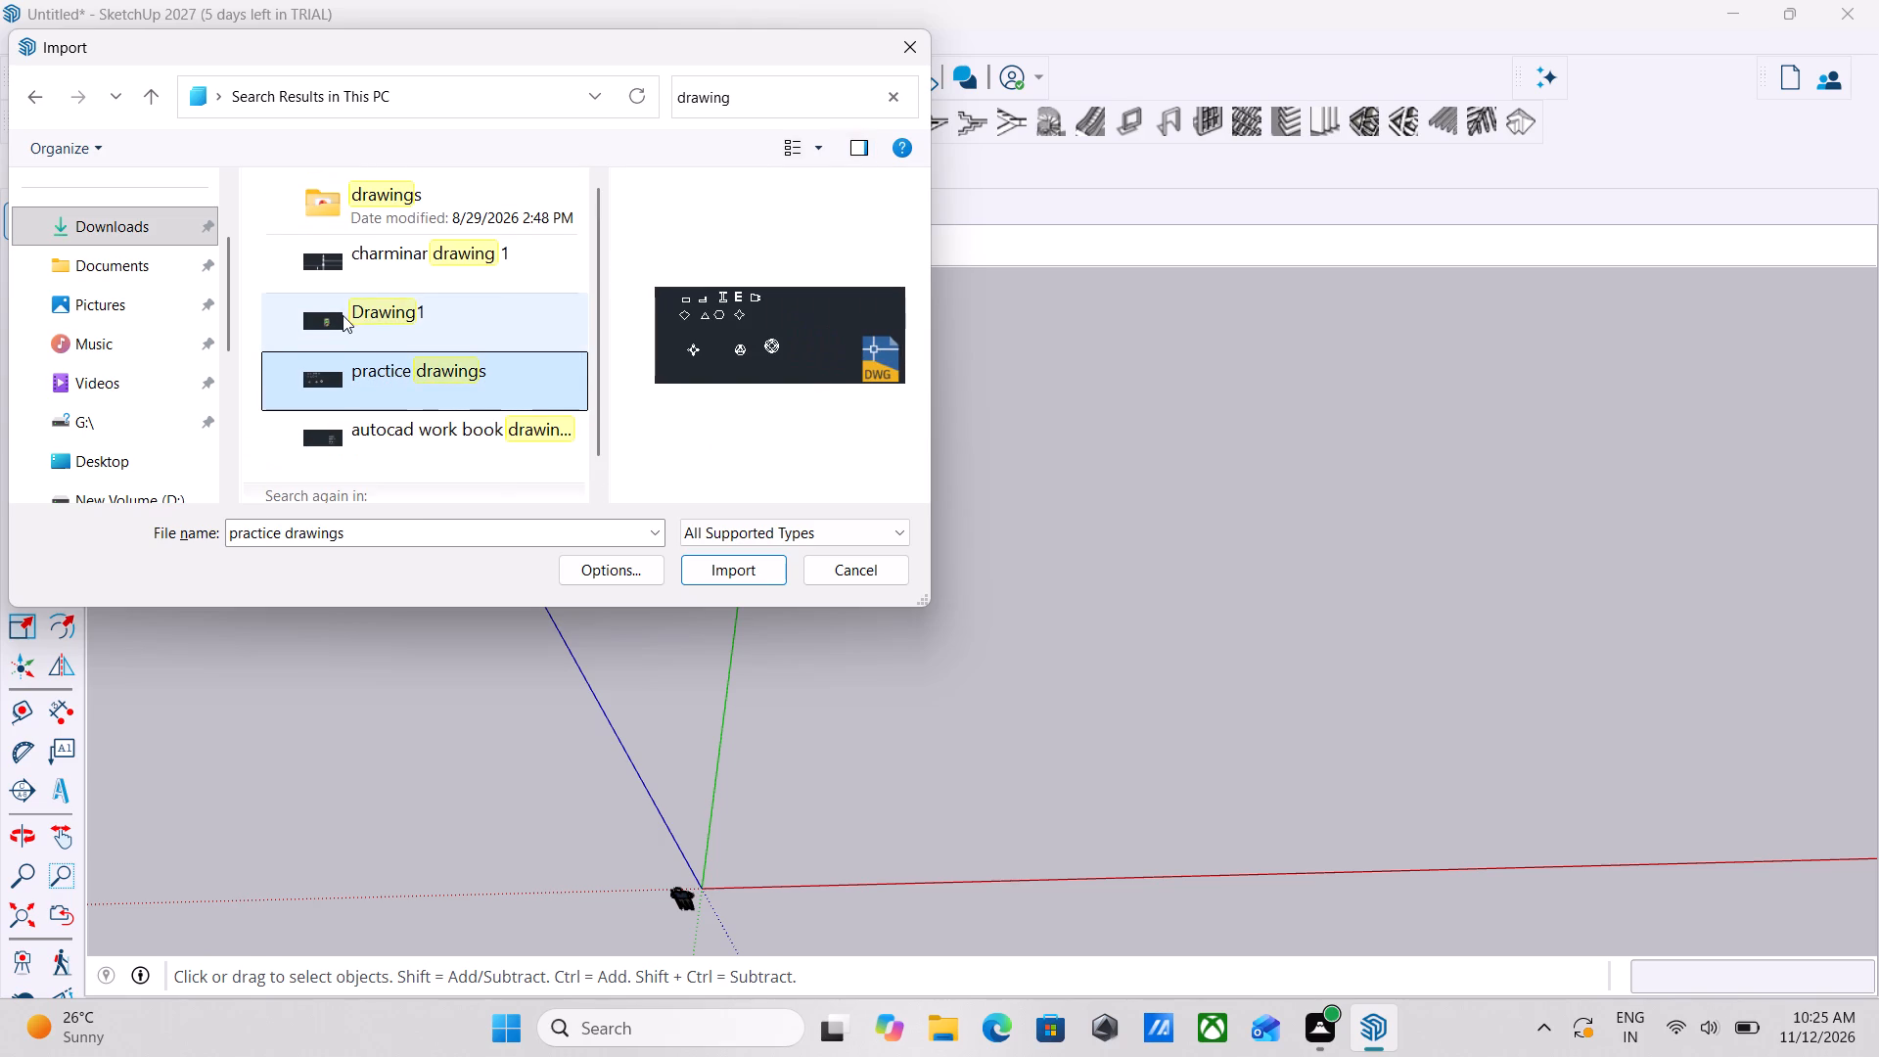
scroll(344, 302, up, 2)
click(341, 263)
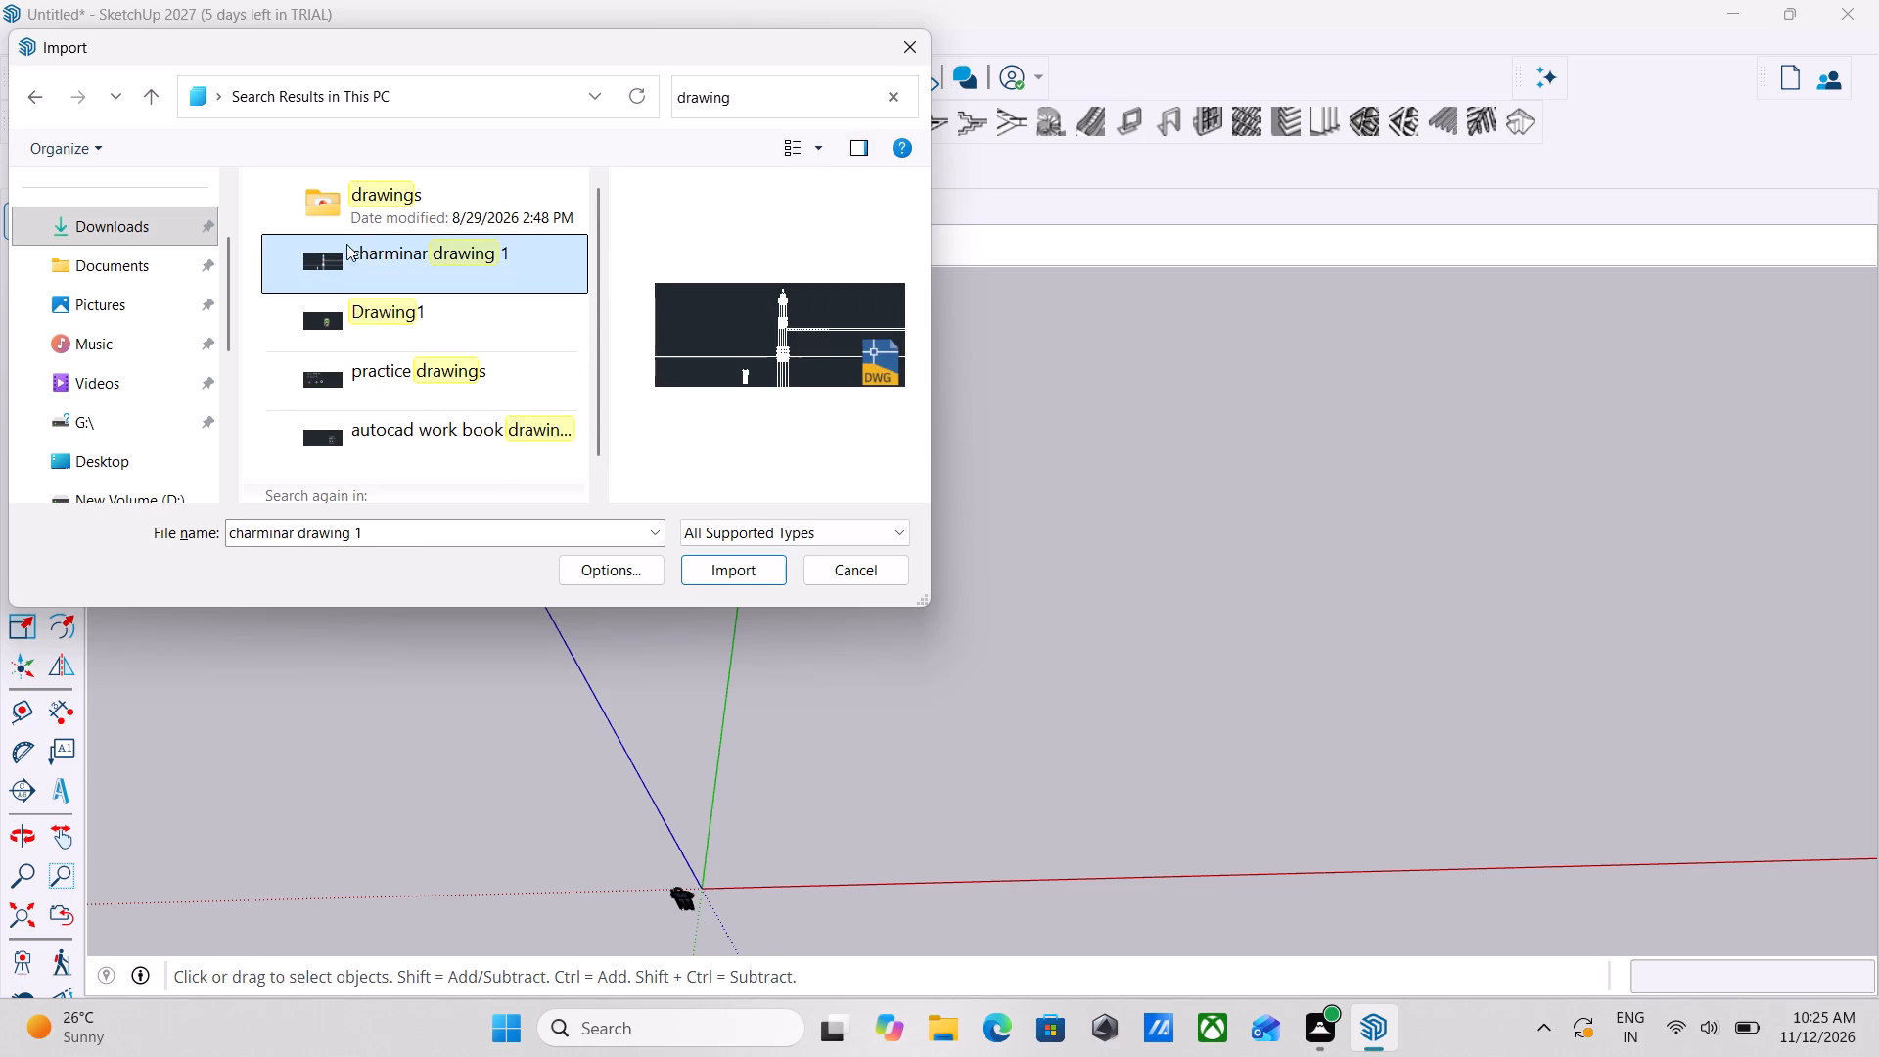
Check the drawings folder and its civil engineering subfolder, then return to the search results and preview Drawing1 again.
scroll(351, 227, up, 1)
double_click(359, 197)
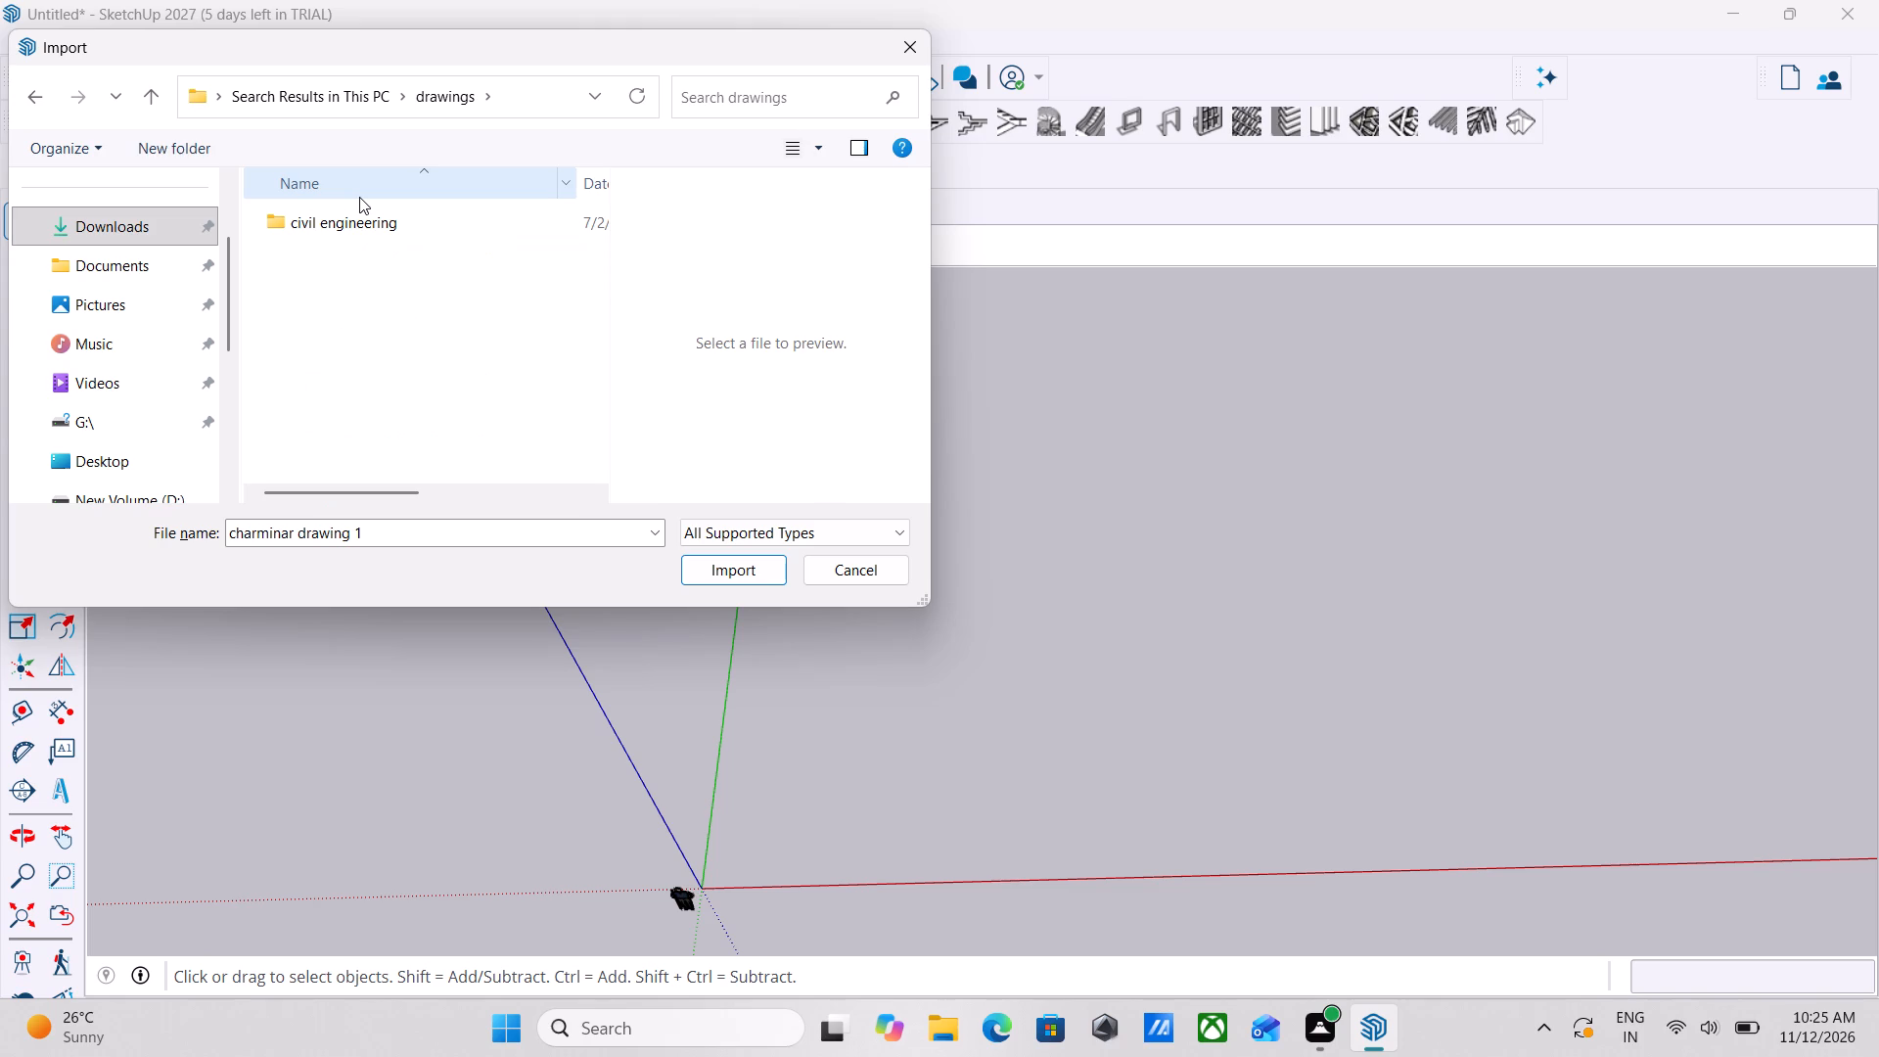
double_click(354, 222)
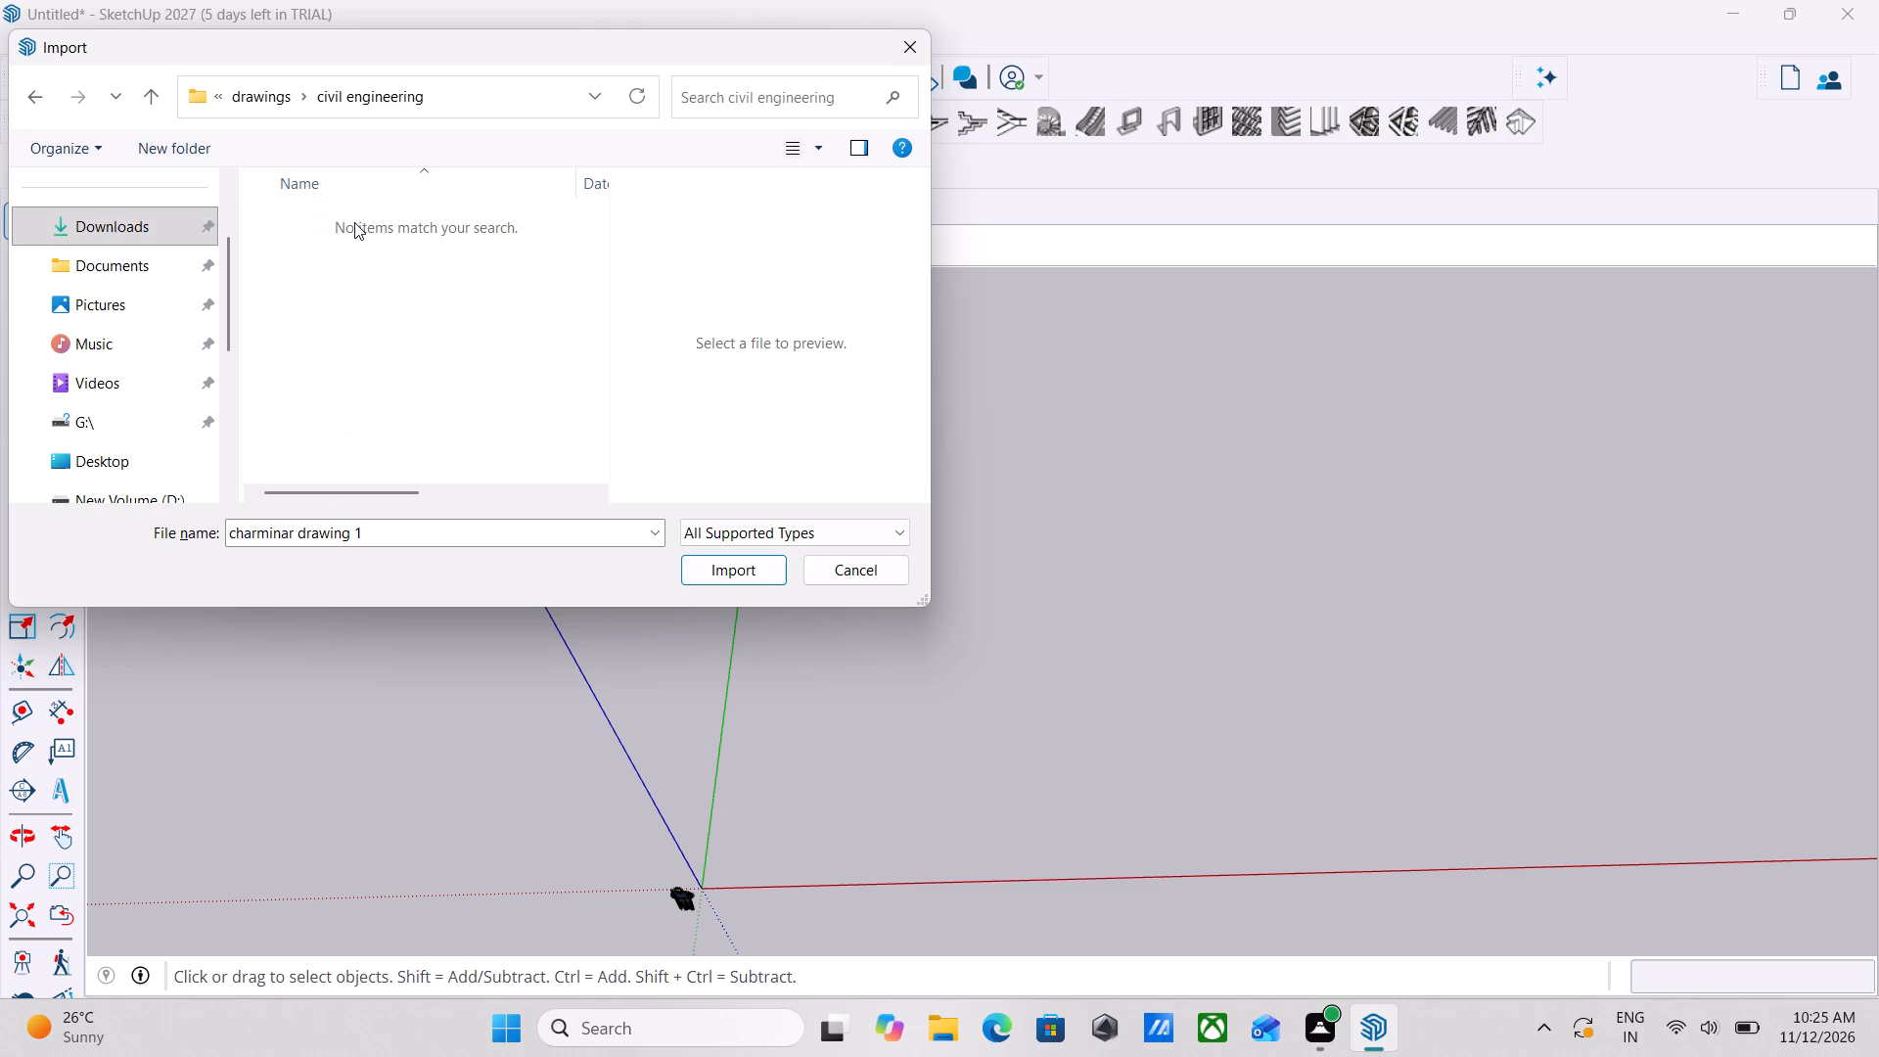
click(32, 97)
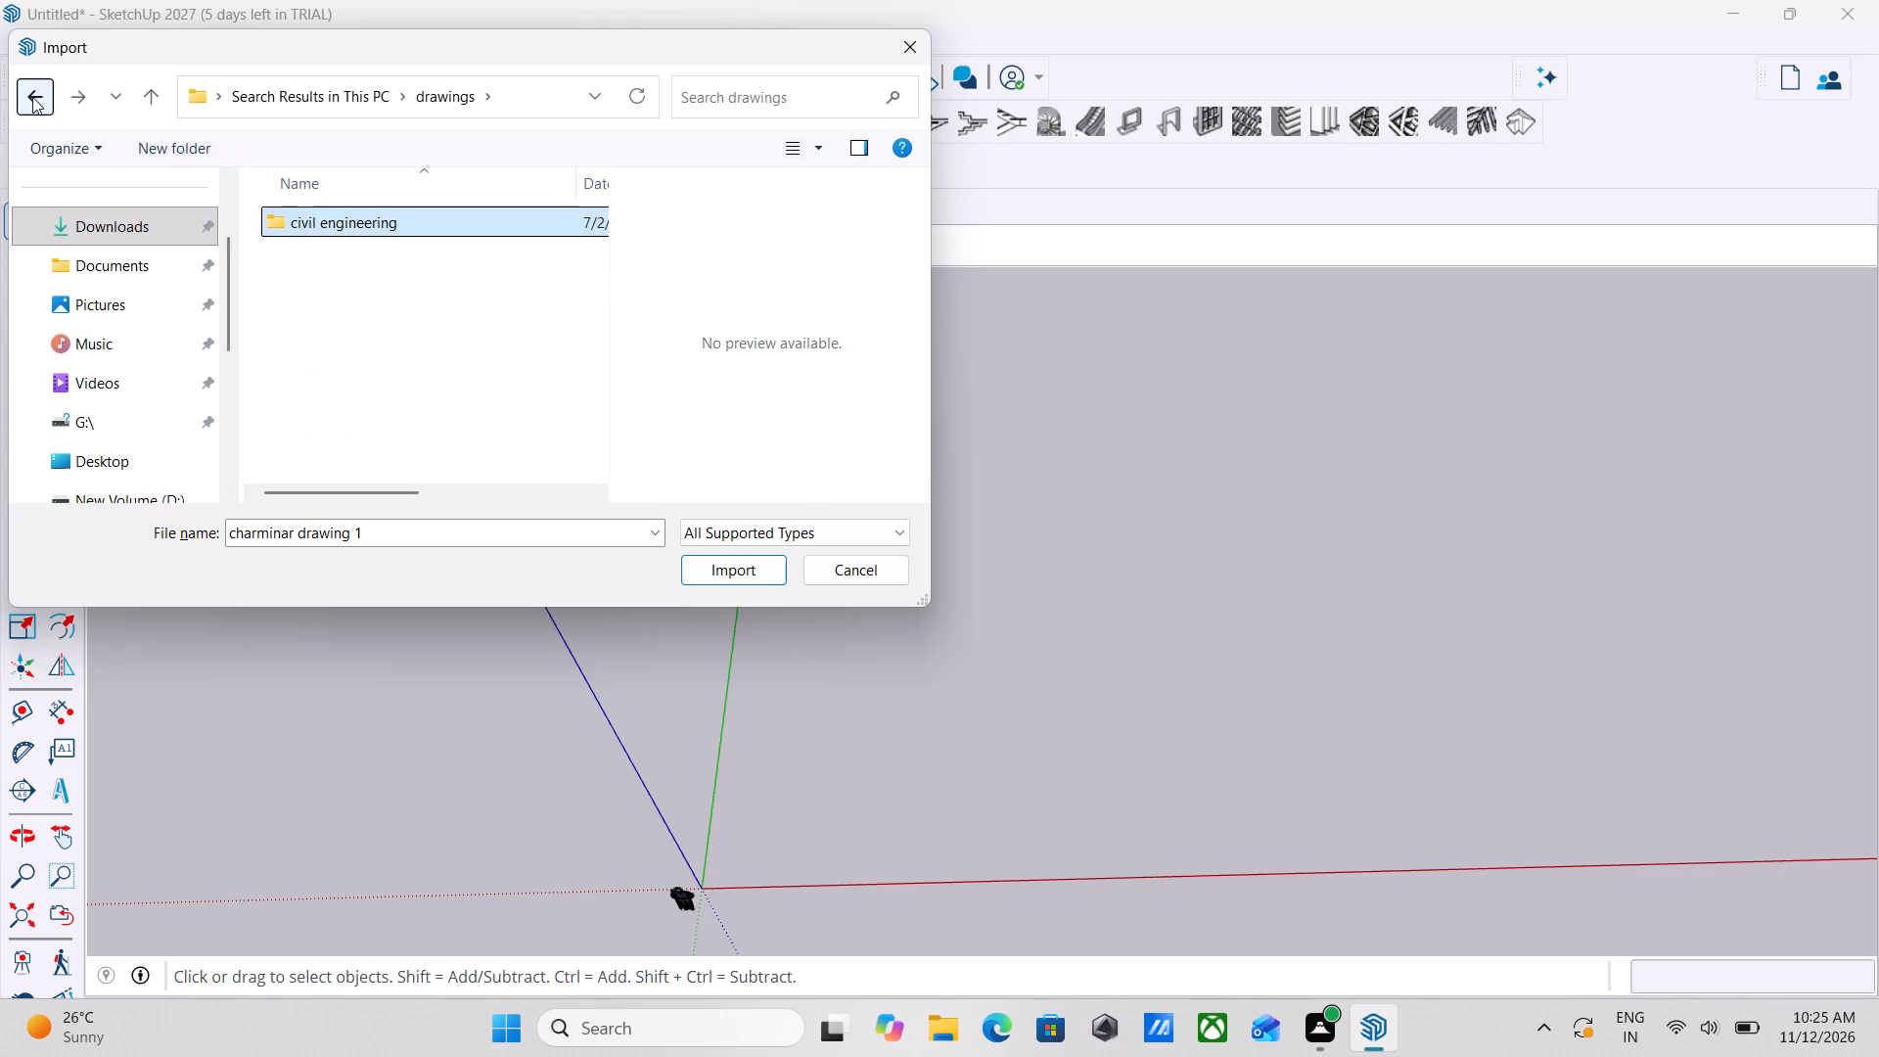
click(32, 97)
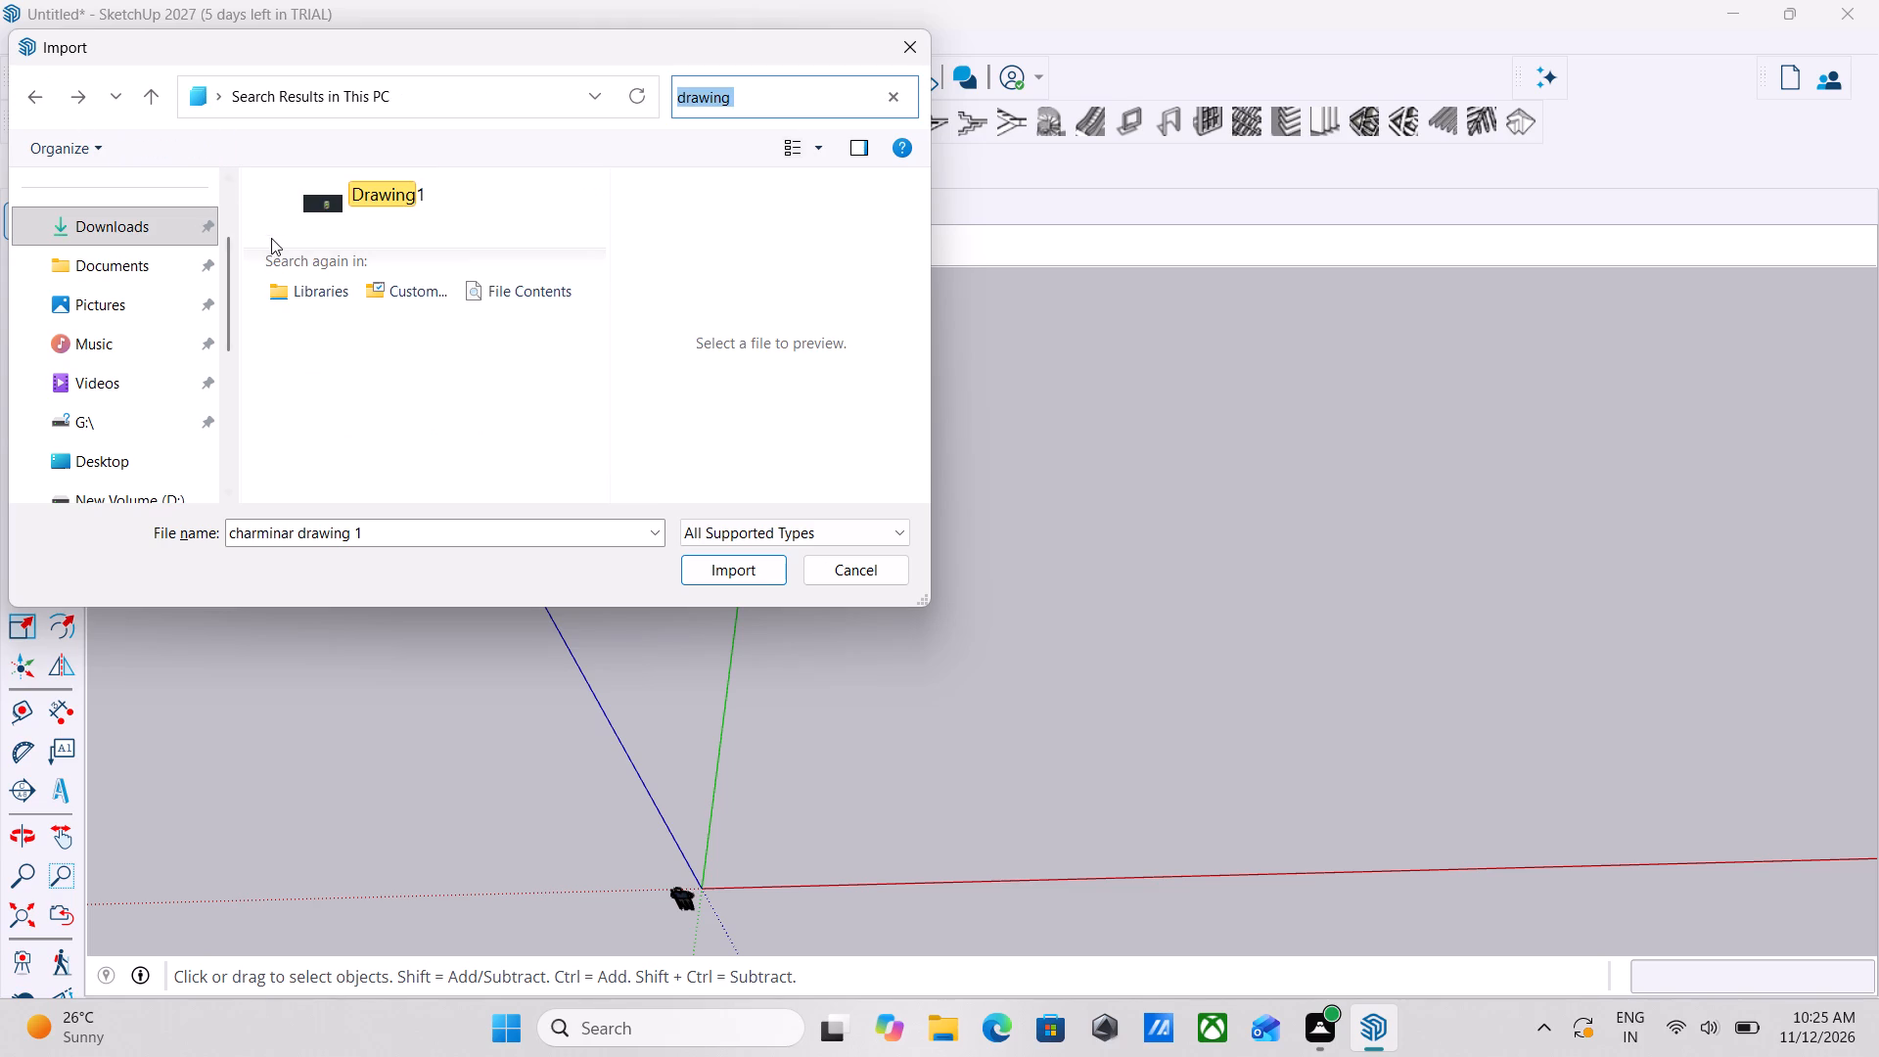
click(311, 195)
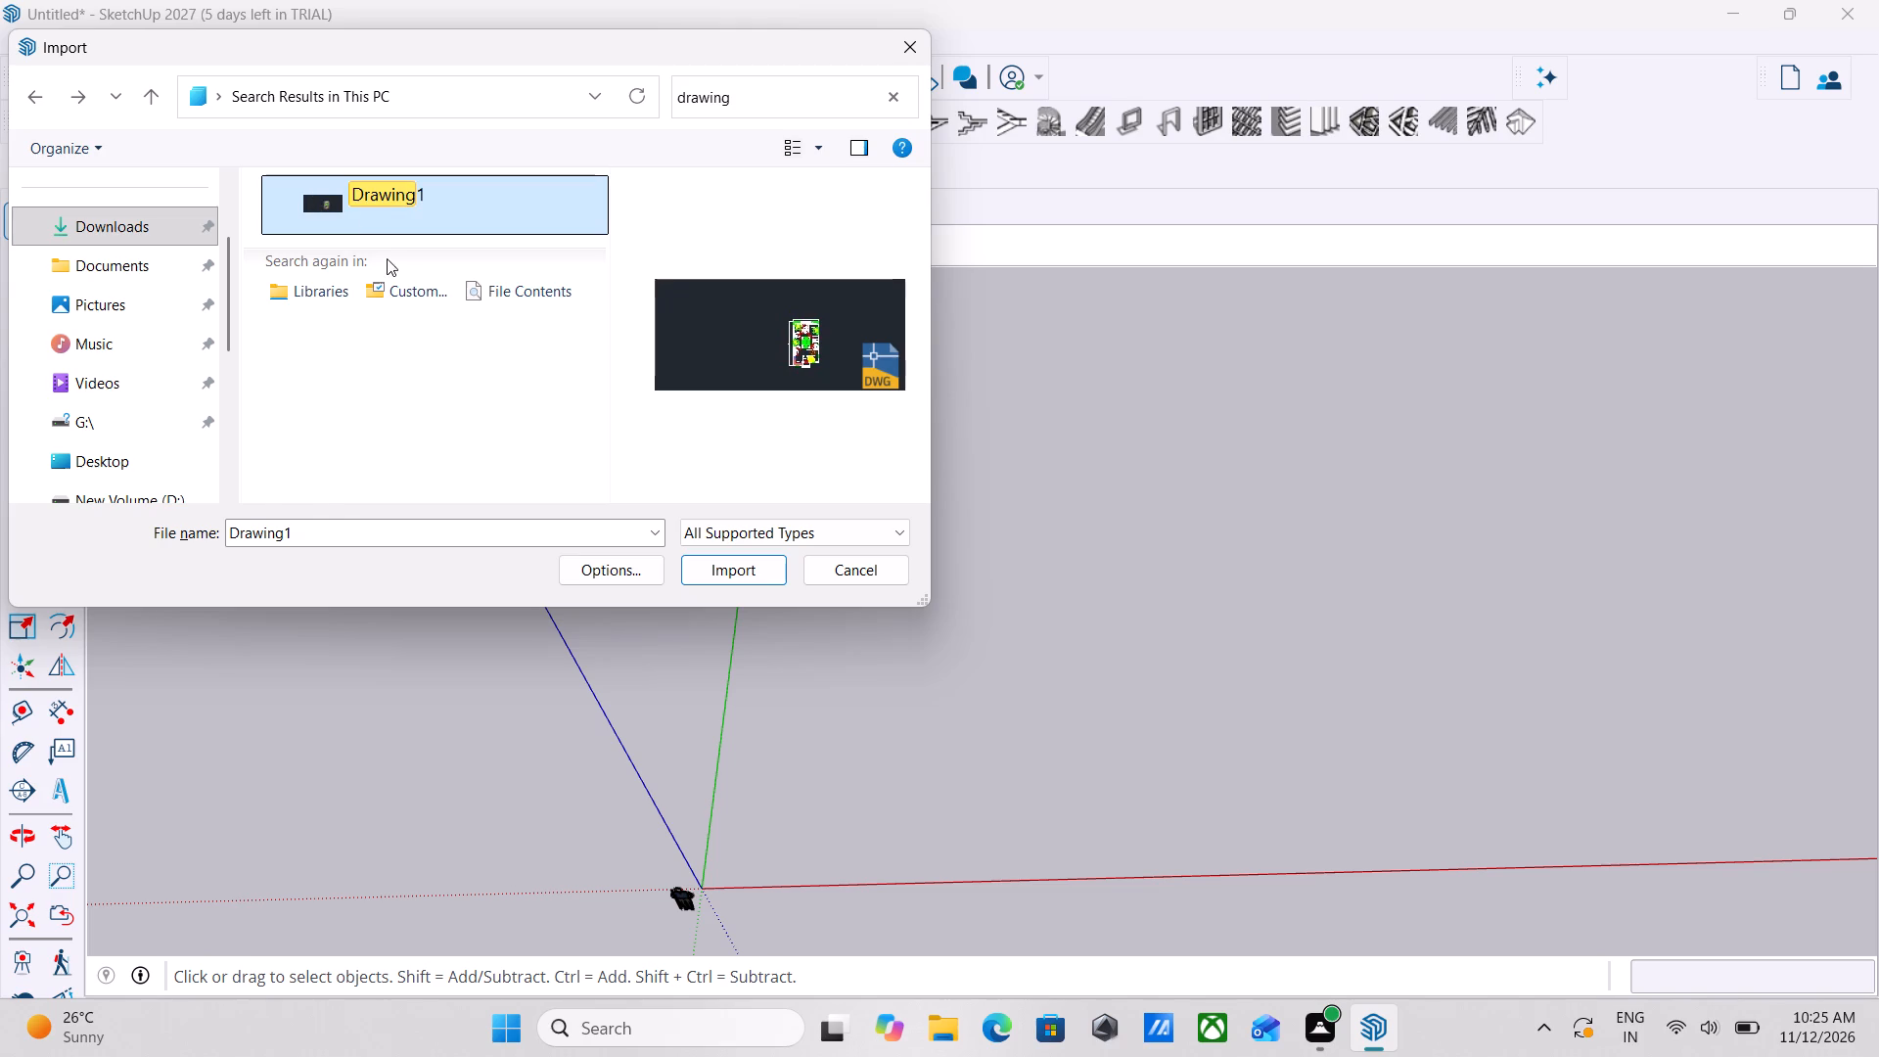
Repeat the "drawing" search in Libraries, look over the custom search locations, and search This PC again.
scroll(380, 255, down, 2)
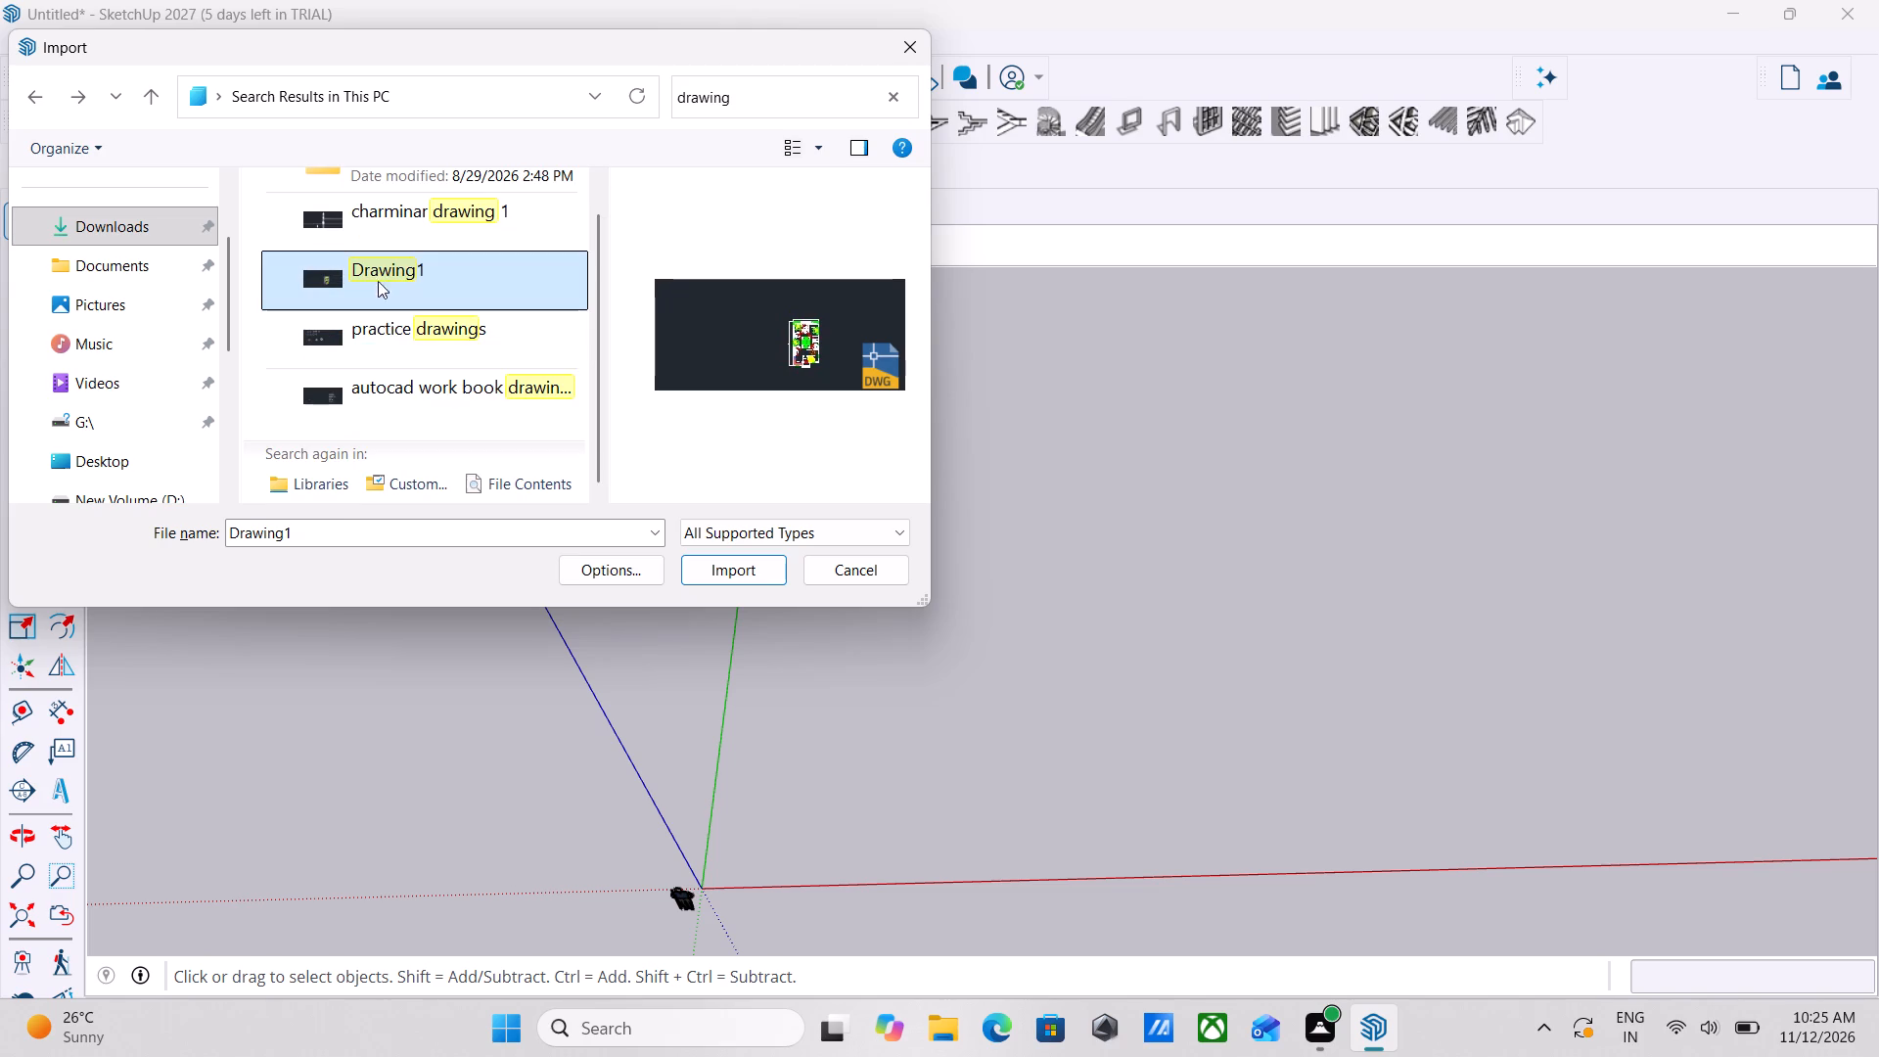
scroll(378, 281, down, 3)
scroll(429, 421, down, 2)
double_click(424, 476)
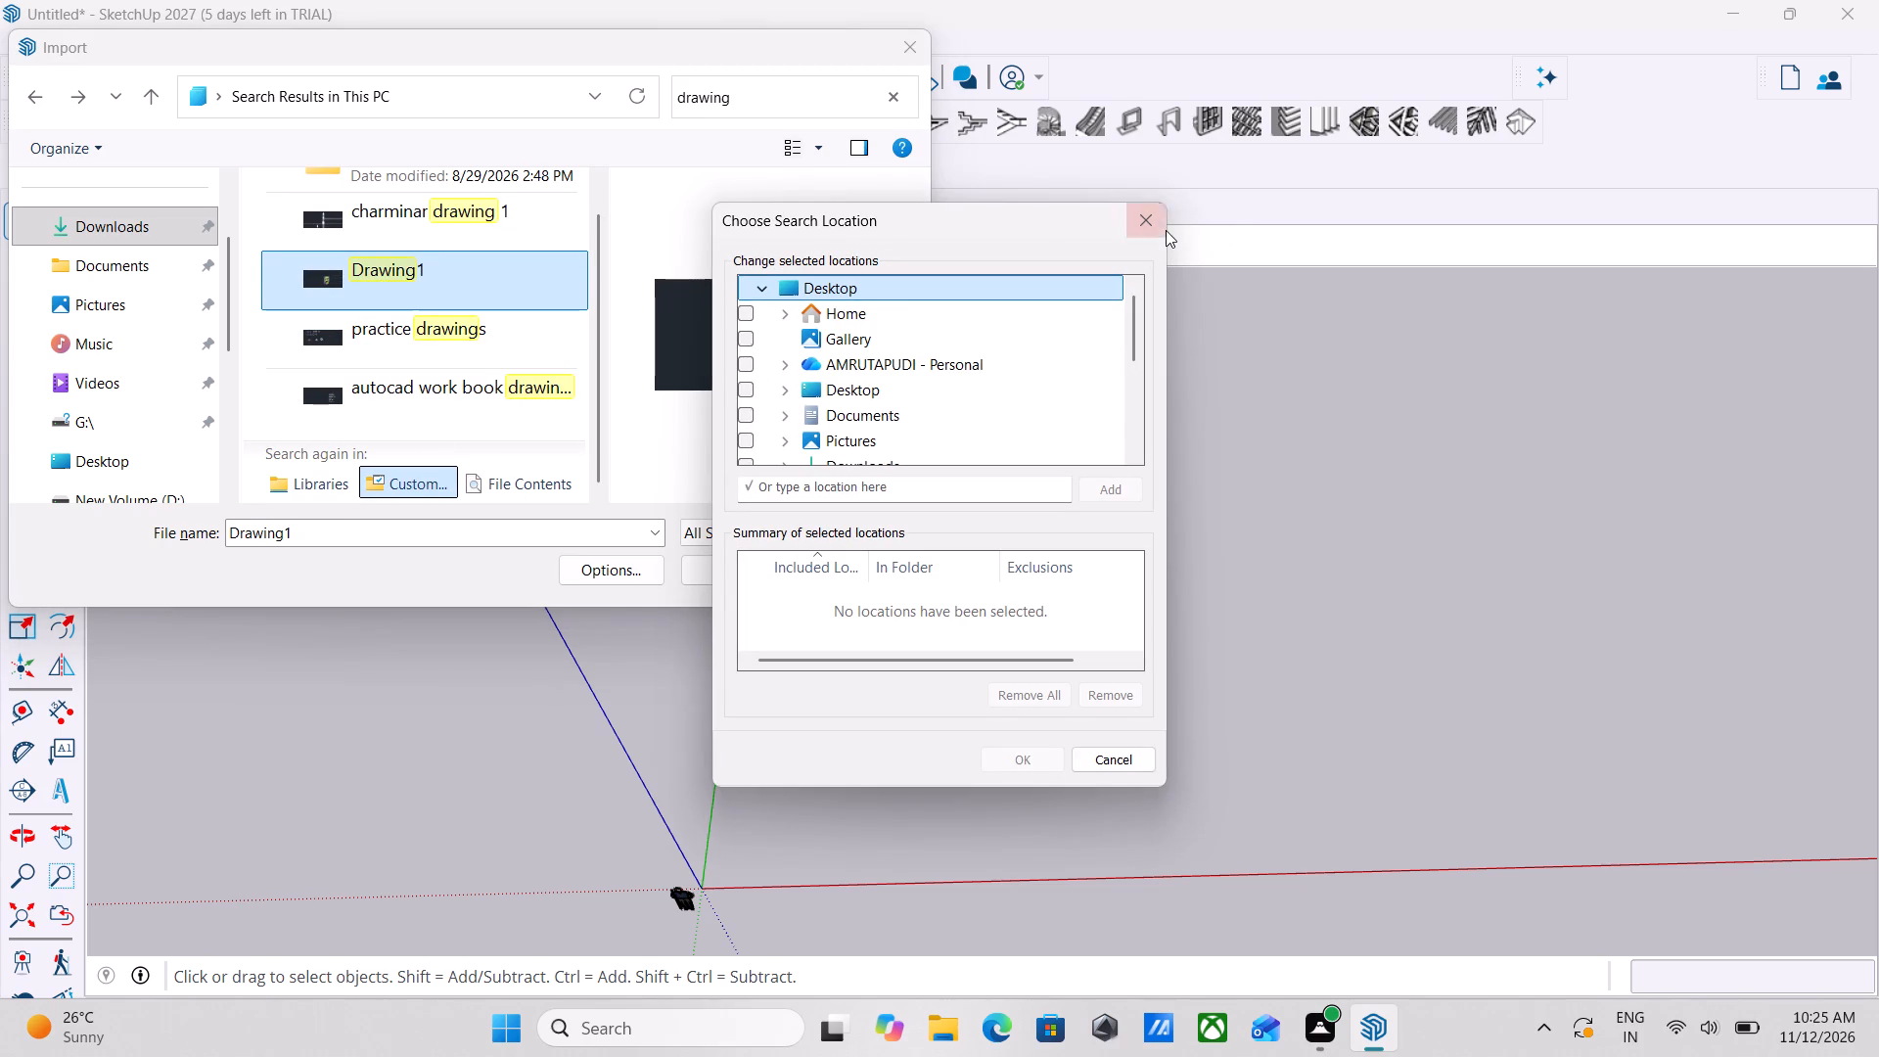
click(1166, 230)
double_click(269, 469)
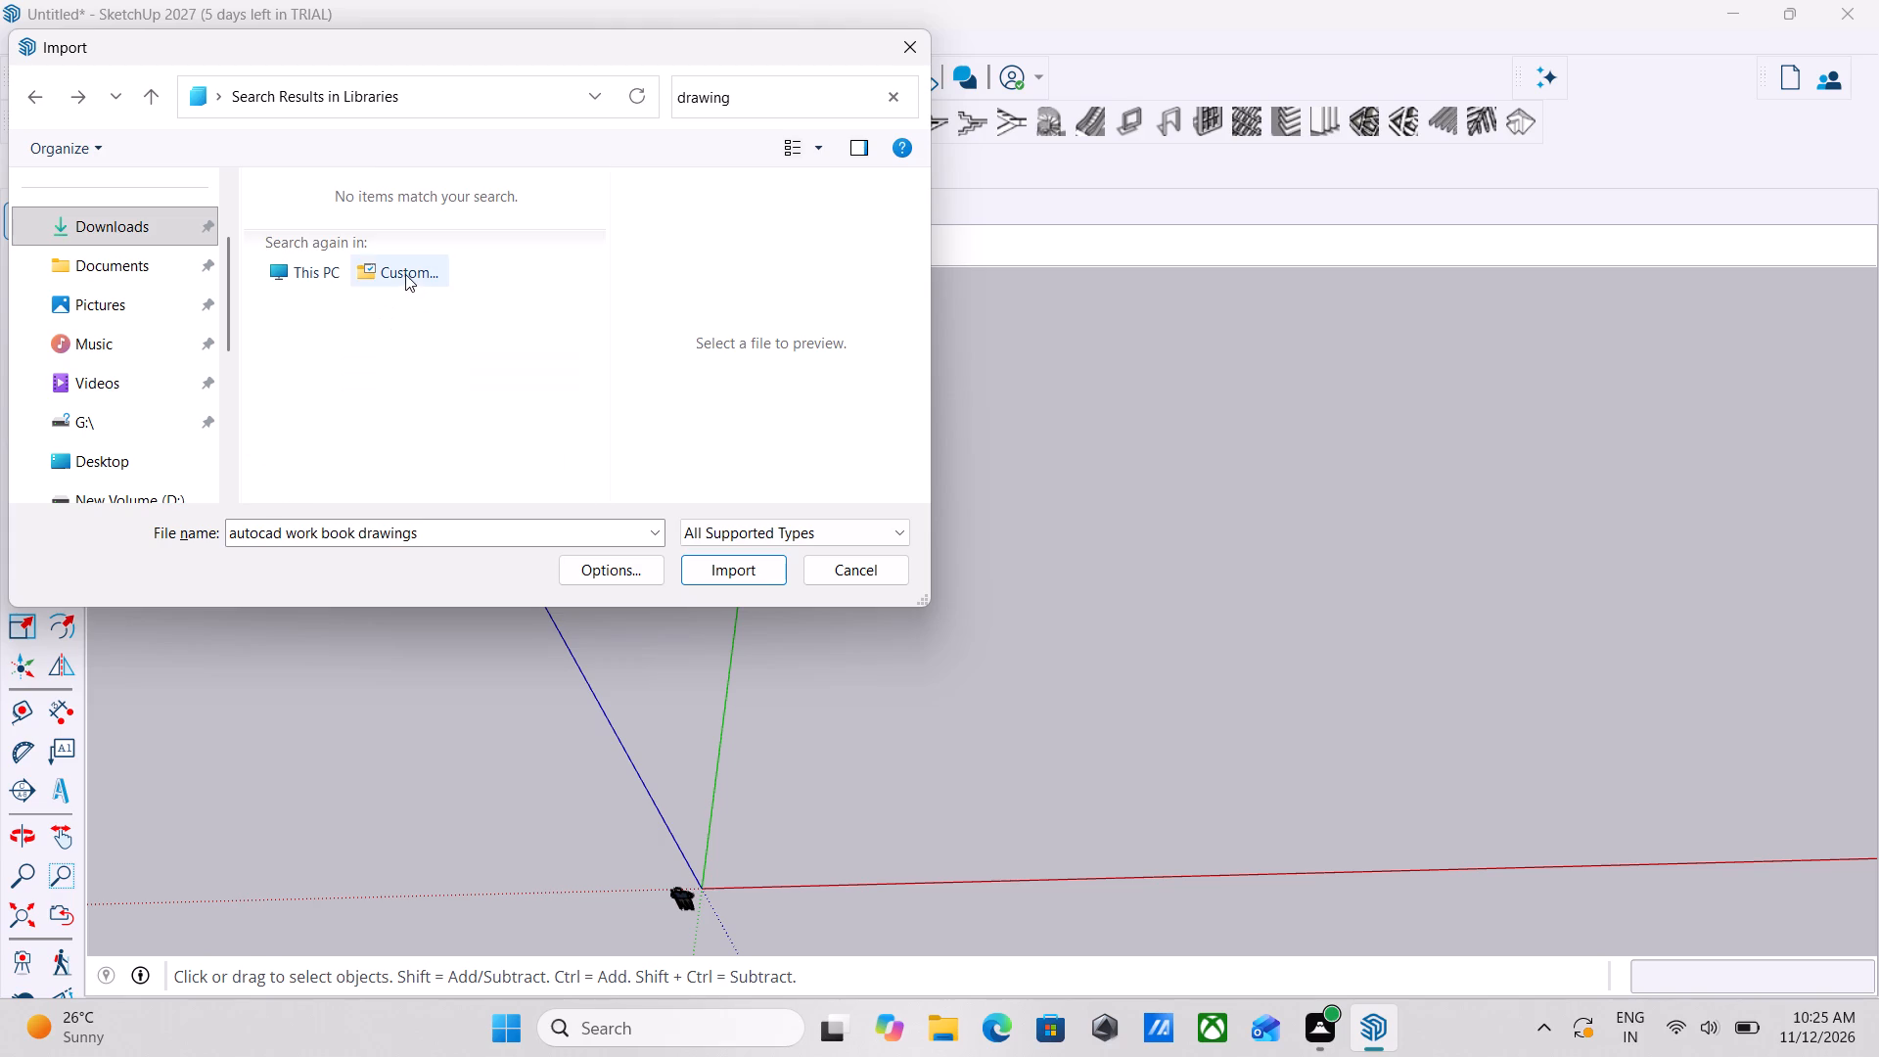
double_click(405, 274)
scroll(917, 398, down, 7)
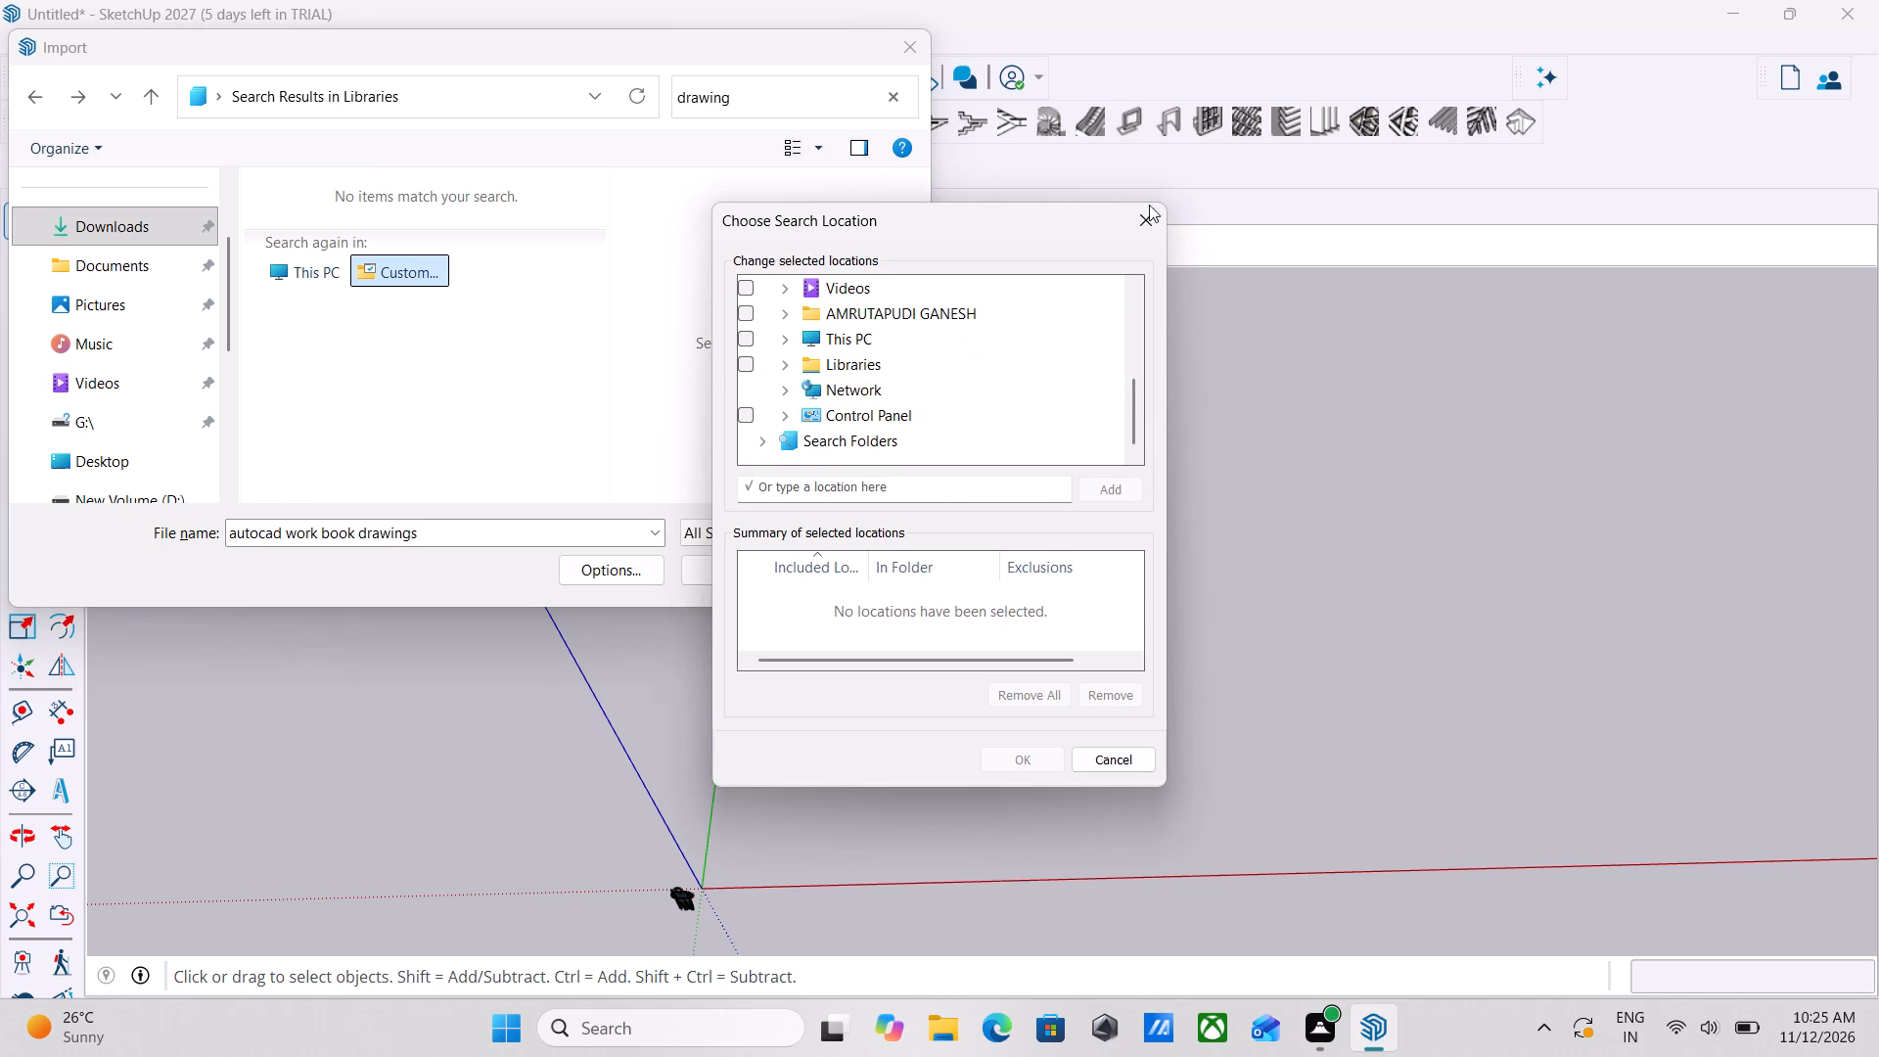
click(1155, 213)
double_click(309, 278)
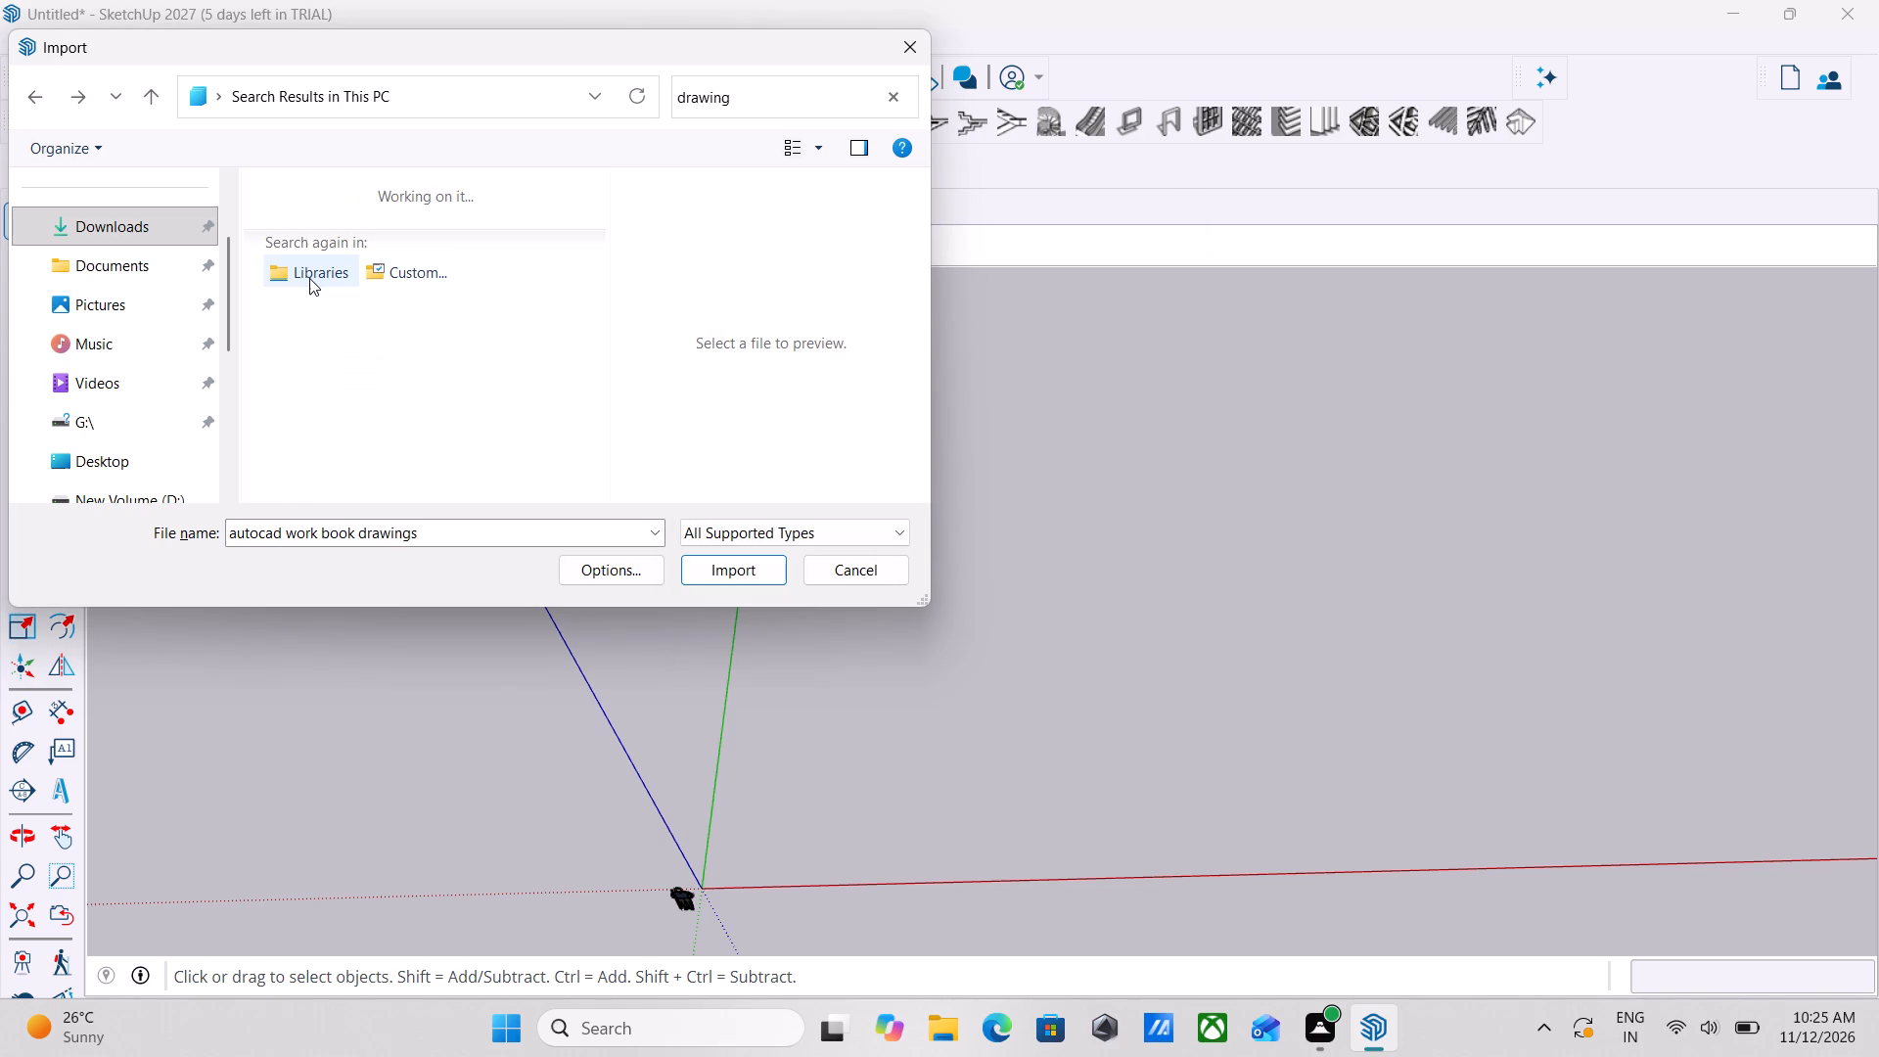
double_click(366, 260)
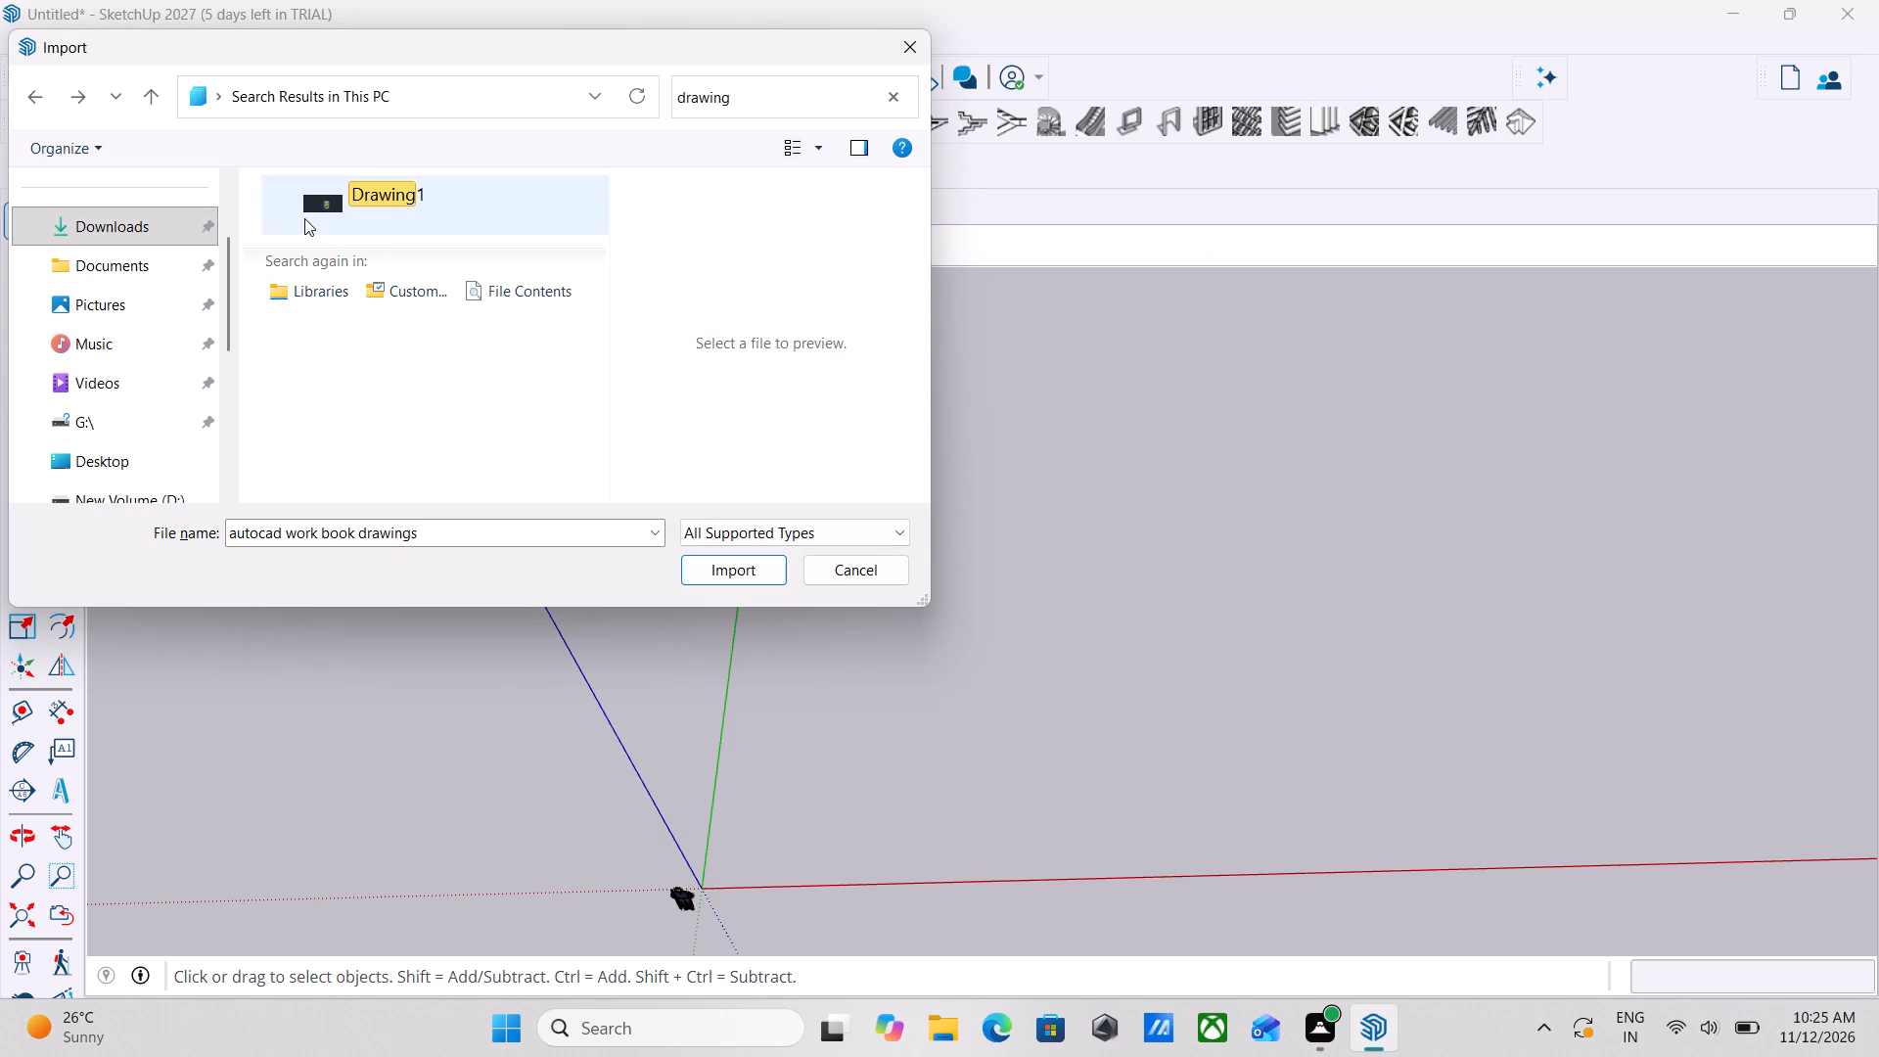
Preview Drawing1 among the results, search Libraries for "drawing" once more, and abandon the import.
click(305, 215)
scroll(347, 329, down, 2)
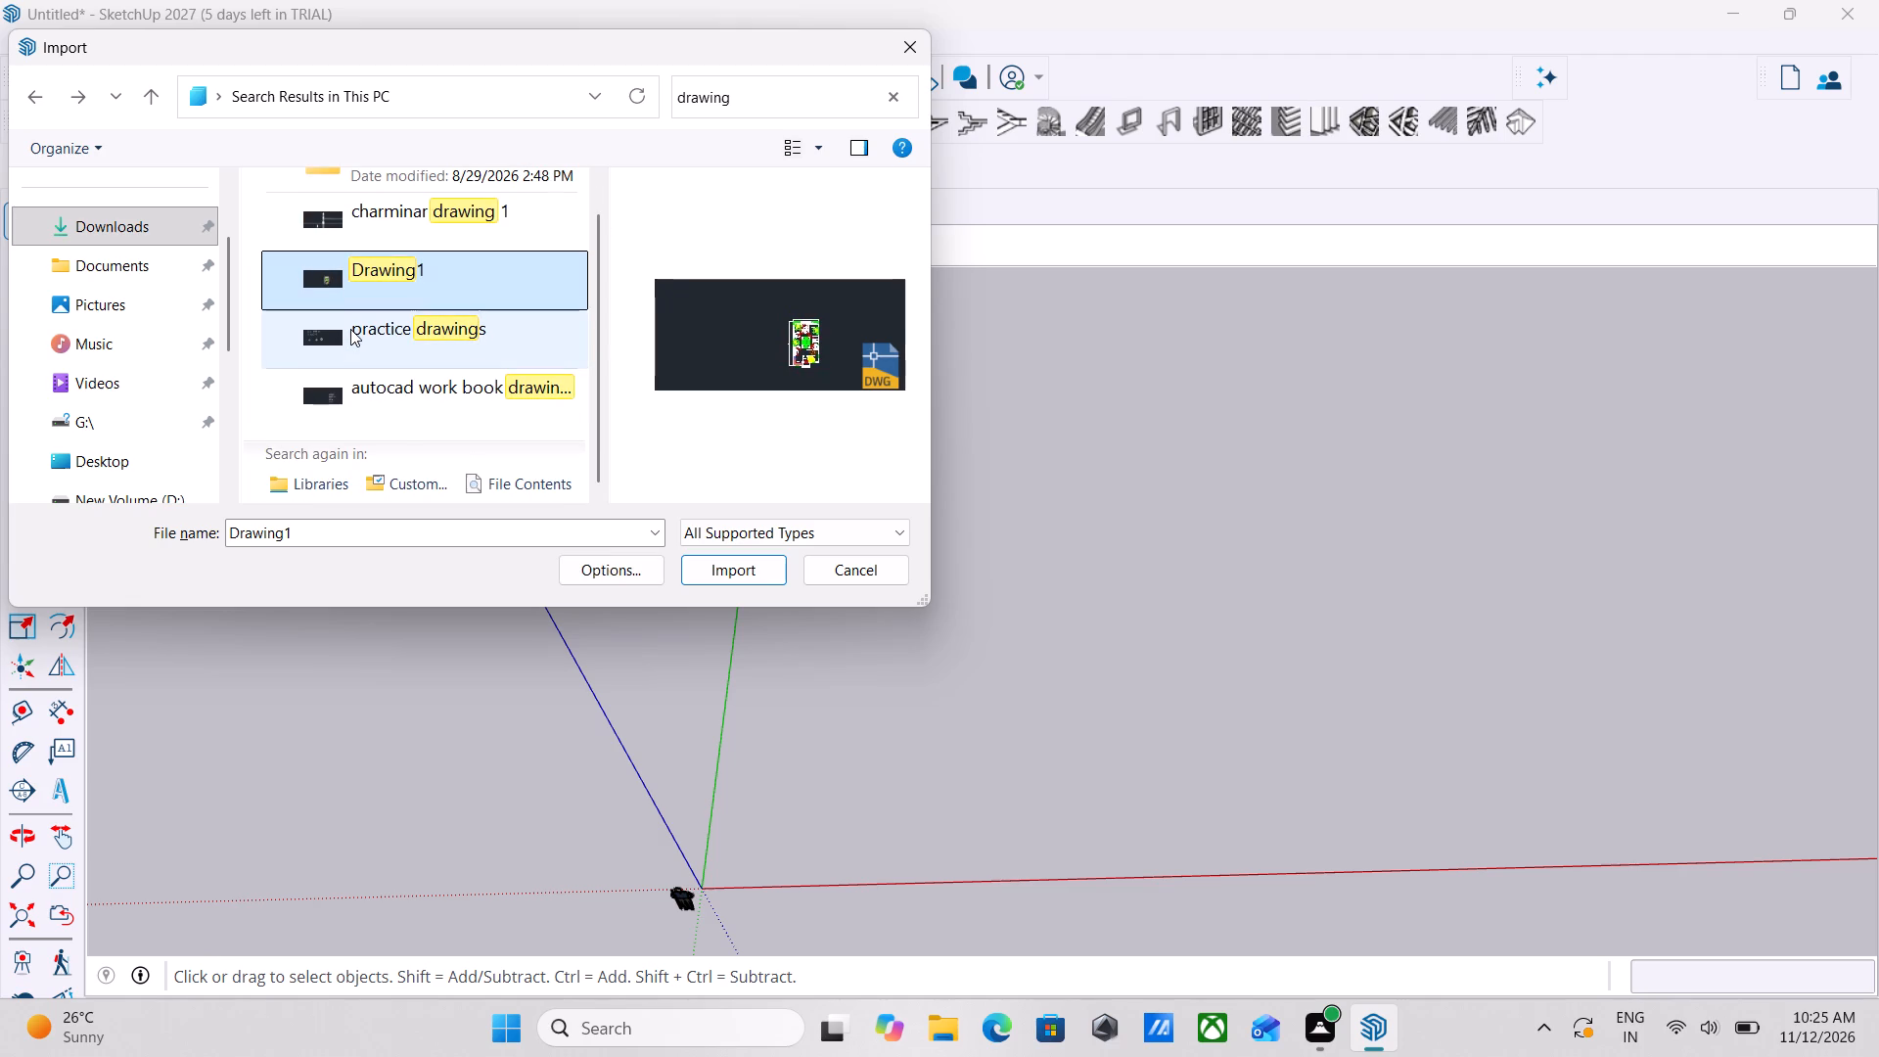
scroll(350, 329, down, 1)
scroll(404, 456, down, 3)
double_click(298, 481)
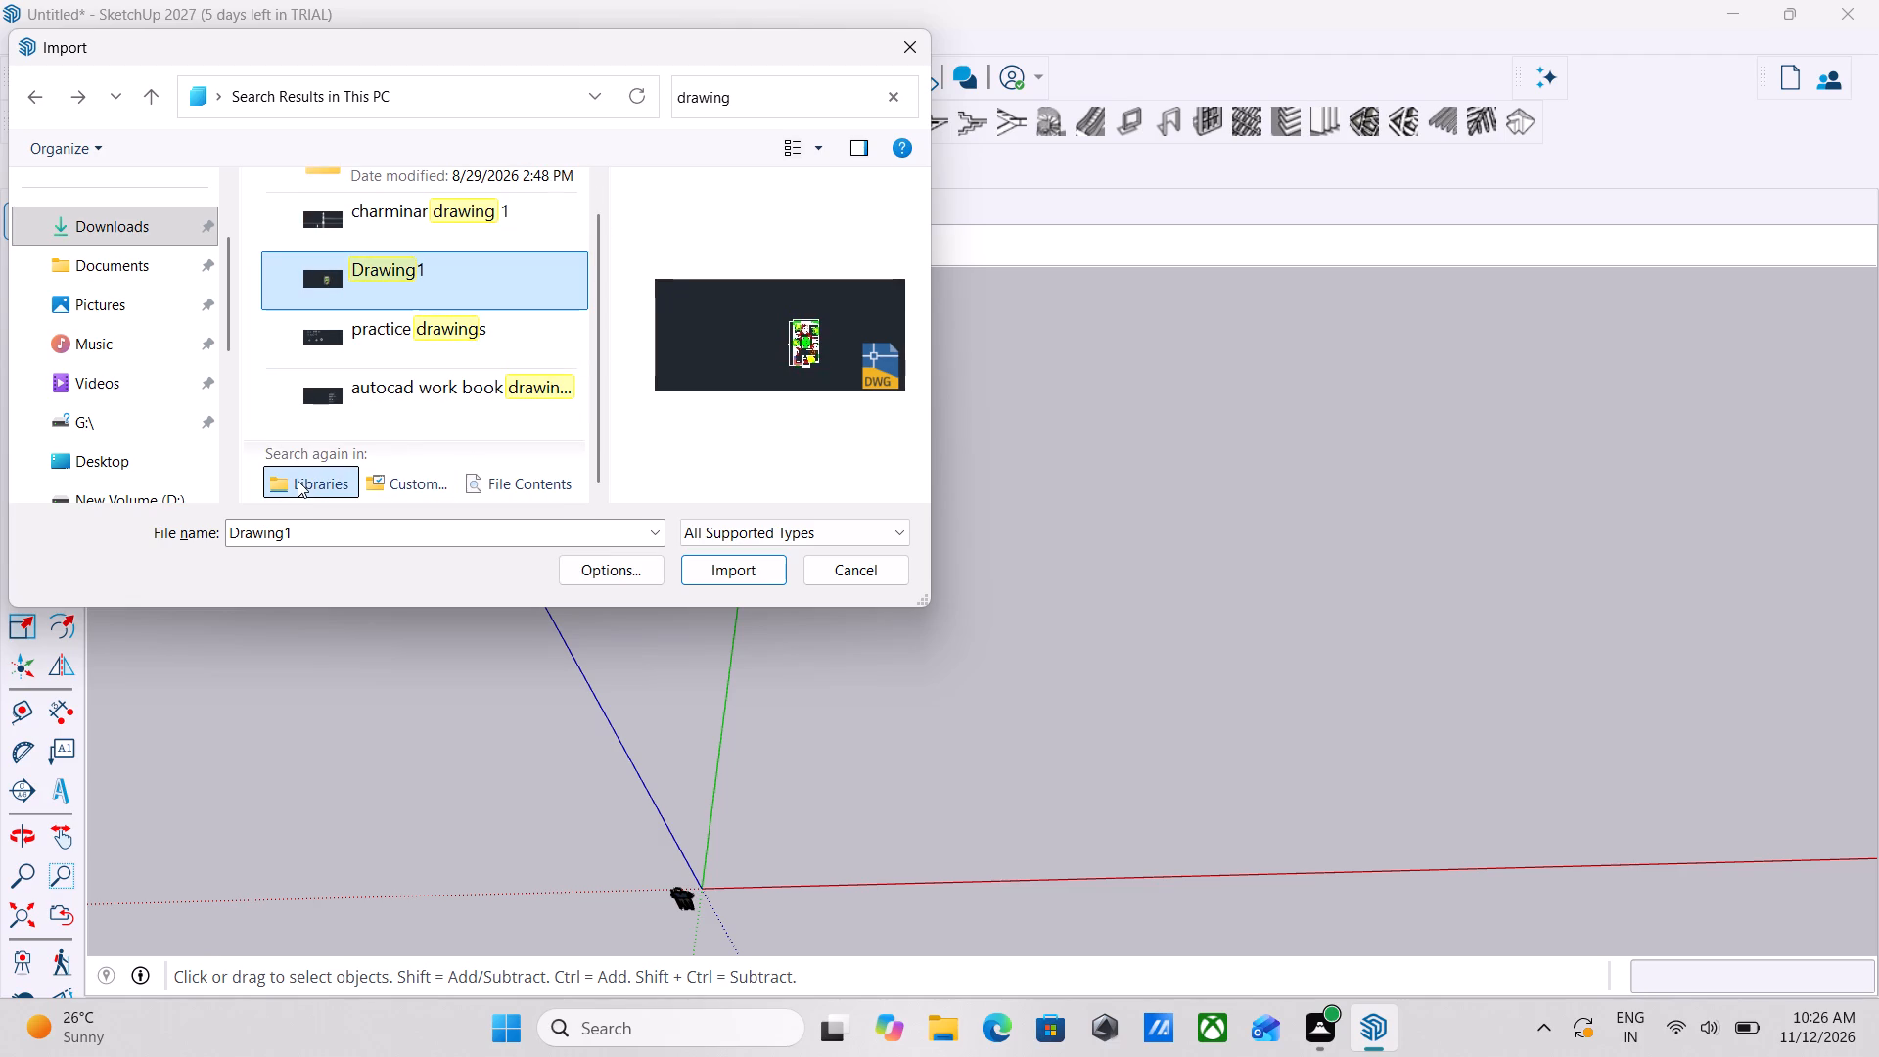
click(378, 490)
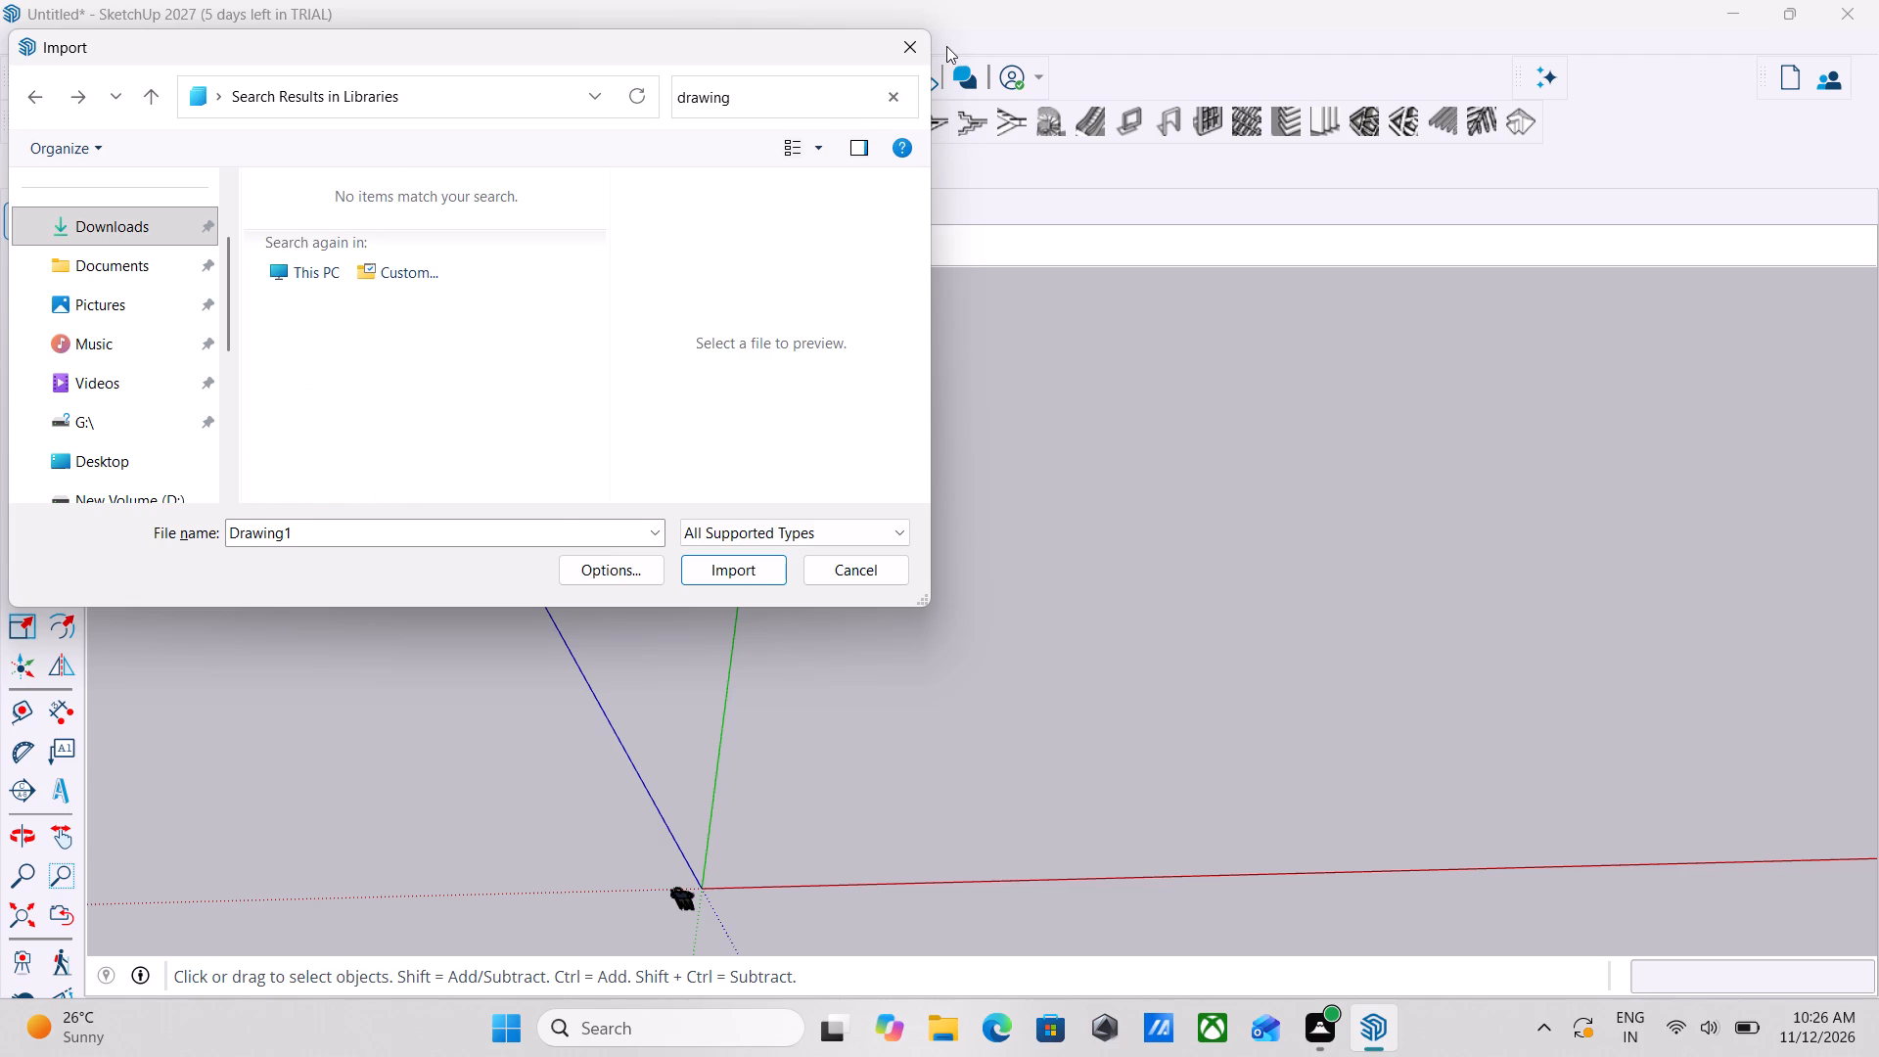
double_click(909, 50)
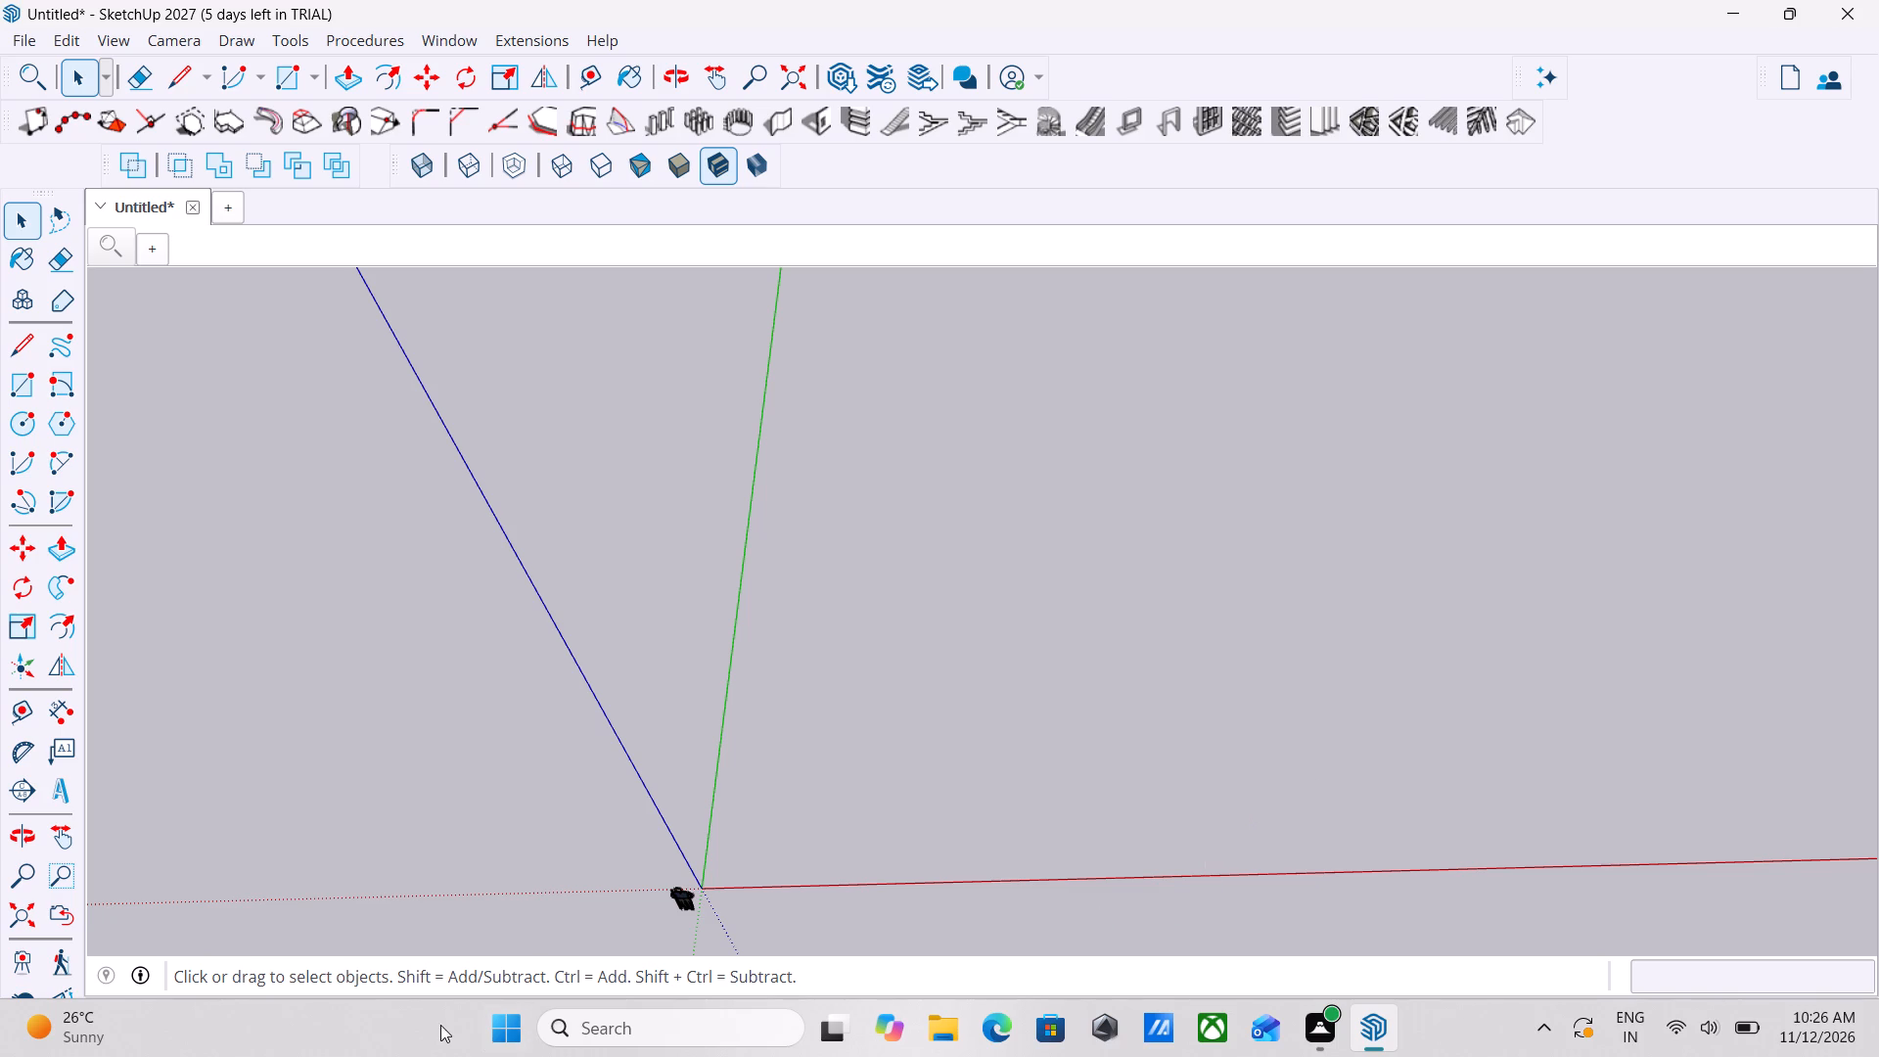
Launch AutoCAD 2021 and bring it to the front.
click(509, 1032)
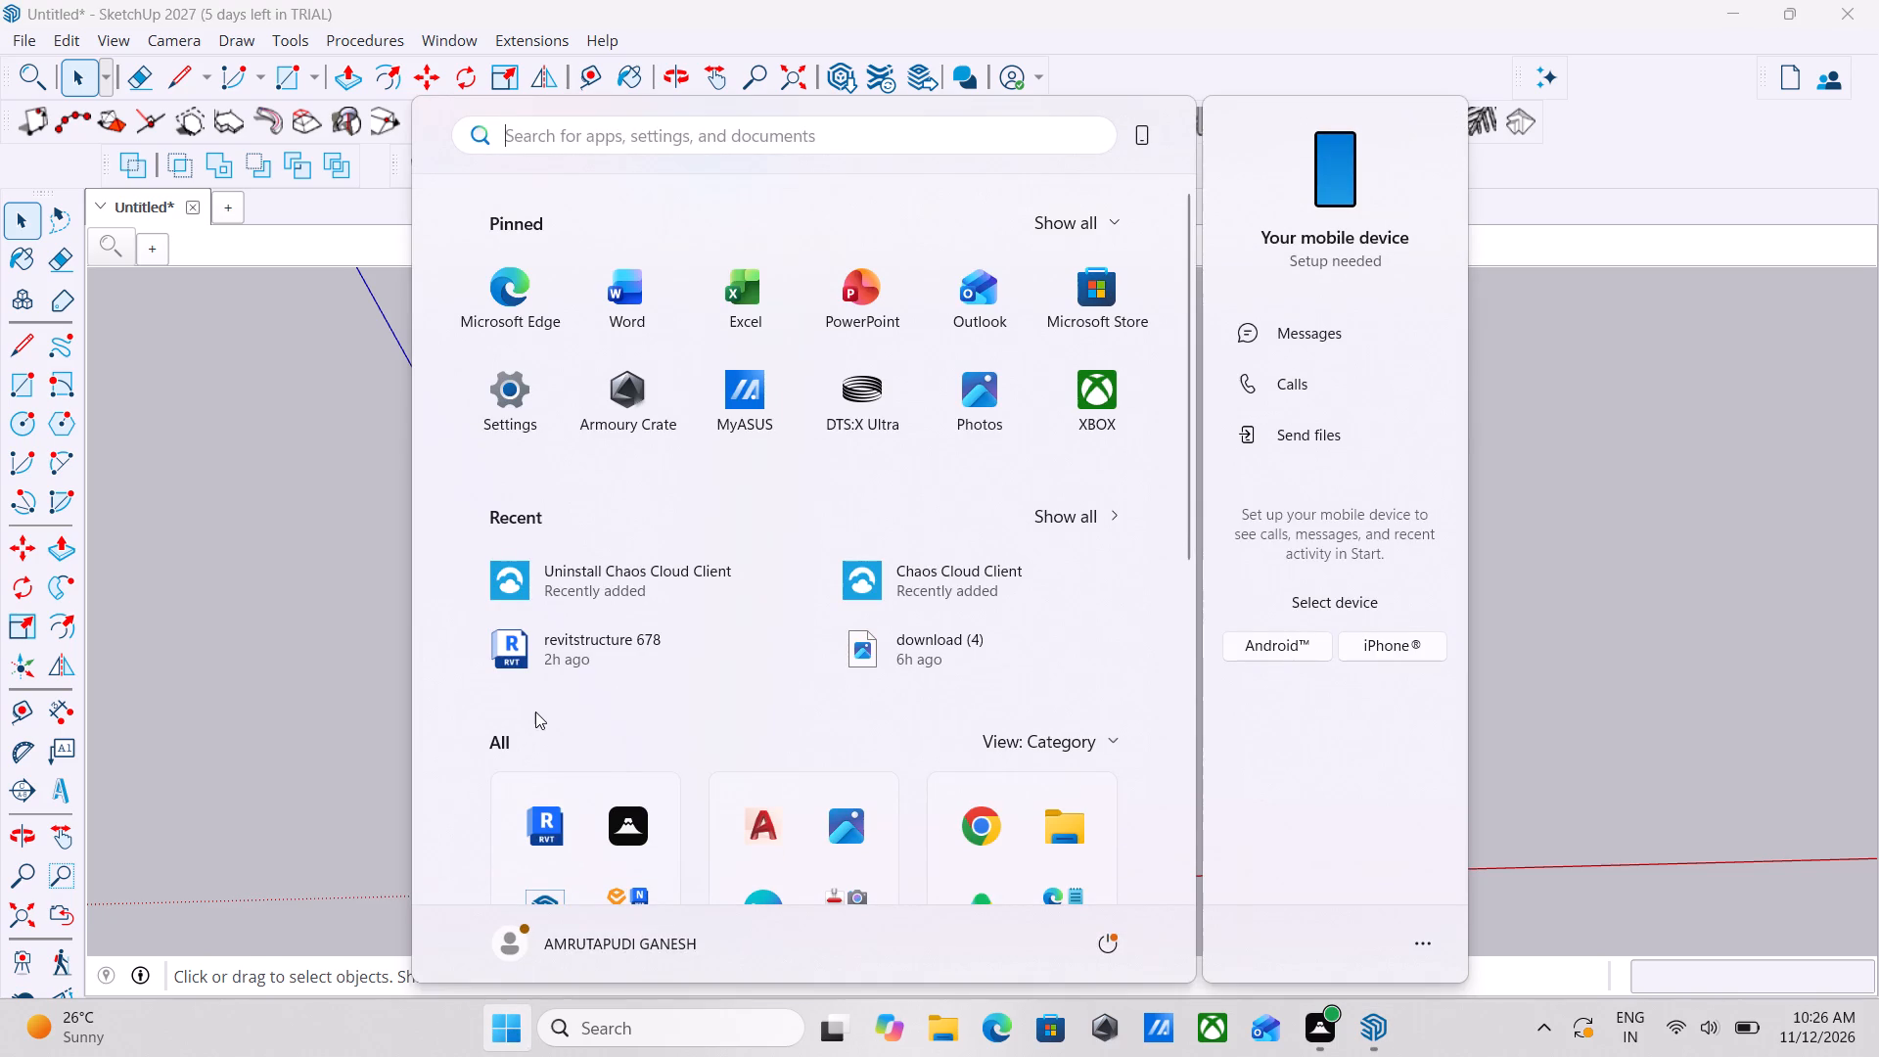
scroll(710, 666, down, 1)
click(764, 699)
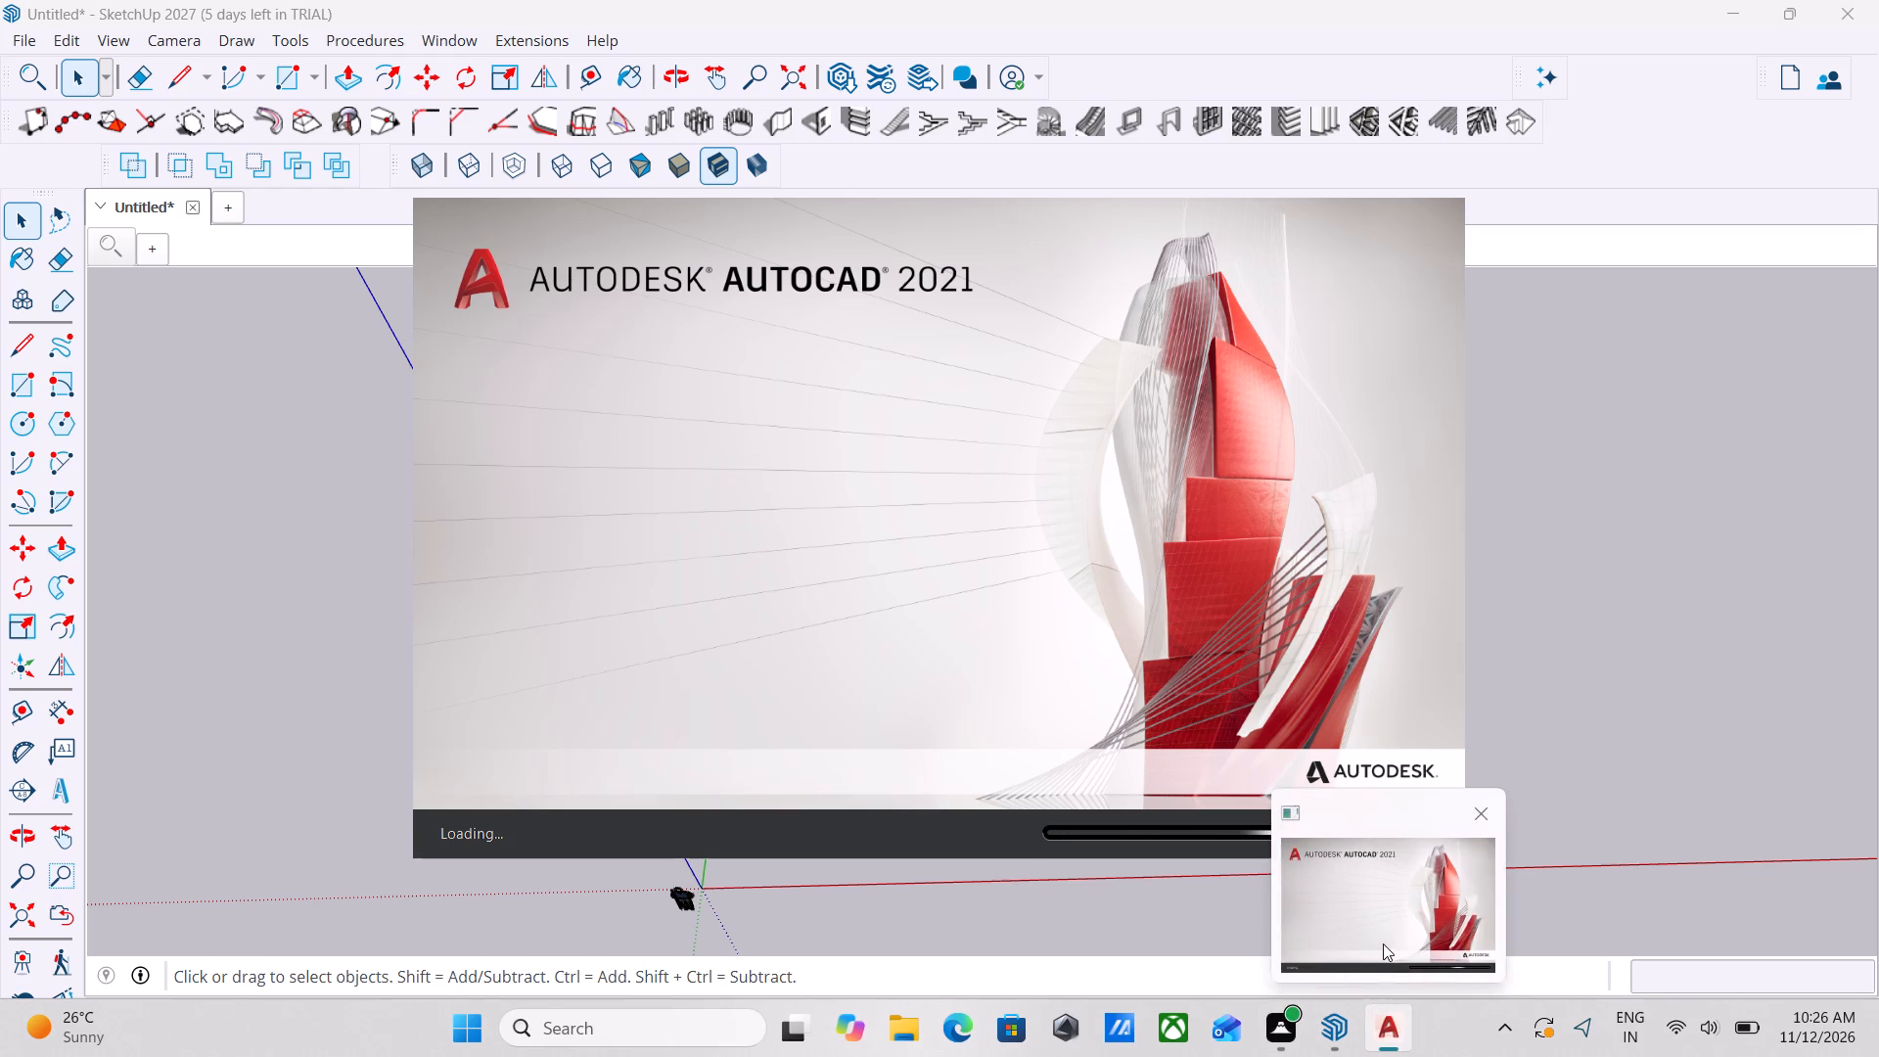
click(1383, 943)
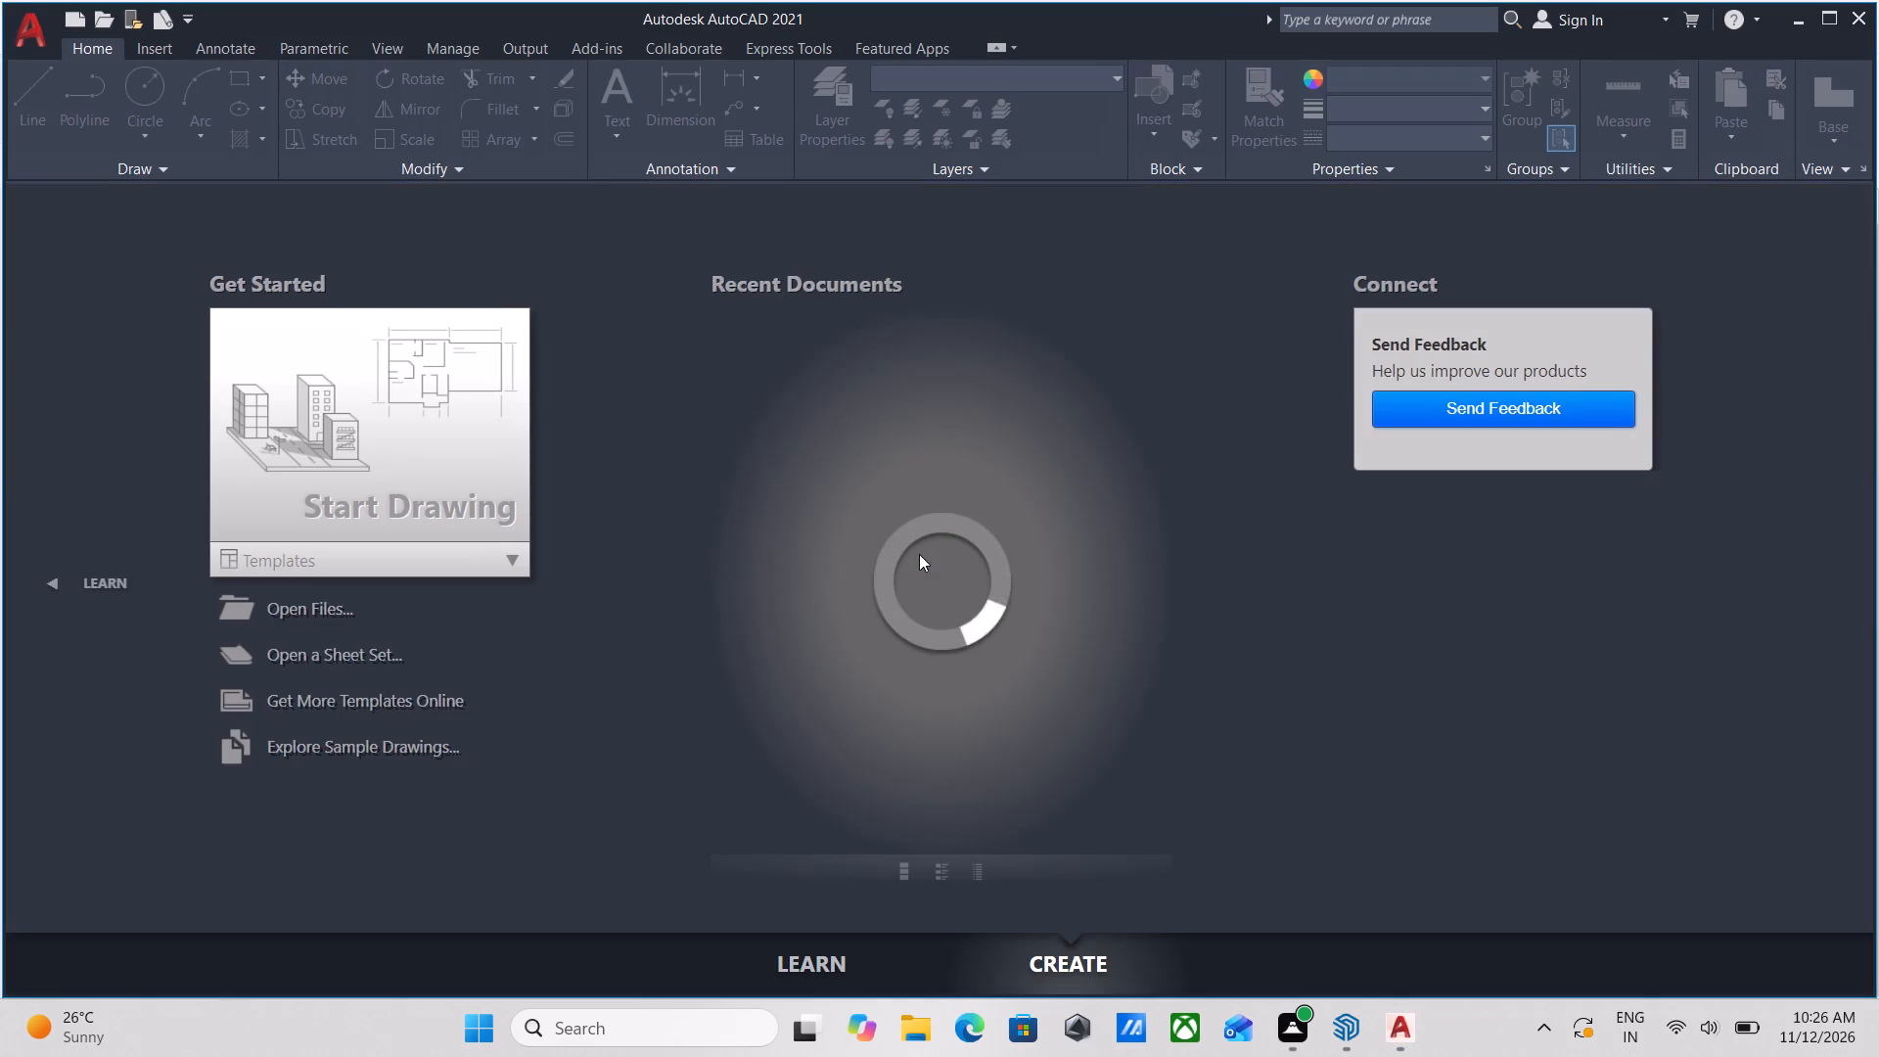
Open Drawing1, last opened October 29, 2026, from AutoCAD's recent documents.
scroll(913, 575, down, 3)
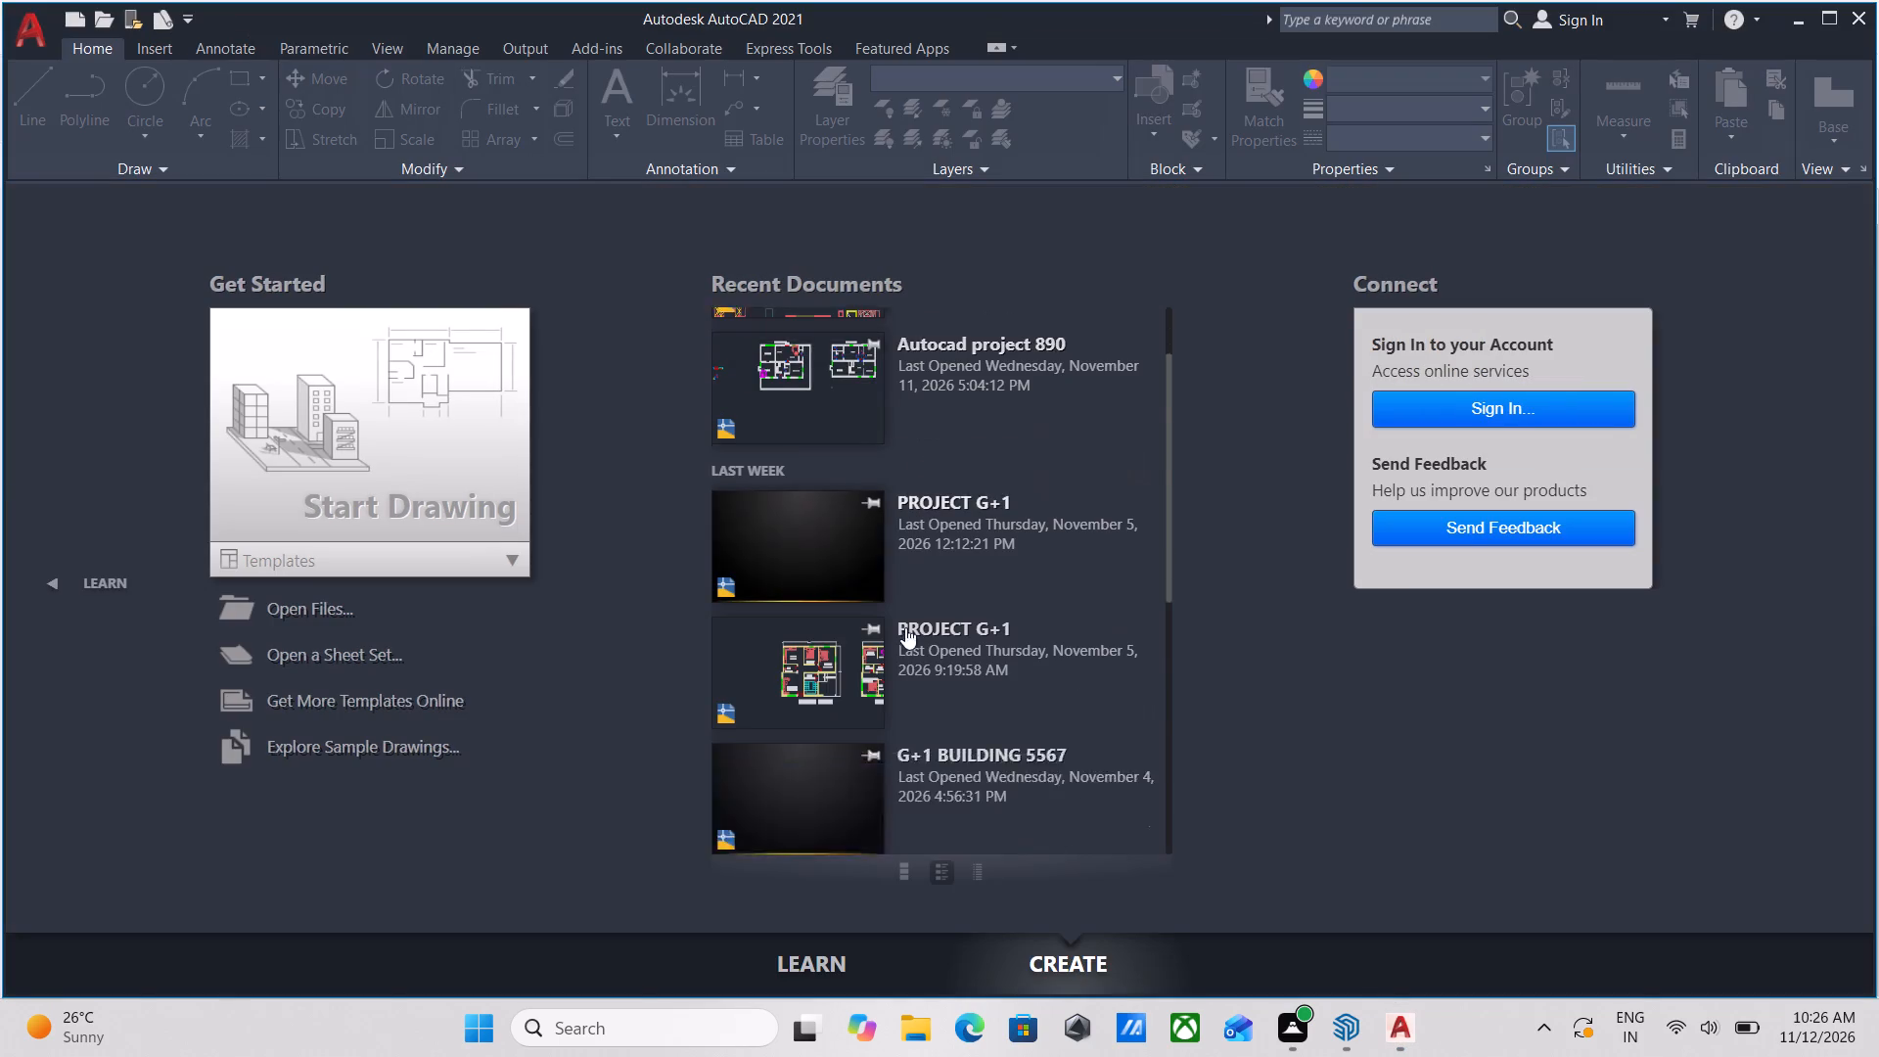
scroll(839, 673, down, 14)
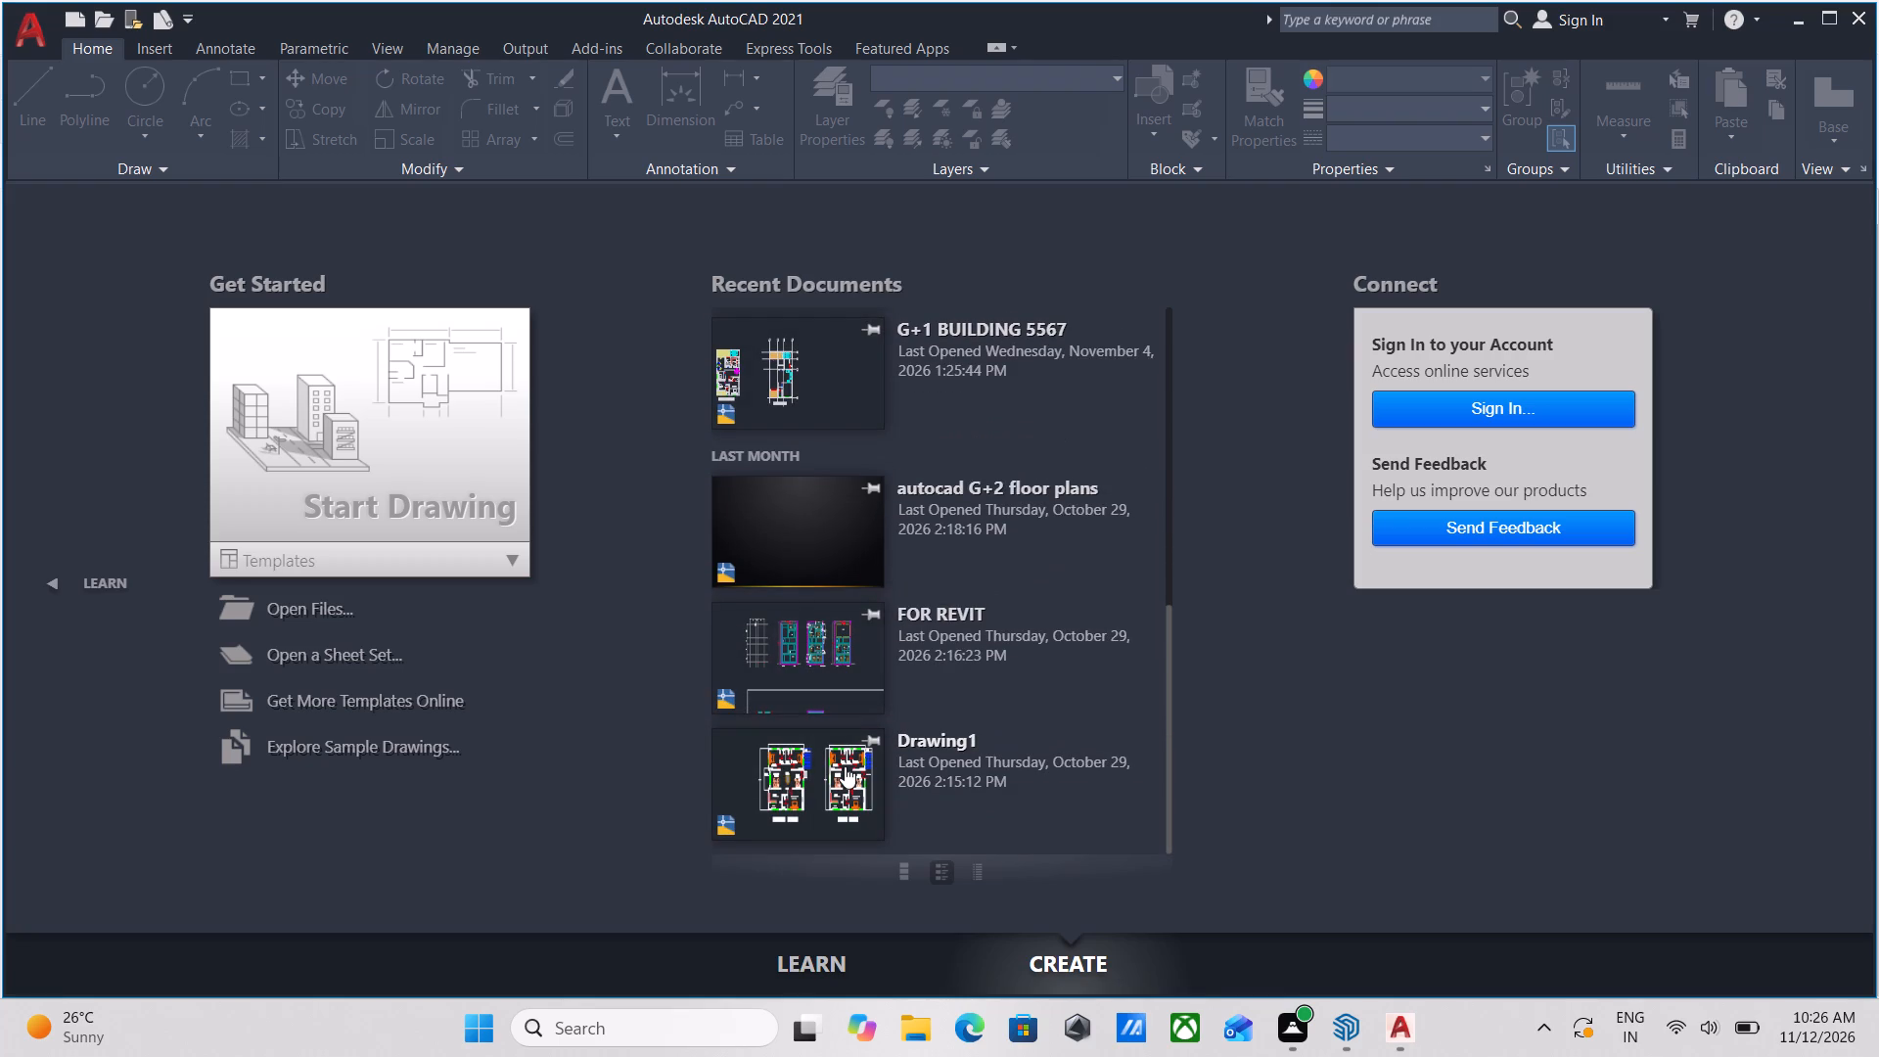
click(845, 766)
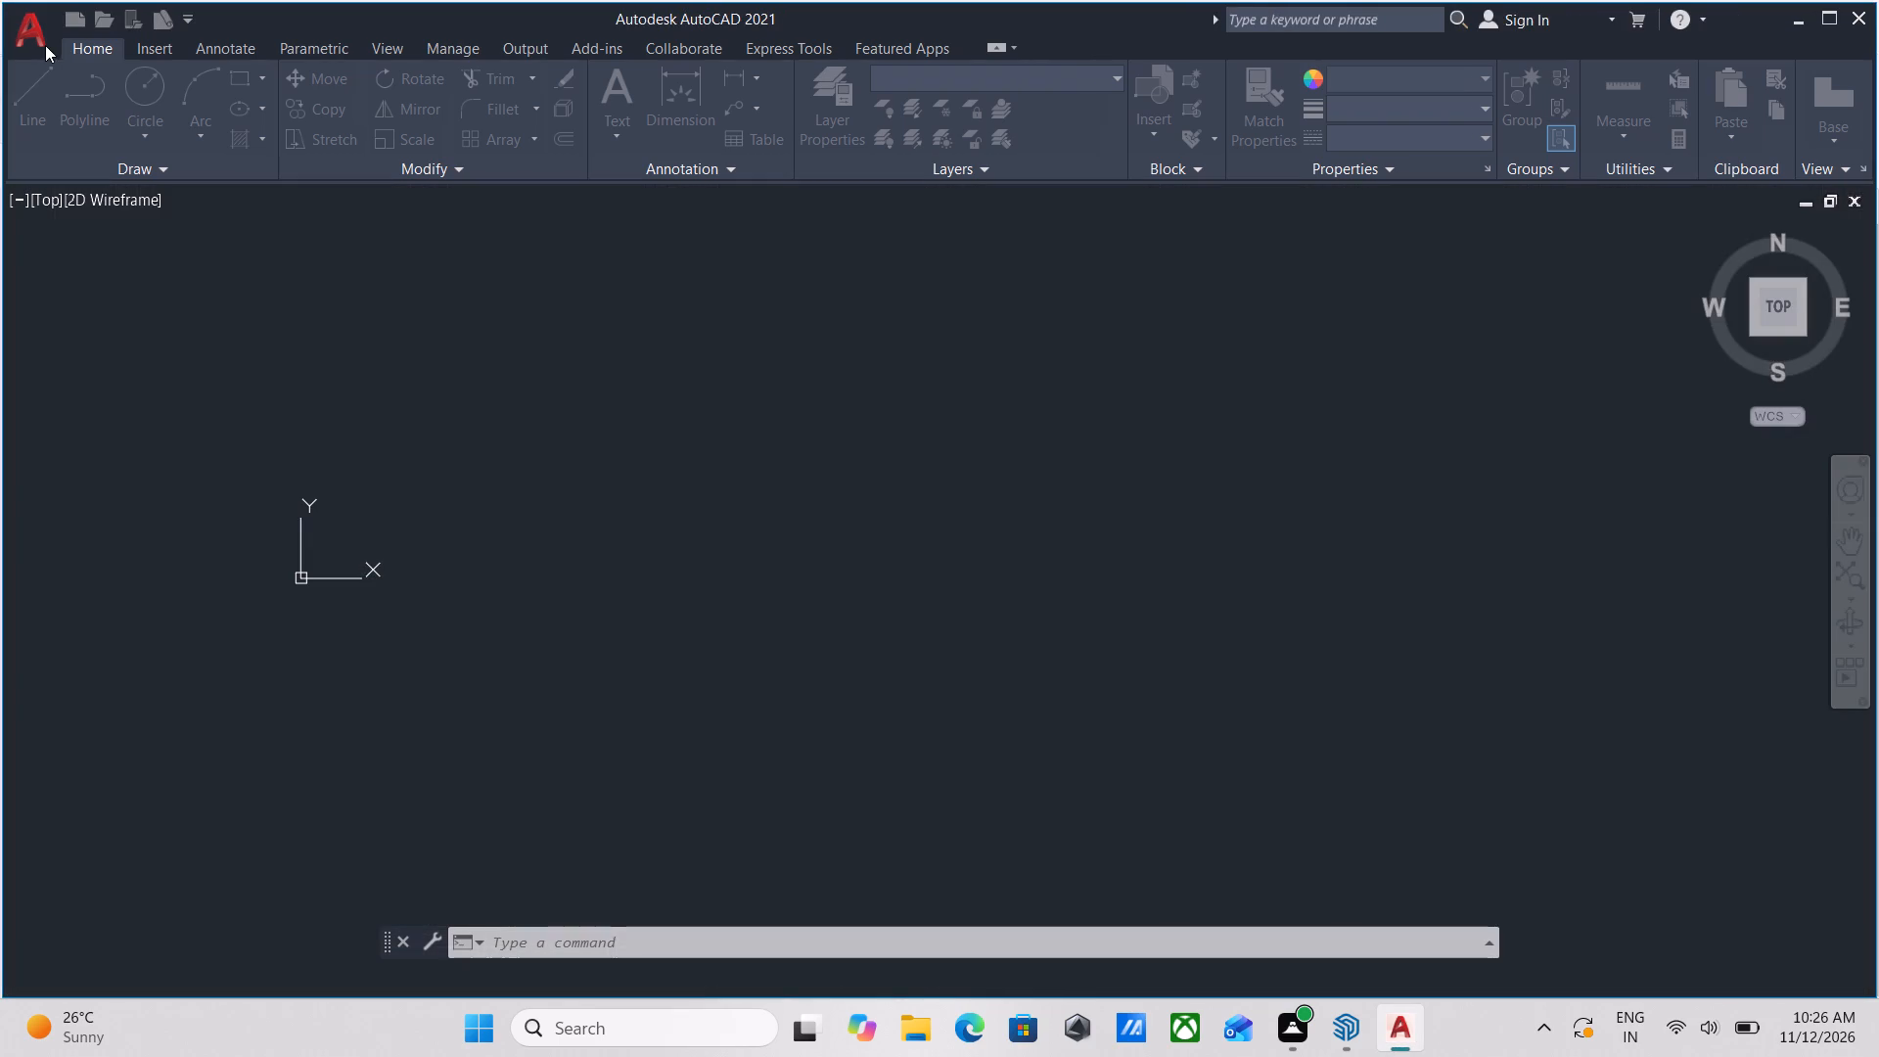
scroll(538, 480, down, 2)
scroll(577, 491, up, 2)
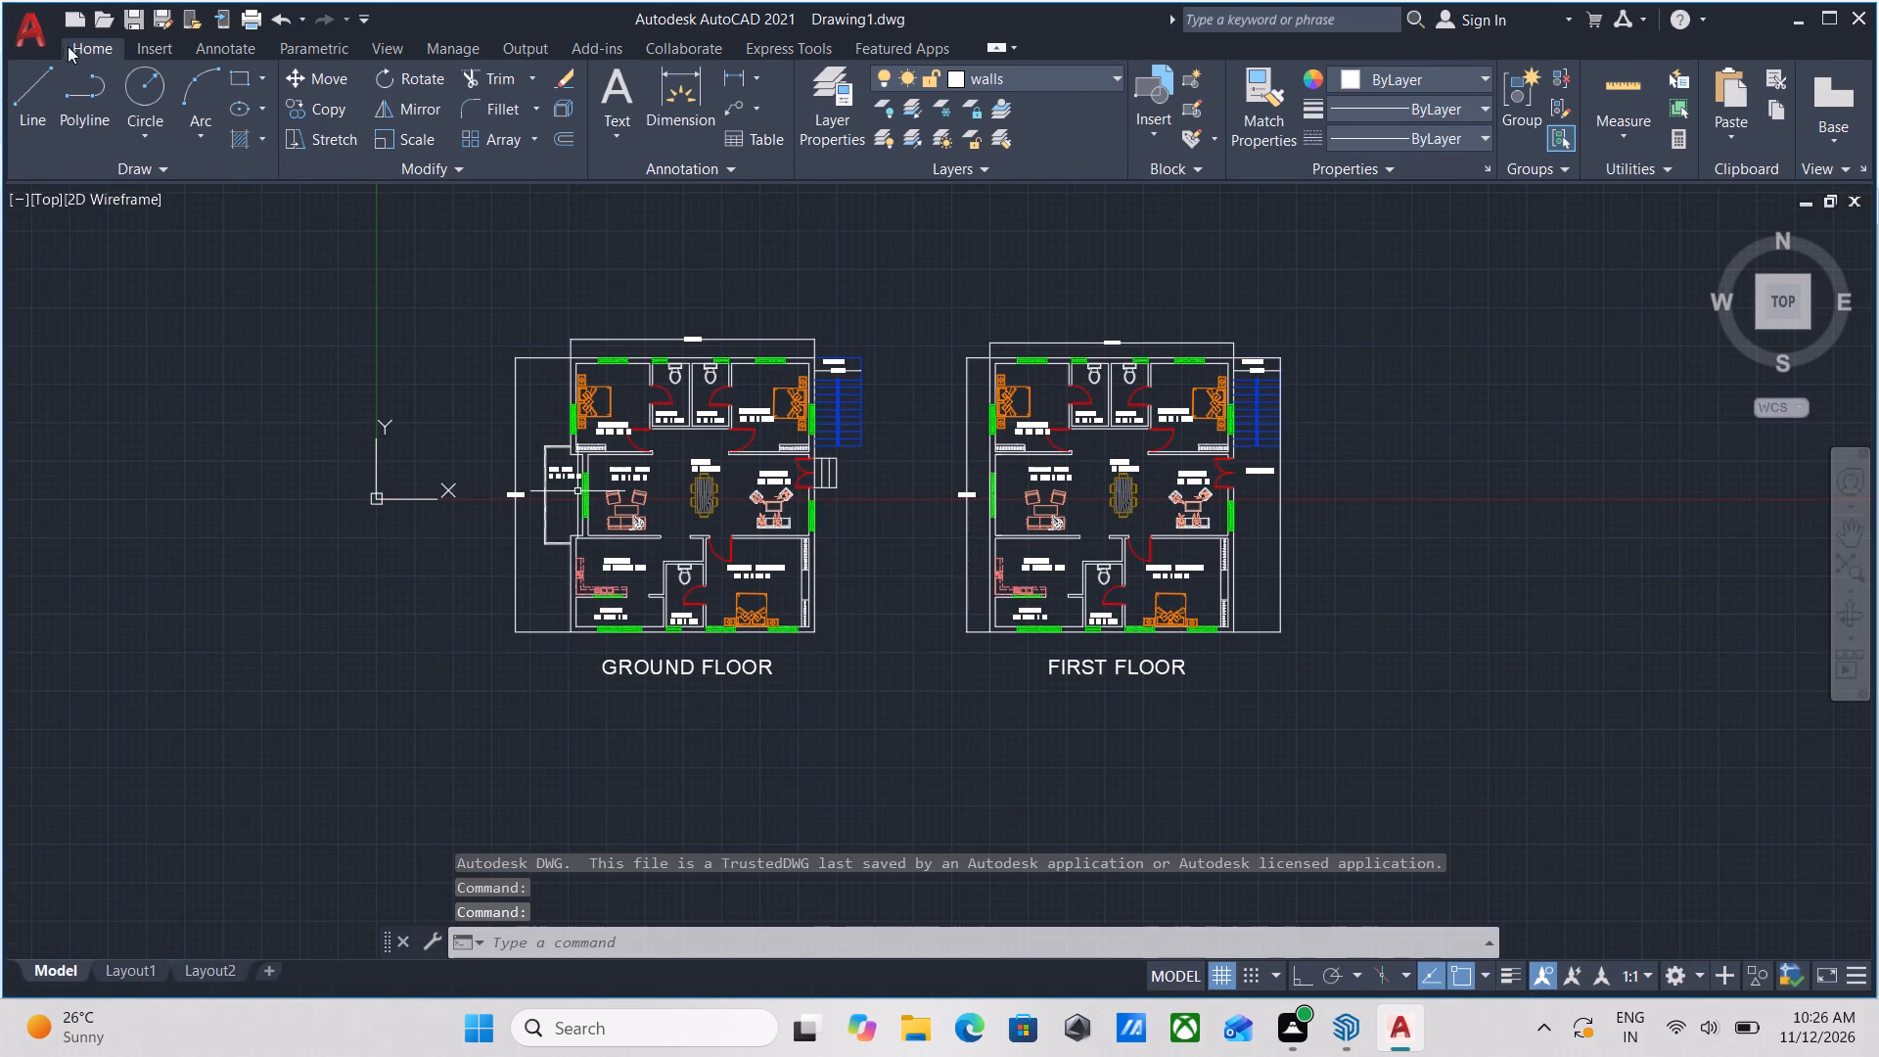
Save a copy of the drawing to the Desktop as Drawing1 in AutoCAD 2018 Drawing format.
click(42, 39)
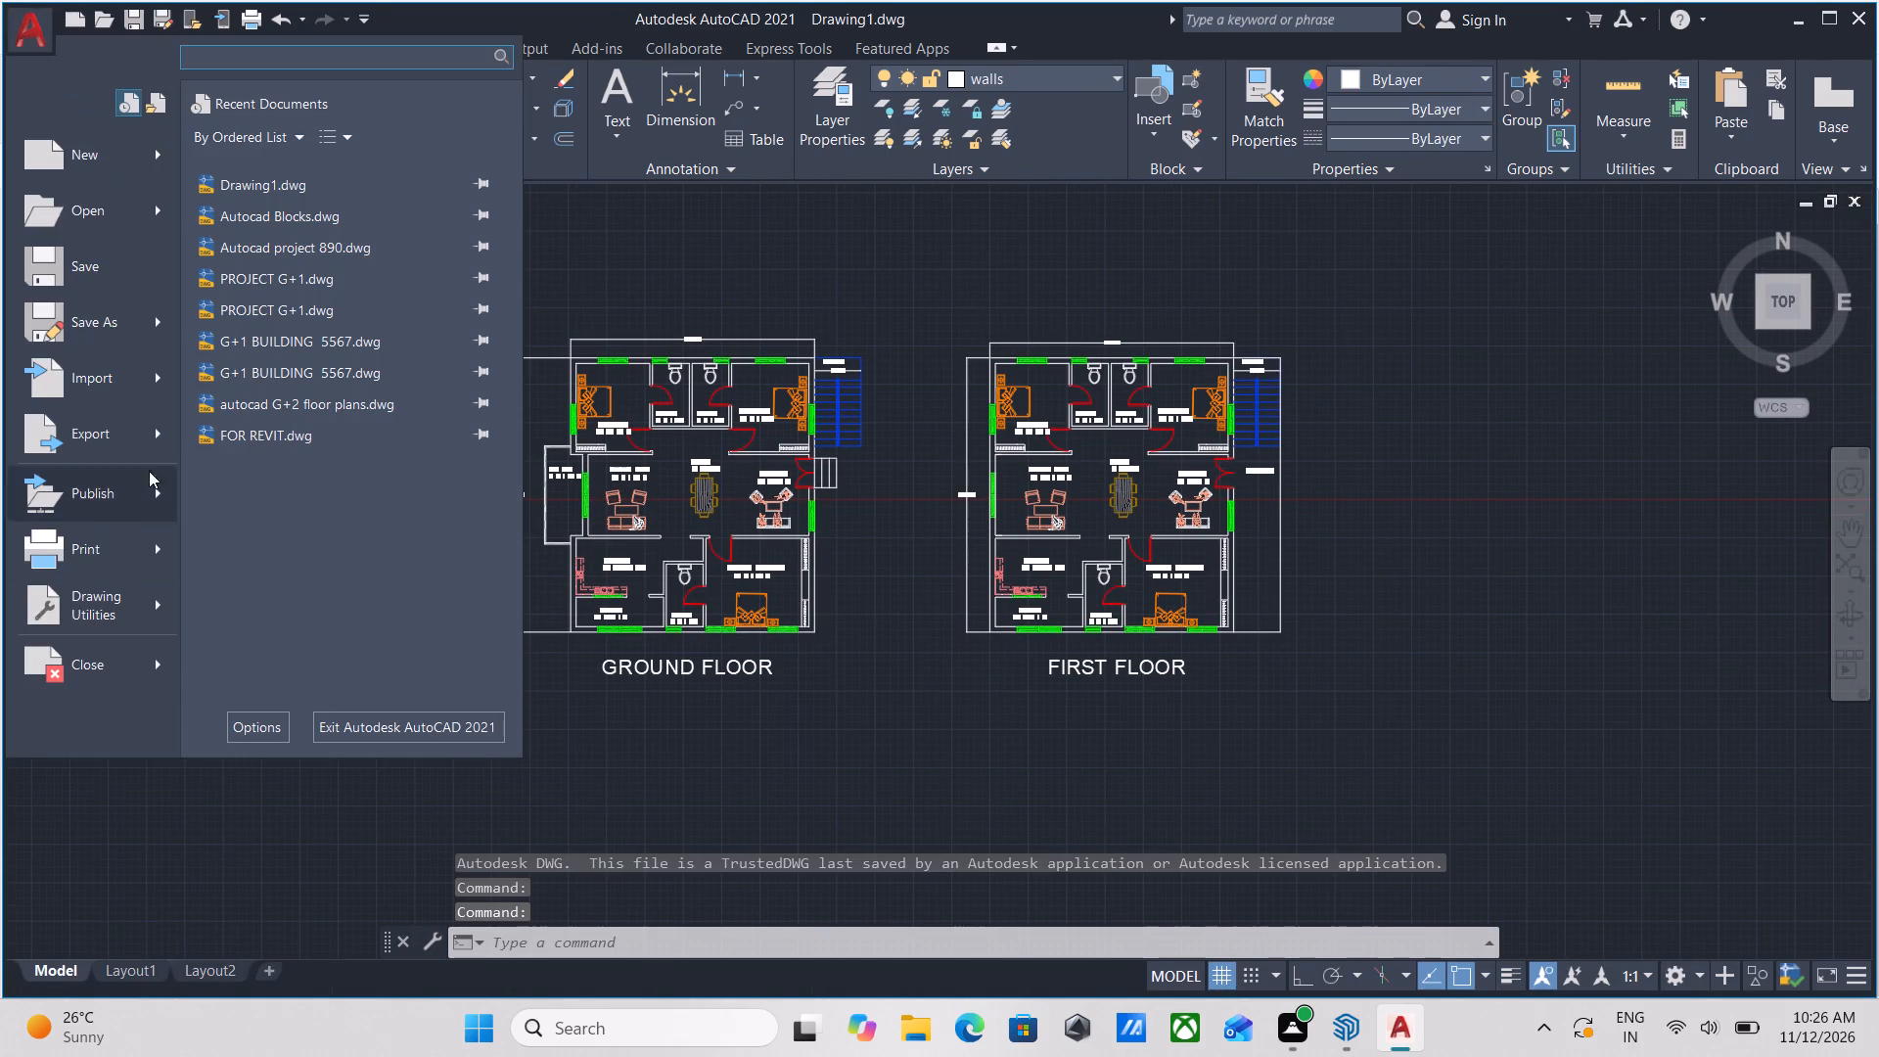
click(154, 325)
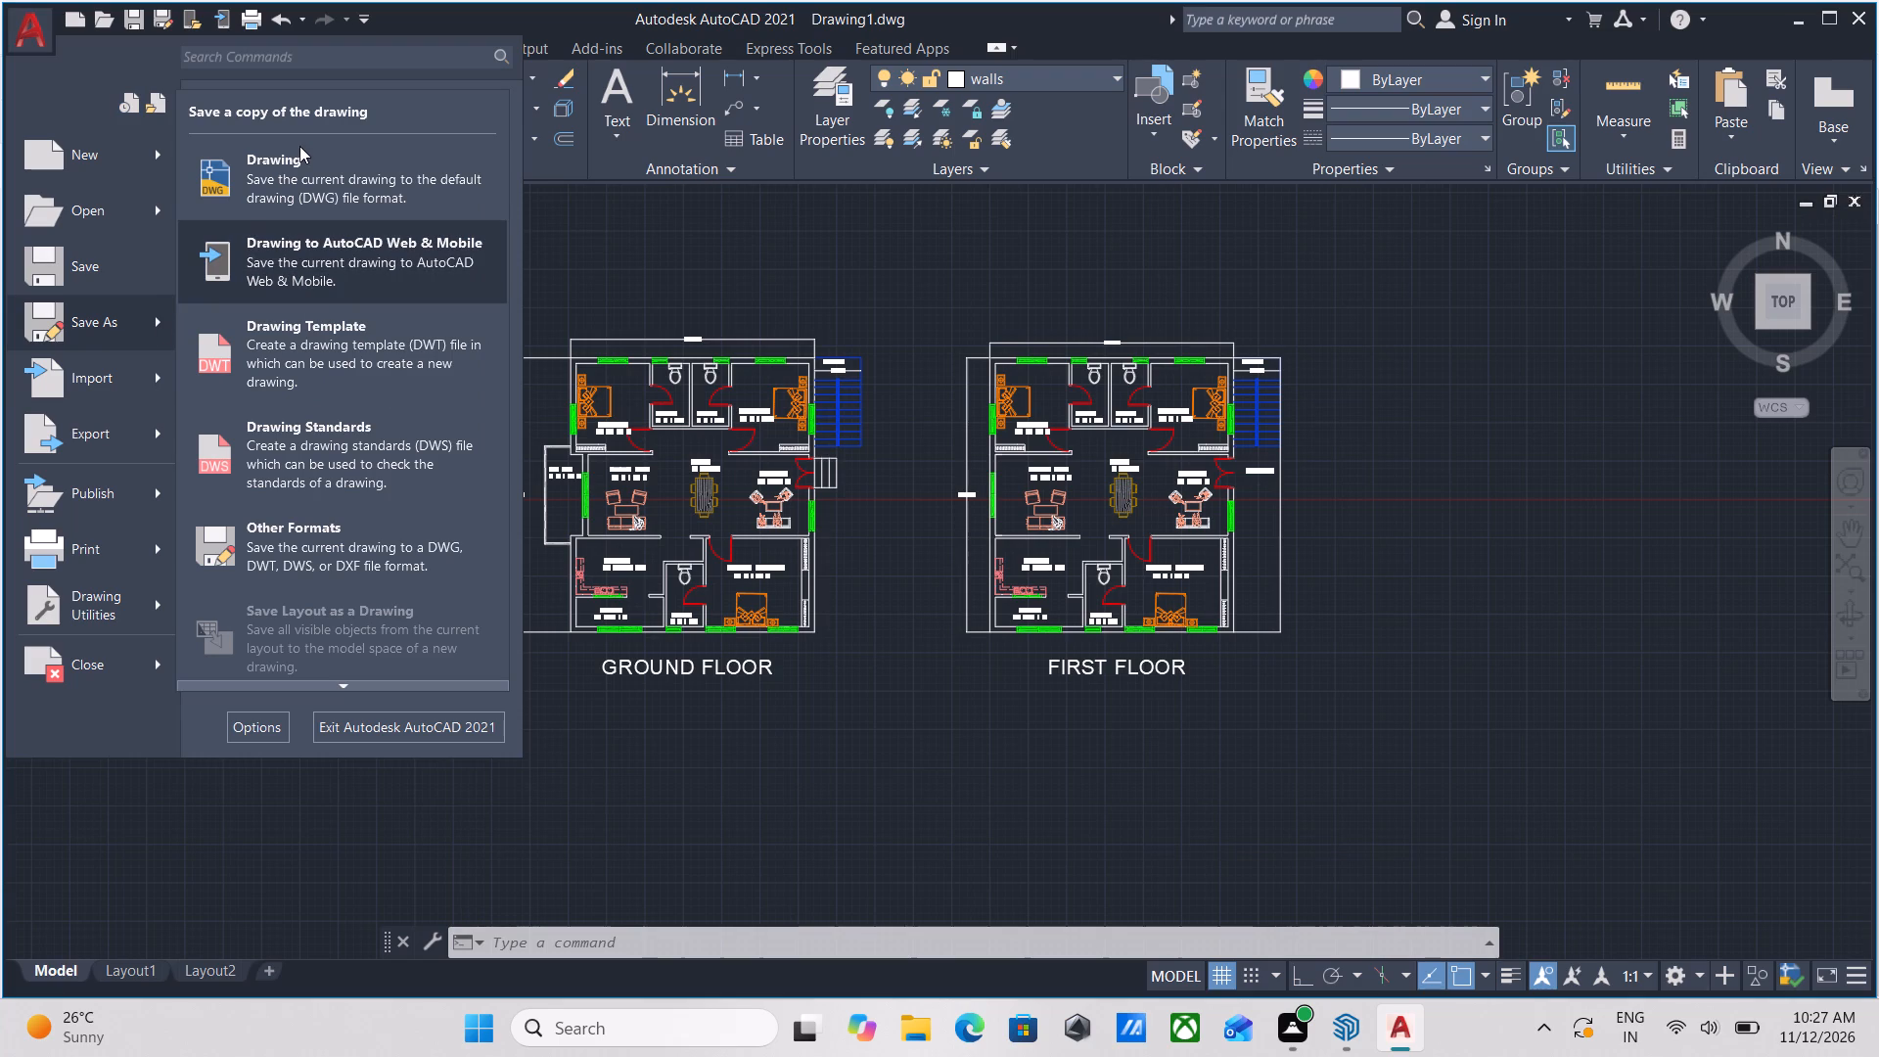
click(299, 146)
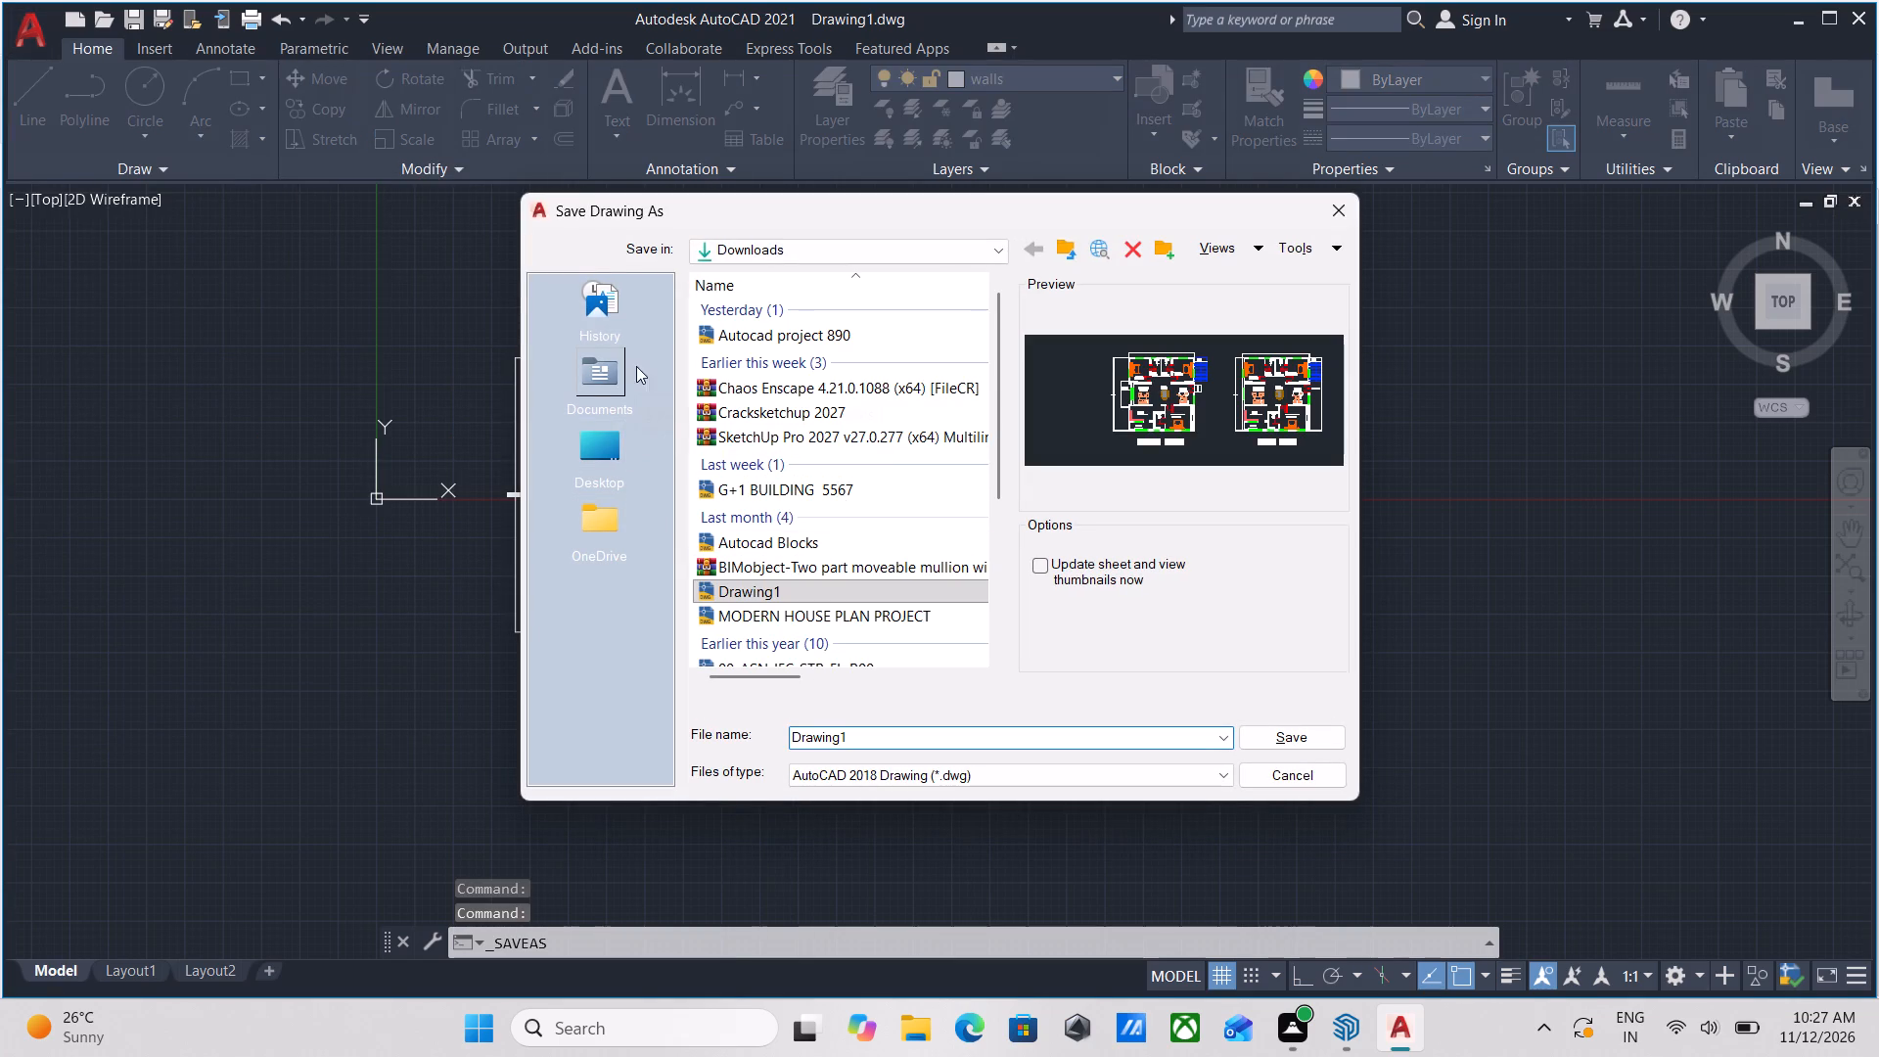
scroll(583, 390, down, 1)
double_click(590, 443)
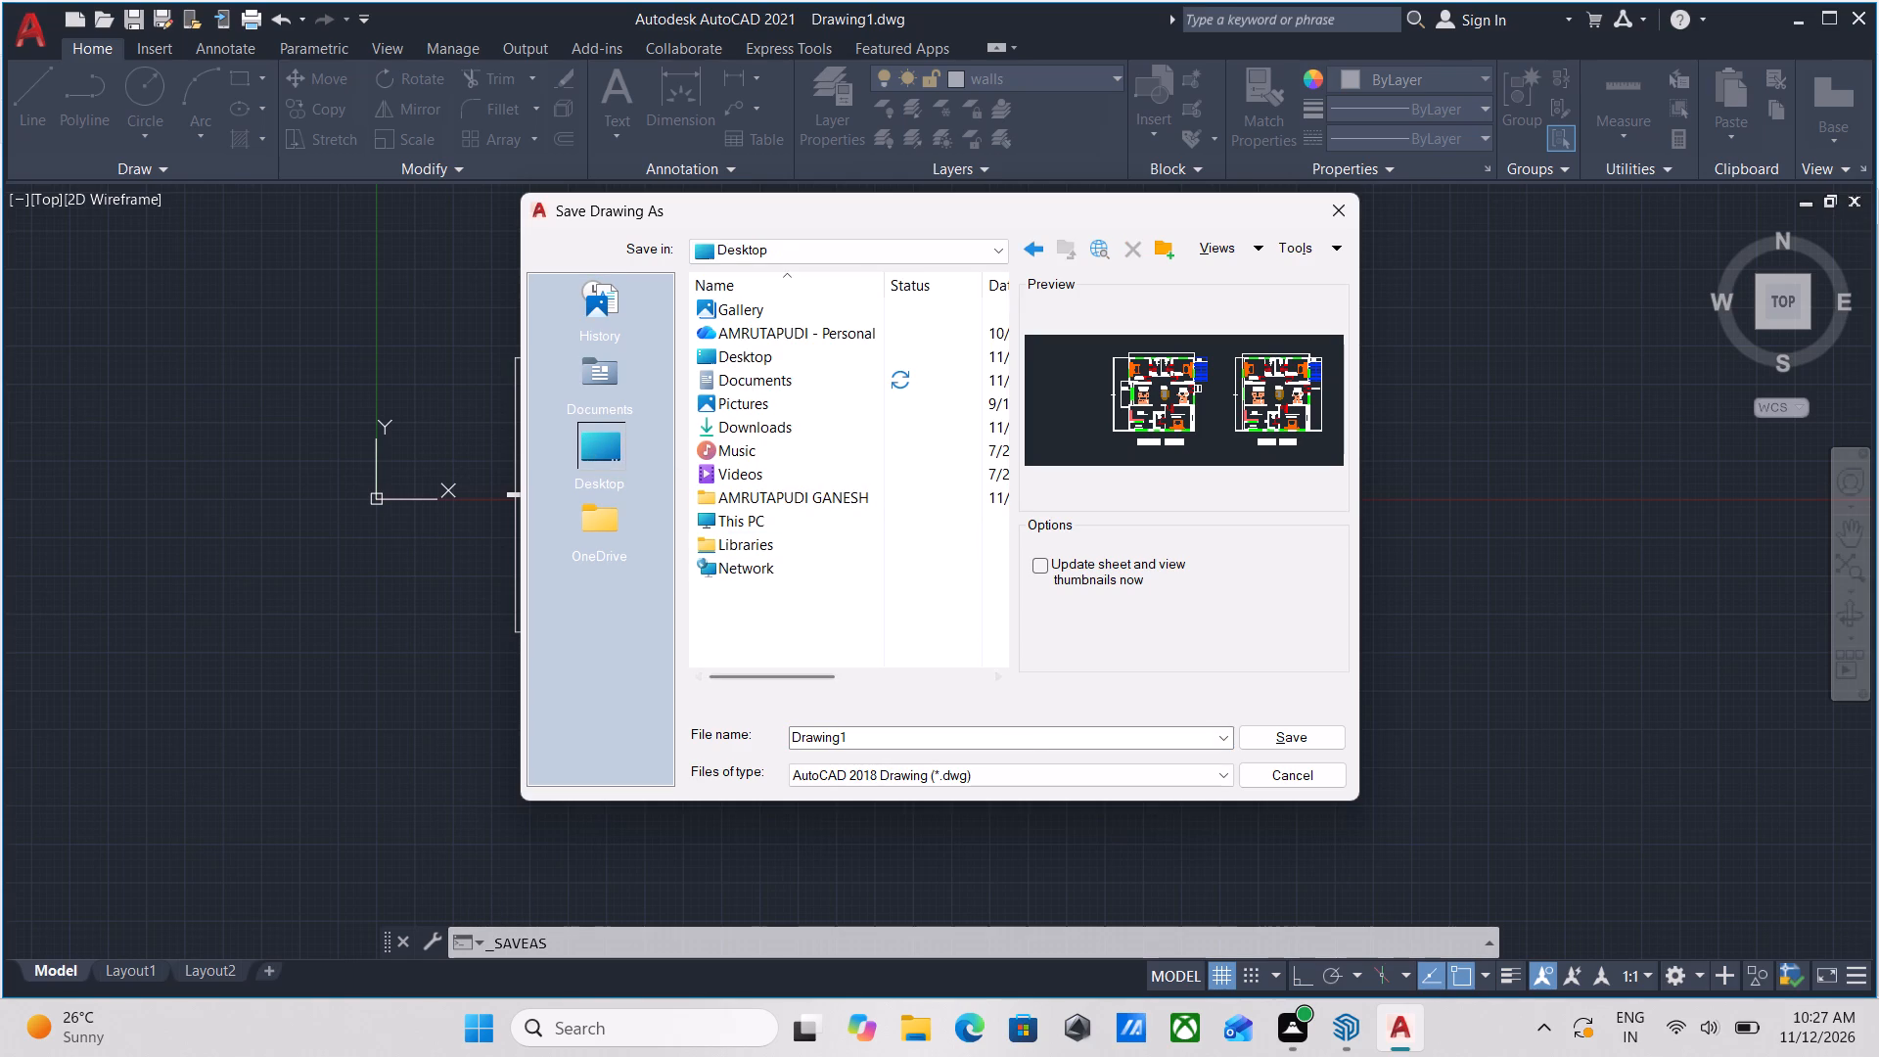
click(1277, 740)
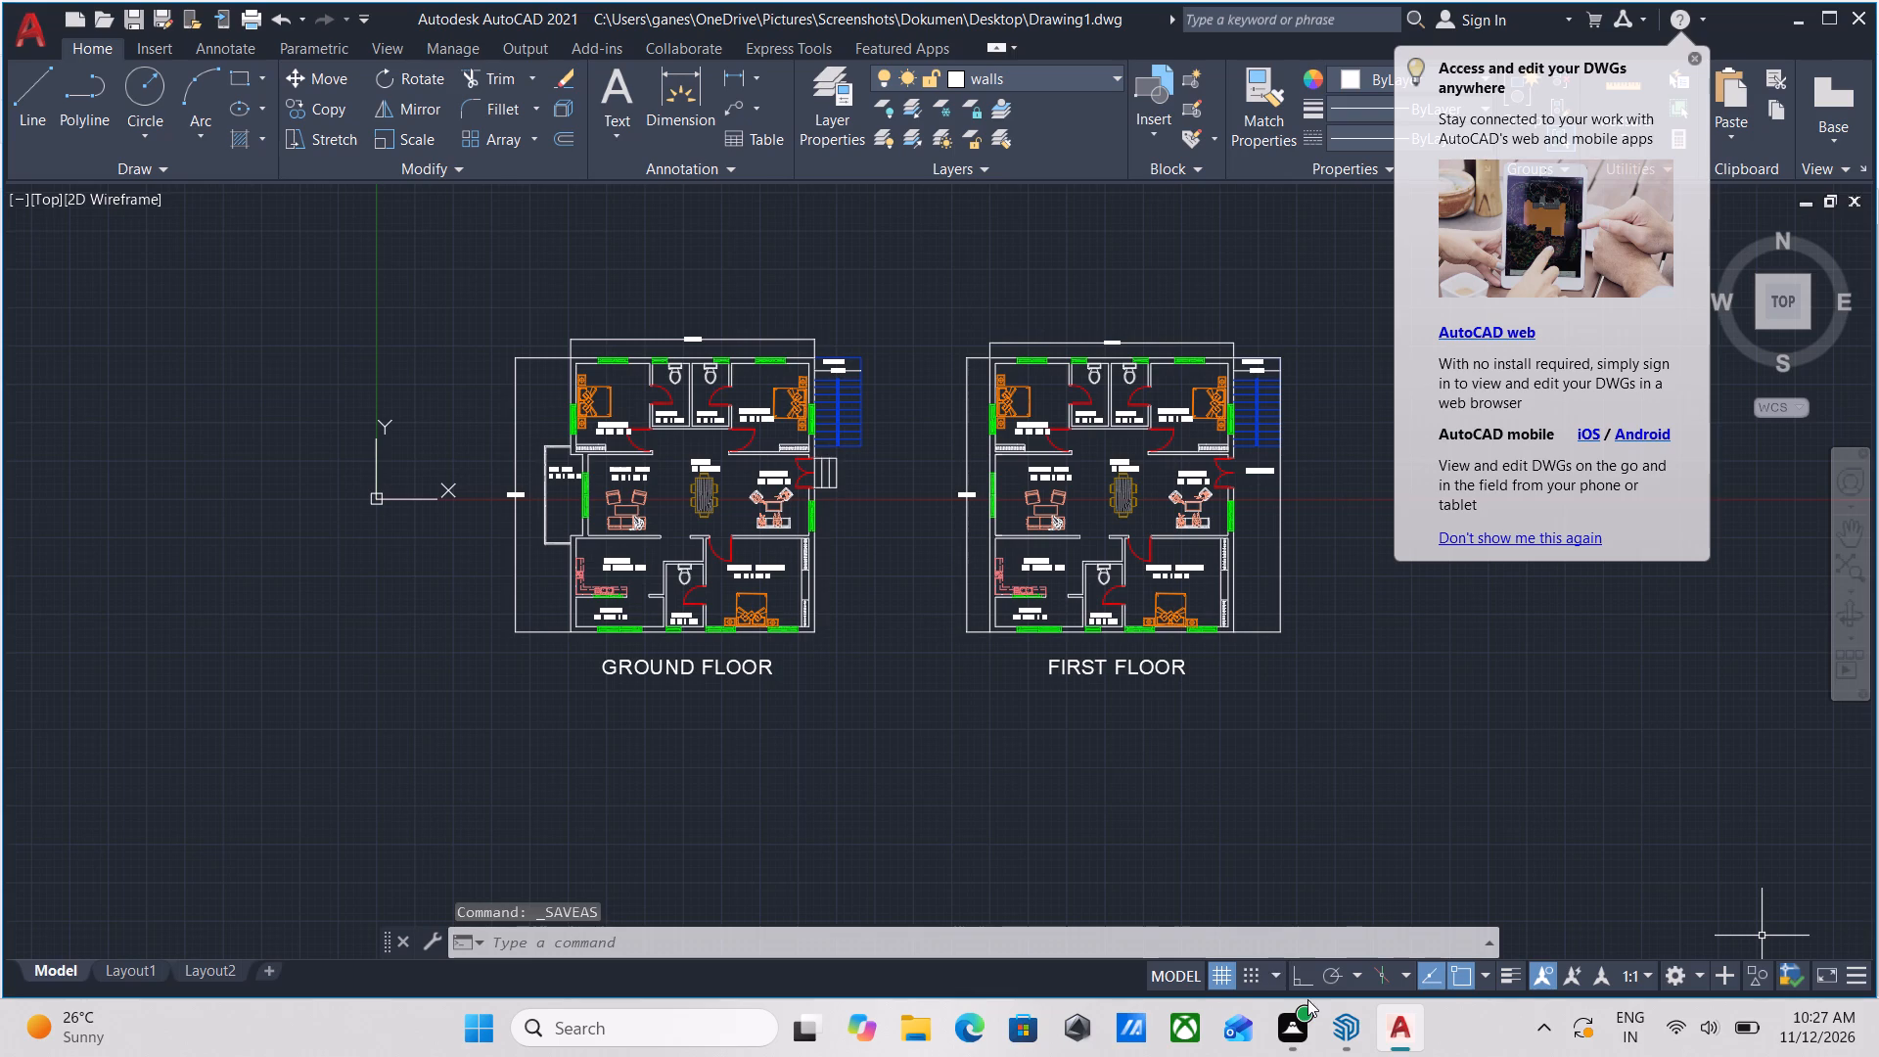
Switch to SketchUp and import Drawing1 from the Desktop into the untitled model.
click(1328, 928)
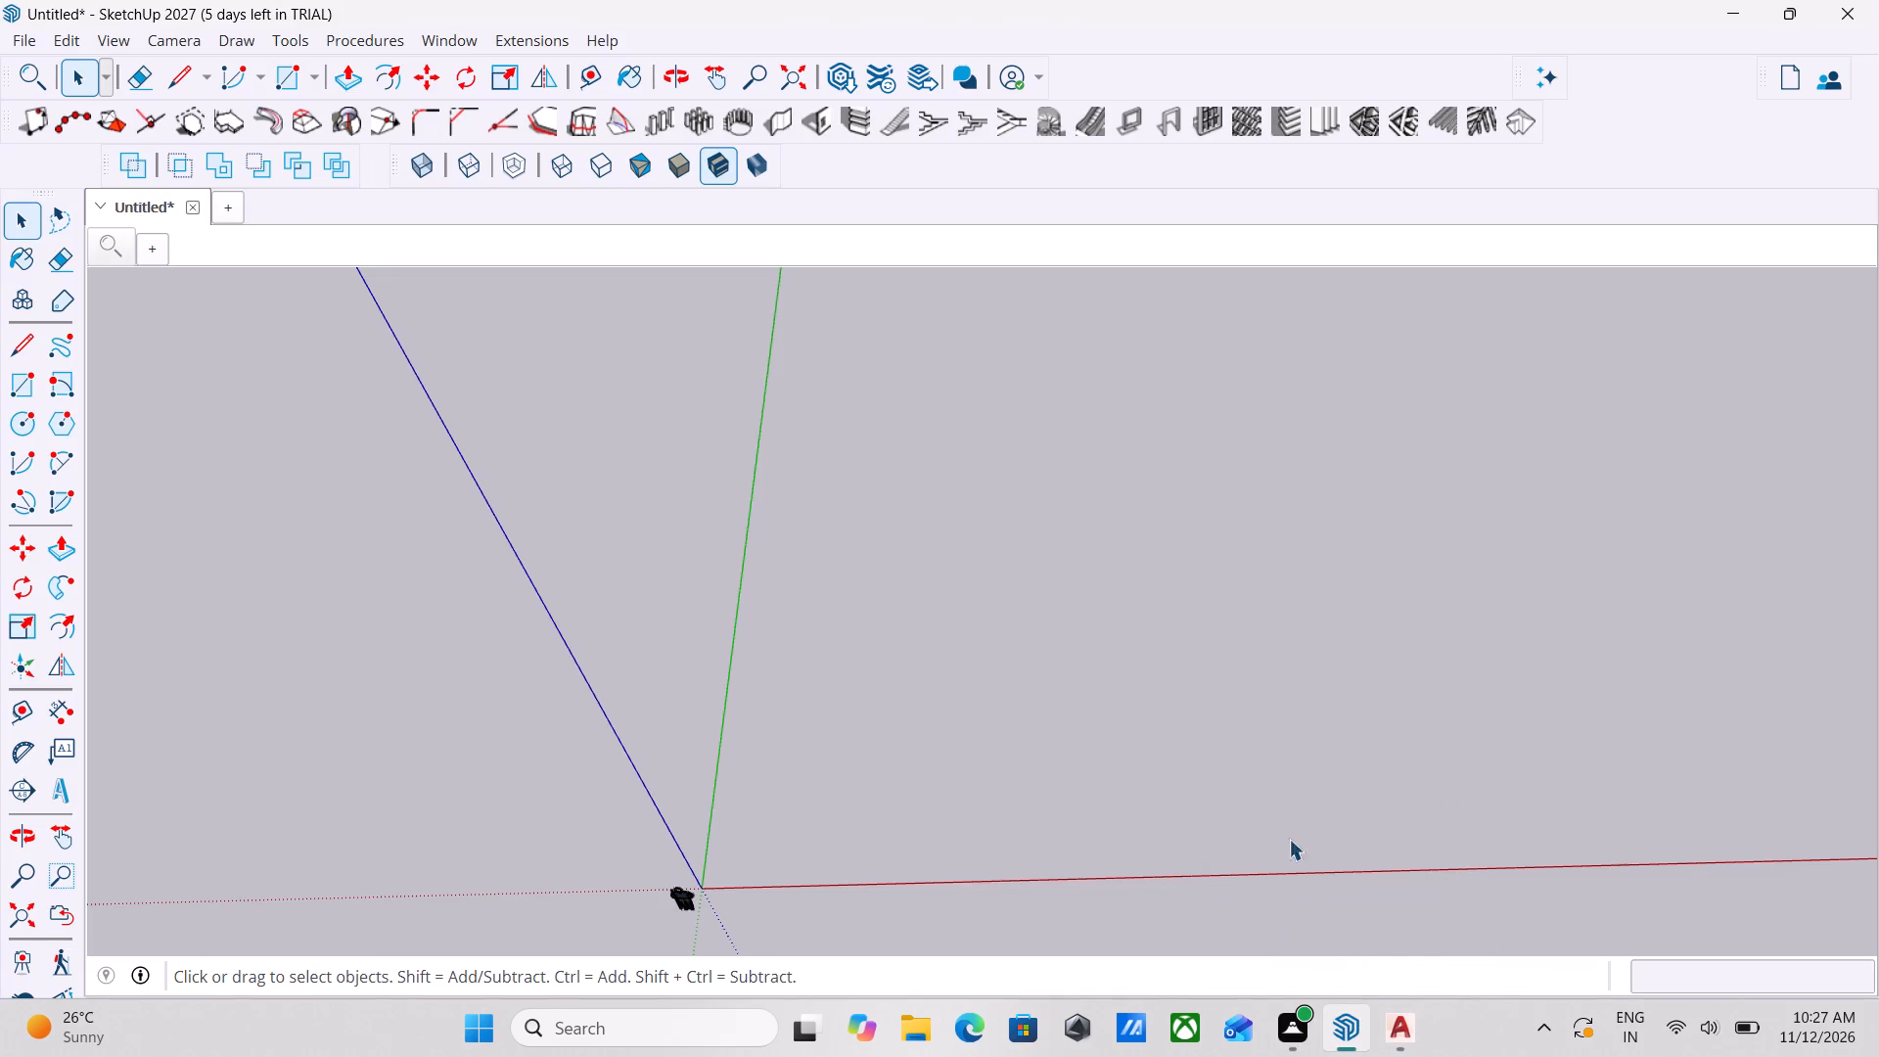
click(27, 38)
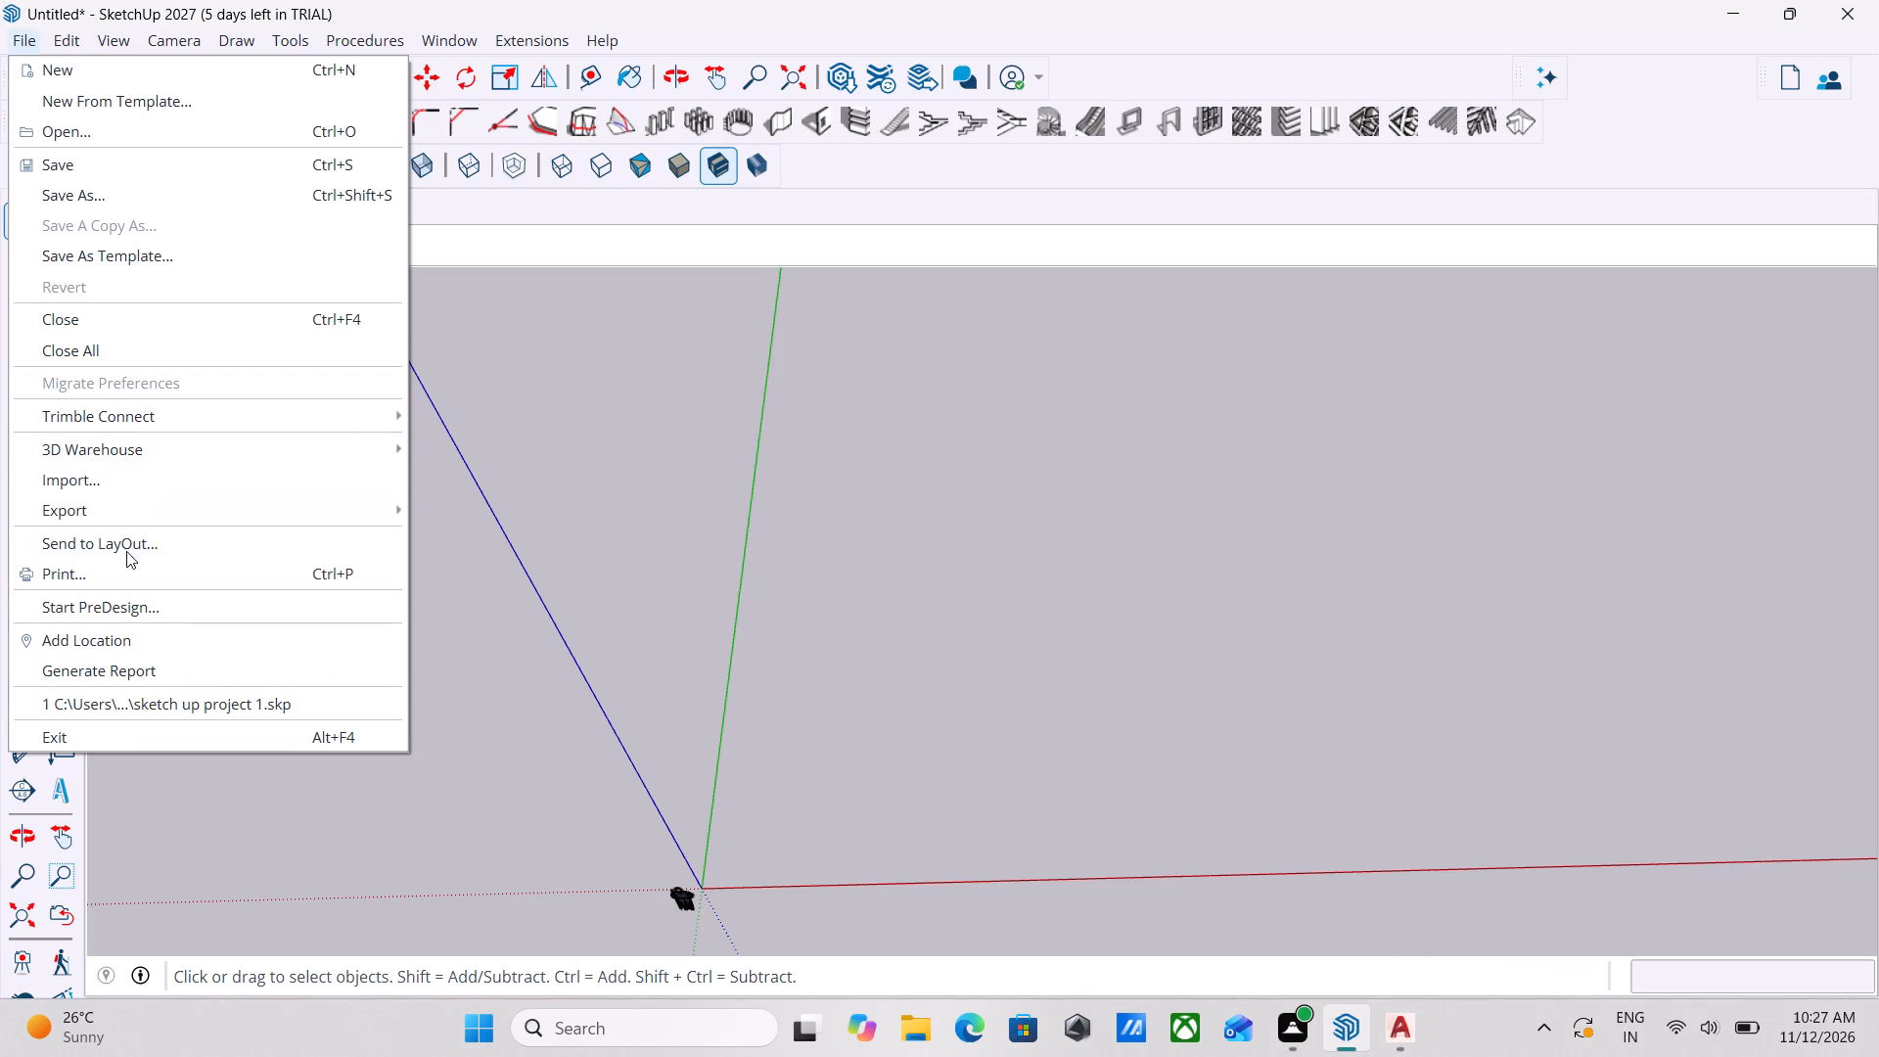
click(166, 485)
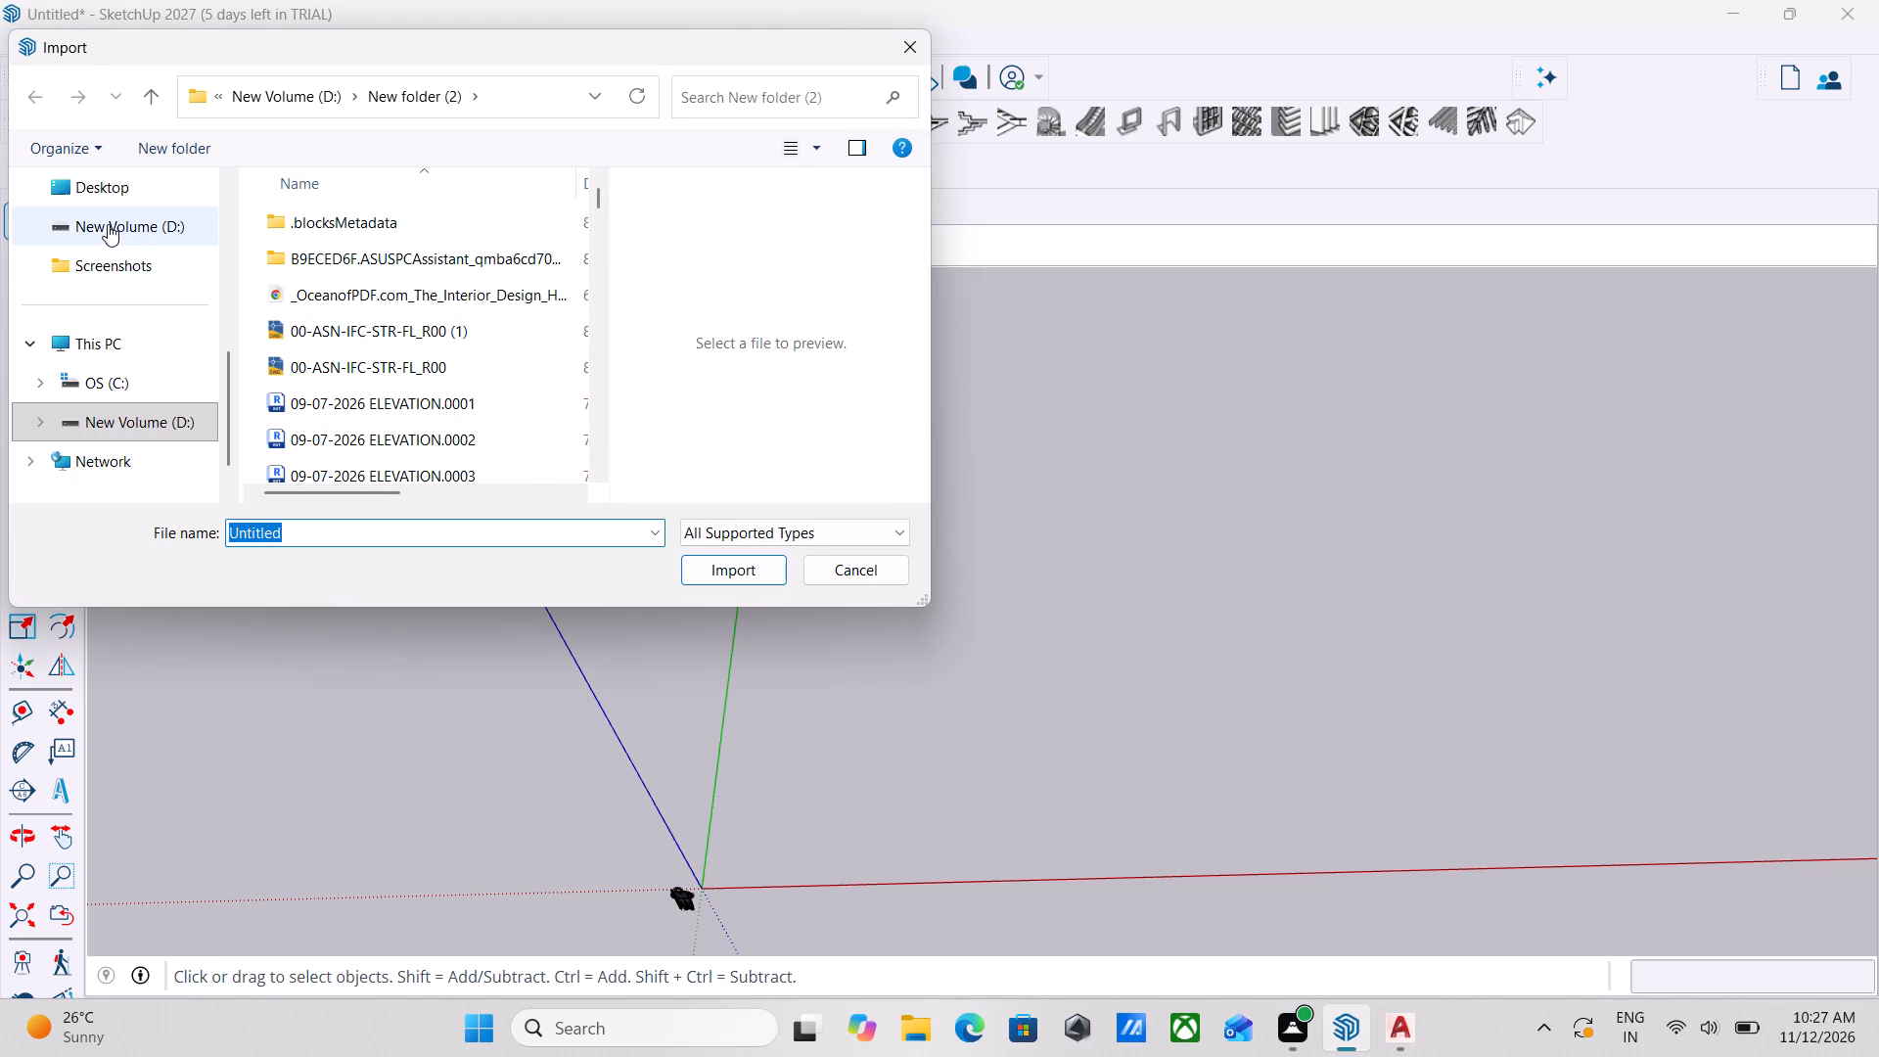
double_click(111, 205)
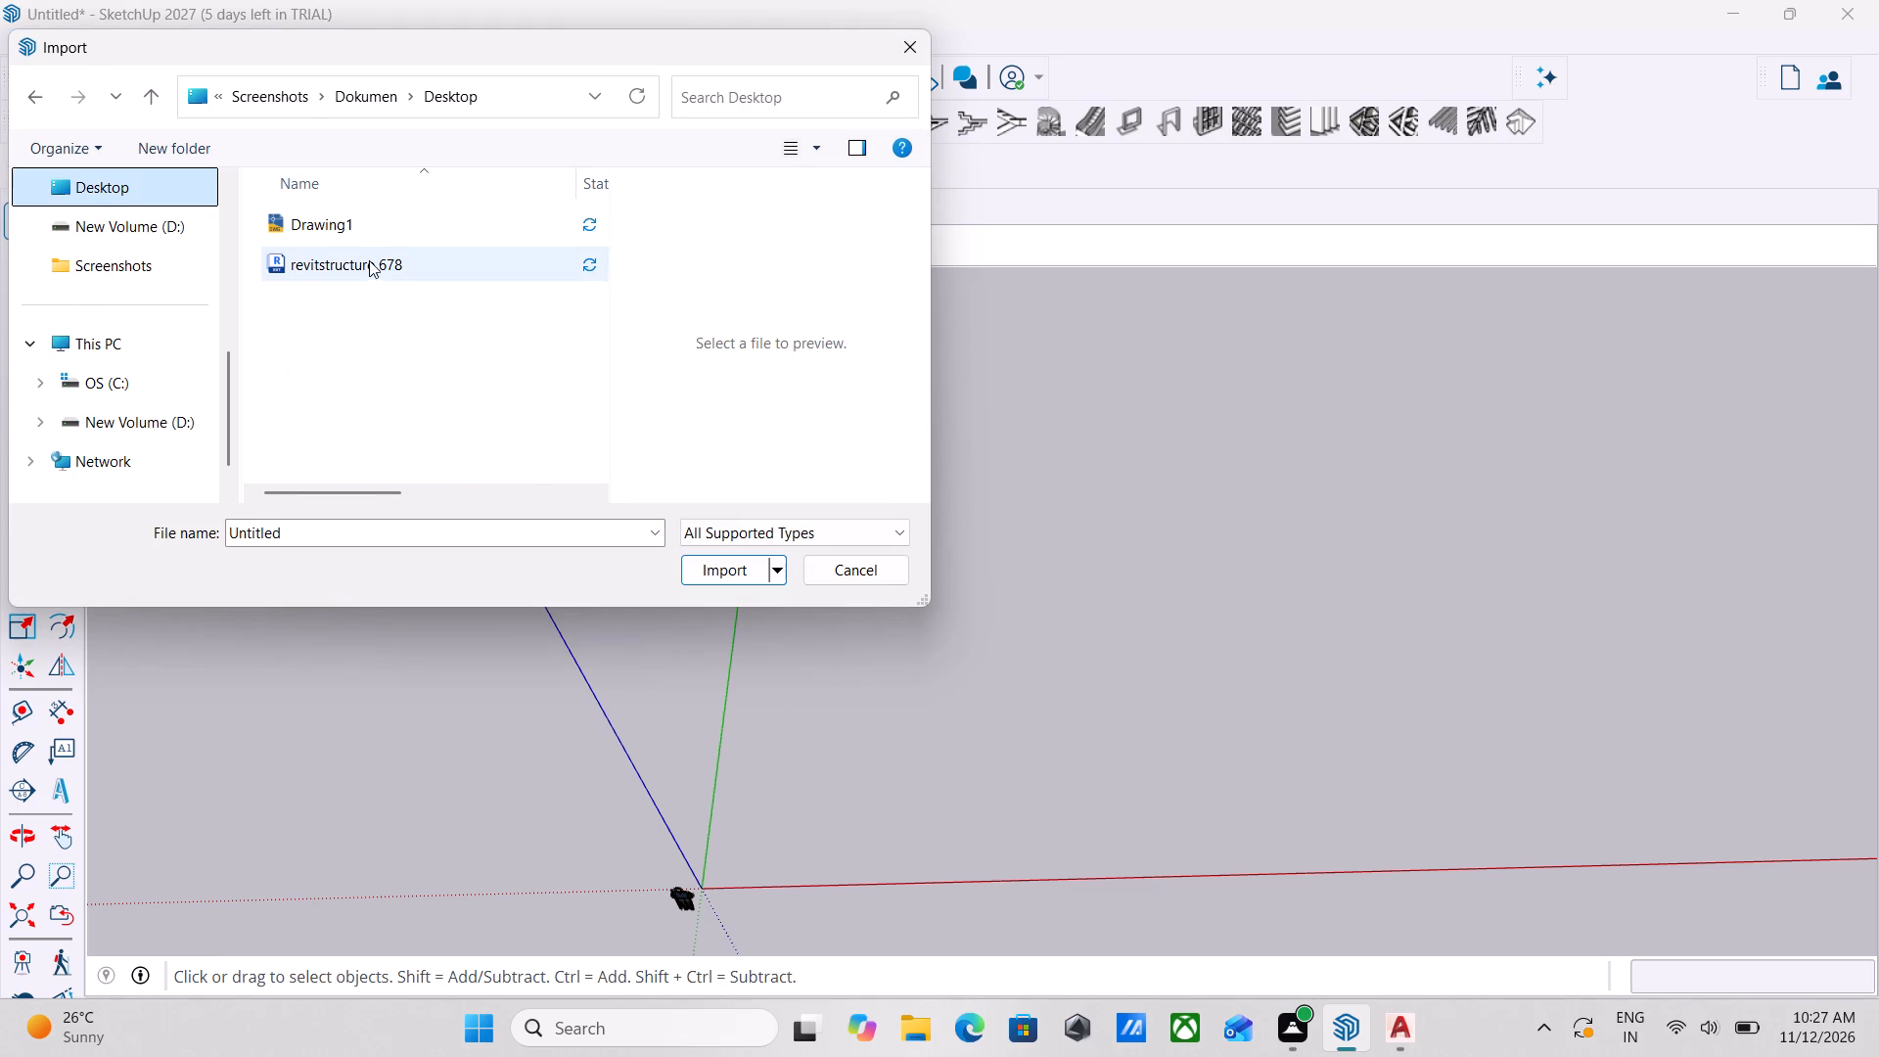
click(391, 222)
click(713, 572)
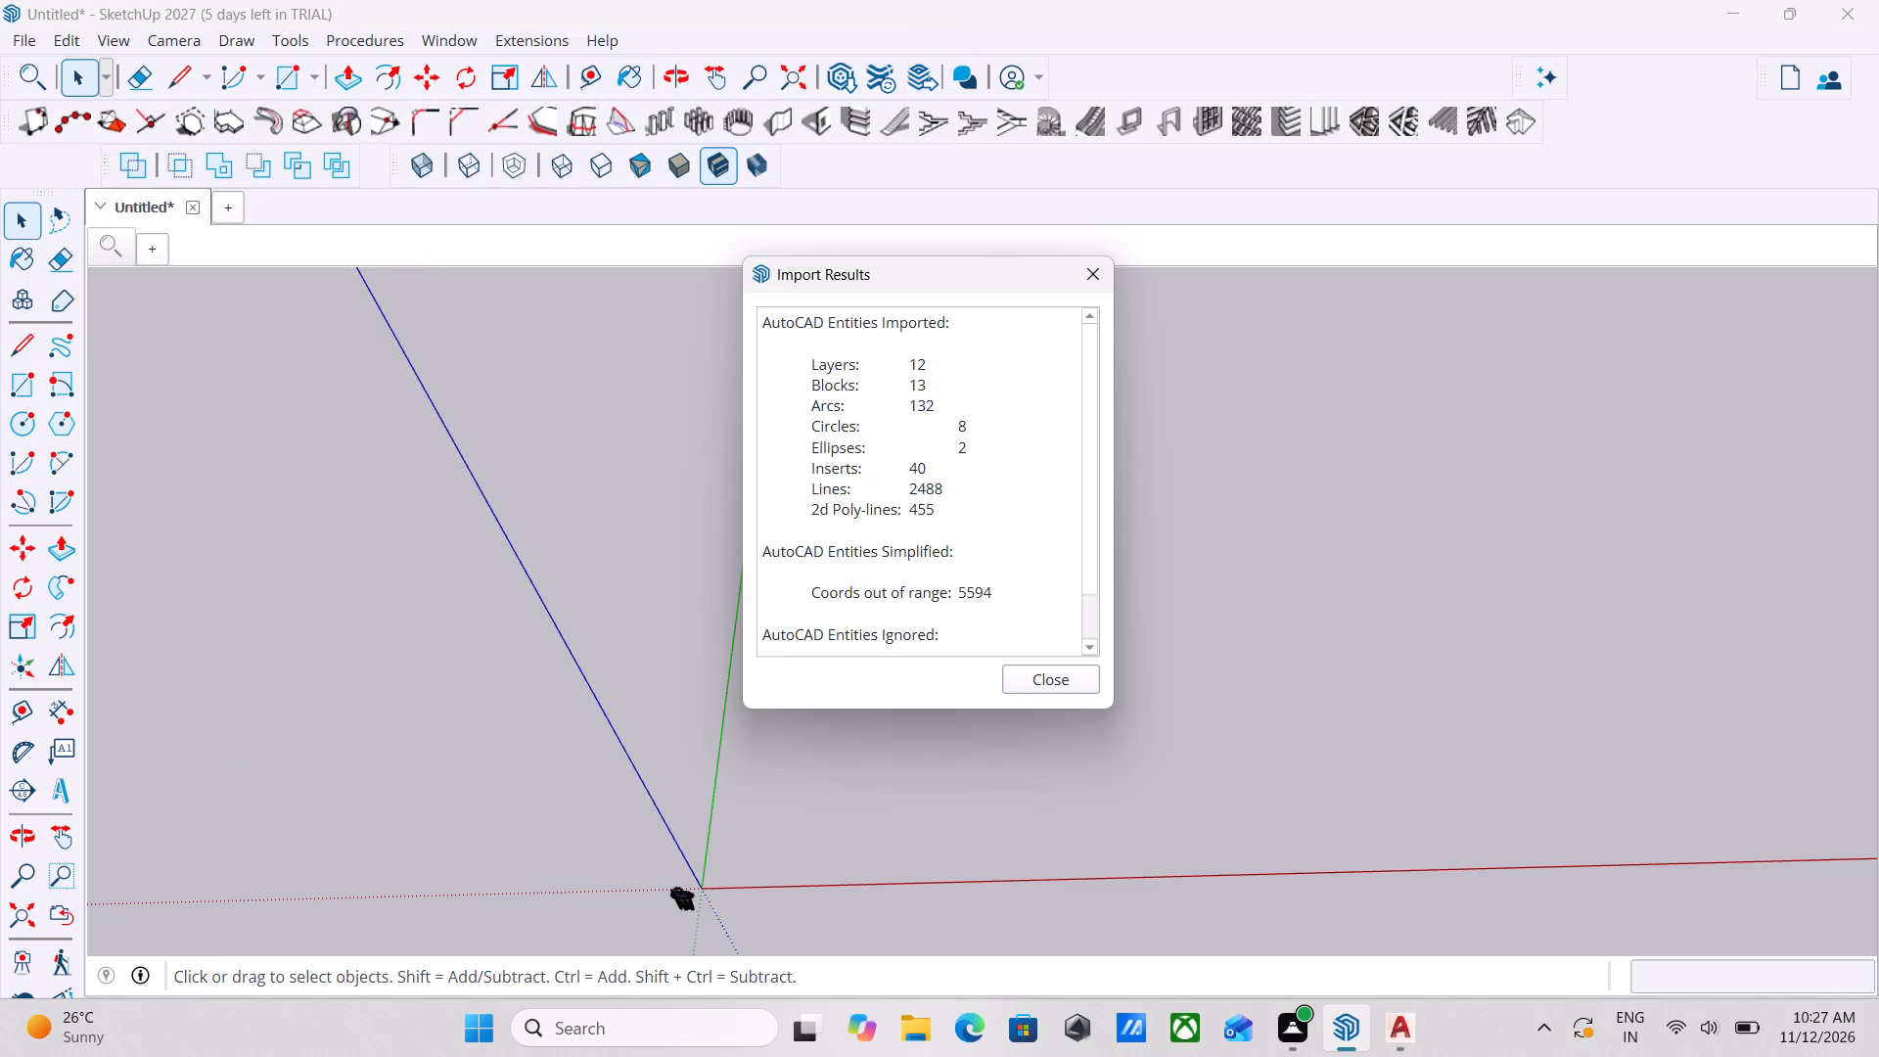
click(1050, 681)
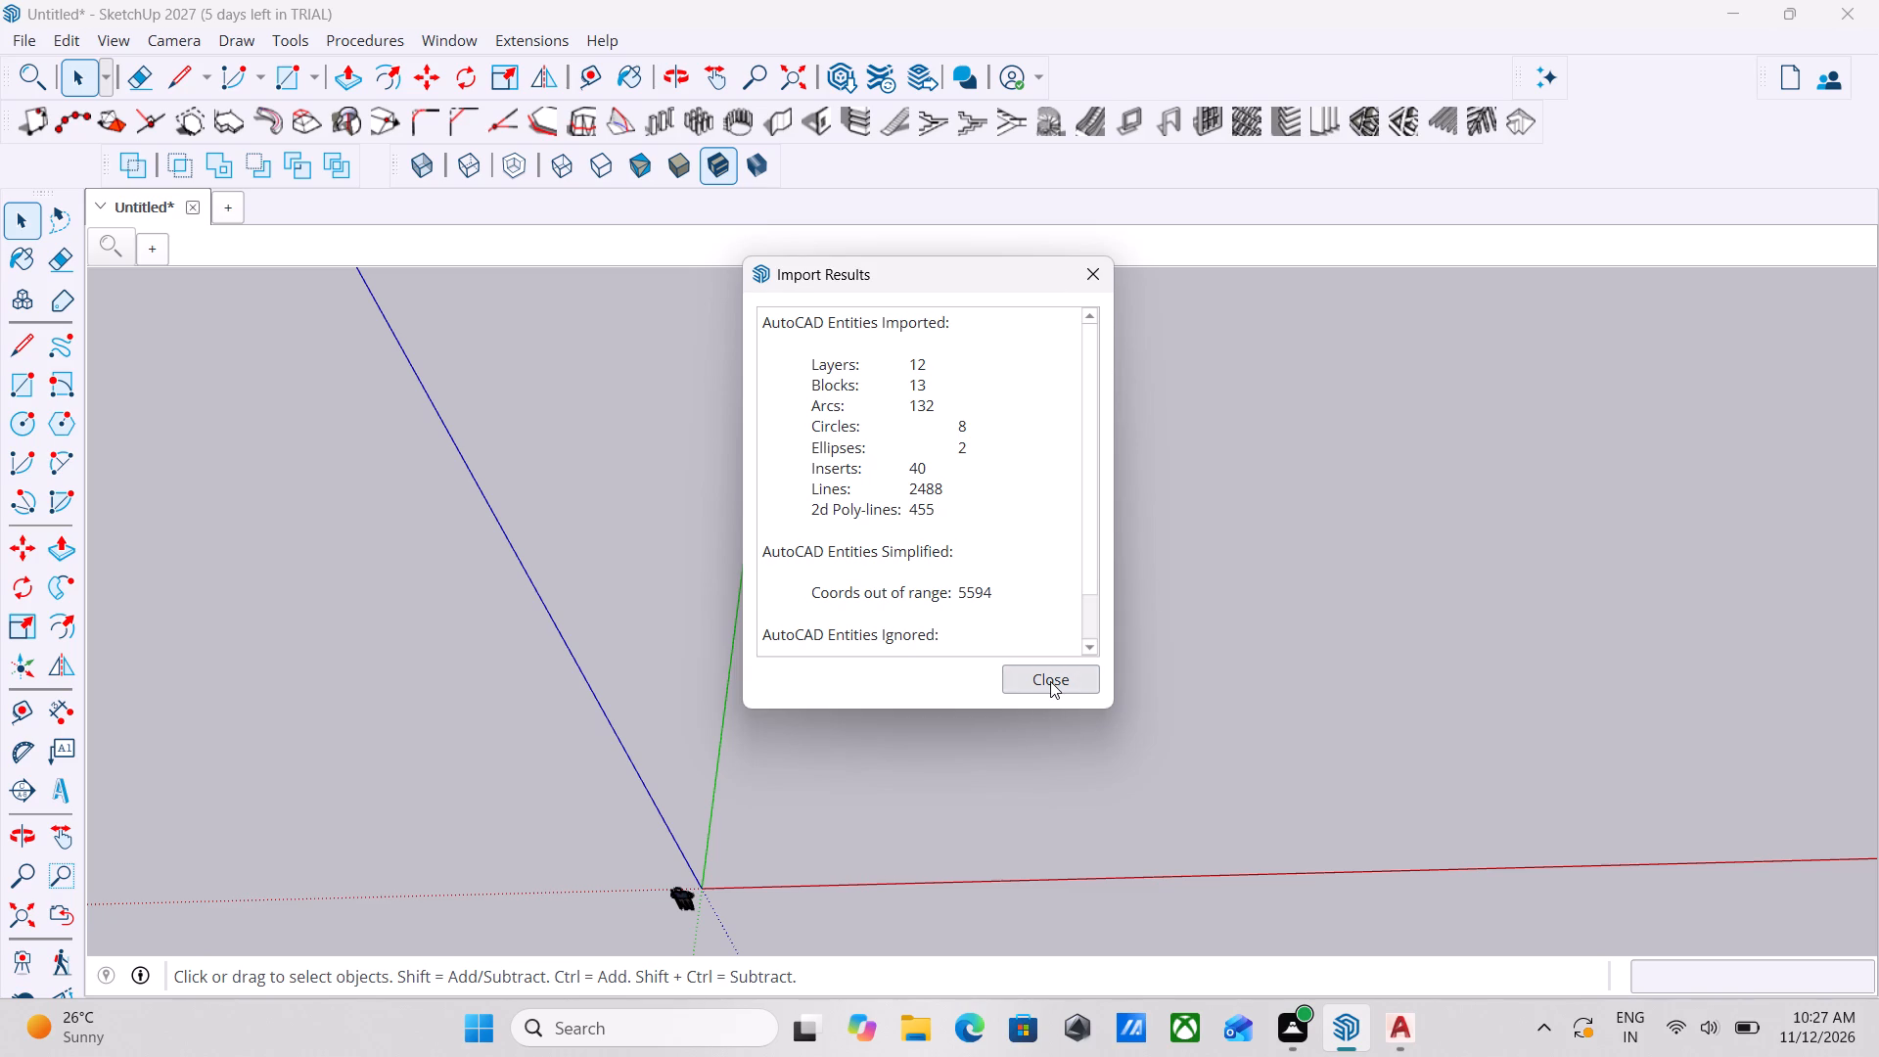
Examine the imported ground and first floor plans up close and from a higher viewpoint.
scroll(980, 626, down, 3)
scroll(832, 647, down, 2)
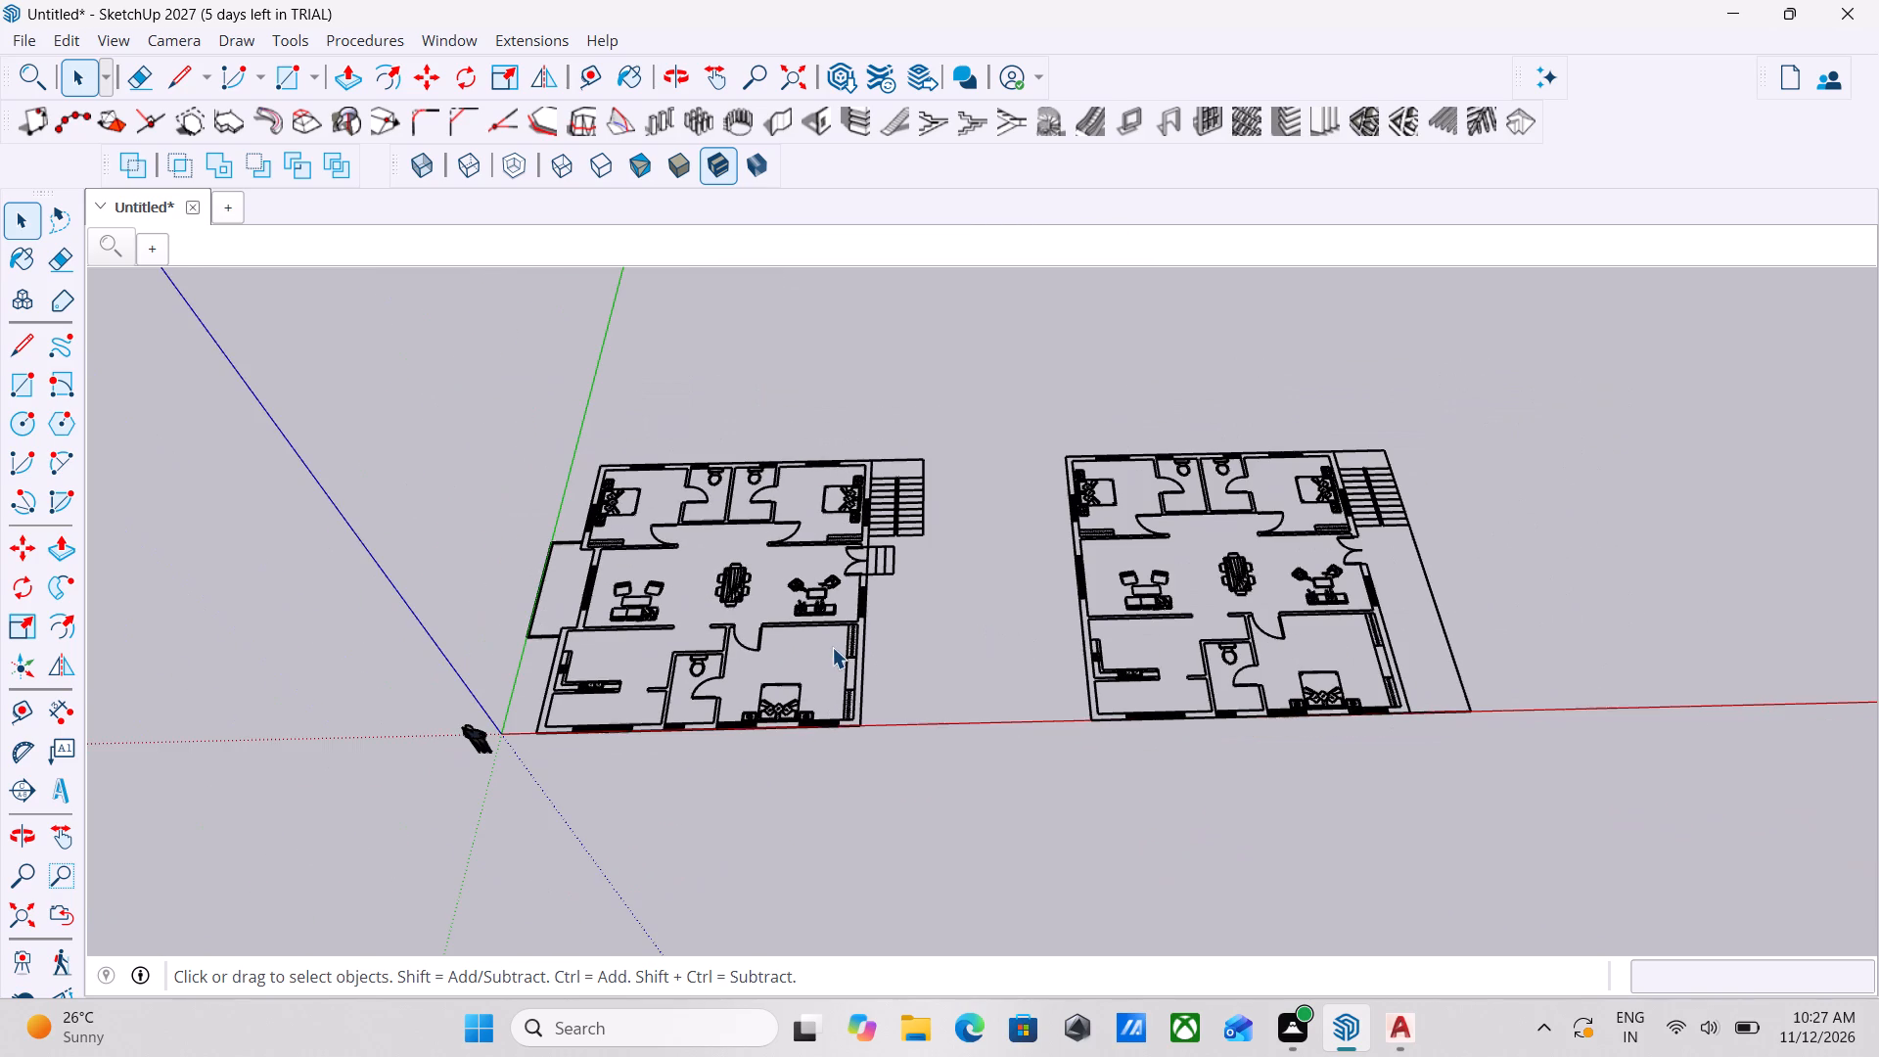
shift+middle_drag(838, 633, 878, 684)
middle_click(864, 680)
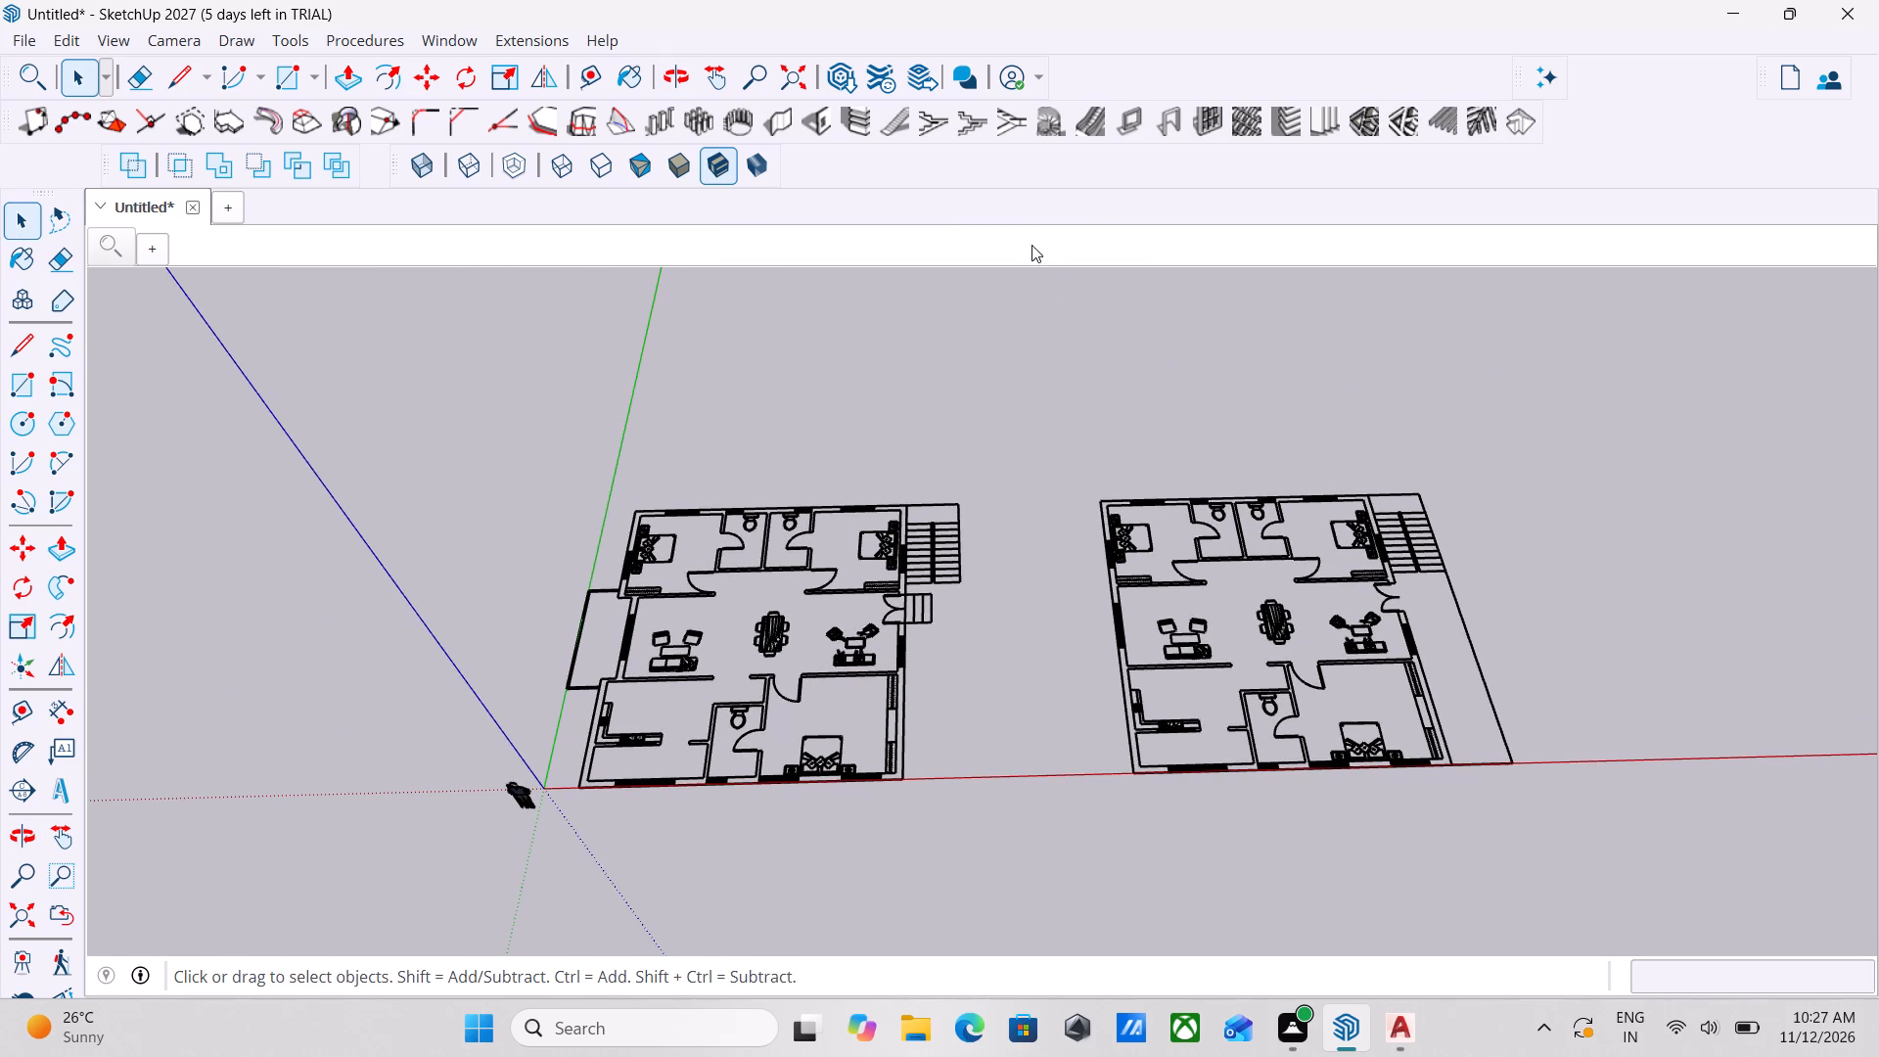
right_click(1031, 207)
right_click(1093, 190)
right_click(1200, 197)
right_click(1215, 193)
right_click(1042, 194)
right_click(1042, 194)
middle_drag(870, 577, 775, 919)
middle_drag(788, 627, 341, 424)
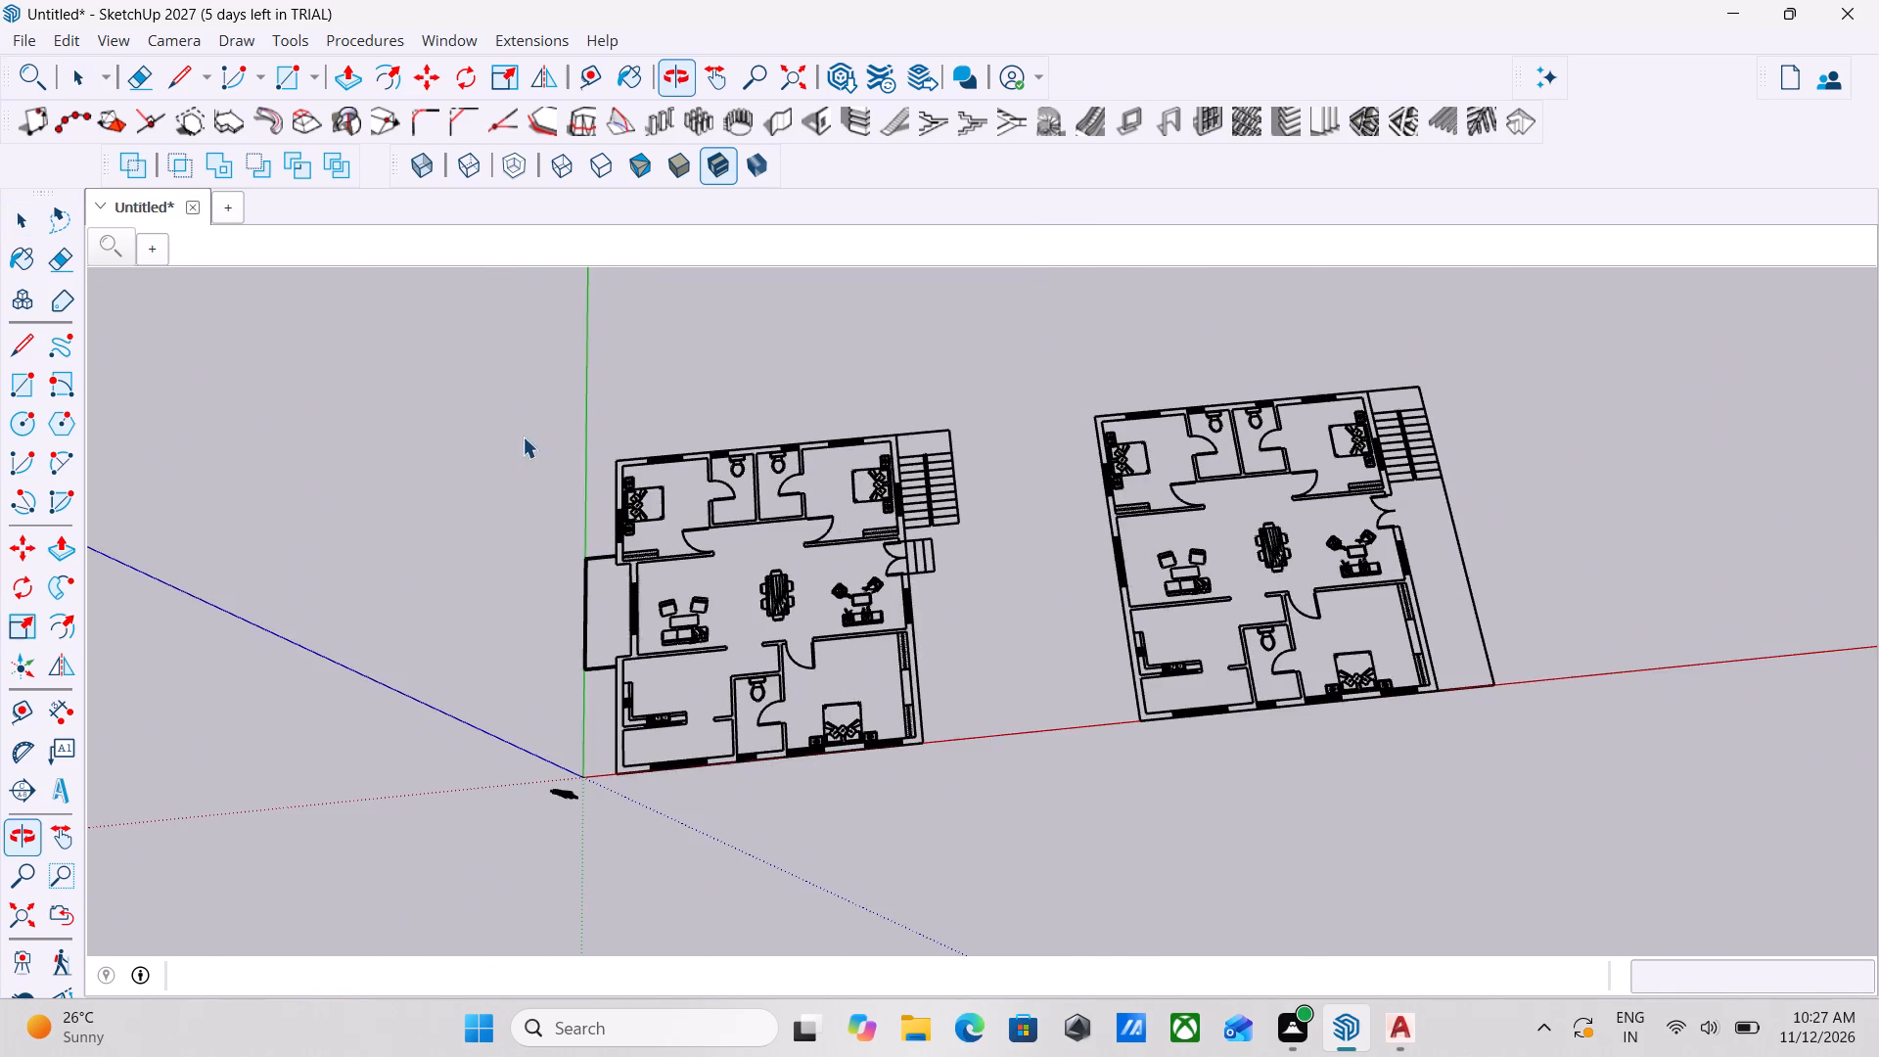
middle_drag(1134, 571, 1107, 750)
scroll(1134, 573, down, 1)
scroll(1105, 748, up, 6)
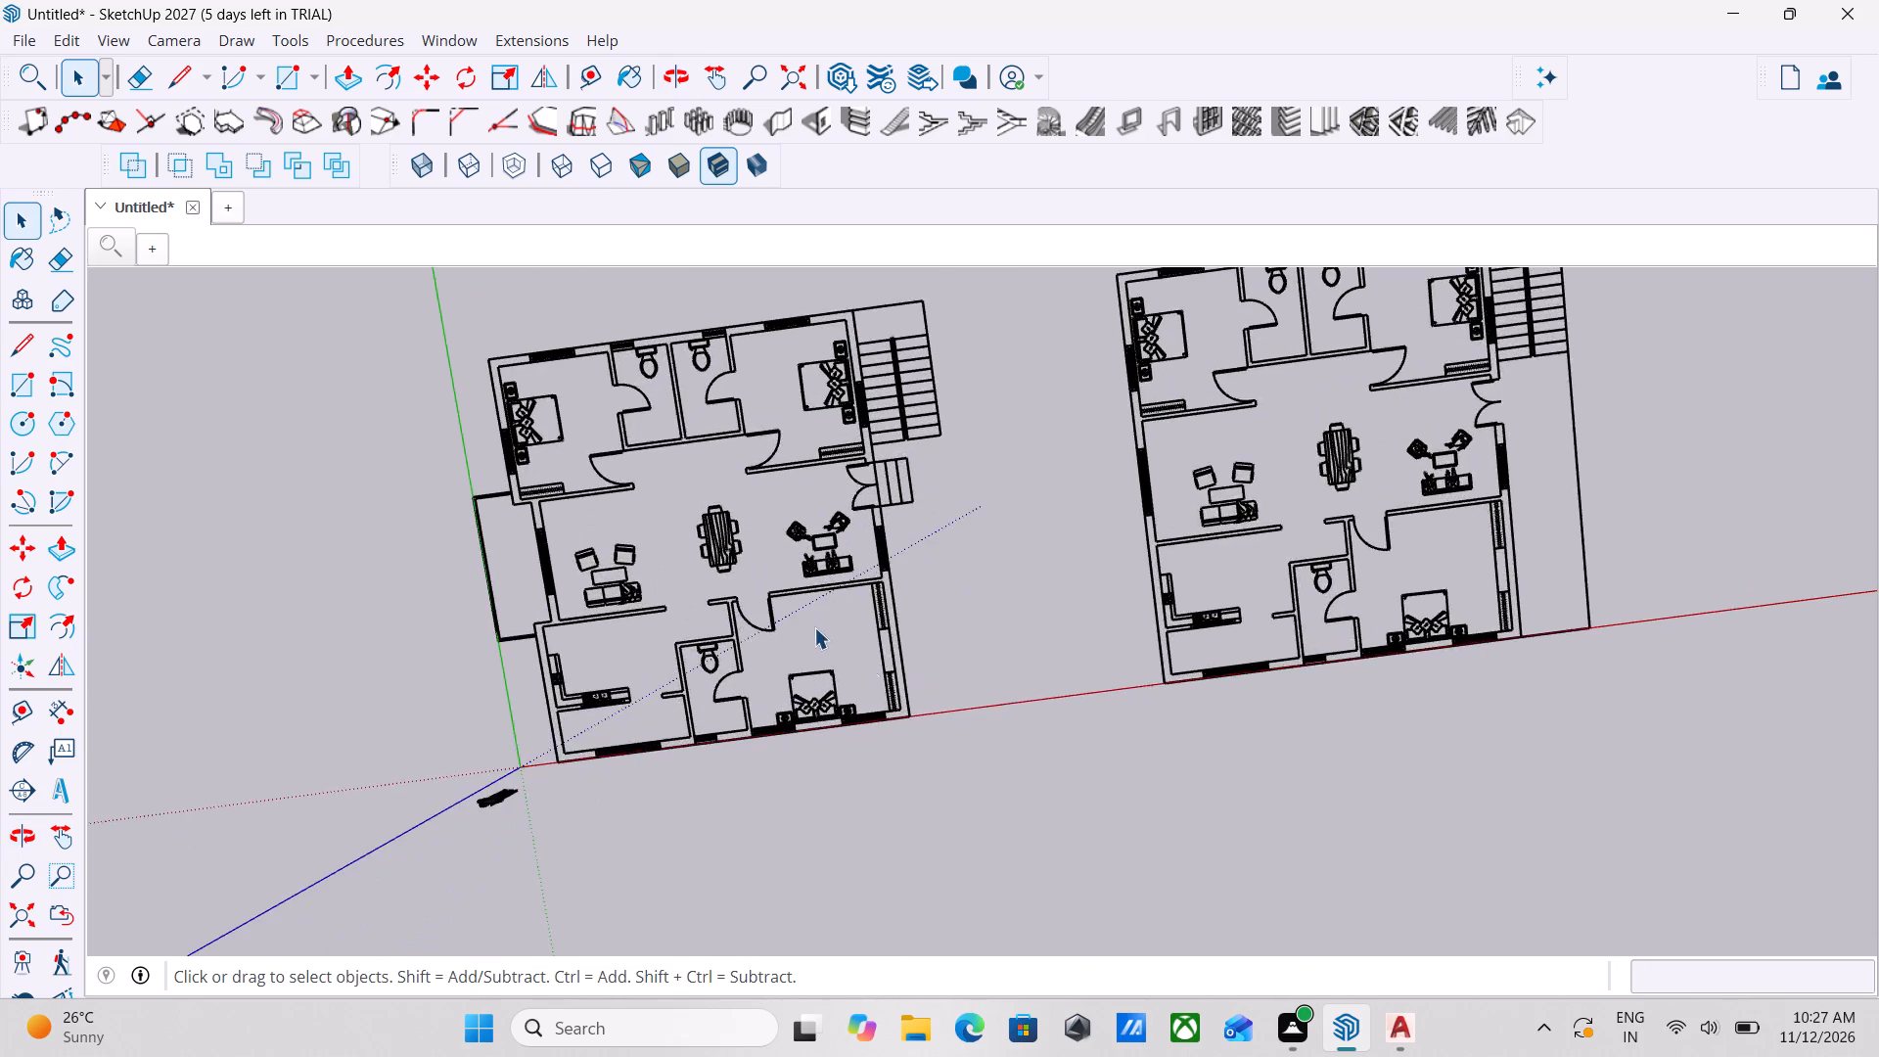
scroll(814, 627, up, 10)
scroll(811, 610, down, 14)
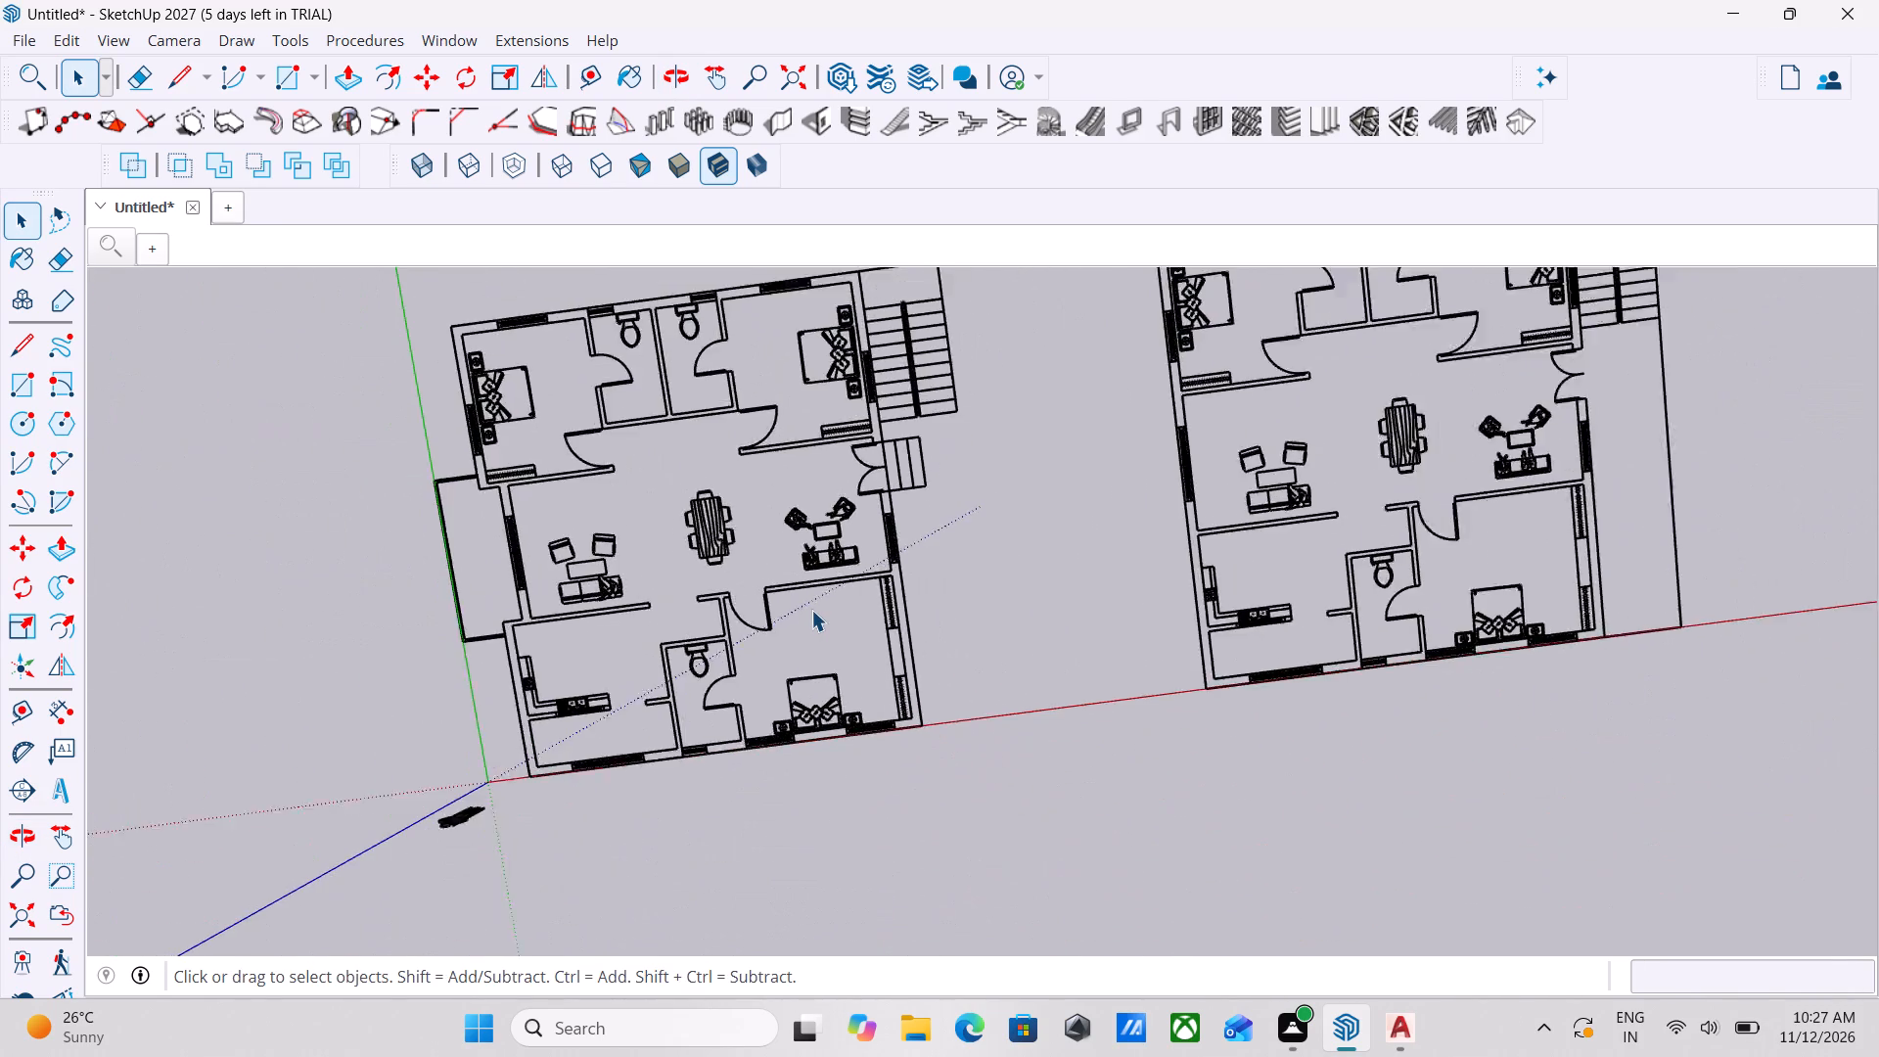
scroll(811, 610, down, 7)
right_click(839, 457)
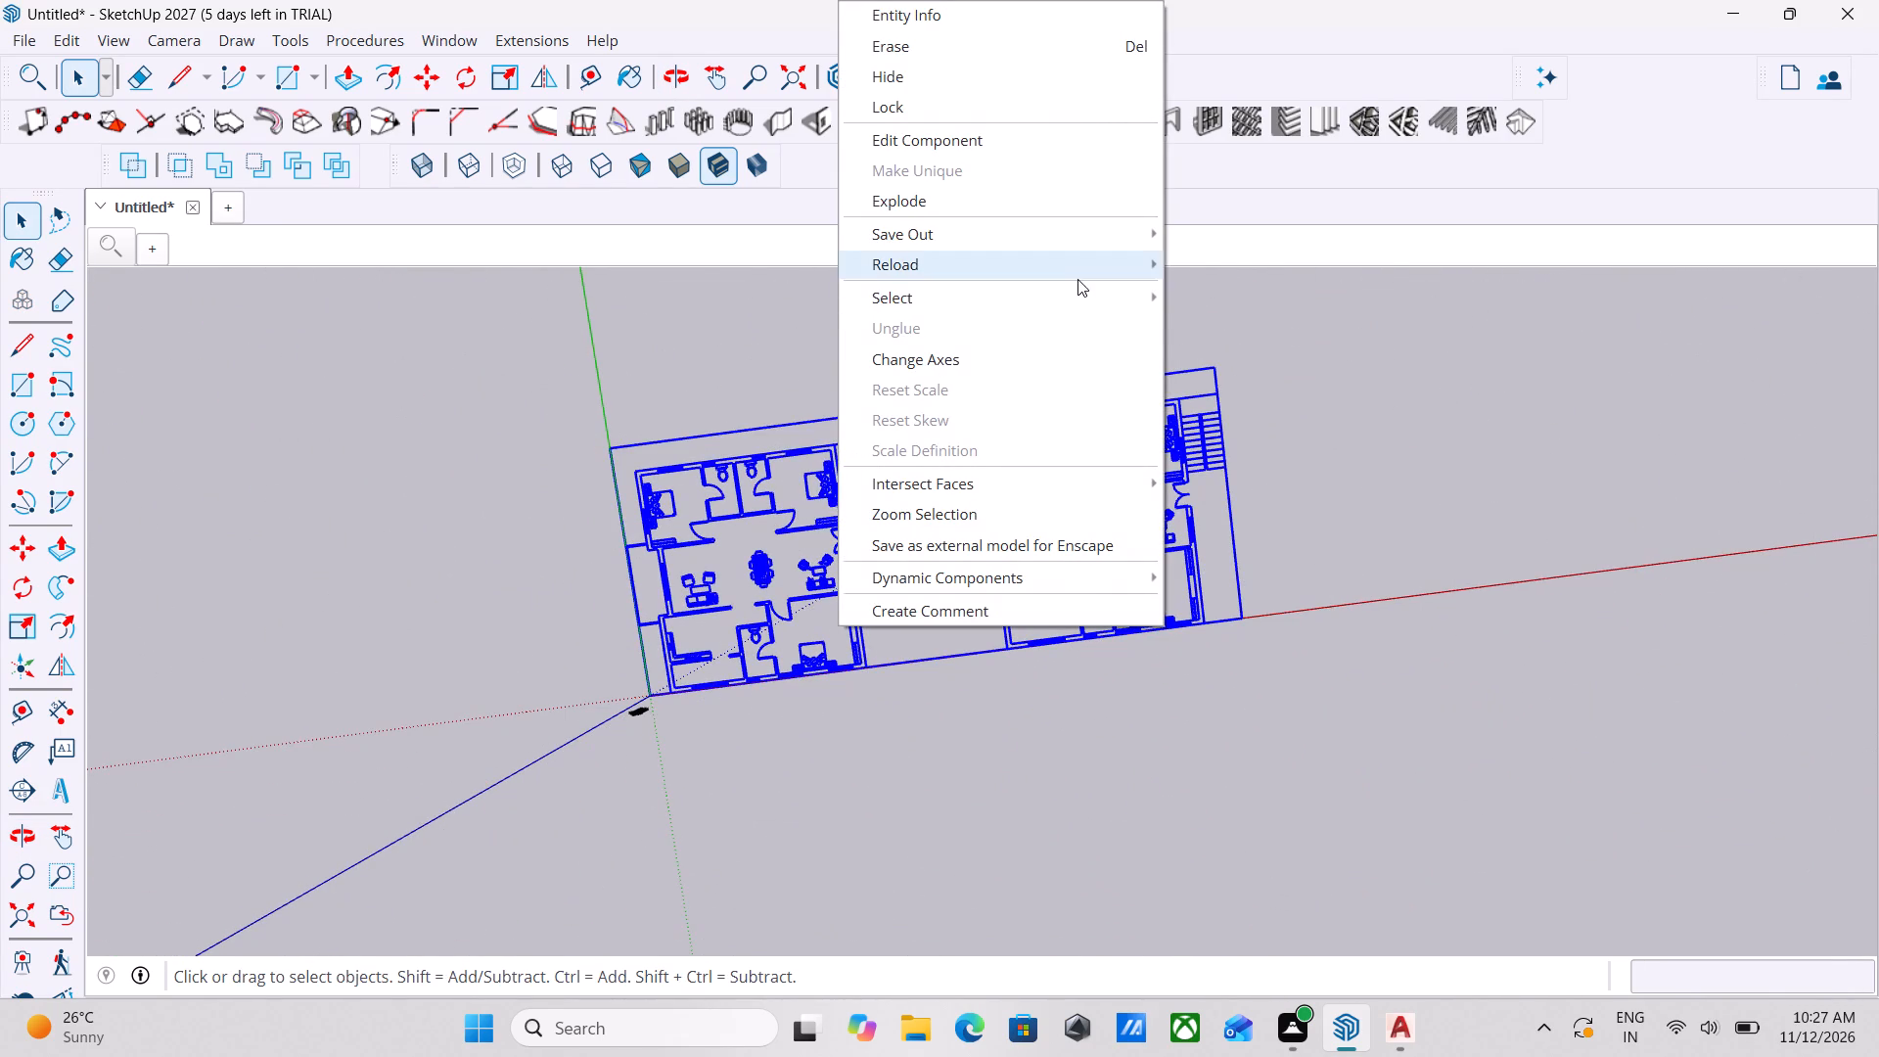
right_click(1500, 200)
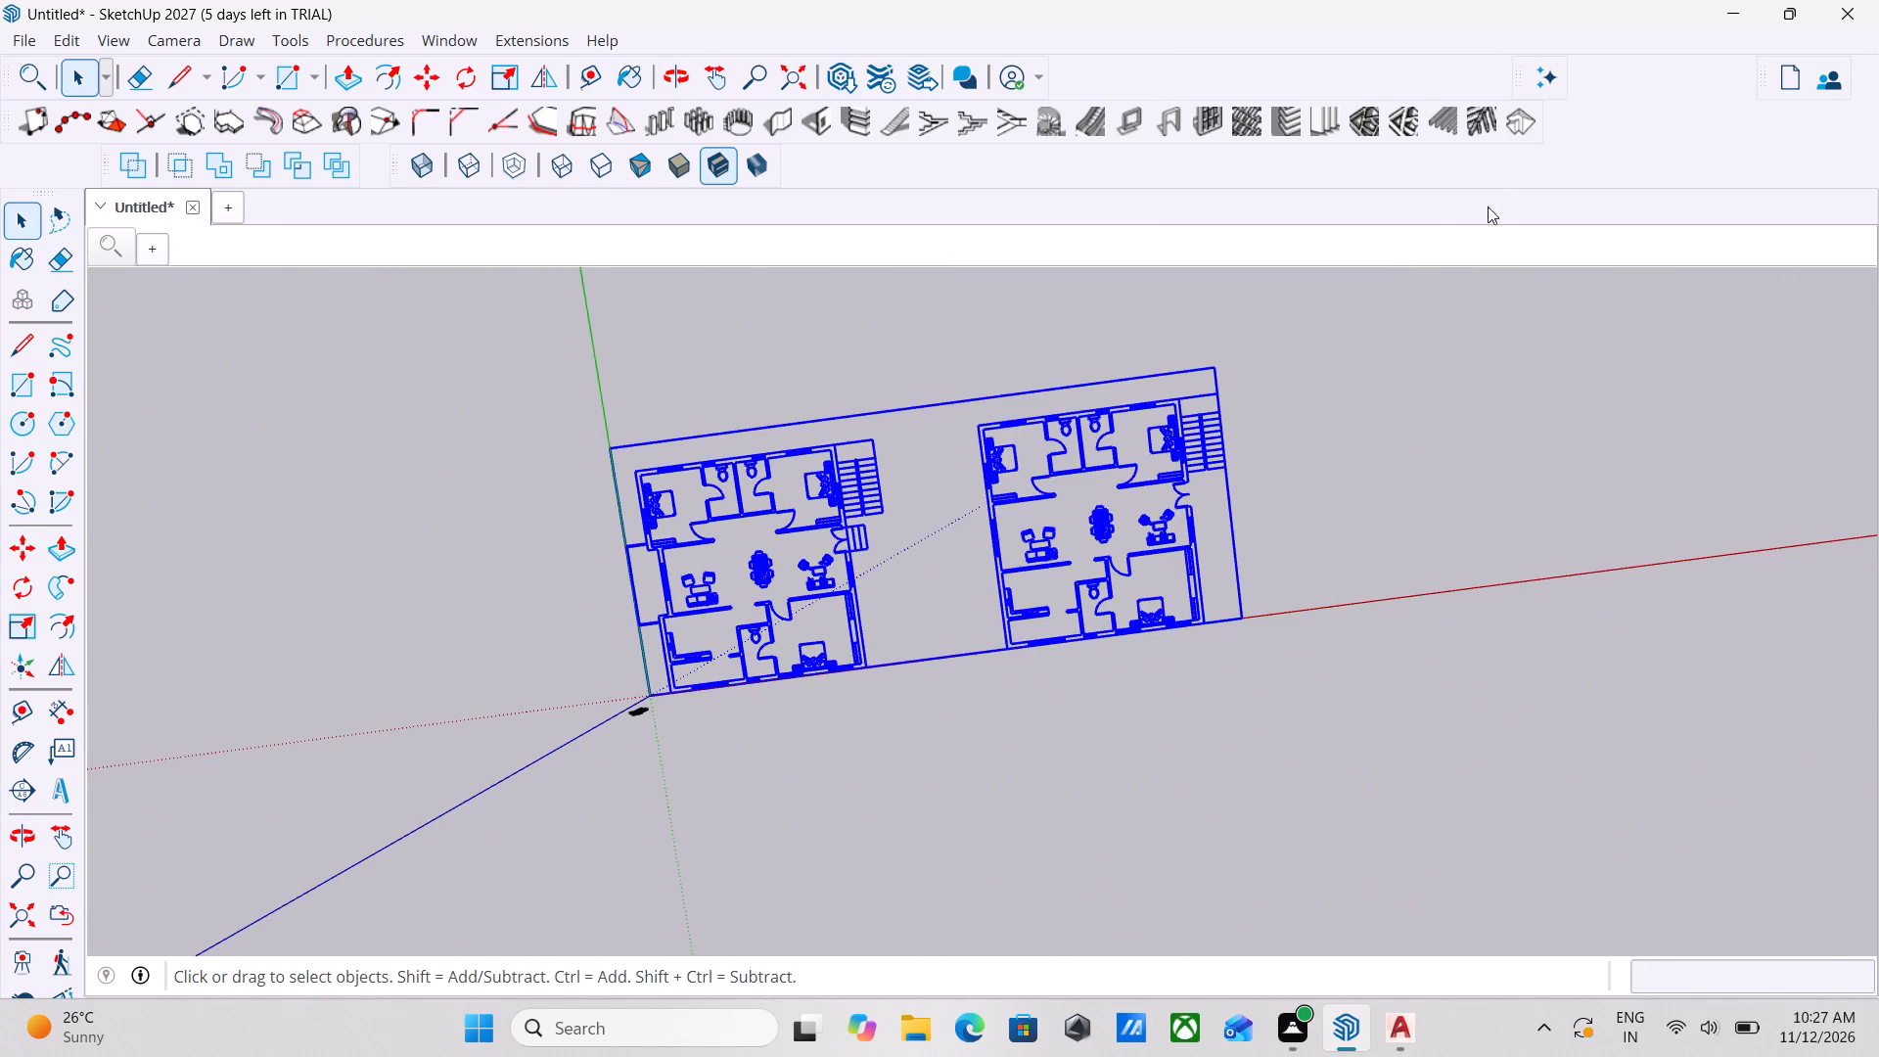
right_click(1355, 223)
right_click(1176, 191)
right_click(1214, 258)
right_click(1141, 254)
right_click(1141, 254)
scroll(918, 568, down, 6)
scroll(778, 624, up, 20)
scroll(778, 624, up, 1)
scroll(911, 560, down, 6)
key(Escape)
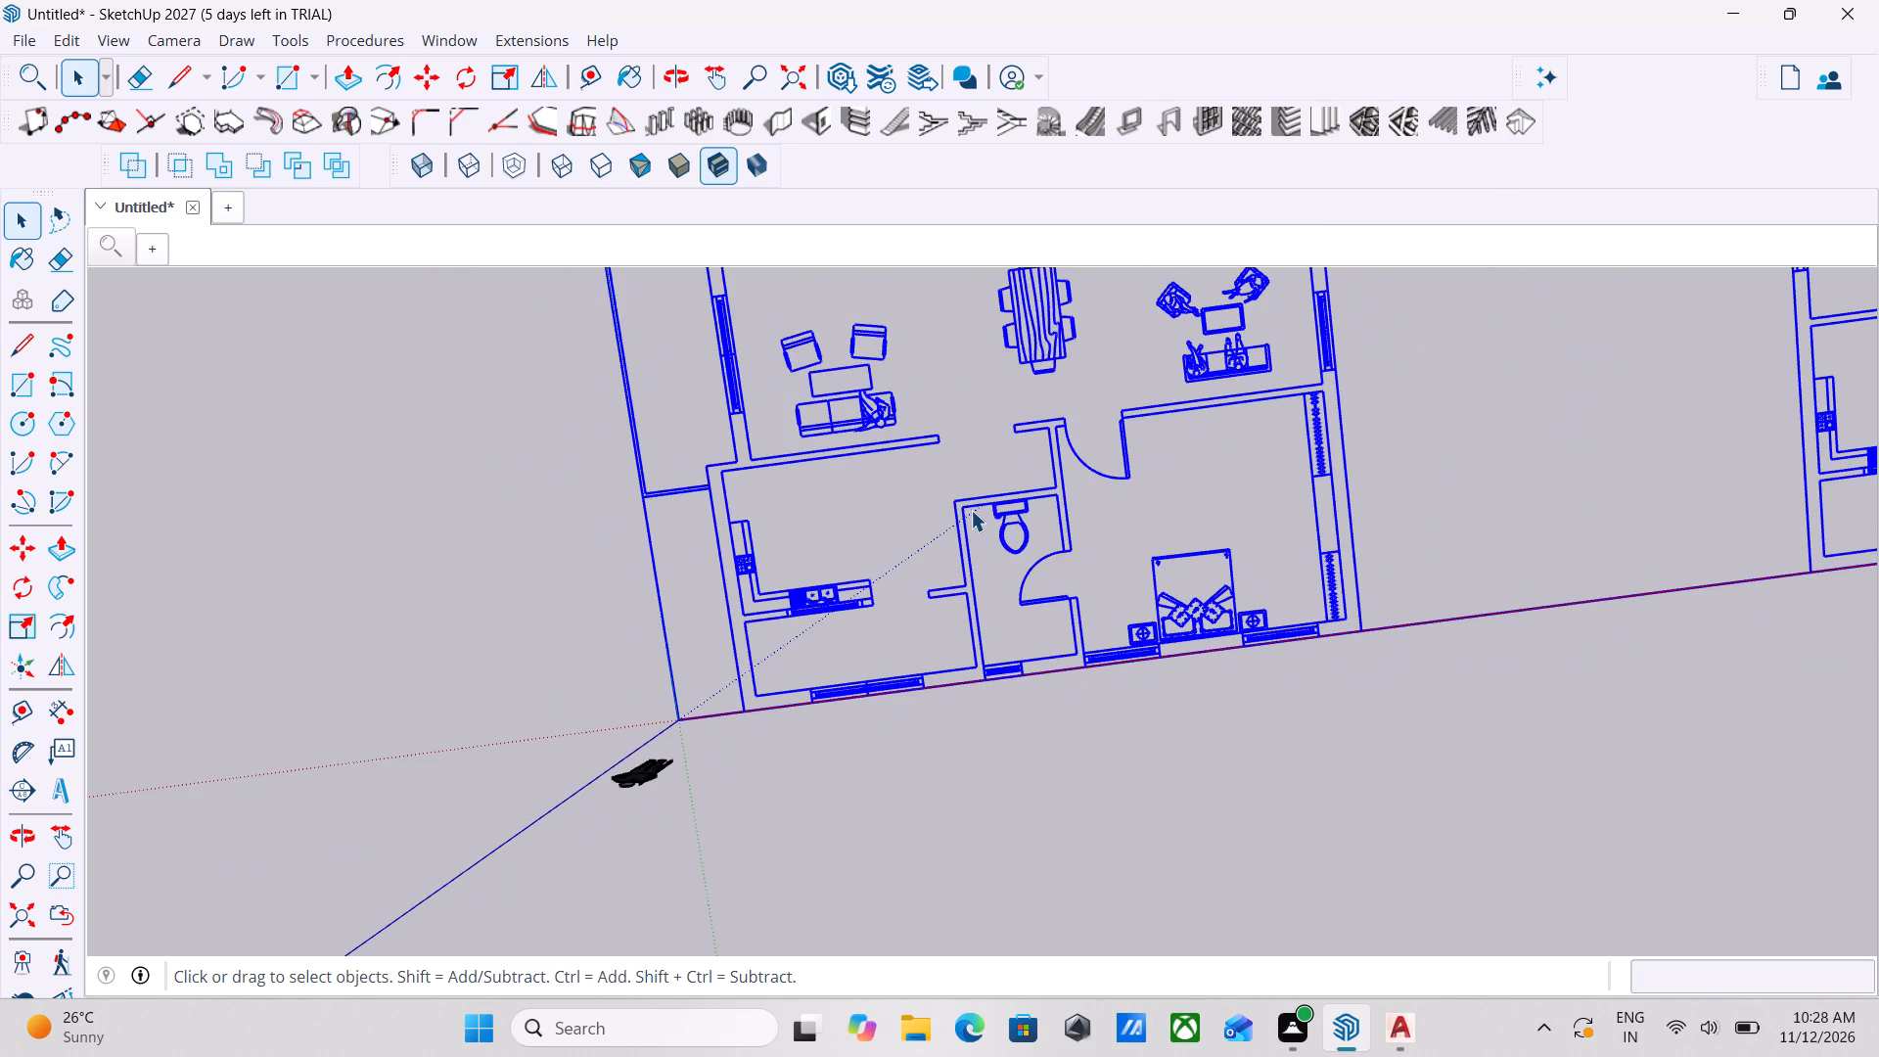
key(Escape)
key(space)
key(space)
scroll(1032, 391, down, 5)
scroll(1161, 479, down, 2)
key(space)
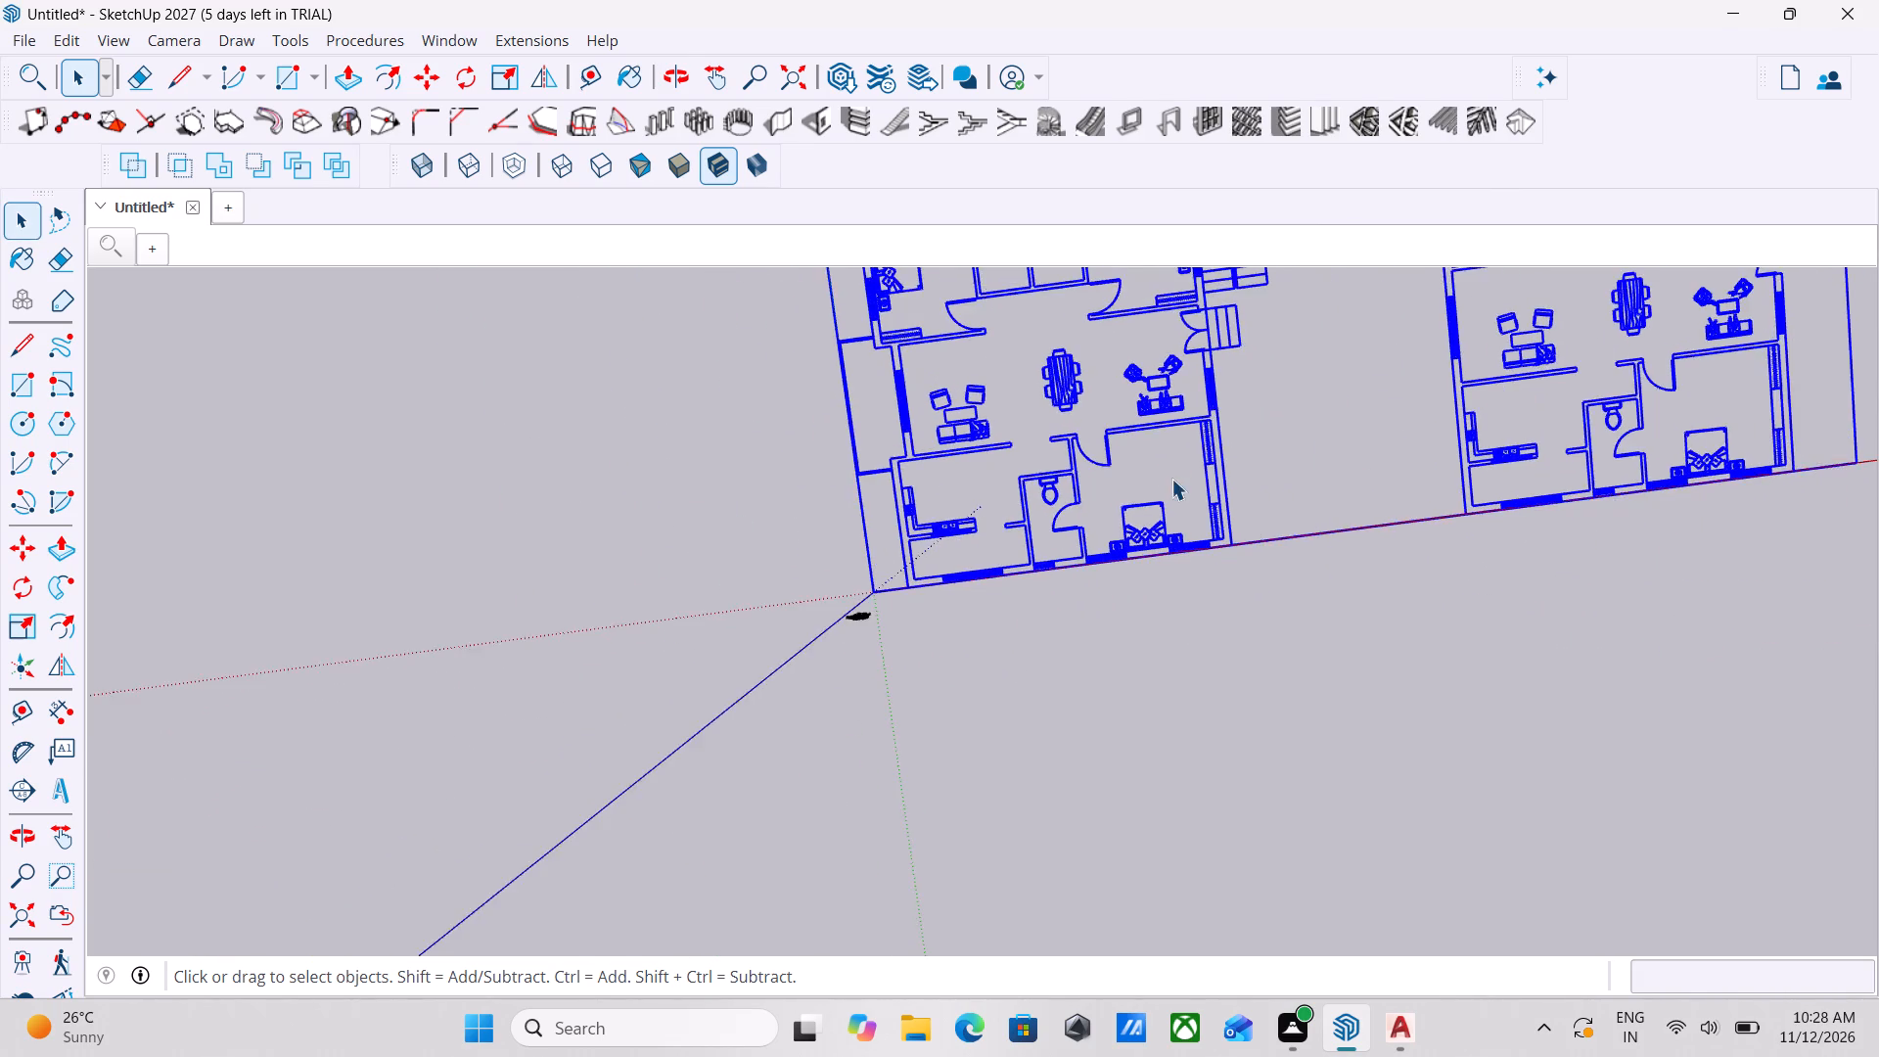
Look over both imported plans from several angles, finishing with a nearly top-down view.
middle_drag(1171, 479, 1025, 515)
middle_drag(1212, 556, 1039, 244)
middle_drag(971, 569, 1014, 422)
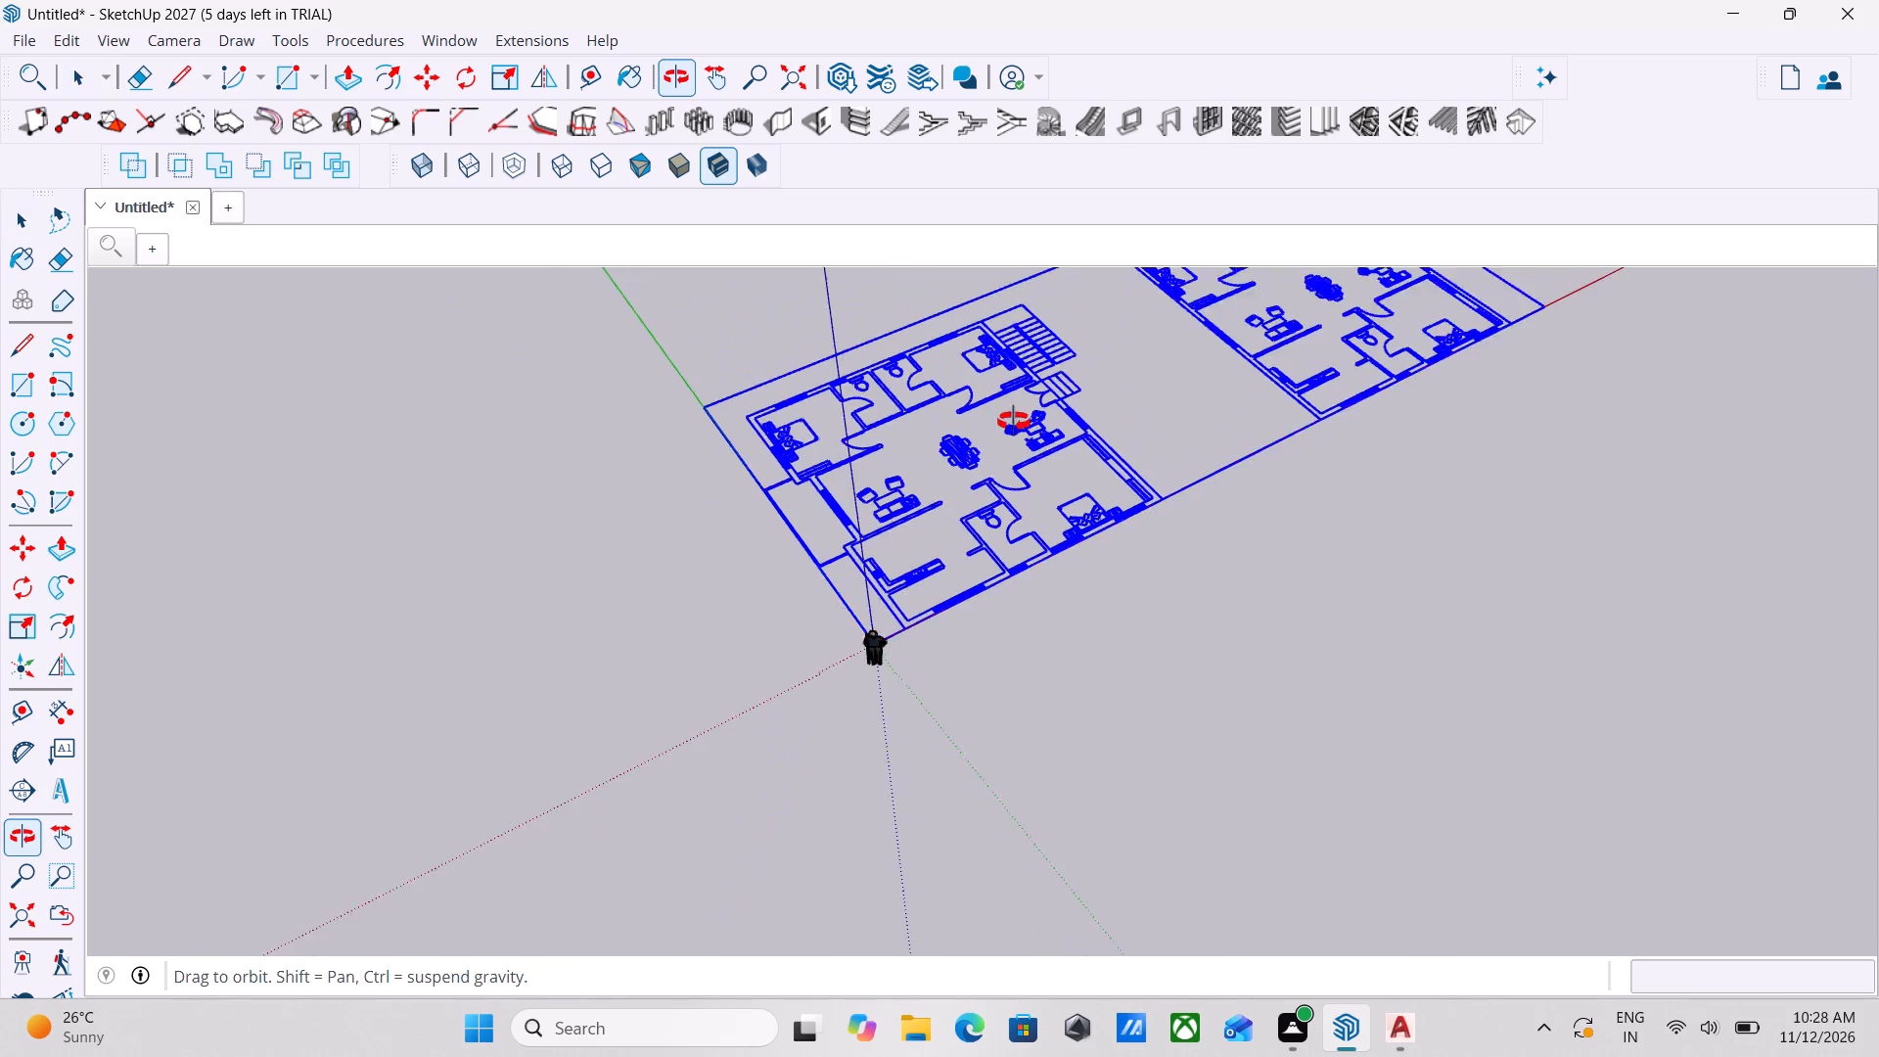
middle_drag(1014, 422, 1162, 296)
shift+middle_drag(1127, 562, 893, 769)
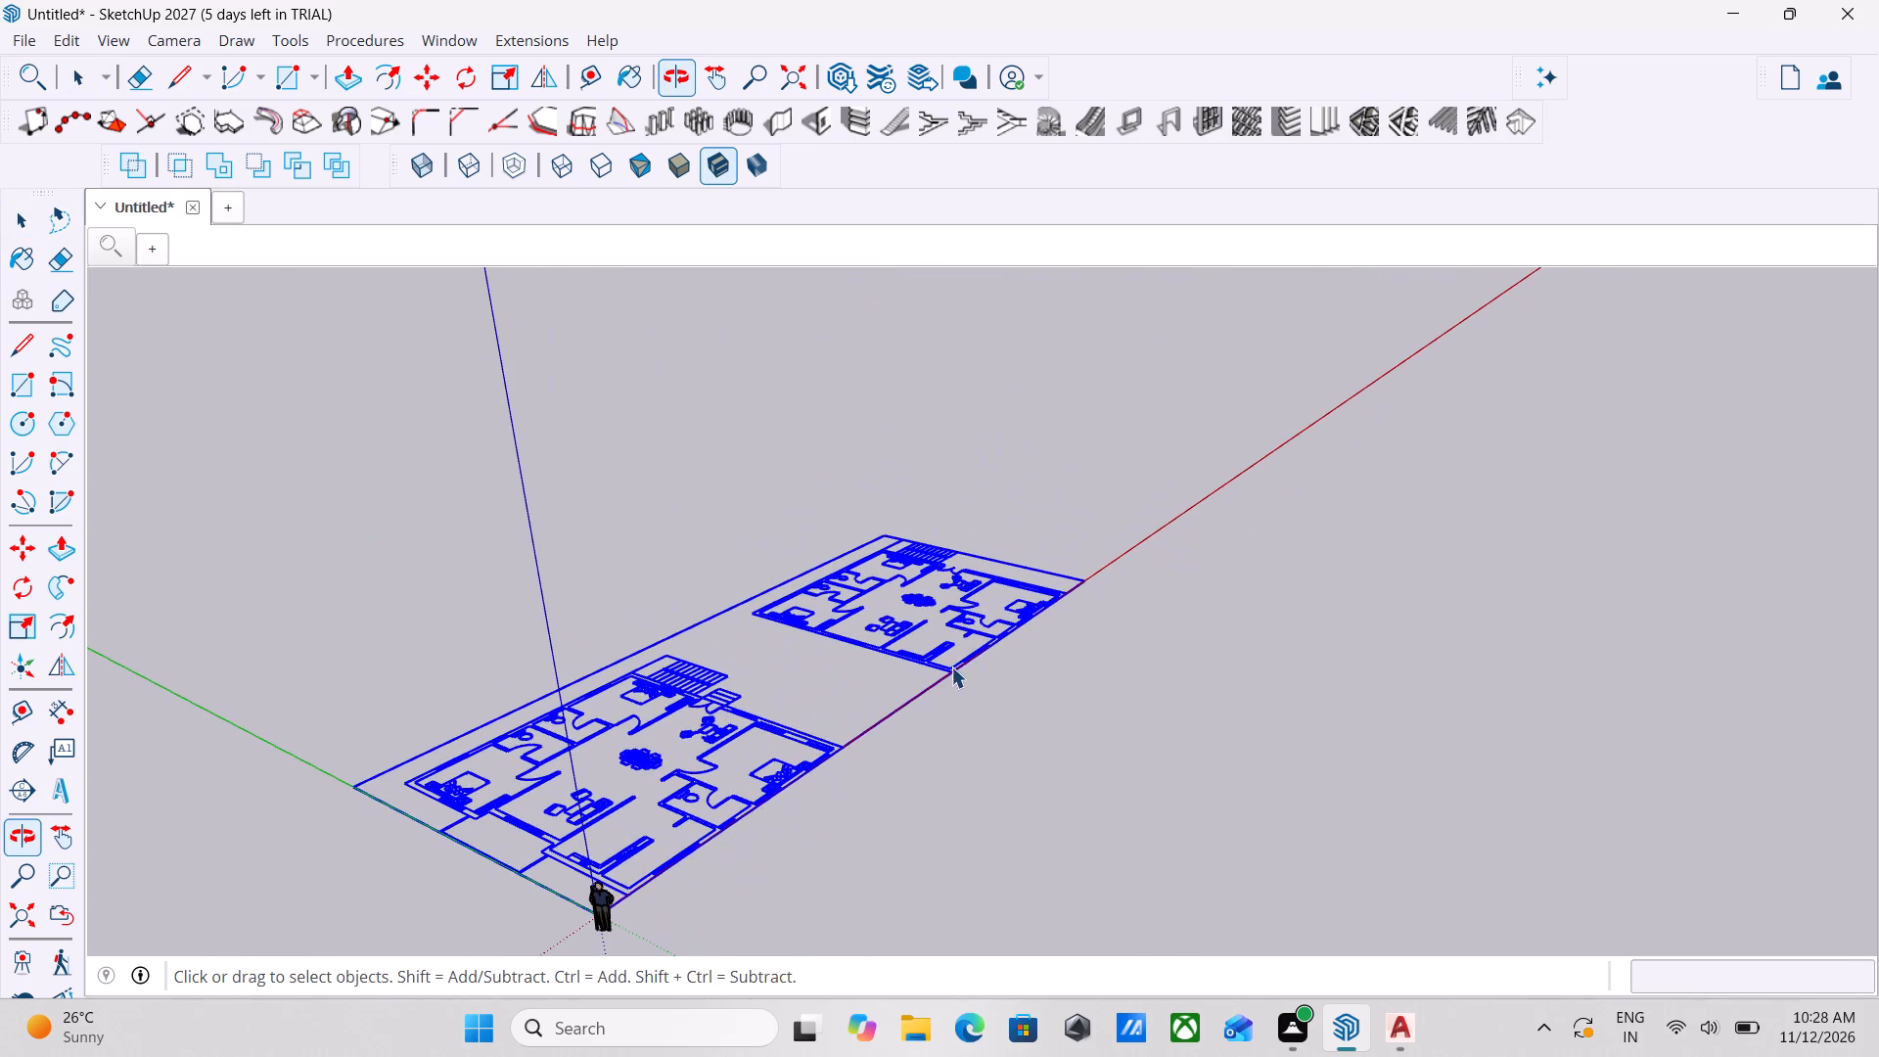
middle_drag(900, 711, 1008, 804)
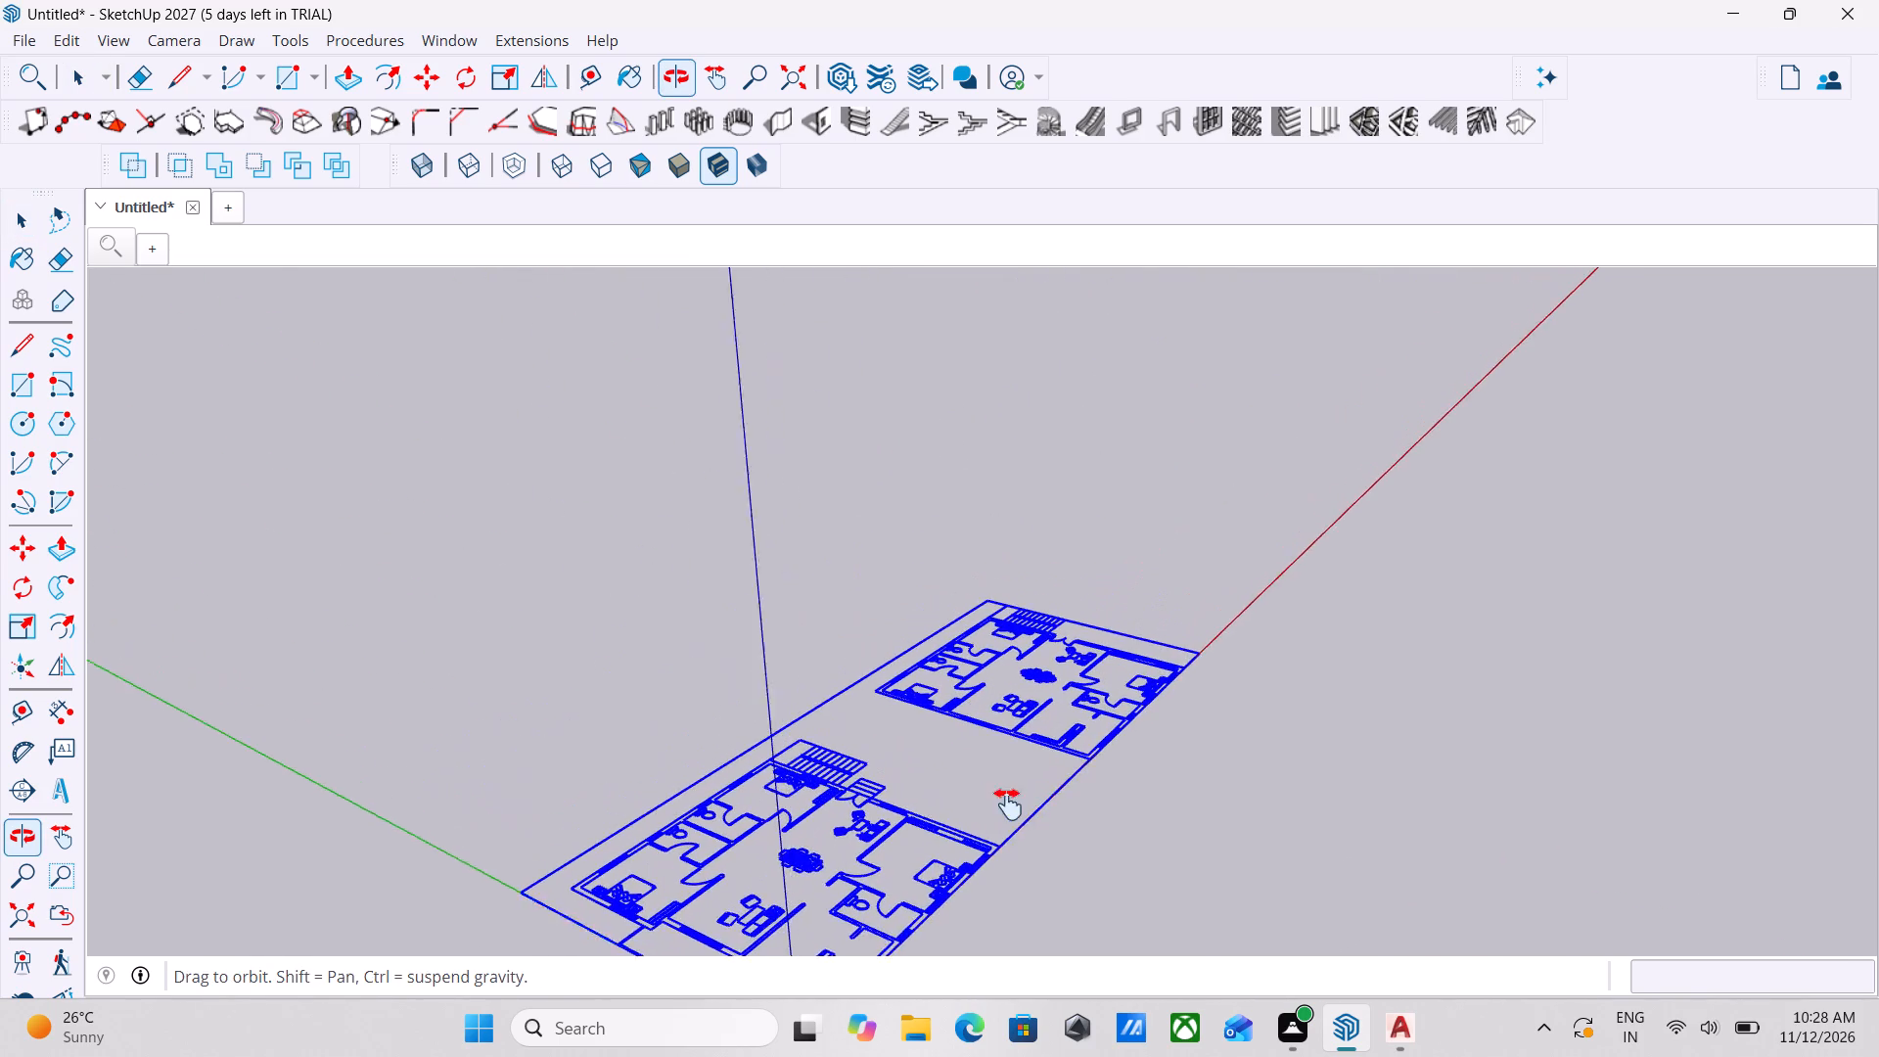
middle_drag(1008, 804, 1003, 803)
middle_drag(872, 757, 832, 447)
middle_drag(910, 605, 435, 948)
middle_drag(973, 498, 1007, 827)
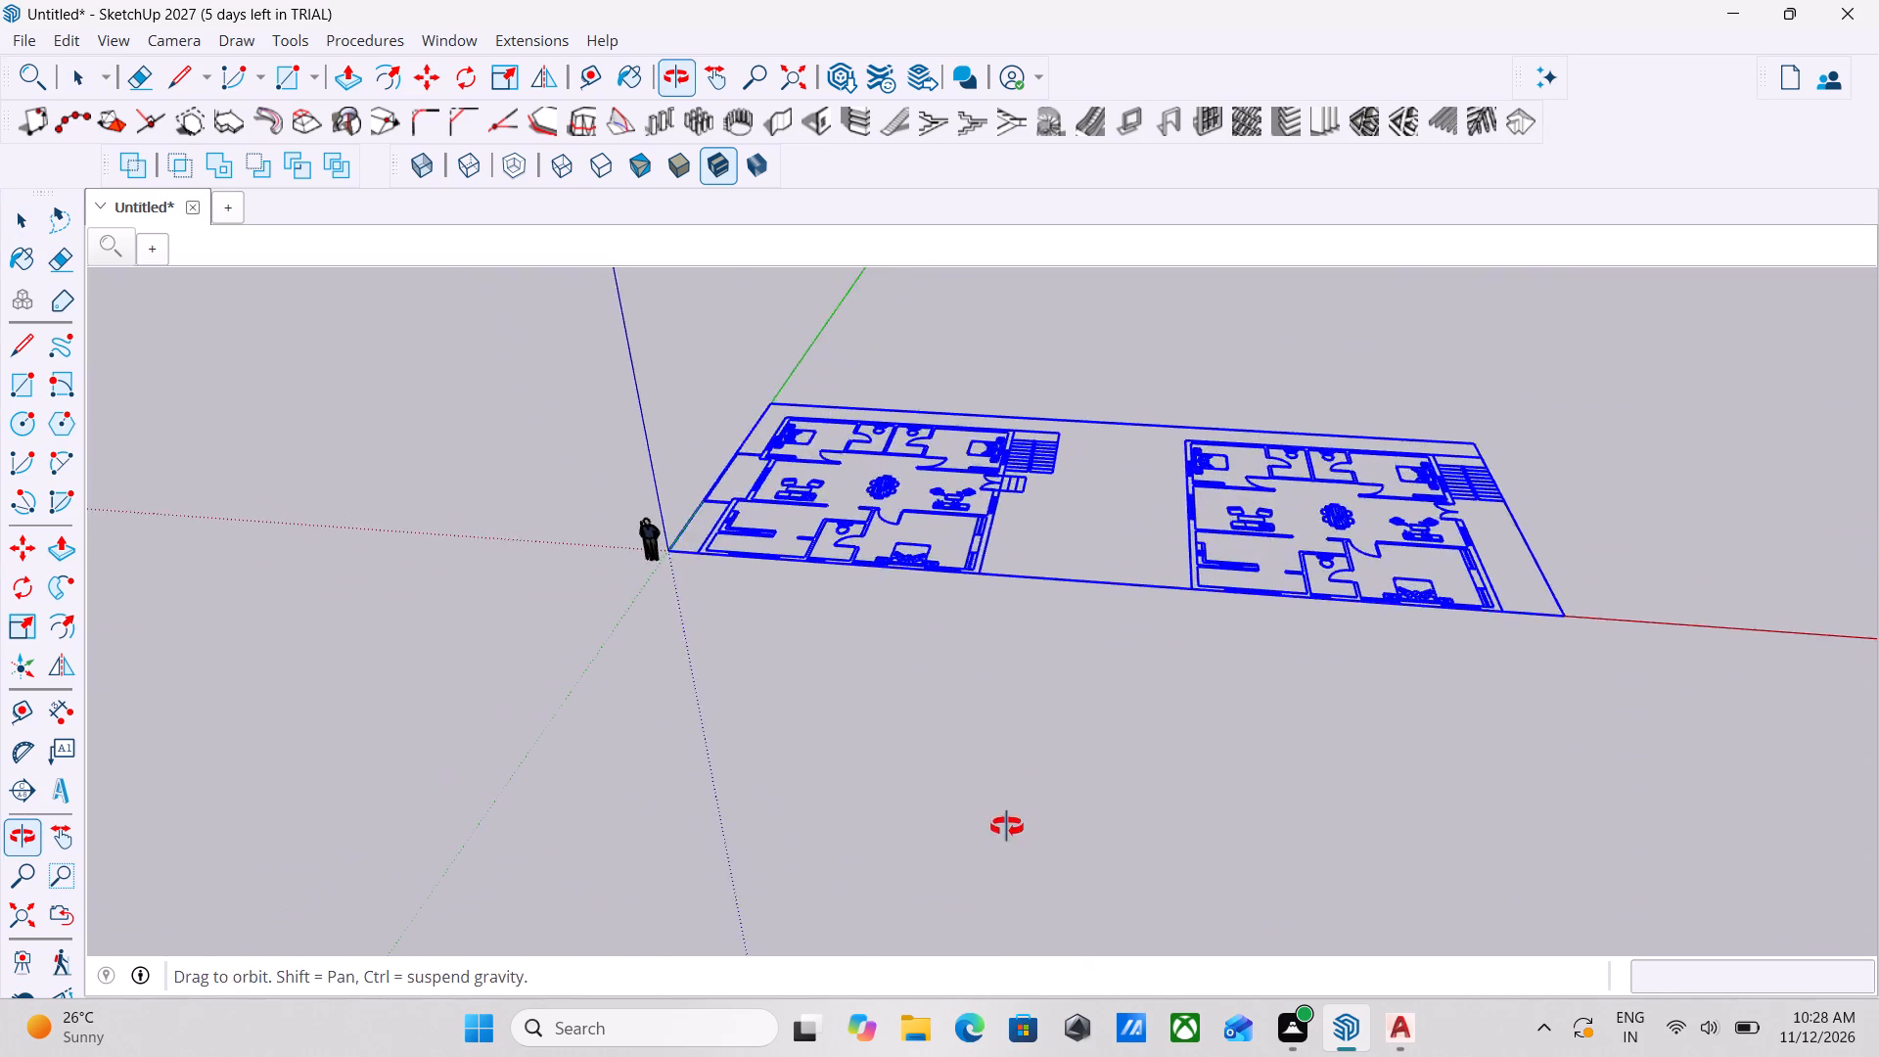
middle_drag(1007, 827, 1007, 828)
middle_drag(1077, 623, 1088, 680)
scroll(1151, 560, down, 6)
middle_drag(1161, 565, 1174, 612)
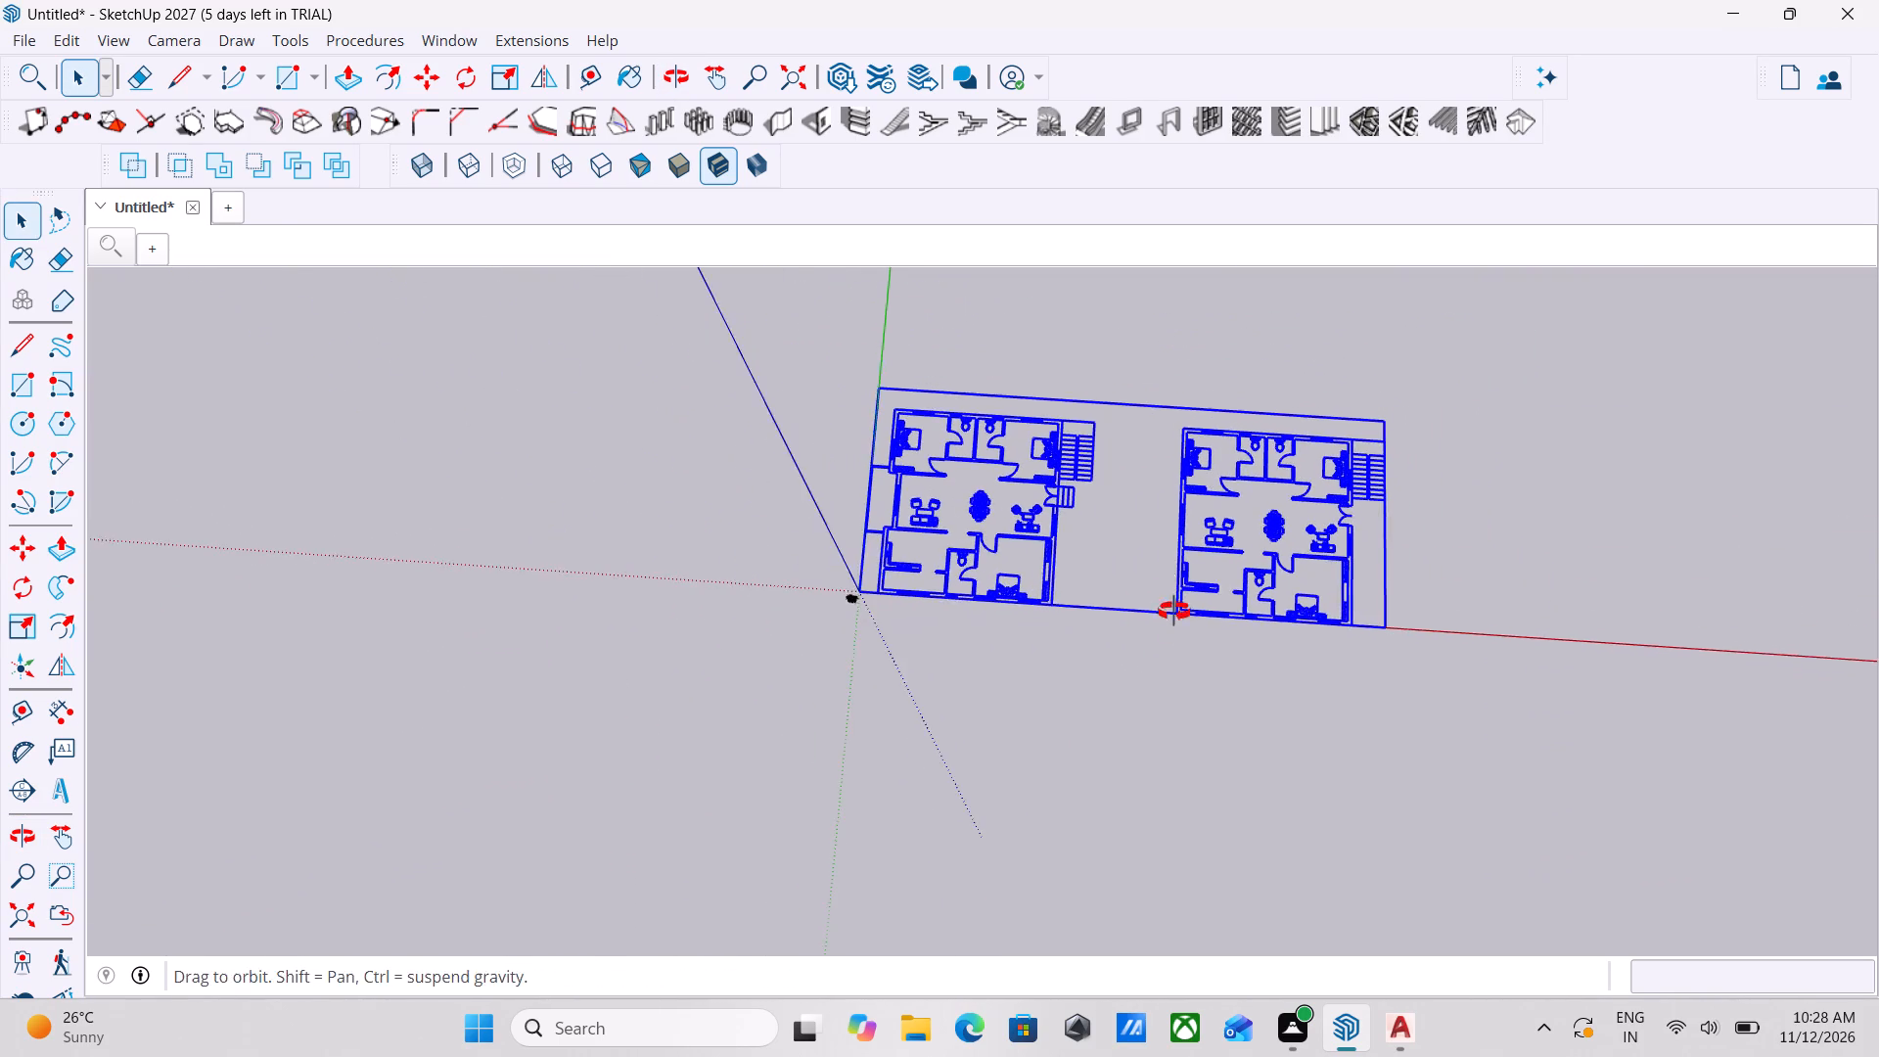
middle_drag(1174, 612, 1189, 655)
Display the Views toolbar so that the standard camera views are at hand.
right_click(1382, 225)
right_click(1151, 201)
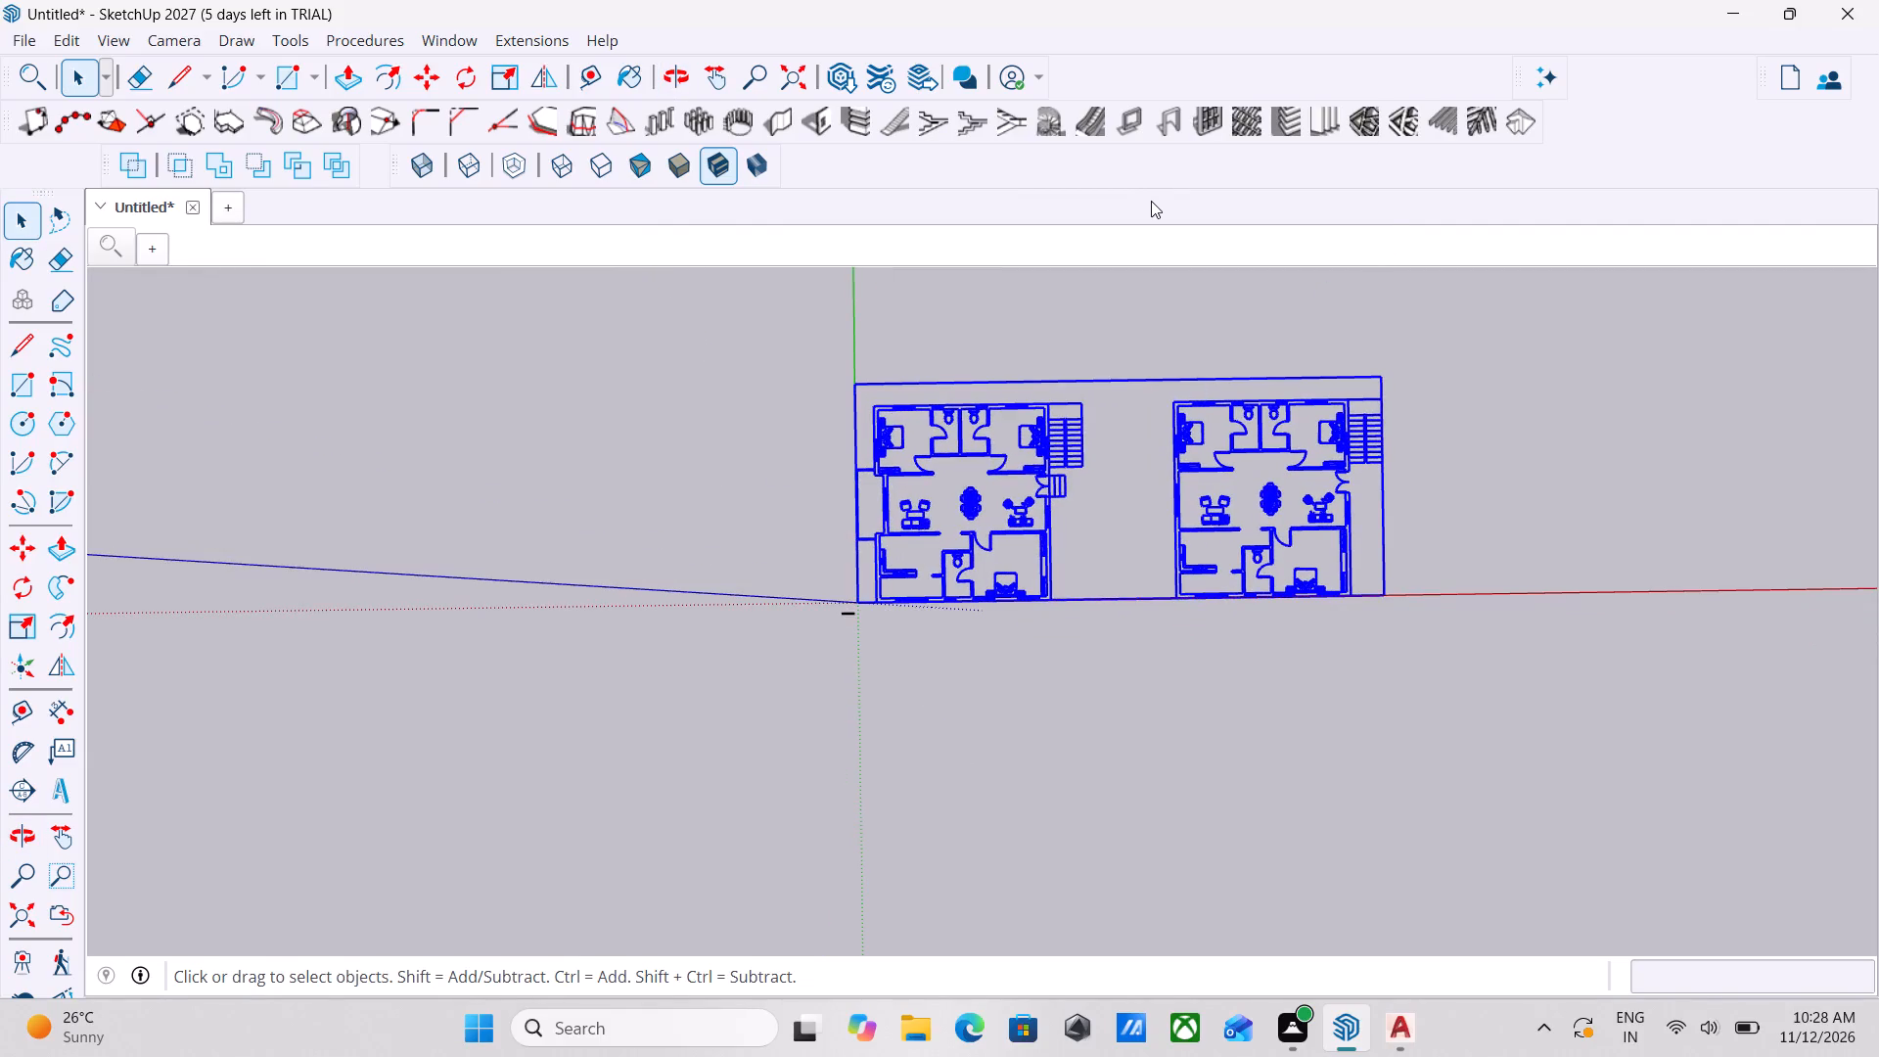
right_click(1151, 201)
right_click(1151, 201)
click(30, 37)
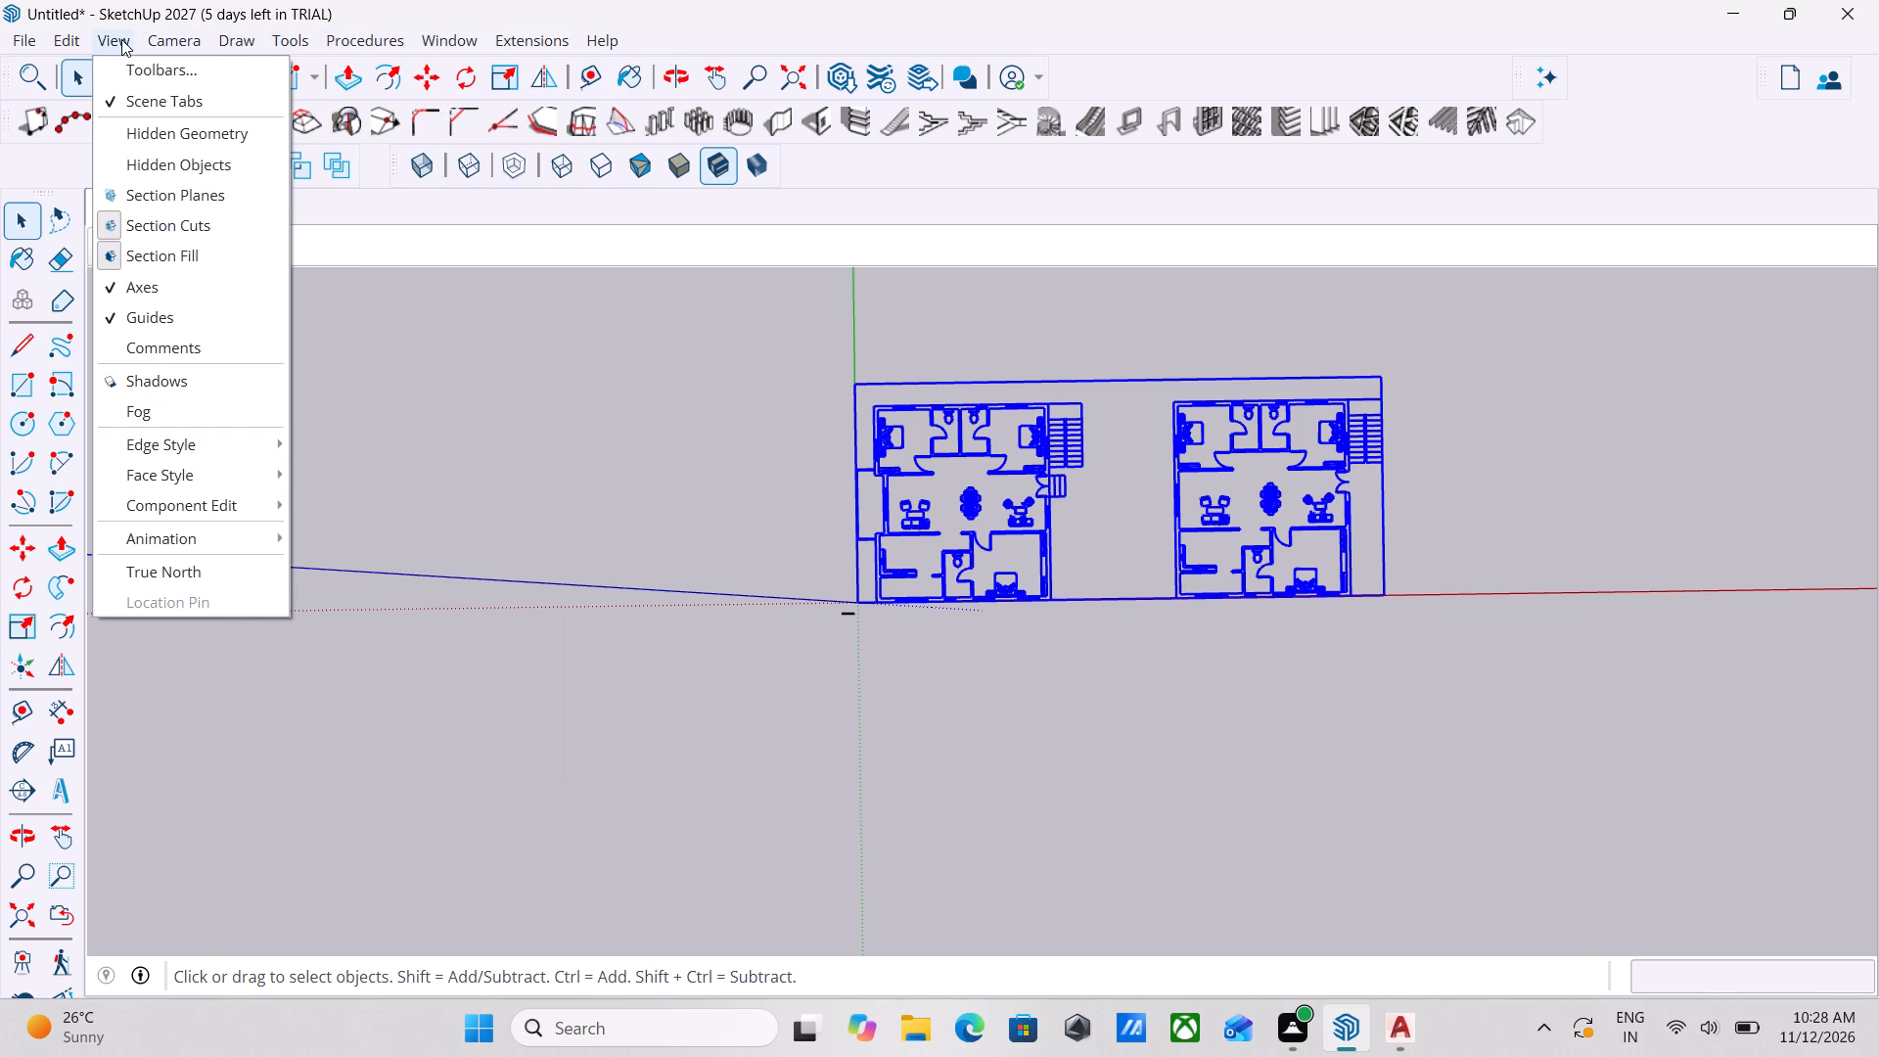
right_click(1069, 53)
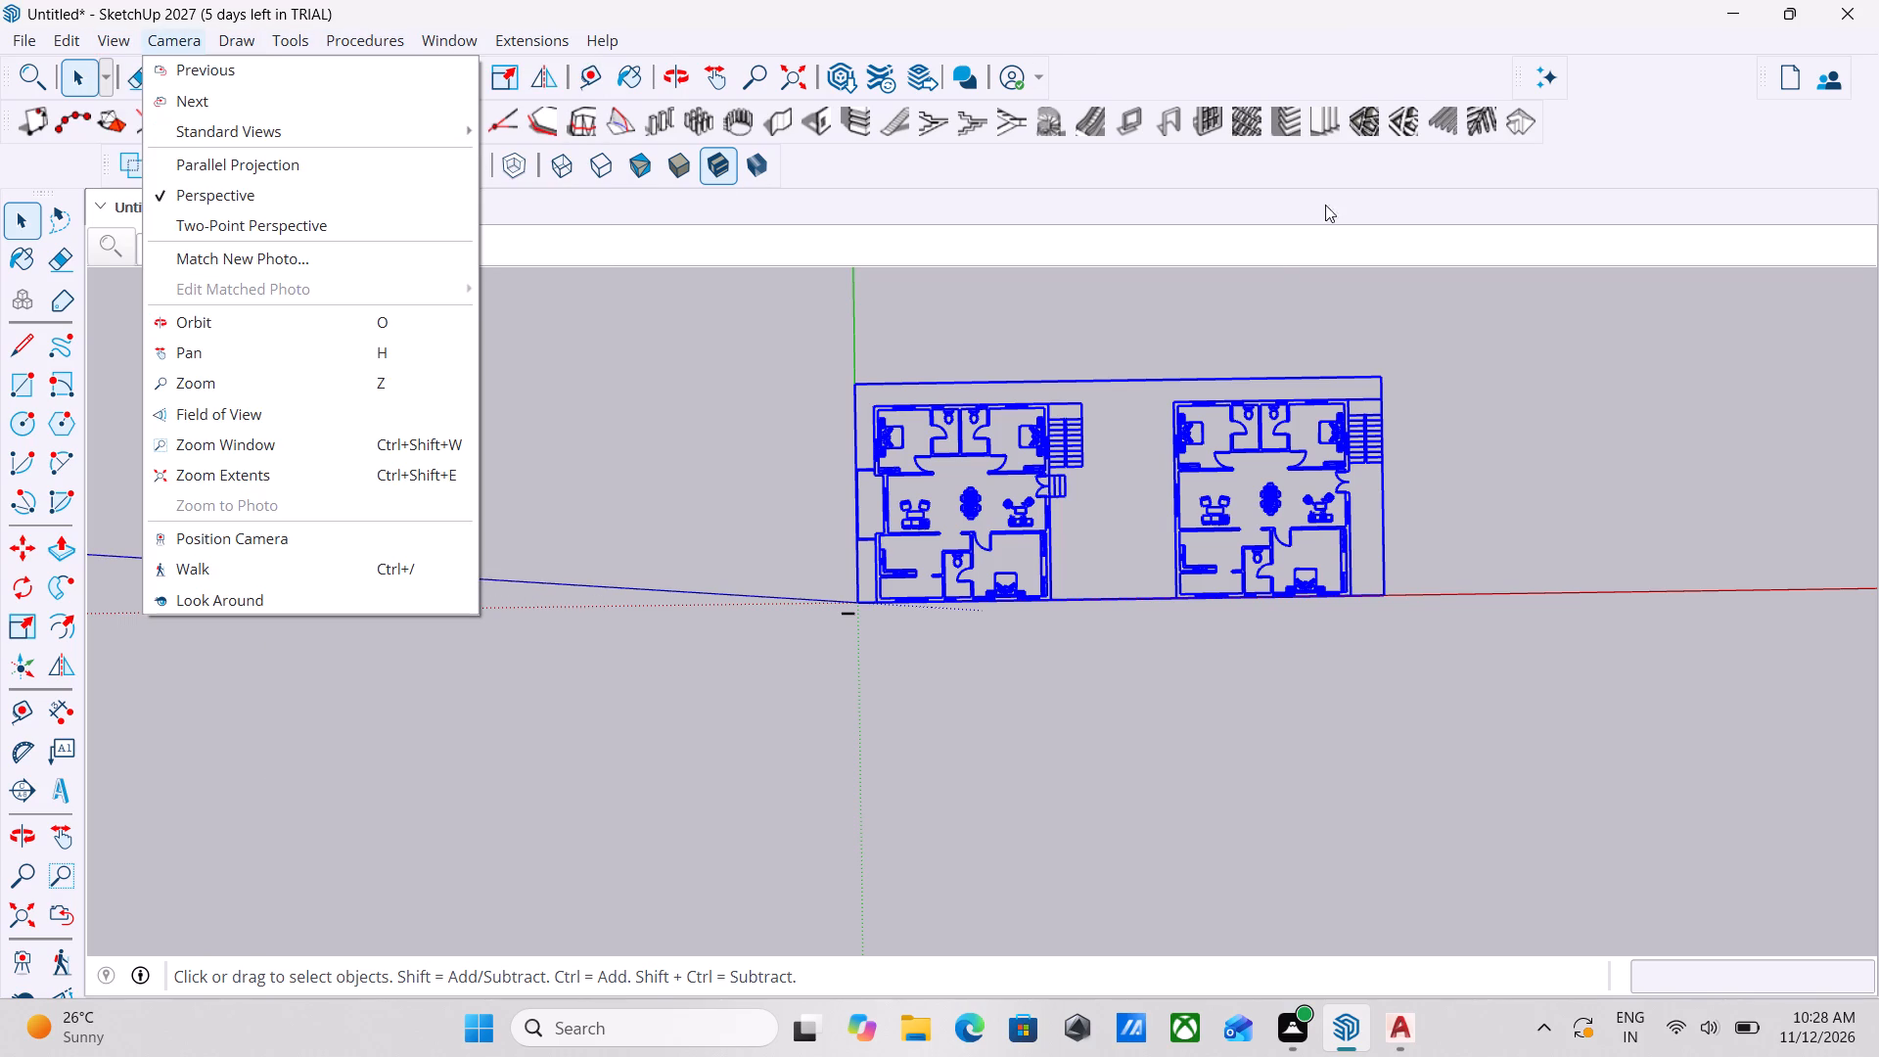
right_click(1241, 277)
right_click(1283, 235)
right_click(1283, 235)
right_click(1283, 235)
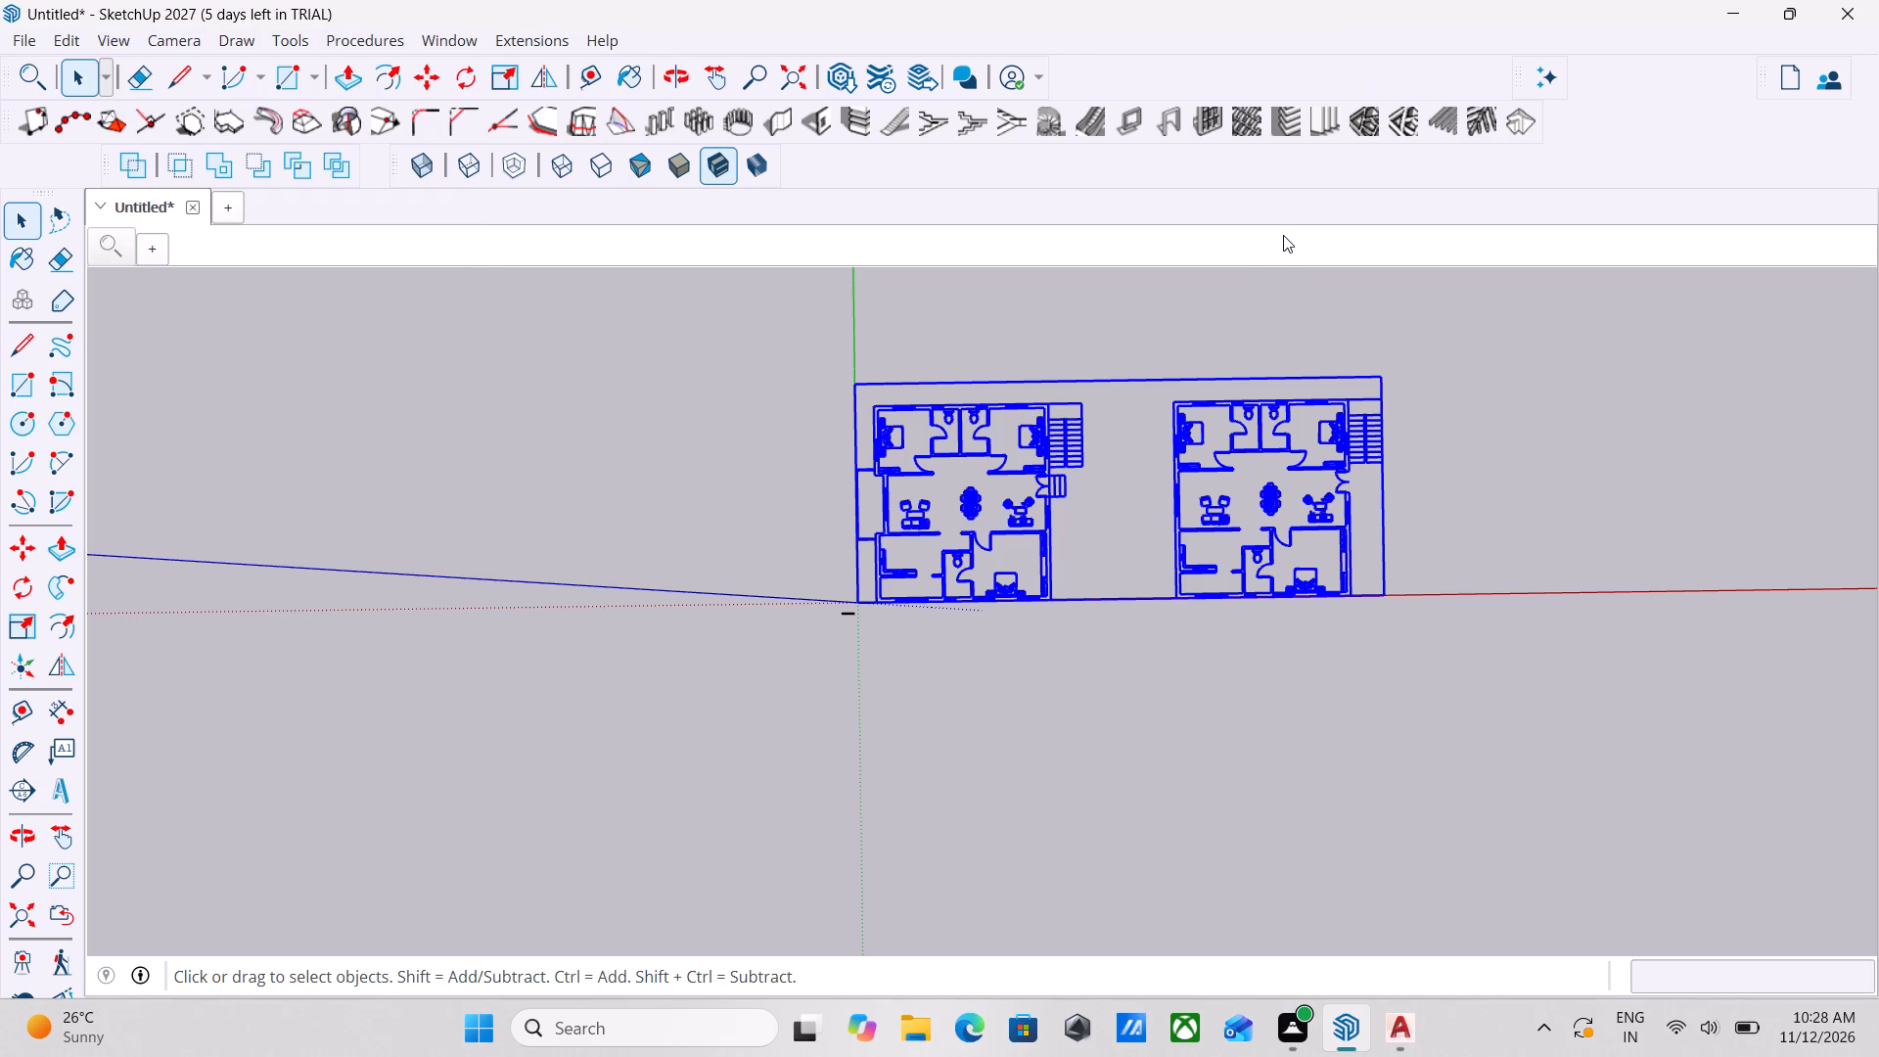
right_click(1060, 234)
right_click(857, 203)
right_click(649, 177)
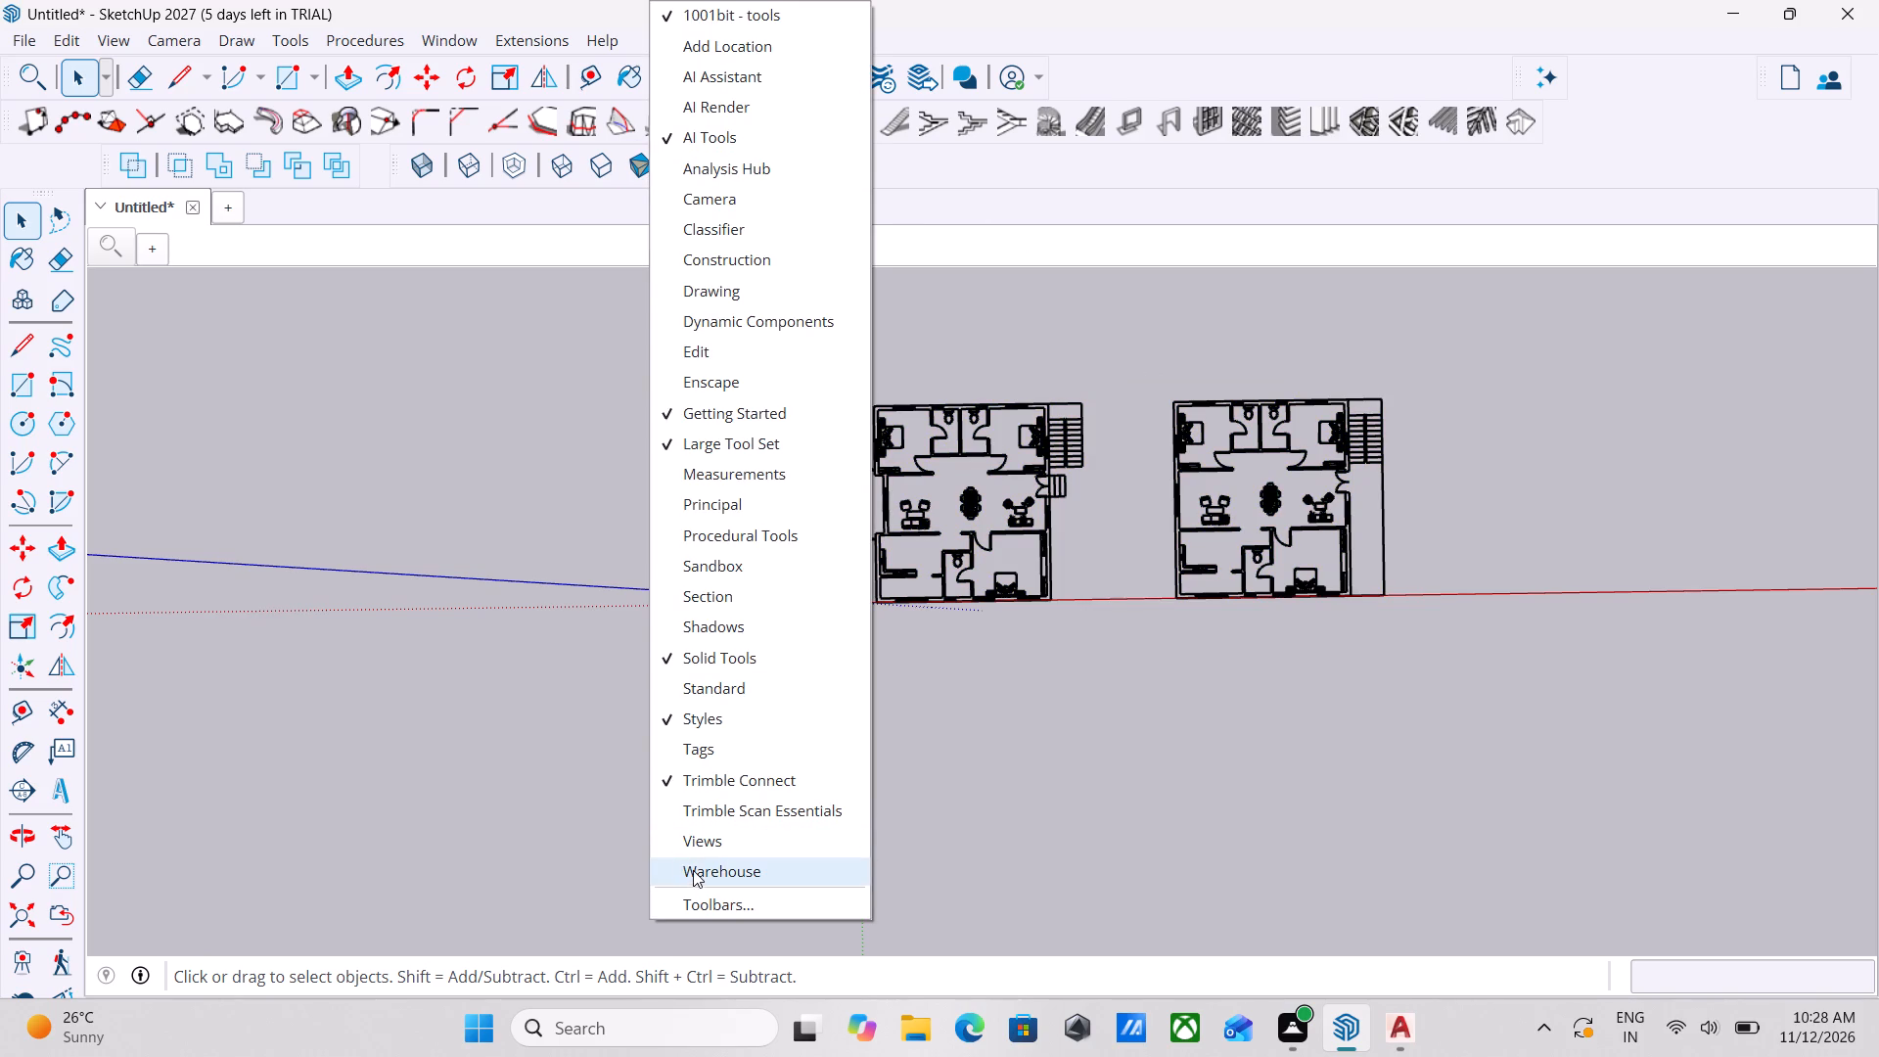
click(690, 839)
scroll(1051, 403, up, 4)
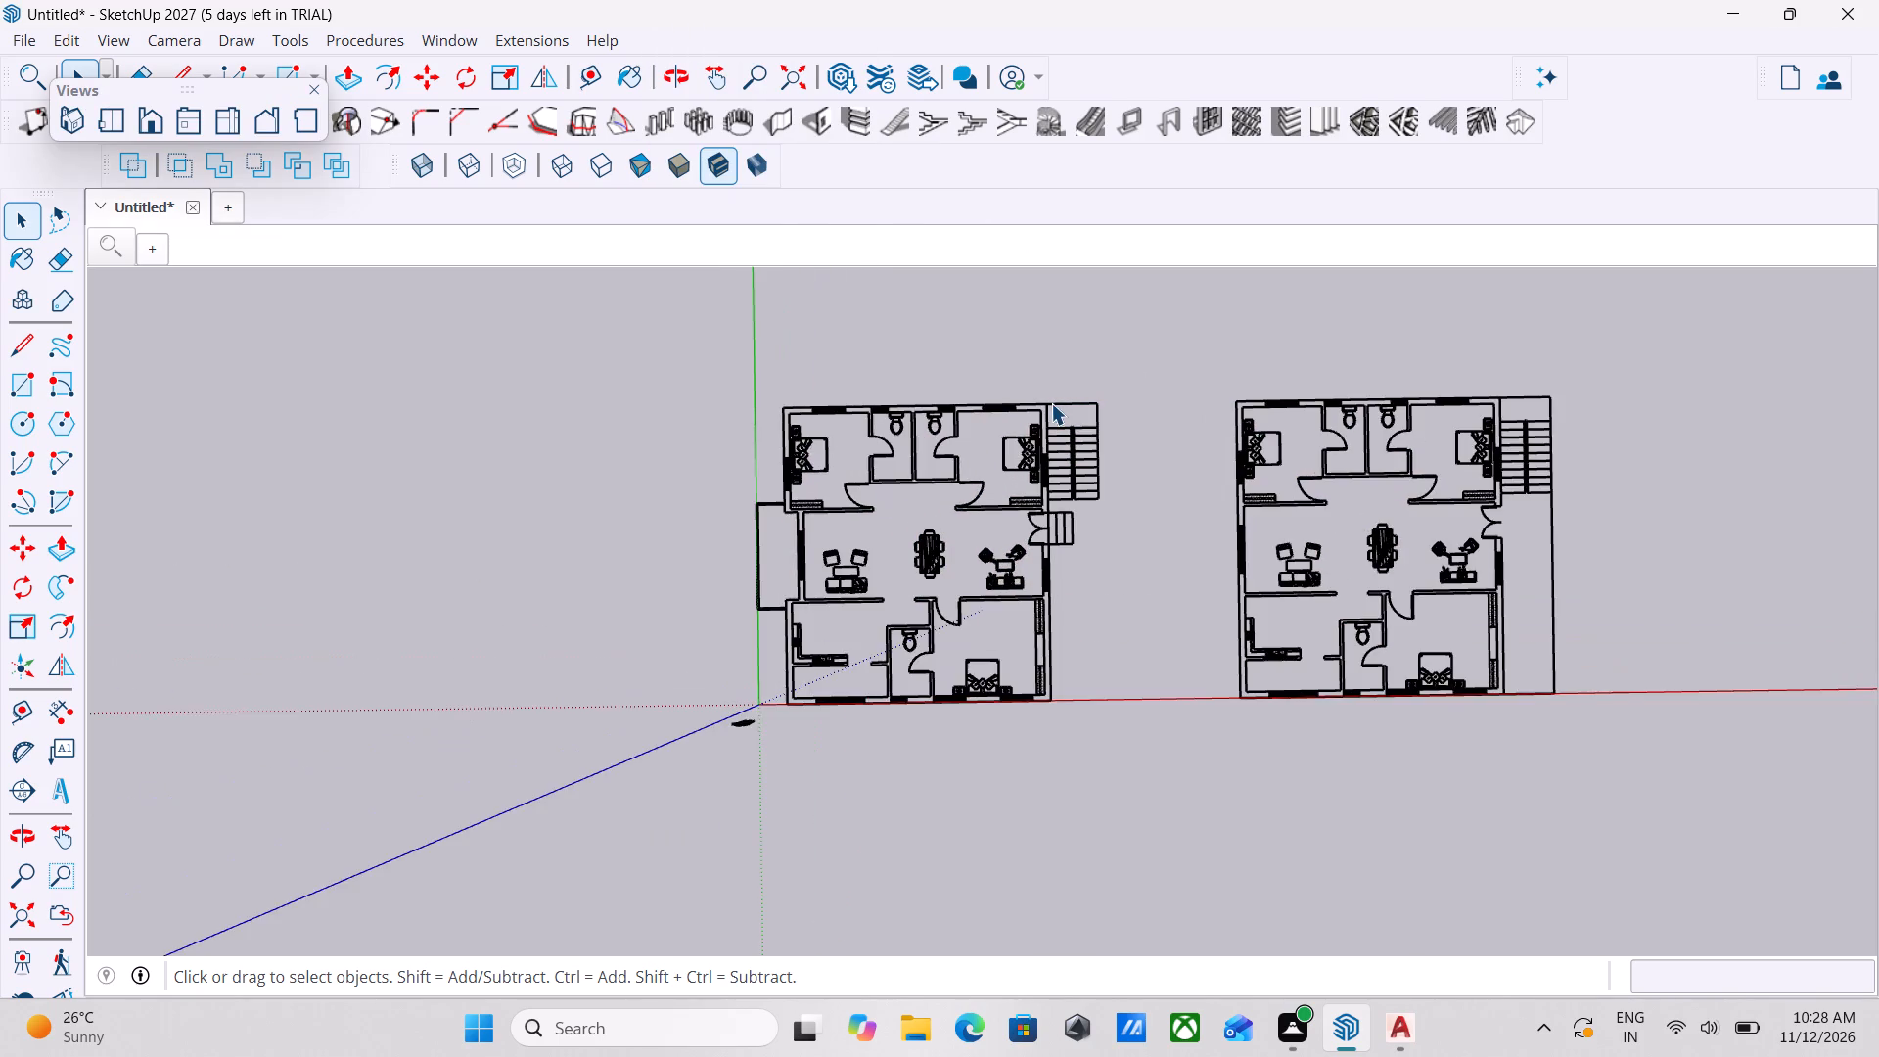
Trace the left-hand plan's right outer wall with a rectangle from the bottom-right corner up to the lower jamb of the double entrance door.
scroll(763, 516, up, 3)
scroll(823, 460, up, 3)
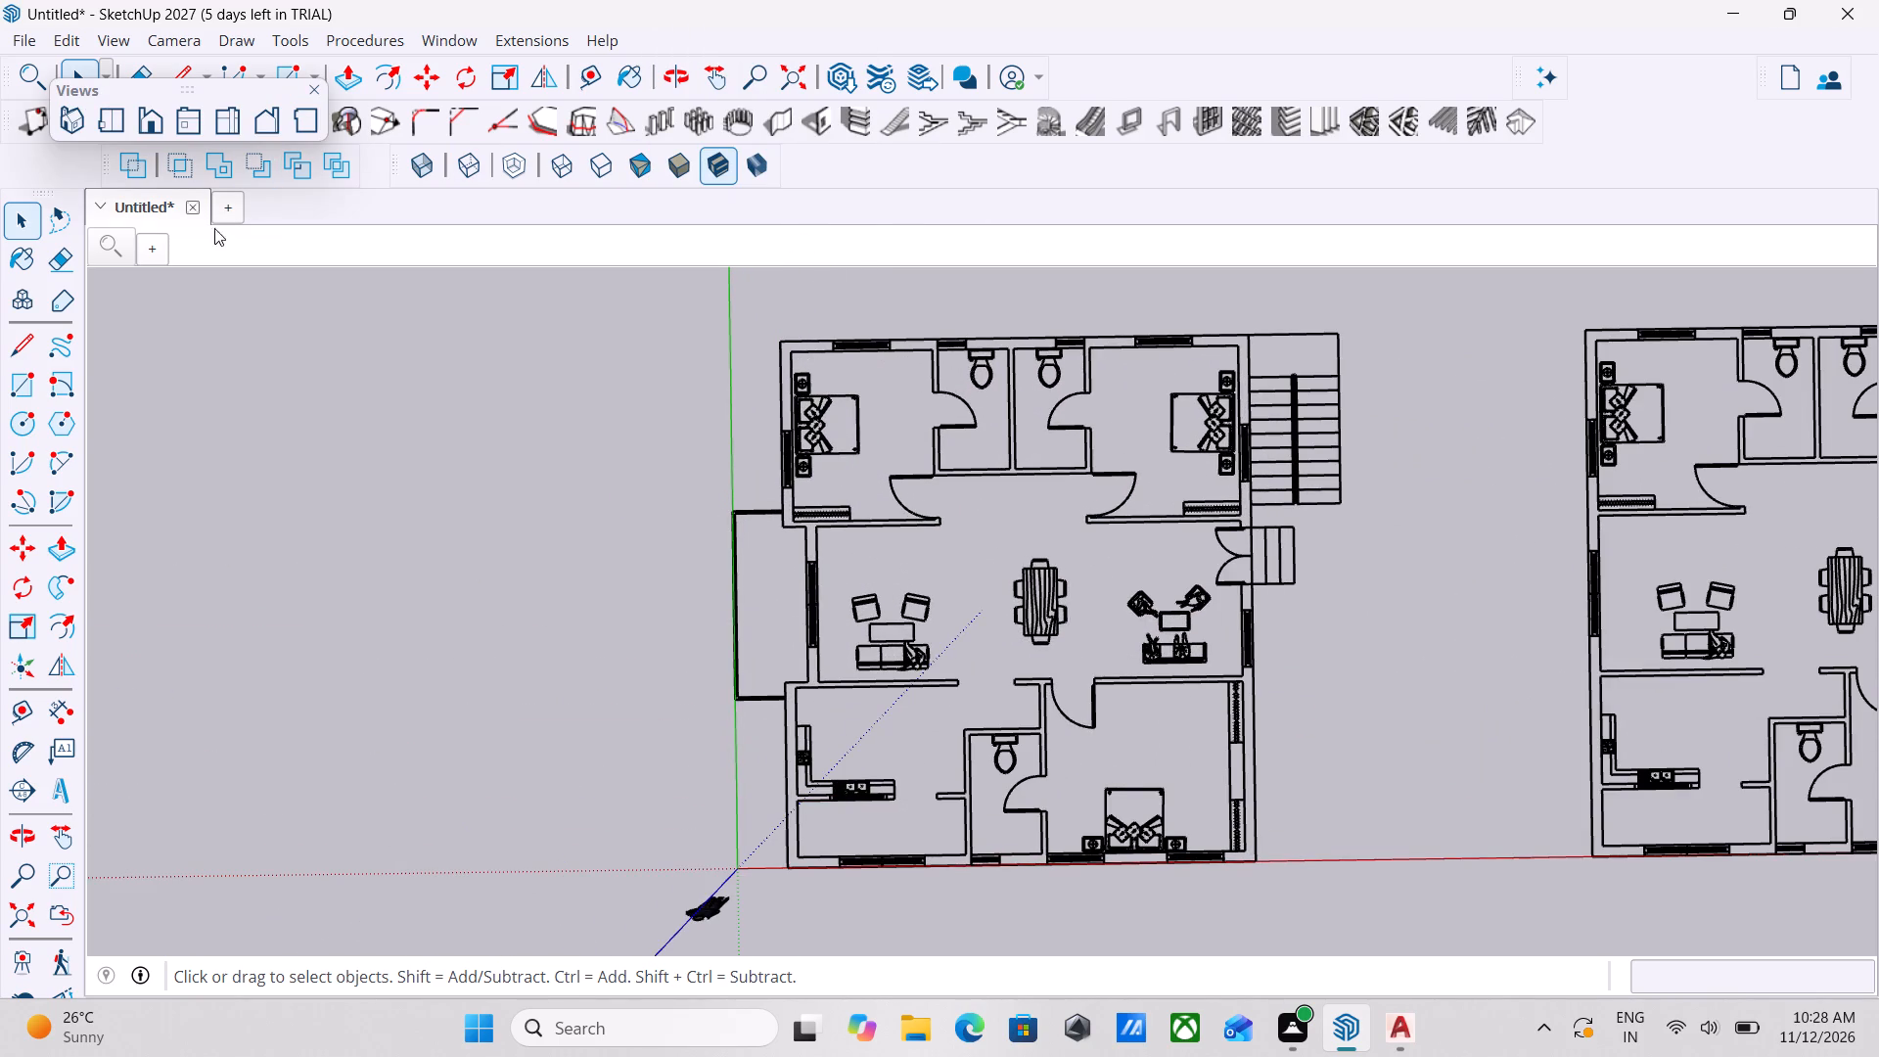
click(30, 391)
scroll(849, 397, up, 3)
scroll(1099, 378, down, 3)
scroll(1279, 575, down, 3)
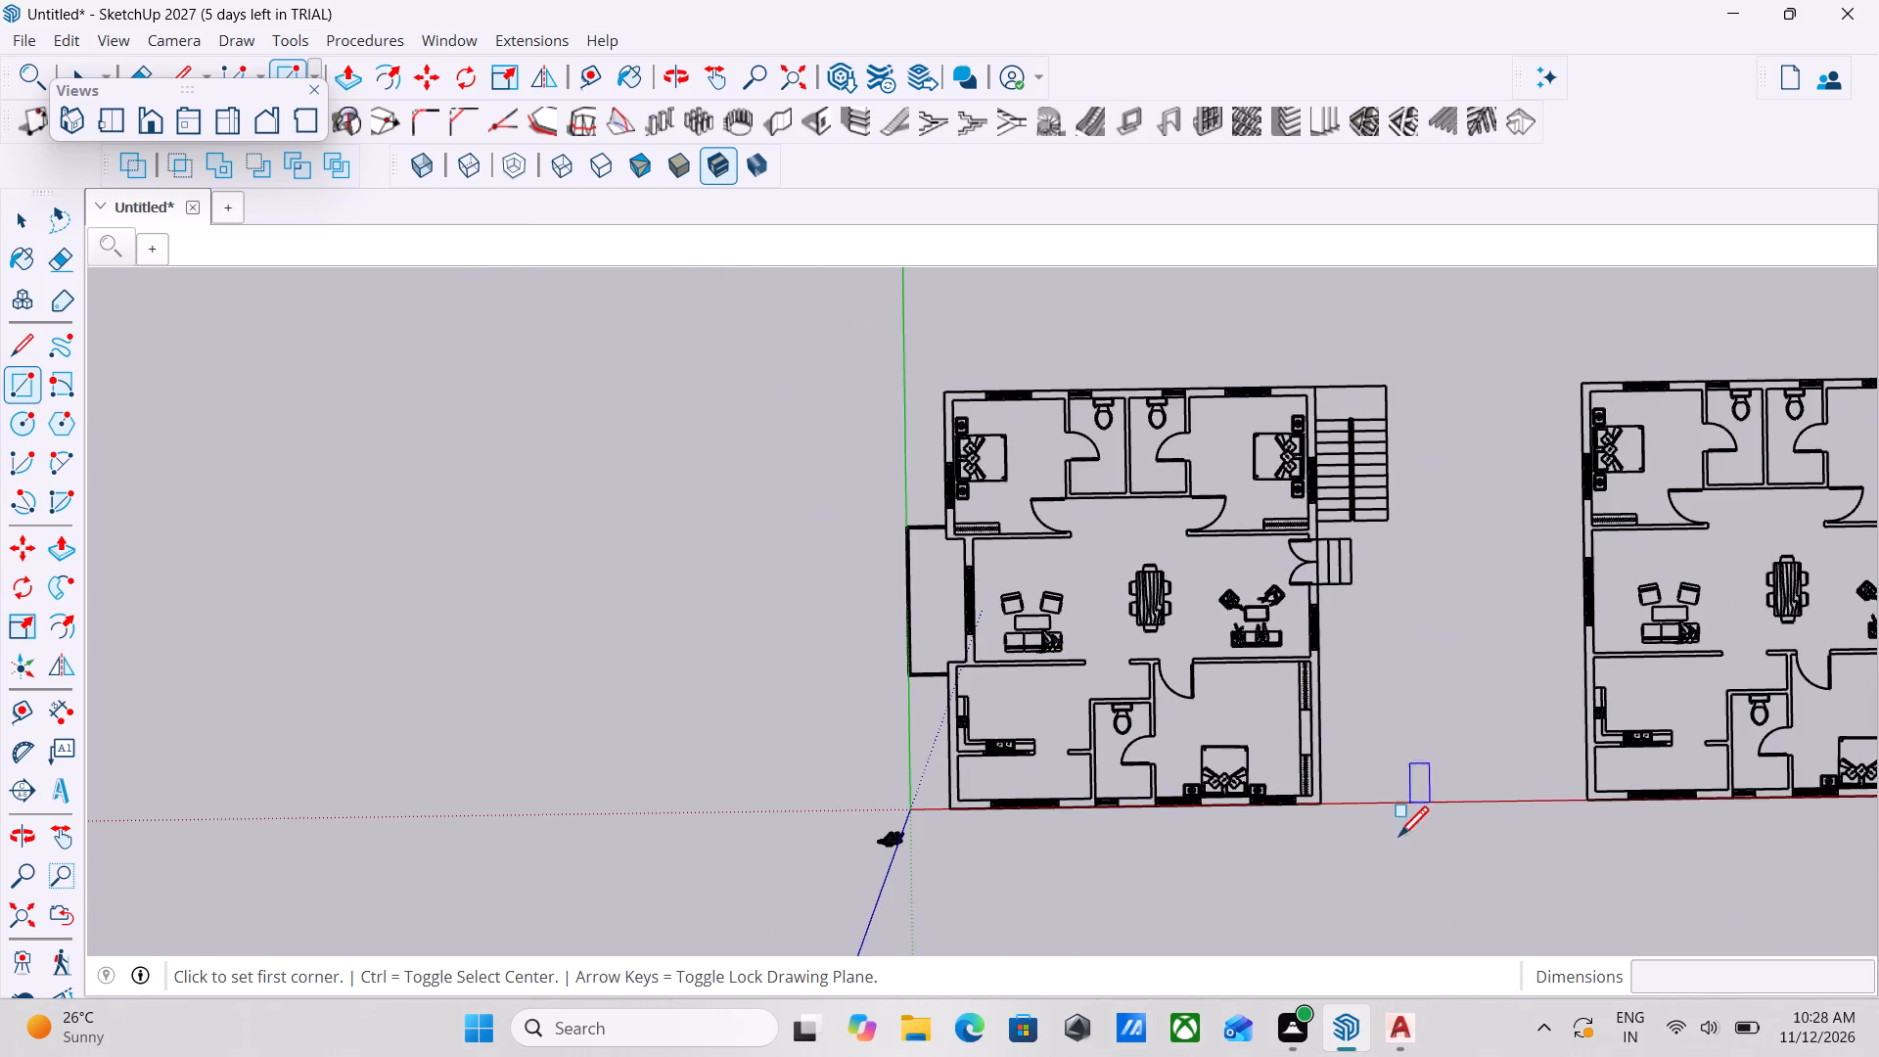
scroll(1384, 851, up, 12)
scroll(1203, 780, up, 3)
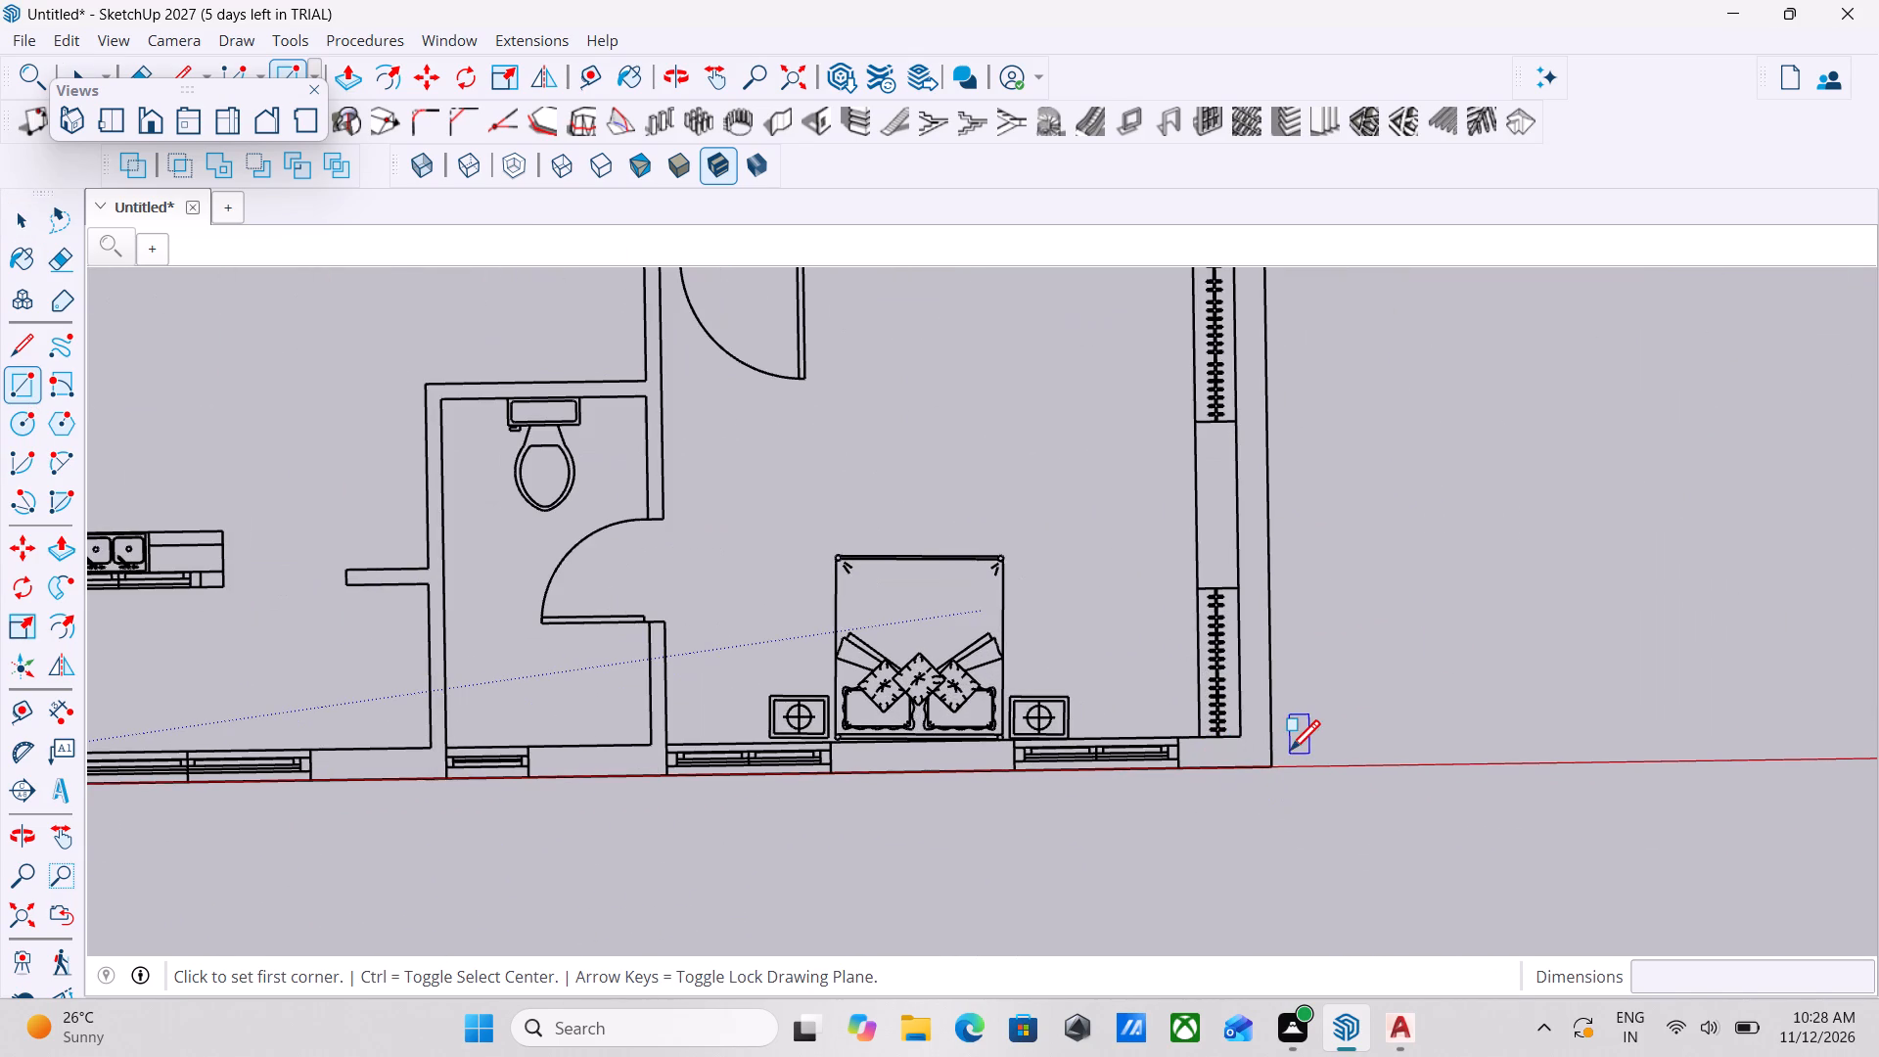
click(1267, 769)
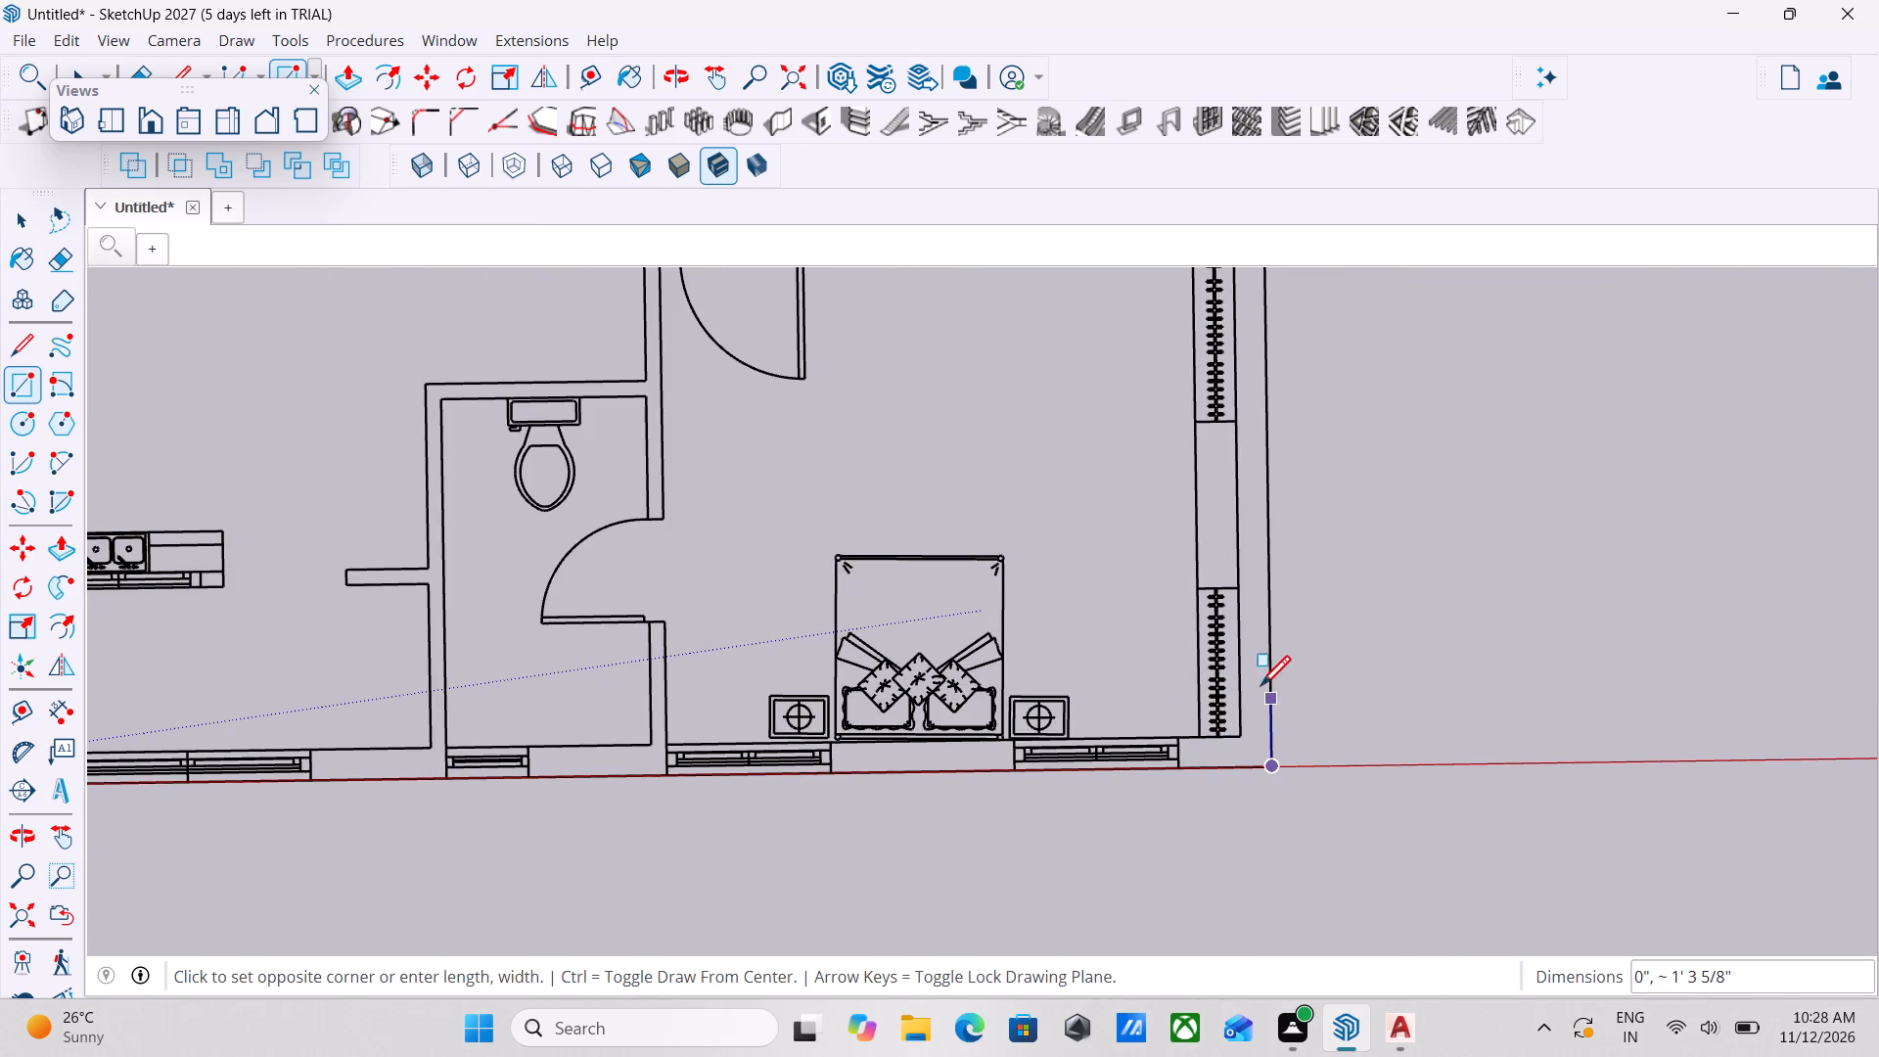
scroll(1243, 677, down, 18)
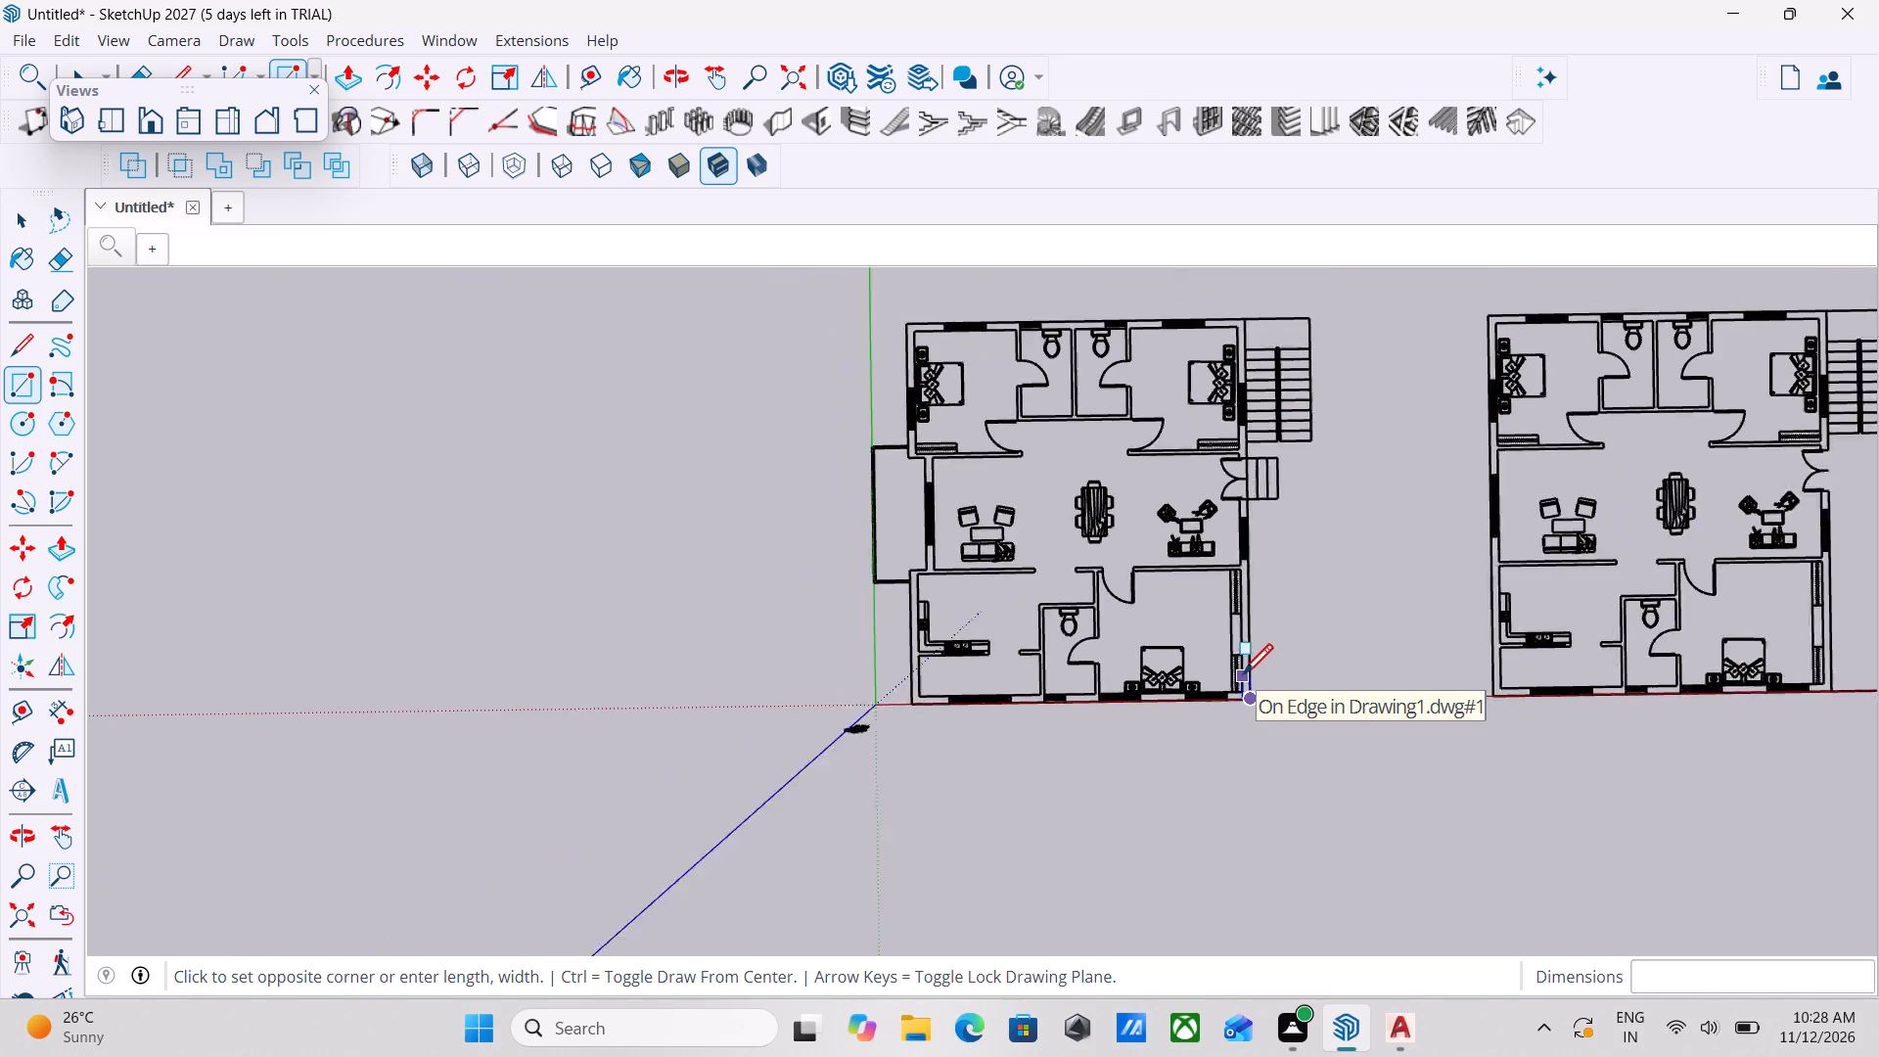
scroll(1243, 677, down, 1)
scroll(1252, 528, up, 4)
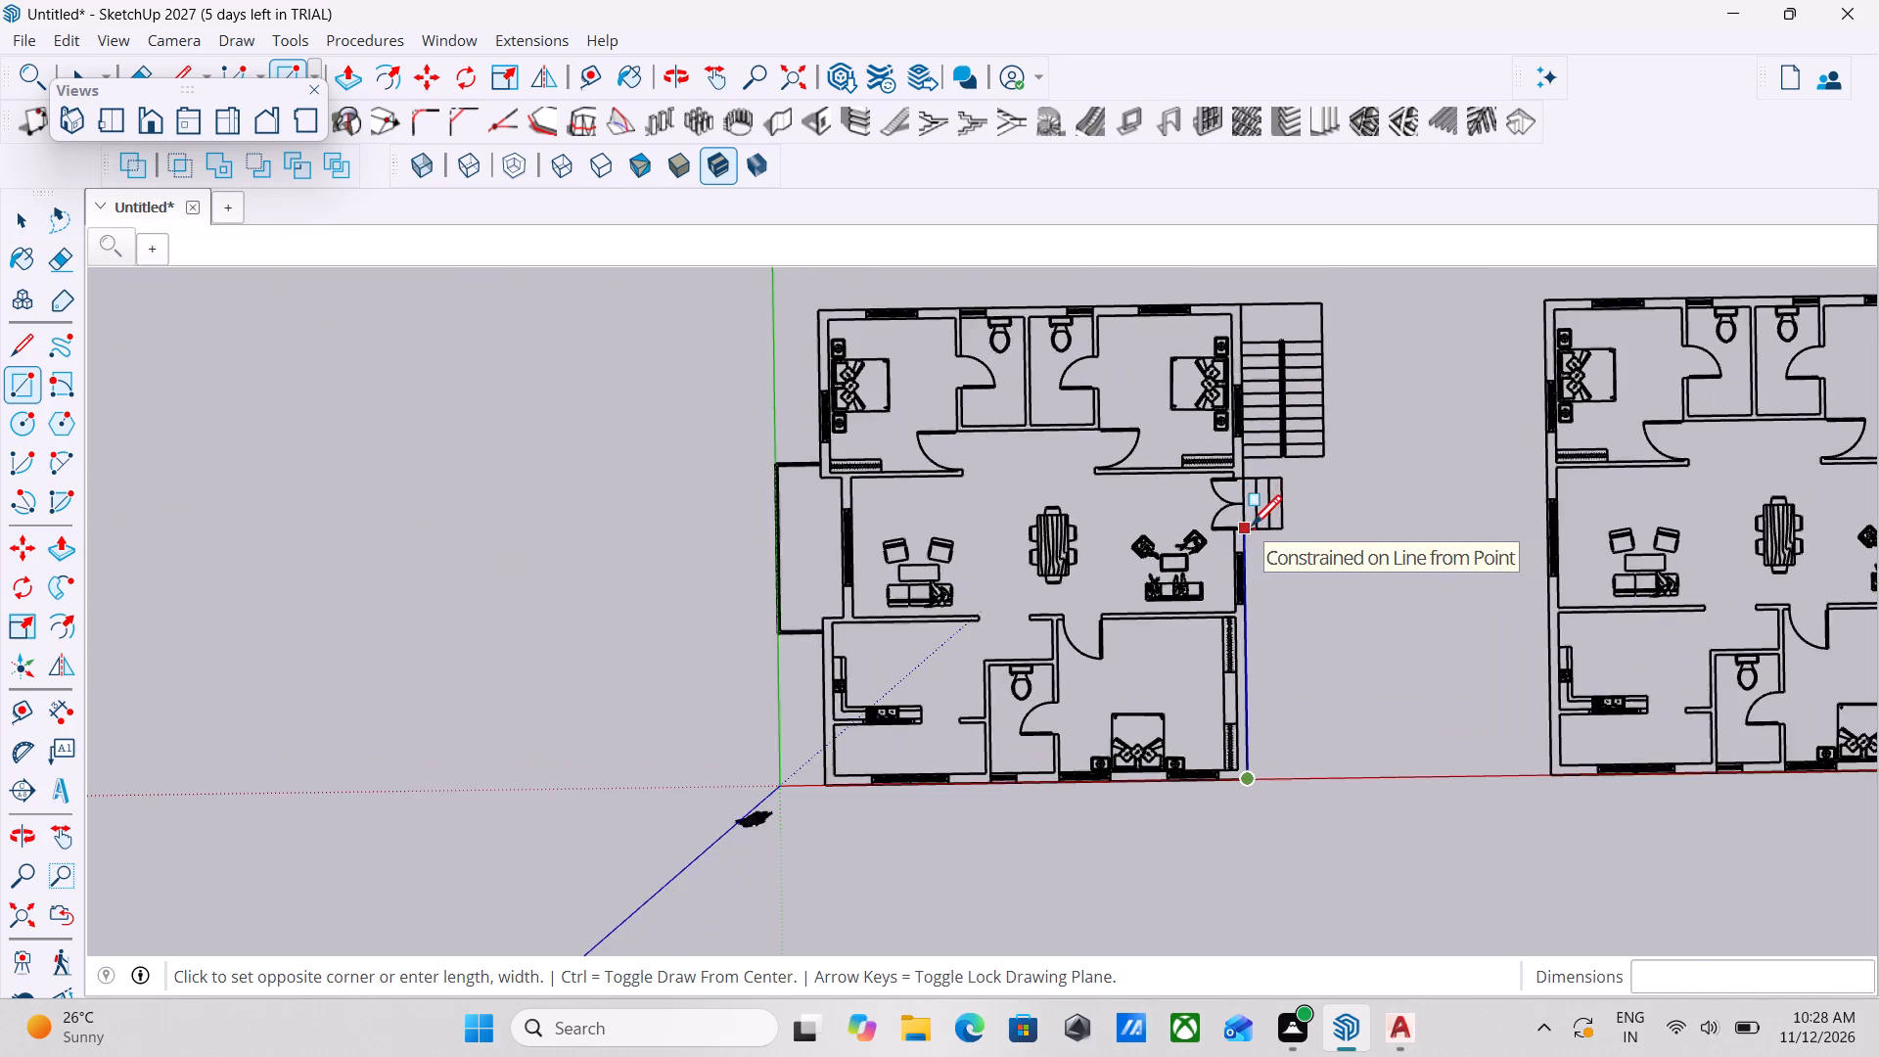
scroll(1248, 528, up, 19)
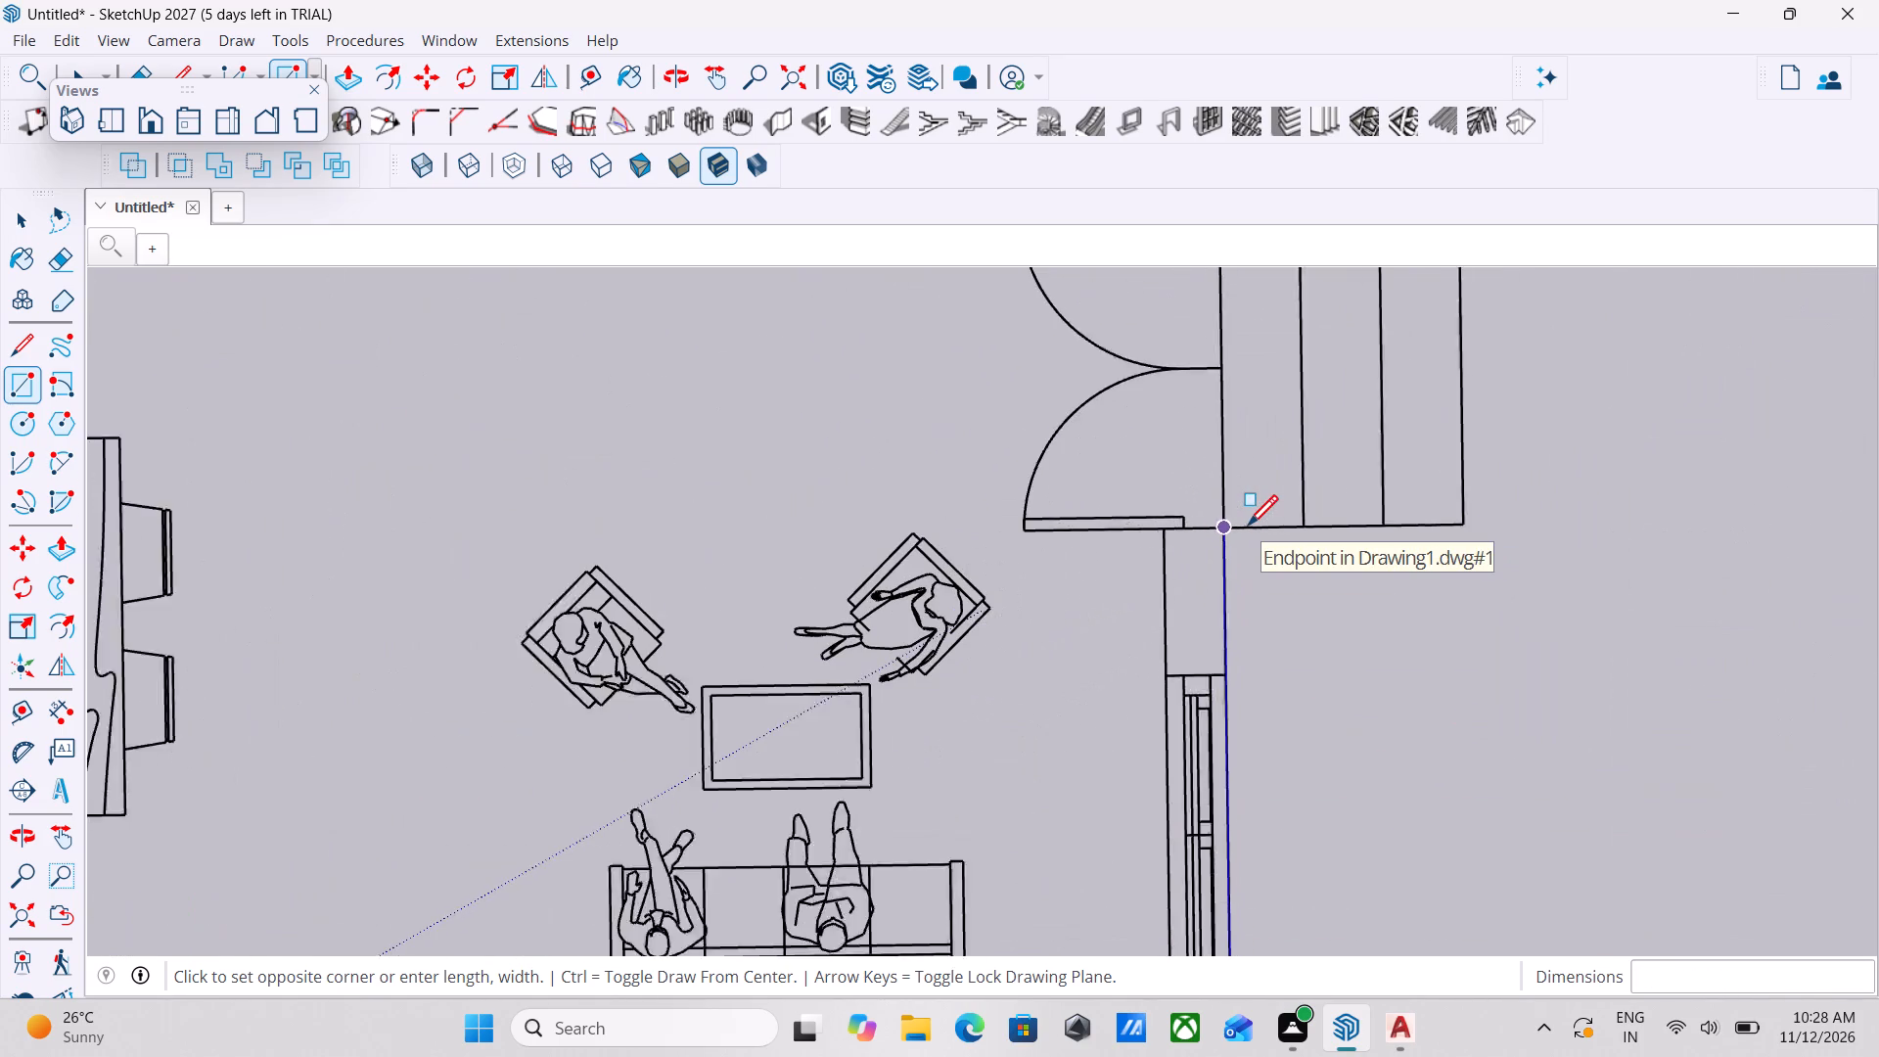
click(1155, 530)
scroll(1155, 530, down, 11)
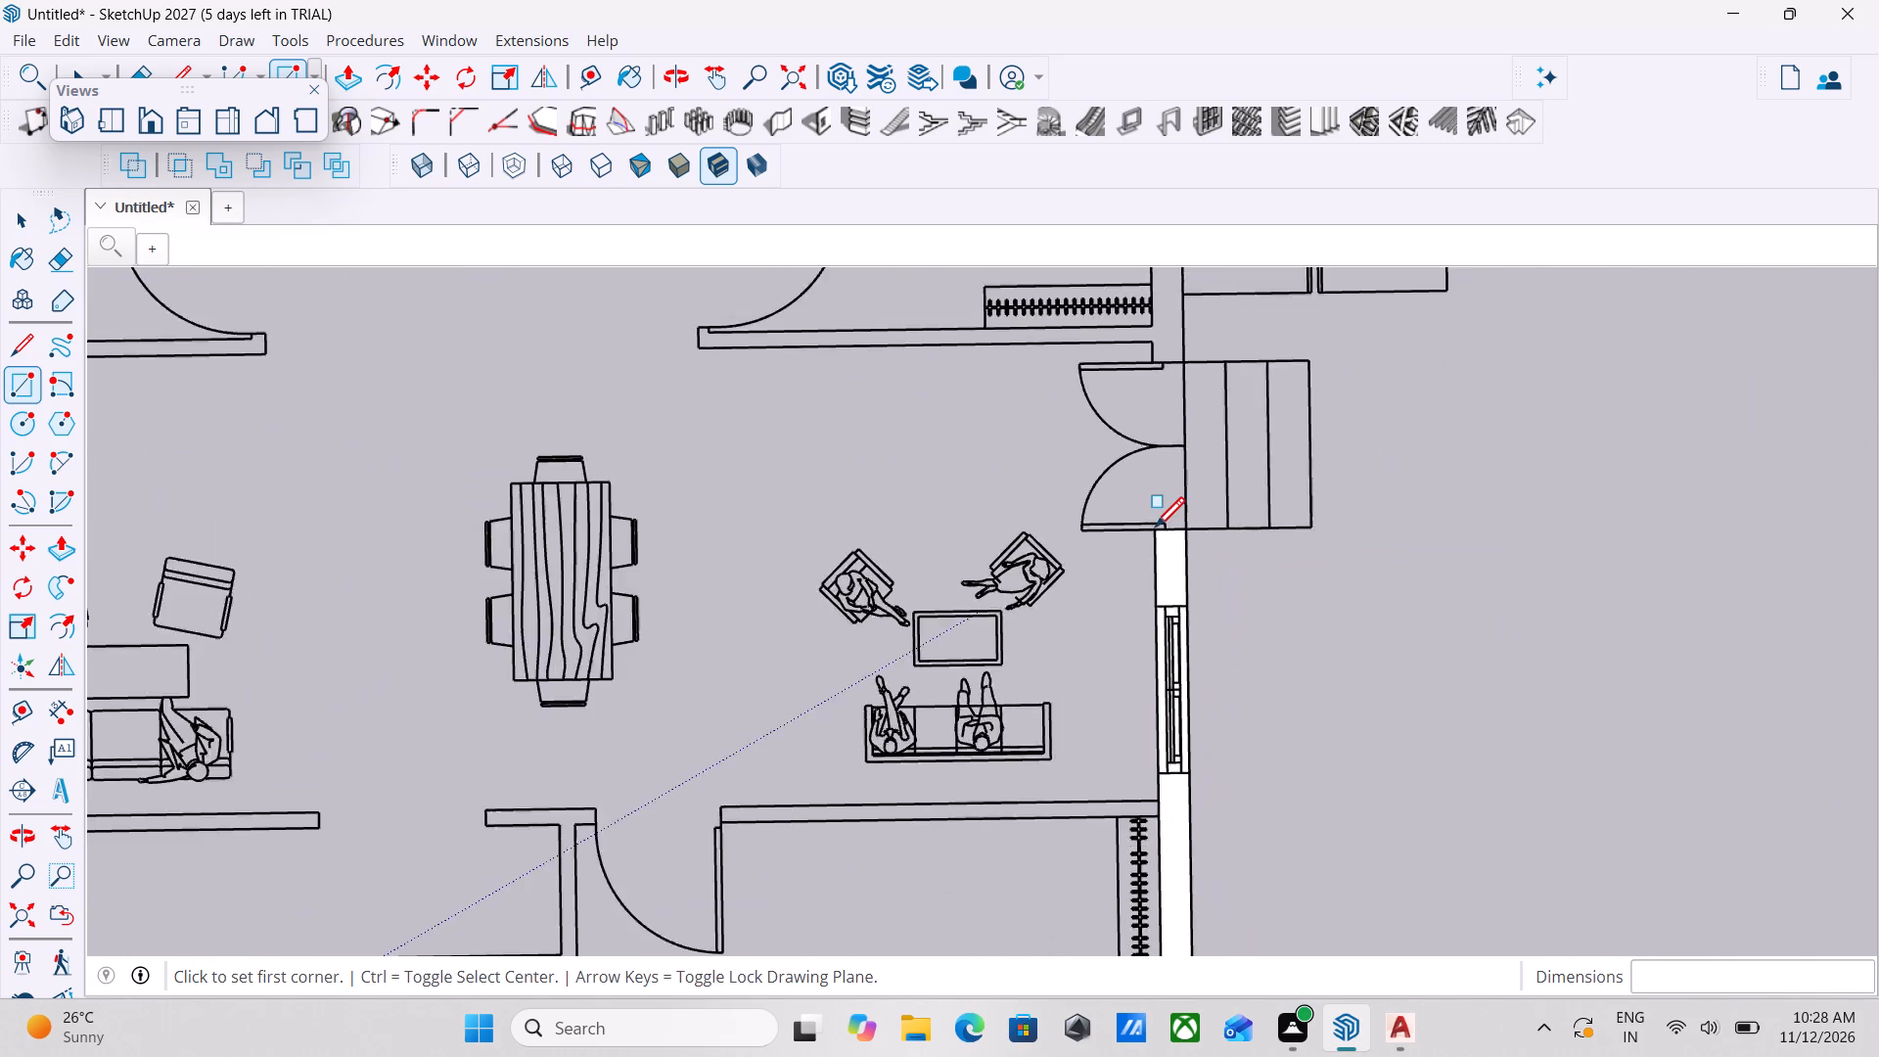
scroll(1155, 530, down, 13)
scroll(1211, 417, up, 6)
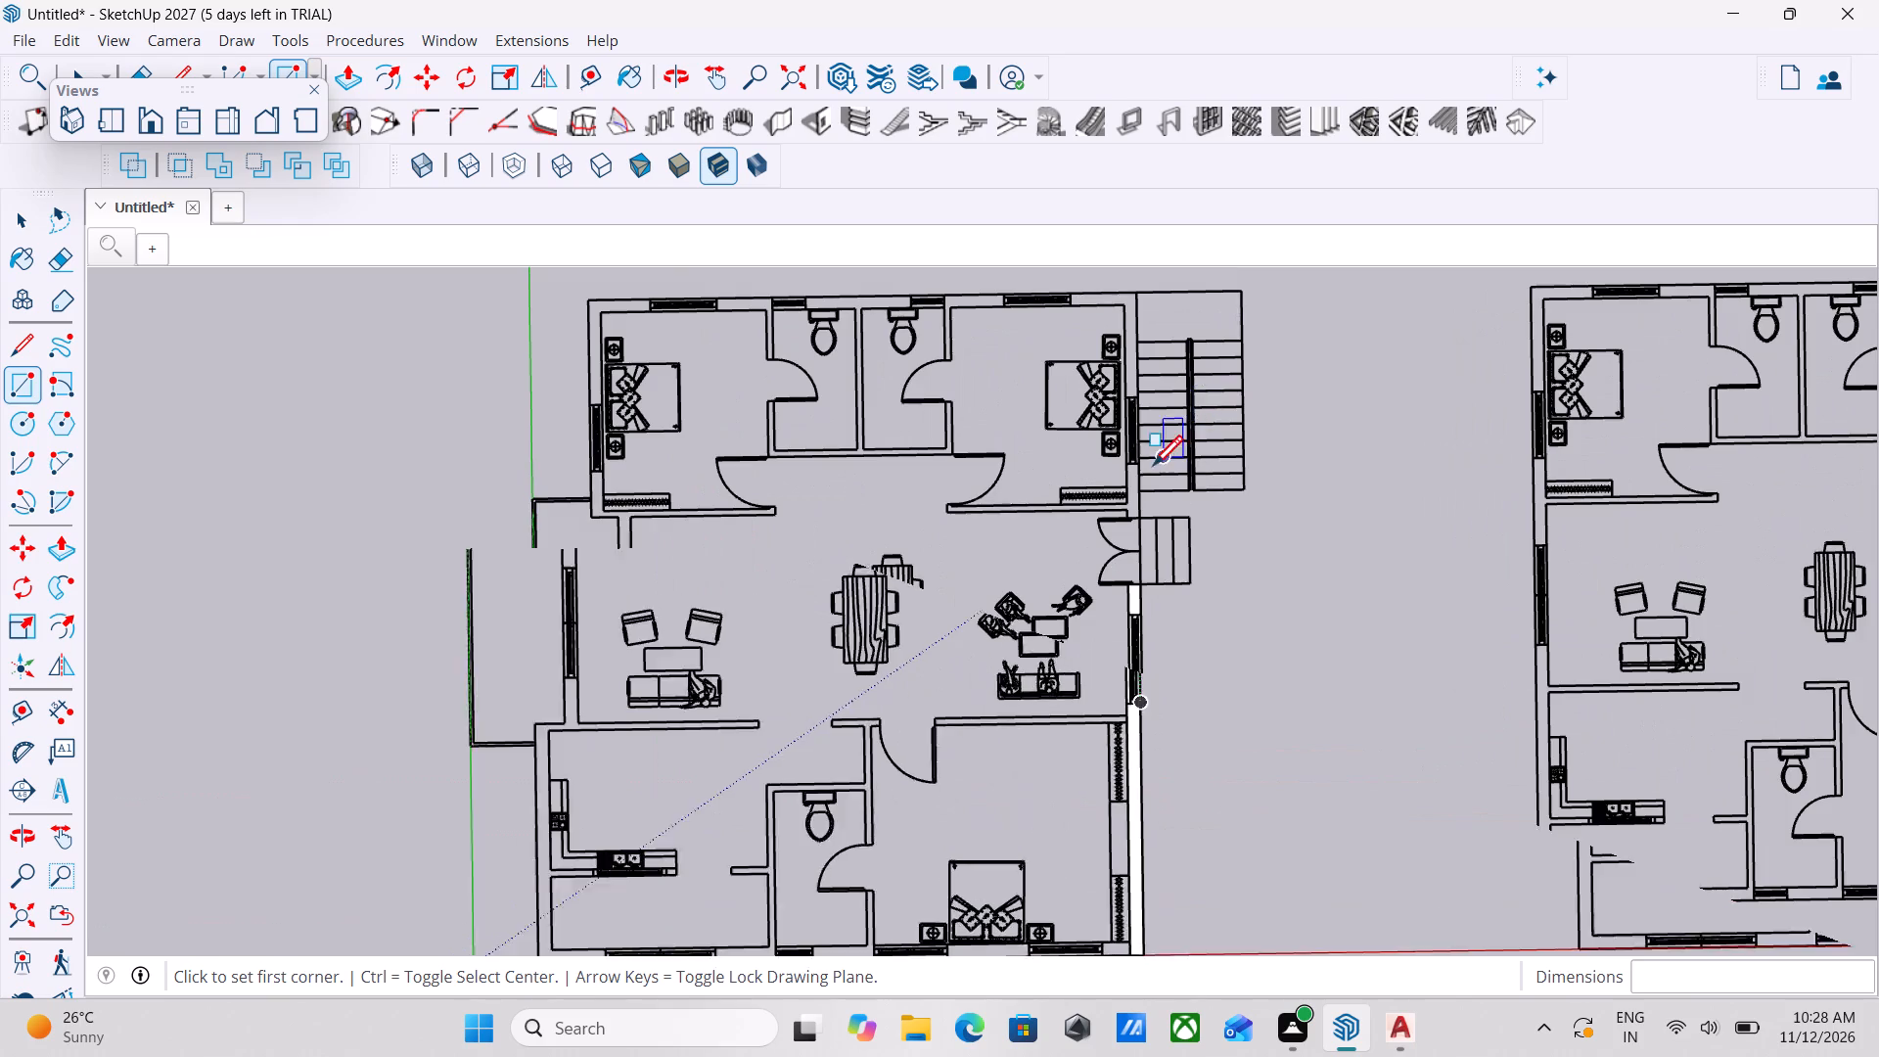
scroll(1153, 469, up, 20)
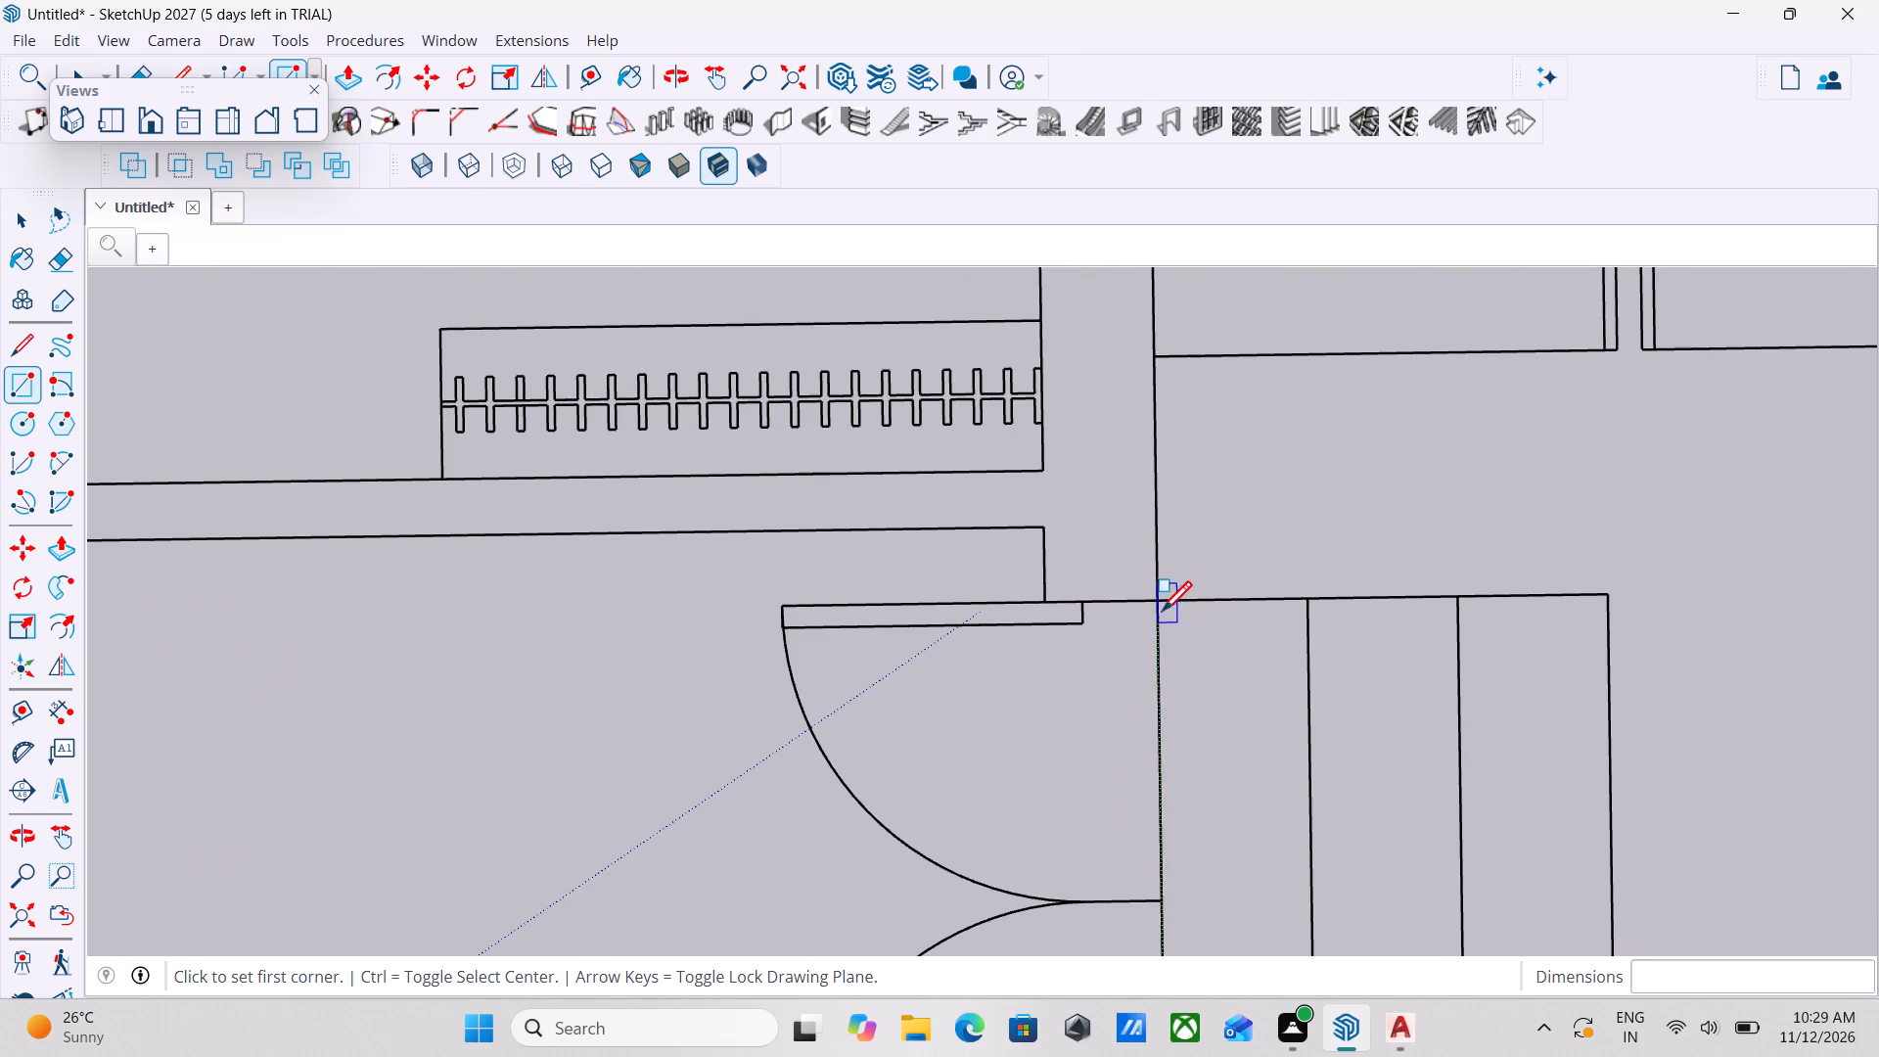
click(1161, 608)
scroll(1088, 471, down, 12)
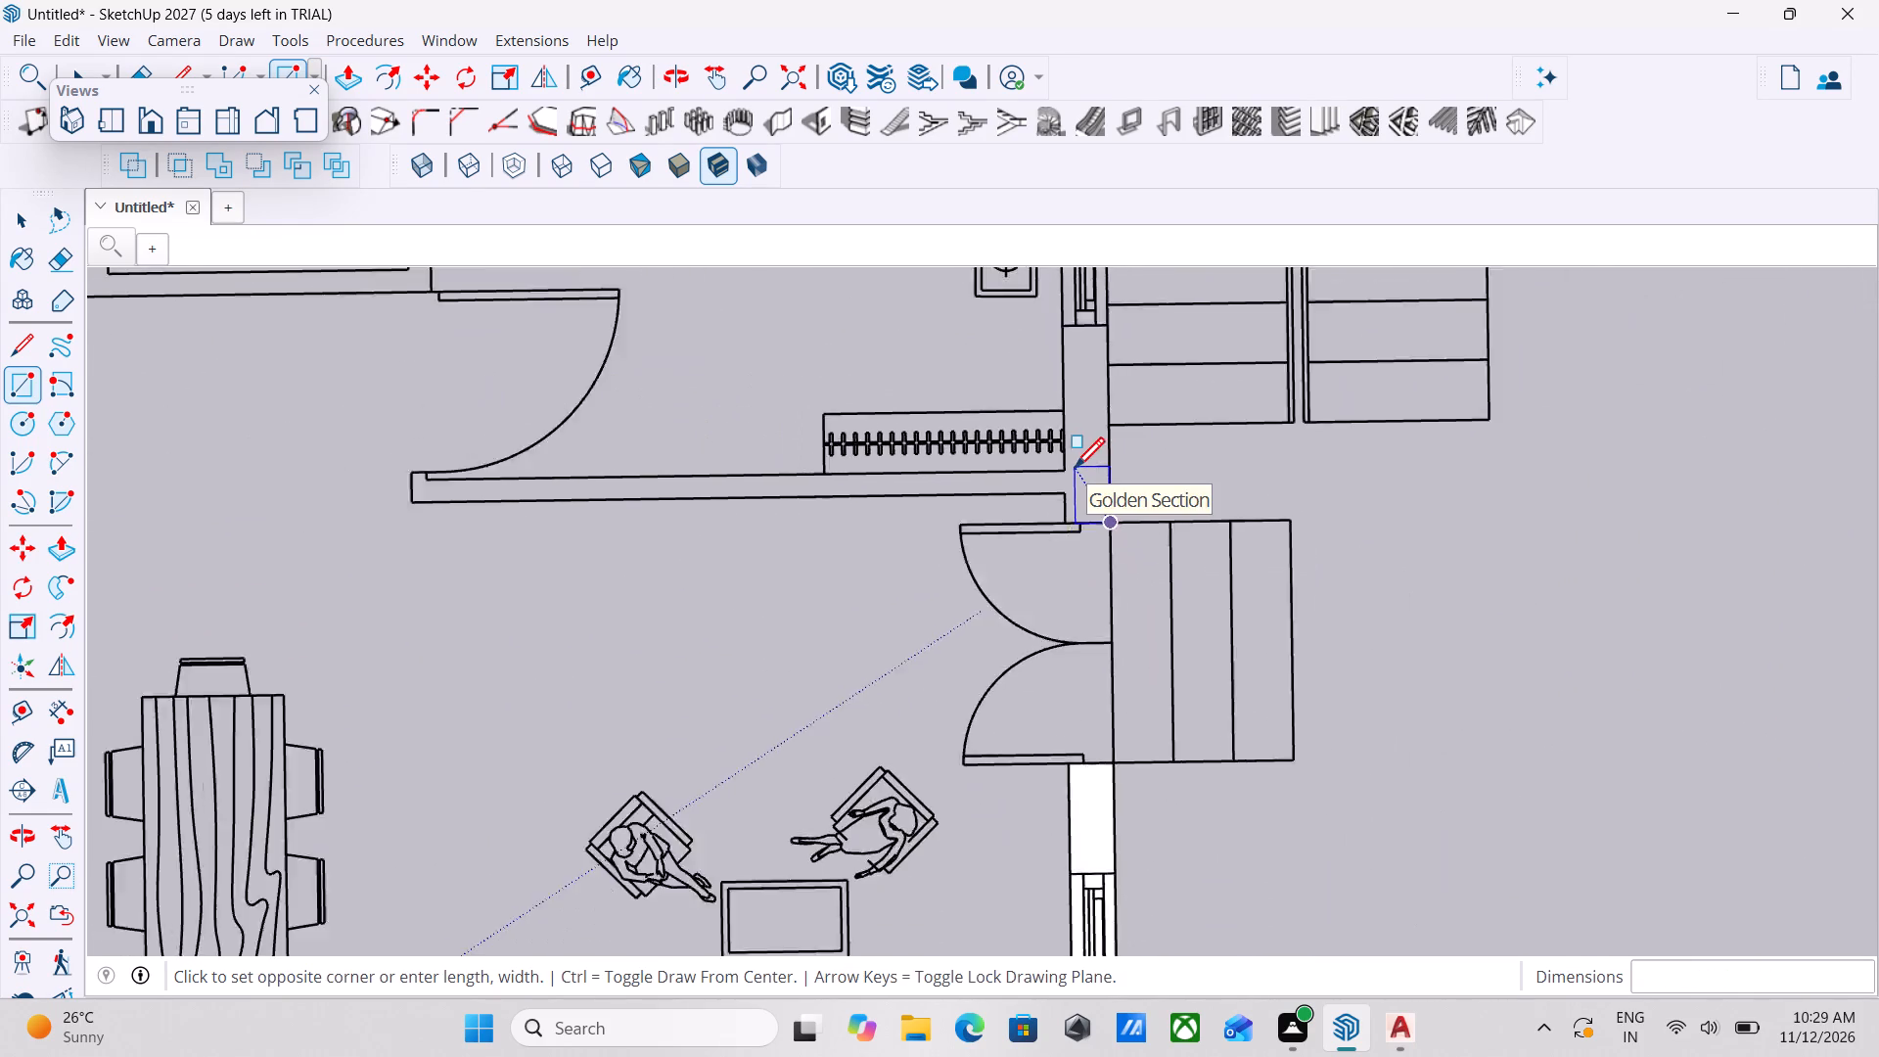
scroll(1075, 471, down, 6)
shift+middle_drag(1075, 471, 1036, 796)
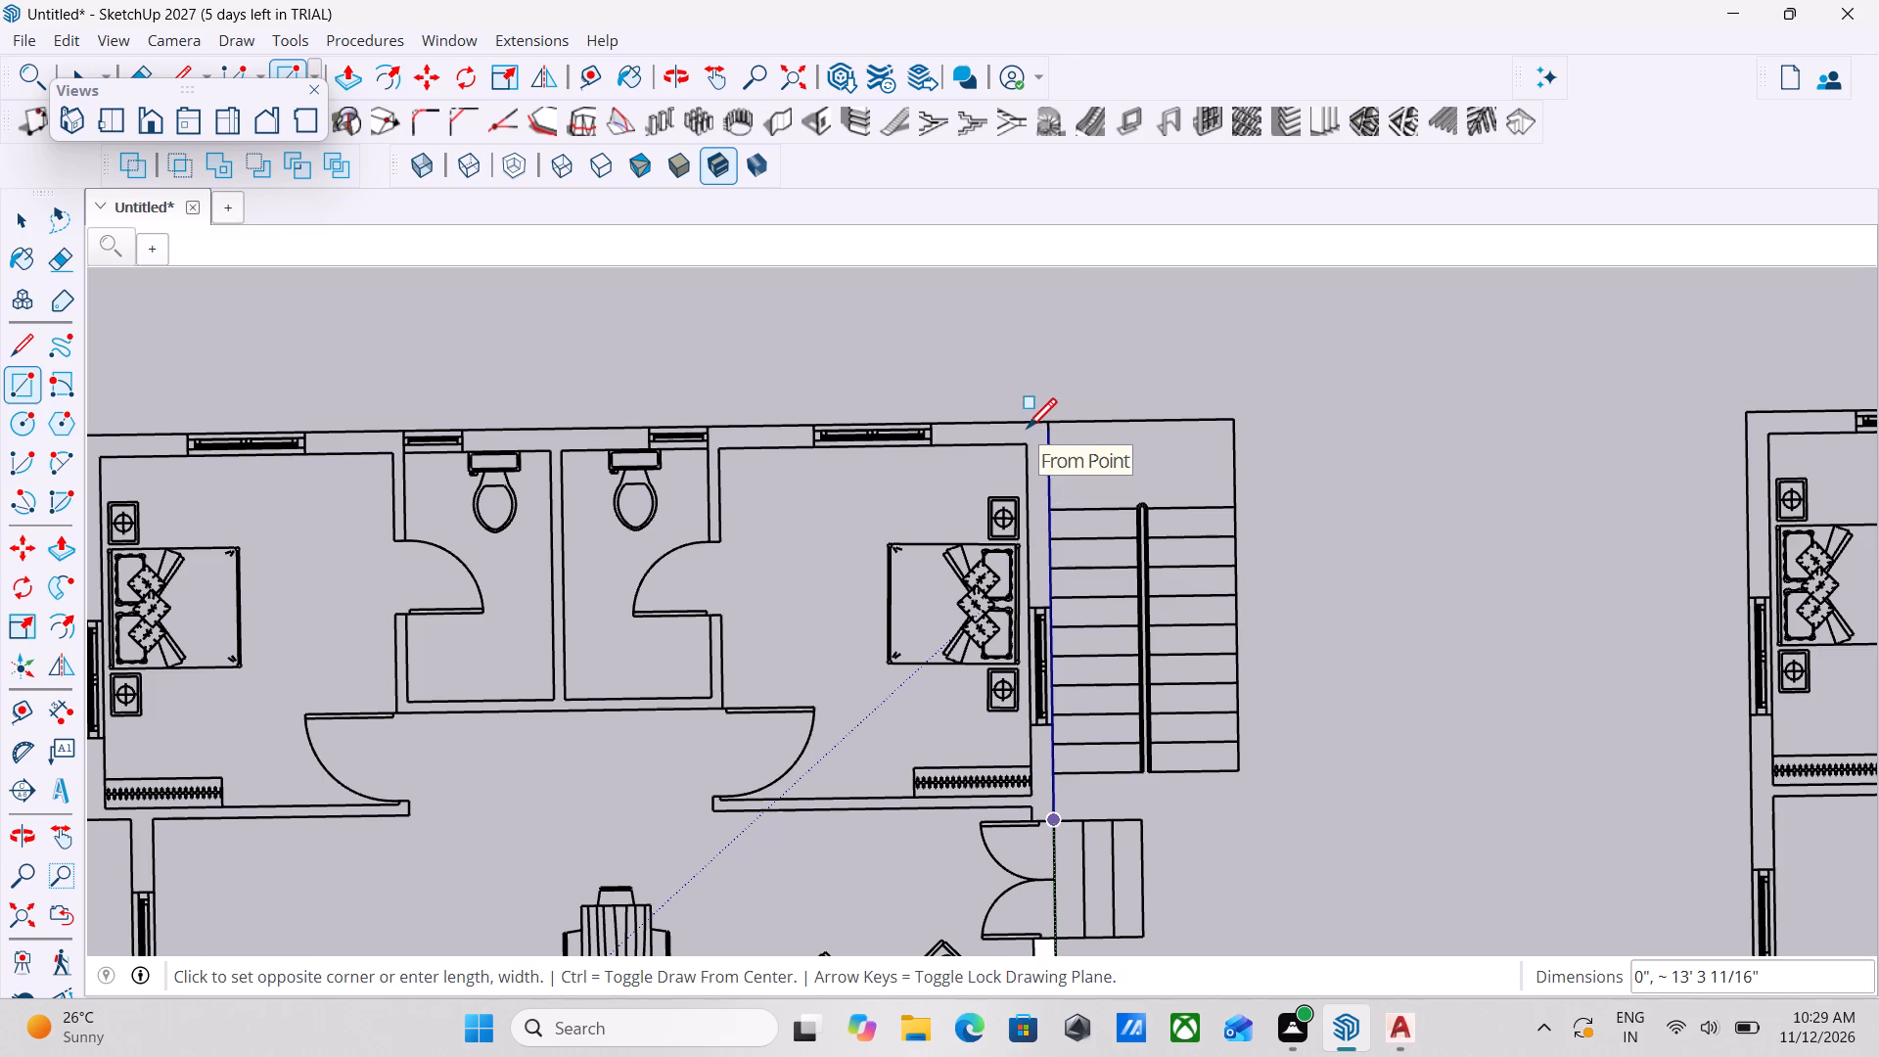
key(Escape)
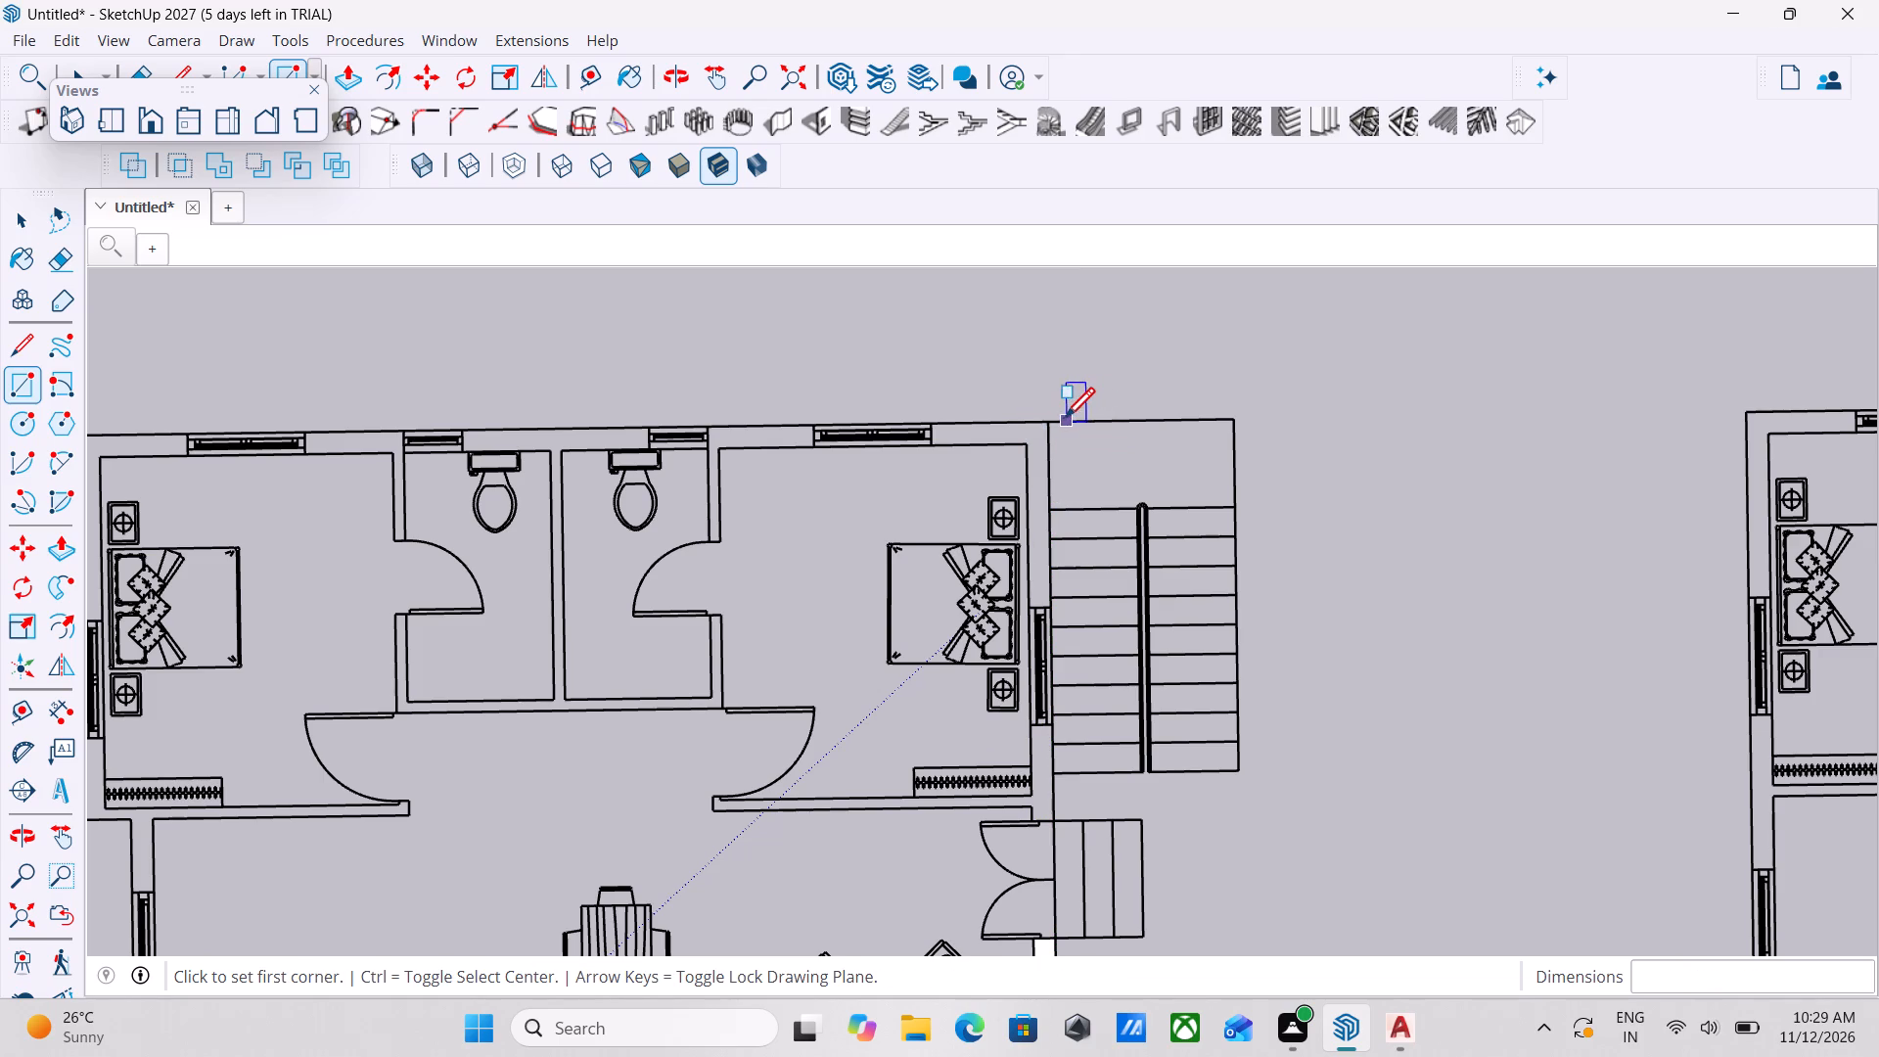
Trace the outer wall beside the staircase with a 9" by 13' 7 1/2" rectangle from the top corner to the entrance door's upper jamb.
click(1047, 420)
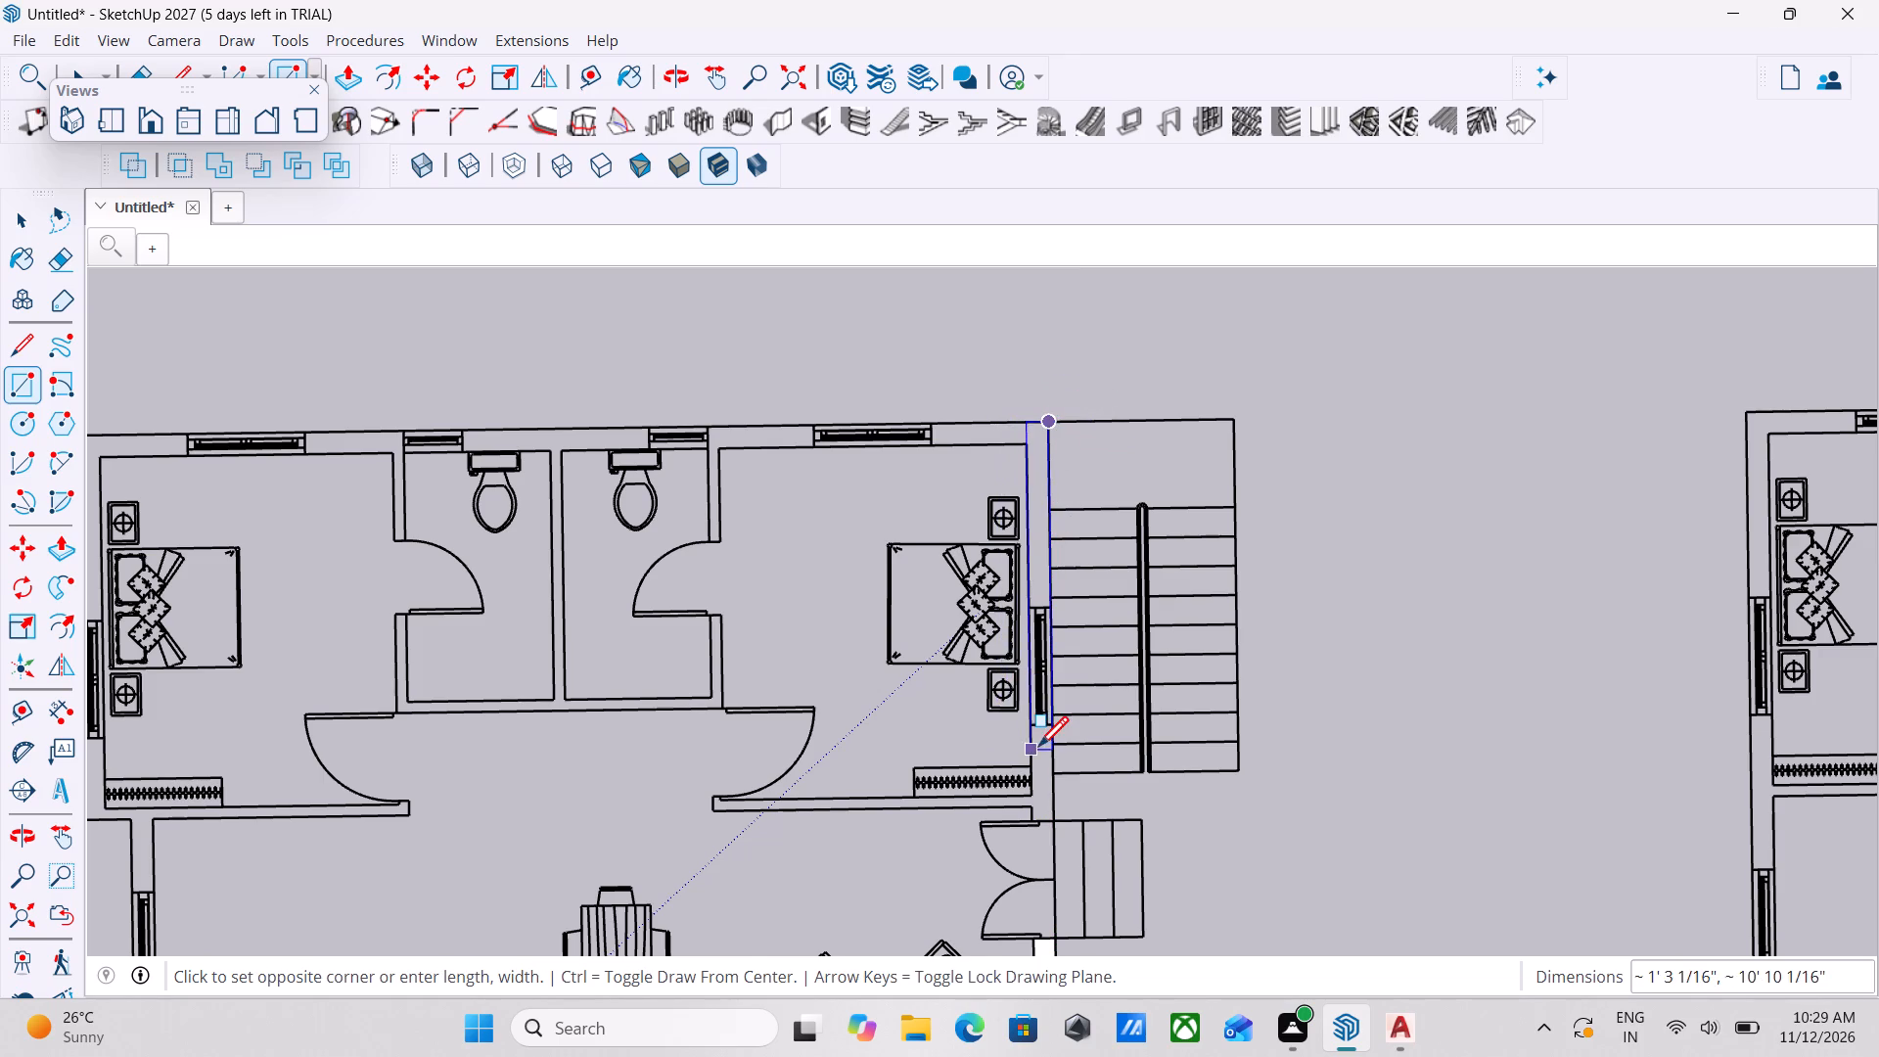
scroll(1028, 823, up, 10)
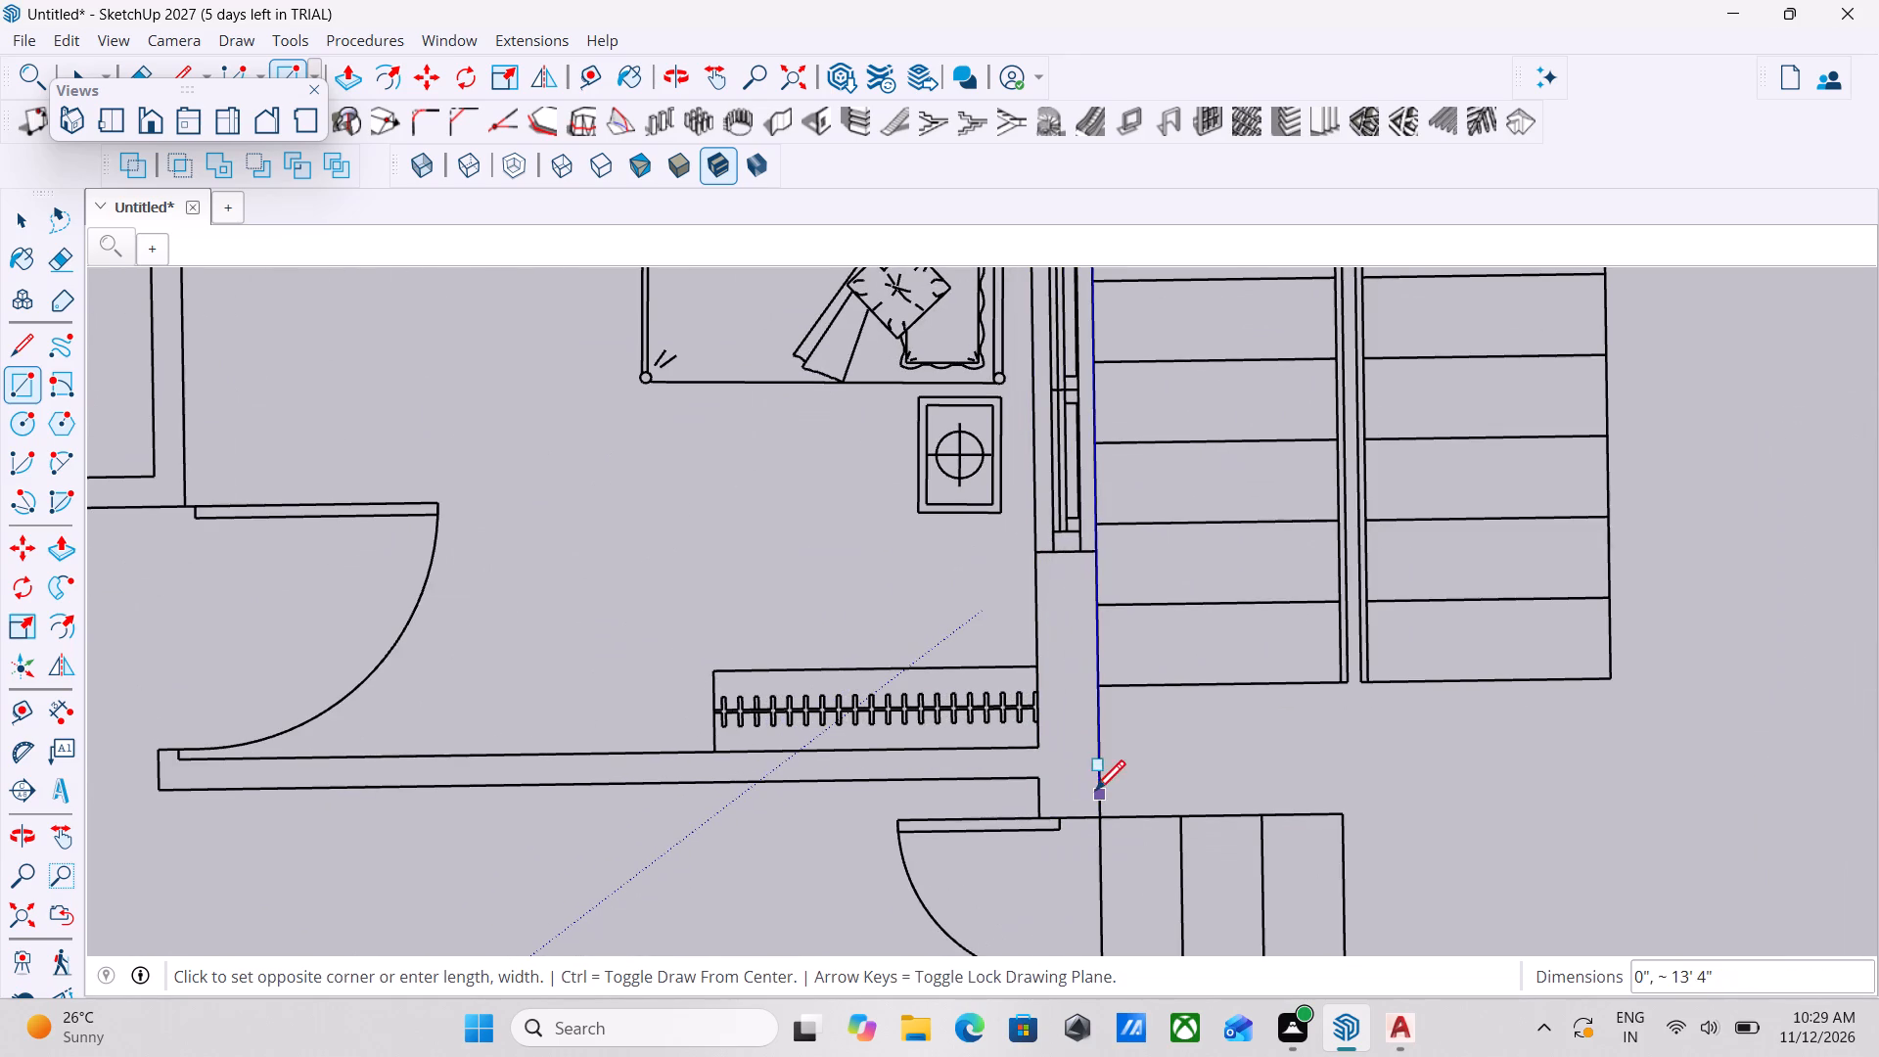
click(1044, 816)
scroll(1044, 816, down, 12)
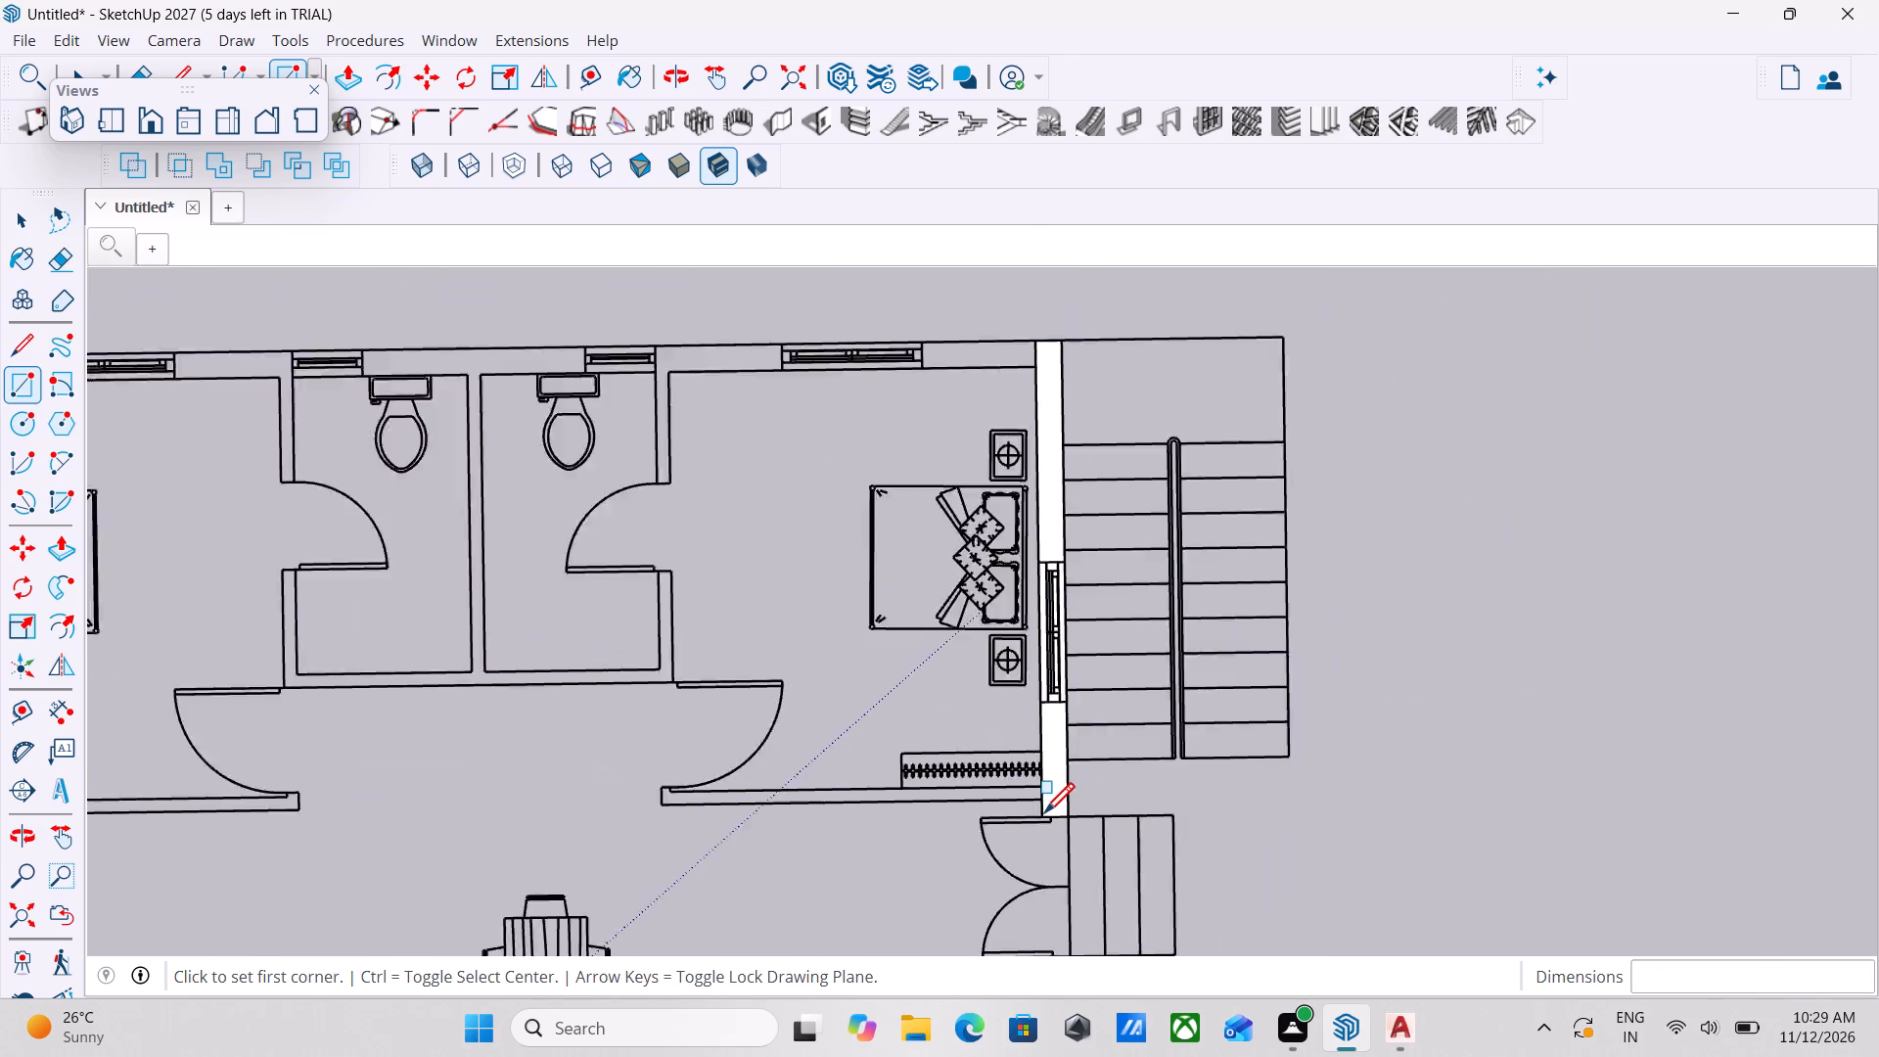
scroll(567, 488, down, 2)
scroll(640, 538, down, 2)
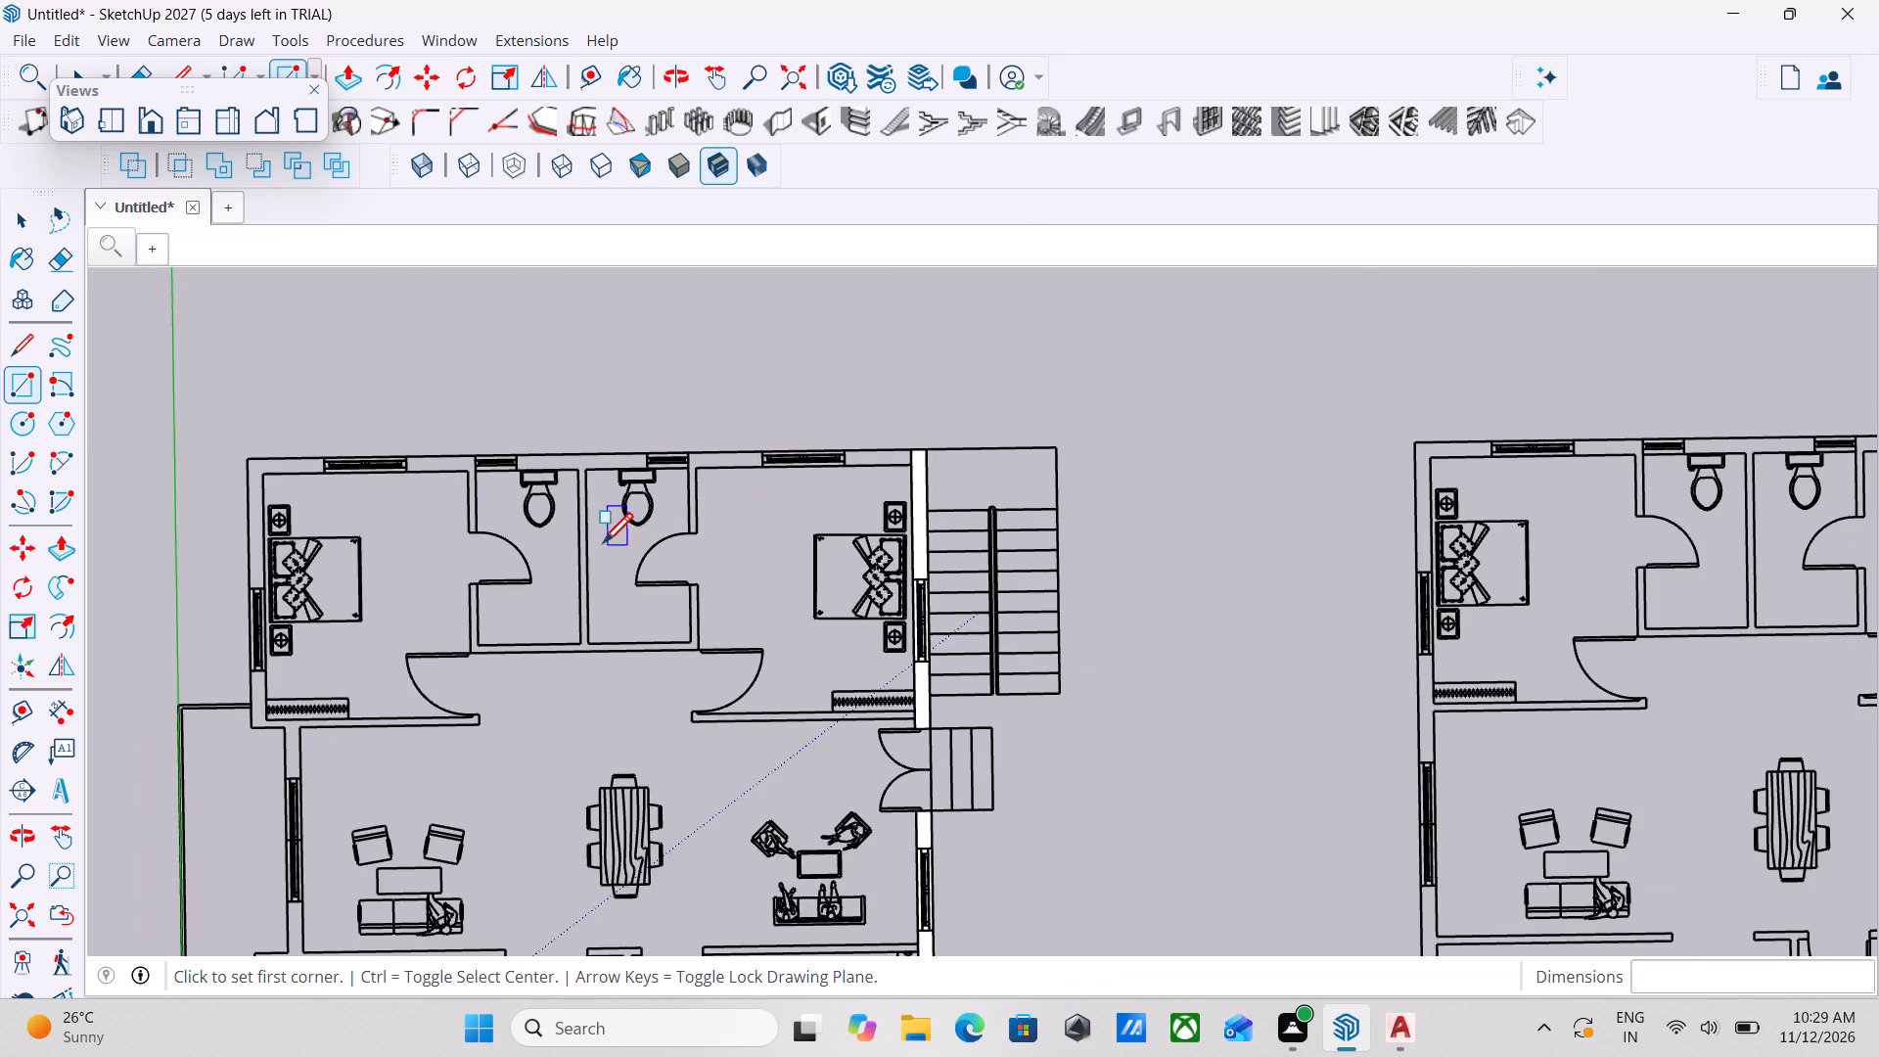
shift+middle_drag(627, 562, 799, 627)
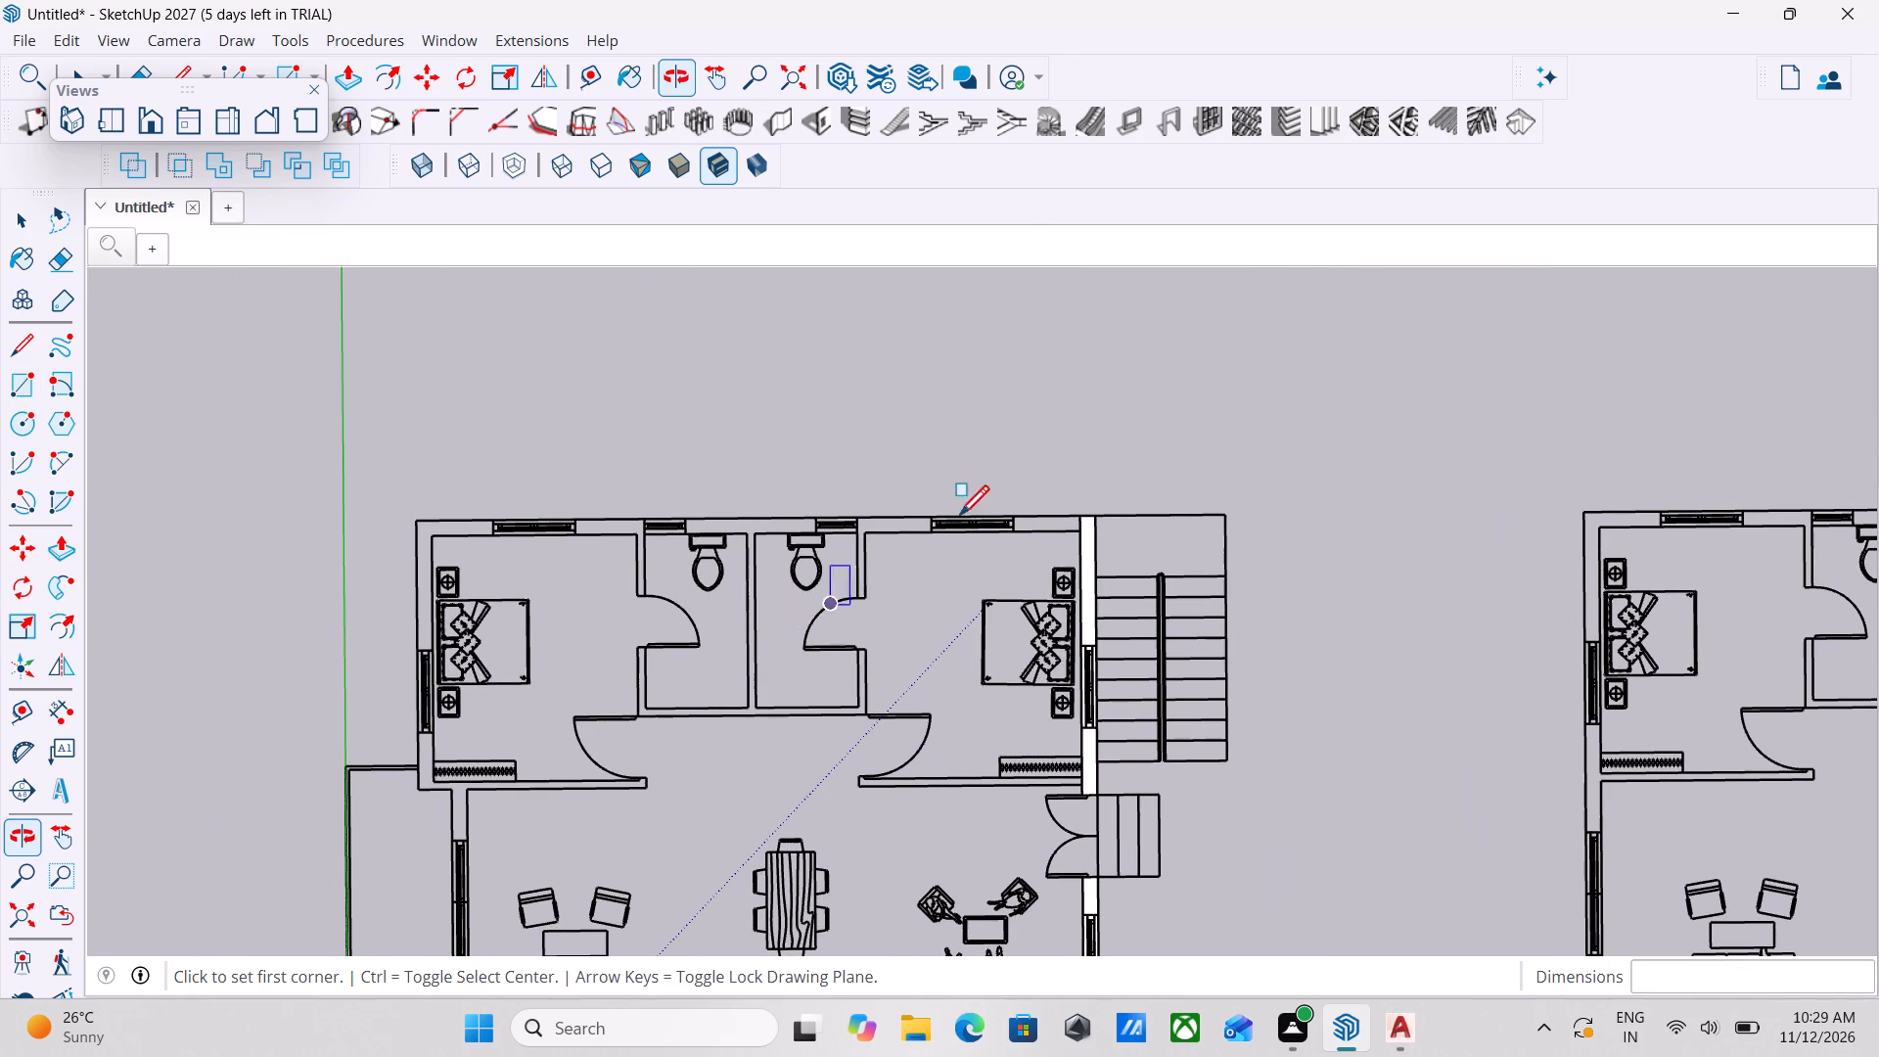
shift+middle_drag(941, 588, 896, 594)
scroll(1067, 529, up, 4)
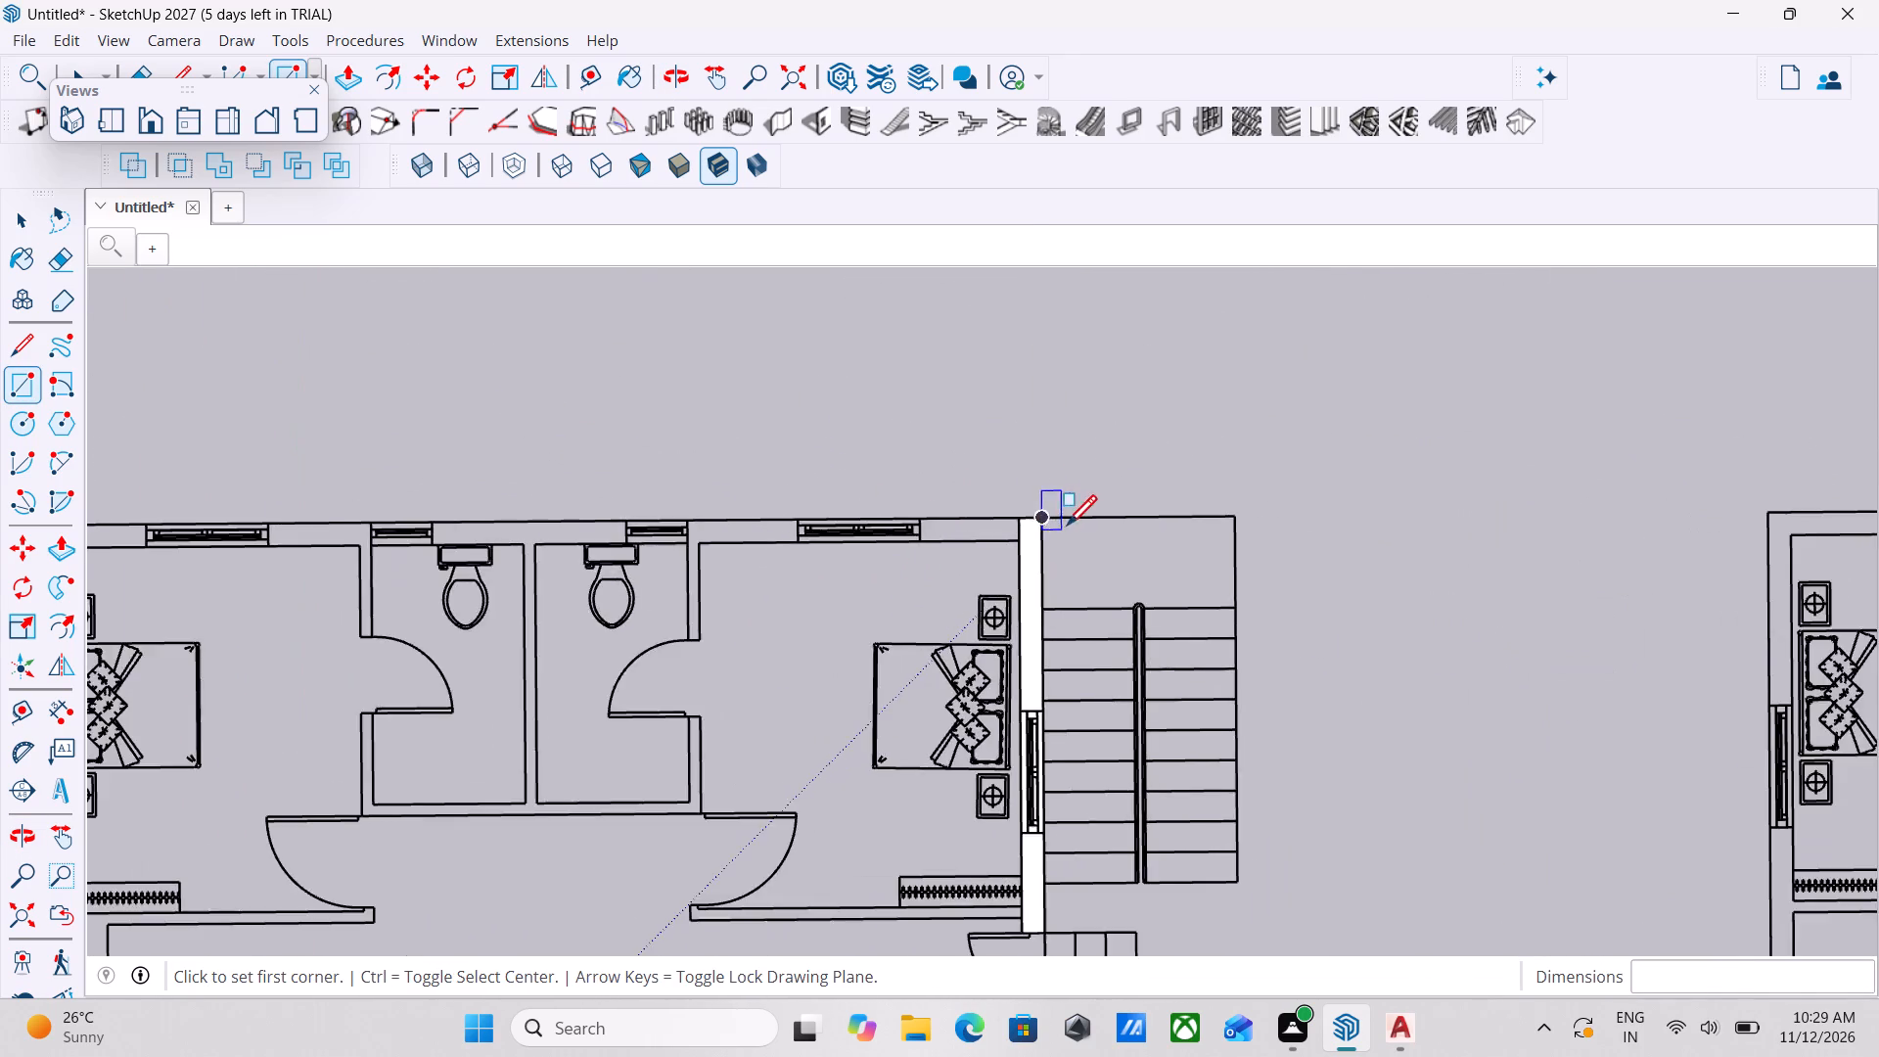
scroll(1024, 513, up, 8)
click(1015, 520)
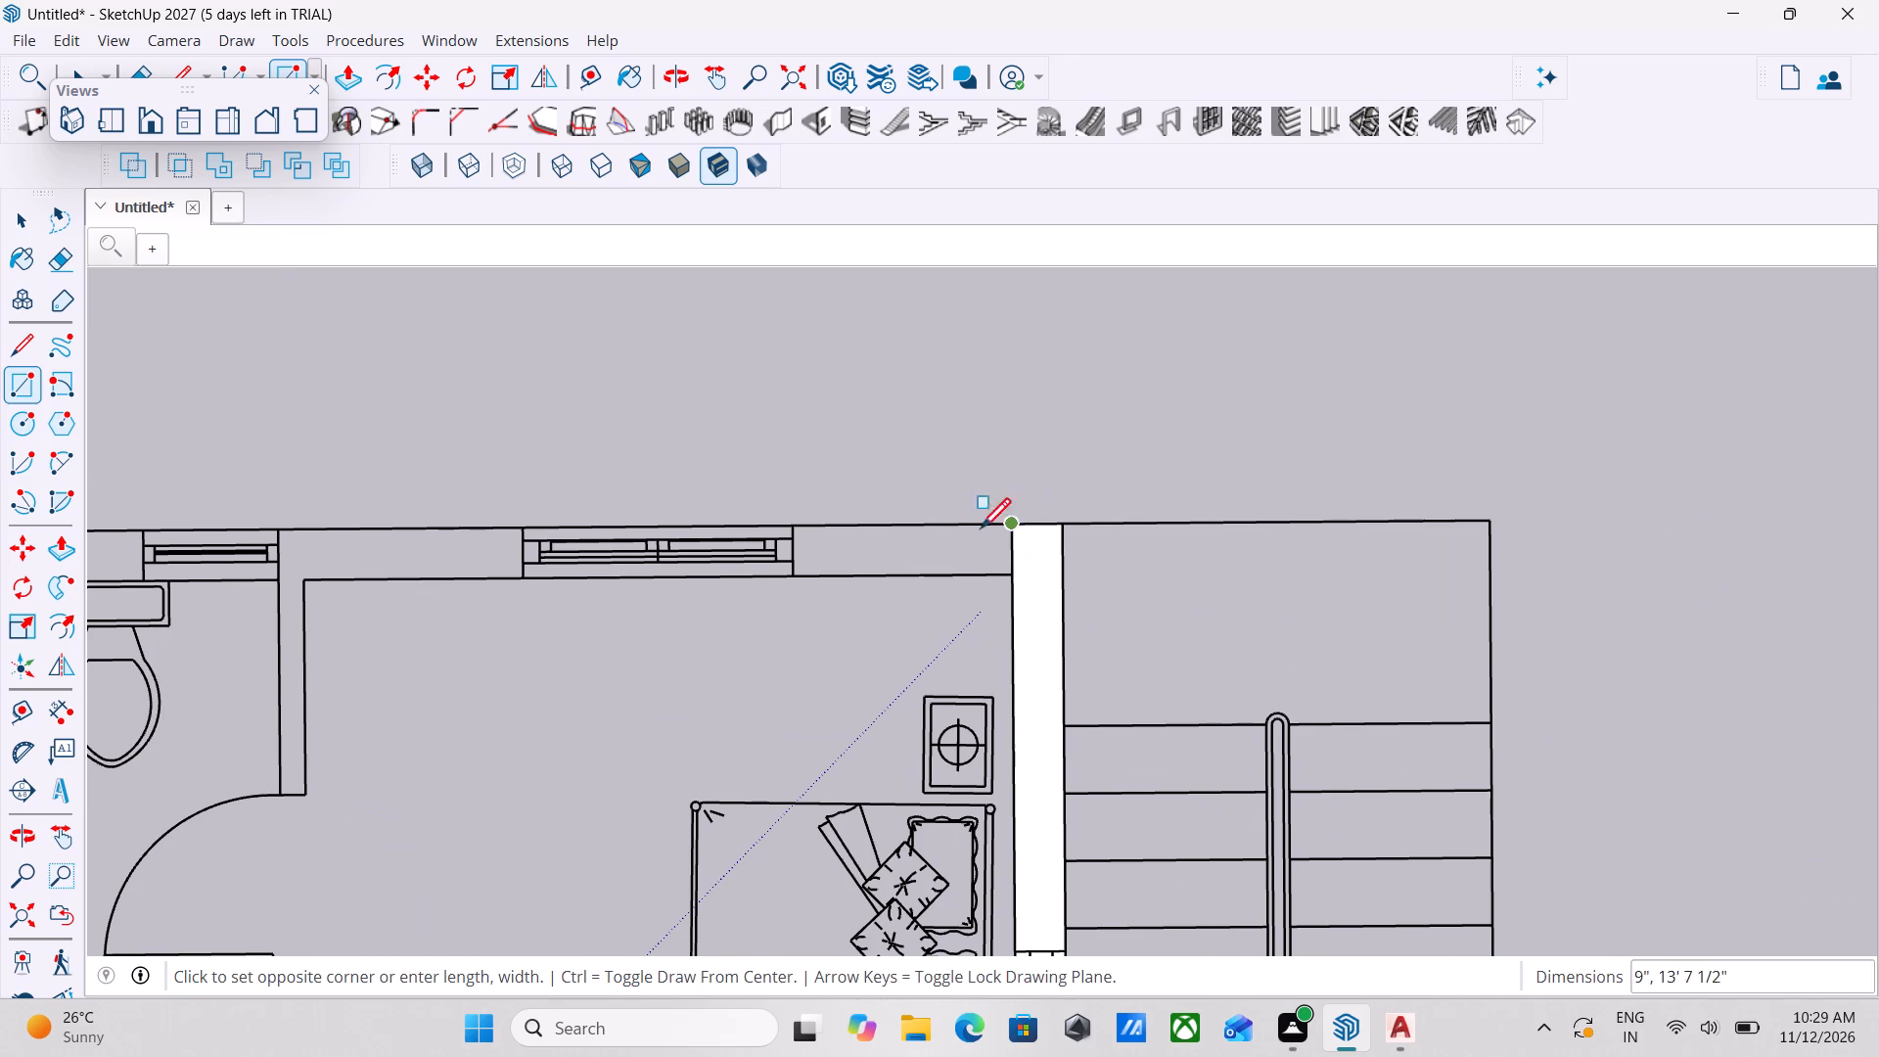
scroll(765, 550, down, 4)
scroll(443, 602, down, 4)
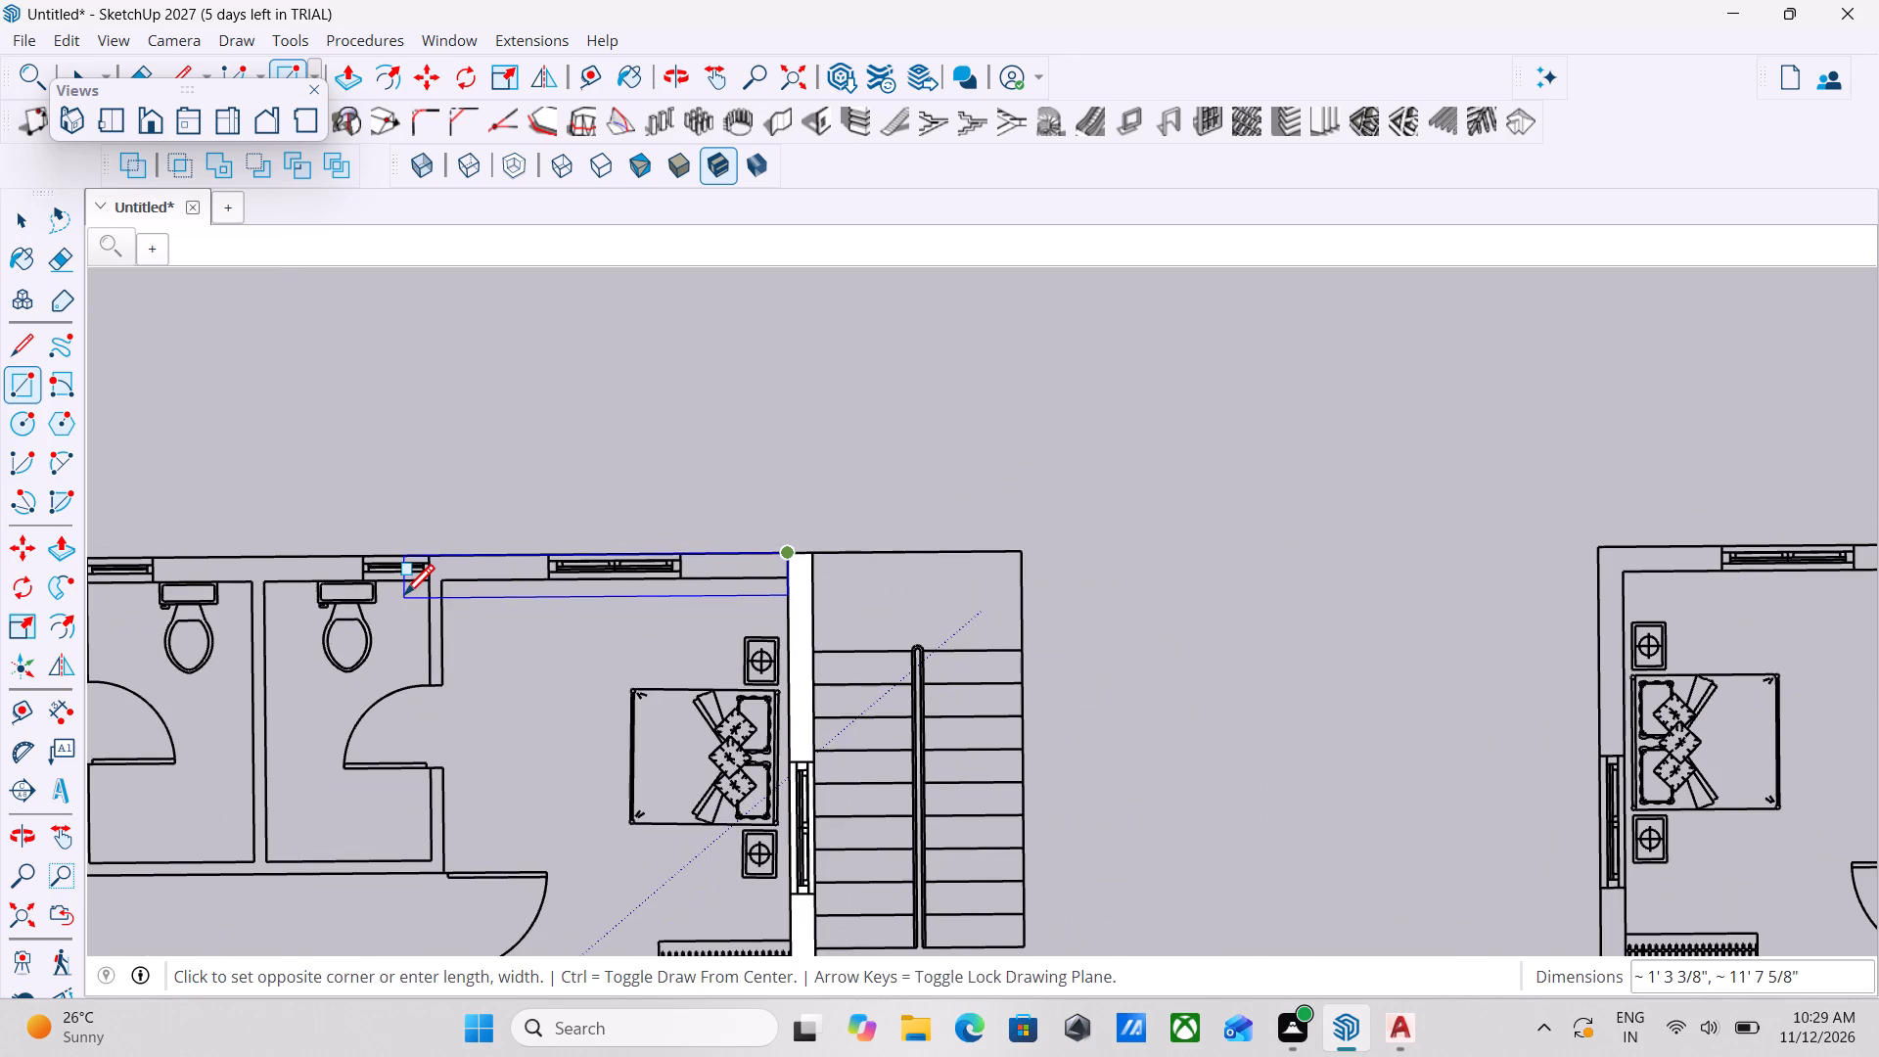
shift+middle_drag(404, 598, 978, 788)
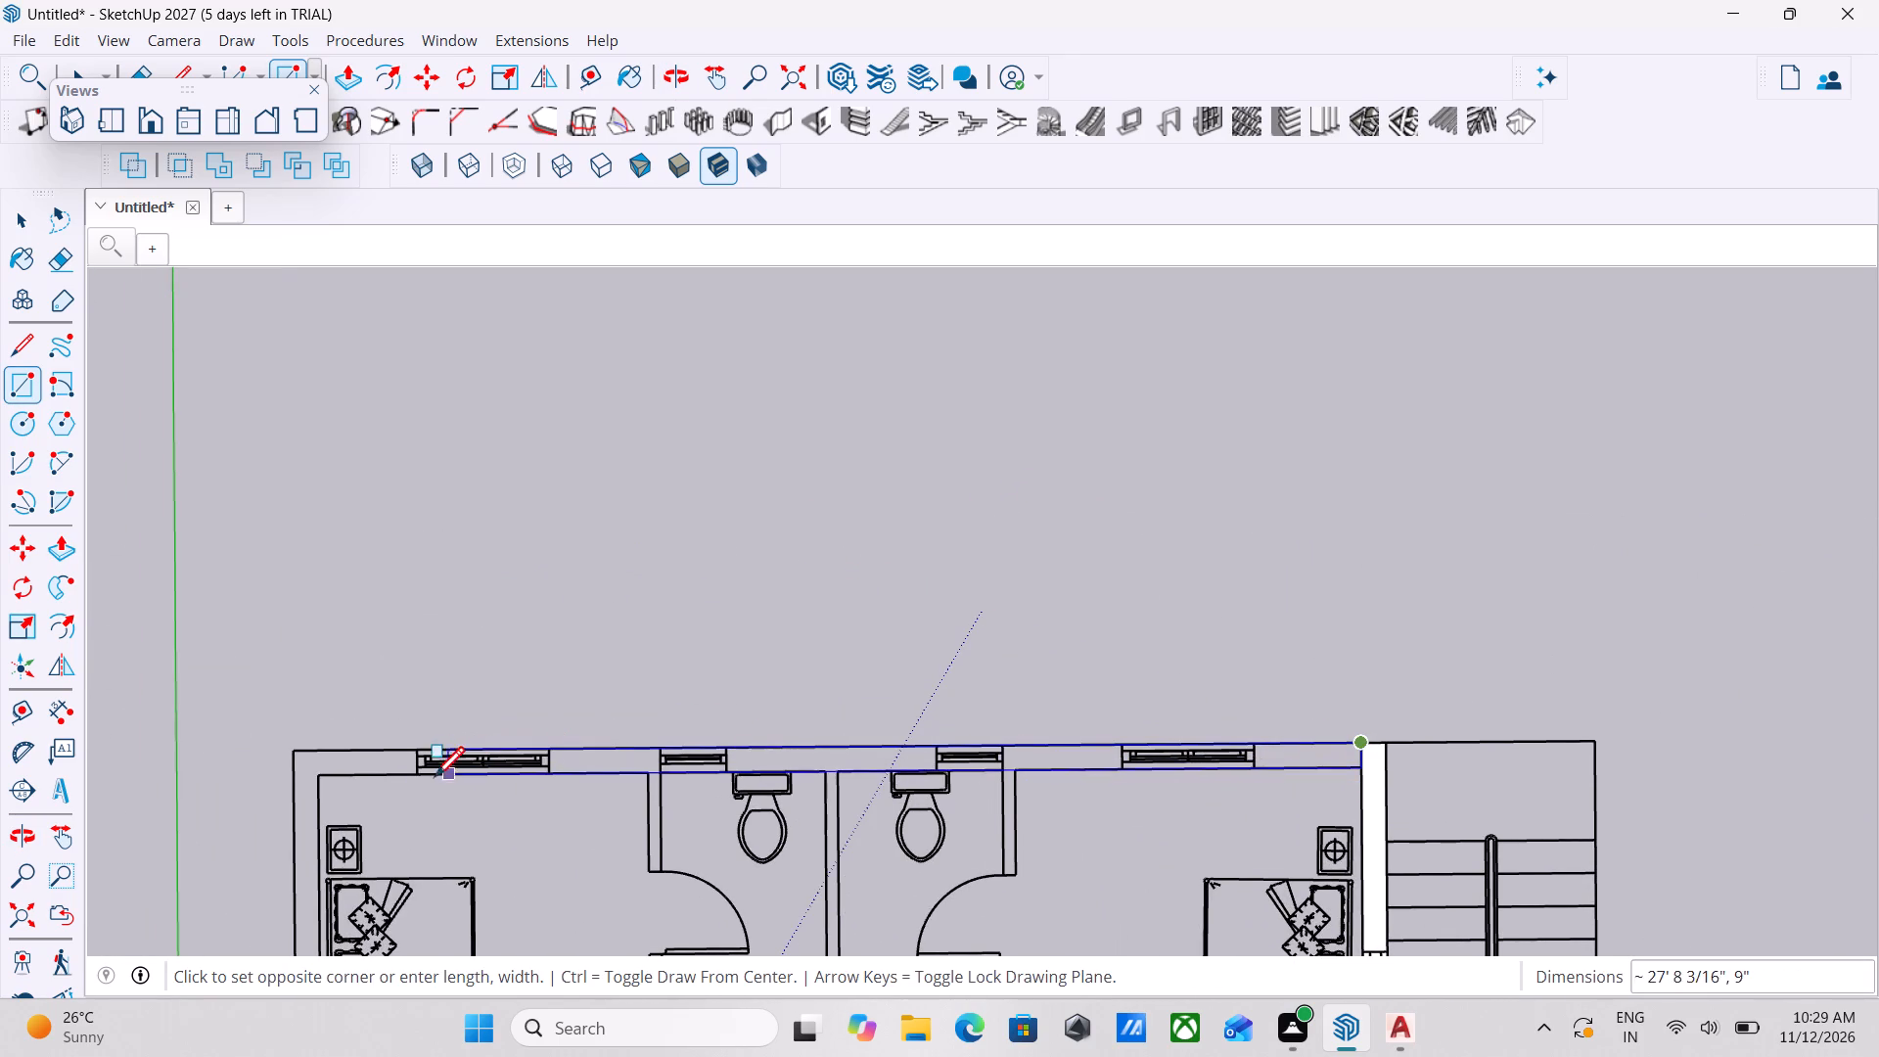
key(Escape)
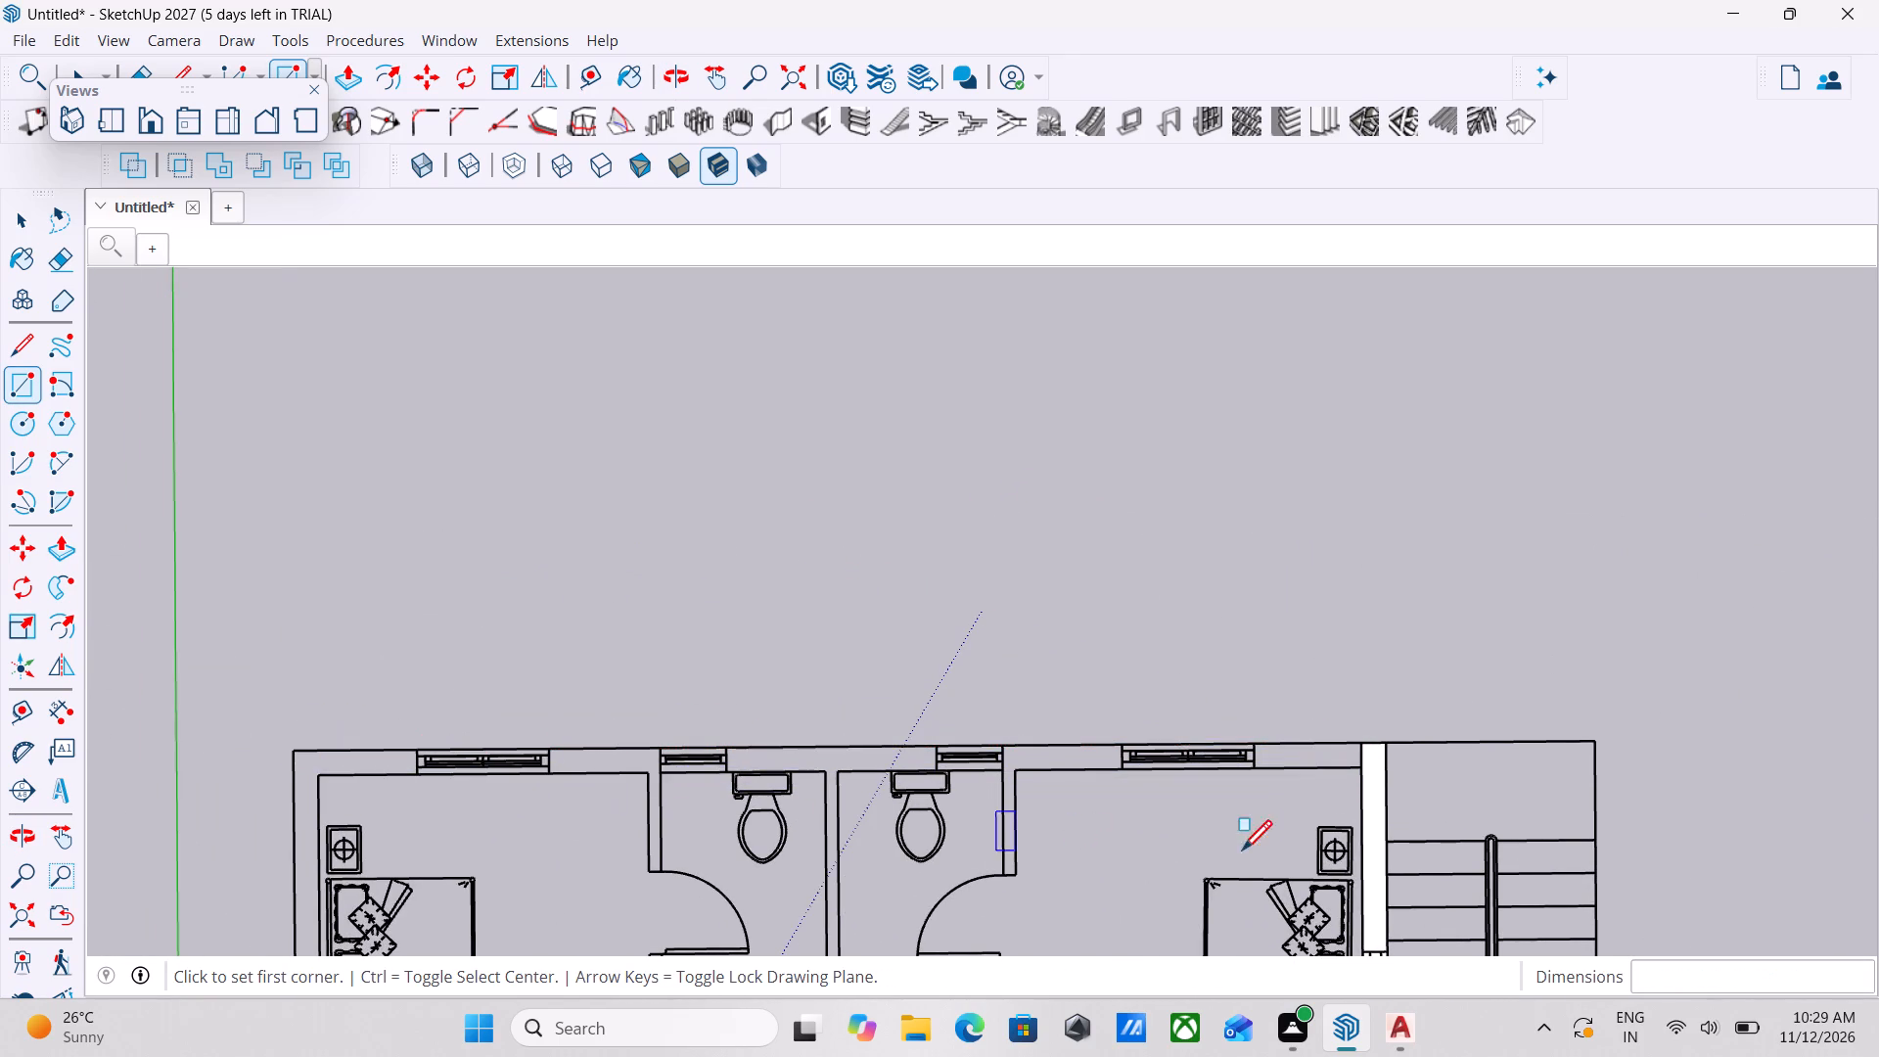
Trace the plan's top outer wall with a 32' 4 1/2" by 9" rectangle, from the traced stair-side wall to the top-left corner.
scroll(1635, 856, up, 3)
scroll(1260, 749, up, 4)
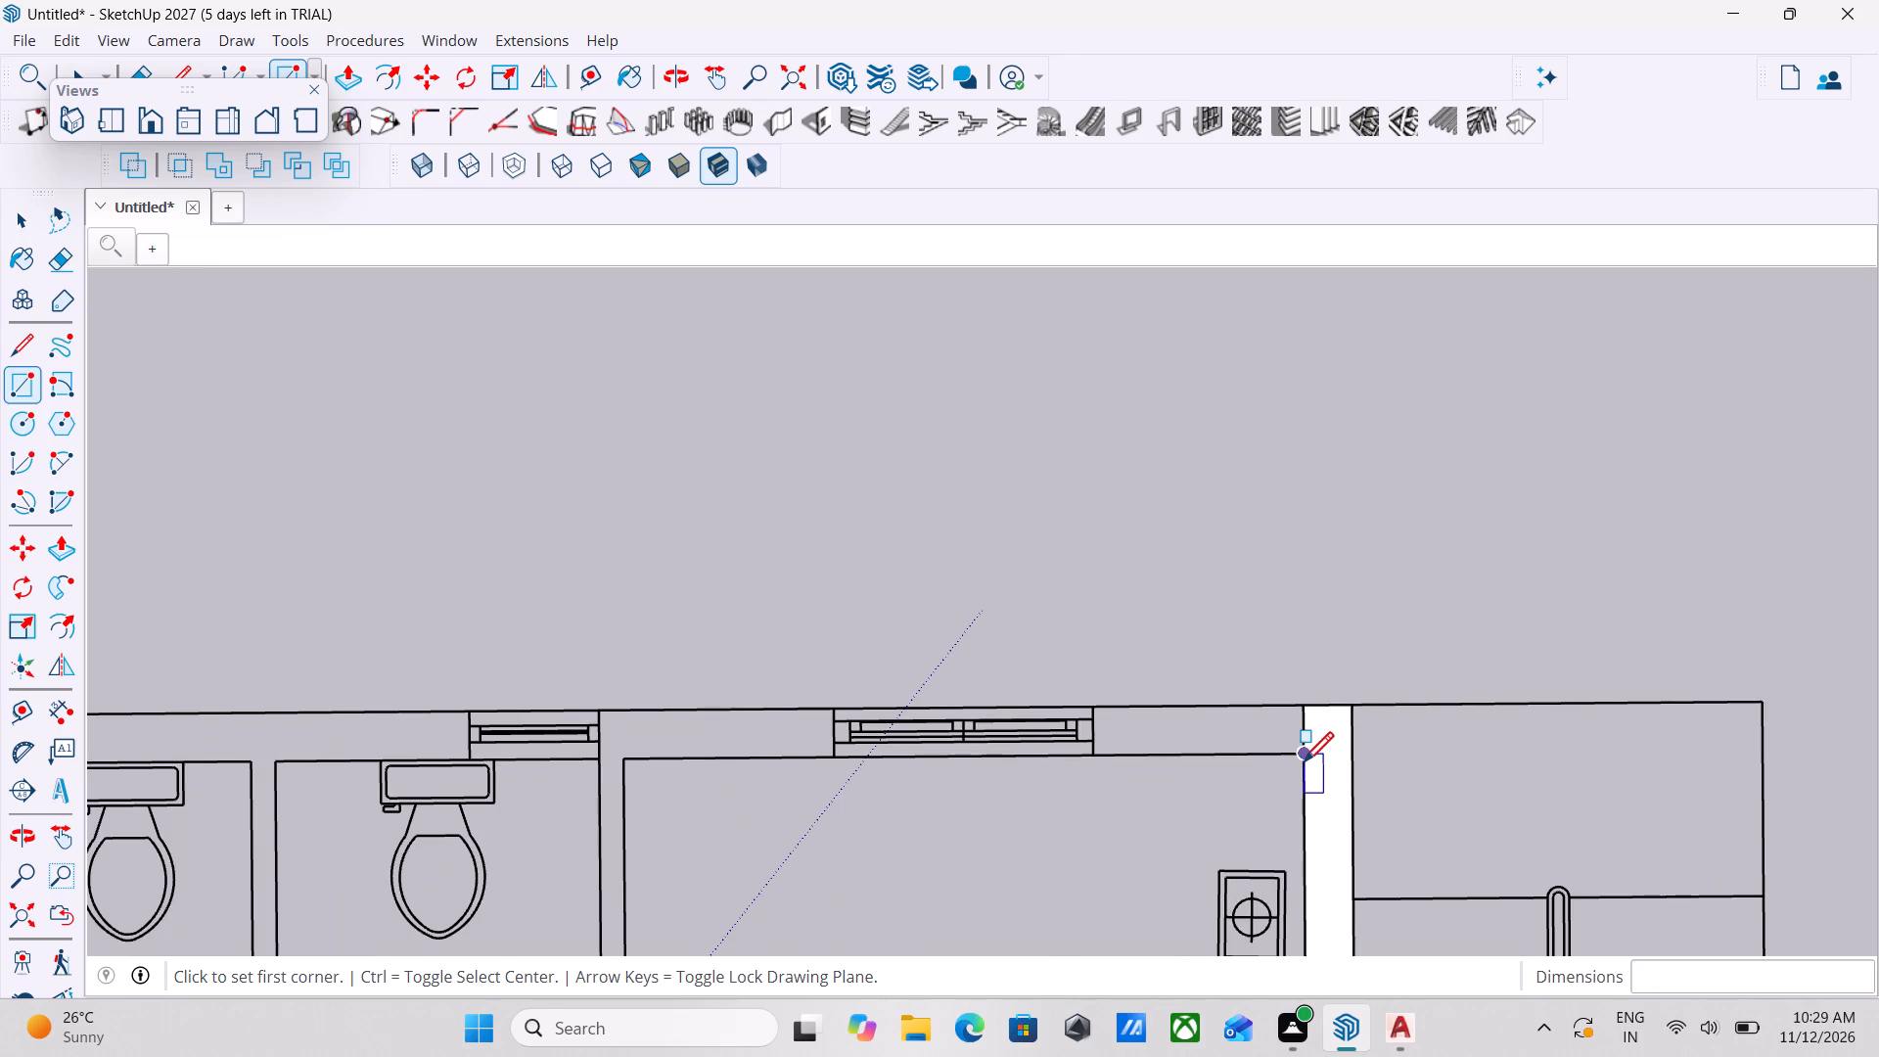
click(1304, 758)
scroll(959, 698, down, 4)
scroll(669, 688, down, 5)
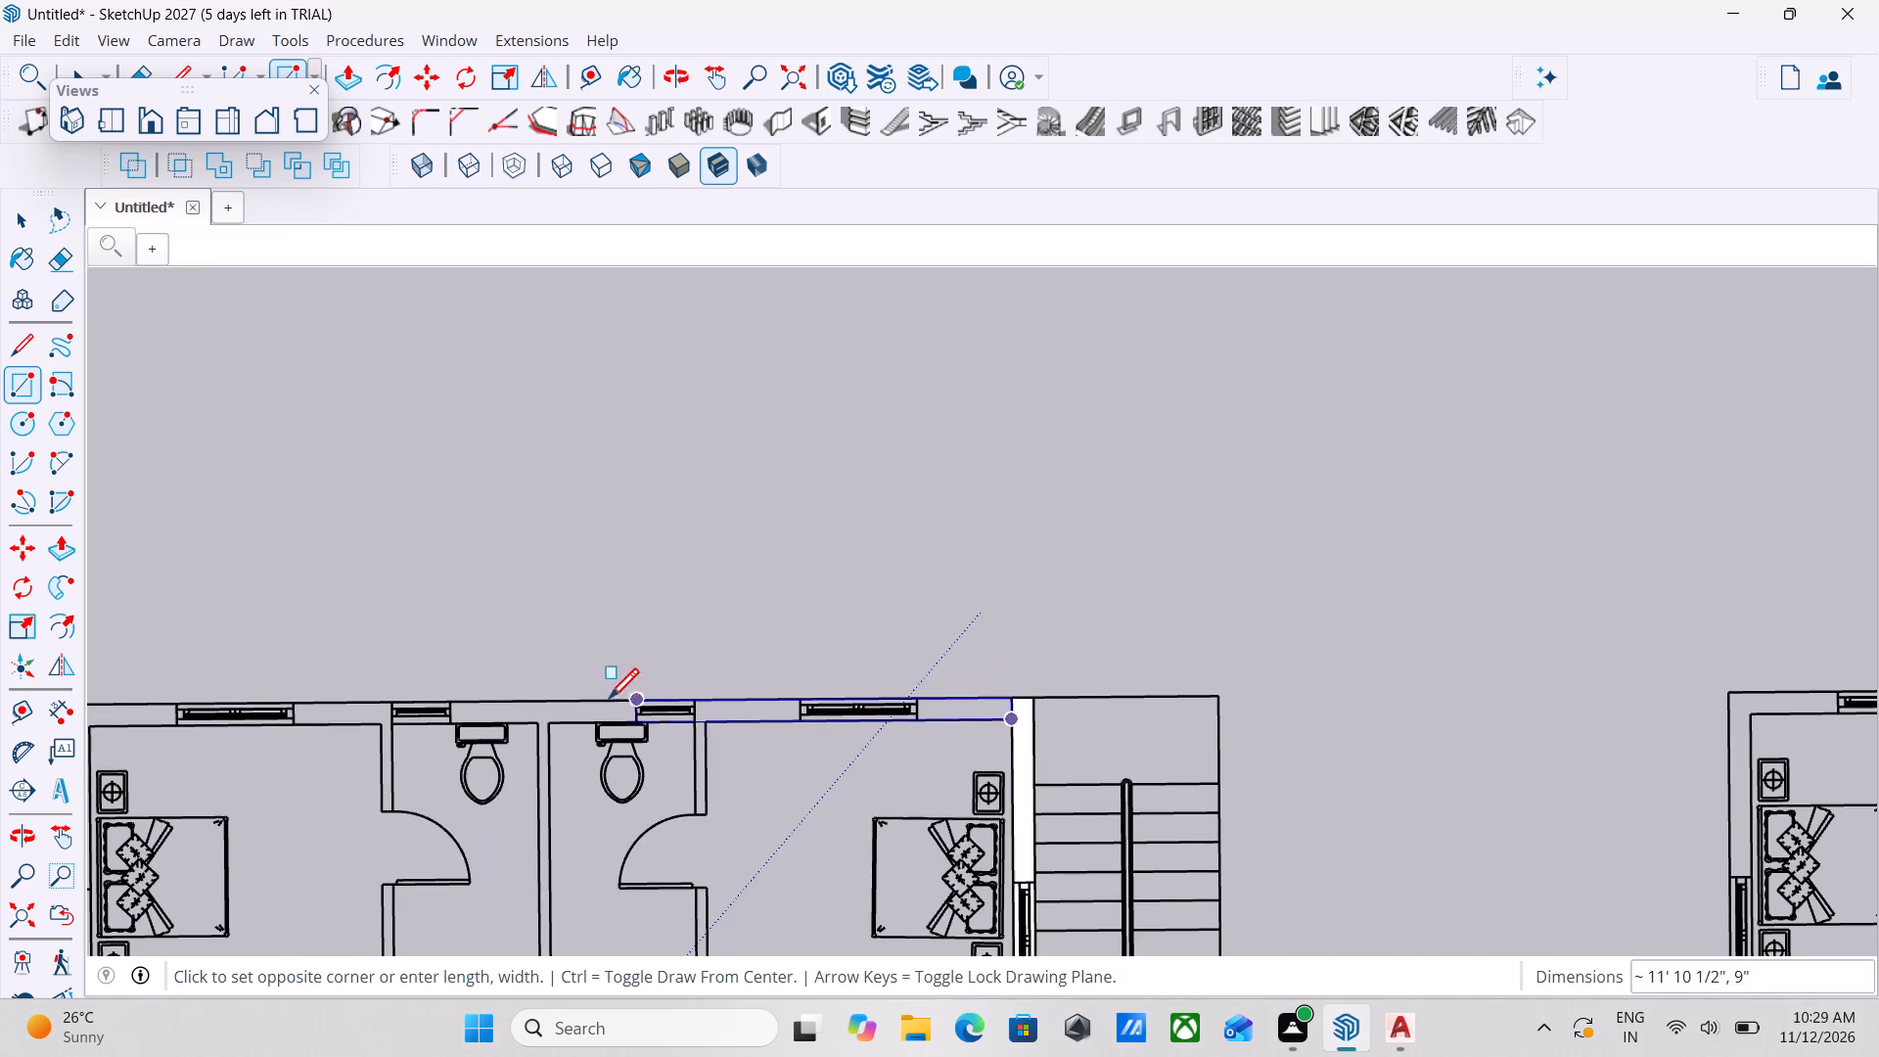
shift+middle_drag(581, 702, 1129, 789)
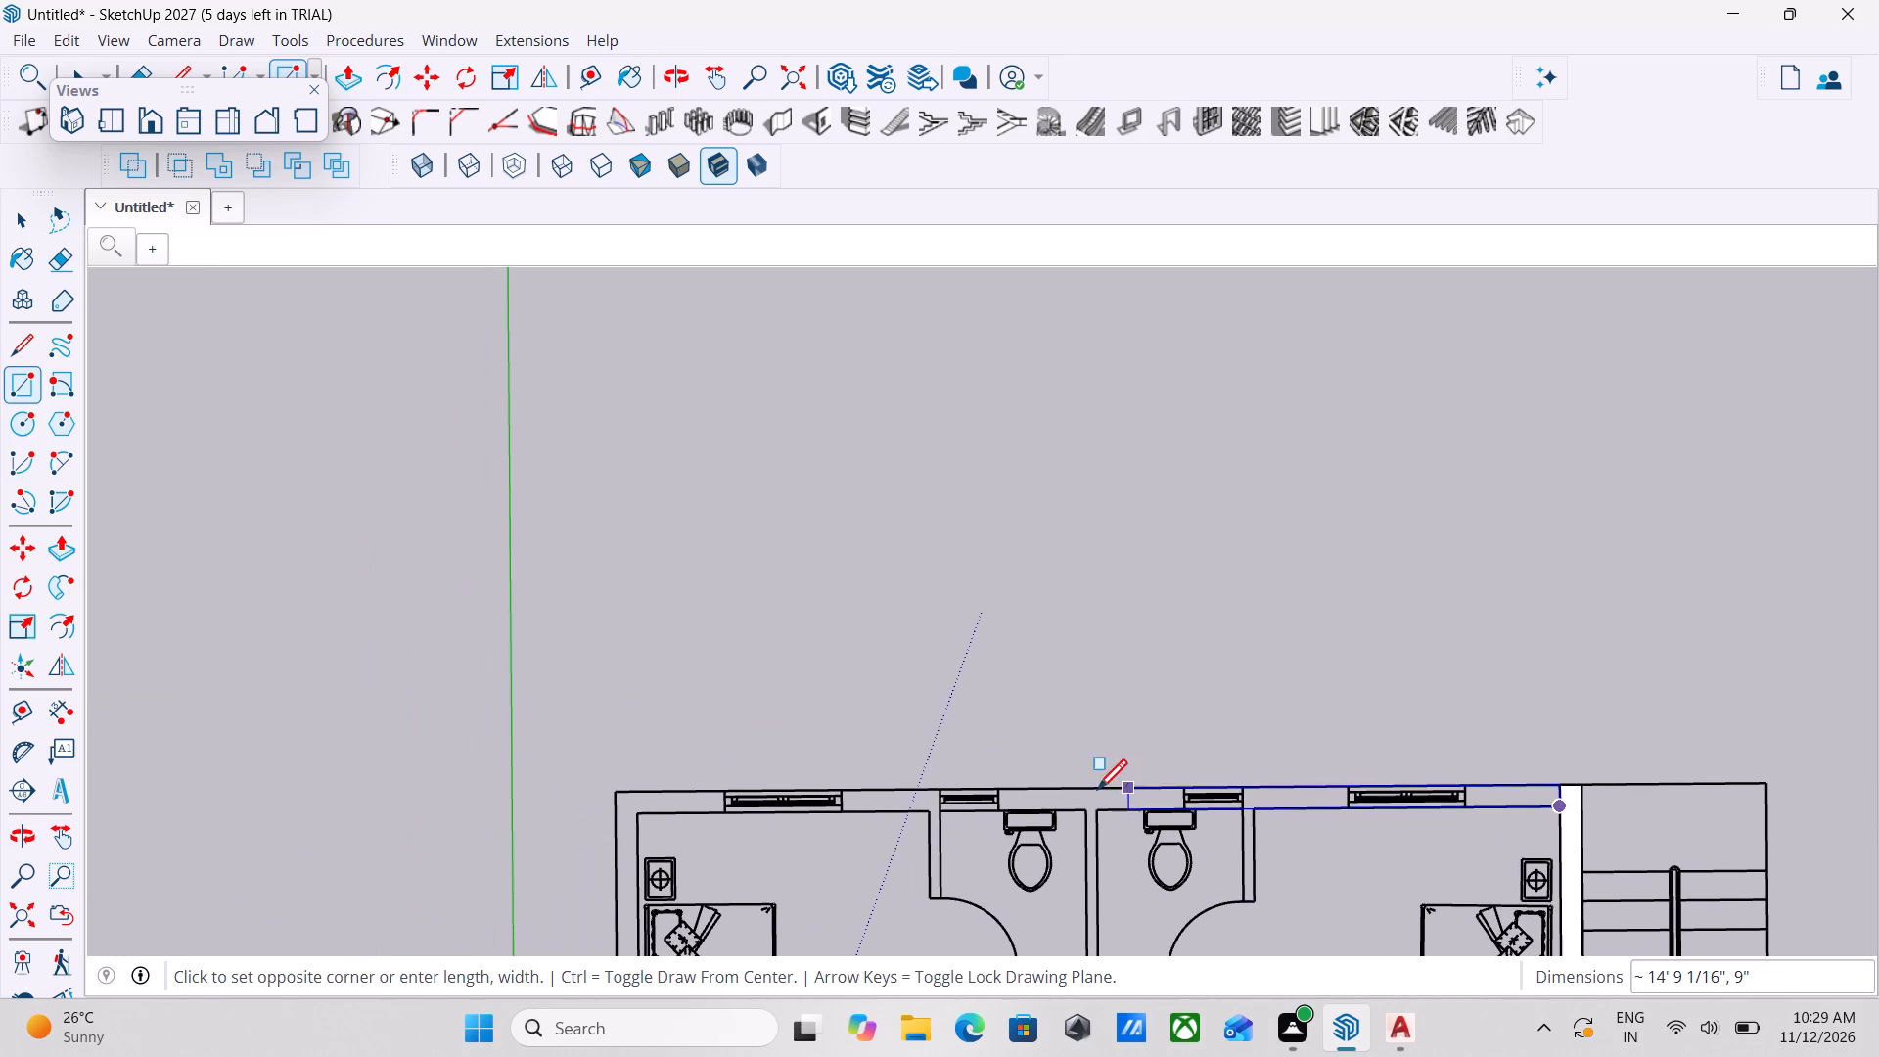
click(618, 797)
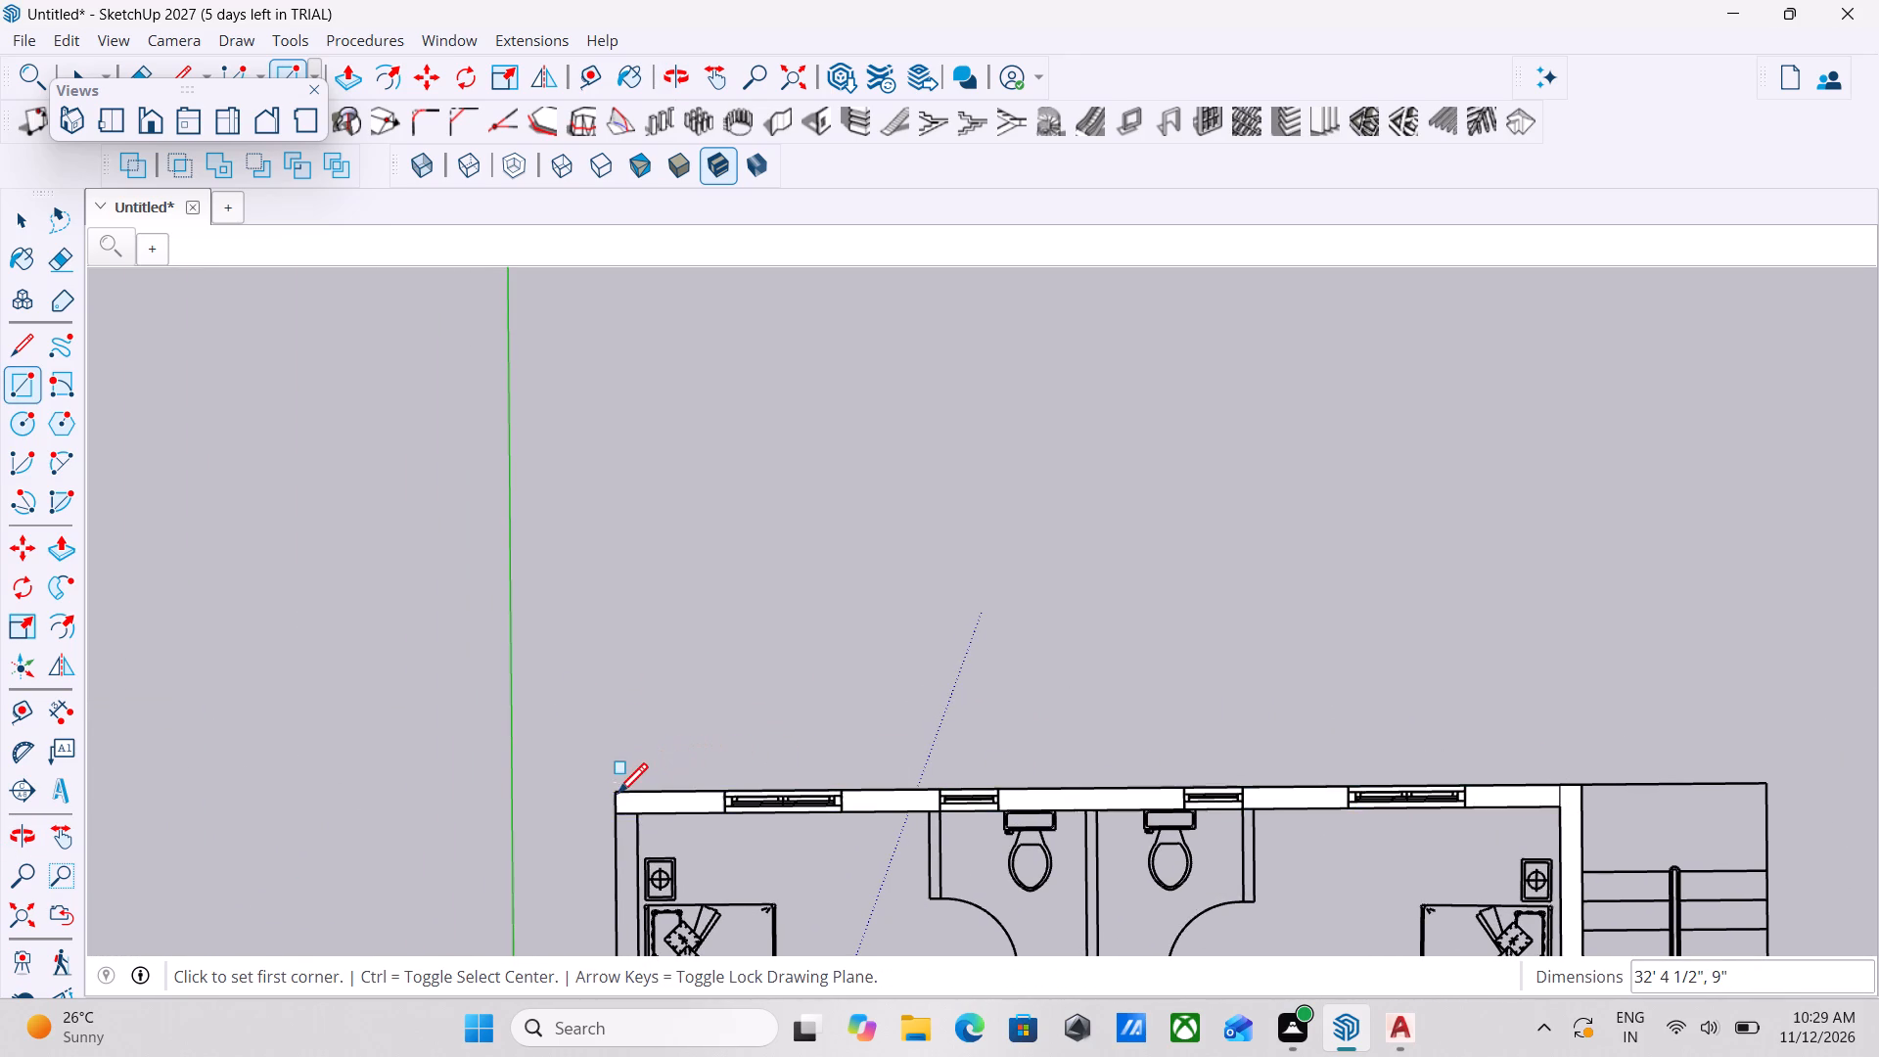
Trace the upper-left bedroom's left outer wall with a 9" by 12' 4 1/2" rectangle, from beneath the top wall to the wall's lower corner.
scroll(718, 763, down, 8)
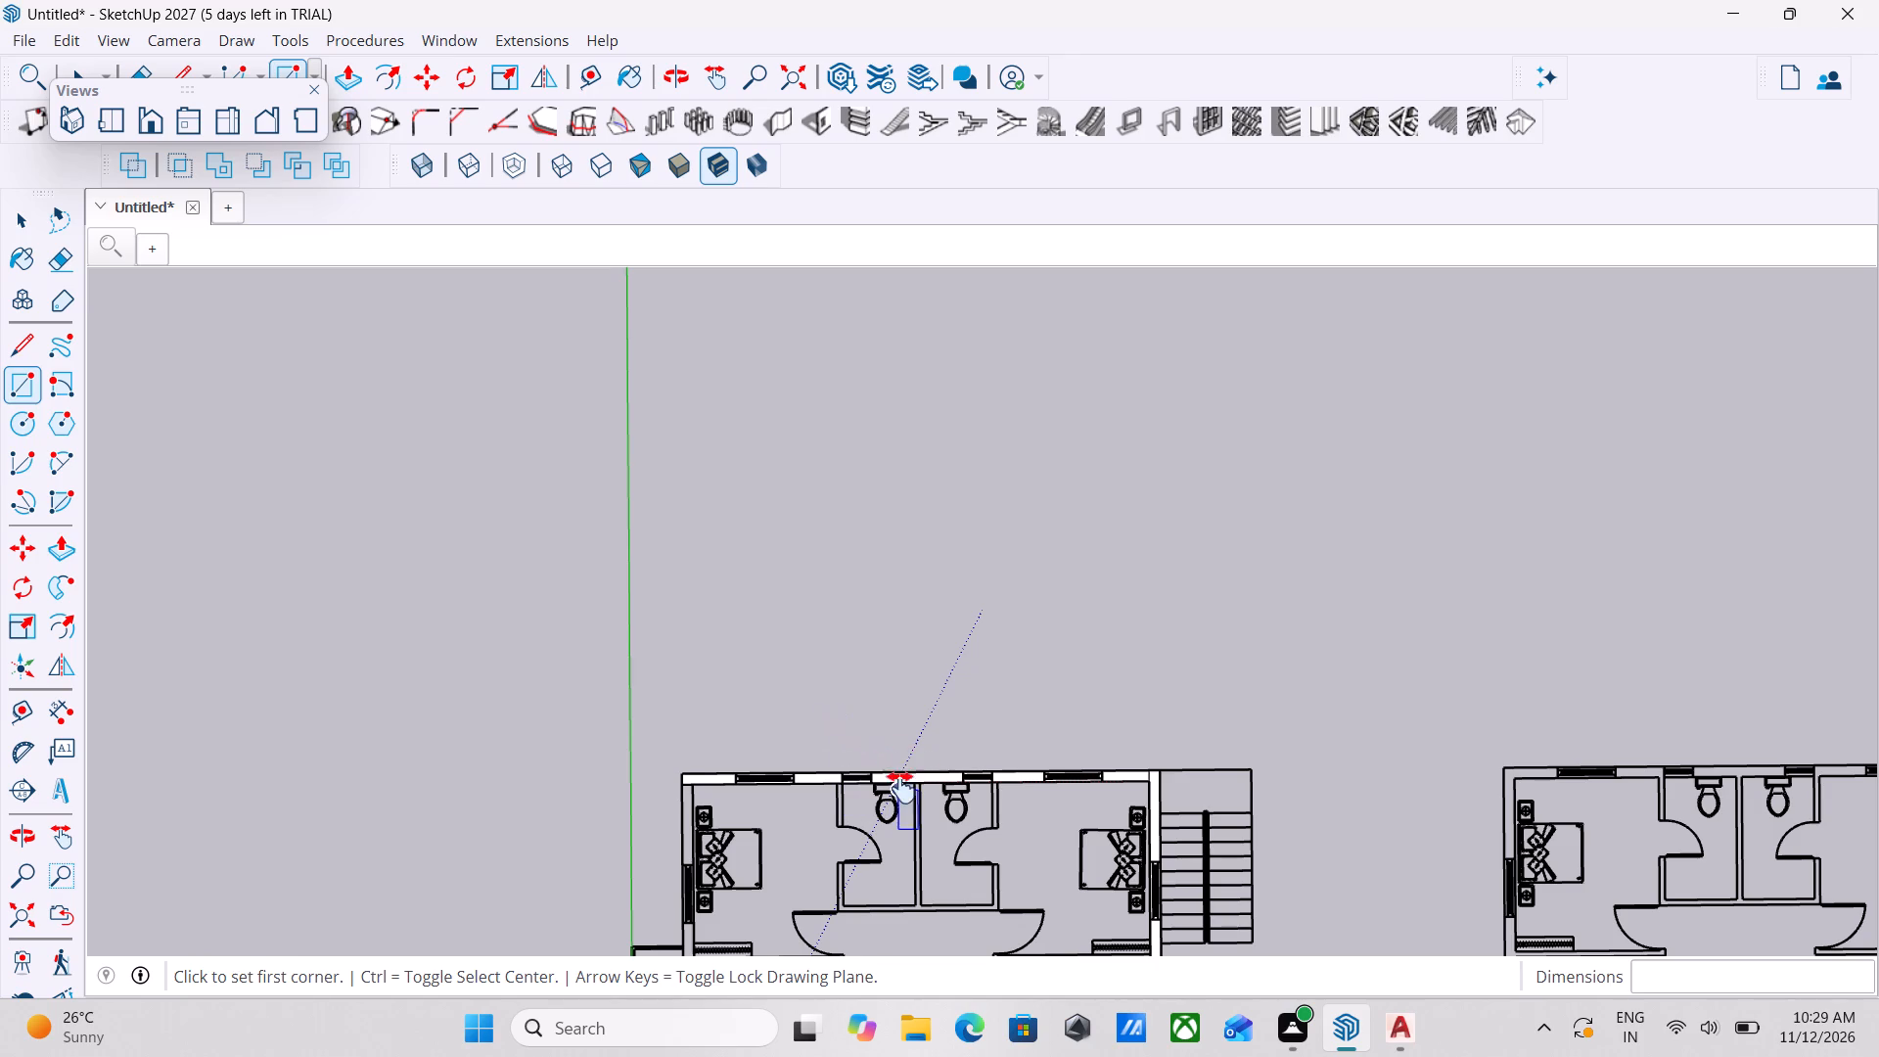
shift+middle_drag(901, 788, 1077, 515)
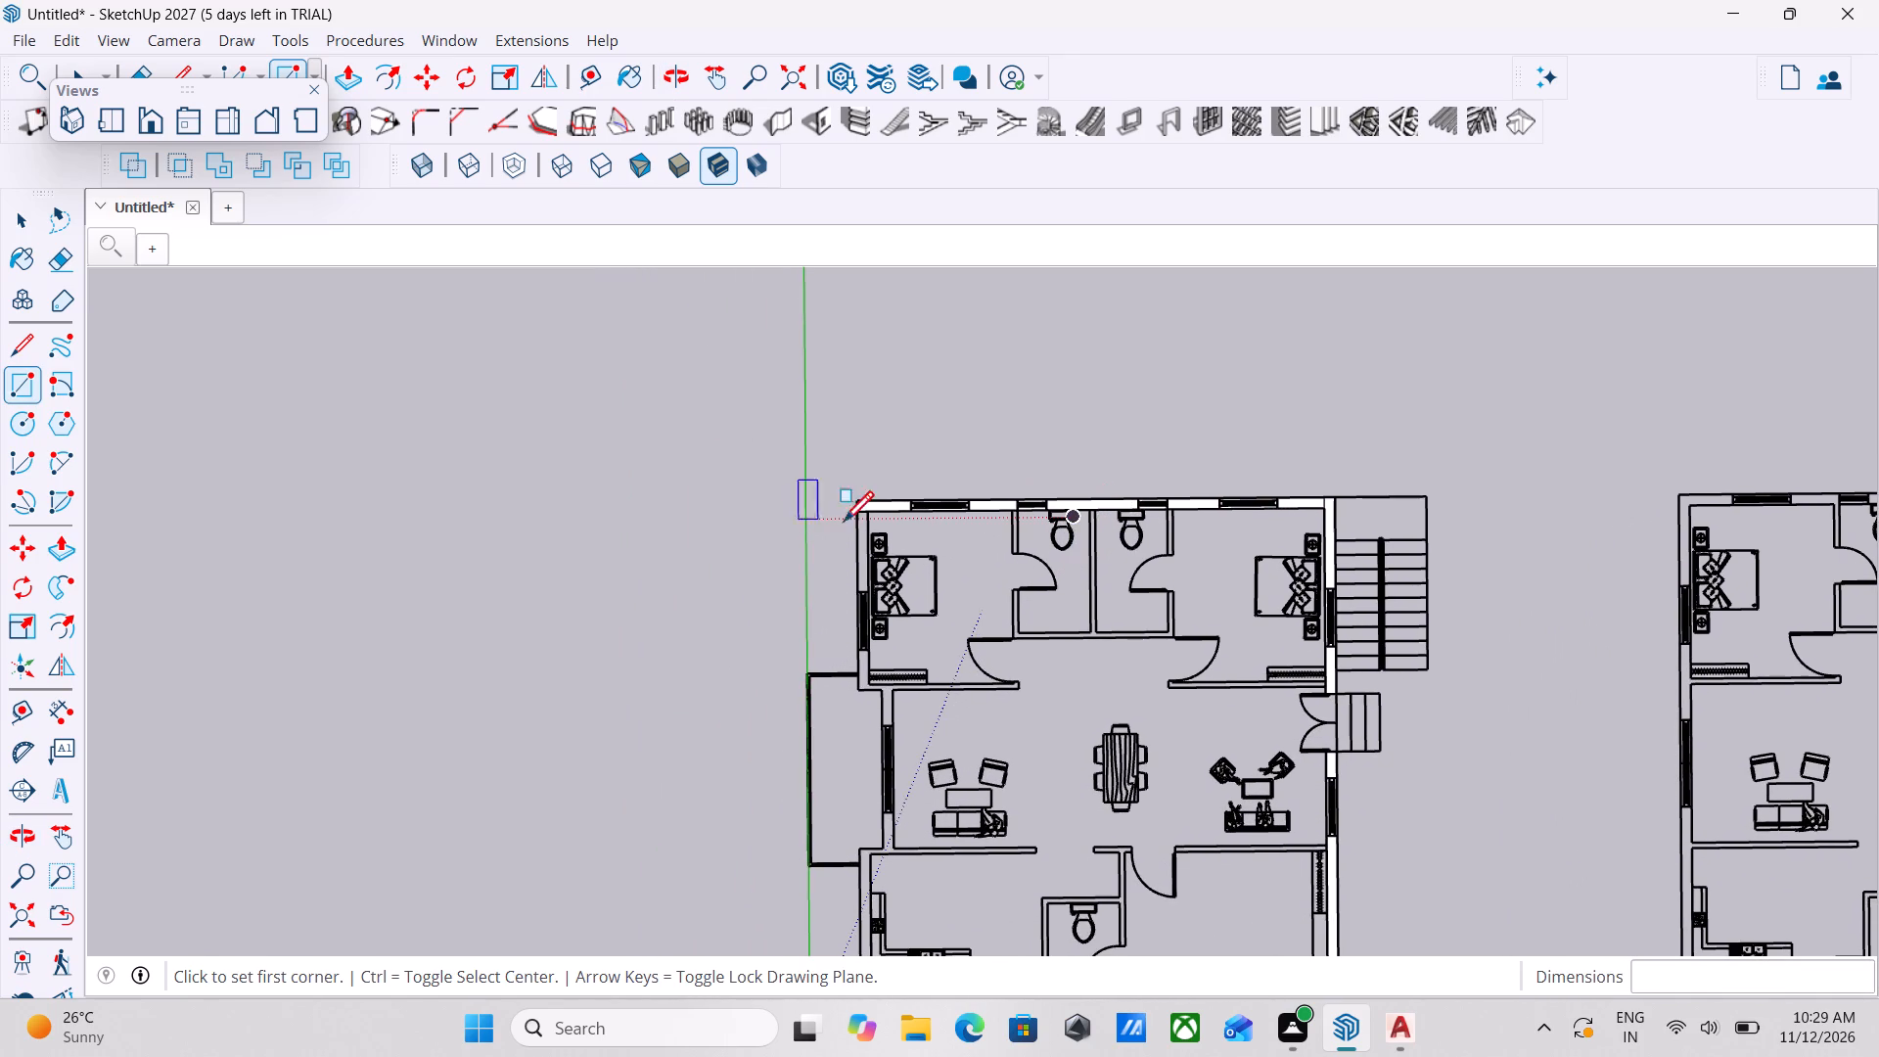
scroll(893, 528, up, 8)
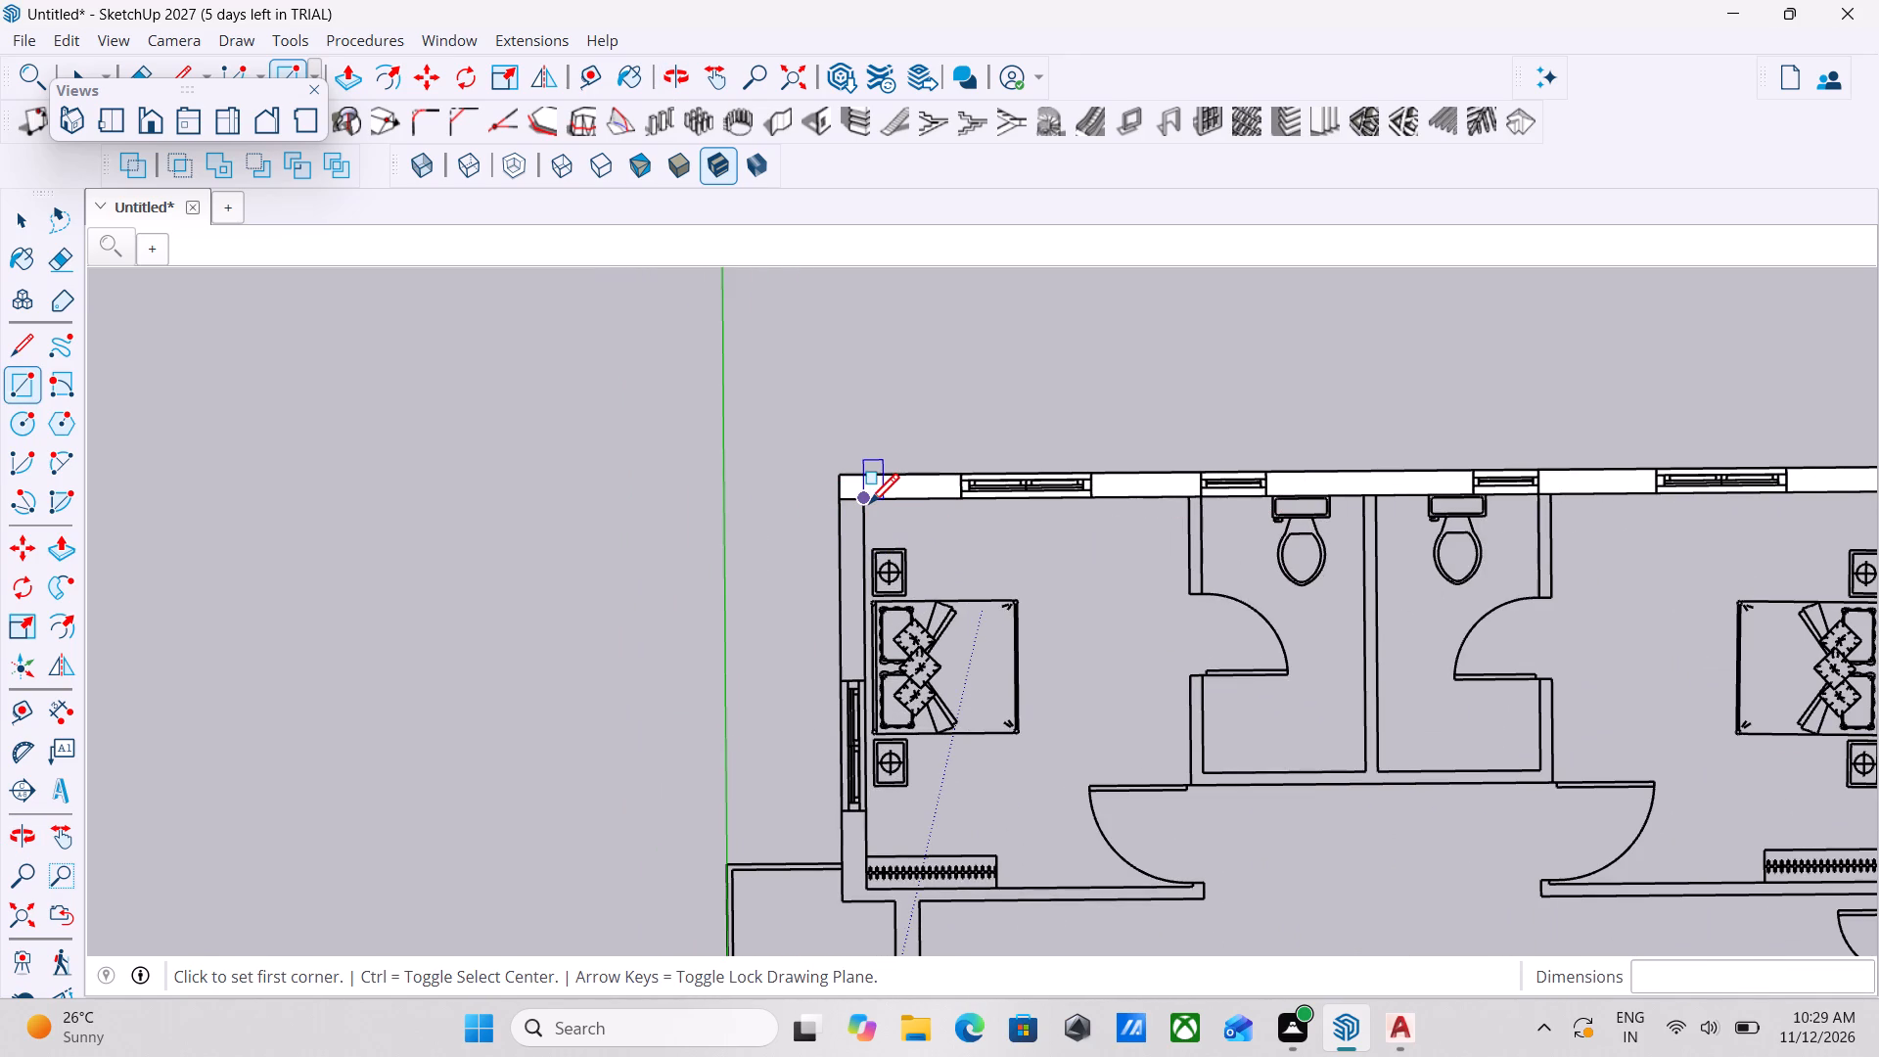
click(869, 507)
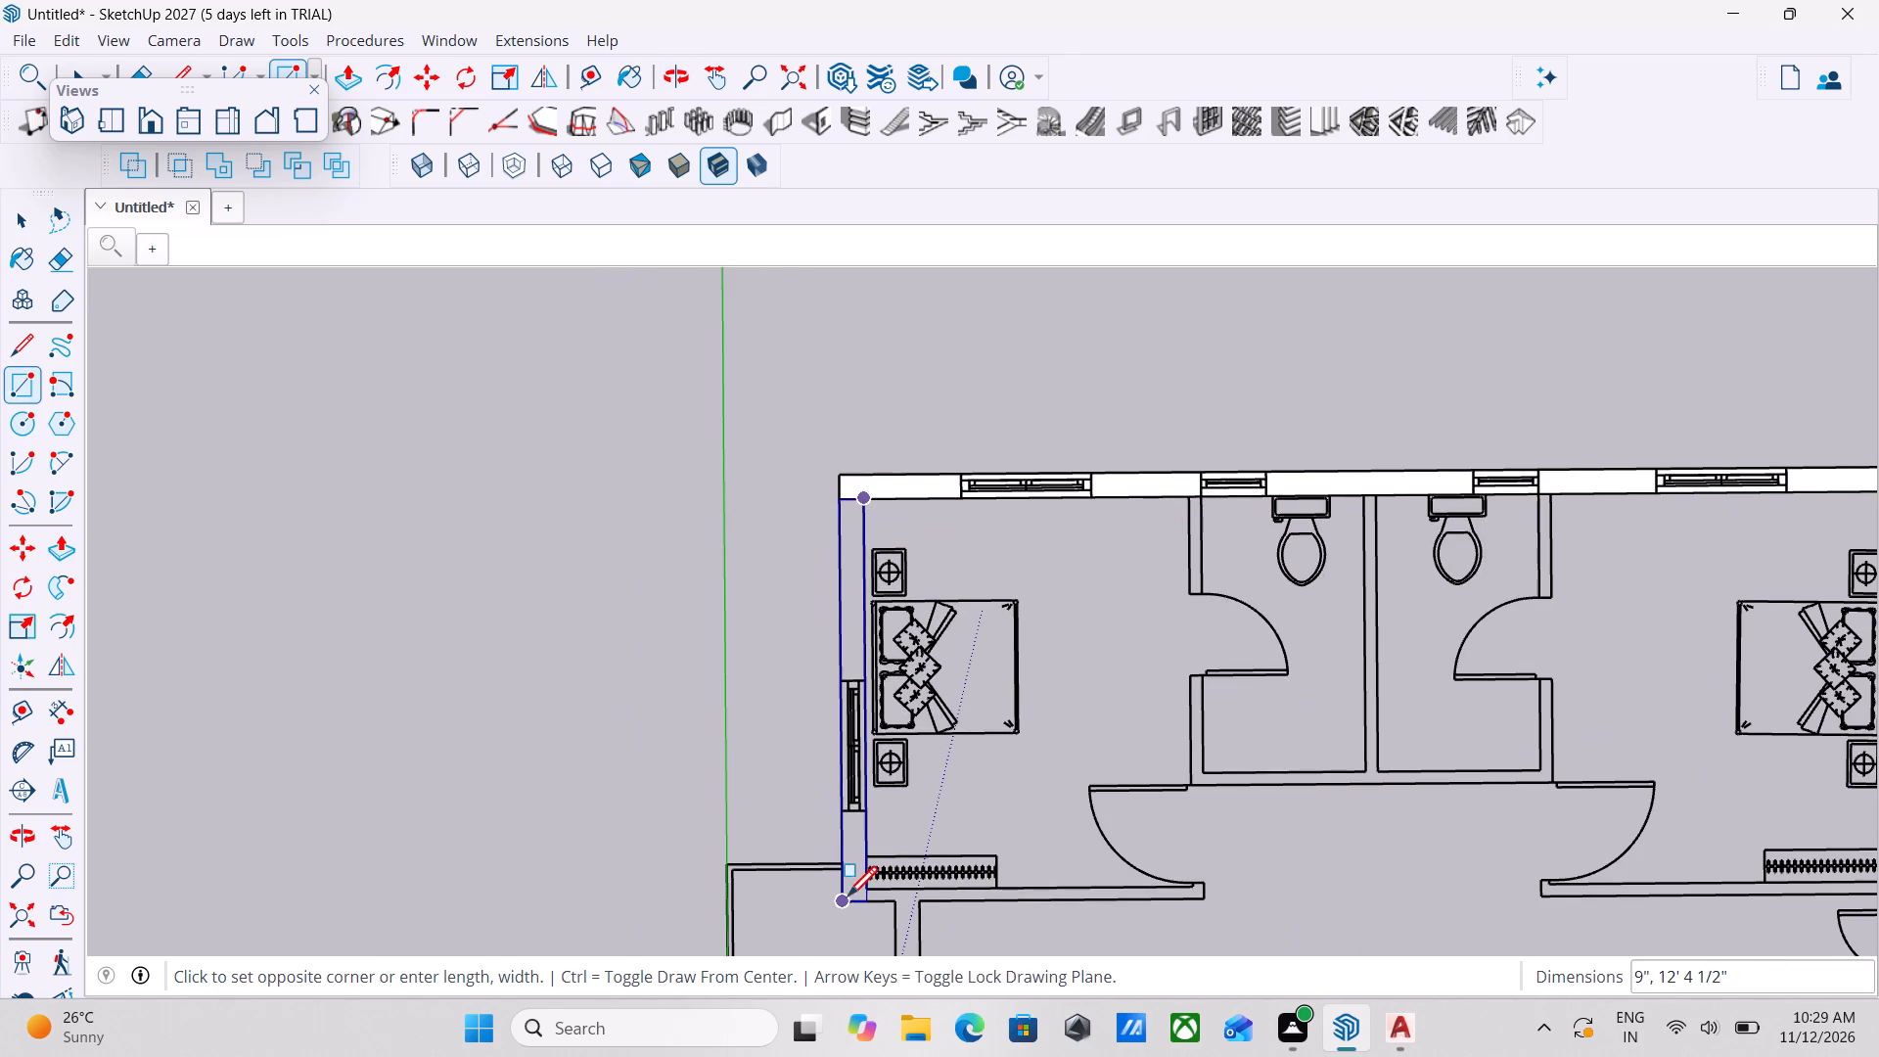
click(847, 907)
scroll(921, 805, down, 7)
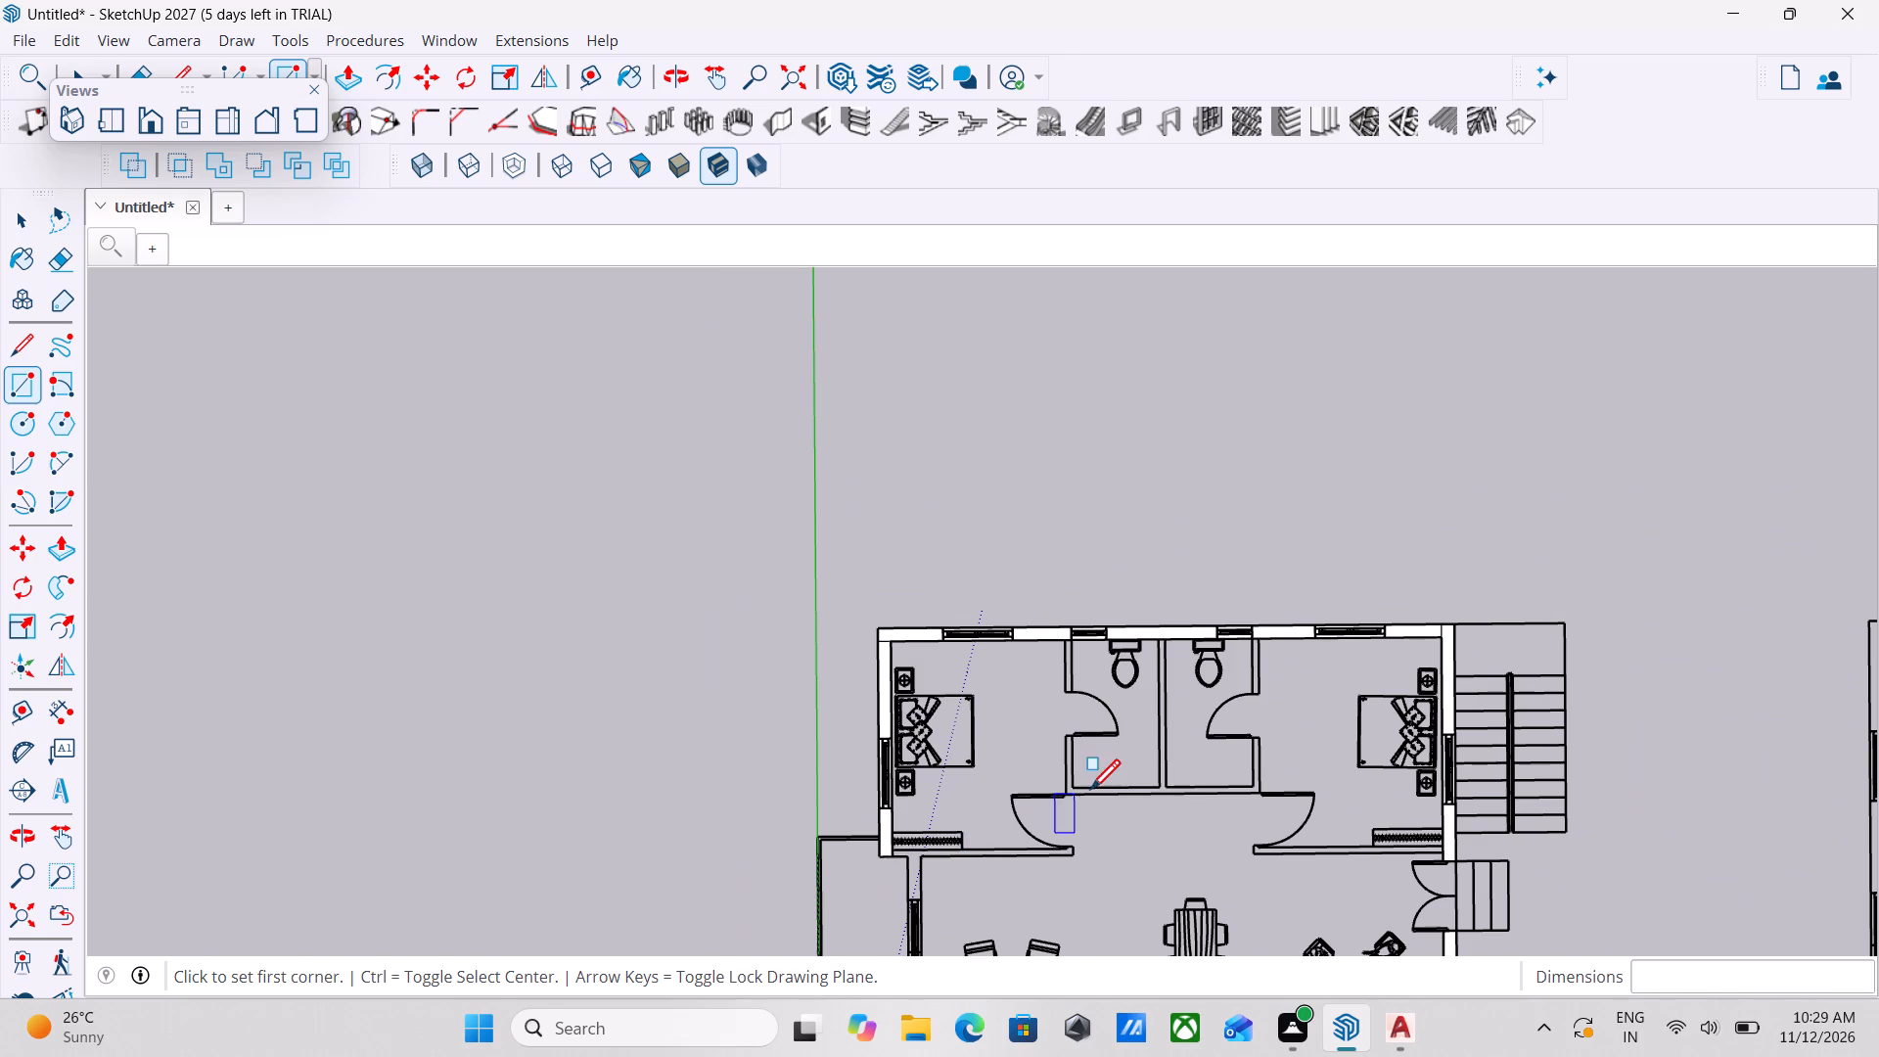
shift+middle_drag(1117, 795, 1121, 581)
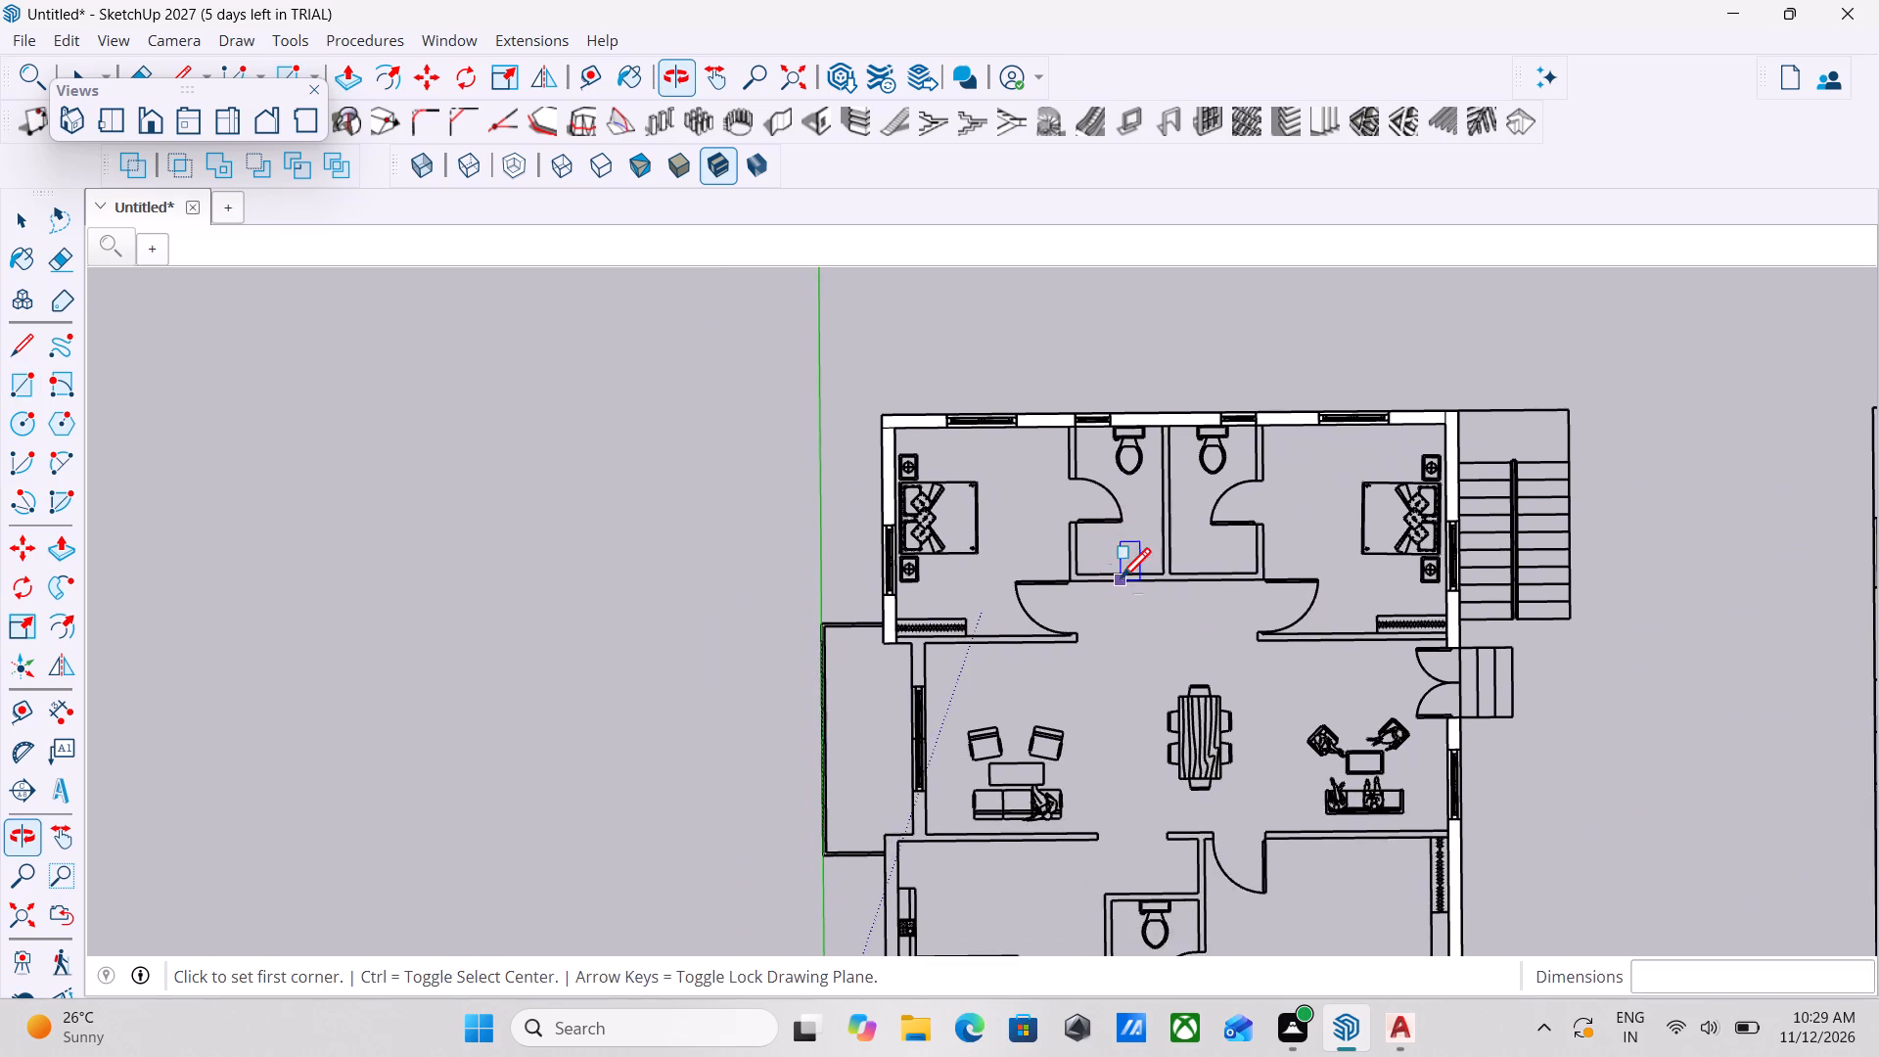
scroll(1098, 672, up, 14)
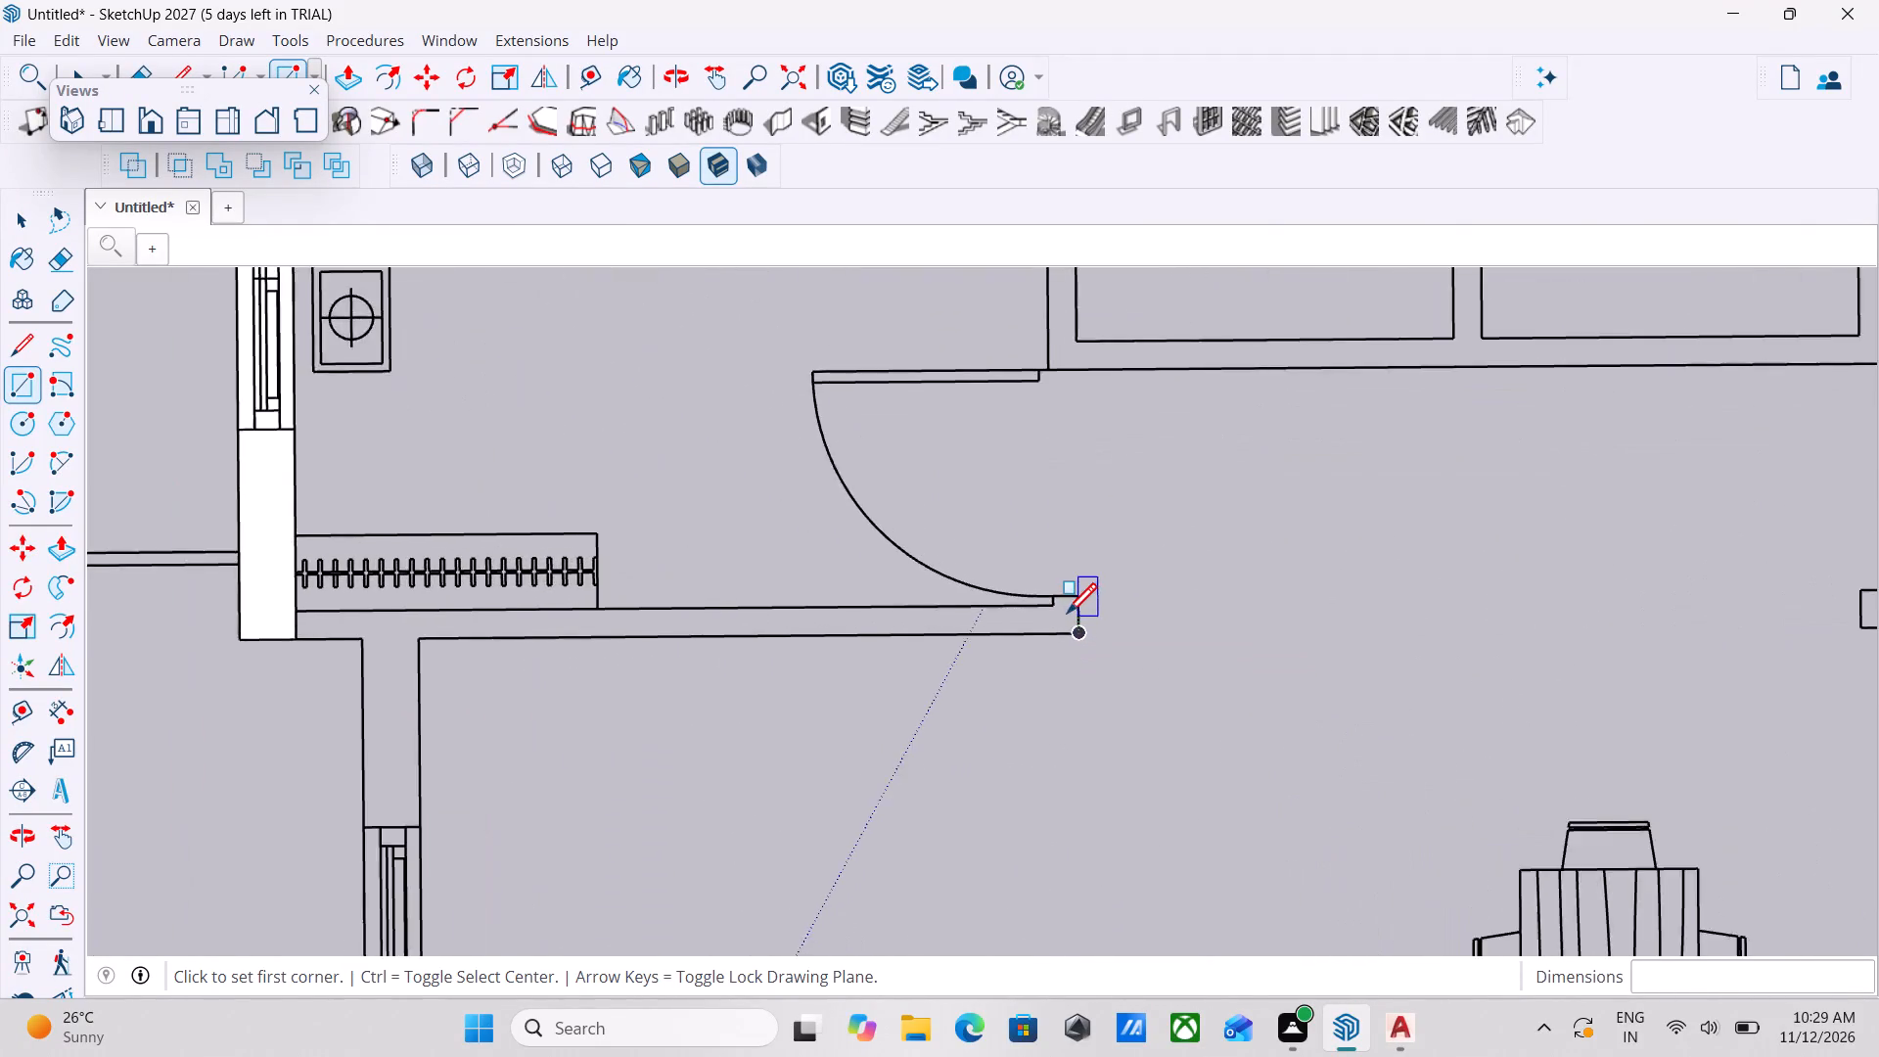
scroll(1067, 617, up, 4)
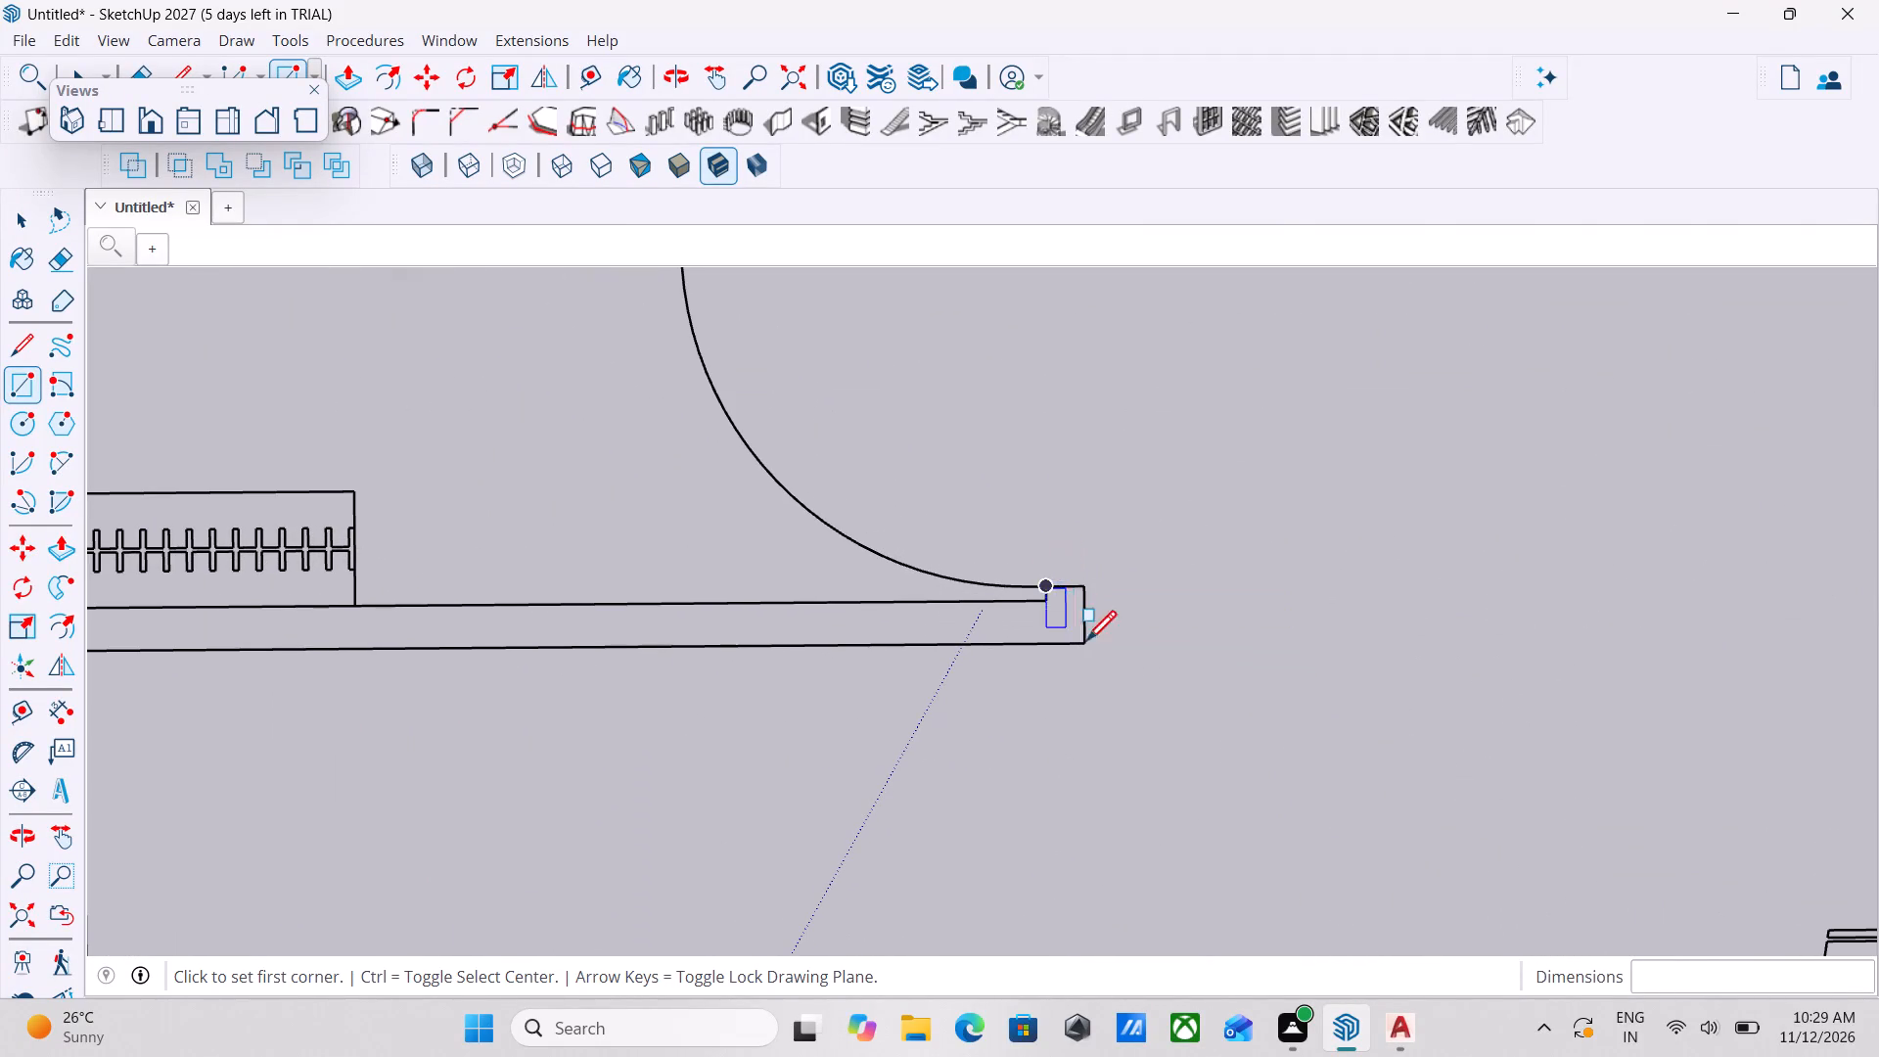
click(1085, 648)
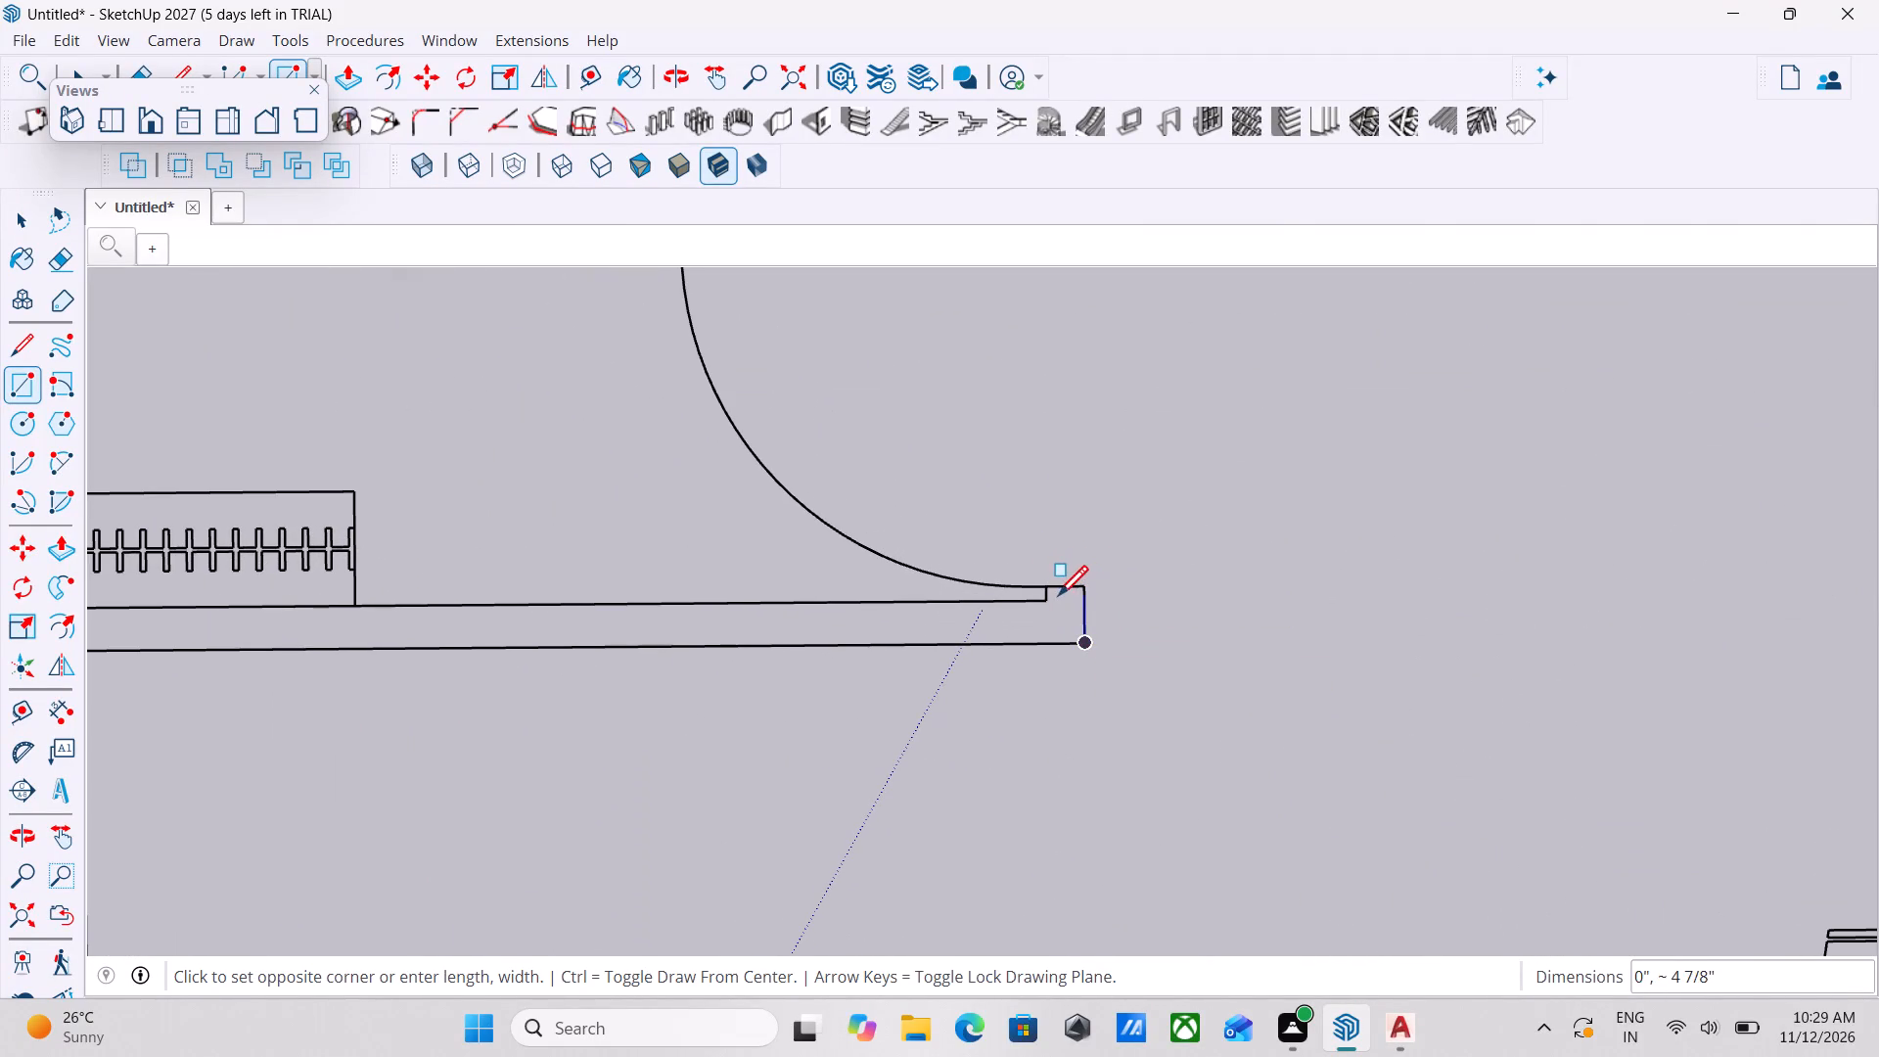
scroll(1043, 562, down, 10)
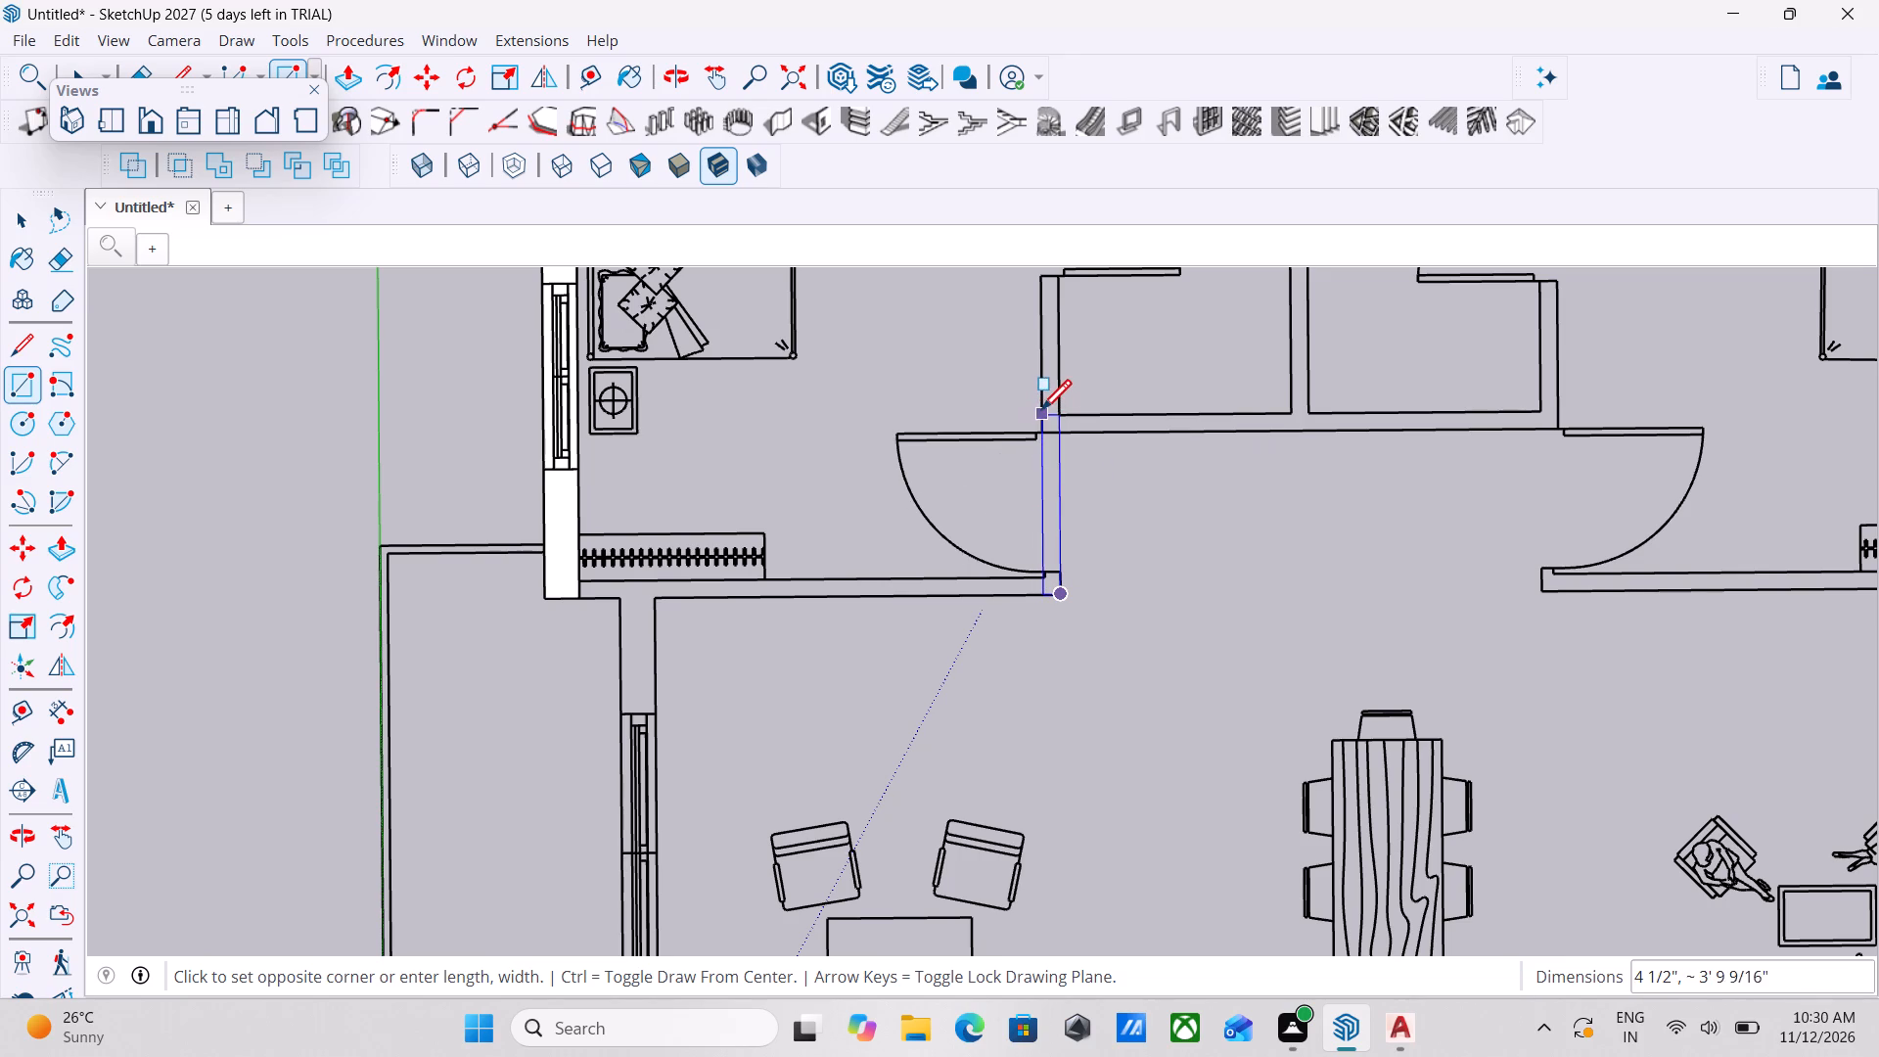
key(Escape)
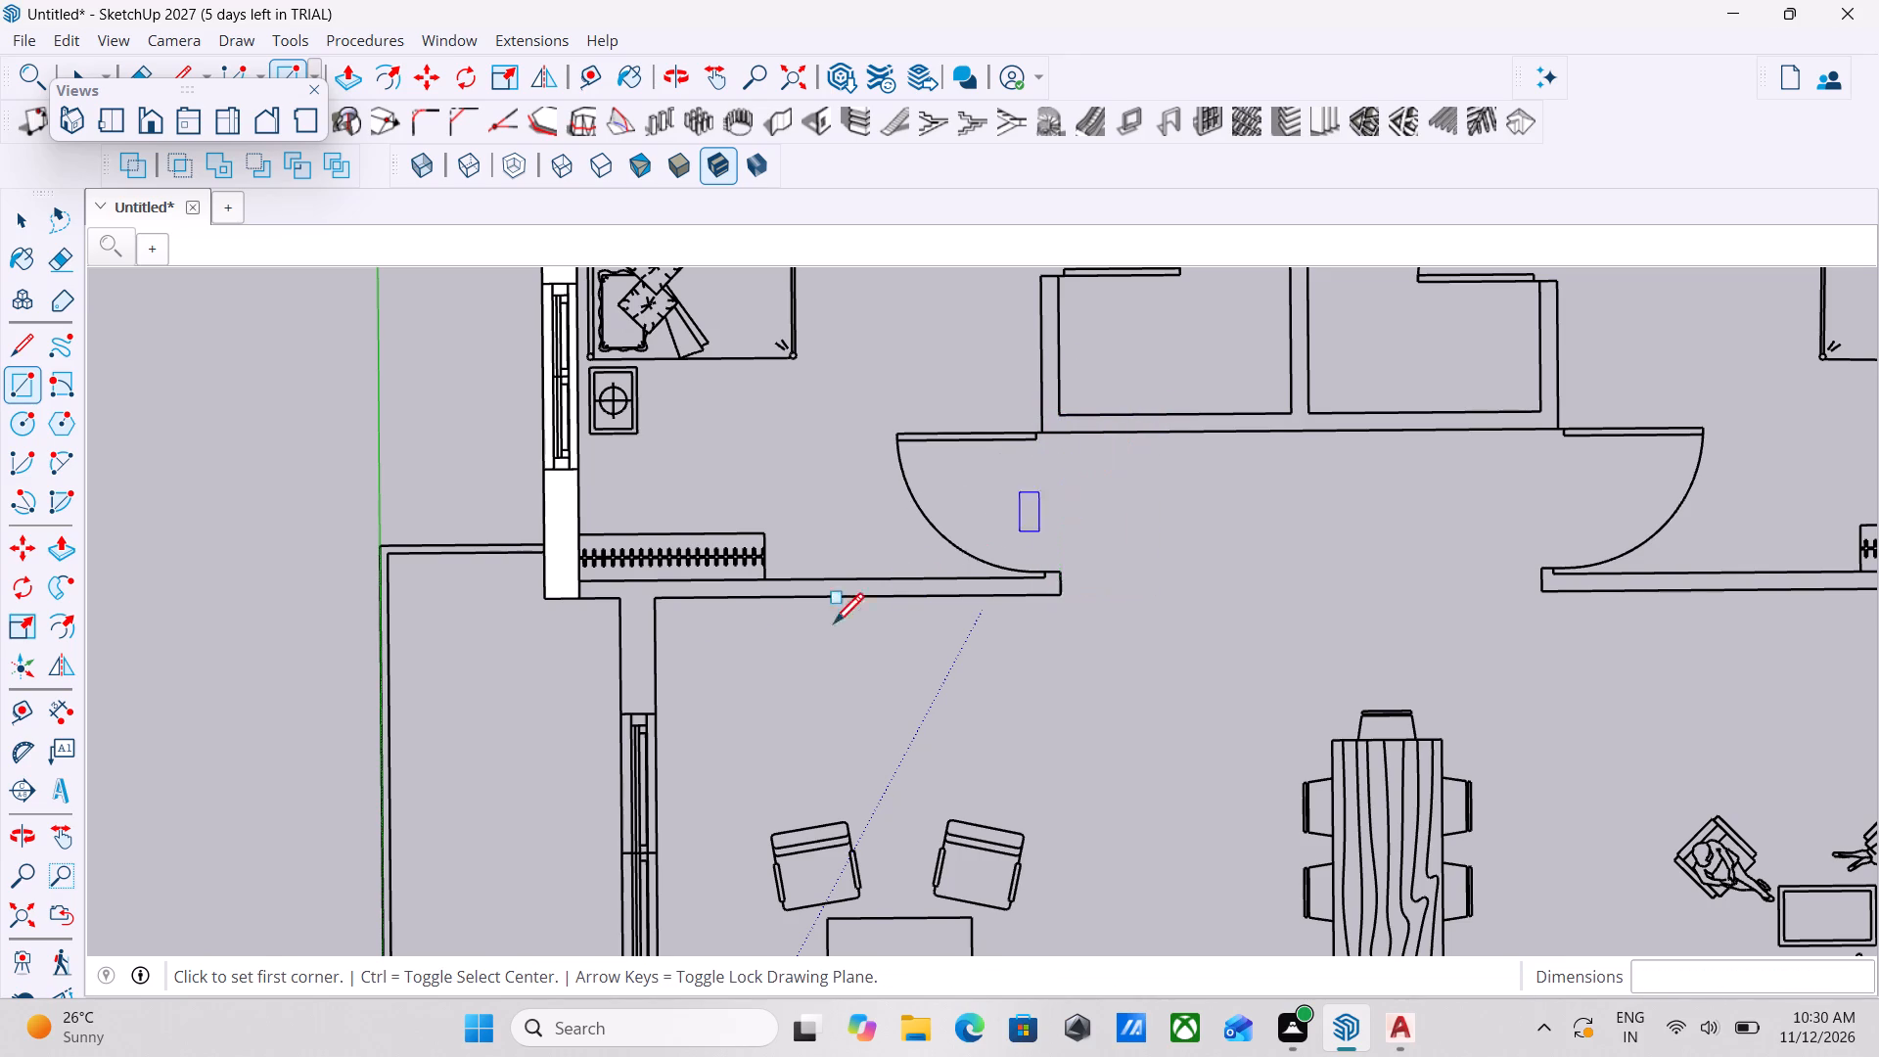
Trace the upper-left bedroom's lower wall with a rectangle 10' 4 1/2" by about 3 3/4", from the outer wall to the door-side end.
scroll(562, 608, up, 3)
scroll(612, 541, up, 6)
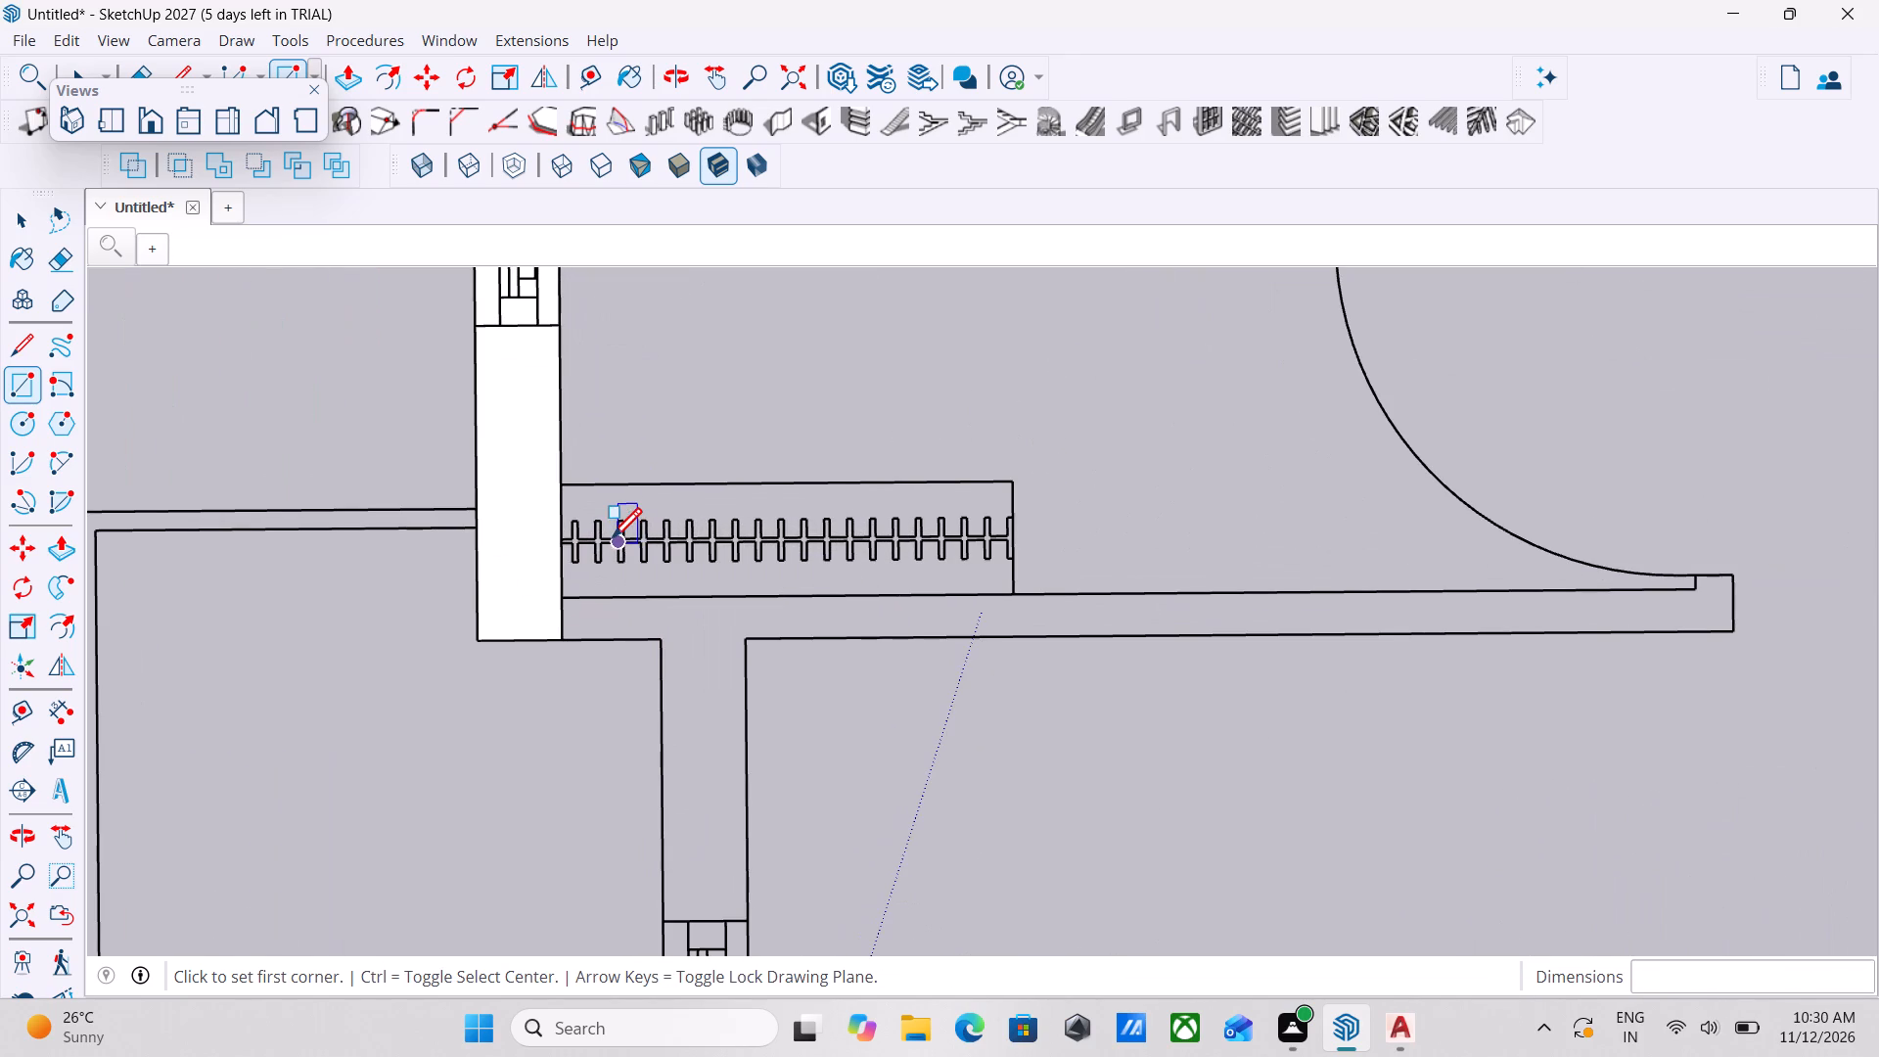
click(573, 595)
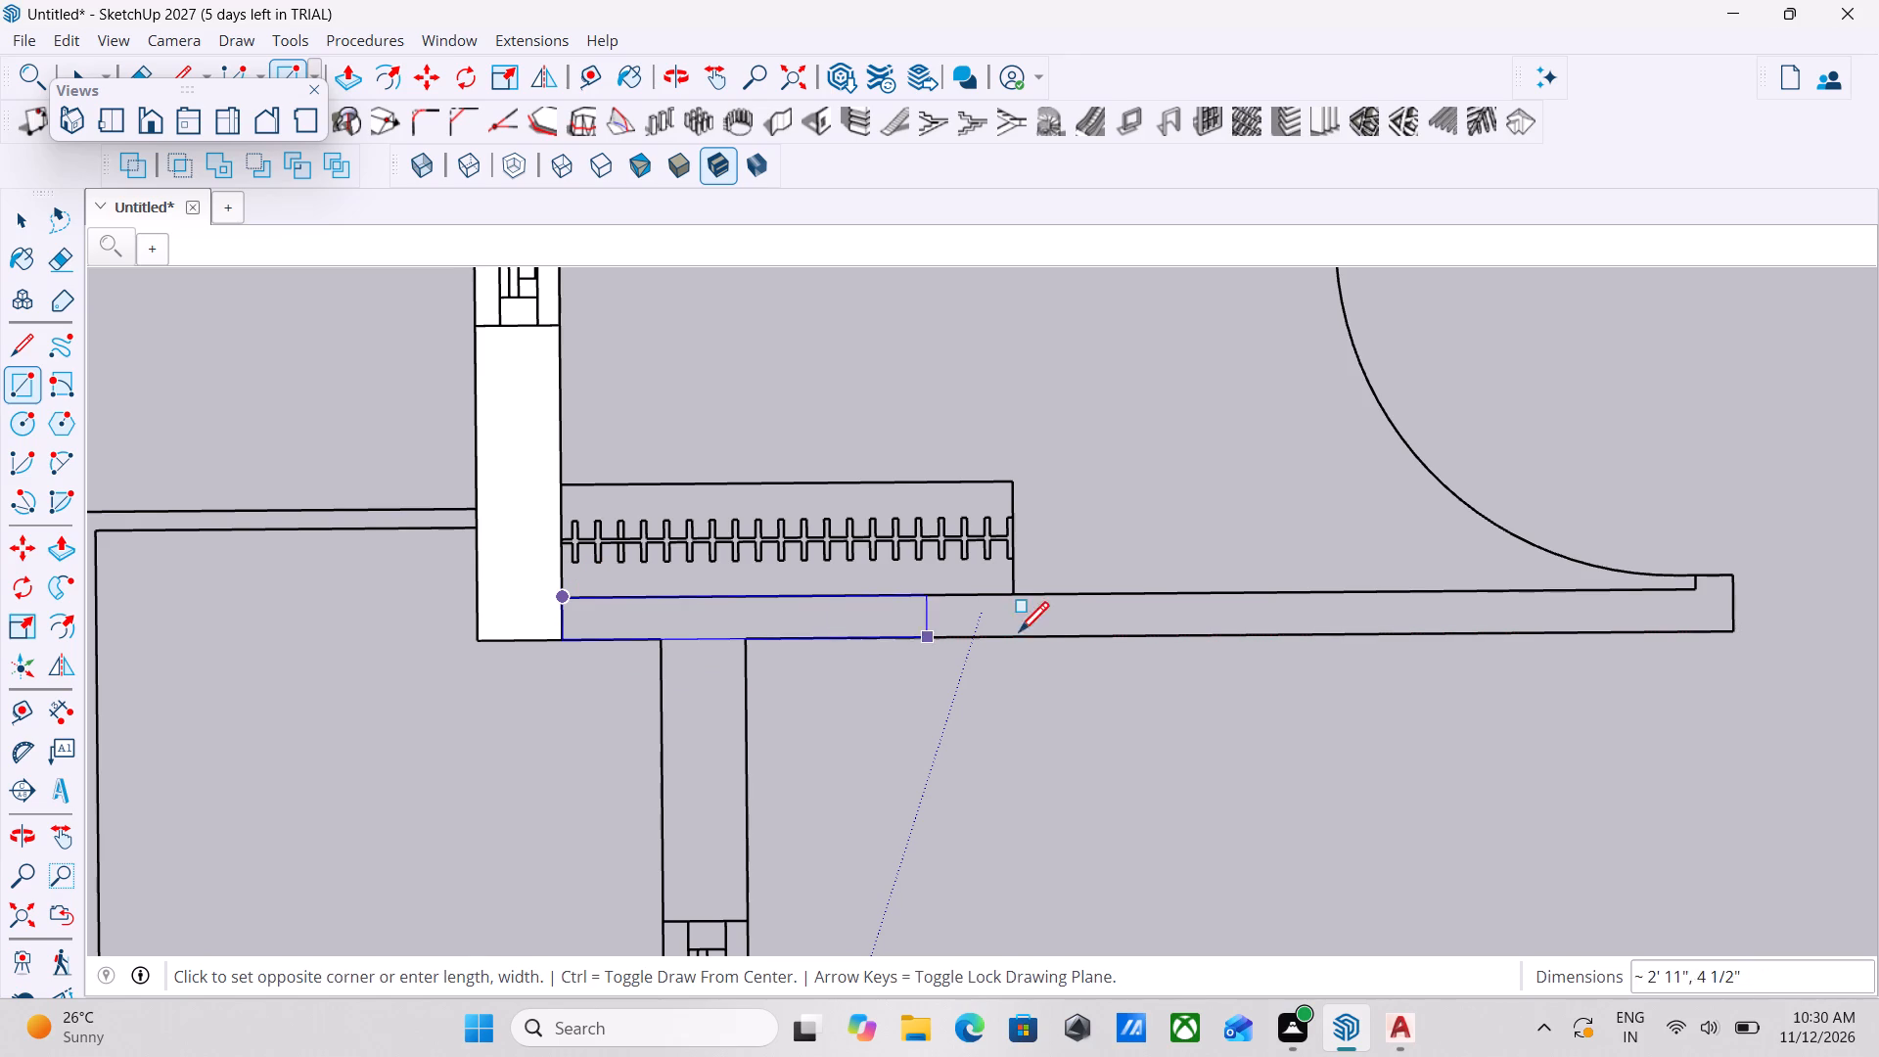
click(1730, 630)
scroll(1730, 630, down, 3)
scroll(976, 596, down, 3)
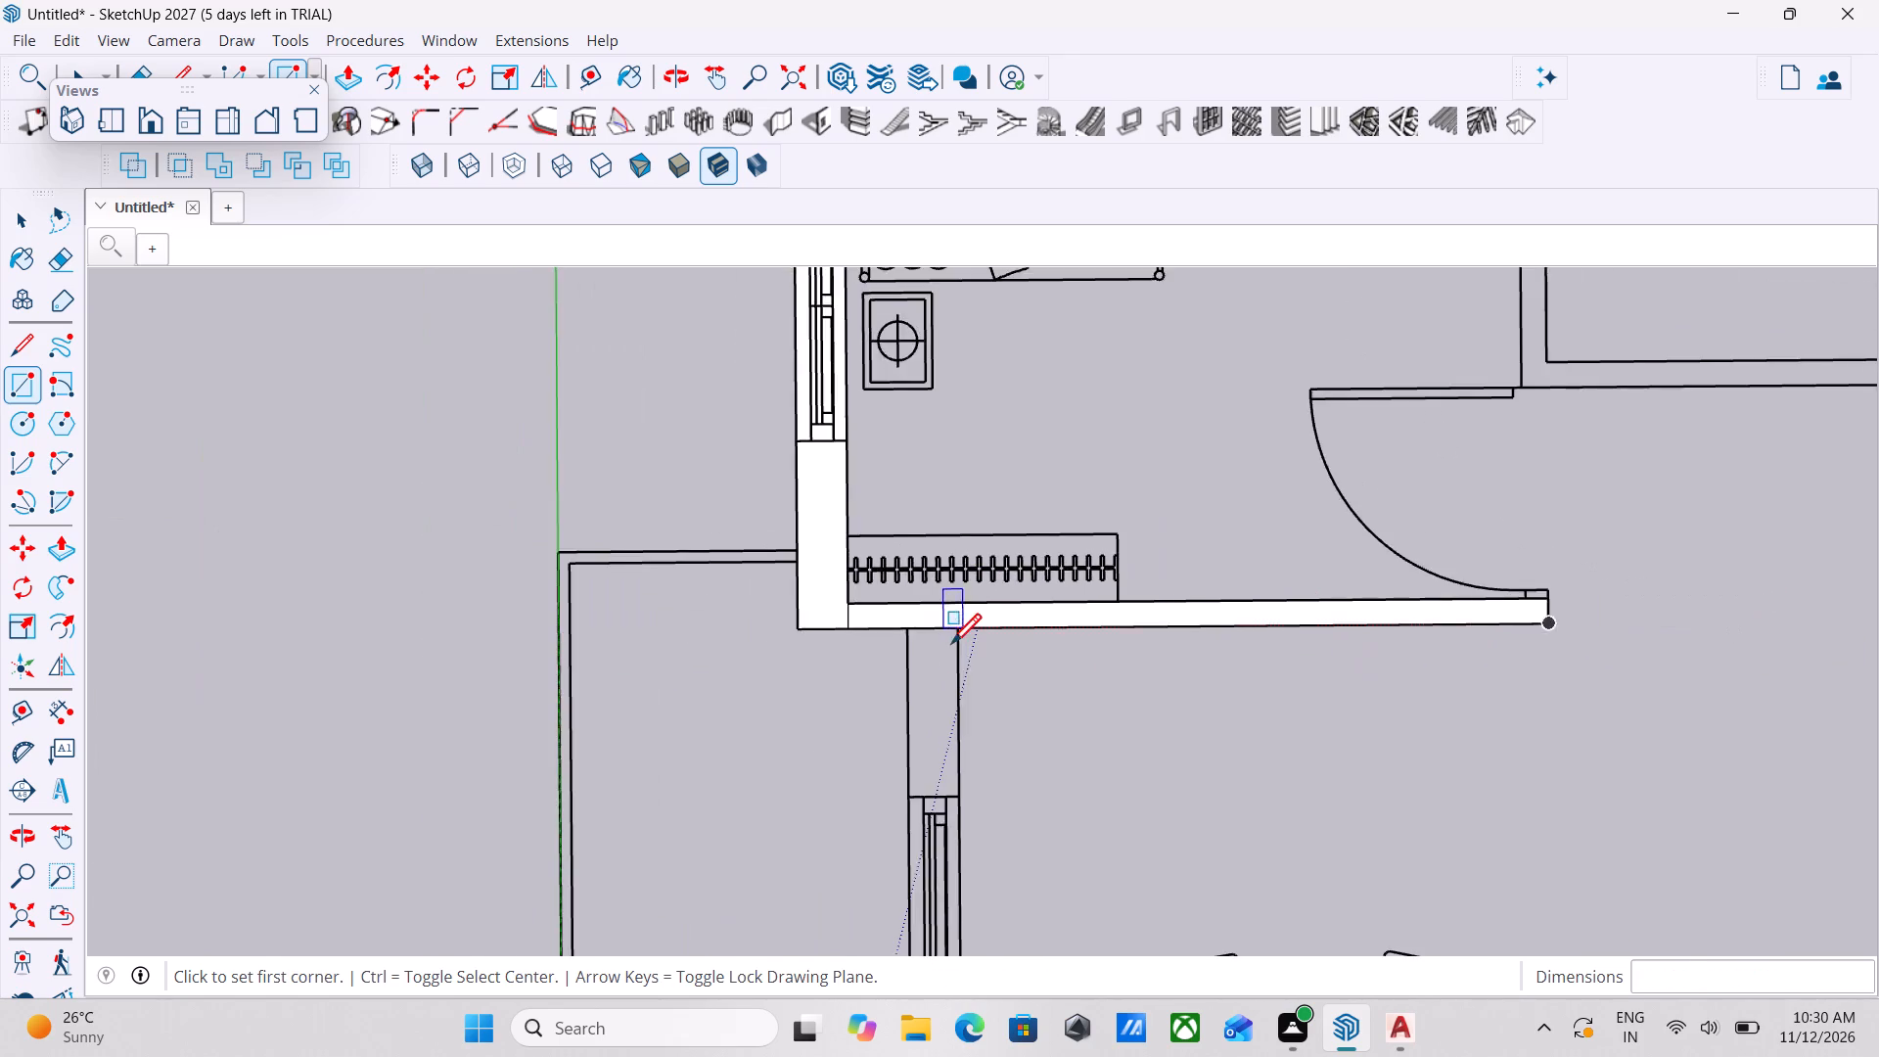
Trace the wall between living room and kitchen with a rectangle about 12' 2 7/8" by 4 1/2", from its free end to the outer corner.
scroll(951, 647, down, 16)
scroll(1023, 683, down, 4)
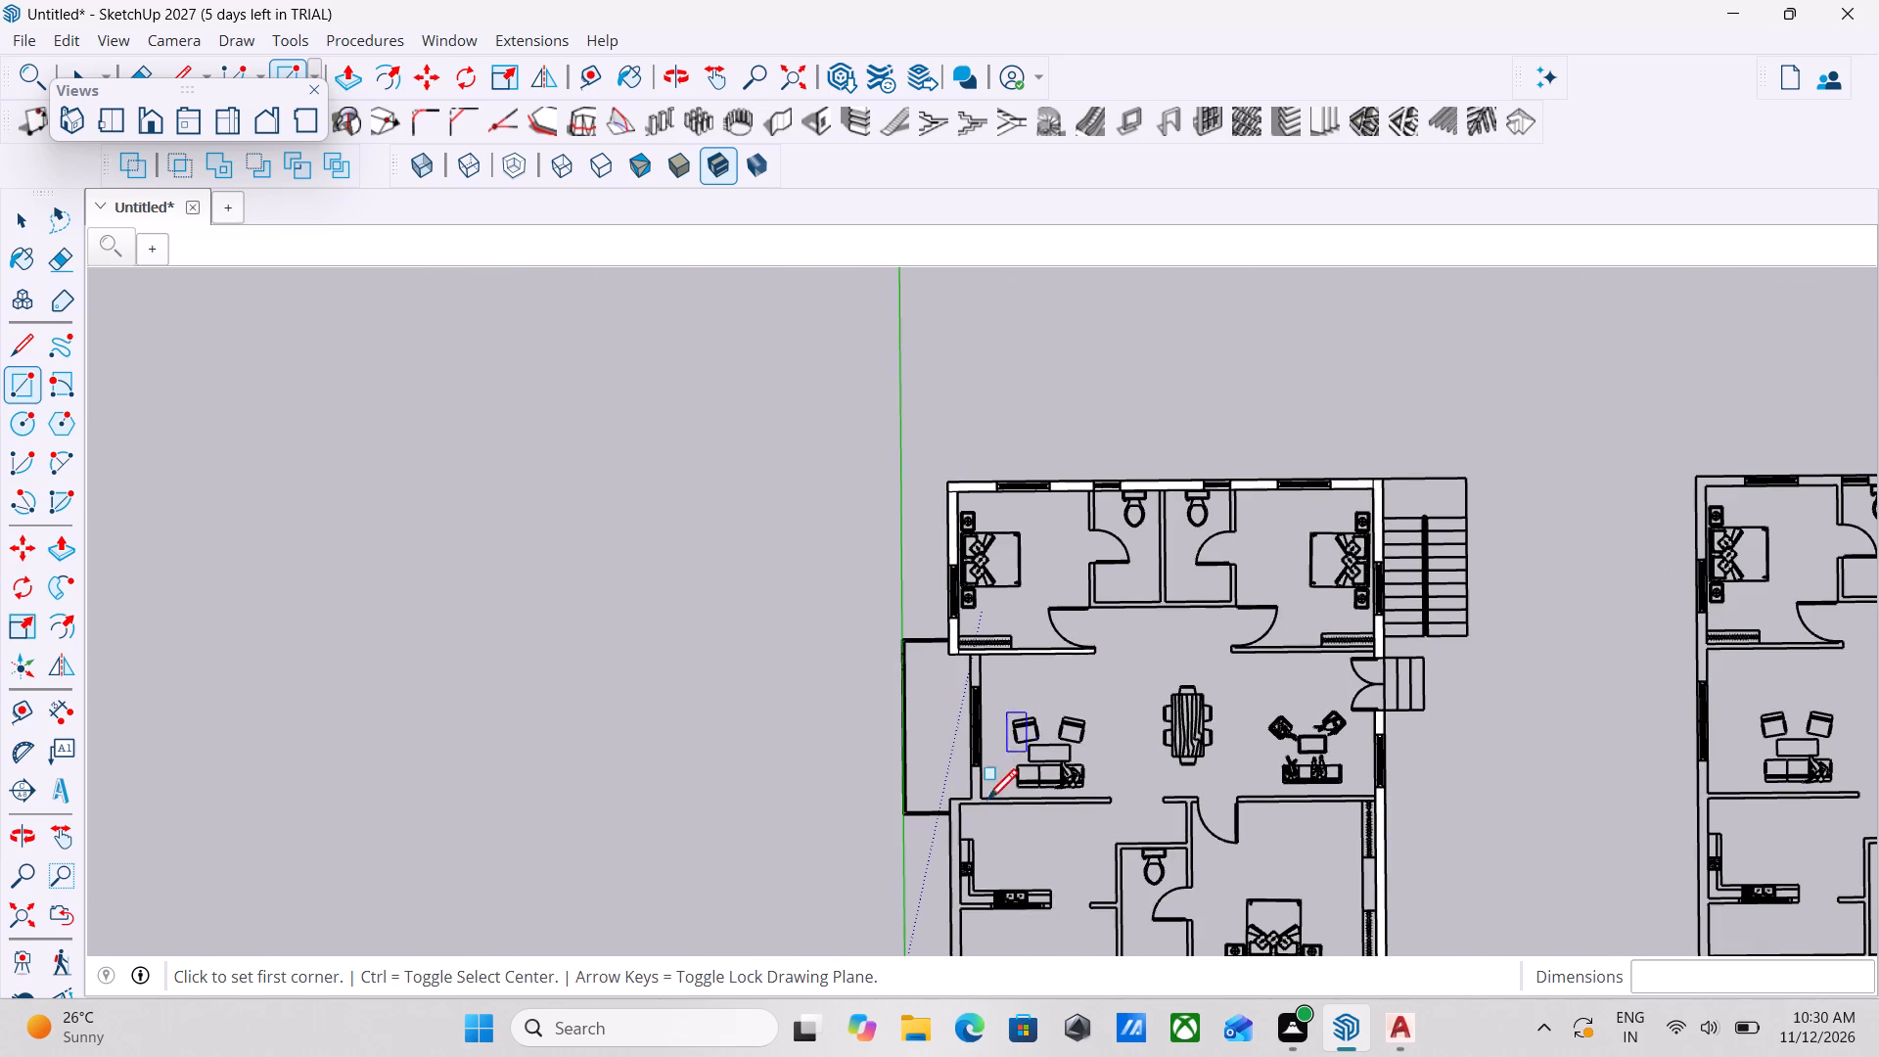
scroll(987, 805, up, 4)
scroll(1204, 868, up, 7)
scroll(1132, 754, up, 2)
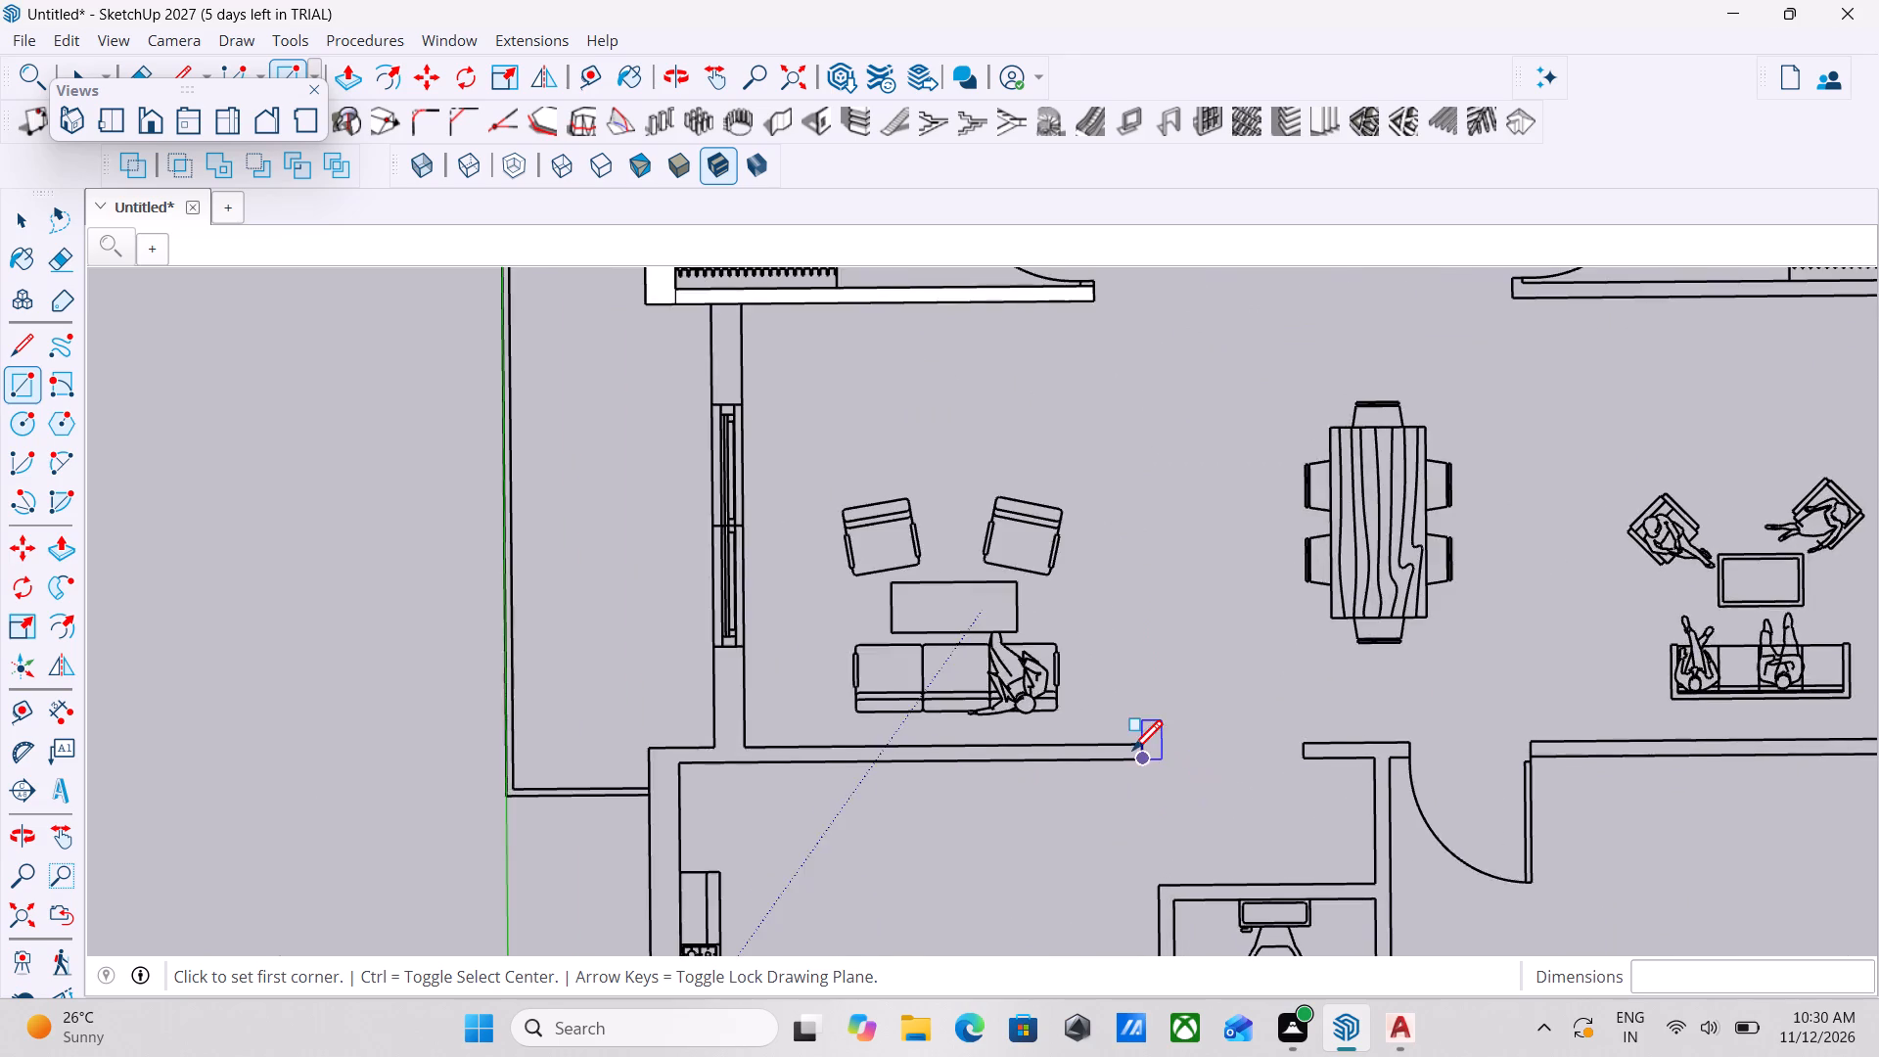
scroll(1132, 754, up, 2)
click(1153, 763)
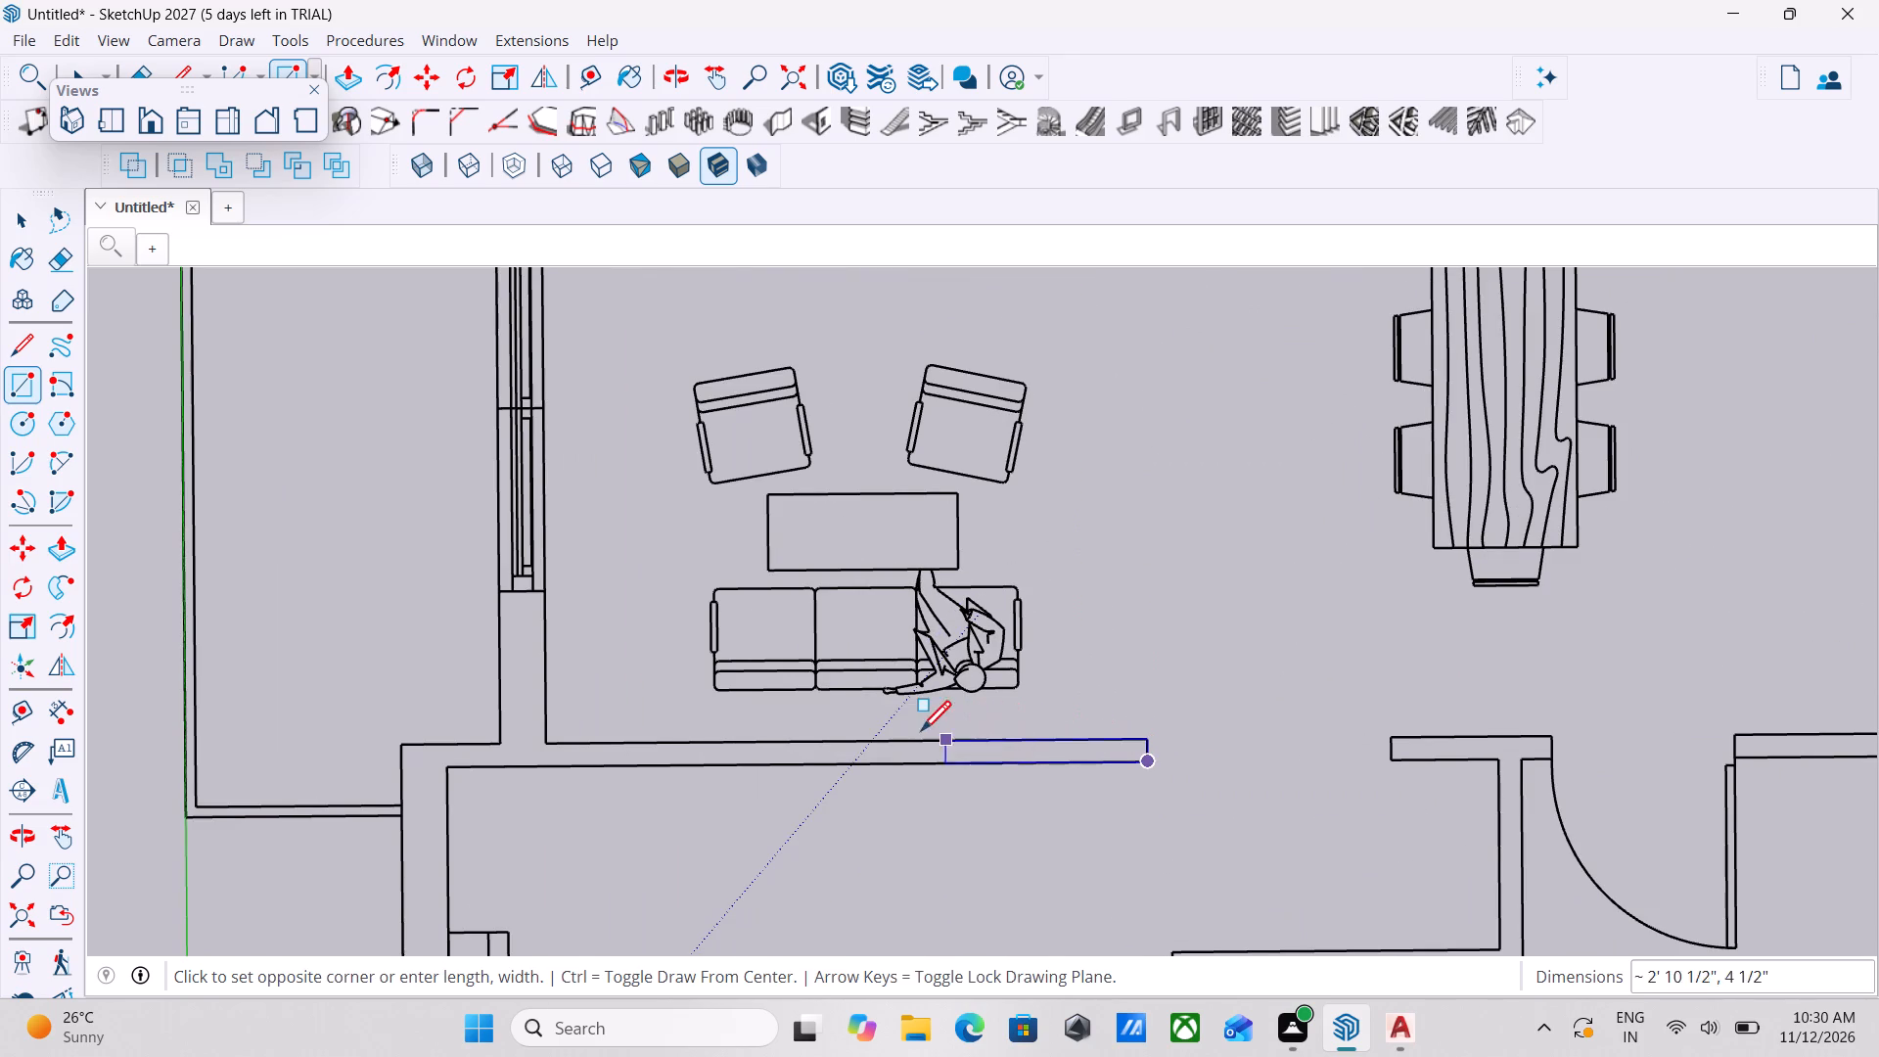
click(399, 752)
Trace the living room's left outer wall with a rectangle from the traced kitchen wall up to the upper-left bedroom's lower wall.
scroll(516, 740, down, 5)
click(502, 744)
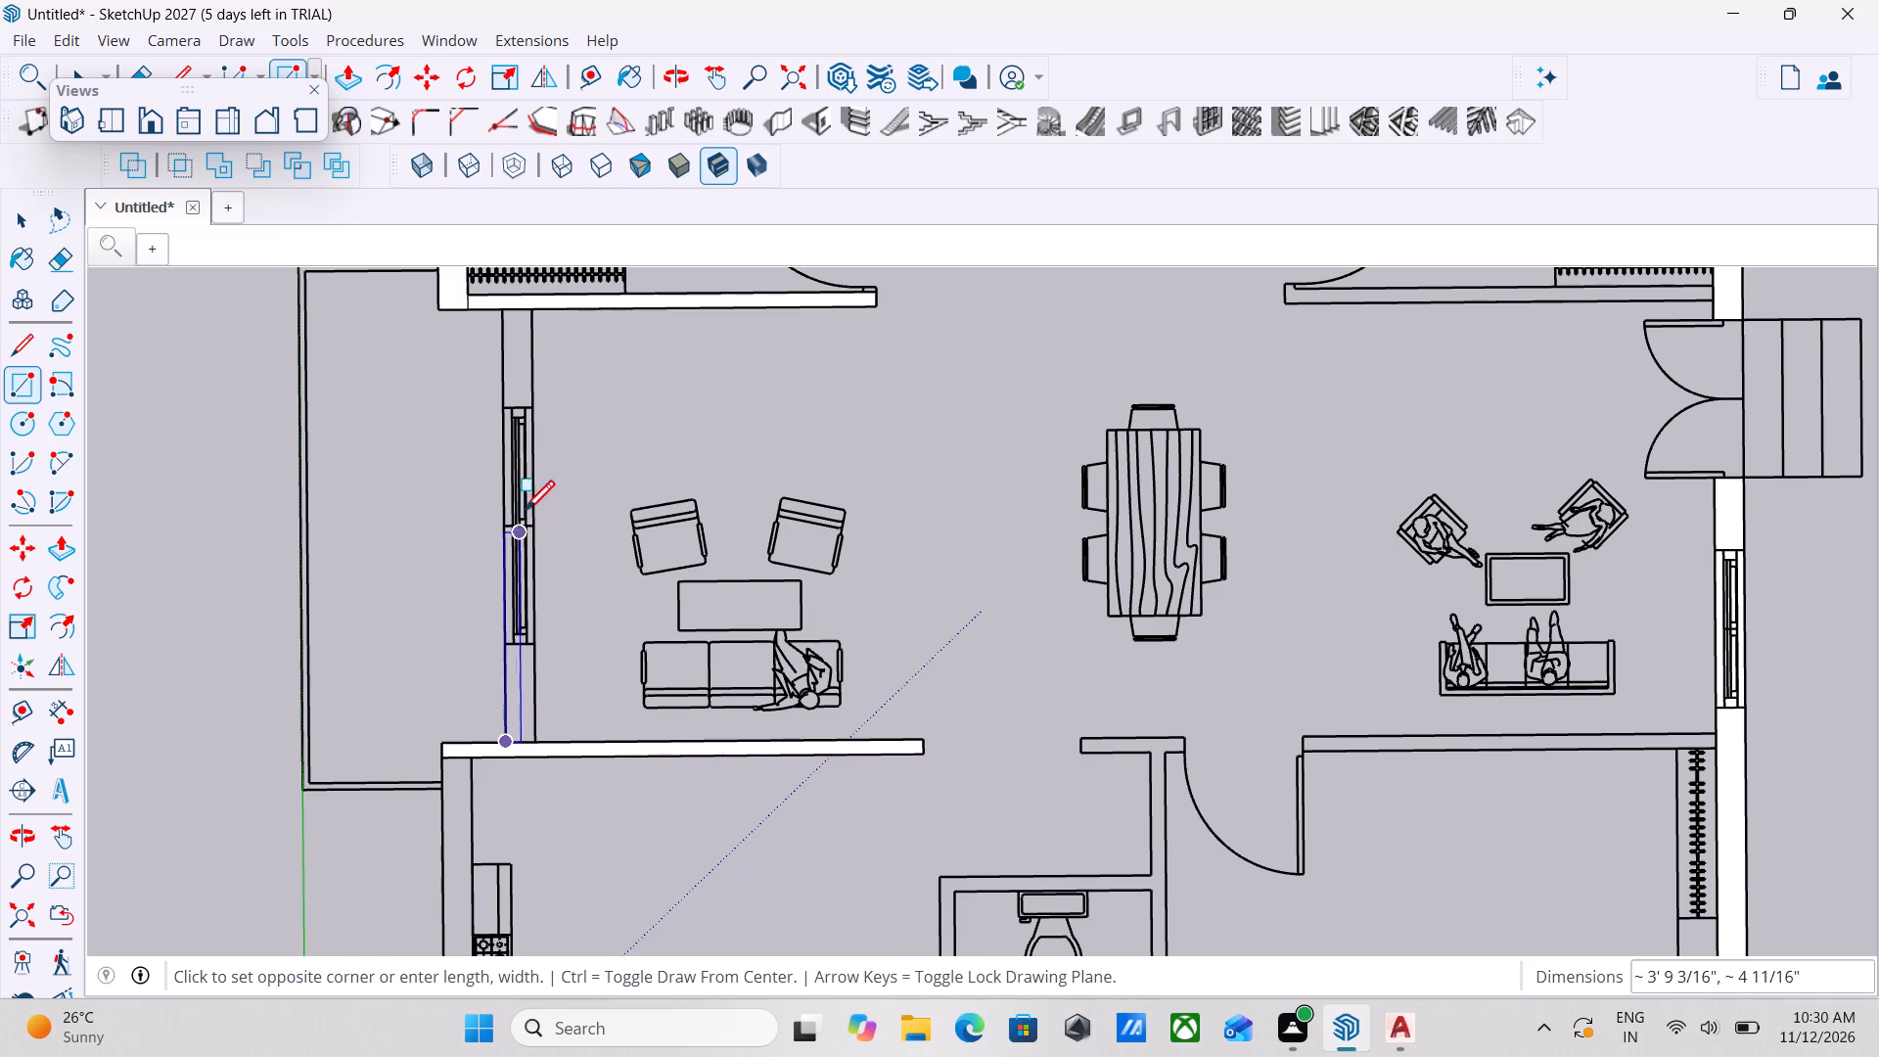
scroll(547, 418, down, 3)
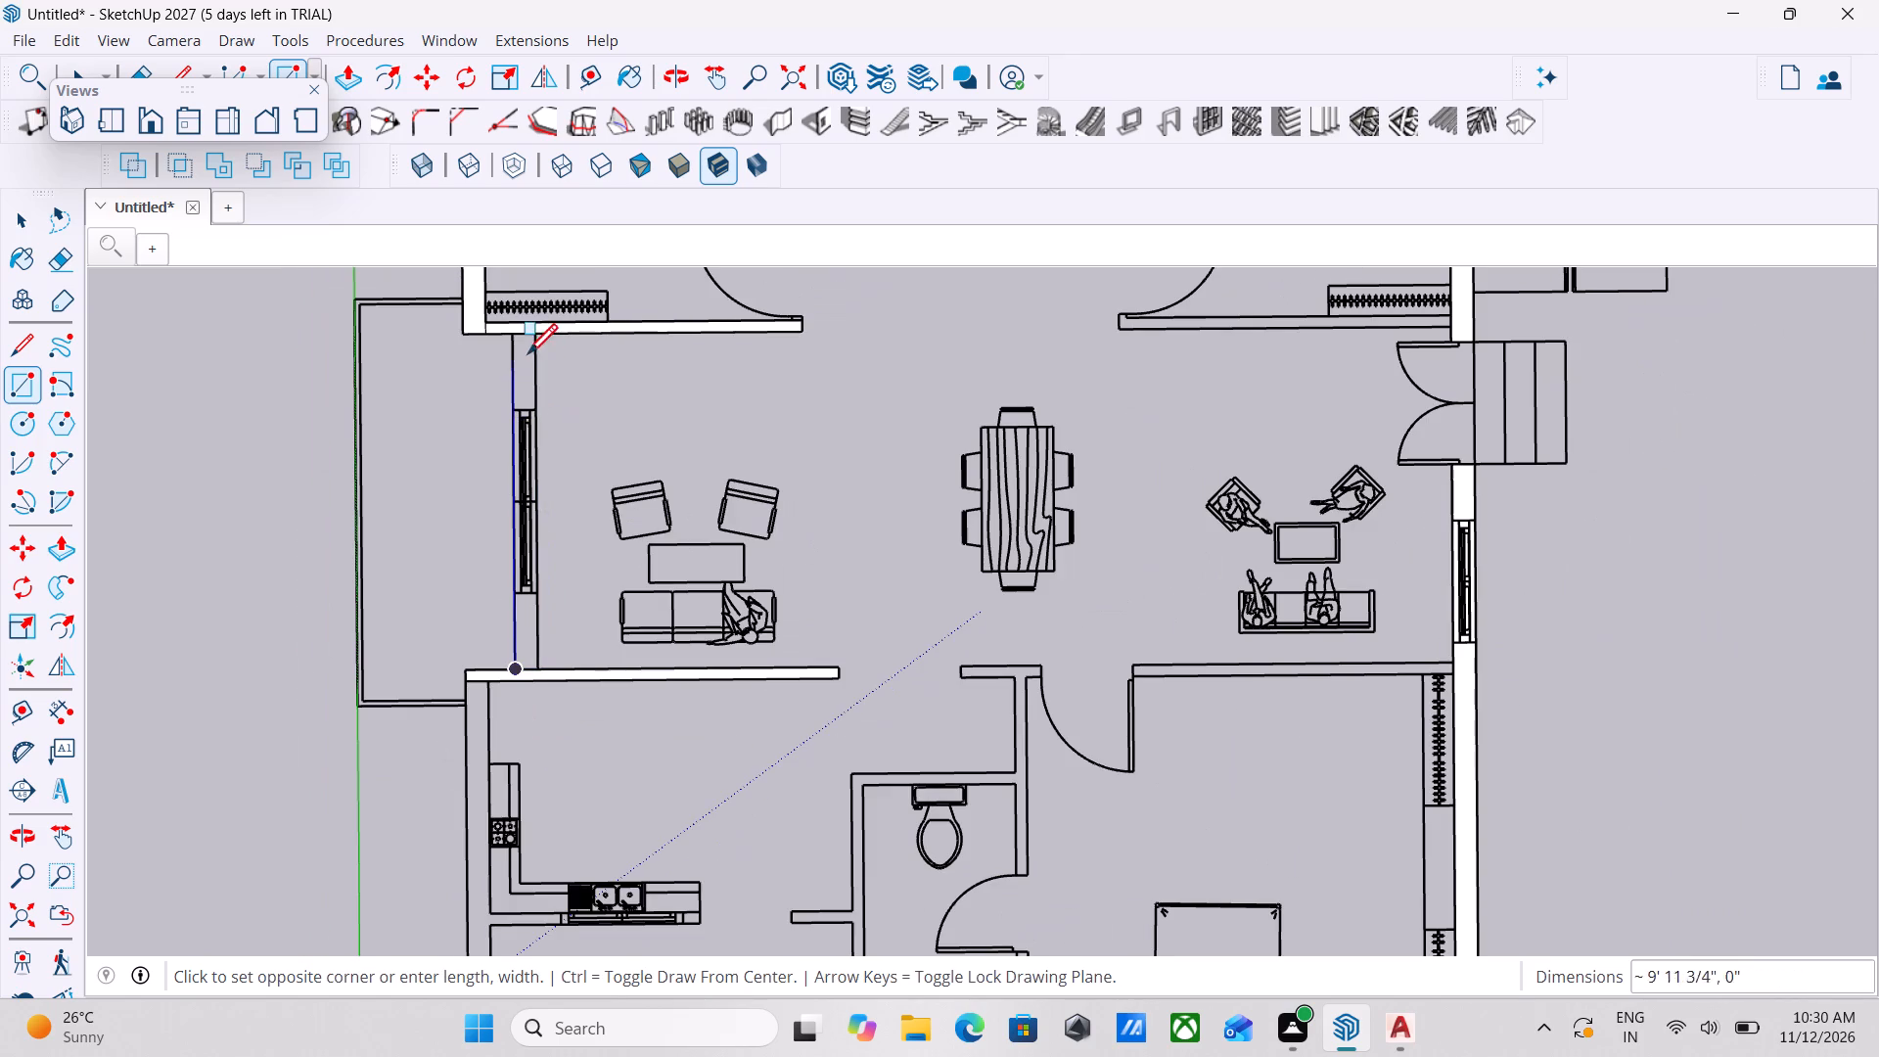
click(531, 338)
scroll(473, 751, down, 4)
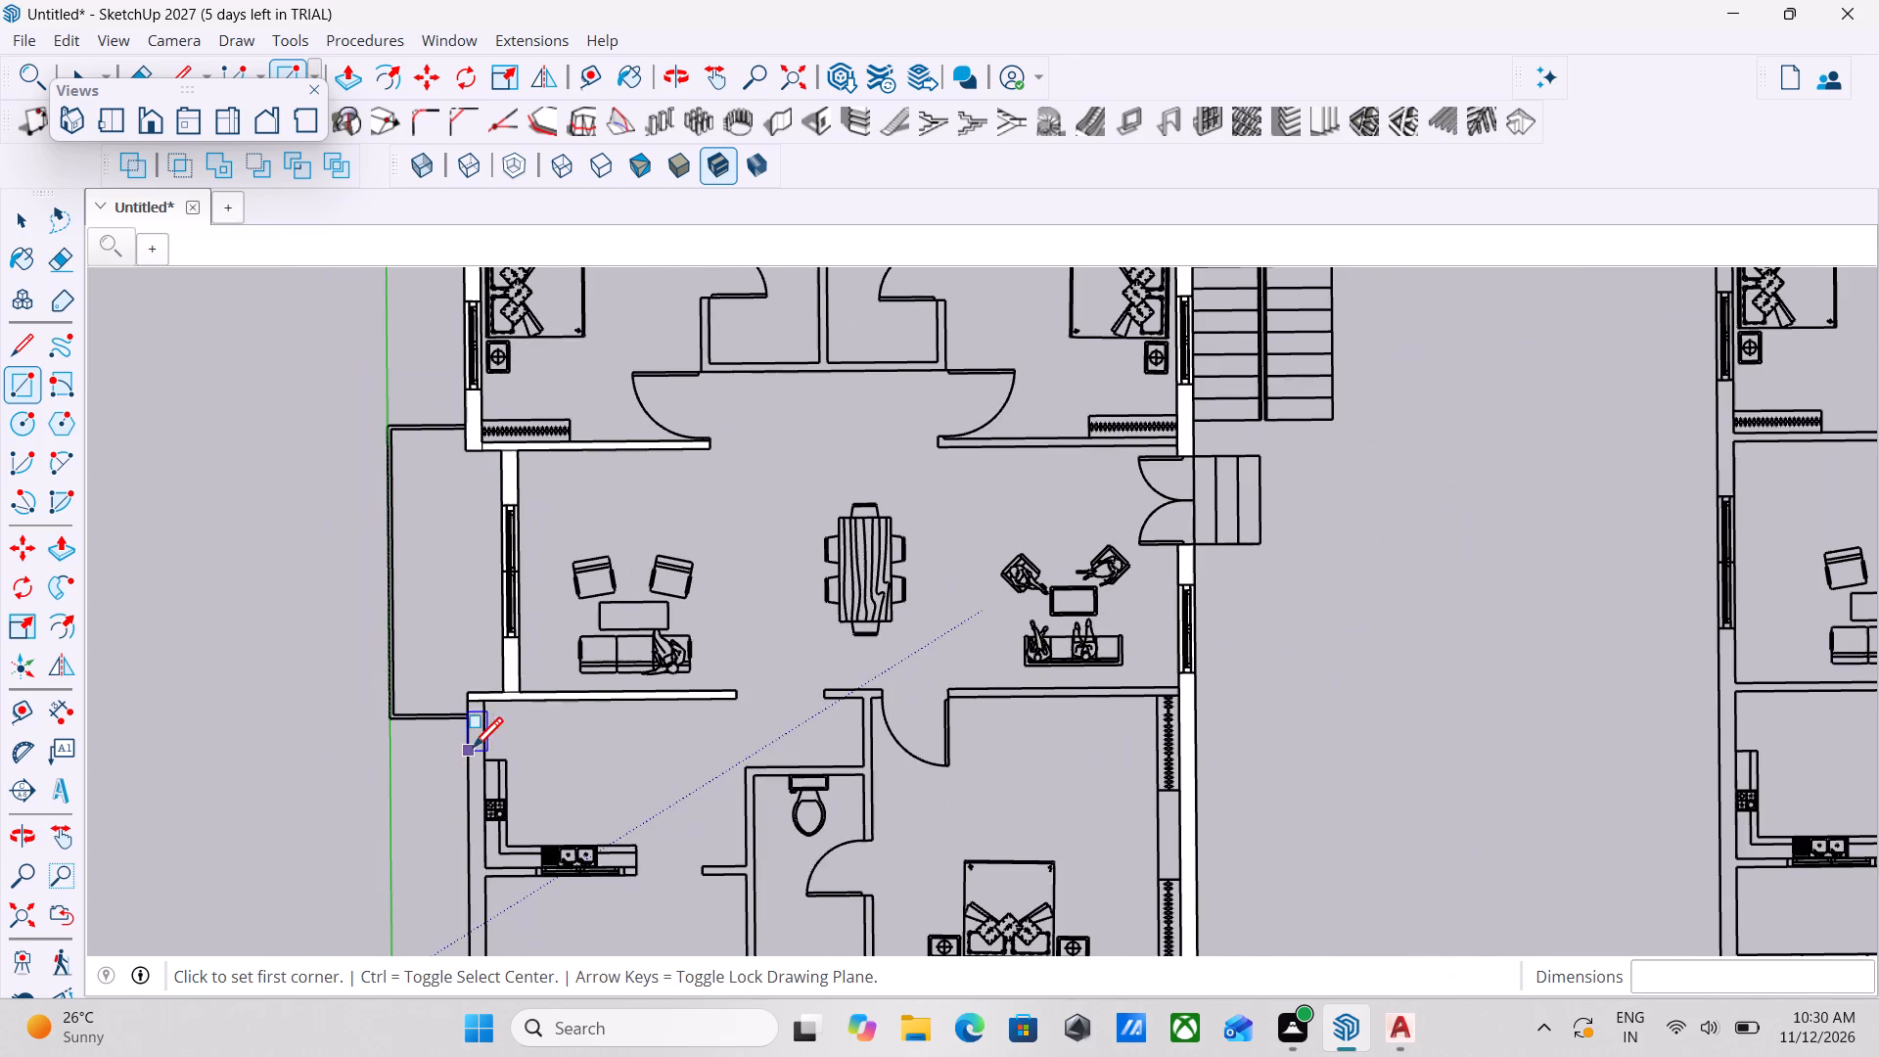
Trace the kitchen side's left outer wall with a 9" by 12' 9" rectangle, from the plan's bottom-left corner up to the traced kitchen wall.
middle_drag(619, 742, 689, 681)
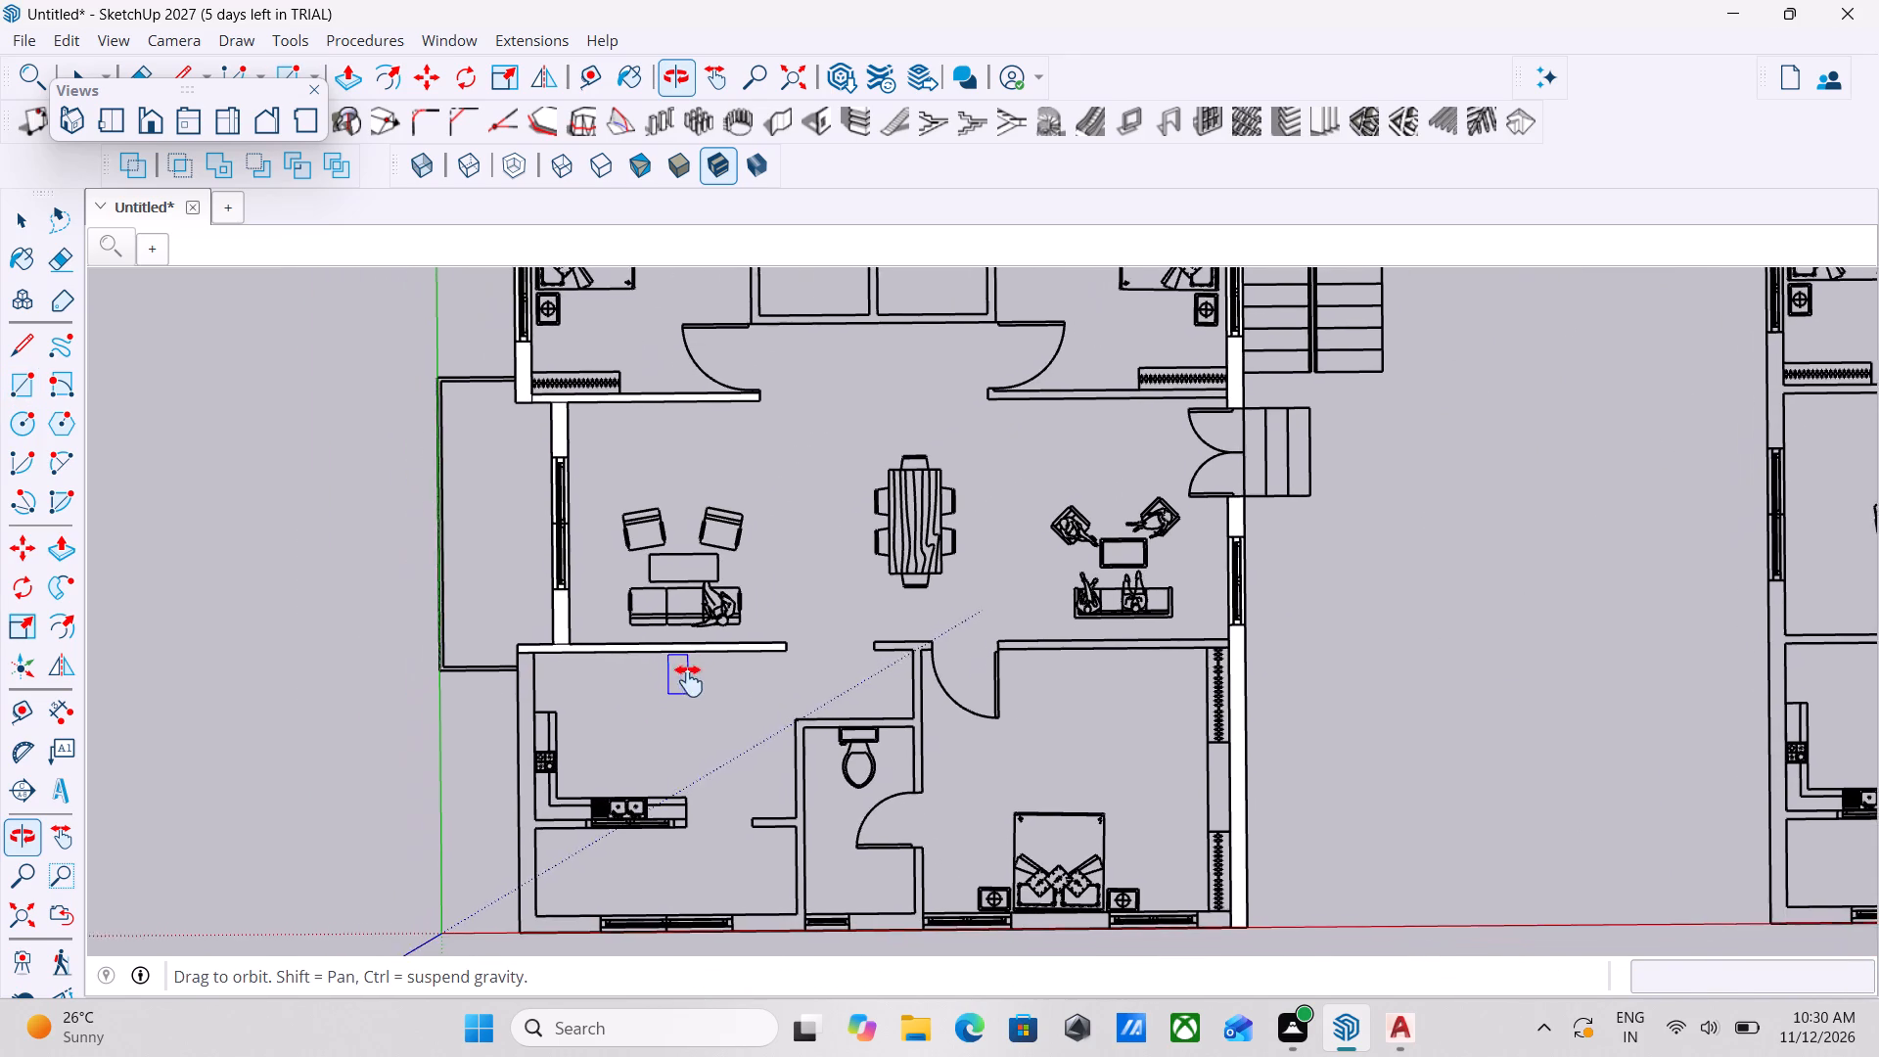
middle_drag(689, 681, 937, 546)
scroll(808, 493, up, 2)
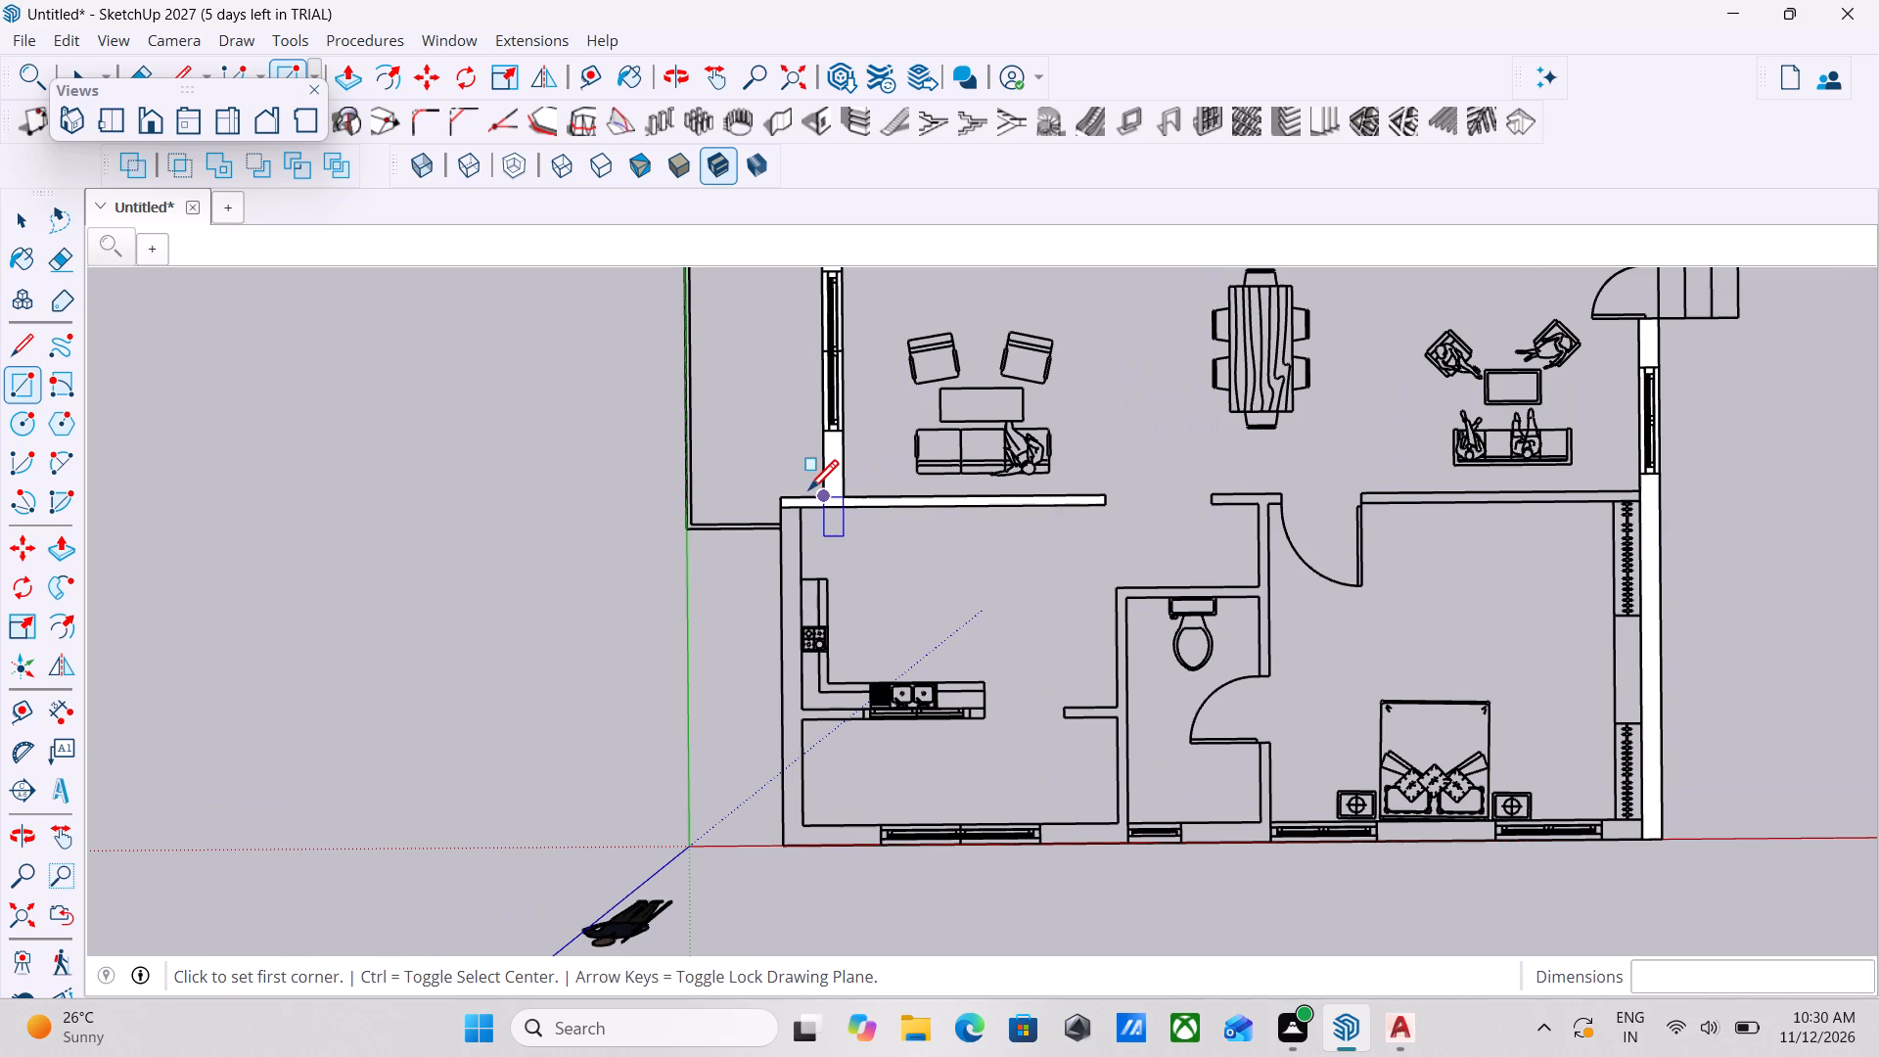
scroll(805, 896, up, 3)
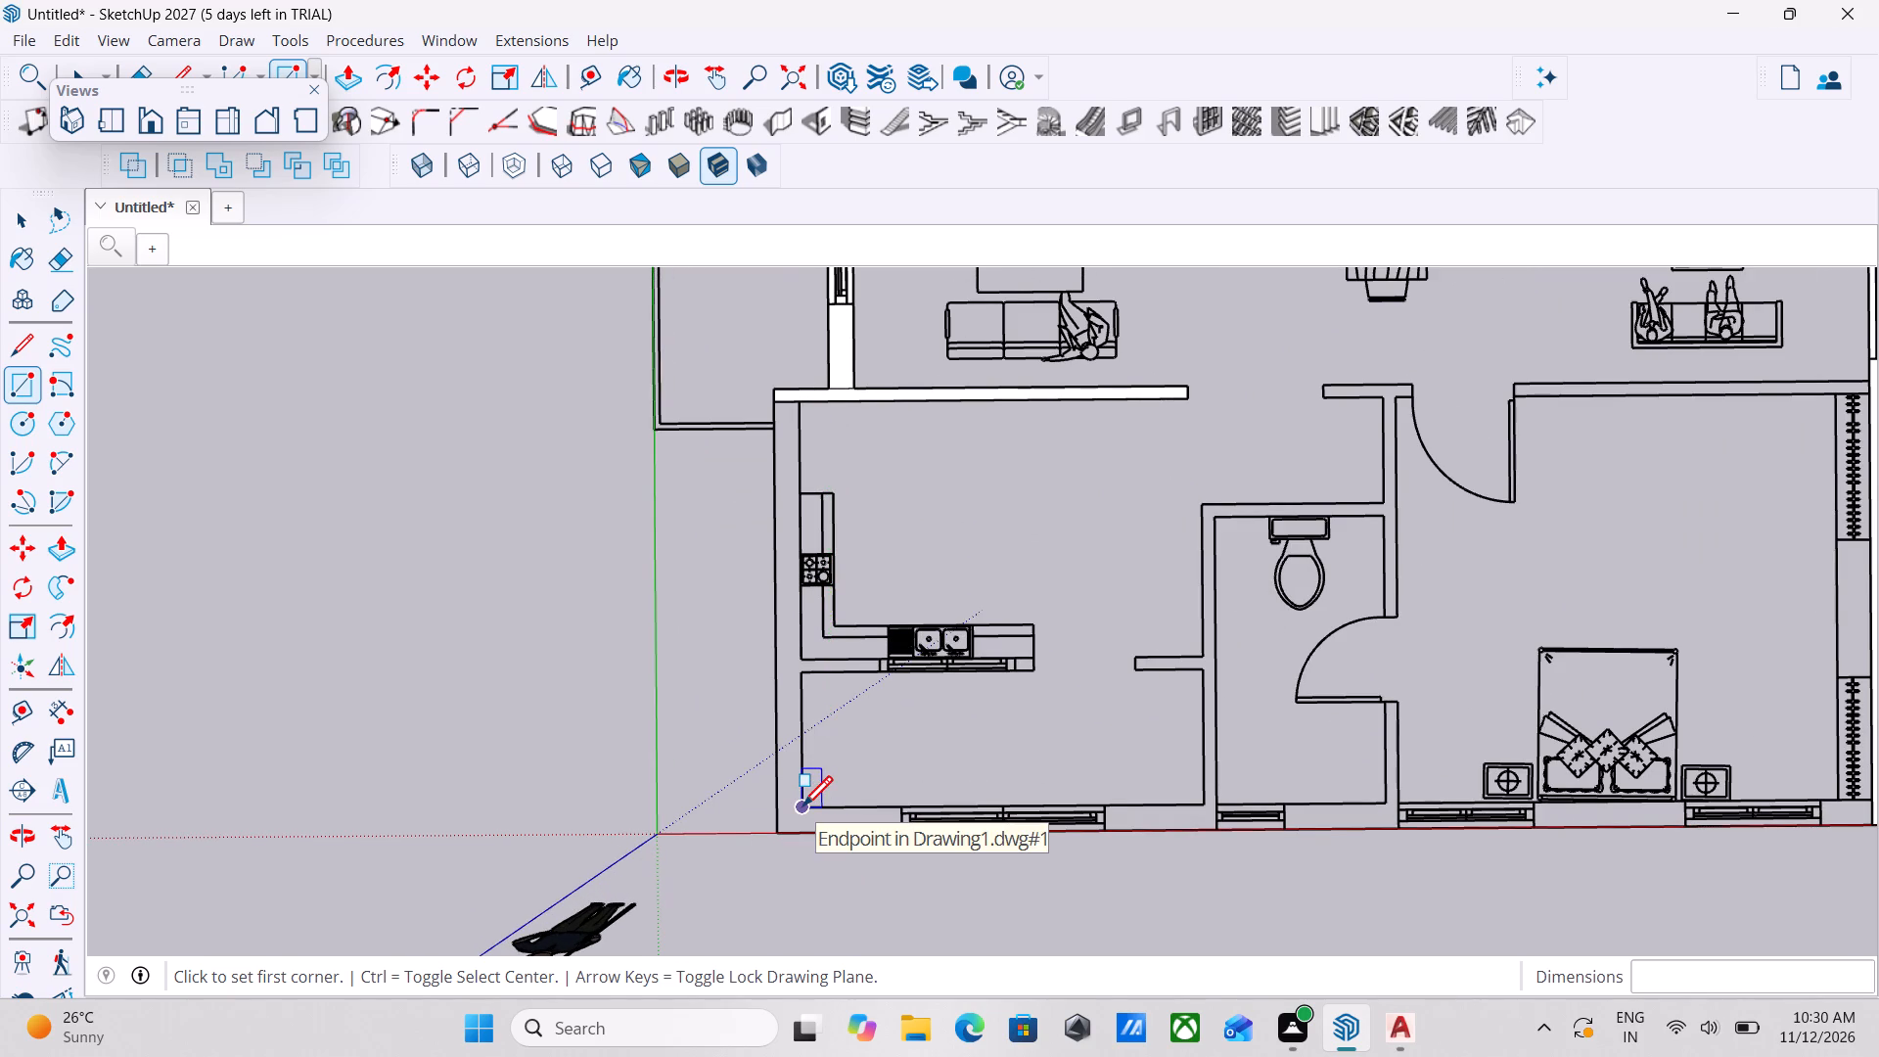
click(777, 834)
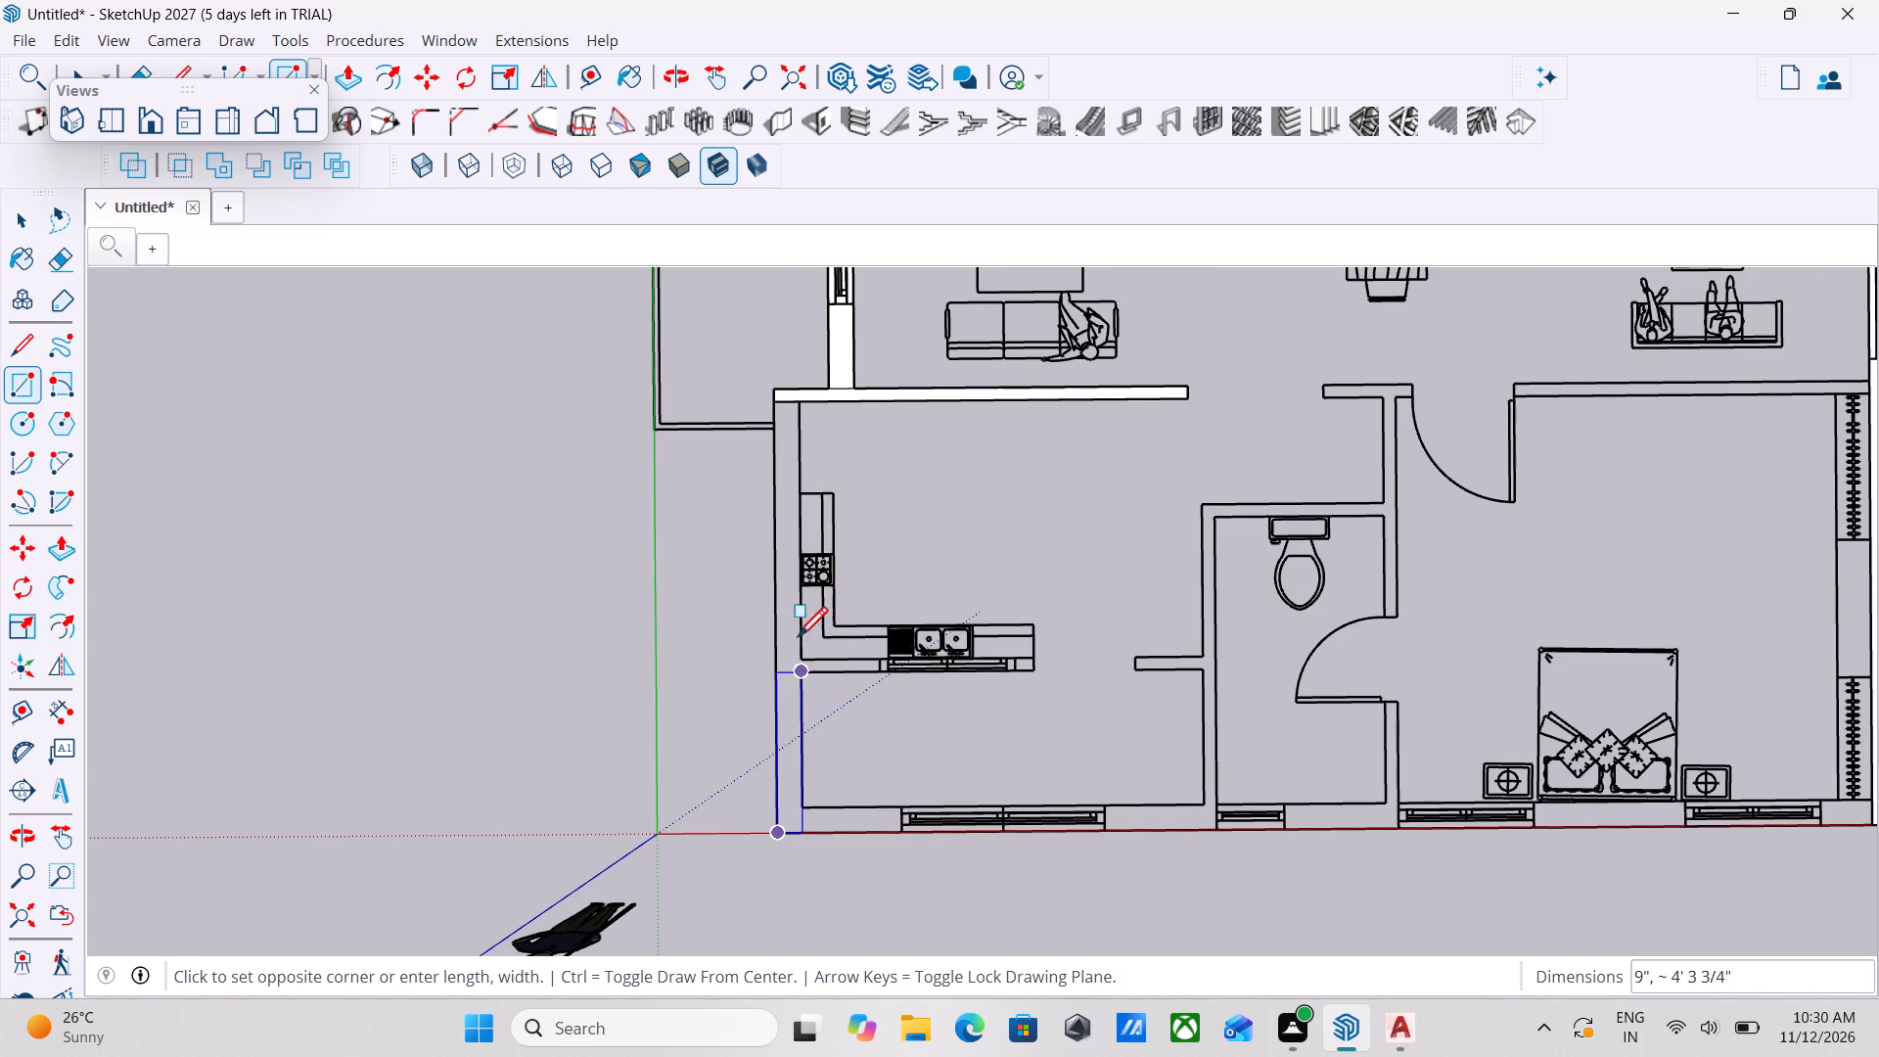
click(800, 401)
Trace the plan's bottom outer wall with a 31' 7 1/2" by 9" rectangle between the traced left and right outer walls.
scroll(843, 857, down, 5)
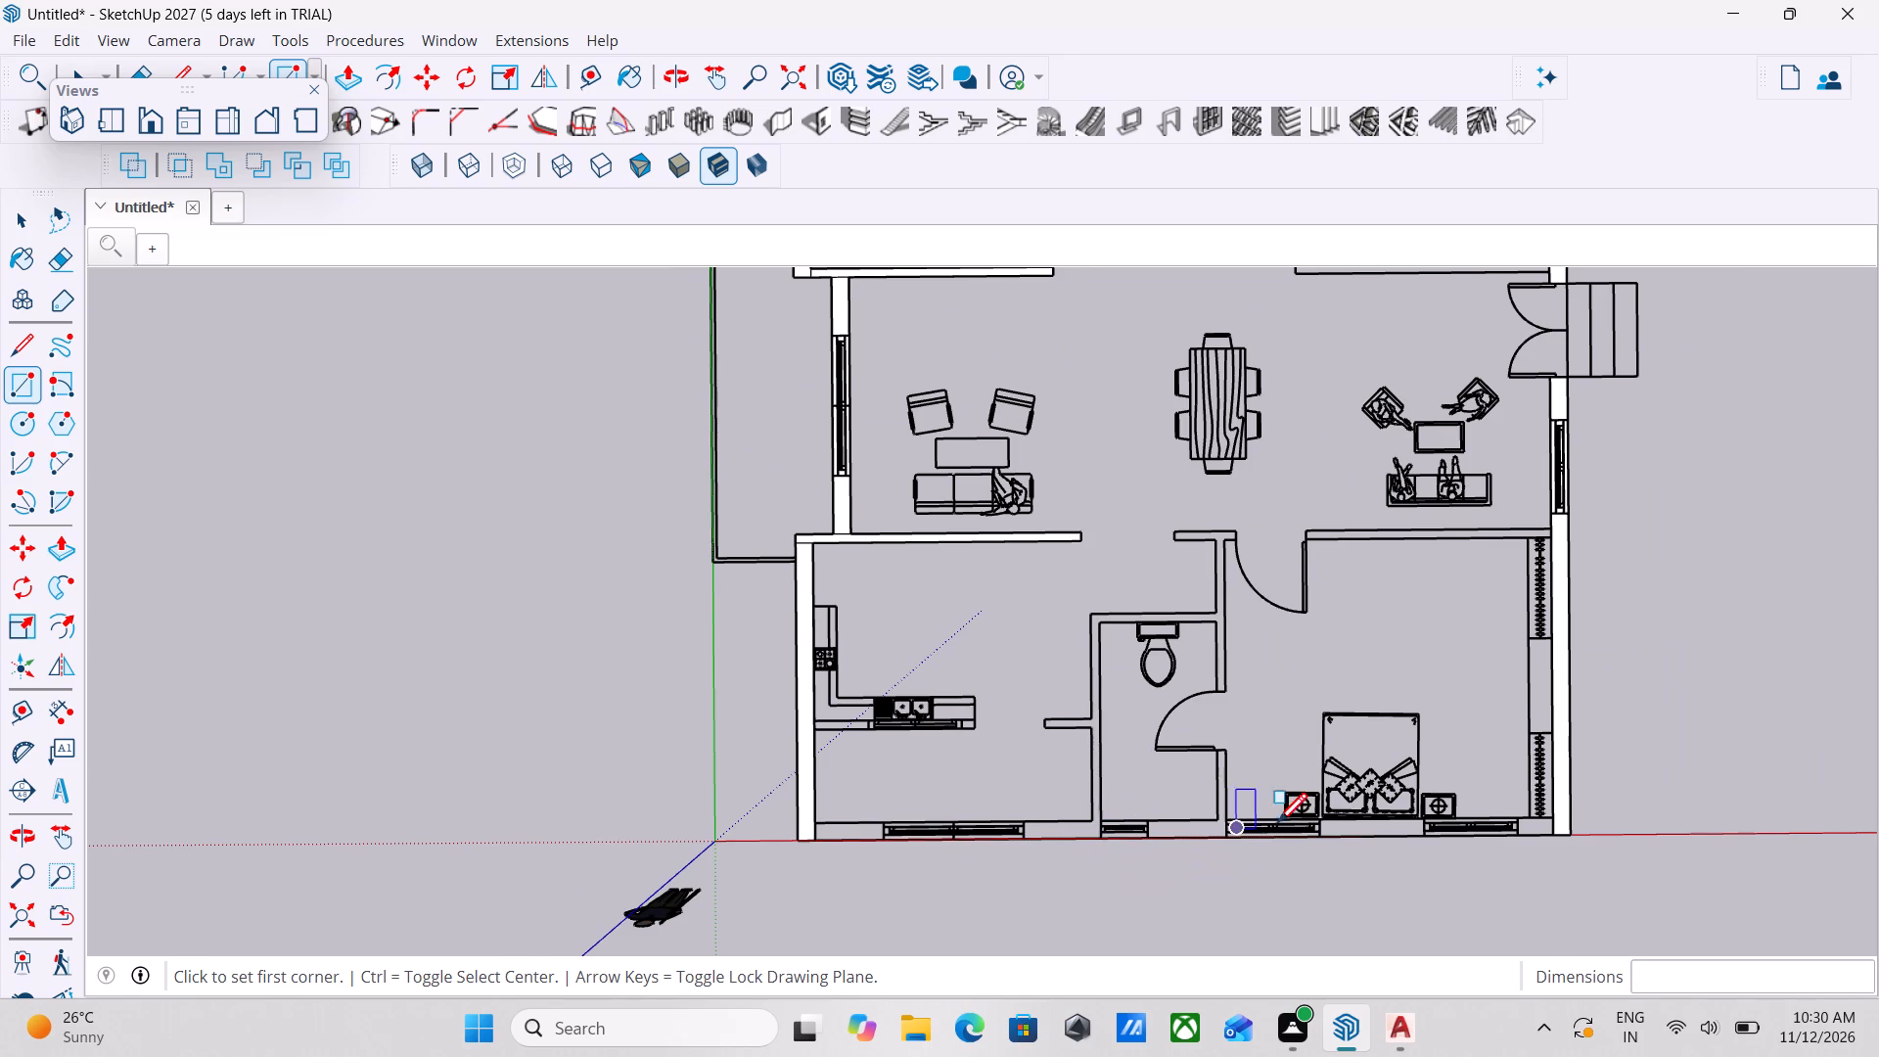
scroll(784, 857, up, 4)
scroll(863, 806, up, 2)
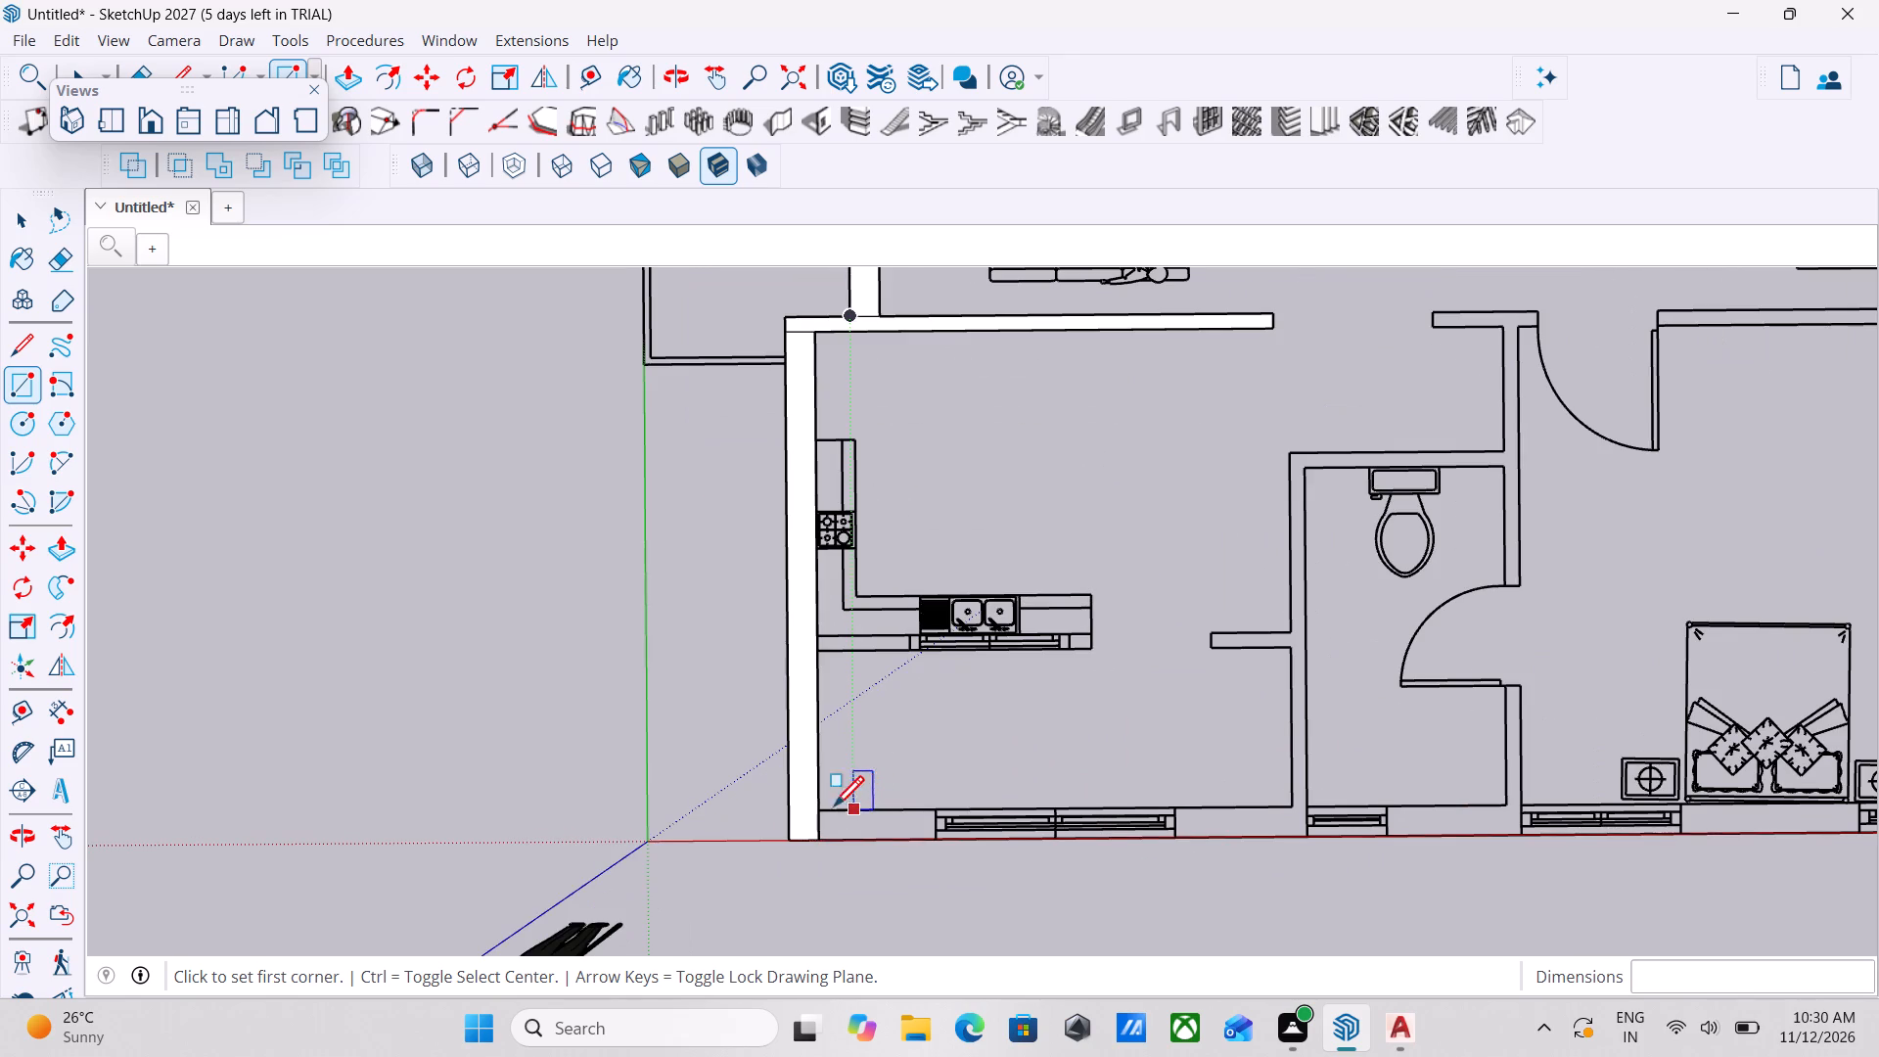
click(819, 813)
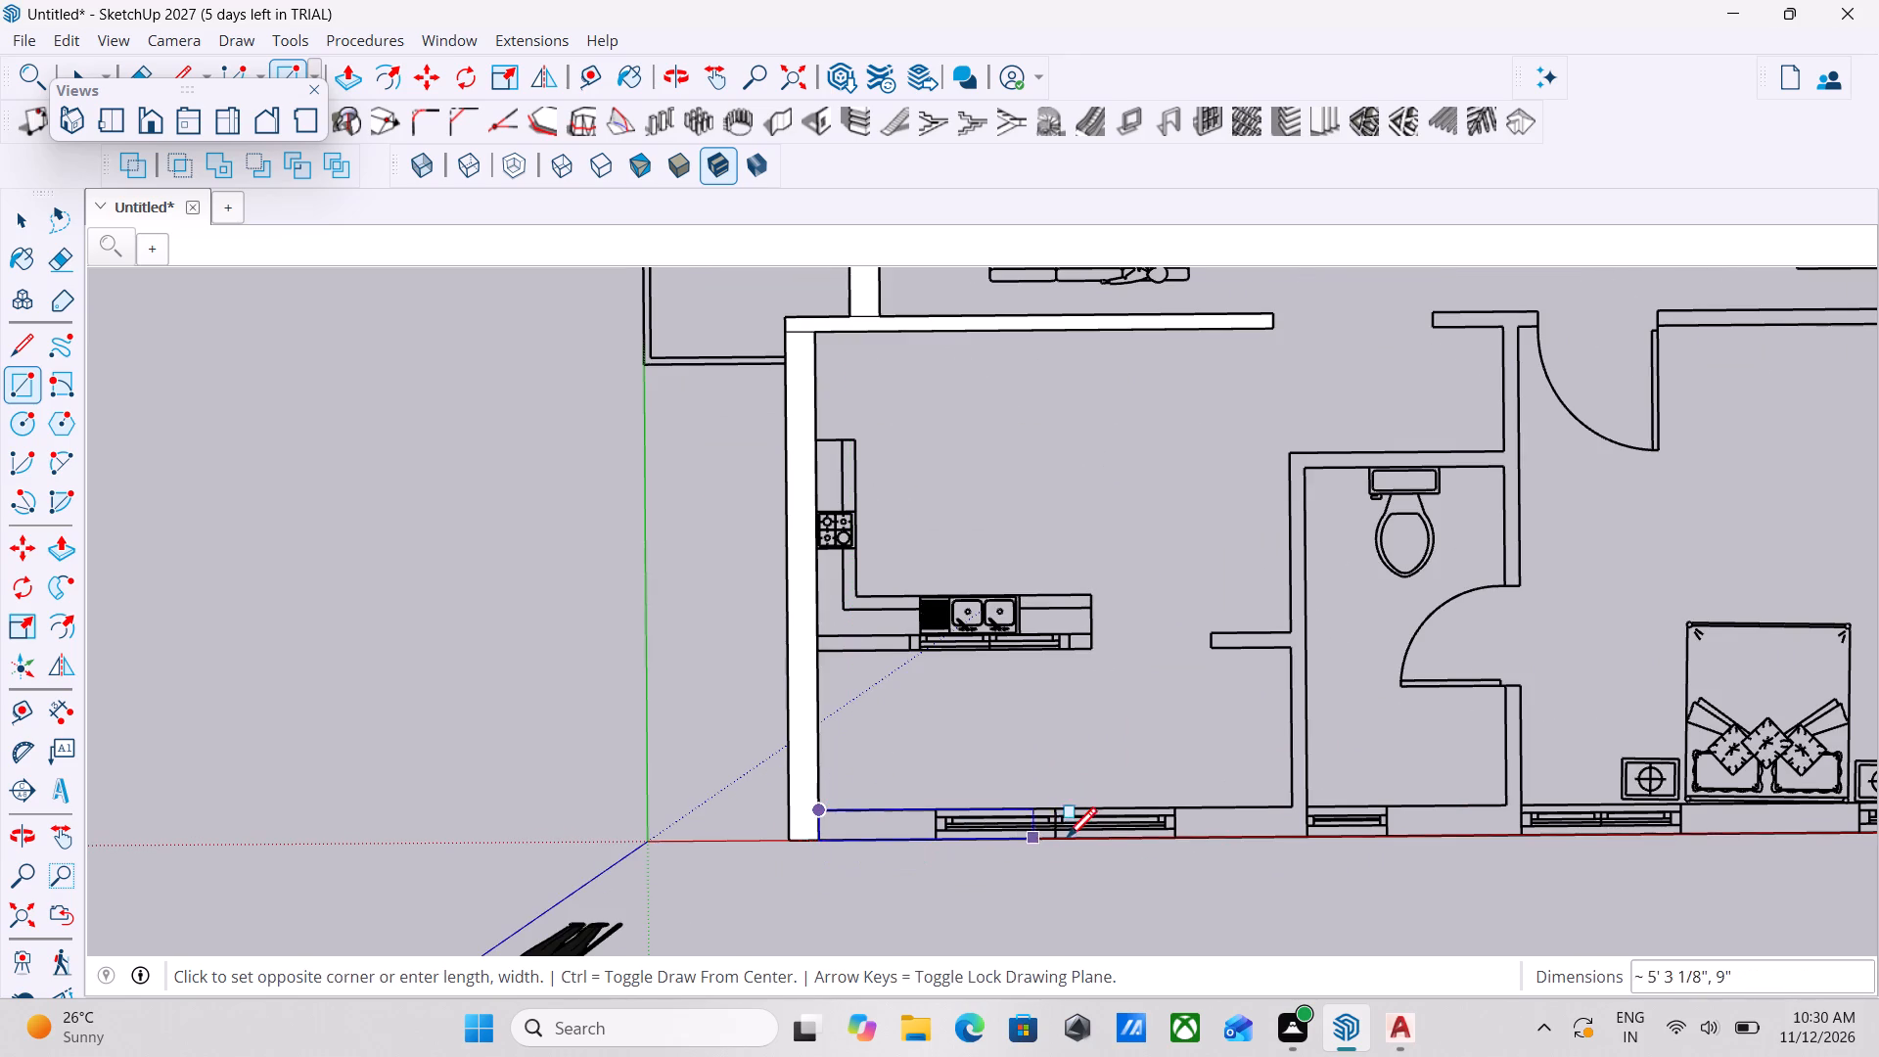
scroll(1090, 842, down, 3)
shift+middle_drag(1126, 833, 924, 838)
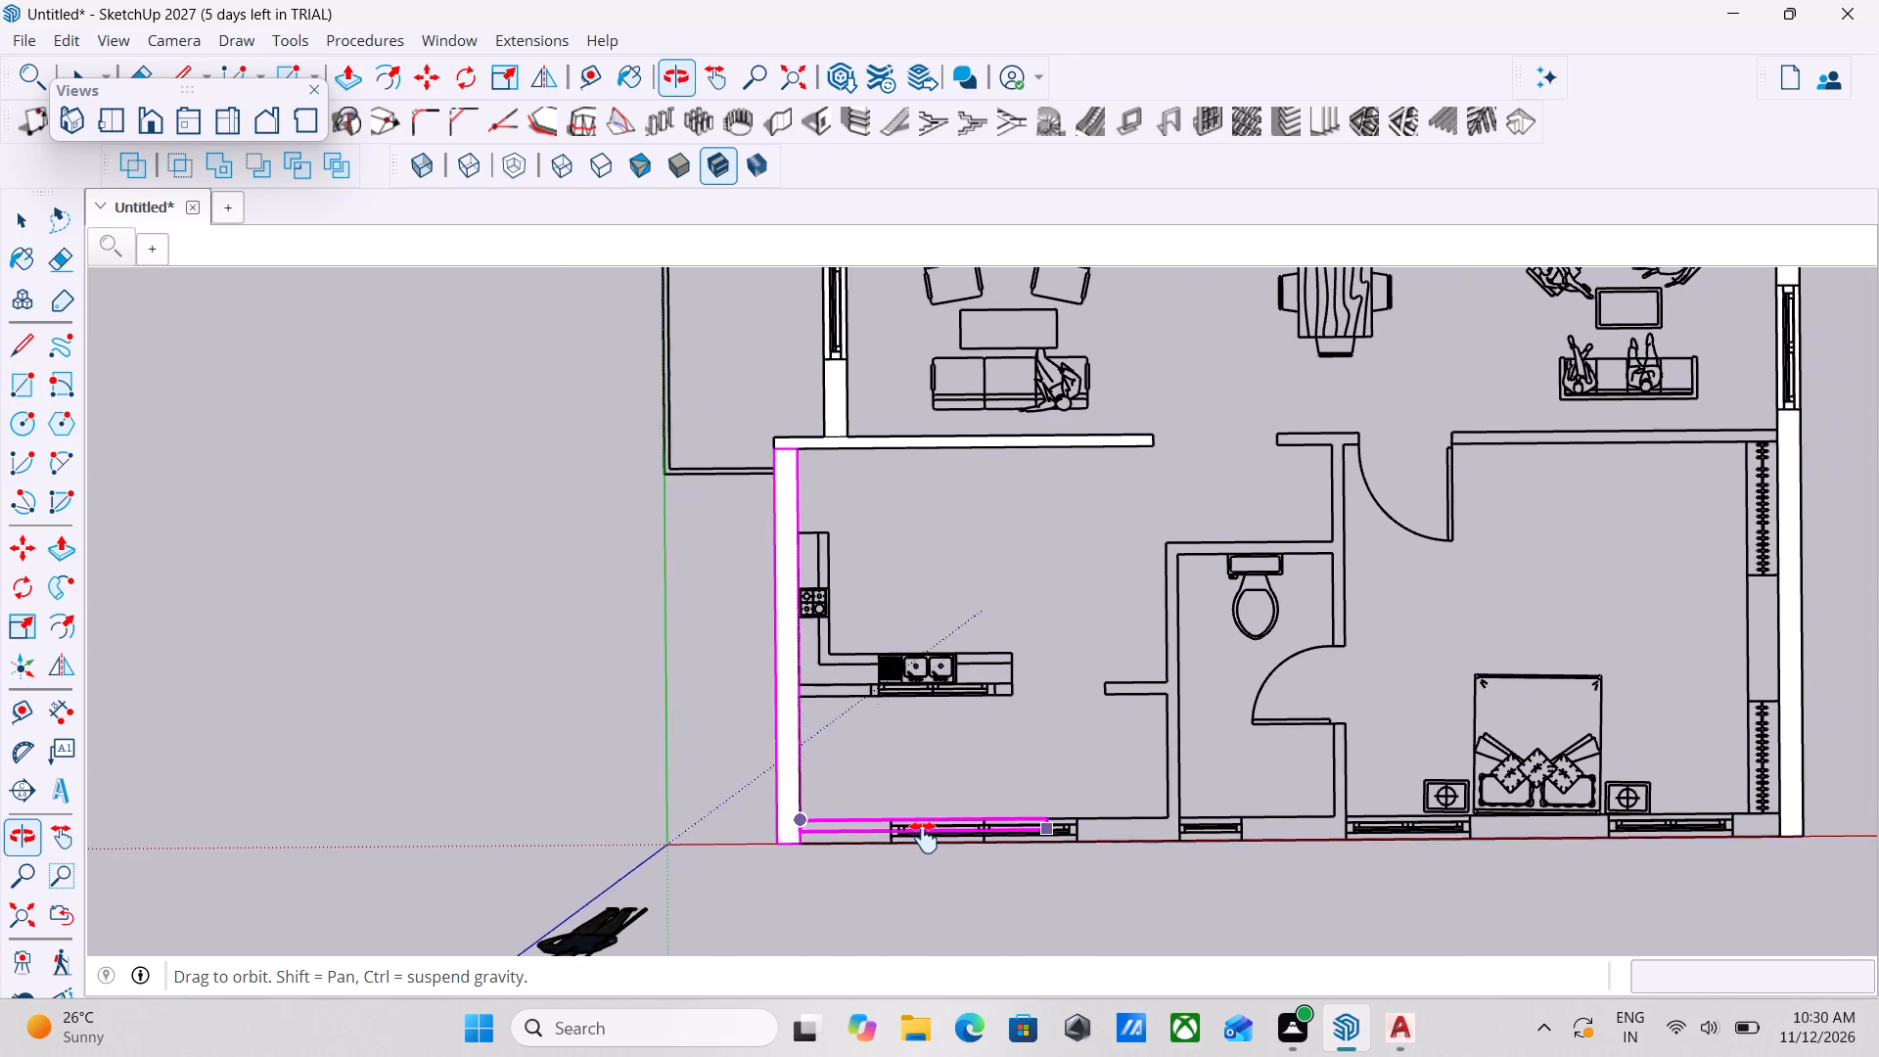
shift+middle_drag(924, 838, 761, 831)
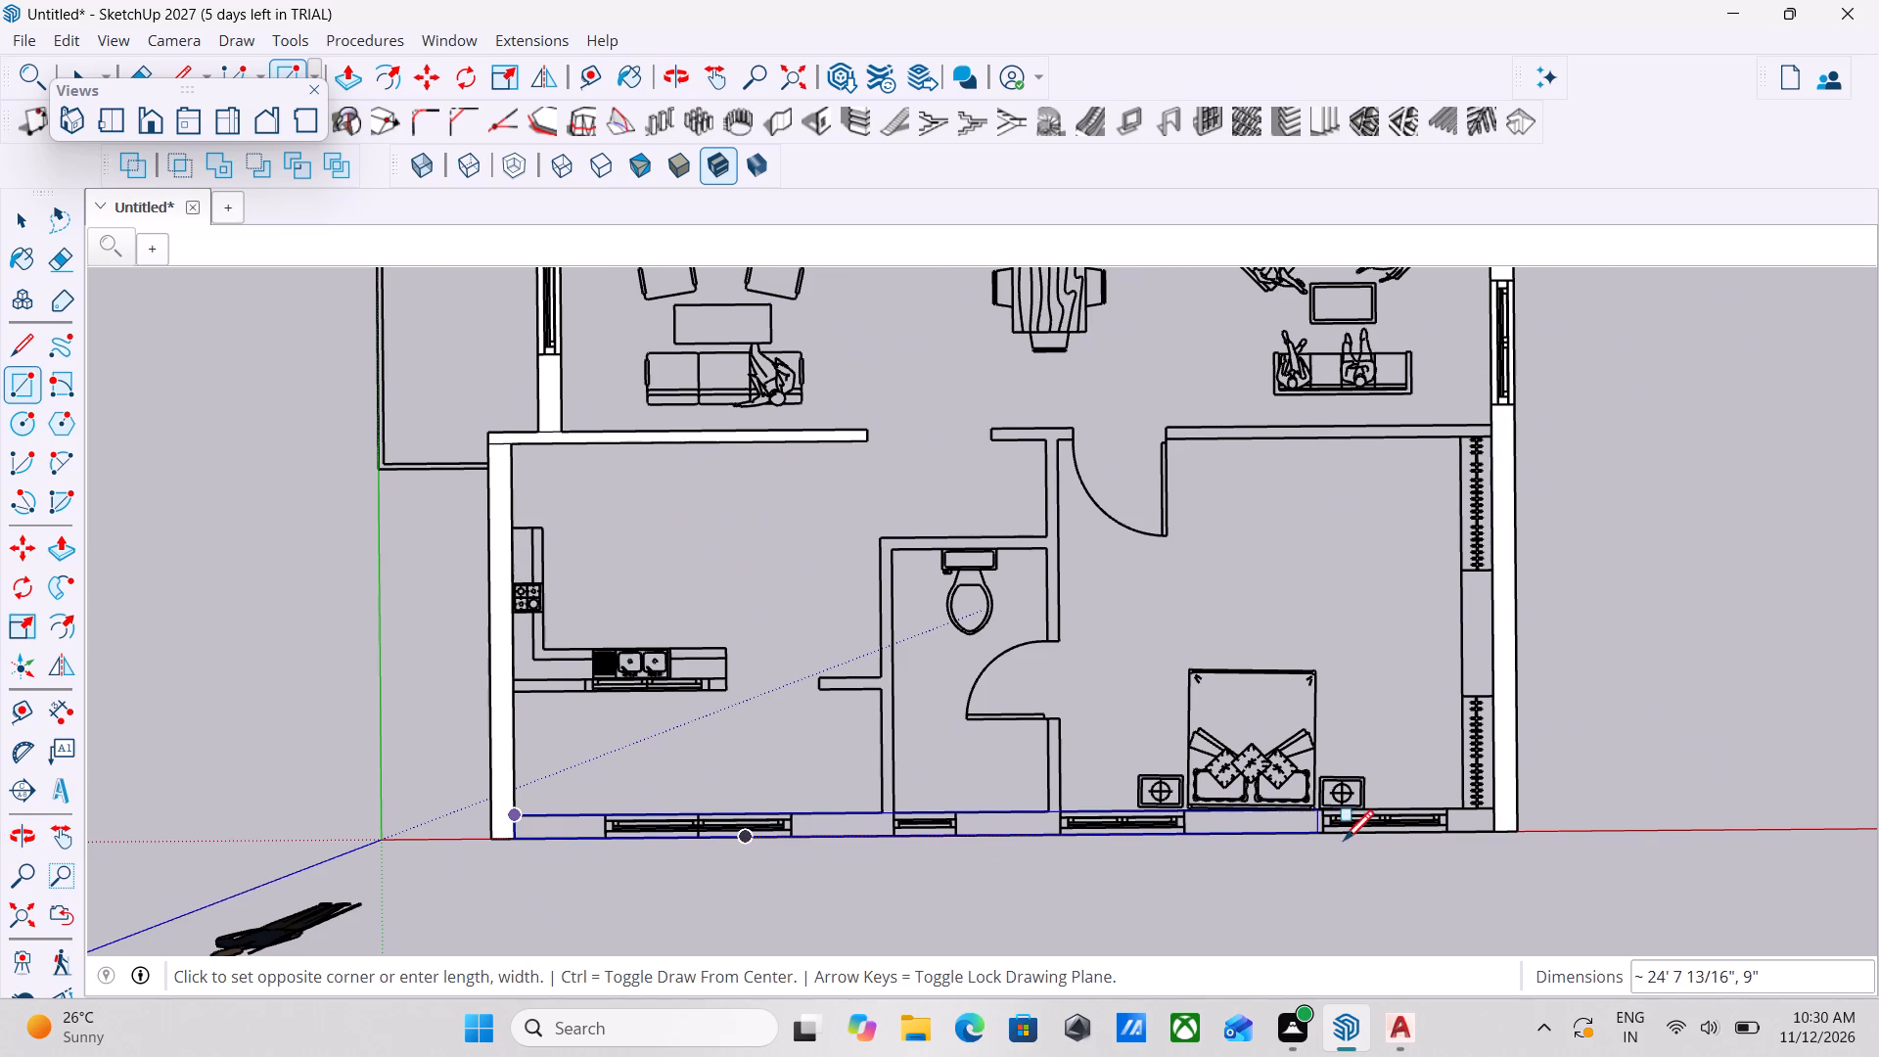
click(1493, 835)
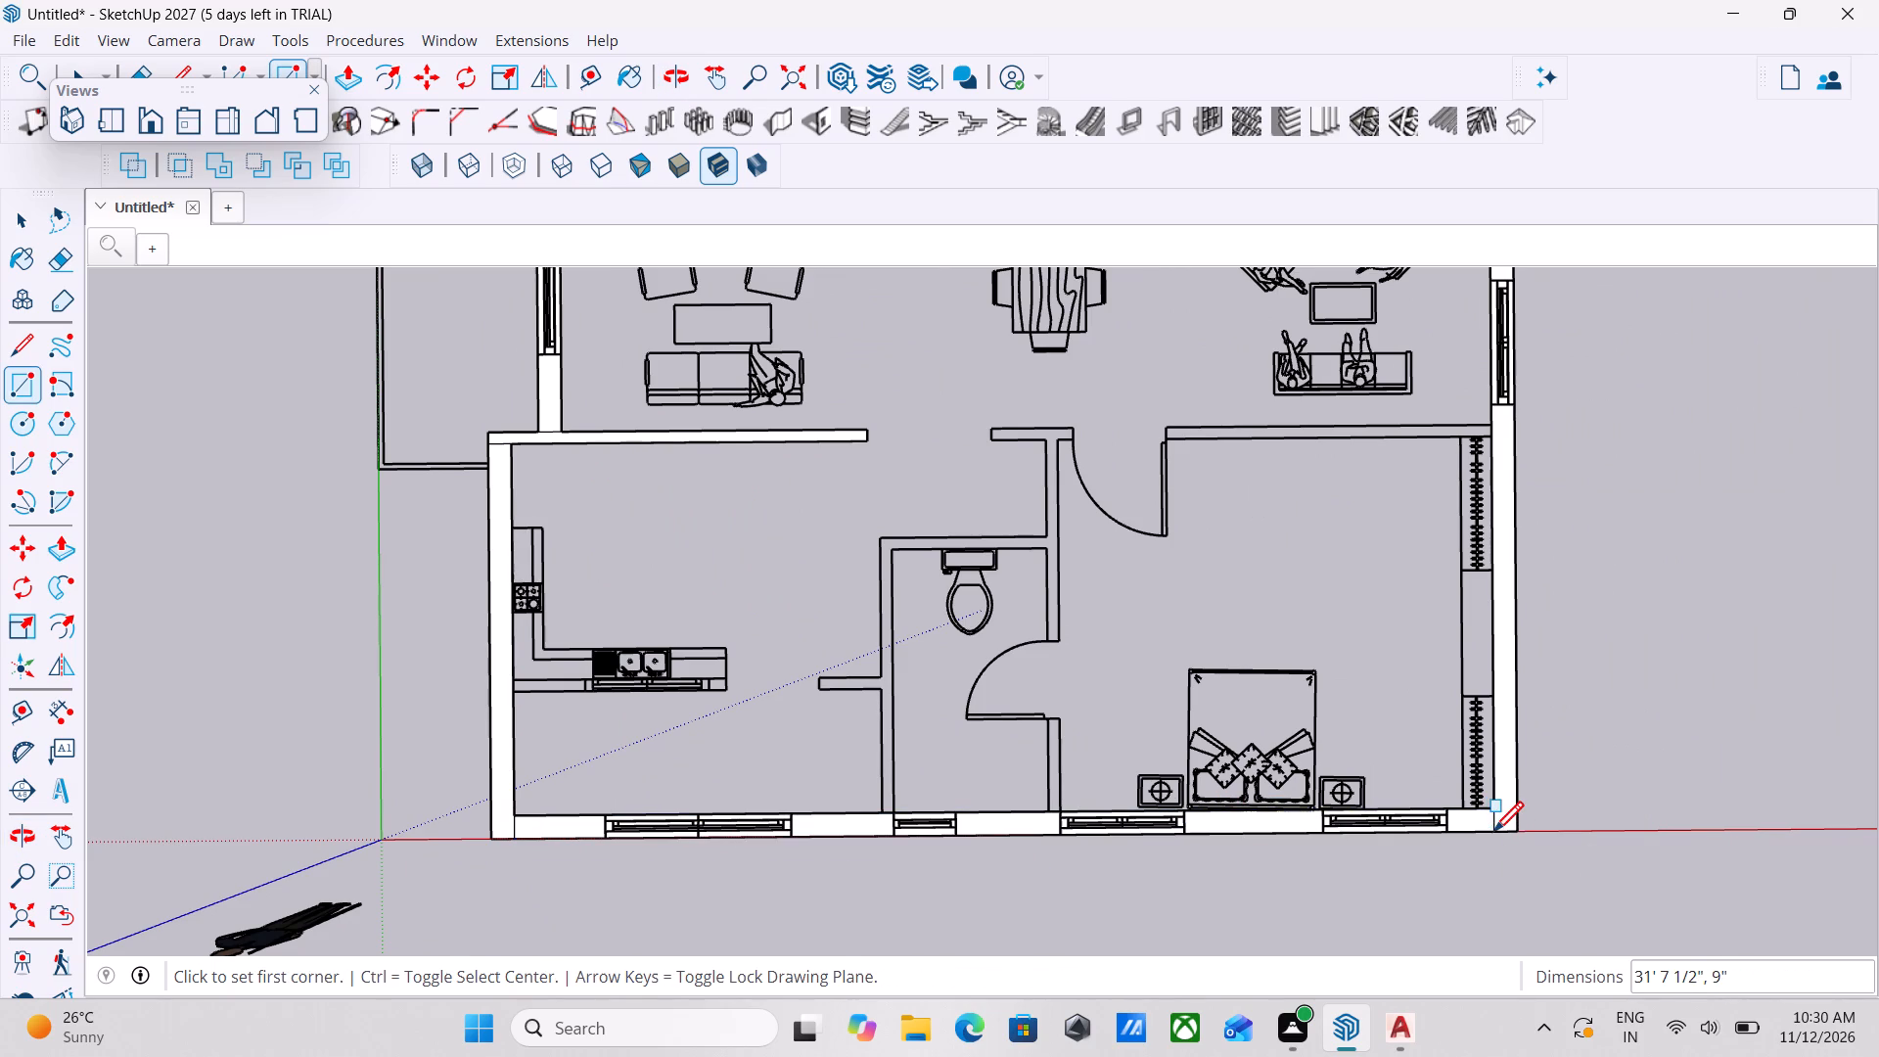
Look over both plans, leave the Rectangle tool, and return to the Top view around the right-hand plan's kitchen and toilet.
scroll(824, 710, down, 6)
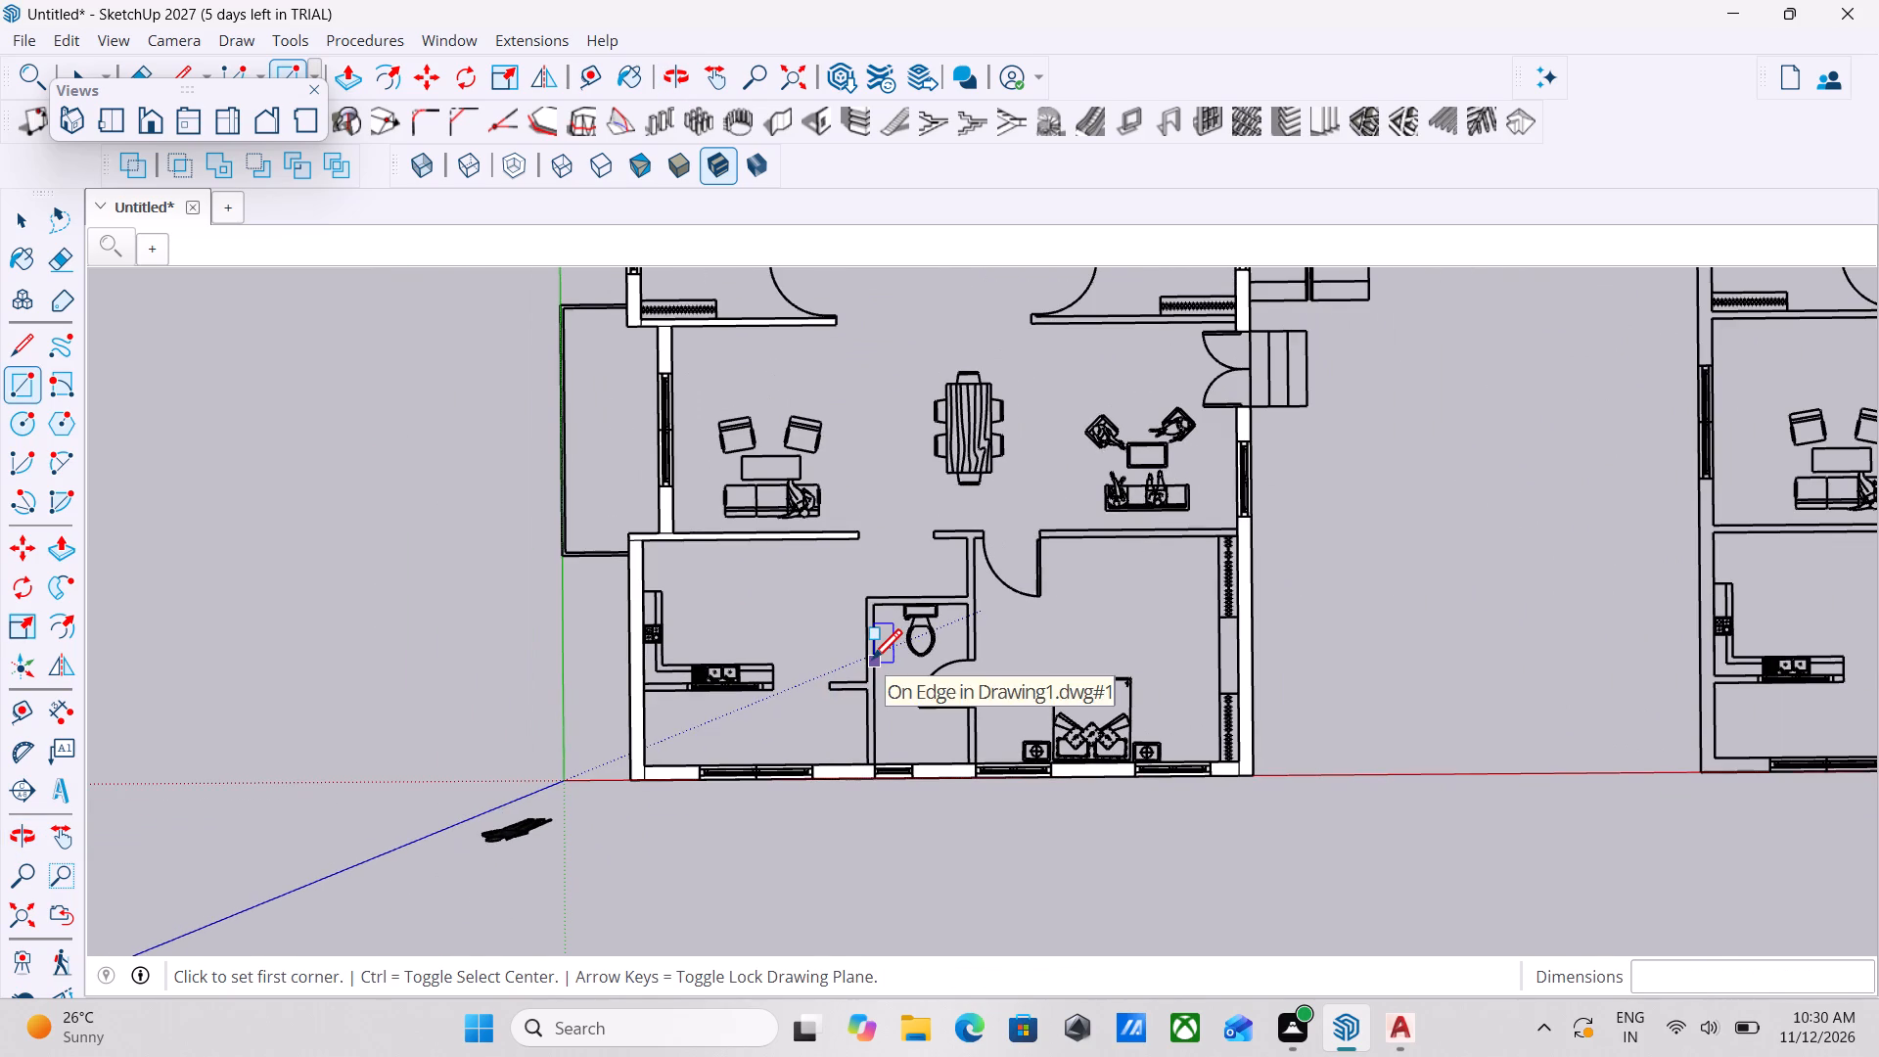
scroll(917, 638, down, 6)
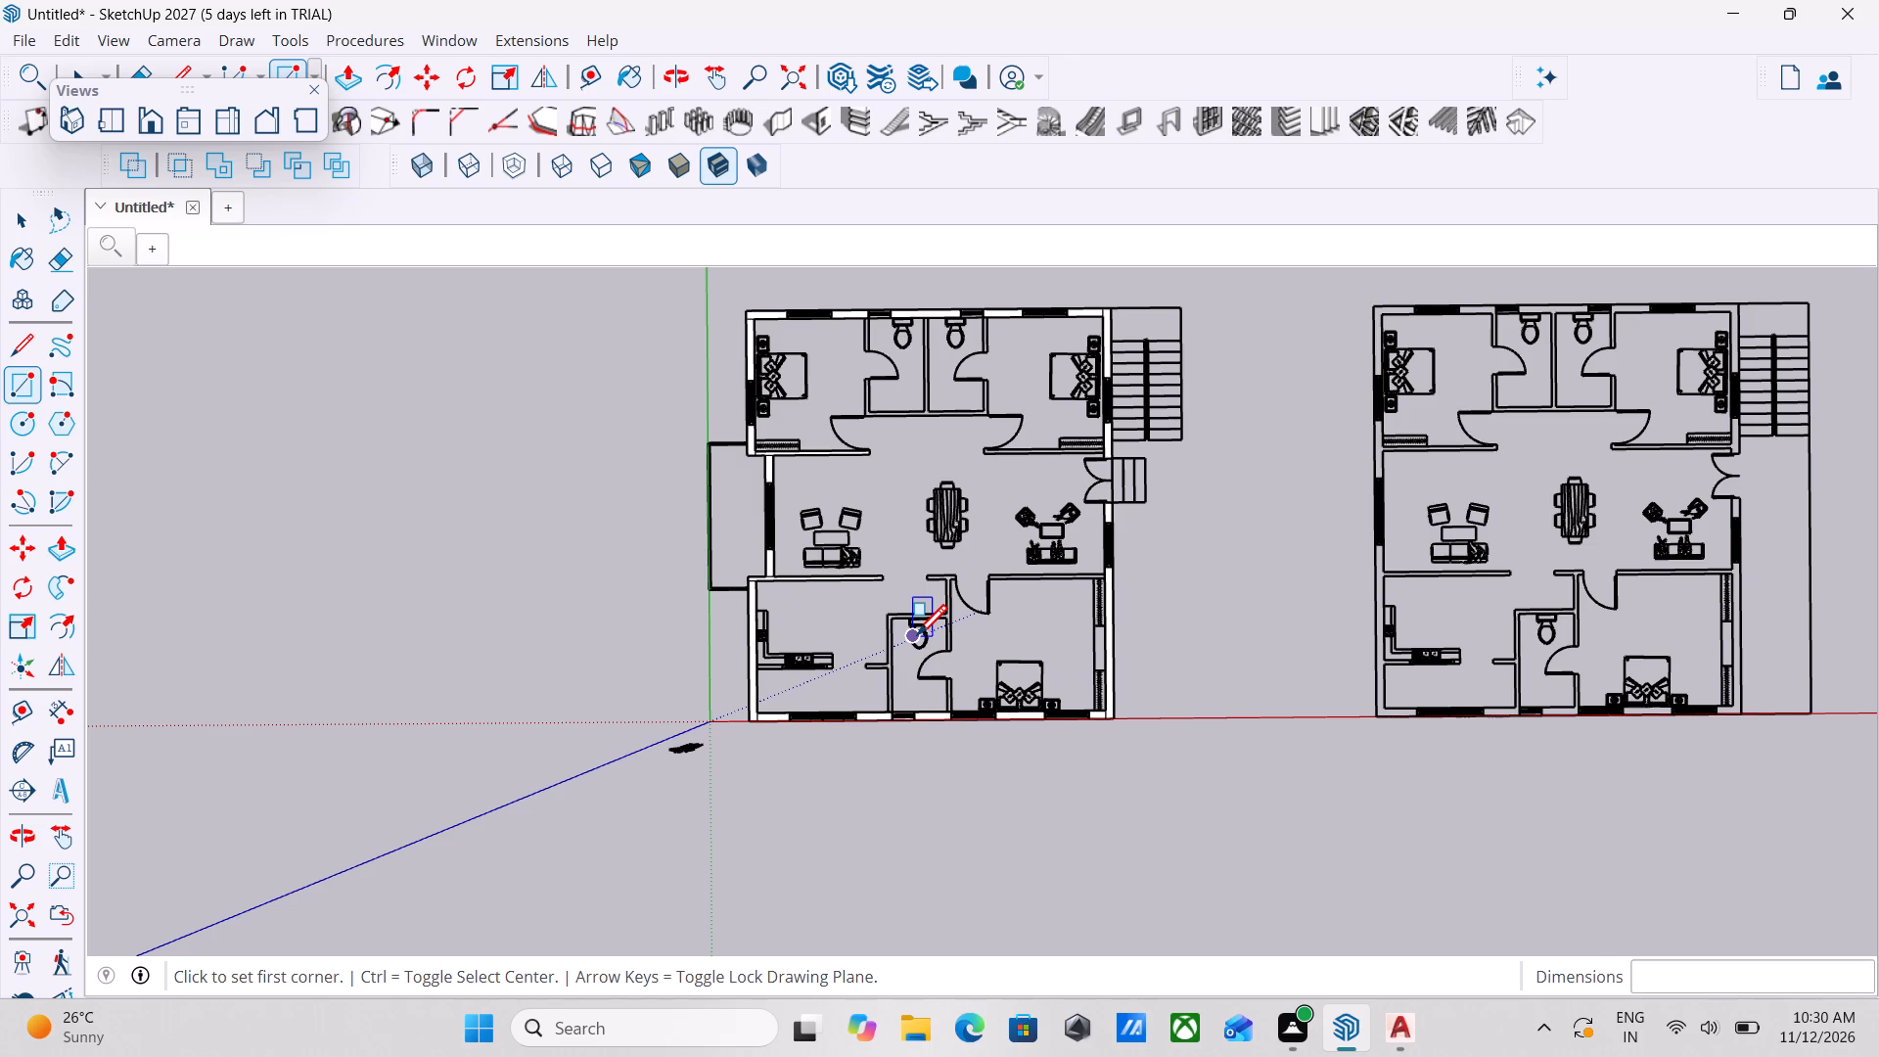
key(z)
scroll(1117, 614, down, 2)
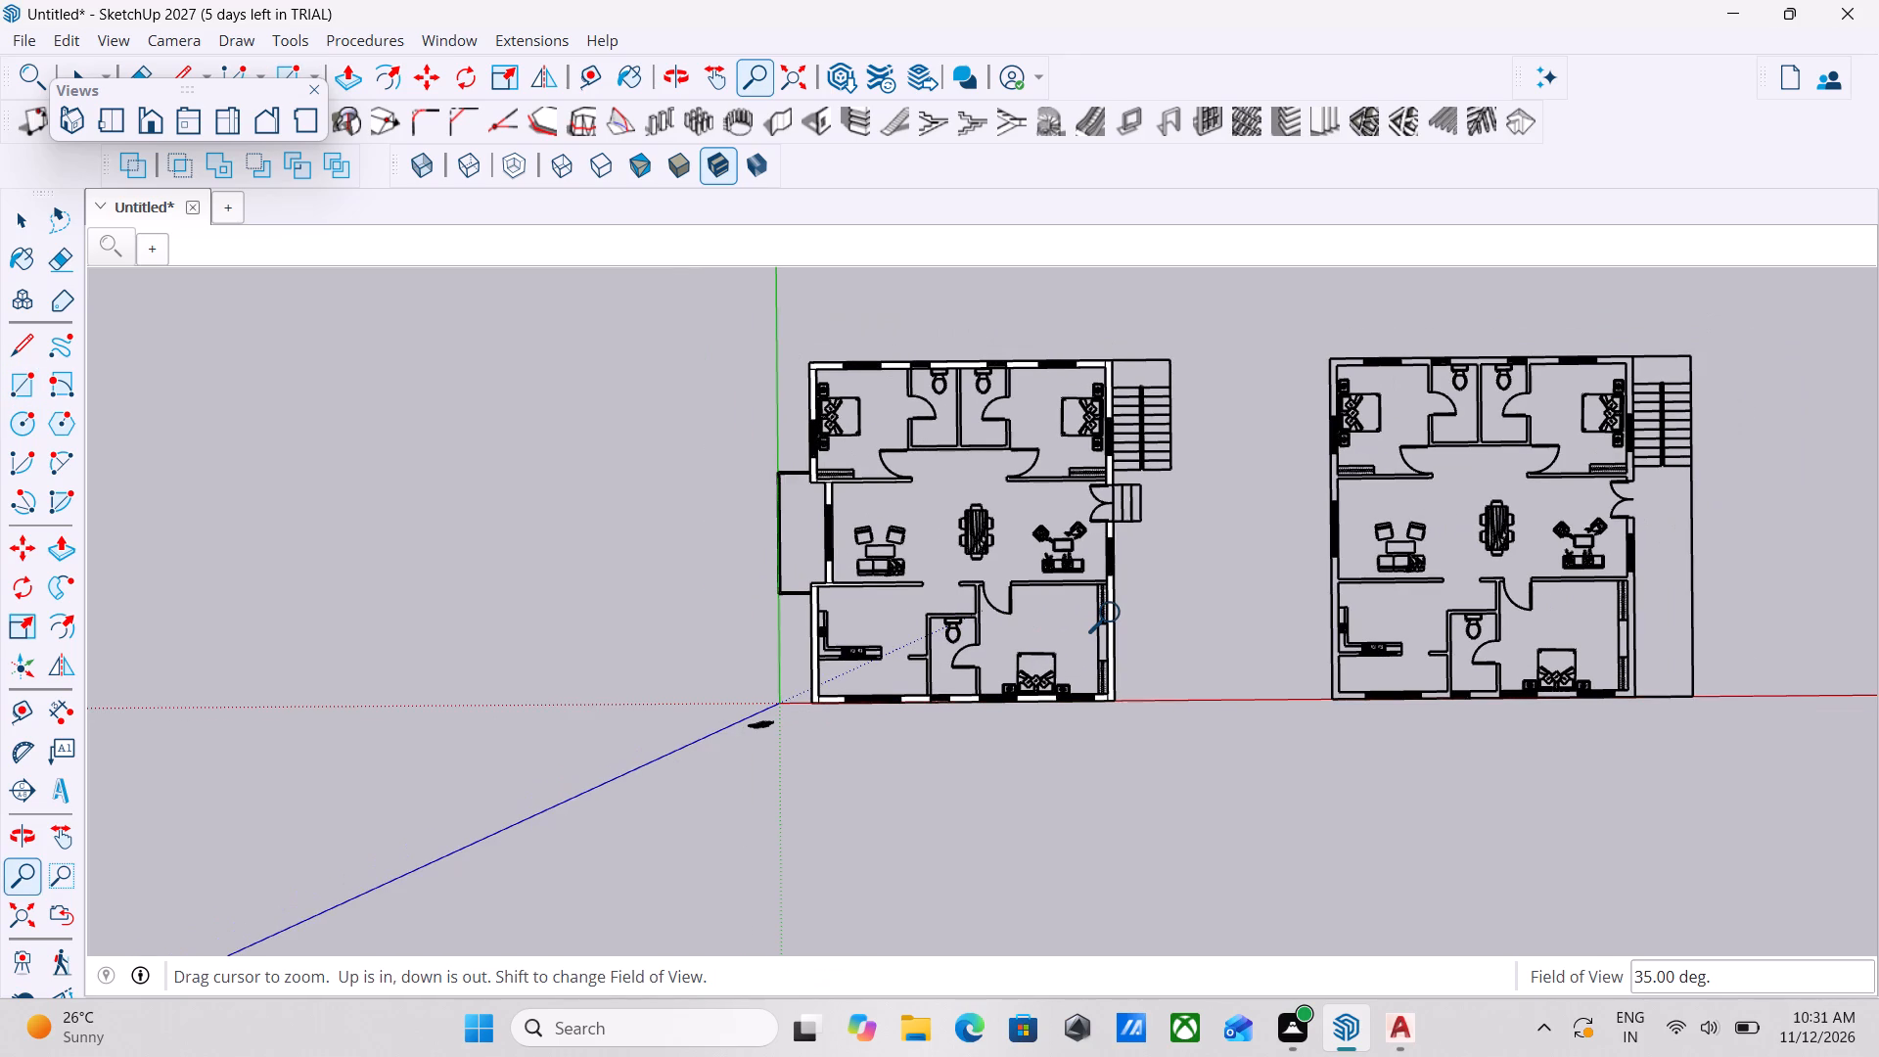
key(Escape)
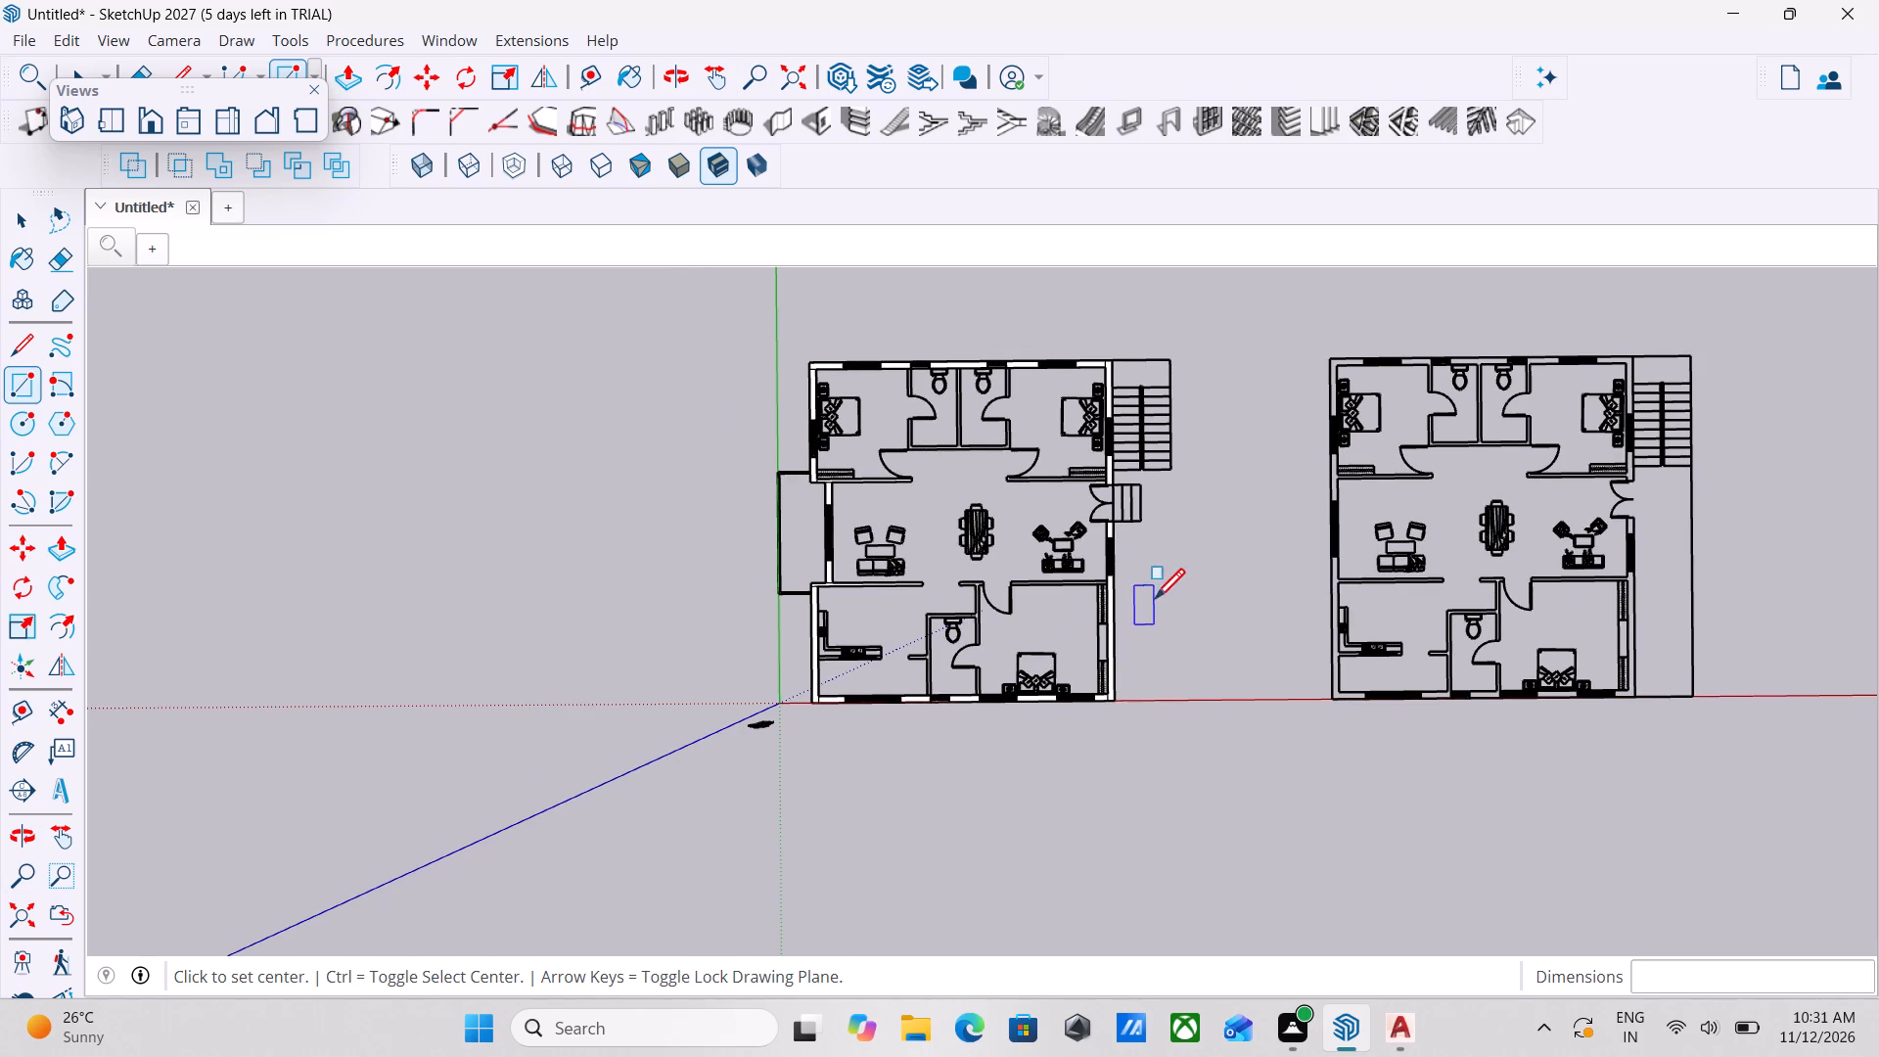
key(space)
scroll(1199, 602, down, 1)
middle_drag(1199, 602, 1181, 602)
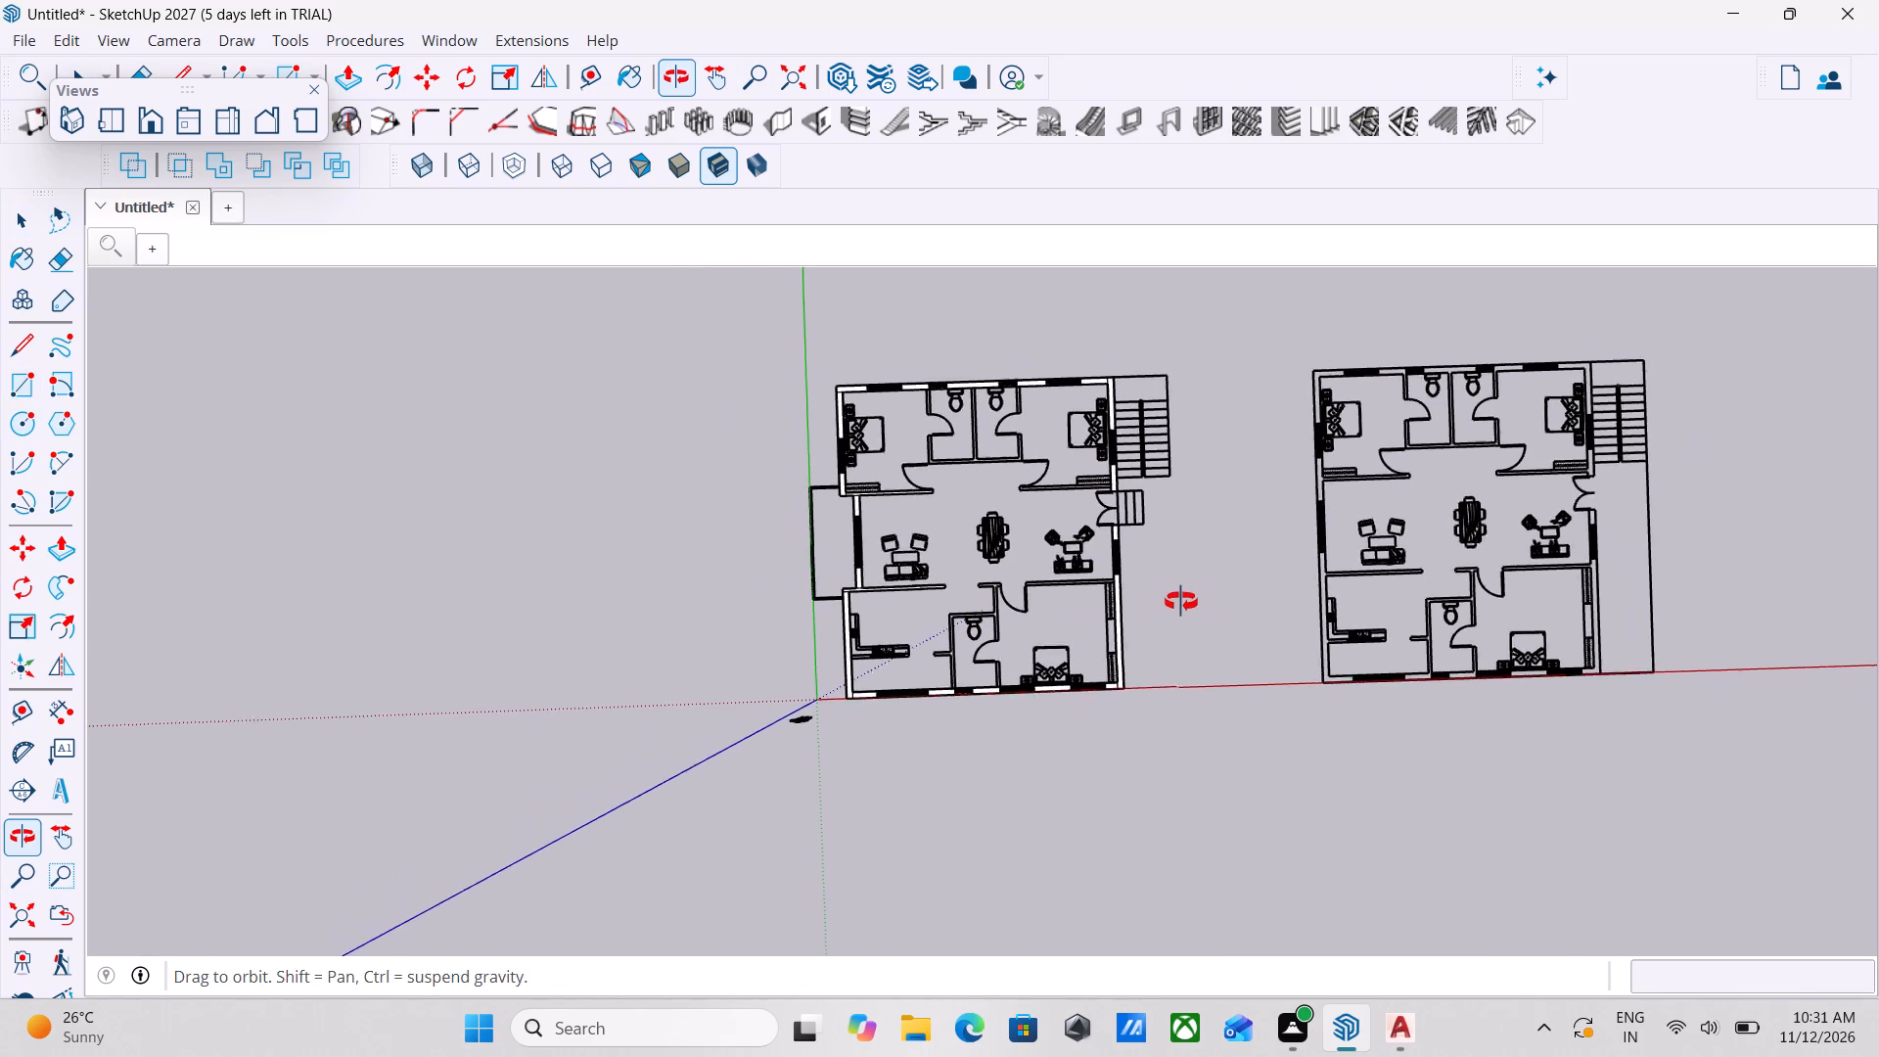
middle_drag(1181, 602, 1178, 602)
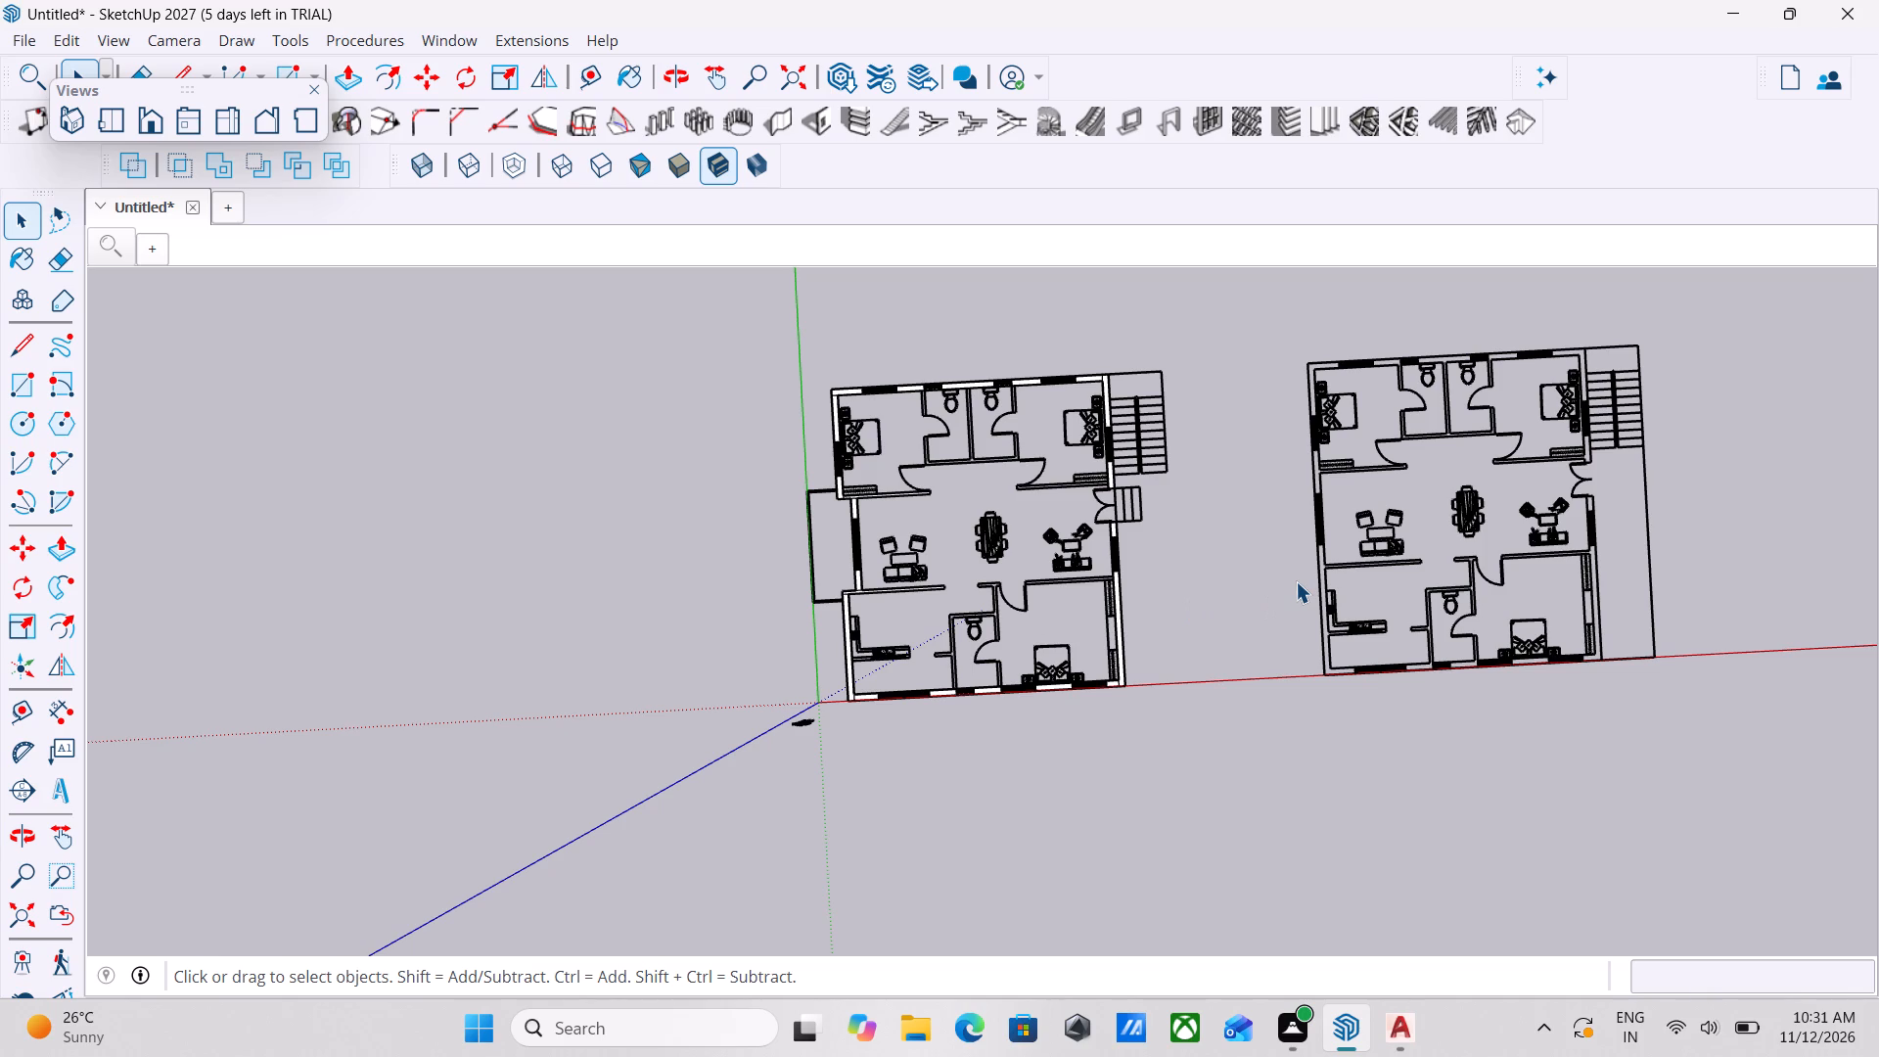
click(90, 111)
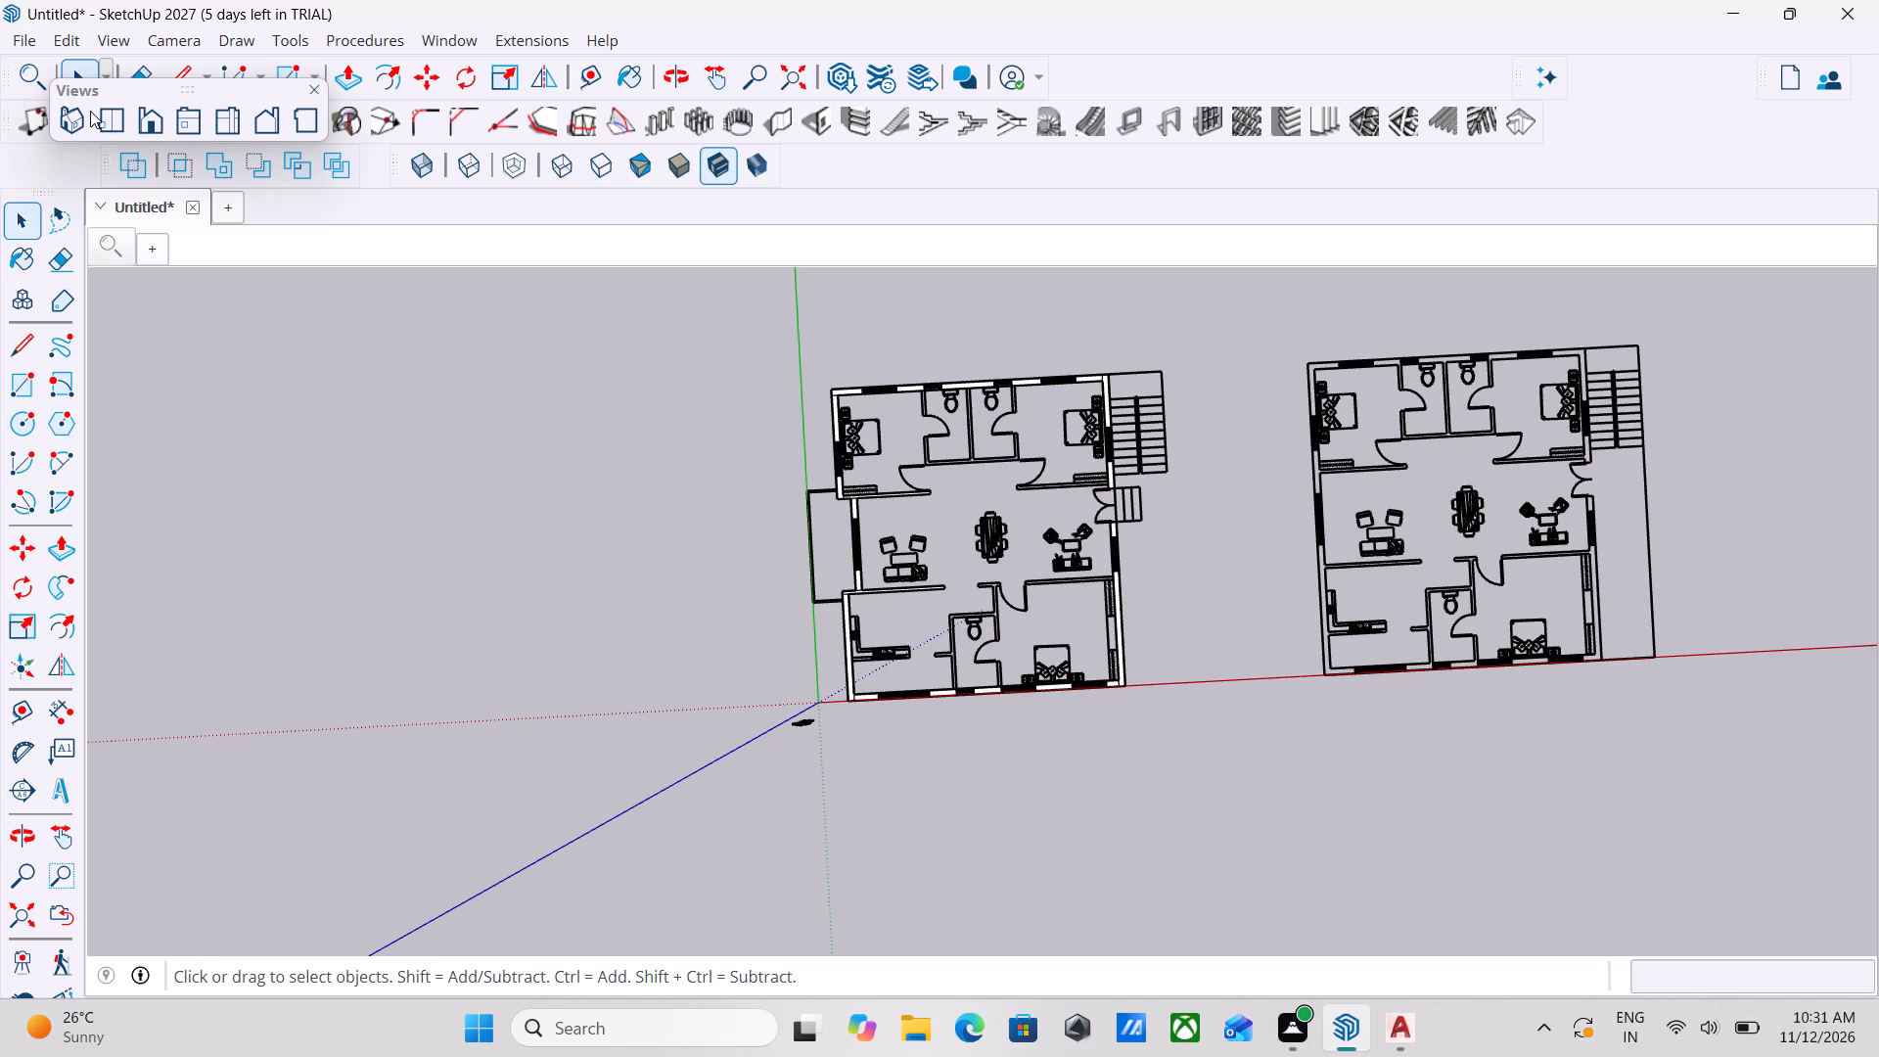
click(95, 116)
scroll(1185, 696, up, 7)
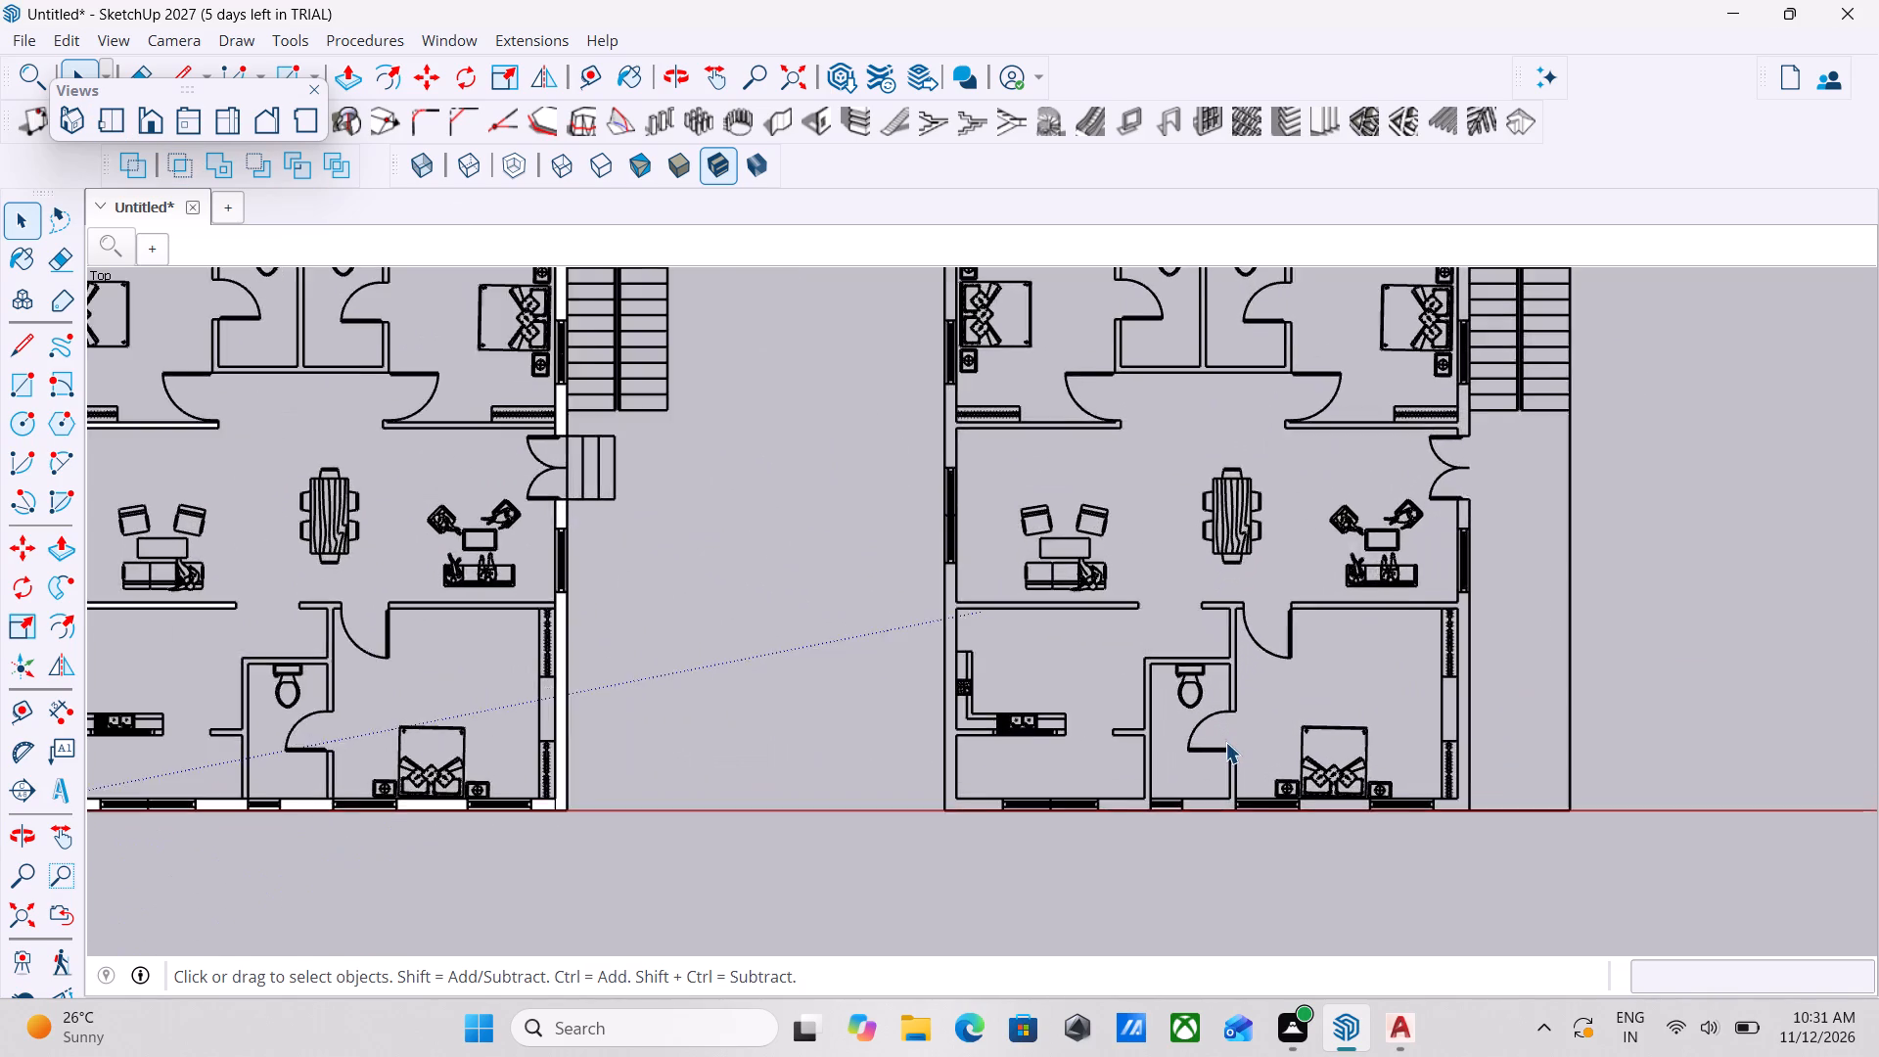
scroll(1225, 742, up, 12)
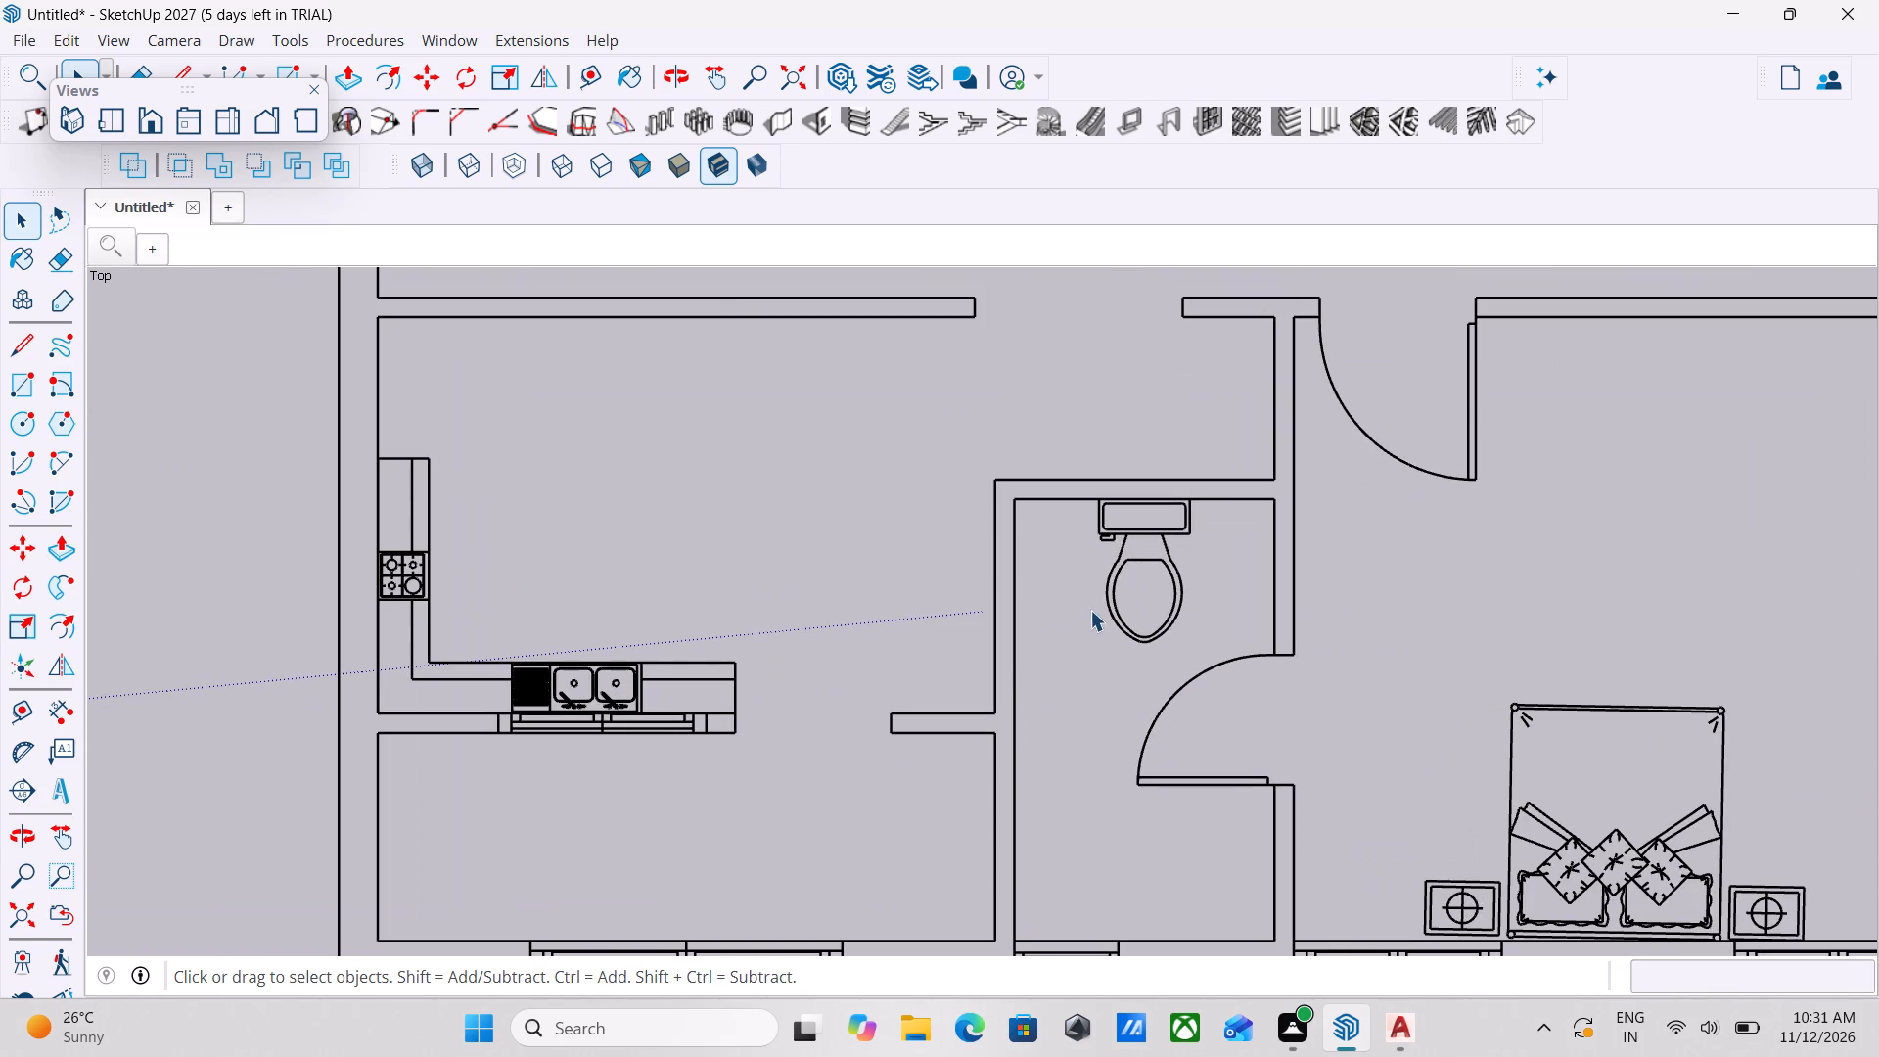
Trace the right-hand plan's right outer wall with a 9" by 13' 7 1/2" rectangle, from the top beside the stairs down to the entrance door.
shift+middle_drag(1093, 609, 821, 787)
scroll(819, 789, down, 8)
shift+middle_drag(966, 691, 661, 931)
middle_drag(731, 746, 736, 792)
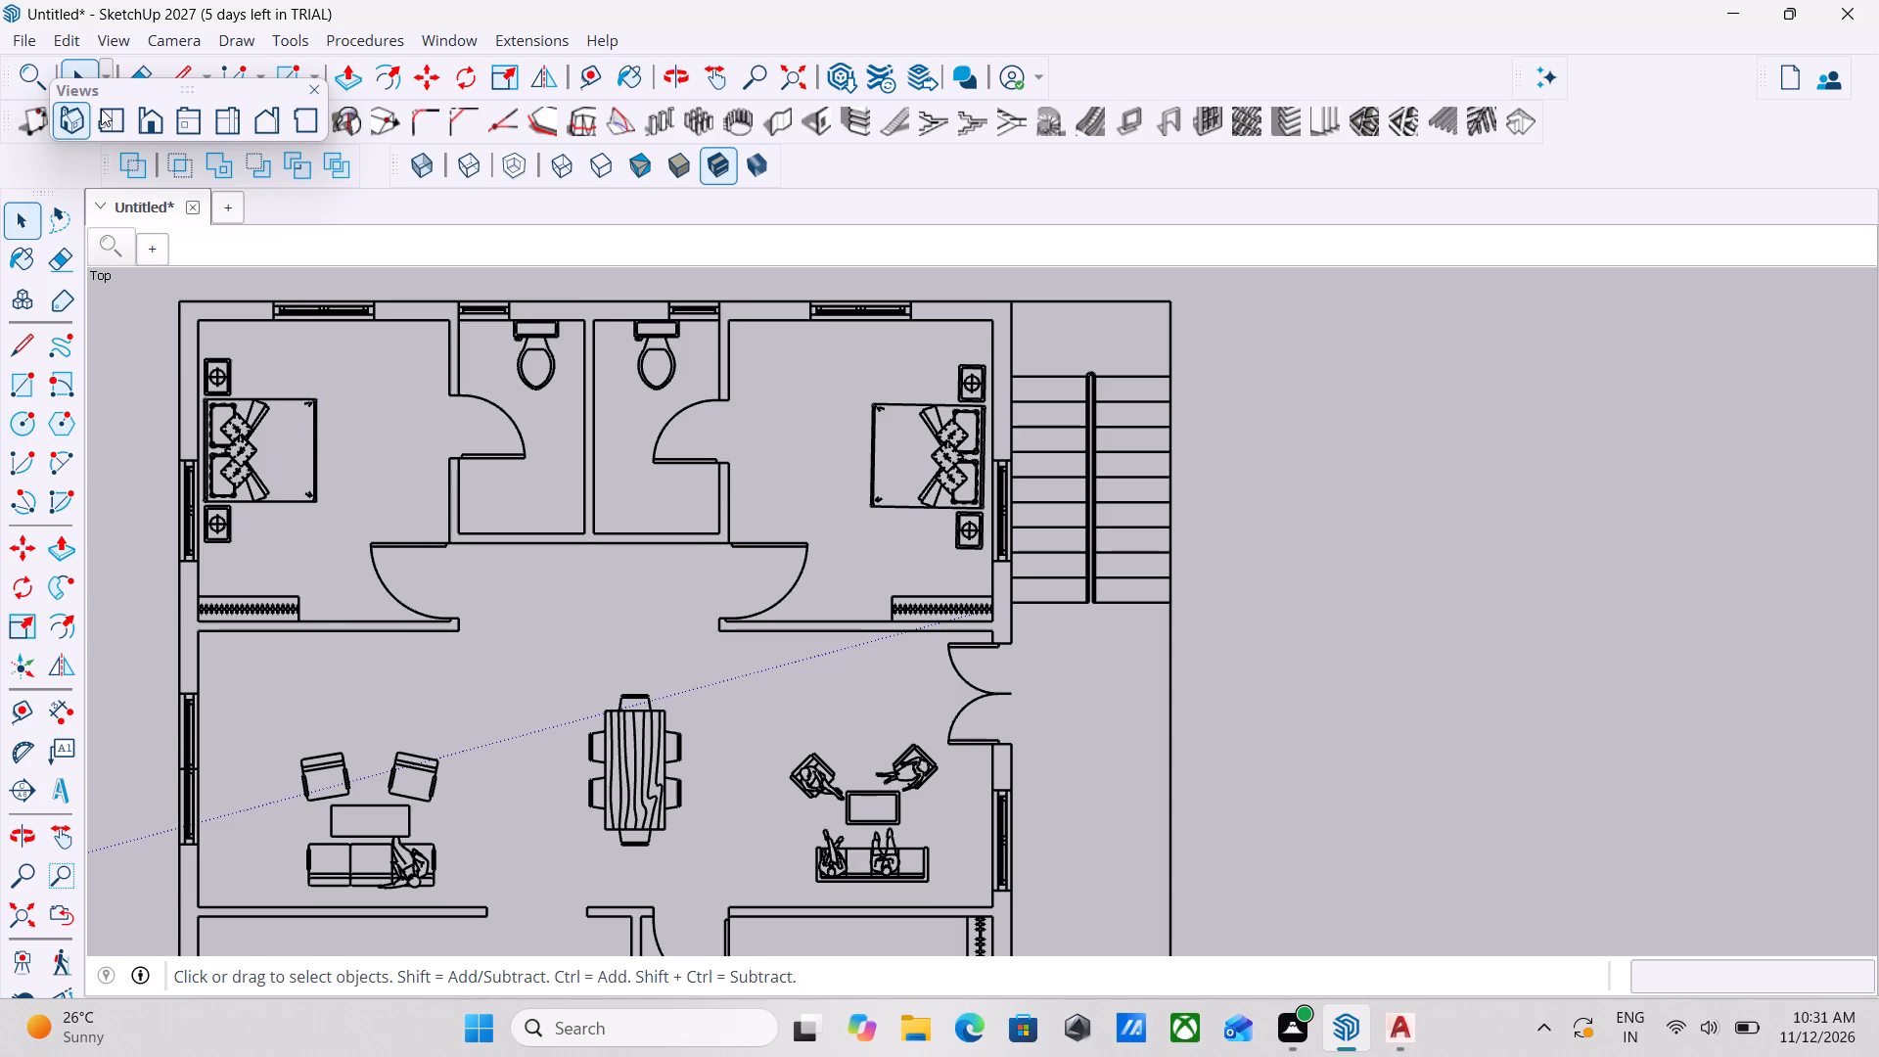
scroll(621, 419, down, 2)
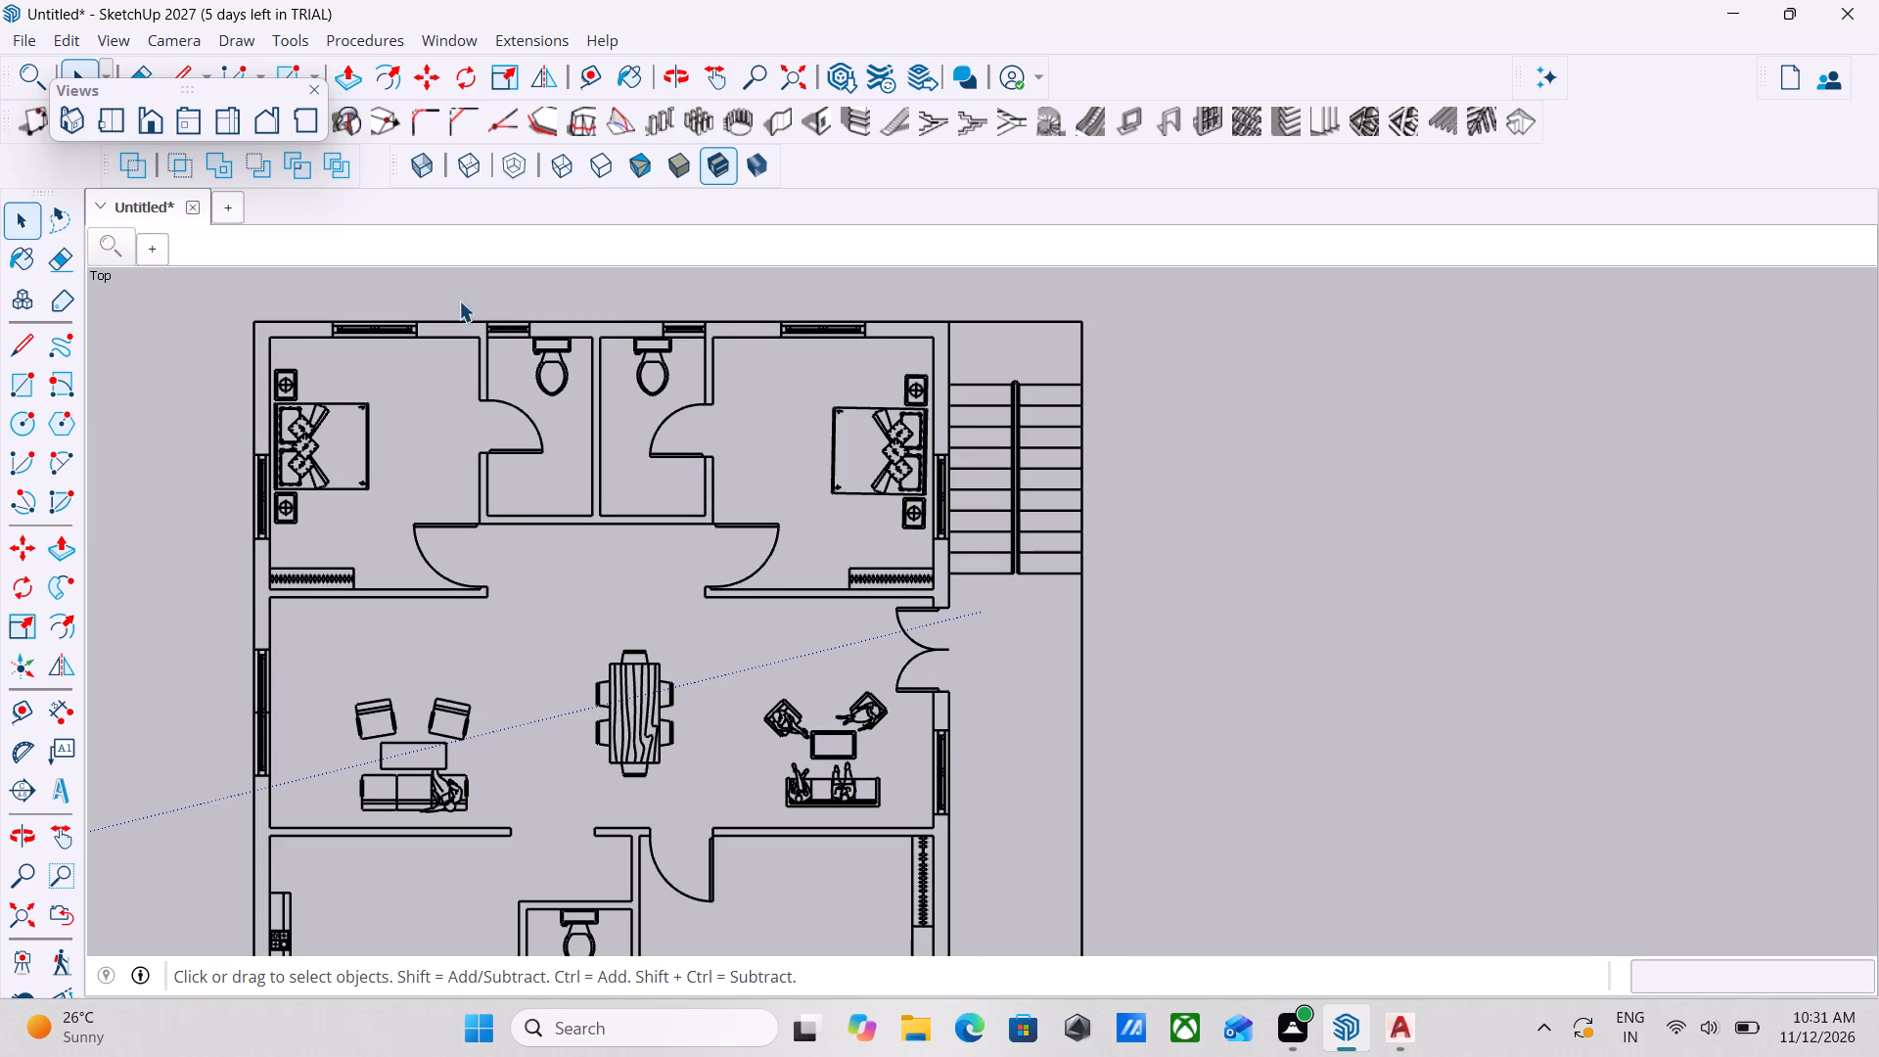
click(11, 381)
scroll(1025, 340, up, 2)
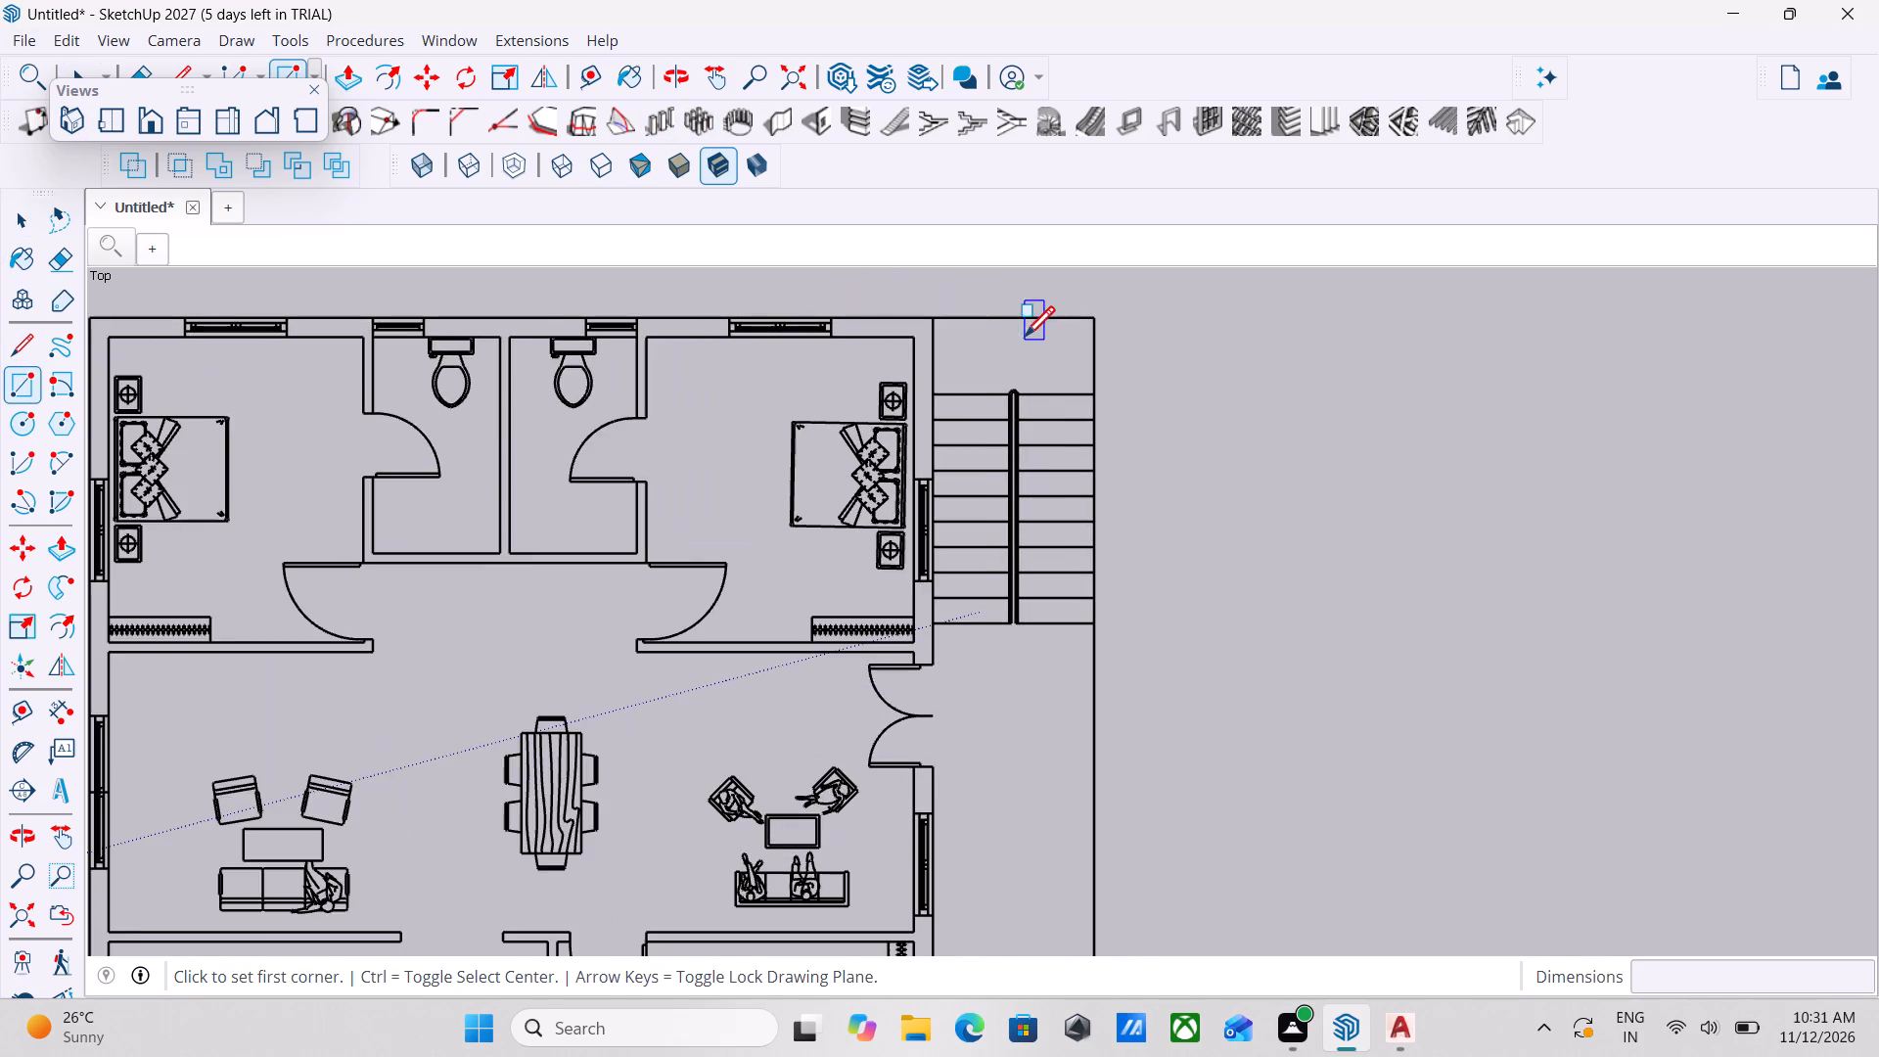
scroll(962, 331, up, 6)
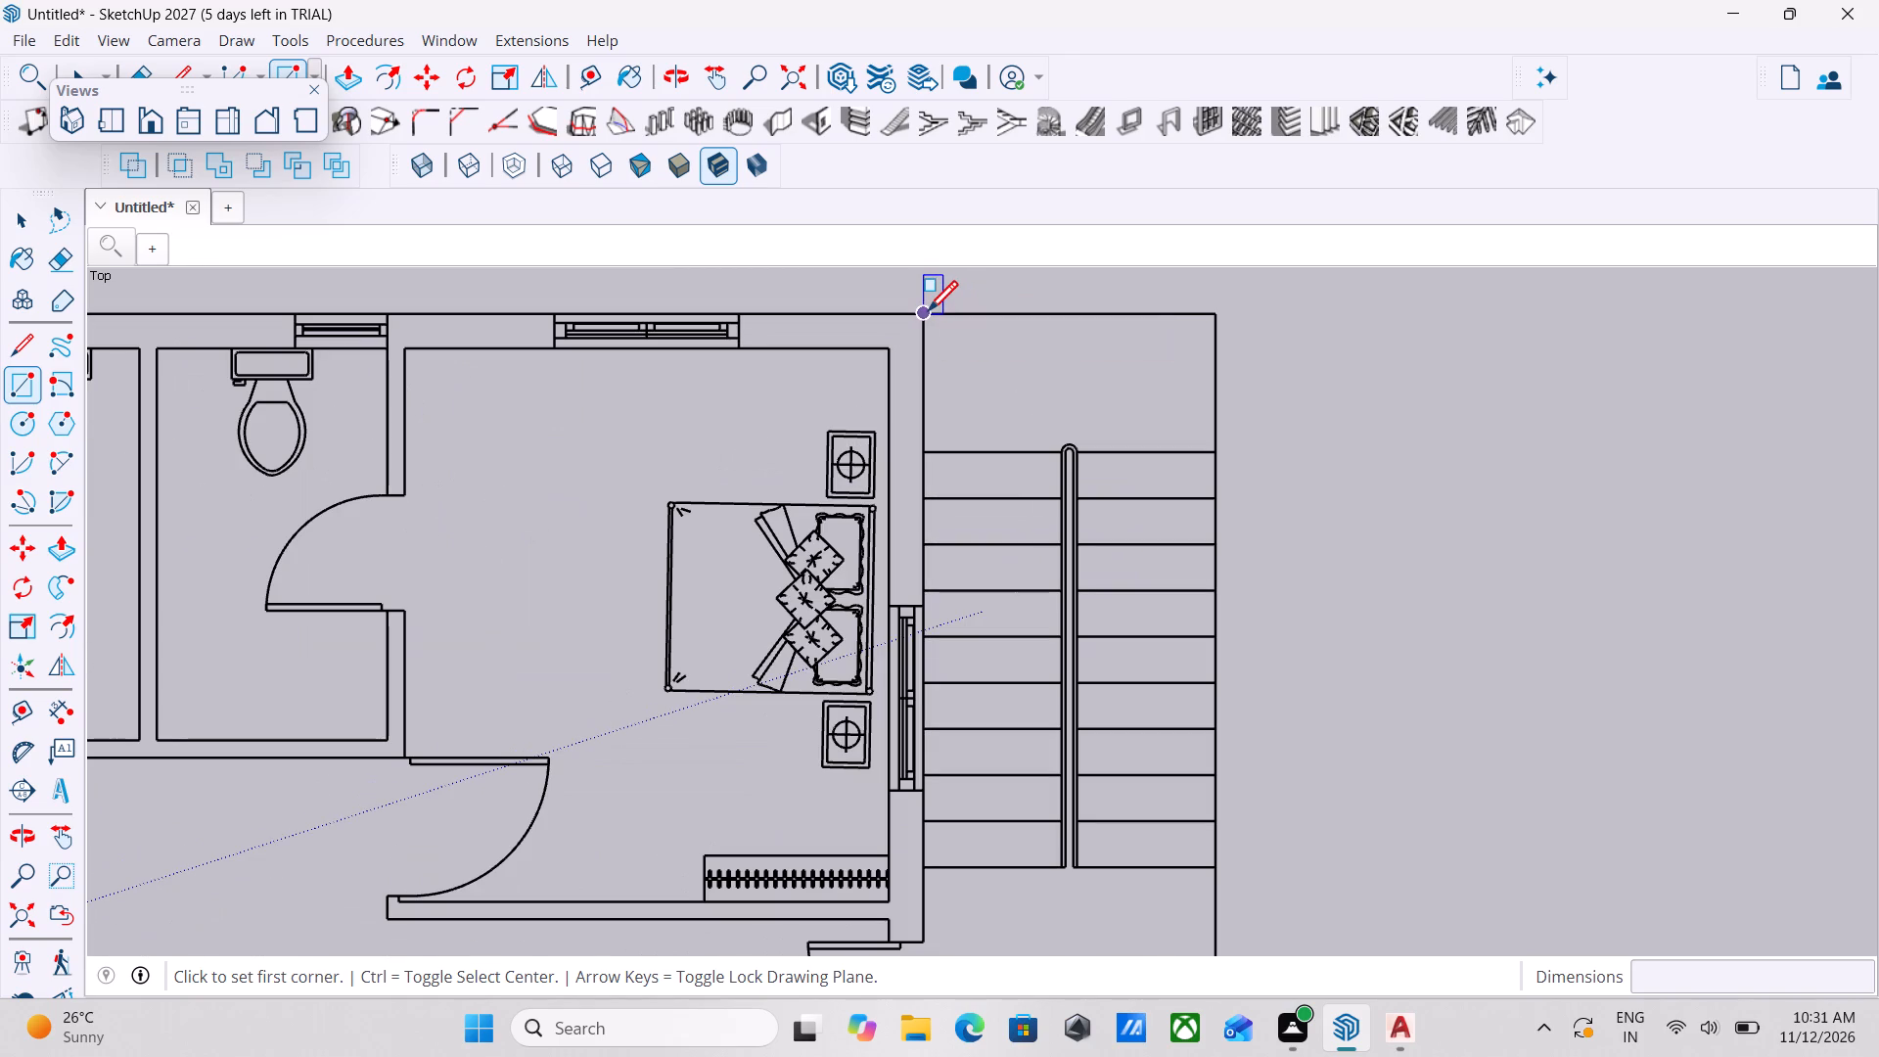
click(927, 314)
scroll(894, 500, down, 4)
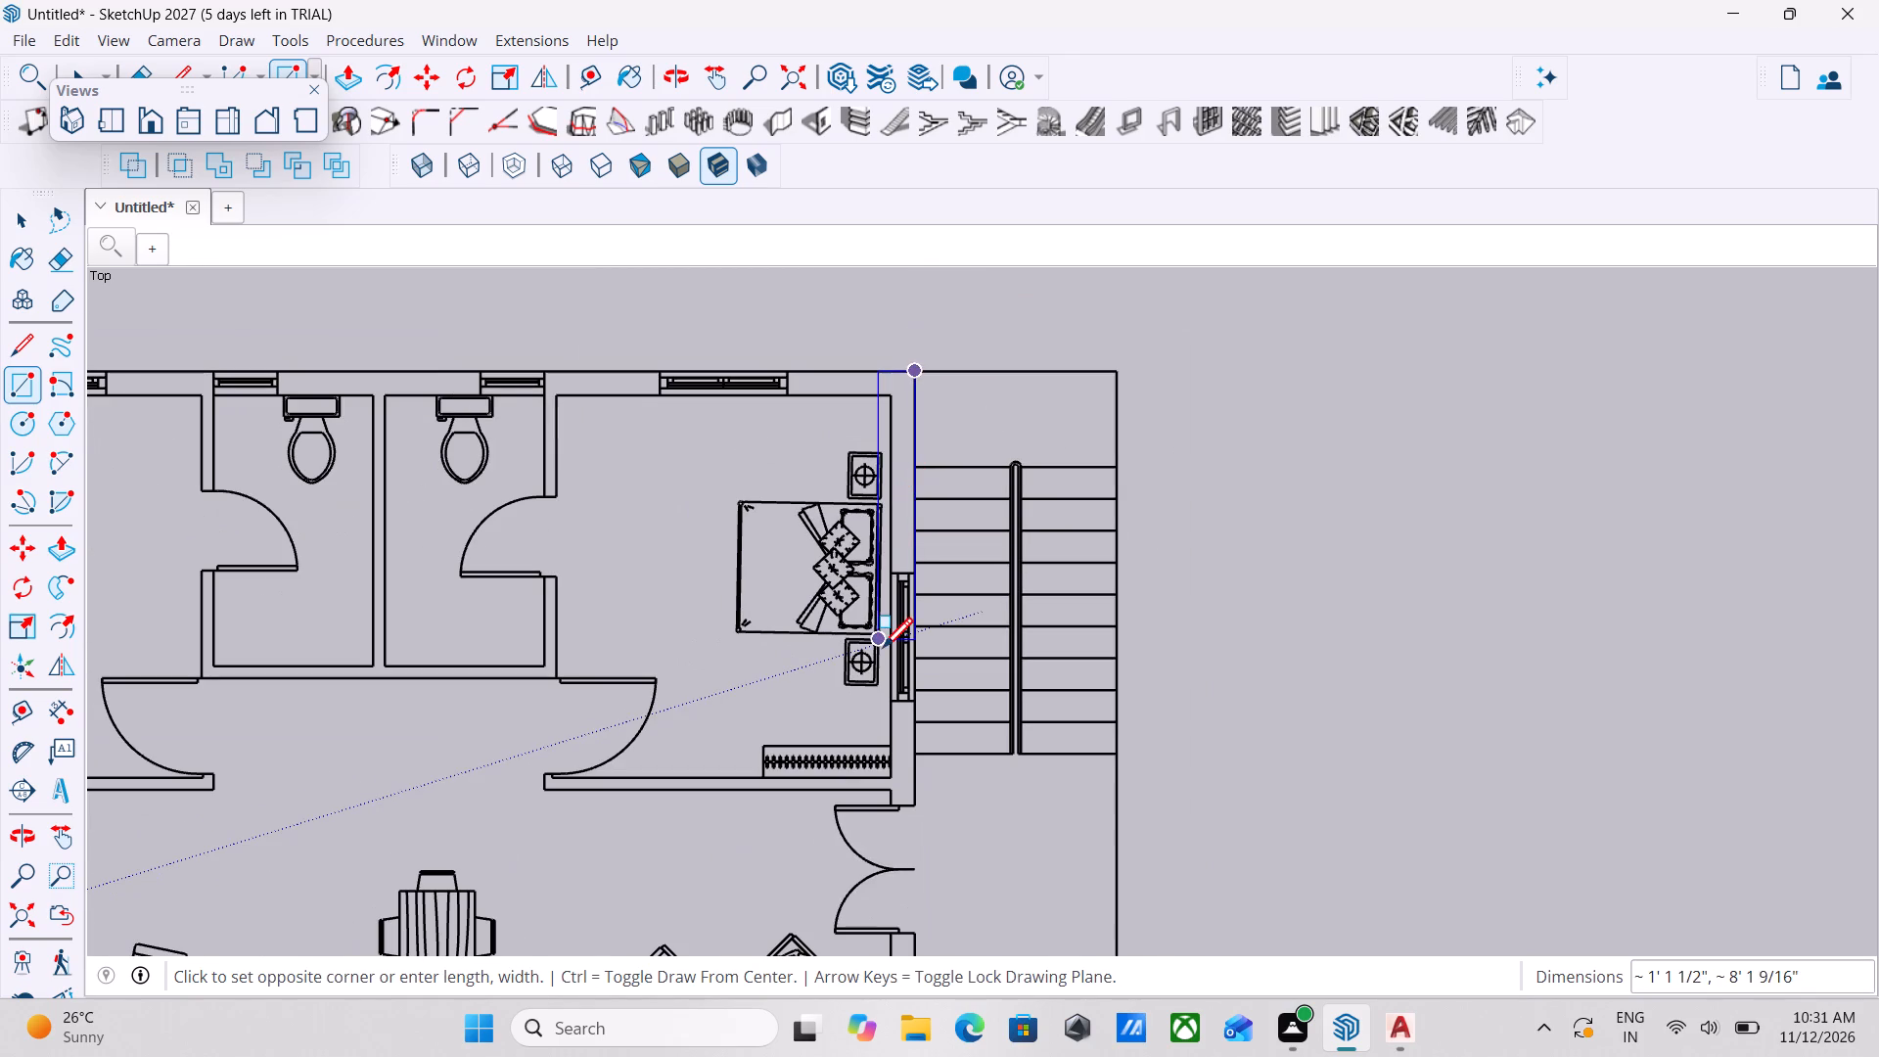
scroll(892, 811, up, 3)
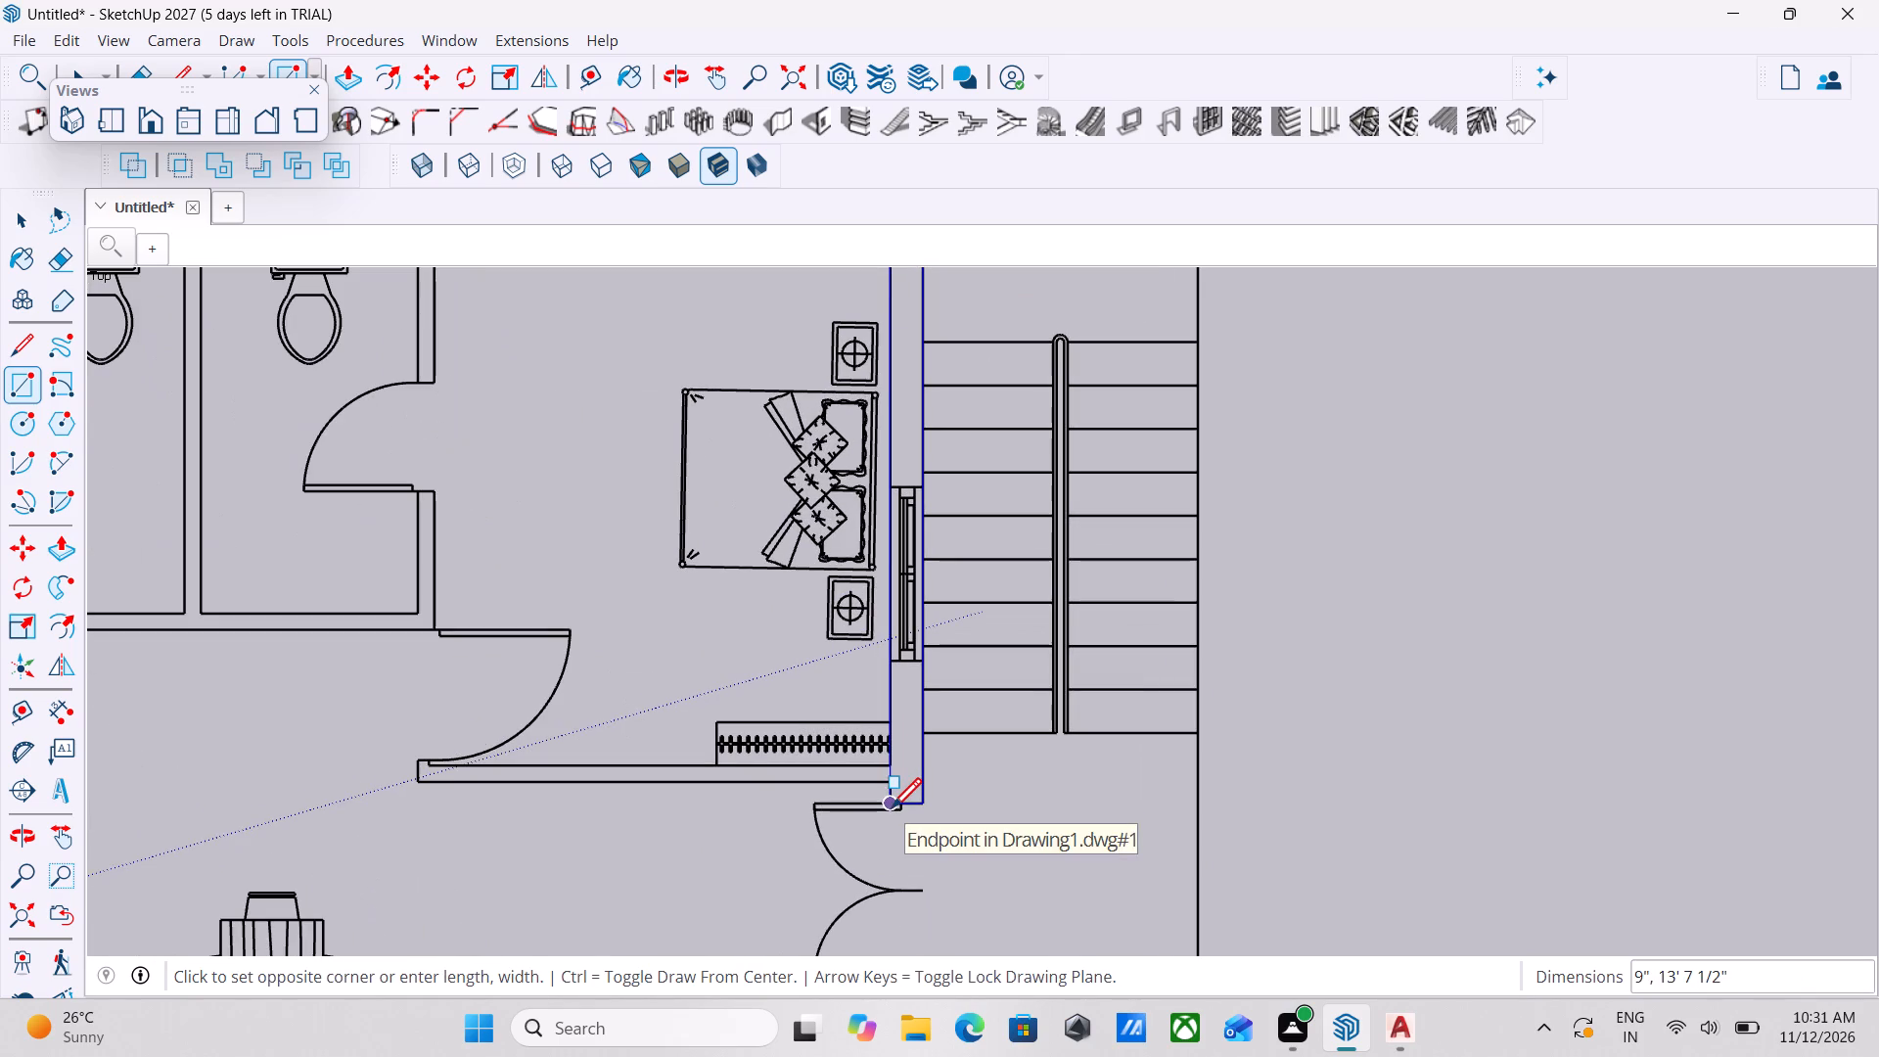
click(892, 811)
Trace the right-hand plan's lower right outer wall with a 9" by 19' 7 1/2" rectangle, from the bottom corner up to the entrance door.
scroll(892, 811, down, 5)
scroll(921, 930, down, 4)
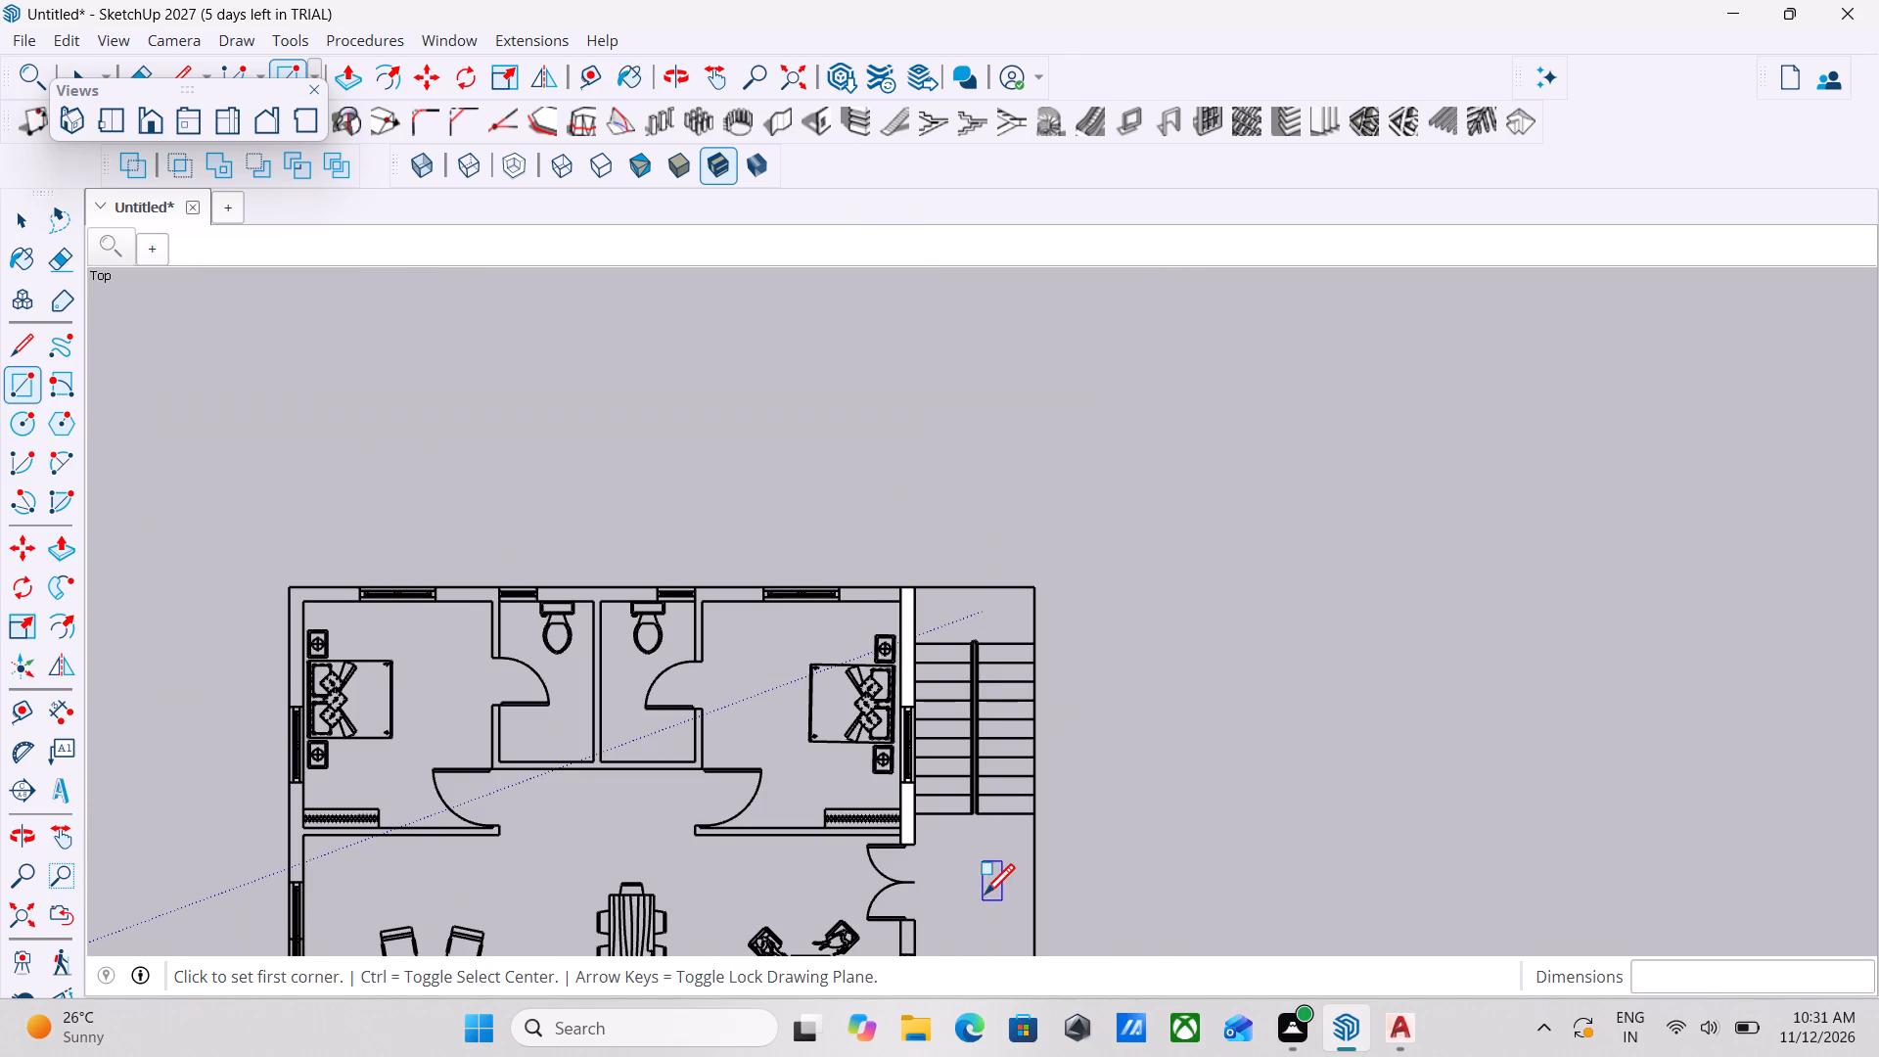
middle_drag(988, 896, 1095, 702)
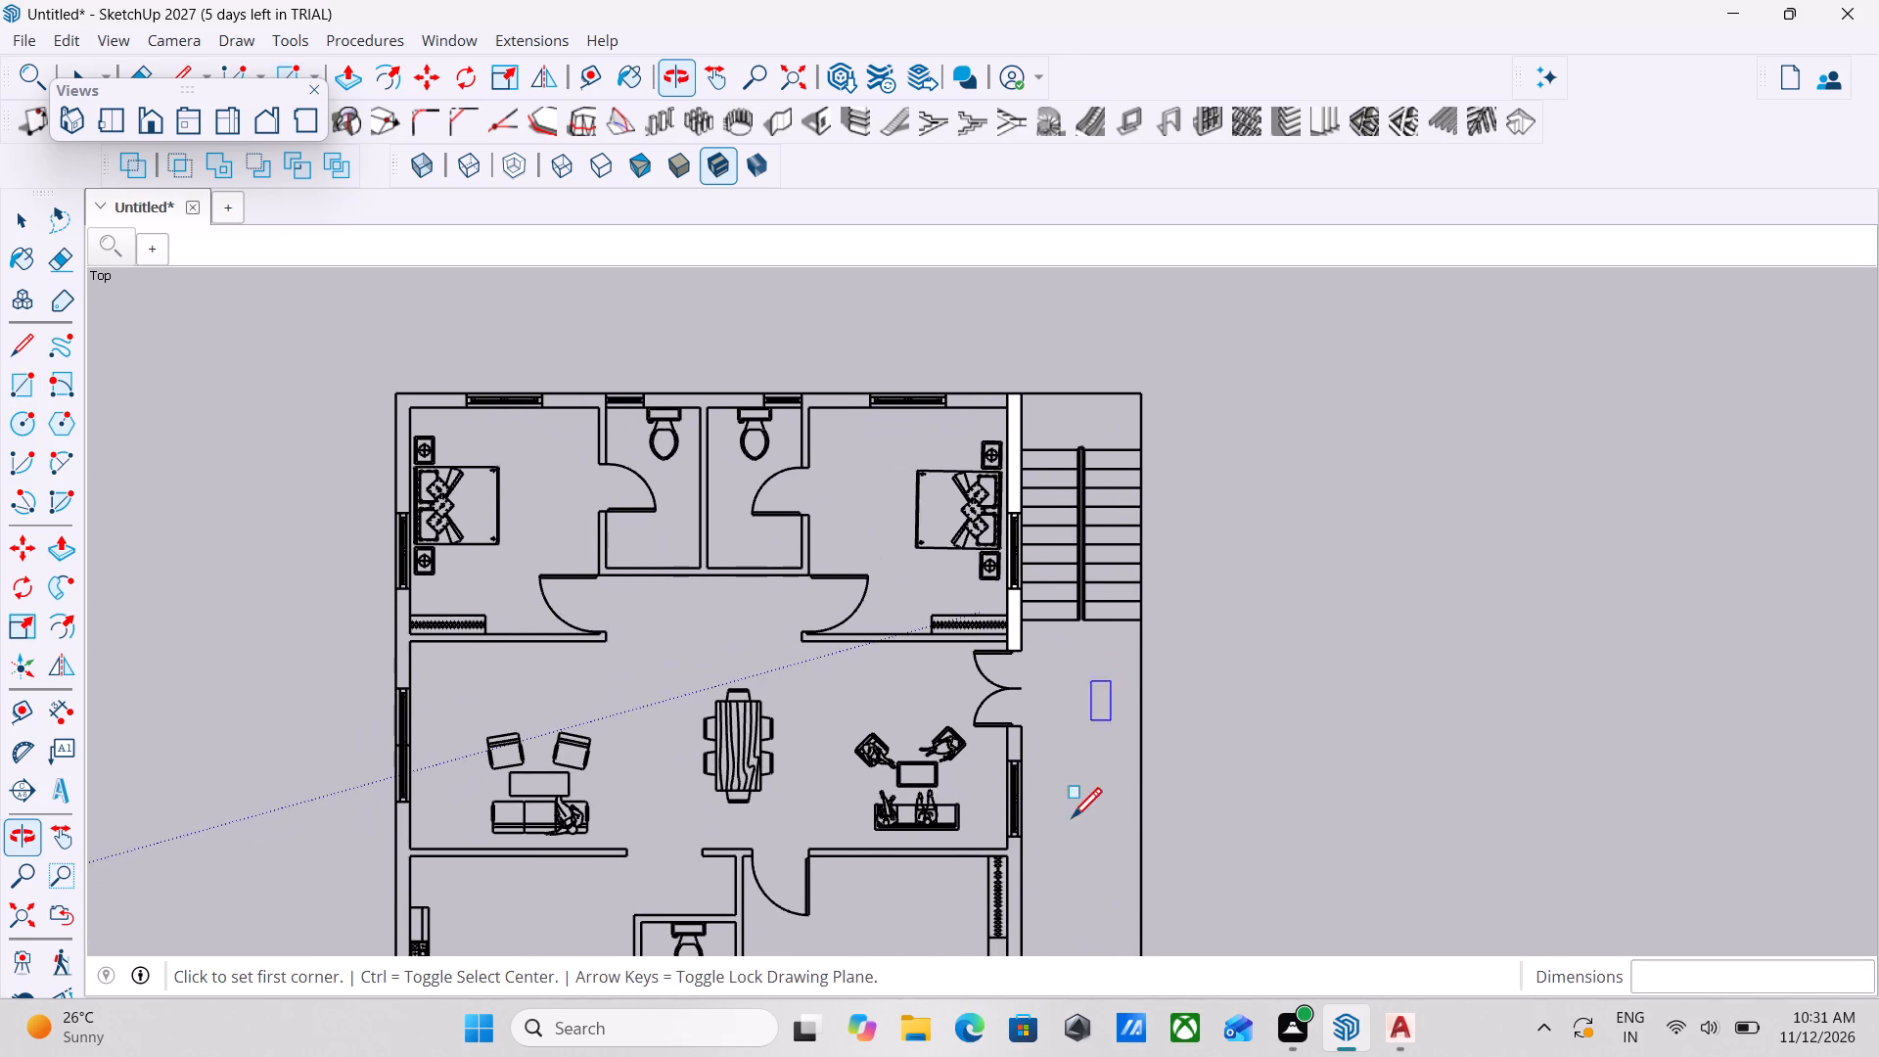
middle_drag(1072, 824, 1212, 604)
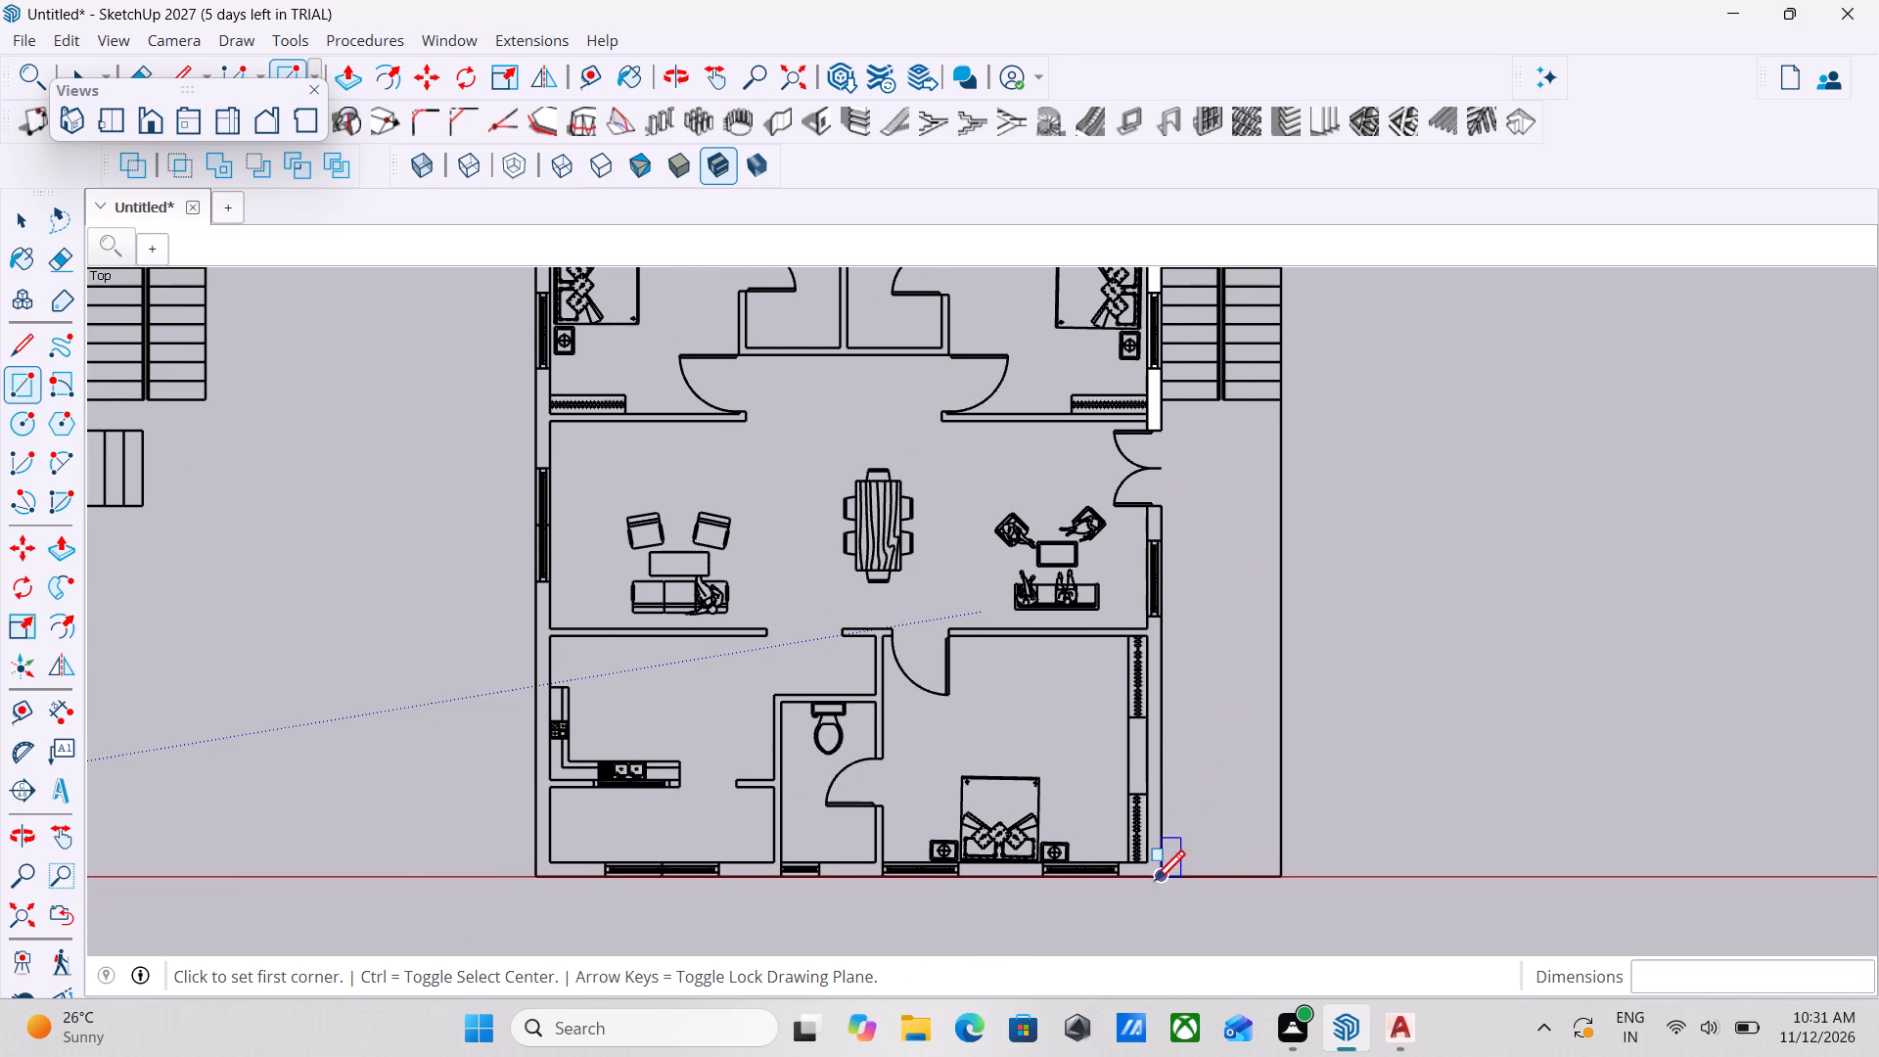
scroll(1155, 884, up, 3)
click(1169, 870)
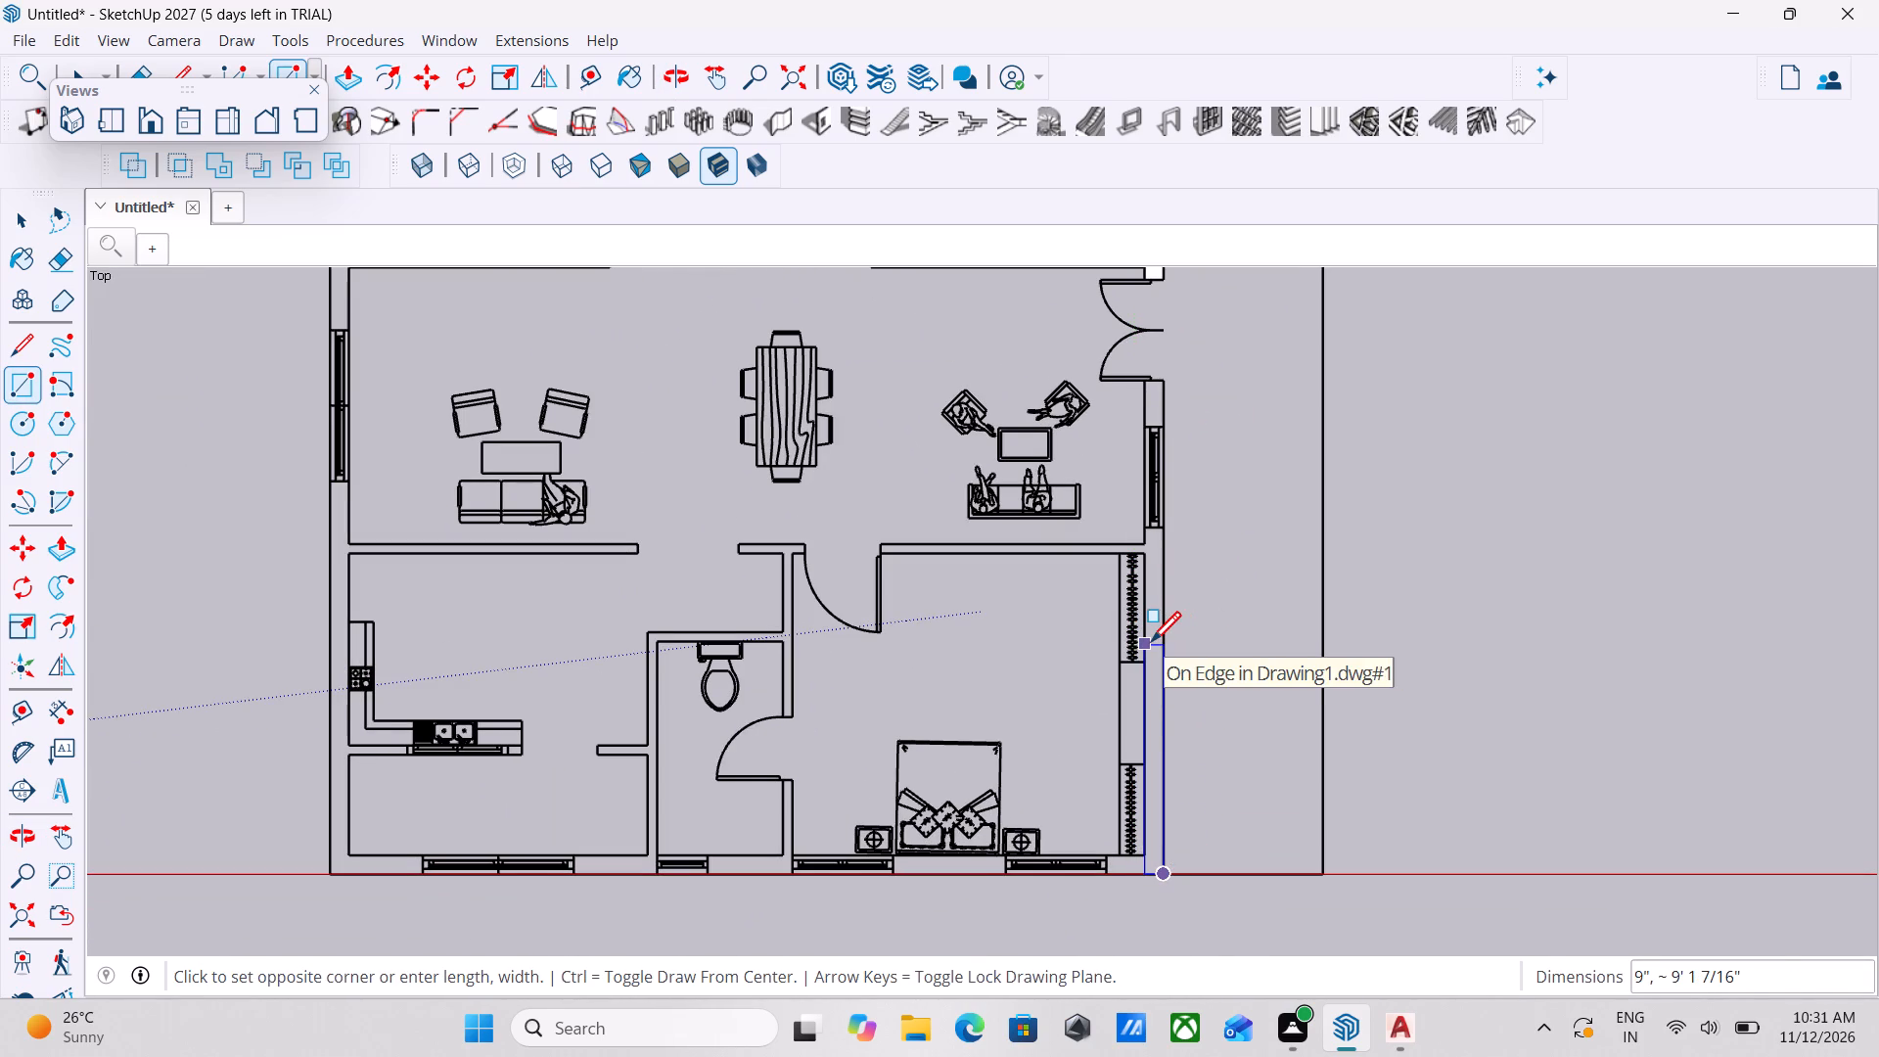
shift+middle_drag(1151, 645, 1041, 857)
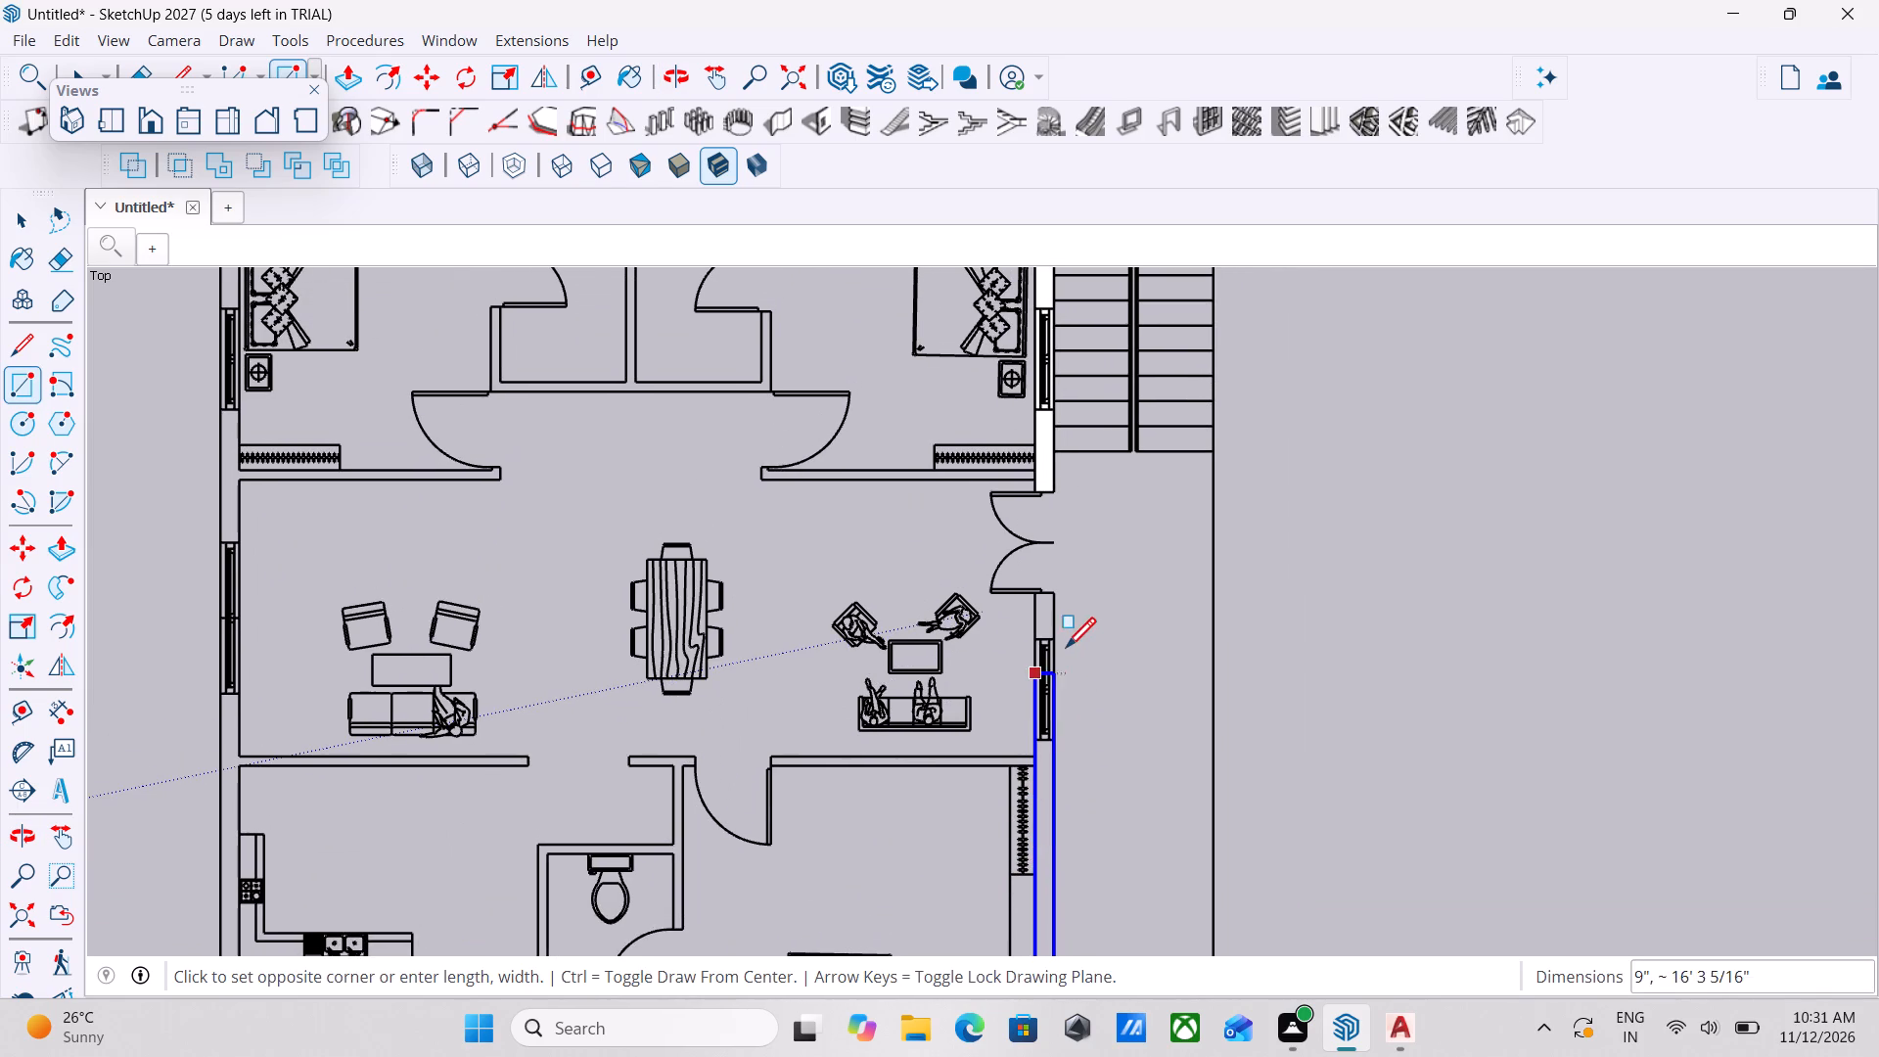
scroll(1031, 600, up, 1)
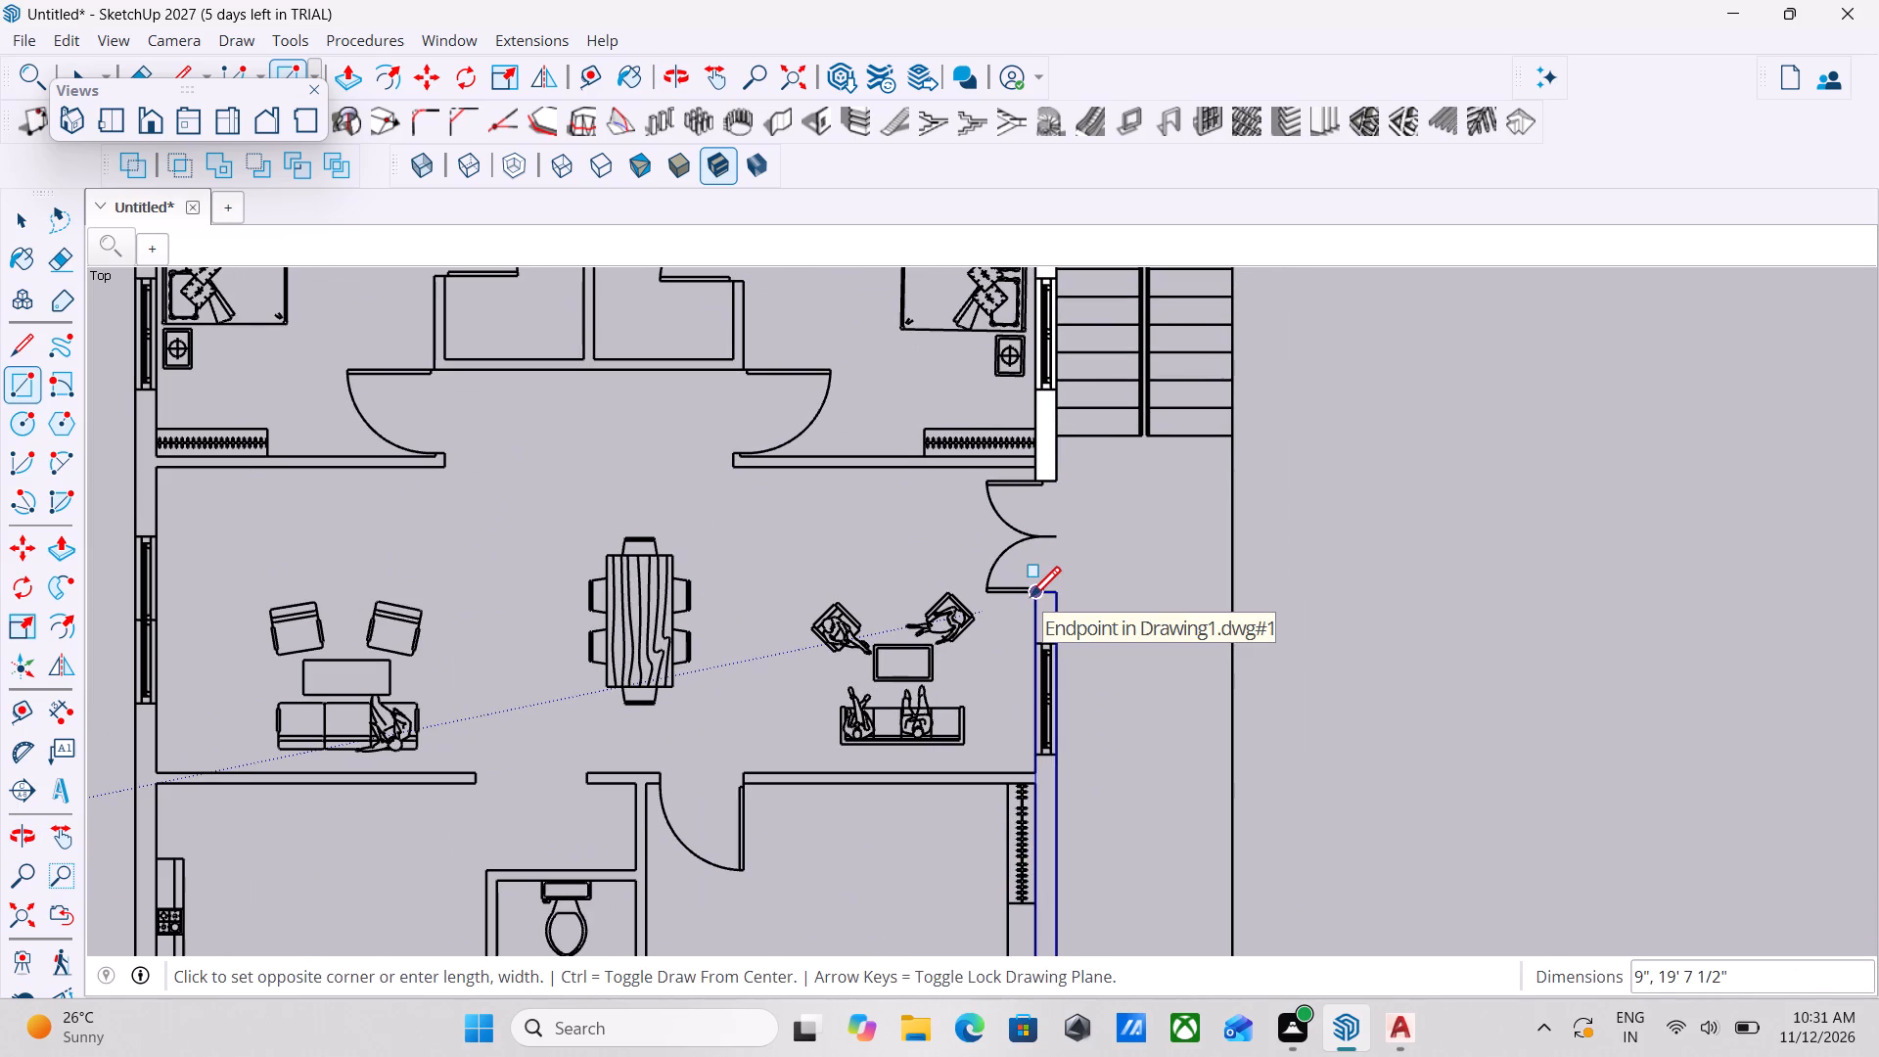
click(1035, 599)
Trace the right-hand plan's top outer wall with a 9" by 31' 7 1/2" rectangle, from the traced right wall to the left wall's inner face.
scroll(1035, 599, down, 9)
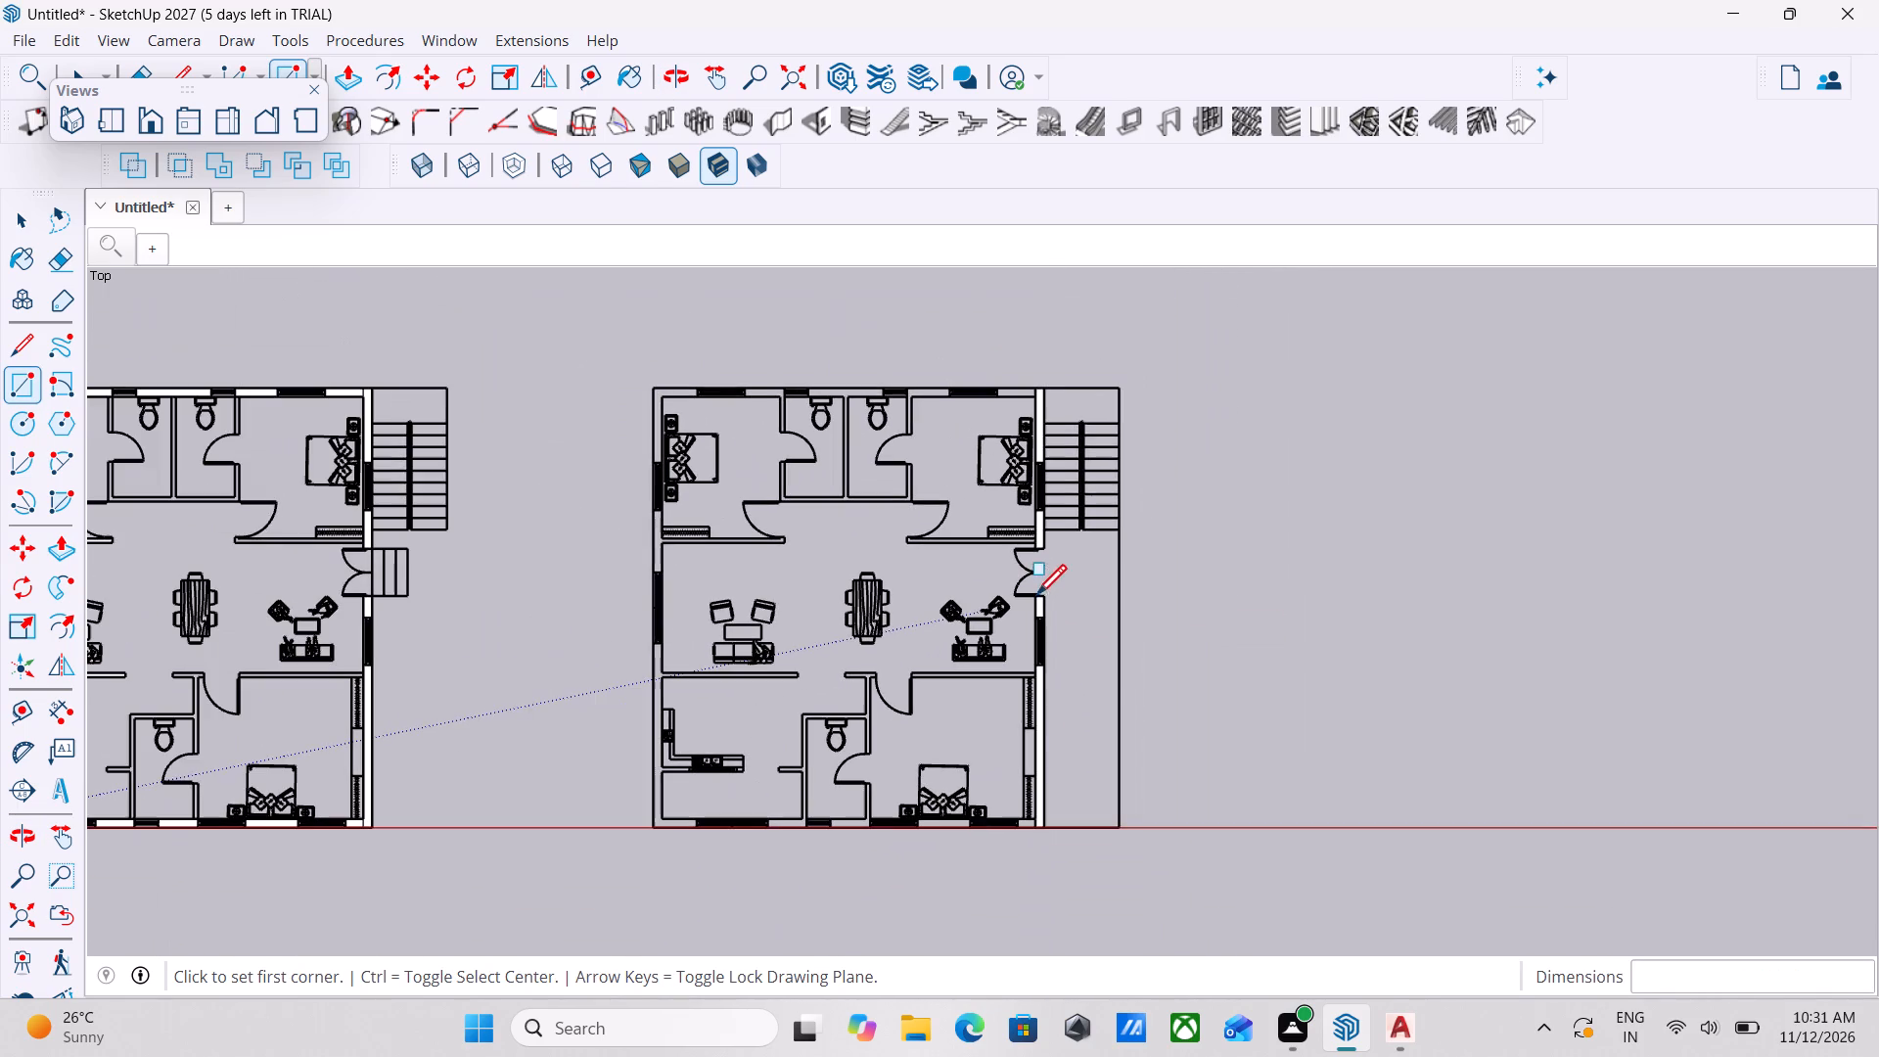
scroll(1022, 368, up, 11)
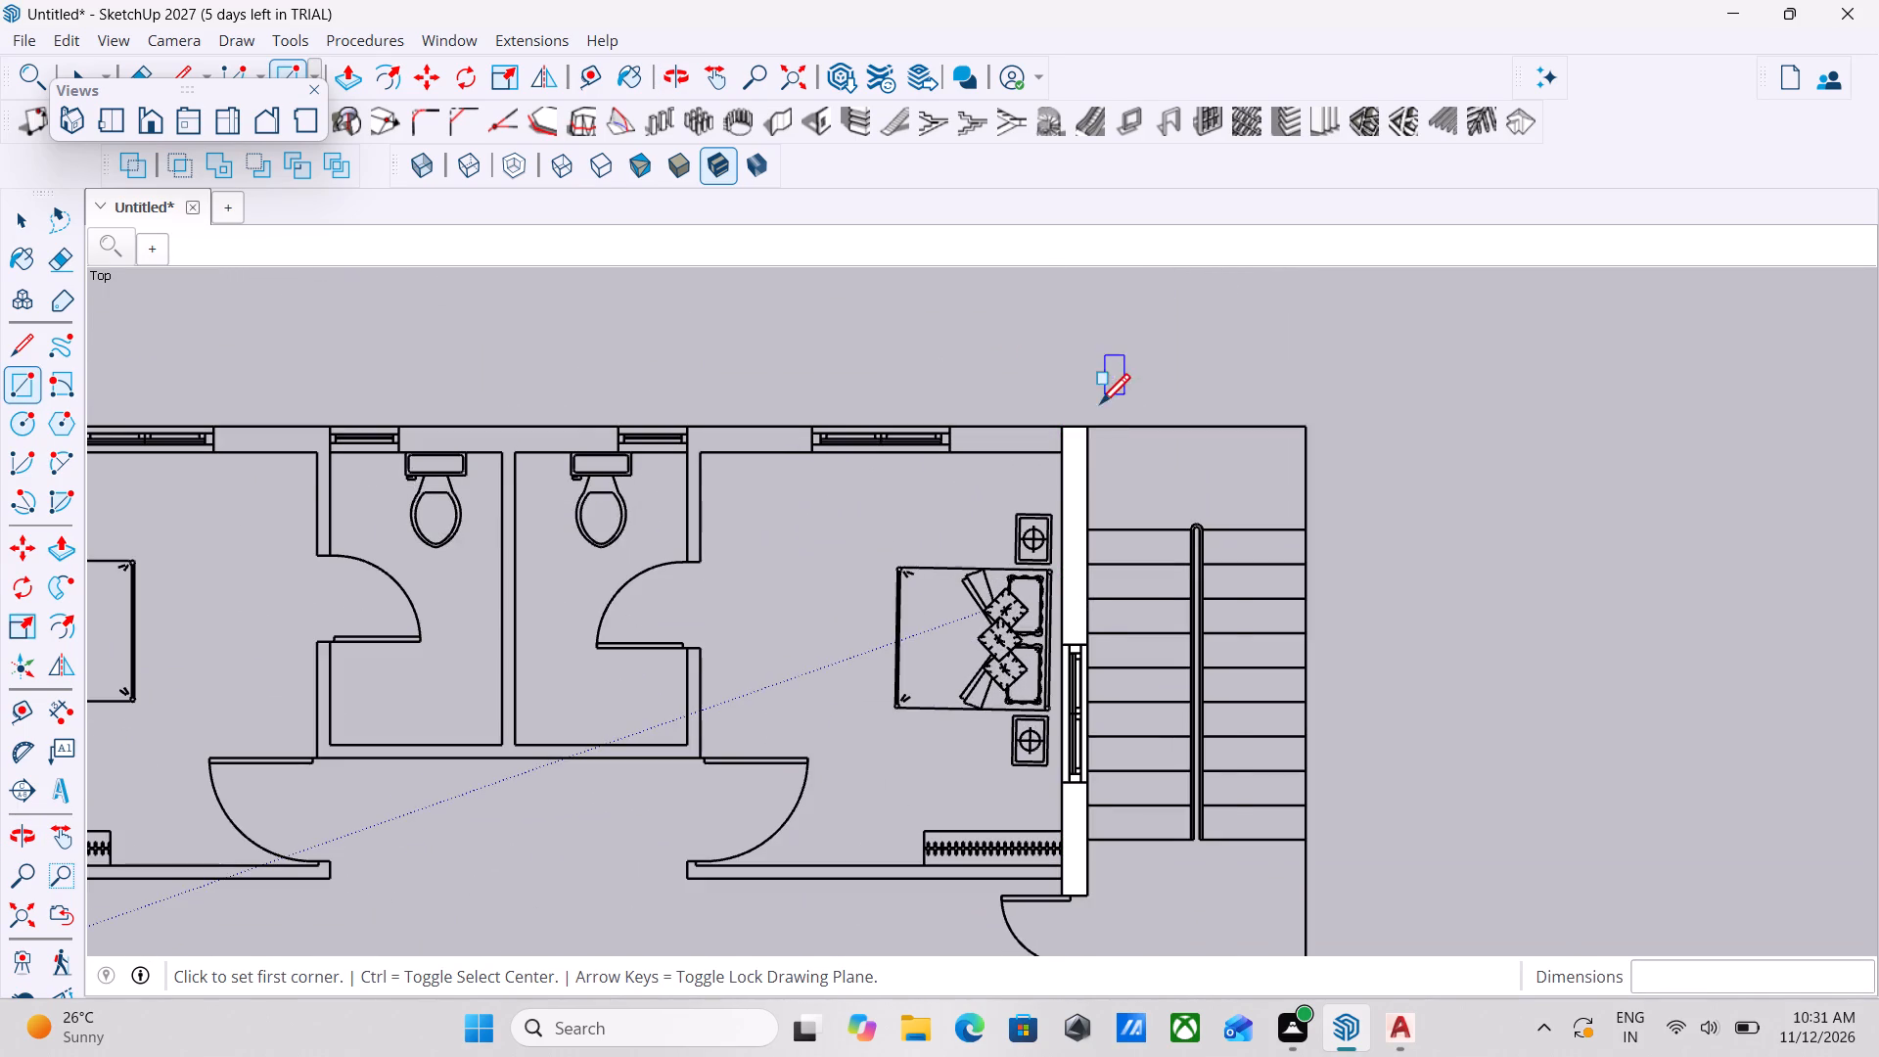
scroll(1060, 436, up, 7)
click(1067, 410)
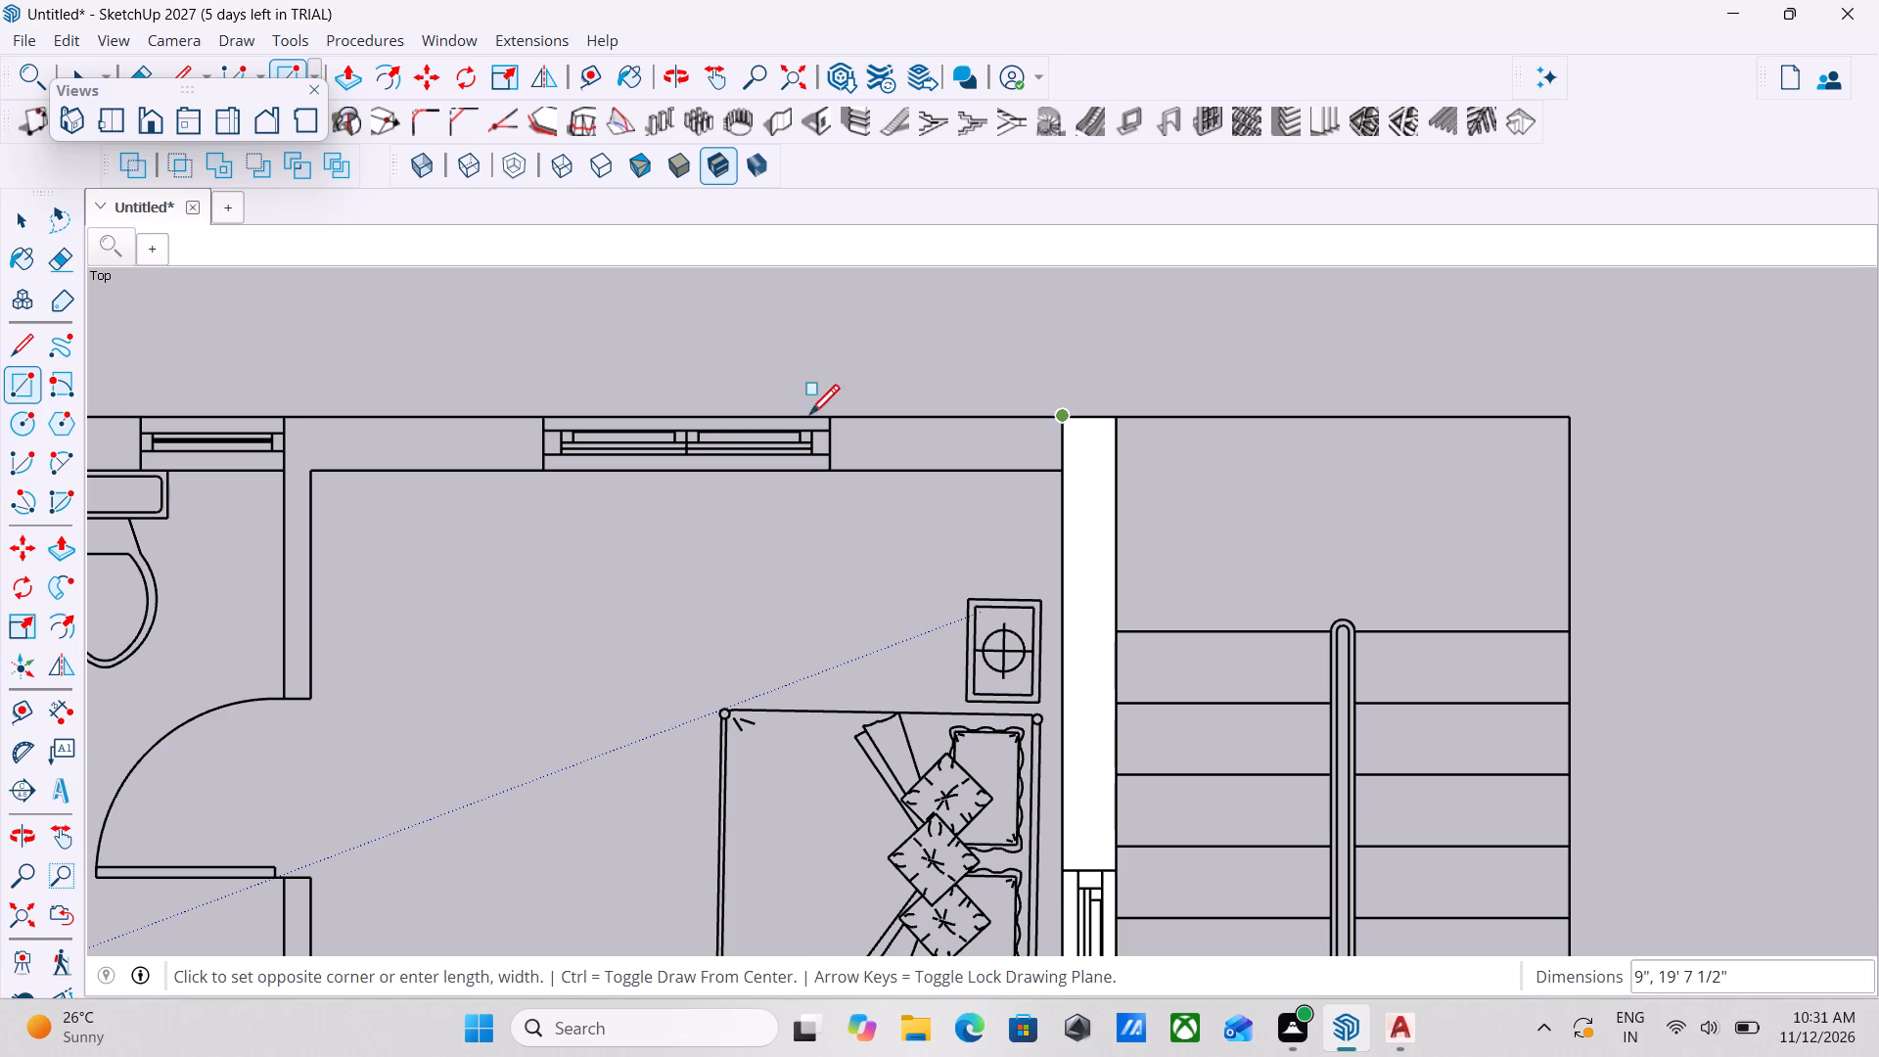
scroll(681, 453, down, 4)
shift+middle_drag(599, 461, 615, 462)
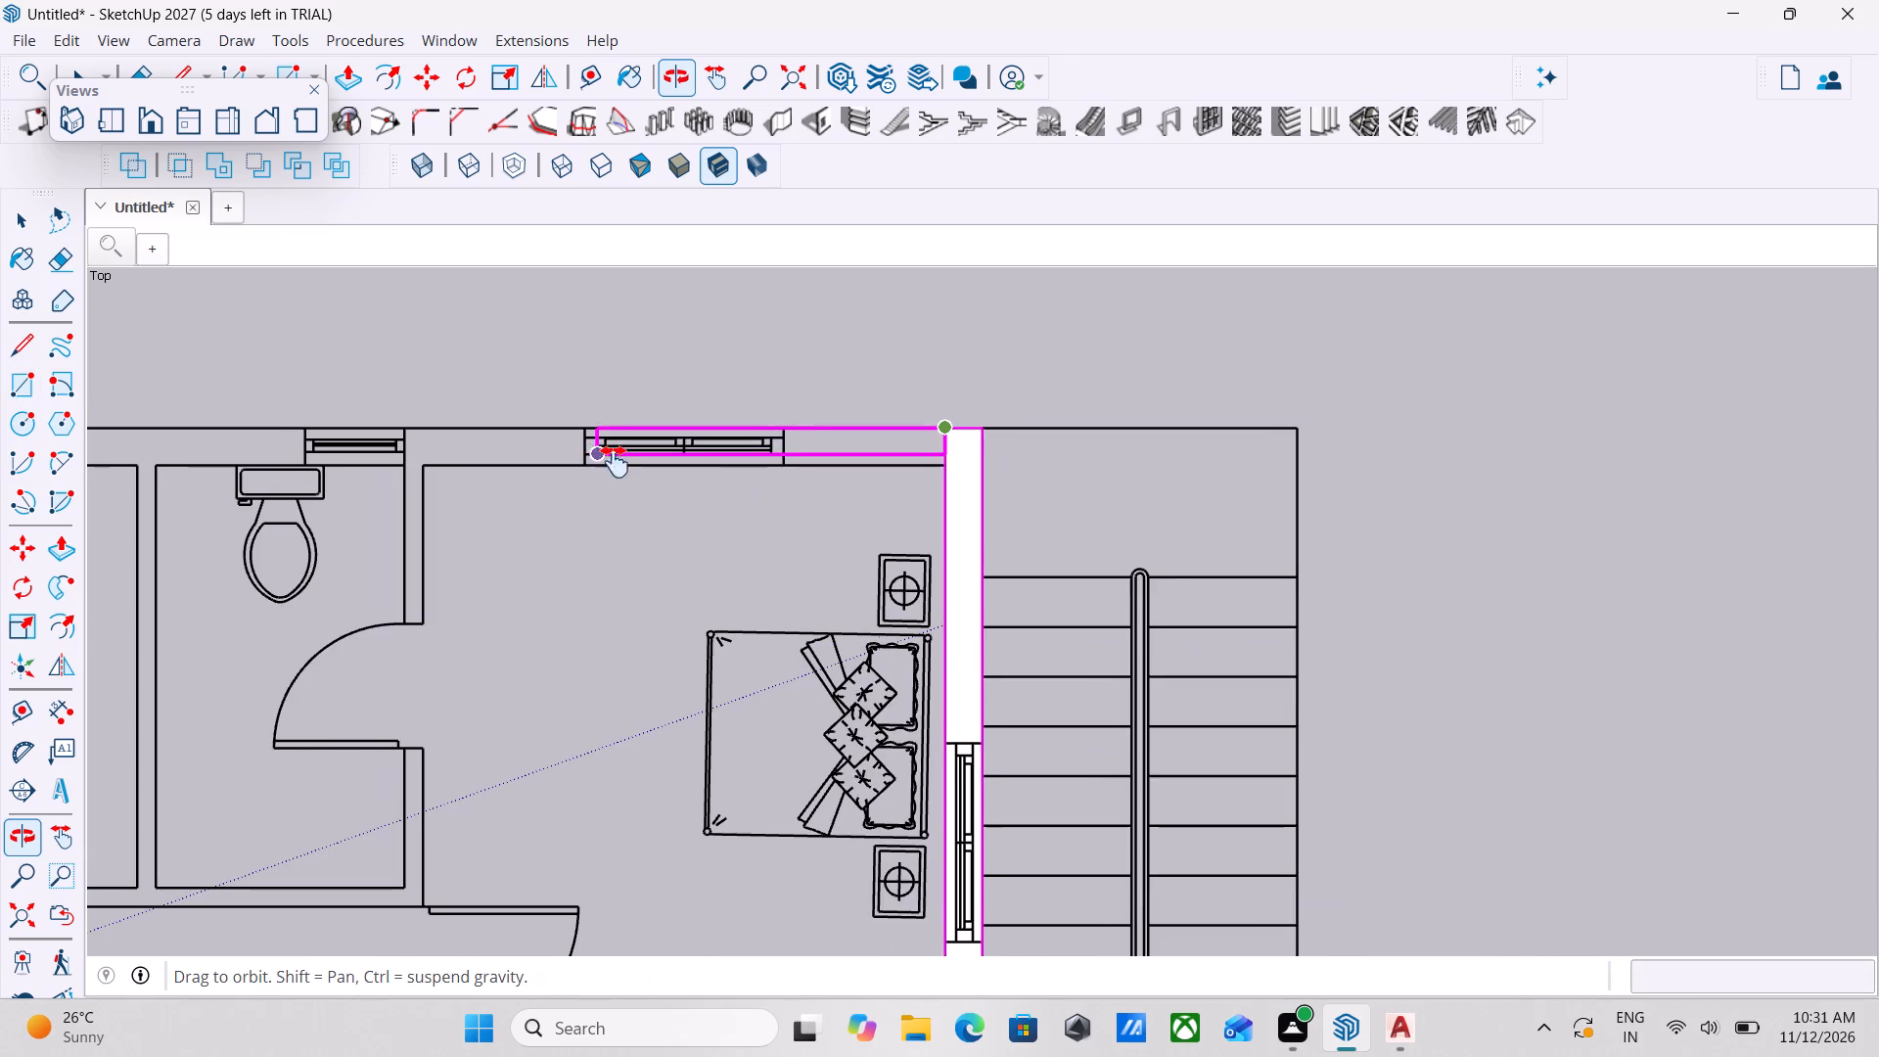
shift+middle_drag(615, 462, 1477, 519)
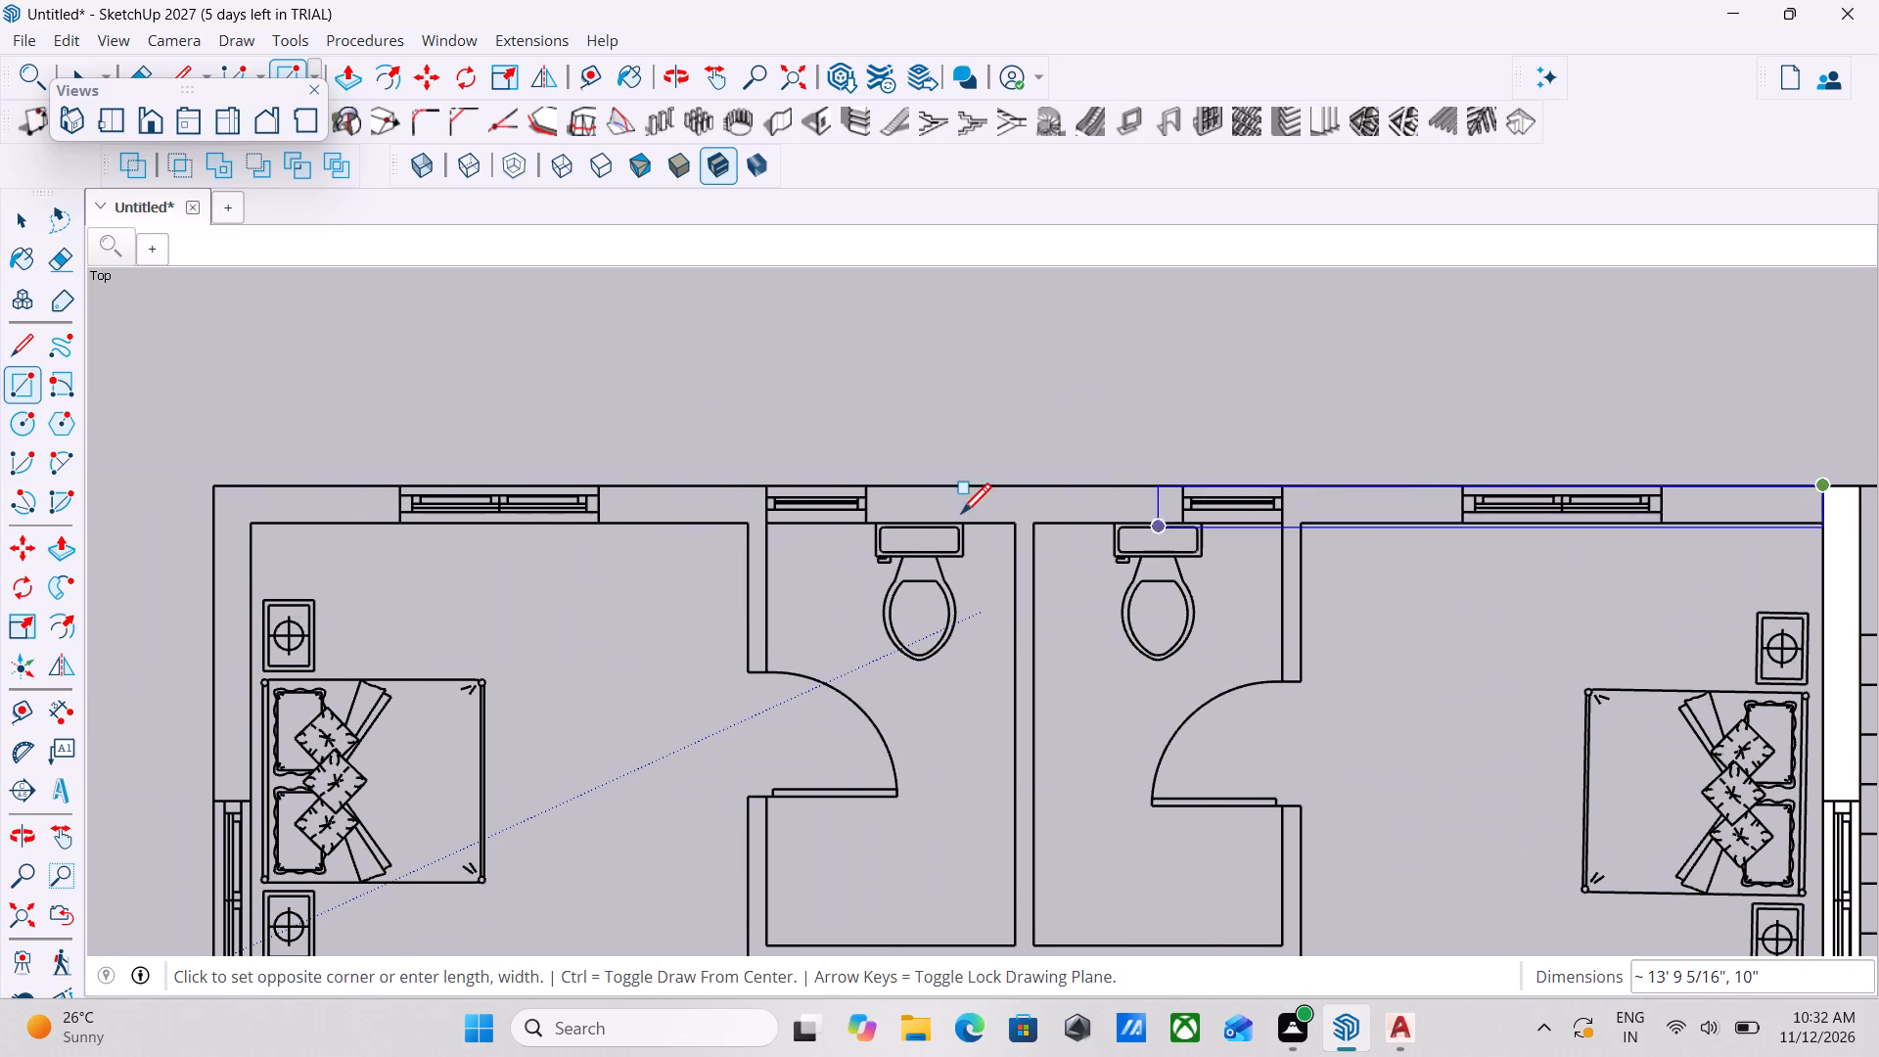
click(250, 534)
Trace the right-hand plan's left outer wall with a 9" by 36' 6" rectangle, from the top-left corner down to the bottom wall's inner face.
scroll(250, 534, down, 9)
scroll(514, 549, down, 1)
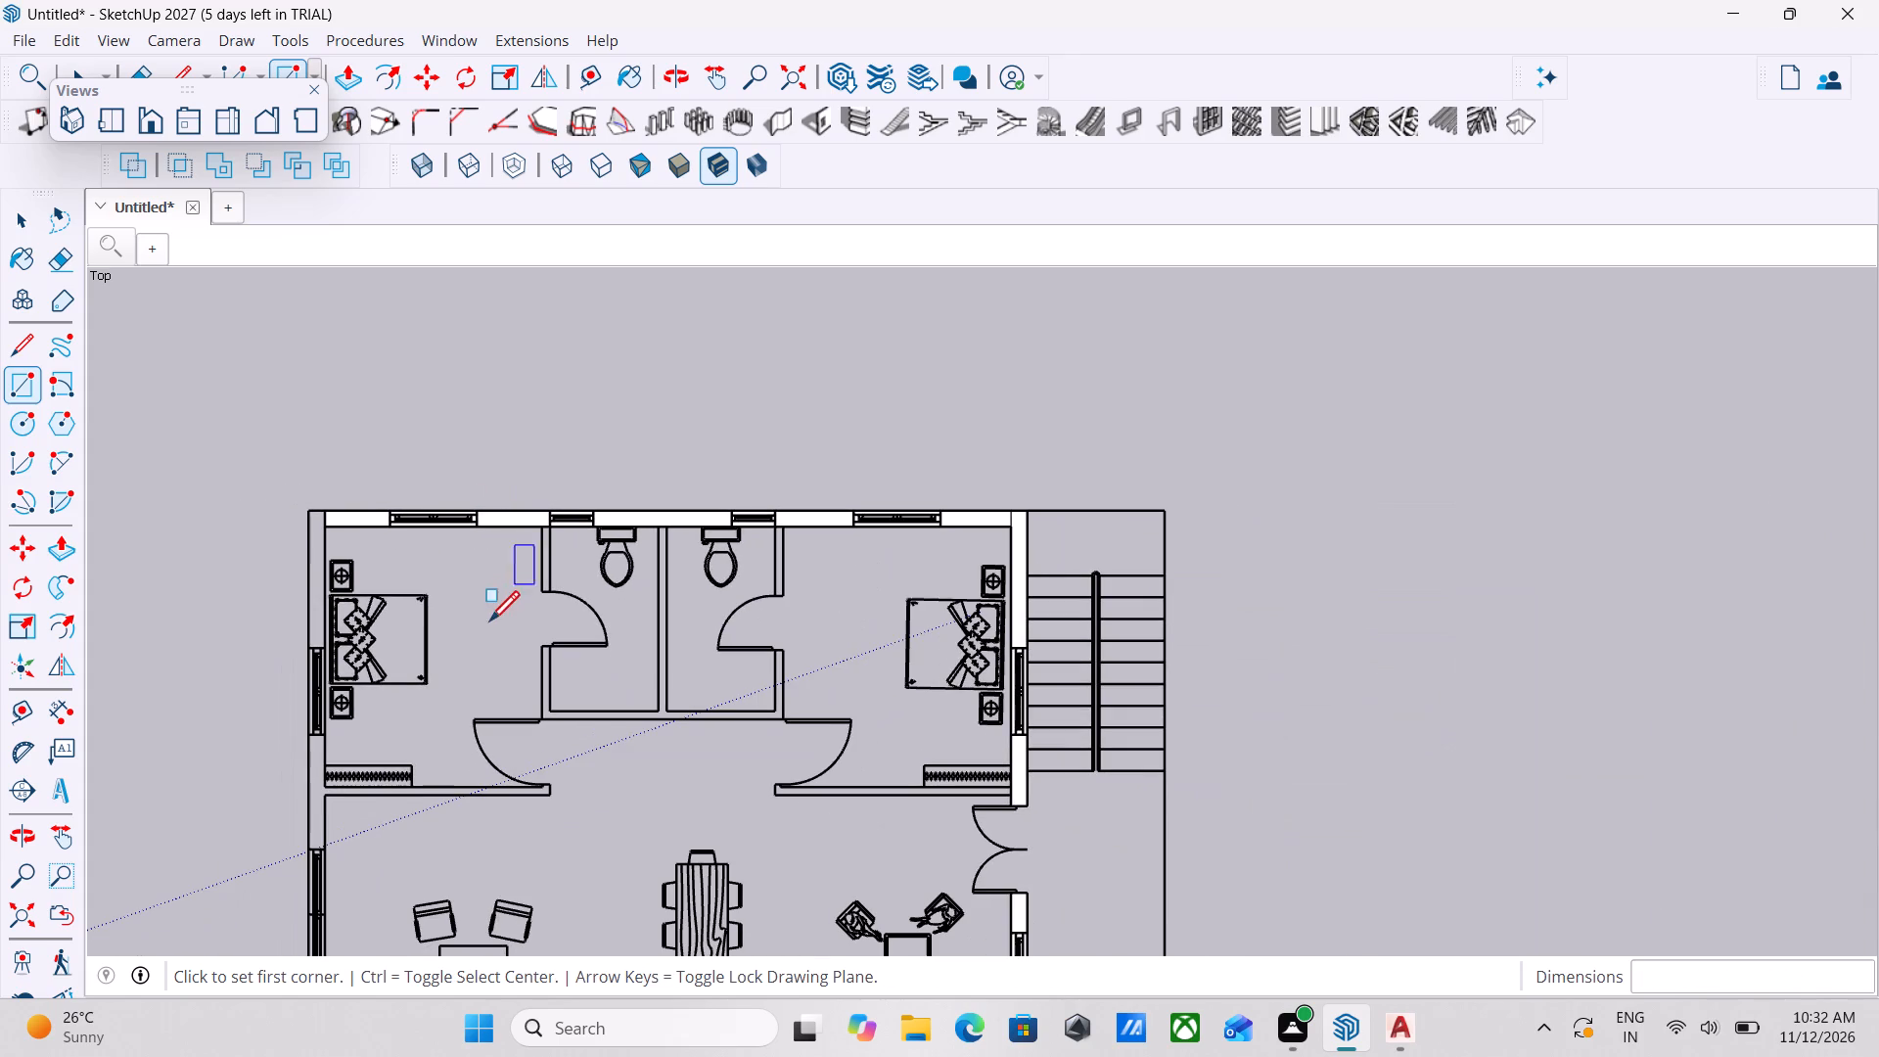
shift+middle_drag(501, 642, 1108, 490)
scroll(1063, 412, down, 4)
scroll(959, 378, up, 7)
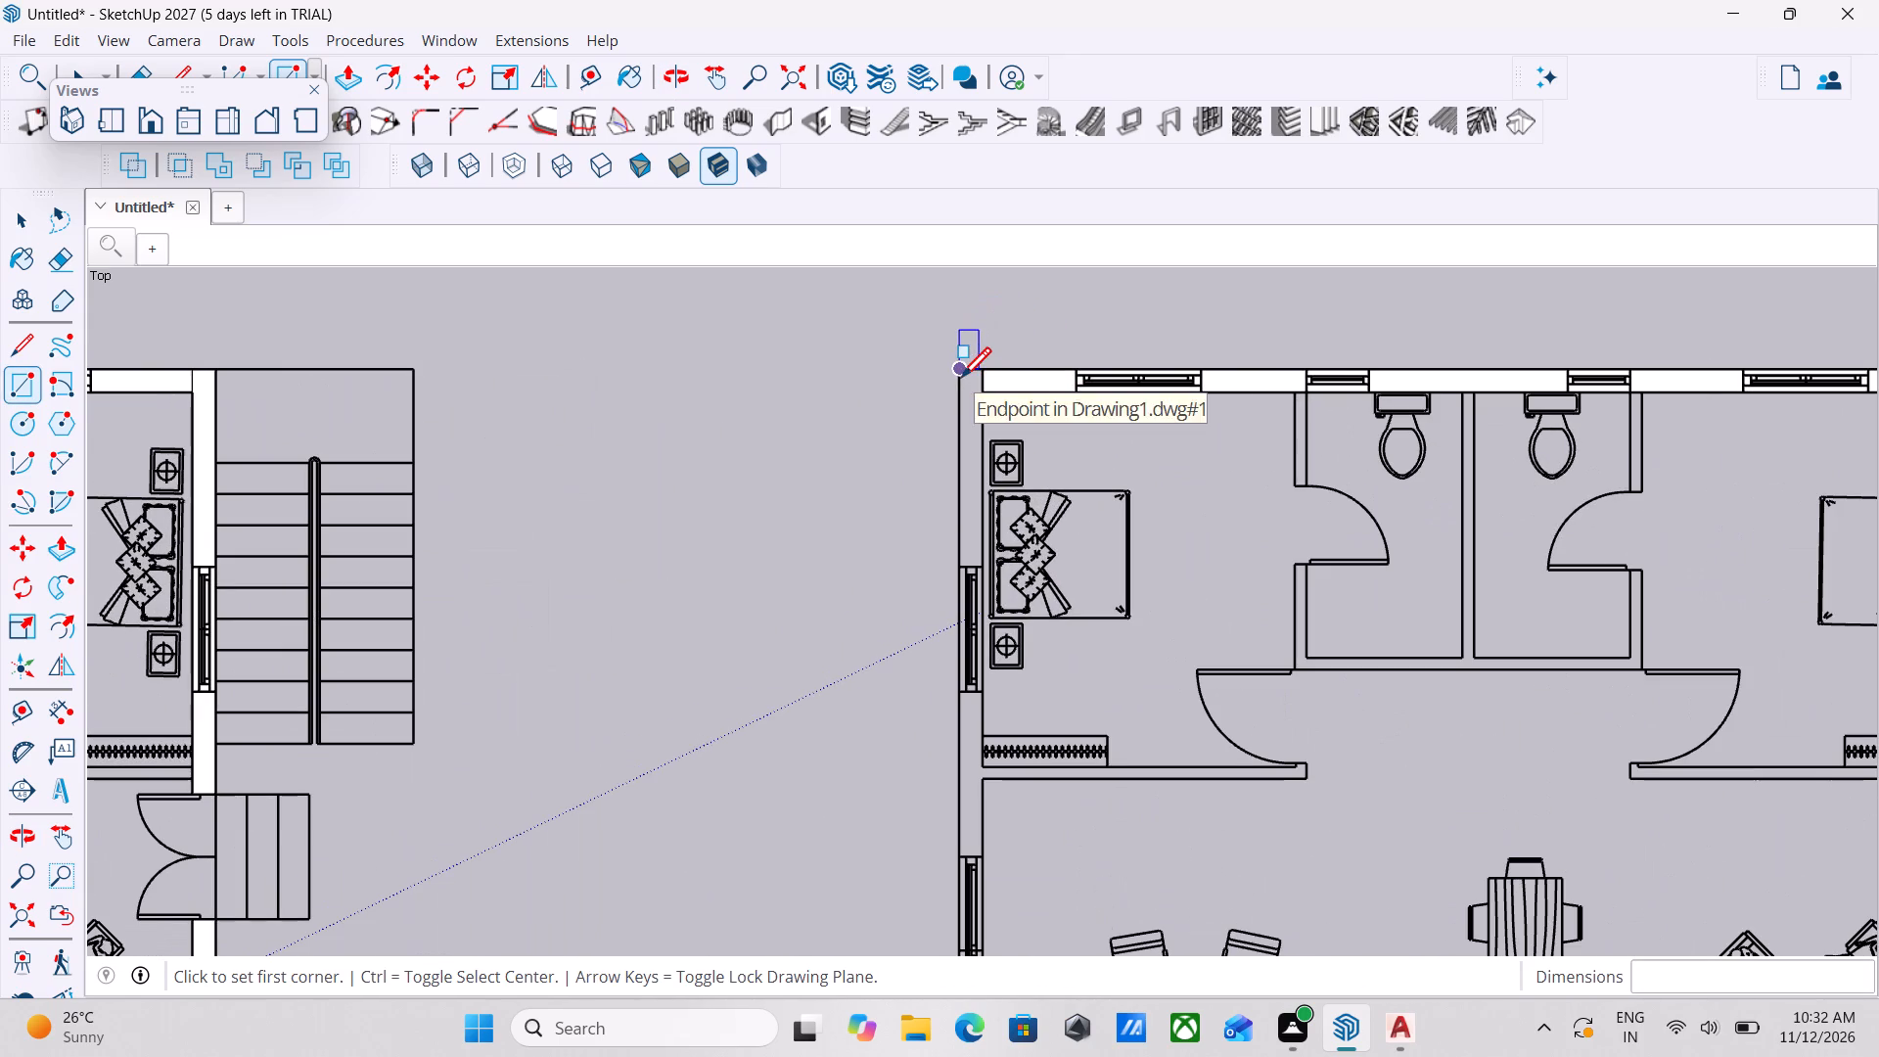
click(963, 369)
scroll(986, 541, down, 9)
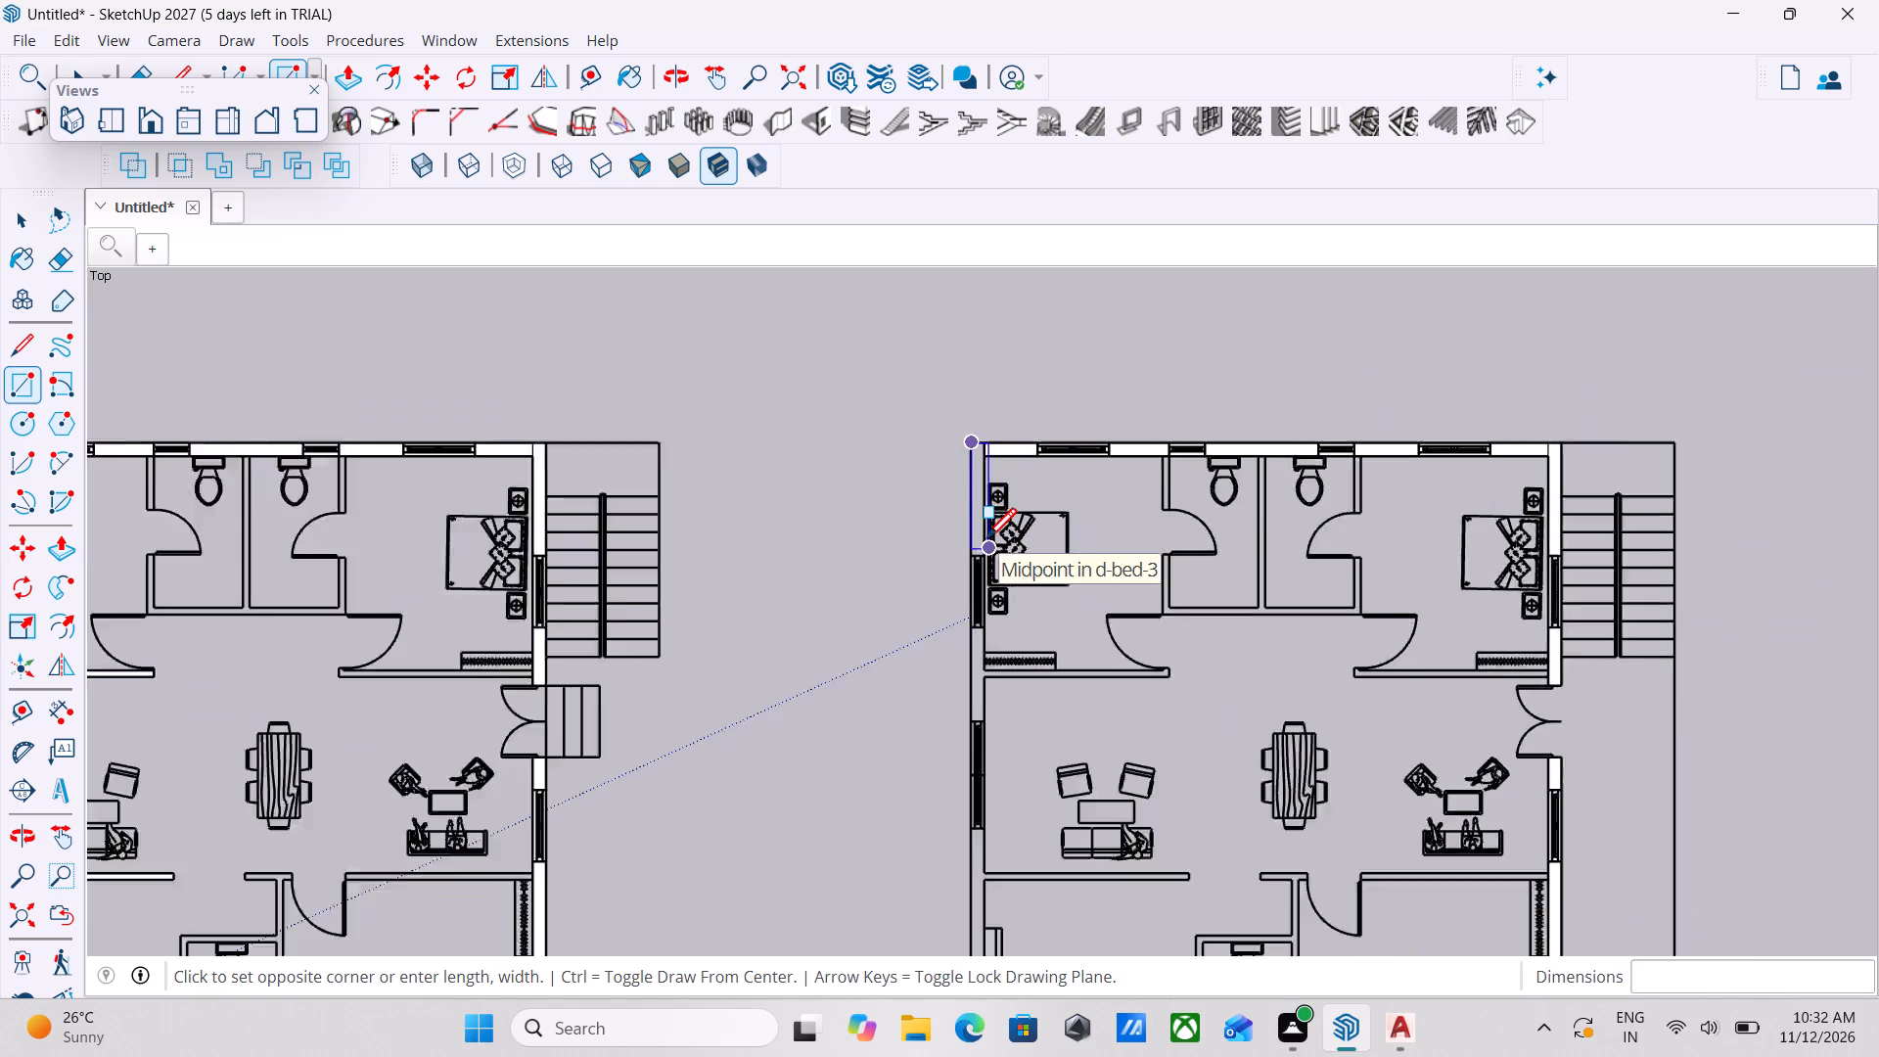
scroll(986, 541, down, 2)
middle_drag(1007, 602, 1067, 342)
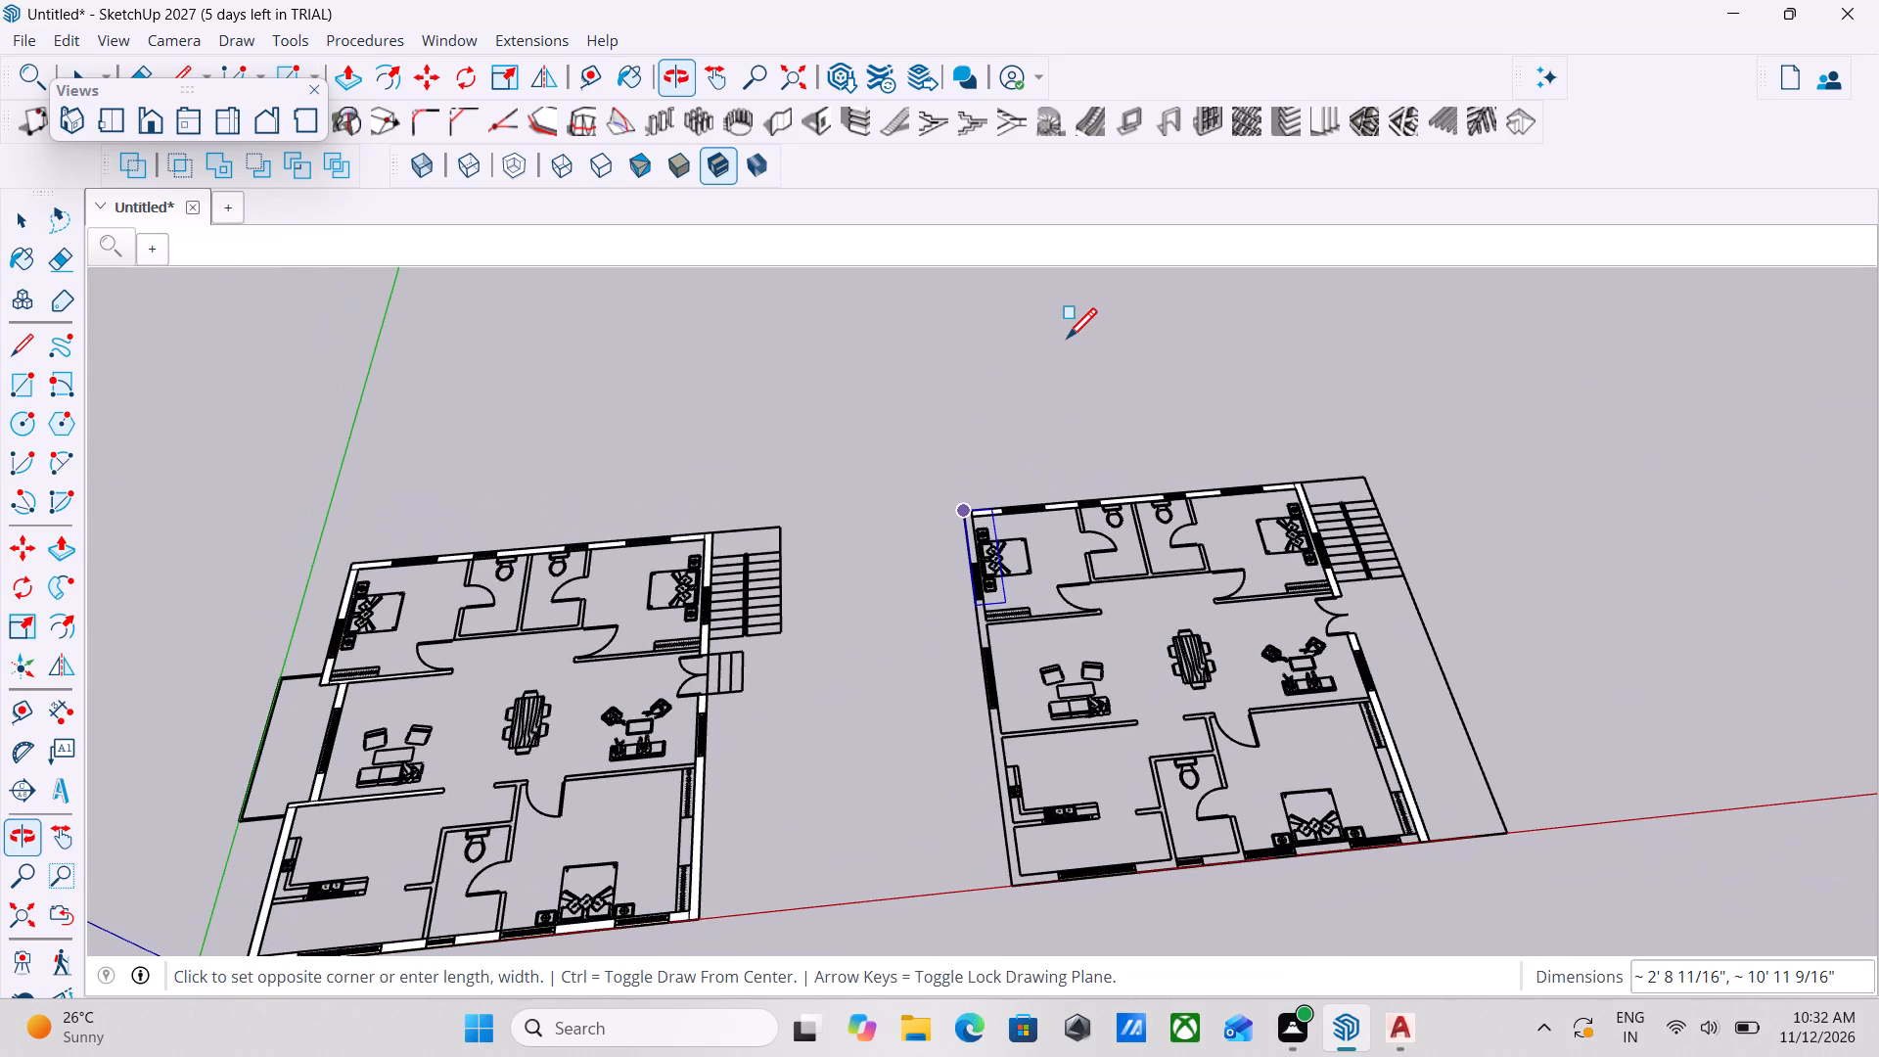
click(101, 115)
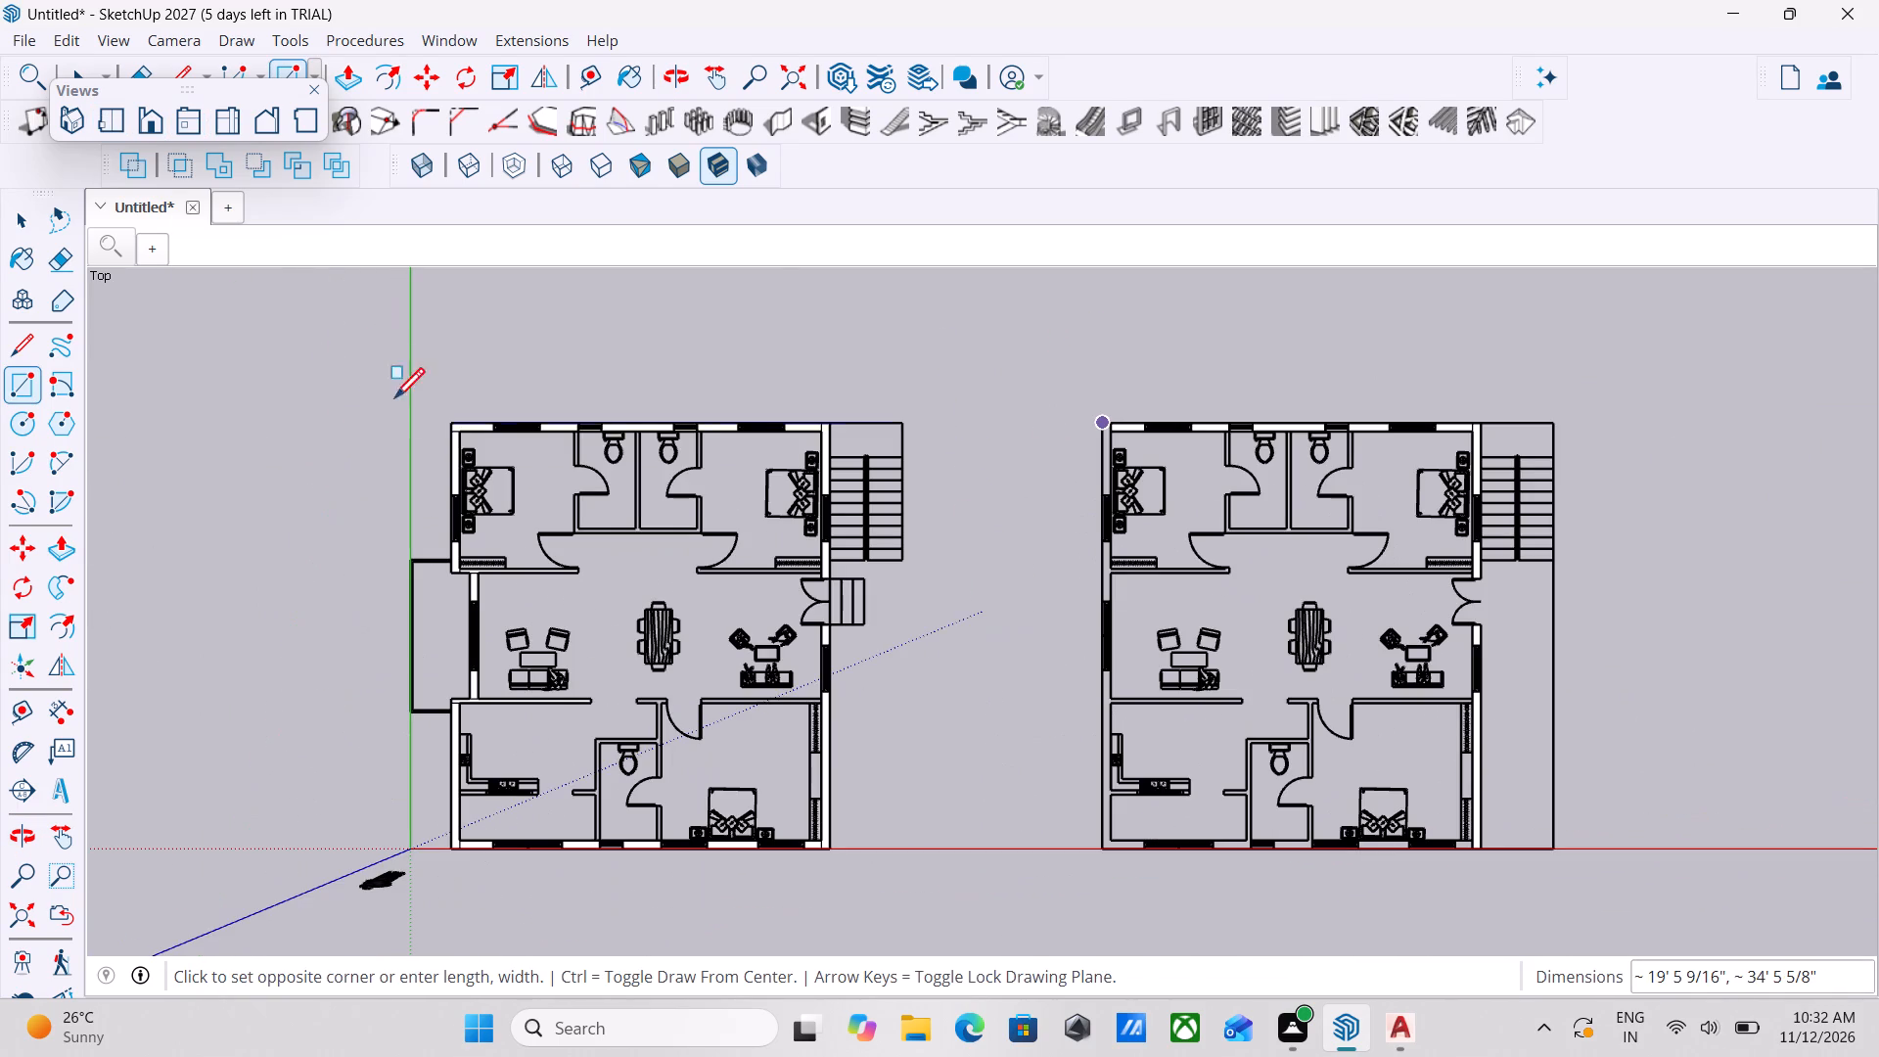
scroll(1116, 864, up, 3)
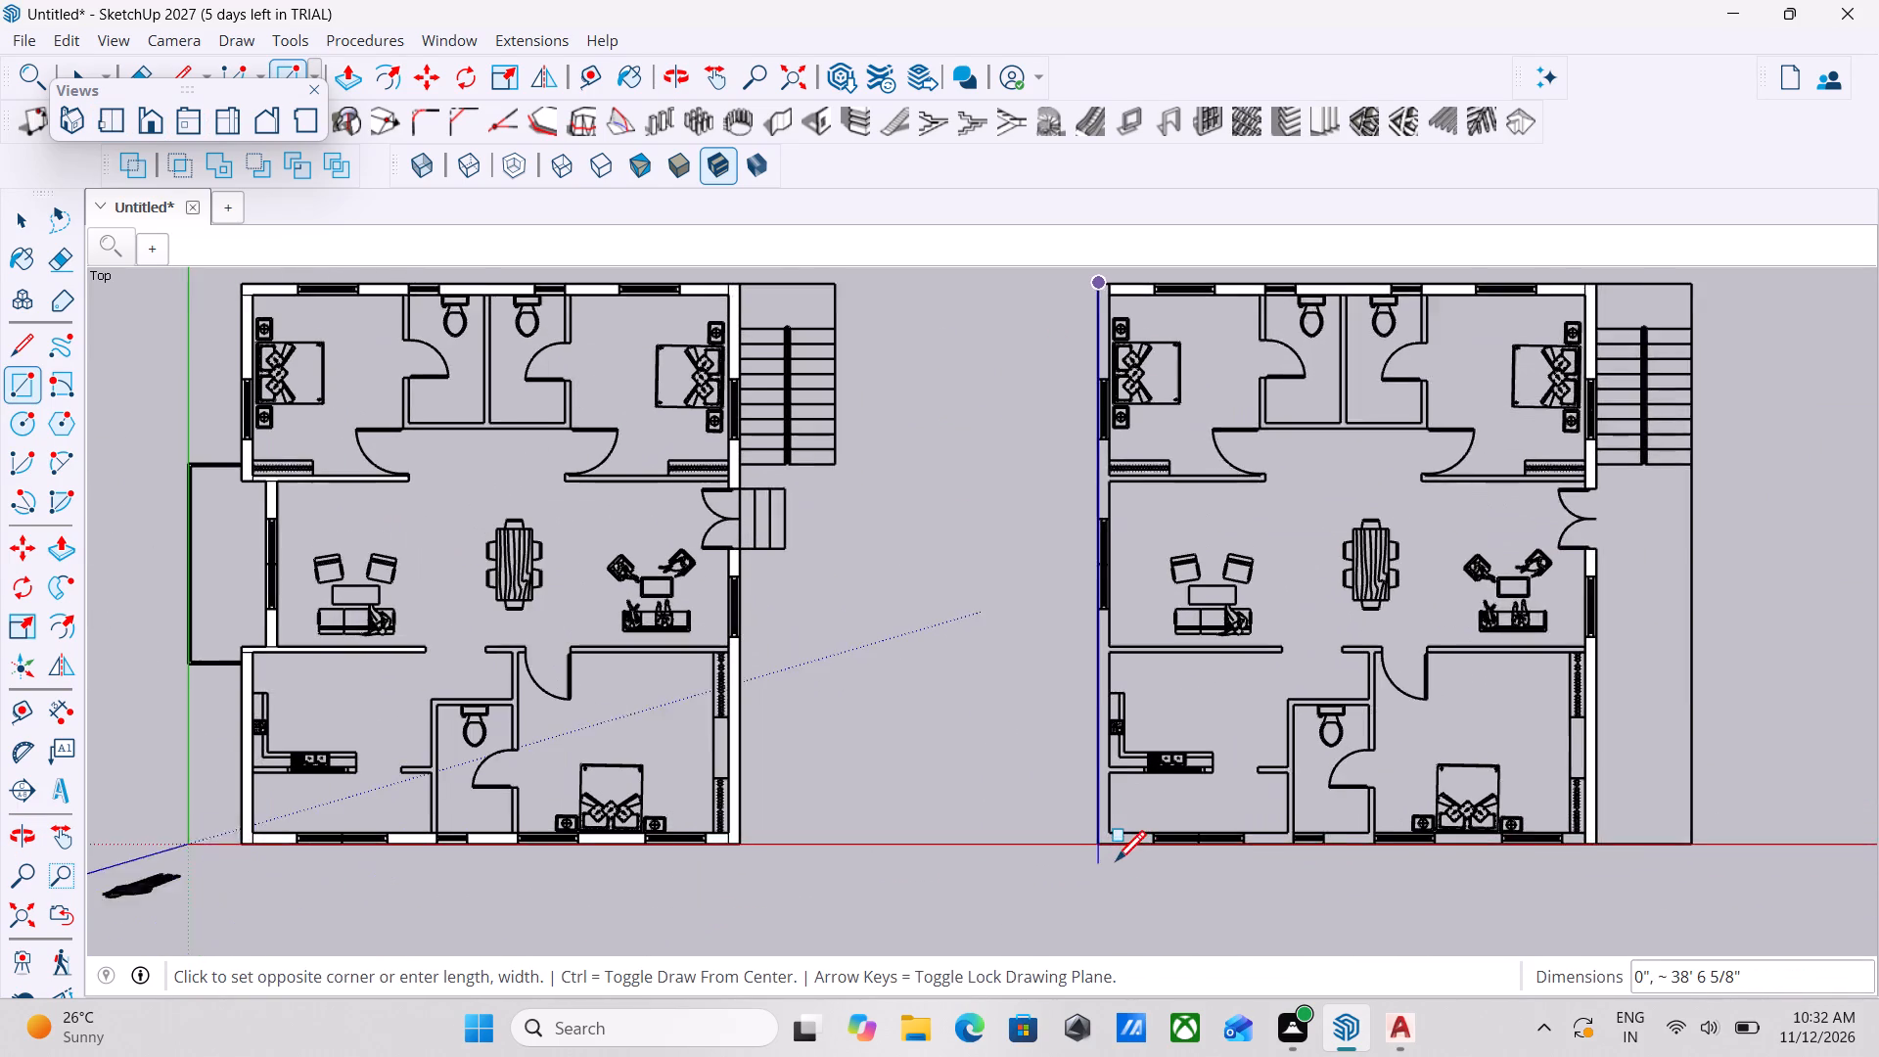
scroll(1116, 864, up, 1)
click(1112, 827)
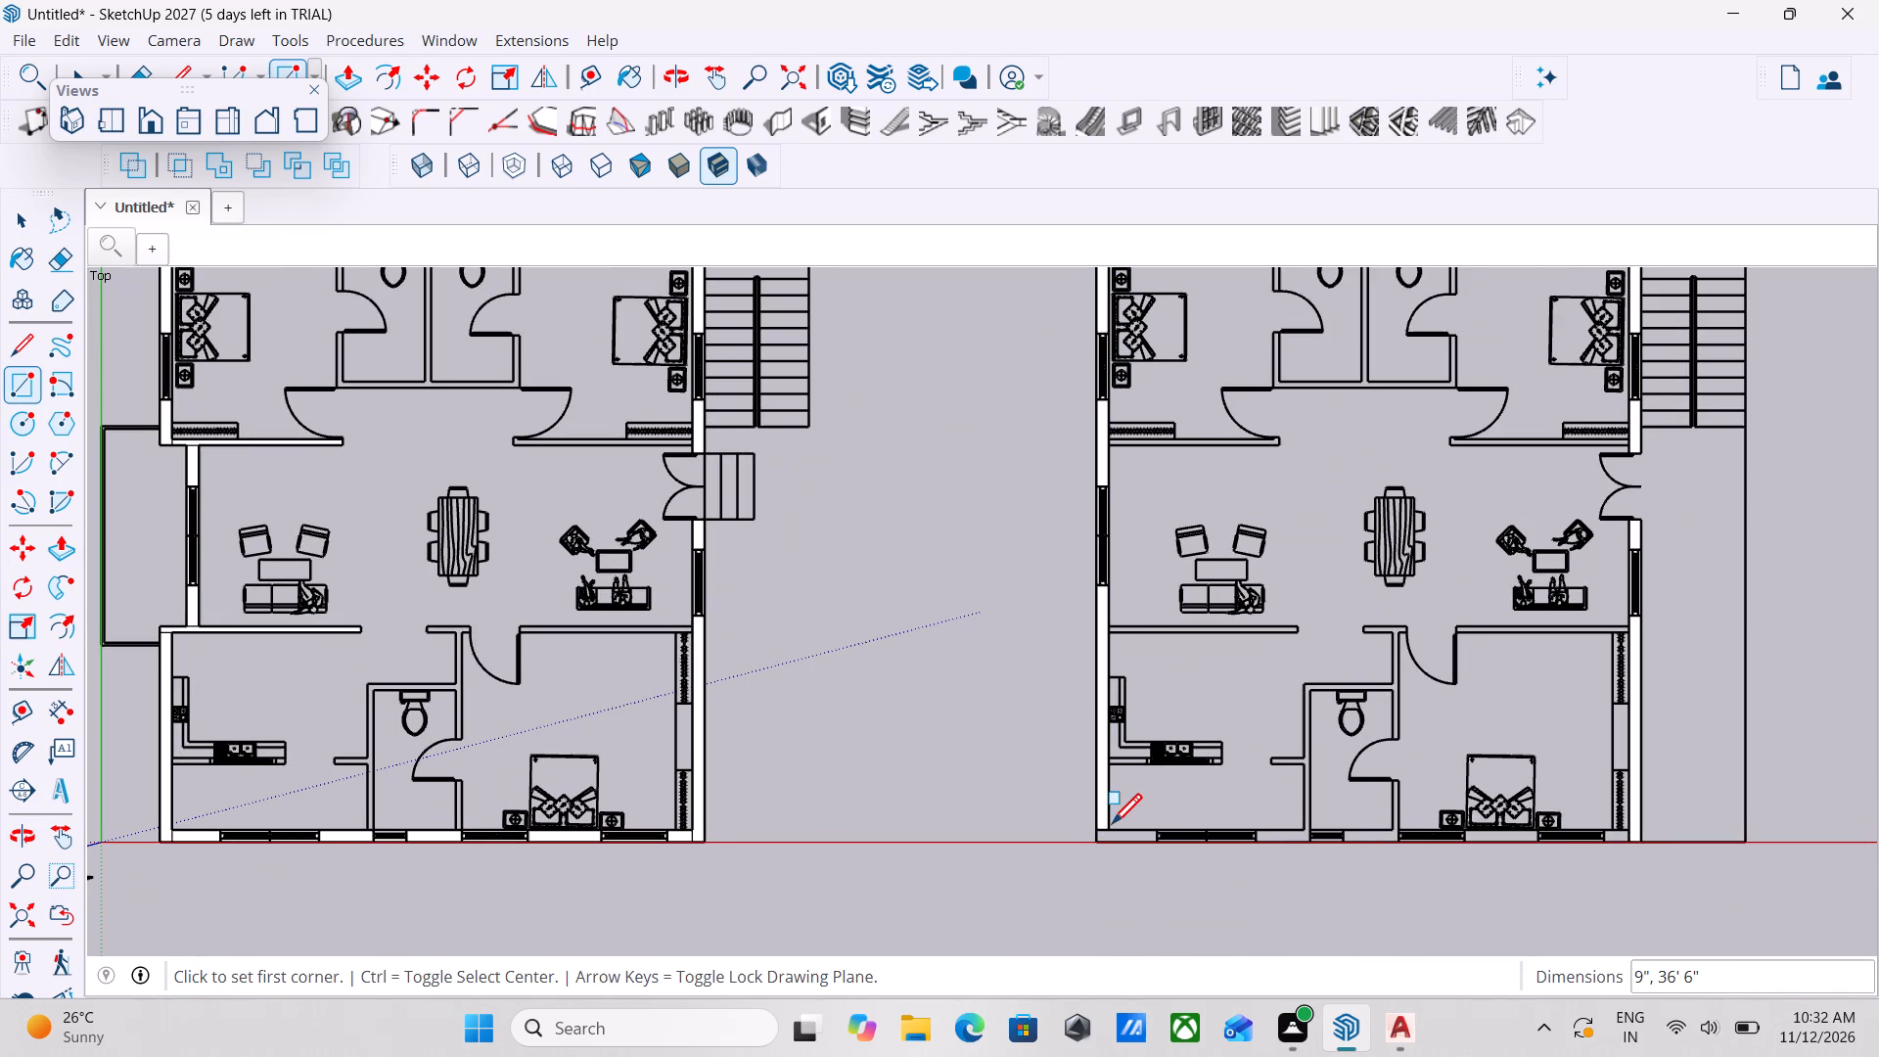
Trace the right-hand plan's bottom outer wall with a 32' 4 1/2" by 9" rectangle, from the traced right wall to the bottom-left corner.
scroll(1440, 870, down, 2)
scroll(1589, 910, up, 3)
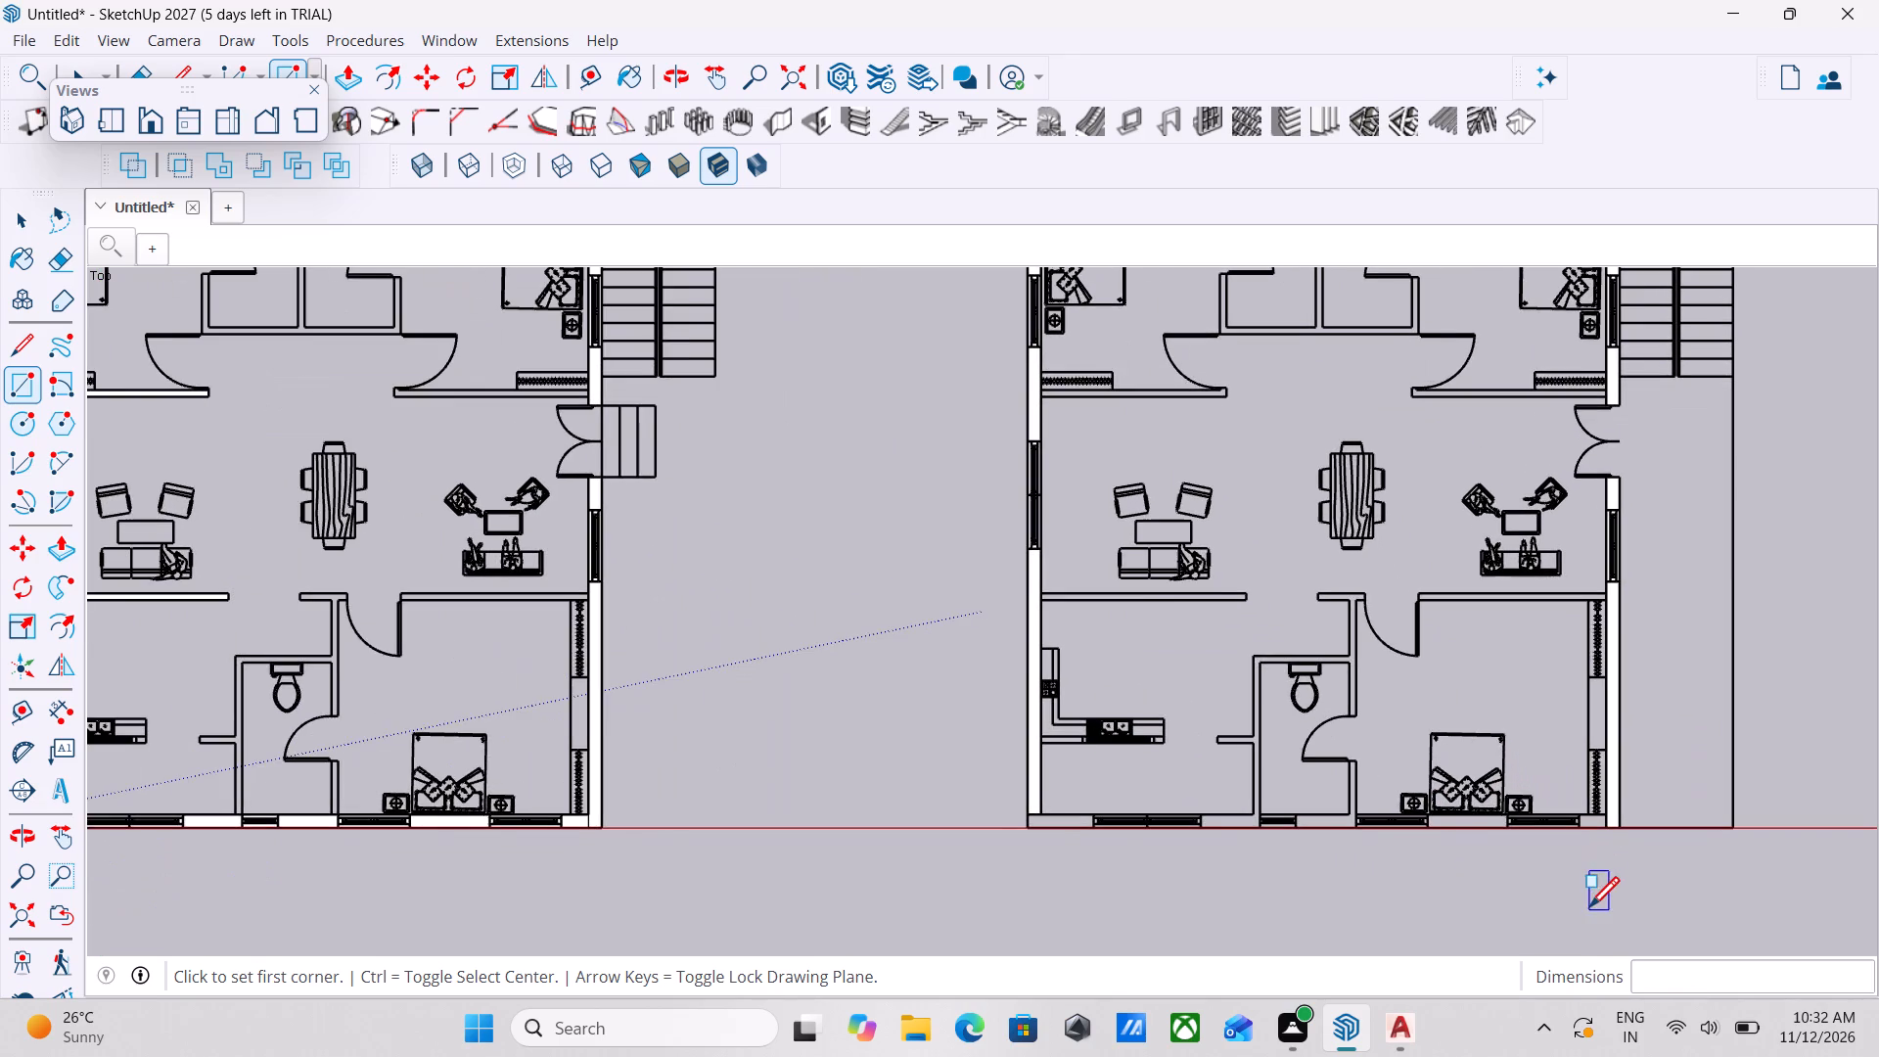
scroll(1453, 846, down, 1)
scroll(1589, 856, up, 8)
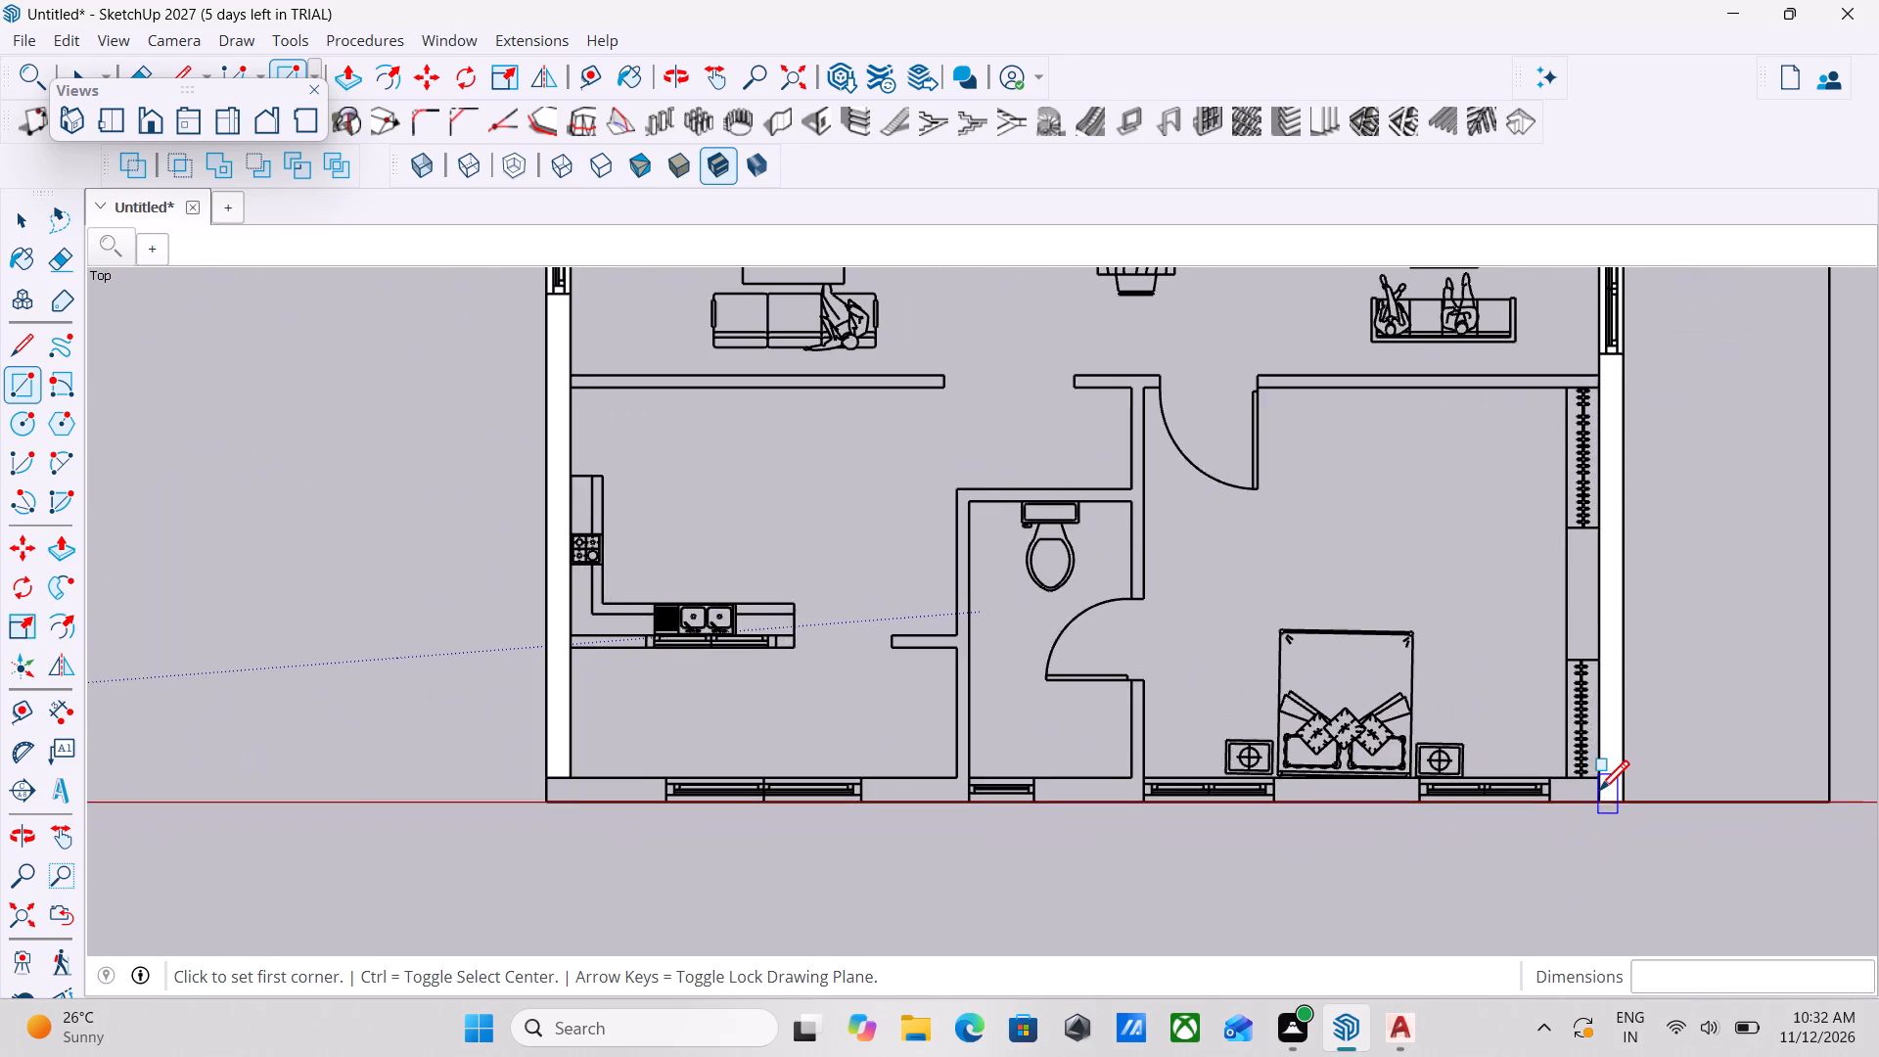
scroll(1599, 794, up, 7)
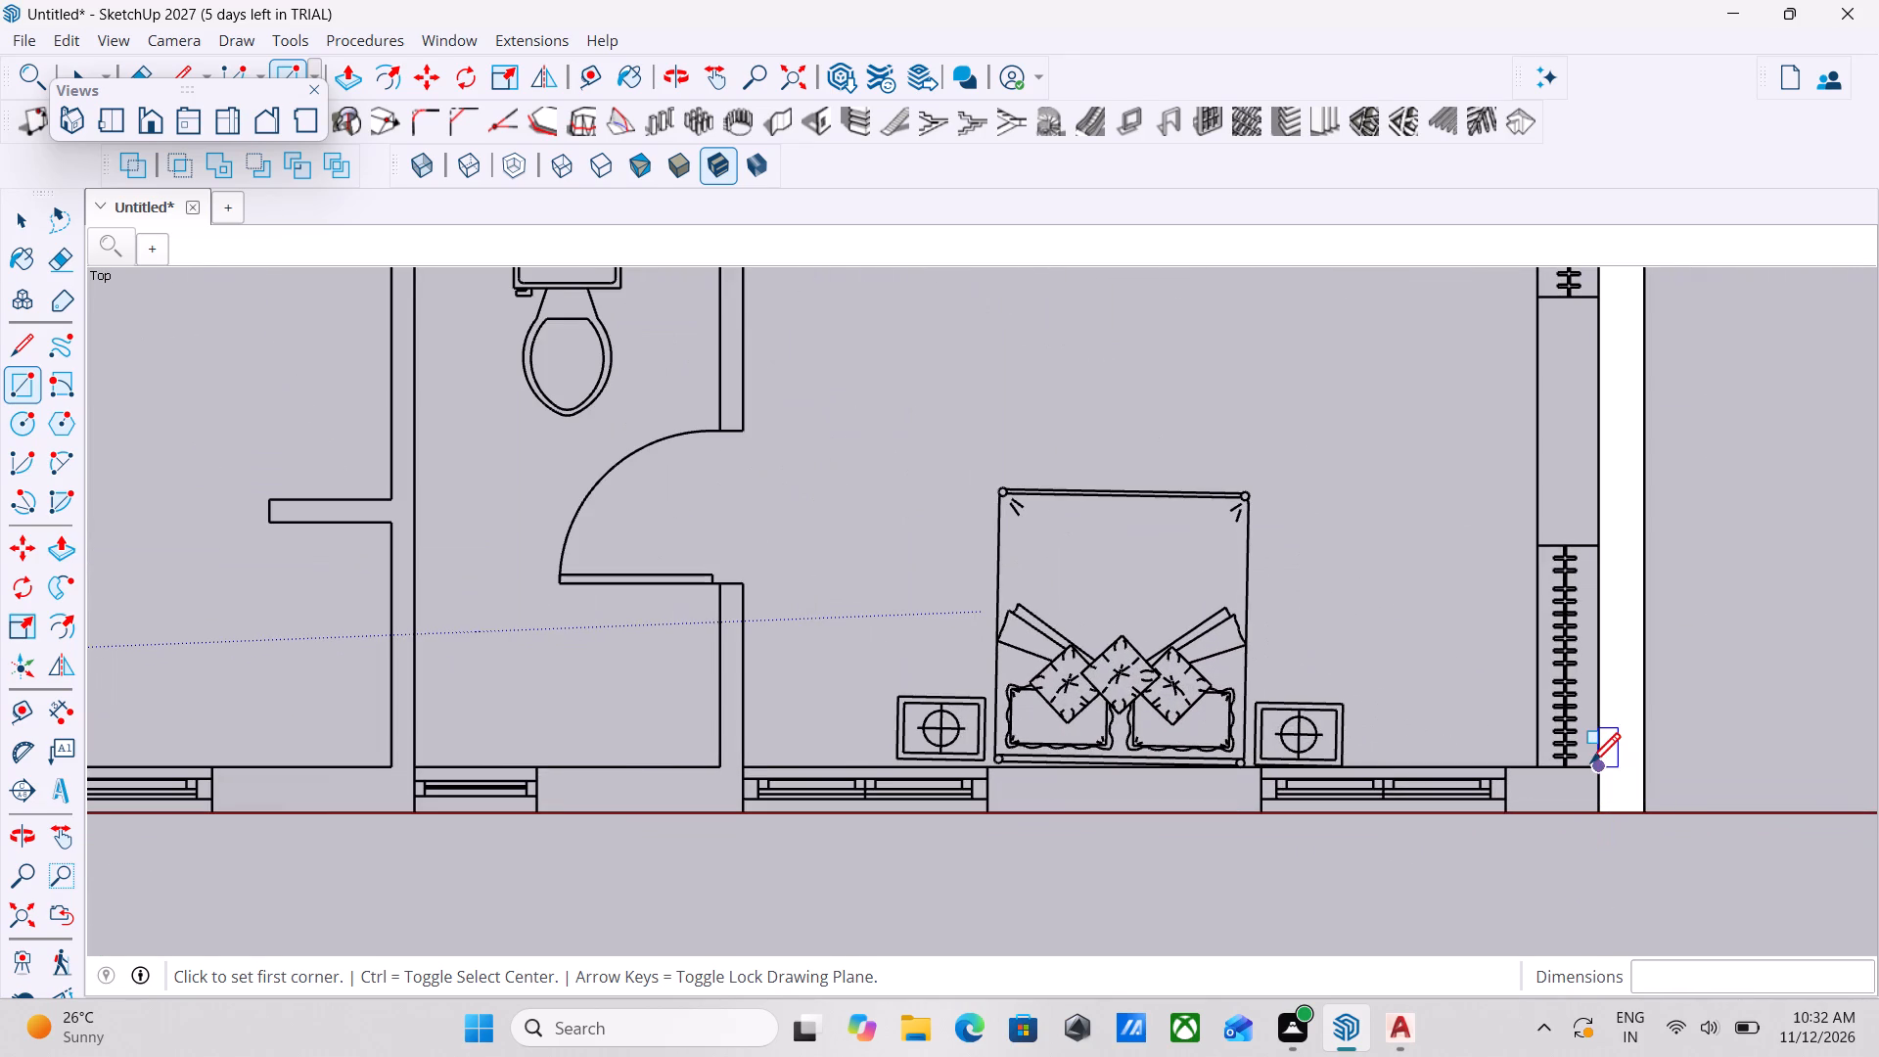
click(1593, 766)
scroll(1083, 774, down, 5)
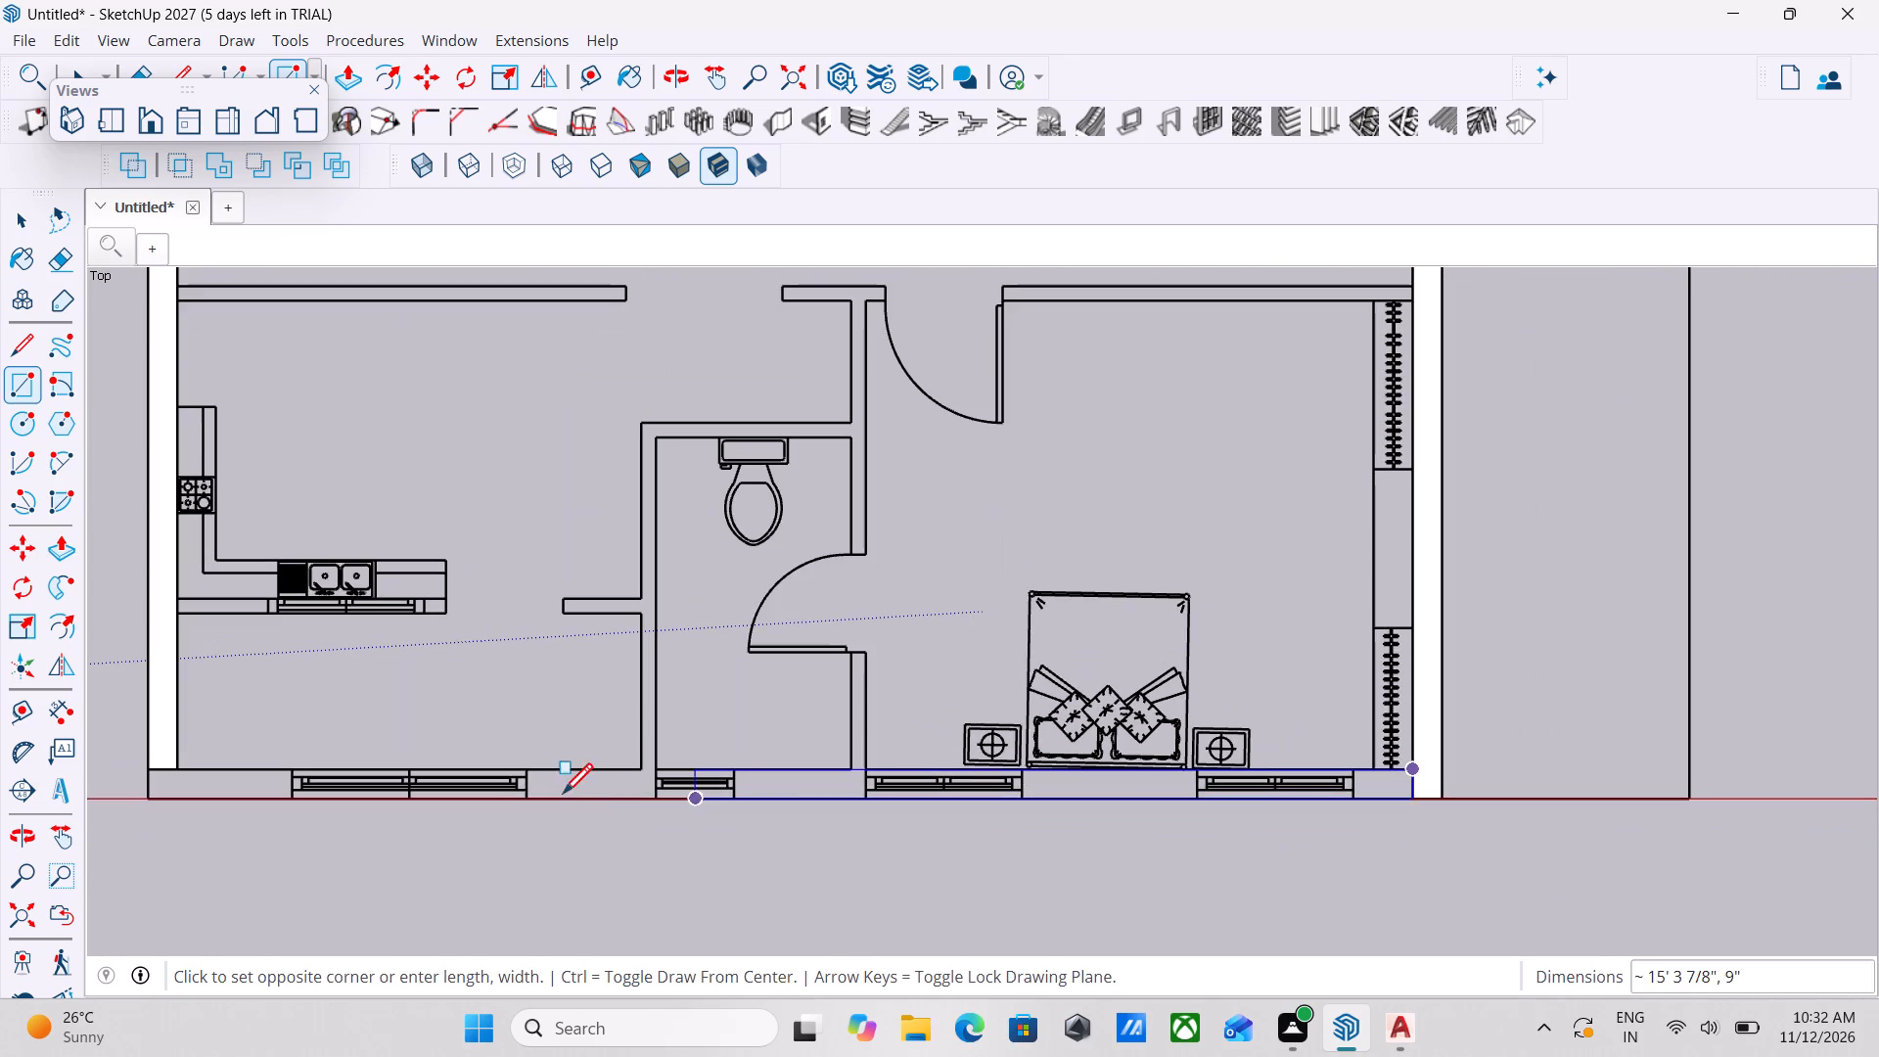
click(142, 800)
Trace the right-hand plan's upper-left bedroom lower wall with a 10' 4 1/2" by 4 1/2" rectangle, from the traced left wall to the door.
scroll(570, 719, down, 8)
scroll(688, 689, down, 4)
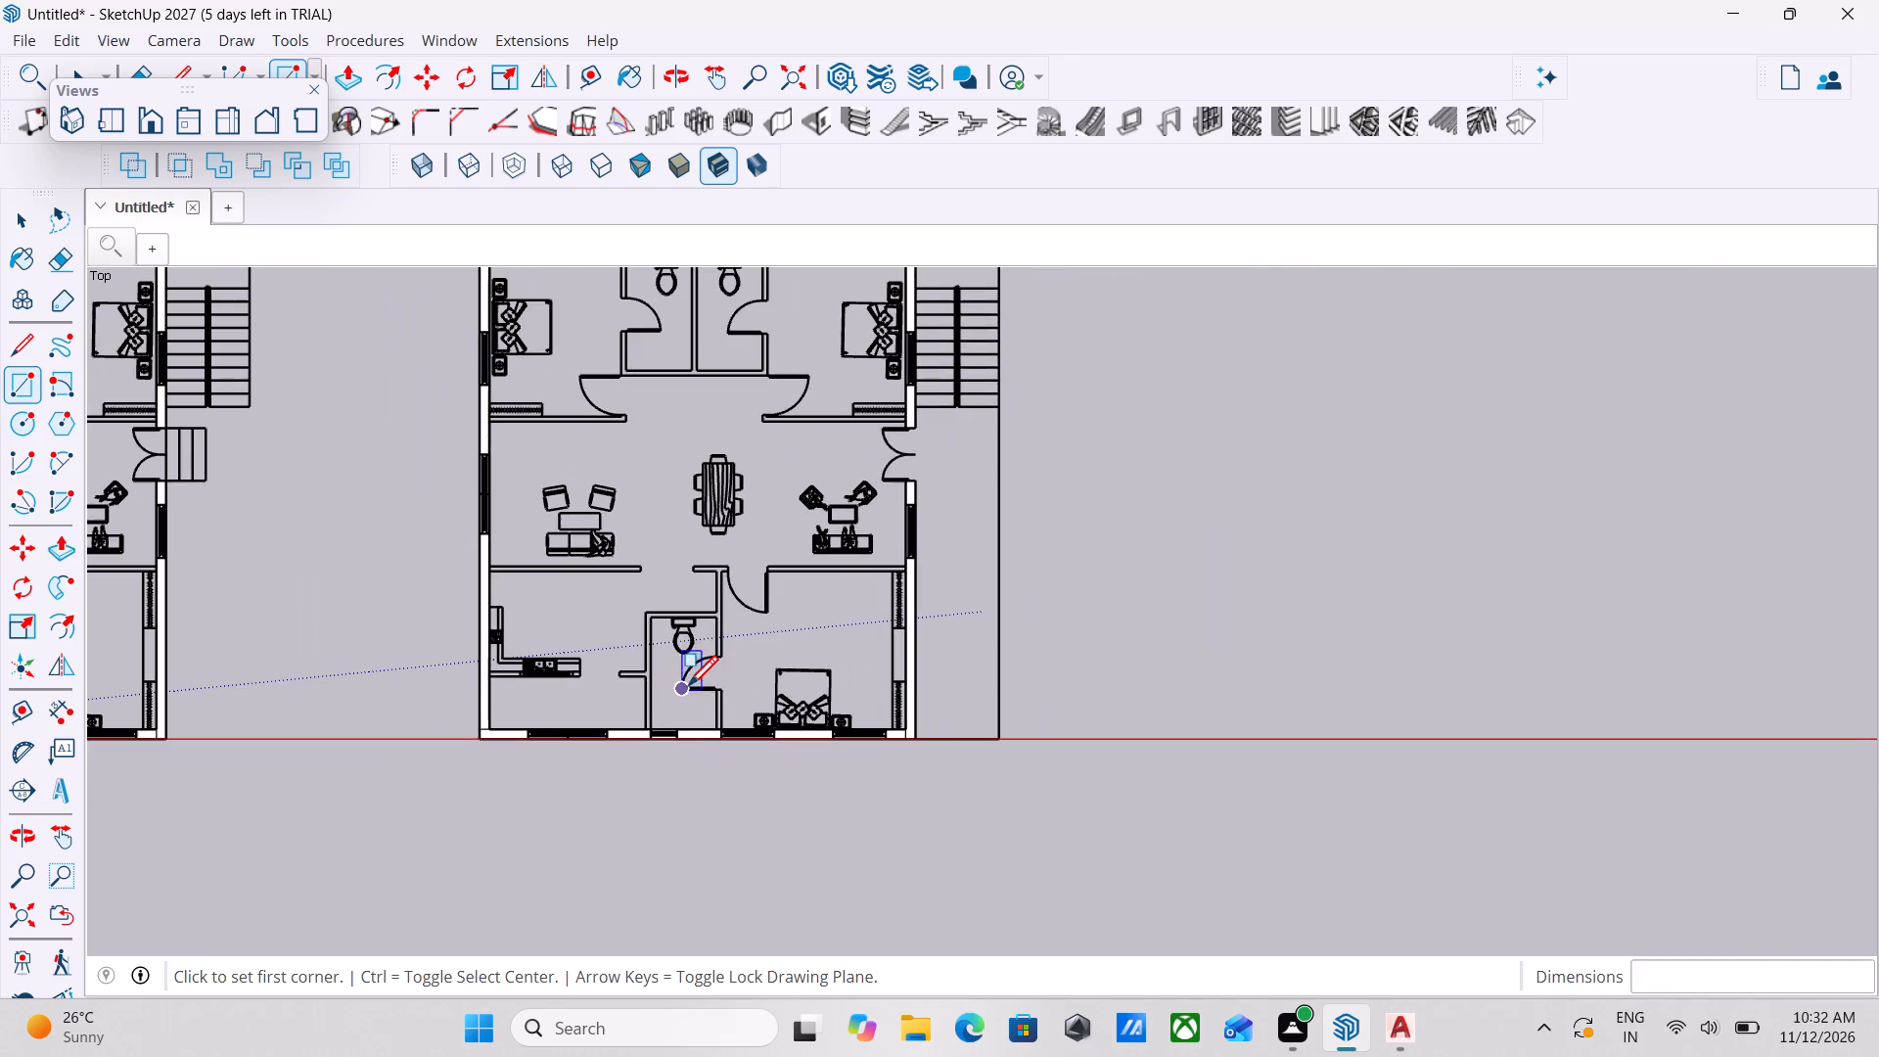
scroll(726, 714, down, 4)
scroll(685, 507, up, 6)
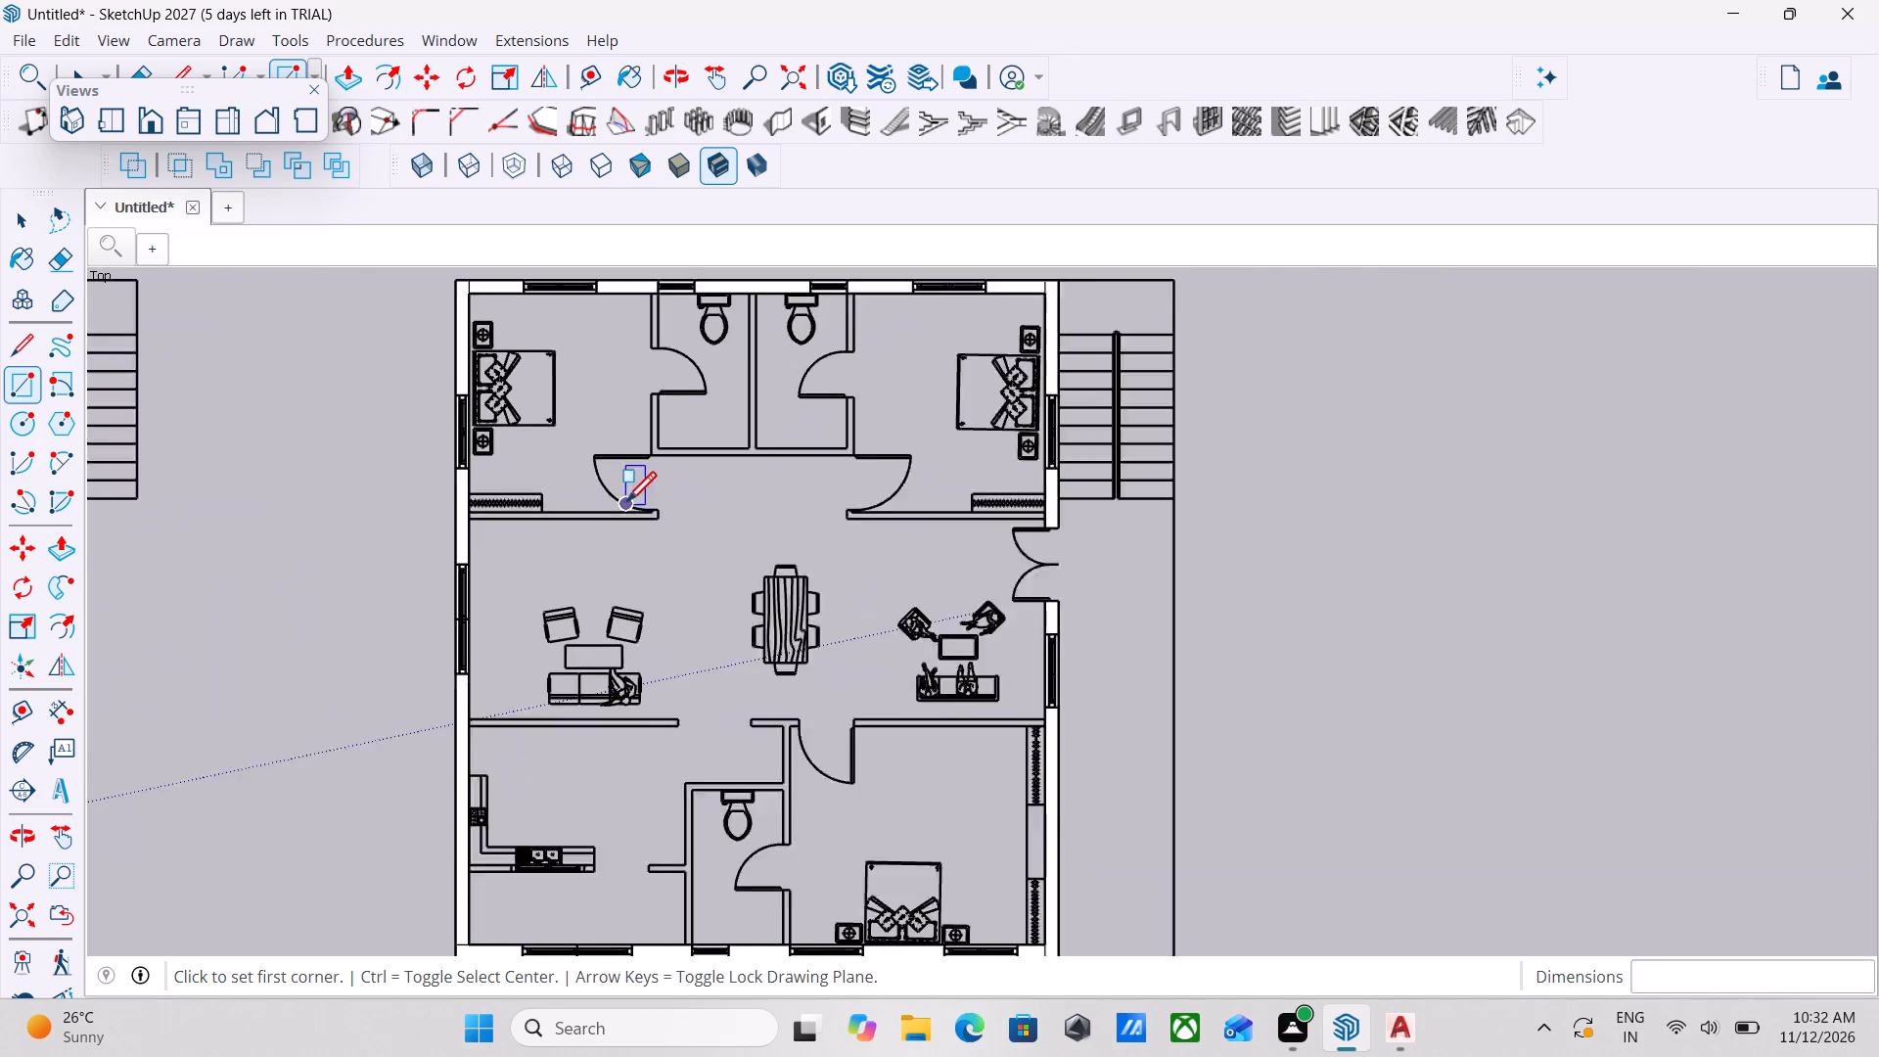
scroll(626, 505, up, 5)
scroll(380, 500, up, 14)
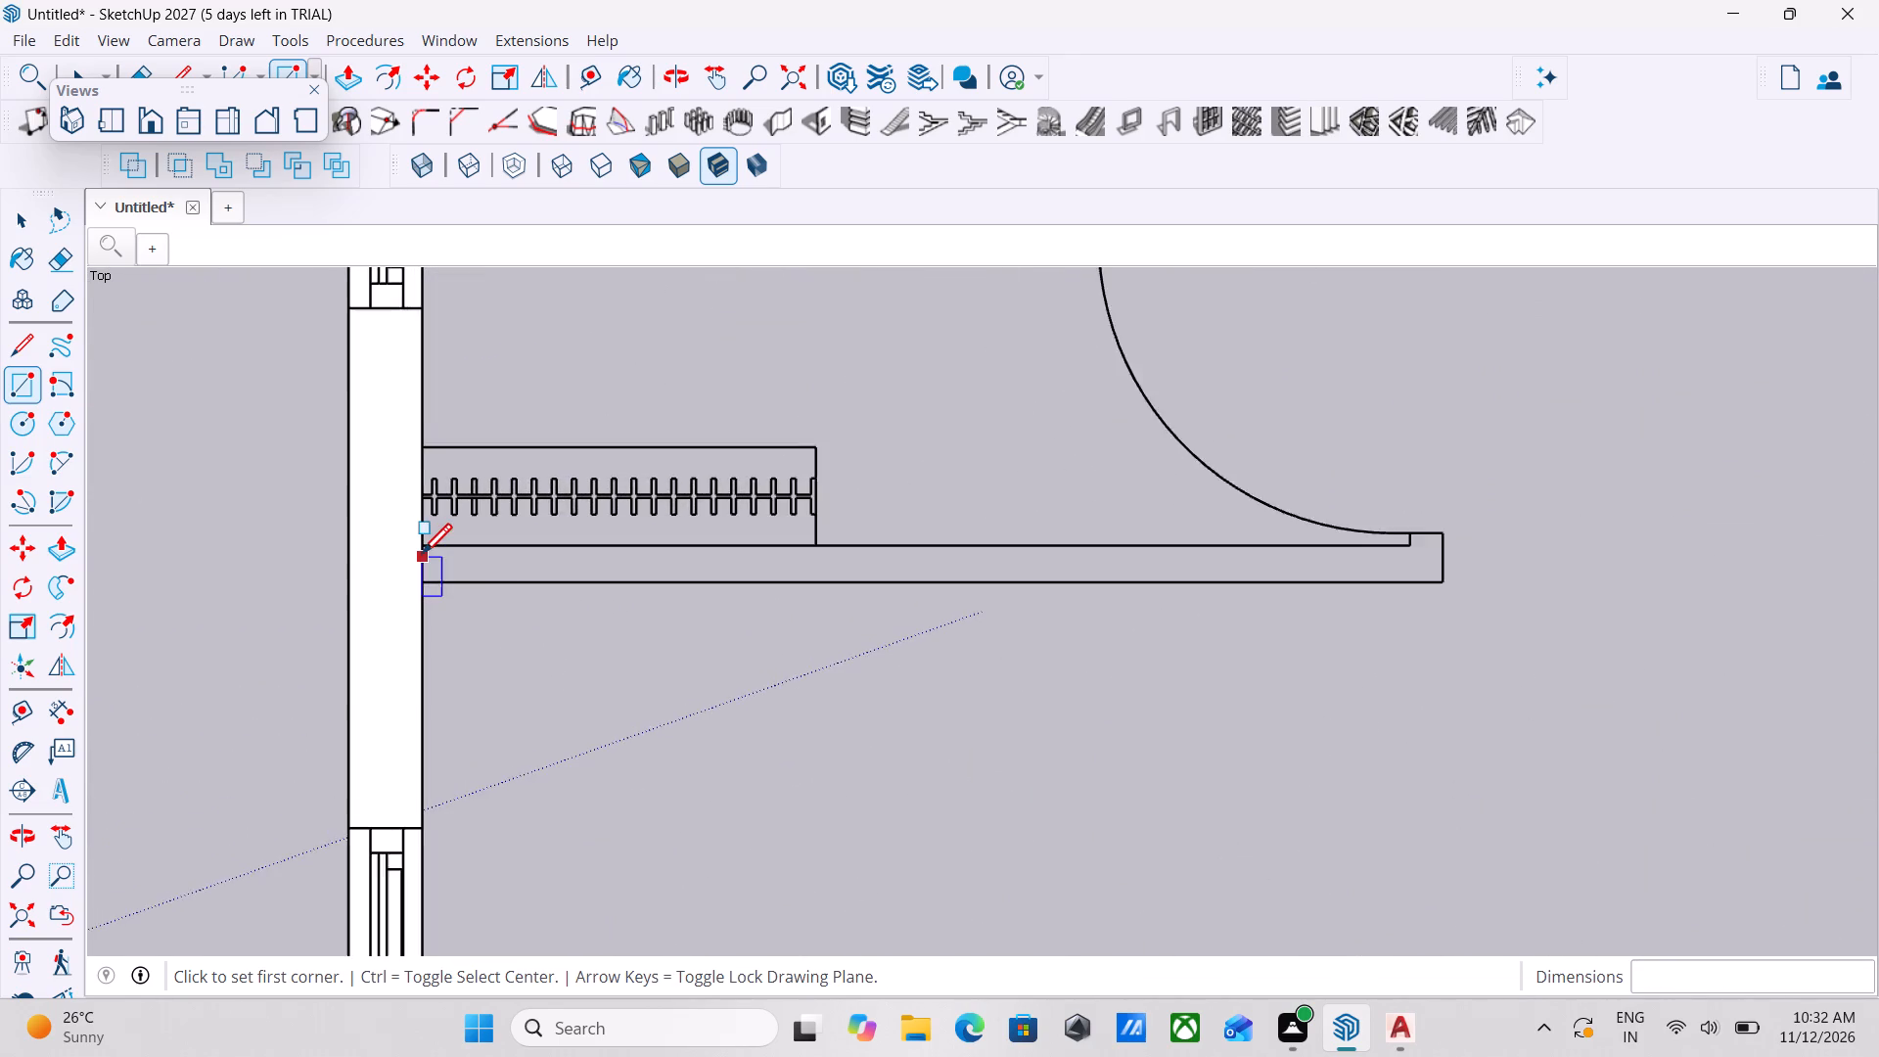
scroll(422, 557, up, 4)
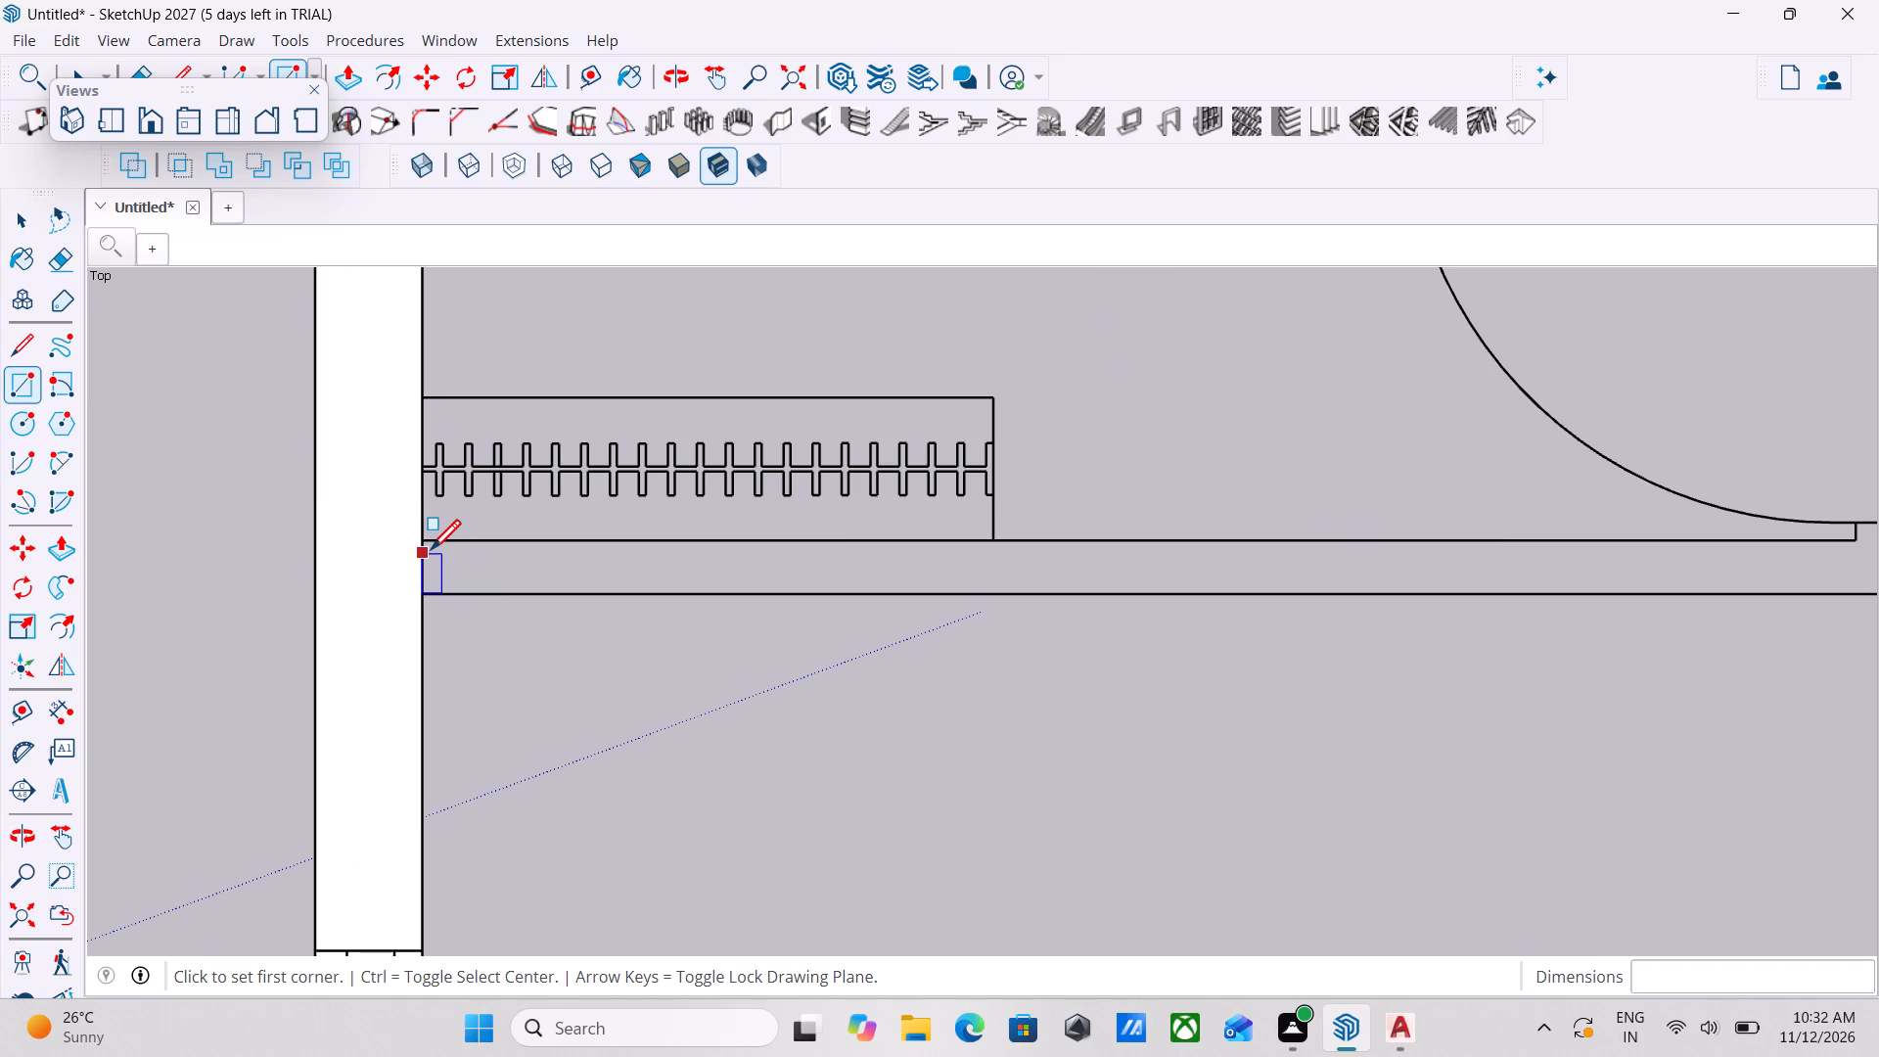
click(425, 537)
scroll(827, 575, down, 3)
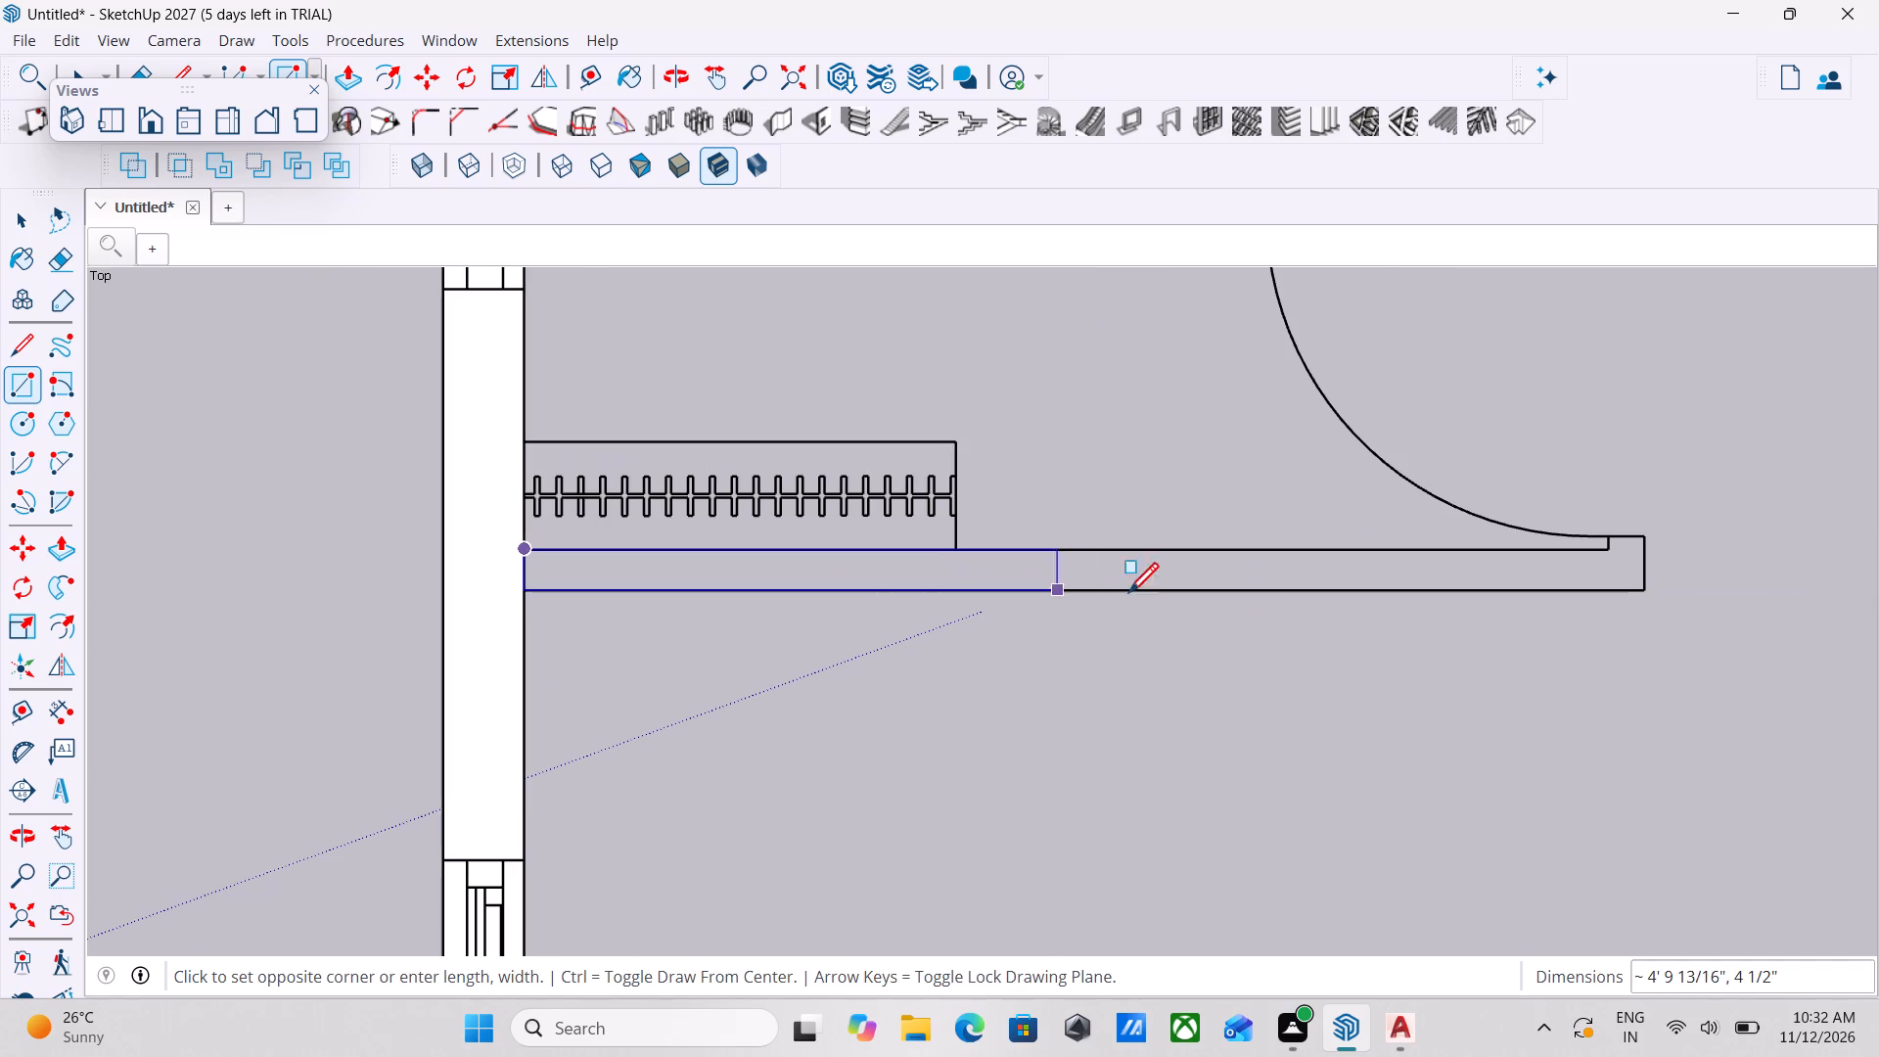
click(1646, 594)
Trace the right-hand plan's upper-right bedroom lower wall with a 10' 10 1/2" by 4 1/2" rectangle, from the traced right wall to the door.
scroll(1442, 595, down, 5)
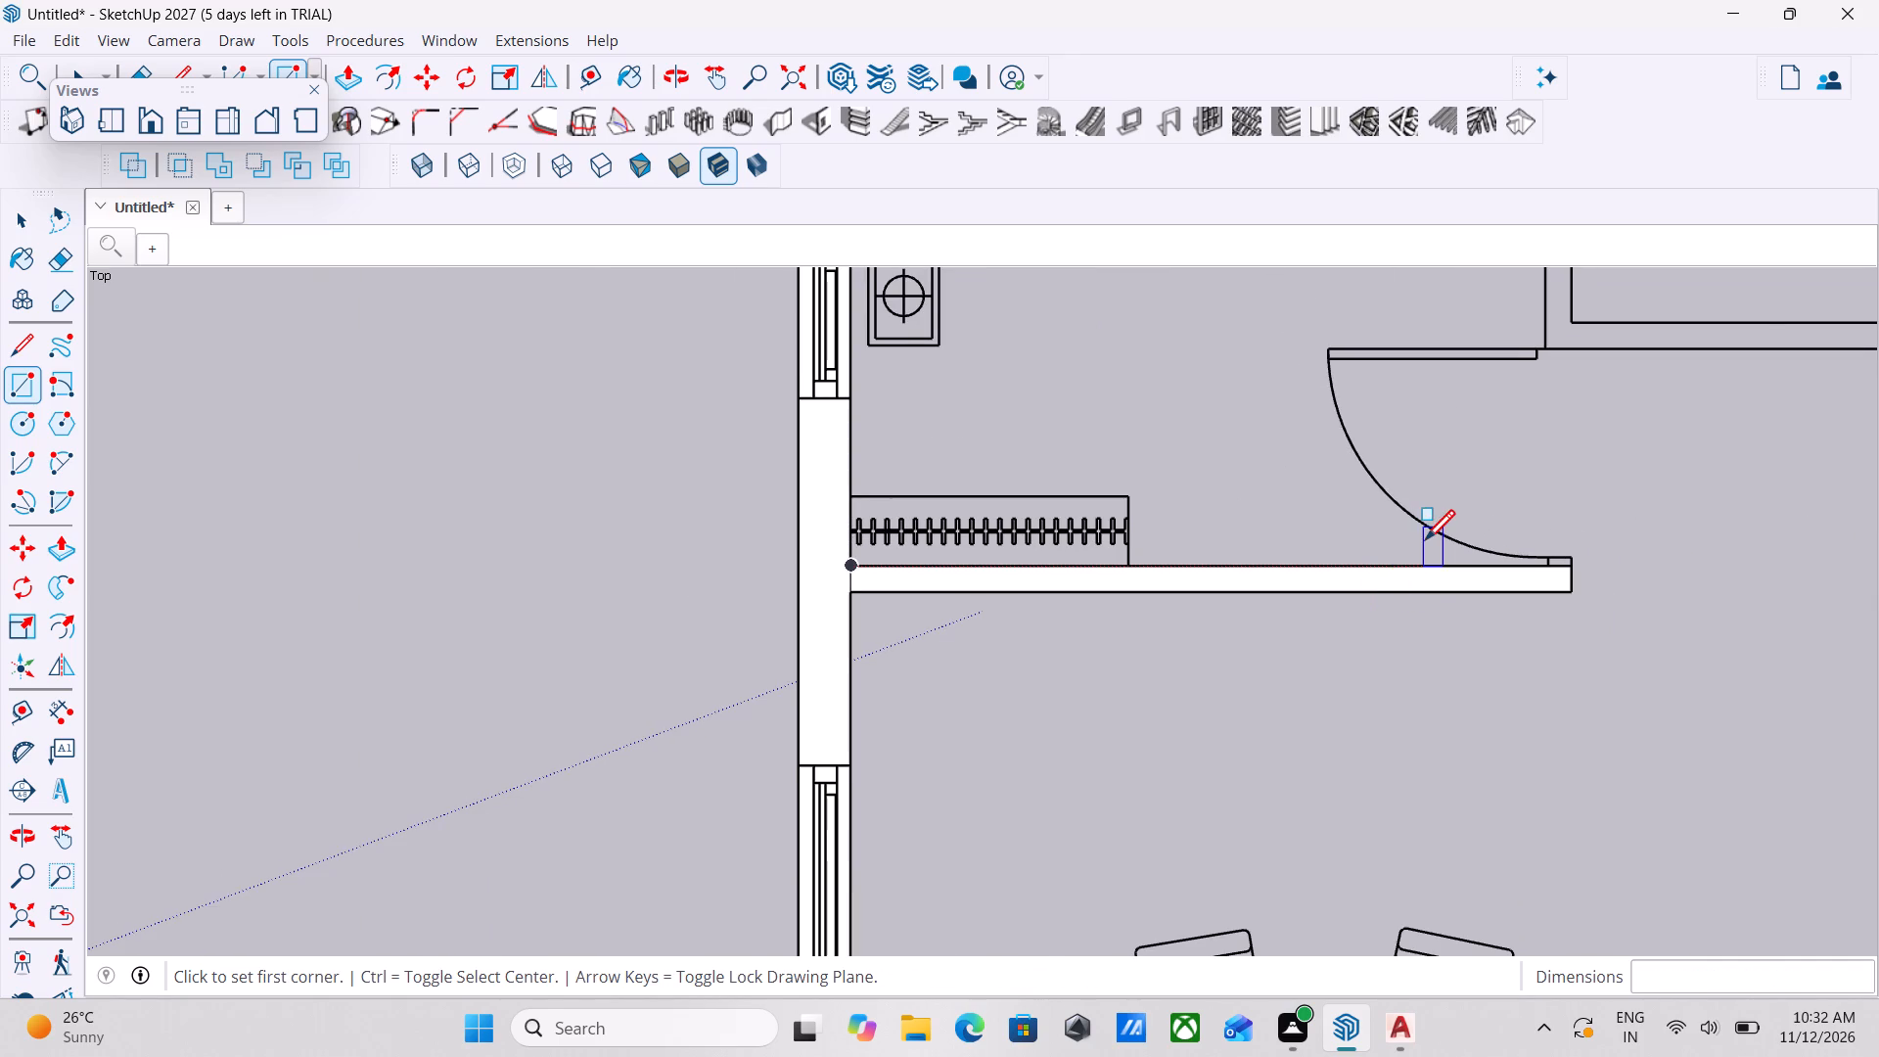
middle_drag(1425, 543, 634, 638)
scroll(830, 580, down, 5)
shift+middle_drag(965, 574, 835, 611)
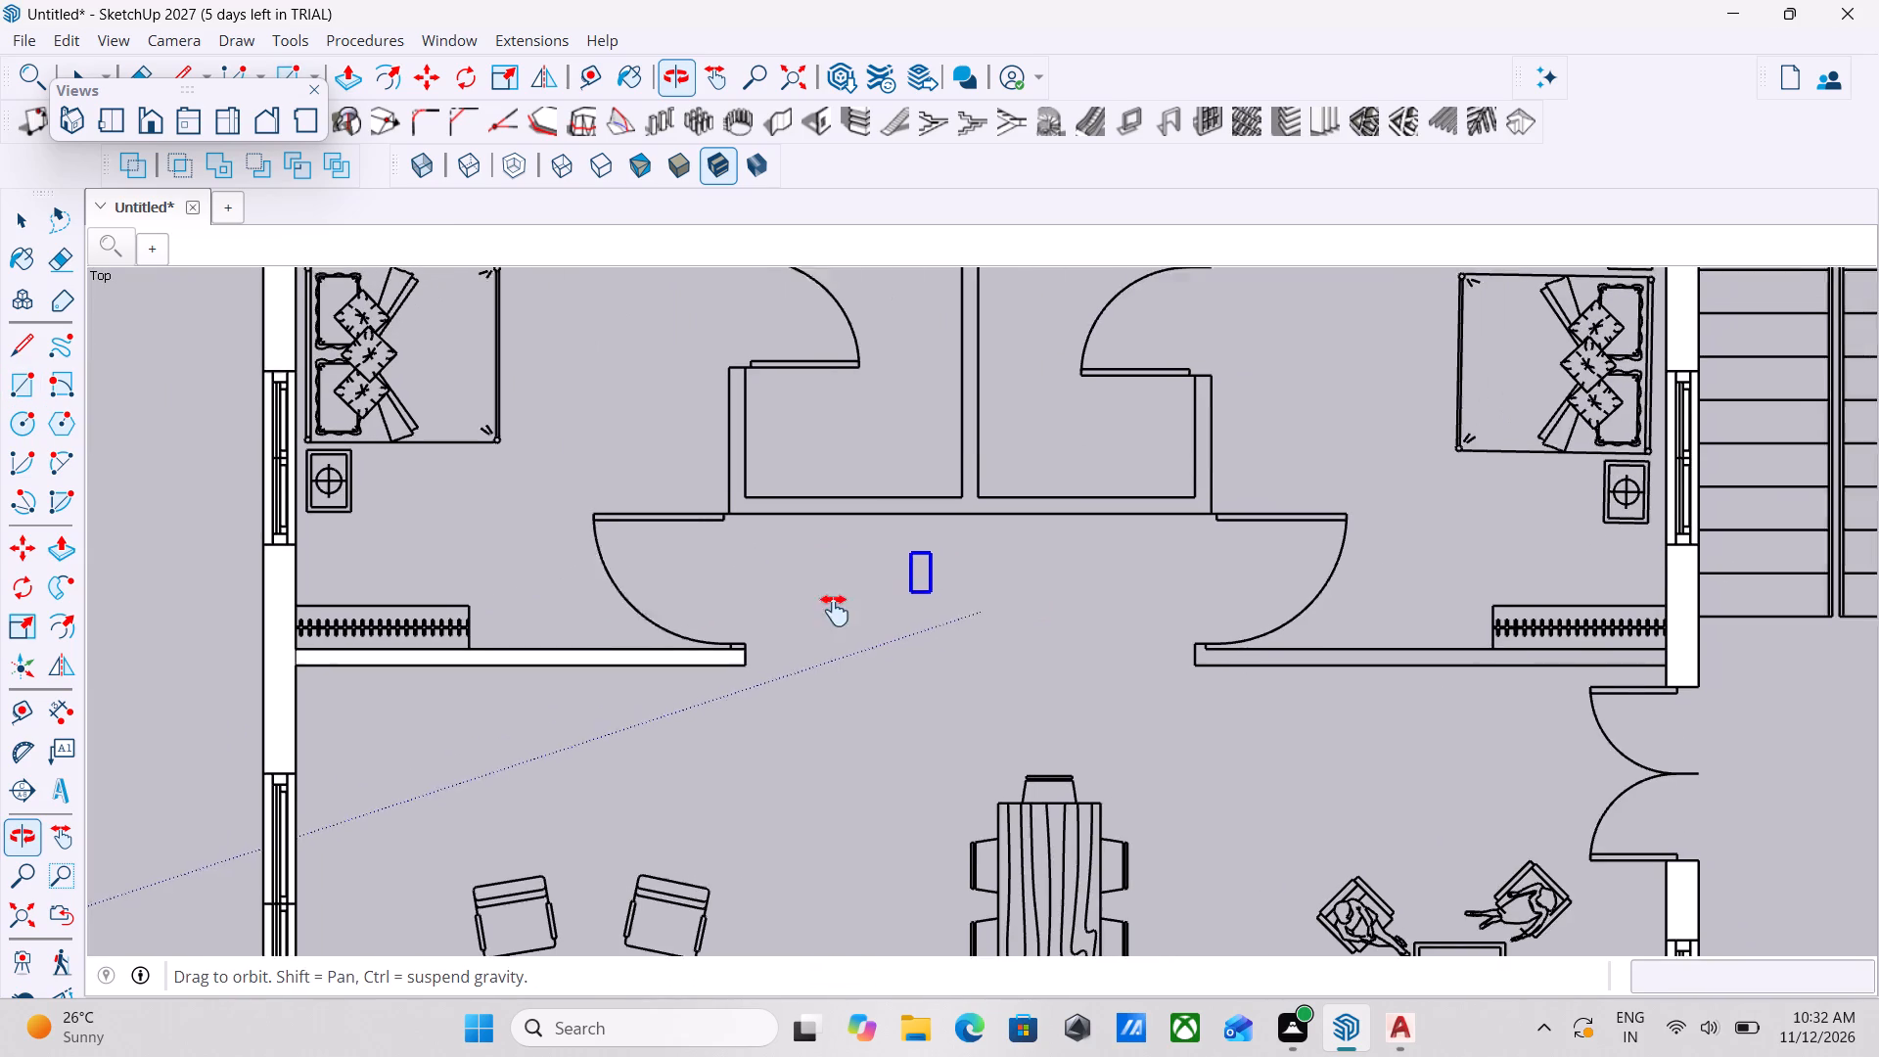
shift+middle_drag(835, 611, 655, 748)
scroll(655, 748, down, 4)
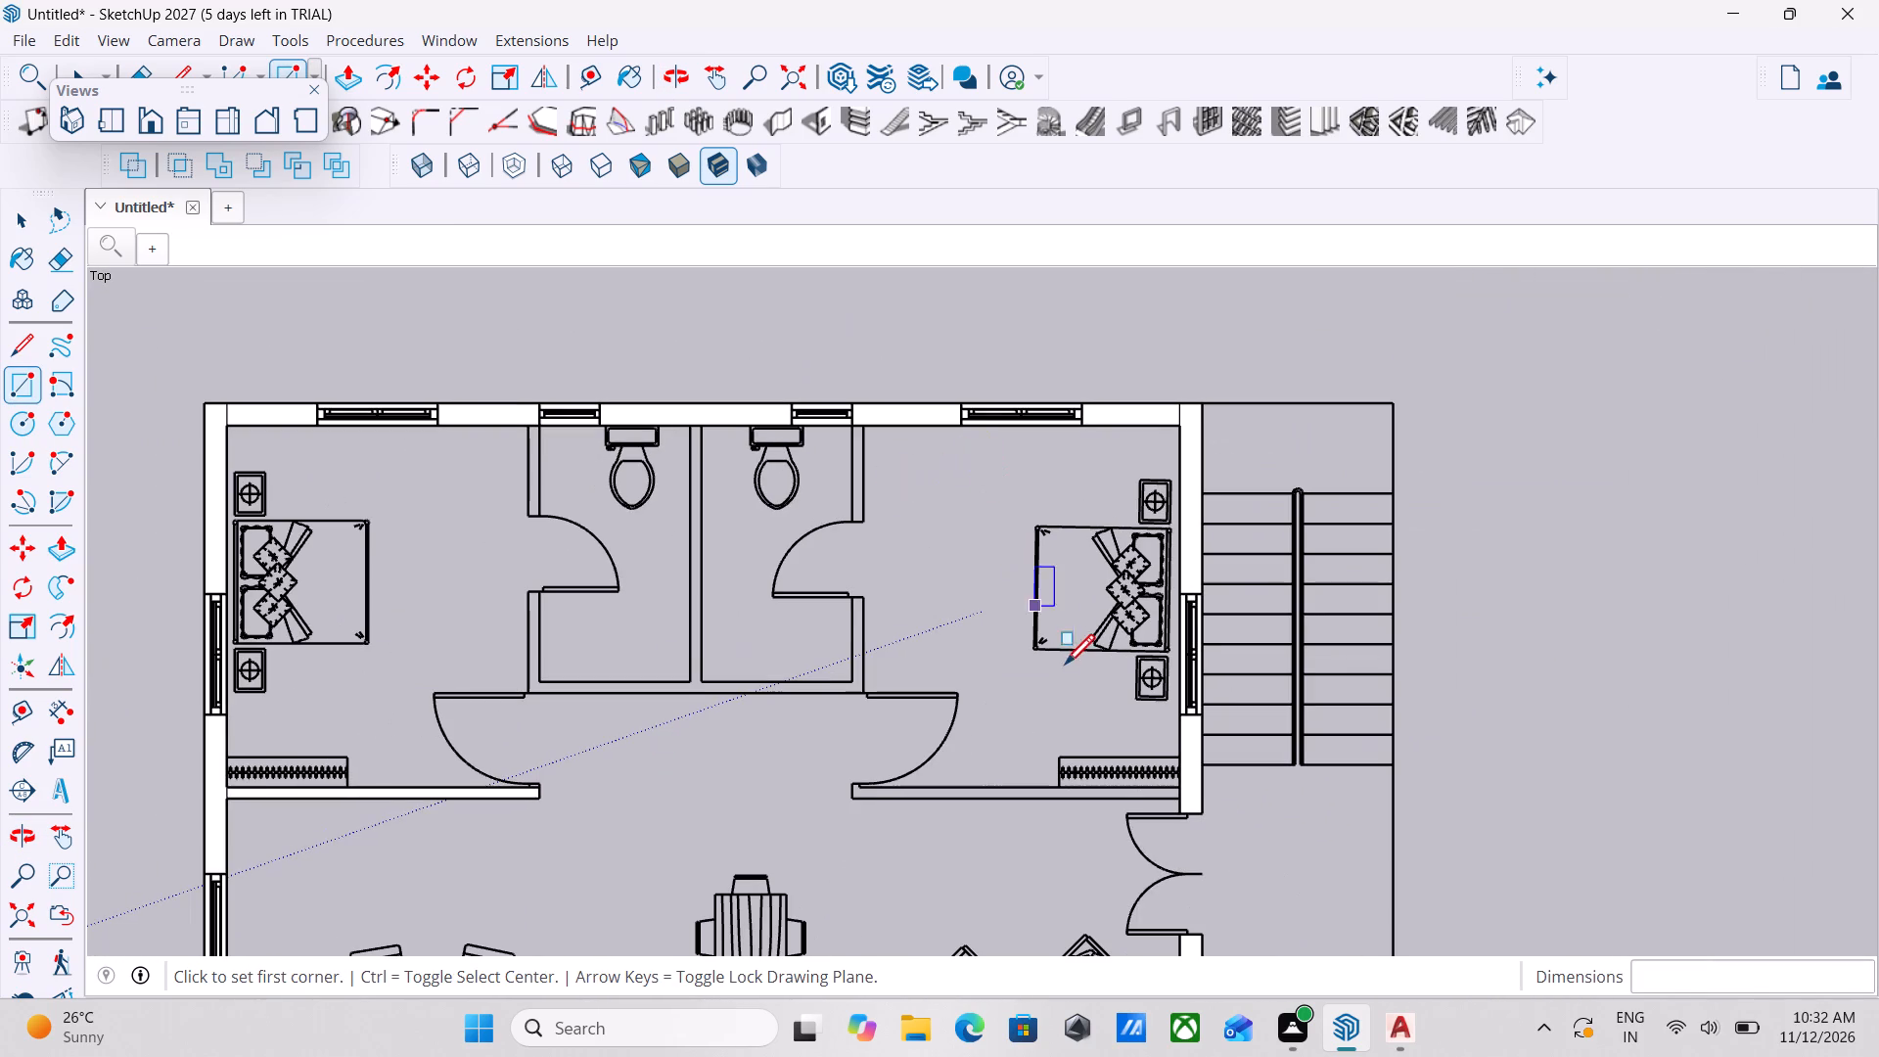
shift+middle_drag(1049, 669, 1153, 653)
scroll(1299, 795, up, 2)
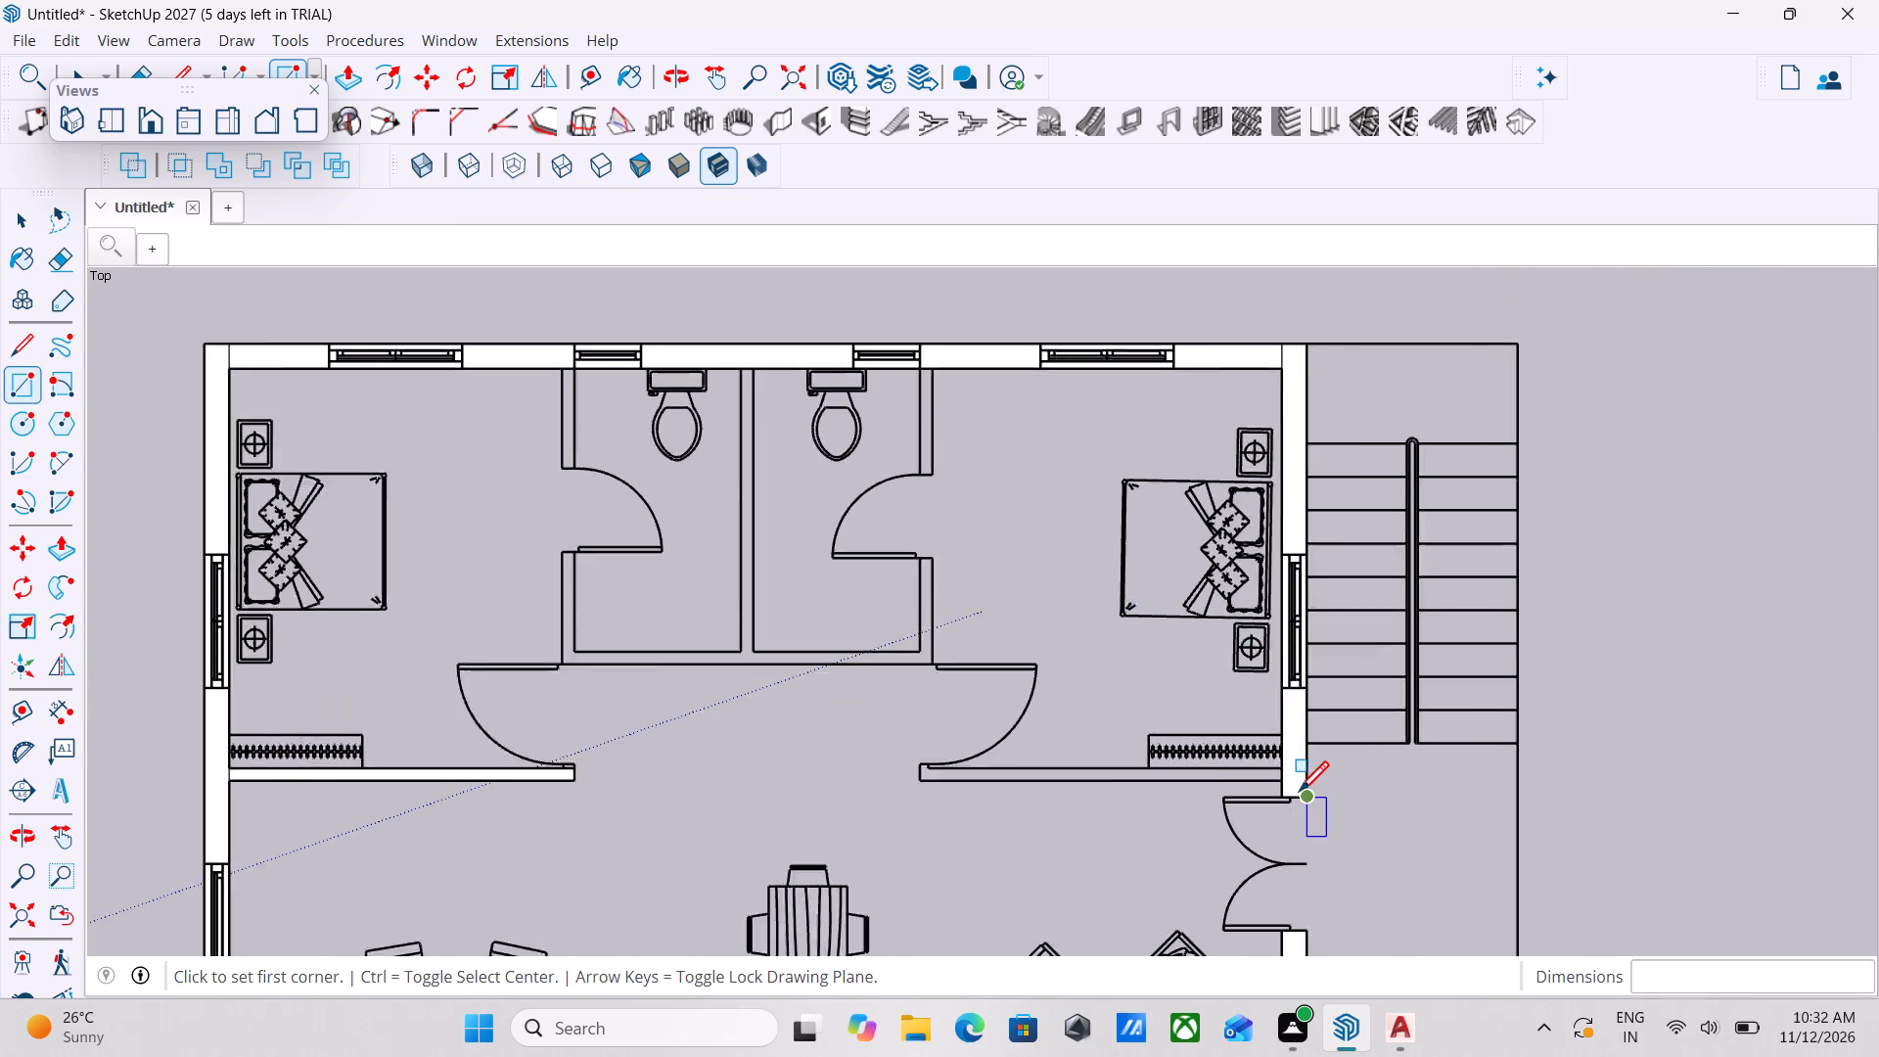
scroll(1299, 795, up, 12)
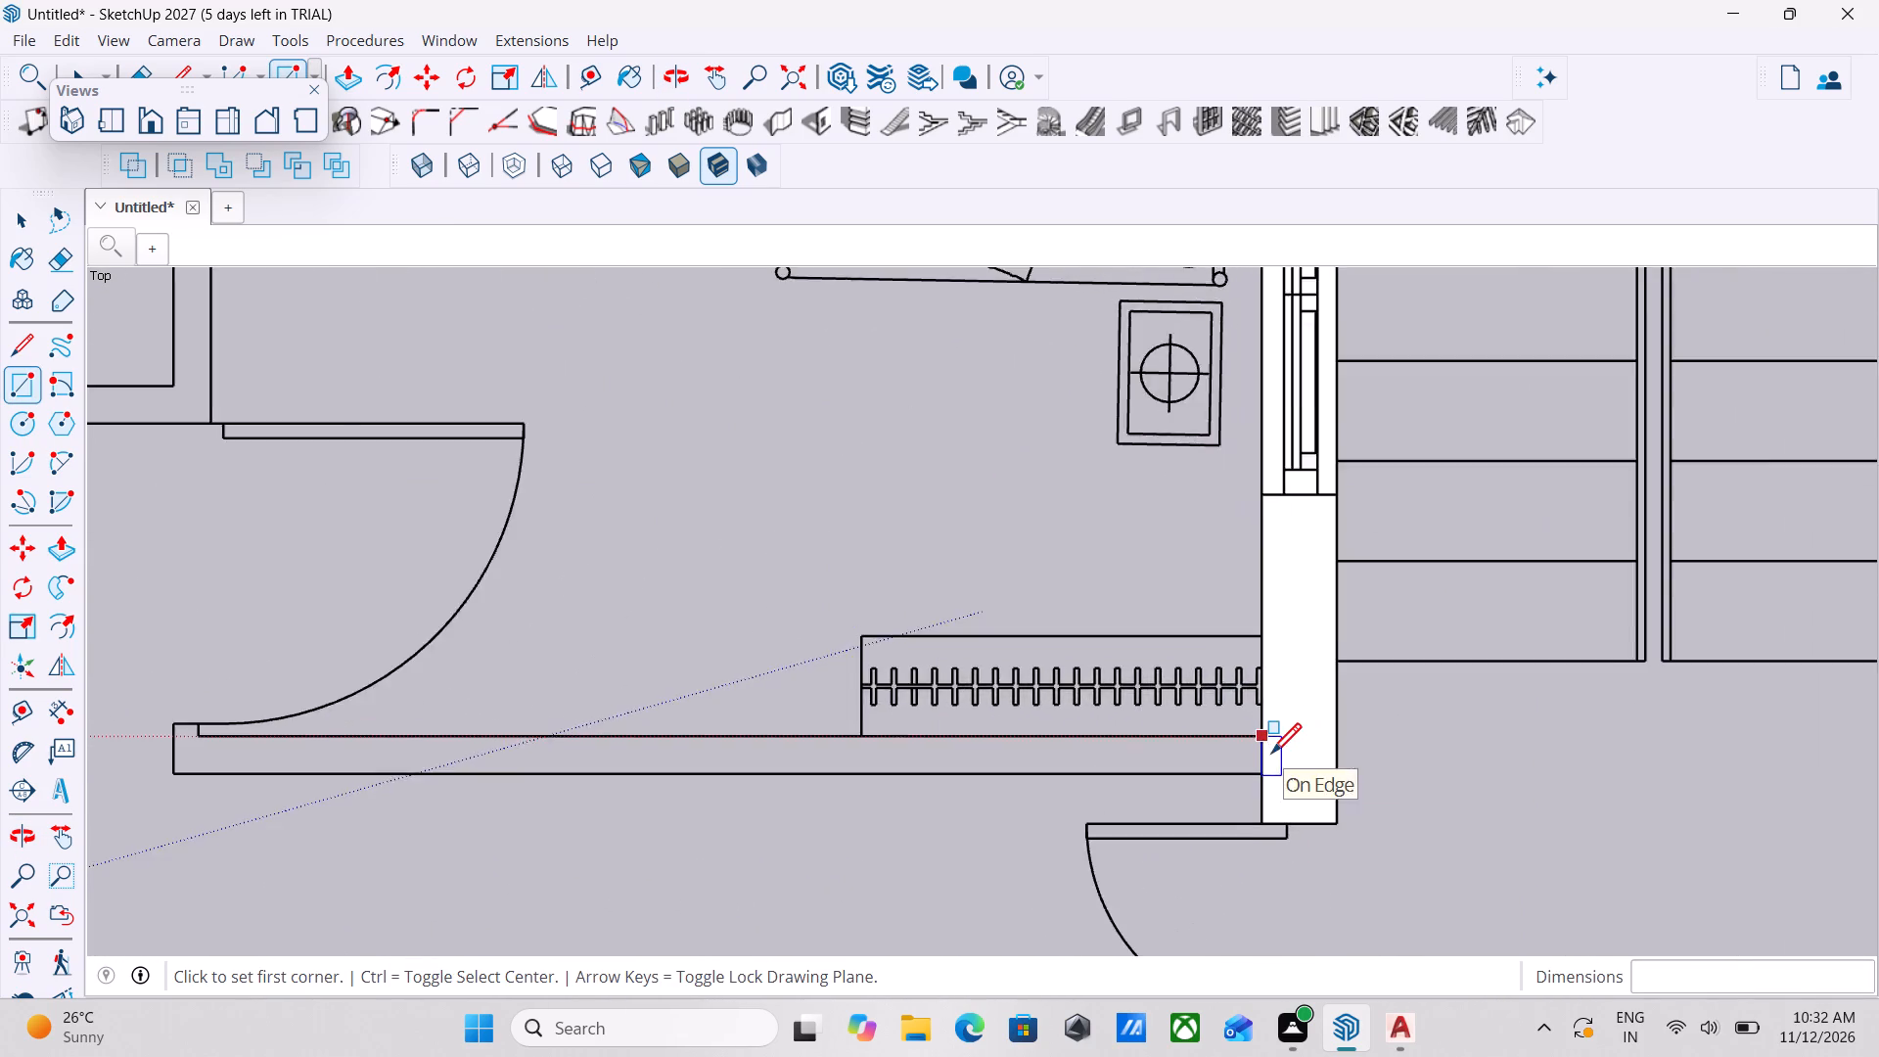
scroll(1271, 757, up, 2)
click(1258, 724)
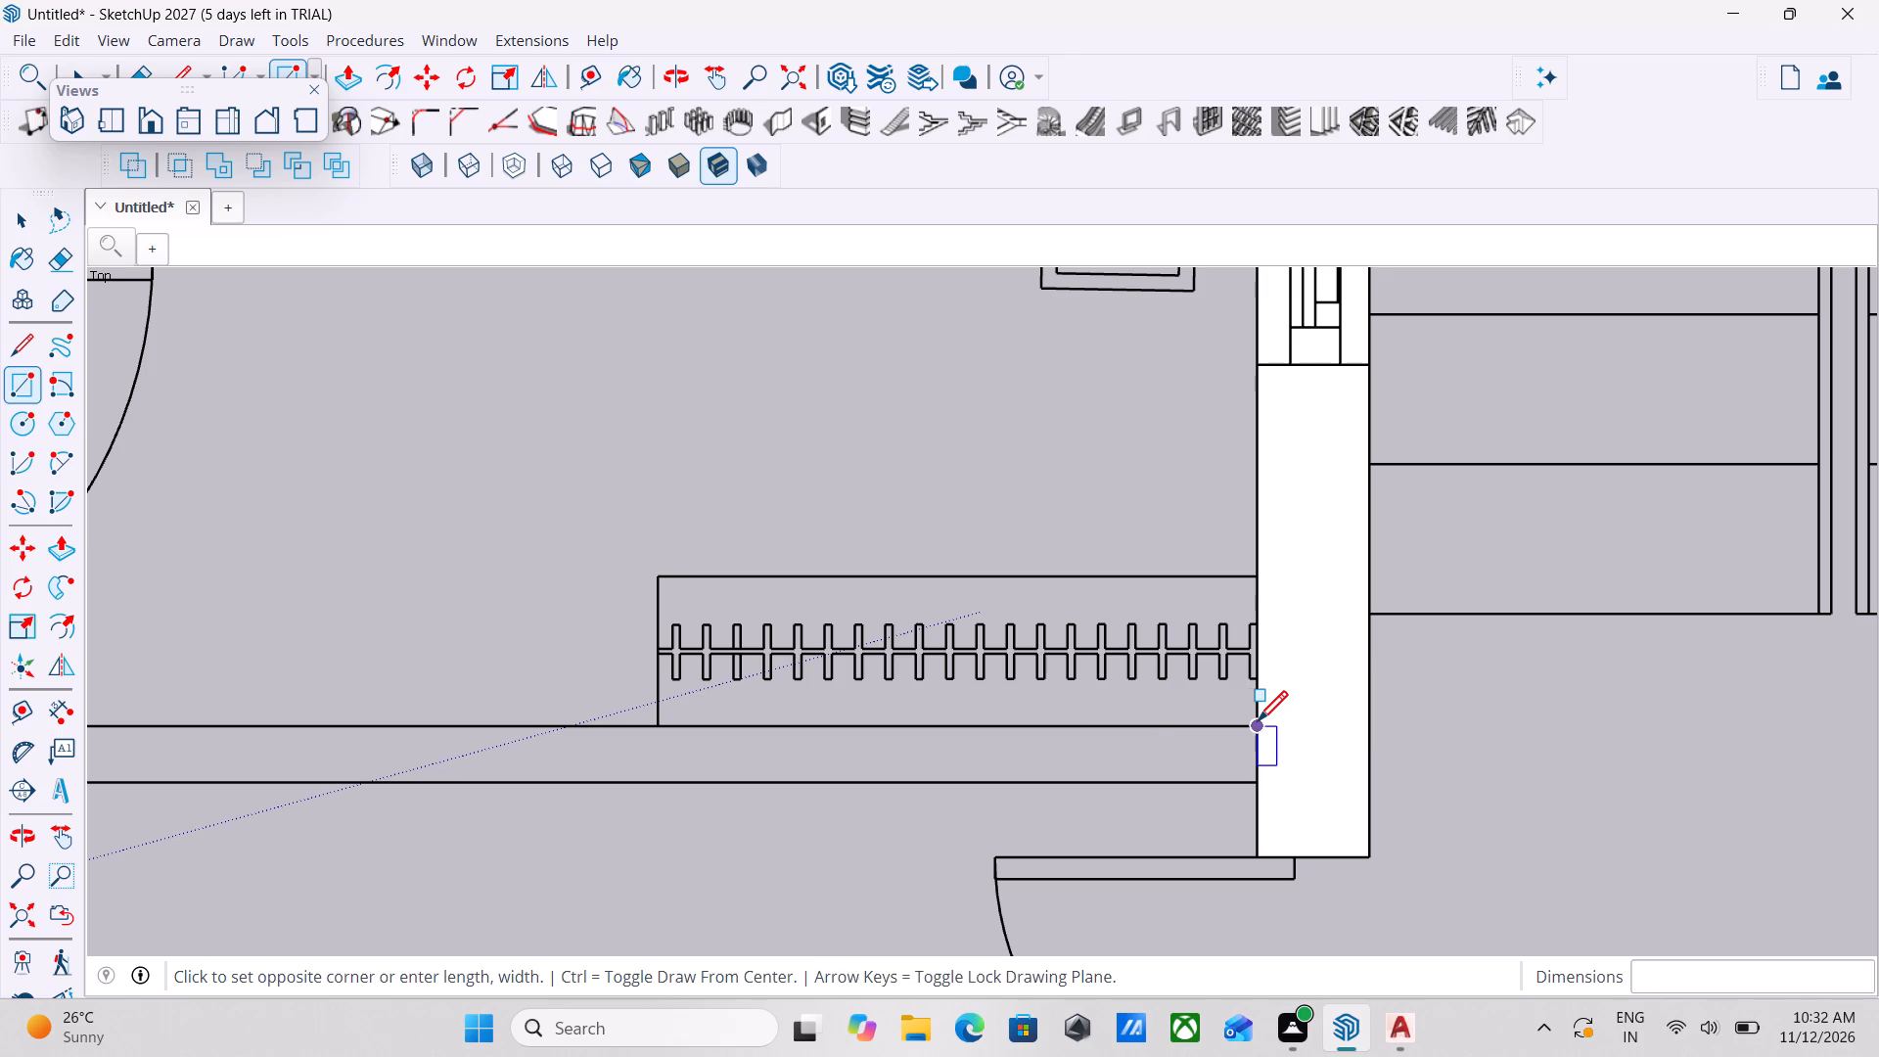
scroll(1018, 742, down, 3)
scroll(886, 768, down, 3)
middle_drag(886, 768, 907, 774)
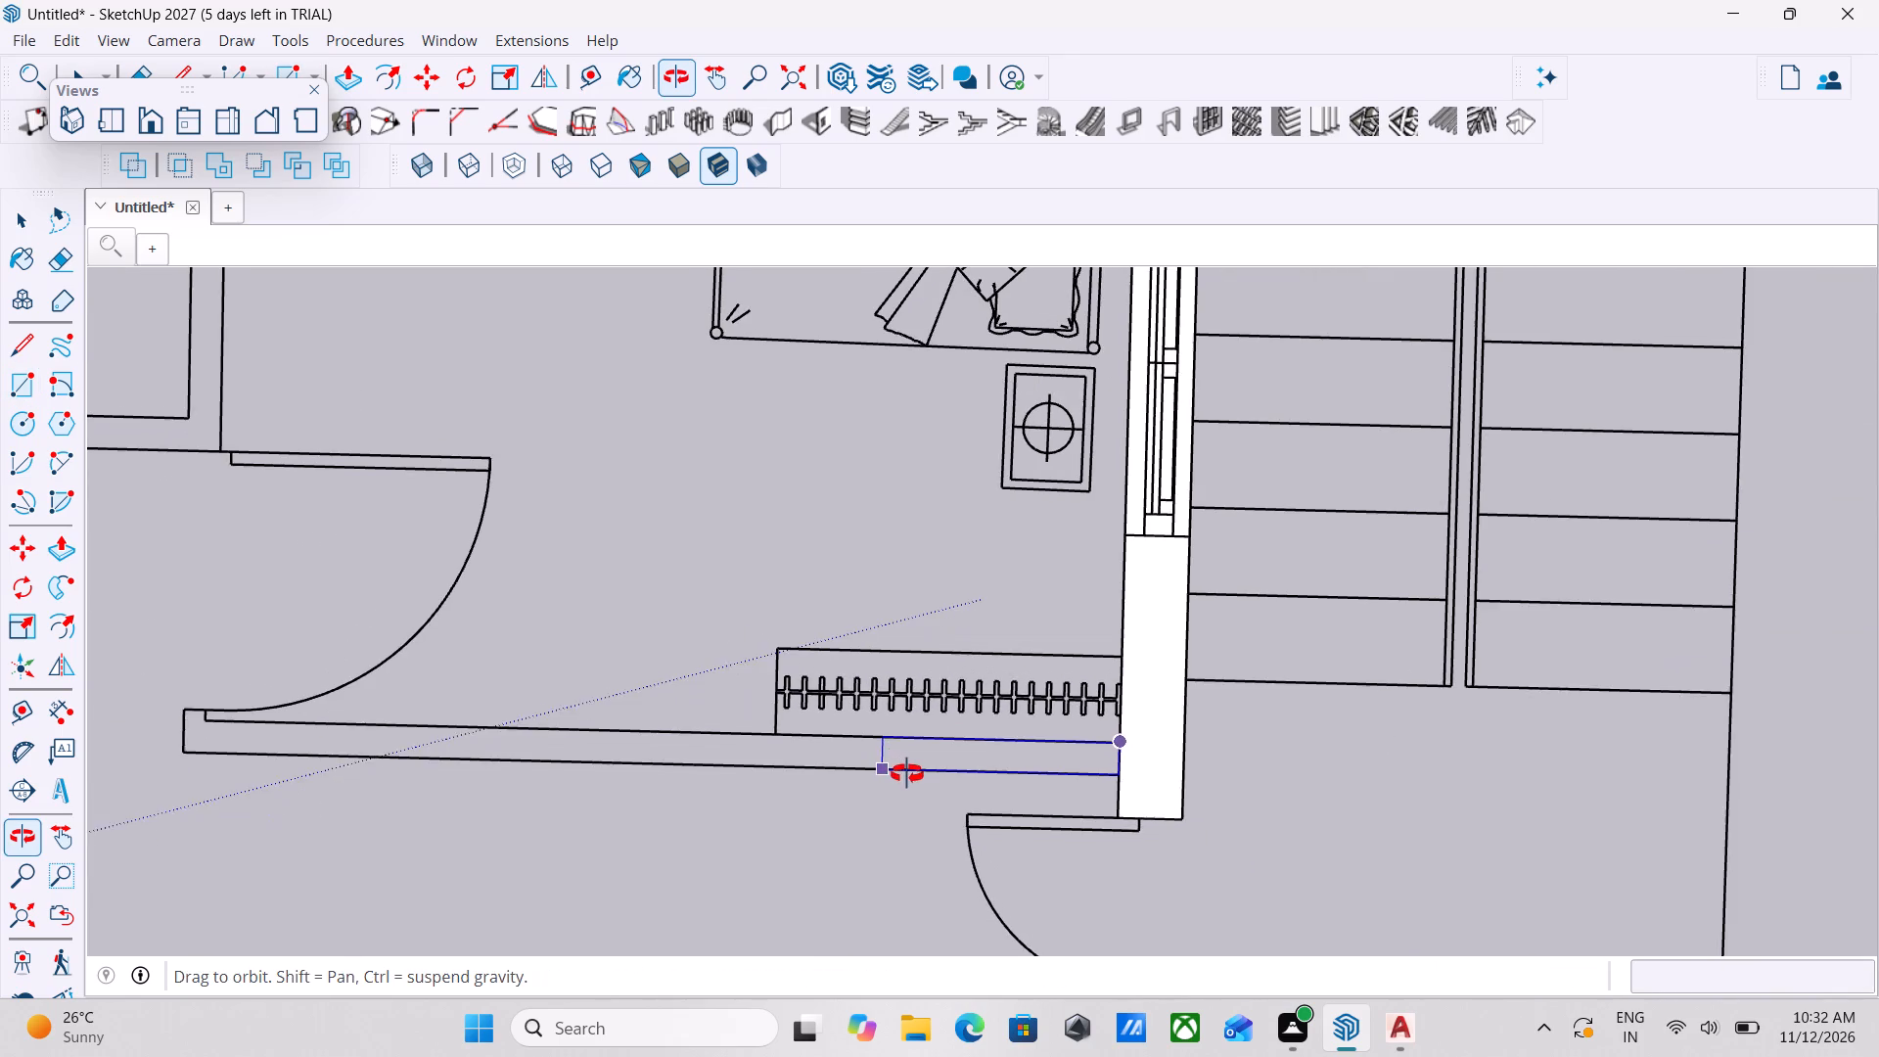
middle_drag(907, 774, 909, 774)
shift+middle_drag(908, 764, 1009, 779)
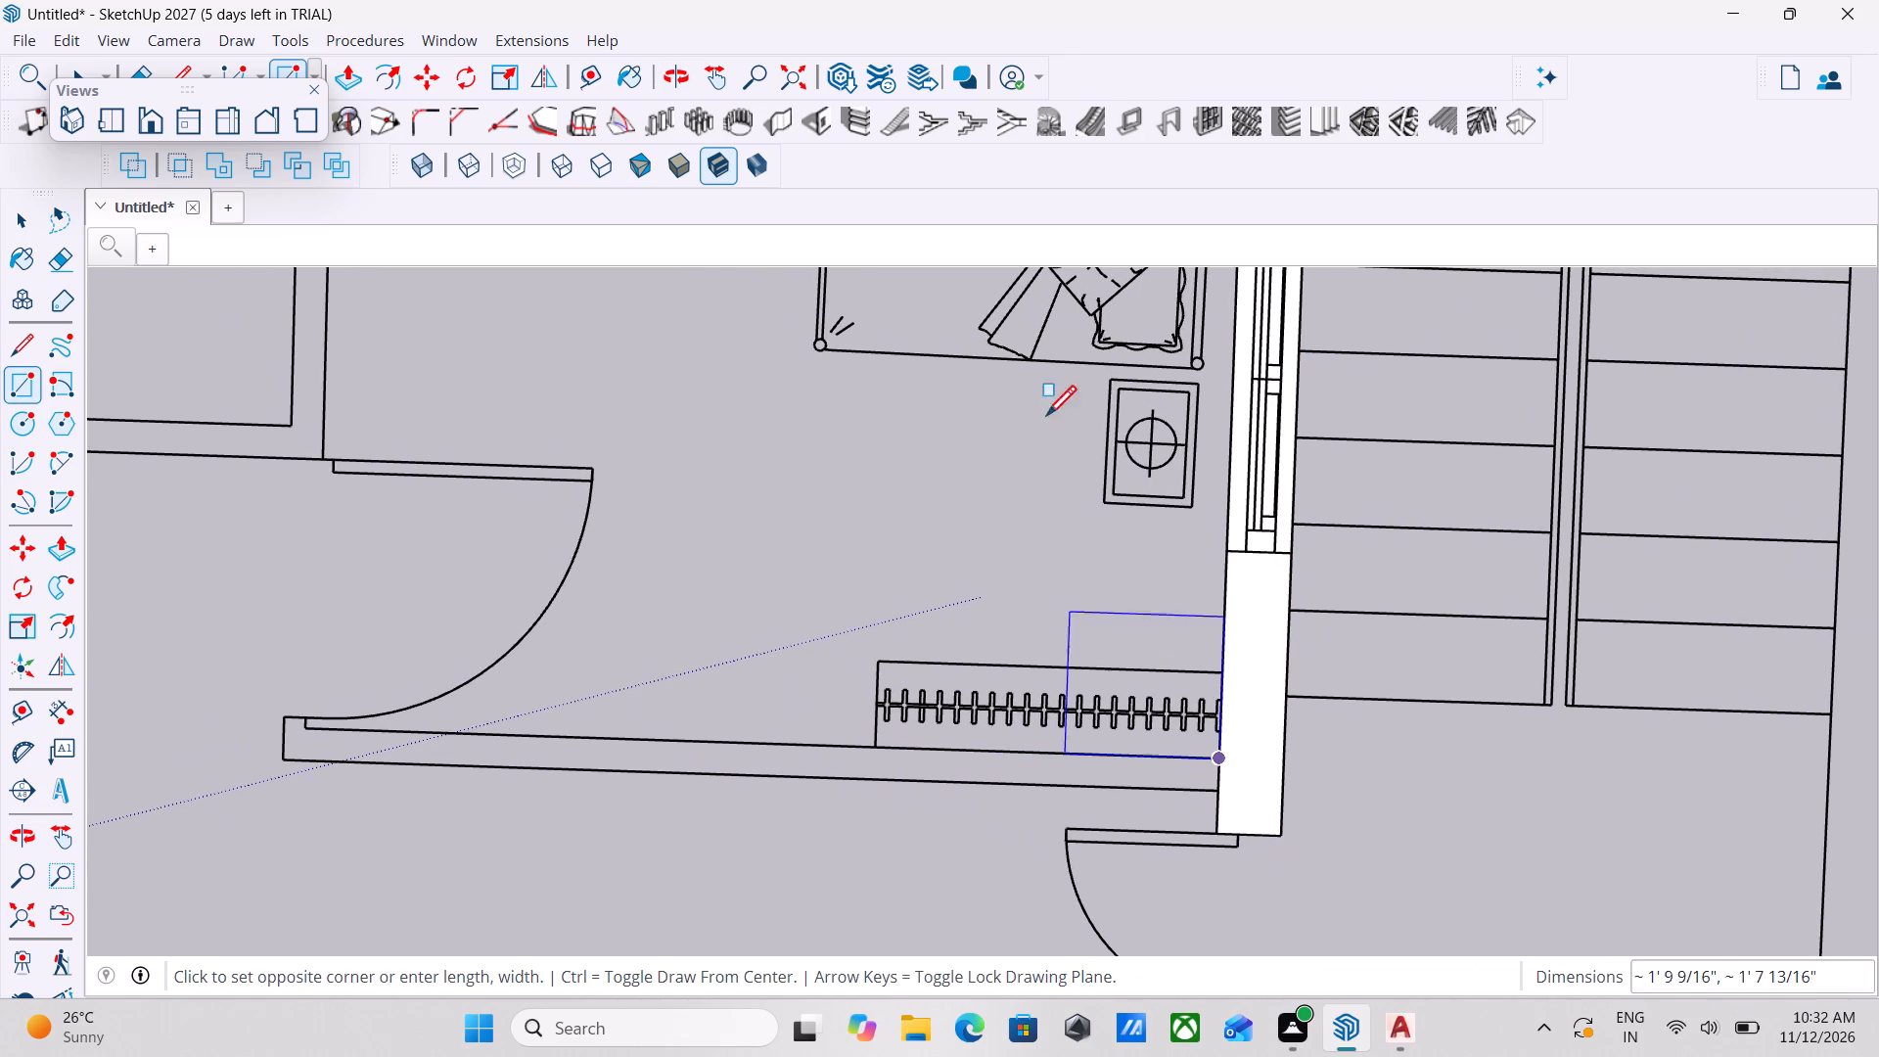
click(124, 113)
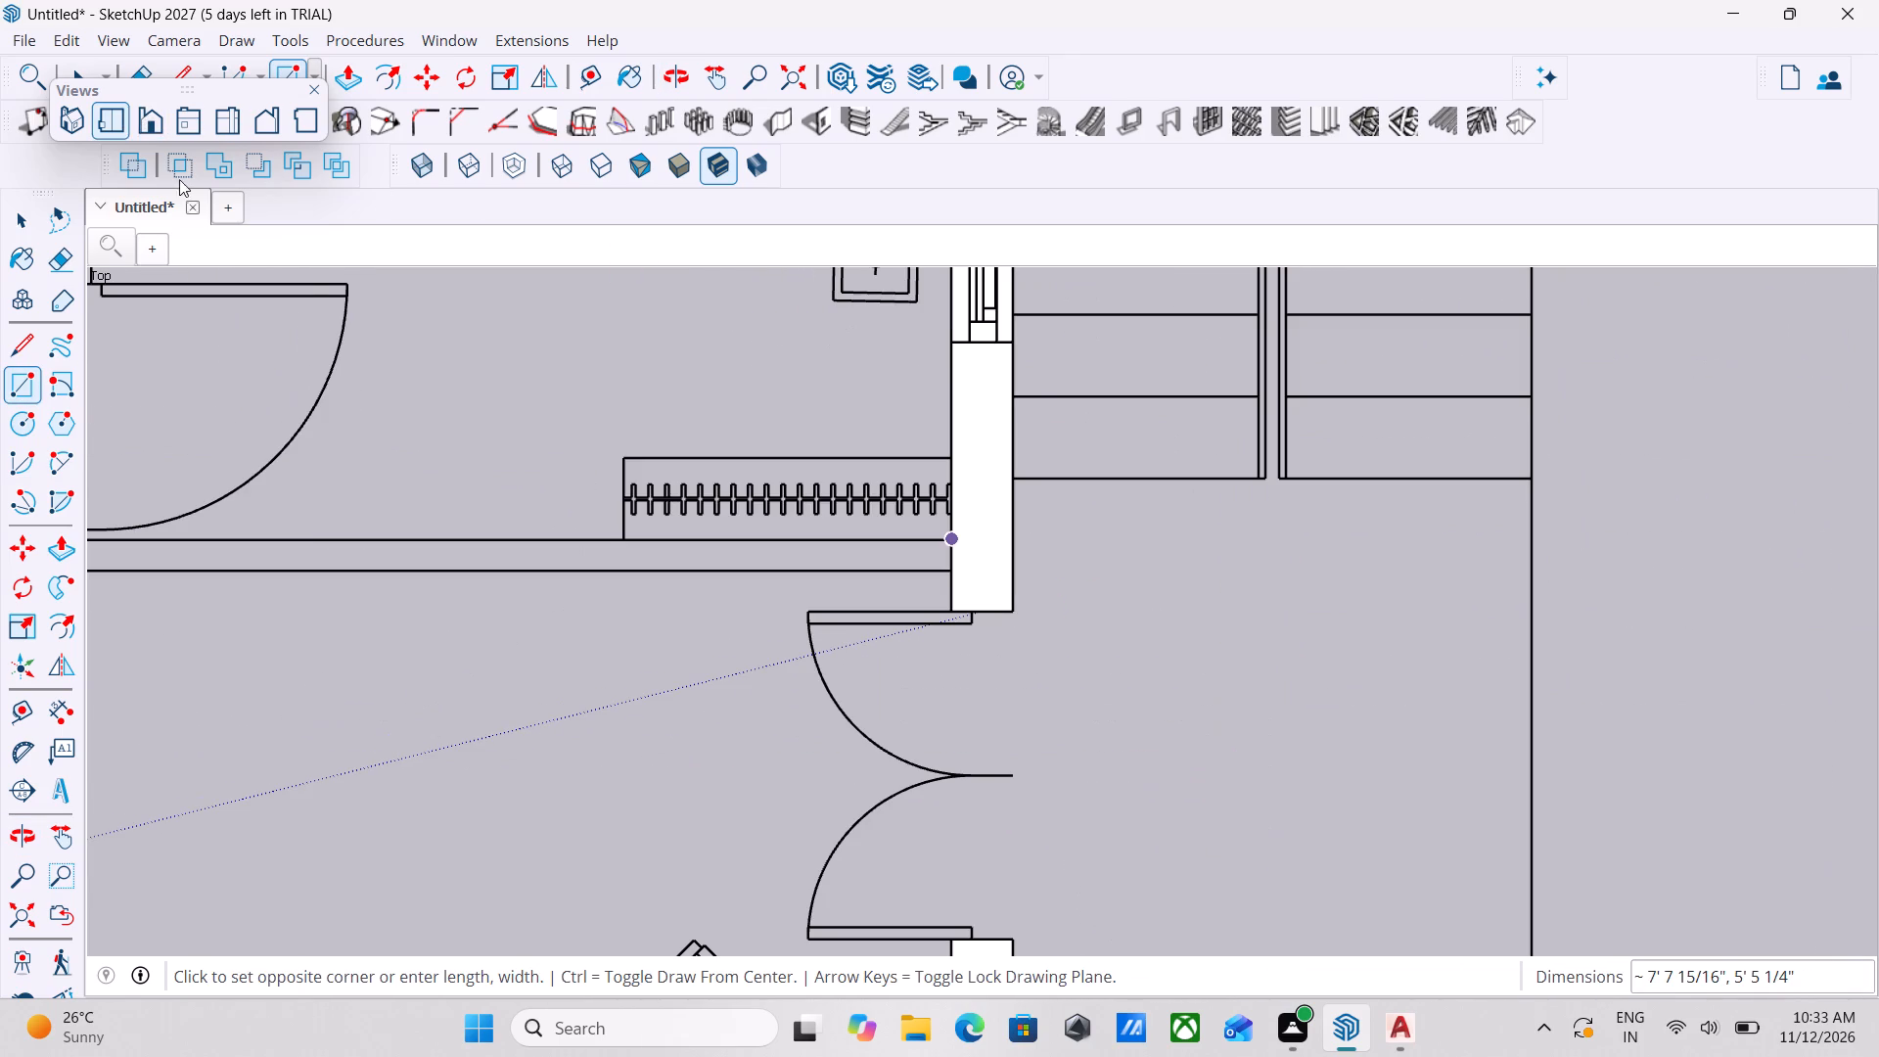
scroll(569, 622, down, 3)
scroll(484, 613, down, 3)
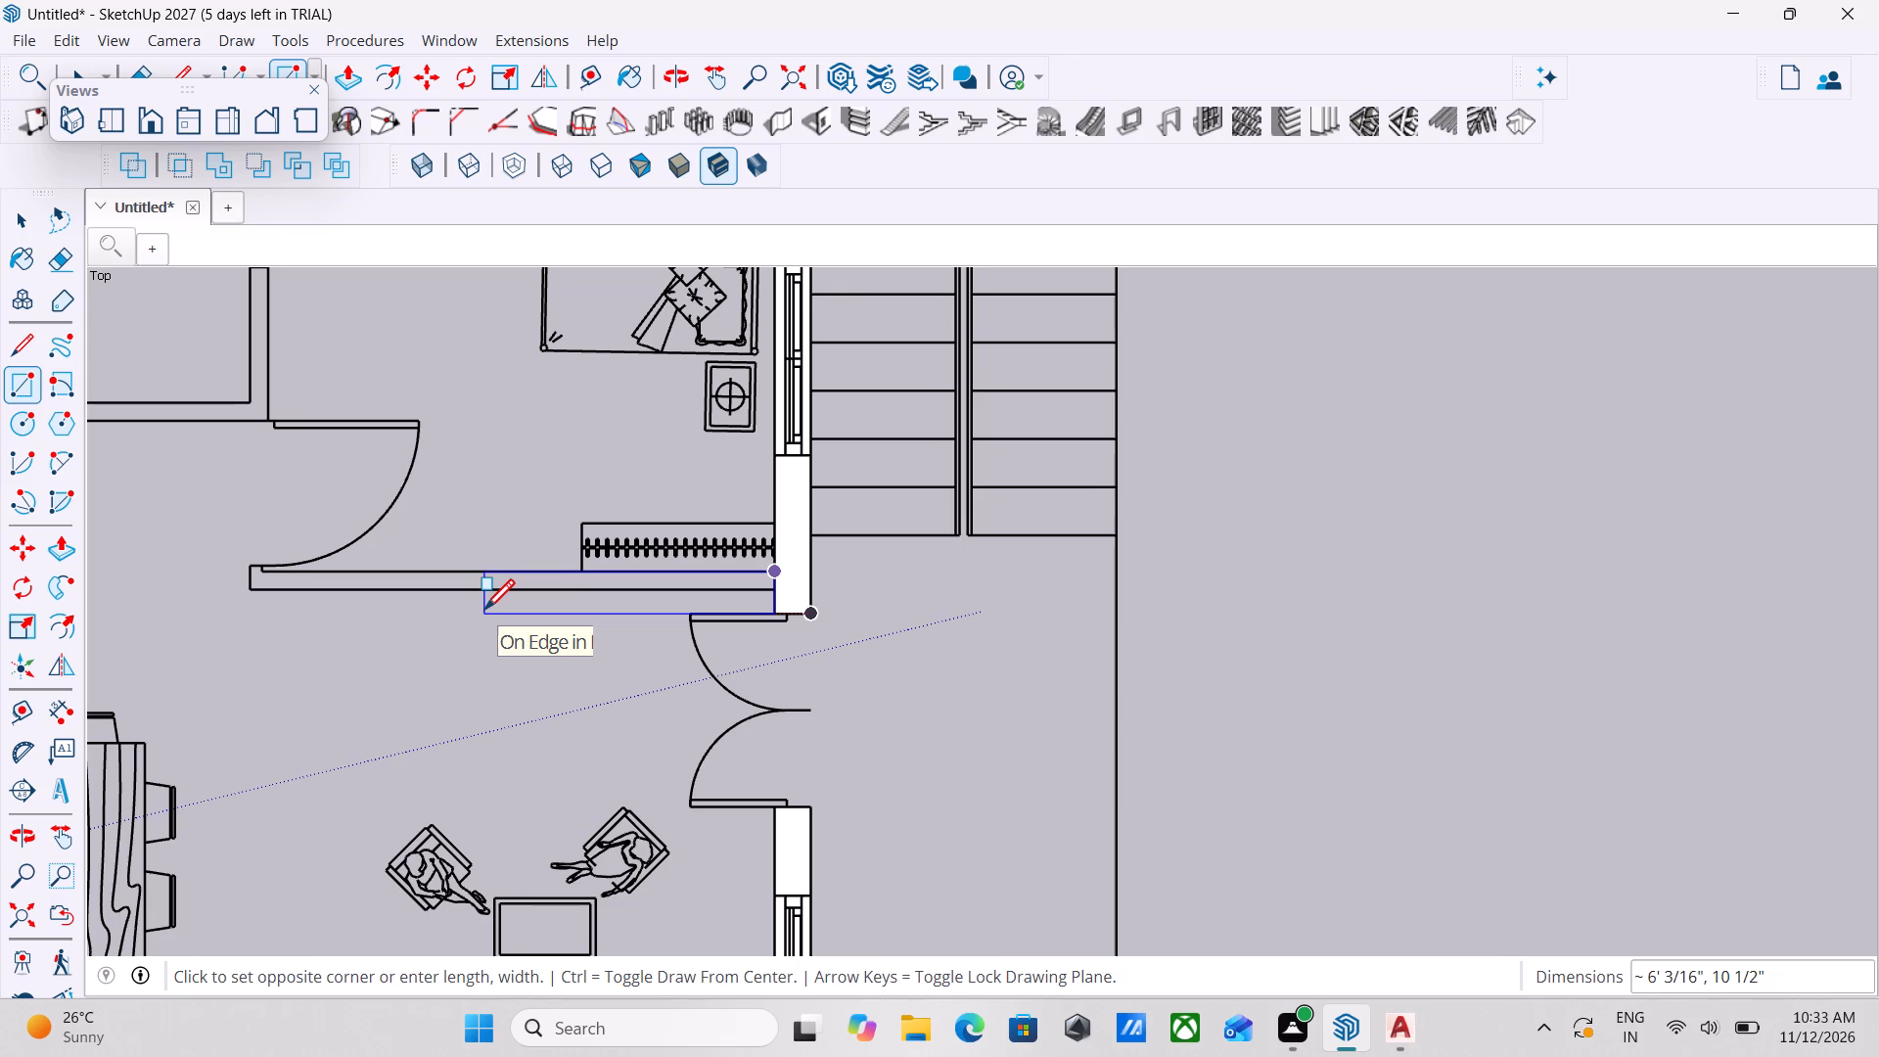
shift+middle_drag(484, 613, 1139, 740)
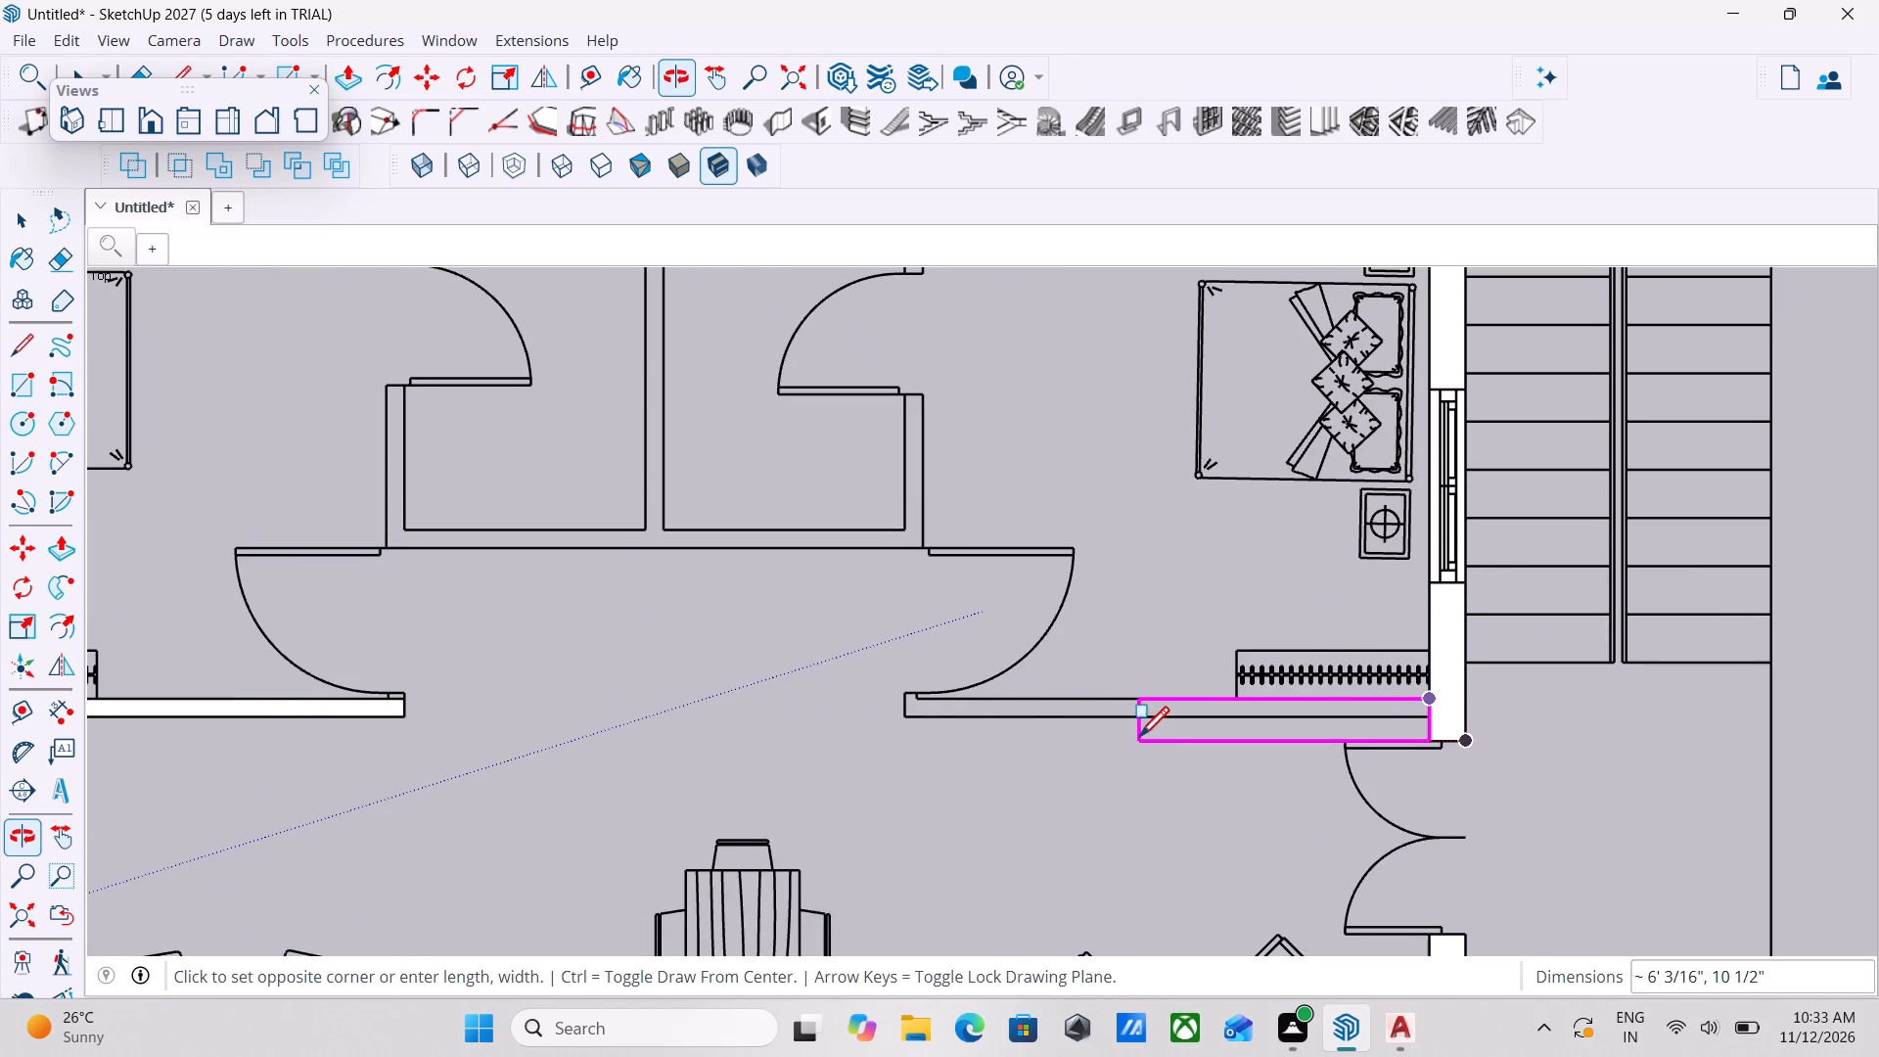
scroll(906, 720, up, 4)
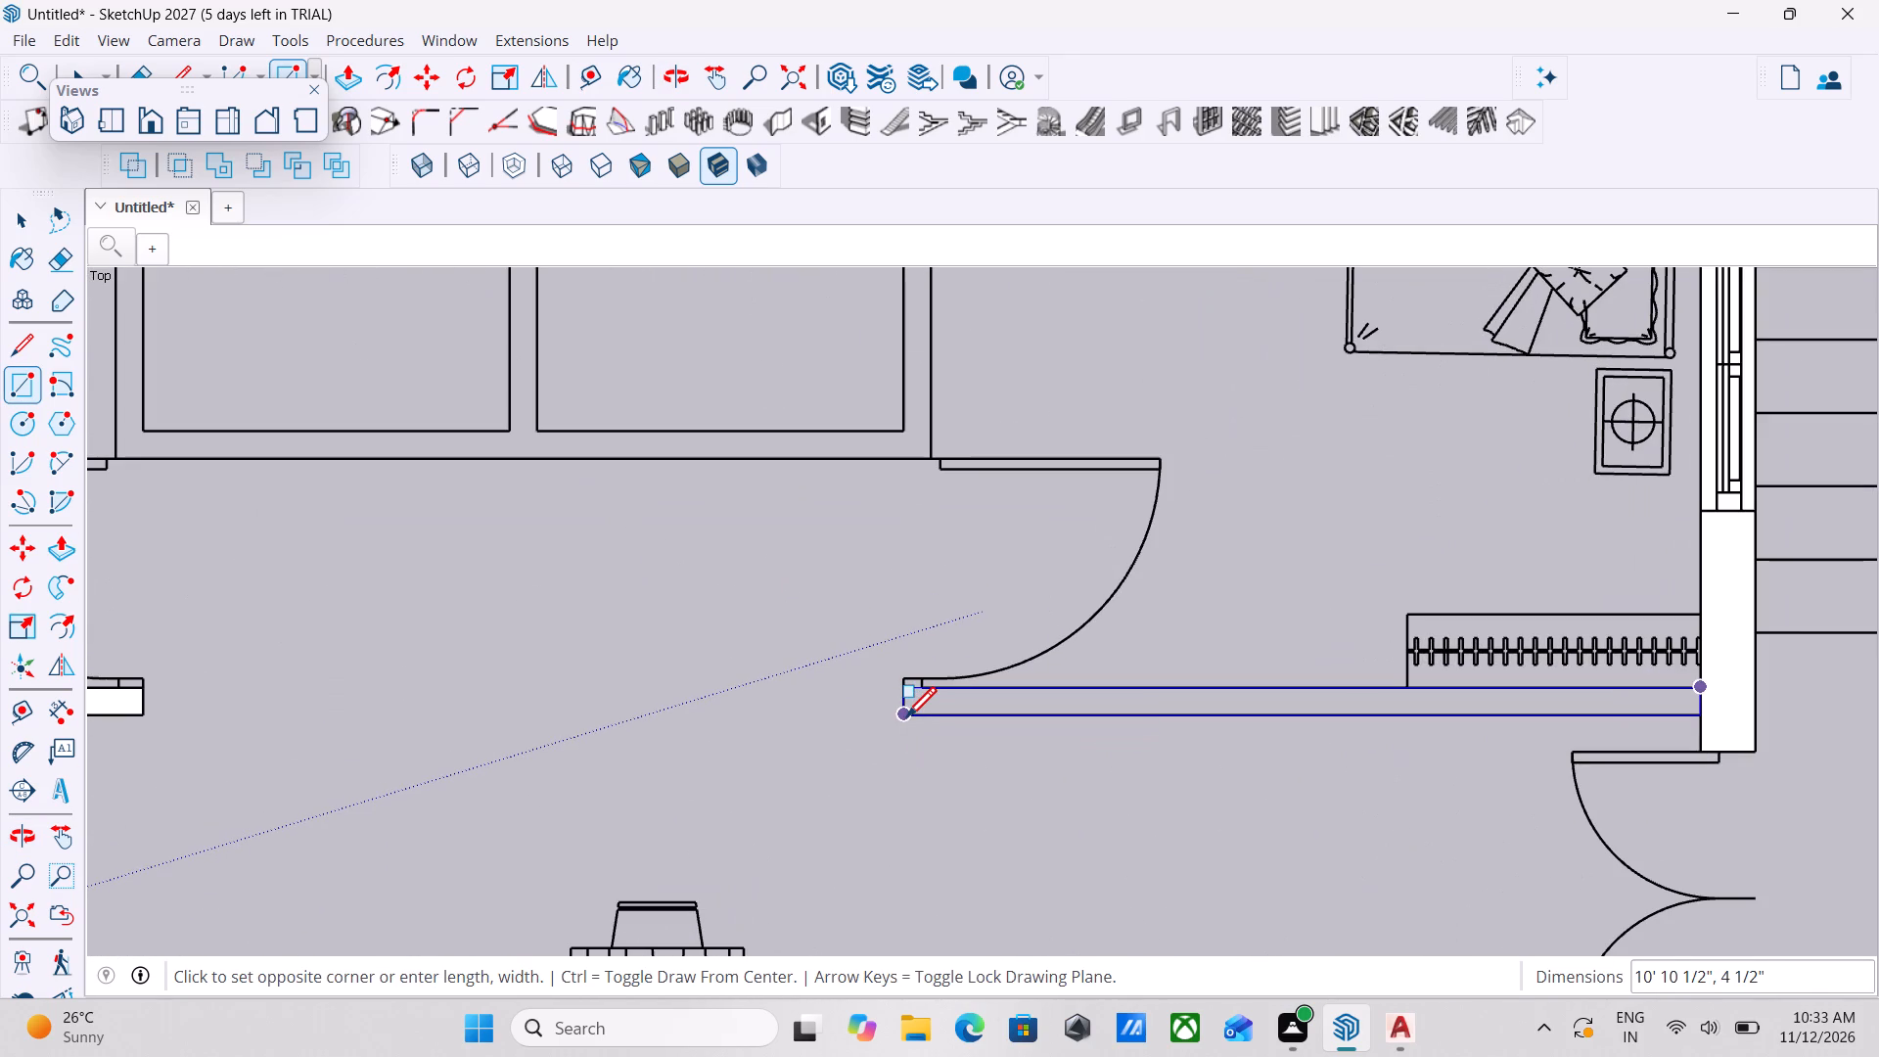
click(906, 720)
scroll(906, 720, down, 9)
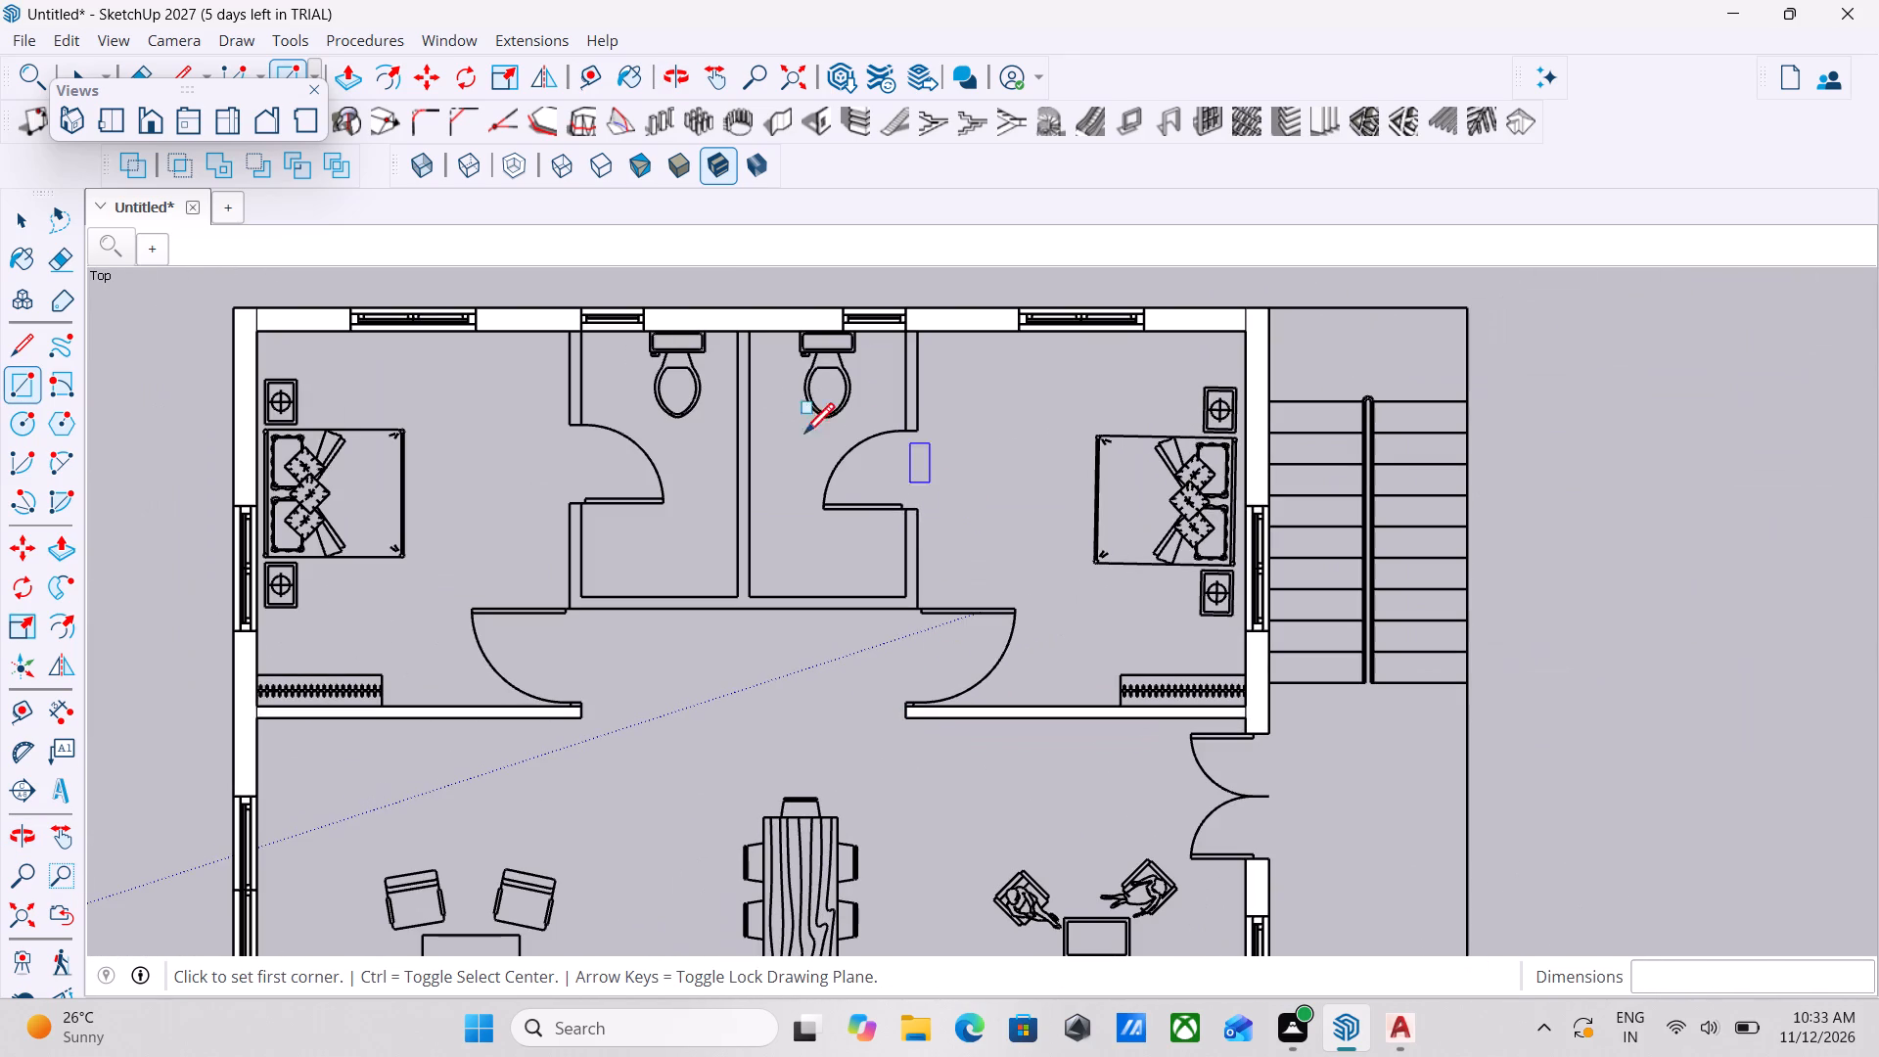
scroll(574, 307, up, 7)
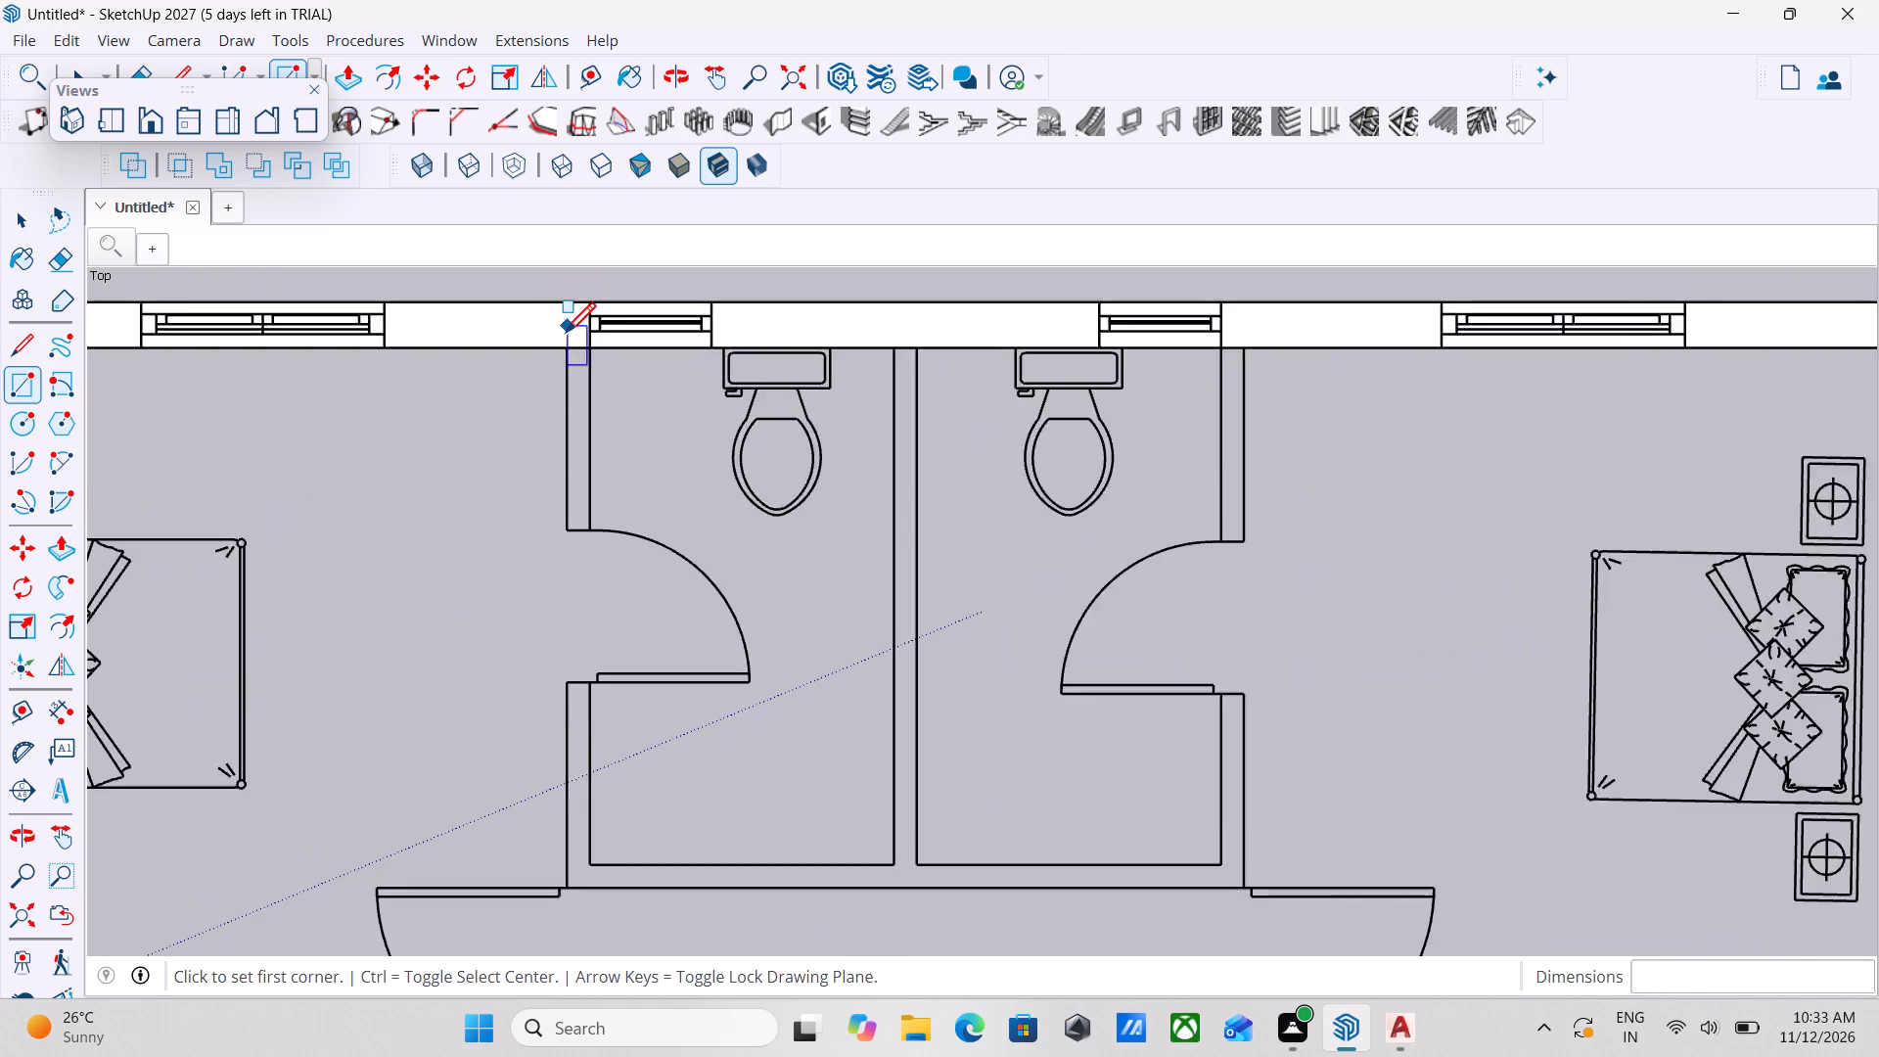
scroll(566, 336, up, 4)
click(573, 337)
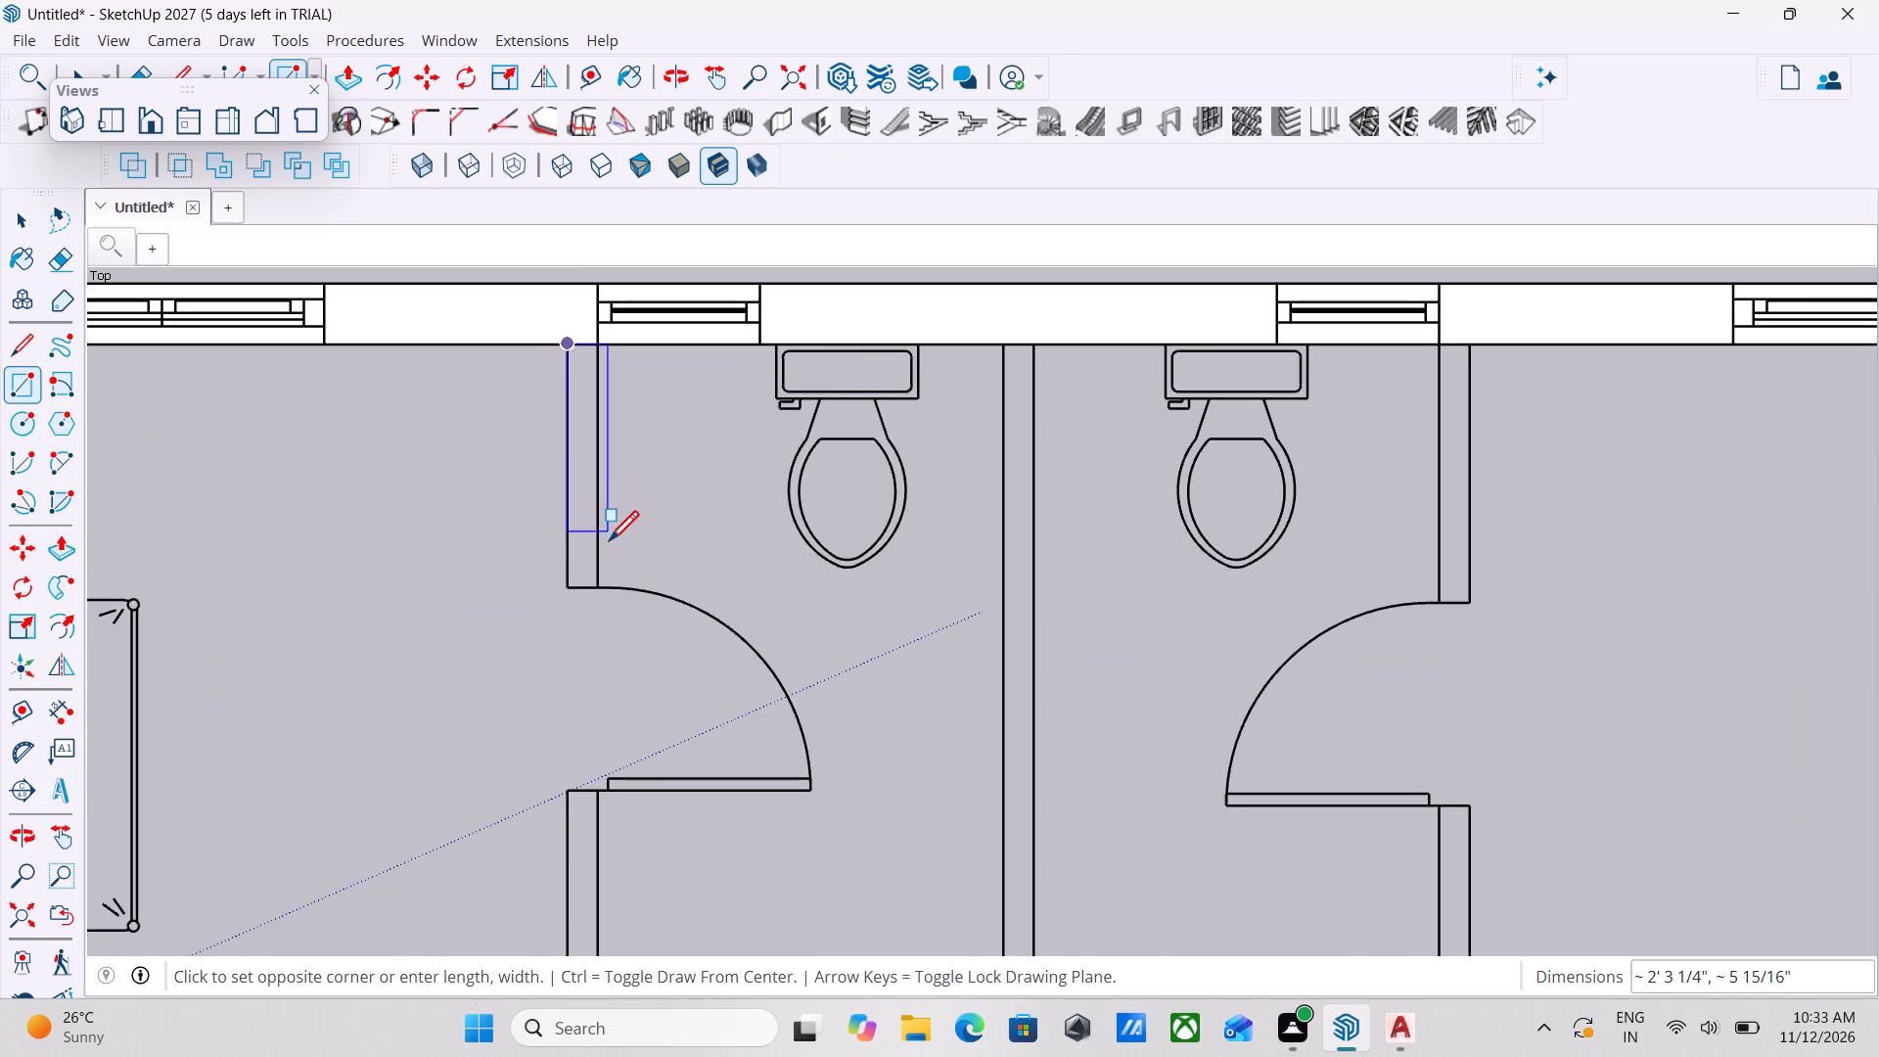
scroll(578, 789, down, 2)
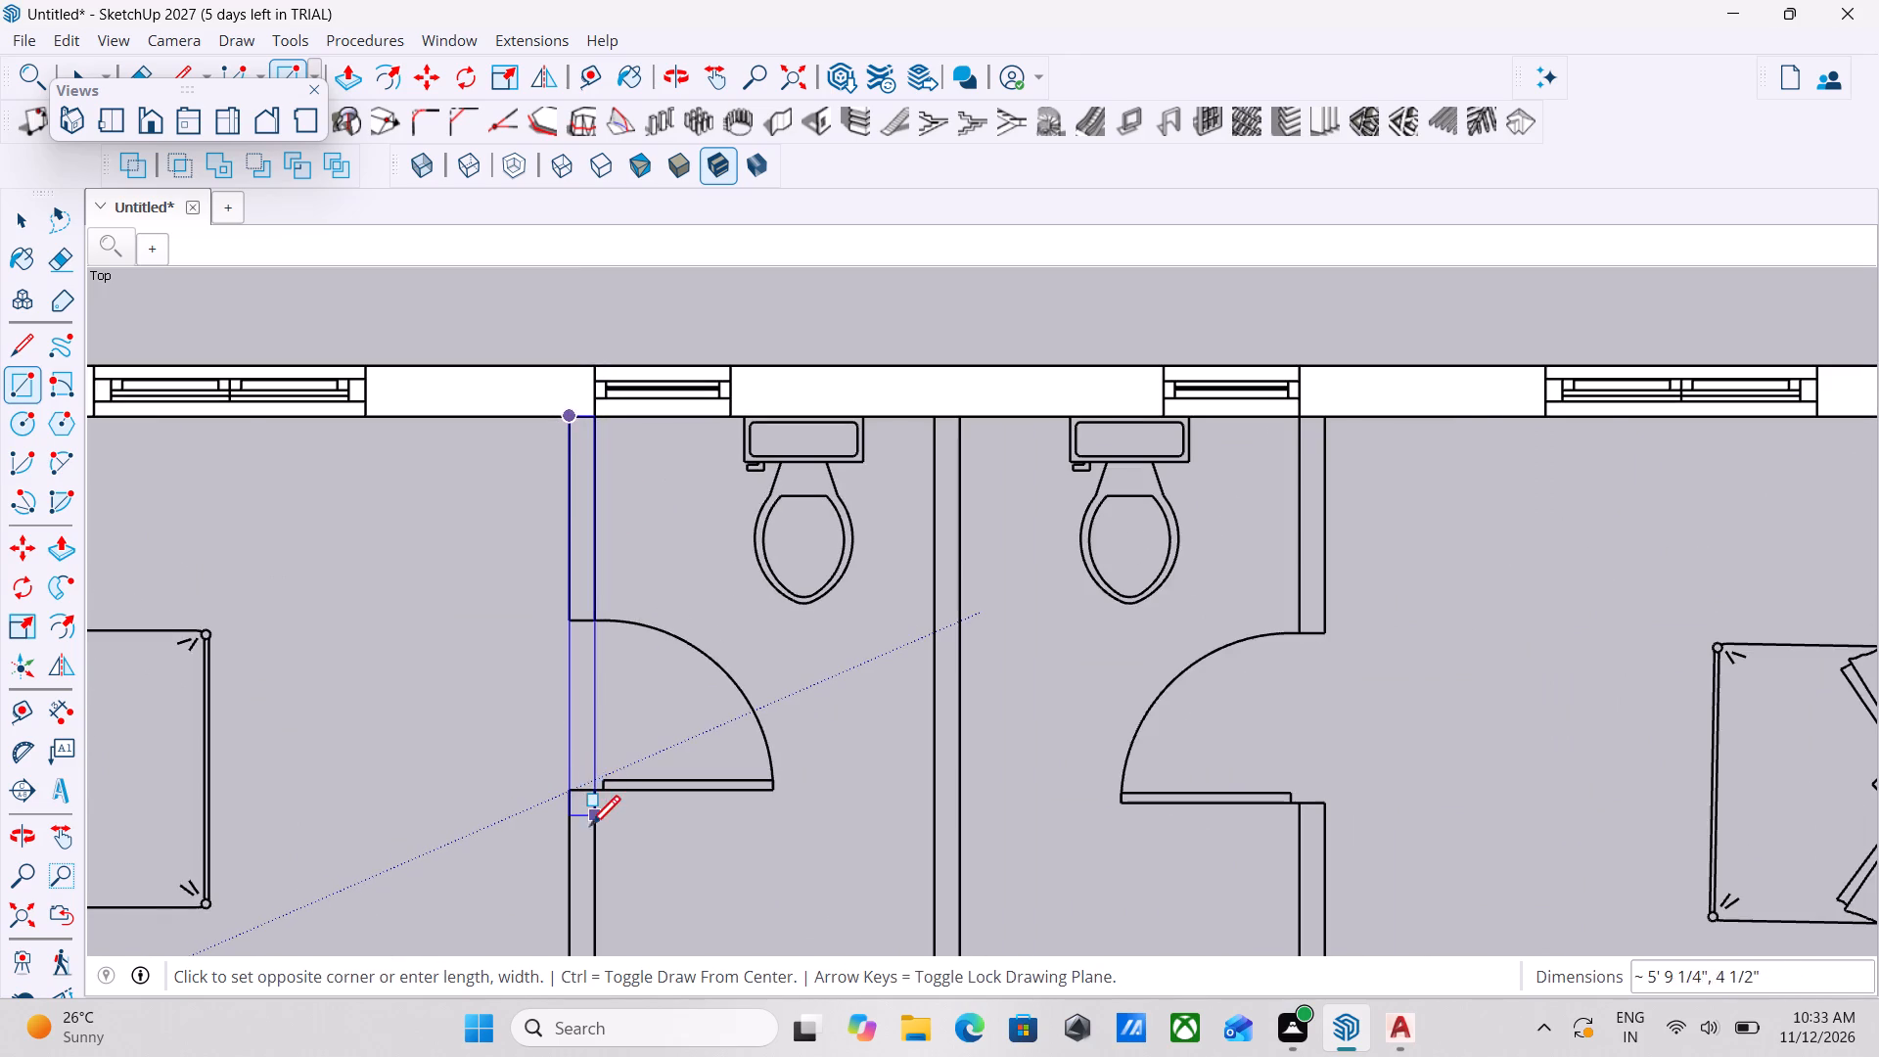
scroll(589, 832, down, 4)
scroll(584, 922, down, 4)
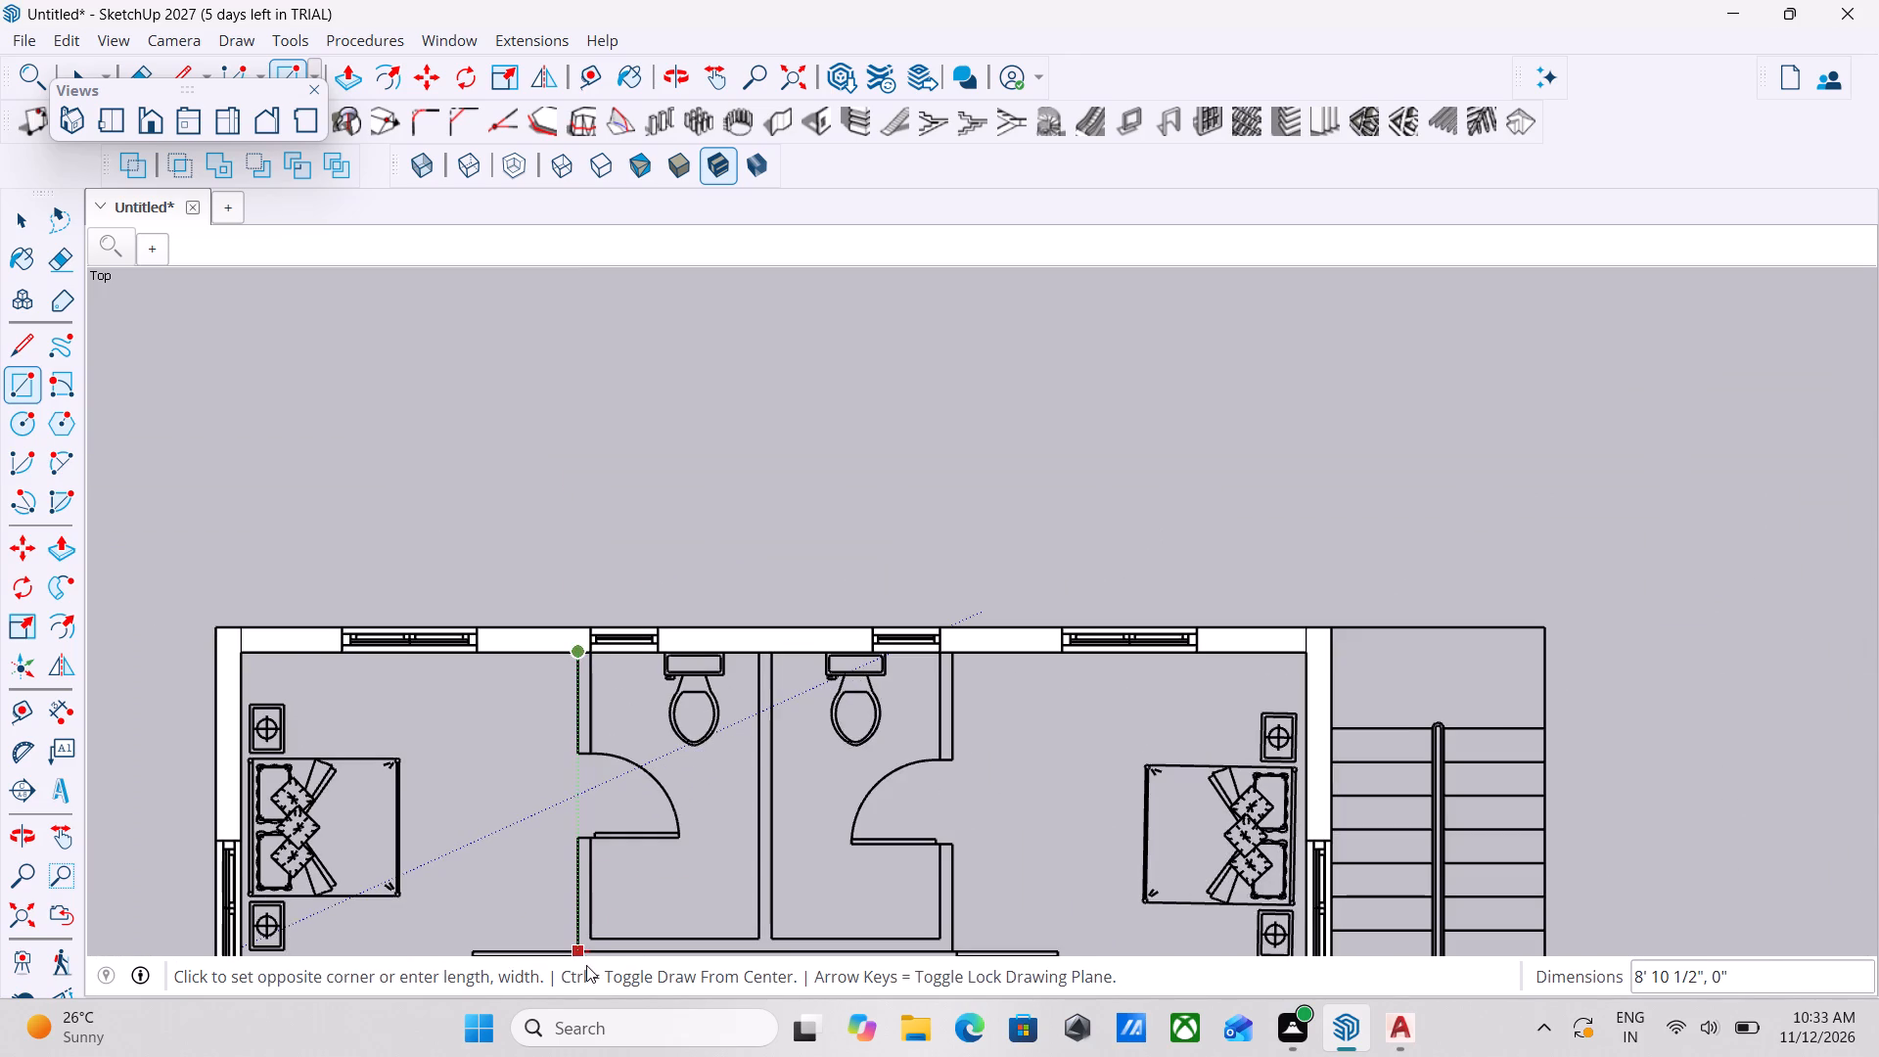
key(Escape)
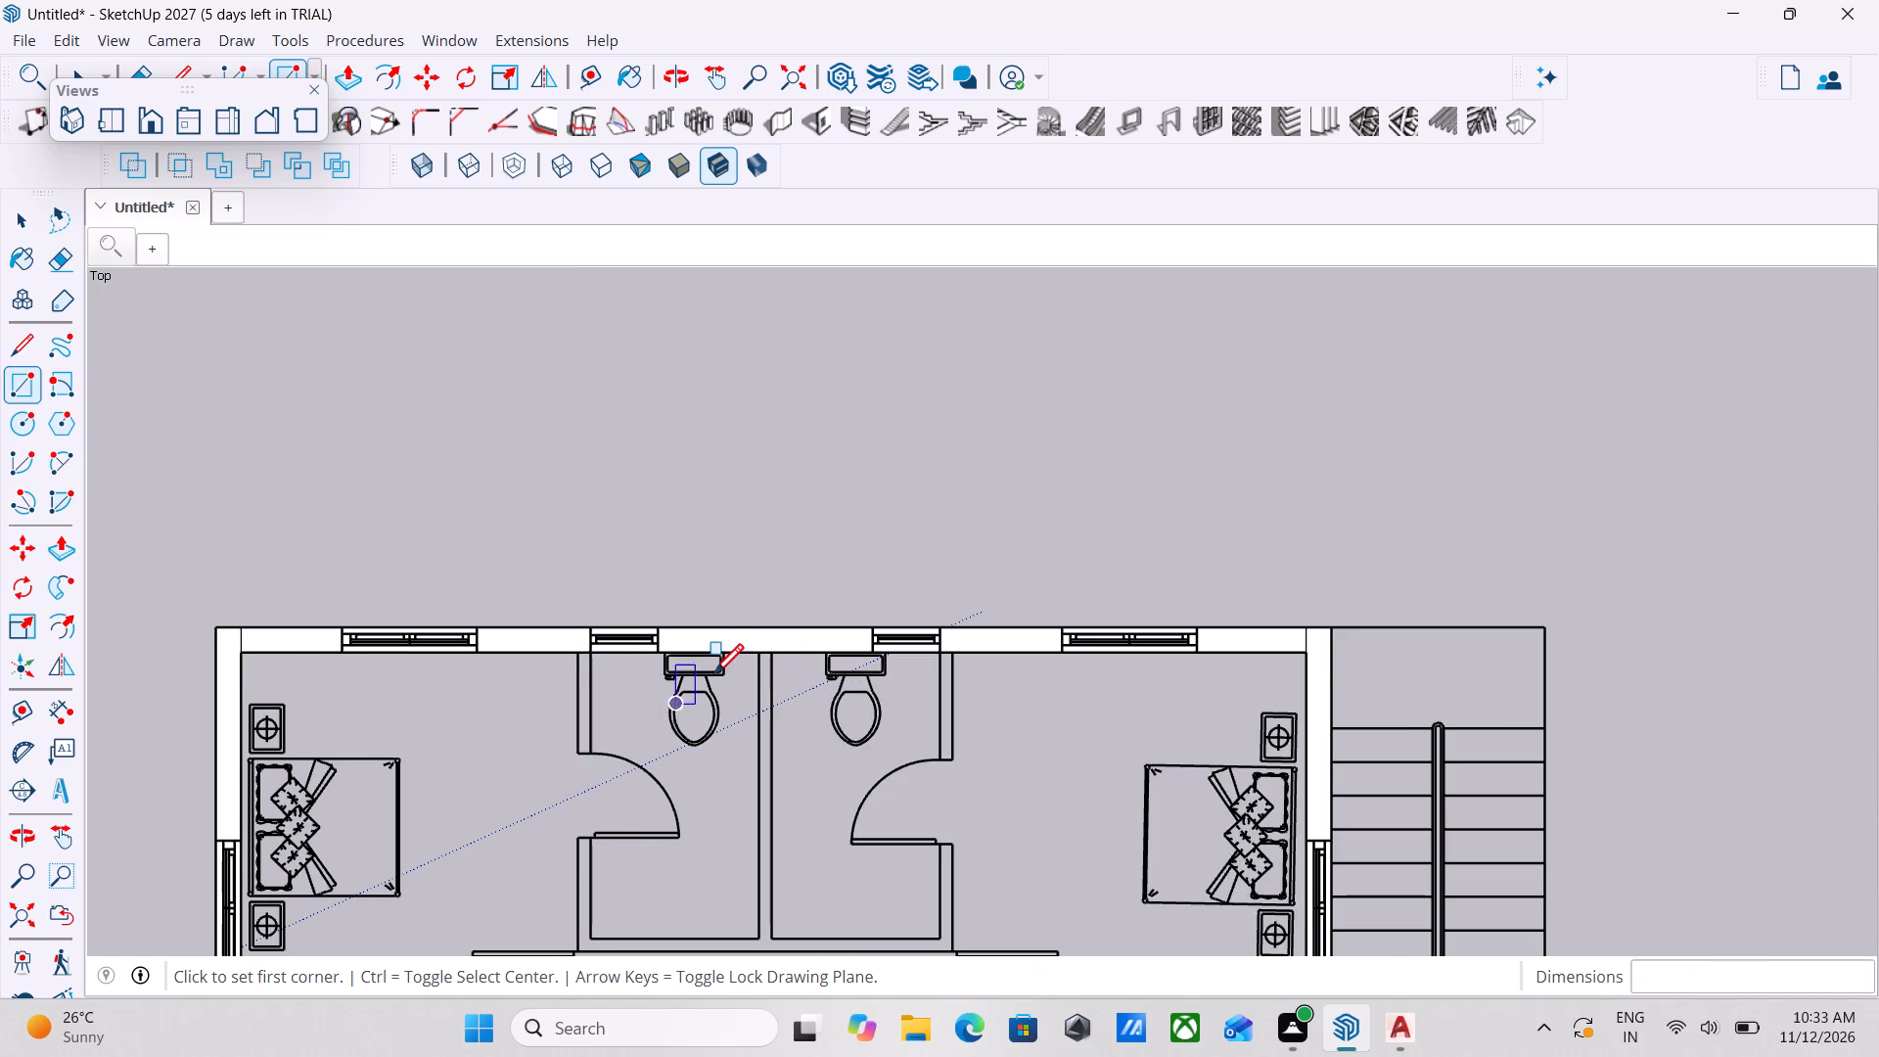
Trace the partition between the right-hand plan's two bathrooms with an 8' 6" by 4 1/2" rectangle, from the top wall to the bathrooms' lower wall.
scroll(776, 657, up, 17)
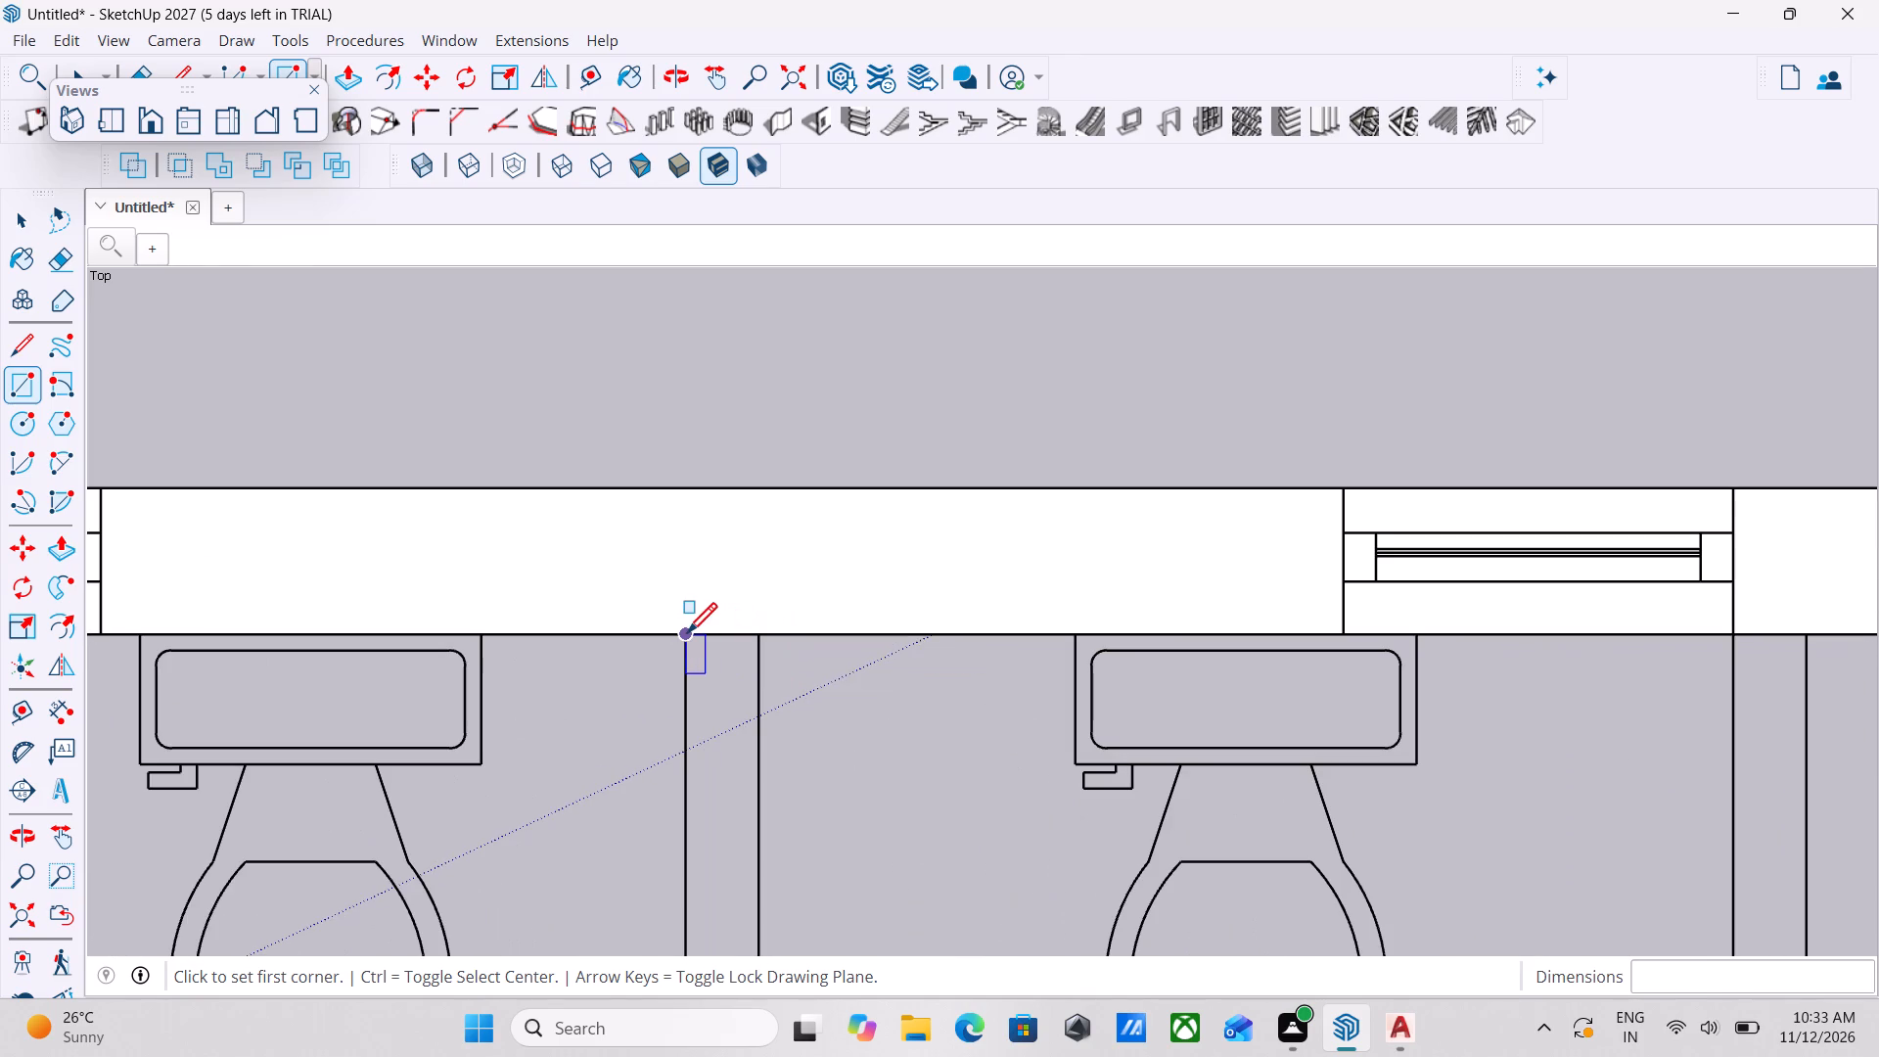
click(687, 636)
scroll(710, 871, down, 6)
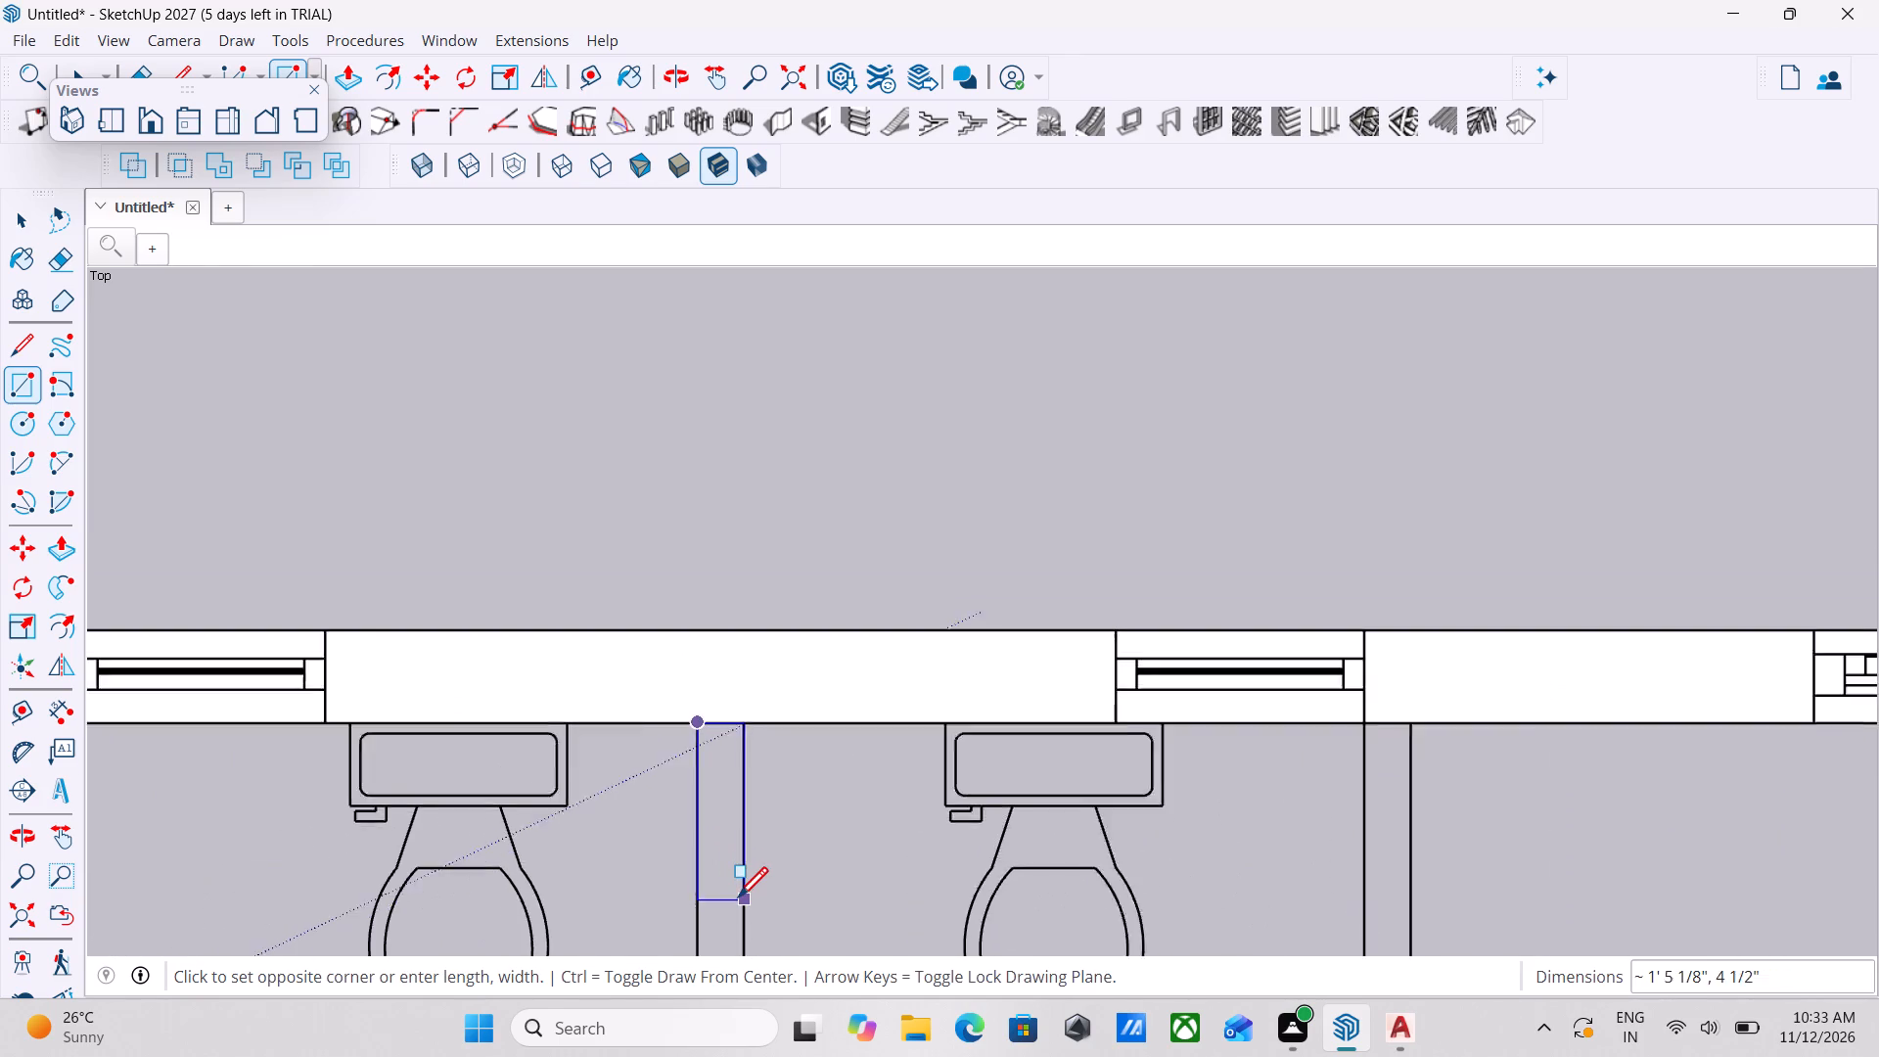
scroll(738, 900, down, 3)
shift+middle_drag(738, 900, 830, 651)
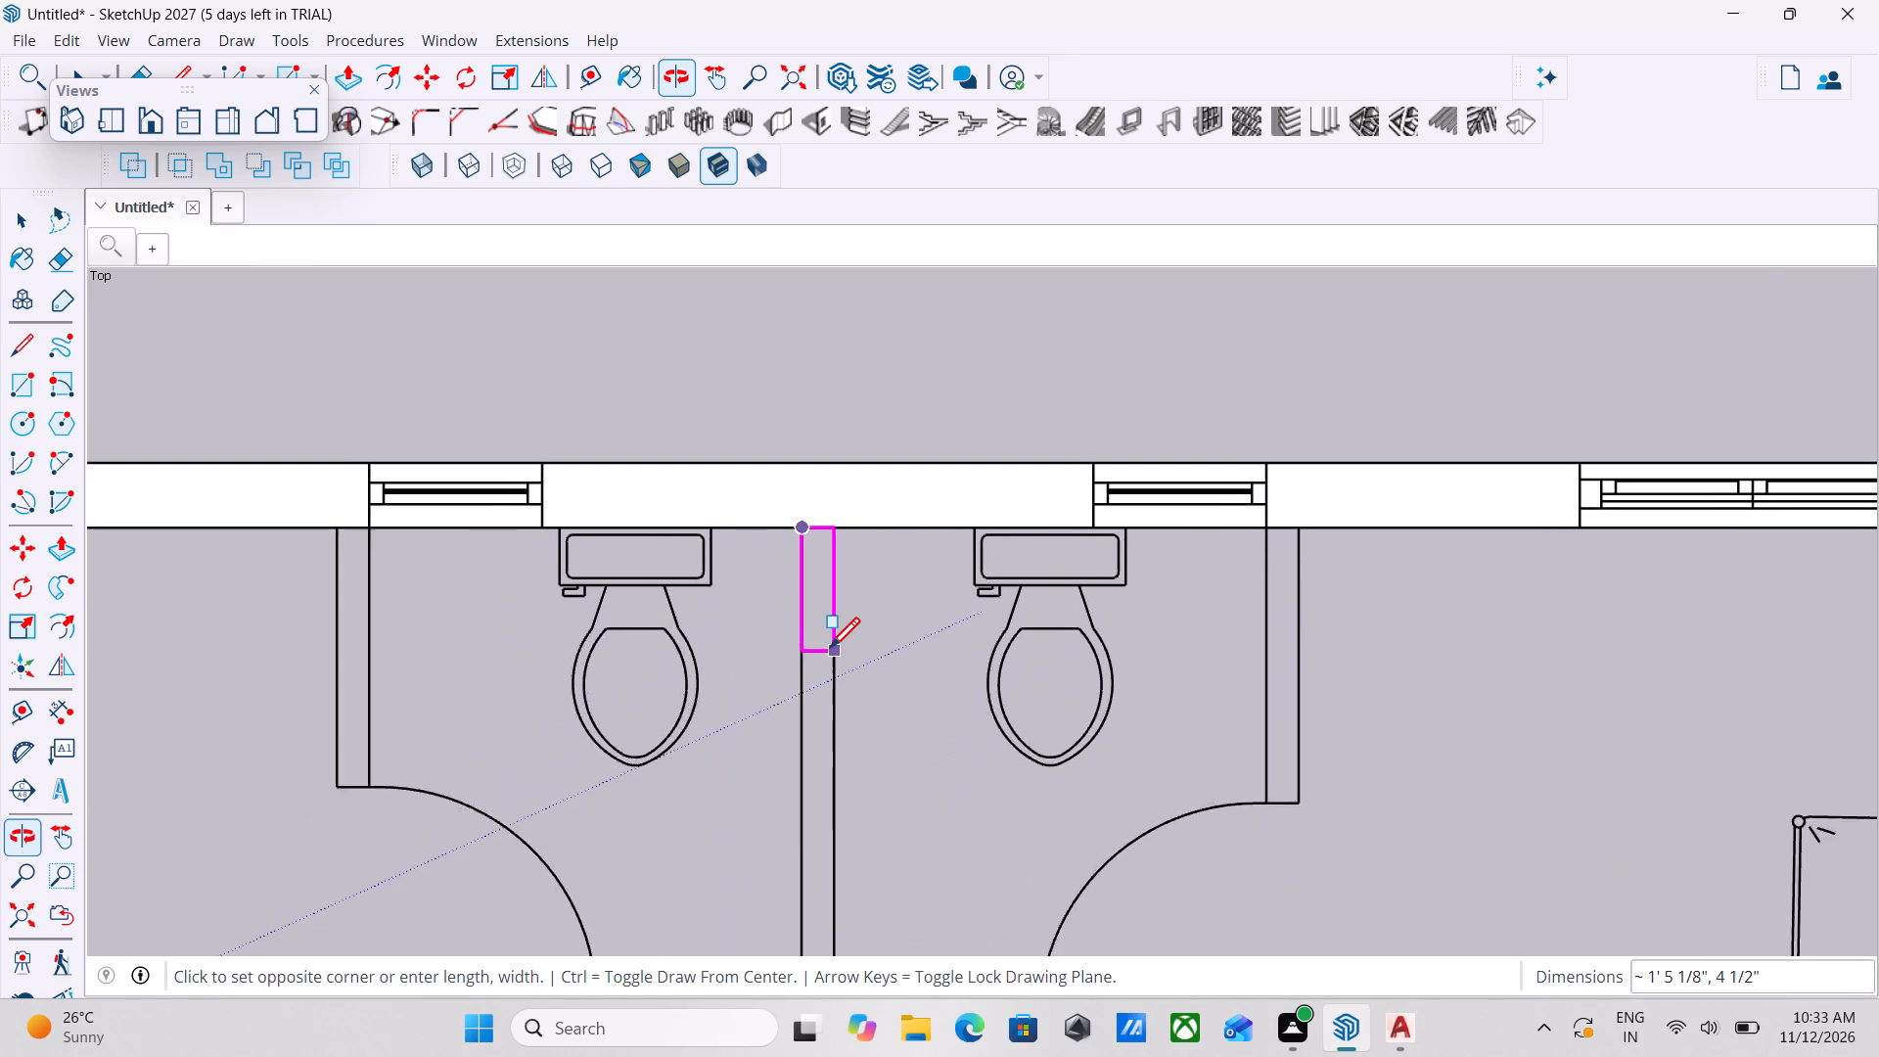
scroll(830, 651, down, 5)
middle_drag(833, 787, 899, 635)
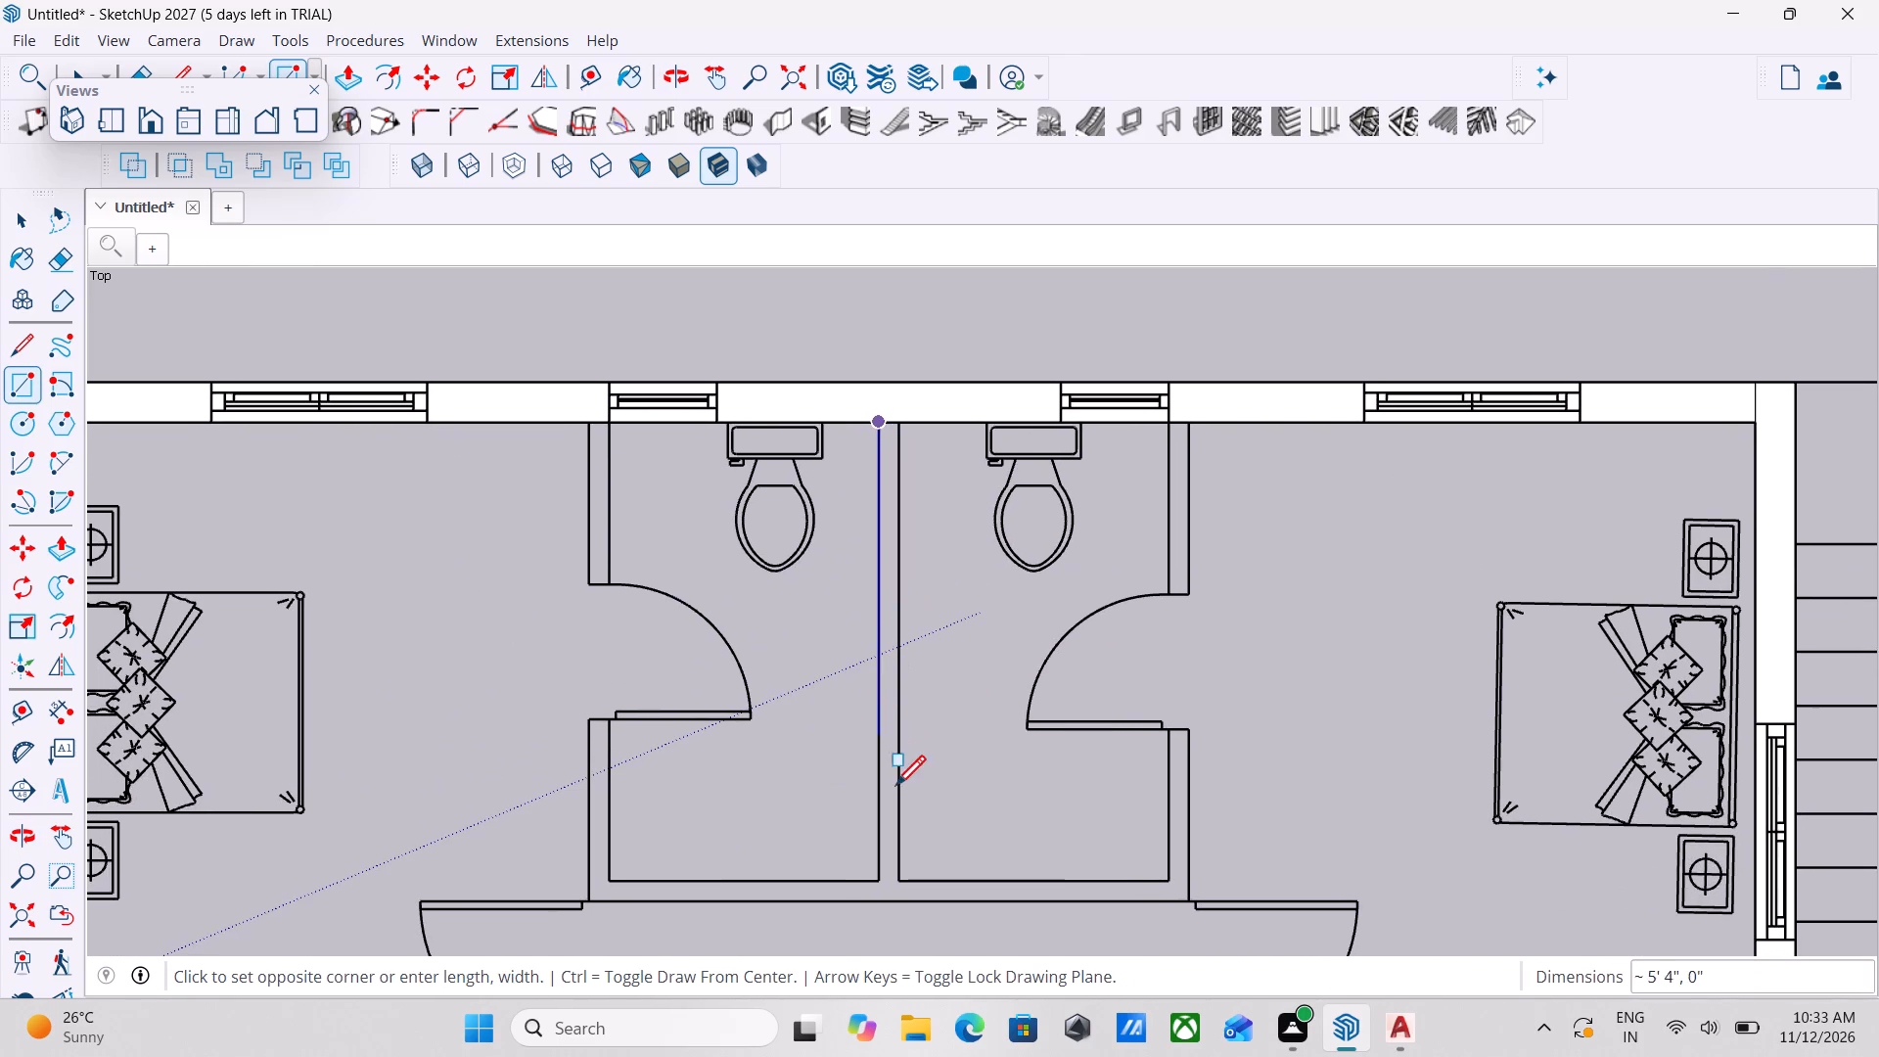
scroll(899, 897, up, 2)
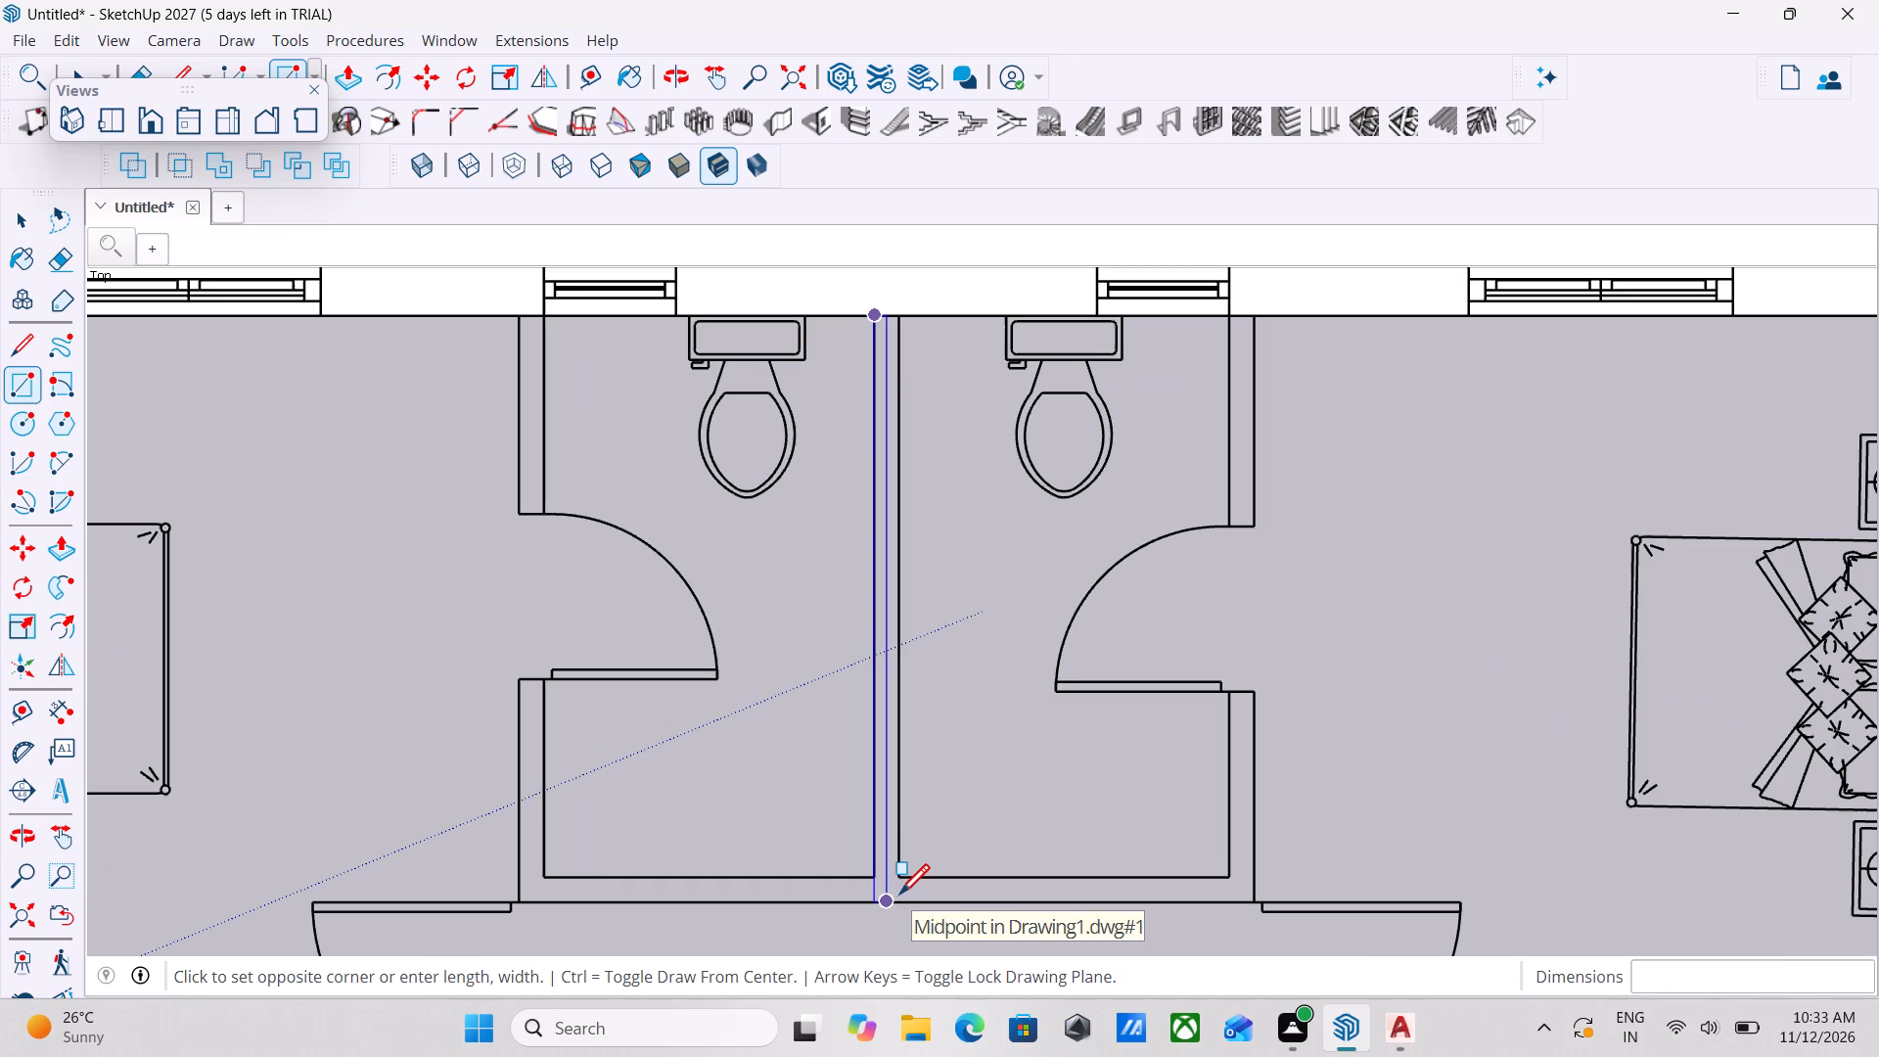
scroll(901, 911, up, 1)
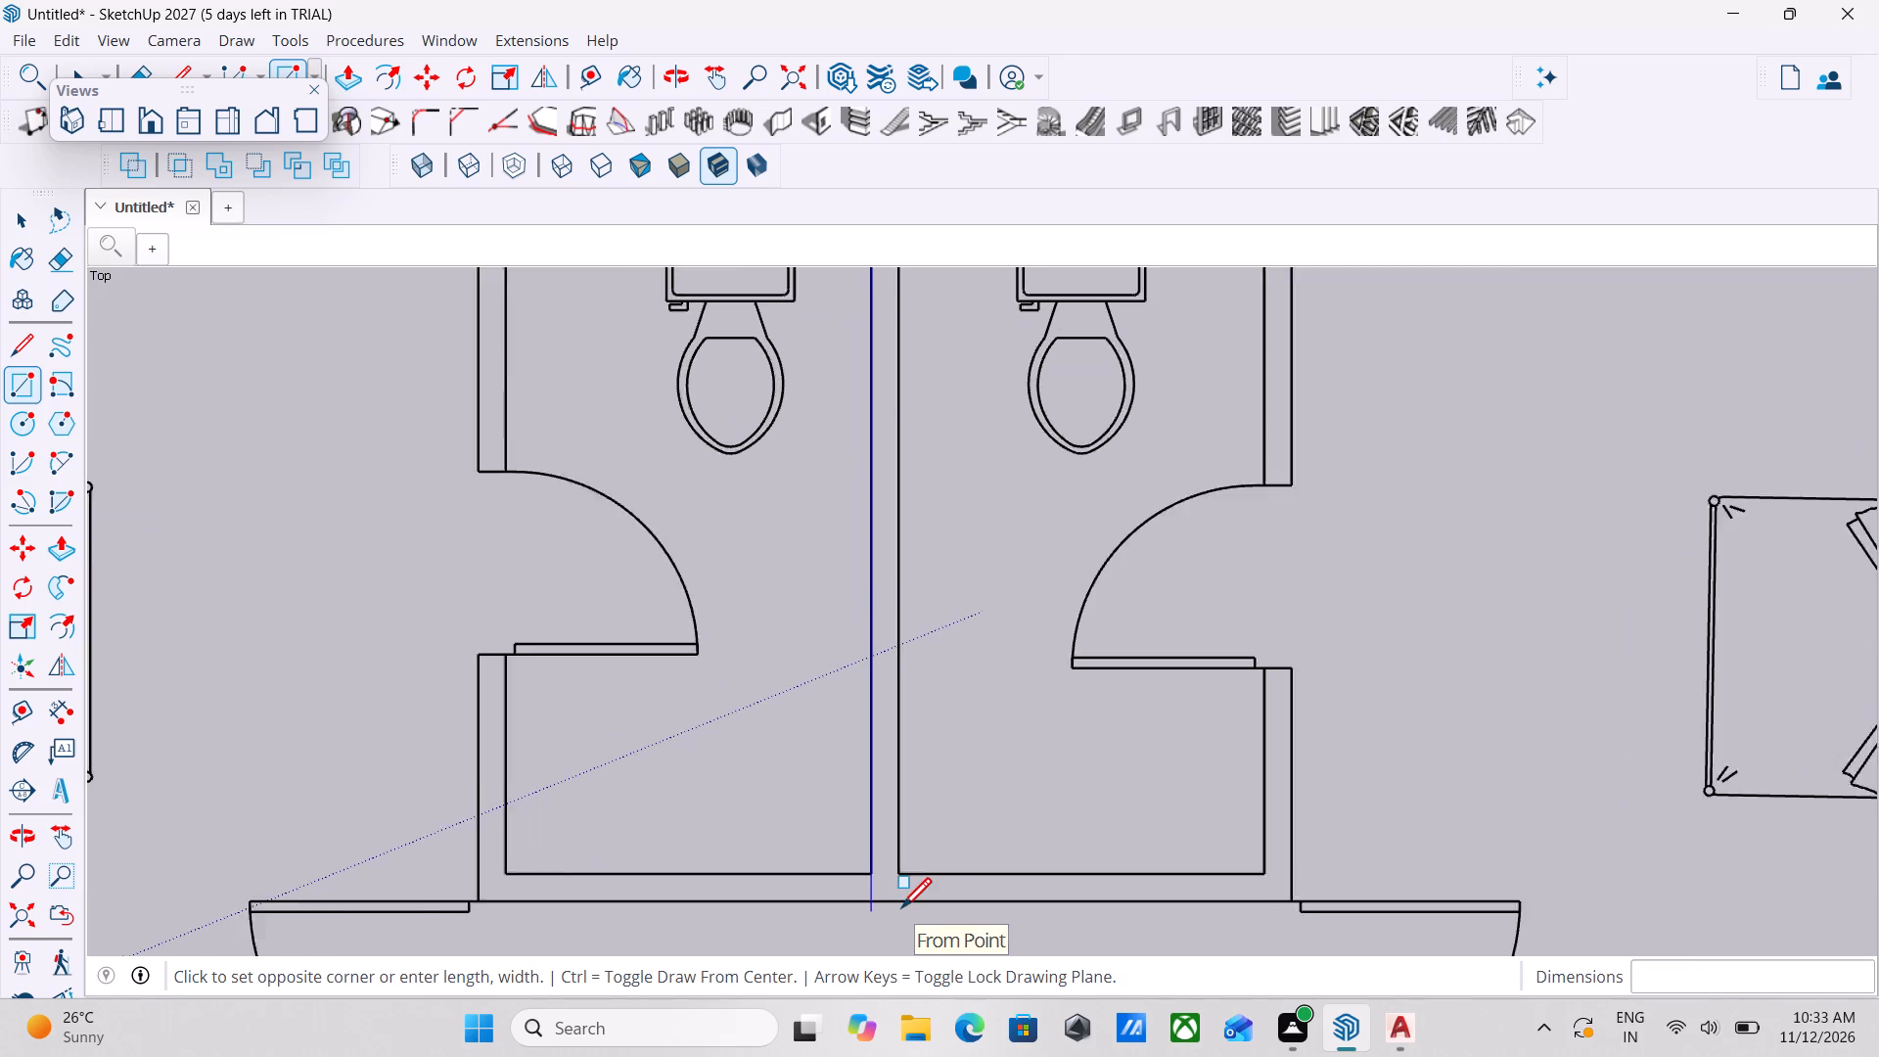
scroll(901, 911, up, 4)
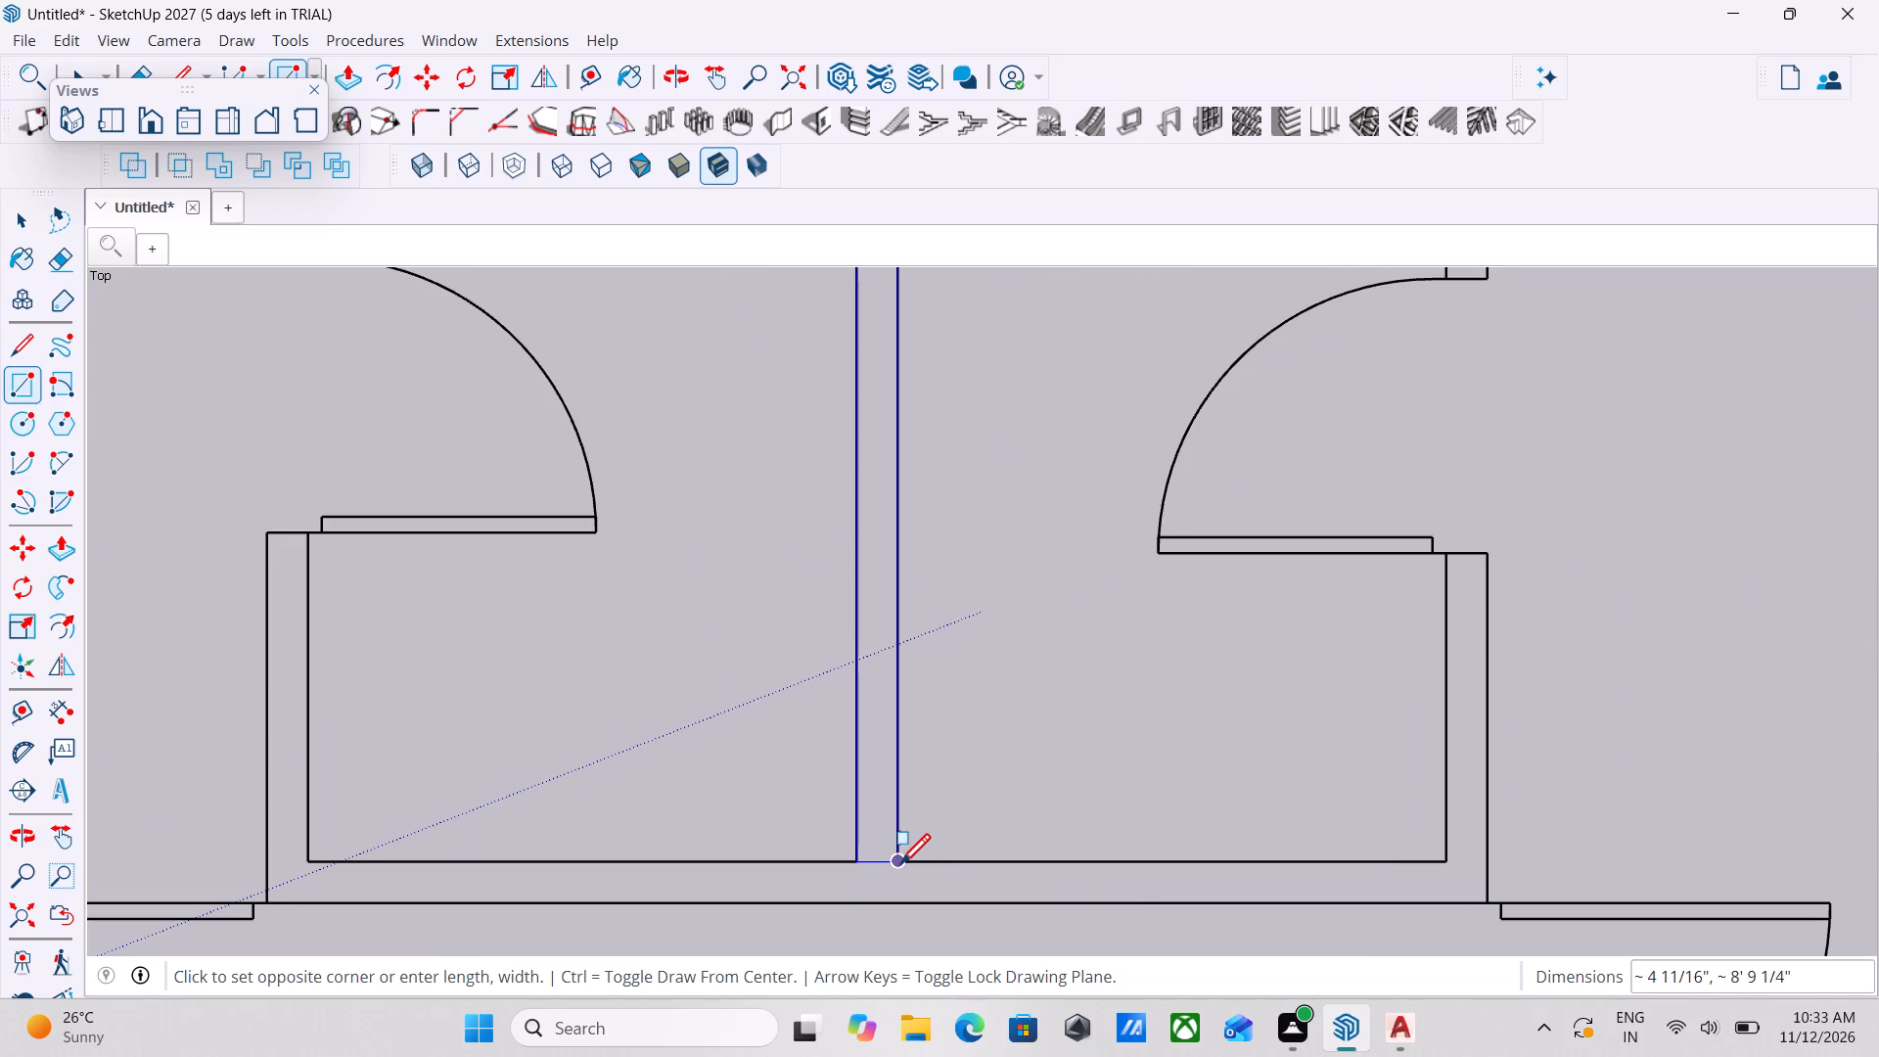
scroll(900, 867, up, 3)
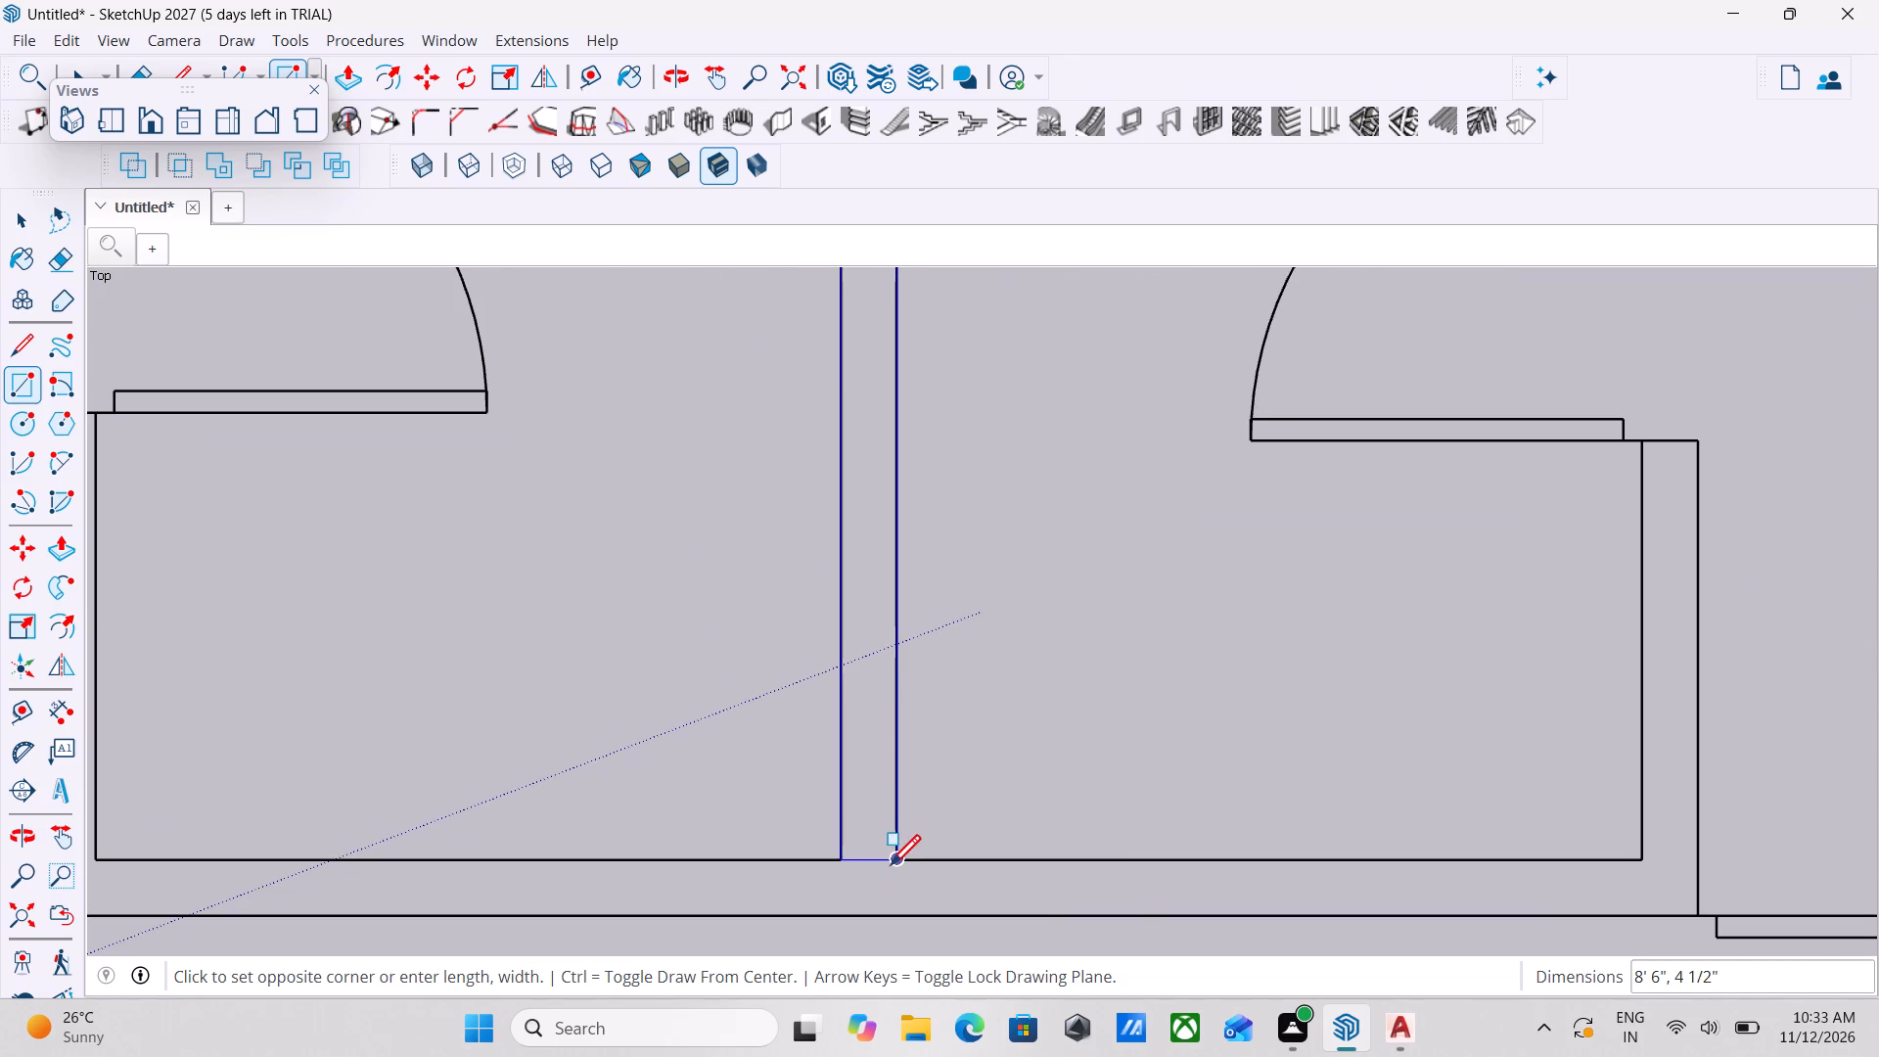
click(891, 868)
Trace the right-hand plan's wall below the living-room sofa with a 4 1/2" thick rectangle, from its free end to the traced left wall.
scroll(891, 868, down, 14)
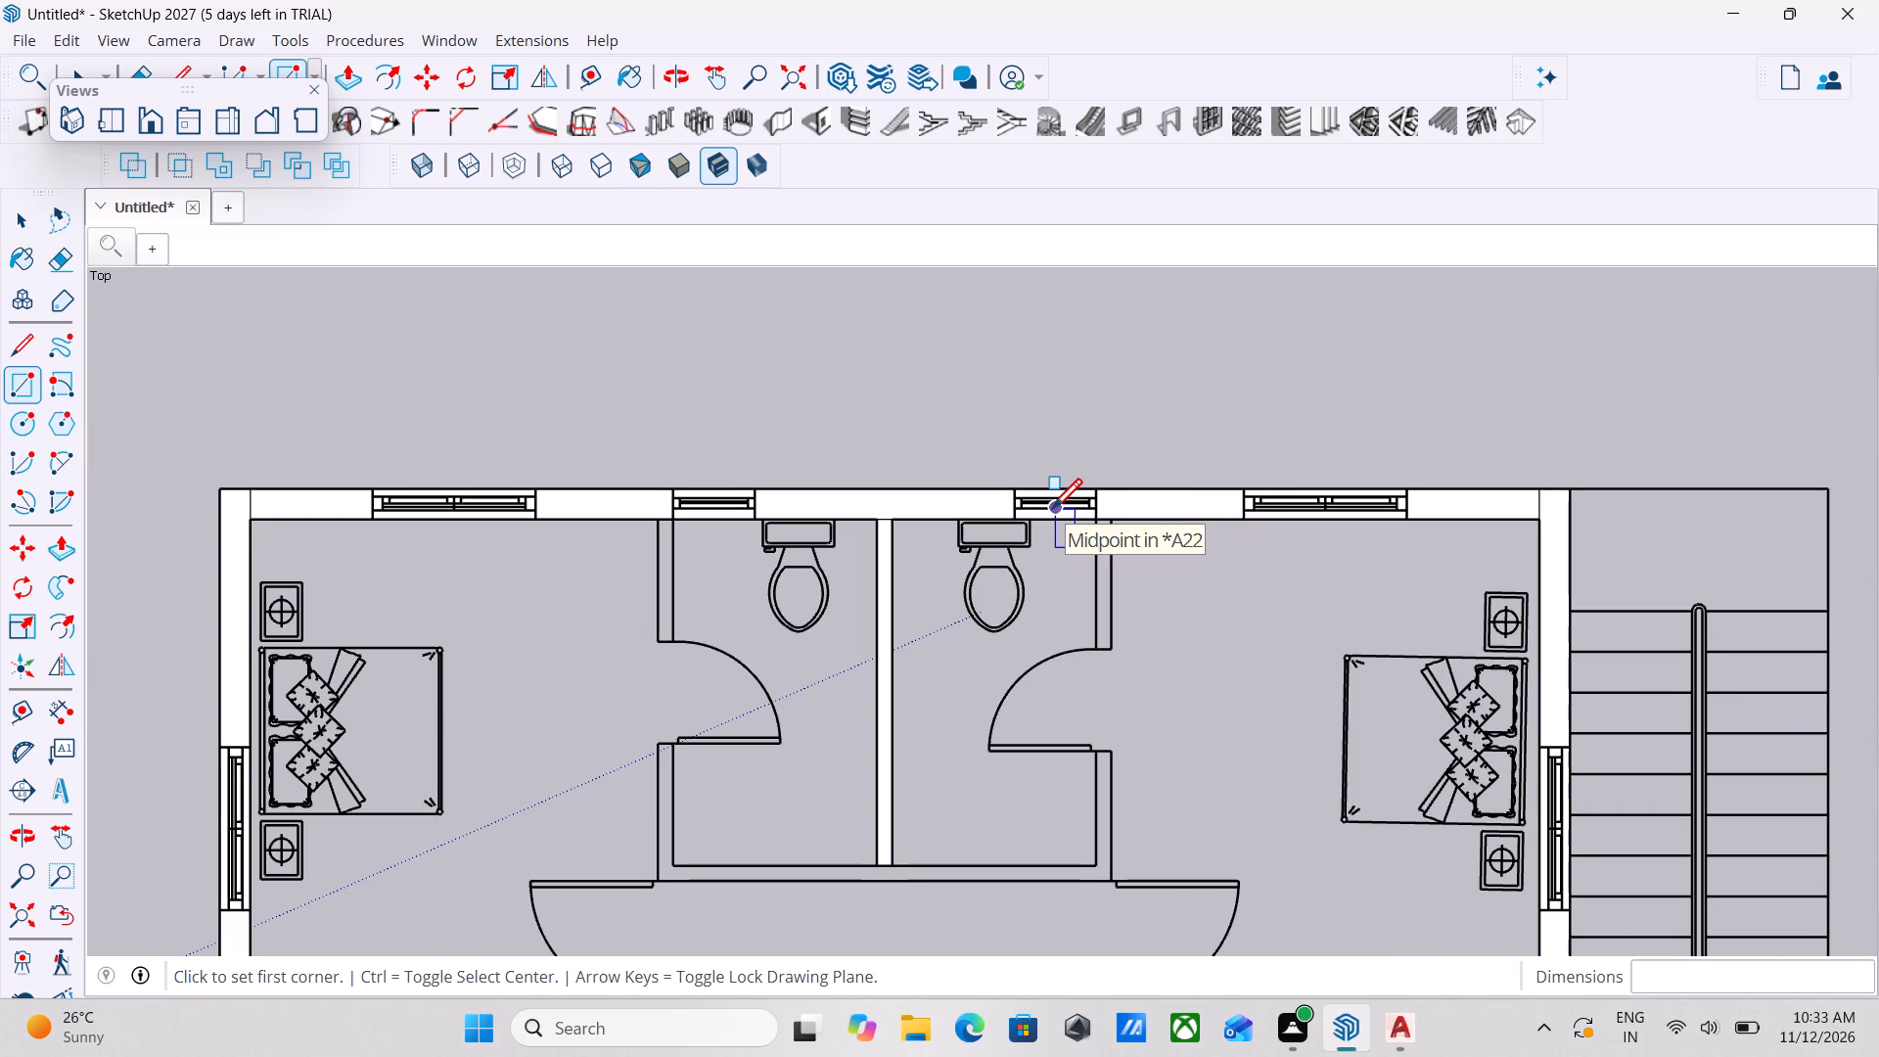
scroll(1025, 557, down, 3)
middle_drag(1213, 744, 1211, 740)
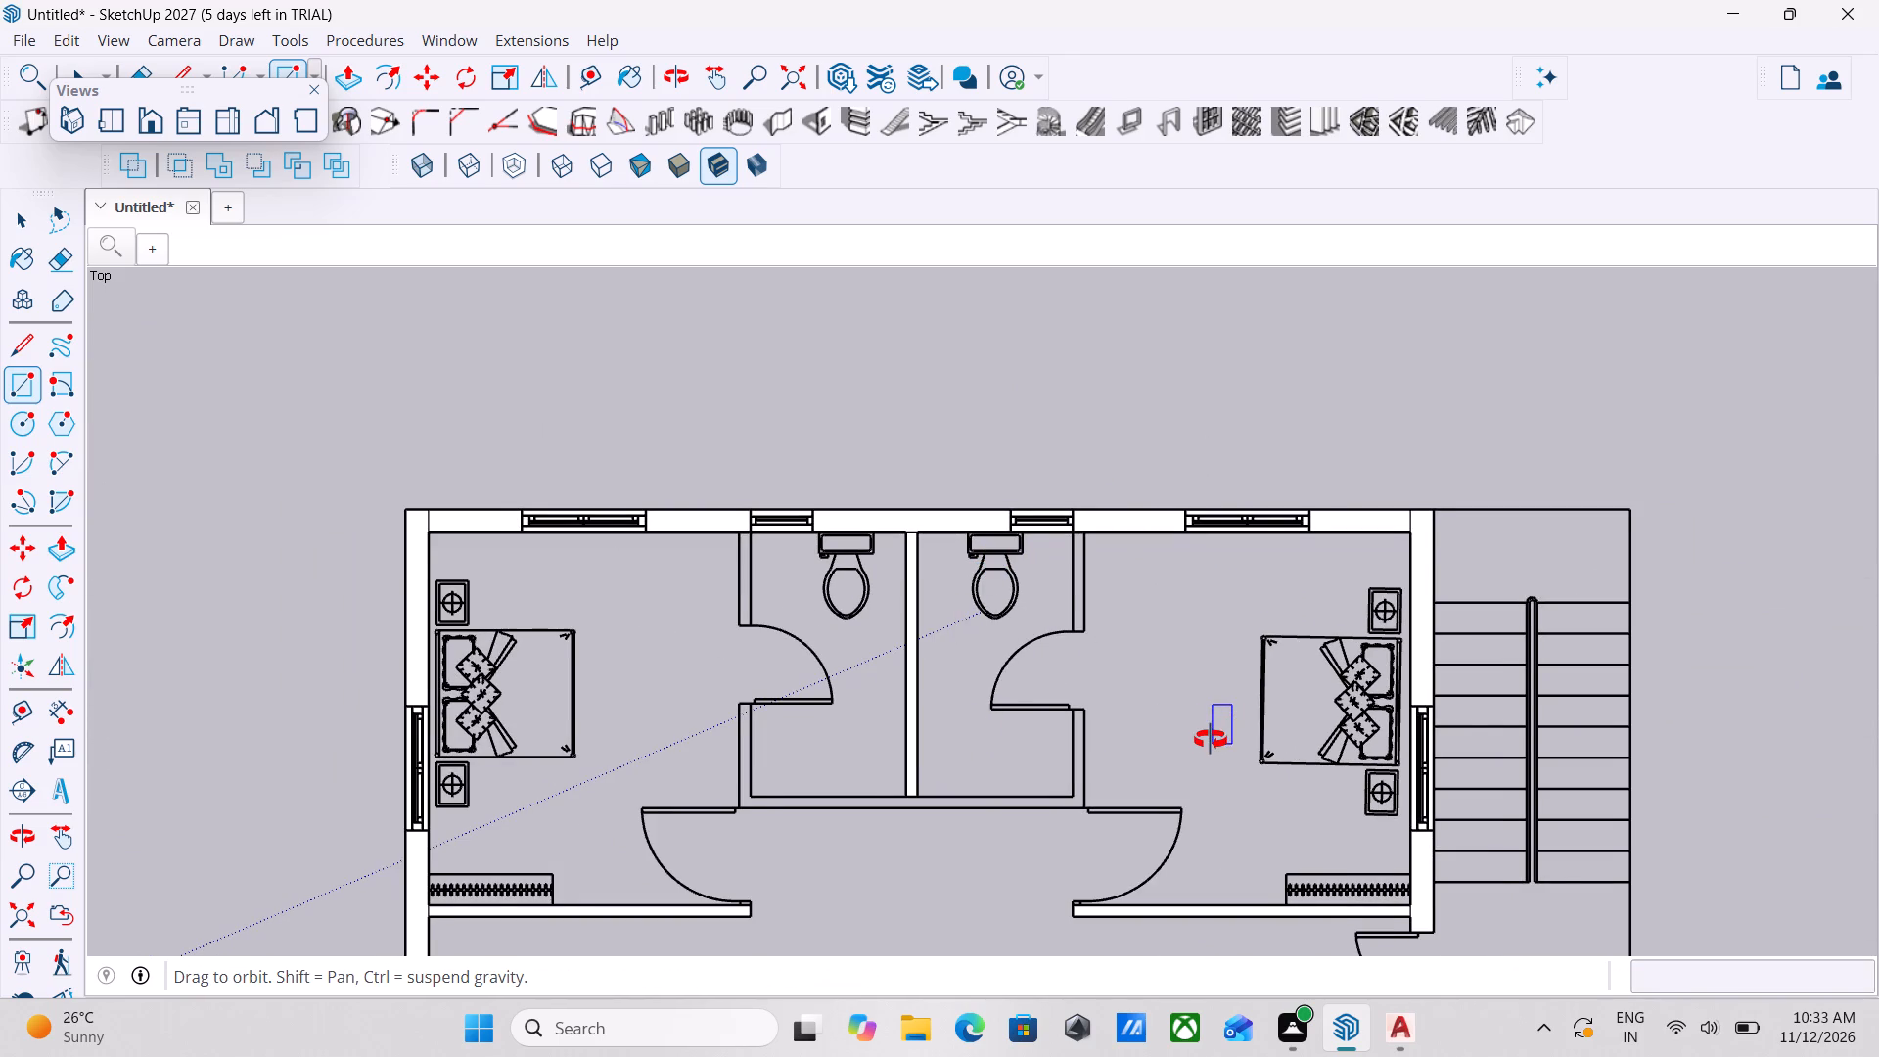
middle_drag(1211, 740, 1212, 762)
scroll(1025, 837, down, 2)
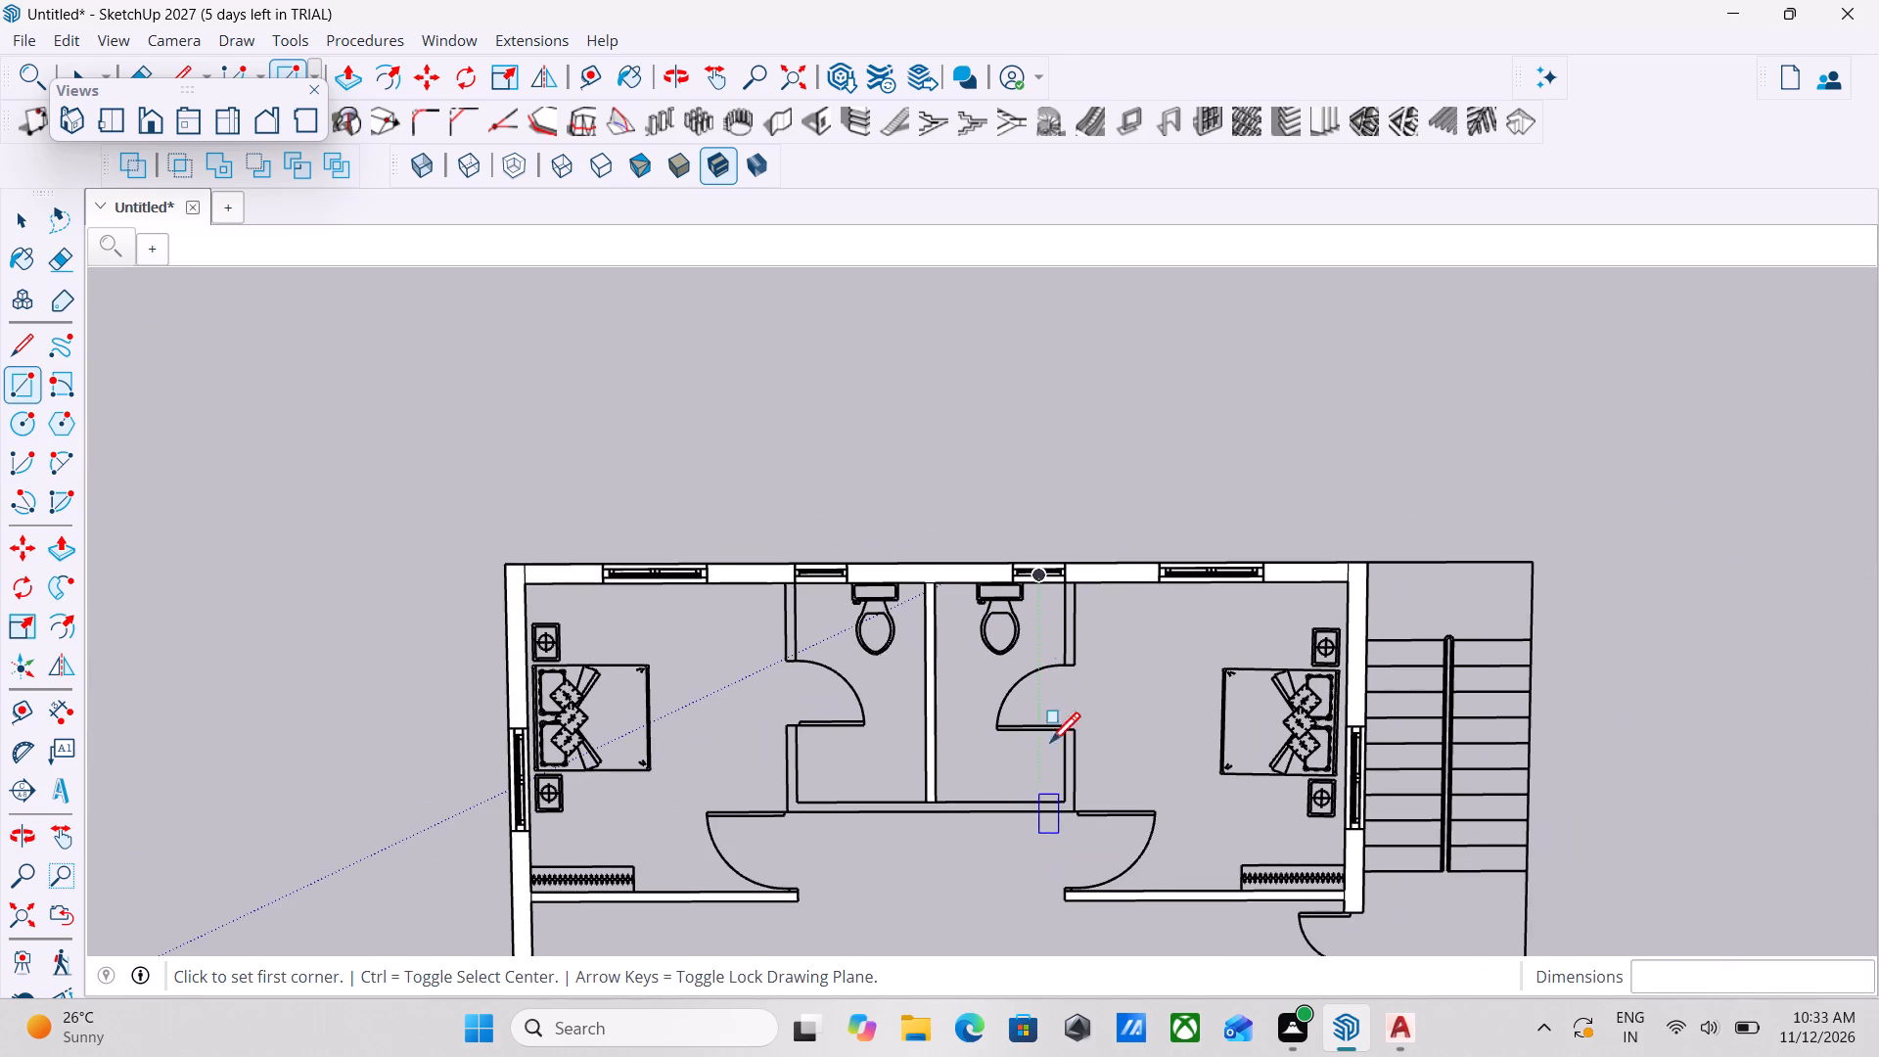
click(103, 107)
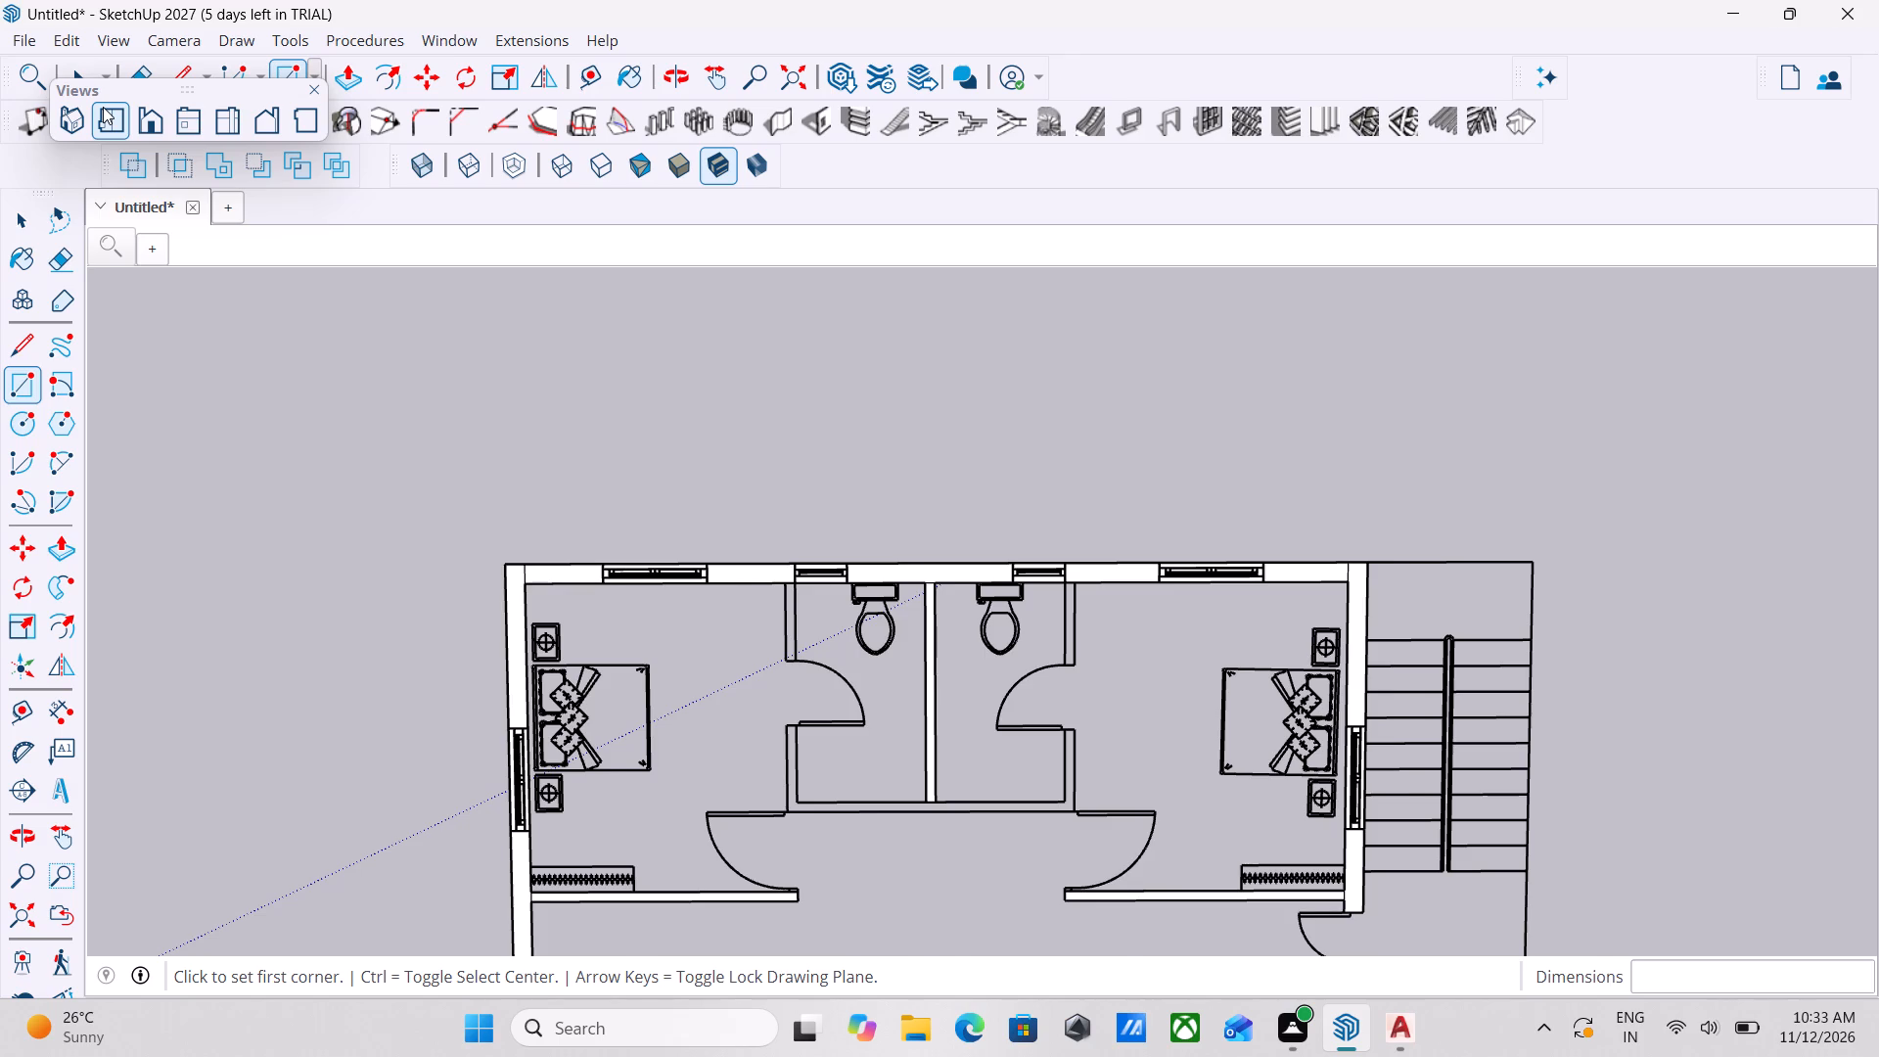
scroll(1423, 740, down, 4)
scroll(1319, 828, down, 4)
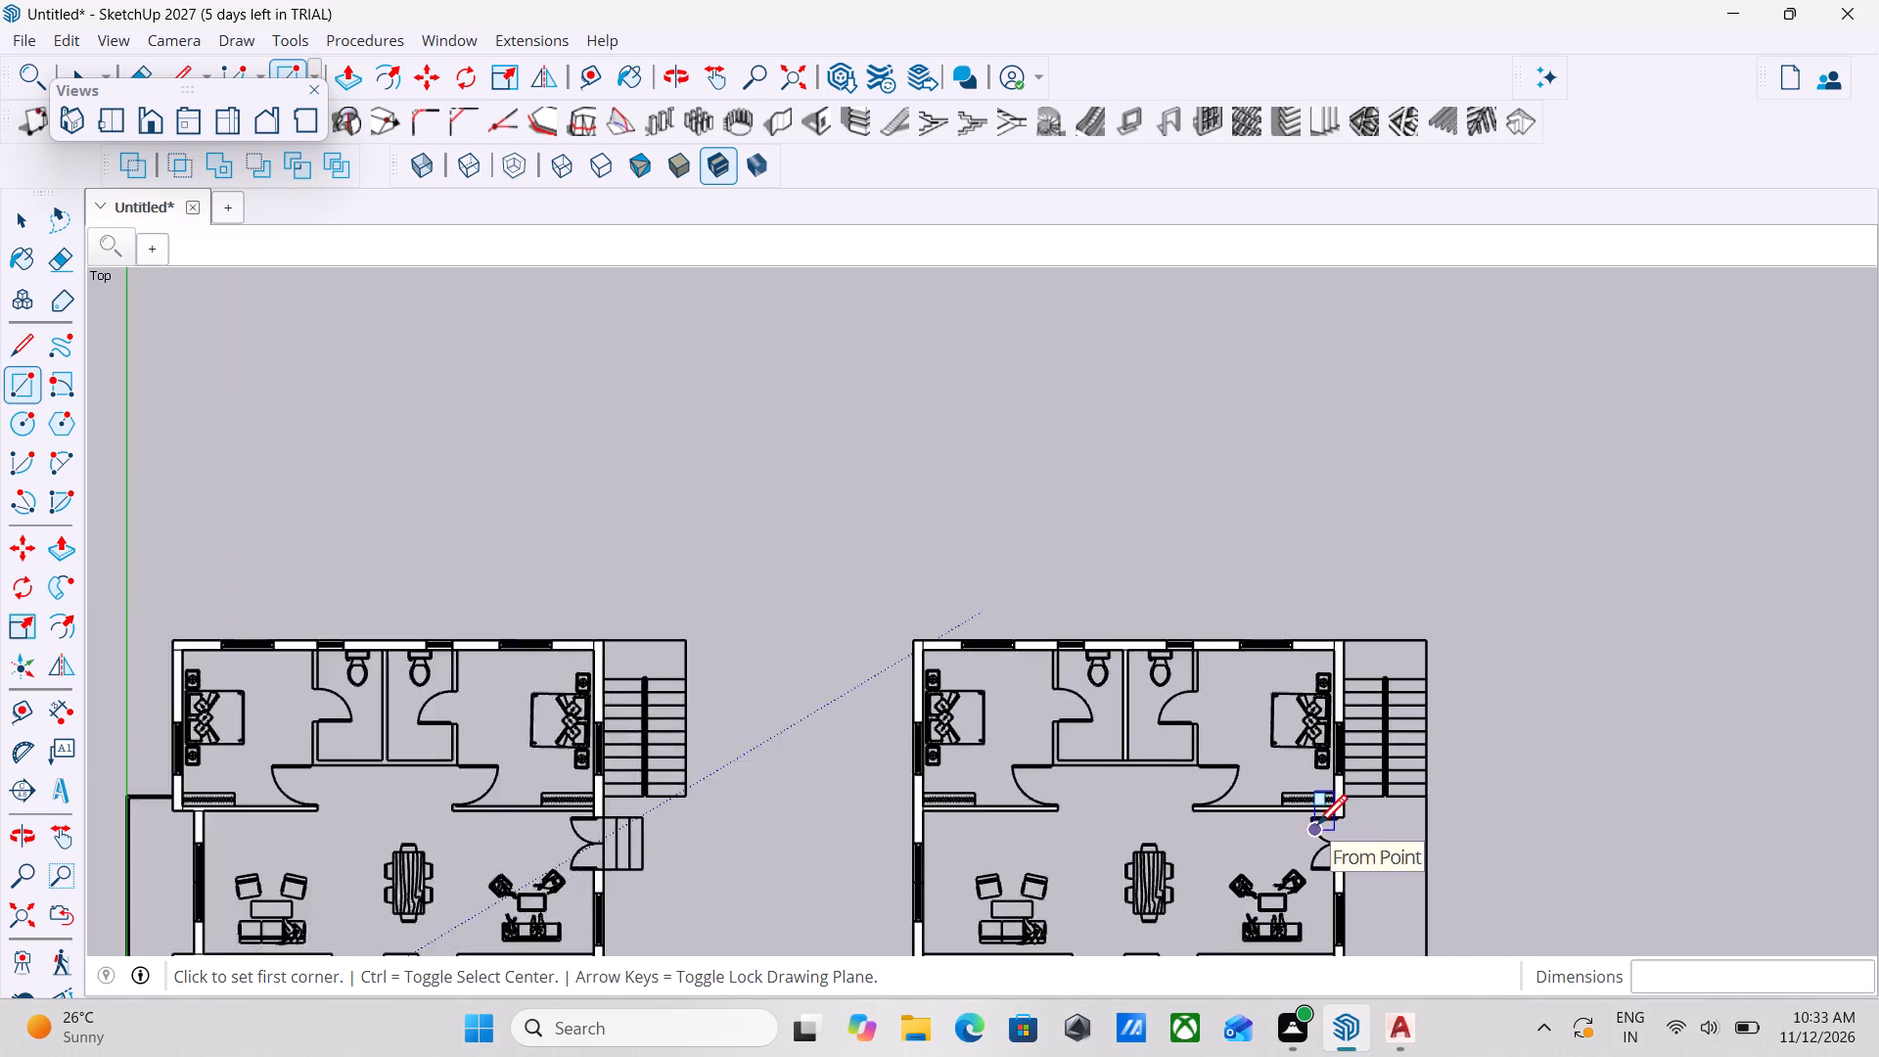
scroll(1317, 828, down, 5)
scroll(1313, 937, up, 15)
scroll(693, 802, up, 2)
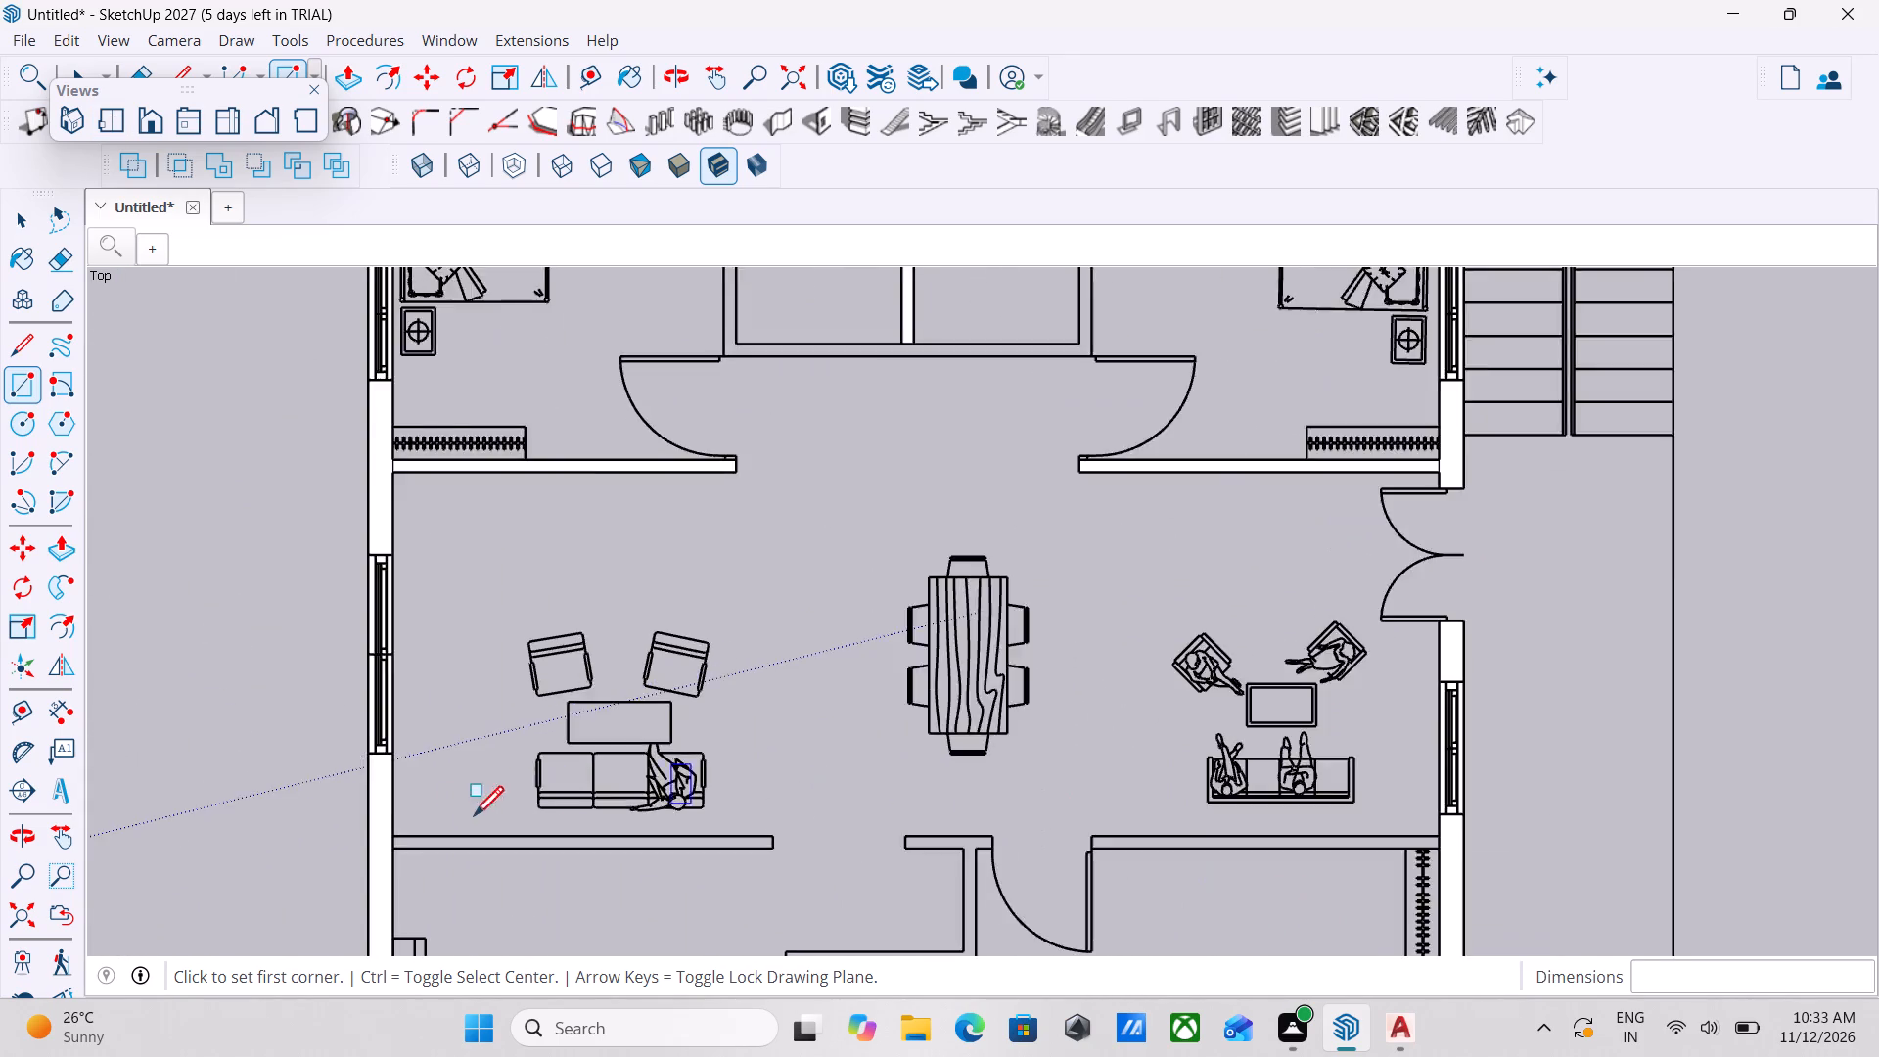
scroll(474, 819, up, 3)
scroll(347, 866, up, 4)
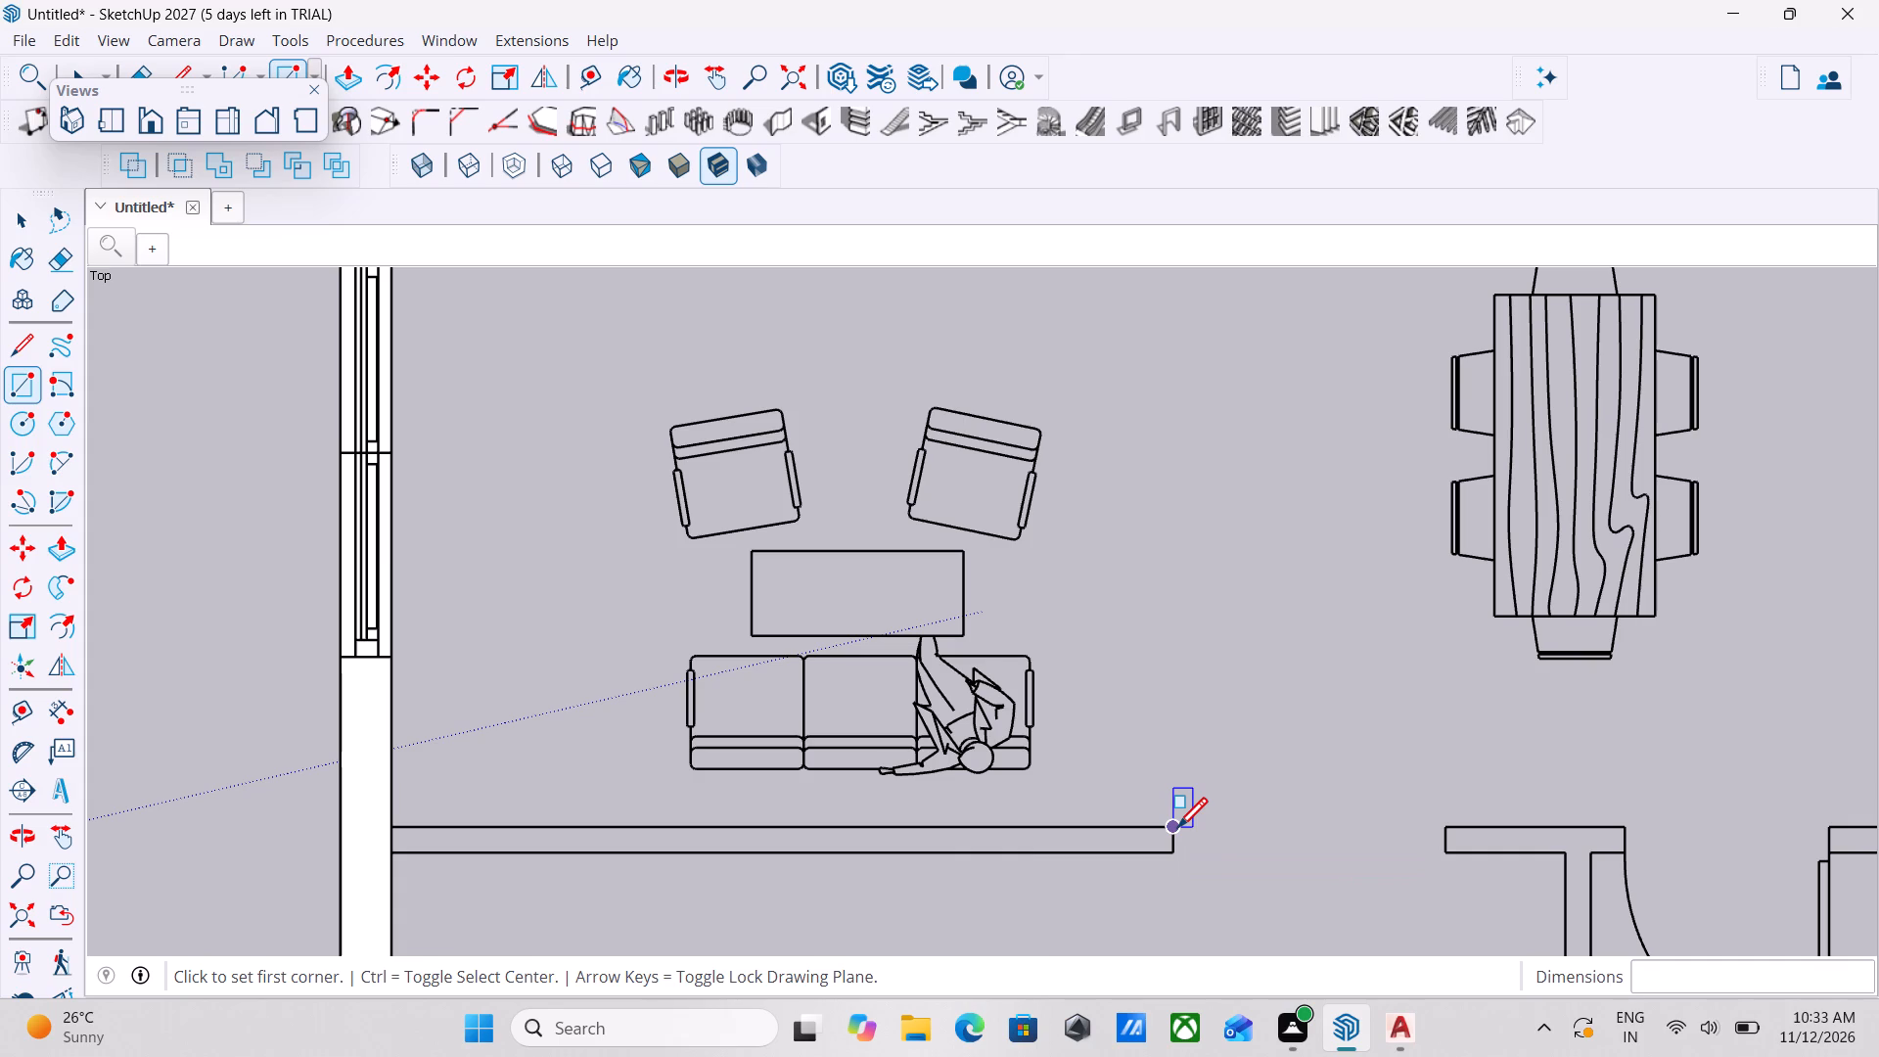
click(1177, 830)
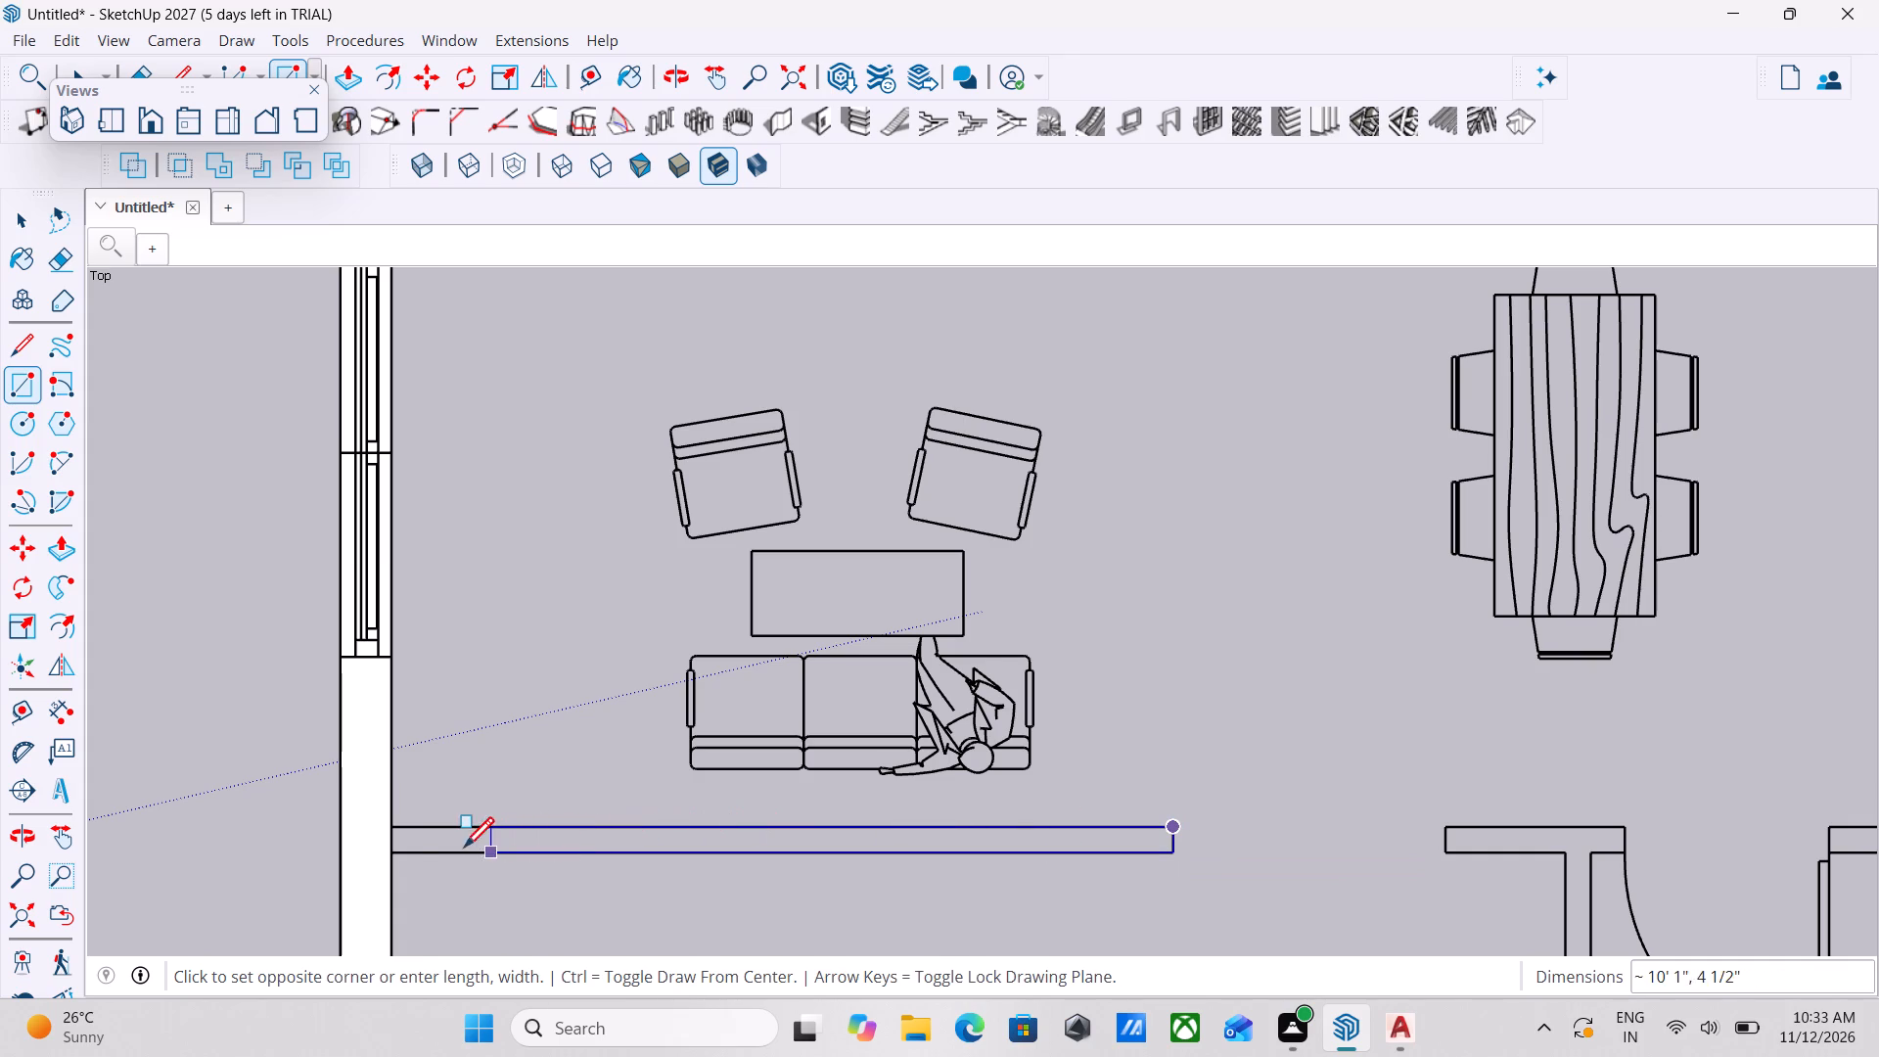
click(392, 856)
scroll(719, 841, down, 4)
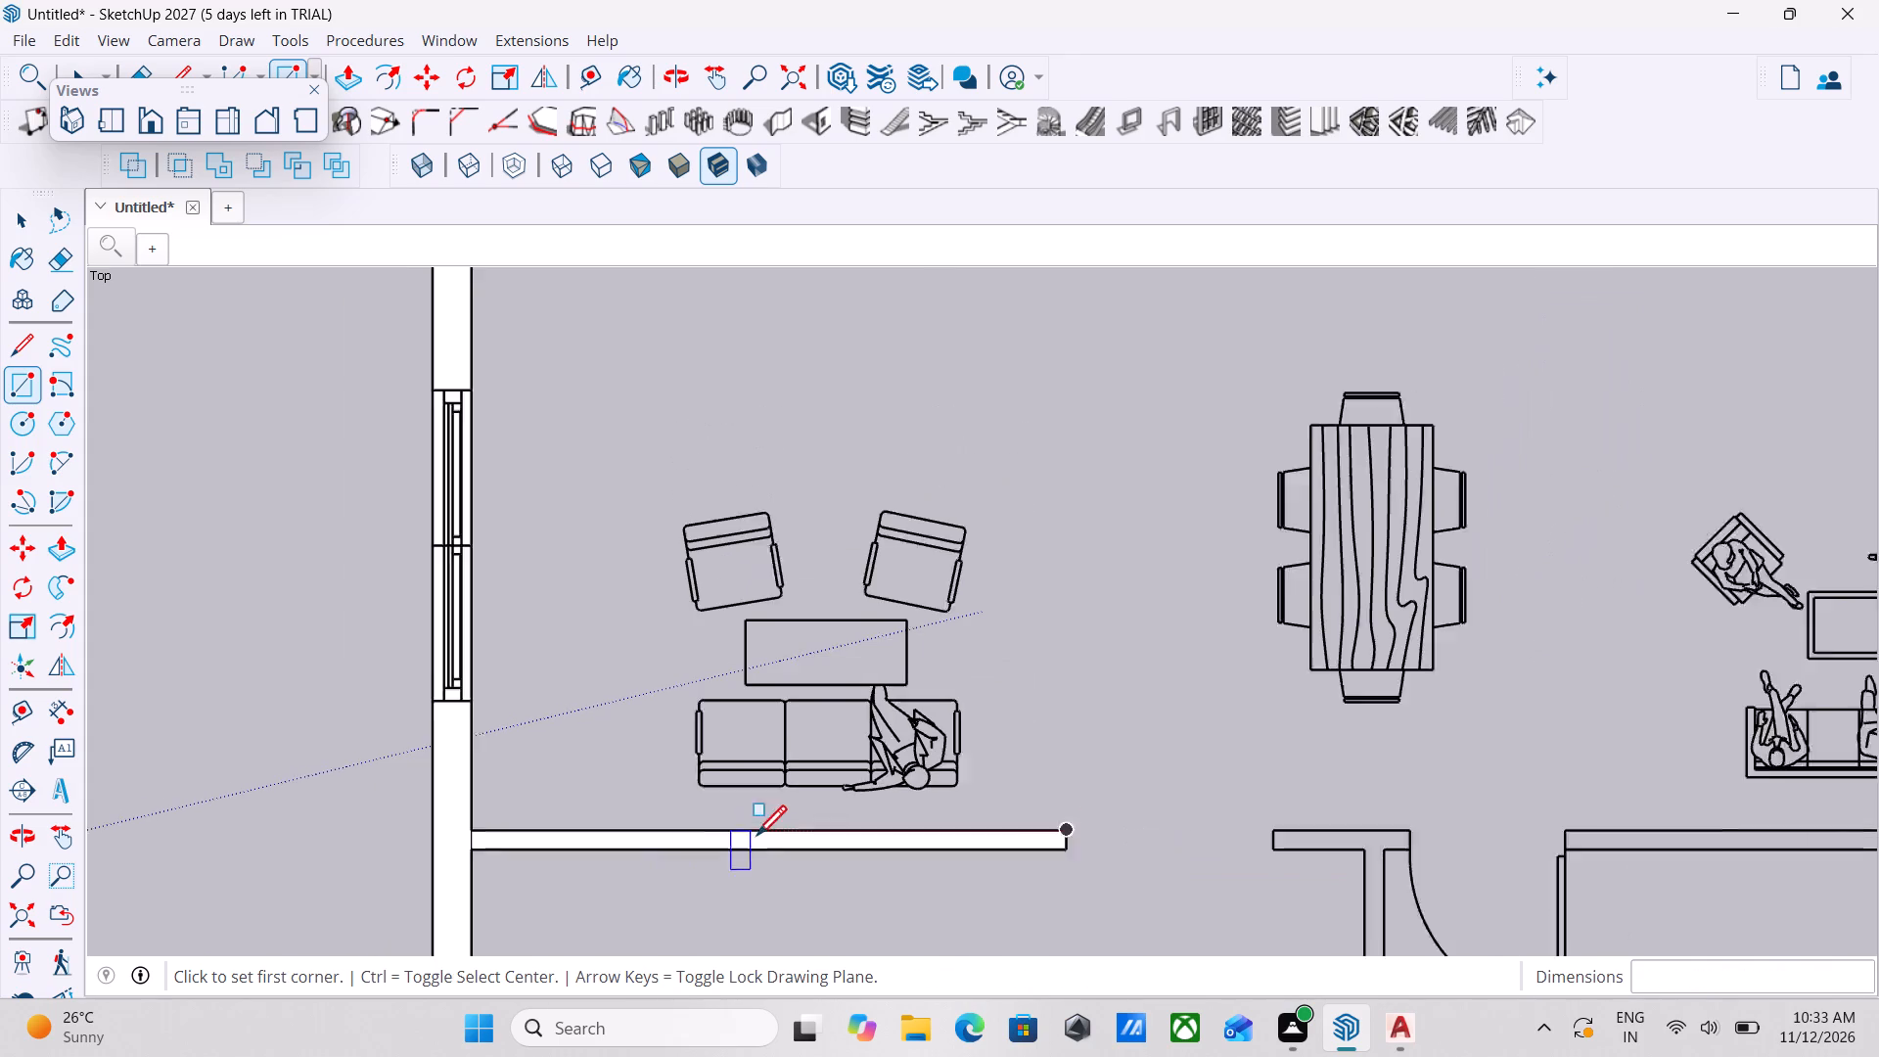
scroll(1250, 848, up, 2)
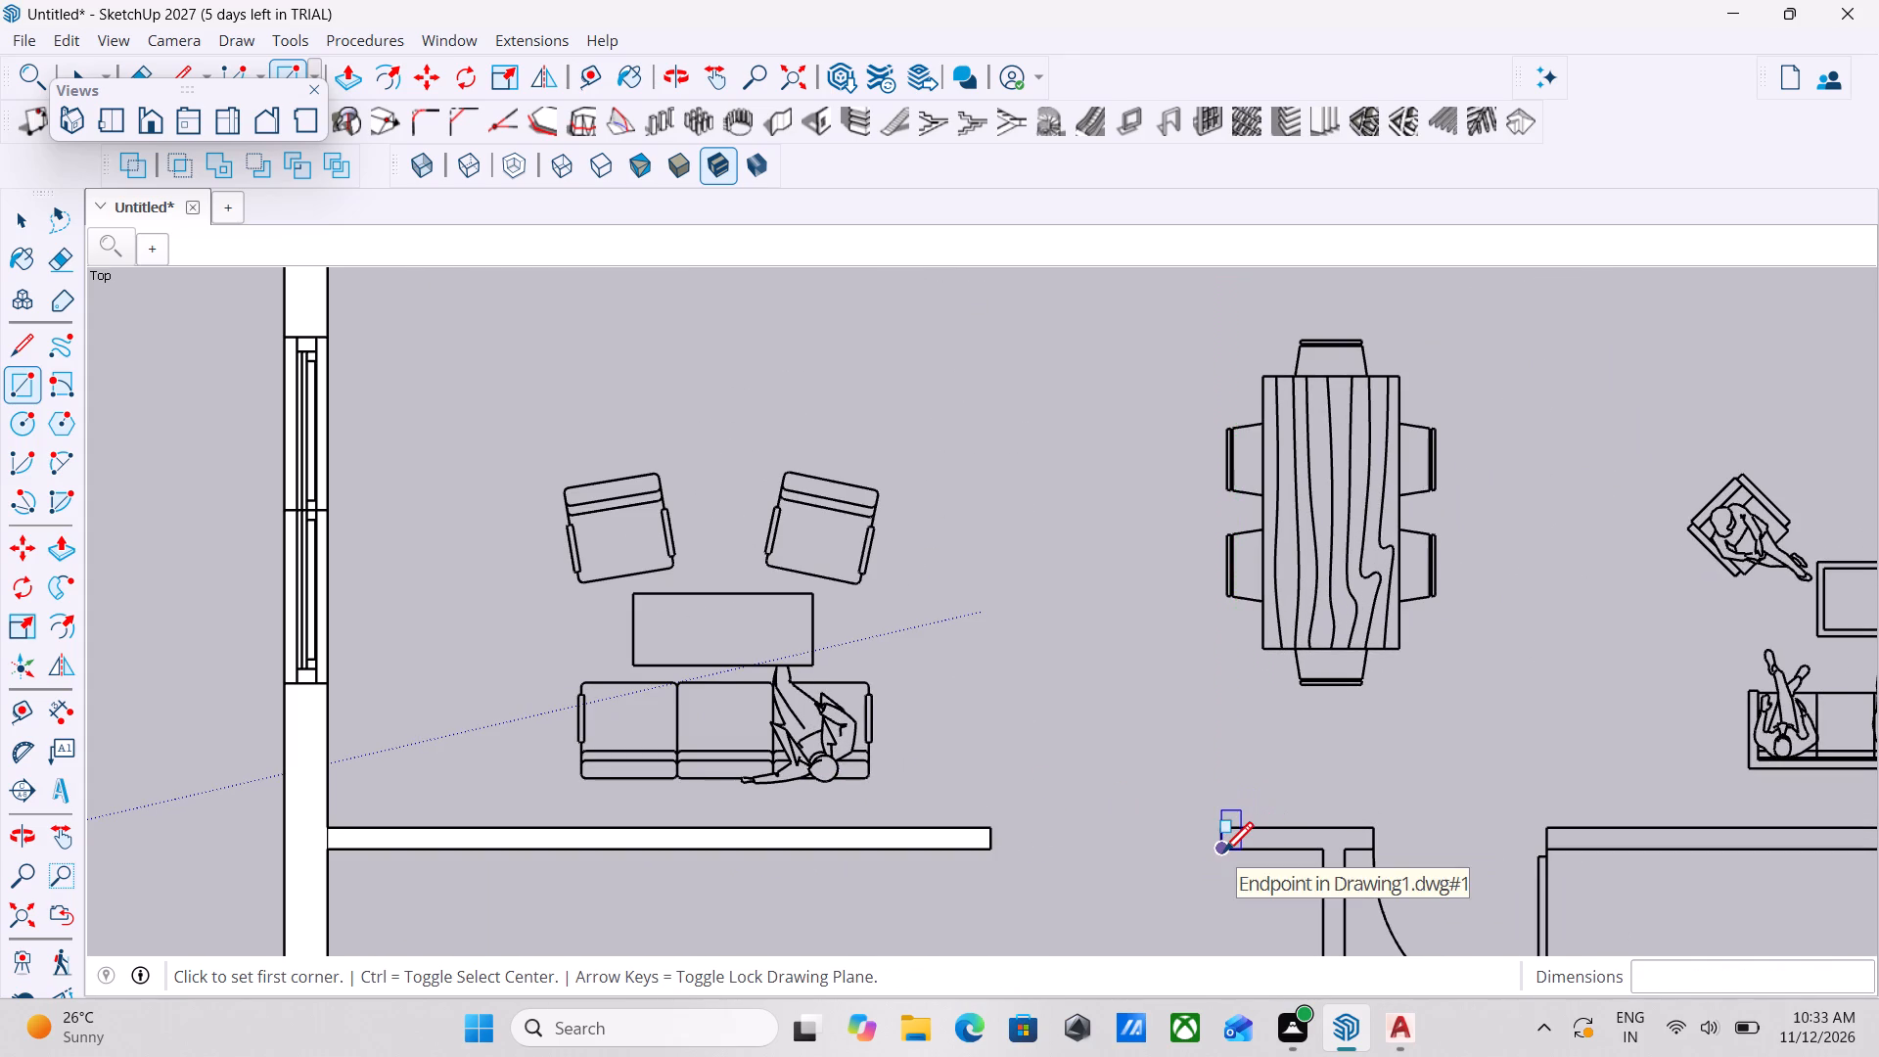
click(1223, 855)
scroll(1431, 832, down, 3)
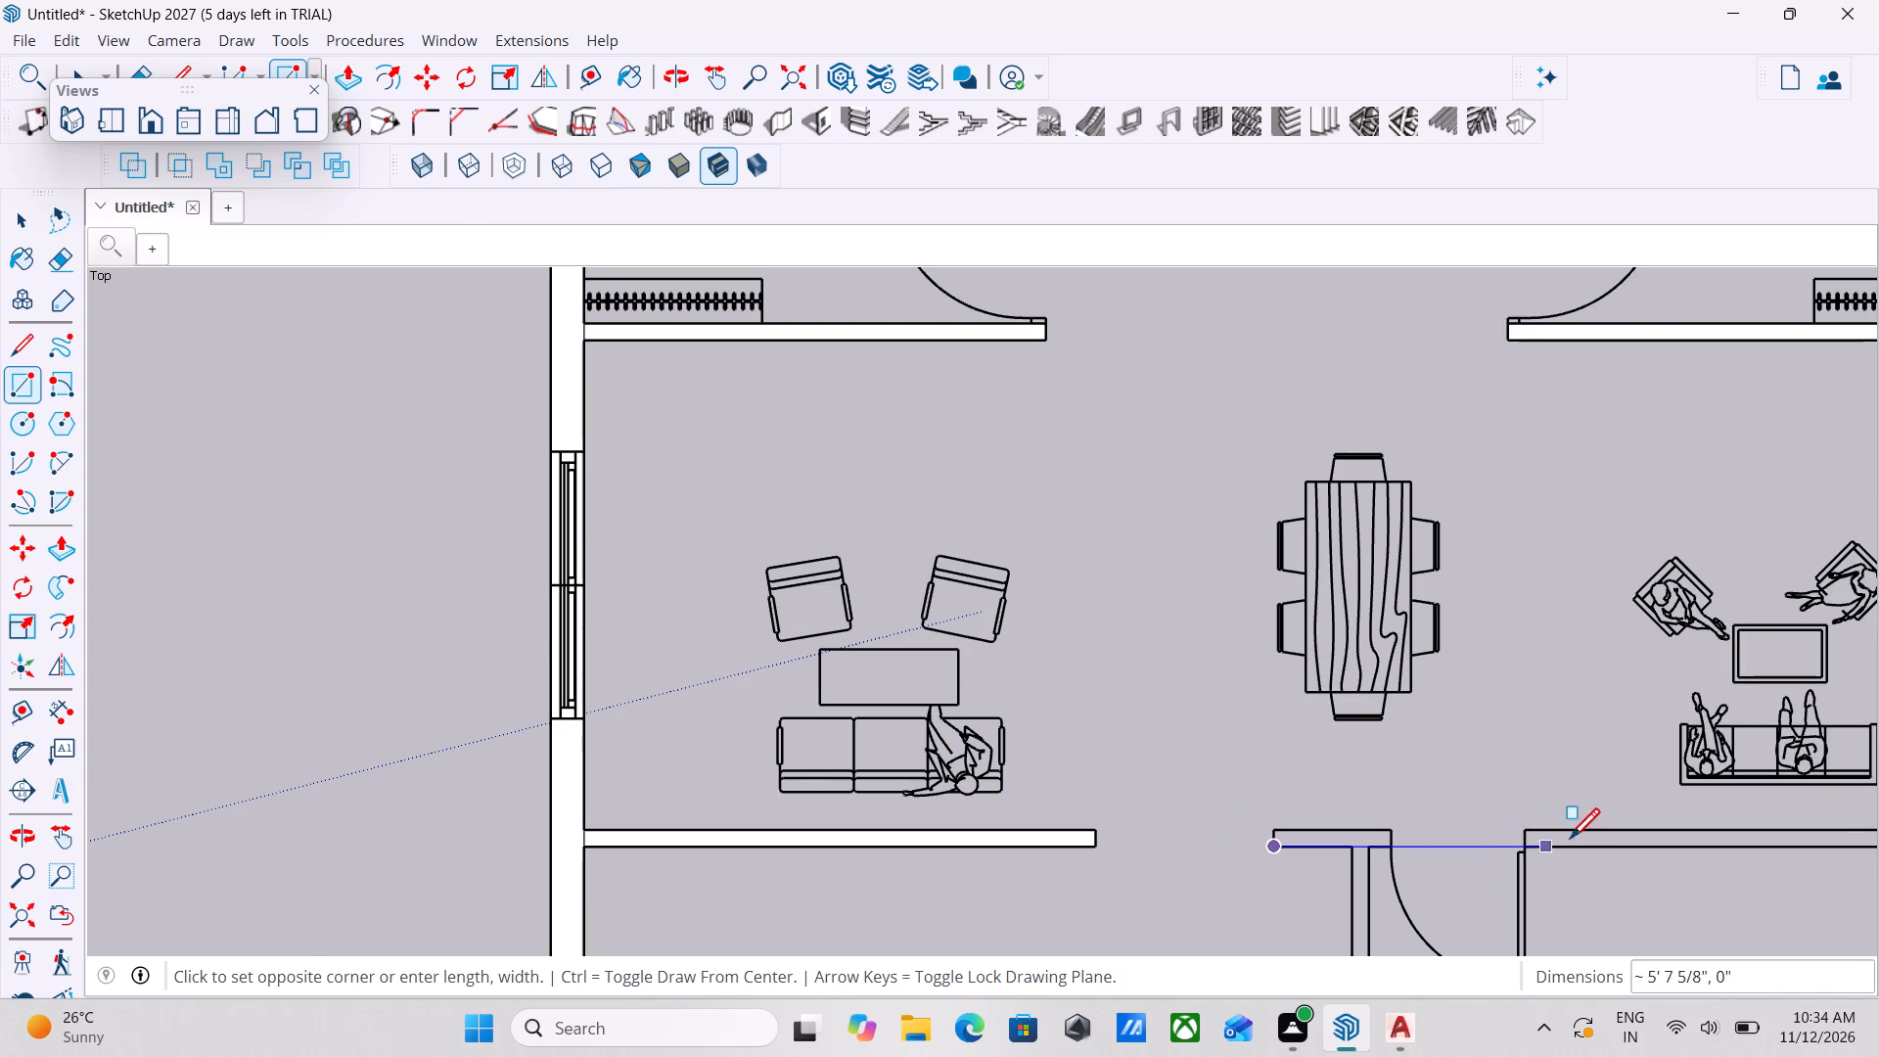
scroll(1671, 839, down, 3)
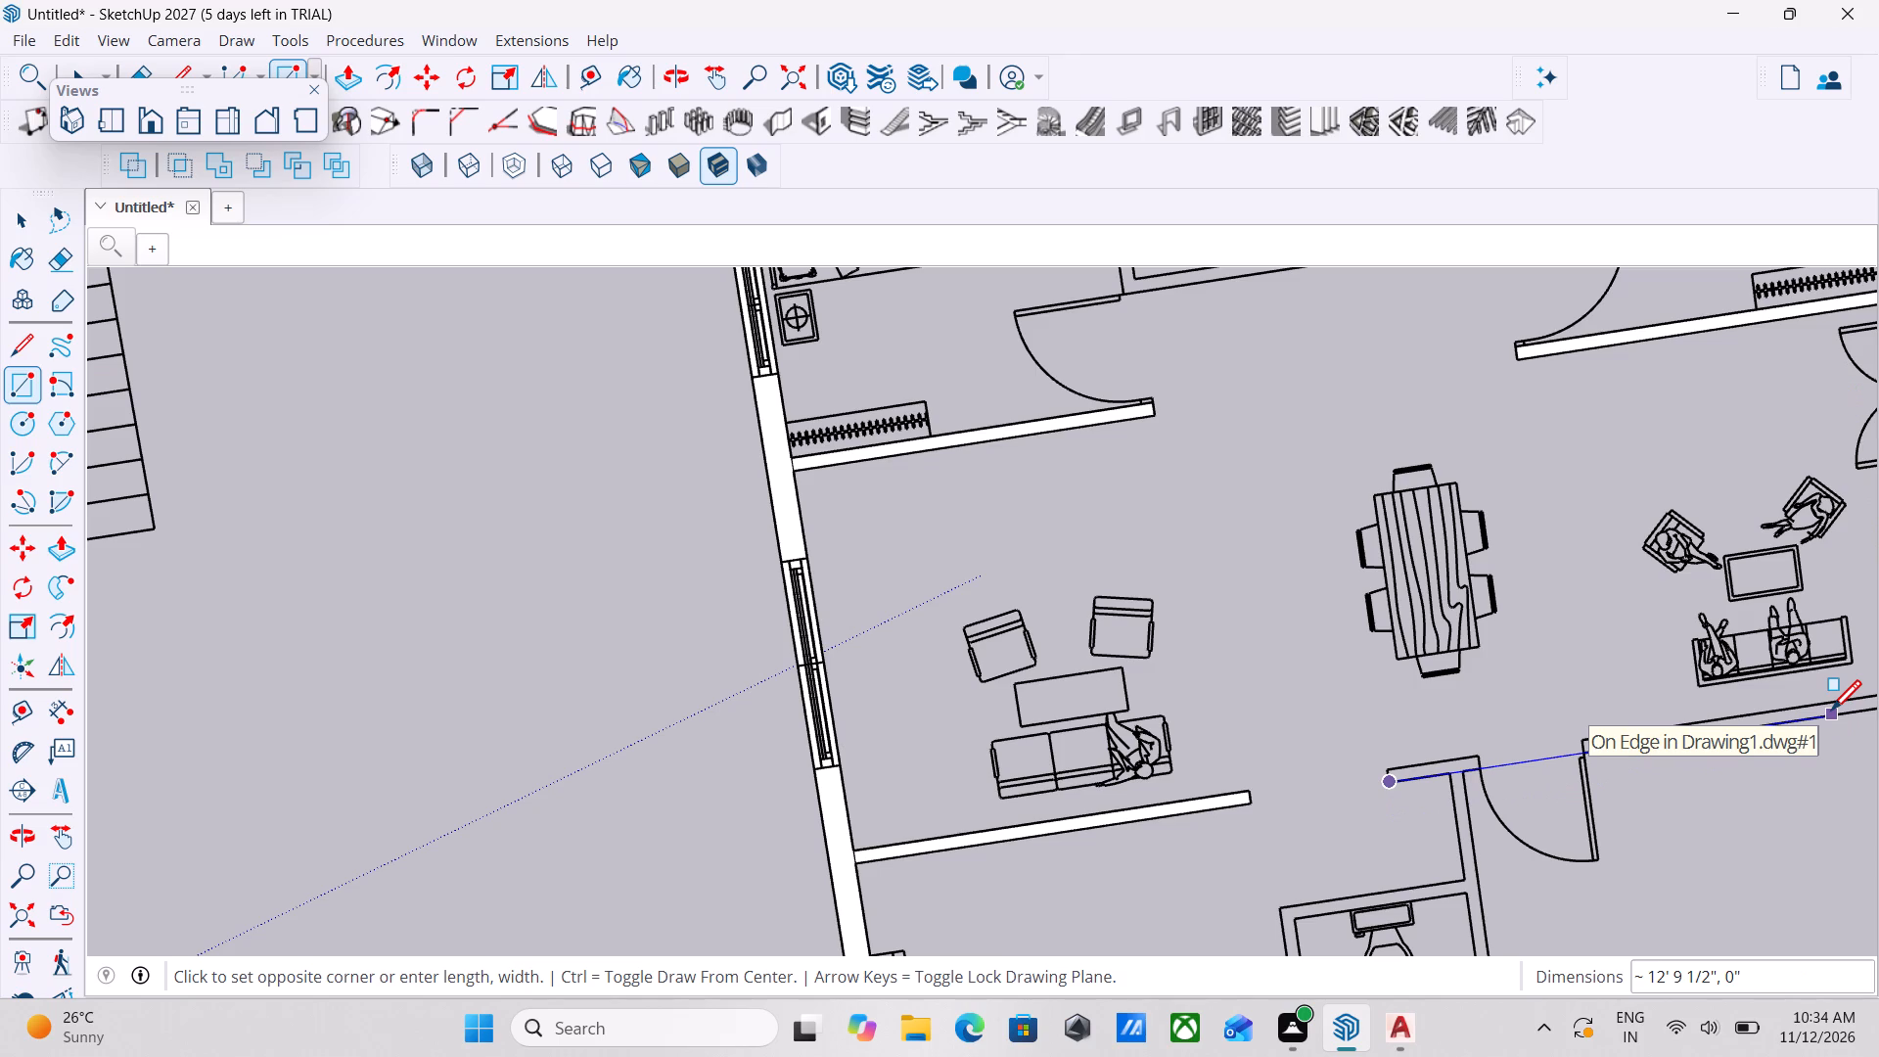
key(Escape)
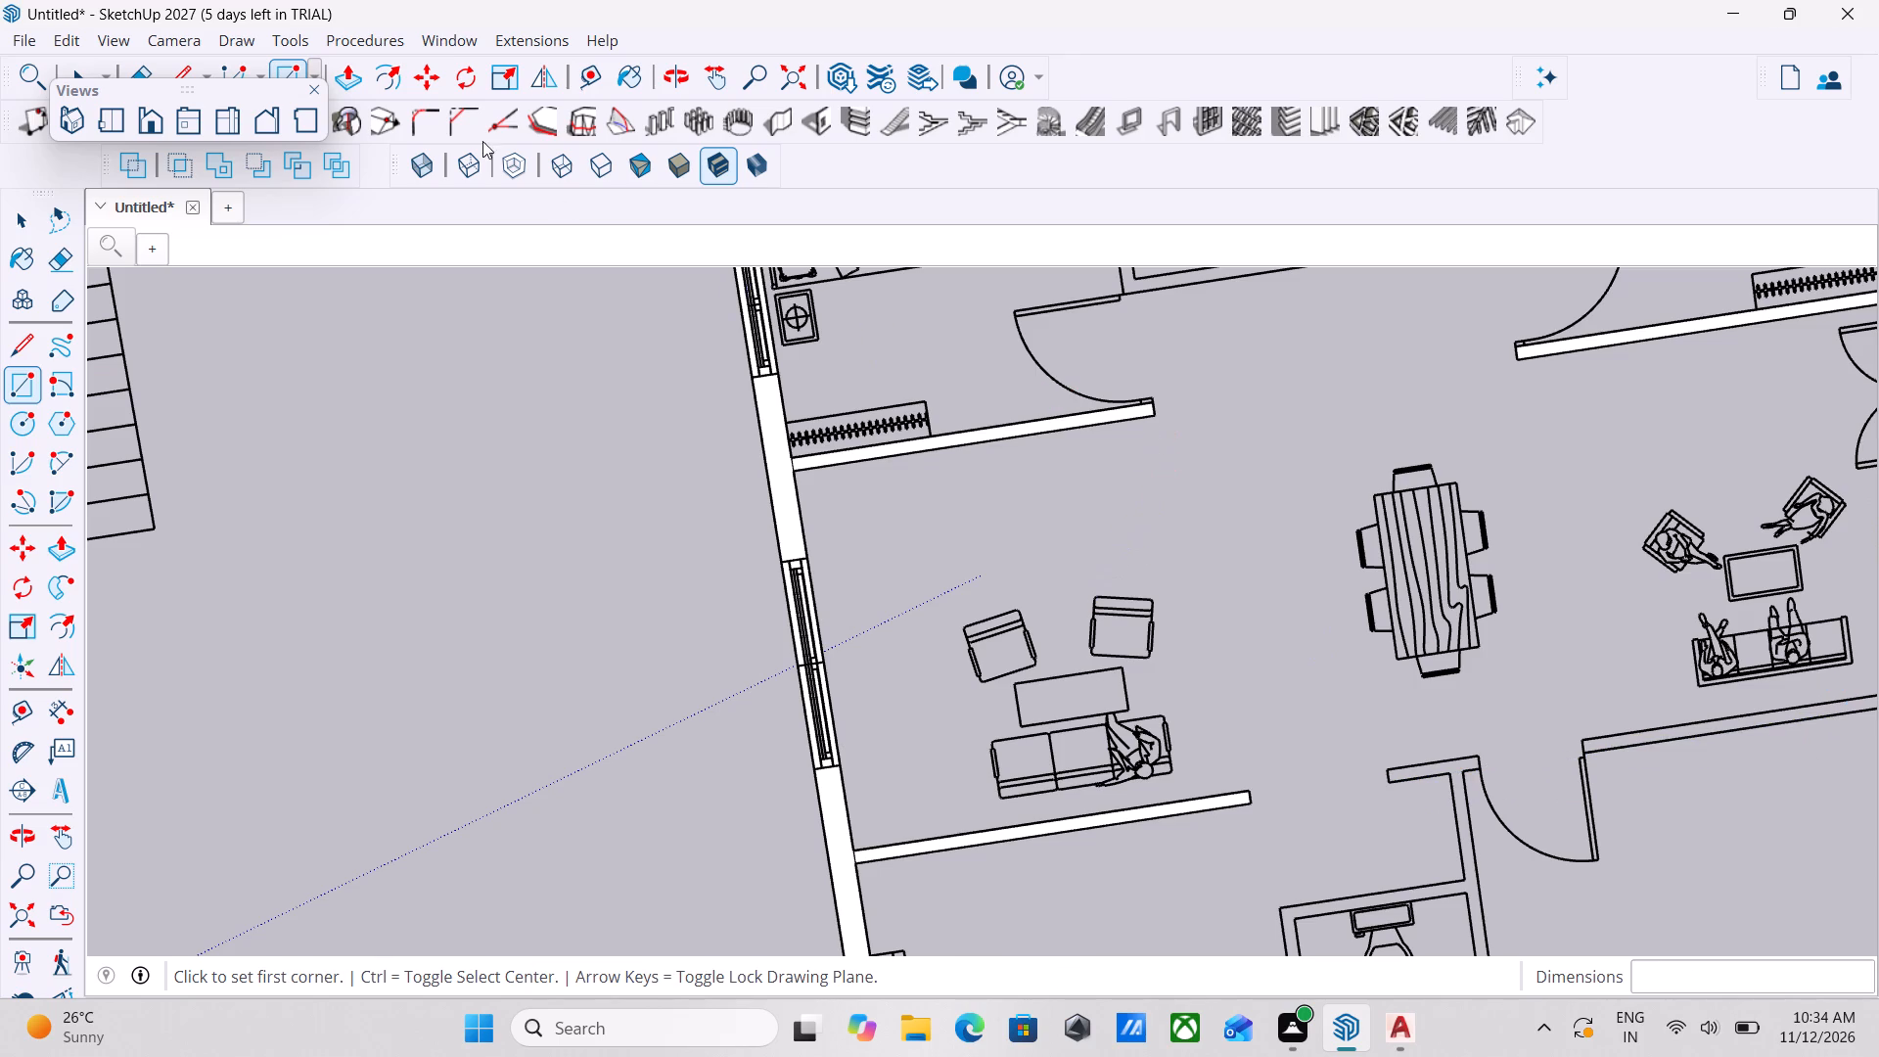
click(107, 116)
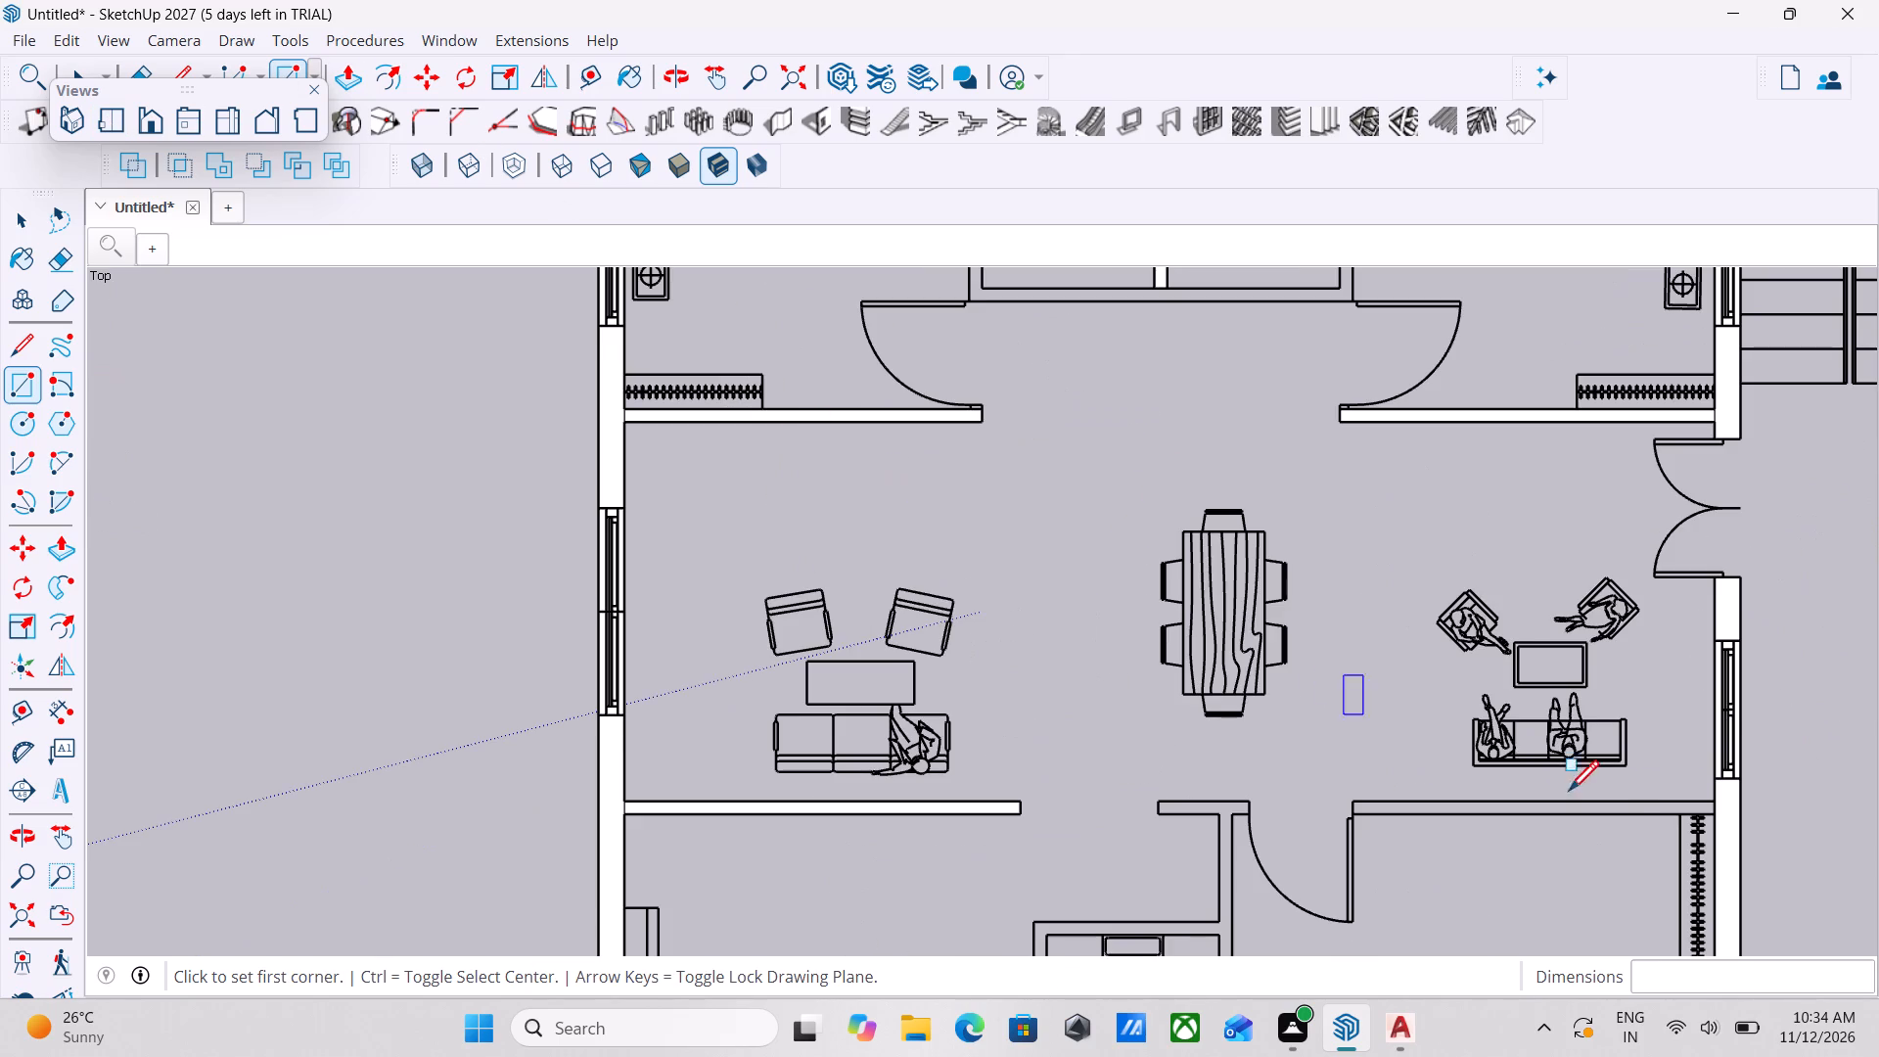
Trace the right-hand plan's lower-bedroom top wall with a rectangle about 16' 3" long, from its free end across the door to the traced right wall.
scroll(1627, 831, down, 1)
scroll(1702, 818, up, 2)
scroll(1117, 814, up, 3)
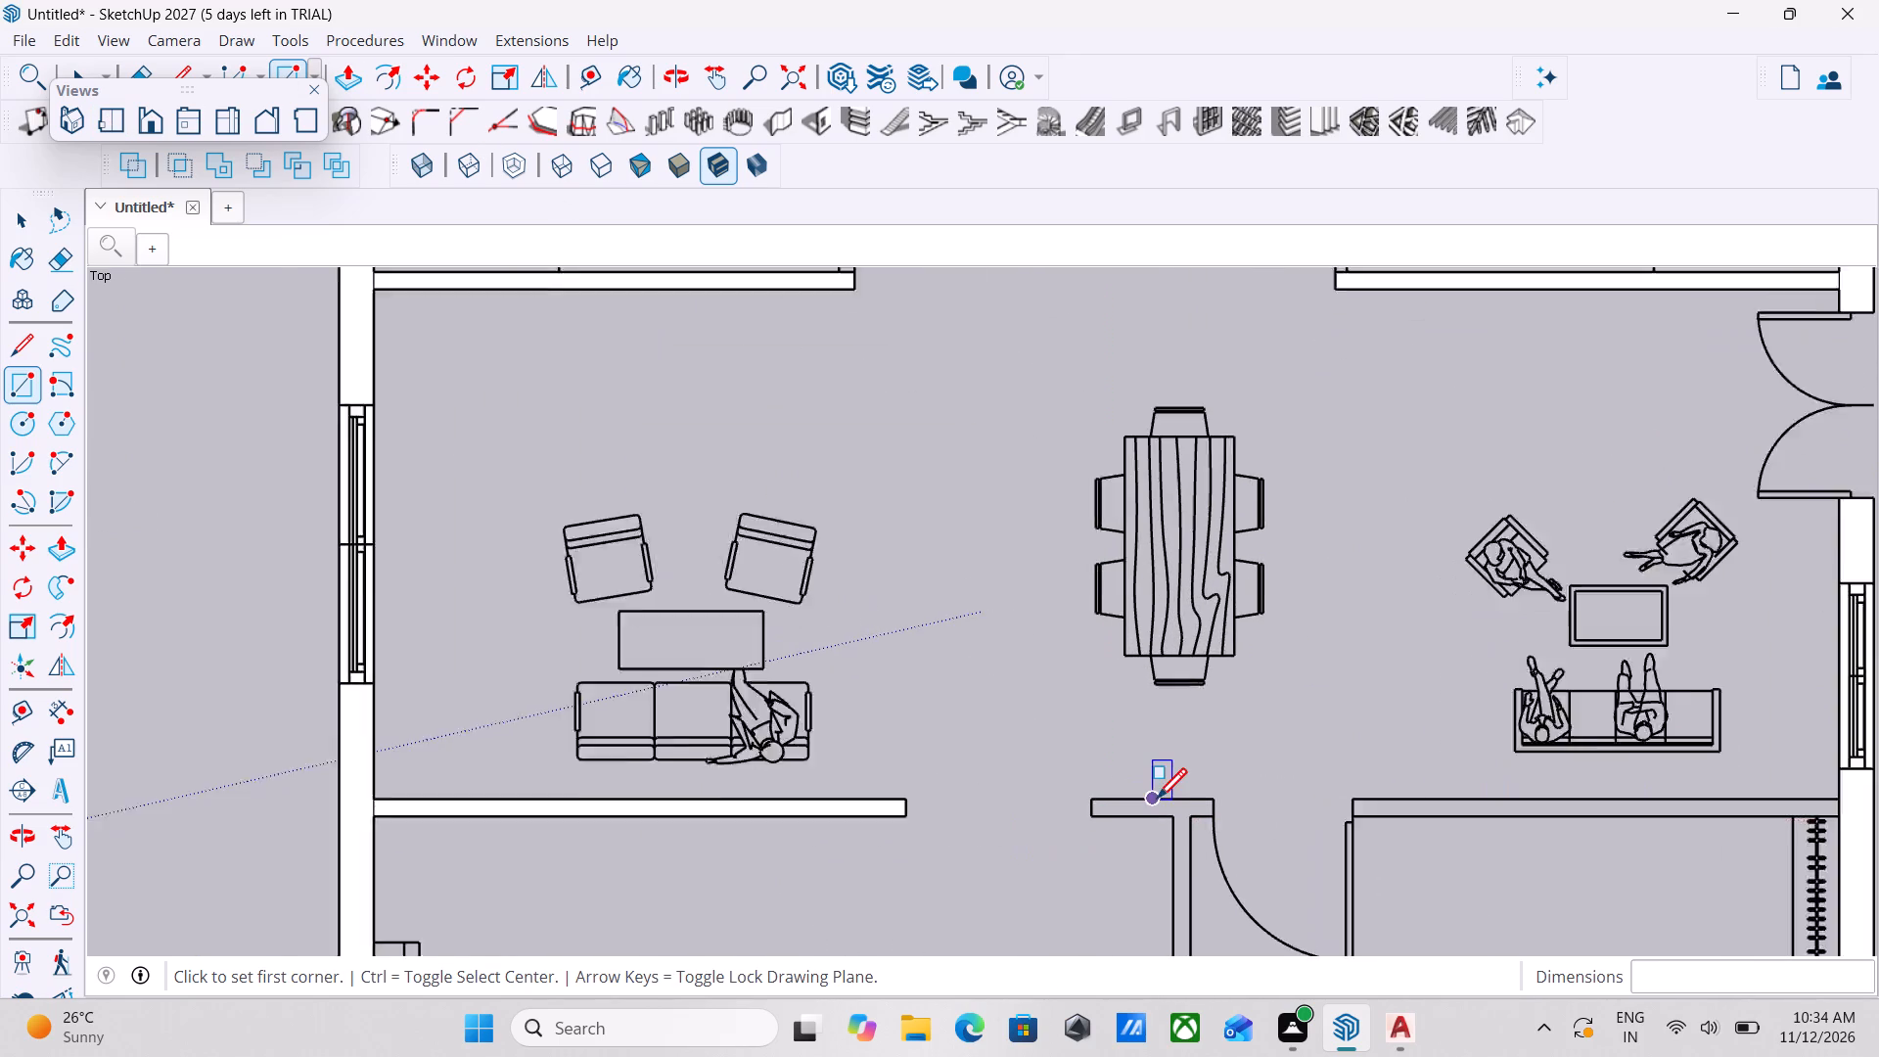
scroll(1132, 806, up, 4)
click(1076, 795)
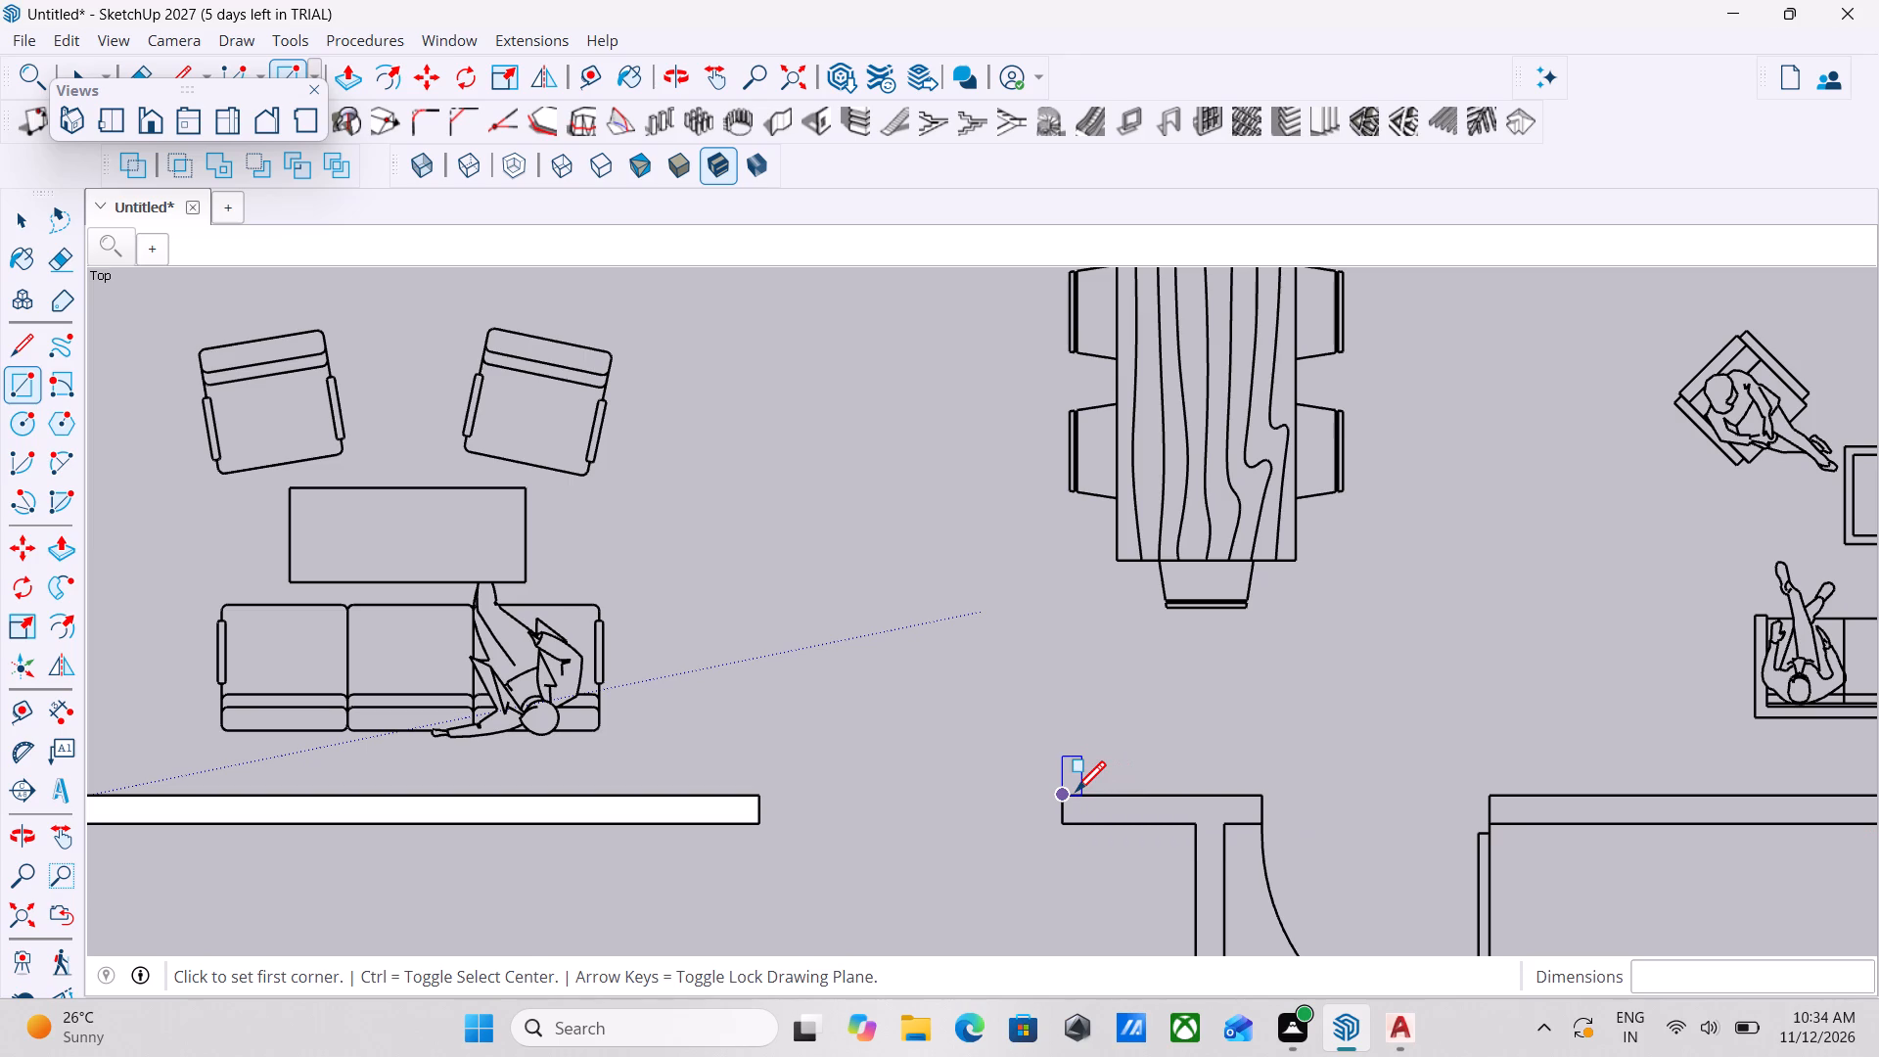
scroll(1685, 828, down, 3)
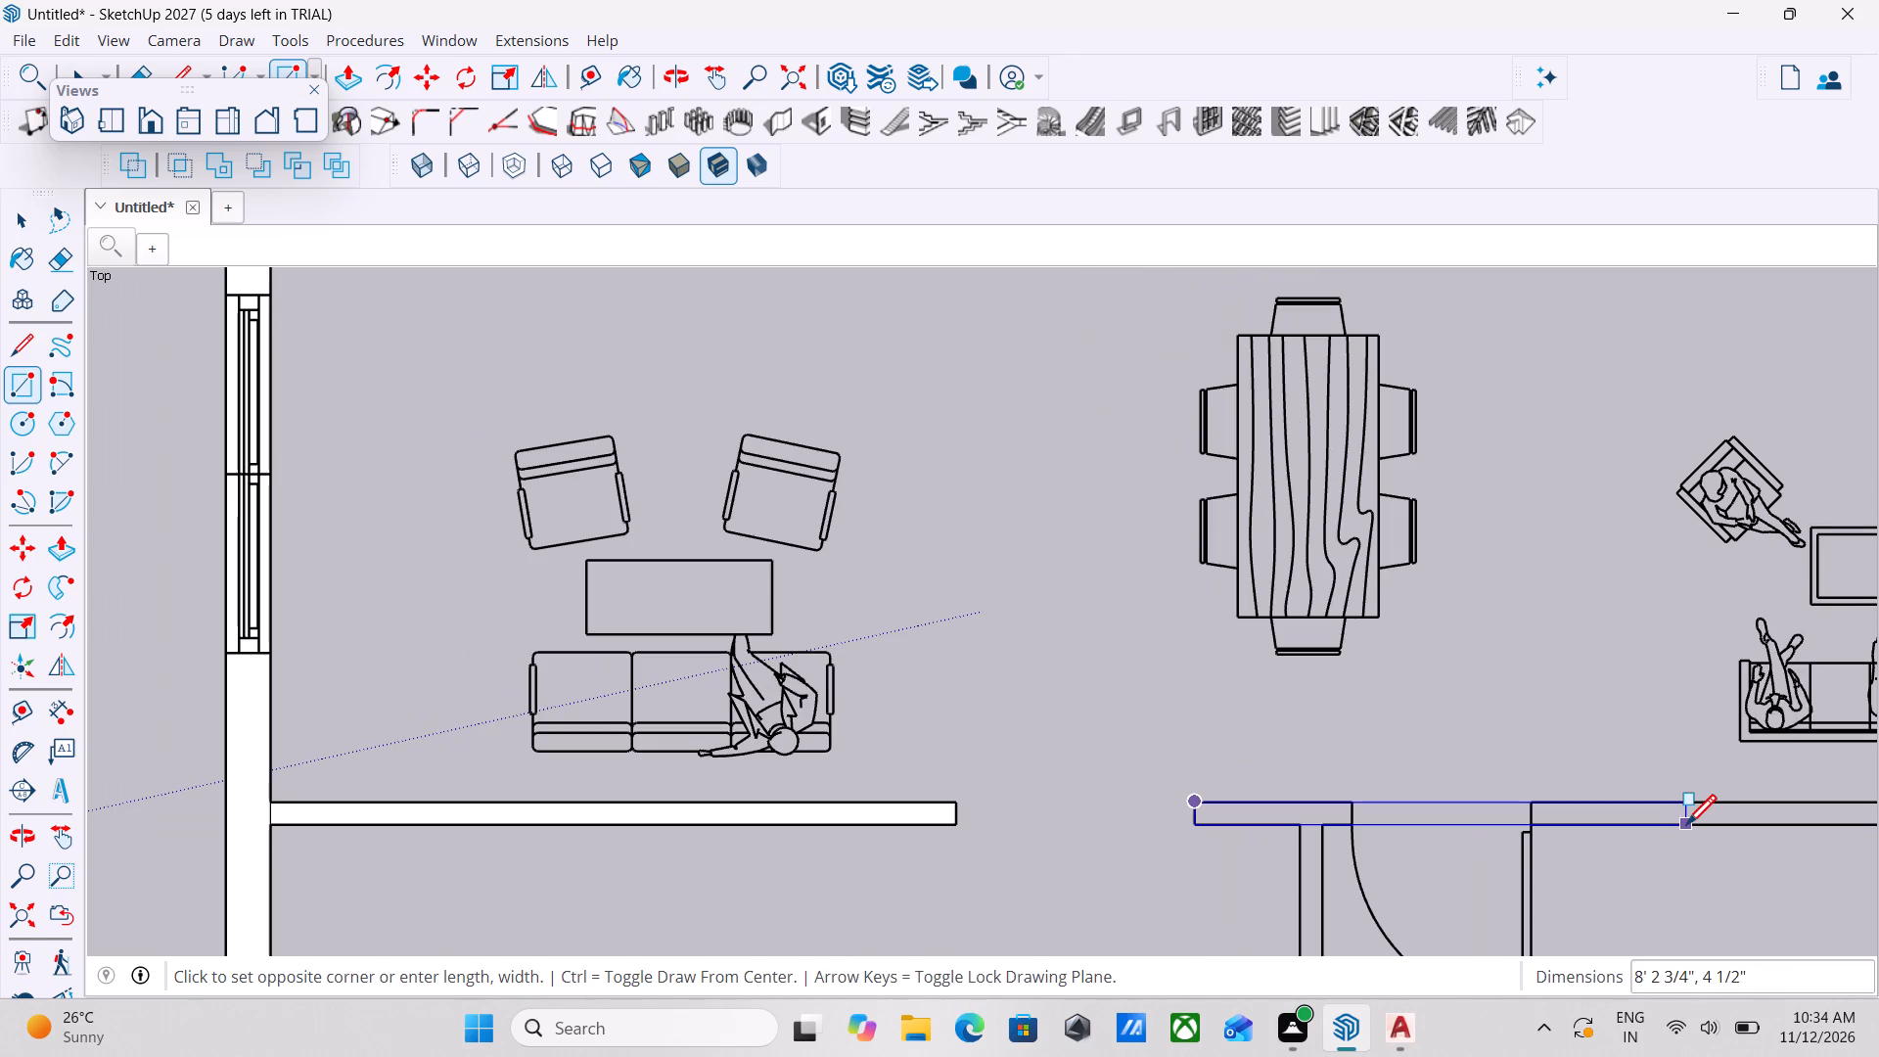
scroll(1731, 828, down, 2)
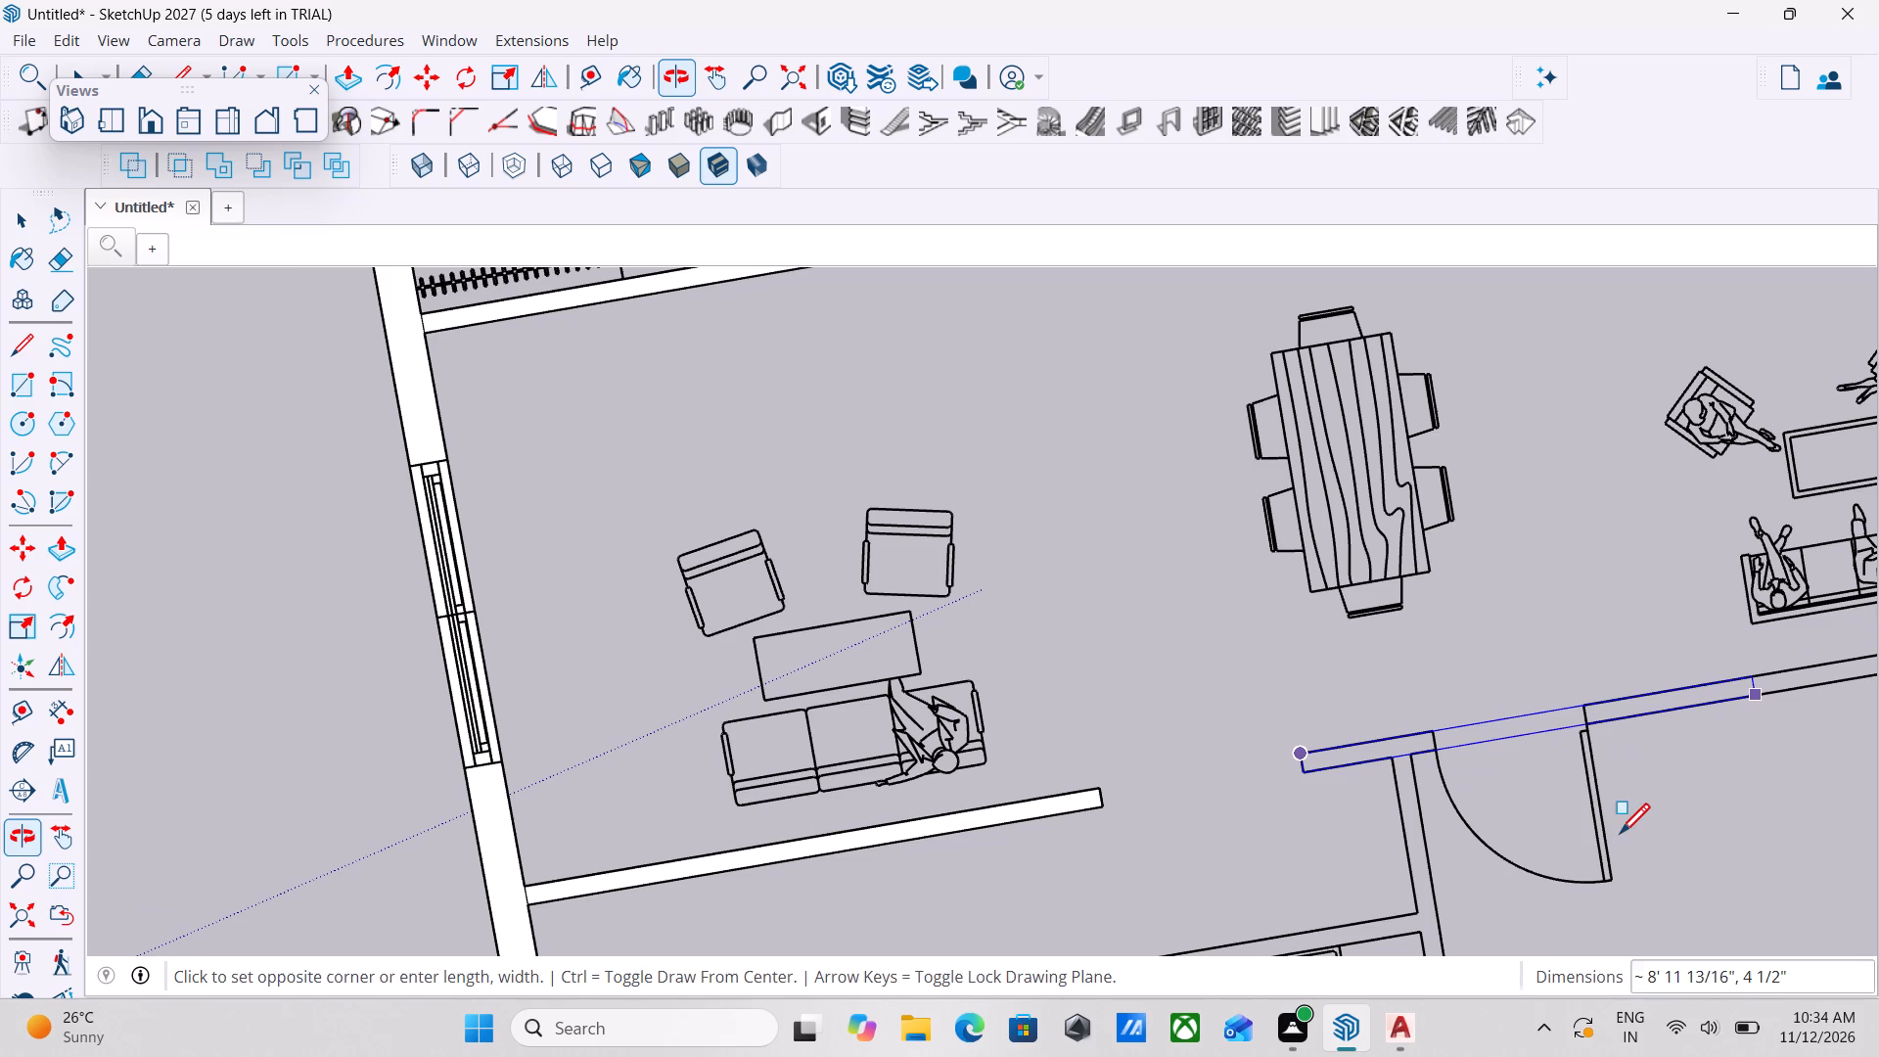
shift+middle_drag(1620, 837, 1203, 923)
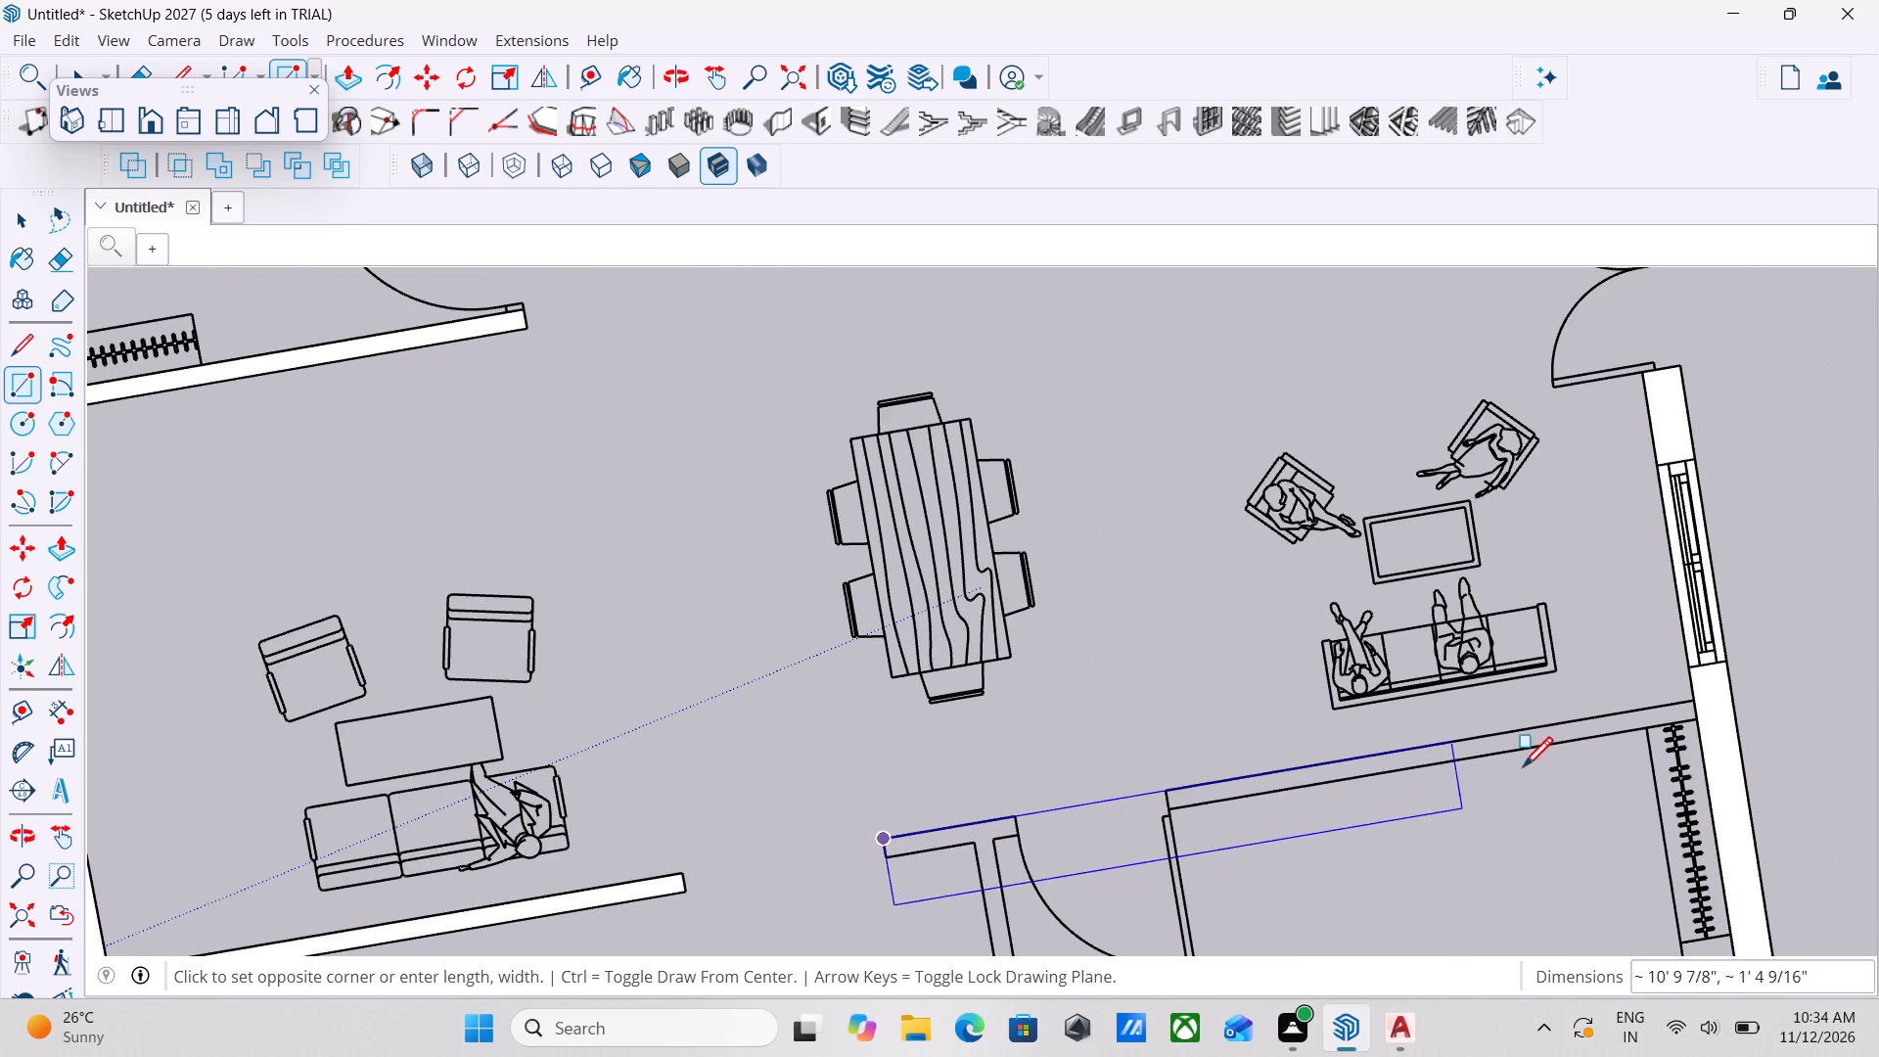
scroll(1705, 726, up, 3)
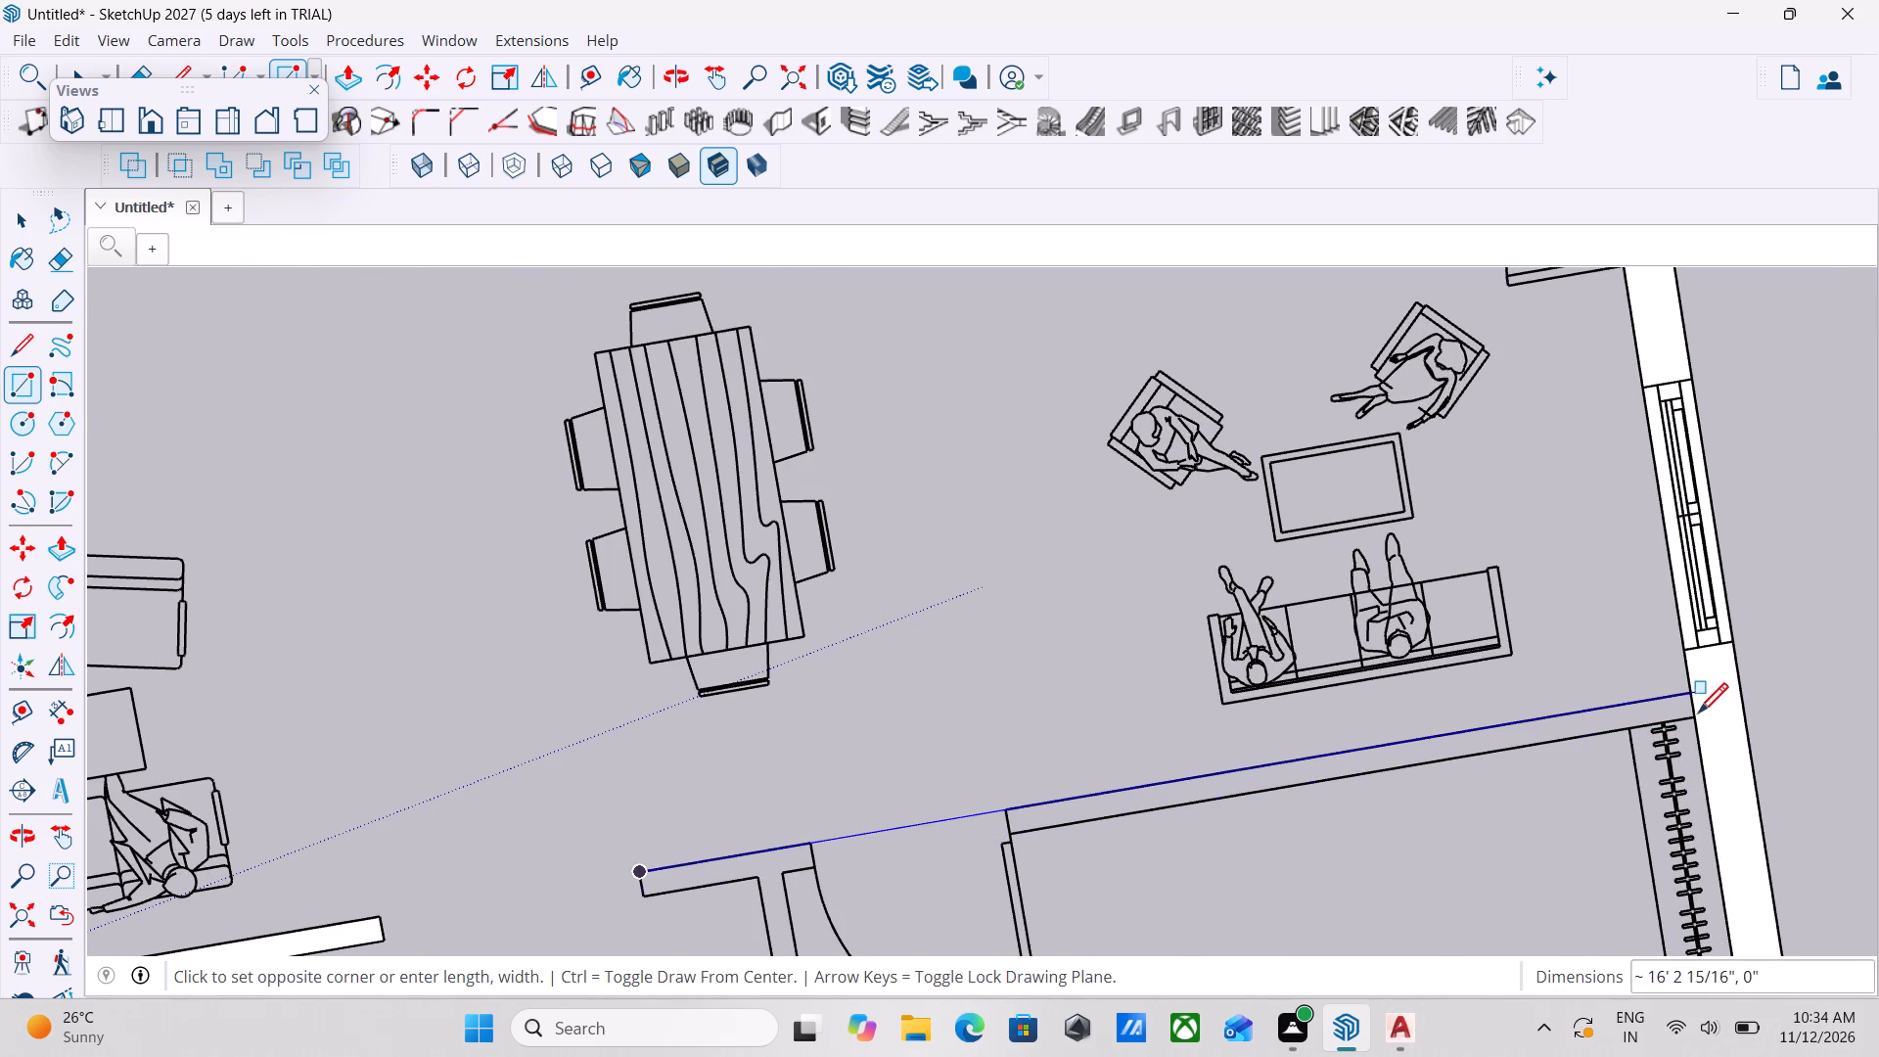
click(1697, 722)
scroll(1697, 722, down, 4)
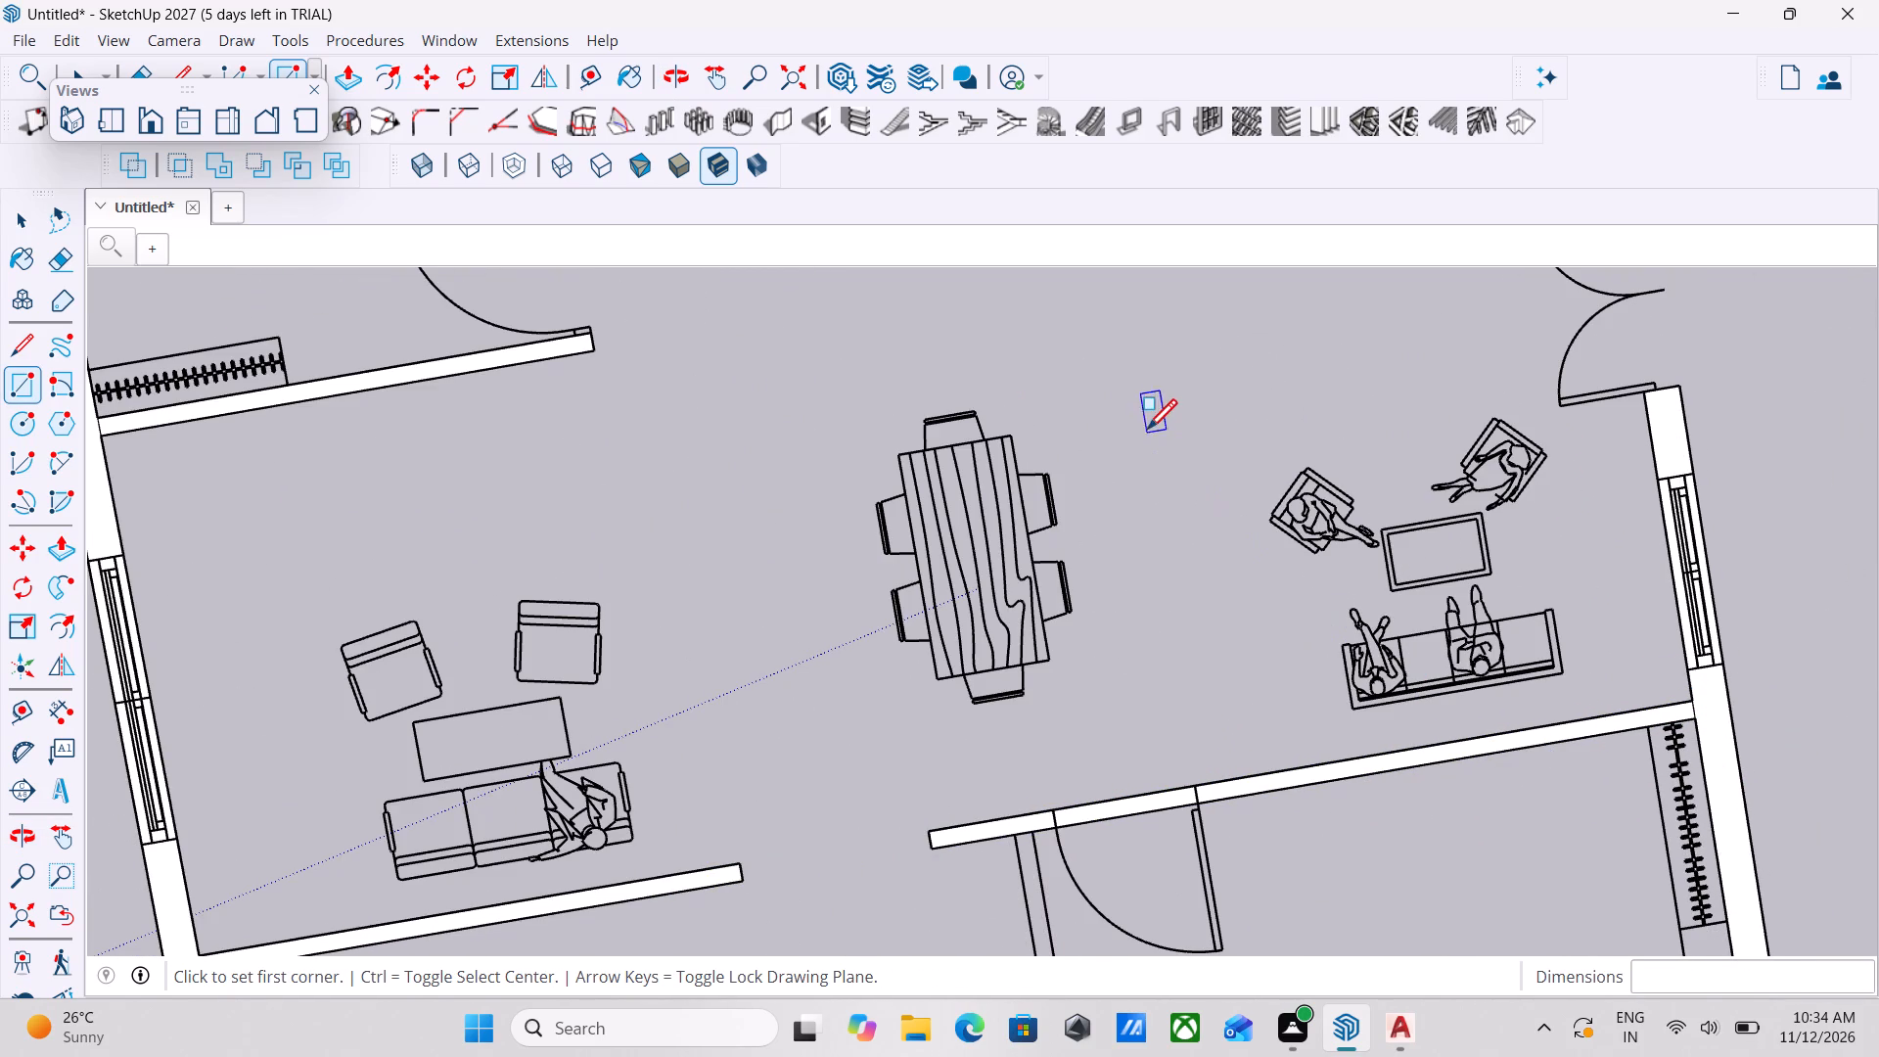
click(99, 117)
Trace the right-hand plan's lower bathroom left wall with an 8' 6" by 4 1/2" rectangle, from the bottom outer wall to the bathroom's top wall.
scroll(942, 674, down, 3)
scroll(1113, 746, down, 2)
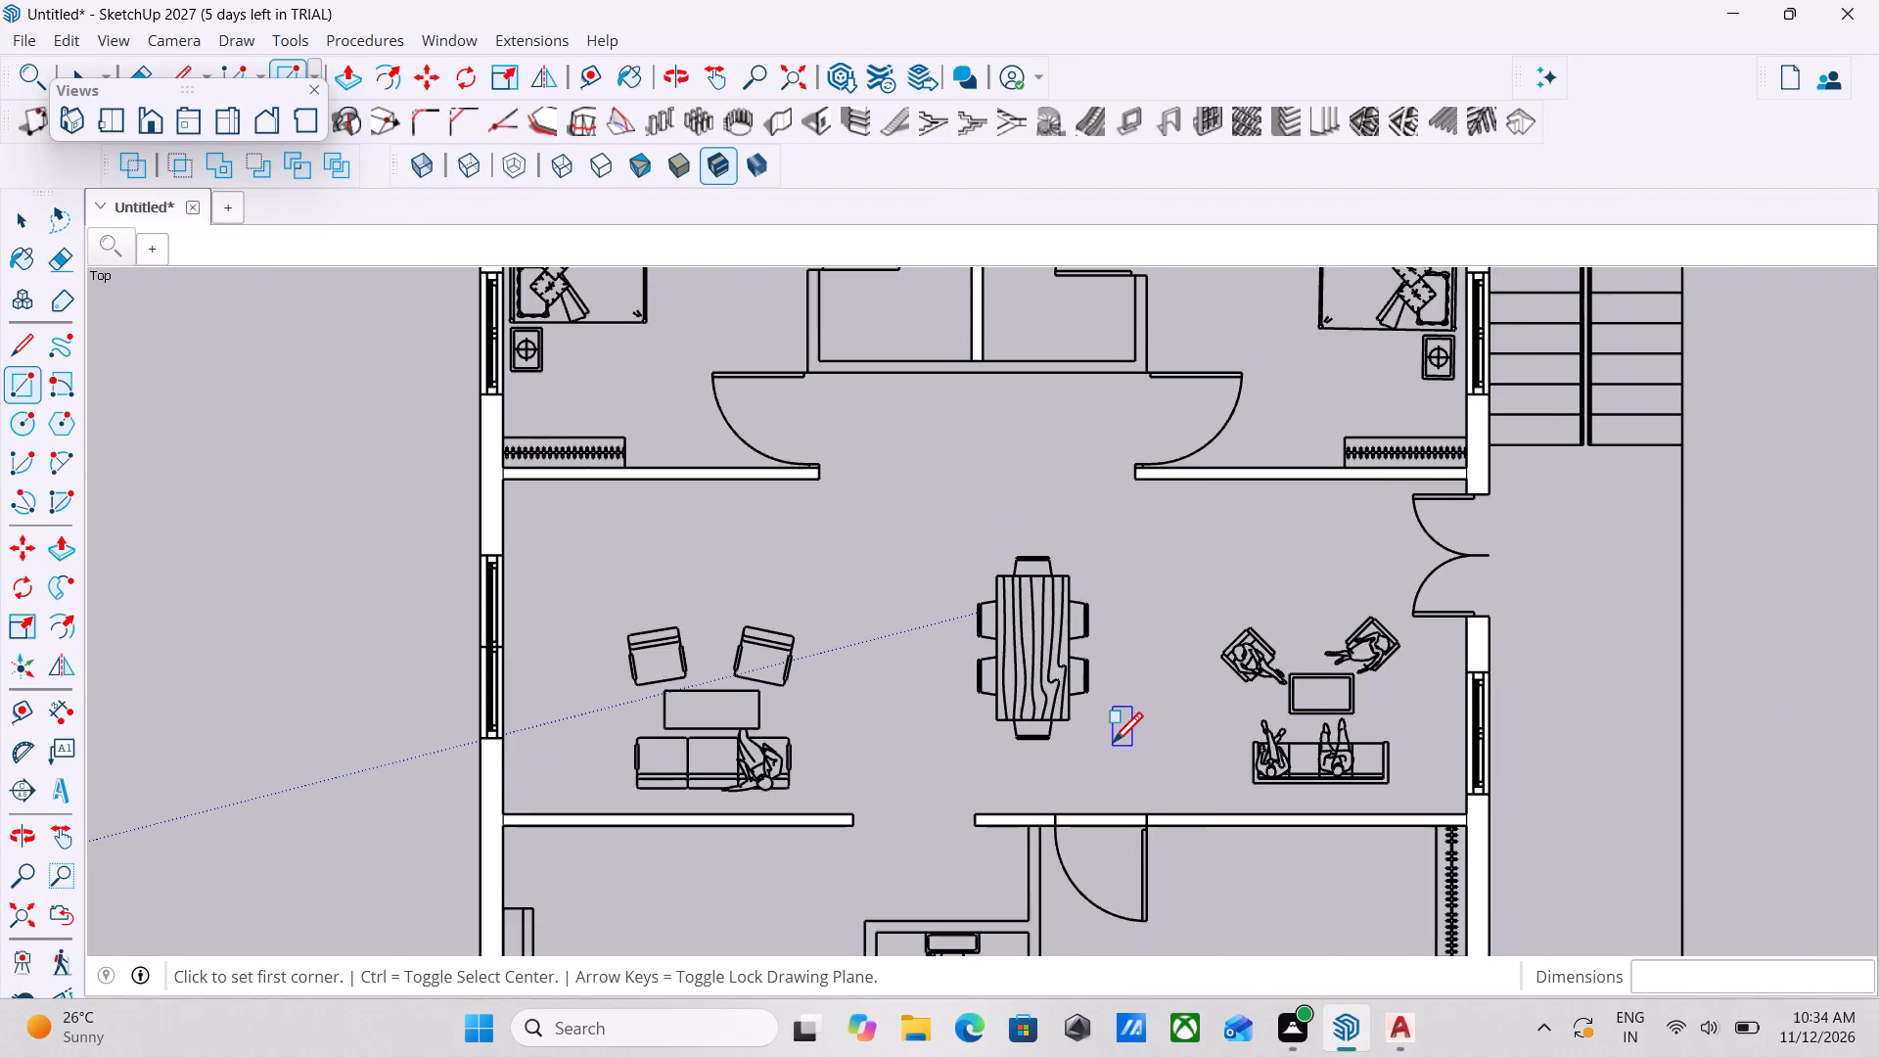
scroll(1113, 746, down, 7)
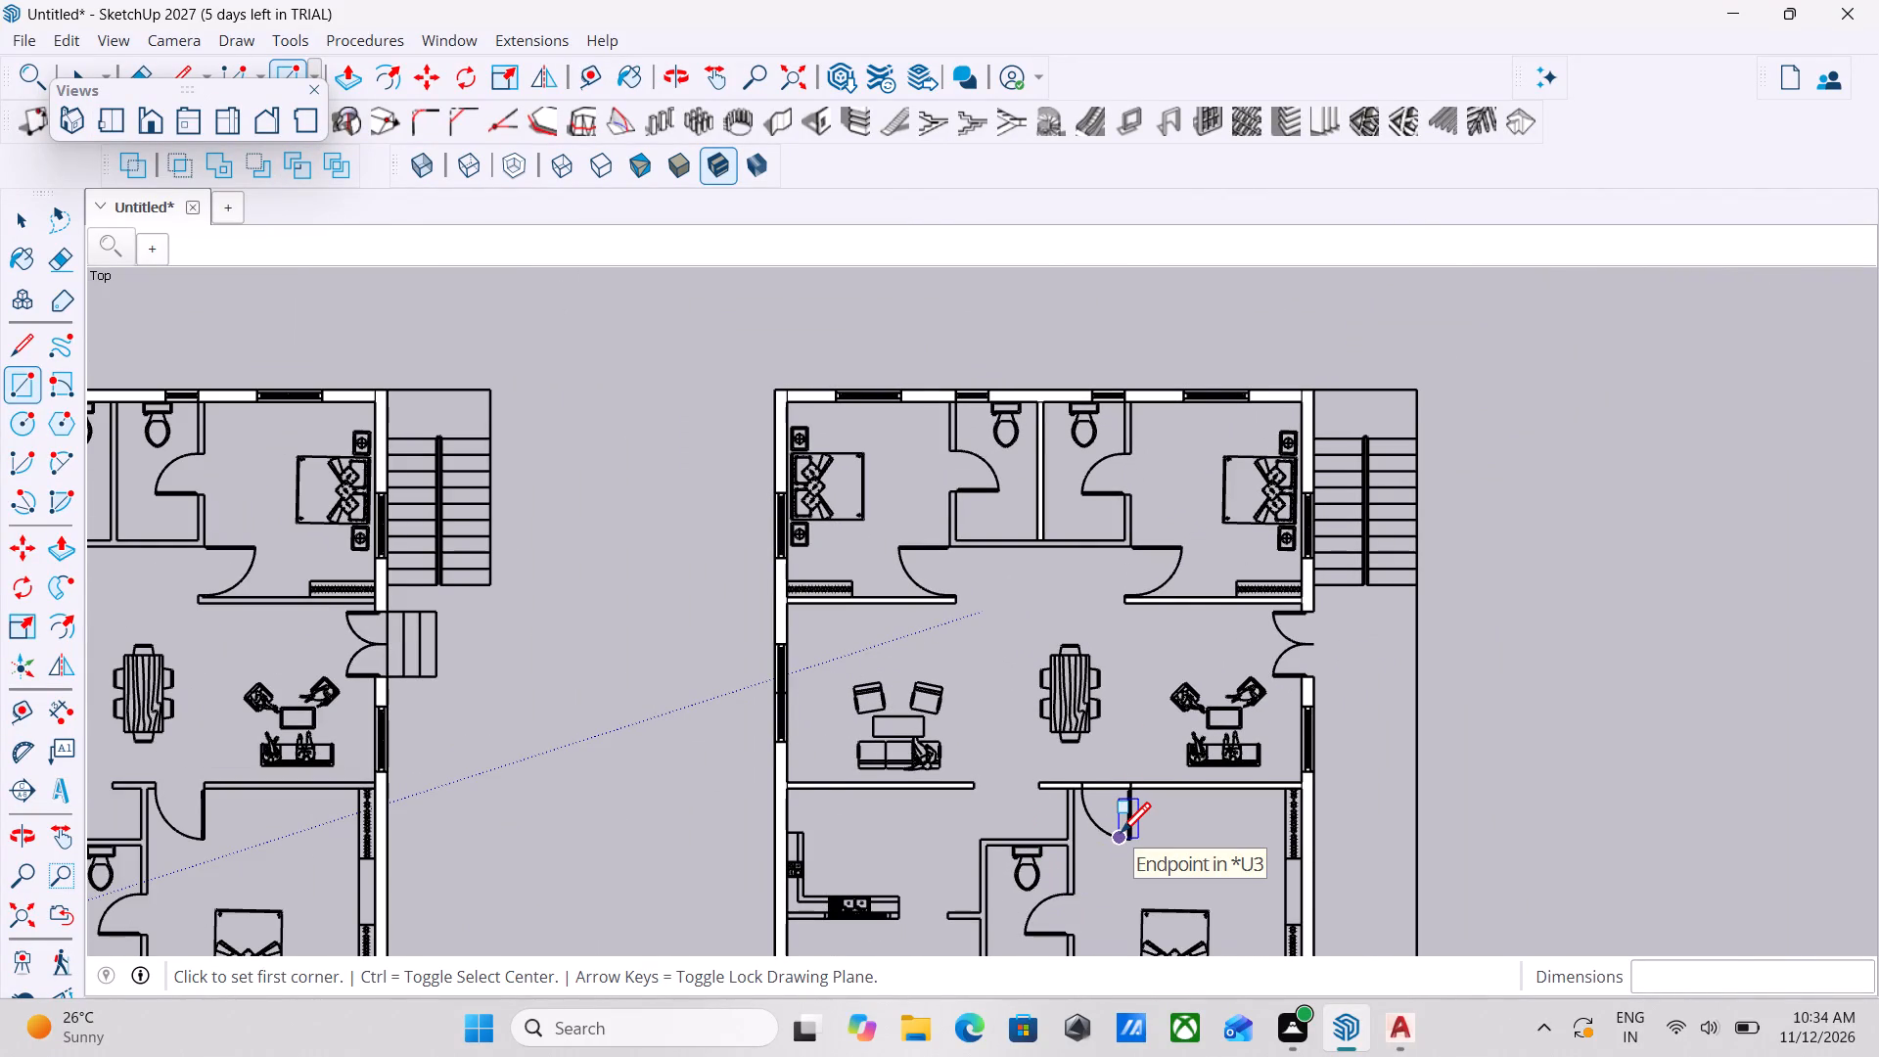
scroll(1121, 836, down, 3)
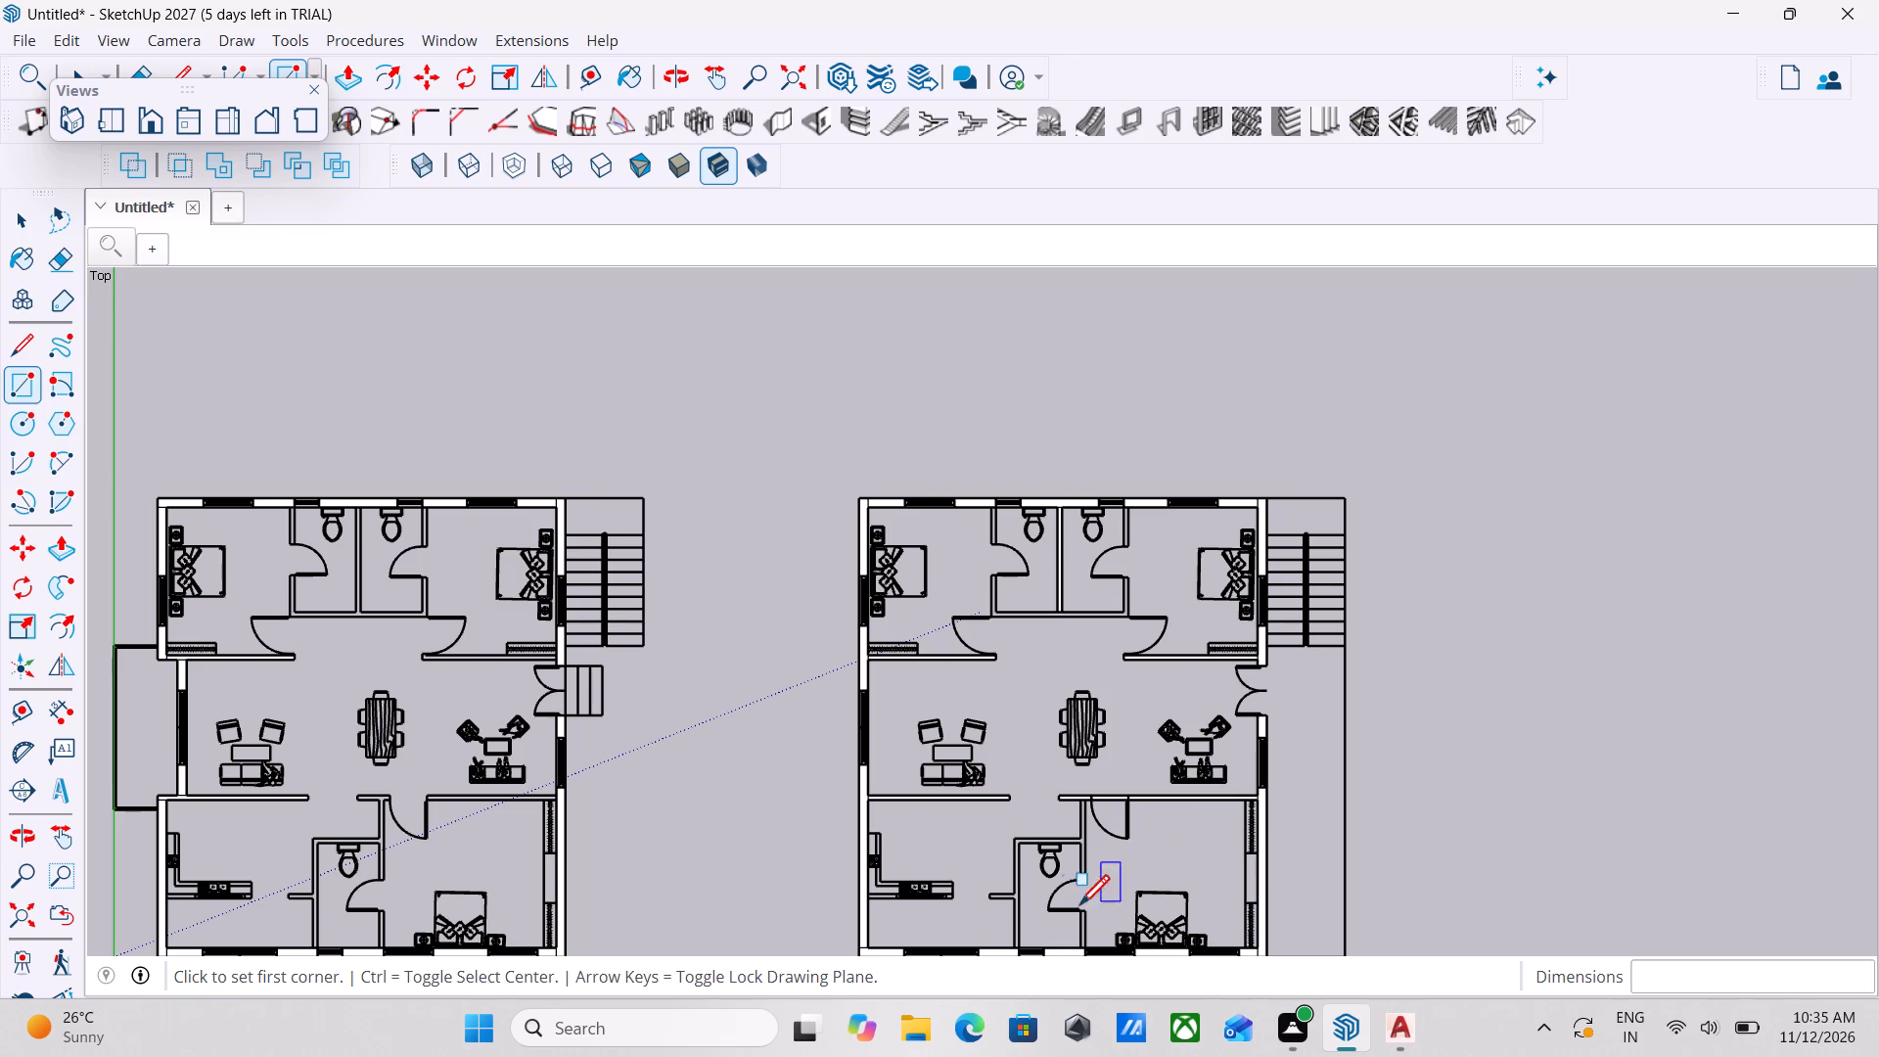
scroll(1034, 938, up, 7)
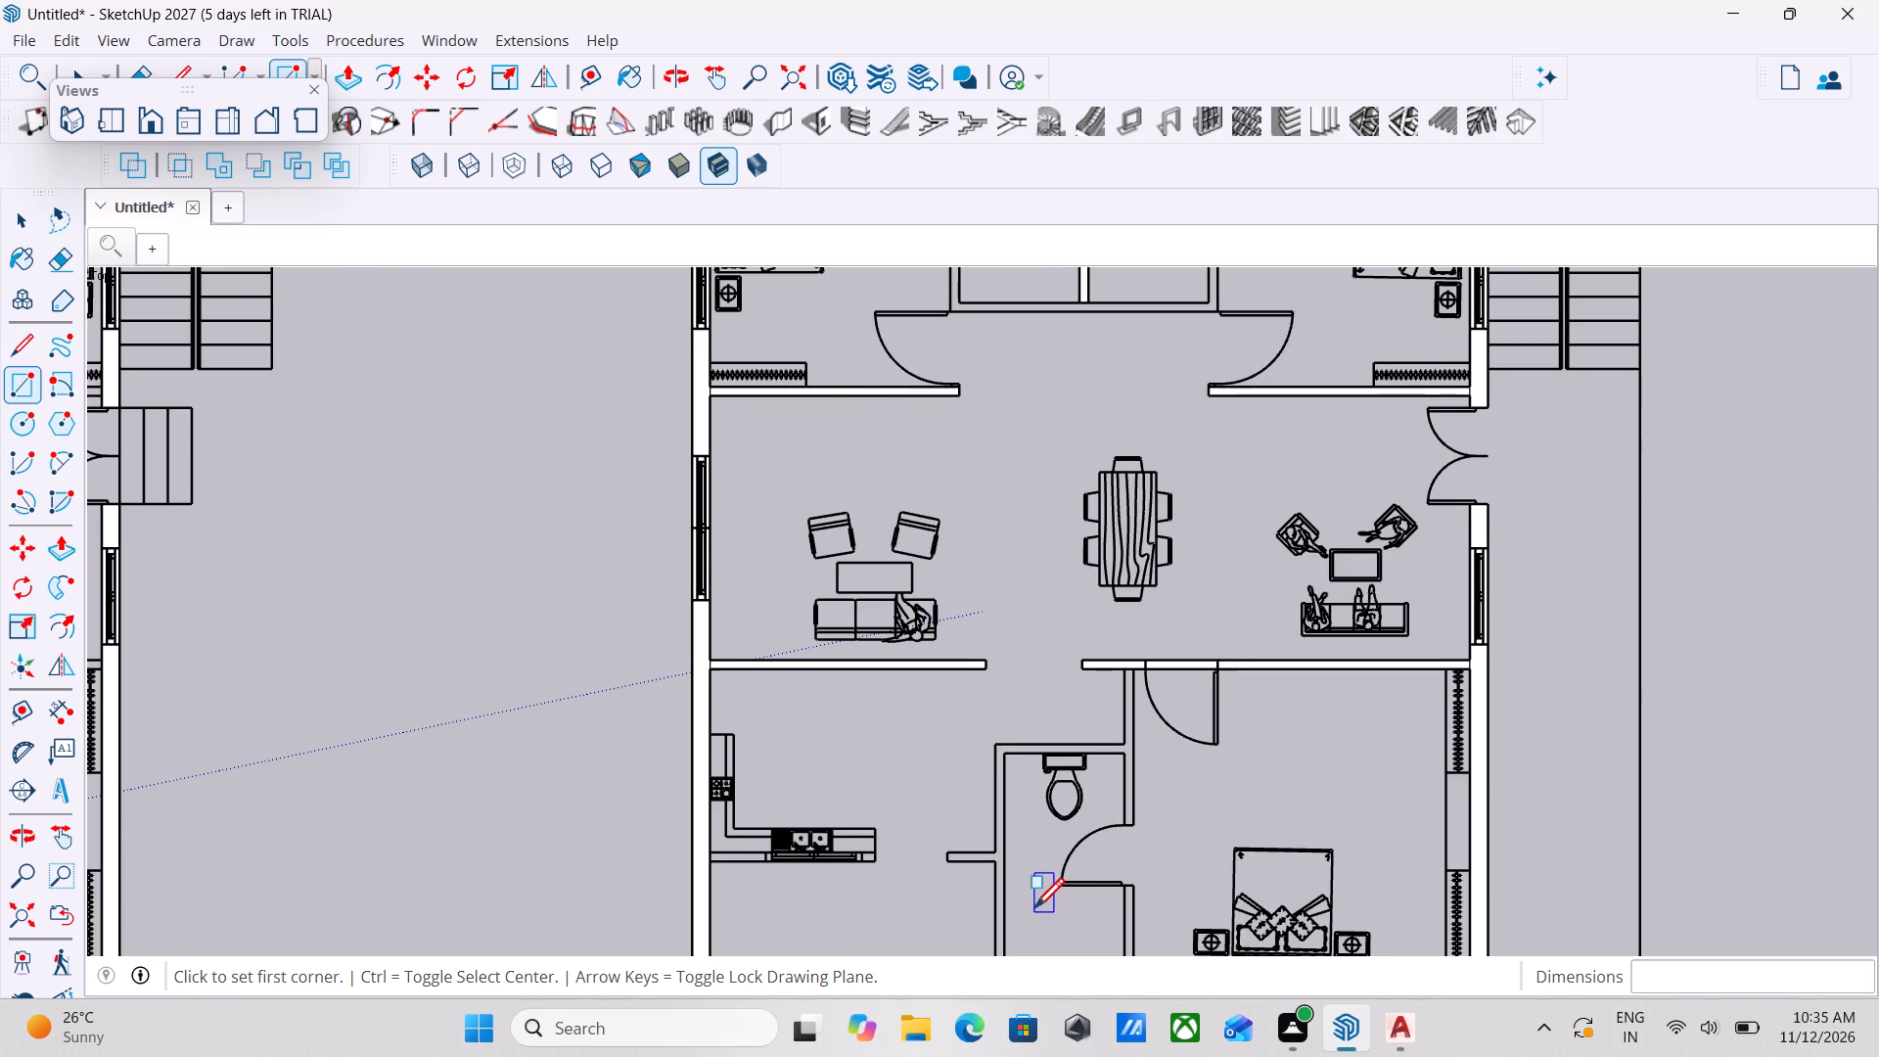
shift+middle_drag(1099, 912, 1139, 784)
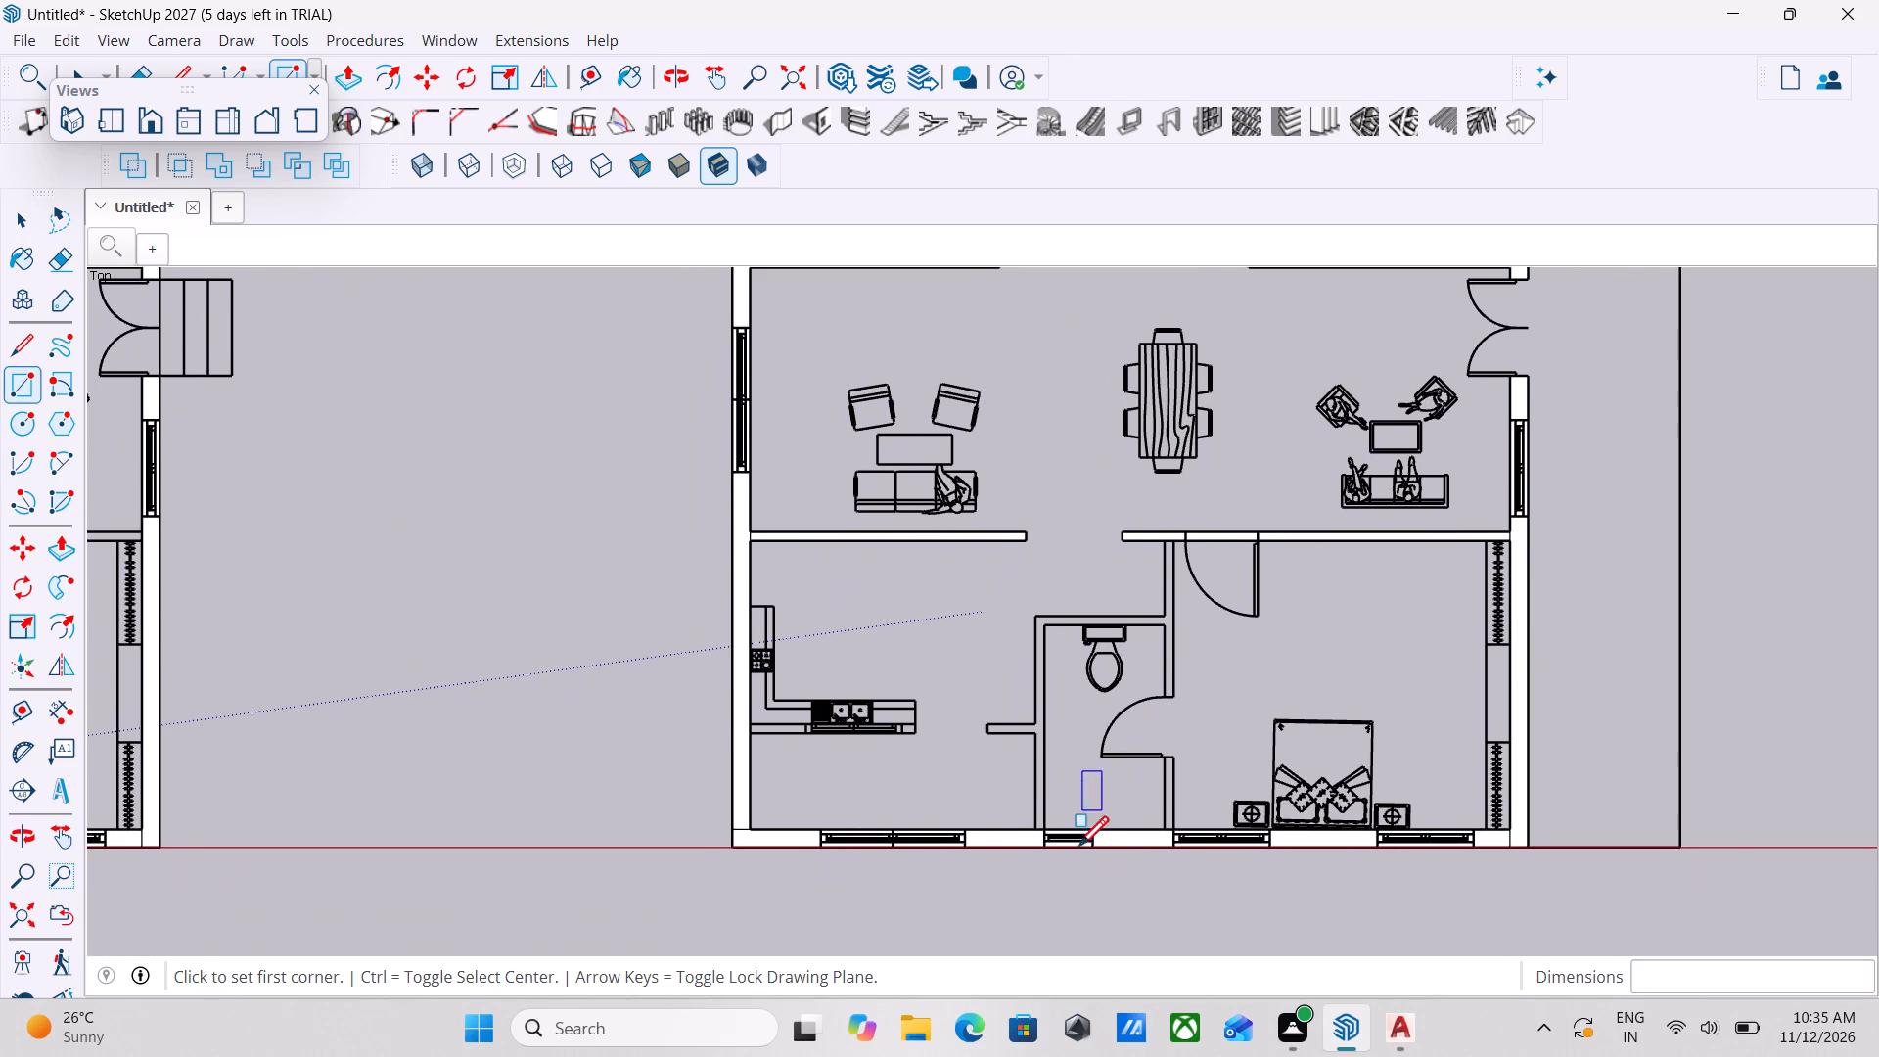
scroll(1075, 852, up, 3)
scroll(965, 774, up, 3)
scroll(1044, 814, up, 5)
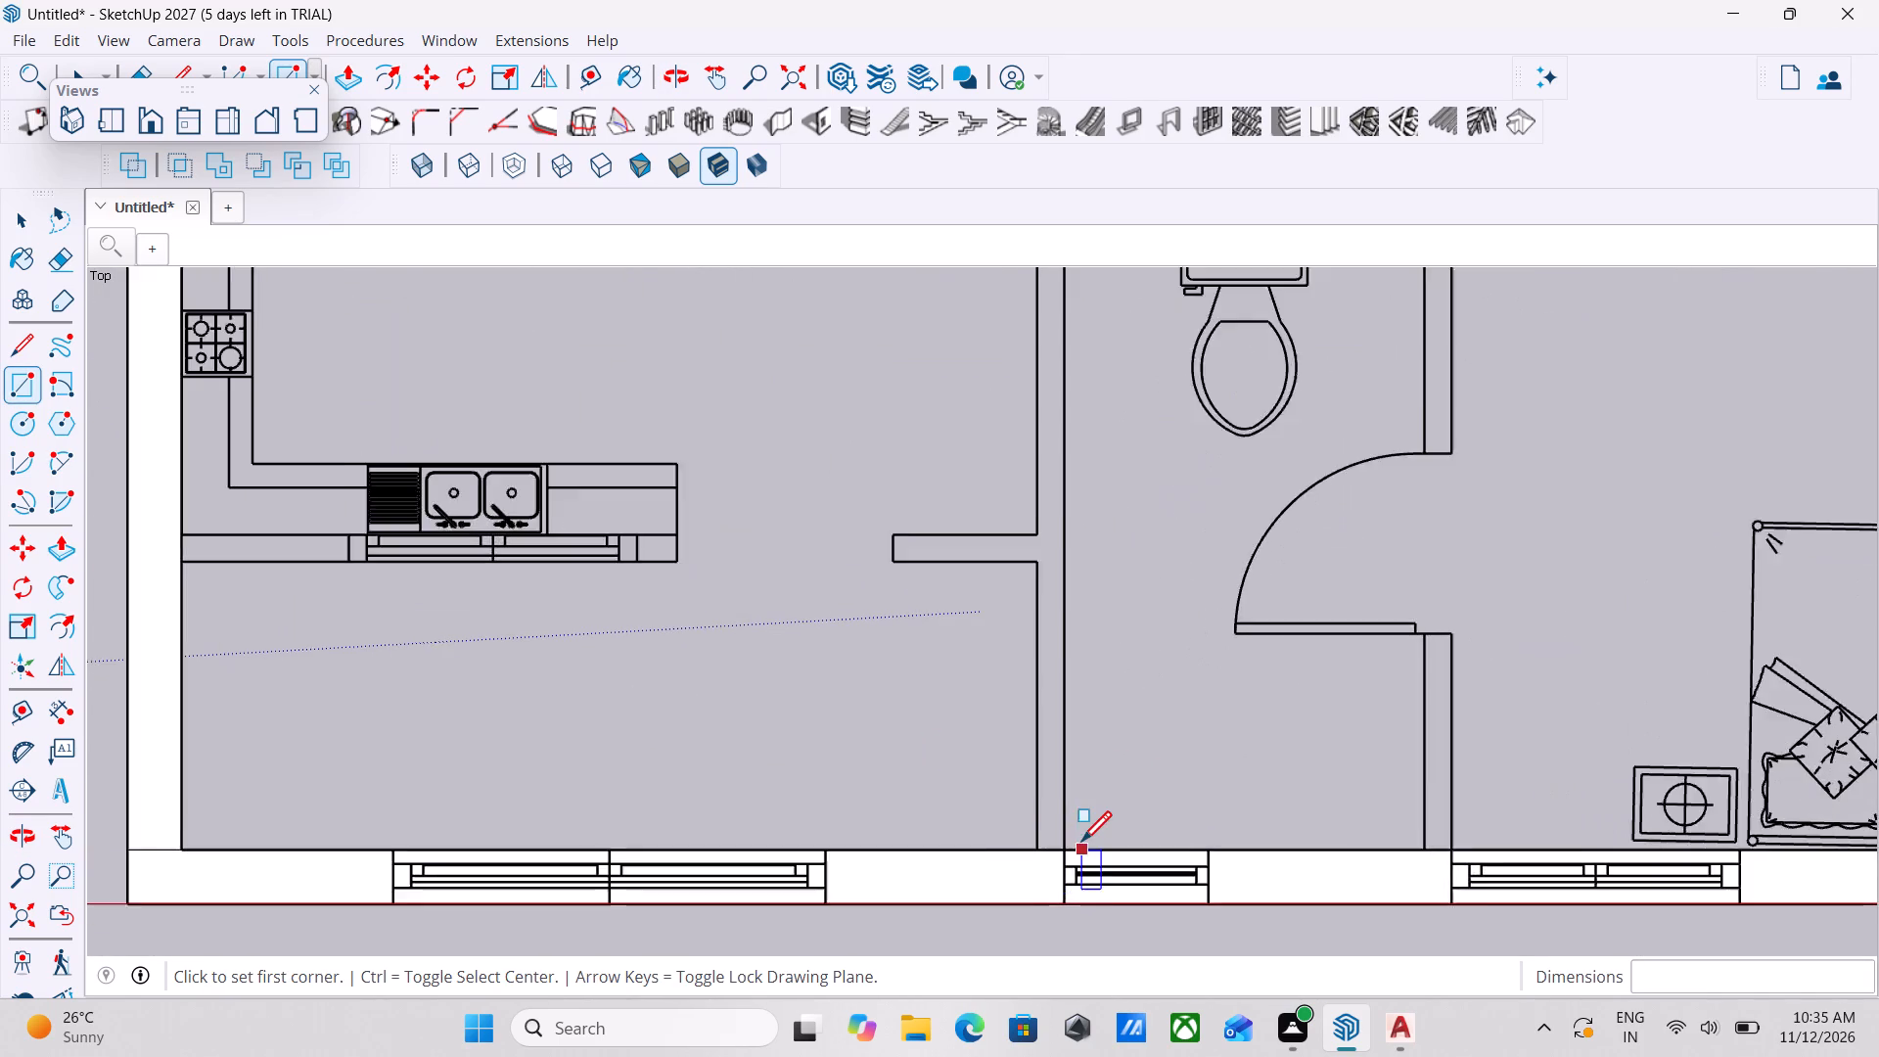
scroll(1081, 845, up, 1)
click(1064, 855)
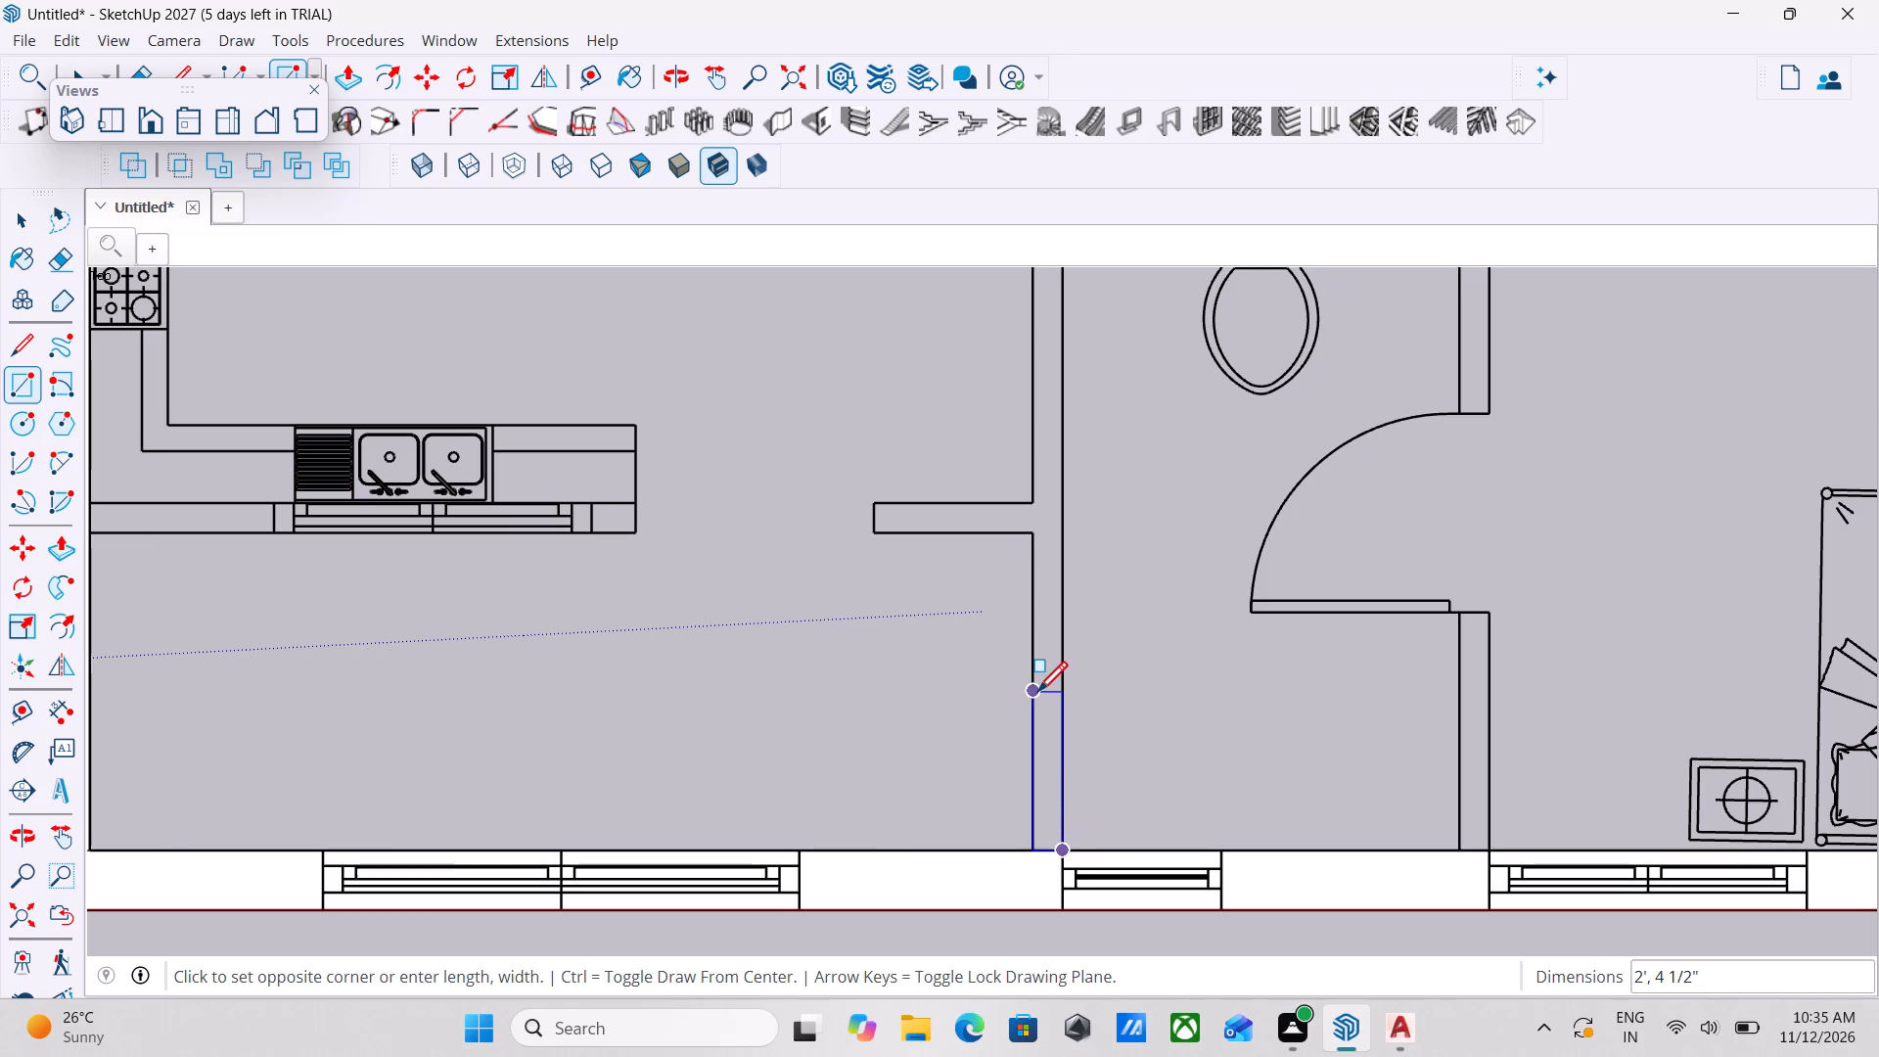
scroll(1037, 695, down, 4)
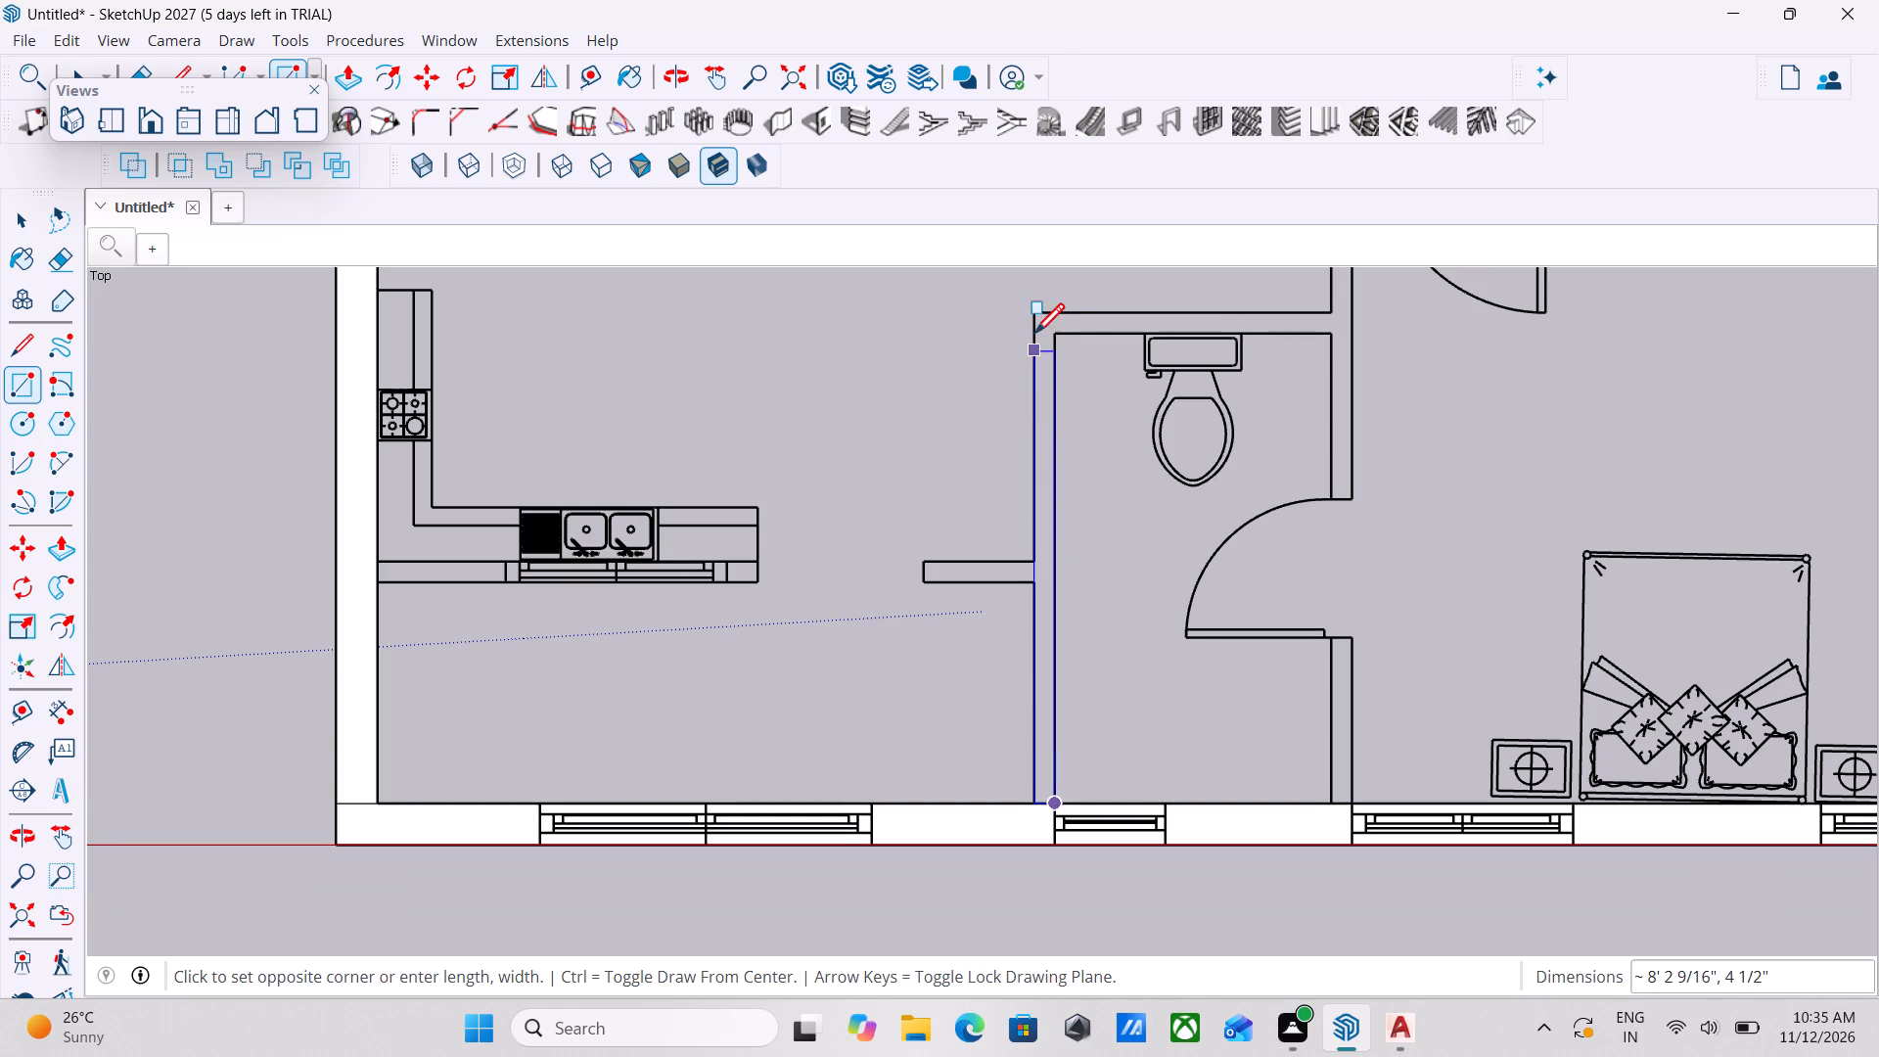
scroll(1035, 333, up, 3)
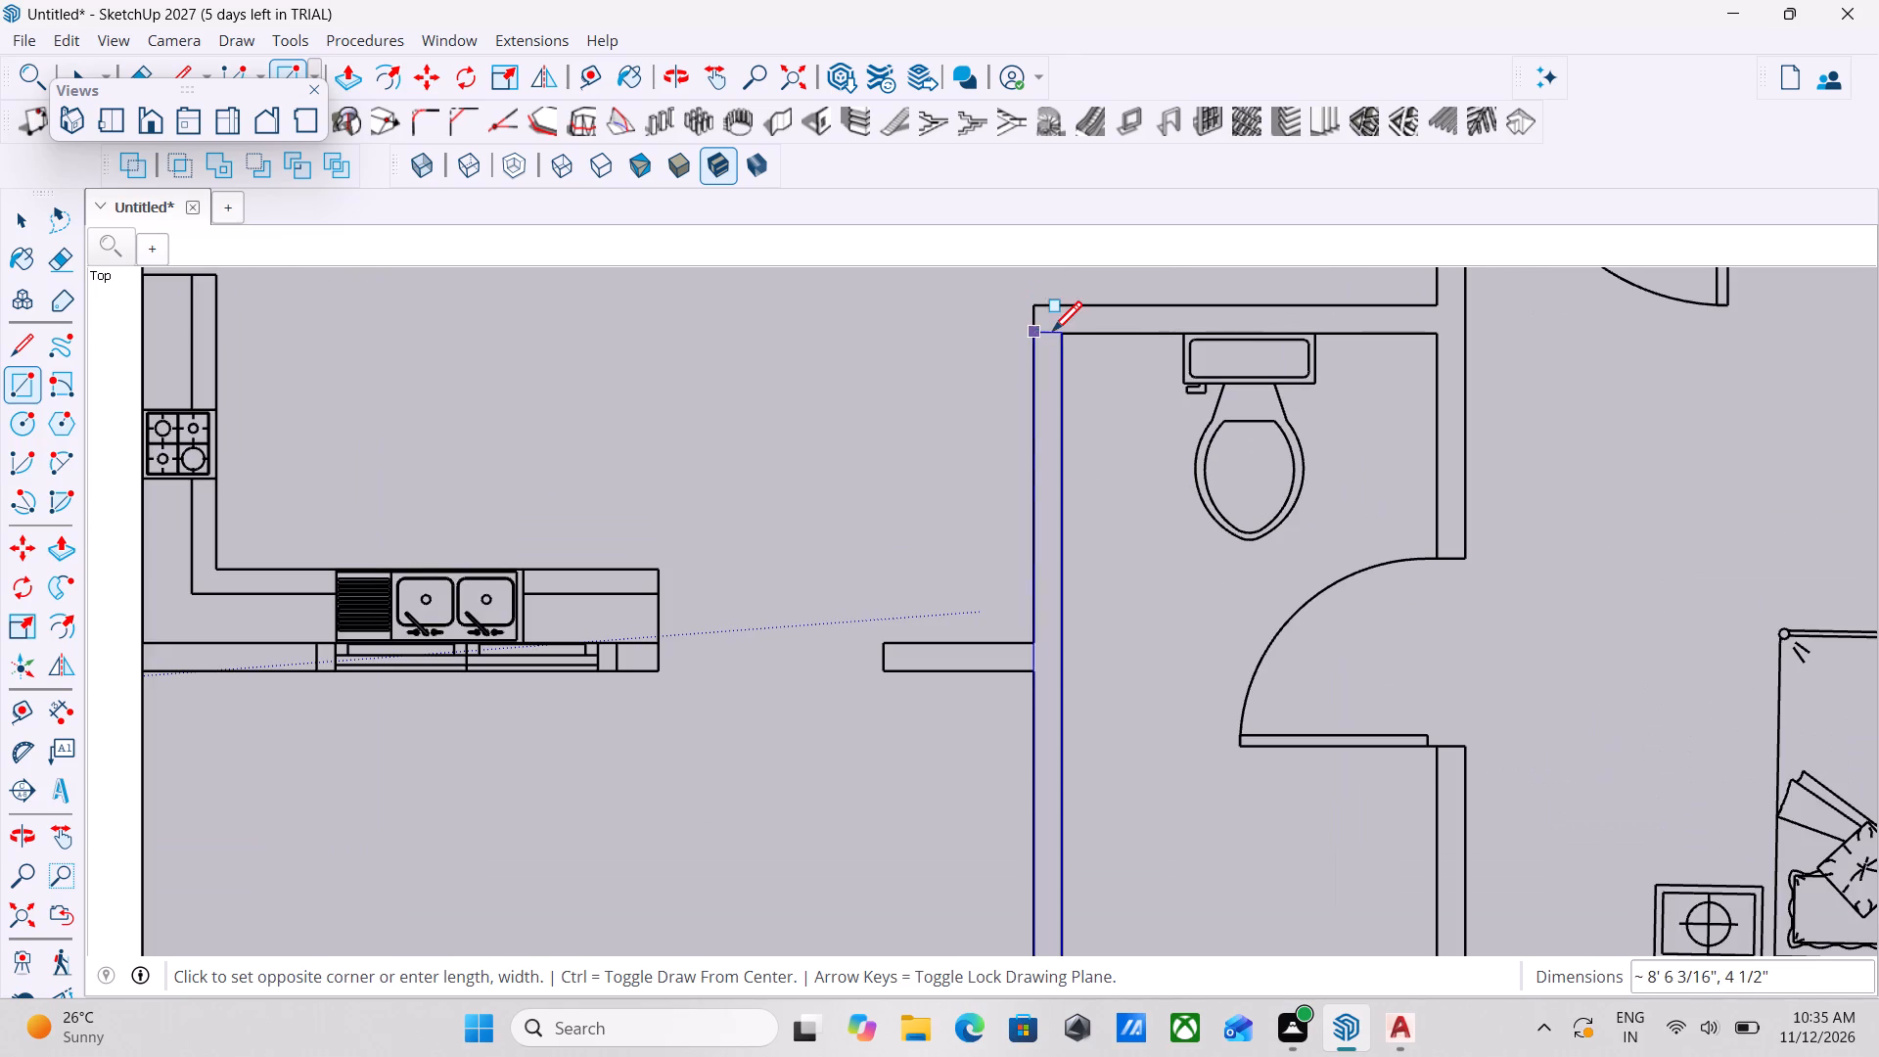
scroll(1037, 336, up, 4)
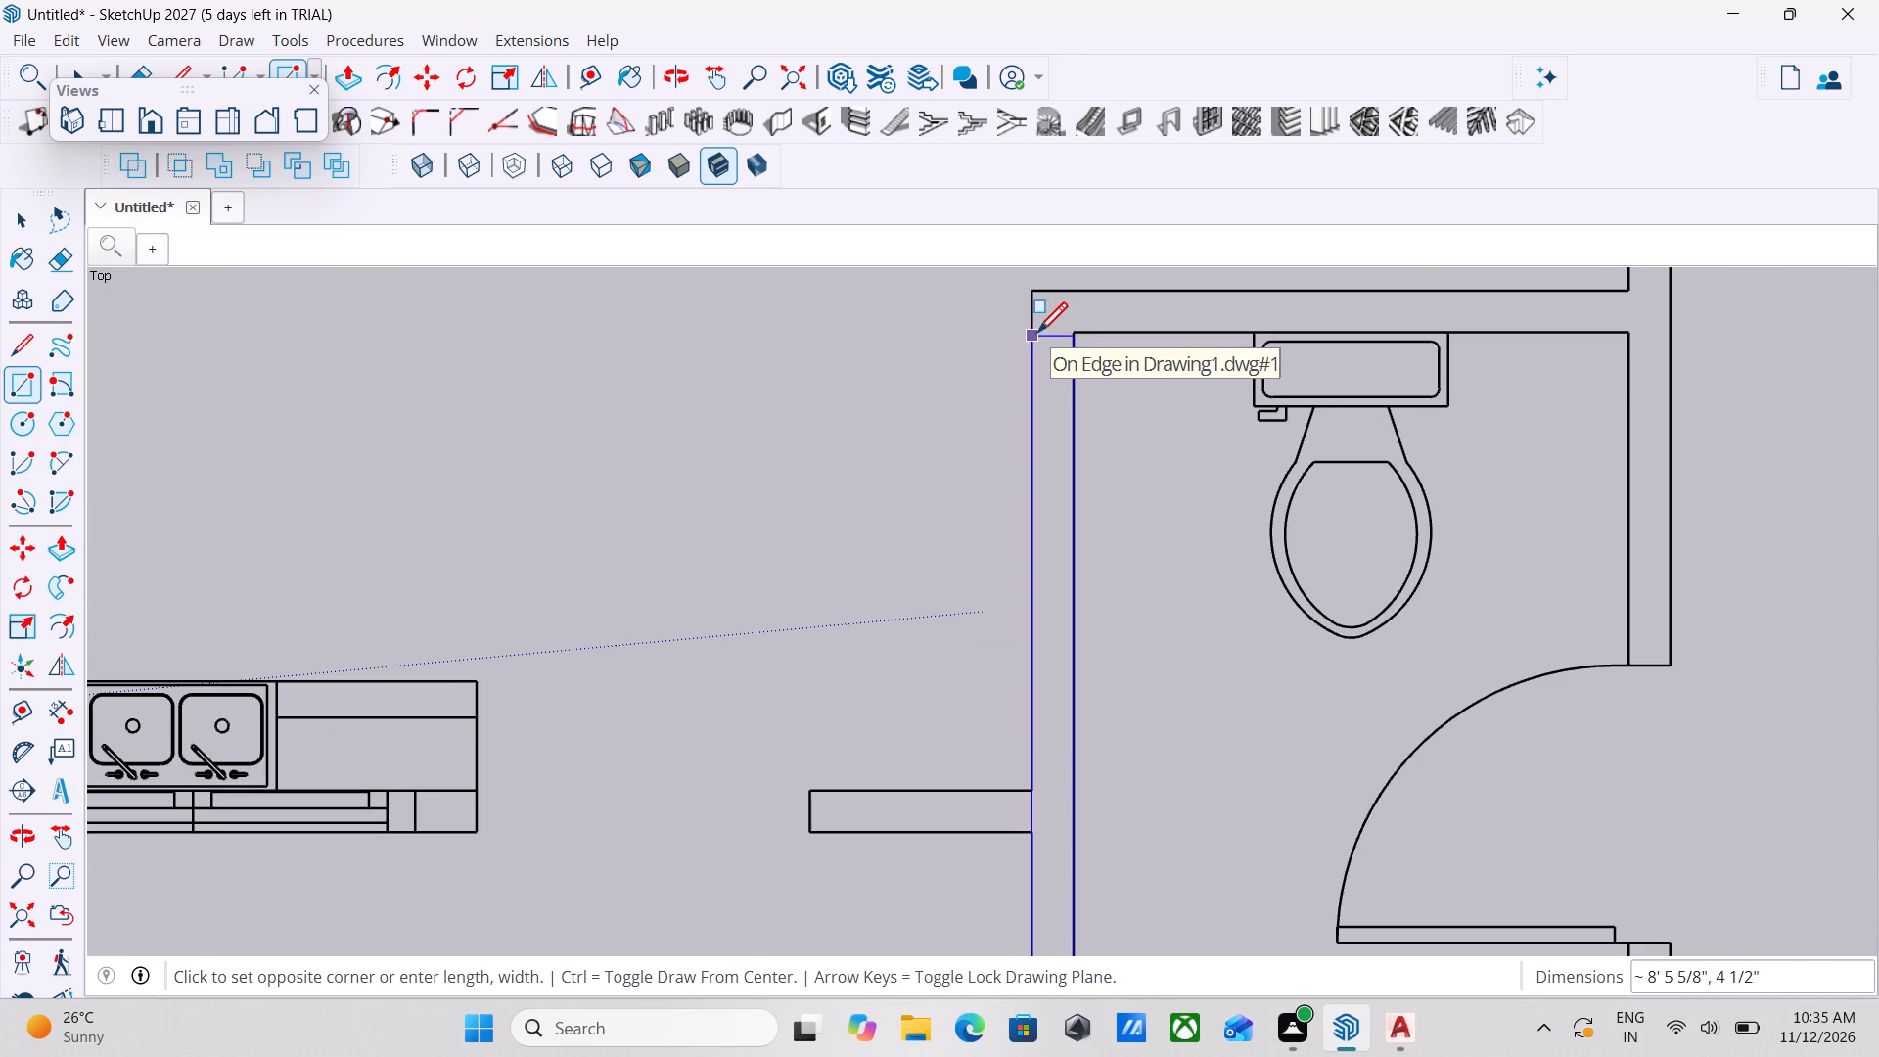
scroll(1032, 331, up, 1)
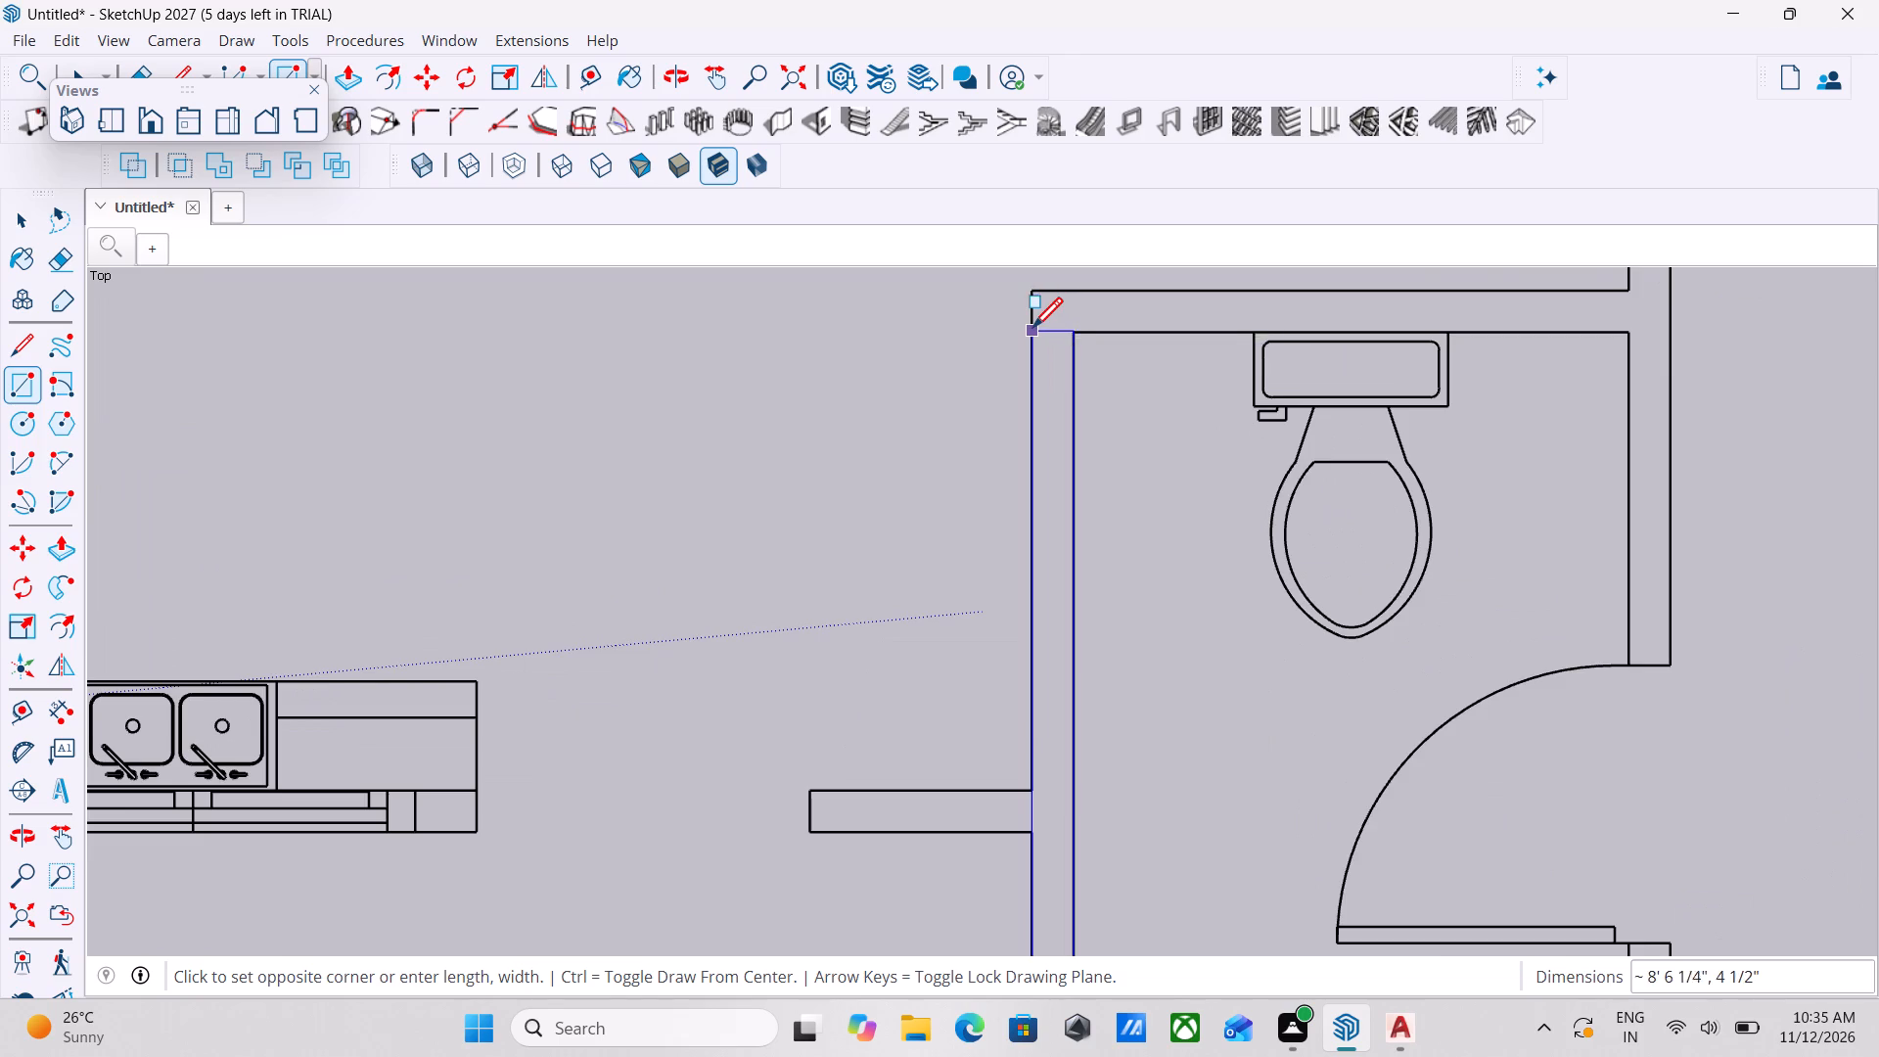
scroll(1032, 331, up, 2)
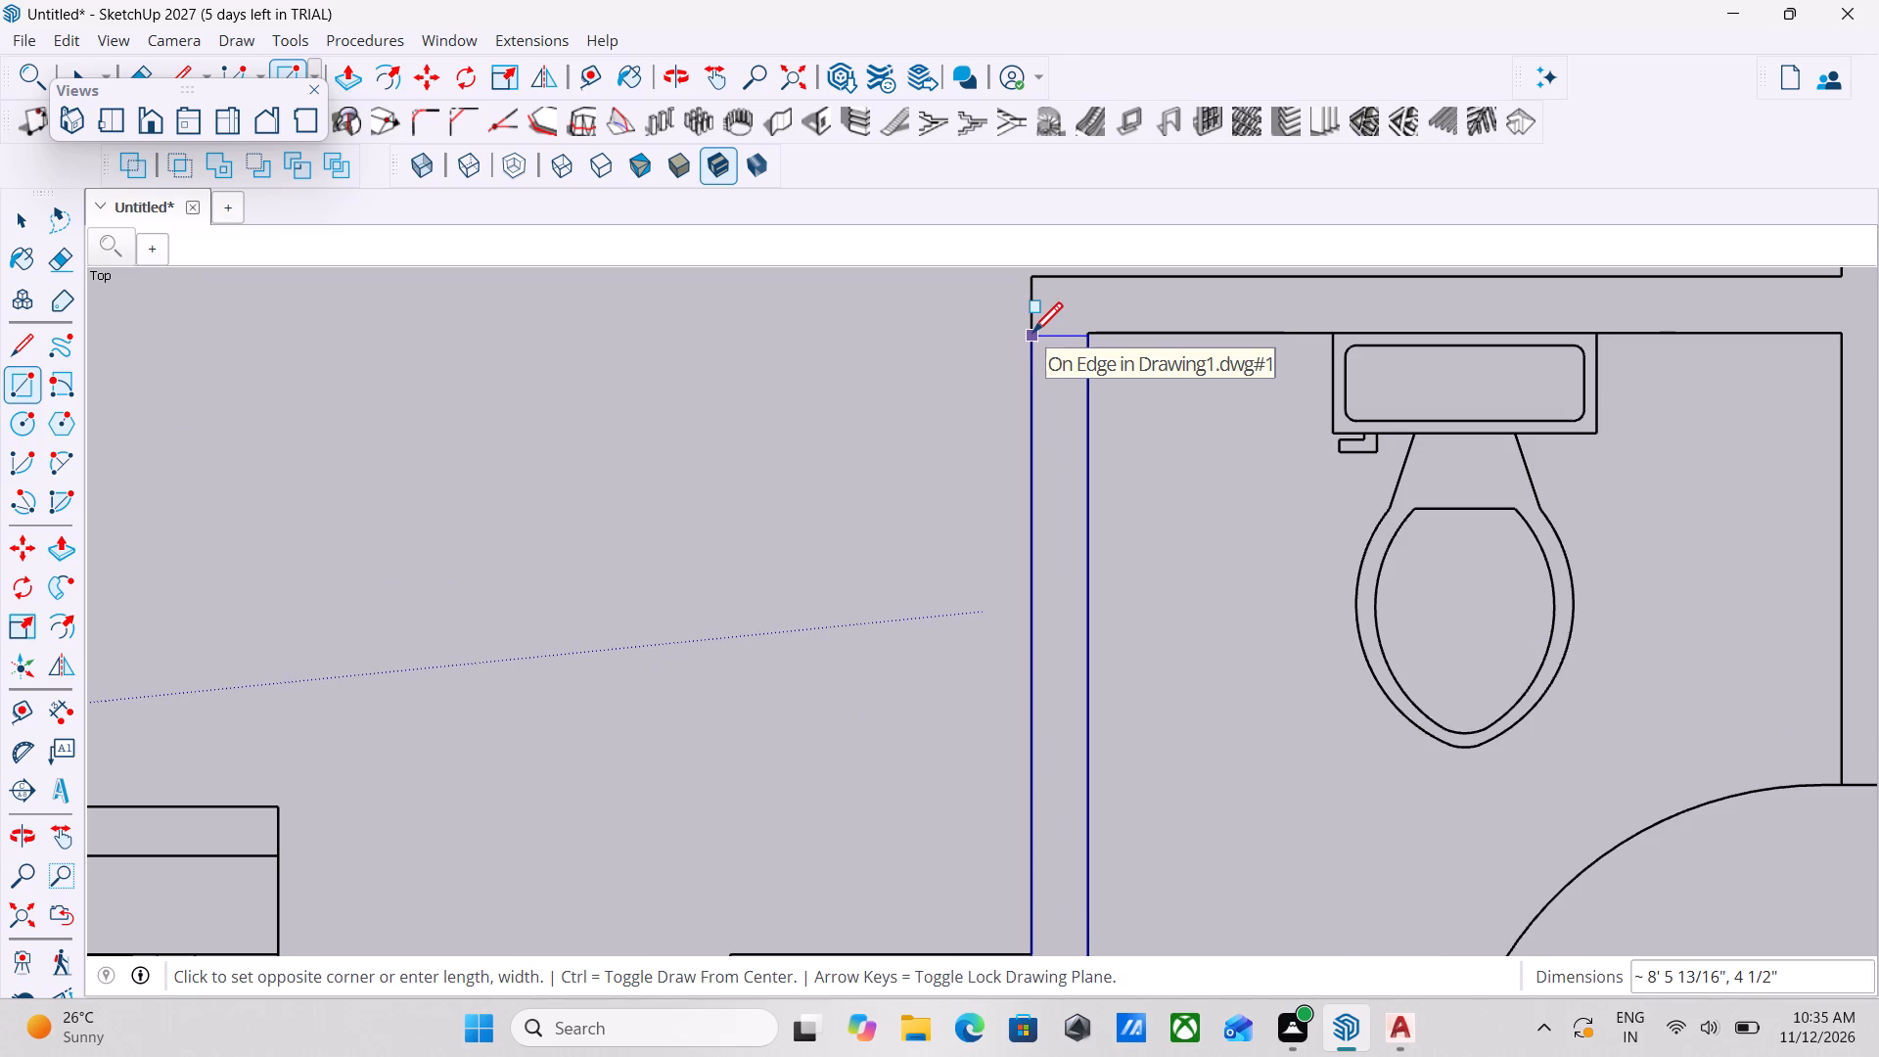
scroll(1032, 336, up, 3)
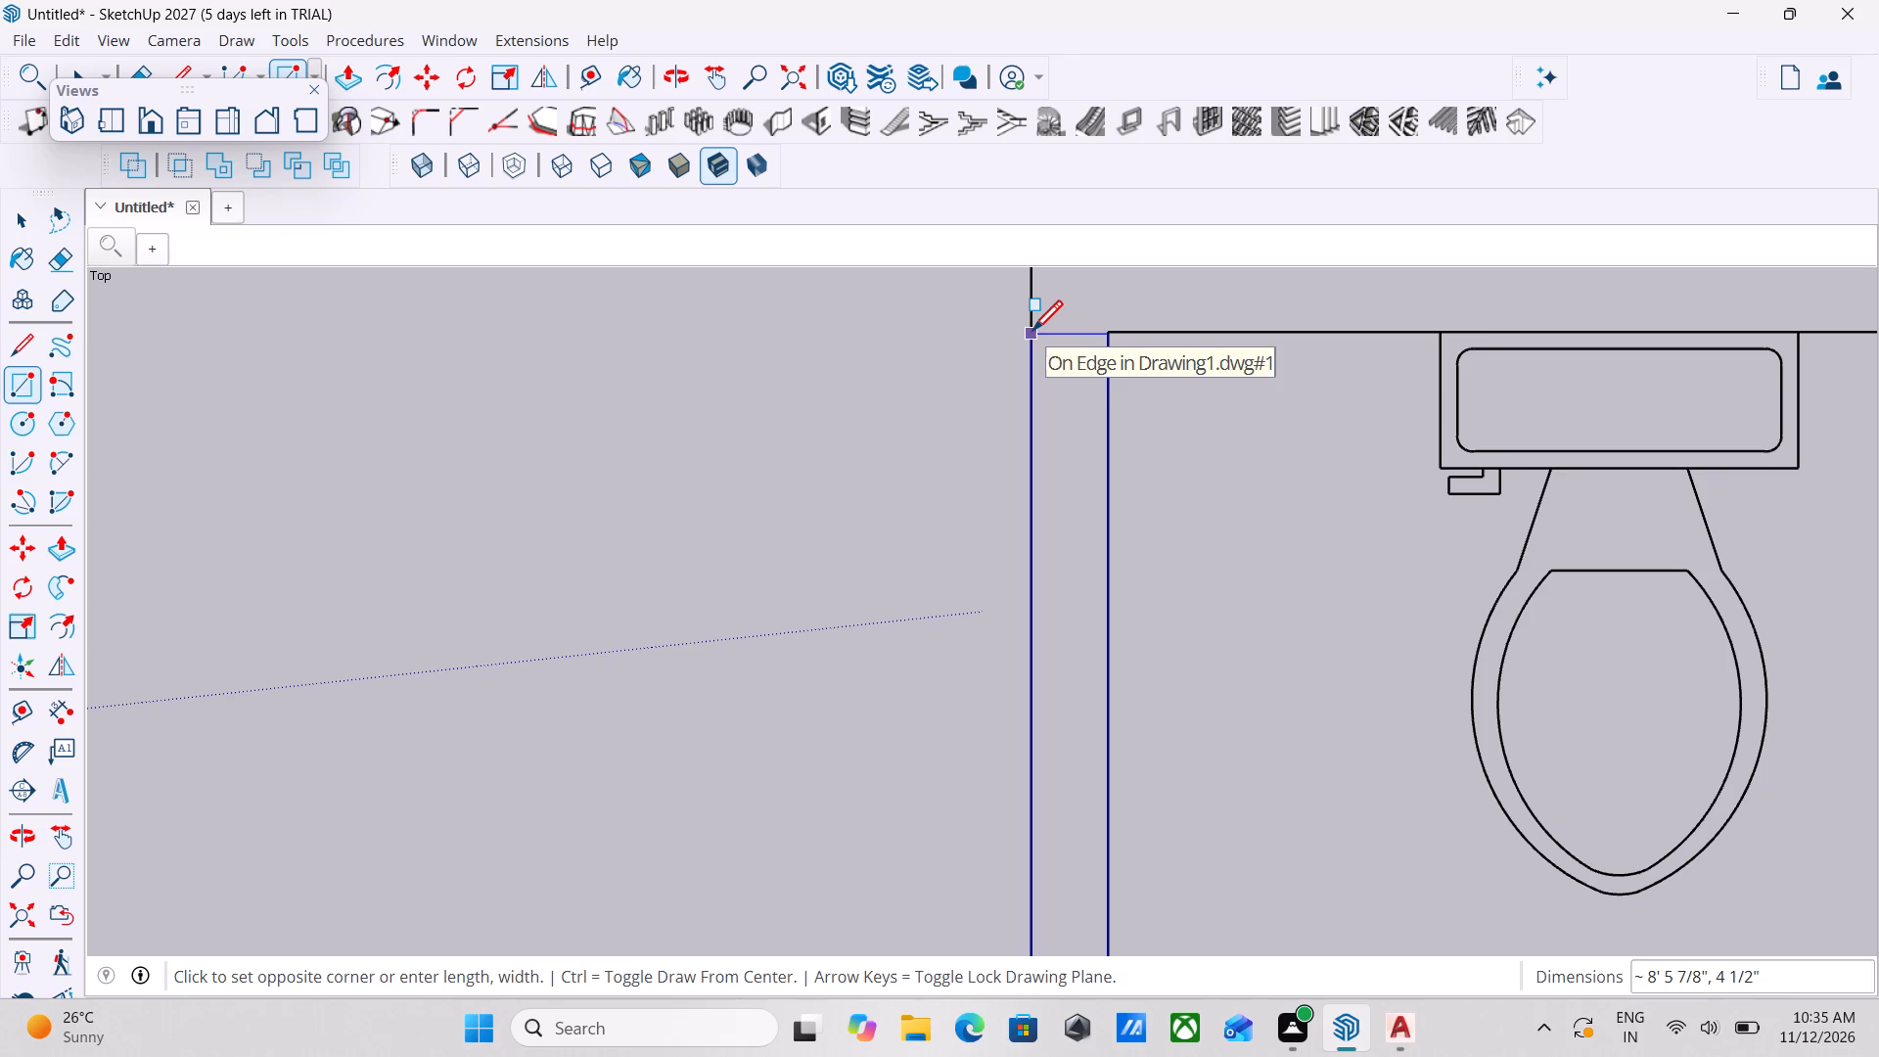
click(1032, 332)
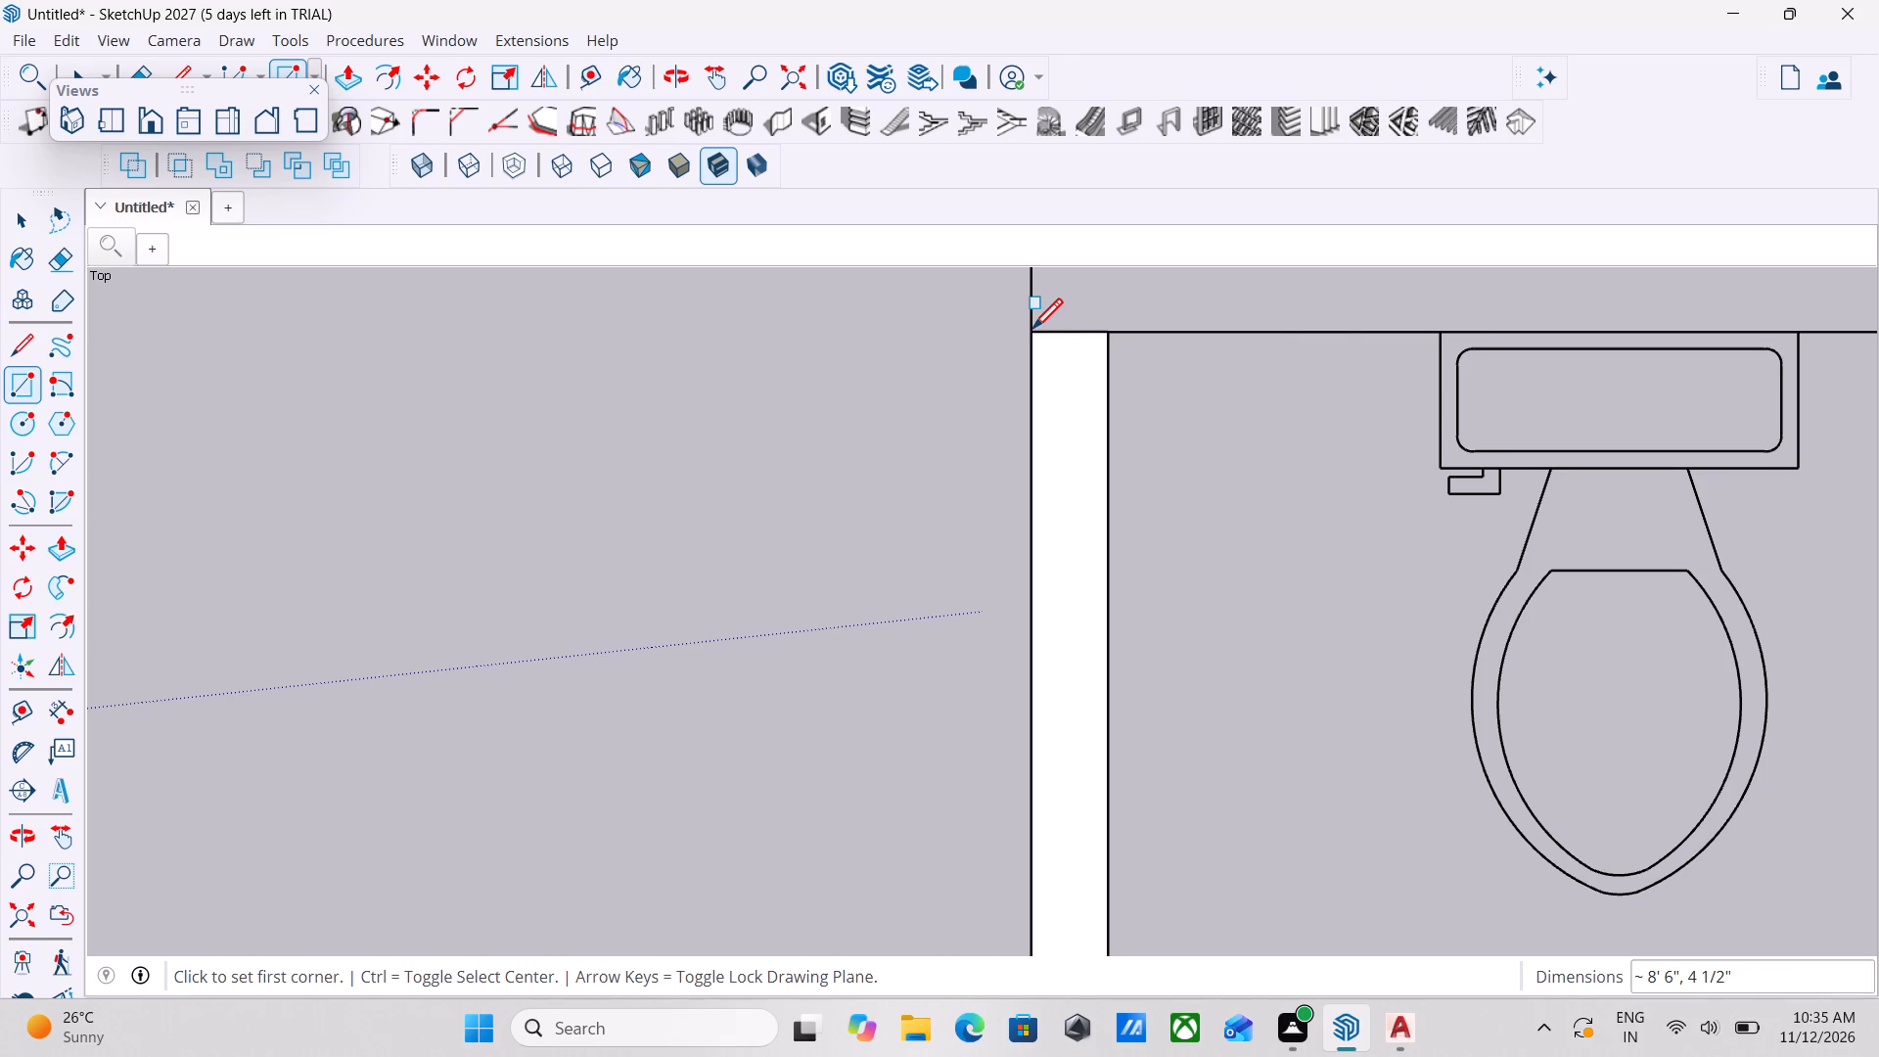
Trace the short stub wall beside the kitchen opening with a 4 1/2" thick rectangle, from the traced bathroom left wall to its free end.
scroll(1032, 332, down, 5)
scroll(1086, 417, down, 14)
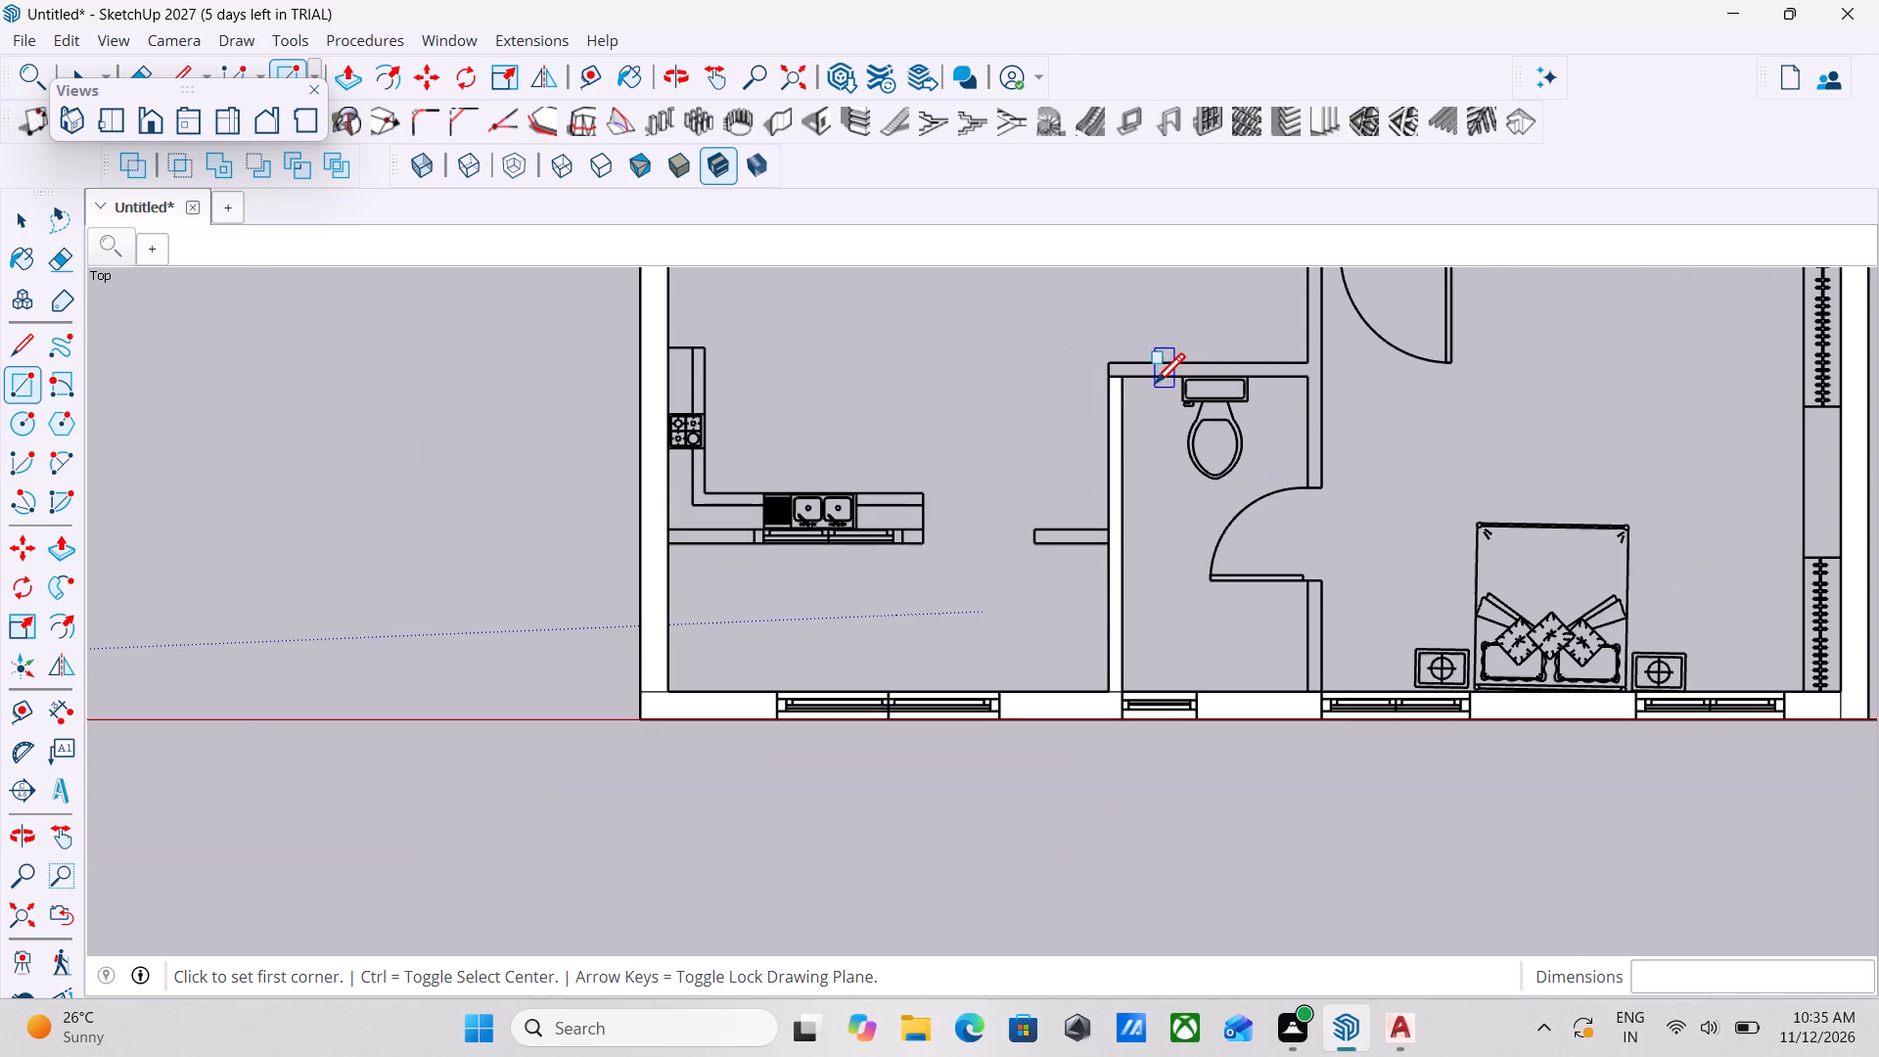
scroll(1112, 550, up, 12)
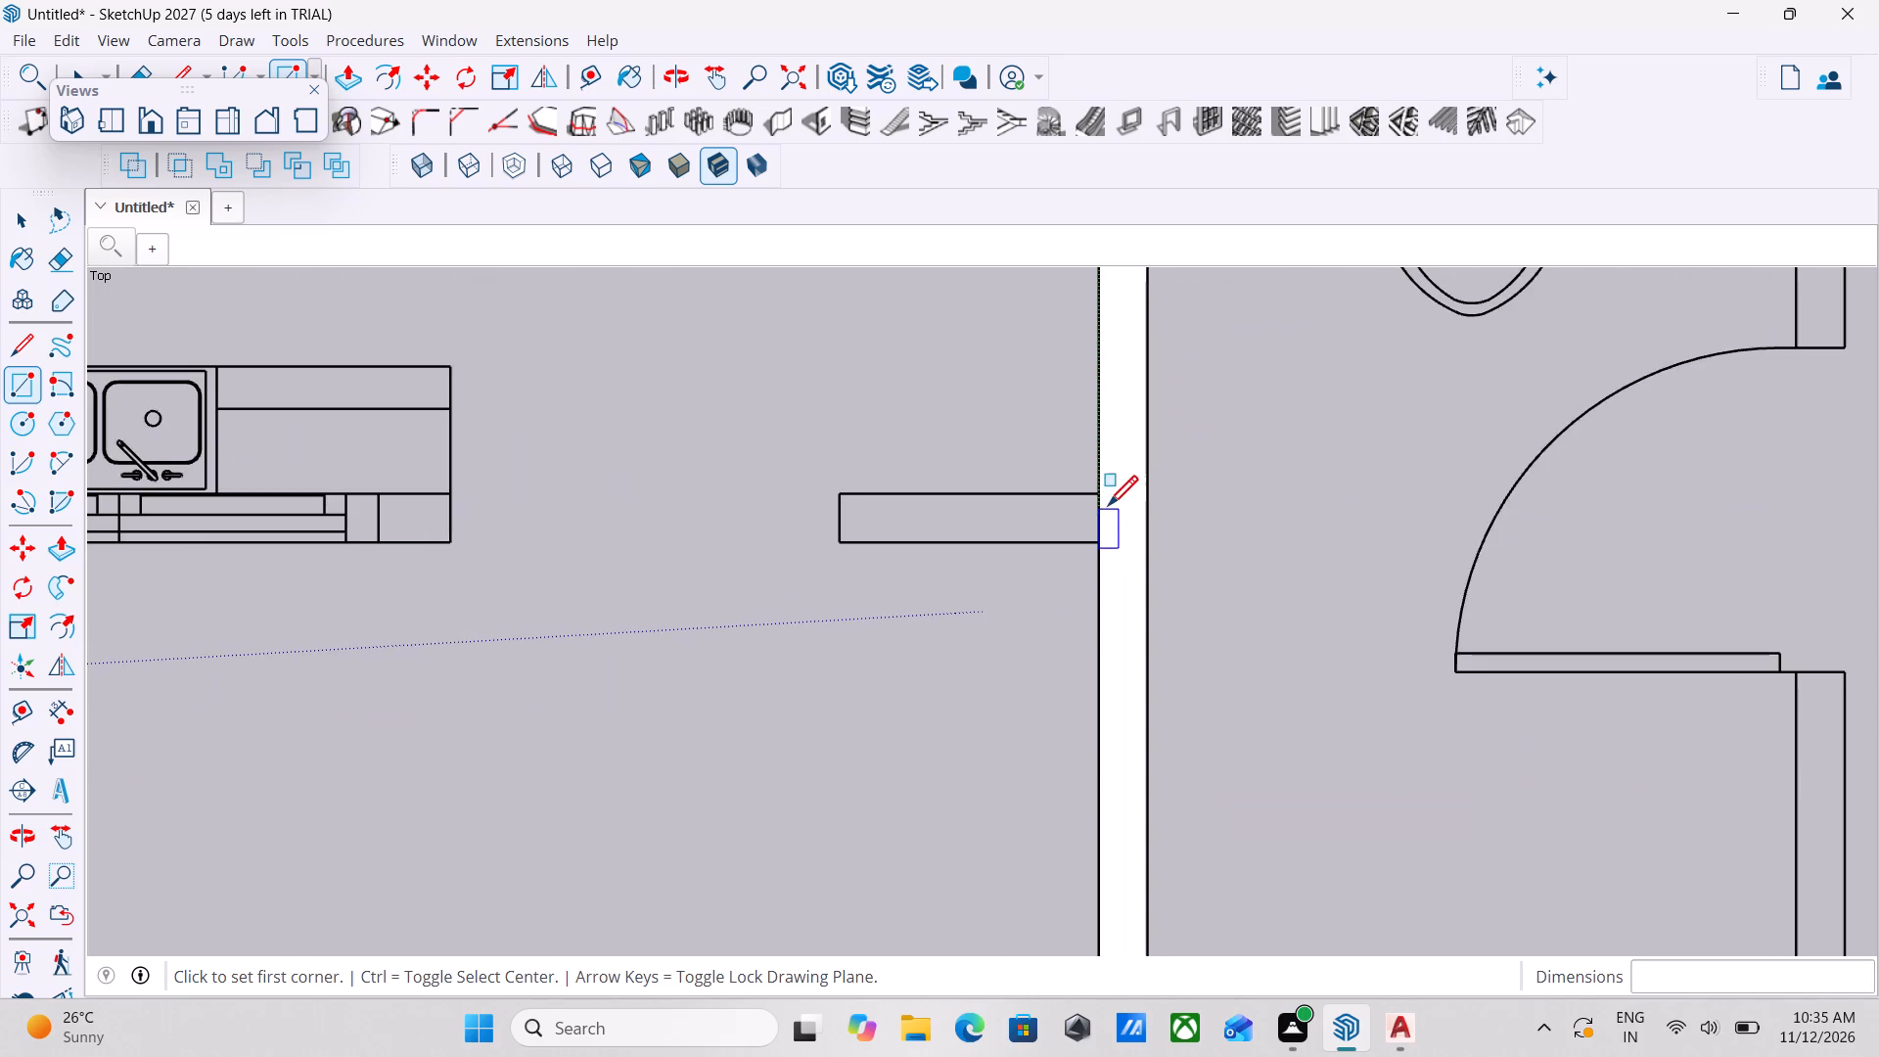
scroll(1108, 509, up, 3)
click(1094, 484)
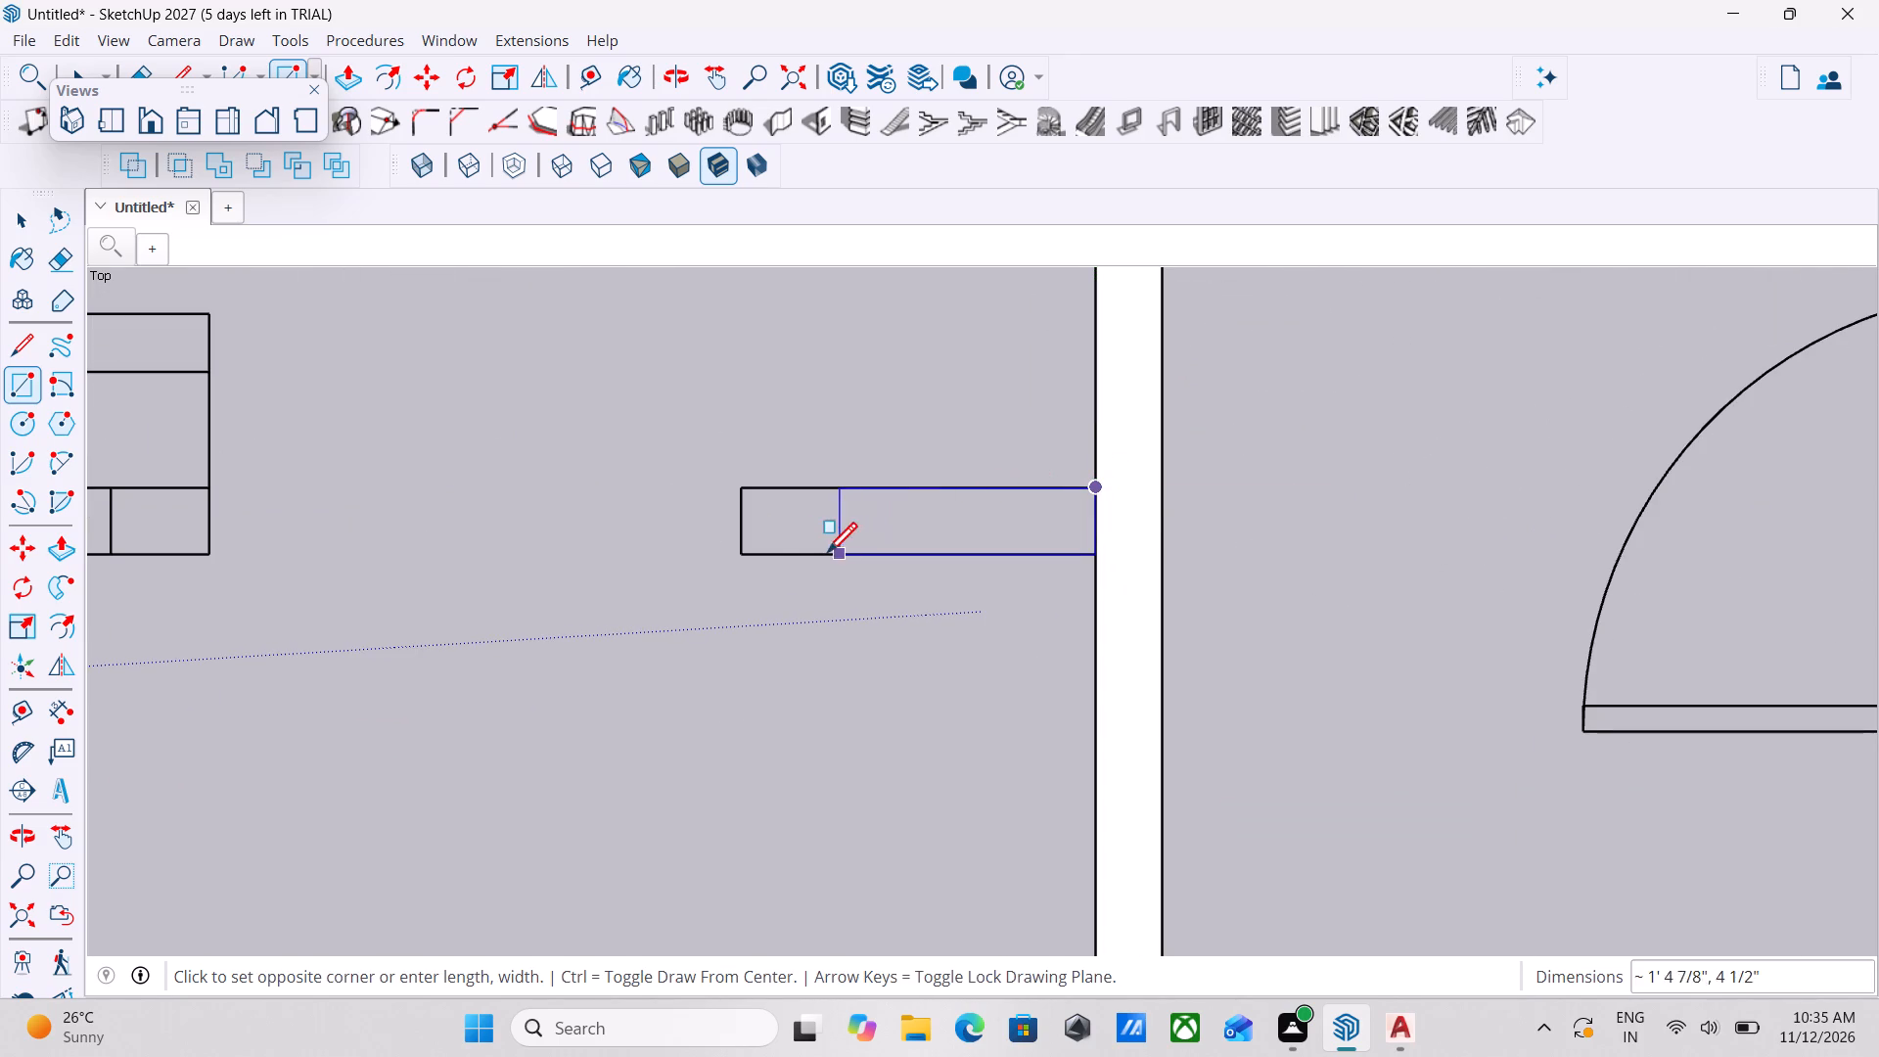
click(739, 550)
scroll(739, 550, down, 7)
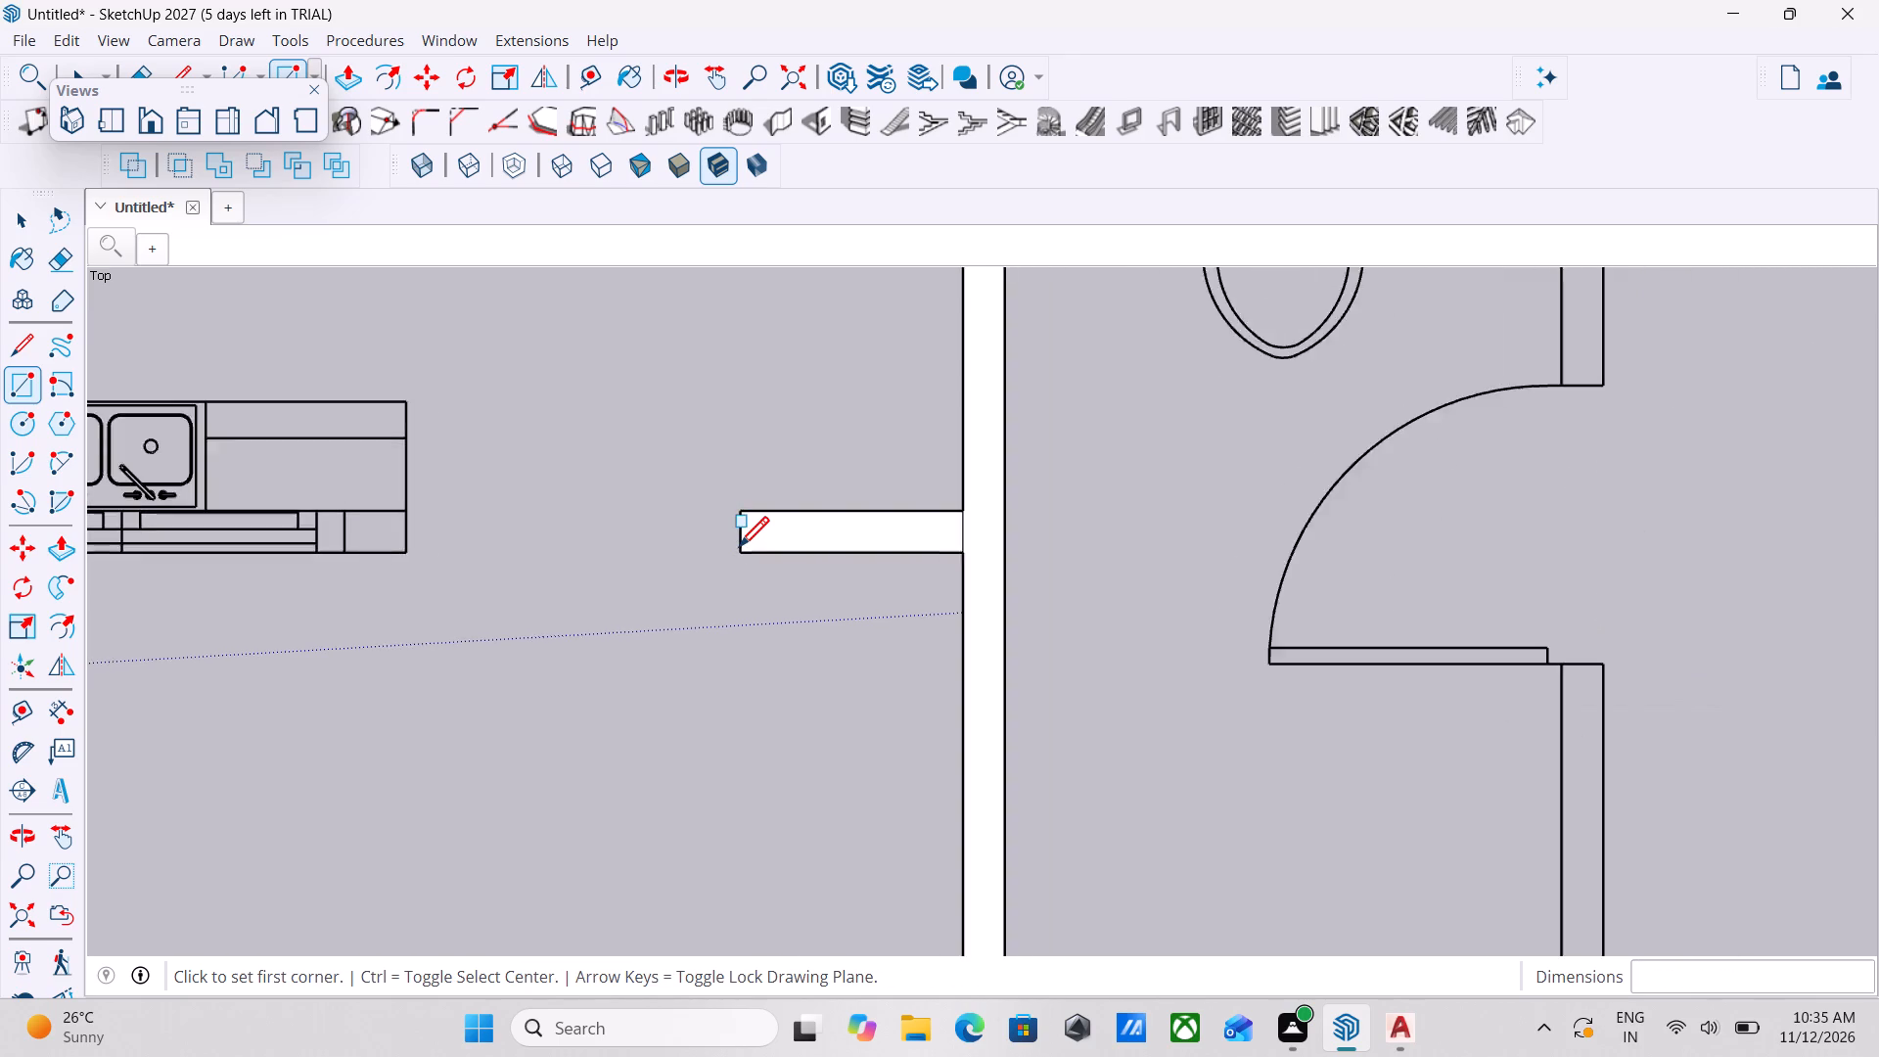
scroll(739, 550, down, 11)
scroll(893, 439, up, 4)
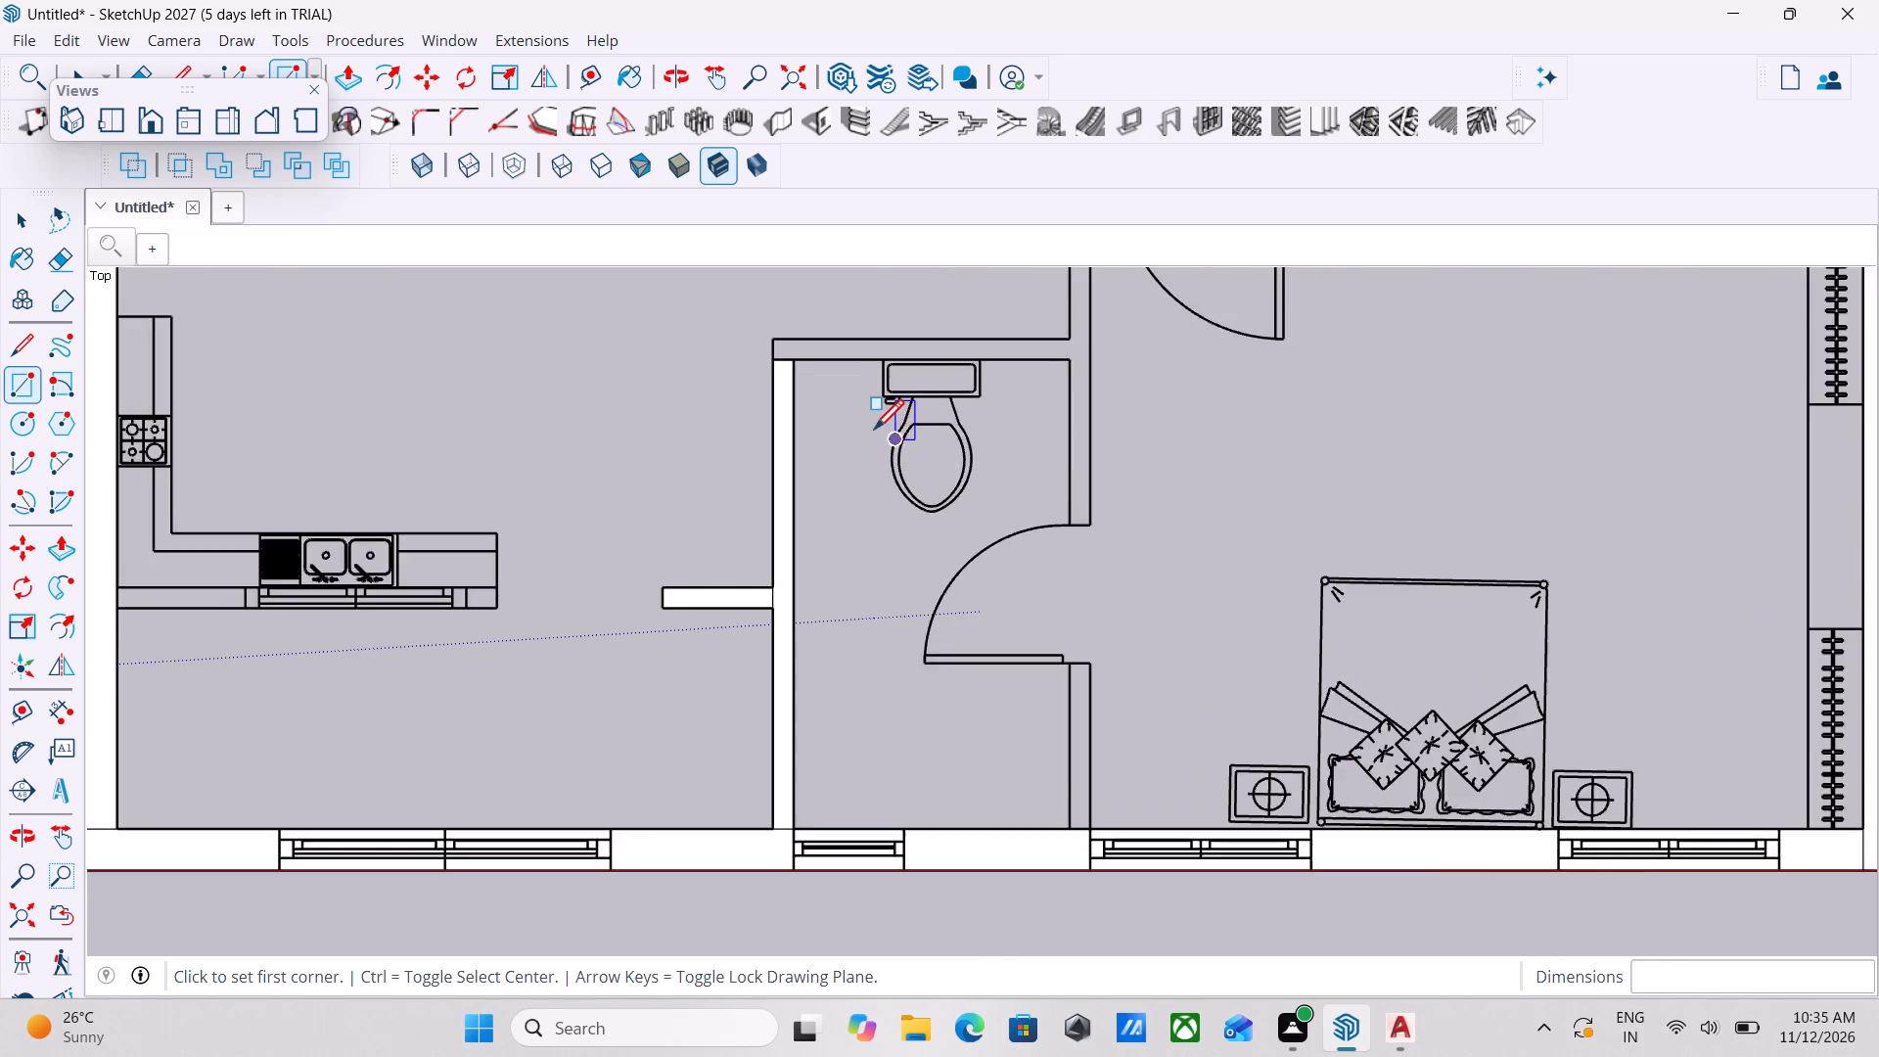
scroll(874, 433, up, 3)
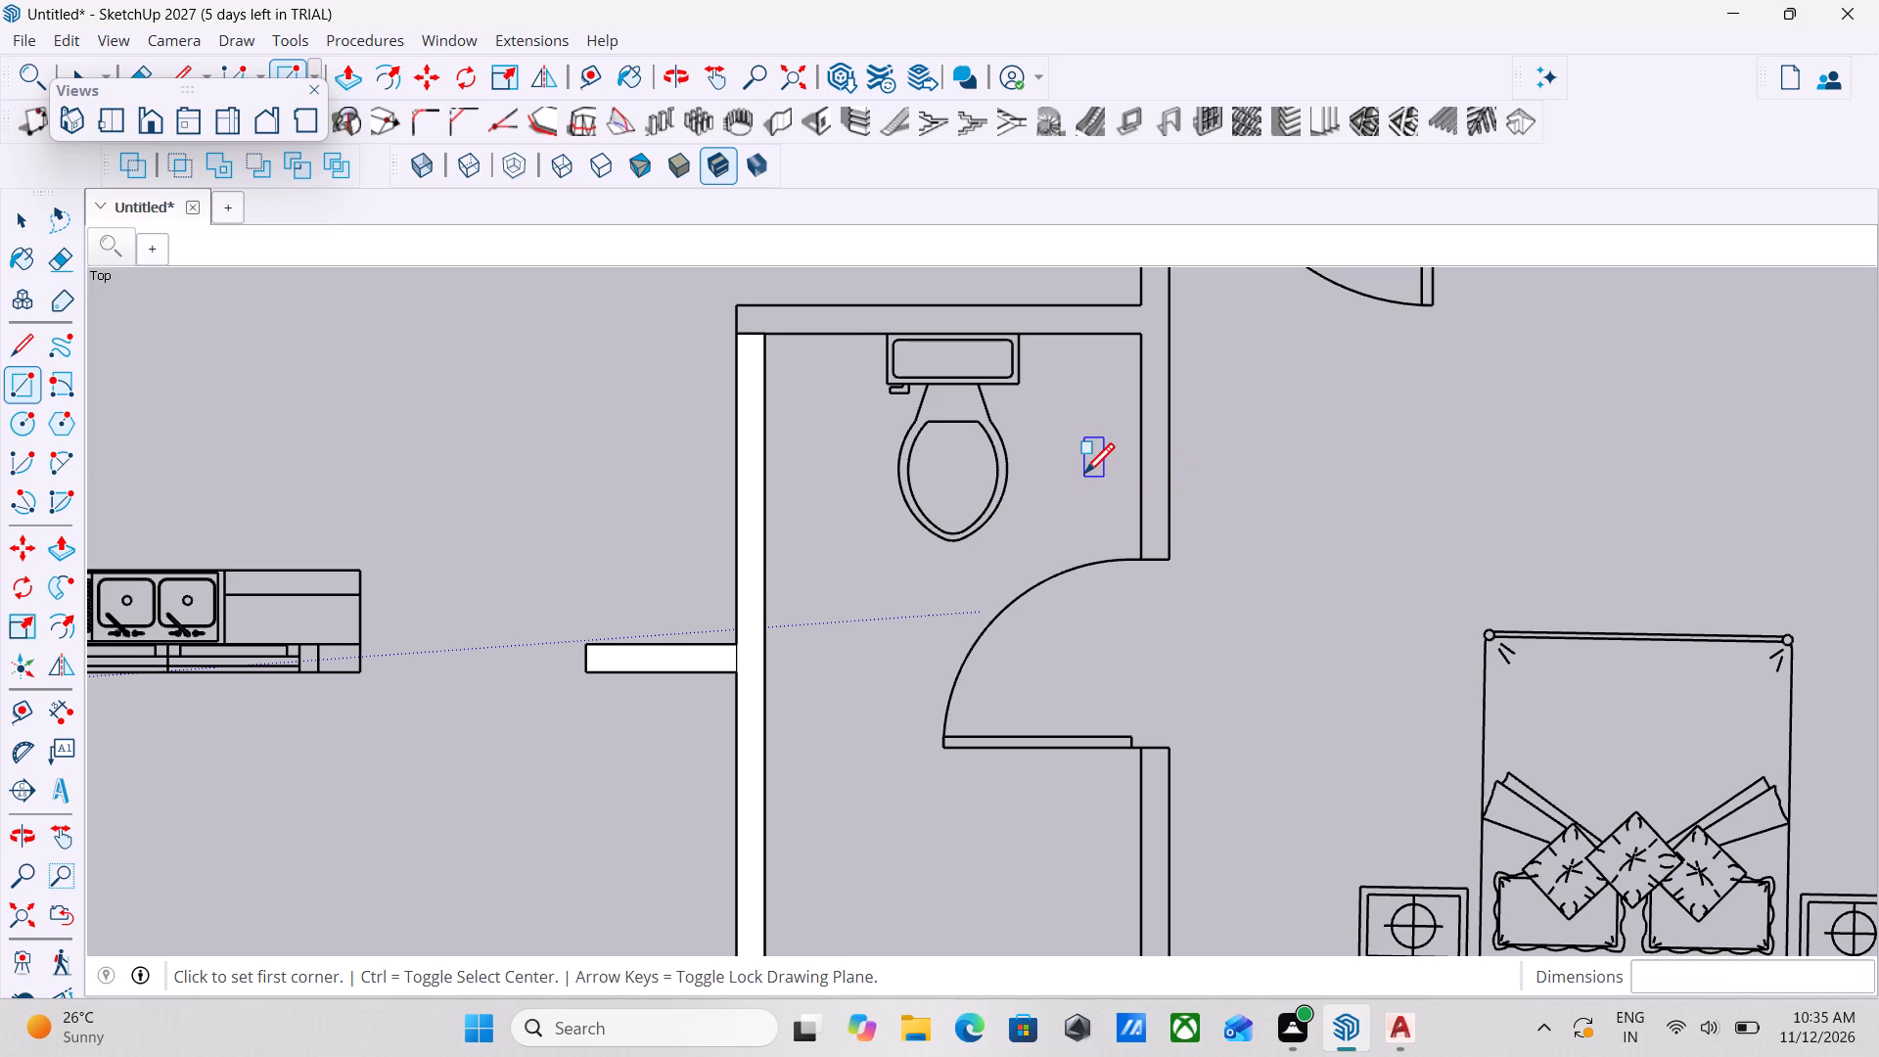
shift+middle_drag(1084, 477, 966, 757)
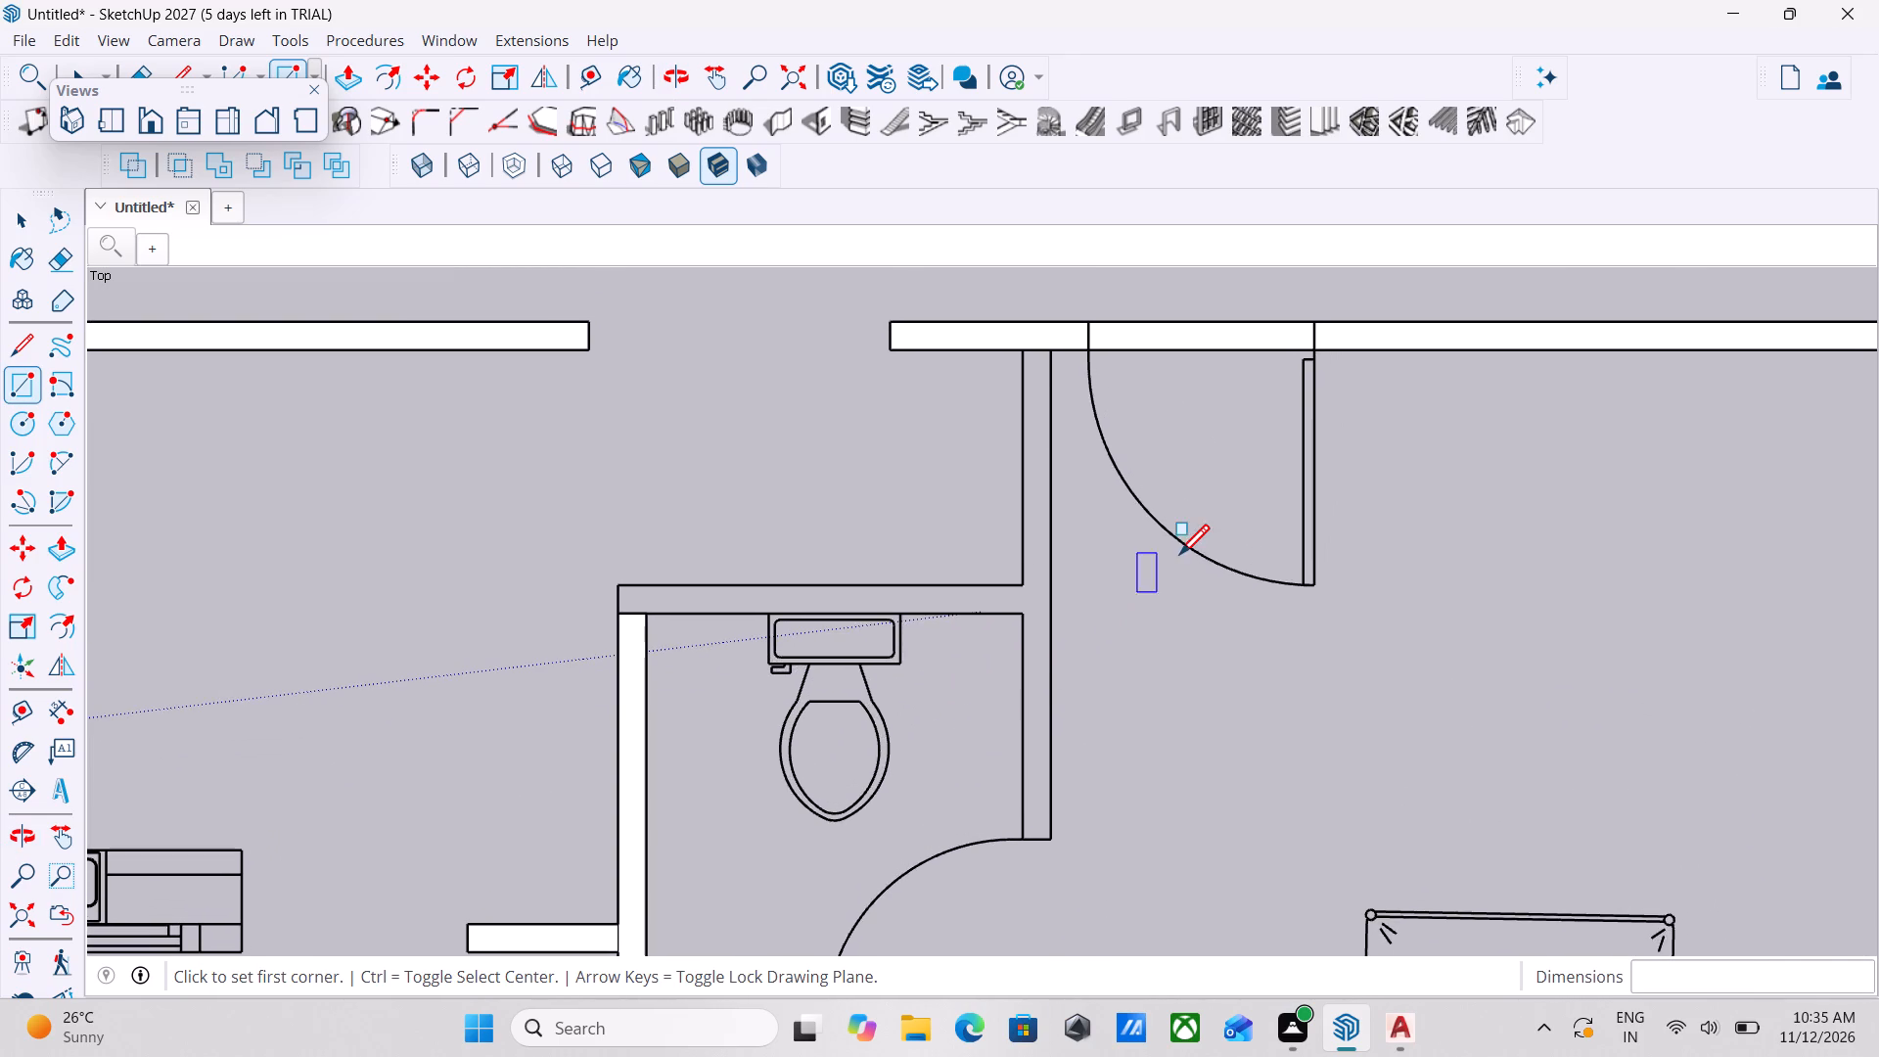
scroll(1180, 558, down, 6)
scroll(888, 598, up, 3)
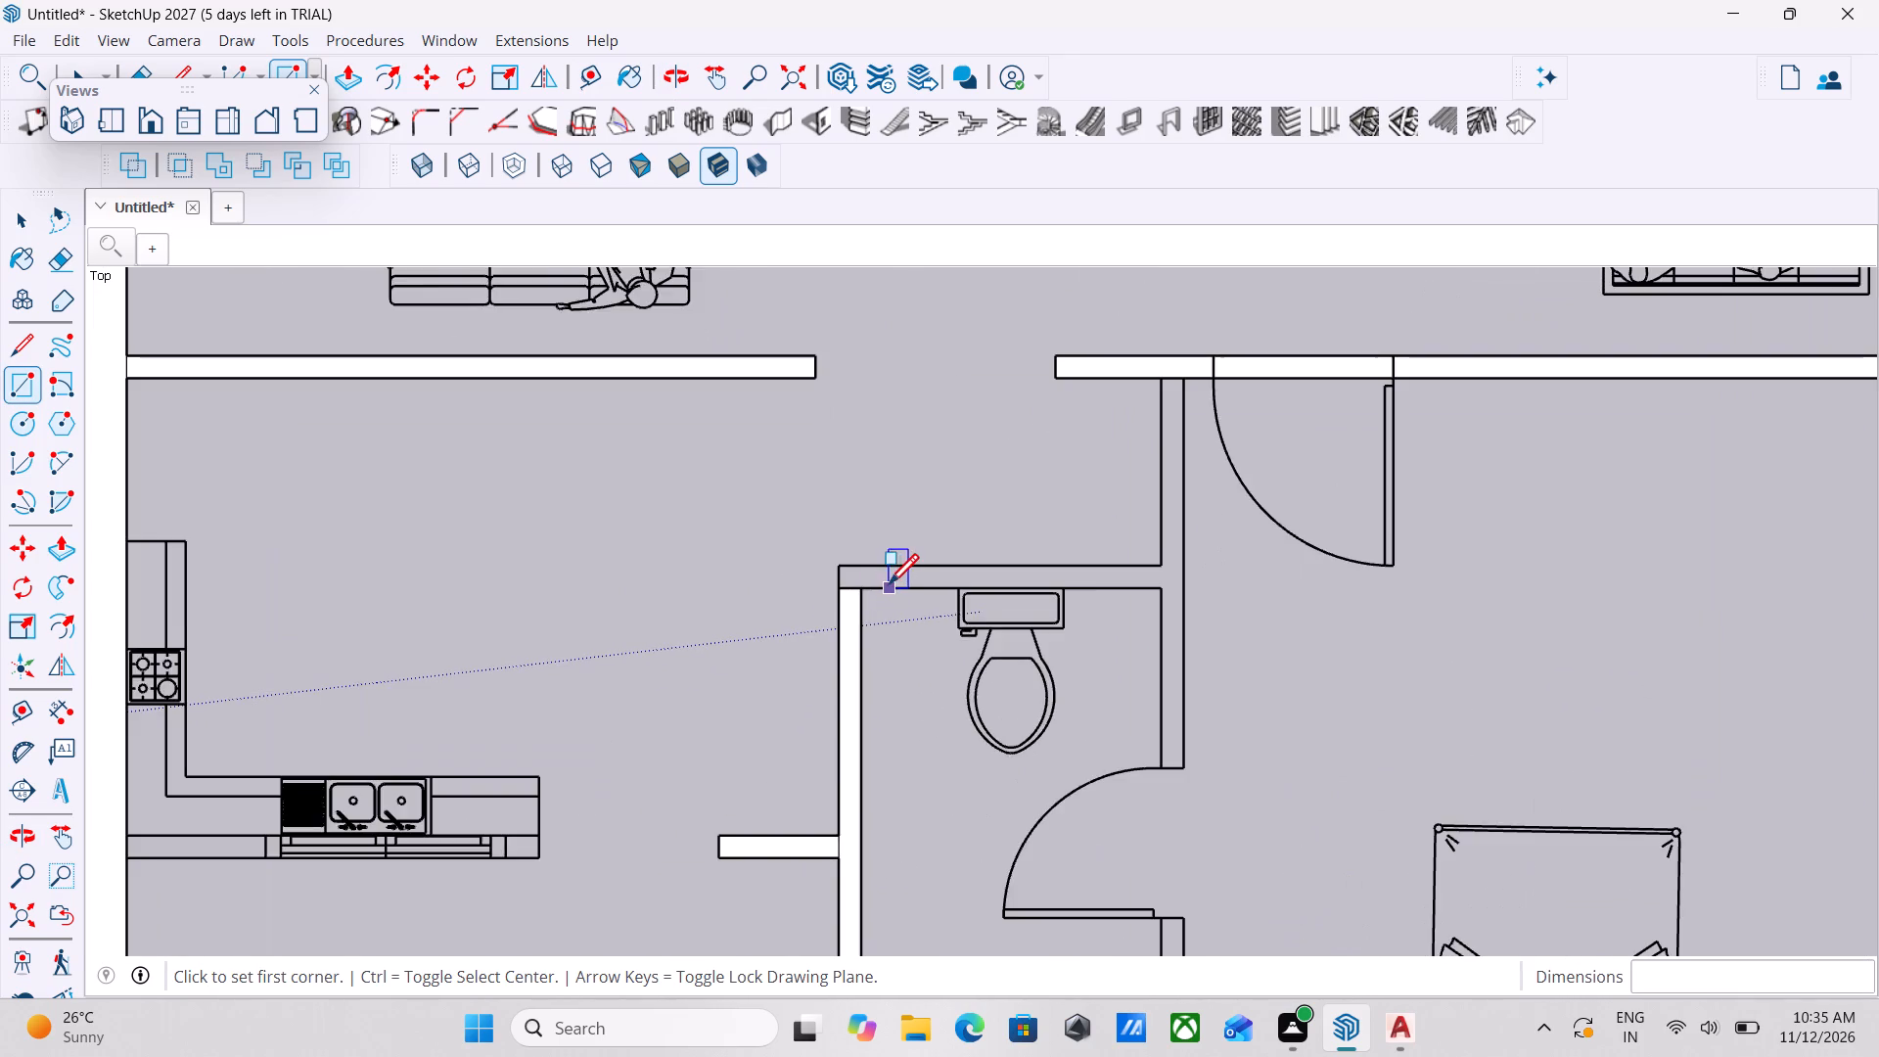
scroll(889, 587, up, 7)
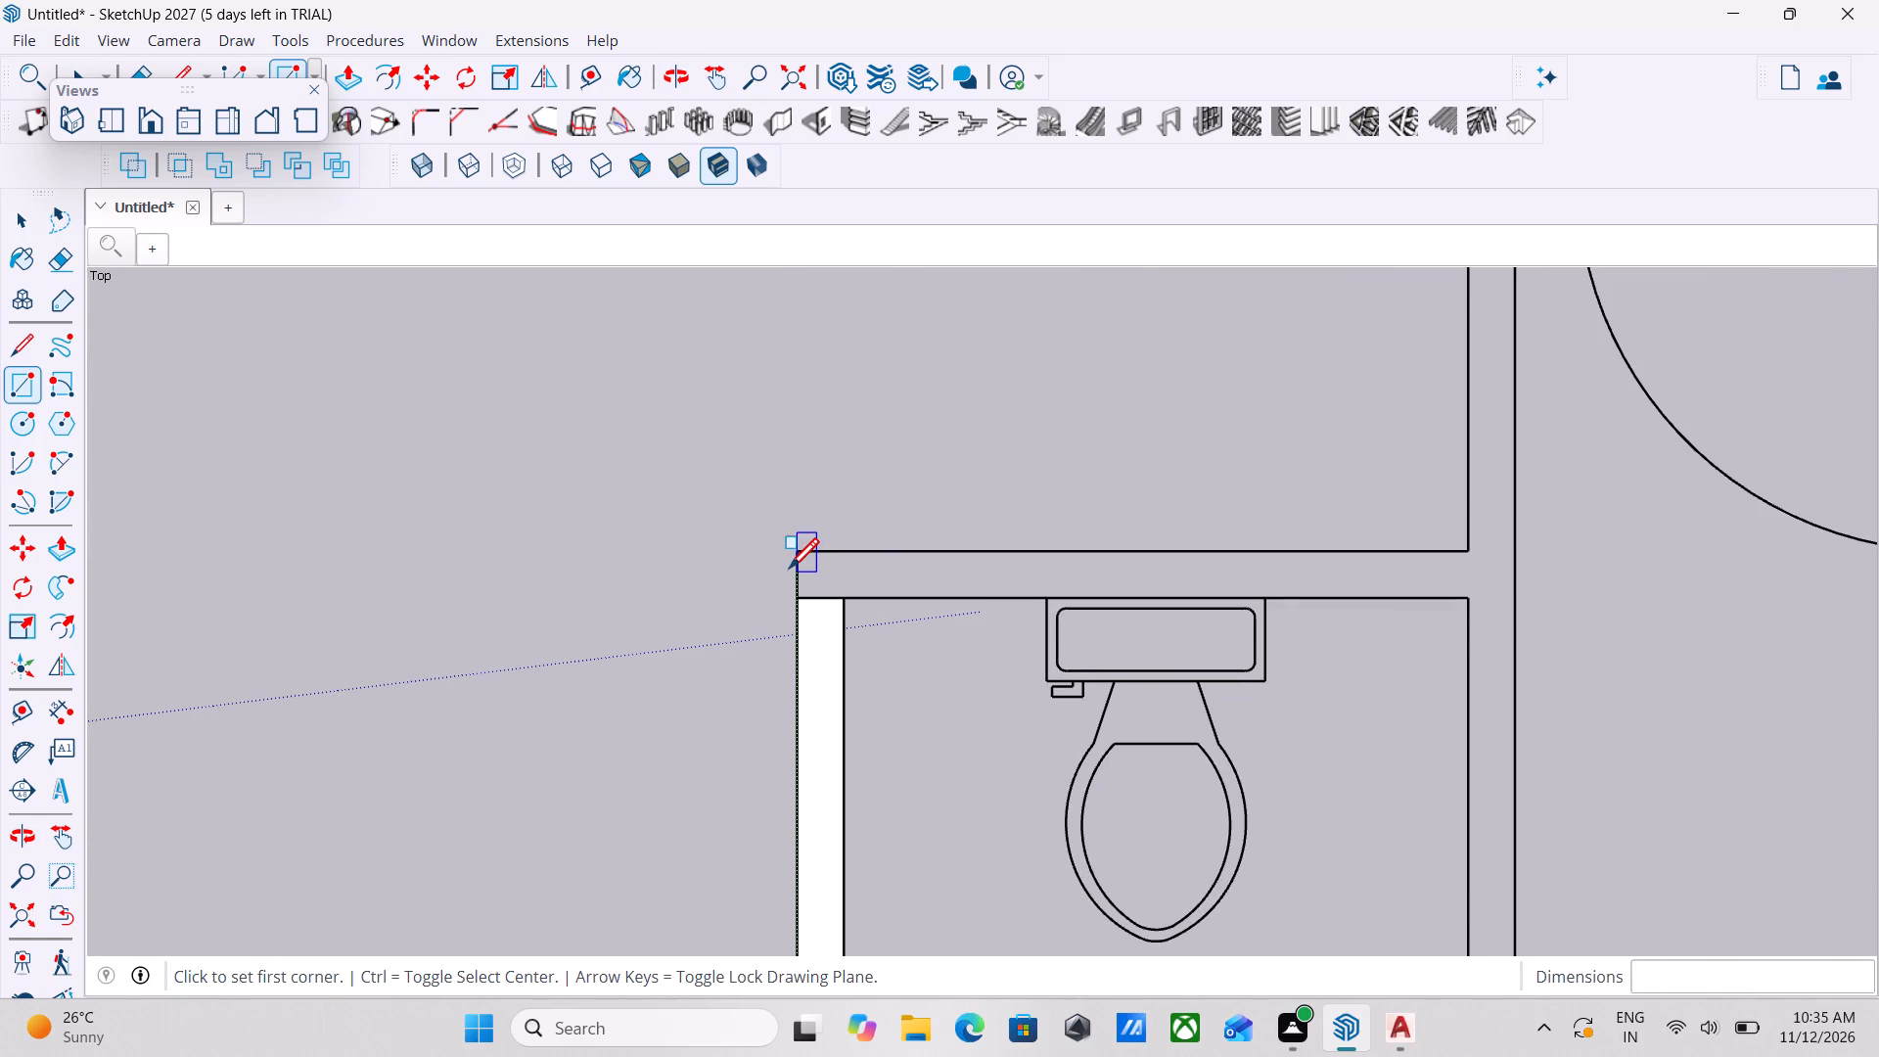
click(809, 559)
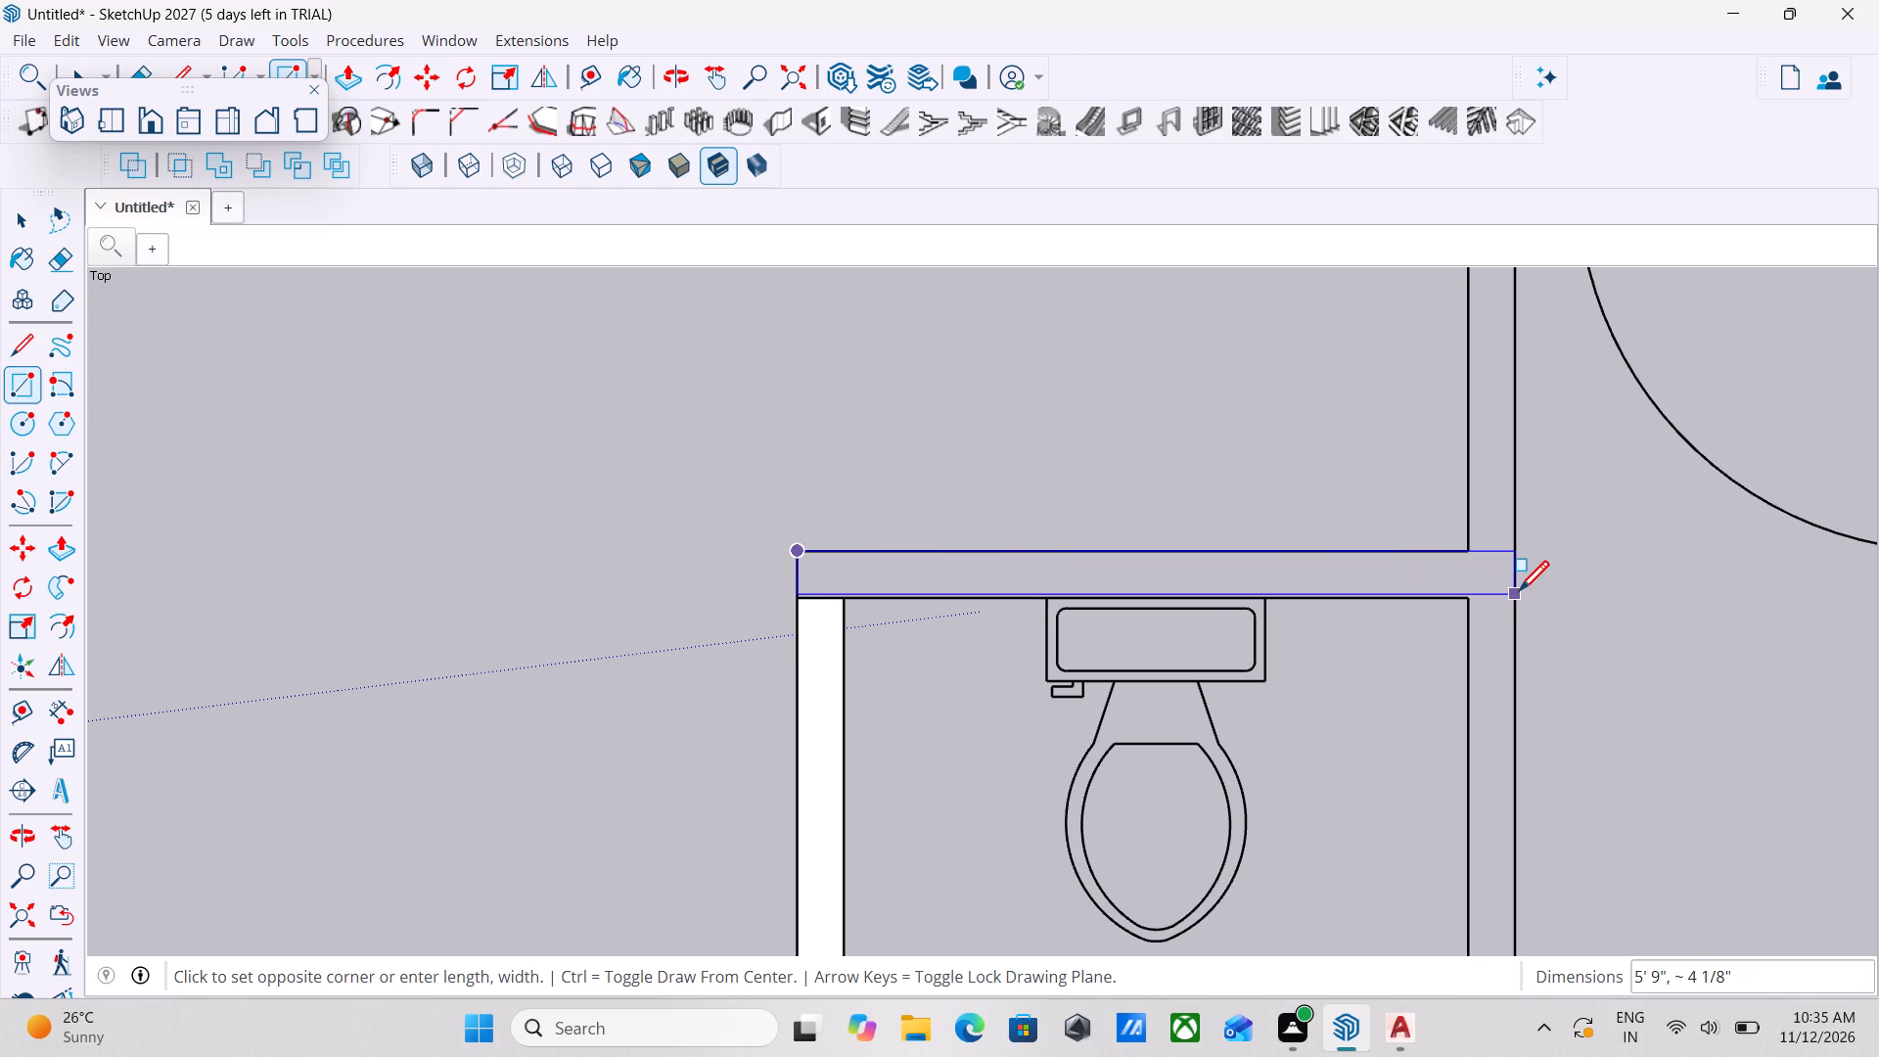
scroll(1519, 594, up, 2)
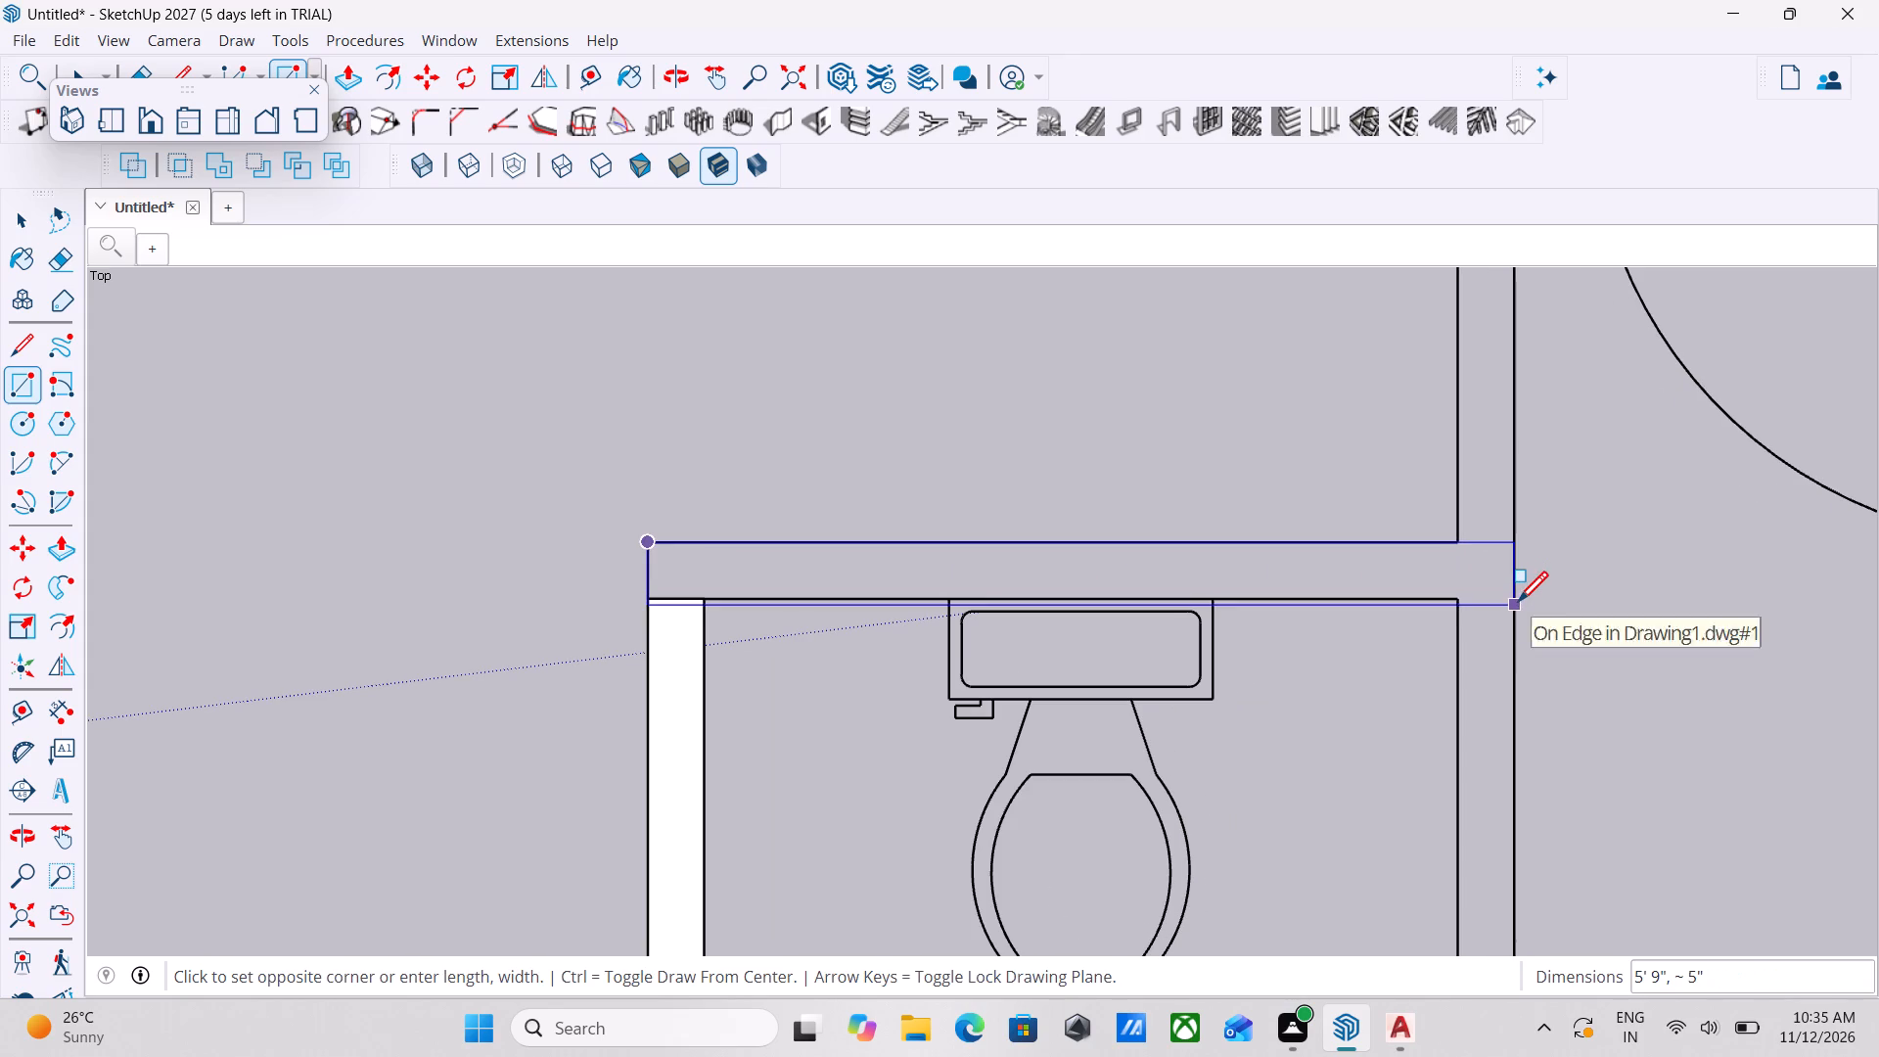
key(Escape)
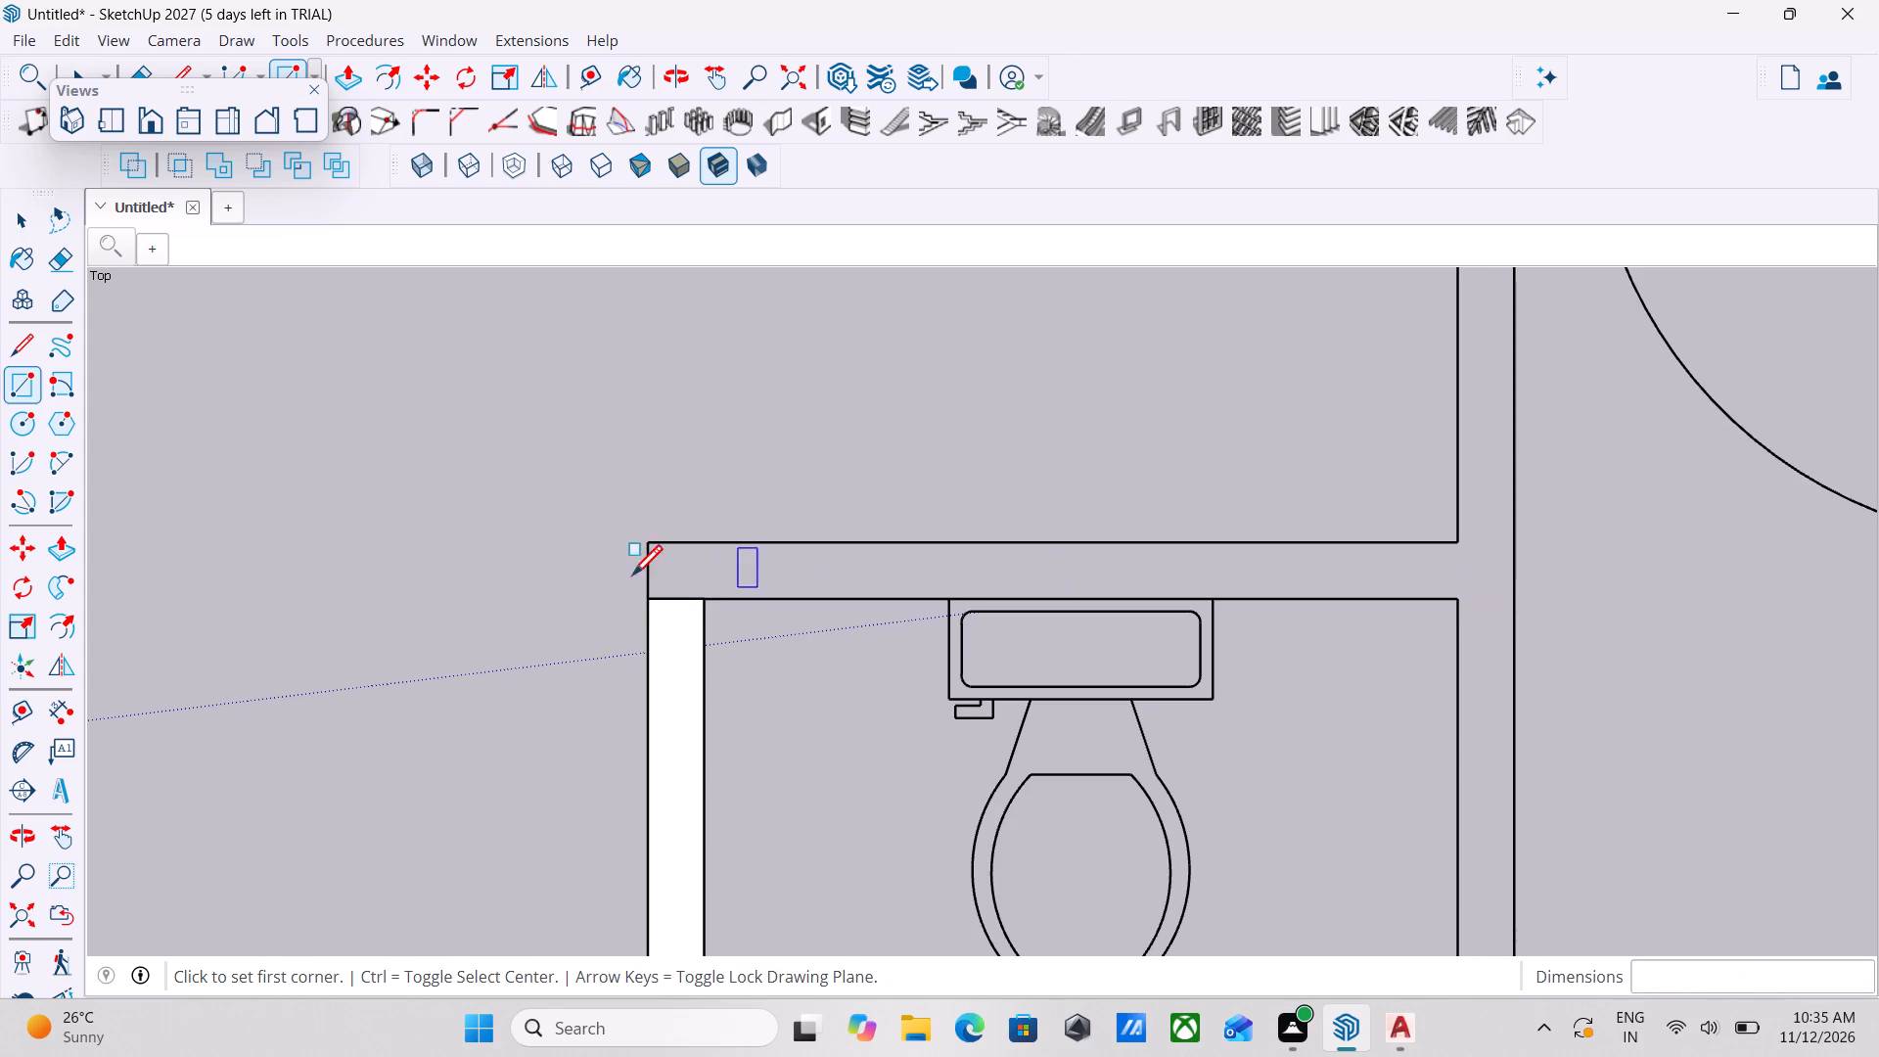
Trace the lower bathroom's top wall behind the toilet with a 5' 9" by 4 1/2" rectangle, out to the bedroom side of the right wall.
scroll(642, 602, up, 3)
click(660, 602)
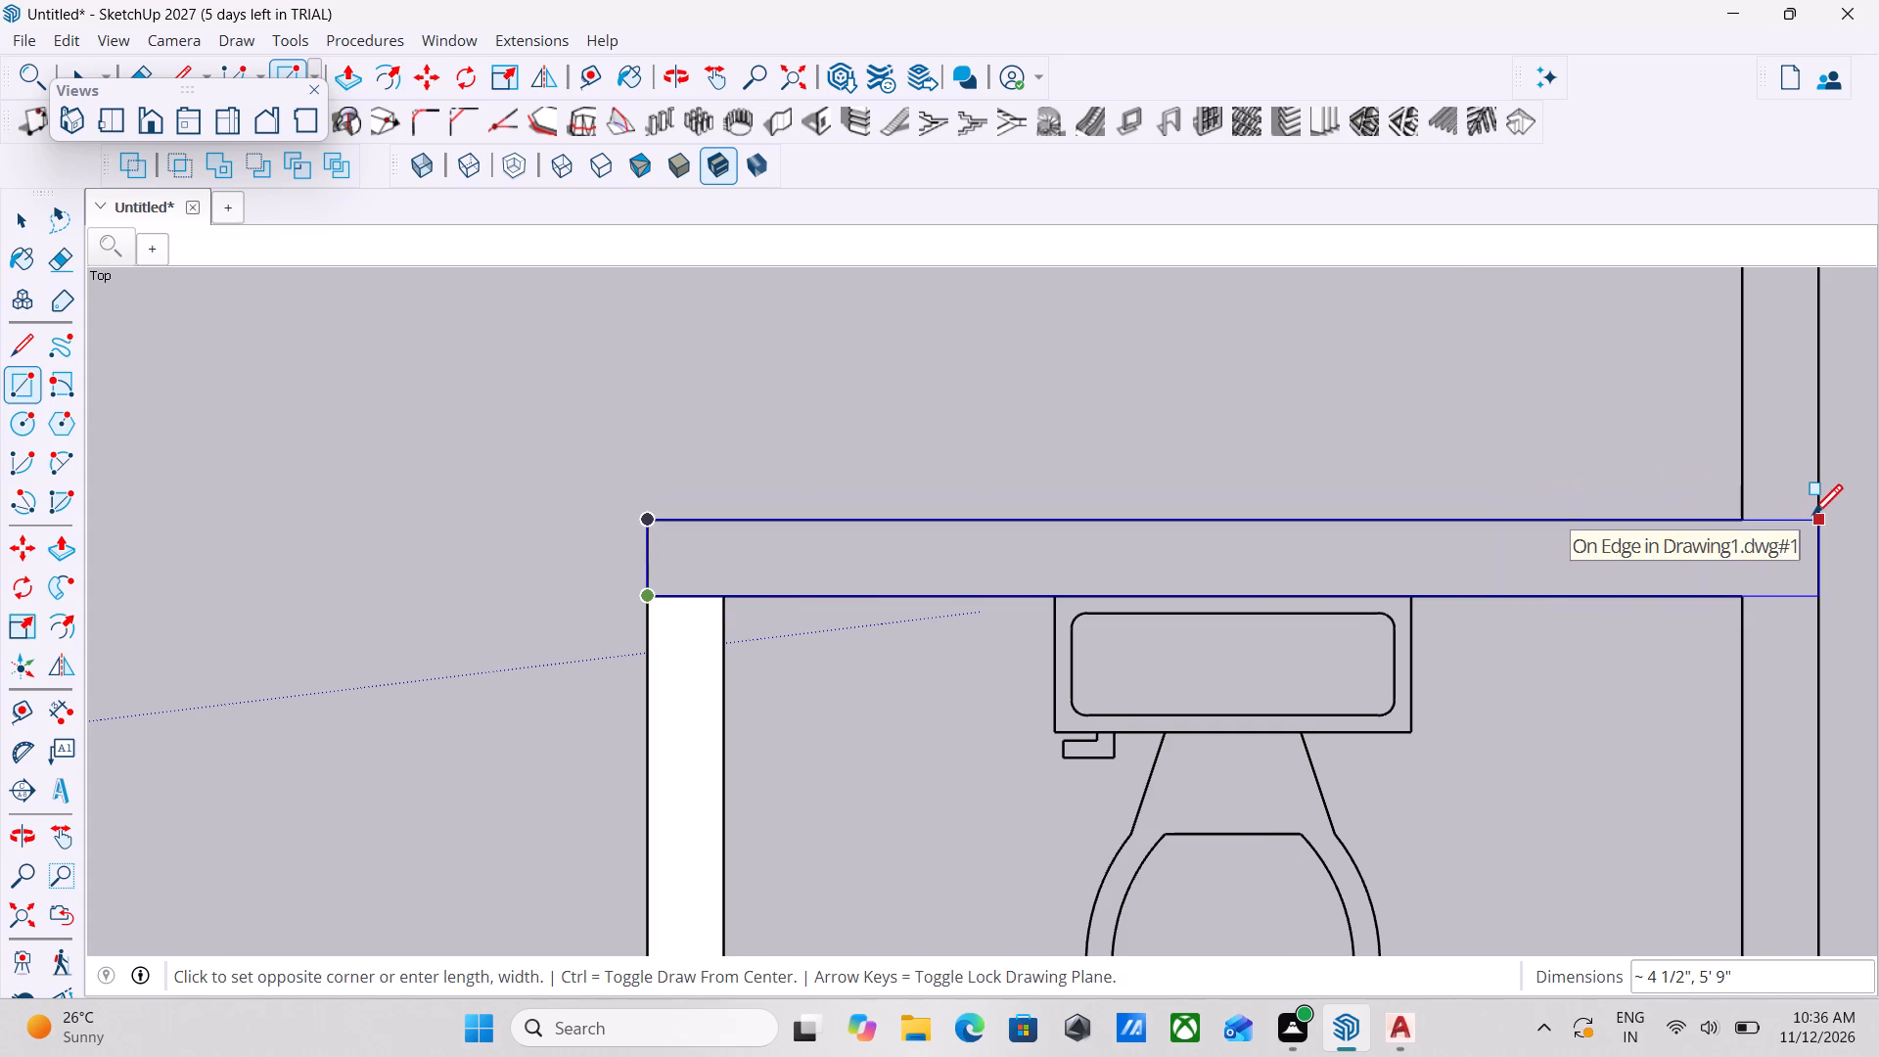
scroll(1821, 531, up, 6)
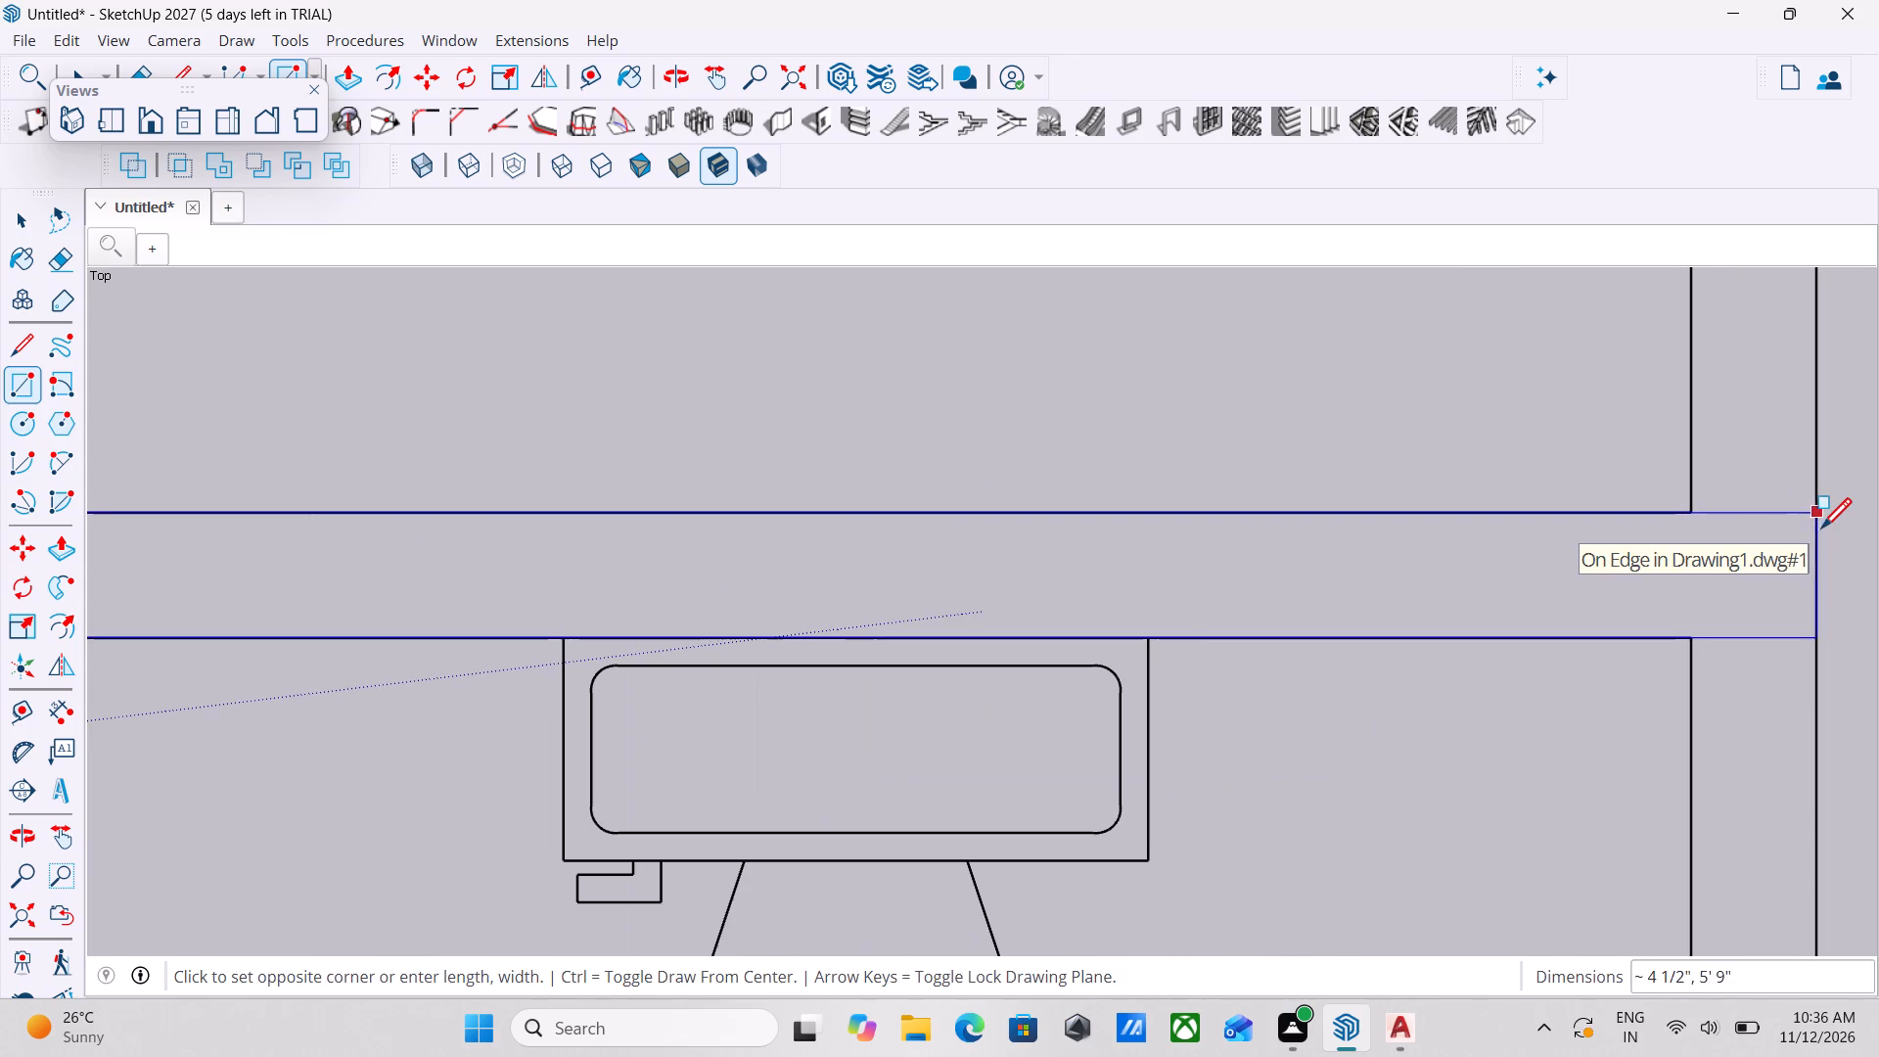
click(1816, 514)
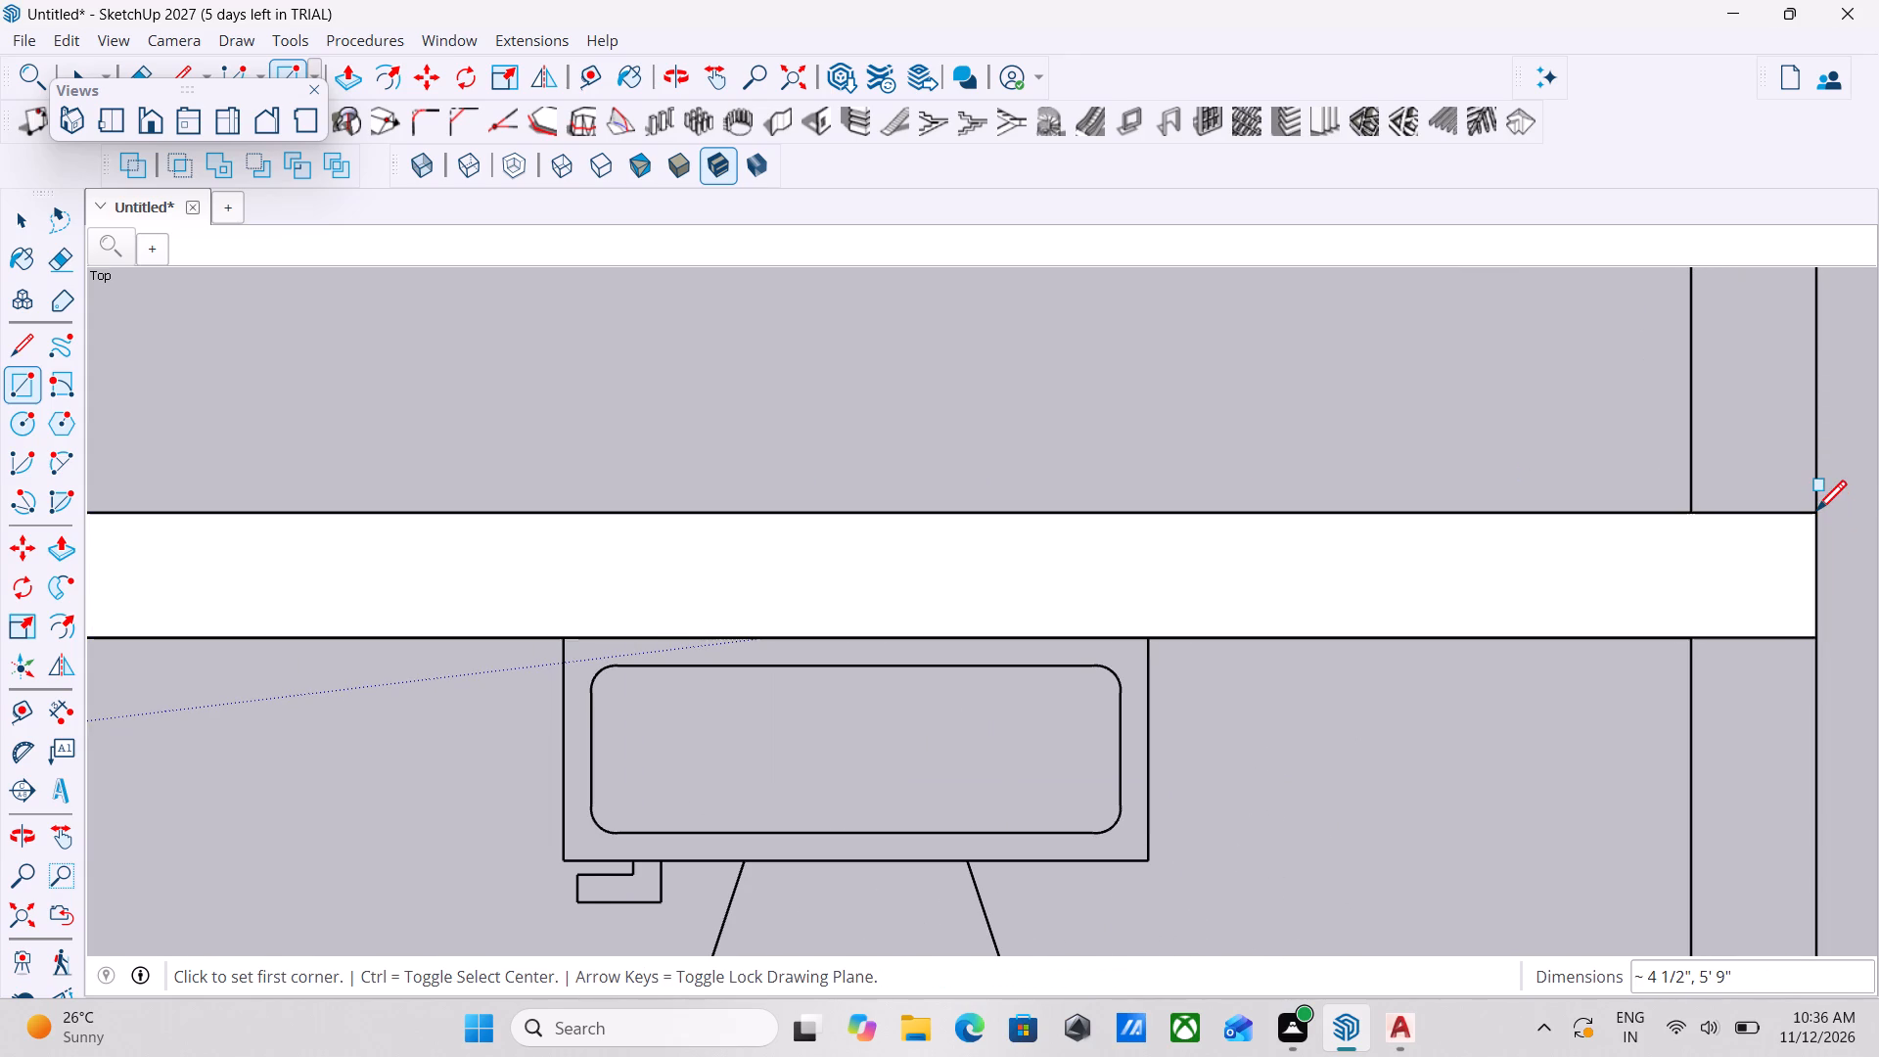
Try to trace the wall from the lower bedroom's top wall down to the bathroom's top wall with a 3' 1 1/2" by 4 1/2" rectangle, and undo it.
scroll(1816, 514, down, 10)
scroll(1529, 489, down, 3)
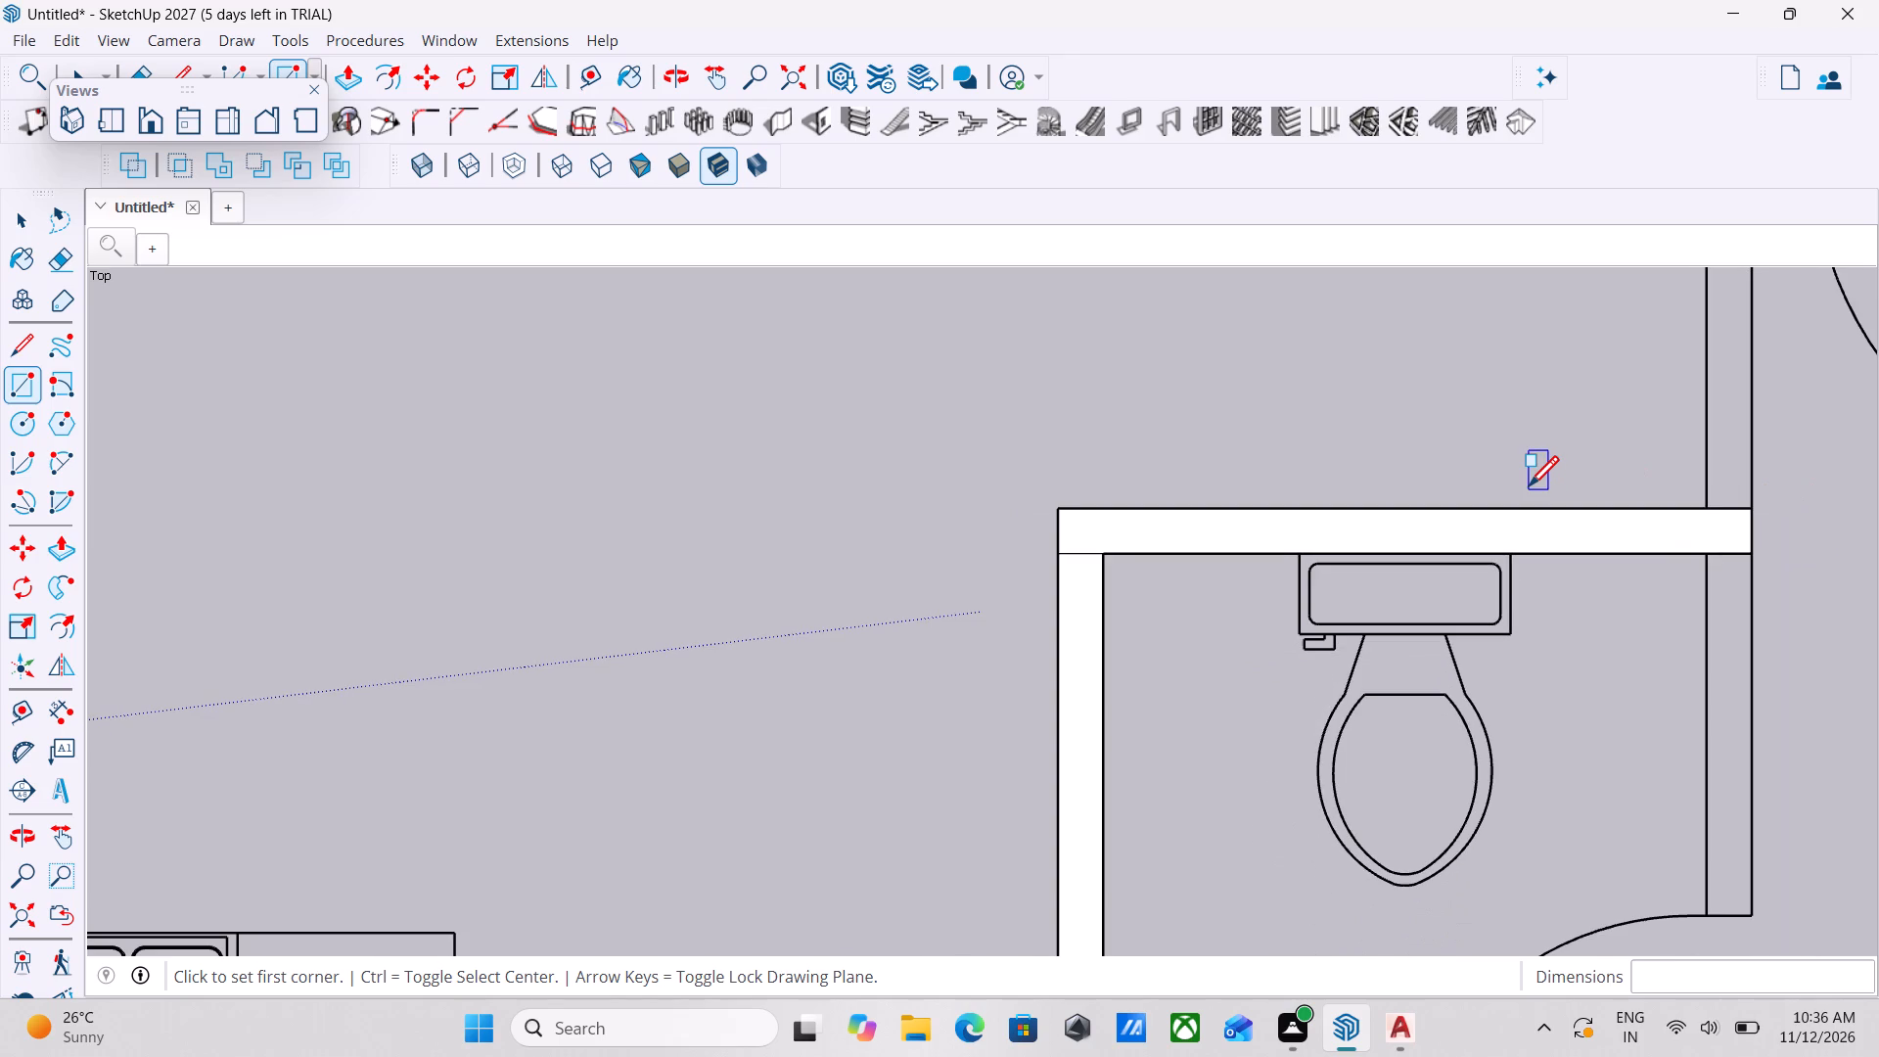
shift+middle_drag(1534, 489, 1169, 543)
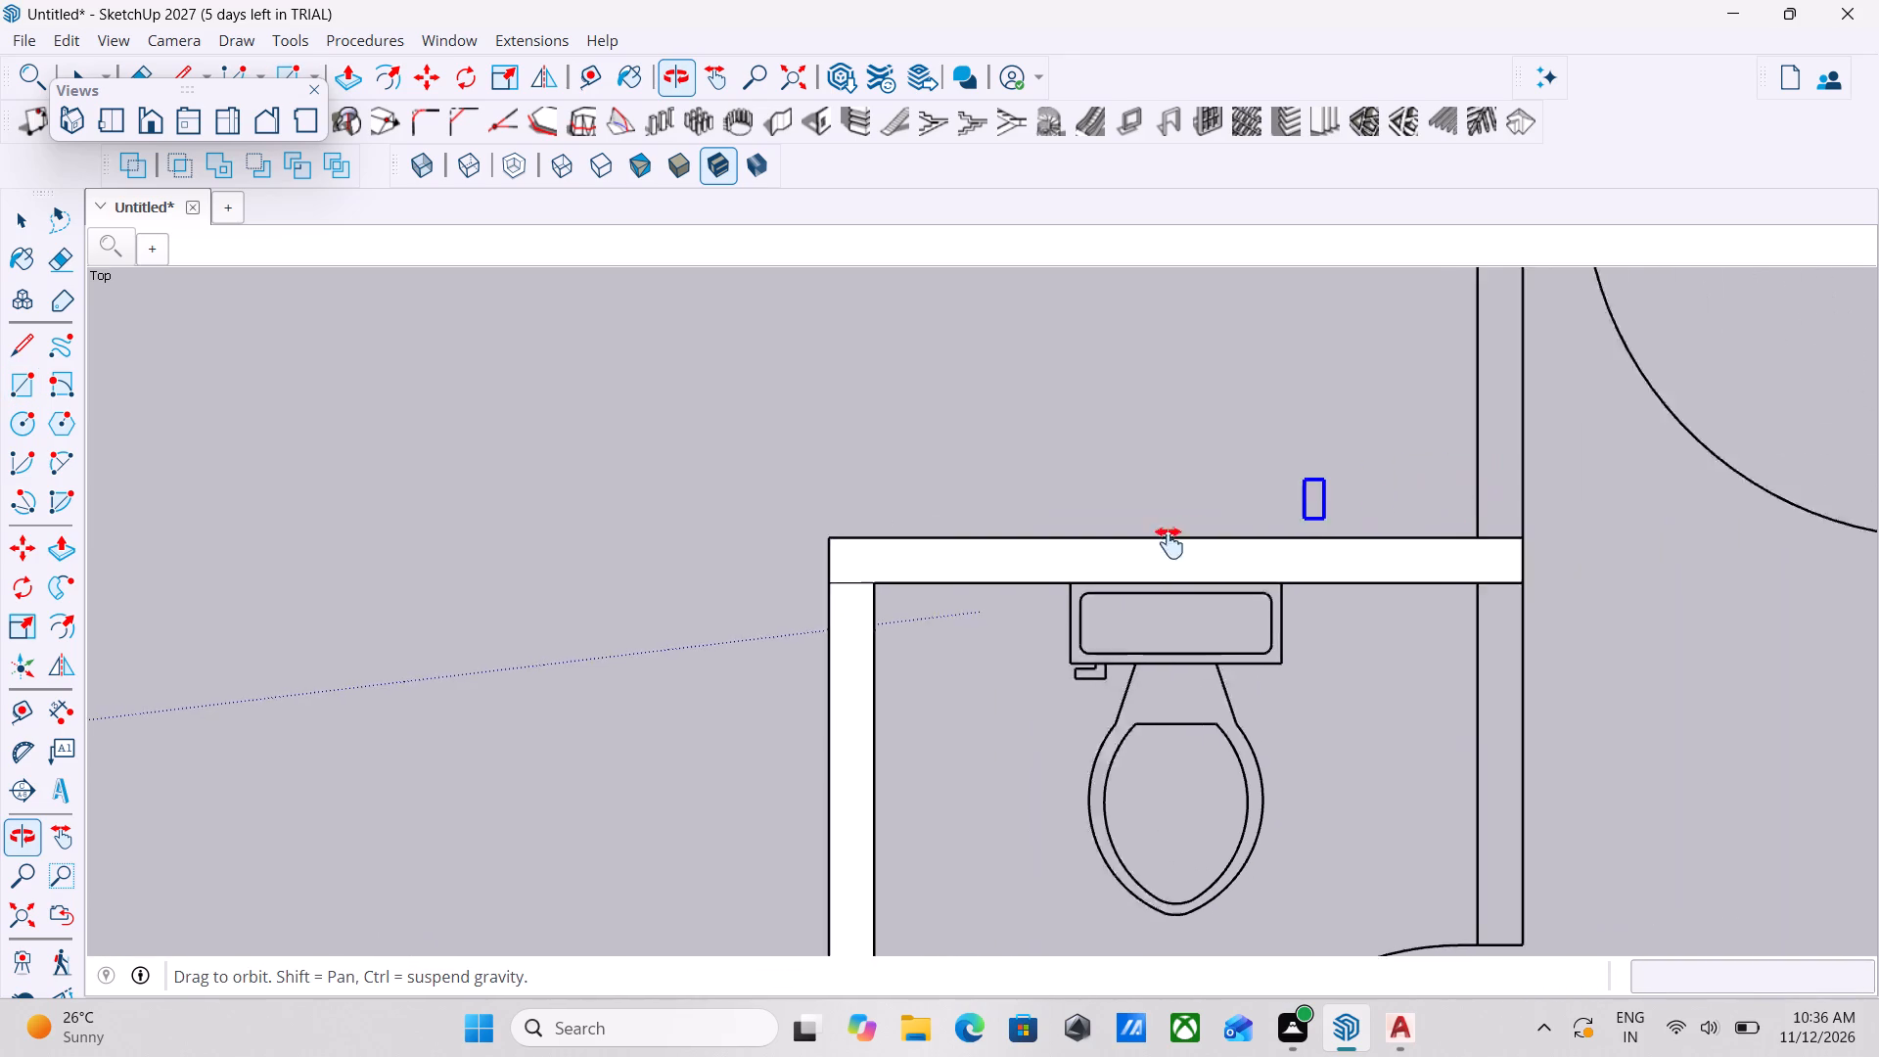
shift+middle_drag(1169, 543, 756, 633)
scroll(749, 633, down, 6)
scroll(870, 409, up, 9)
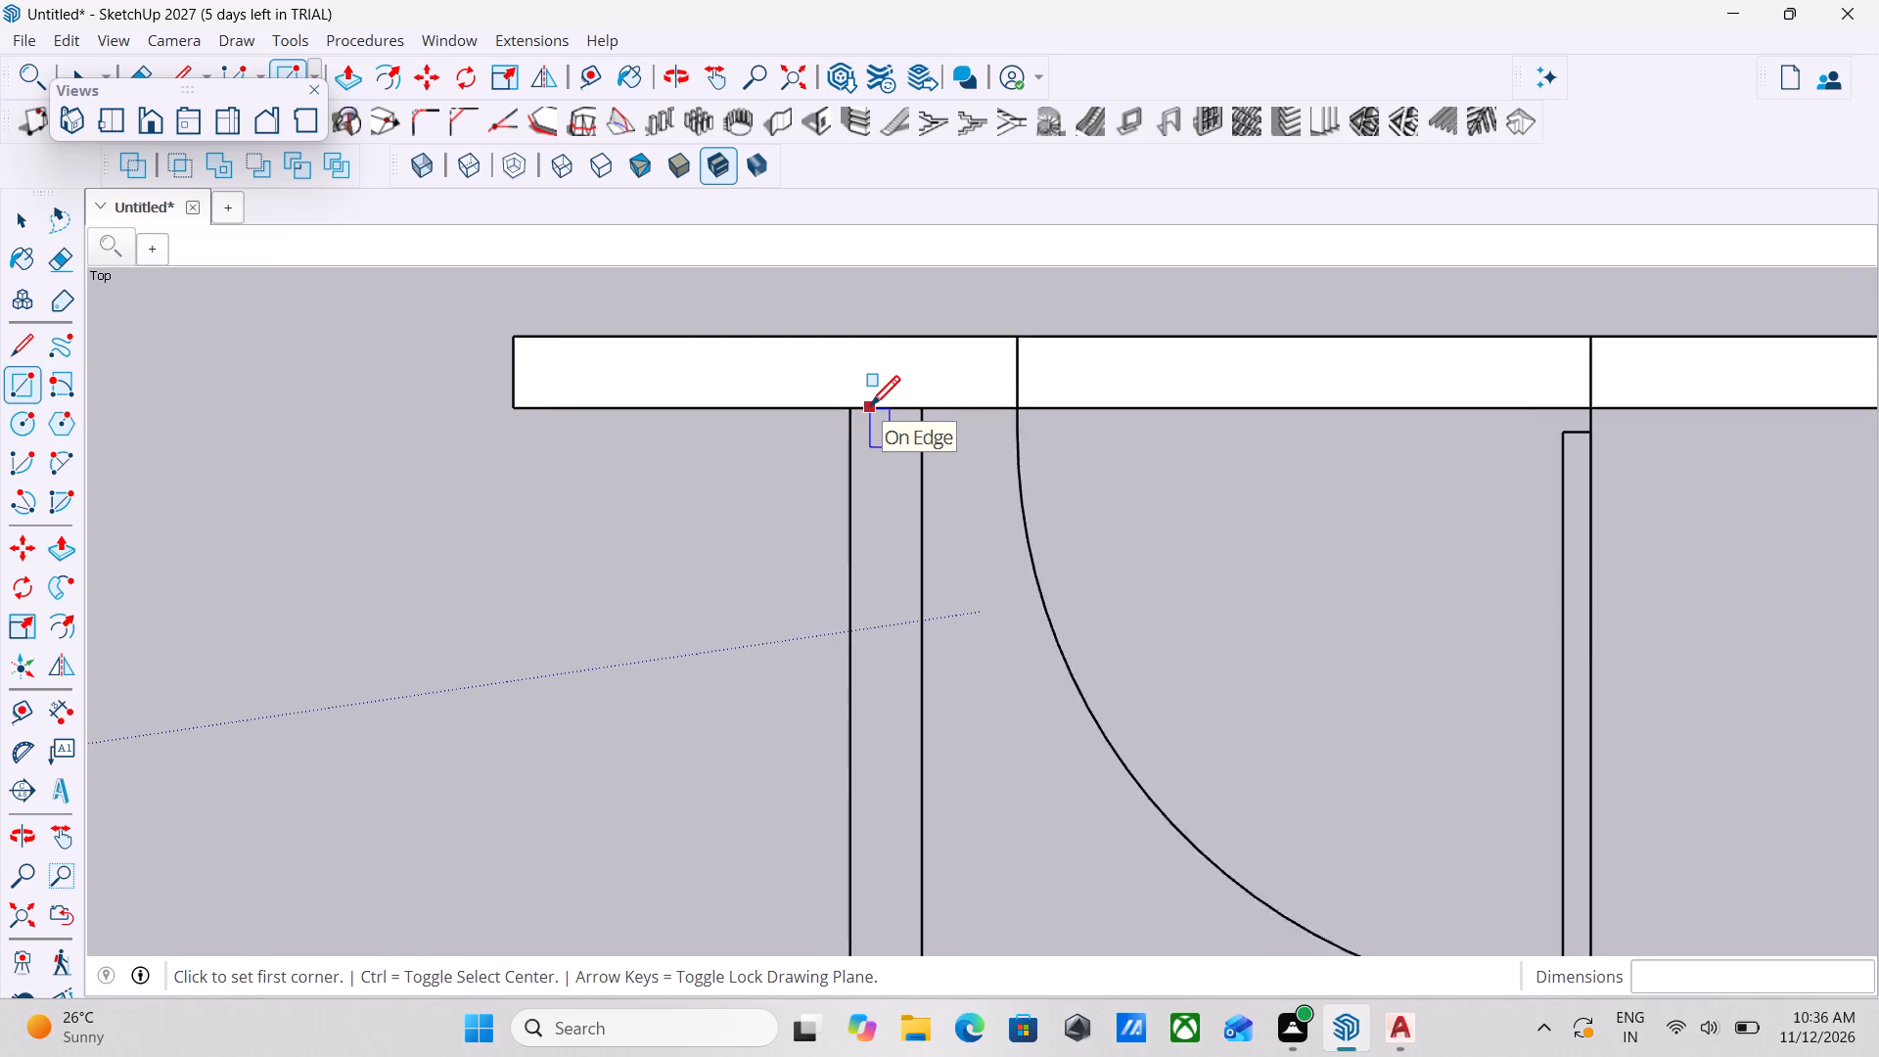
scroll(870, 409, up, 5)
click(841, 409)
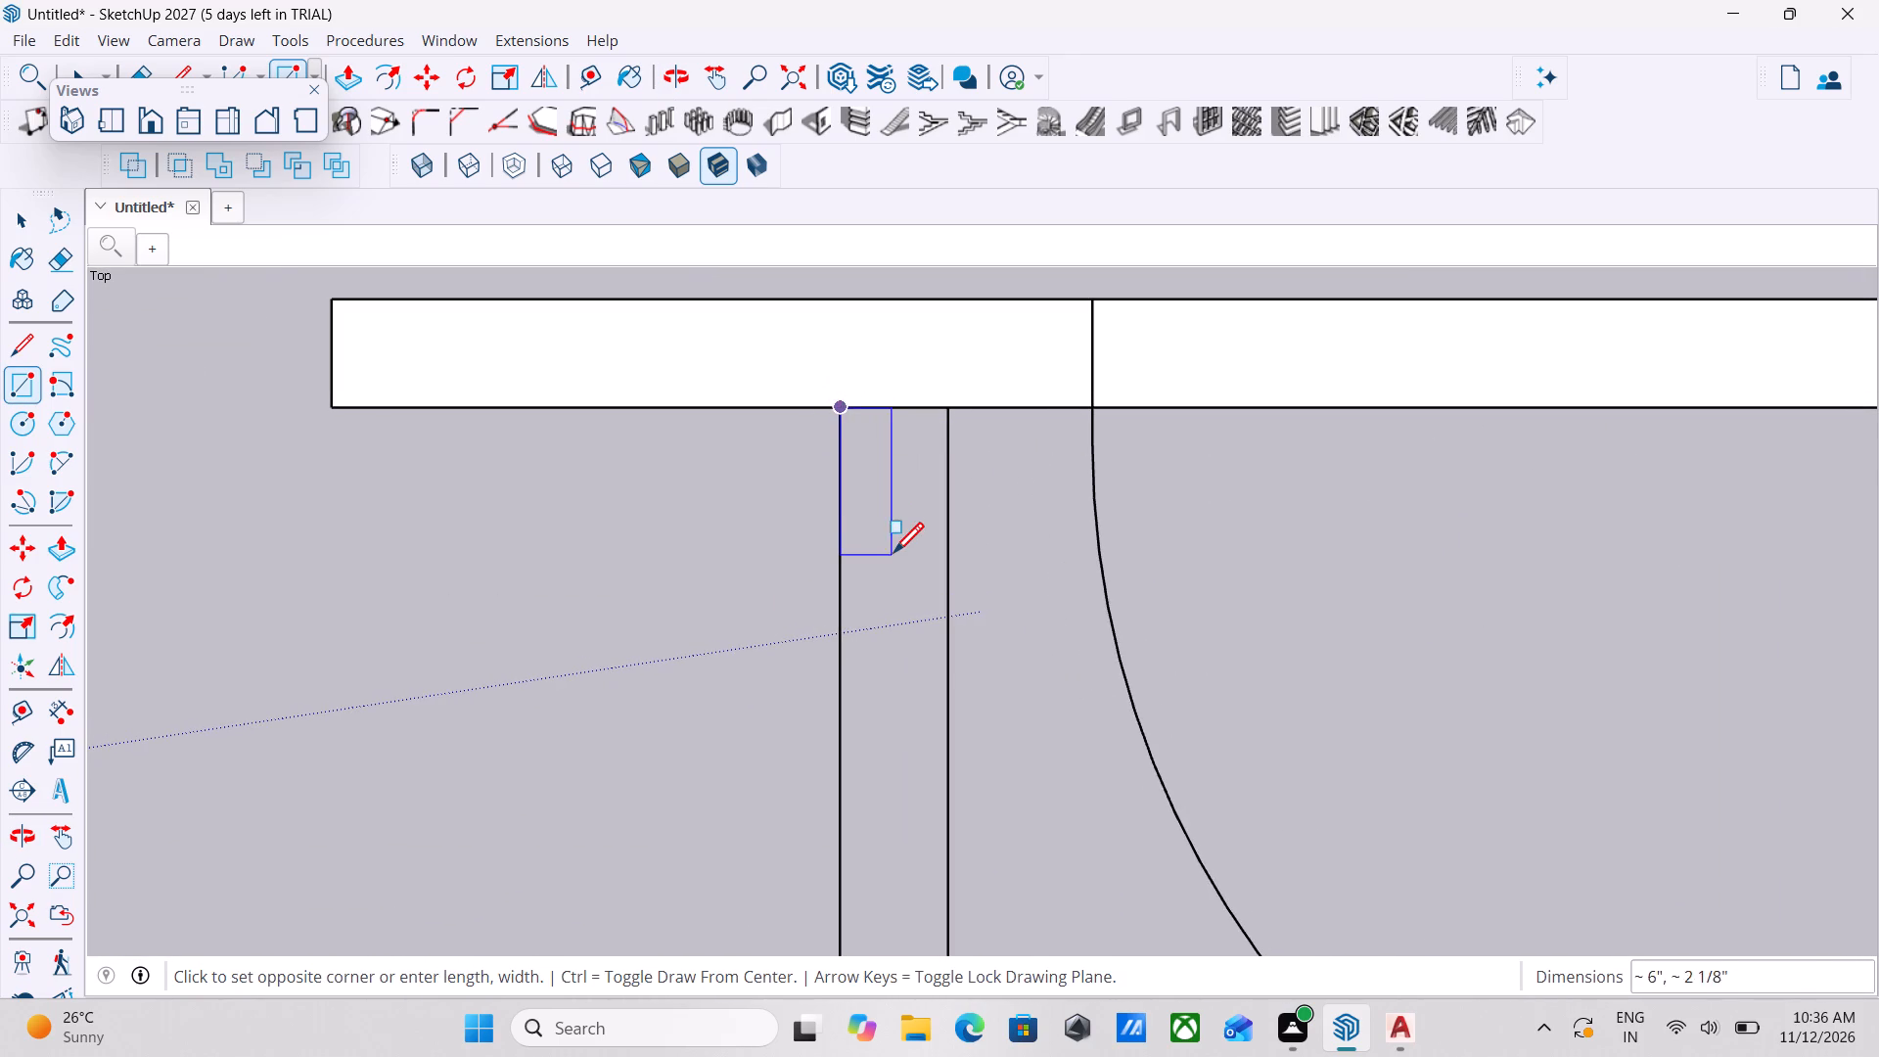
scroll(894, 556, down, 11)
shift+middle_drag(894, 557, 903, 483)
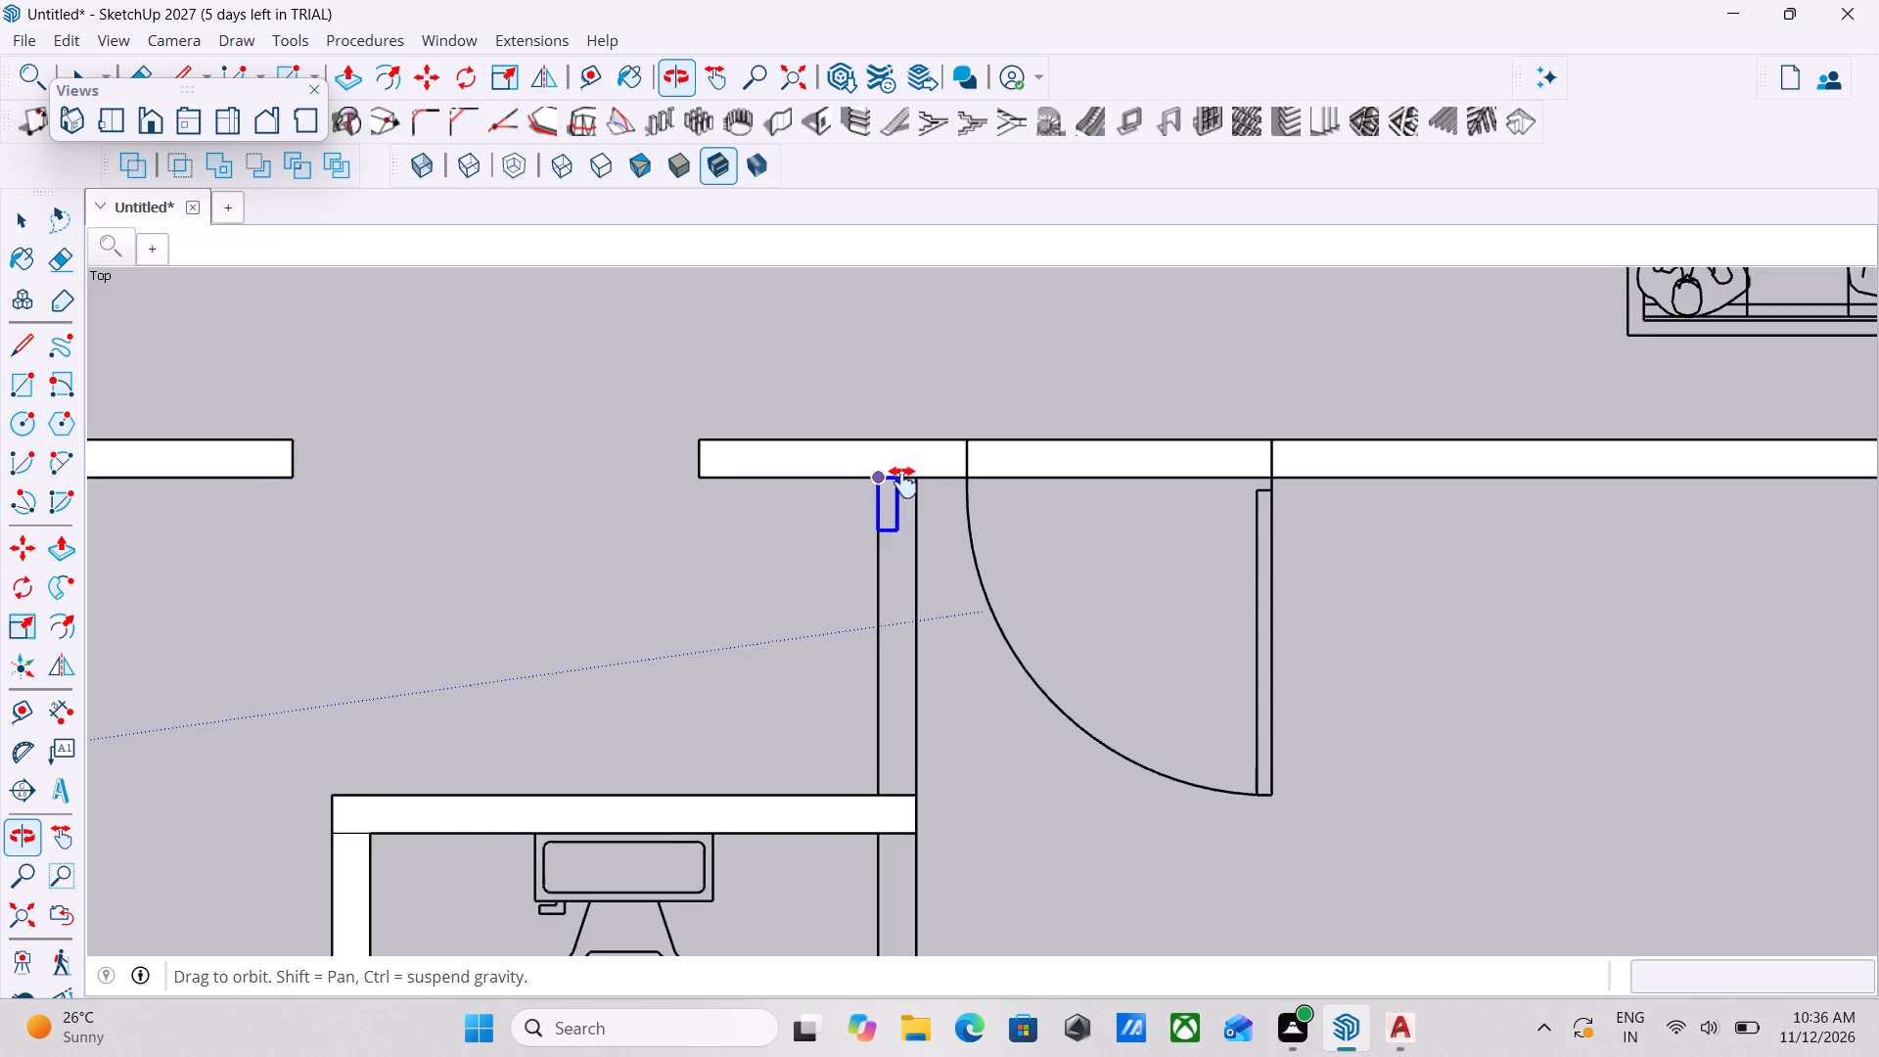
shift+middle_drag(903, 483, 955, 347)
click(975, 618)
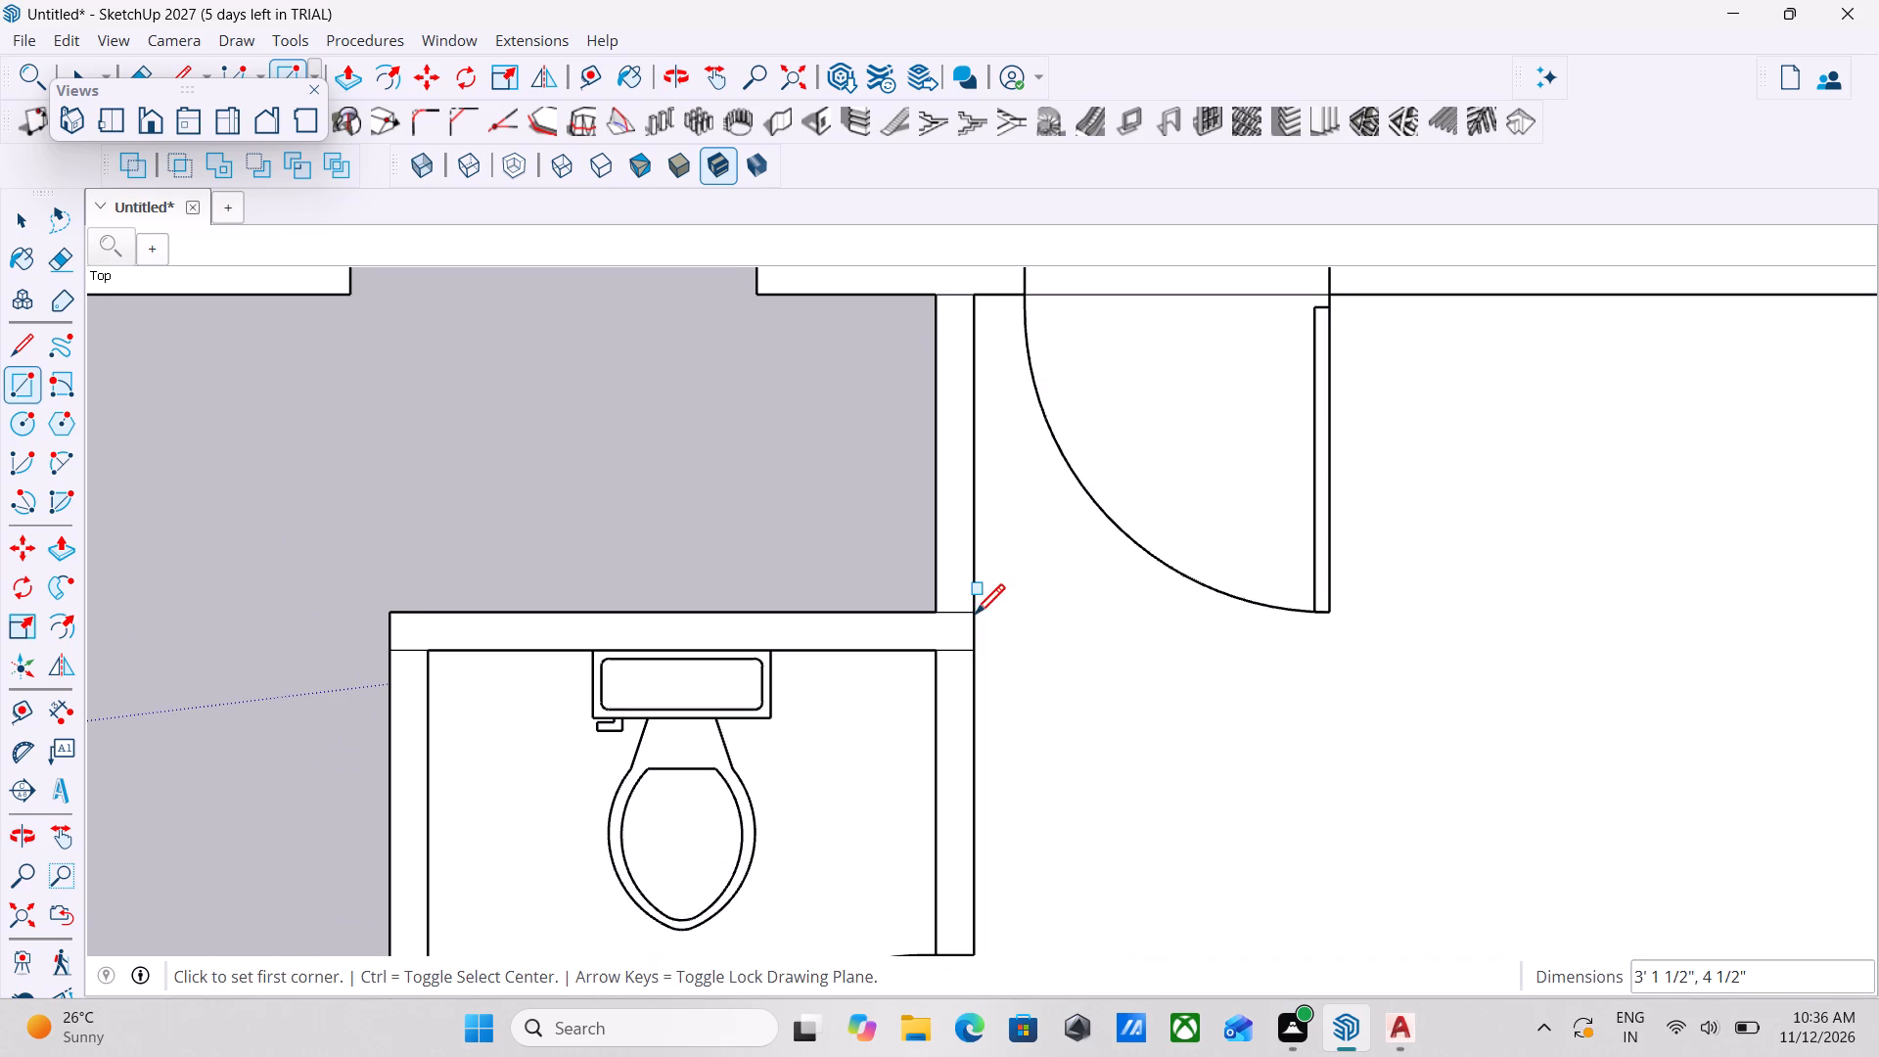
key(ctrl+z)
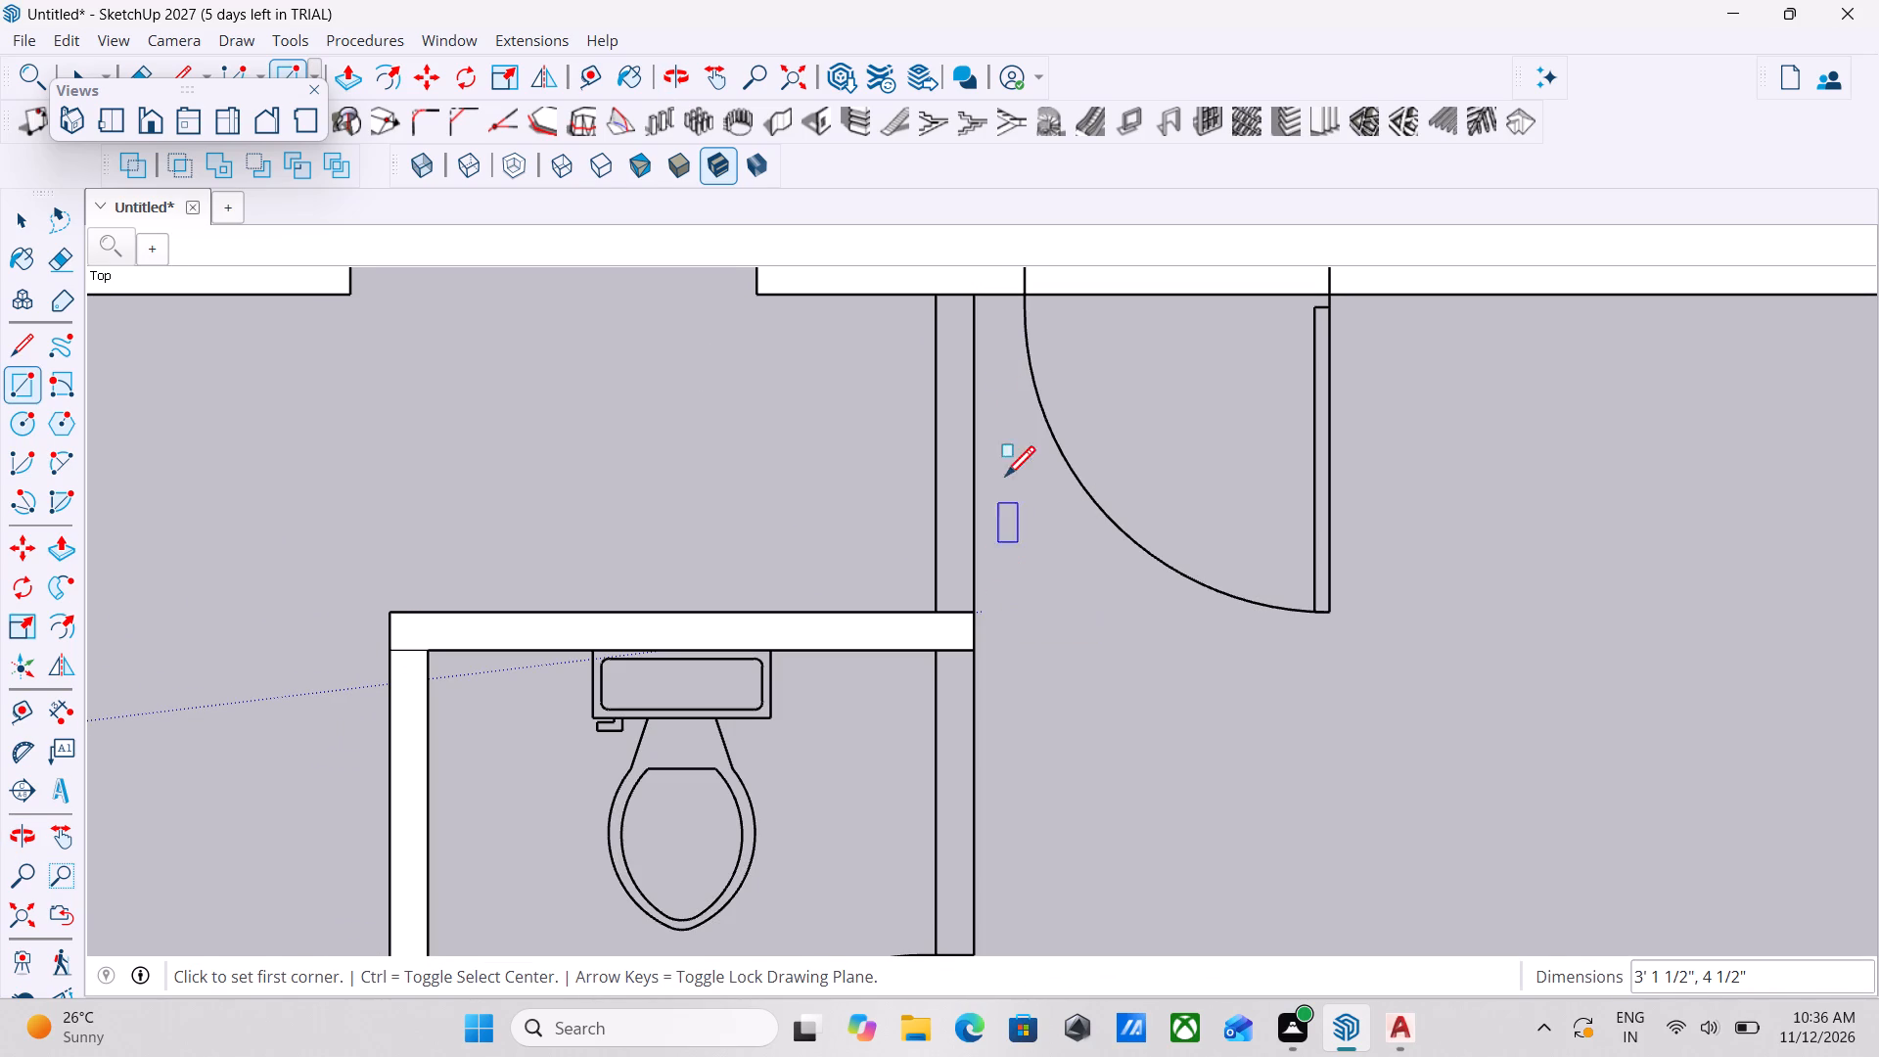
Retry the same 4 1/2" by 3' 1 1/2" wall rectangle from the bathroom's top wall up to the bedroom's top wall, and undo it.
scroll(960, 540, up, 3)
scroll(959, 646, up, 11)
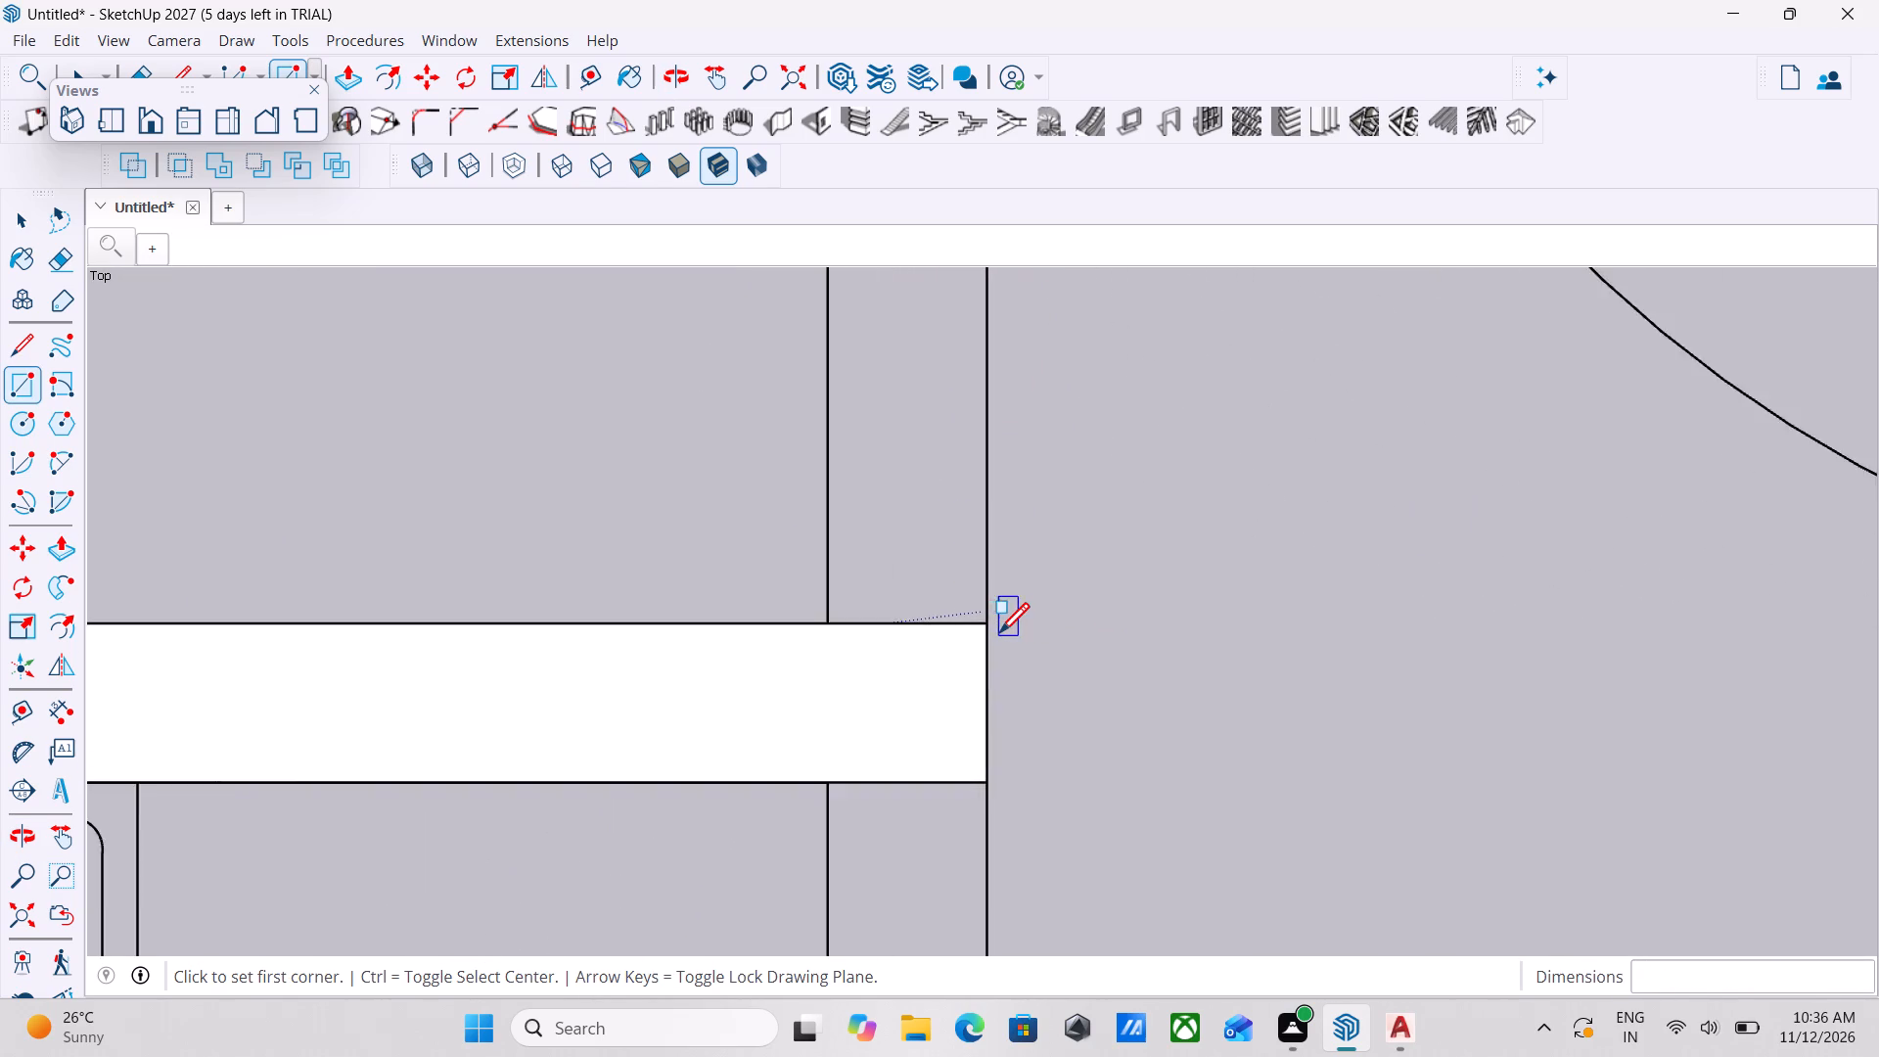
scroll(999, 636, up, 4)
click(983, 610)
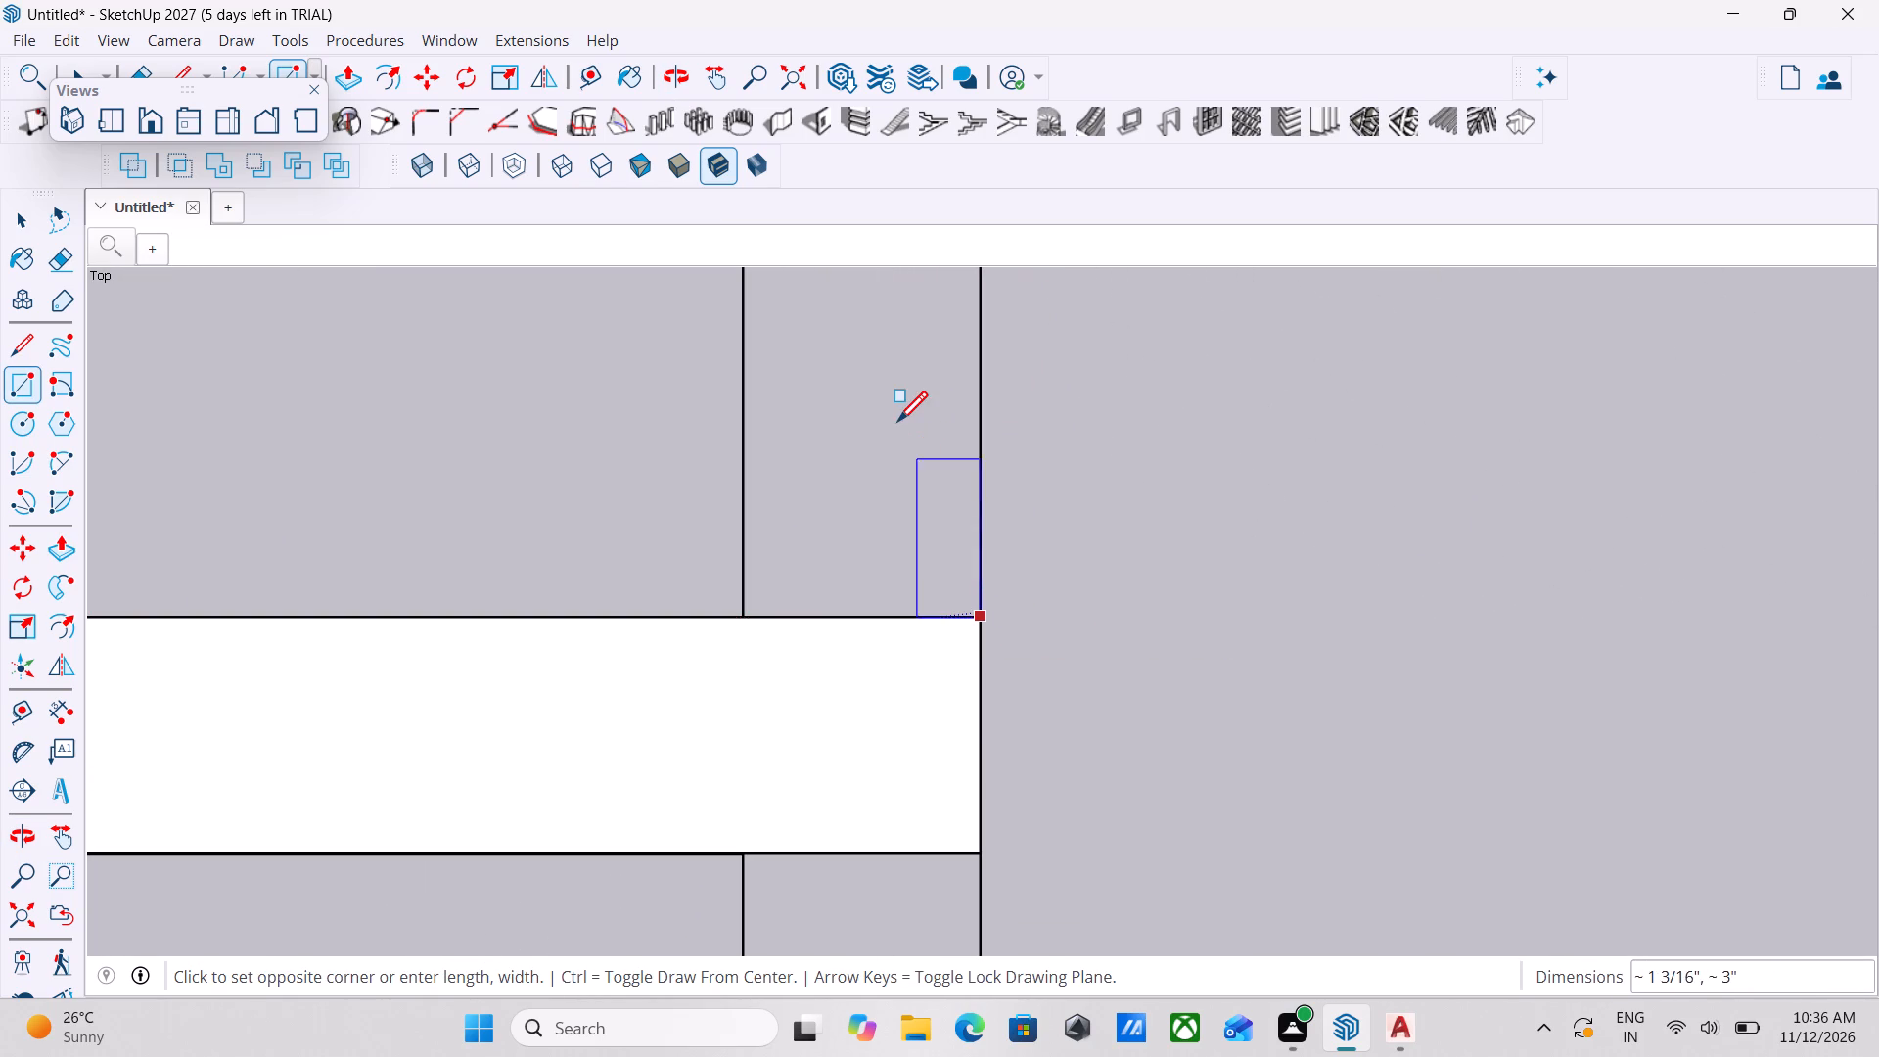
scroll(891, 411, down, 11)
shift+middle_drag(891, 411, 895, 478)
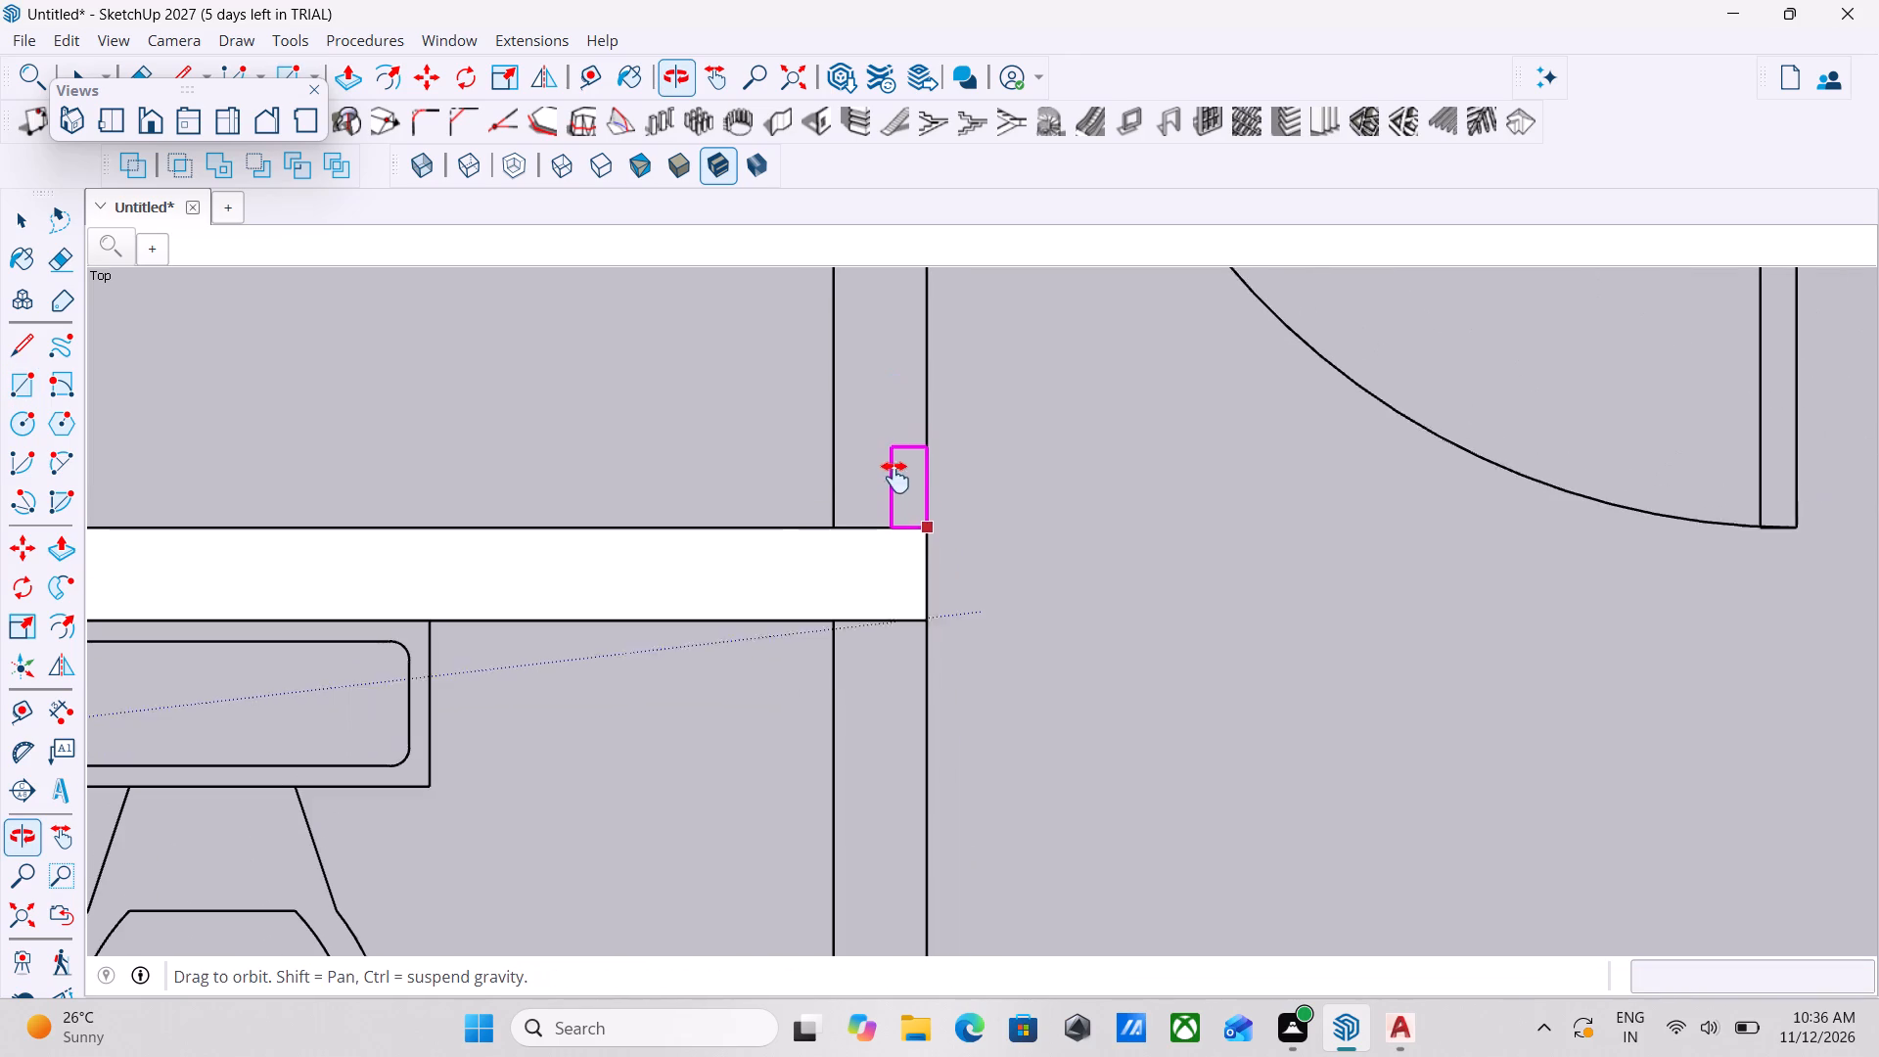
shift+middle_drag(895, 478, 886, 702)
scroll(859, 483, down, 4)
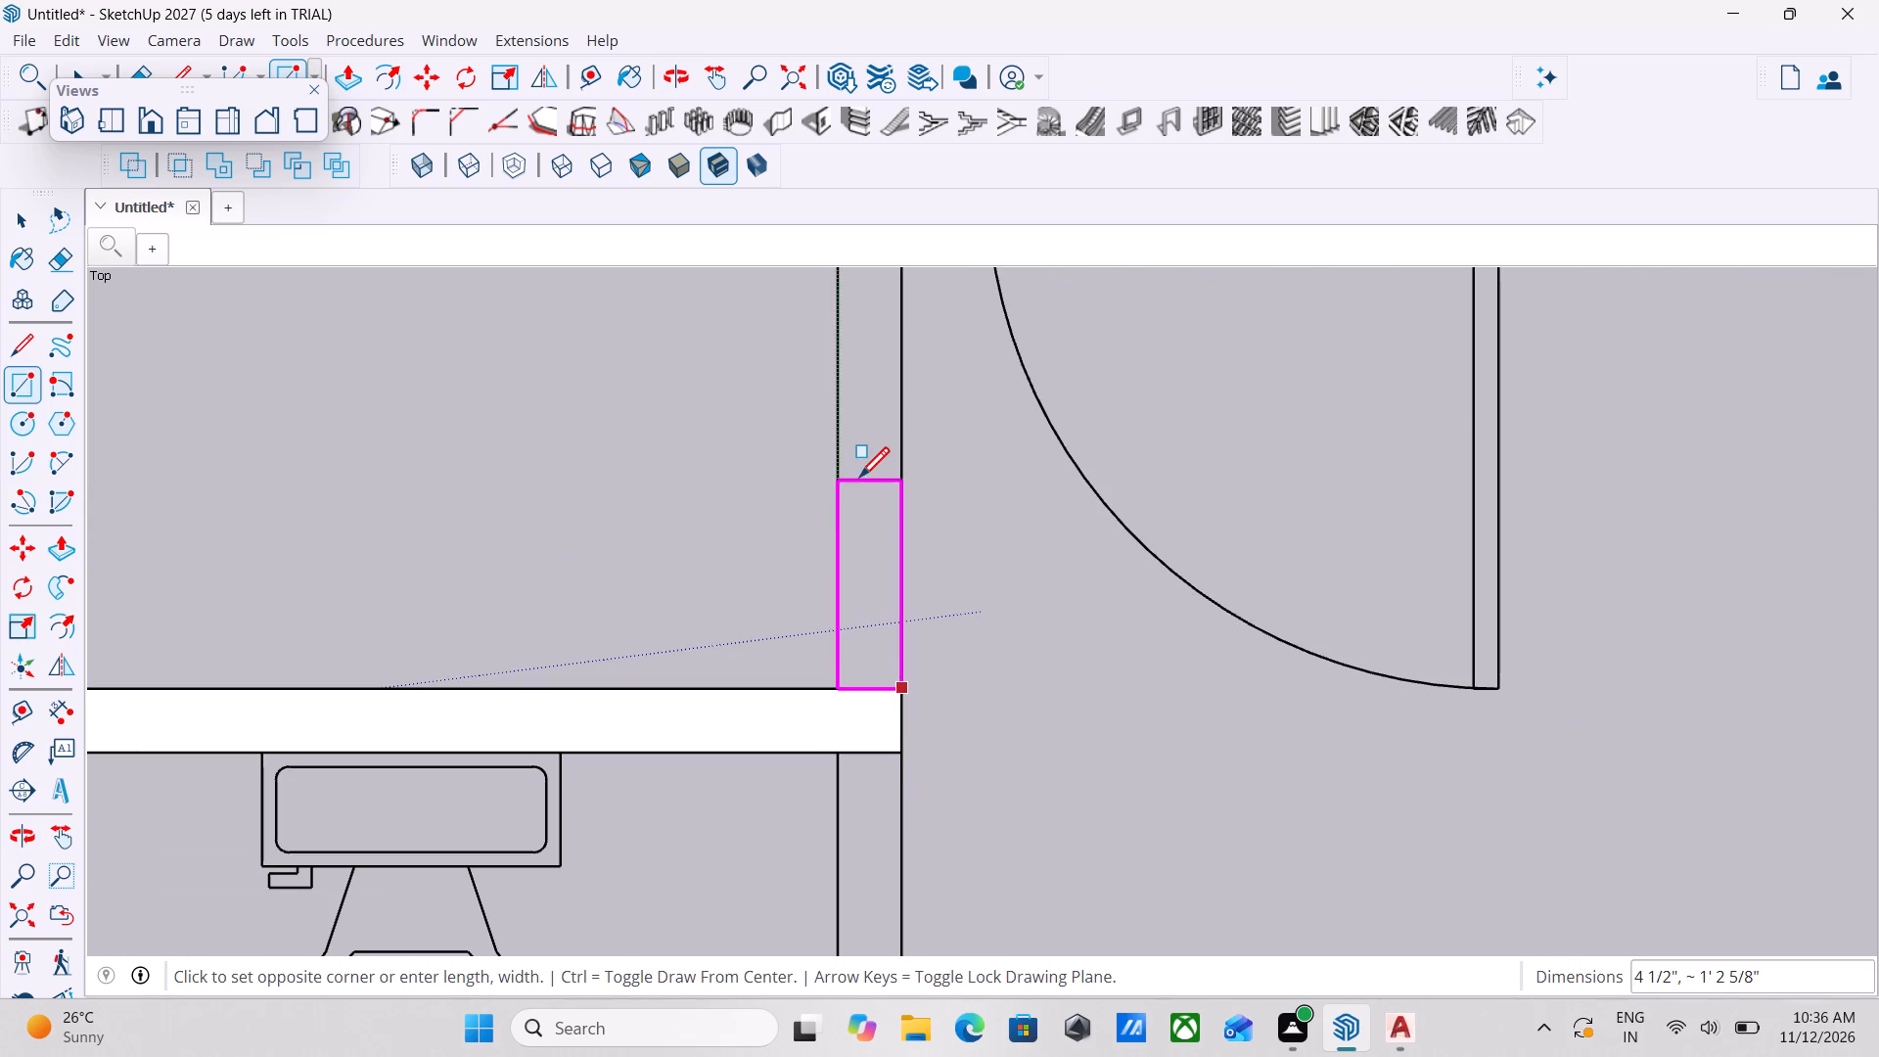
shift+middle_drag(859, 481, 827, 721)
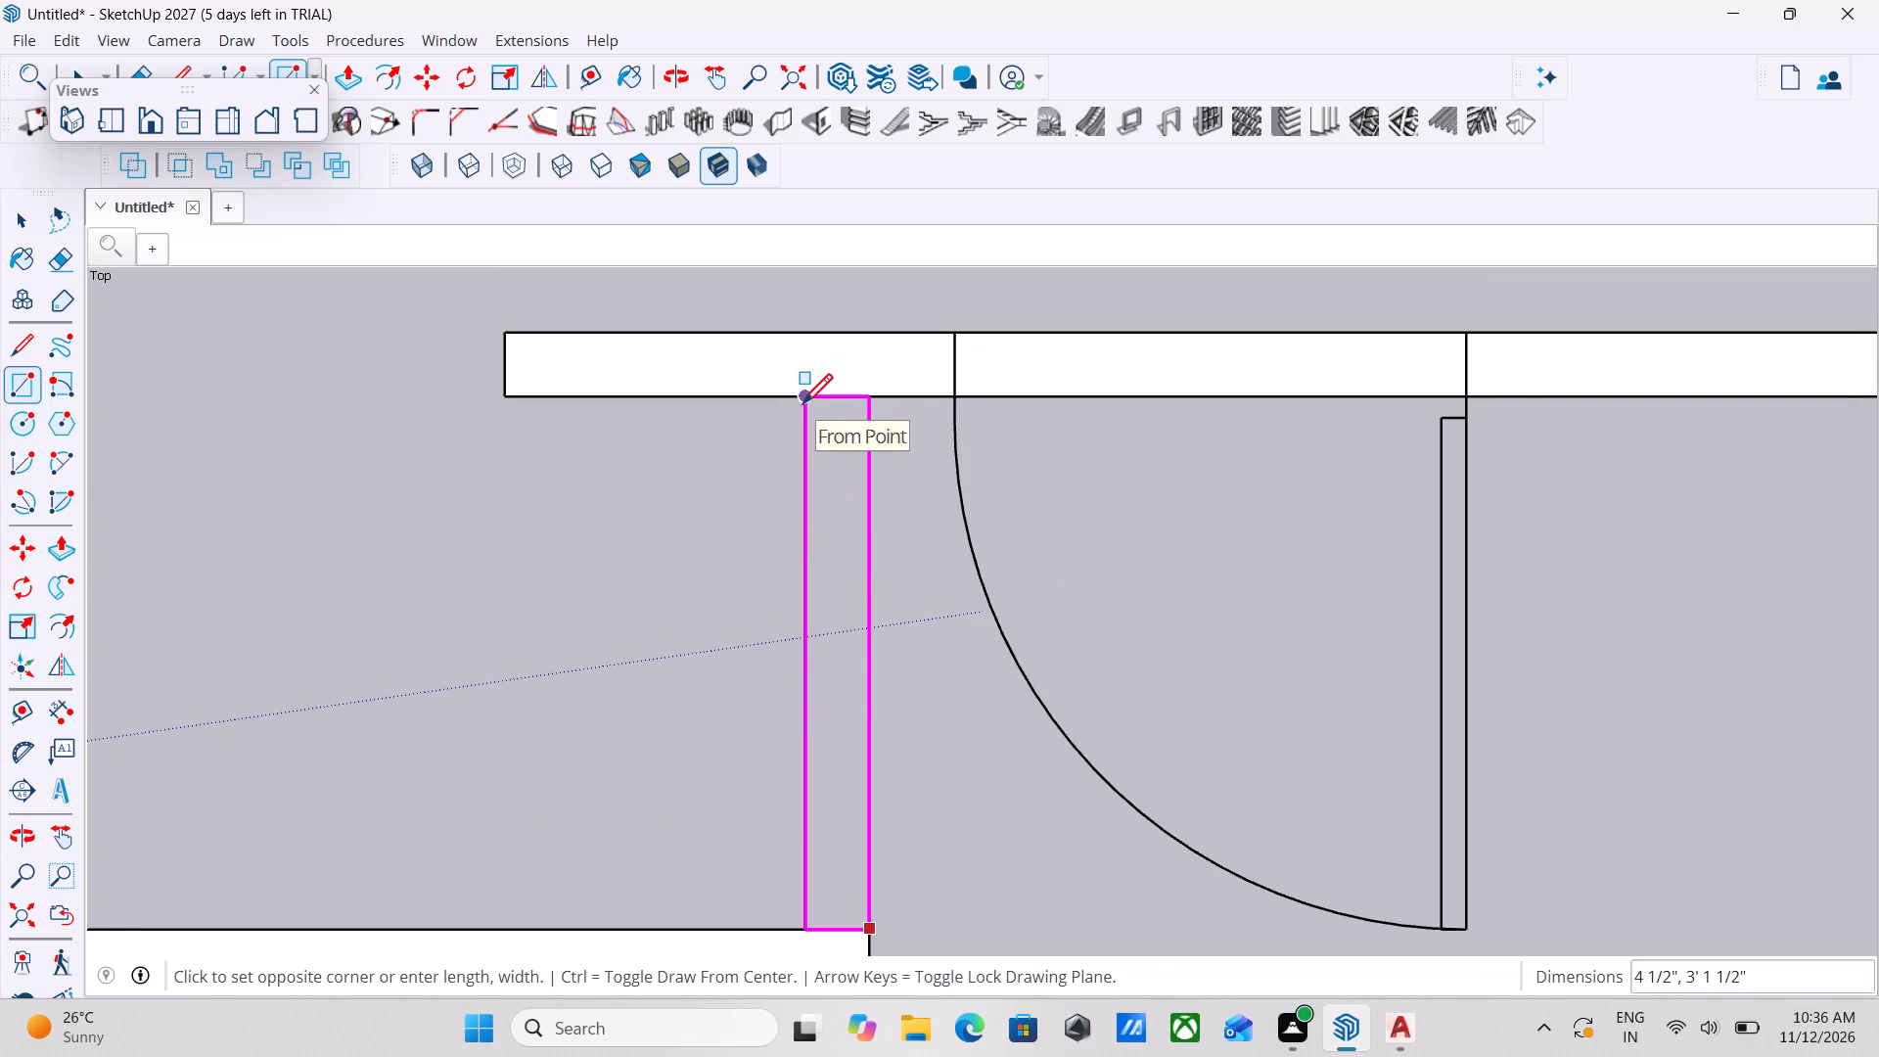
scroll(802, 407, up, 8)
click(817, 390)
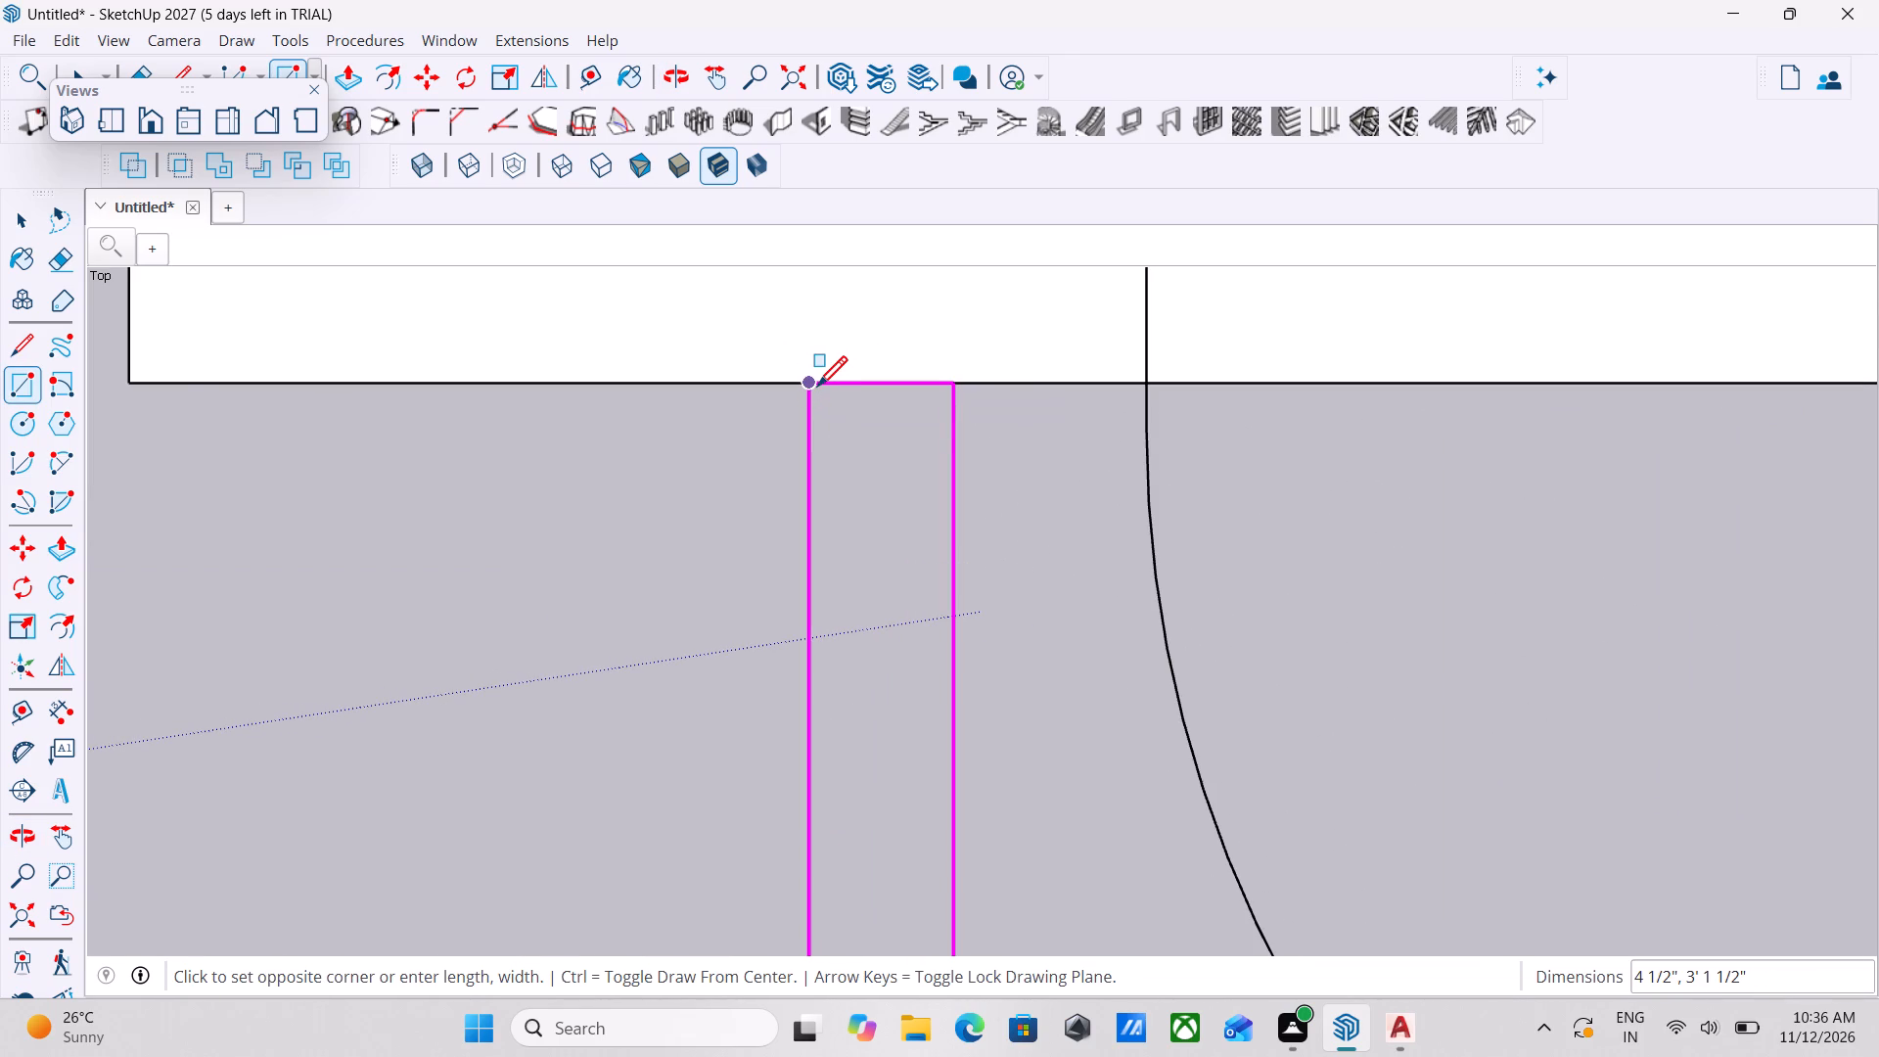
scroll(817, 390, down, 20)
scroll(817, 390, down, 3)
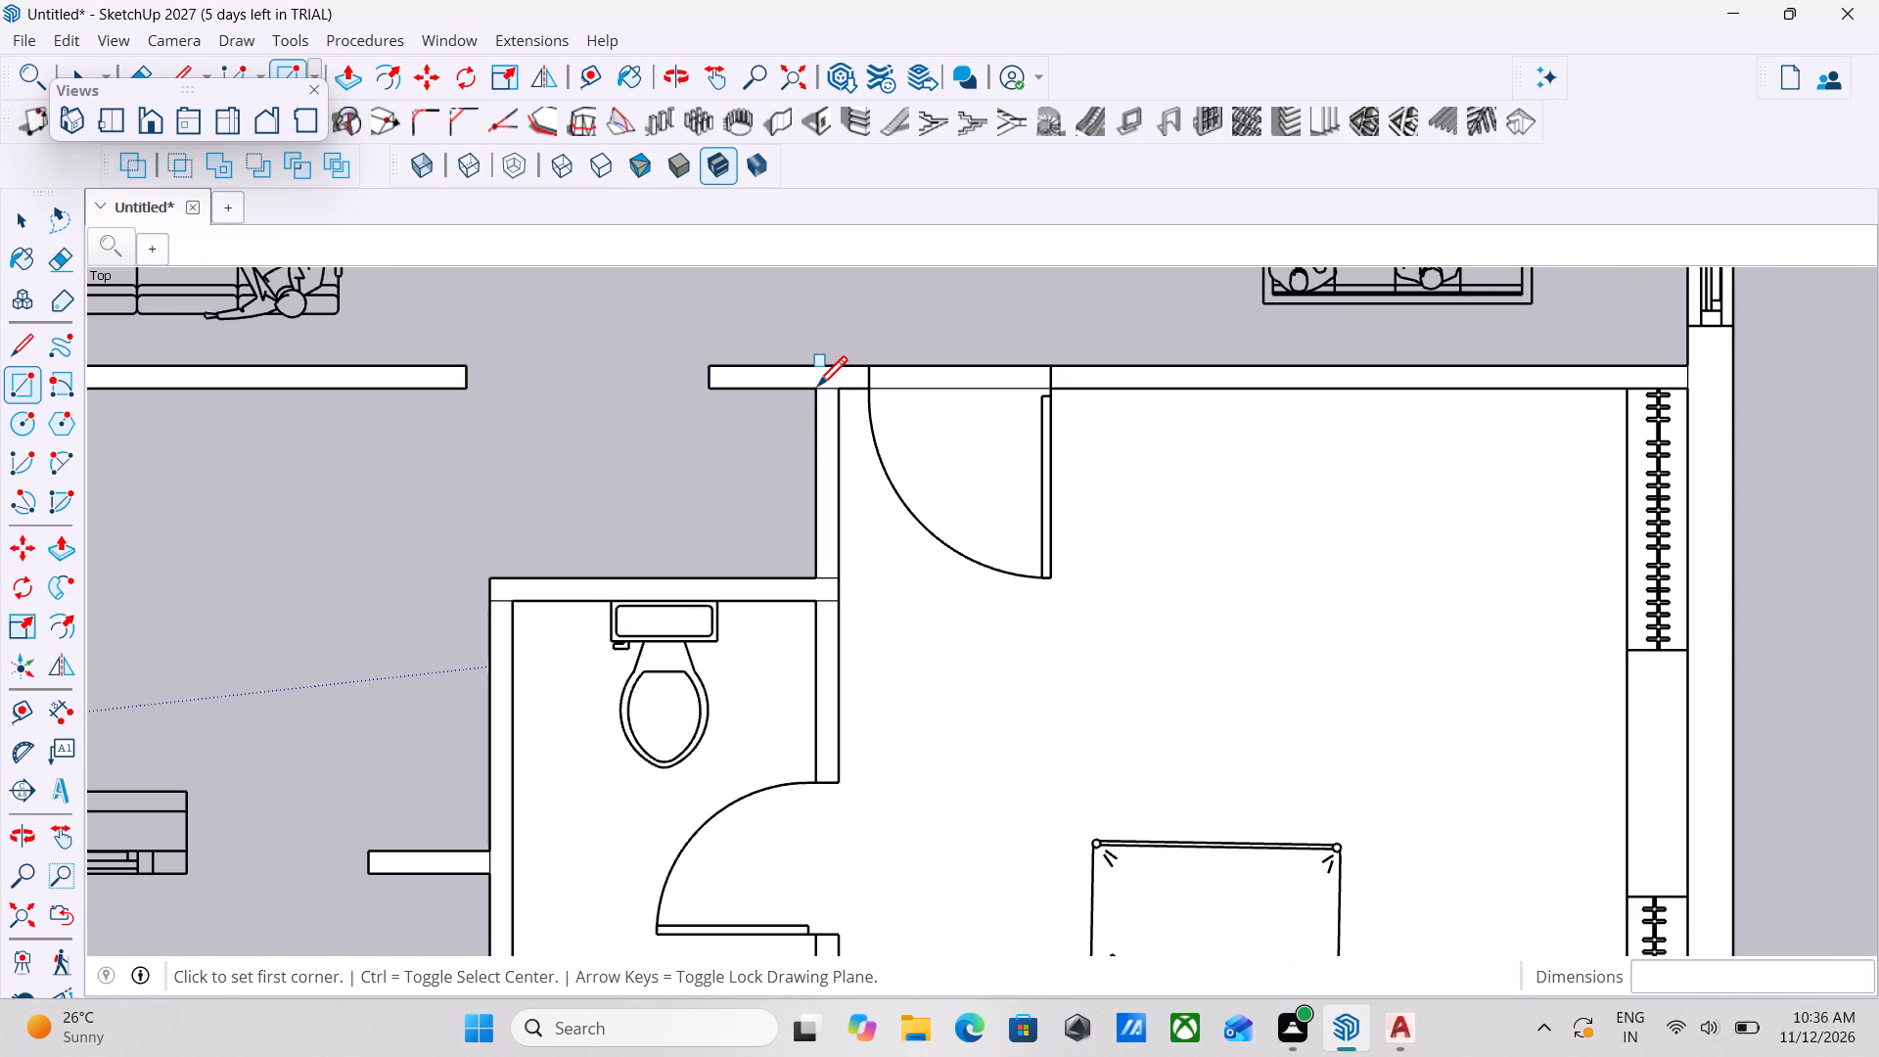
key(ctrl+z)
Trace the lower bathroom's right wall with a rectangle from the door opening up to the underside of the traced top wall.
scroll(910, 400, down, 1)
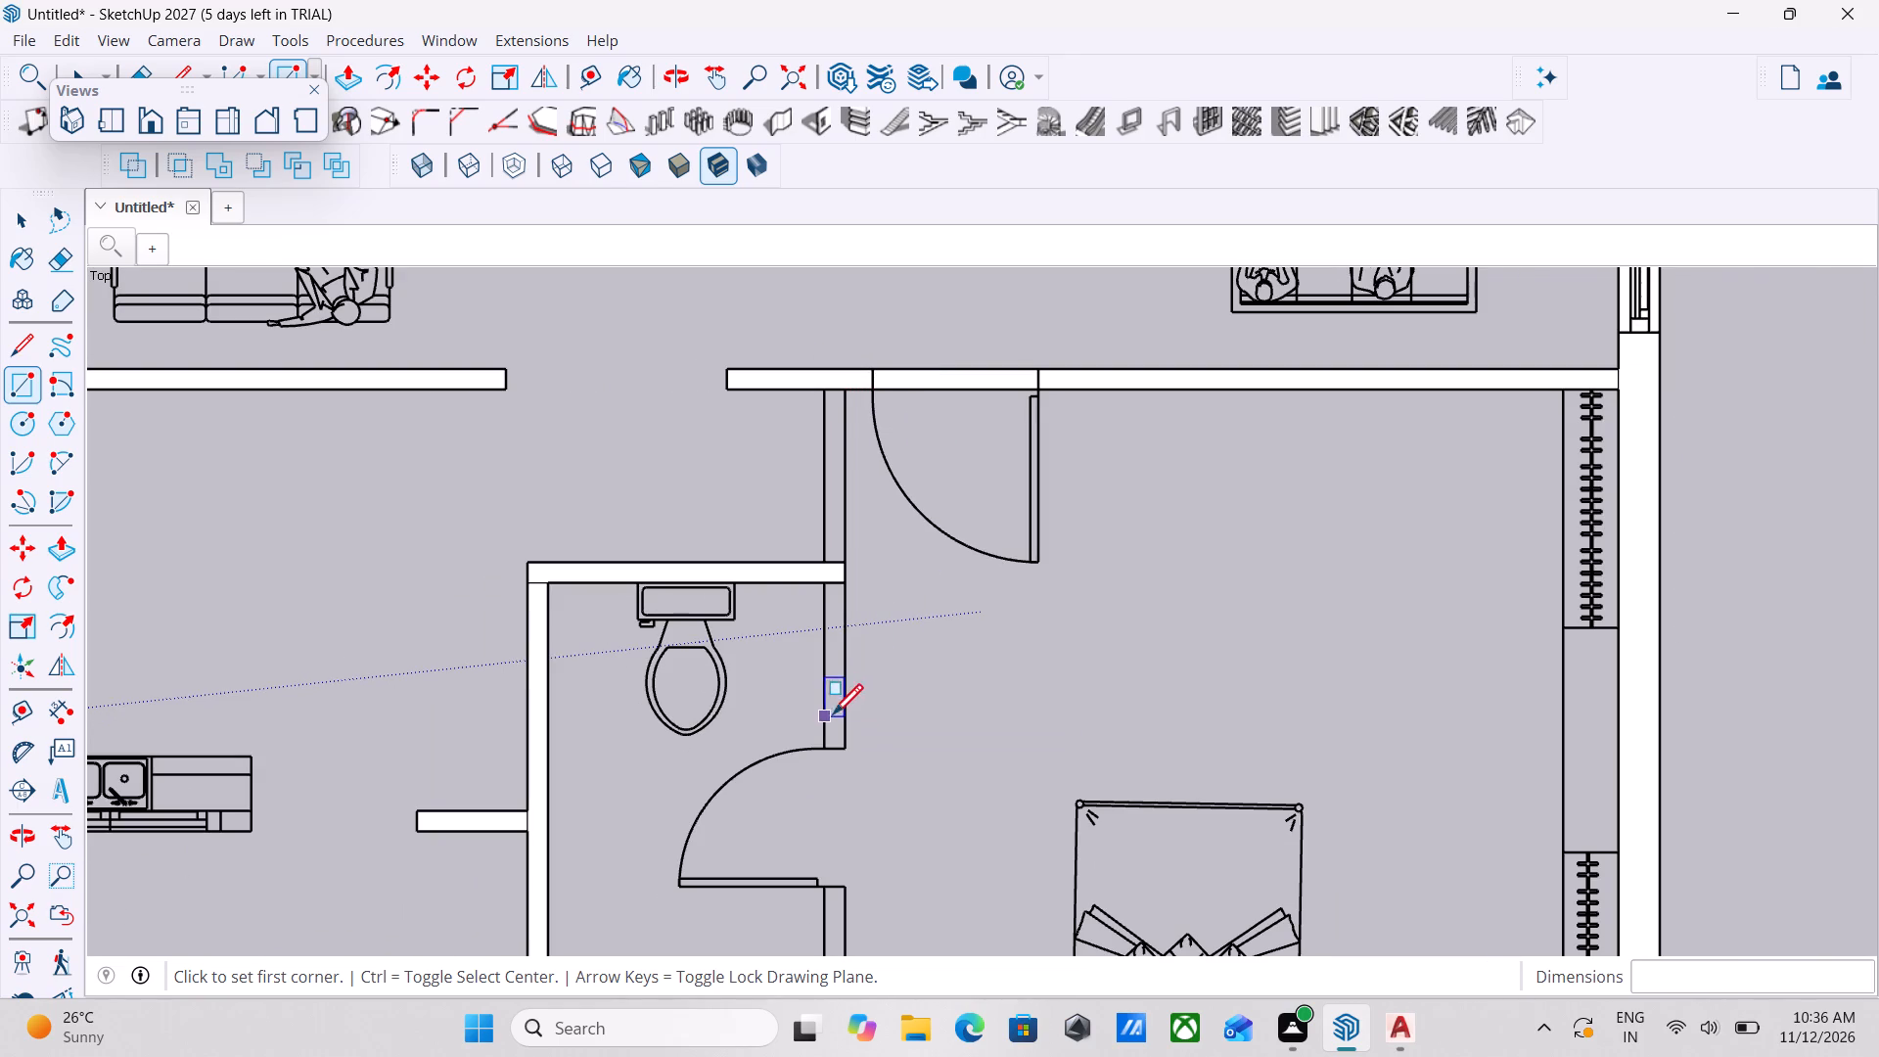
click(845, 750)
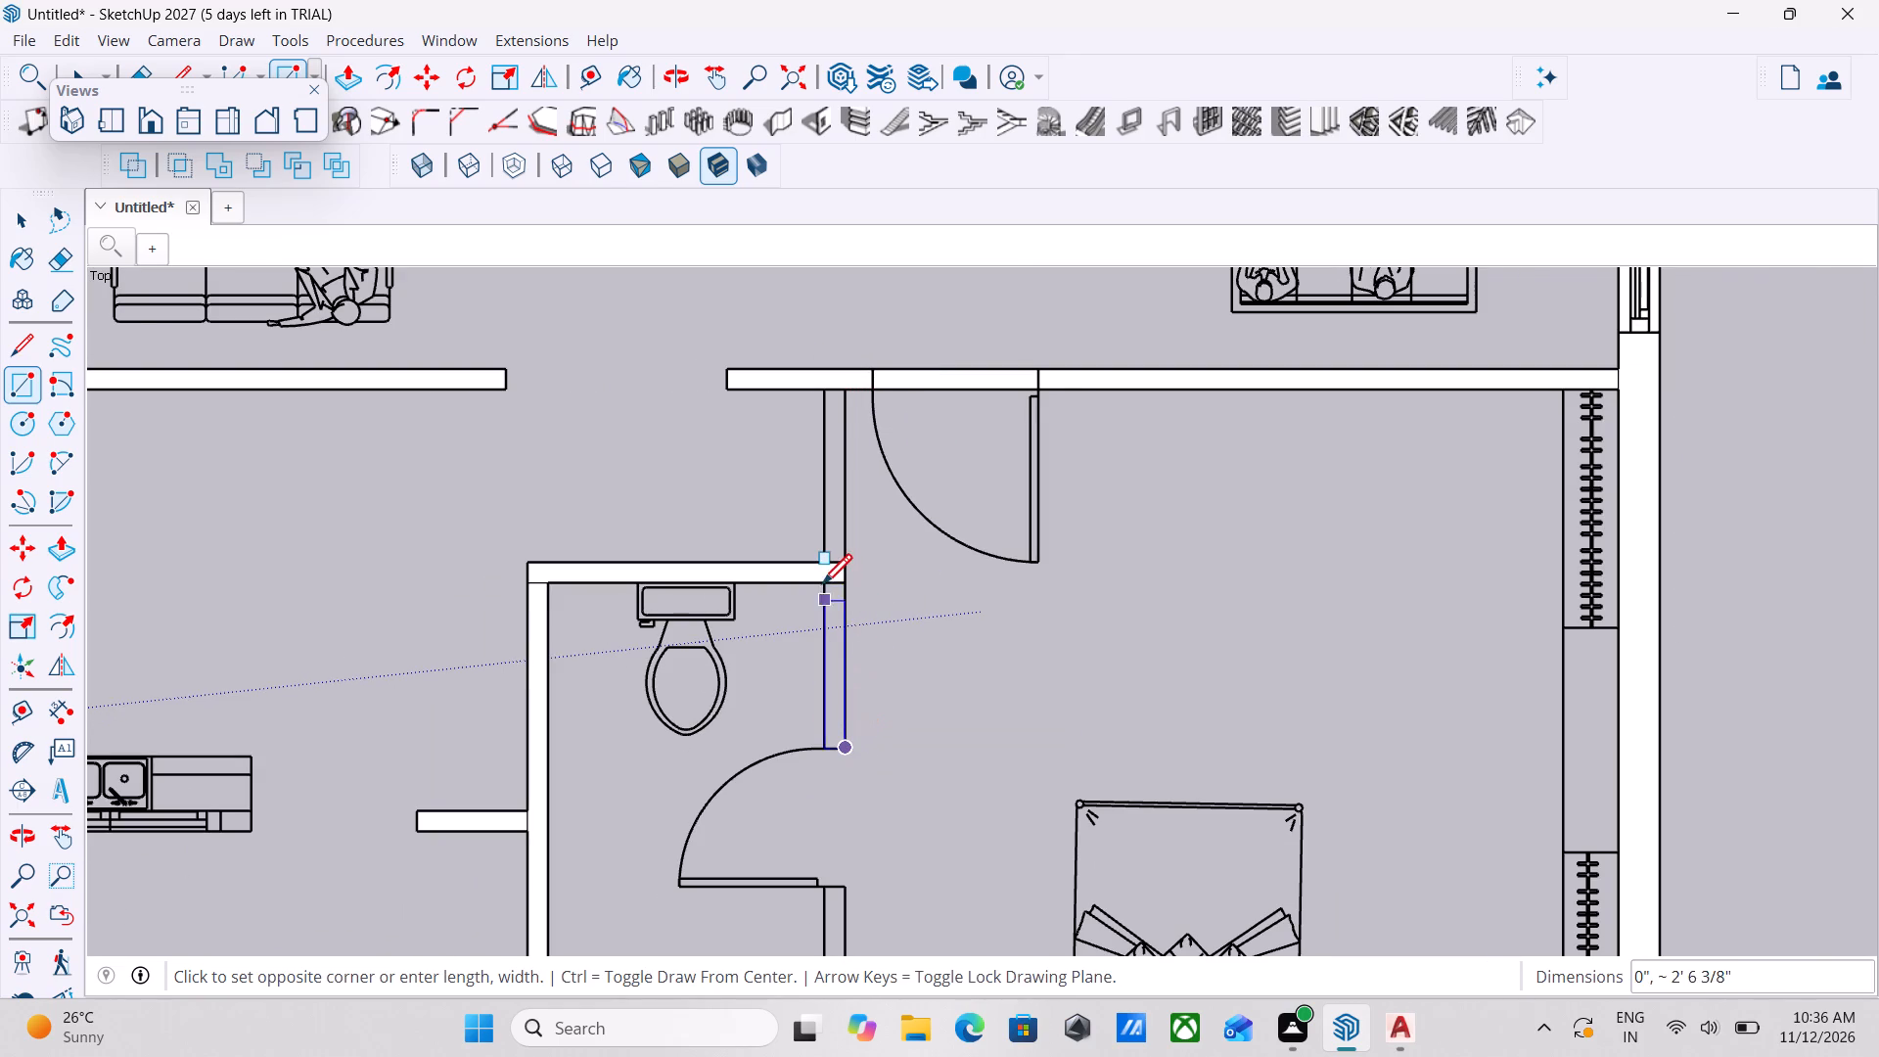
scroll(822, 586, up, 3)
click(822, 586)
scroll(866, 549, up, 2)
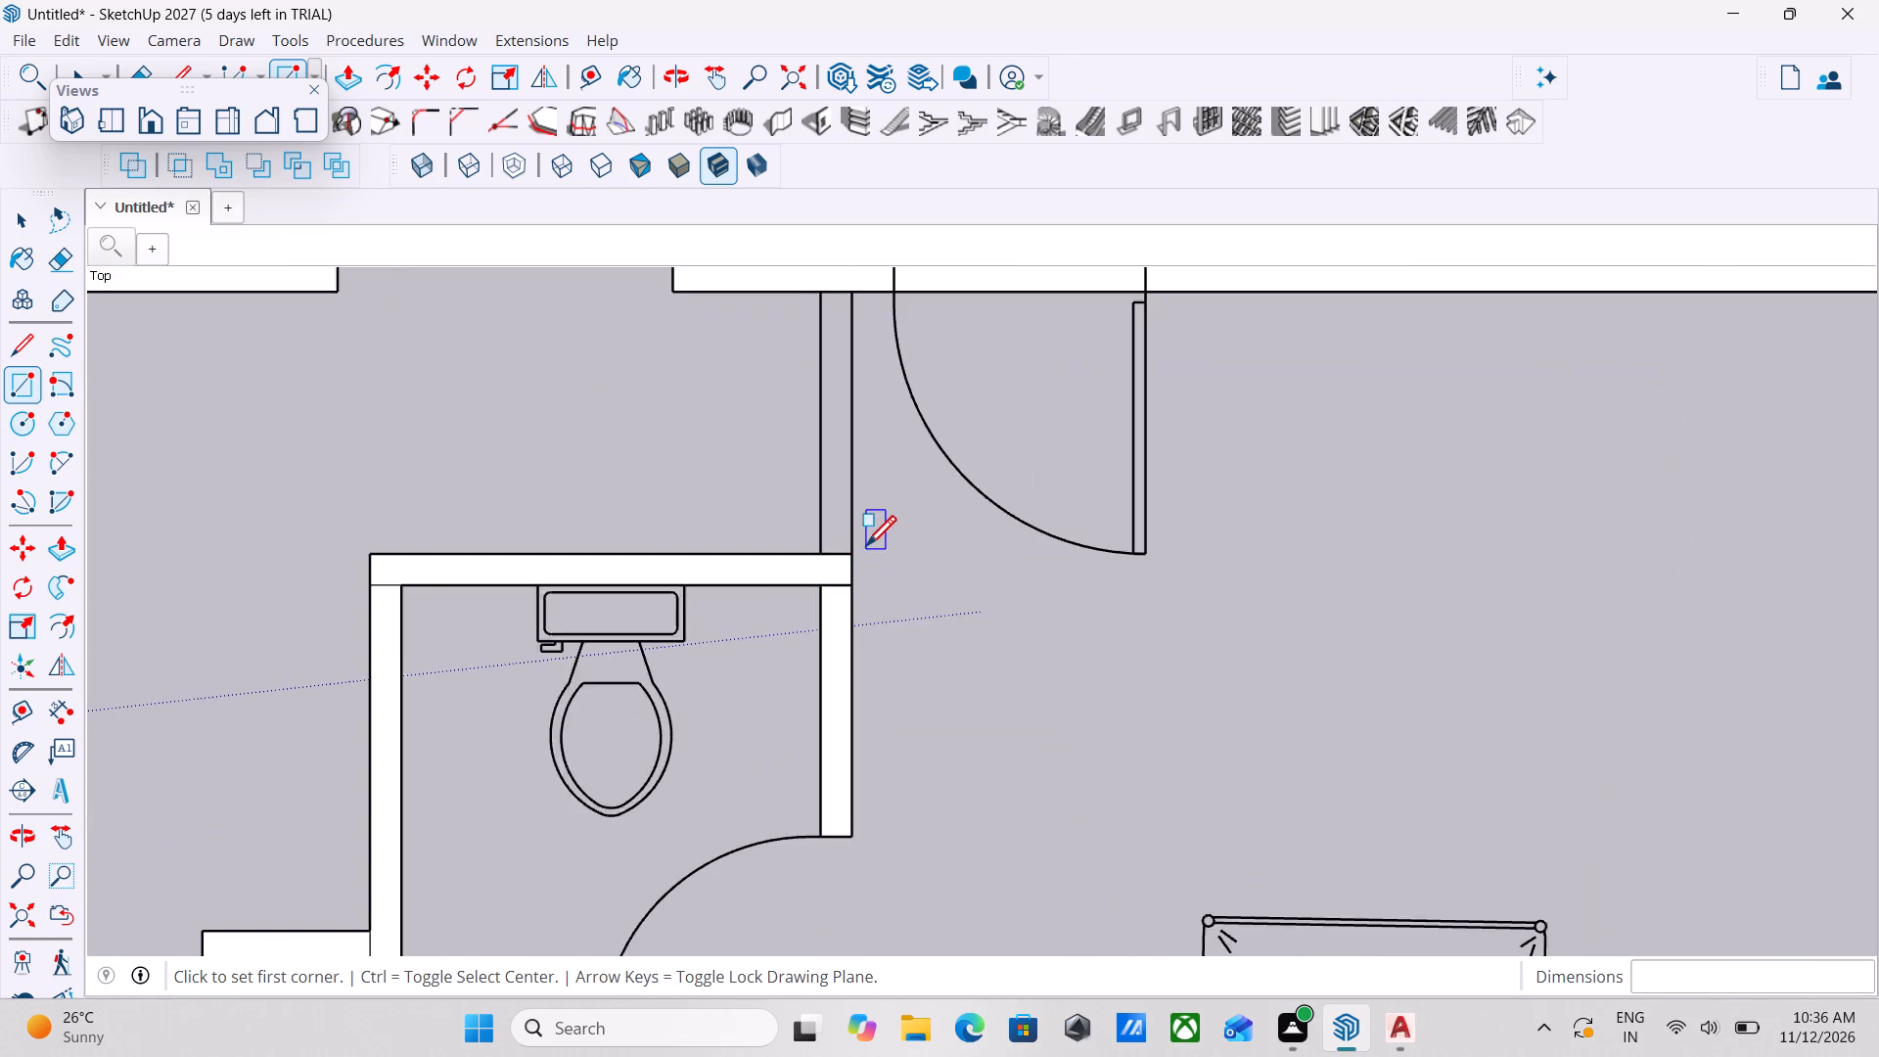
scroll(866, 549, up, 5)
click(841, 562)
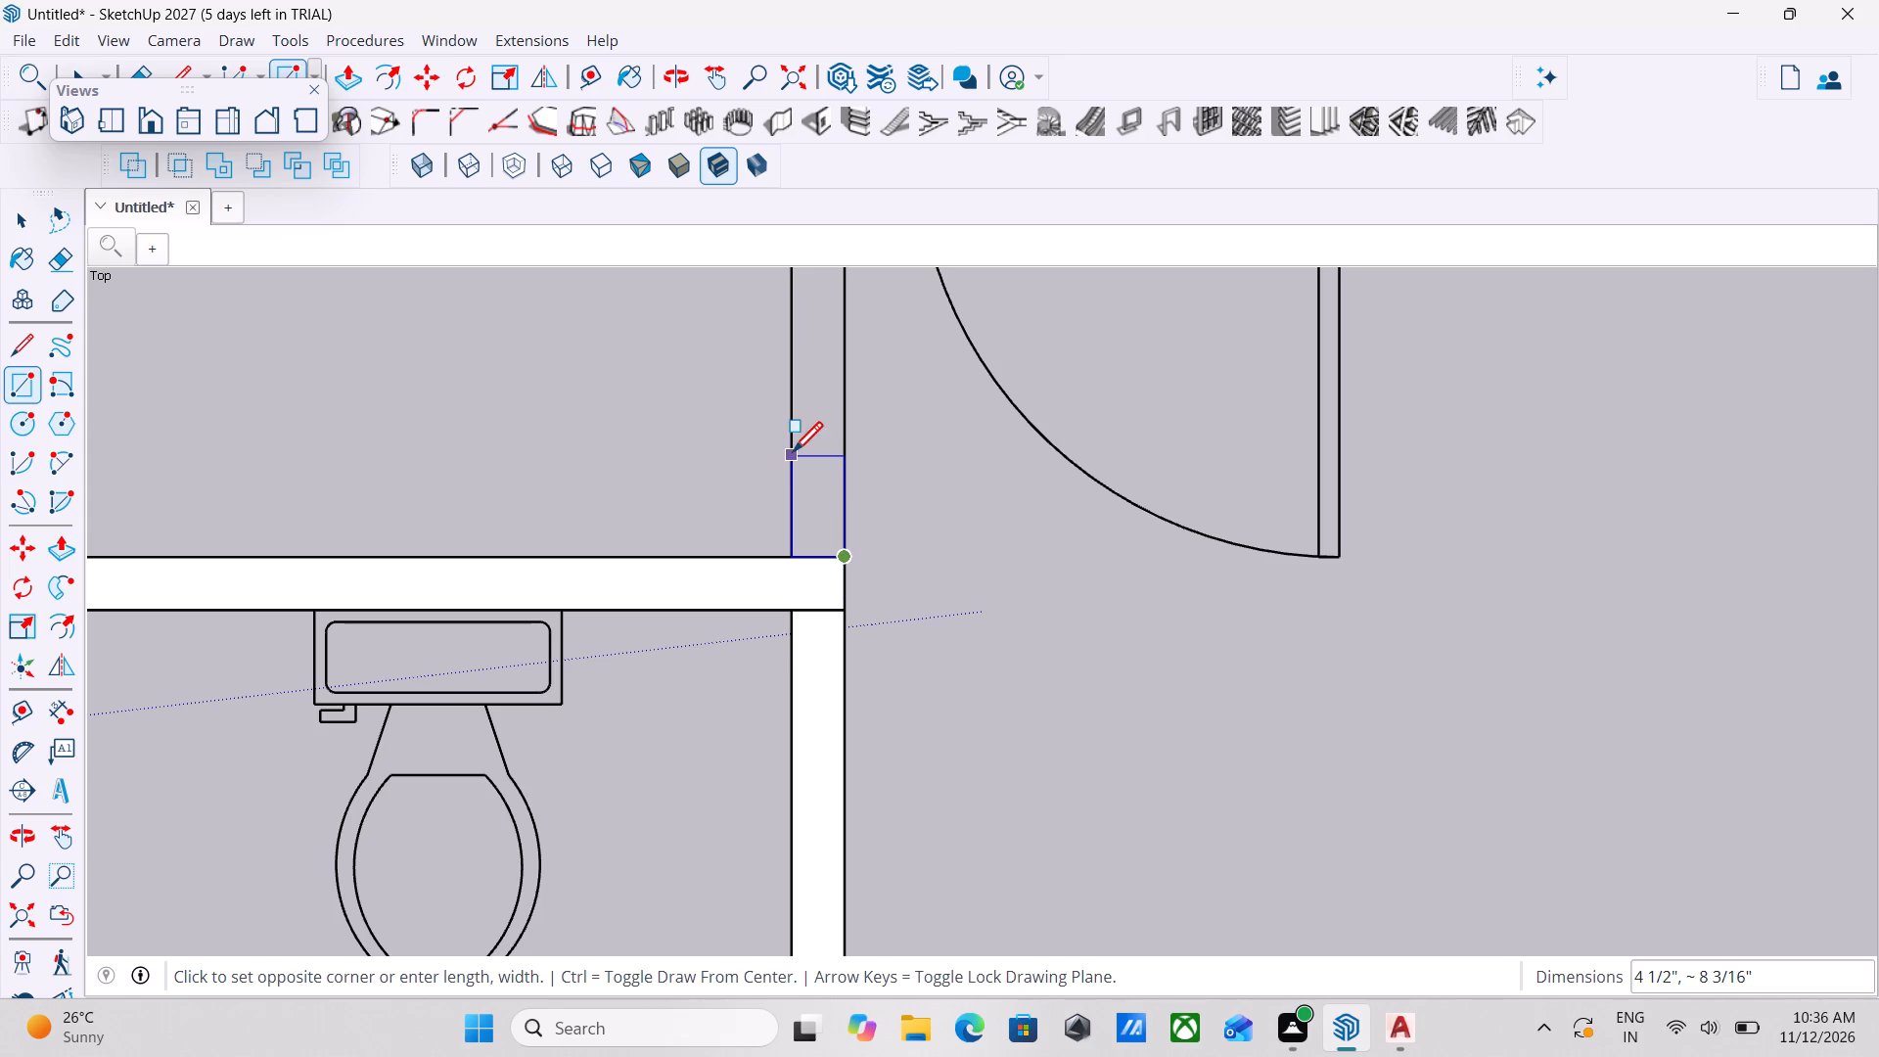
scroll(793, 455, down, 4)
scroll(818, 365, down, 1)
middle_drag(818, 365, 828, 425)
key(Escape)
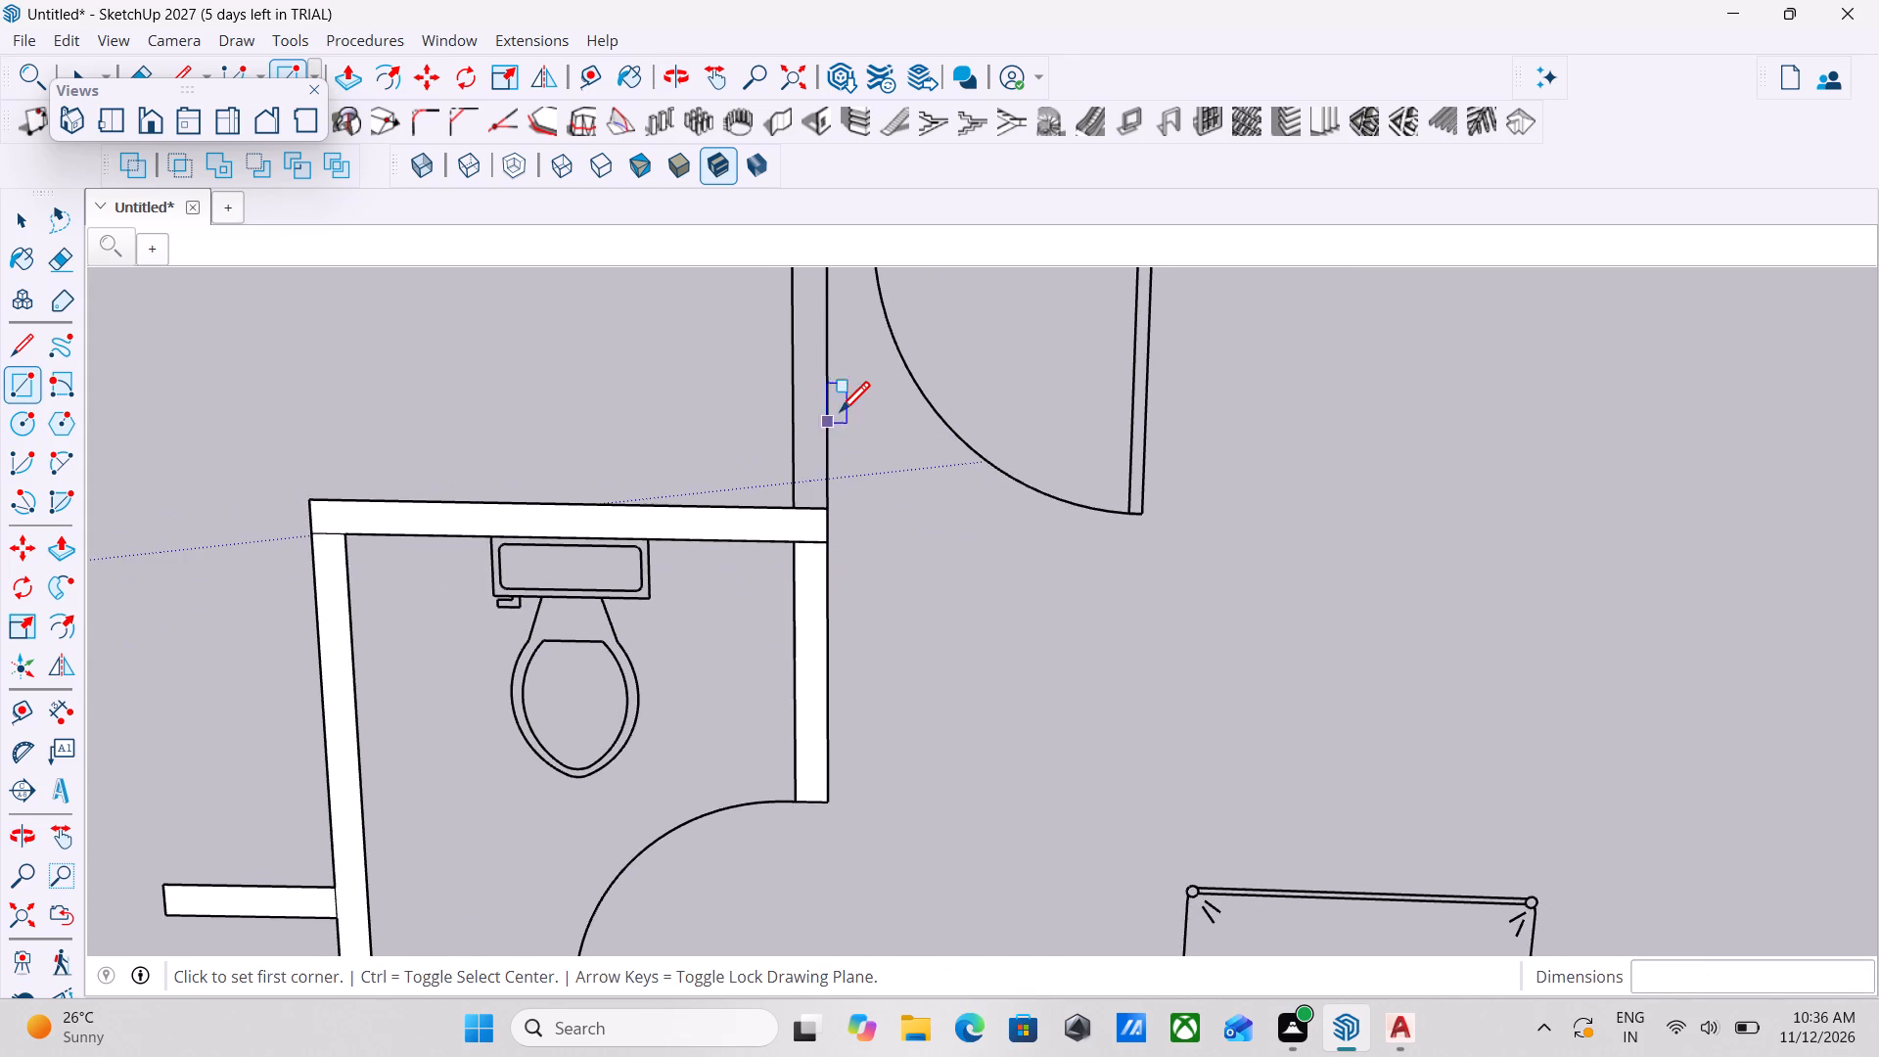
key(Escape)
Delete the face of the traced wall rectangle along the lower bathroom's top, behind the toilet.
key(space)
key(space)
key(space)
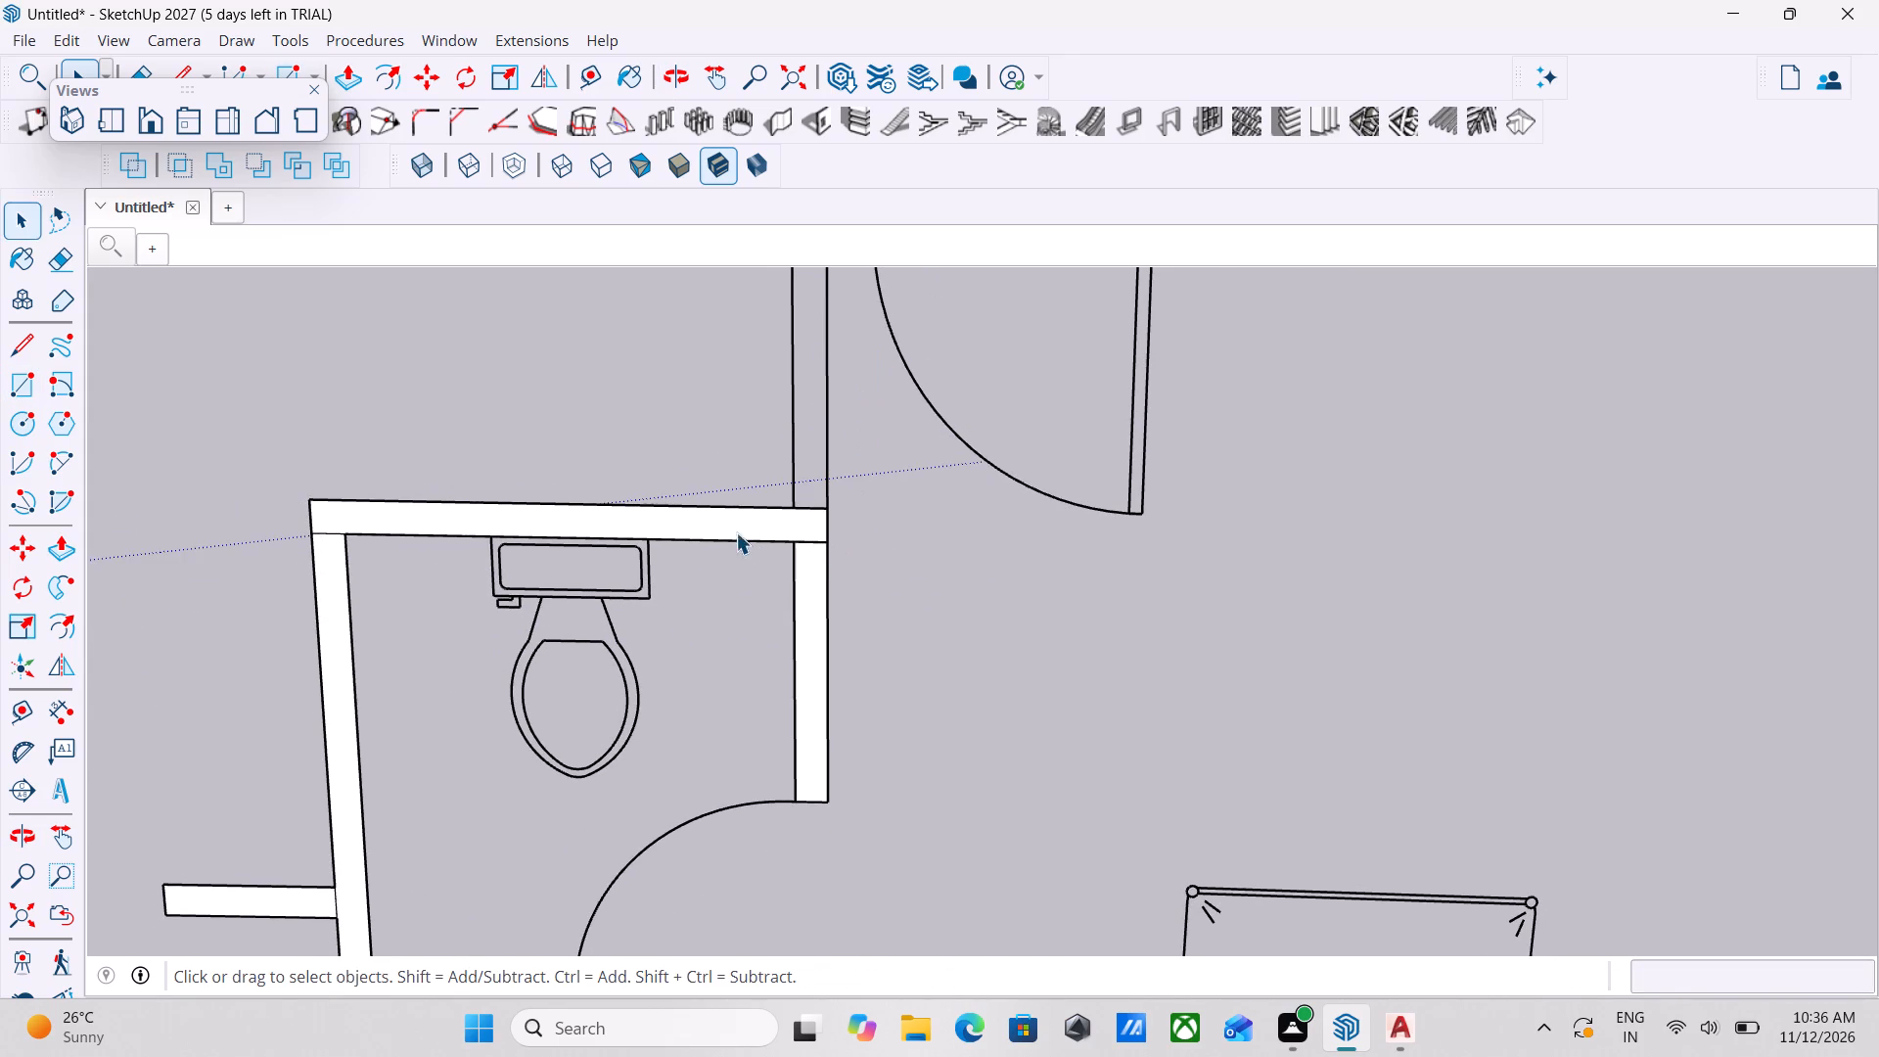
click(741, 525)
right_click(741, 525)
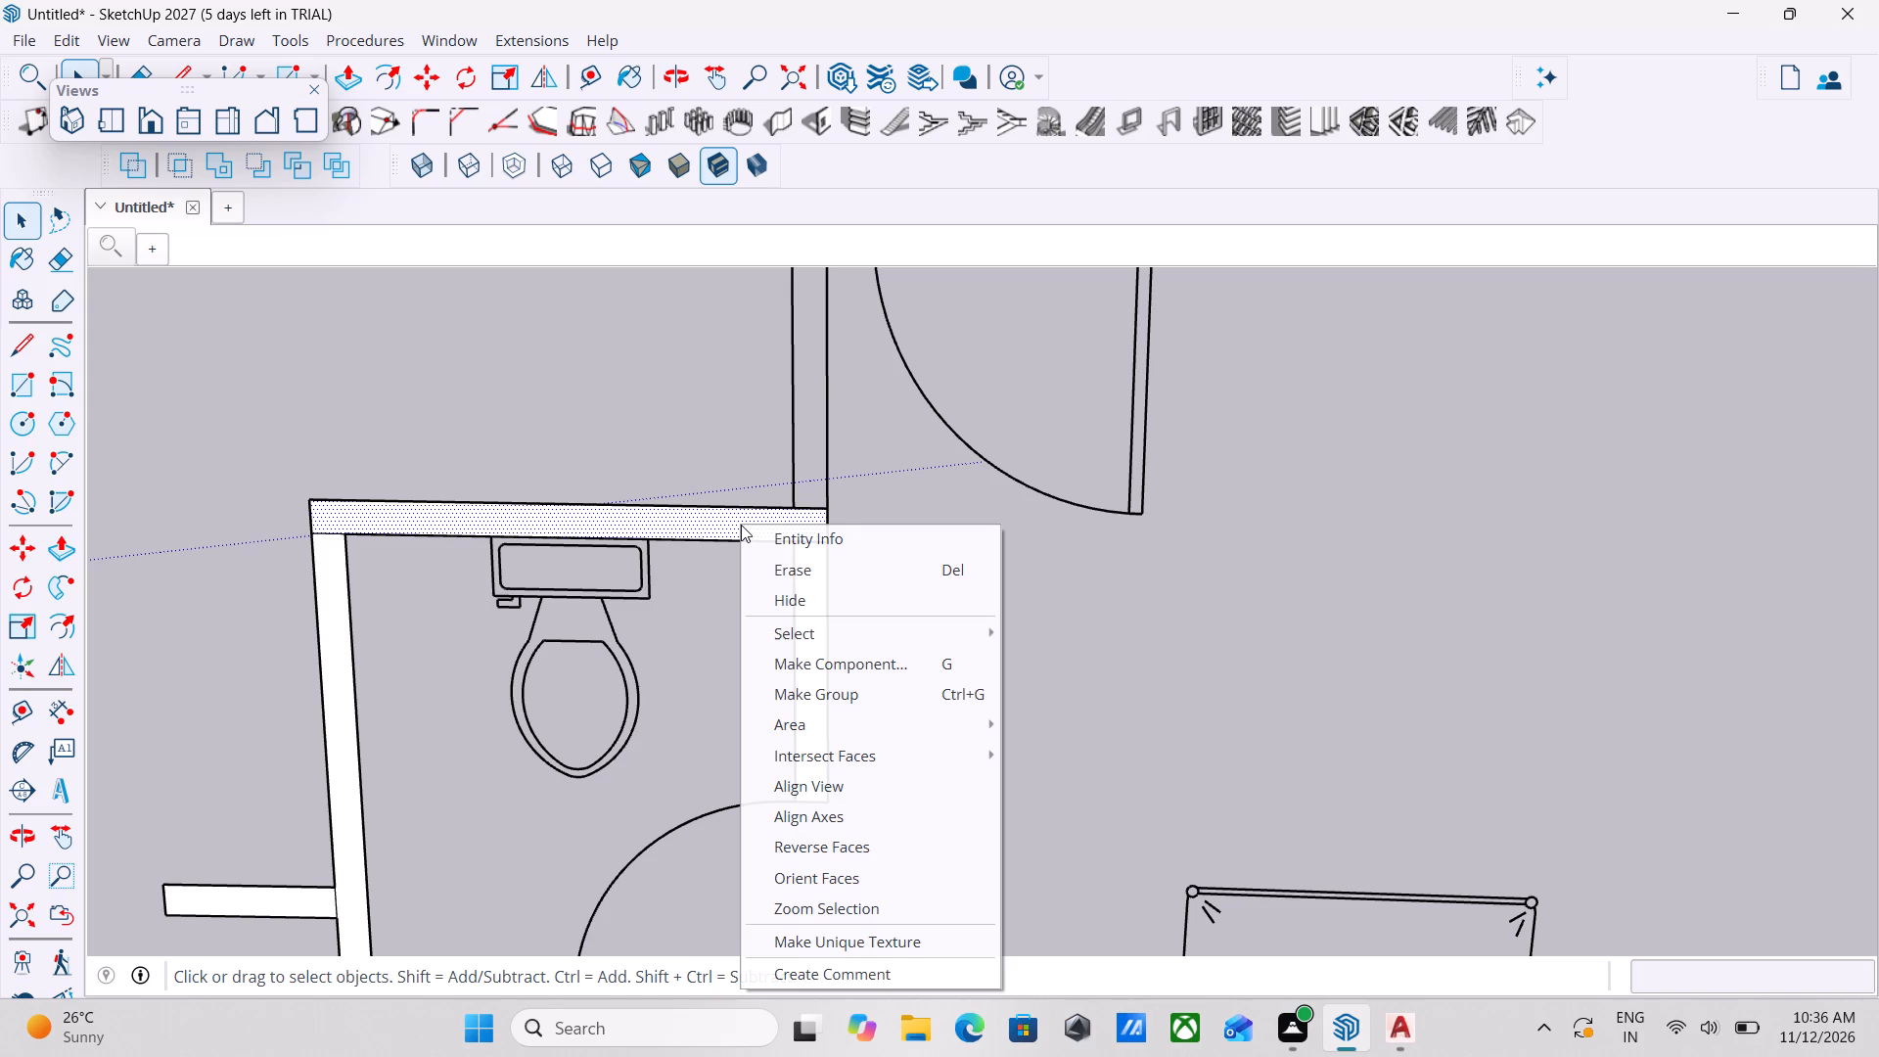
key(Escape)
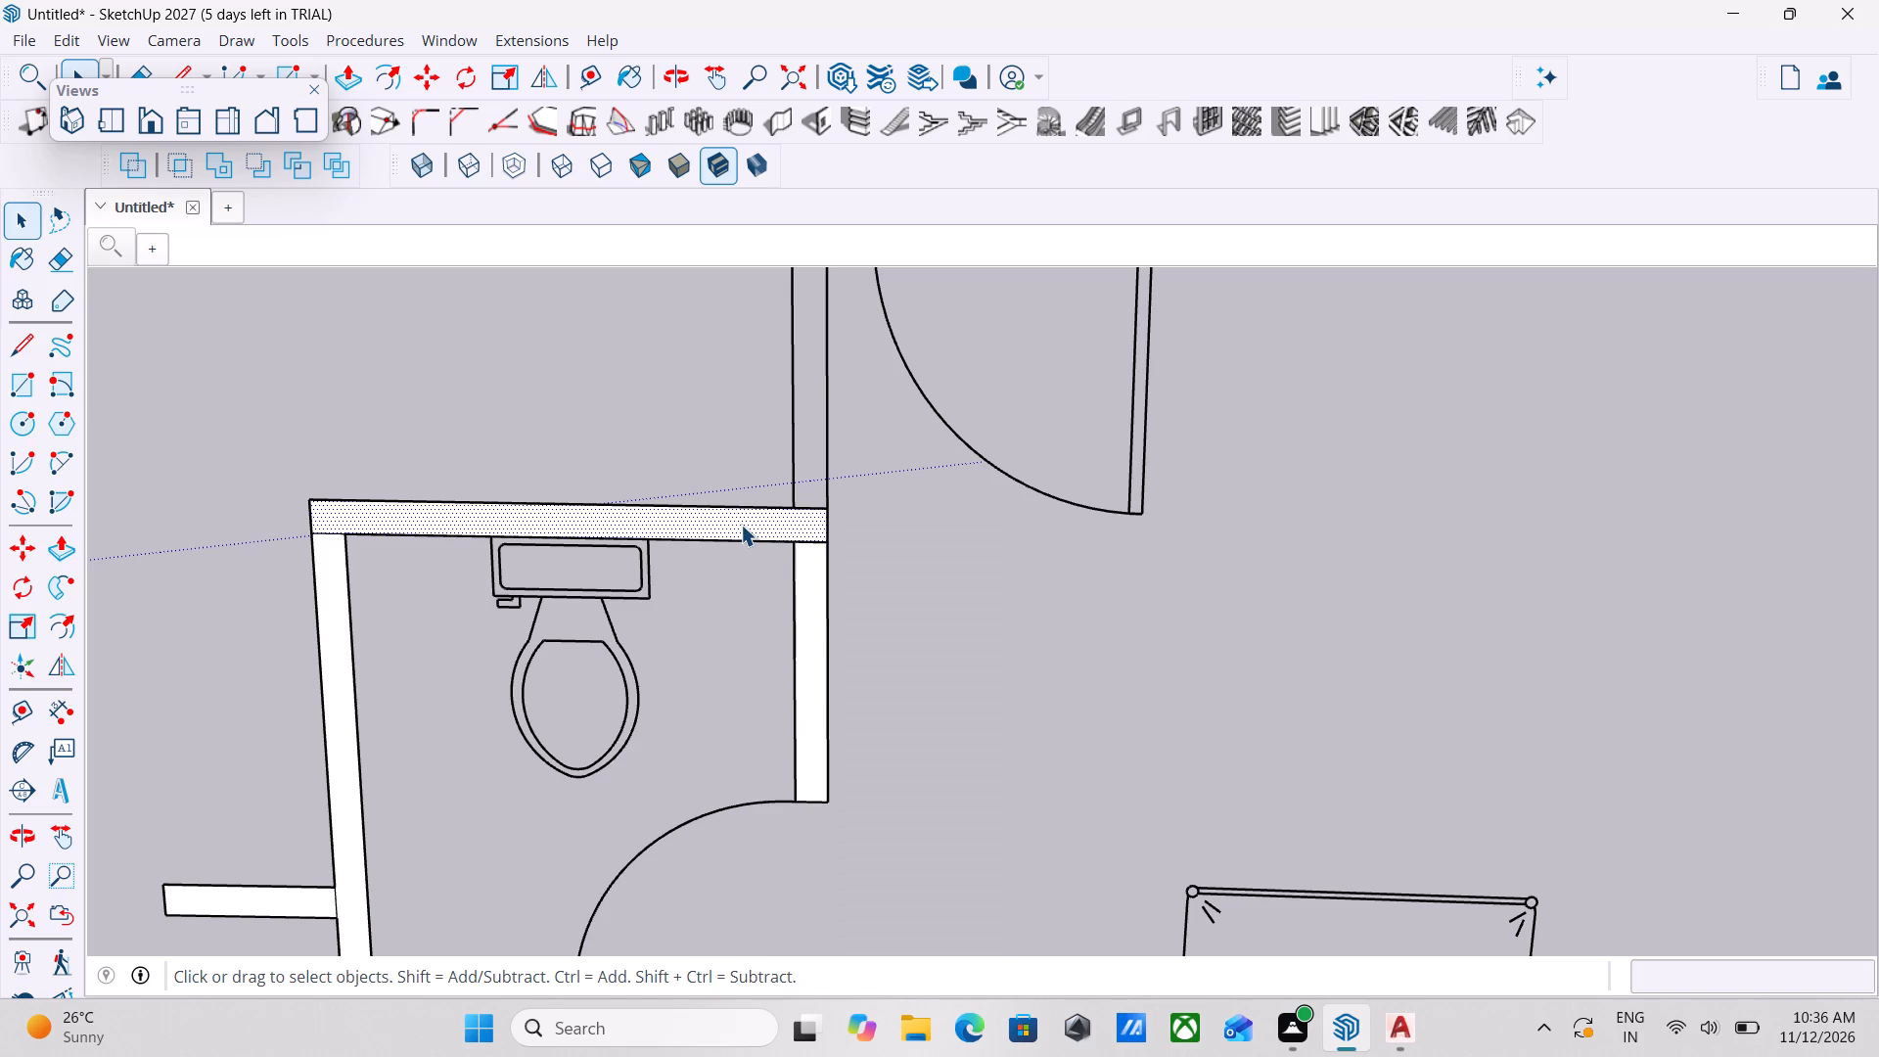
key(Delete)
scroll(741, 525, up, 3)
scroll(836, 494, down, 9)
scroll(834, 520, up, 7)
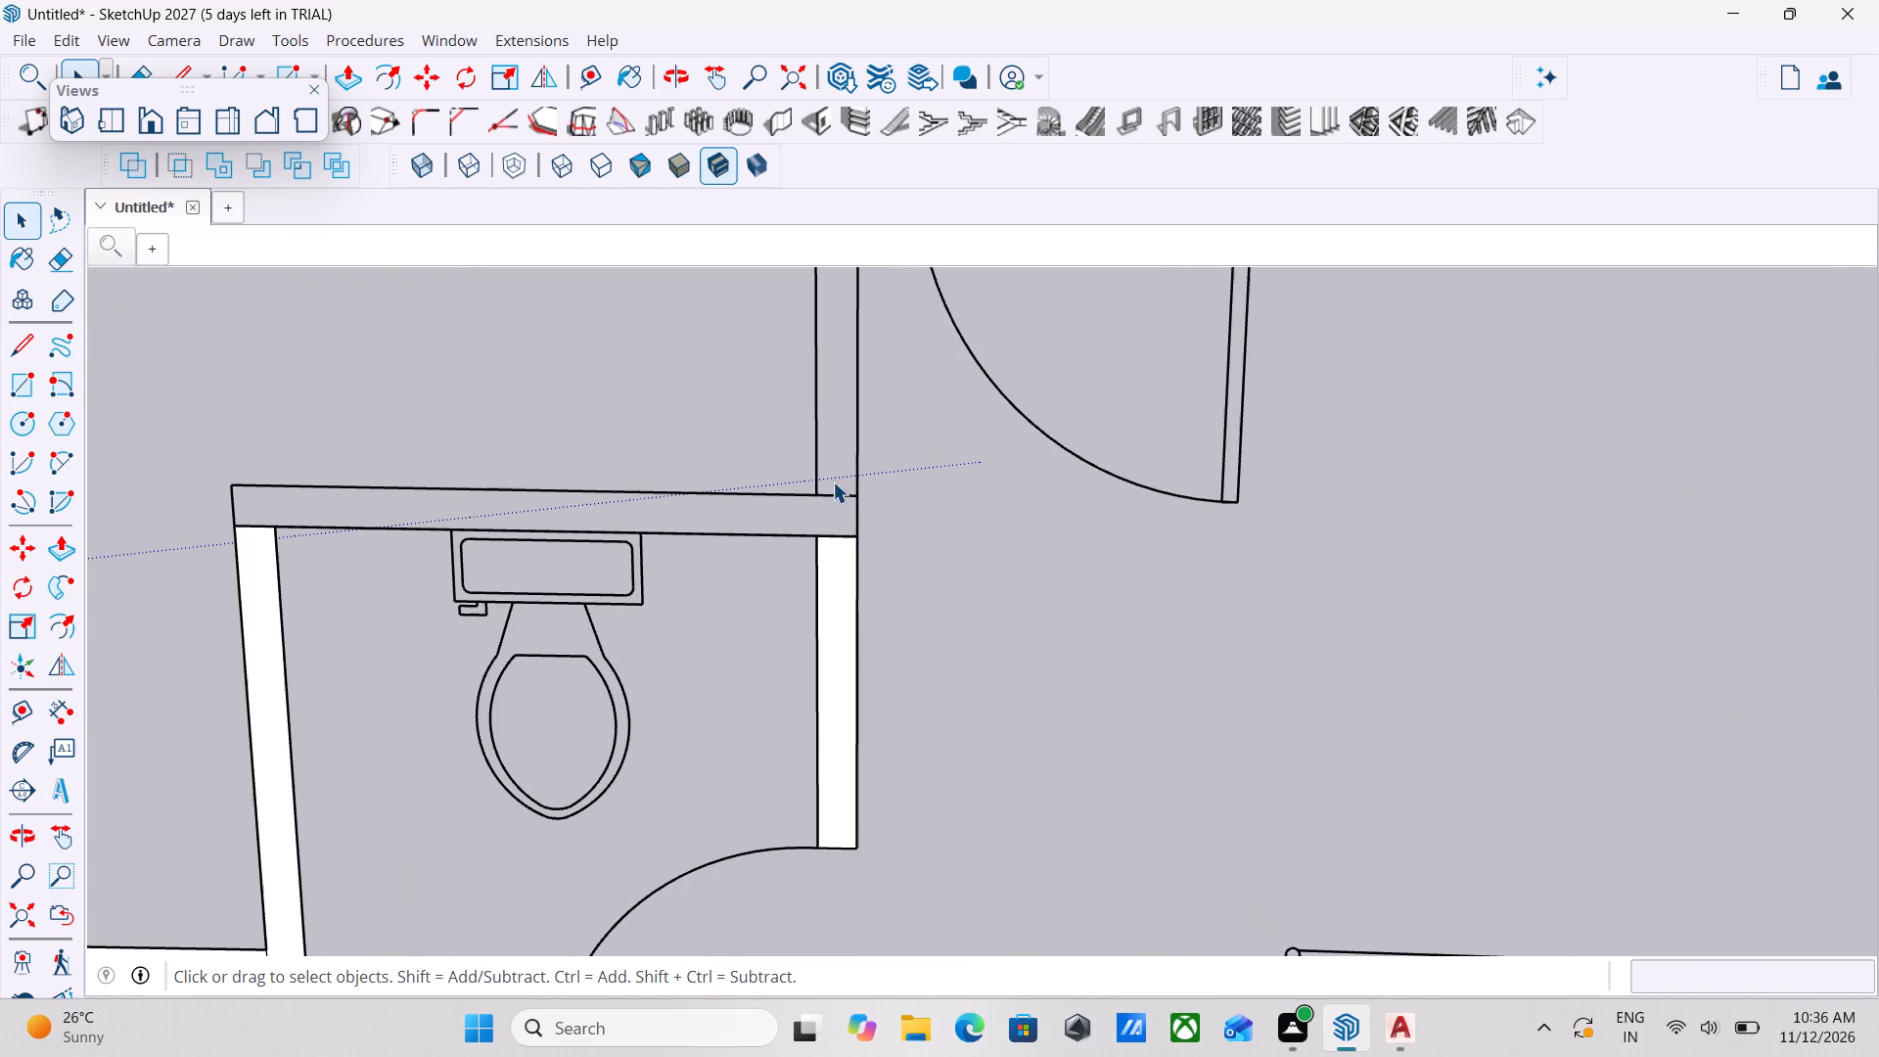
Erase the short line crossing the junction between the lower bathroom's top wall and the wall running up to the bedroom.
scroll(833, 508, up, 2)
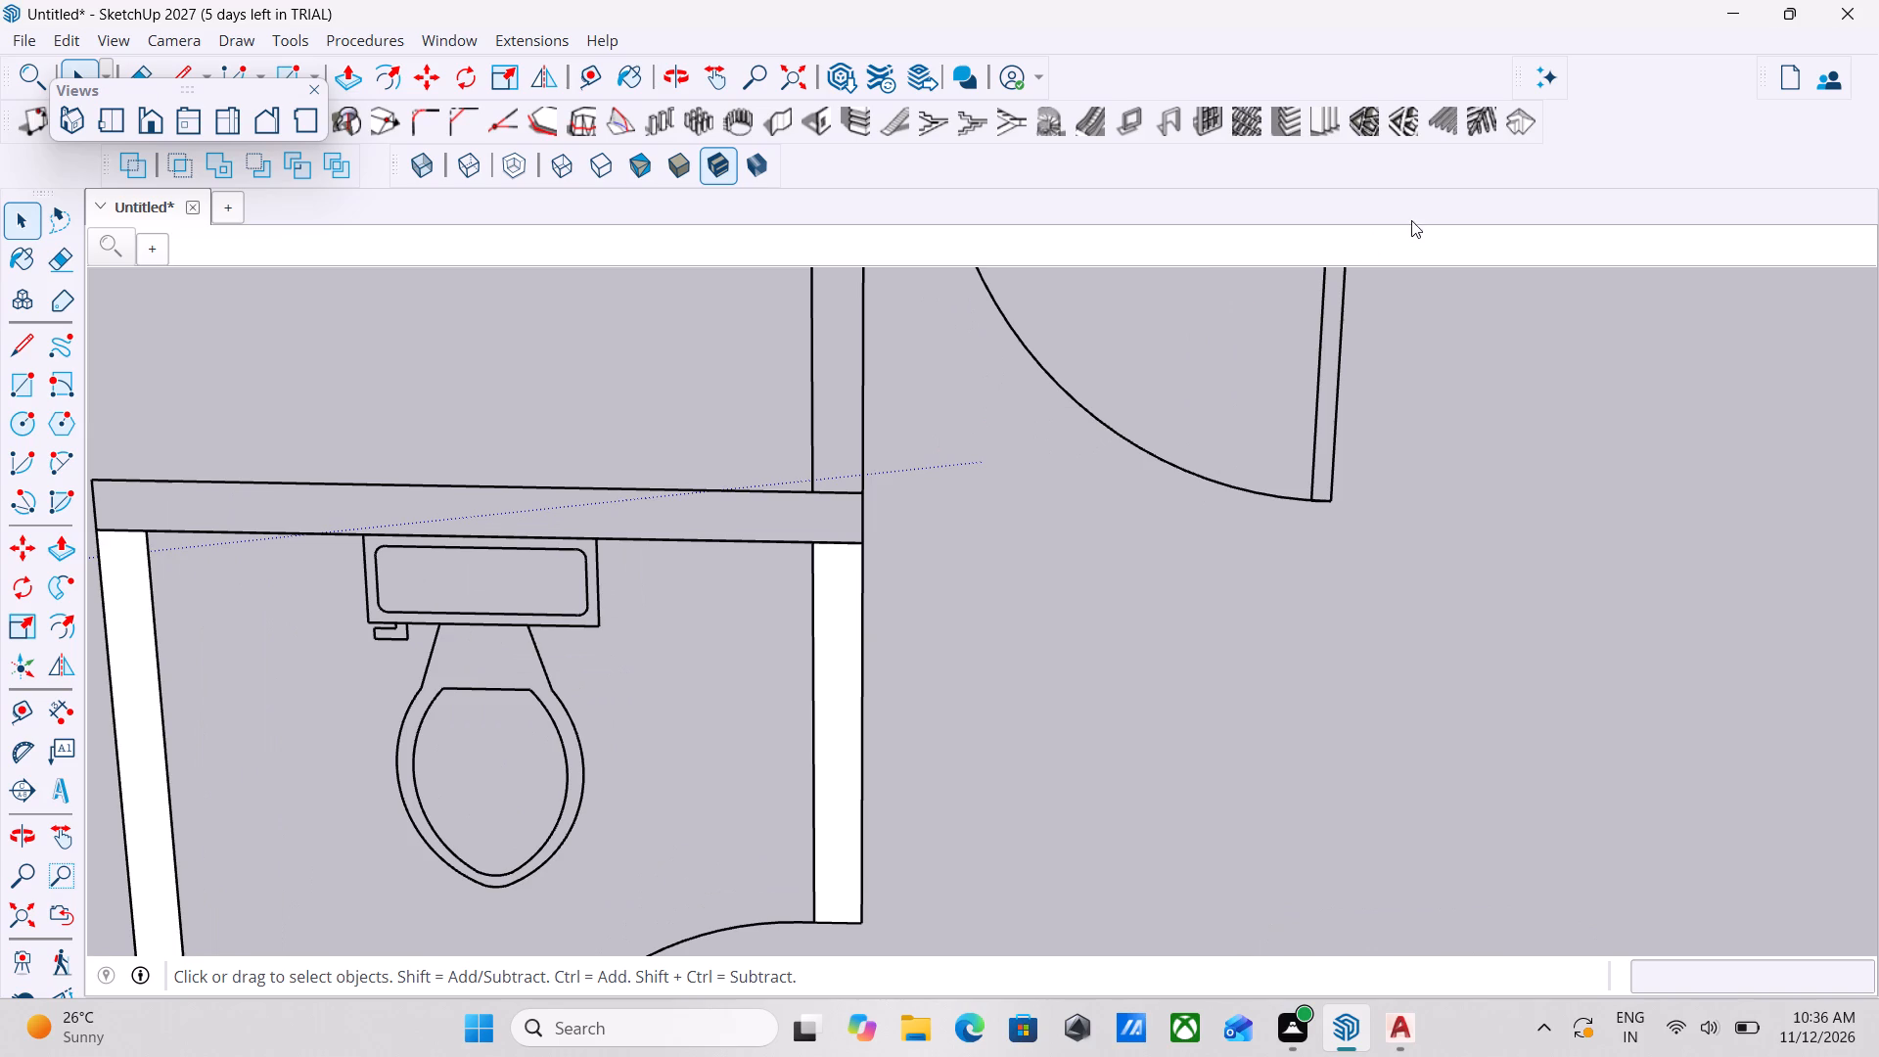
scroll(896, 494, down, 1)
scroll(778, 572, up, 2)
scroll(871, 474, up, 2)
scroll(871, 474, down, 4)
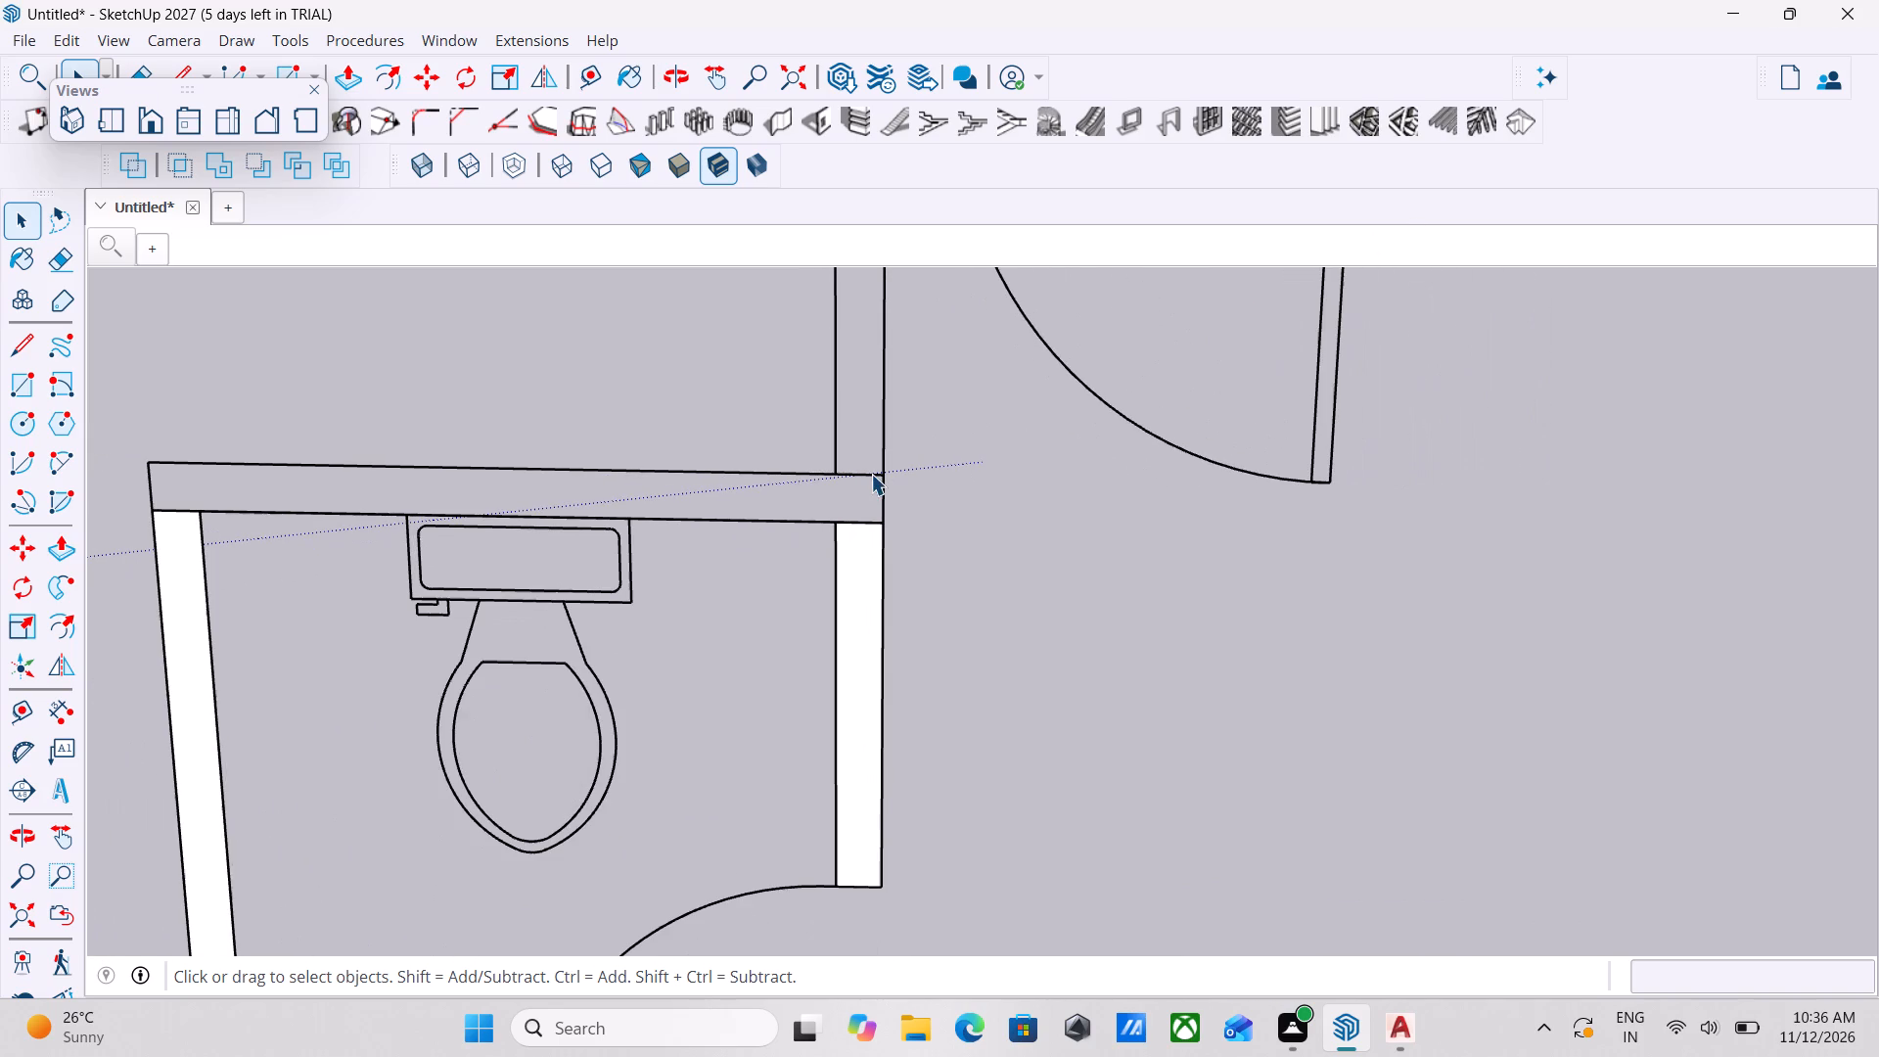
key(e)
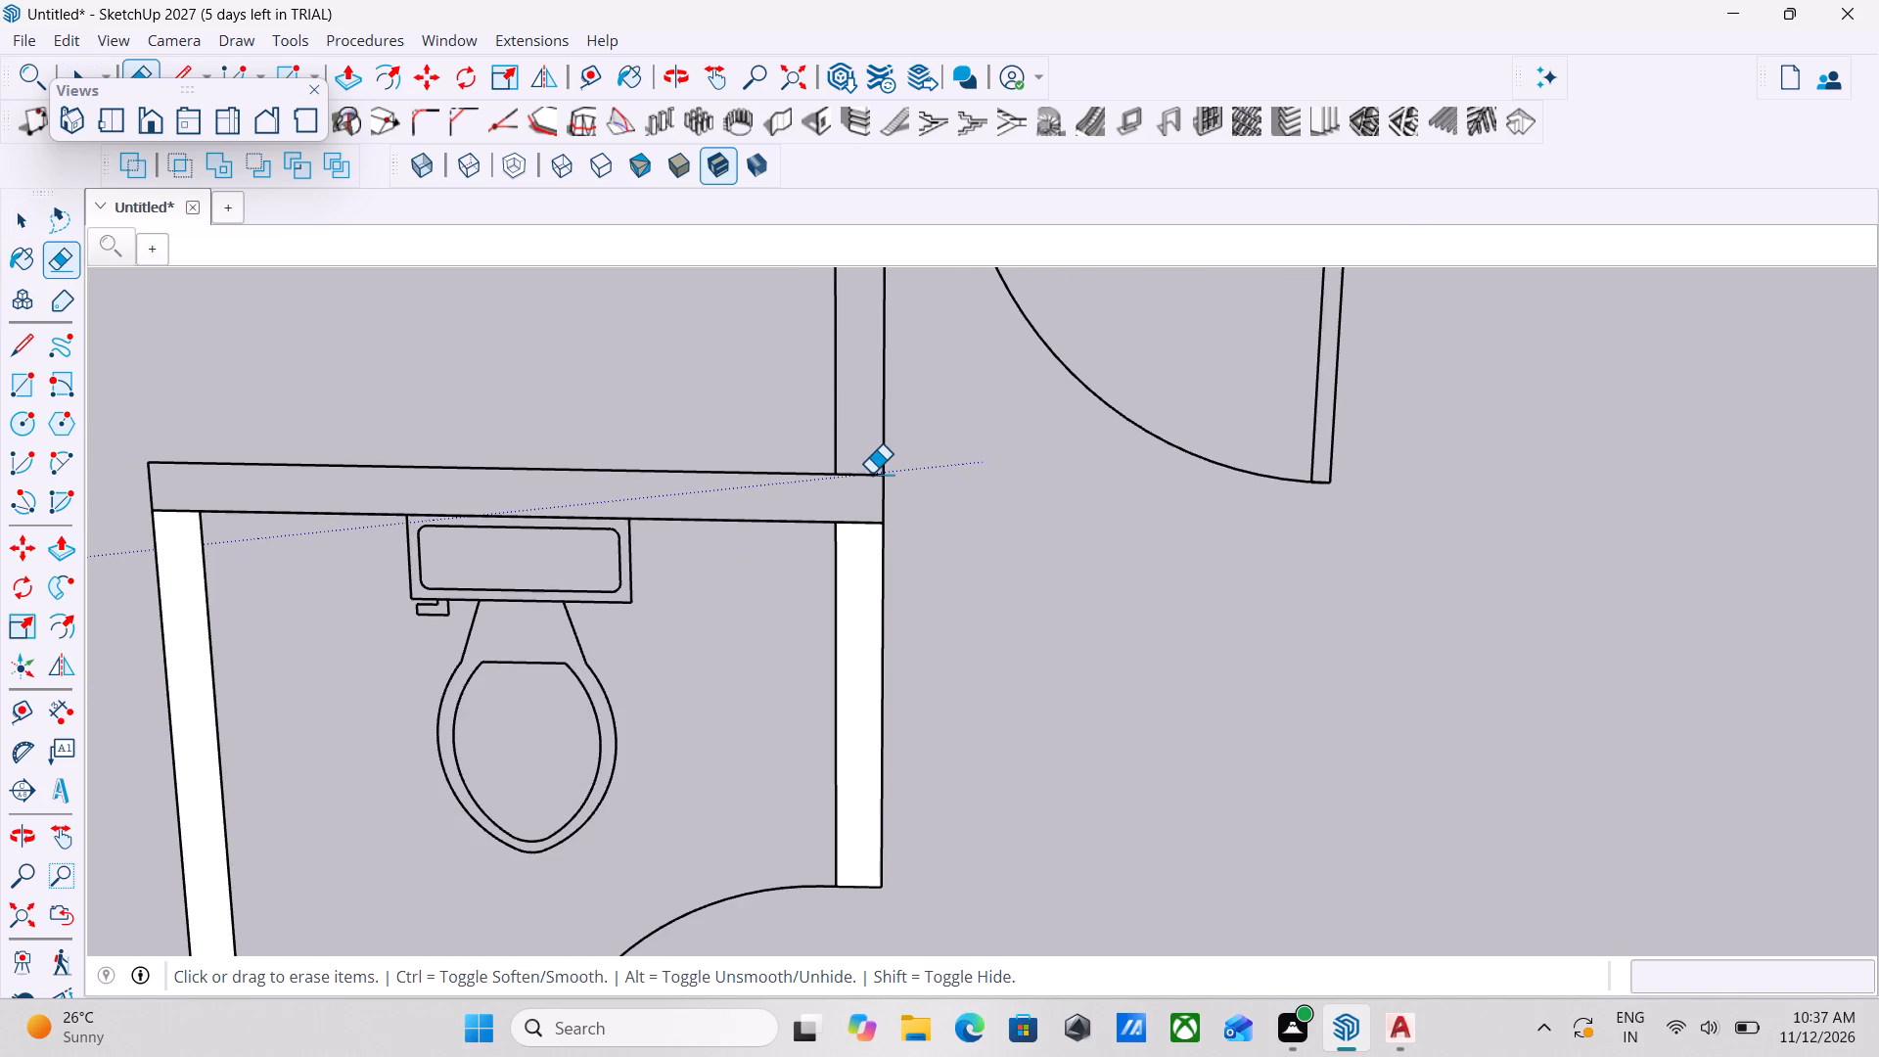
scroll(830, 498, up, 5)
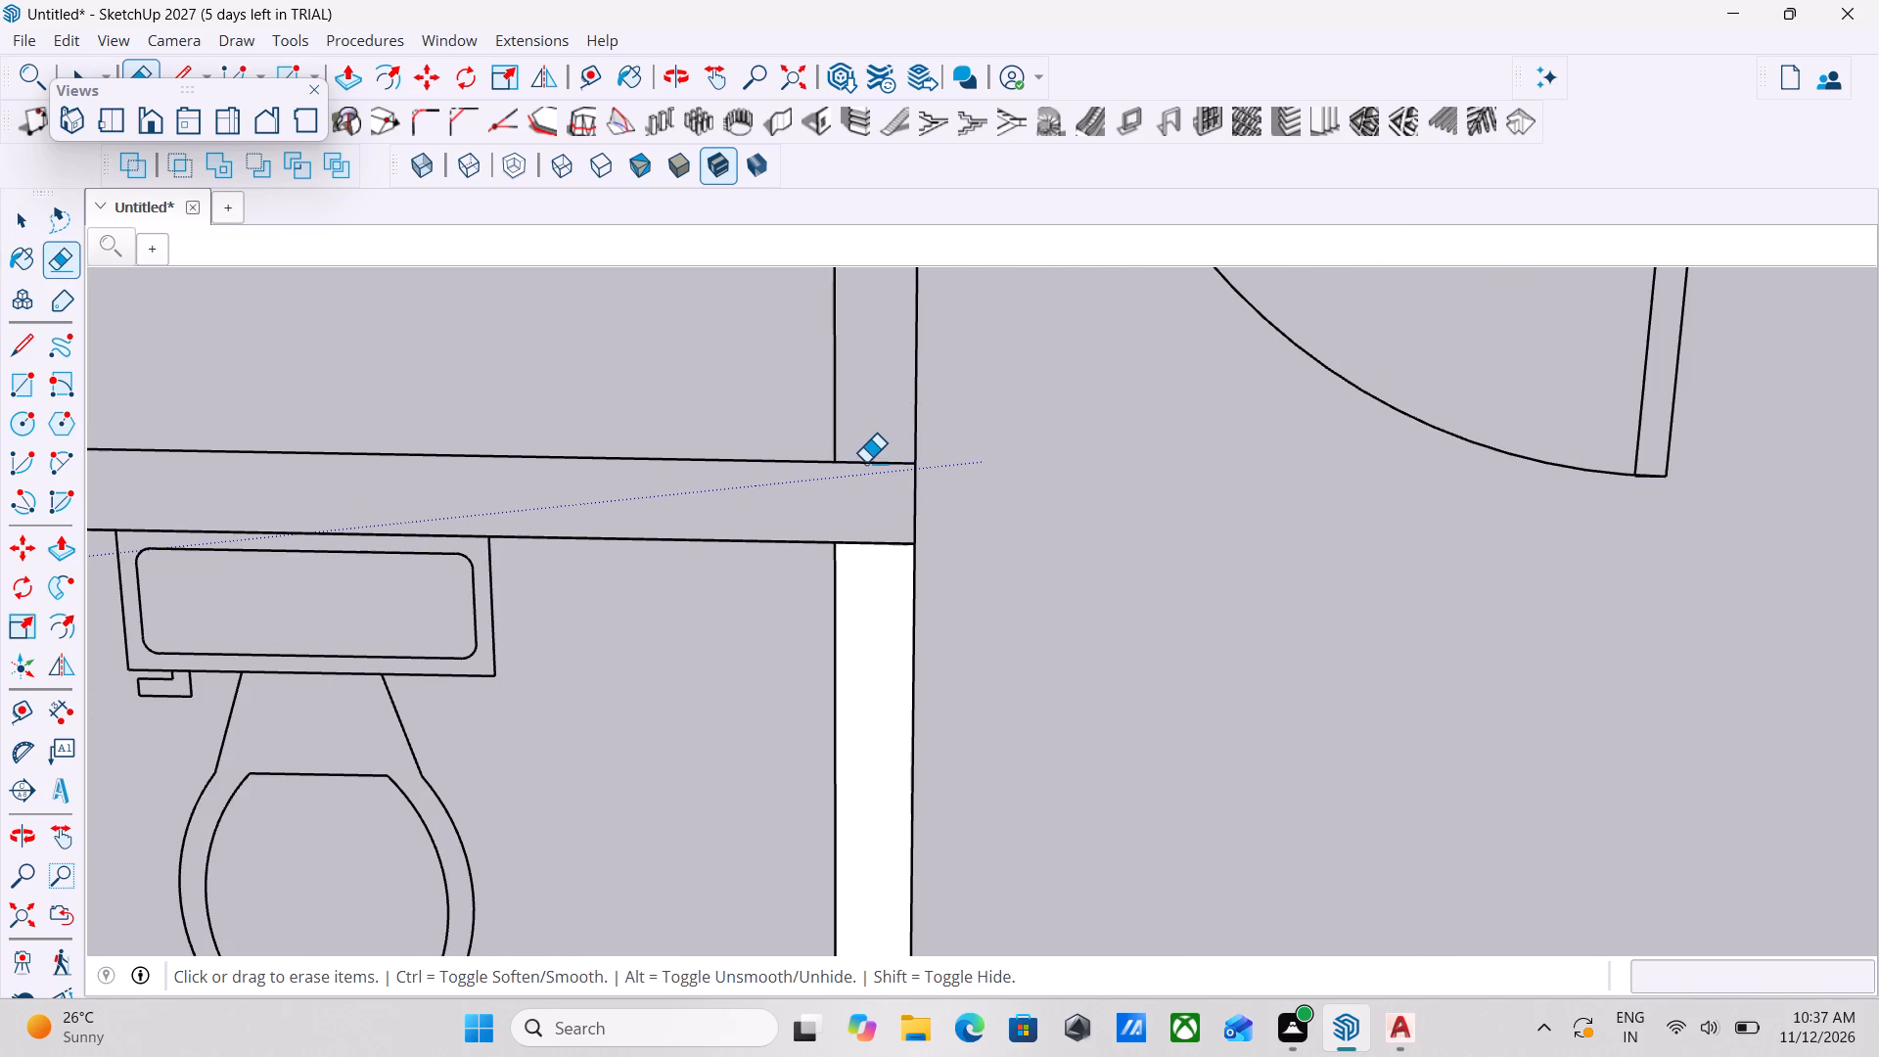
click(865, 463)
scroll(899, 505, down, 3)
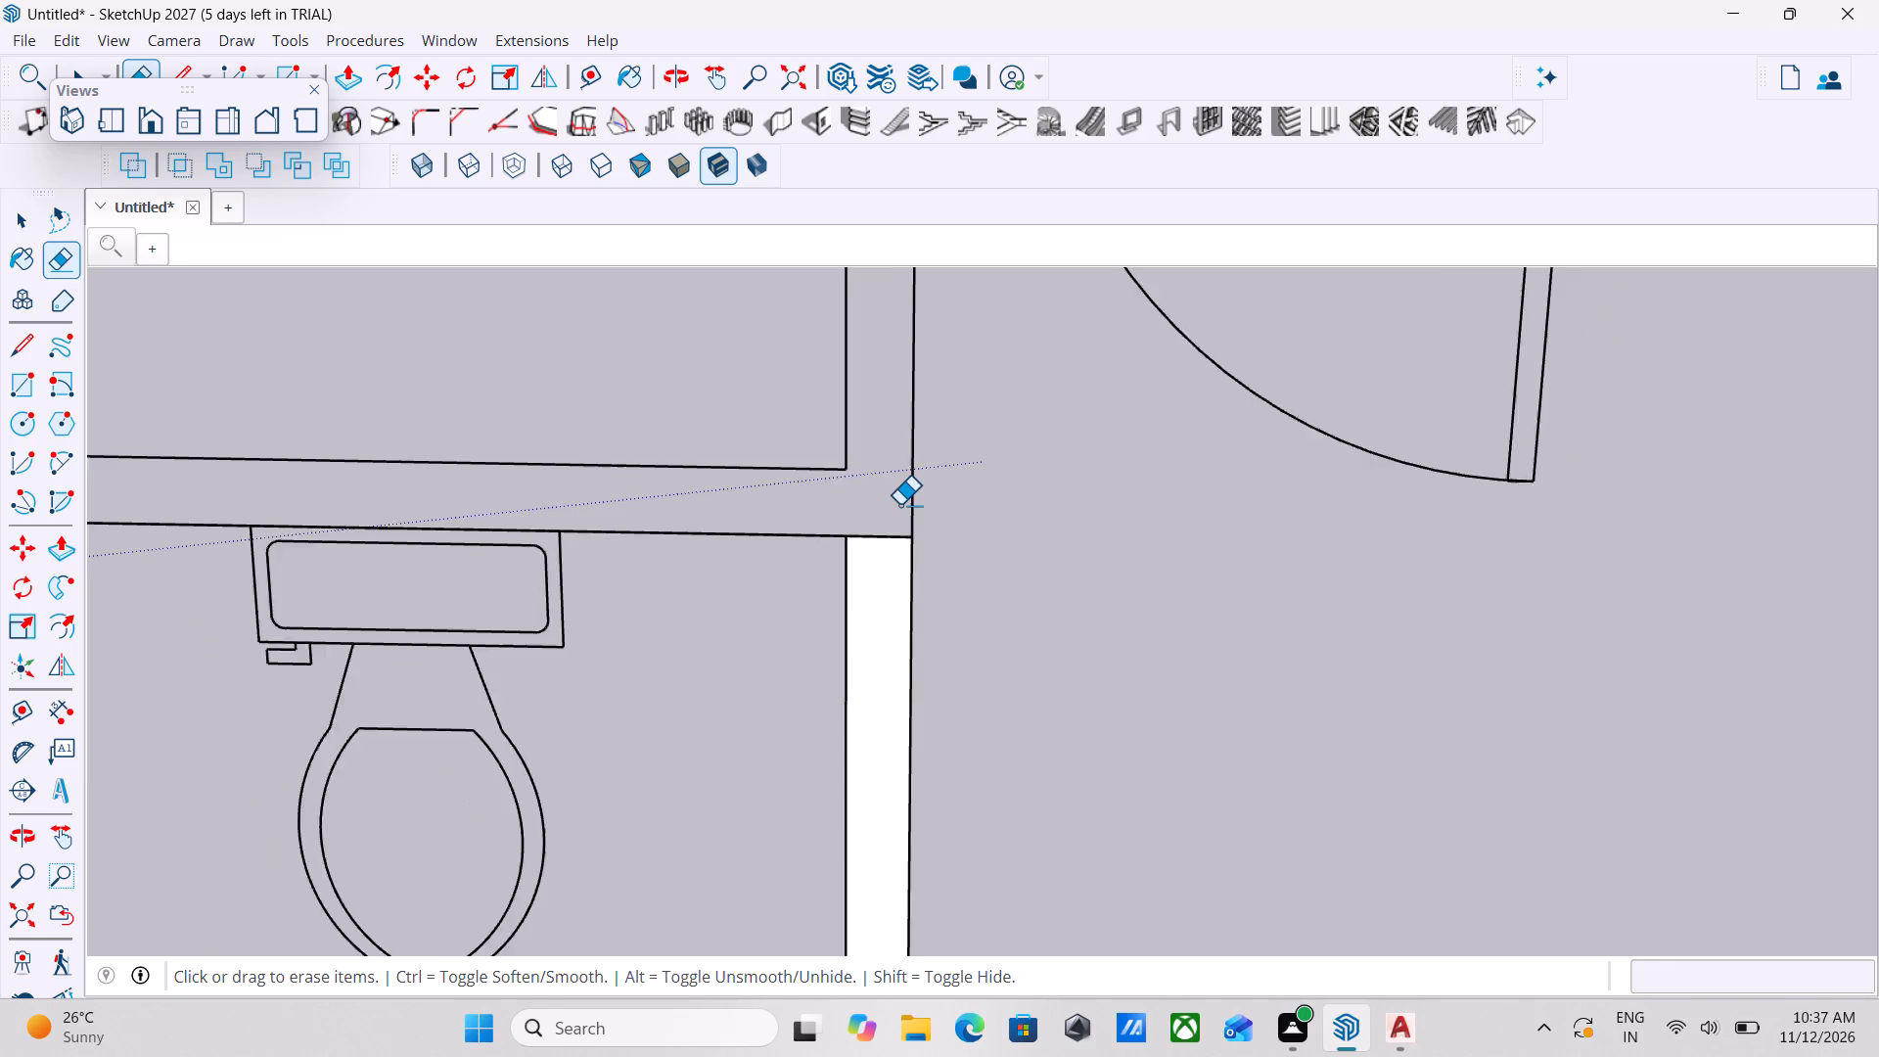
scroll(899, 505, down, 15)
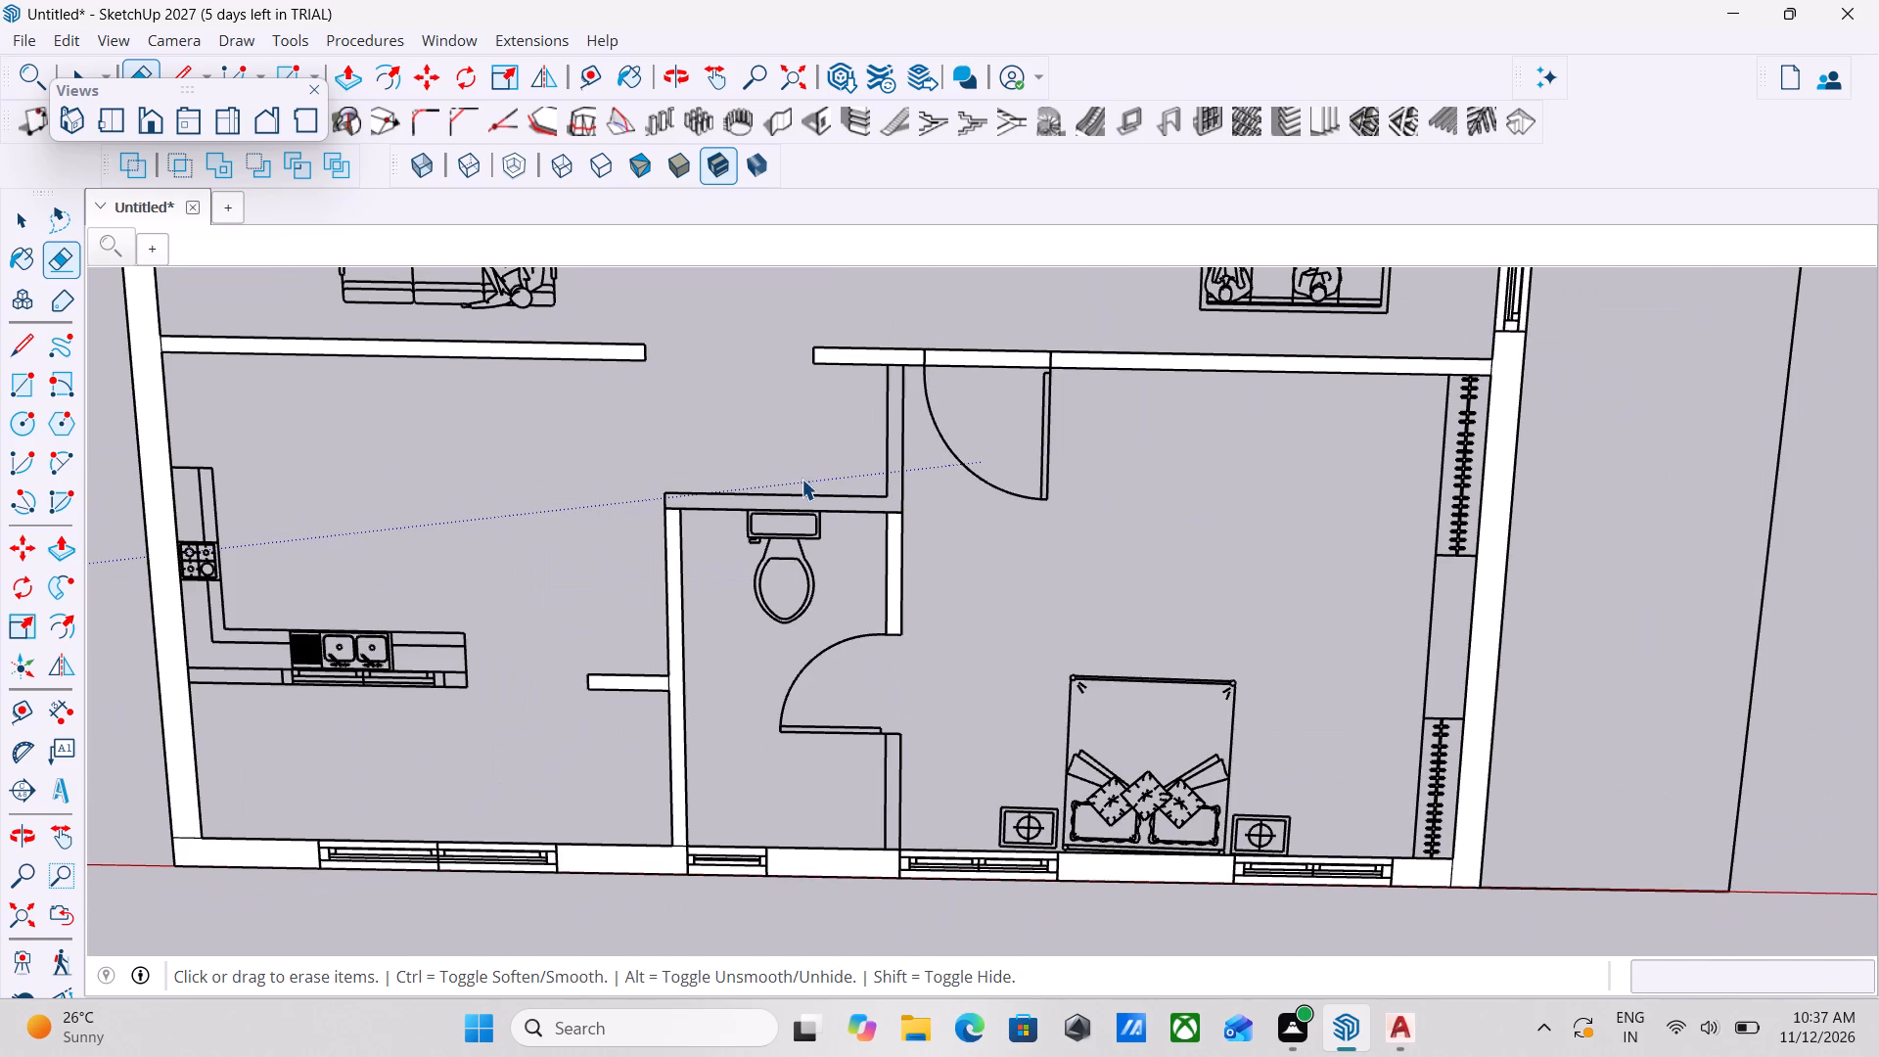
key(space)
key(space)
In top view, trace the lower bathroom's top wall with a 5' 4 1/2" by 4 1/2" rectangle ending at the vertical wall's inner line.
scroll(844, 515, up, 8)
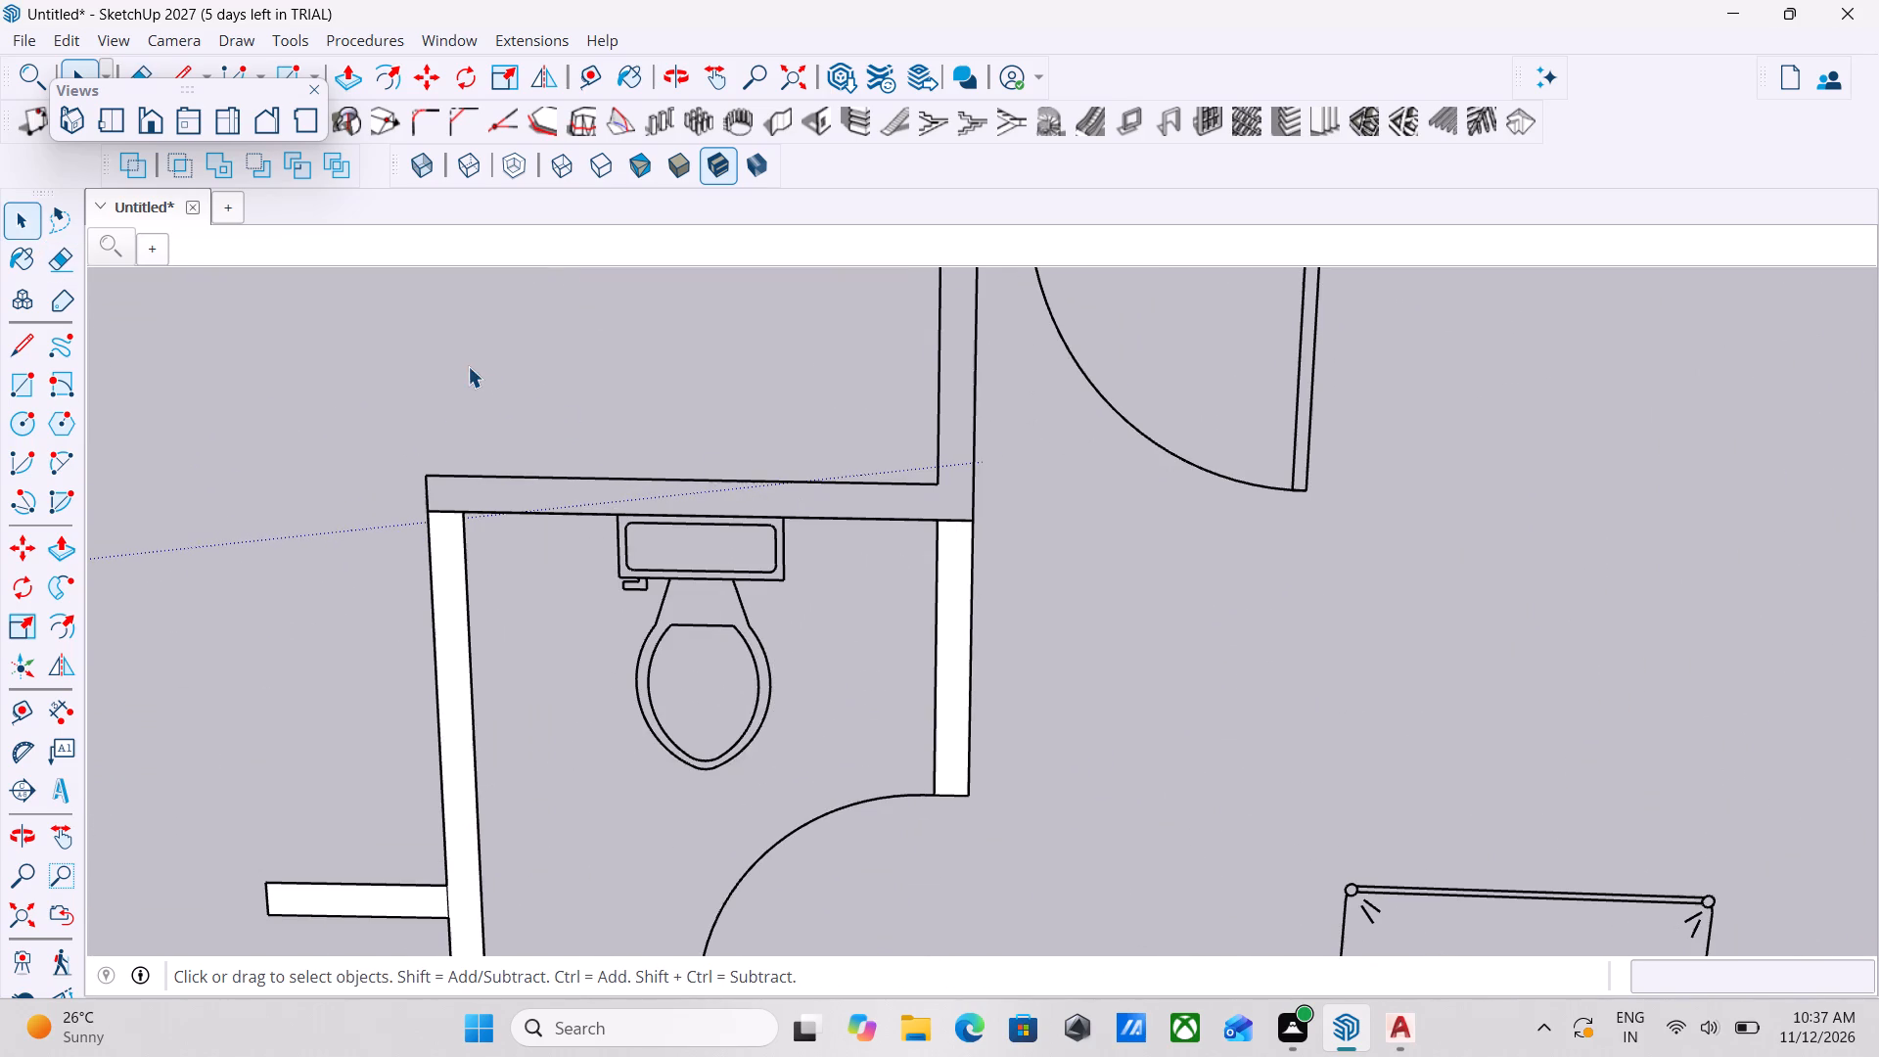
scroll(487, 373, down, 10)
scroll(743, 432, down, 4)
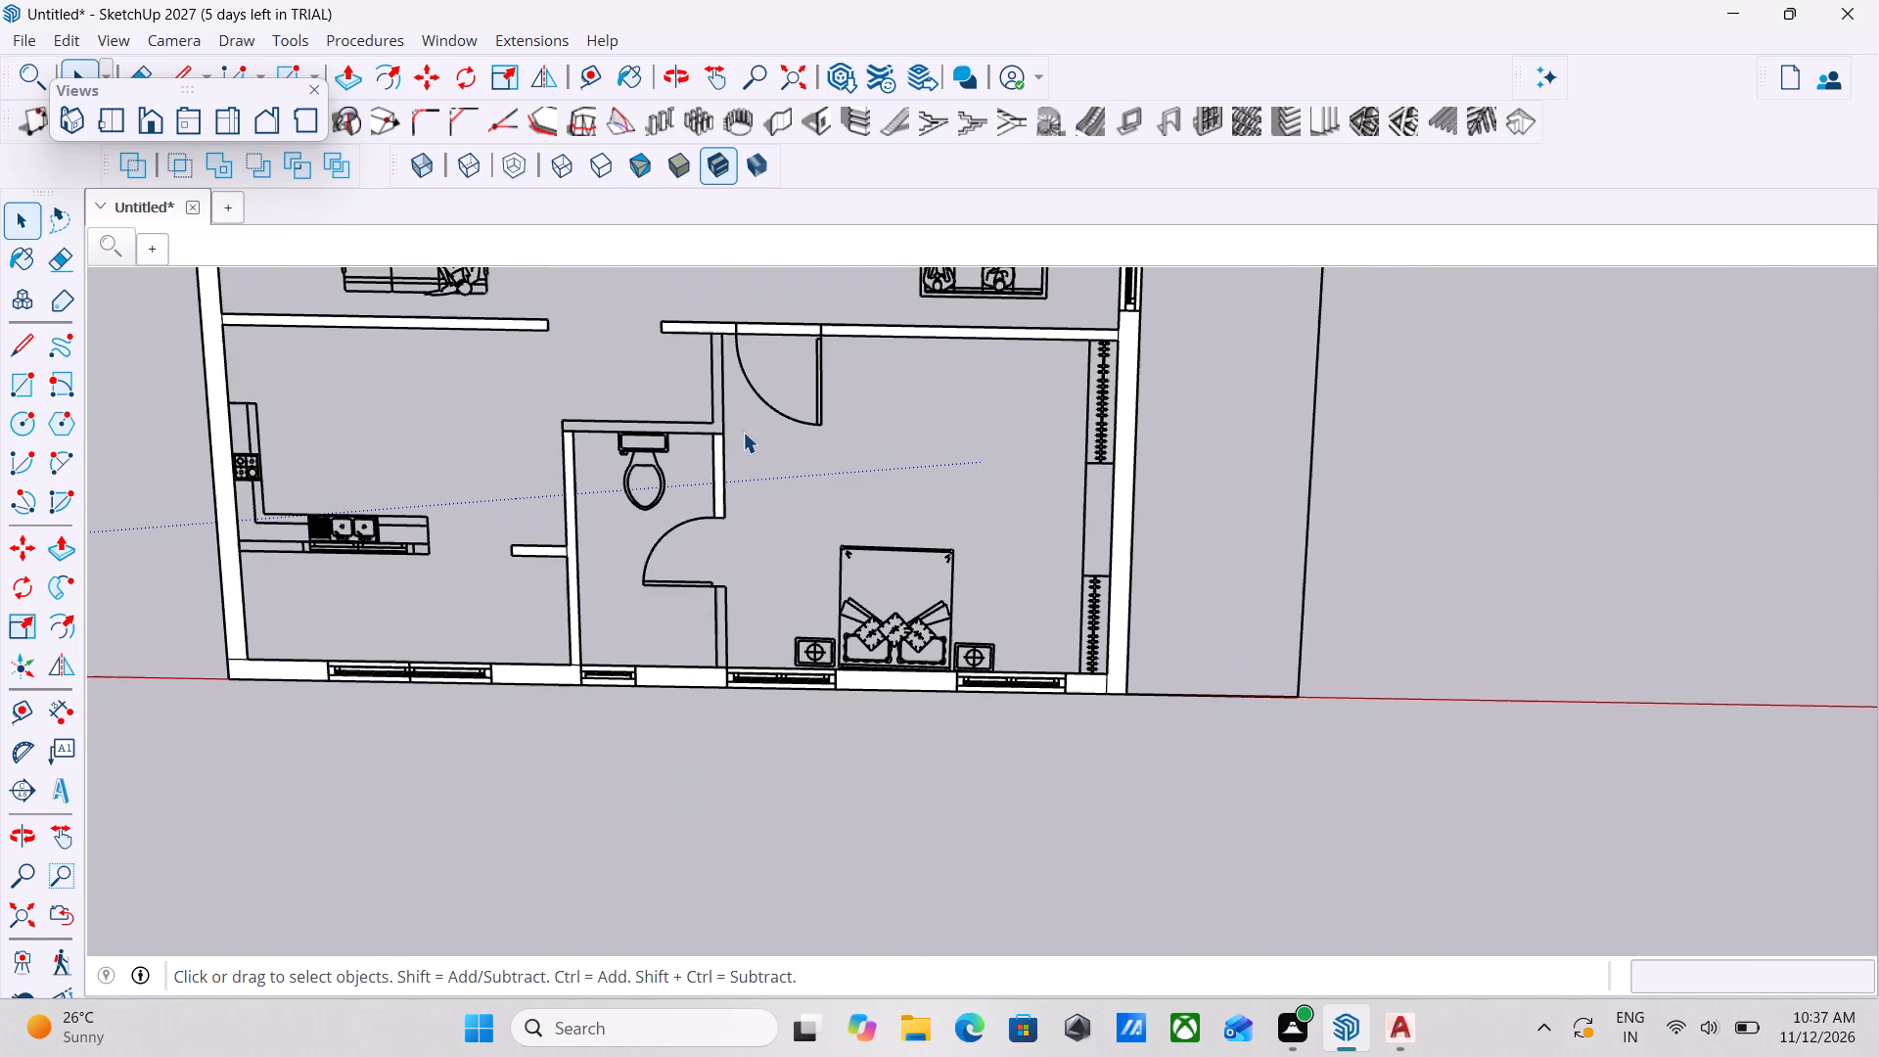
scroll(1026, 480, down, 1)
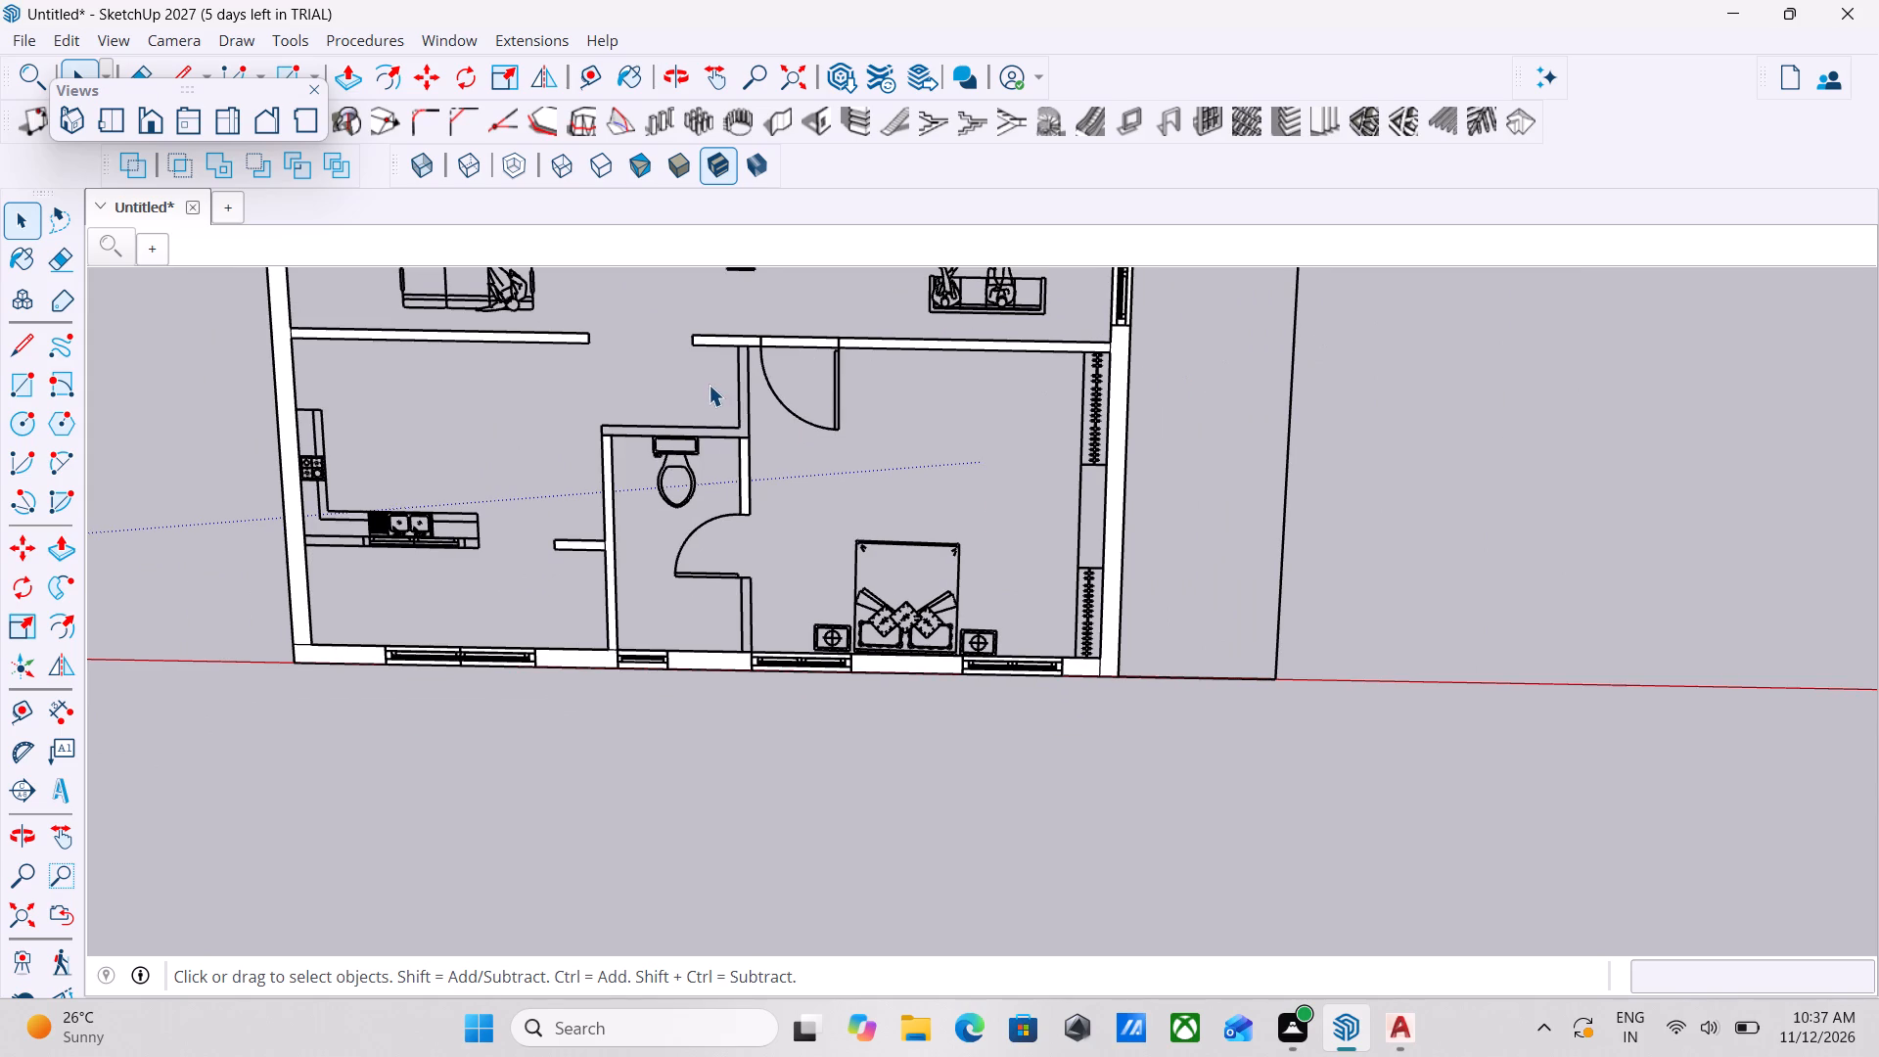
click(122, 113)
scroll(1063, 566, up, 2)
scroll(652, 456, up, 3)
scroll(812, 566, up, 2)
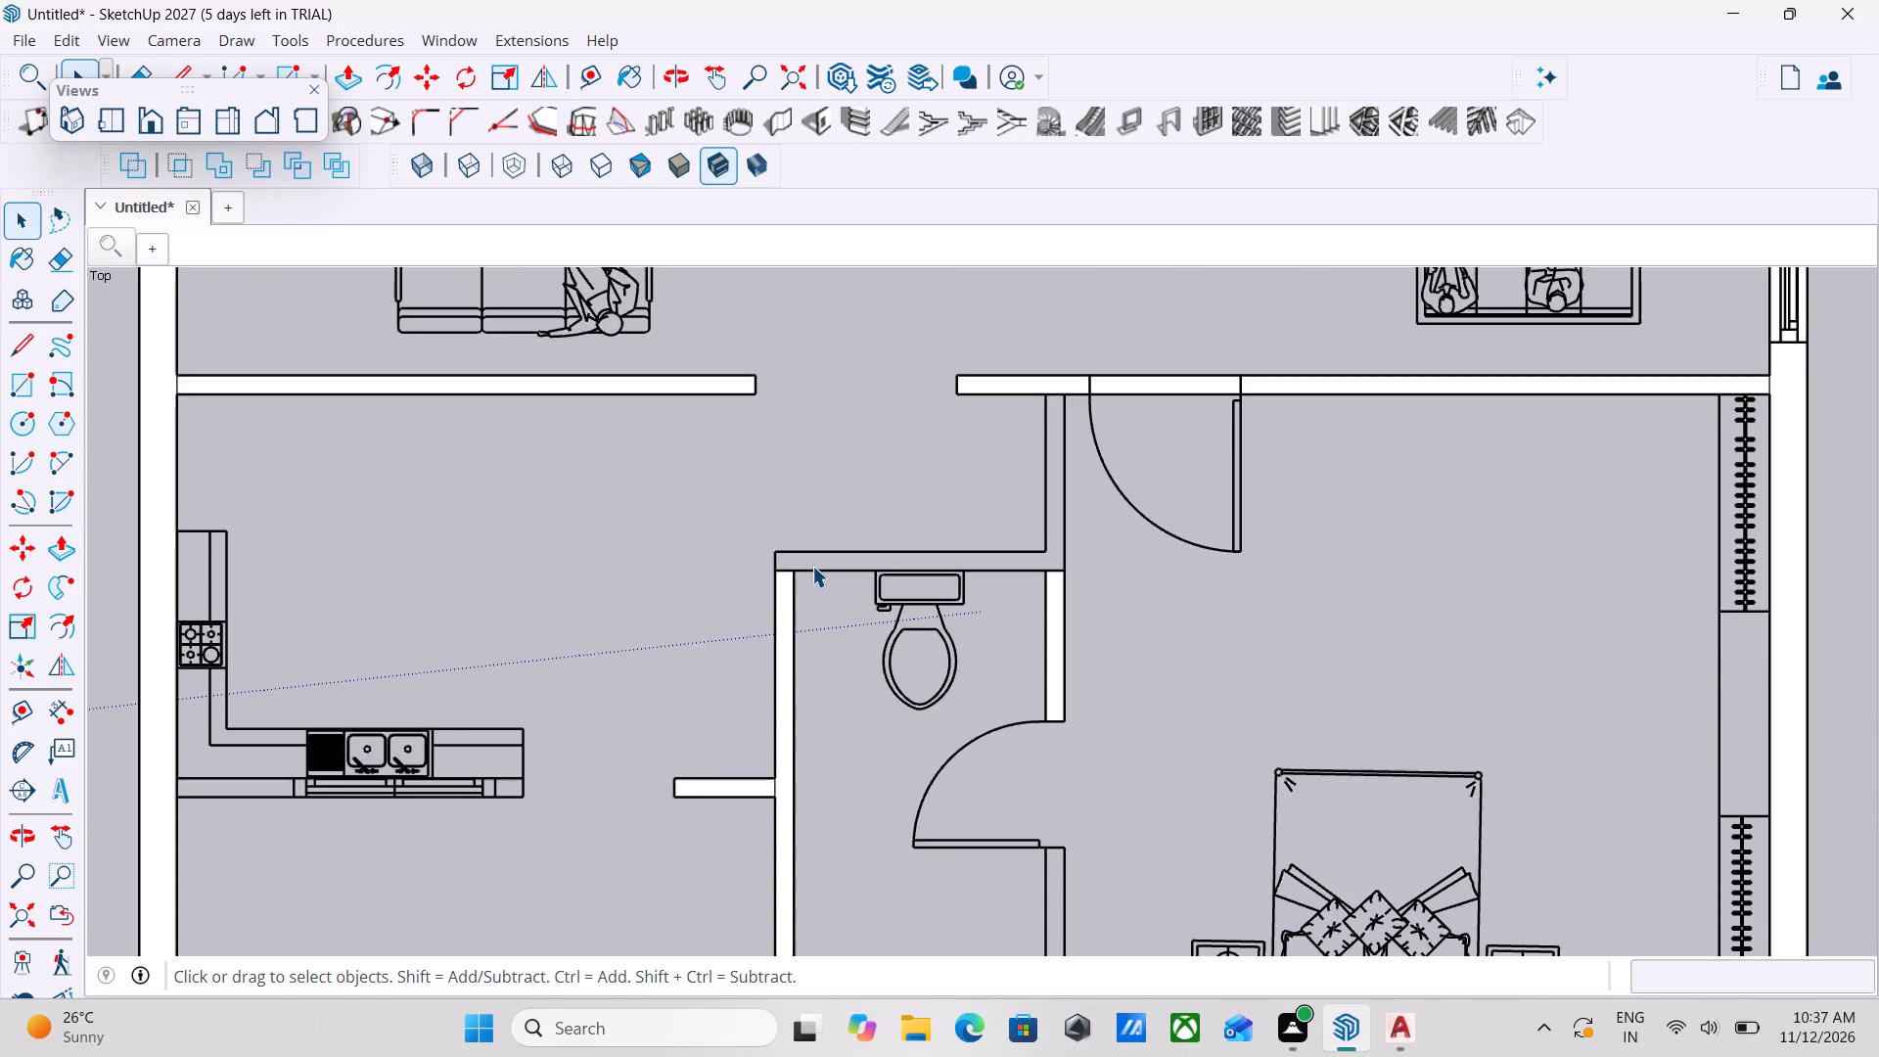
scroll(812, 566, up, 3)
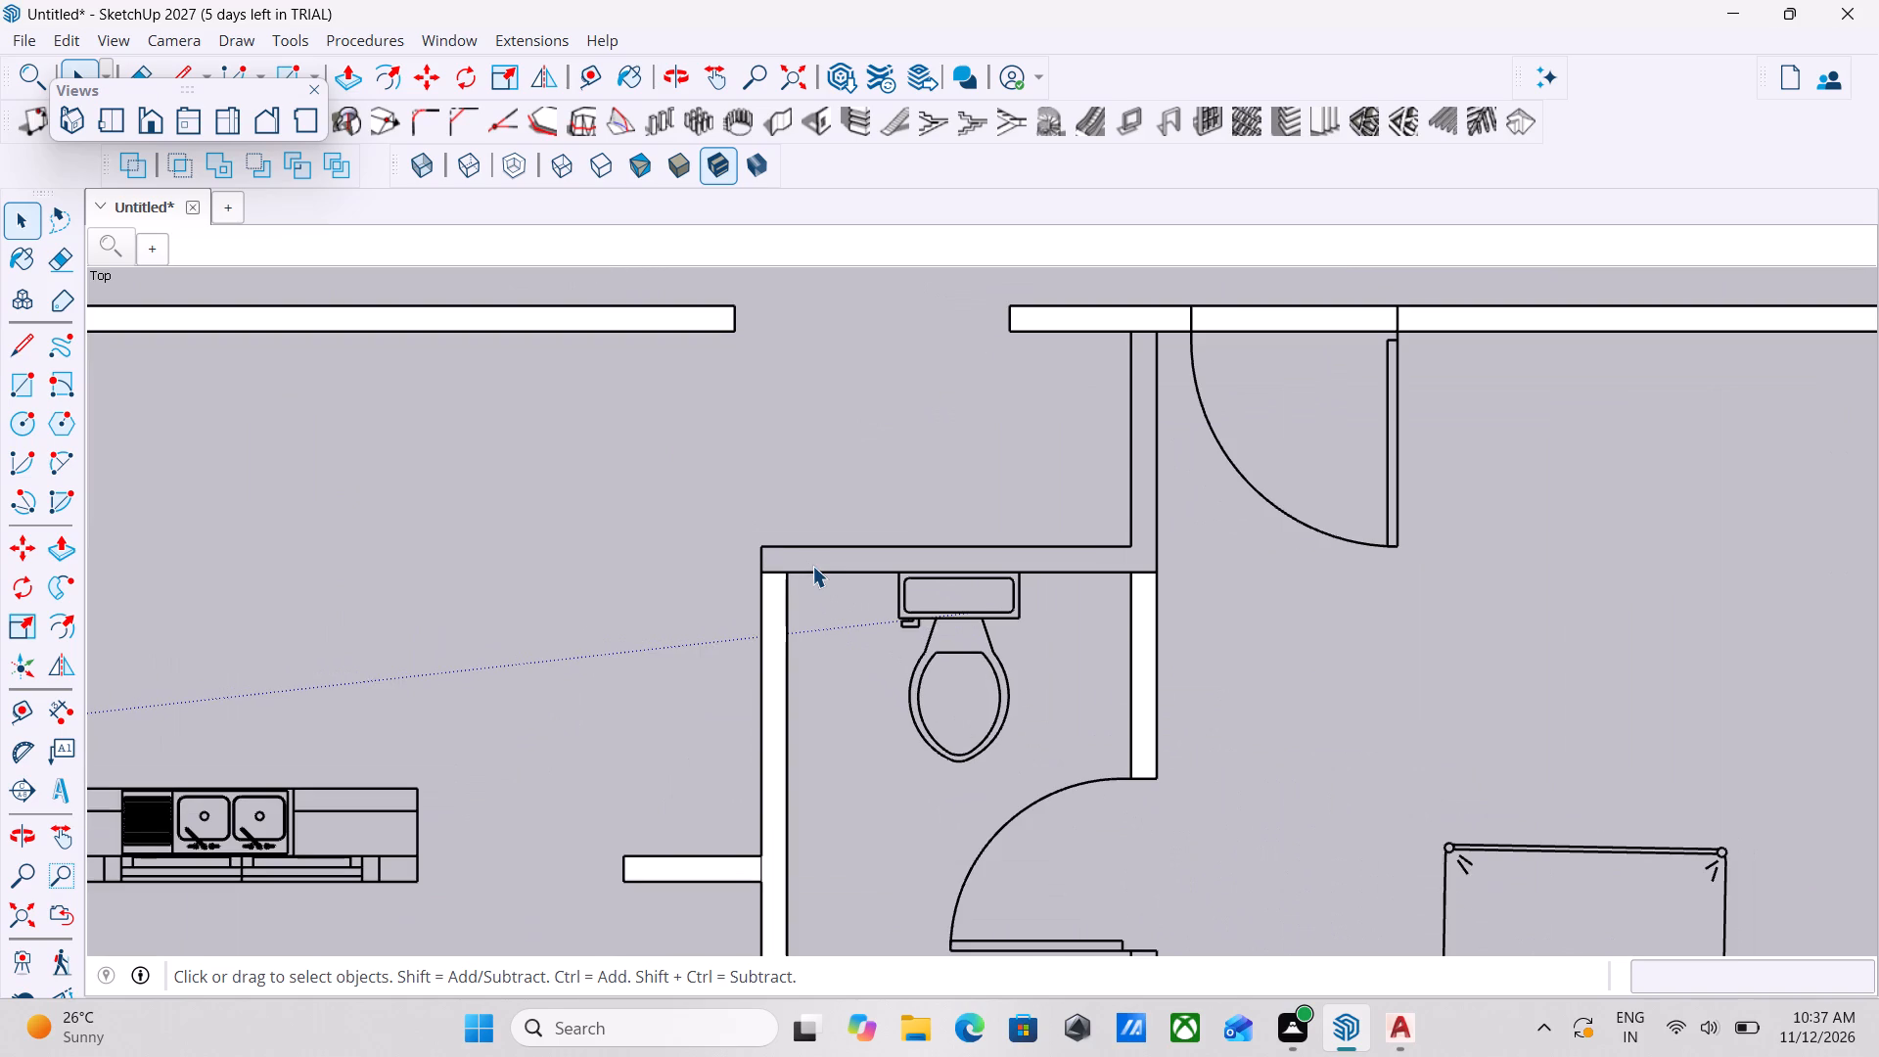
key(r)
scroll(758, 518, up, 5)
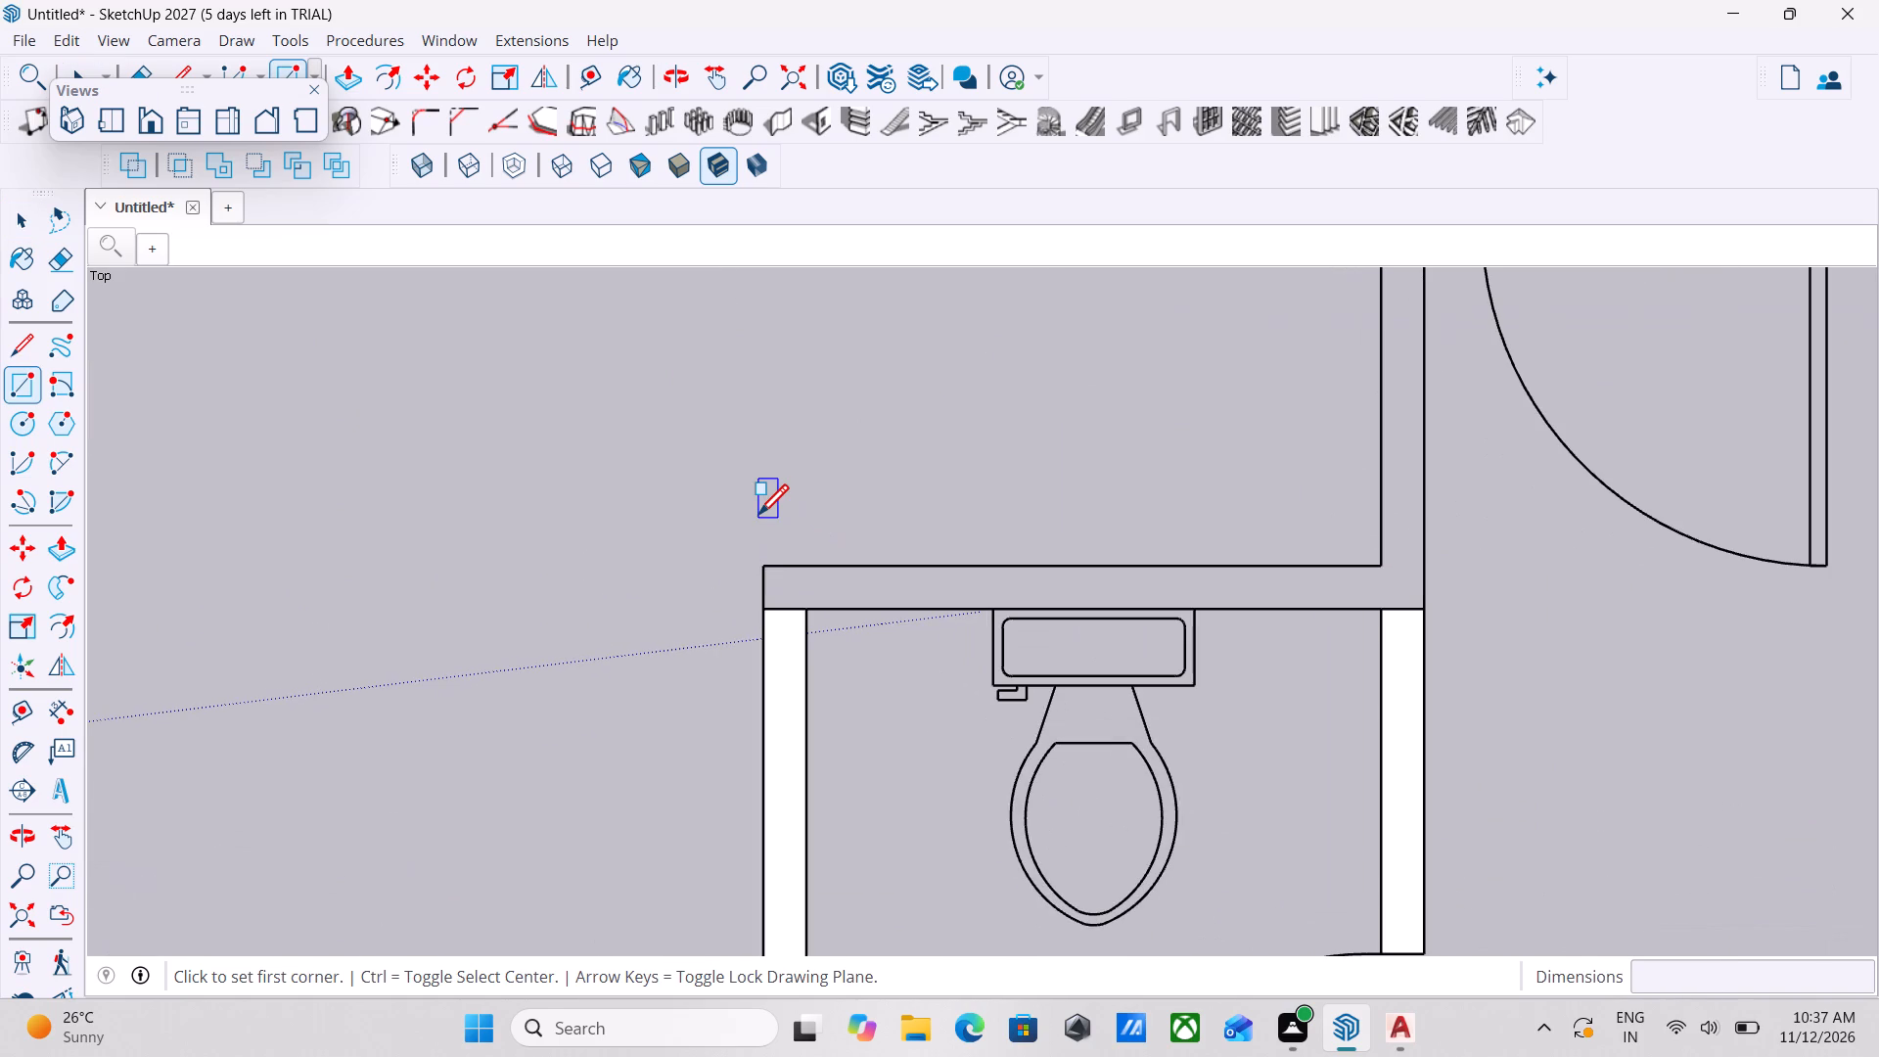
click(770, 568)
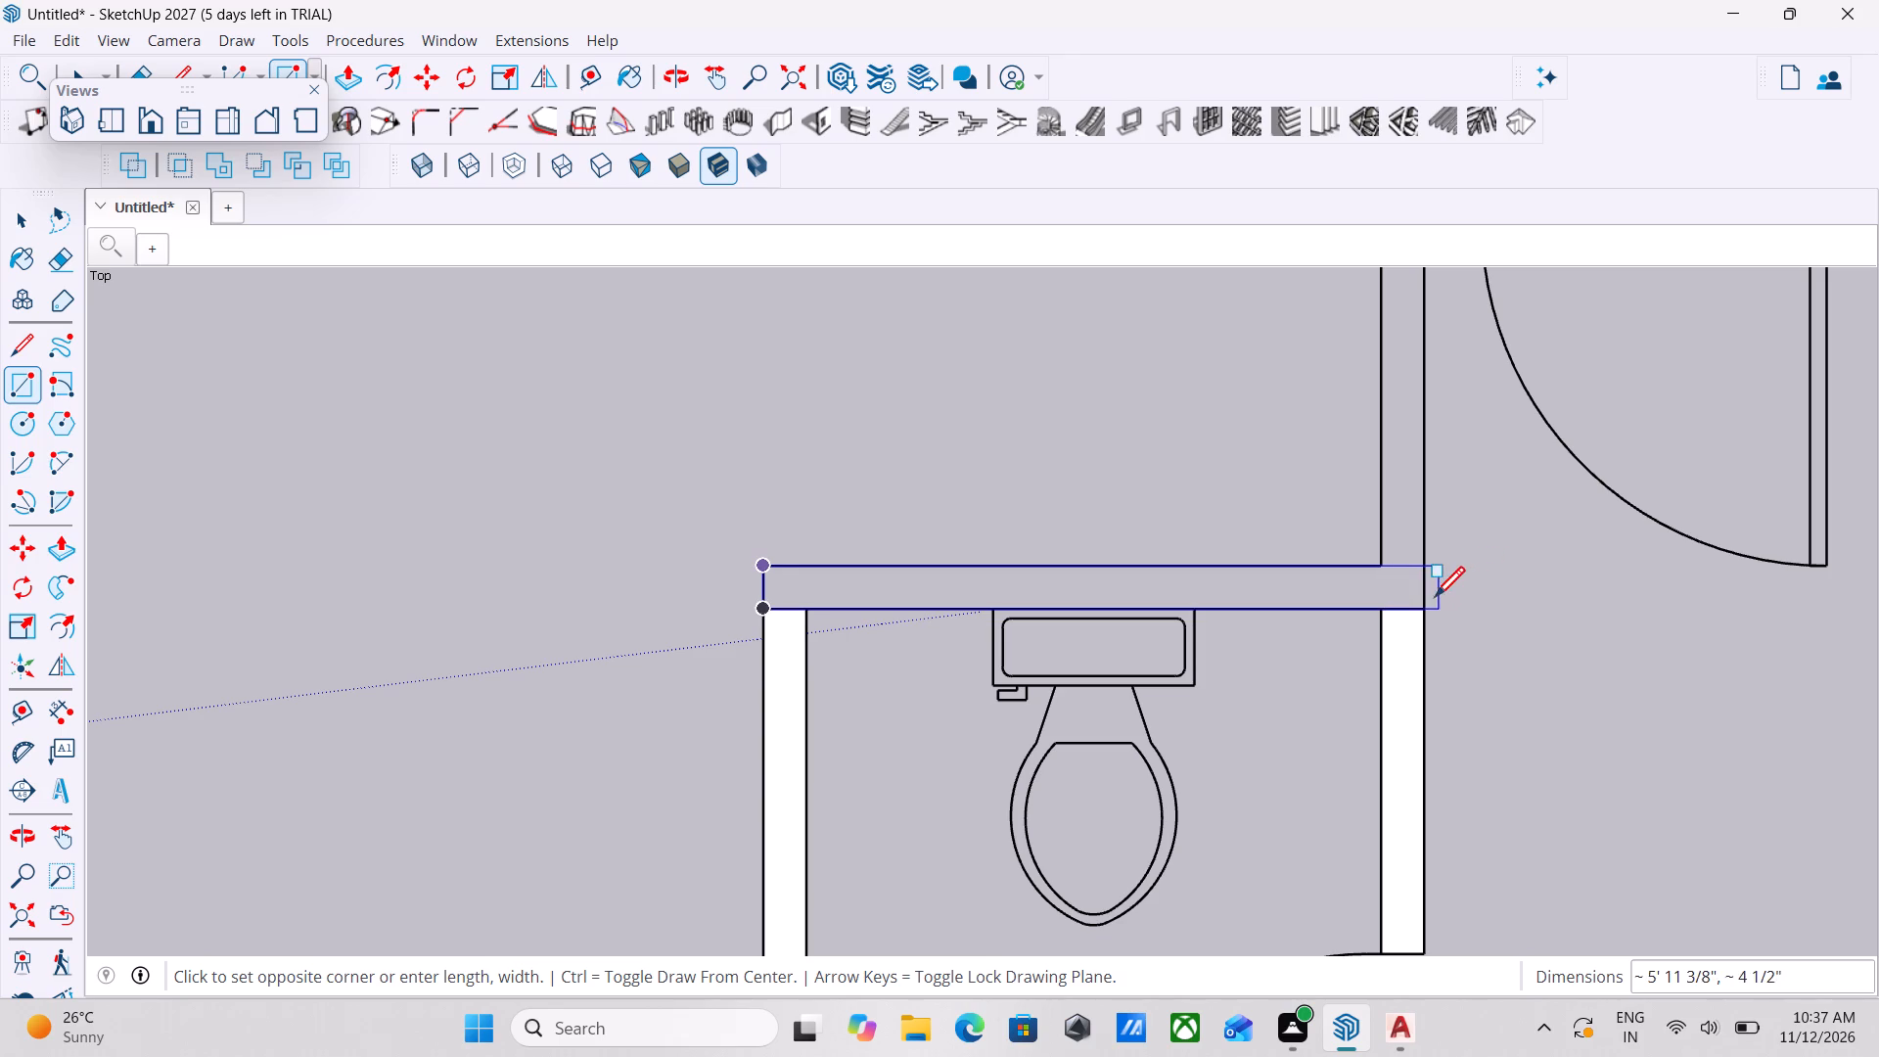
click(1383, 612)
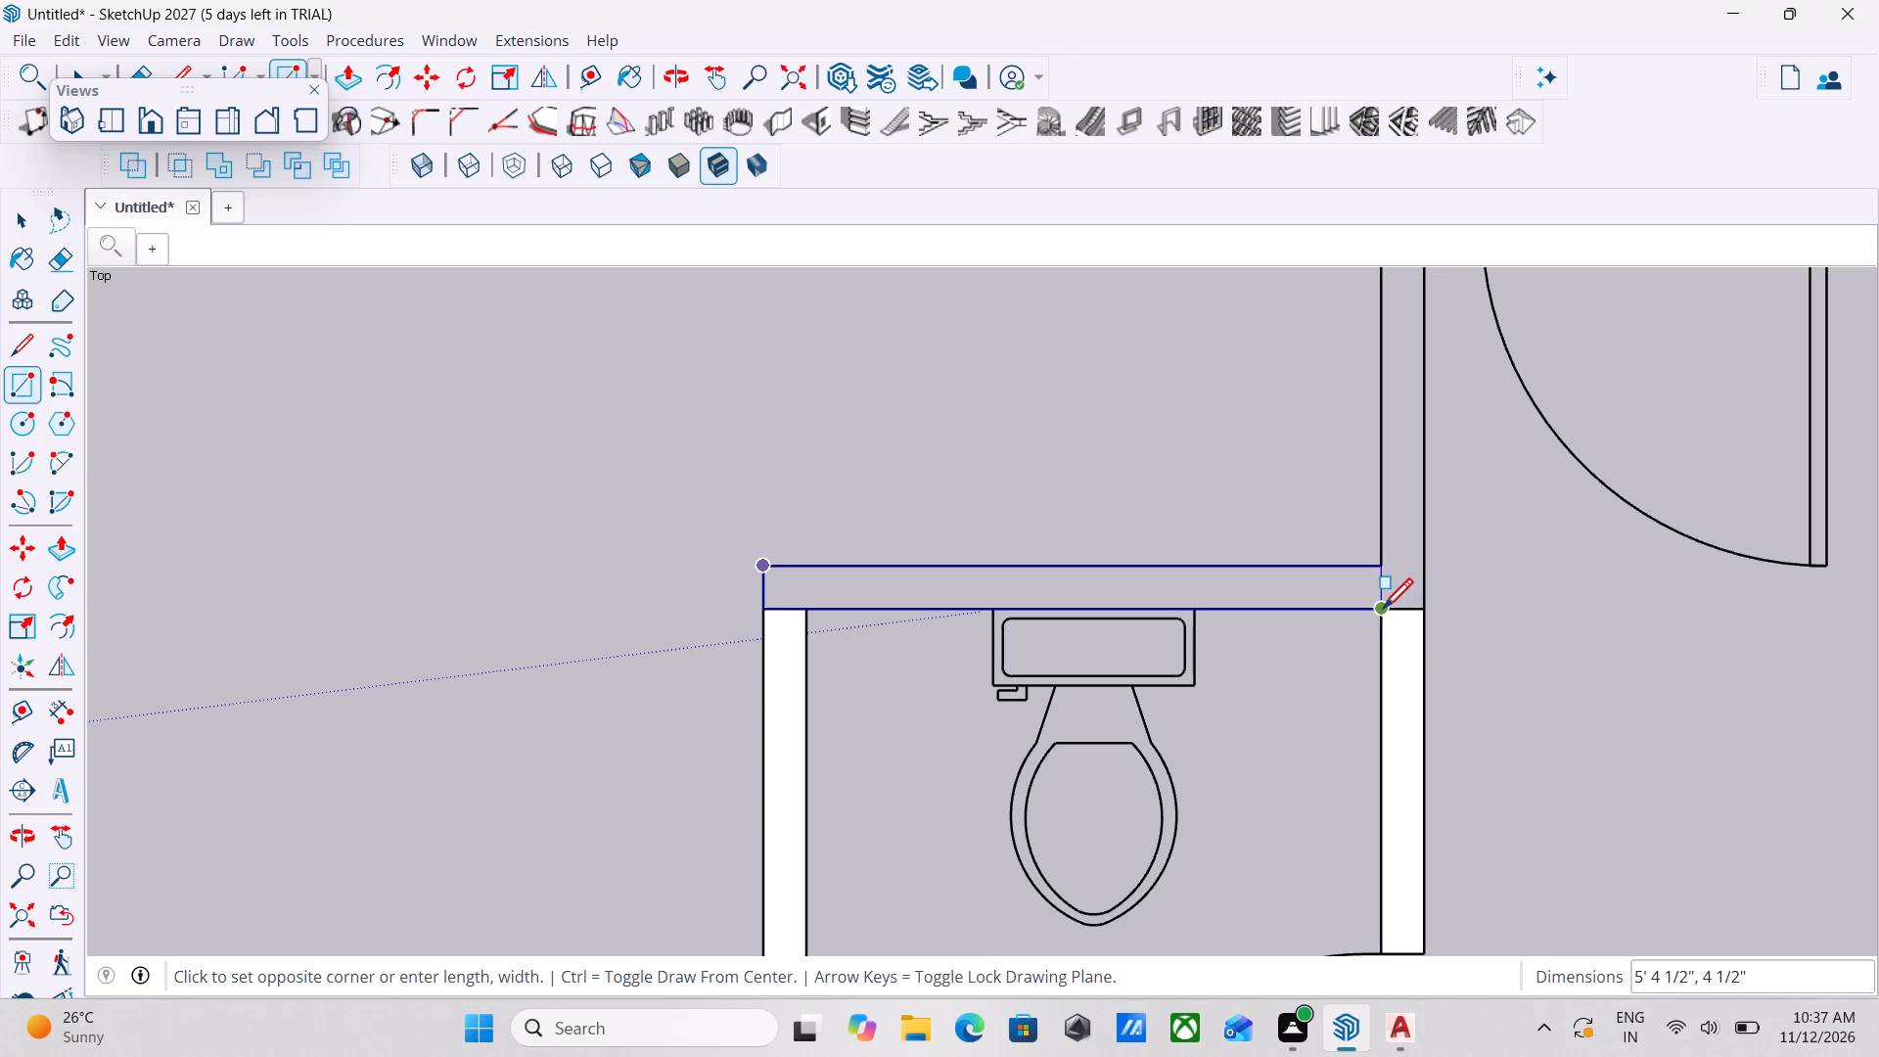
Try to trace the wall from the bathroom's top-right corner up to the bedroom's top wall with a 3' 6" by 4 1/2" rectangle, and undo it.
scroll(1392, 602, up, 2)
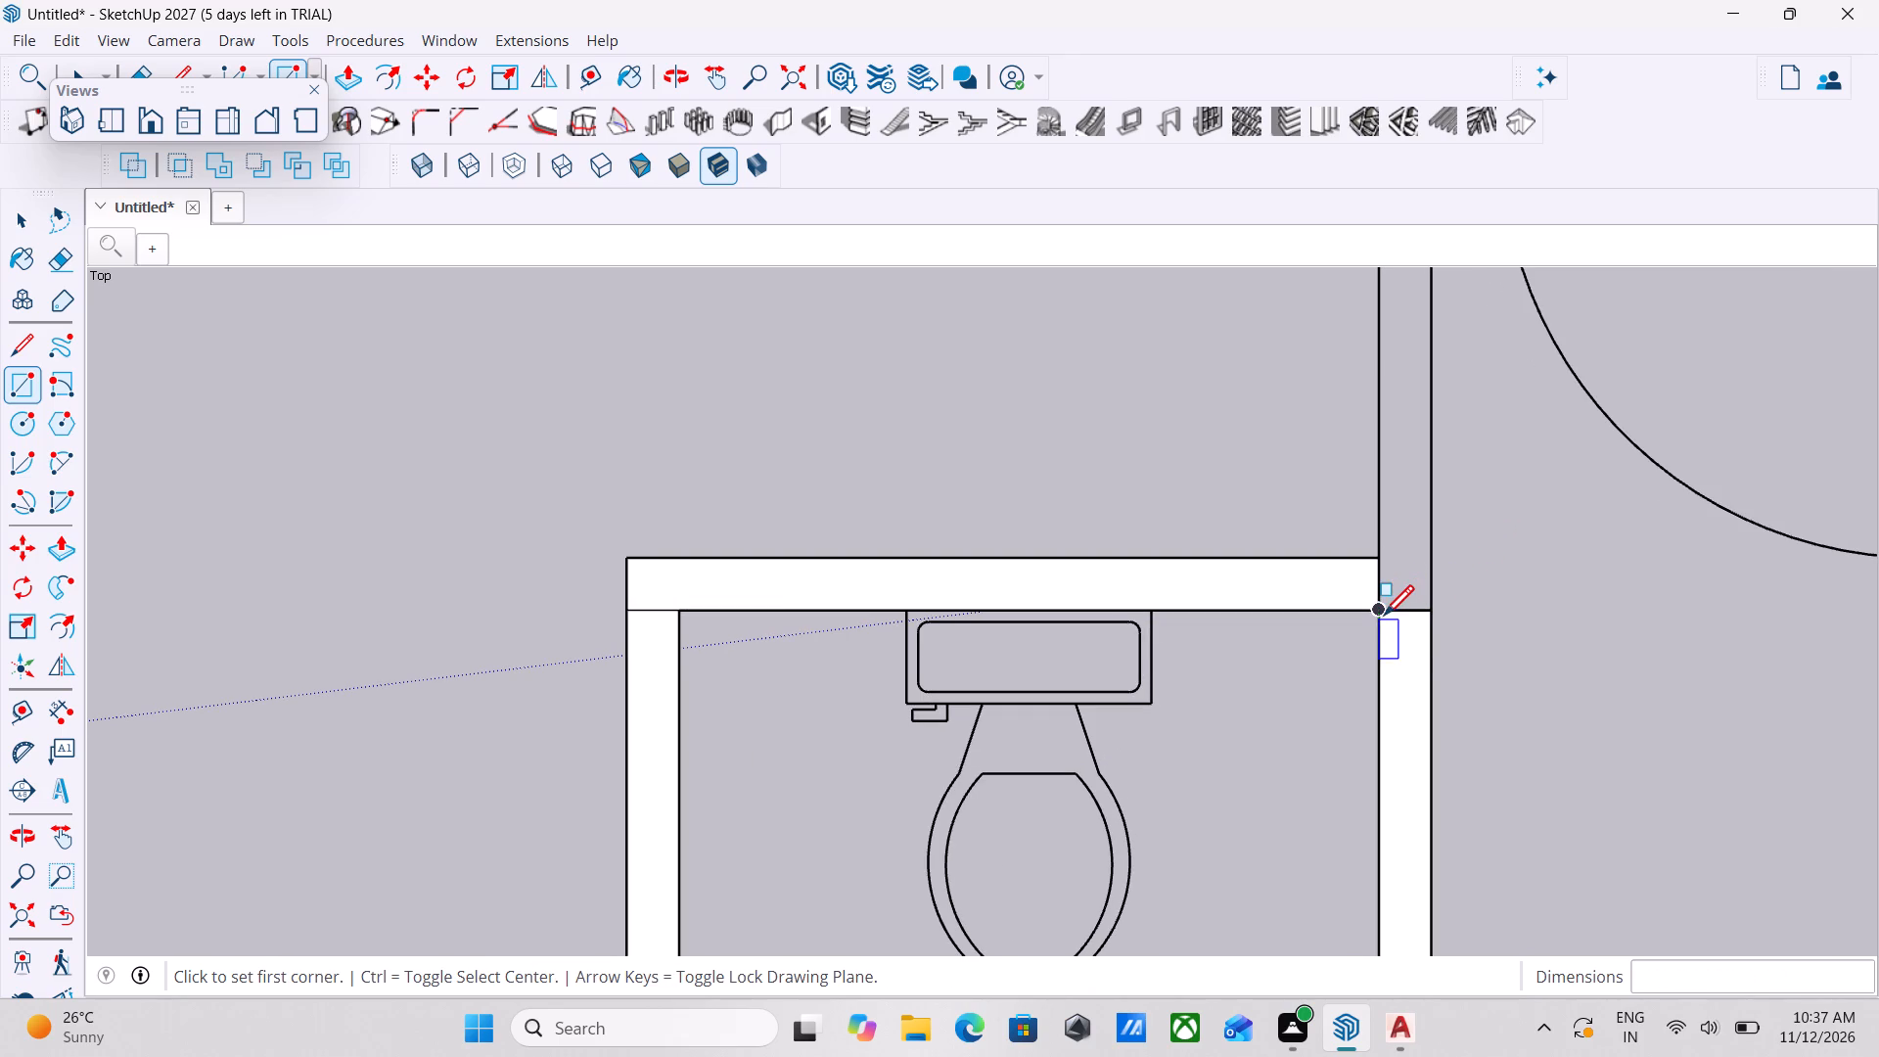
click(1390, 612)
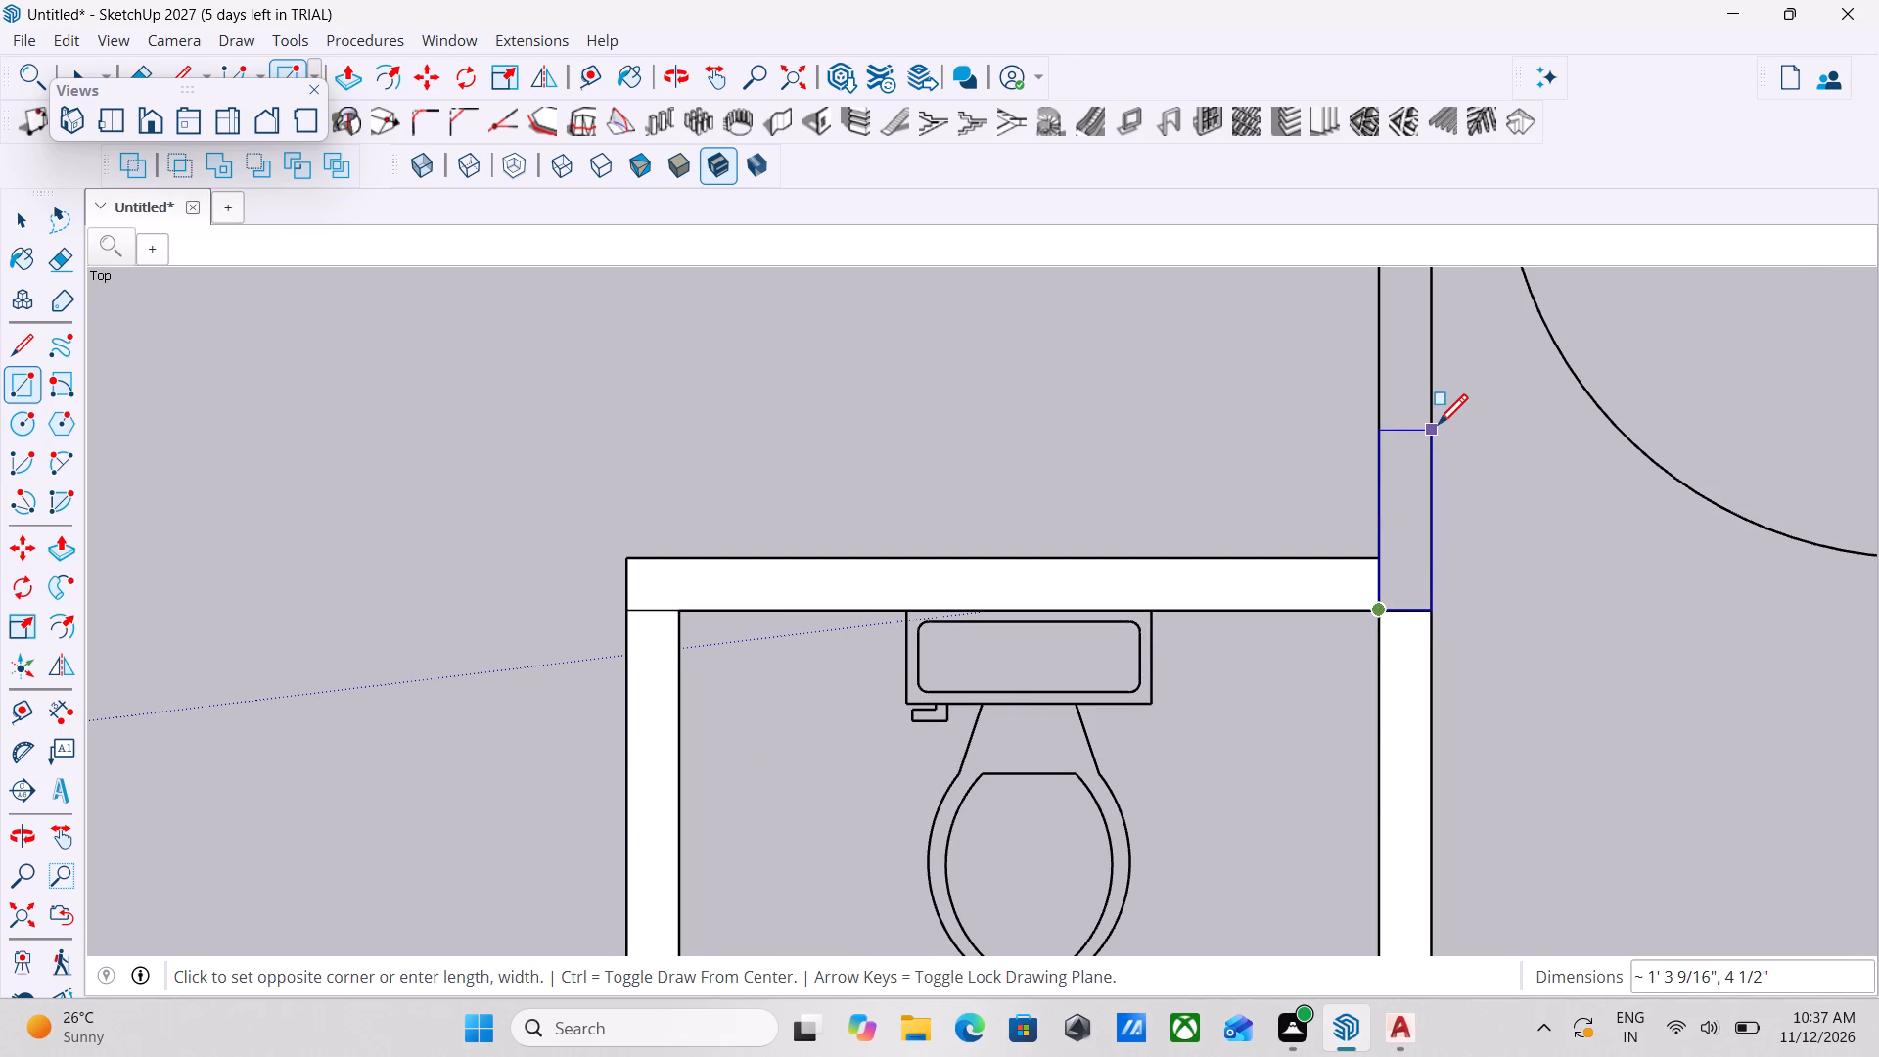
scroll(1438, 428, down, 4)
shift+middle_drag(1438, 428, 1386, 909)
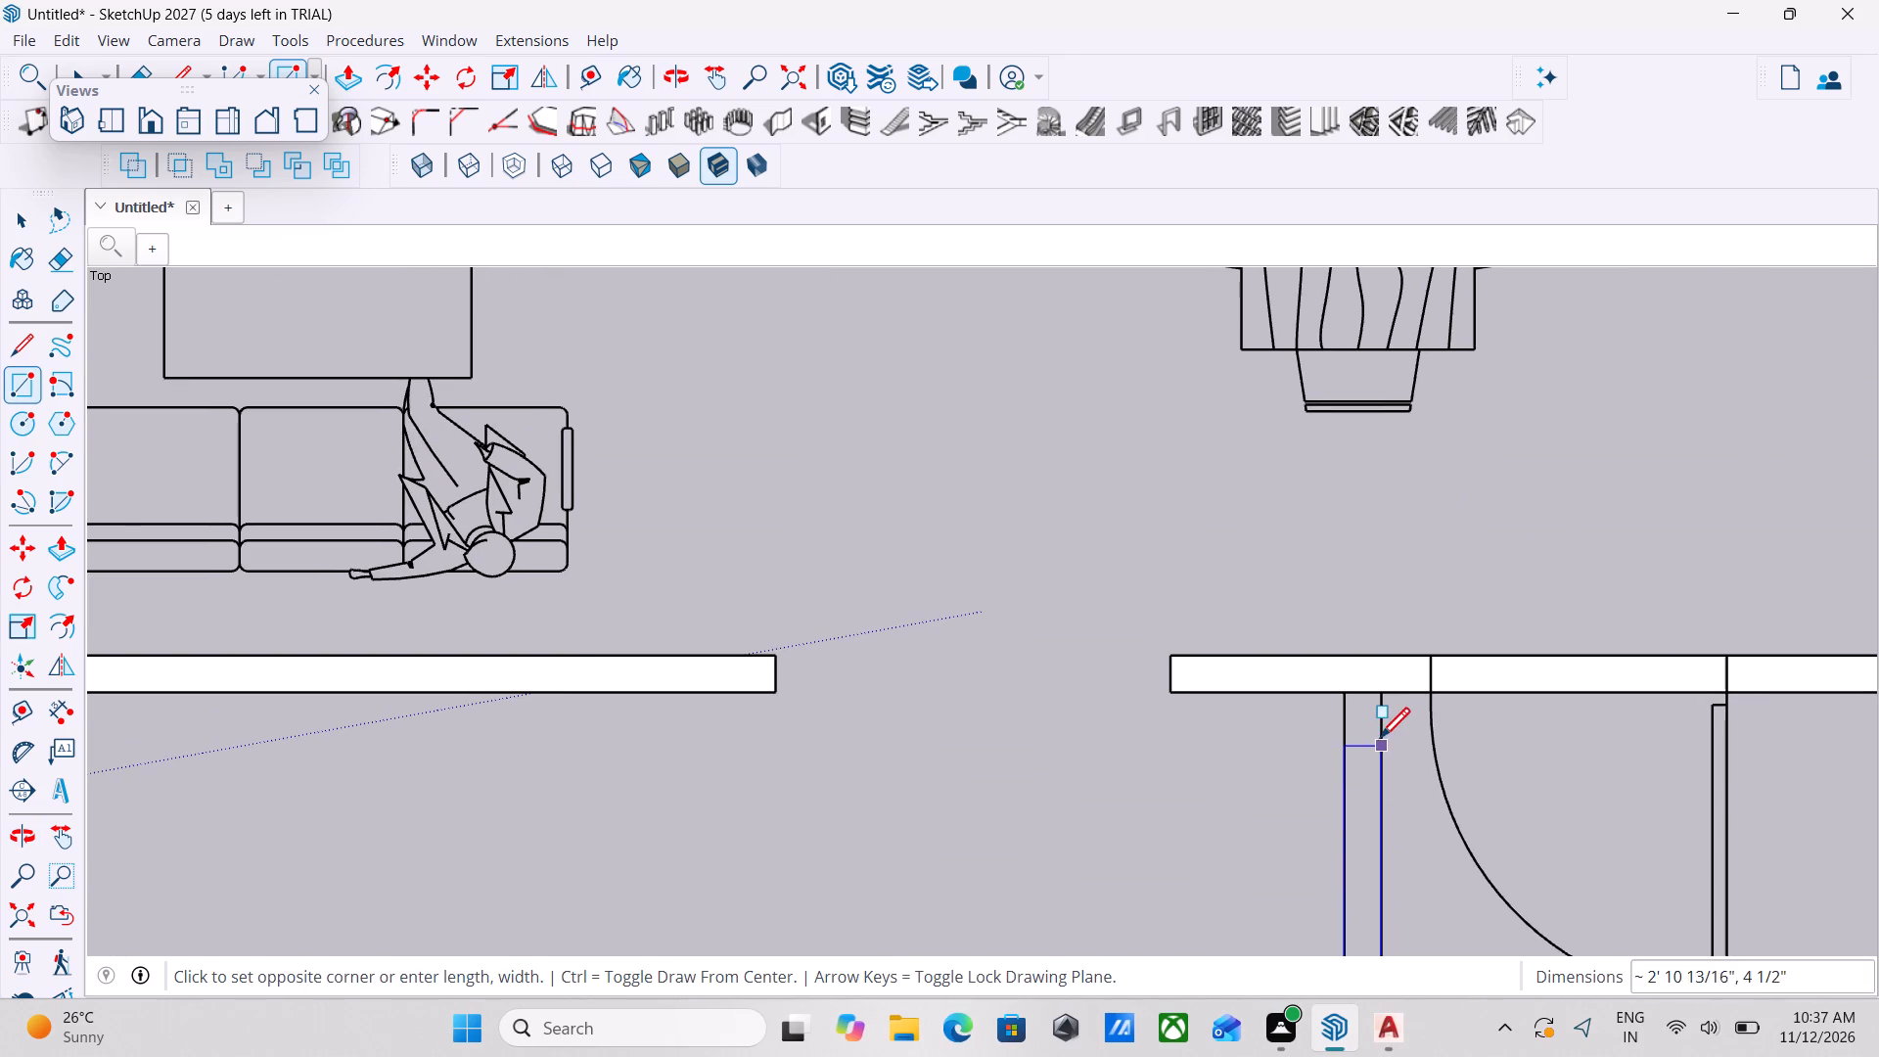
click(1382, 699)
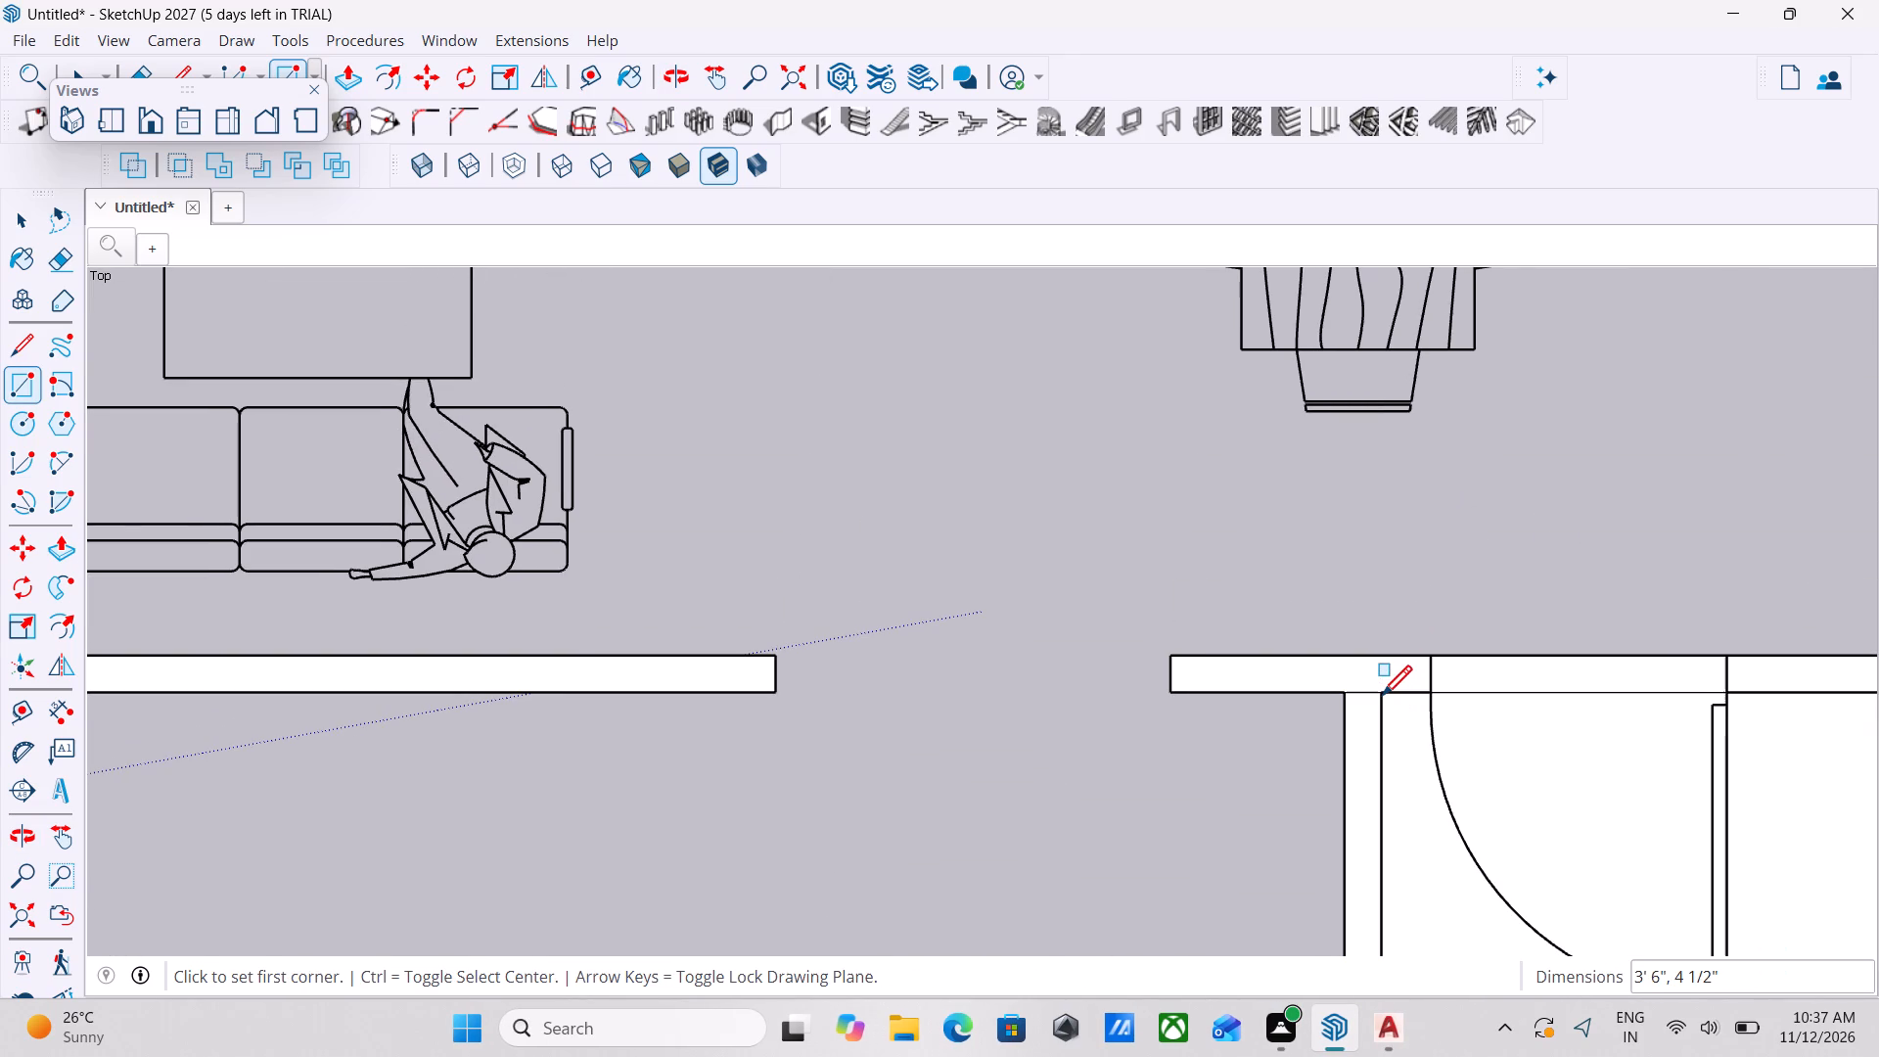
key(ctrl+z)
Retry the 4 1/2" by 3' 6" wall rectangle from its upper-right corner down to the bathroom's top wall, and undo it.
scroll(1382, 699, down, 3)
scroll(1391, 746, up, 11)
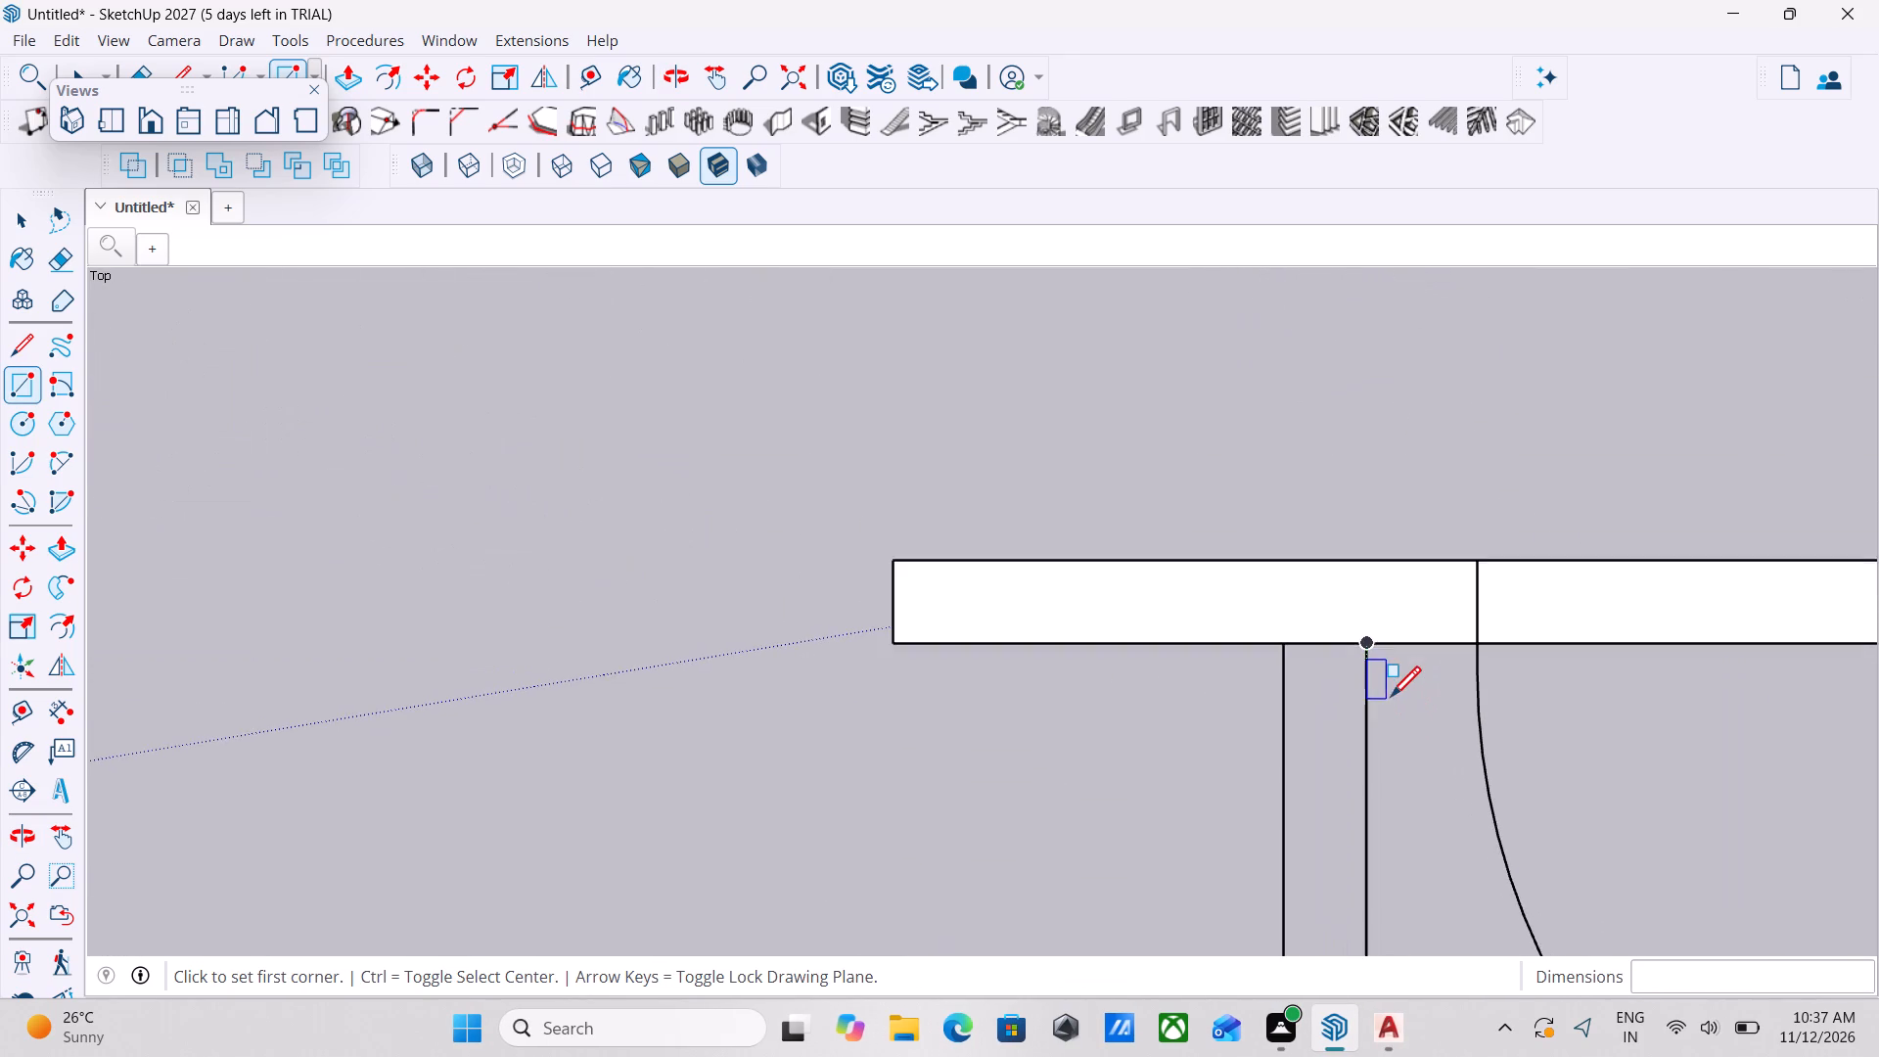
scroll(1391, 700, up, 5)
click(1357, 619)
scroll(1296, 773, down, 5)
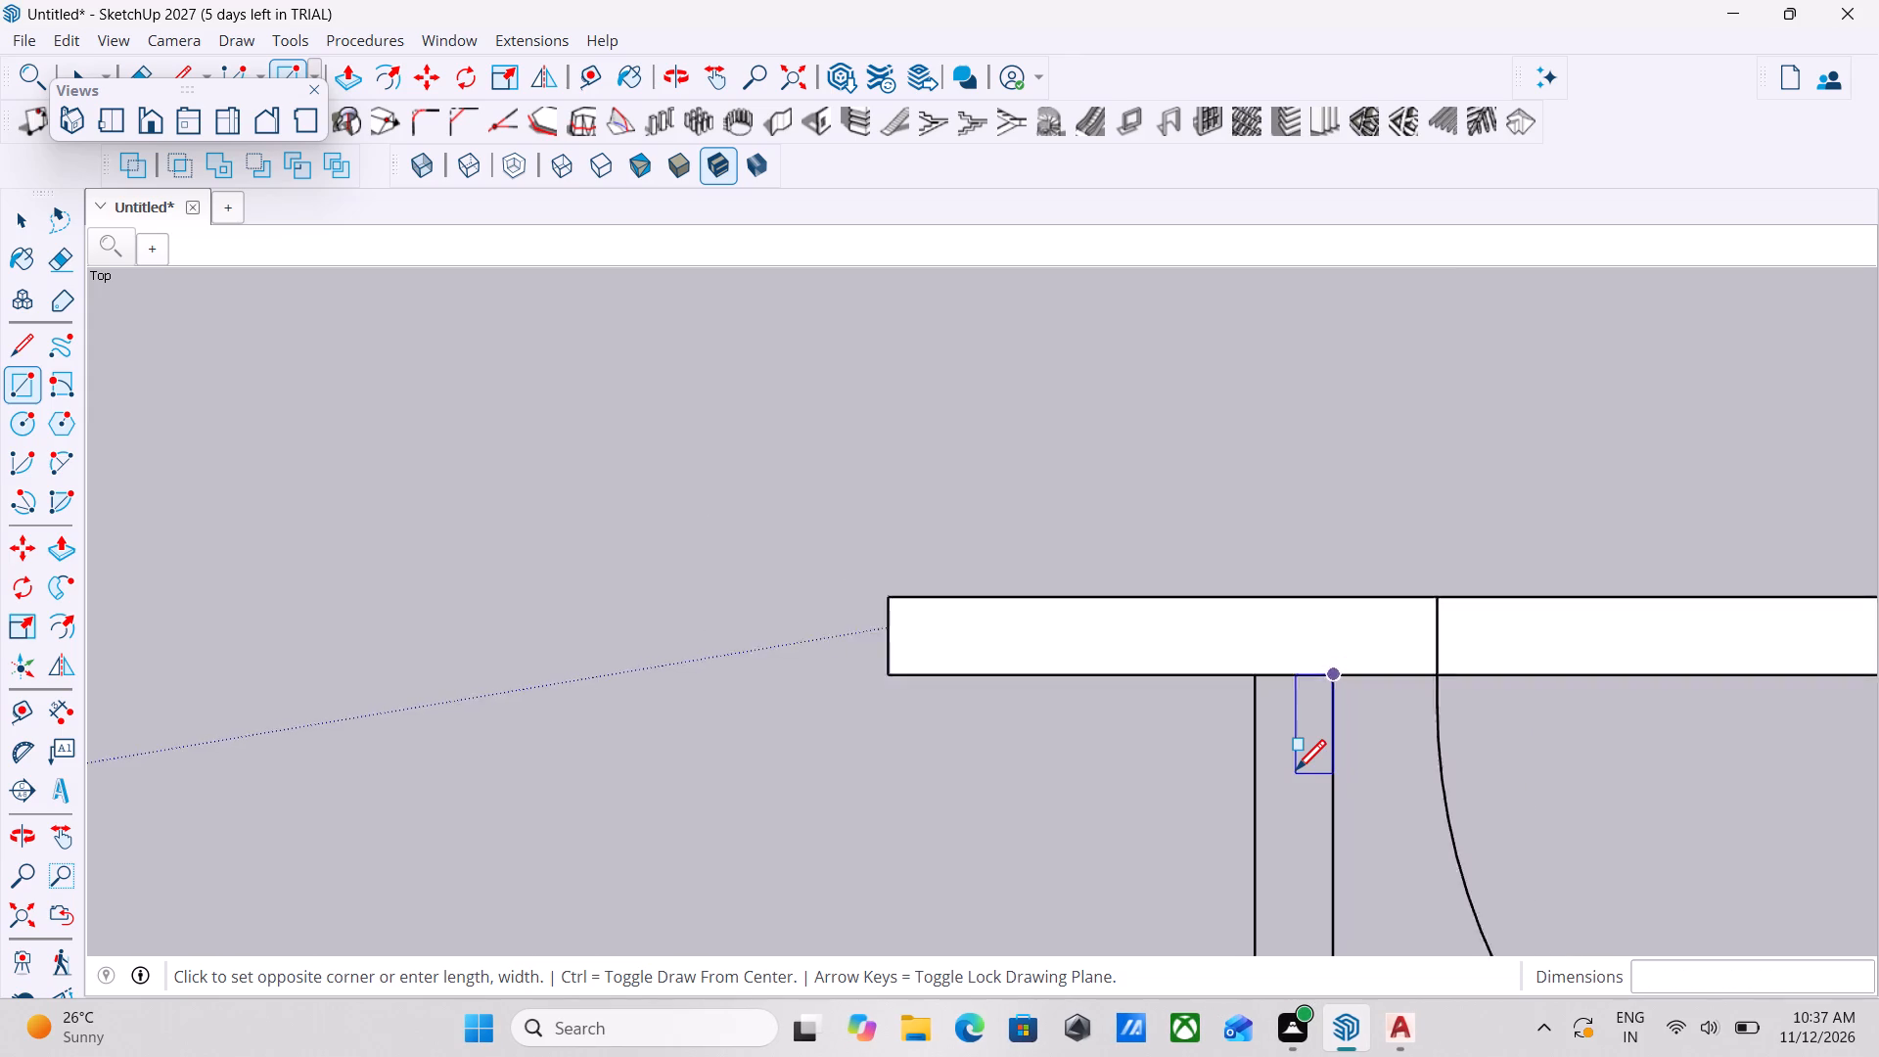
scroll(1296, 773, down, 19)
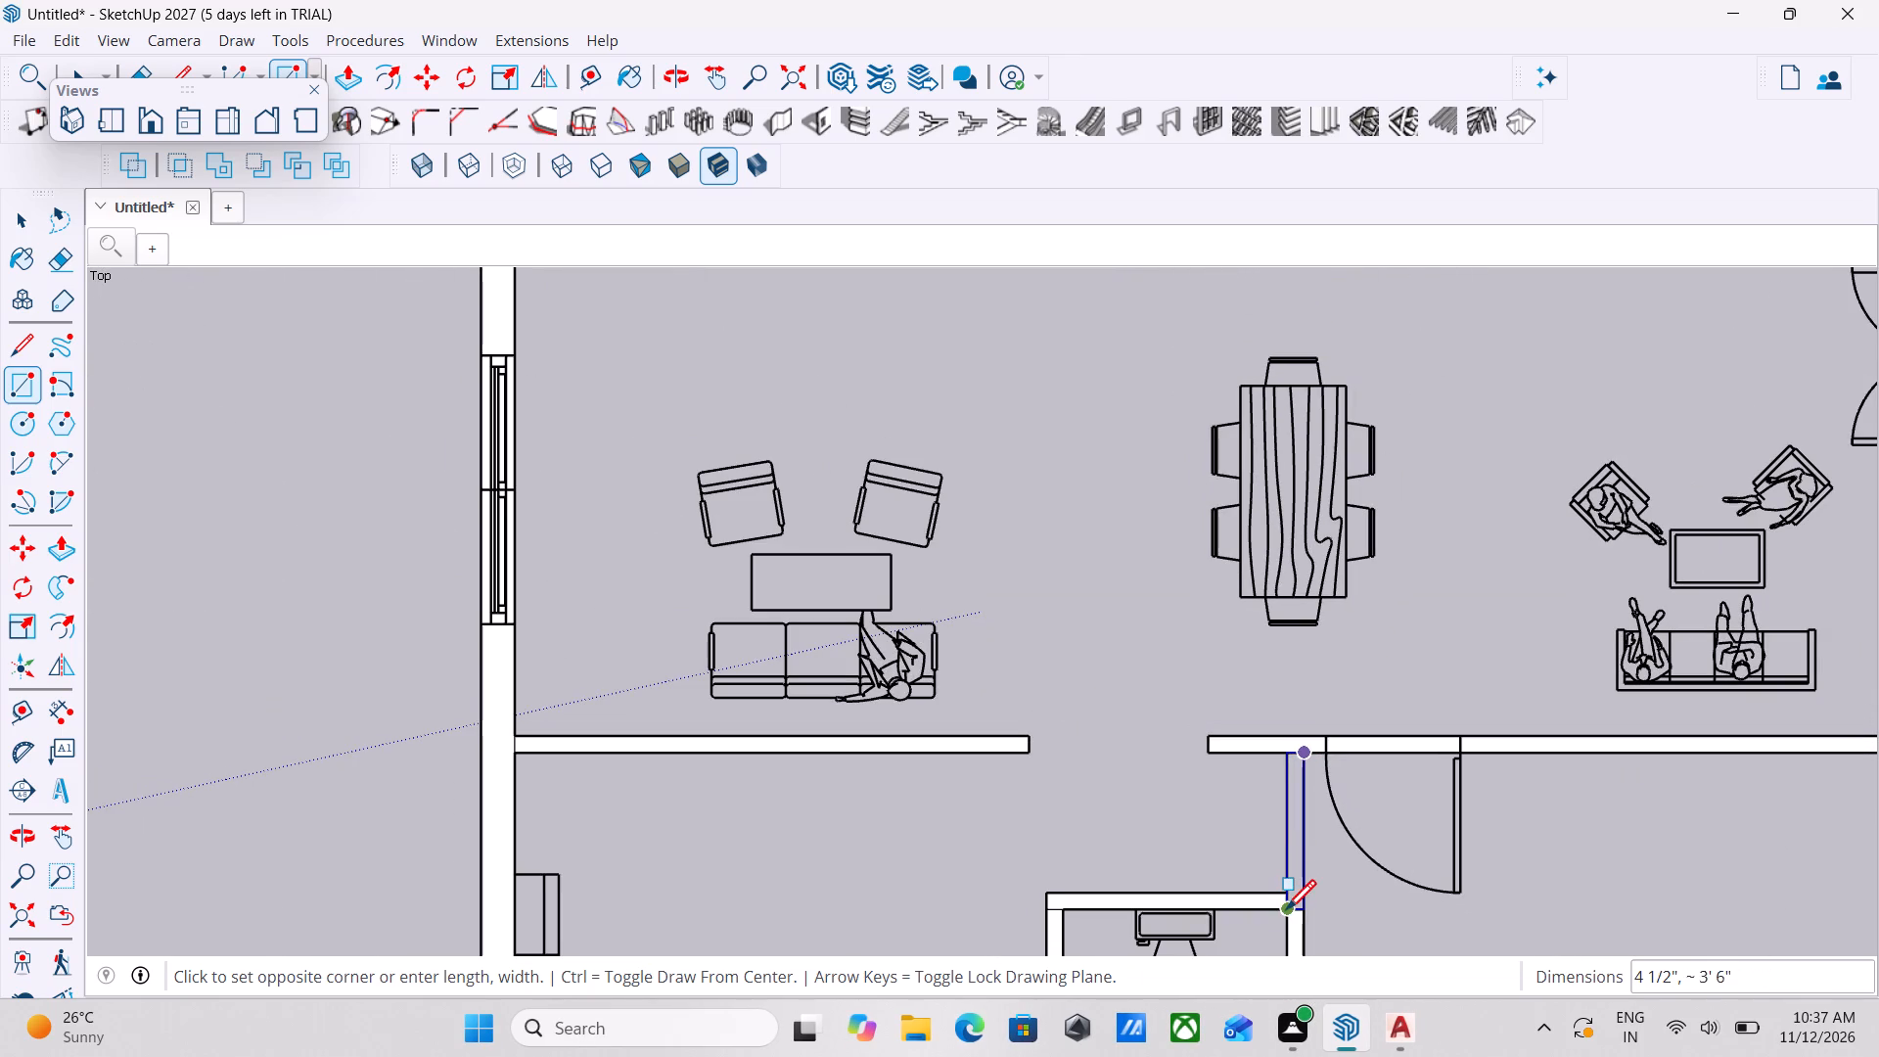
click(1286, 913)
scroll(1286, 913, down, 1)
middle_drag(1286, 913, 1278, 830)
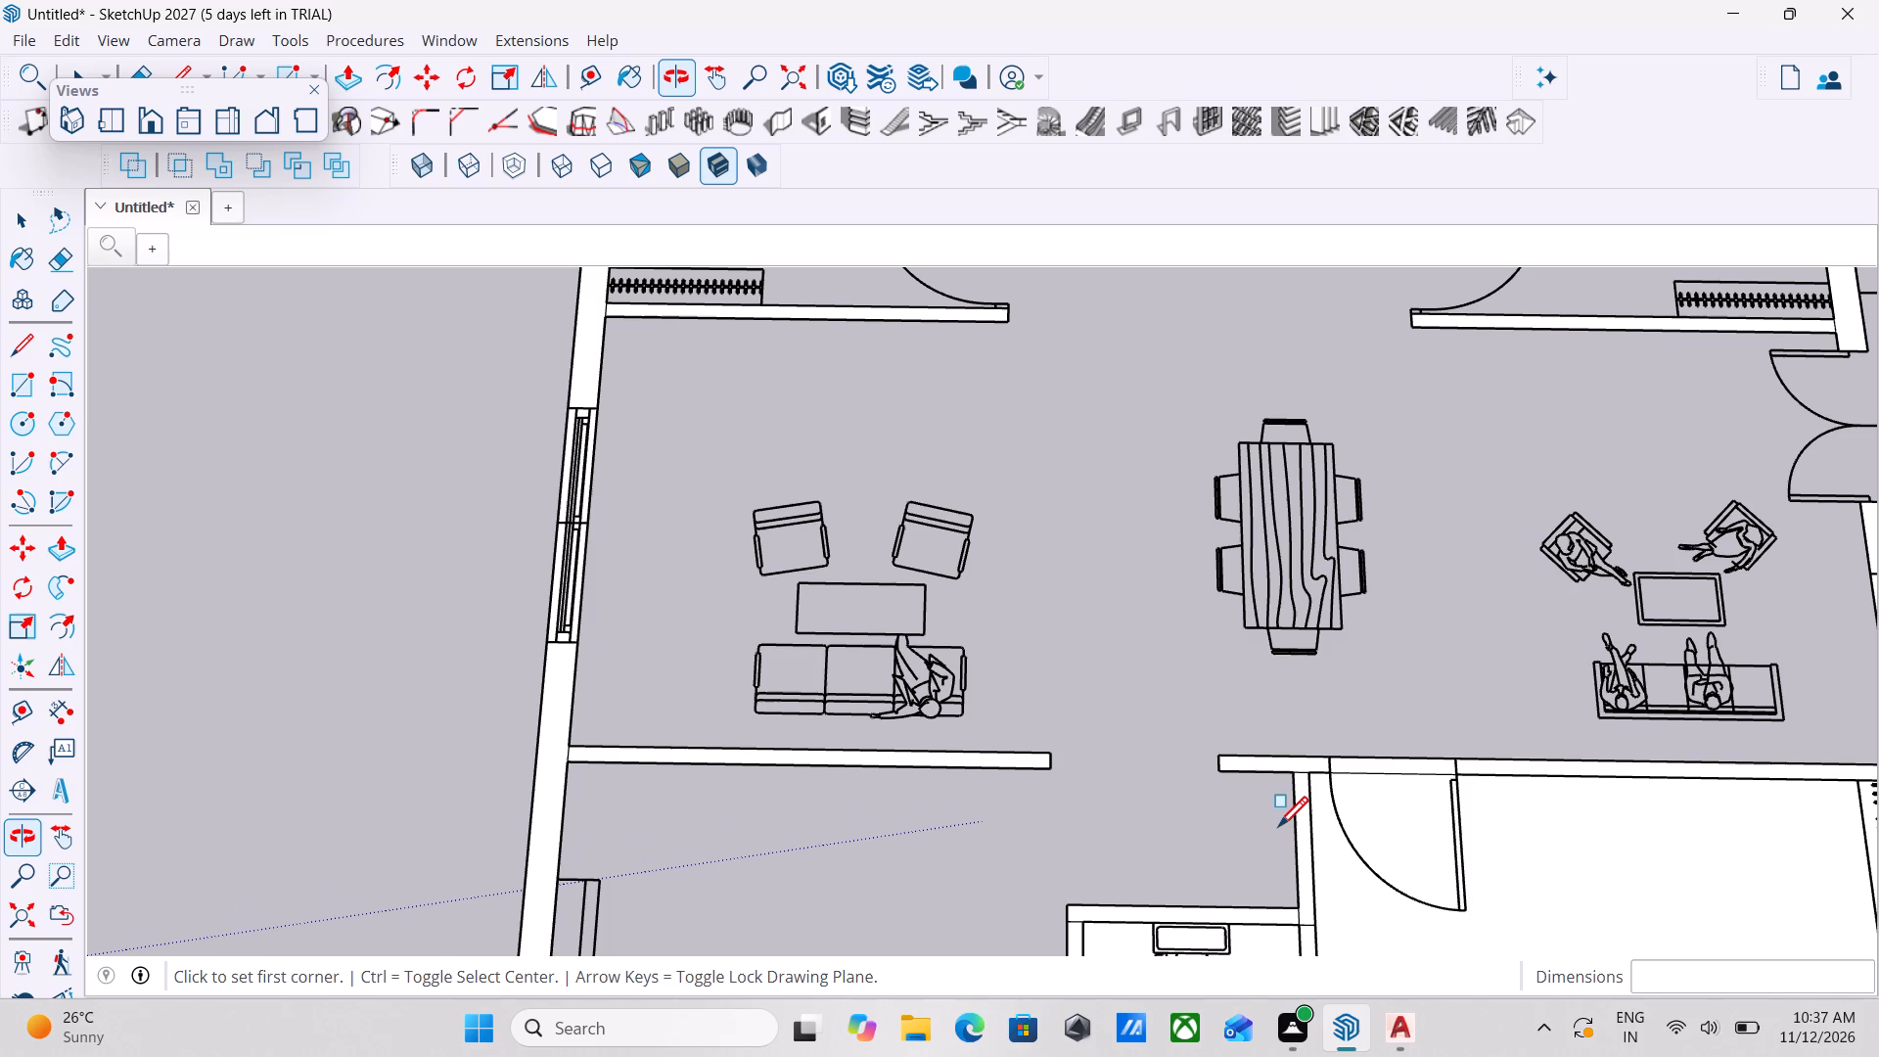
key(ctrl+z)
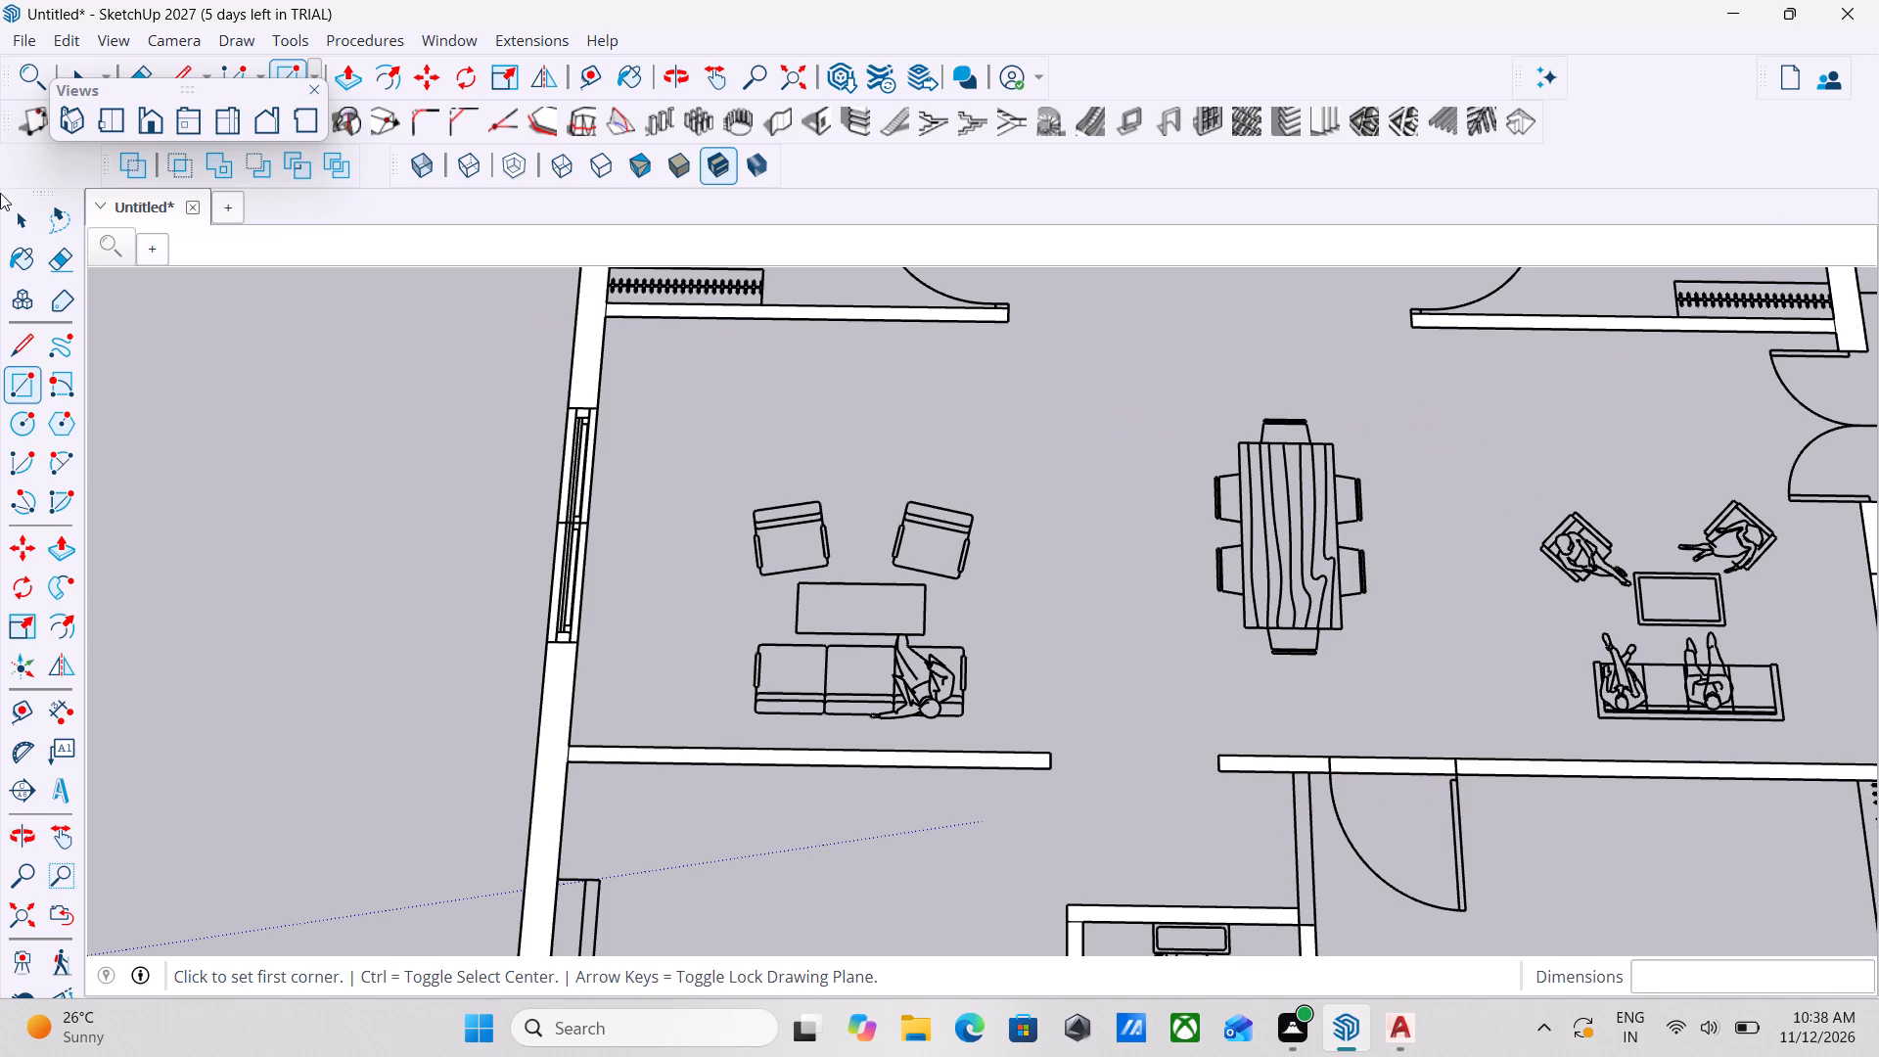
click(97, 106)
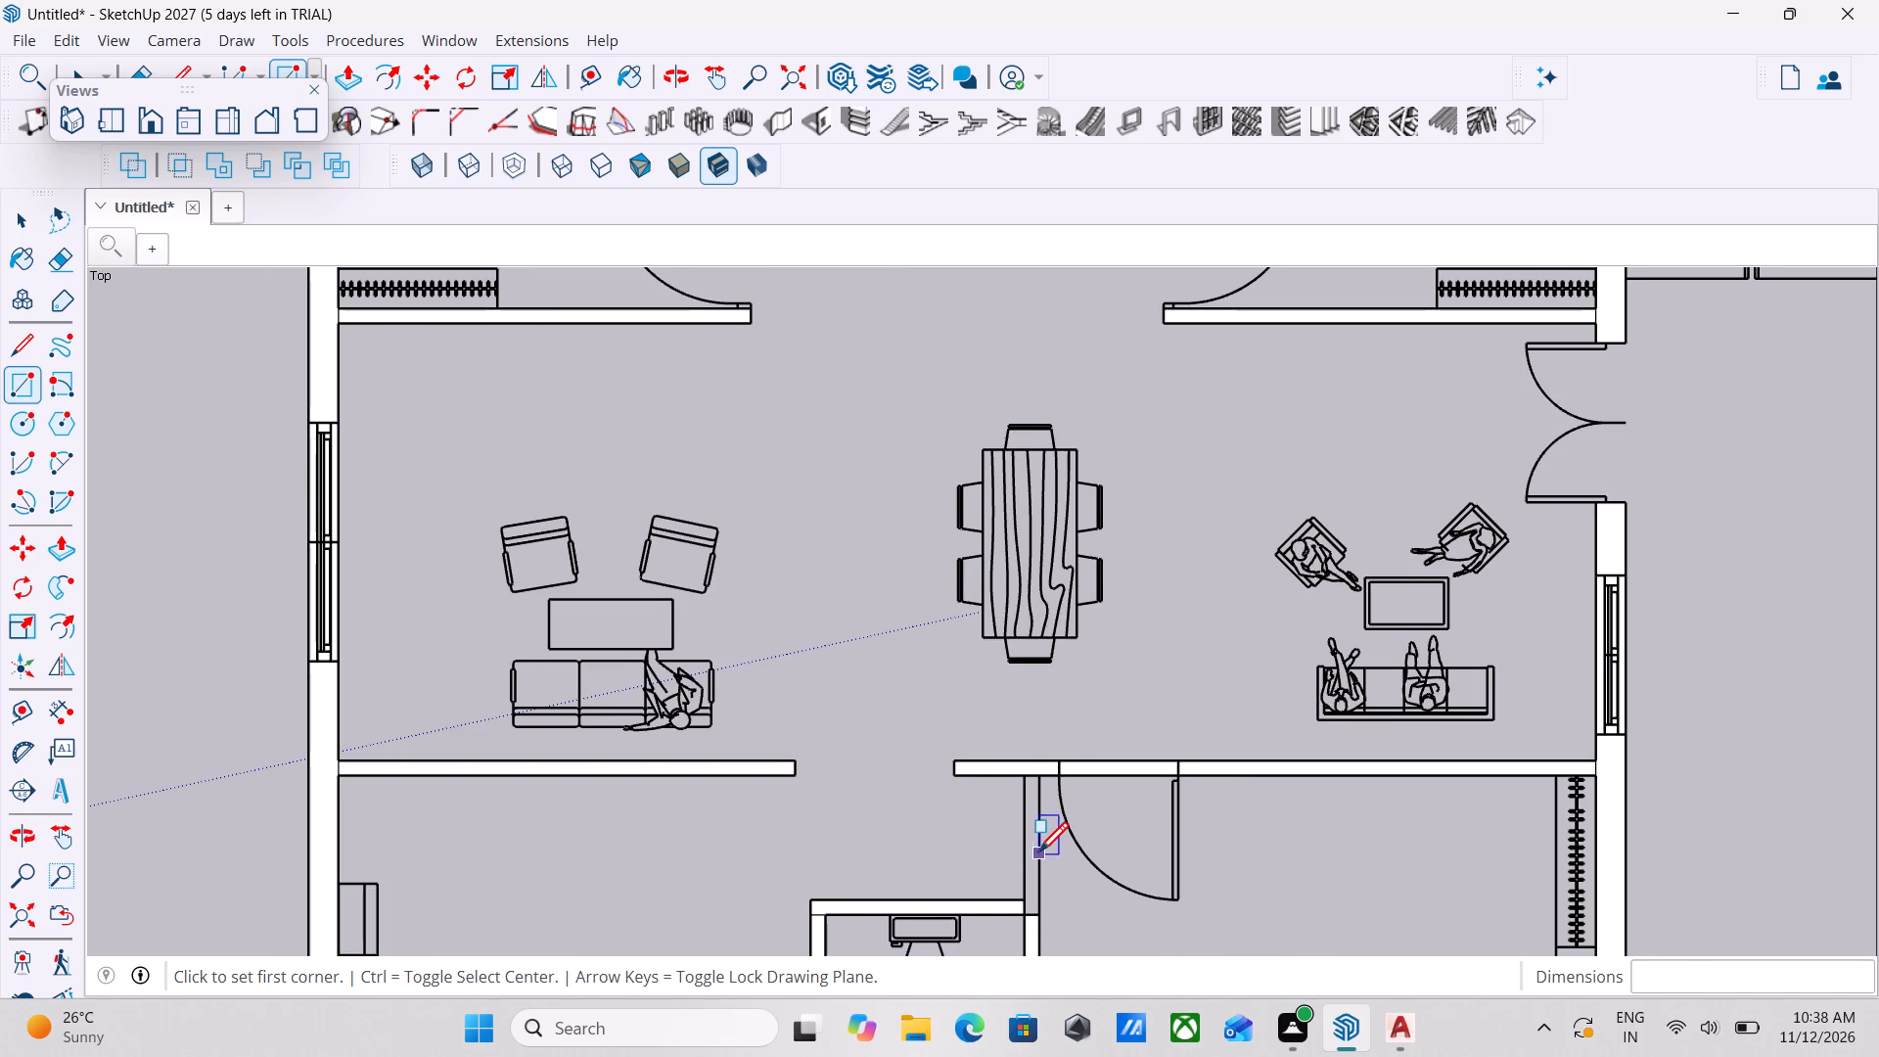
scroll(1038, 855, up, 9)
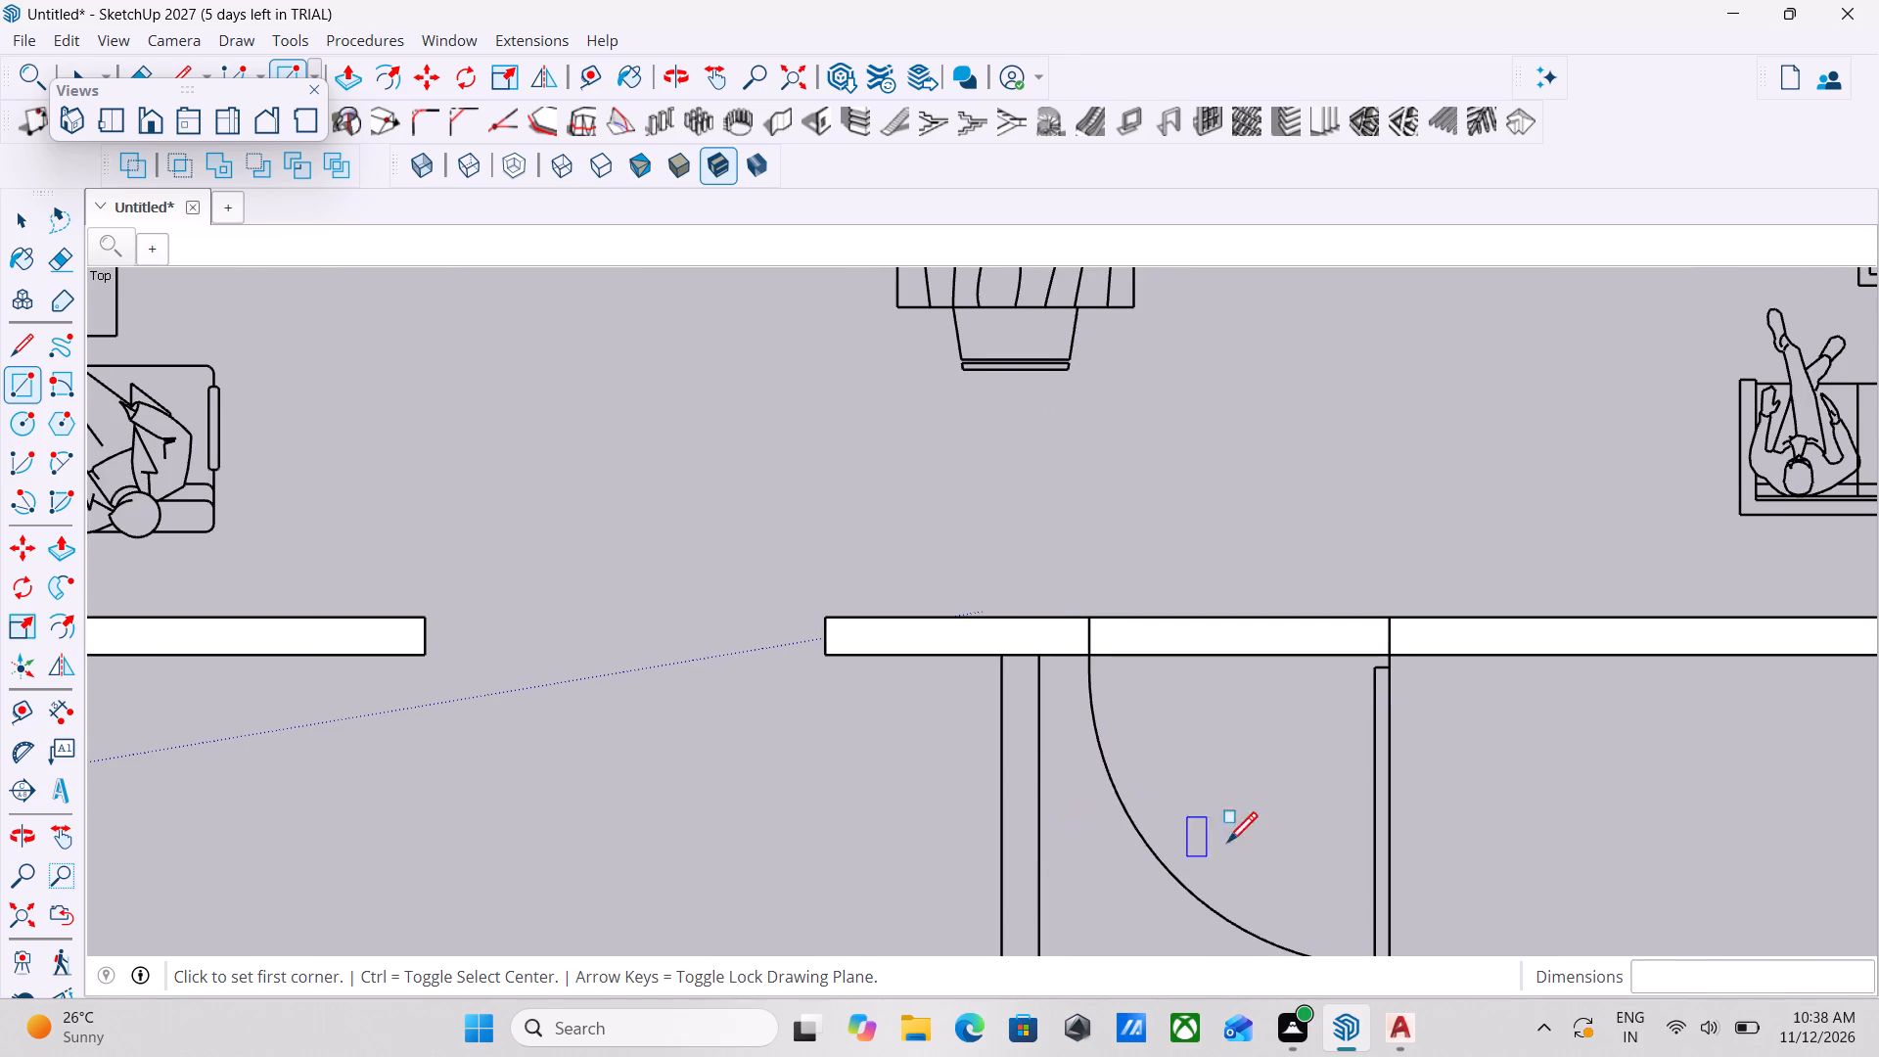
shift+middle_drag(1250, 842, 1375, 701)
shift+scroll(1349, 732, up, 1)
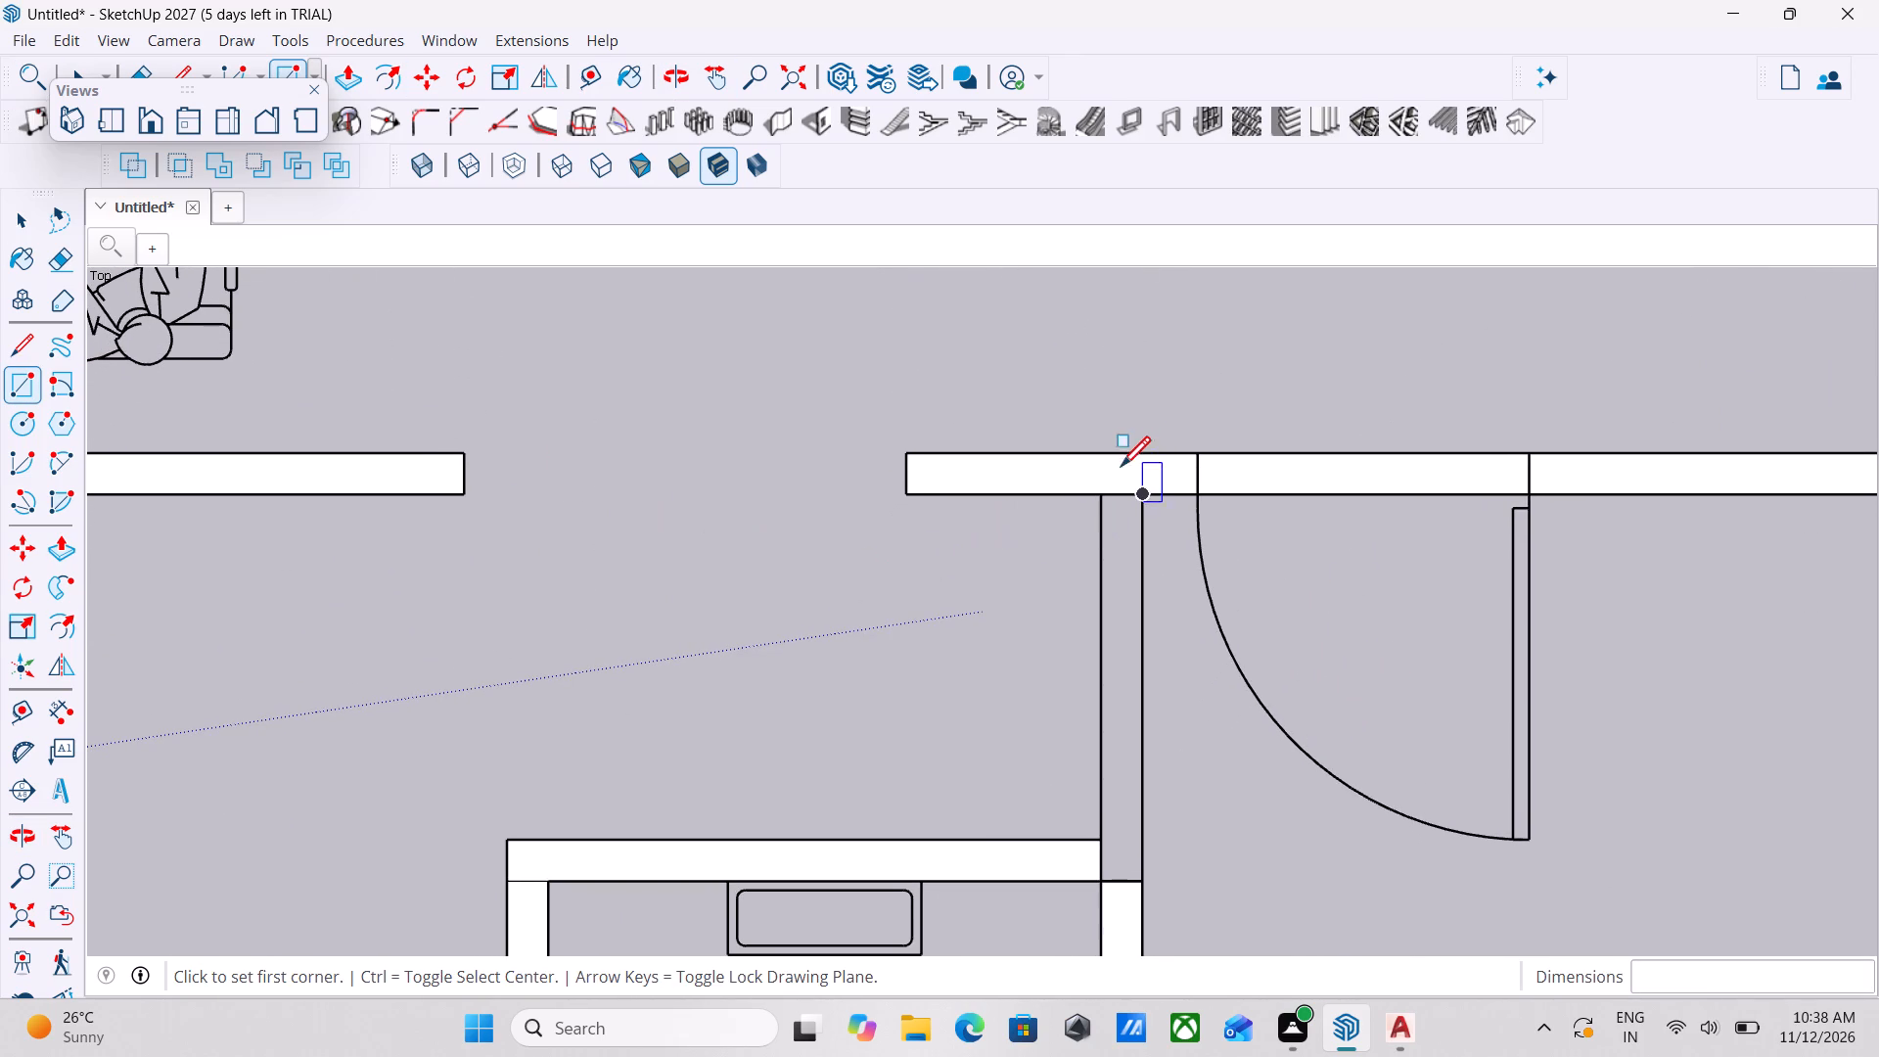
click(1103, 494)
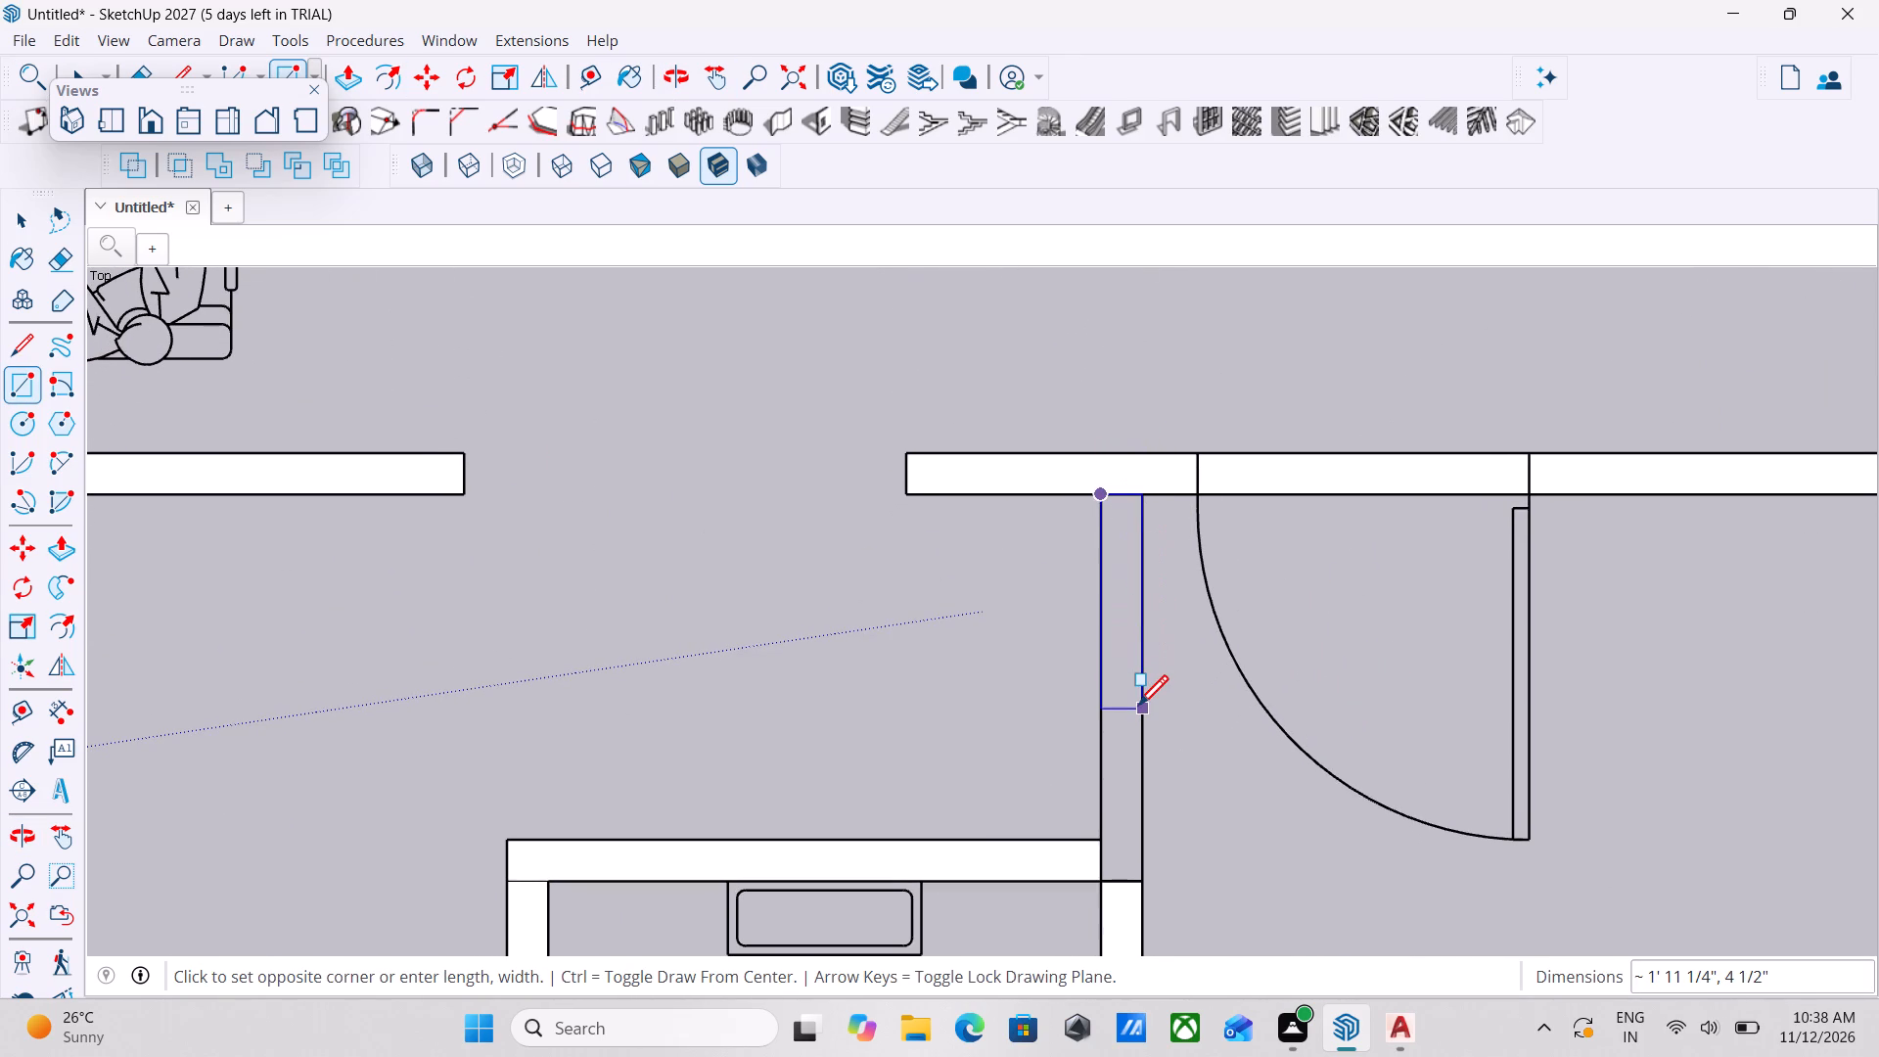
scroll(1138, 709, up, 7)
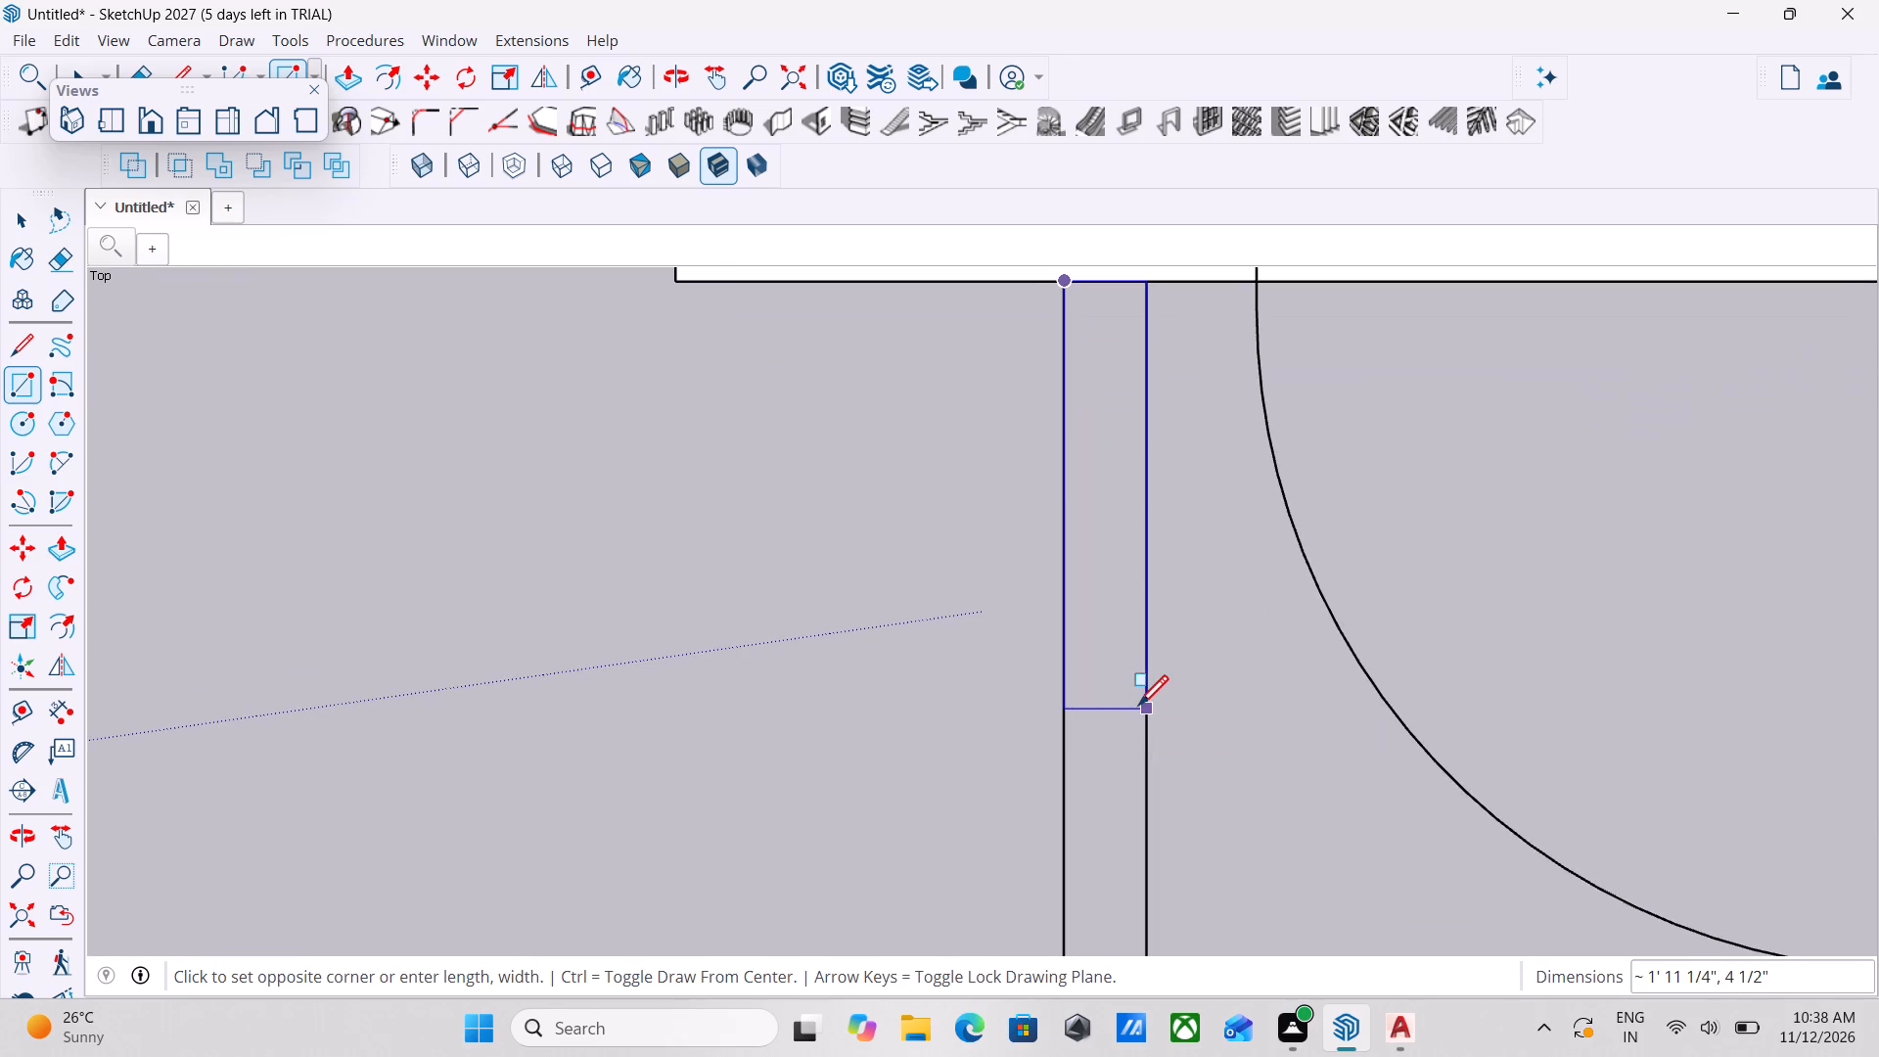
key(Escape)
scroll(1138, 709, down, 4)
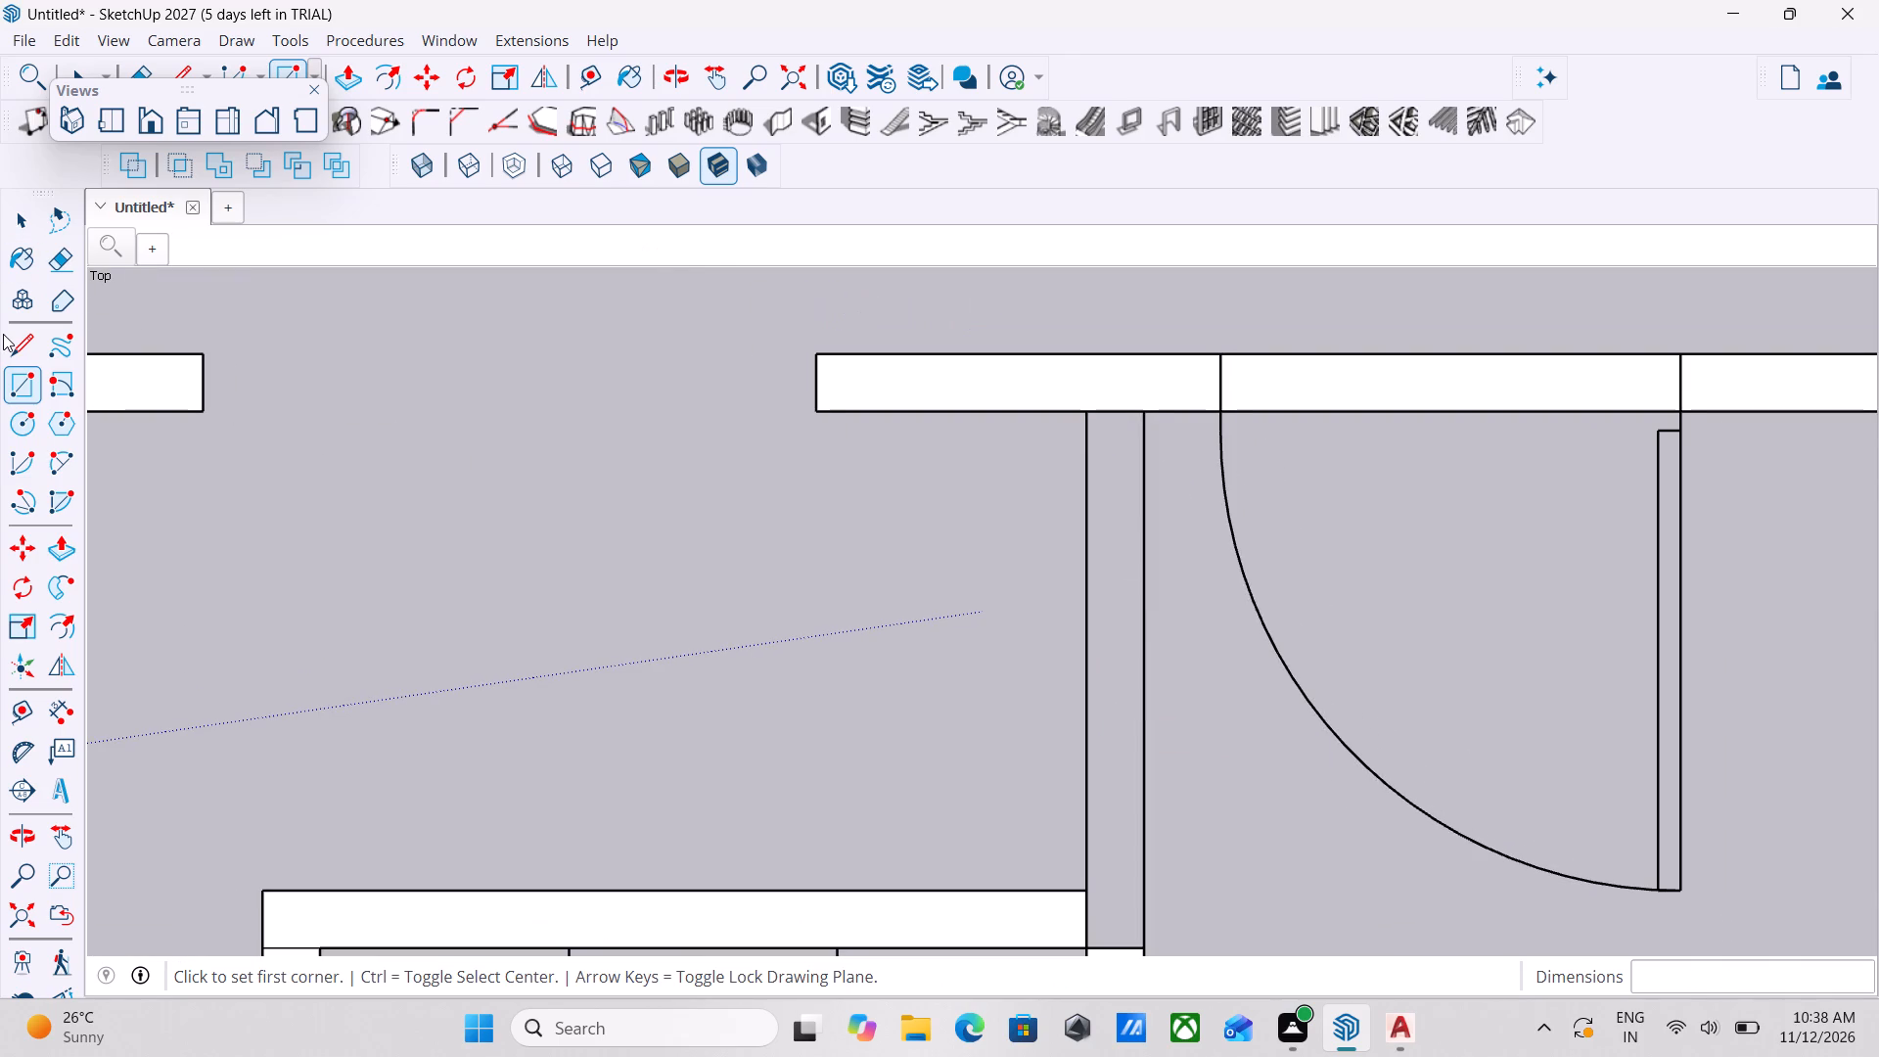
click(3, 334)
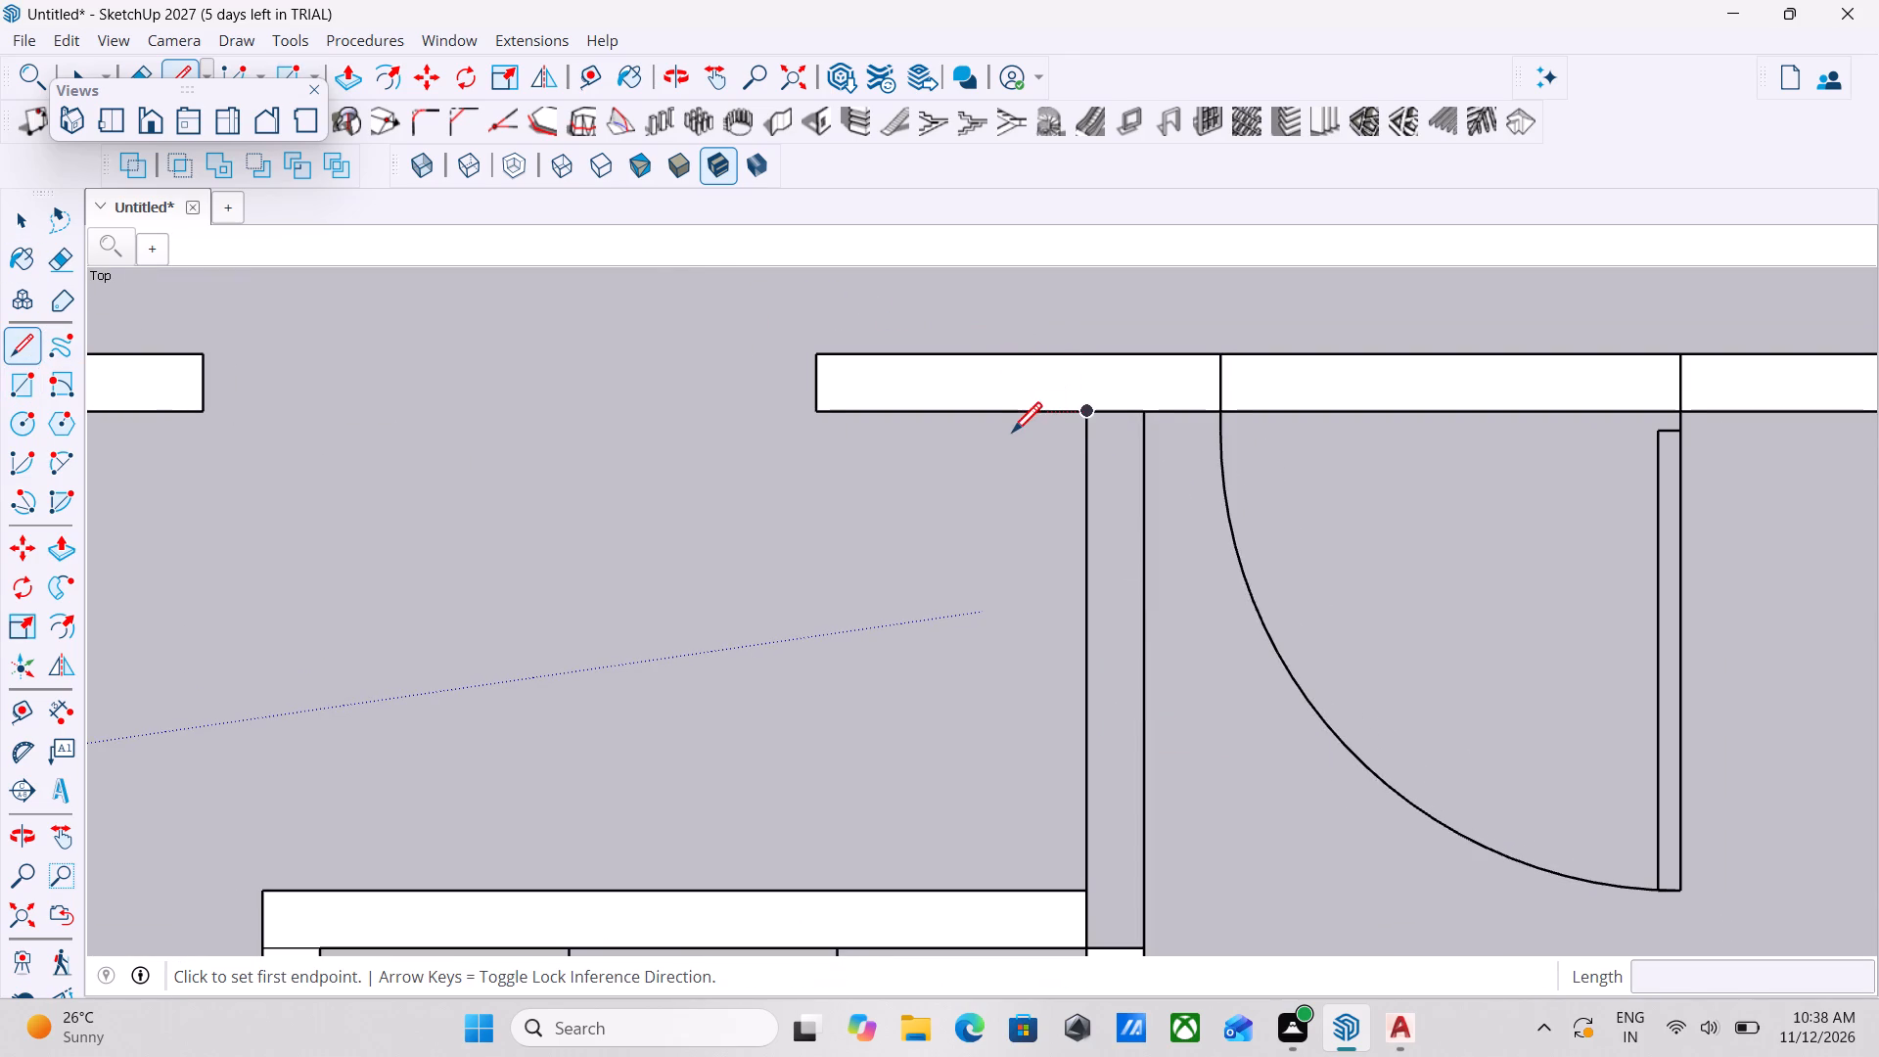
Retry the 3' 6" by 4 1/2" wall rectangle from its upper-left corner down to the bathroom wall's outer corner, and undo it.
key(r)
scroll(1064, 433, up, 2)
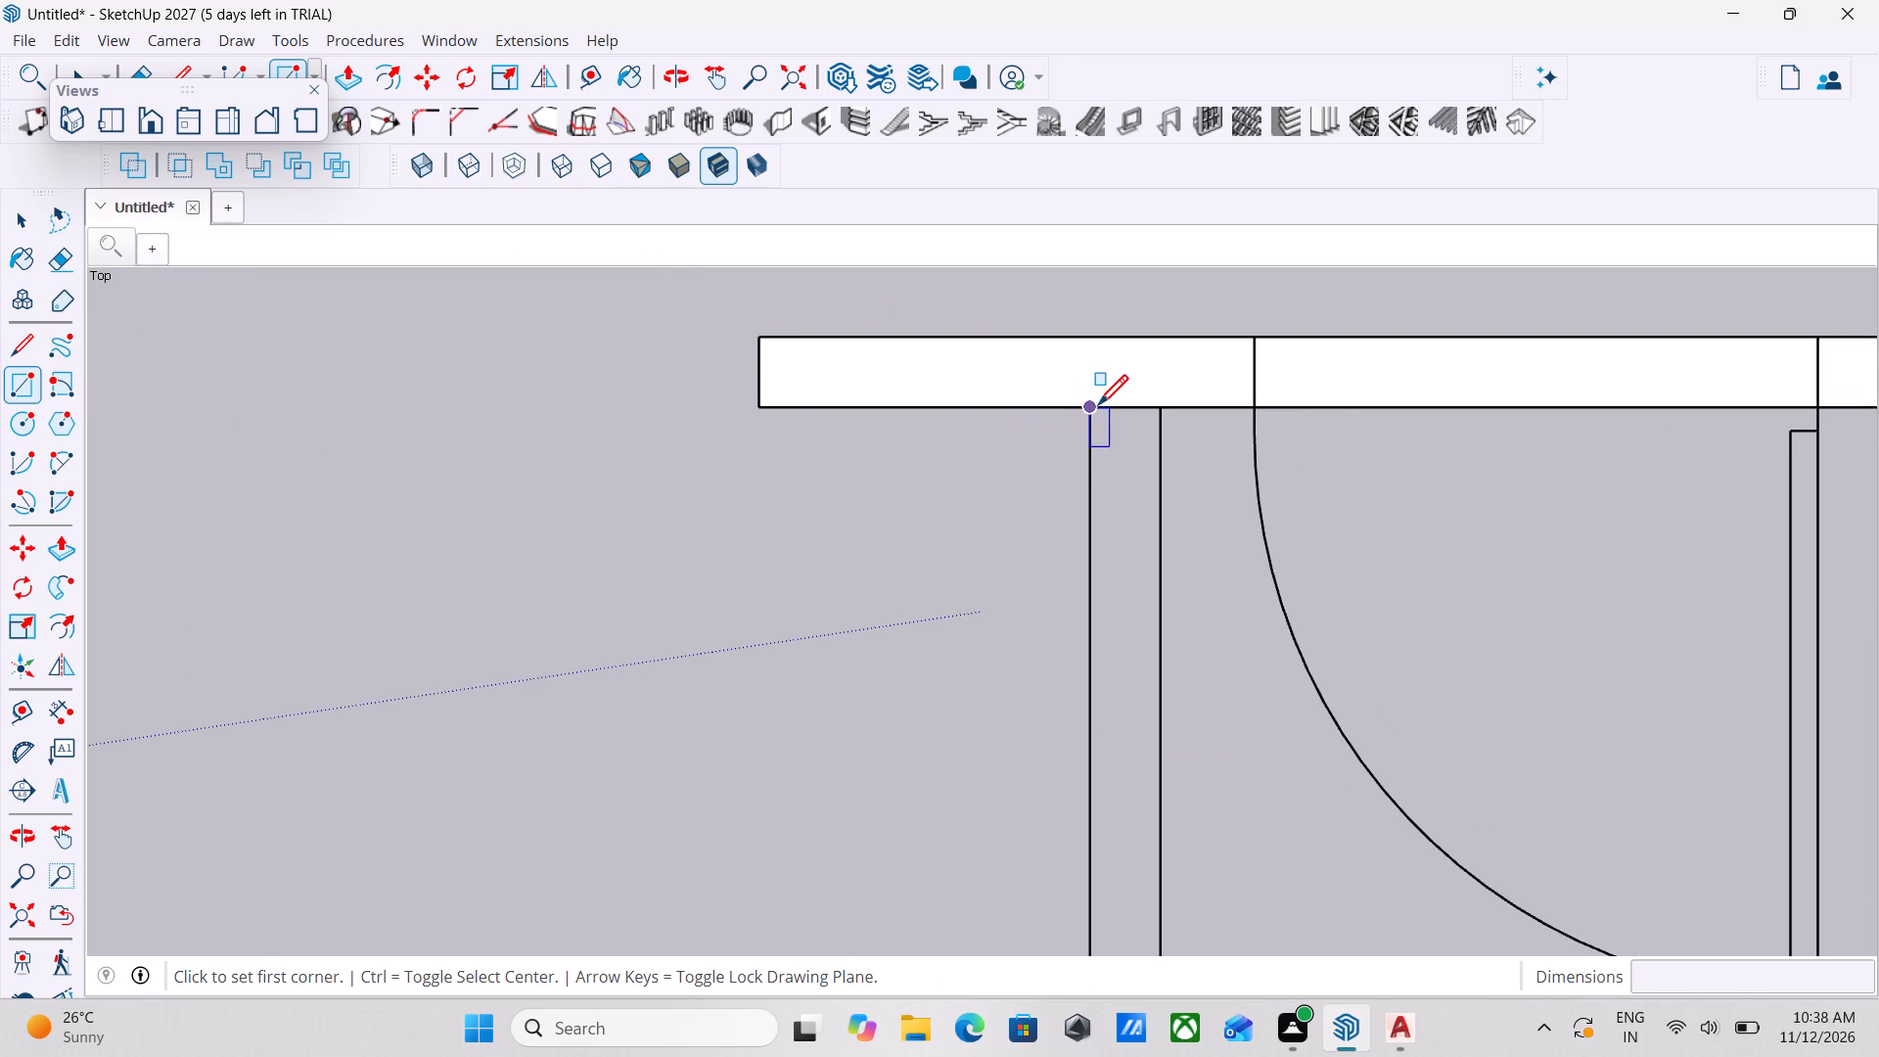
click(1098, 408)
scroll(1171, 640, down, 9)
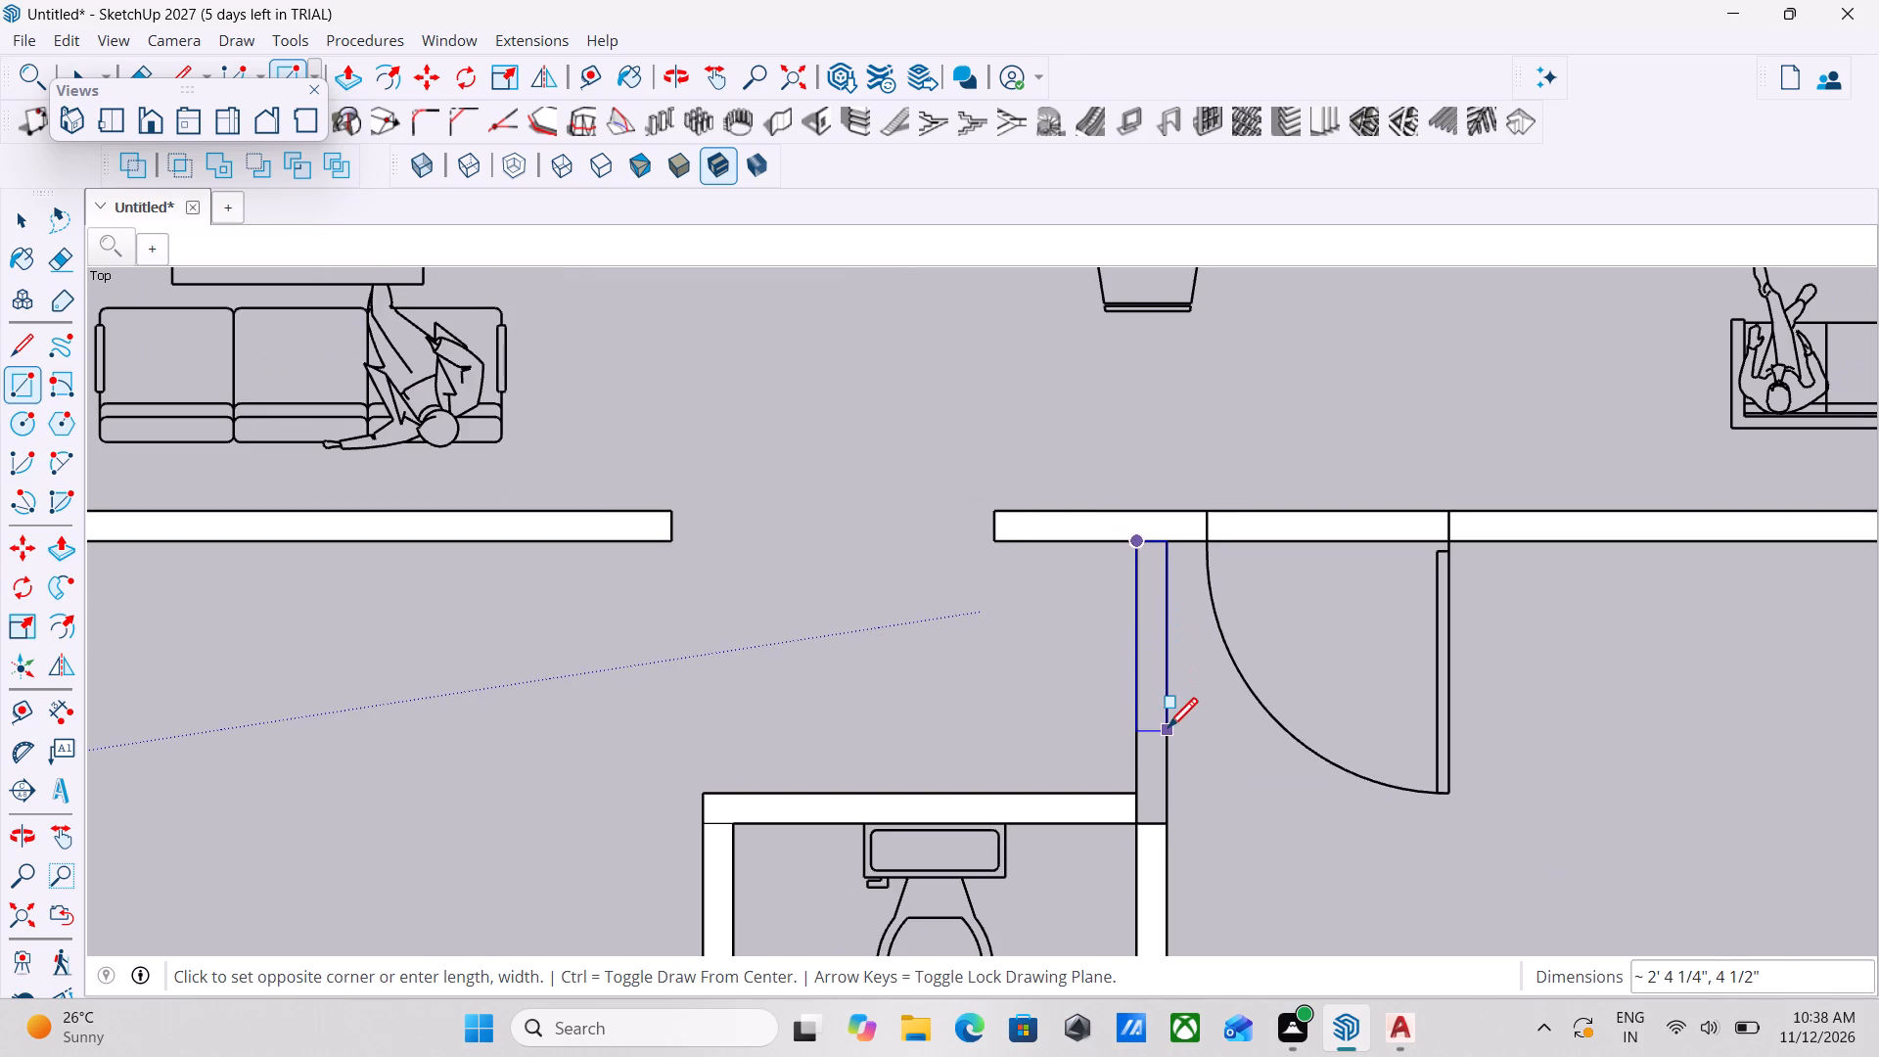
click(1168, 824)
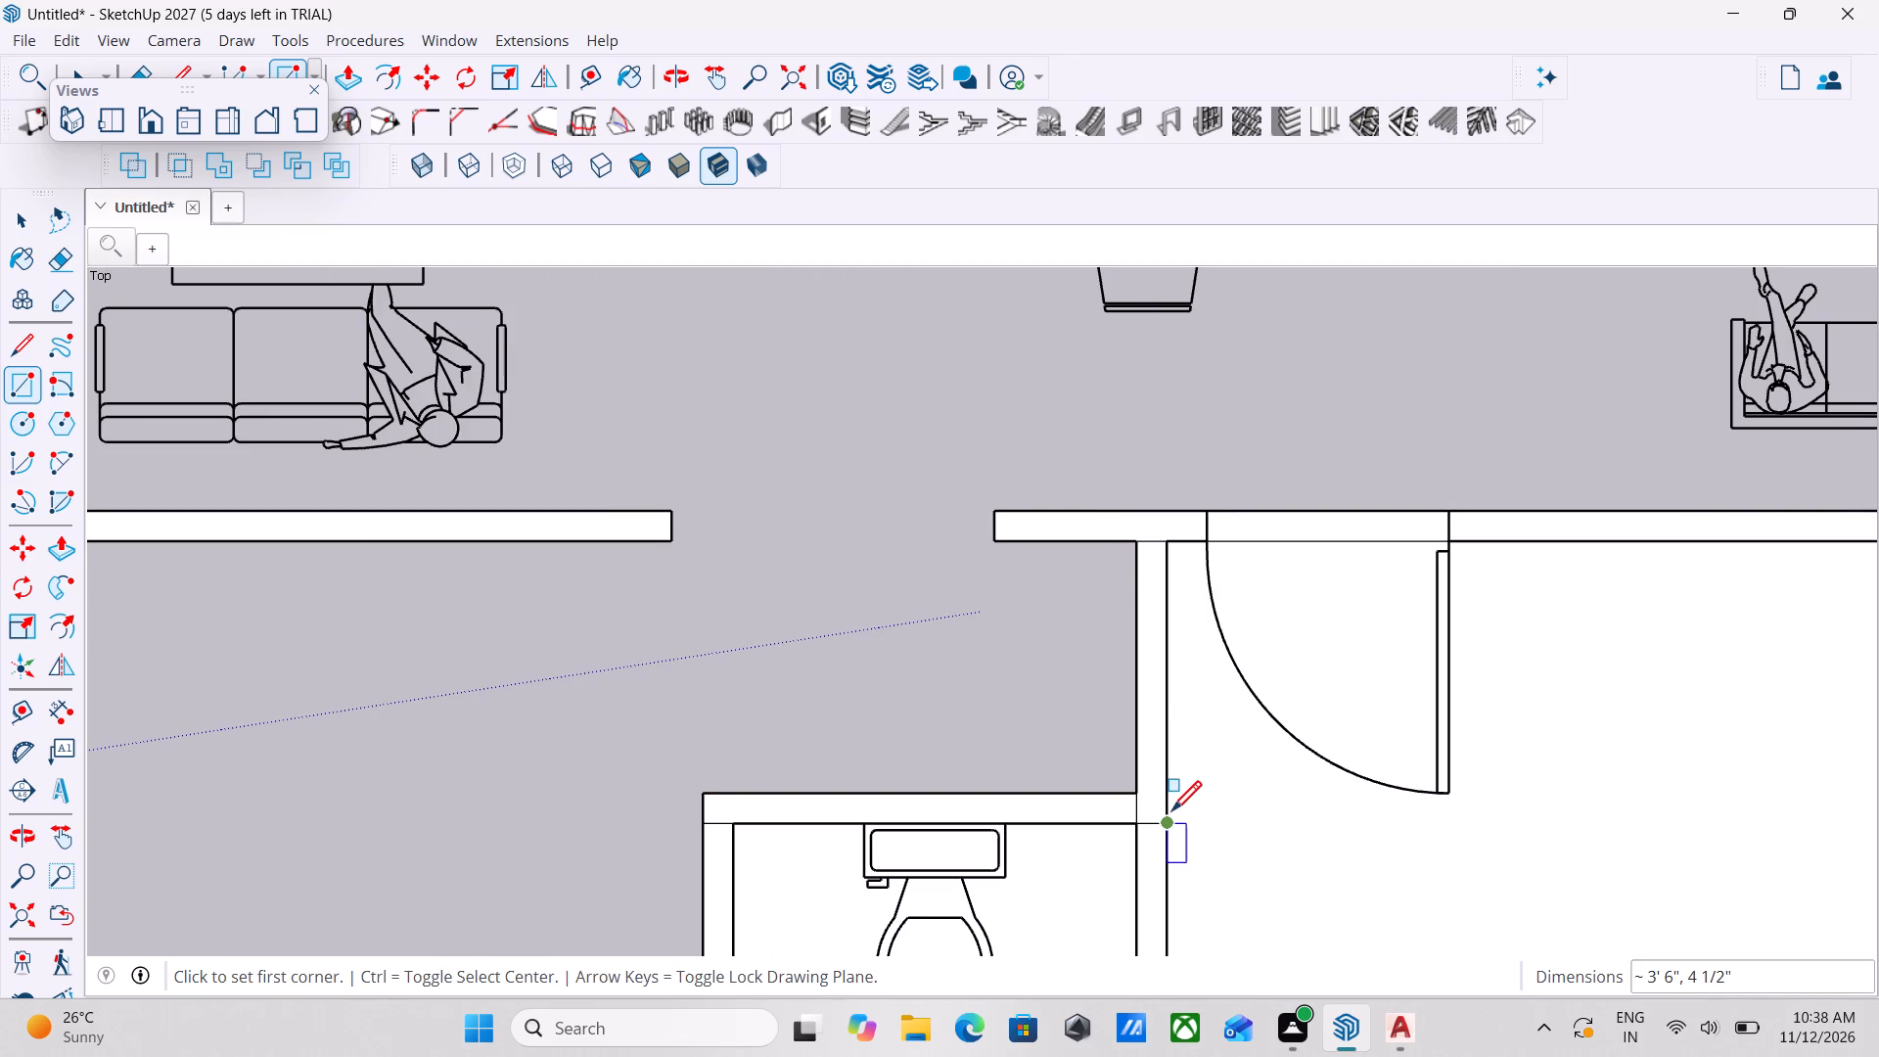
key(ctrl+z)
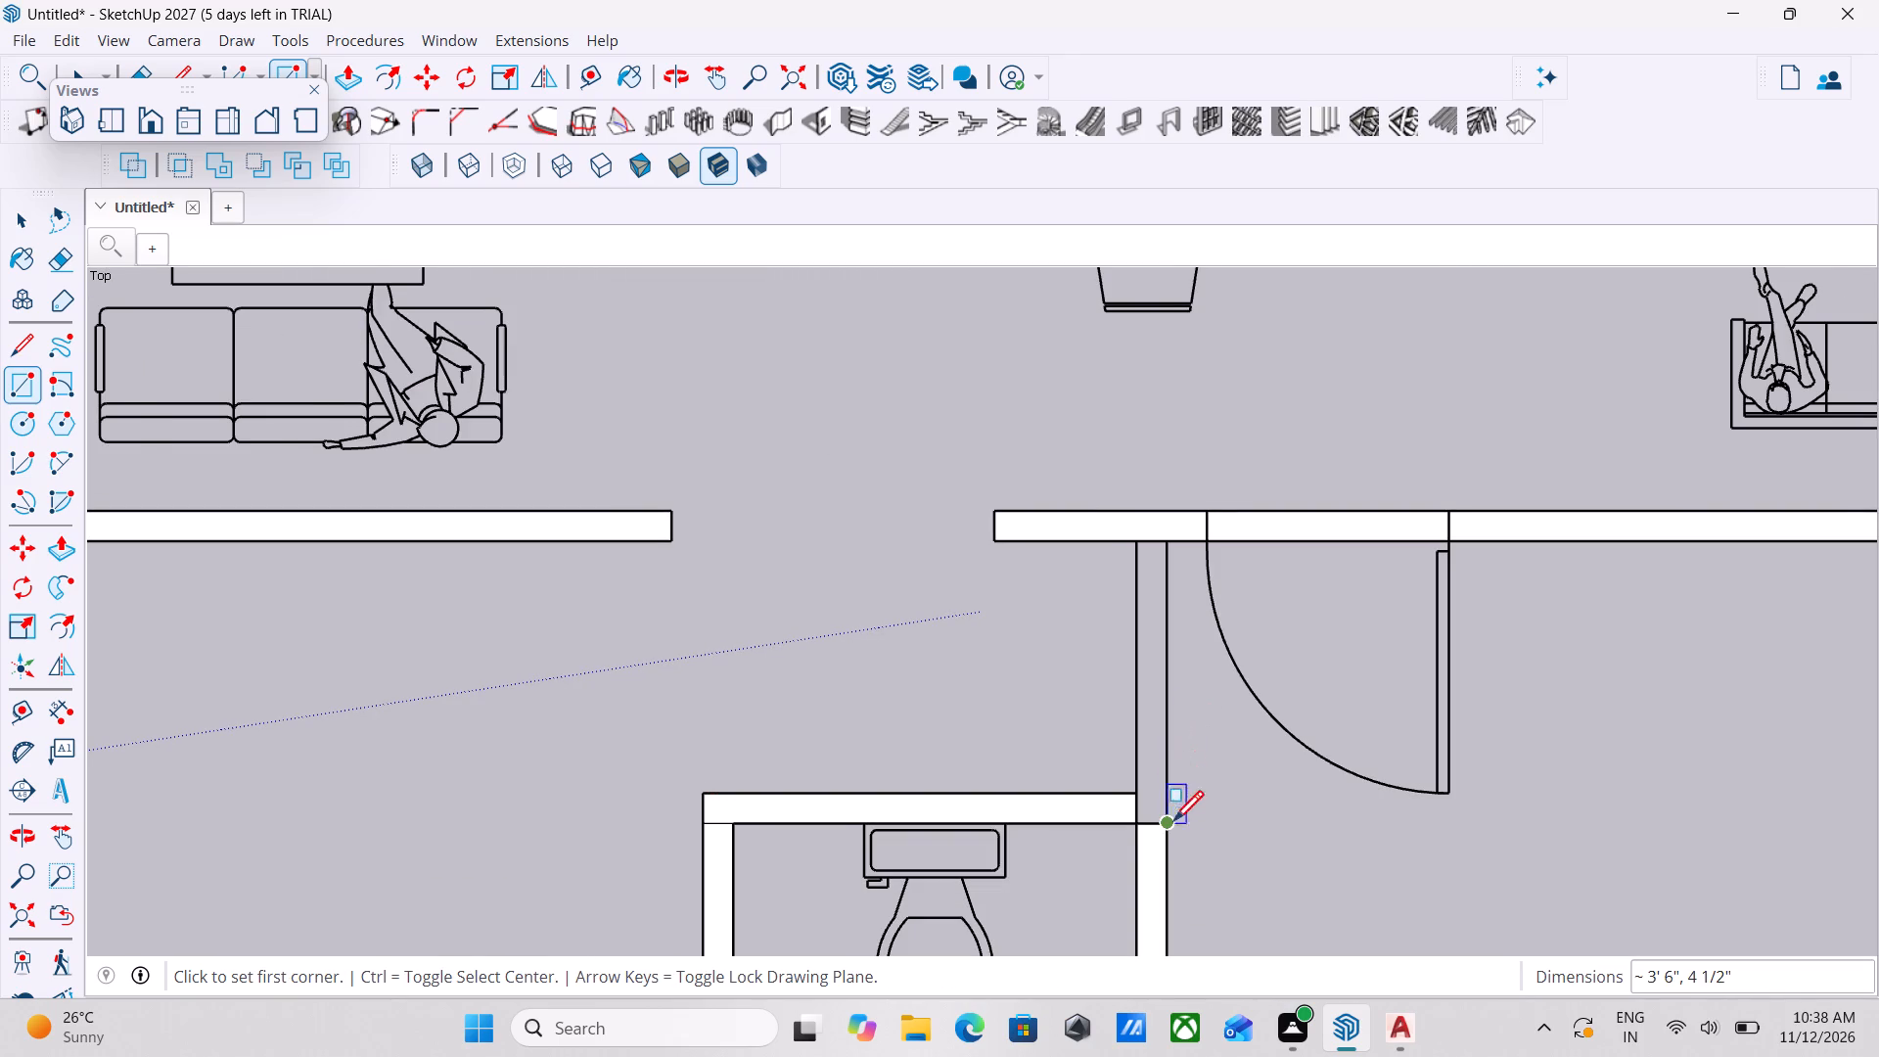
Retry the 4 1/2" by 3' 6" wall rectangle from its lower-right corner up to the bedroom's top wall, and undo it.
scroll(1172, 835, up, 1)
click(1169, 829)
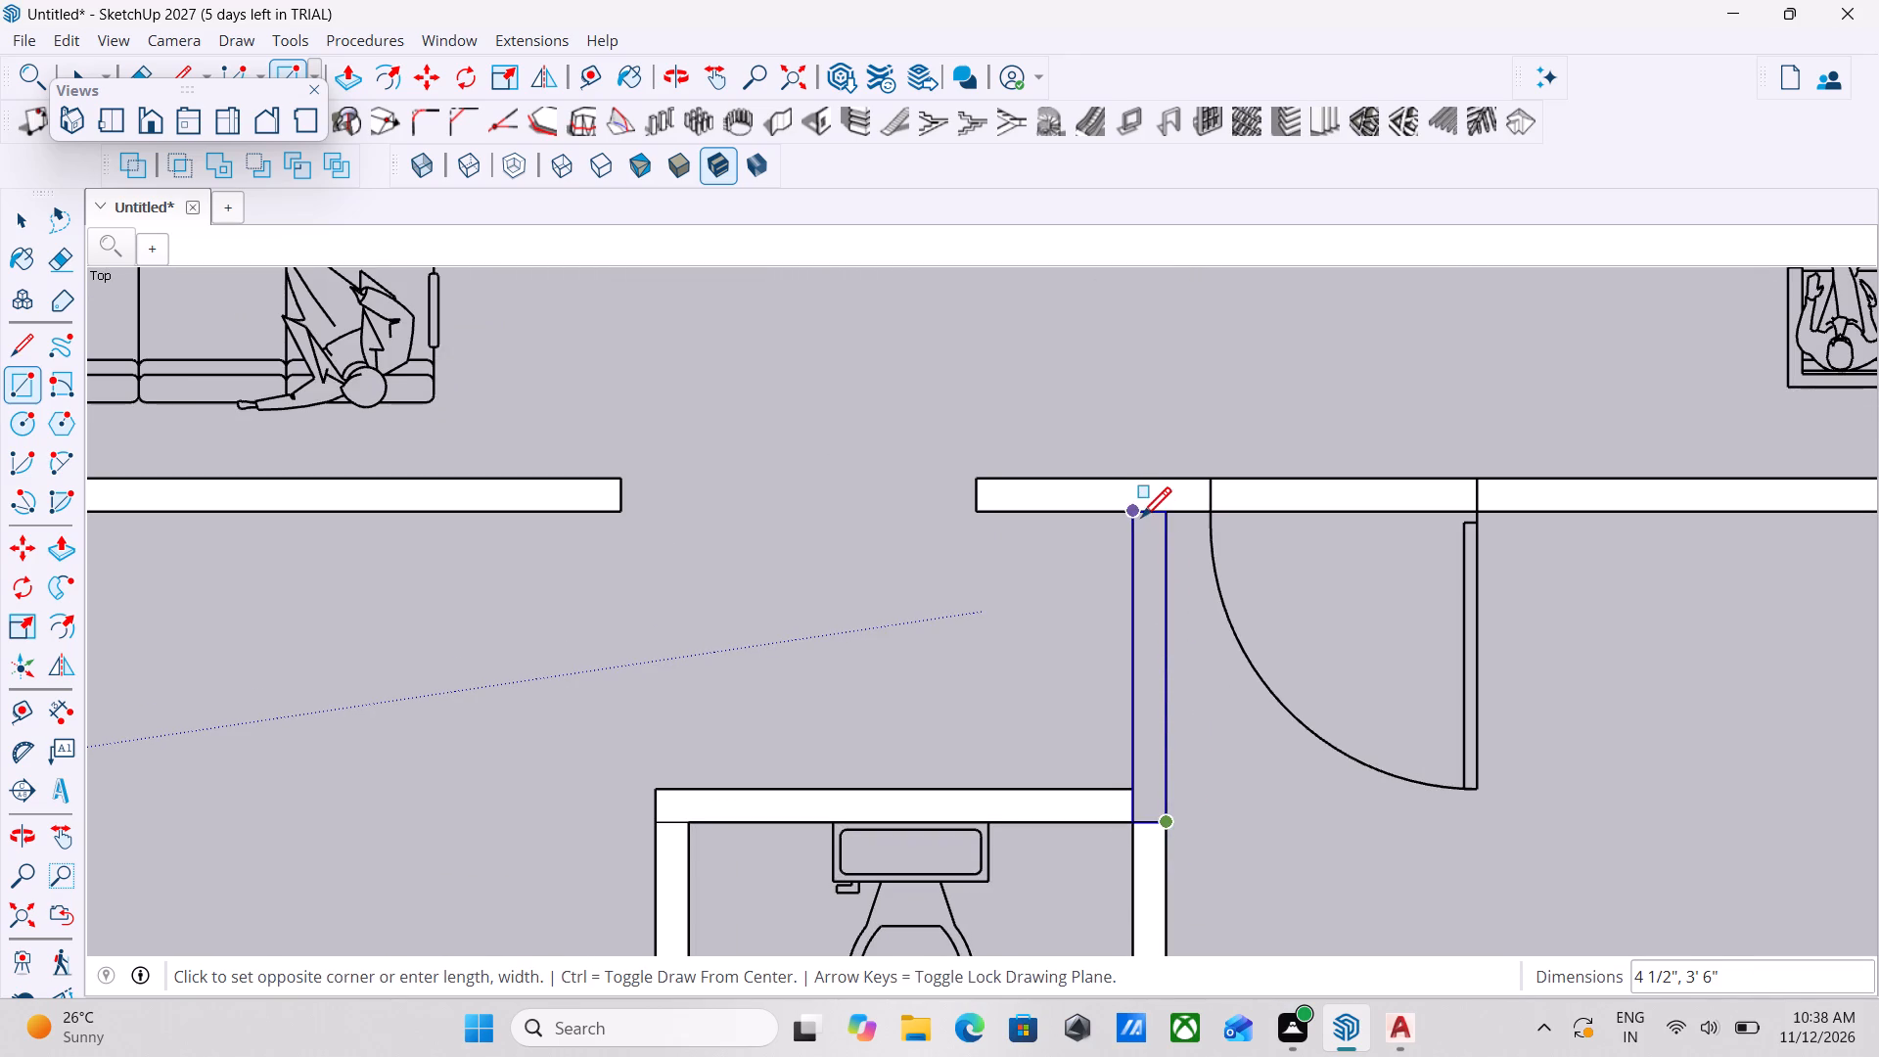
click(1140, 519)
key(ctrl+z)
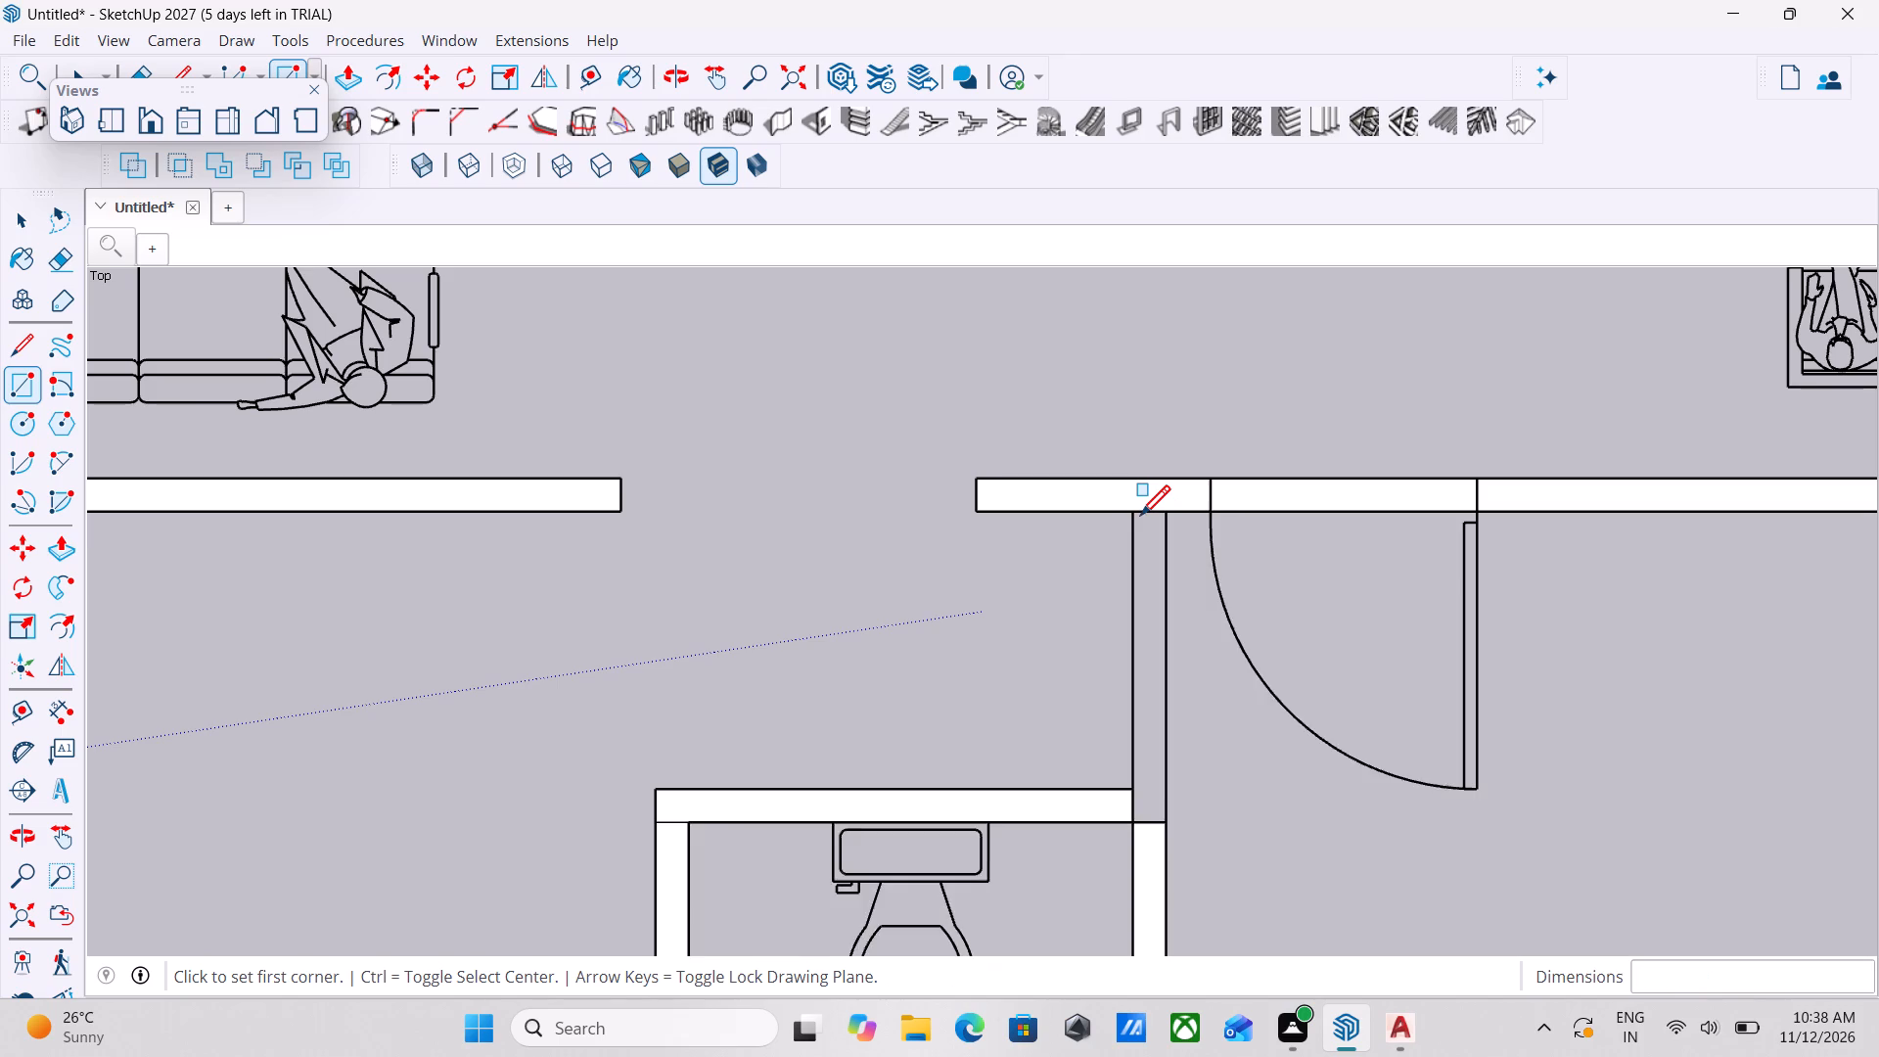
Trace the wall from the lower bathroom's outer top corner up to the bedroom's top wall with a 3' 6" by 4 1/2" rectangle.
scroll(1140, 519, down, 5)
scroll(1173, 736, up, 3)
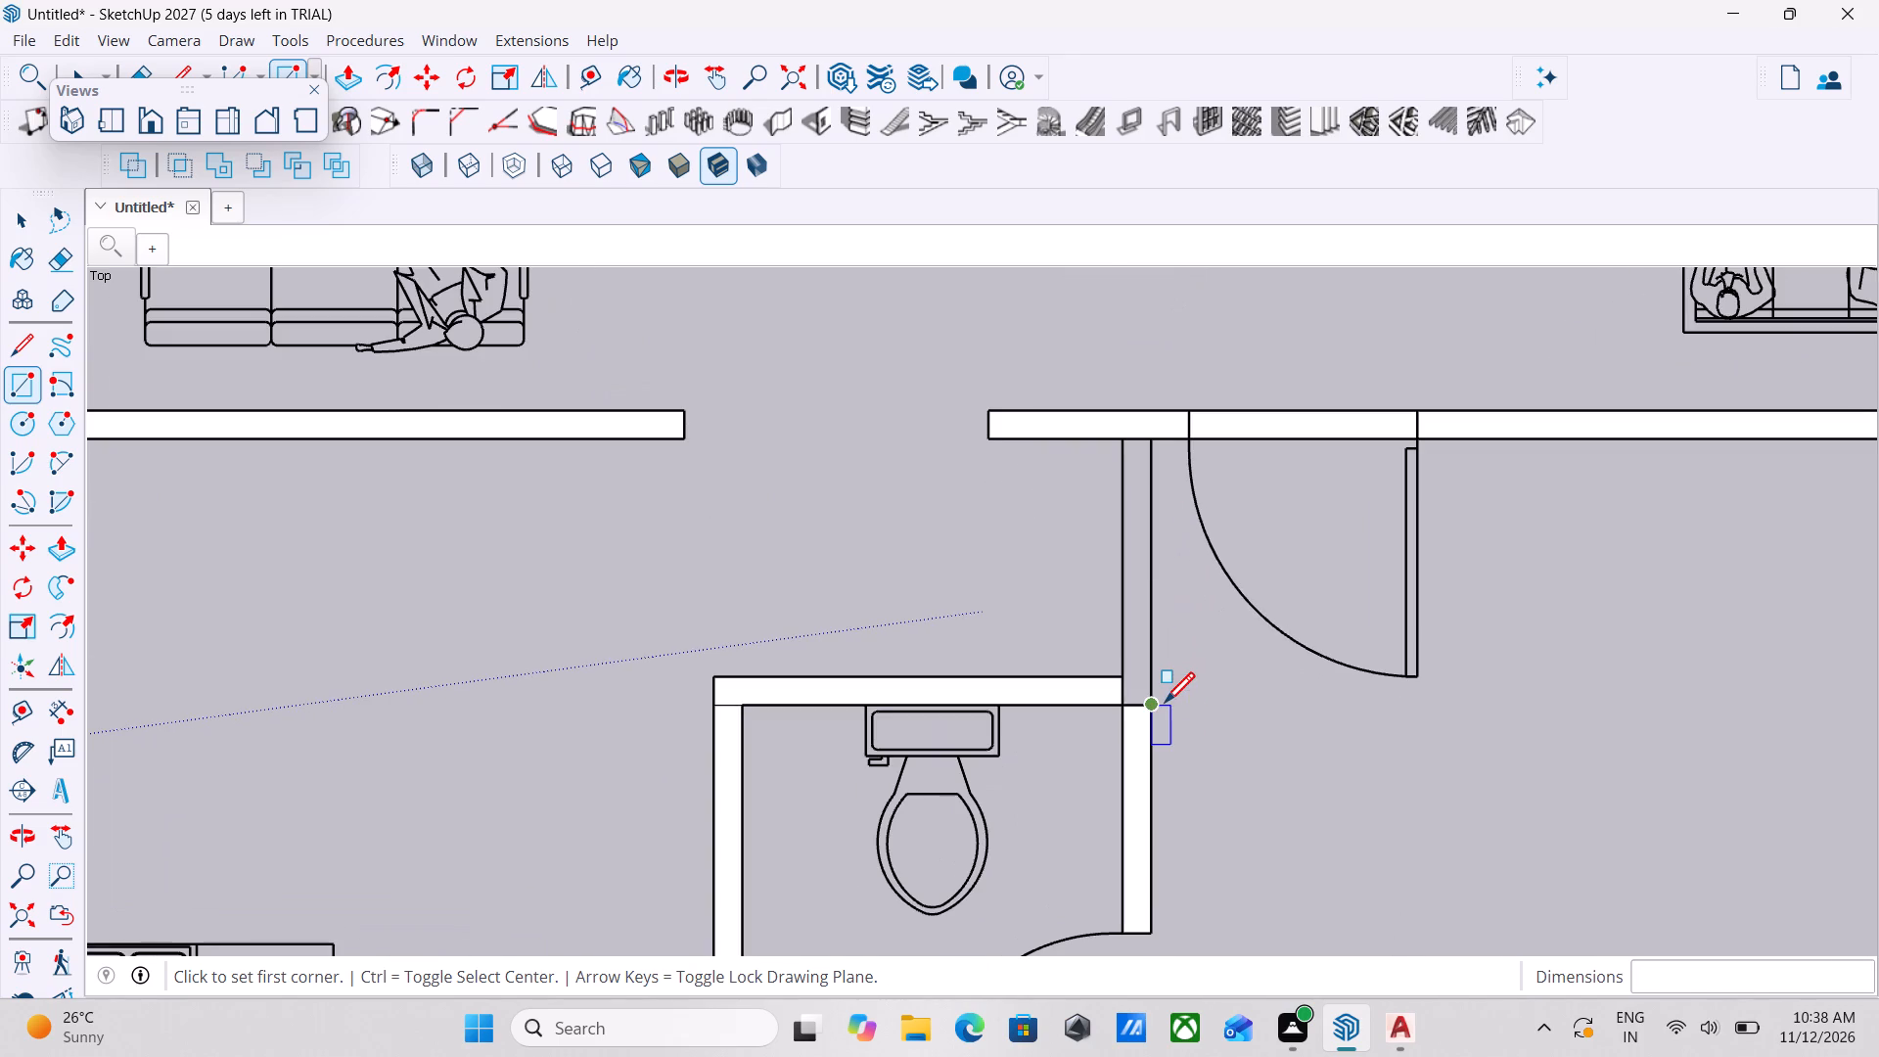
click(1165, 706)
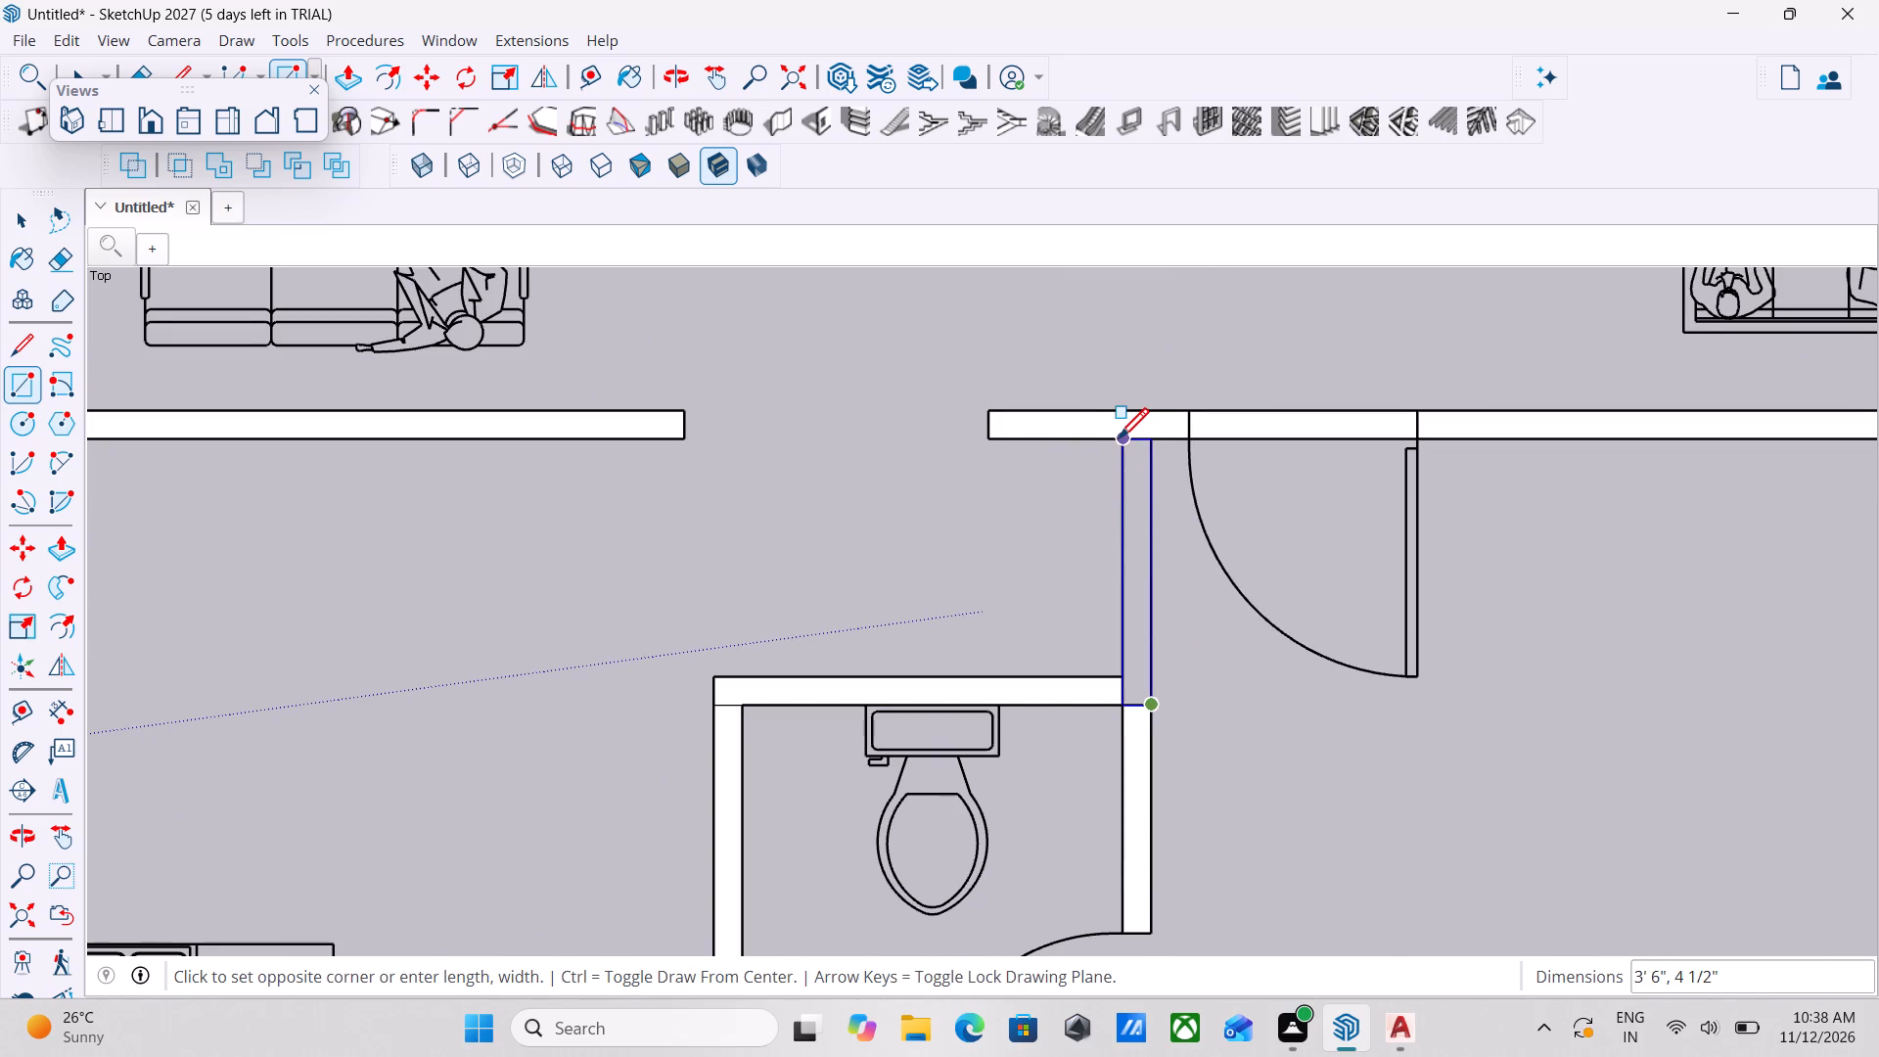
click(1119, 441)
key(Escape)
key(space)
key(space)
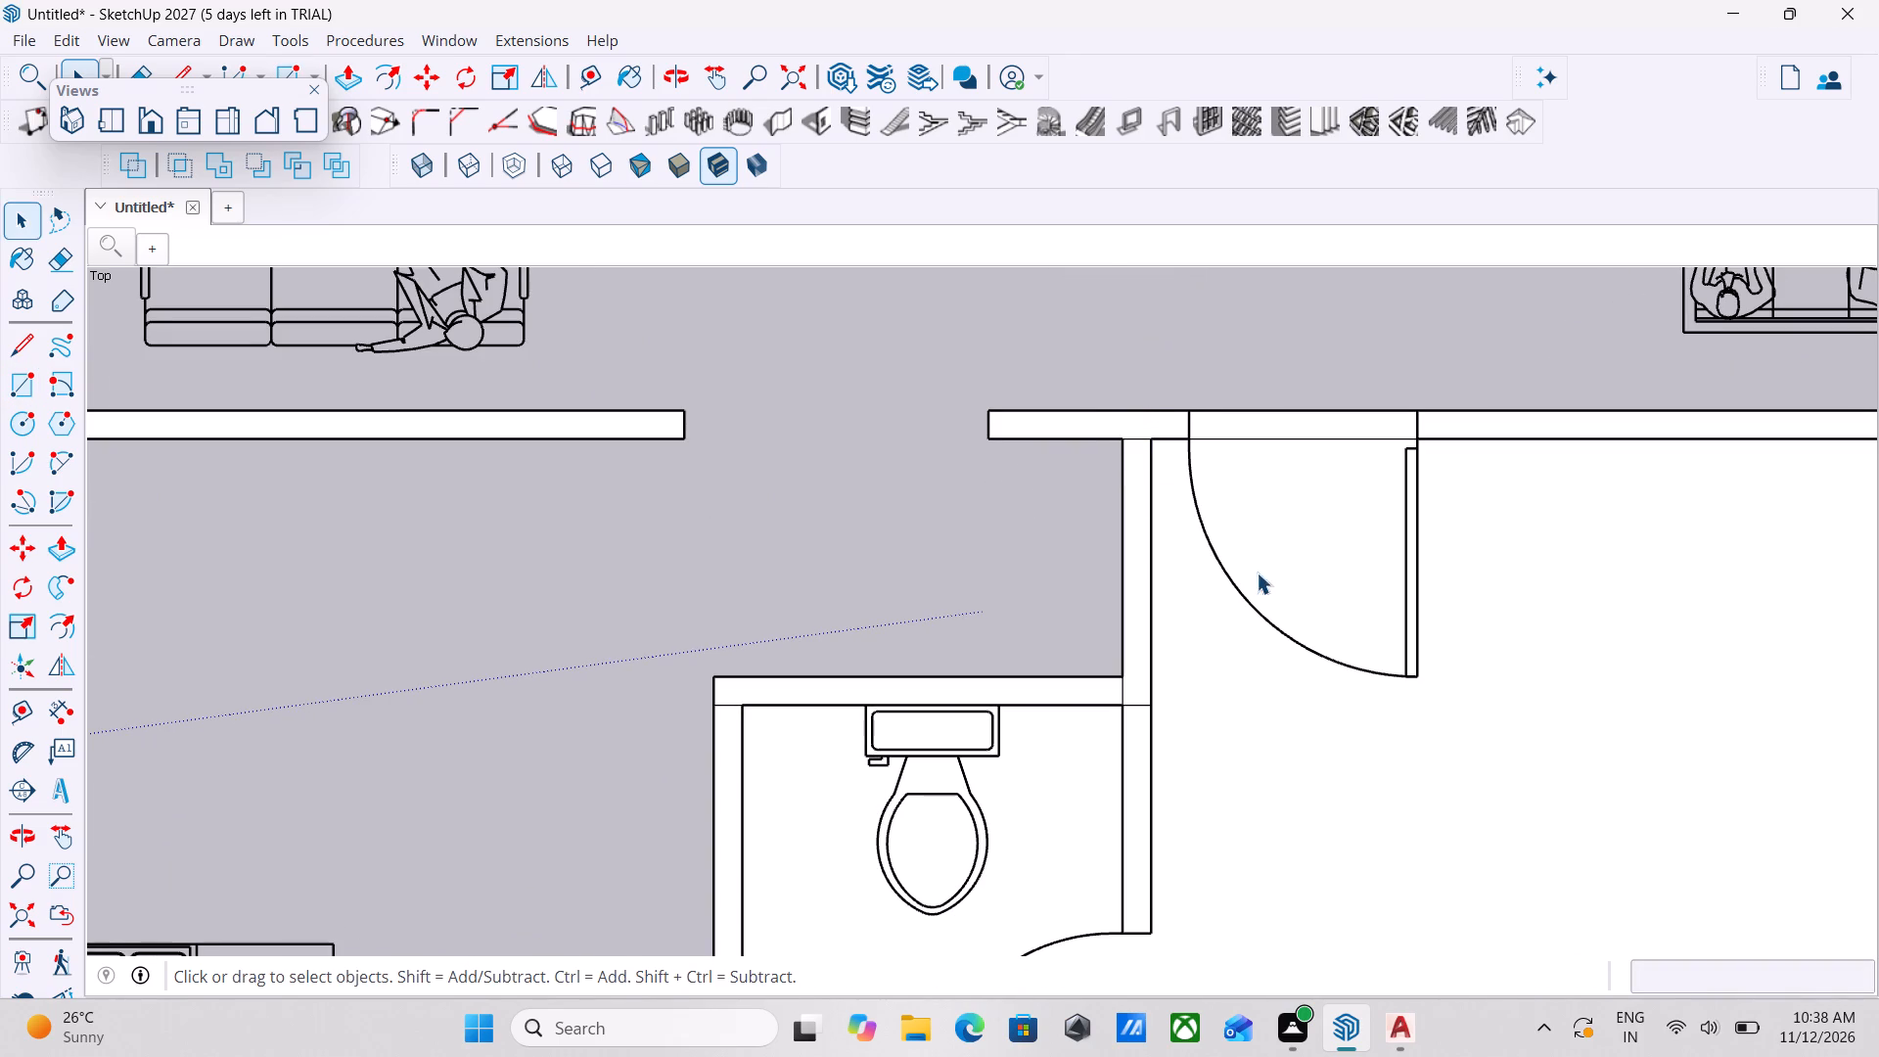
Delete the filled floor face spanning the lower bedroom and its bathroom, keeping the wall faces.
key(space)
click(1301, 699)
scroll(1301, 699, down, 2)
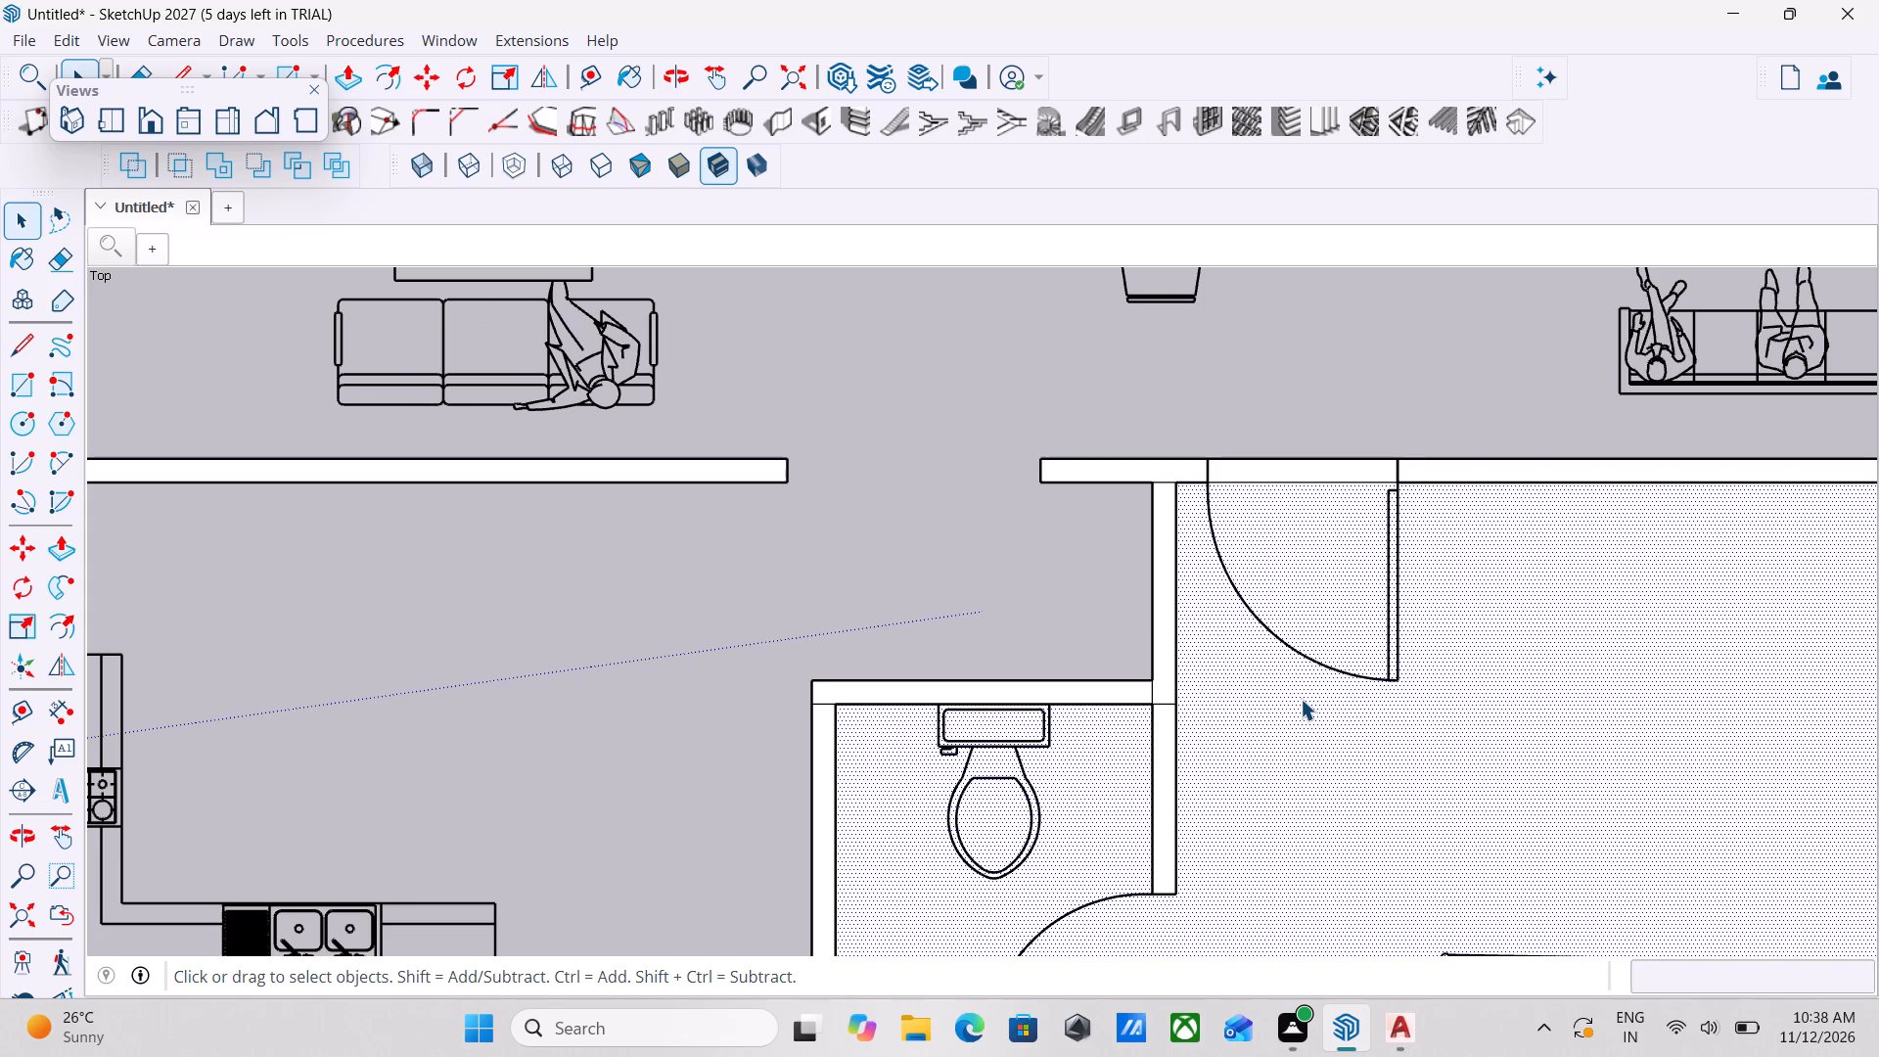
key(e)
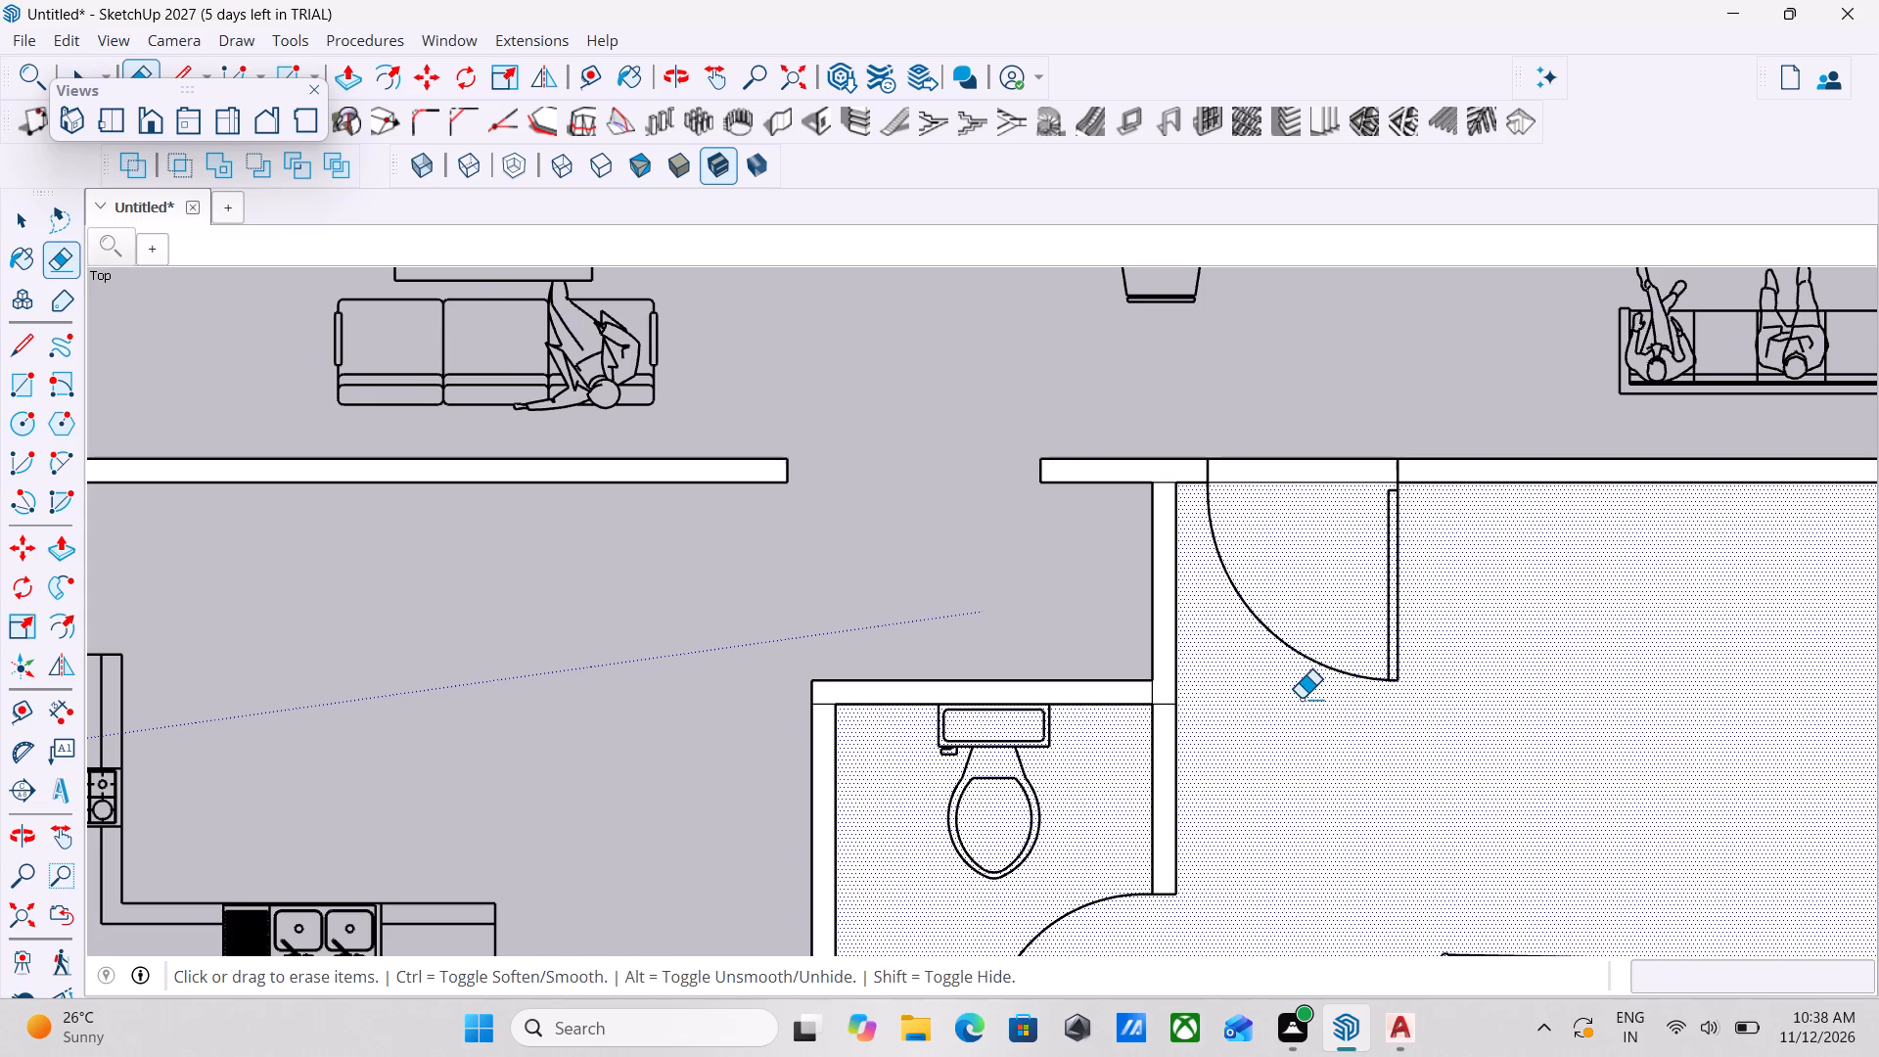
key(Escape)
click(1301, 699)
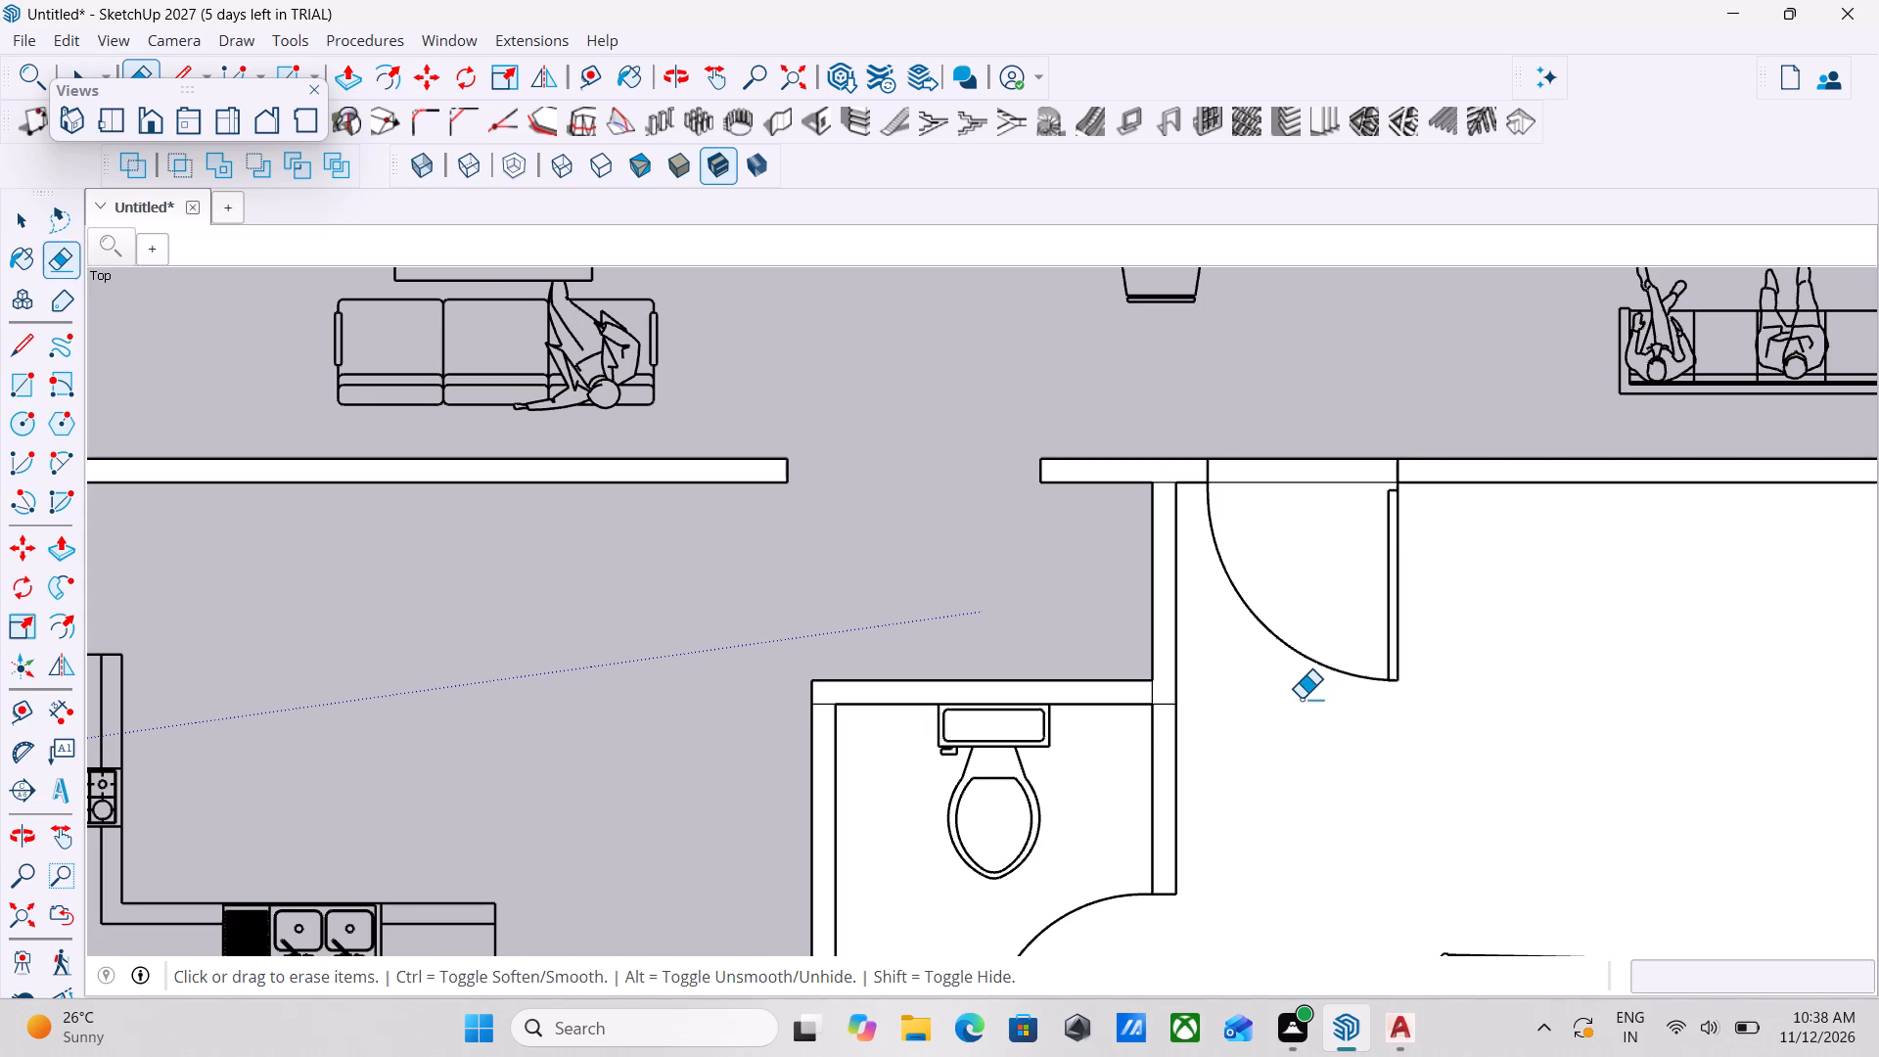
key(Escape)
key(space)
click(1265, 771)
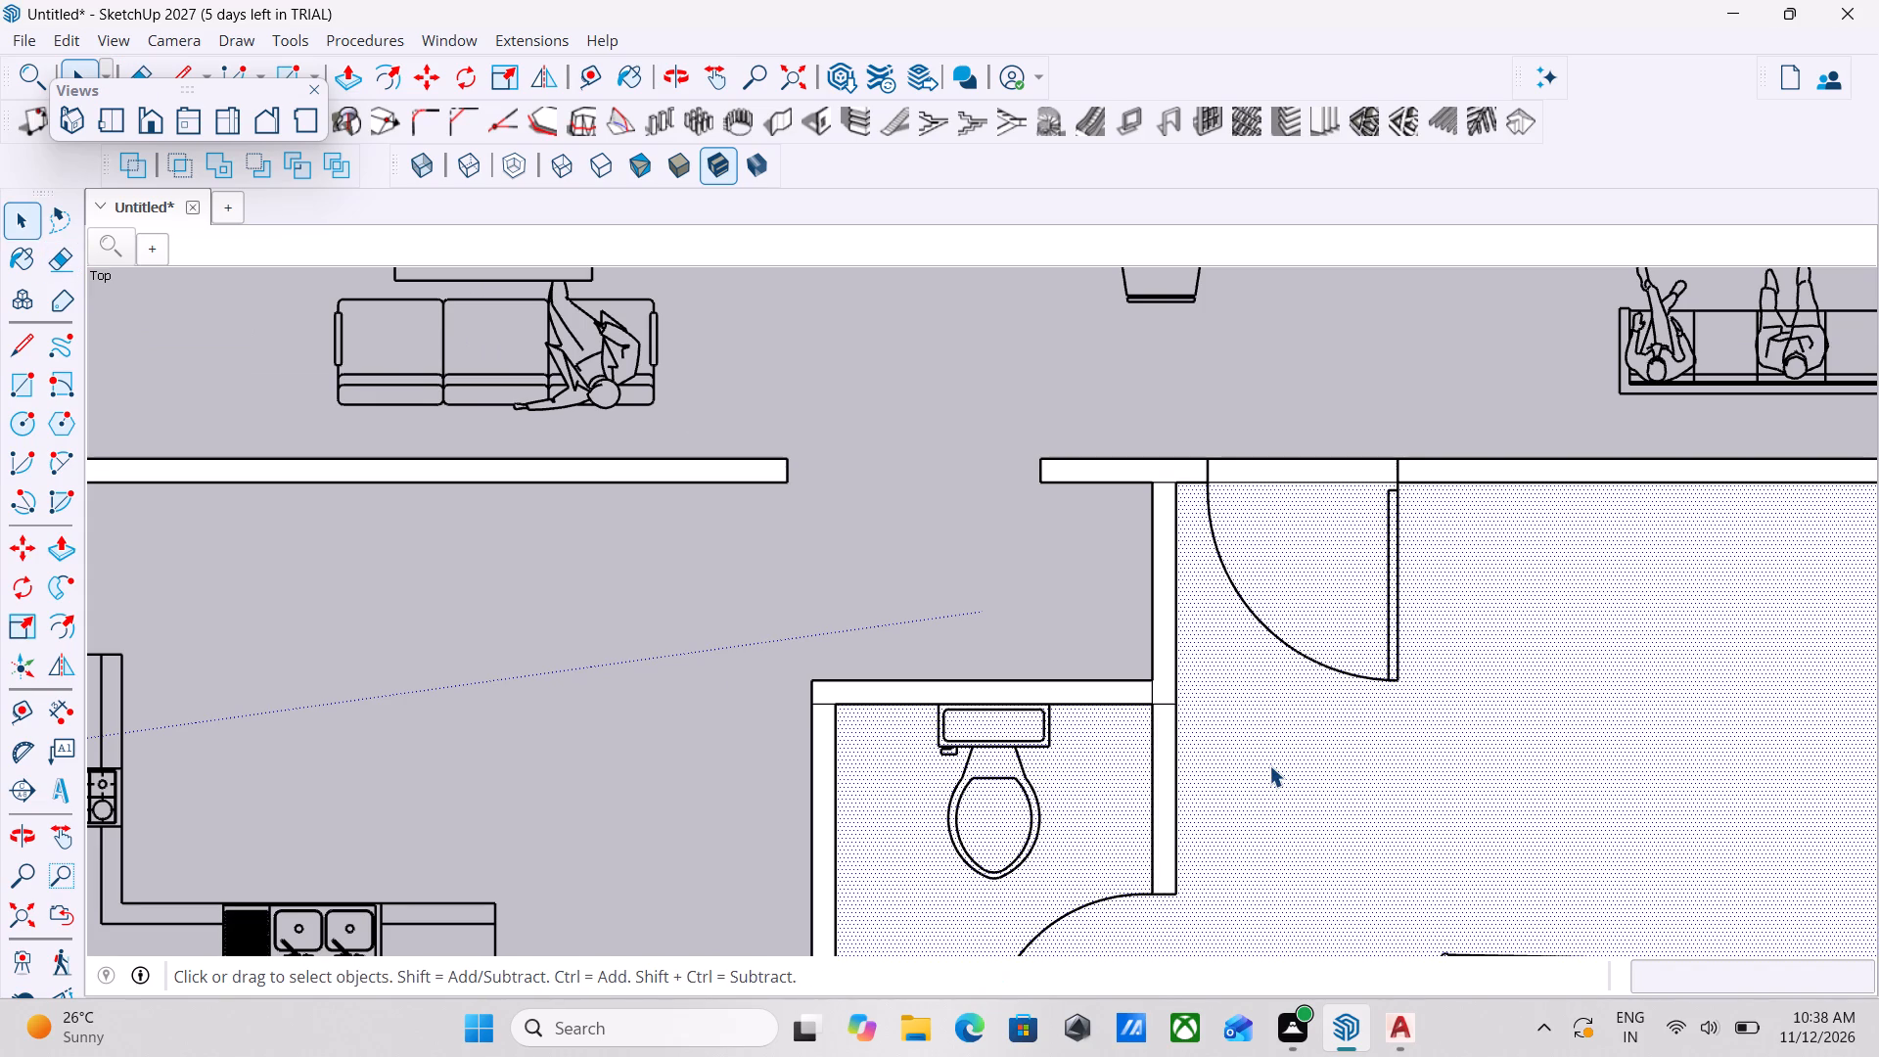
key(Delete)
Examine the second plan's lower rooms for inner wall sections still untraced around the kitchen, bathroom and bedroom.
scroll(1269, 765, down, 3)
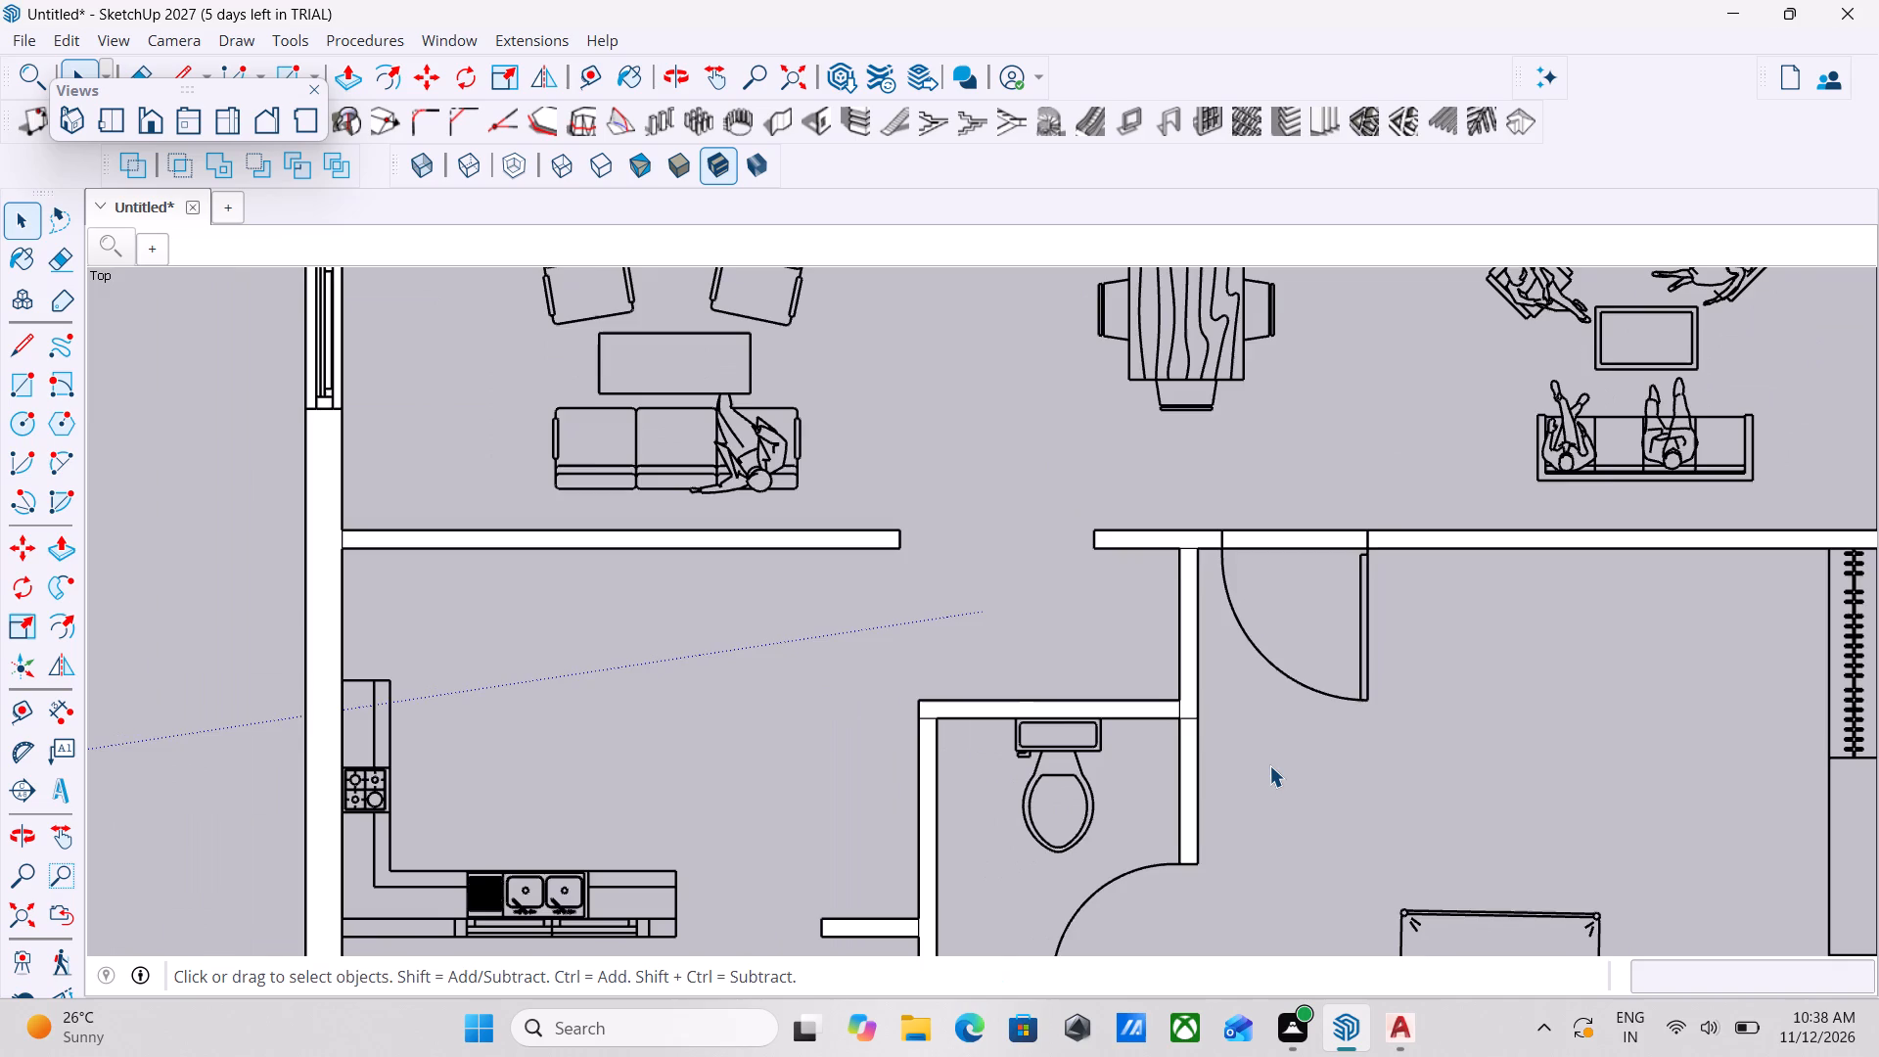
scroll(1269, 765, up, 6)
scroll(1171, 703, down, 3)
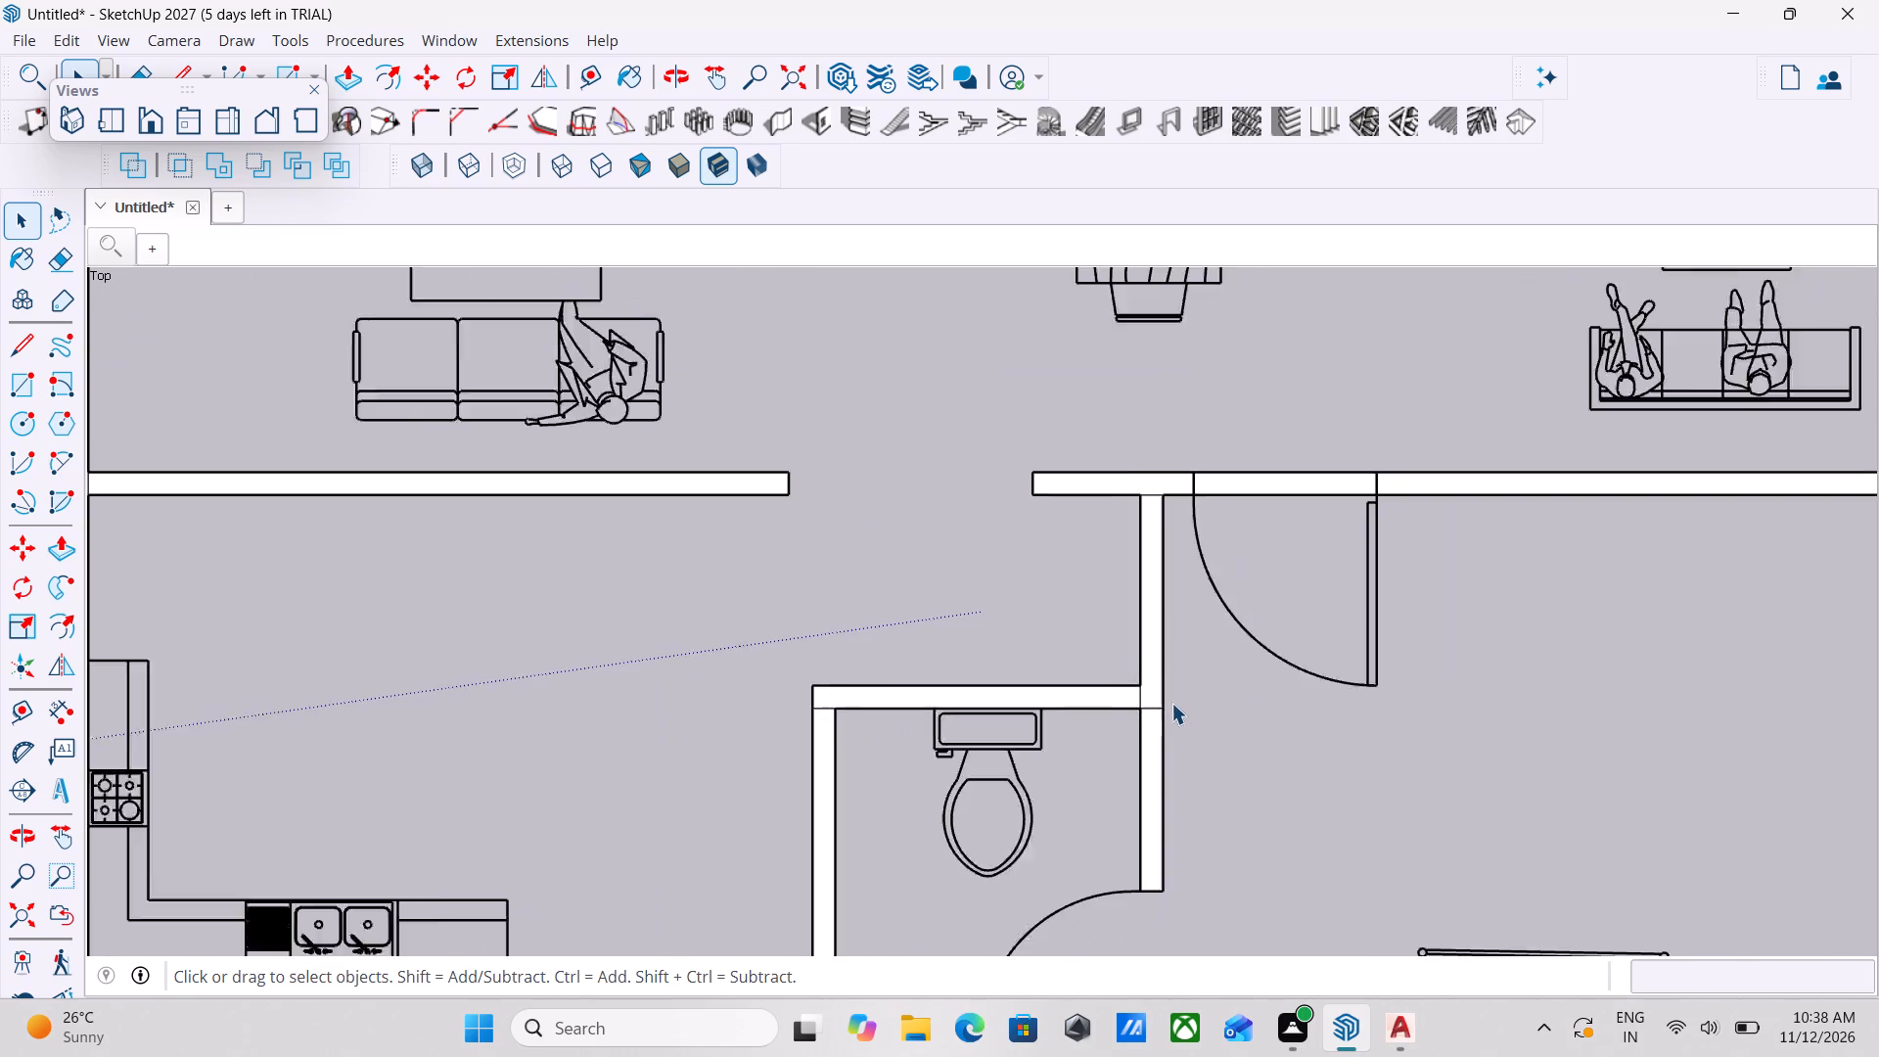
scroll(1171, 703, down, 17)
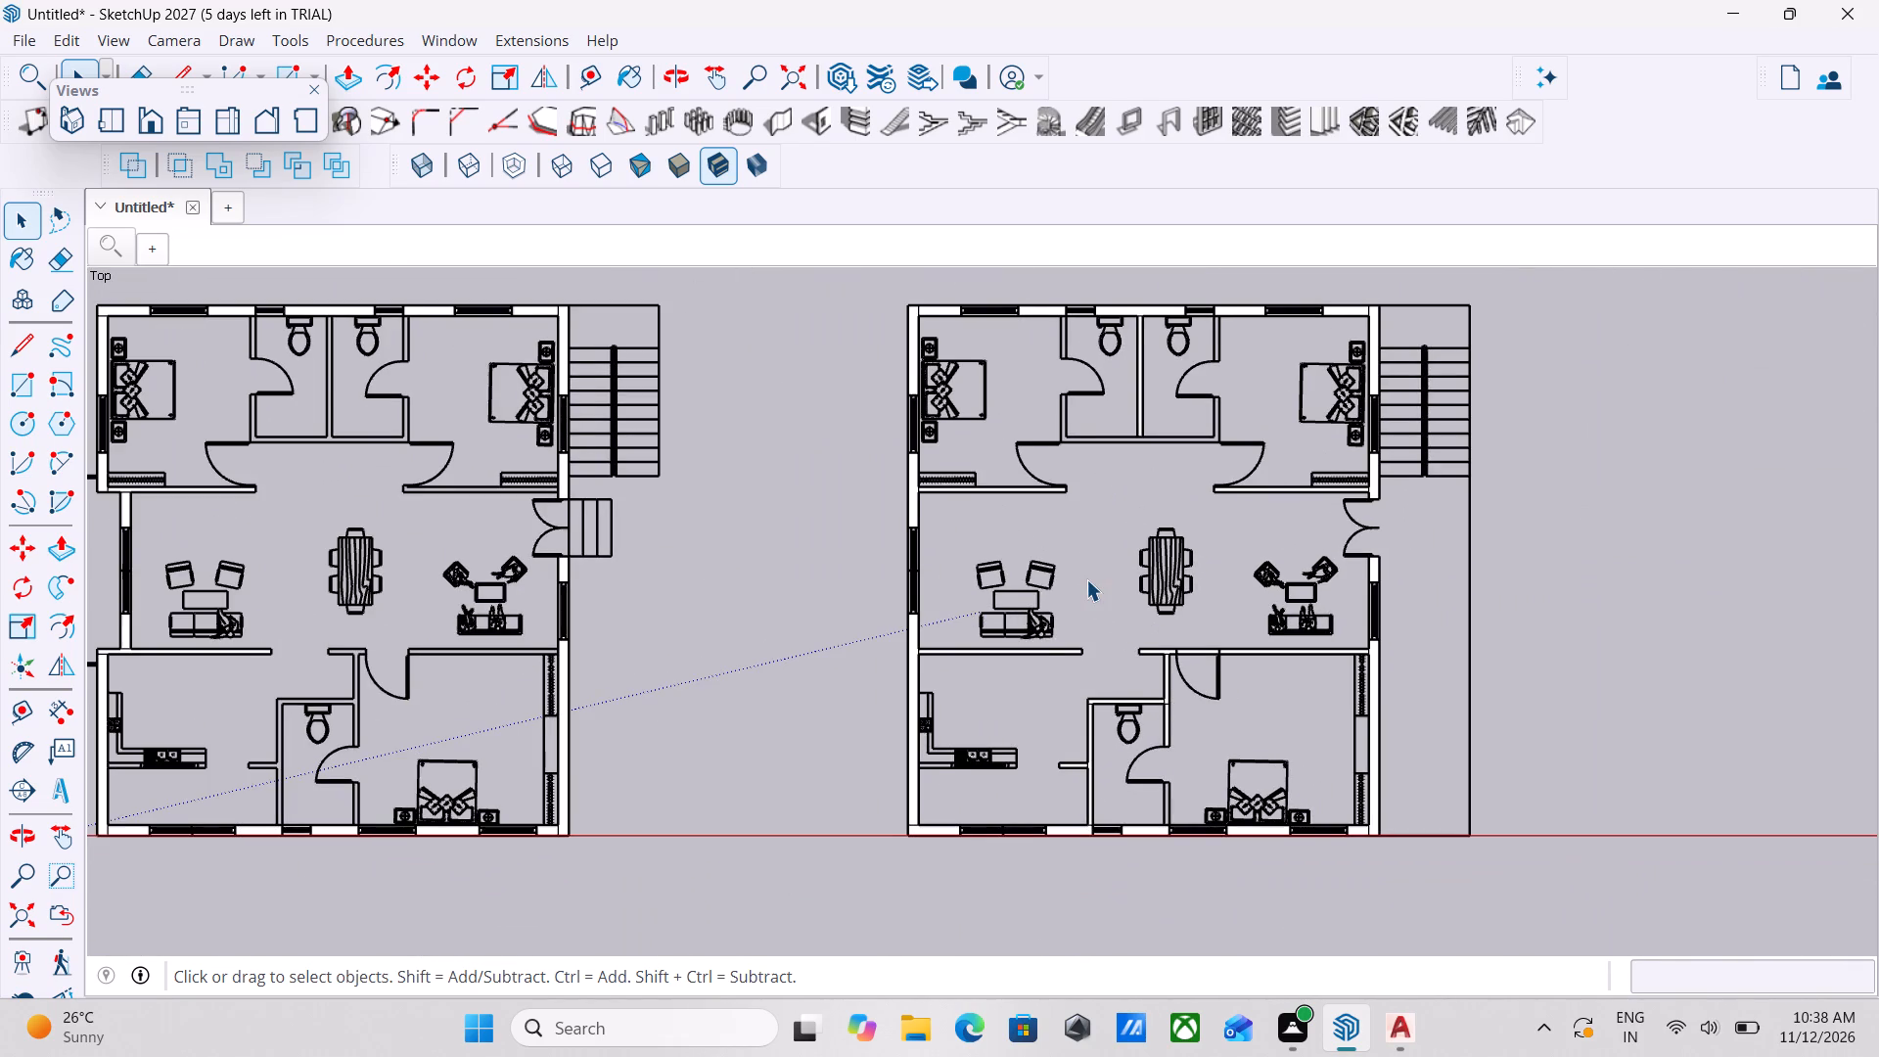
scroll(1086, 579, up, 7)
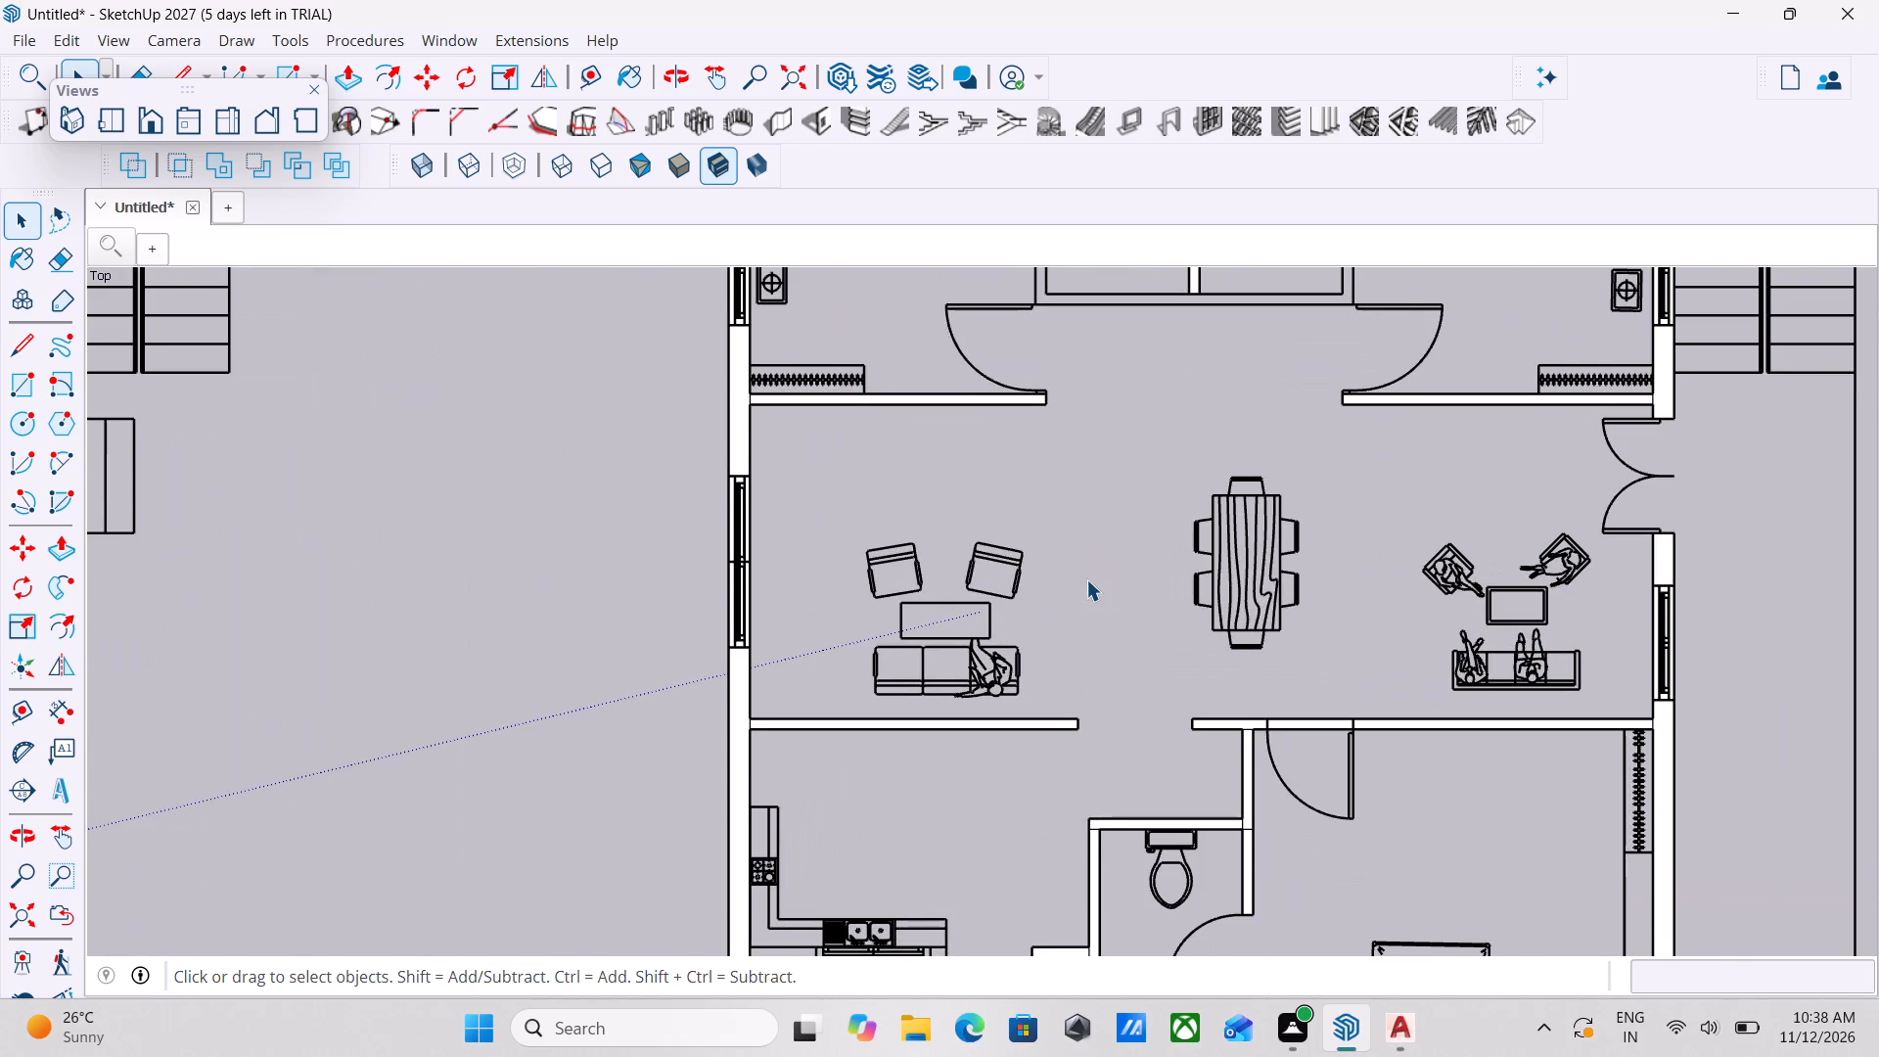
scroll(1086, 579, down, 8)
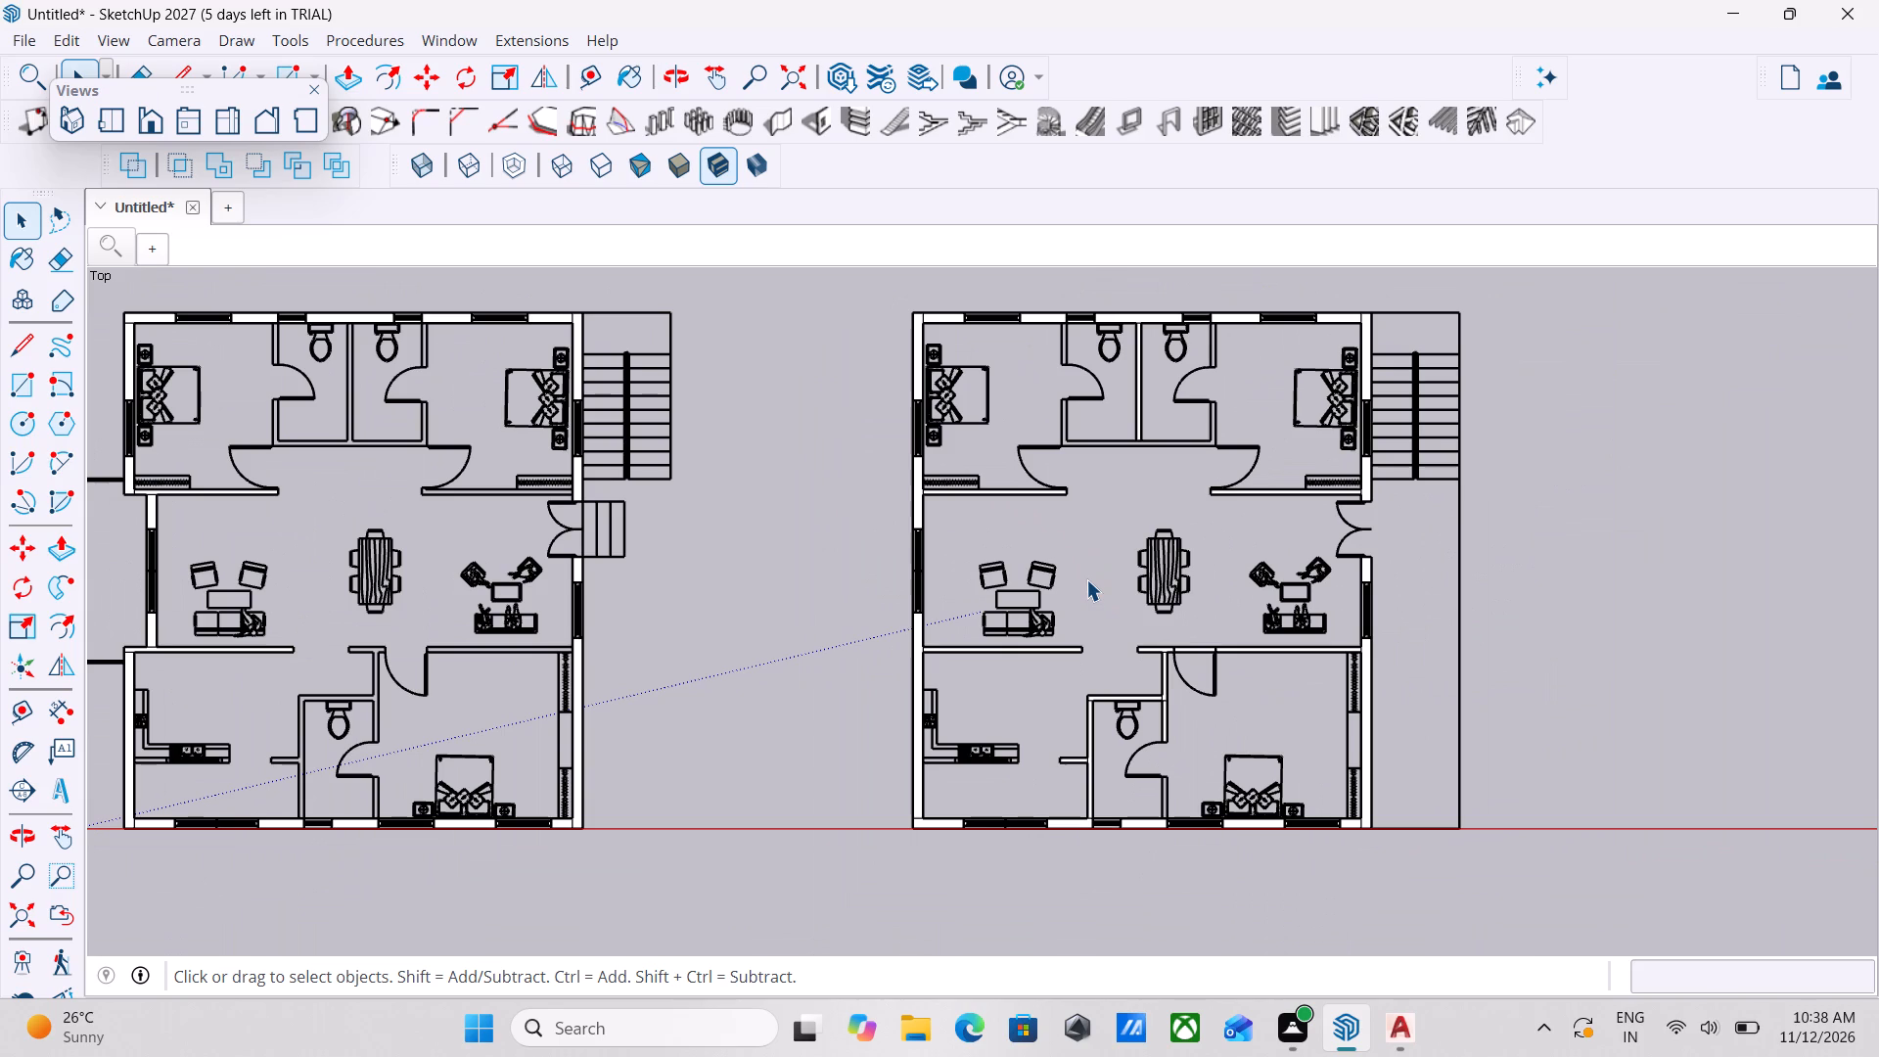
scroll(1104, 843, up, 3)
scroll(1186, 808, up, 6)
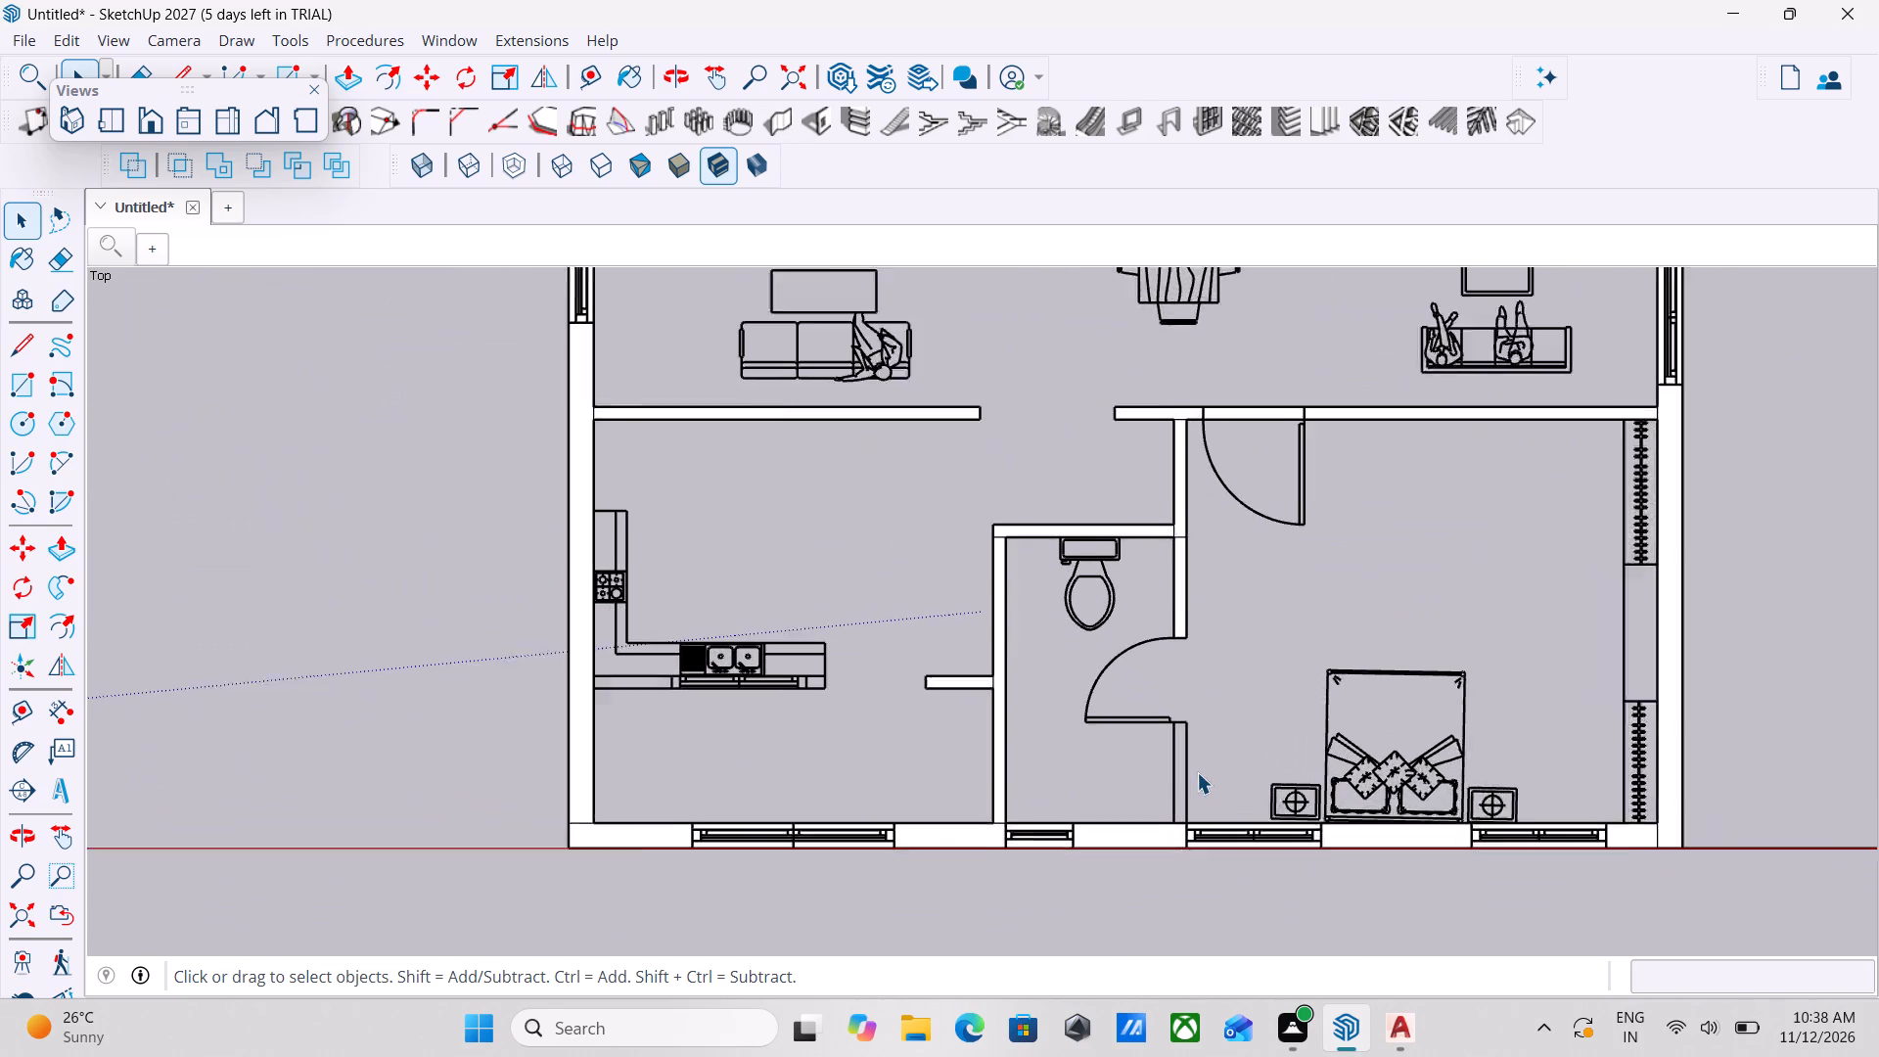
scroll(1197, 772, up, 1)
scroll(974, 730, down, 4)
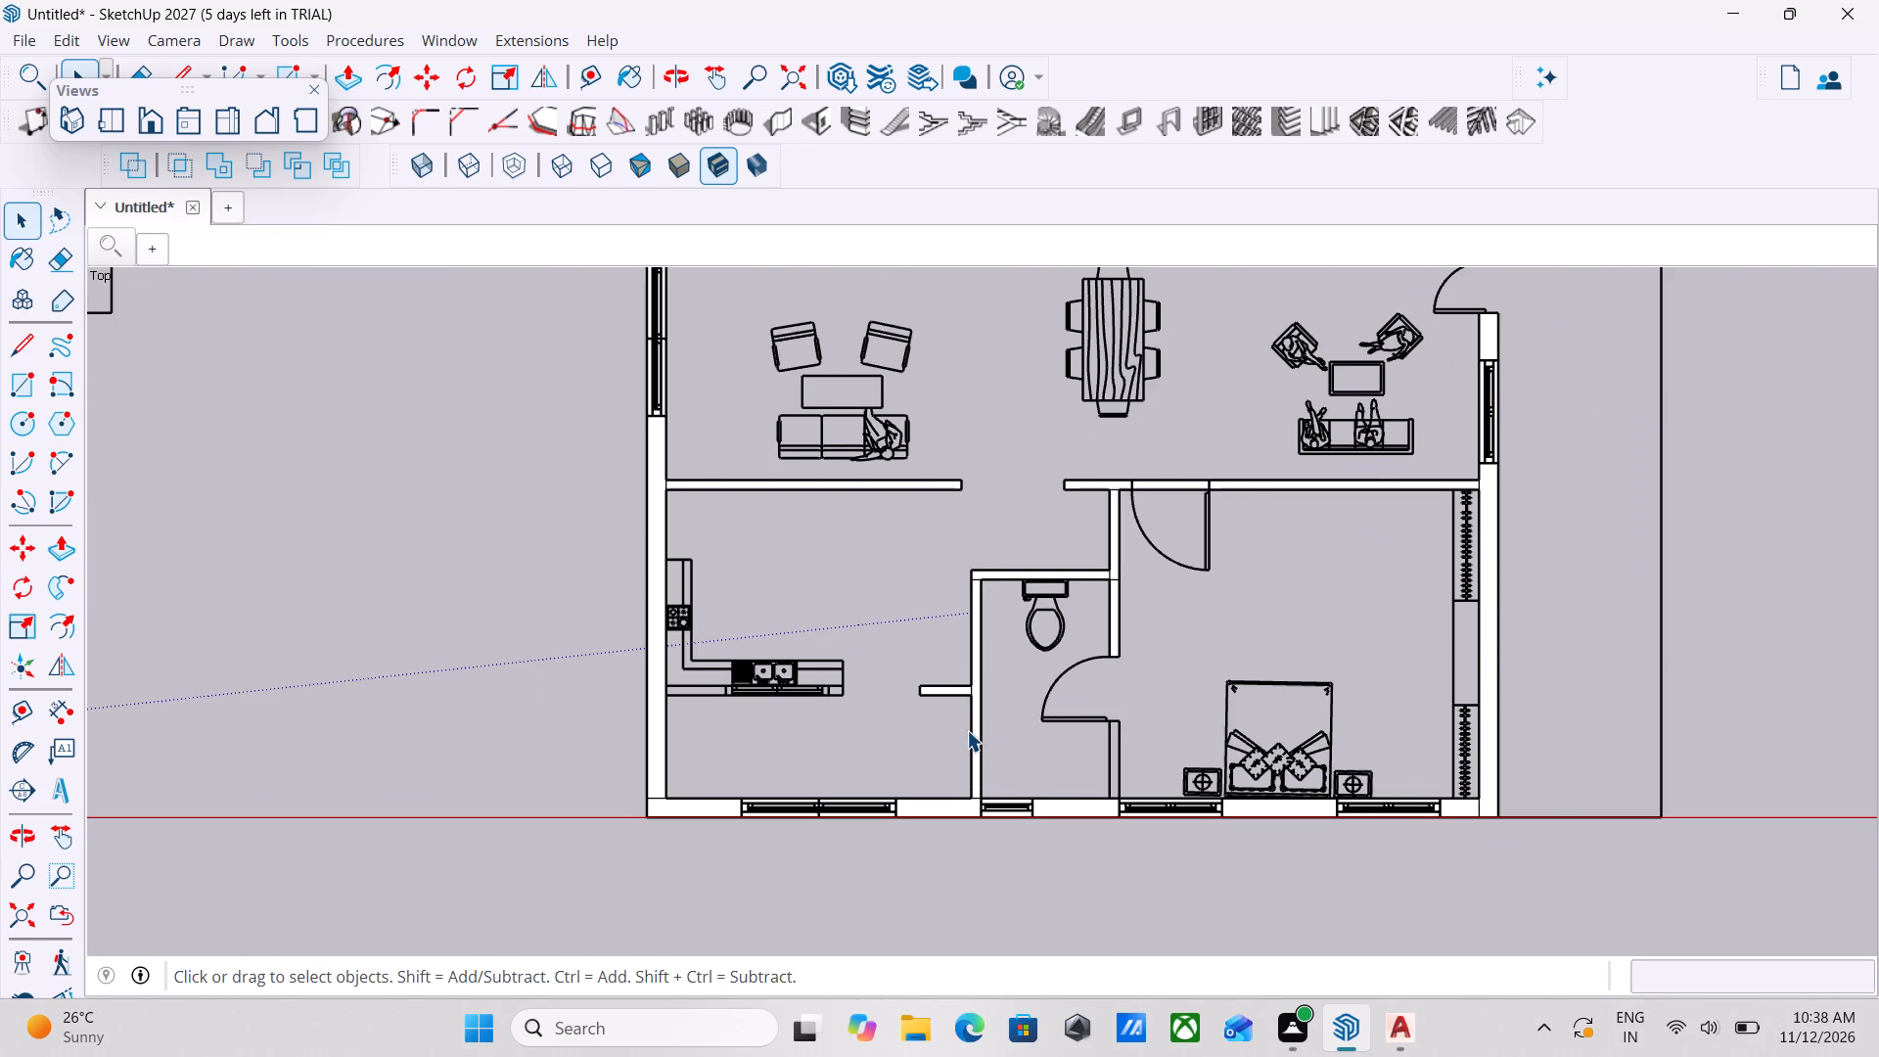
scroll(1284, 726, down, 2)
scroll(1266, 726, up, 8)
scroll(1045, 711, down, 4)
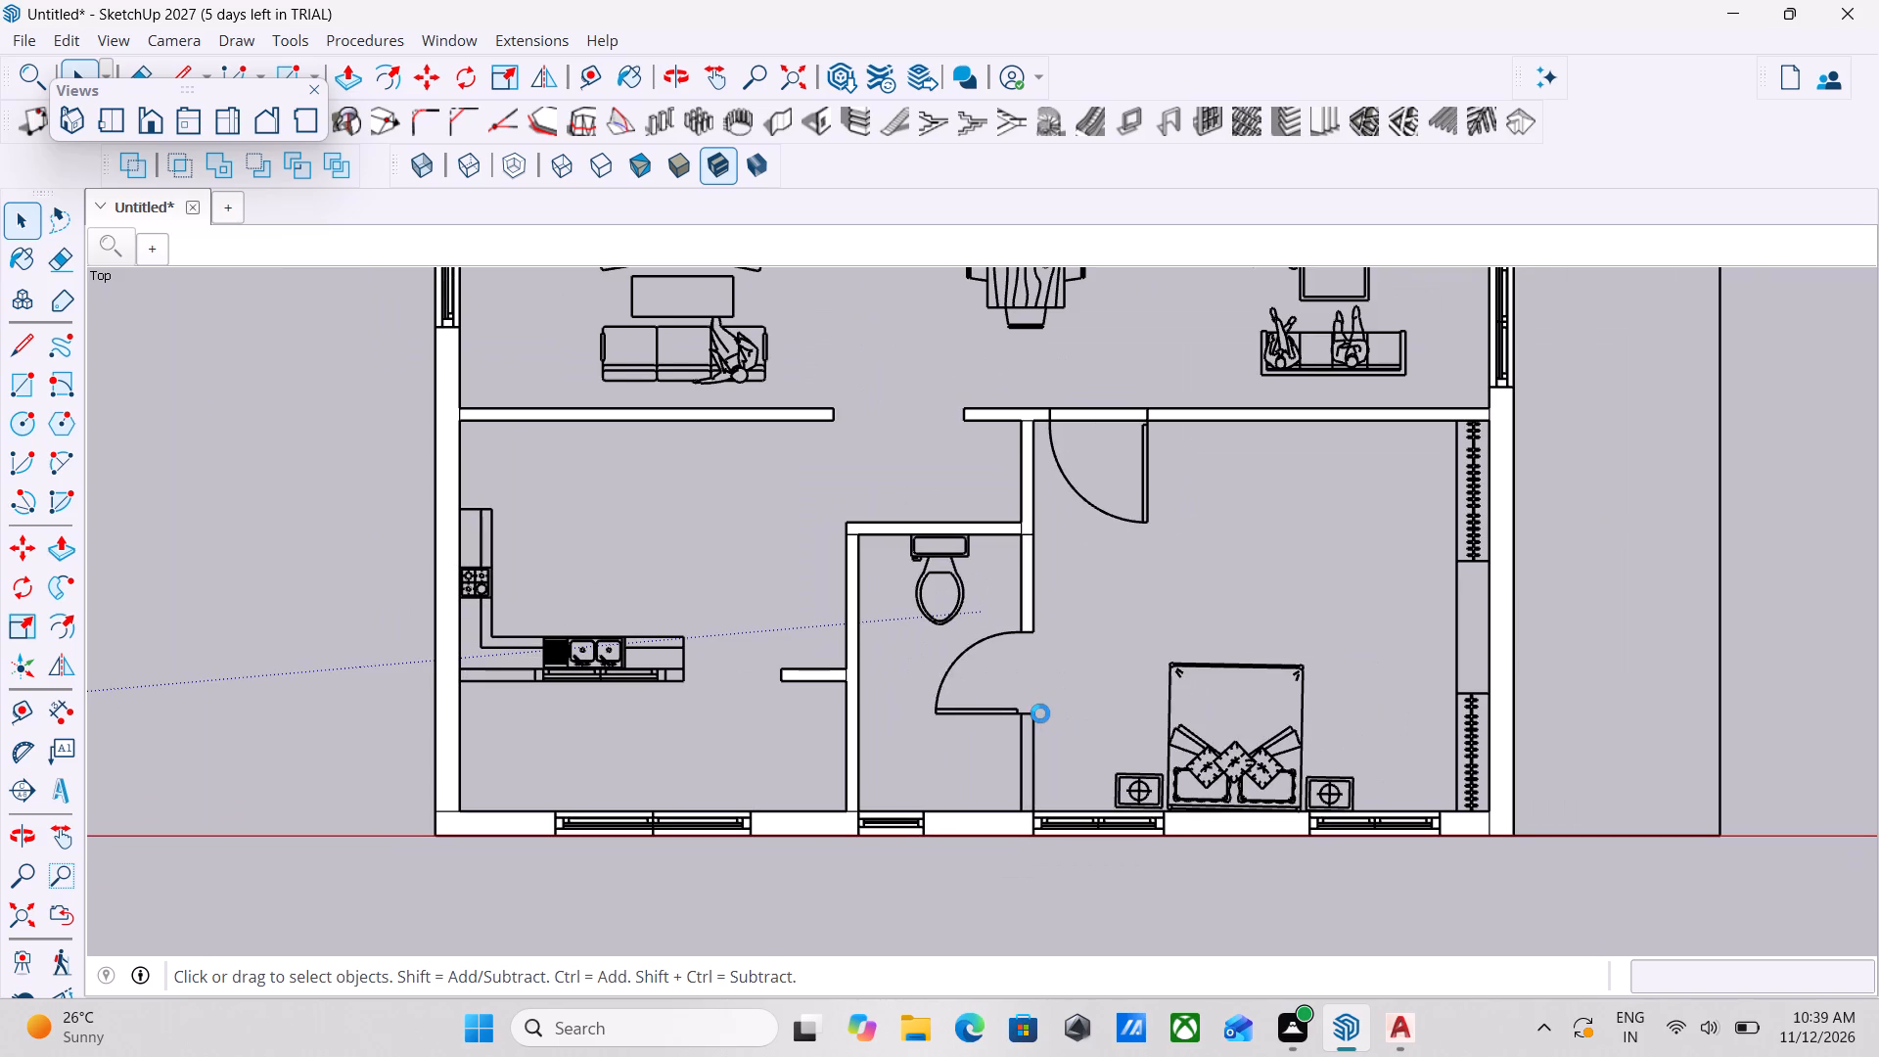
Trace the lower bathroom's door-side wall with a 5' 6" by 4 1/2" rectangle from the bottom outer wall up past the door opening.
key(r)
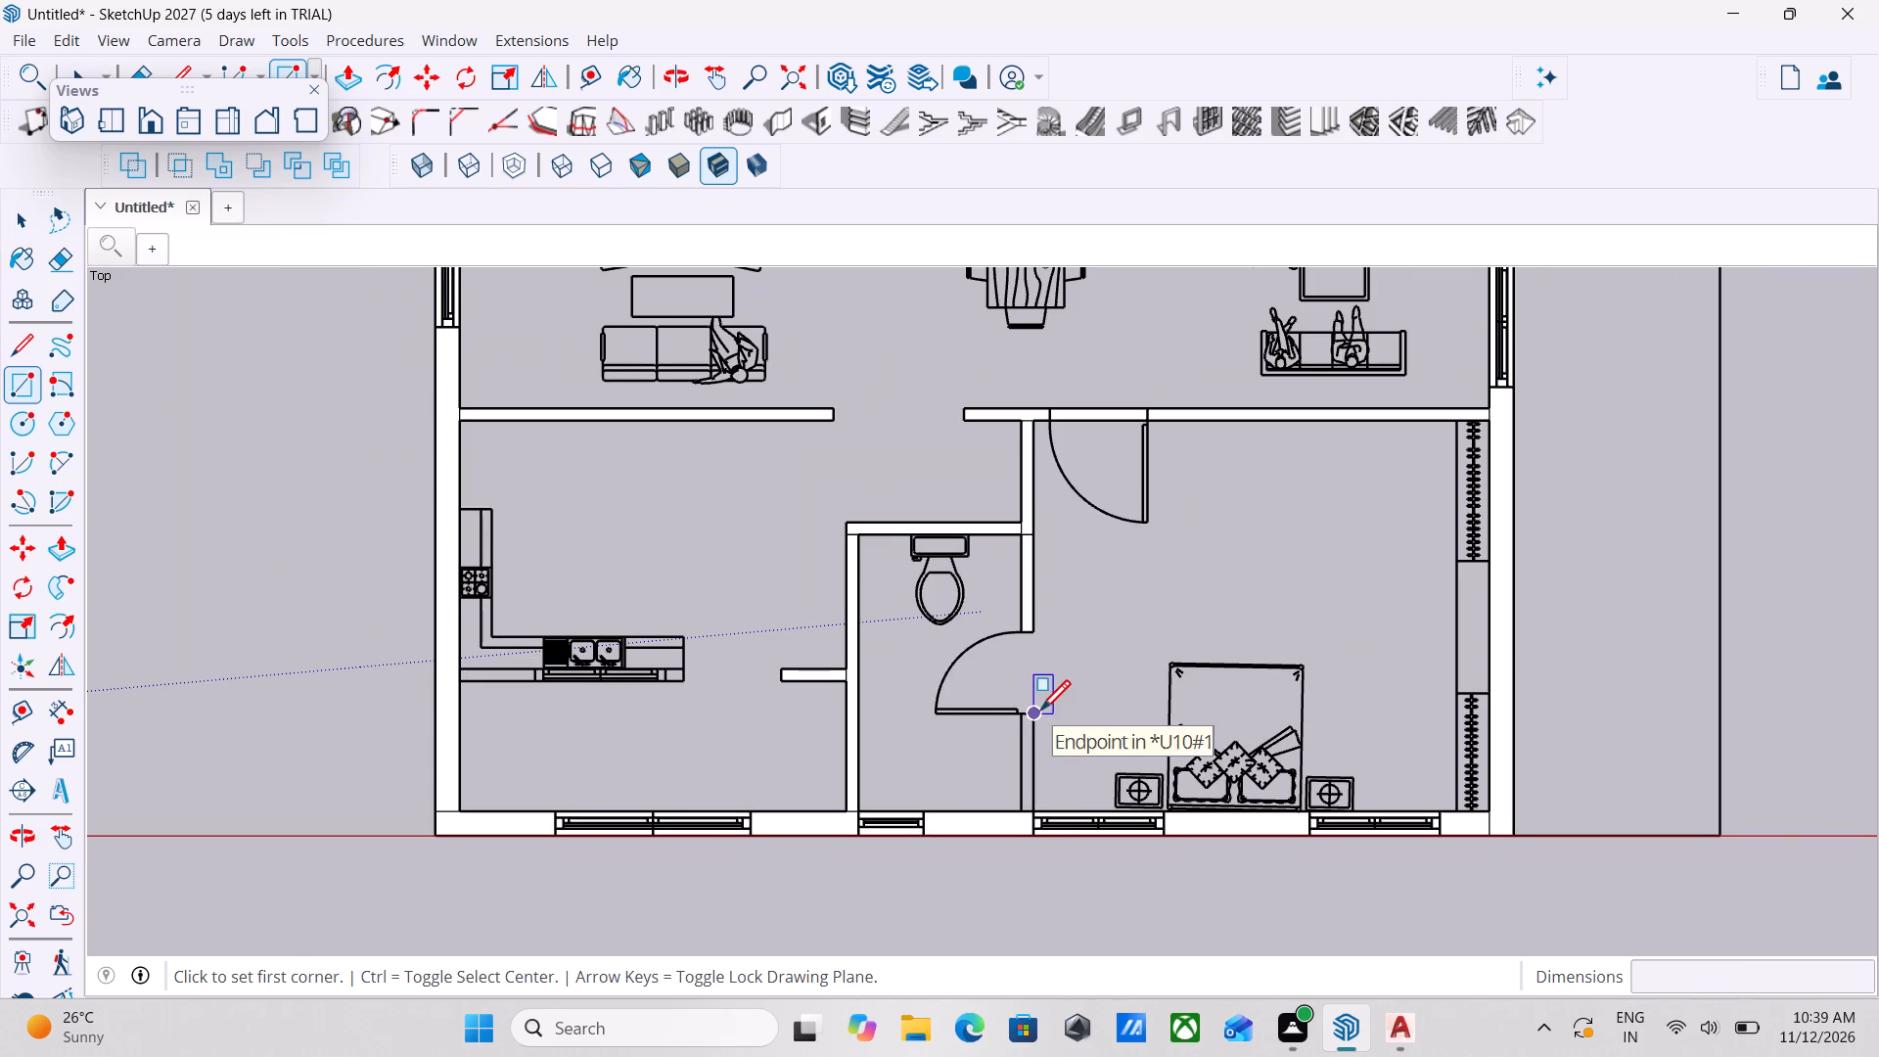
scroll(1044, 857, up, 7)
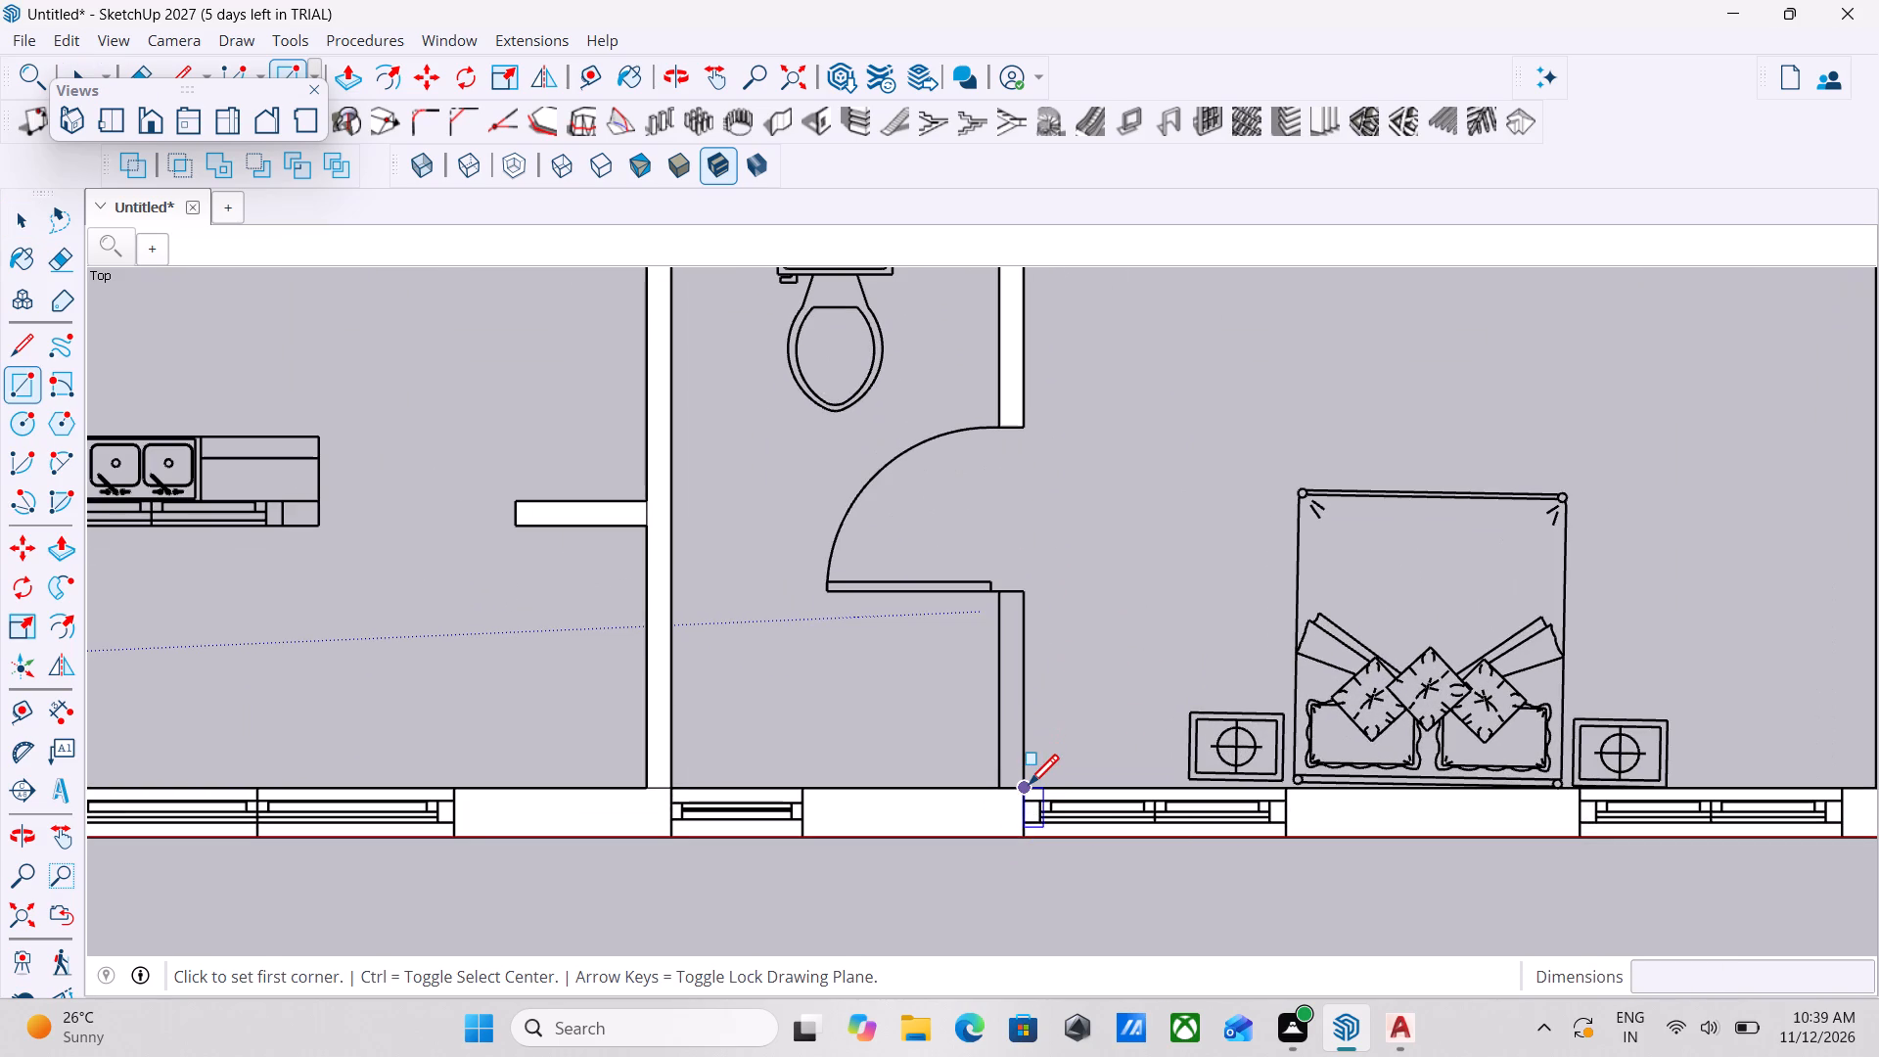
click(1029, 788)
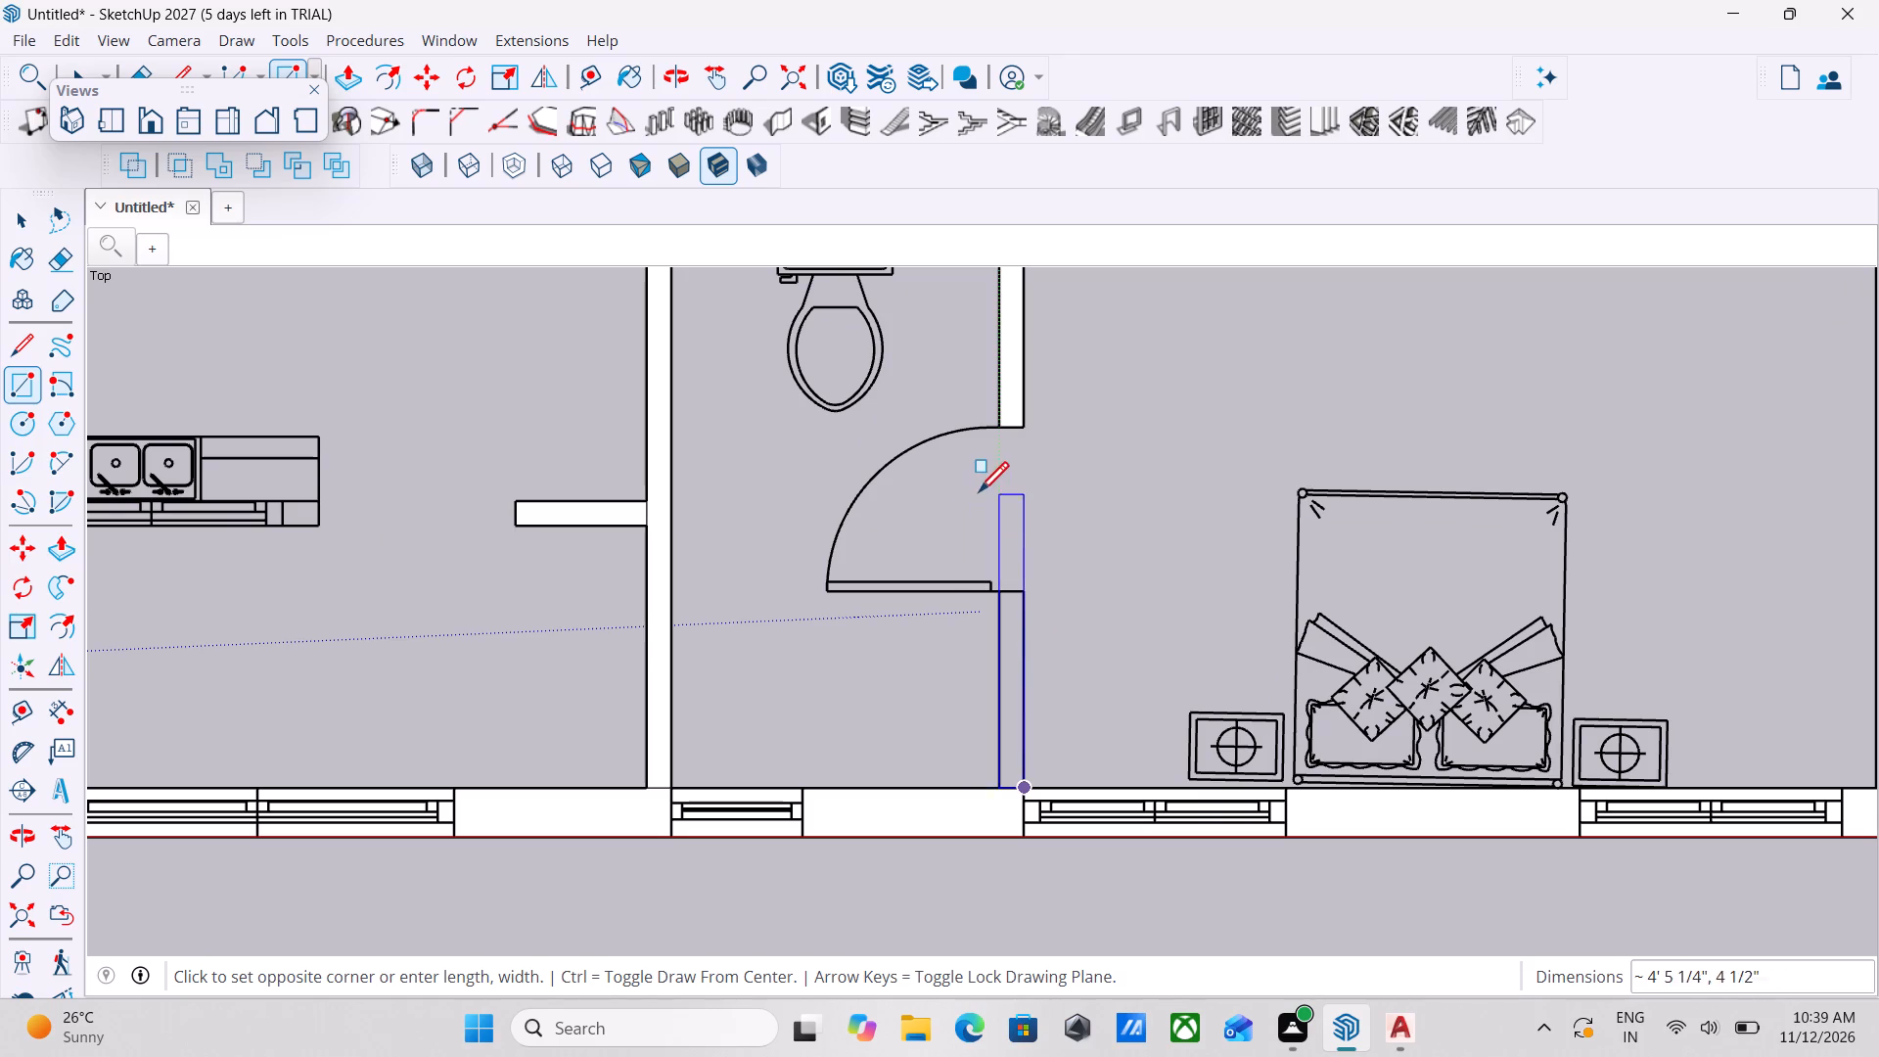
scroll(997, 424, up, 8)
click(1003, 436)
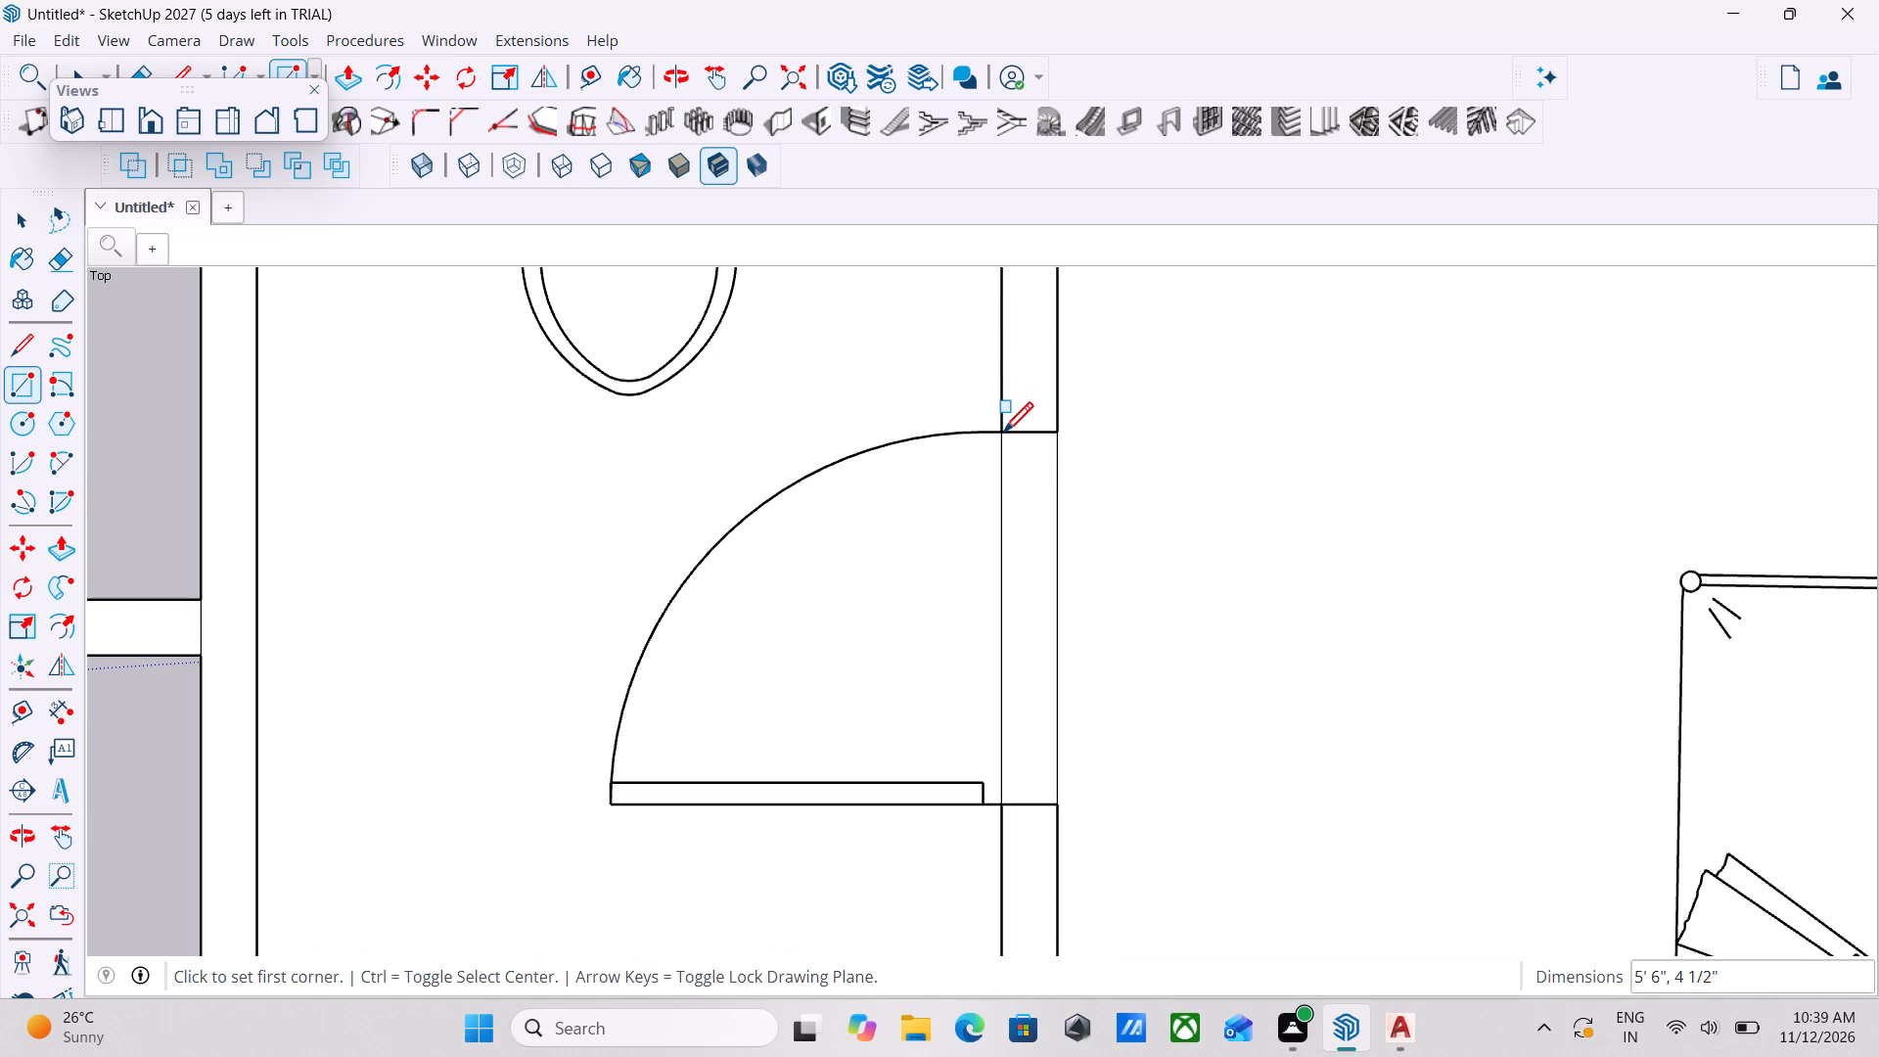
scroll(1003, 436, down, 3)
key(Escape)
key(space)
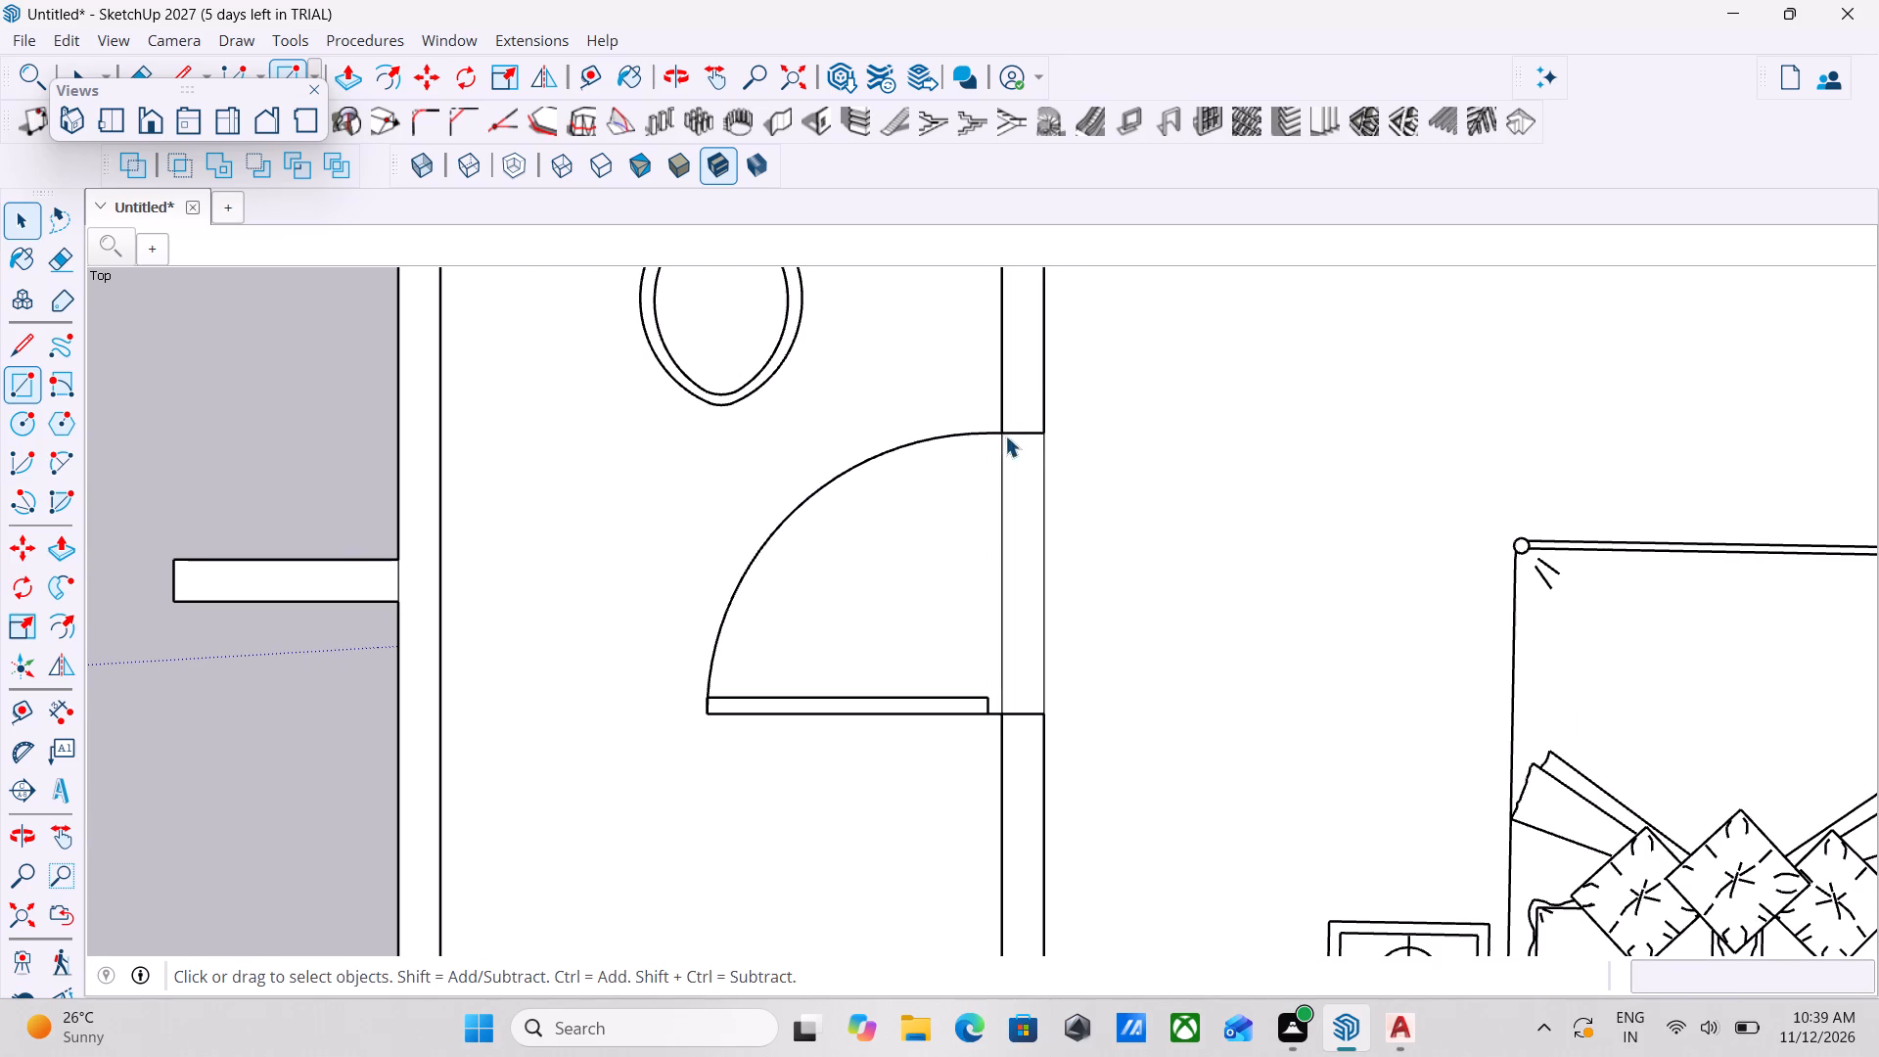
Delete the filled floor faces inside the lower bedroom and the lower bathroom.
key(space)
click(1173, 437)
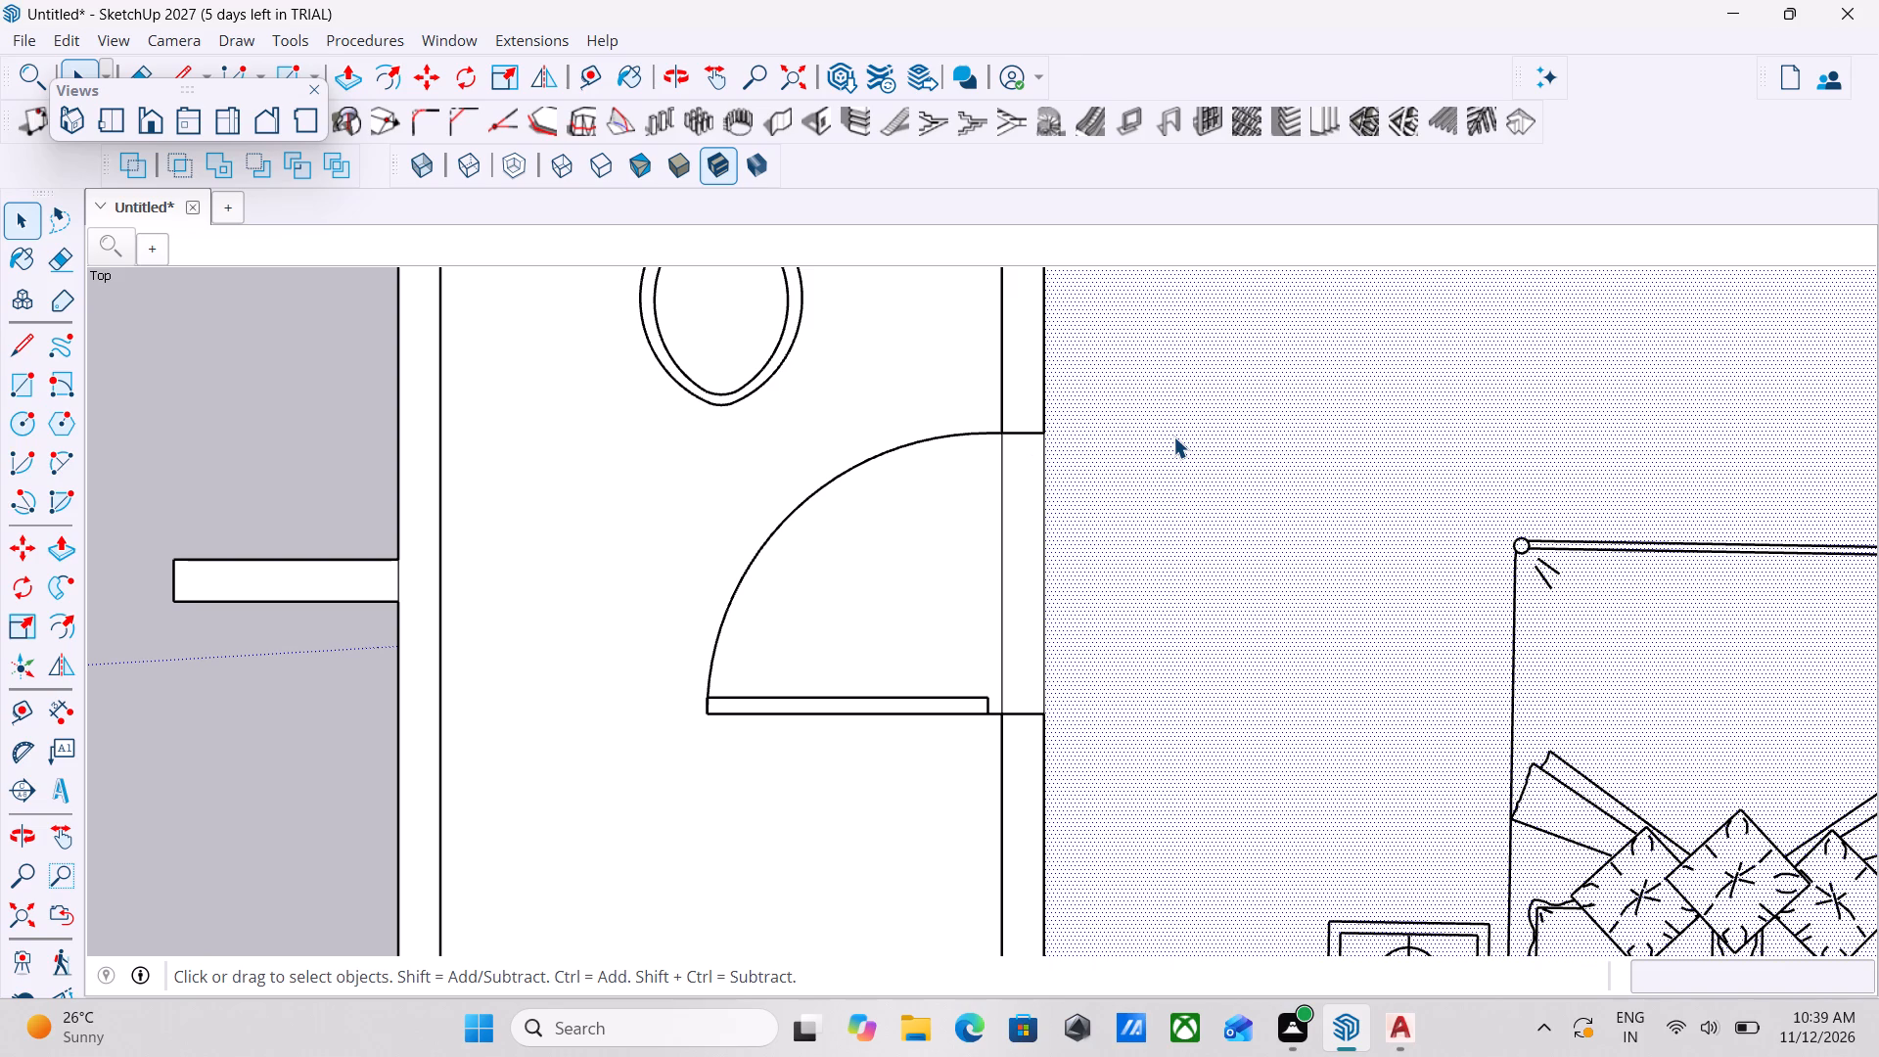
key(Delete)
scroll(821, 477, down, 4)
click(689, 474)
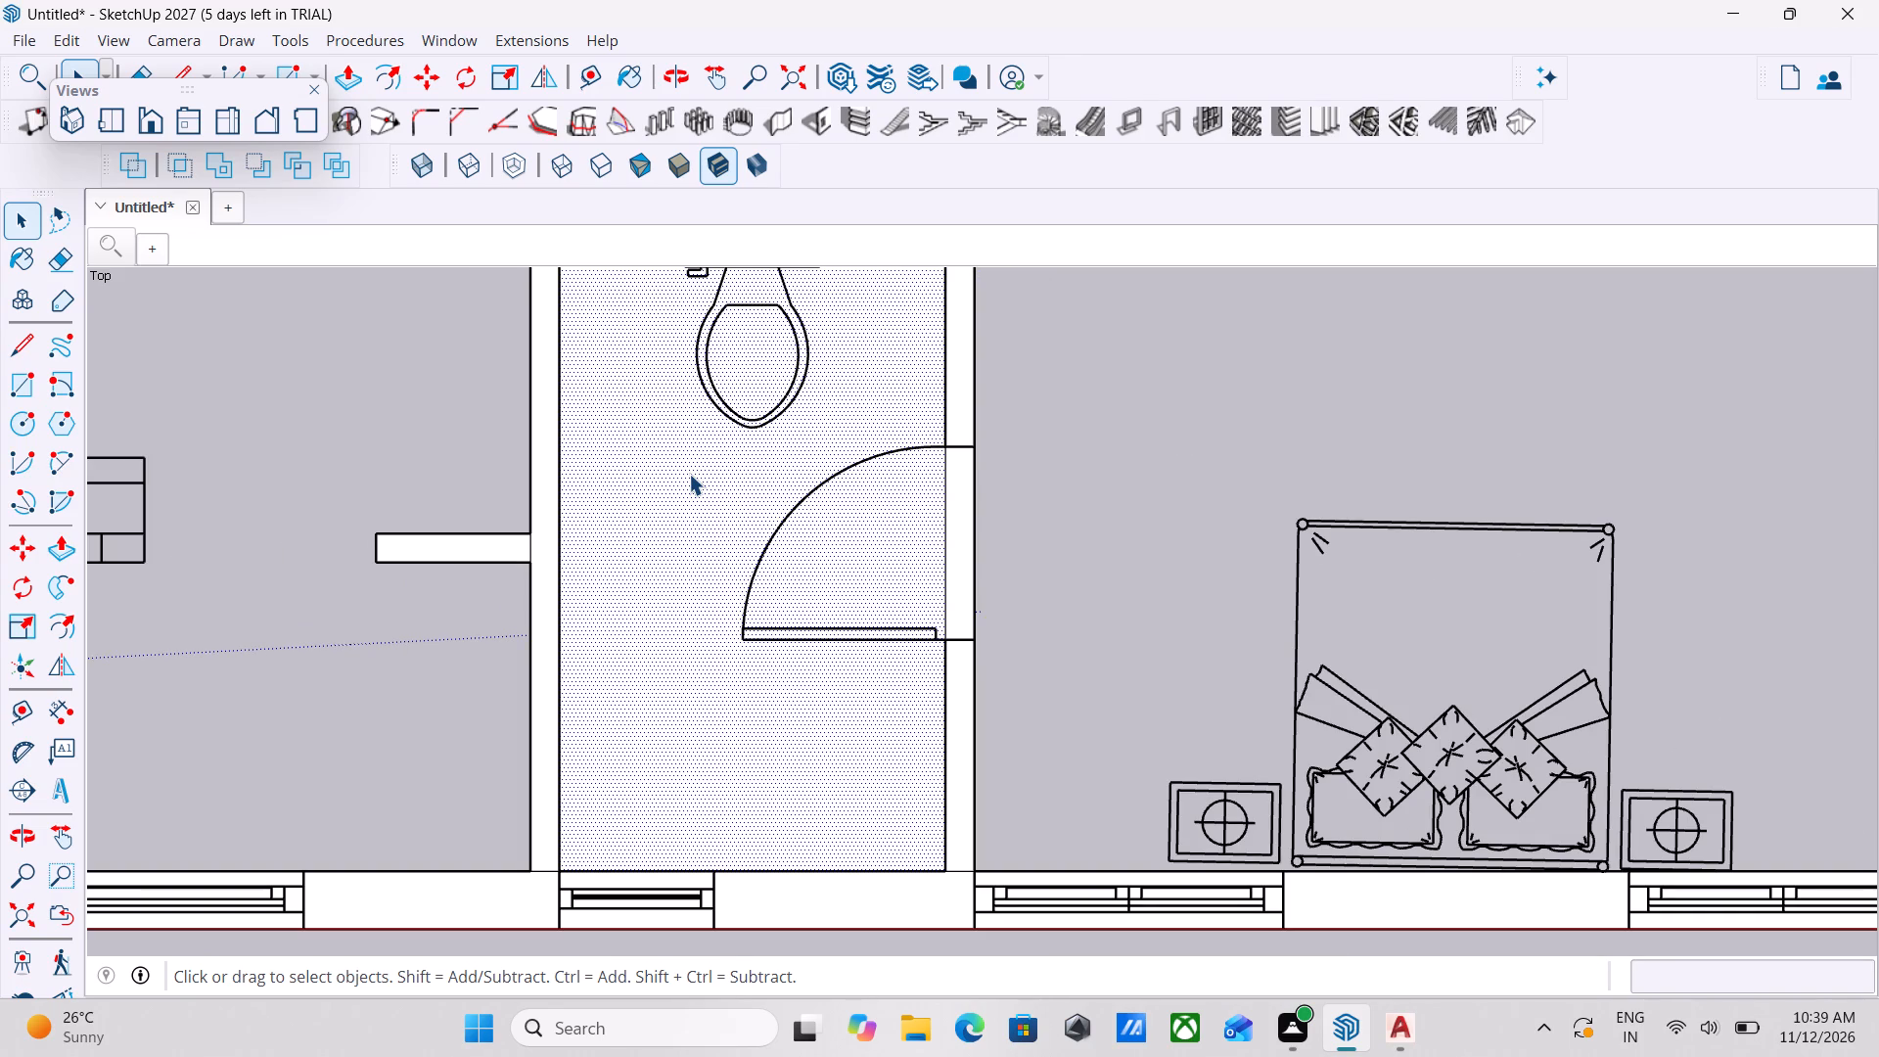
key(Delete)
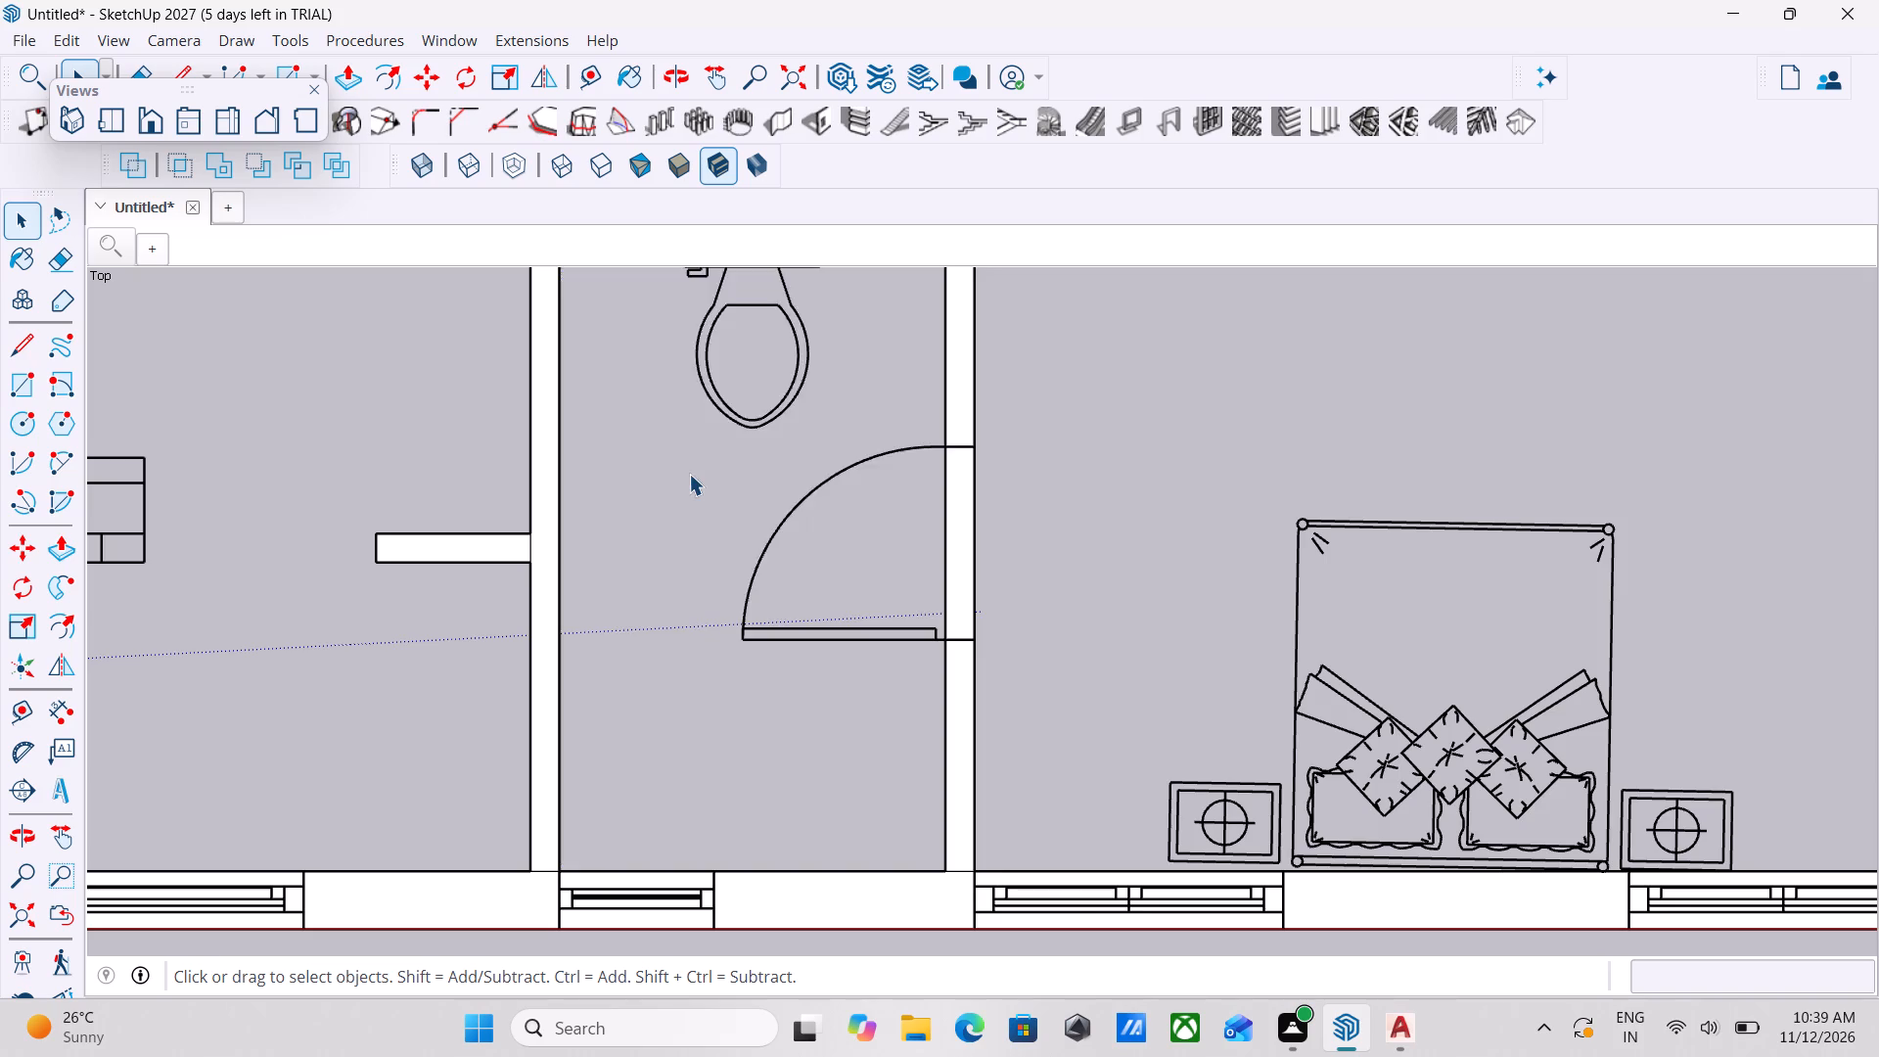
Examine the second plan from the lower rooms up to the two upper bathrooms for walls still untraced.
scroll(689, 474, down, 5)
scroll(859, 514, down, 12)
scroll(883, 504, up, 3)
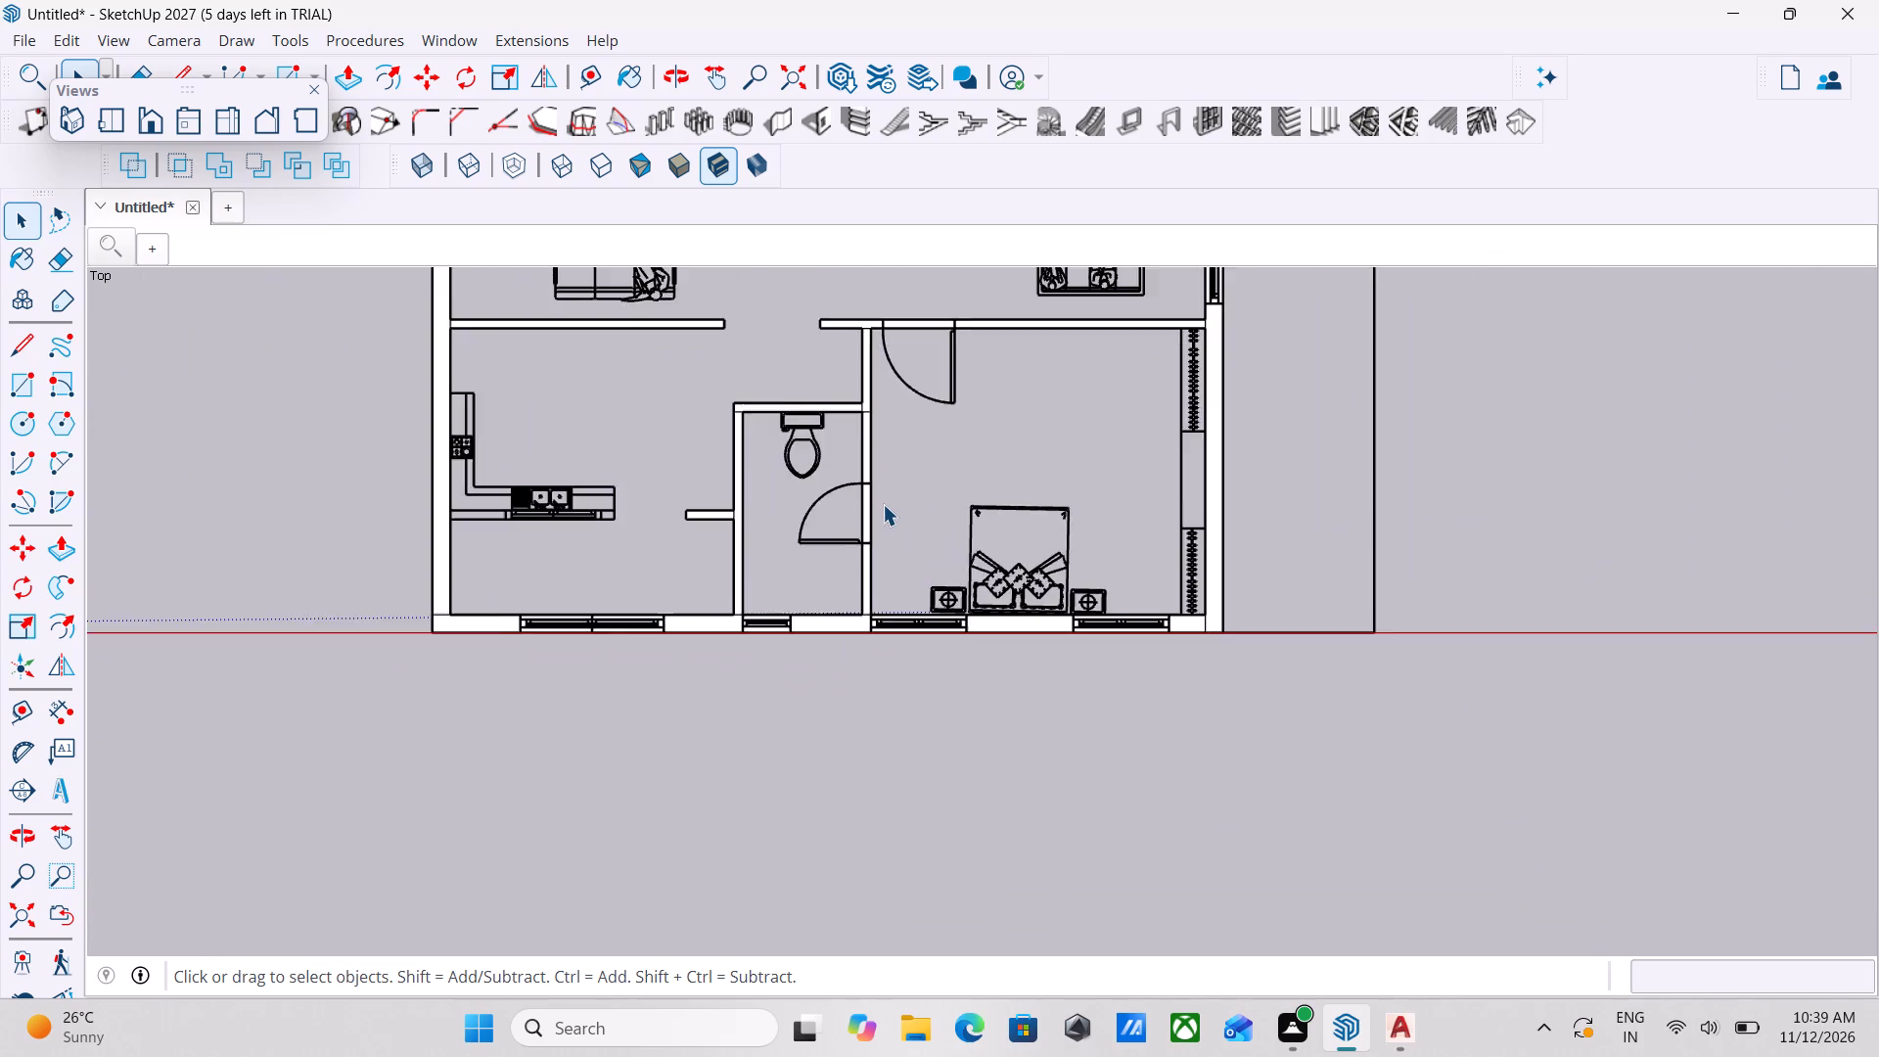
scroll(883, 504, up, 10)
scroll(883, 504, down, 14)
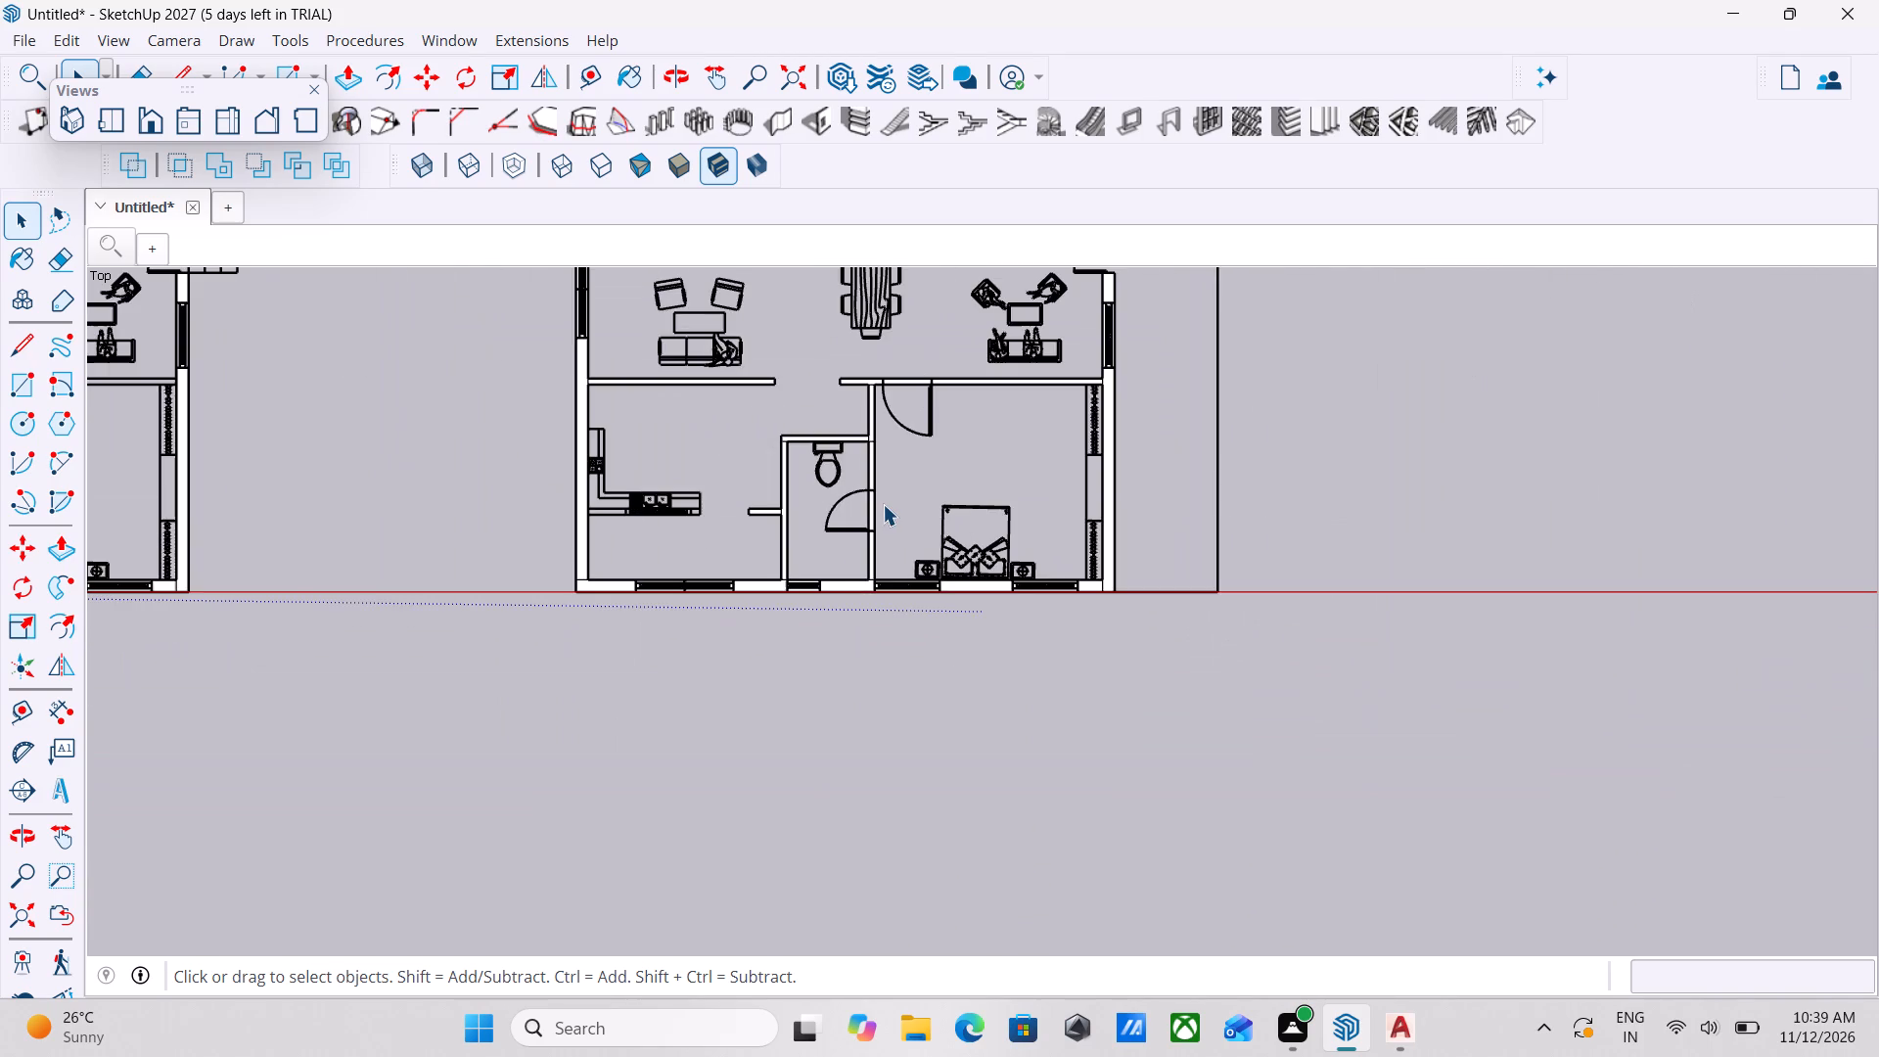
scroll(883, 504, down, 3)
scroll(1070, 340, up, 3)
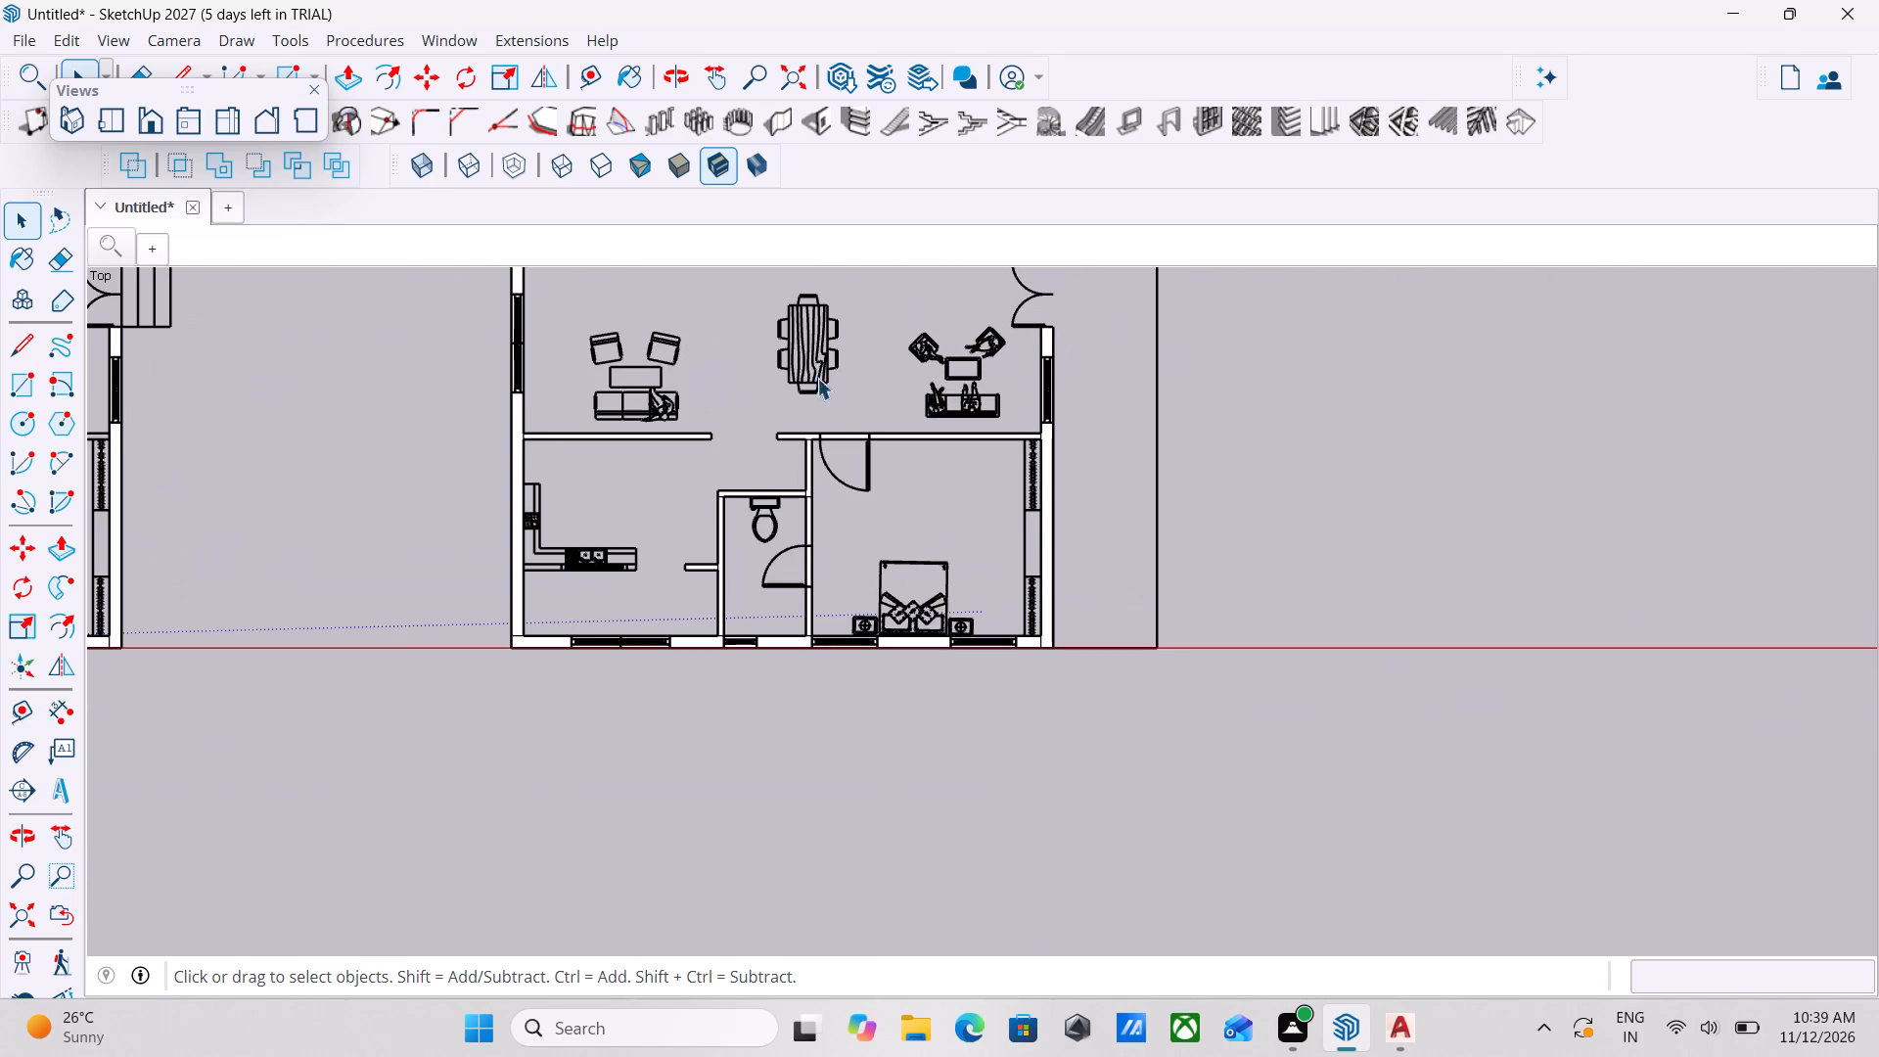
shift+middle_drag(793, 384, 780, 692)
scroll(780, 692, up, 1)
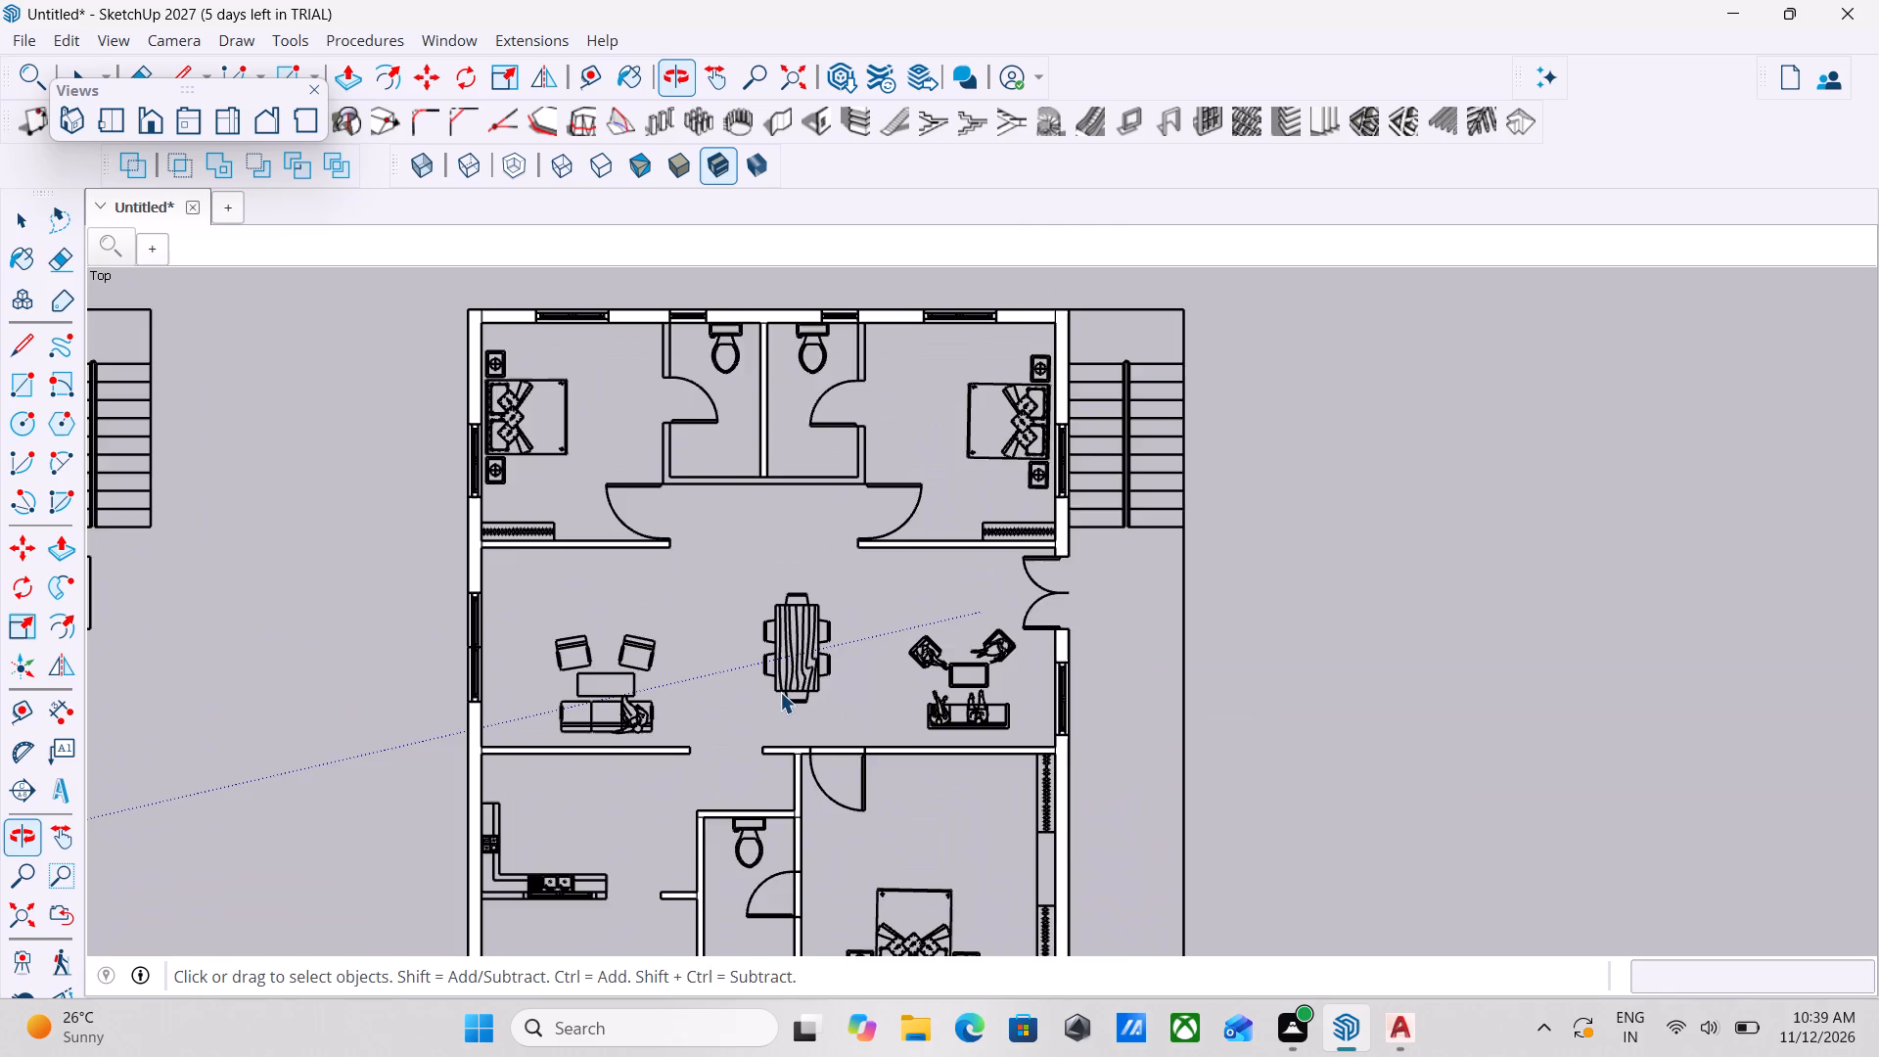
scroll(780, 692, up, 3)
scroll(773, 422, up, 3)
scroll(740, 449, down, 4)
scroll(800, 509, down, 2)
shift+middle_drag(838, 492, 842, 815)
scroll(727, 676, up, 1)
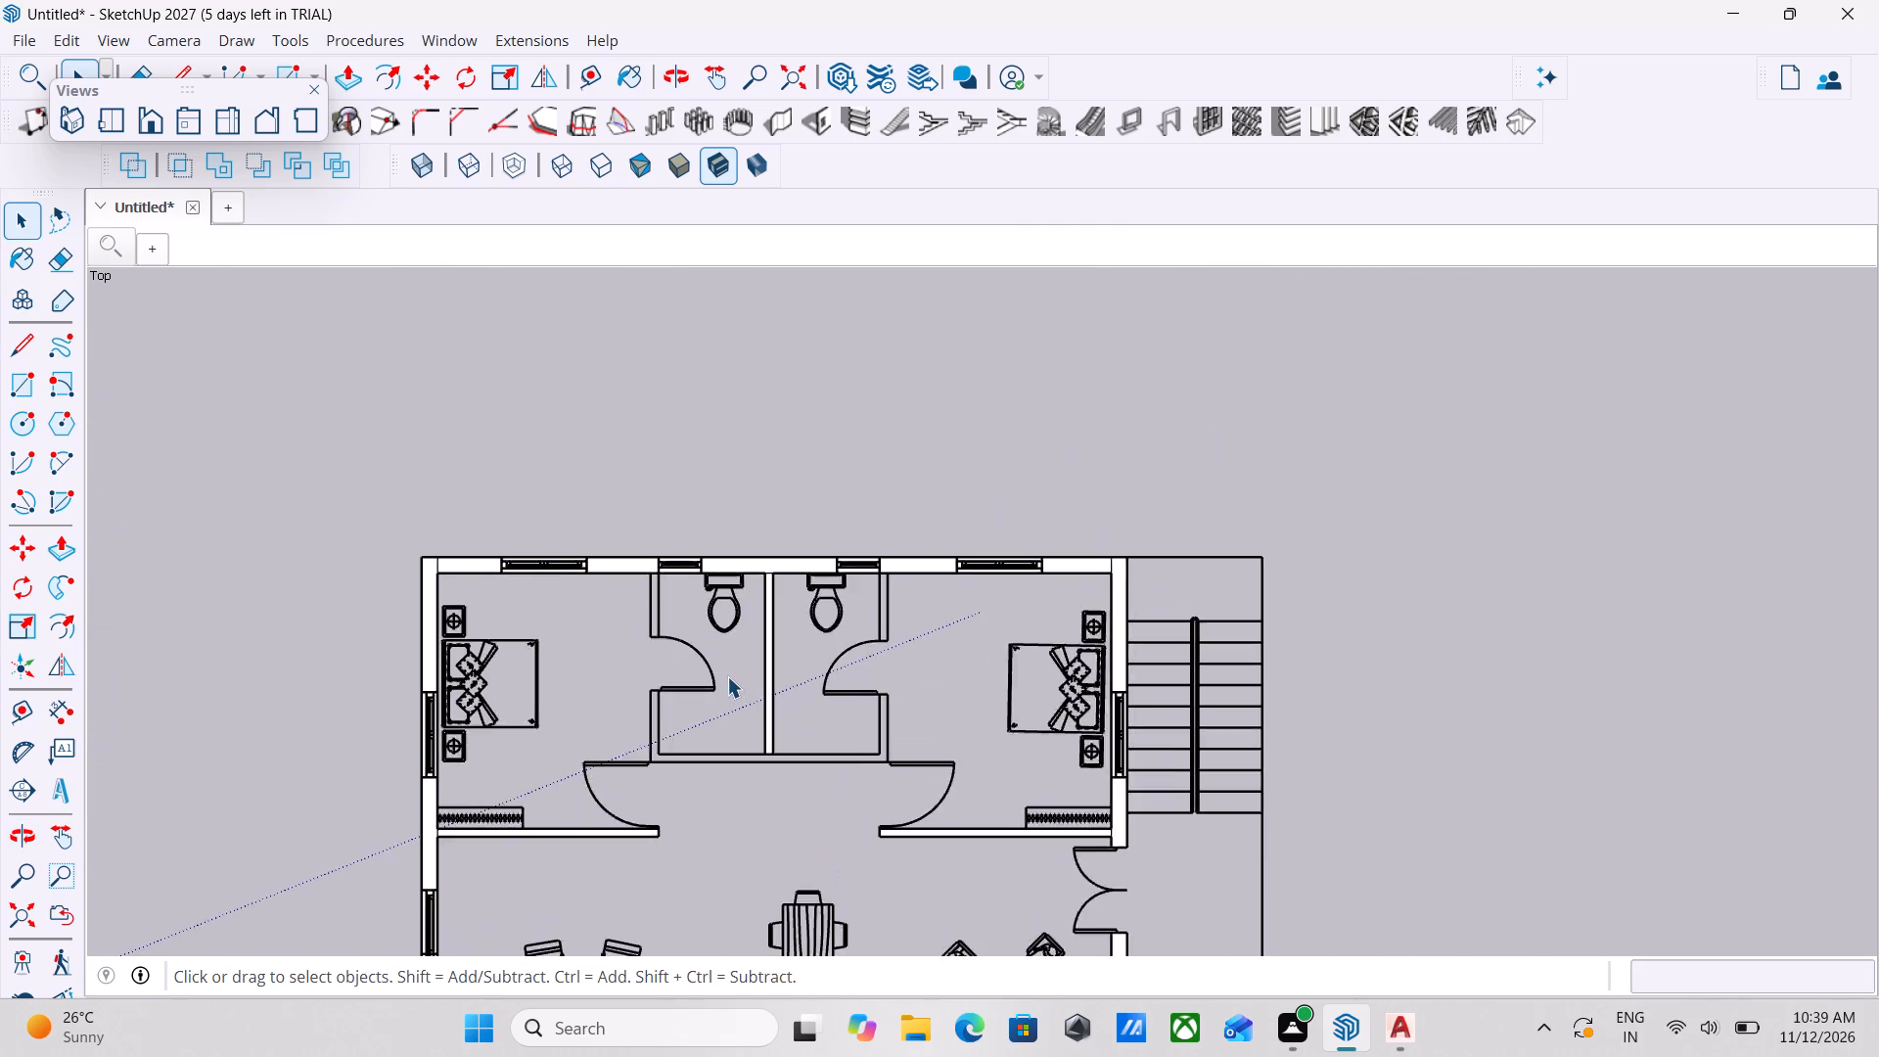
scroll(727, 676, up, 7)
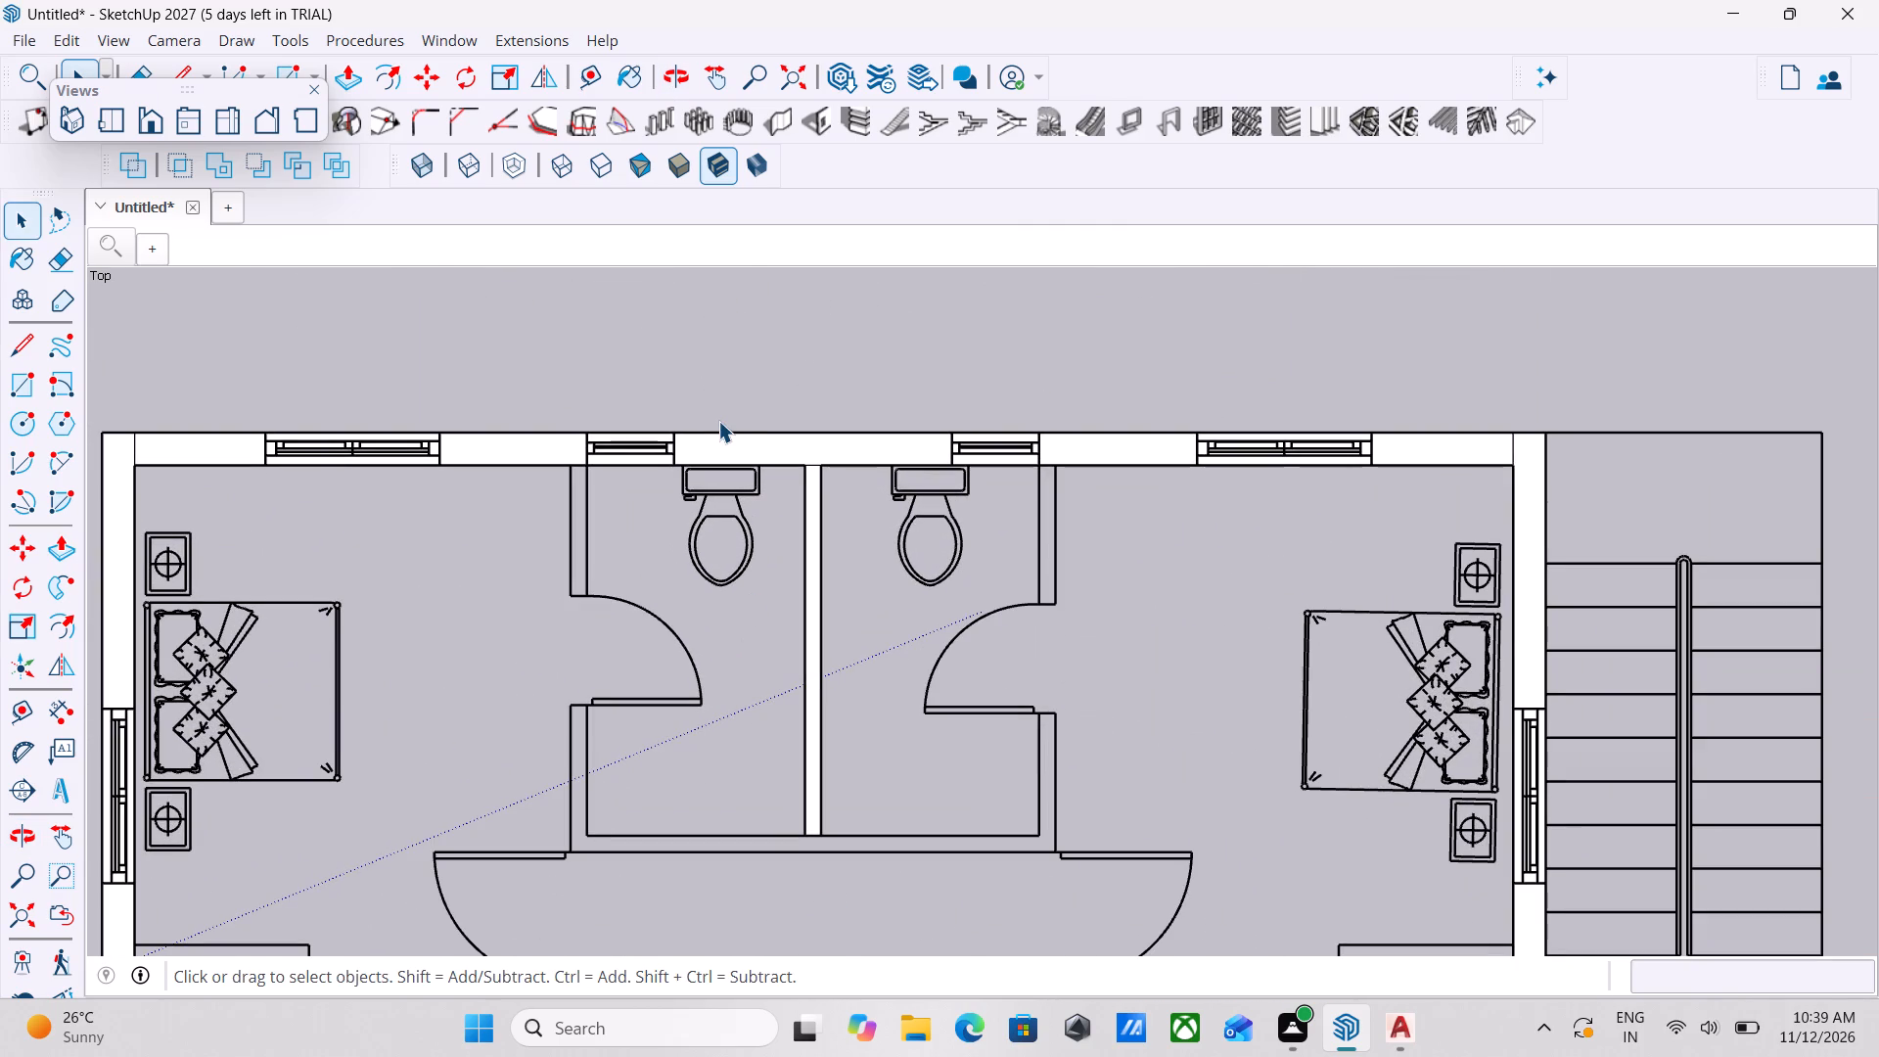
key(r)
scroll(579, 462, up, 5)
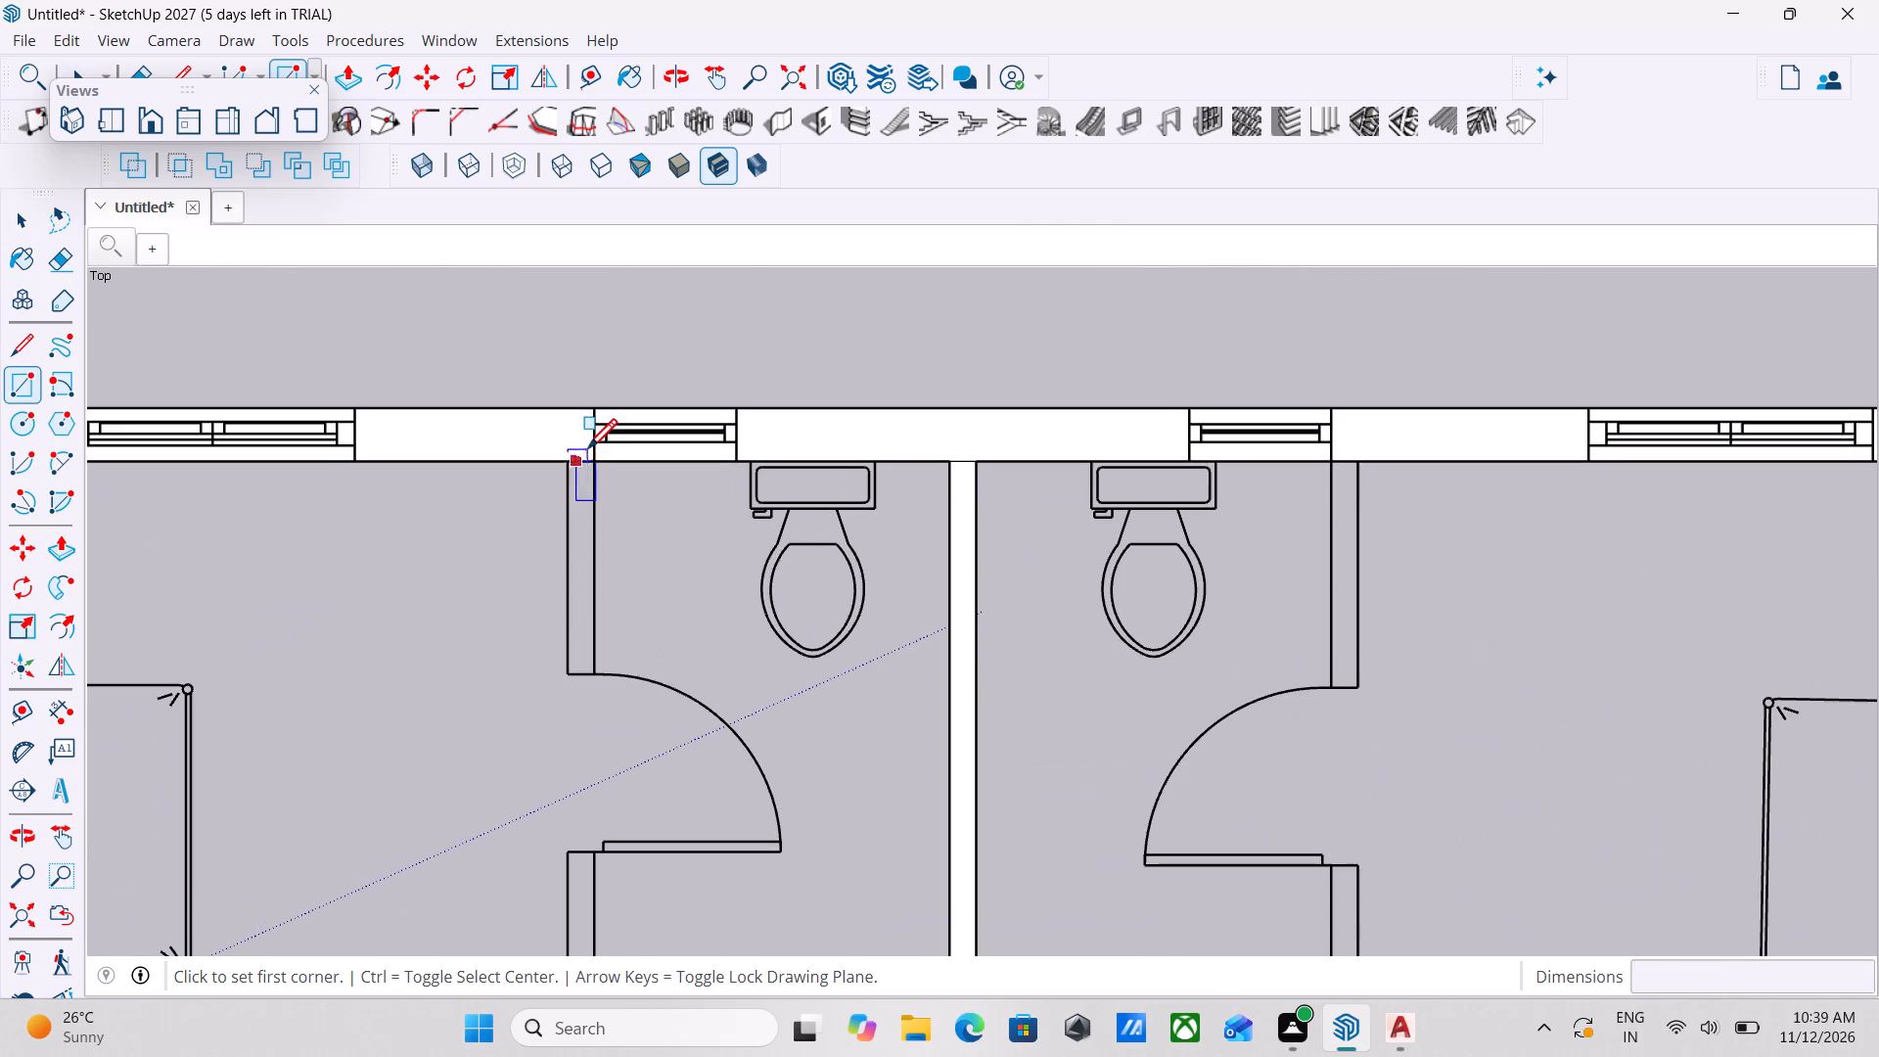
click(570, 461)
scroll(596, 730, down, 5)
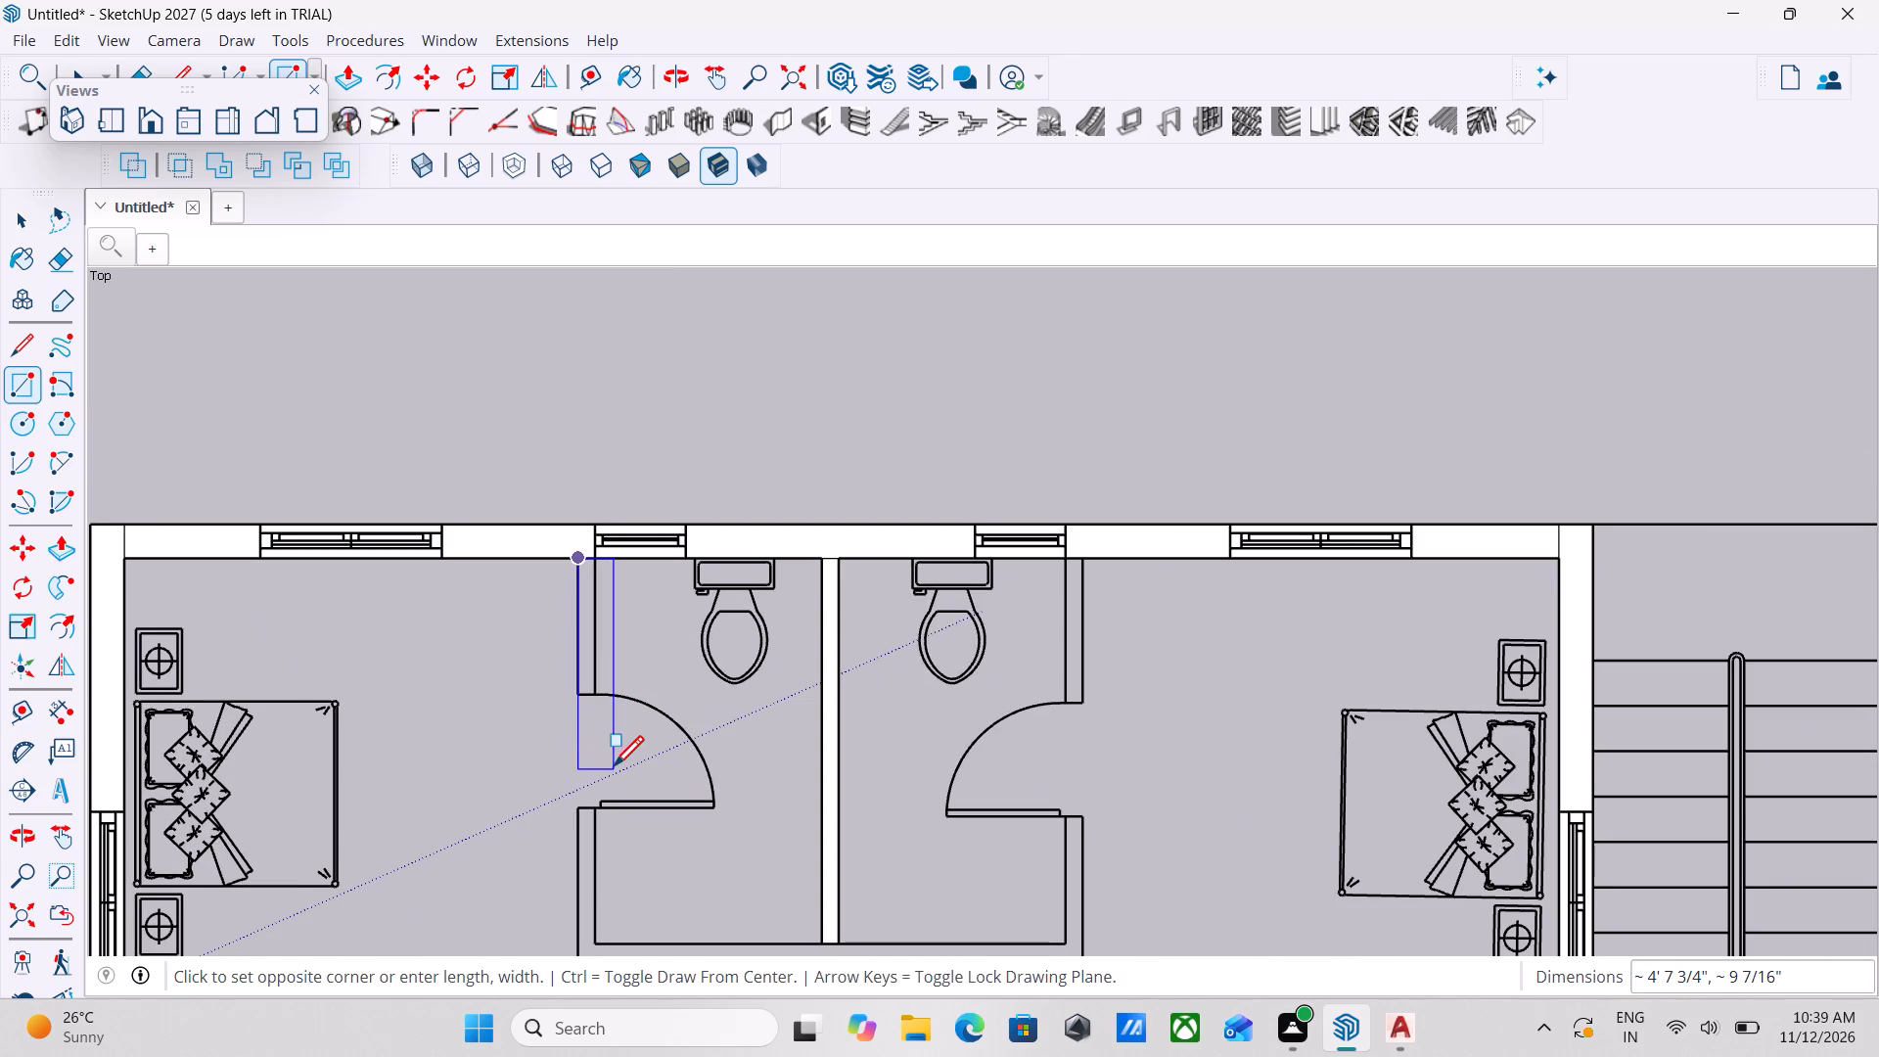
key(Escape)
Trace the shared bottom wall of the two upper bathrooms with a 10' 4 1/2" by 4 1/2" rectangle between their door-side walls.
scroll(682, 628, down, 4)
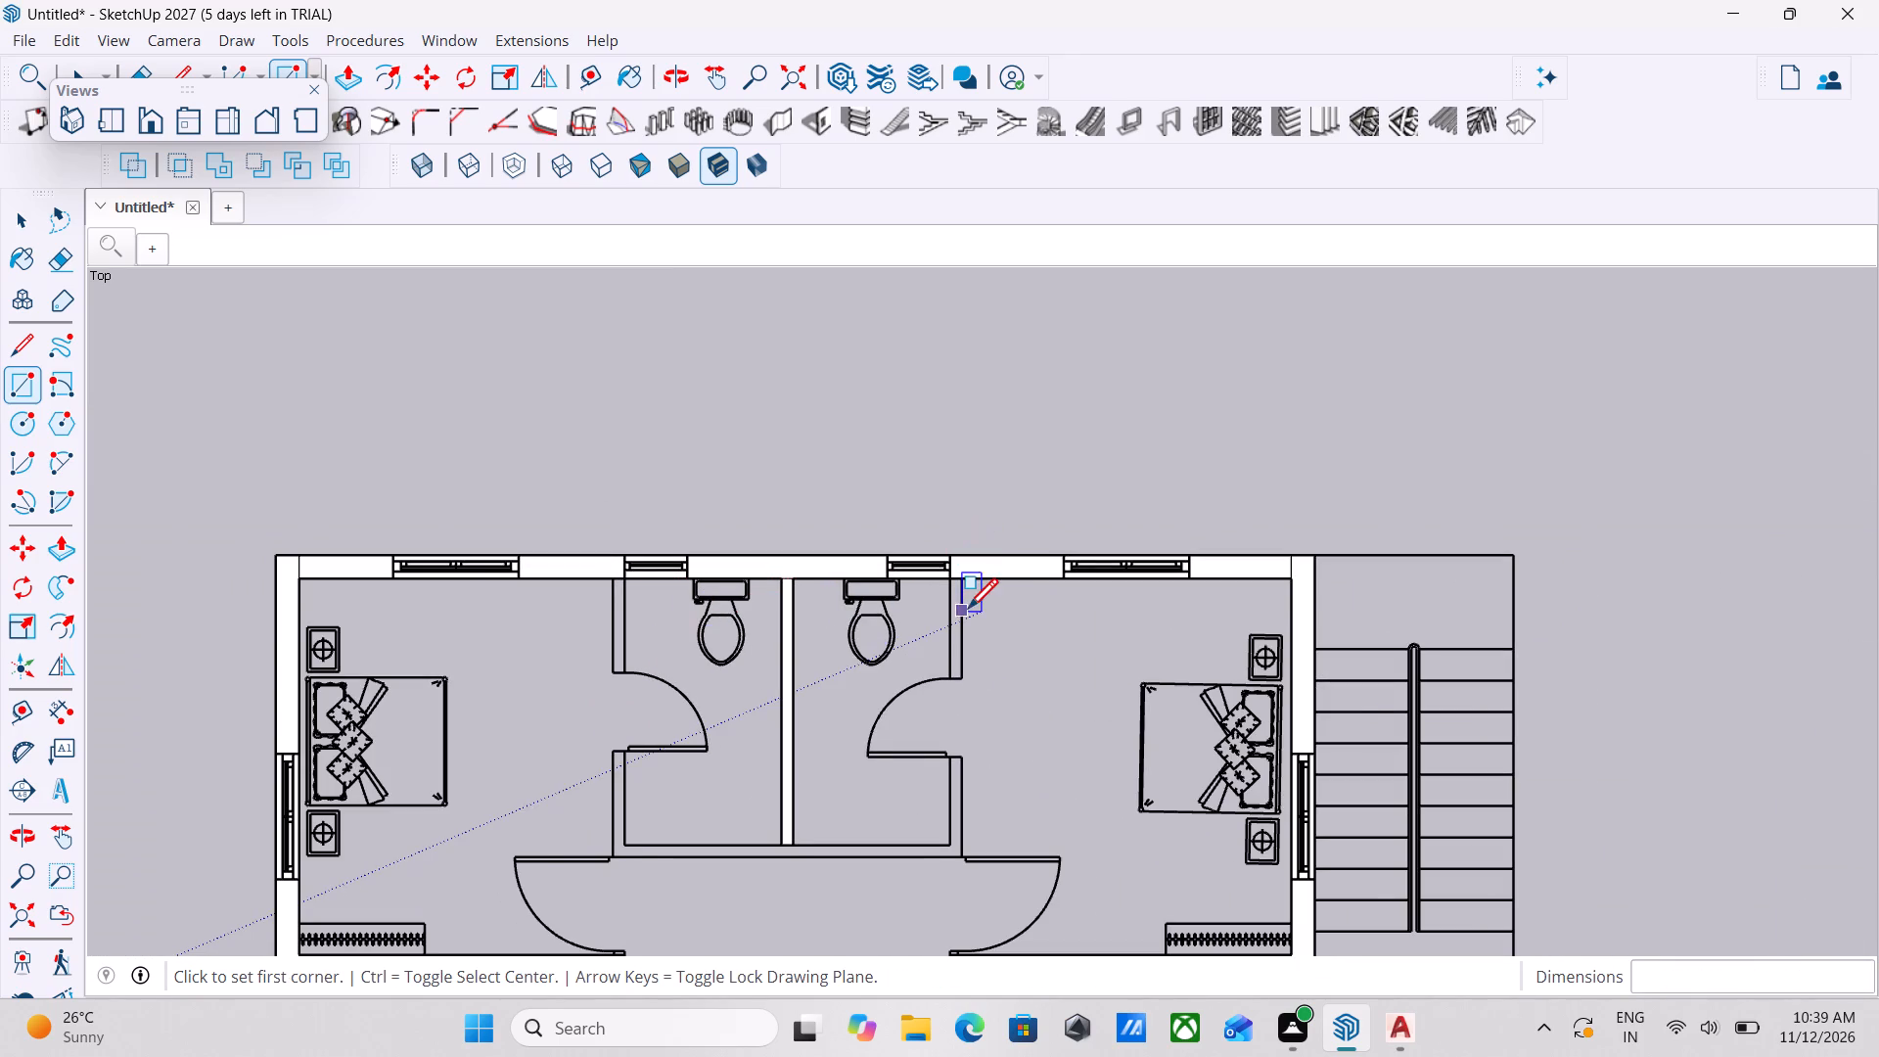
scroll(968, 612, down, 3)
scroll(794, 834, up, 2)
scroll(690, 793, up, 6)
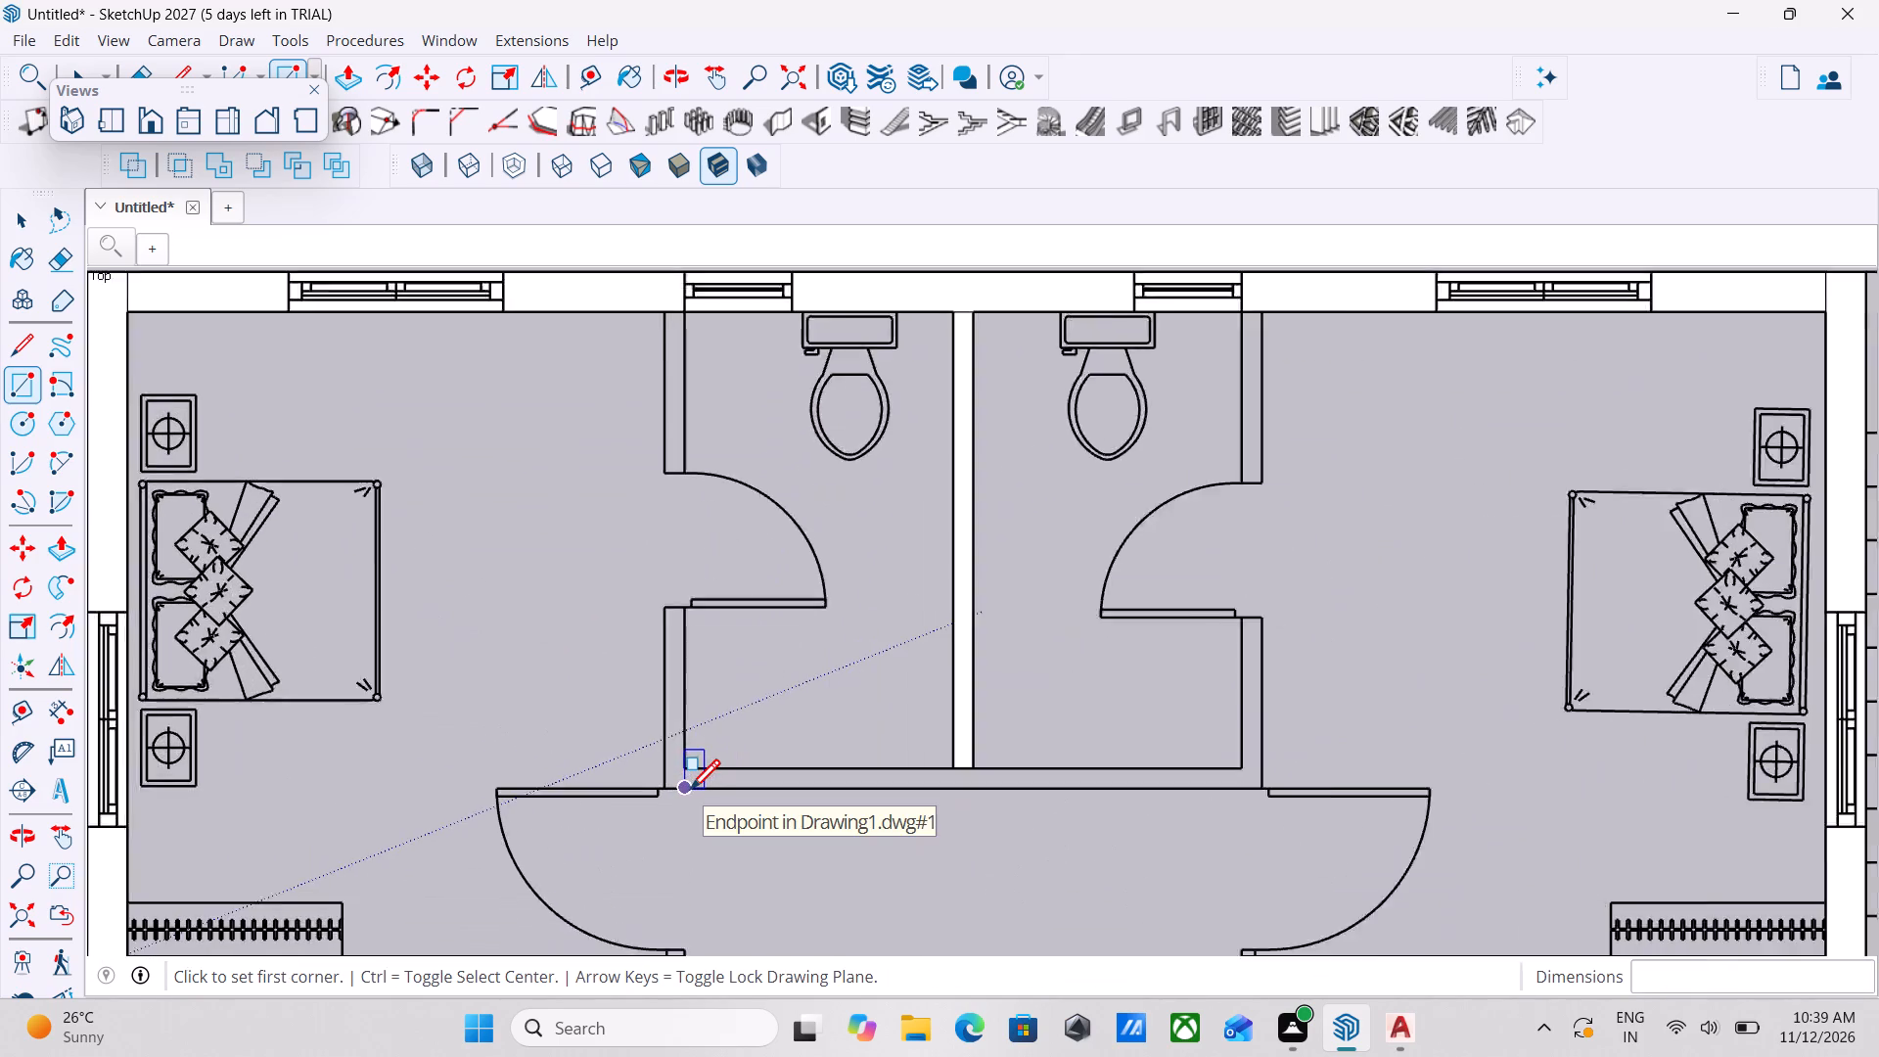
scroll(690, 793, up, 2)
click(687, 767)
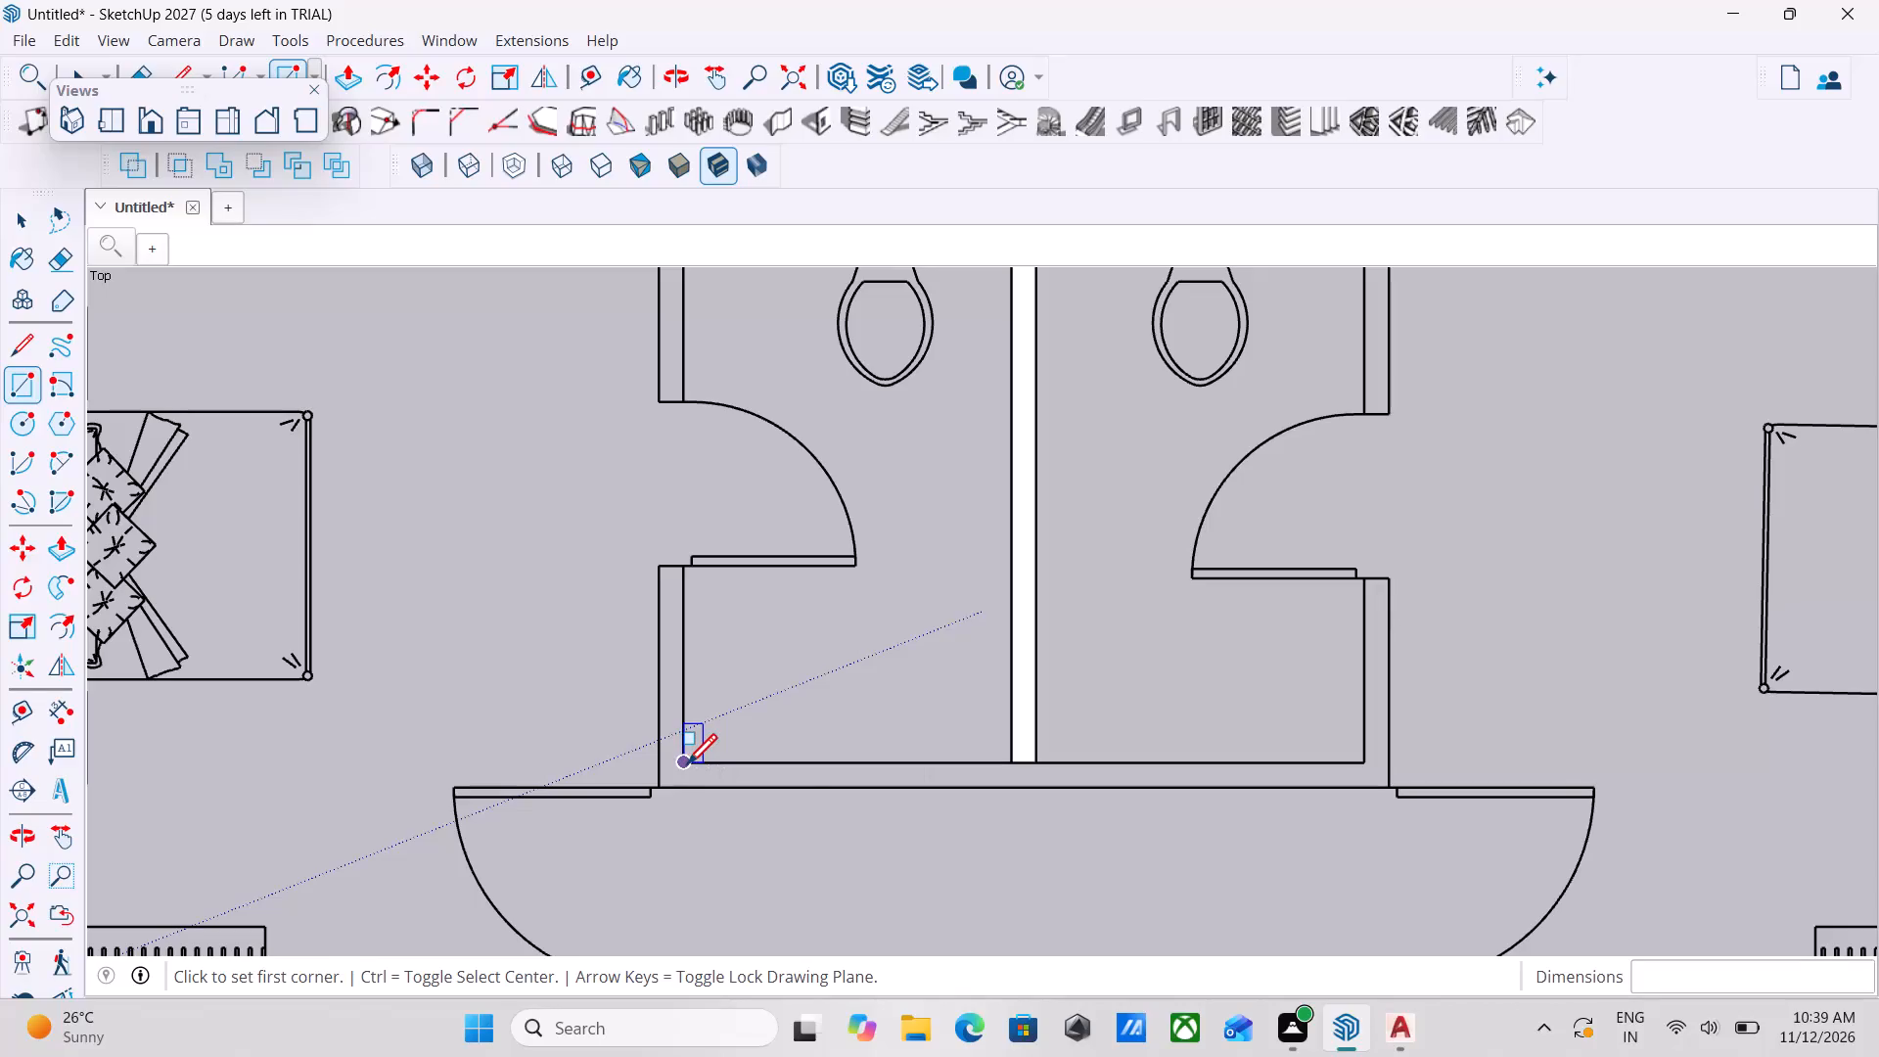
click(1369, 793)
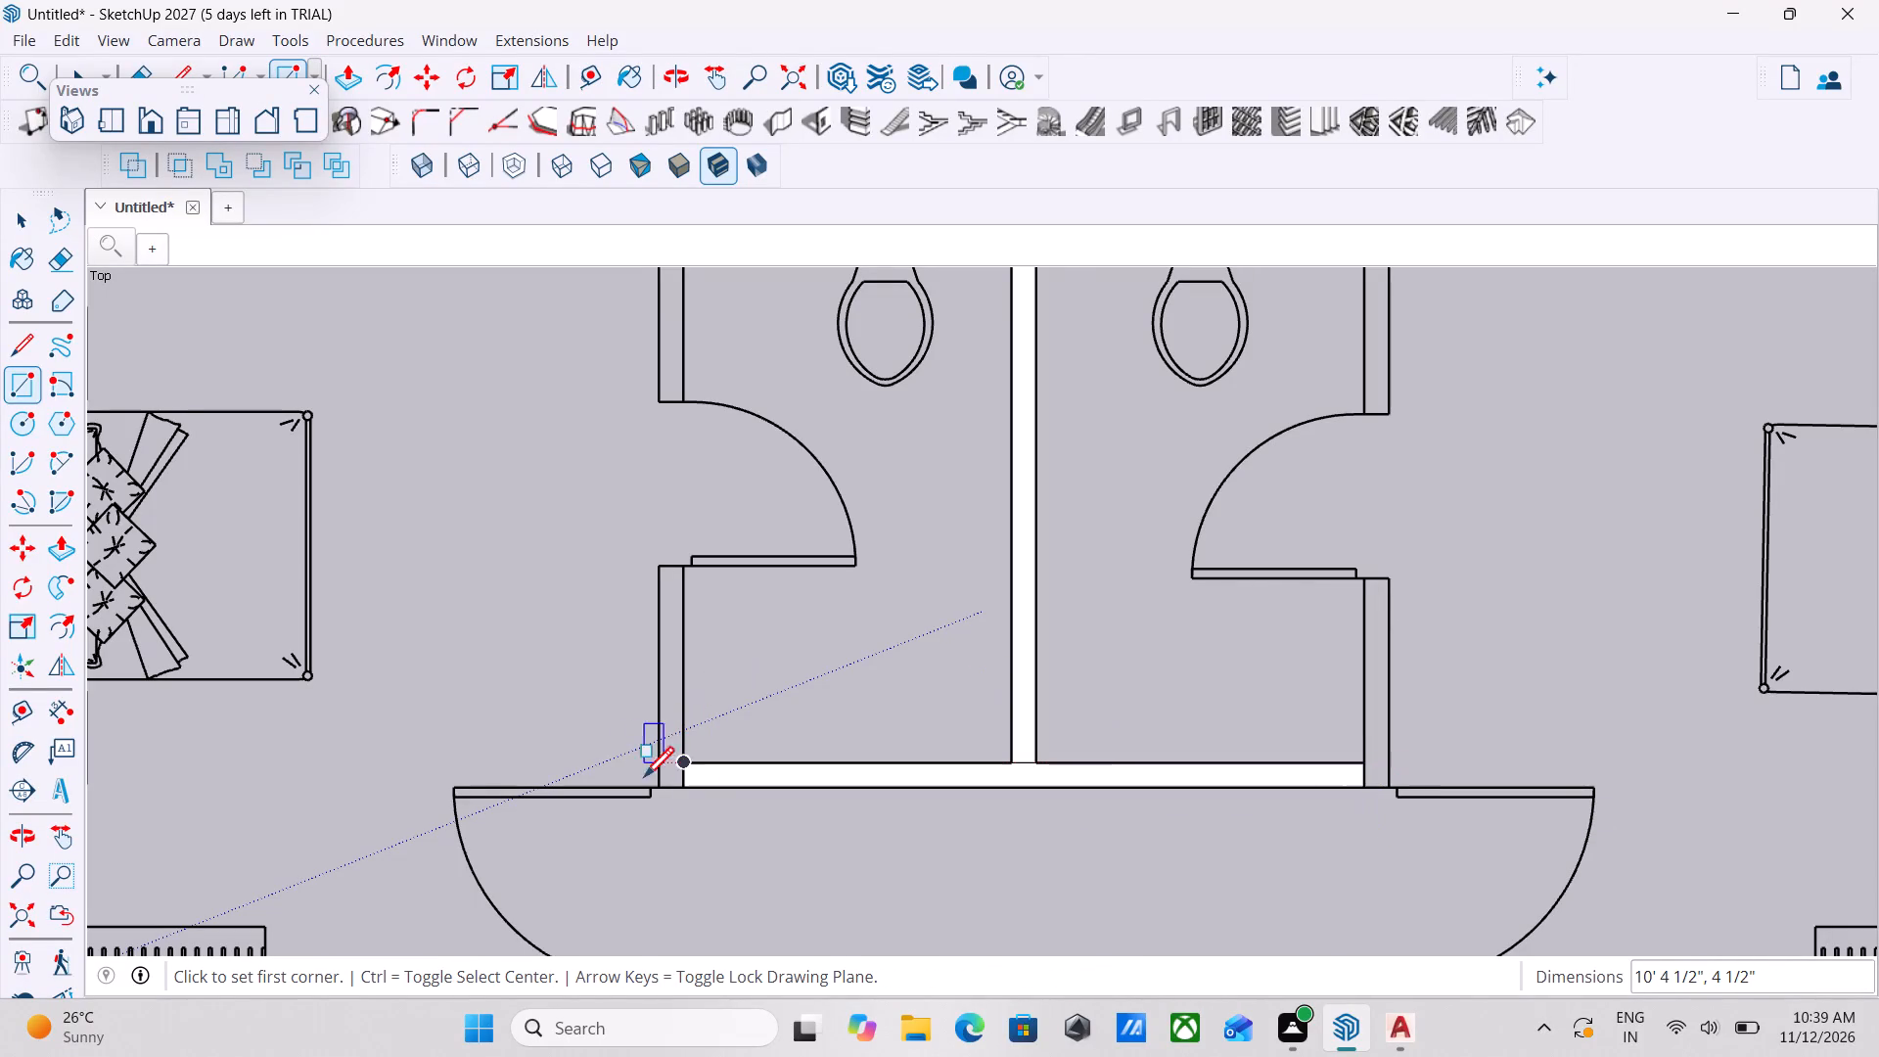
Trace the left upper bathroom's door-side wall with an 8' 10 1/2" by 4 1/2" rectangle from the bottom wall's lower edge to the top outer wall.
scroll(709, 813, up, 6)
click(682, 774)
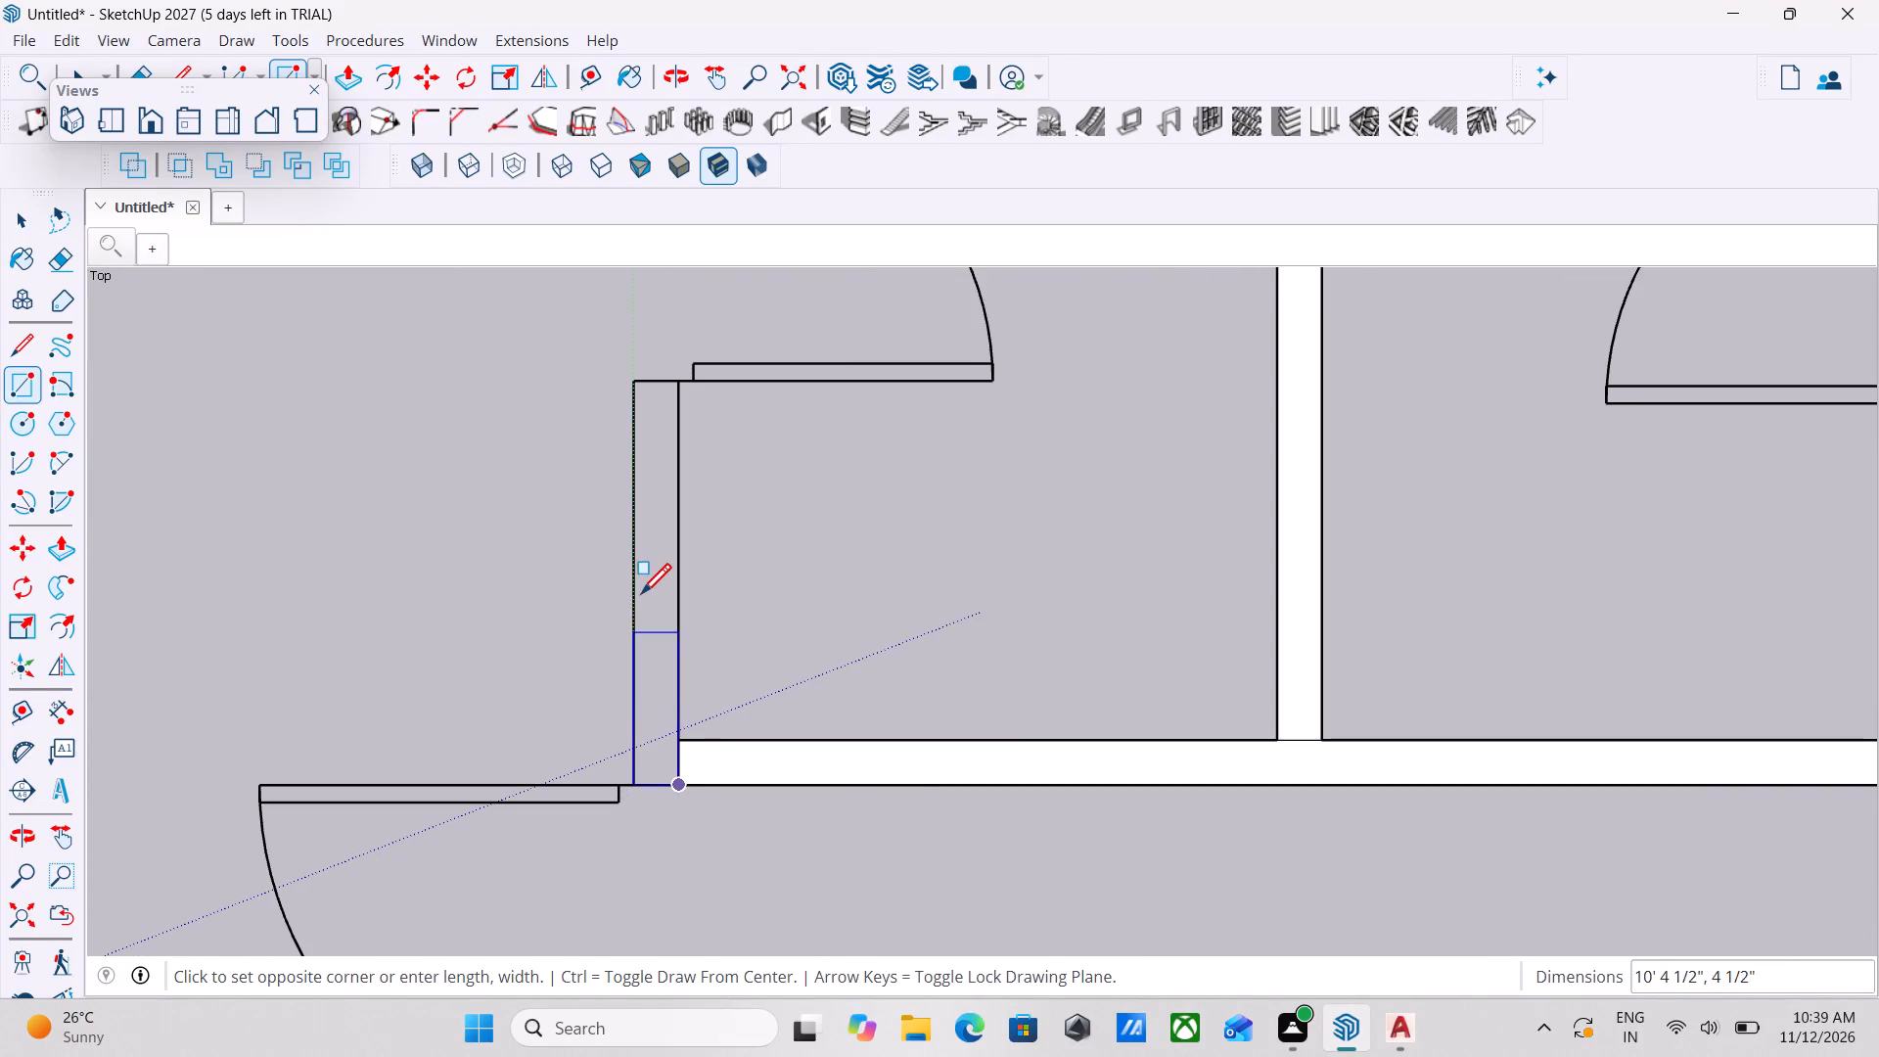
scroll(643, 586, down, 9)
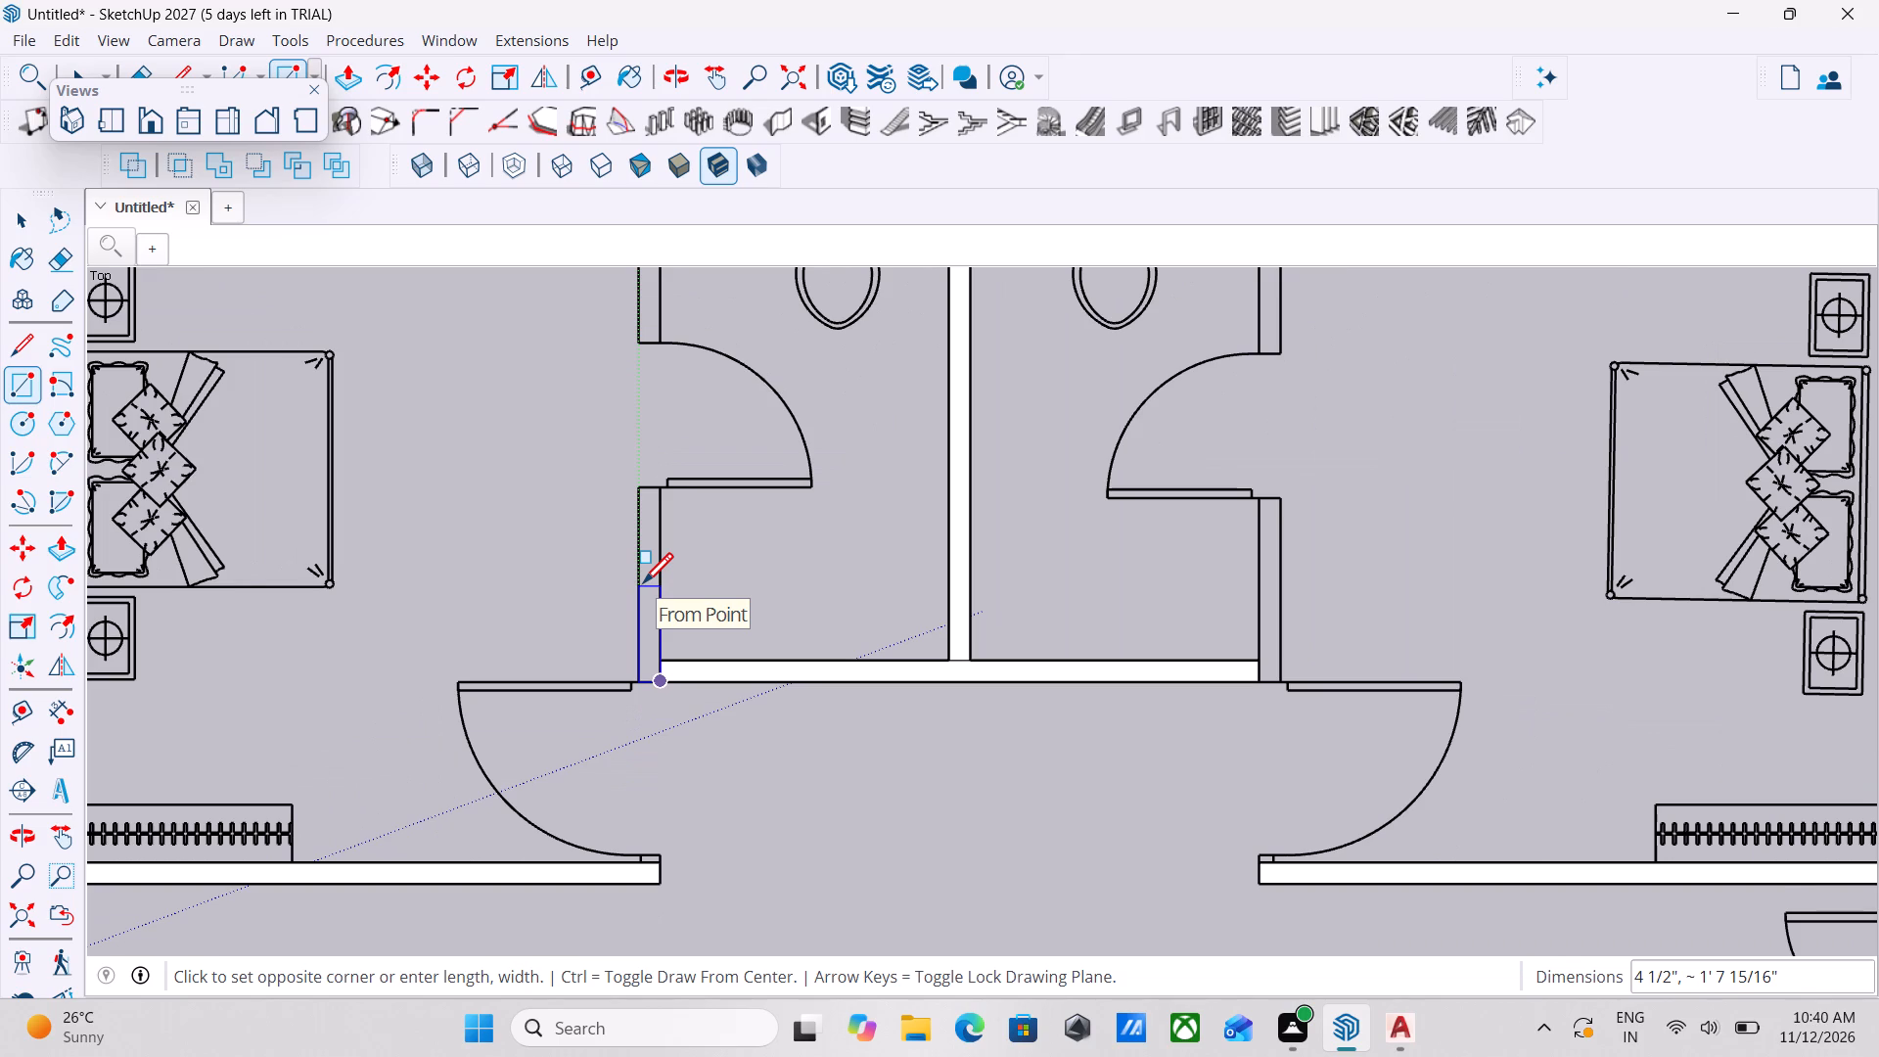
shift+scroll(643, 586, down, 1)
shift+middle_drag(643, 586, 635, 877)
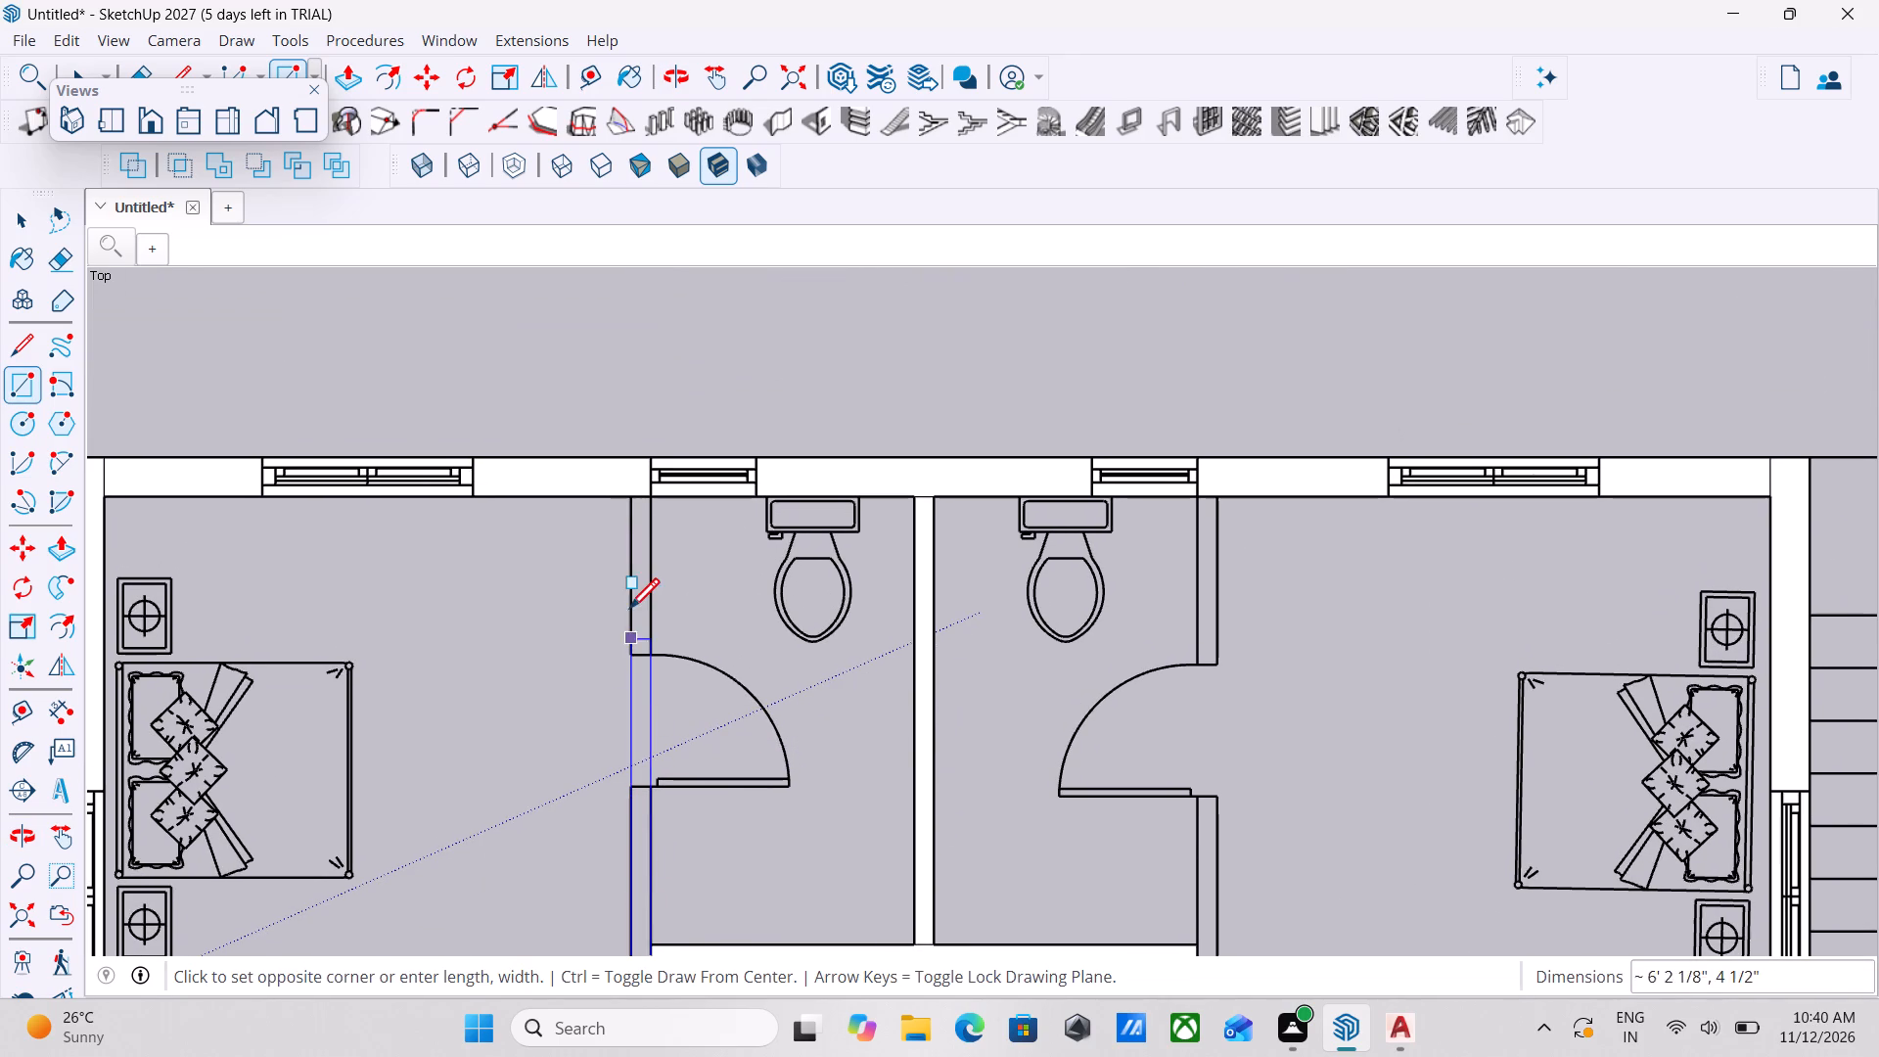
scroll(626, 517, up, 4)
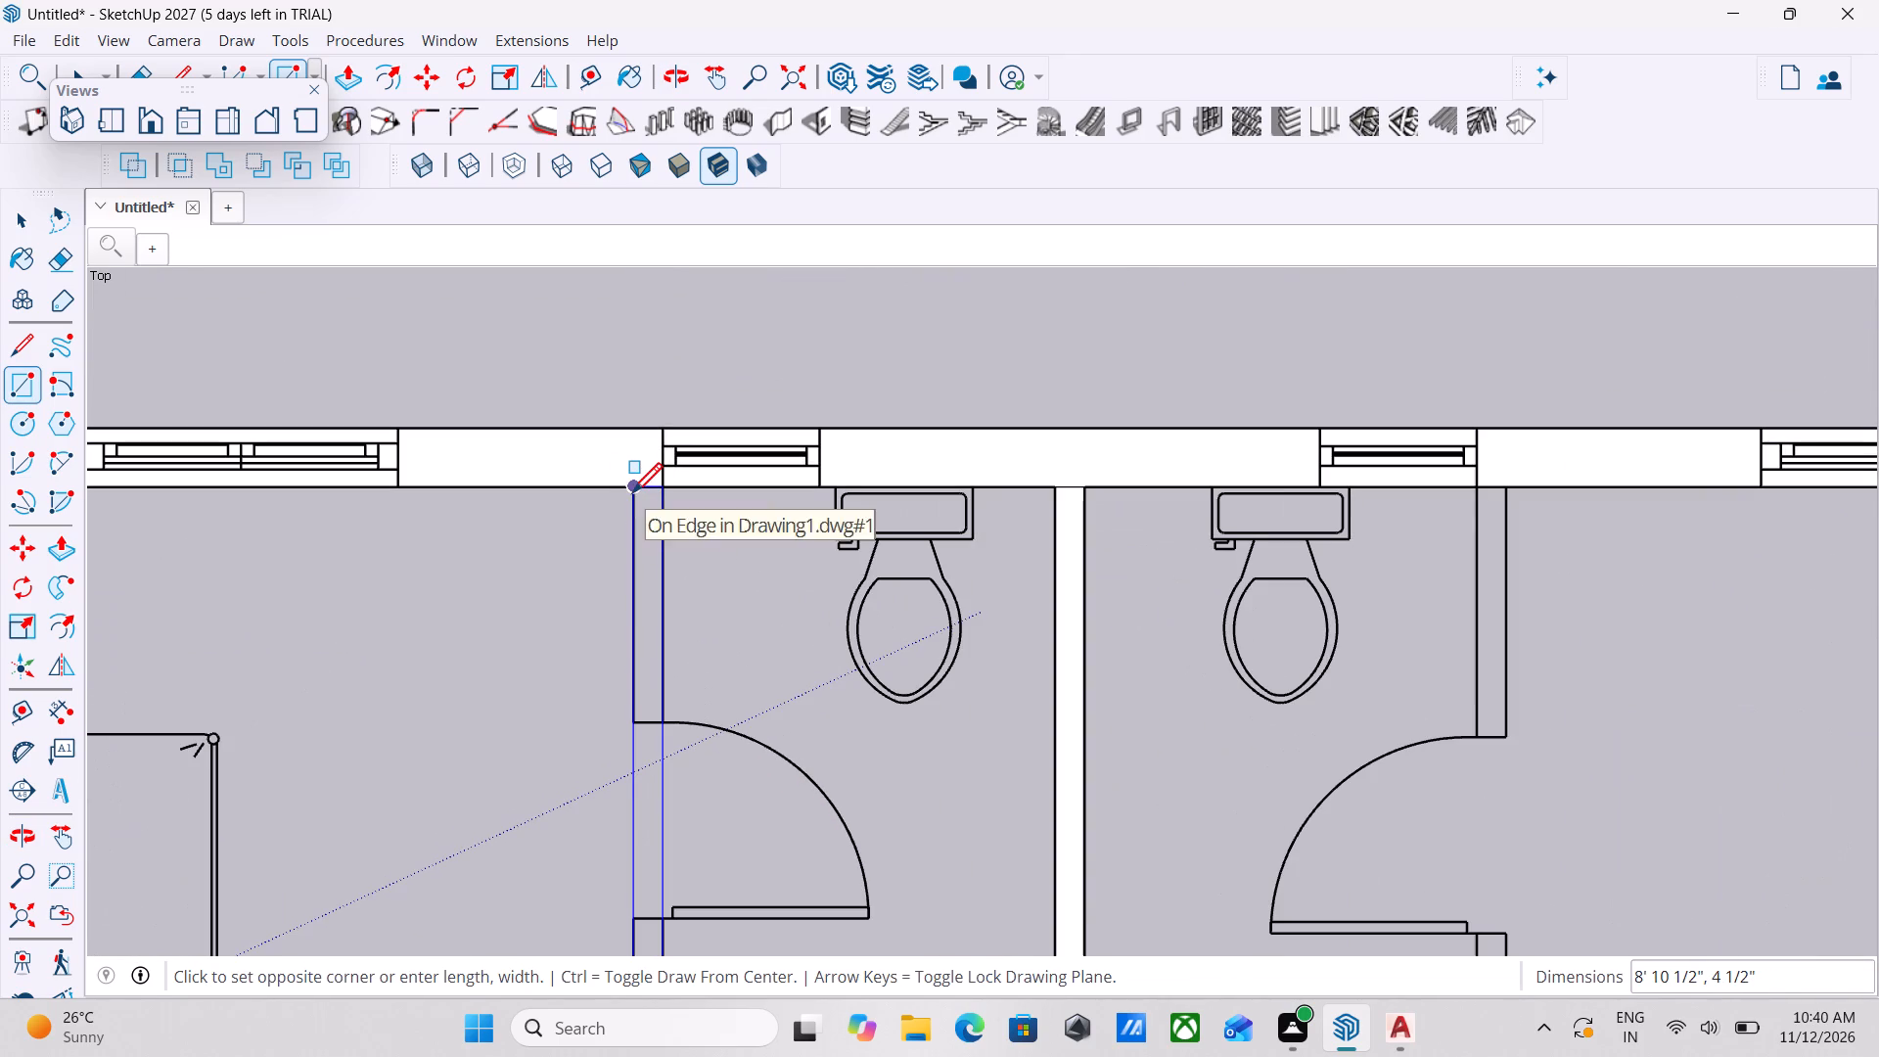
click(632, 496)
key(Escape)
Delete the filled floor face inside the left upper bathroom.
key(space)
key(space)
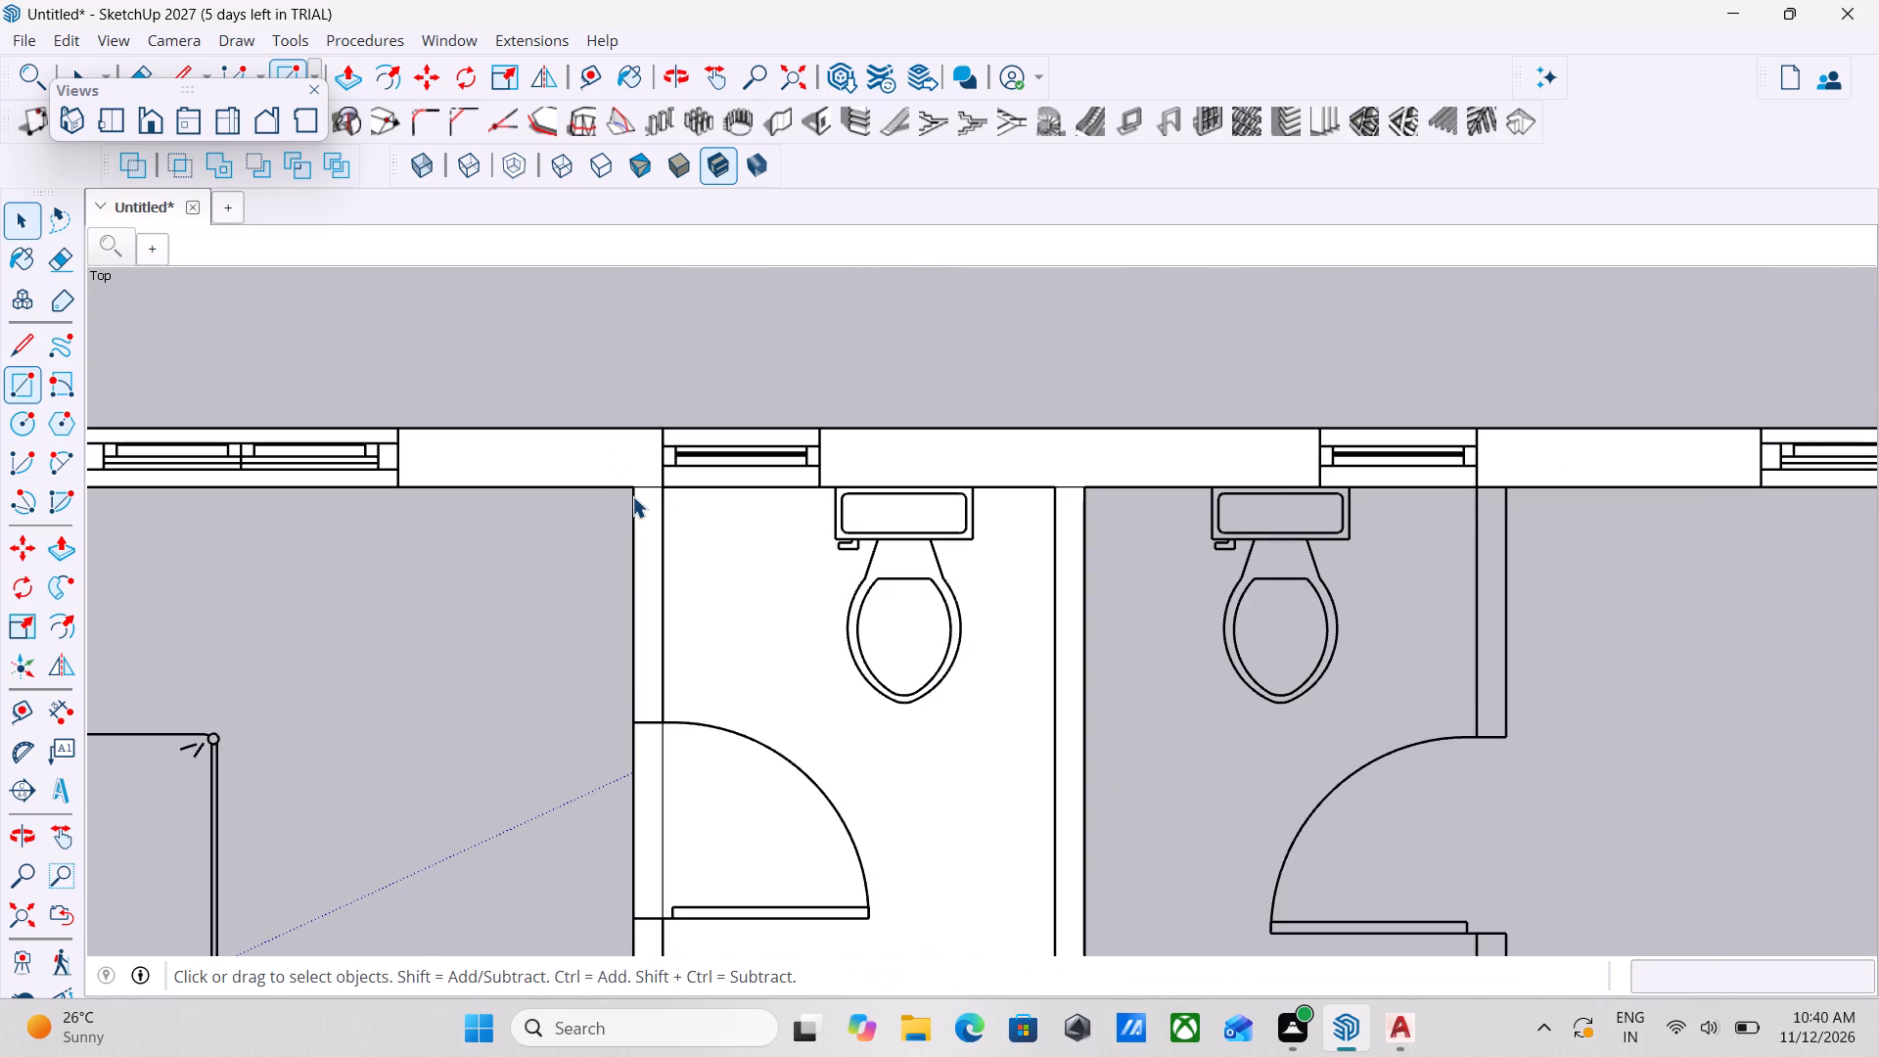
click(799, 649)
right_click(799, 649)
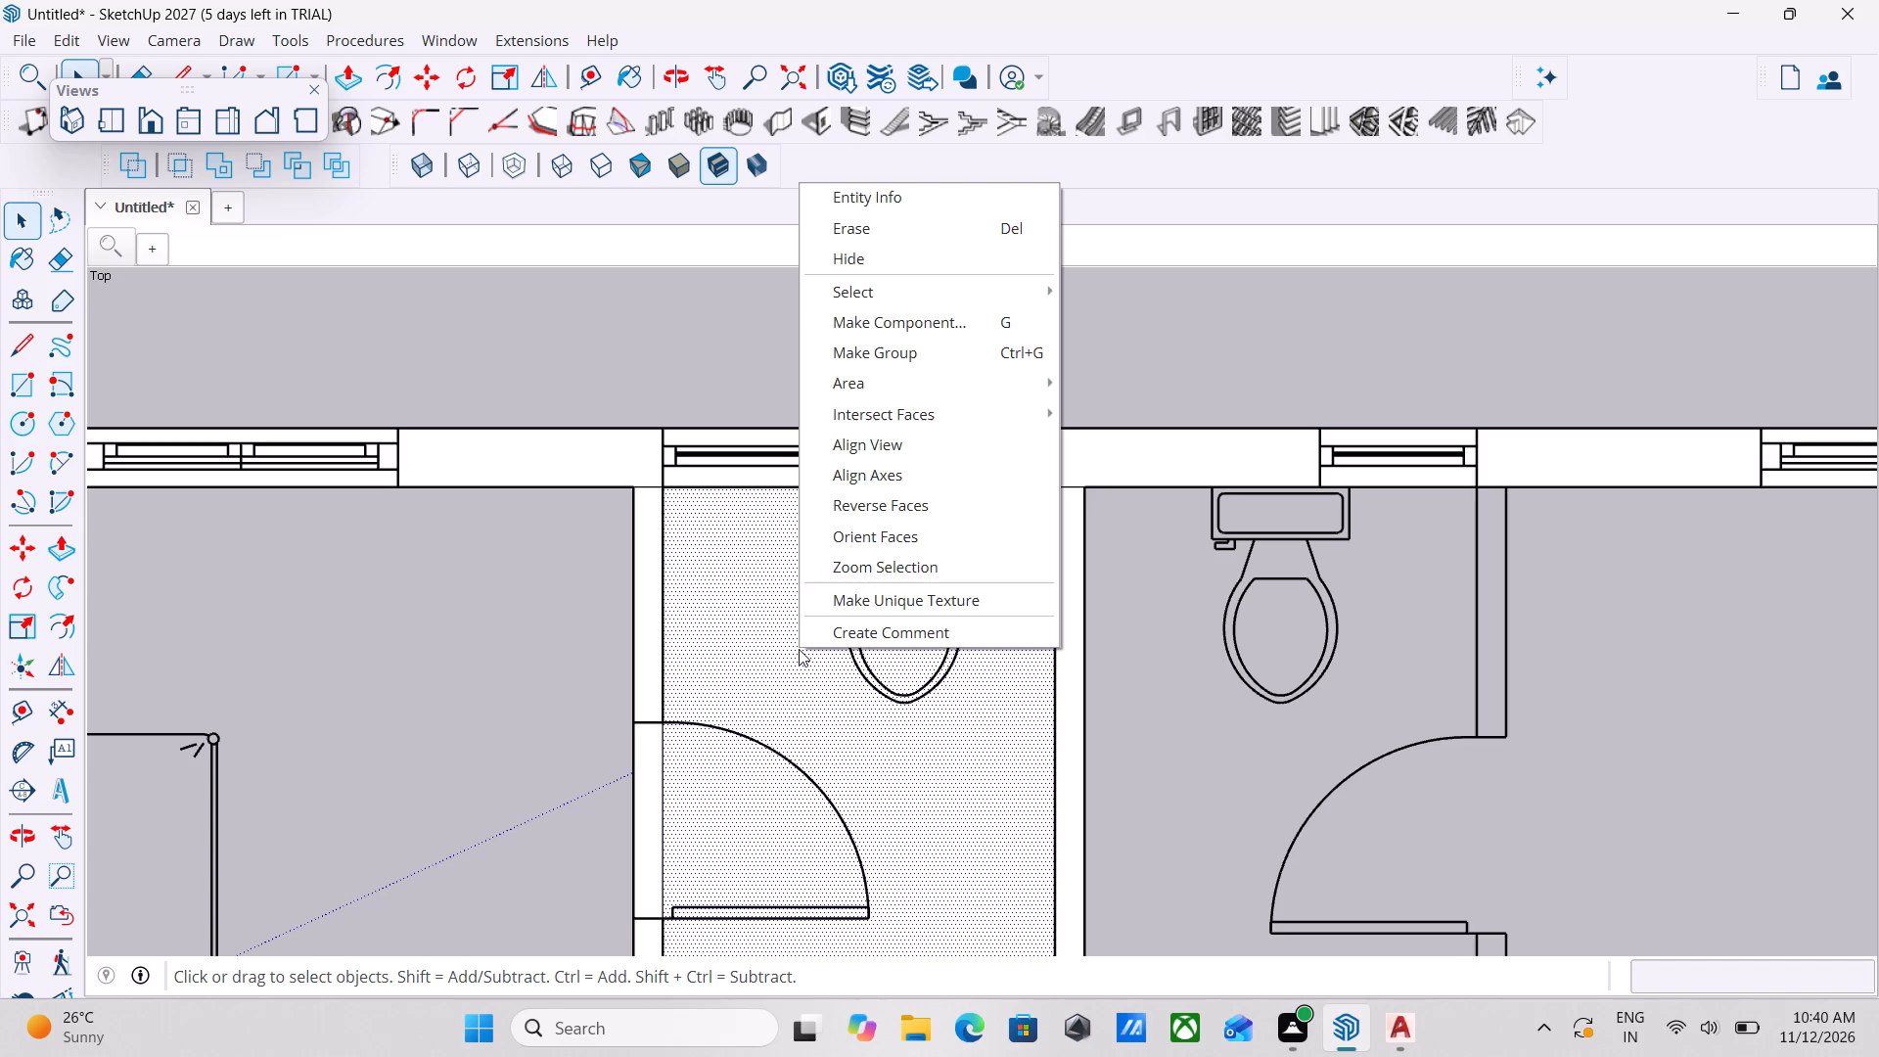
key(Escape)
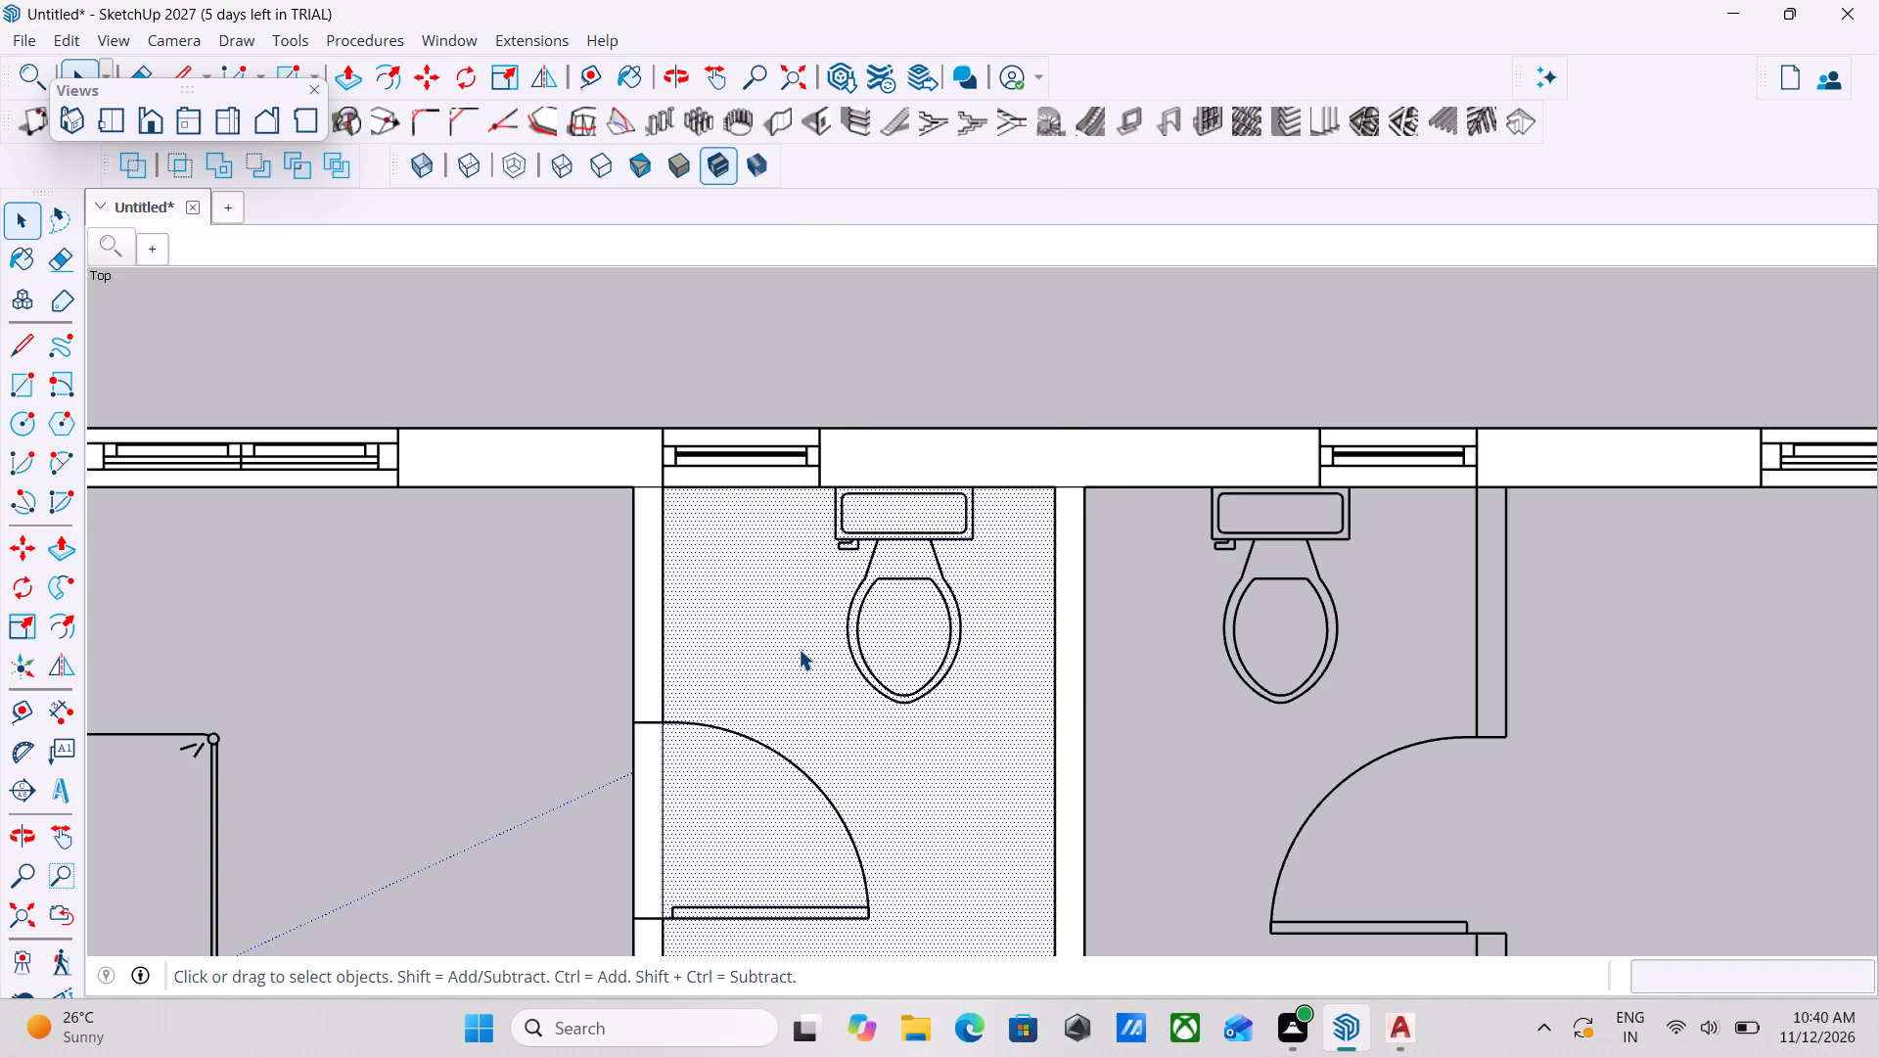
key(Delete)
Trace the right upper bathroom's door-side wall with a 4 1/2" by 8' 10 1/2" rectangle from the top outer wall to the bottom wall's lower edge.
scroll(799, 649, down, 6)
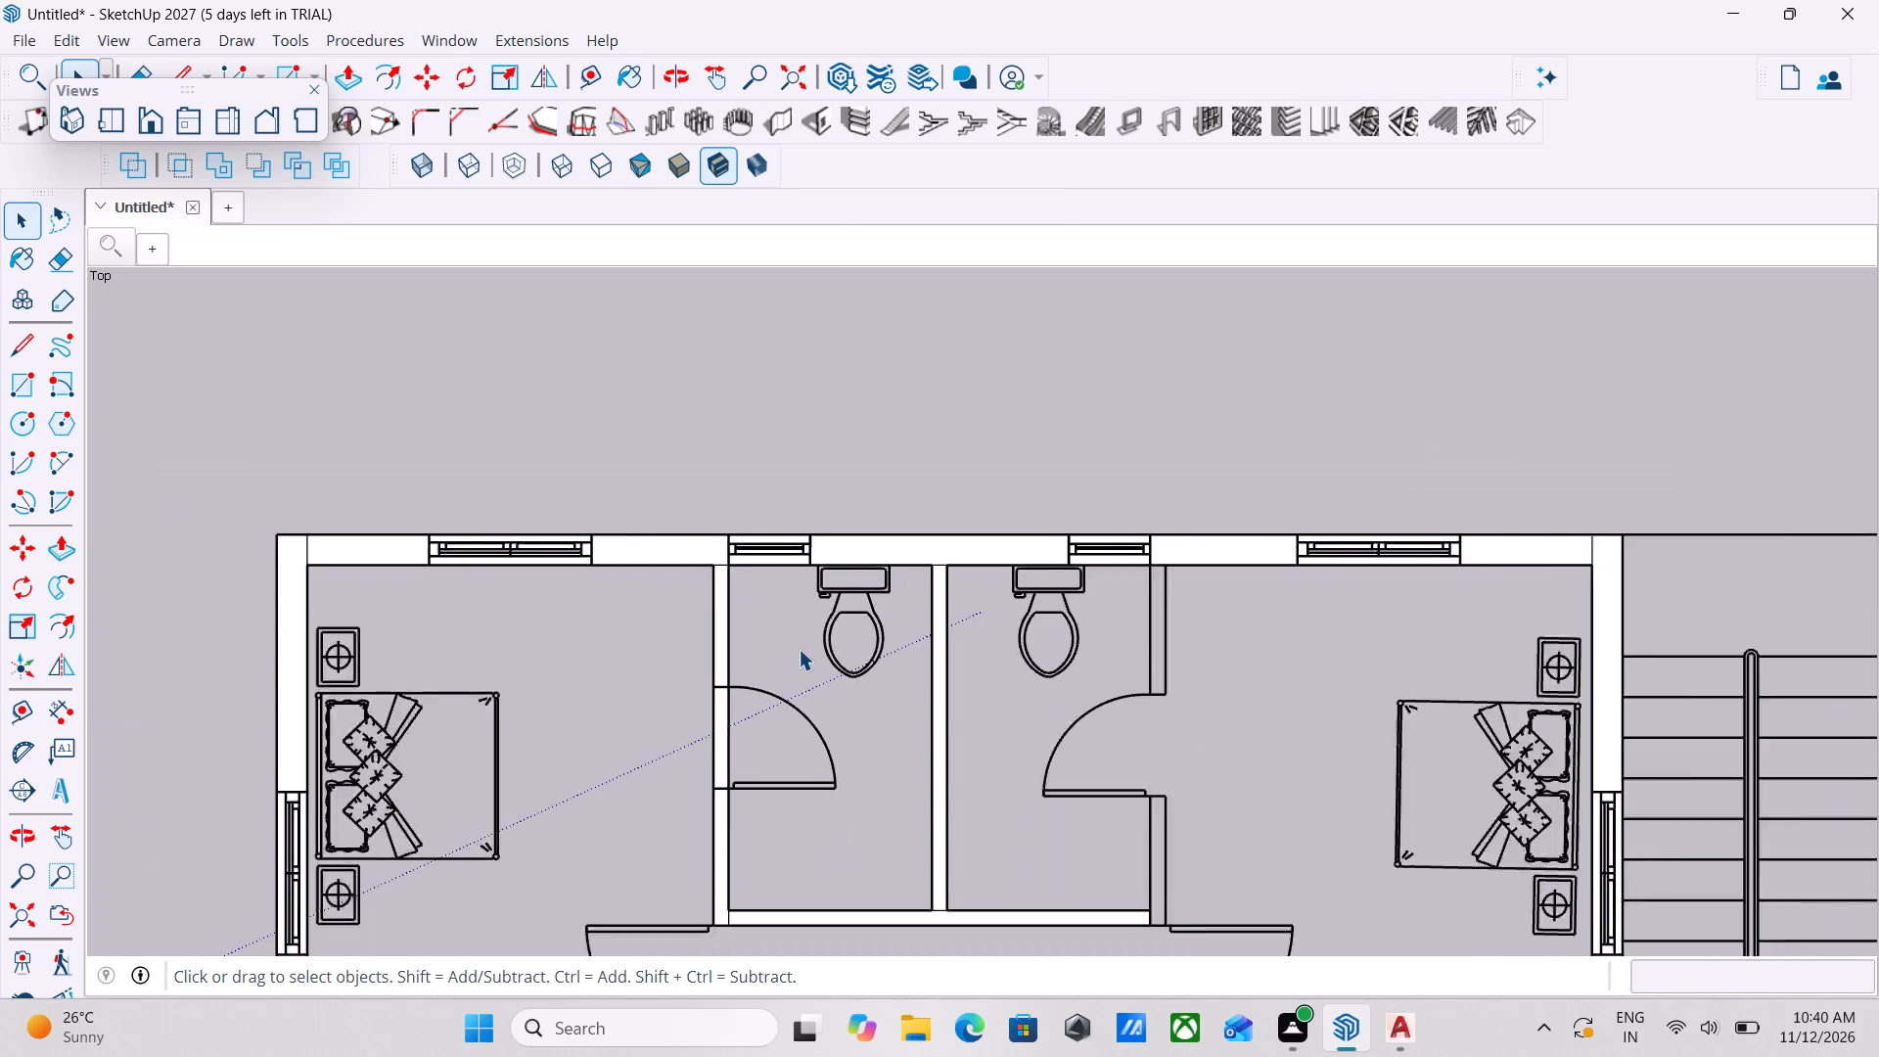
scroll(799, 649, down, 2)
scroll(1037, 849, up, 2)
scroll(1072, 791, down, 3)
scroll(1187, 833, up, 2)
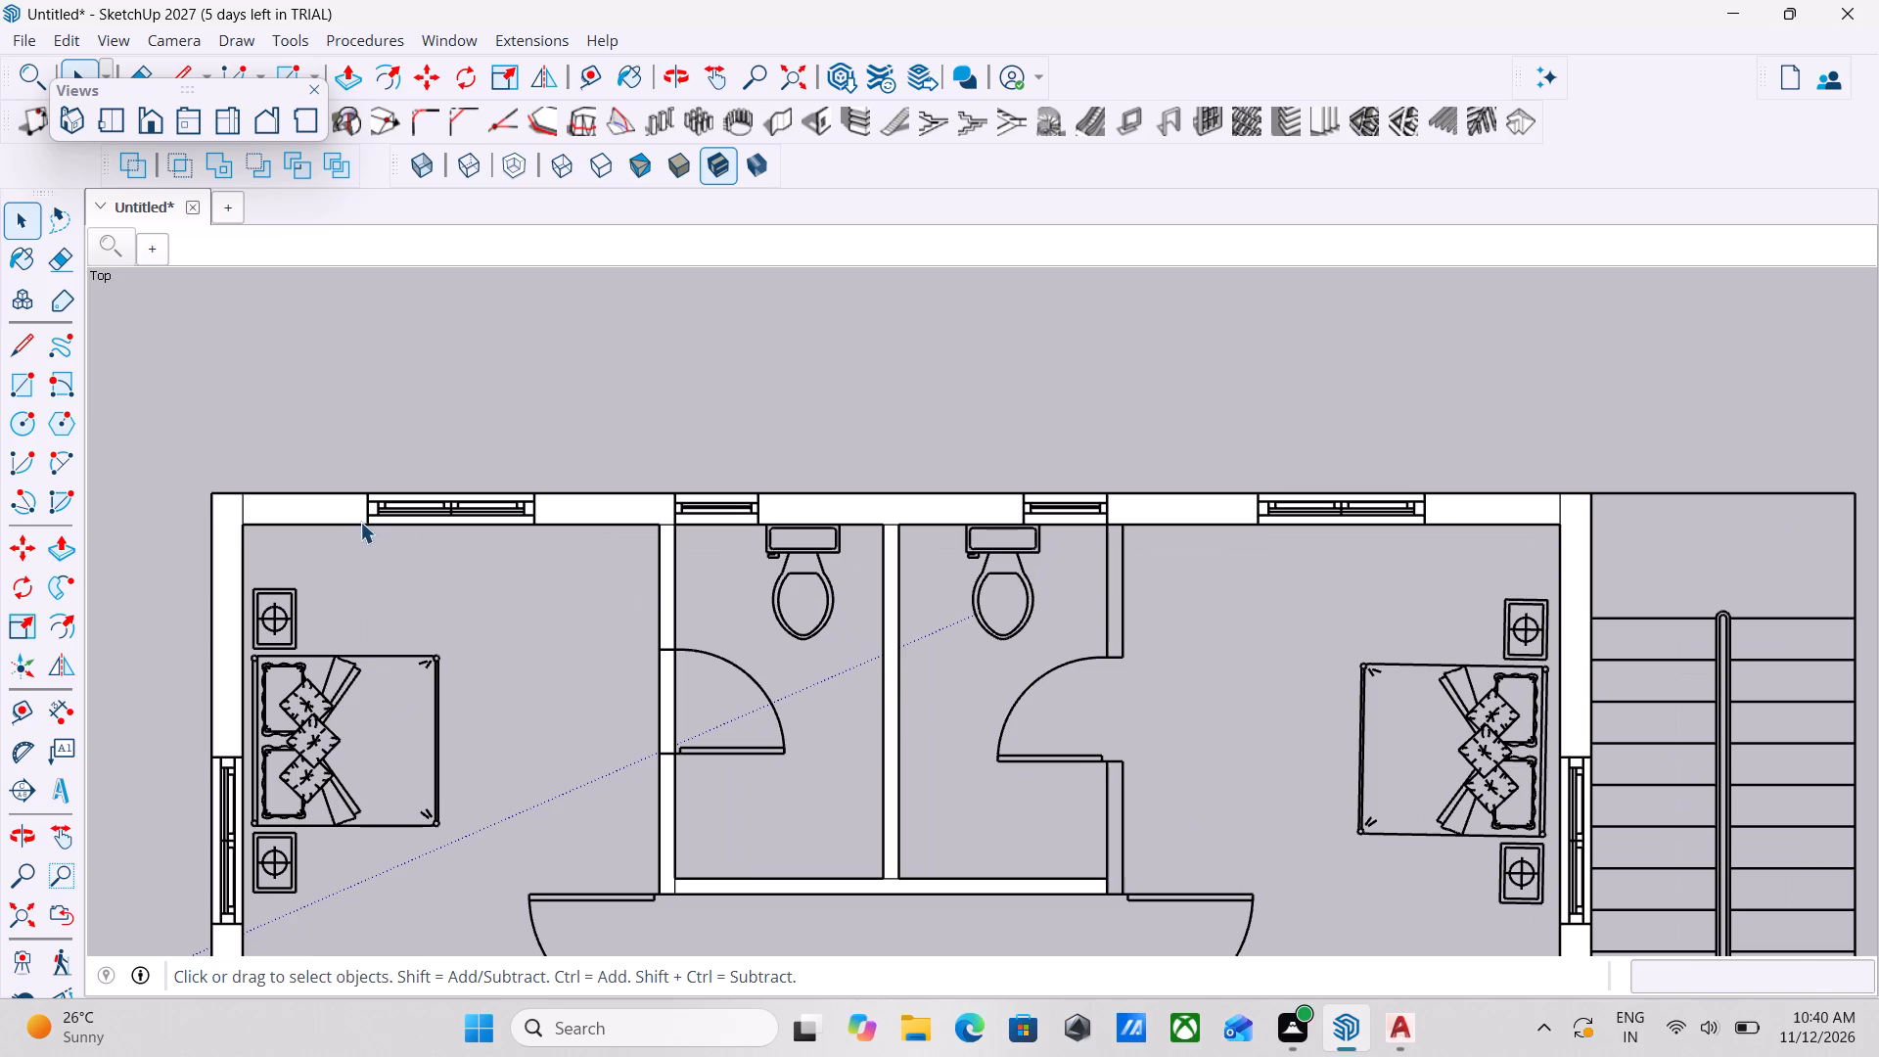
key(r)
scroll(1013, 521, up, 2)
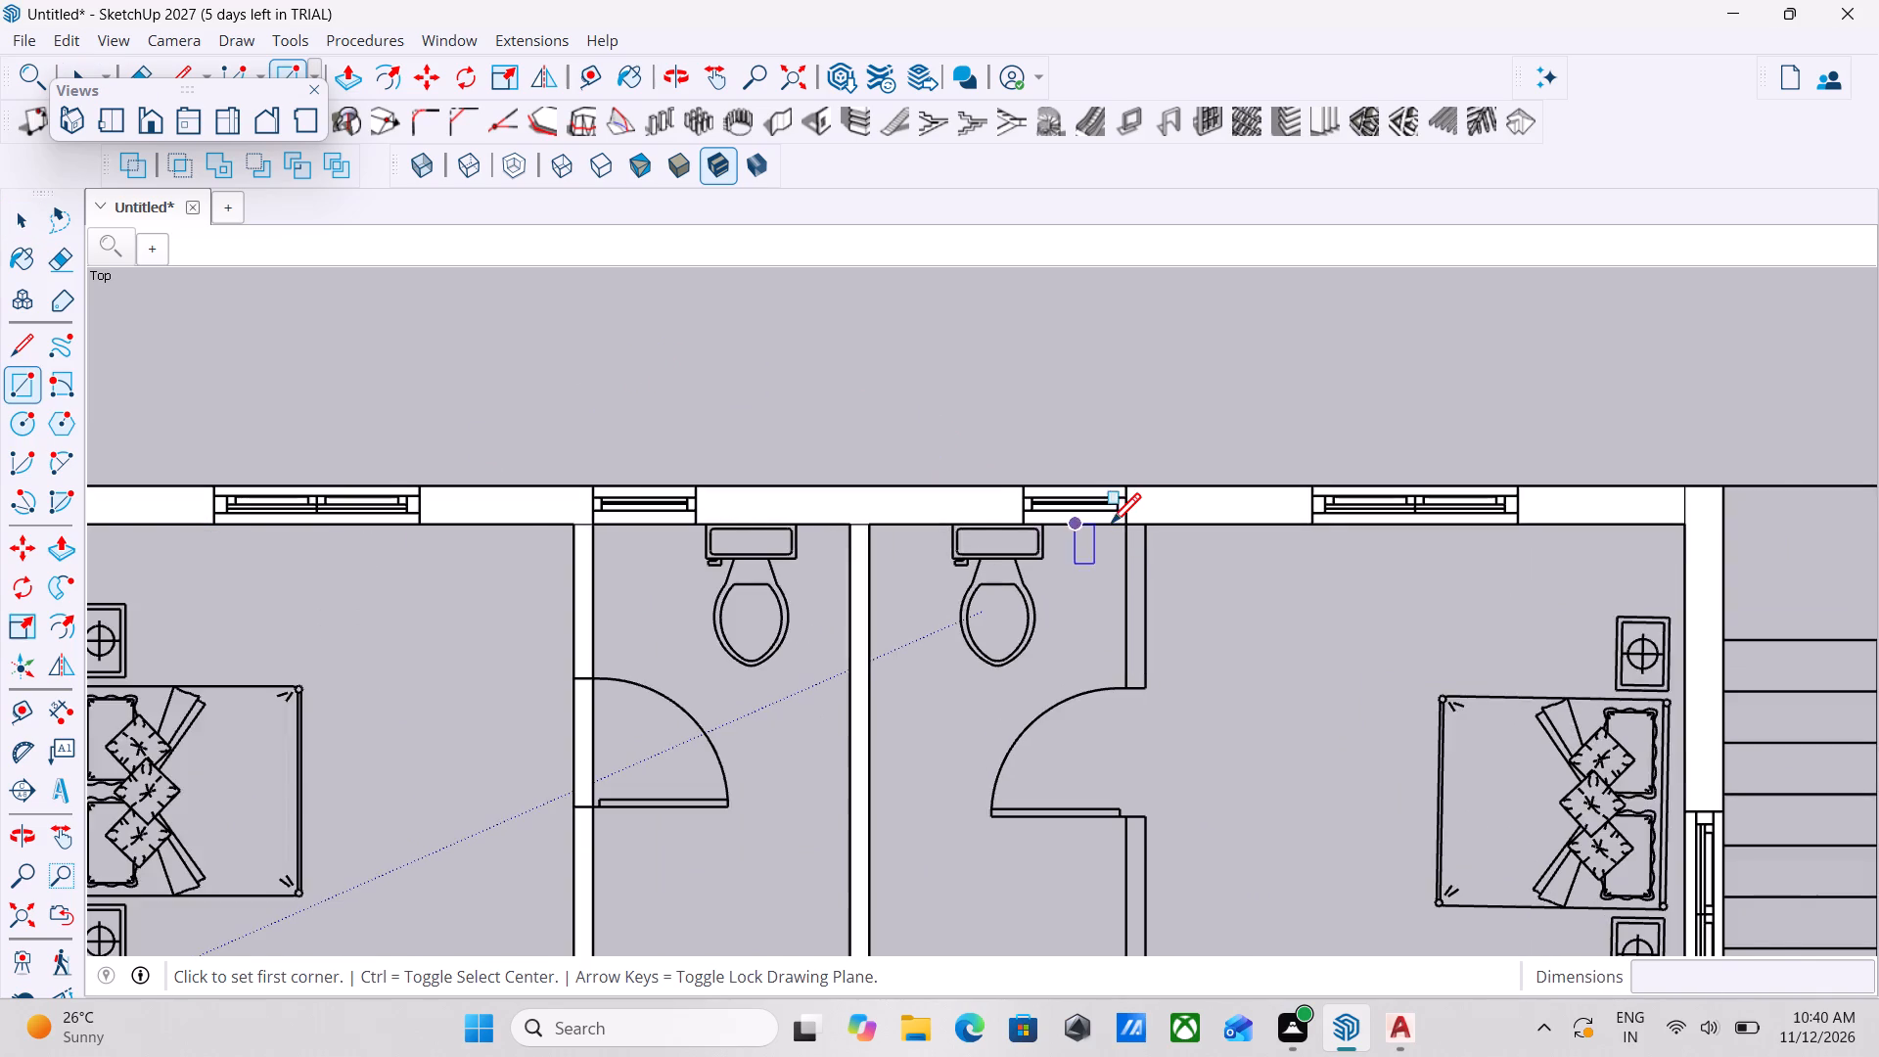
scroll(1132, 527, up, 10)
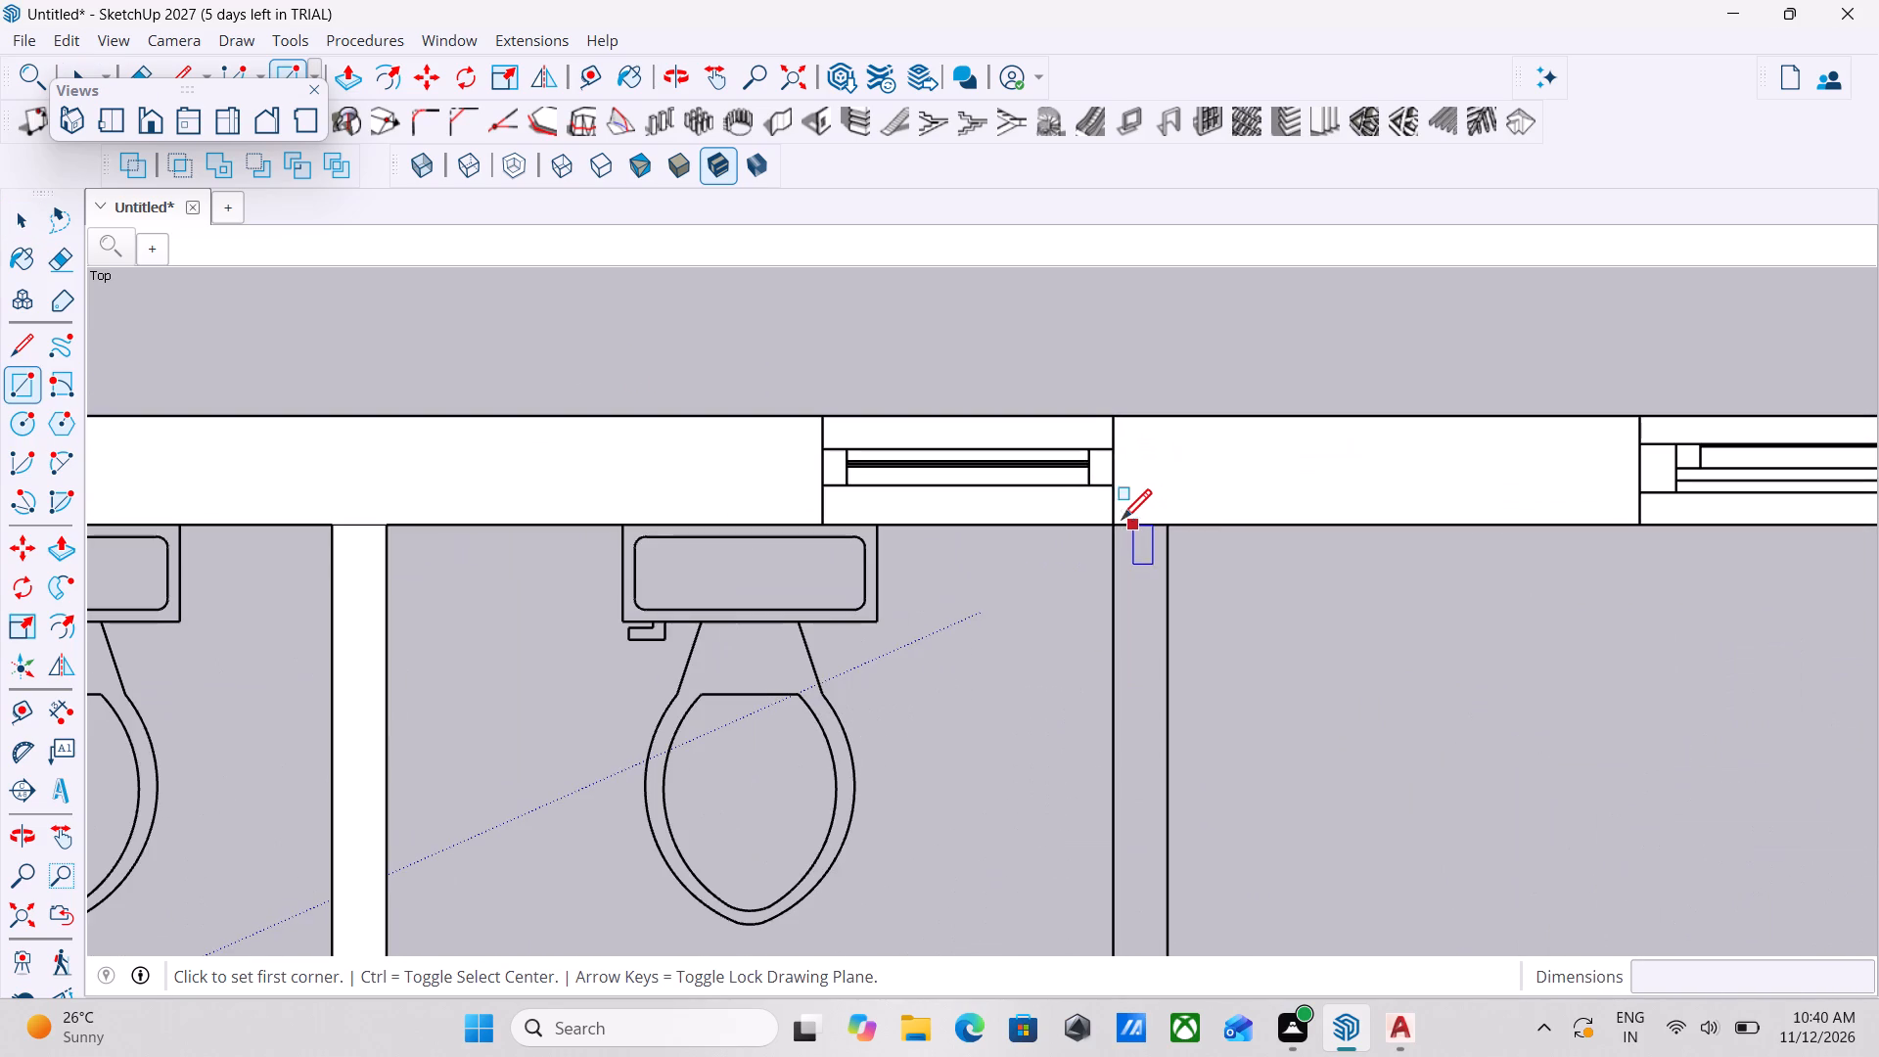
click(1118, 524)
scroll(1165, 683, down, 16)
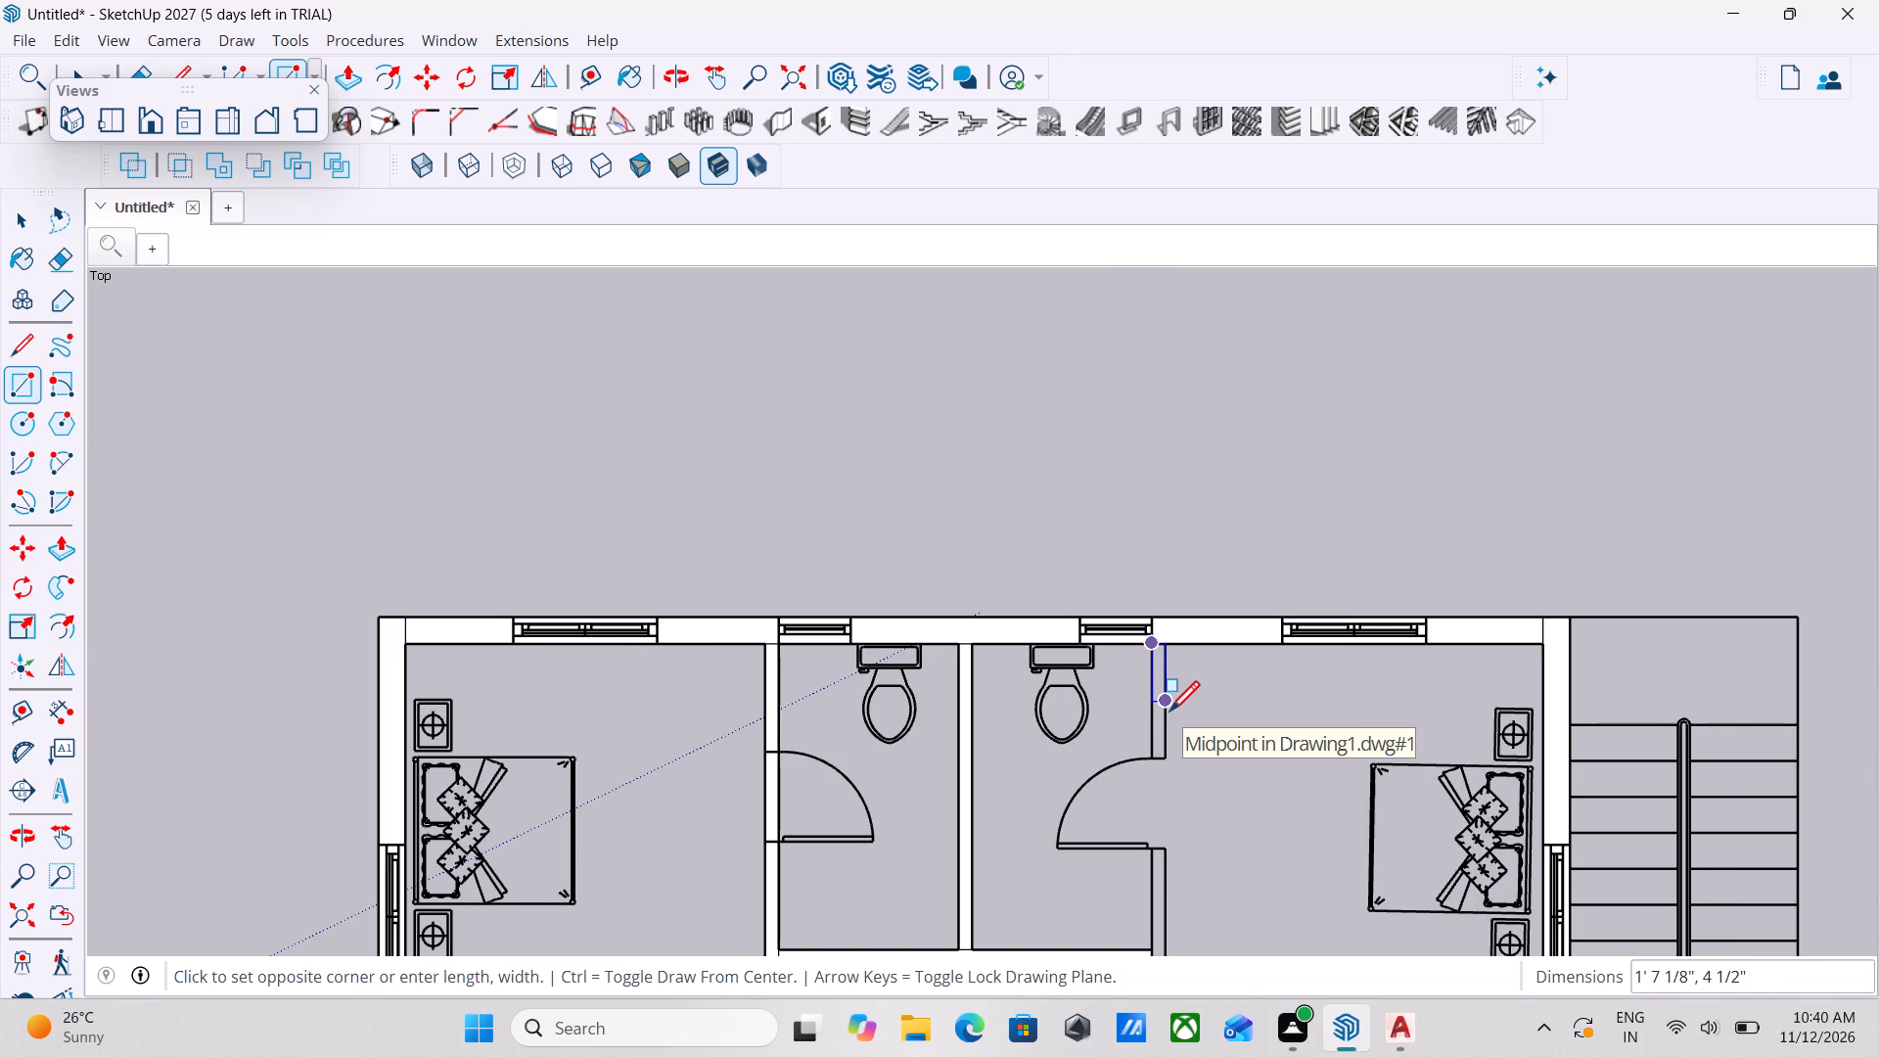
shift+middle_drag(1169, 714, 1124, 559)
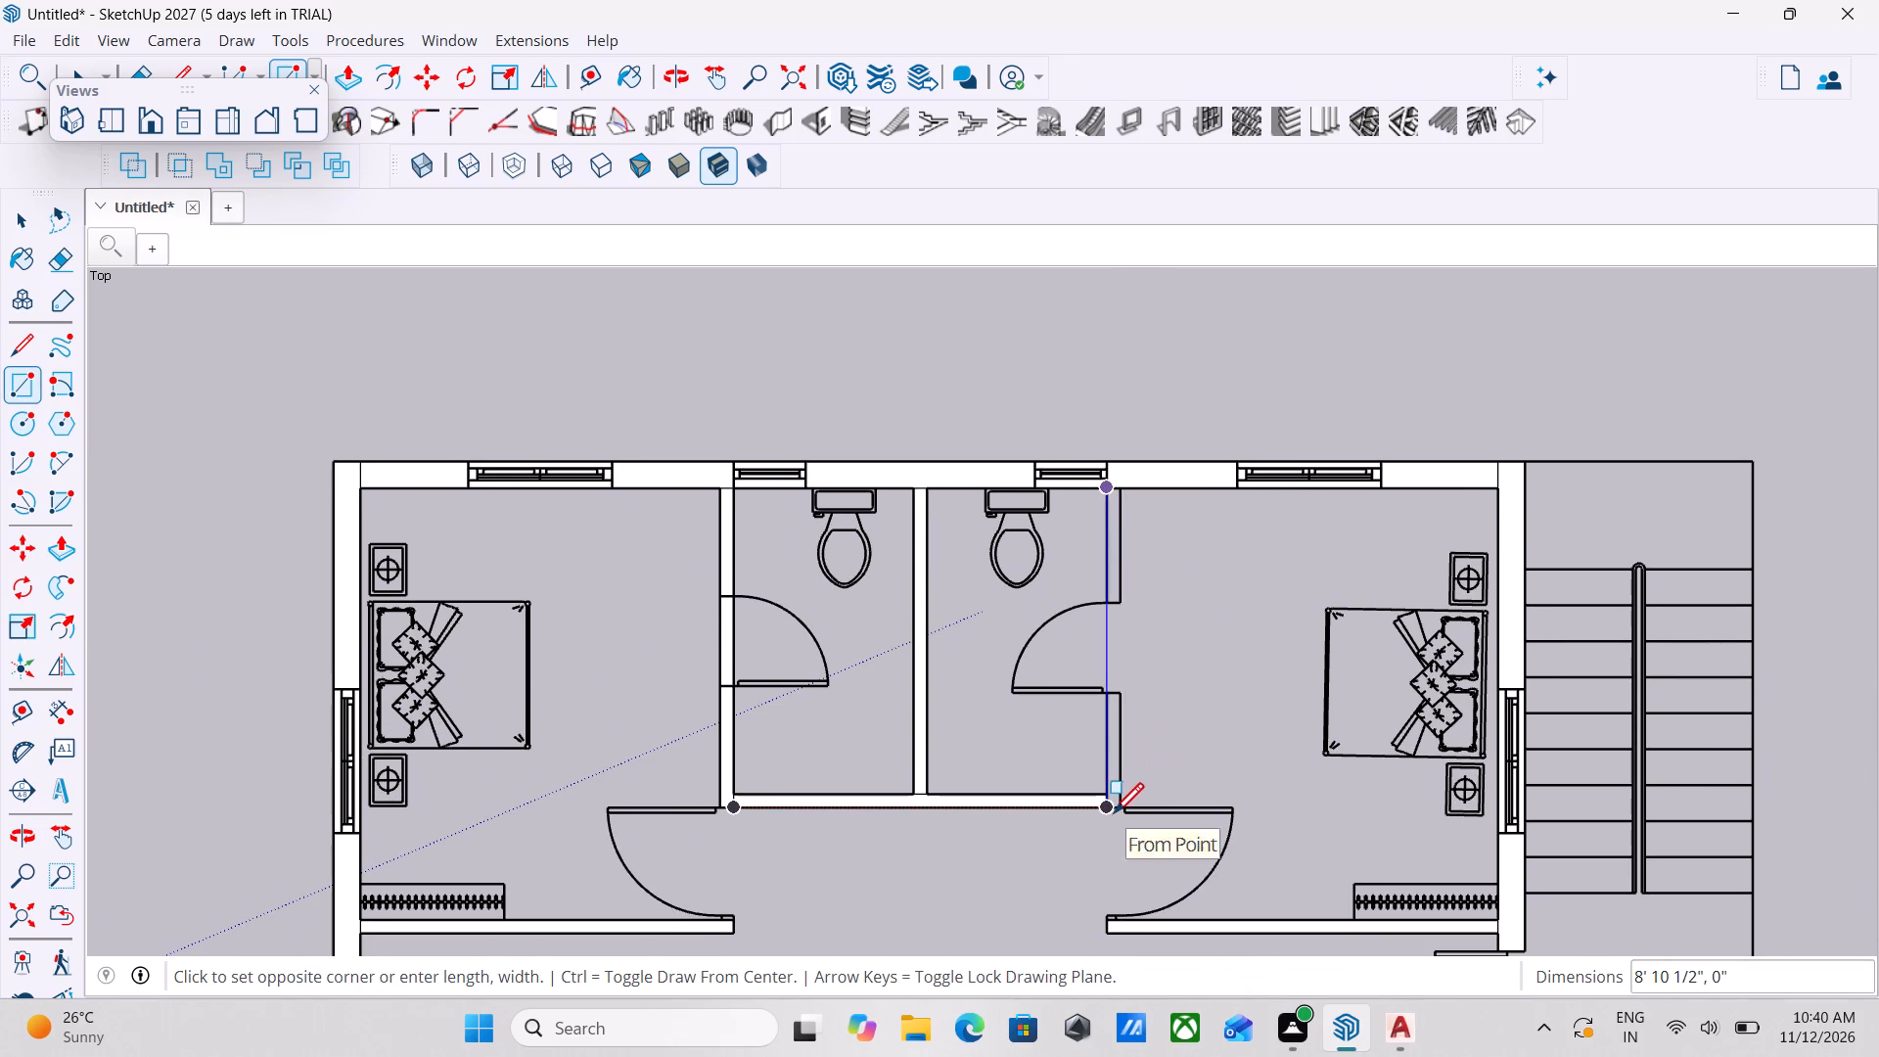
scroll(1116, 816, up, 3)
scroll(1123, 812, down, 4)
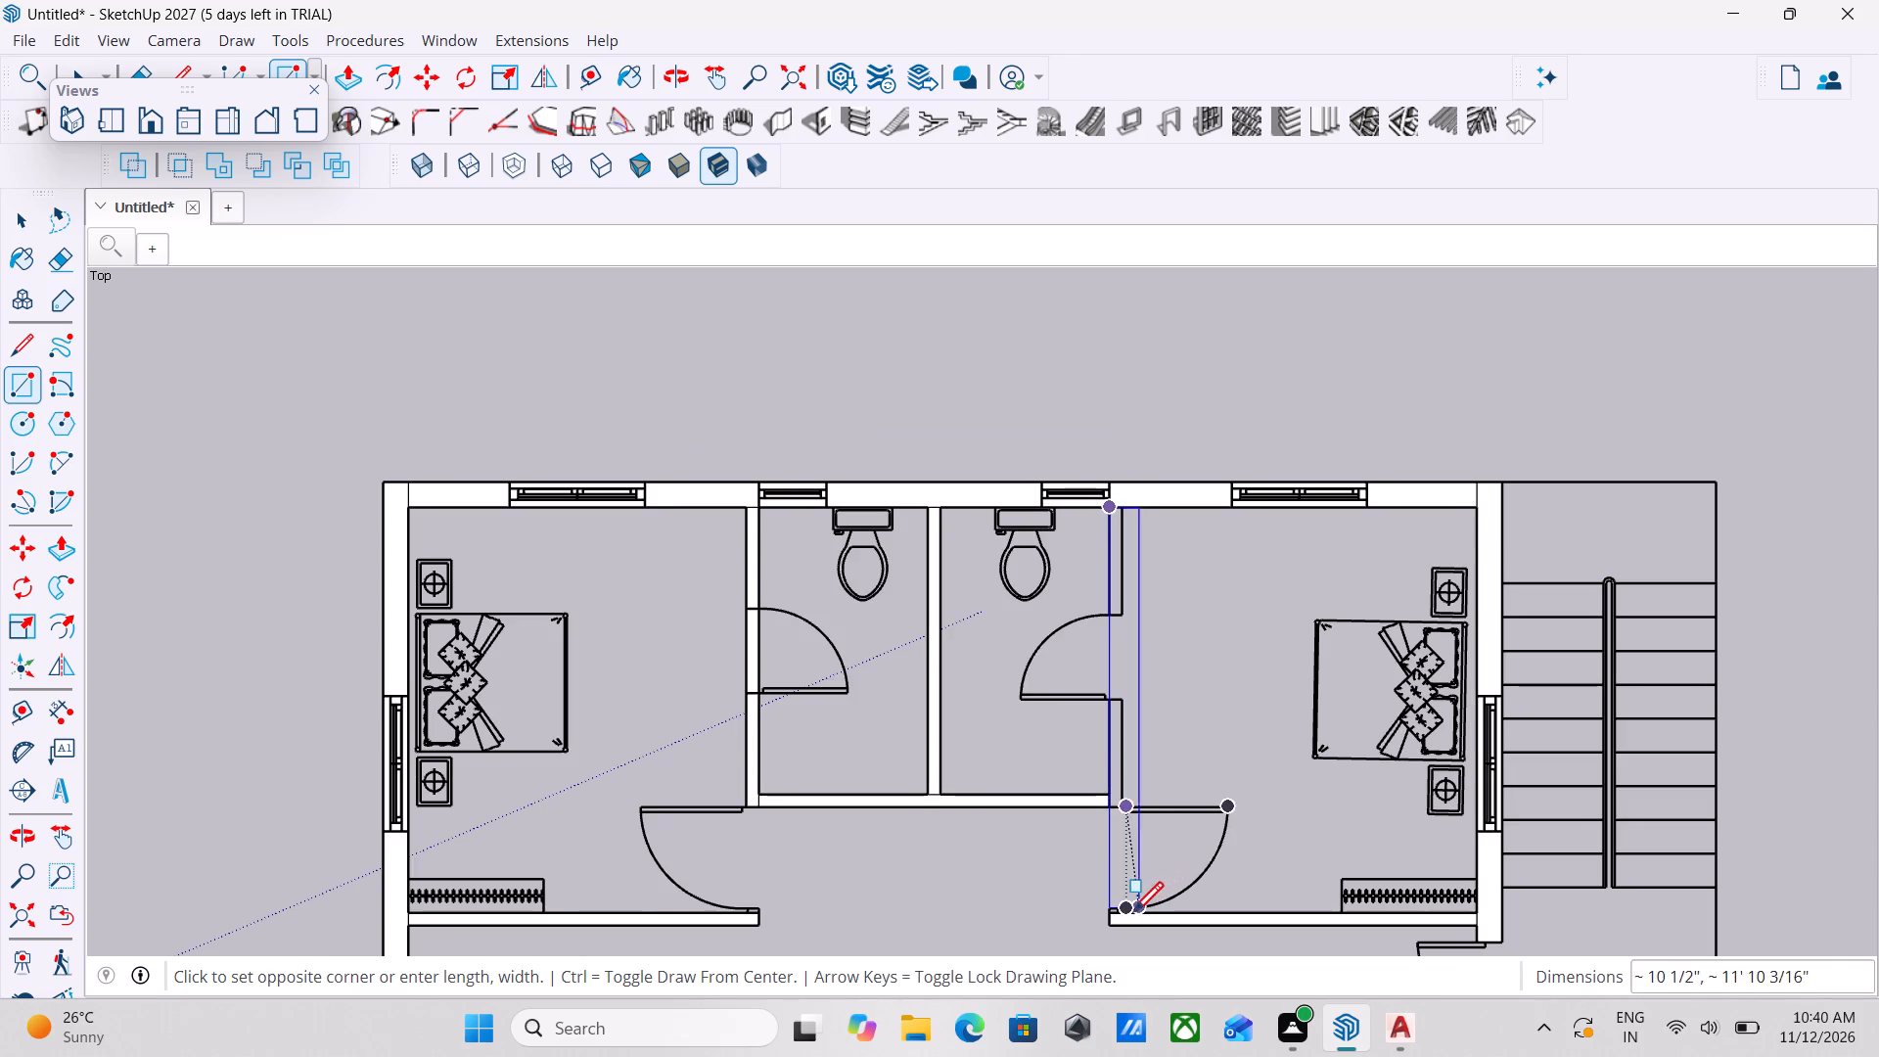
scroll(1122, 925, up, 1)
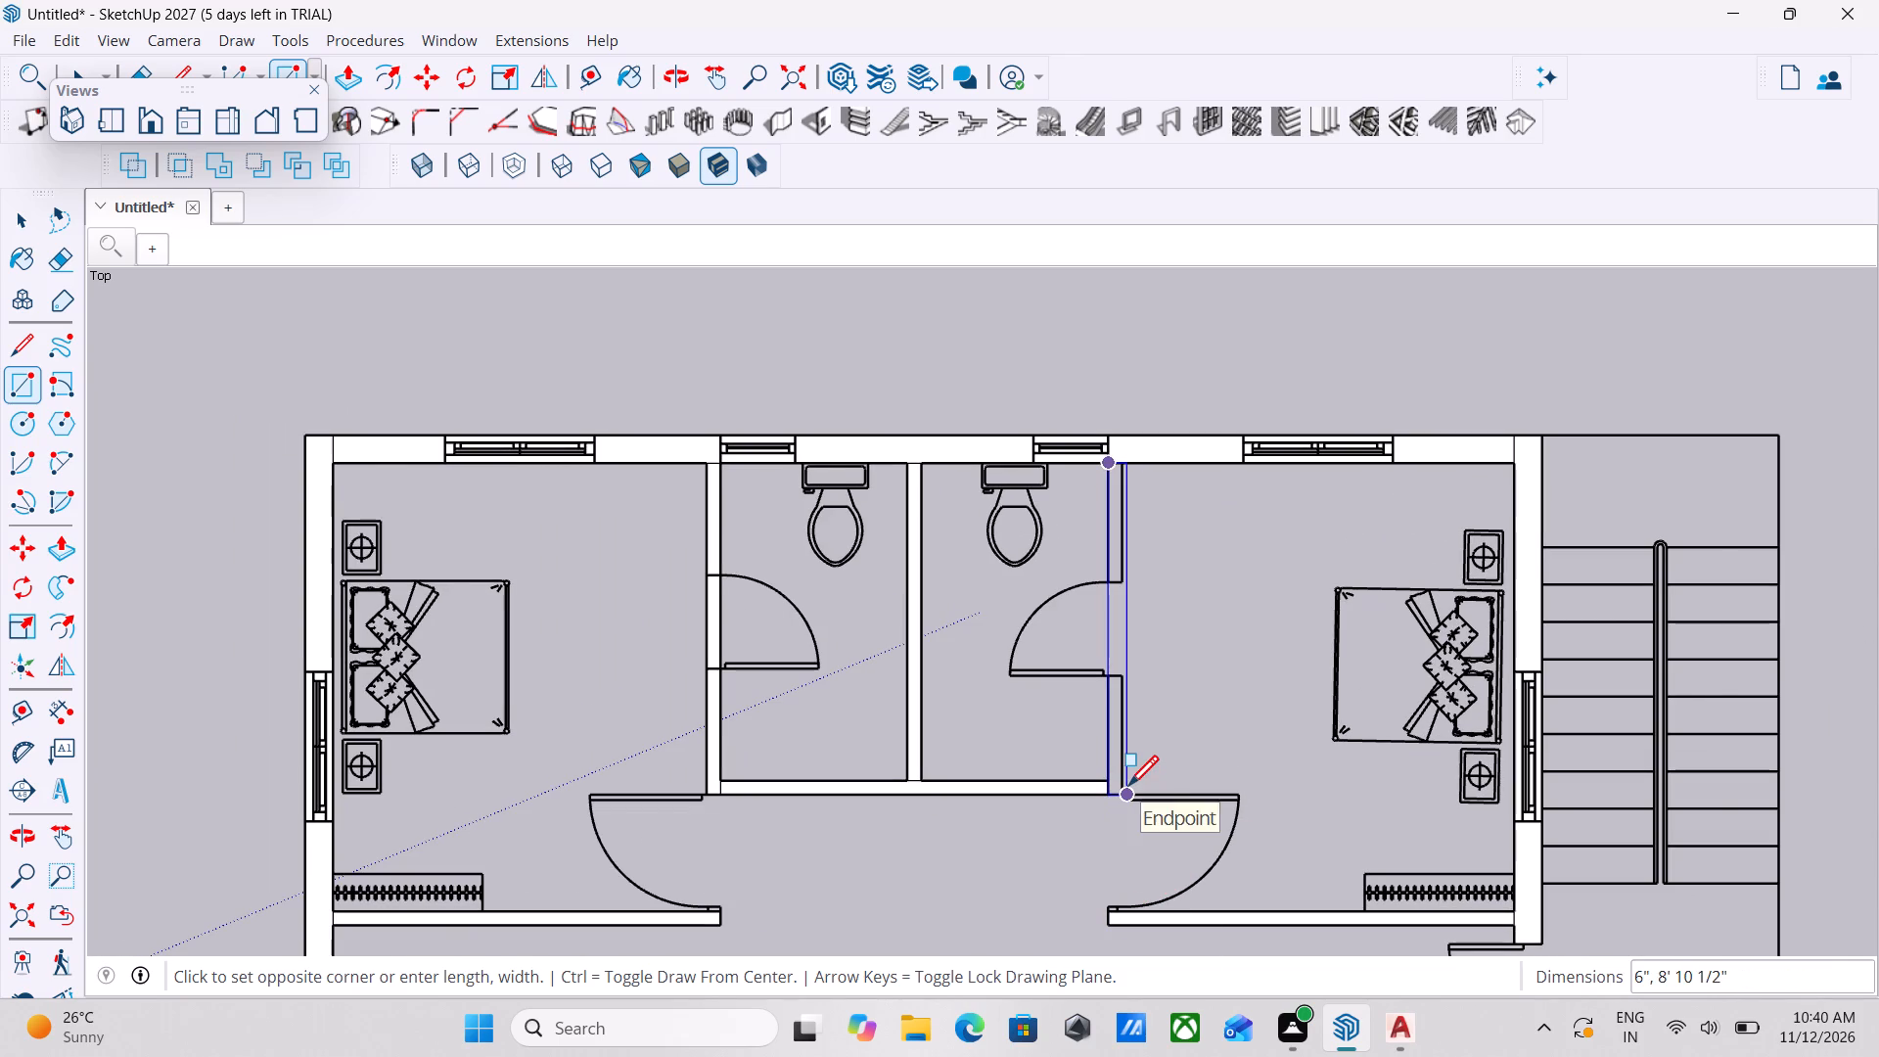
scroll(1128, 789, up, 7)
click(1115, 797)
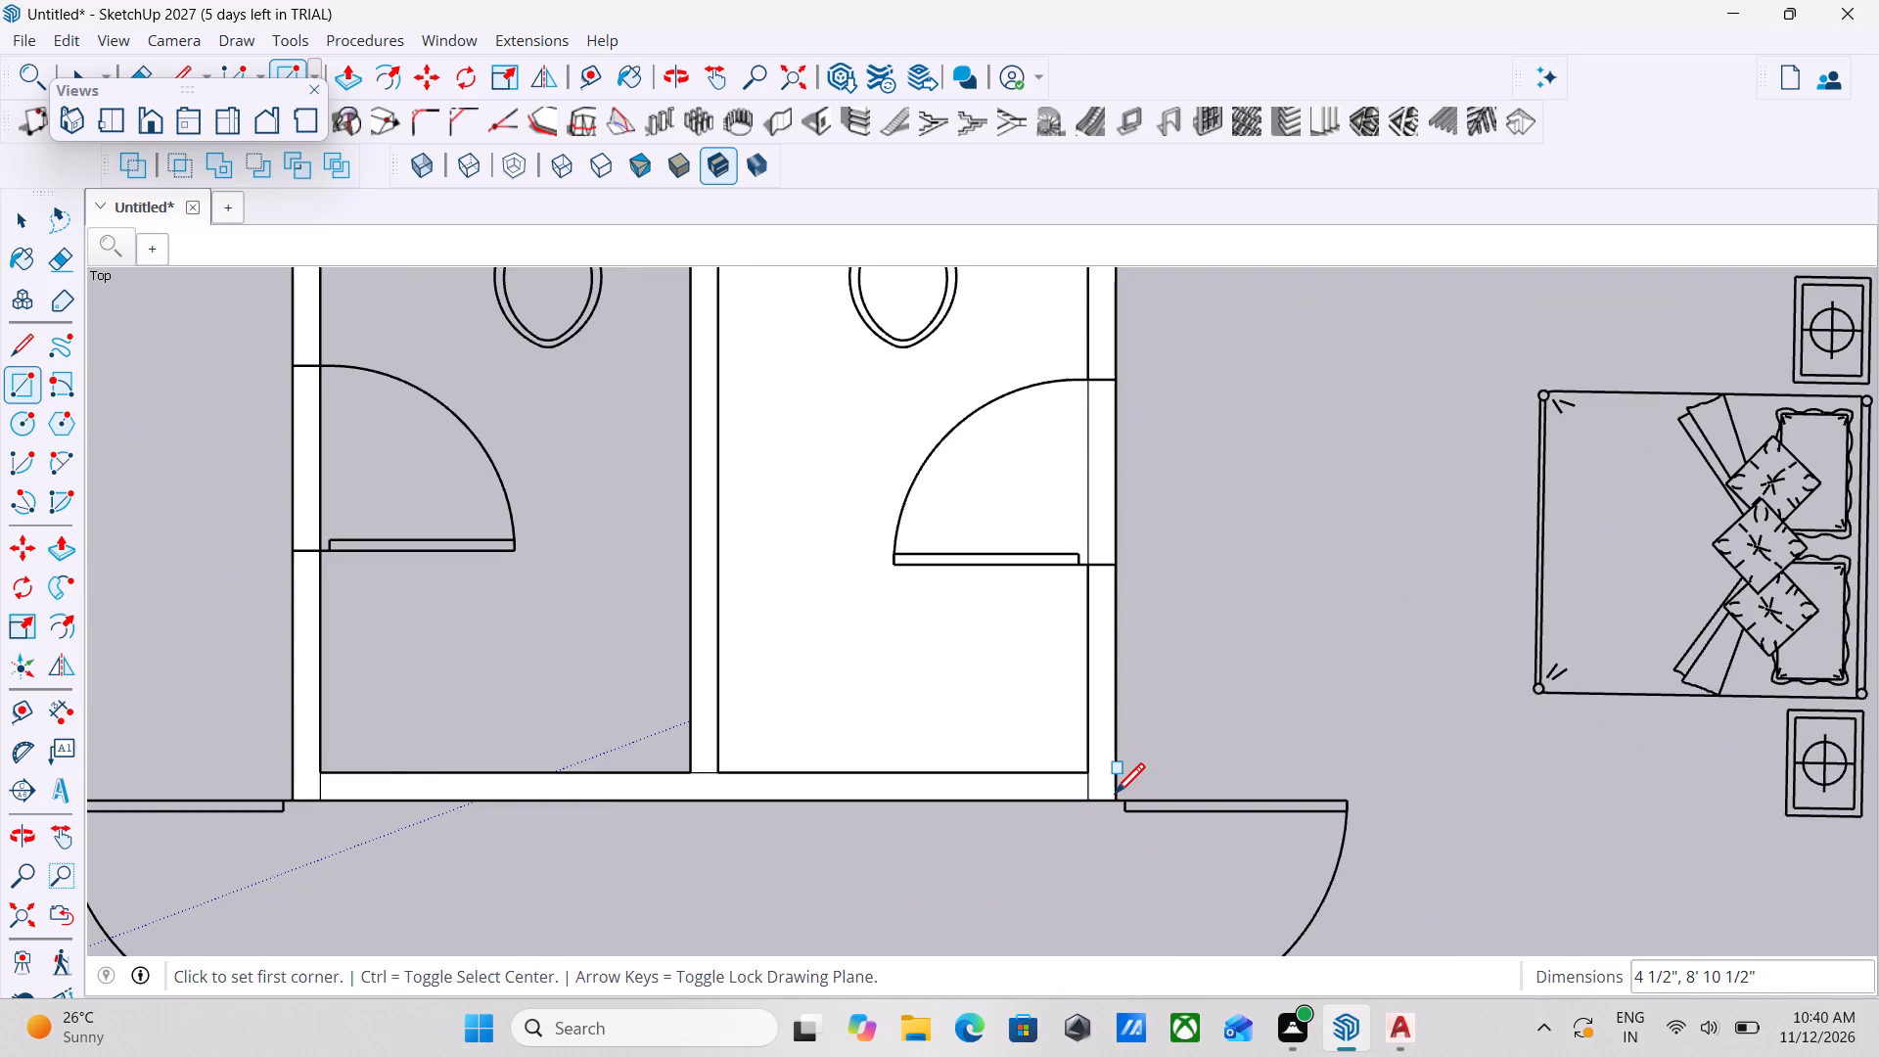
Delete the filled floor face inside the right upper bathroom.
scroll(1115, 797, down, 4)
key(space)
key(space)
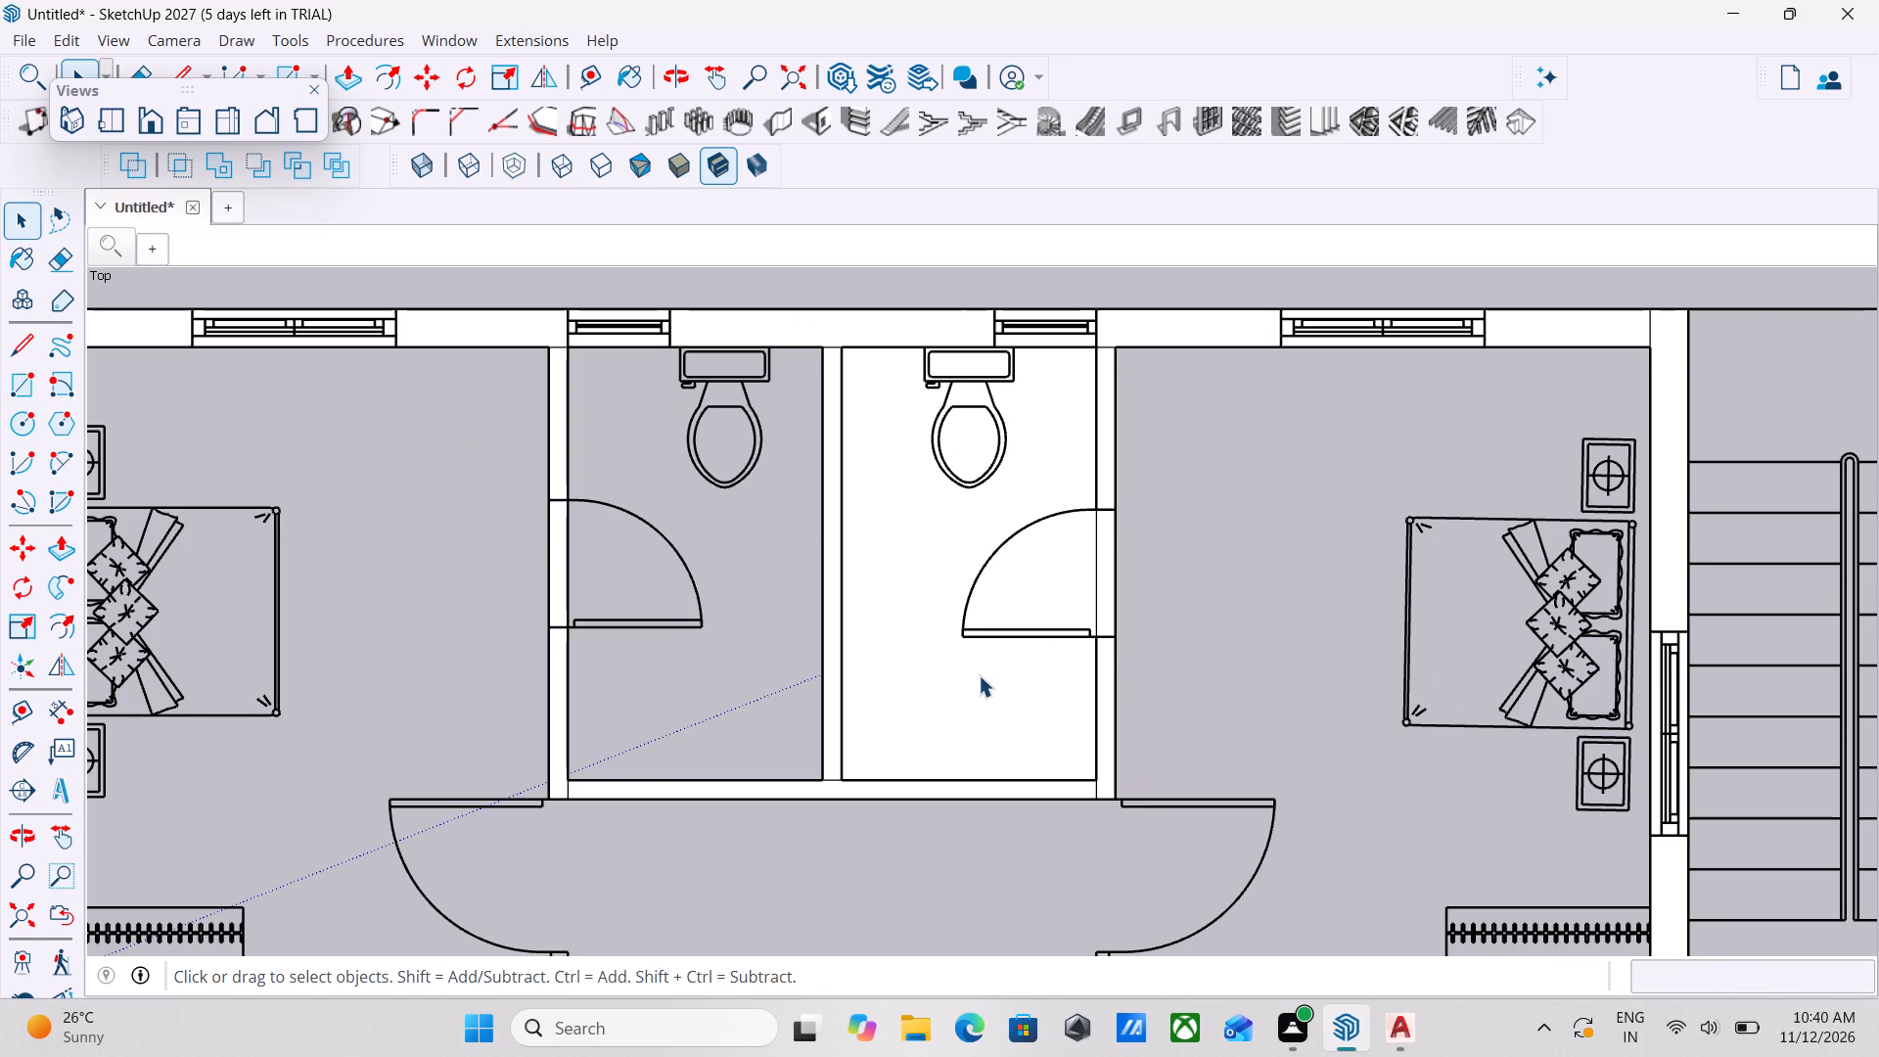
click(979, 675)
key(Delete)
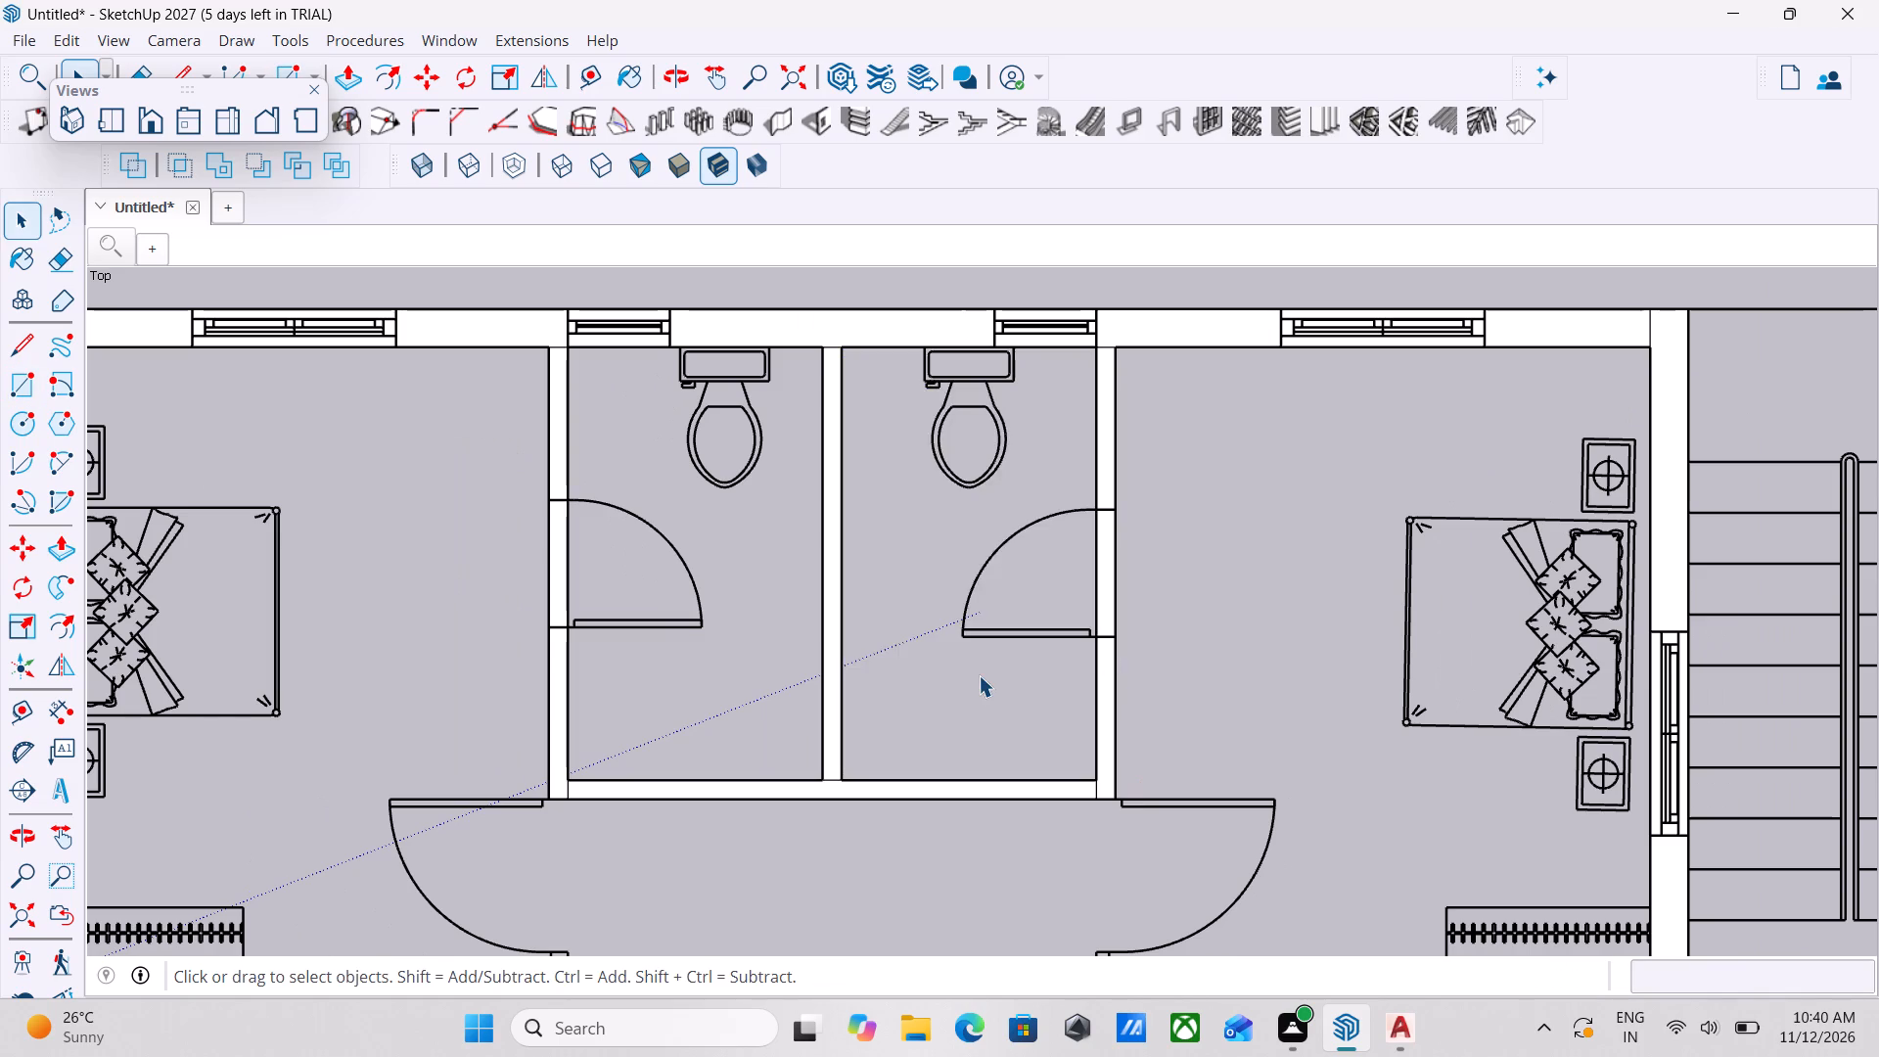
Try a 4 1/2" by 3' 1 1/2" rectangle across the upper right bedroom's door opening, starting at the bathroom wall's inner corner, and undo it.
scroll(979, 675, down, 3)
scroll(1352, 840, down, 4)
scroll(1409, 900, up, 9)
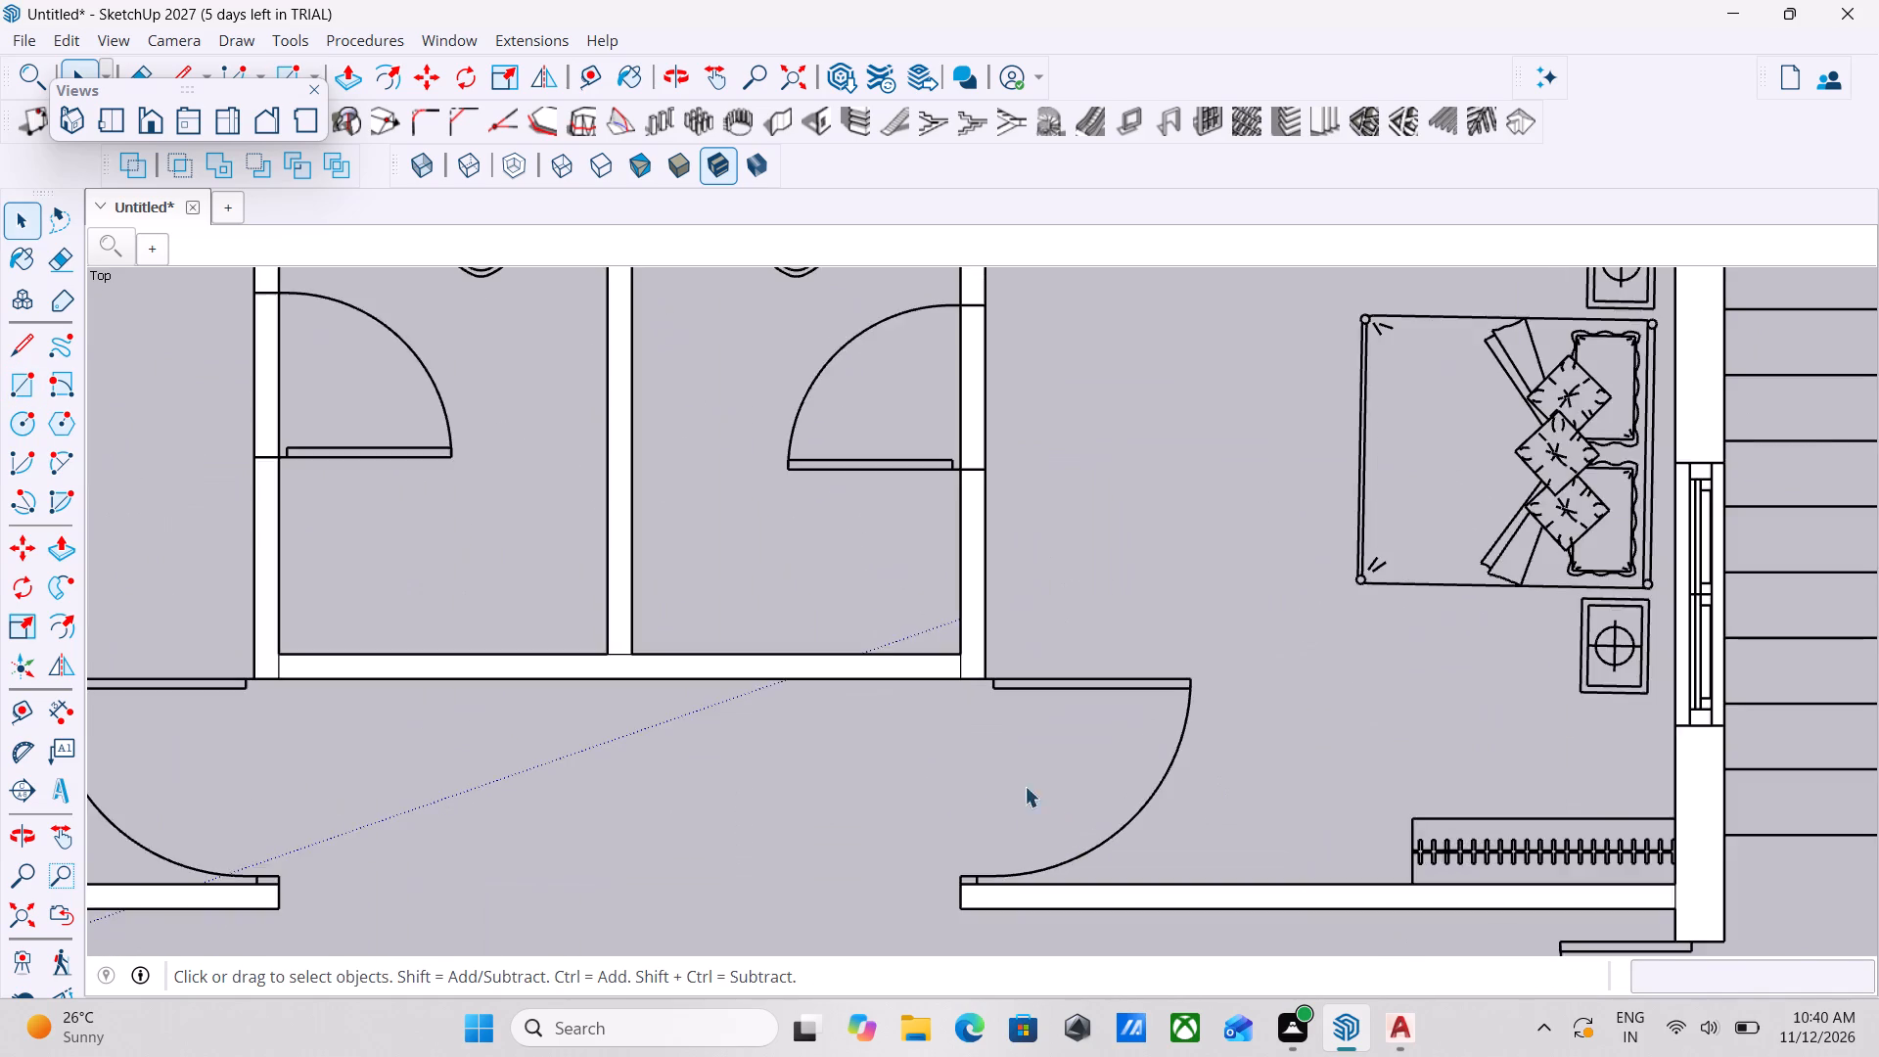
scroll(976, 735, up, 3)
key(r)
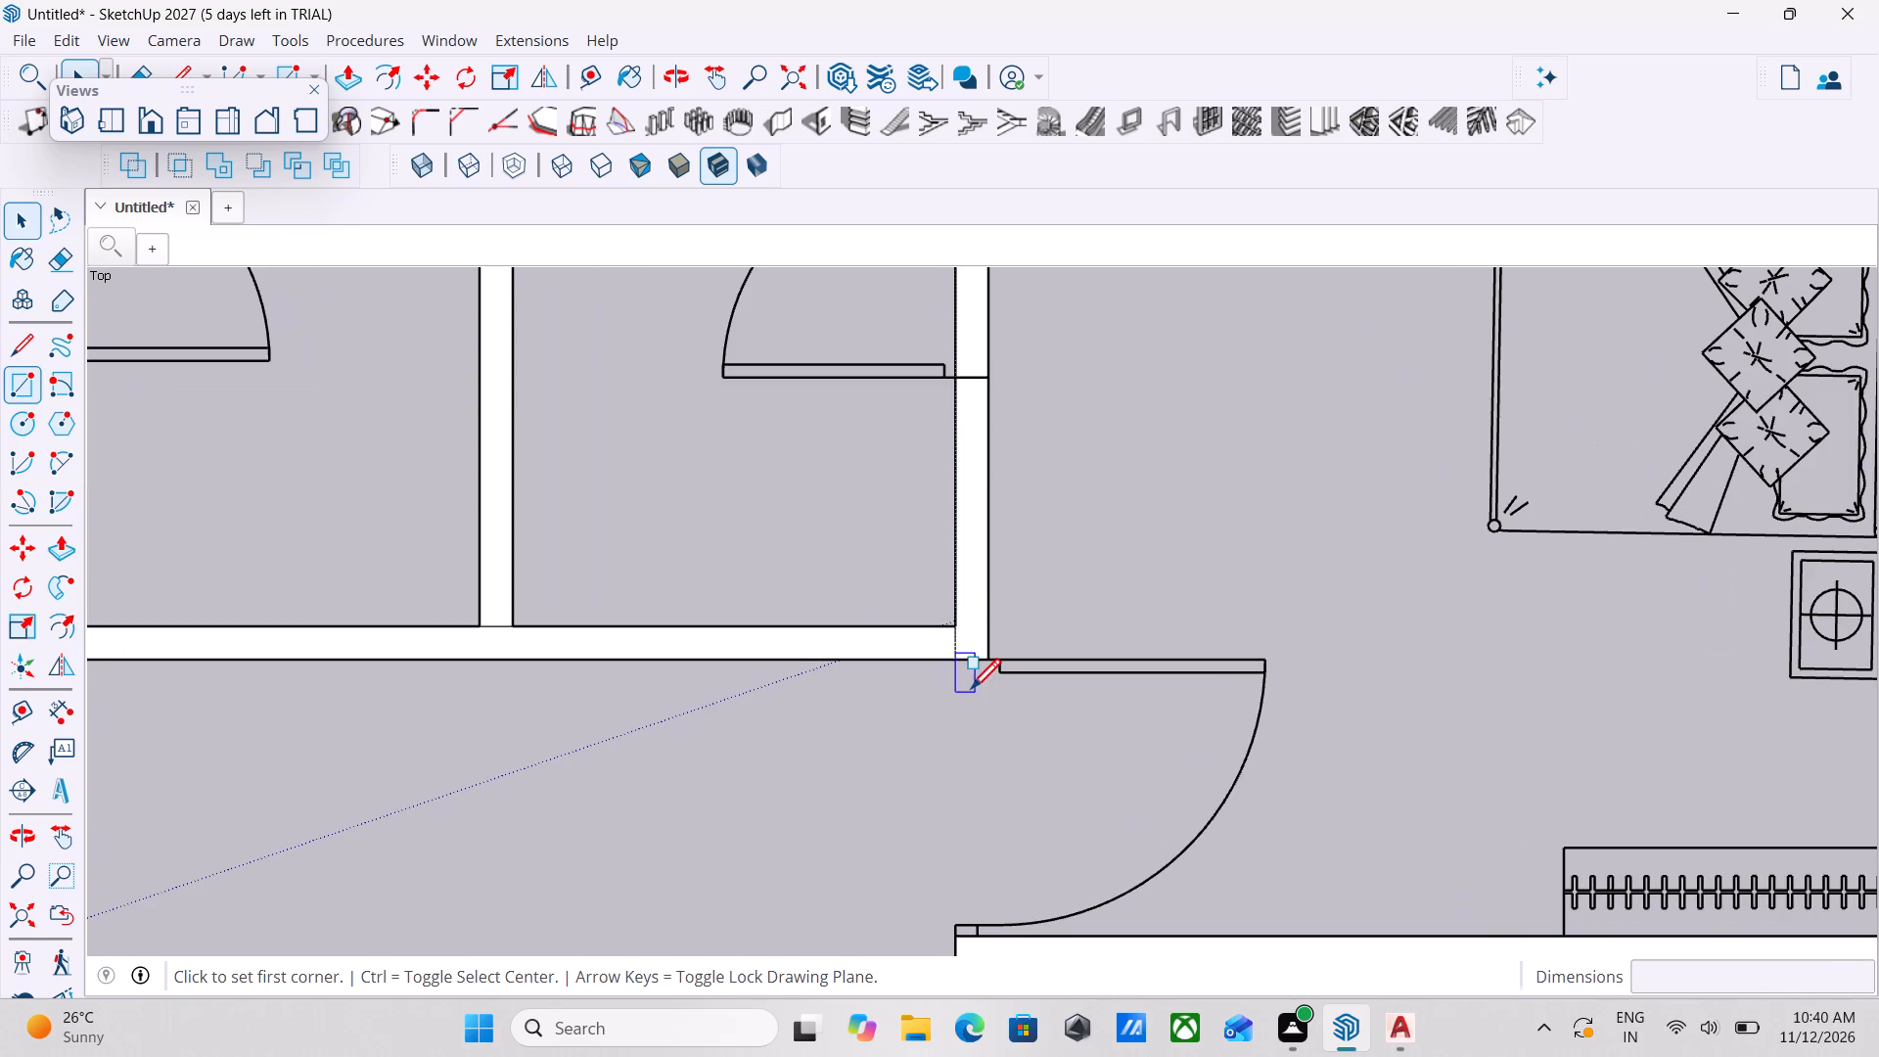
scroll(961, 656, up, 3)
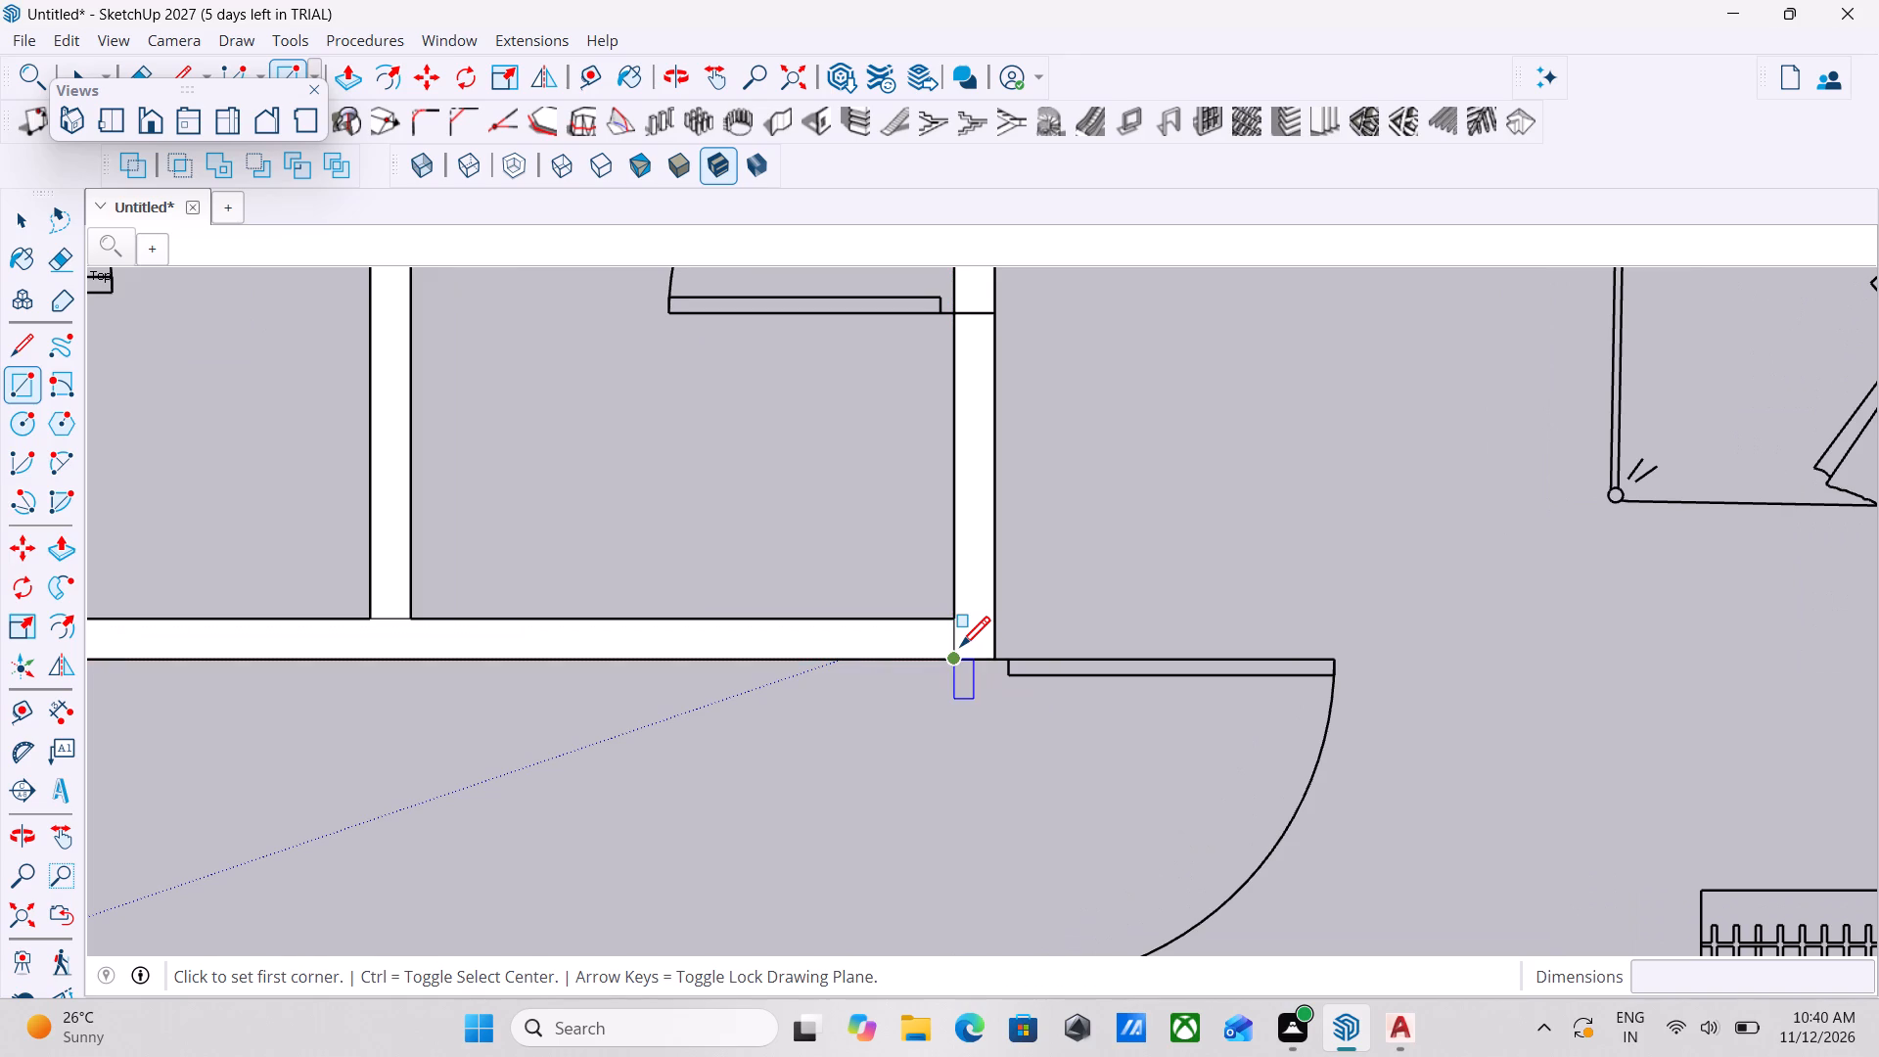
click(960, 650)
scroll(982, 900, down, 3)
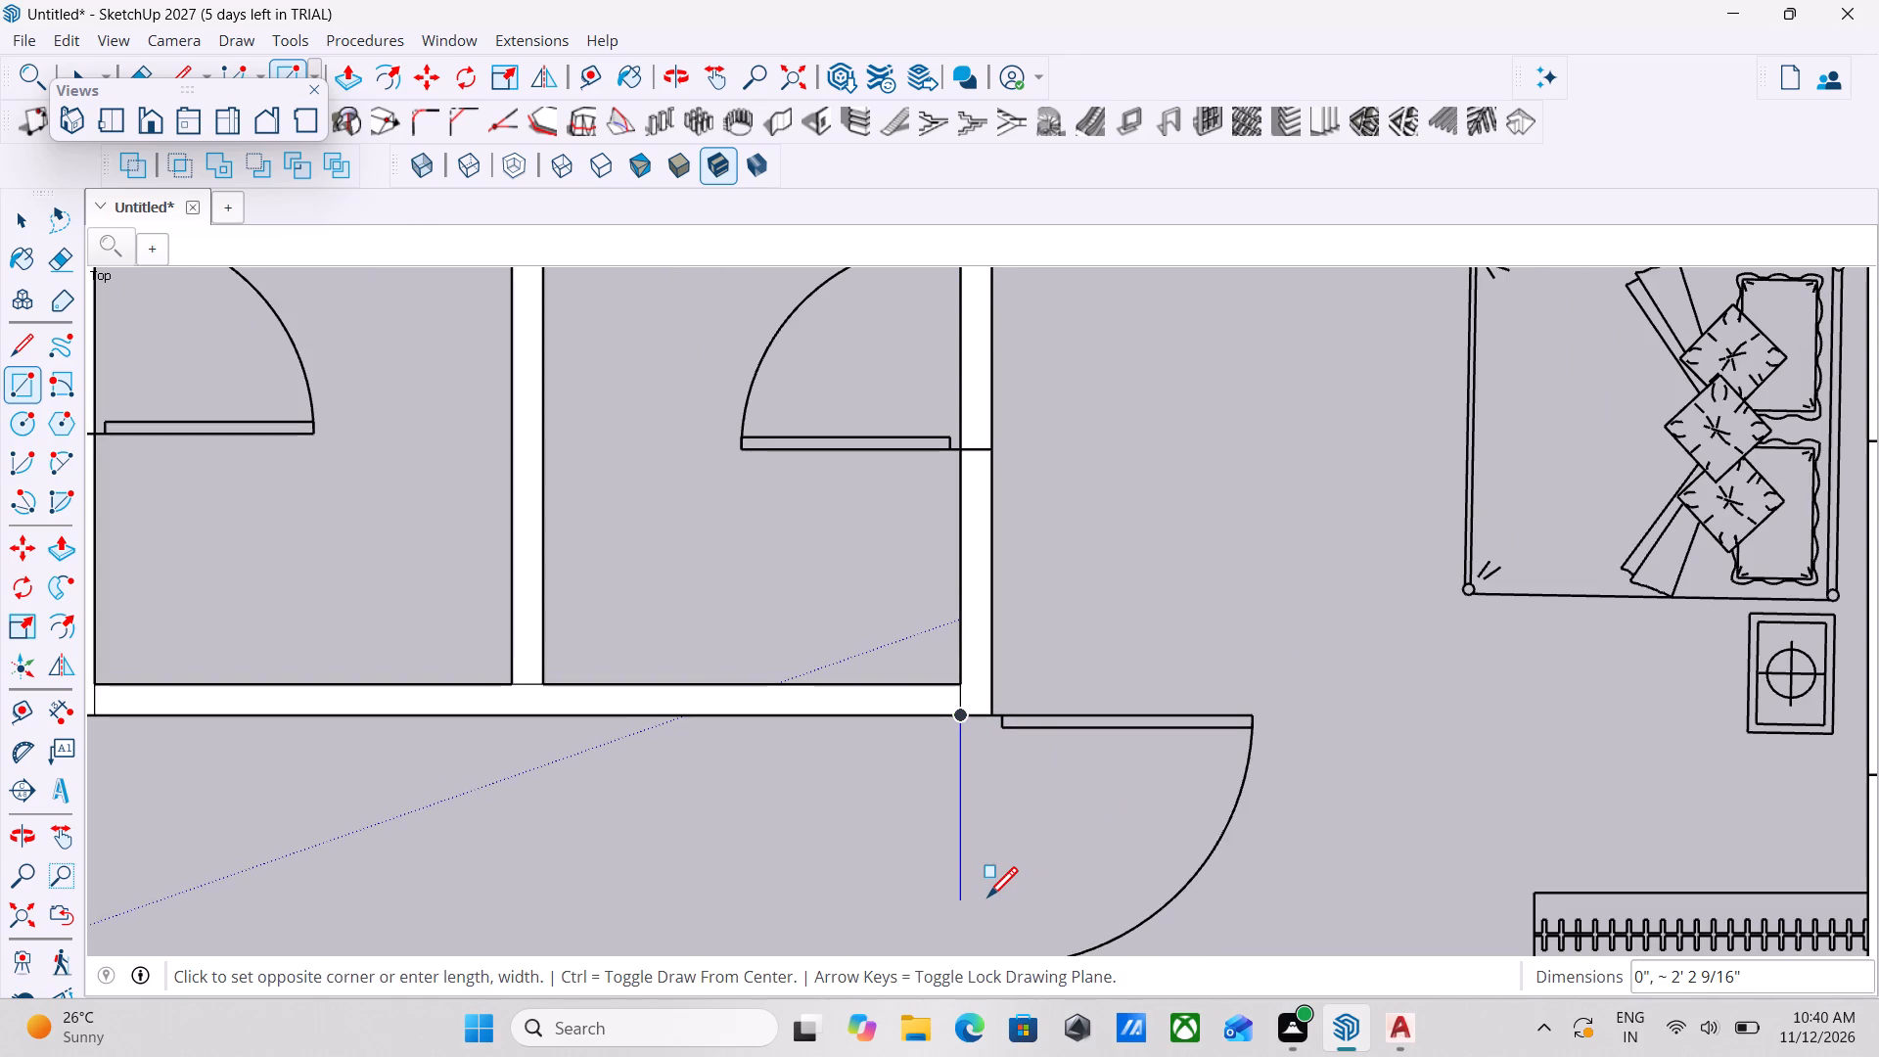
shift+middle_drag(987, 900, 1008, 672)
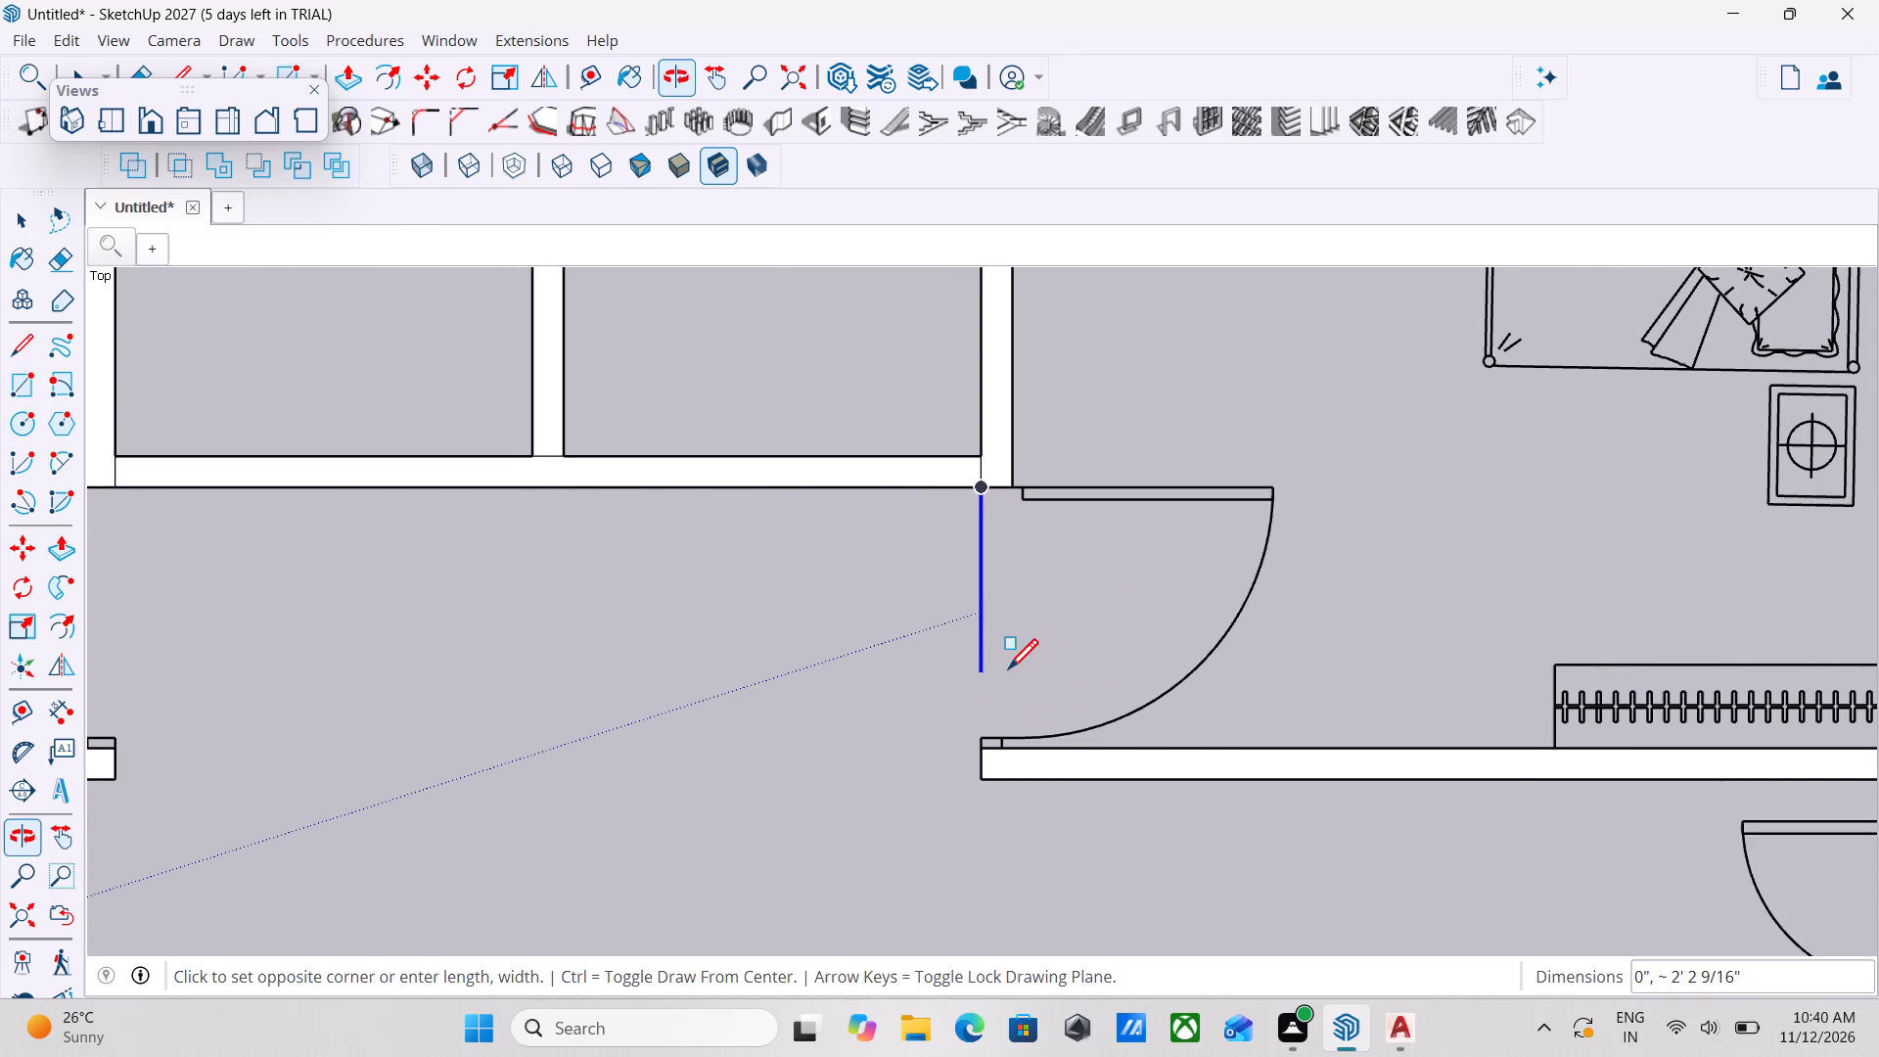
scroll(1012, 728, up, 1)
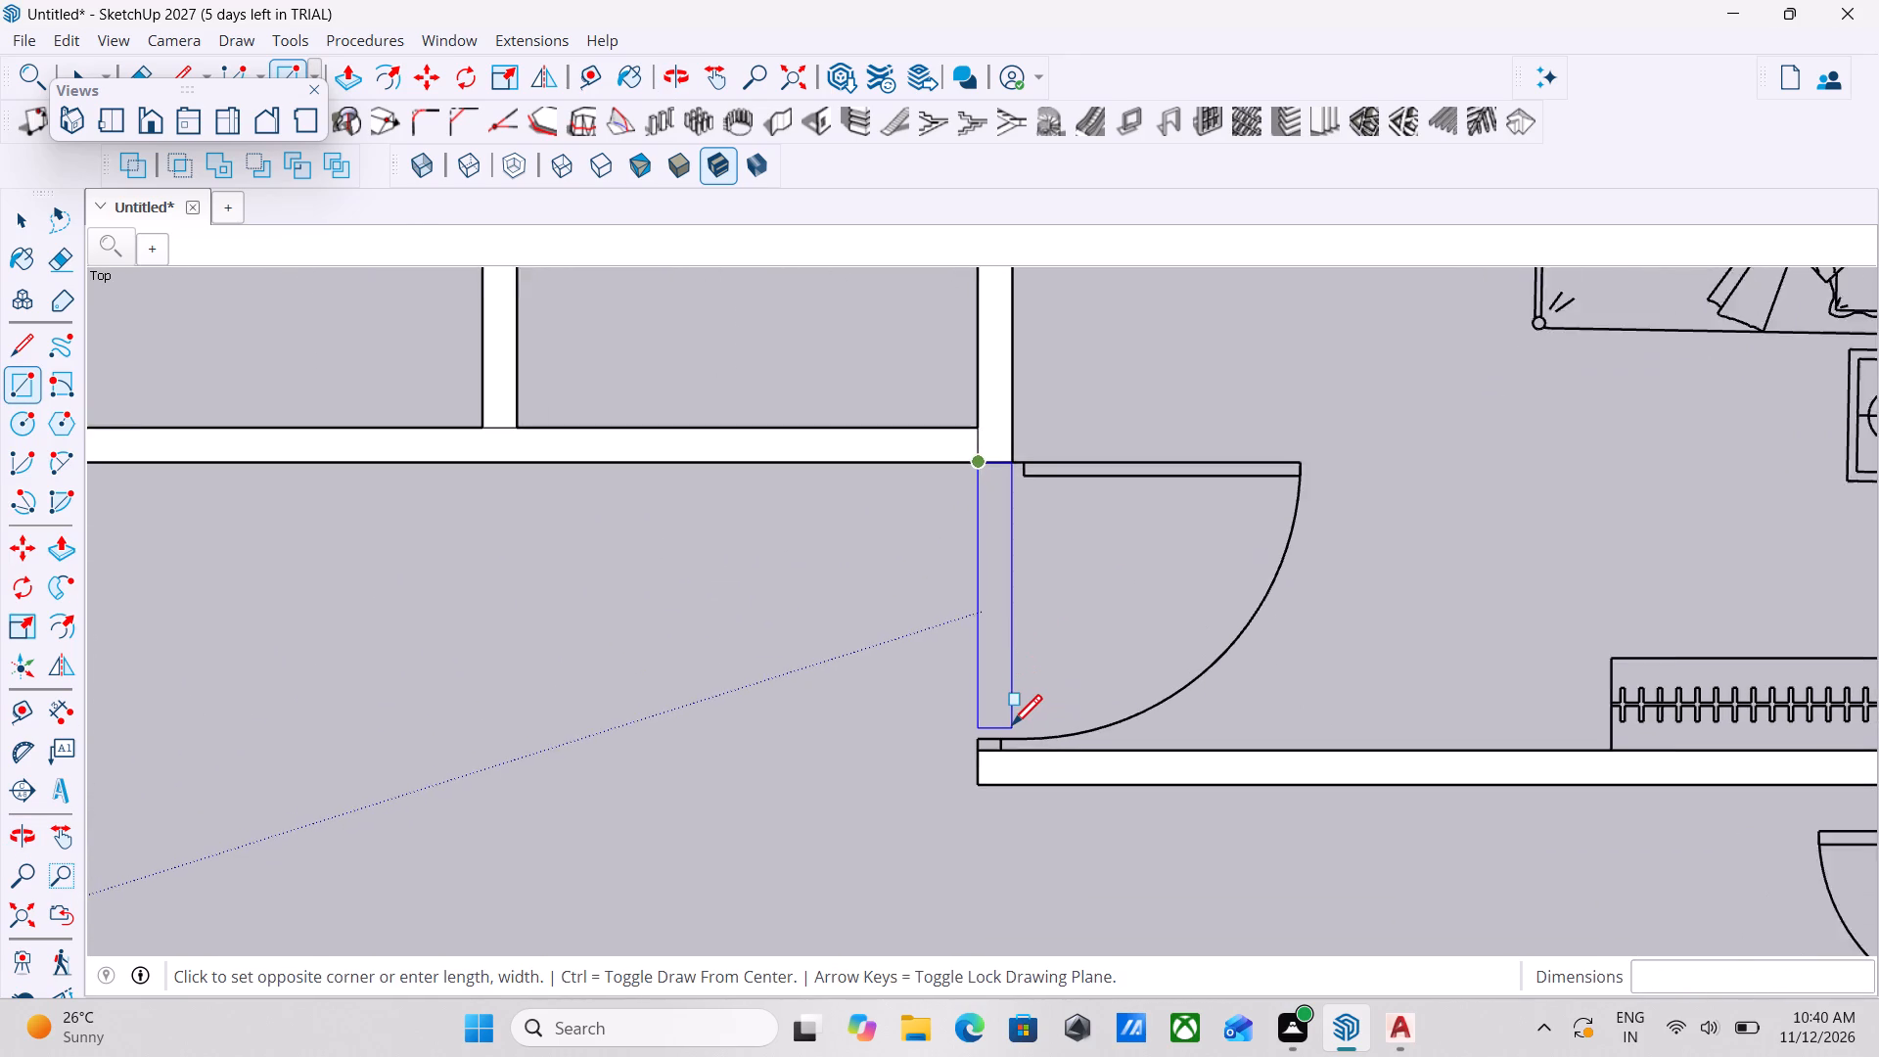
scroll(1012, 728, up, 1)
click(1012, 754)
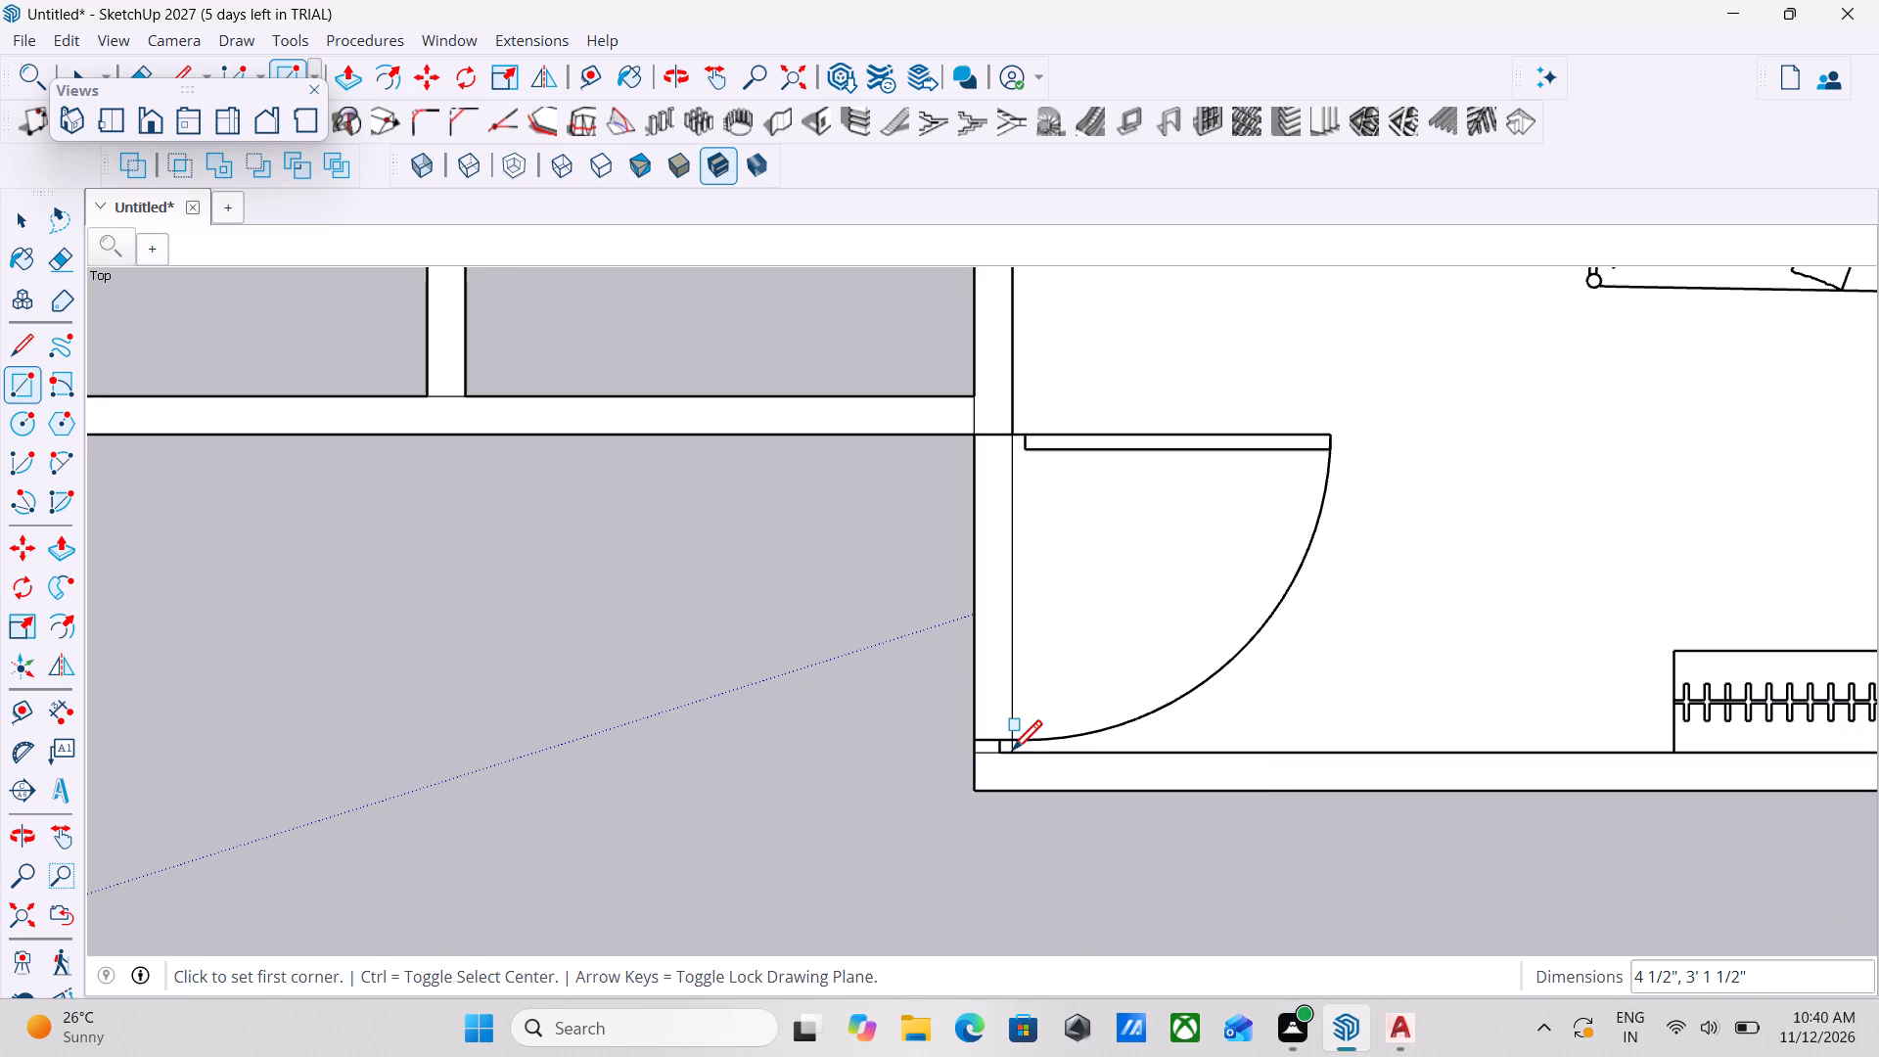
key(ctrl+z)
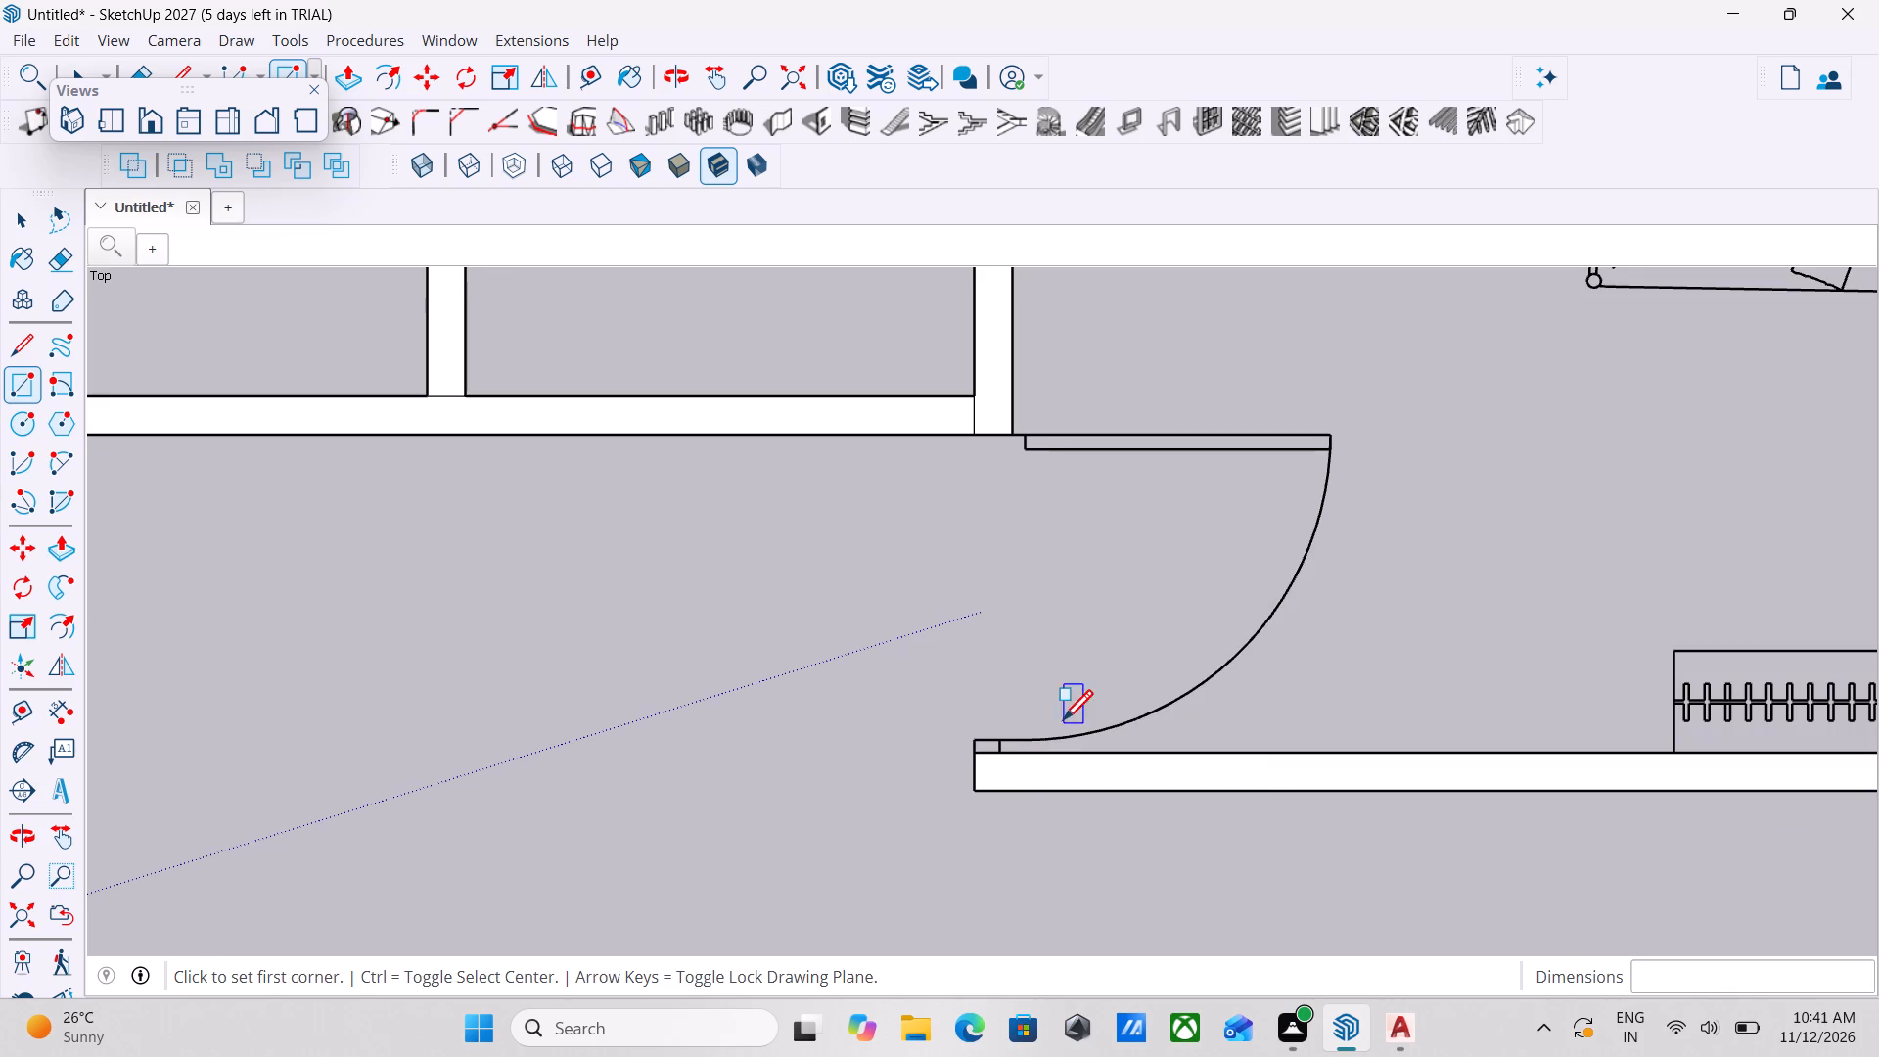
Bridge the upper right bedroom's door opening with a 4 1/2" by 3' 1 1/2" rectangle from the bathroom wall's bedroom-side corner to the wall below.
scroll(993, 396, up, 1)
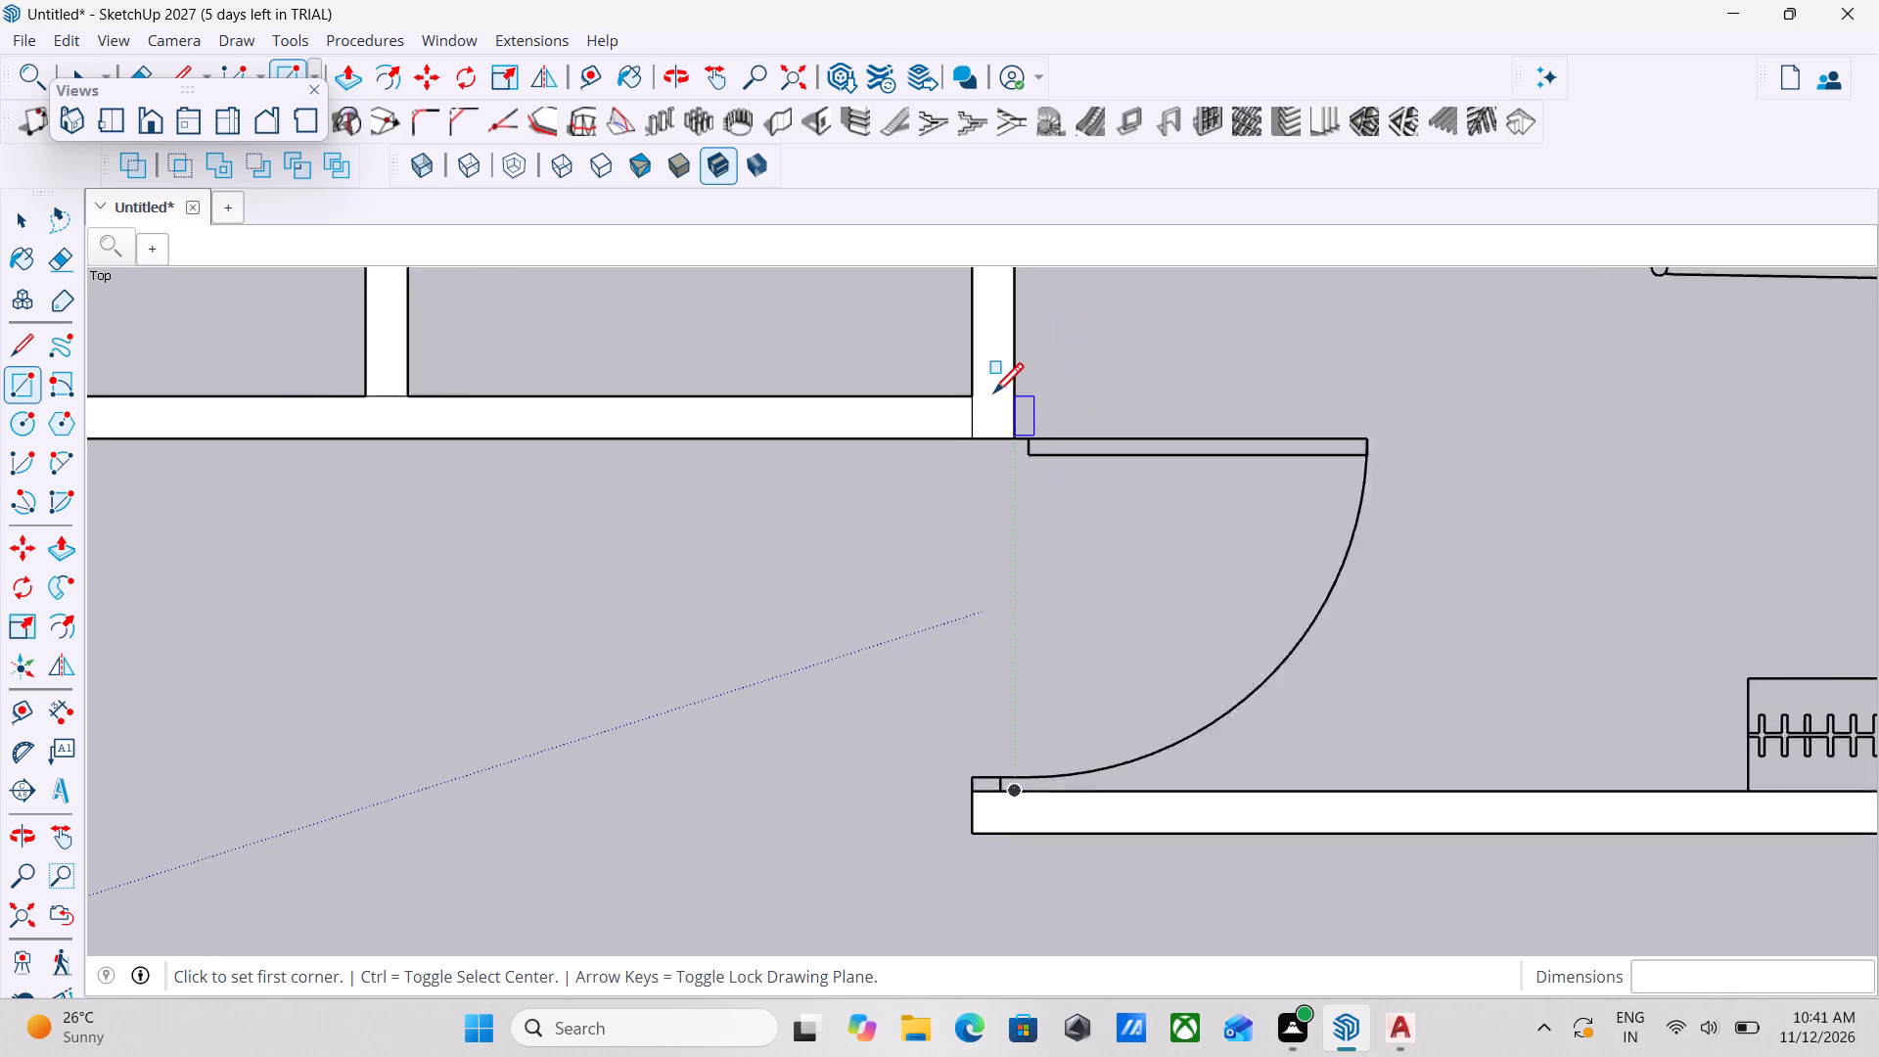
scroll(993, 396, up, 1)
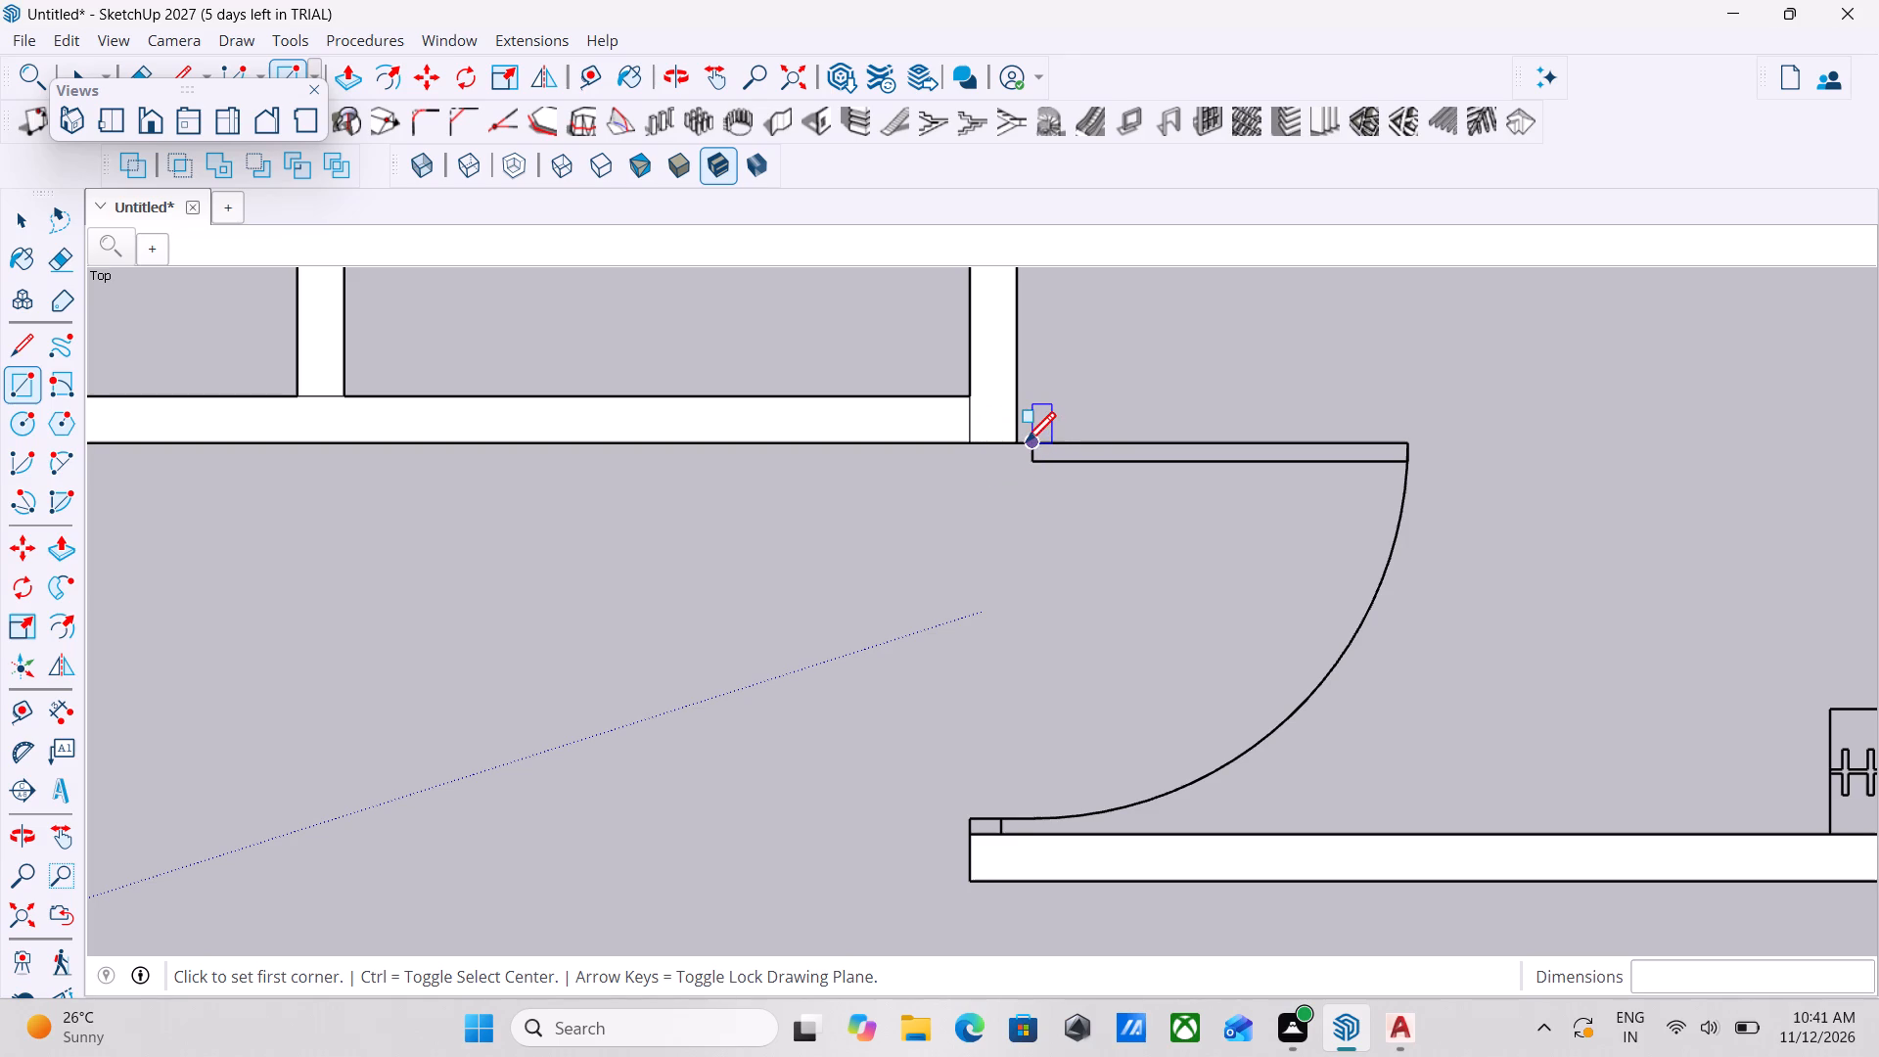
click(1017, 445)
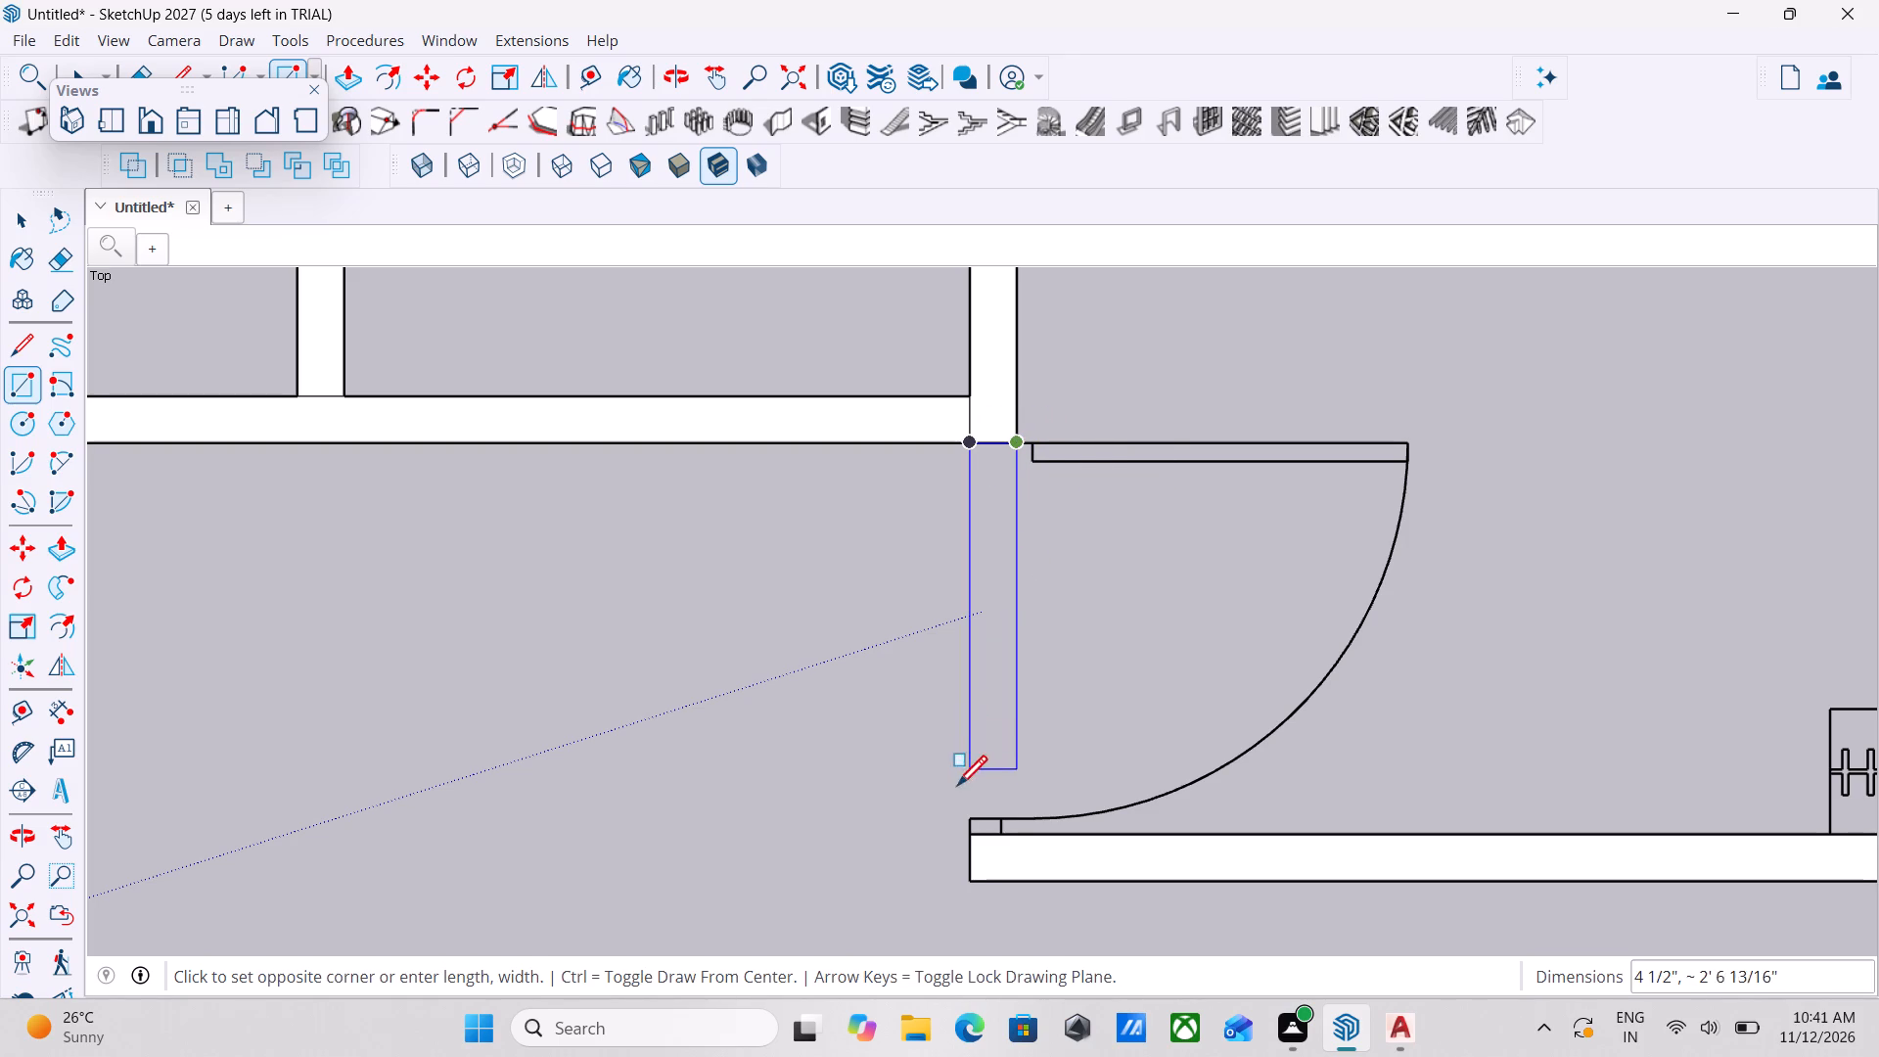
click(975, 843)
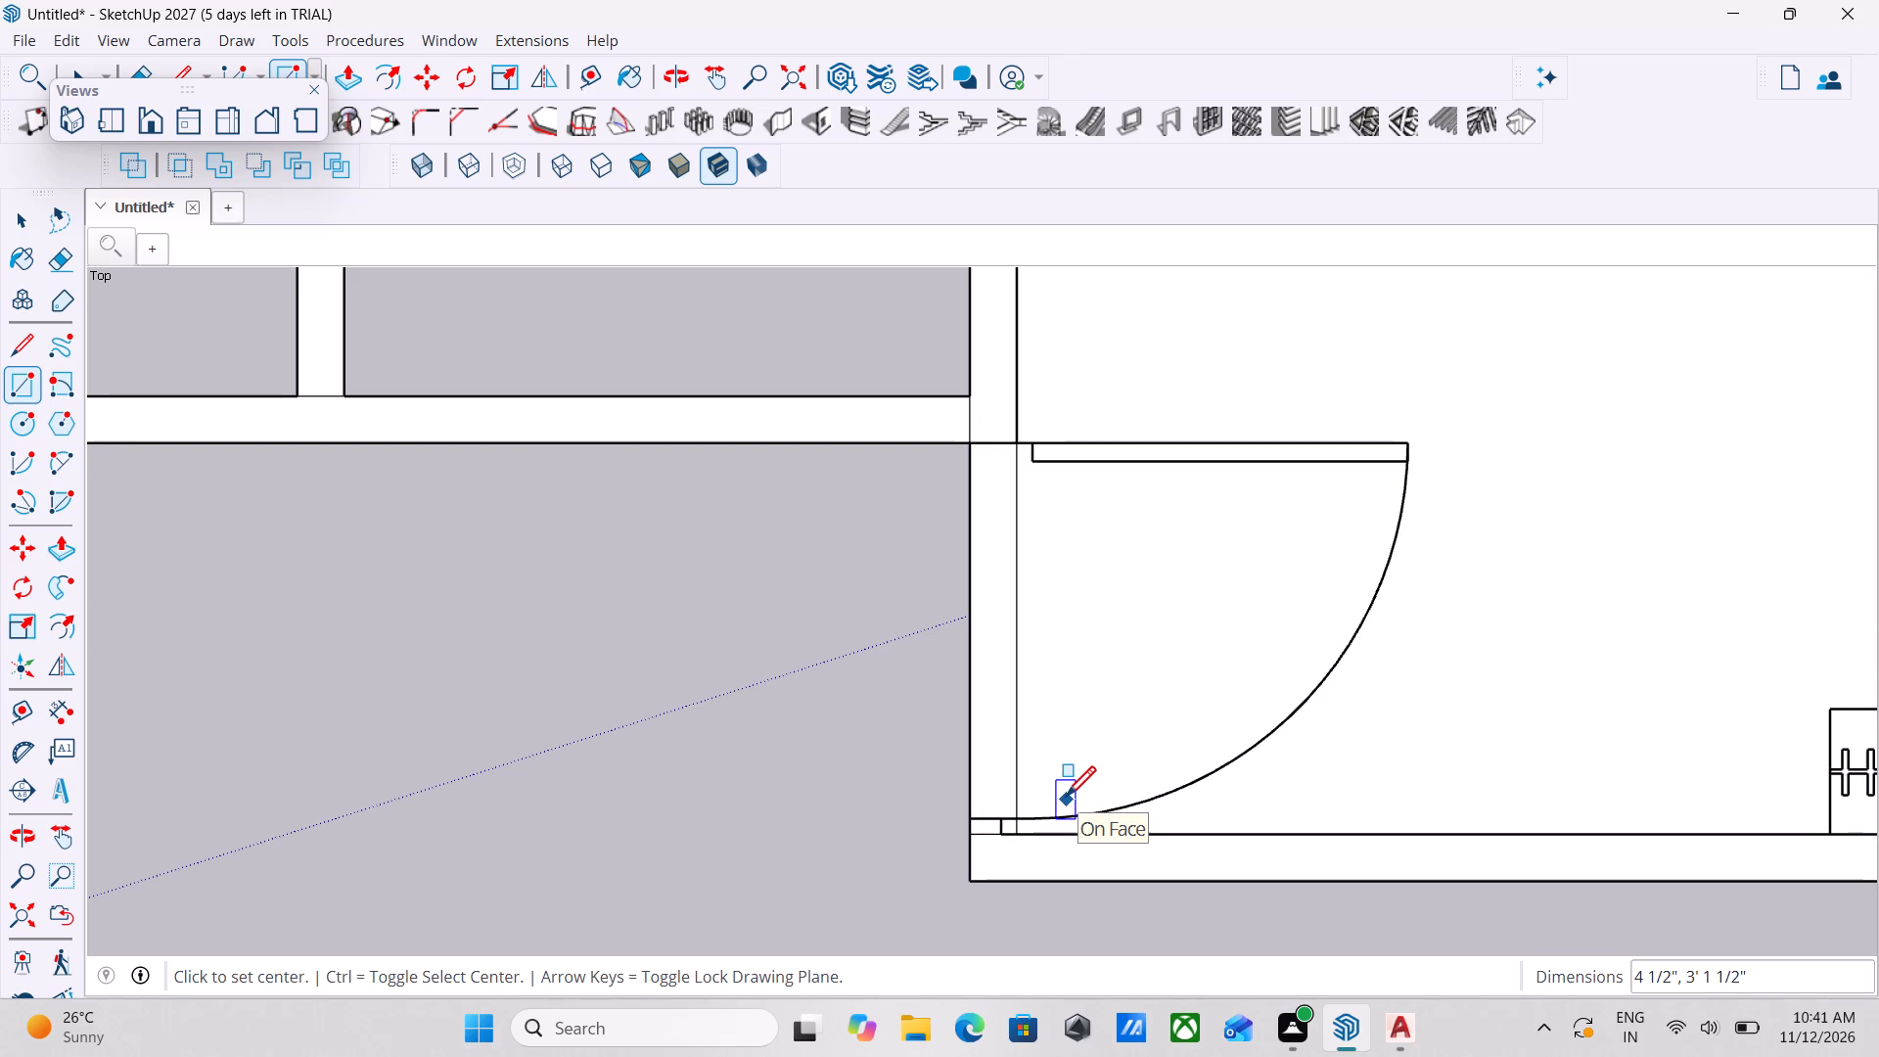
Delete the filled floor face inside the upper right bedroom.
key(Escape)
key(space)
key(space)
click(1484, 551)
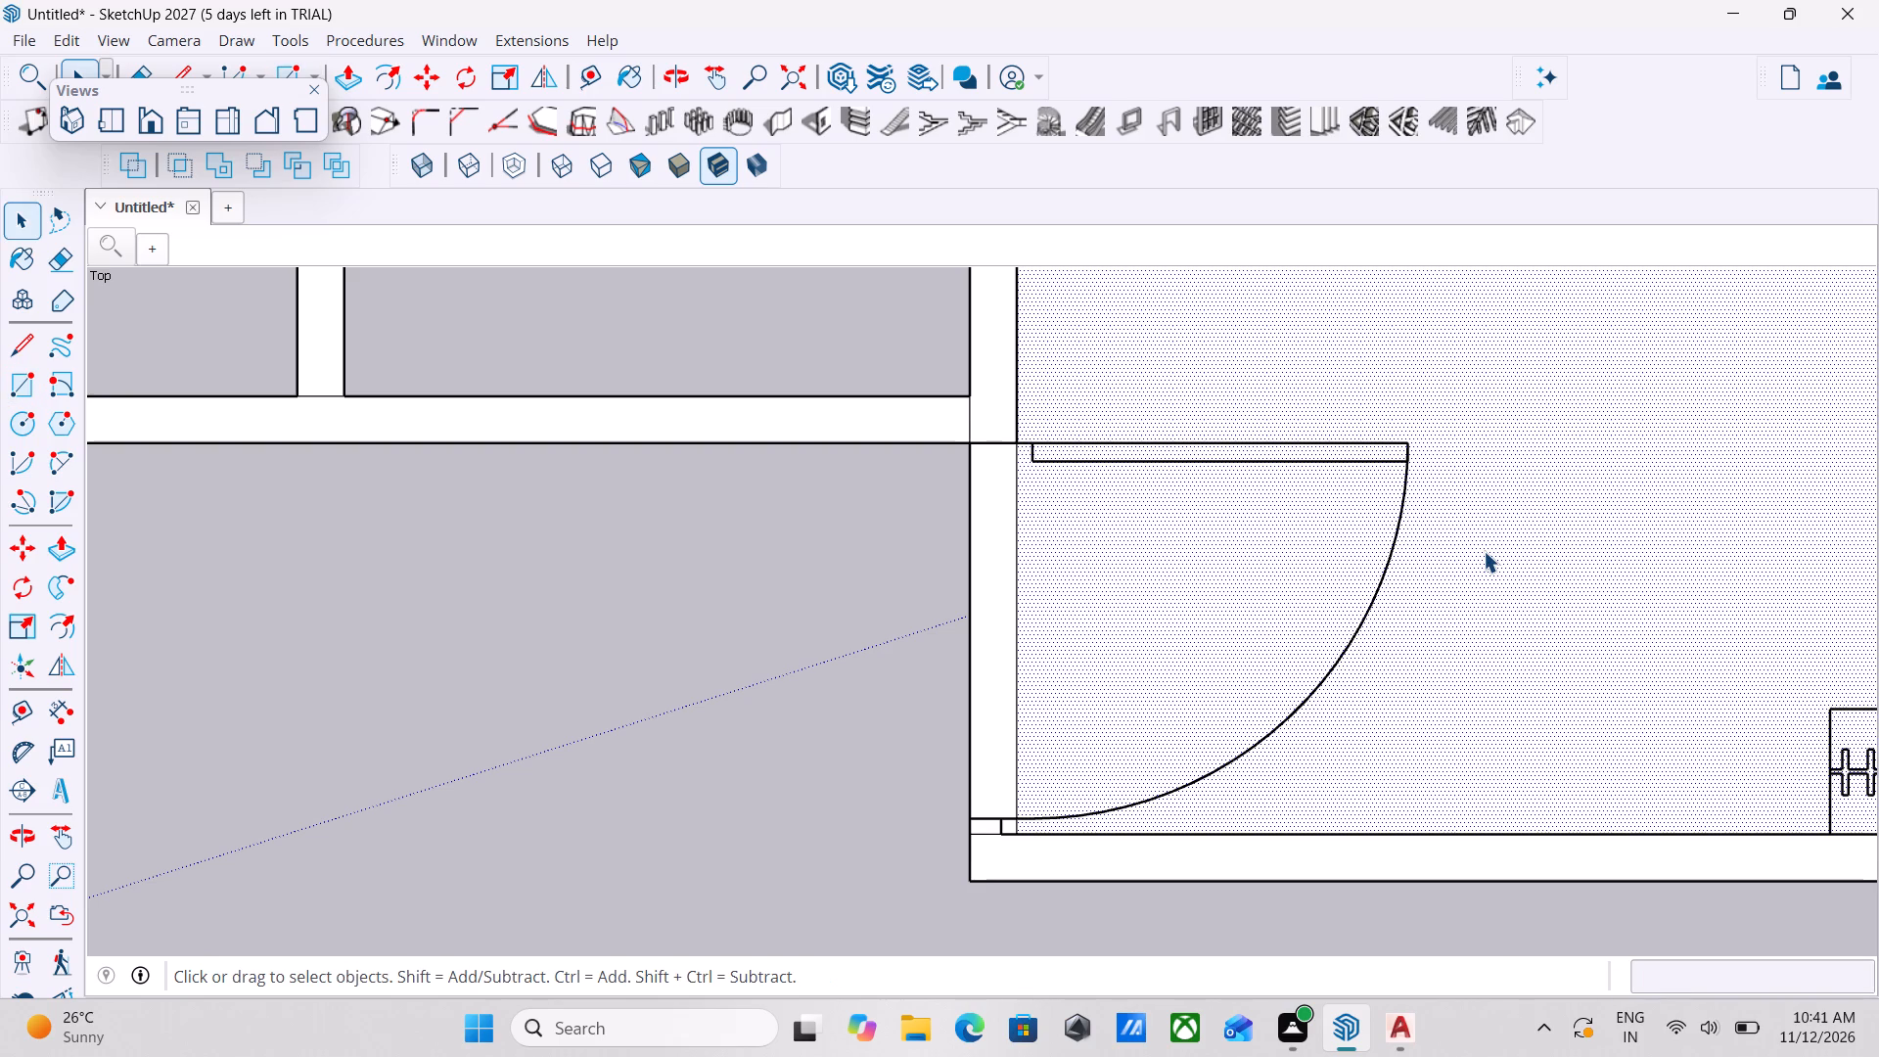
right_click(1484, 551)
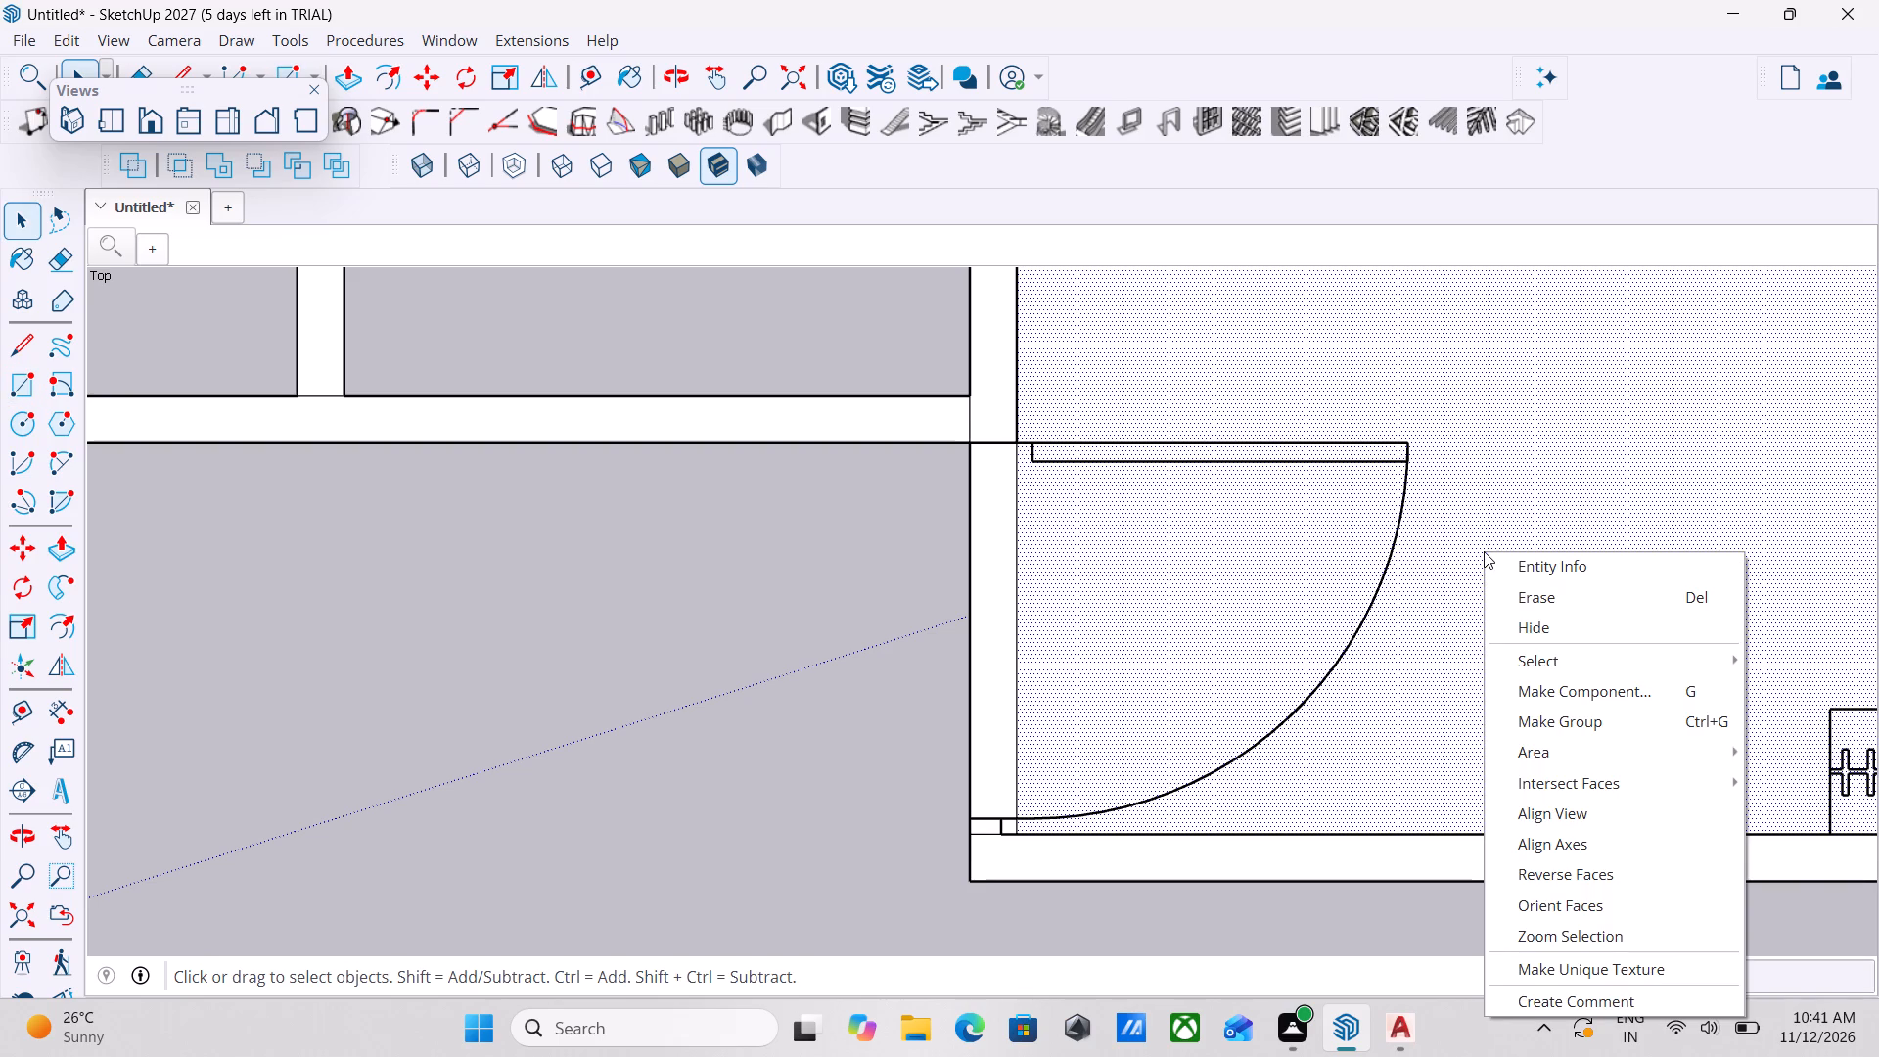
key(Escape)
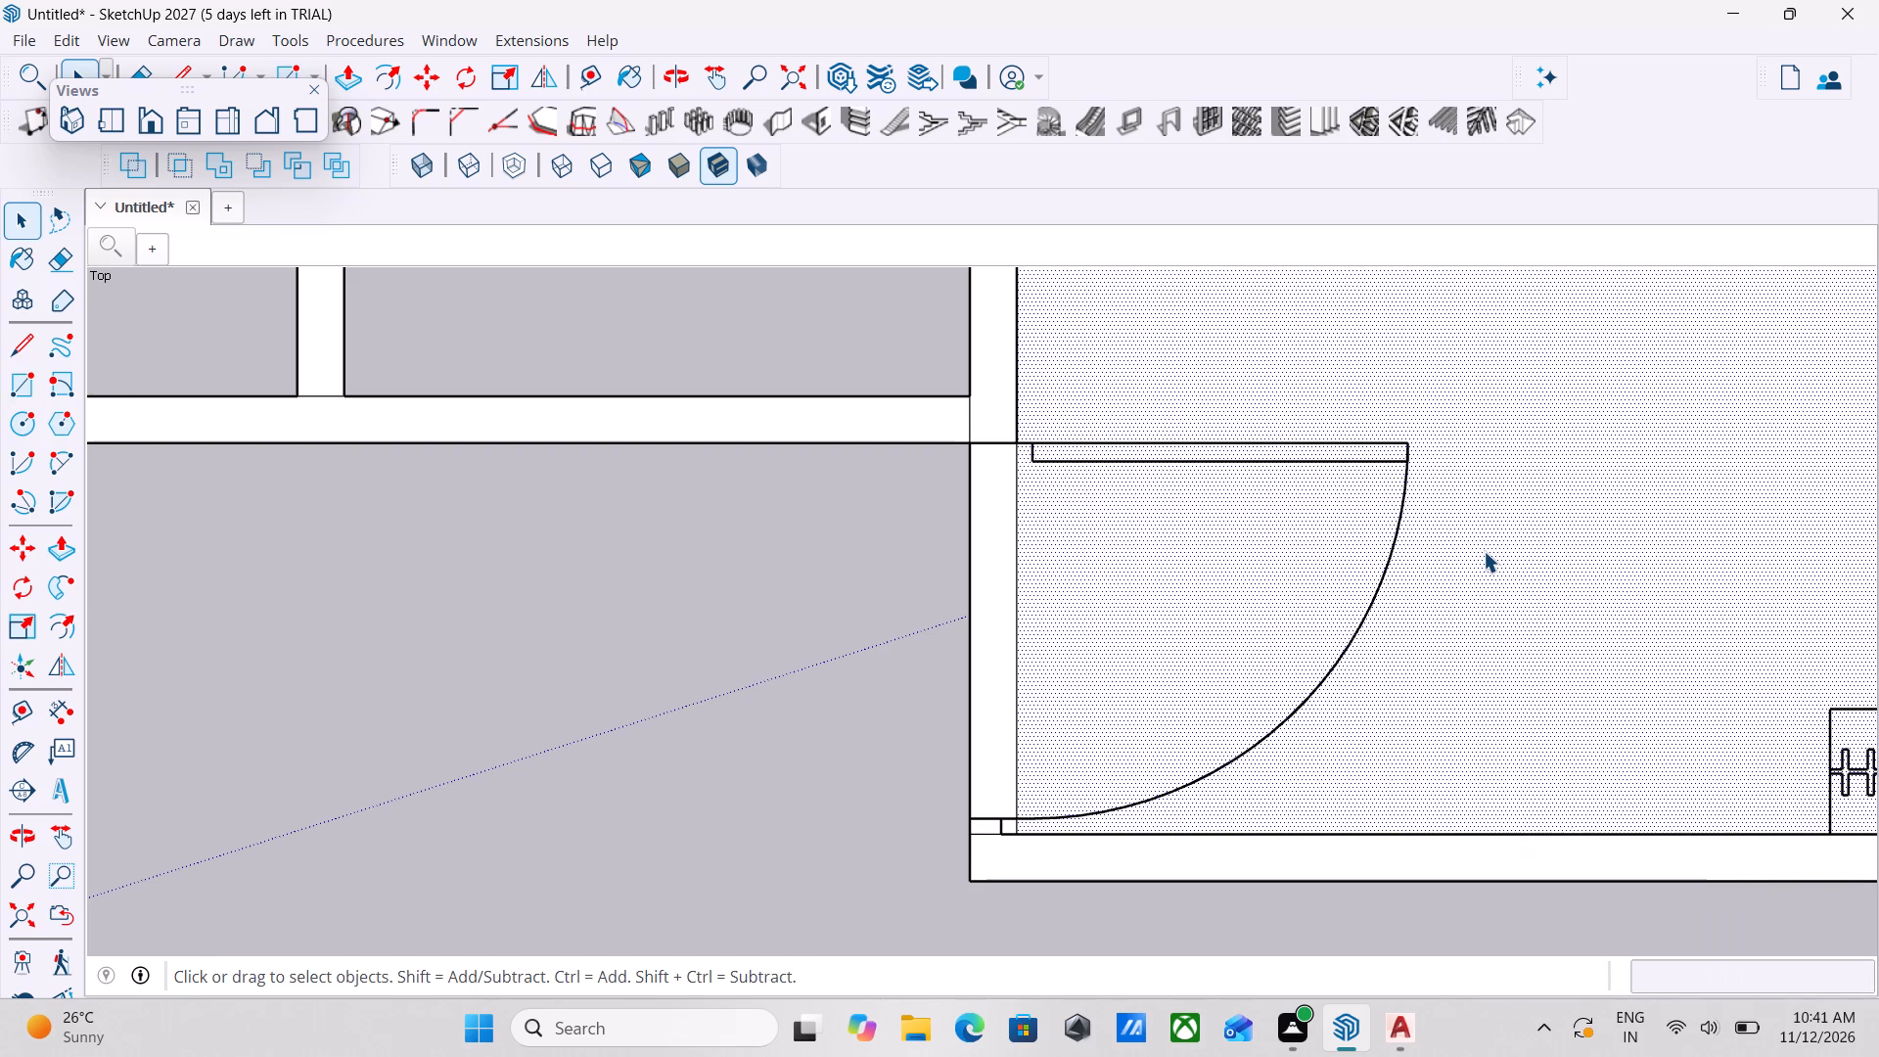
key(Delete)
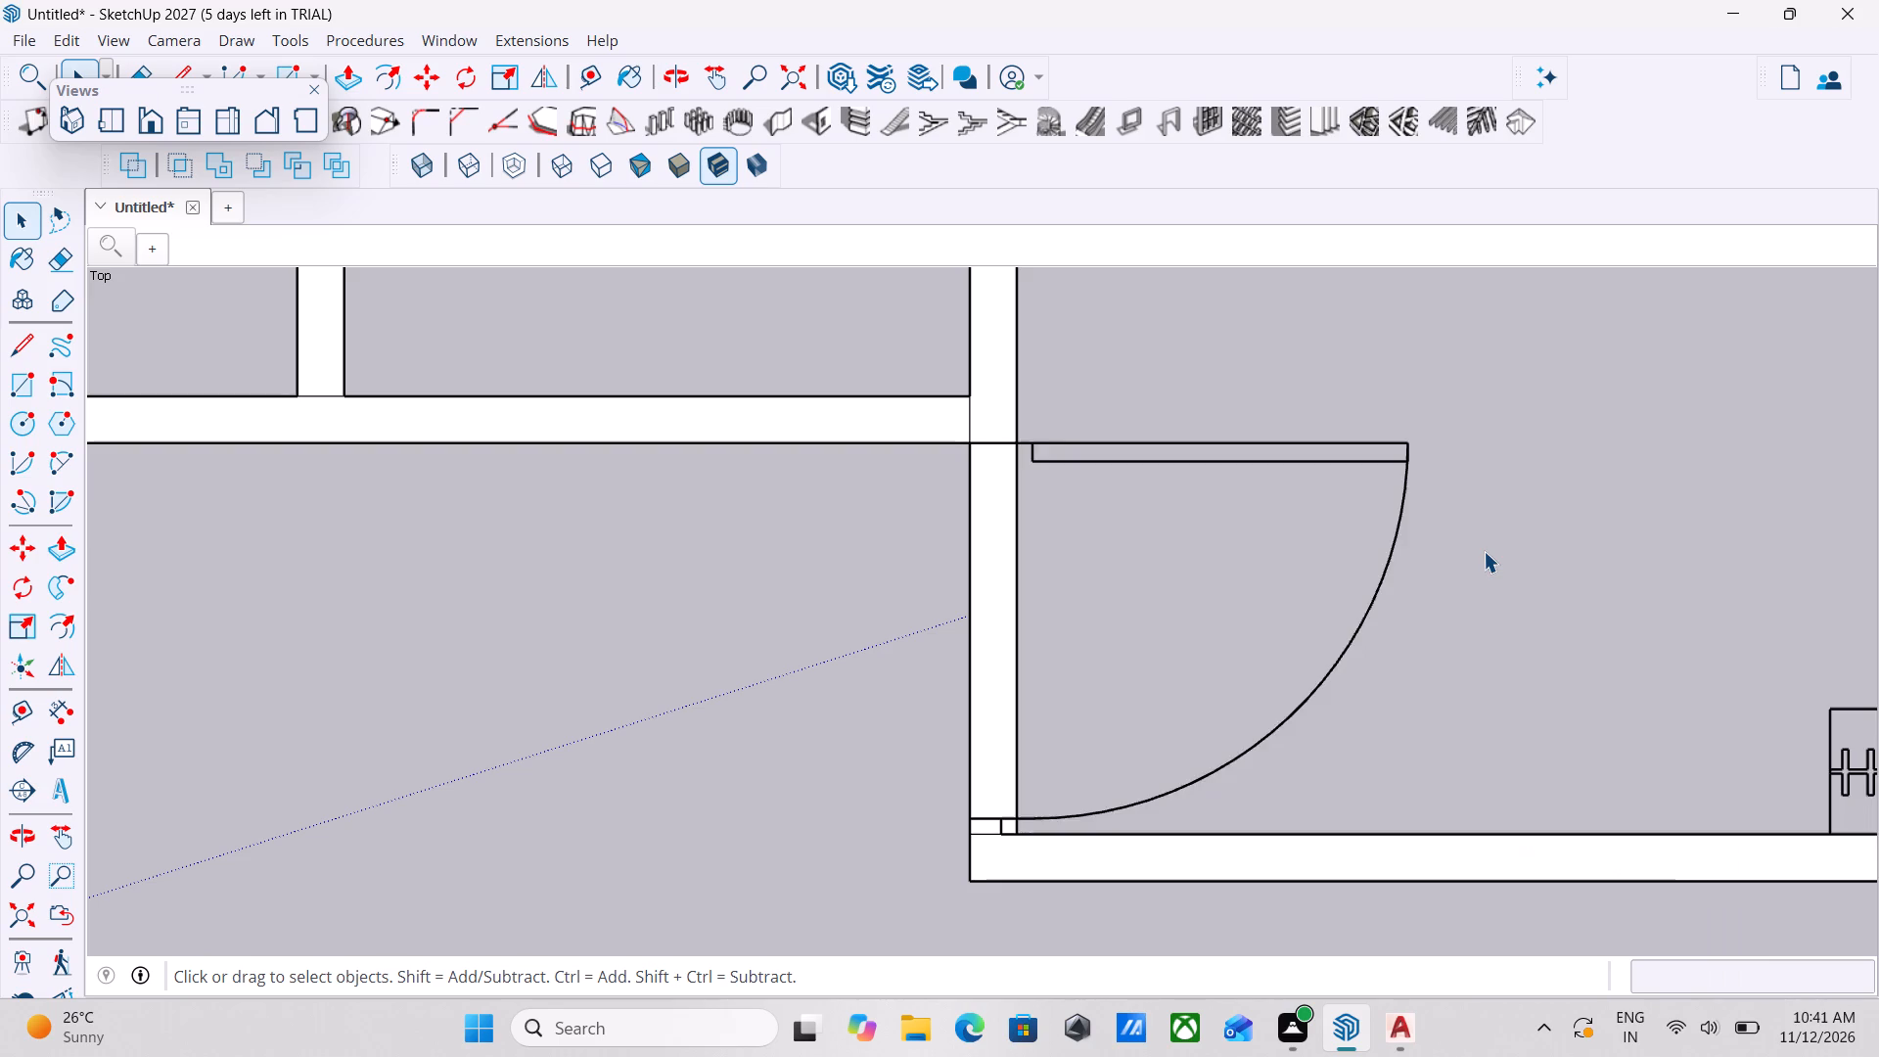
Bridge the upper left bedroom's door opening with a 4 1/2" by 3' 1 1/2" rectangle from the bathroom wall's bedroom-side corner to the wall below.
scroll(1484, 551, down, 7)
scroll(1302, 702, down, 4)
scroll(1328, 602, down, 4)
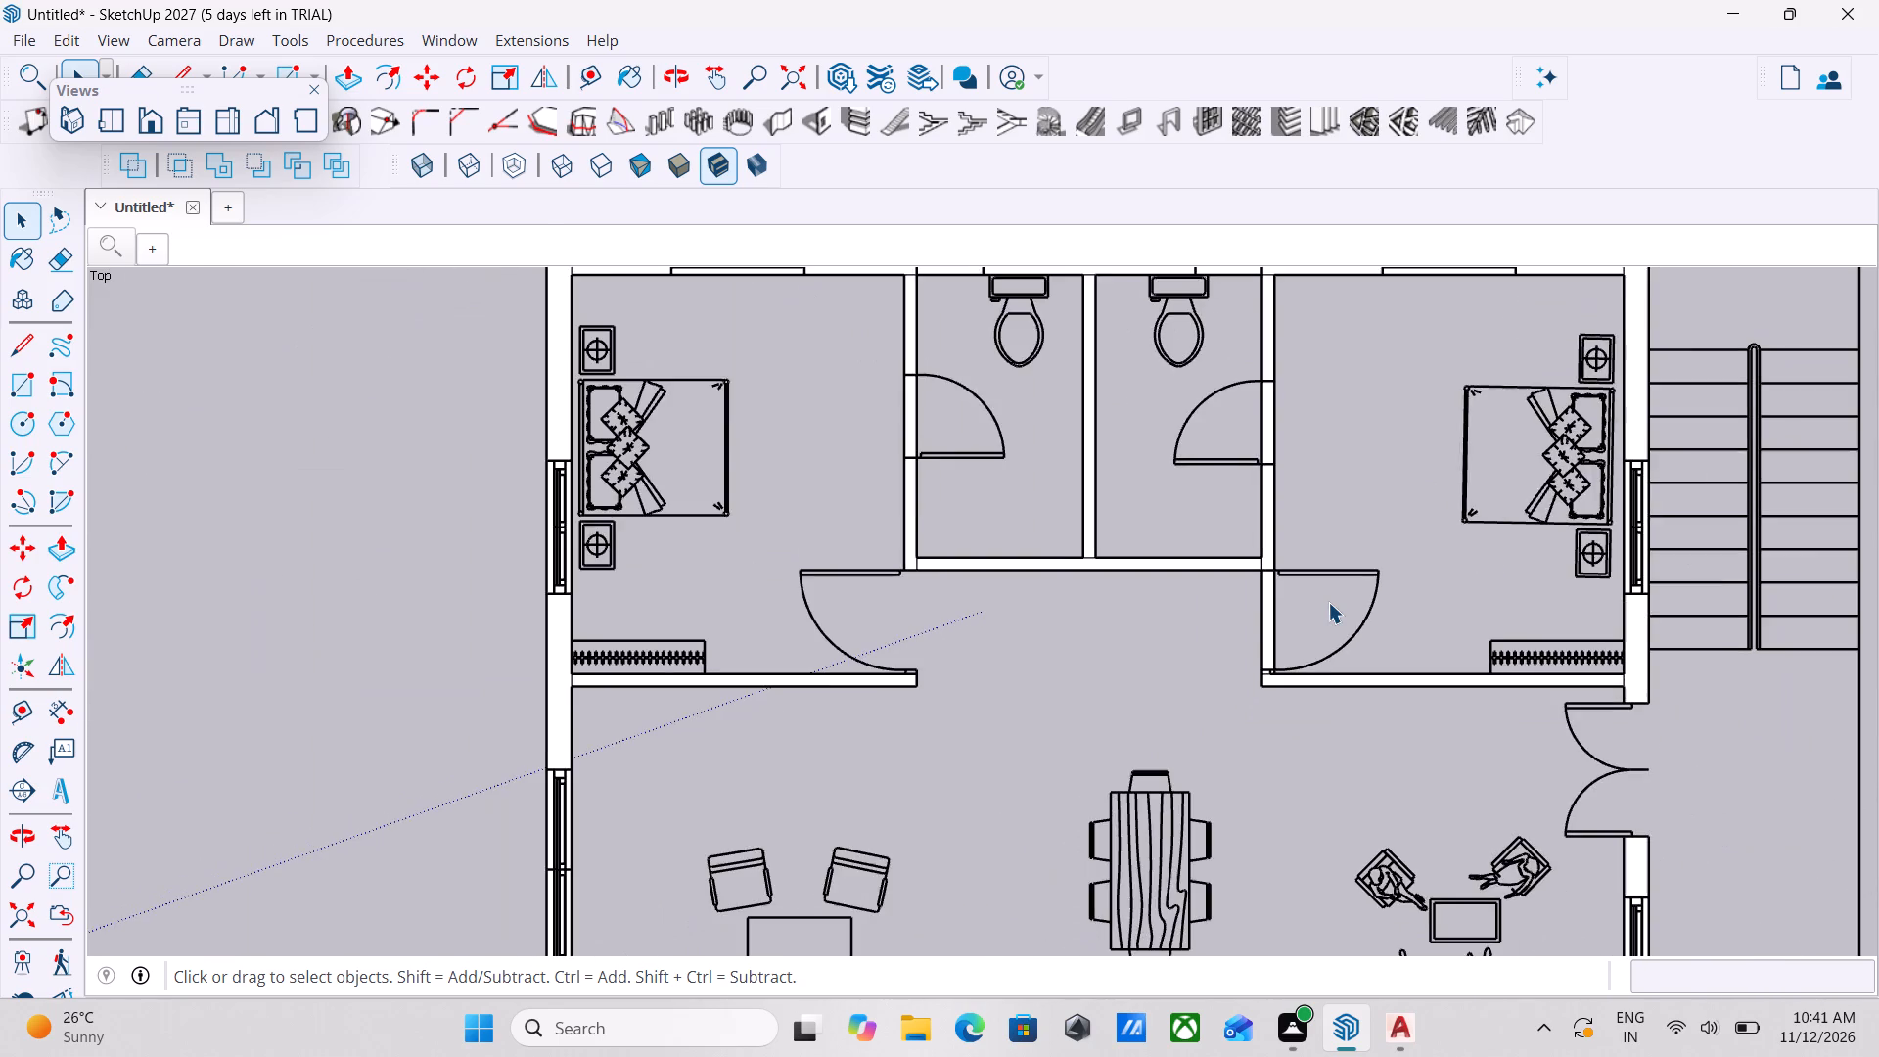
scroll(1328, 602, down, 4)
scroll(1200, 552, up, 4)
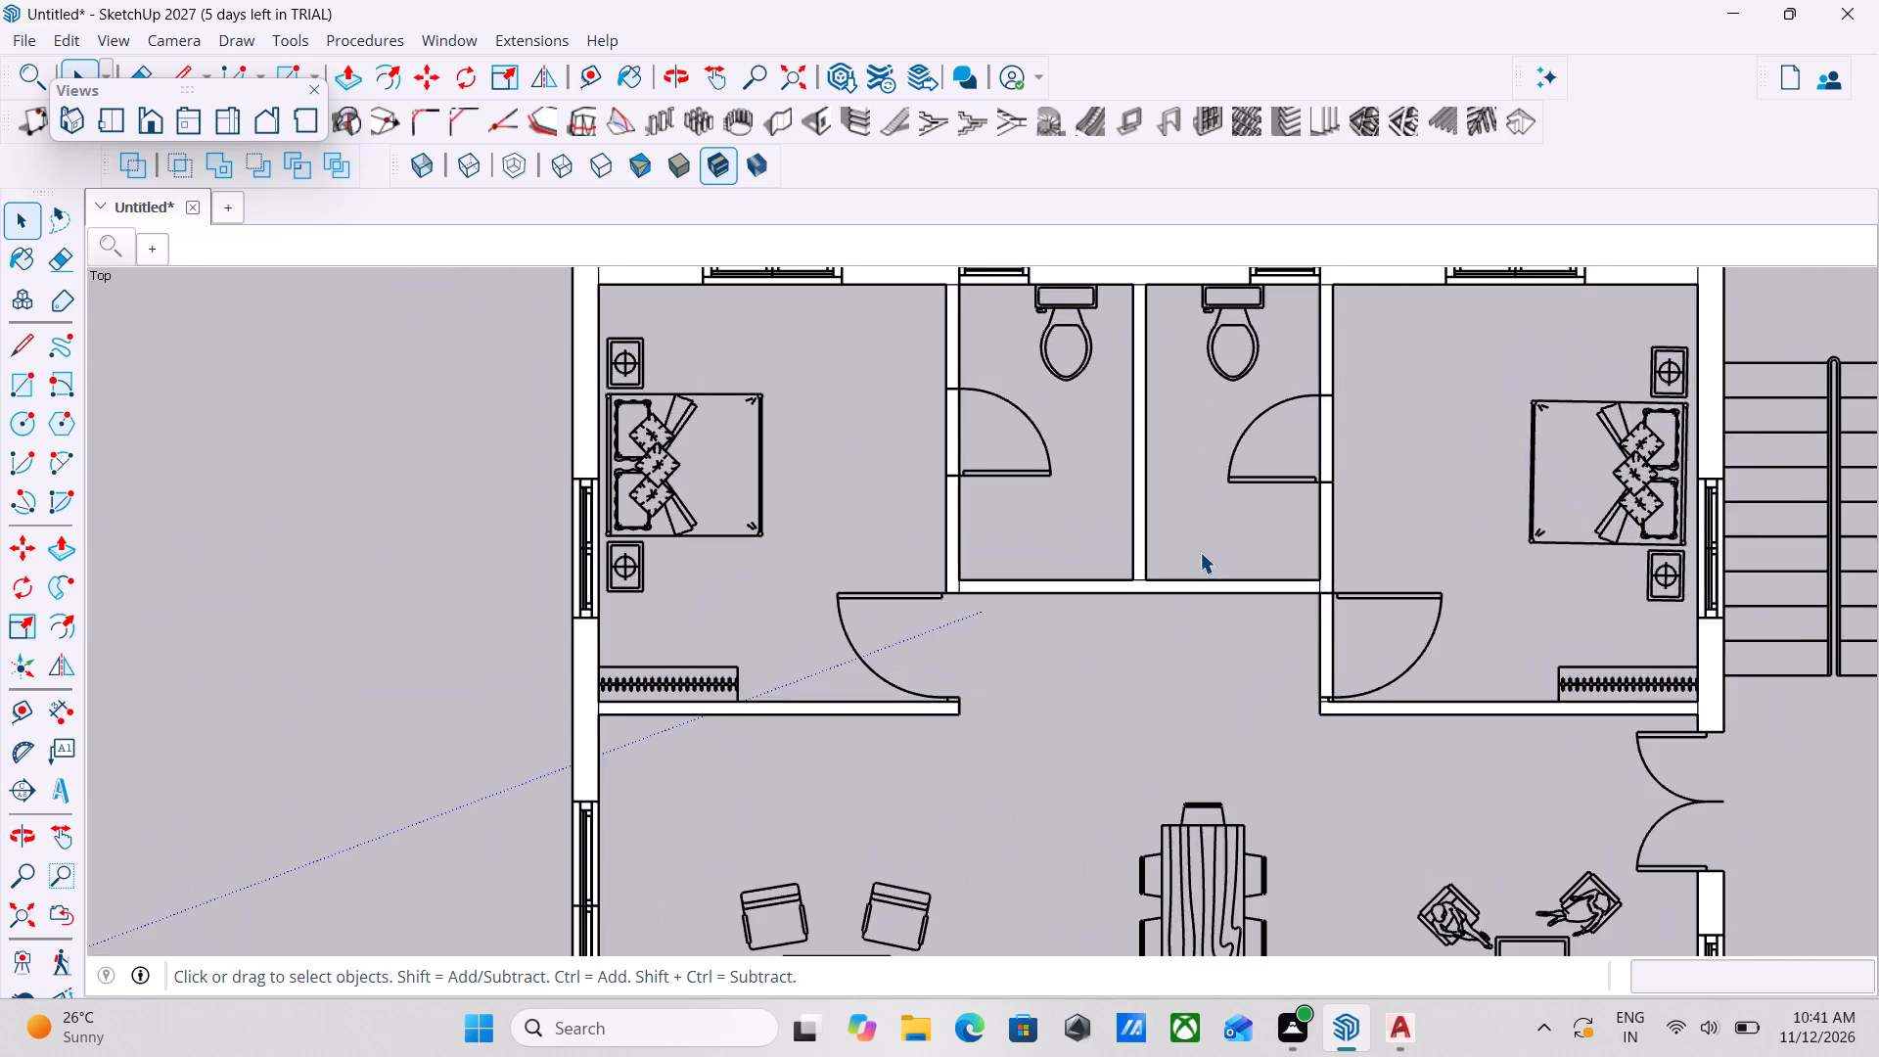
scroll(1005, 676, up, 3)
scroll(889, 697, up, 4)
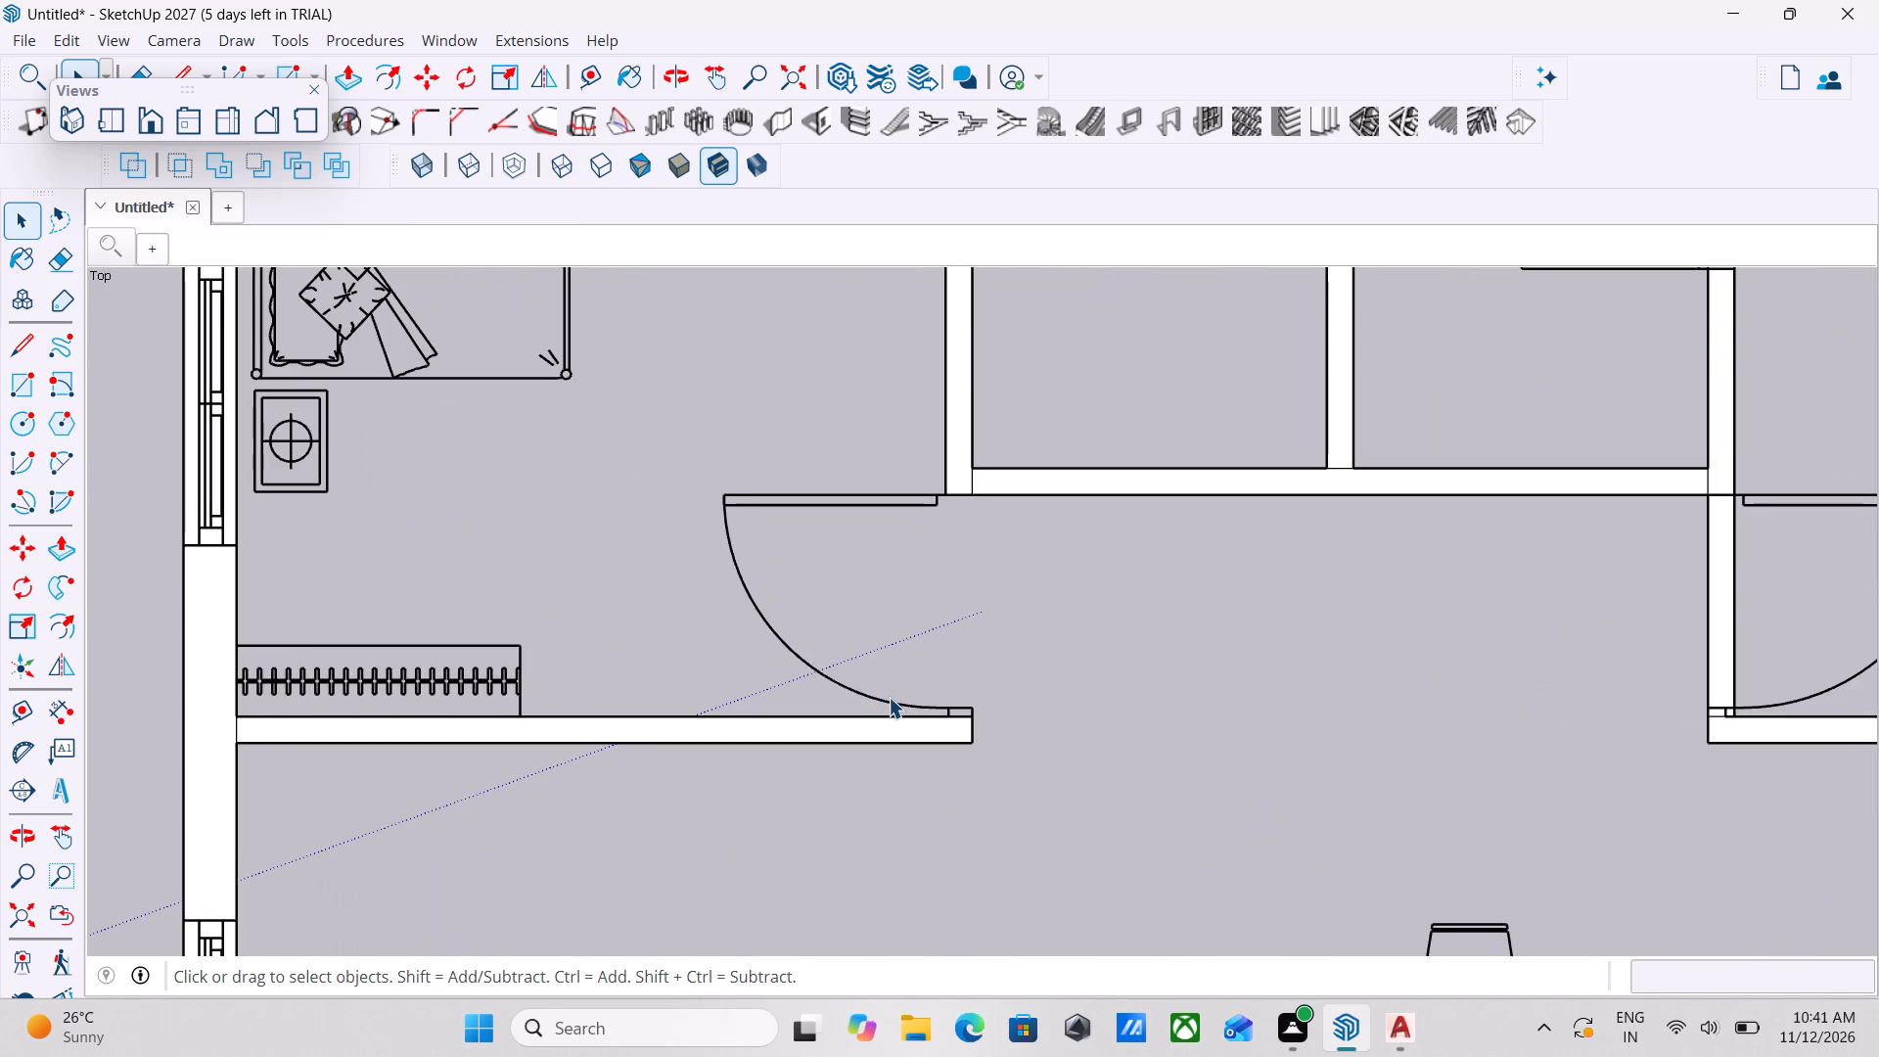
key(r)
scroll(955, 492, up, 6)
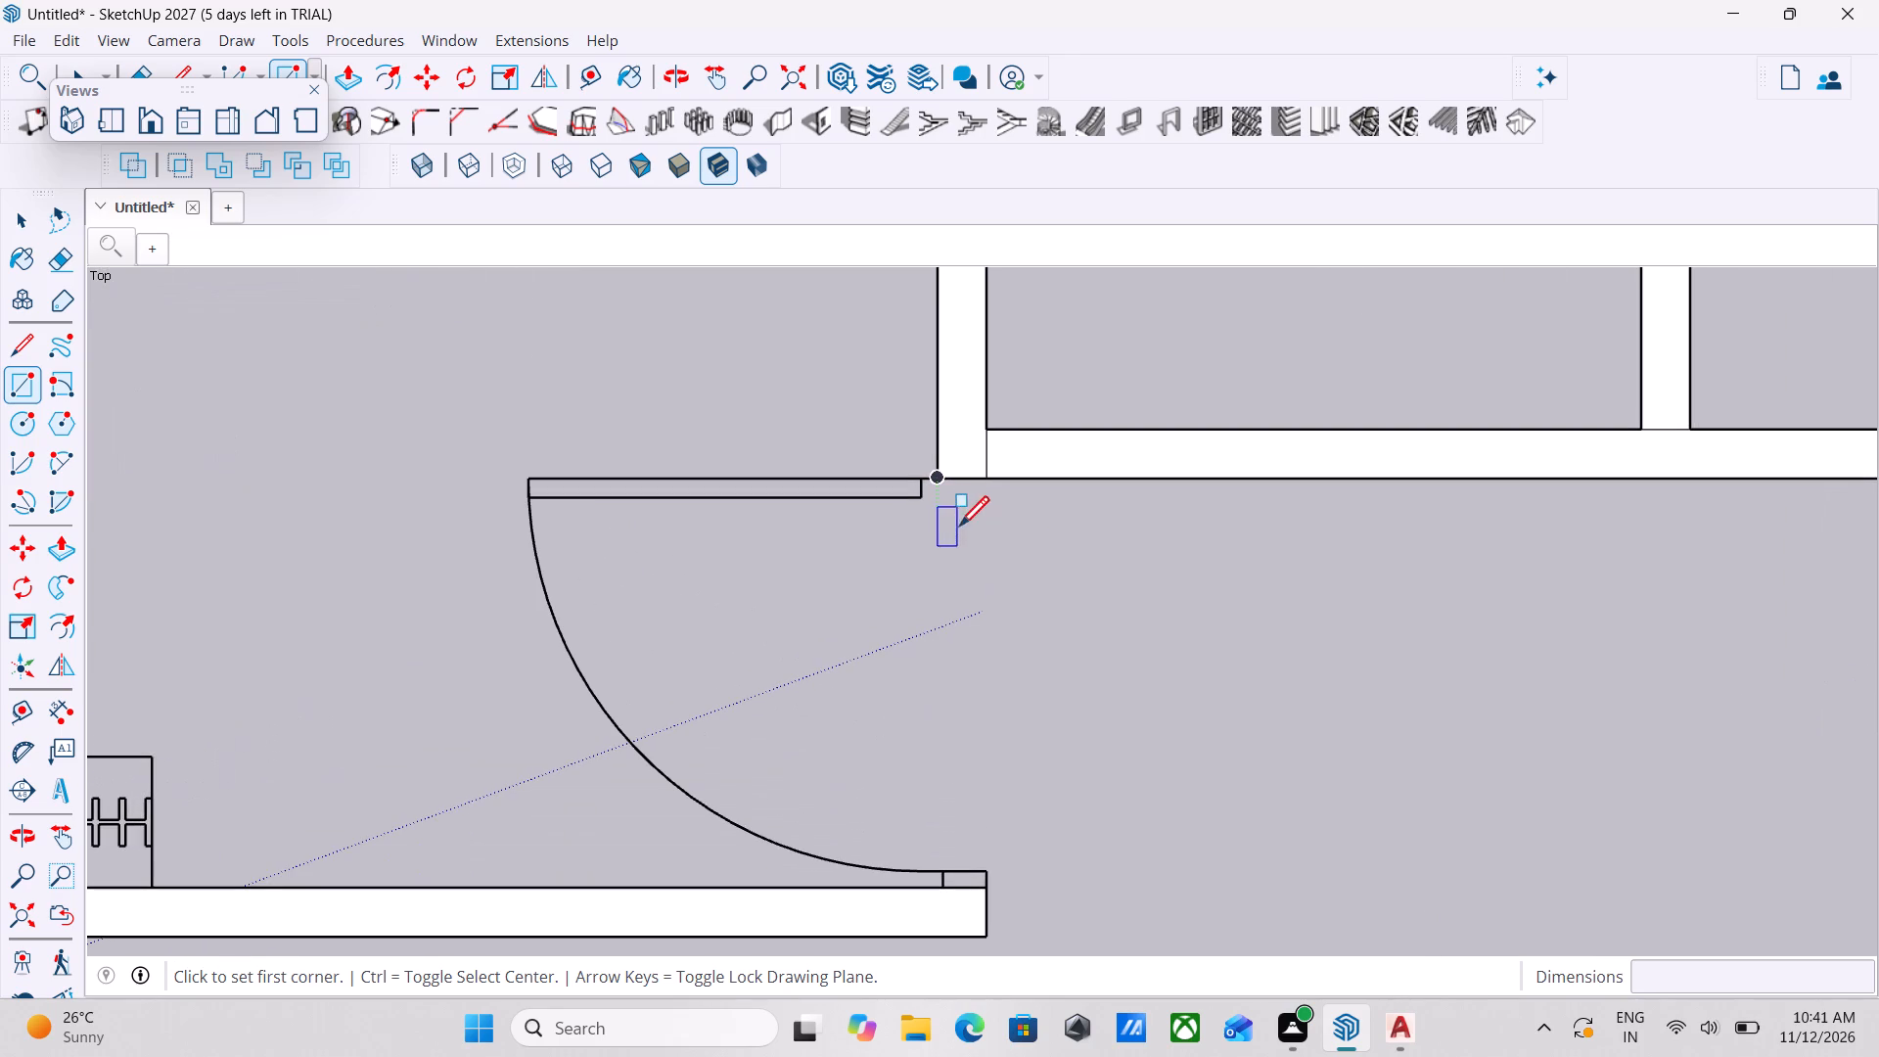
click(938, 483)
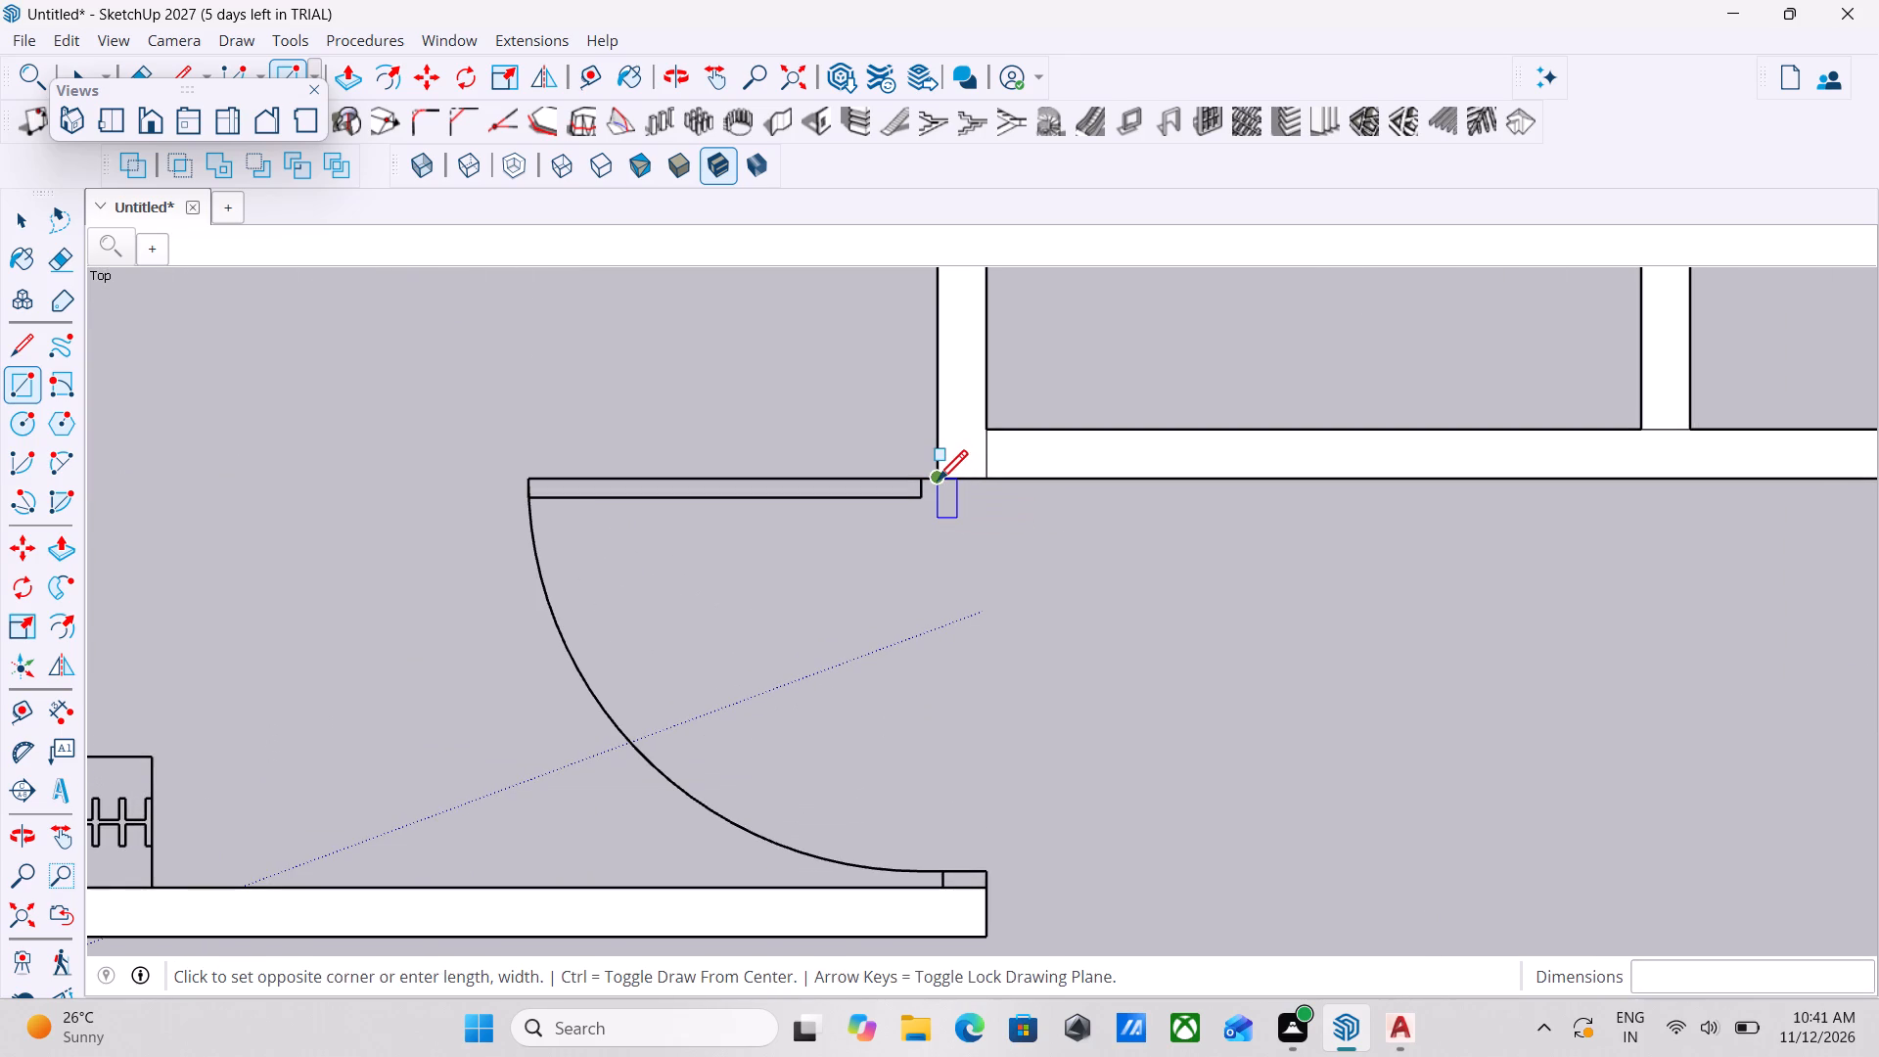
click(986, 898)
key(space)
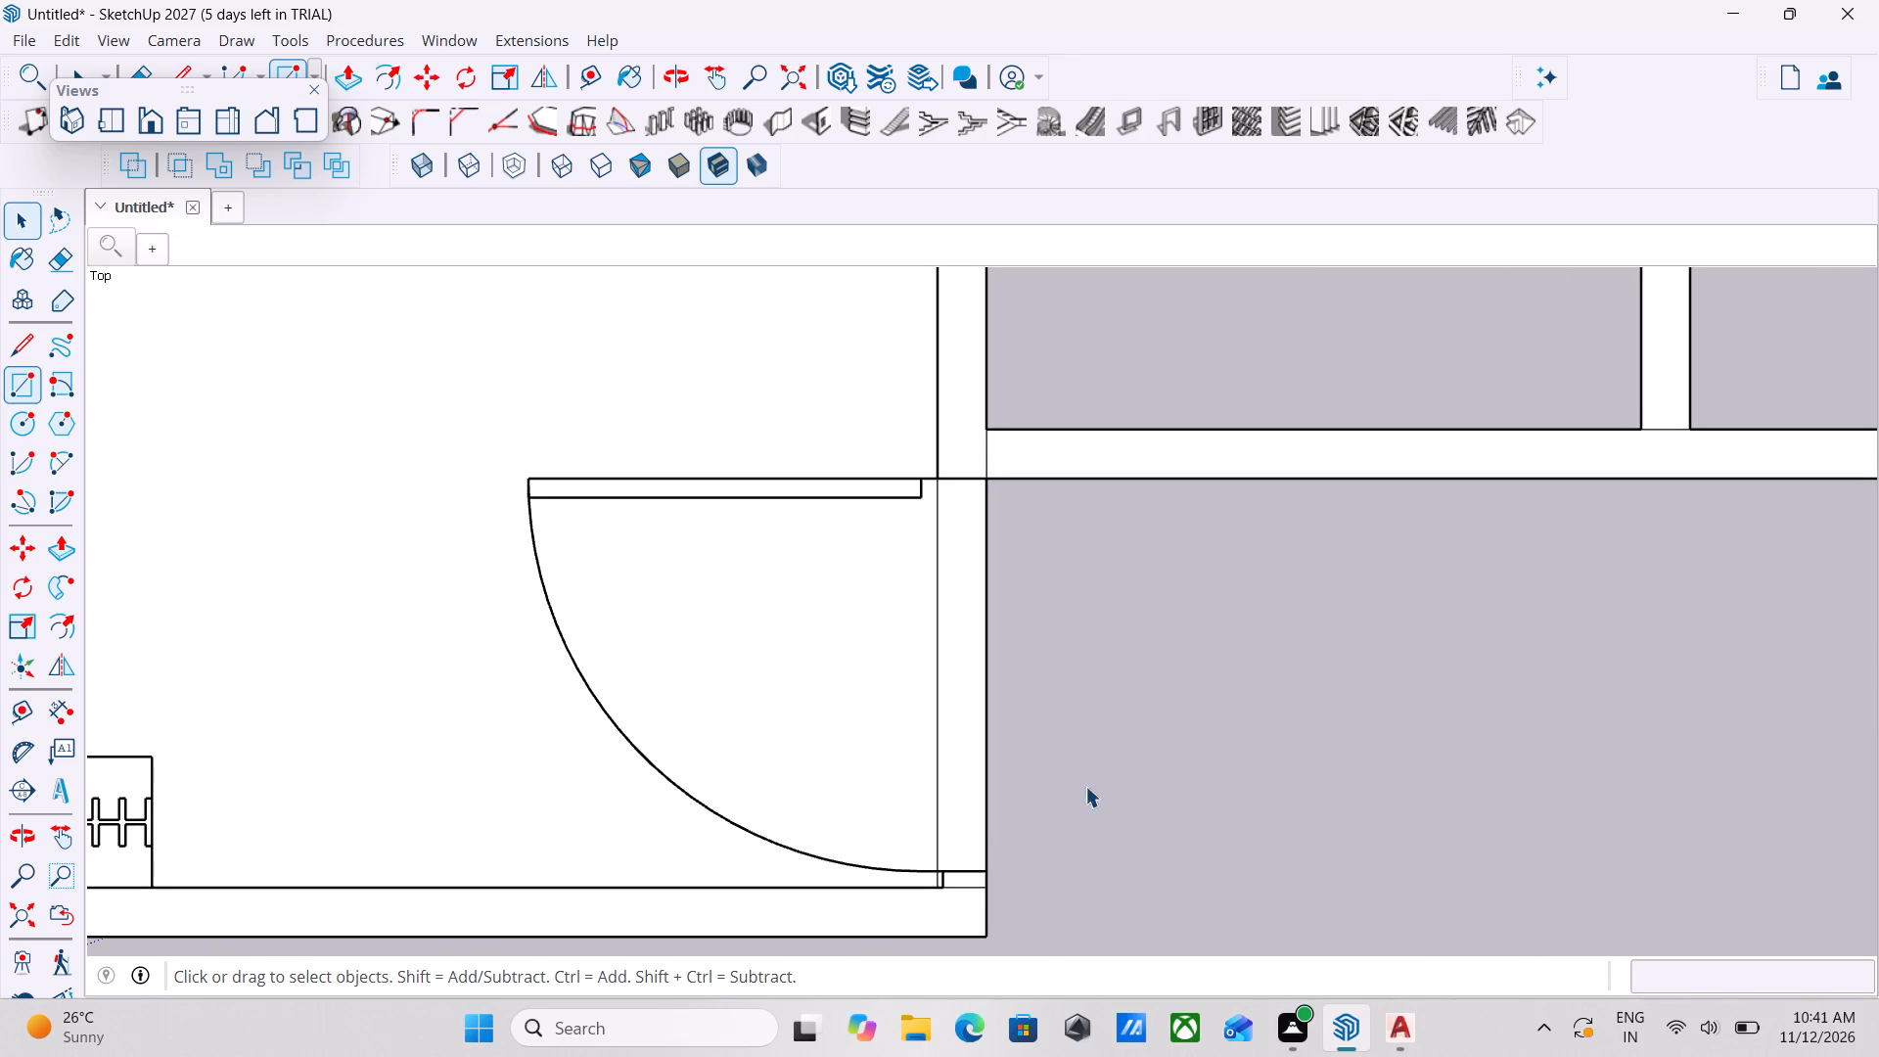
Delete the filled floor face inside the upper left bedroom.
key(space)
click(655, 622)
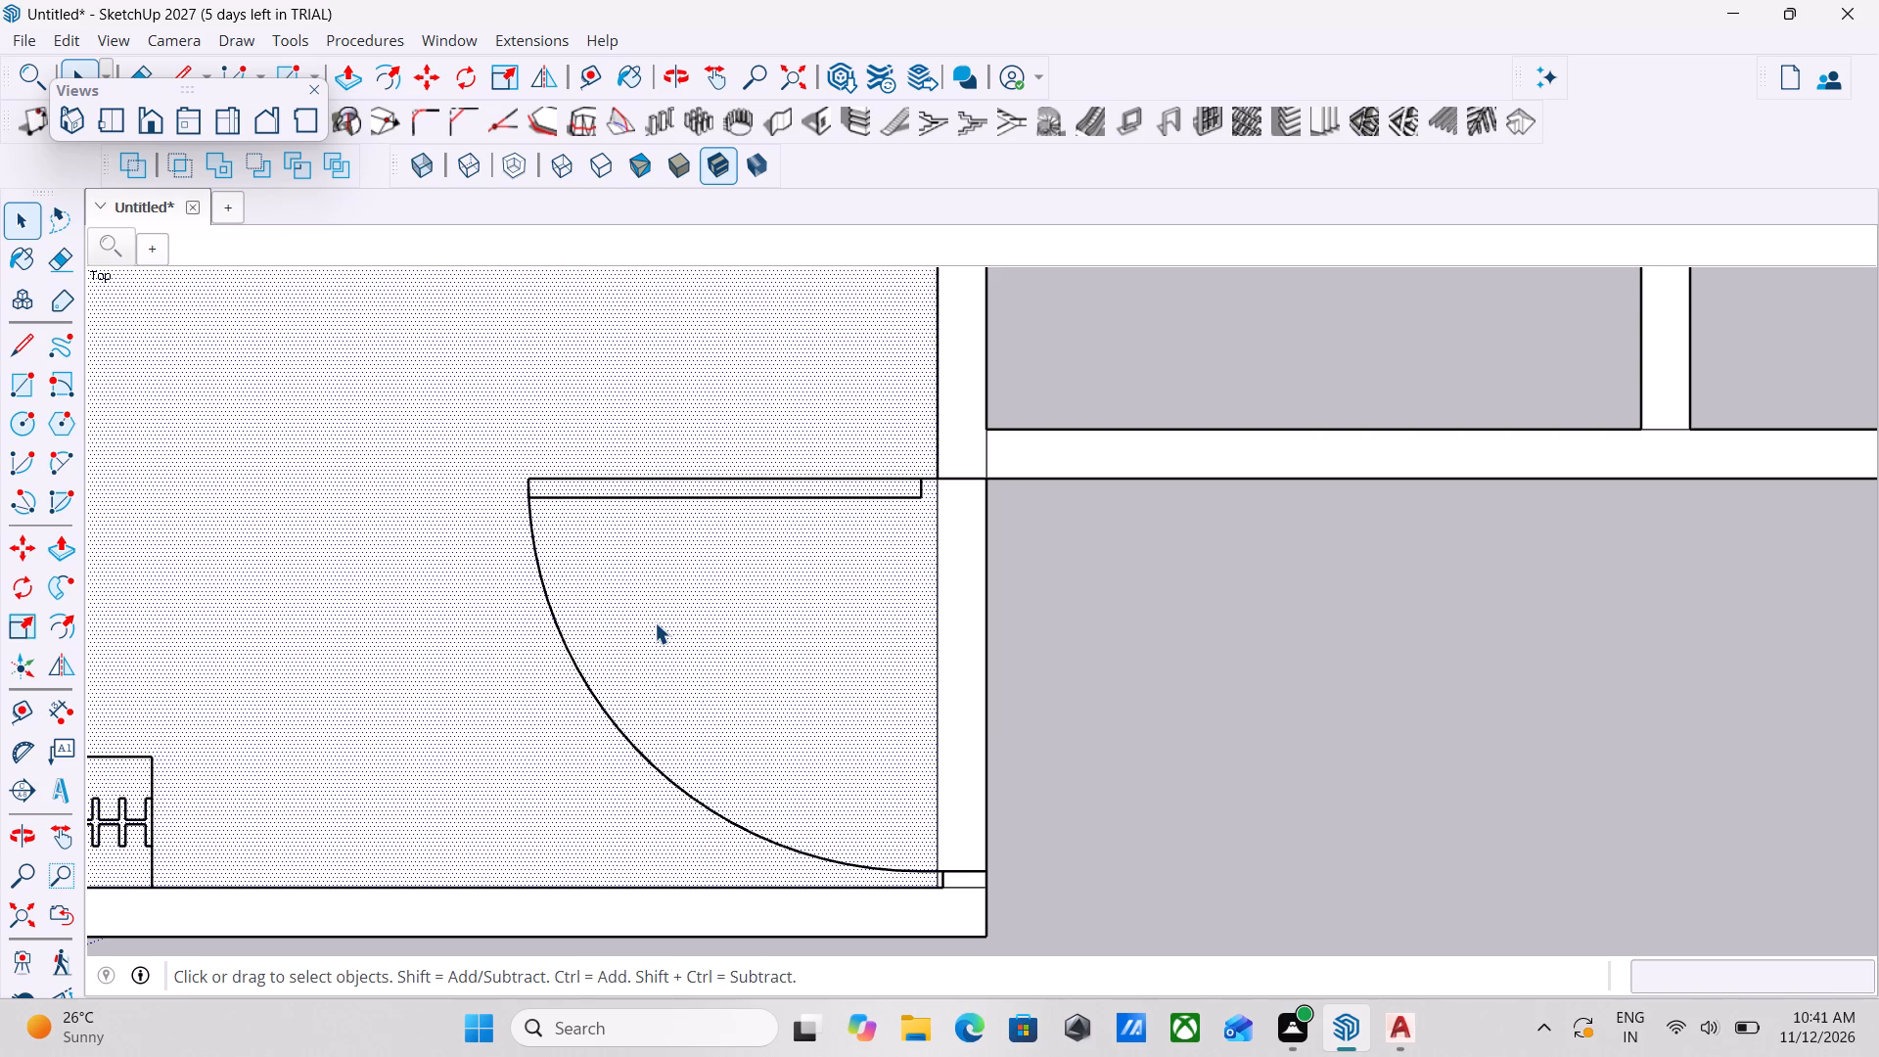
key(Delete)
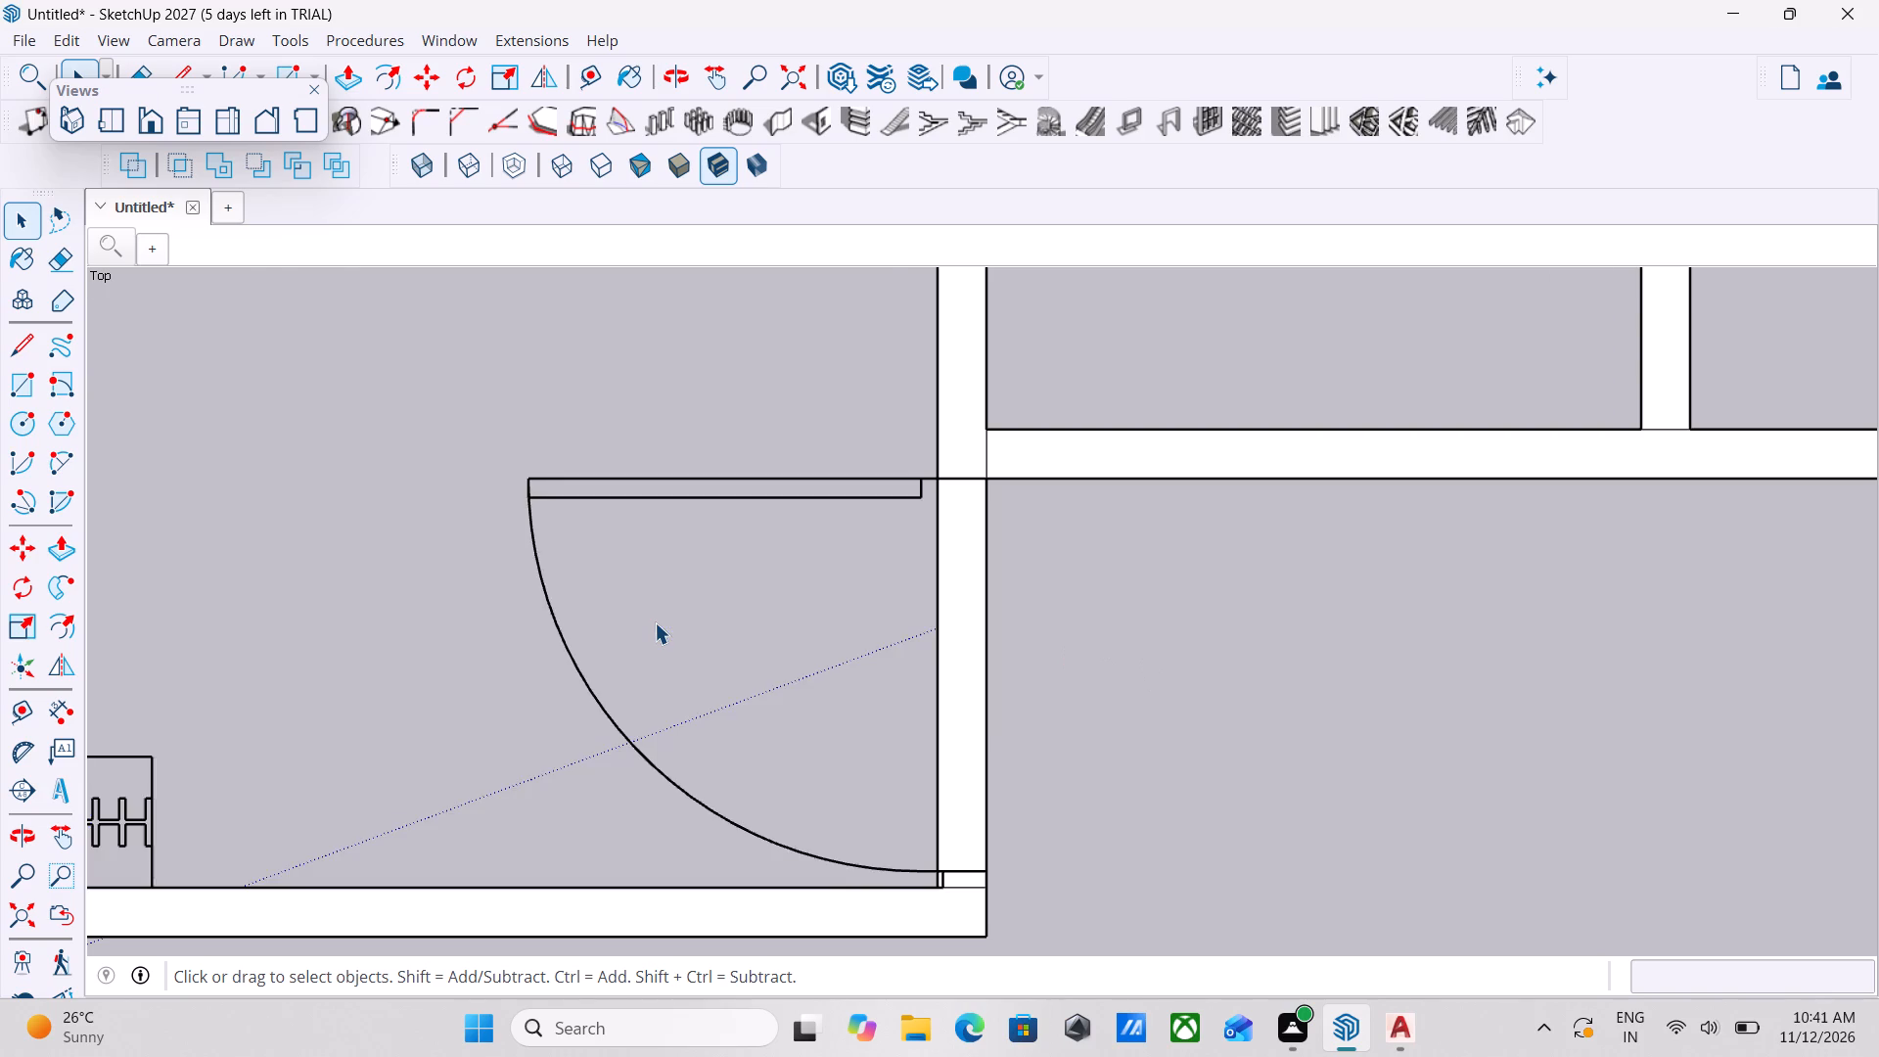
Examine the right-hand floor plan's rooms, walls and door openings to find where wall tracing is still missing.
scroll(655, 622, down, 13)
scroll(1030, 738, down, 4)
scroll(1124, 740, down, 3)
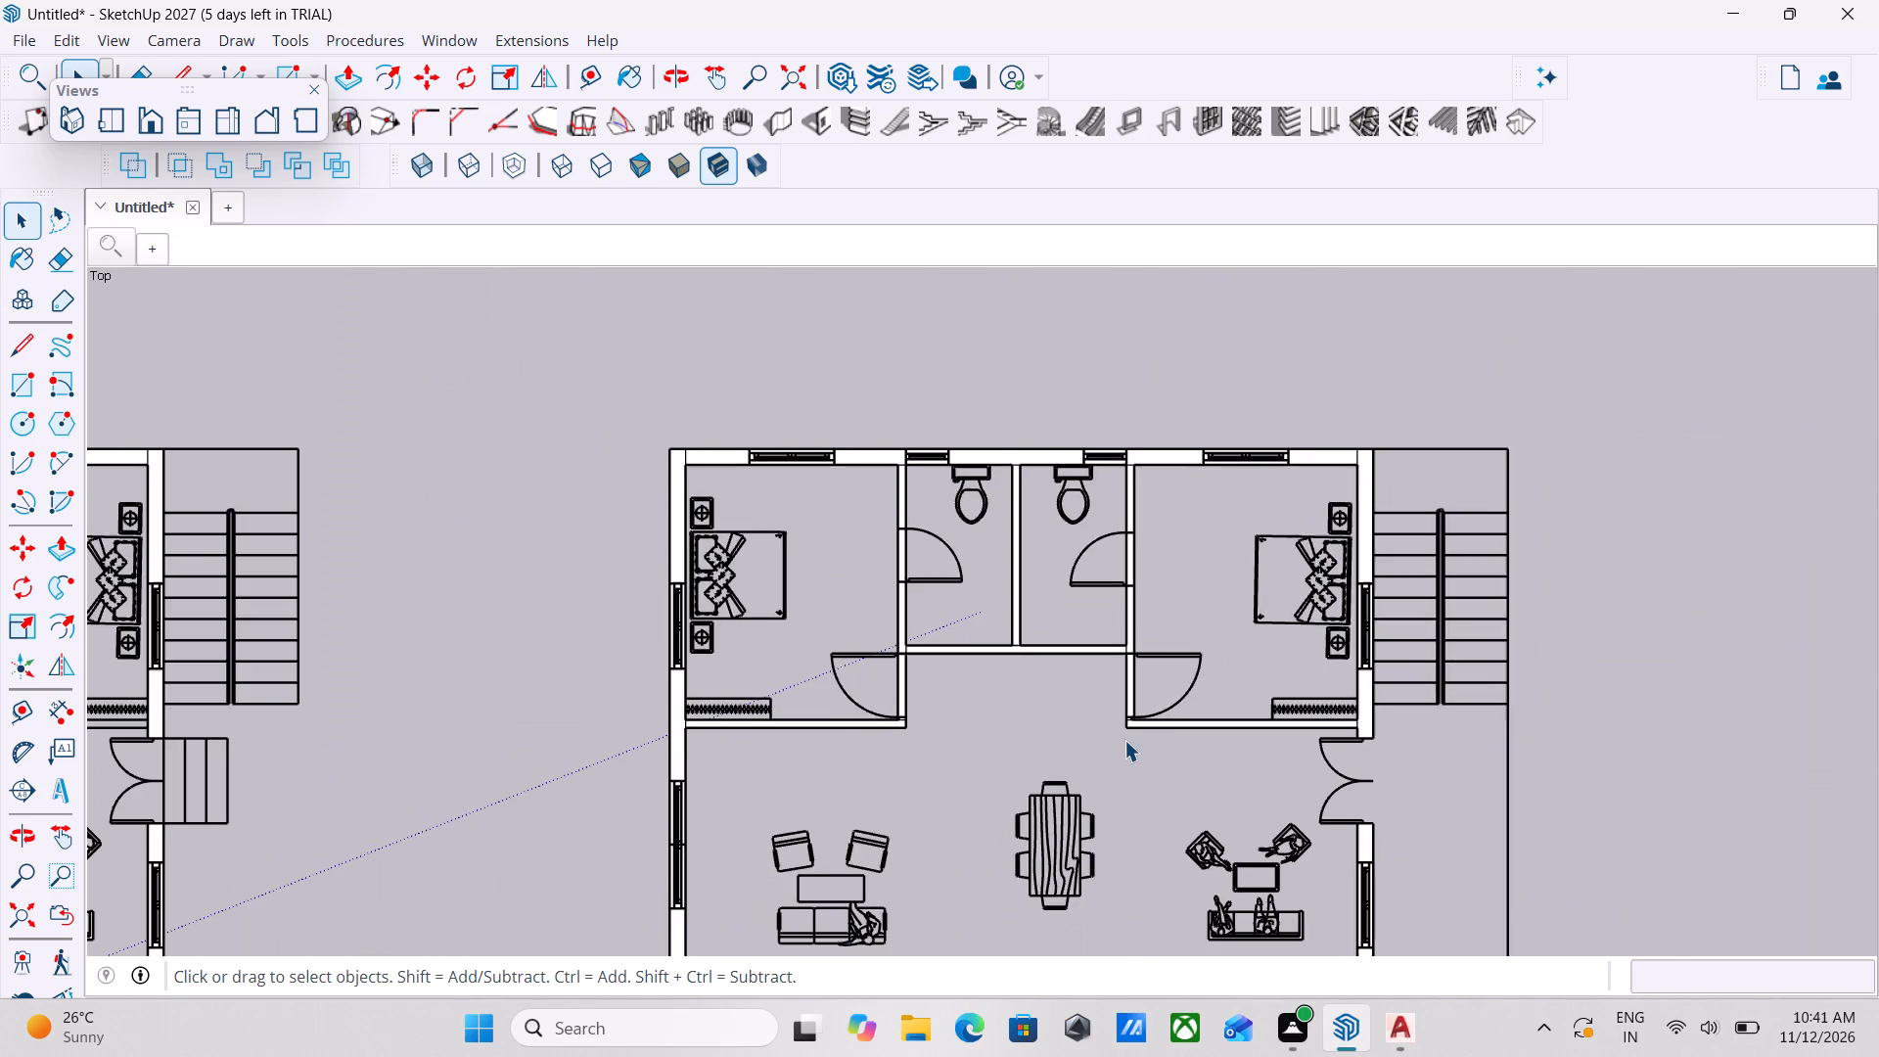
scroll(1162, 722, down, 3)
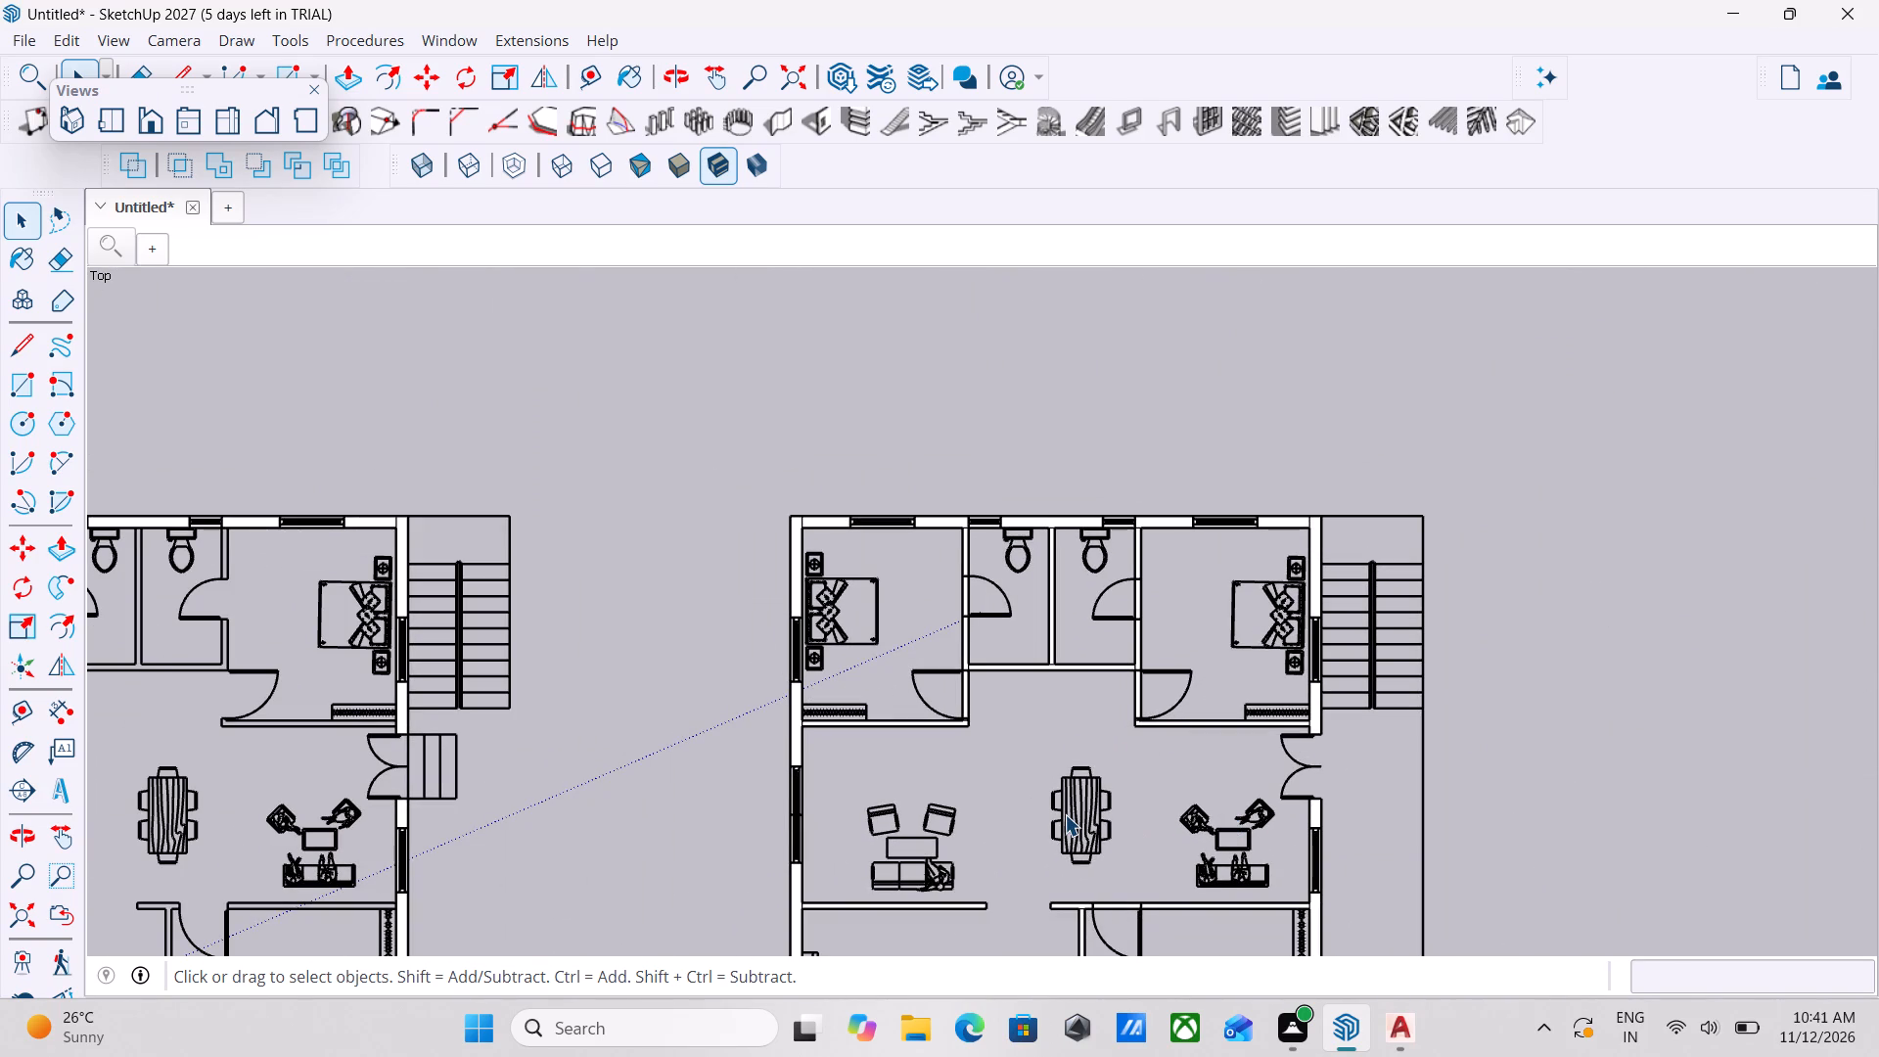
shift+middle_drag(1065, 814, 1077, 719)
shift+middle_drag(1154, 878, 1189, 759)
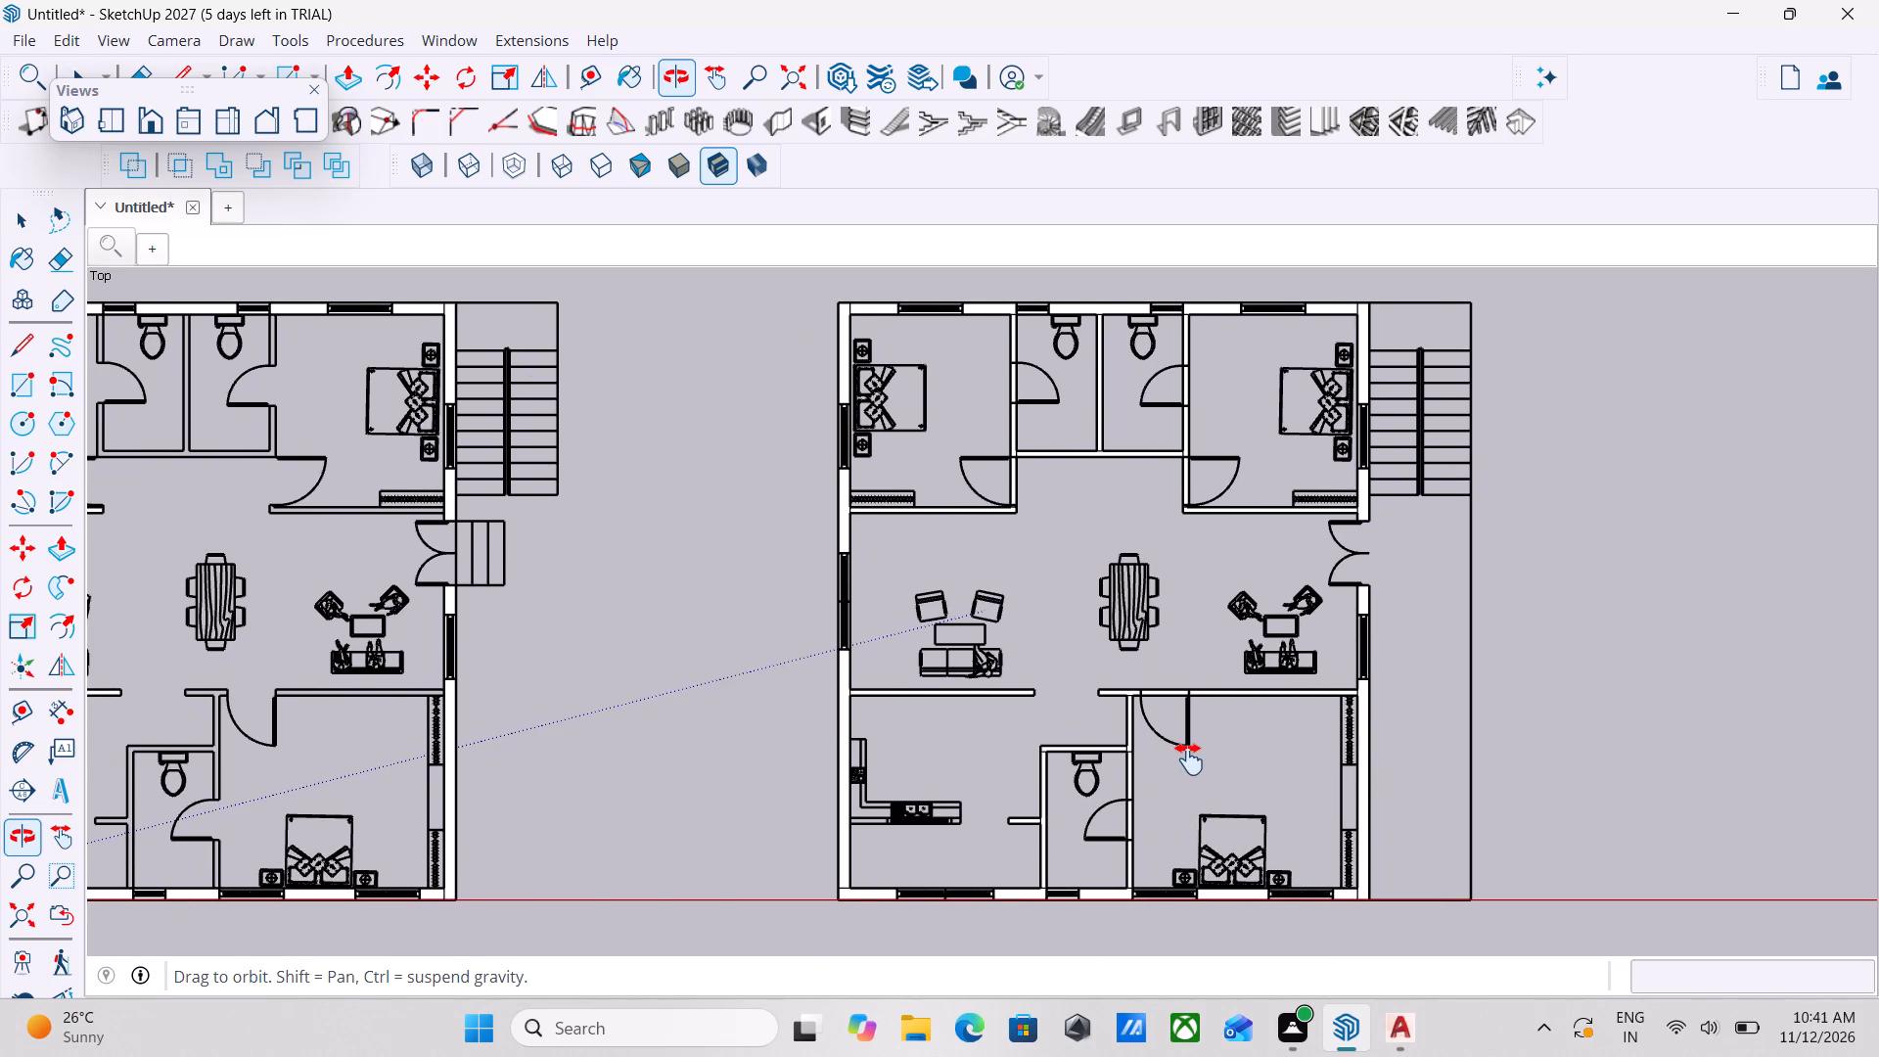
shift+middle_drag(1189, 759, 878, 795)
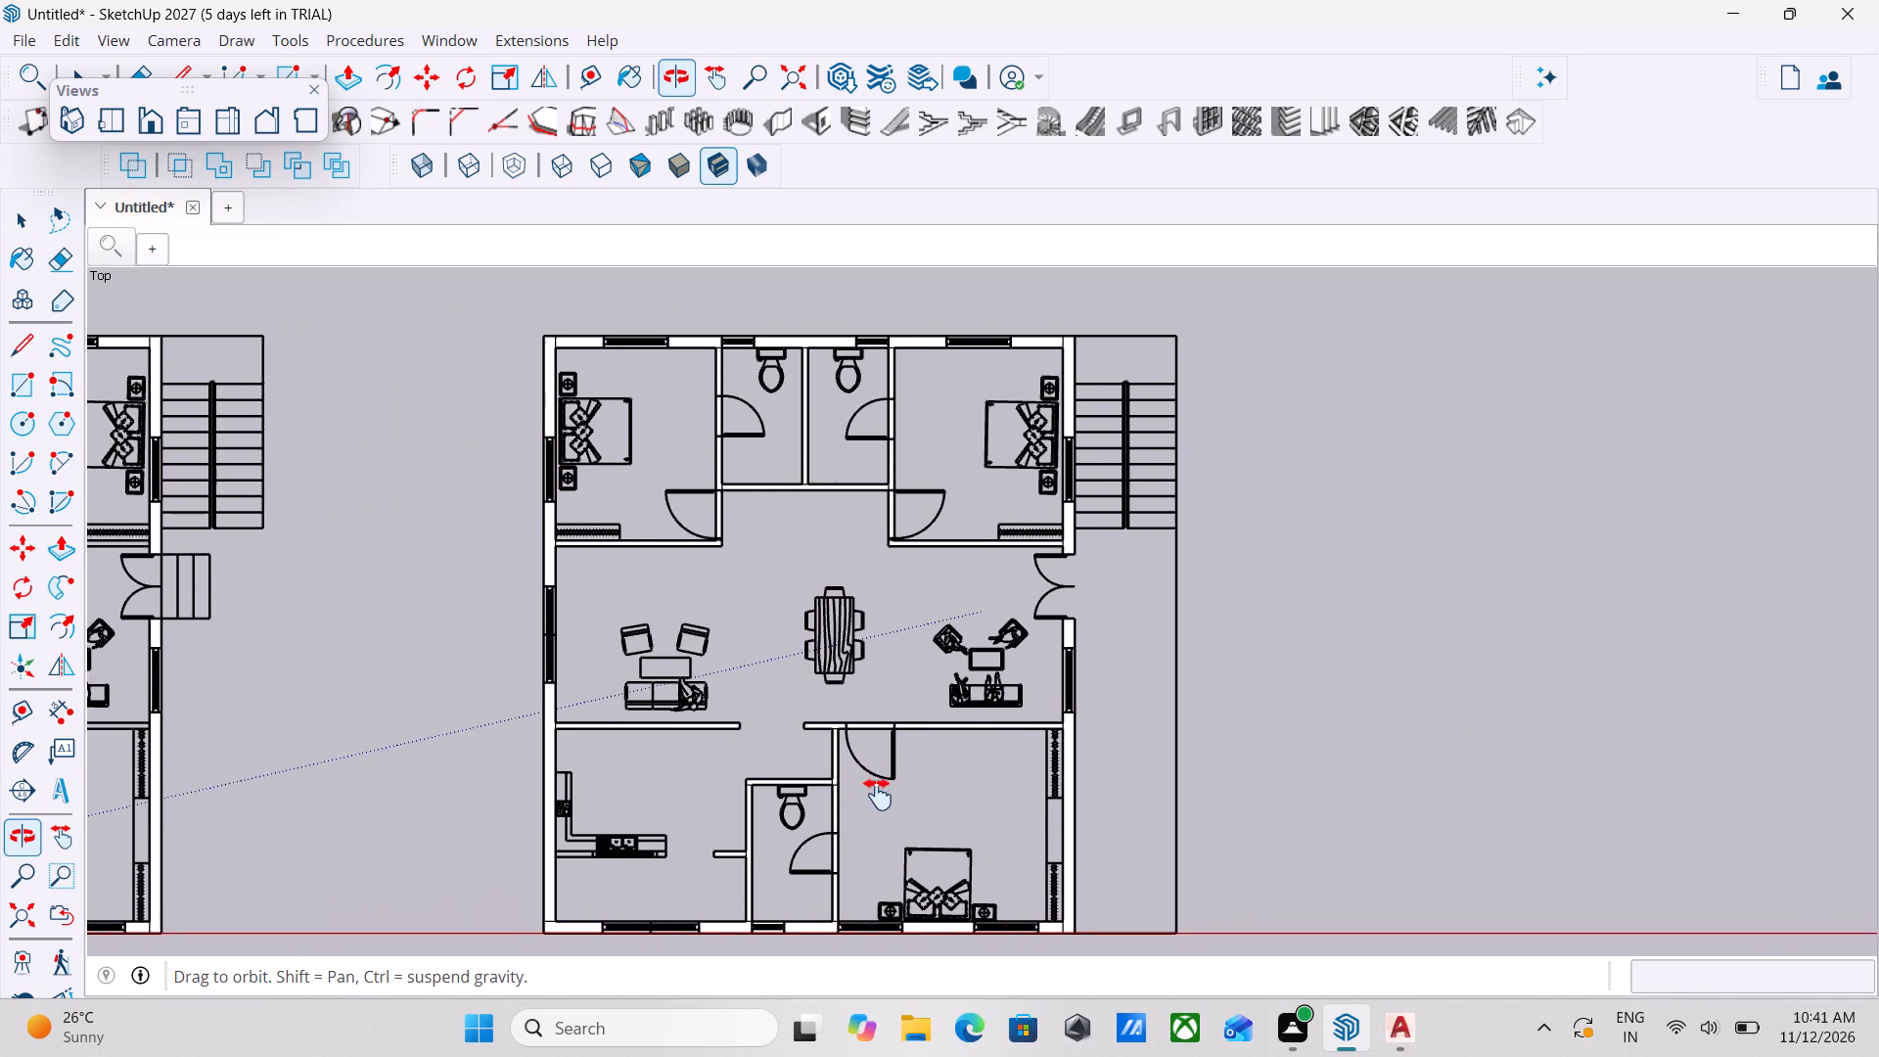
shift+middle_drag(878, 795, 925, 893)
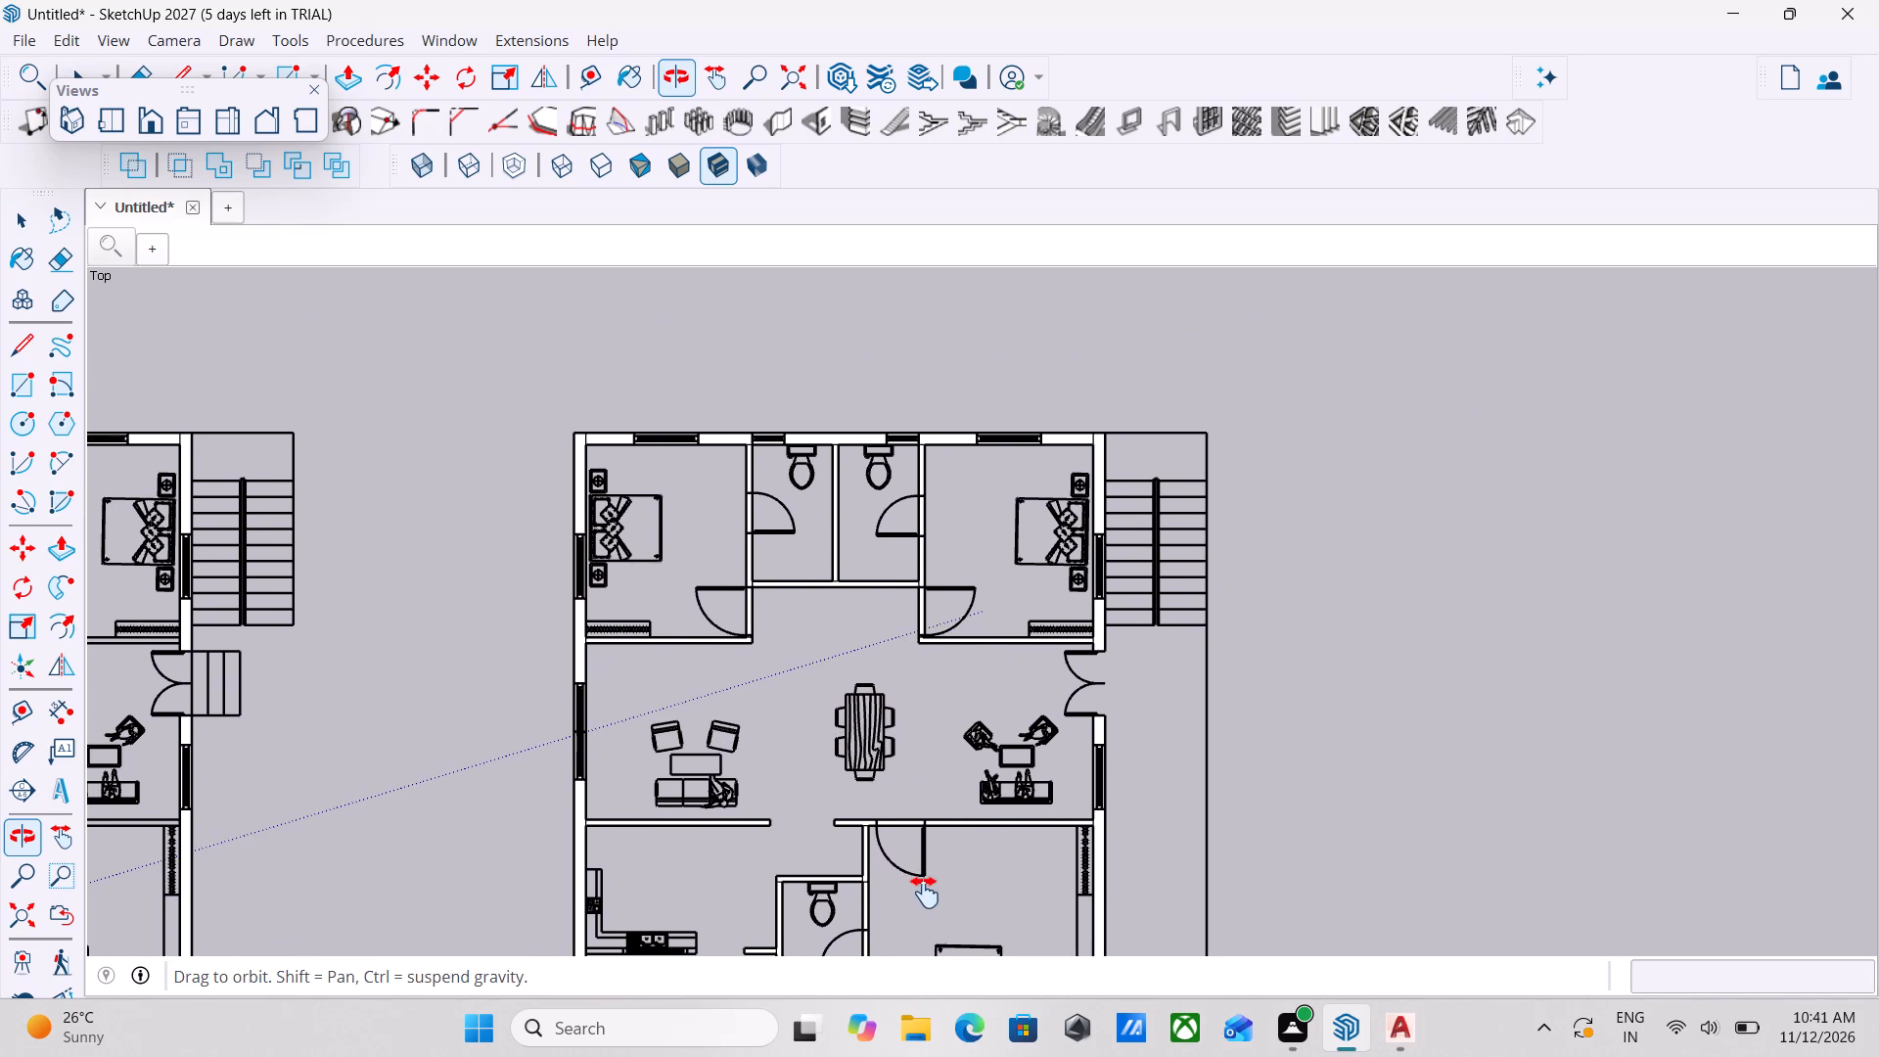
shift+middle_drag(925, 893, 967, 786)
scroll(967, 786, down, 2)
shift+middle_drag(969, 788, 1038, 747)
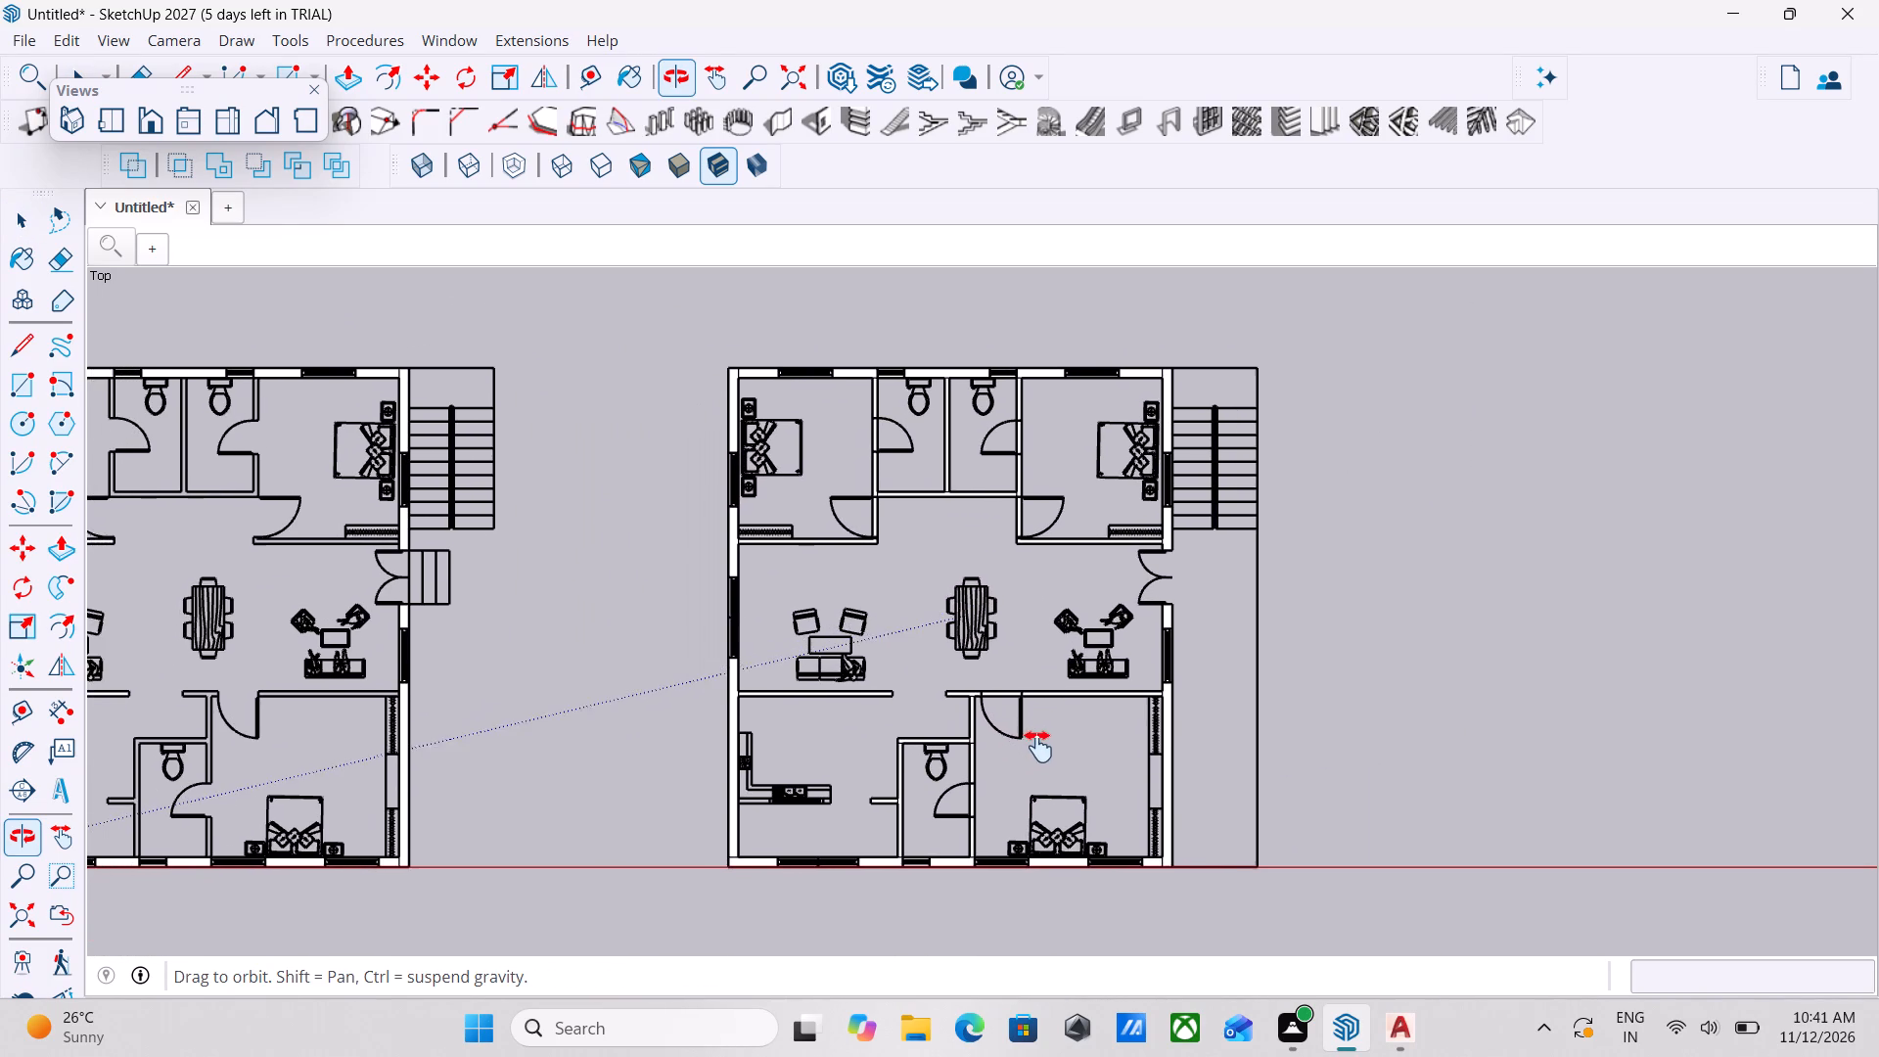
shift+middle_drag(1038, 747, 943, 772)
shift+scroll(943, 772, up, 2)
scroll(943, 791, up, 4)
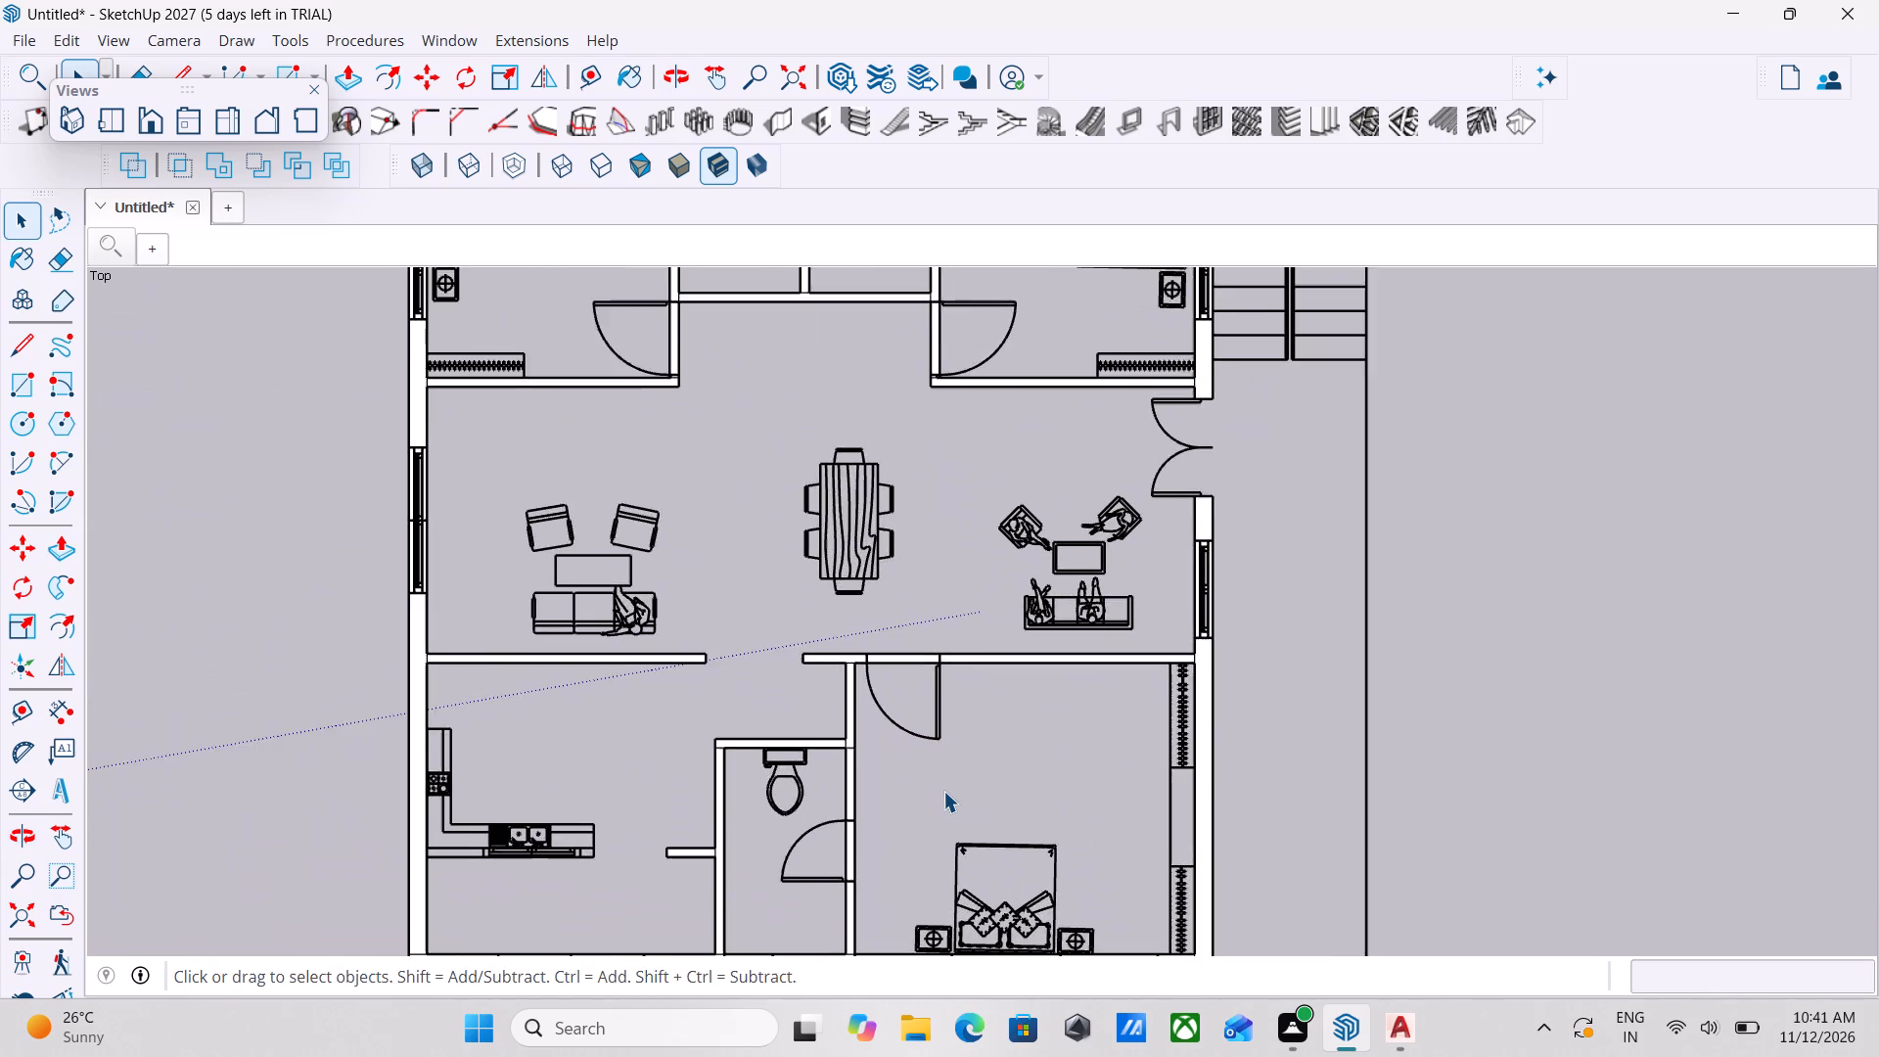
scroll(943, 791, down, 4)
scroll(1162, 681, up, 3)
scroll(1162, 681, down, 7)
scroll(1281, 624, up, 3)
scroll(1112, 653, up, 3)
scroll(1155, 641, down, 2)
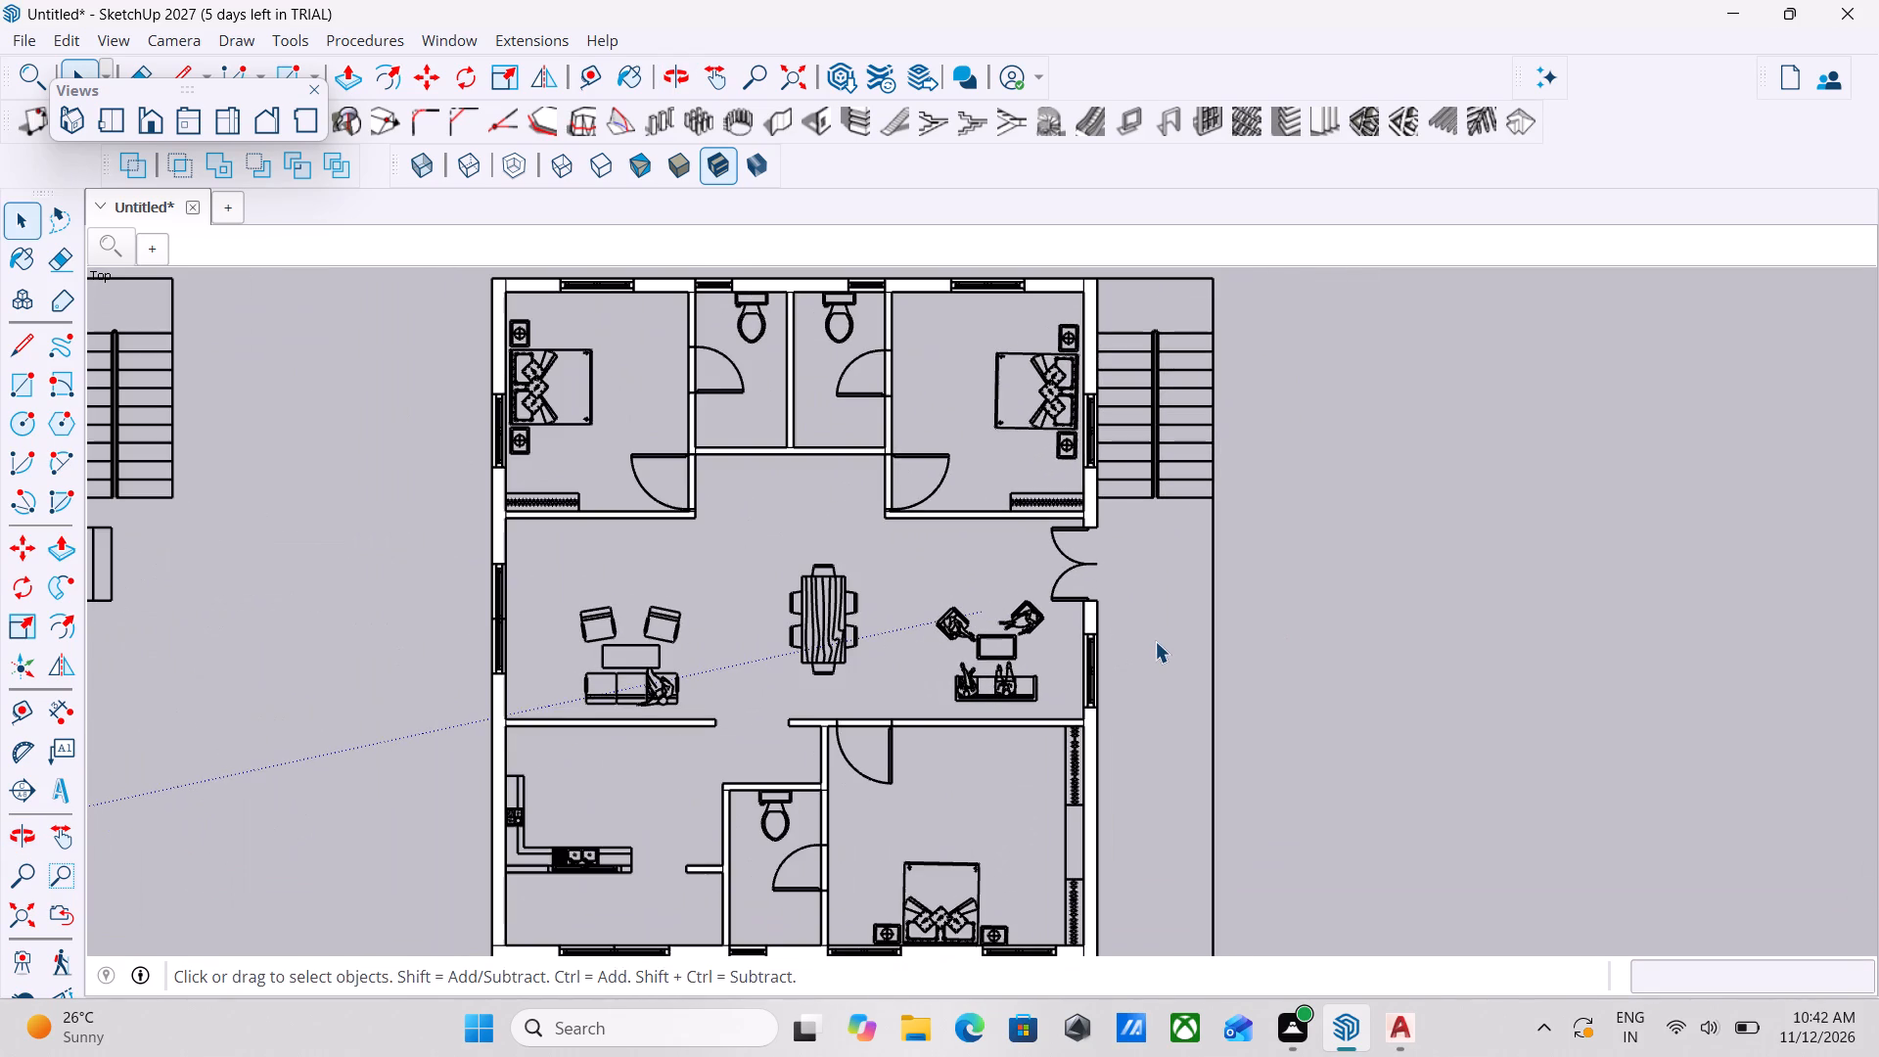
shift+middle_drag(1149, 645, 948, 822)
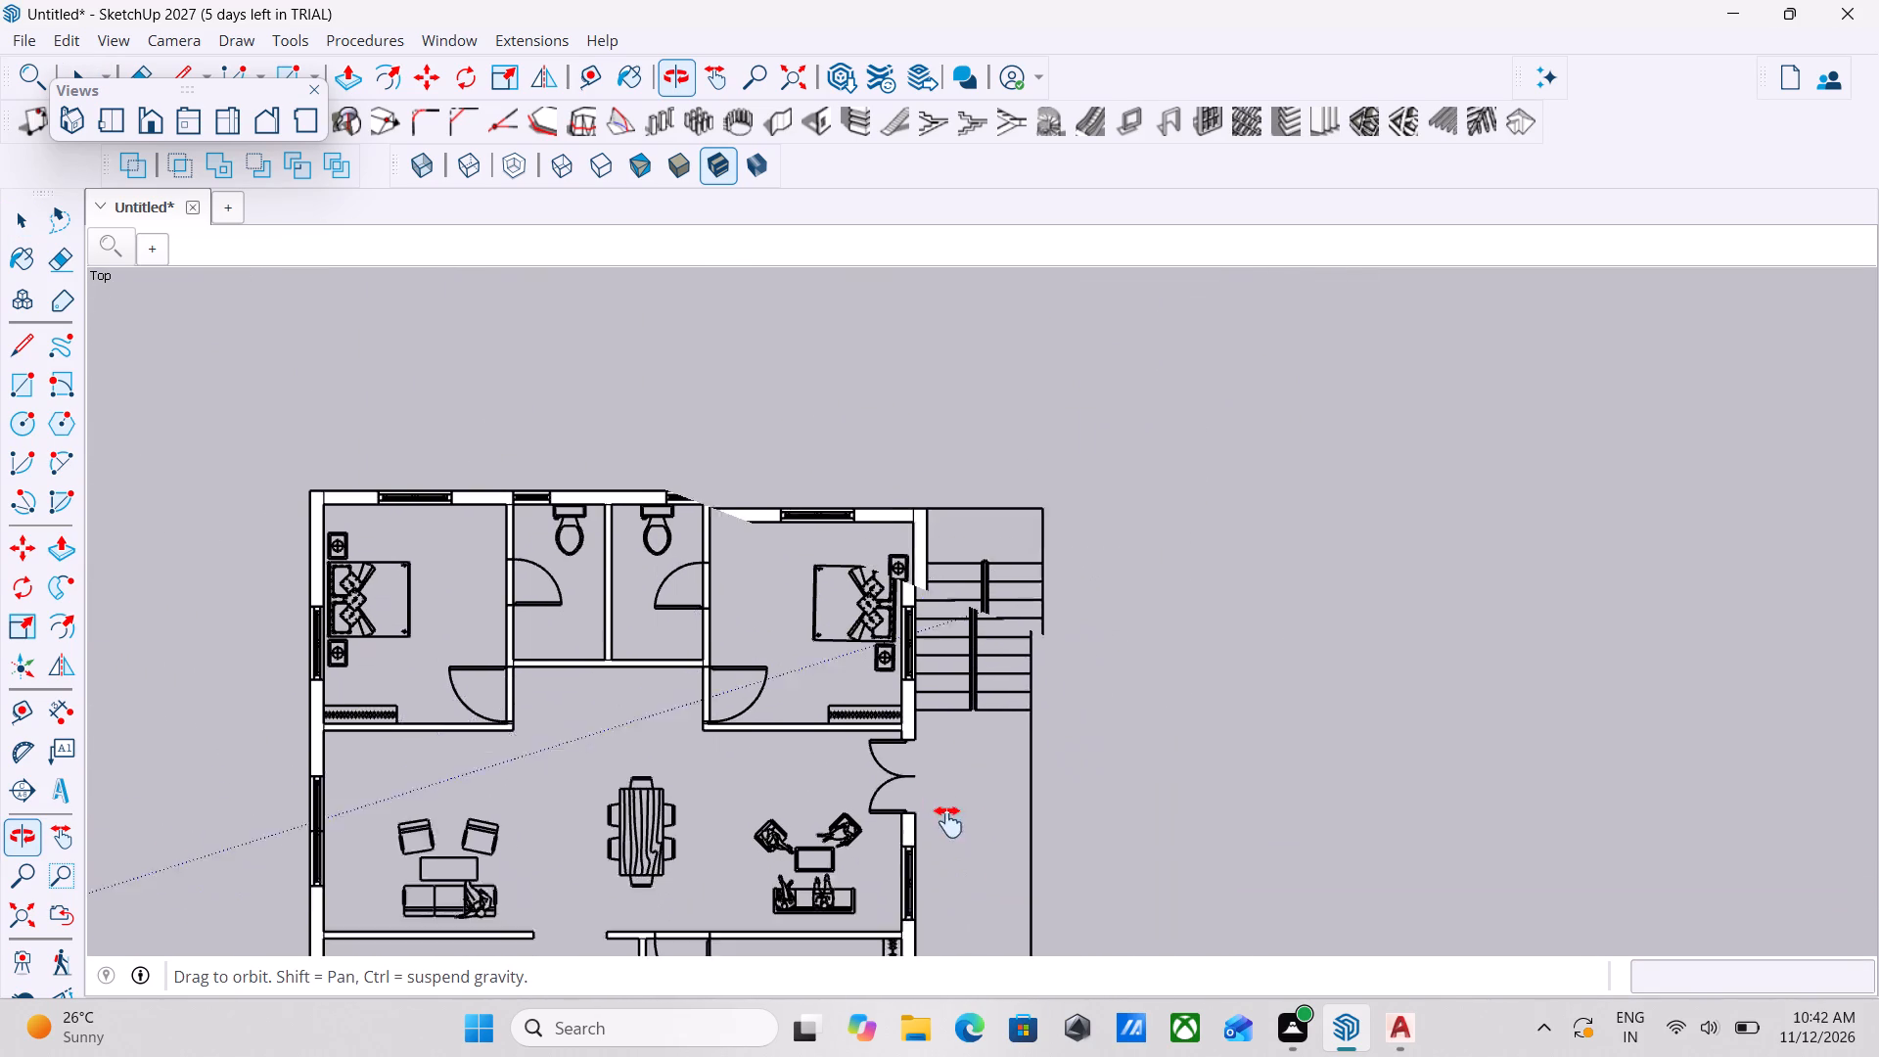
shift+middle_drag(948, 822, 920, 693)
scroll(920, 688, down, 4)
shift+middle_drag(925, 699, 932, 732)
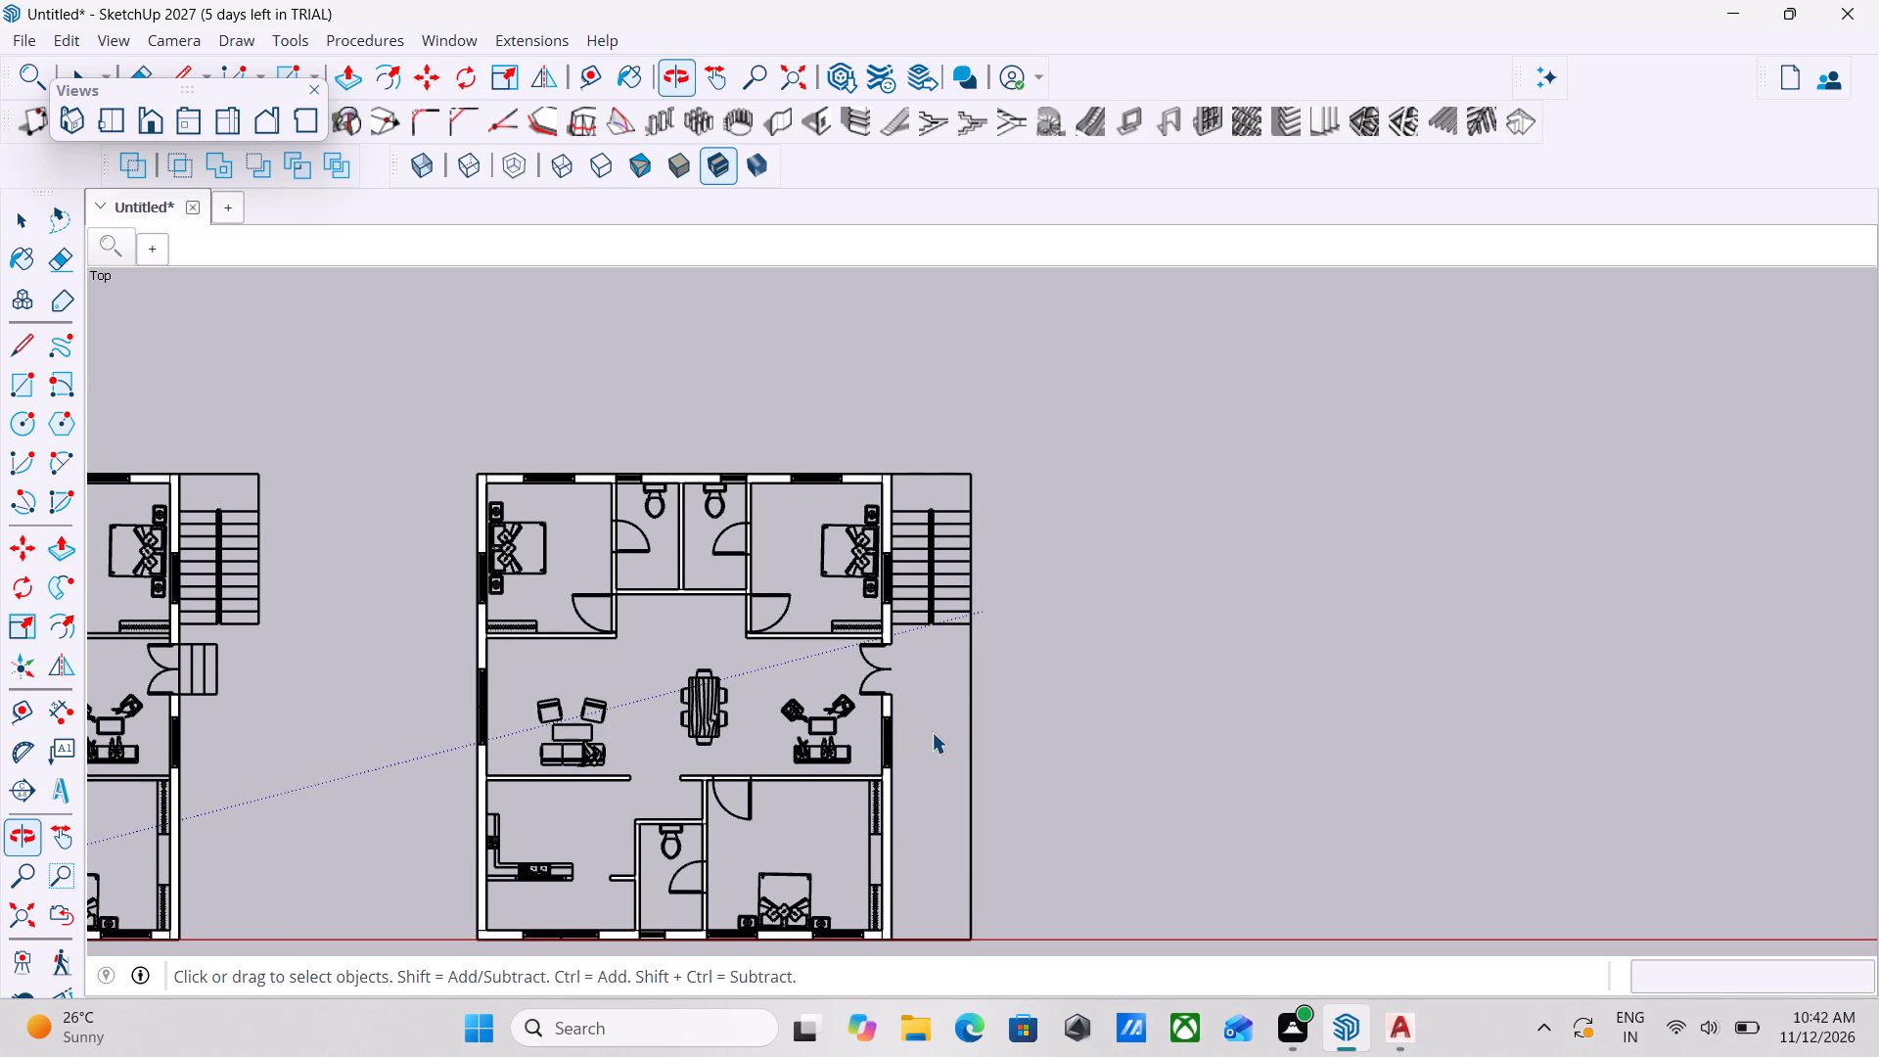
scroll(932, 732, down, 3)
scroll(932, 732, up, 5)
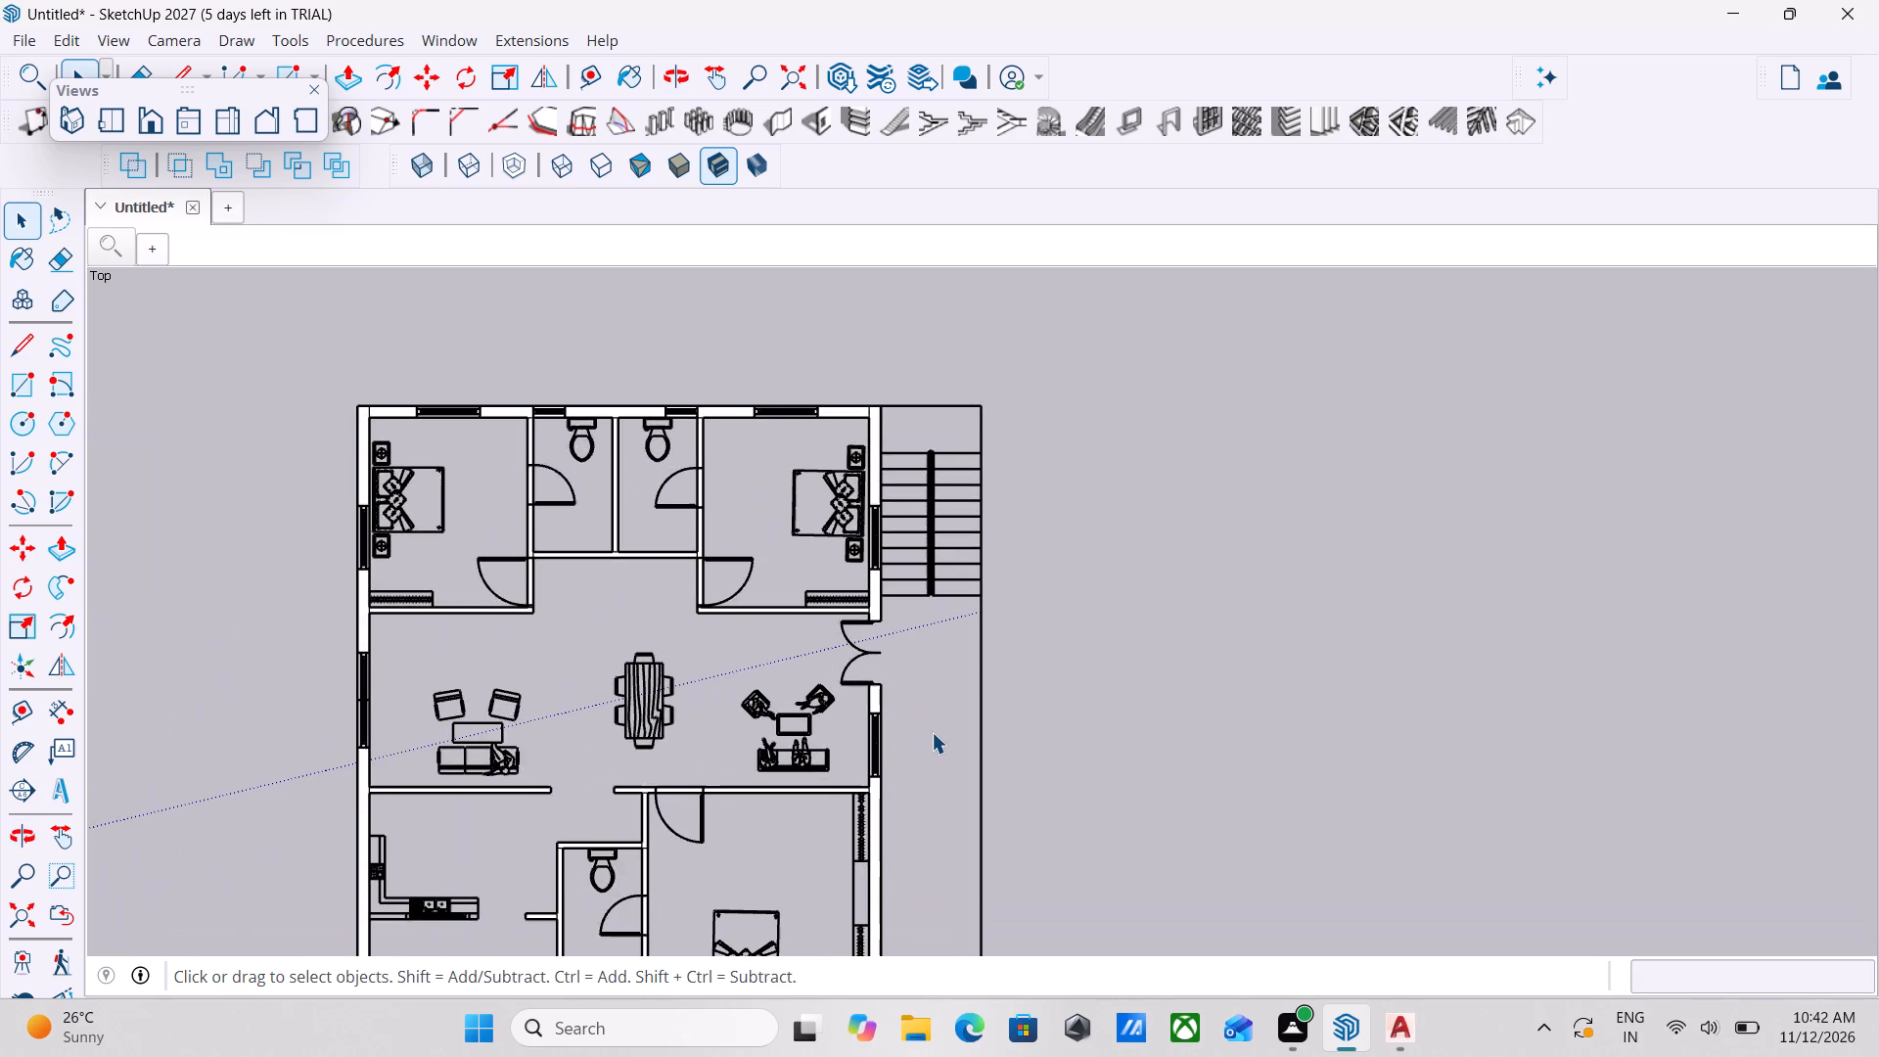
scroll(932, 732, up, 3)
scroll(932, 732, down, 4)
shift+middle_drag(932, 732, 944, 777)
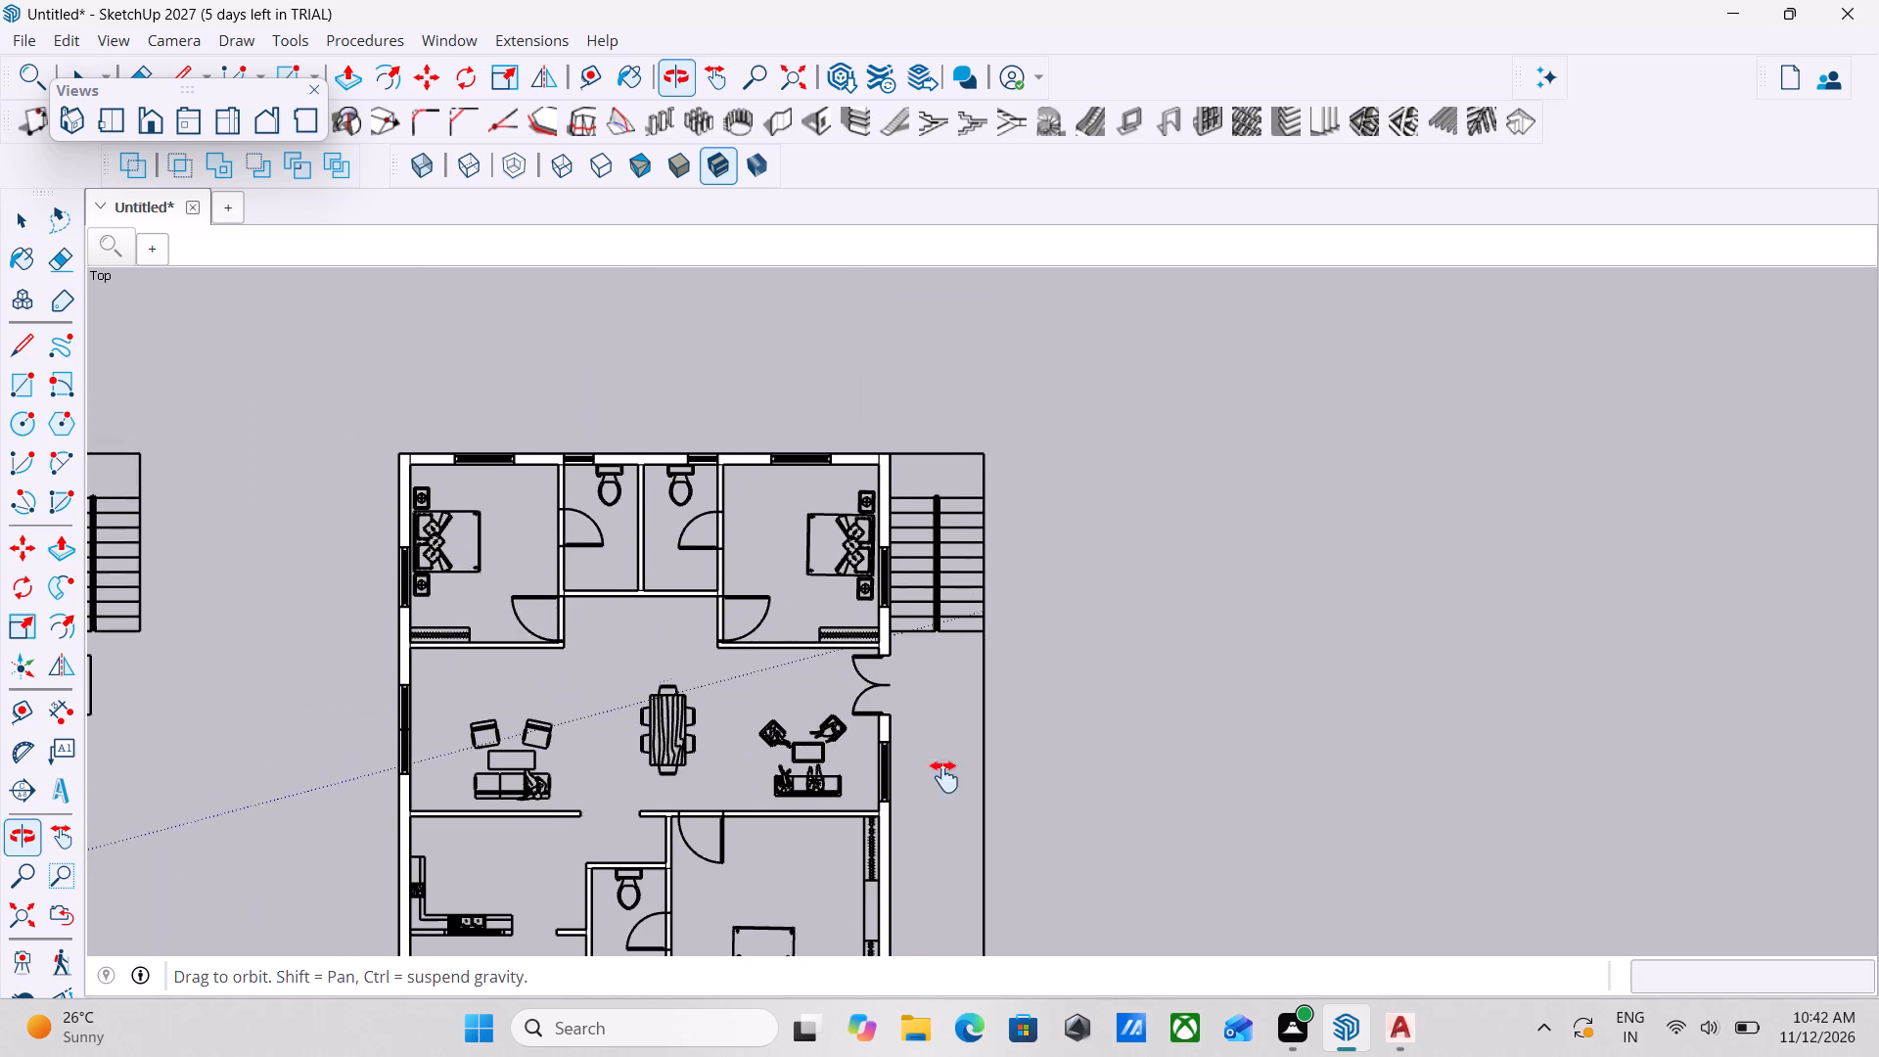
shift+middle_drag(944, 777, 944, 792)
shift+scroll(944, 792, up, 1)
scroll(944, 792, down, 4)
scroll(982, 703, down, 1)
scroll(961, 703, up, 2)
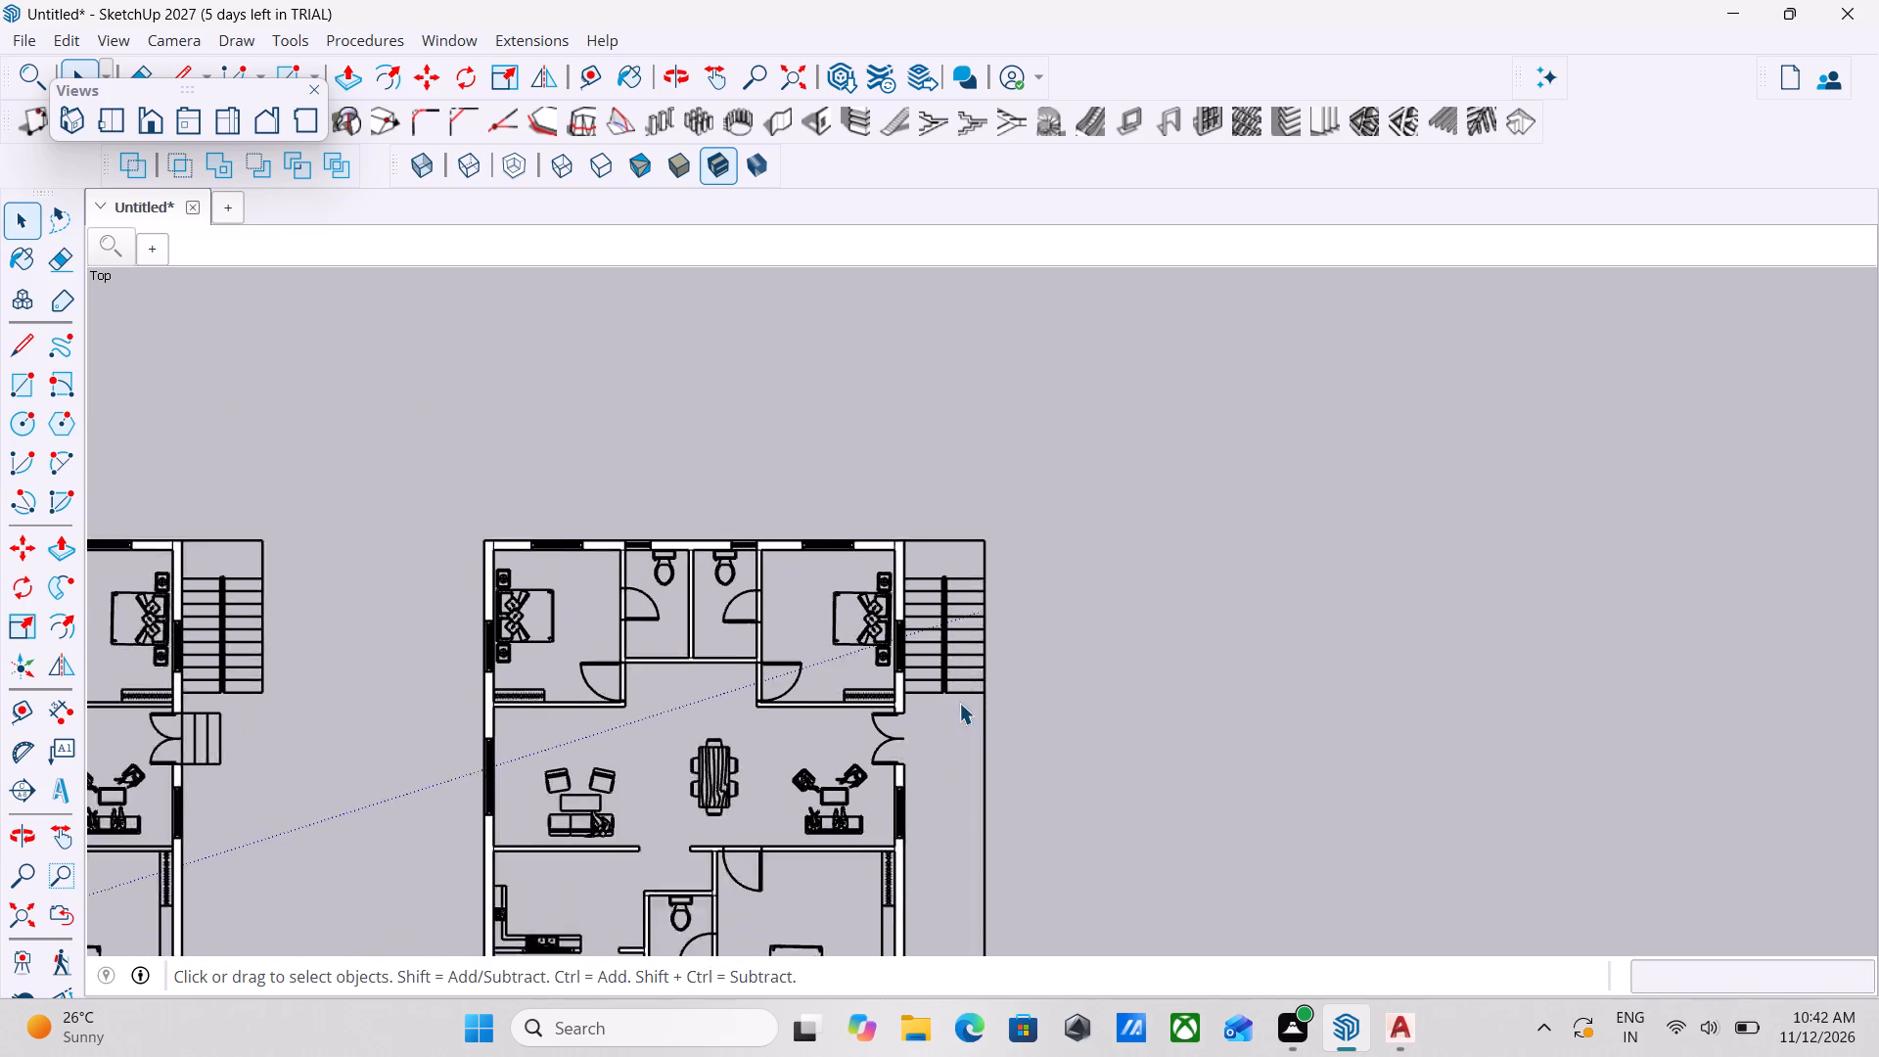
Bridge the double-door entrance opening in the stair-side outer wall with a 9" by 4' rectangle between the two wall ends.
scroll(959, 703, up, 14)
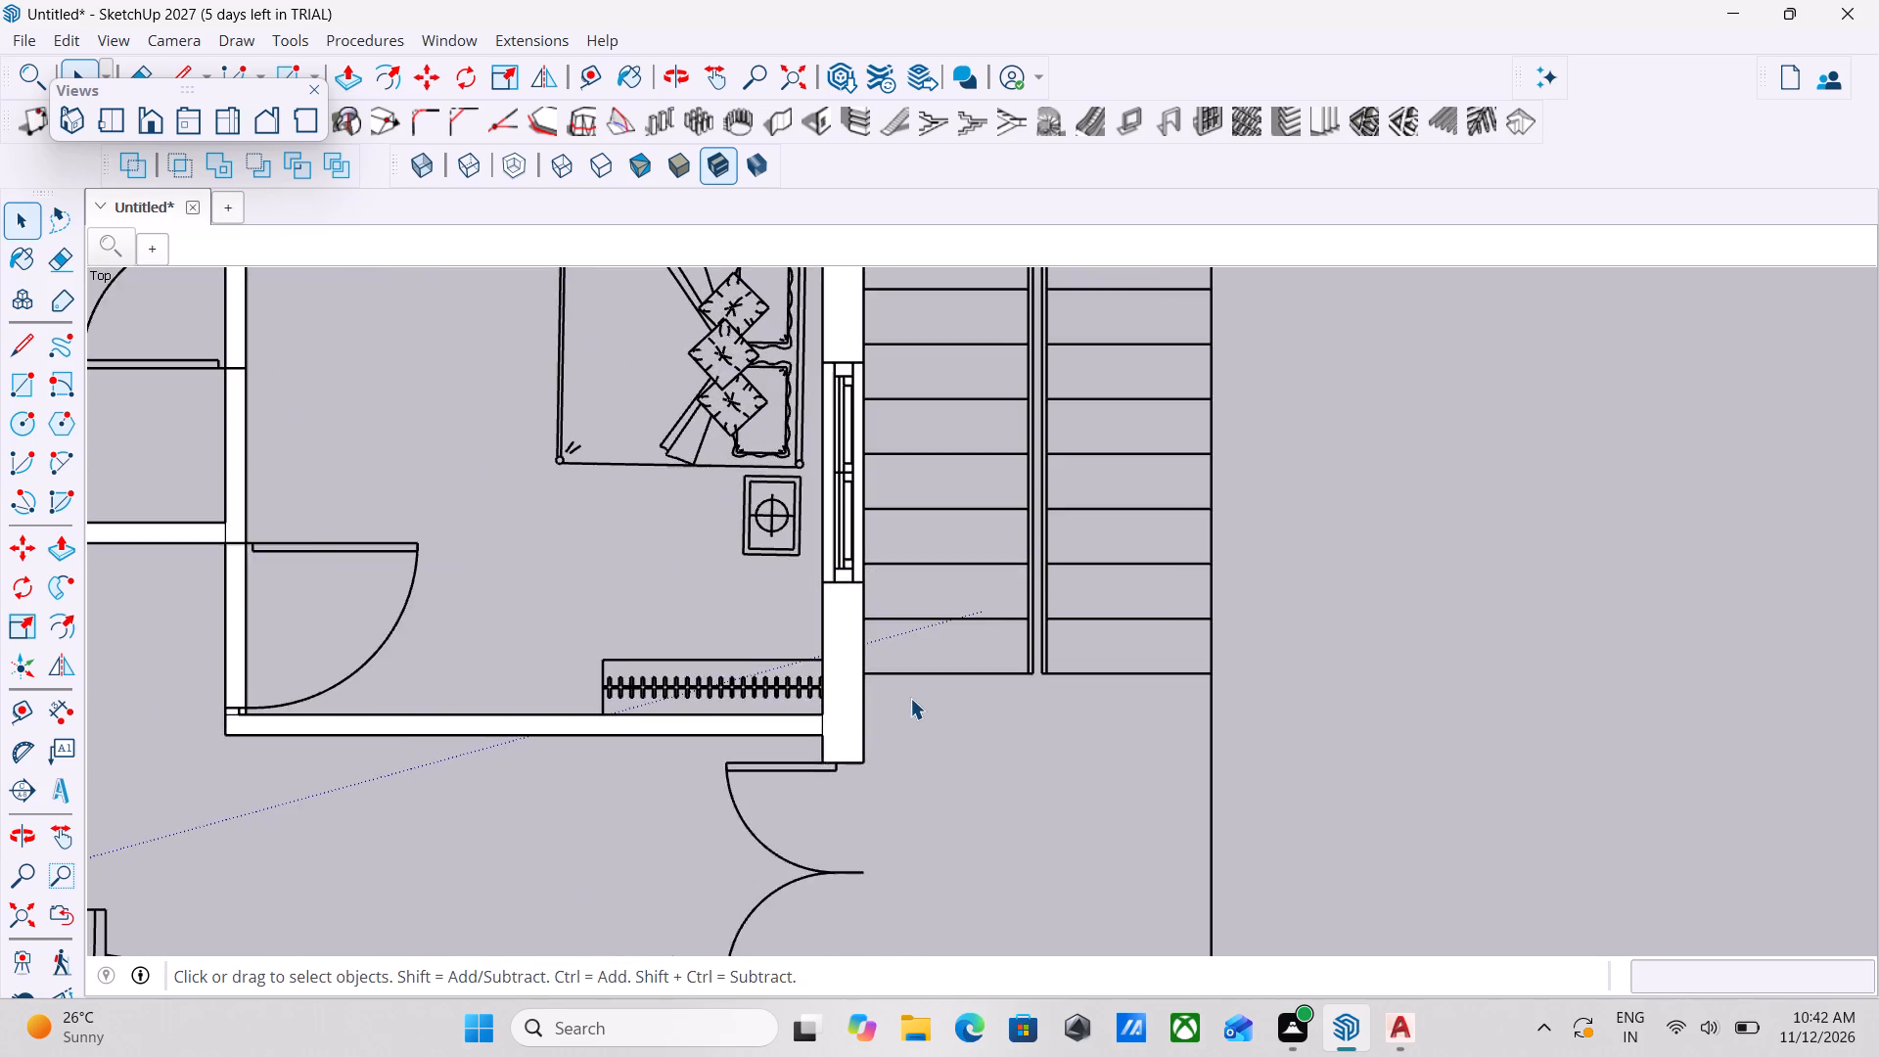
scroll(910, 698, down, 8)
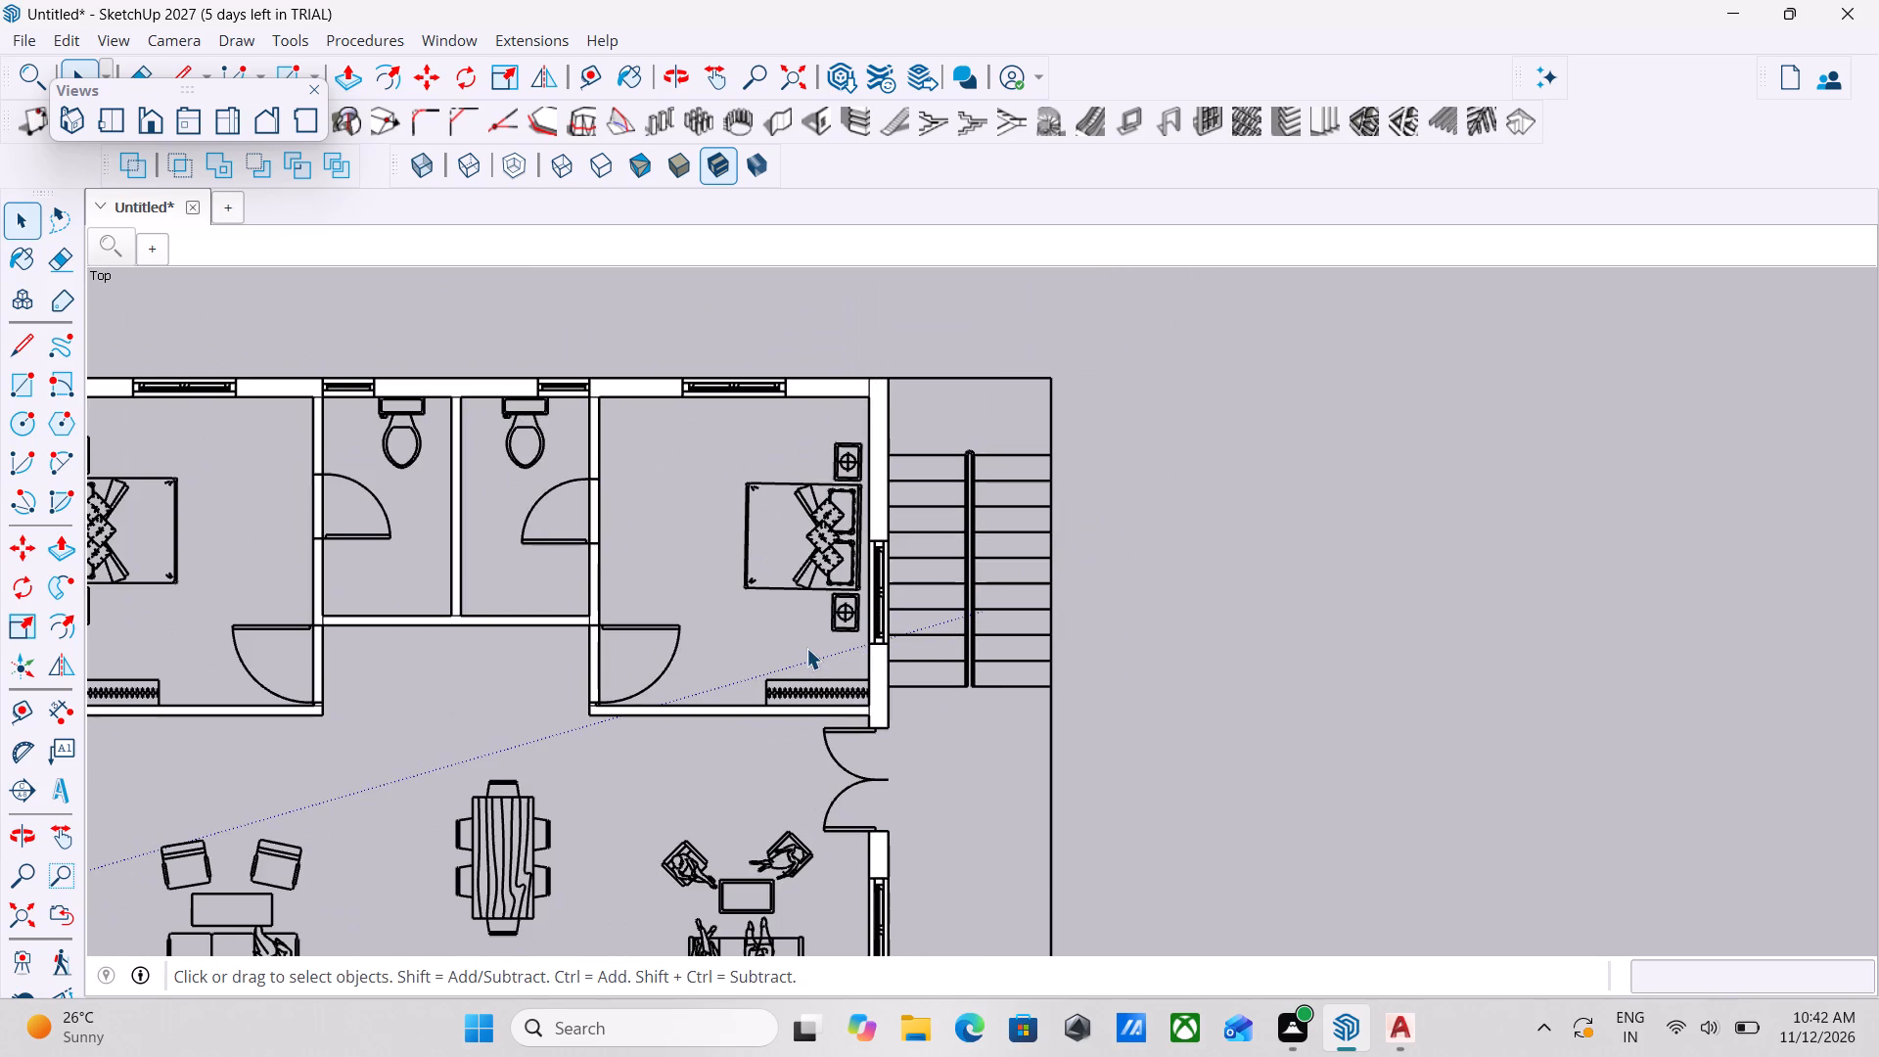
key(r)
scroll(917, 743, up, 8)
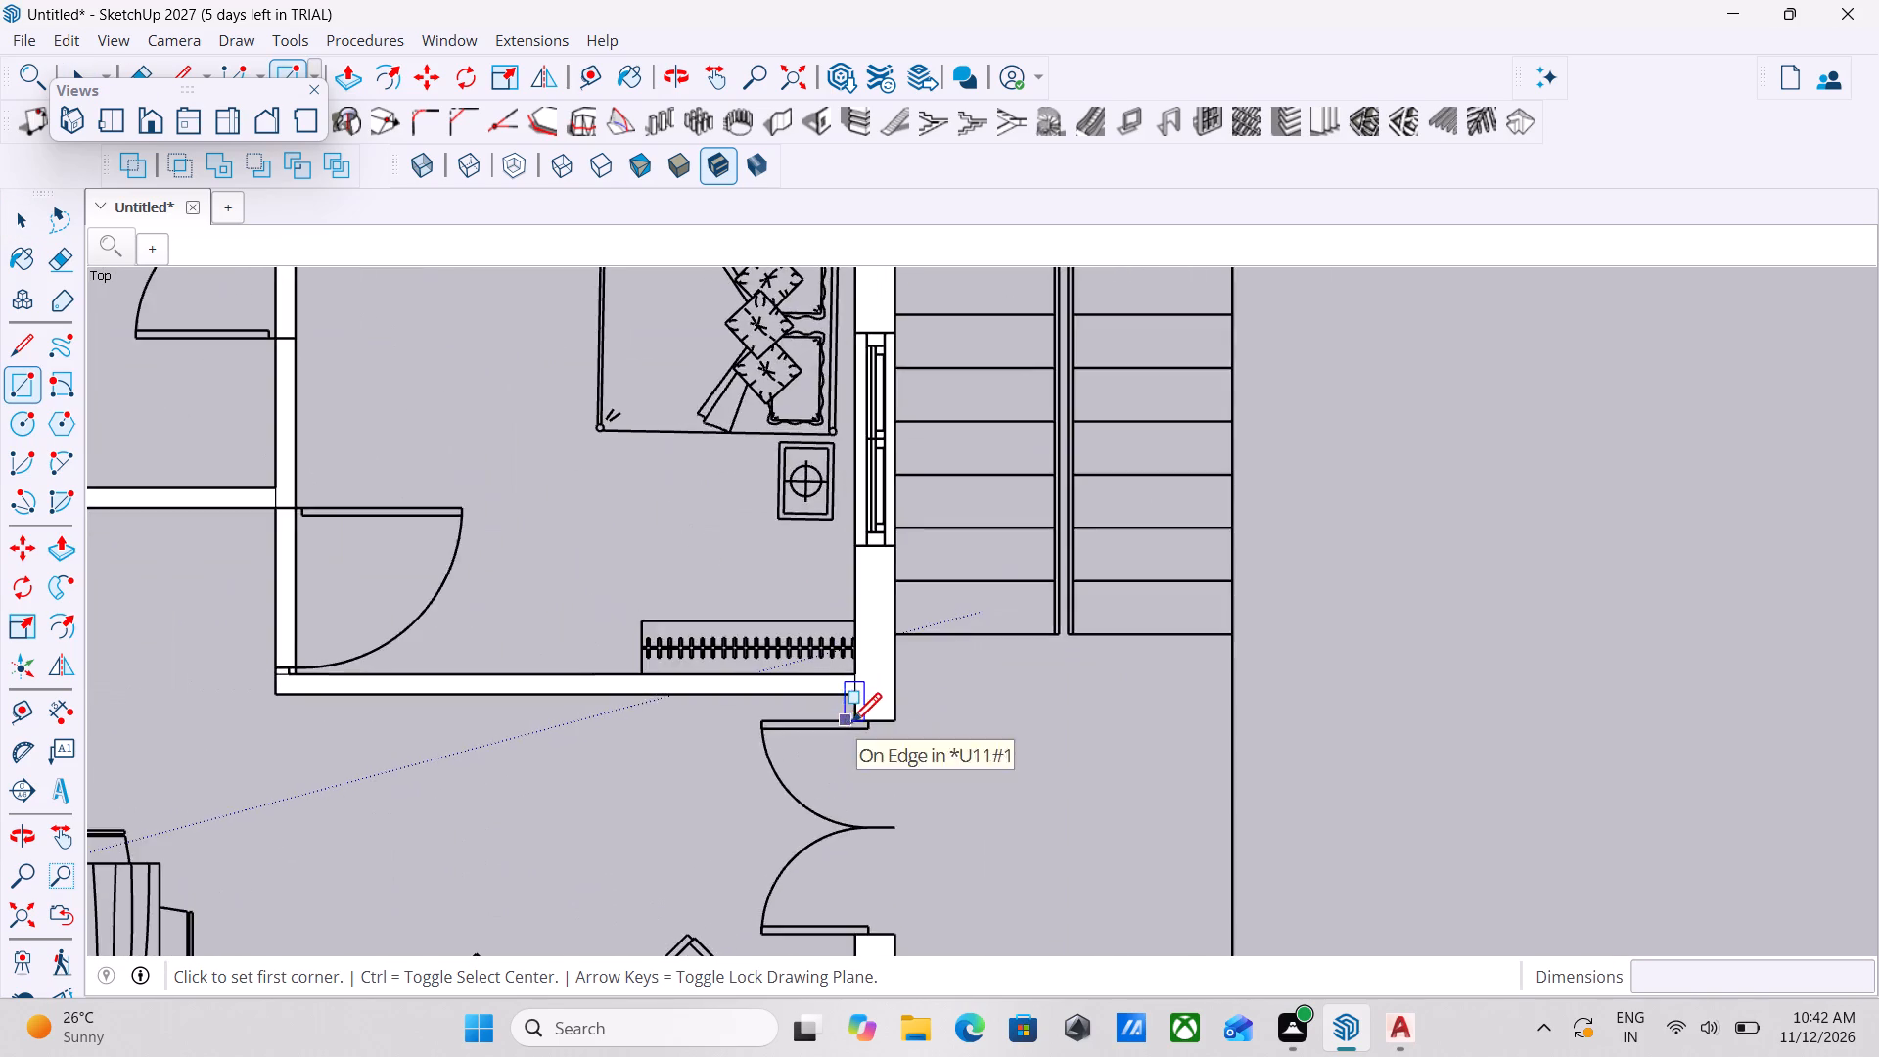
scroll(851, 726, up, 6)
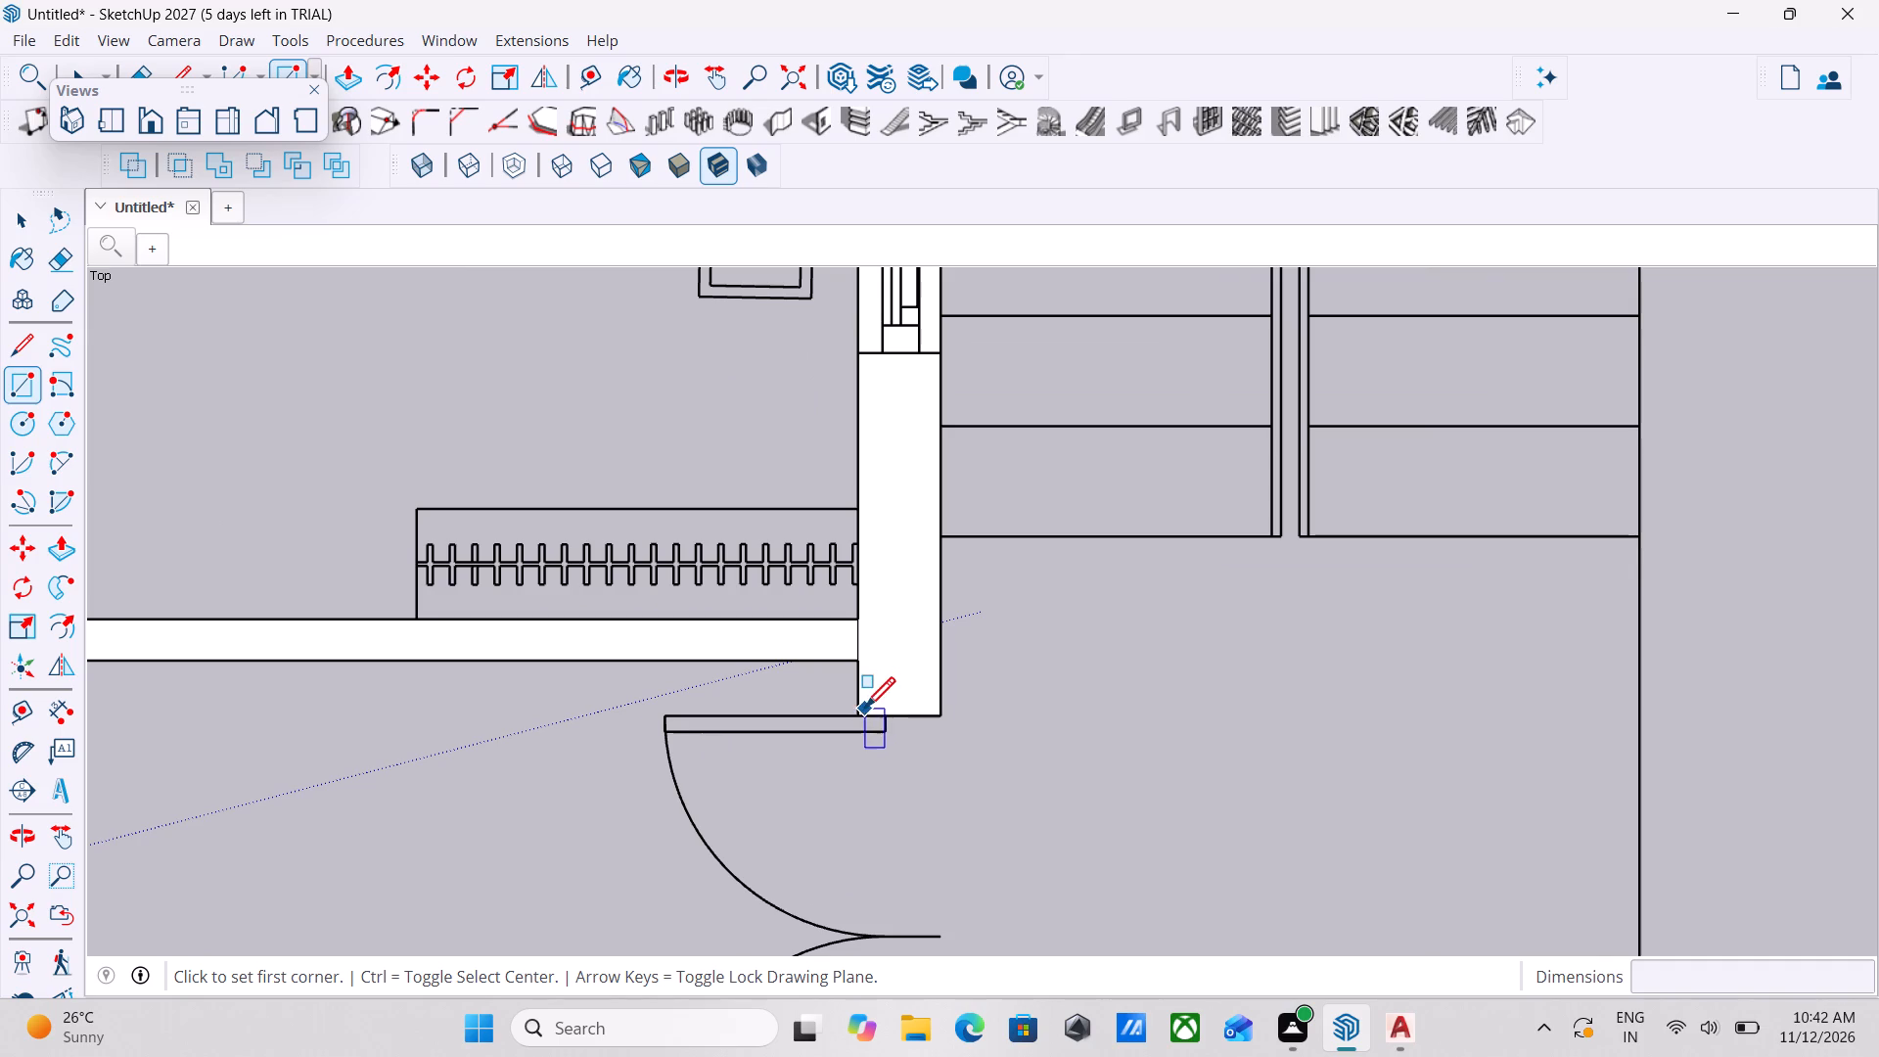
click(865, 711)
scroll(947, 857, down, 3)
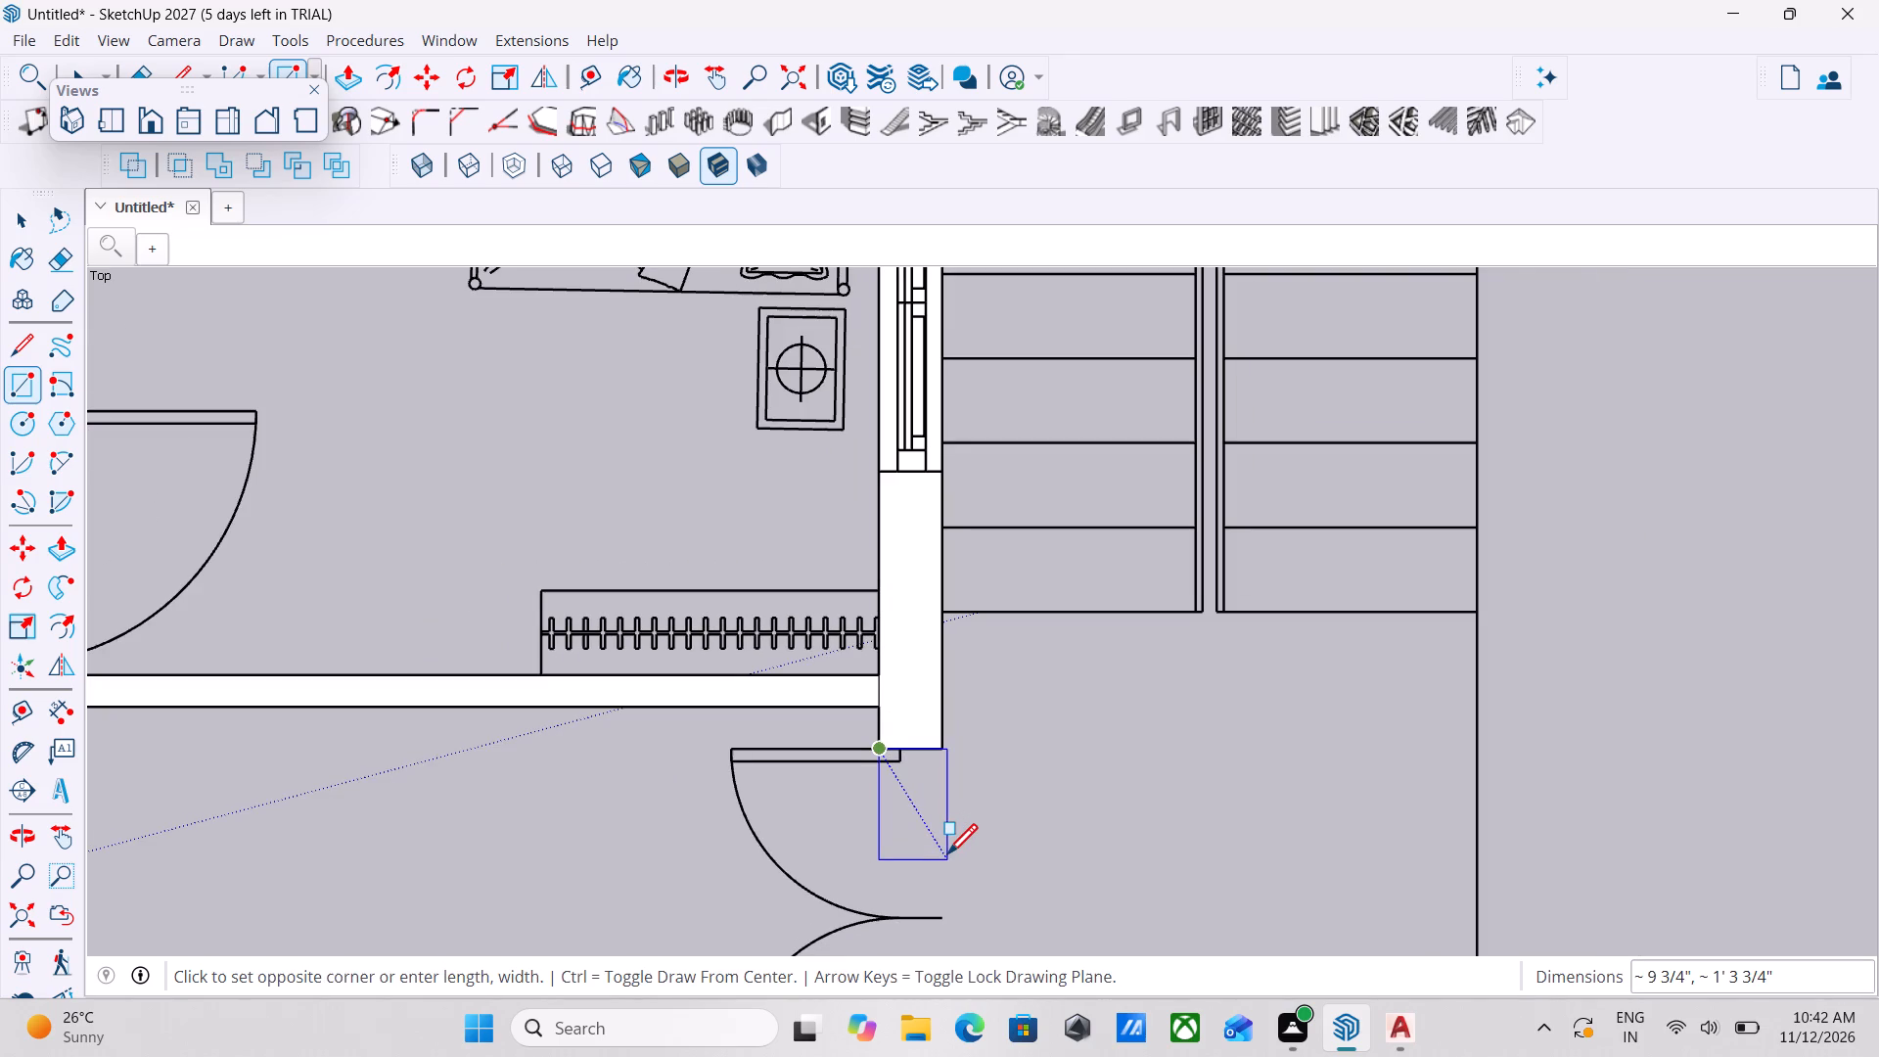
shift+middle_drag(947, 857, 978, 664)
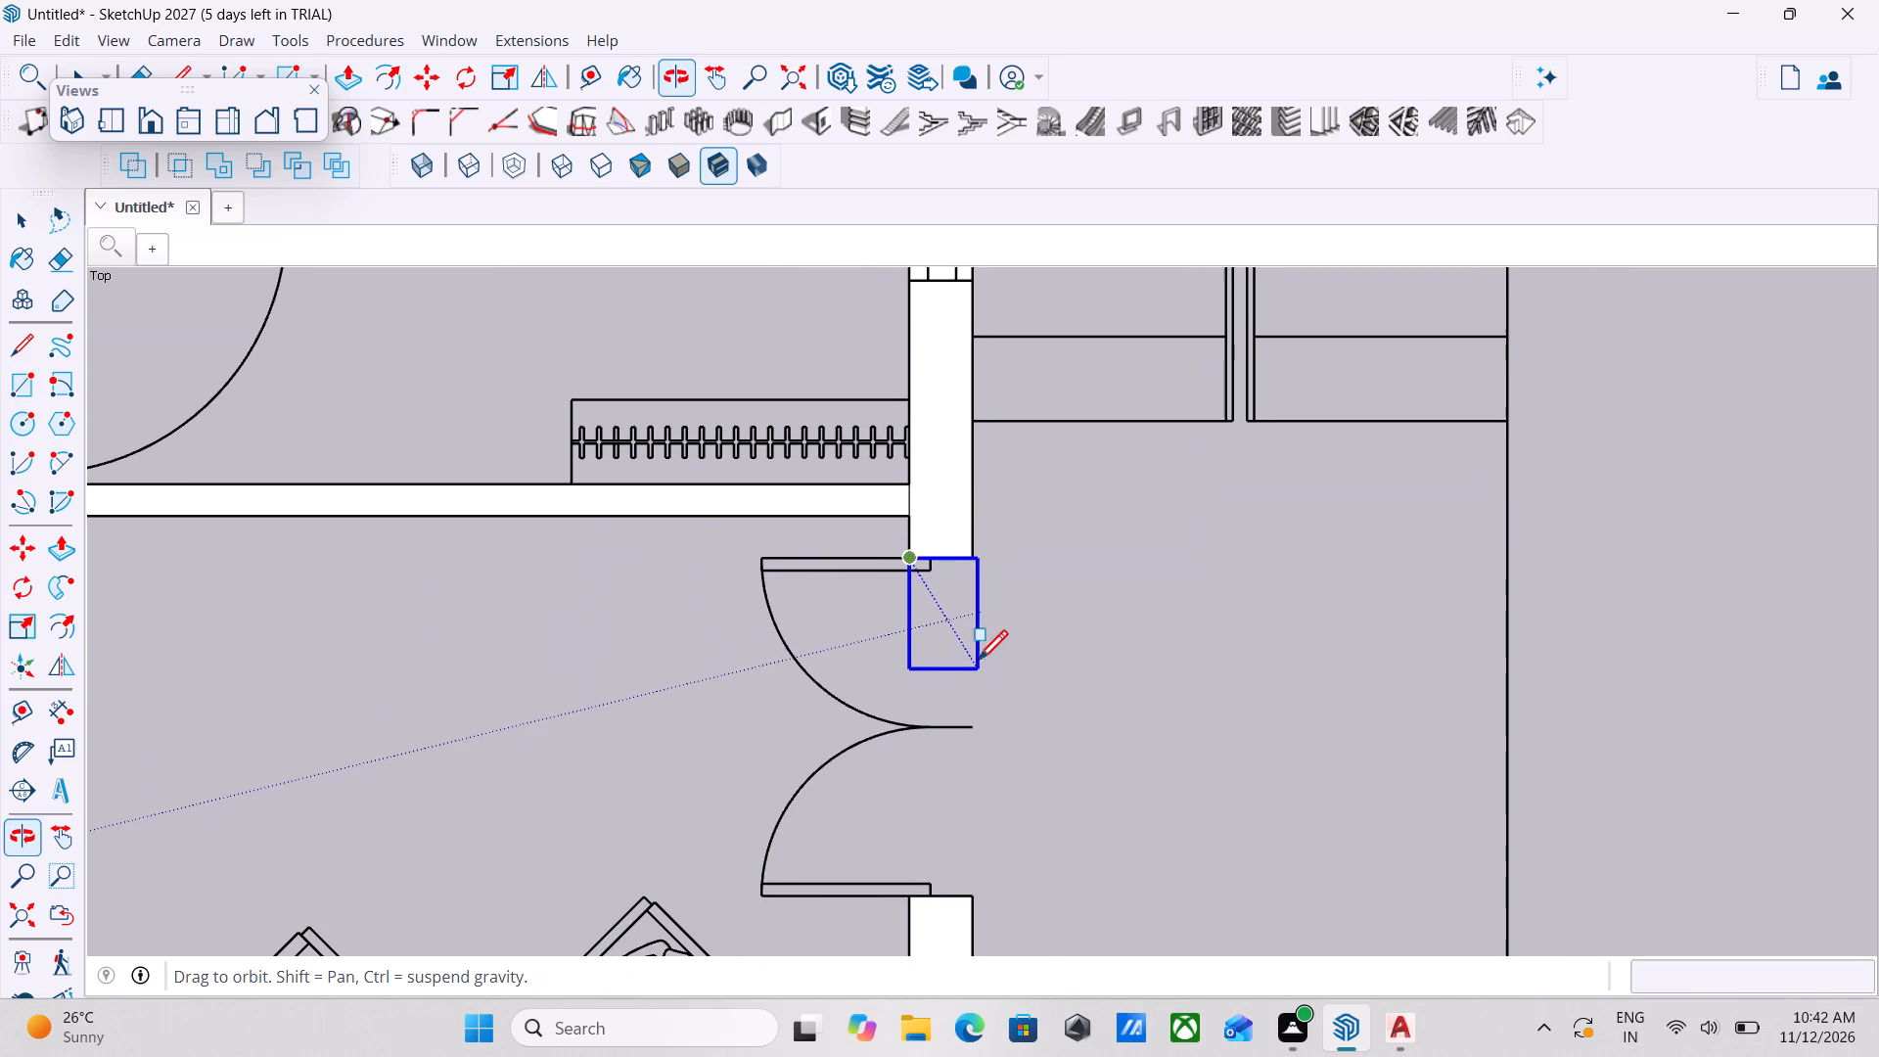
click(971, 898)
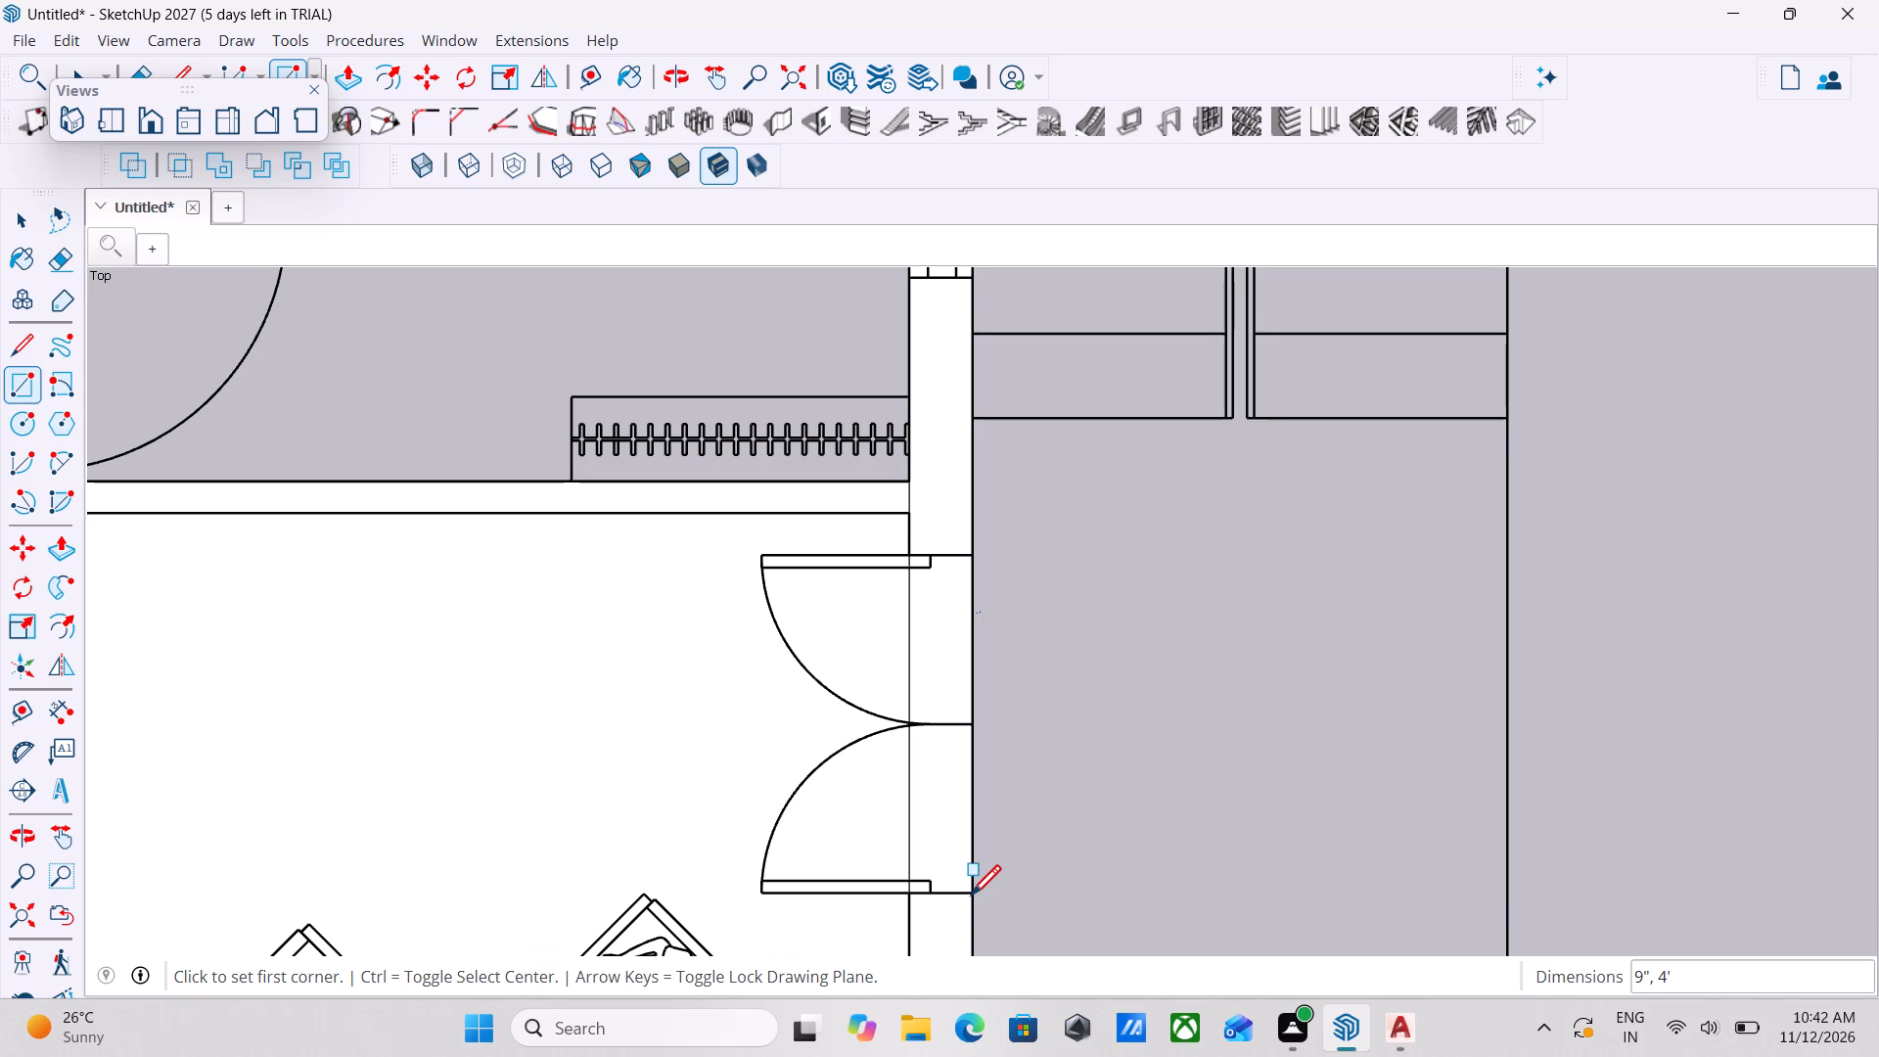
key(space)
Delete the filled floor face inside the central living and dining hall.
key(space)
click(672, 702)
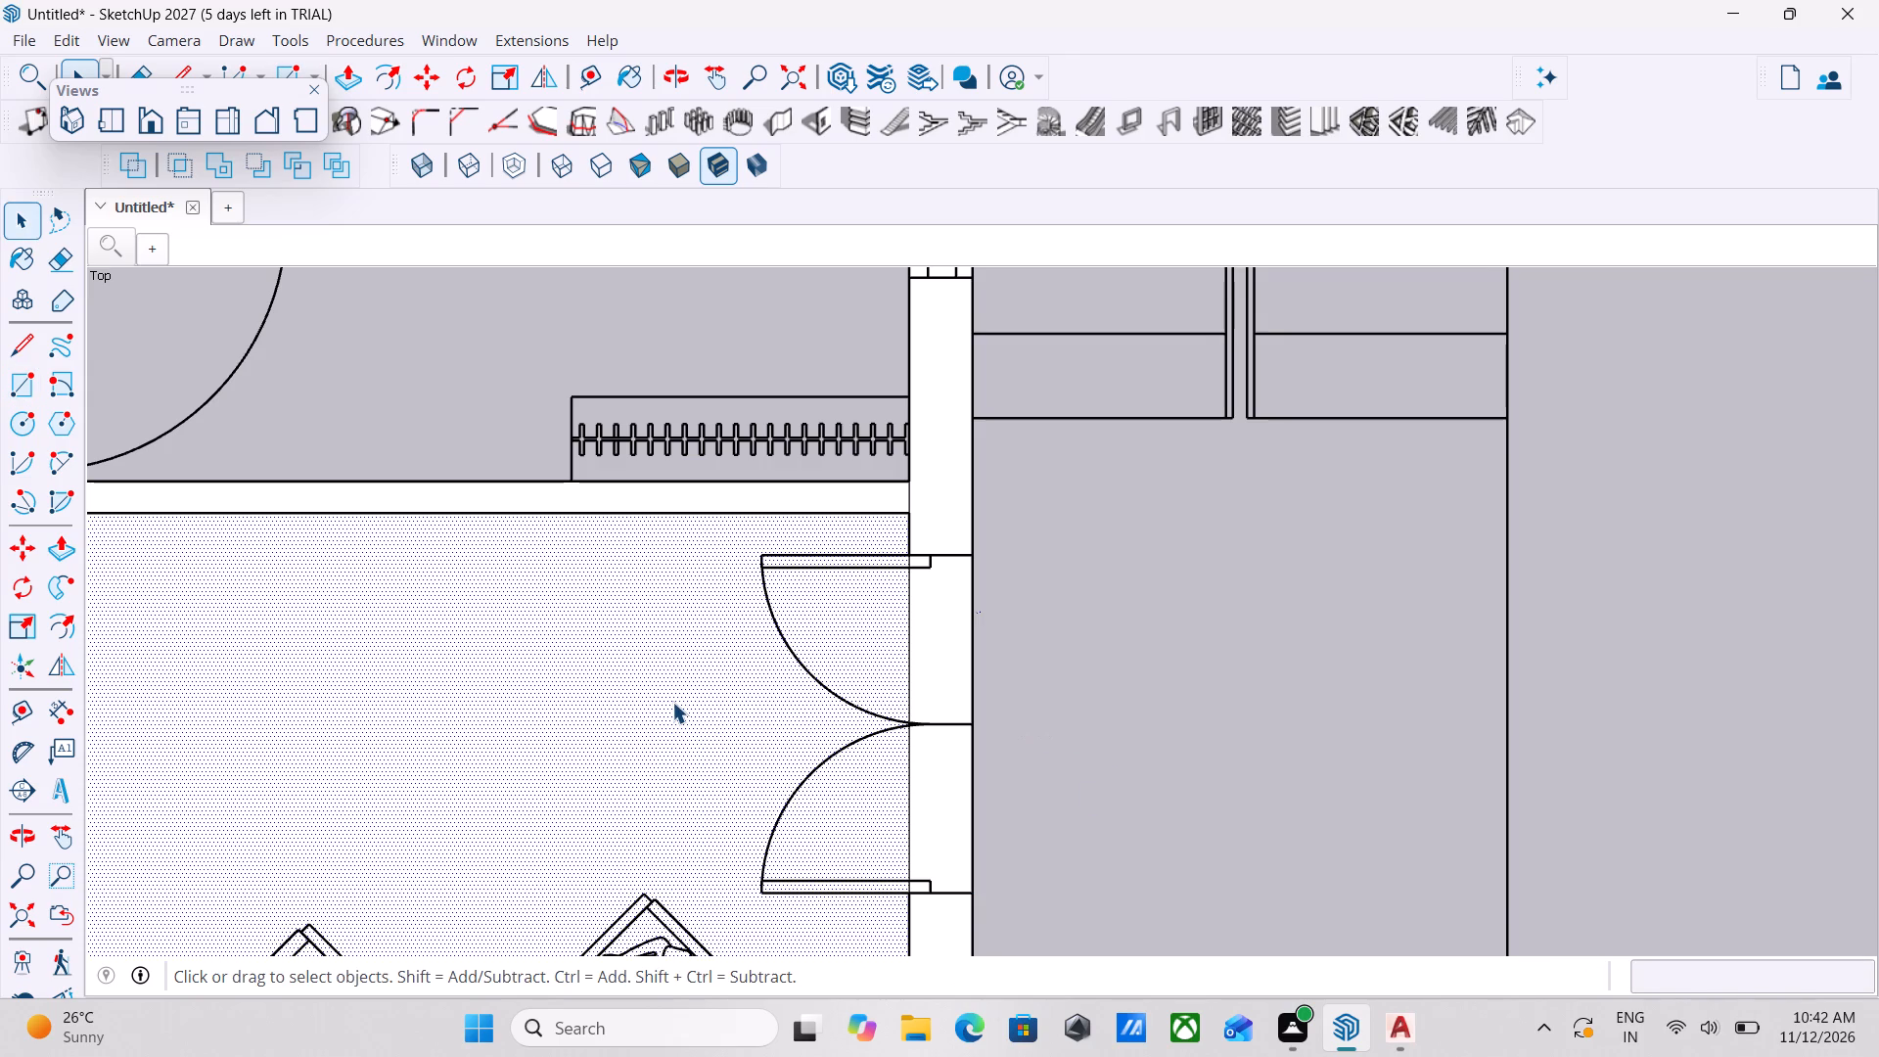
key(Delete)
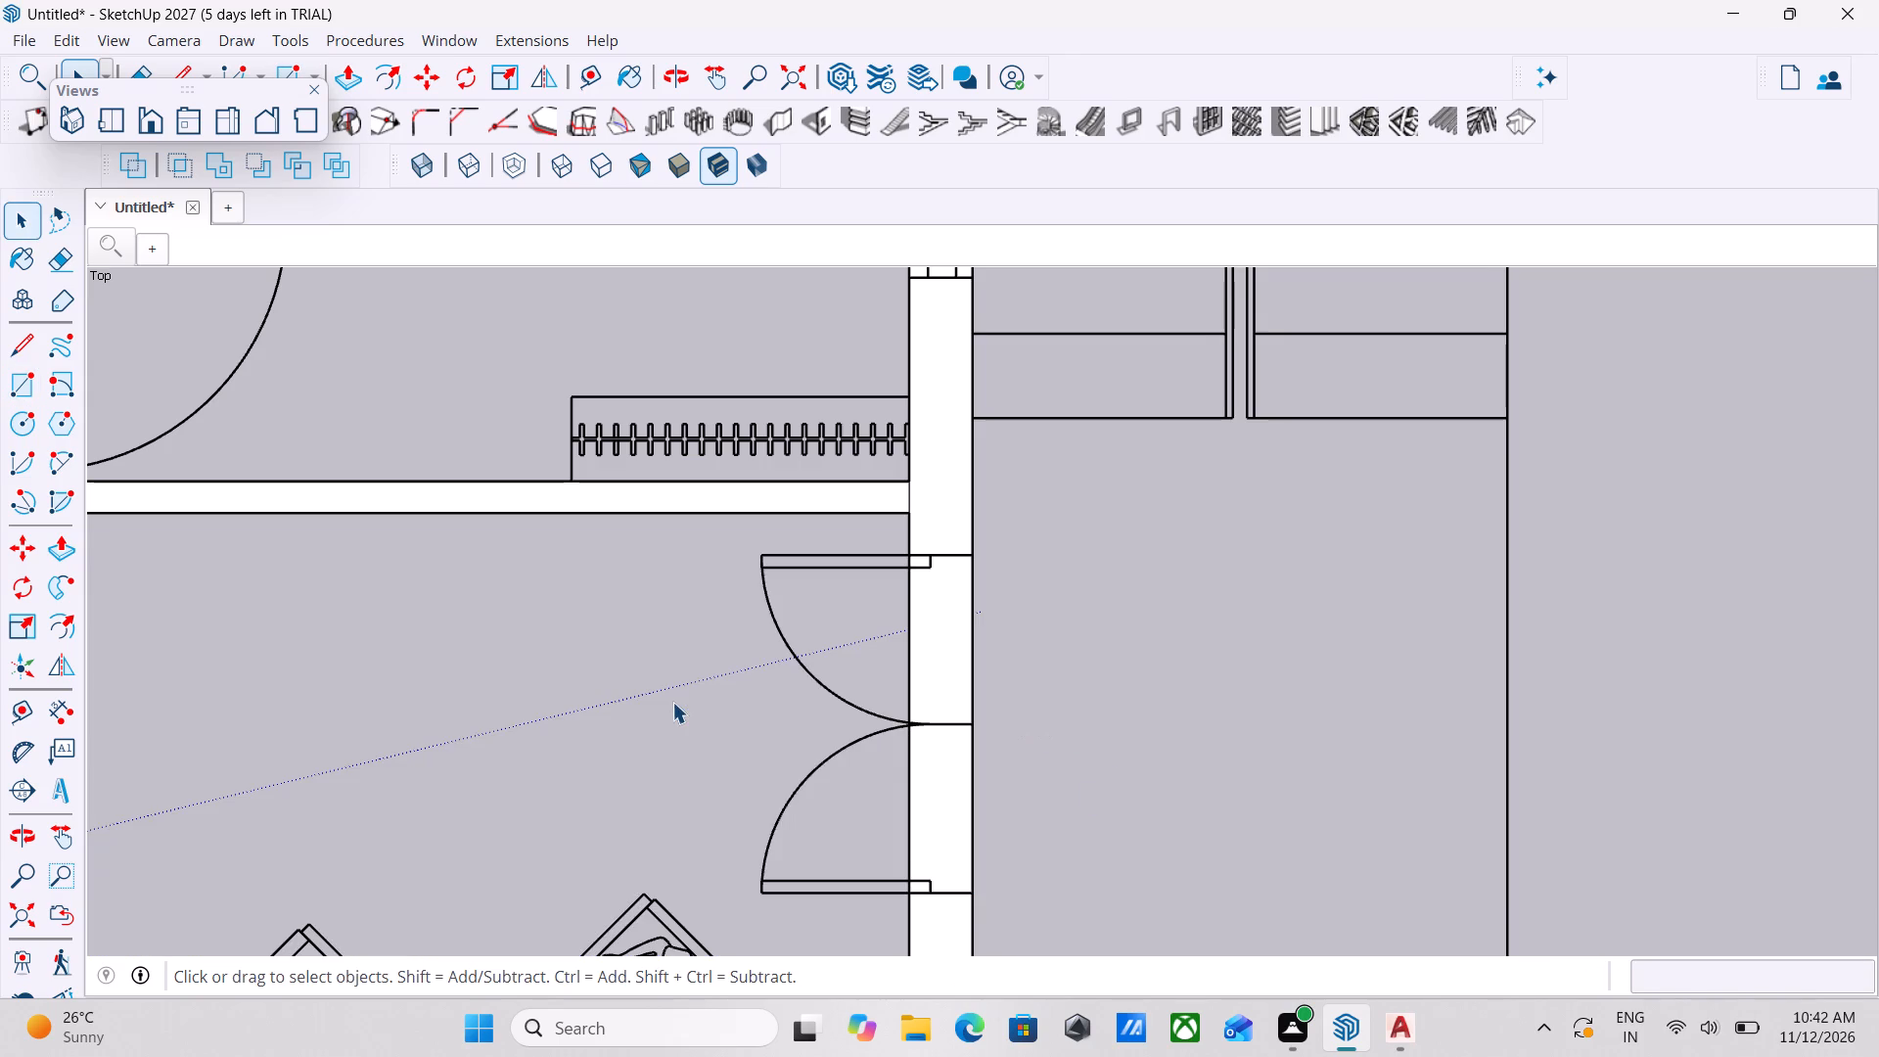
scroll(672, 702, down, 6)
key(Escape)
scroll(840, 667, down, 6)
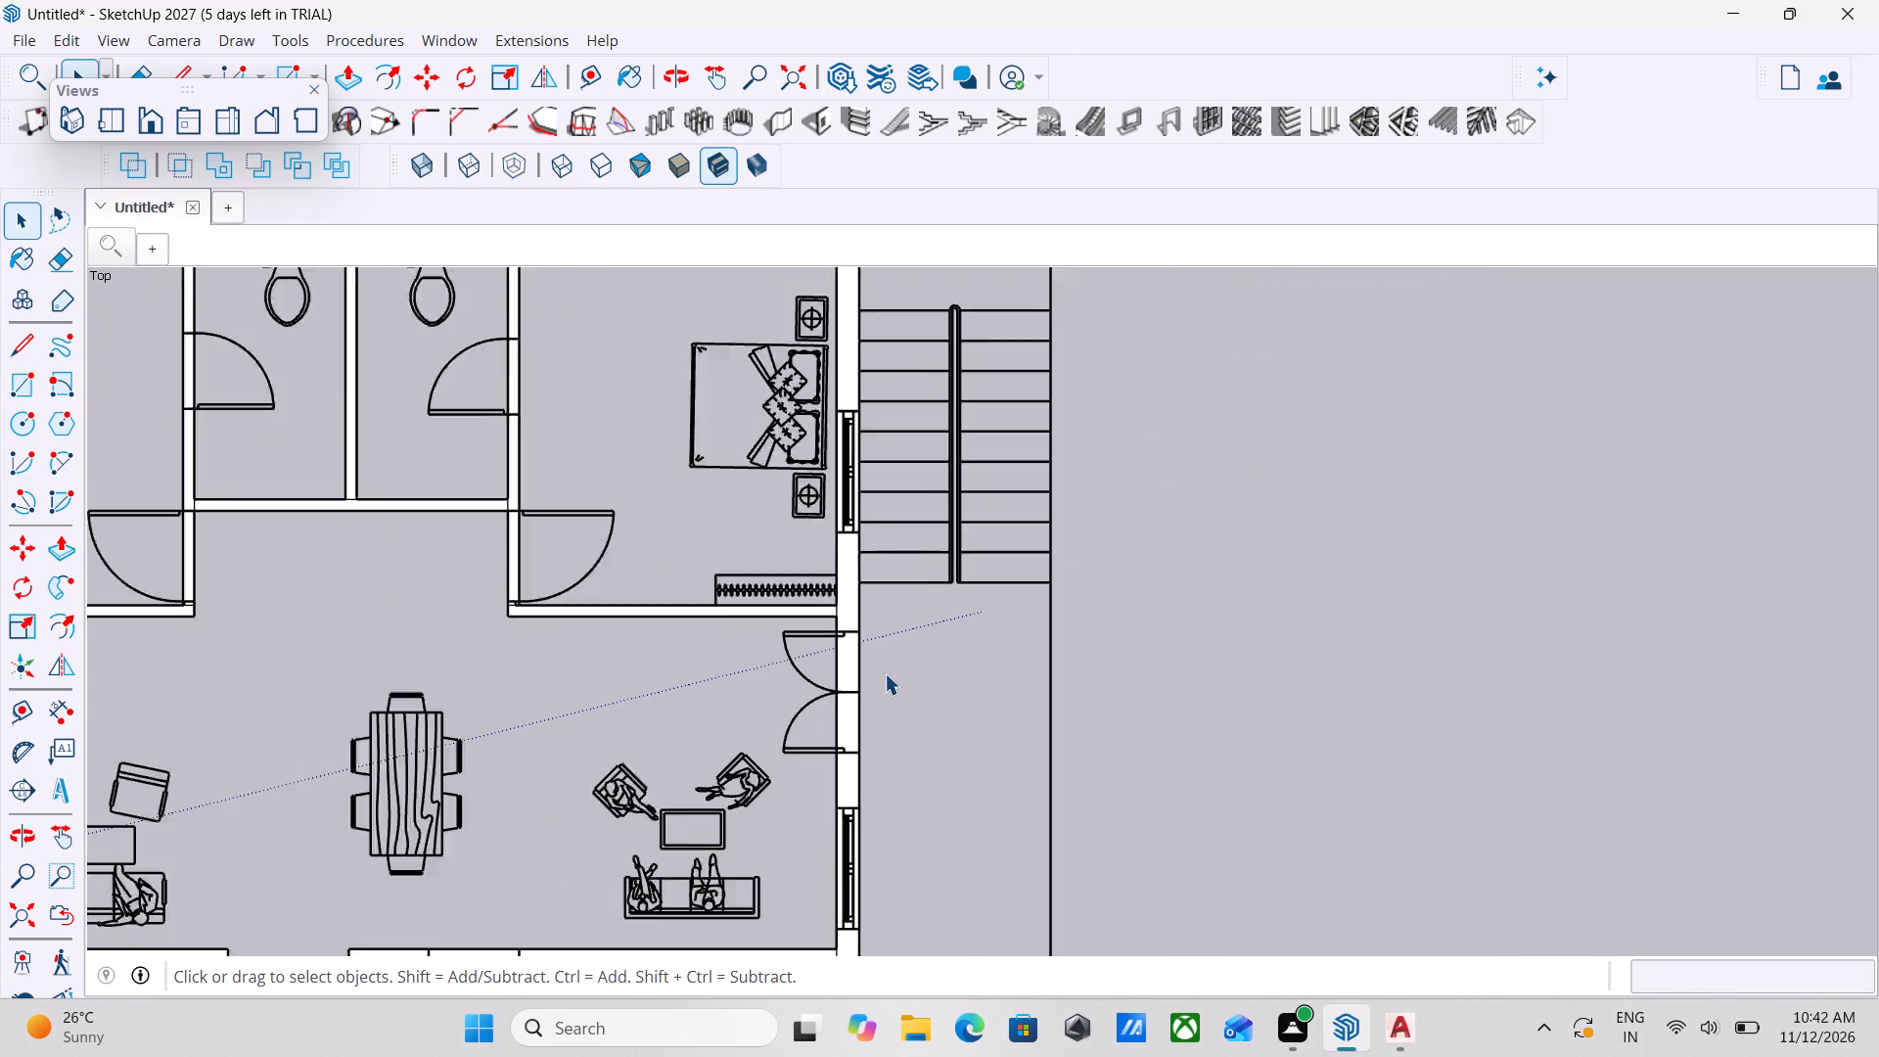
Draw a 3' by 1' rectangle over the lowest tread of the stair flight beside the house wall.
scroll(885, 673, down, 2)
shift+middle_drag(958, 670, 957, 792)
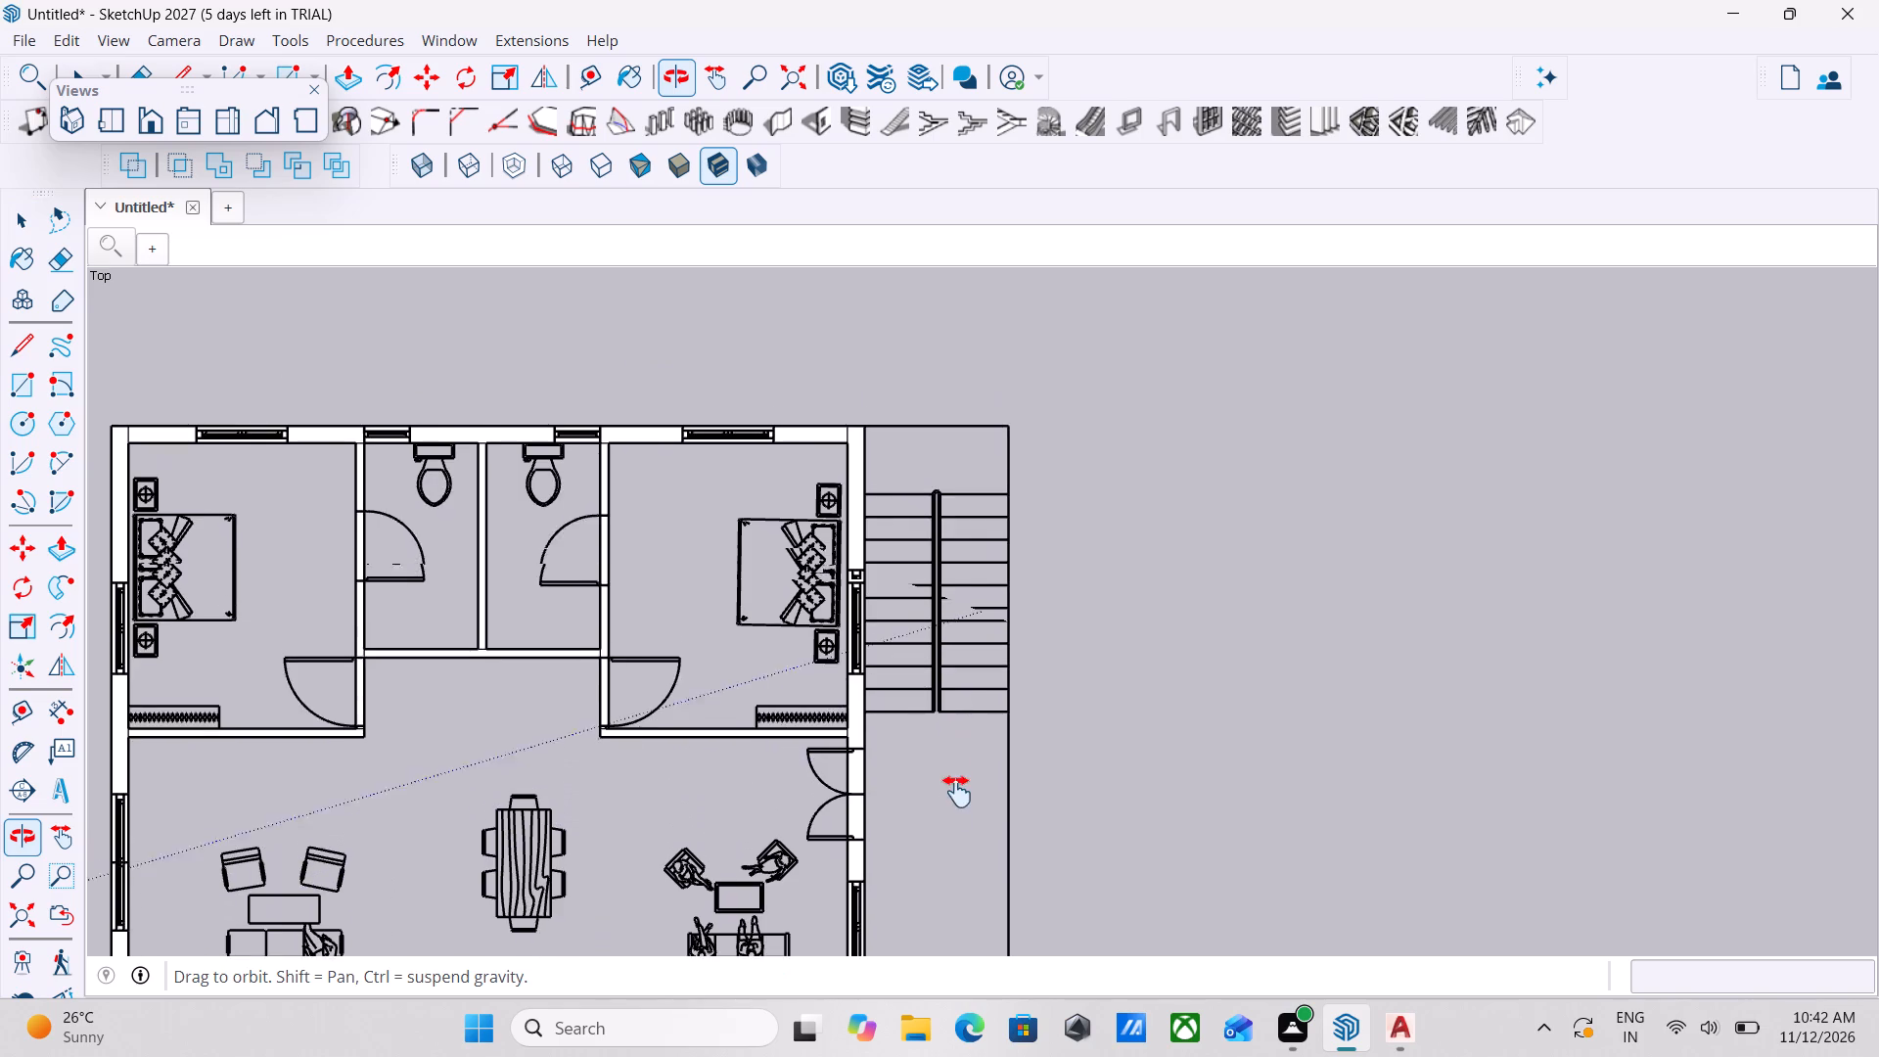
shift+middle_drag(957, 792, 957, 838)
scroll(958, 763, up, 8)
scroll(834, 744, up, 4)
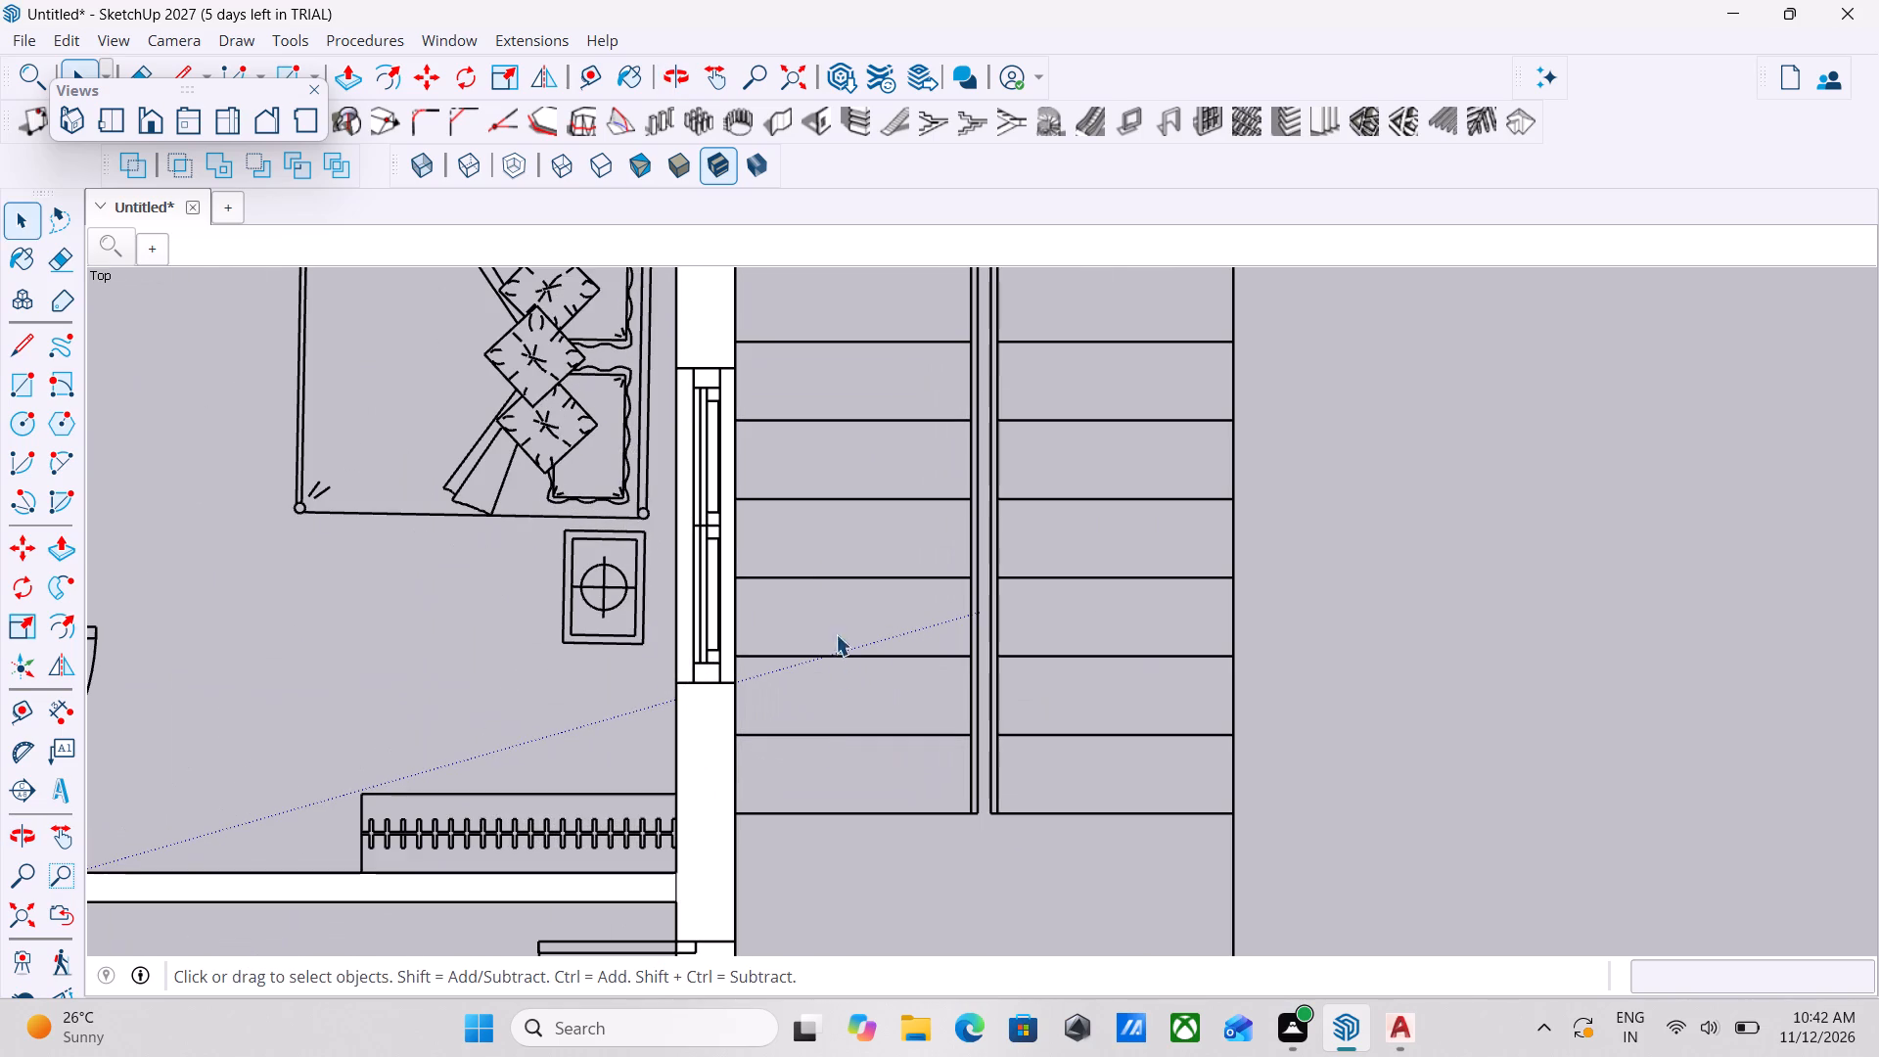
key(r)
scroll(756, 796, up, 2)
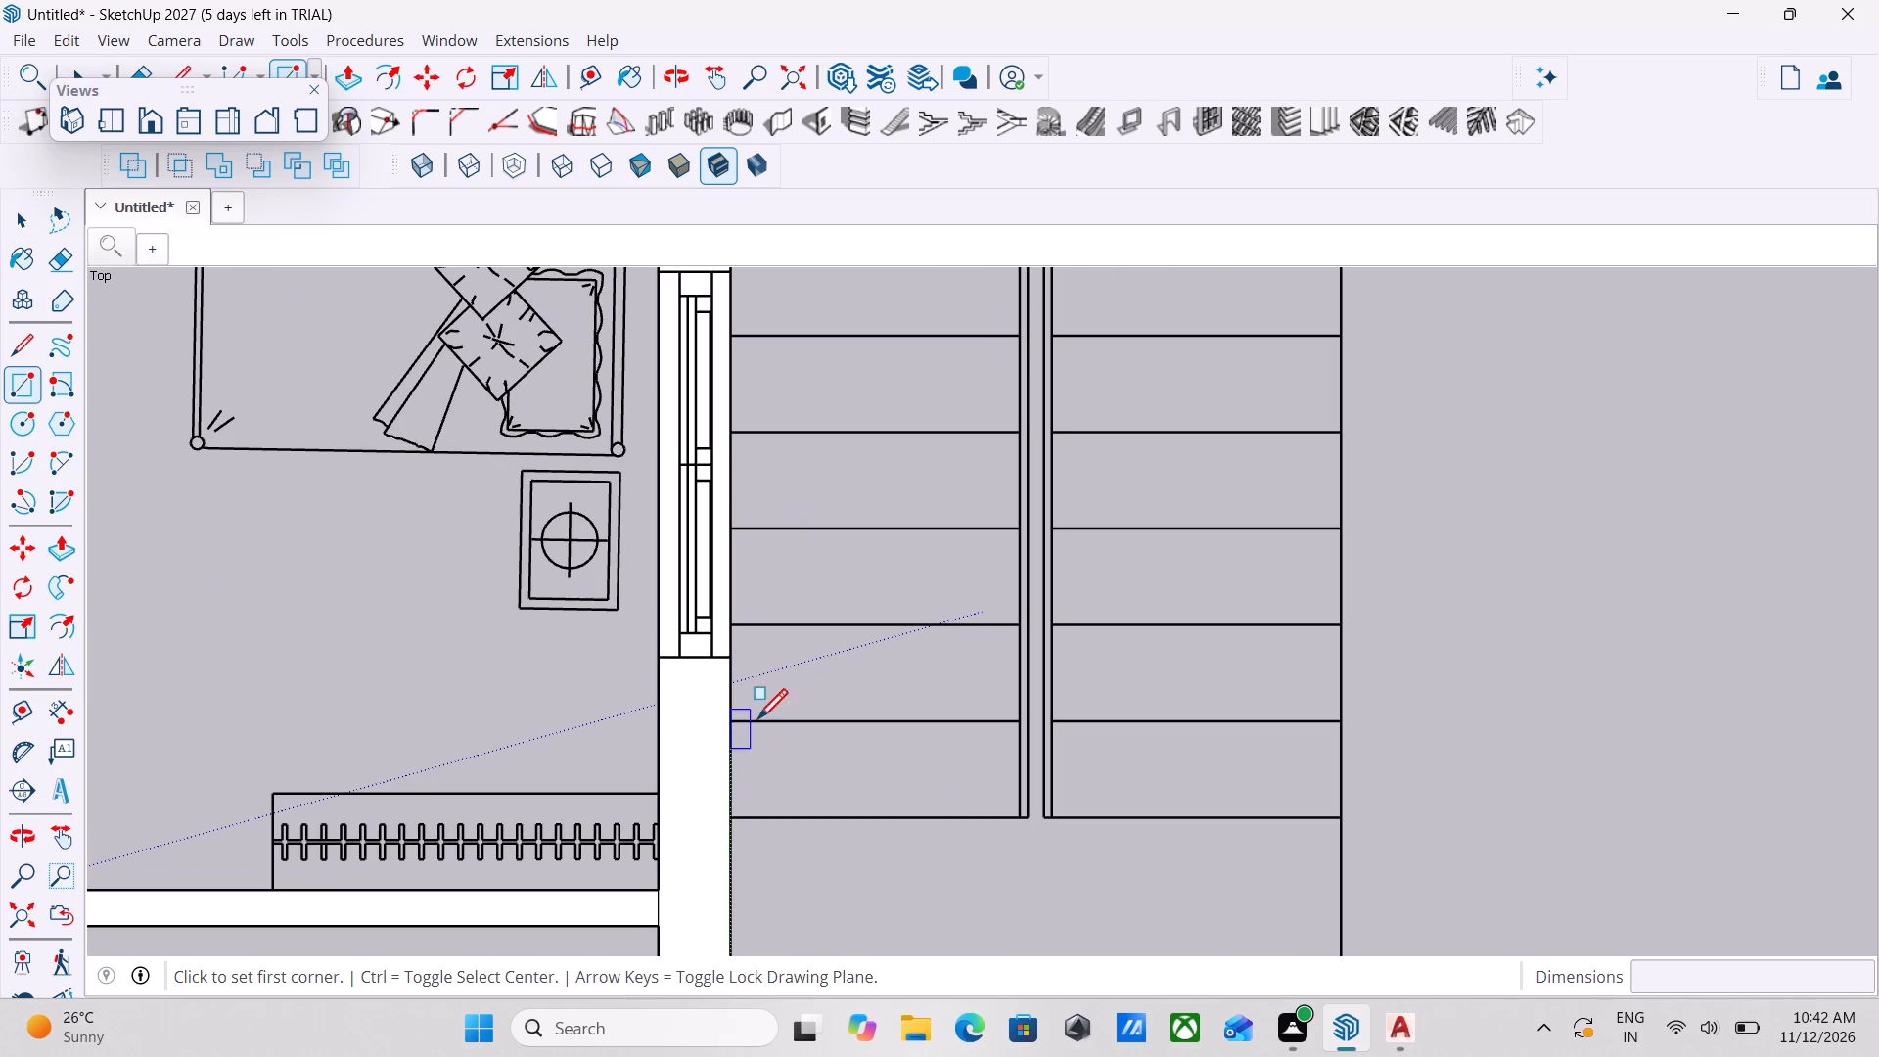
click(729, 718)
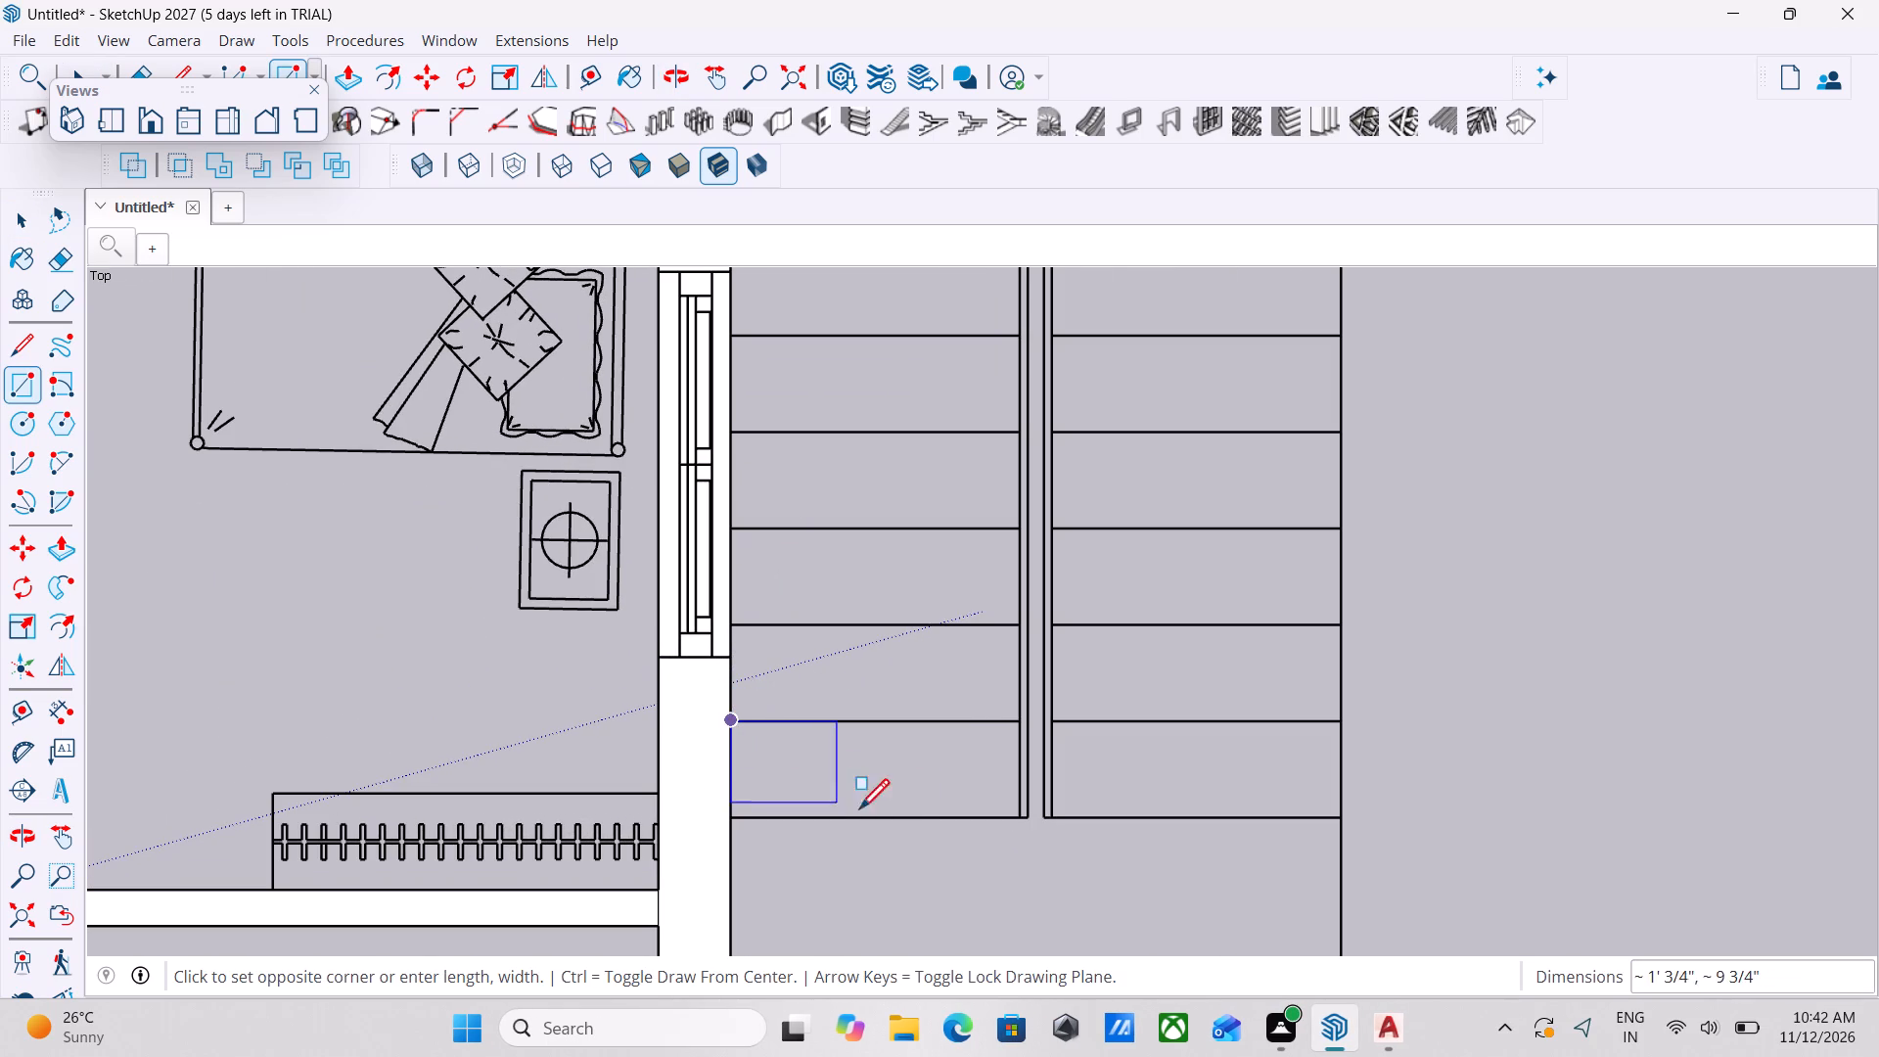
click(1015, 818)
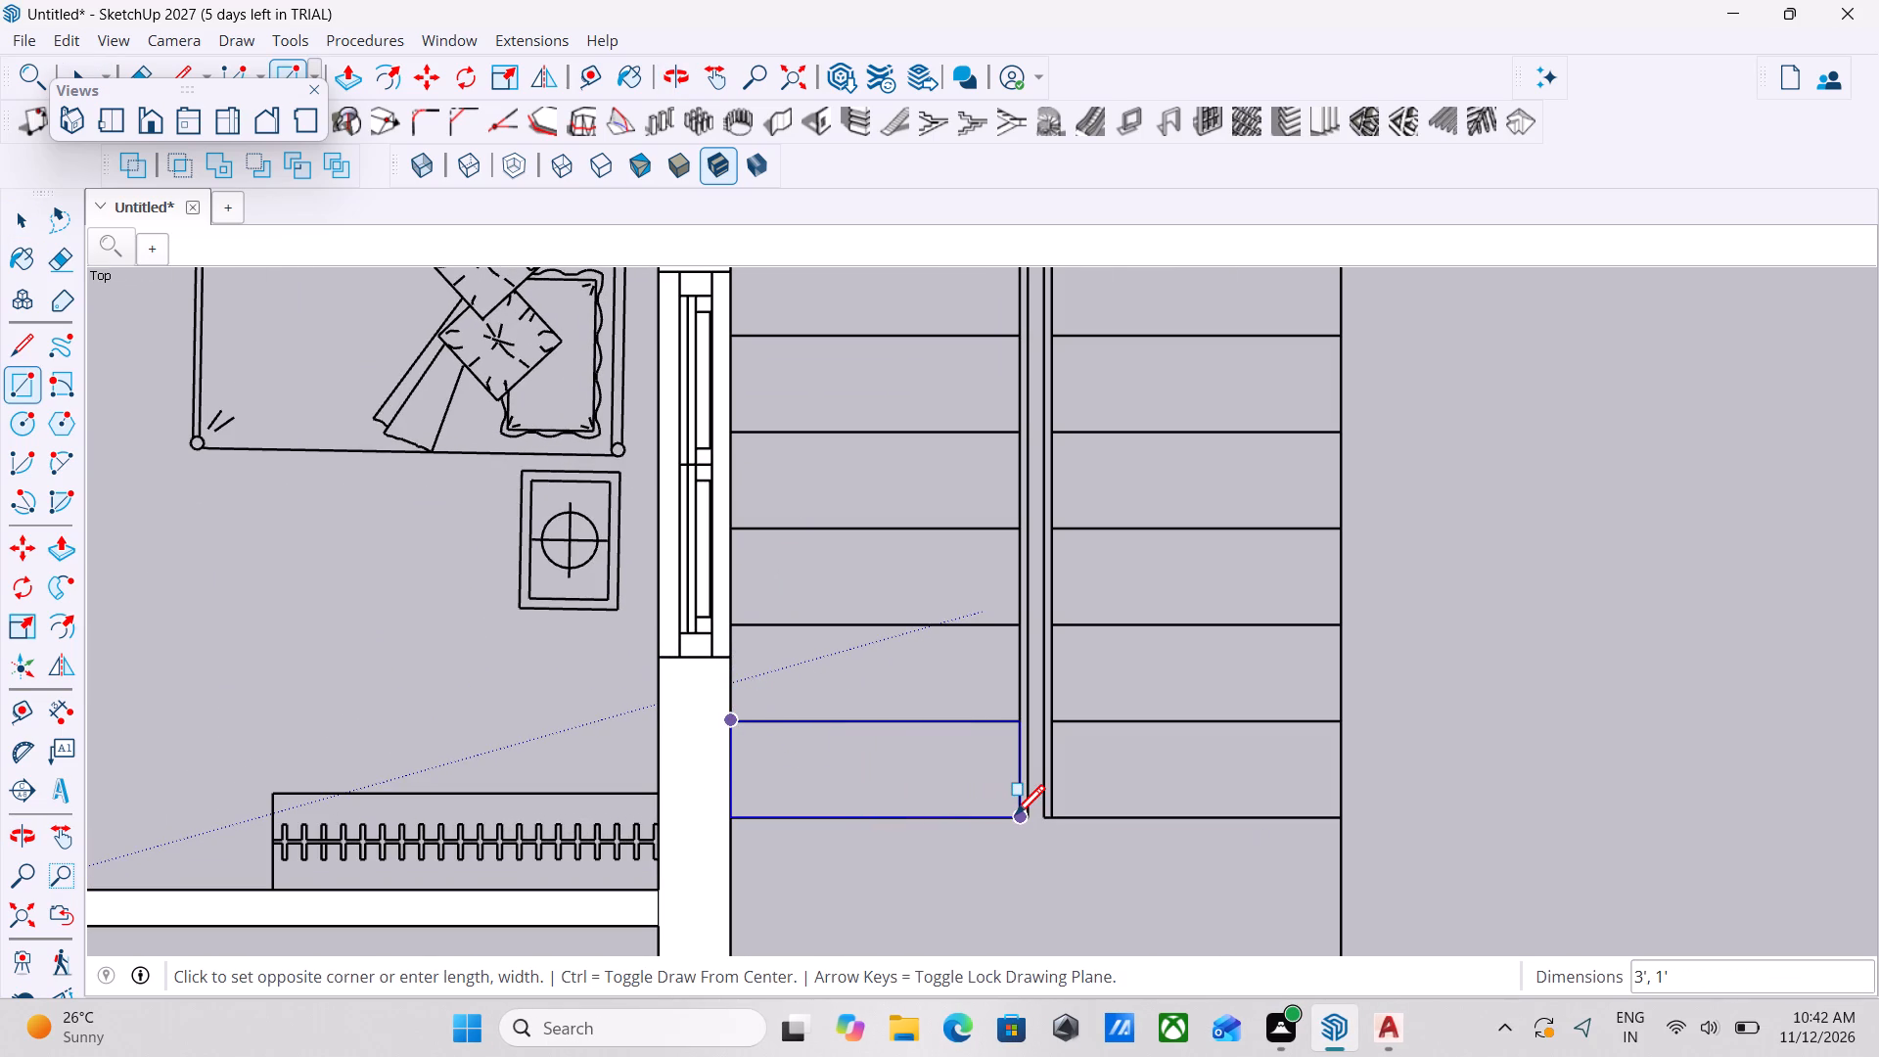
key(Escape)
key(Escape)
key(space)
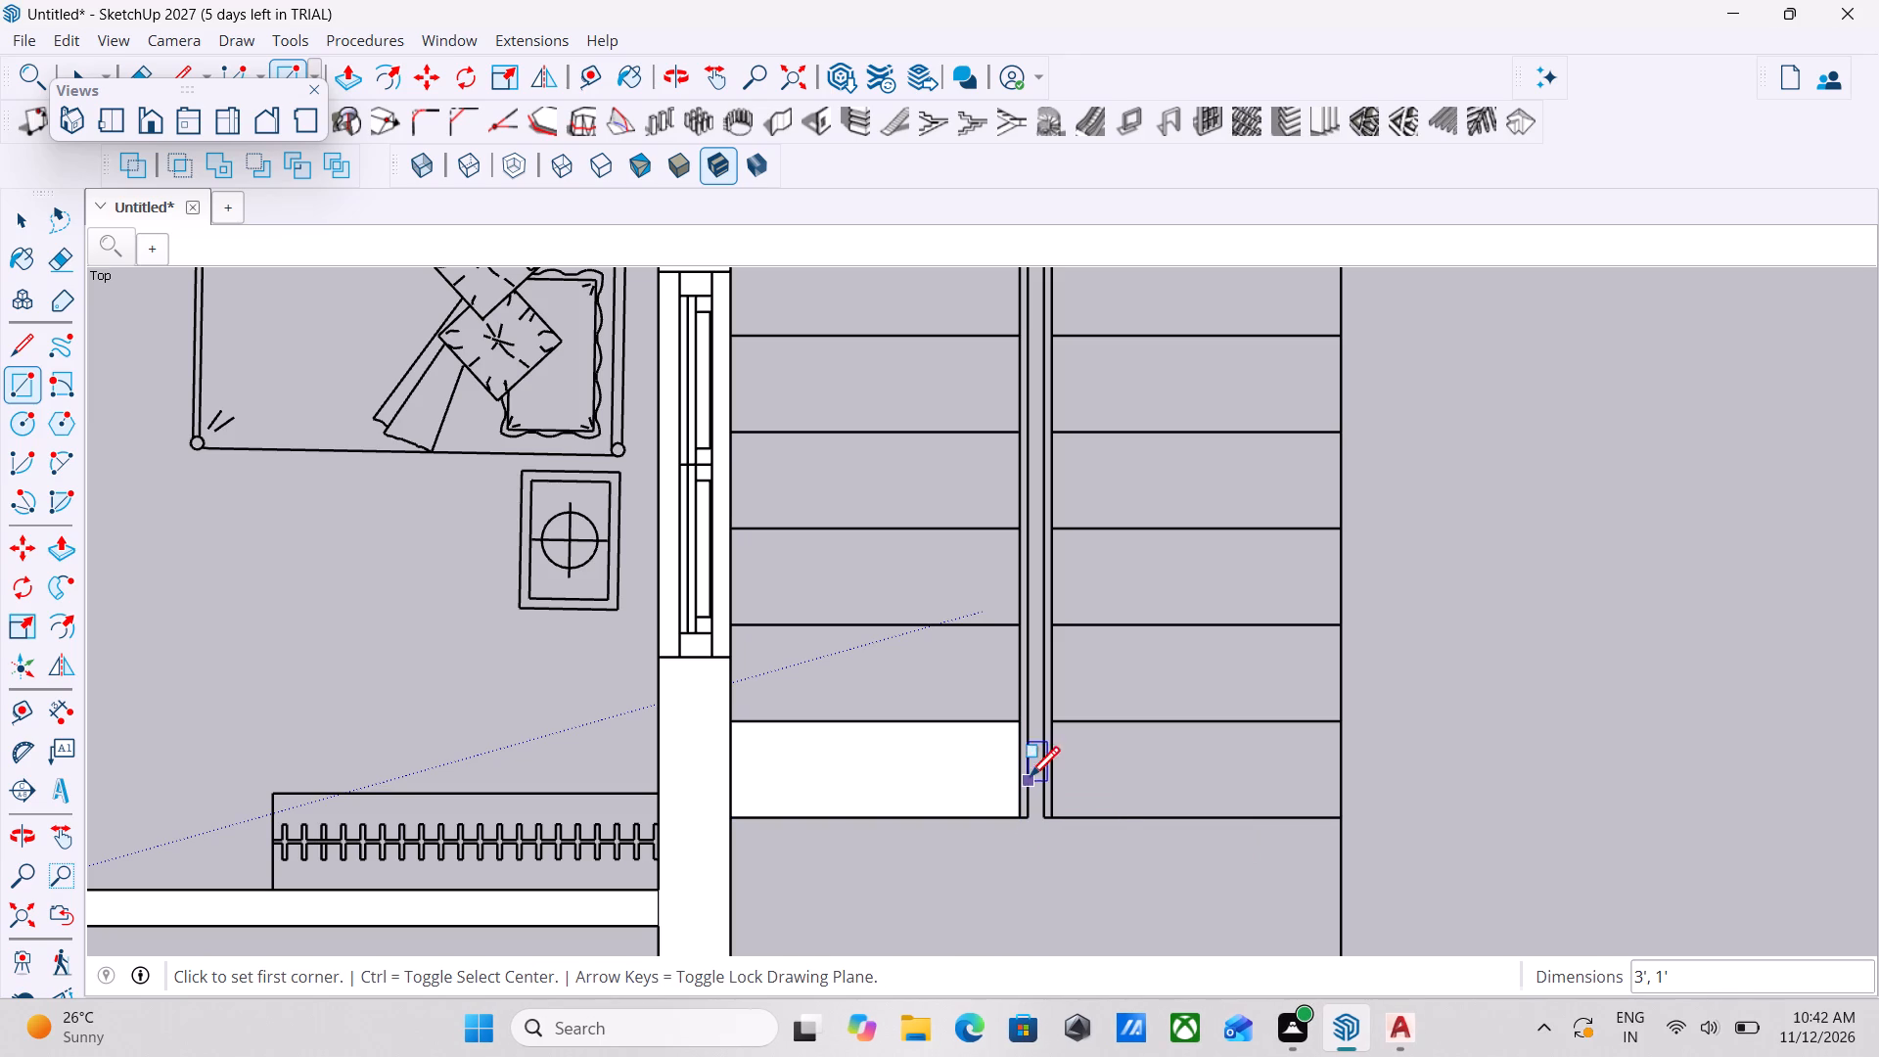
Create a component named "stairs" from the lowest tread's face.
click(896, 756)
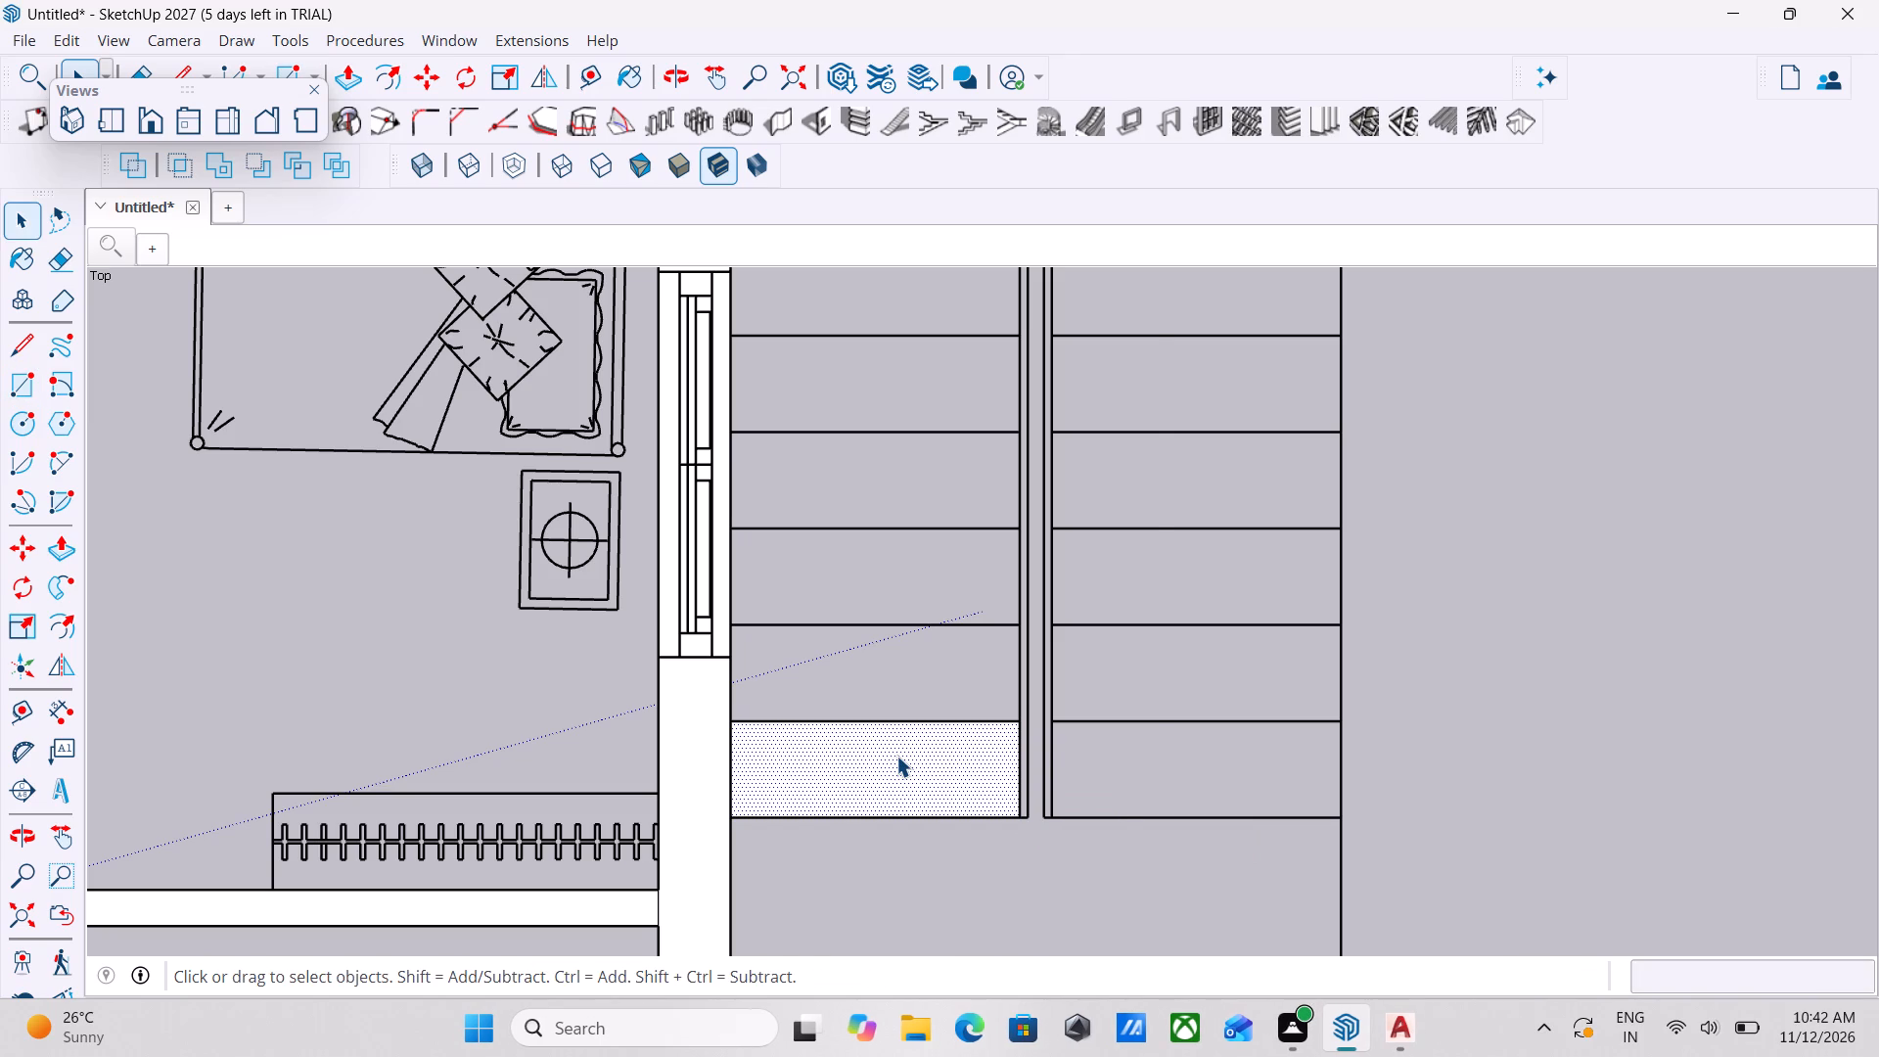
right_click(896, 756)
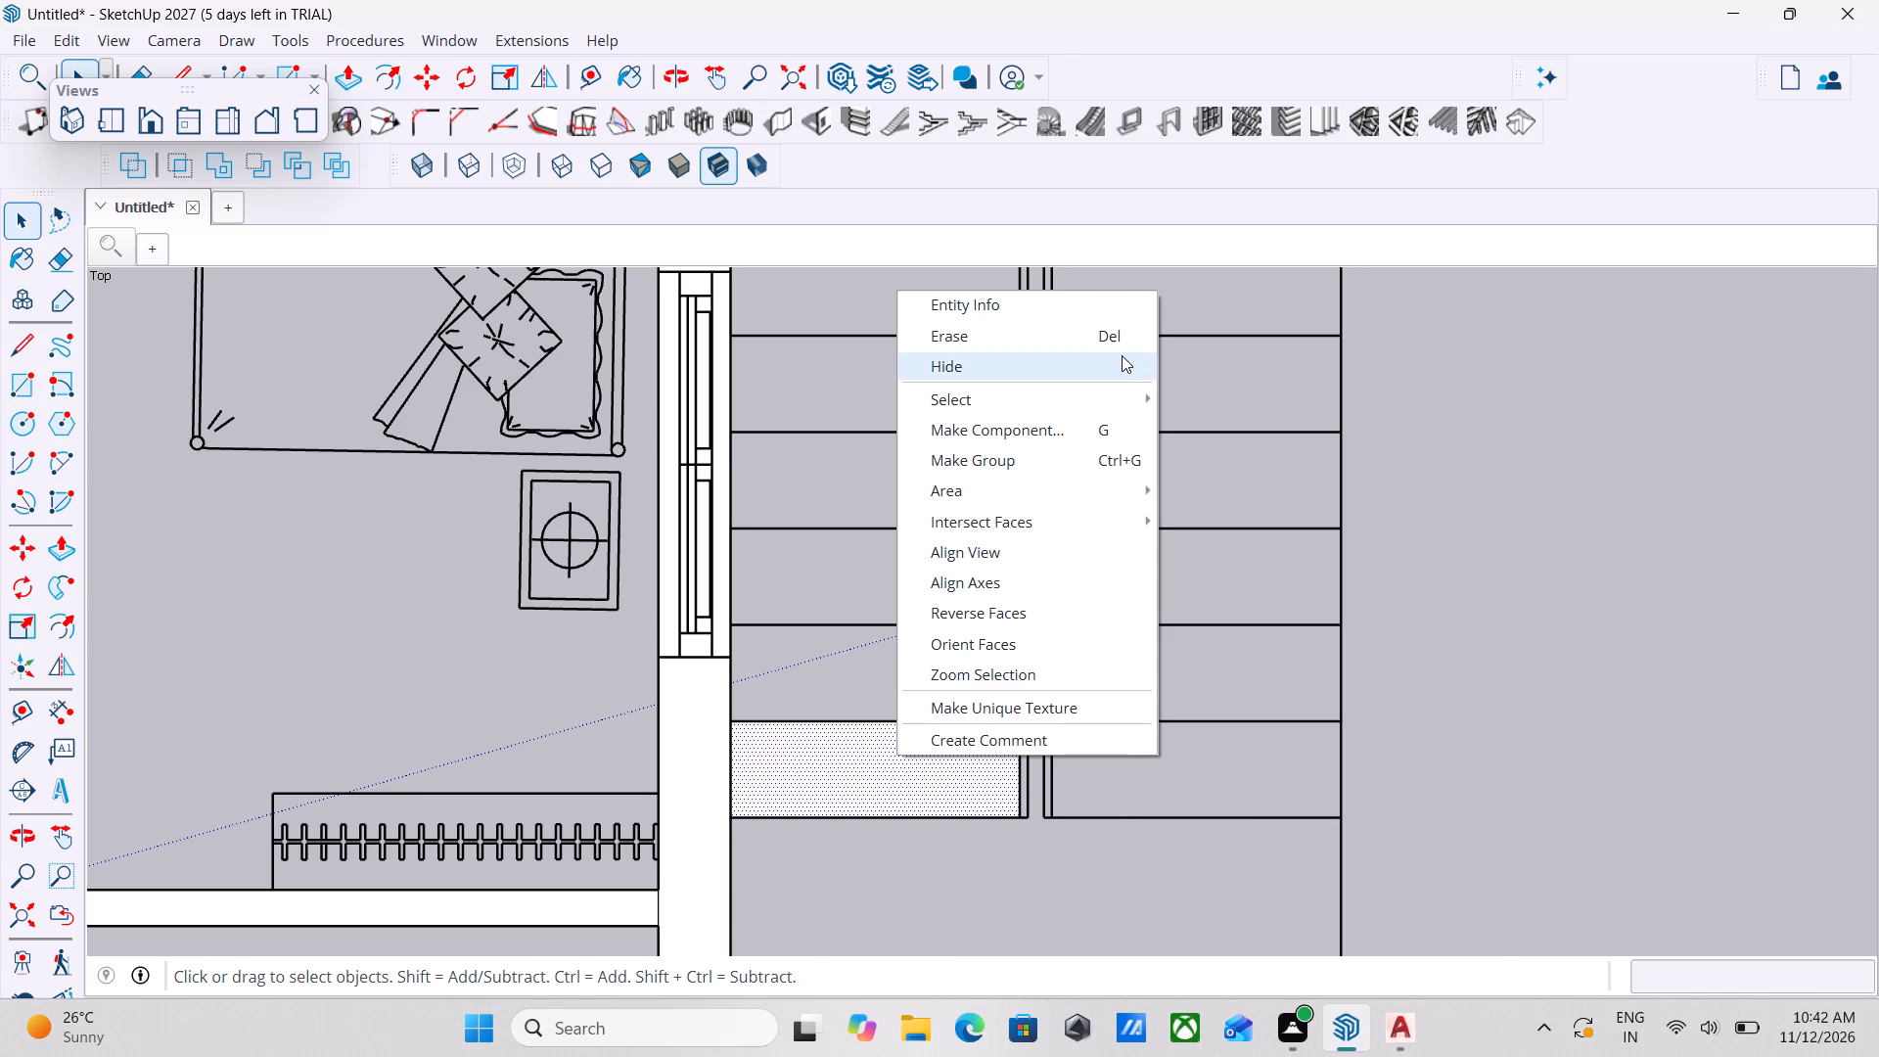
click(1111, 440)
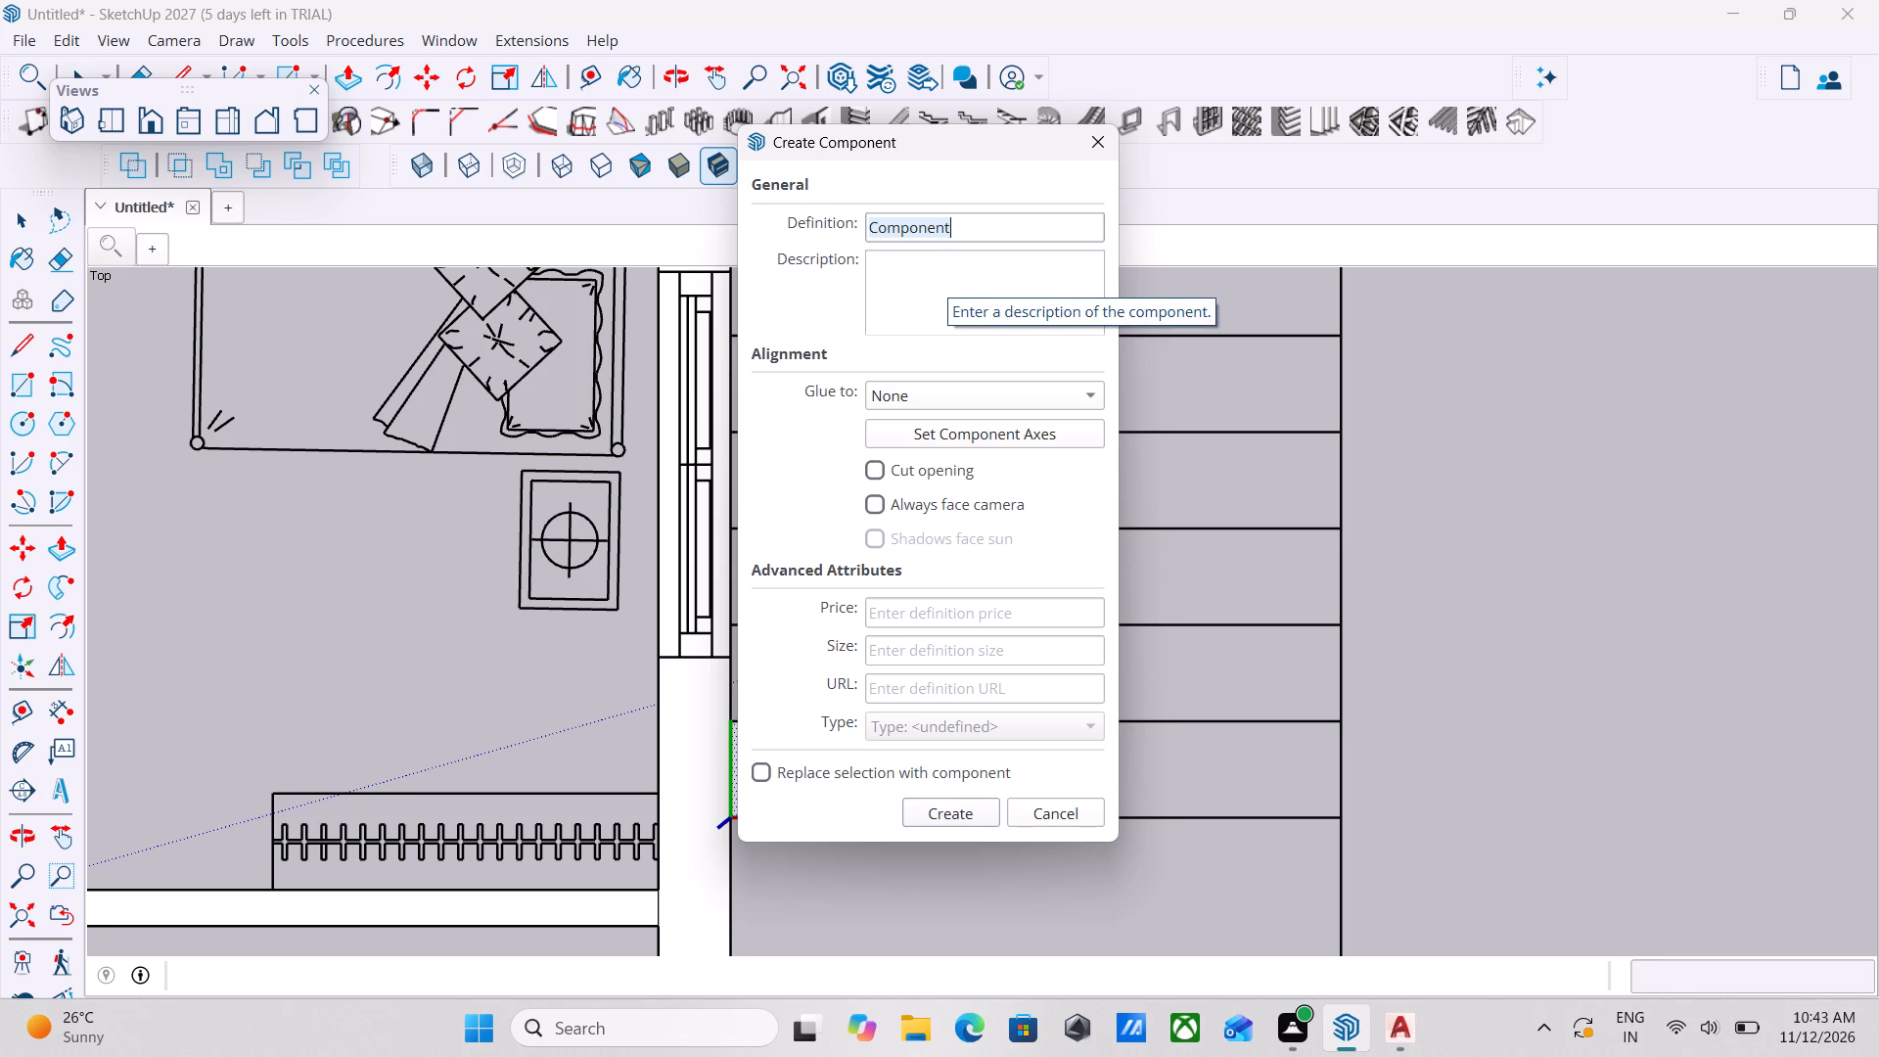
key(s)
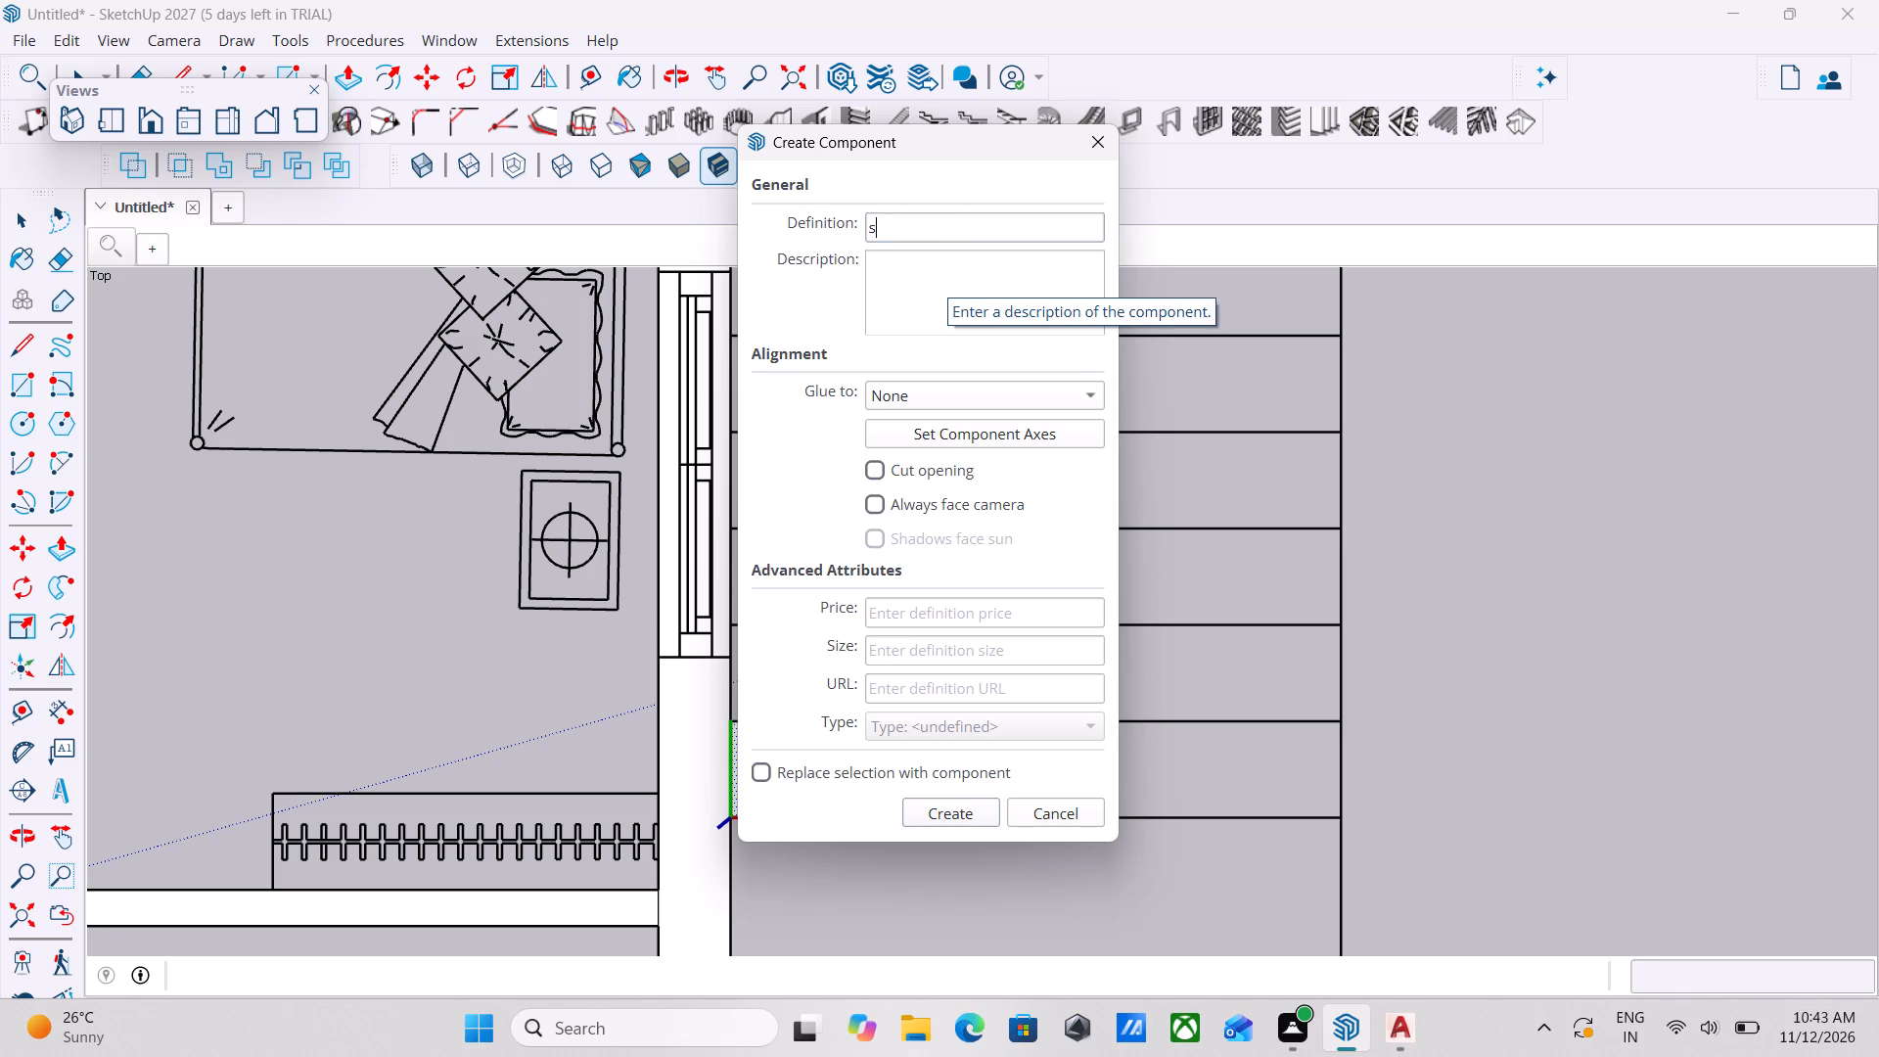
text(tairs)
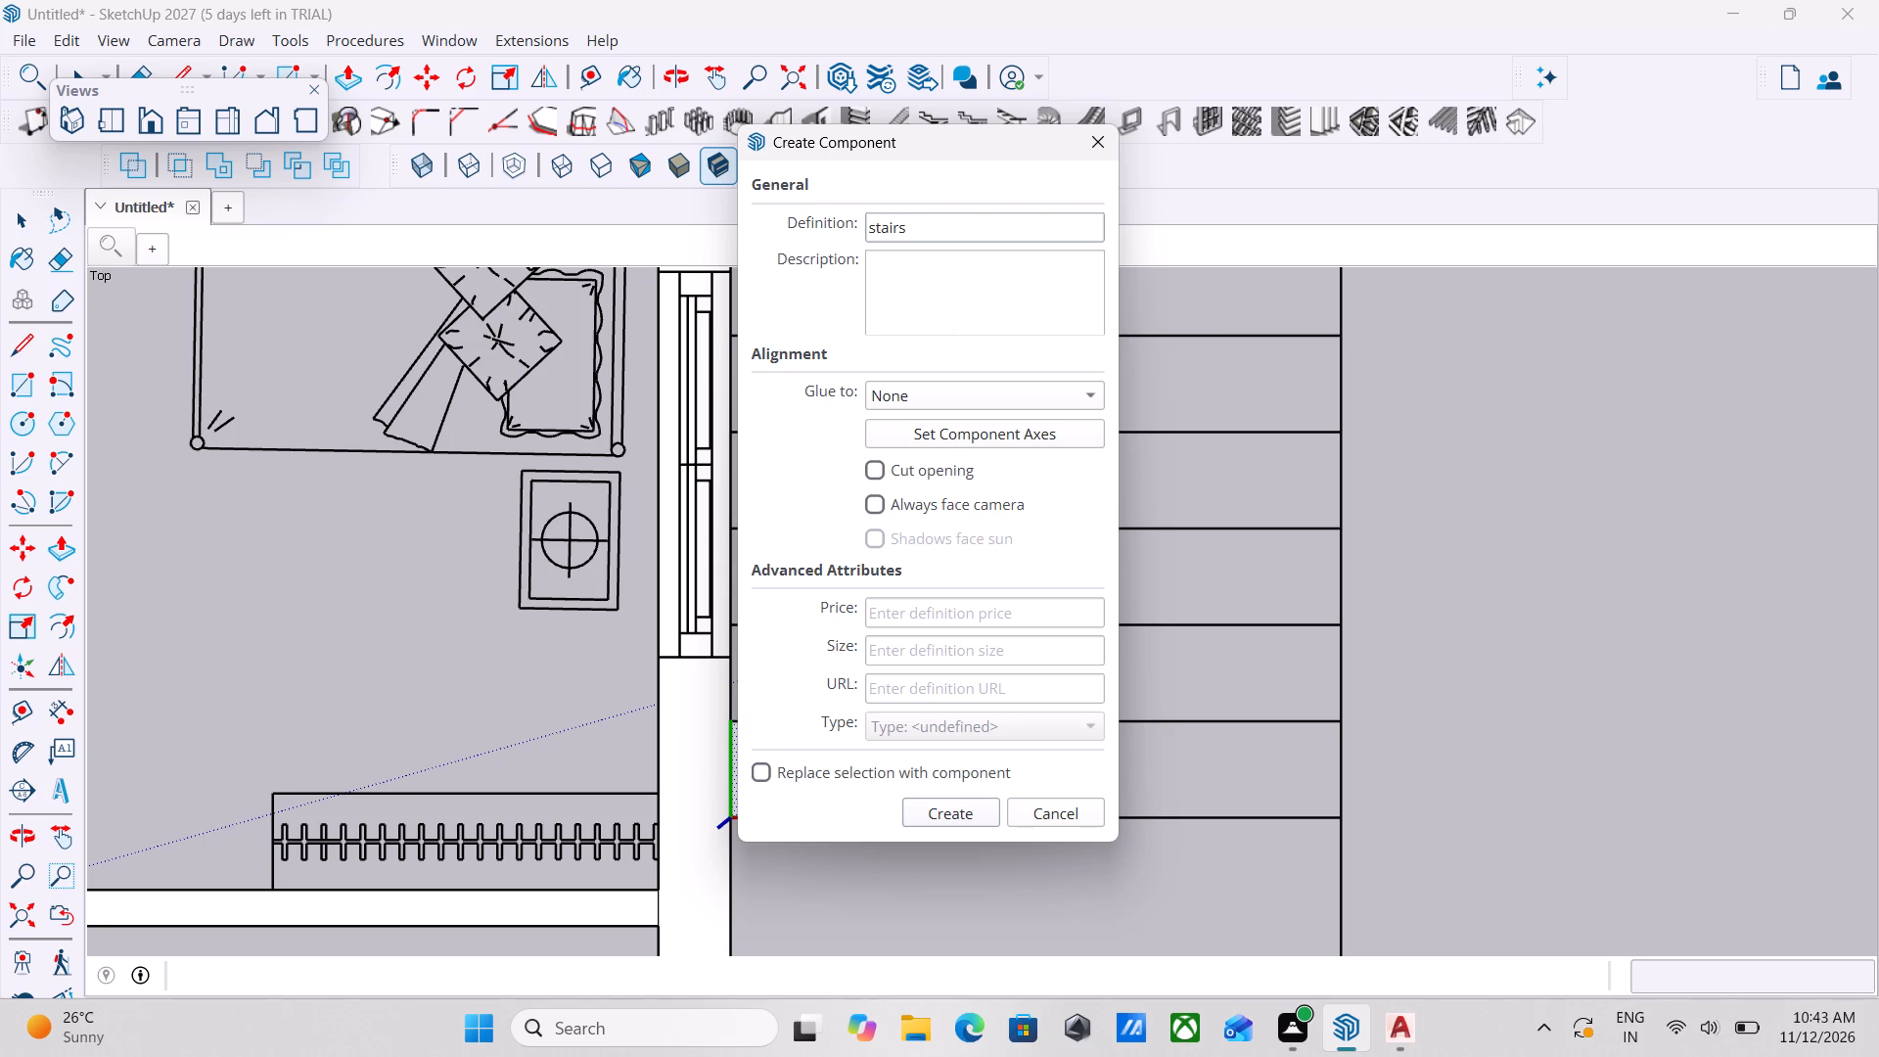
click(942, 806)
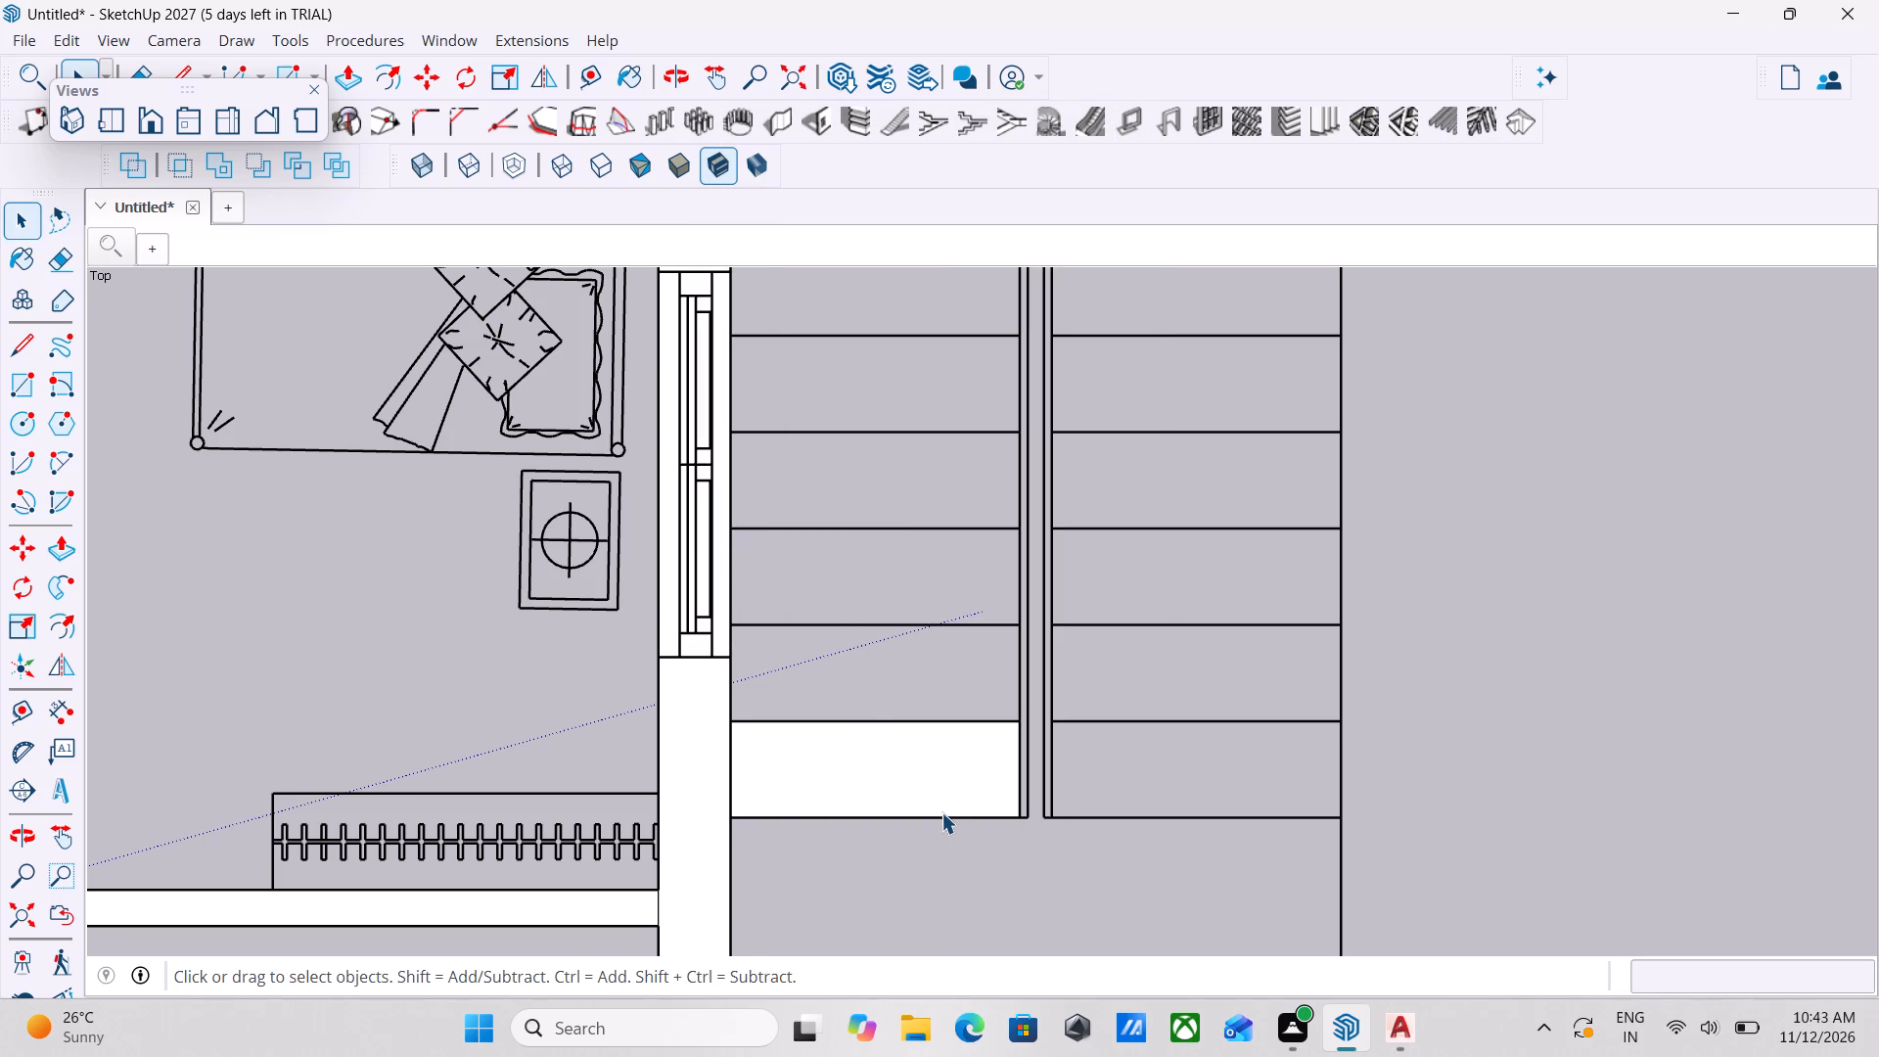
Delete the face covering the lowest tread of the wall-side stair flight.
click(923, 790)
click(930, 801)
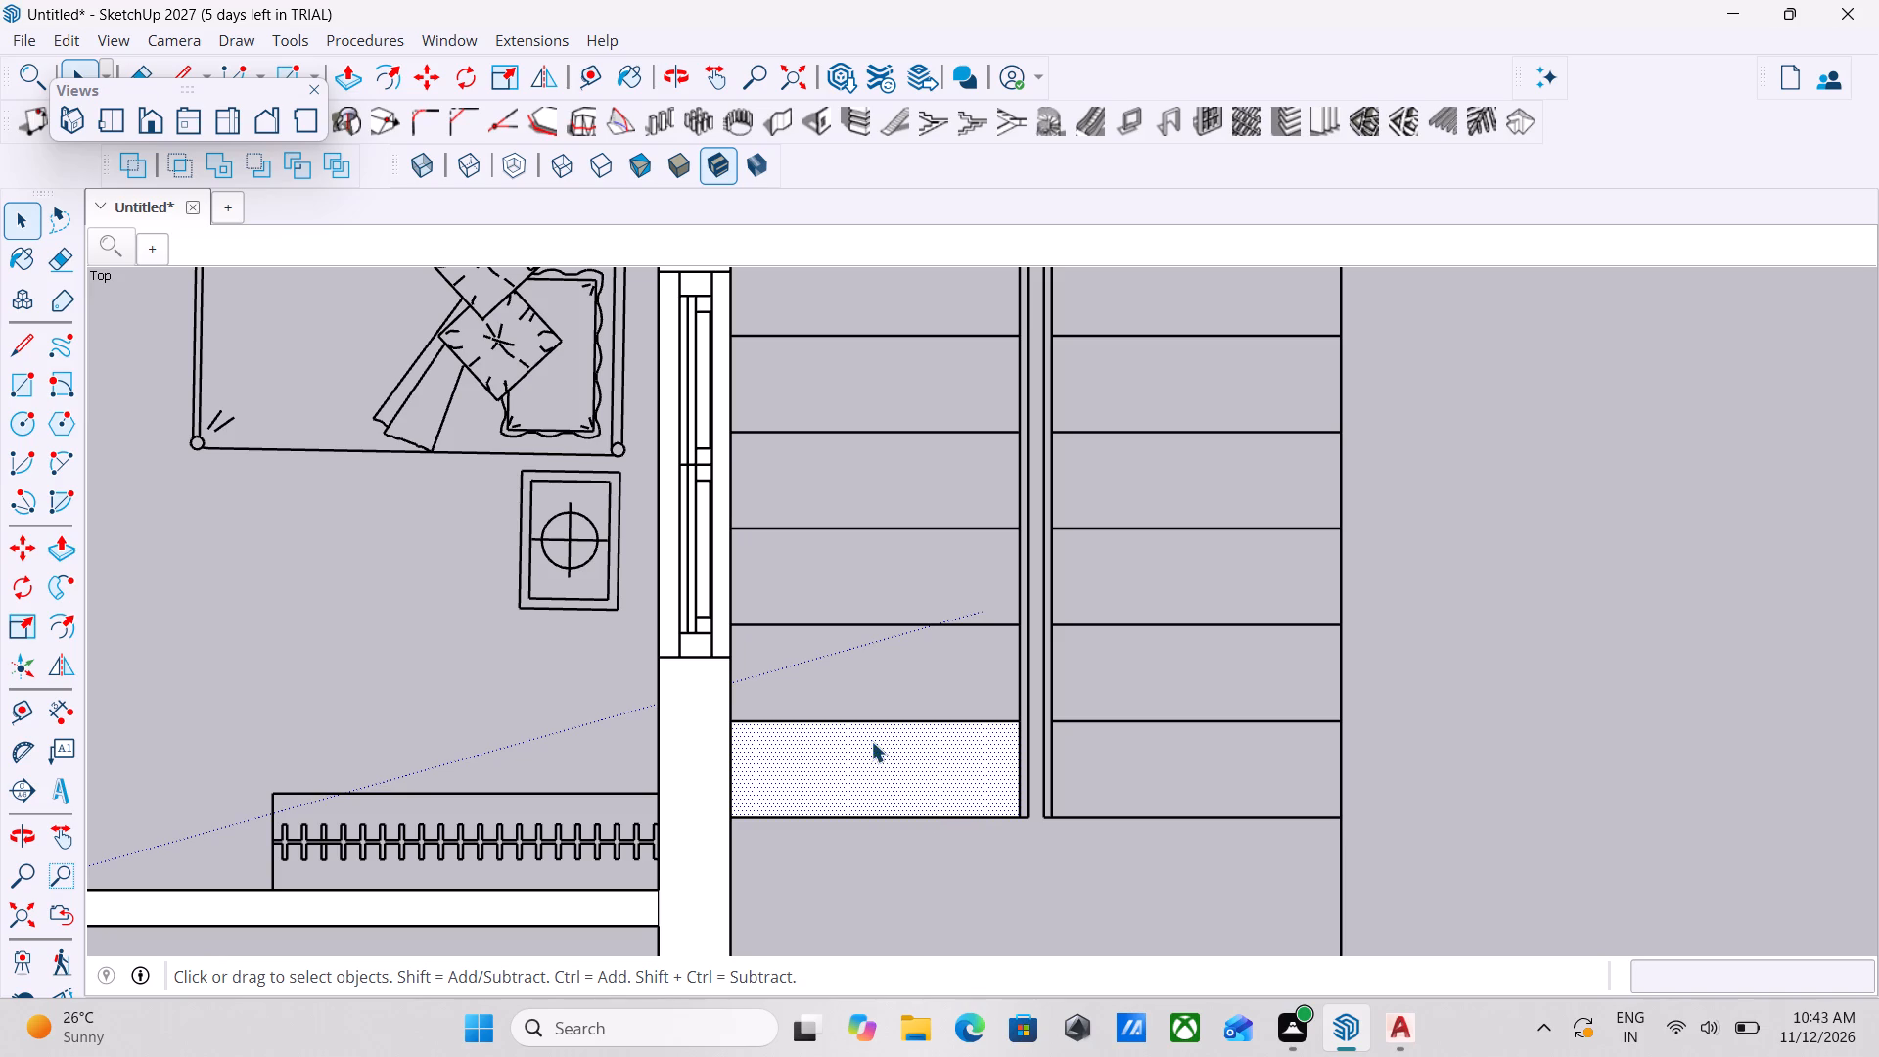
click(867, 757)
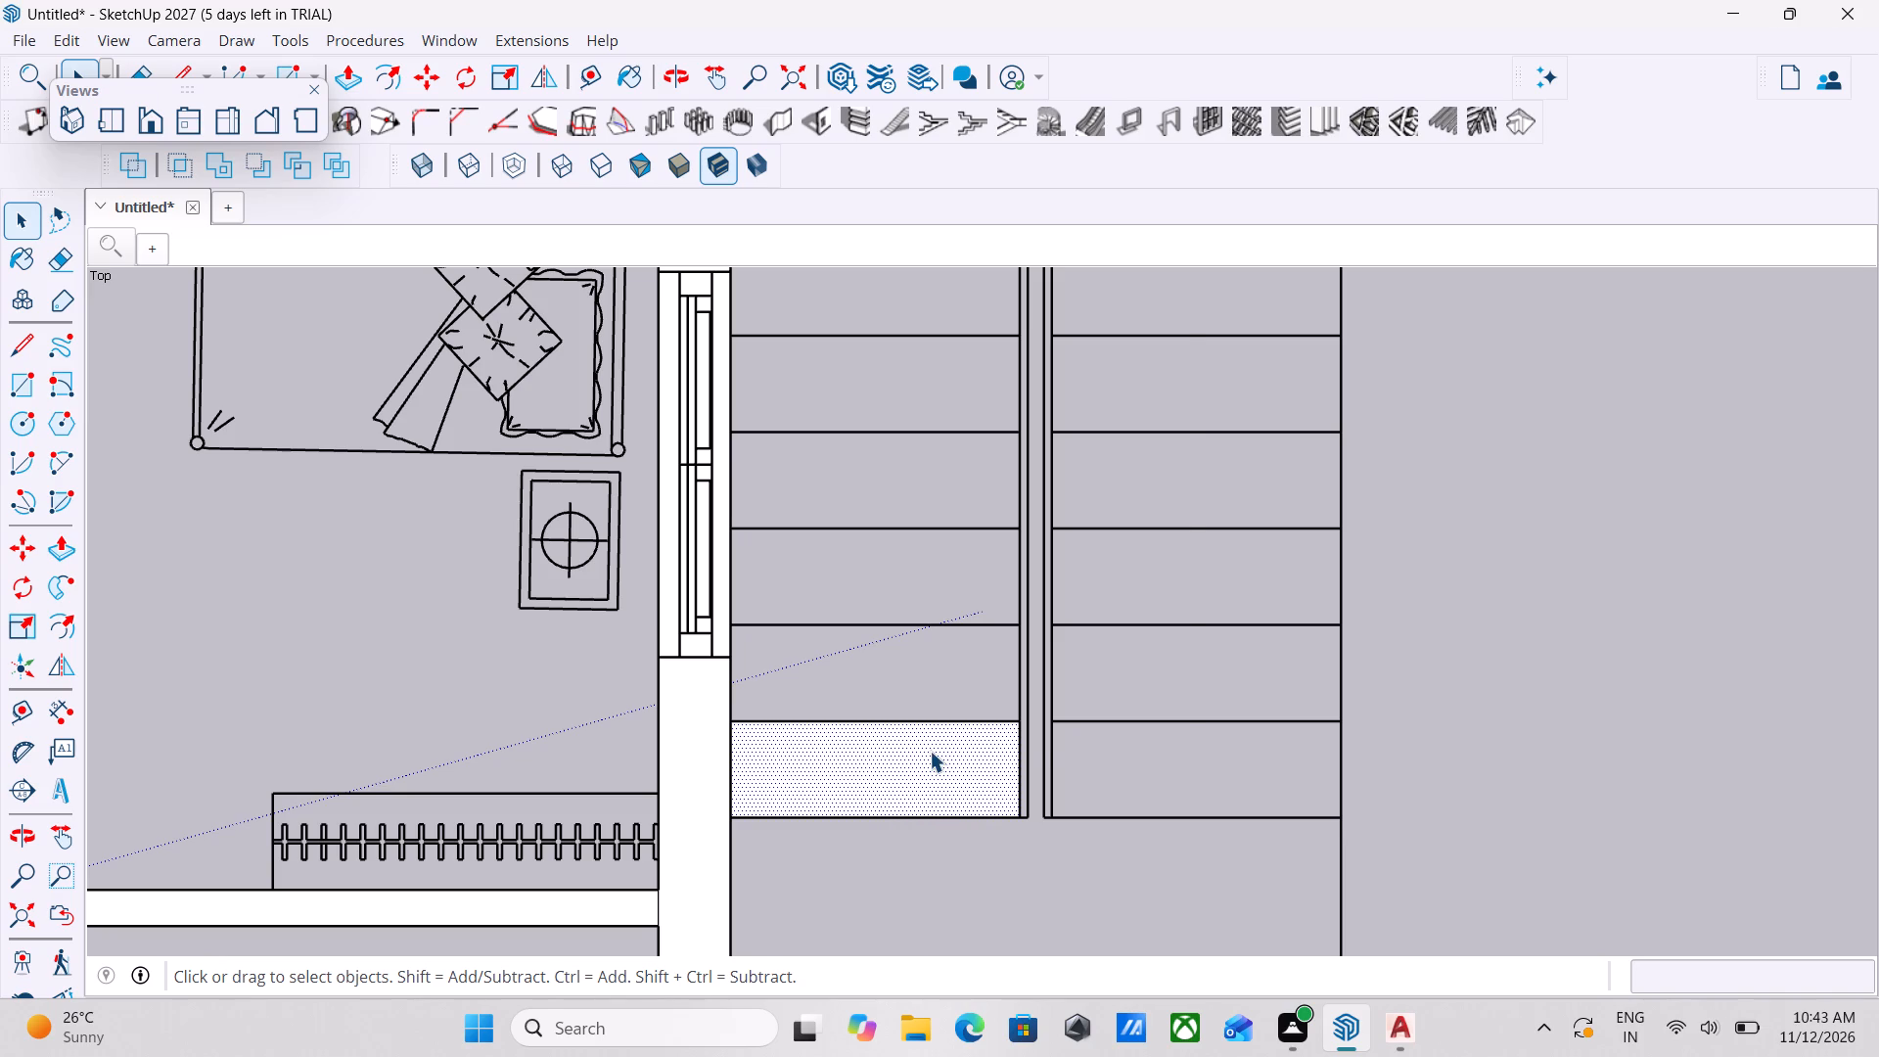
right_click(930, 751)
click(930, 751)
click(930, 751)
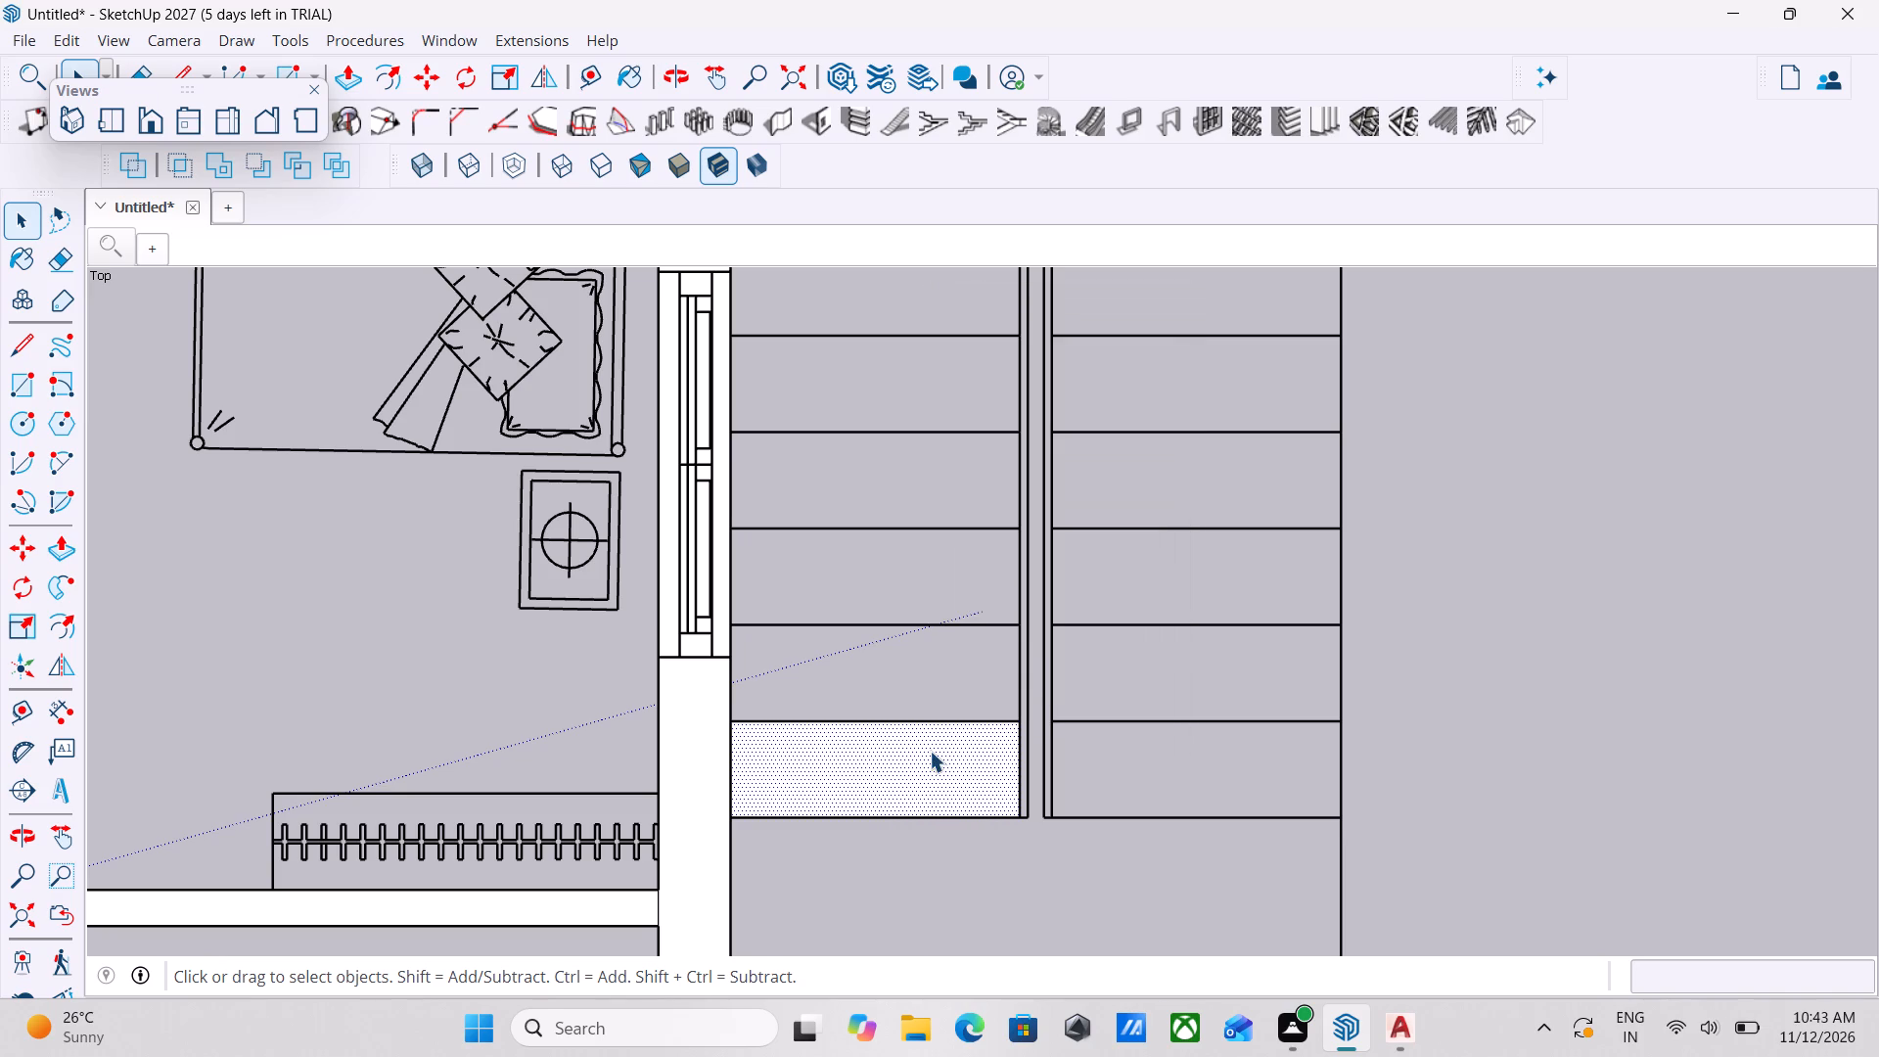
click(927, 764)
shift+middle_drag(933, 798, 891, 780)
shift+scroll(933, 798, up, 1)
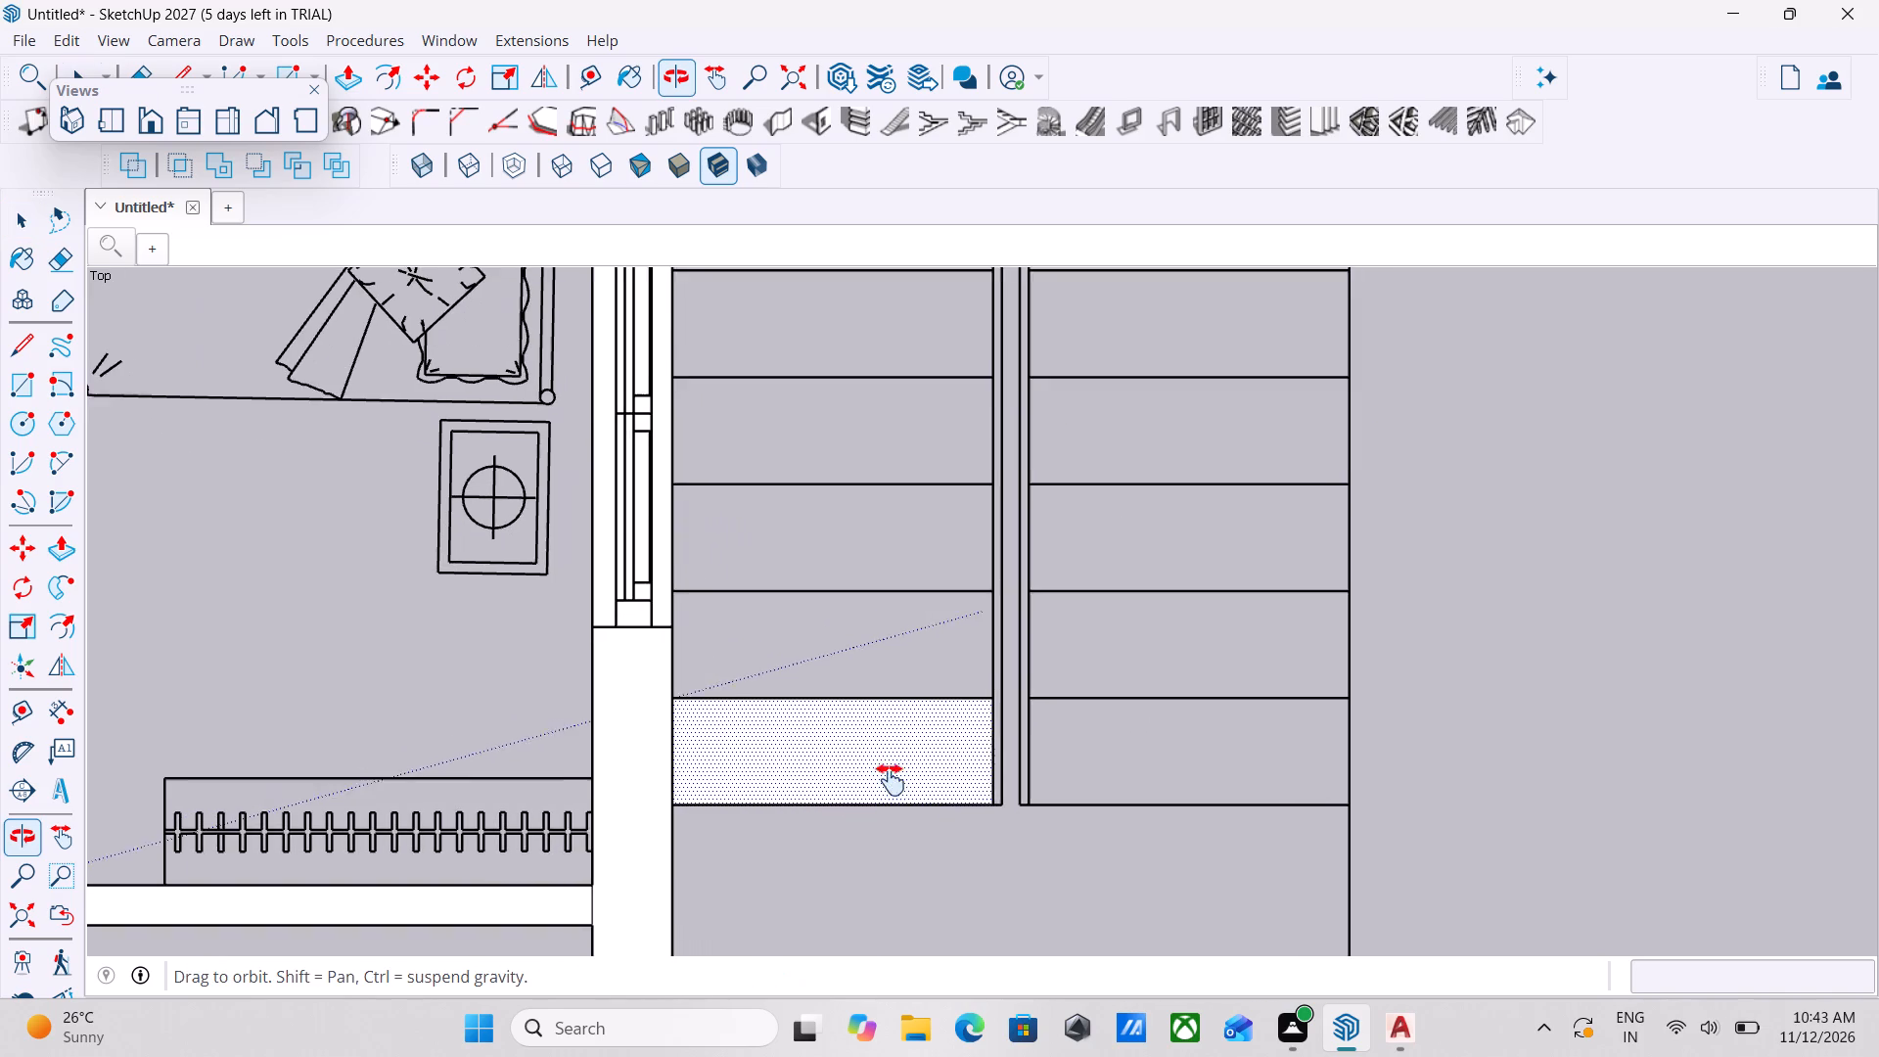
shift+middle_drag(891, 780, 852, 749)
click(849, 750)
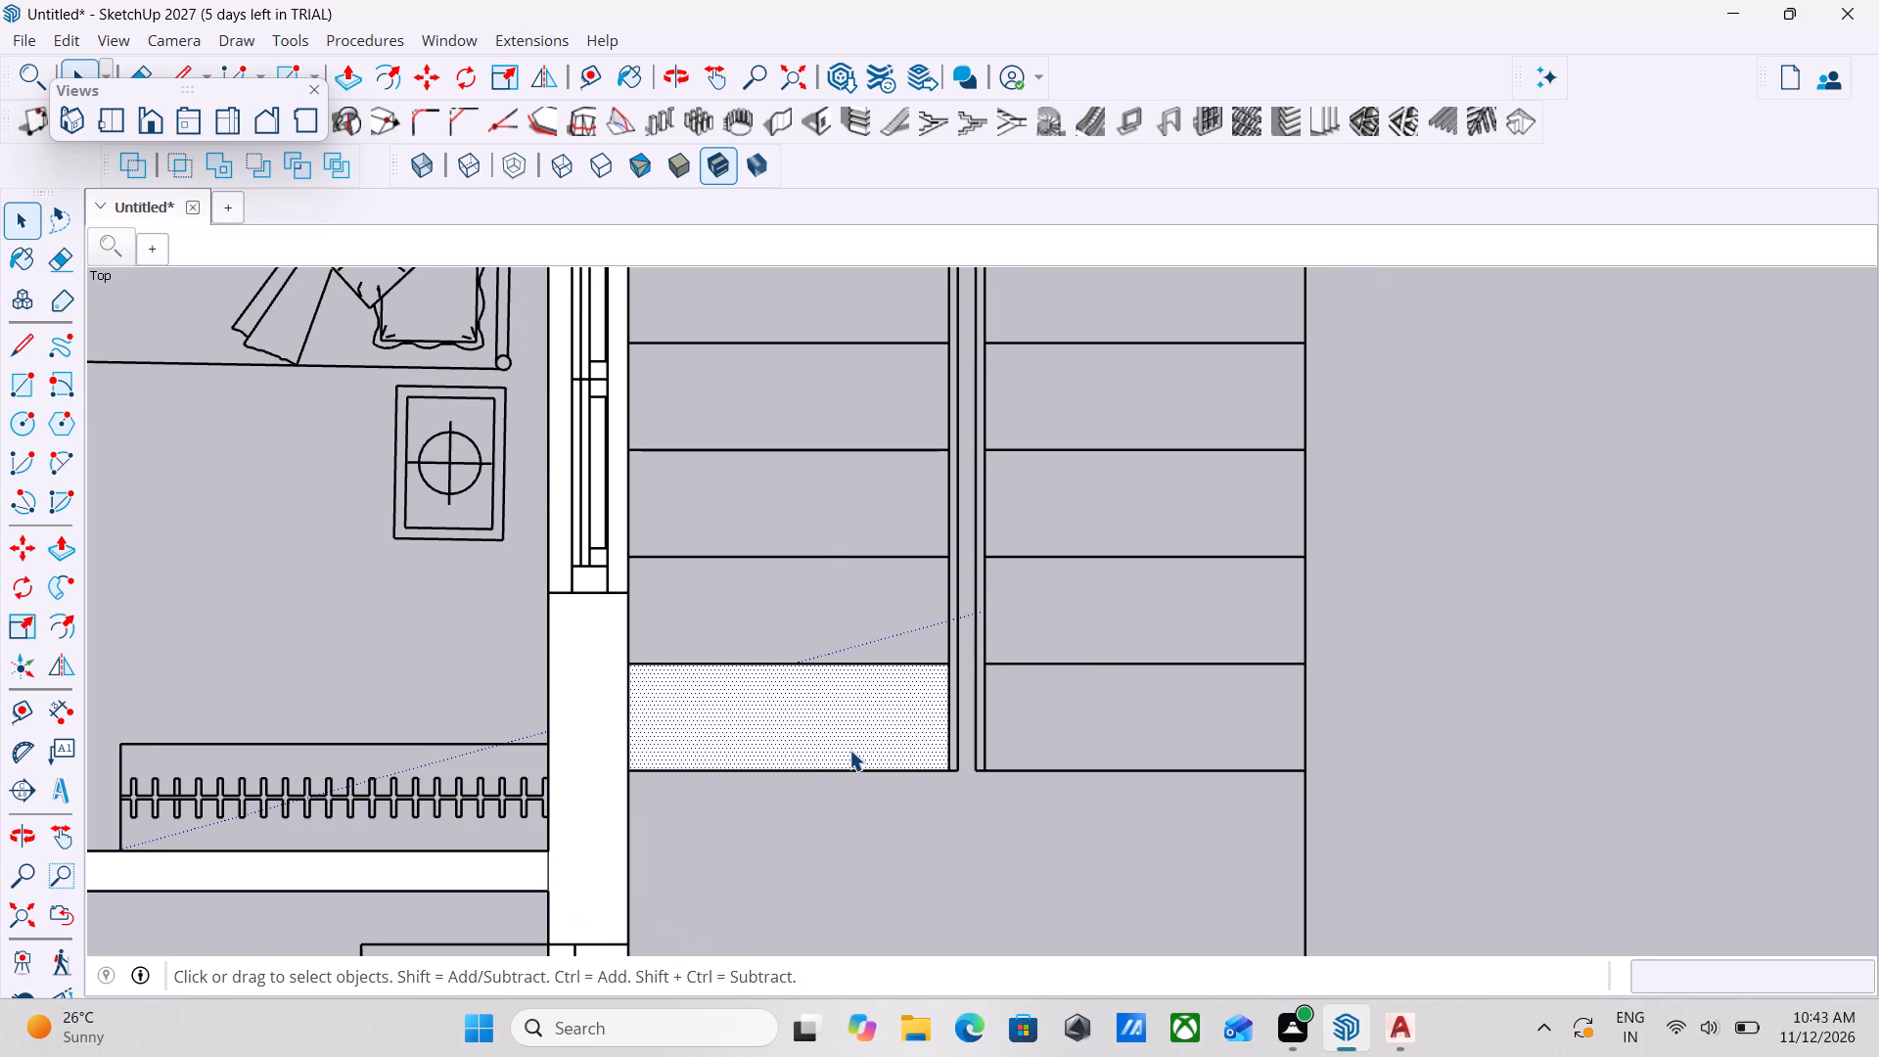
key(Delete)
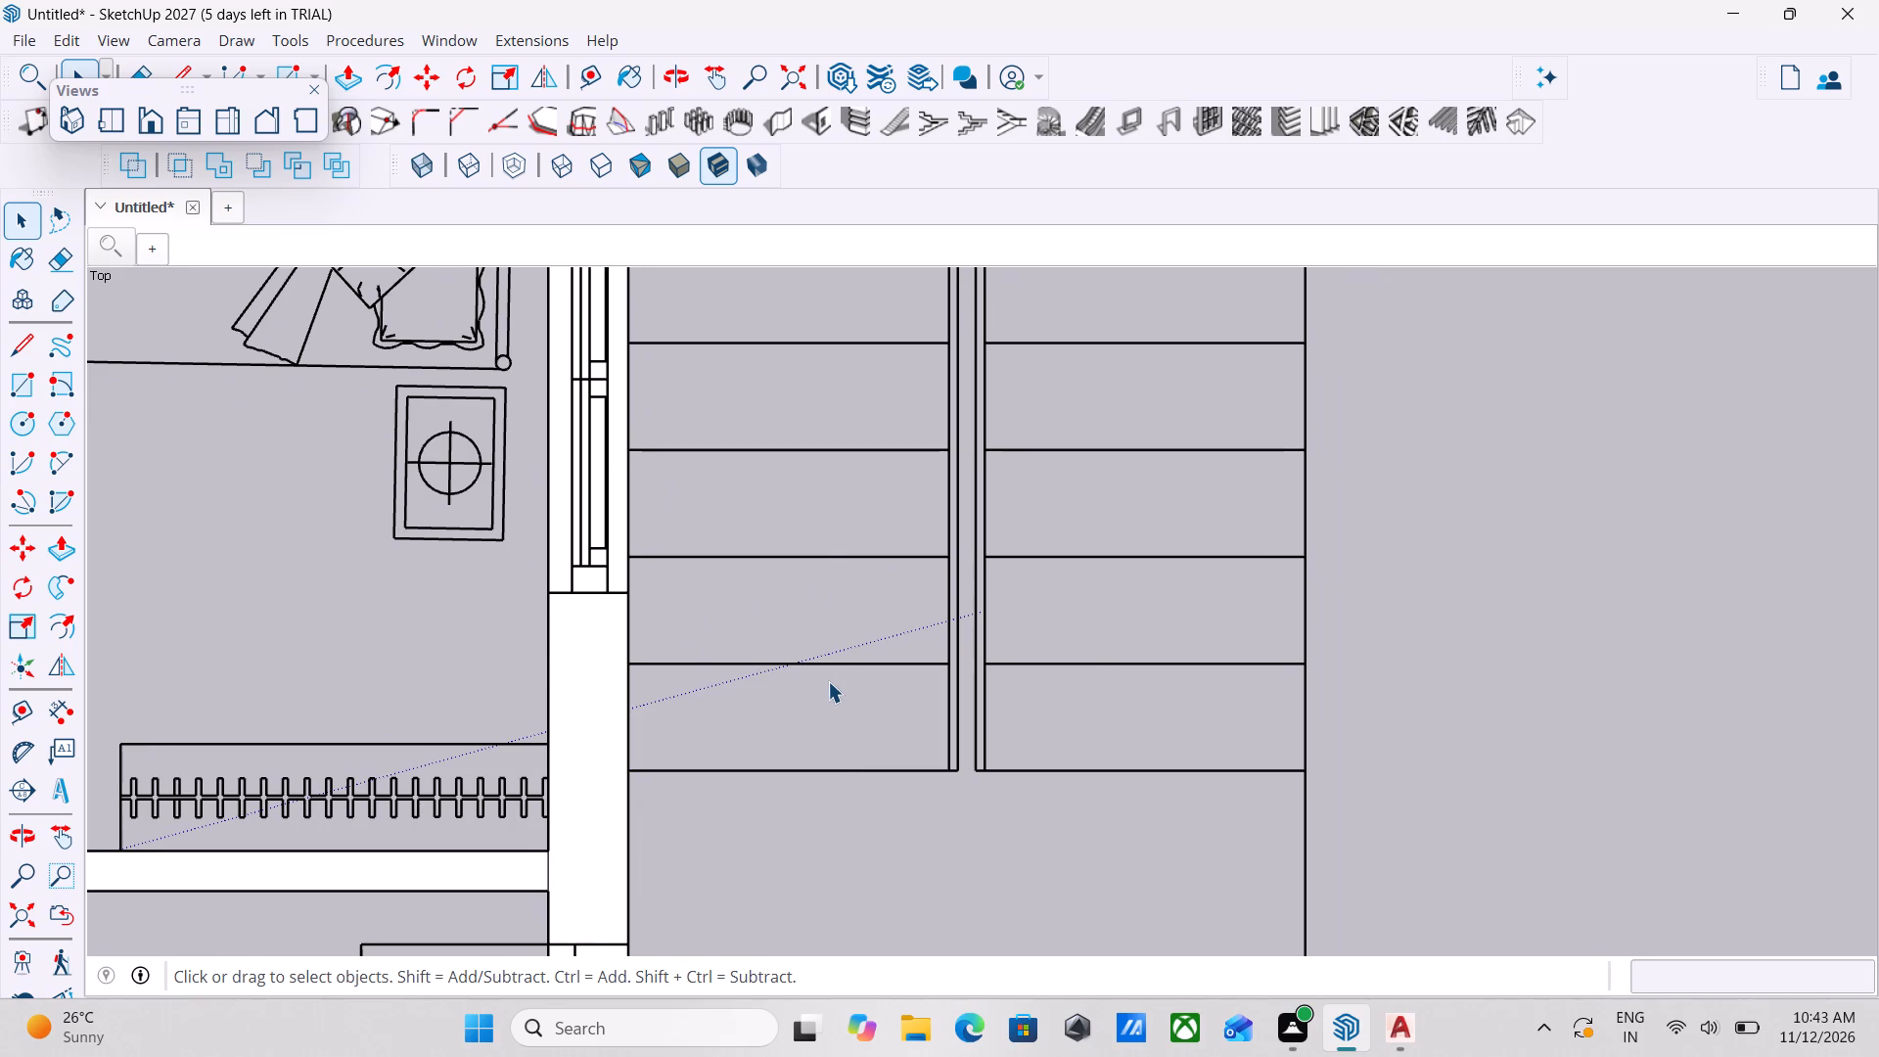
Redraw the lowest tread of the wall-side stair flight as a 3' by 1' rectangle.
key(r)
scroll(666, 667, up, 2)
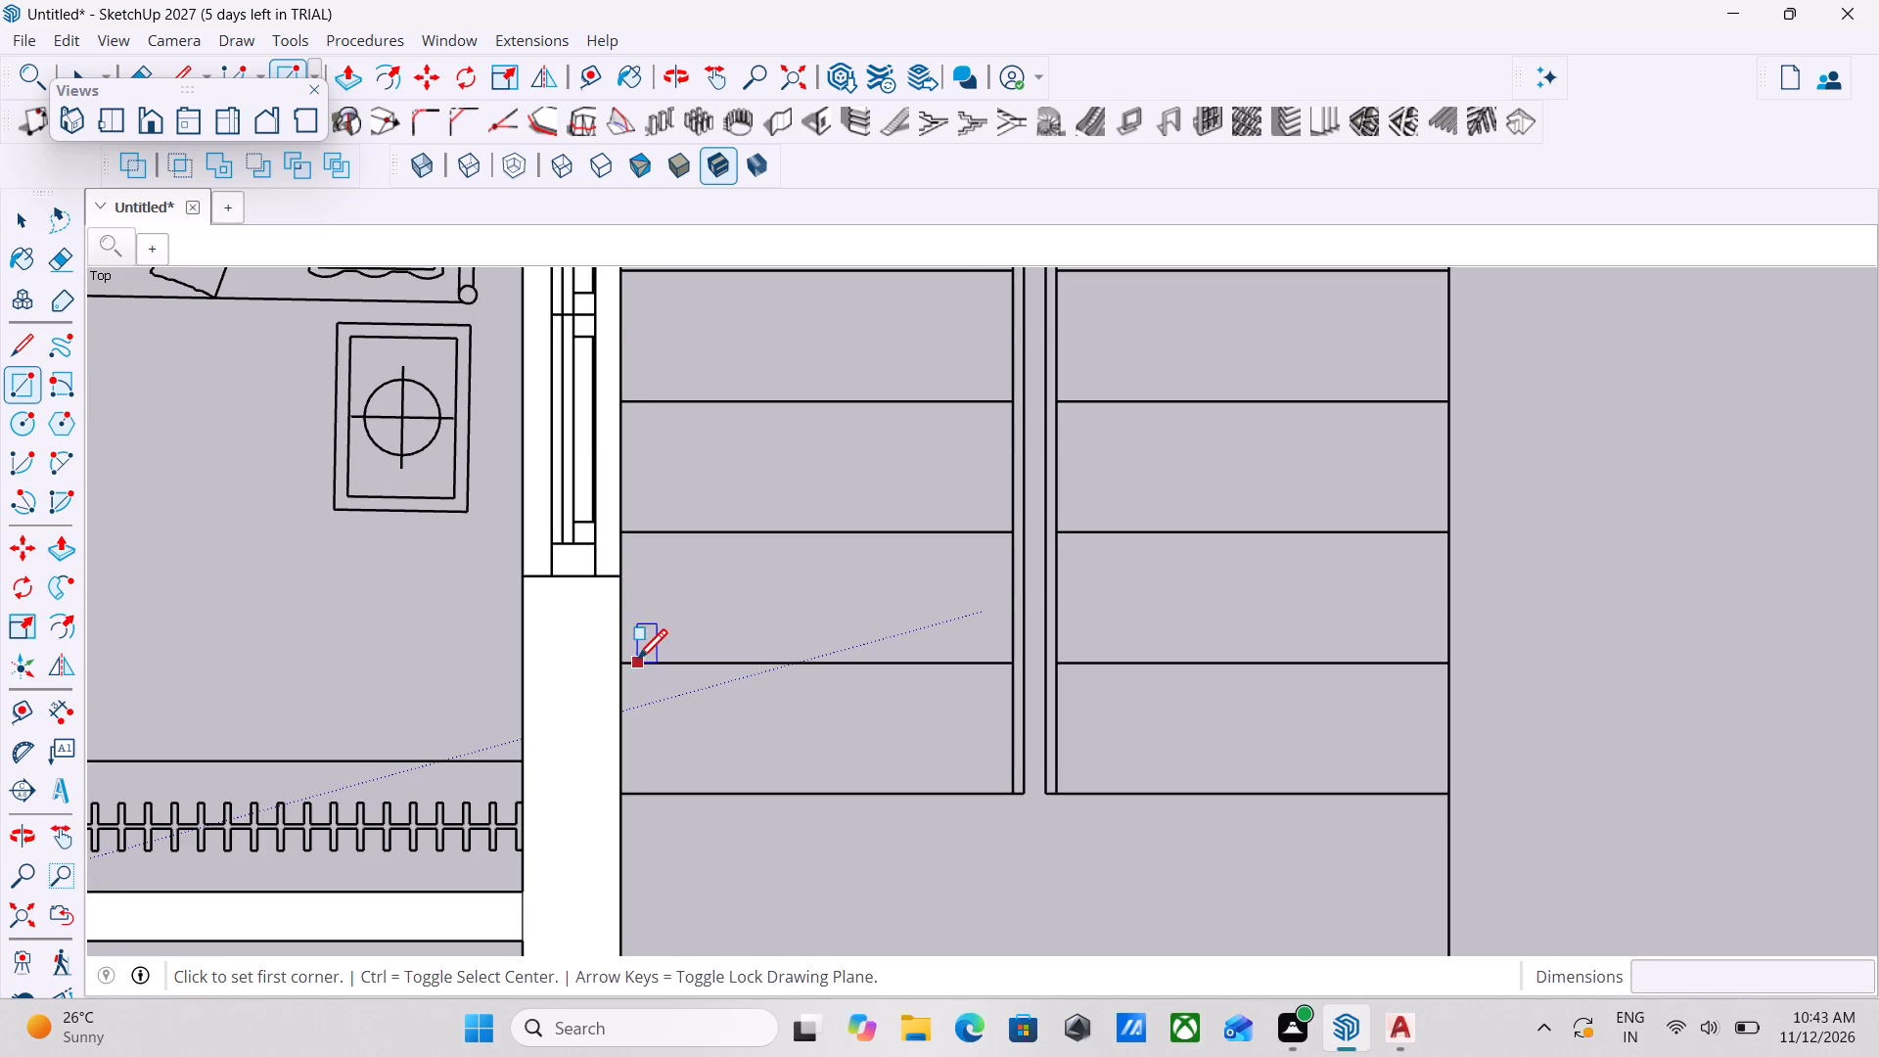
scroll(619, 664, up, 3)
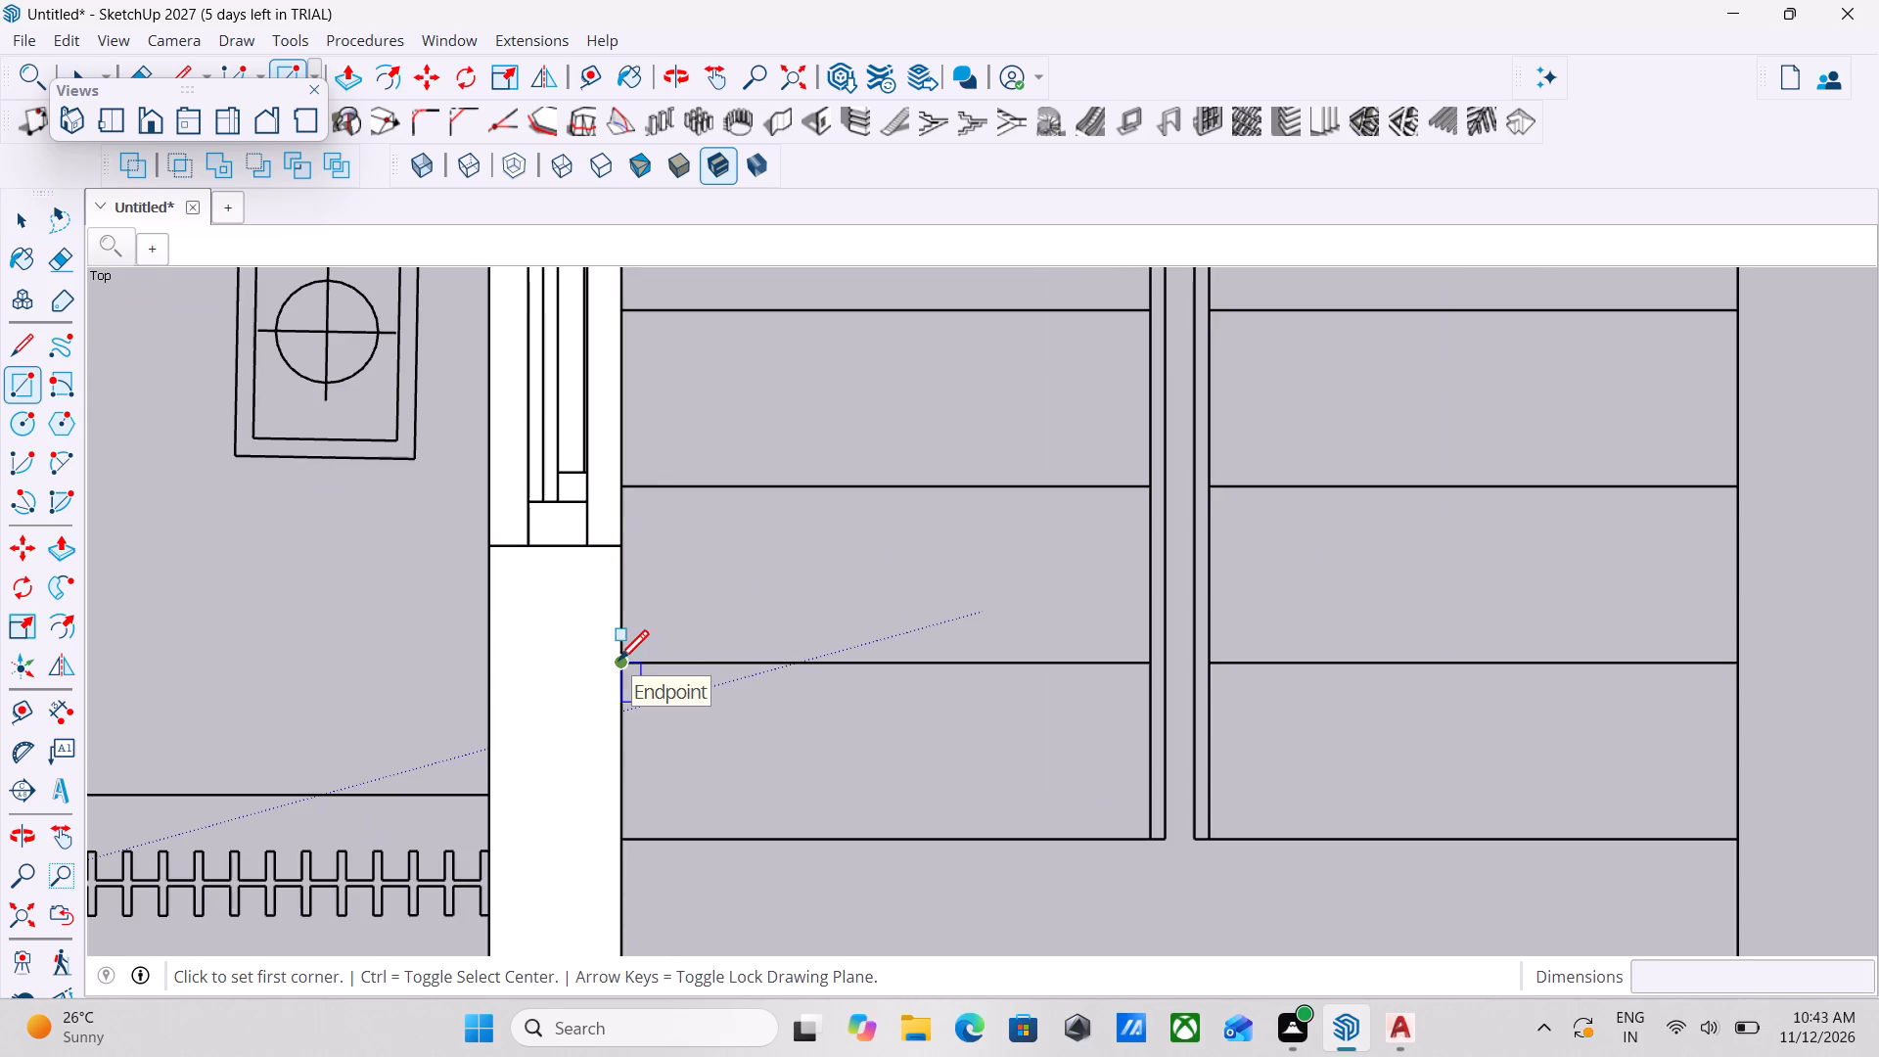
click(623, 669)
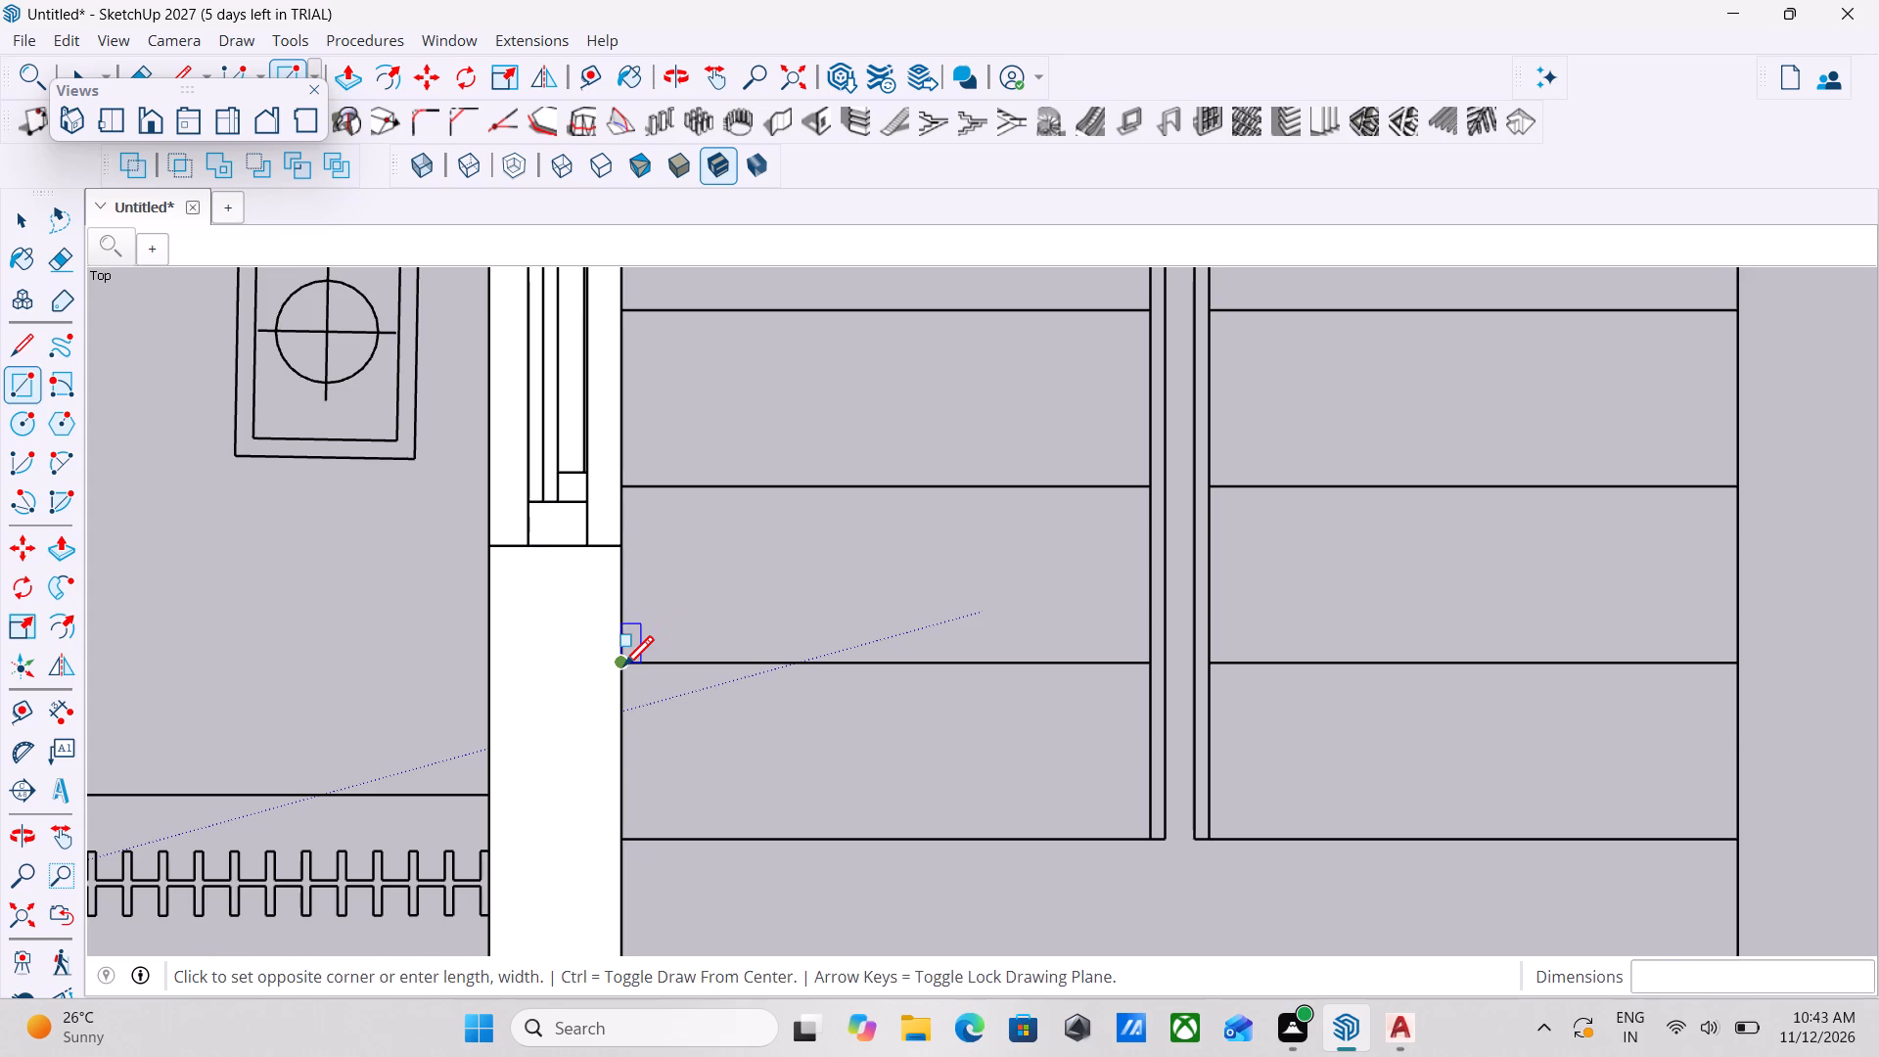
click(1146, 838)
key(space)
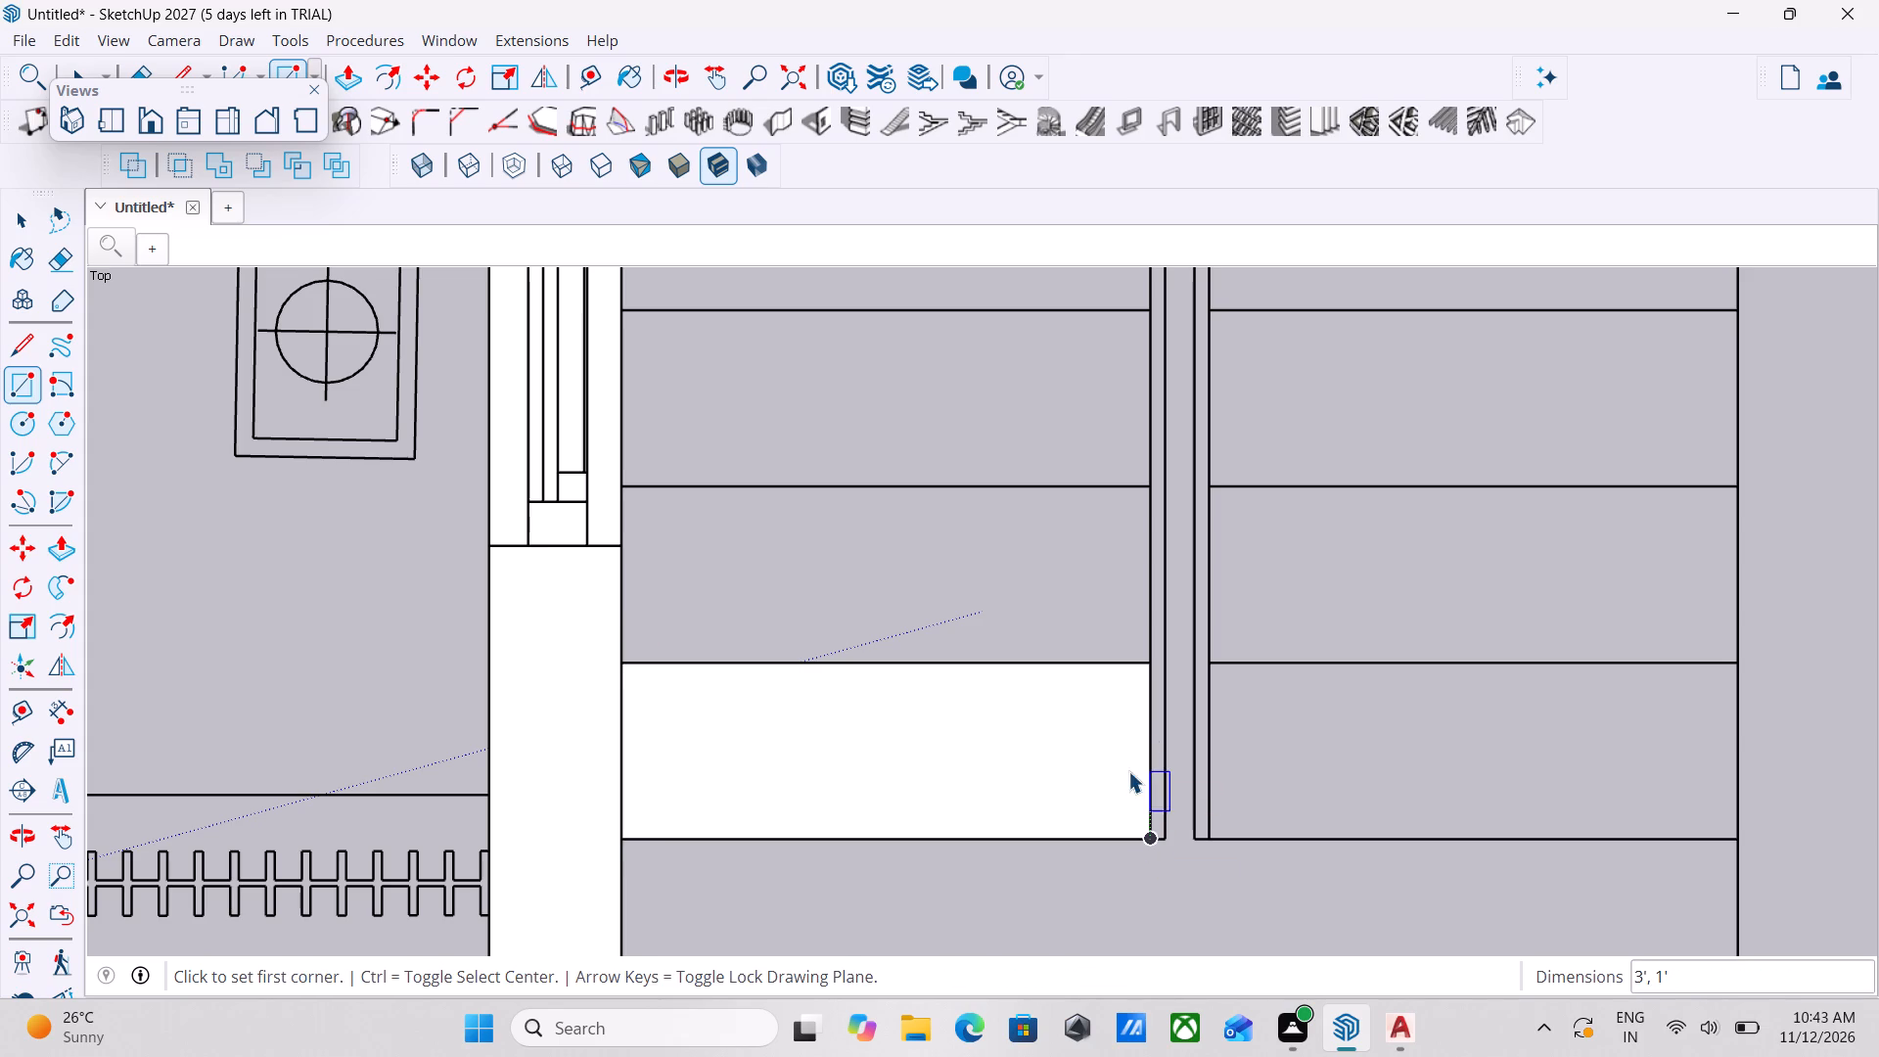
Create a component named "10" from the redrawn tread face.
click(1029, 726)
scroll(1029, 726, up, 2)
scroll(1029, 726, down, 4)
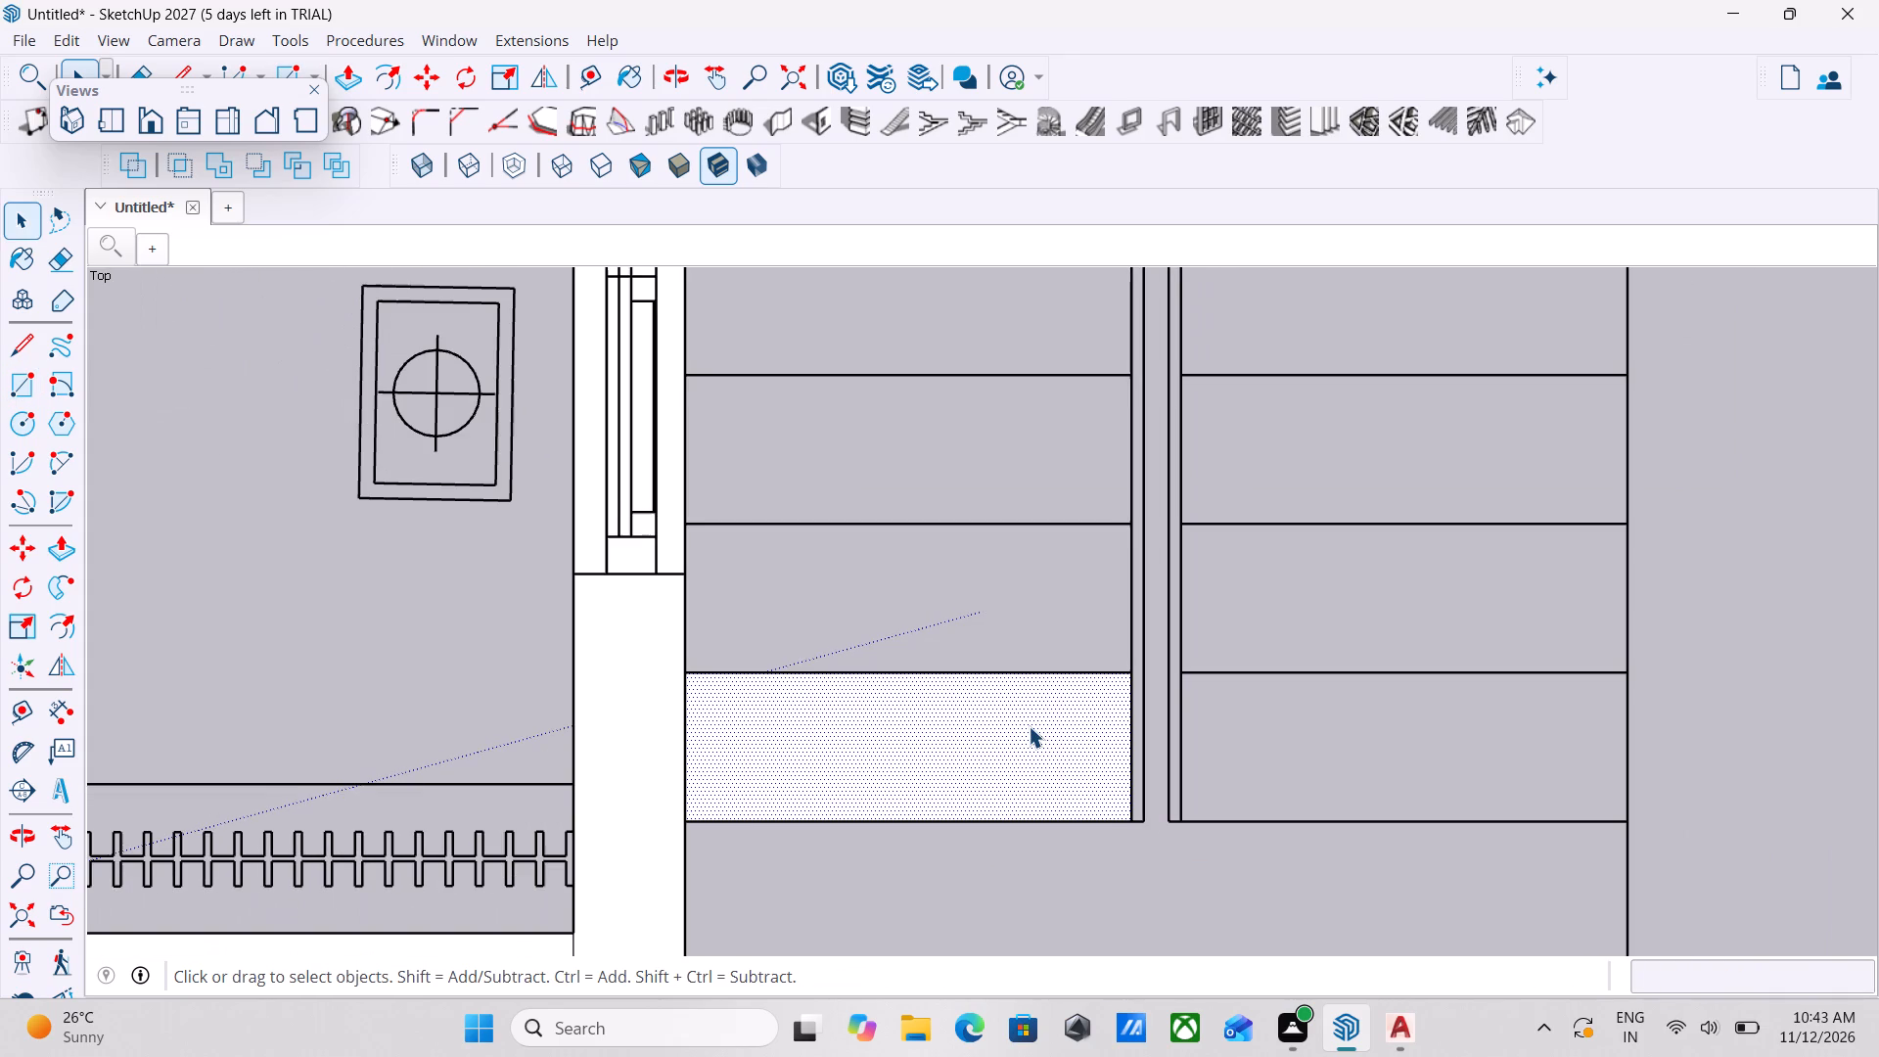
right_click(1029, 726)
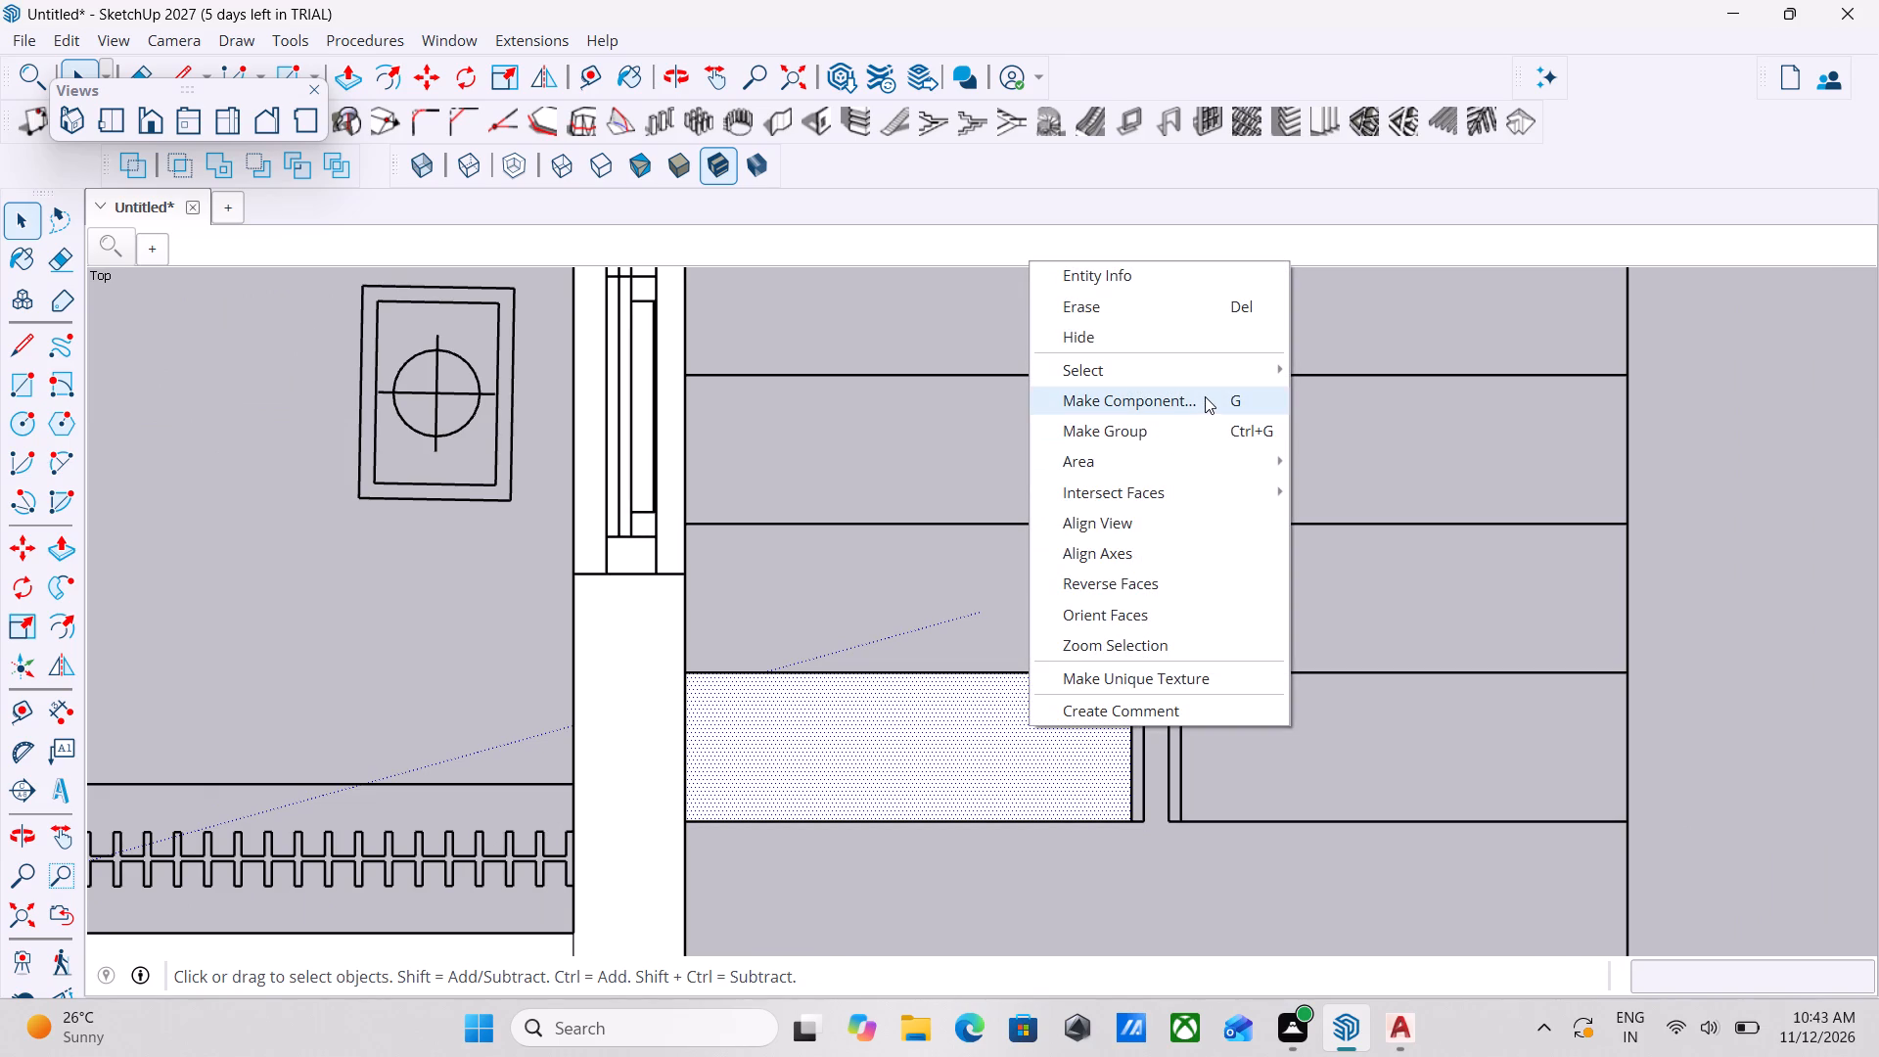
click(1230, 397)
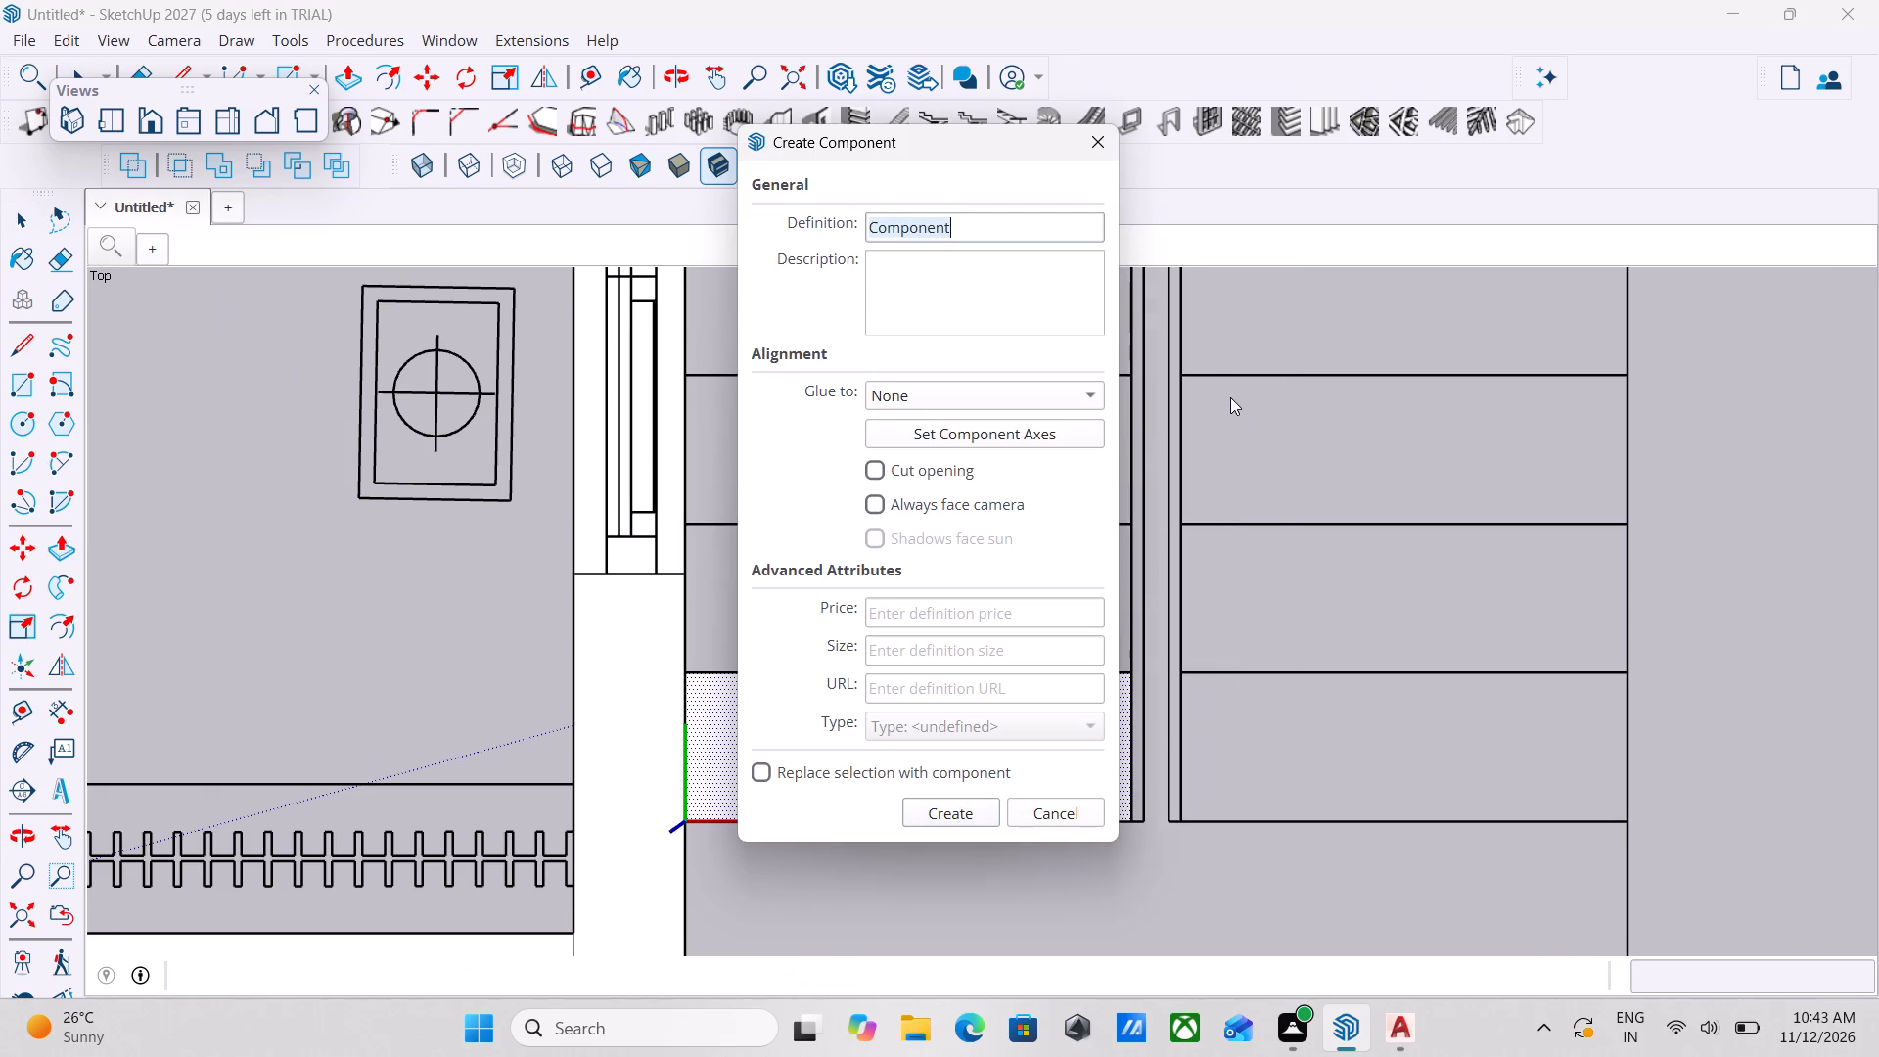
text(10)
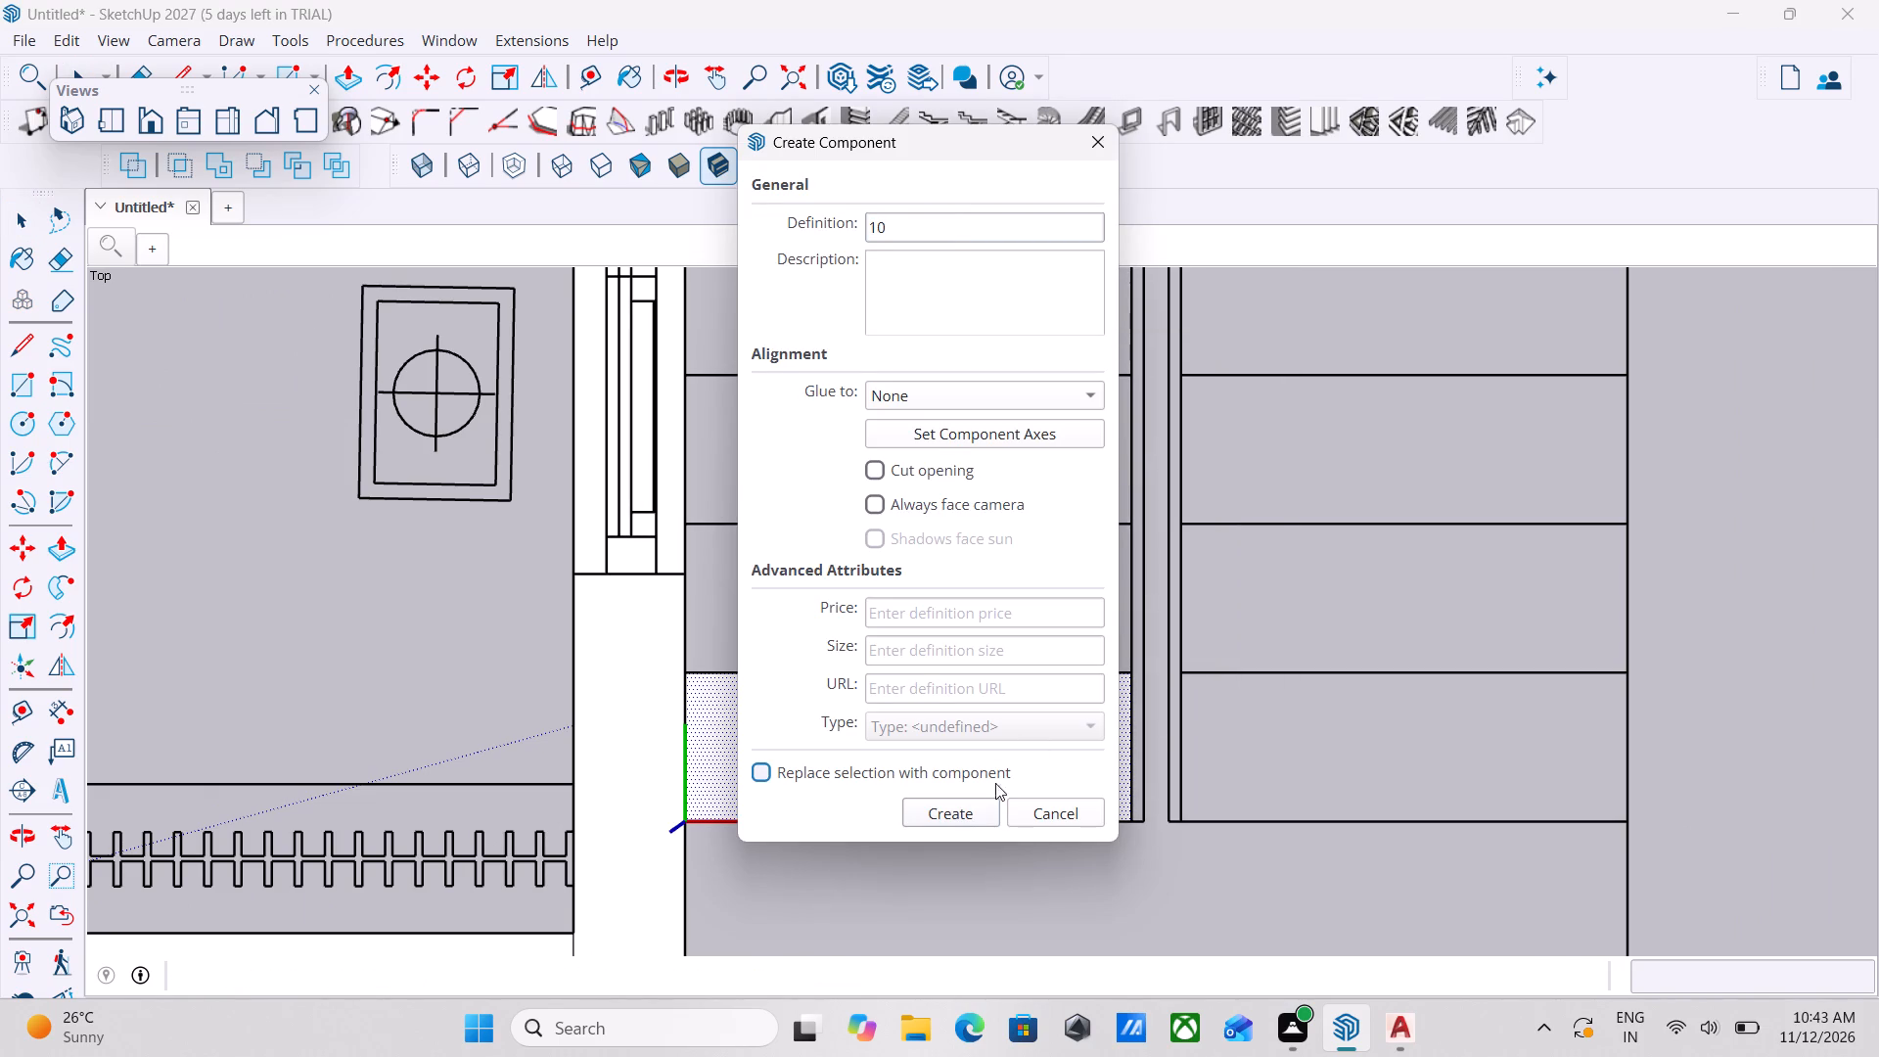
click(975, 804)
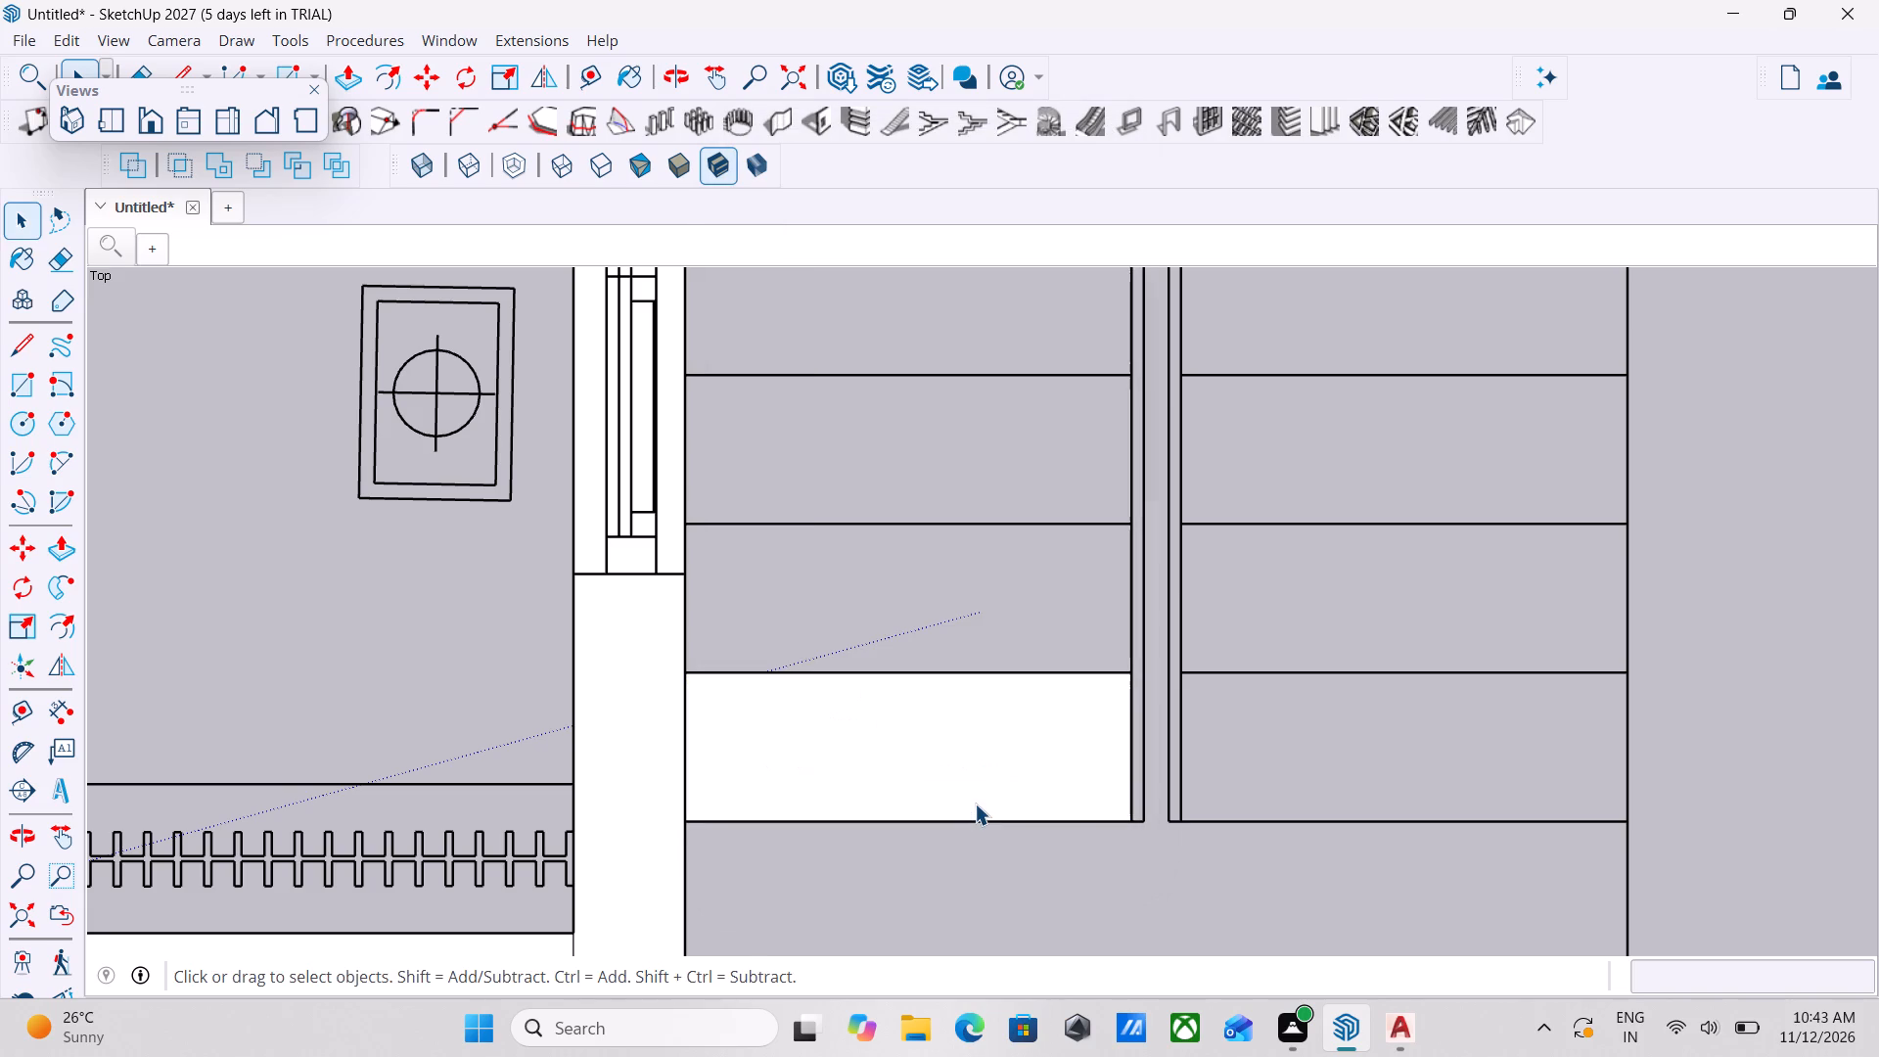
Push/Pull the lowest tread's face up 7" to form the first stair step.
click(1076, 814)
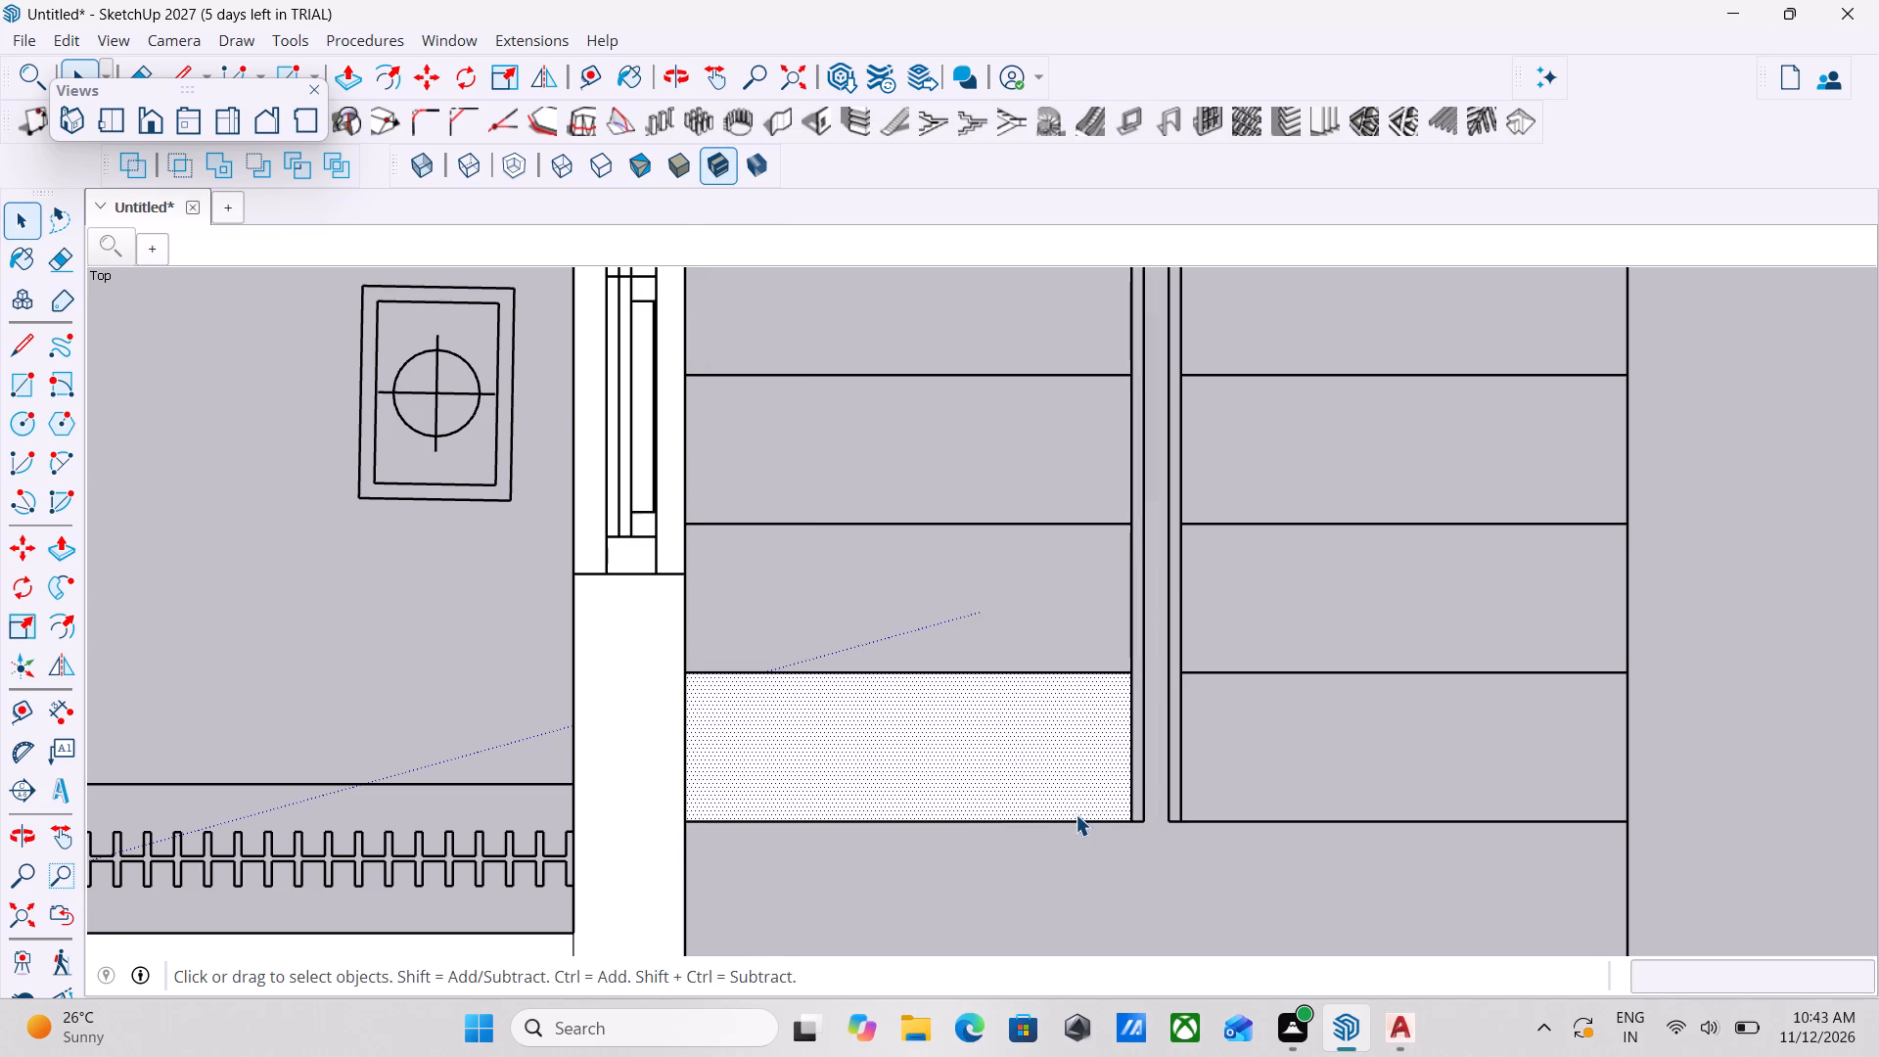
key(e)
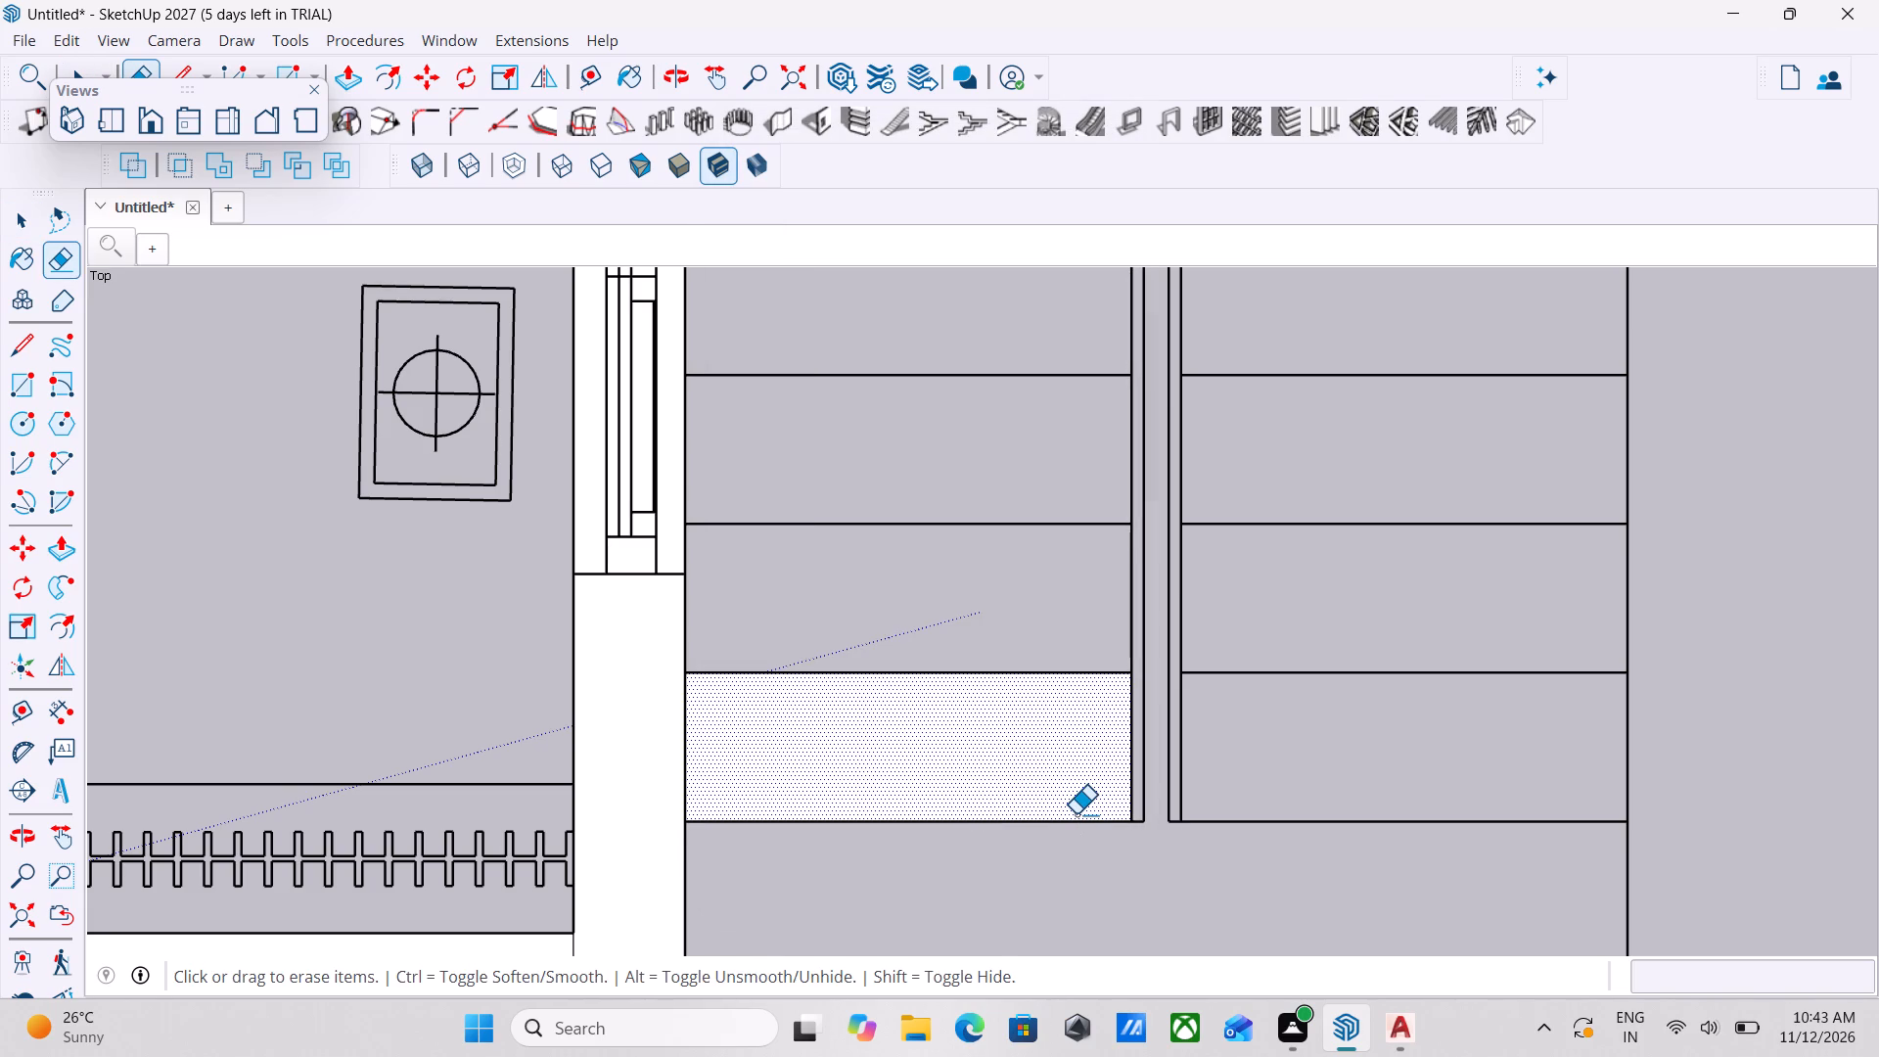
key(space)
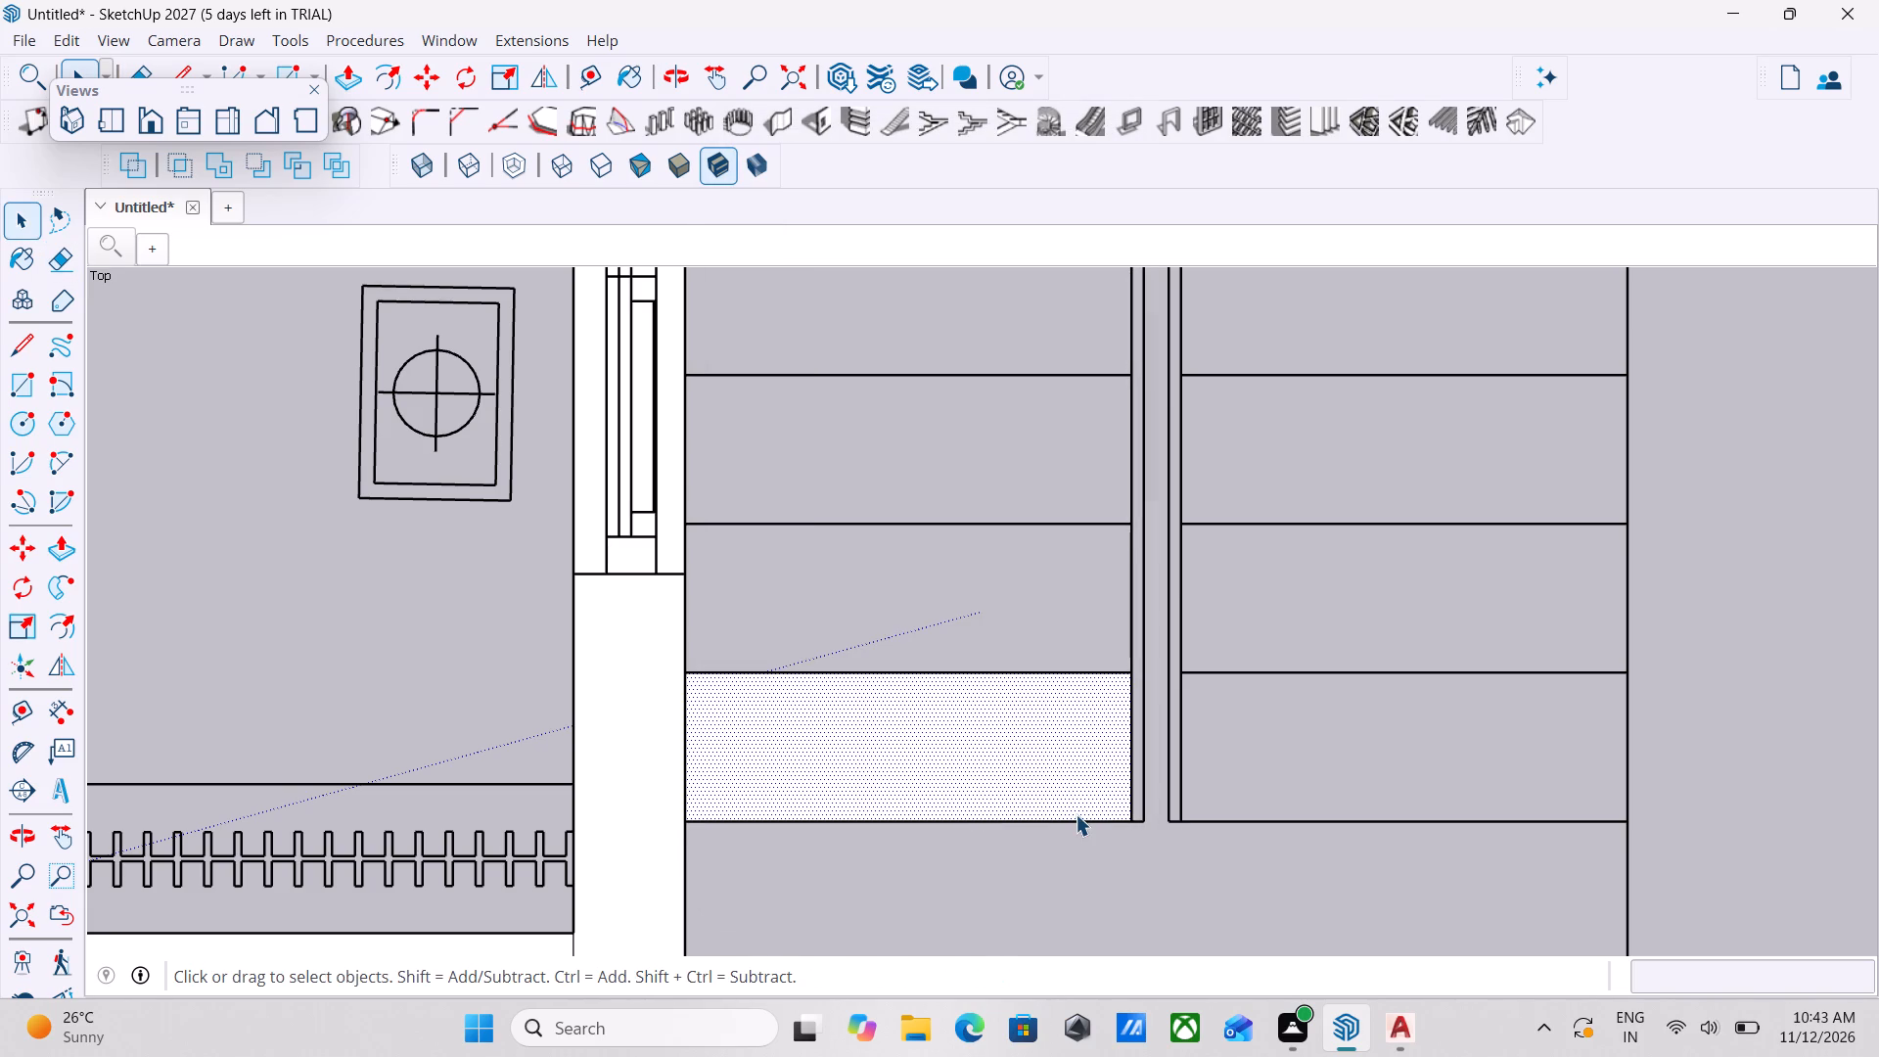
key(p)
click(1003, 708)
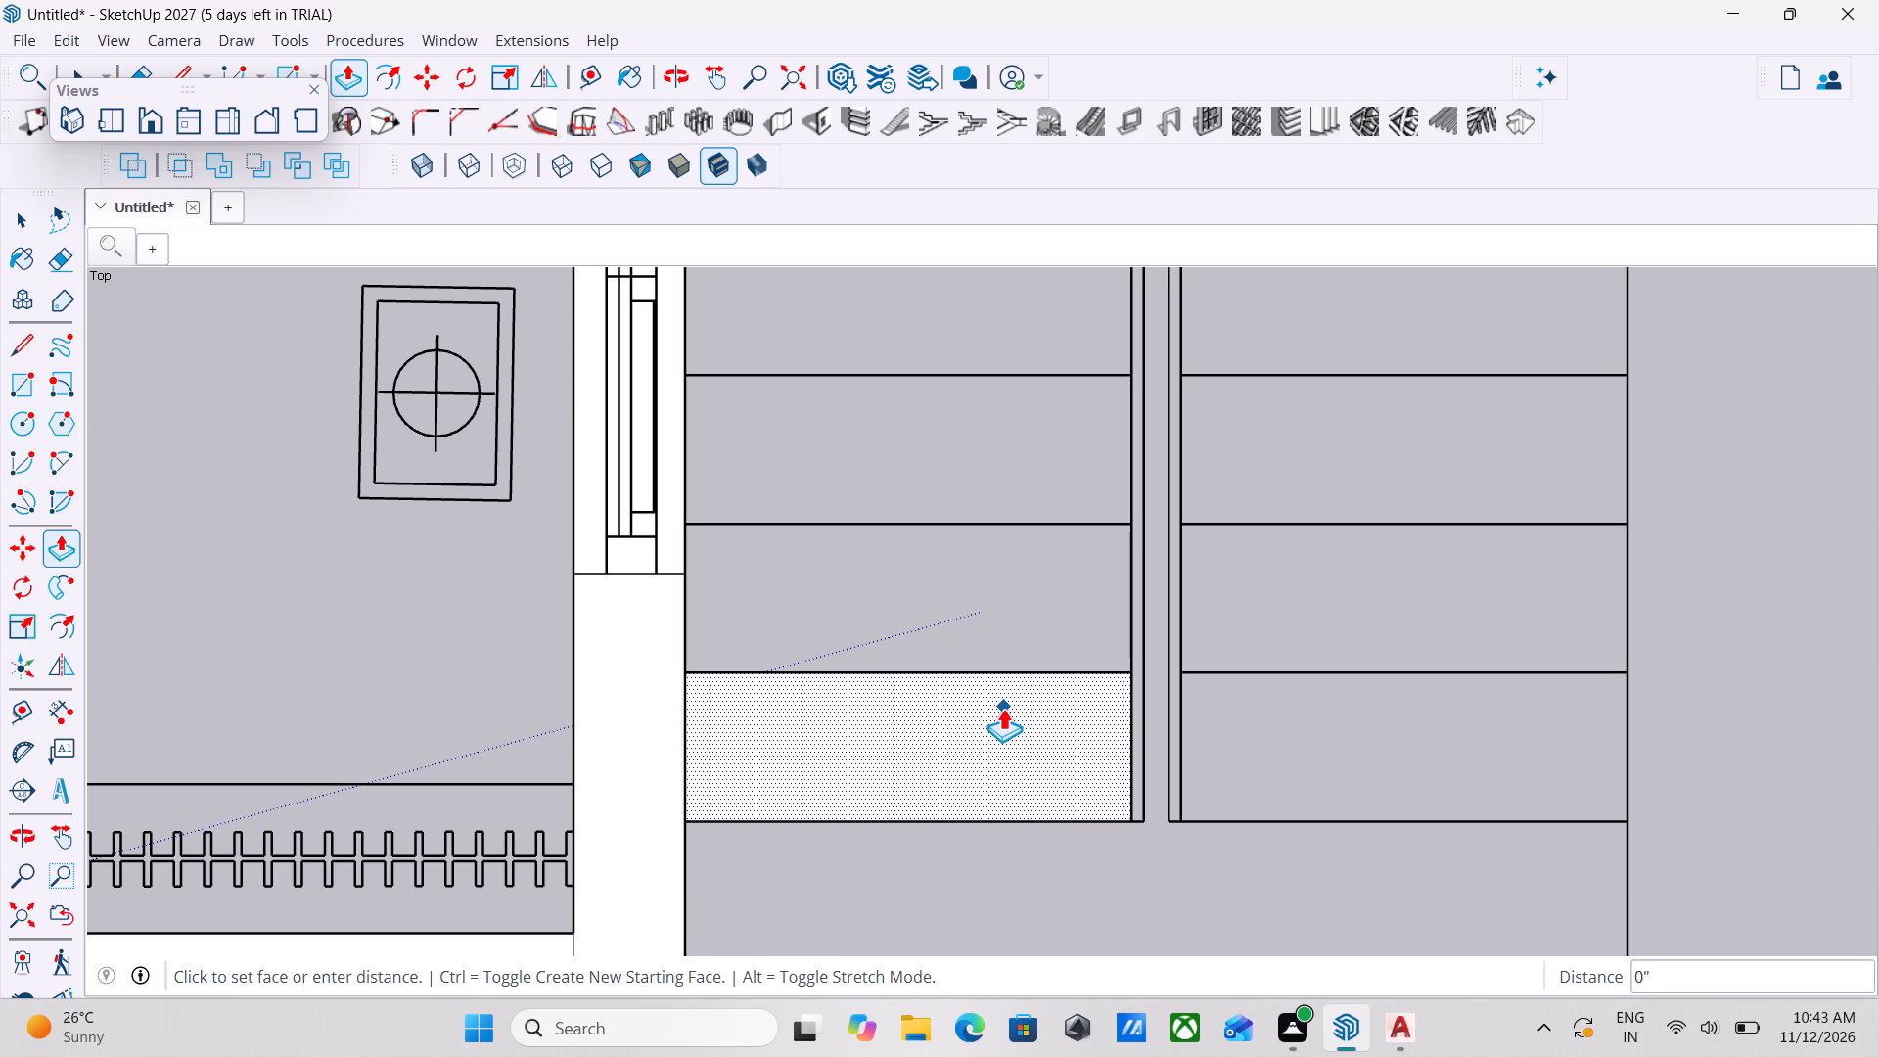
shift+middle_drag(961, 717, 1051, 516)
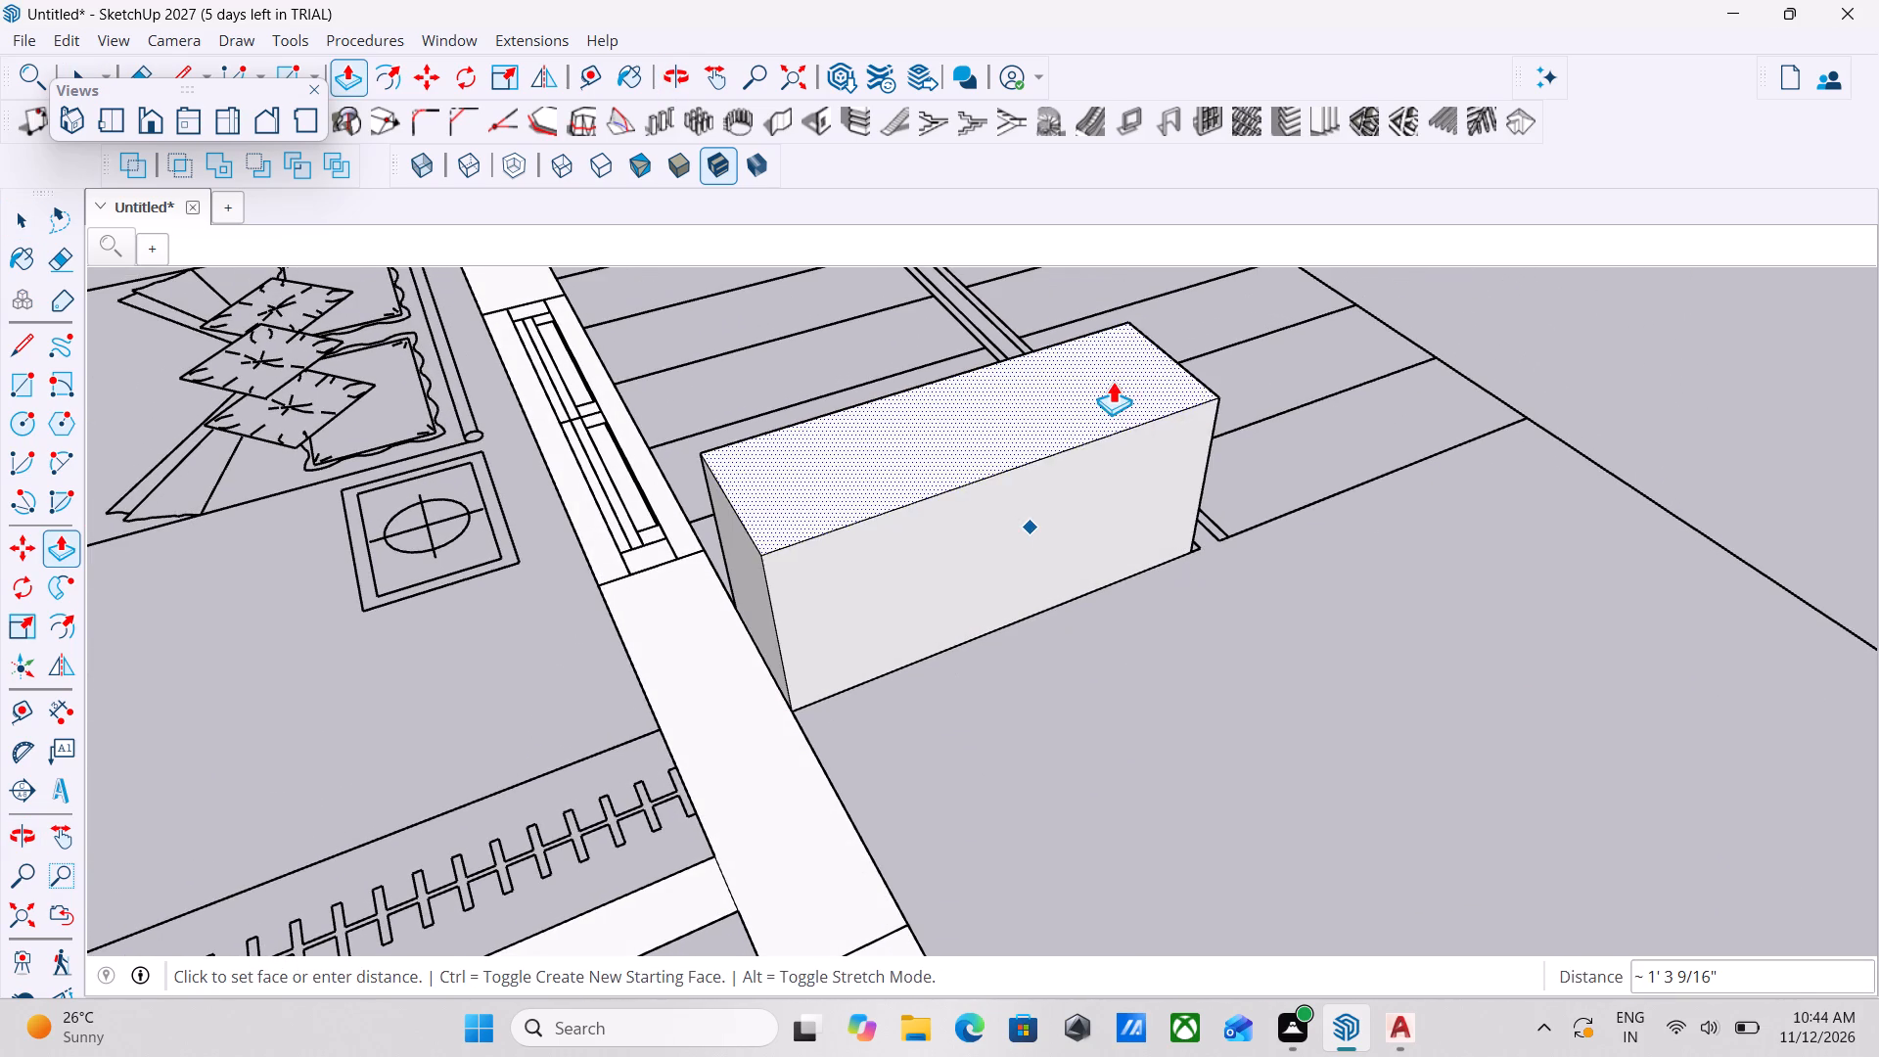
scroll(1097, 440, up, 2)
key(7)
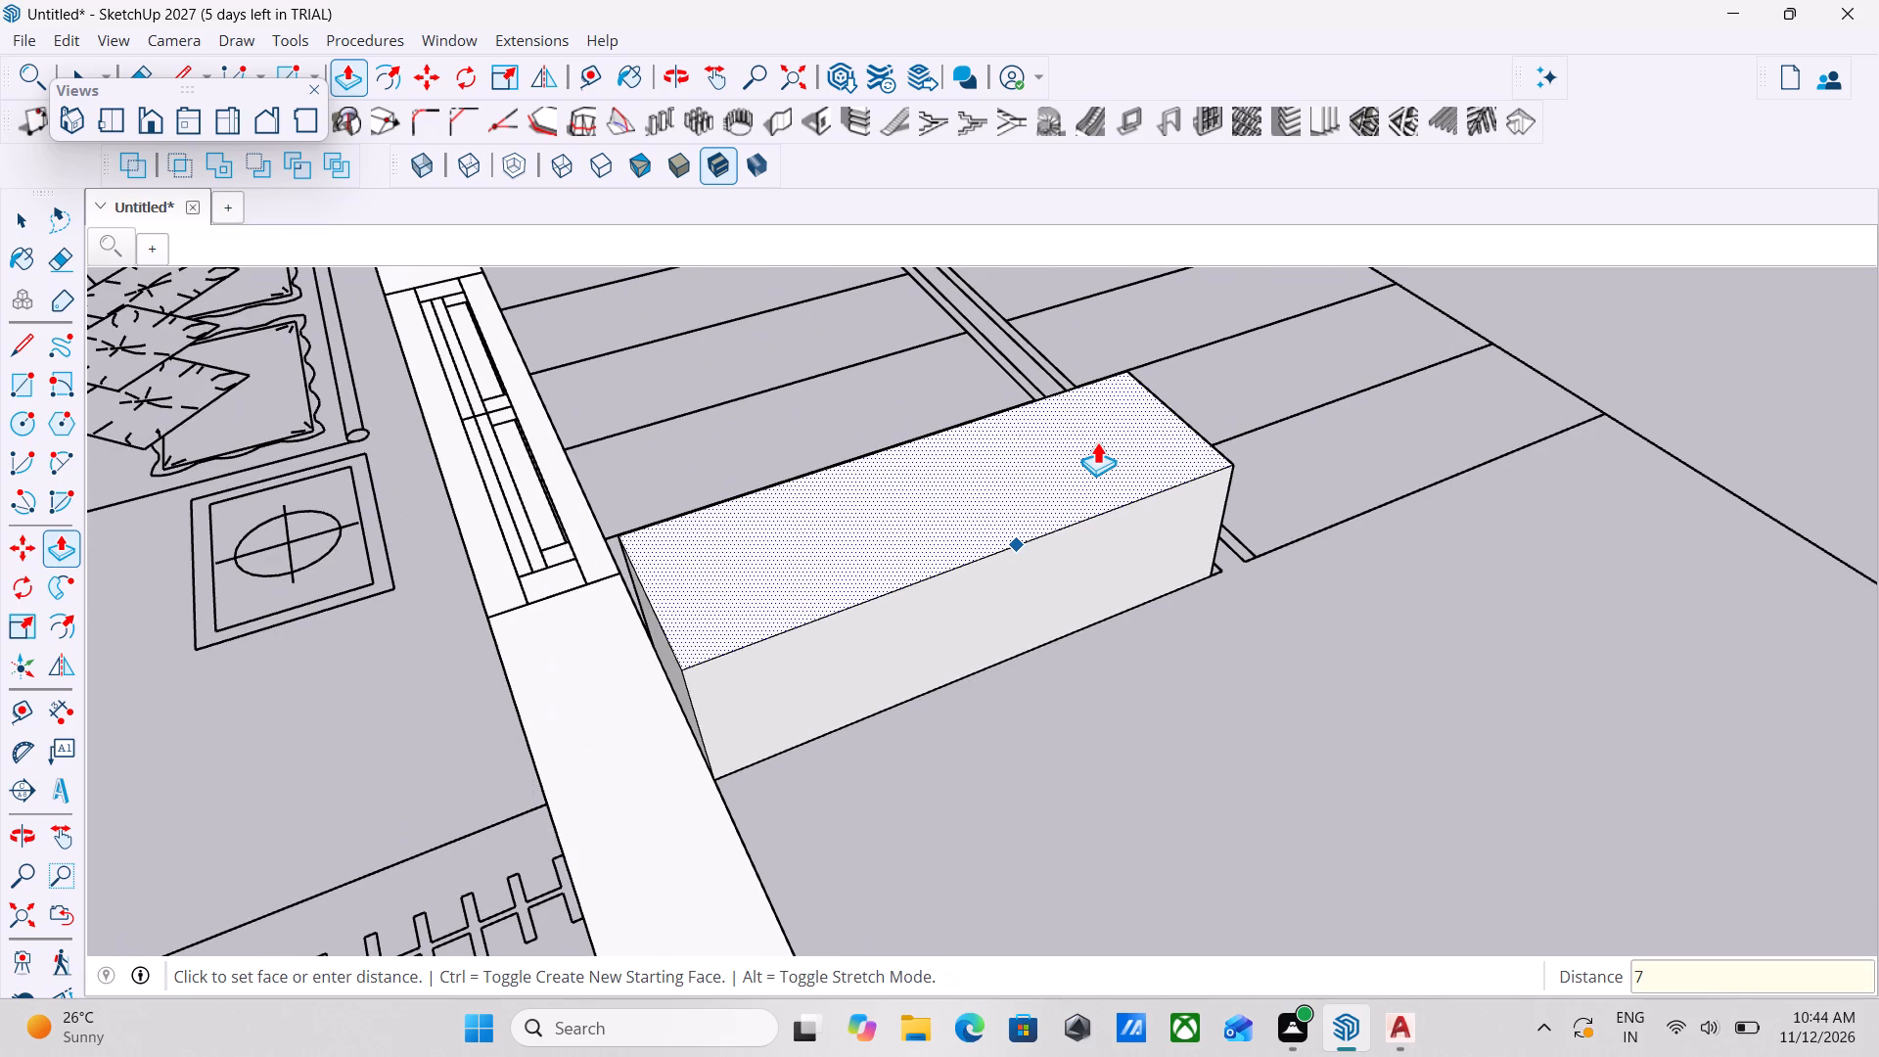
key(shift+quotedbl)
key(Return)
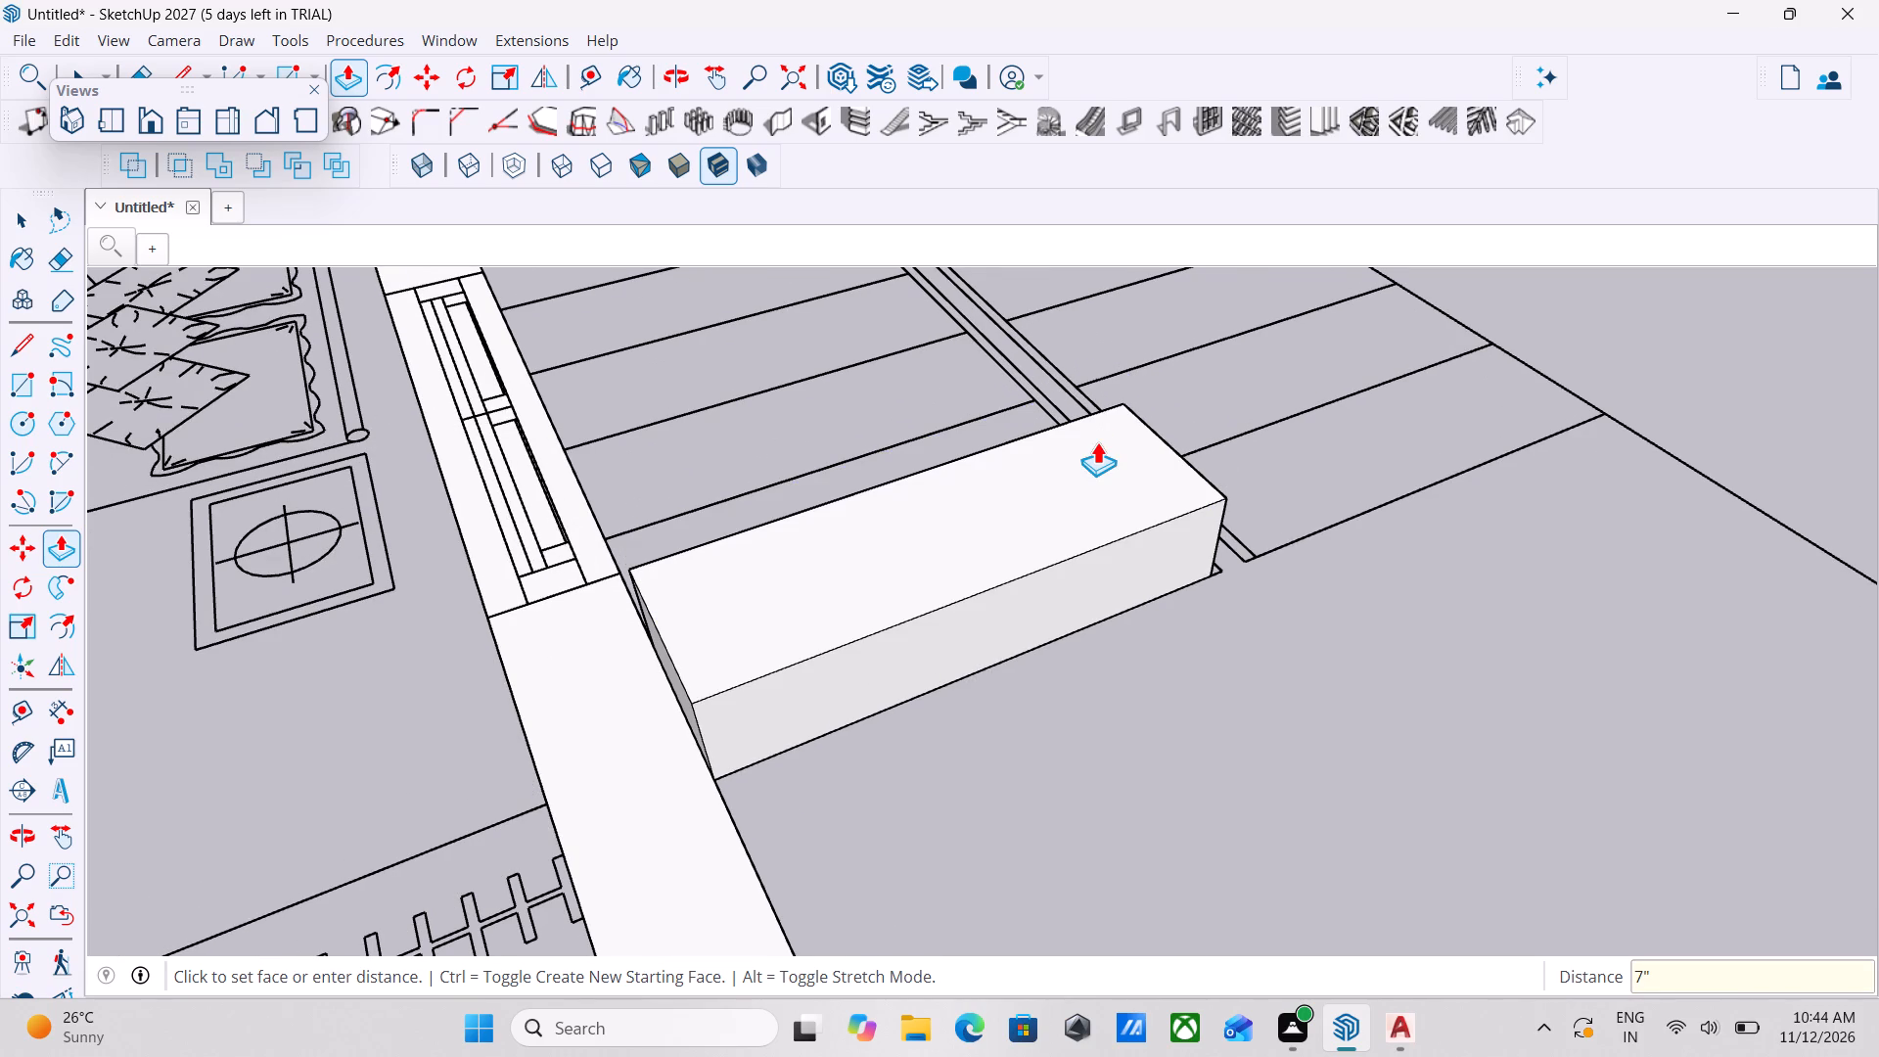
Undo the 7" extrusion of the wall-side flight's lowest tread.
key(Escape)
key(space)
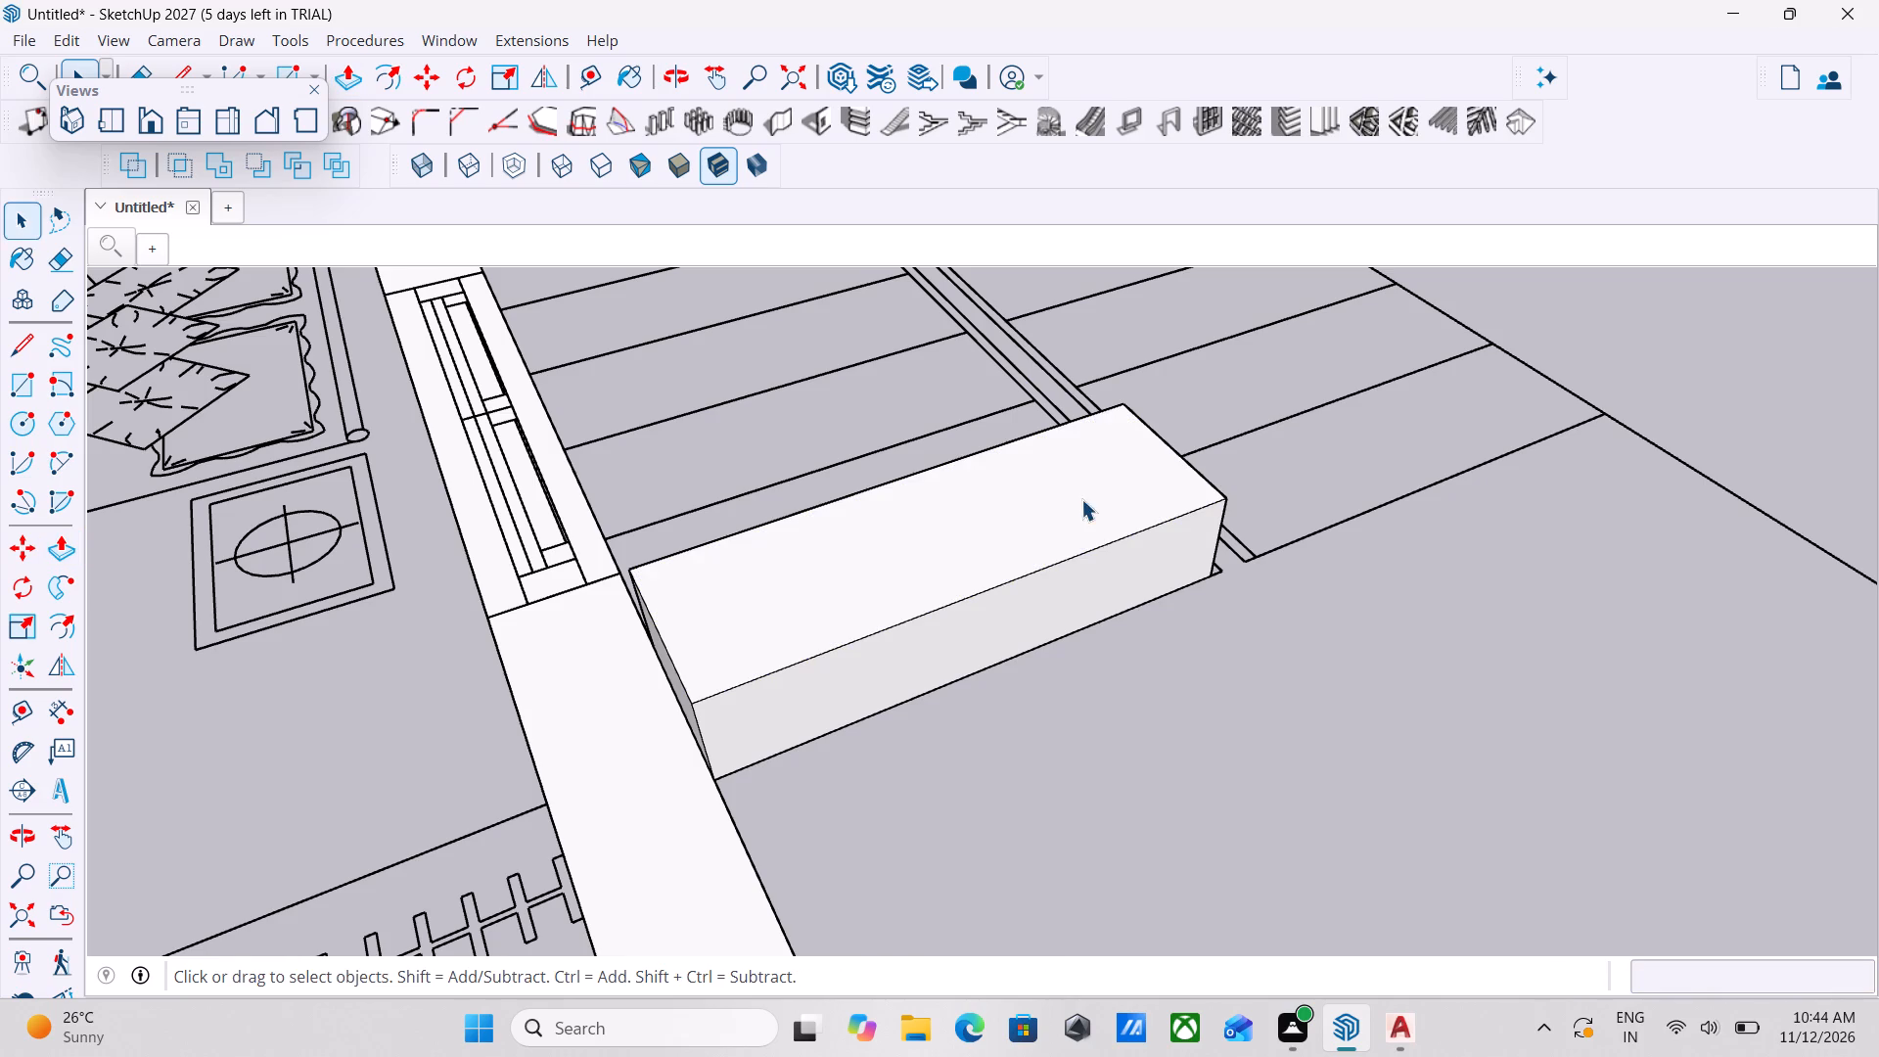
key(space)
click(1088, 540)
click(1070, 574)
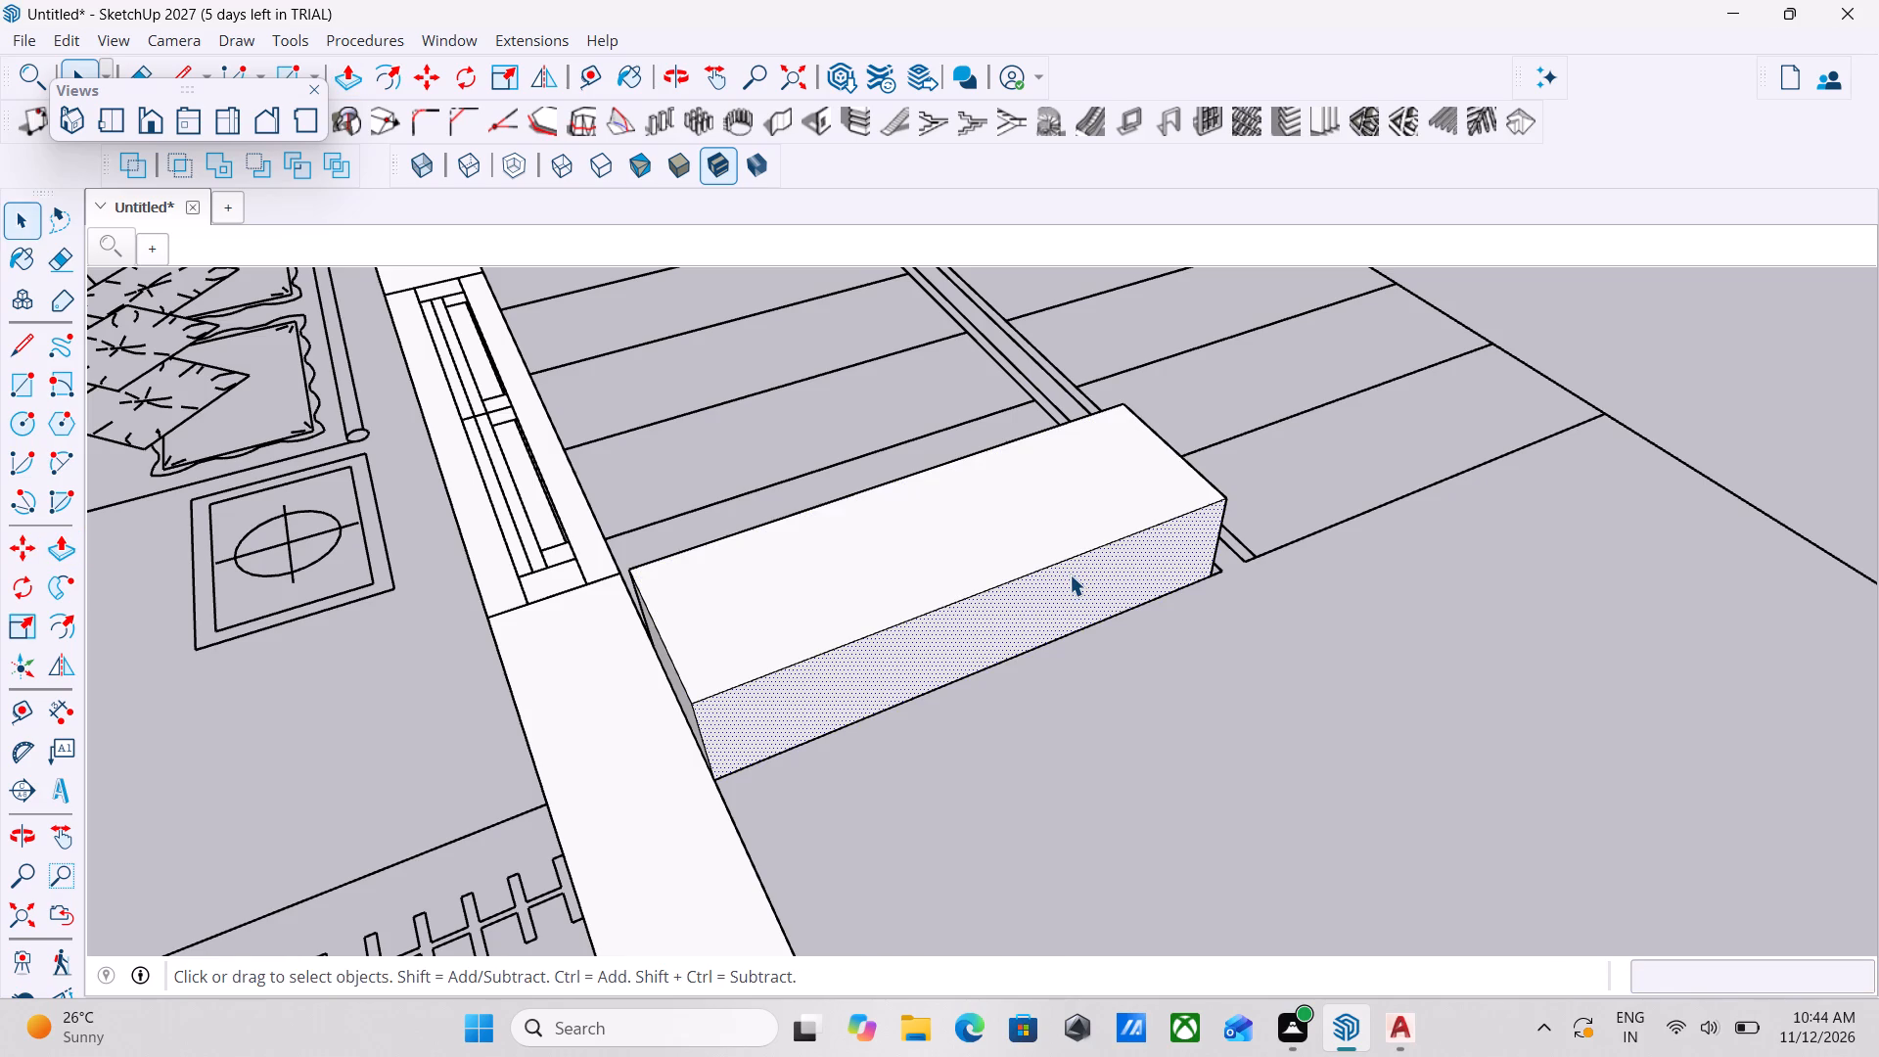
key(ctrl+z)
scroll(895, 602, up, 2)
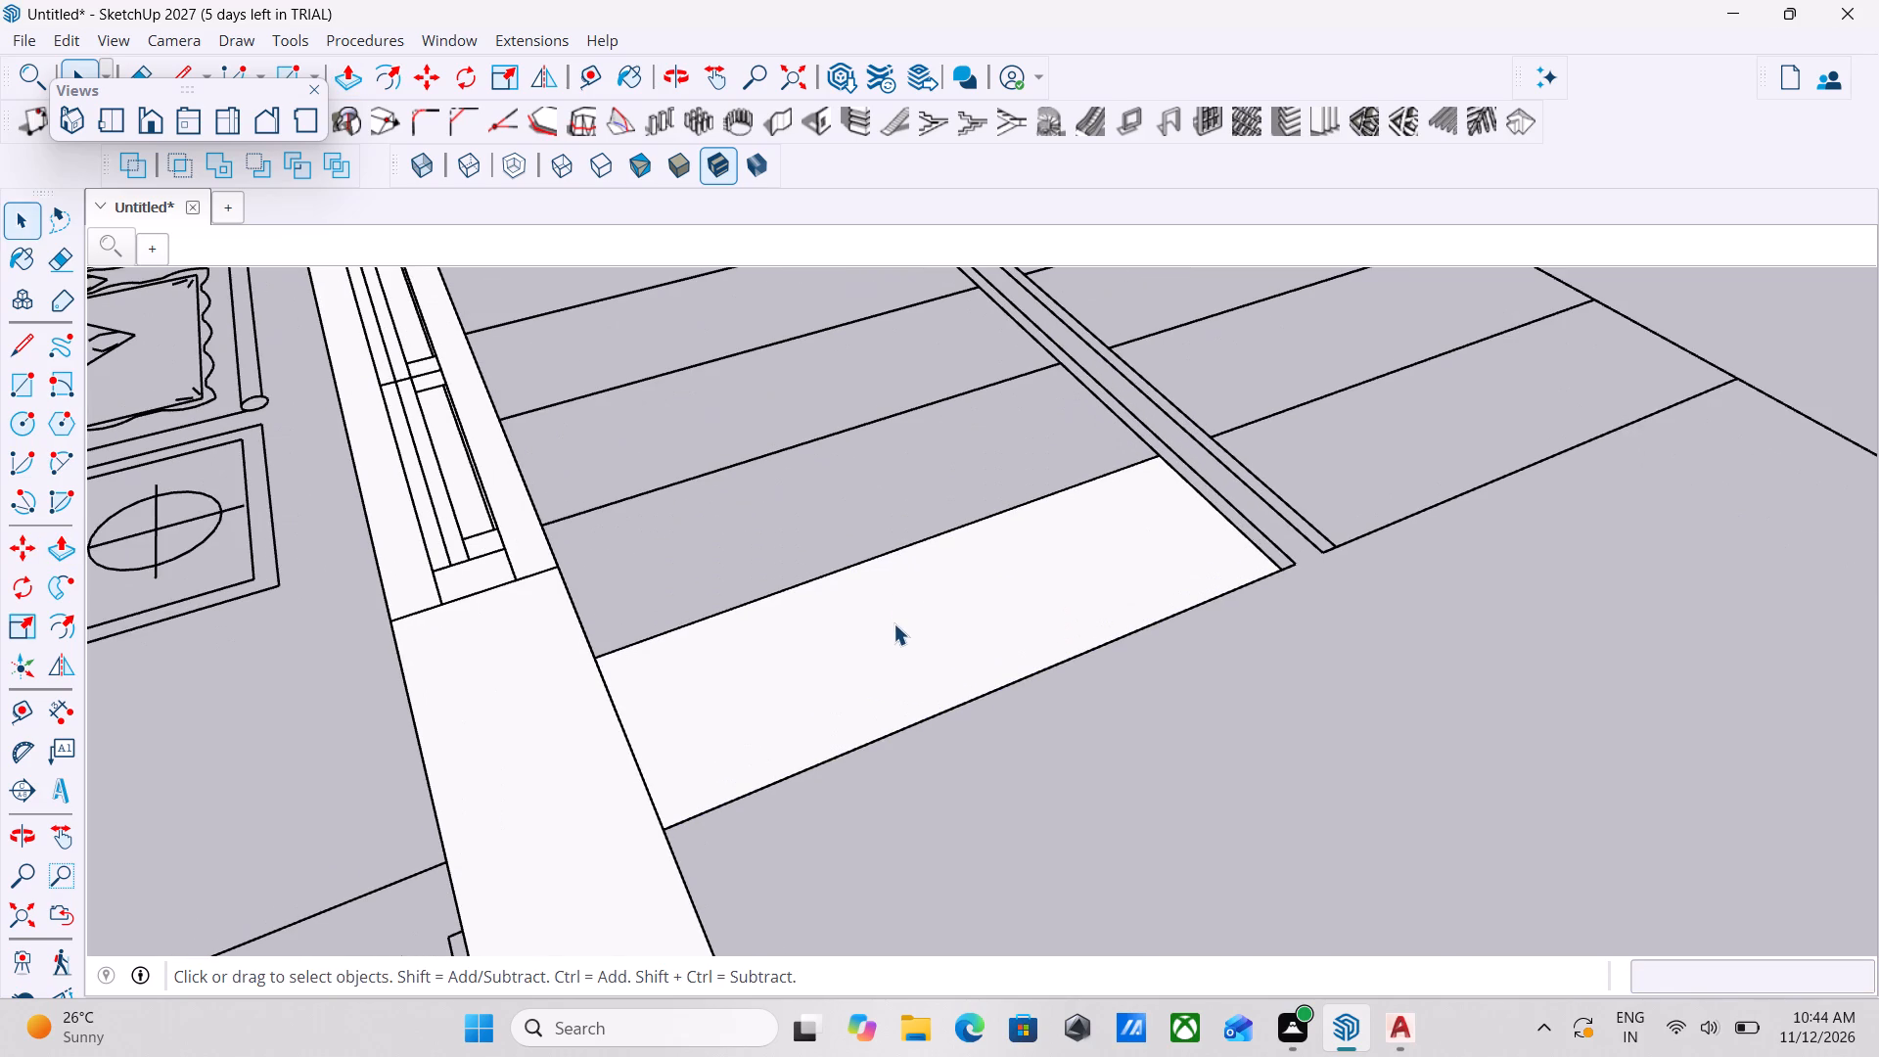
Make a component named "10" from the lowest tread's face, replacing the existing definition of that name.
click(893, 630)
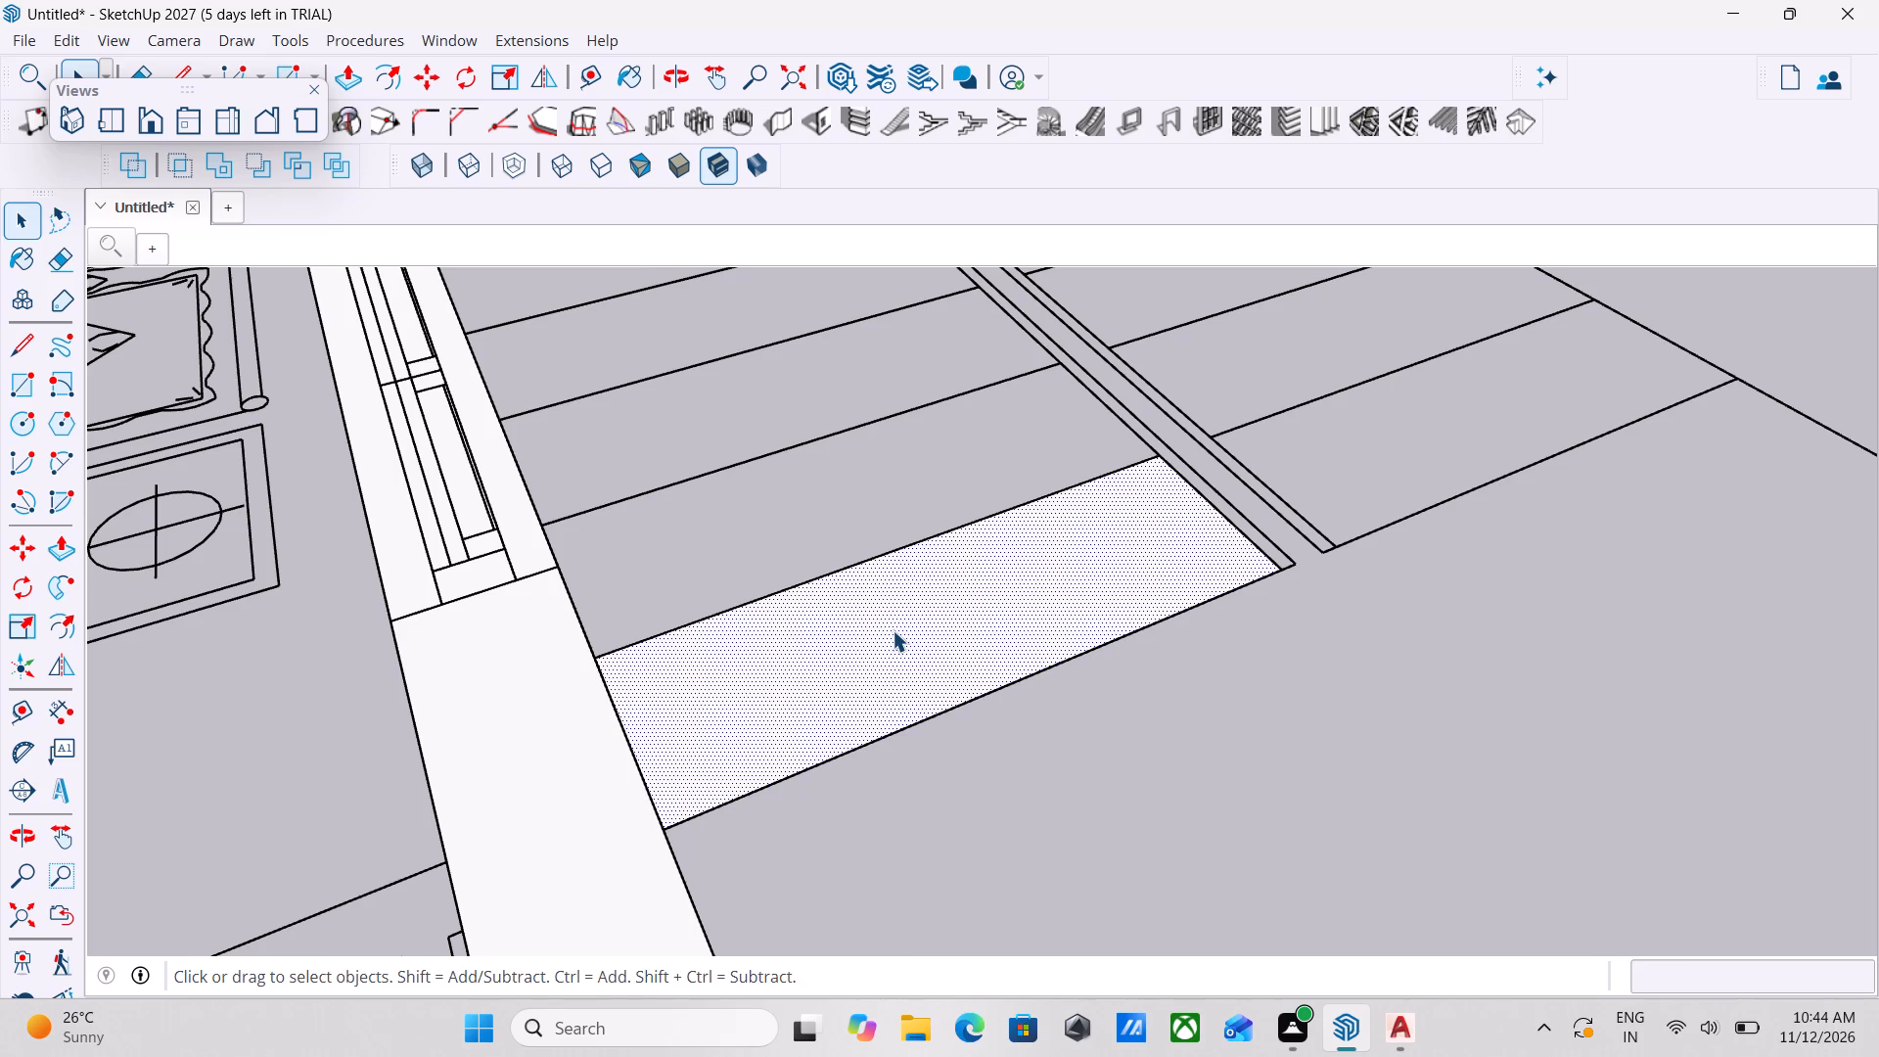
key(p)
key(Escape)
key(space)
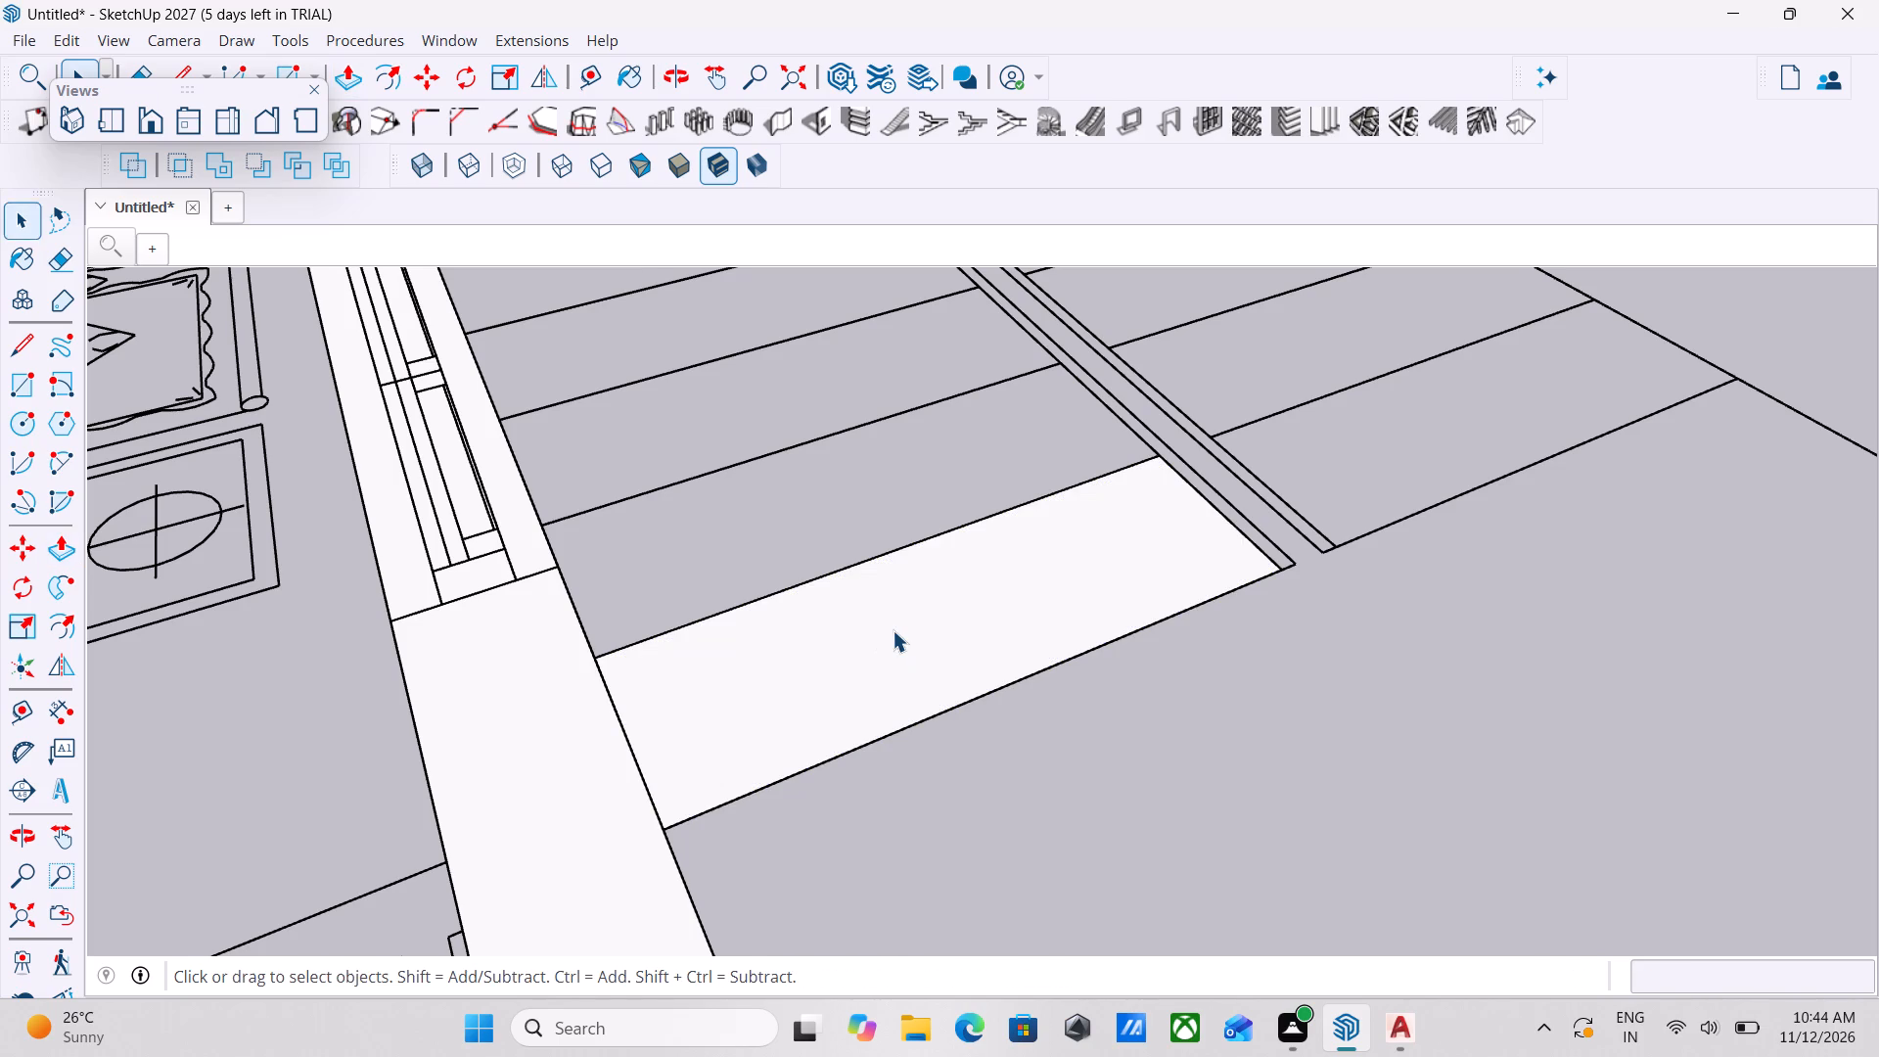
key(space)
click(893, 630)
right_click(893, 630)
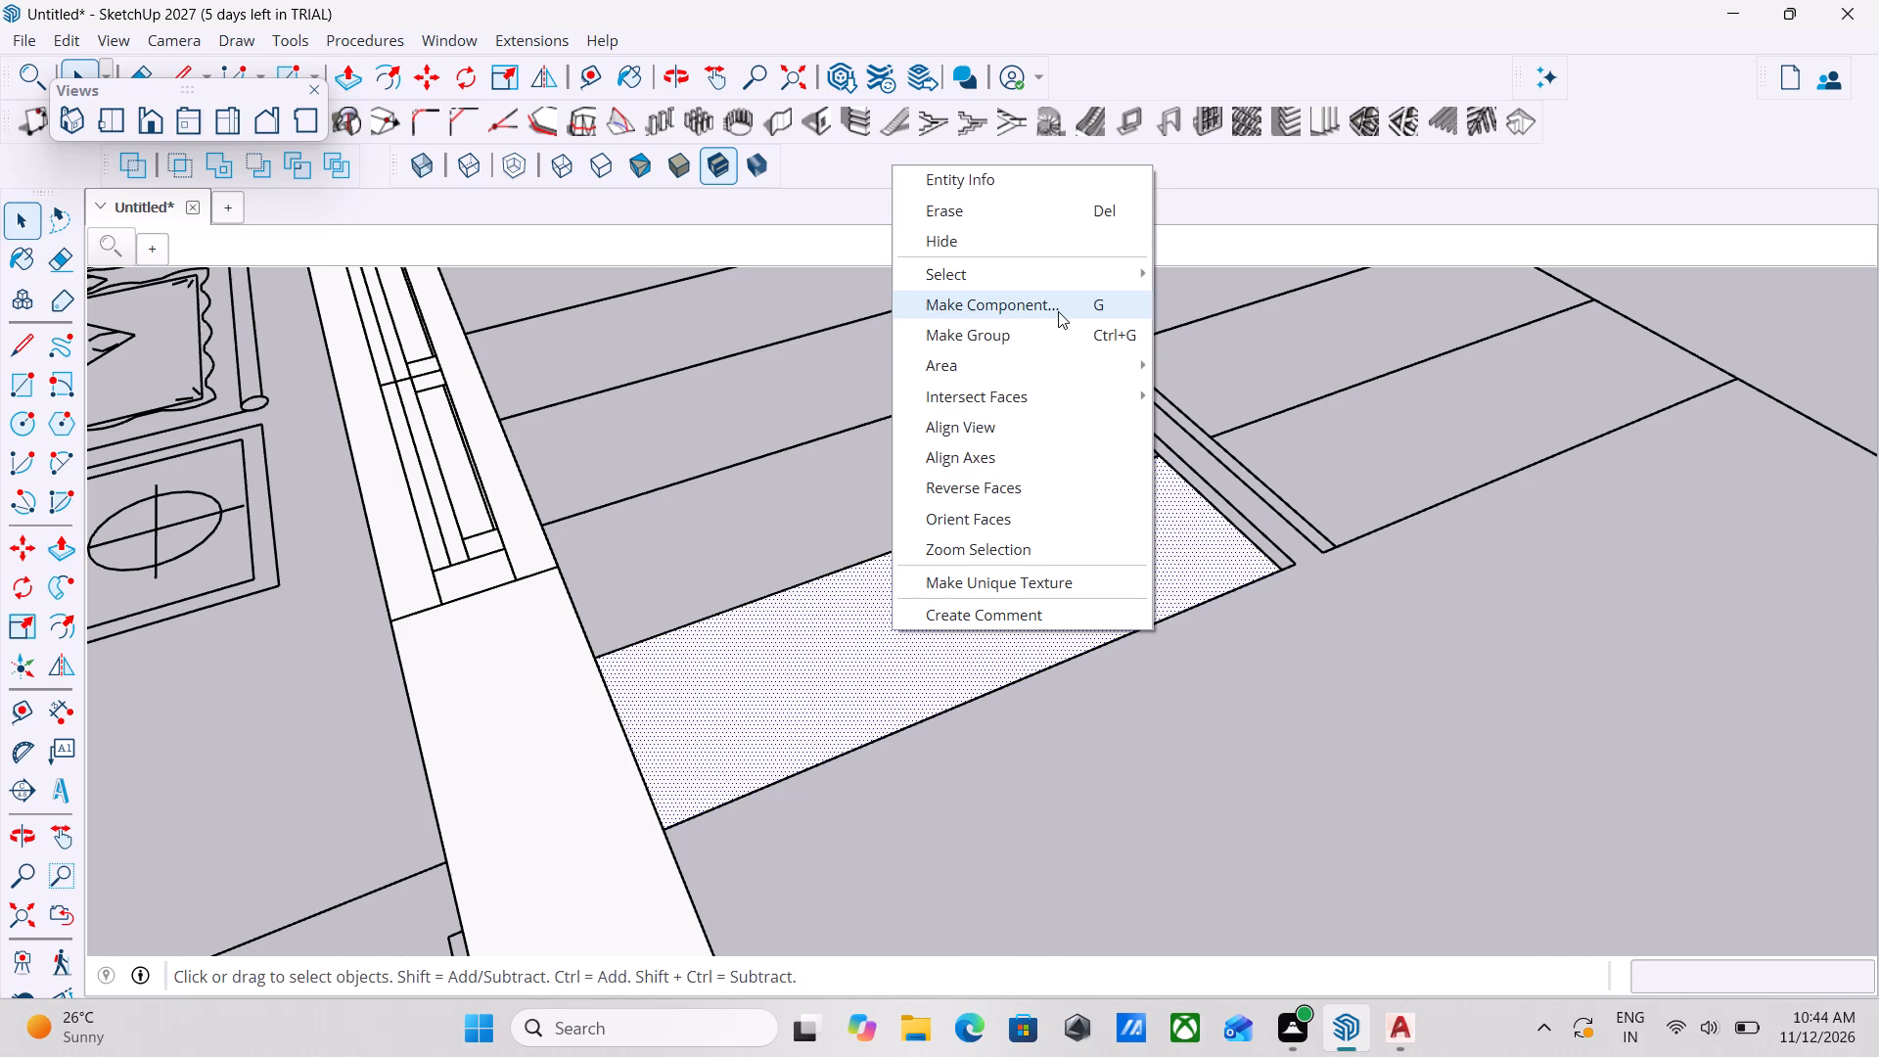
click(1068, 299)
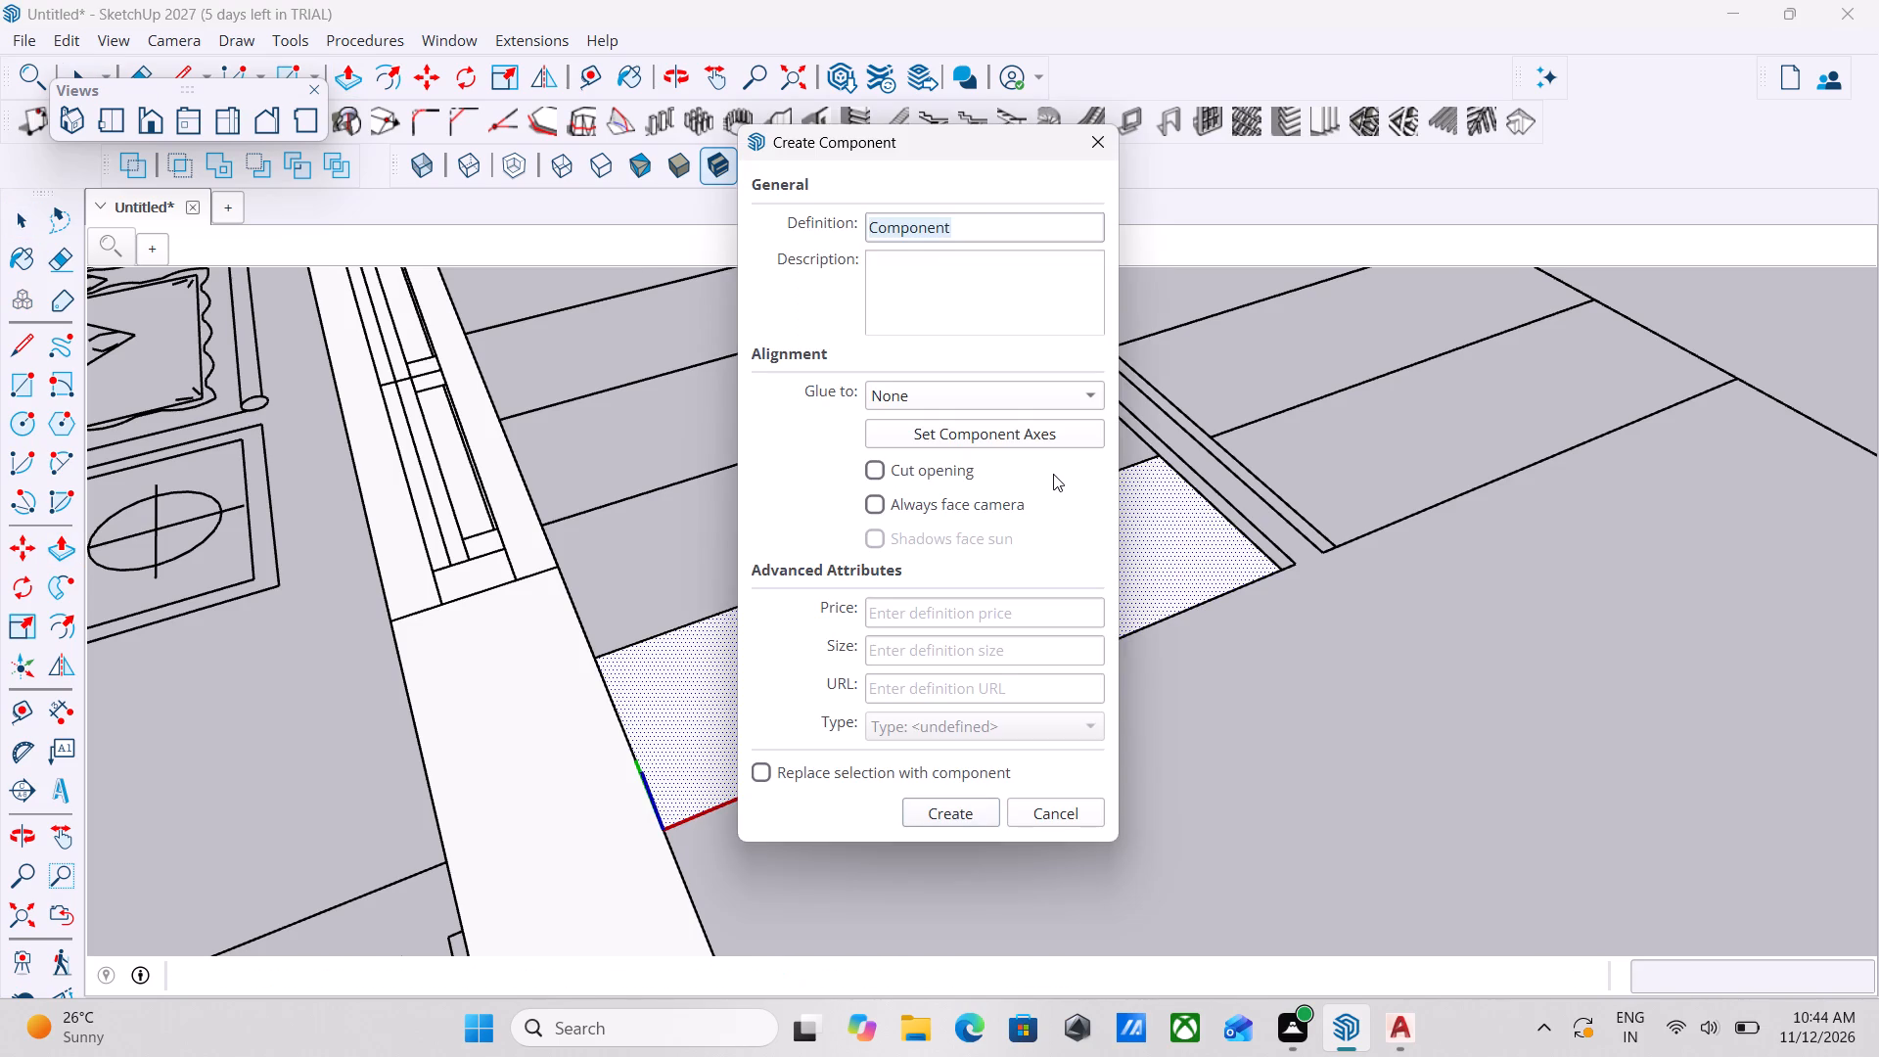
text(10)
click(941, 808)
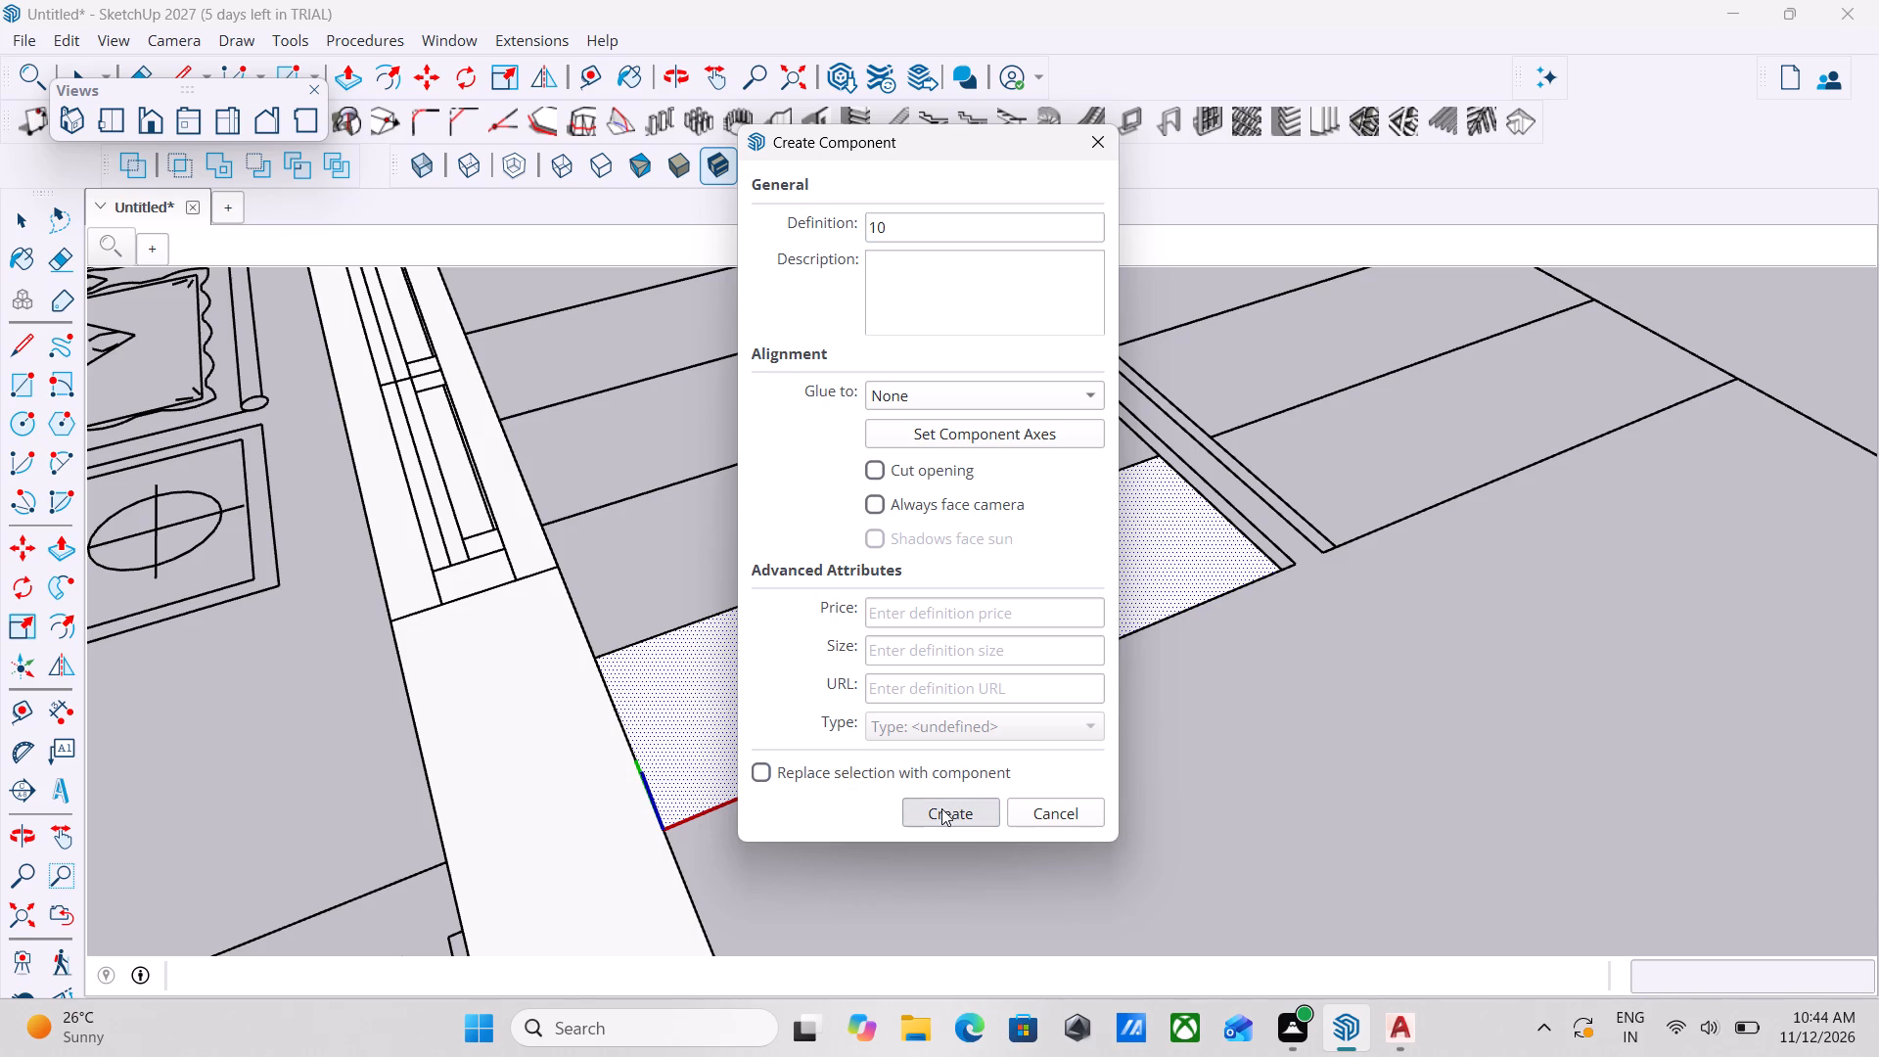
click(955, 521)
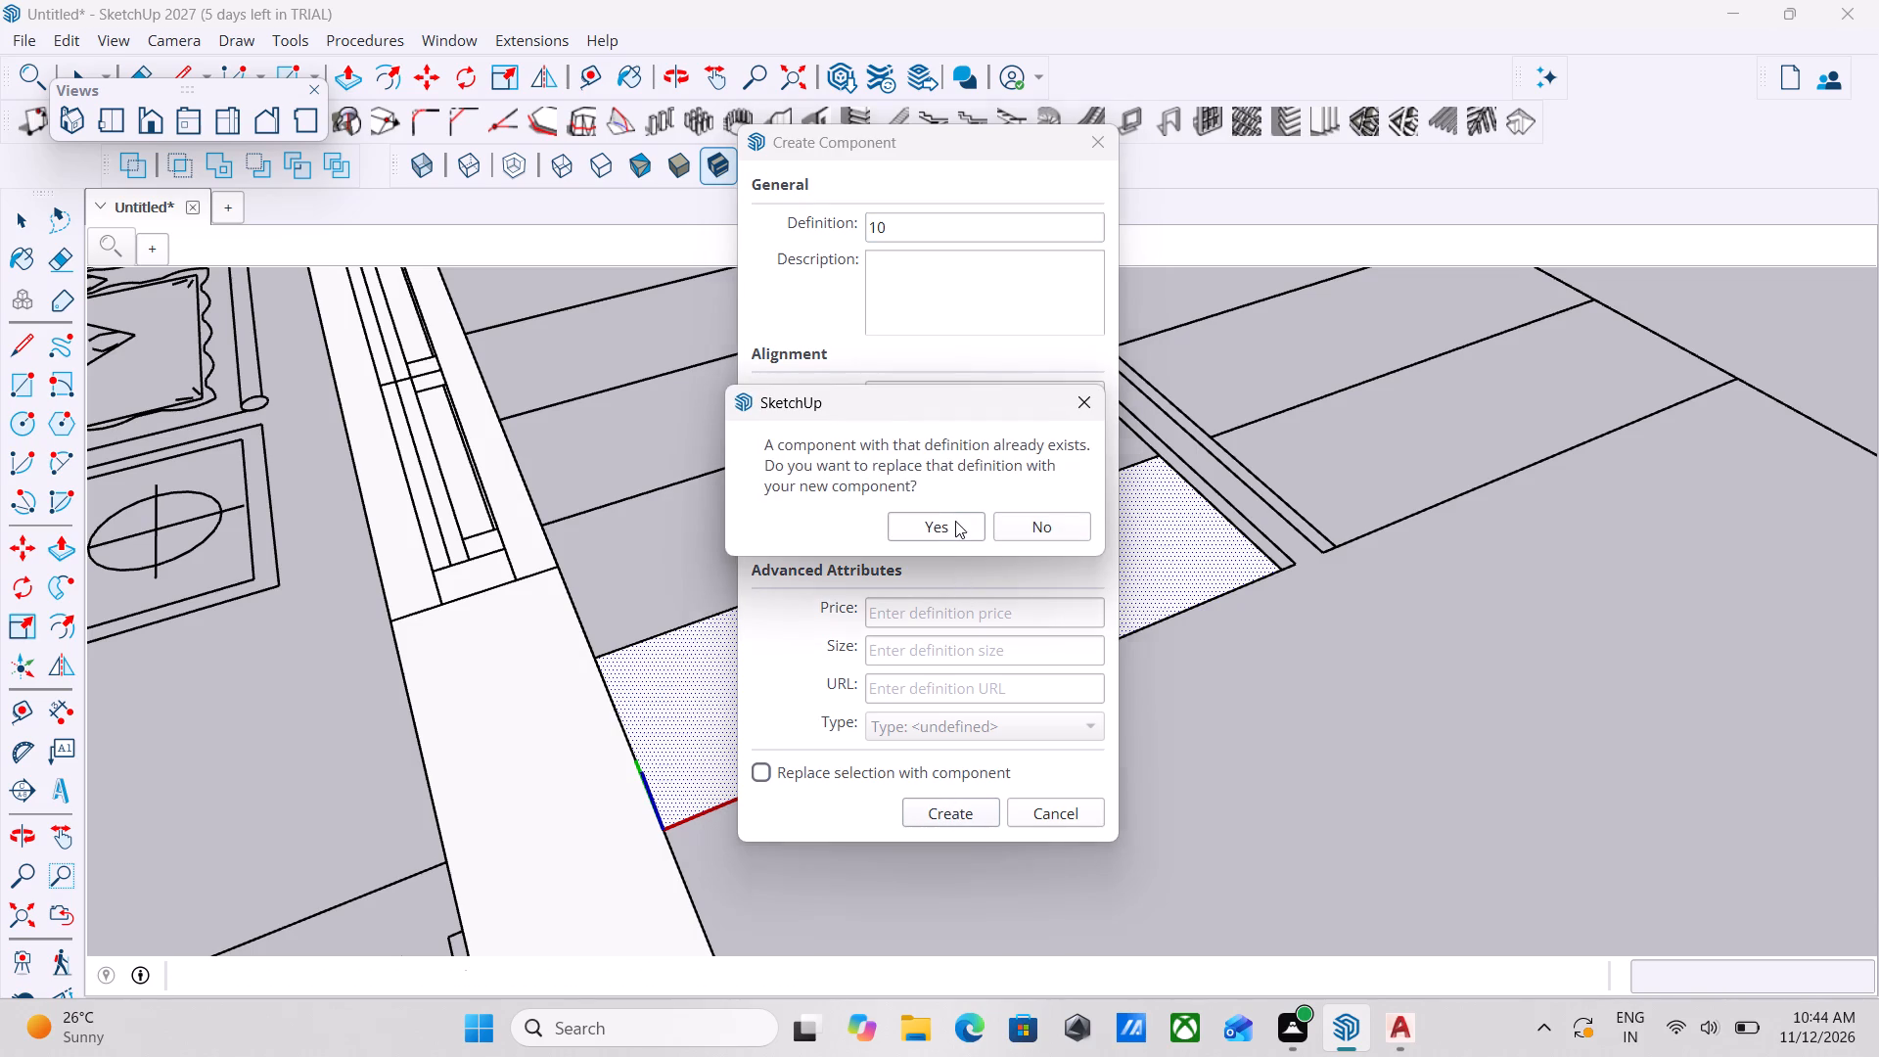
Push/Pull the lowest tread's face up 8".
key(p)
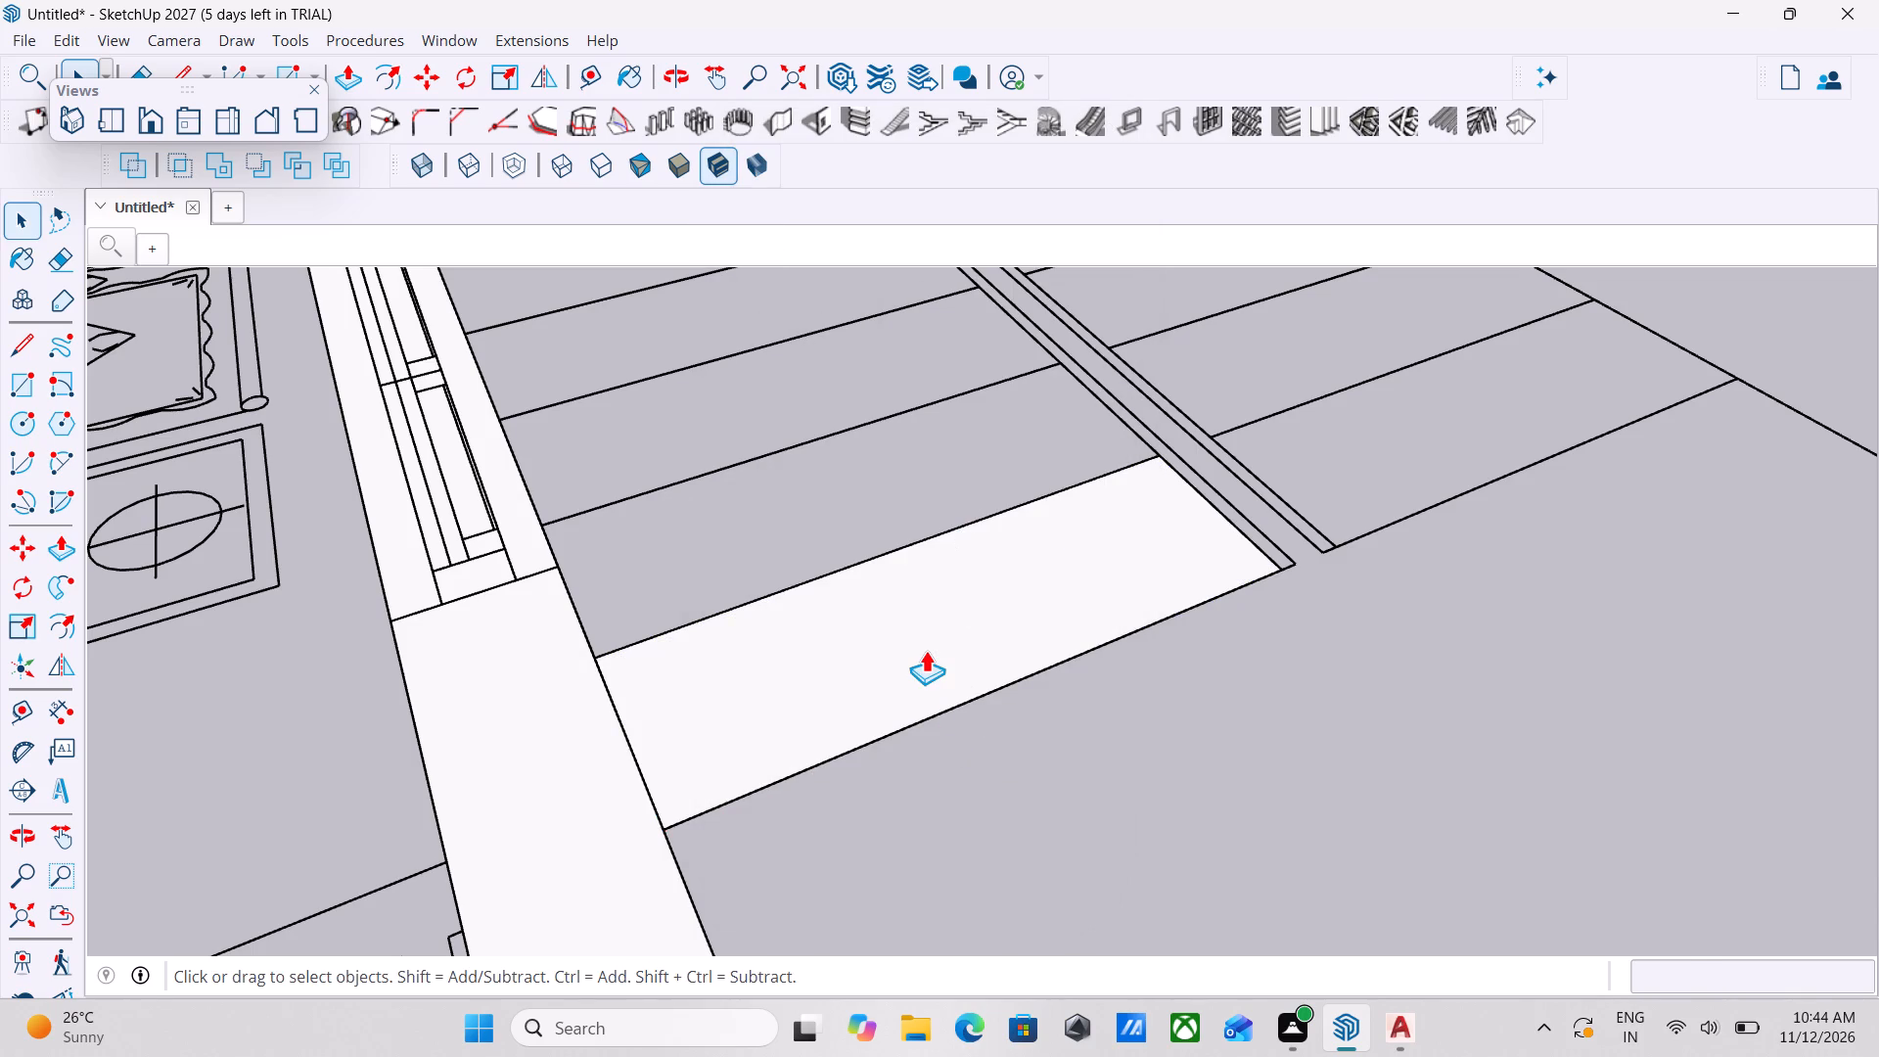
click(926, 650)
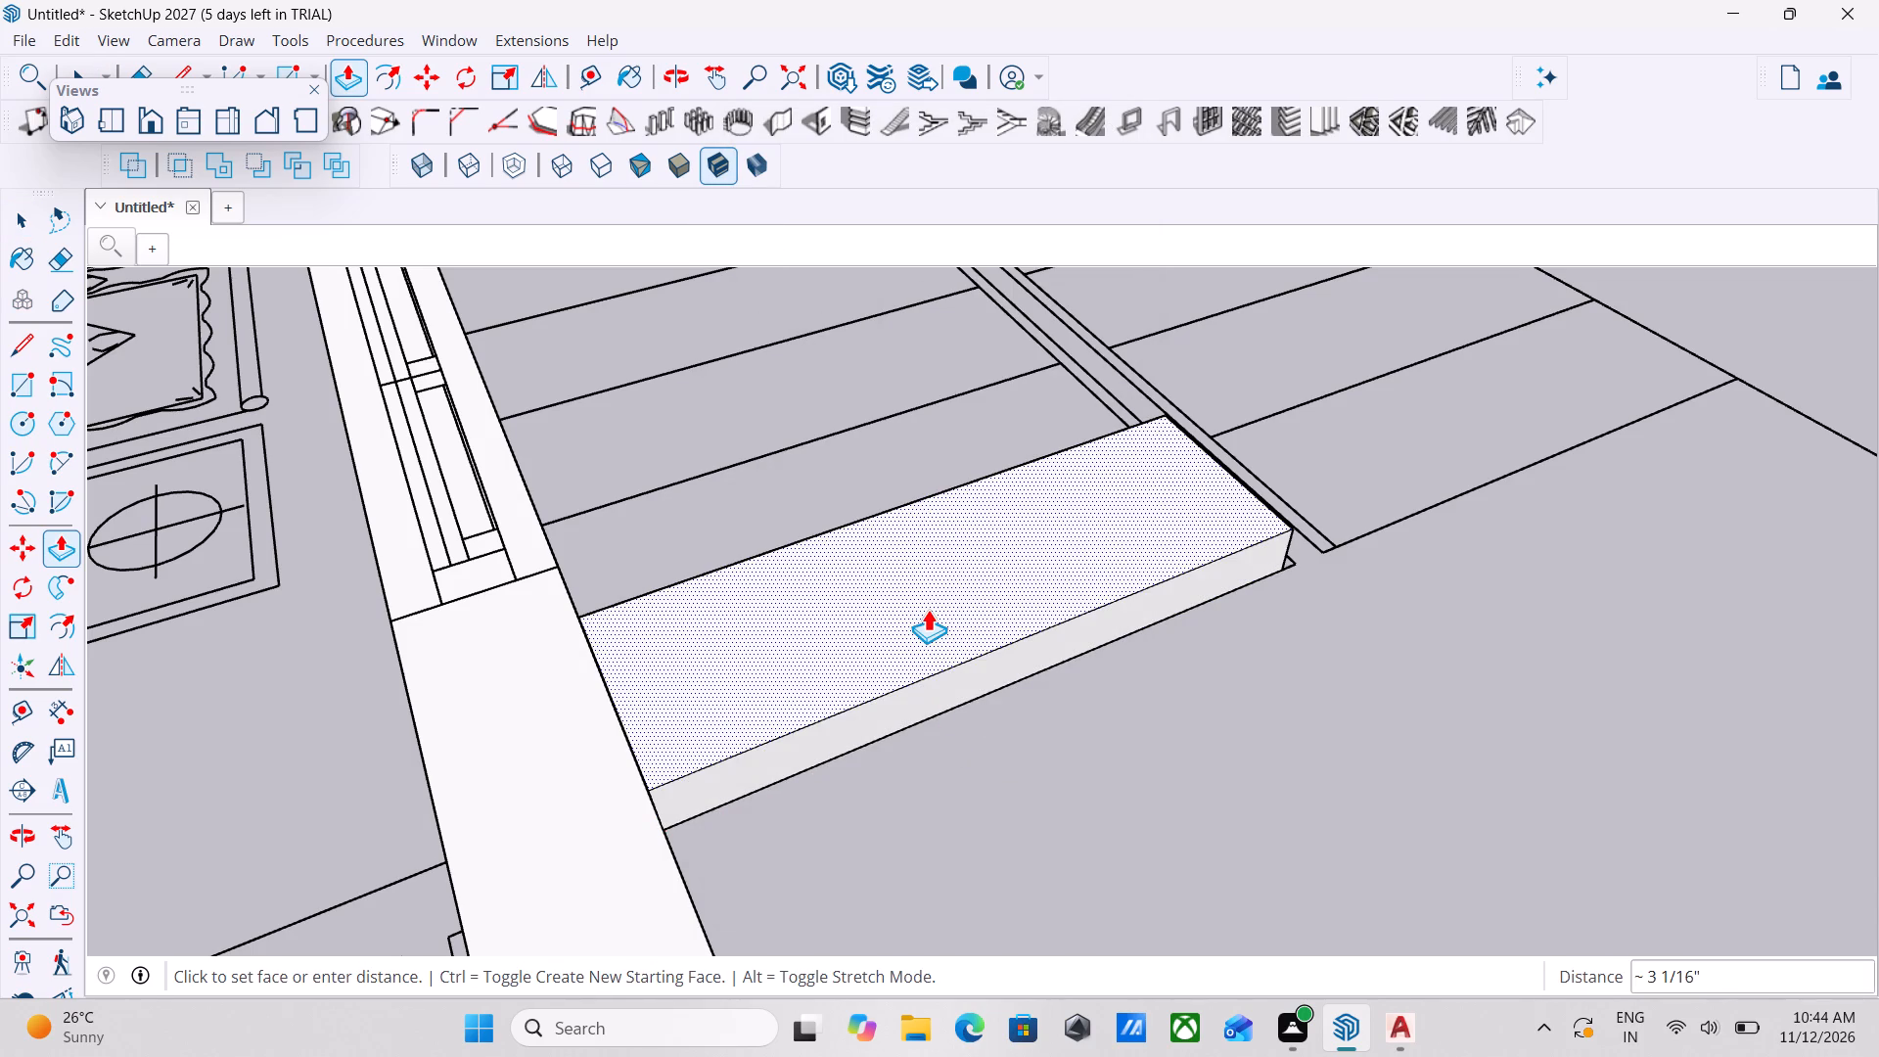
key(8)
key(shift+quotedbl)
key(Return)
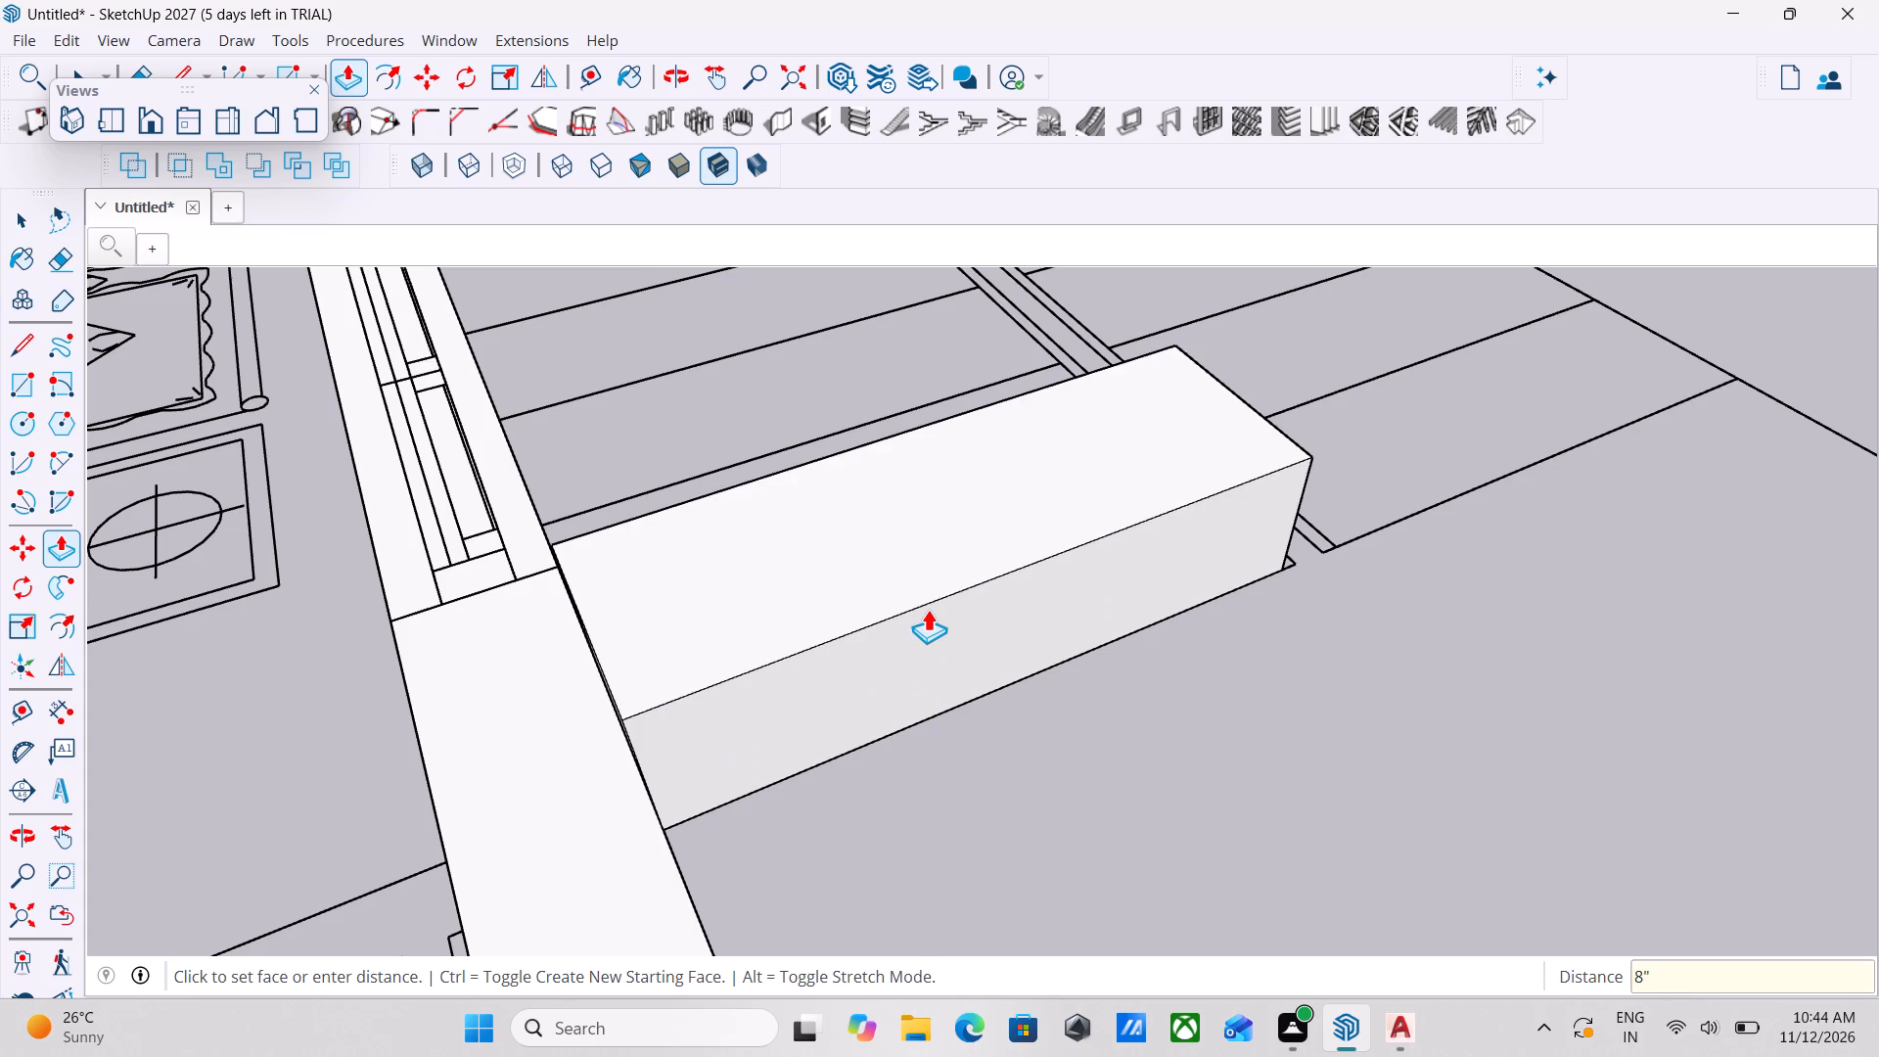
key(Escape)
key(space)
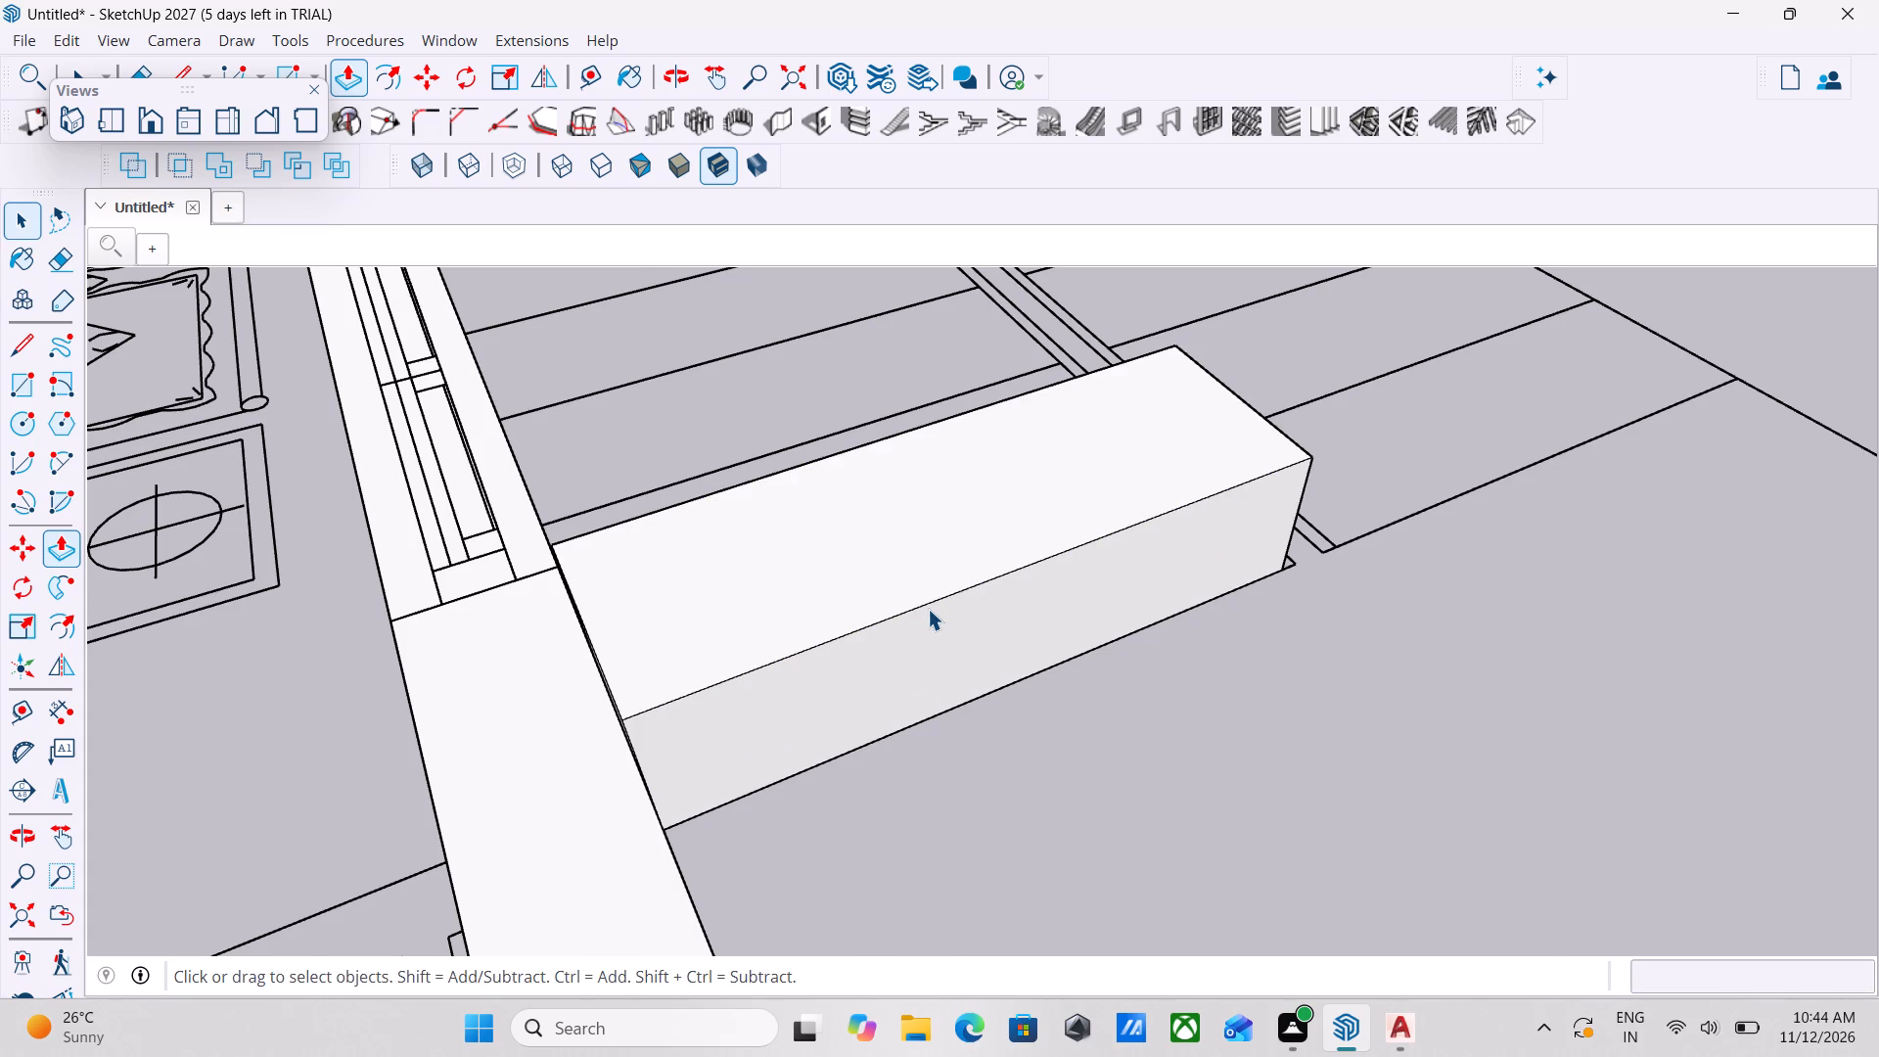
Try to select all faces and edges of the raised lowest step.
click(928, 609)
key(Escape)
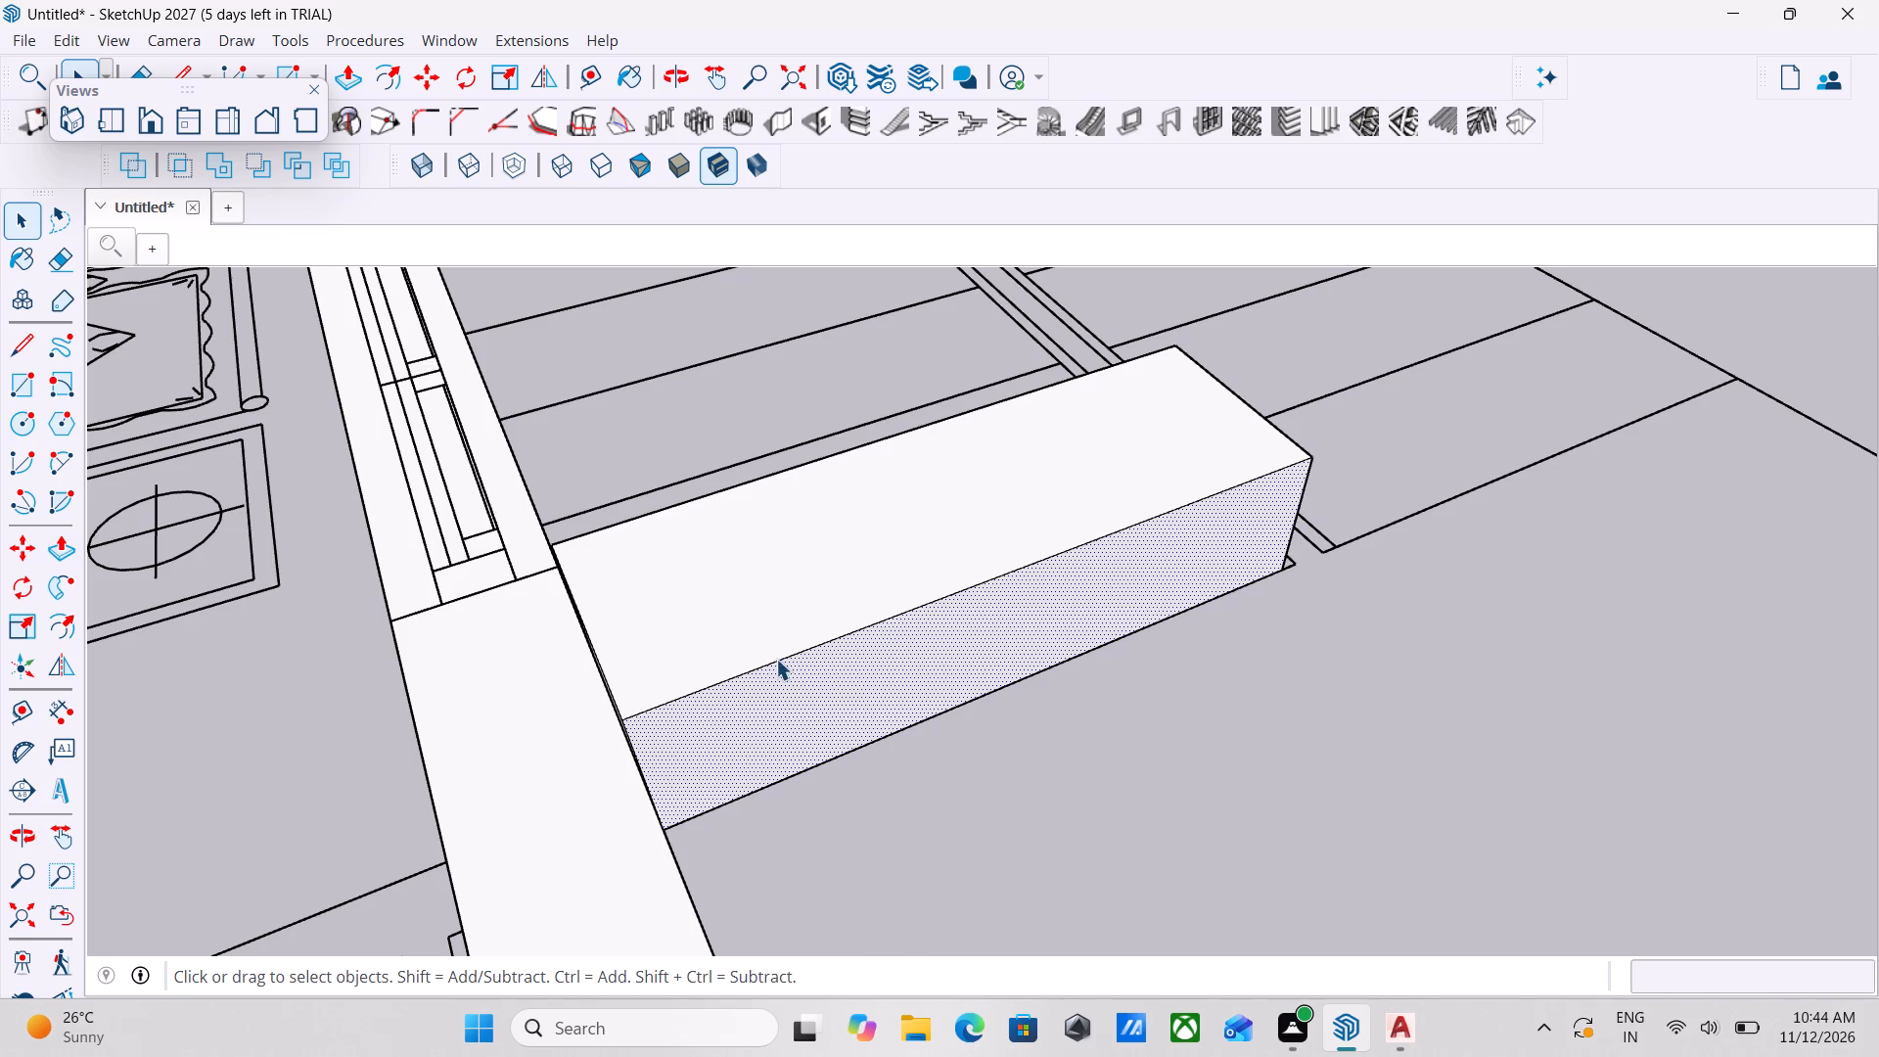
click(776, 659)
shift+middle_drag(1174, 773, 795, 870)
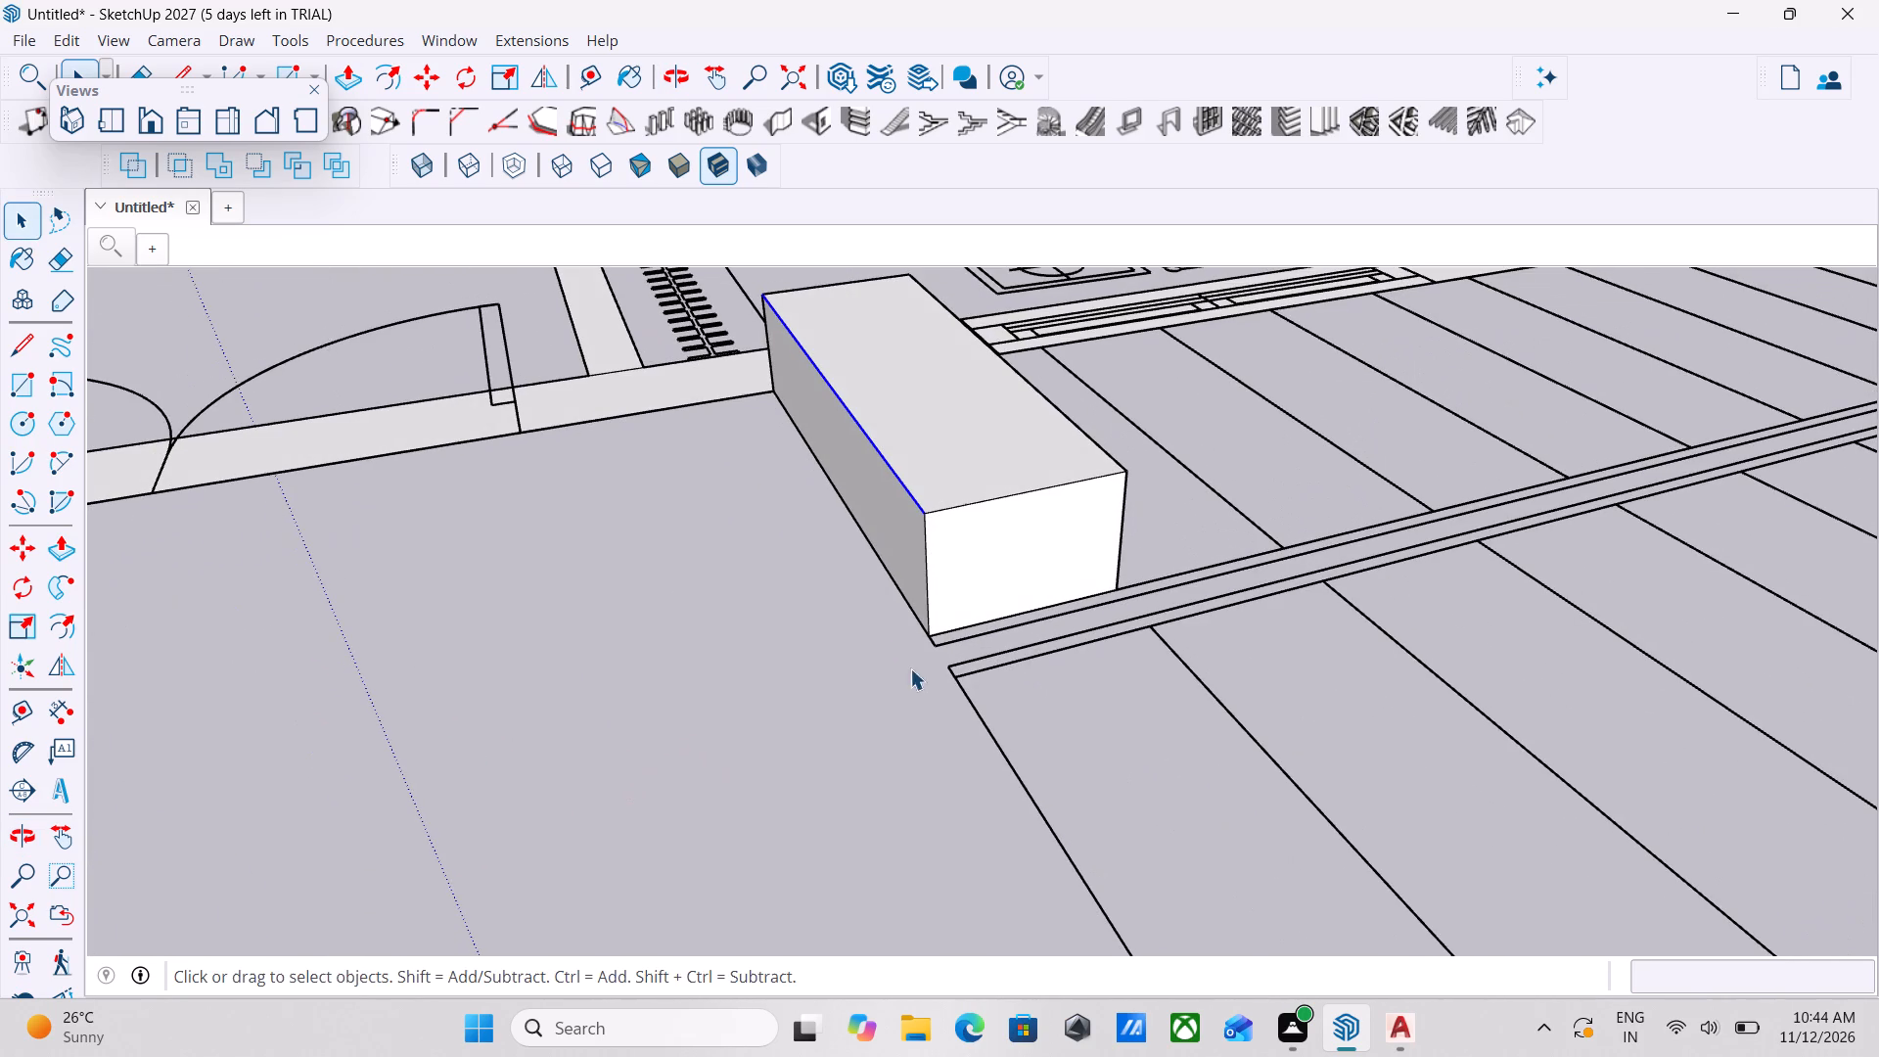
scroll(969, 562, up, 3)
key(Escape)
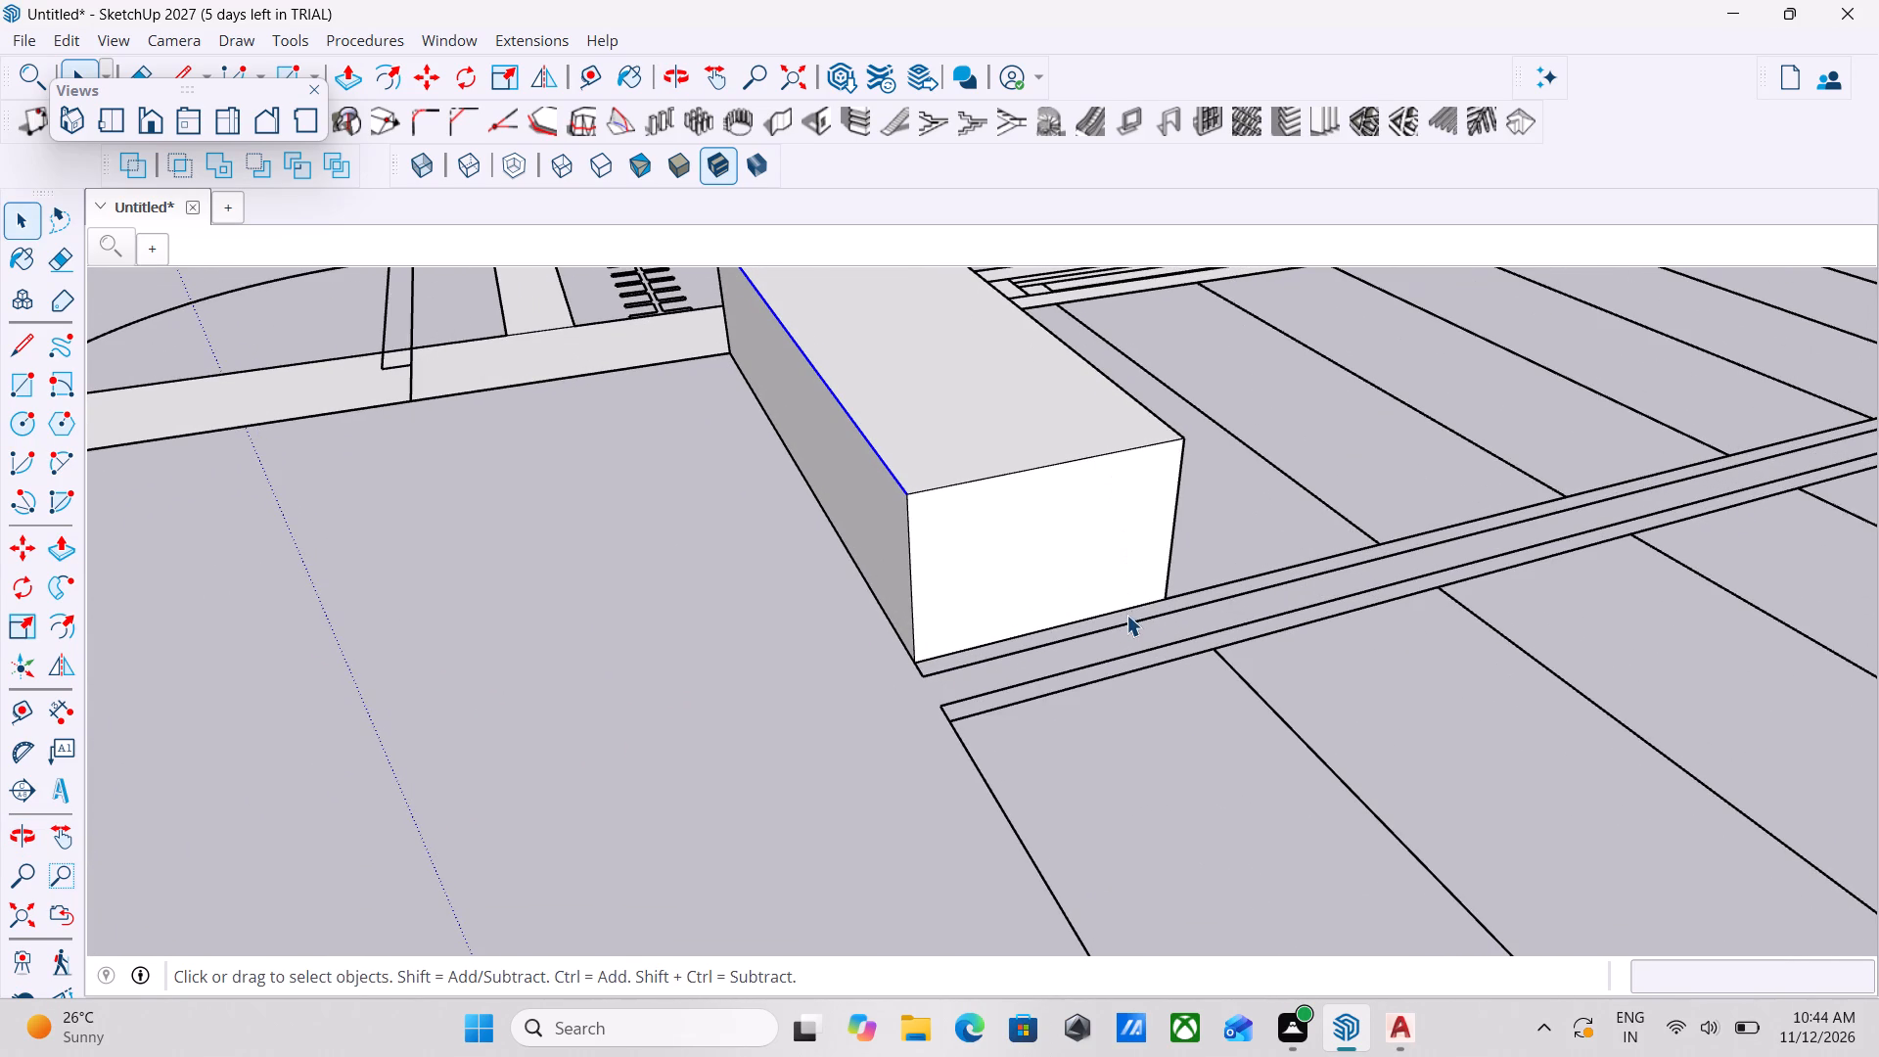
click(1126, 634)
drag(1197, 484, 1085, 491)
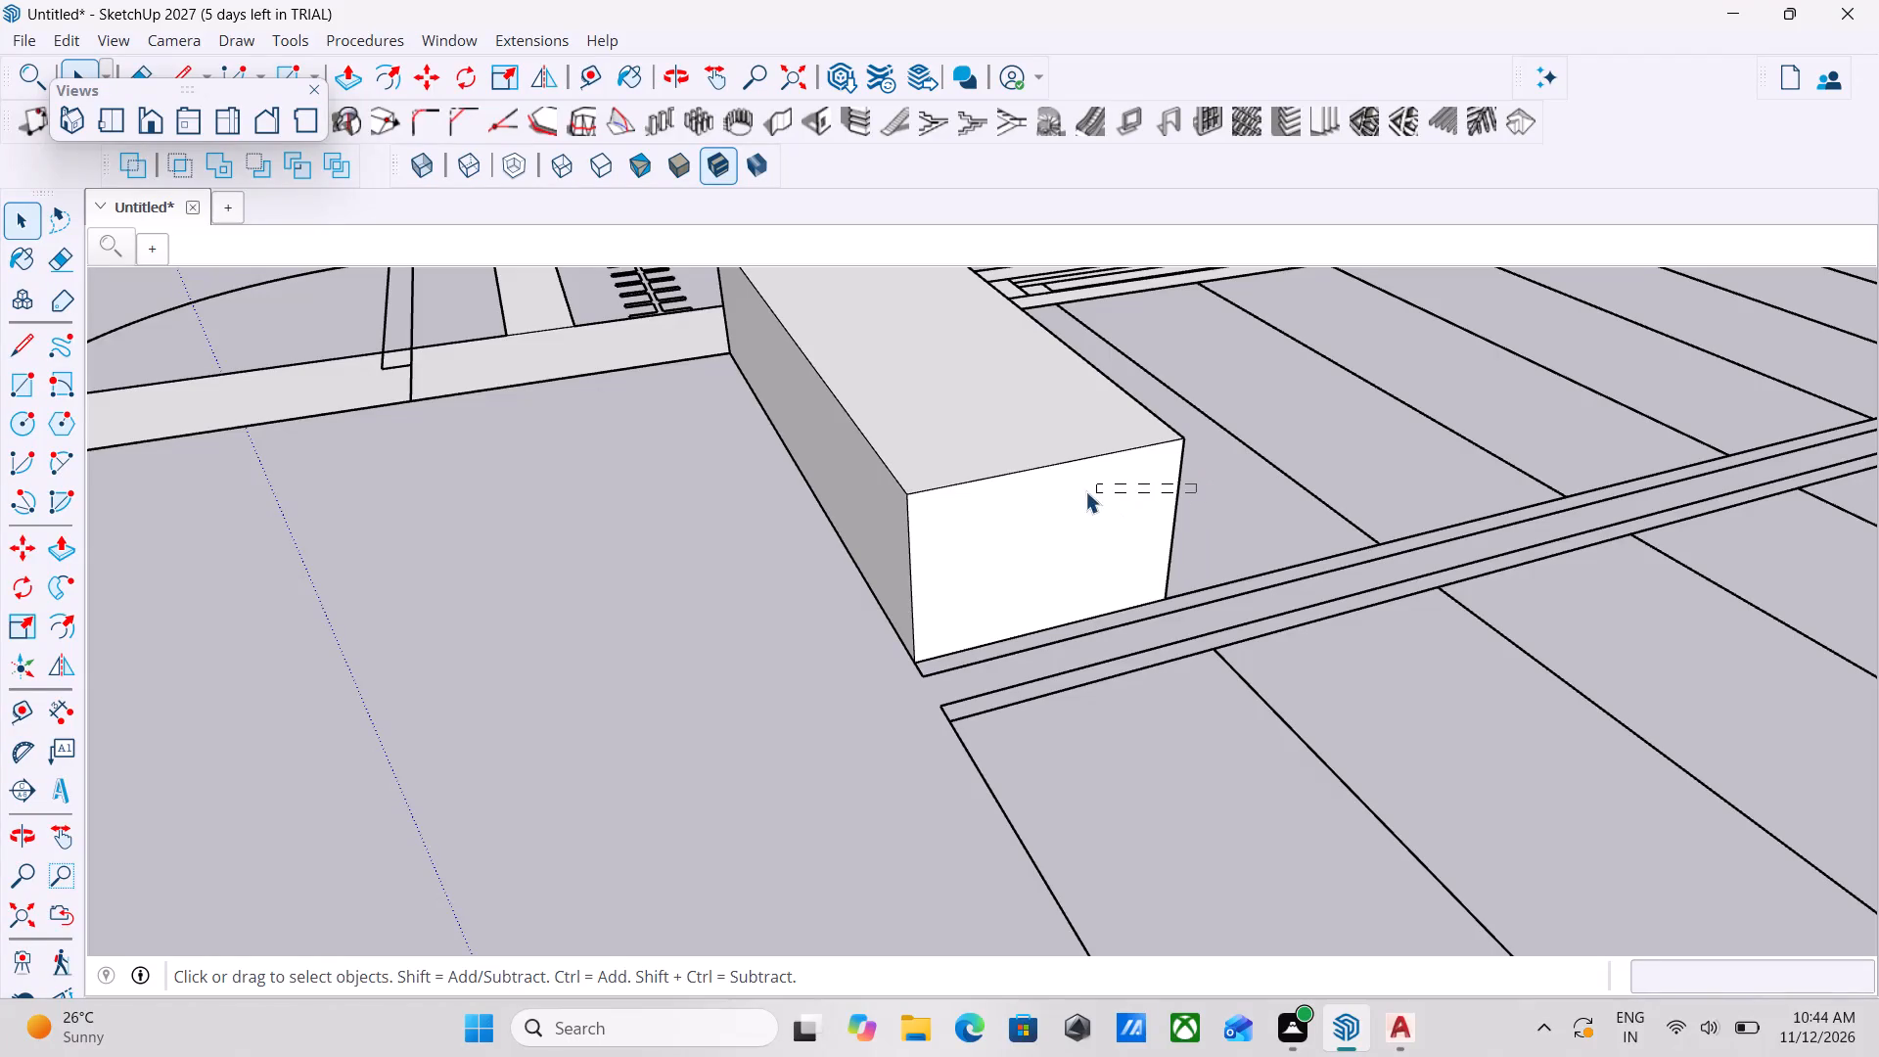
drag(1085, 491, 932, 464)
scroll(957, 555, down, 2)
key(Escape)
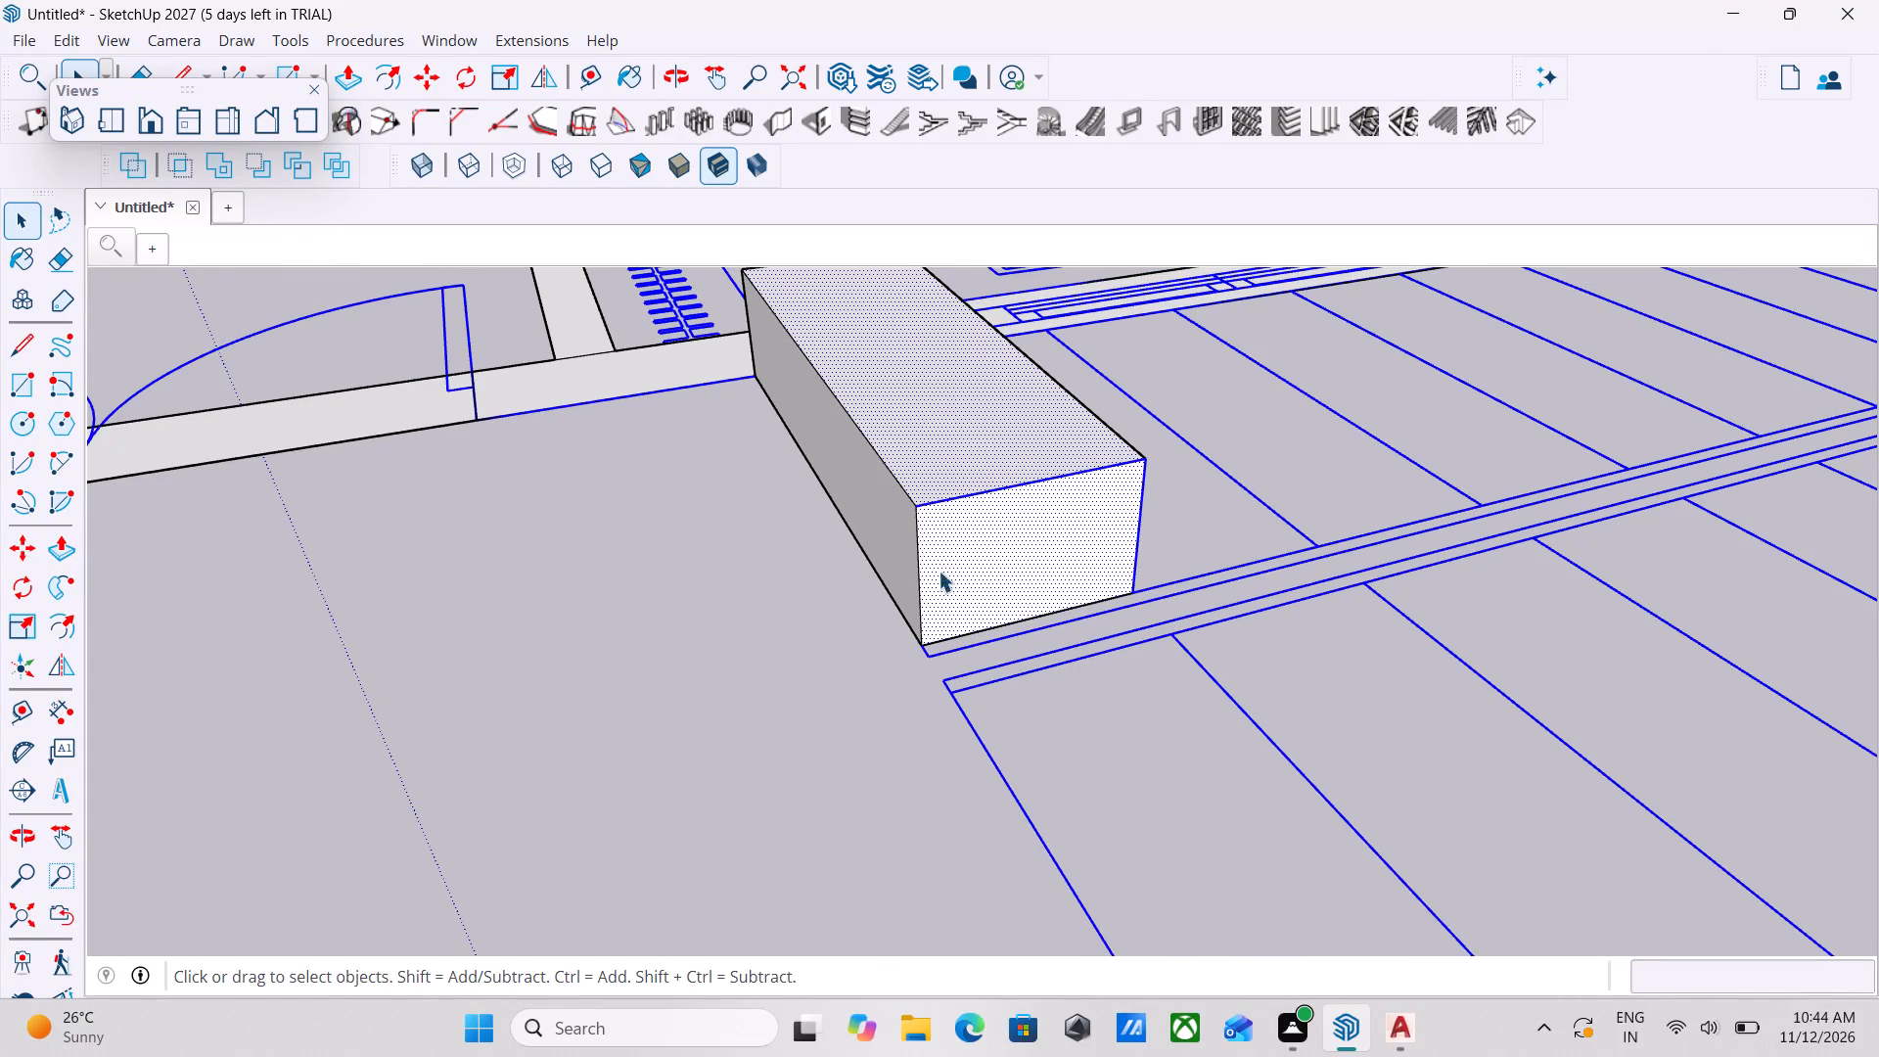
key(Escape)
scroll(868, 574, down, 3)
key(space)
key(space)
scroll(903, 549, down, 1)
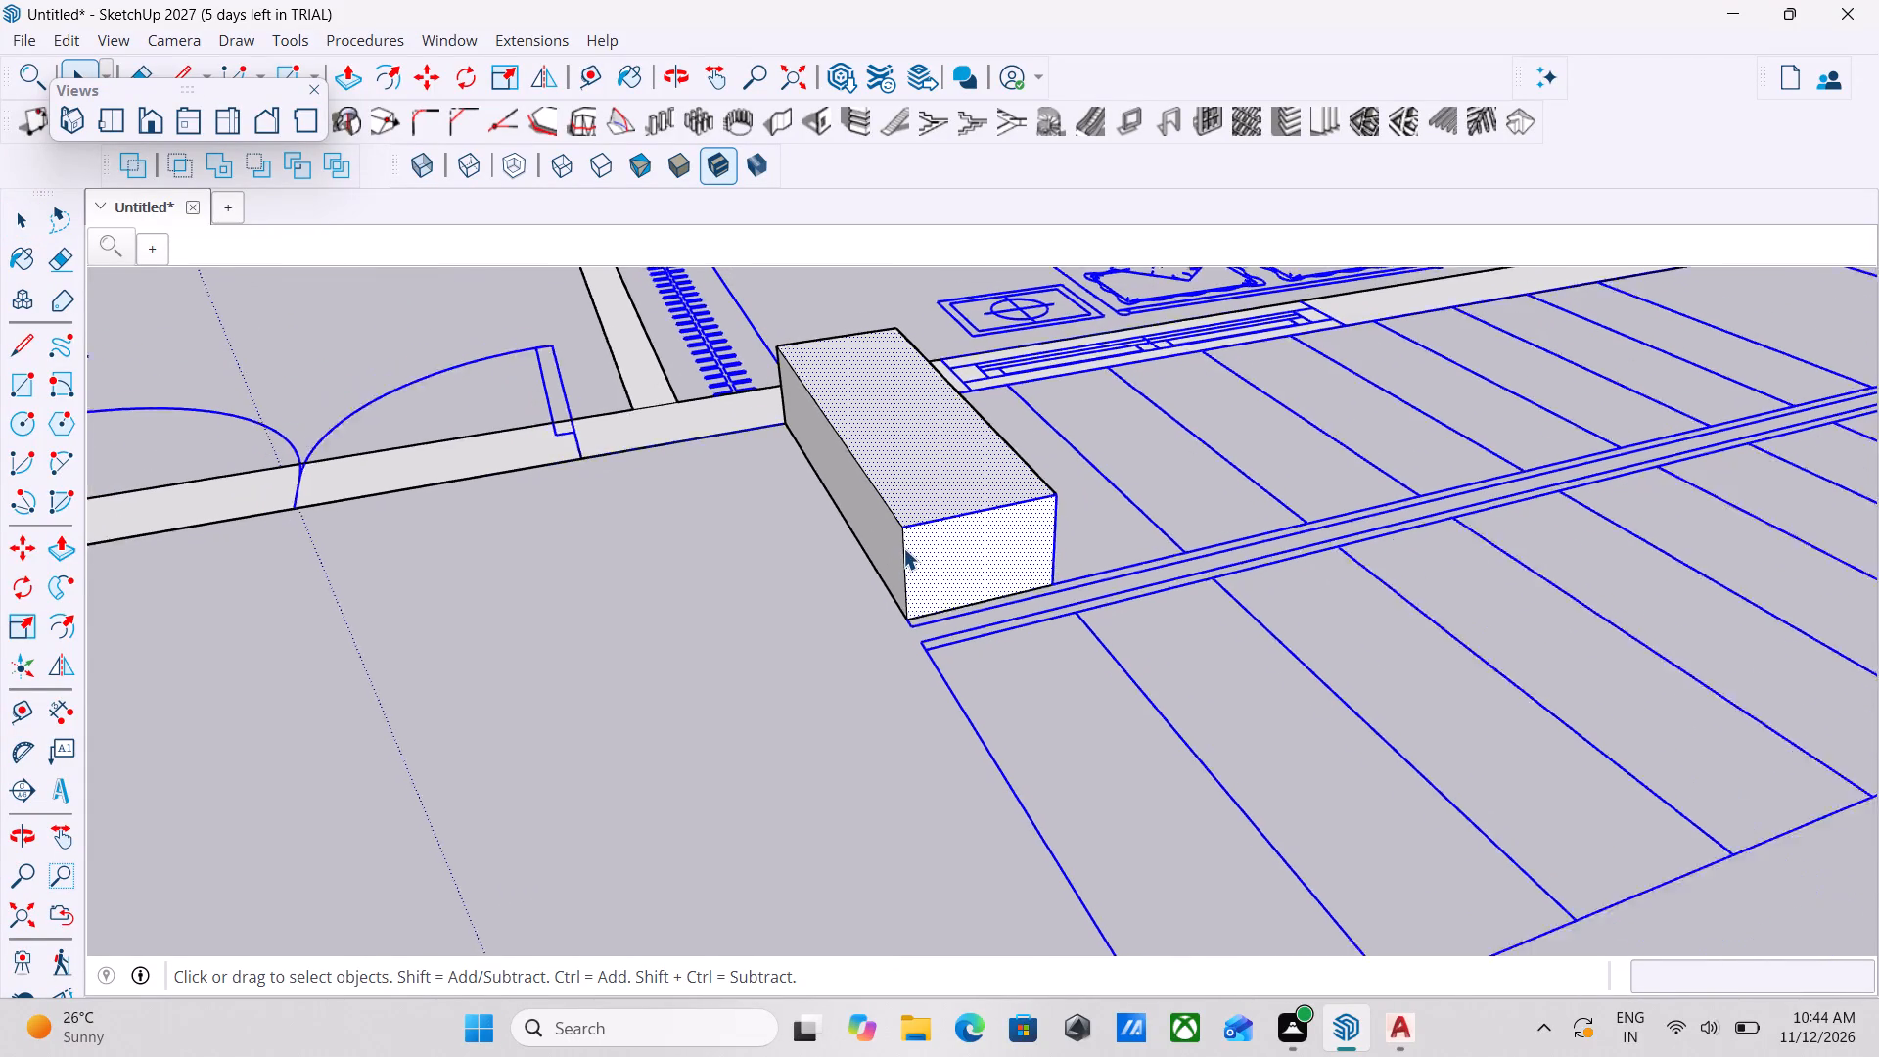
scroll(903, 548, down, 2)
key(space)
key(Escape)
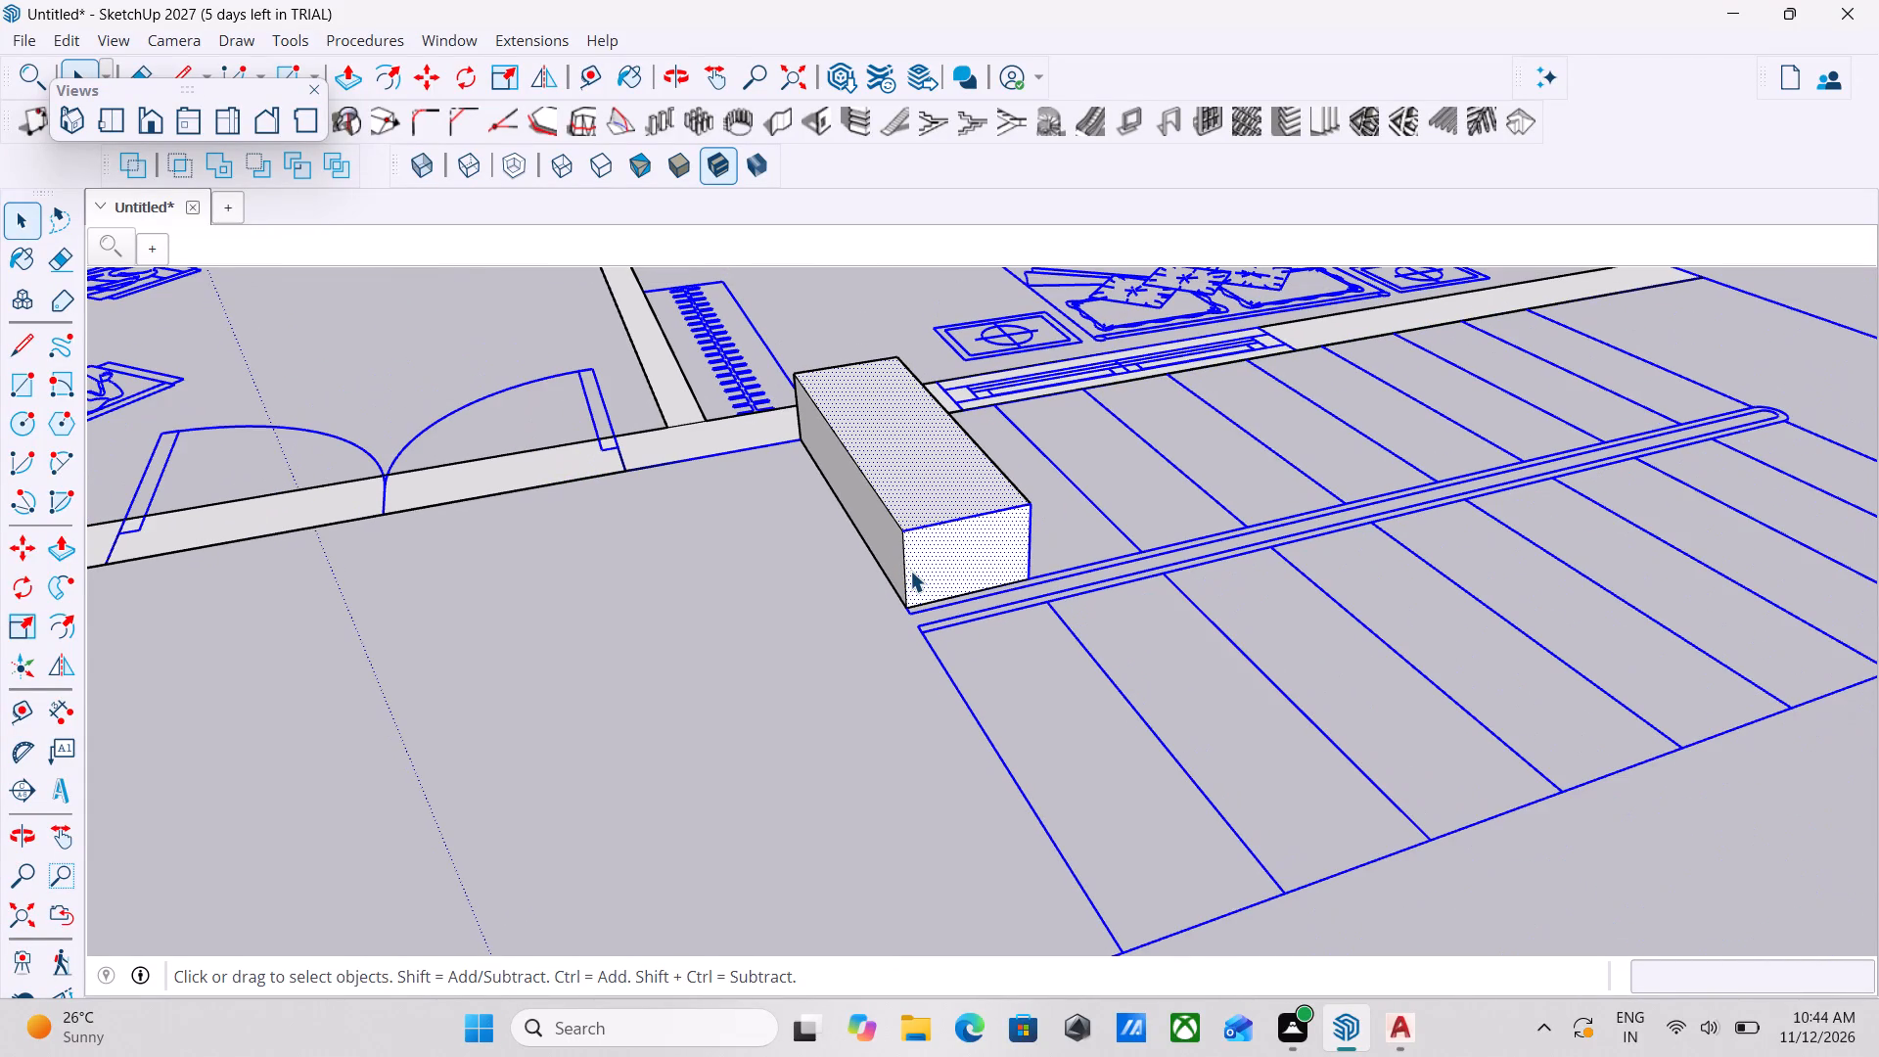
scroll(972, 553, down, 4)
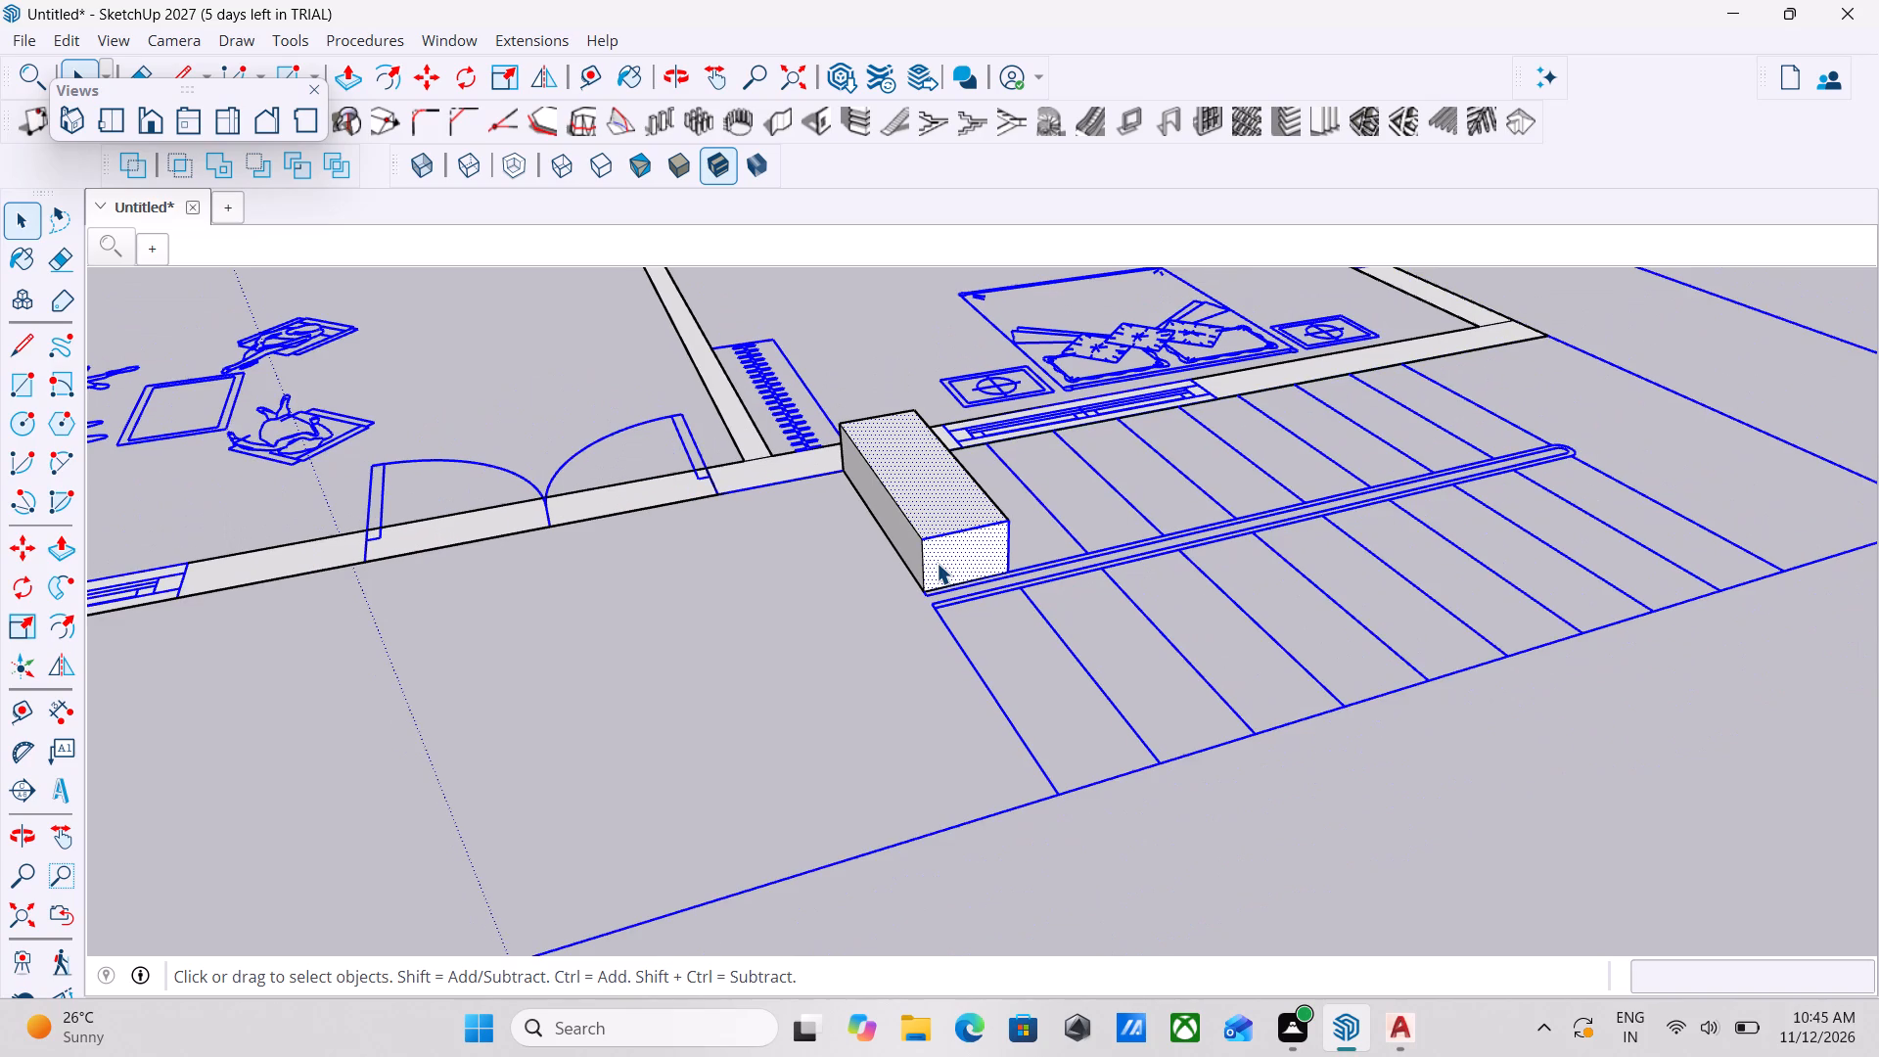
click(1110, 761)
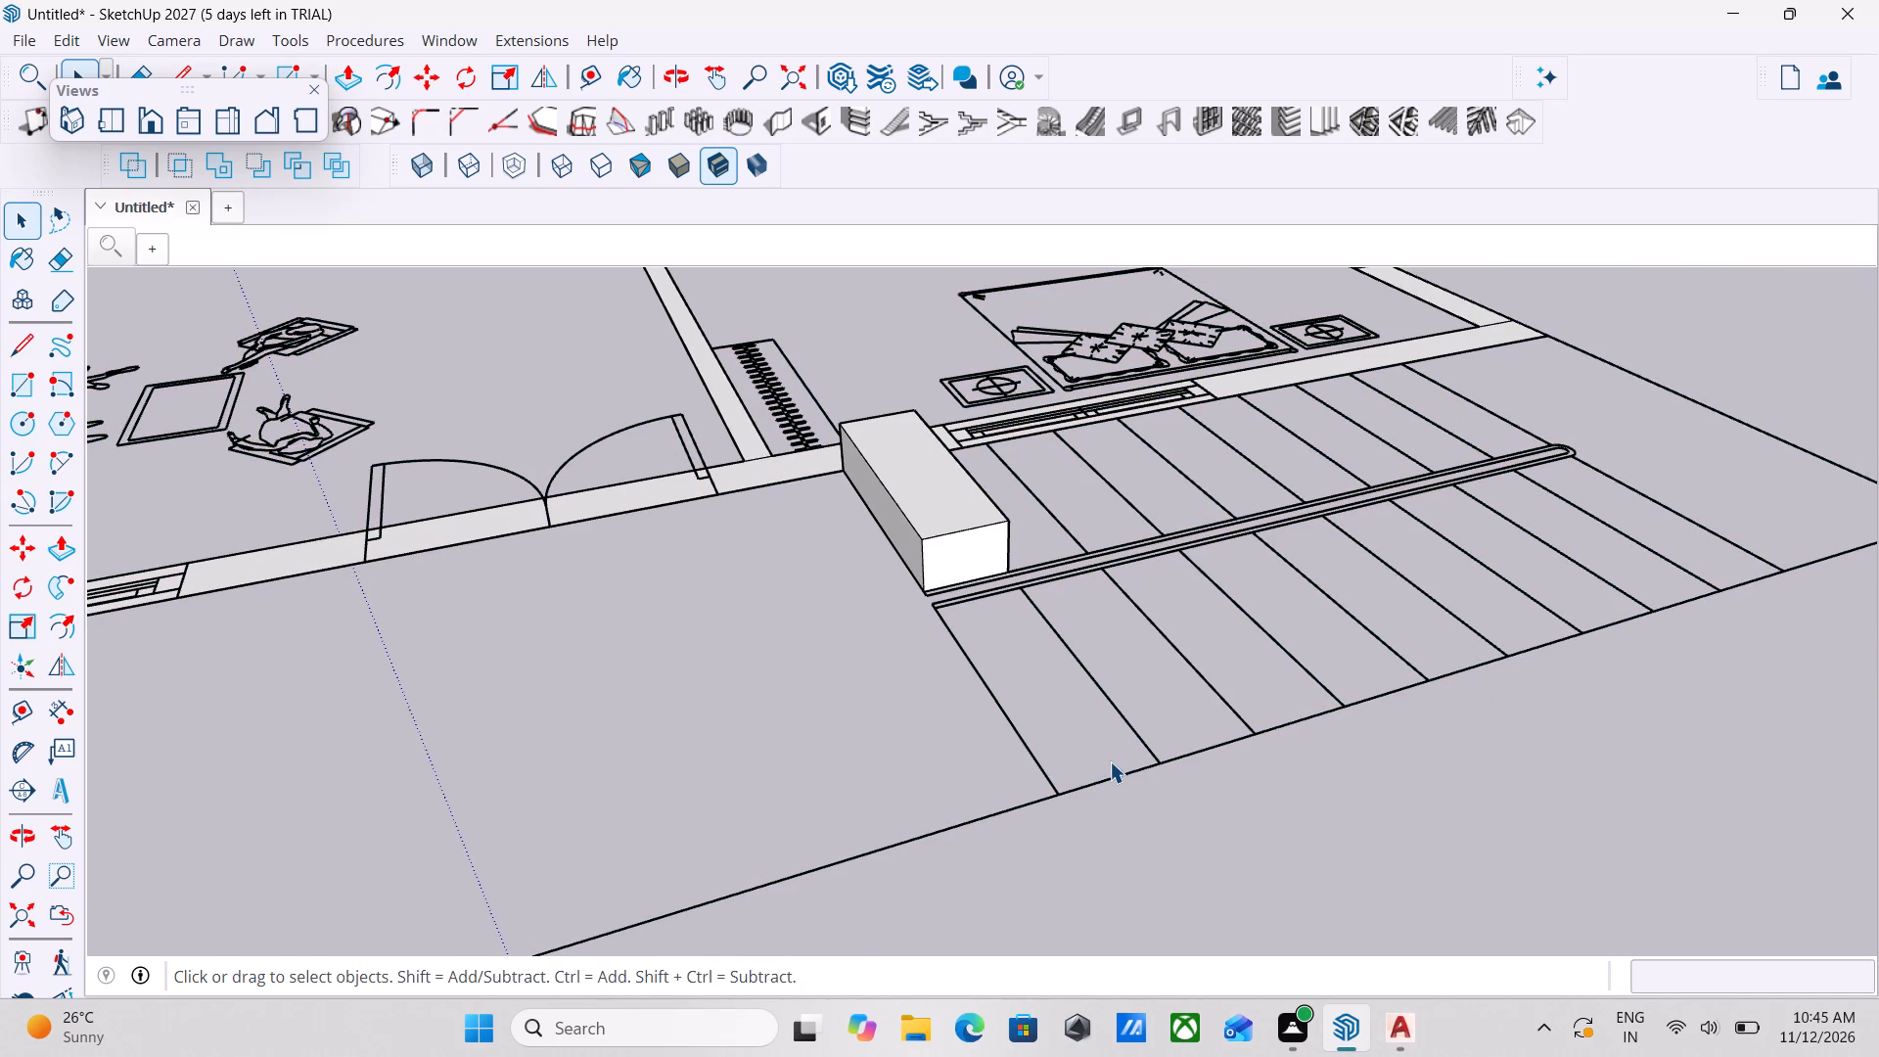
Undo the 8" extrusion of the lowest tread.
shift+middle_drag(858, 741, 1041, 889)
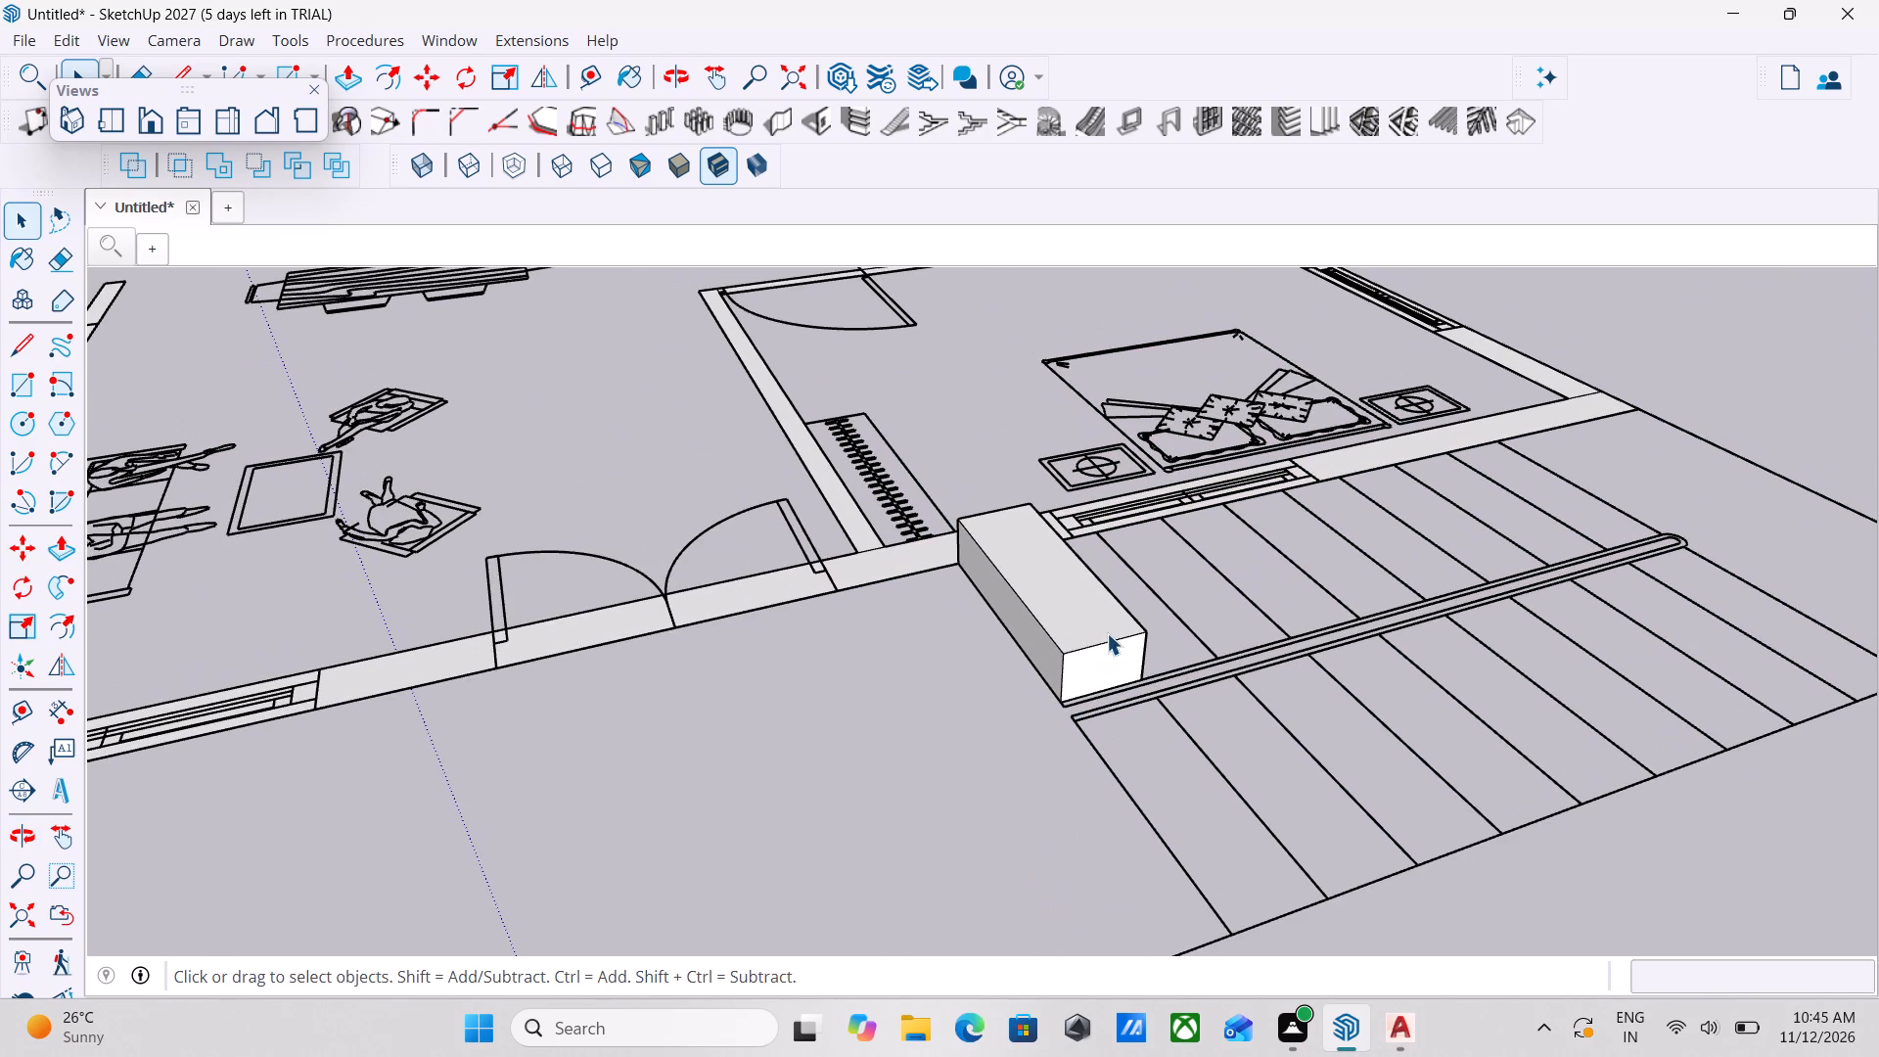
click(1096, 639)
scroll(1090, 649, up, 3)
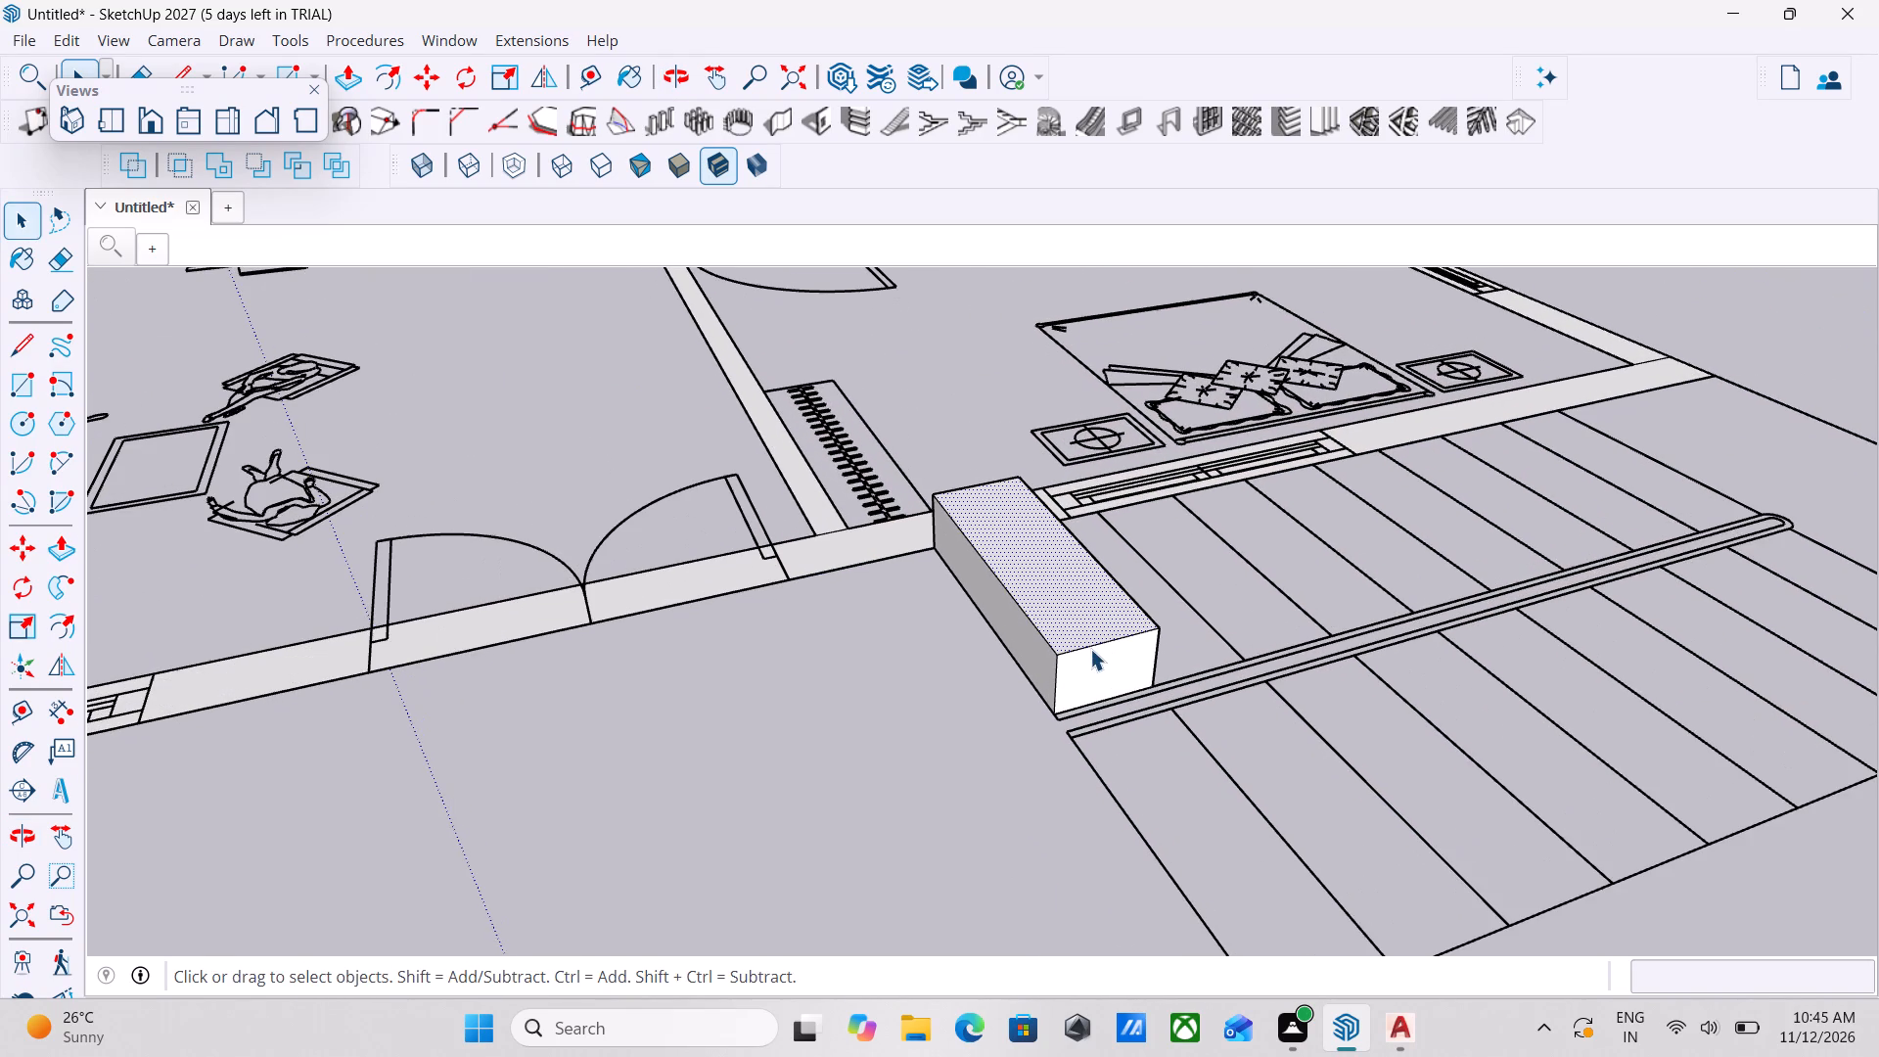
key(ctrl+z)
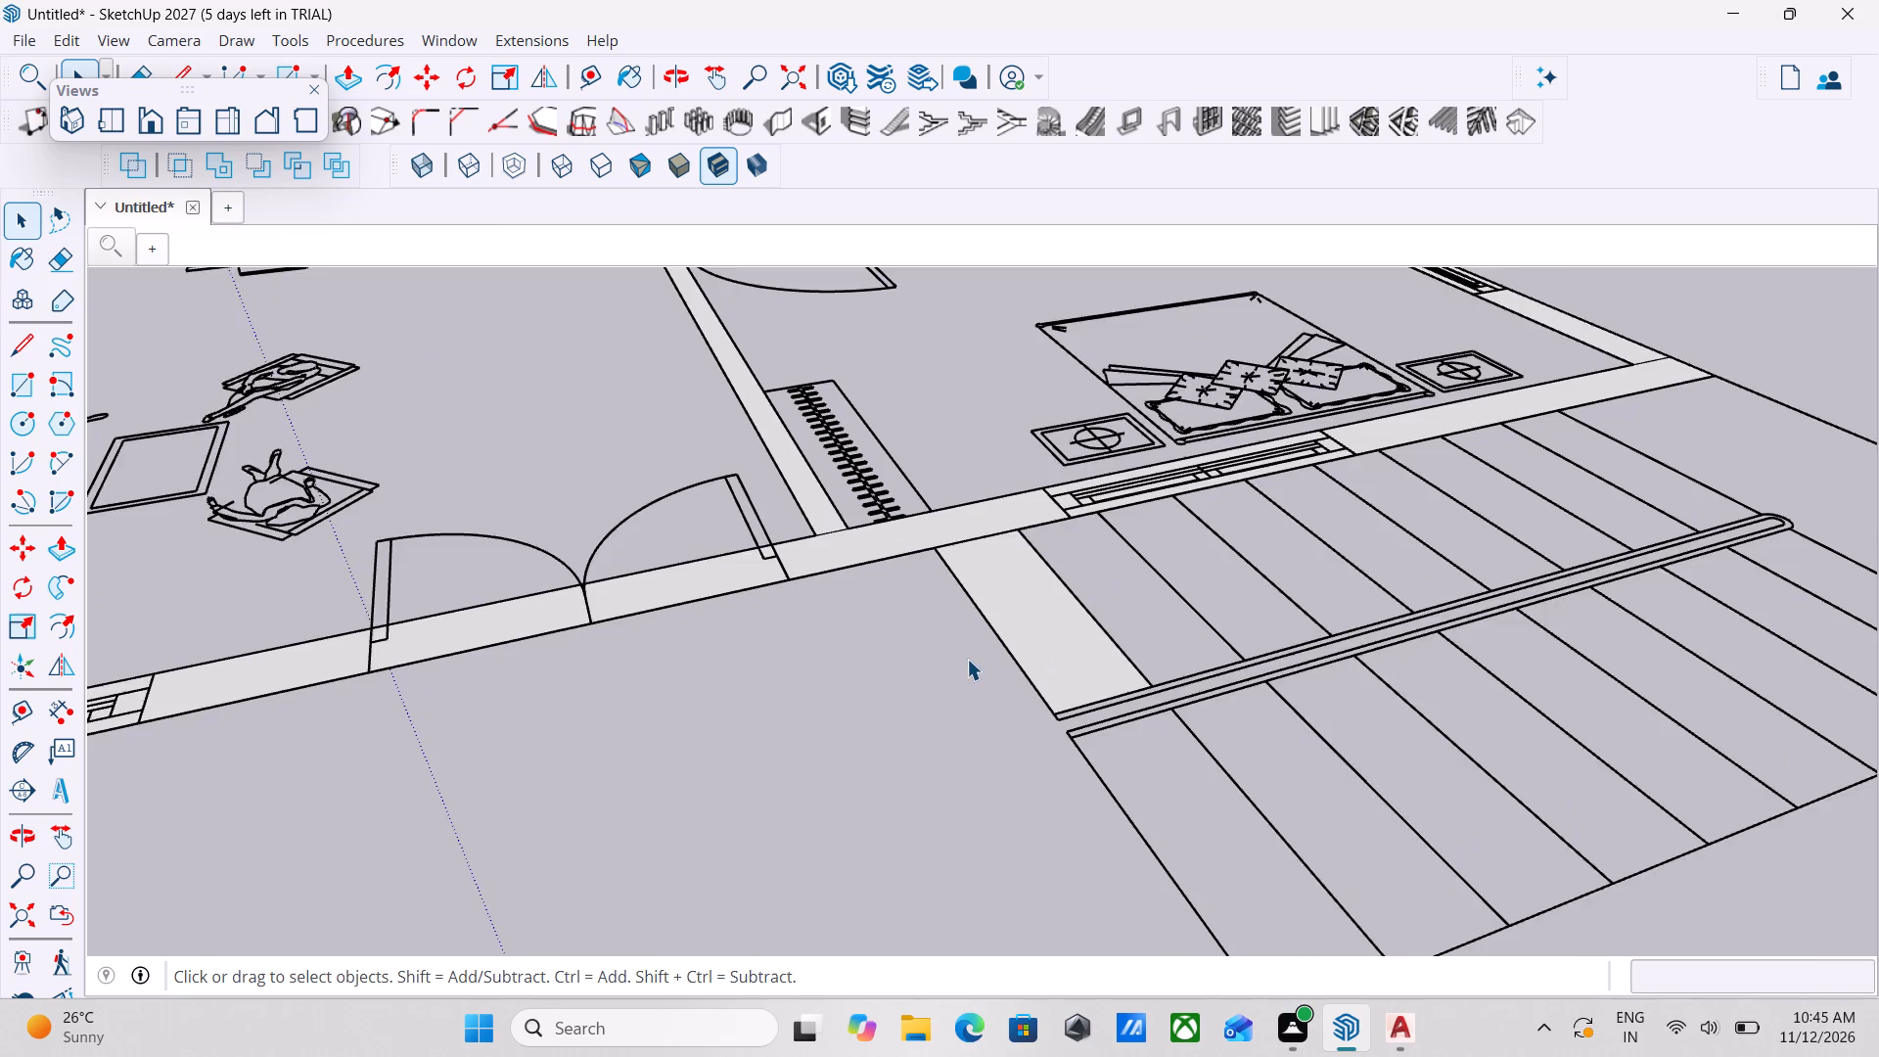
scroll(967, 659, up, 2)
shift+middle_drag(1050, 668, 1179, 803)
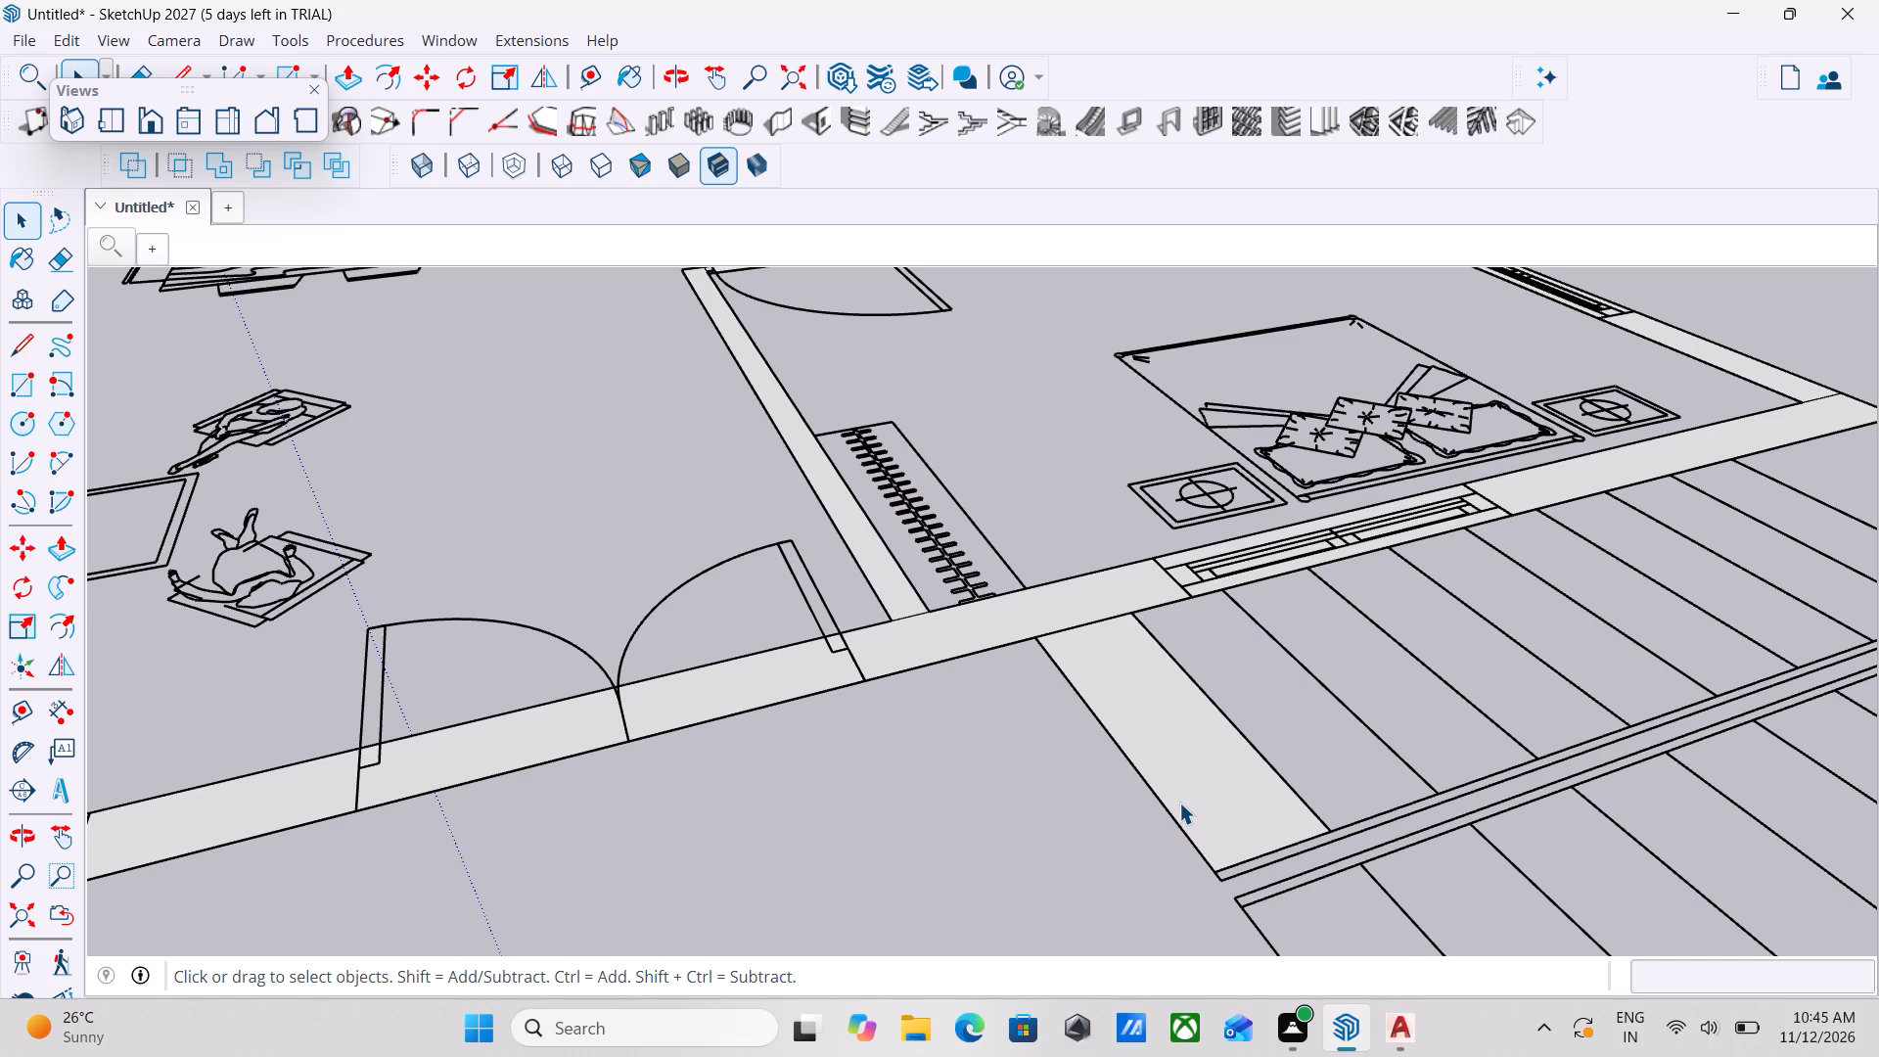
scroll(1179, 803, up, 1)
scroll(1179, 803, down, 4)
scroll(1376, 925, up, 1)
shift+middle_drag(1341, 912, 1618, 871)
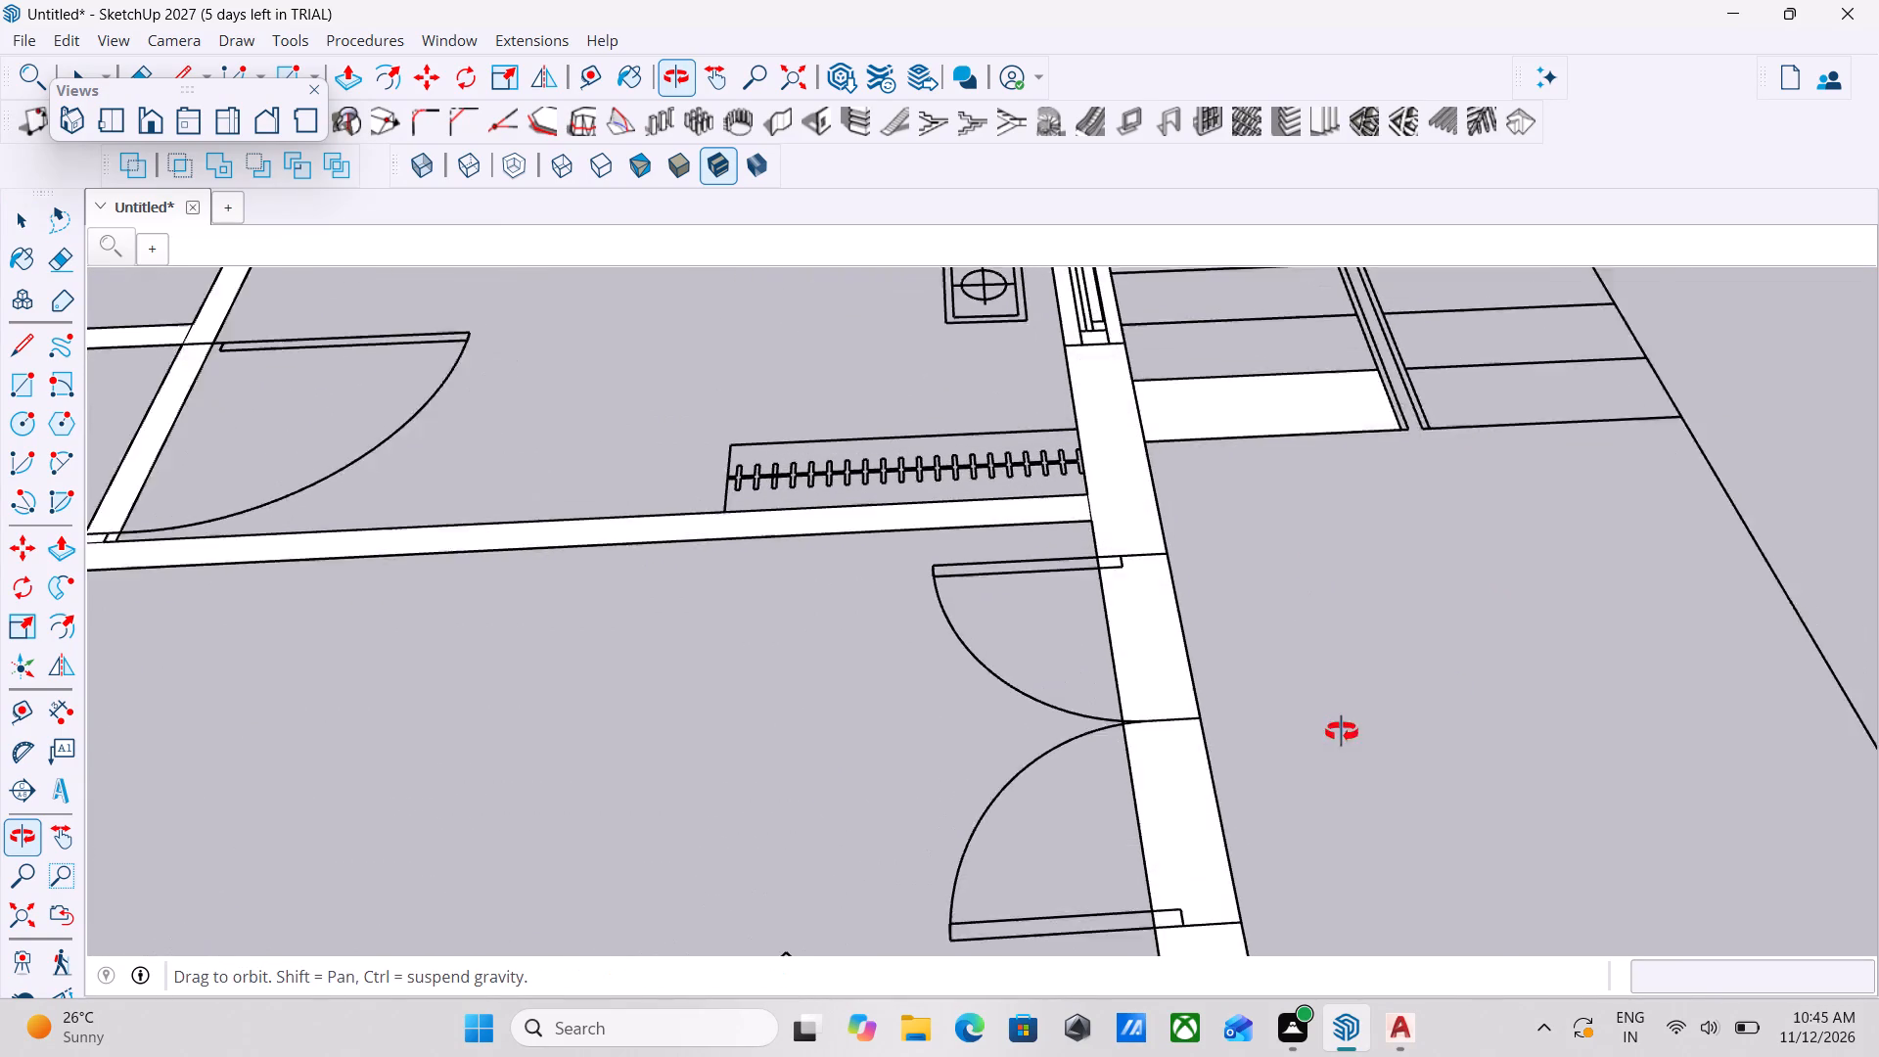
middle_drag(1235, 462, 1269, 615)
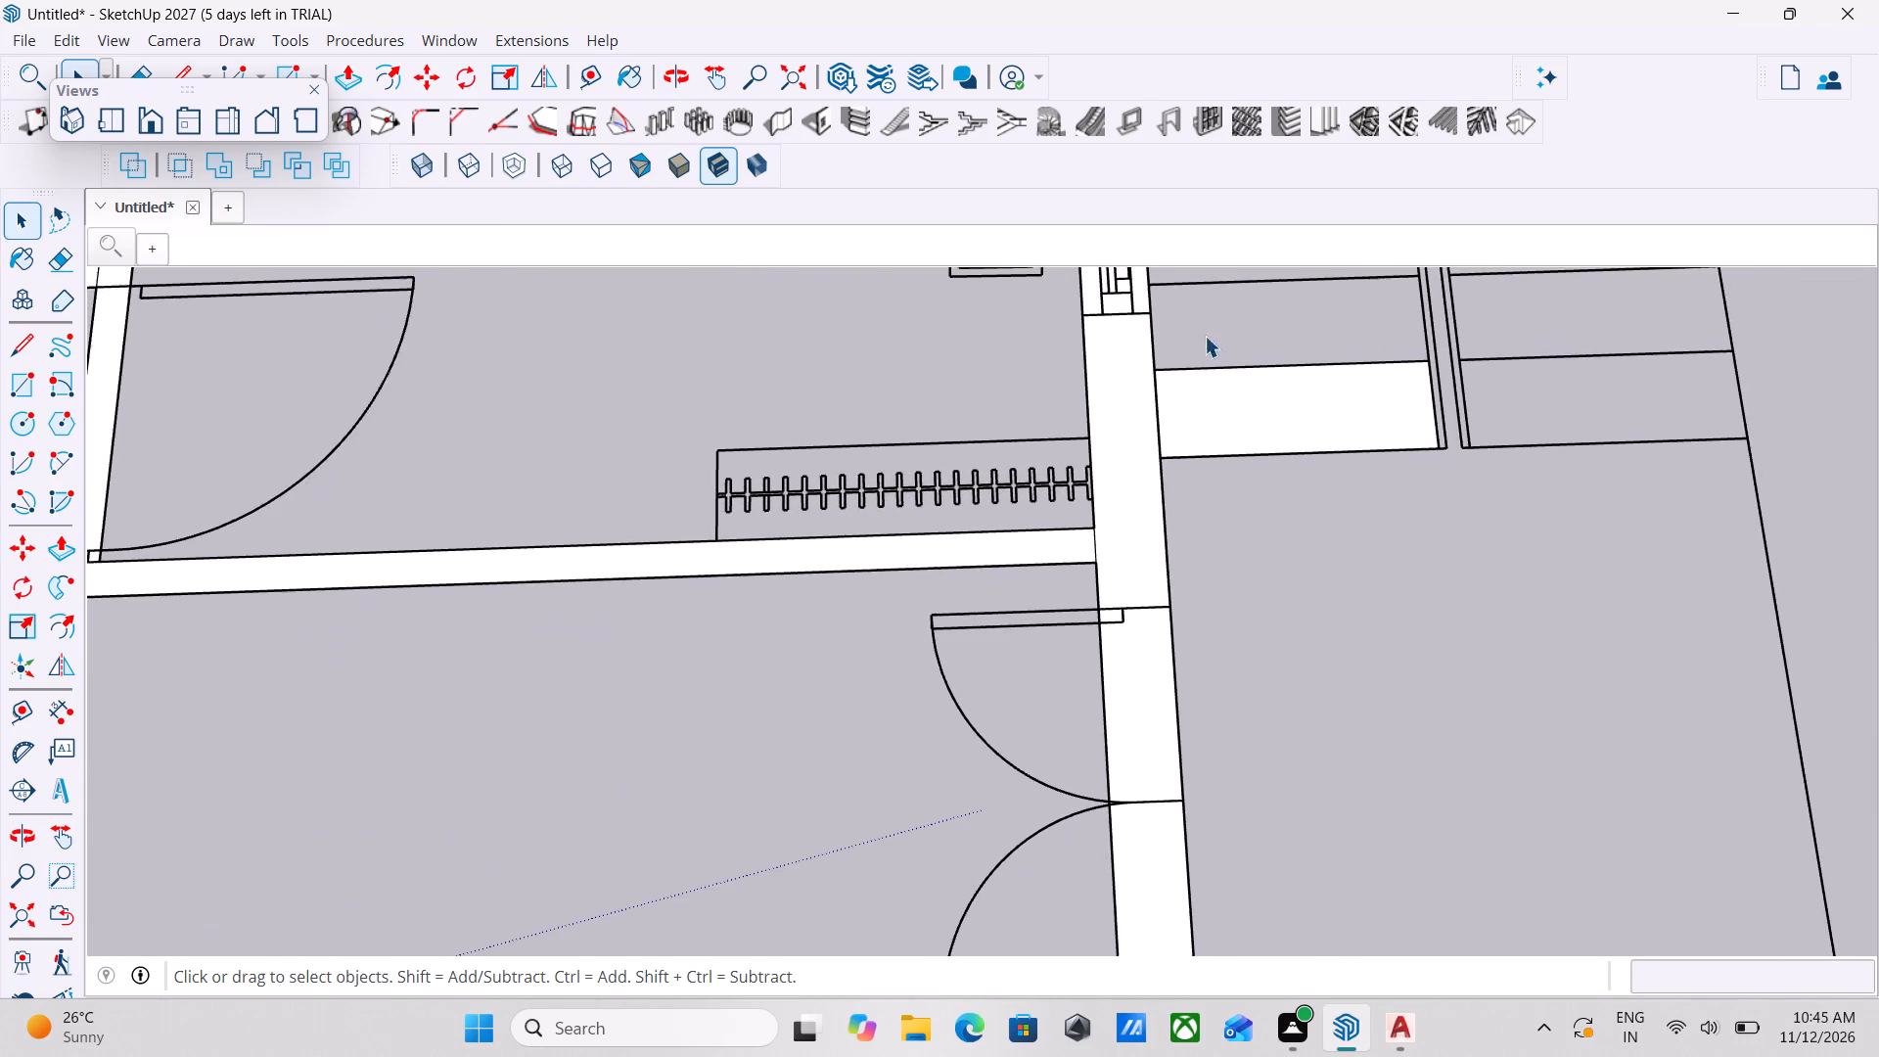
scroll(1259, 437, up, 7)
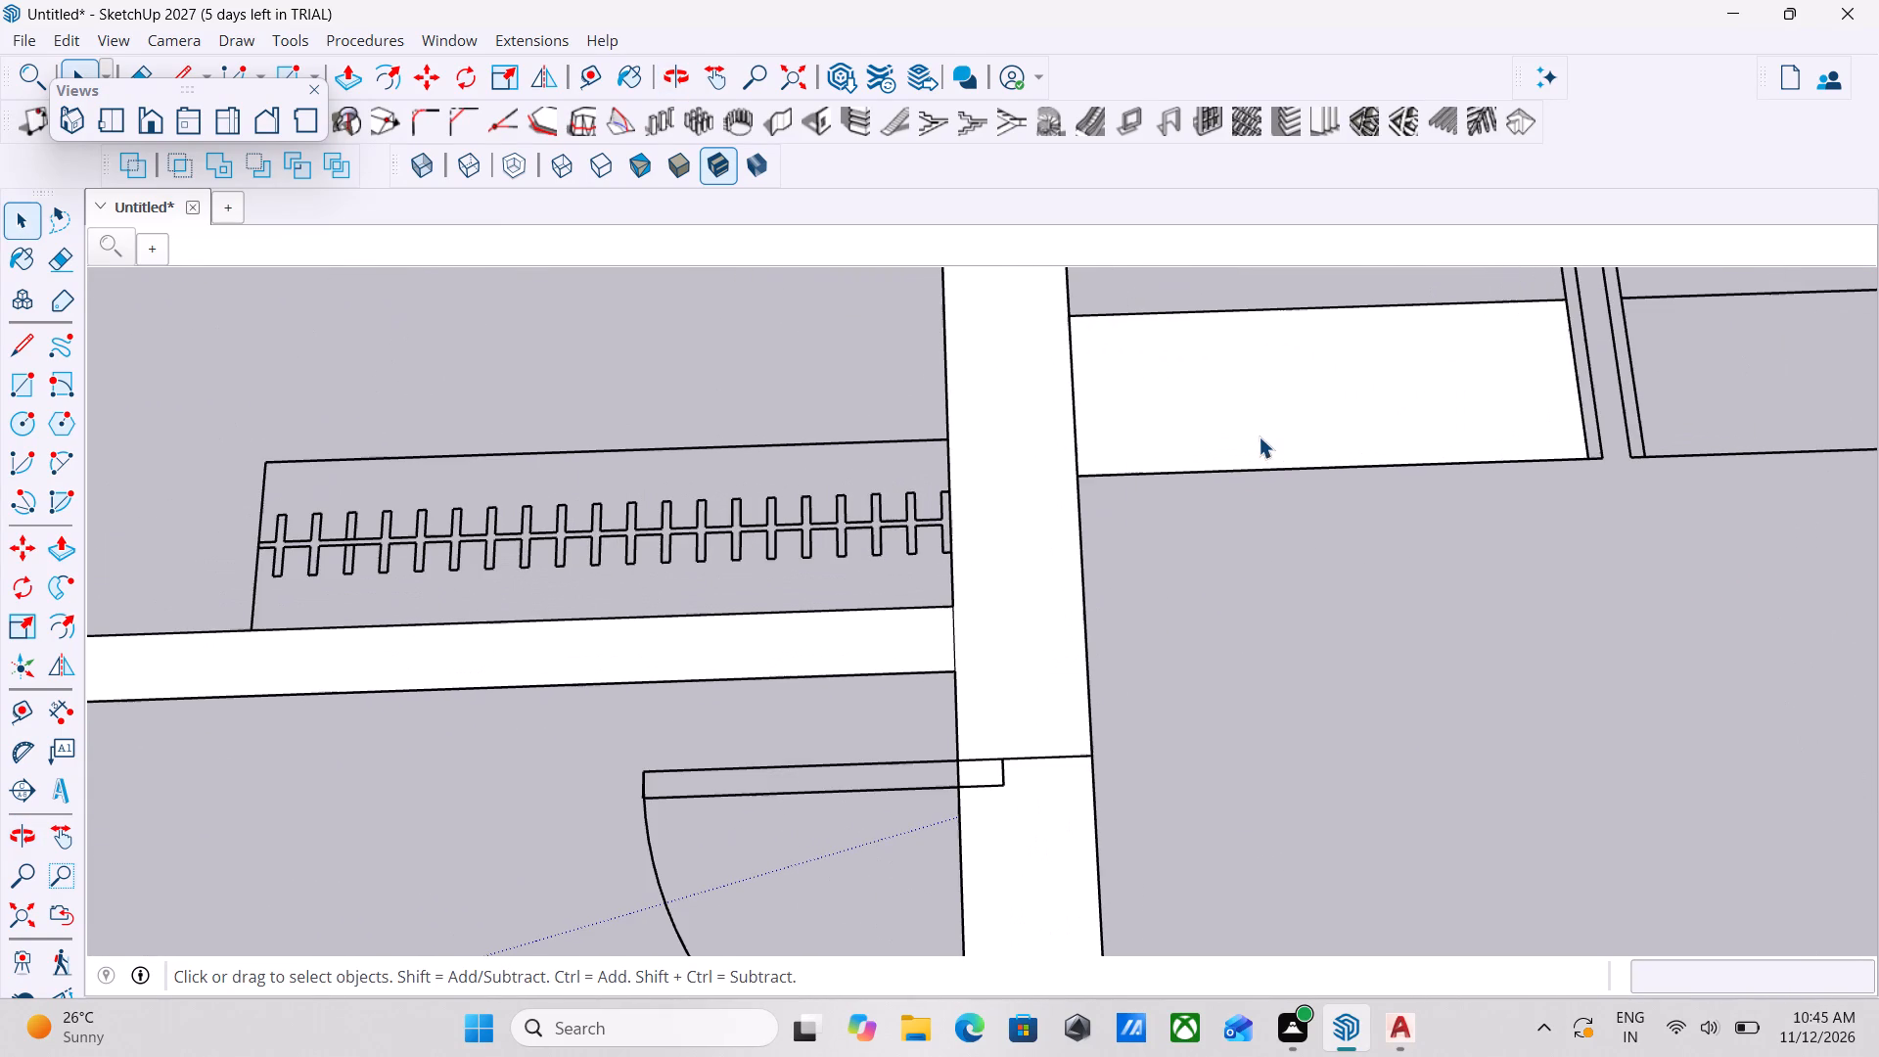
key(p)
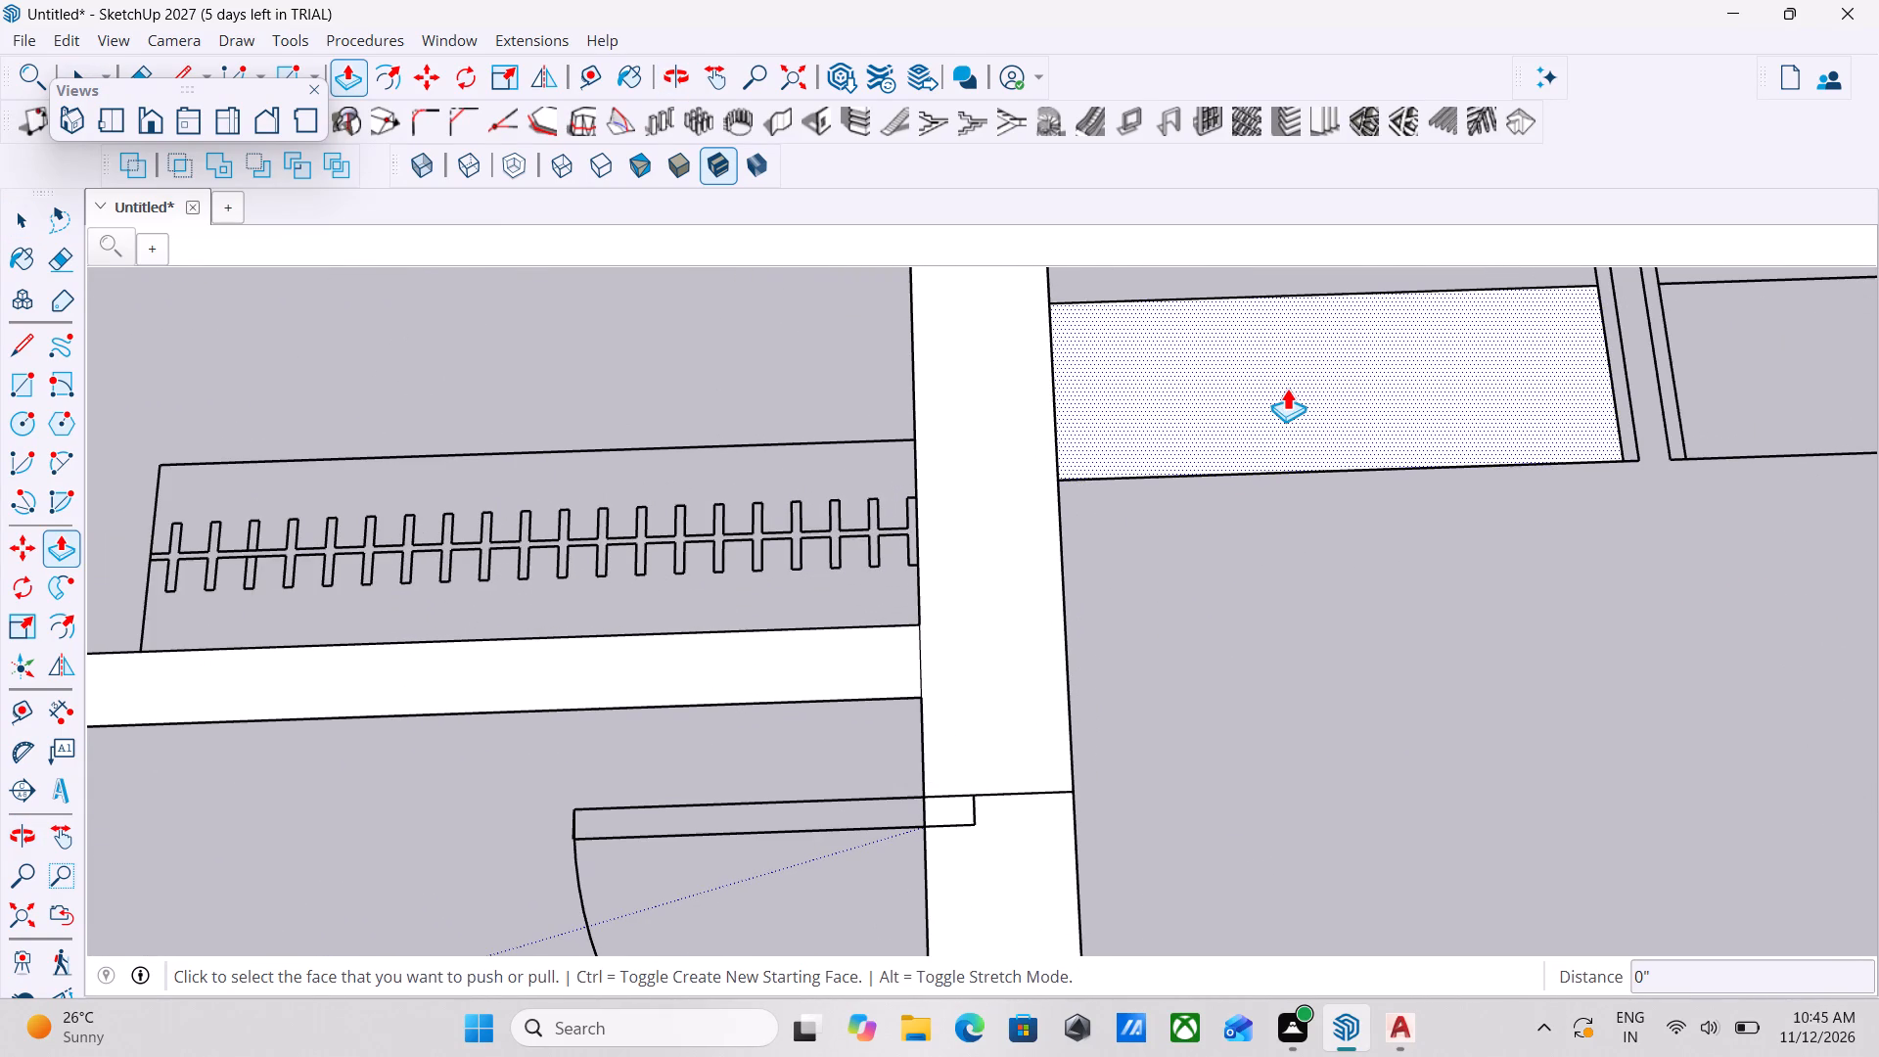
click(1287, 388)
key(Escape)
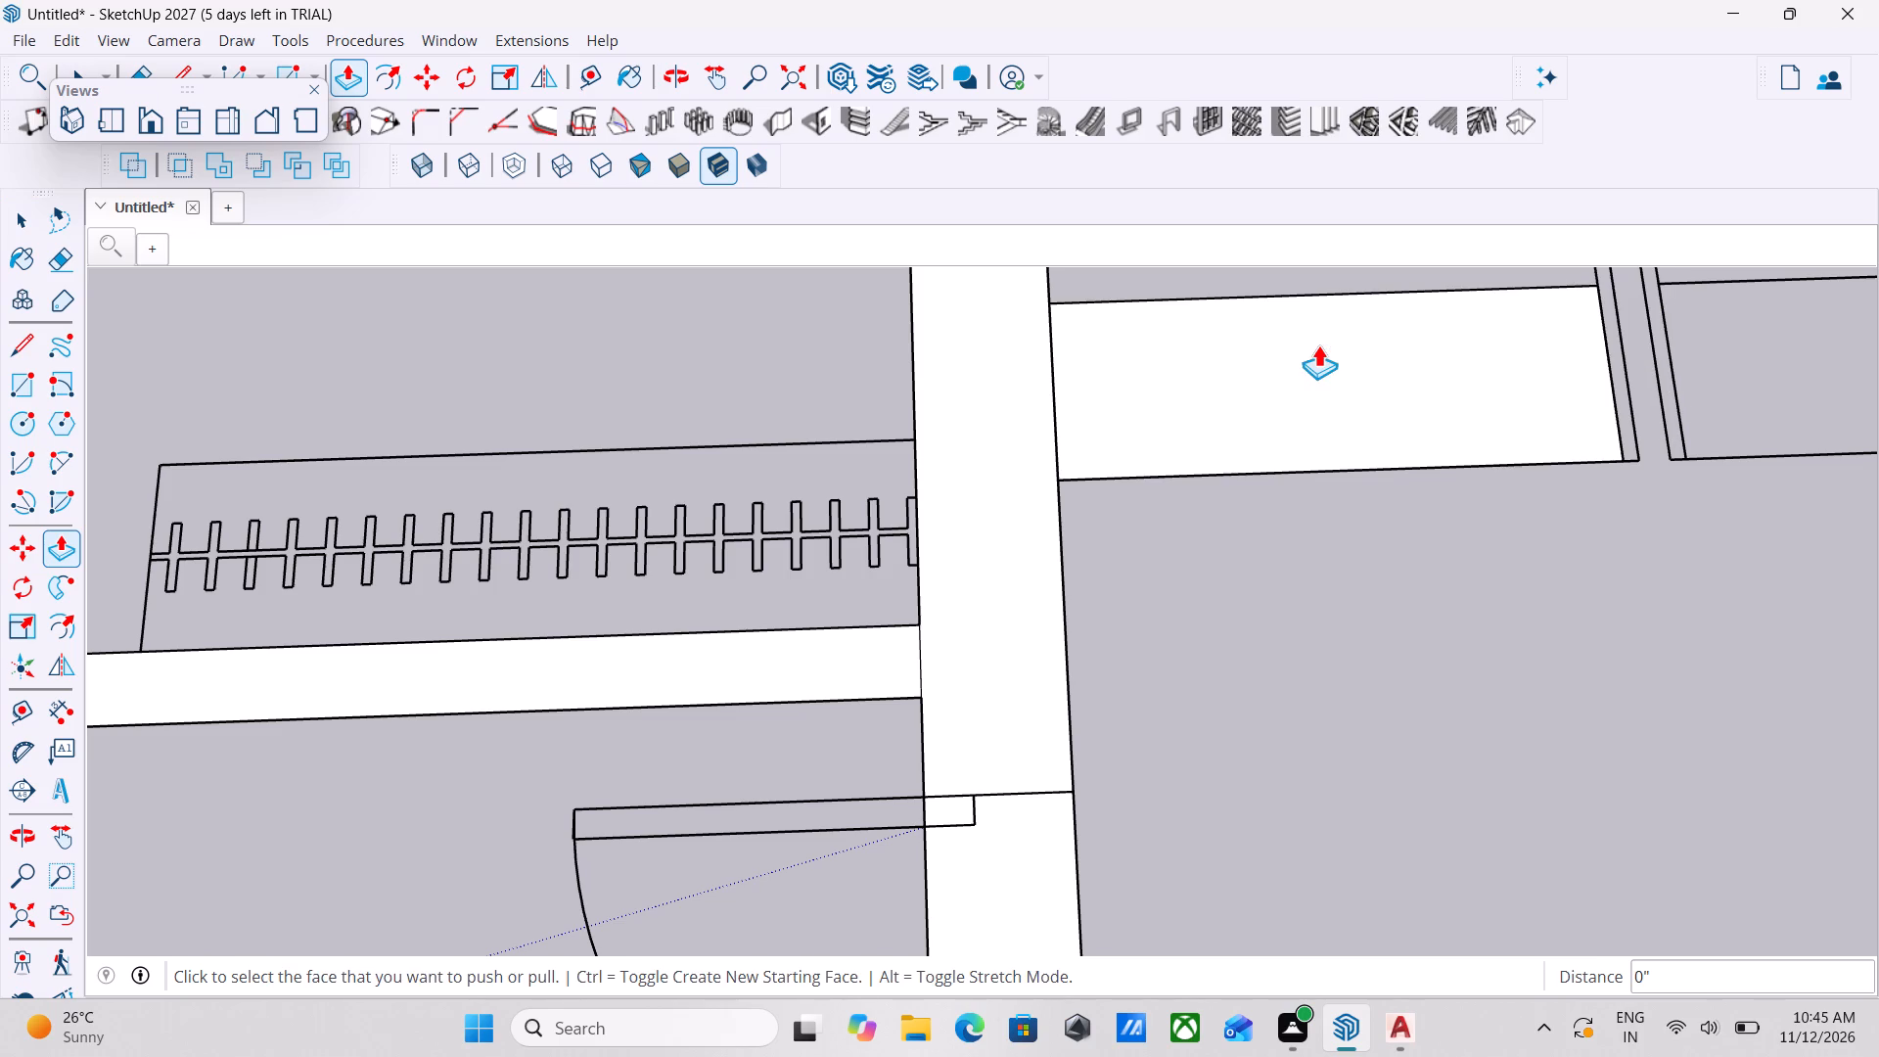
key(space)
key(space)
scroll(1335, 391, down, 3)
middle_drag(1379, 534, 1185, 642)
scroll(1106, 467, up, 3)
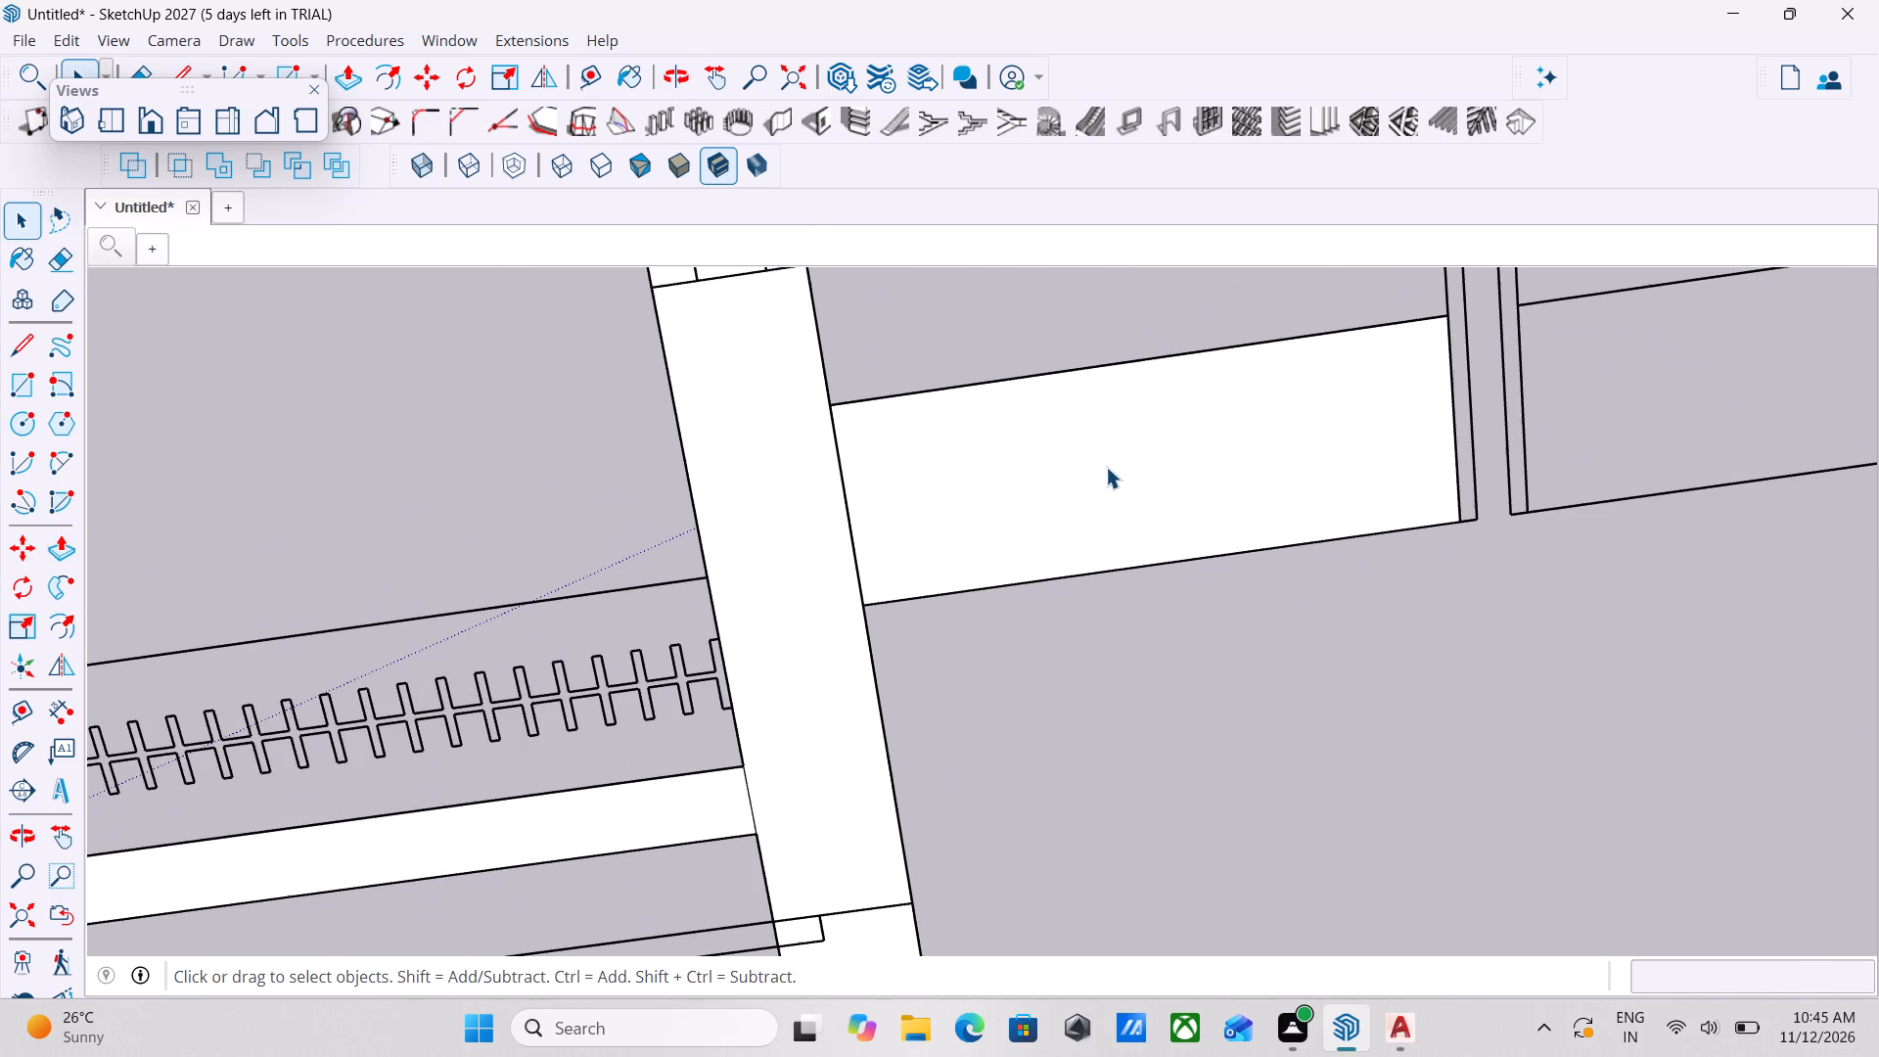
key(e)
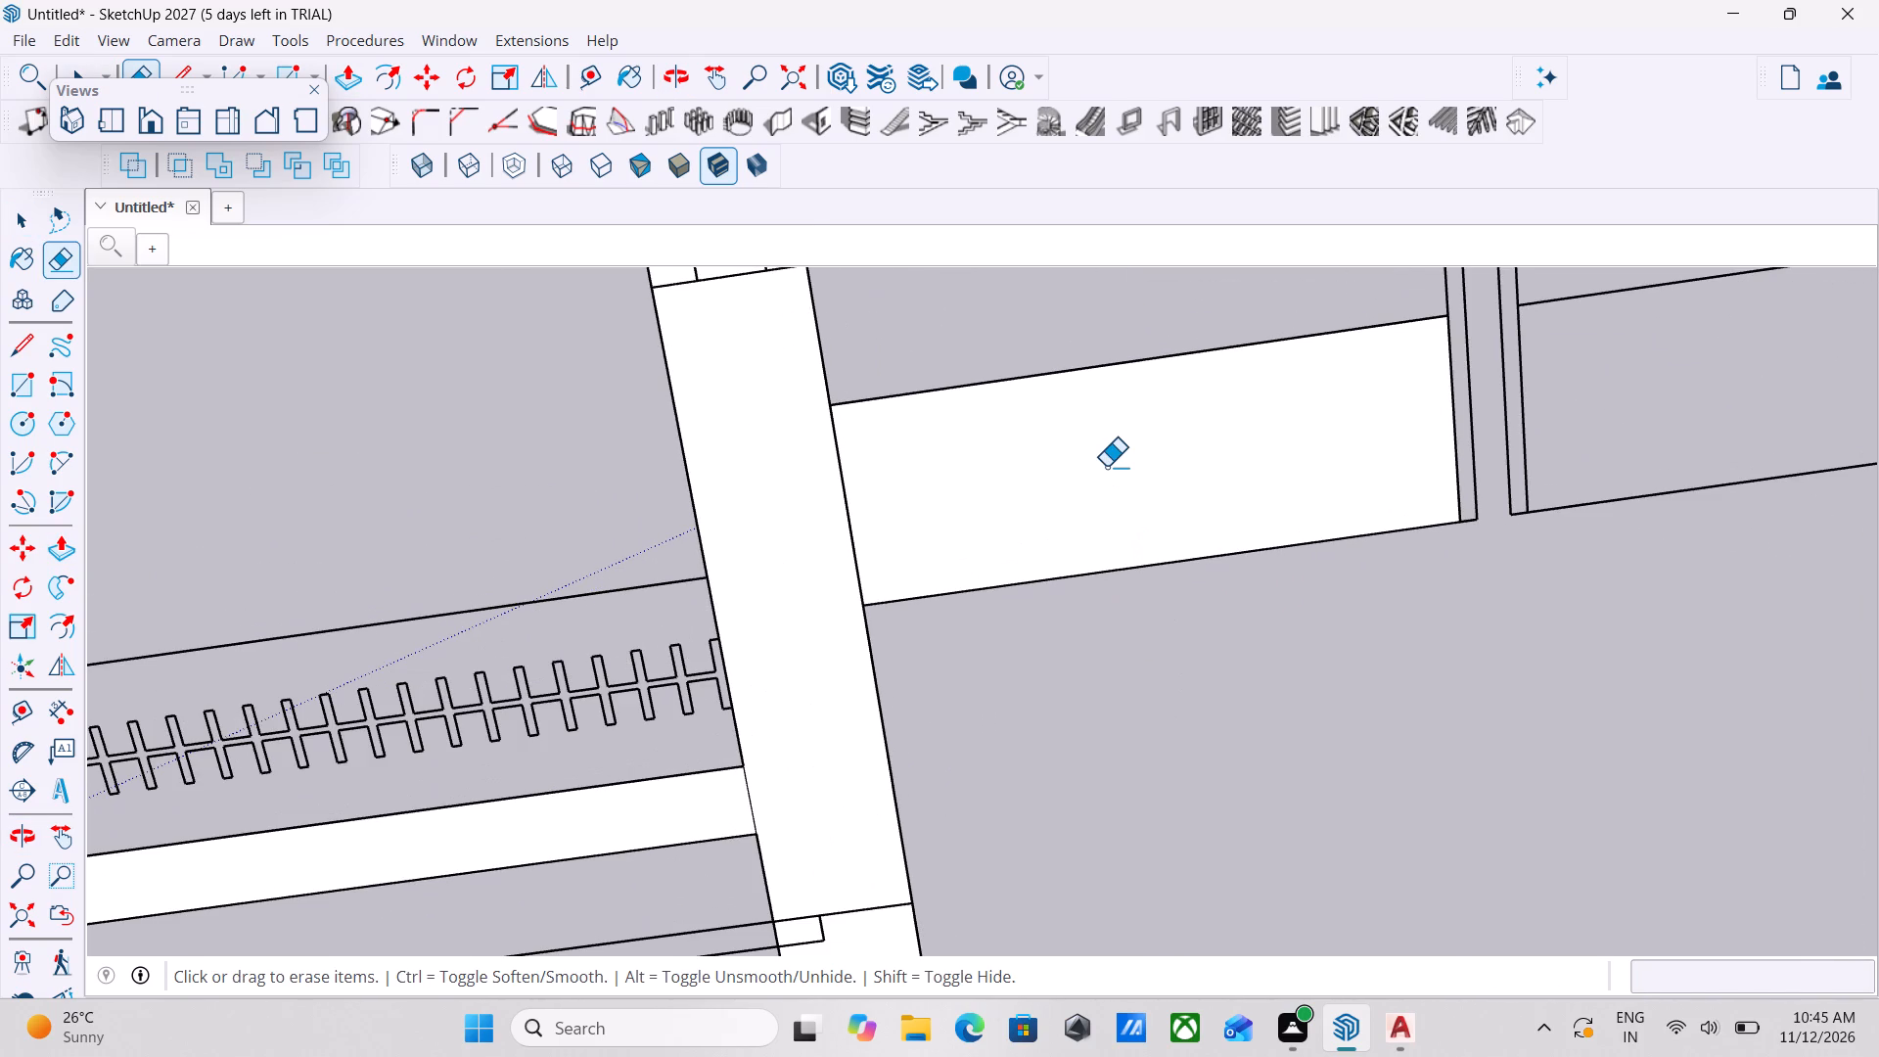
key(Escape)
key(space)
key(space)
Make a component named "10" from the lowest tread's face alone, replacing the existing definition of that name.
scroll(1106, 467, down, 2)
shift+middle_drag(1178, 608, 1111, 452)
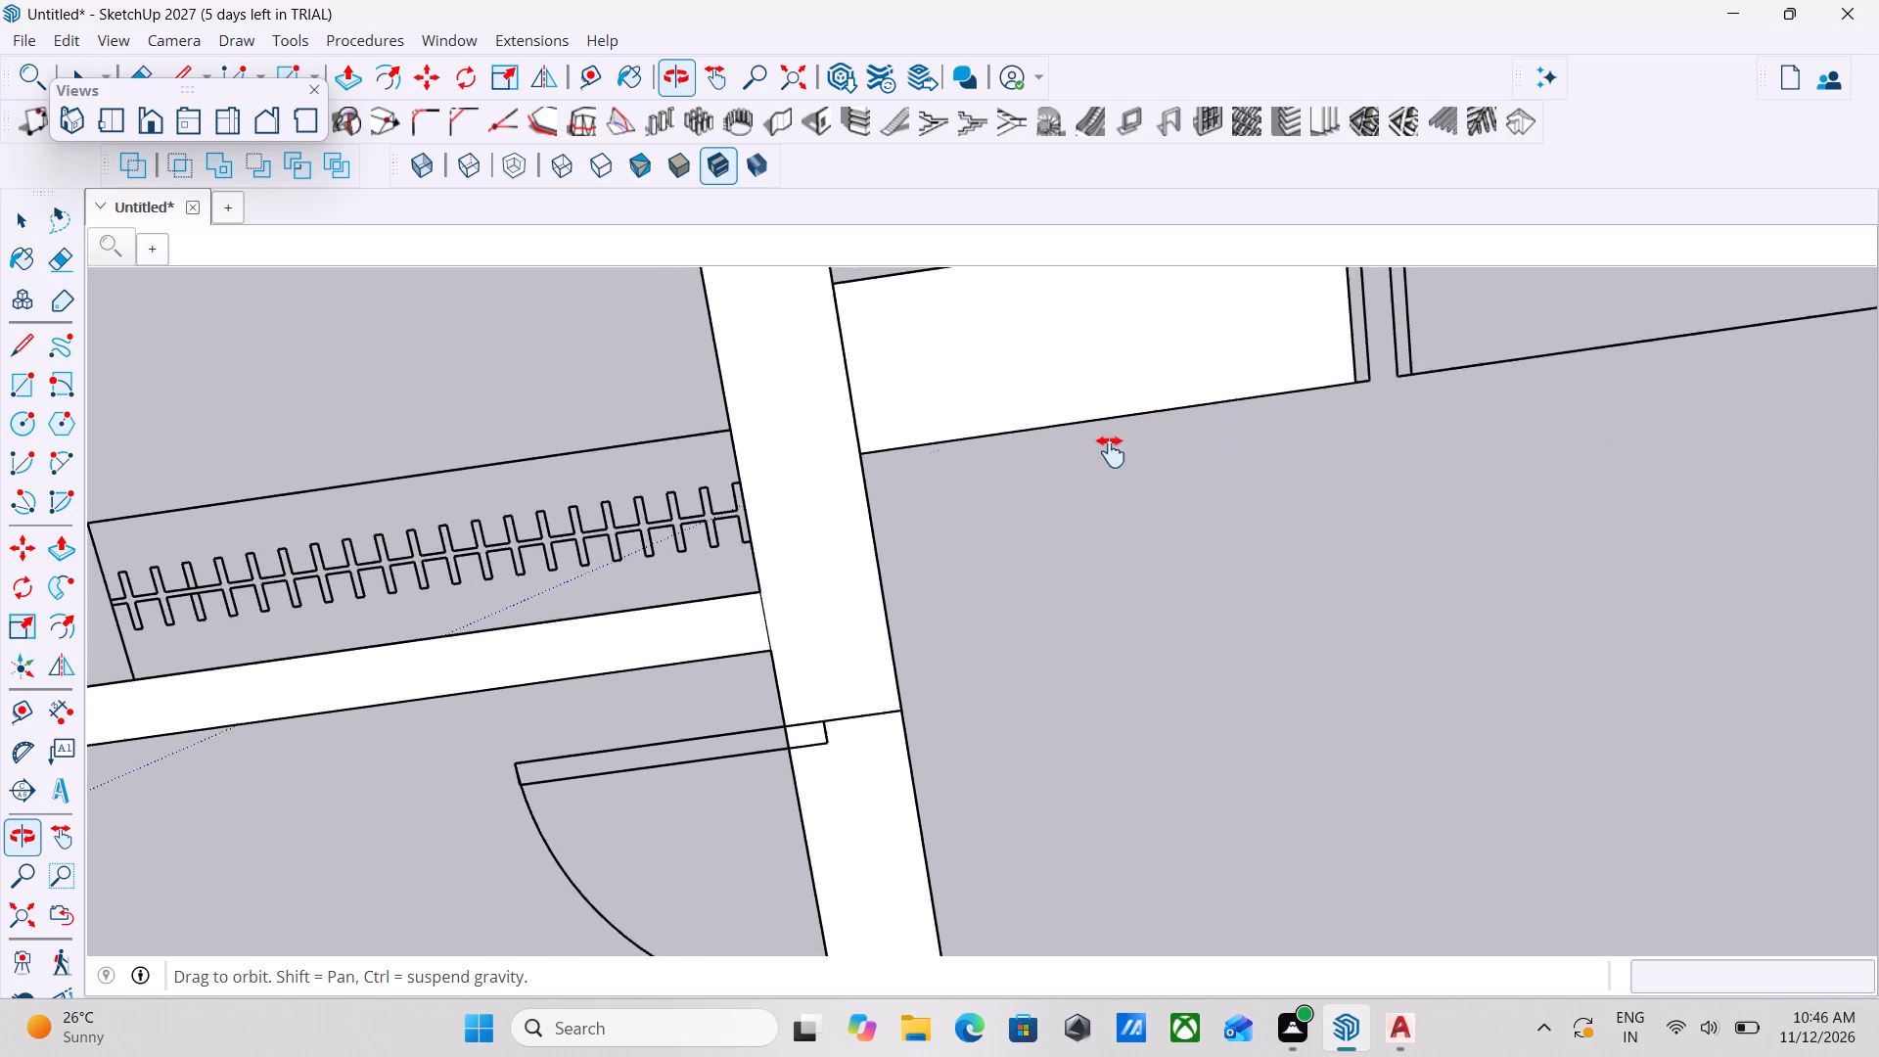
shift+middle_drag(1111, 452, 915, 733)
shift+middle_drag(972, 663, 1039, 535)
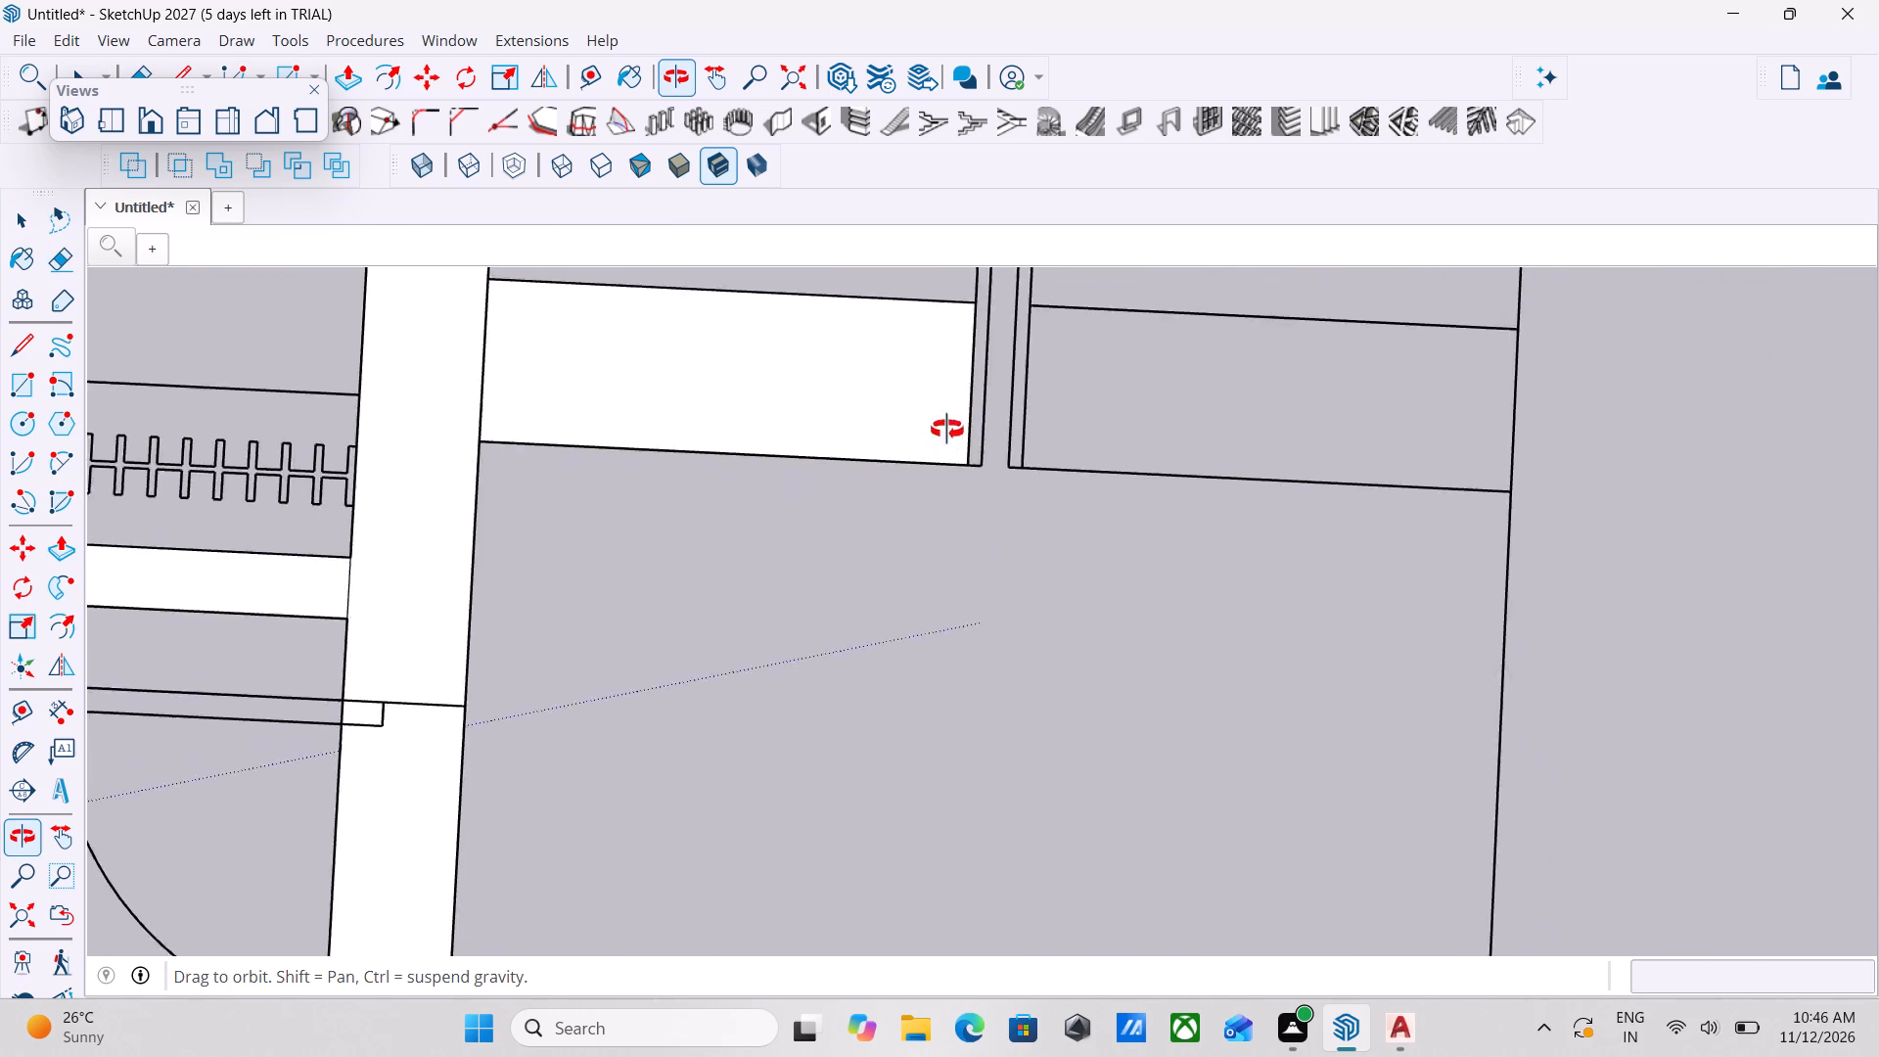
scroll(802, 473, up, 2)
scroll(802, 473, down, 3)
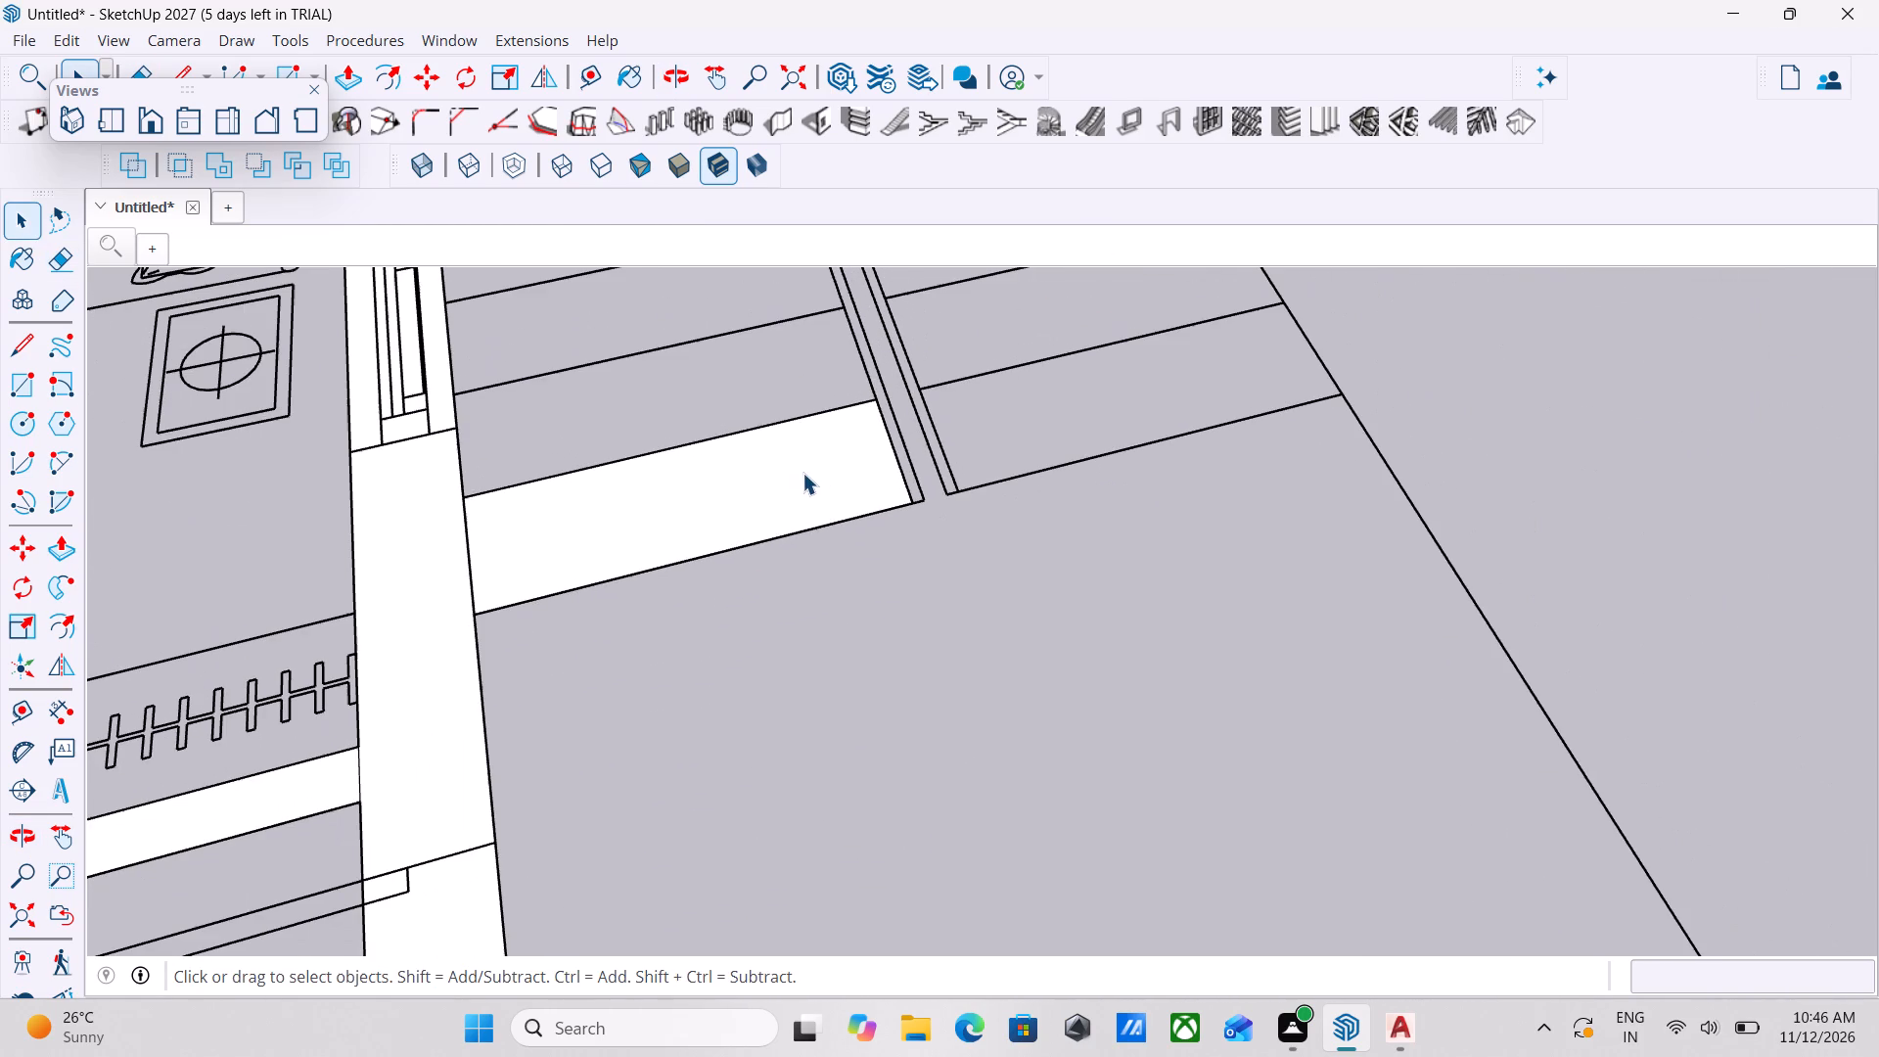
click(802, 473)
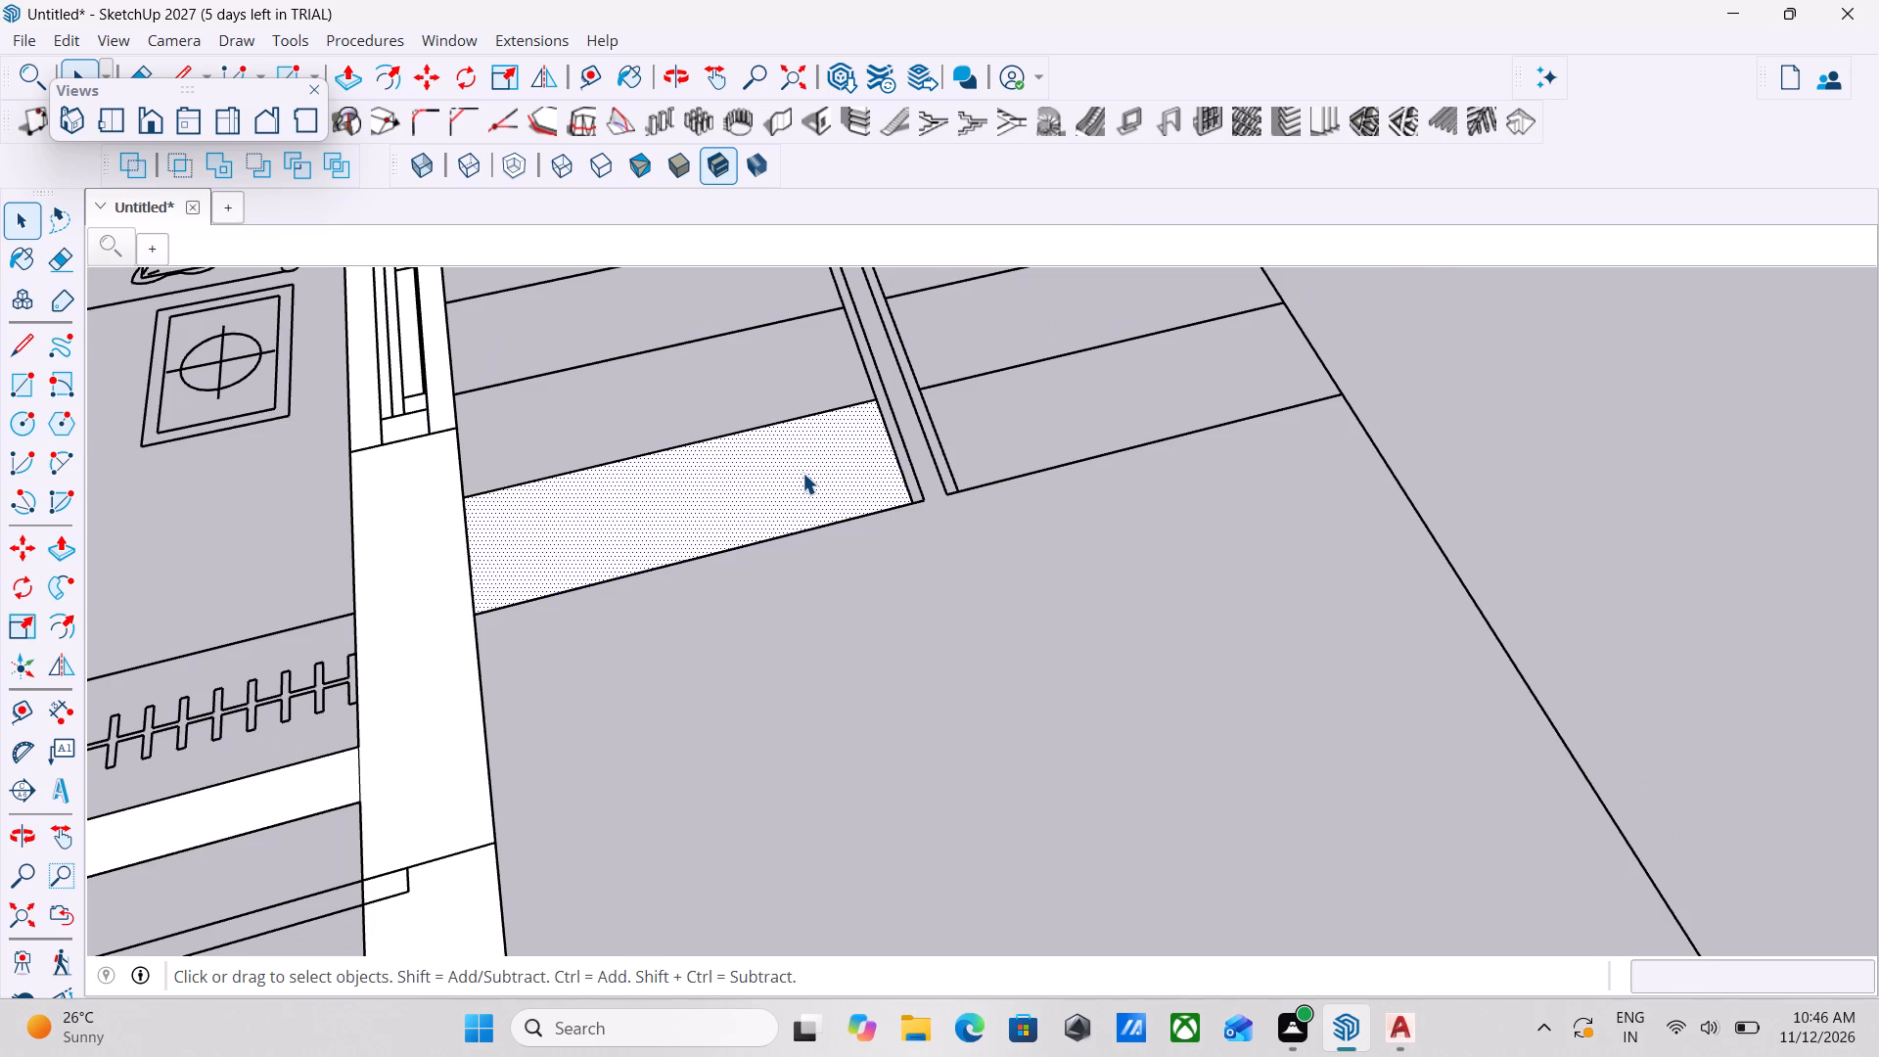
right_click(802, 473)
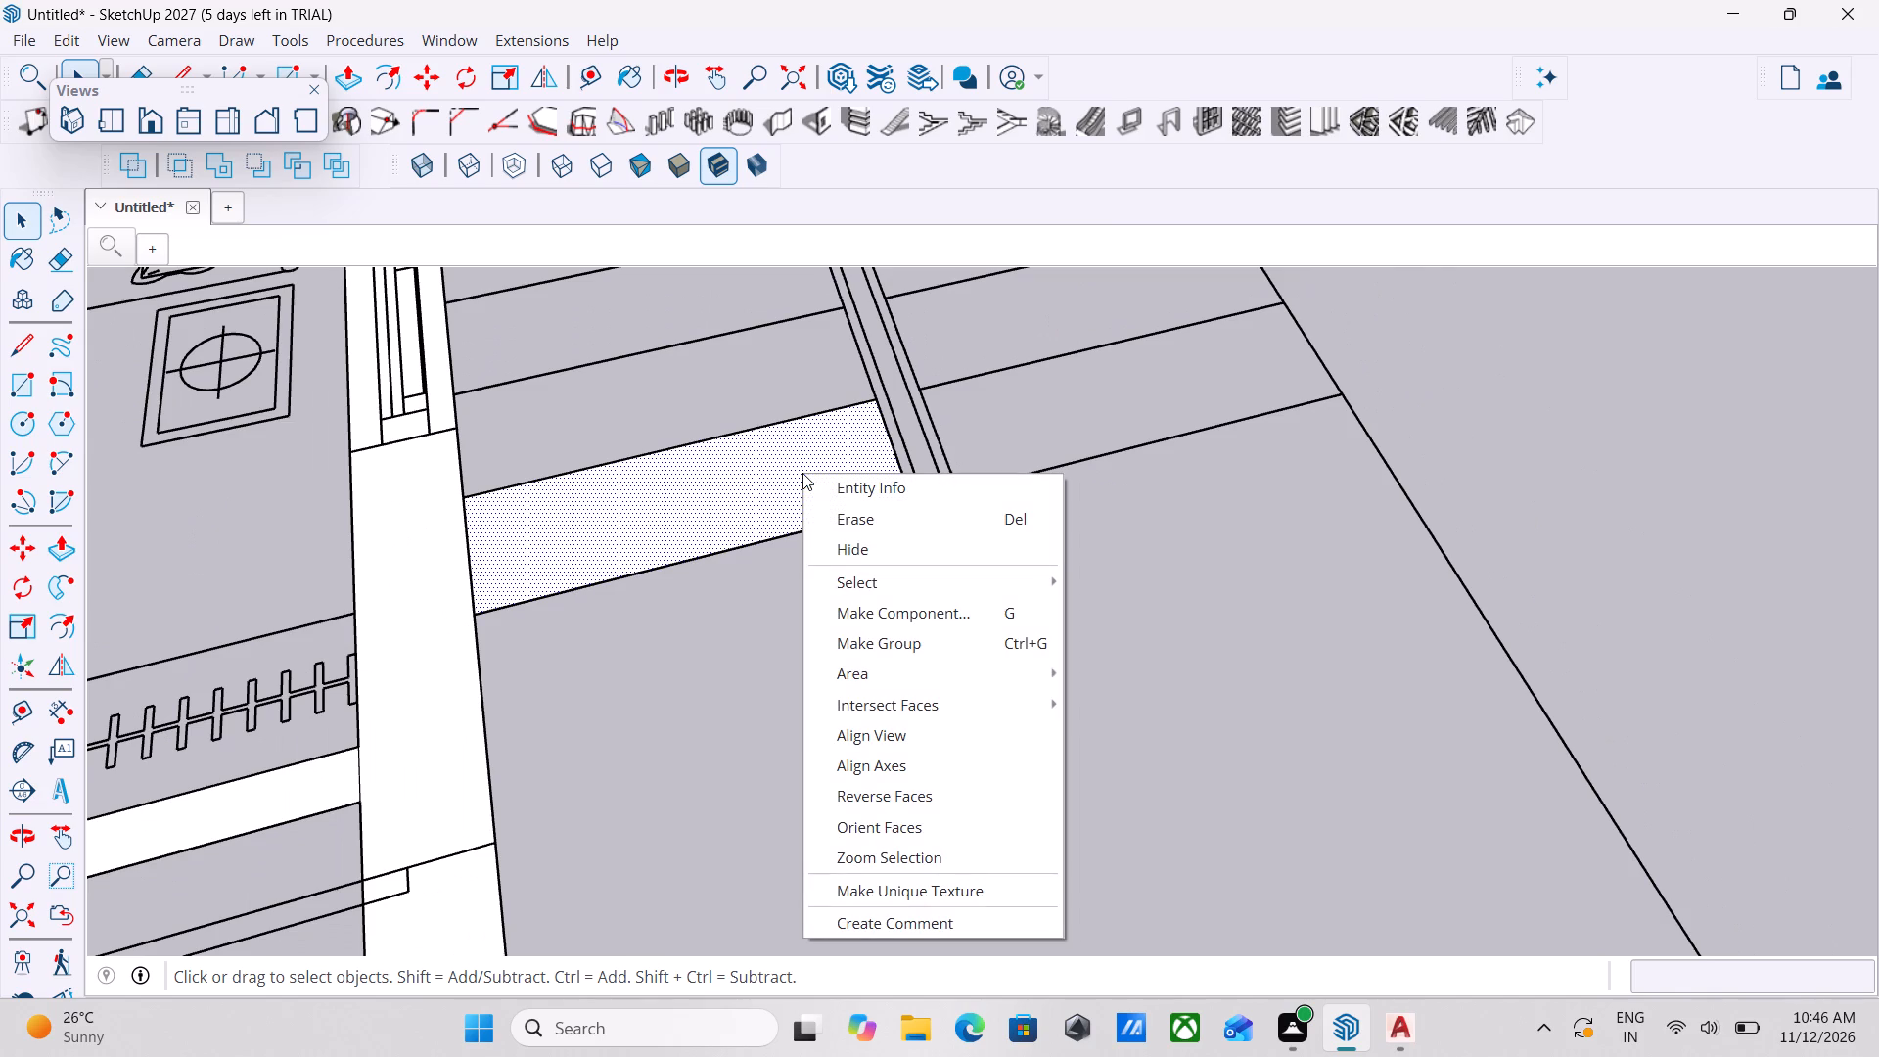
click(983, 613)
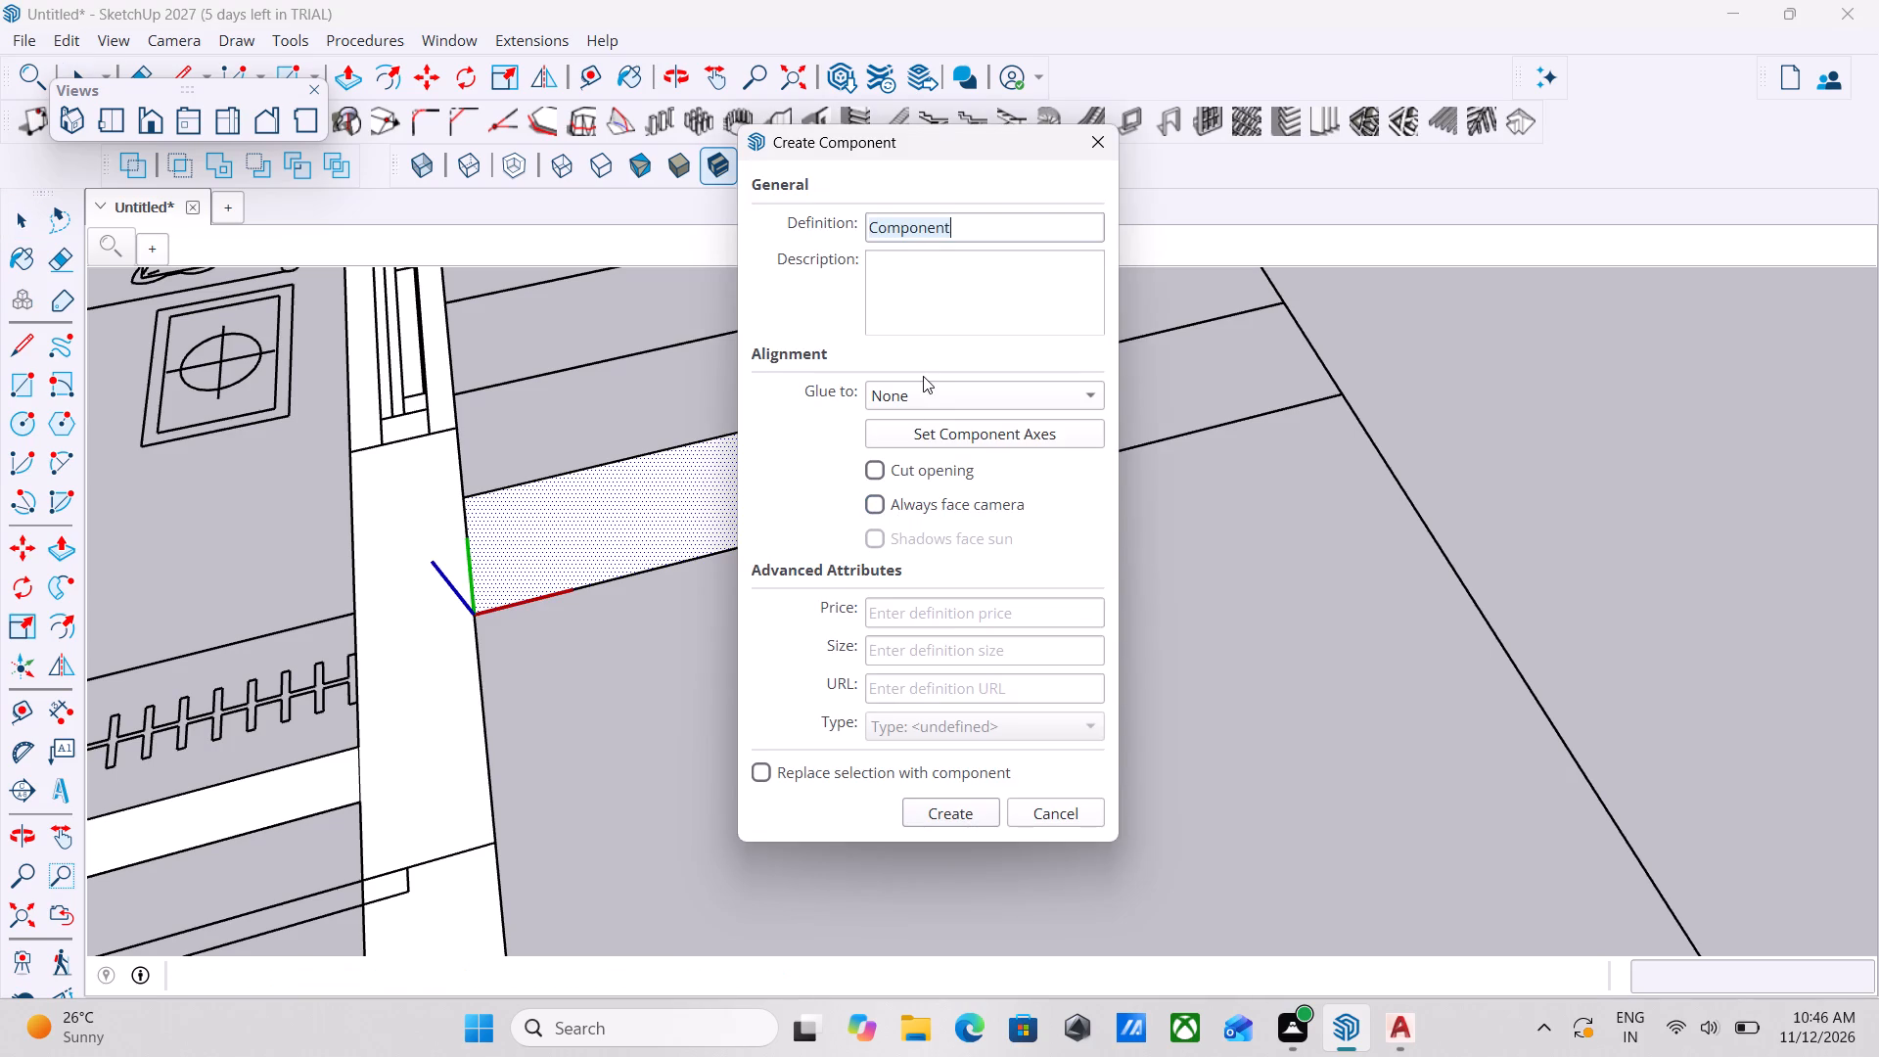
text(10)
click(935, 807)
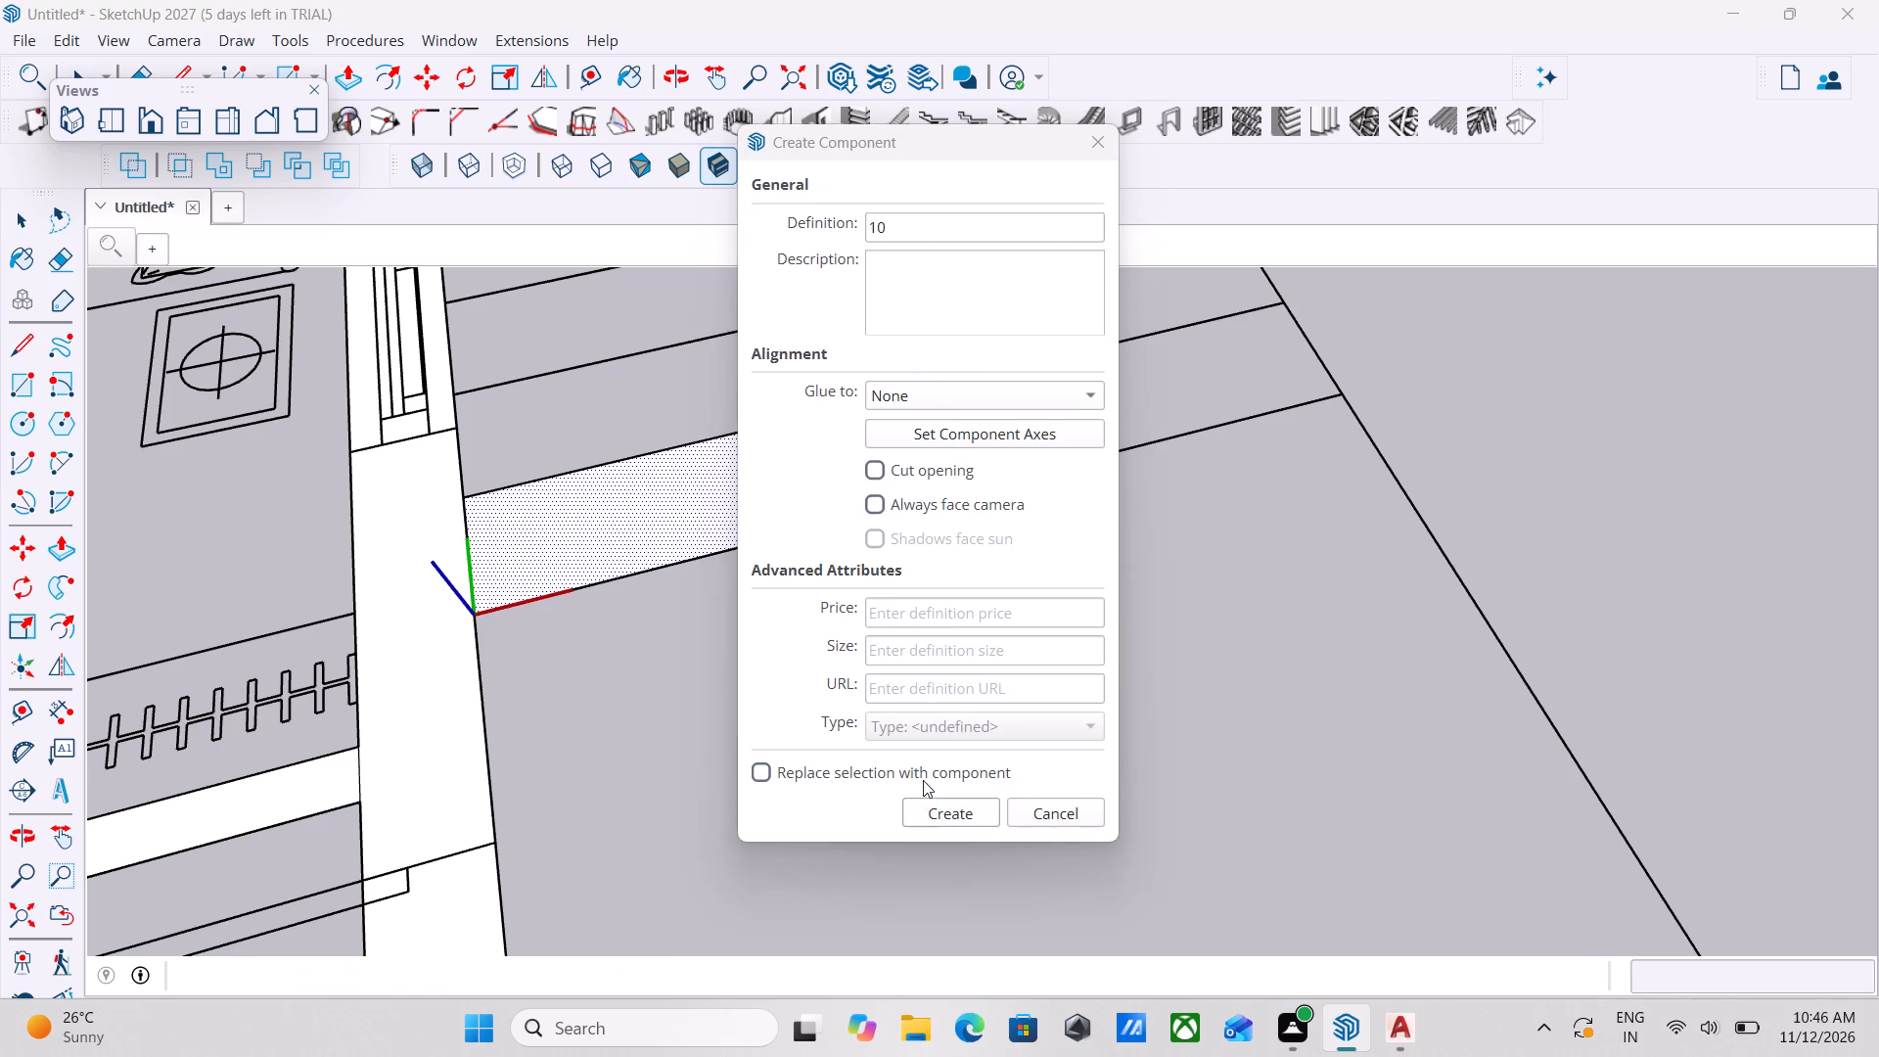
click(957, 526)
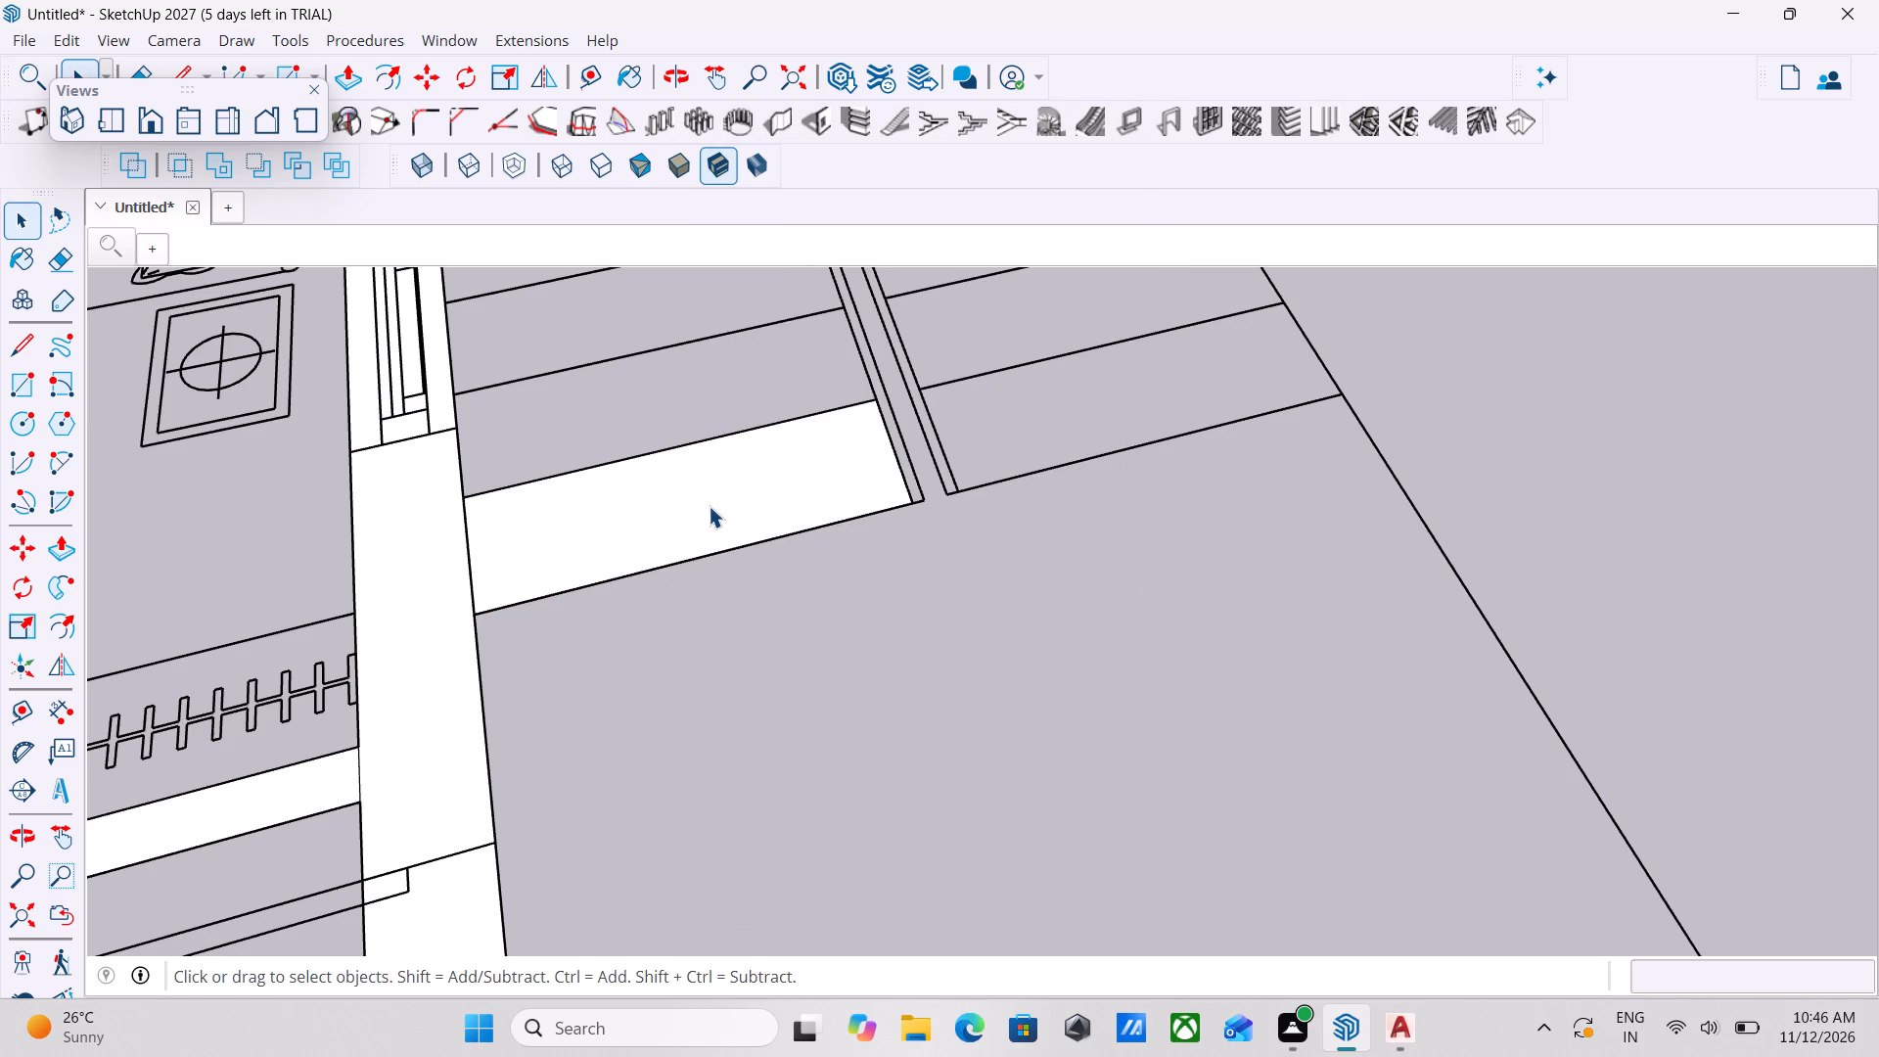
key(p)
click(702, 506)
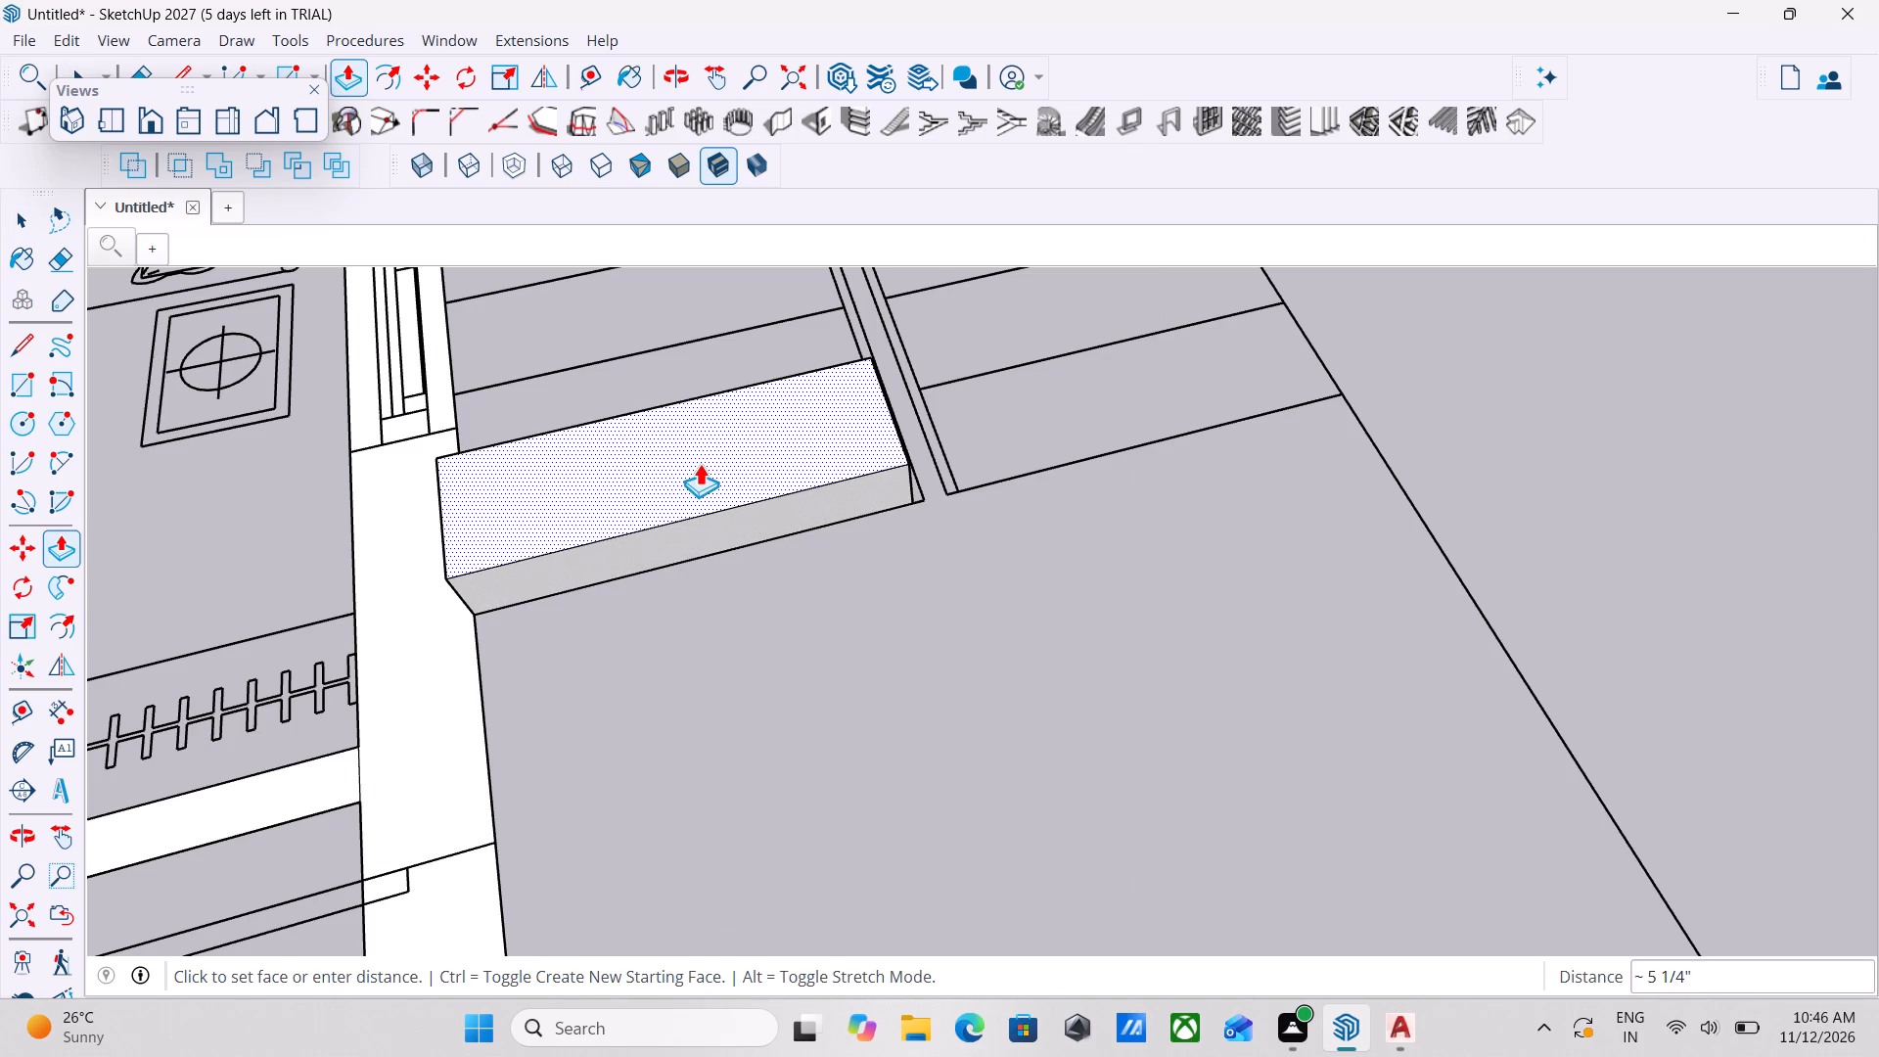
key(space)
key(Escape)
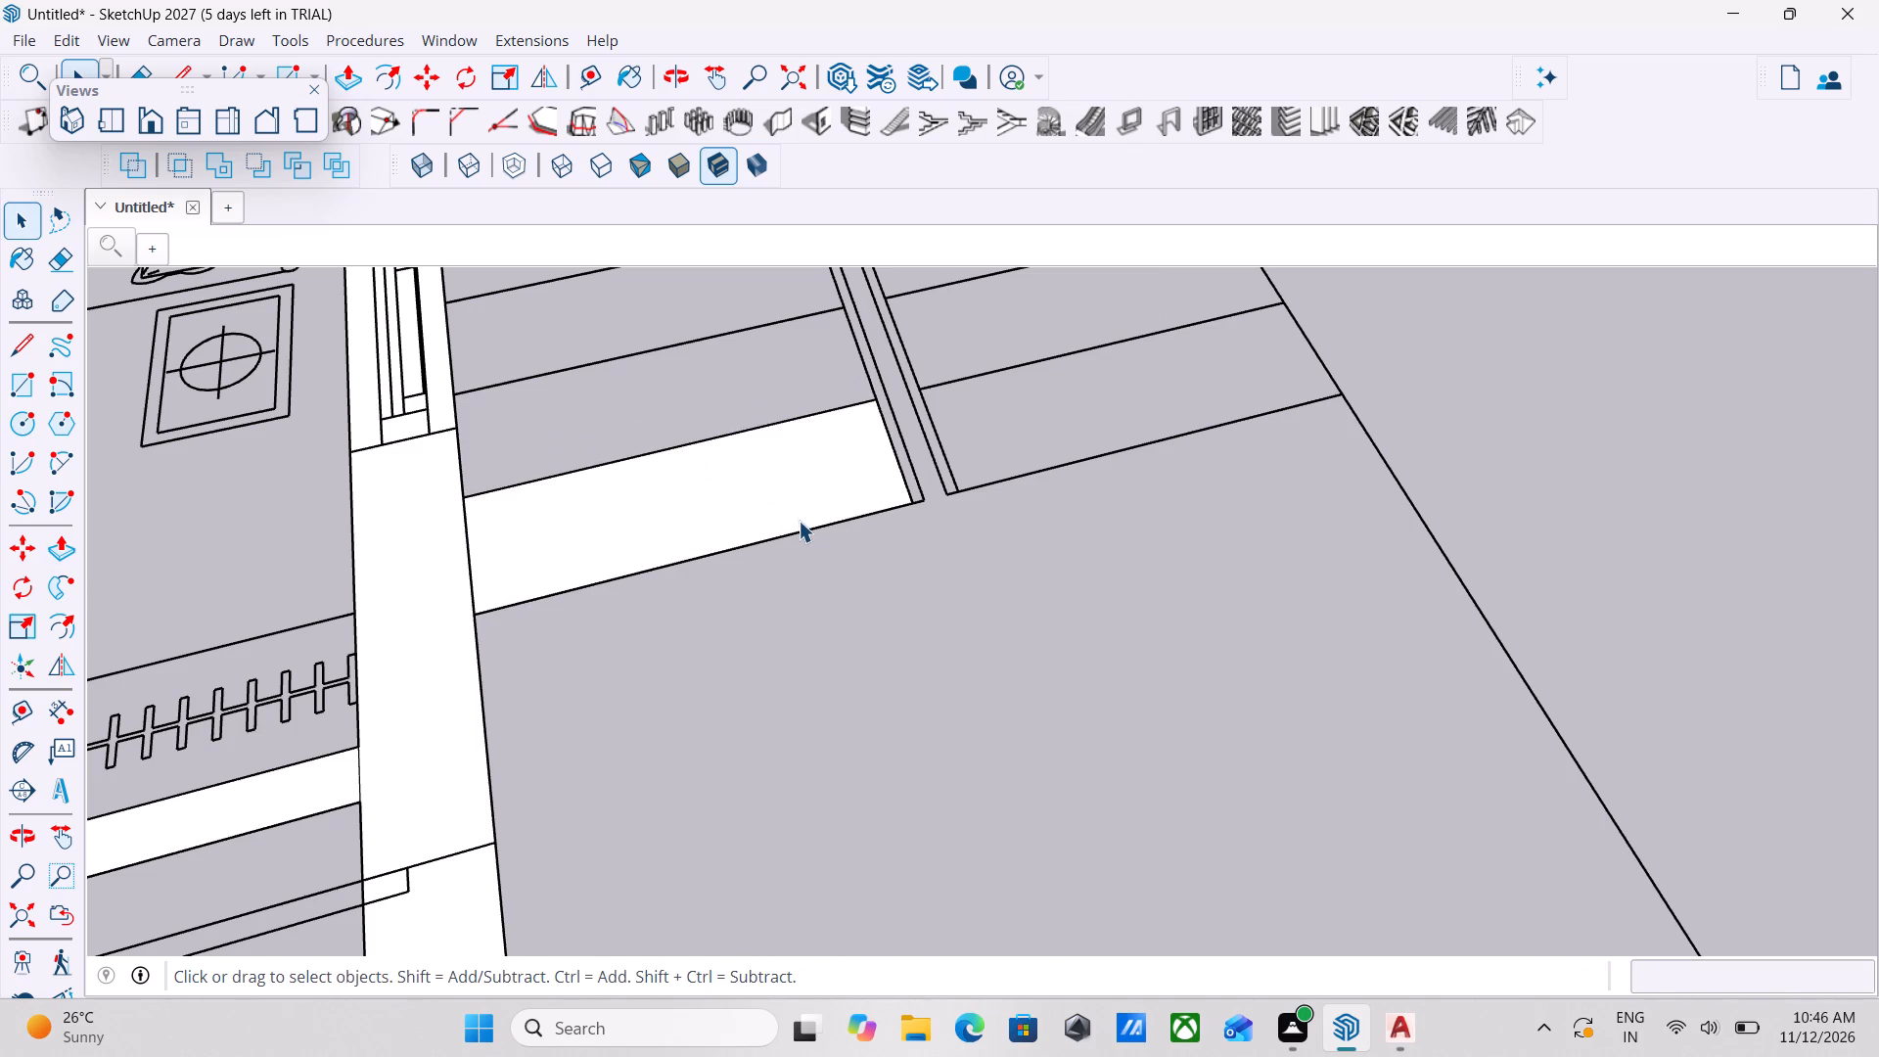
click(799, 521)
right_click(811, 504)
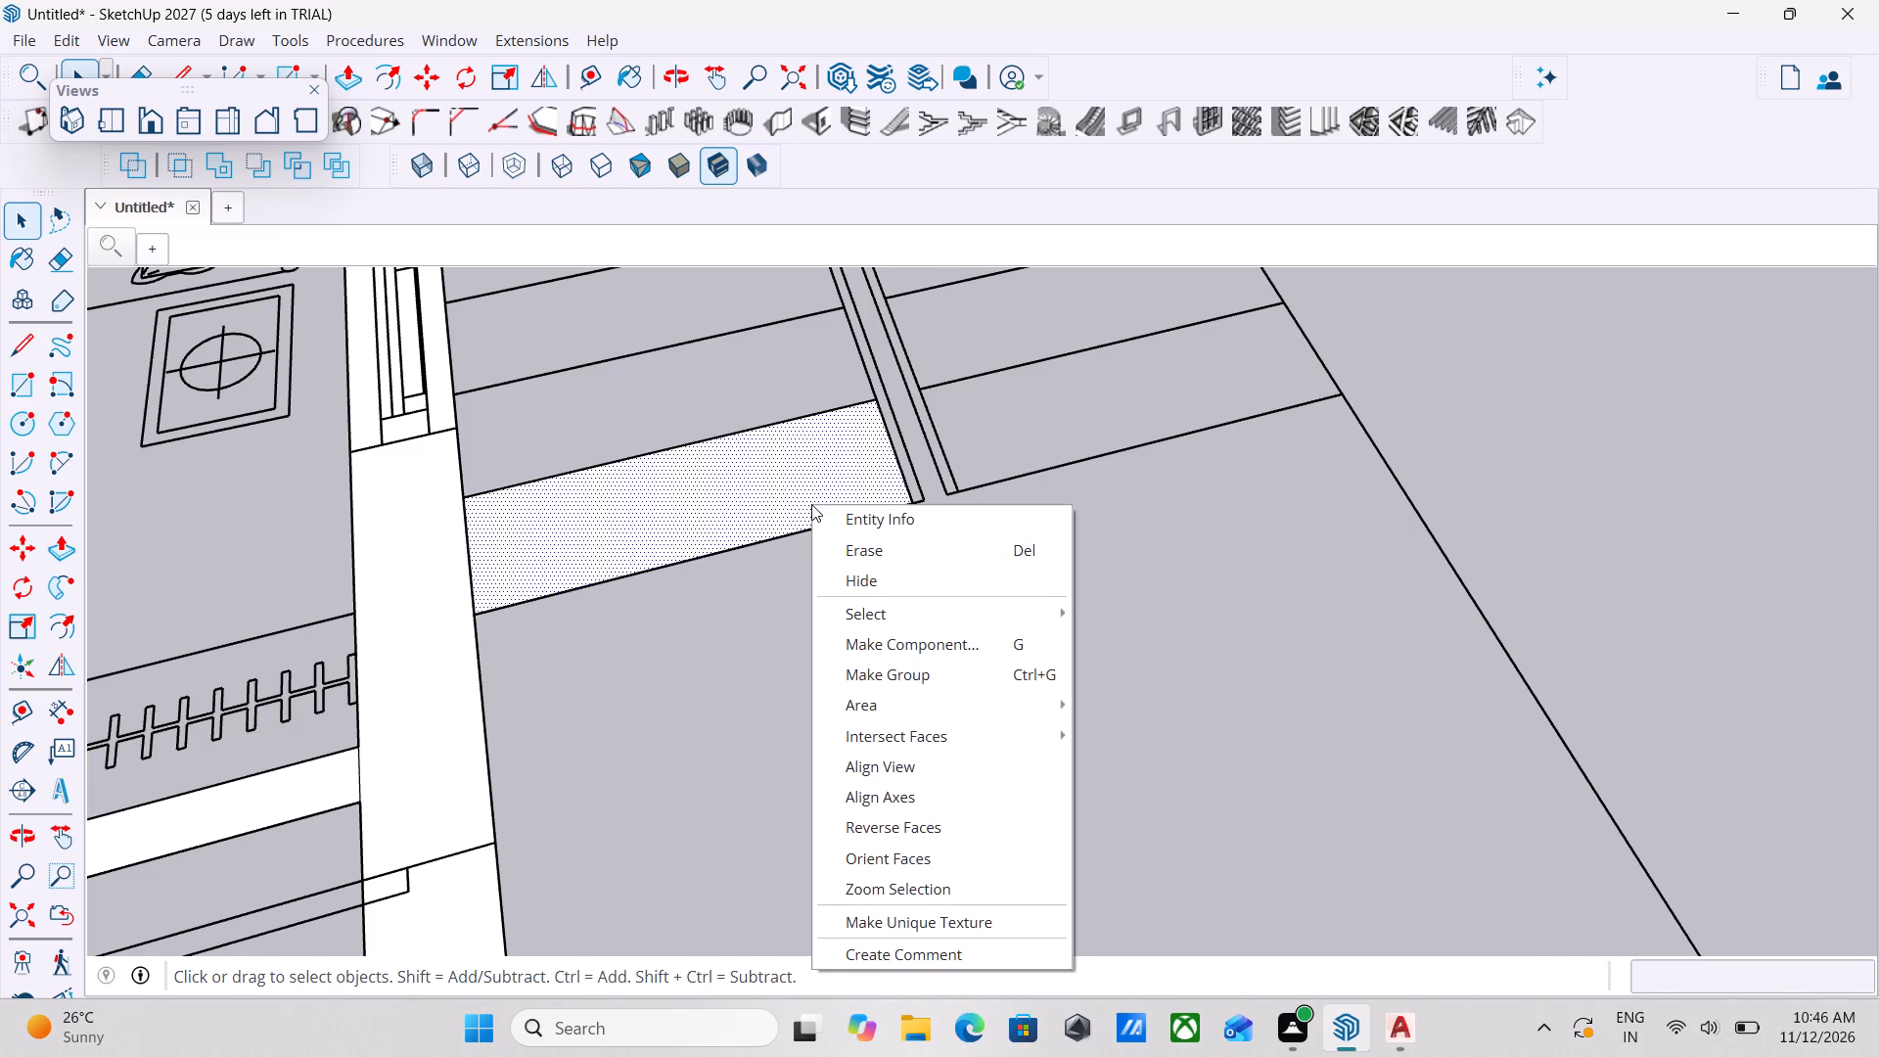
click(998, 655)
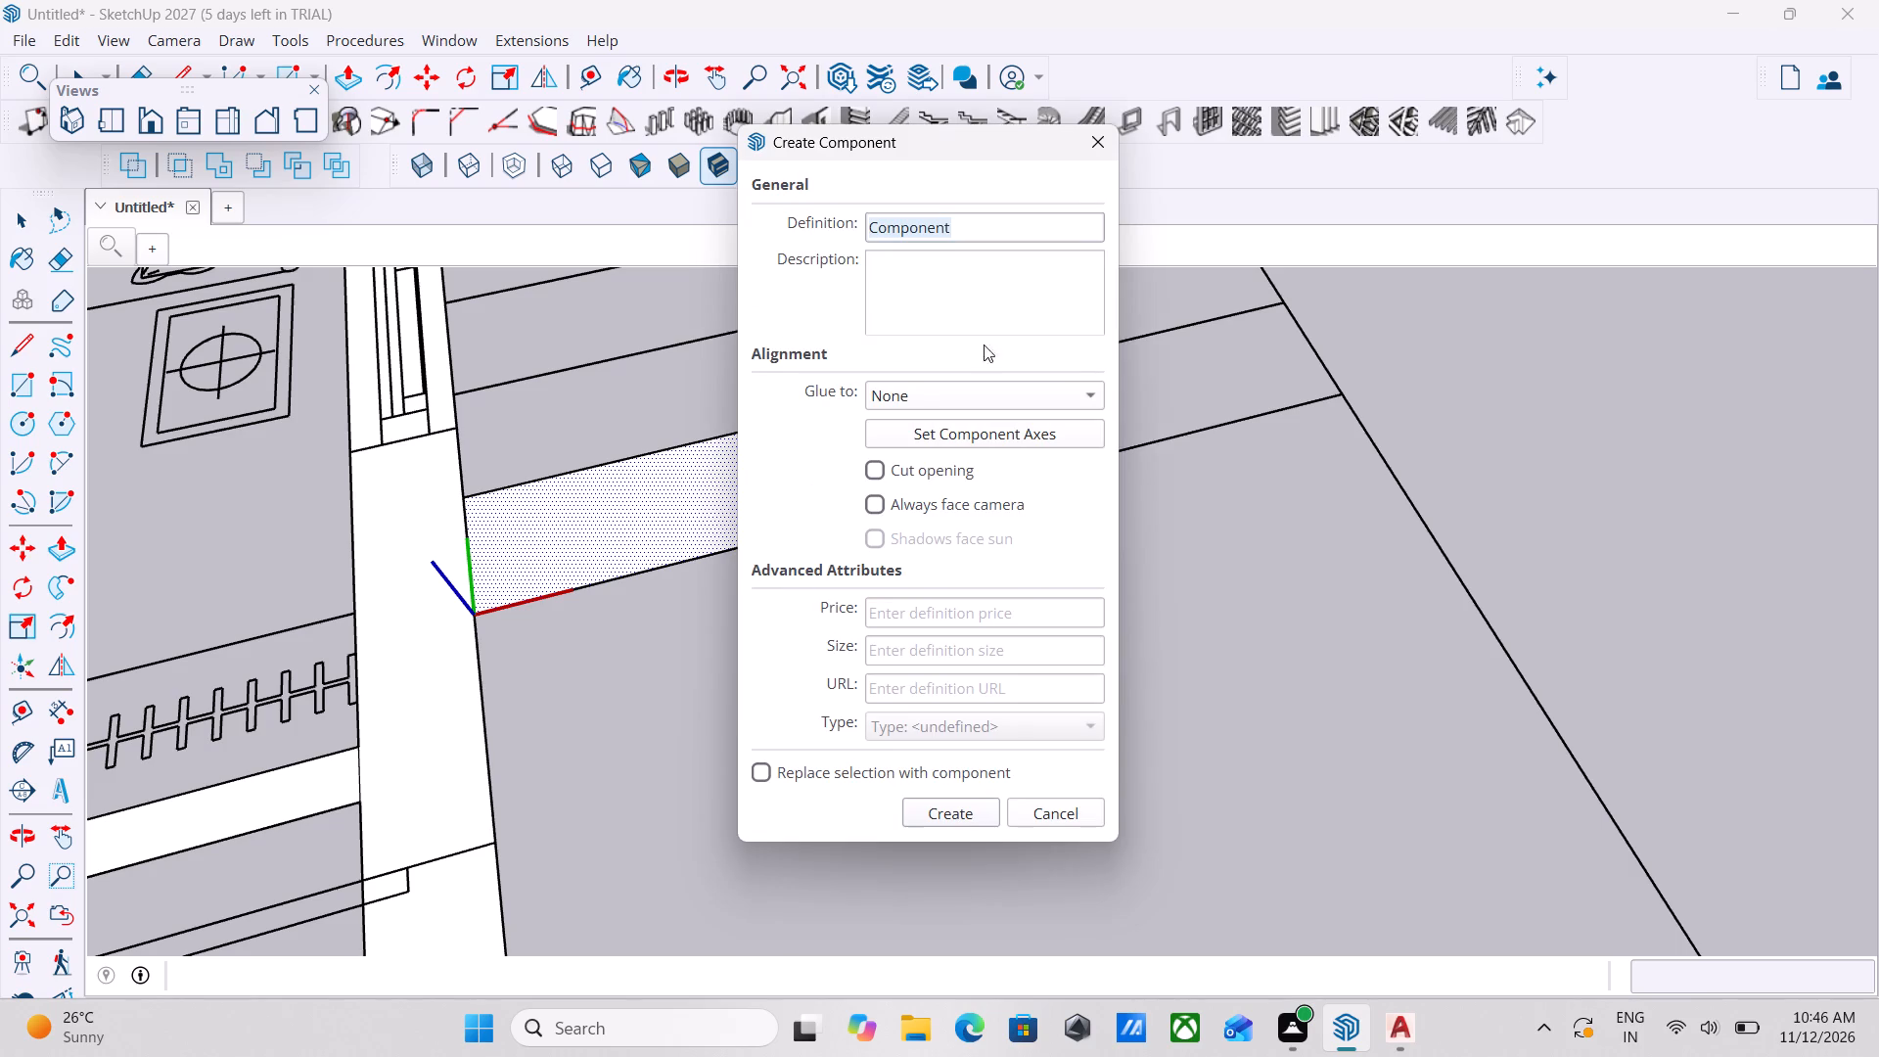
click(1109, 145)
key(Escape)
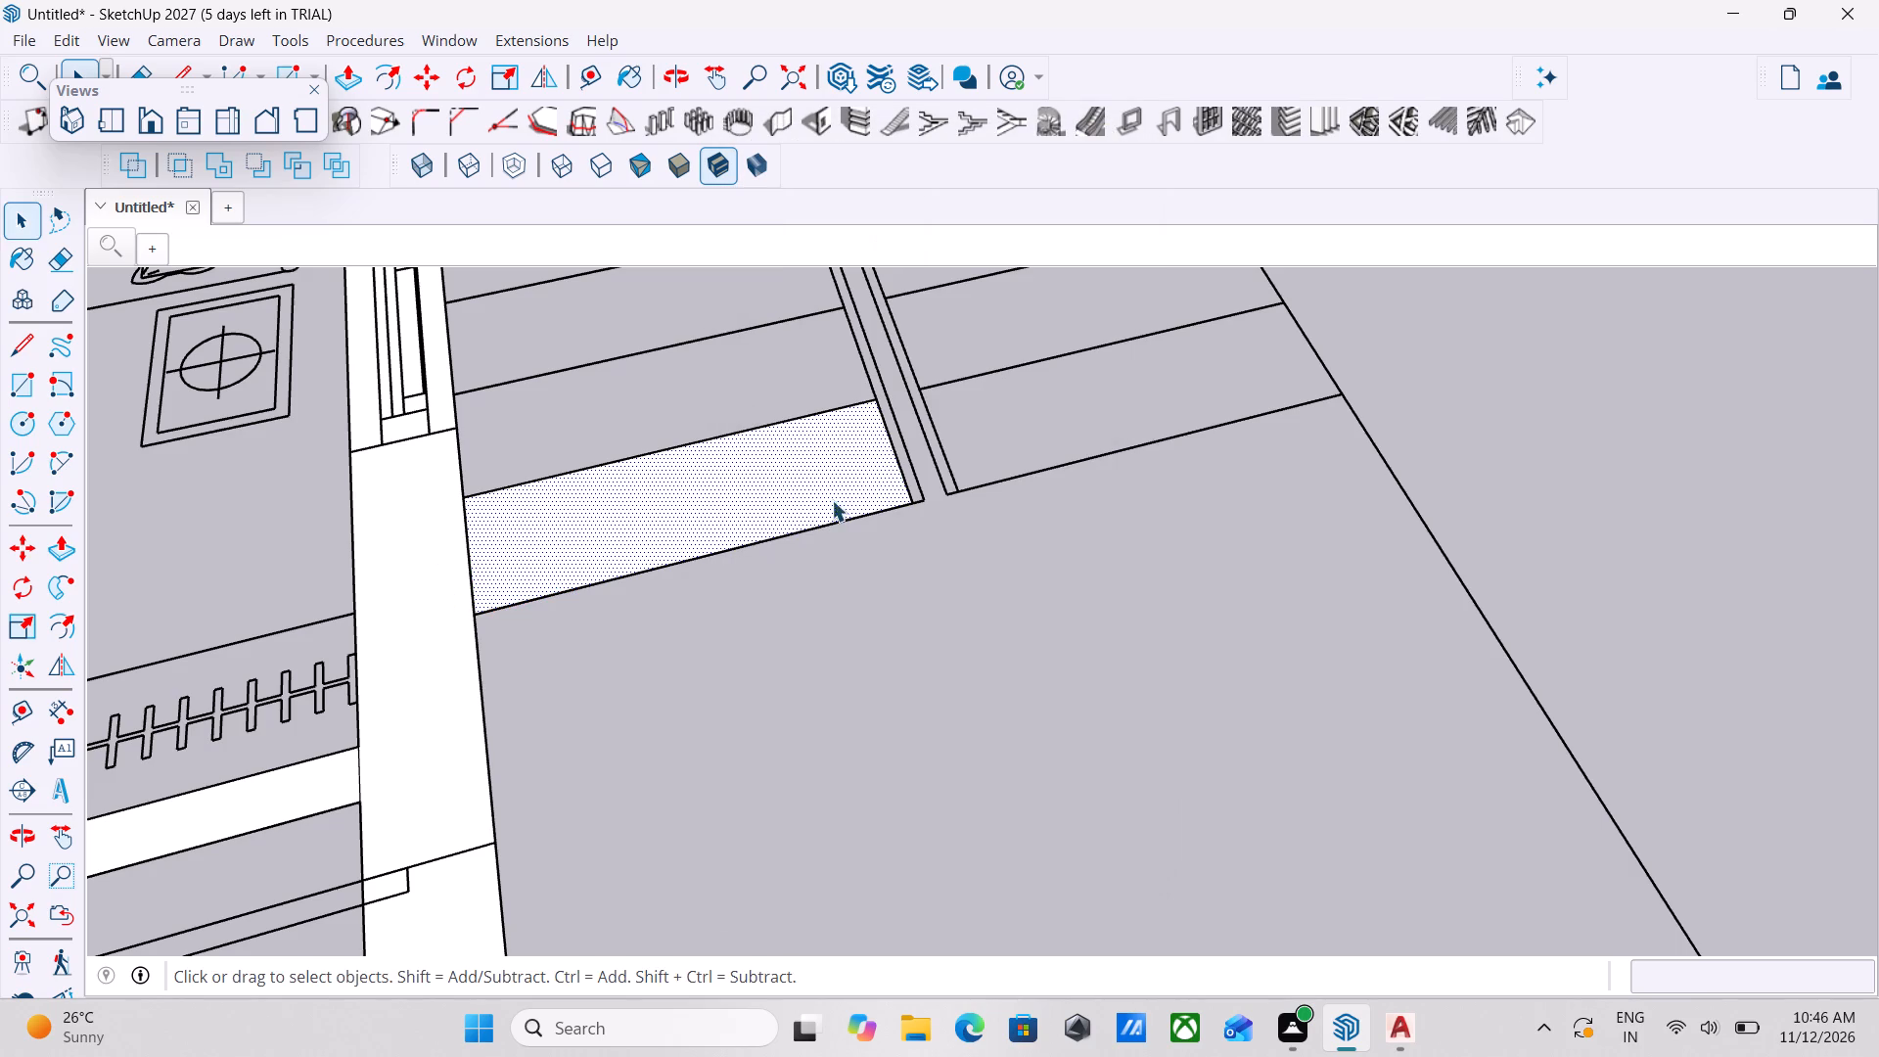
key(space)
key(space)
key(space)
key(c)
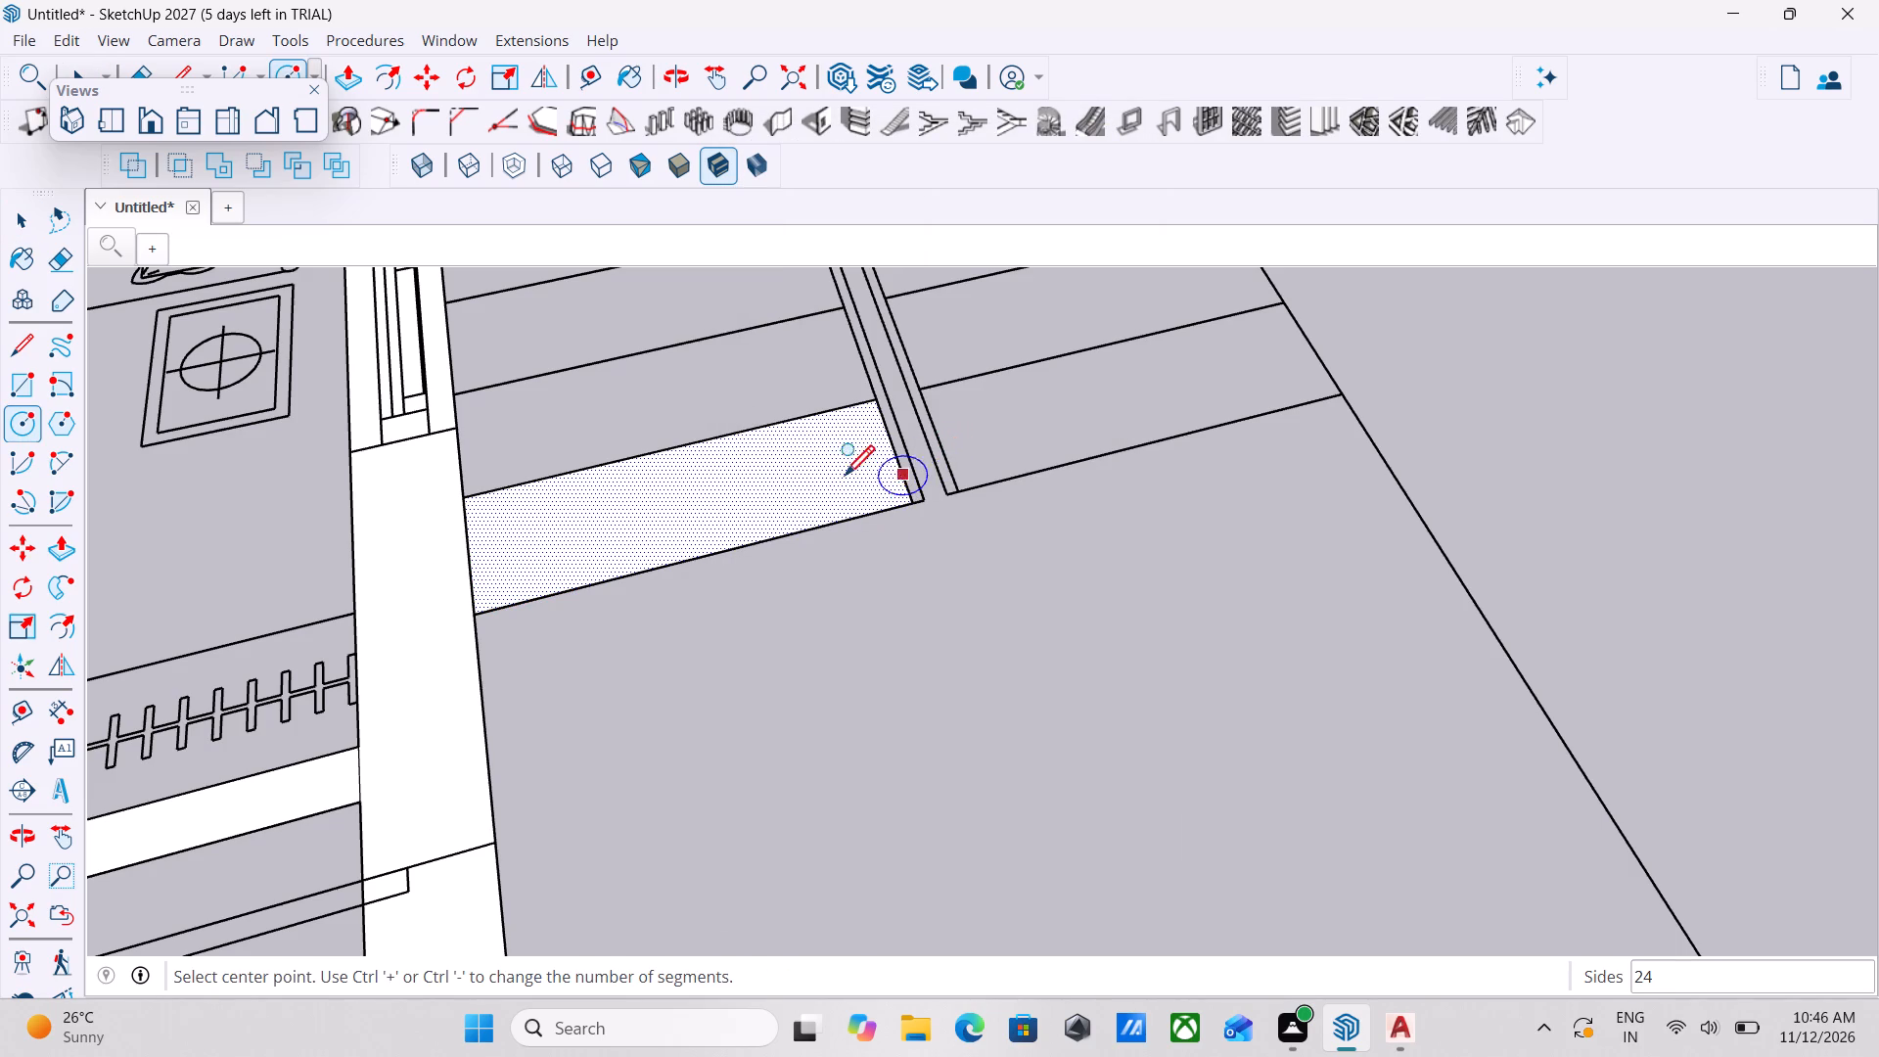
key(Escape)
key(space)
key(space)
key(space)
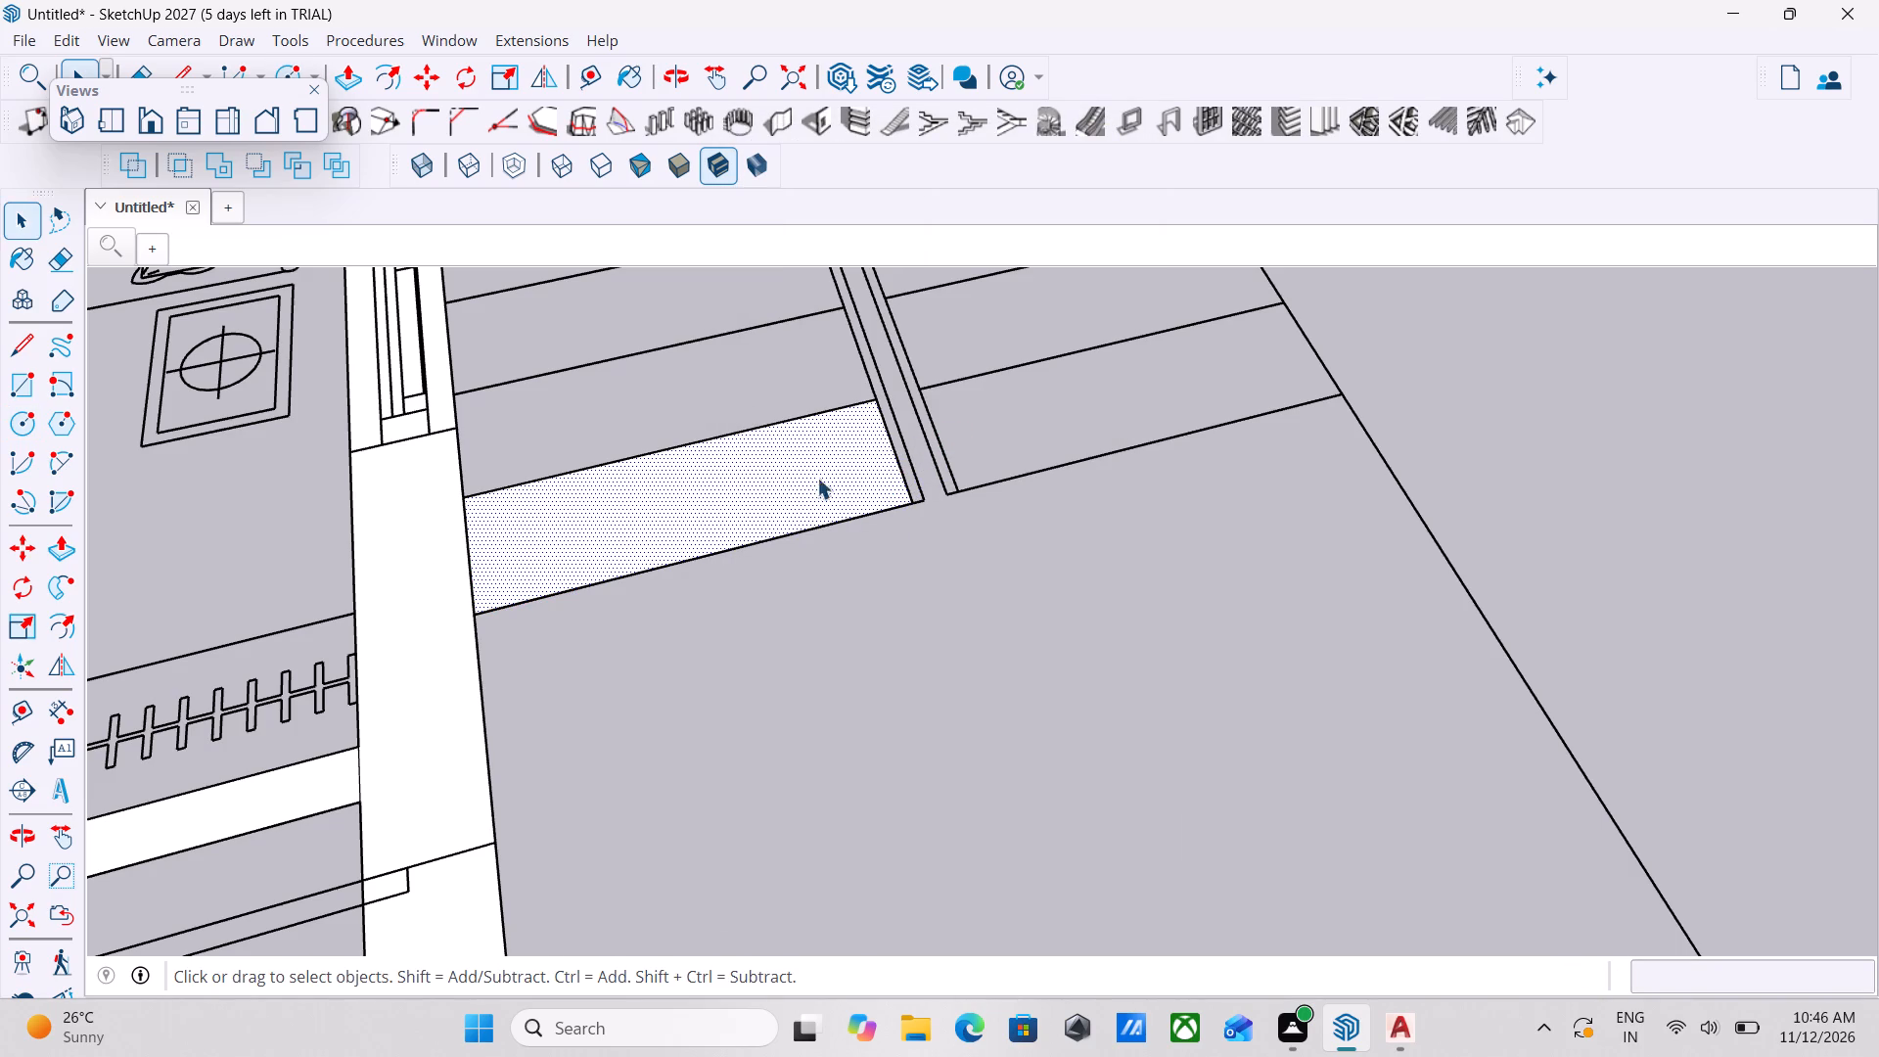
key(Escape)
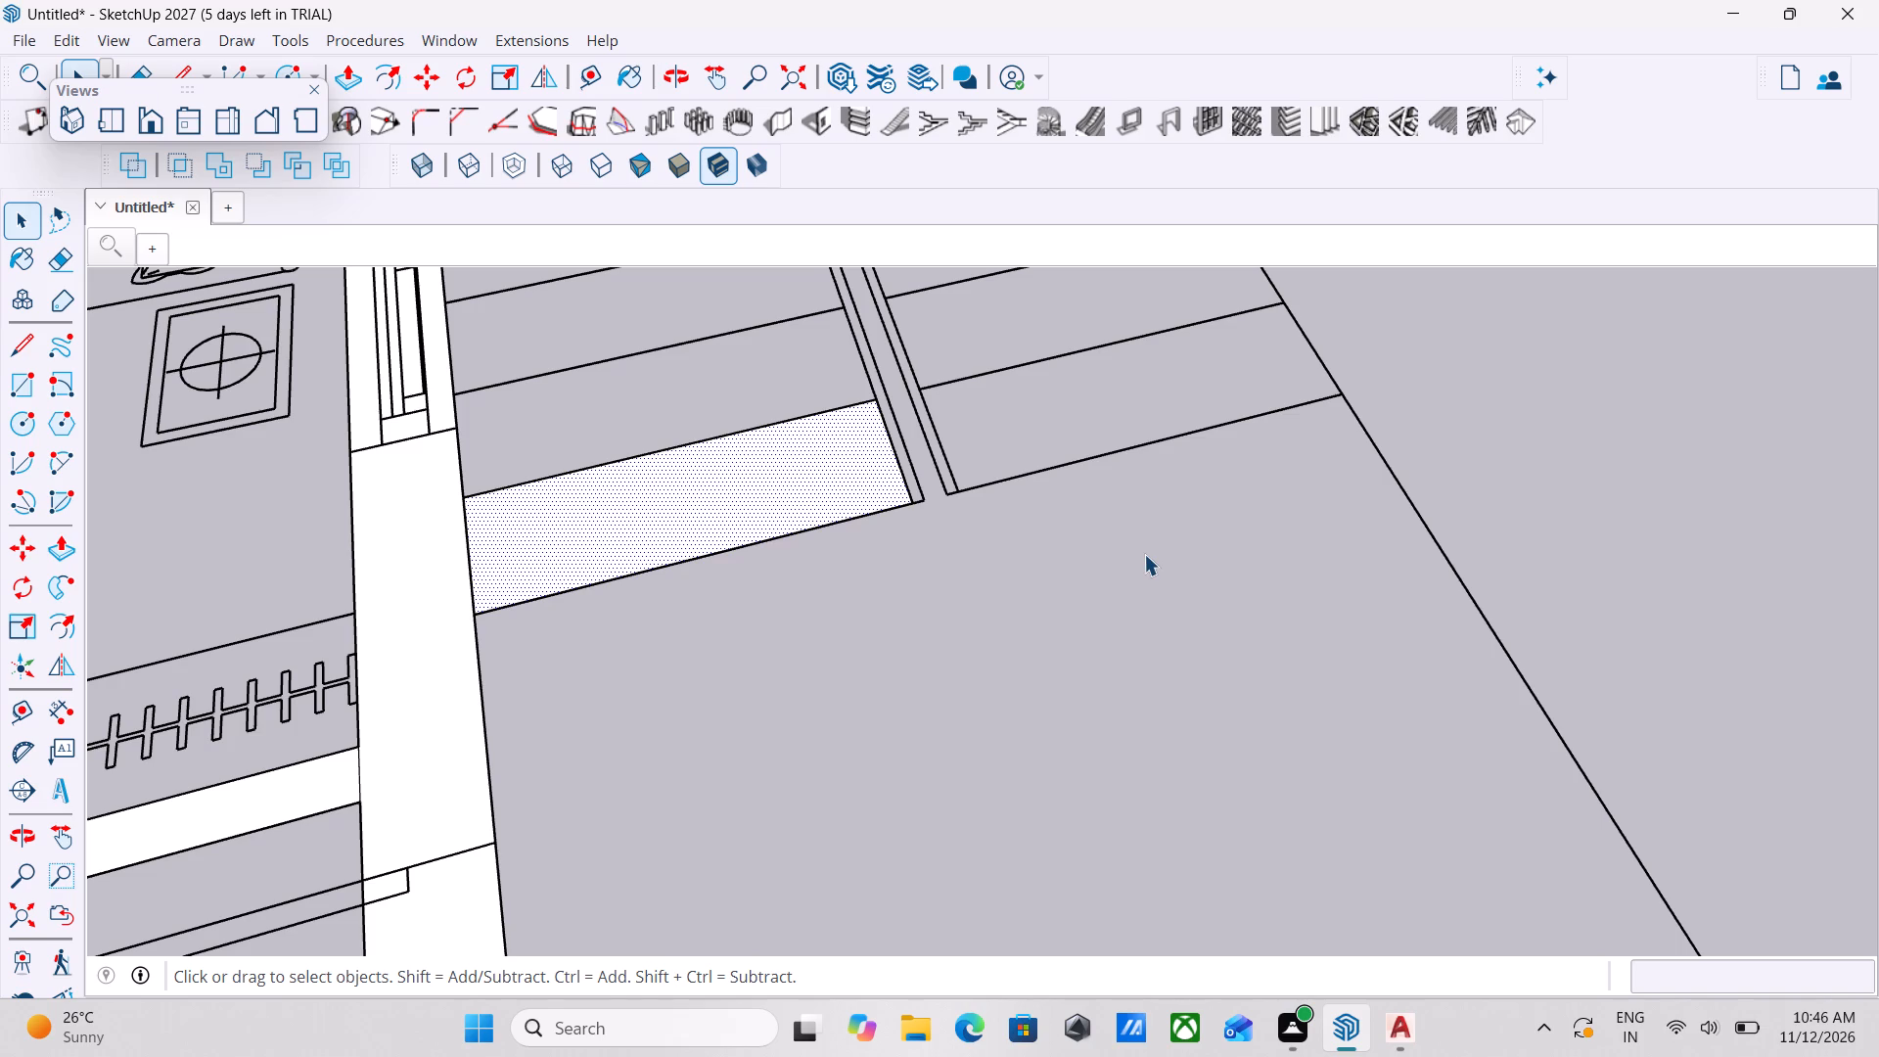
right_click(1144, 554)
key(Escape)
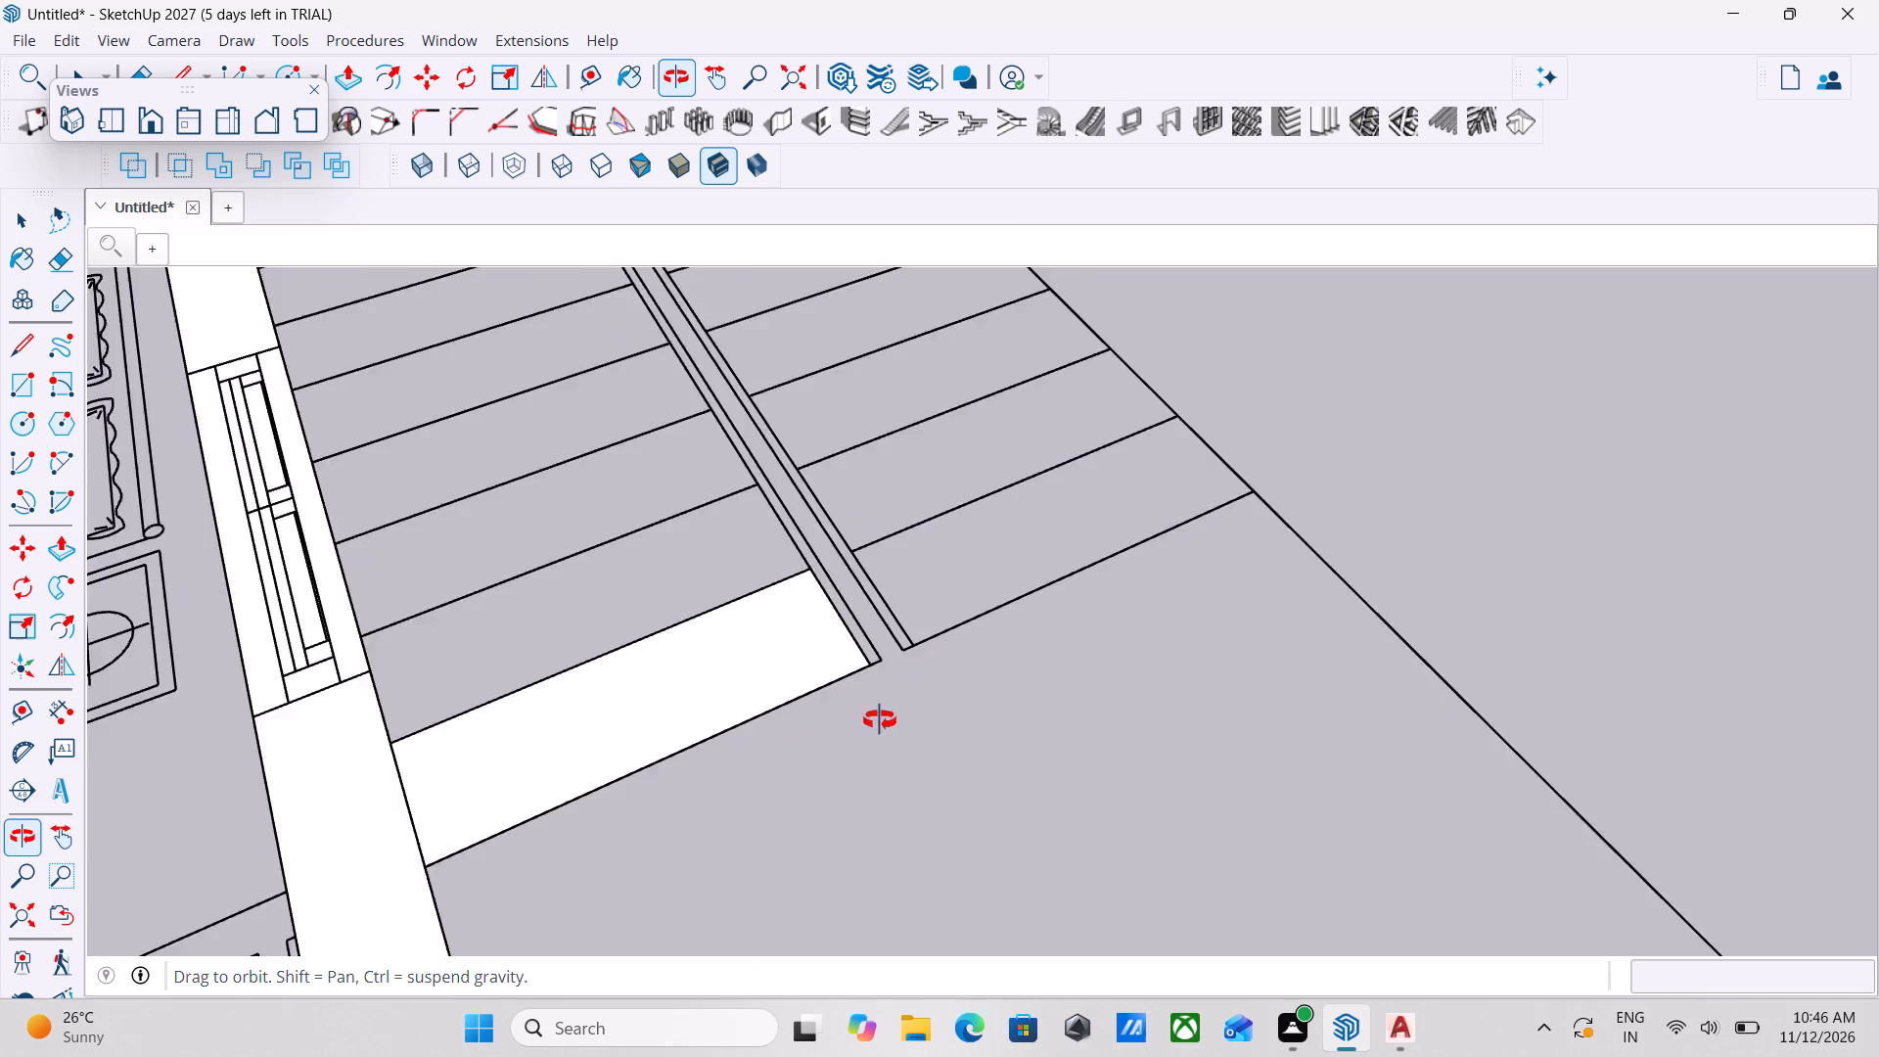
Group the lowest tread's face together with its bounding edges.
scroll(479, 565, up, 2)
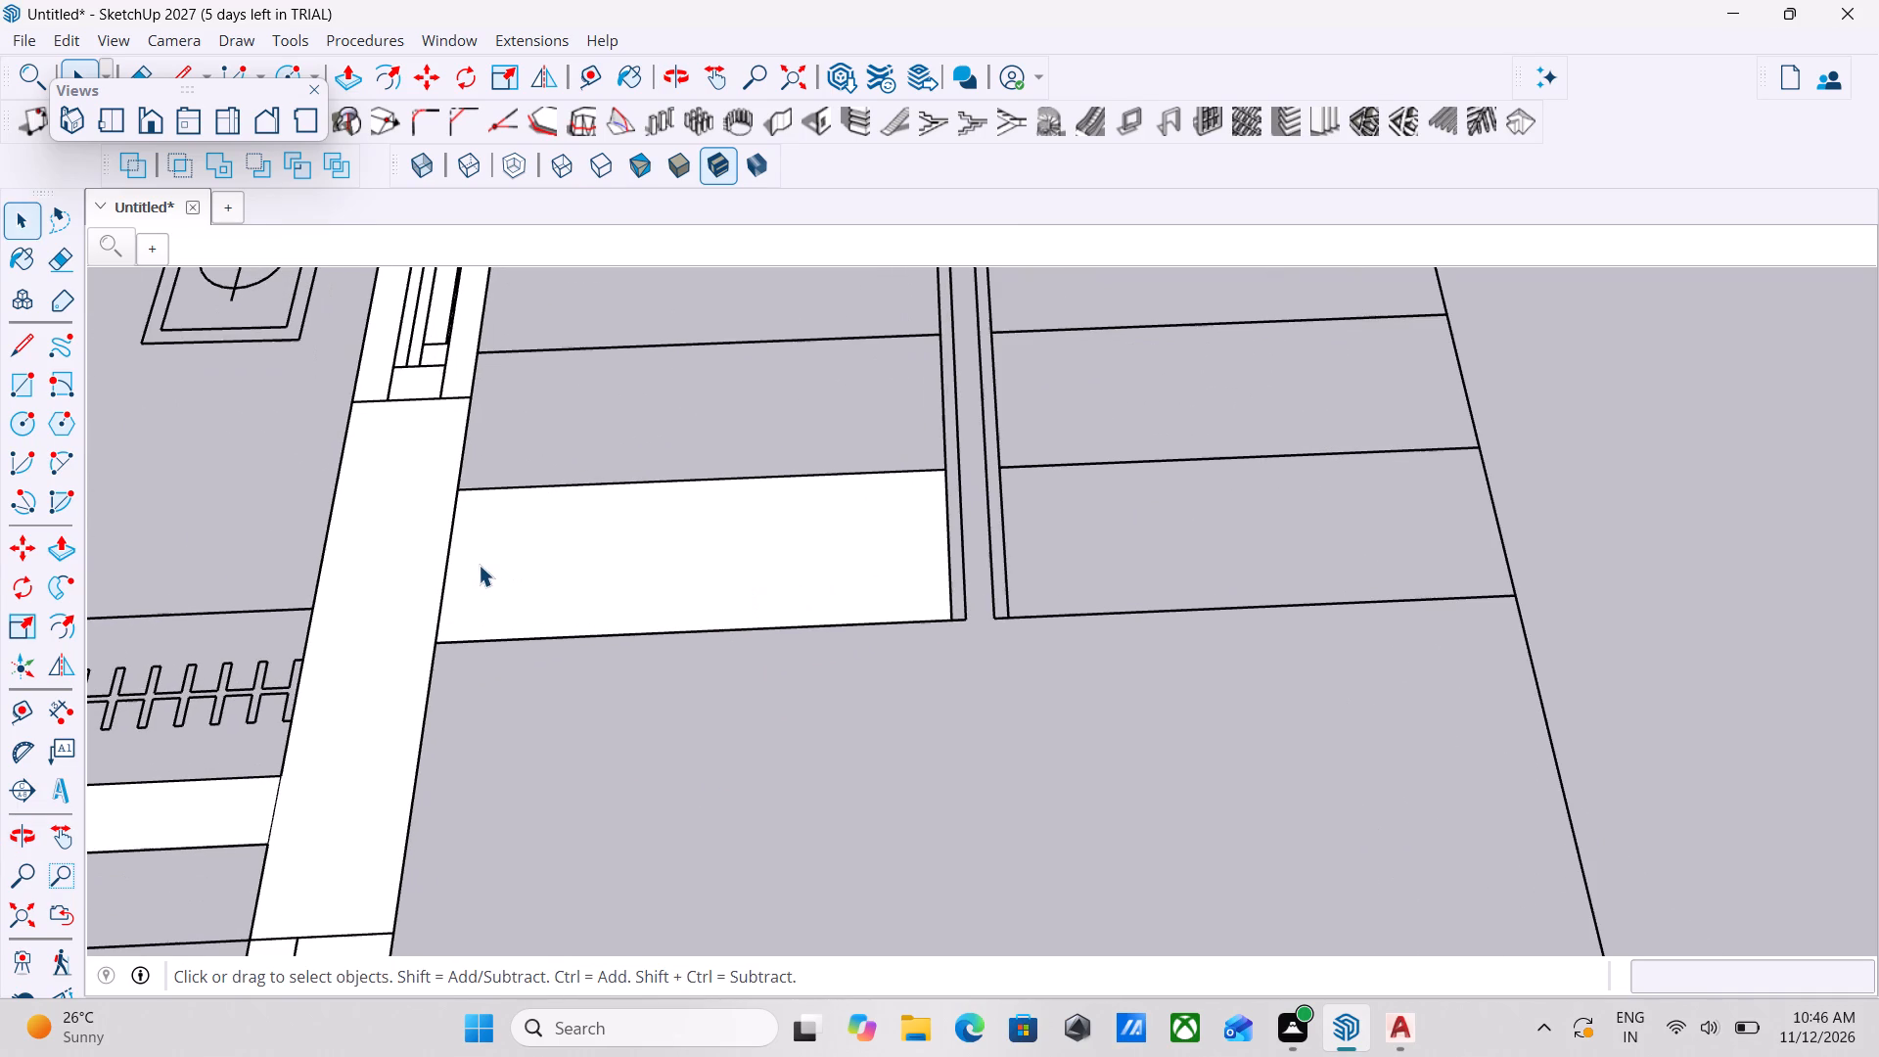
double_click(479, 565)
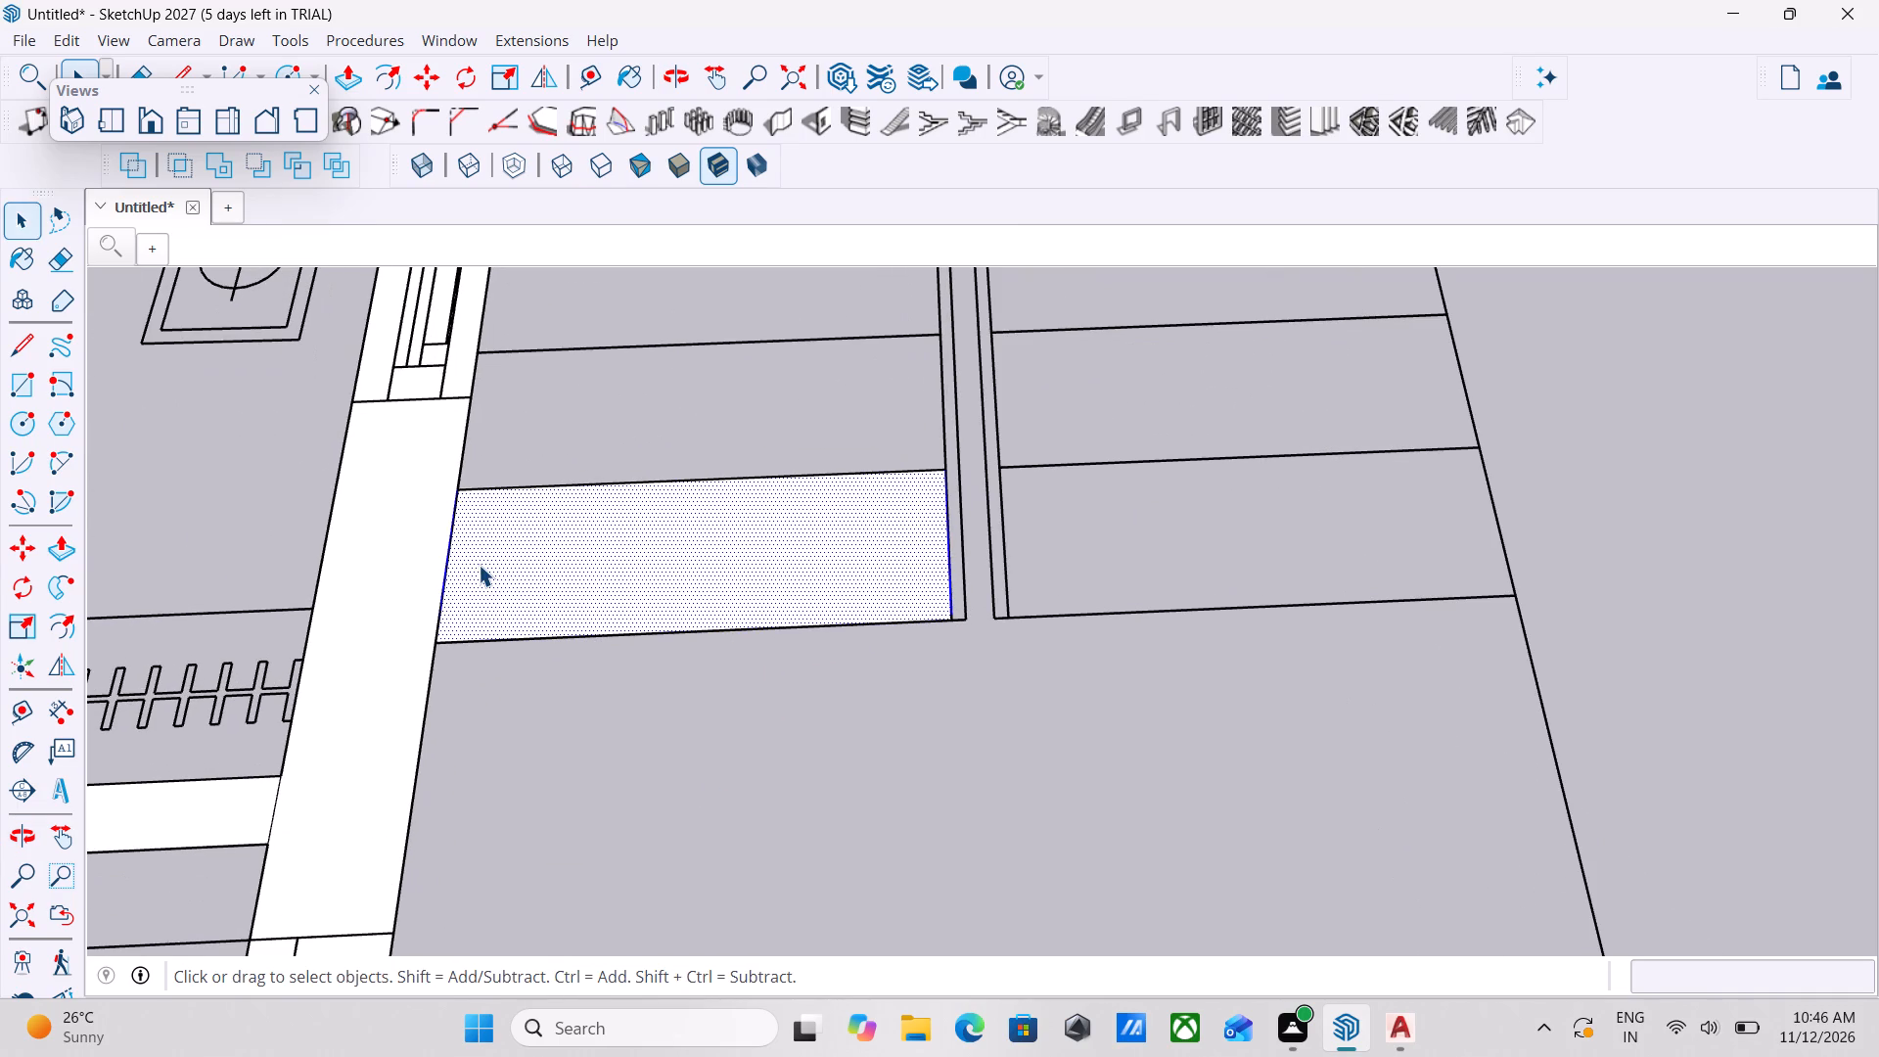
right_click(479, 565)
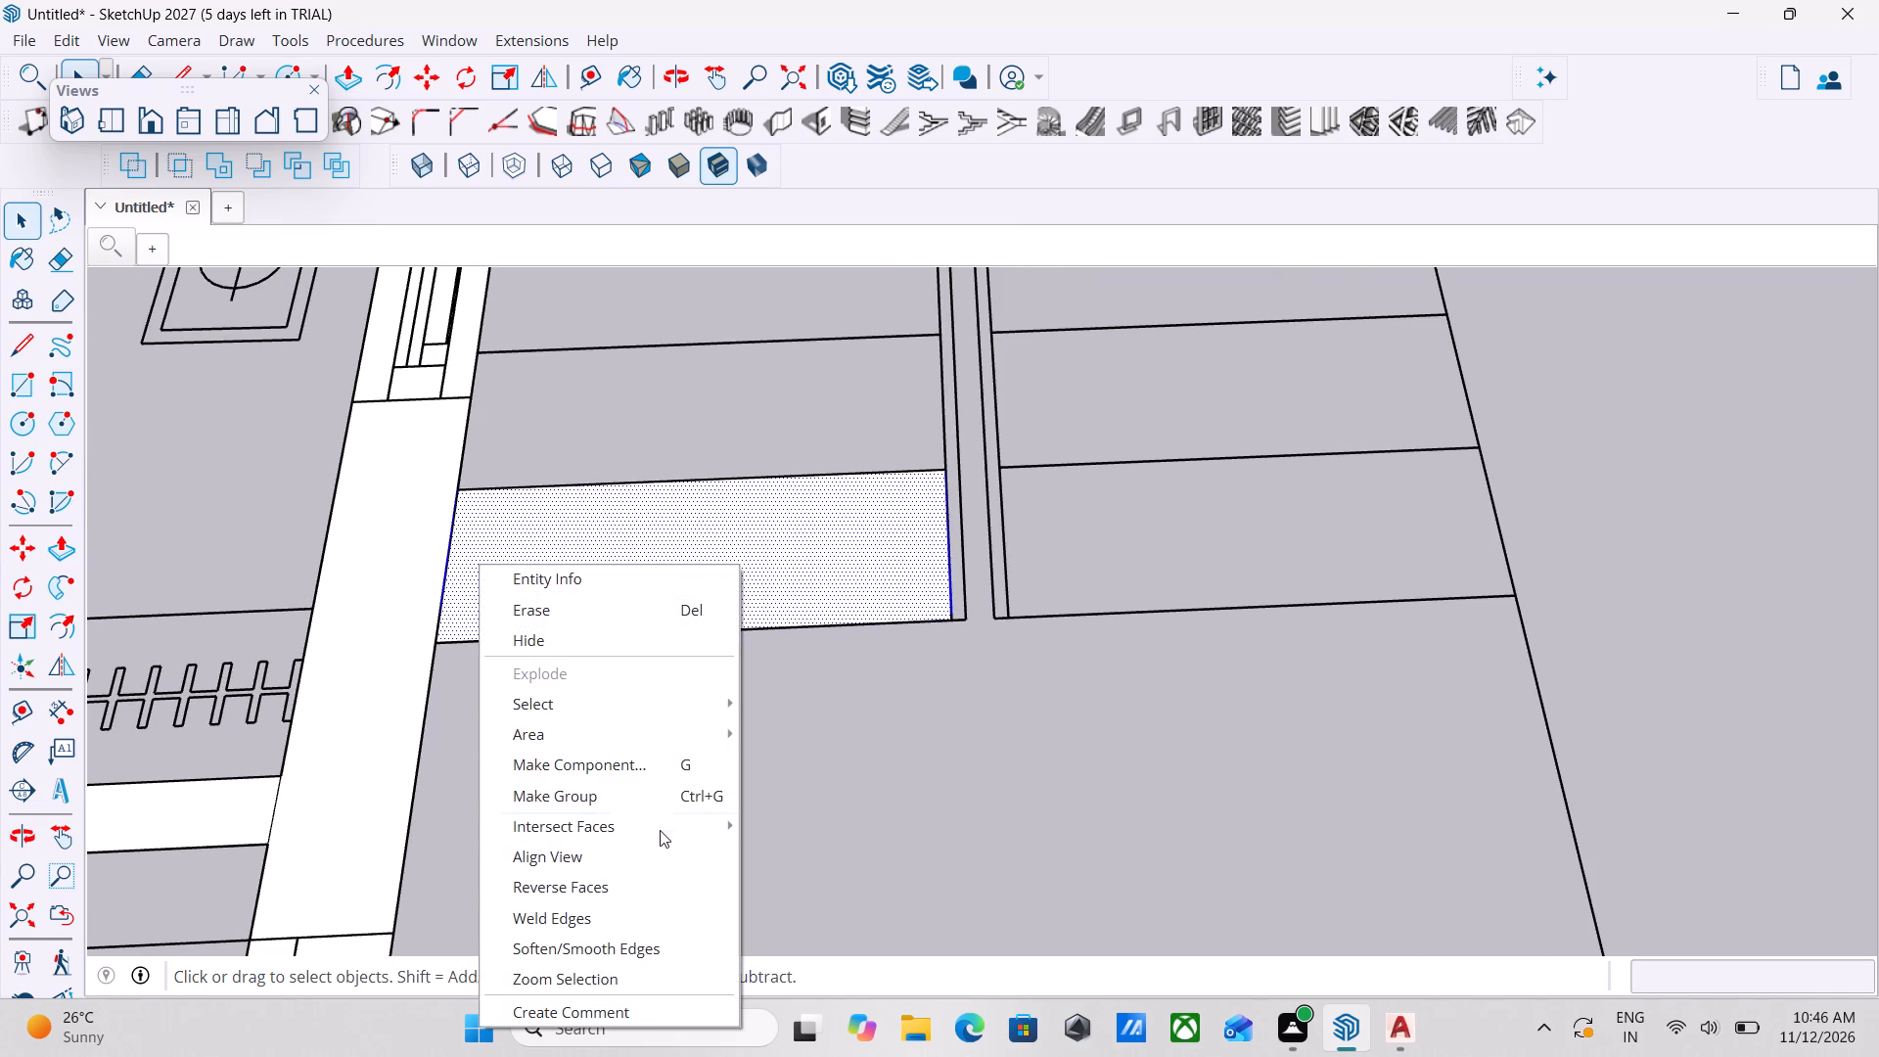
click(688, 794)
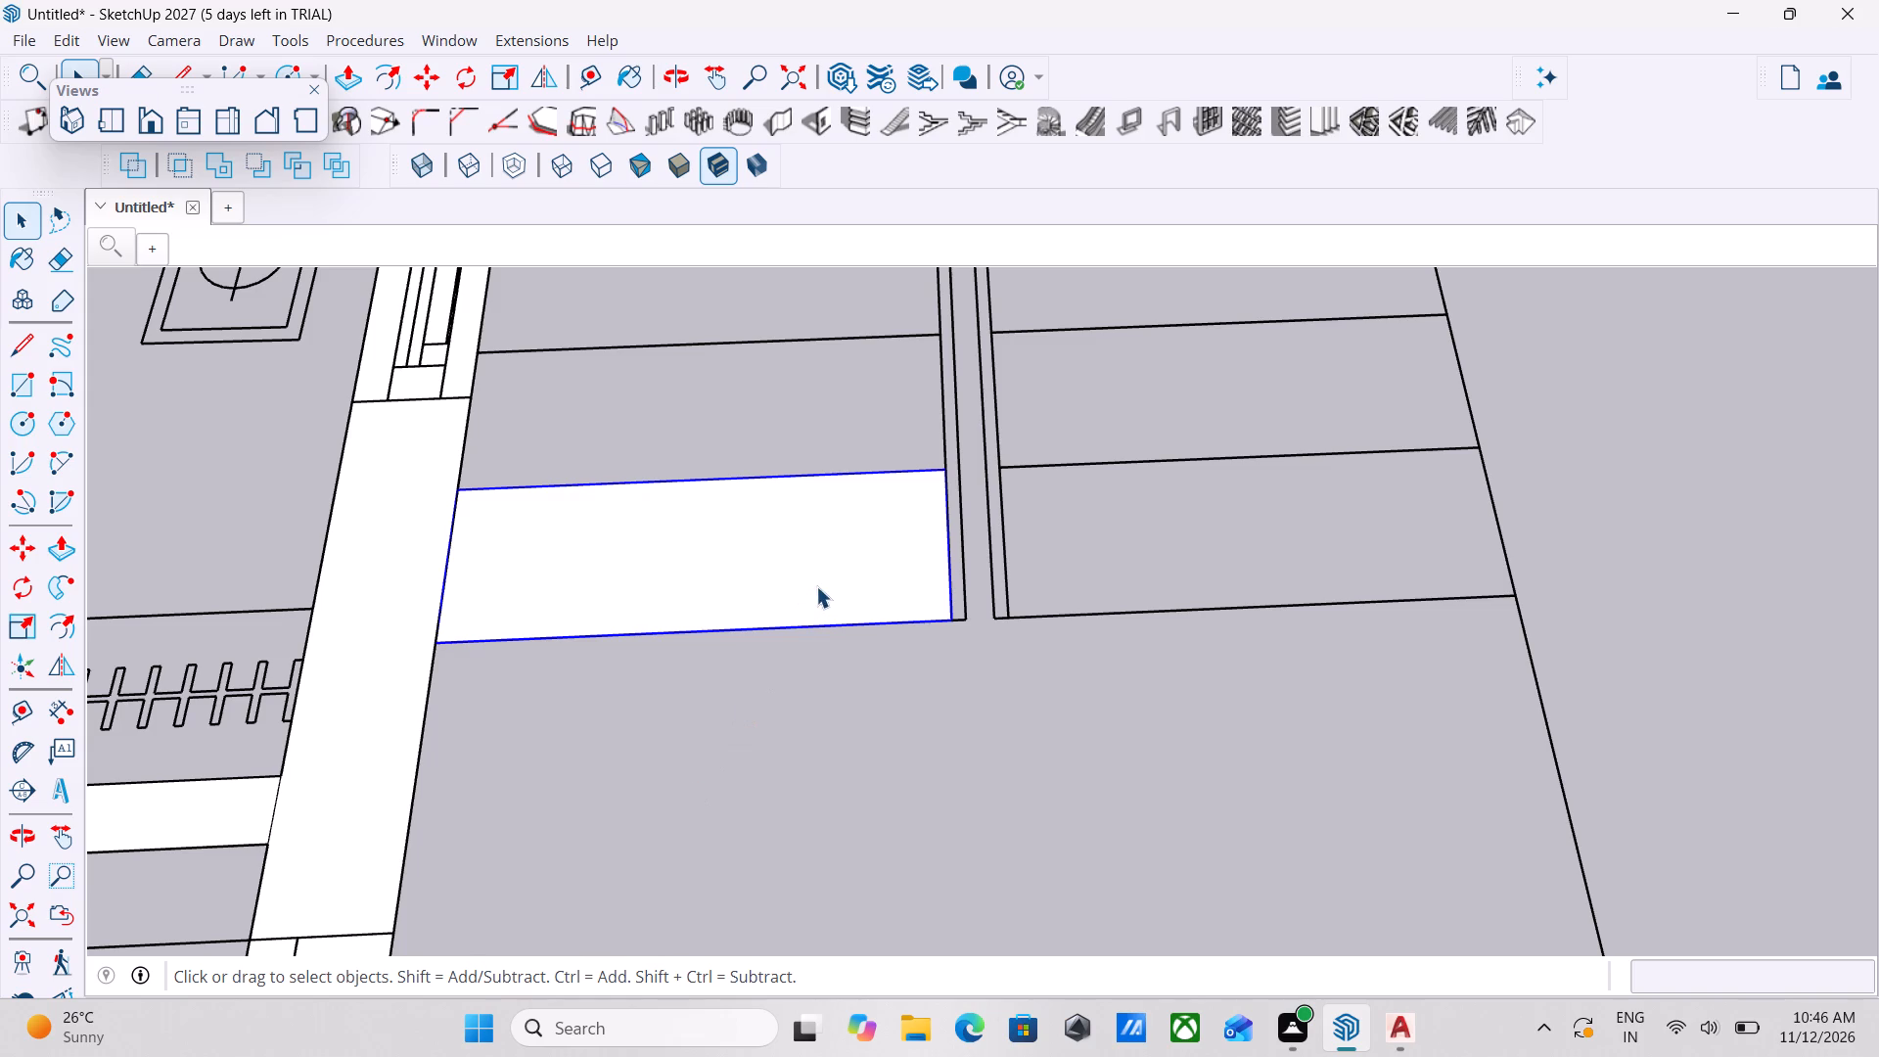
Convert the lowest tread's group into a component named "10", replacing the existing definition of that name.
right_click(857, 554)
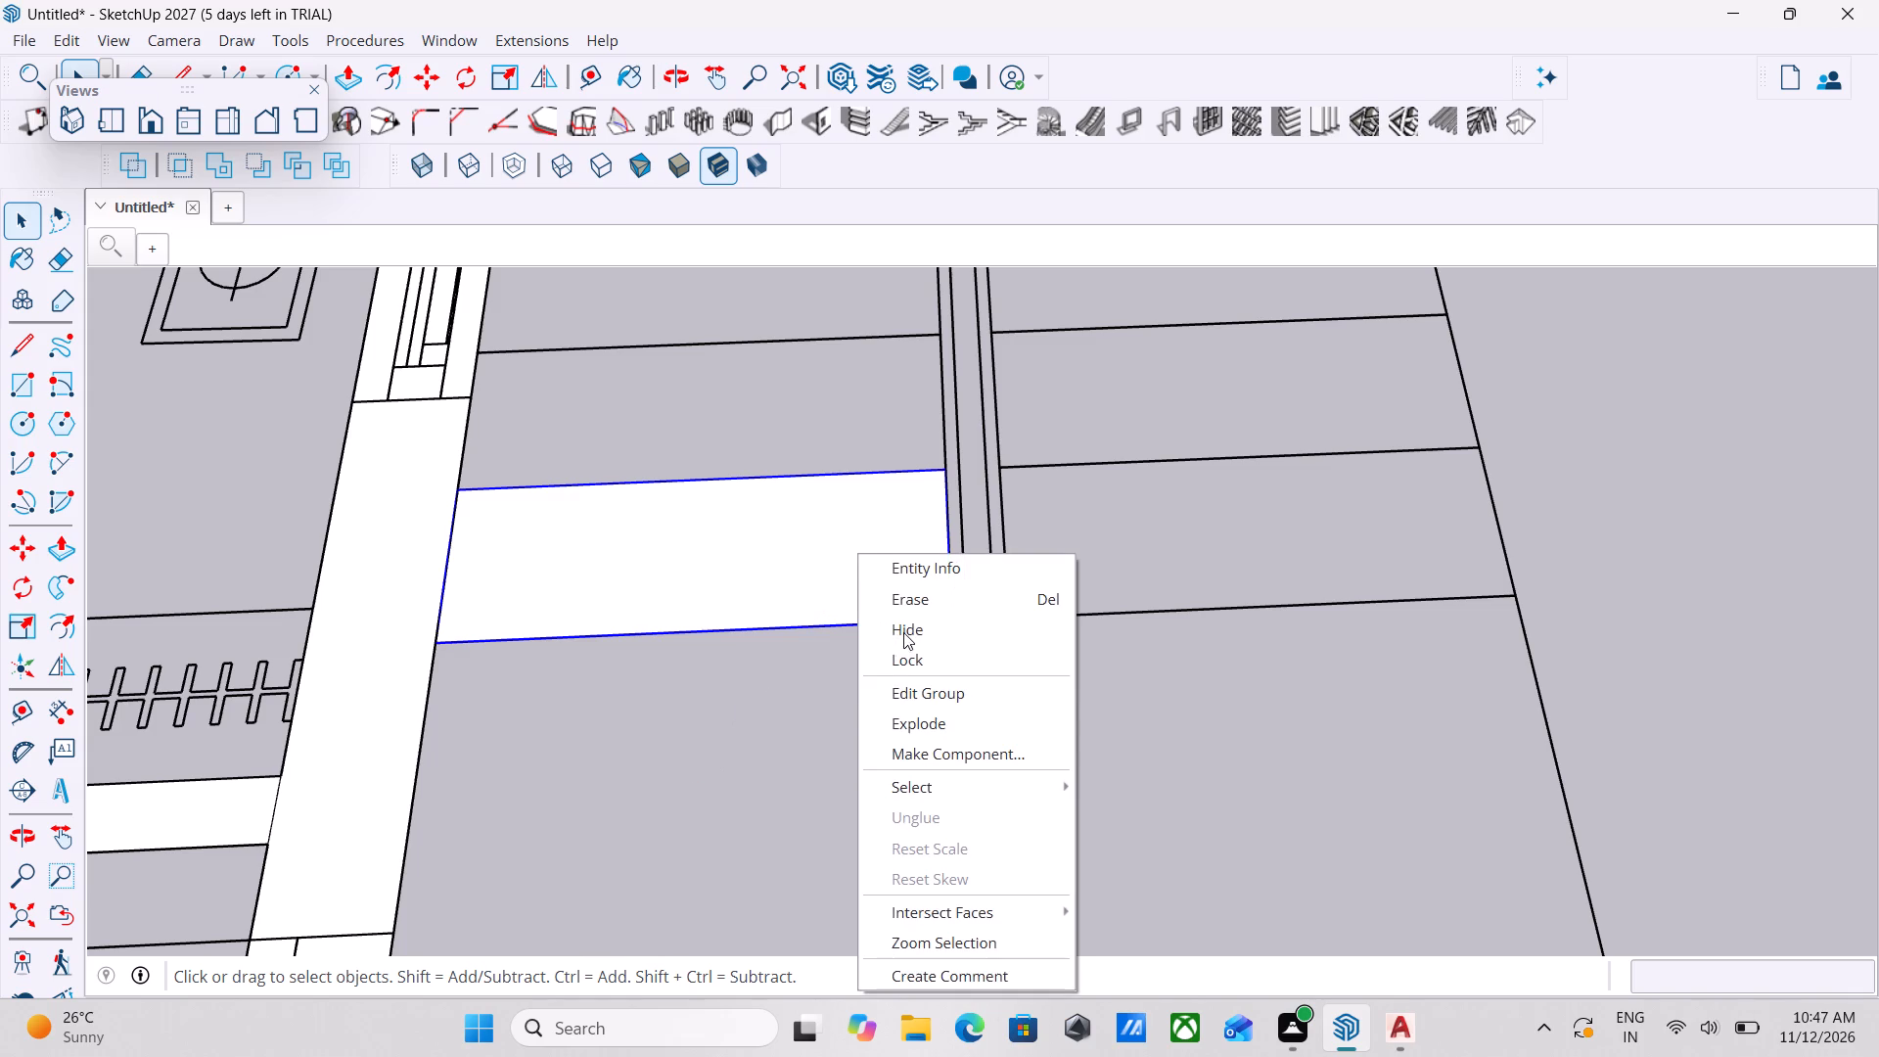
click(954, 749)
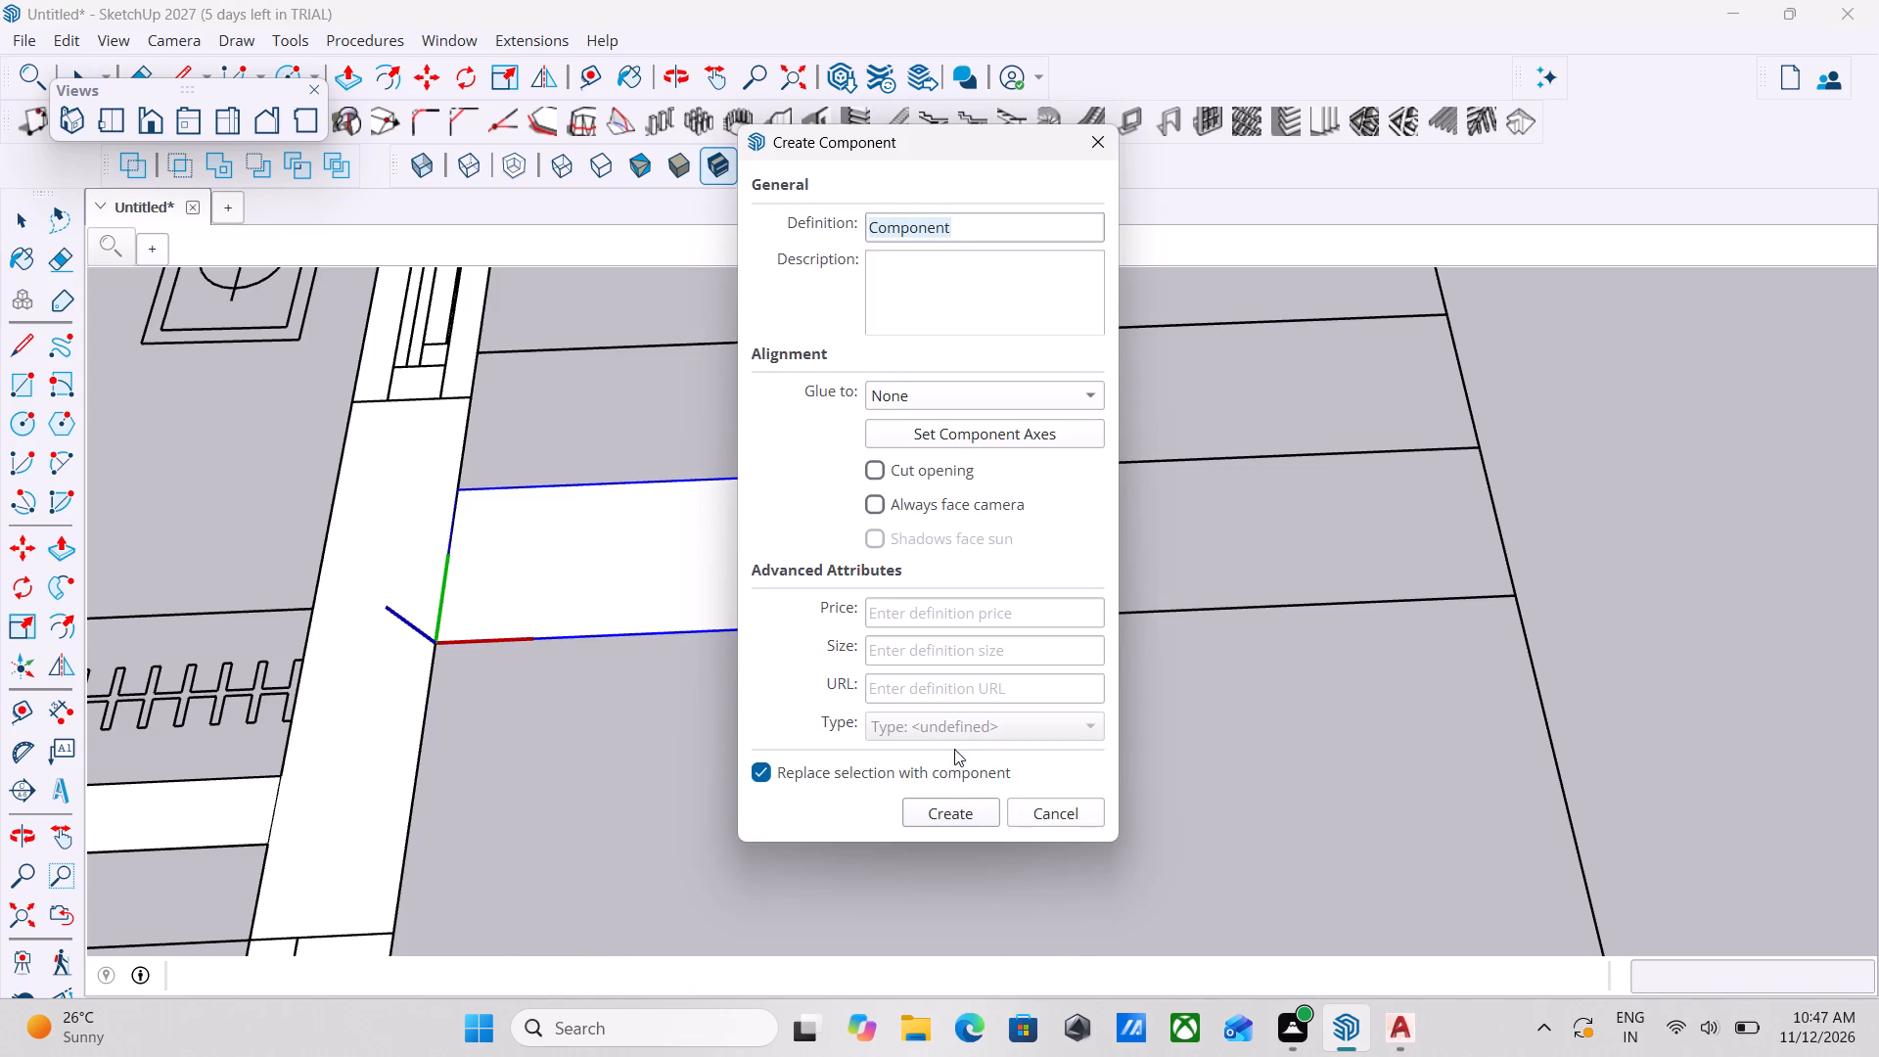
text(10)
key(Return)
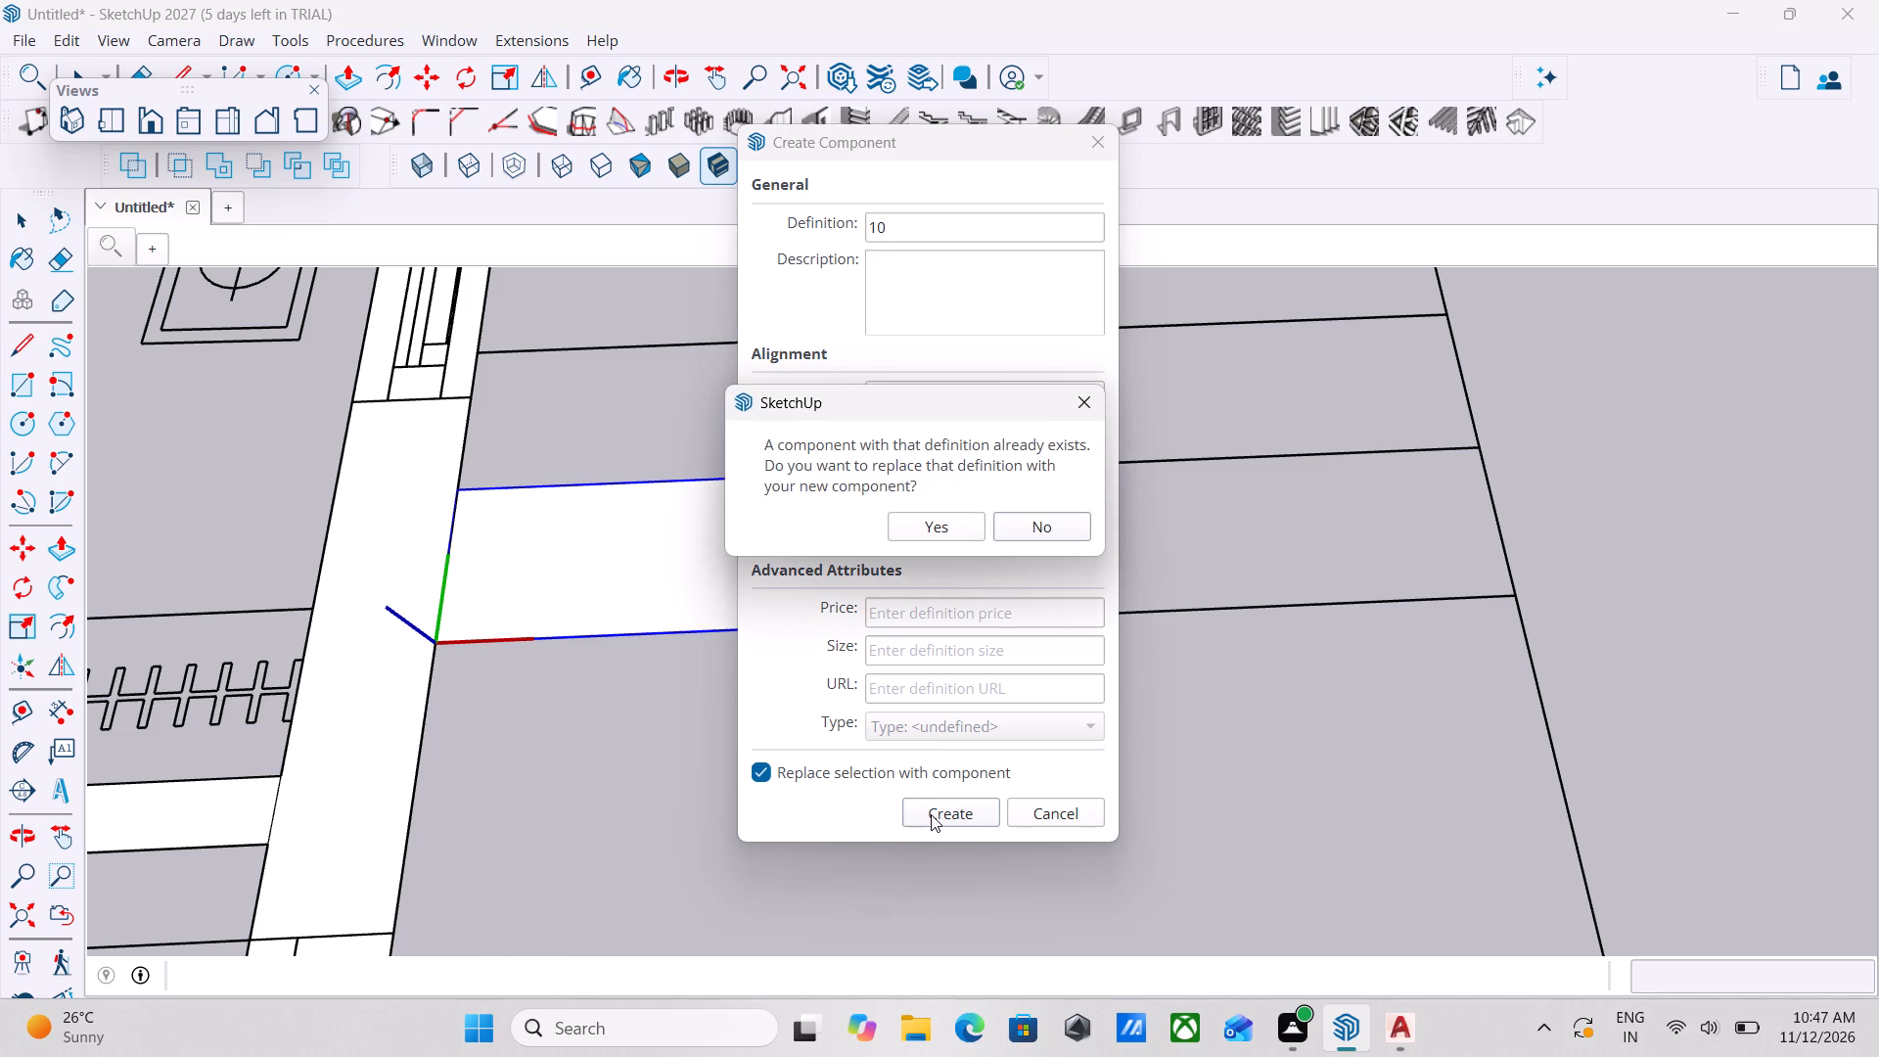
click(967, 518)
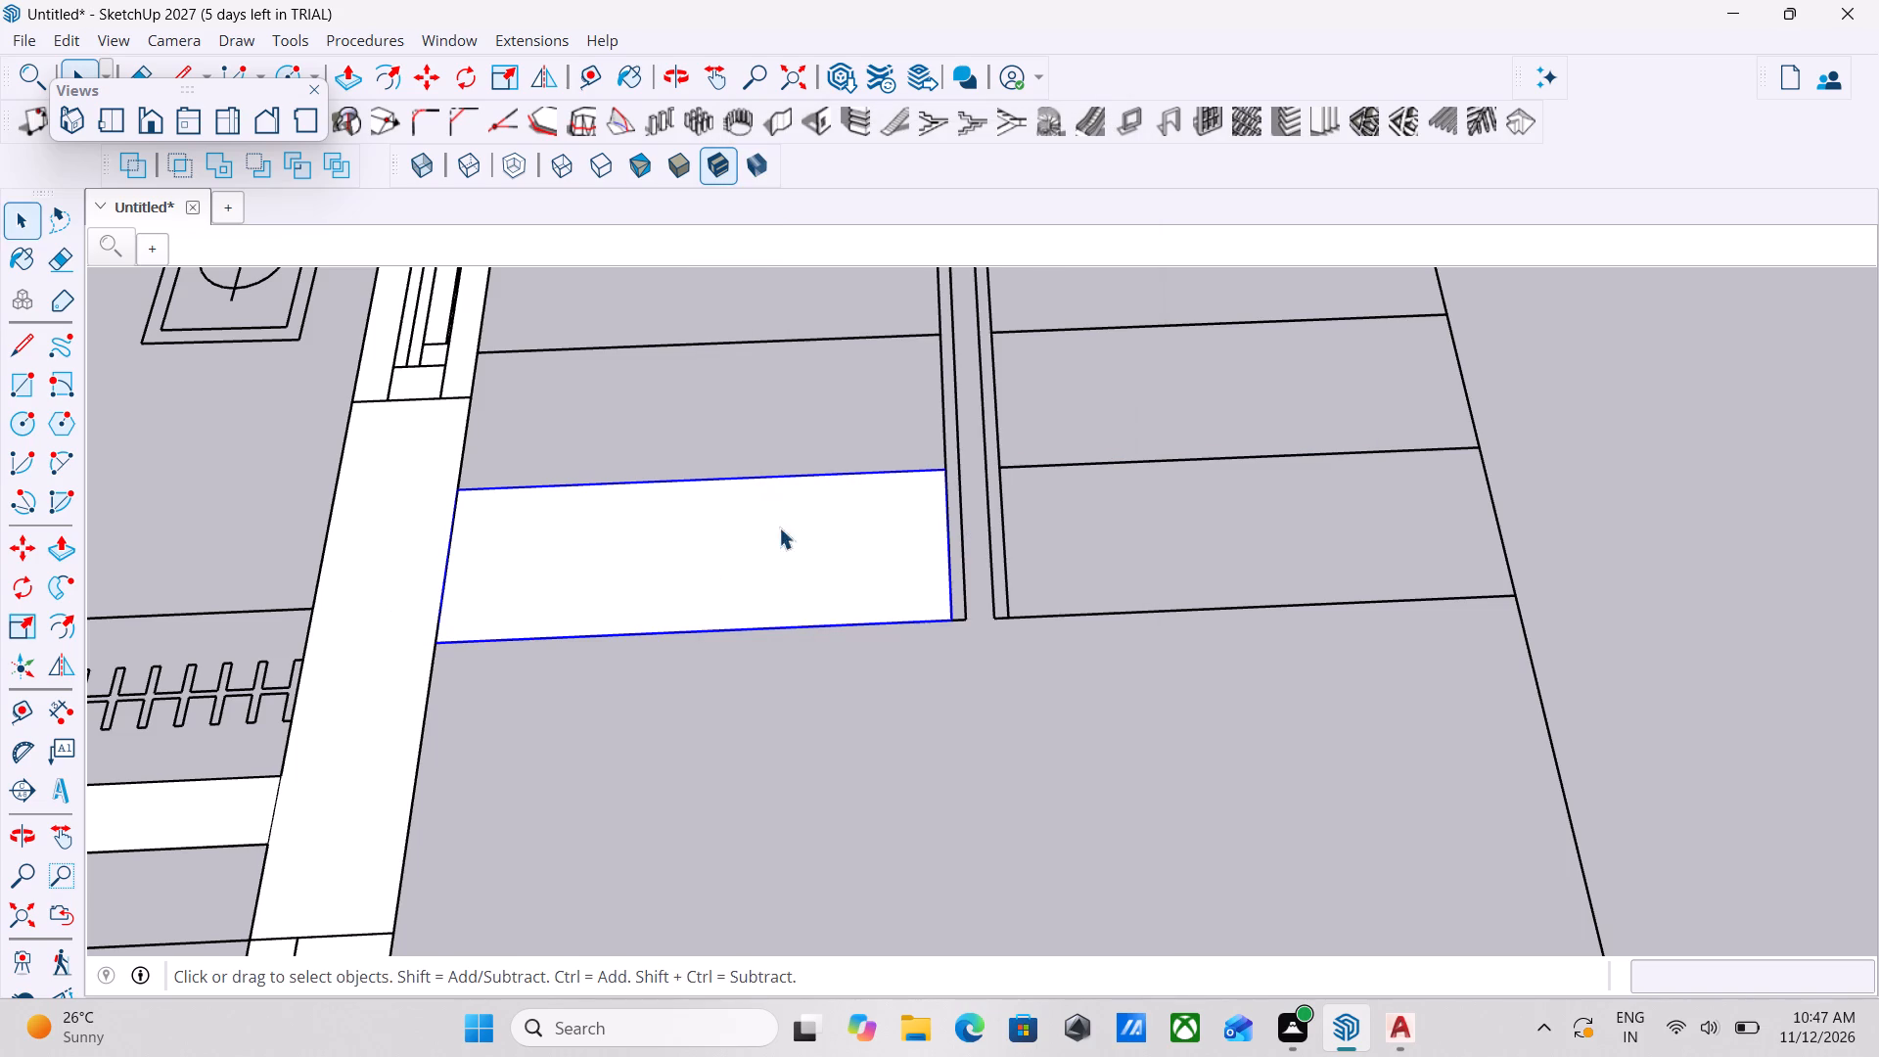
Open the lowest tread's component, extrude its face up 8", and leave the component.
double_click(682, 523)
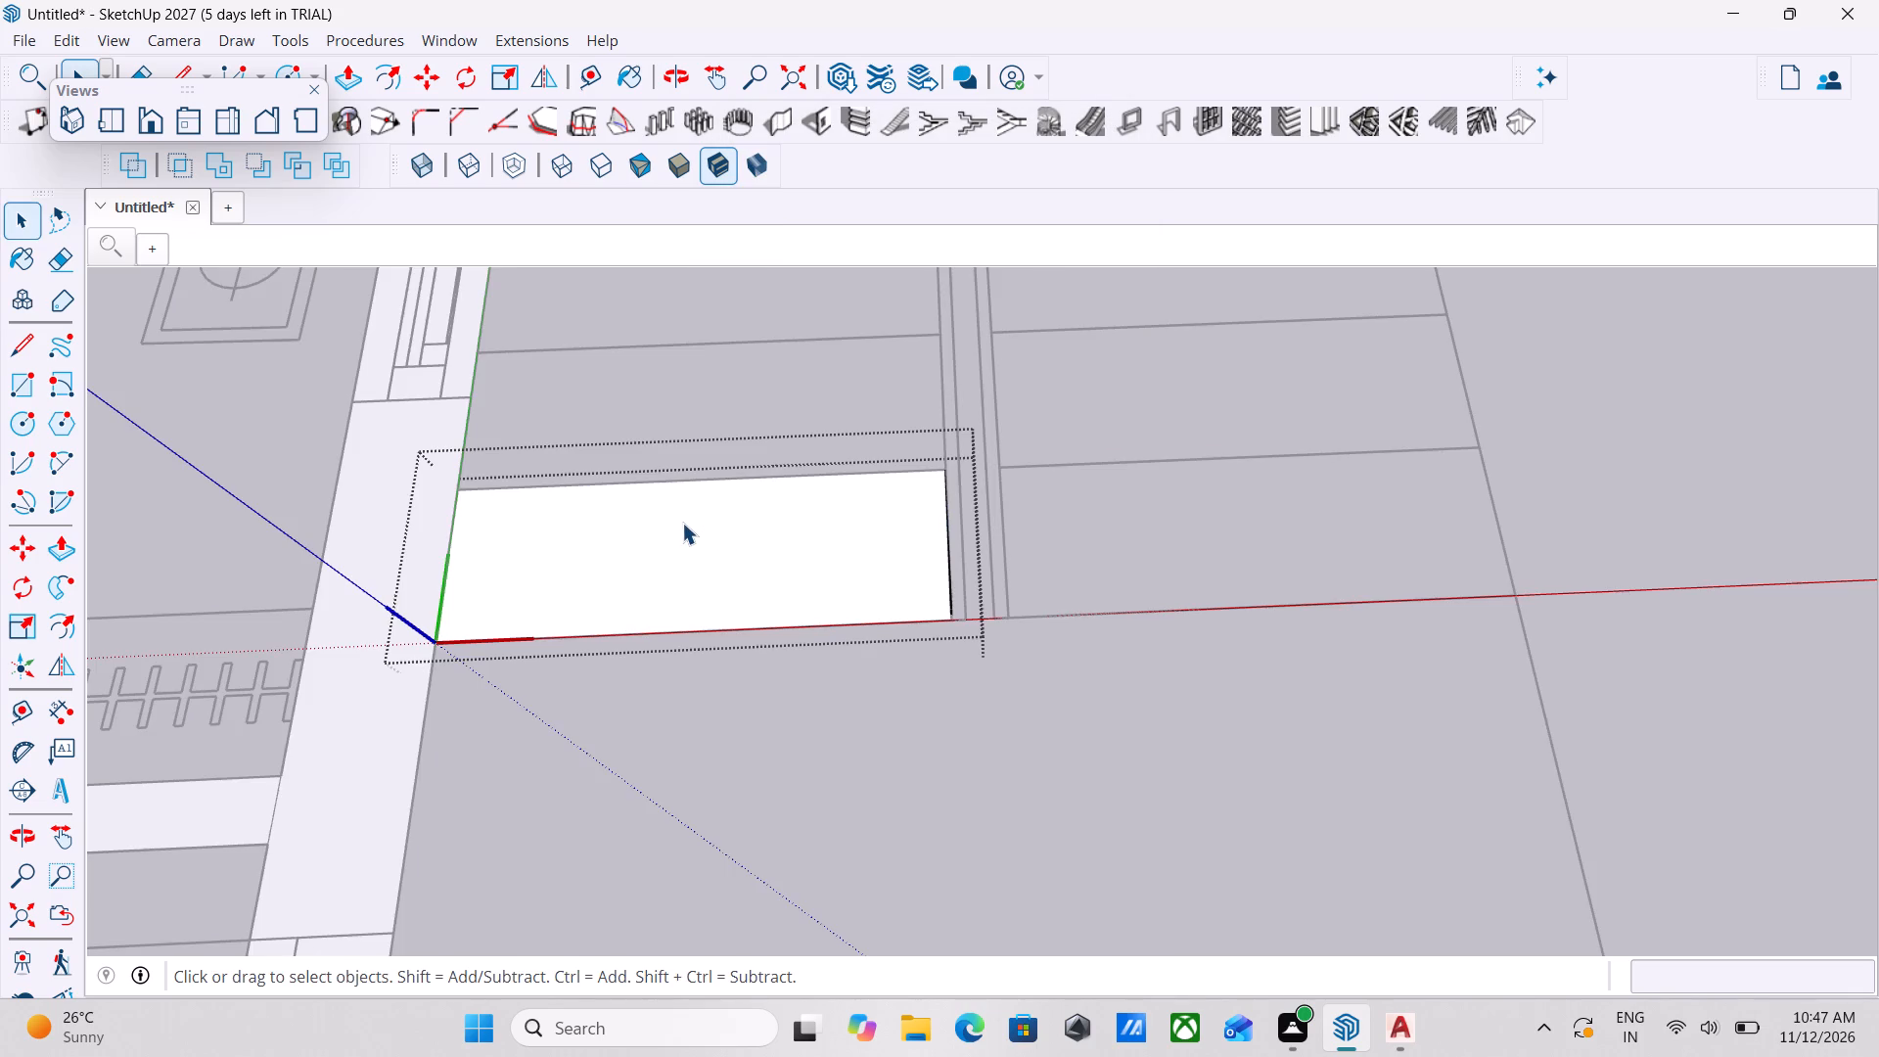
scroll(651, 559, up, 2)
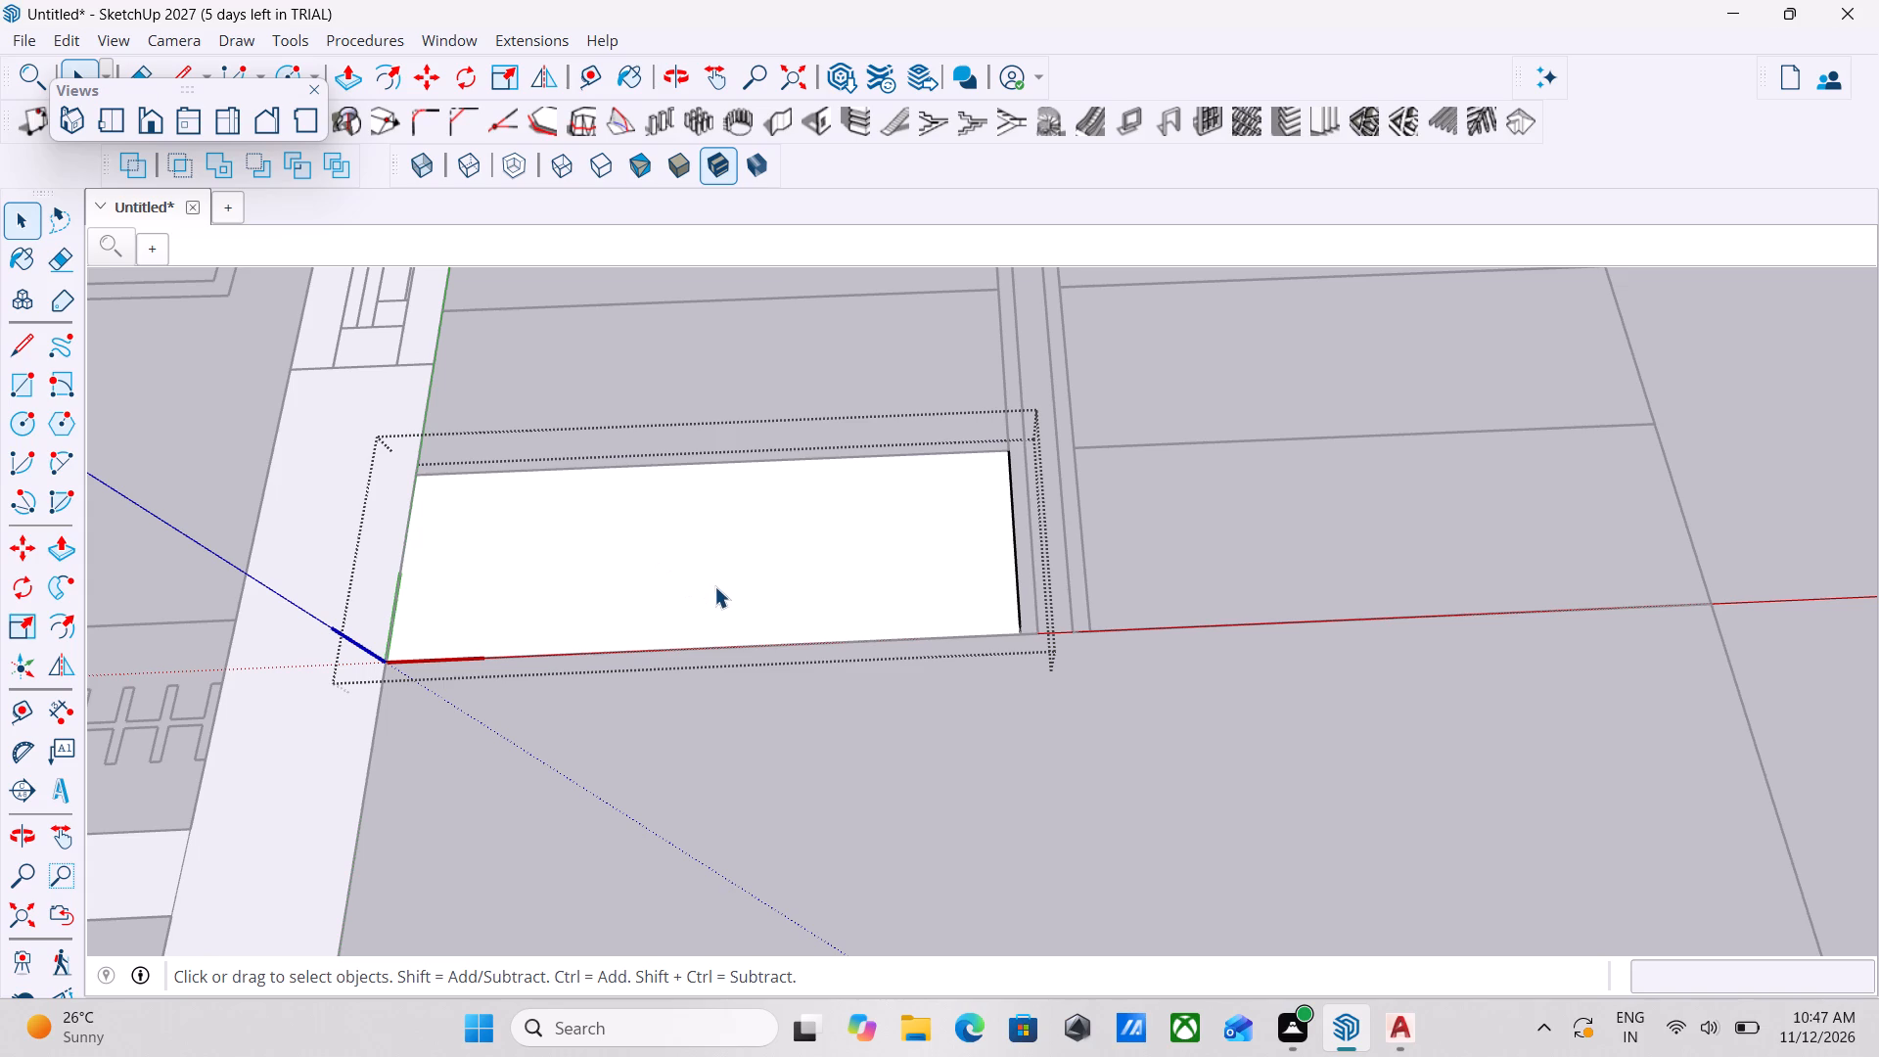
key(p)
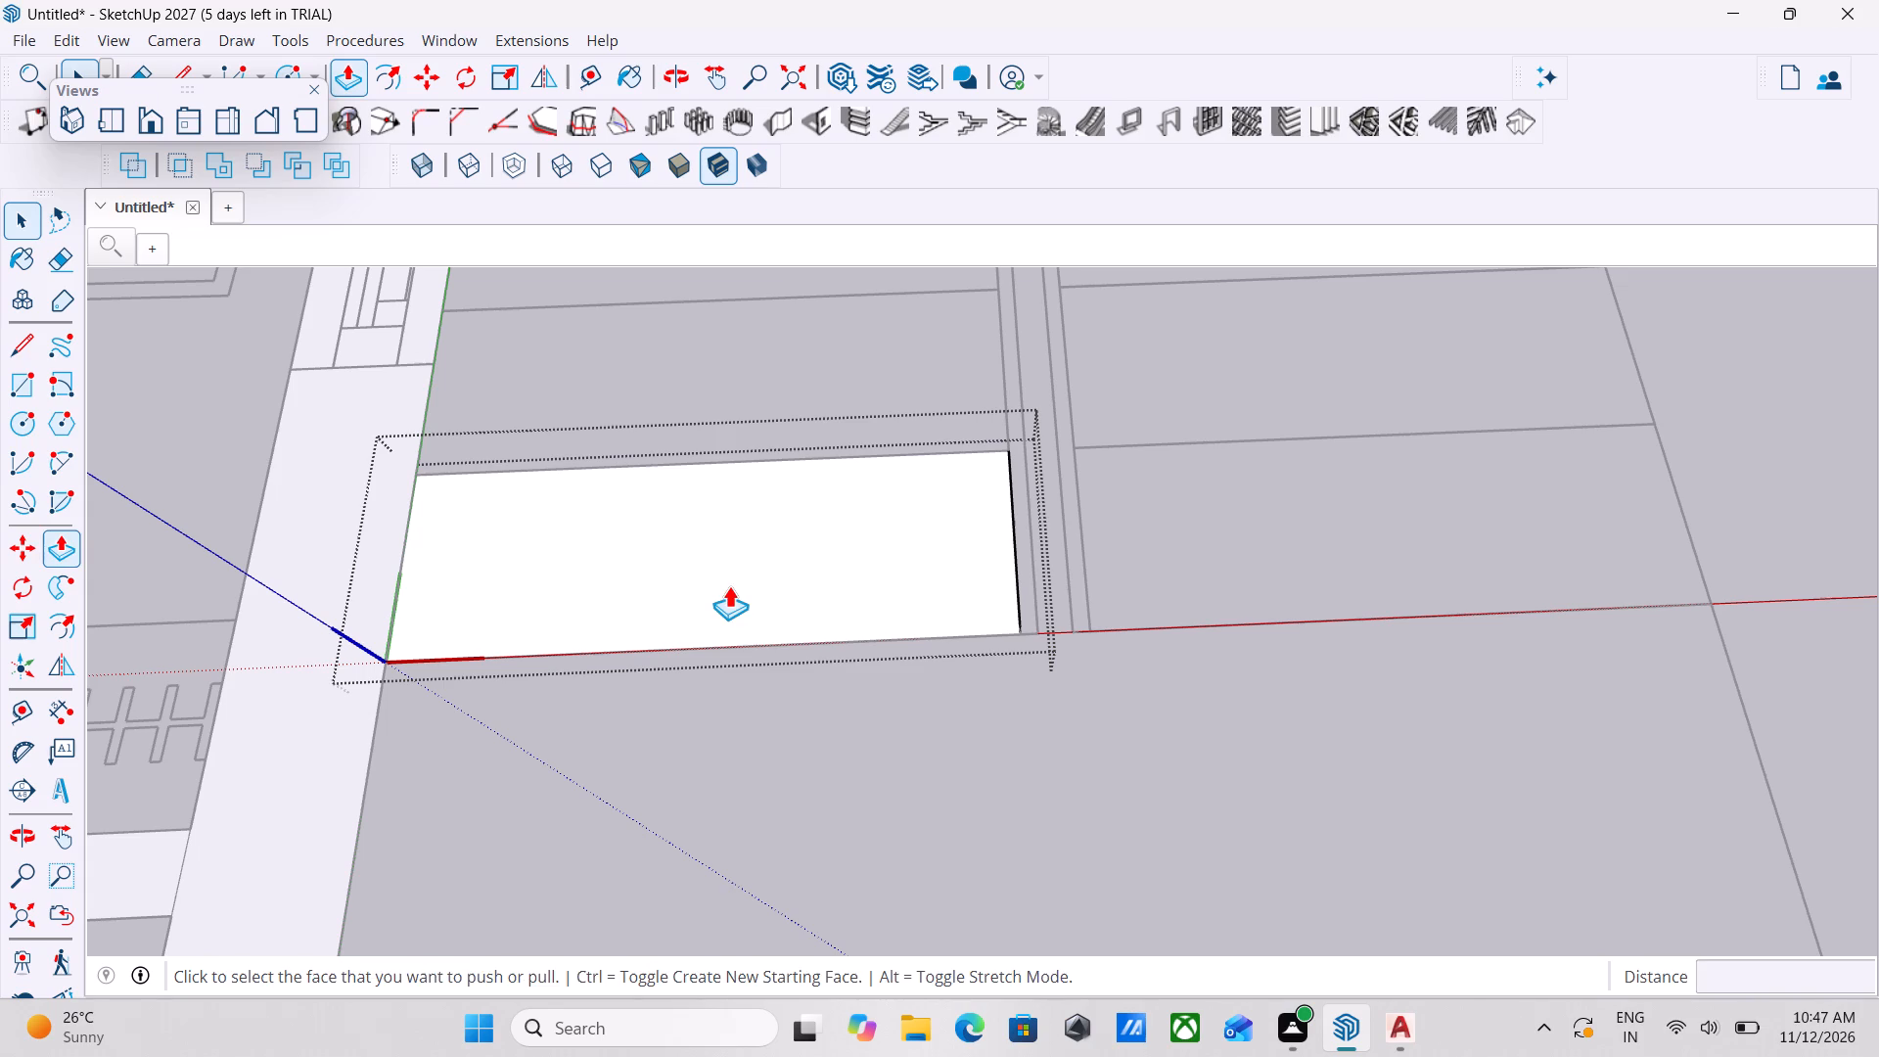
click(729, 585)
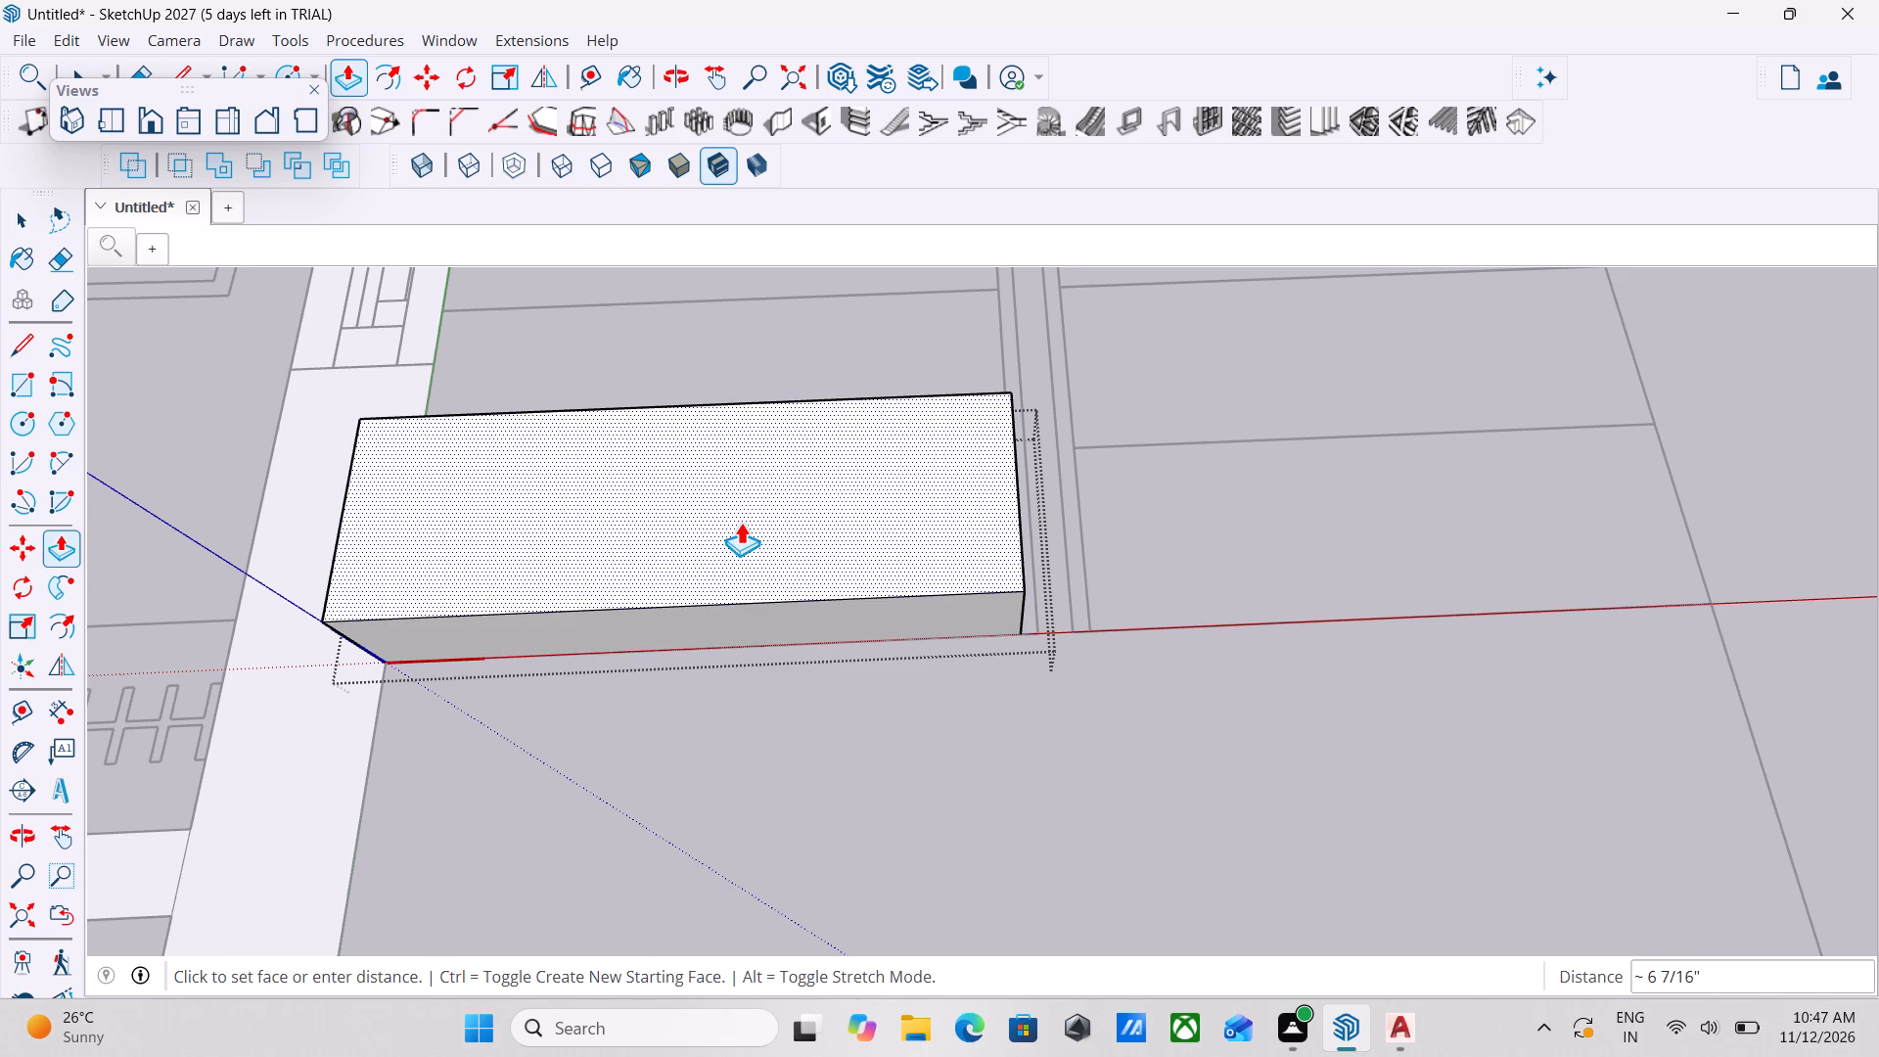
shift+middle_drag(741, 522, 596, 536)
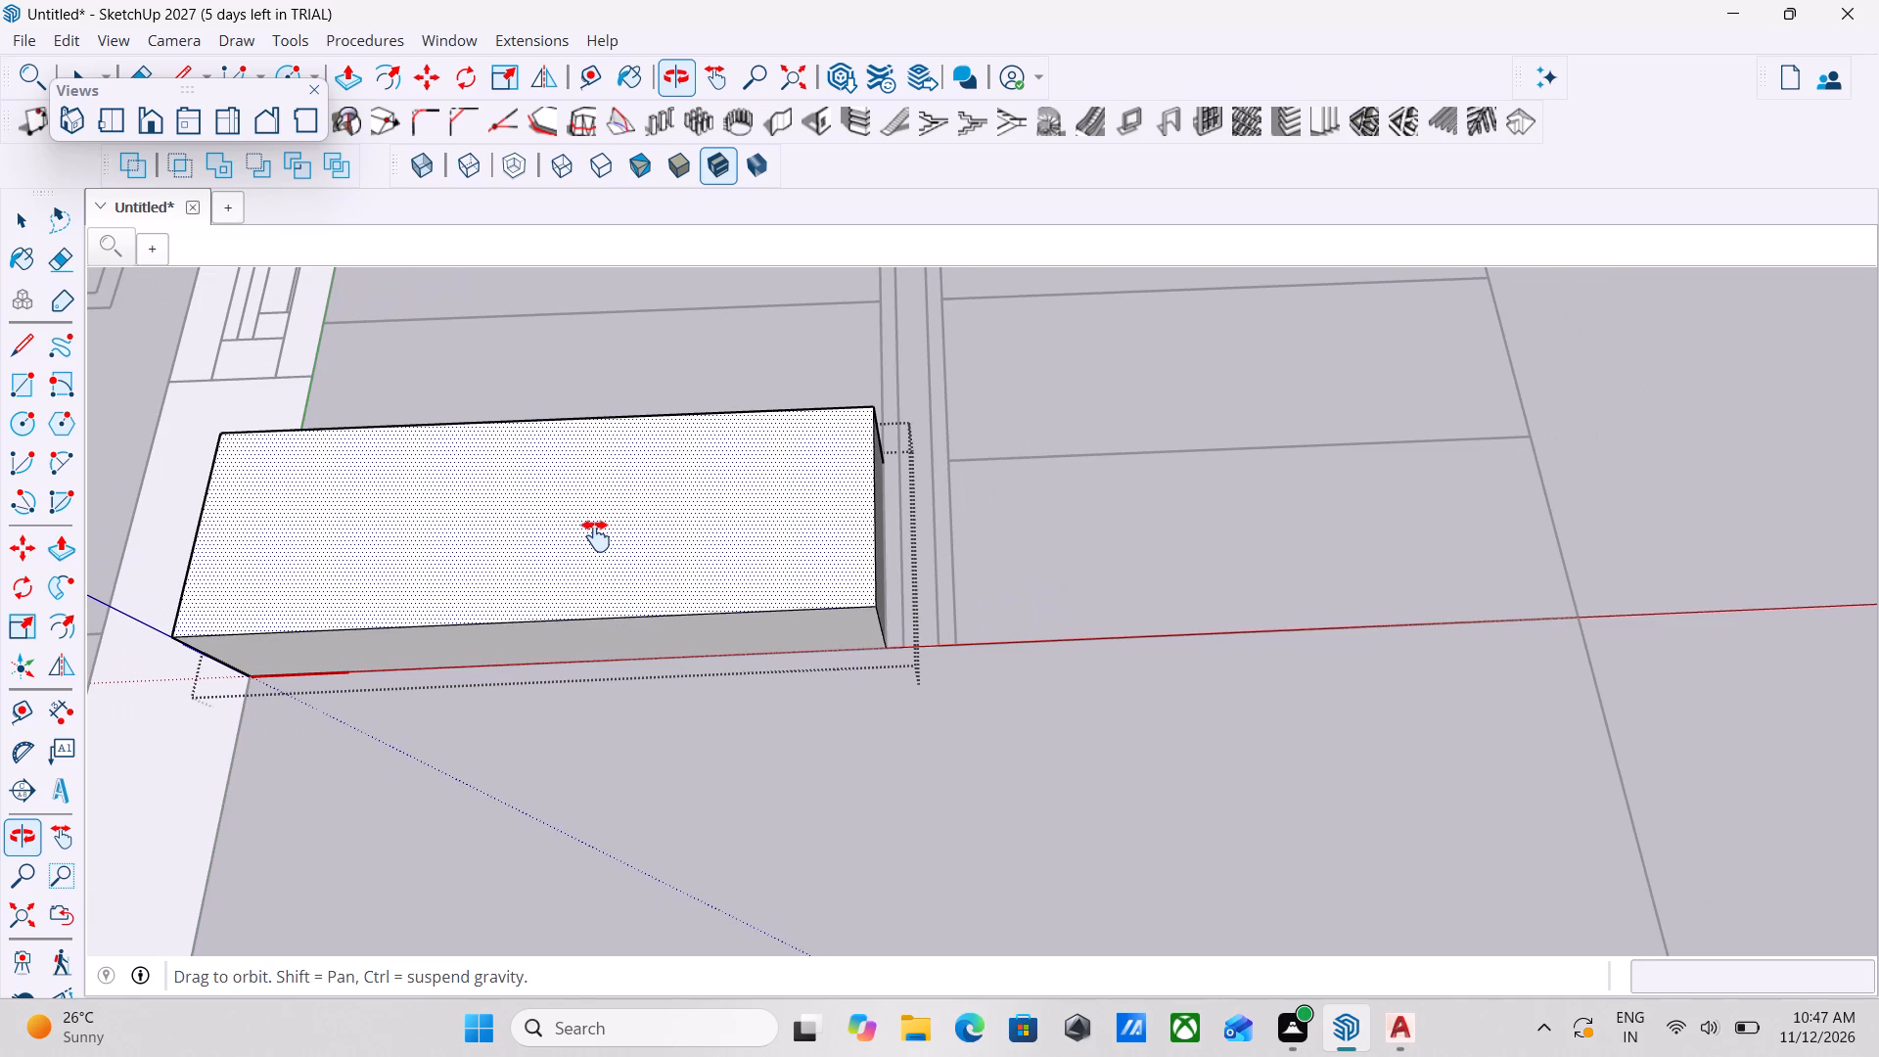
shift+middle_drag(596, 536, 593, 536)
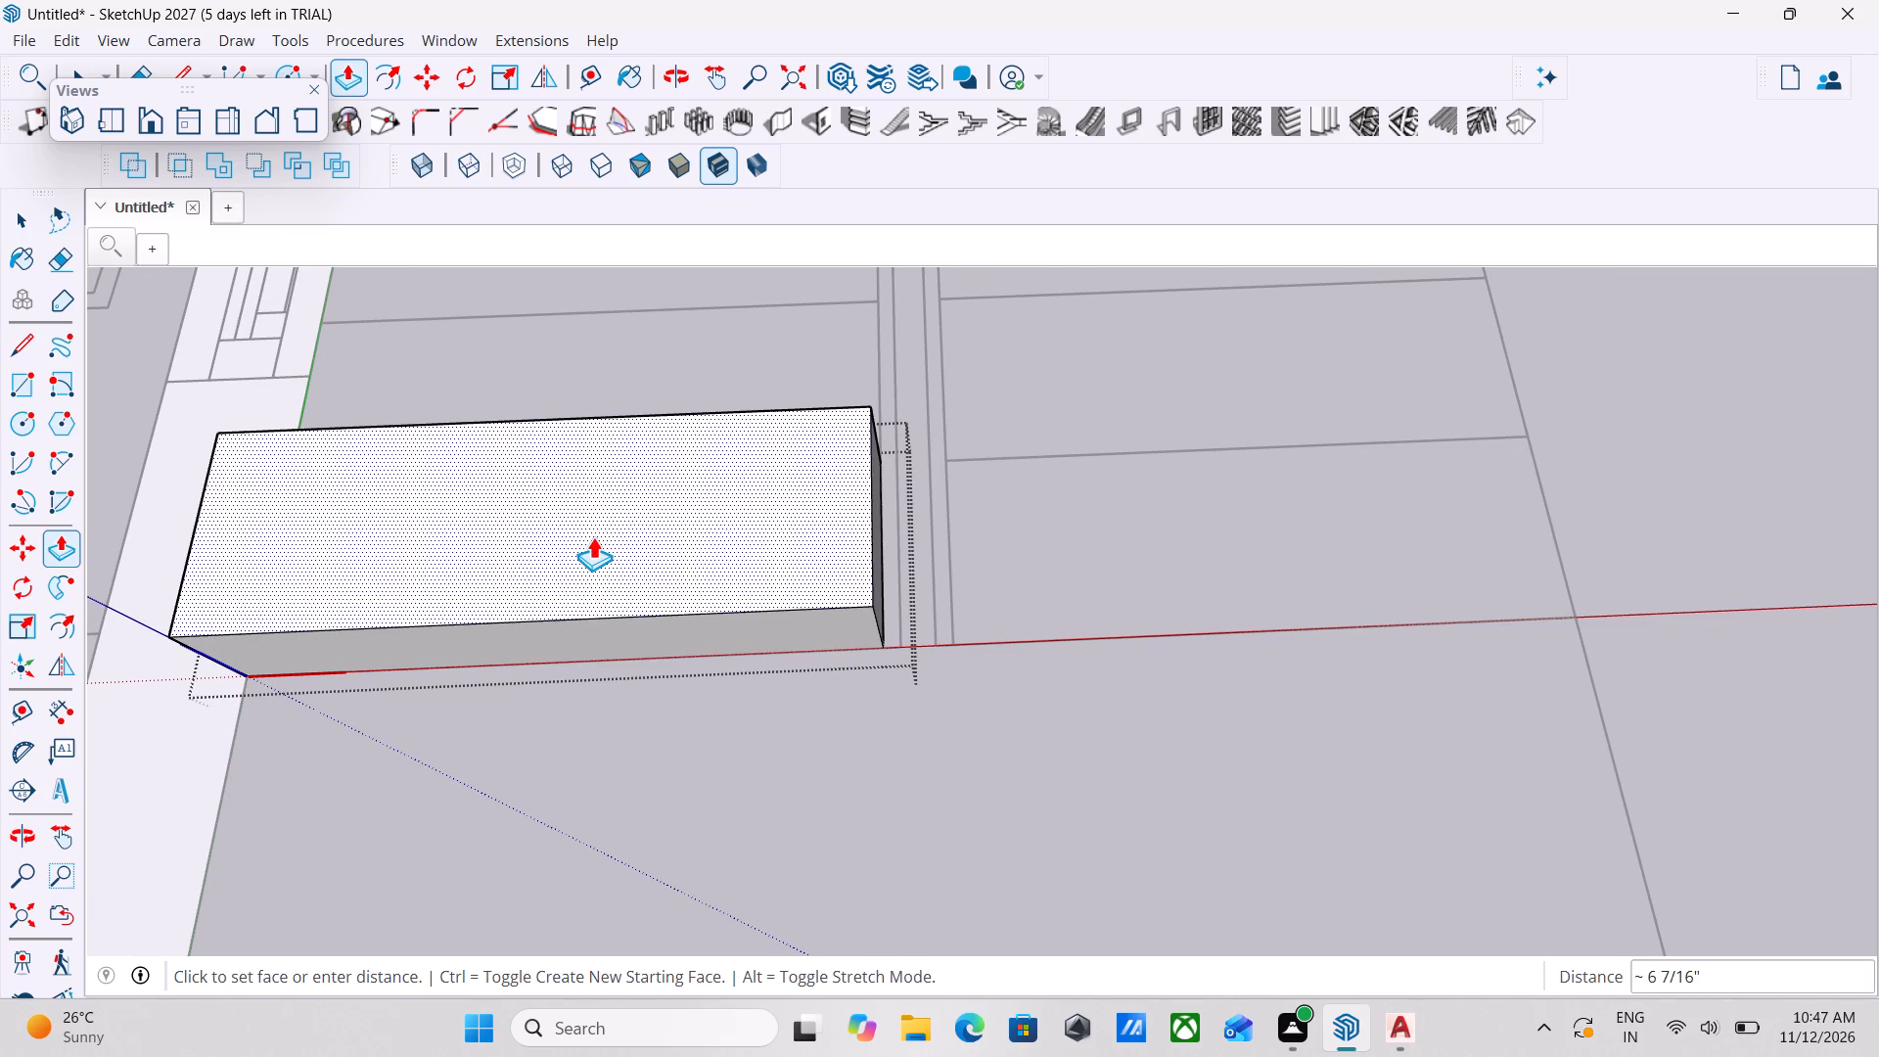
key(8)
key(shift+quotedbl)
key(Return)
key(Escape)
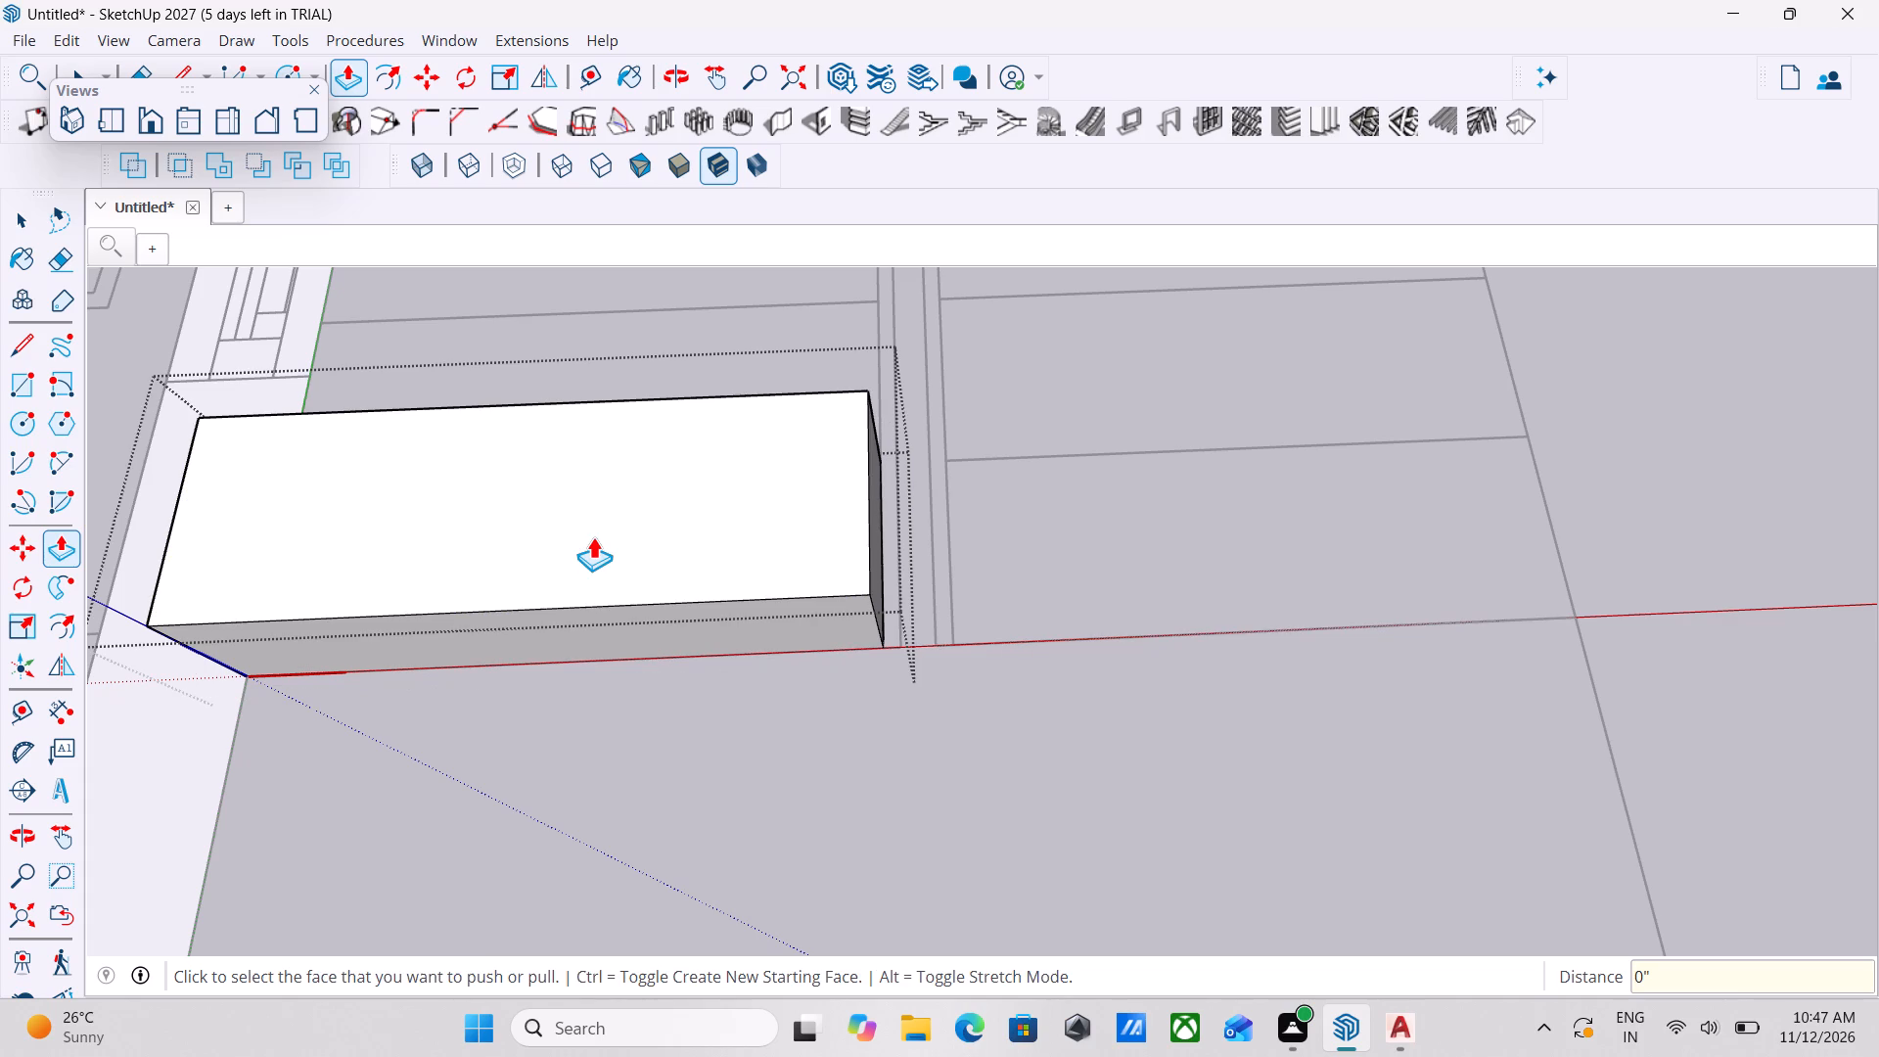
key(space)
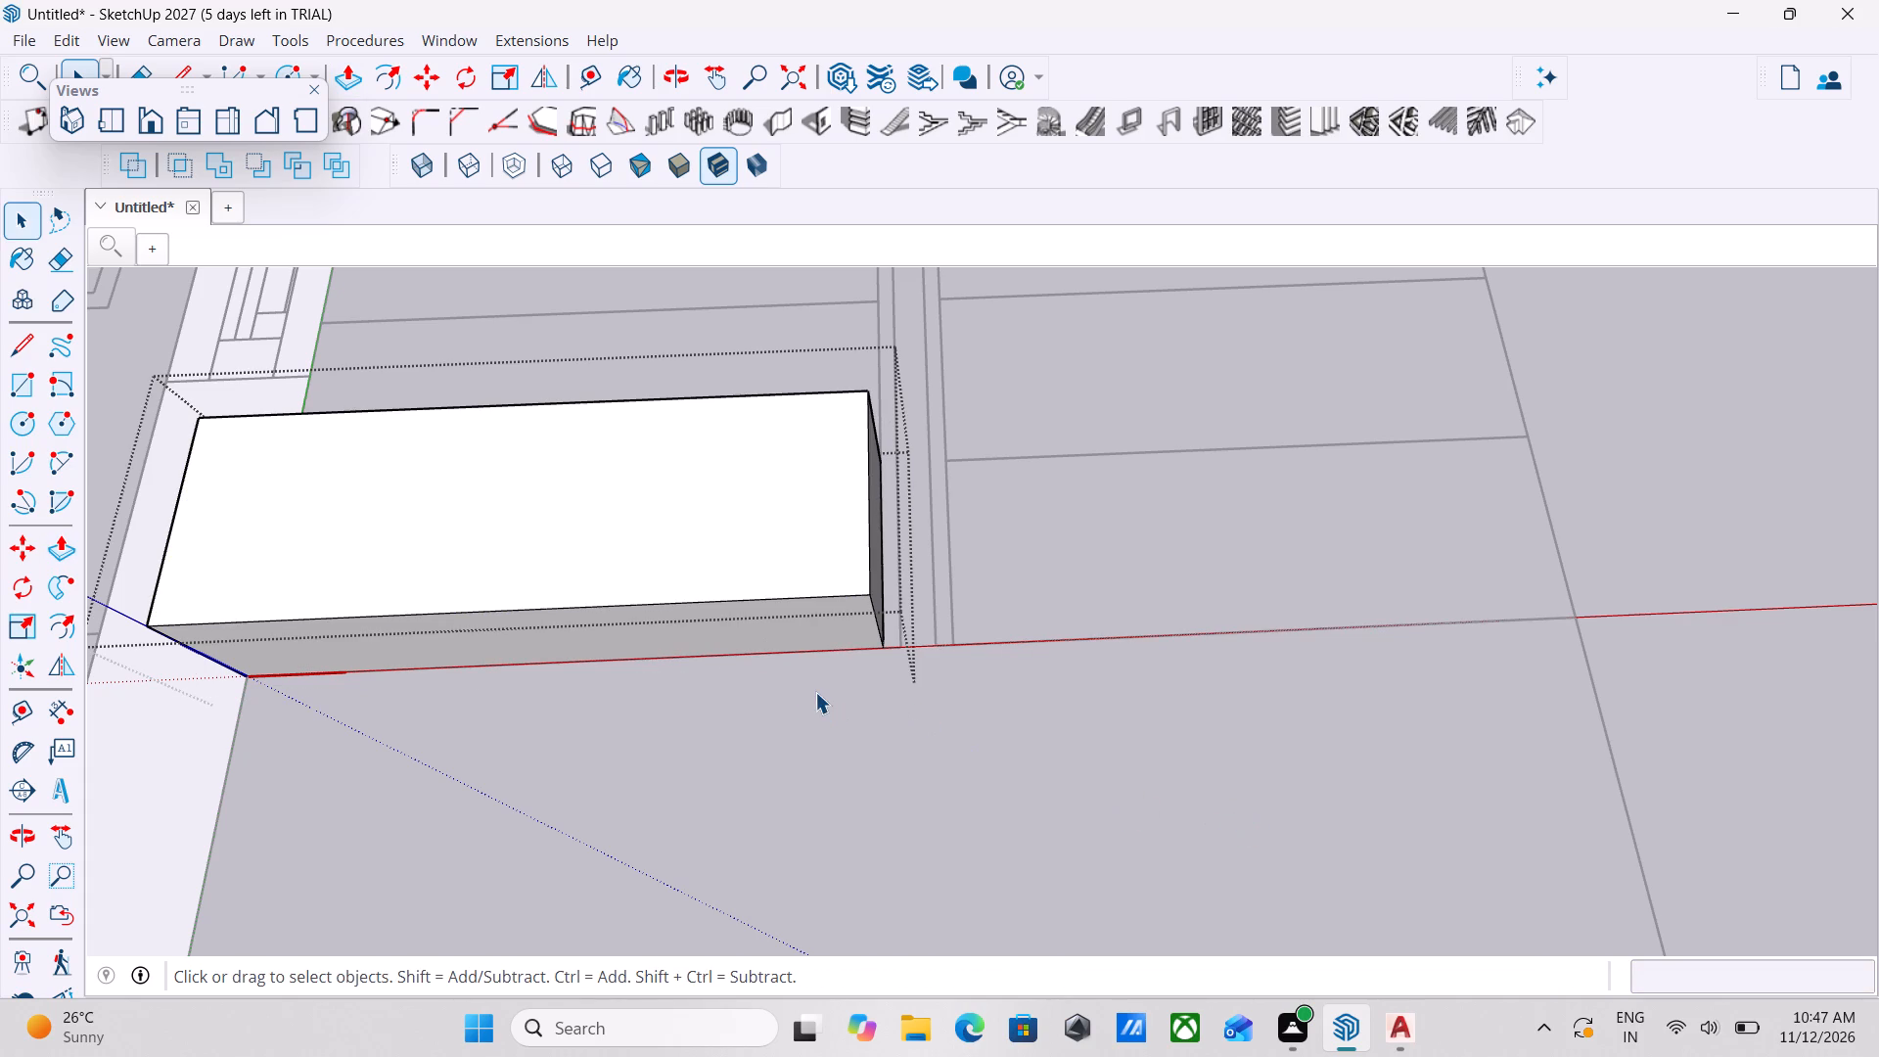
shift+middle_drag(845, 699, 657, 636)
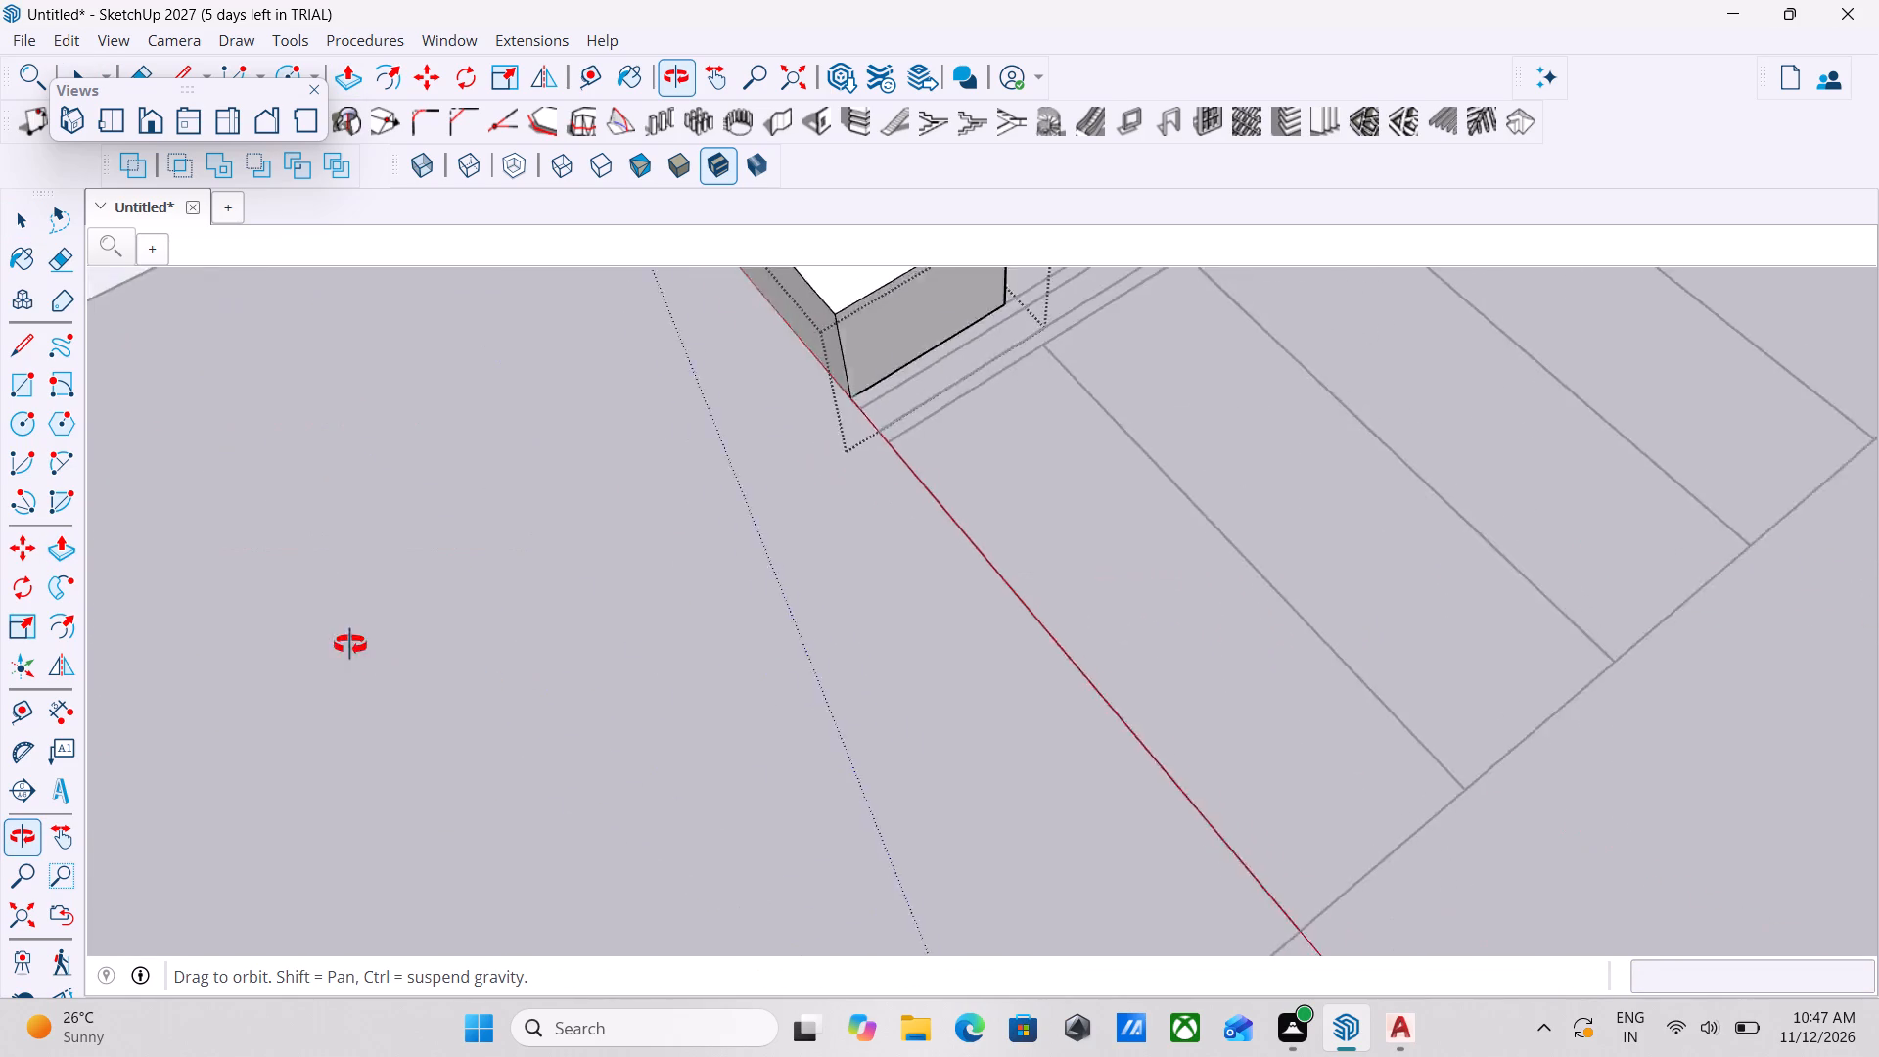
click(746, 413)
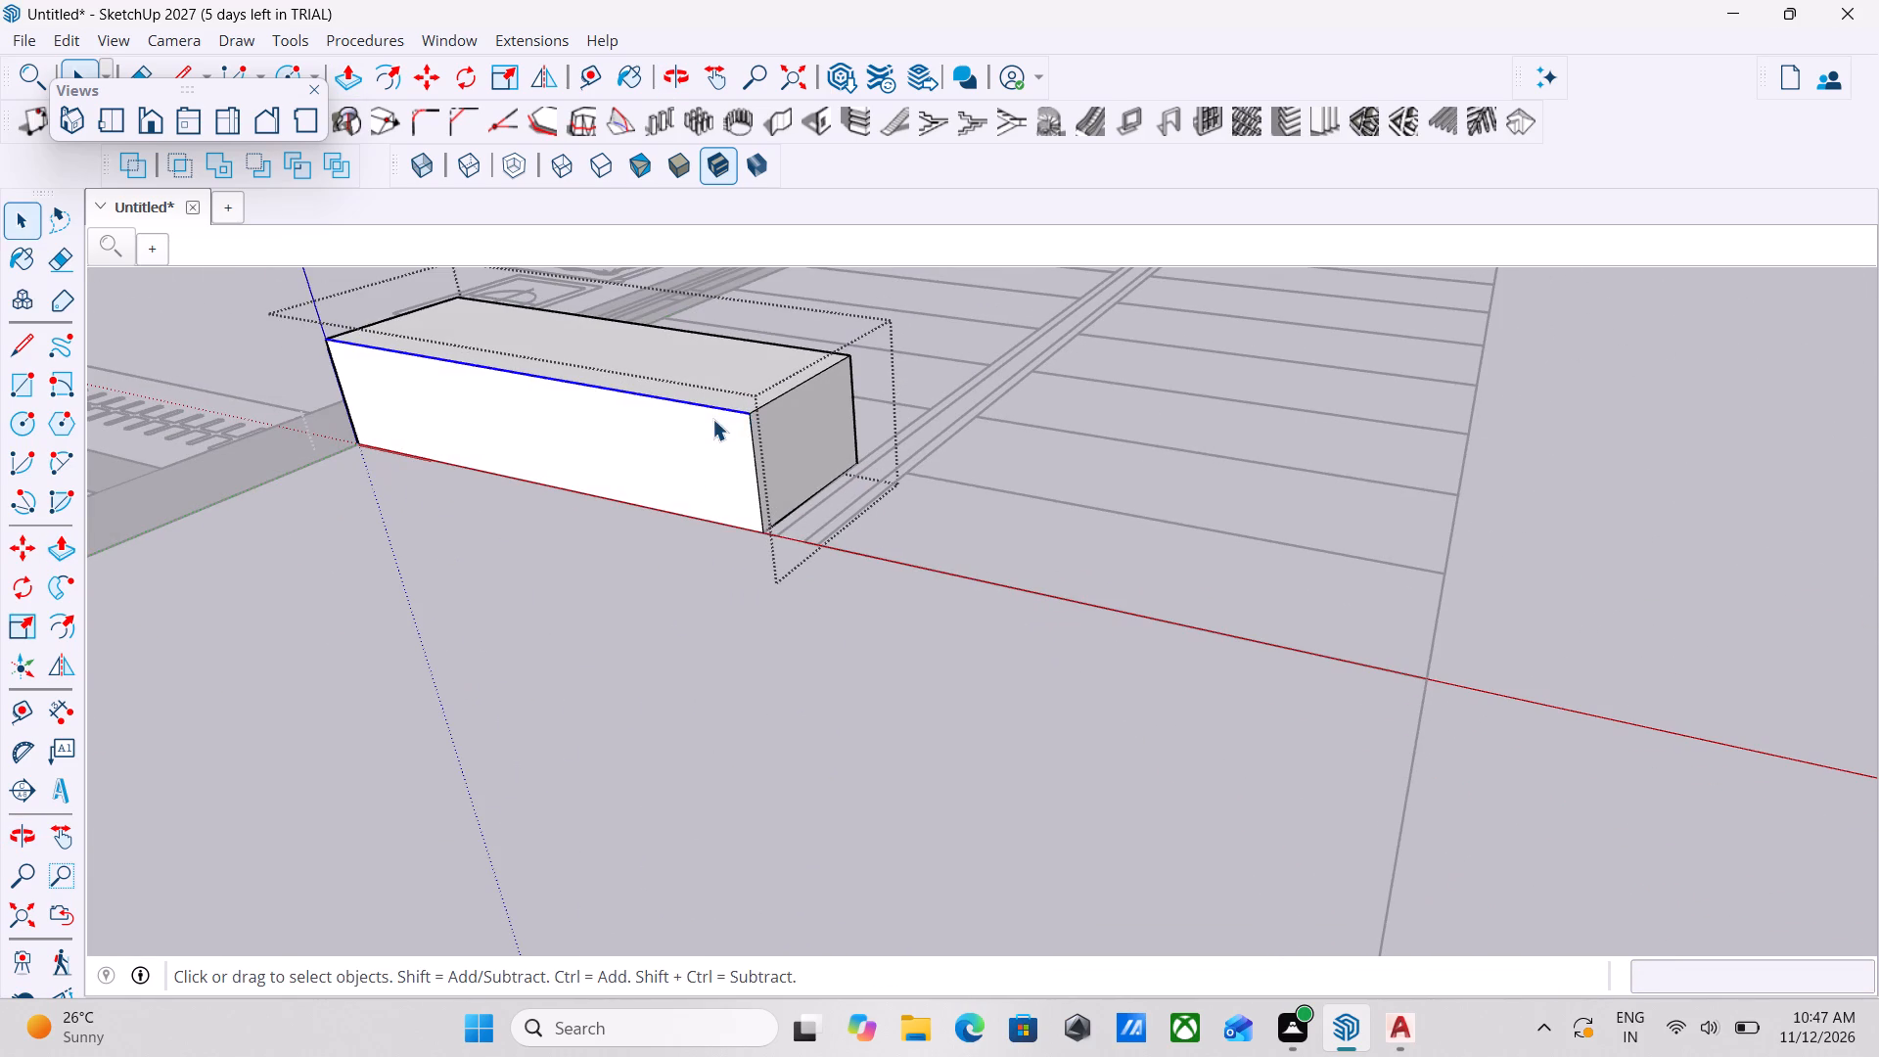
scroll(712, 419, up, 2)
key(Escape)
Copy the lowest step component from its bottom front corner onto its own top back corner, stacking a second step behind it.
click(843, 353)
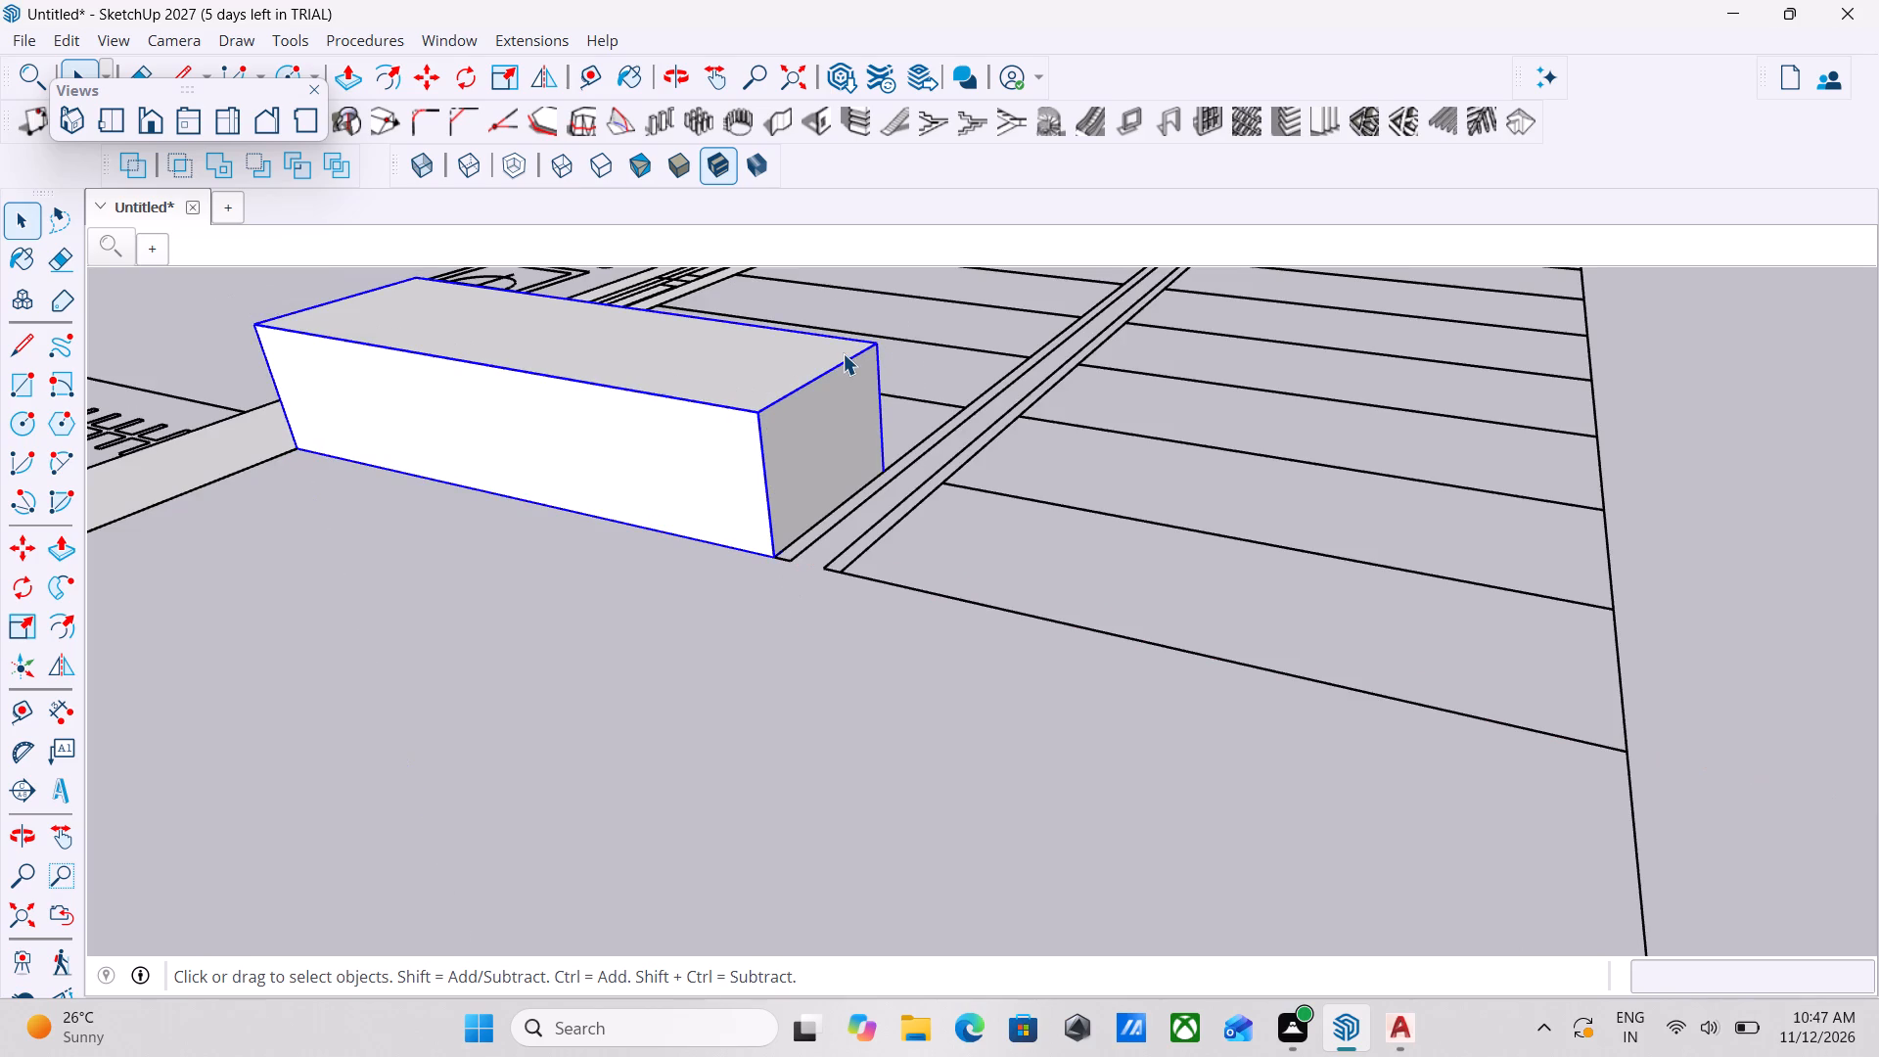
scroll(755, 528, down, 2)
shift+middle_drag(814, 577, 704, 585)
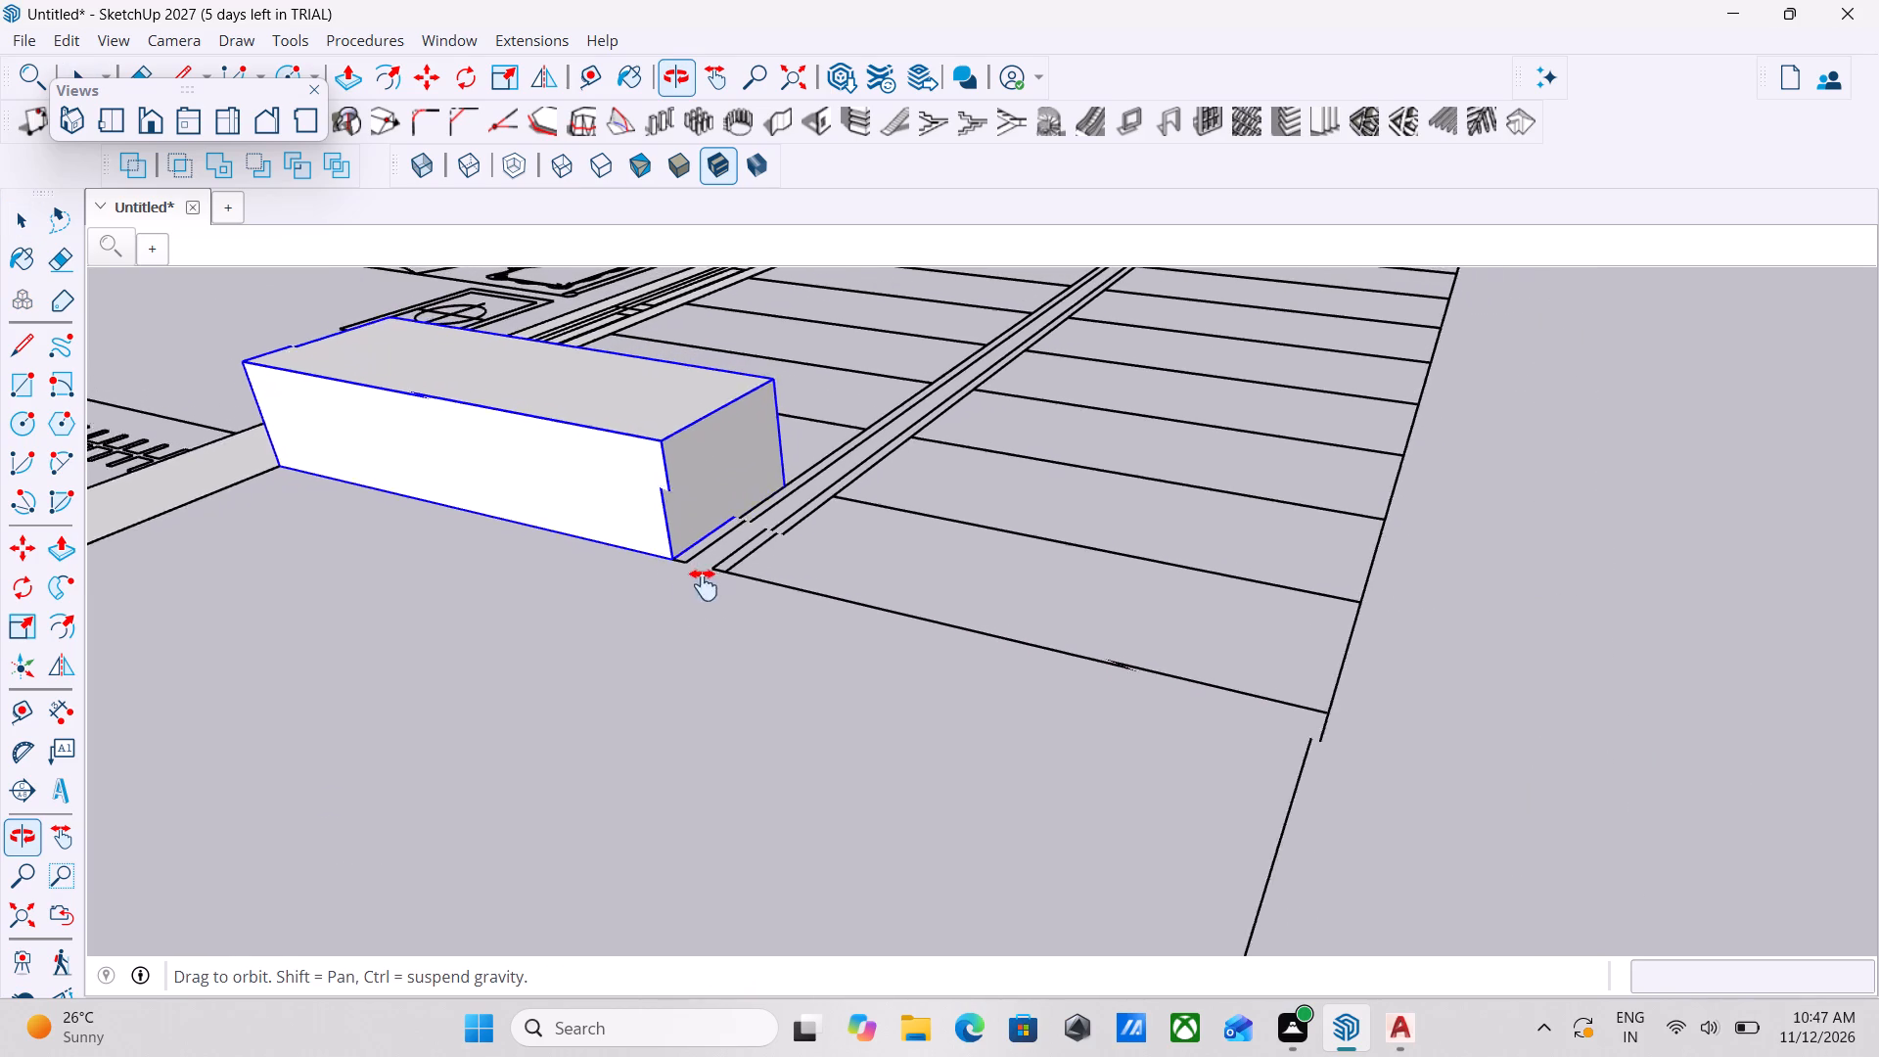
shift+middle_drag(704, 585, 661, 621)
scroll(608, 552, up, 2)
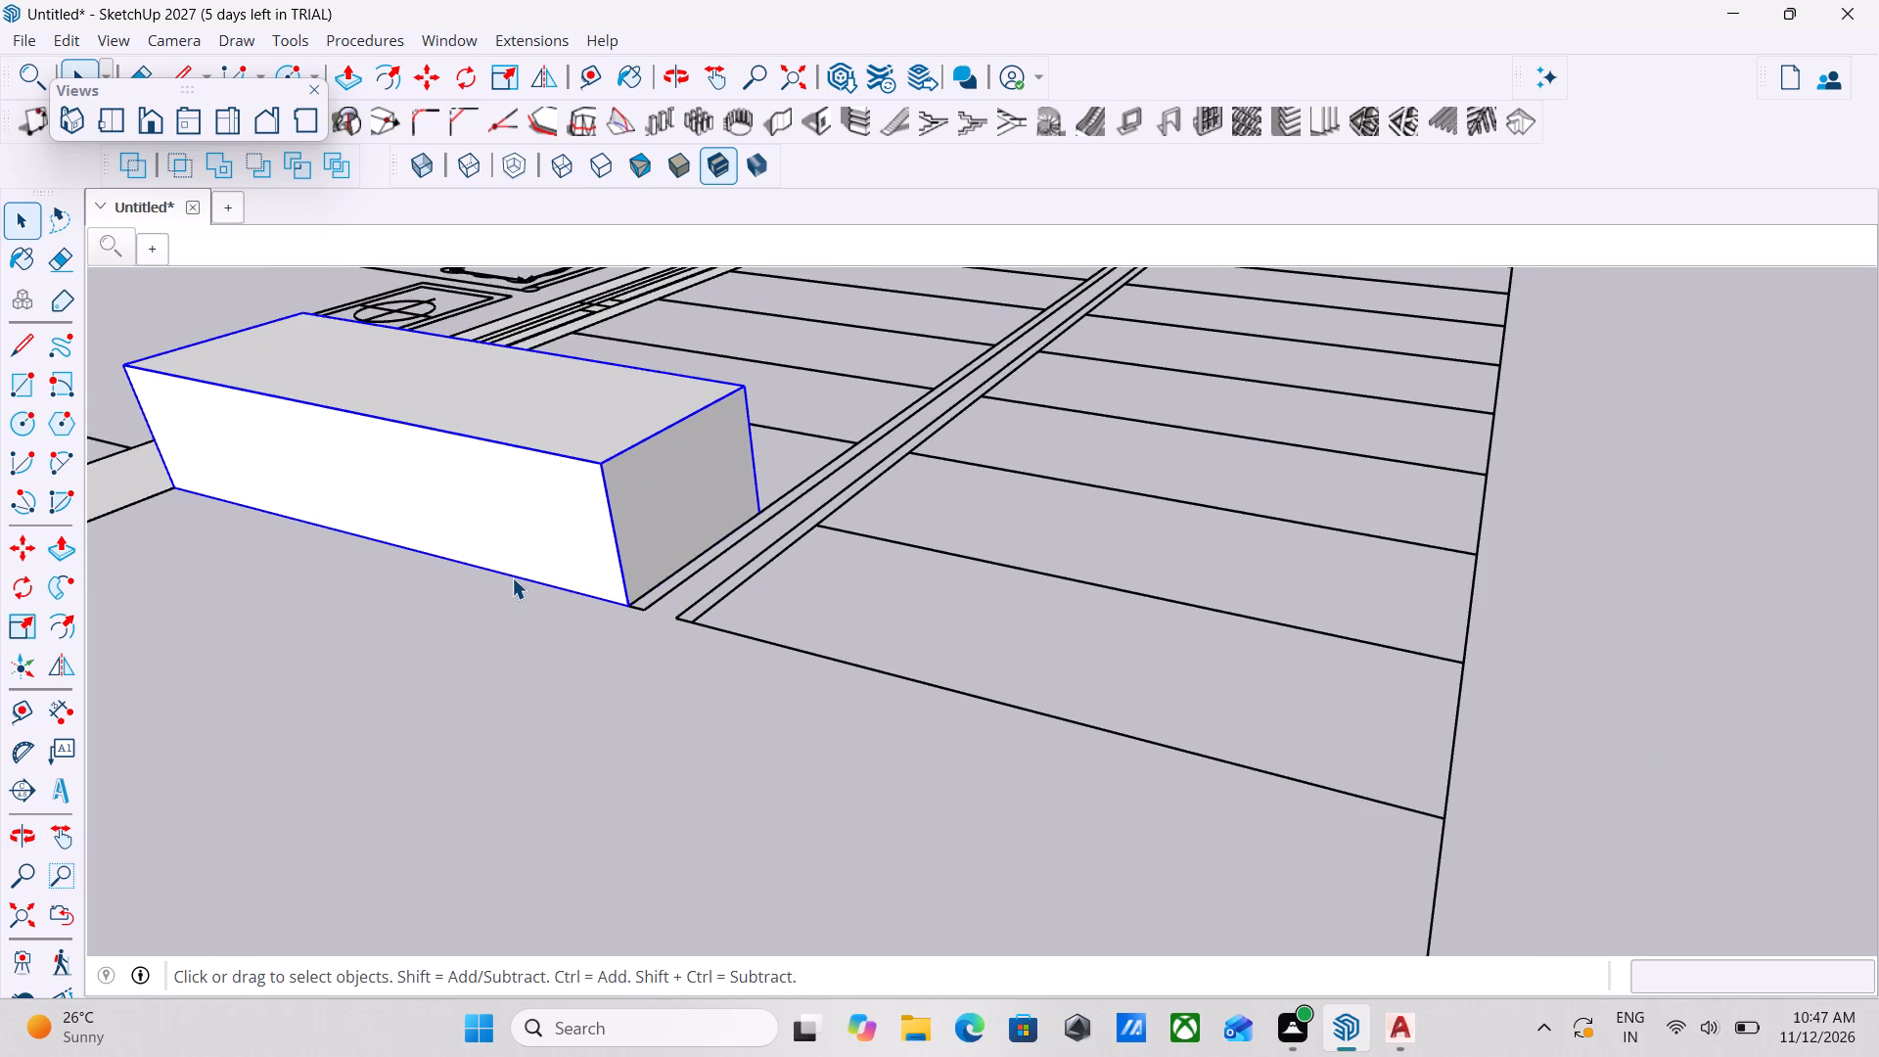
key(m)
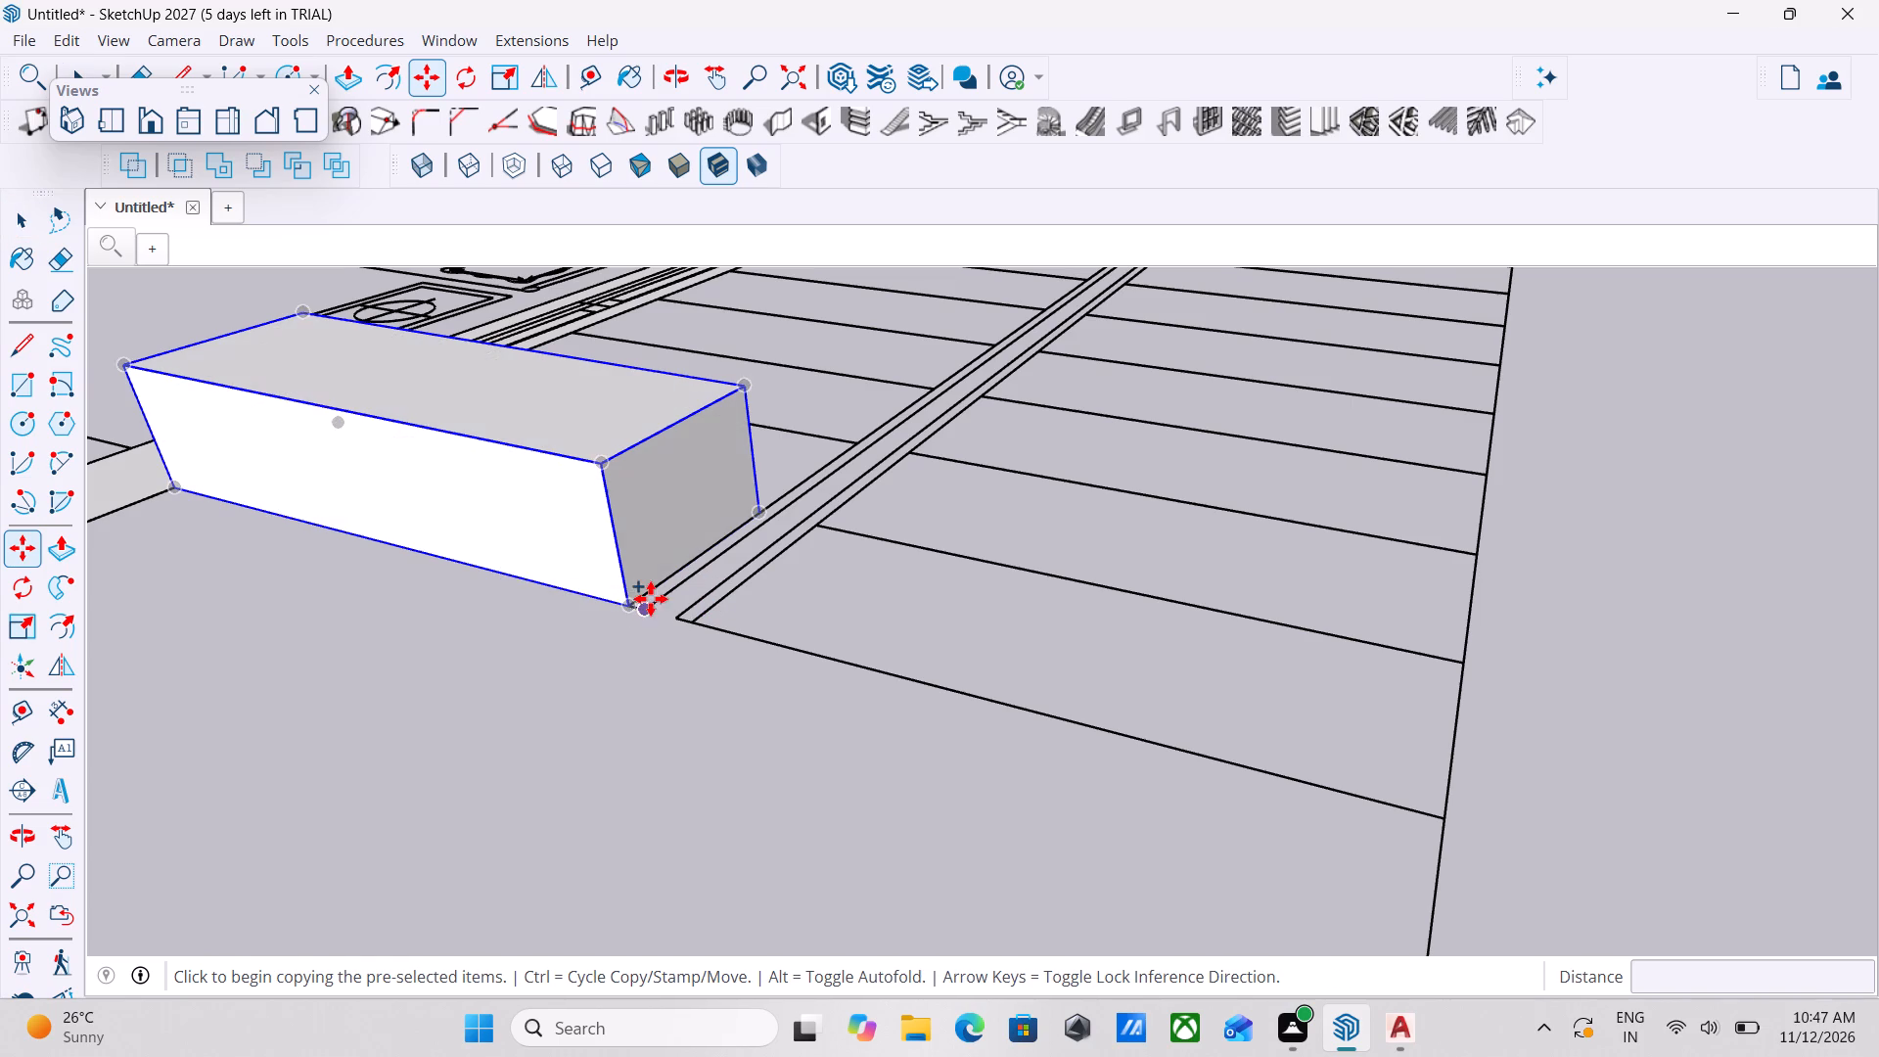
click(640, 599)
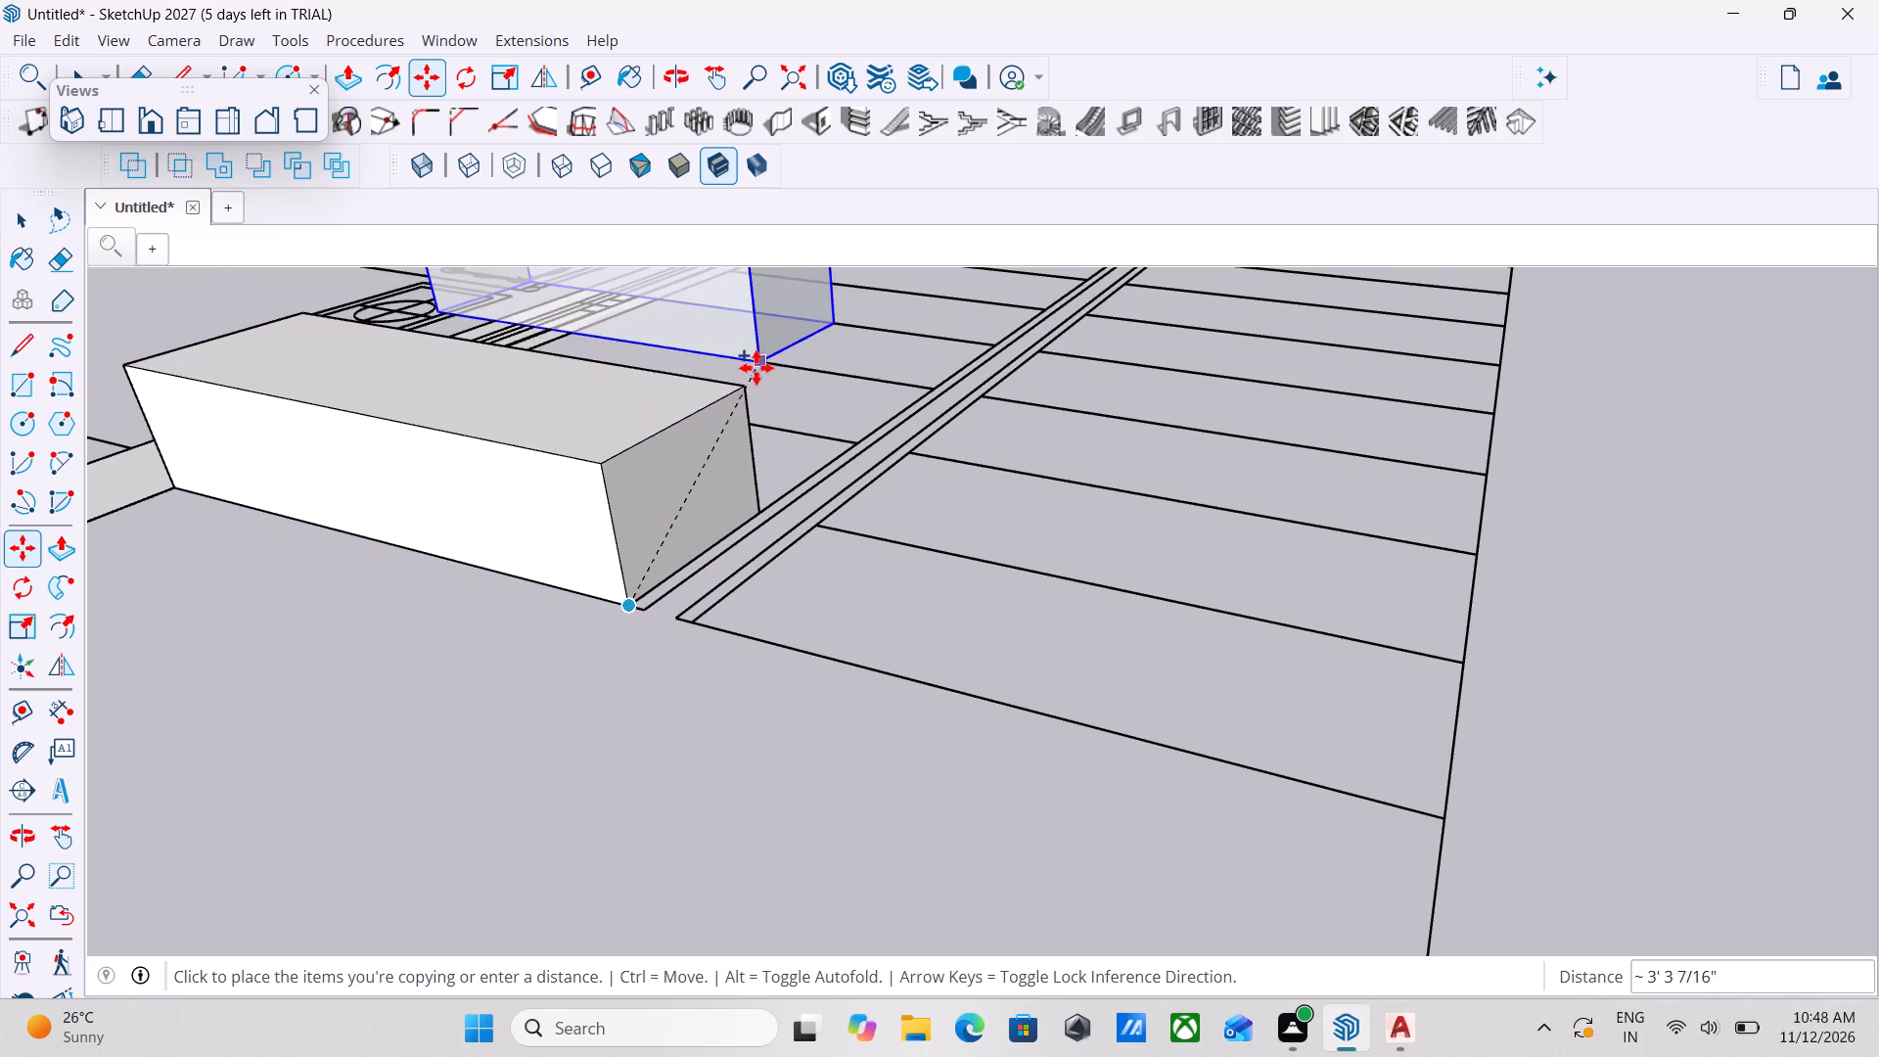
click(748, 386)
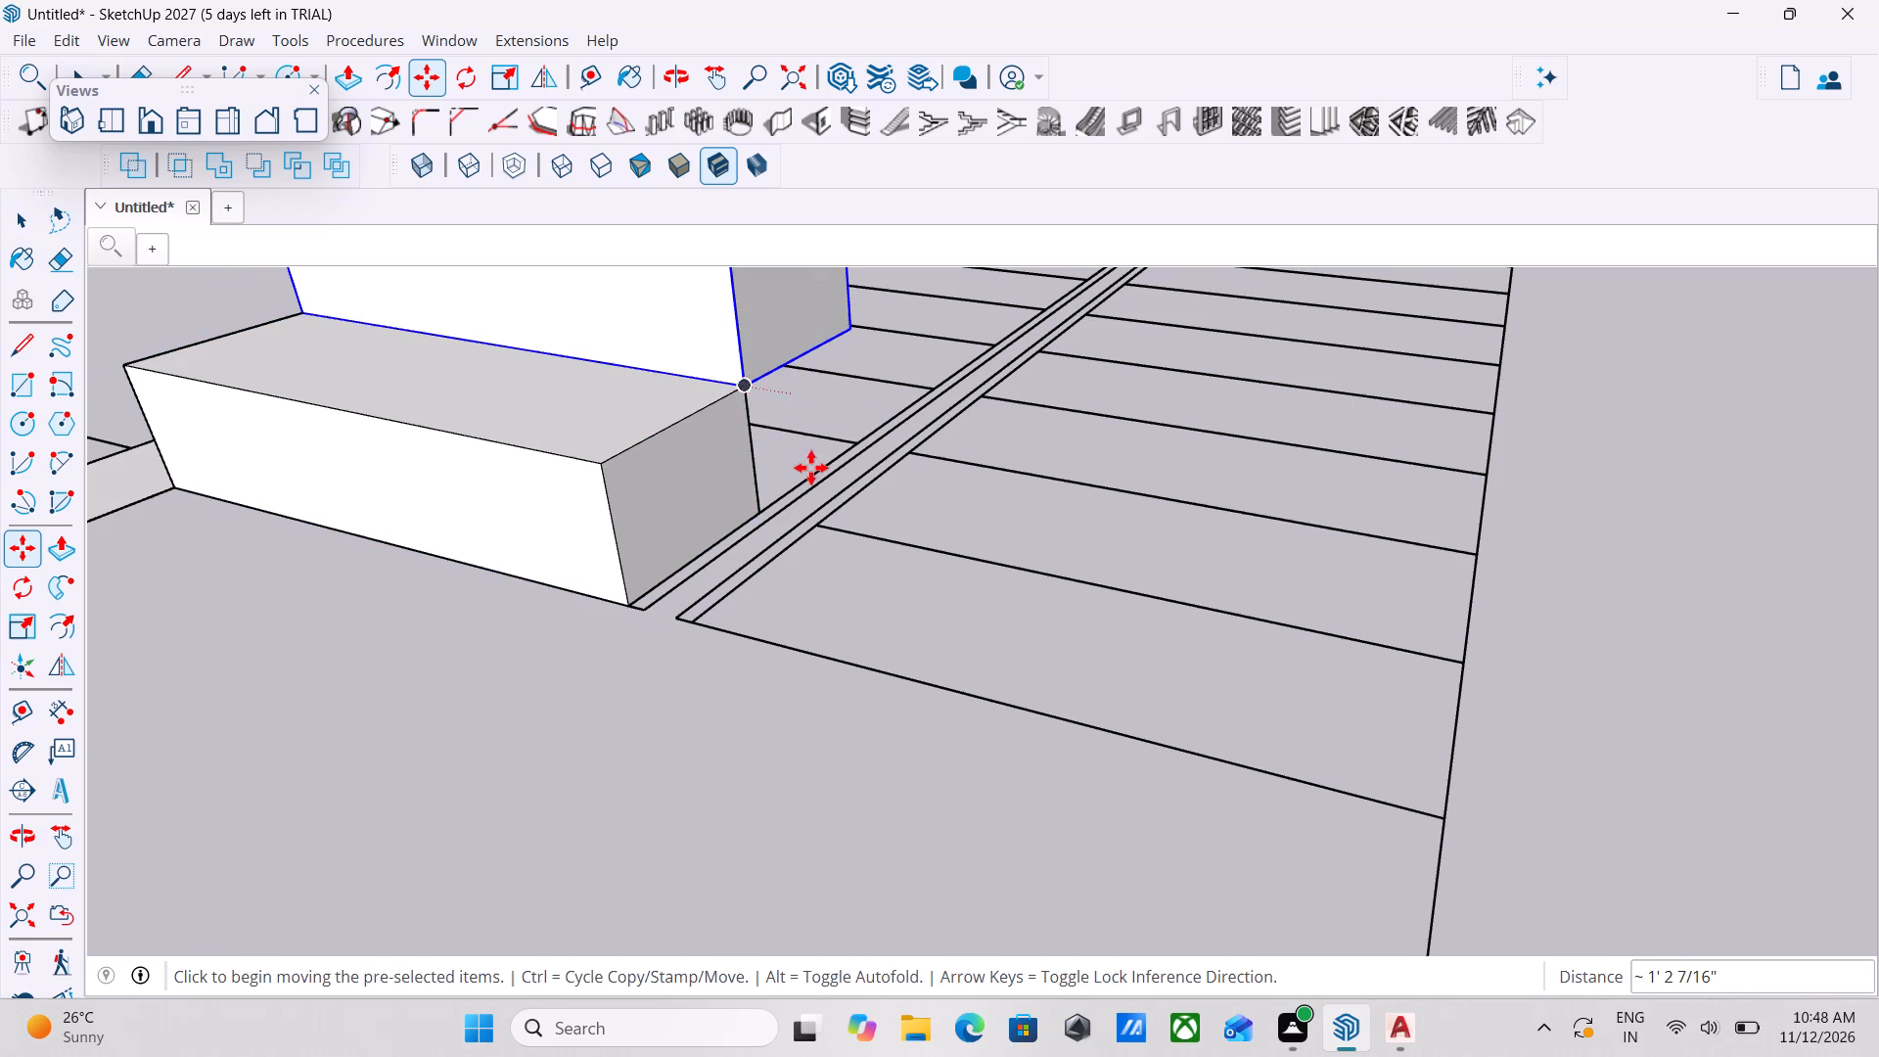
scroll(702, 494, down, 4)
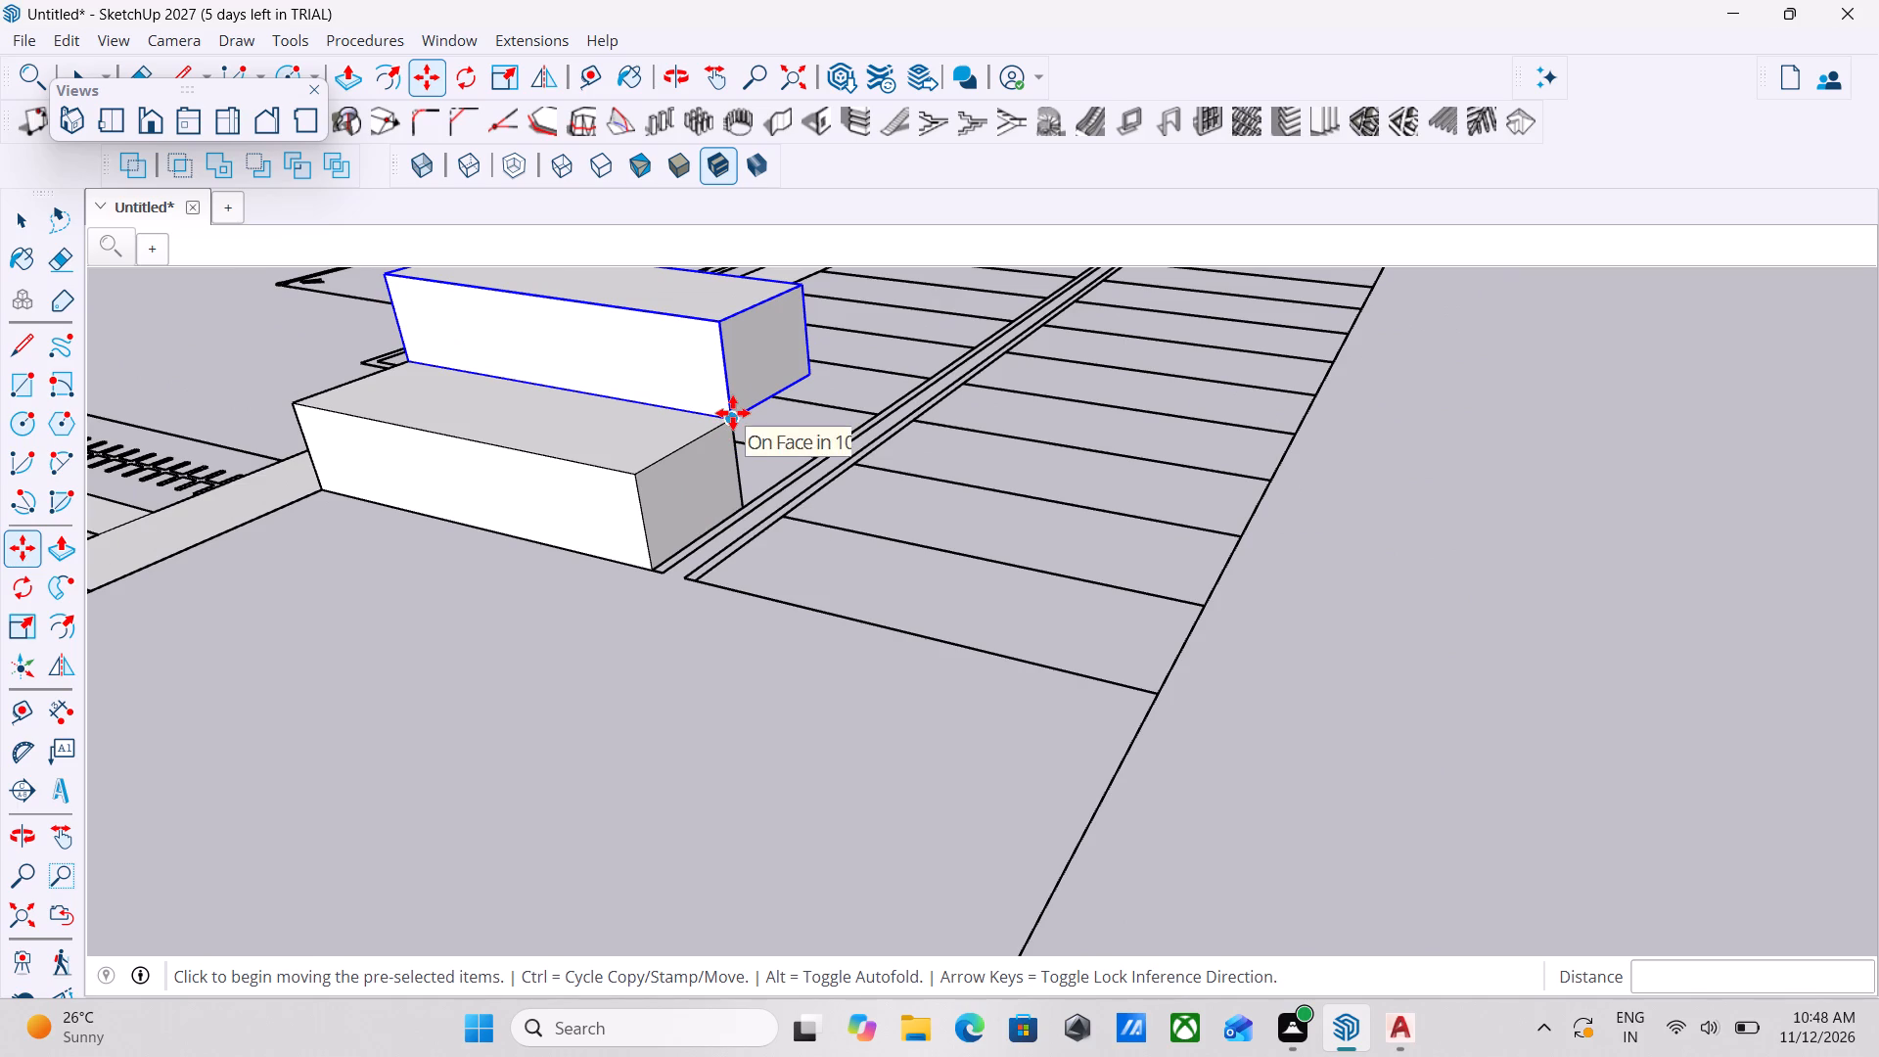
click(733, 413)
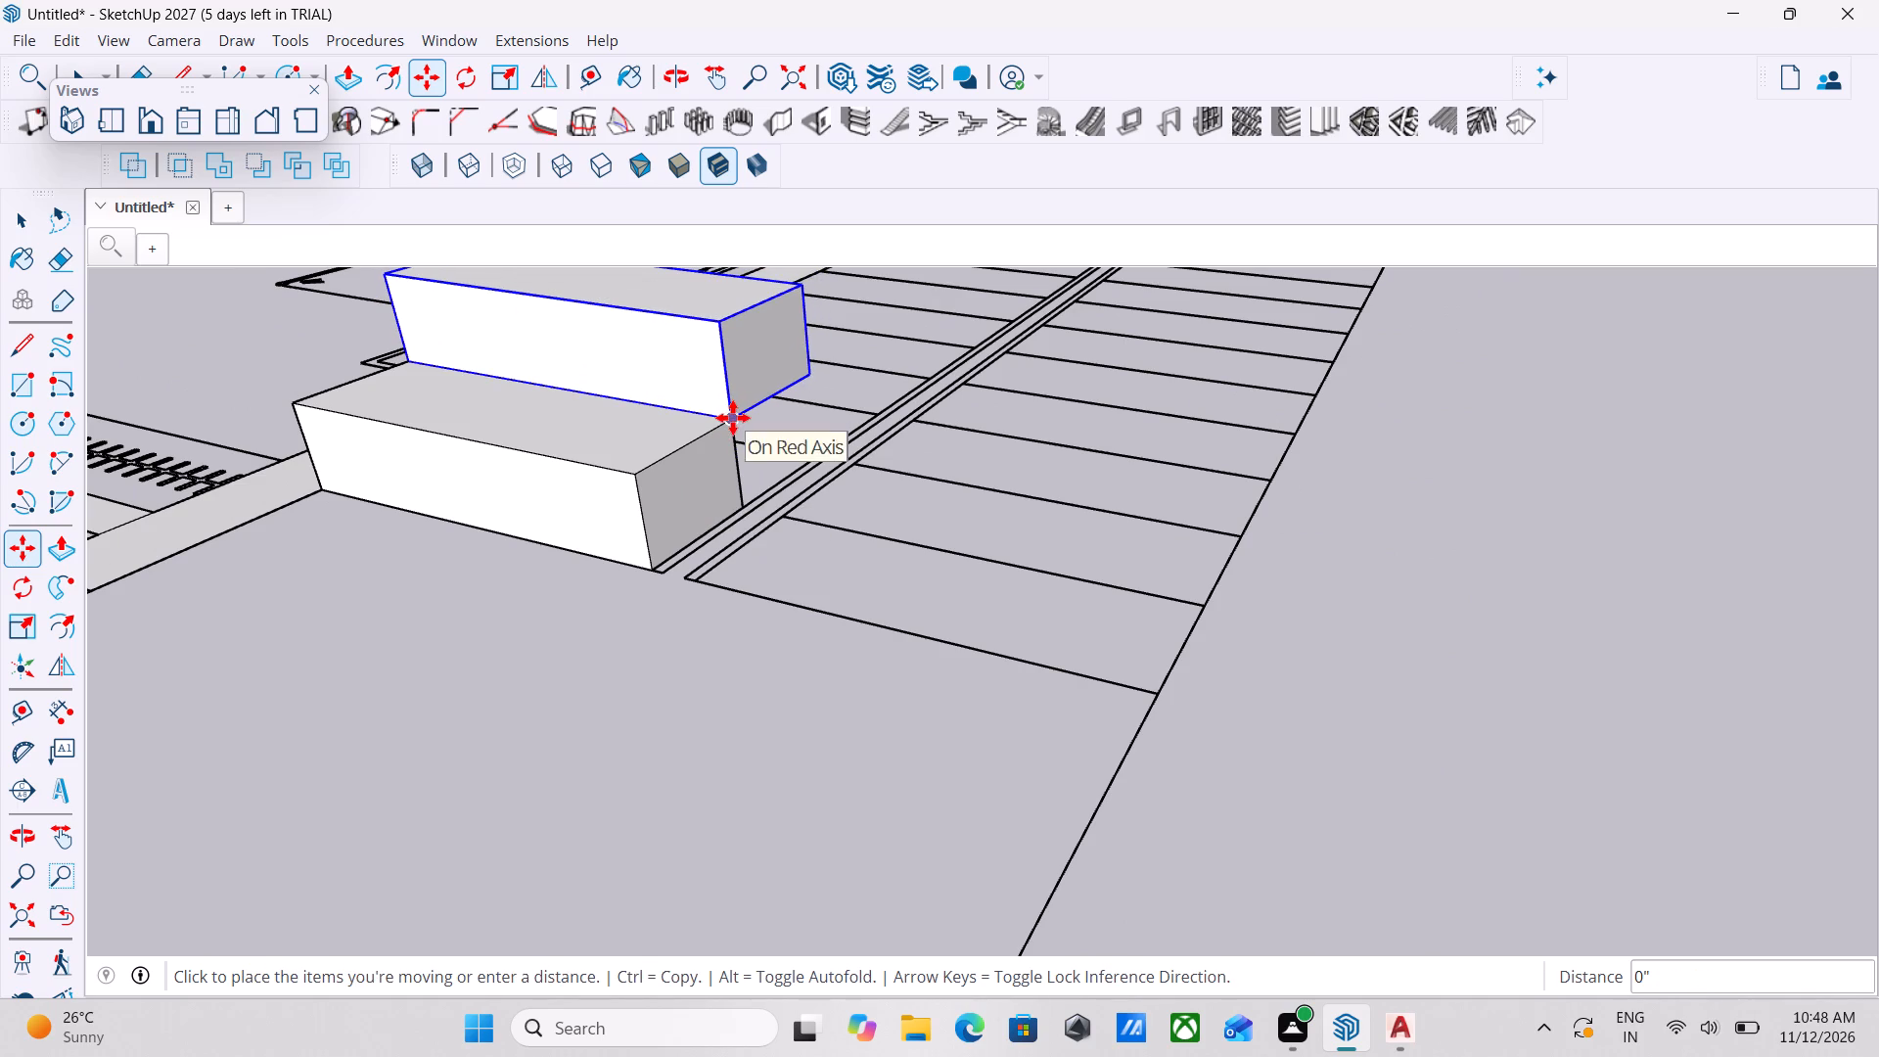
click(733, 418)
key(Escape)
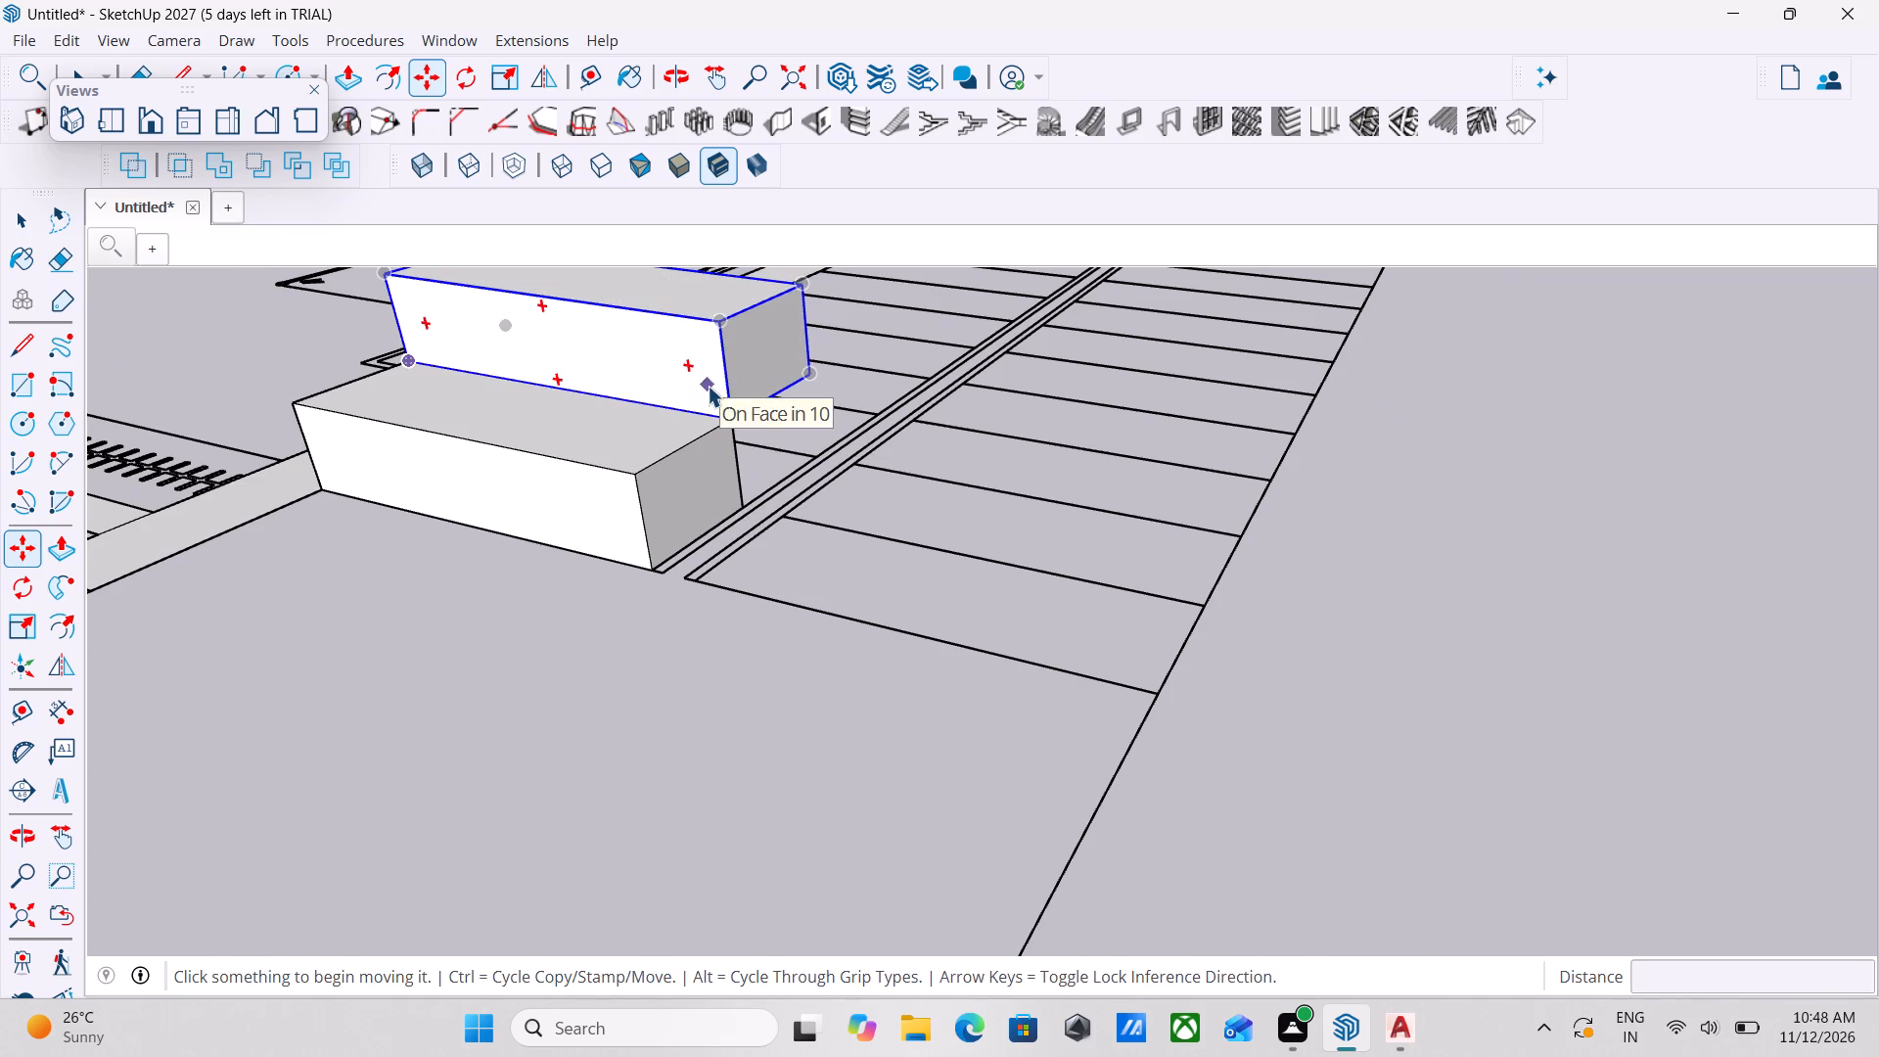
key(space)
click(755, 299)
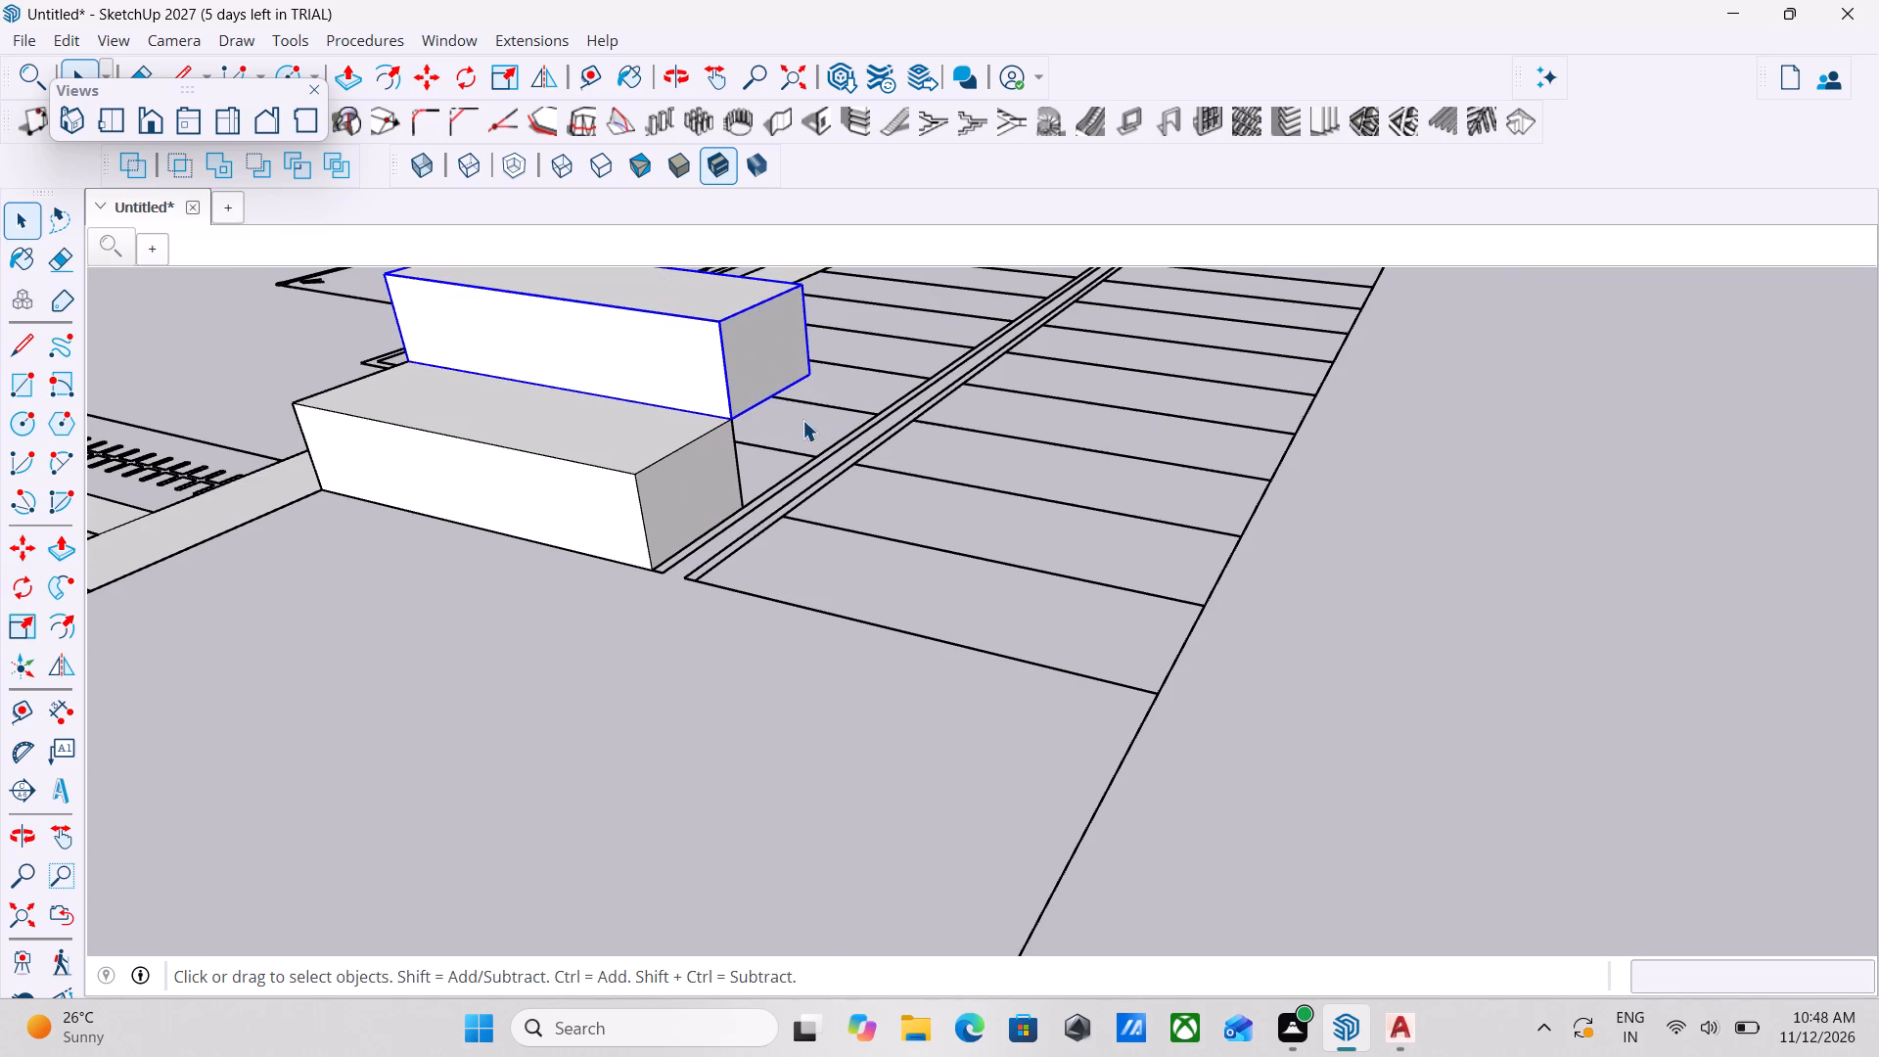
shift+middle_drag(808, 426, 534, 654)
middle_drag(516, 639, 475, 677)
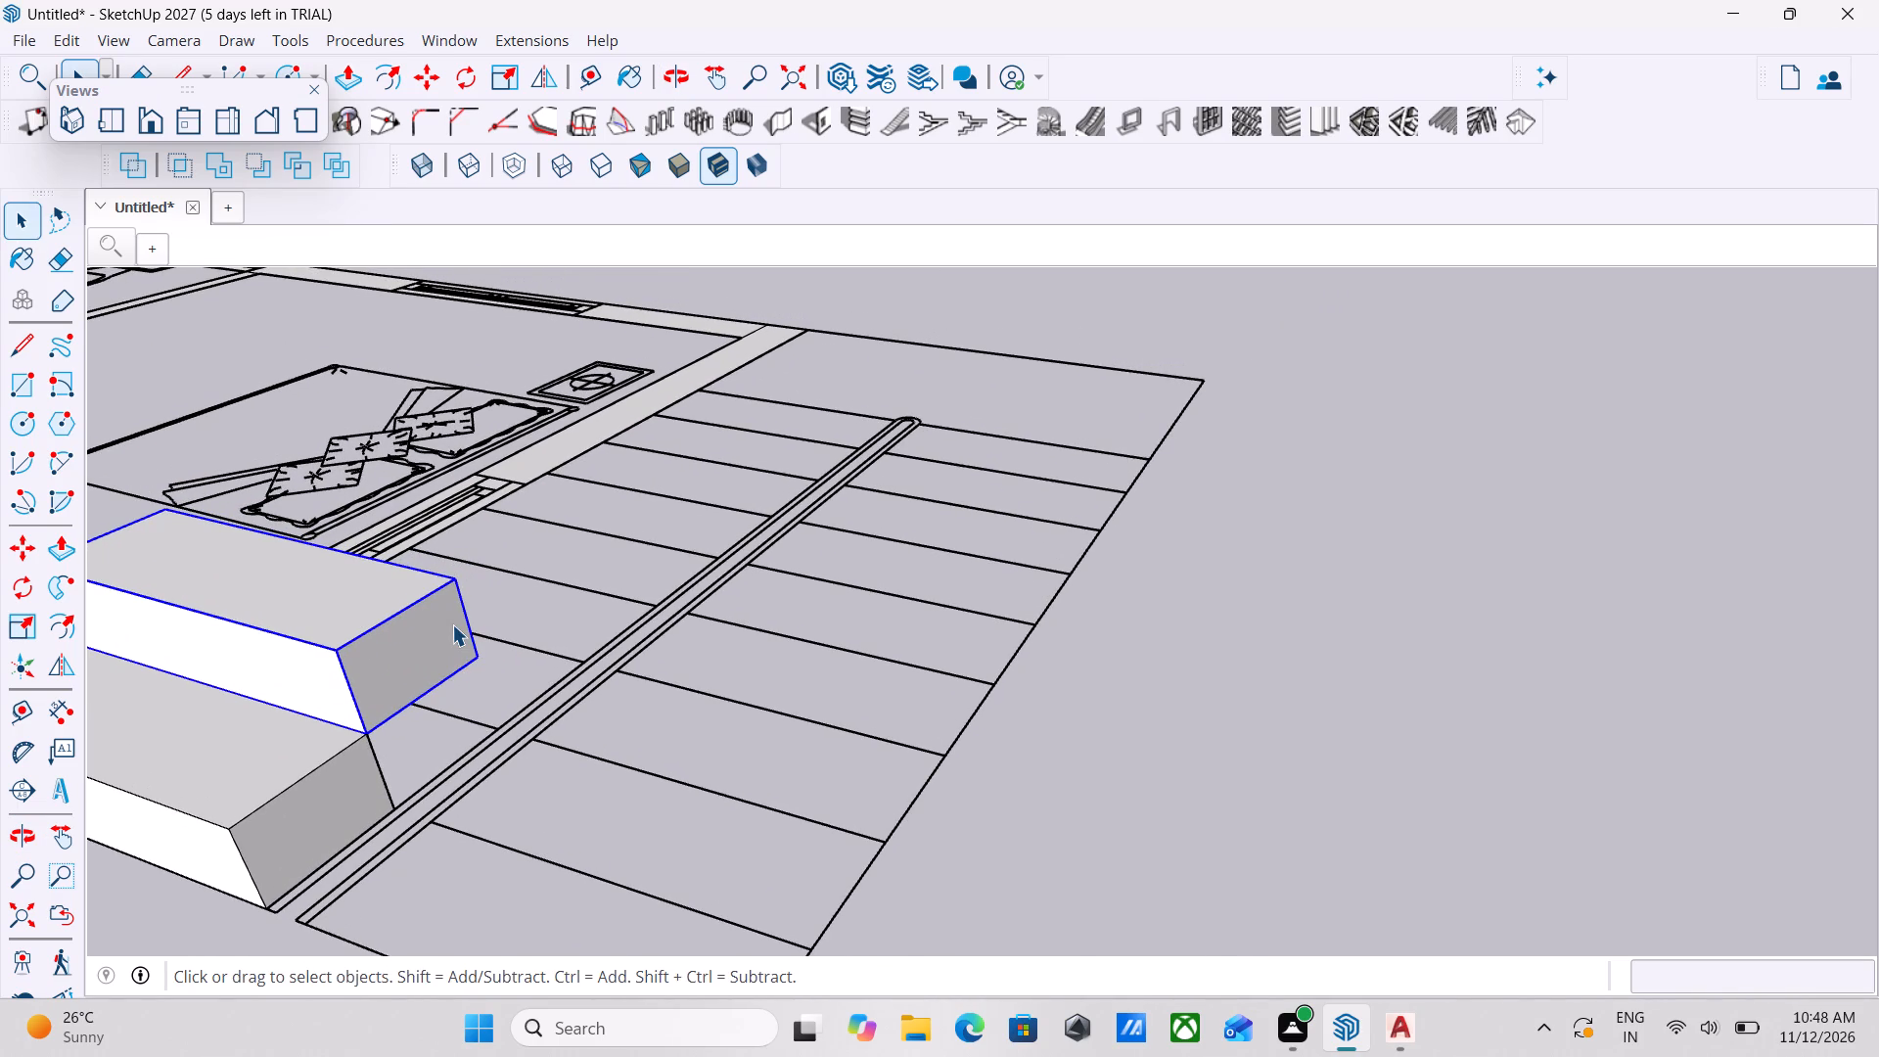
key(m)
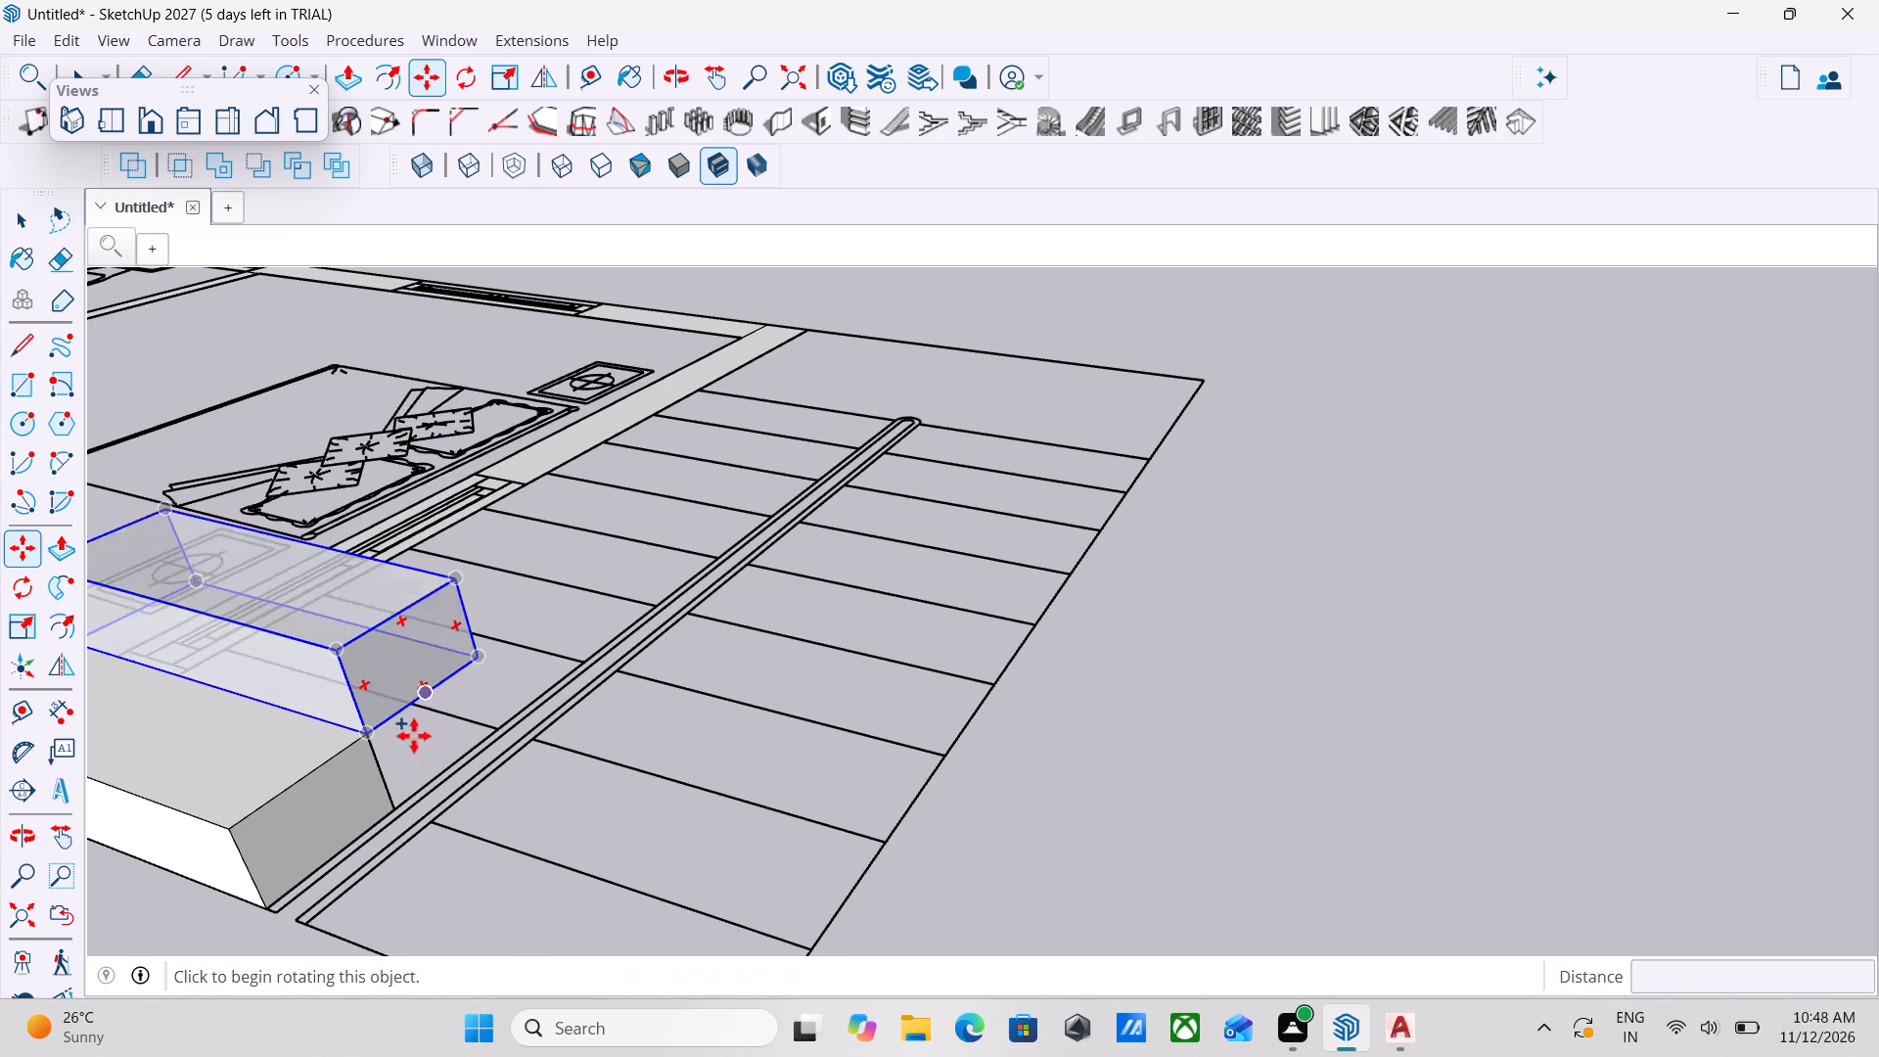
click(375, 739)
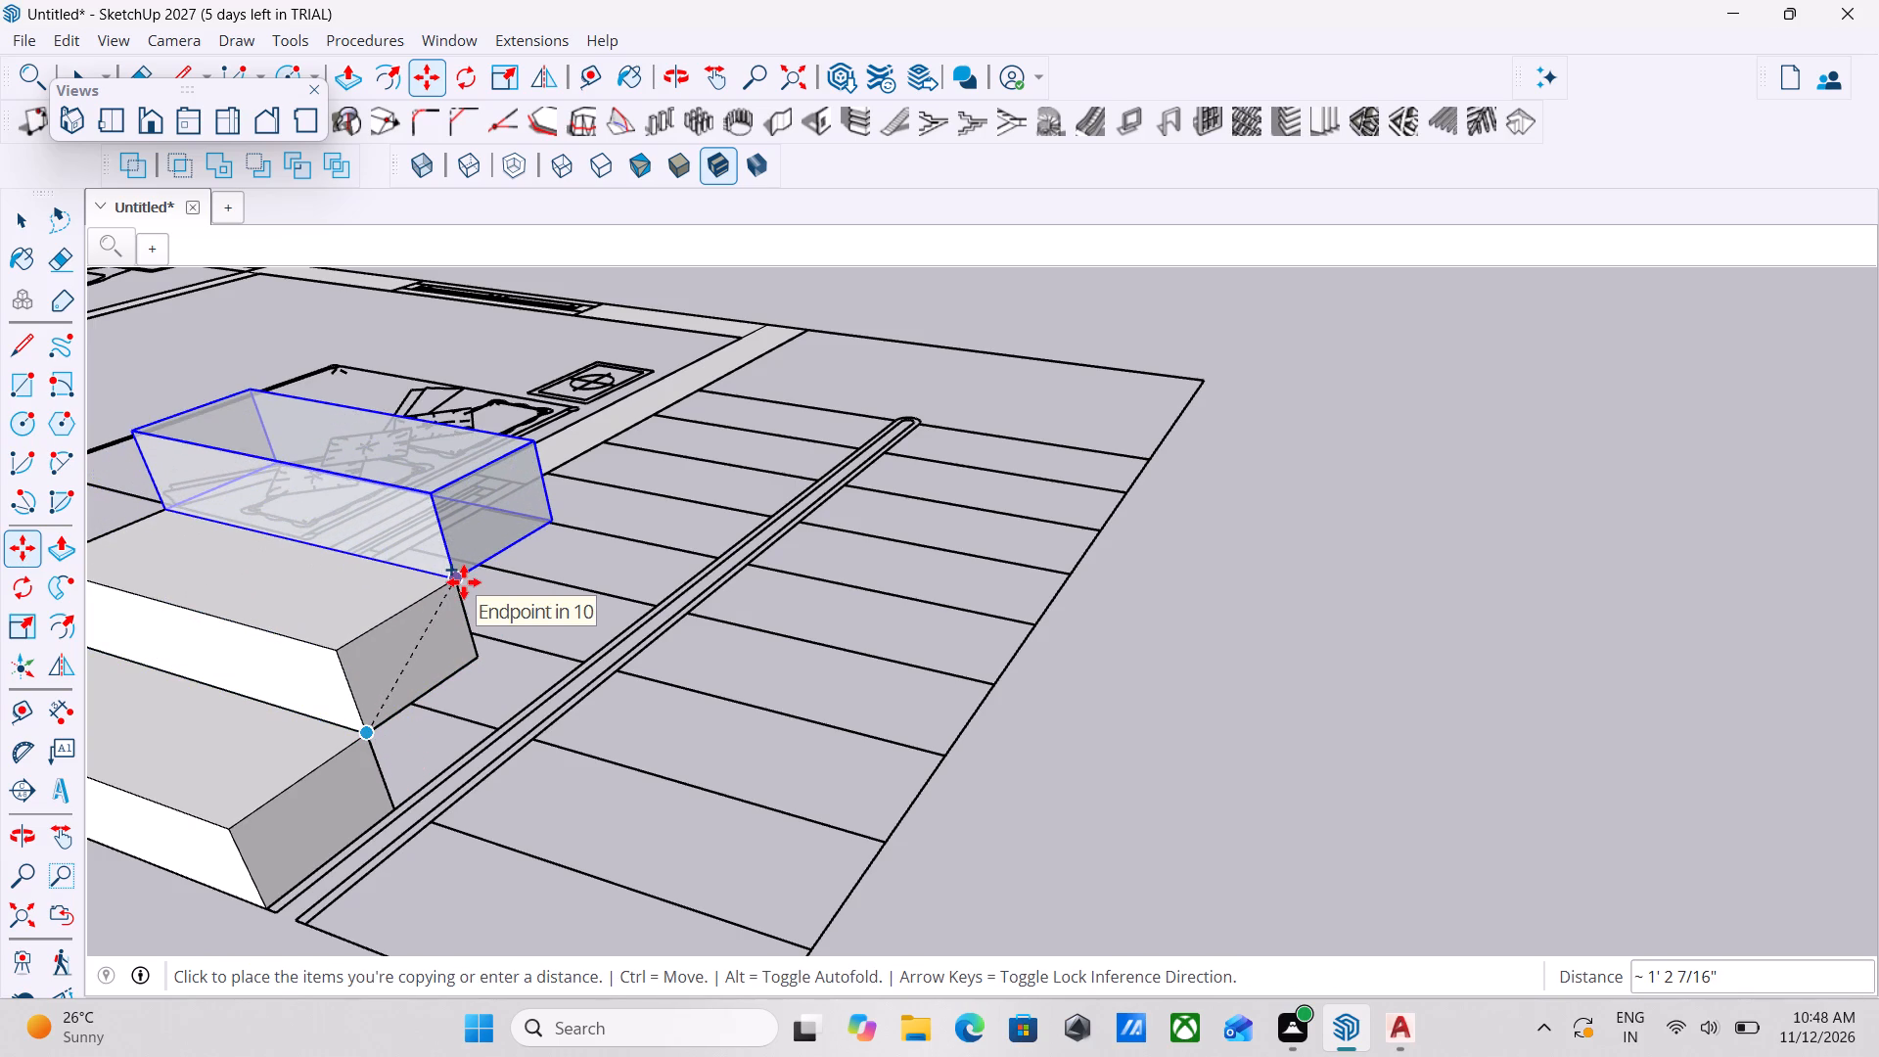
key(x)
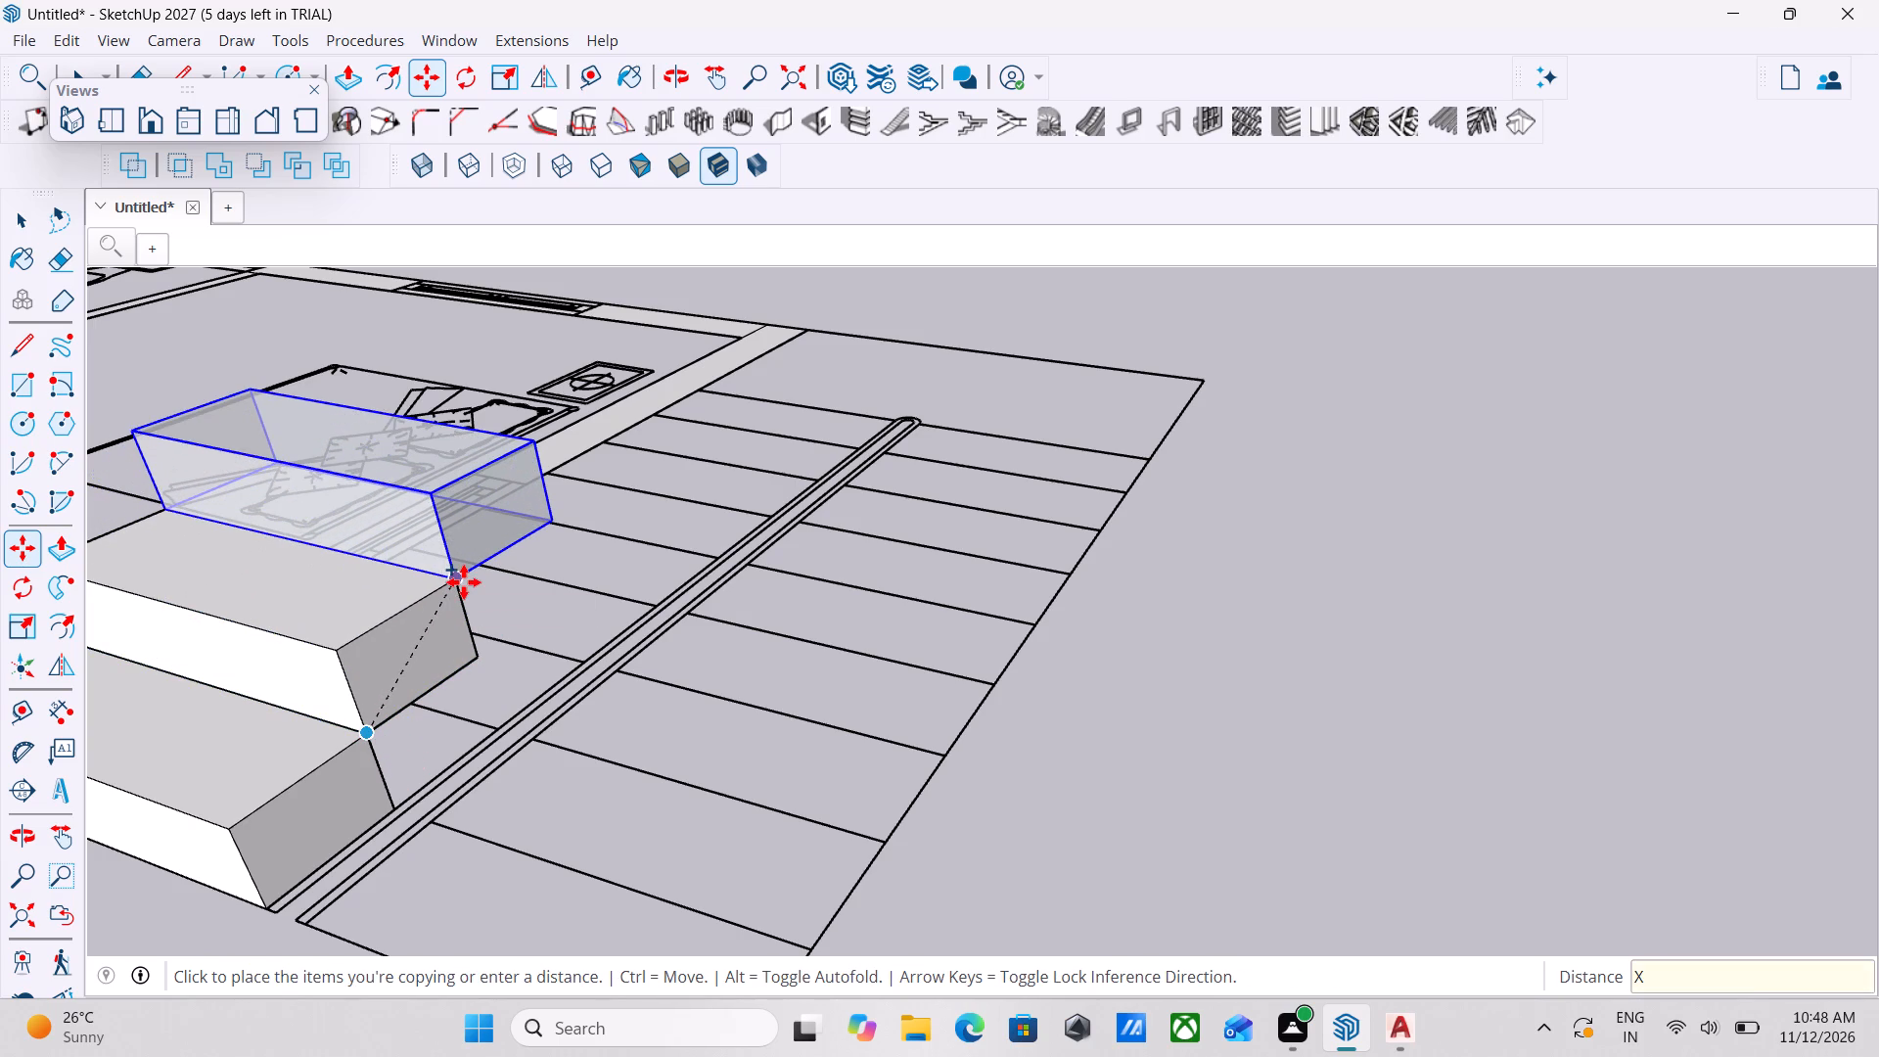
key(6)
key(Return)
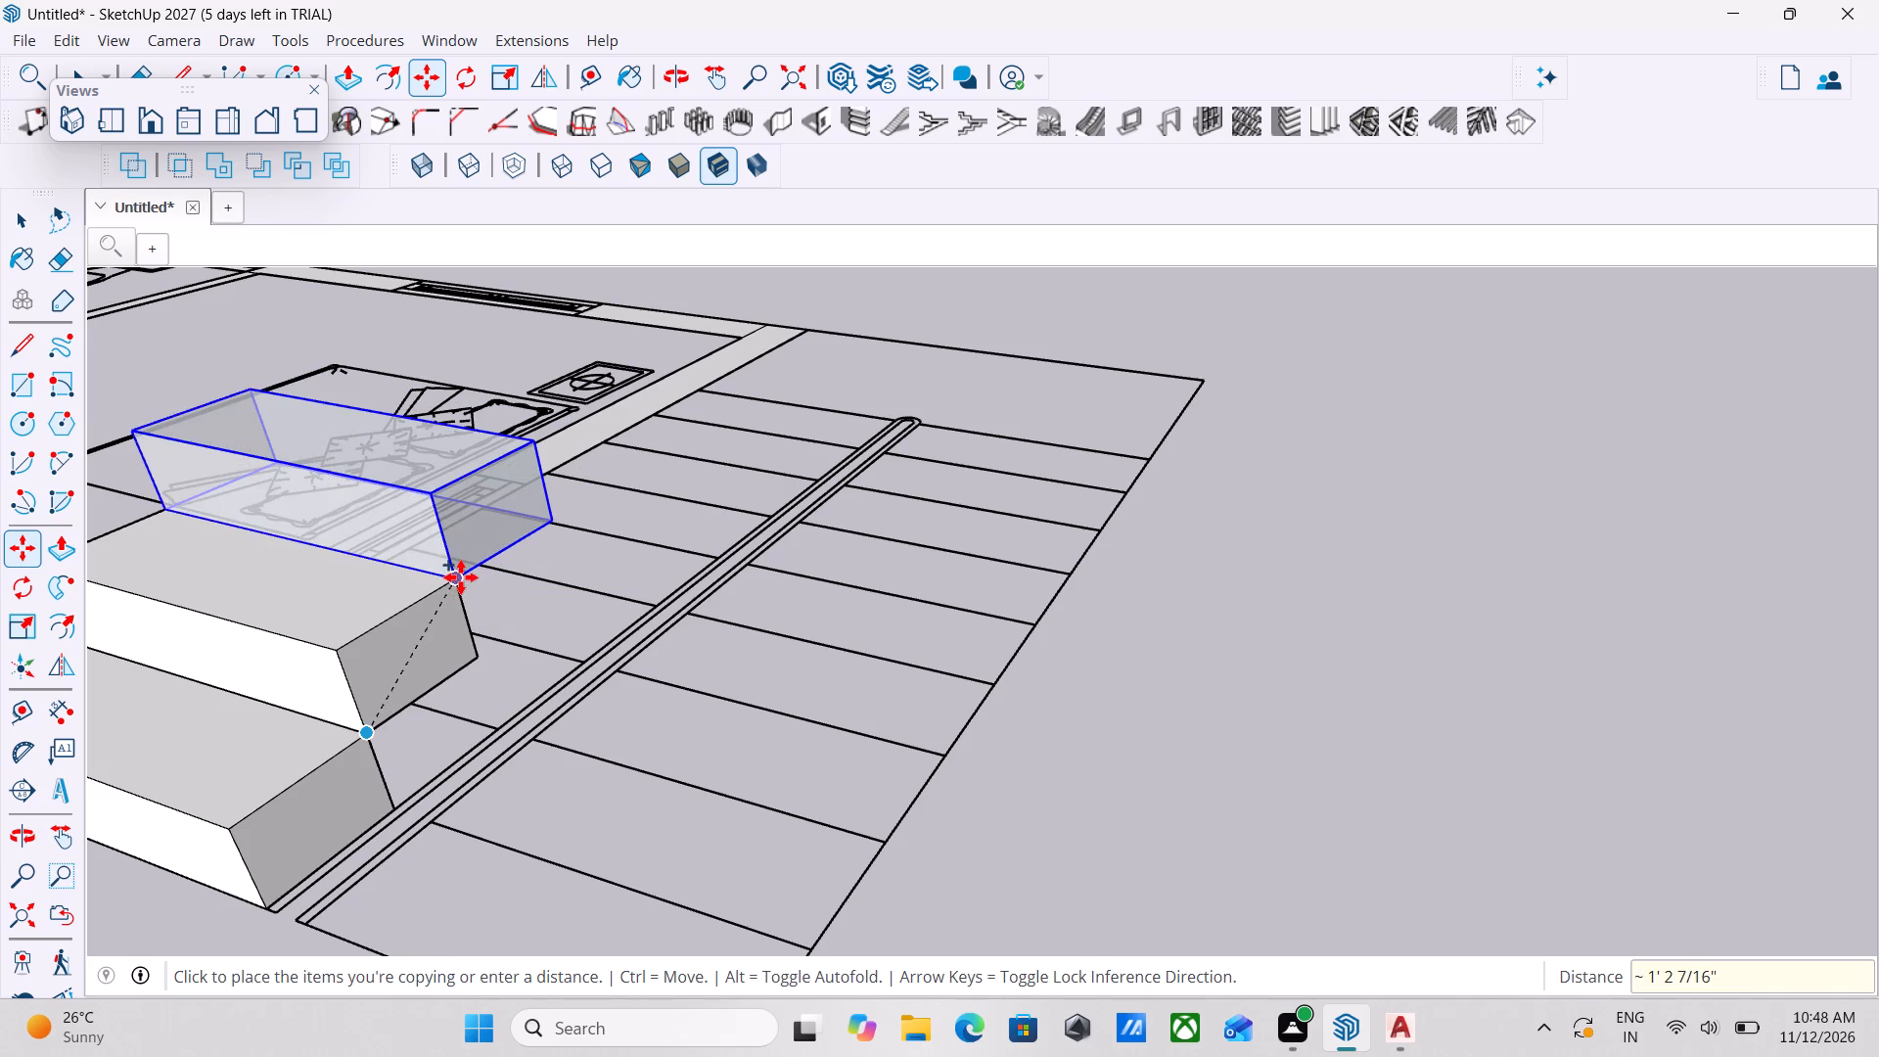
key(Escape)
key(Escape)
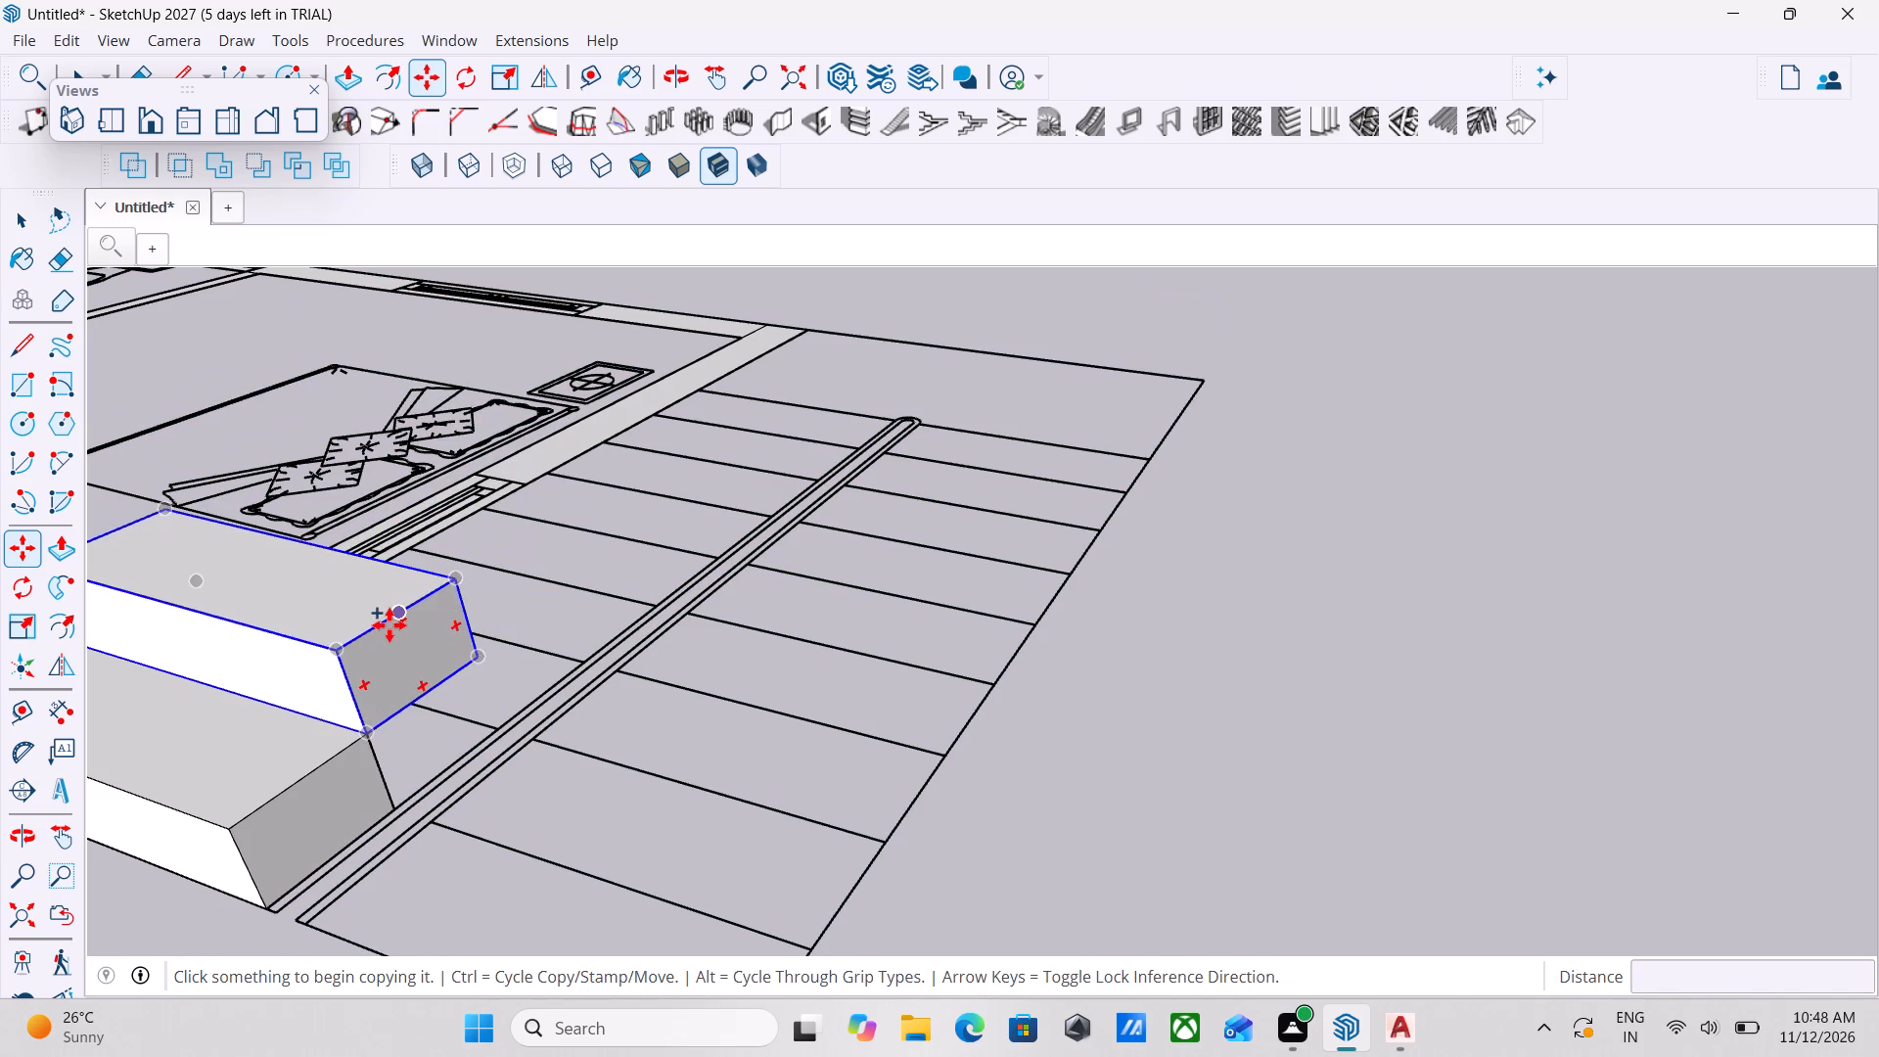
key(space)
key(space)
Copy the second step from its bottom front corner, try a *5 multiplier, and place a third step on its top back corner.
click(391, 610)
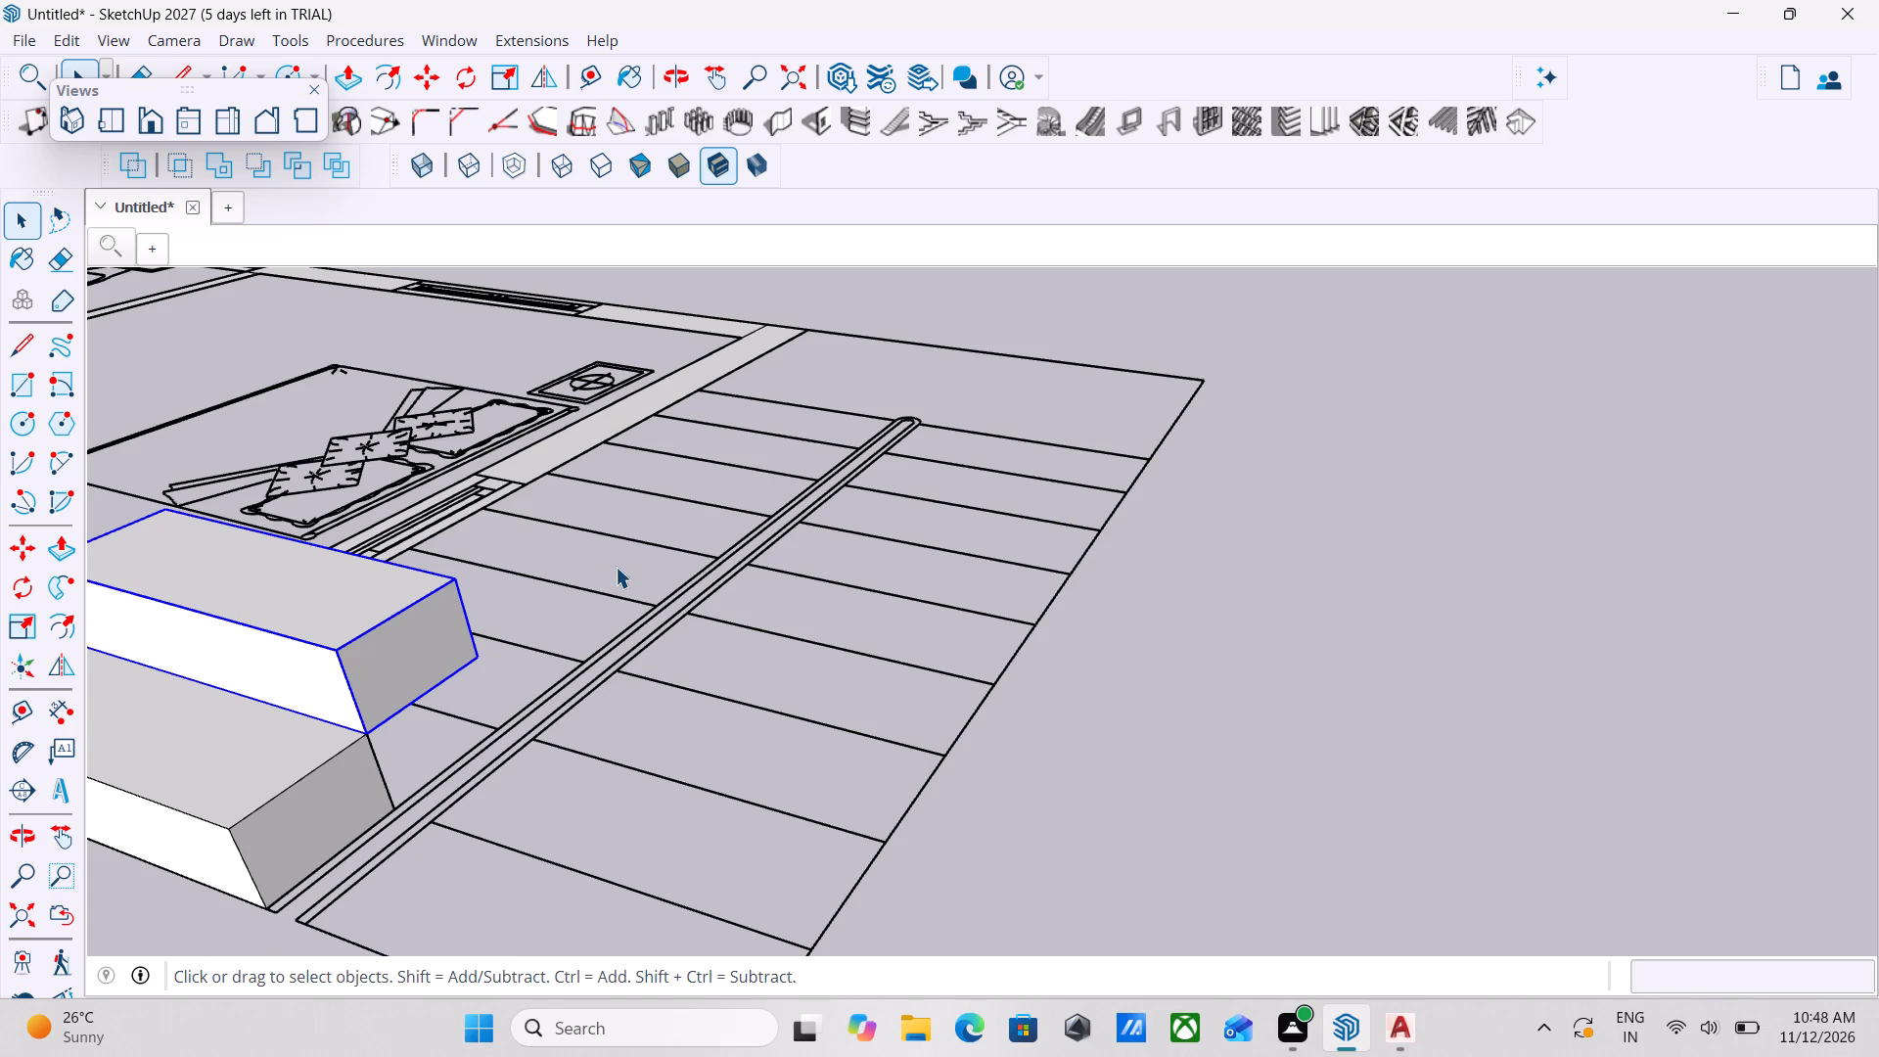
key(m)
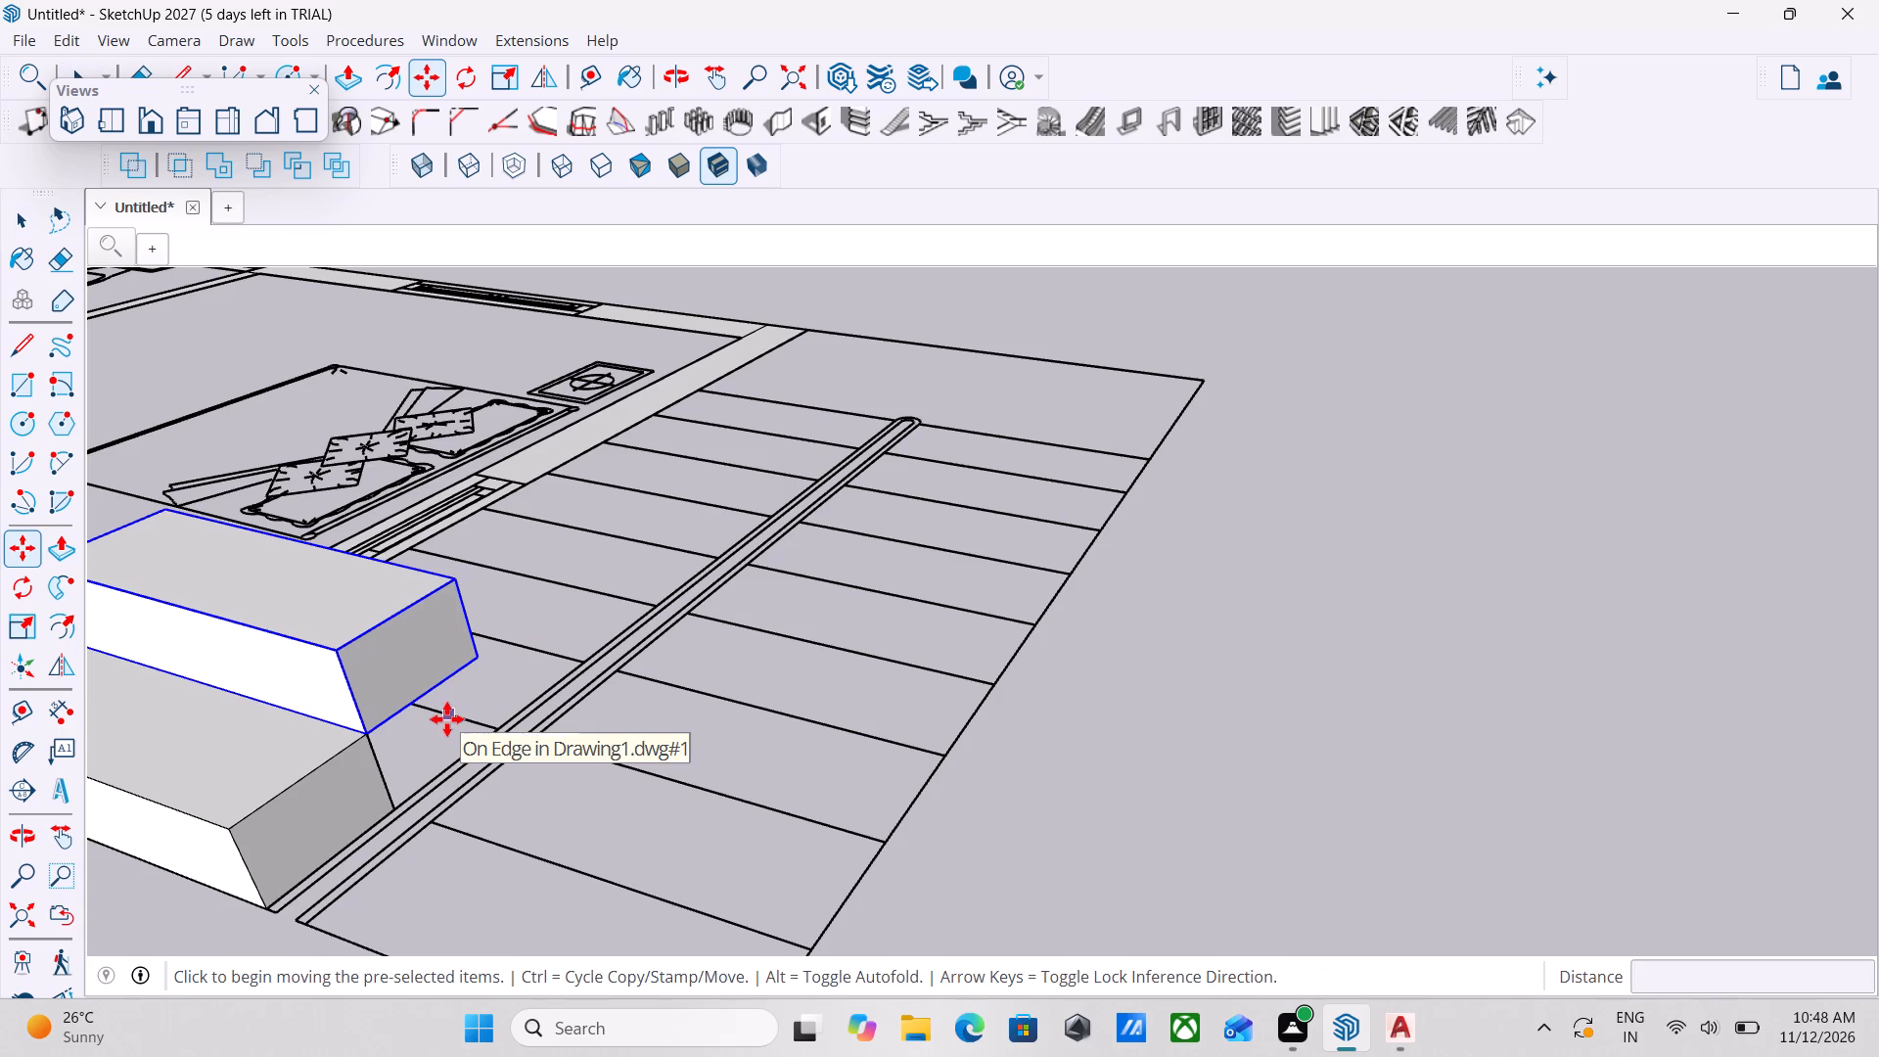
click(368, 739)
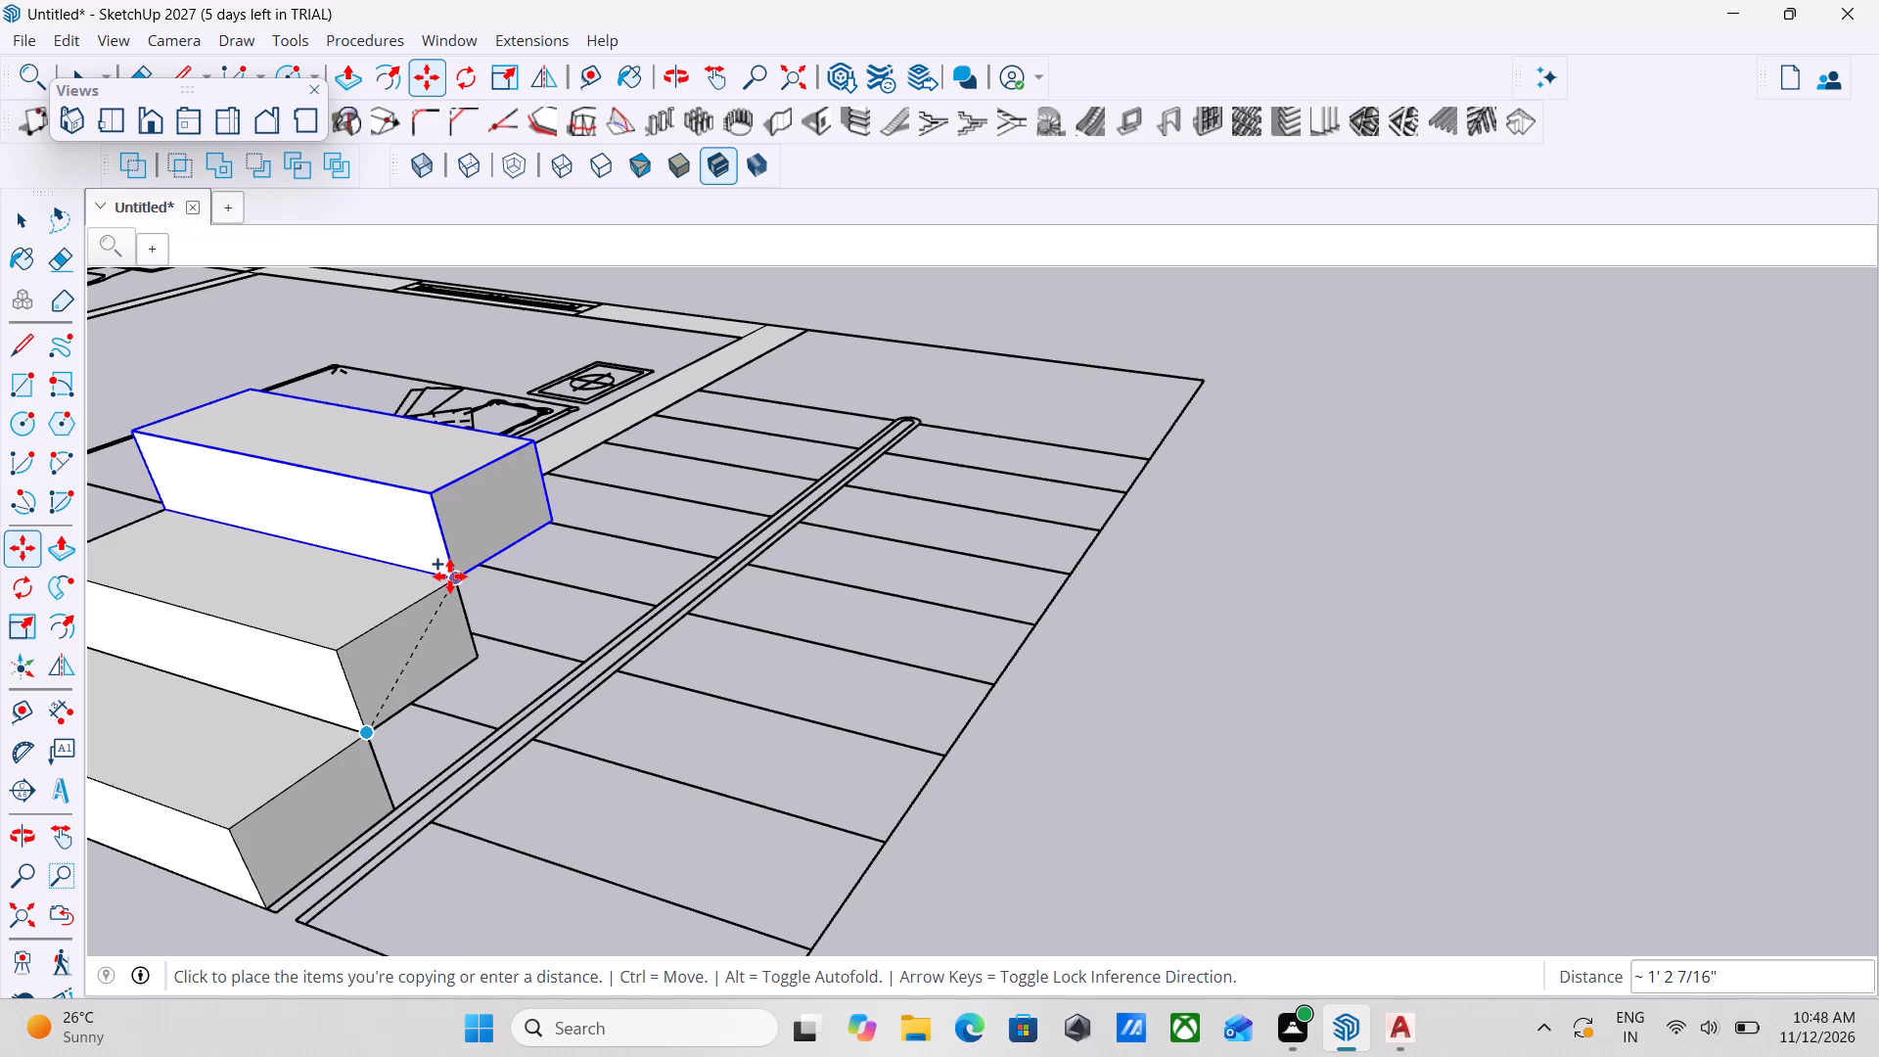
key(ctrl+8)
key(shift+asterisk)
key(ctrl+8)
key(5)
key(Return)
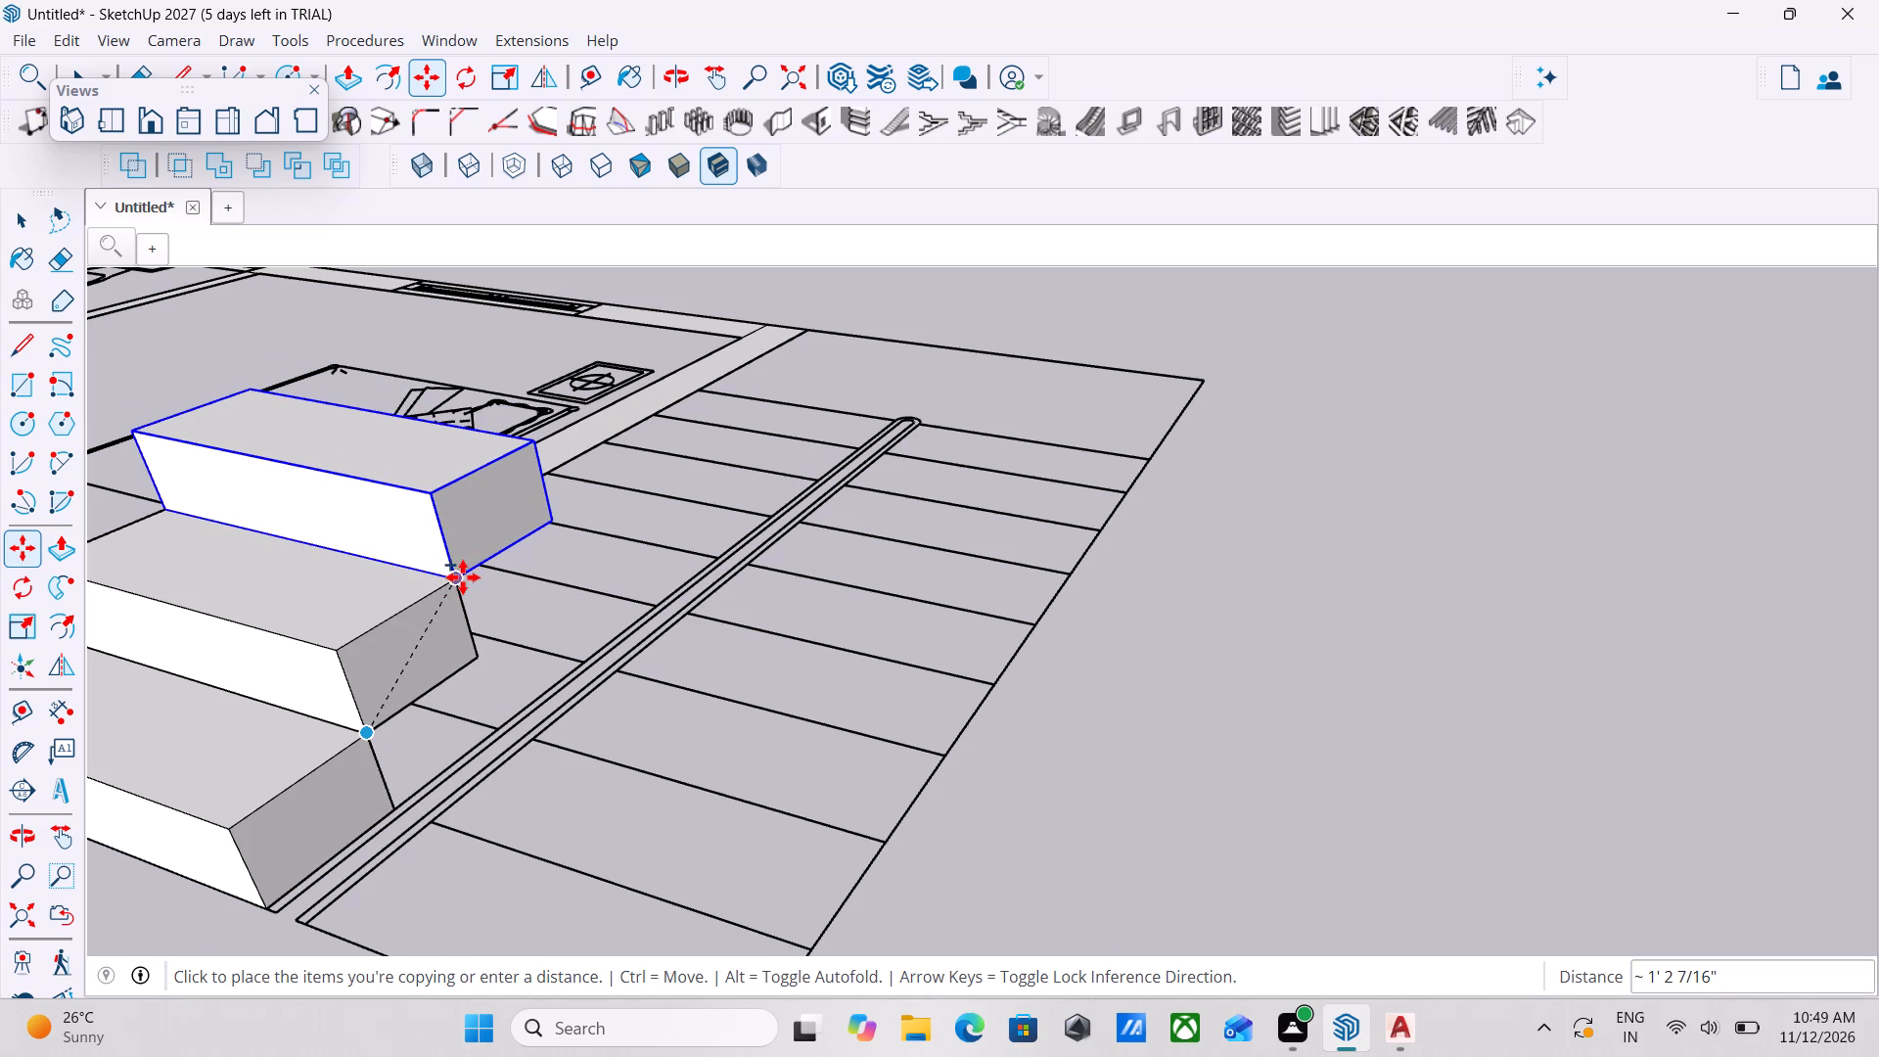
click(463, 577)
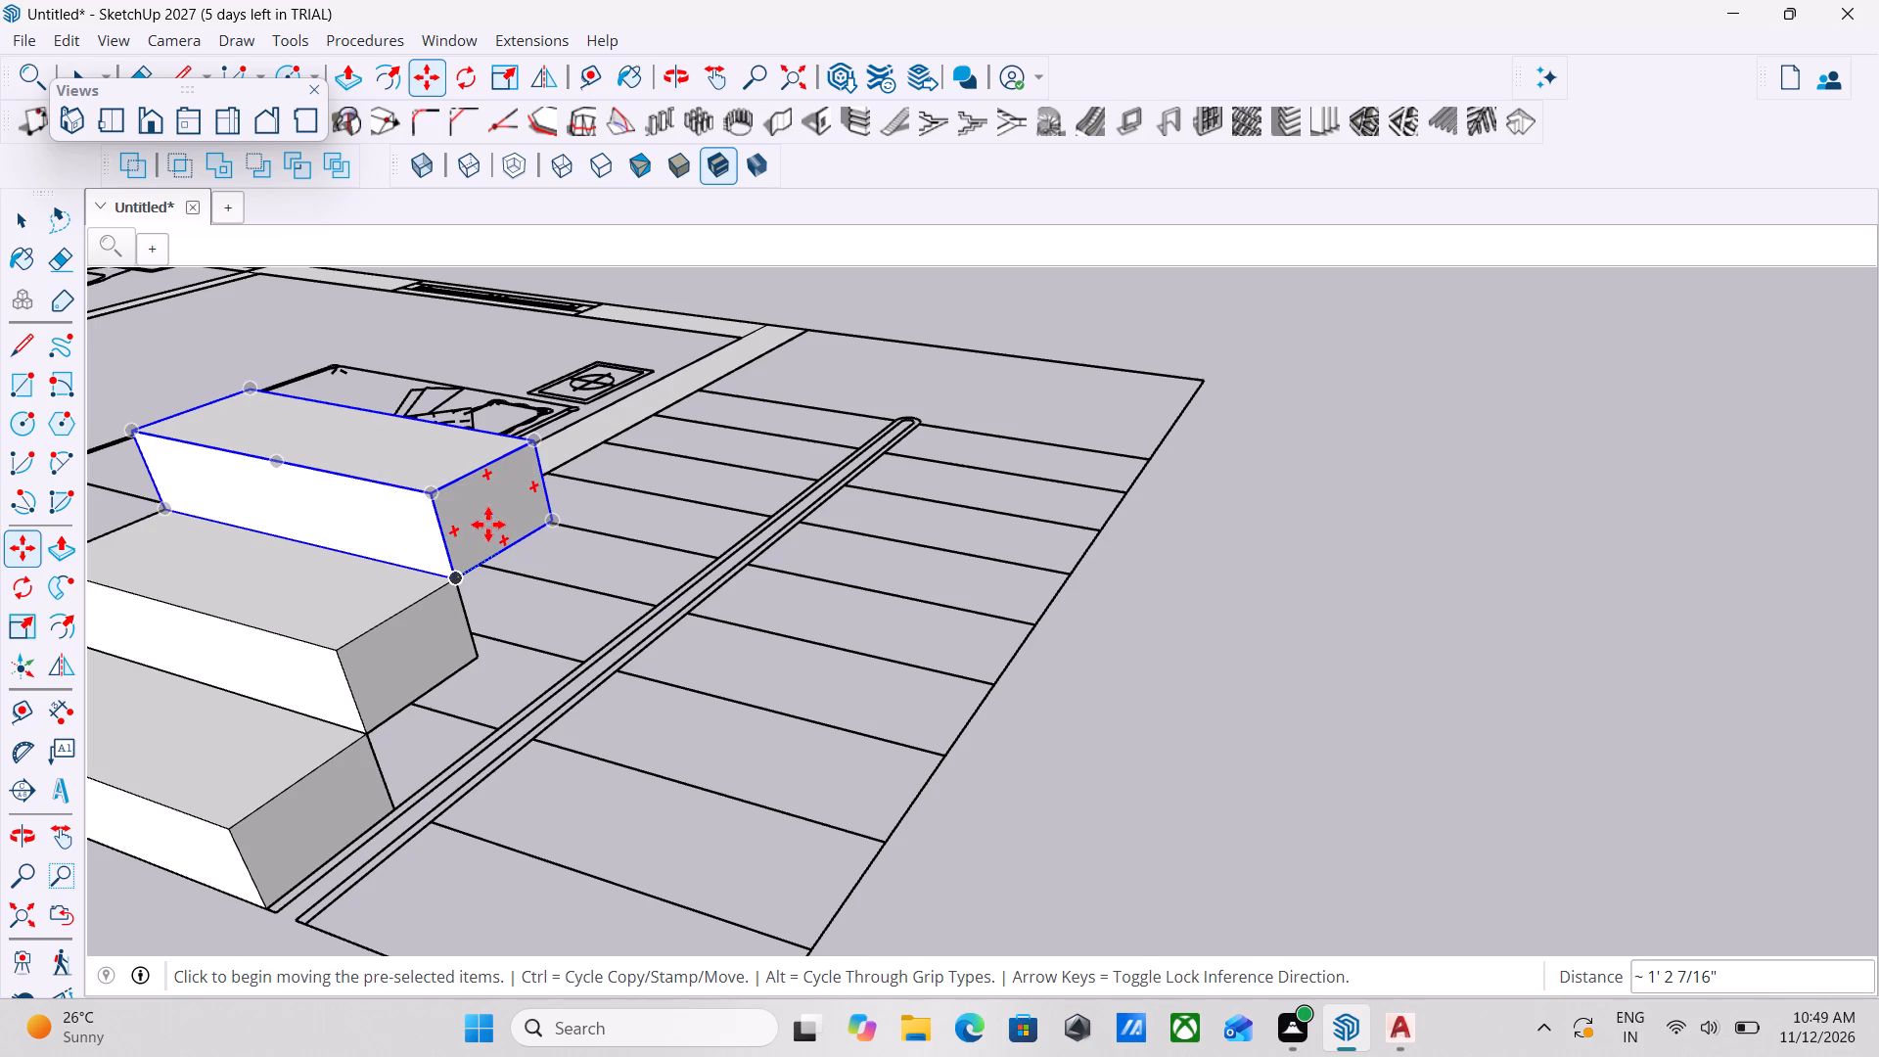
scroll(532, 465, down, 3)
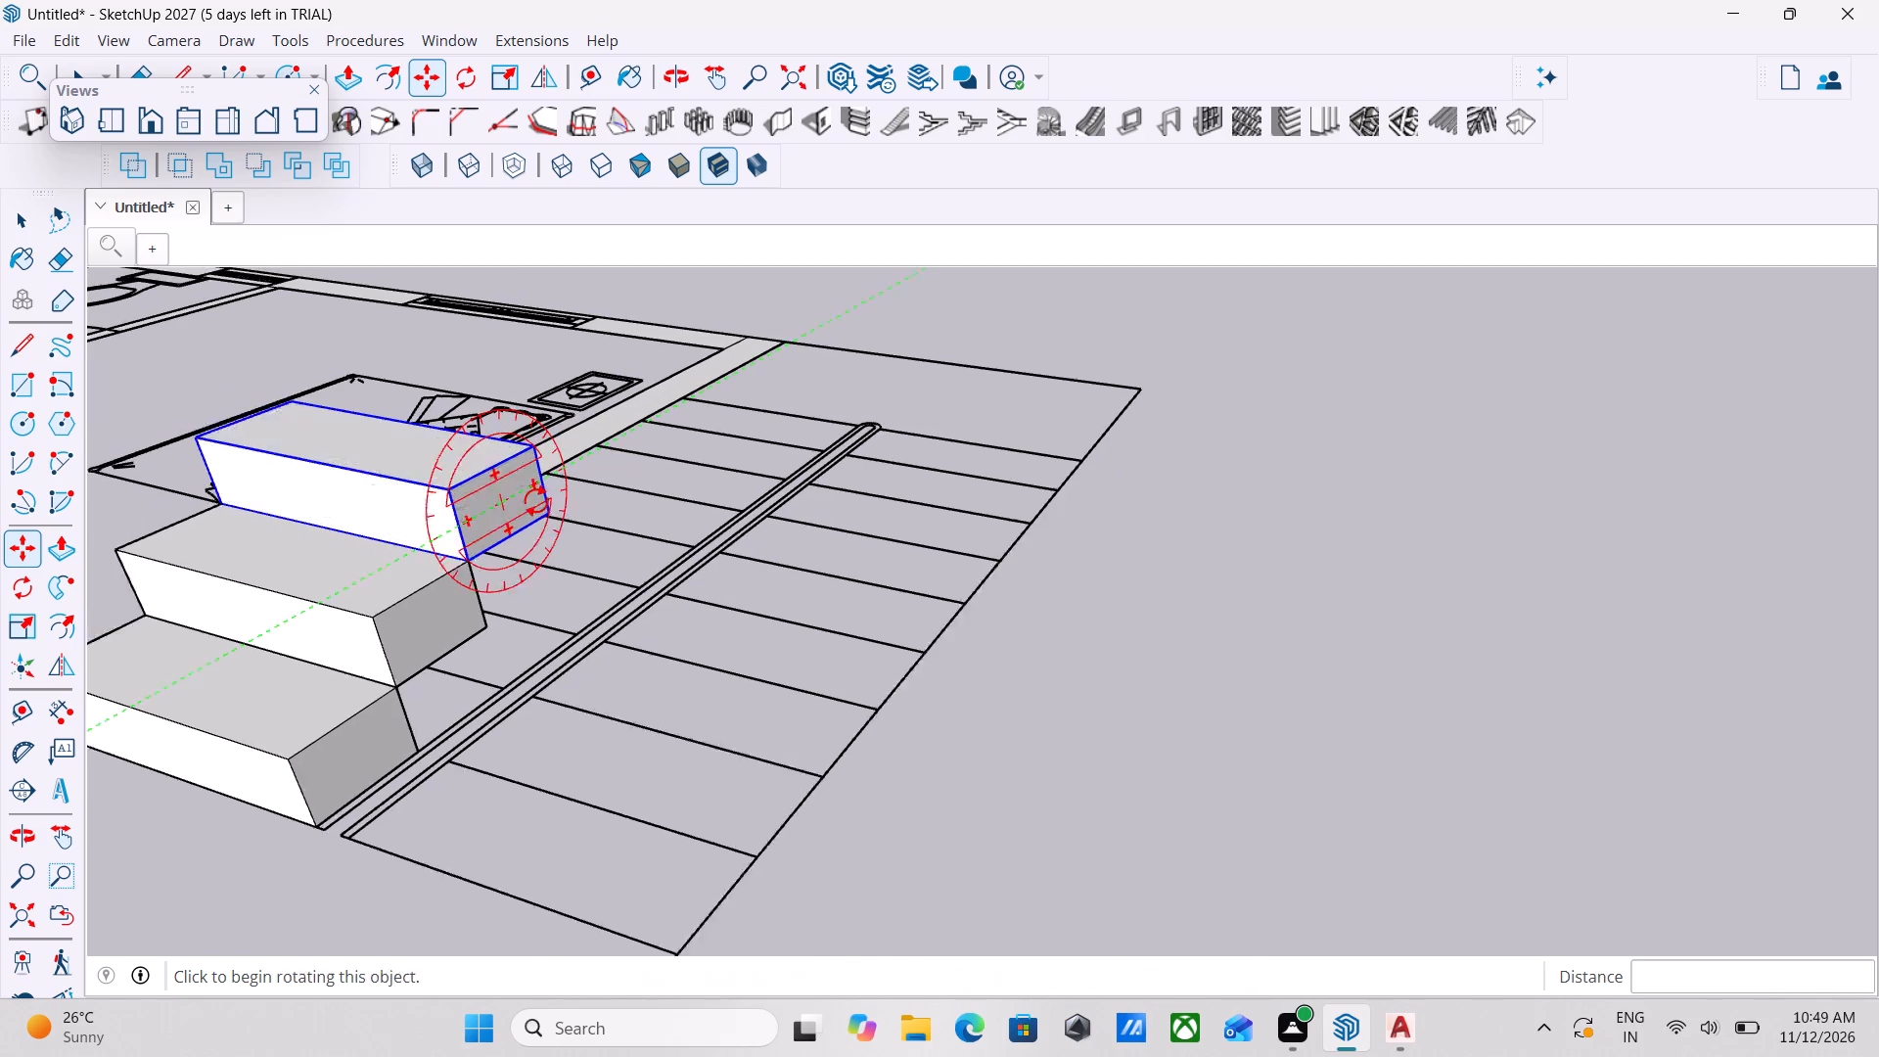
key(Escape)
key(space)
scroll(567, 545, down, 3)
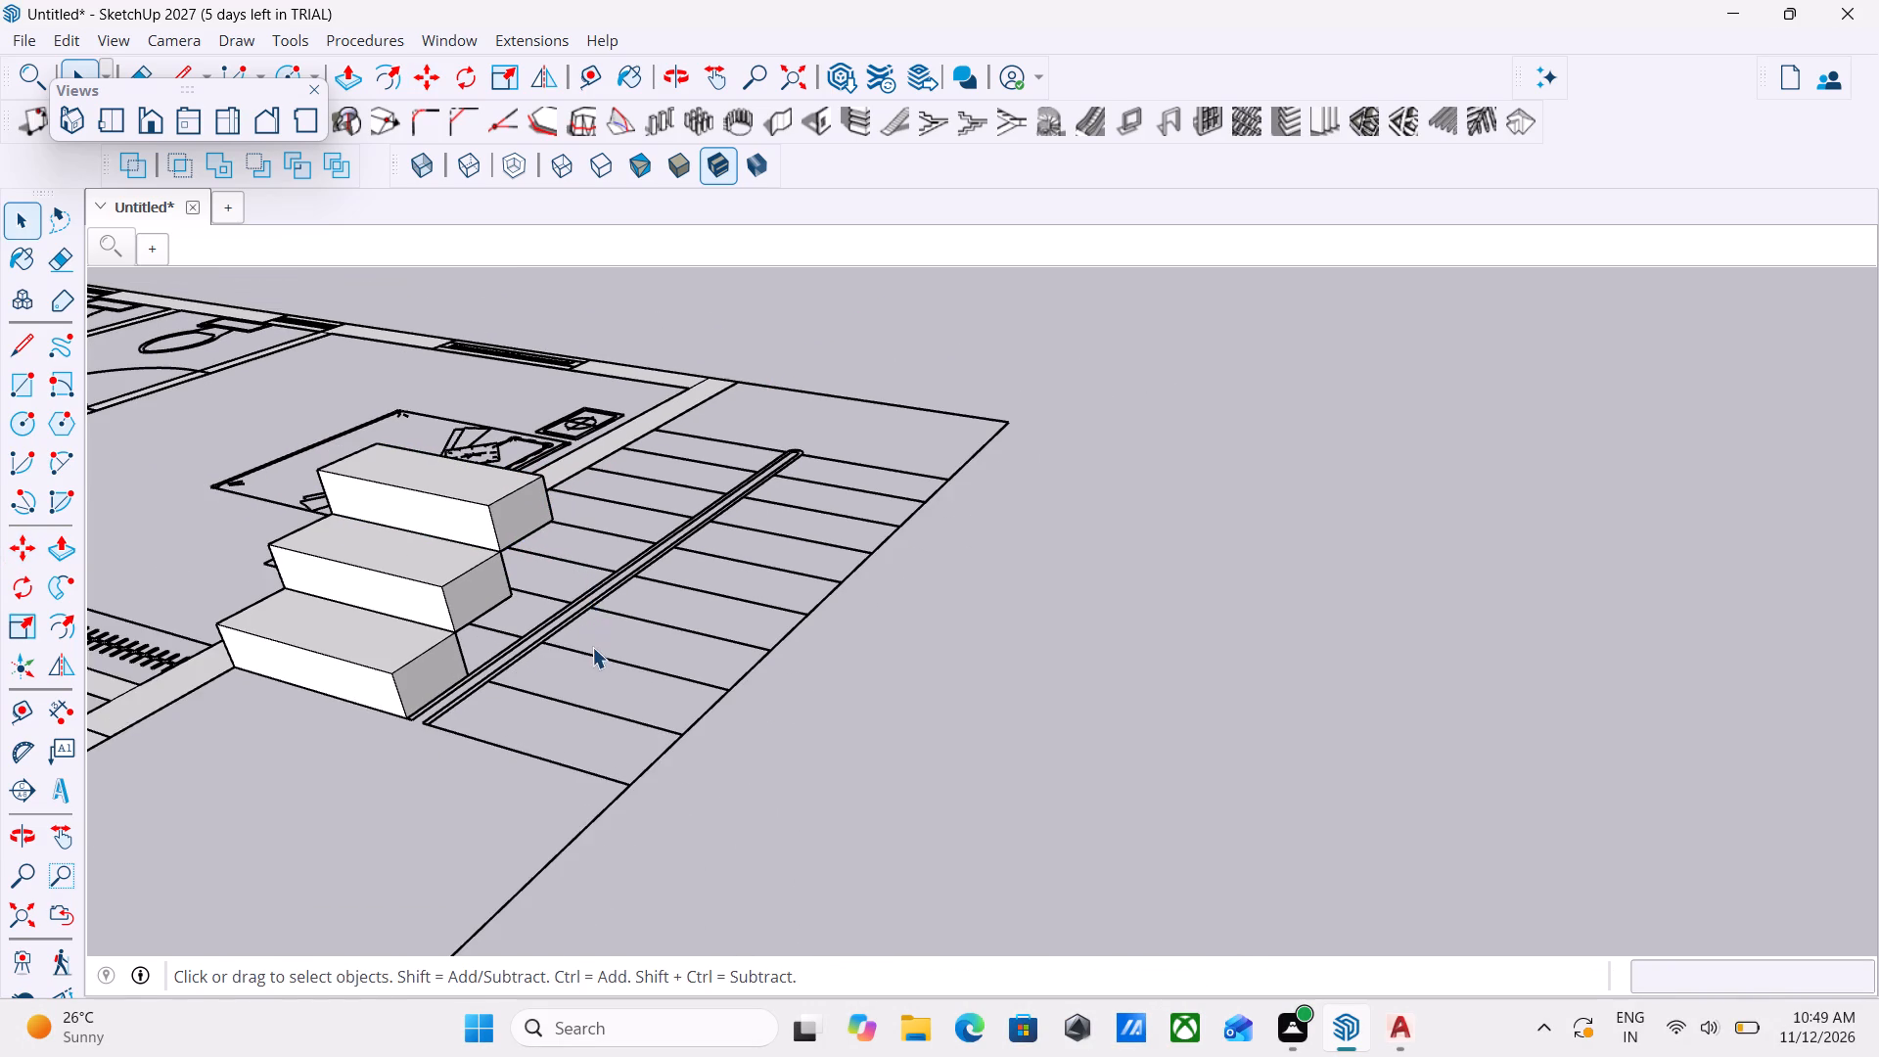
Select the topmost step component in the stacked stair flight.
shift+middle_drag(592, 647, 382, 656)
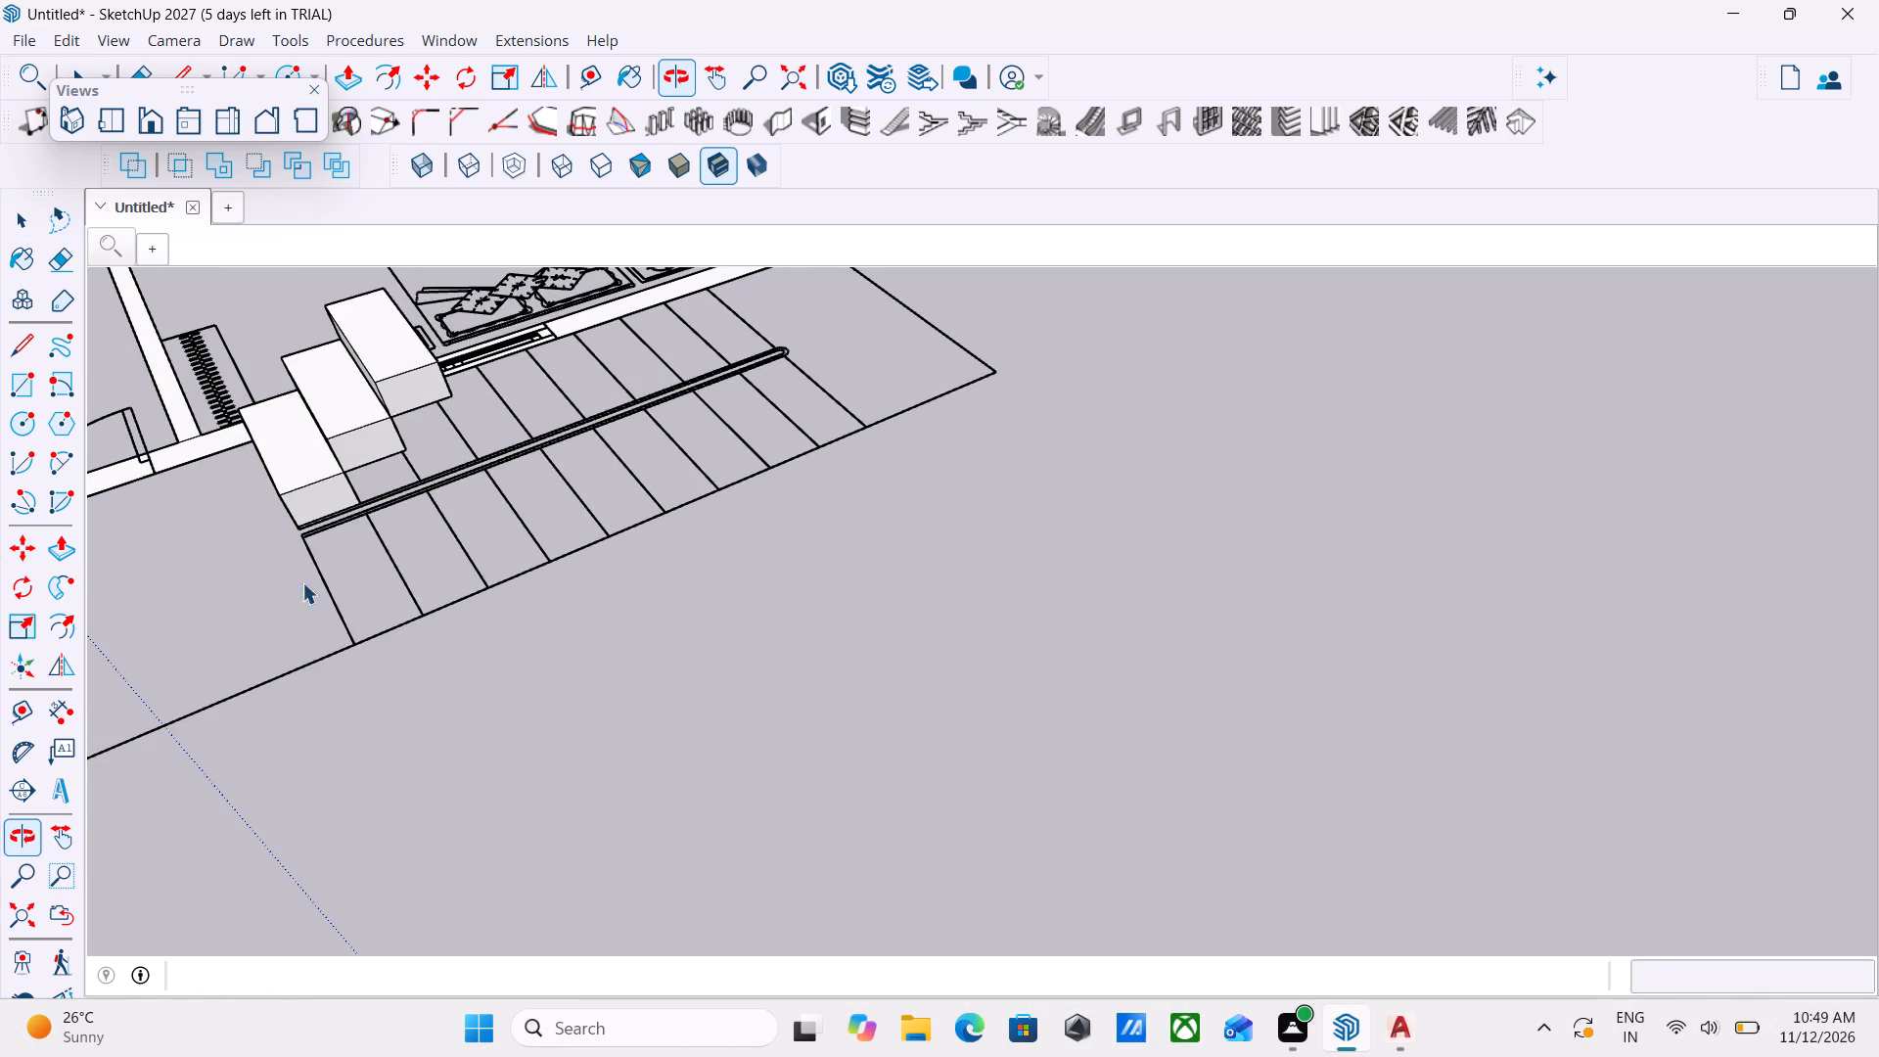
scroll(476, 348, up, 6)
click(400, 384)
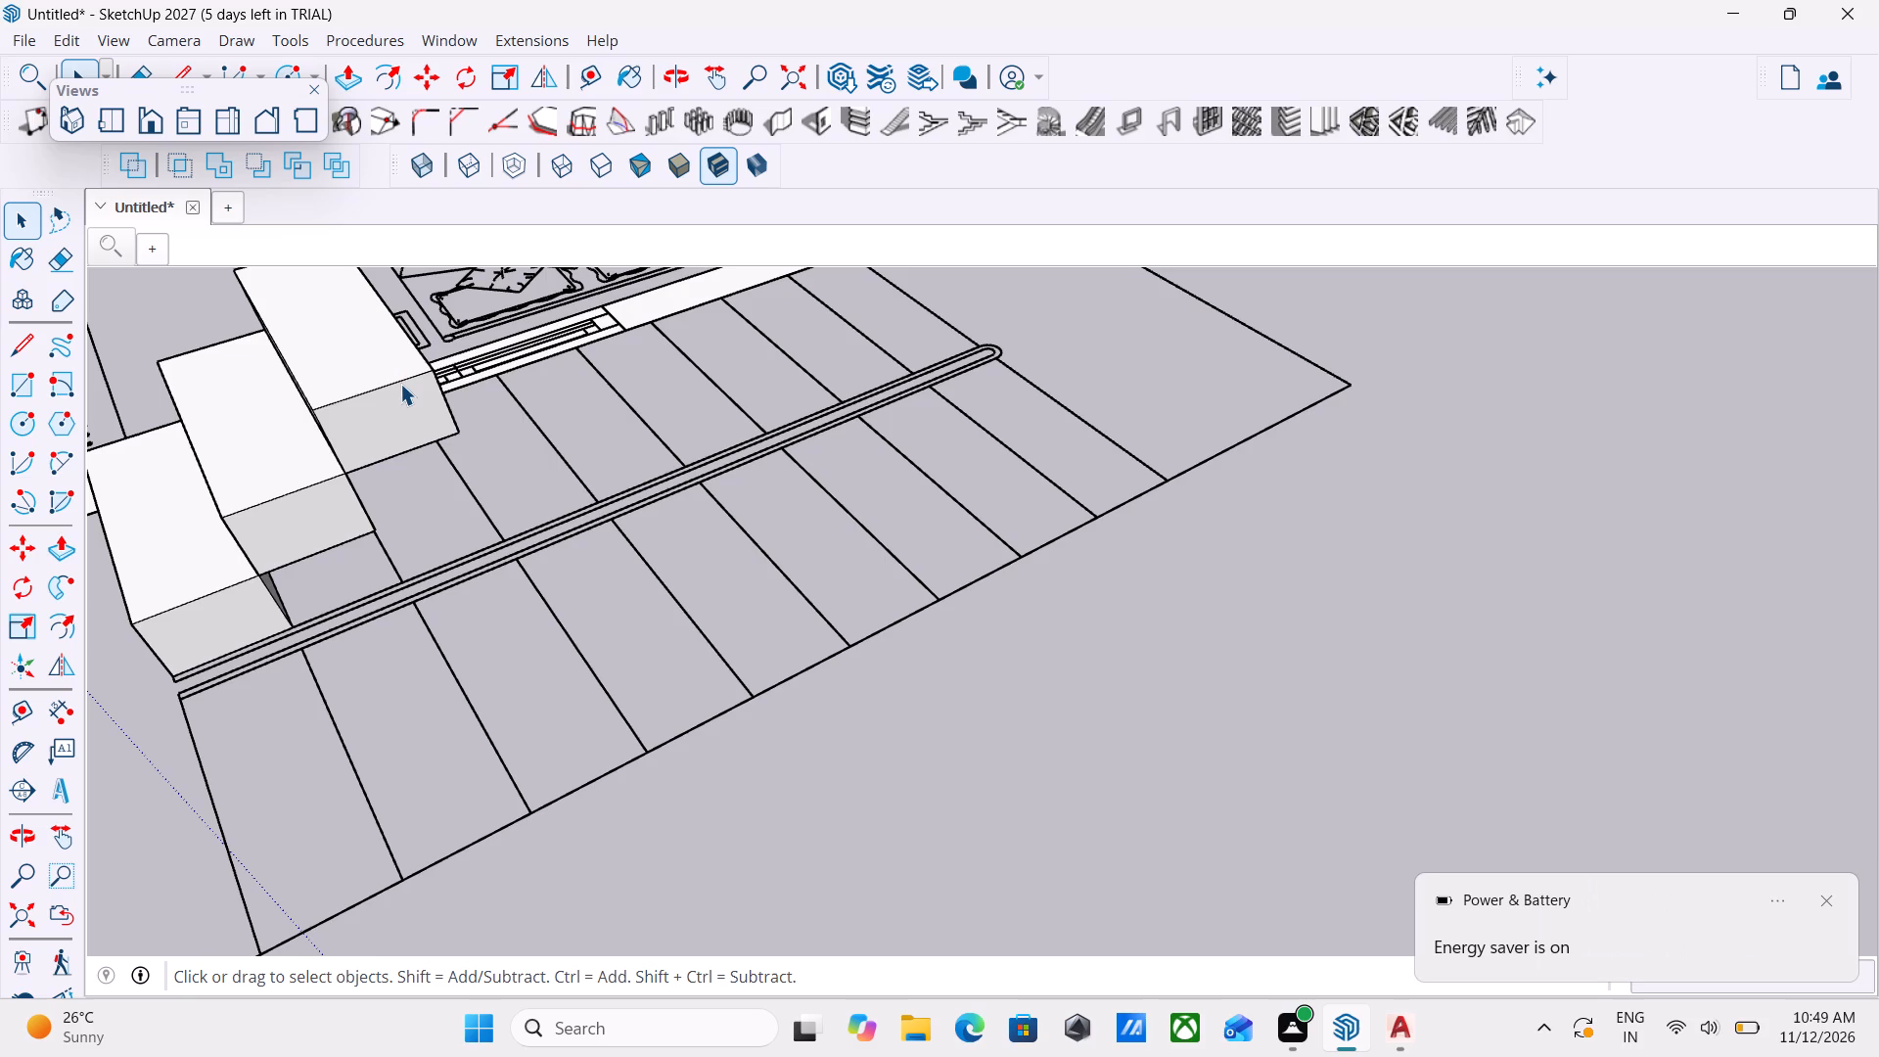
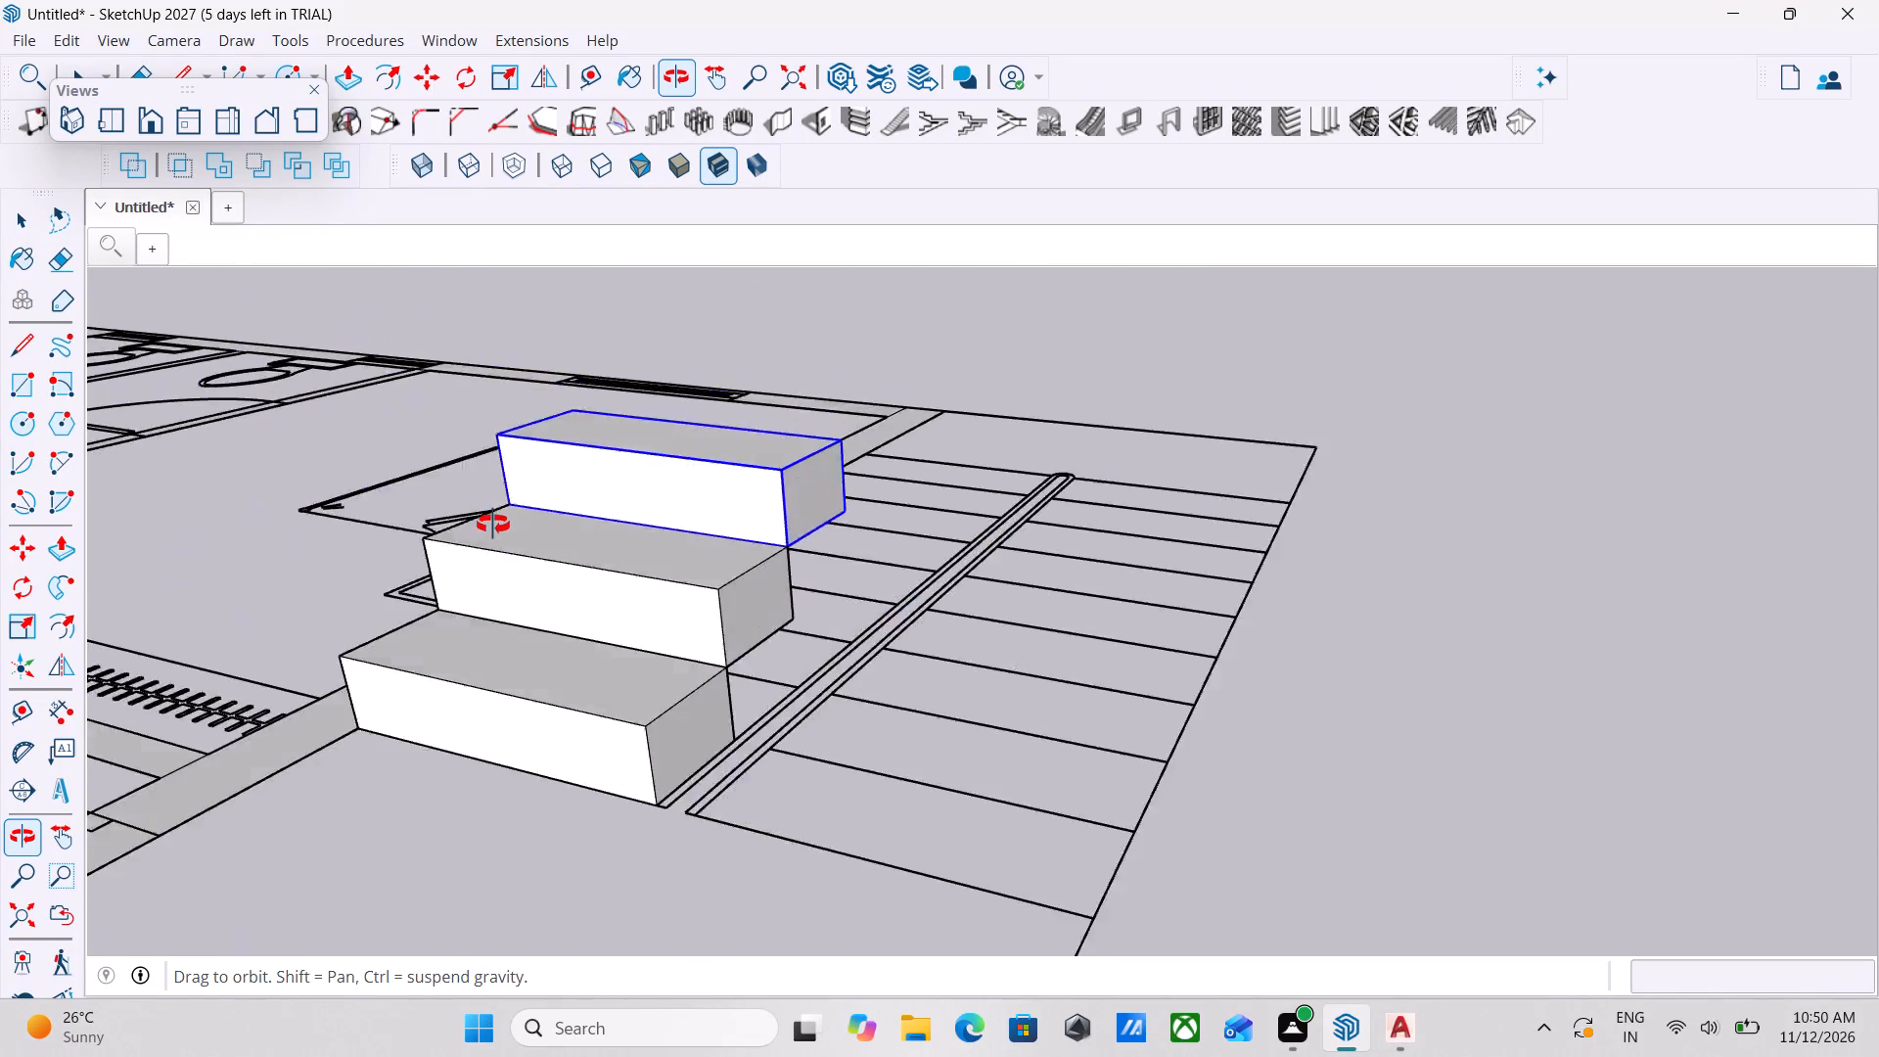
Copy the topmost stair block corner to corner, about 1' 2" up and back, to add the fourth stair step.
click(376, 613)
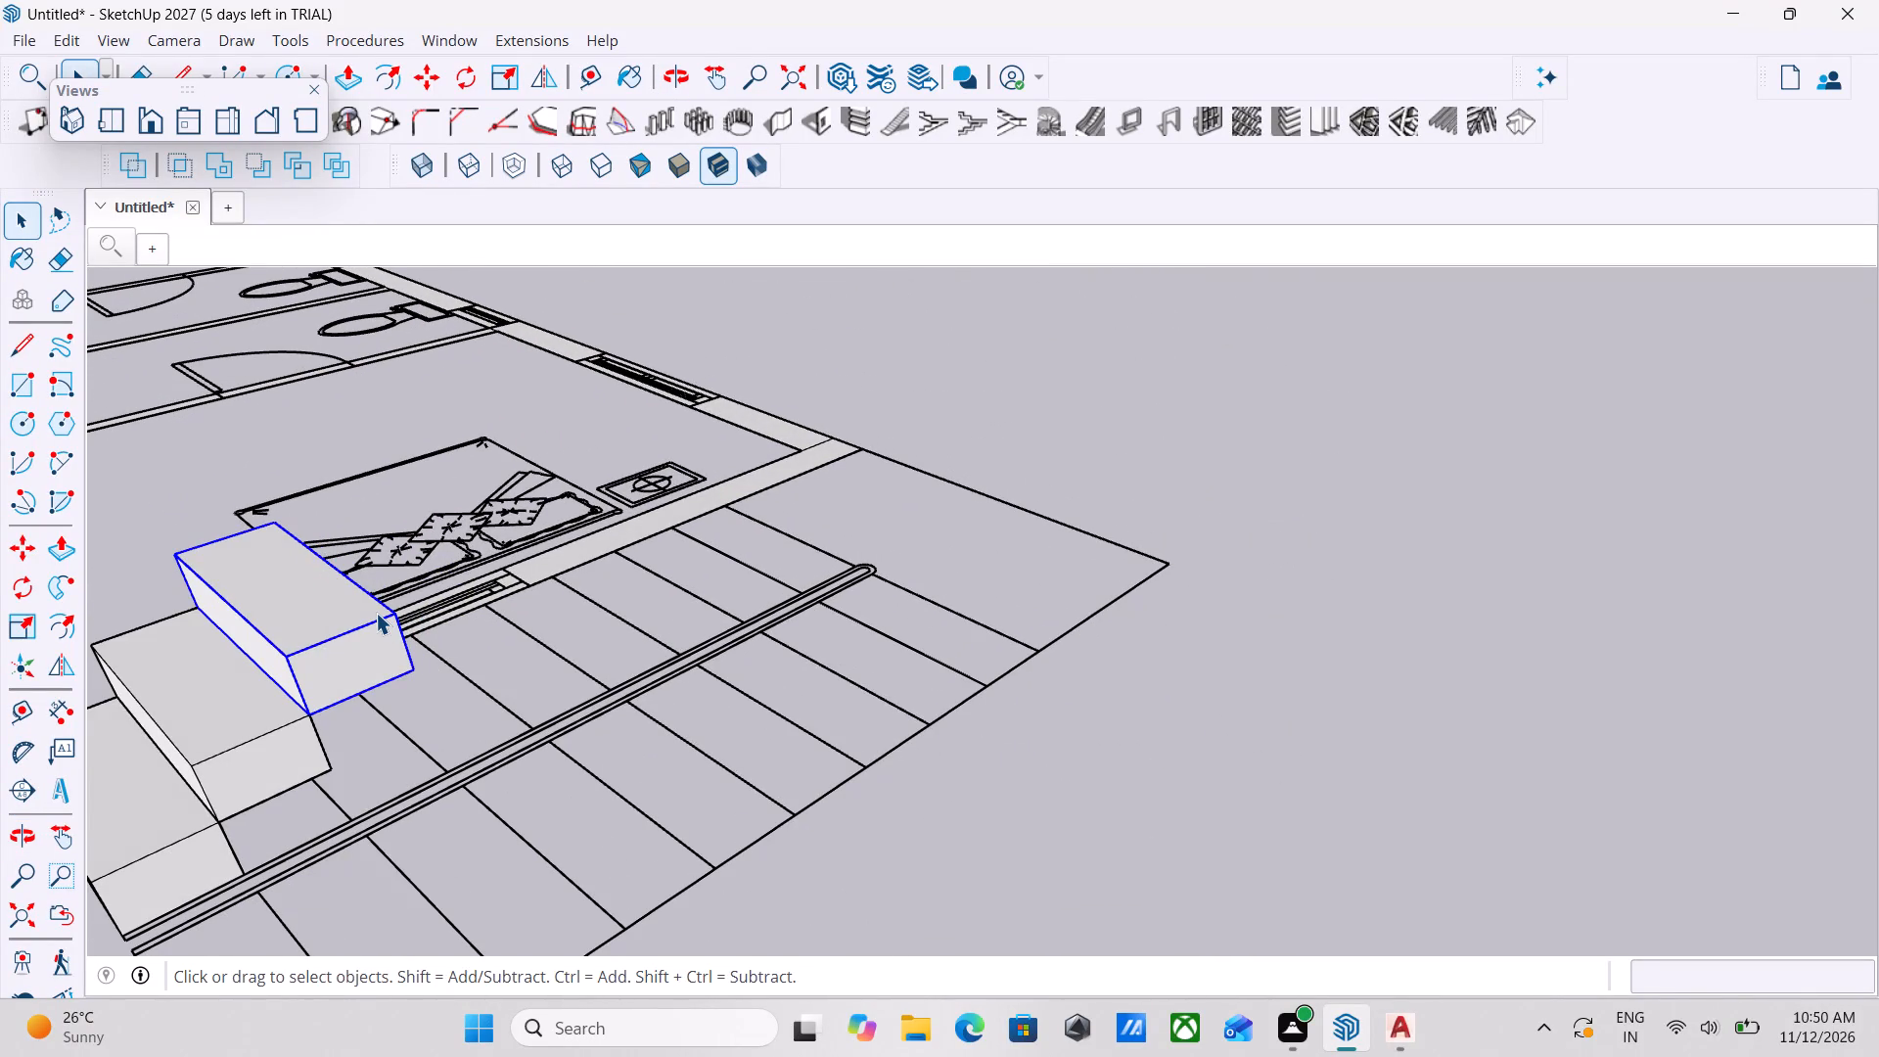
key(m)
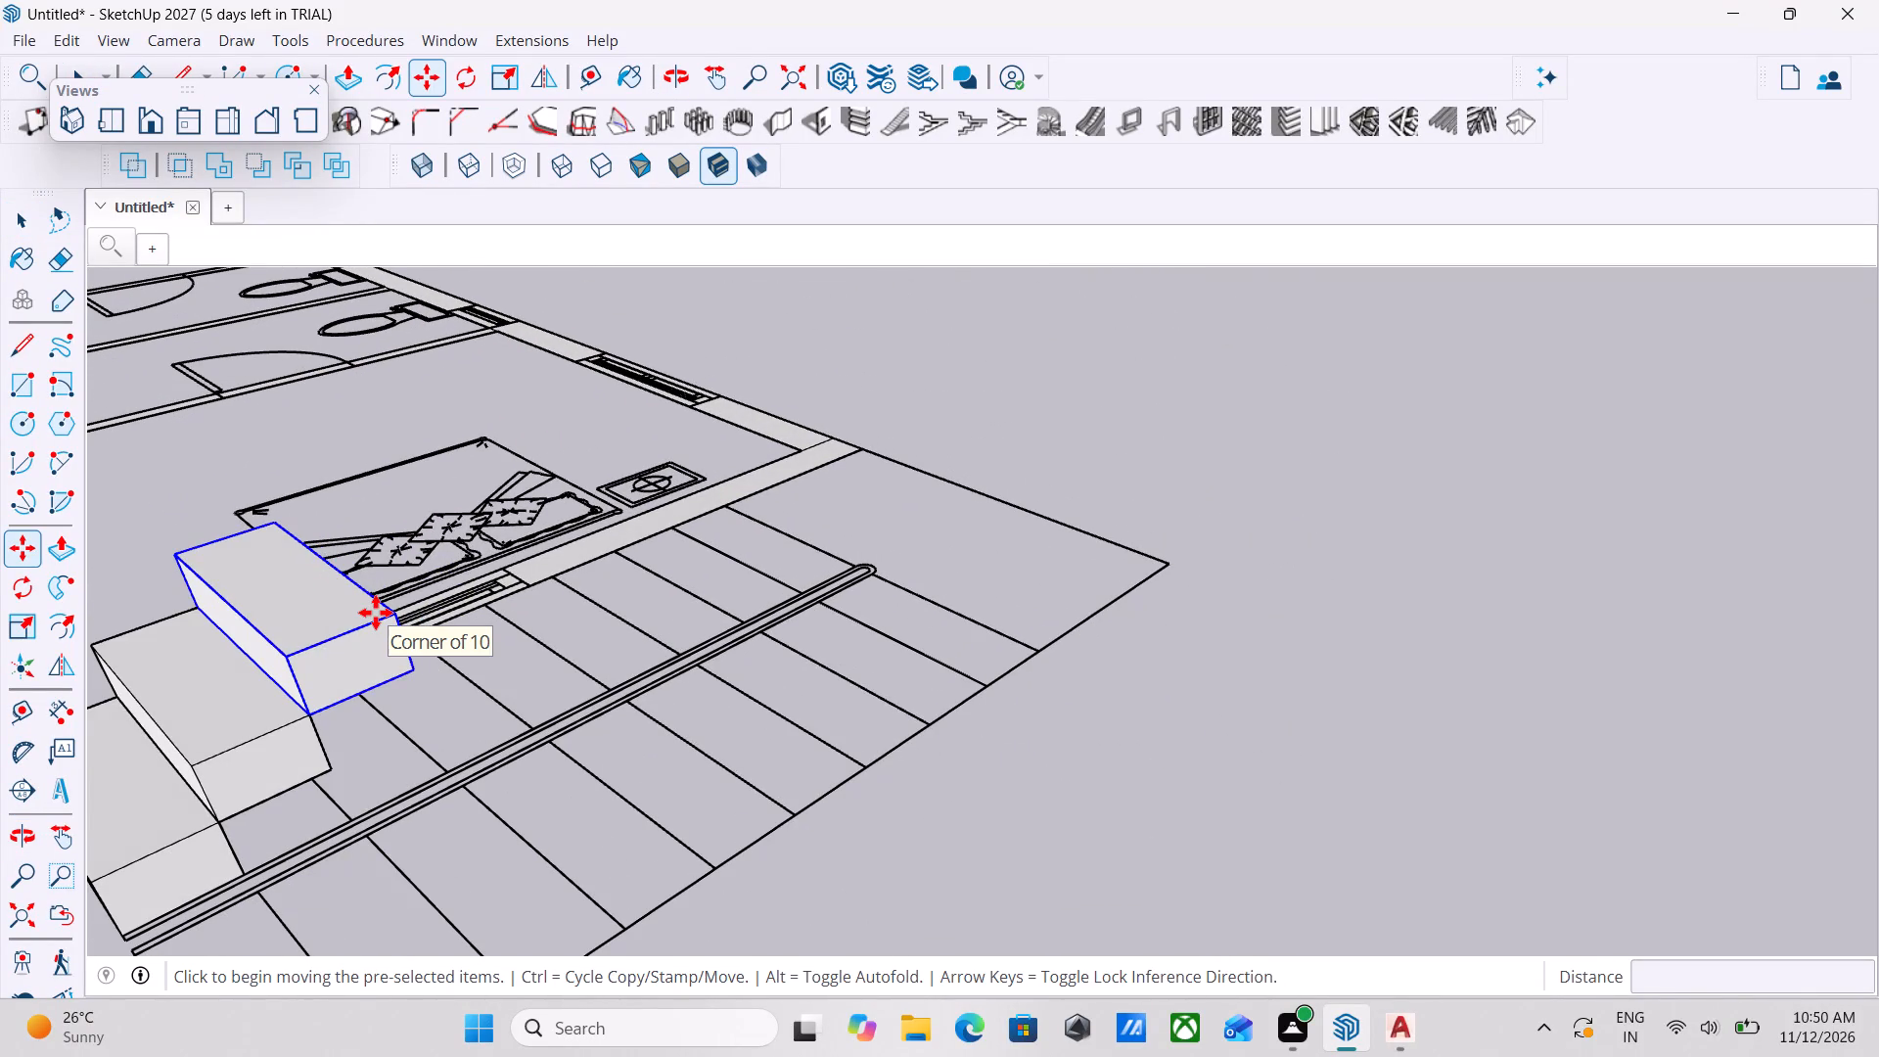
click(310, 714)
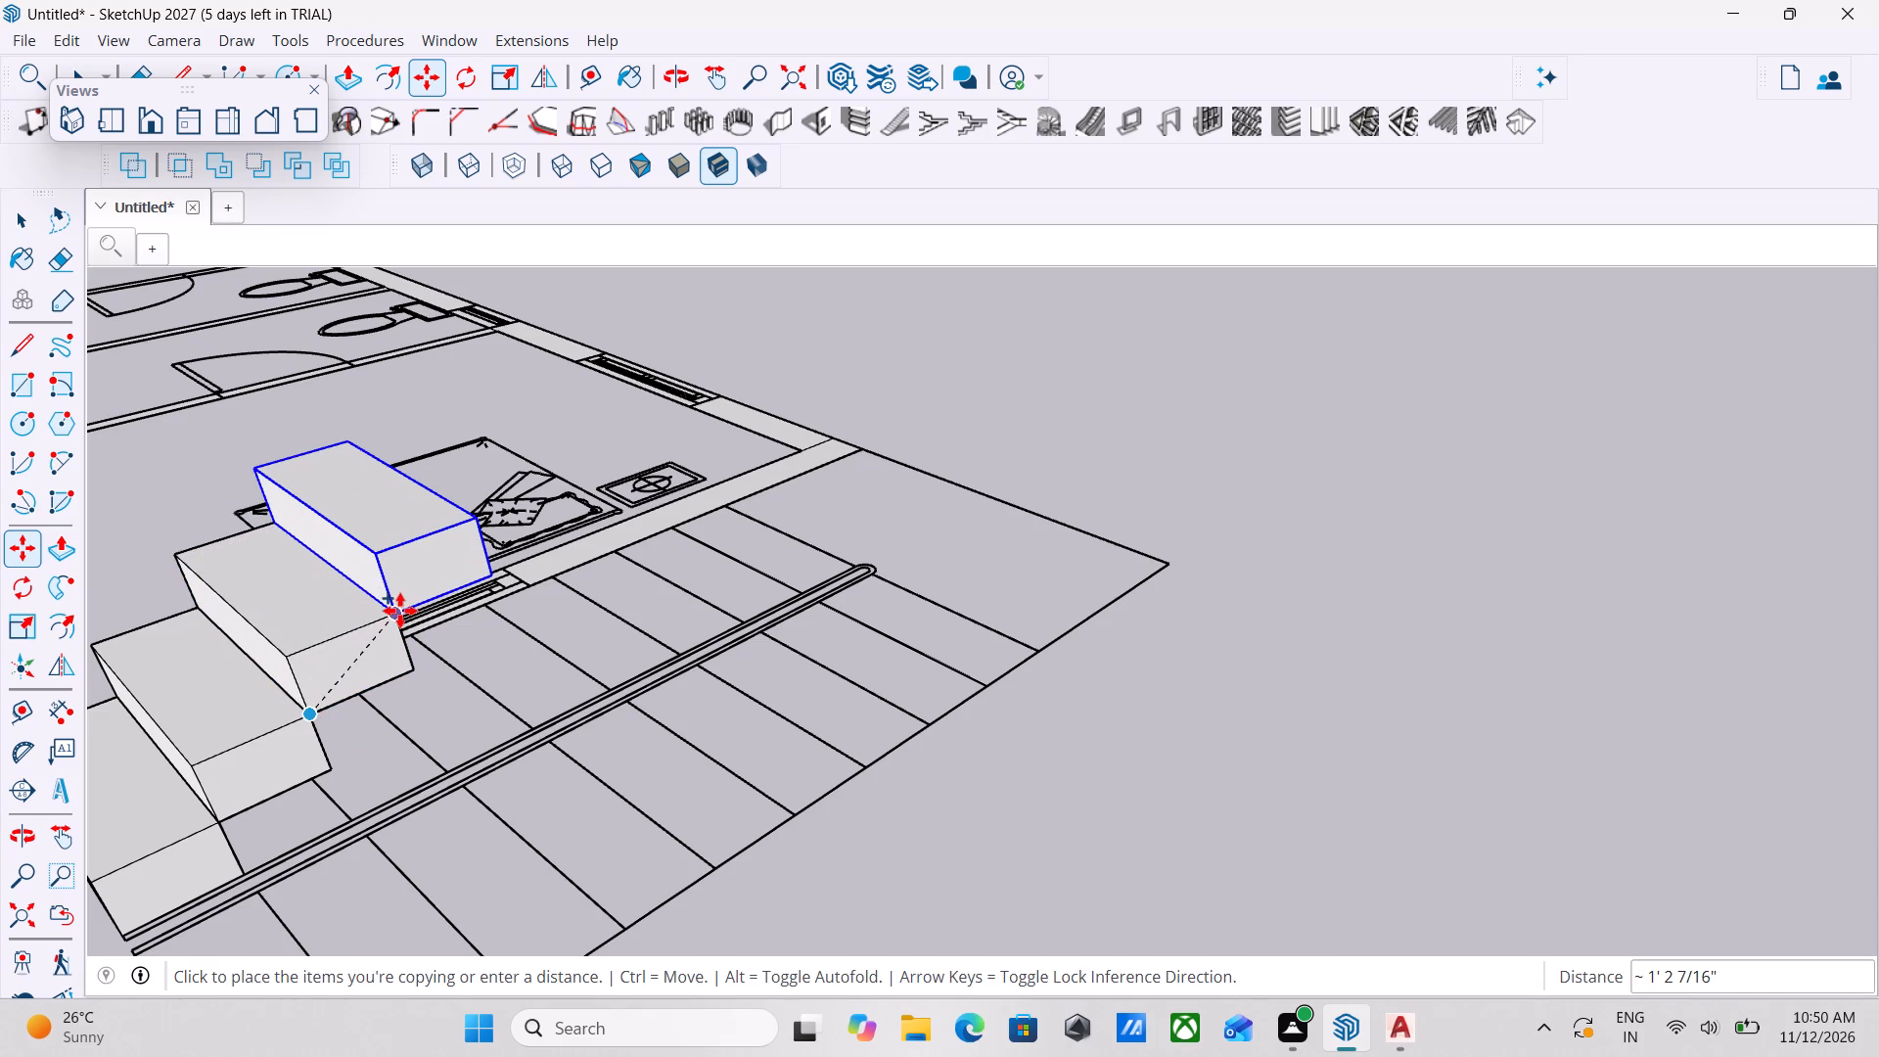
click(407, 609)
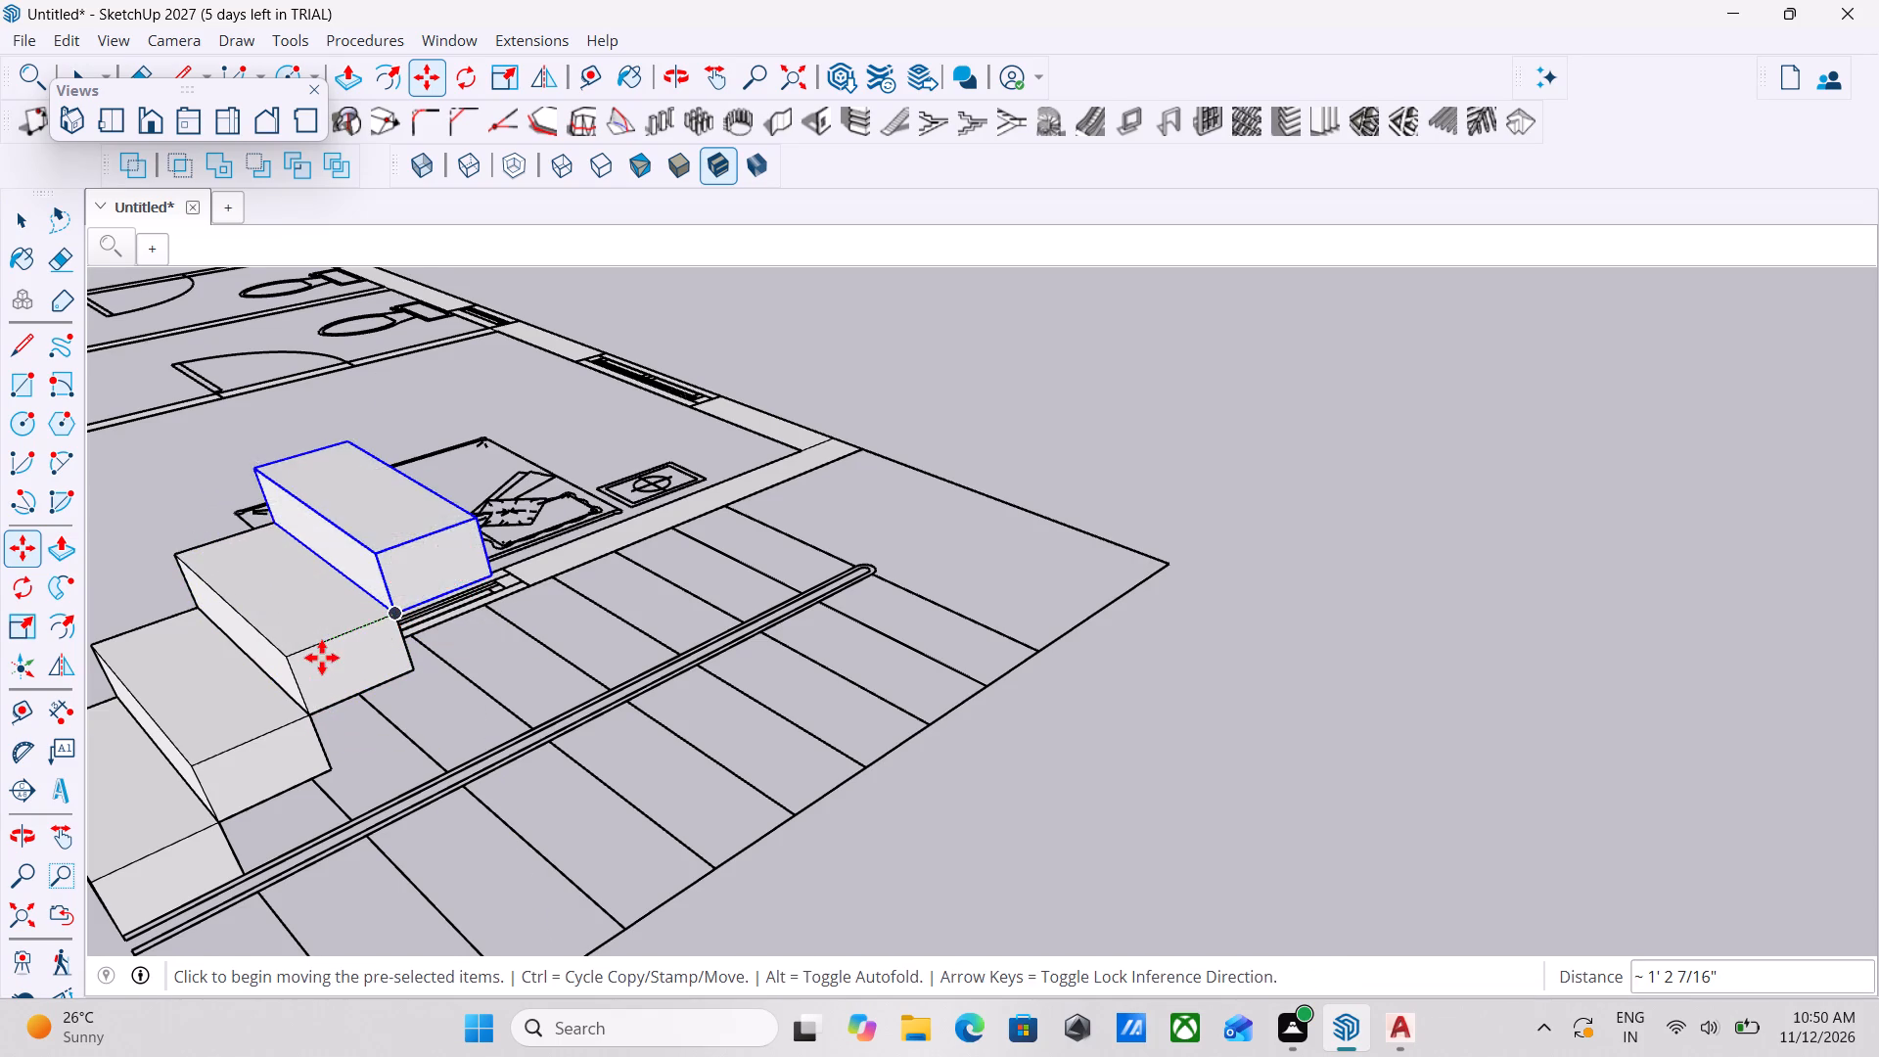
scroll(328, 655, down, 4)
key(Escape)
scroll(420, 599, down, 3)
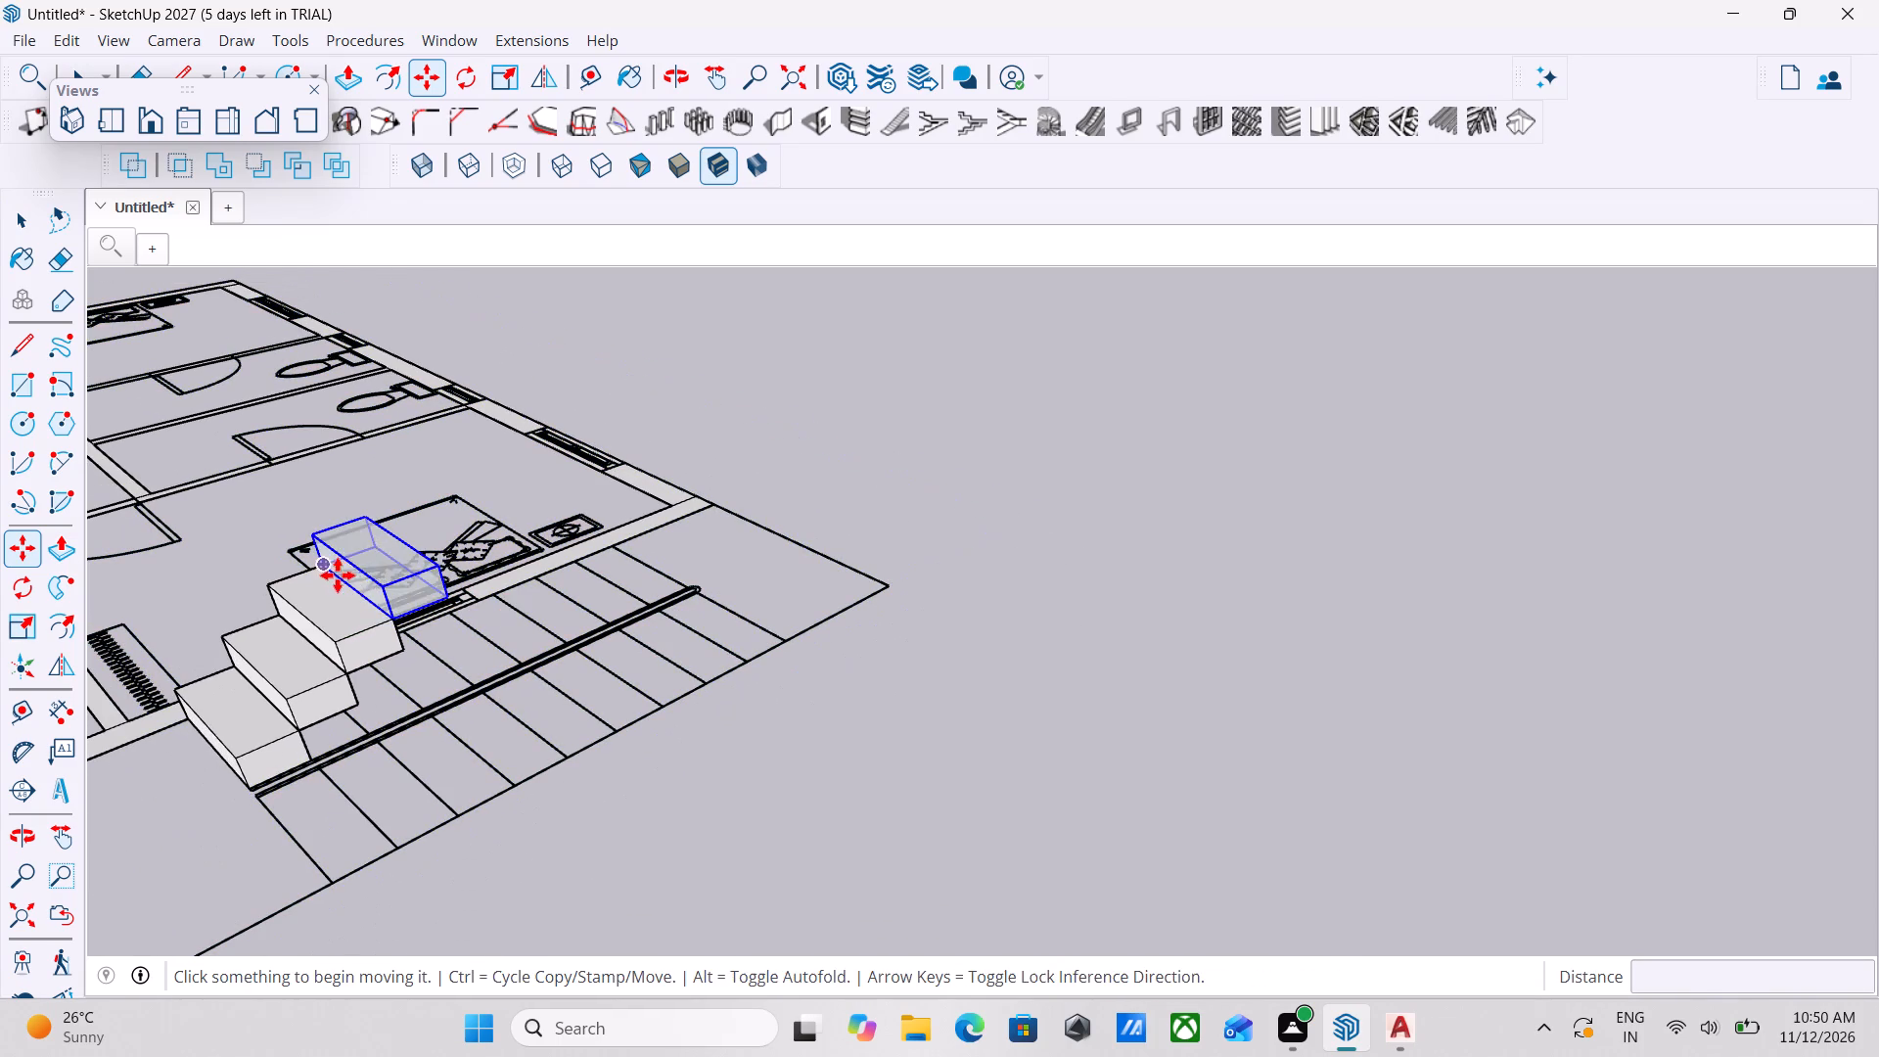
key(space)
Copy the fourth stair block from its lower front corner onto its upper rear corner to add the fifth step.
scroll(421, 594, up, 3)
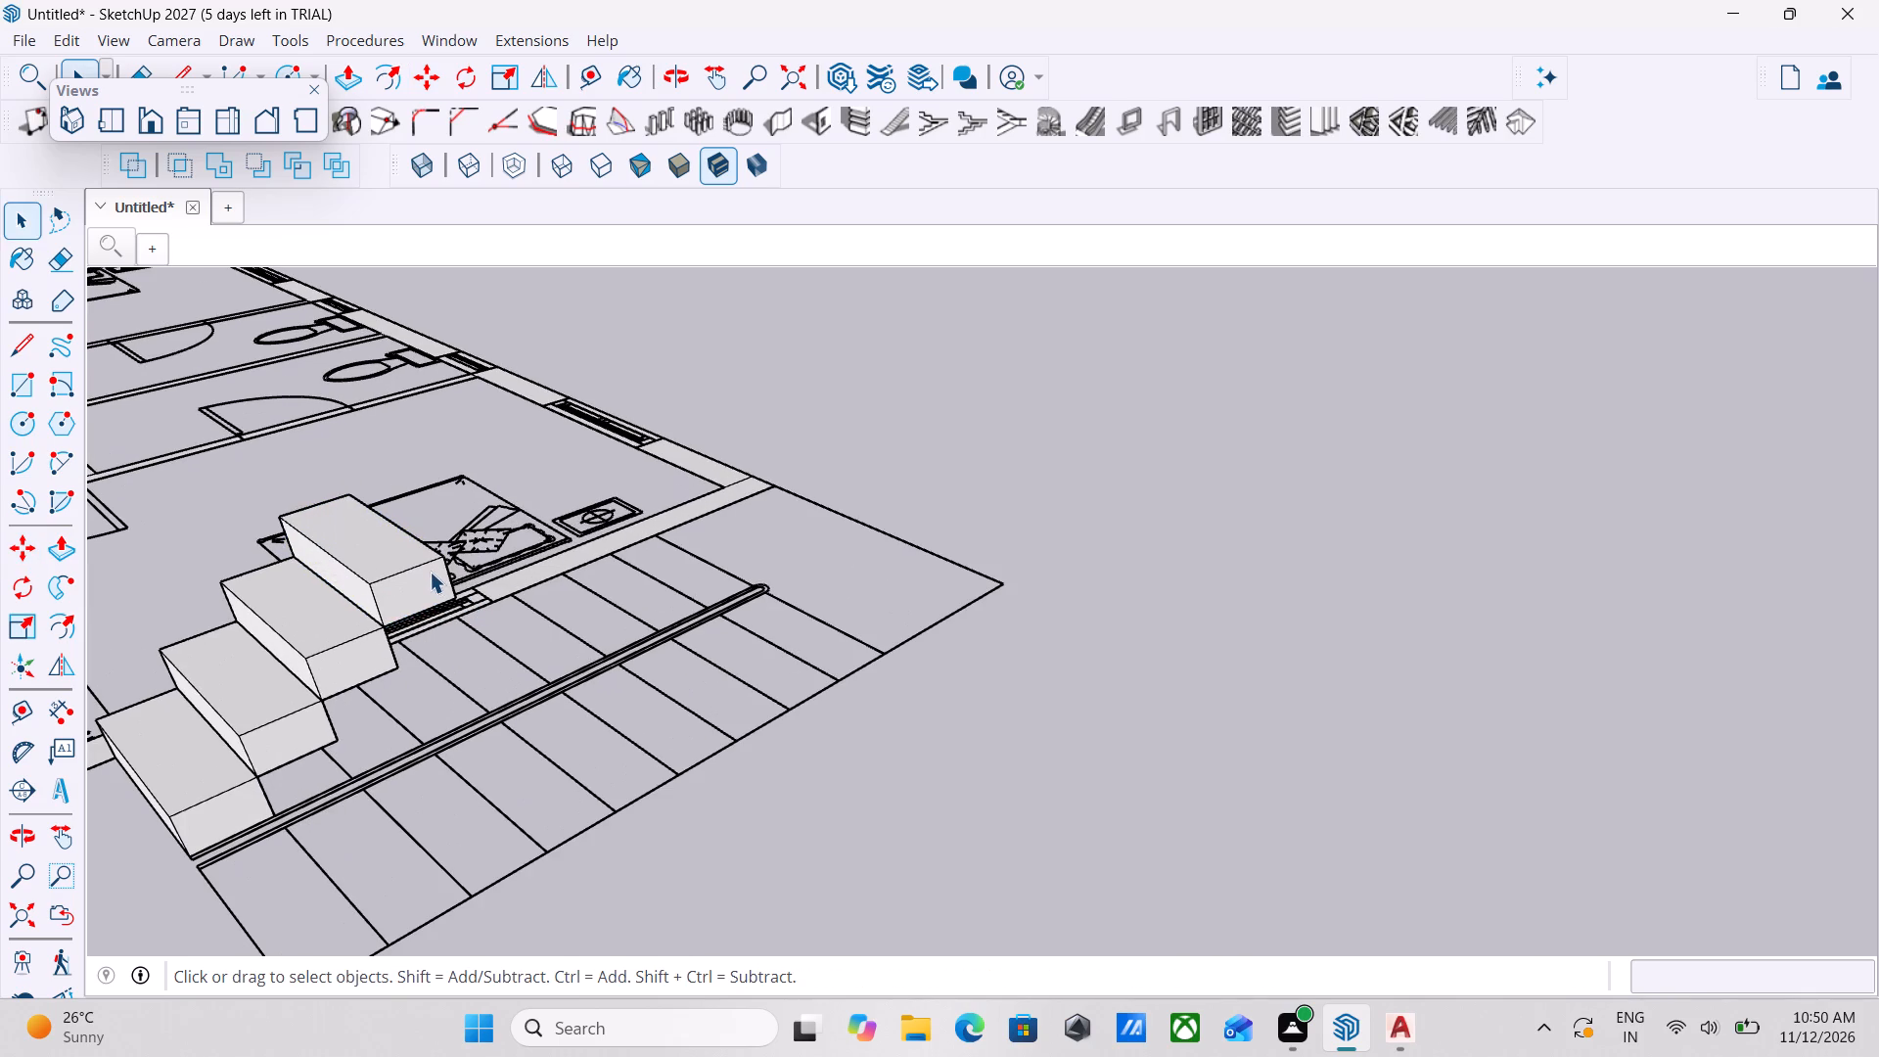
click(430, 566)
scroll(430, 566, up, 2)
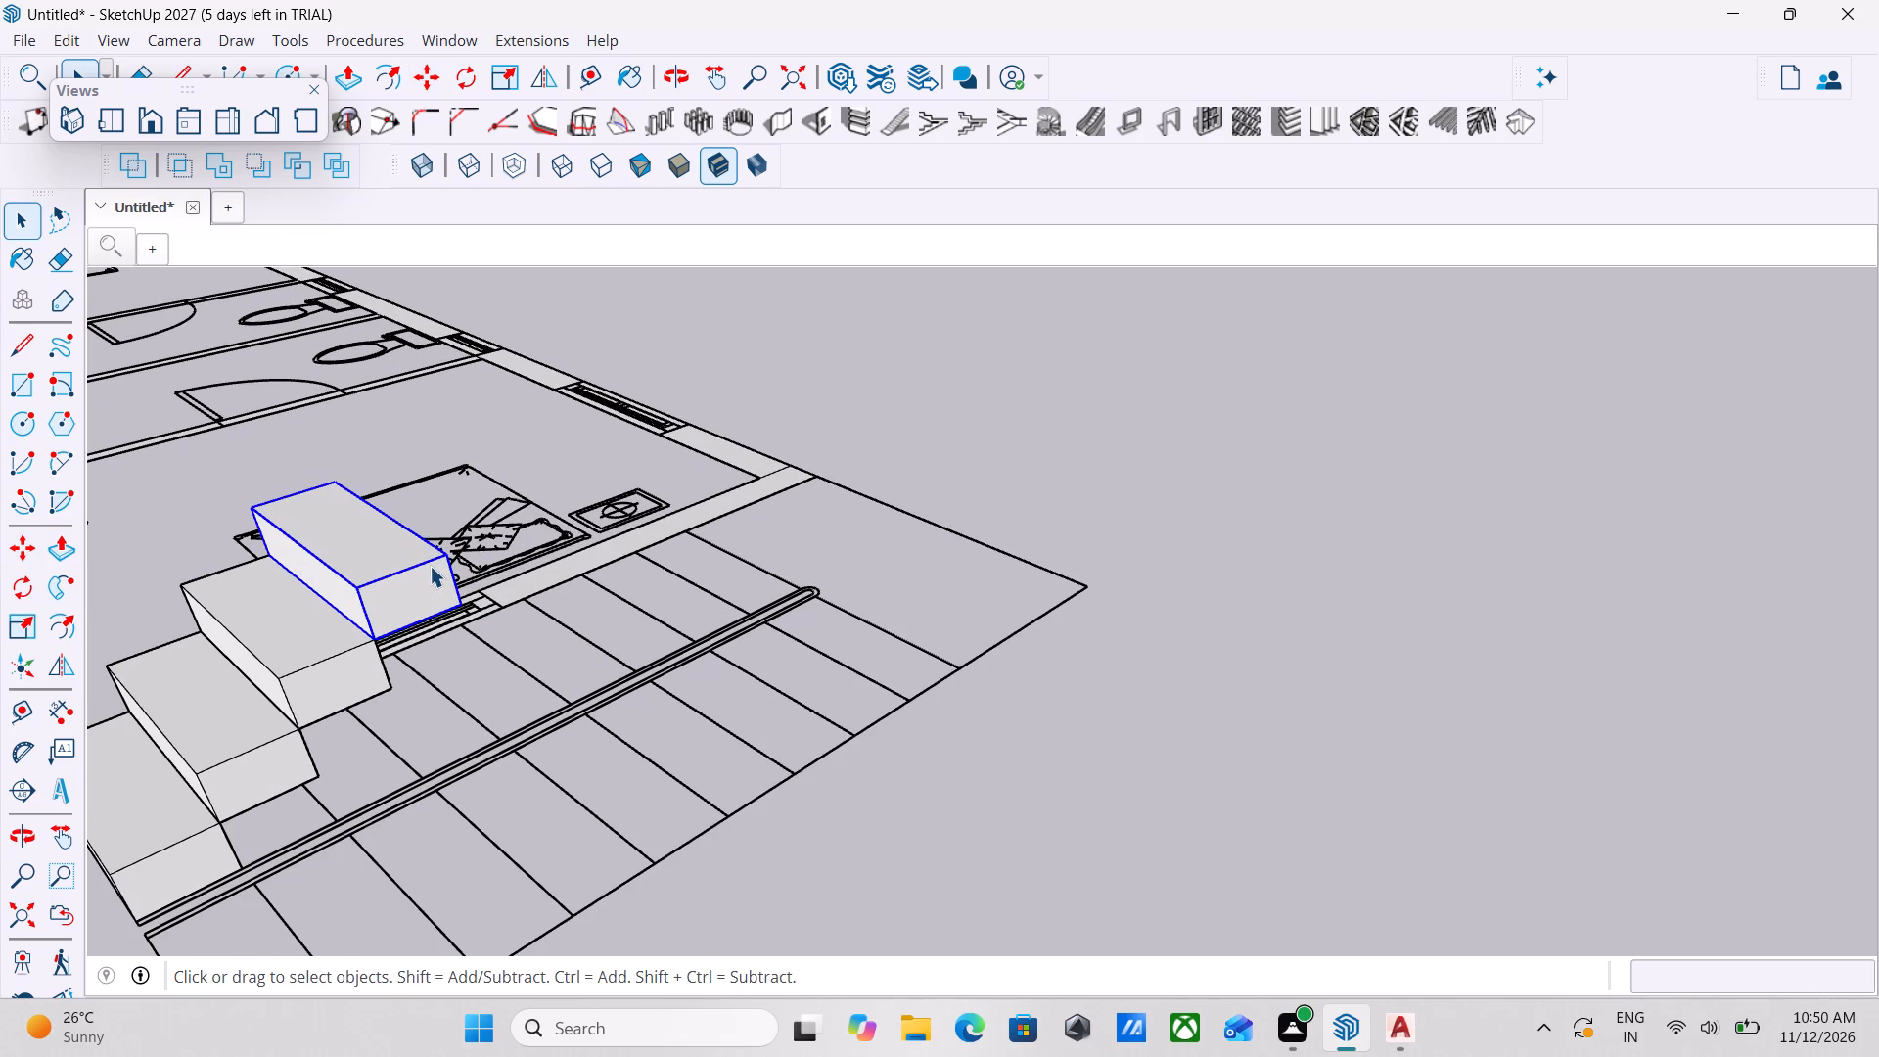
key(m)
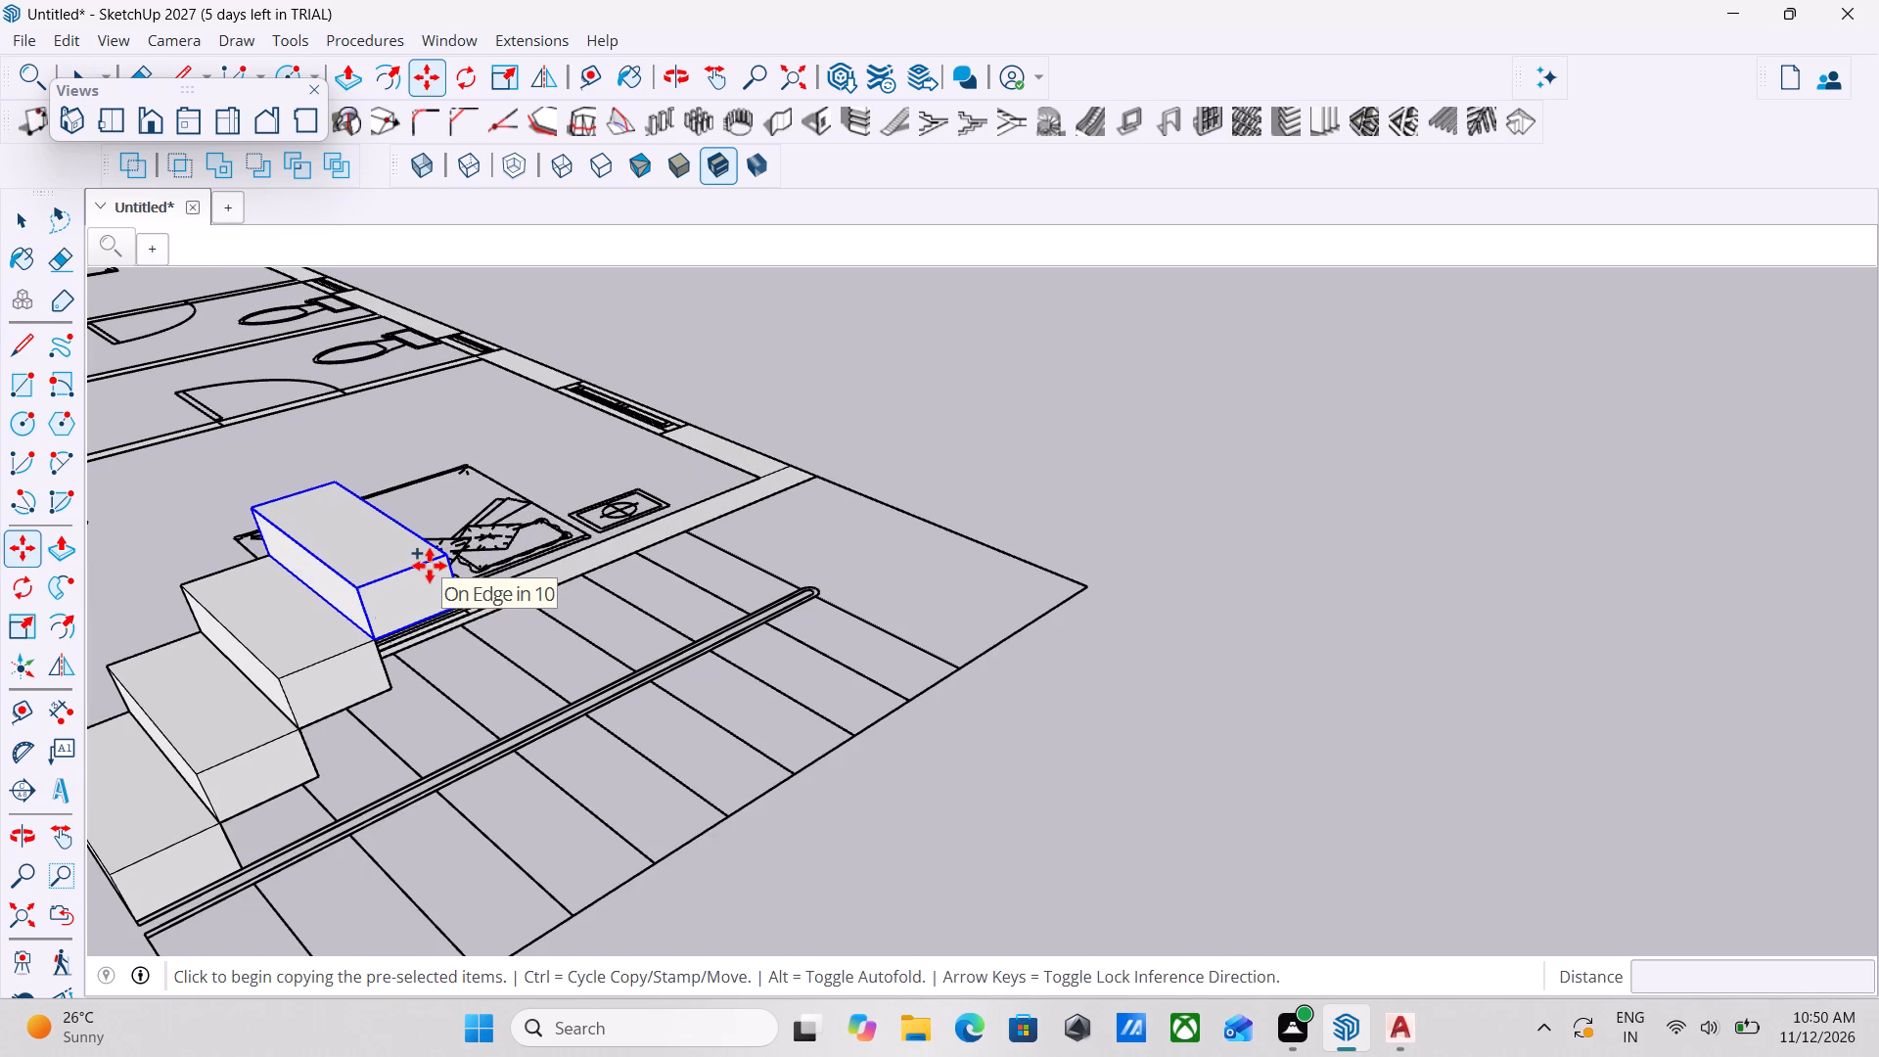
click(378, 646)
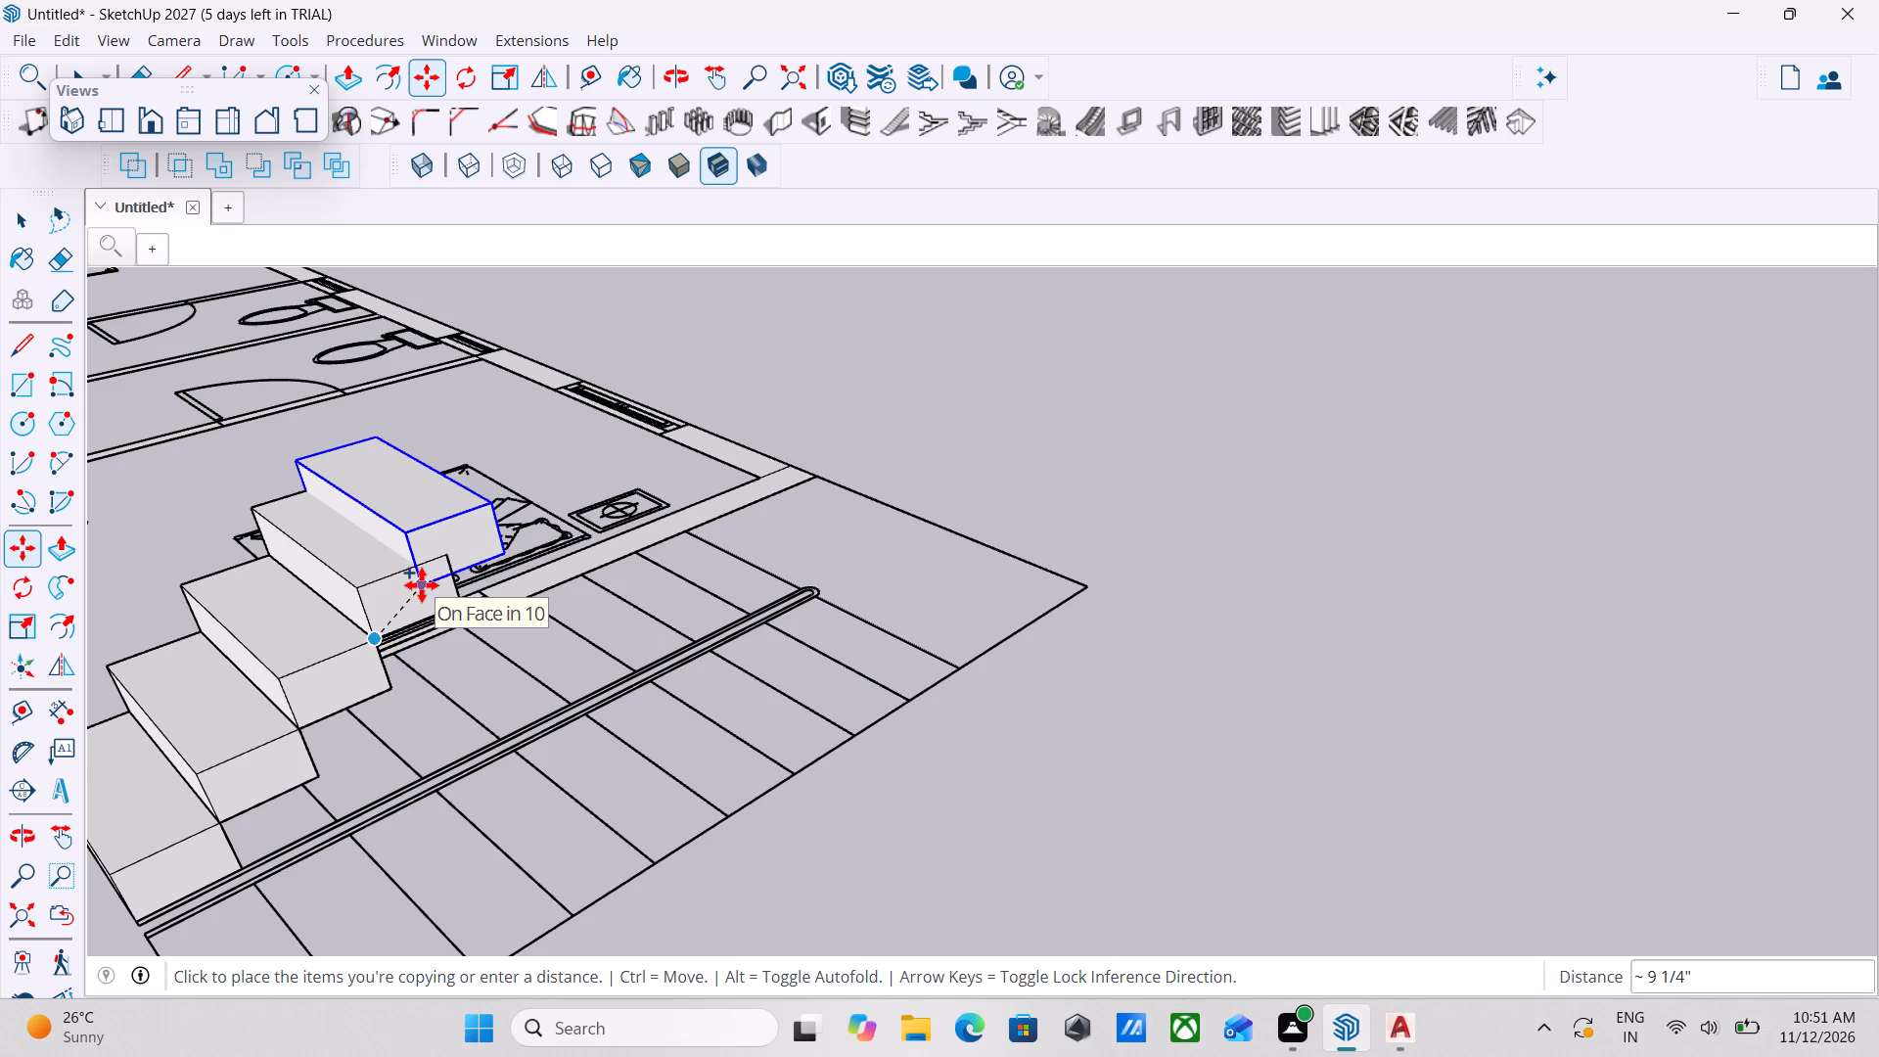
key(ctrl+8)
key(shift+asterisk)
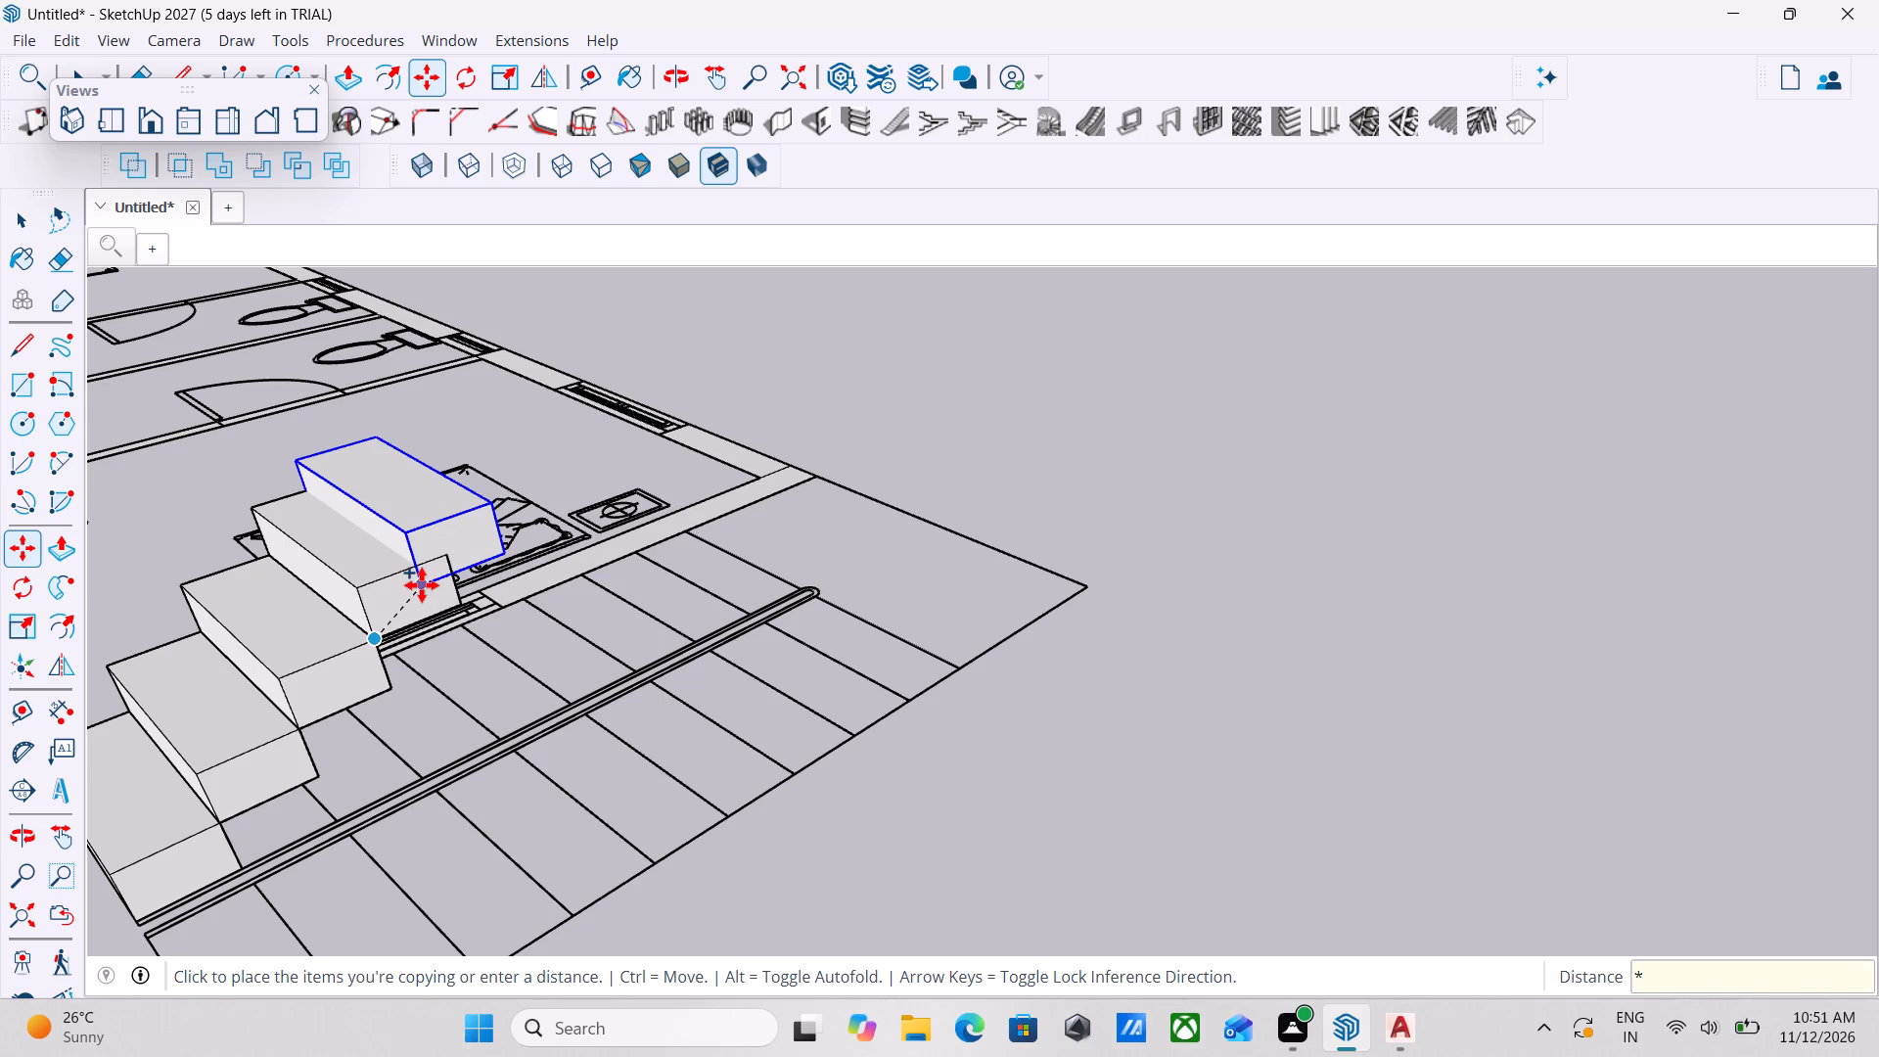
key(5)
key(BackSpace)
key(3)
key(Return)
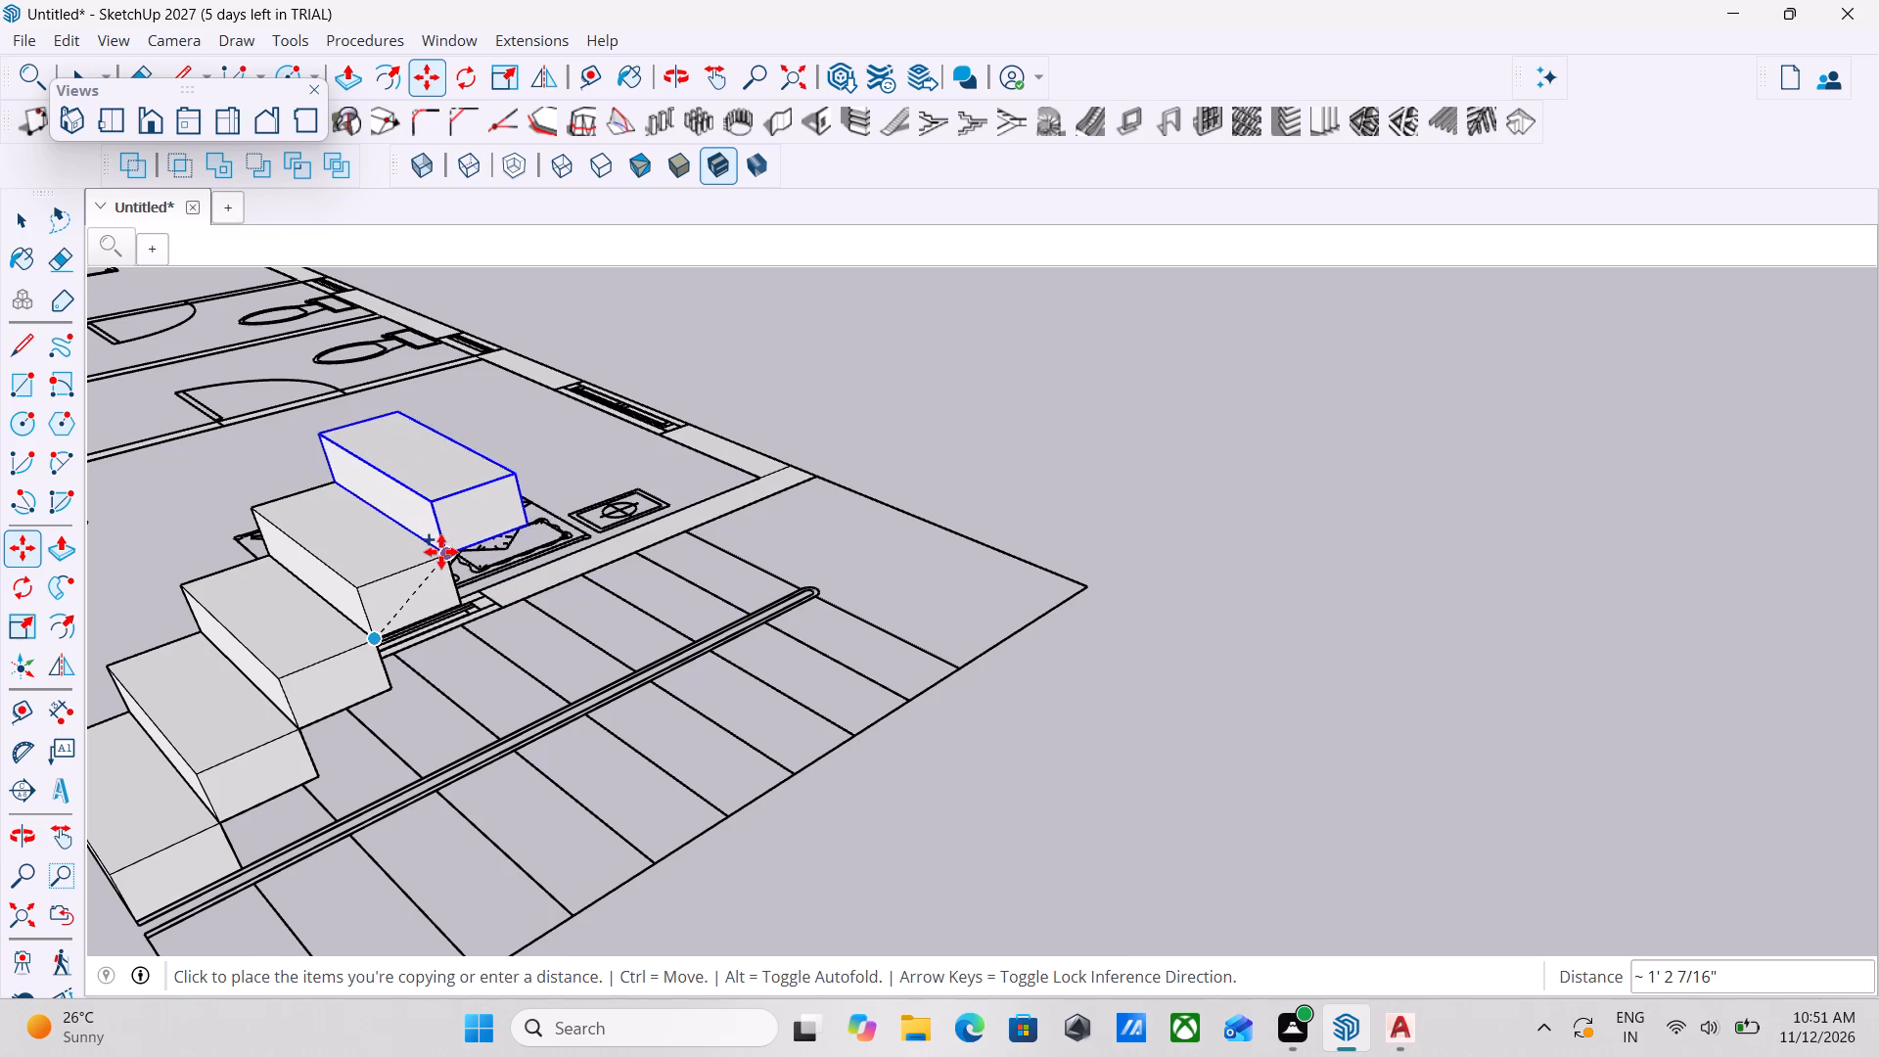
click(444, 554)
scroll(545, 528, down, 5)
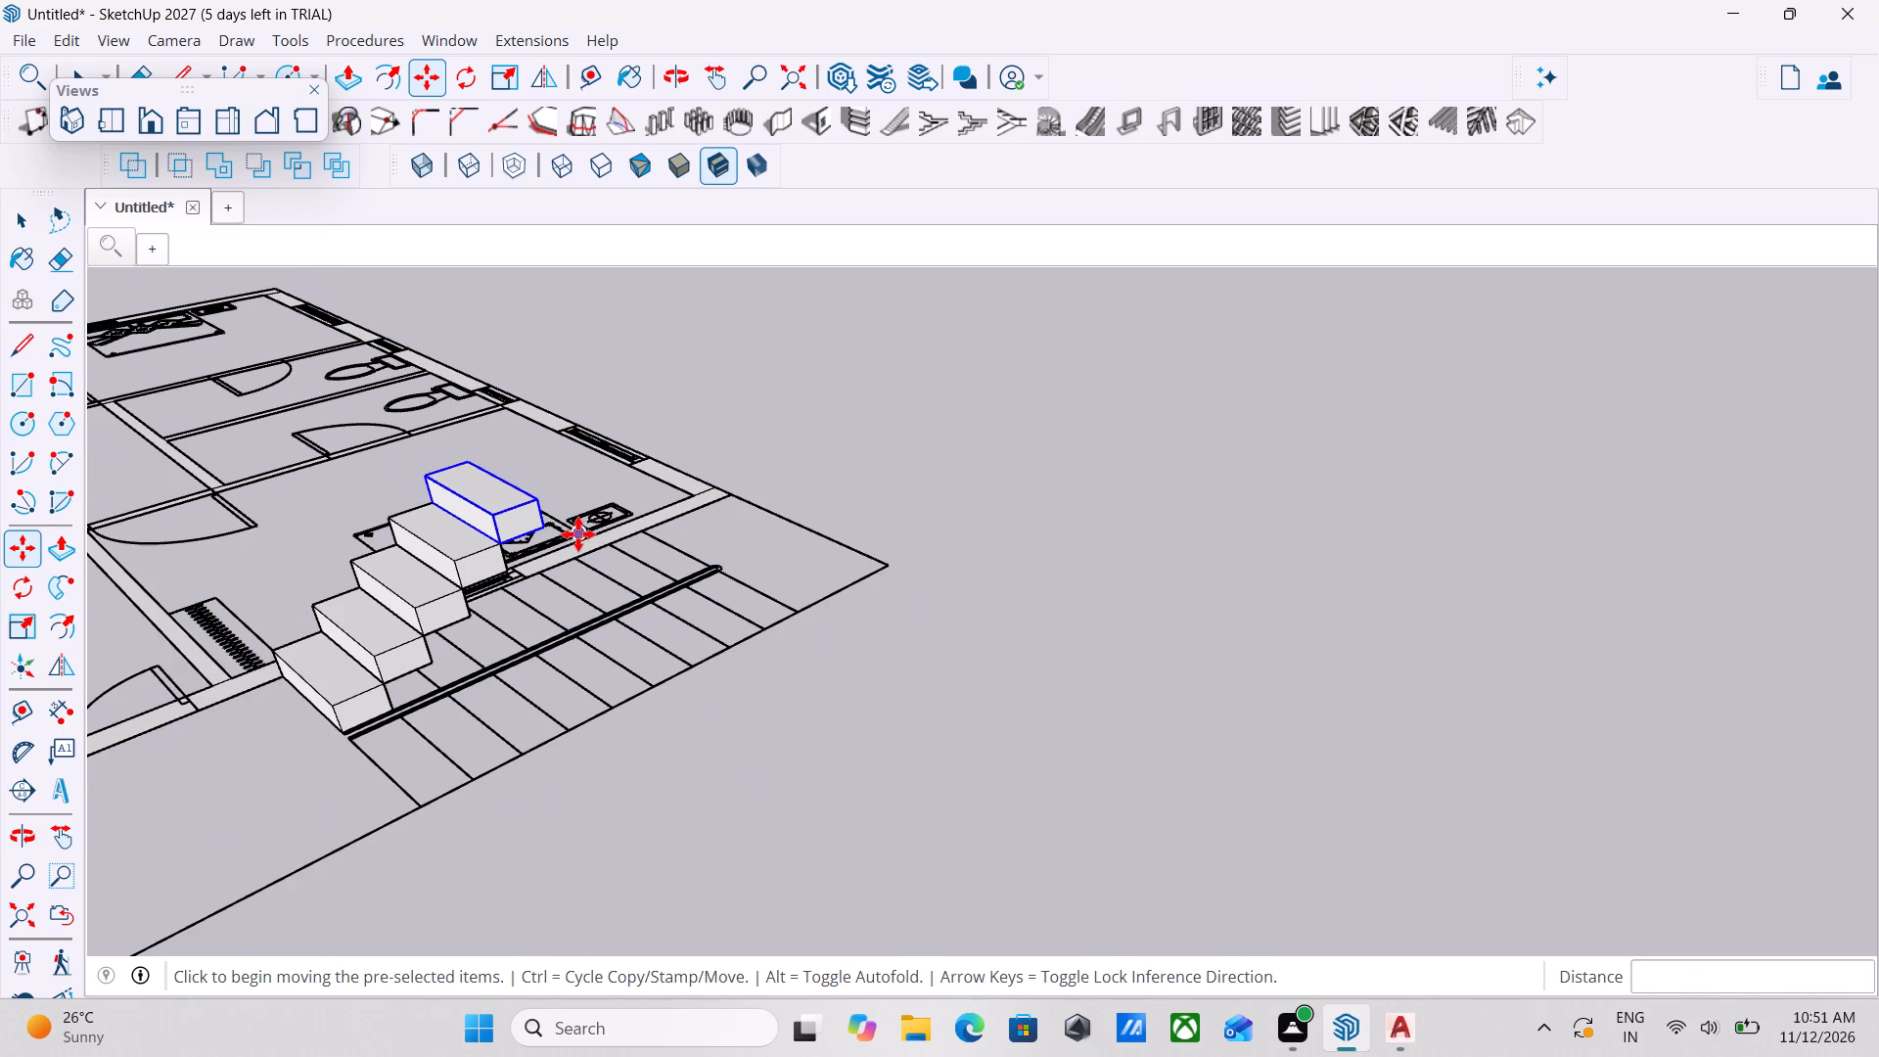
Copy the fifth stair block from its lower front corner onto its upper rear corner to add the sixth step.
shift+middle_drag(709, 774, 715, 761)
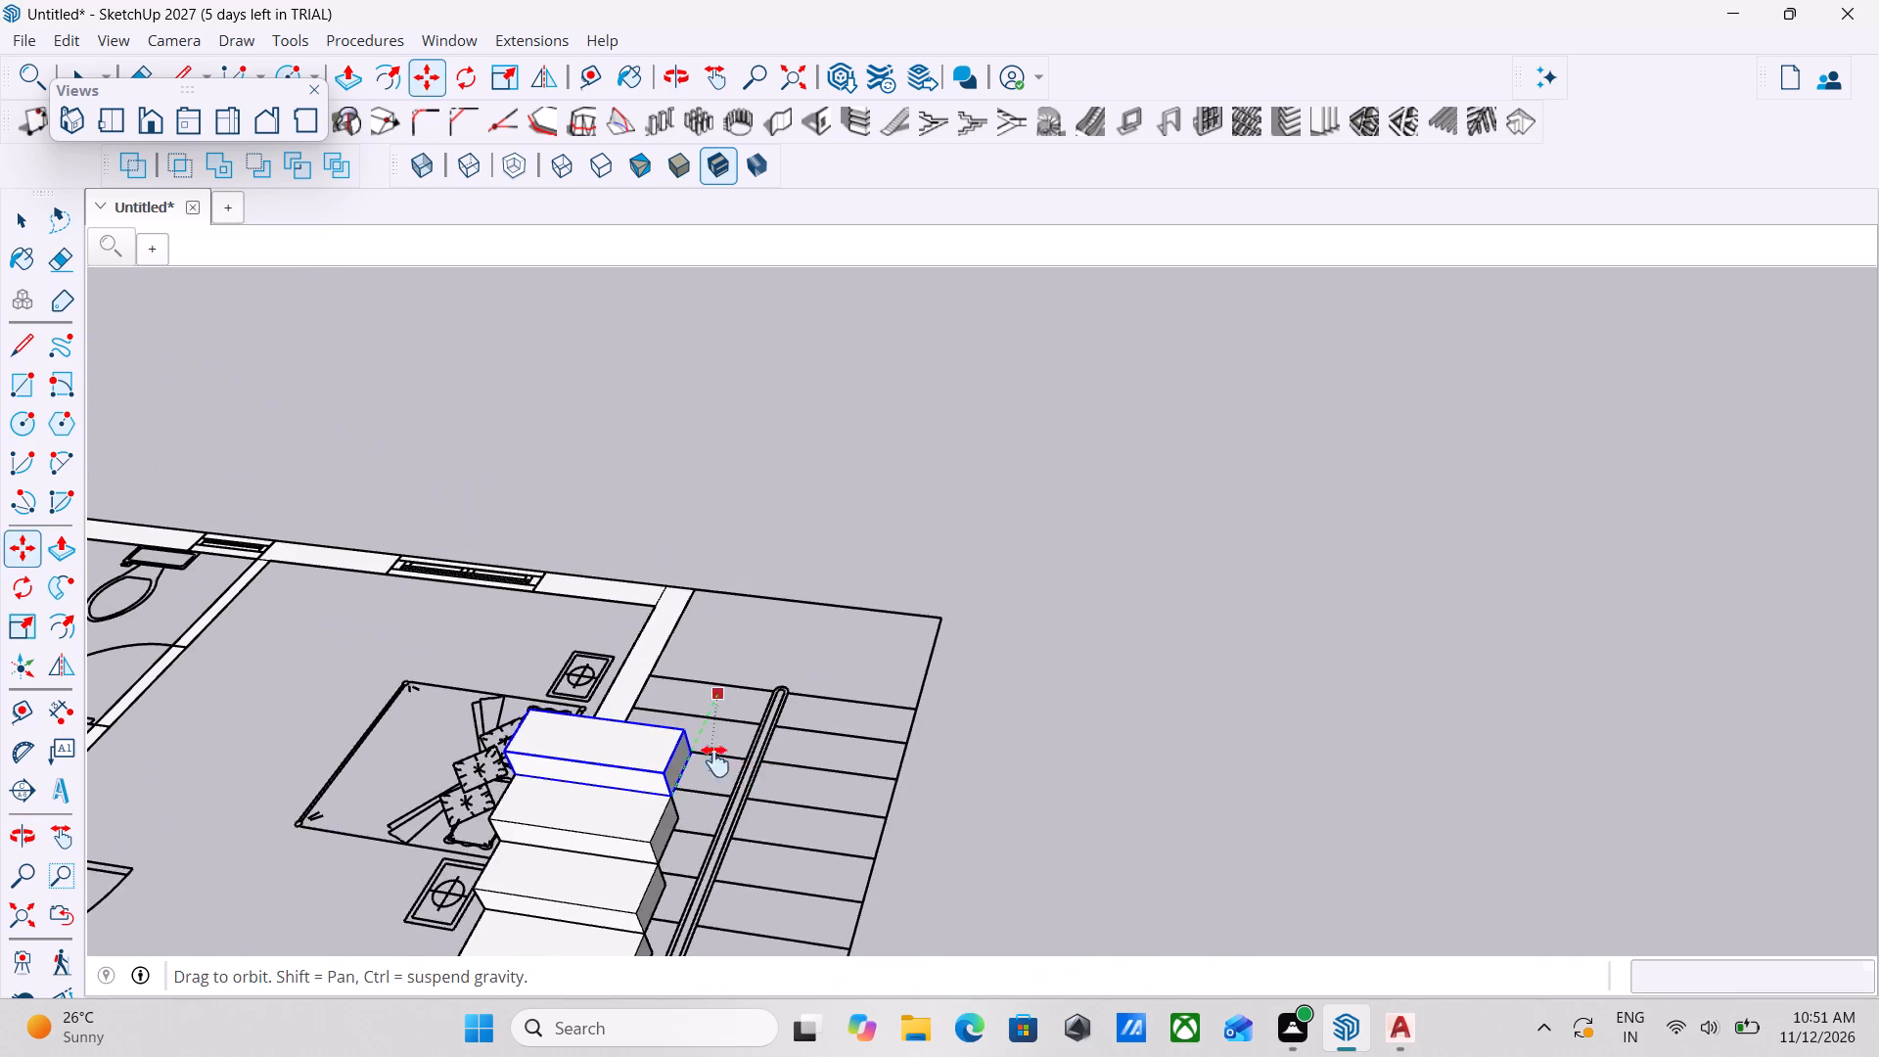
shift+middle_drag(715, 761, 892, 542)
shift+middle_drag(687, 720, 739, 718)
shift+middle_drag(861, 685, 391, 575)
shift+middle_drag(499, 669, 602, 696)
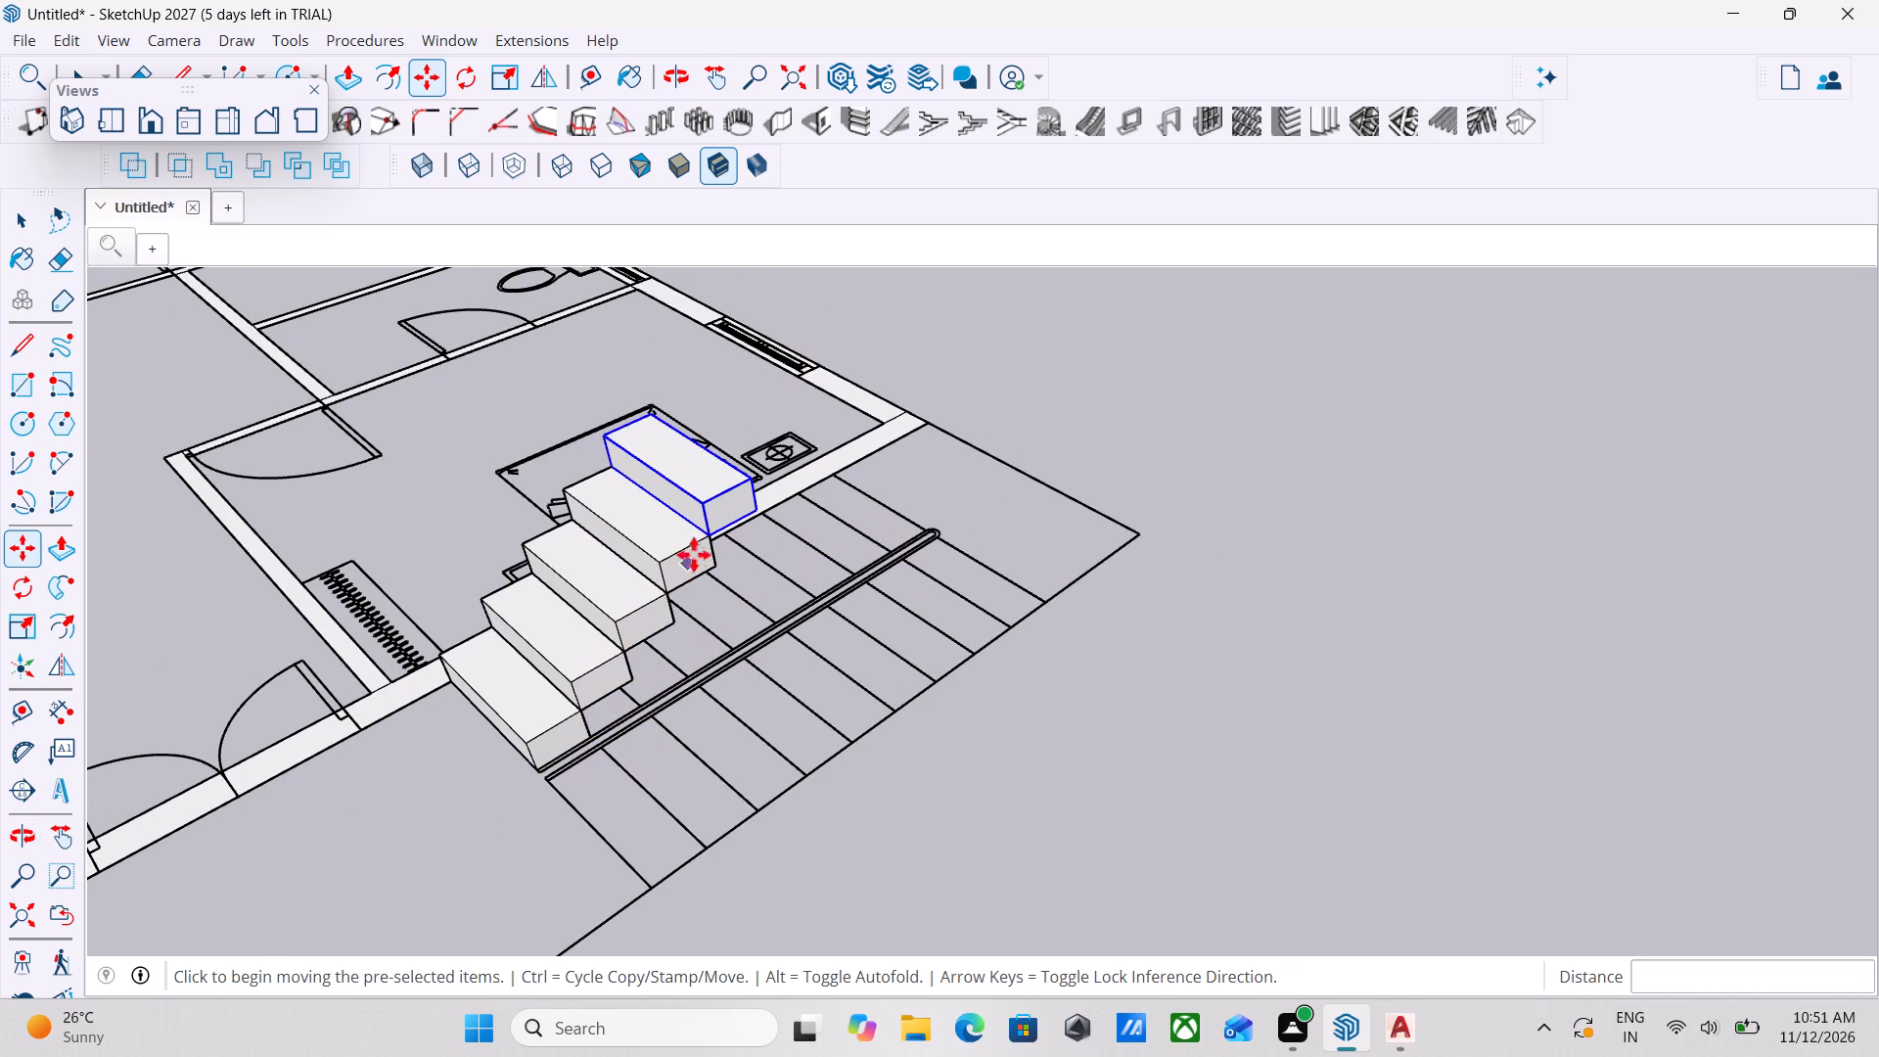
shift+middle_drag(749, 763, 532, 770)
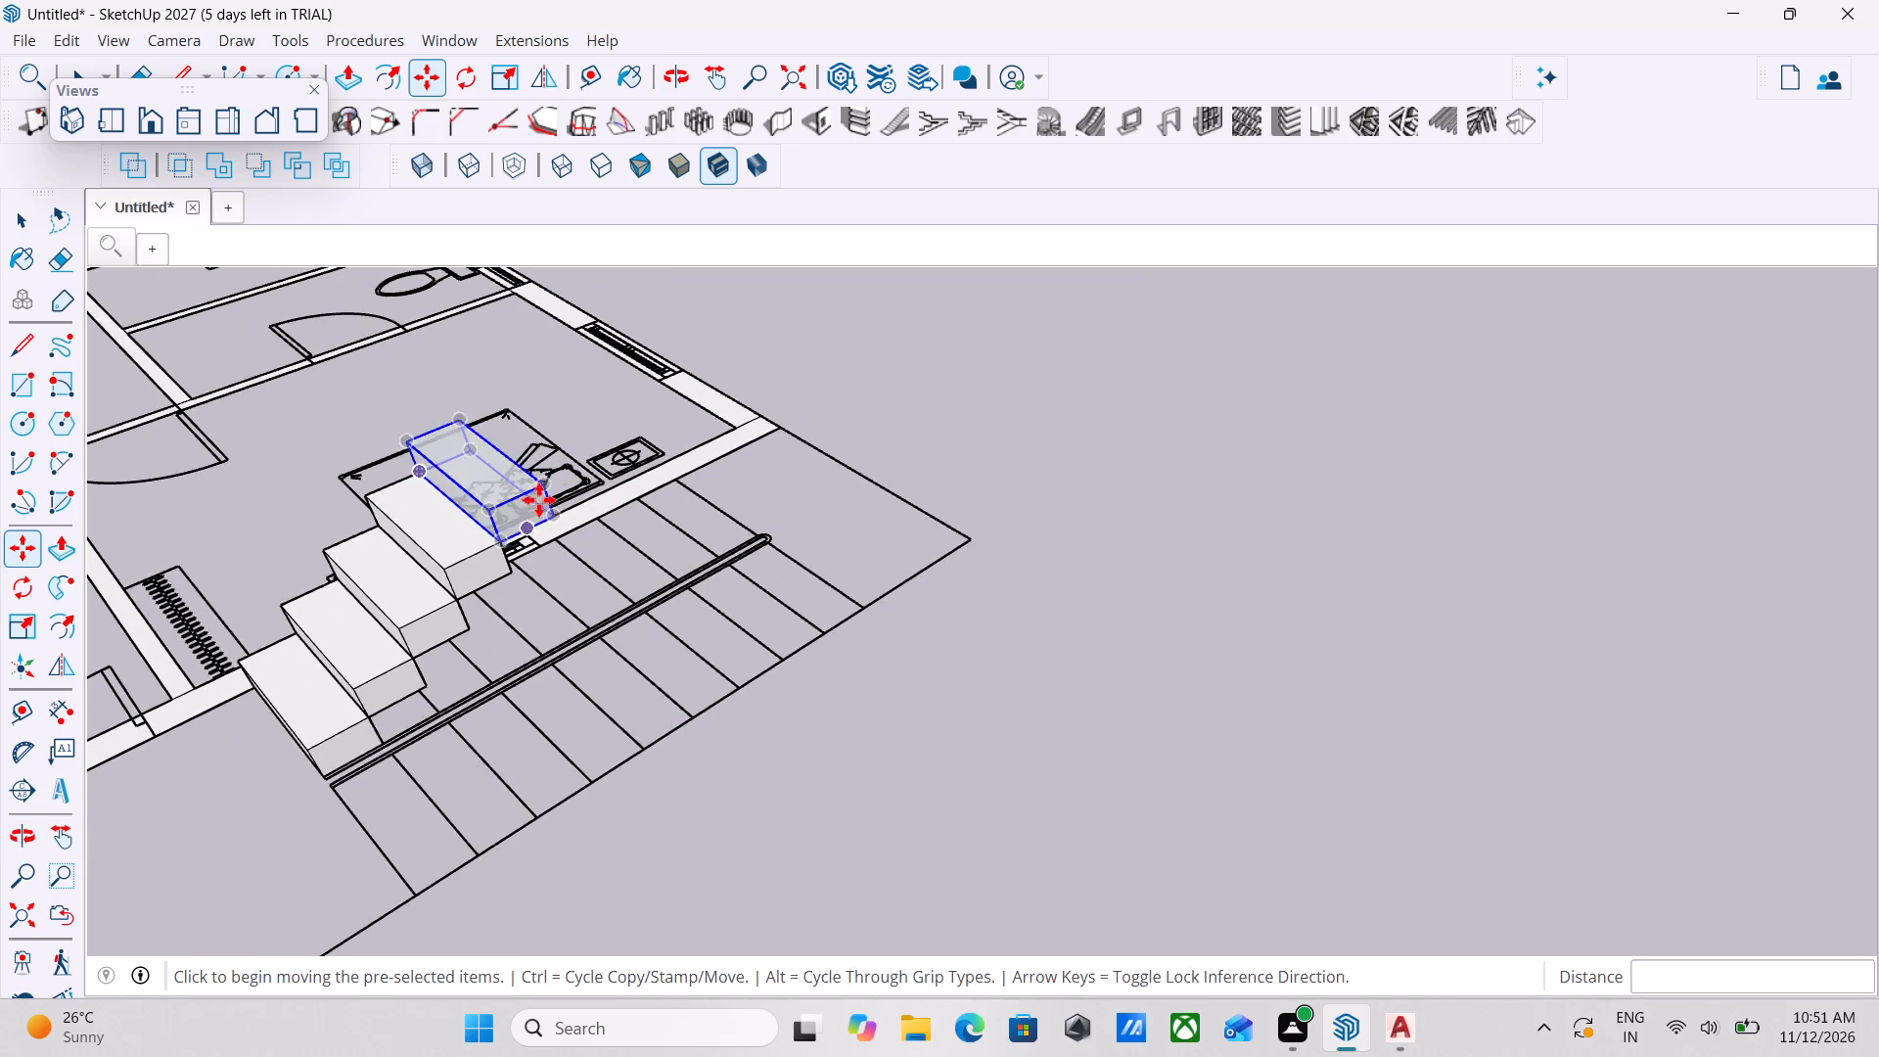
scroll(547, 484, up, 7)
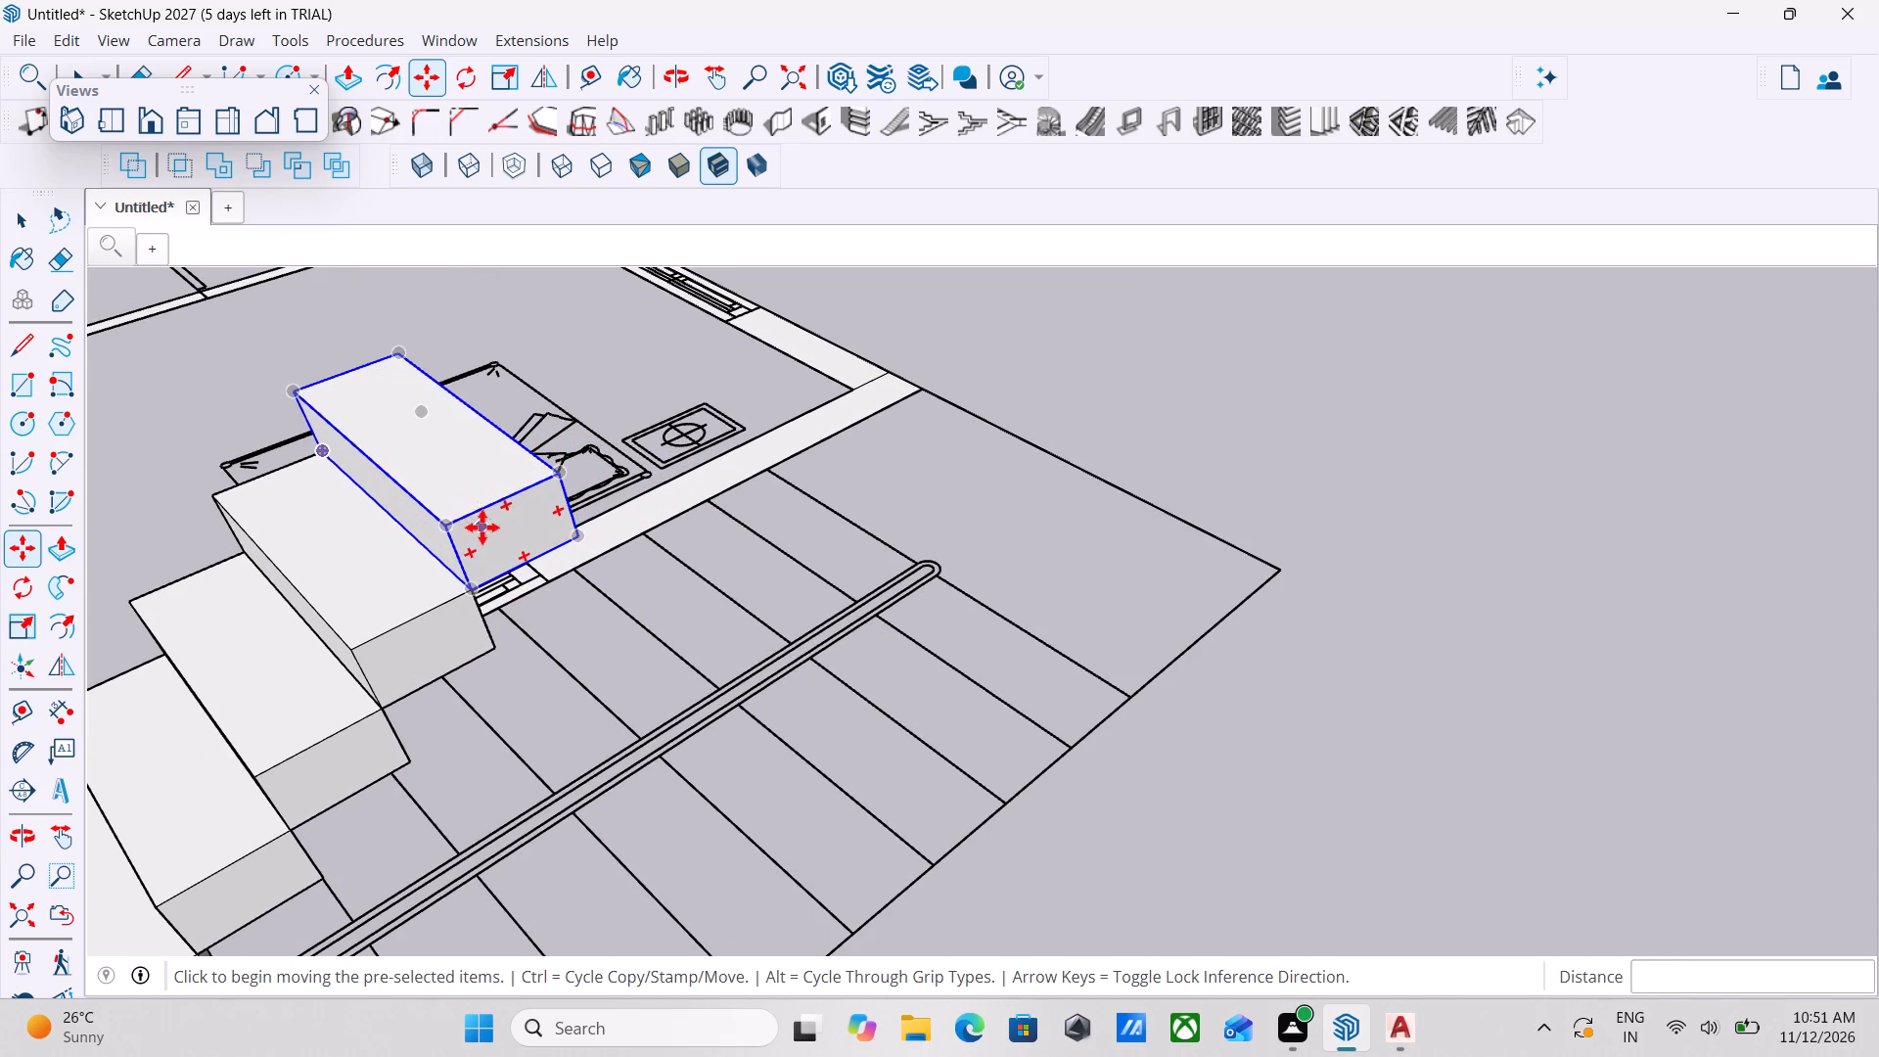
click(481, 586)
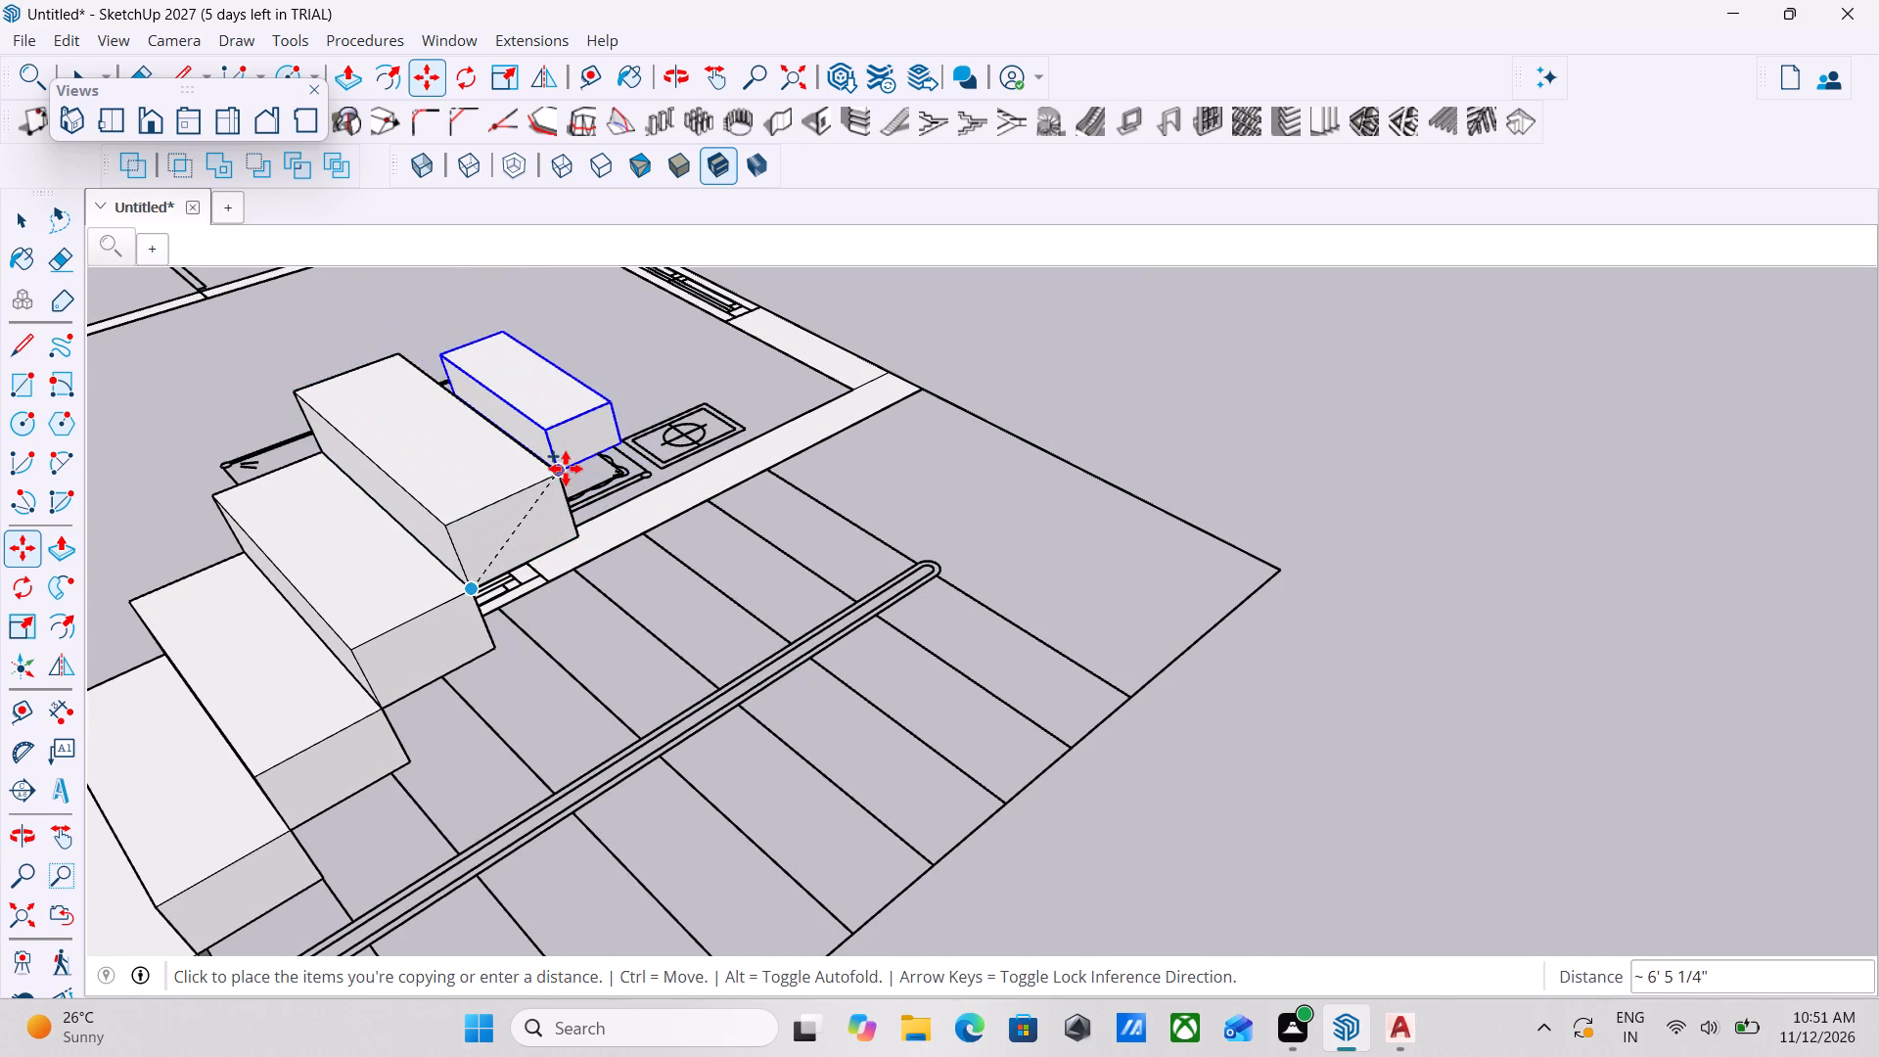
click(562, 473)
scroll(605, 648, down, 2)
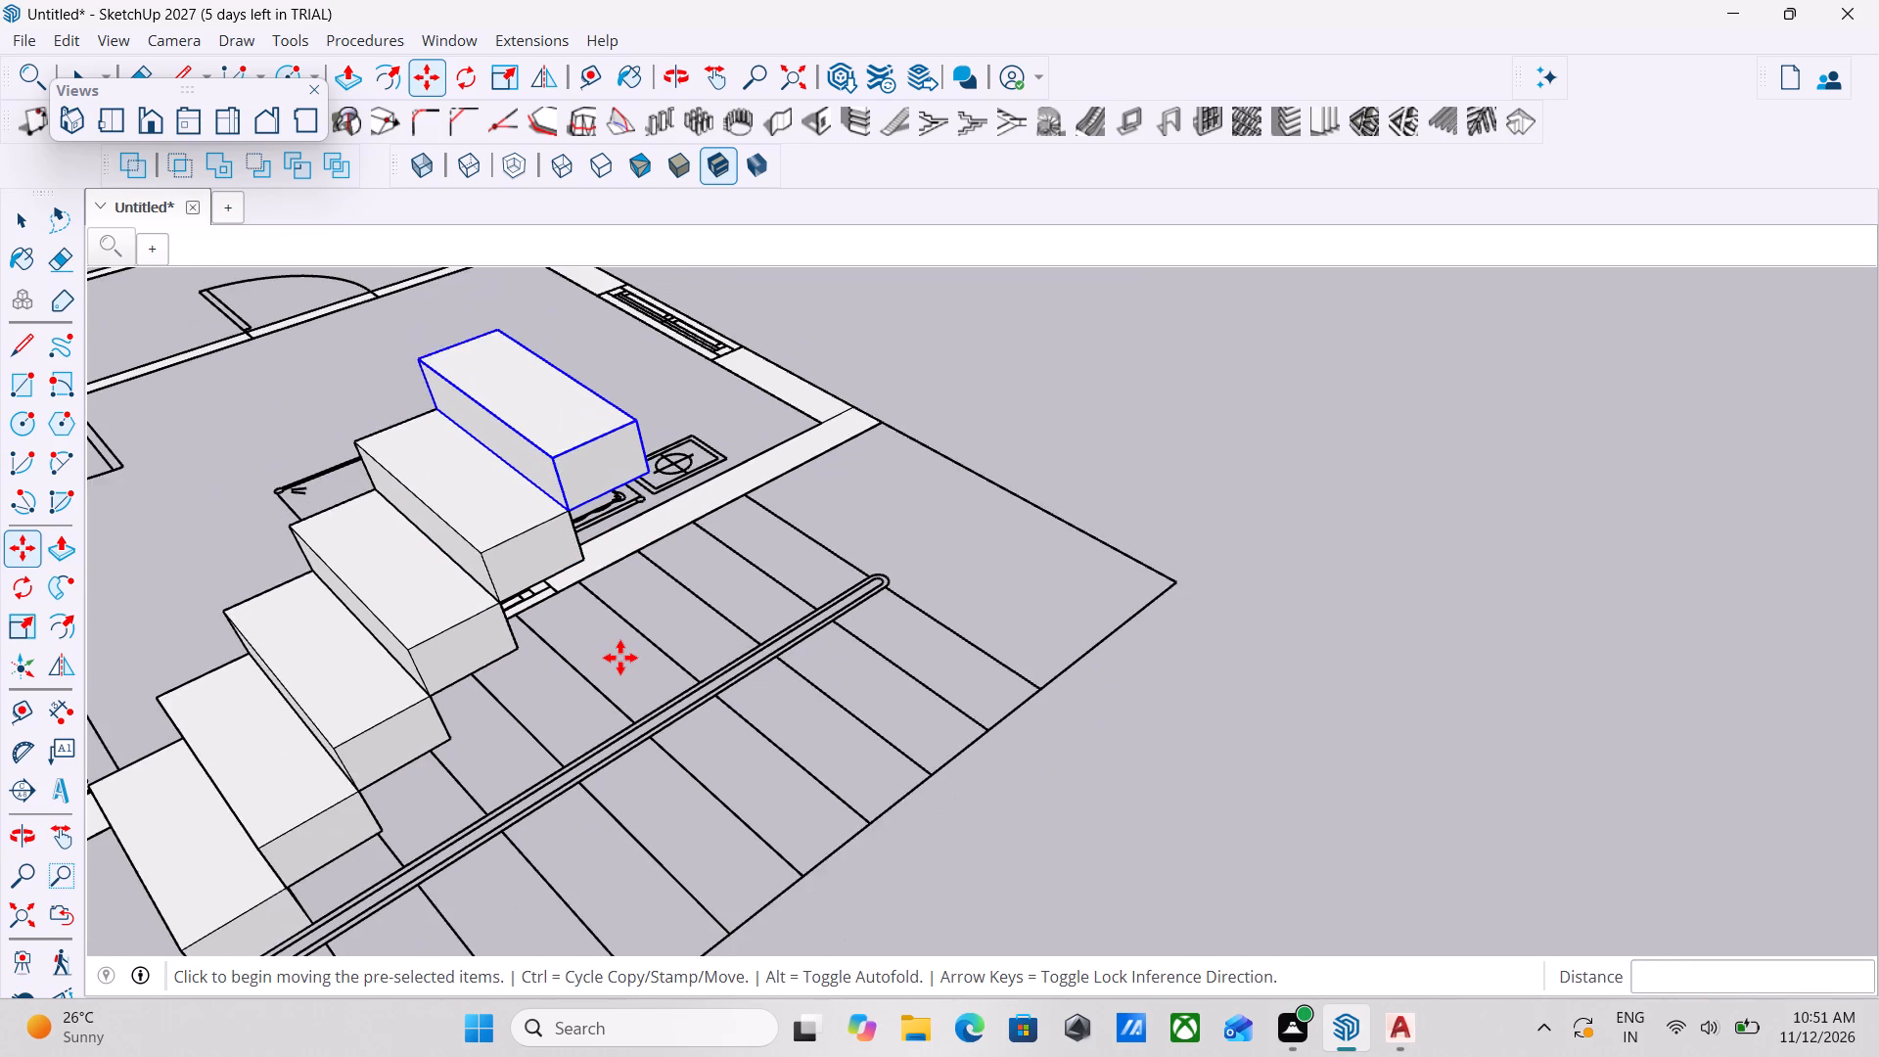
scroll(623, 659, down, 1)
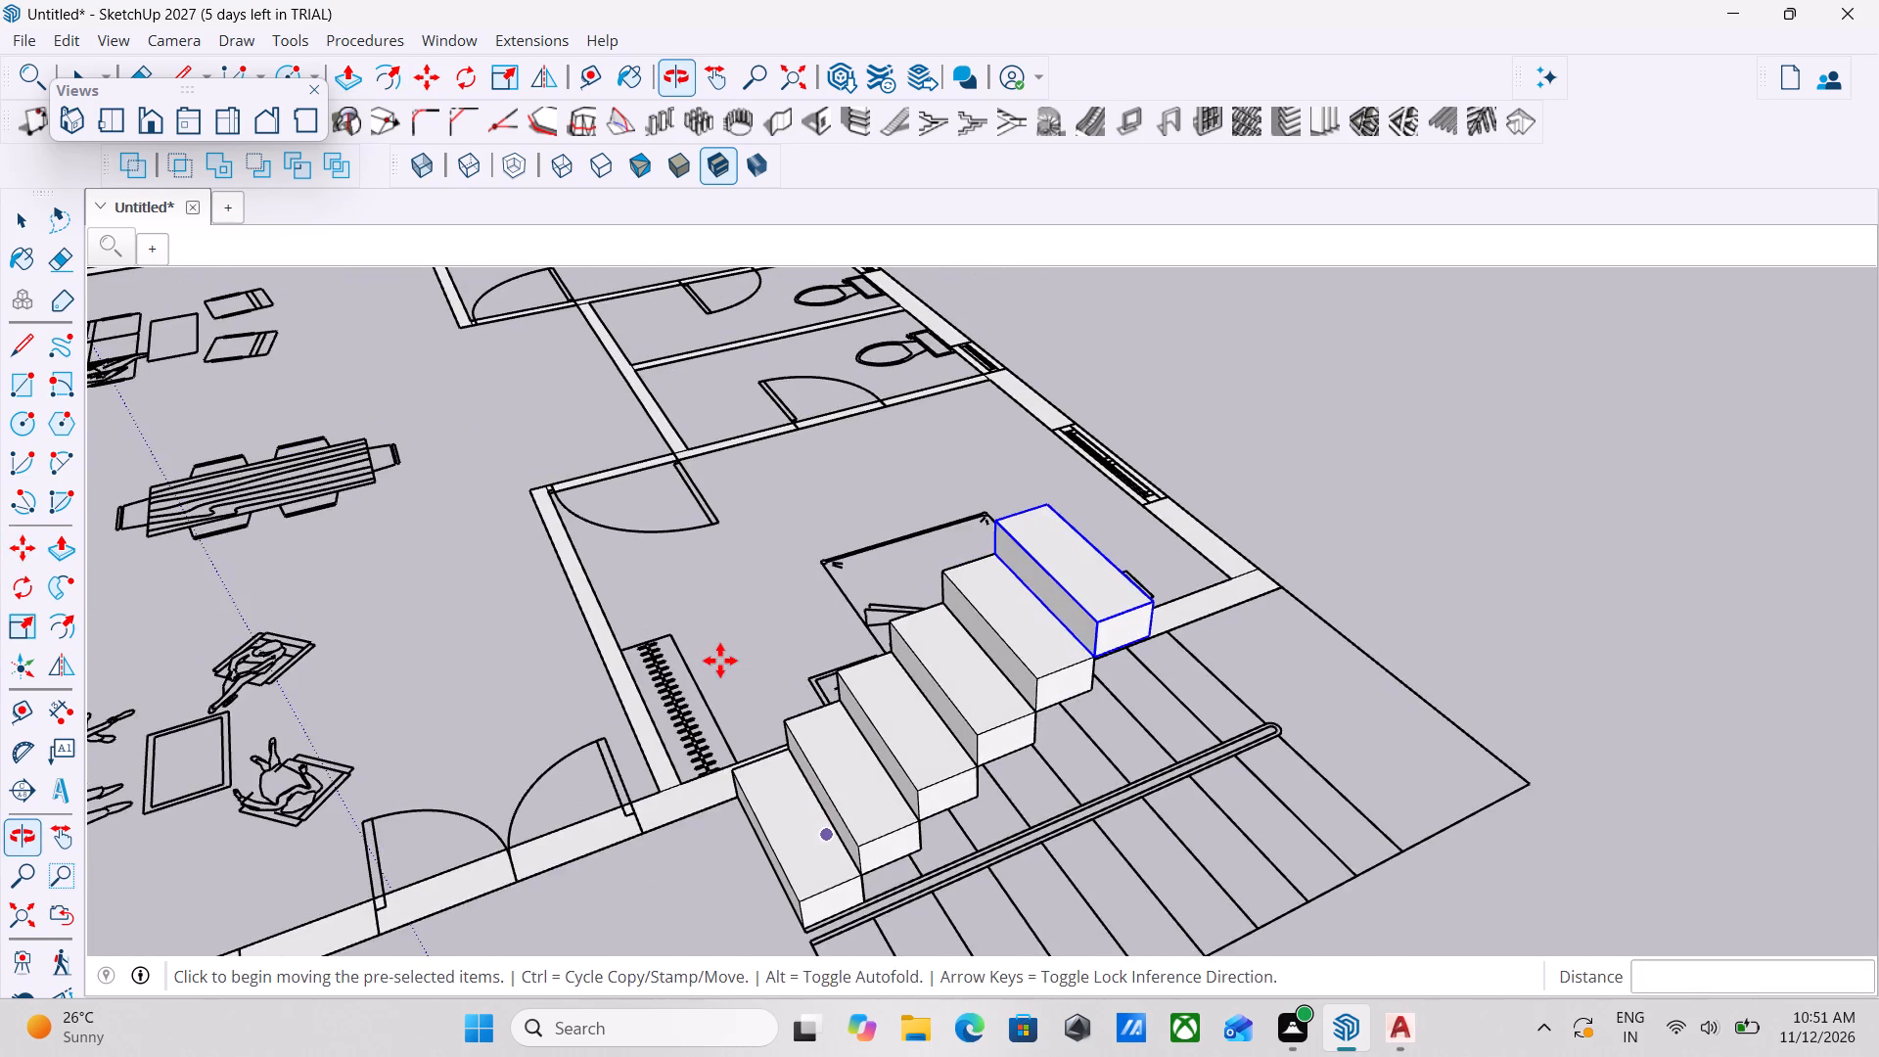
key(Escape)
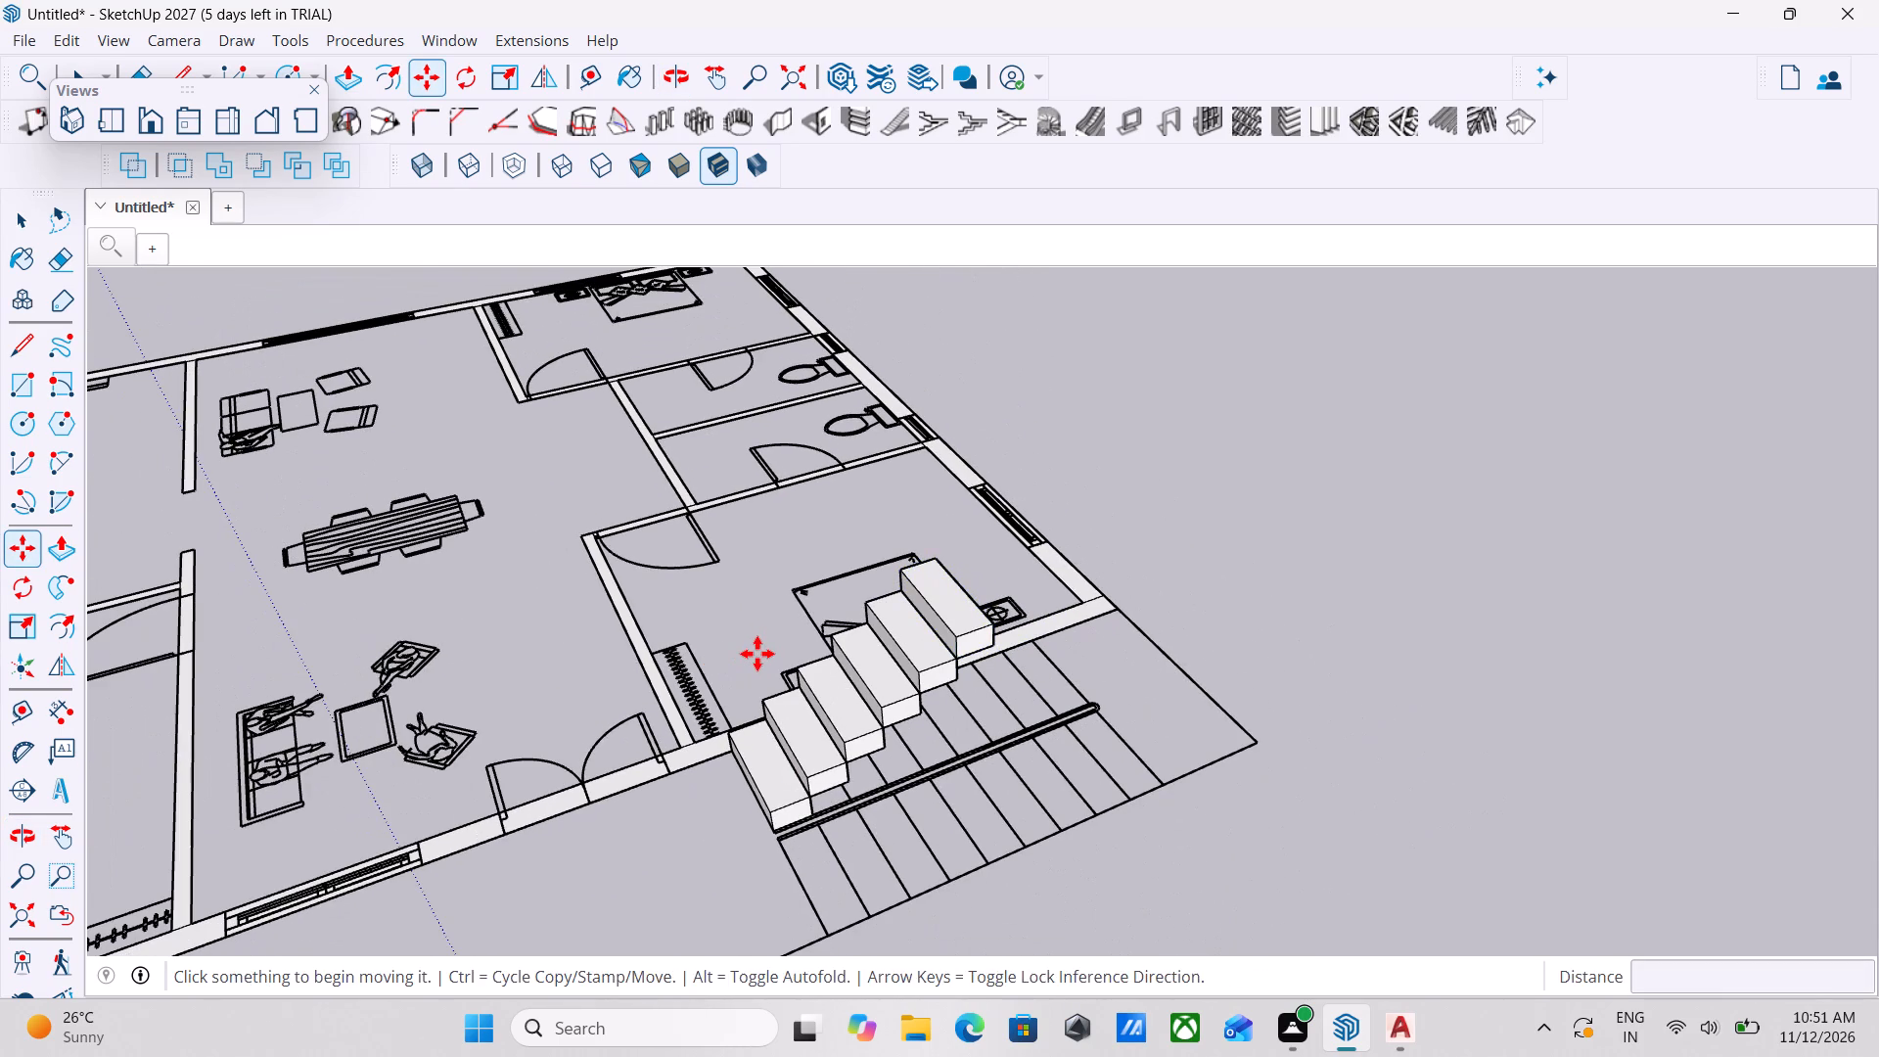
key(space)
key(space)
In top view, push/pull the exterior wall opposite the staircase up 10'.
scroll(757, 654, down, 3)
scroll(810, 721, down, 2)
shift+middle_drag(723, 730, 859, 764)
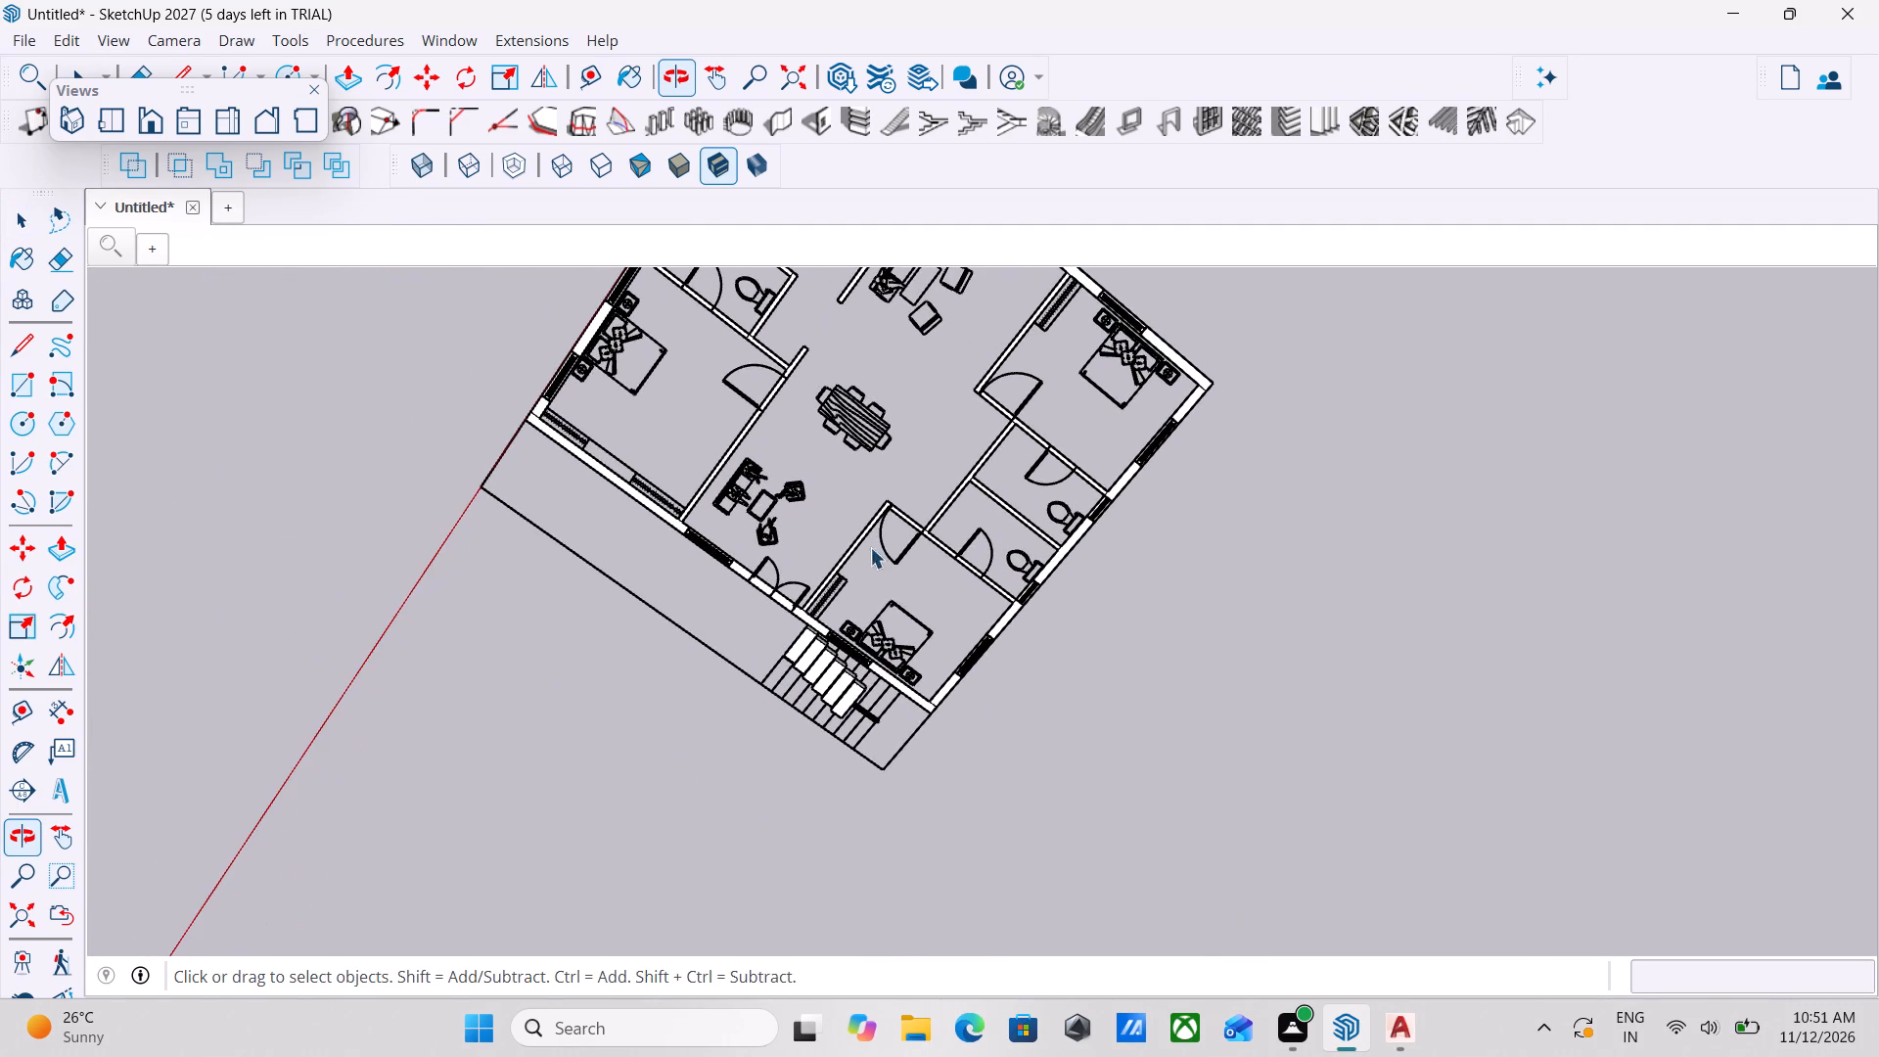
click(105, 120)
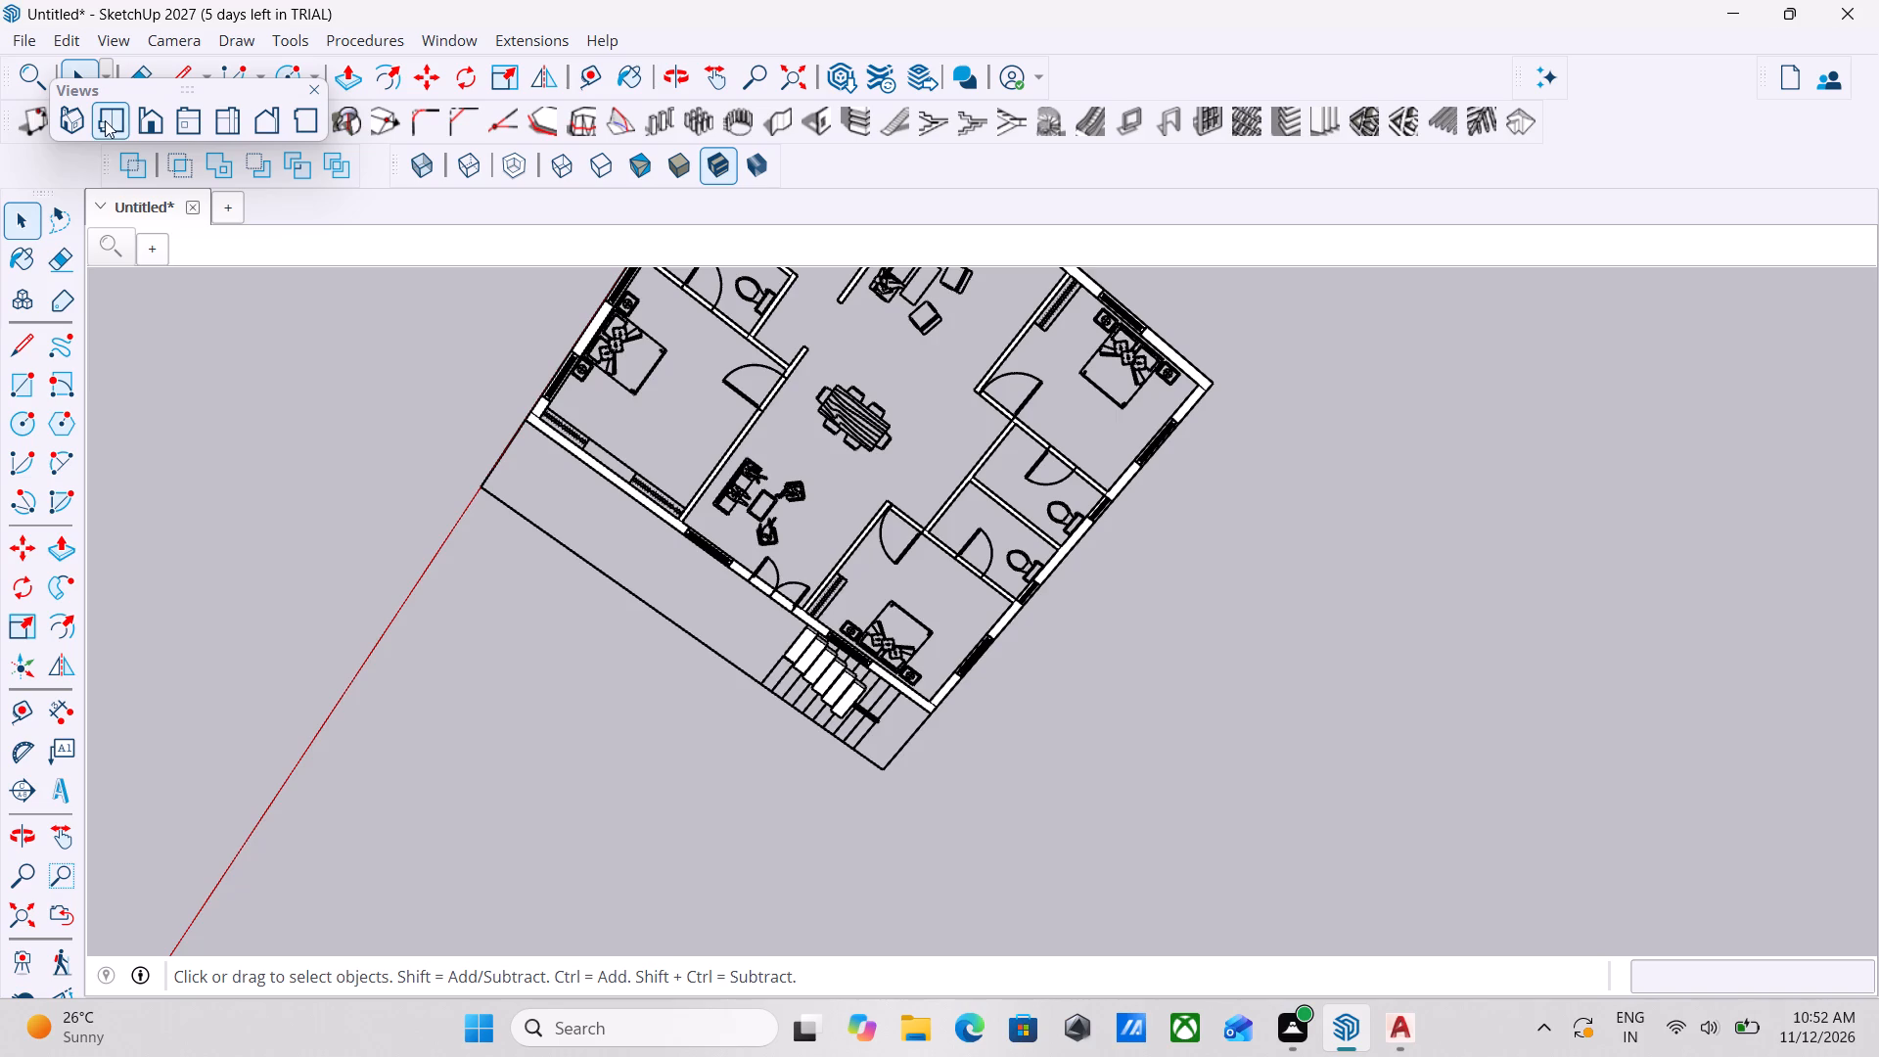
scroll(813, 542, up, 3)
scroll(813, 549, down, 3)
scroll(896, 552, up, 4)
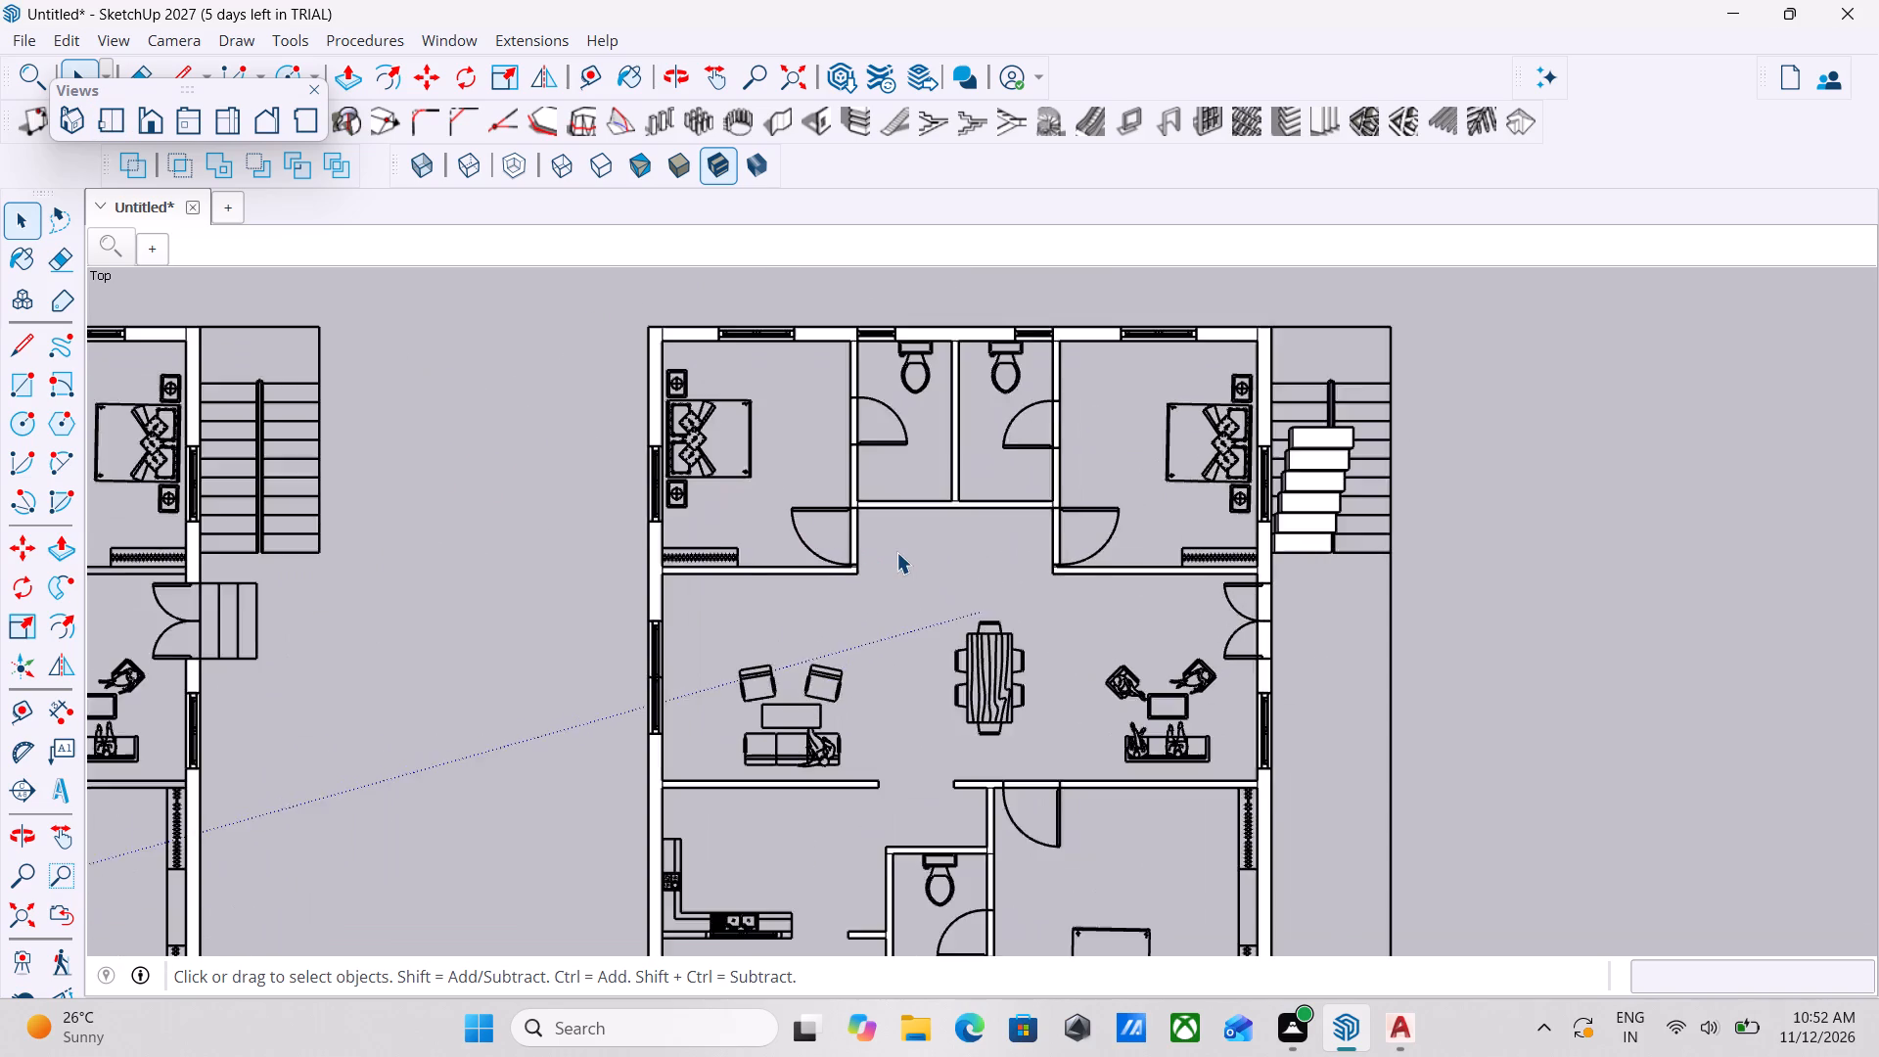
scroll(896, 552, up, 2)
scroll(537, 558, up, 3)
key(p)
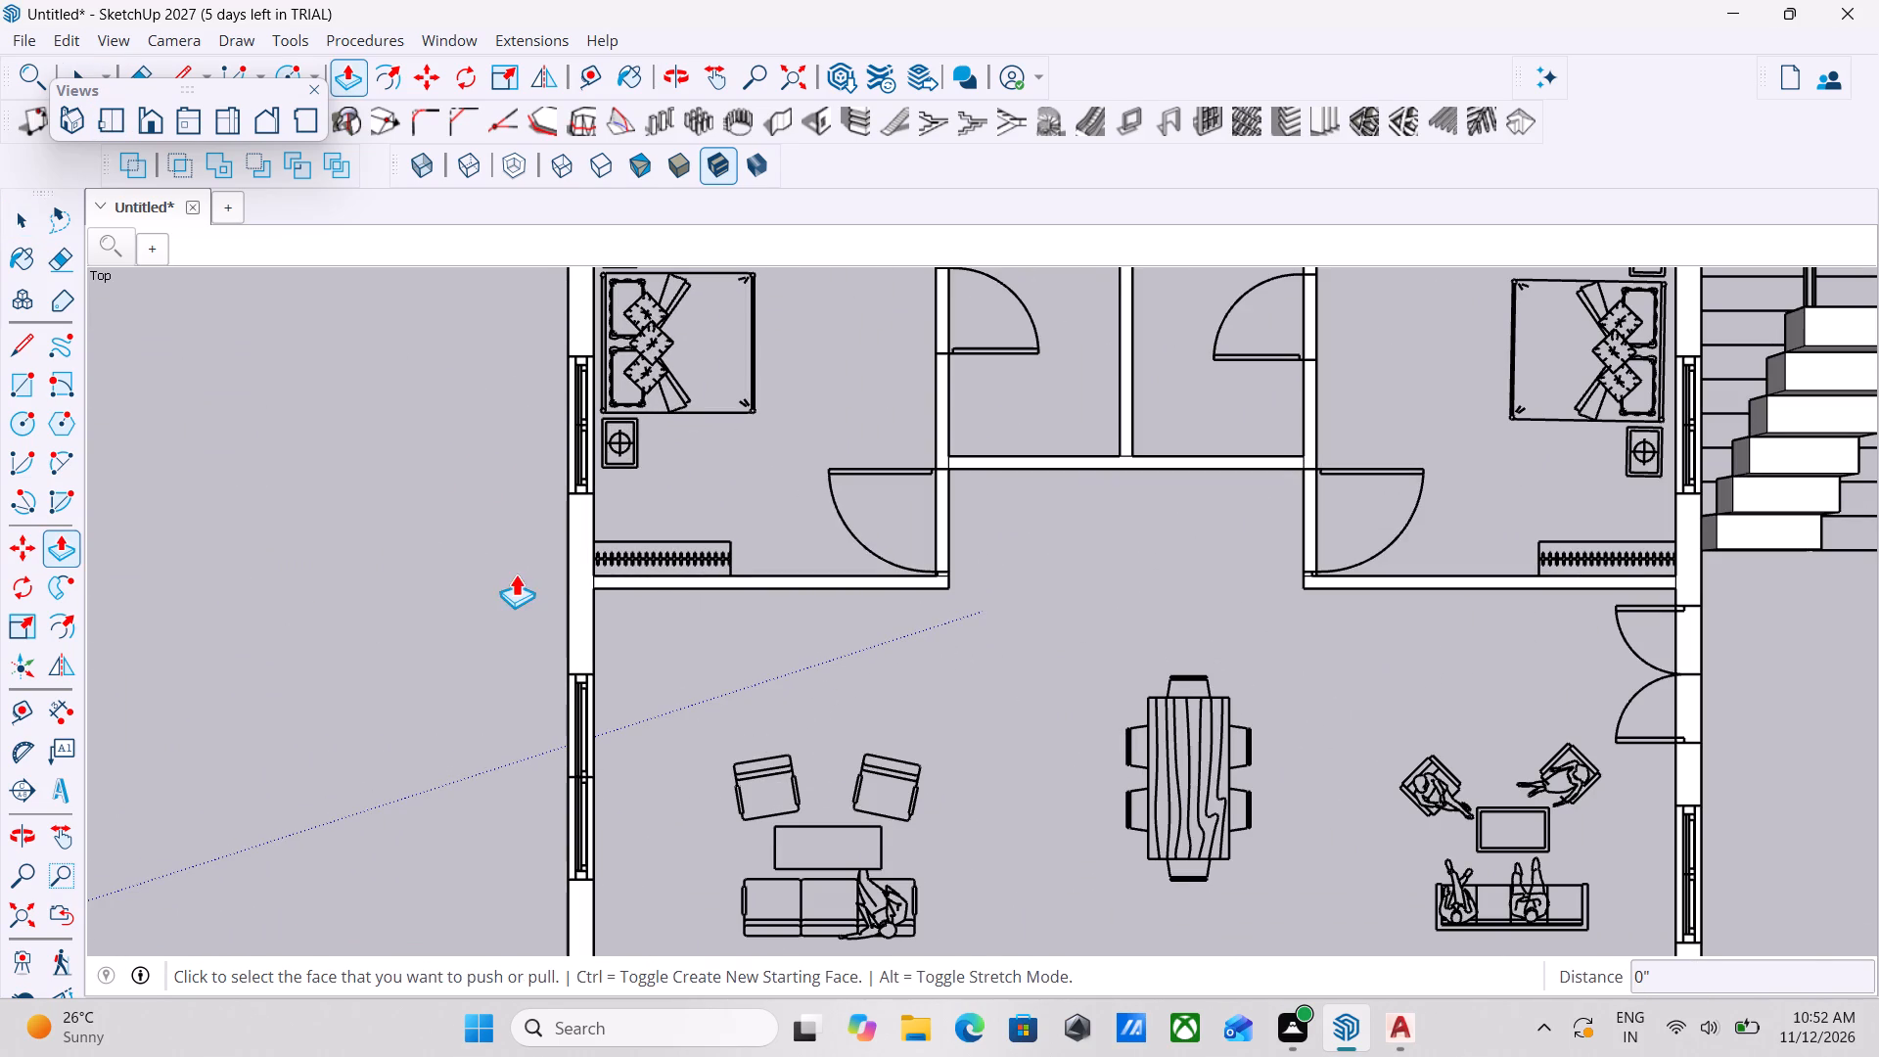
scroll(614, 572, up, 2)
click(582, 581)
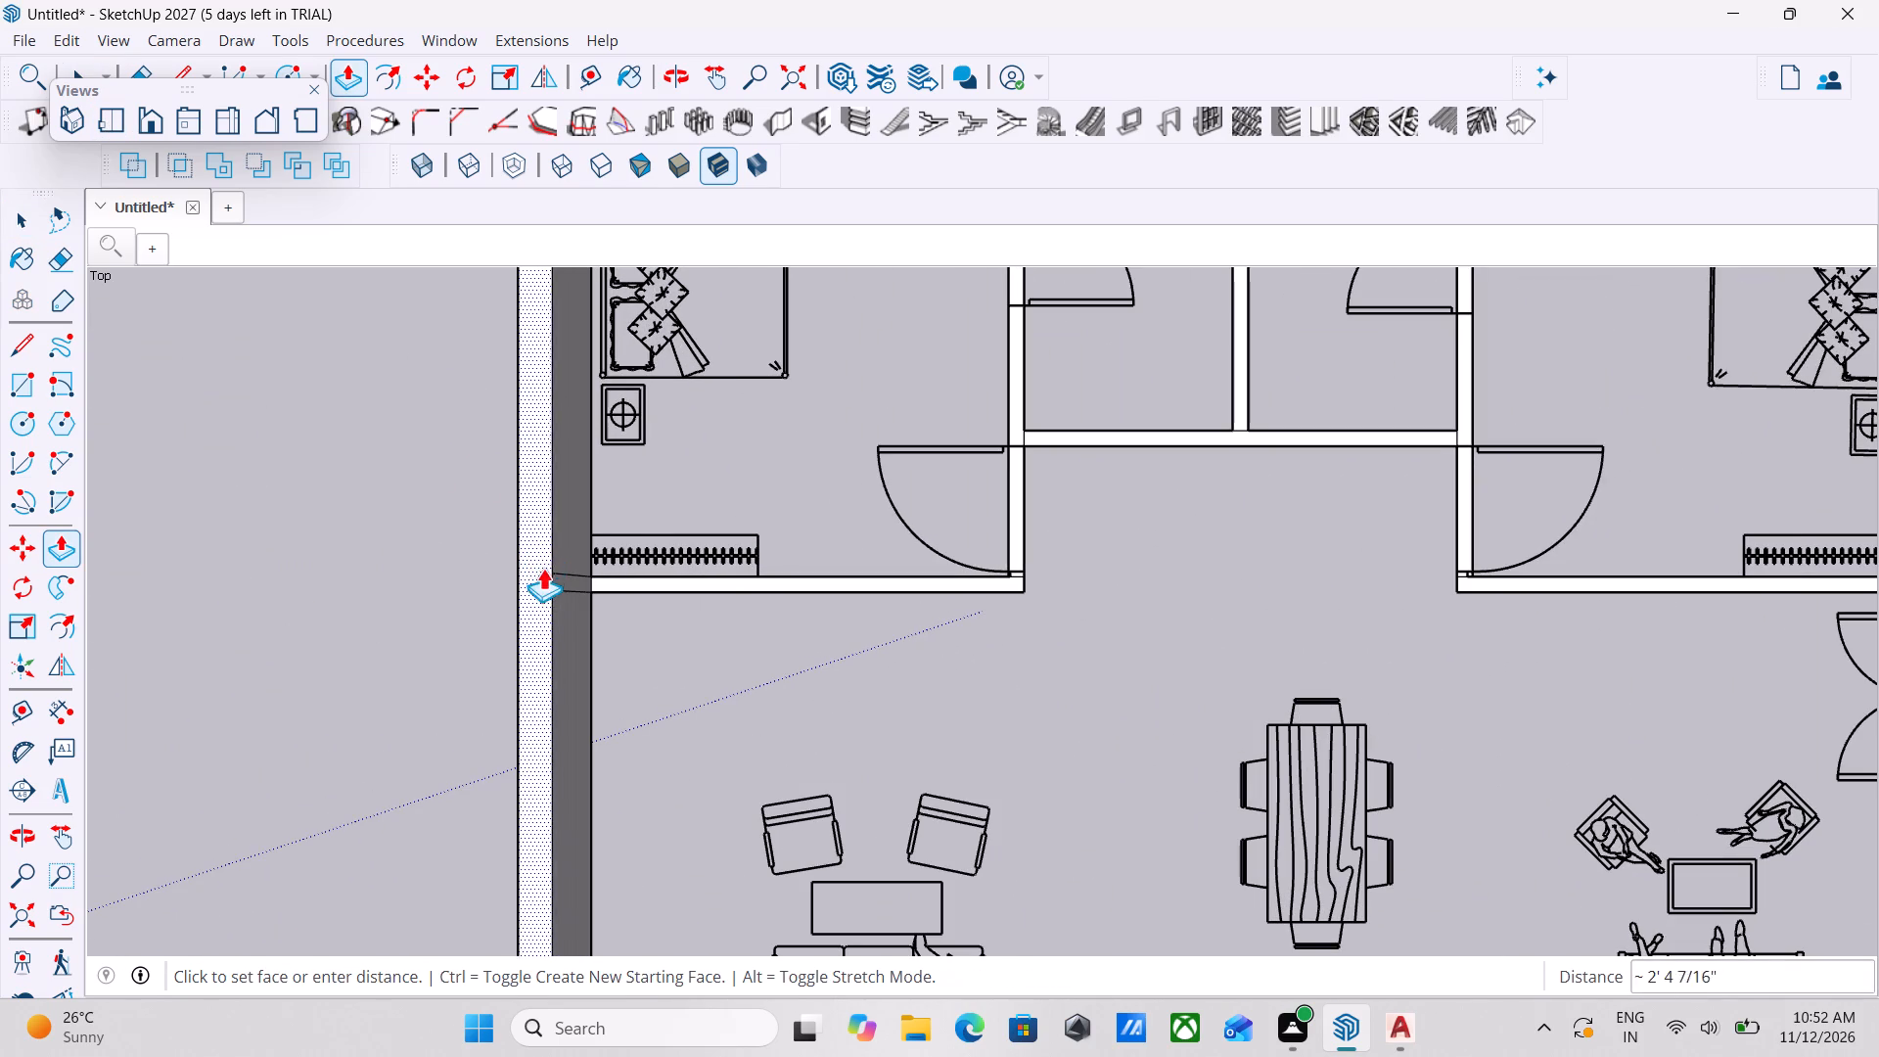
text(10')
key(Return)
Push/pull the exterior wall behind the two adjoining bathrooms up to the top of the already raised wall.
scroll(551, 574, down, 7)
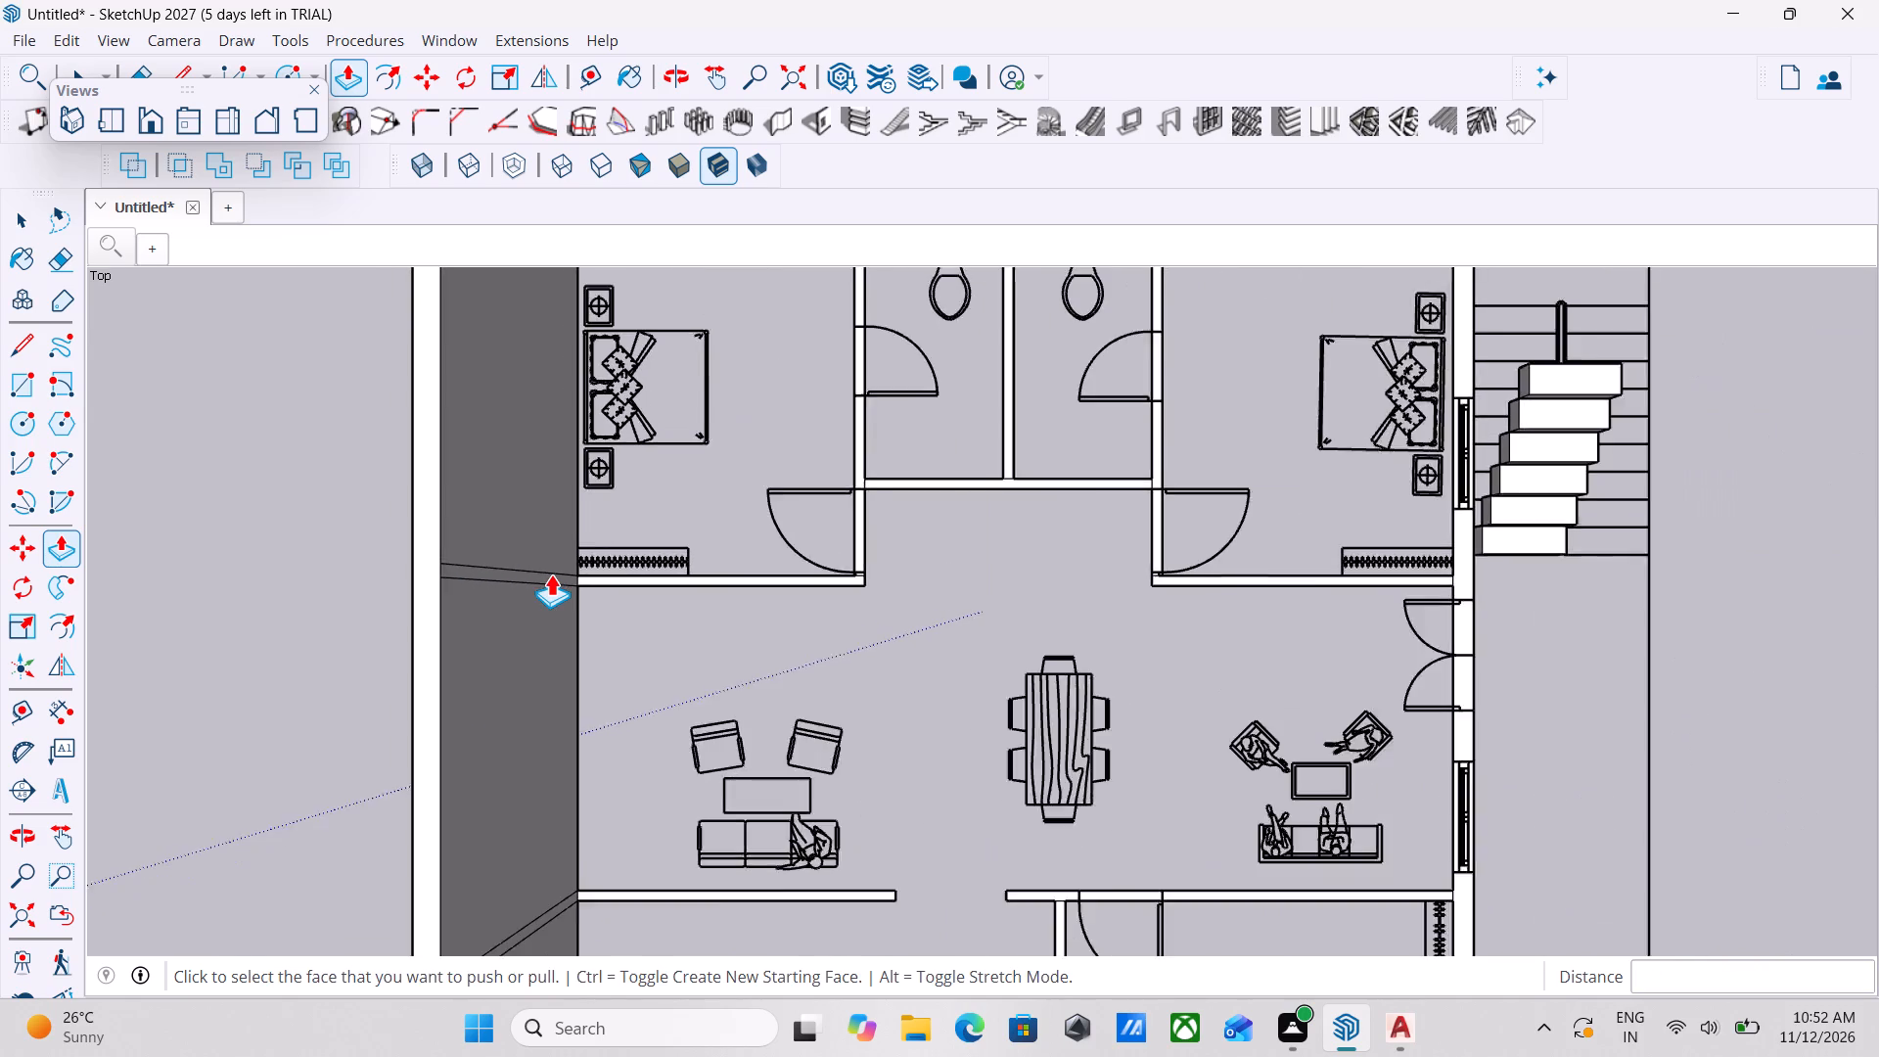
scroll(551, 574, down, 1)
shift+middle_drag(622, 587, 705, 665)
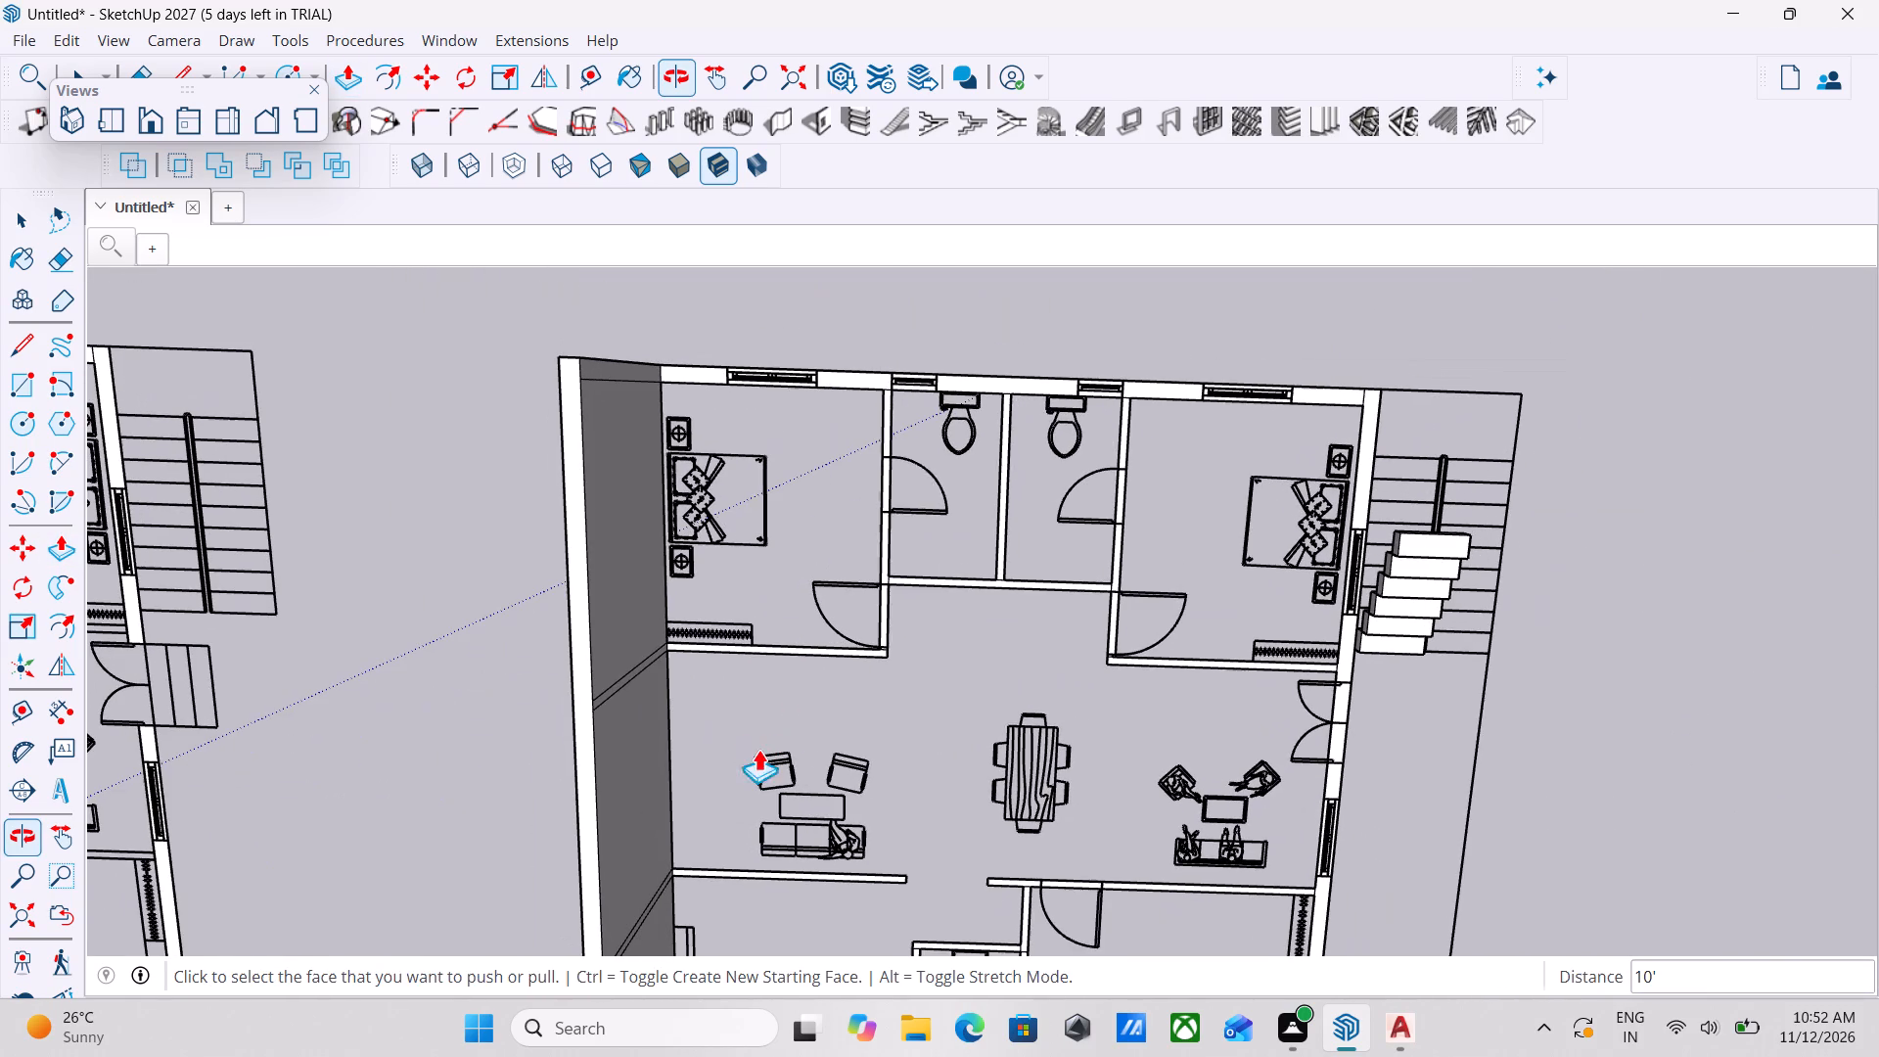
click(983, 382)
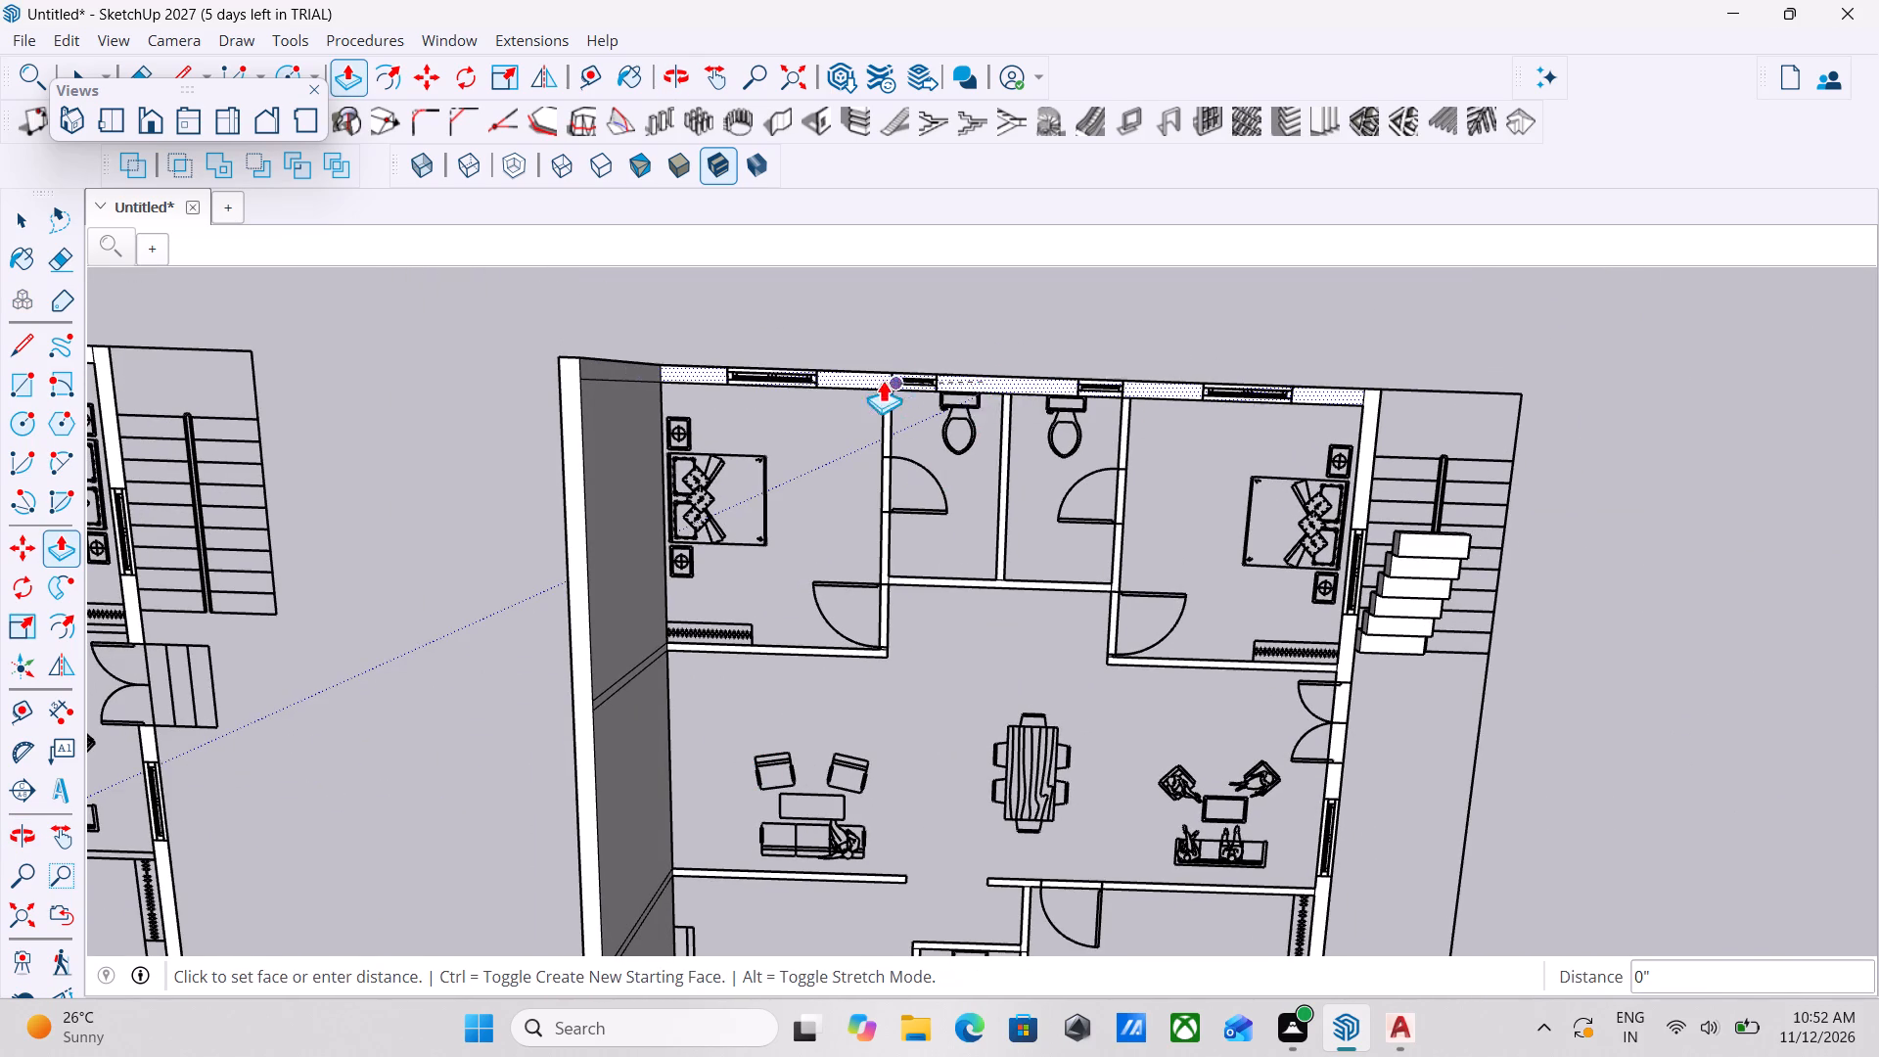
click(629, 374)
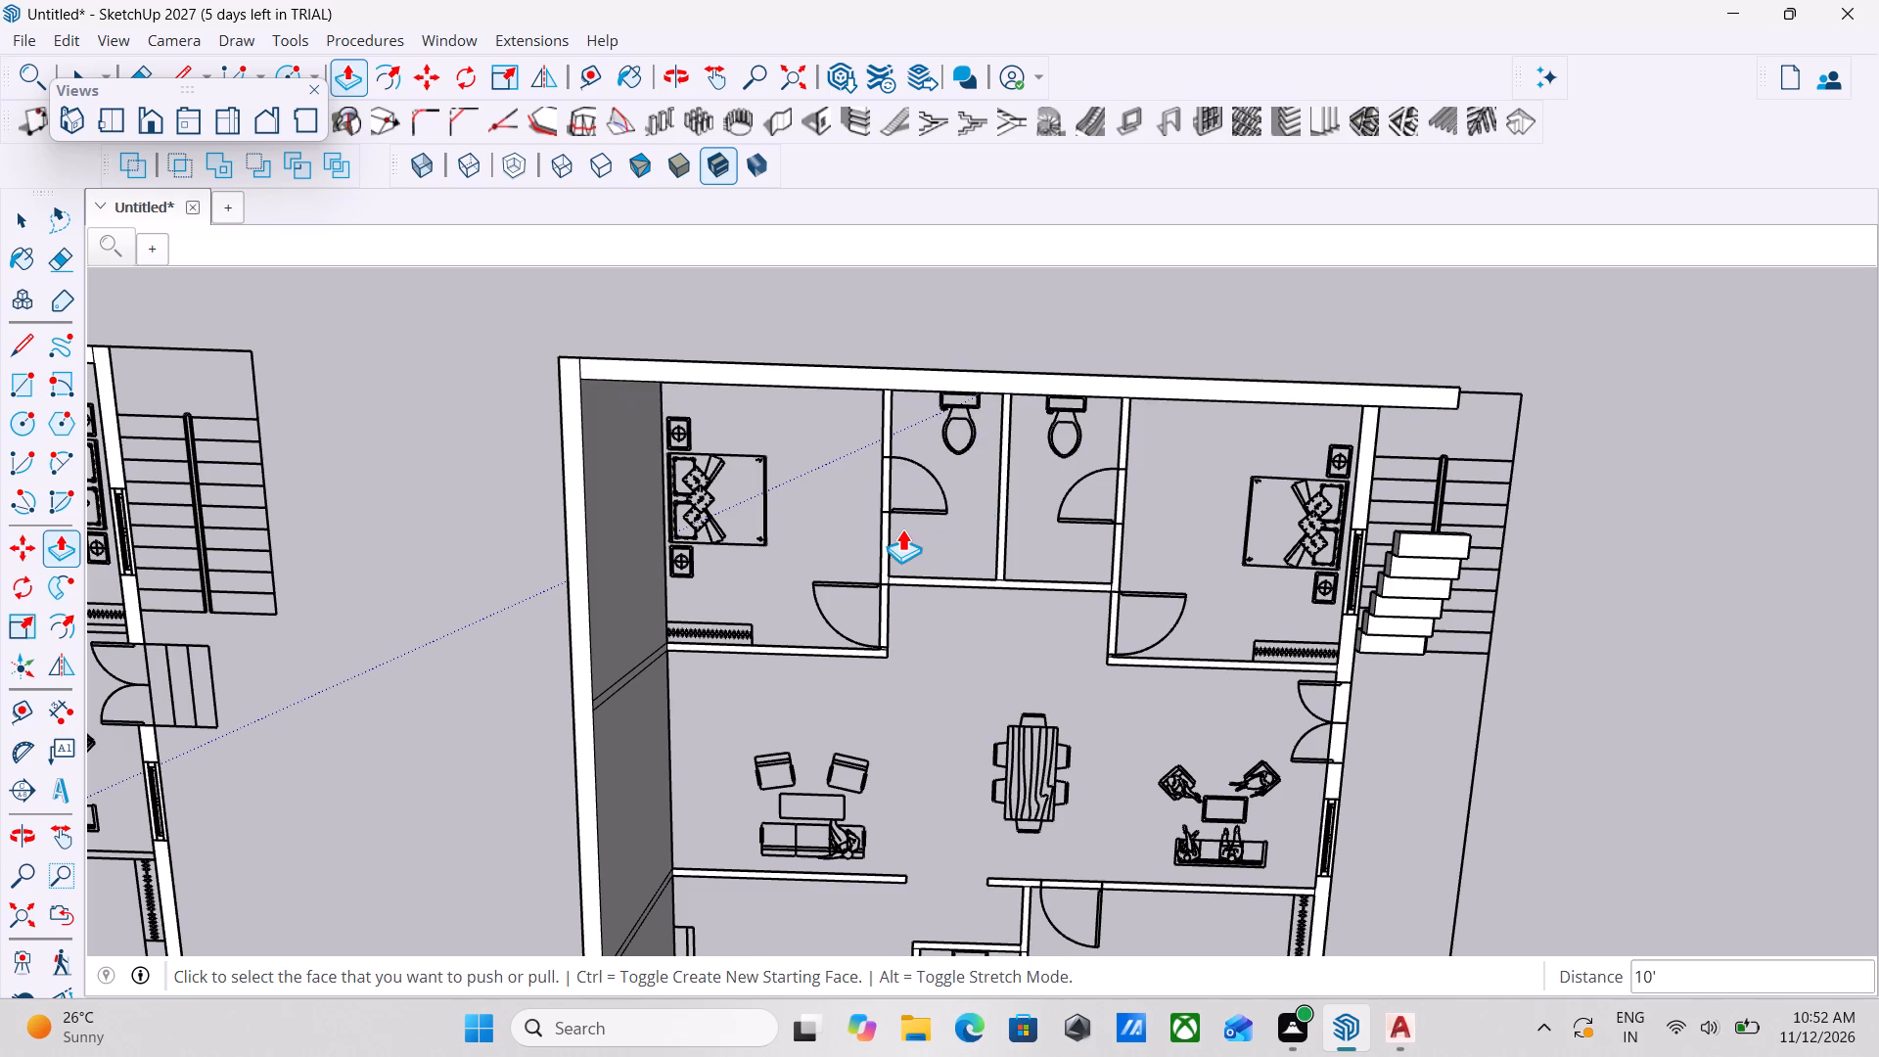
Push/pull the staircase-side exterior wall segment between the entrance double door and the large bedroom's corner up 10'.
scroll(902, 528, down, 2)
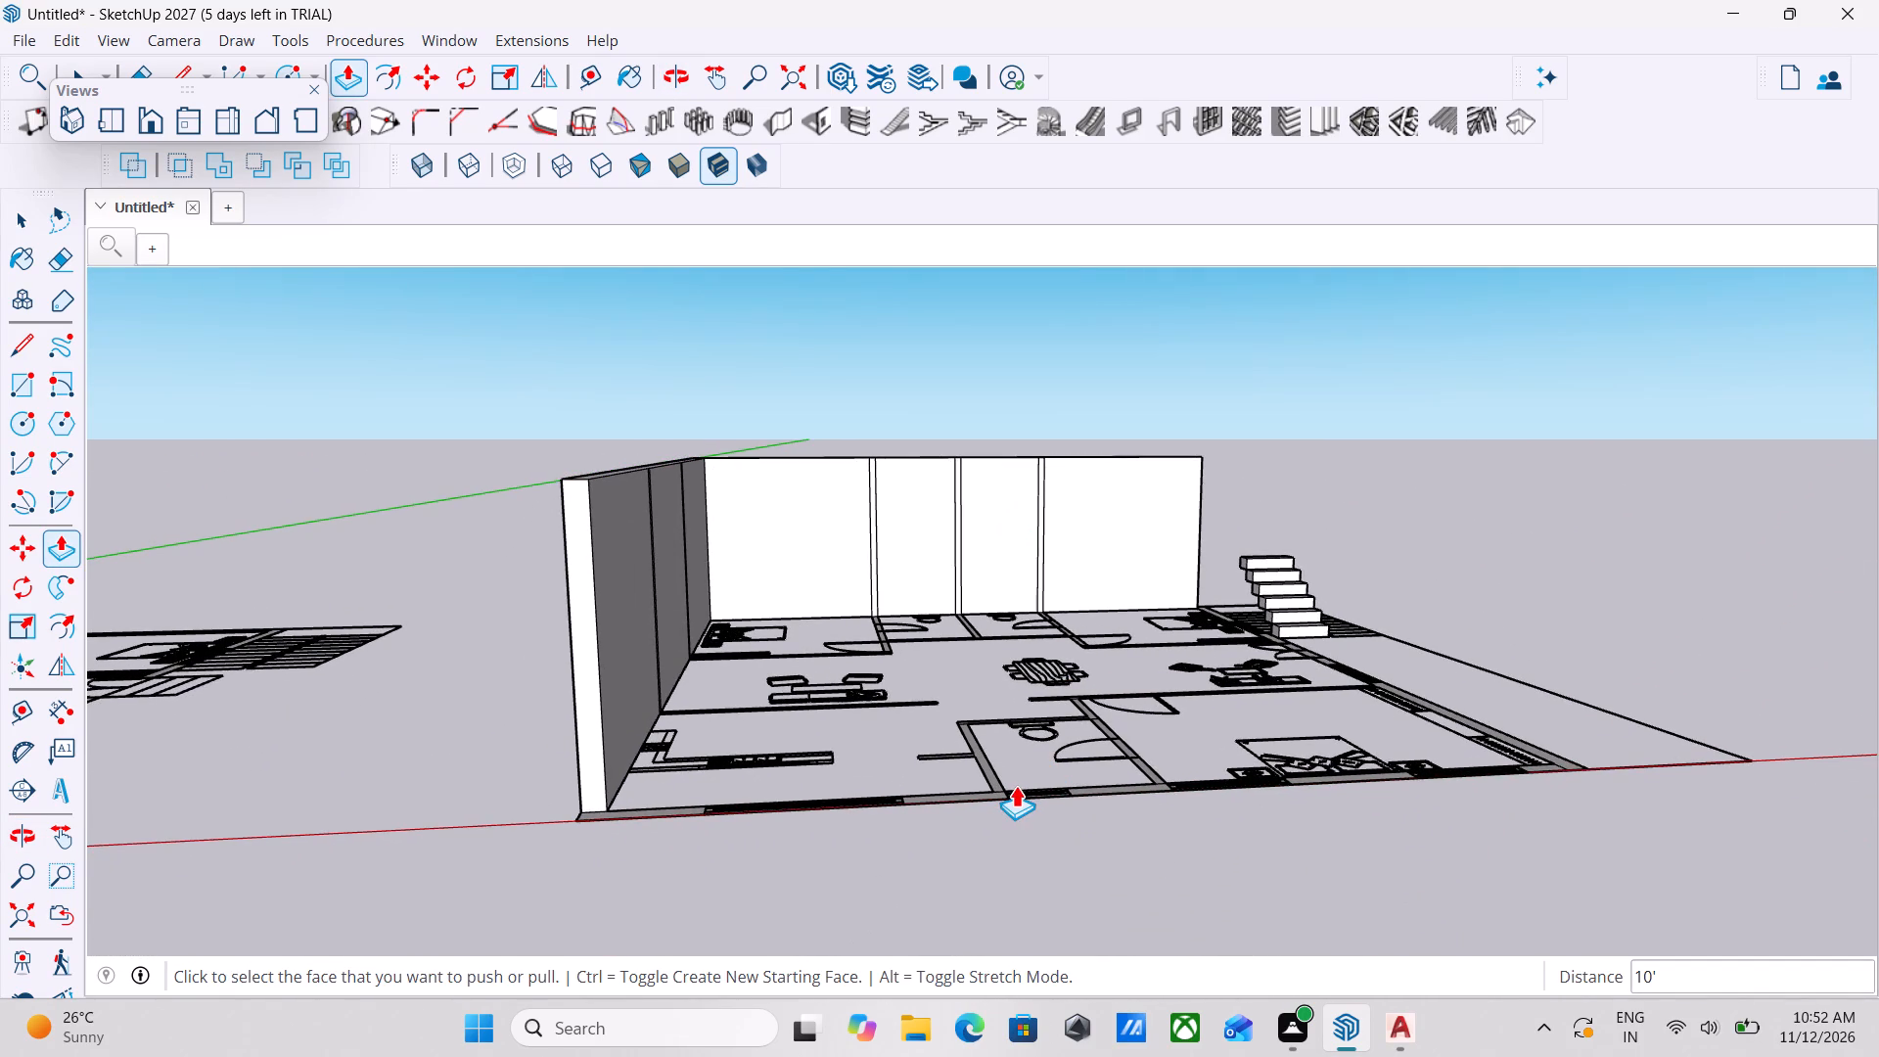
click(1016, 785)
shift+middle_drag(906, 800, 751, 920)
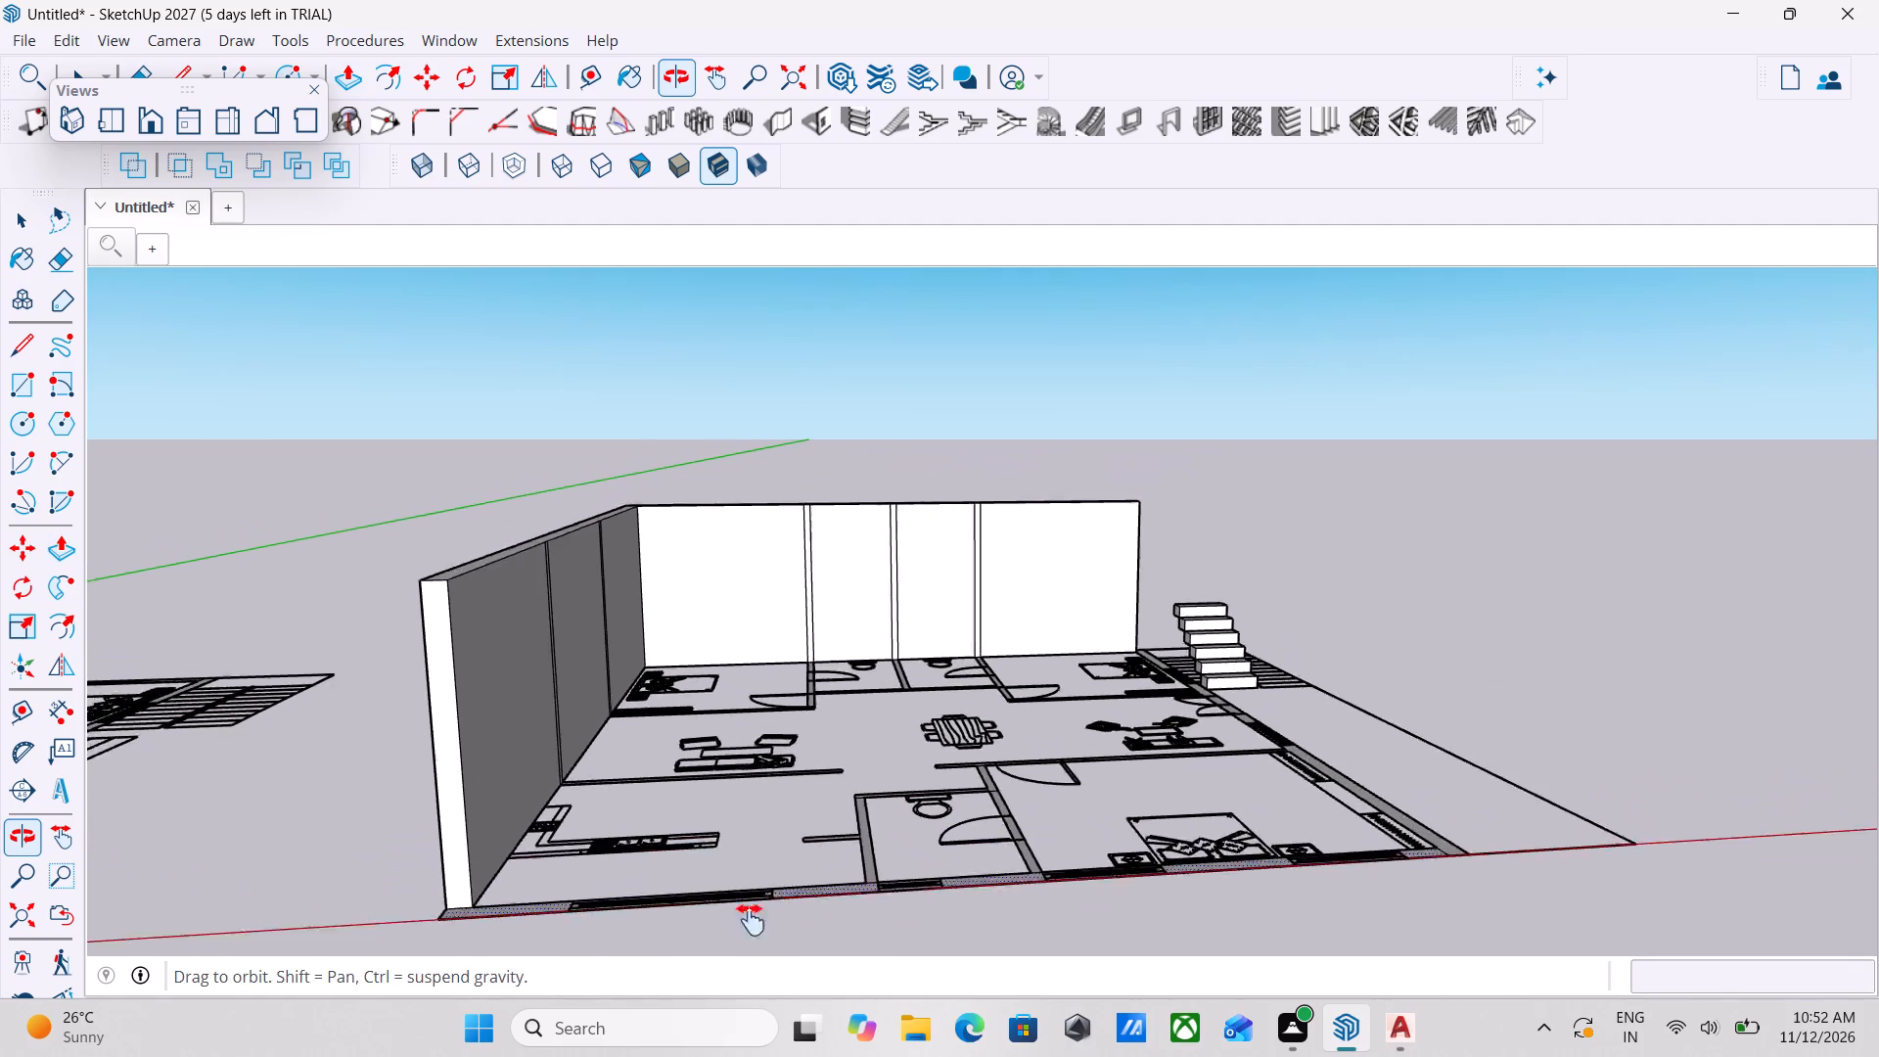
shift+middle_drag(751, 920, 715, 954)
scroll(1365, 837, up, 1)
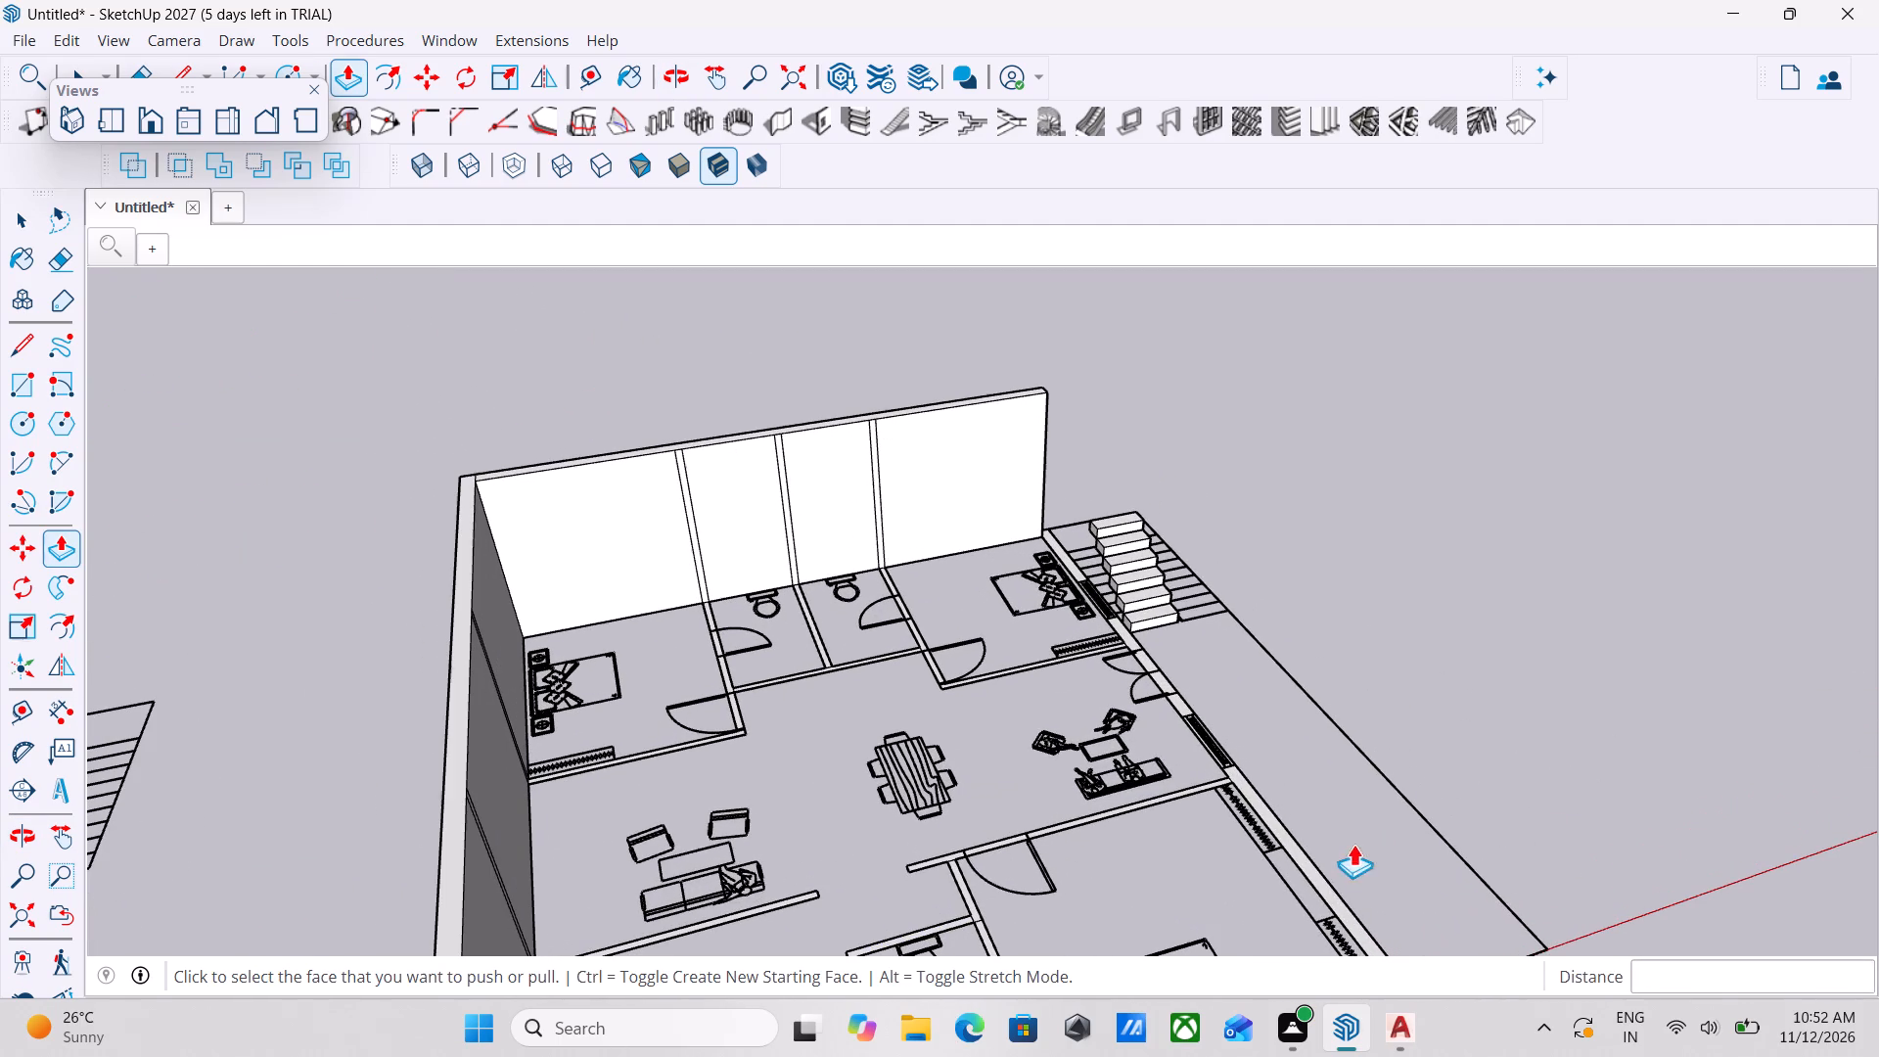
click(1313, 877)
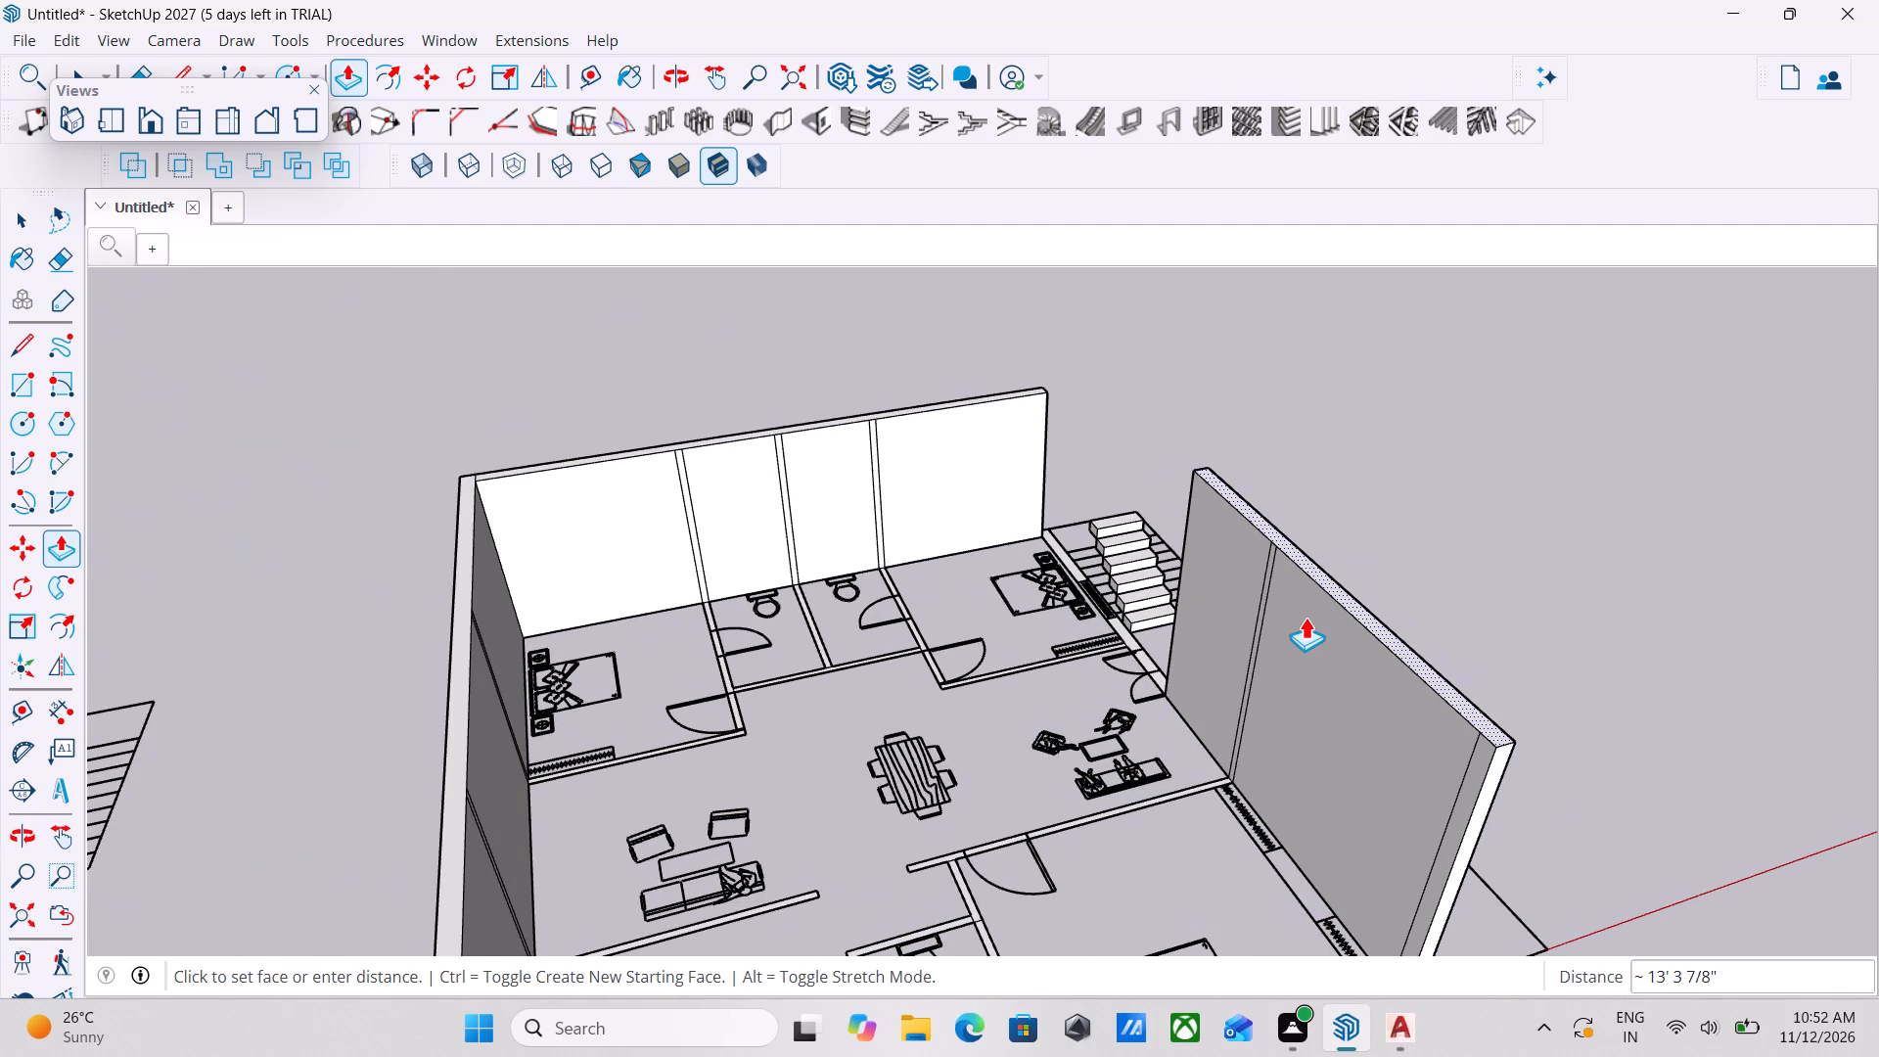
text(10')
key(Return)
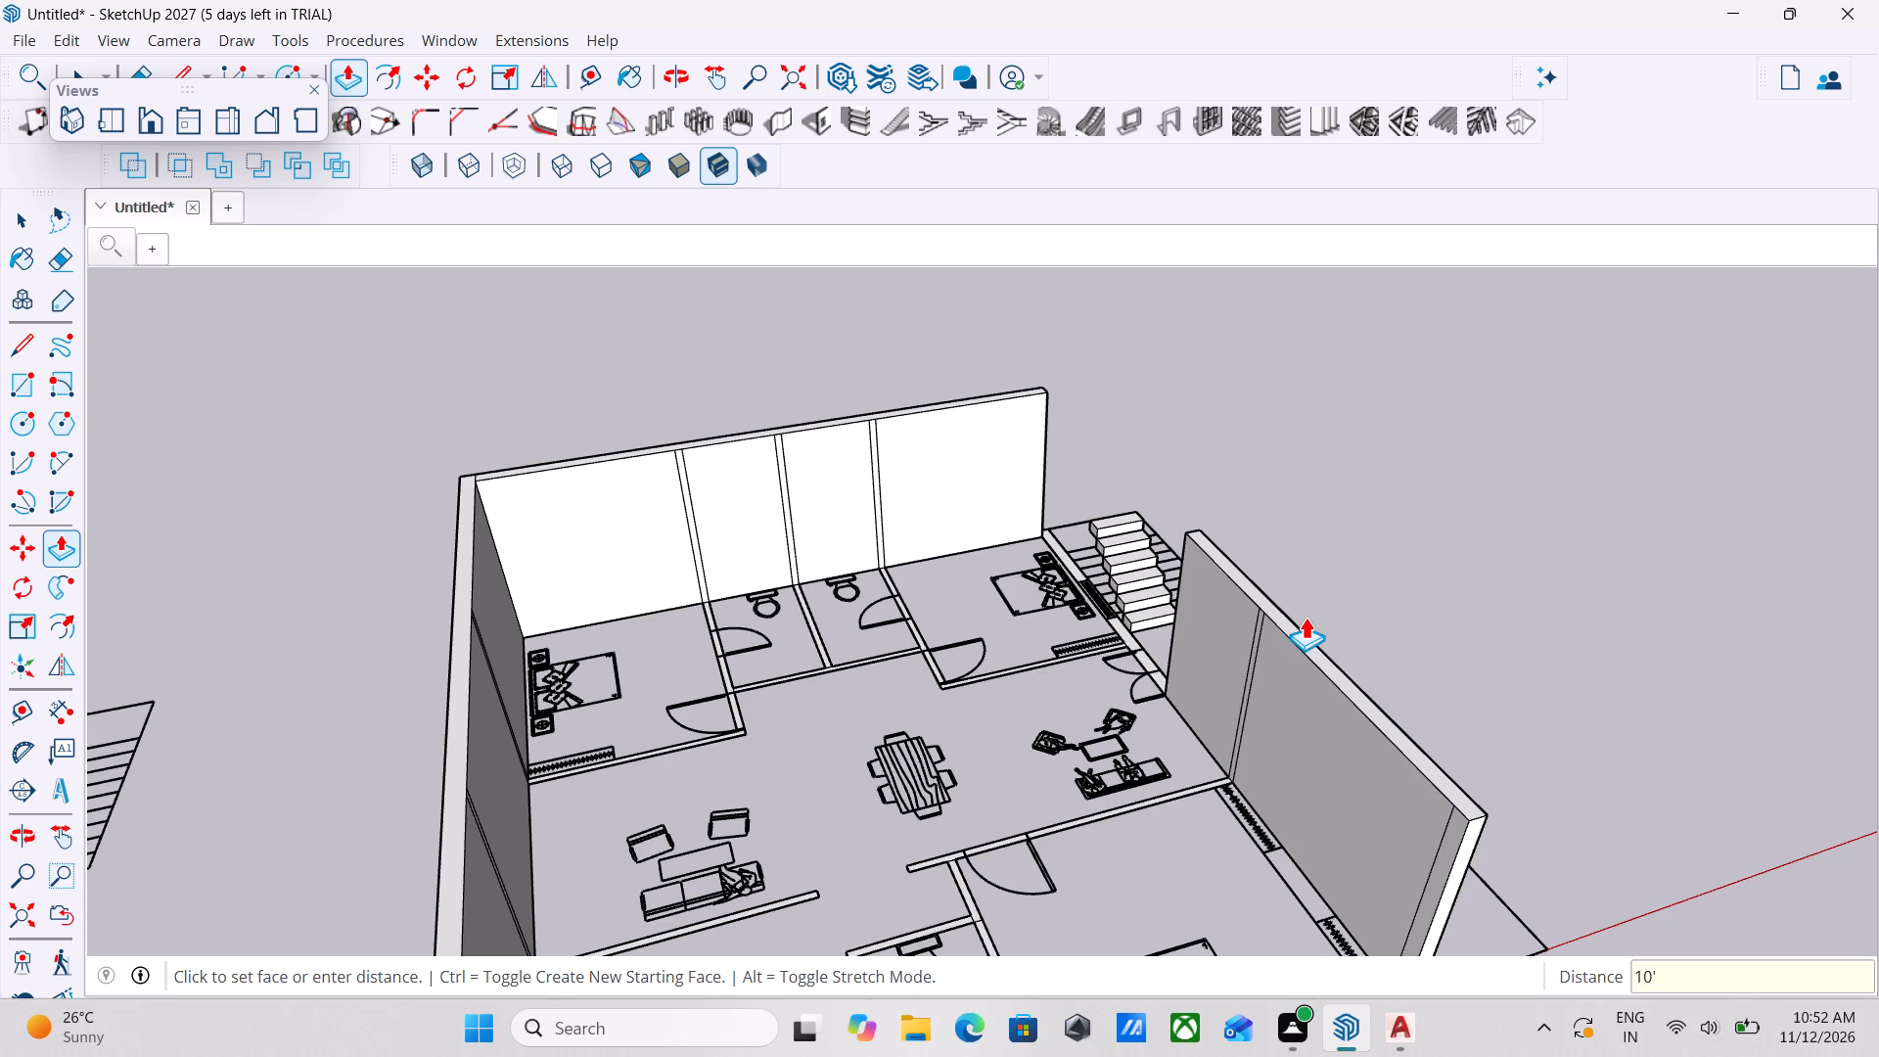
Push/pull the exterior wall segment at the entrance double door up 10' to match the adjoining raised wall.
scroll(1099, 605, up, 4)
scroll(1159, 686, up, 2)
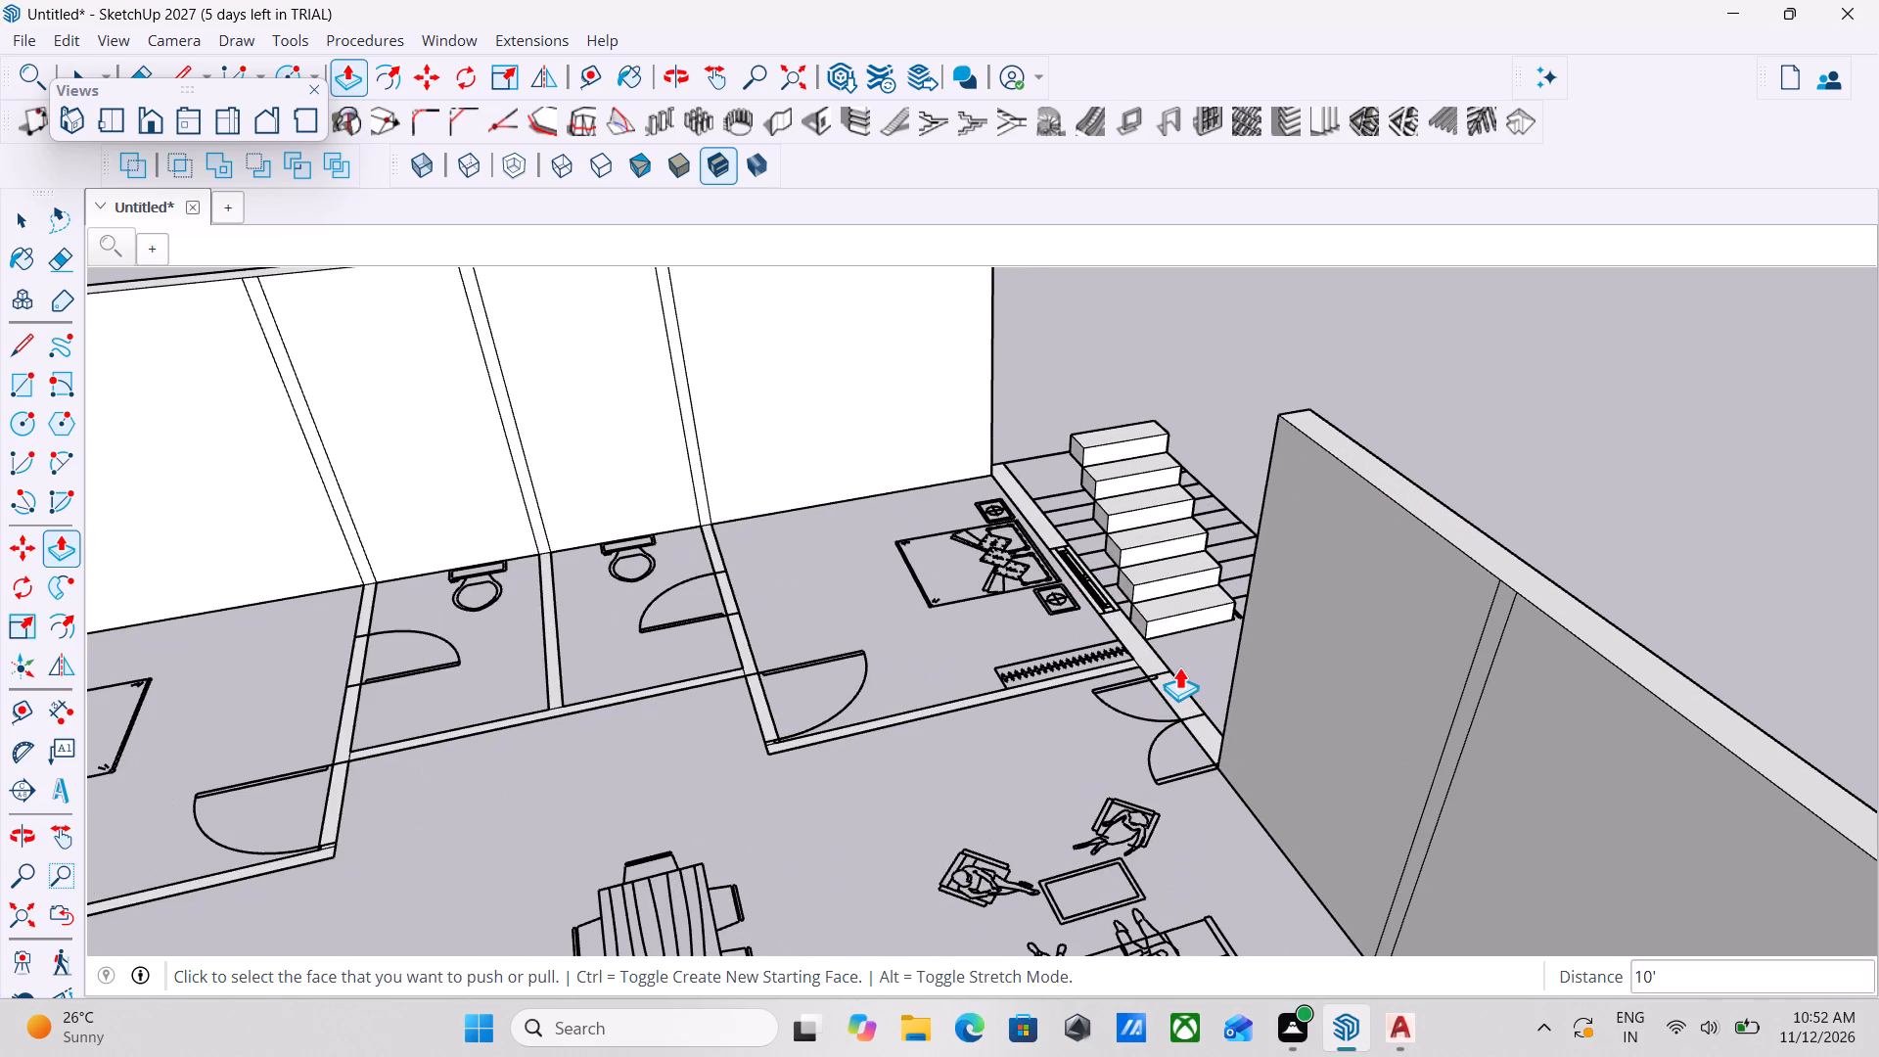
click(1173, 687)
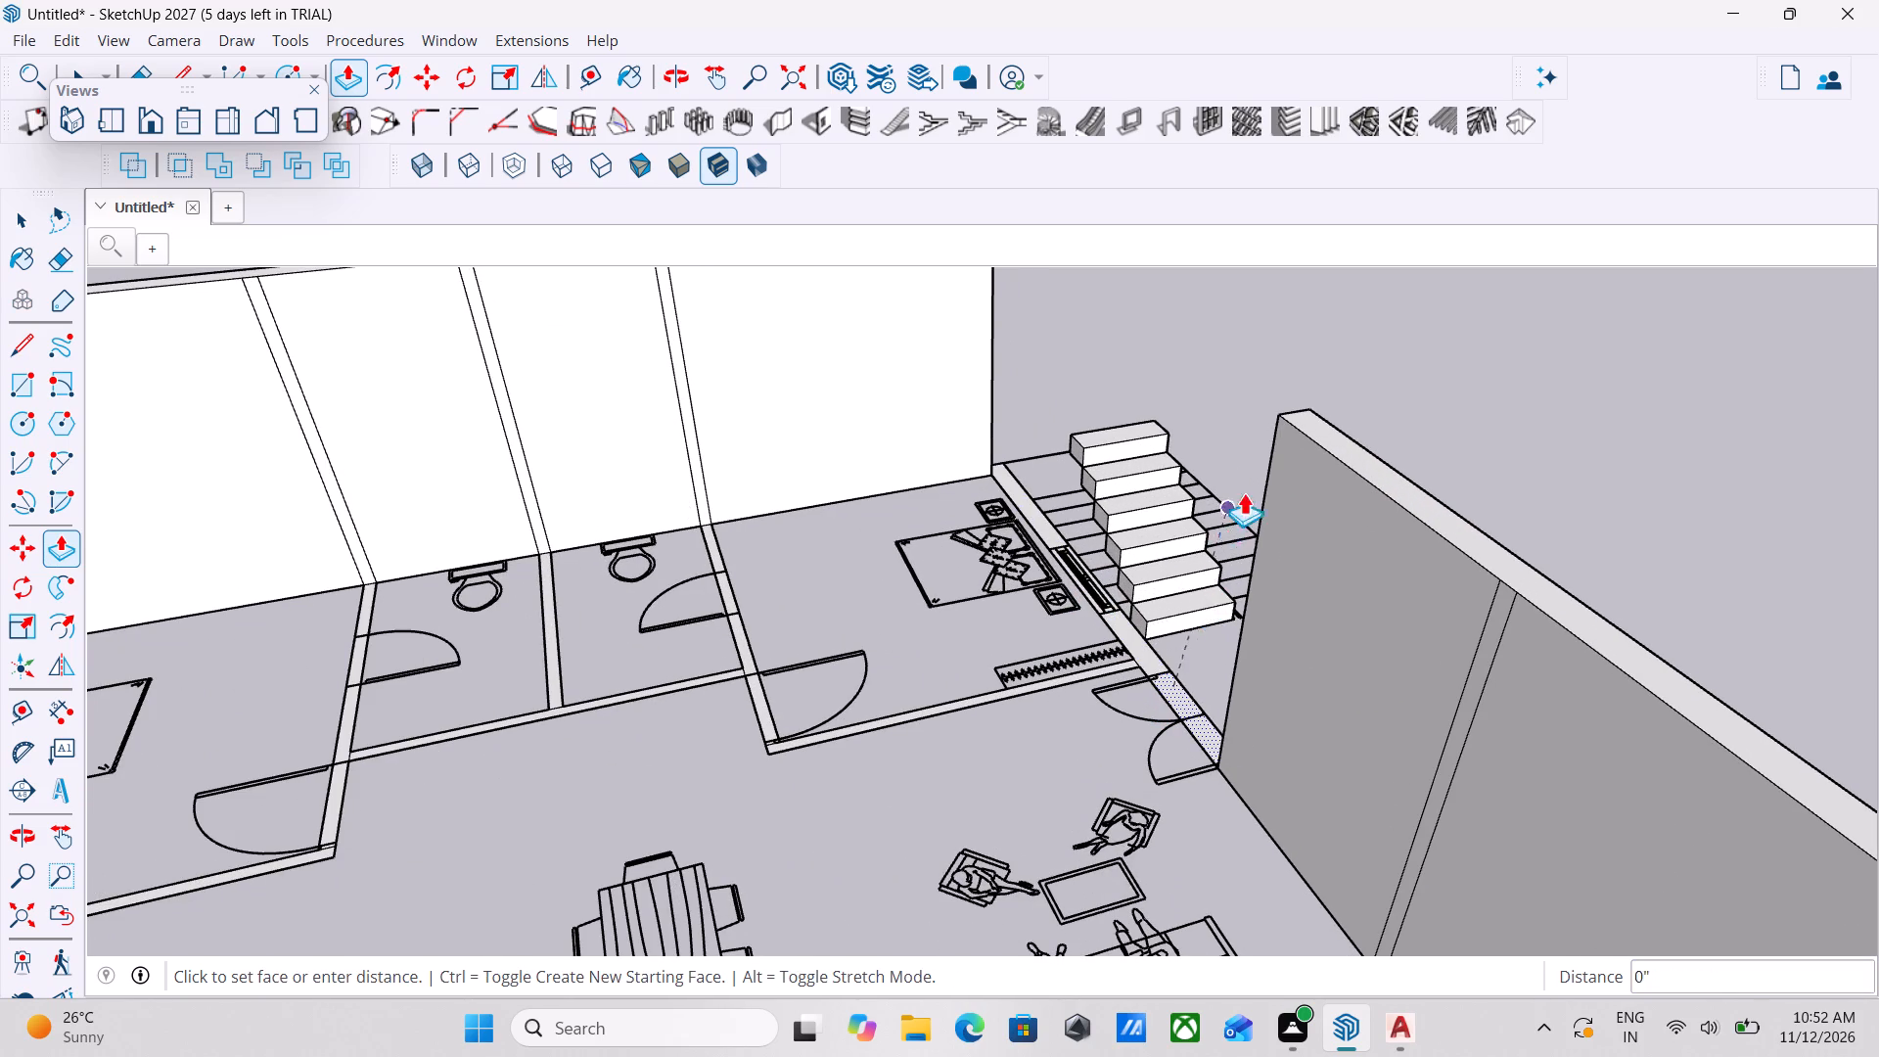
click(1349, 321)
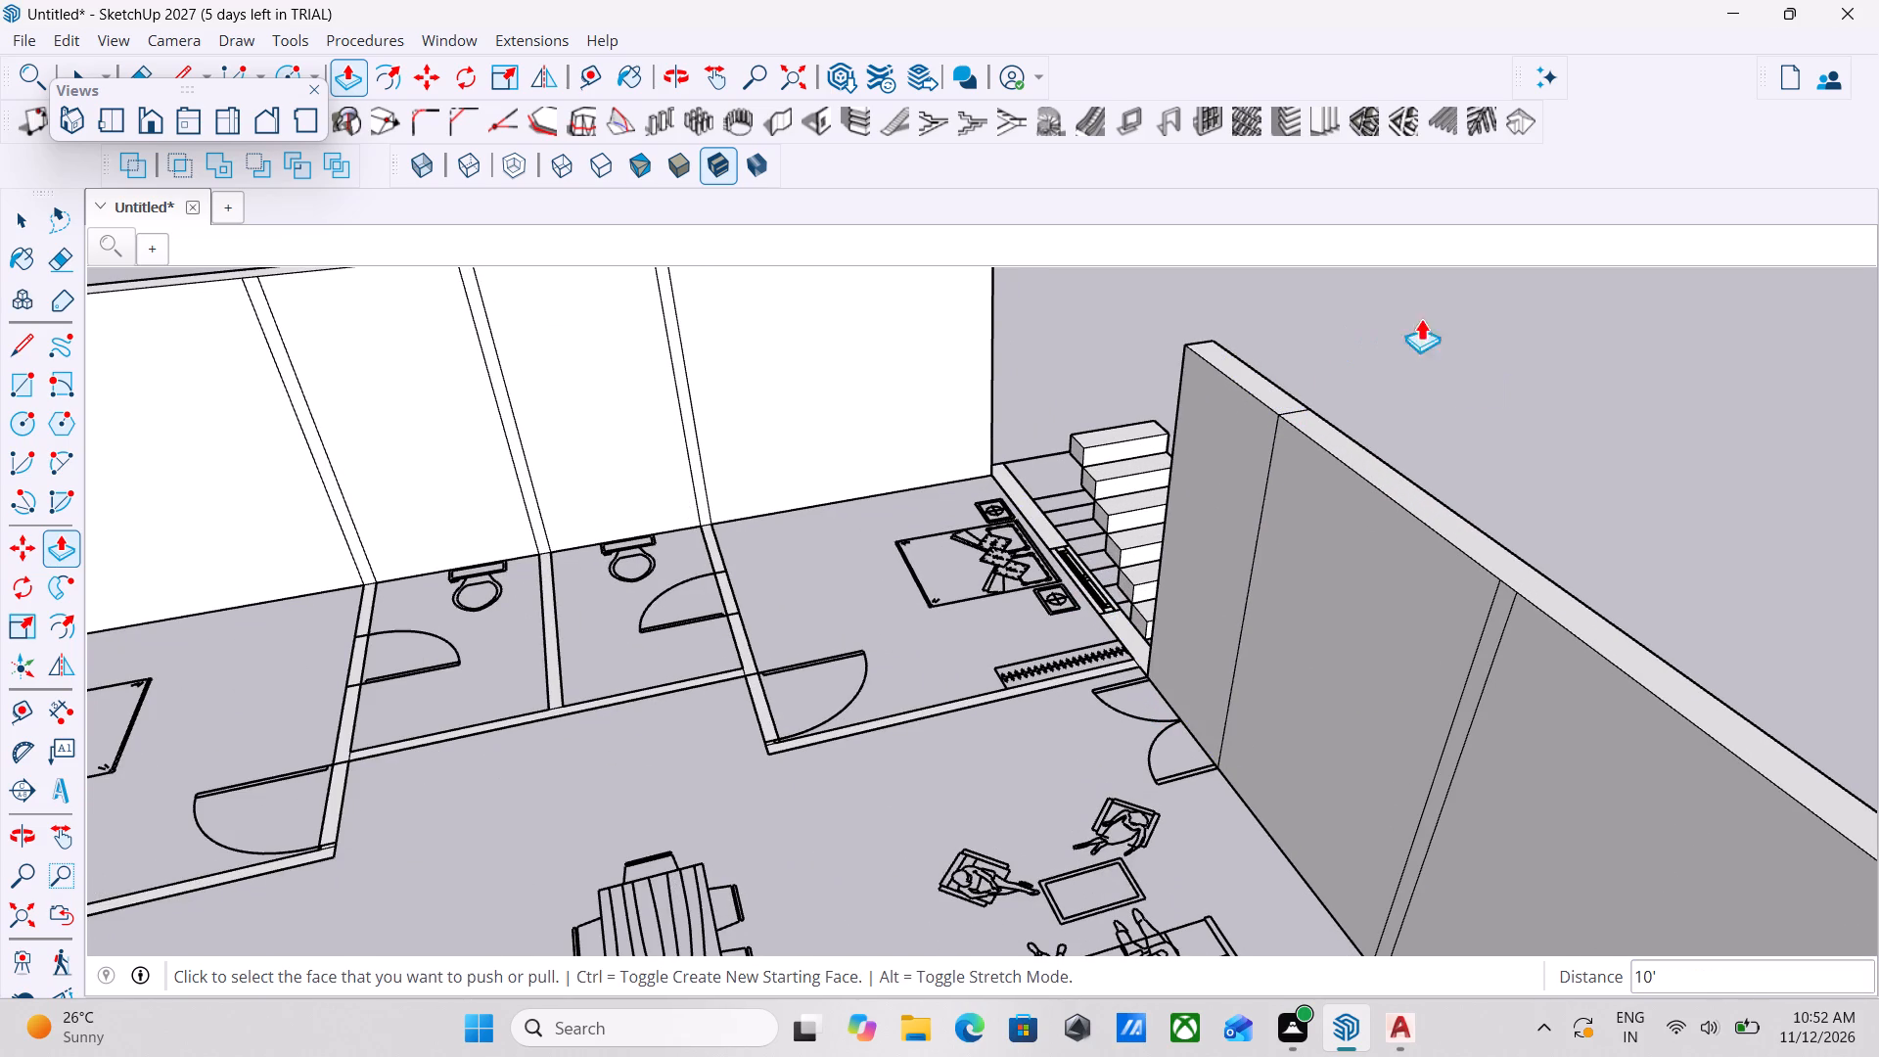
Push/pull the staircase-side exterior wall of the bedroom beside the entrance up 10'.
scroll(1129, 530, up, 4)
click(1128, 655)
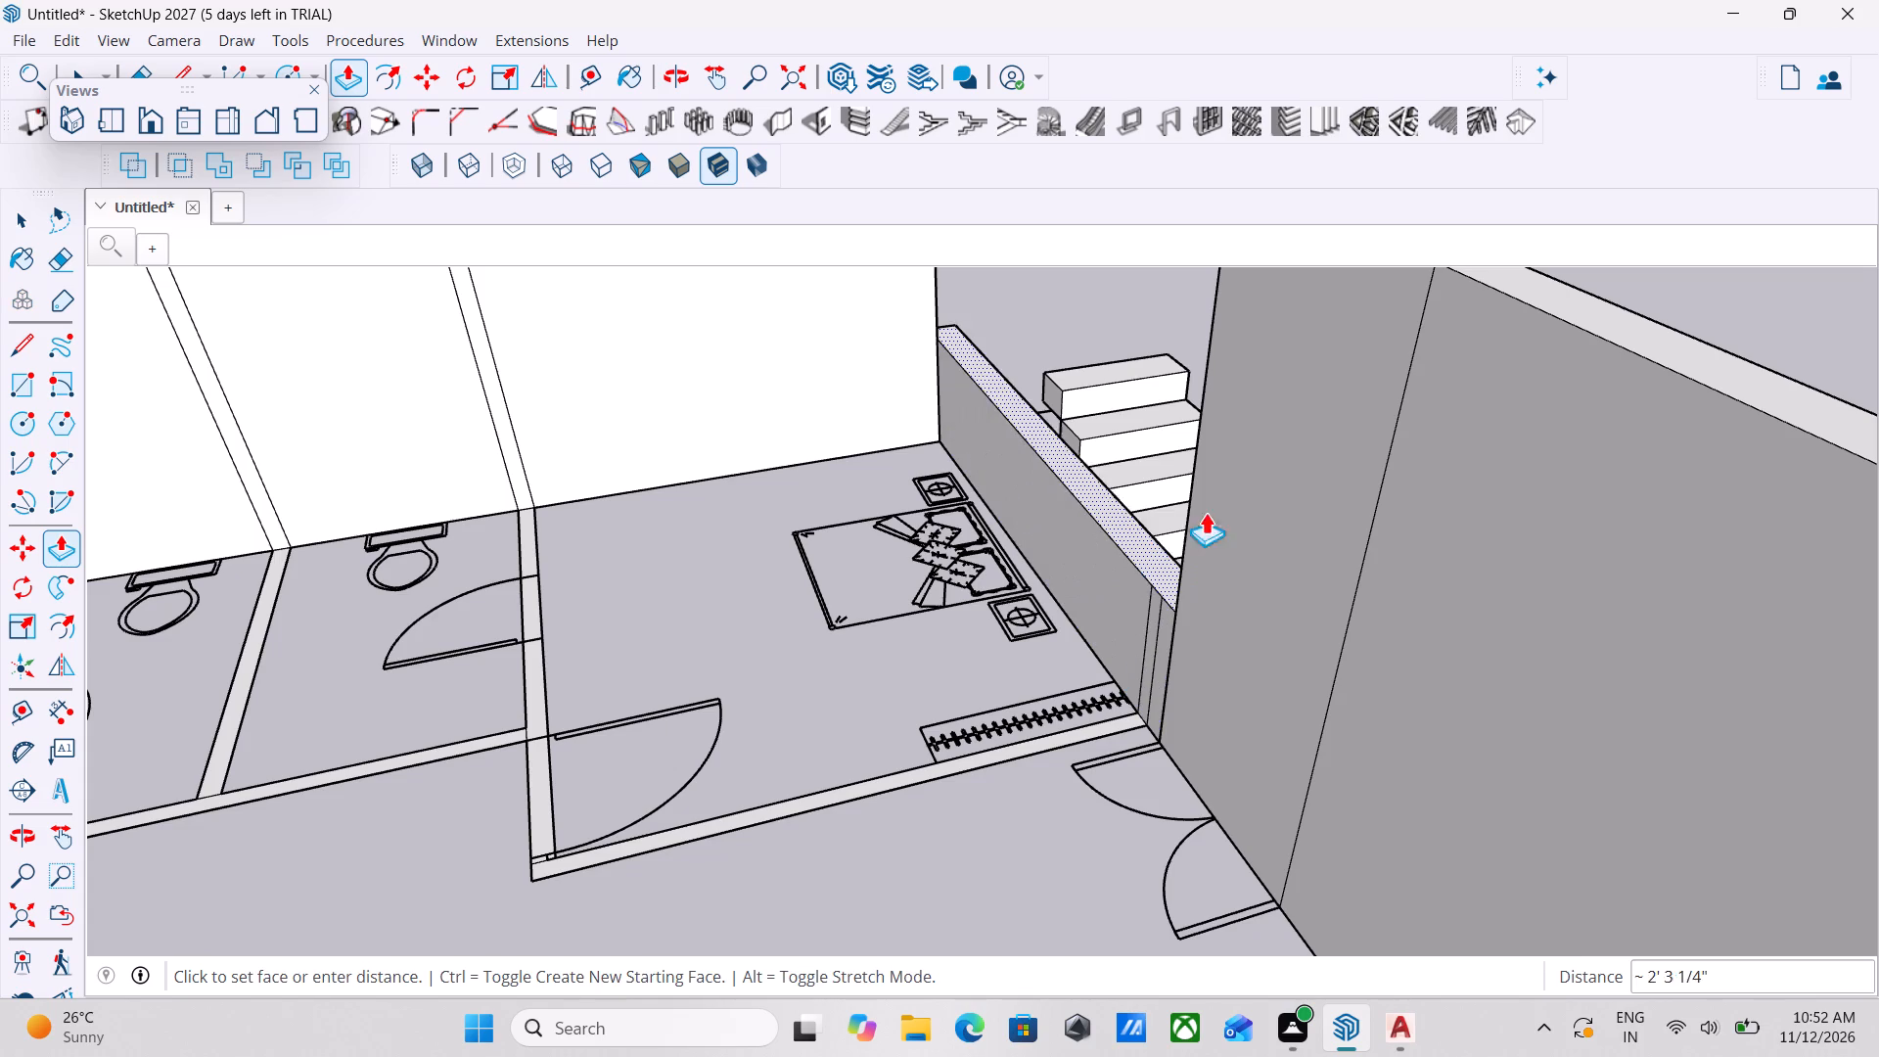
scroll(1252, 413, down, 12)
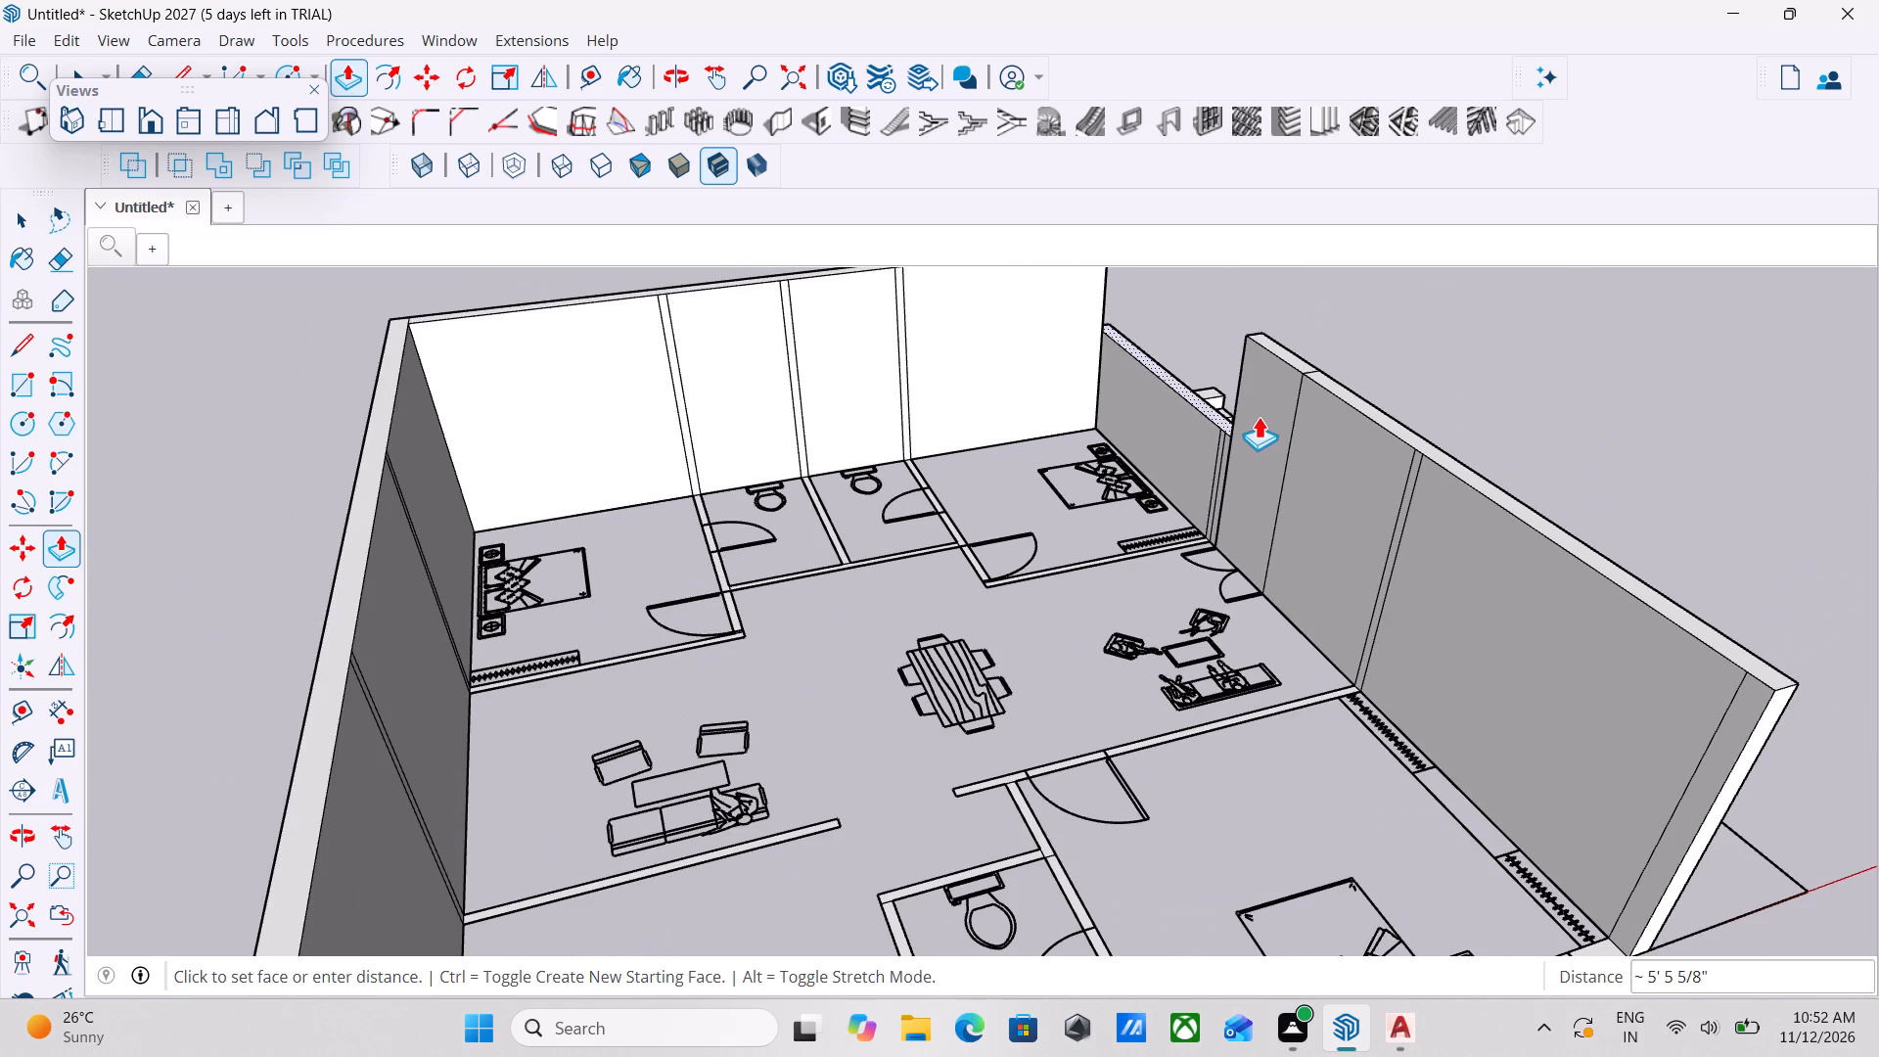
click(1274, 282)
scroll(1489, 601, down, 4)
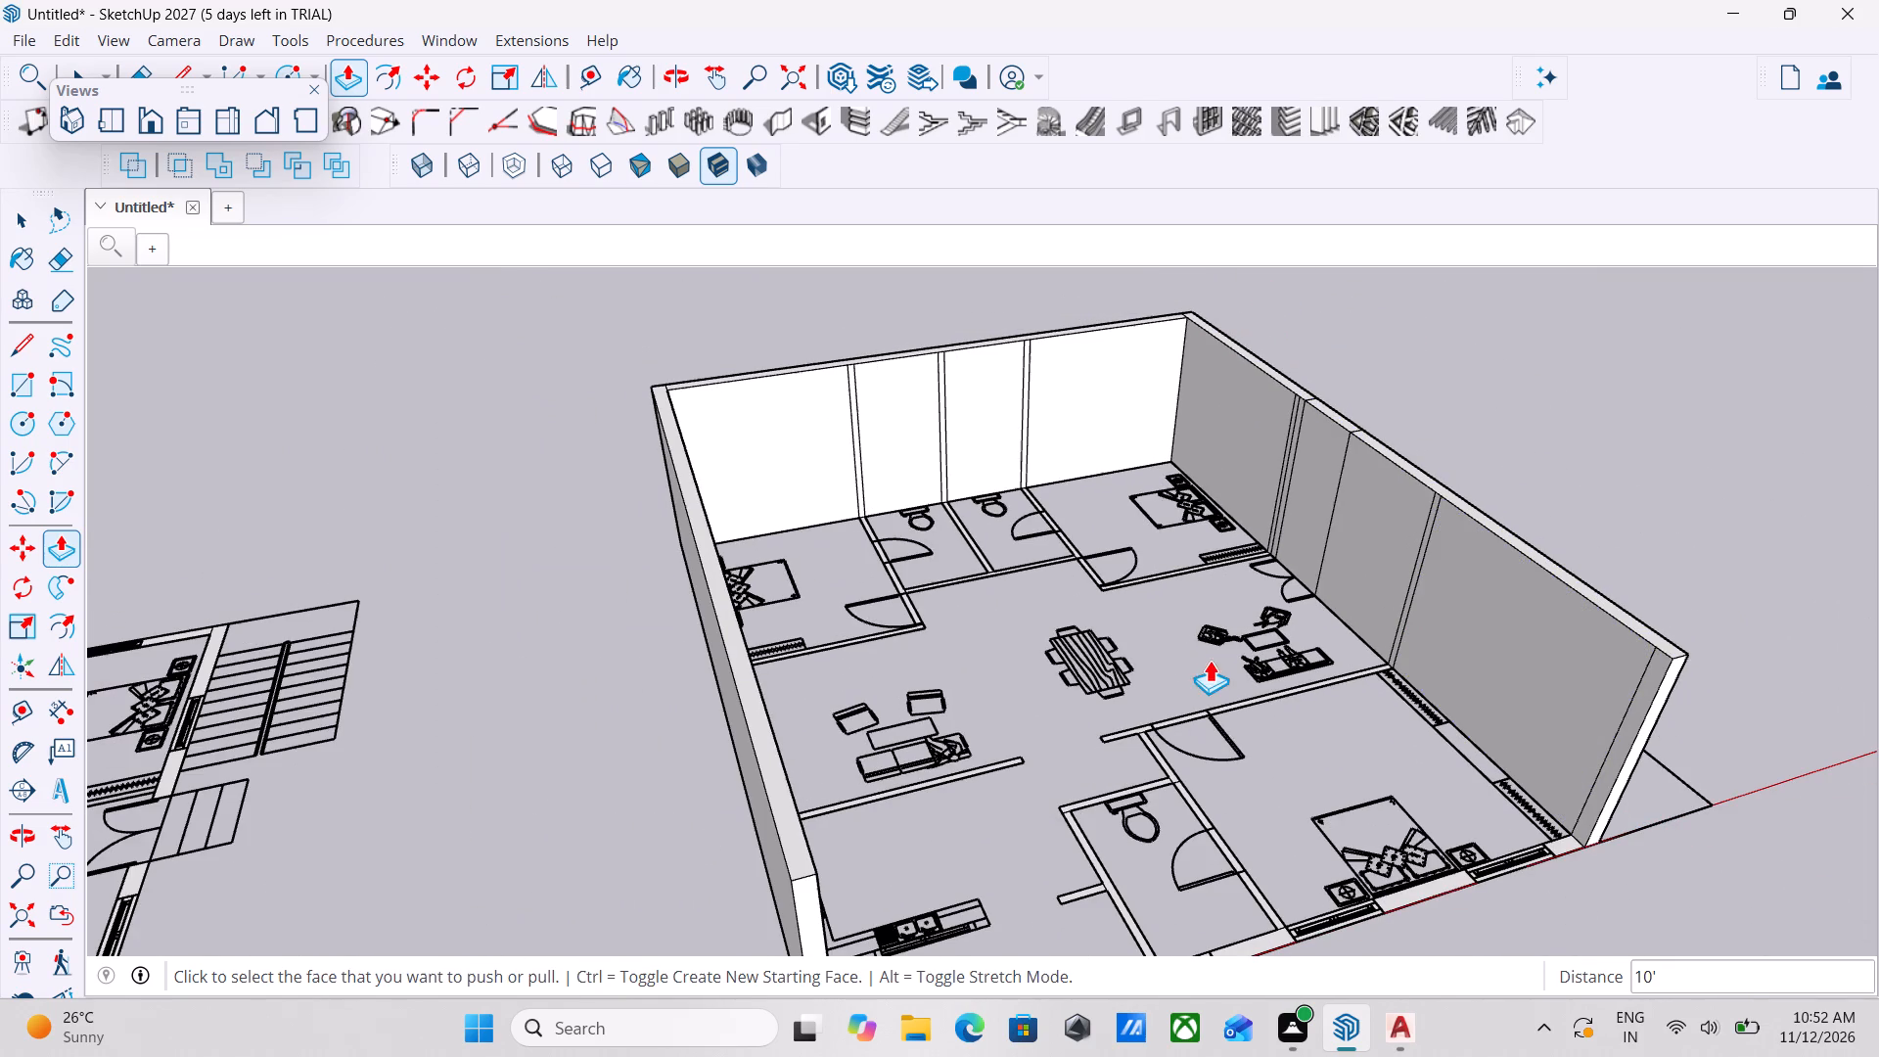
Push/pull the exterior wall along the red axis, behind the large bedroom and its bathroom, up 10'.
shift+middle_drag(1176, 720, 1563, 808)
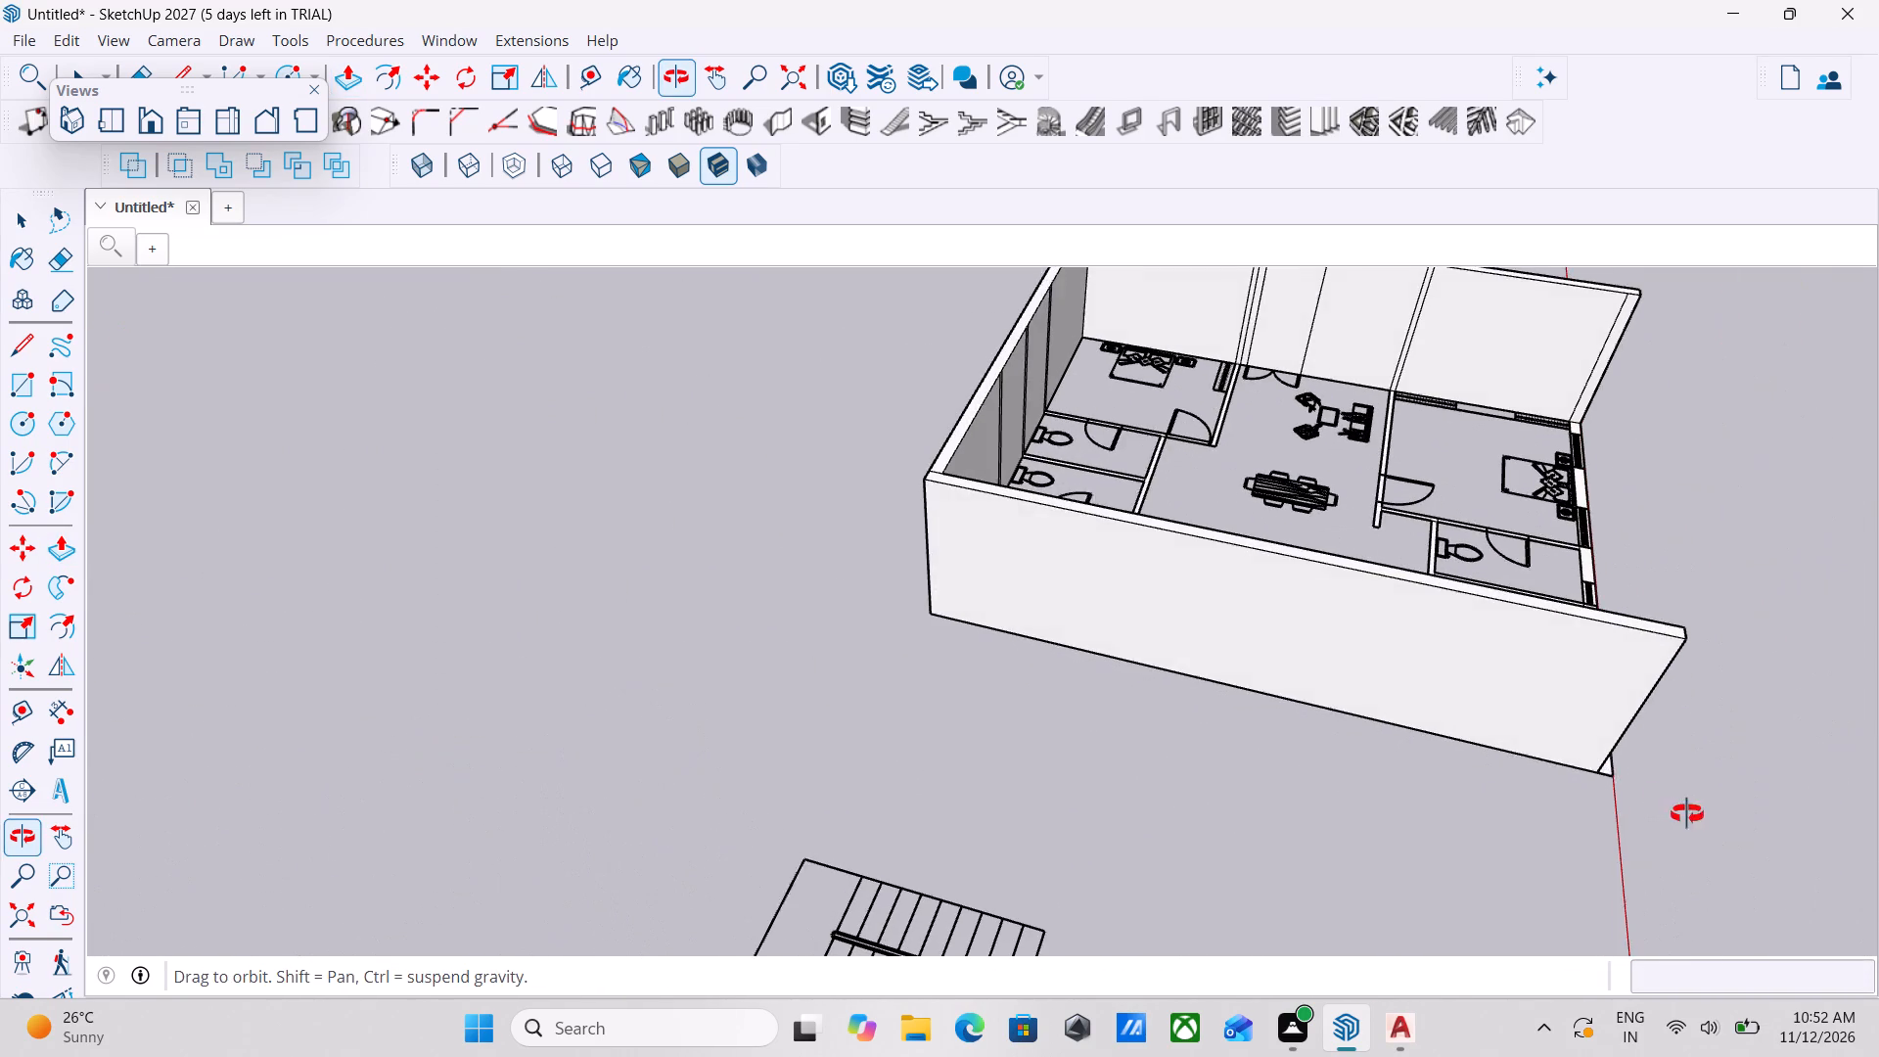
scroll(1660, 498, up, 2)
scroll(1558, 448, up, 2)
click(1571, 477)
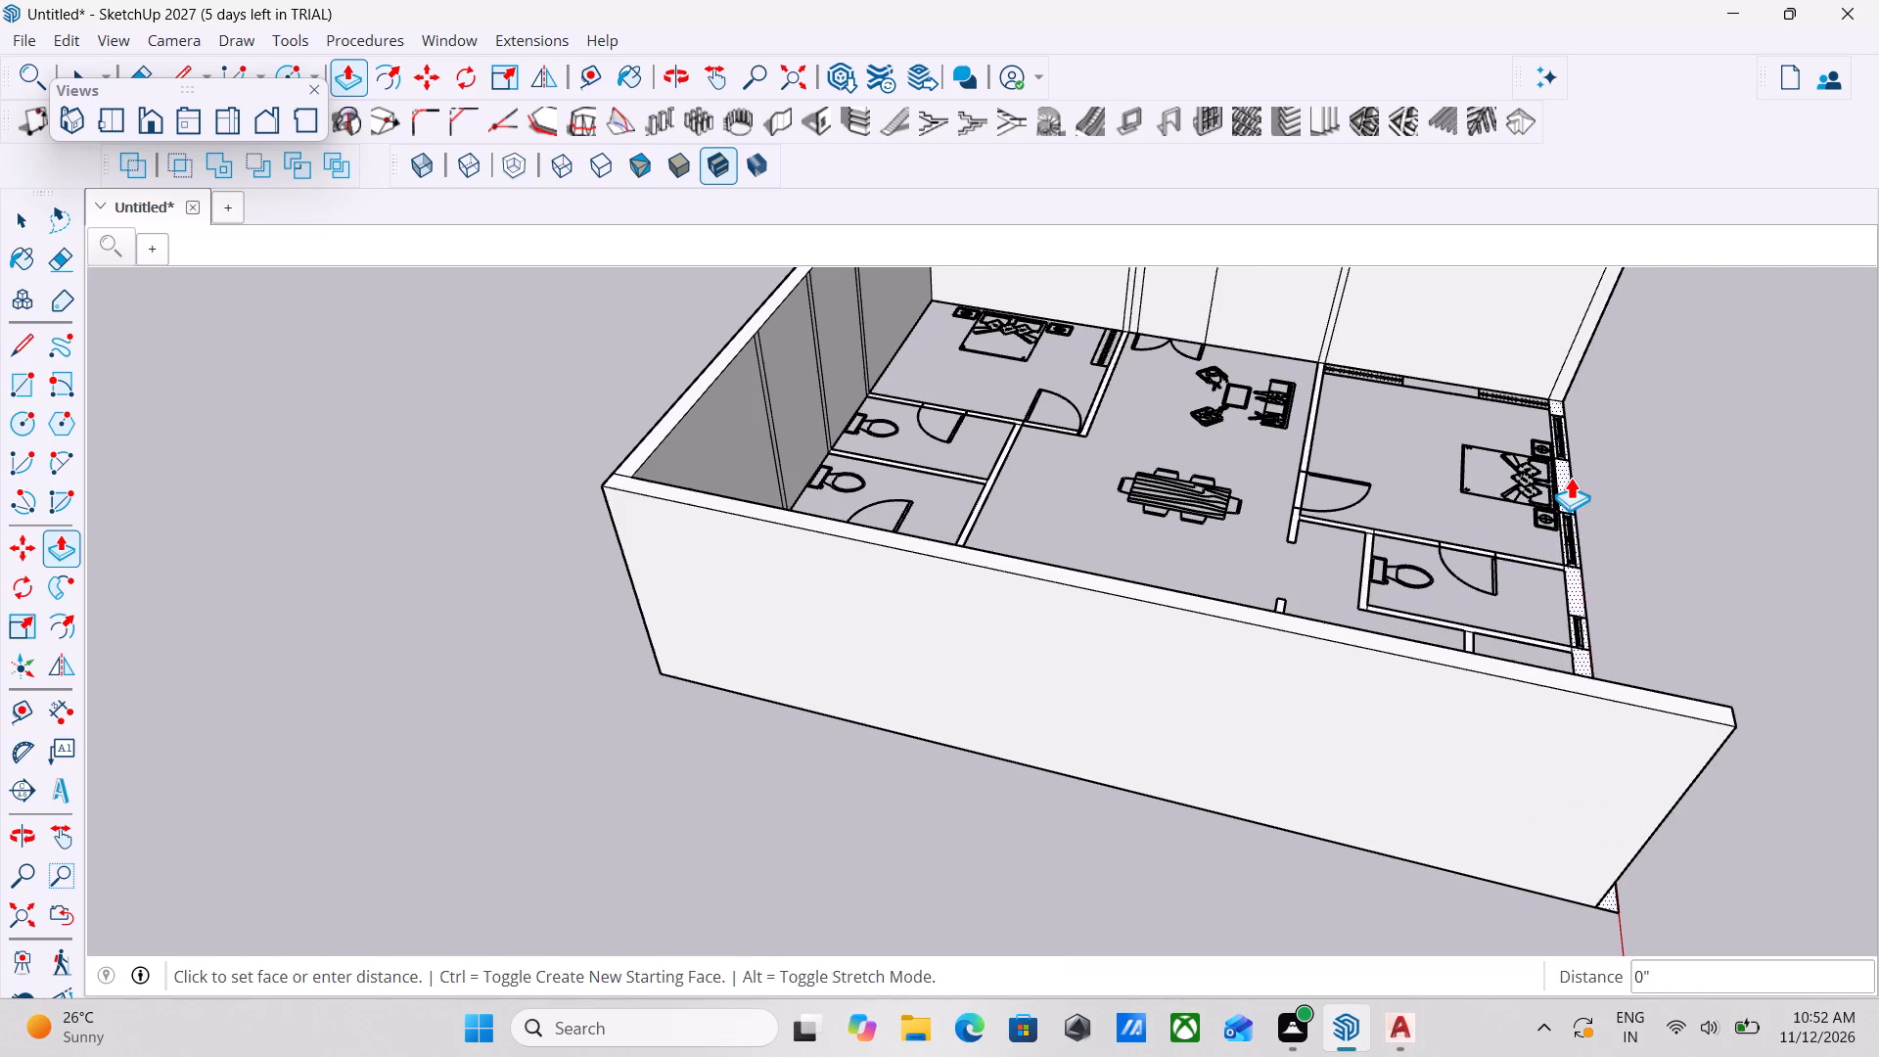
scroll(1651, 372, down, 3)
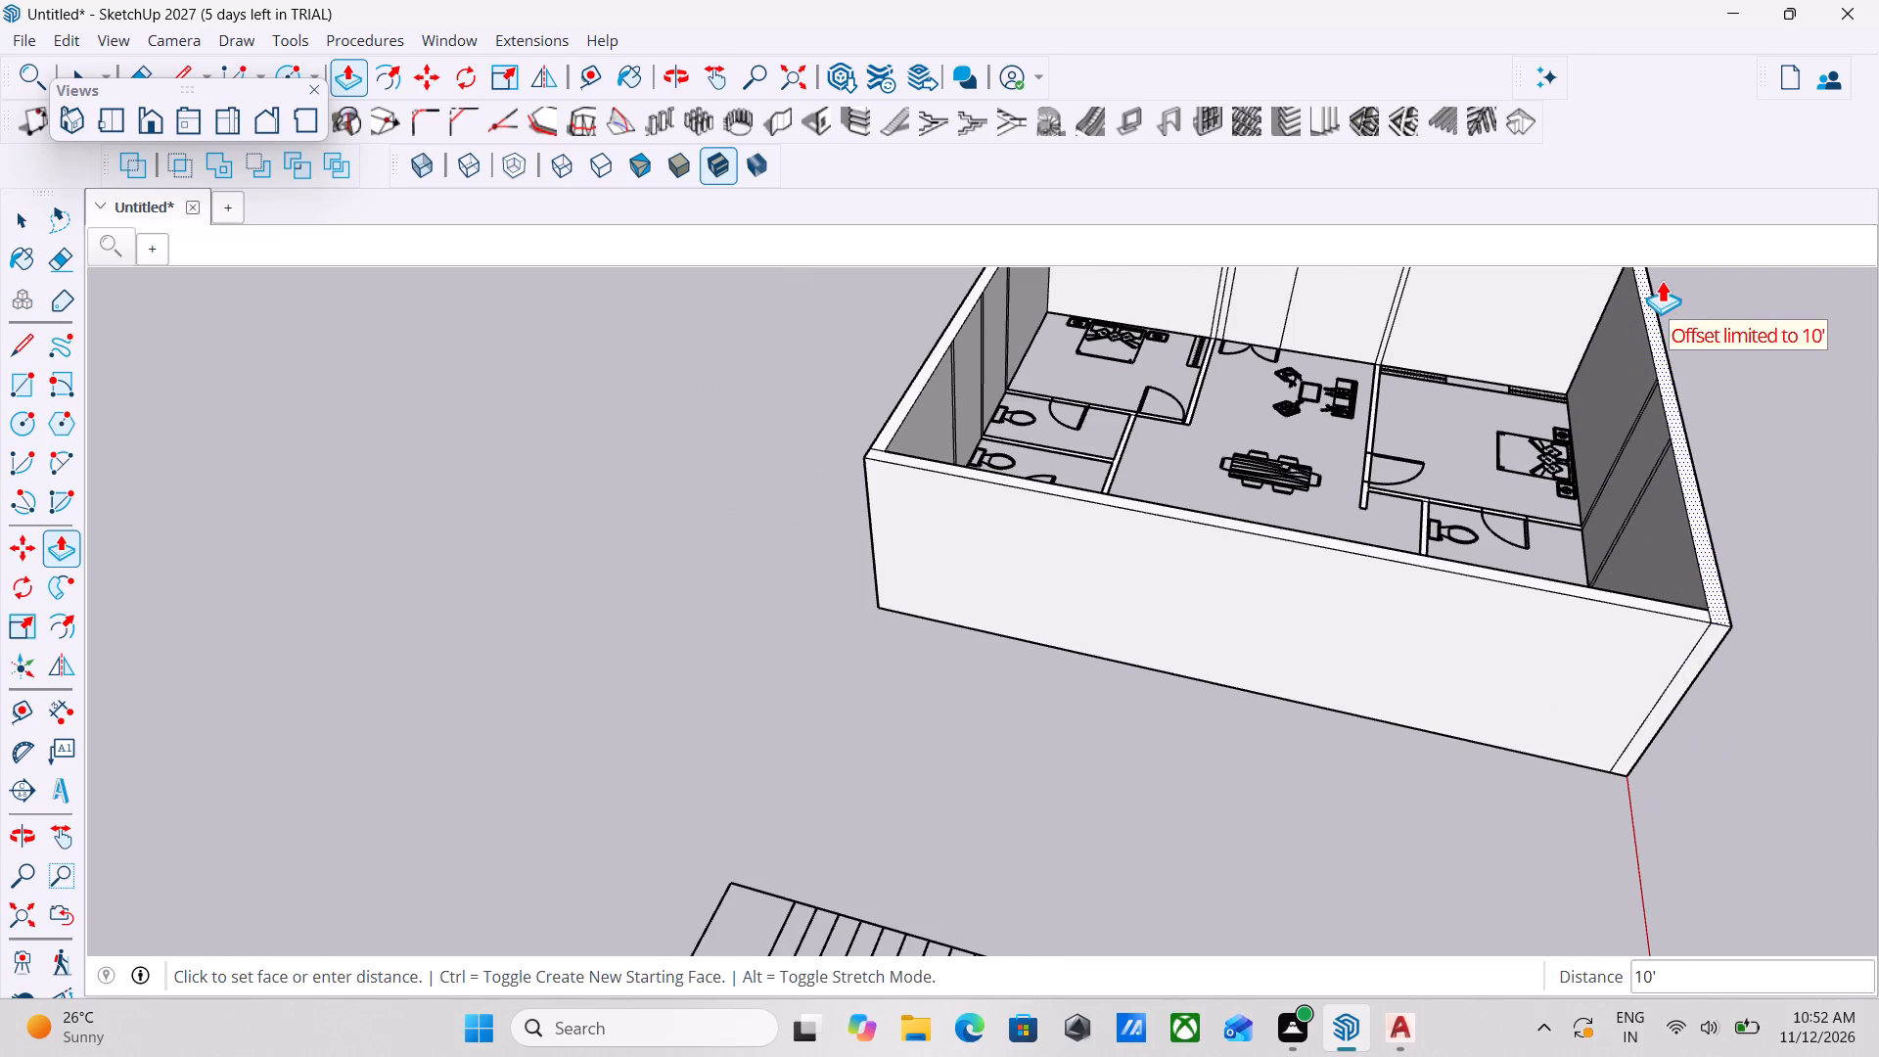
click(1662, 273)
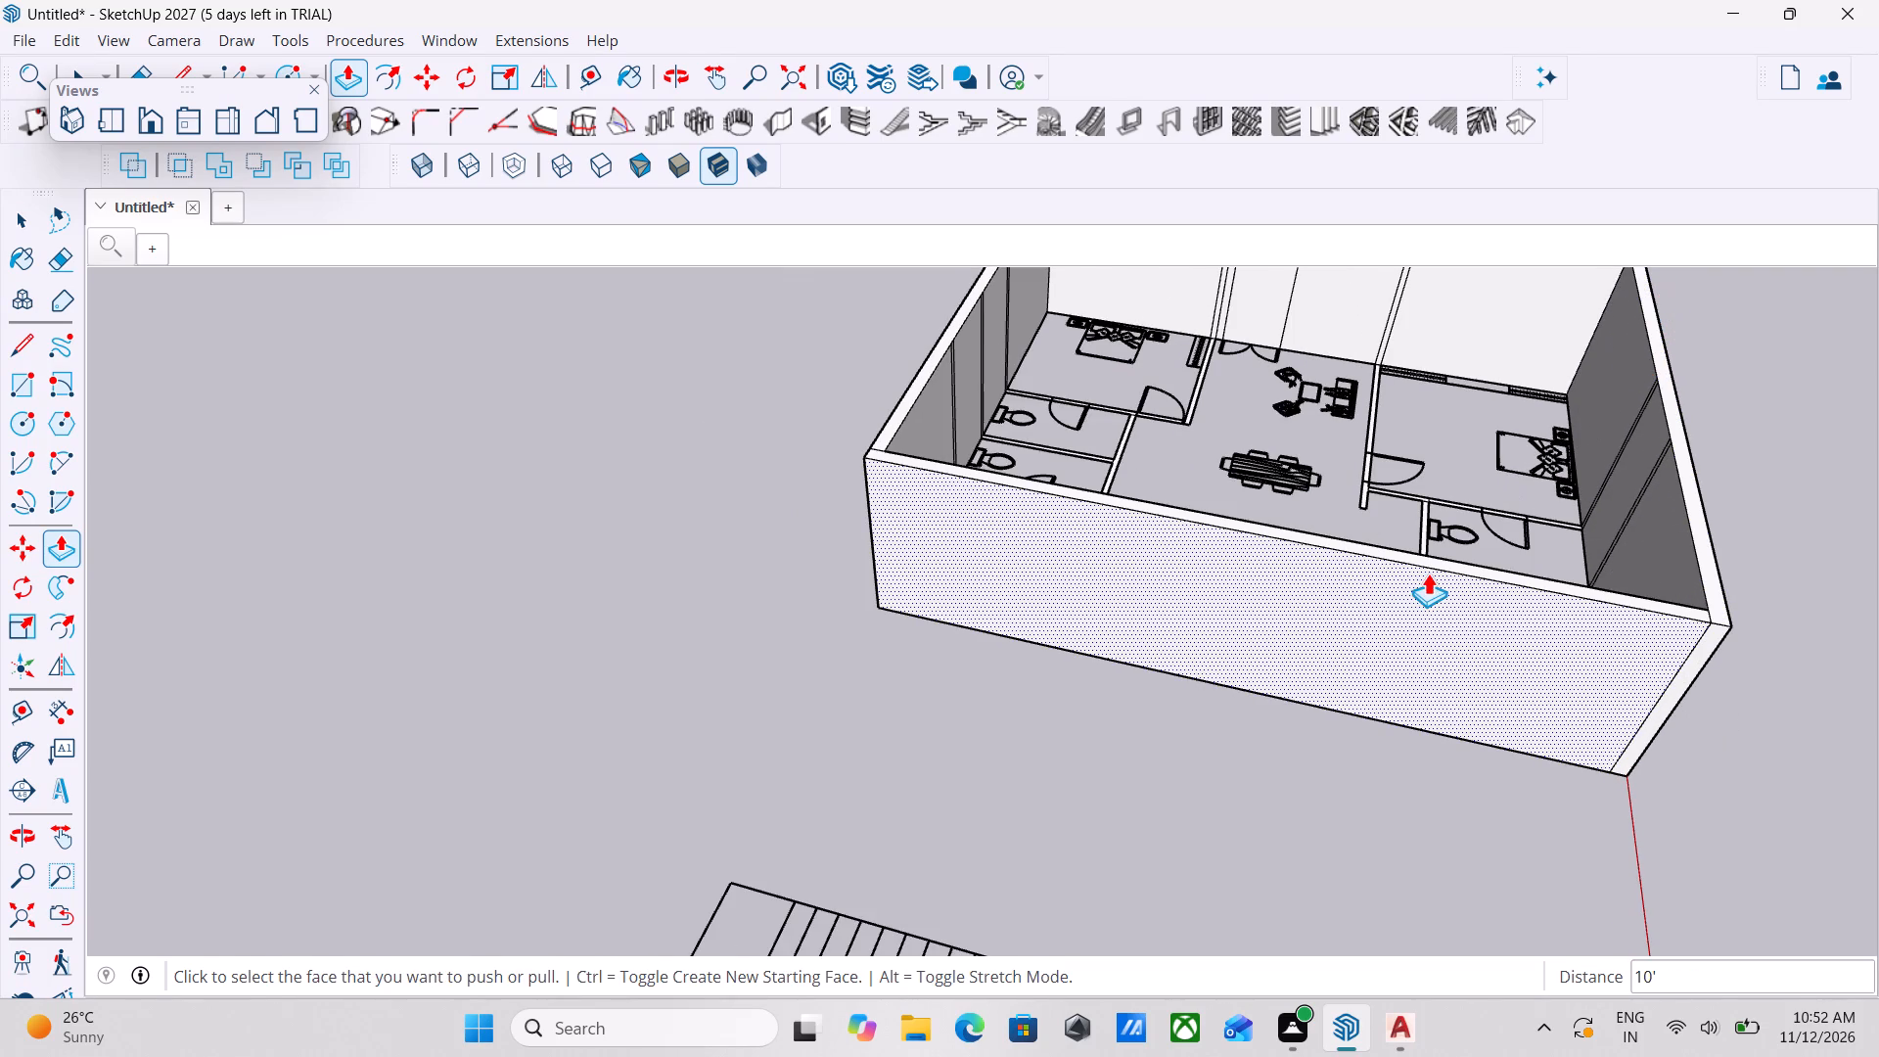
Push/pull both segments of the partition between the large bedroom and its bathroom up 10'.
shift+middle_drag(1428, 573, 988, 775)
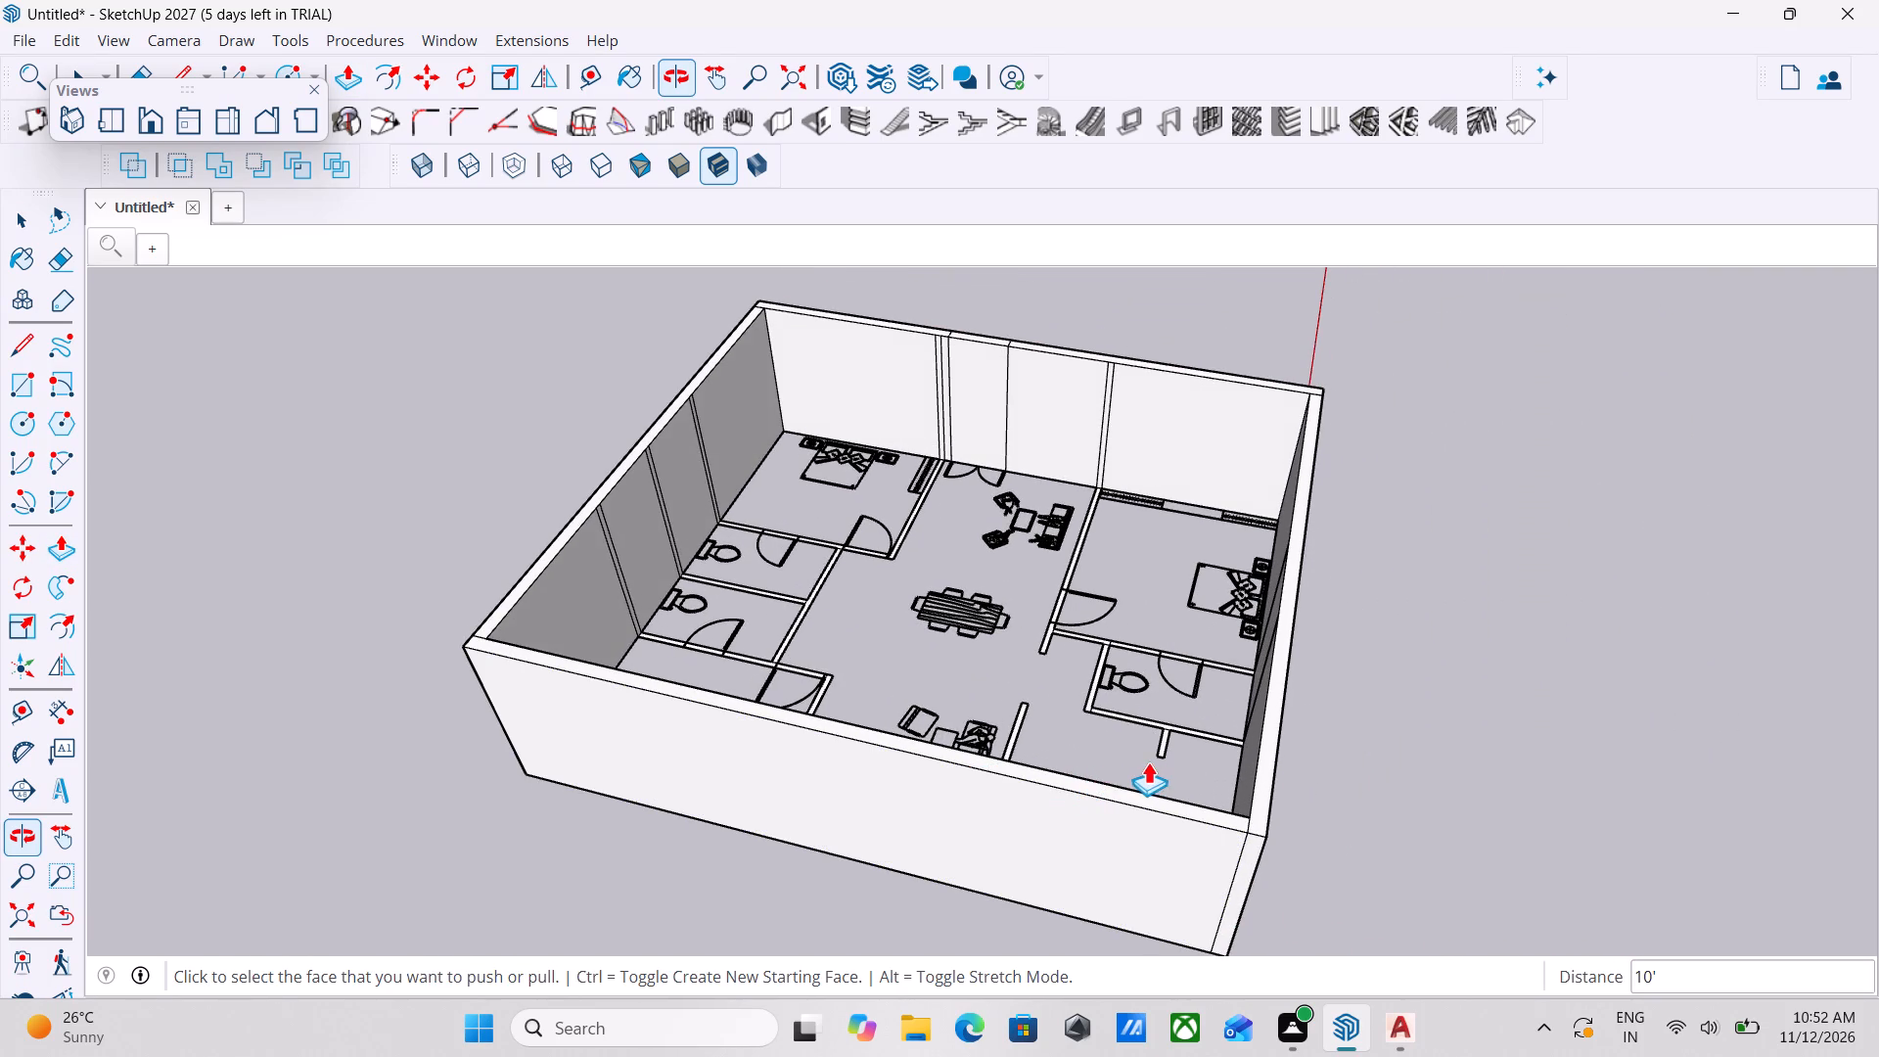
ctrl+middle_drag(1123, 761, 674, 760)
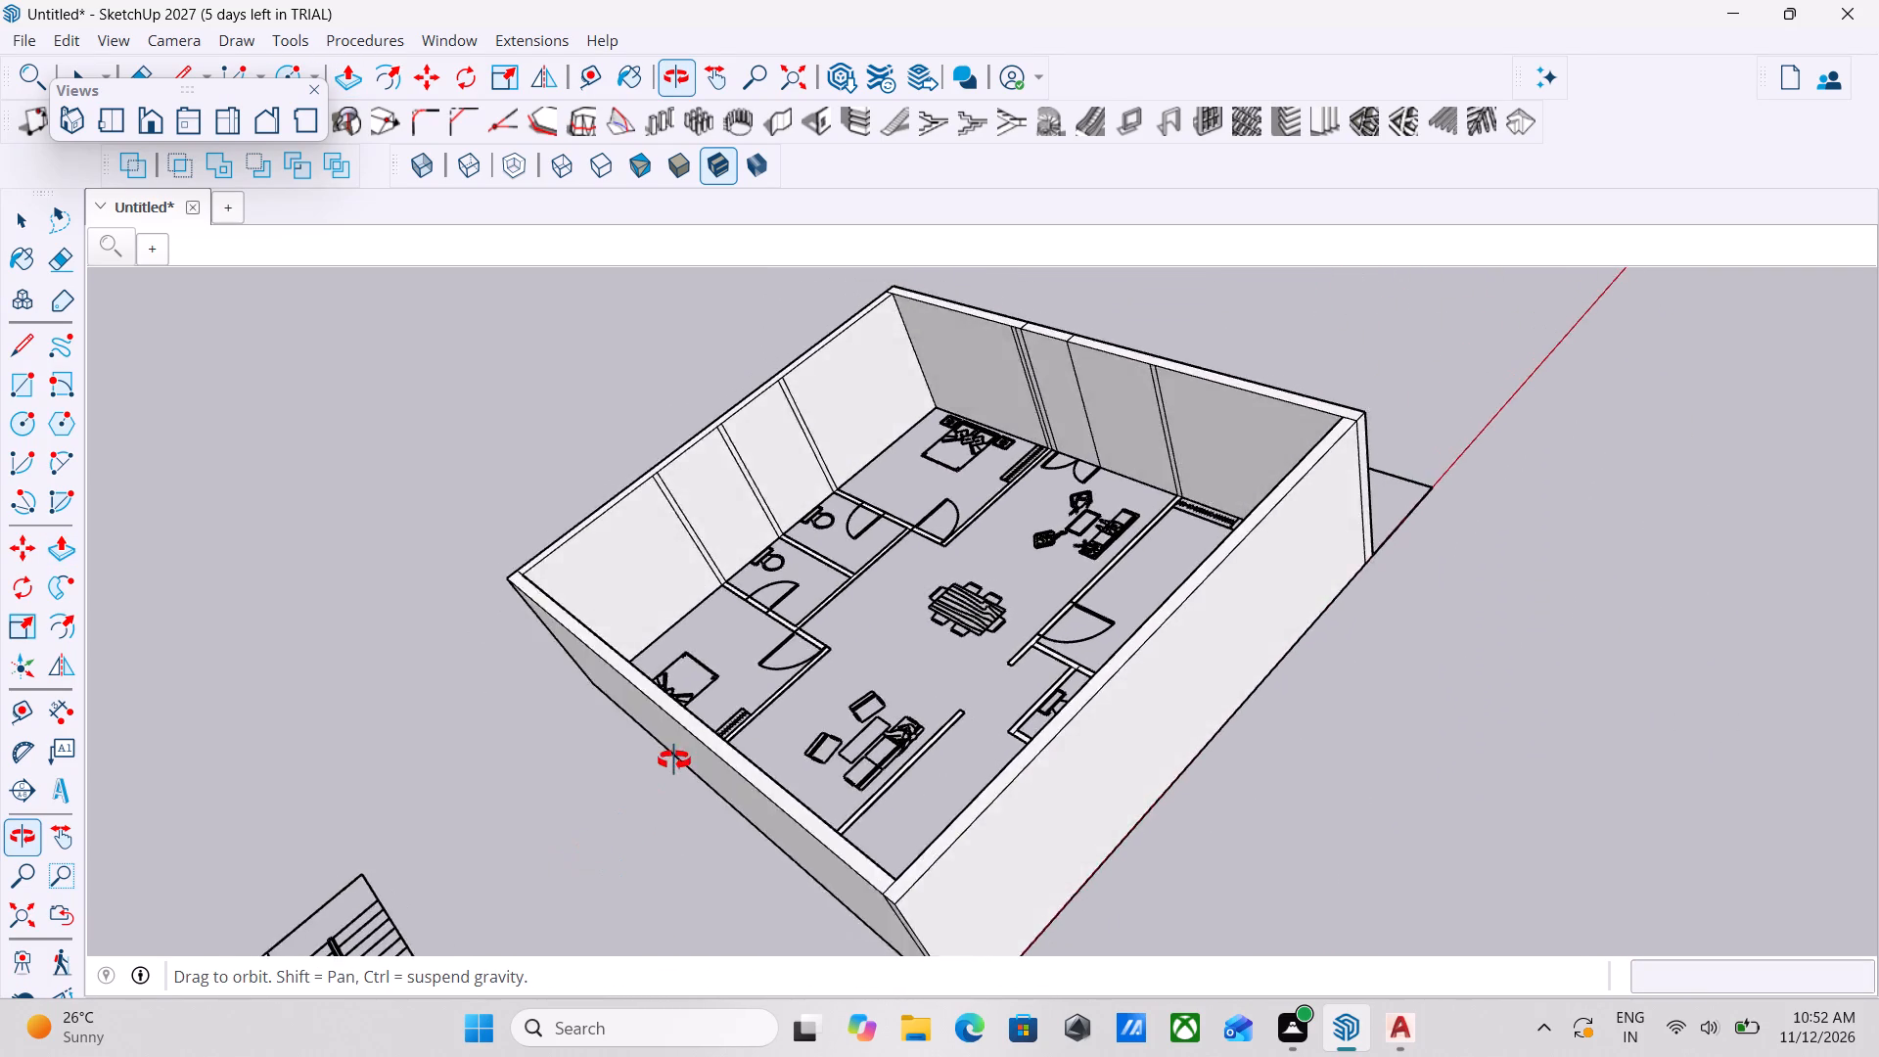
ctrl+middle_drag(674, 760, 860, 613)
shift+middle_drag(1145, 784, 860, 804)
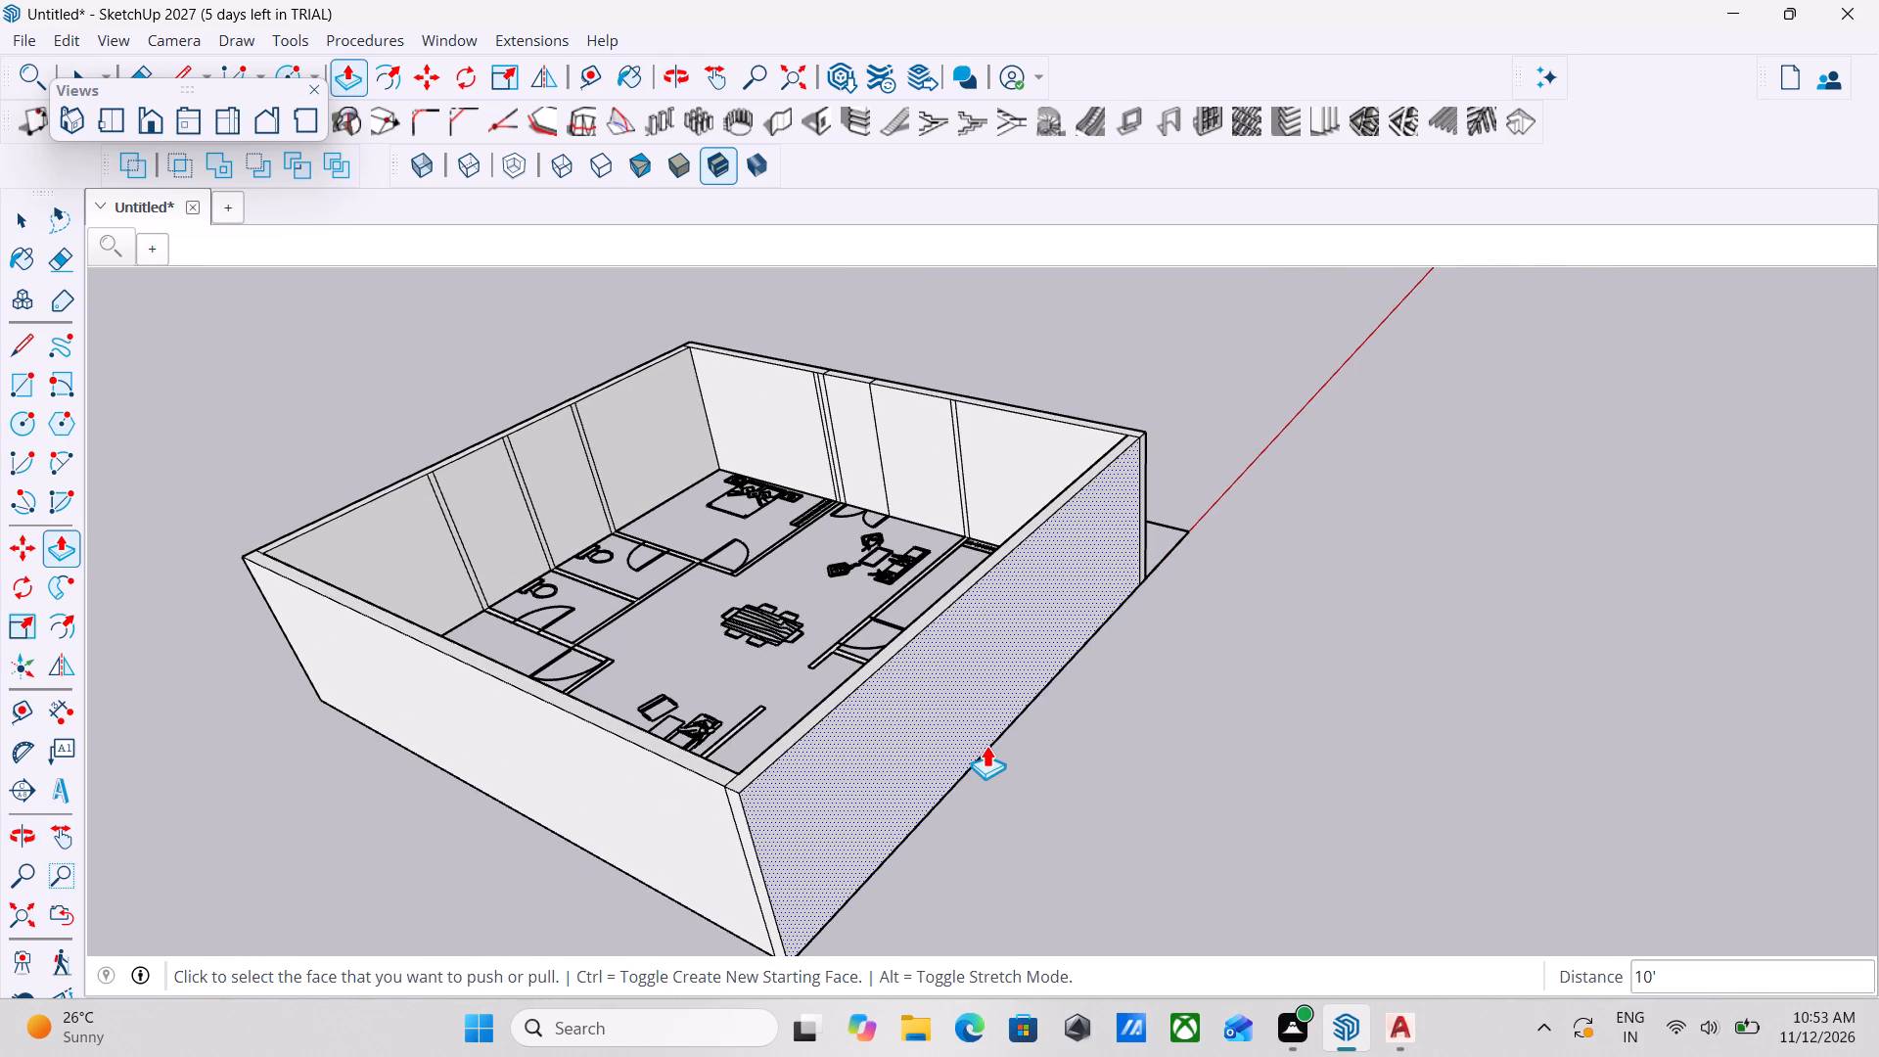
key(space)
key(space)
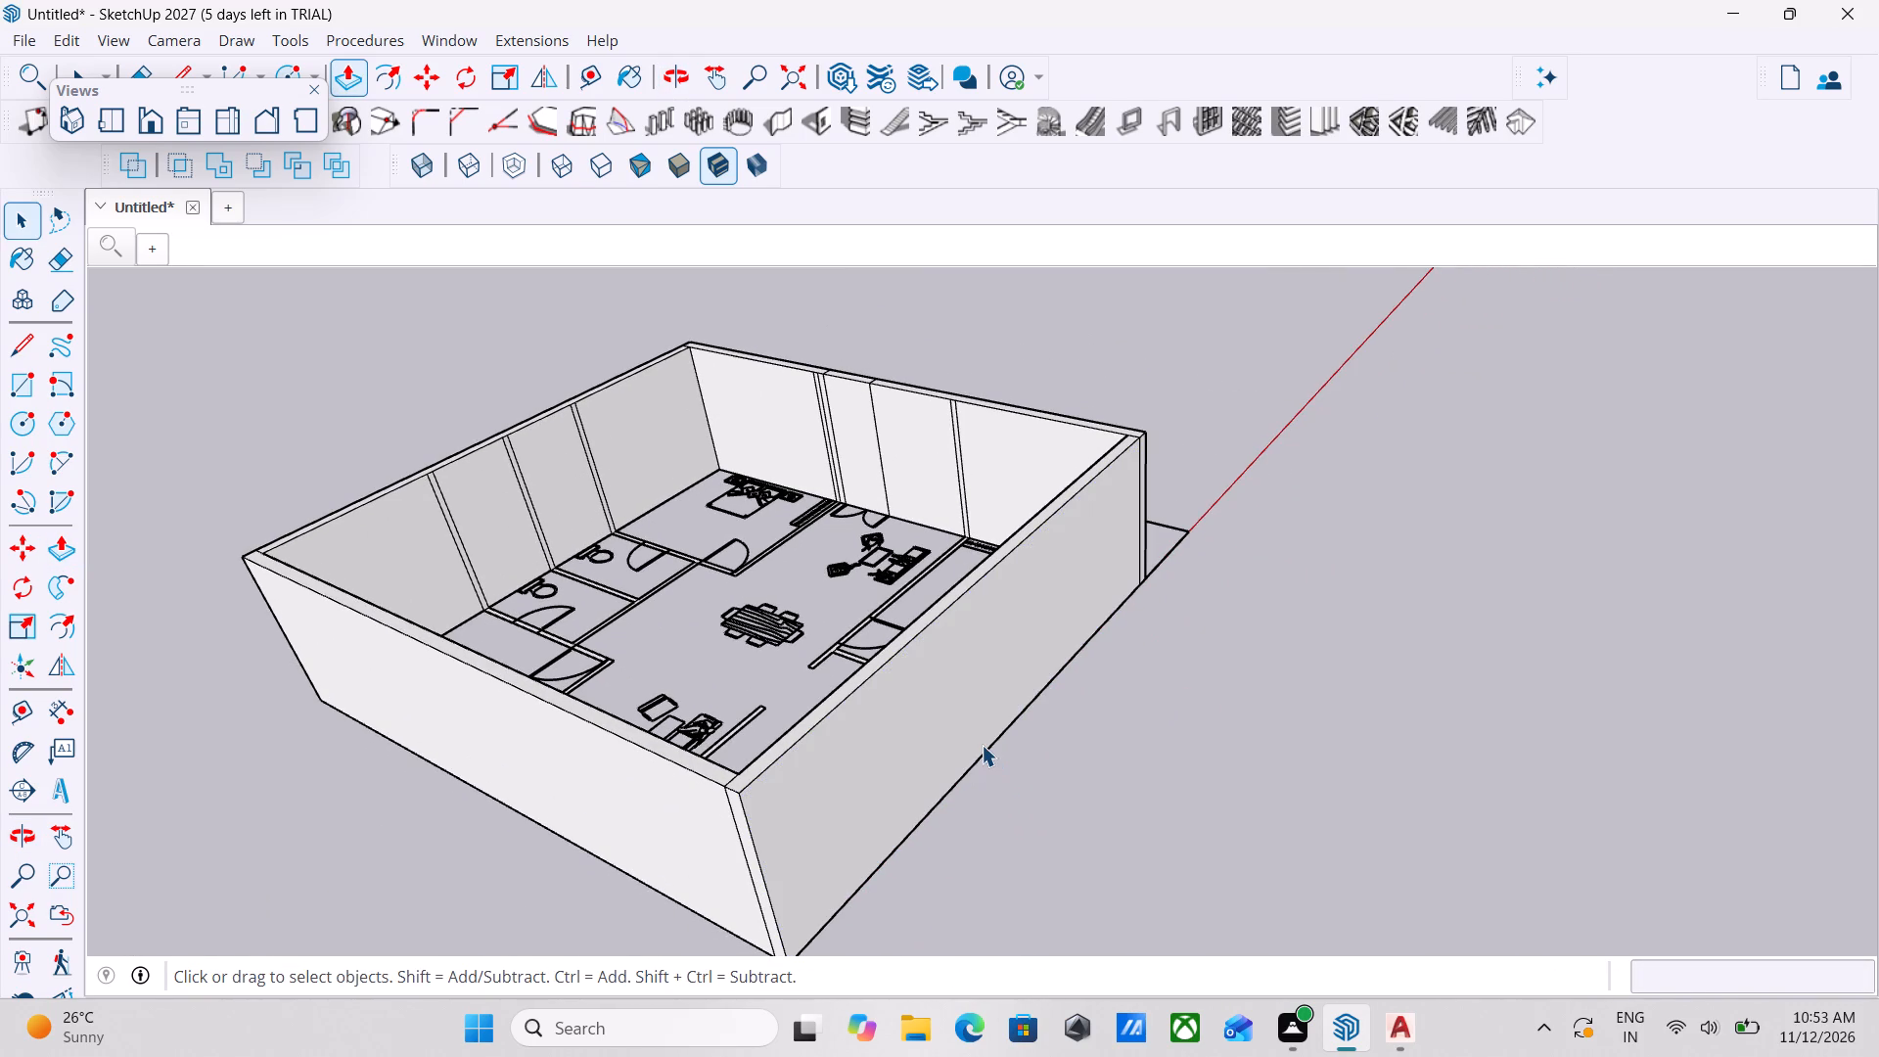
middle_drag(996, 797, 562, 942)
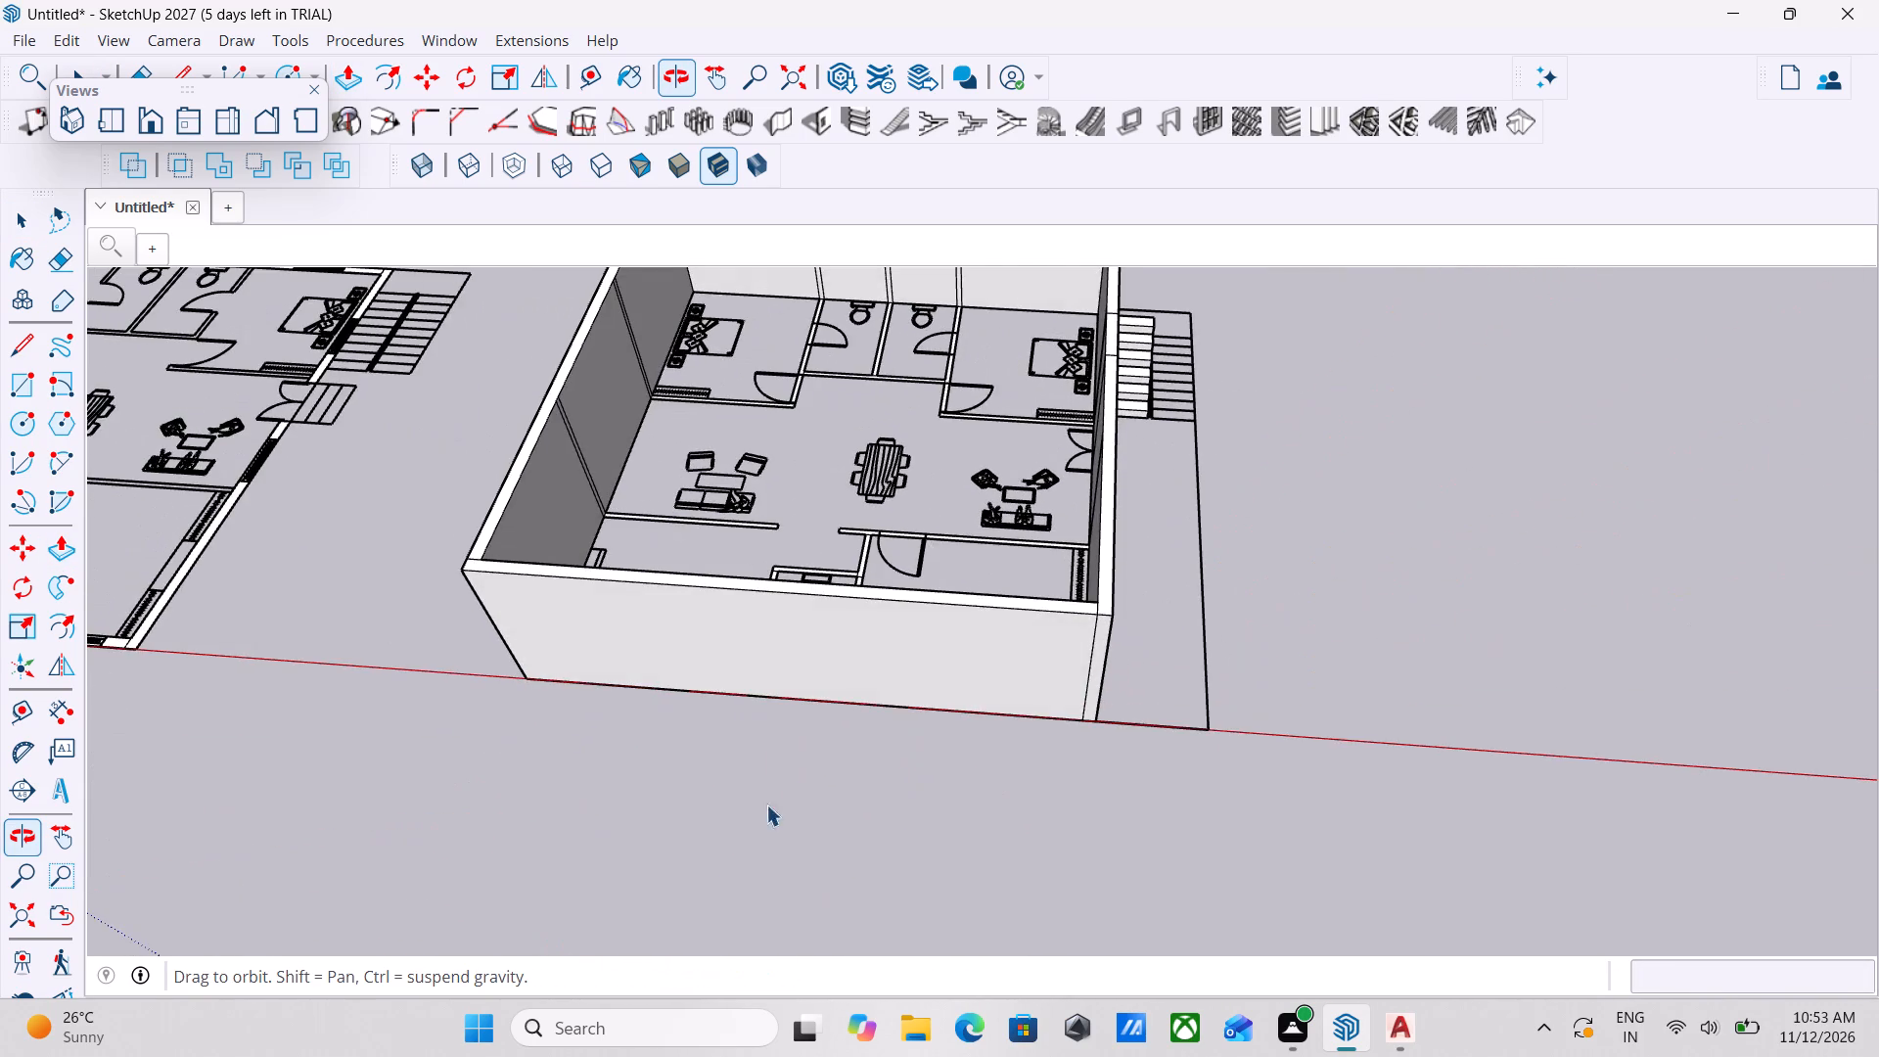
middle_drag(828, 737, 766, 1008)
scroll(858, 669, up, 10)
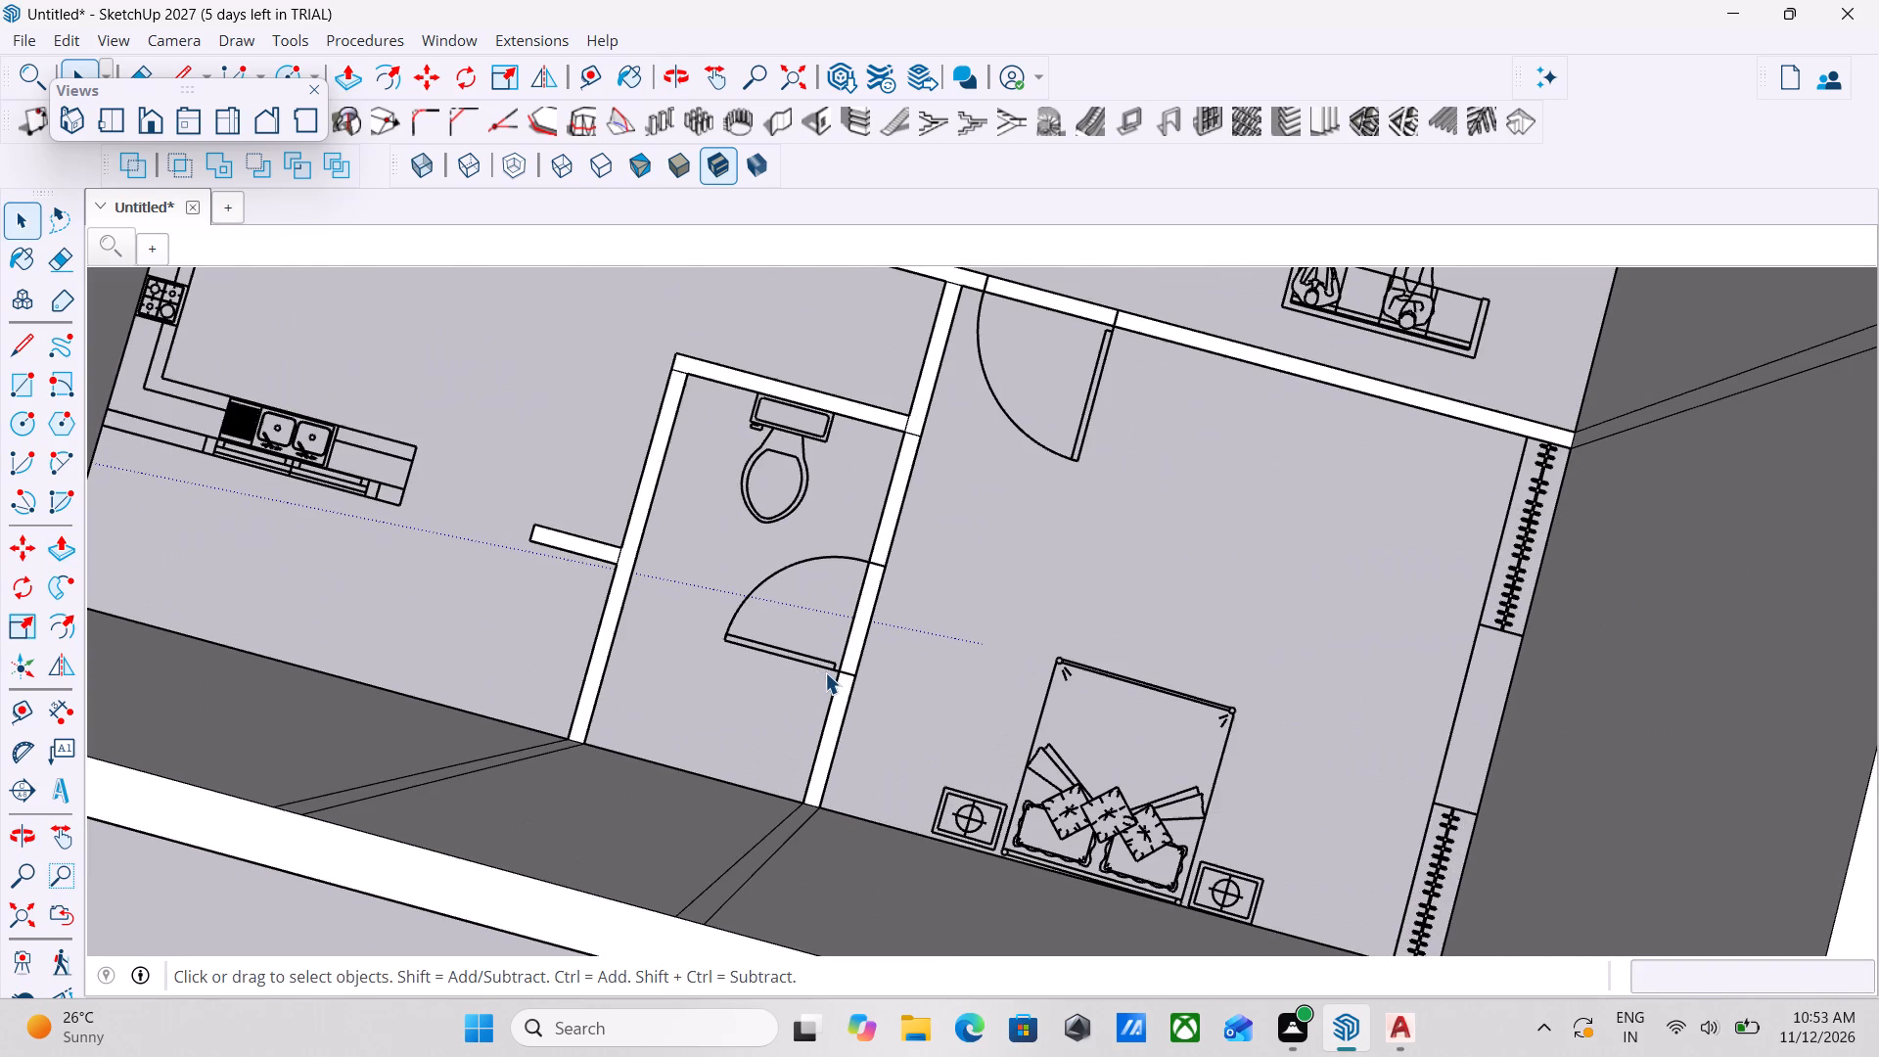
key(p)
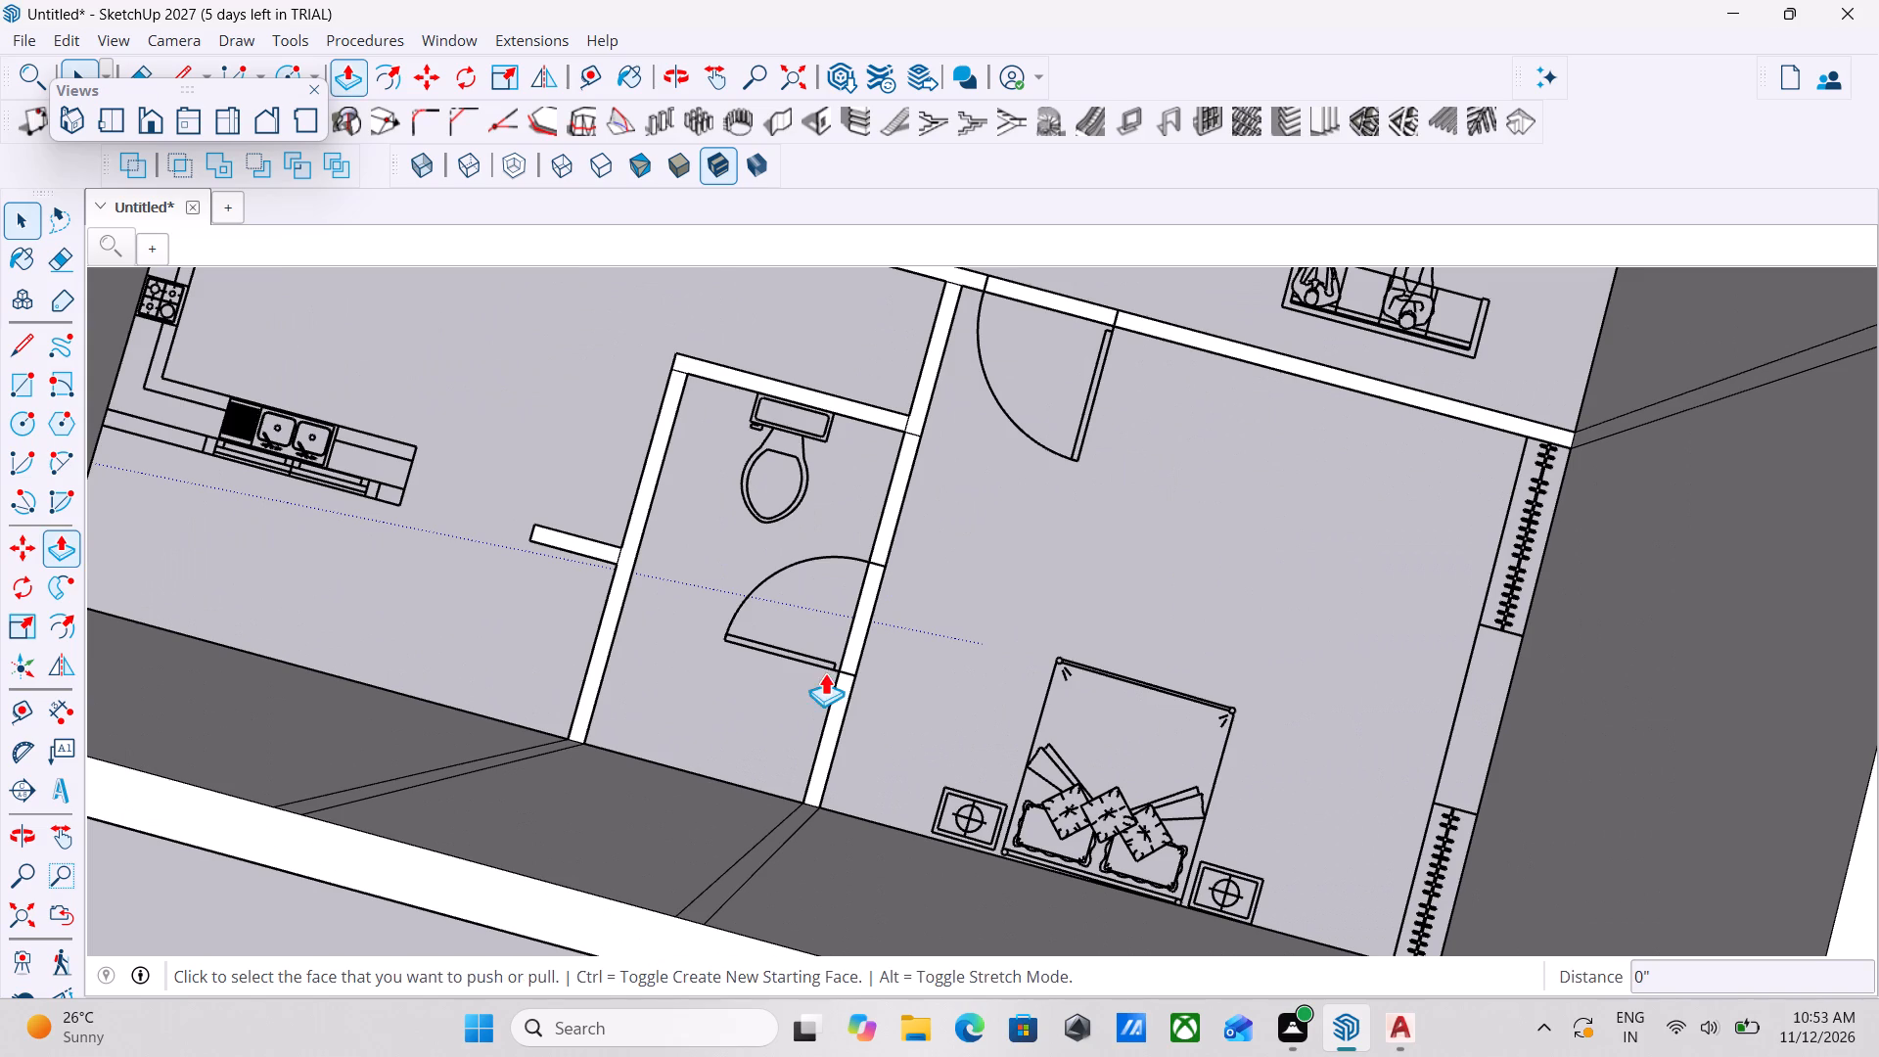
scroll(870, 611, up, 2)
click(870, 611)
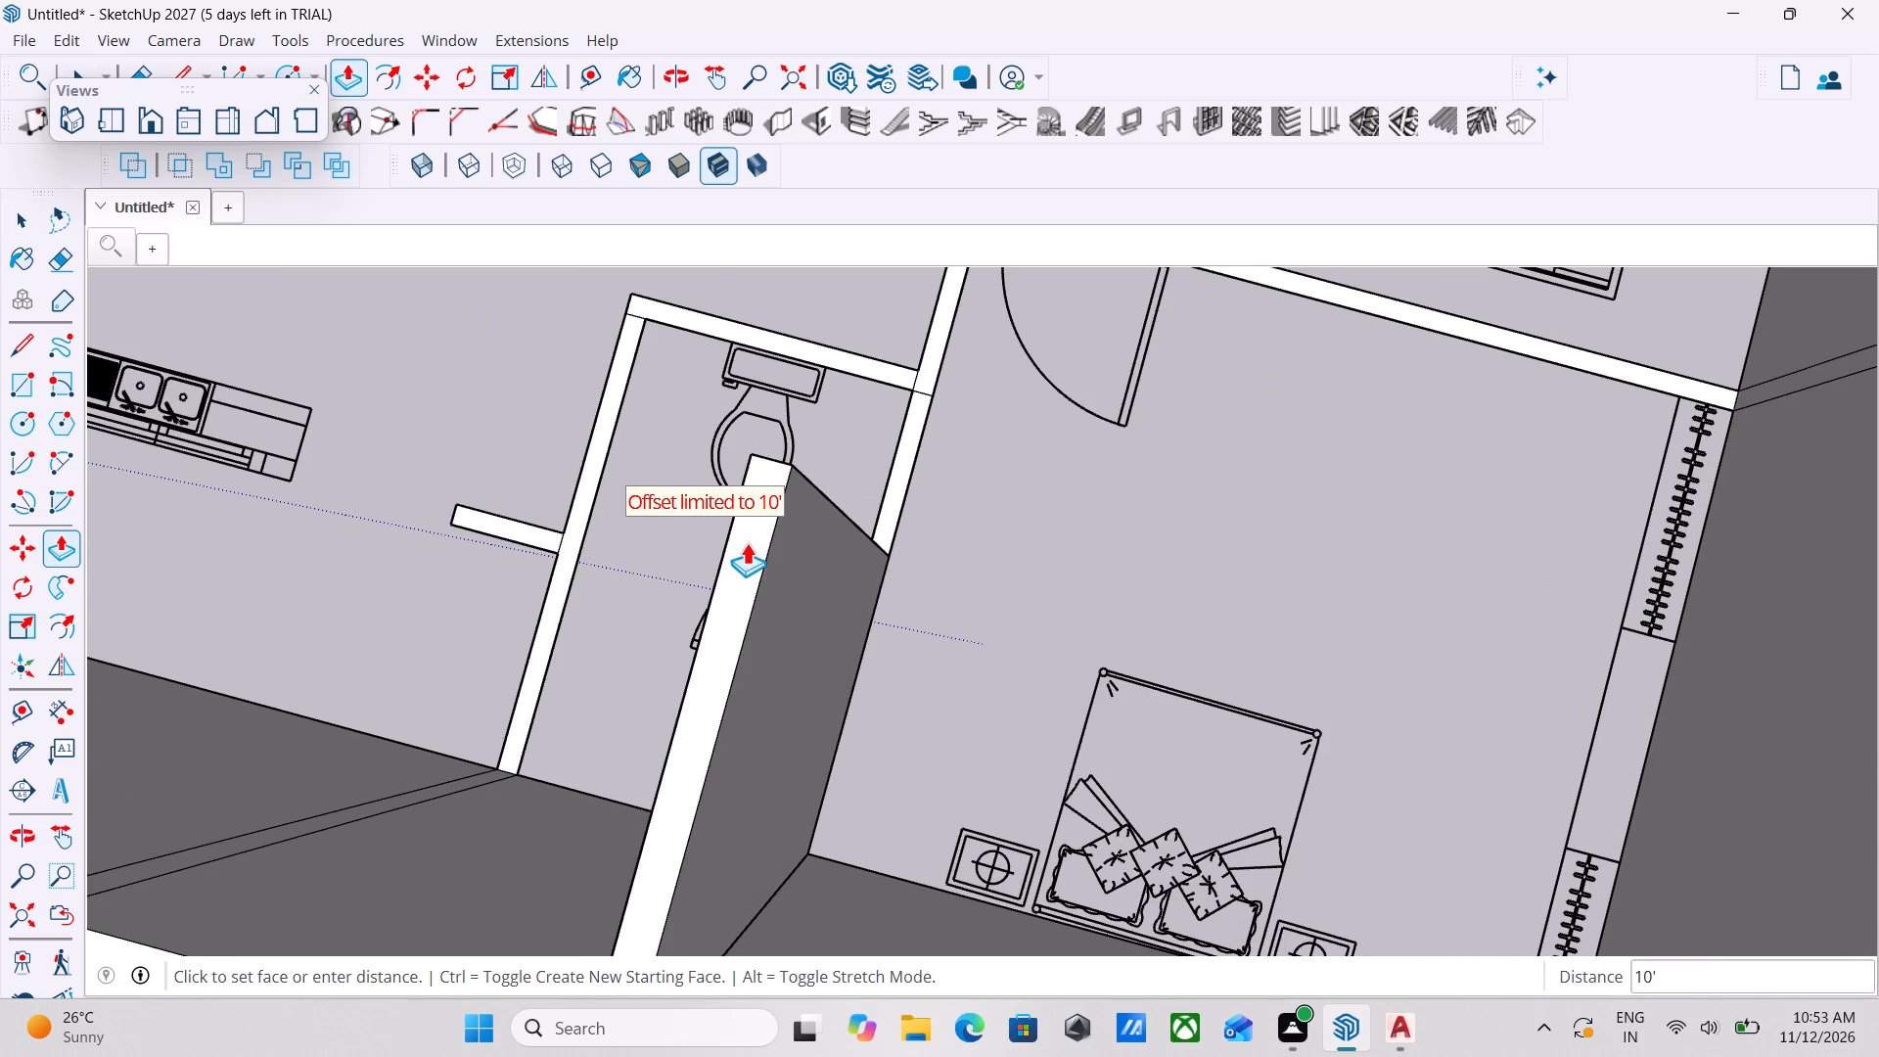
click(758, 547)
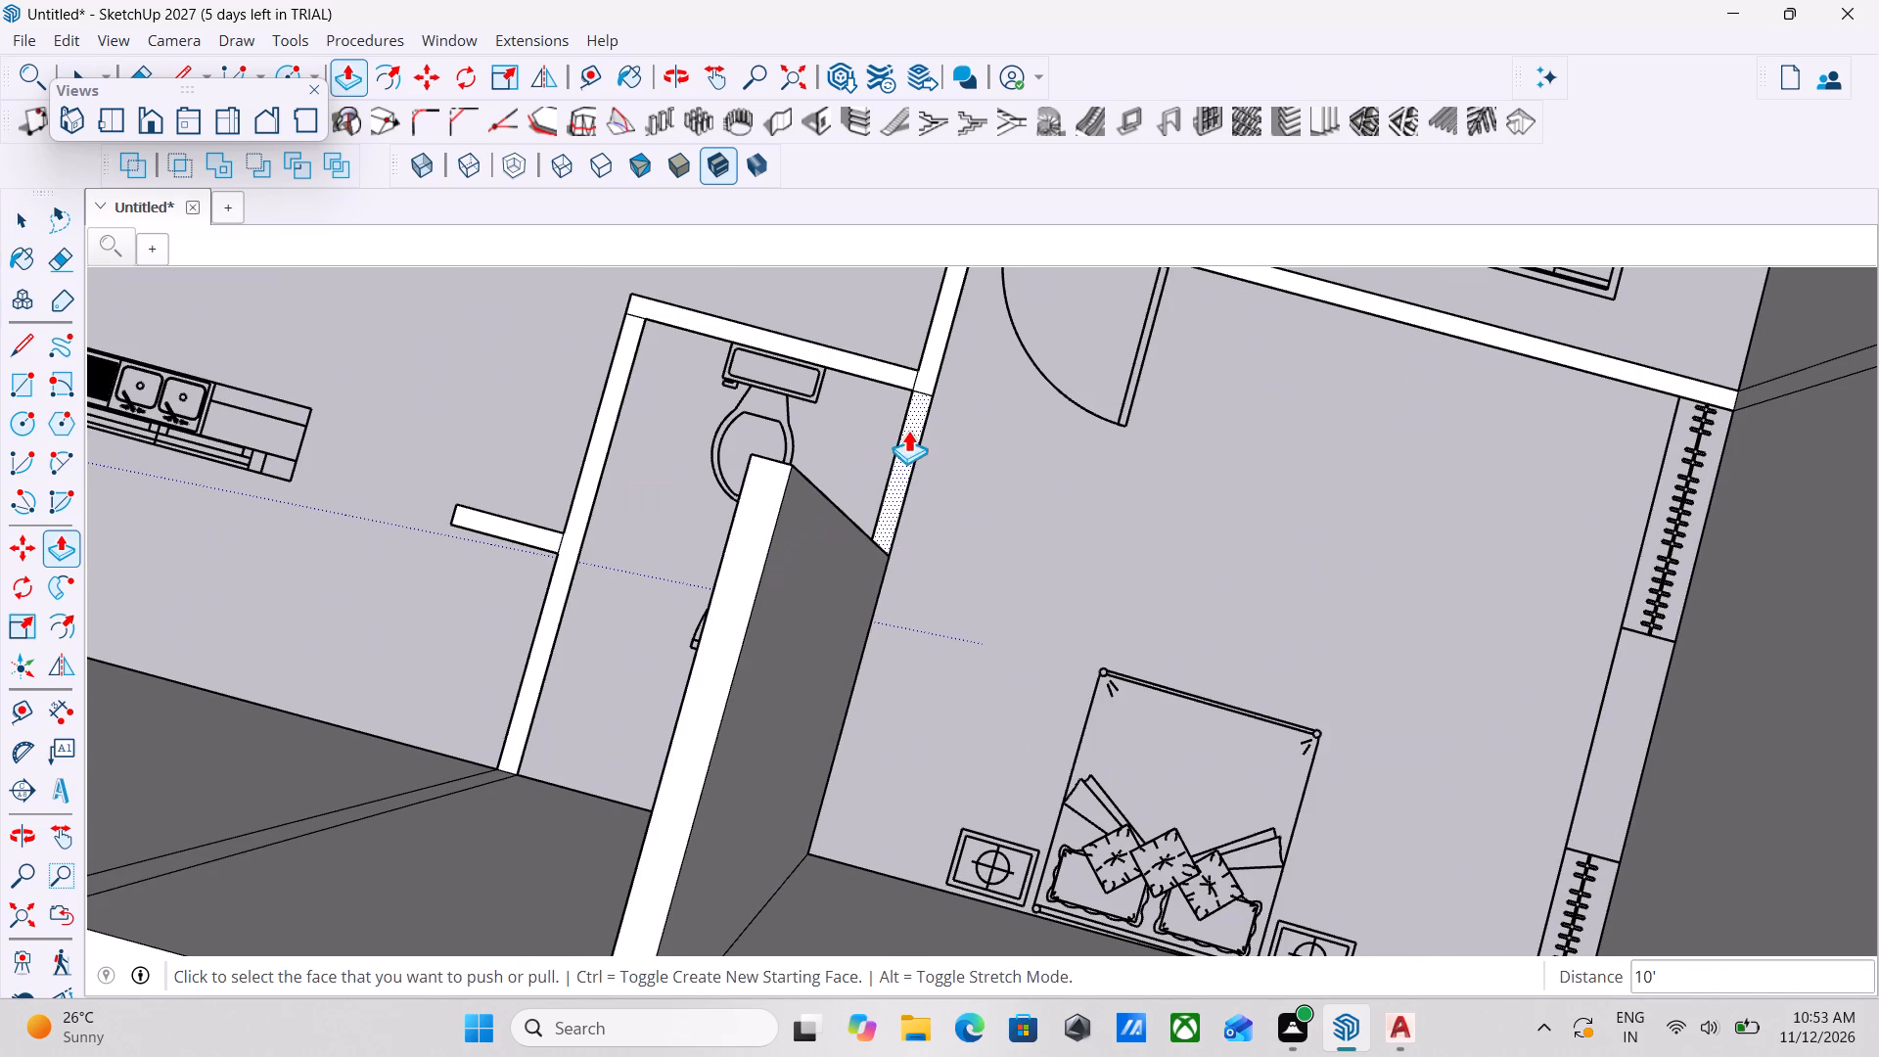
click(908, 430)
click(435, 371)
scroll(1194, 496, down, 3)
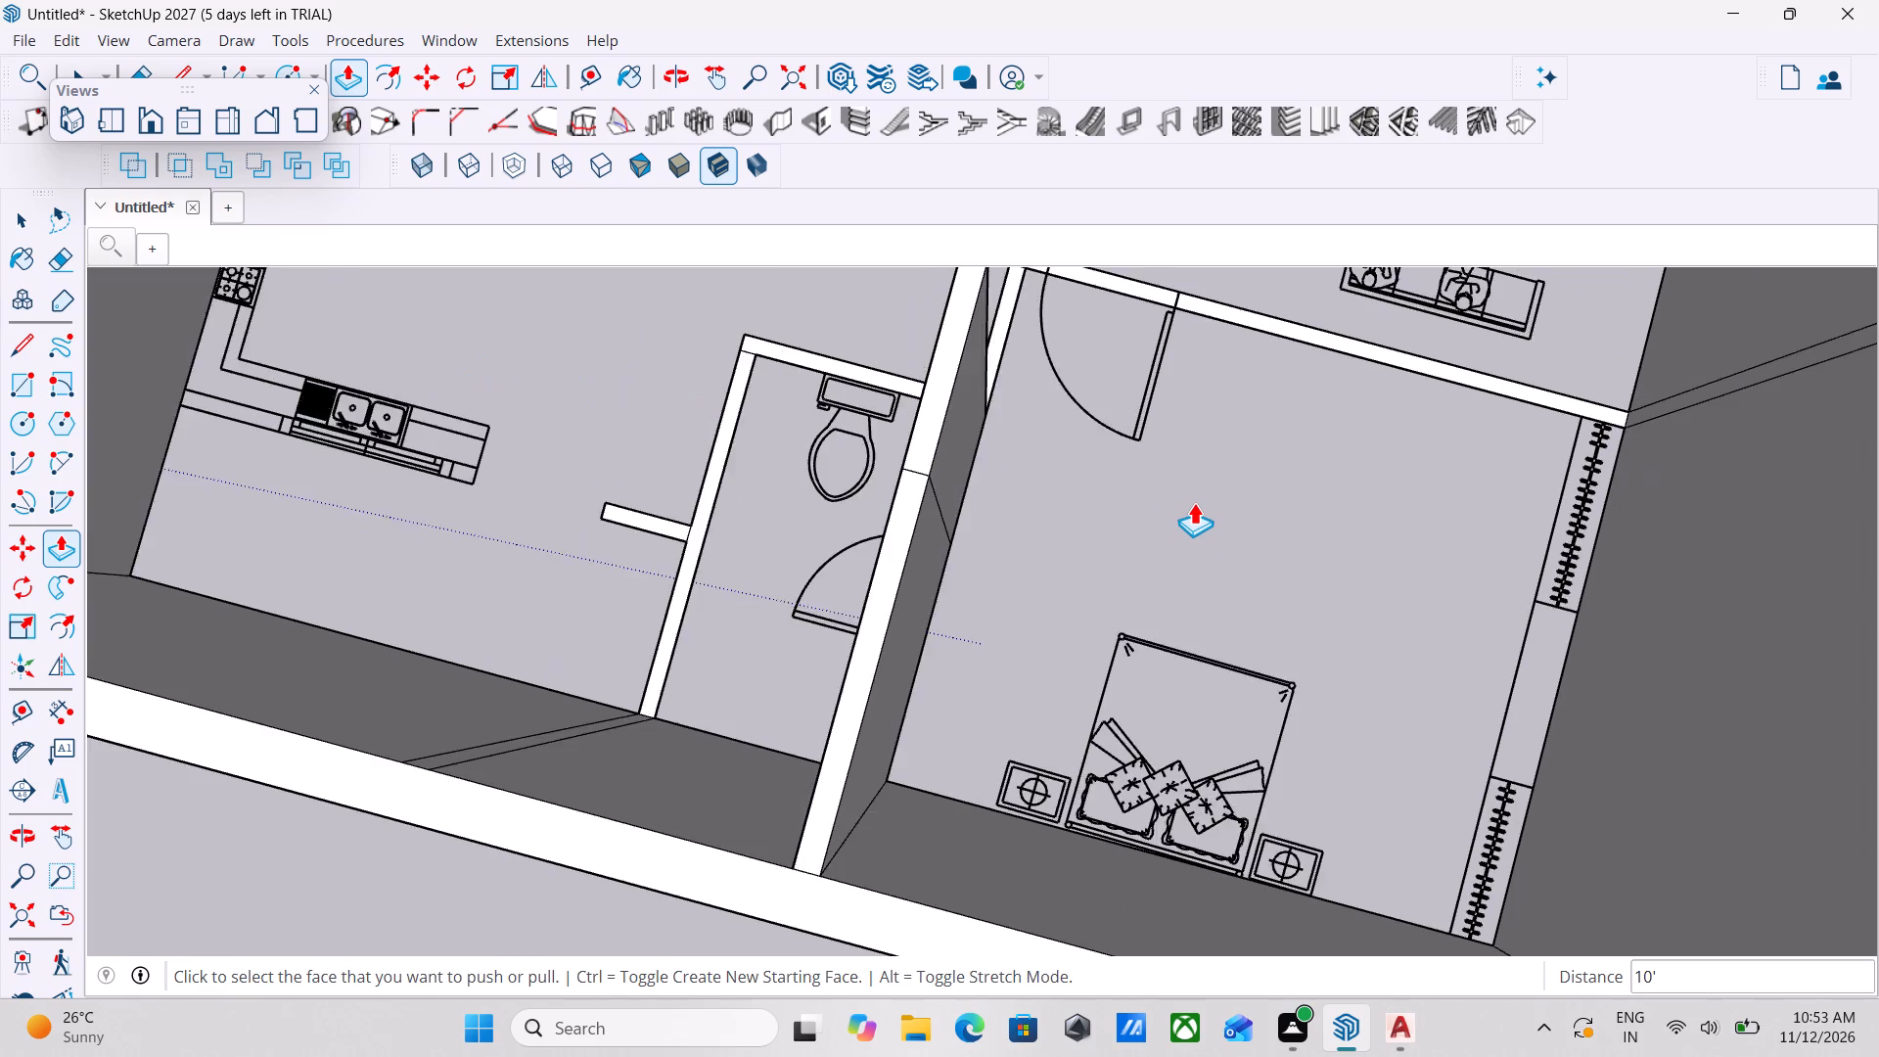
Push/pull the interior wall between the large bedroom and the living area up 10'.
scroll(1194, 502, down, 6)
click(1239, 382)
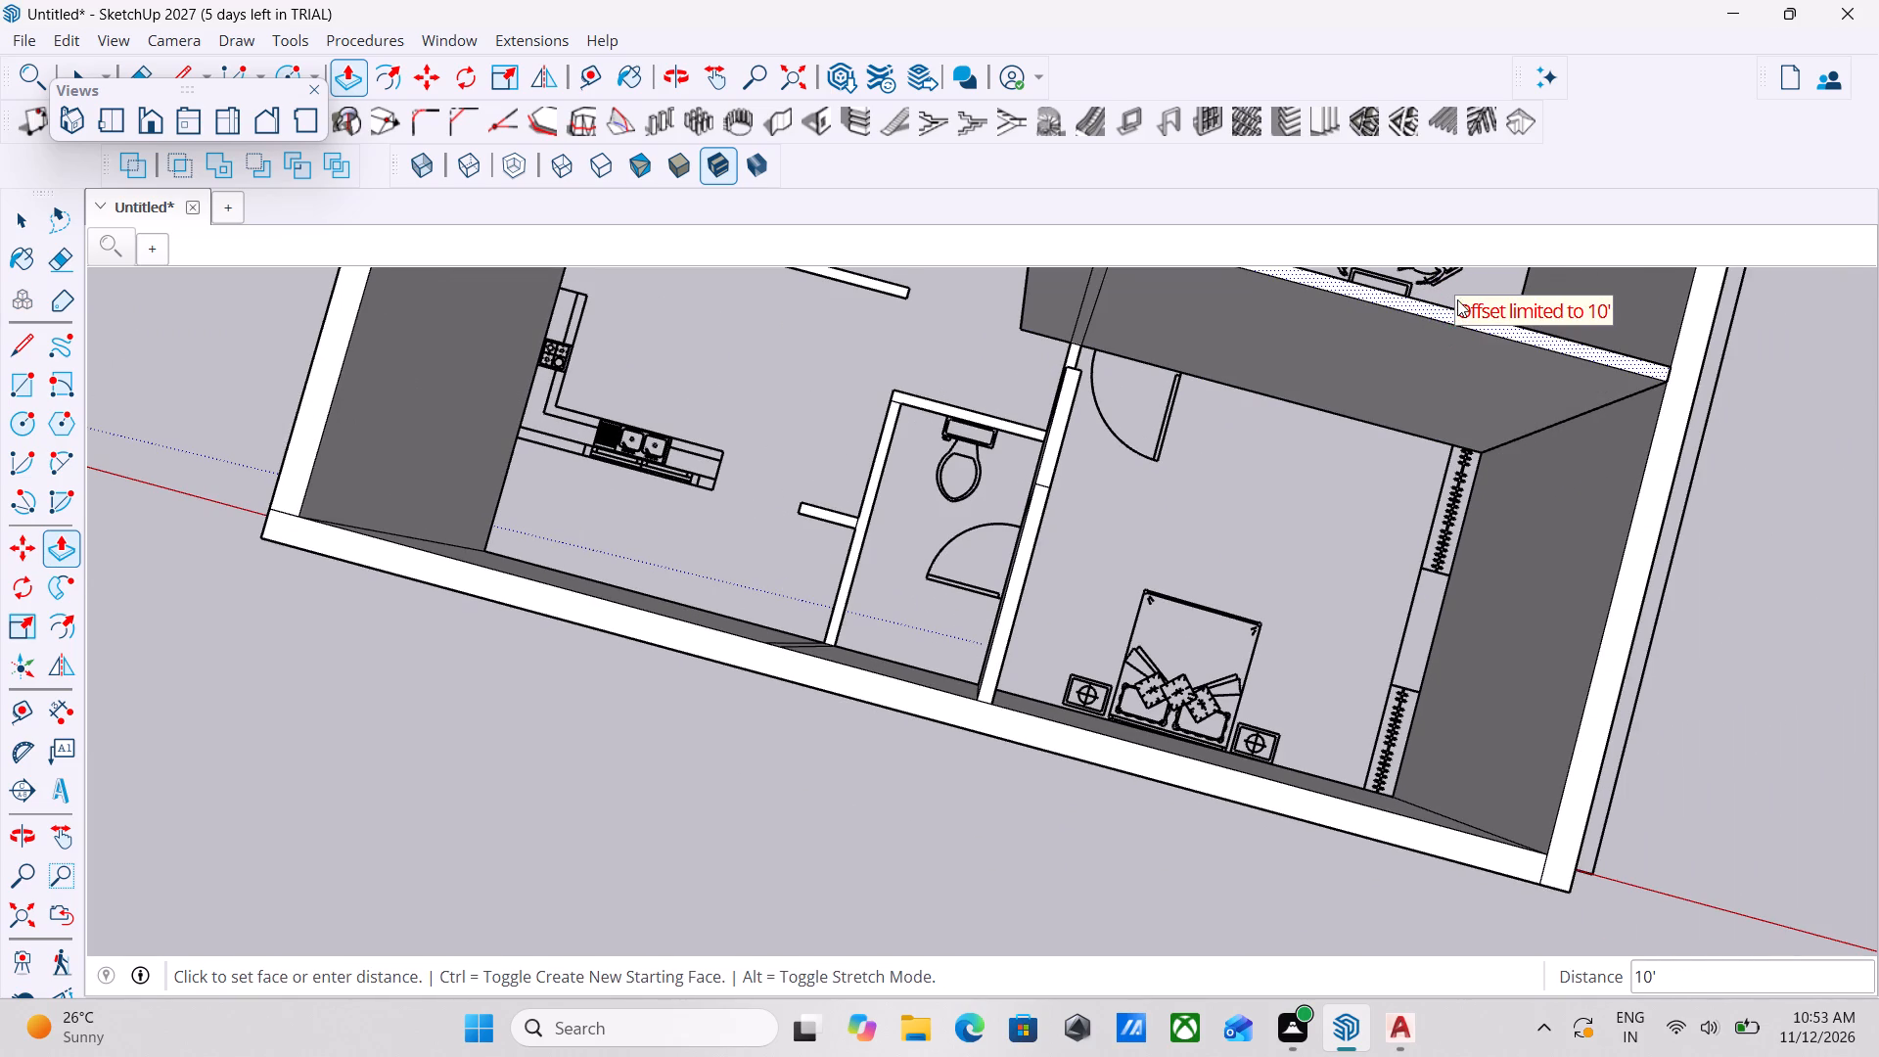
click(1460, 296)
scroll(1151, 389, up, 1)
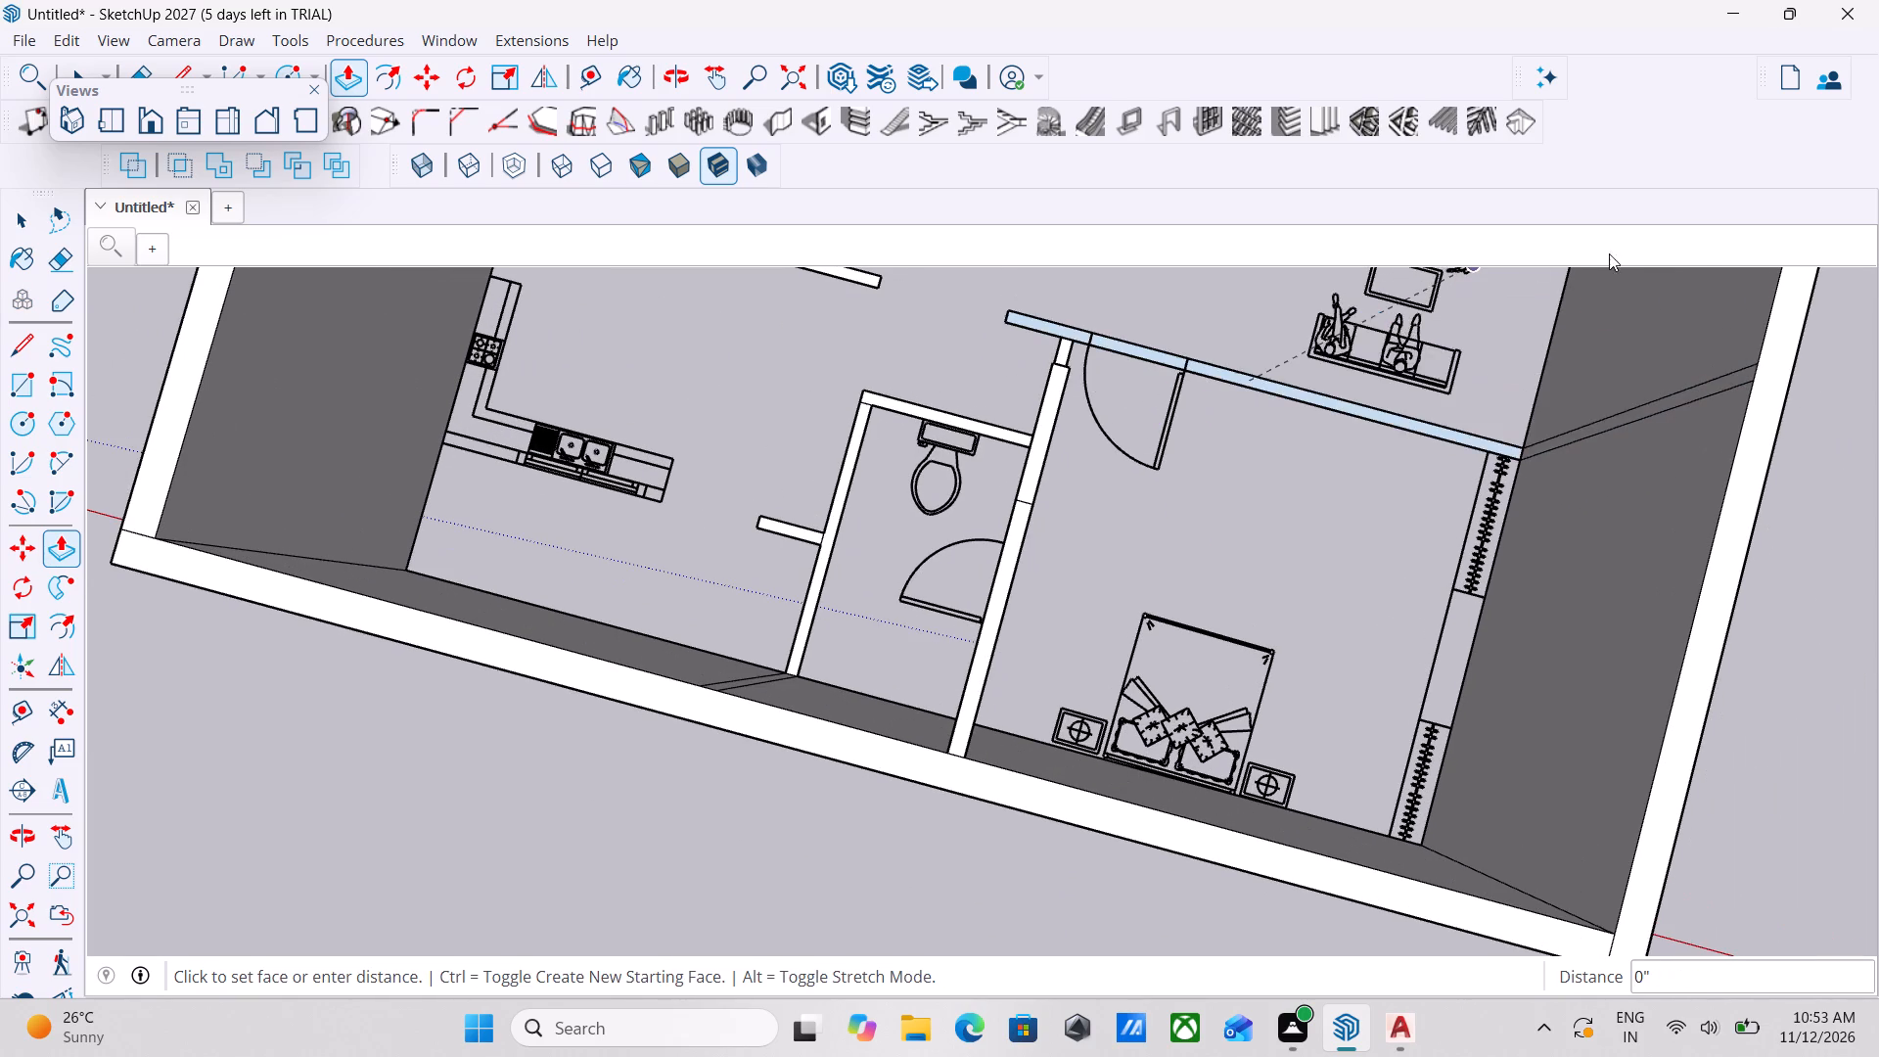
click(1667, 314)
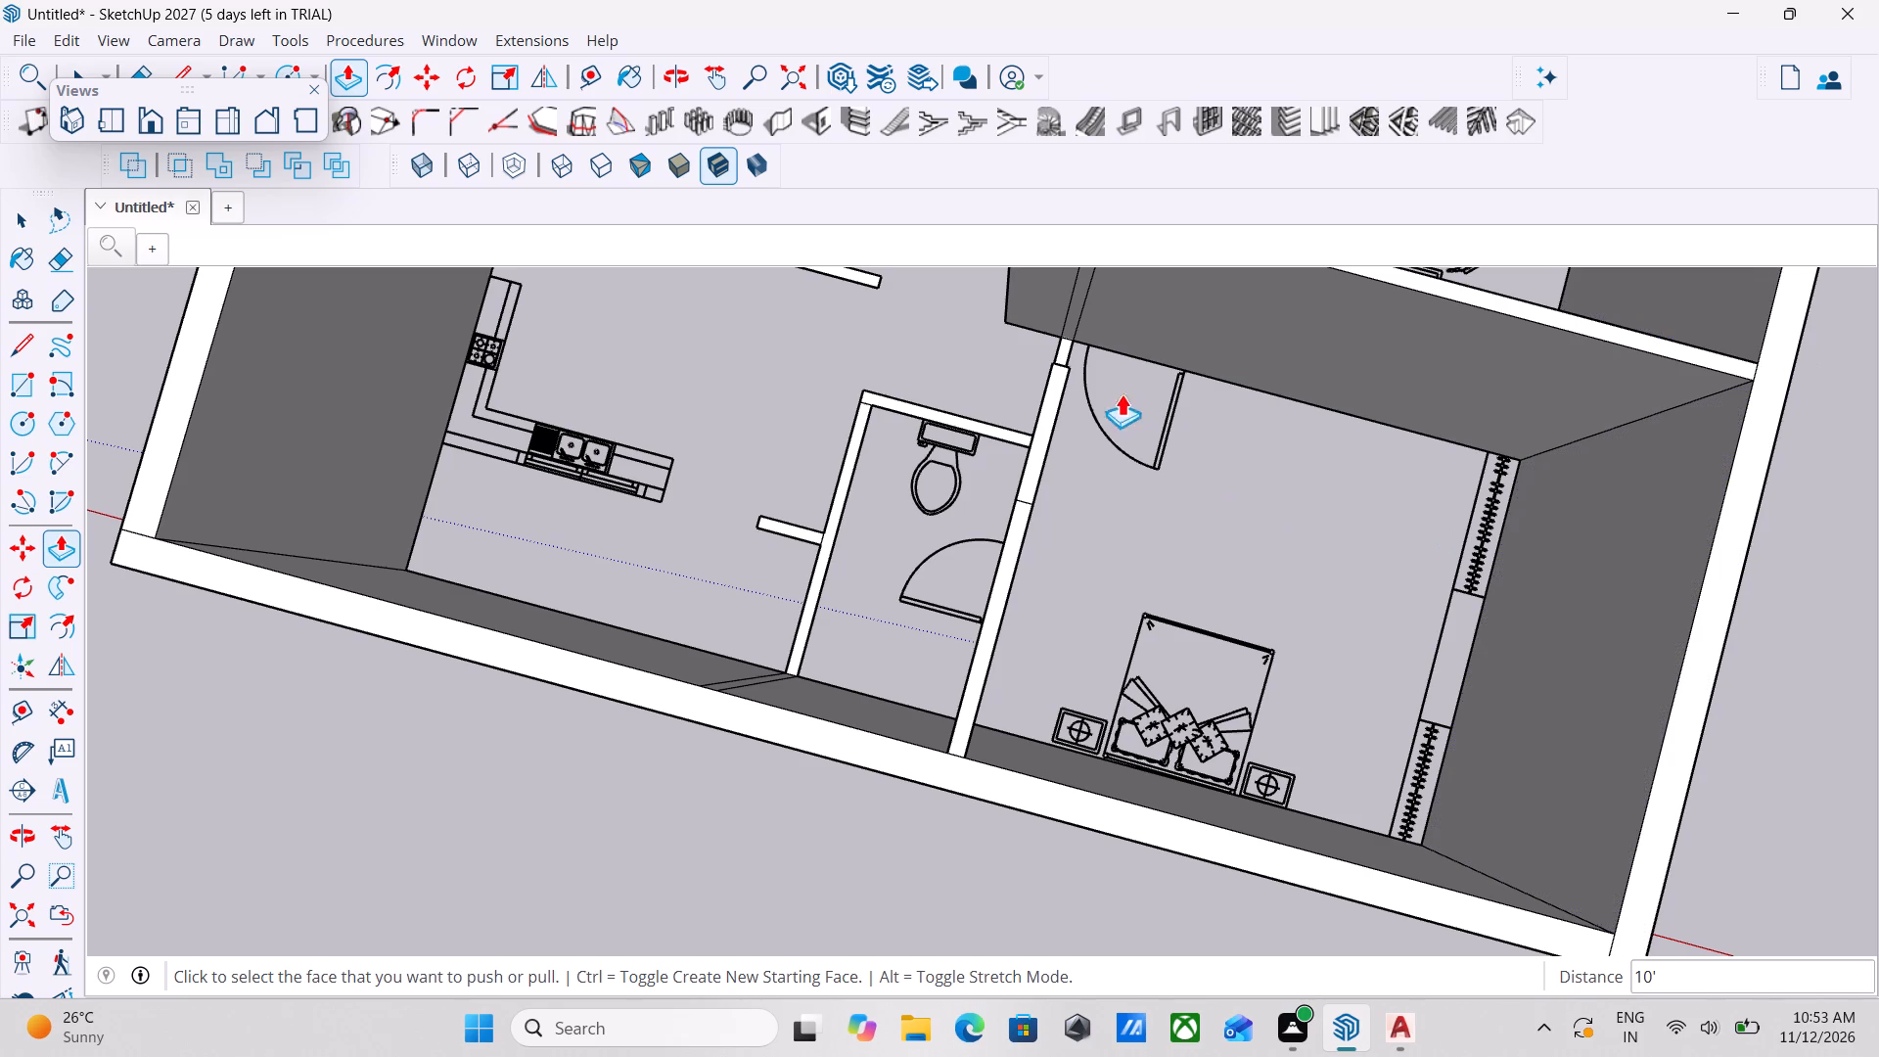
Push/pull the short wall segment joining the bathroom corner to the large bedroom's living-side wall up 10'.
scroll(1054, 360, down, 2)
click(1065, 353)
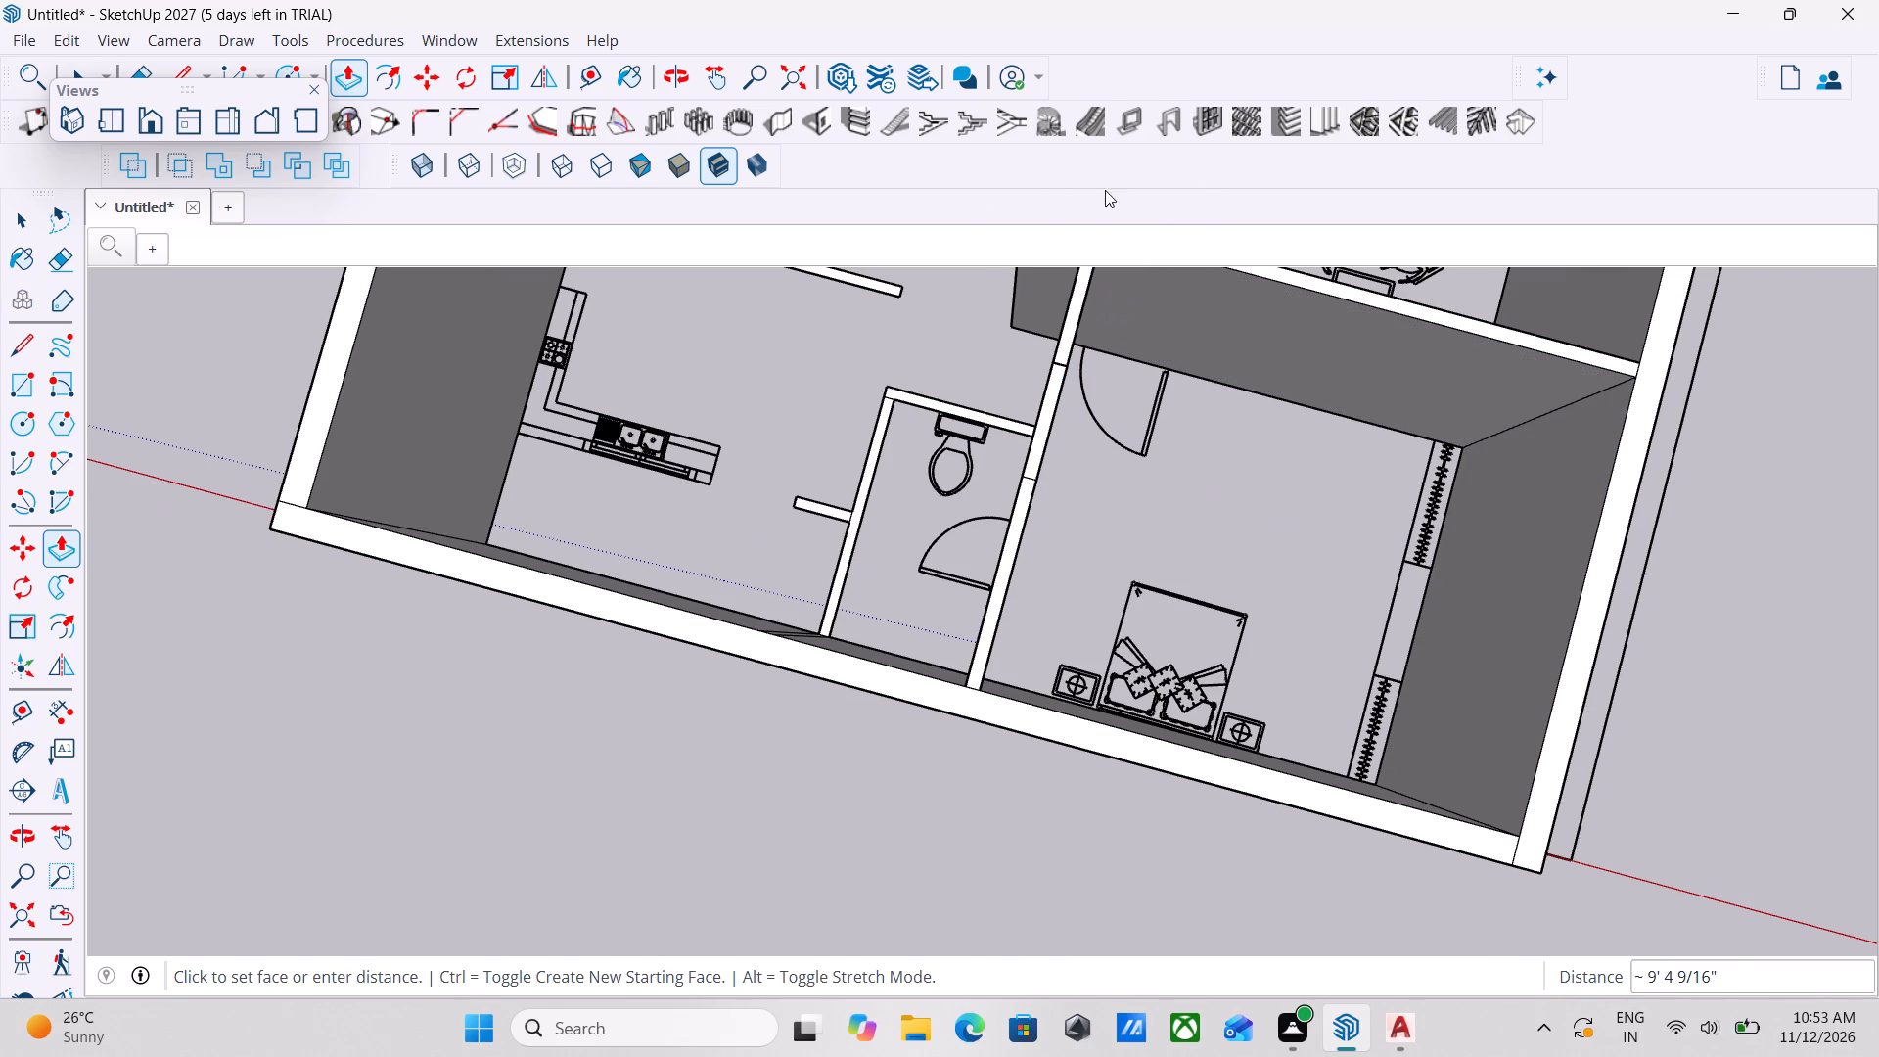
scroll(936, 454, down, 3)
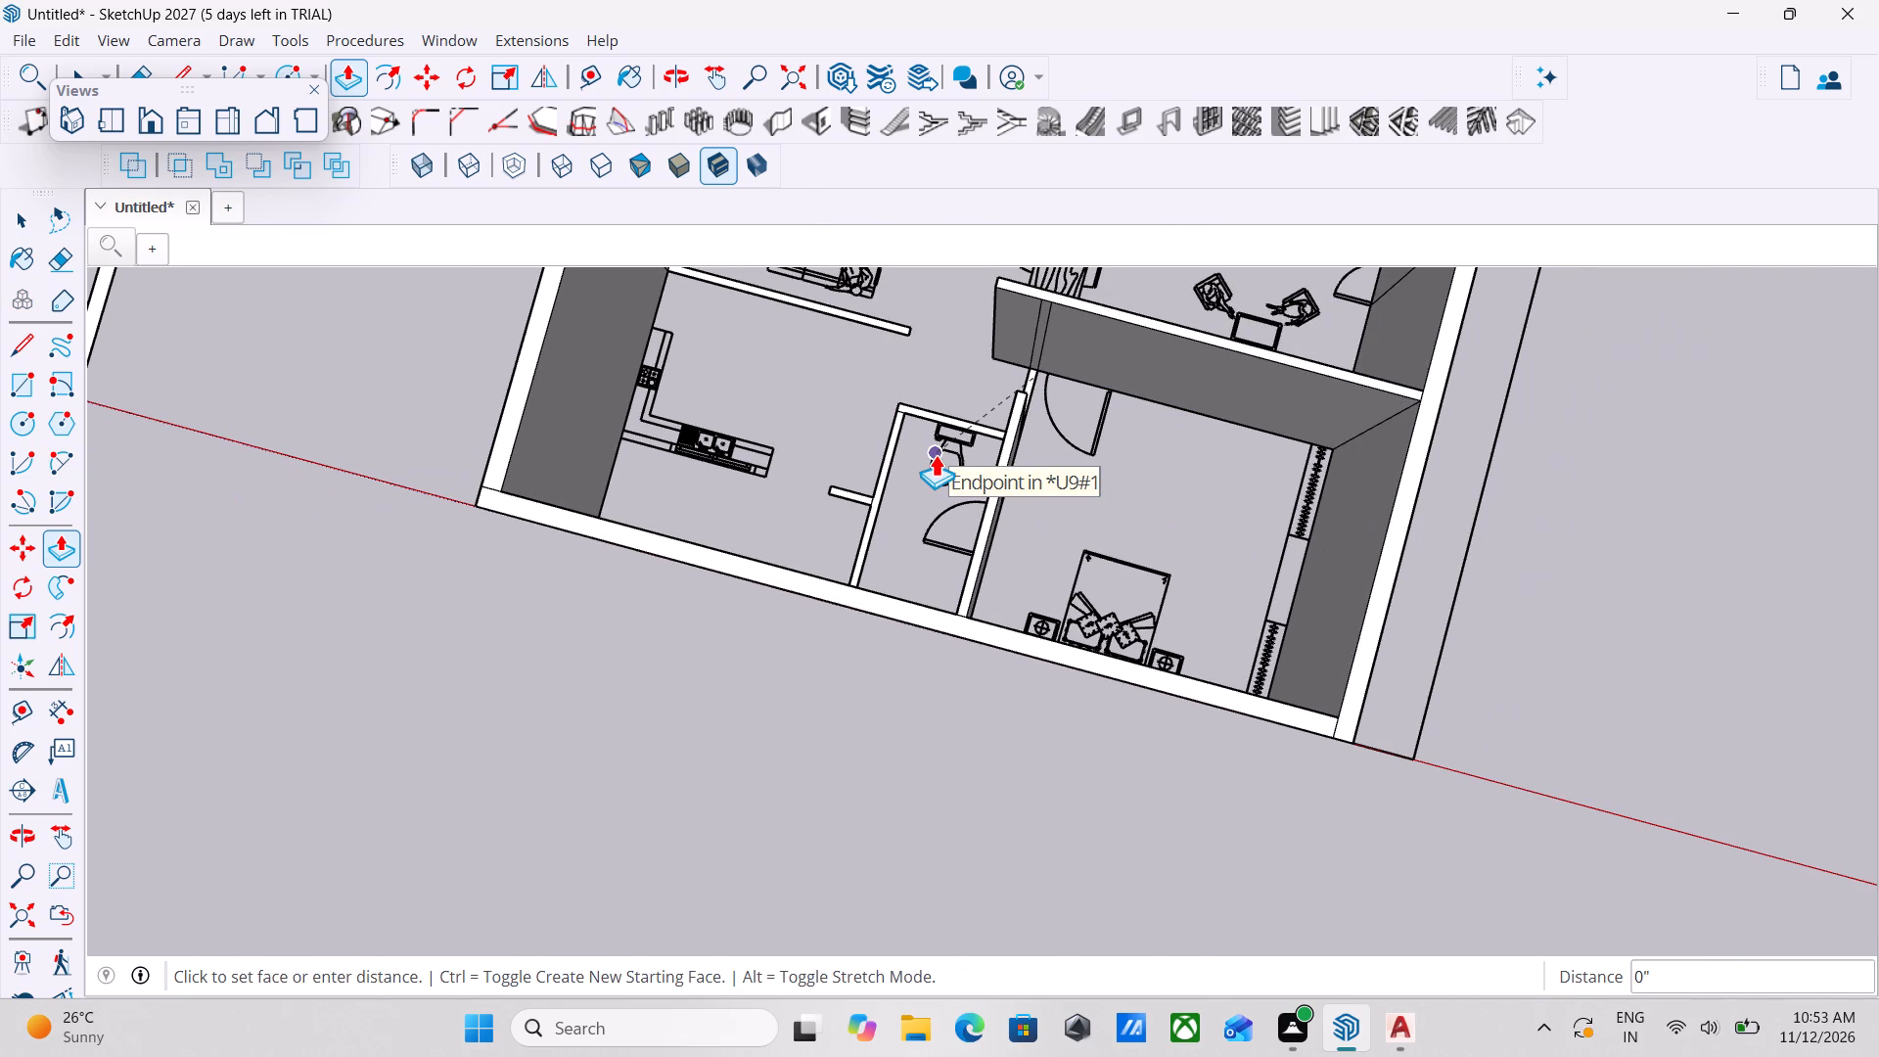
shift+middle_drag(936, 454, 1115, 713)
middle_drag(1118, 713, 1175, 802)
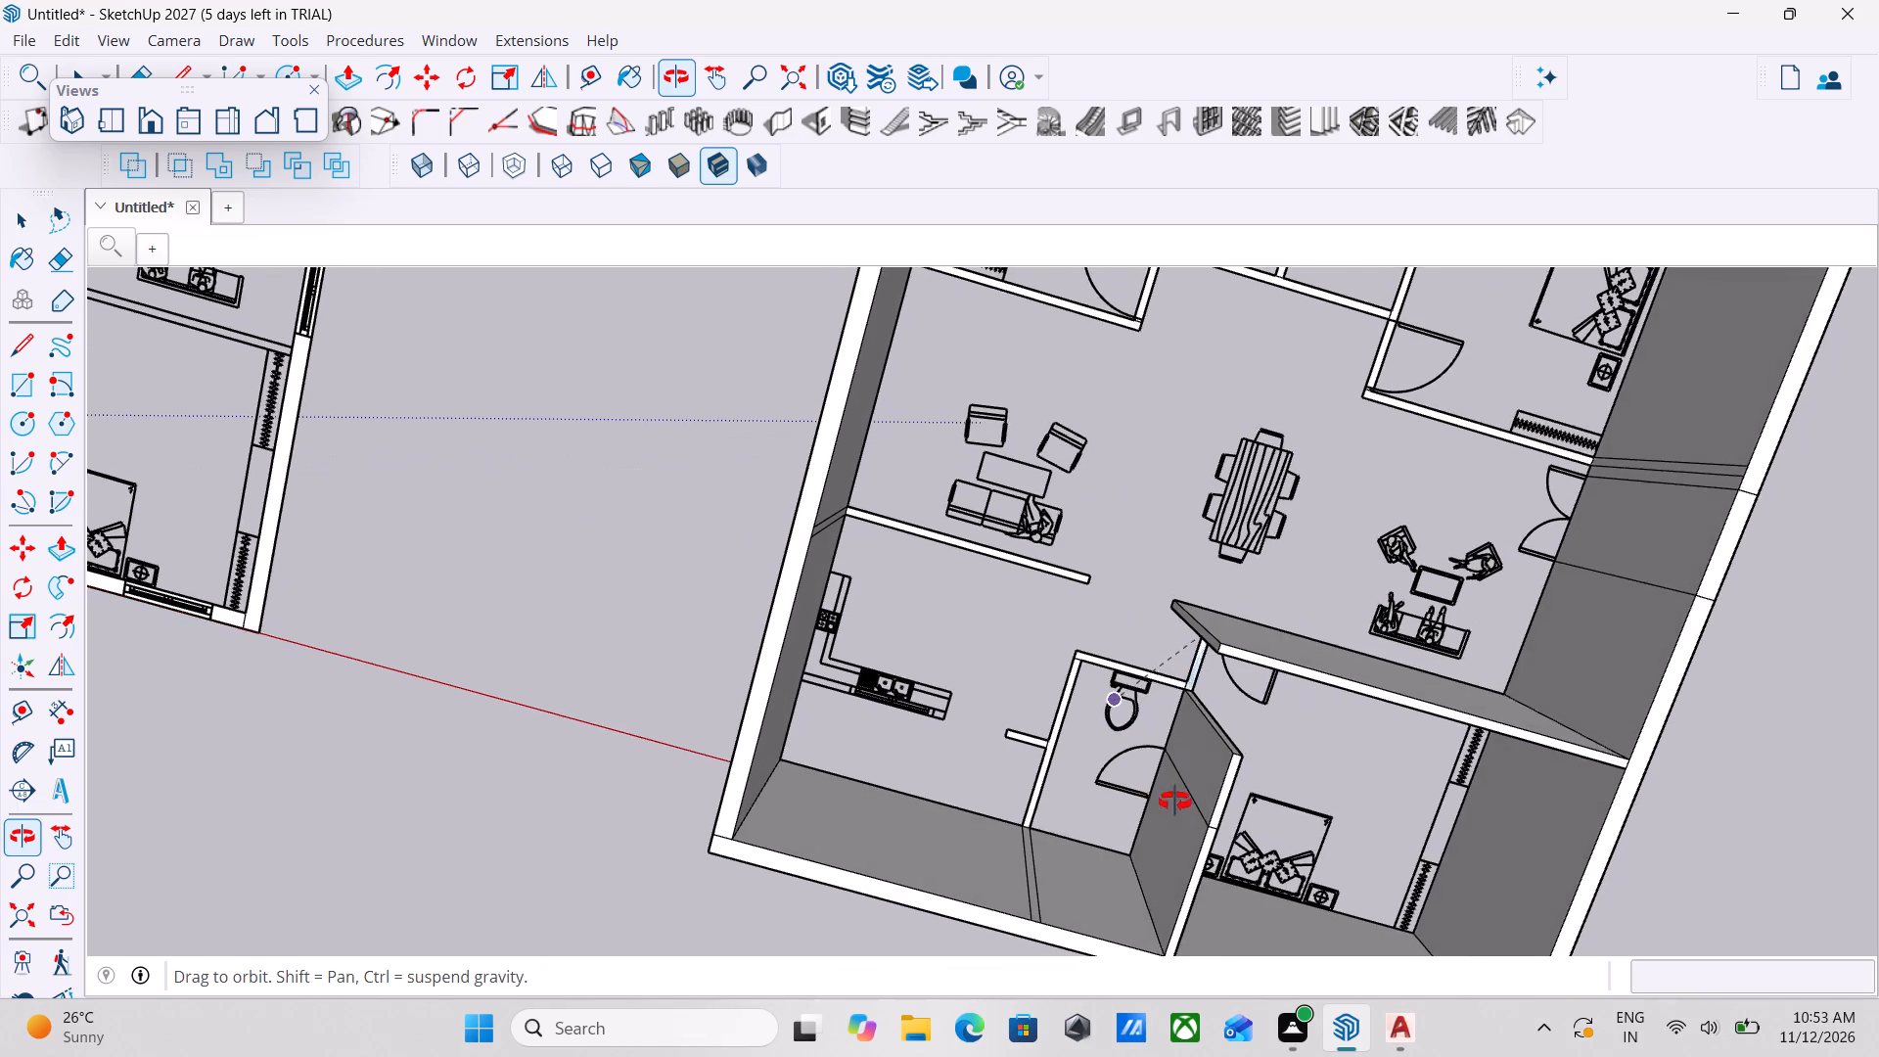
middle_drag(1175, 802, 1179, 802)
scroll(1311, 700, up, 1)
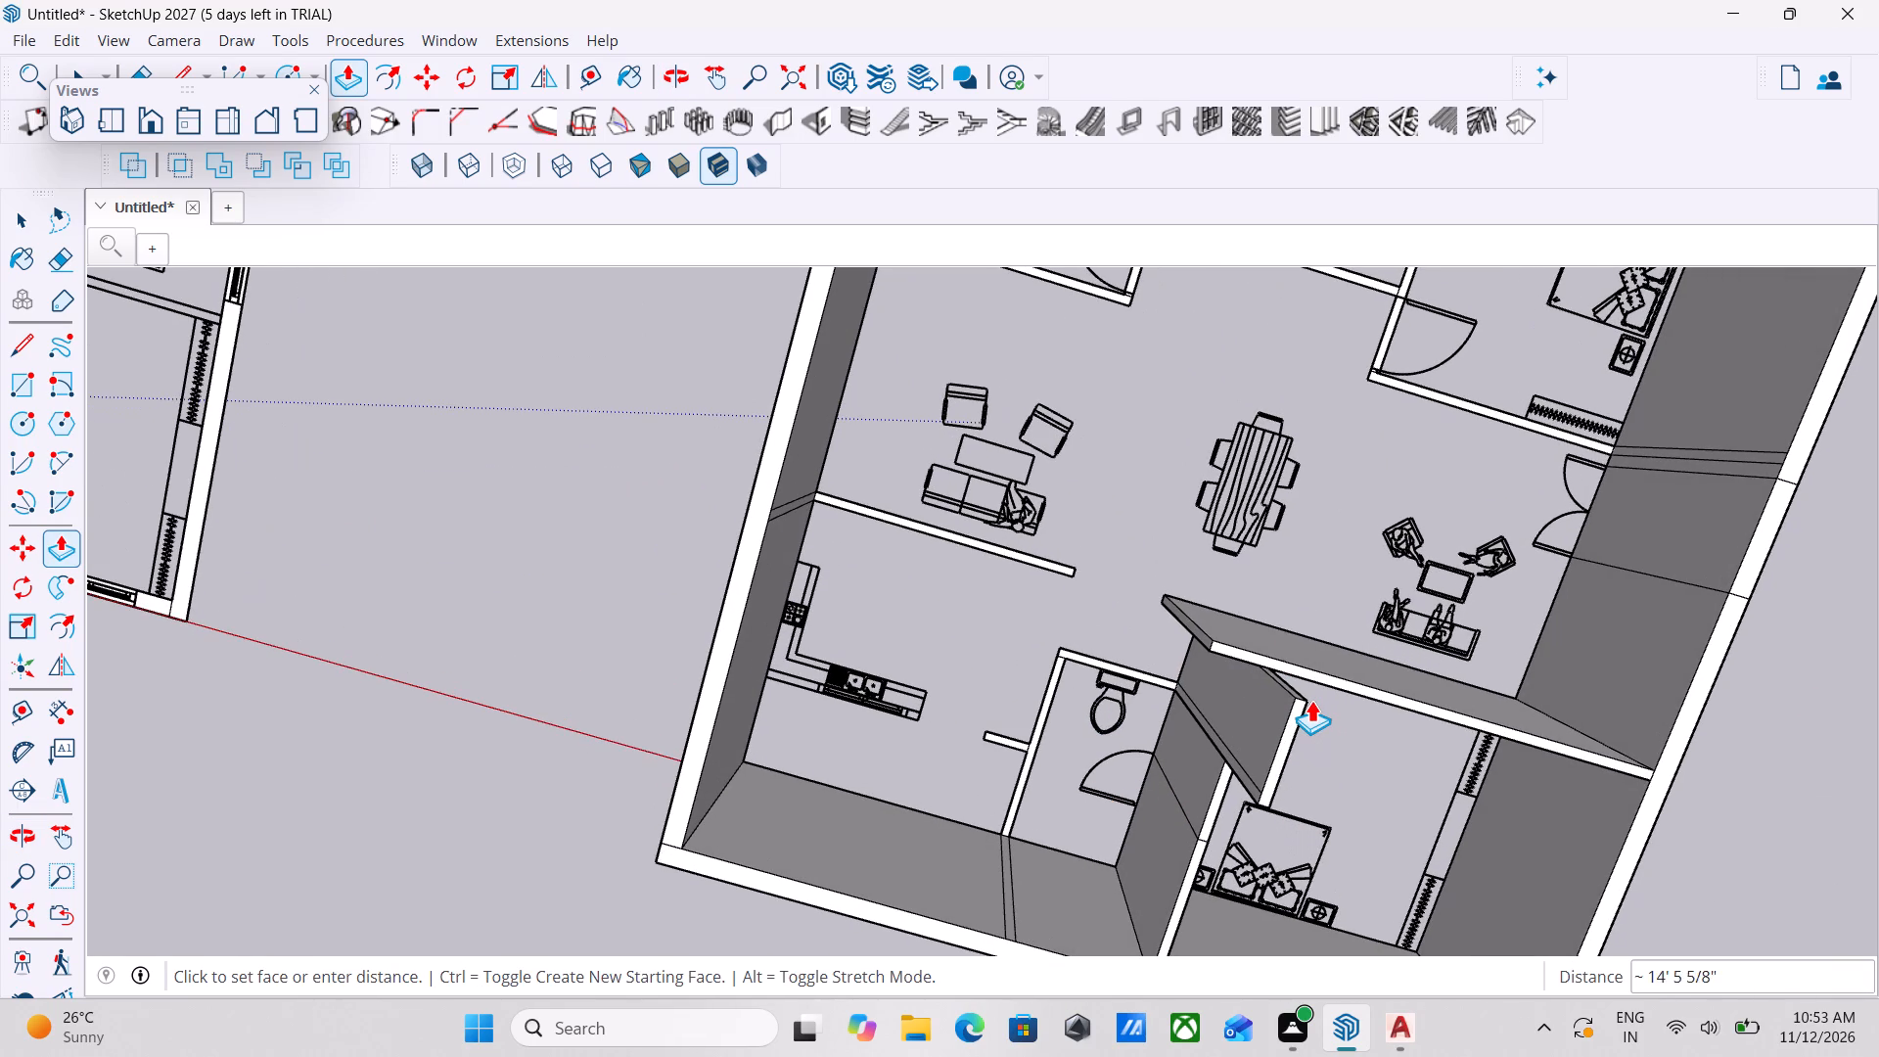
text(10')
key(Return)
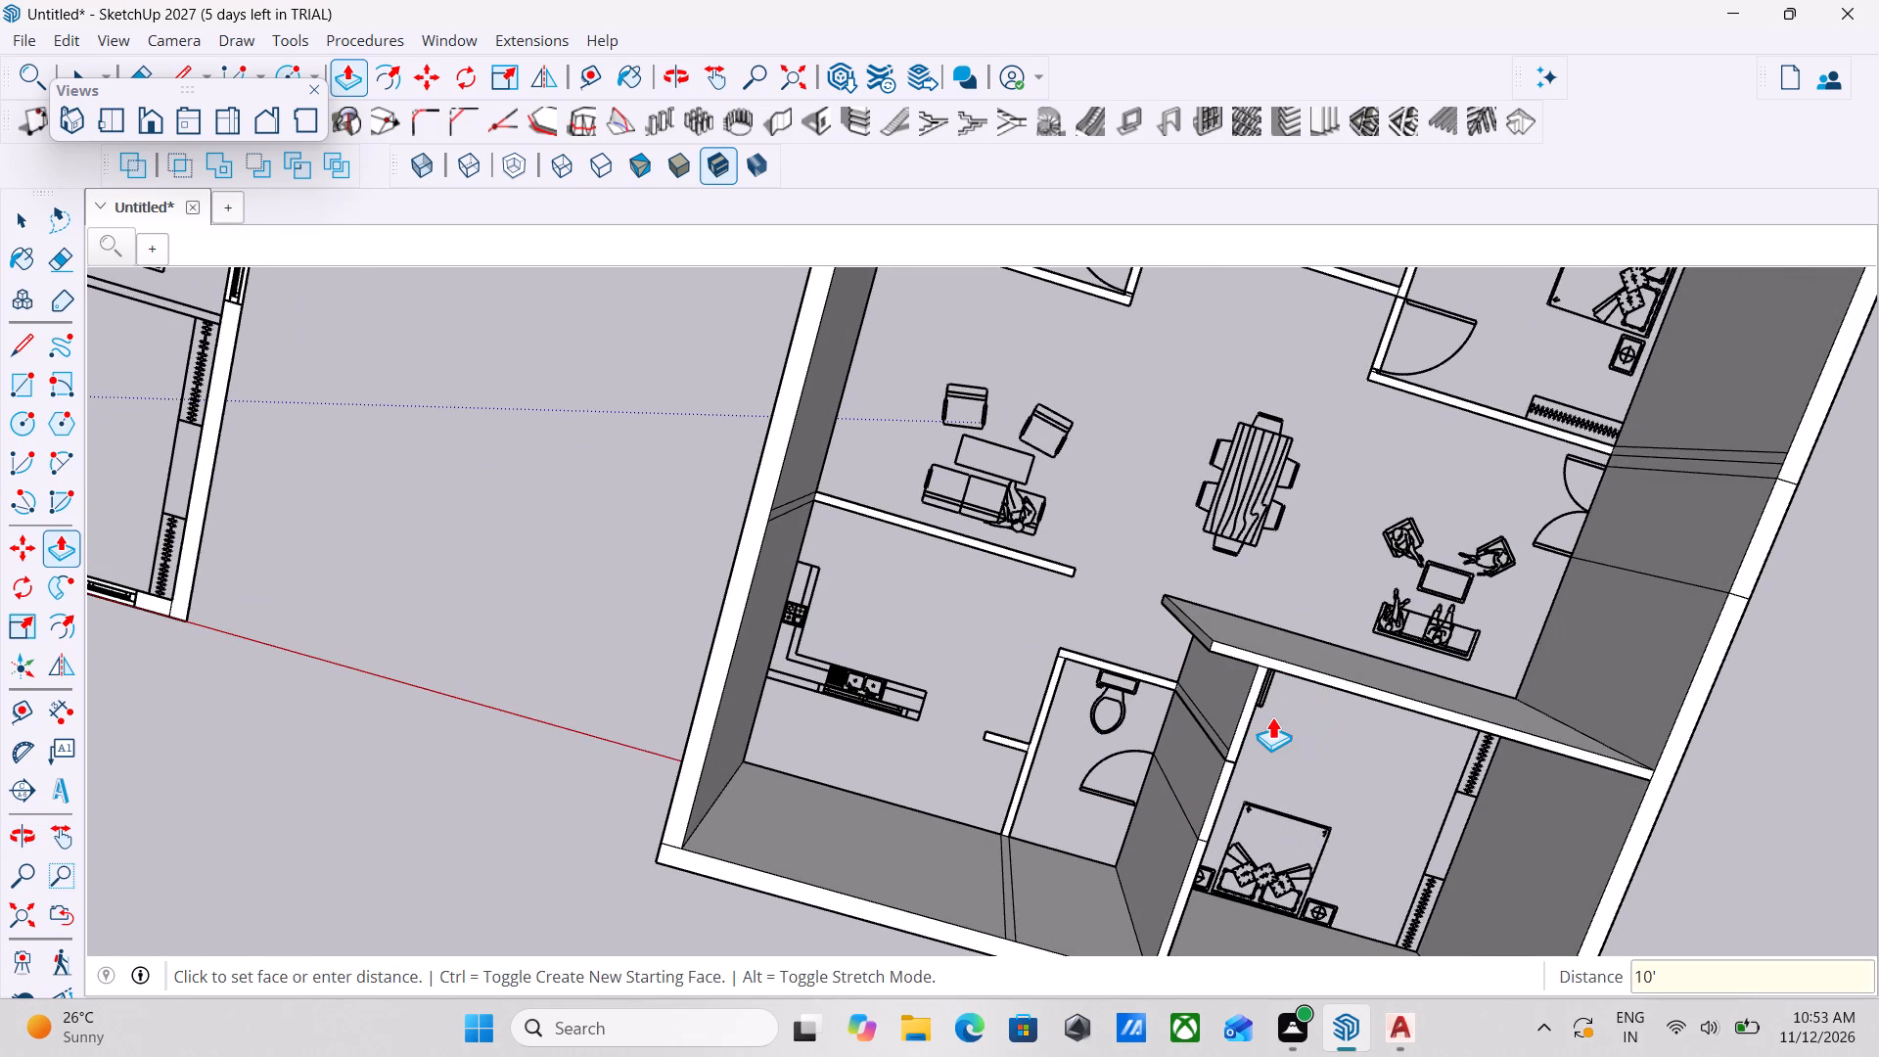
Push/pull the large bedroom's bathroom wall behind the toilet up 10'.
scroll(1273, 701, down, 1)
shift+middle_drag(1291, 761, 1181, 615)
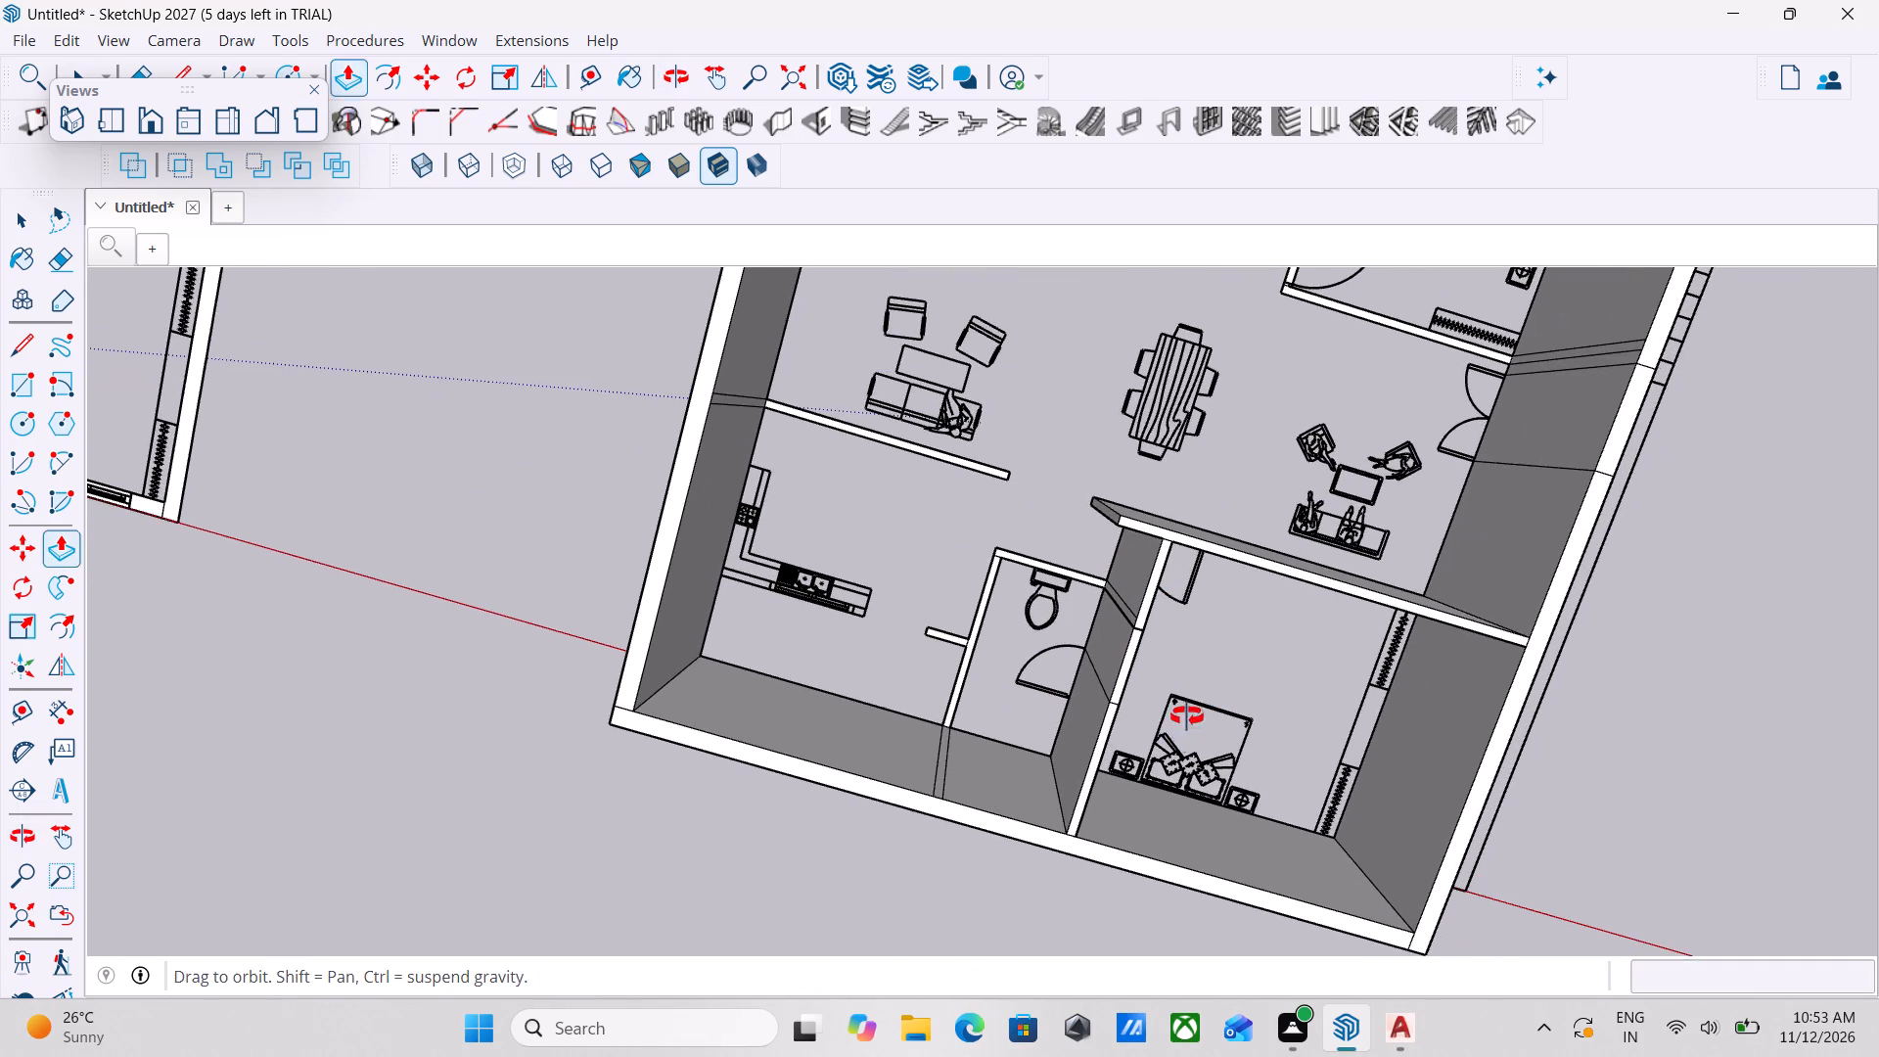
scroll(1029, 610, up, 5)
click(1029, 610)
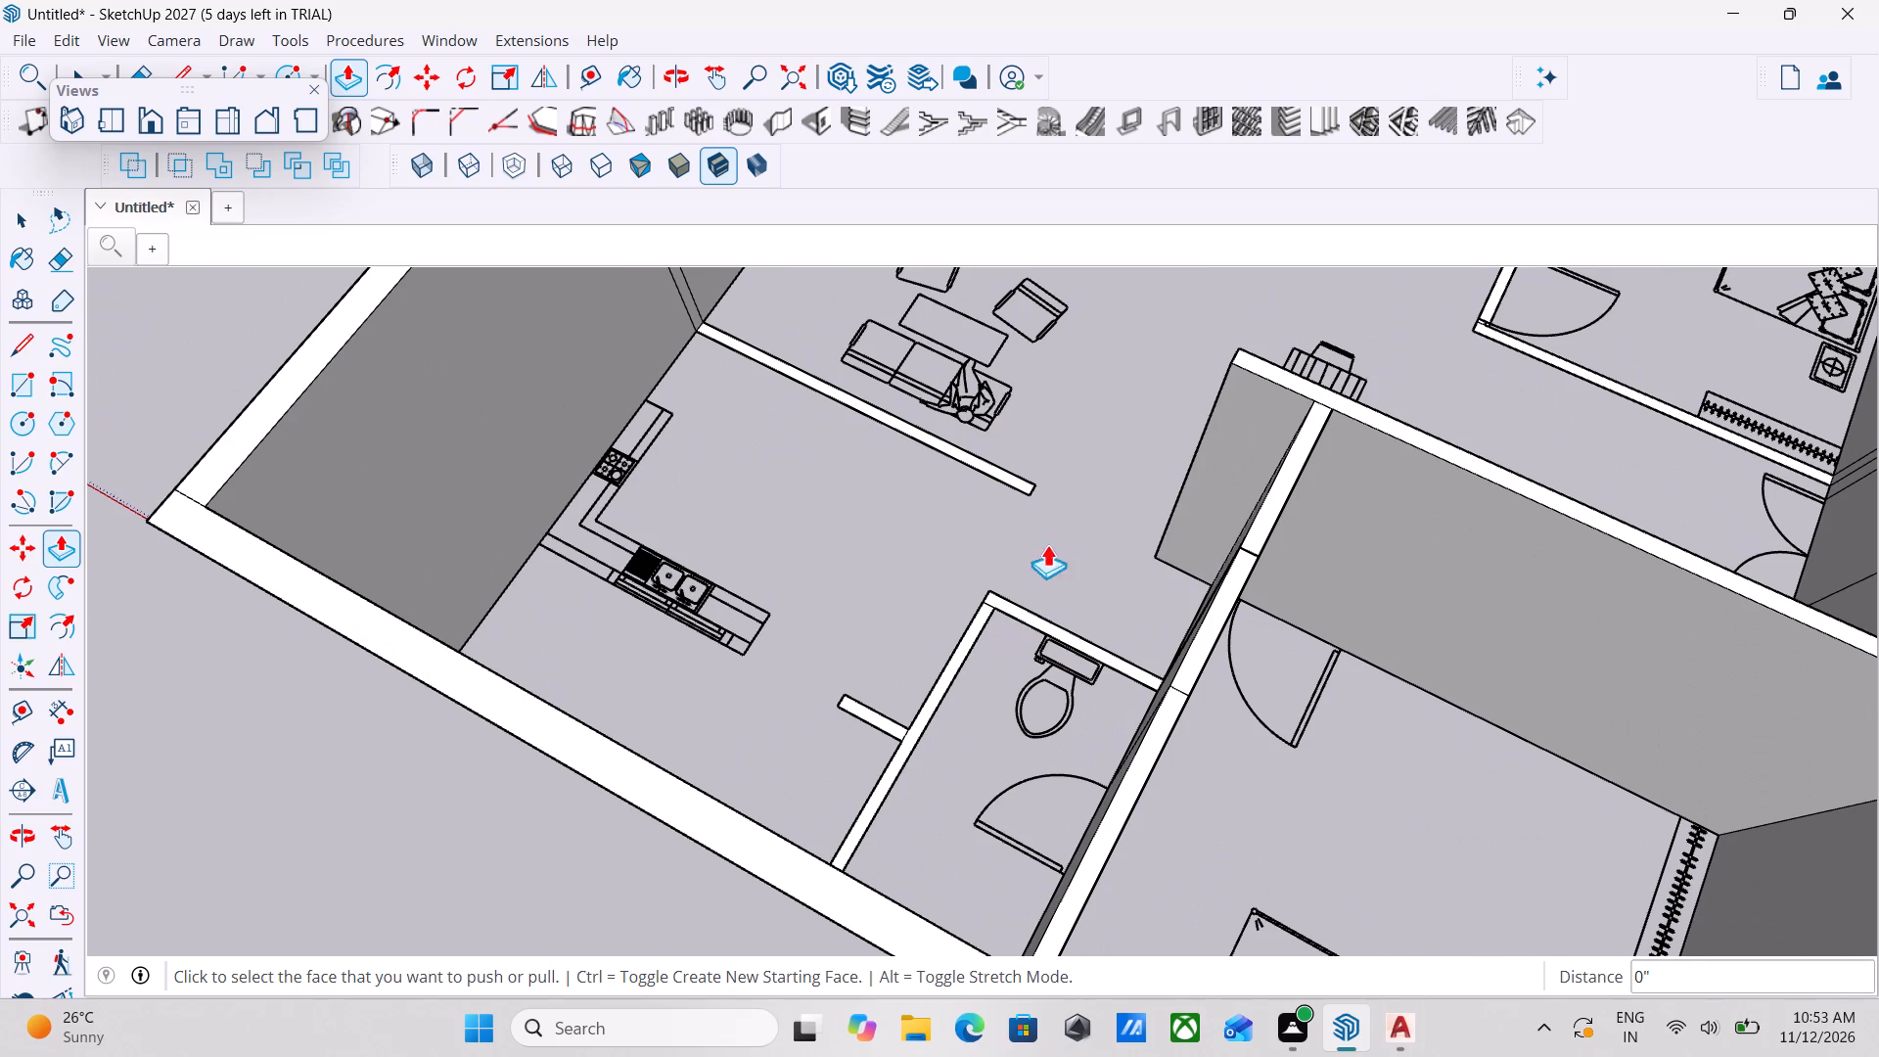
click(1036, 612)
scroll(1043, 631, up, 3)
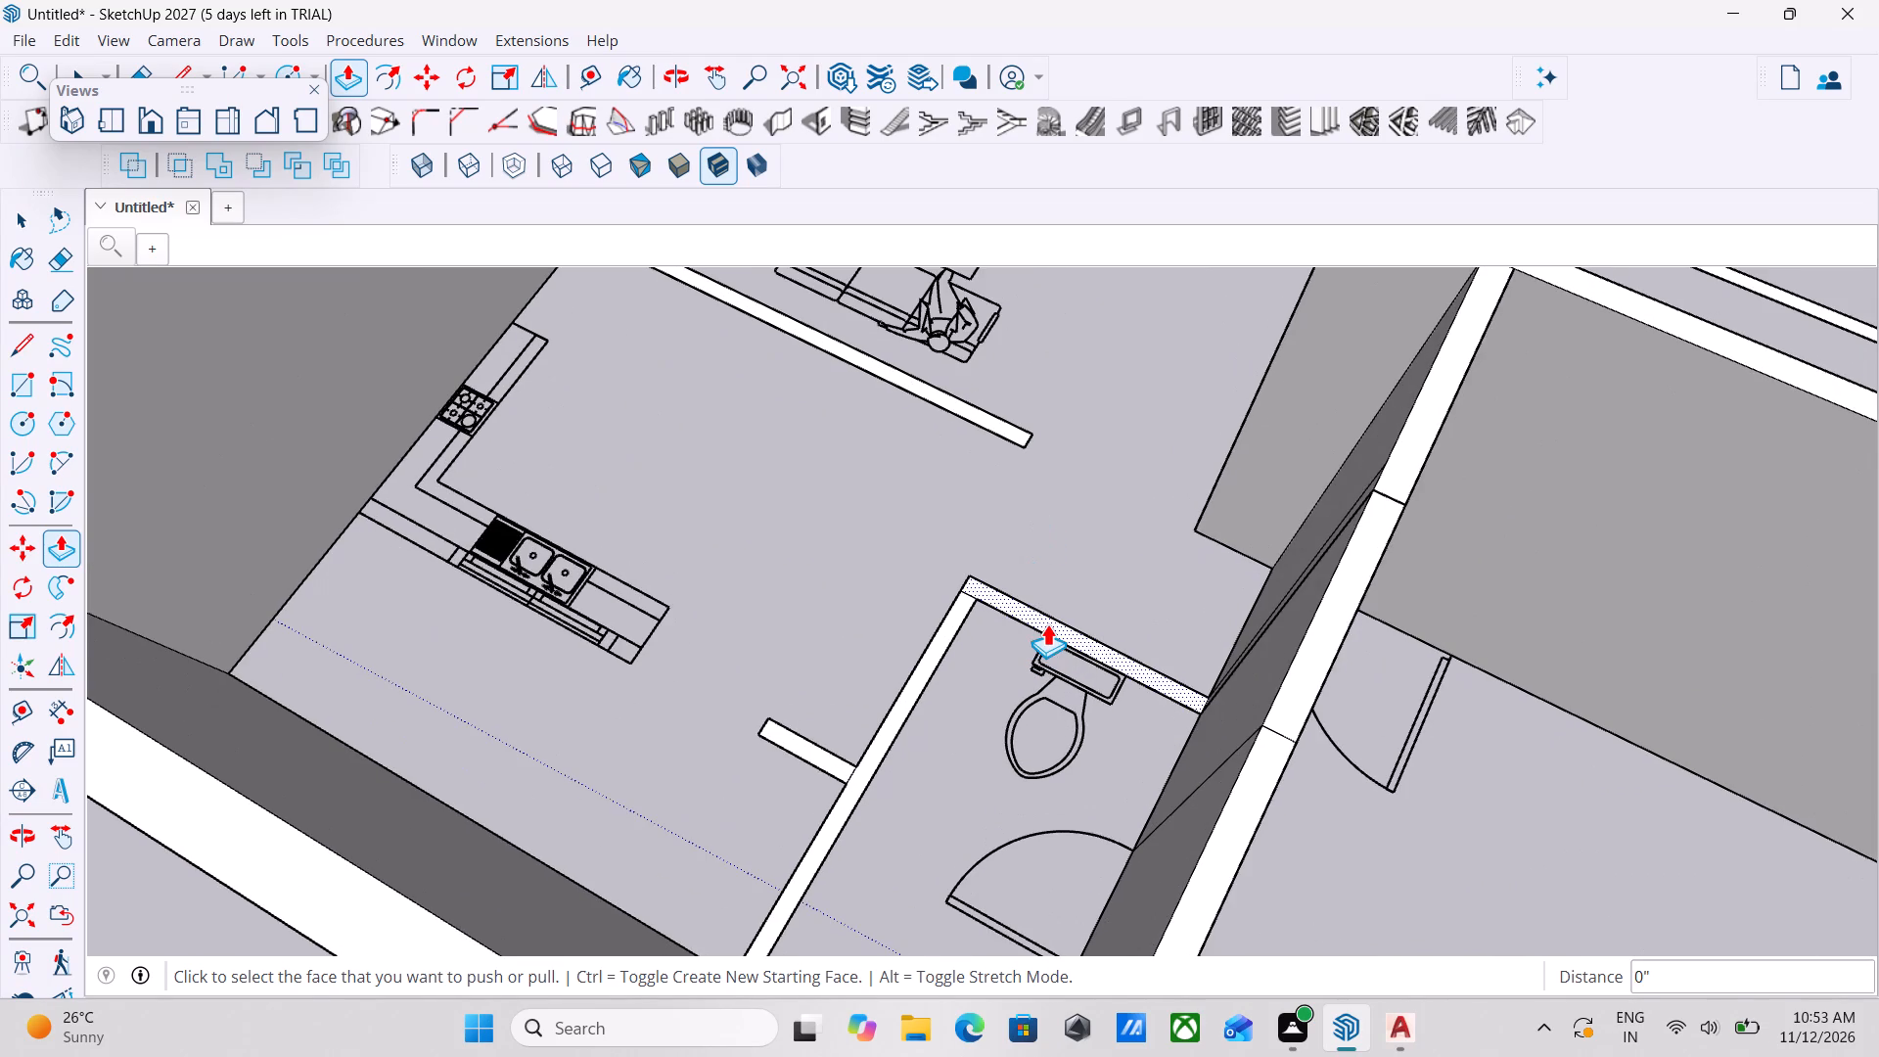
click(1047, 623)
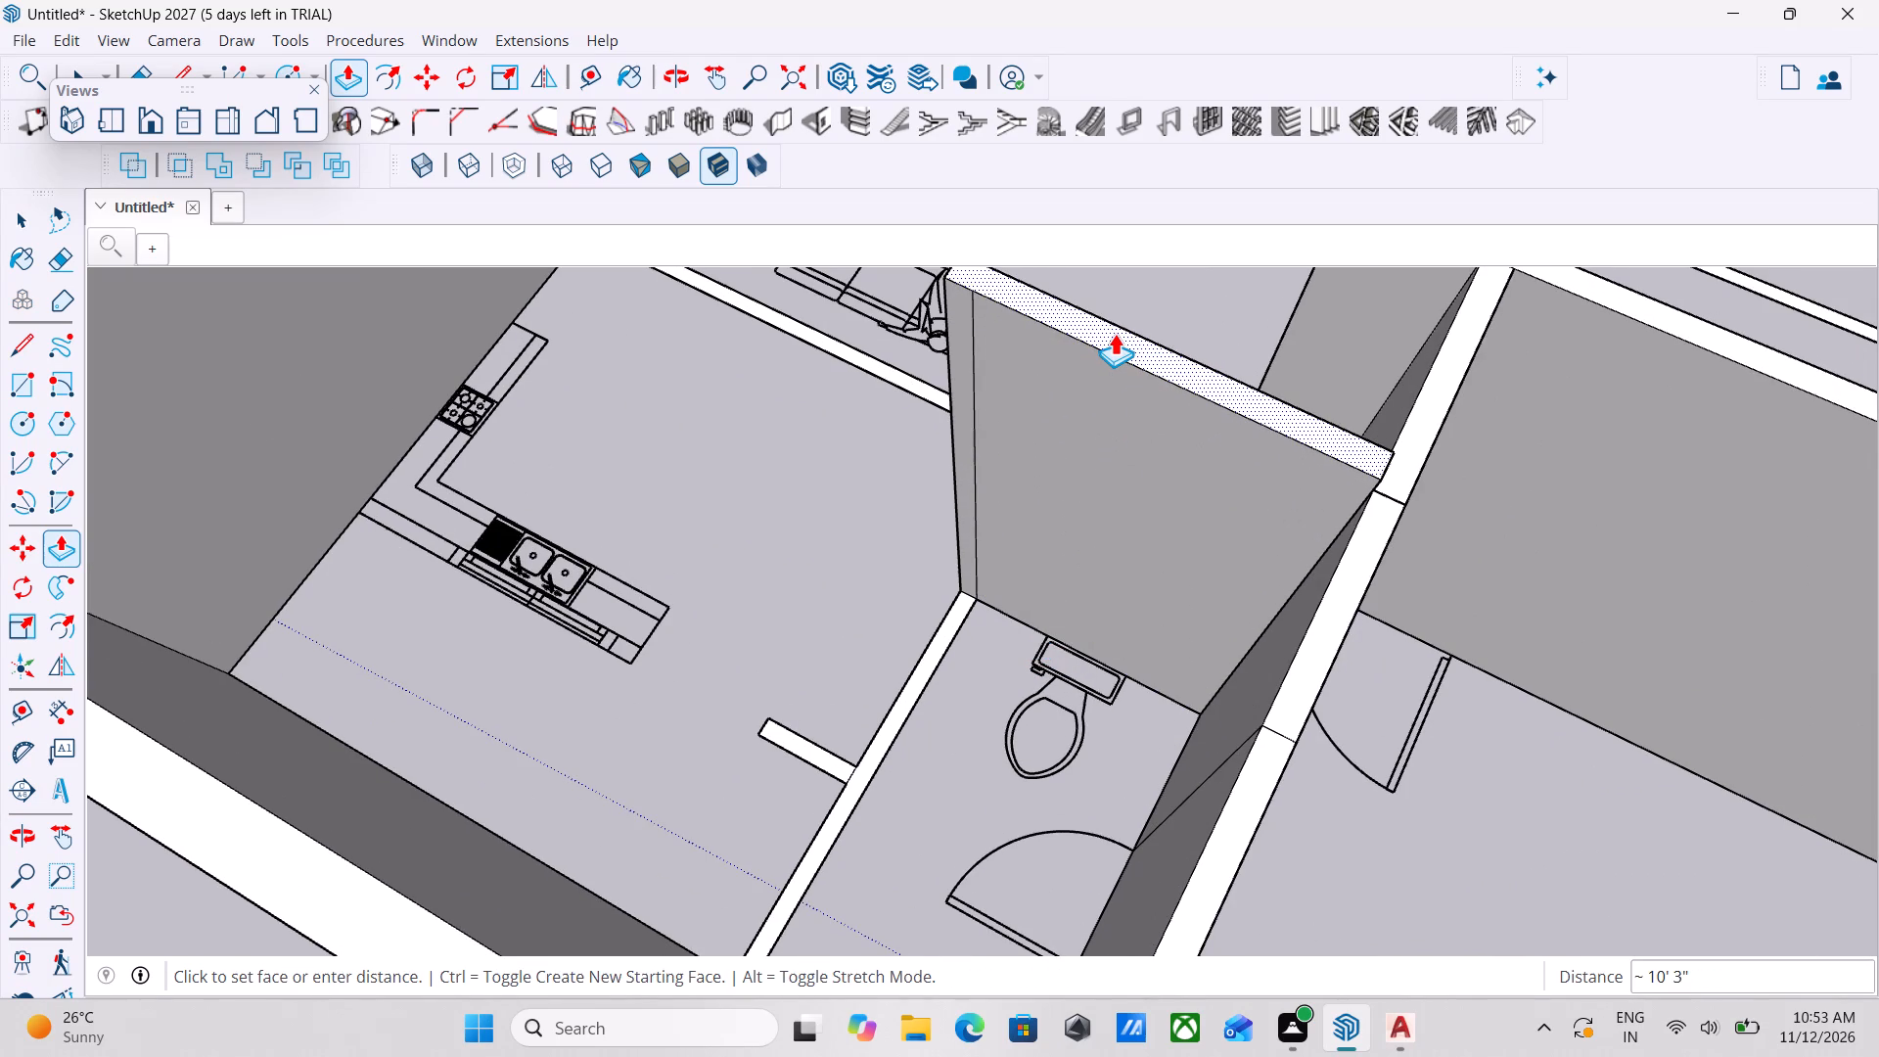
text(10')
key(Return)
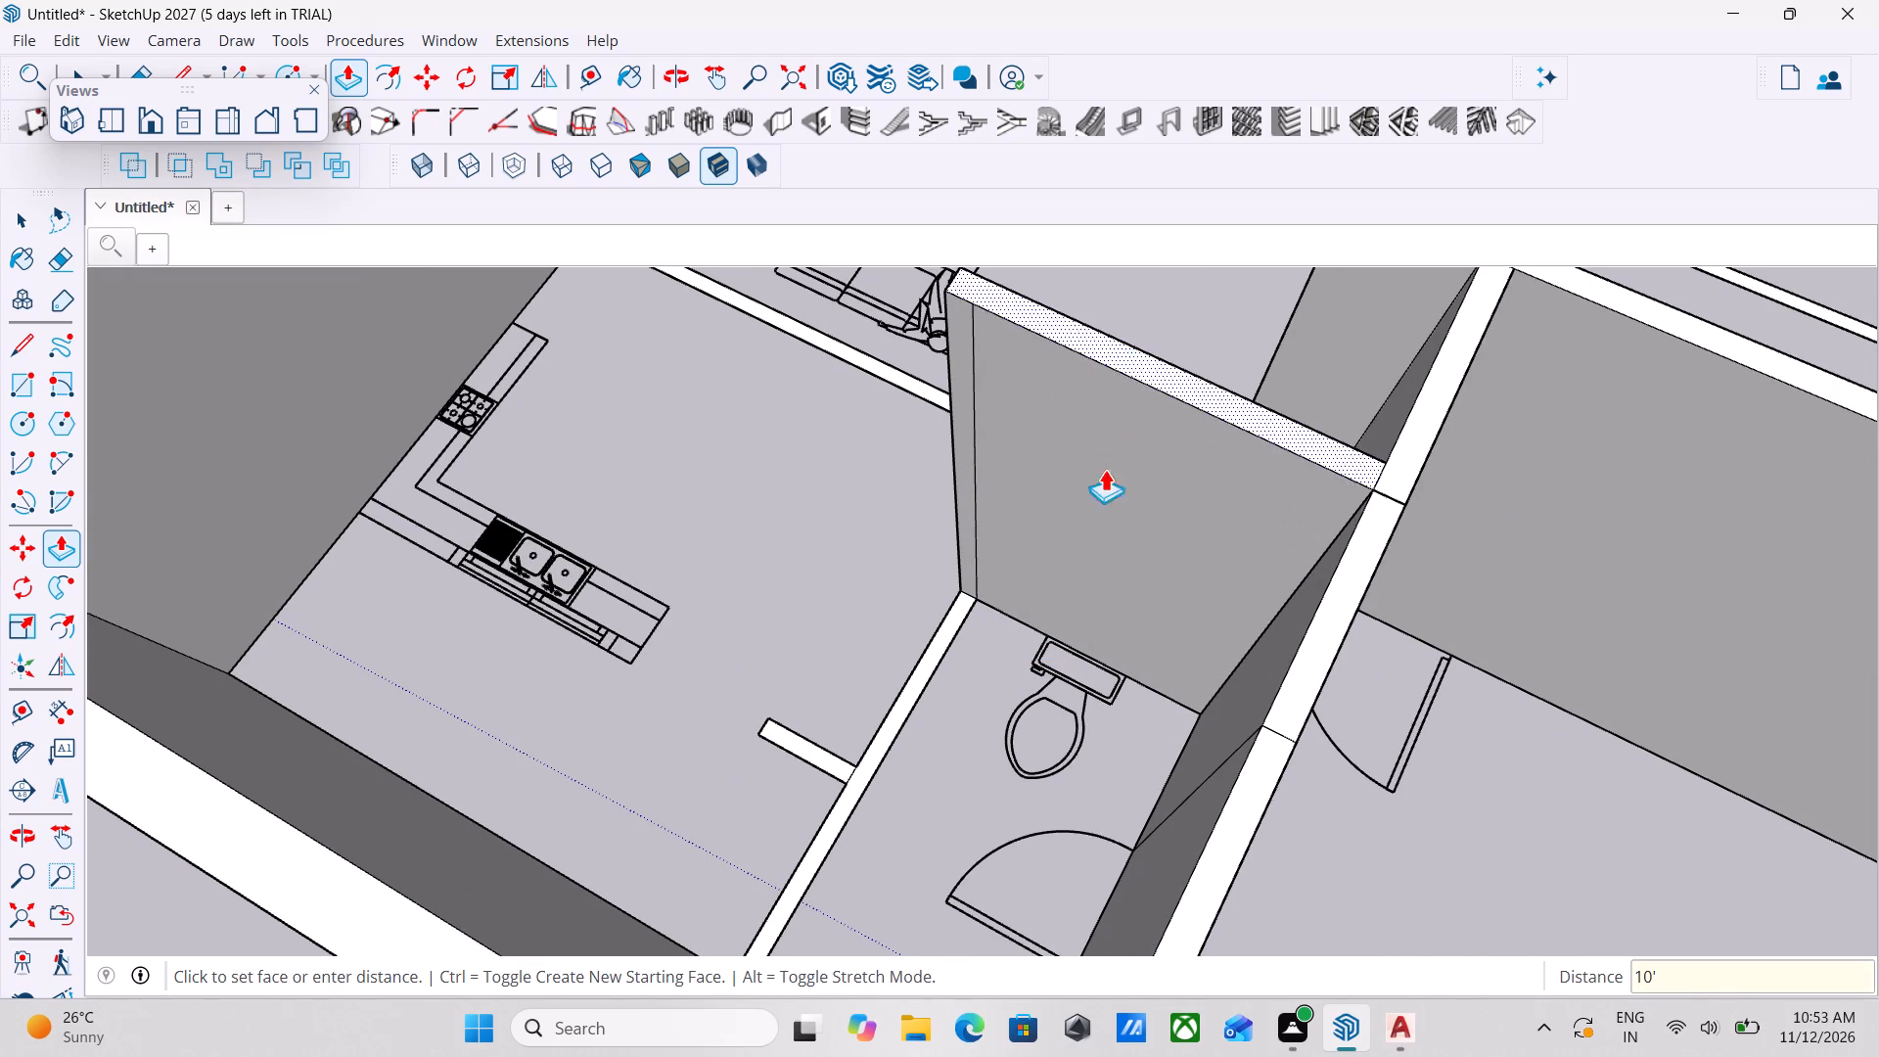
Push/pull the wall between the kitchen and the large bedroom's bathroom up 10'.
scroll(914, 727, up, 2)
click(876, 737)
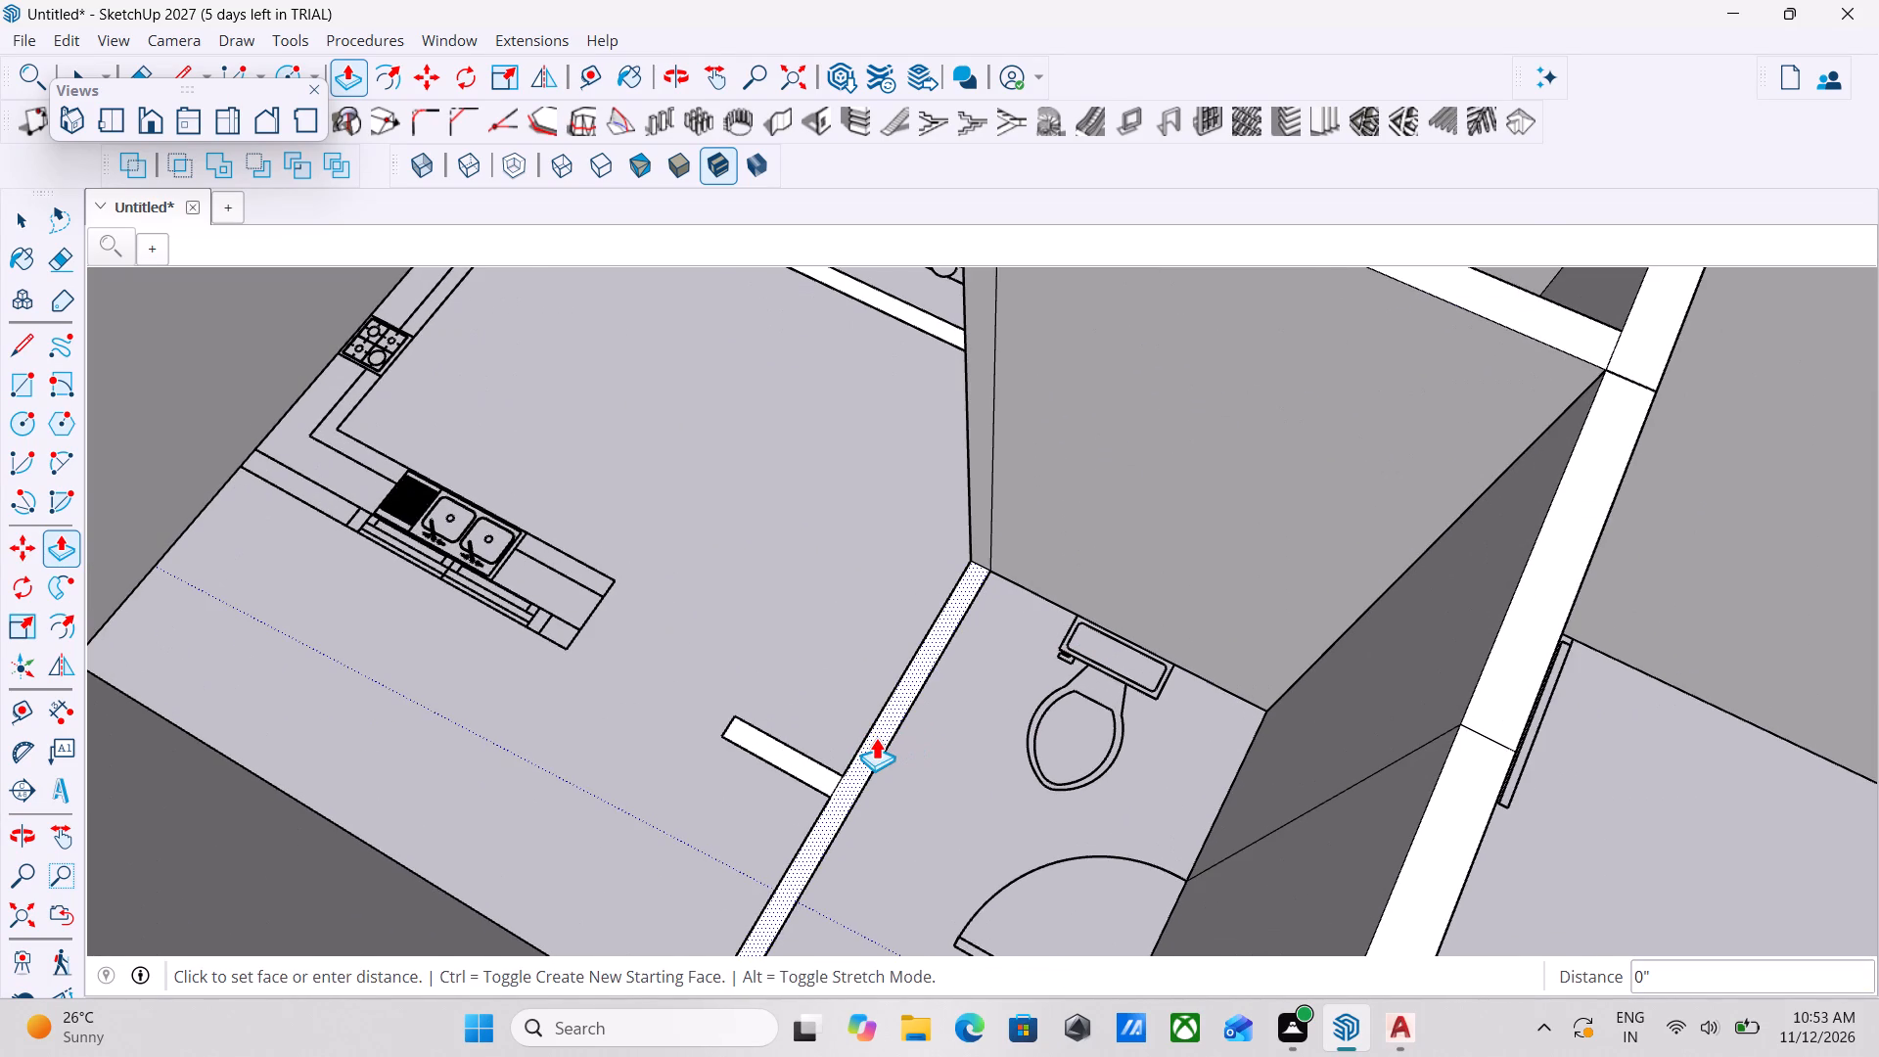
scroll(876, 737, down, 7)
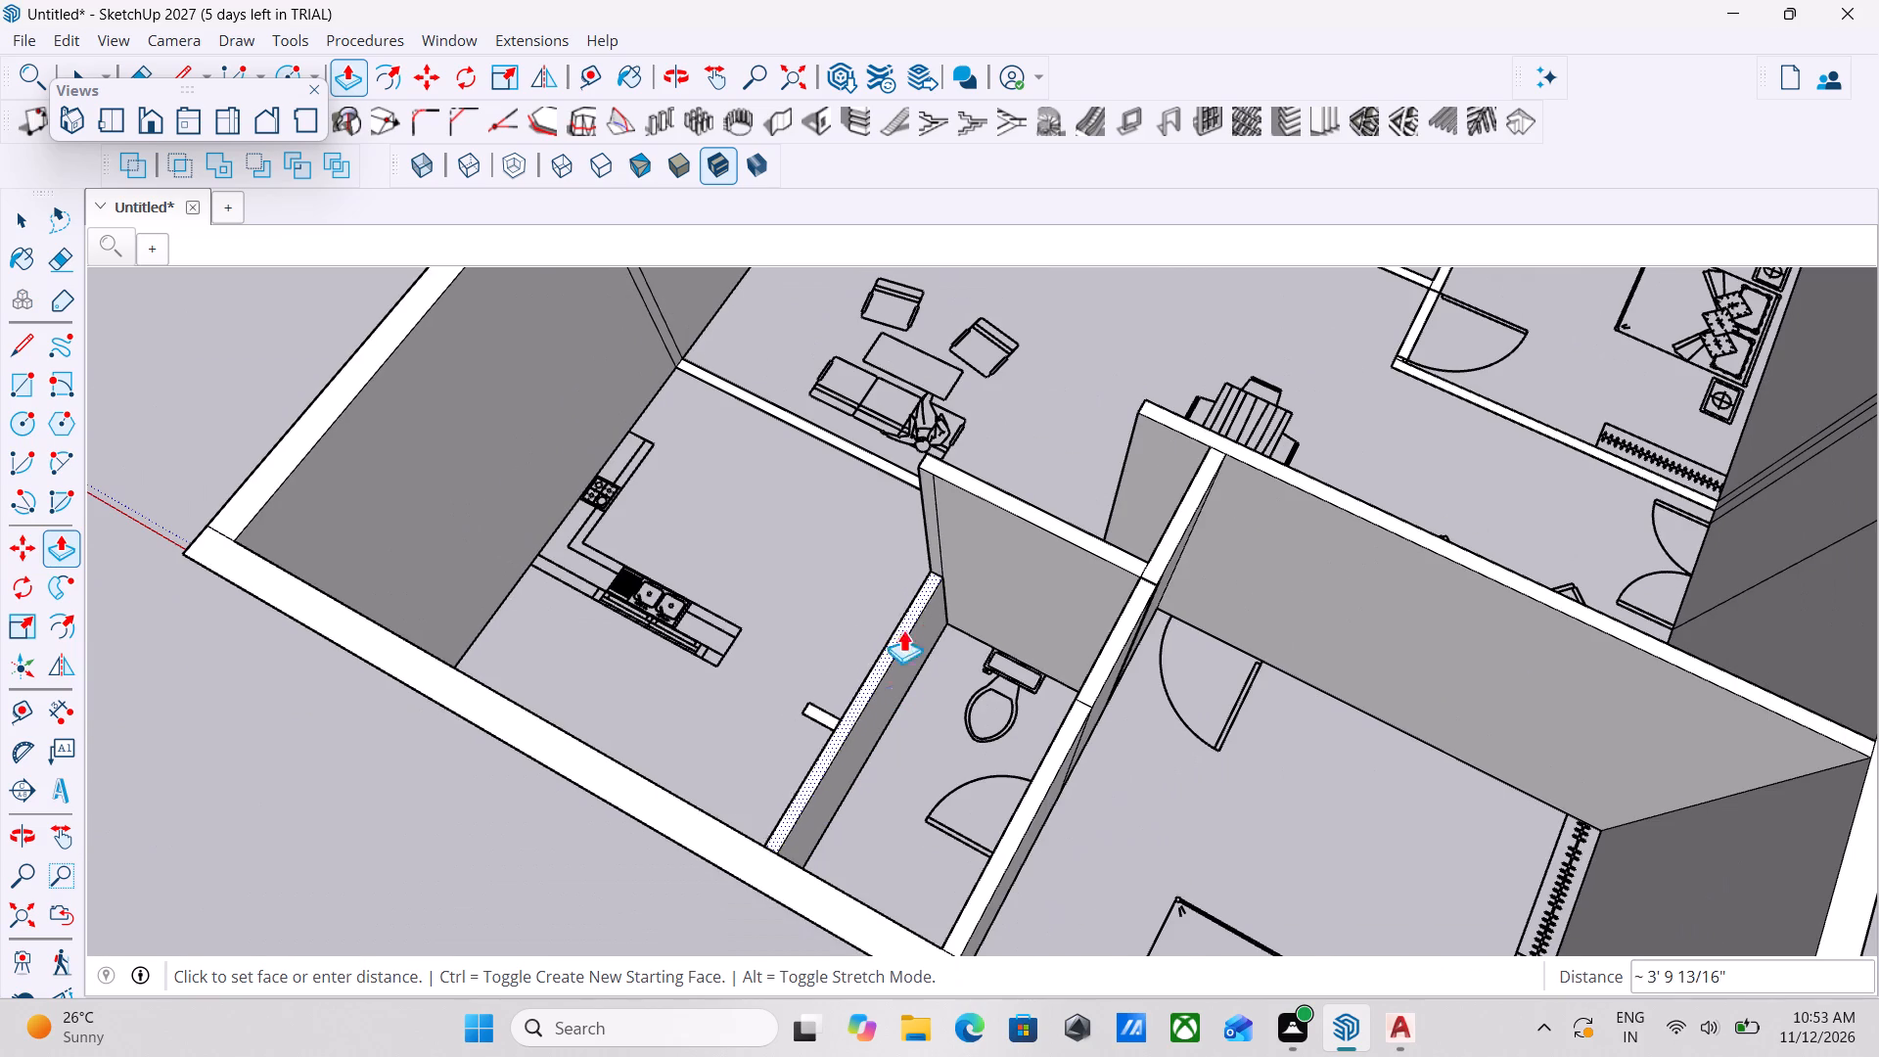
click(825, 512)
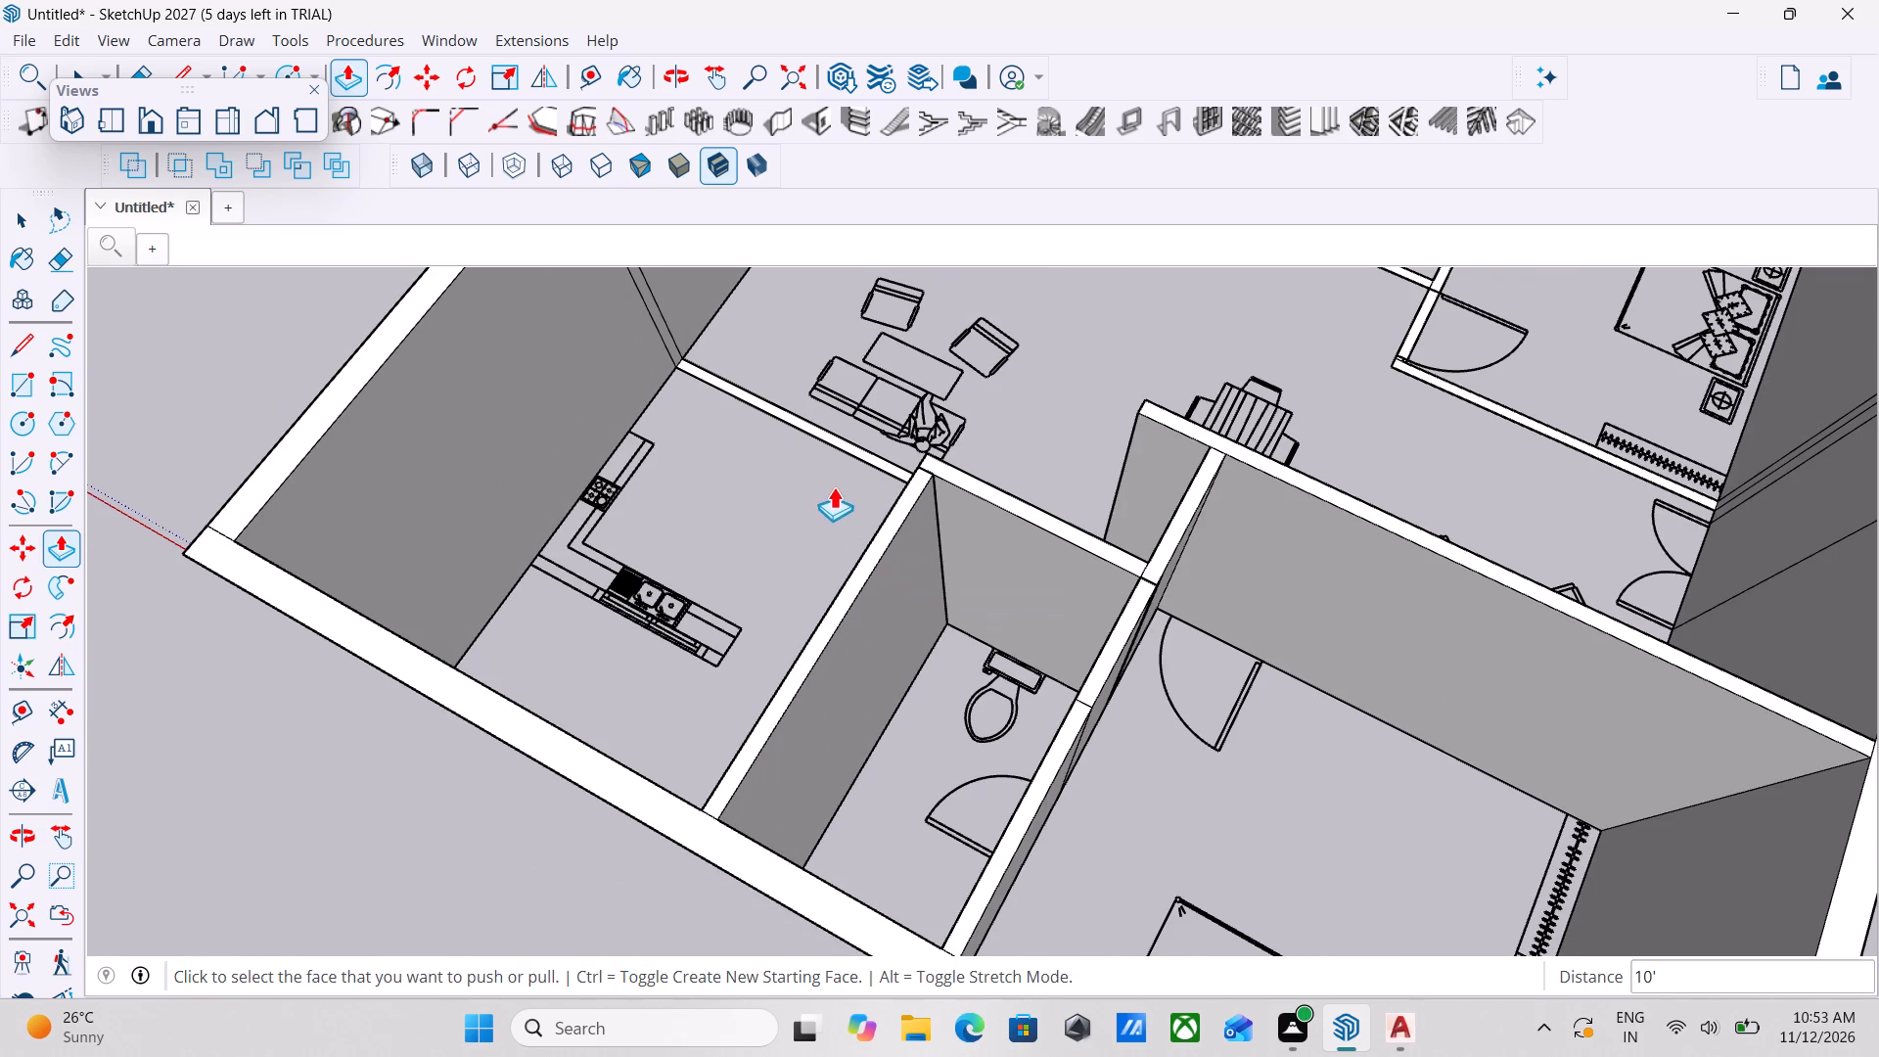
Push/pull the wall between the kitchen and the living area up 10'.
click(834, 437)
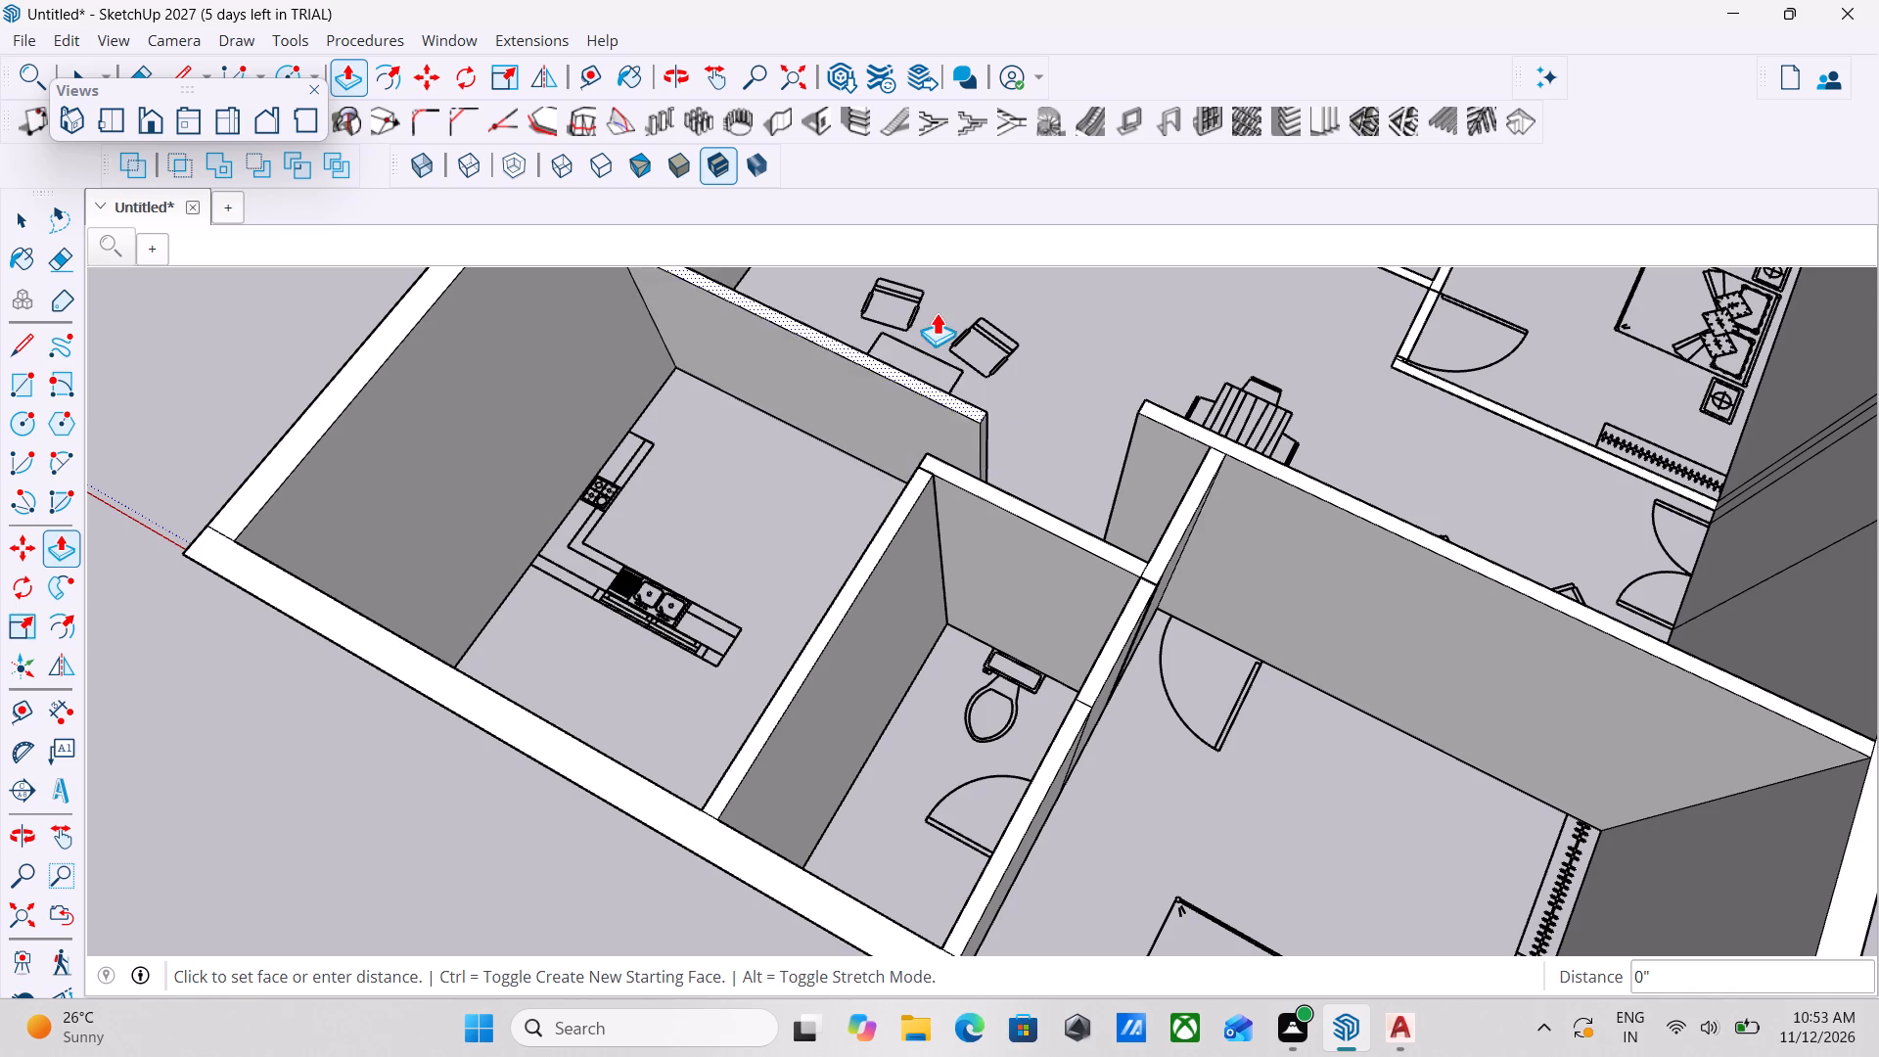
scroll(926, 322, down, 5)
shift+middle_drag(926, 322, 1004, 226)
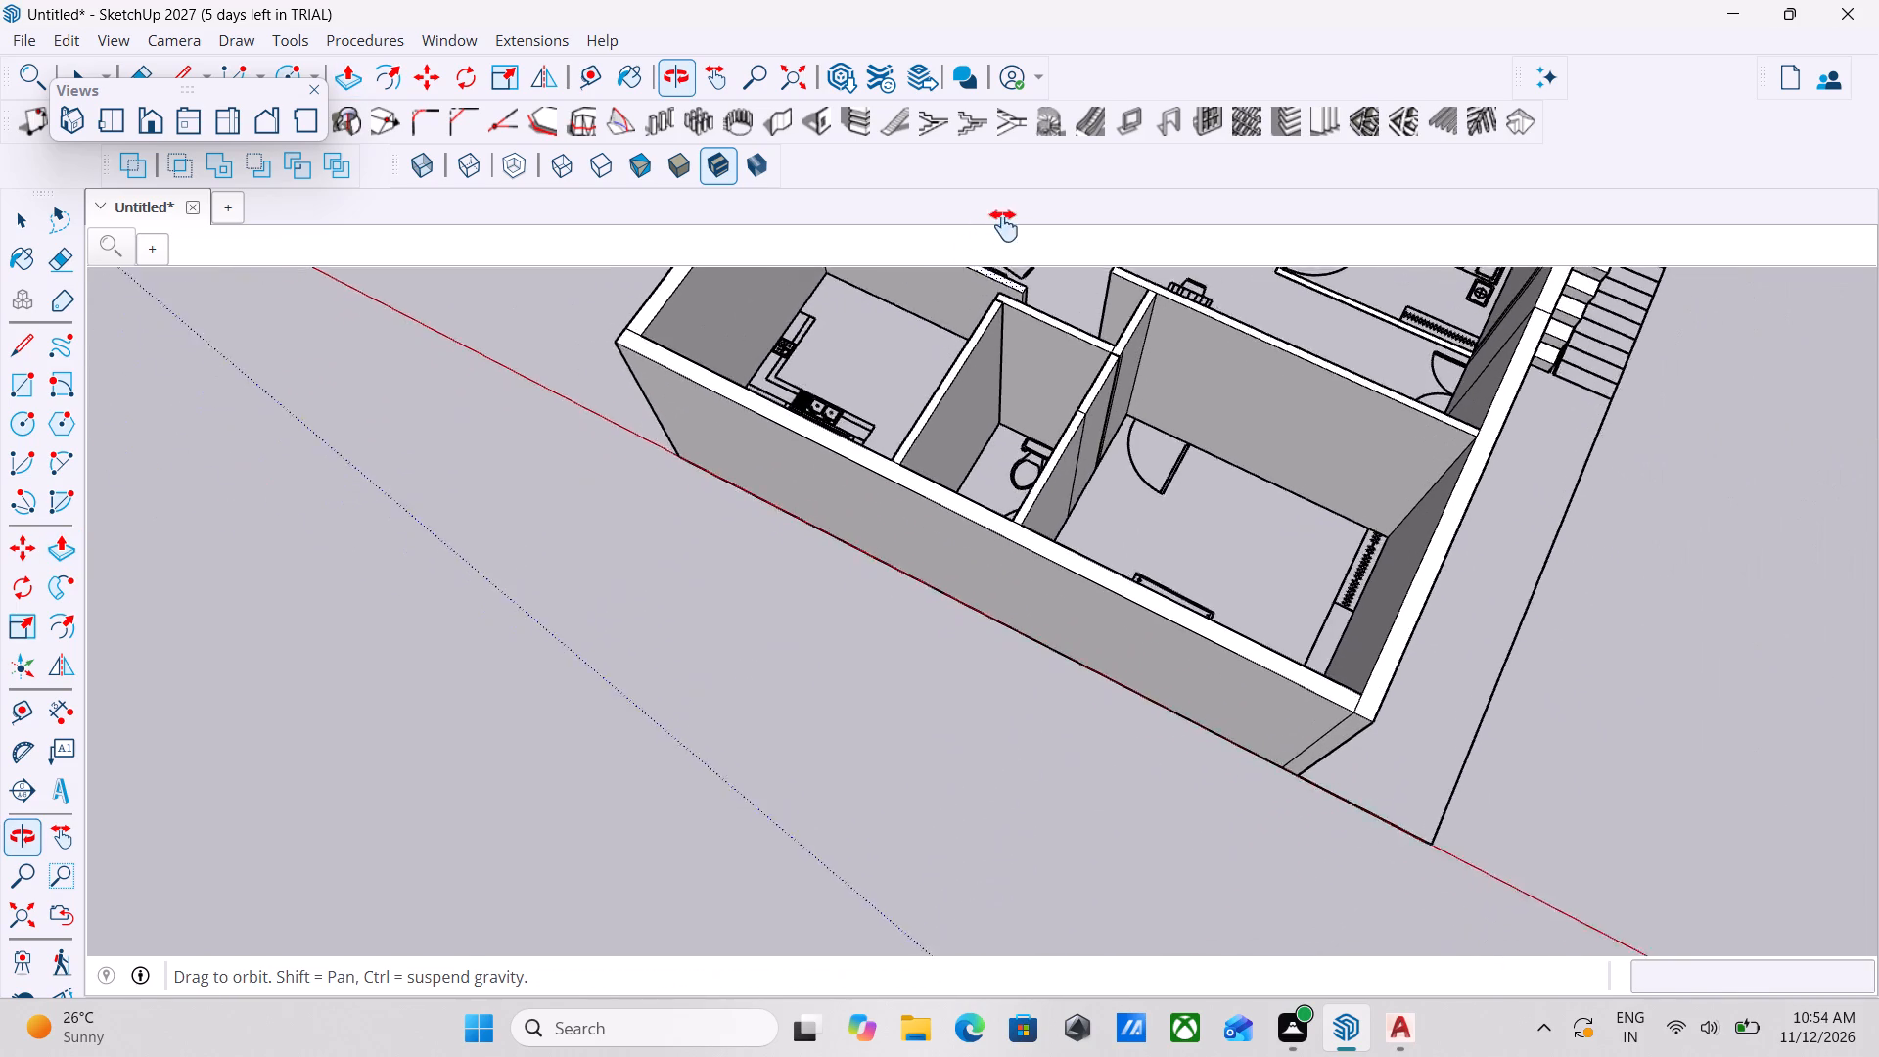
shift+middle_drag(1004, 226, 698, 511)
middle_drag(692, 525, 935, 325)
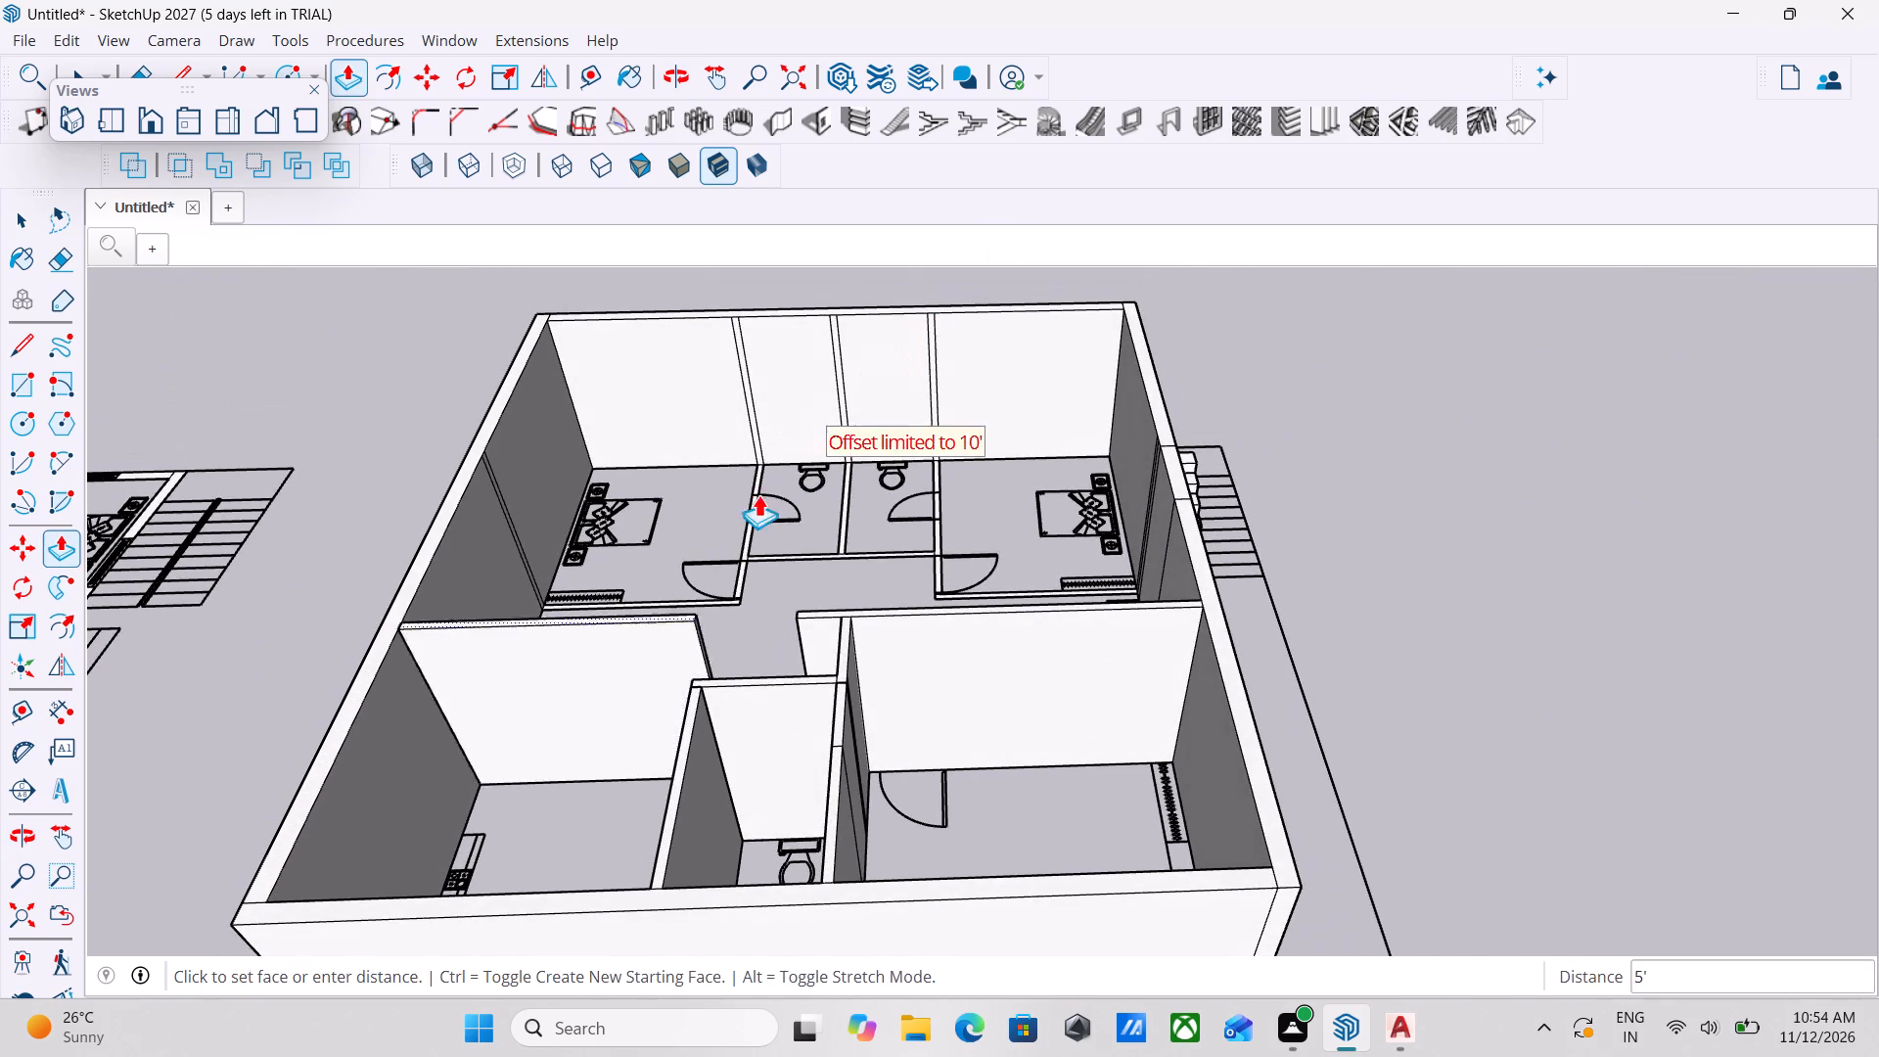
click(654, 458)
Push/pull the wardrobe-side wall between the stair-side bedroom and the living area up 10'.
scroll(830, 589, down, 1)
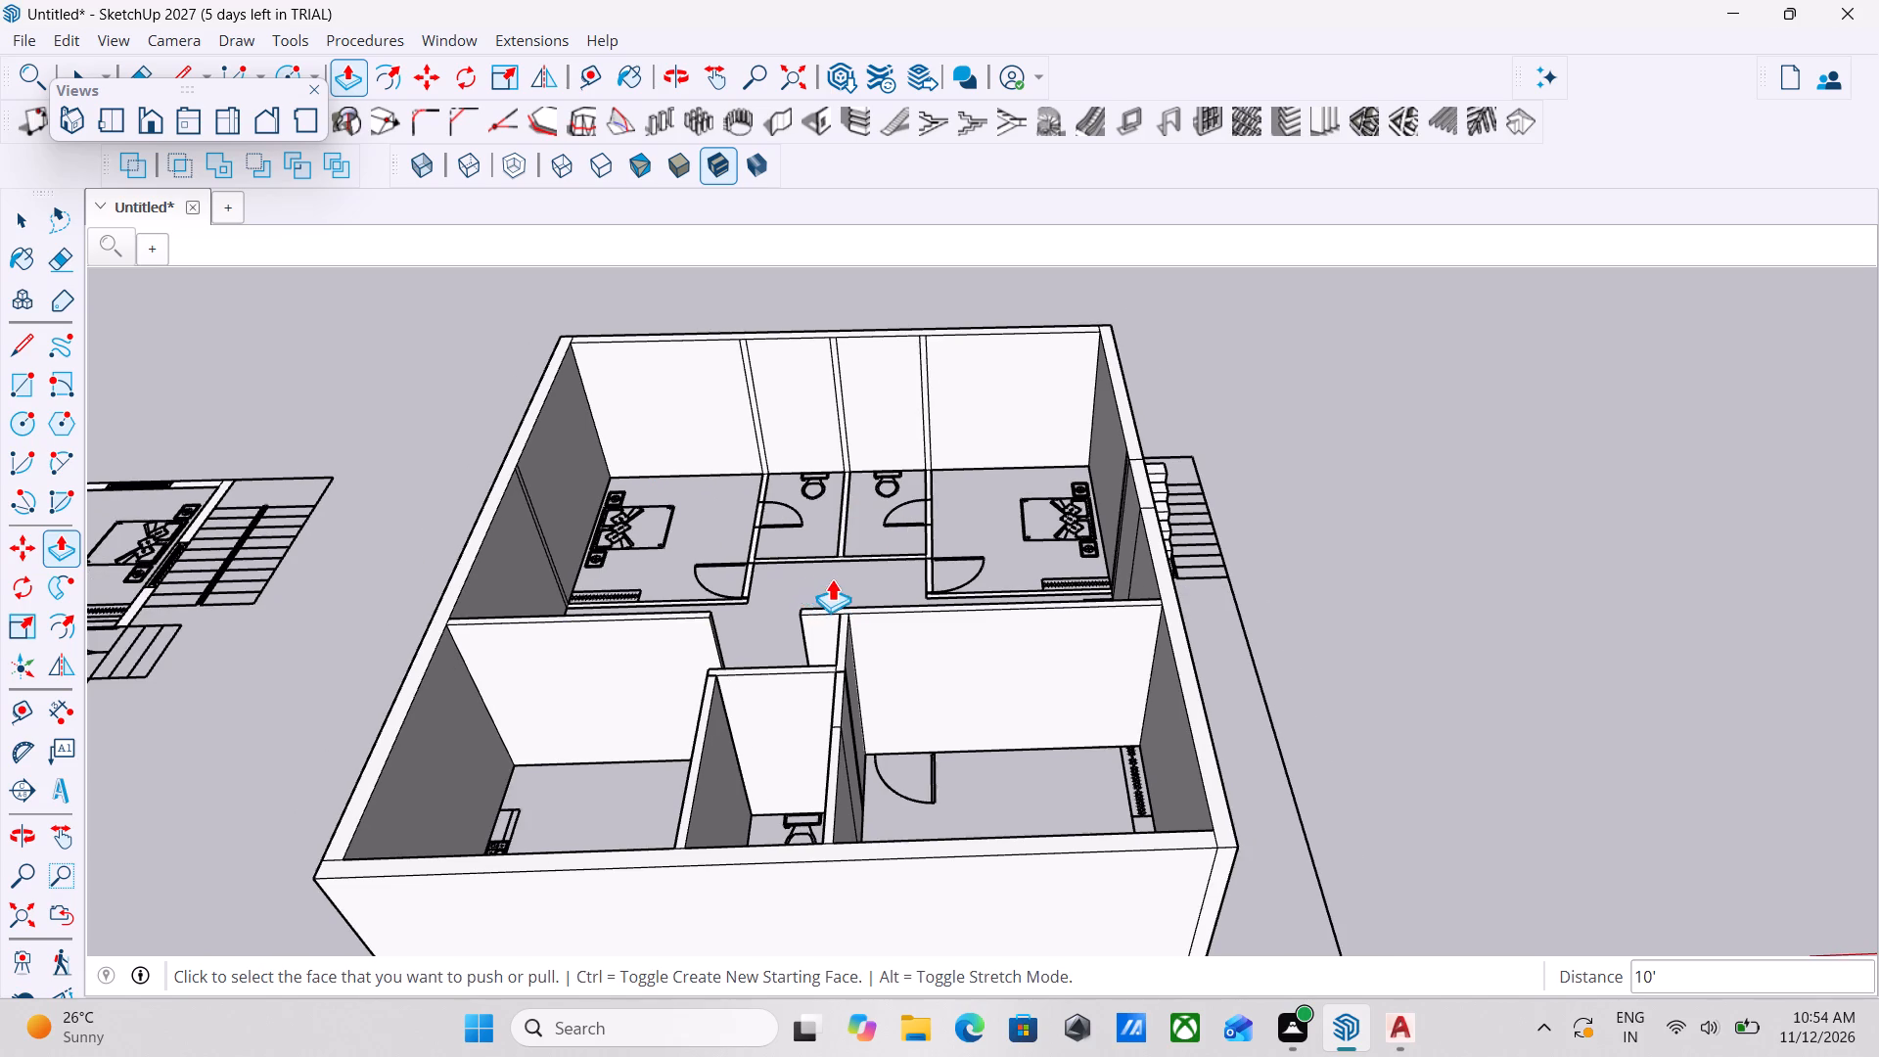
shift+middle_drag(832, 578, 697, 611)
middle_drag(639, 625, 317, 651)
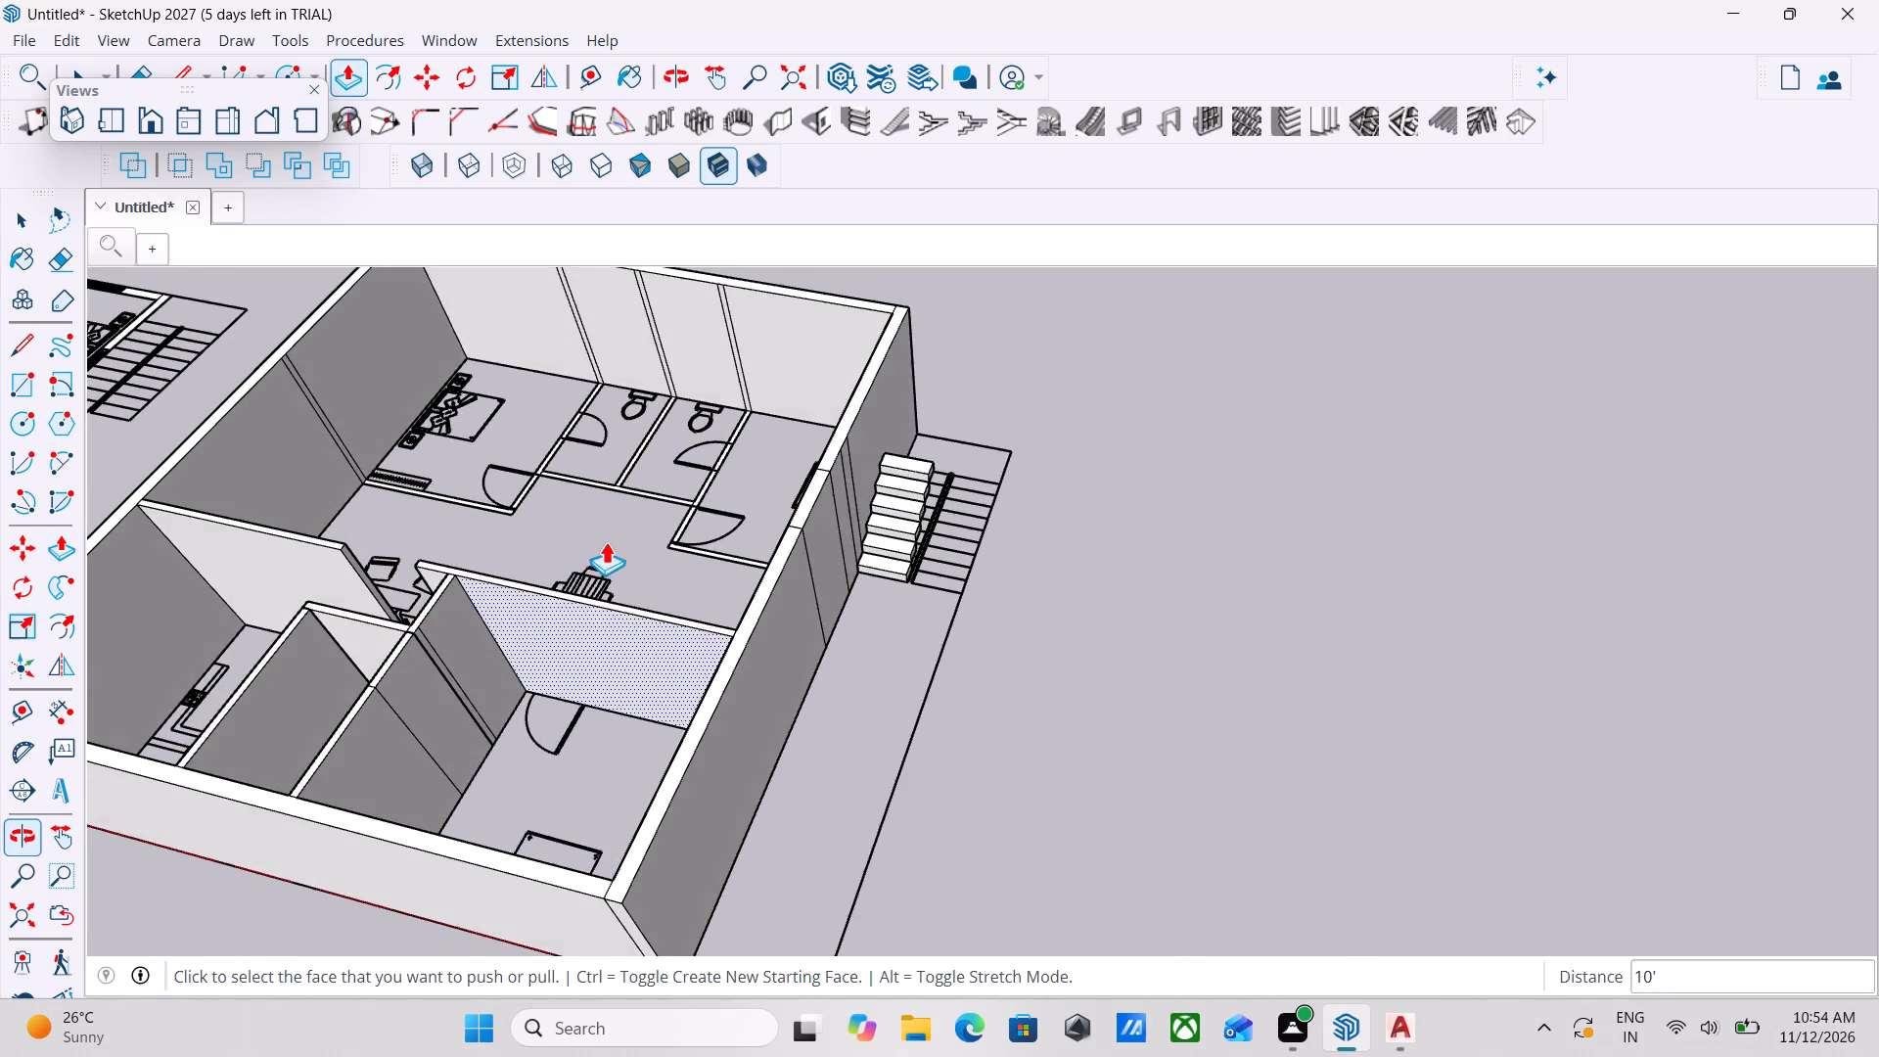
middle_drag(616, 541, 851, 542)
scroll(572, 627, down, 6)
middle_drag(684, 606, 1200, 275)
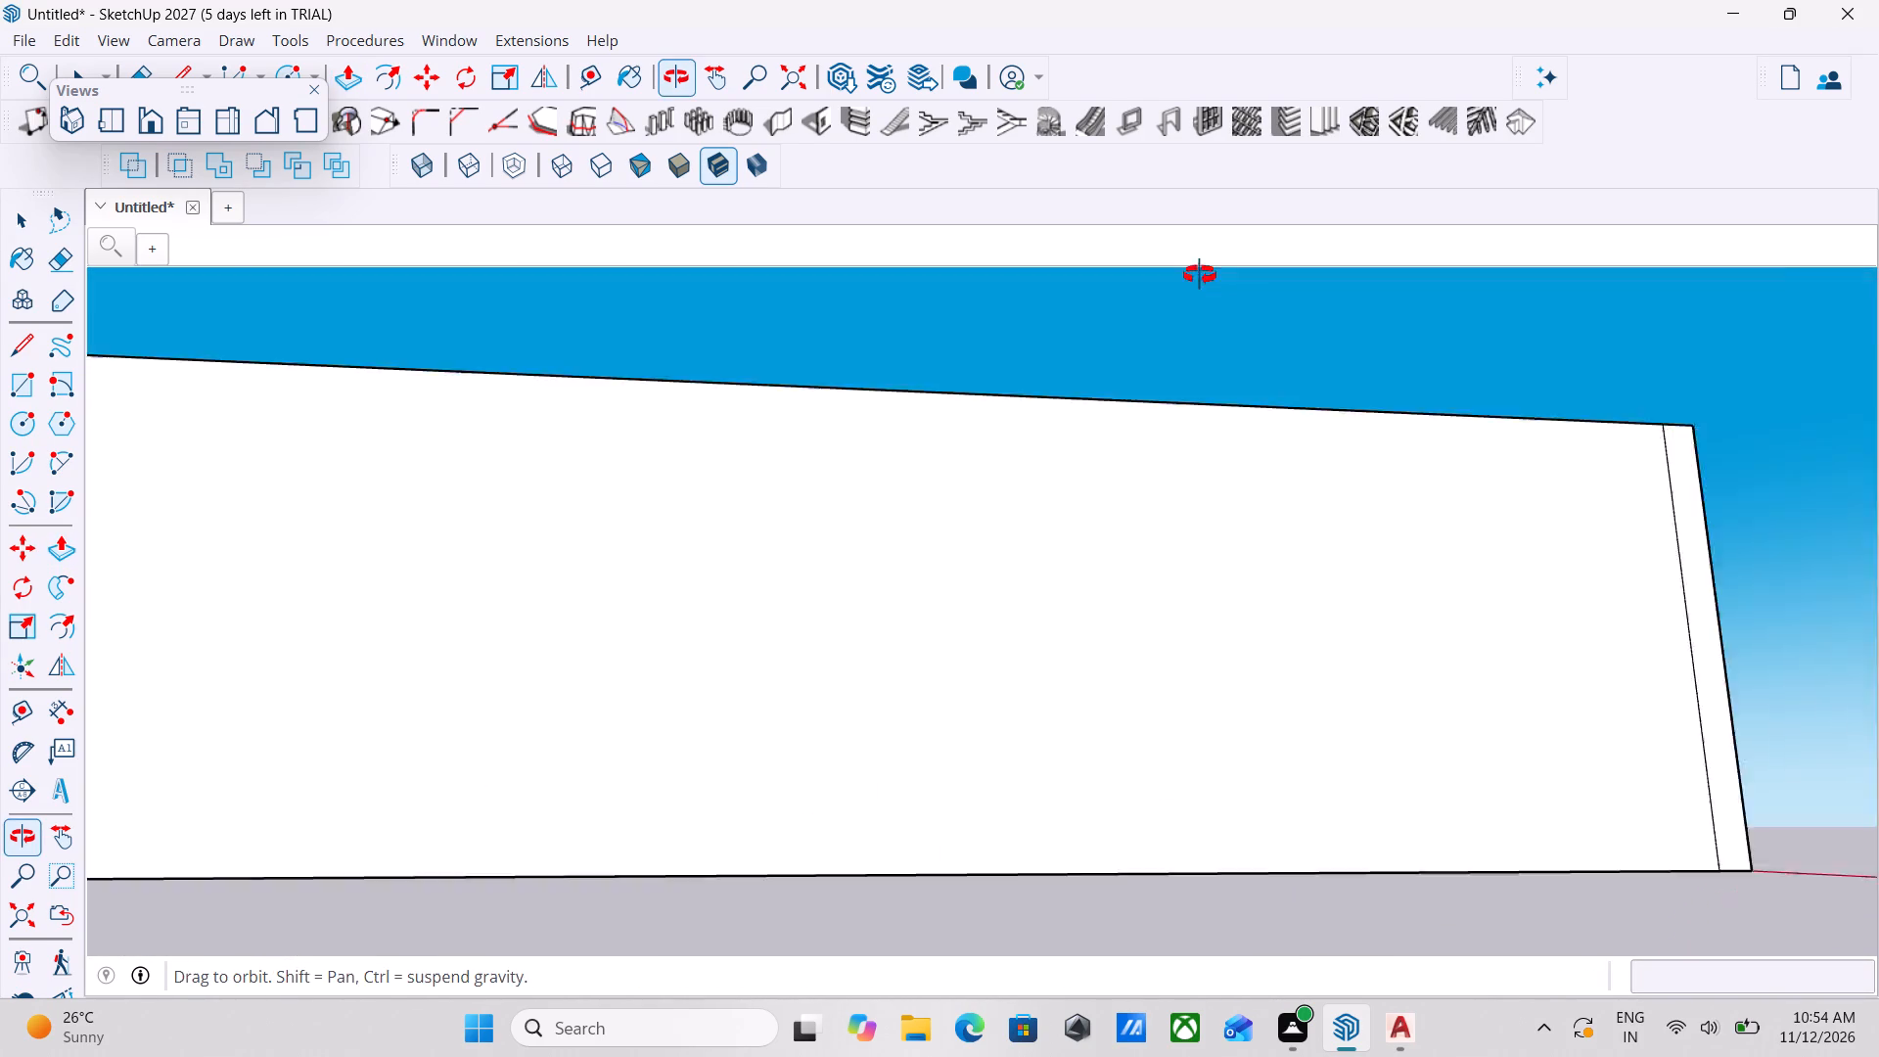
middle_drag(1200, 275, 1206, 271)
scroll(1025, 568, down, 4)
shift+middle_drag(1060, 403, 991, 748)
scroll(991, 688, down, 1)
middle_drag(881, 572, 828, 694)
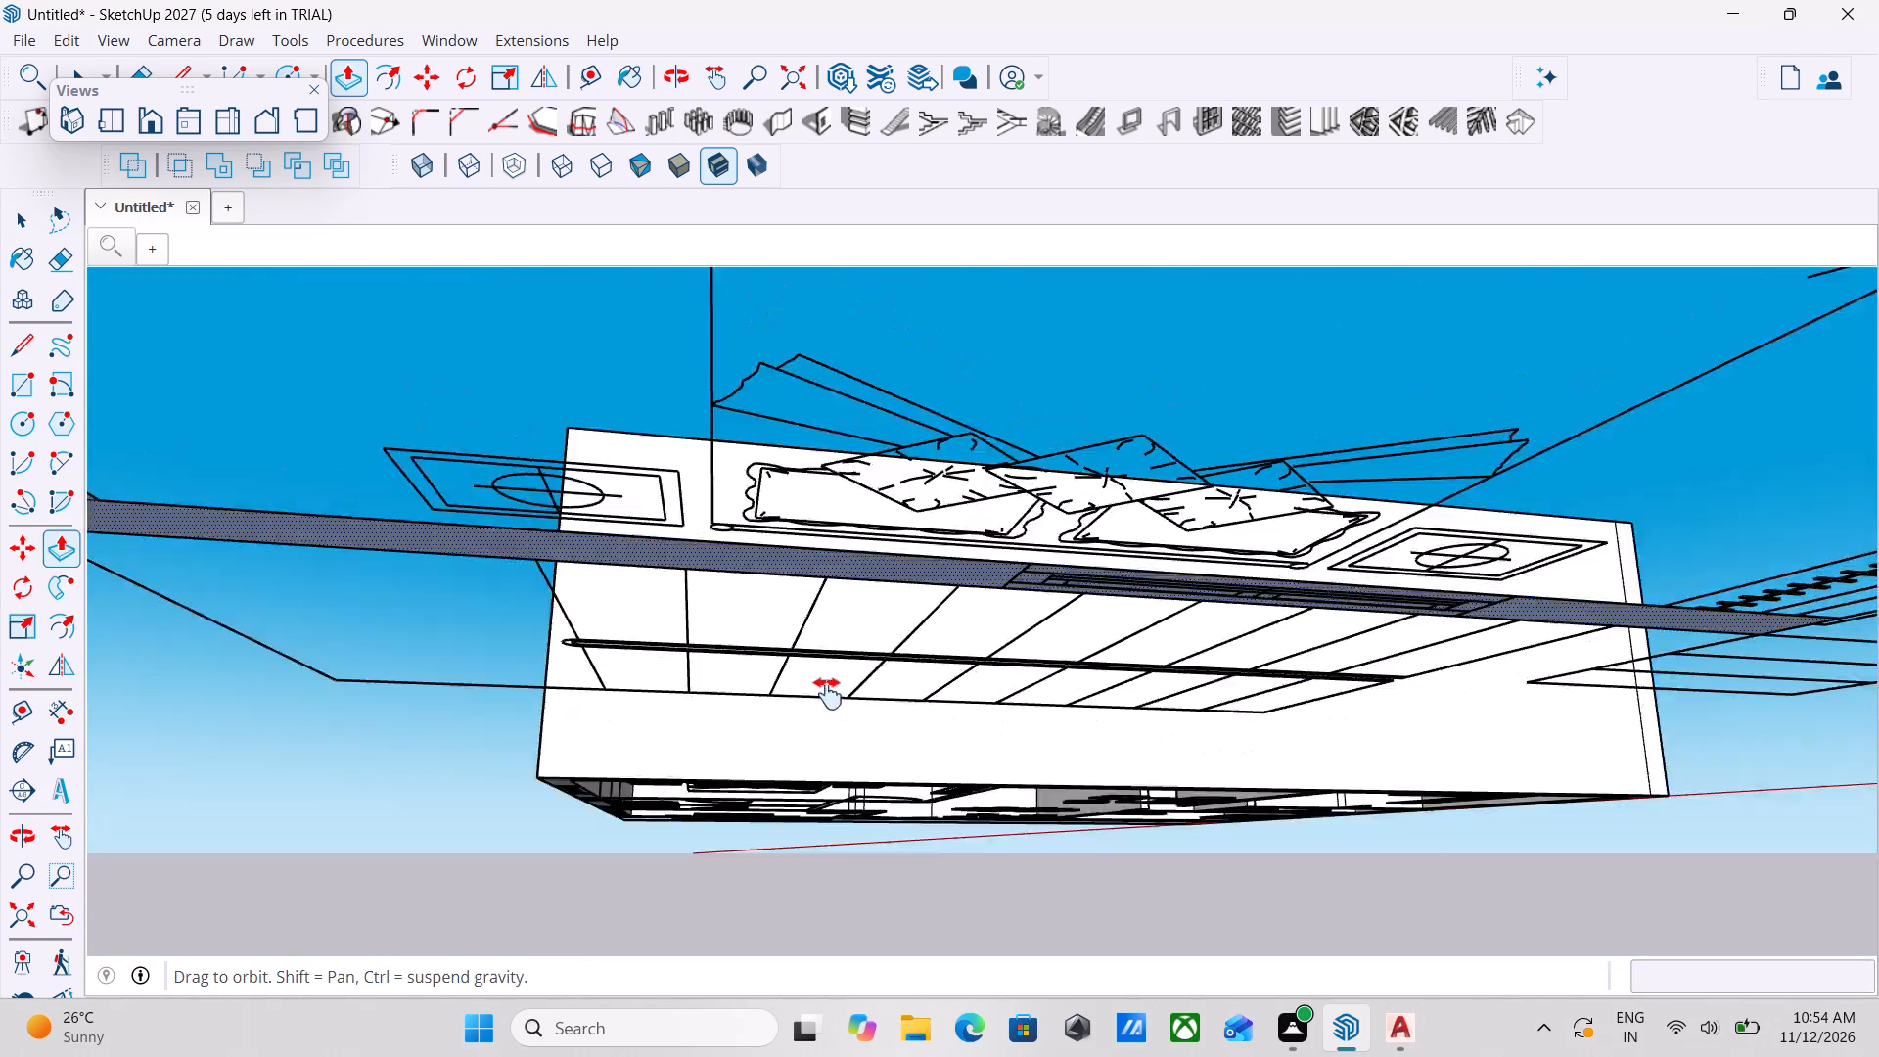
middle_drag(828, 694, 682, 847)
middle_drag(779, 625, 777, 946)
middle_drag(907, 695, 1279, 688)
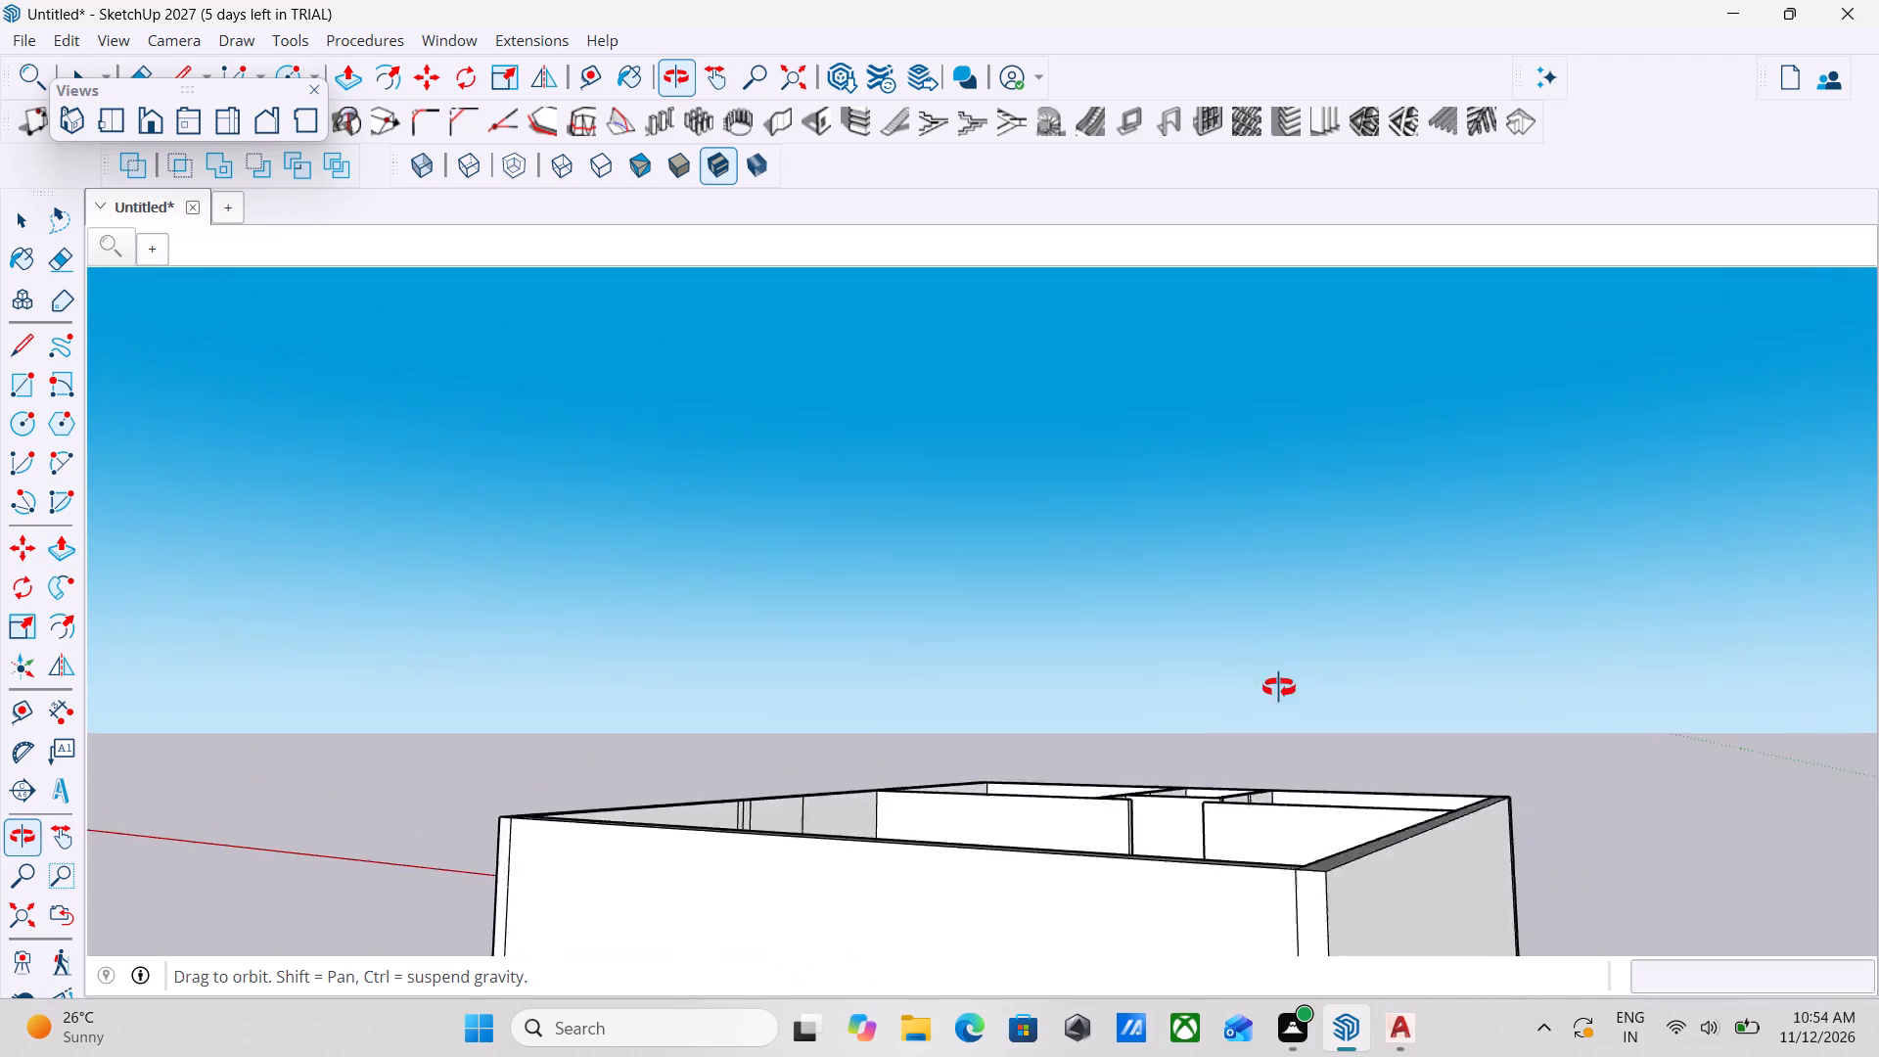
middle_drag(1279, 688, 1229, 958)
middle_drag(1078, 896, 732, 946)
scroll(804, 823, up, 7)
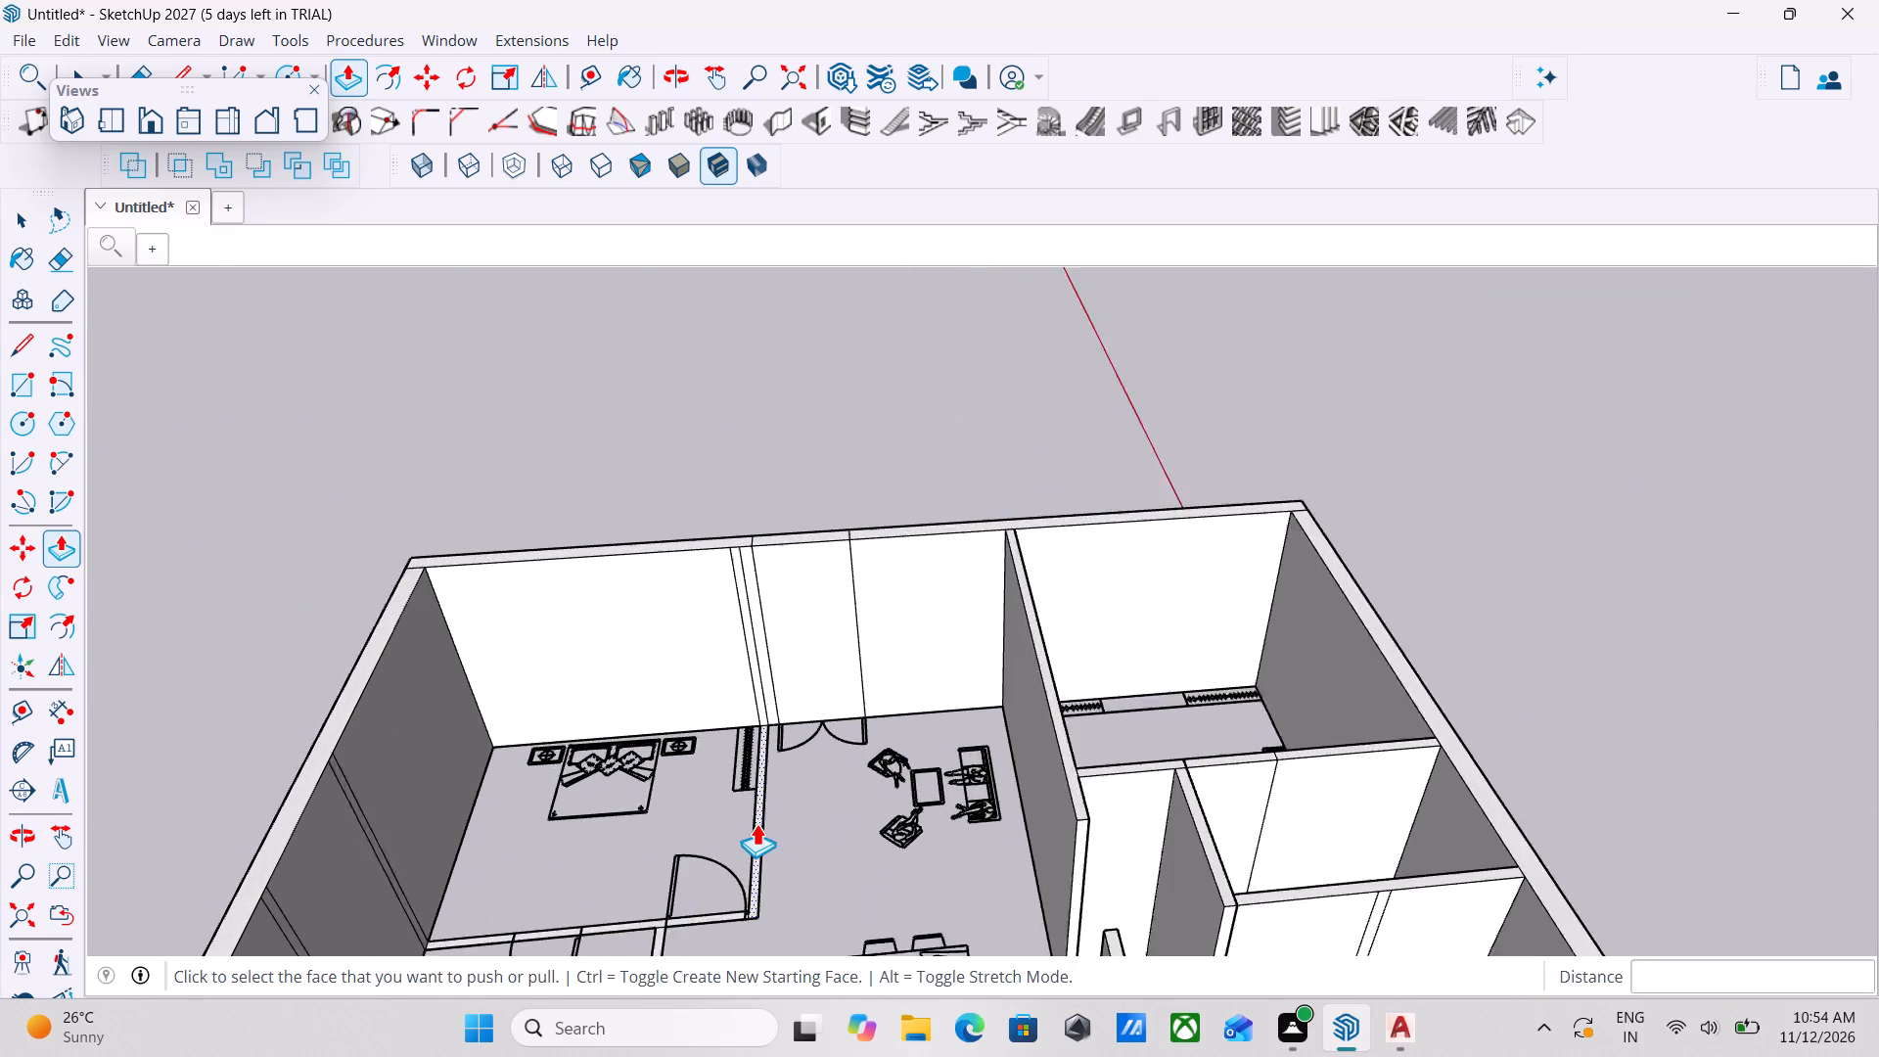
scroll(756, 823, up, 2)
click(756, 823)
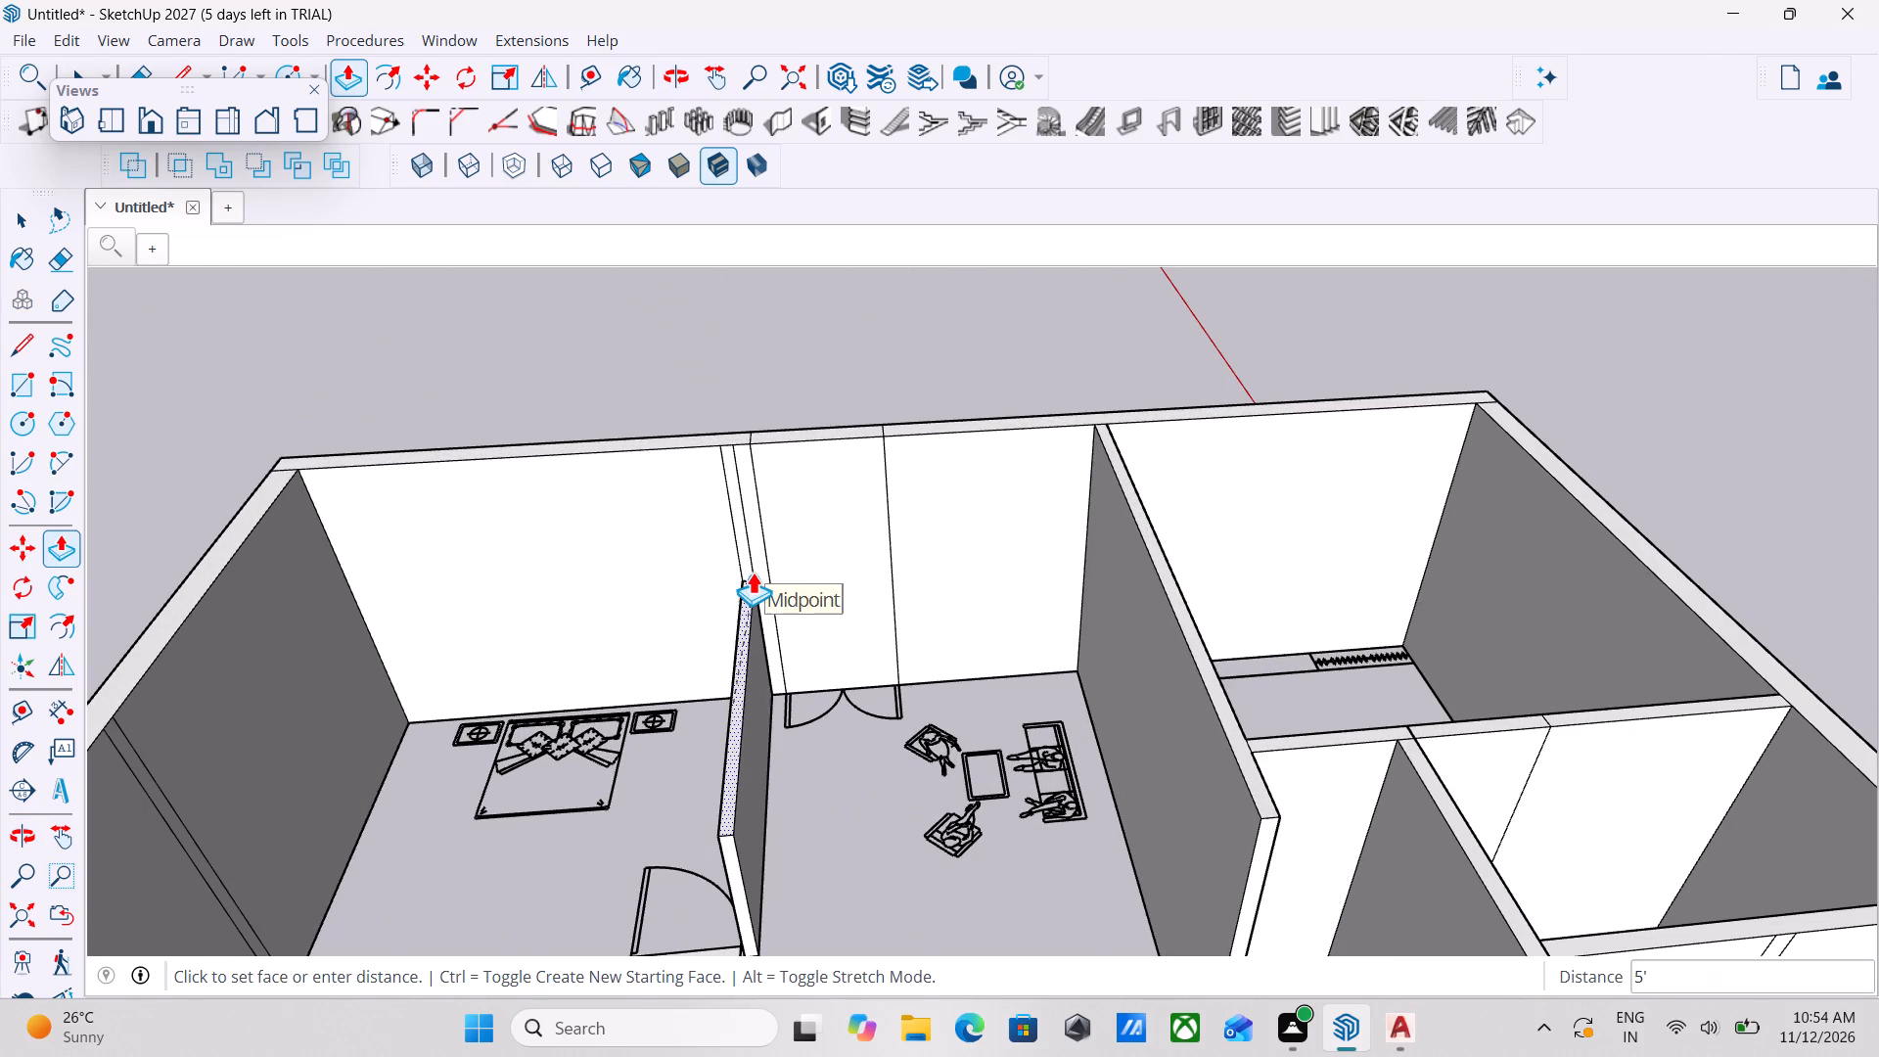
click(746, 437)
Push/pull the wall between the stair-side bedroom and its adjoining bathroom up 10'.
scroll(906, 557, down, 8)
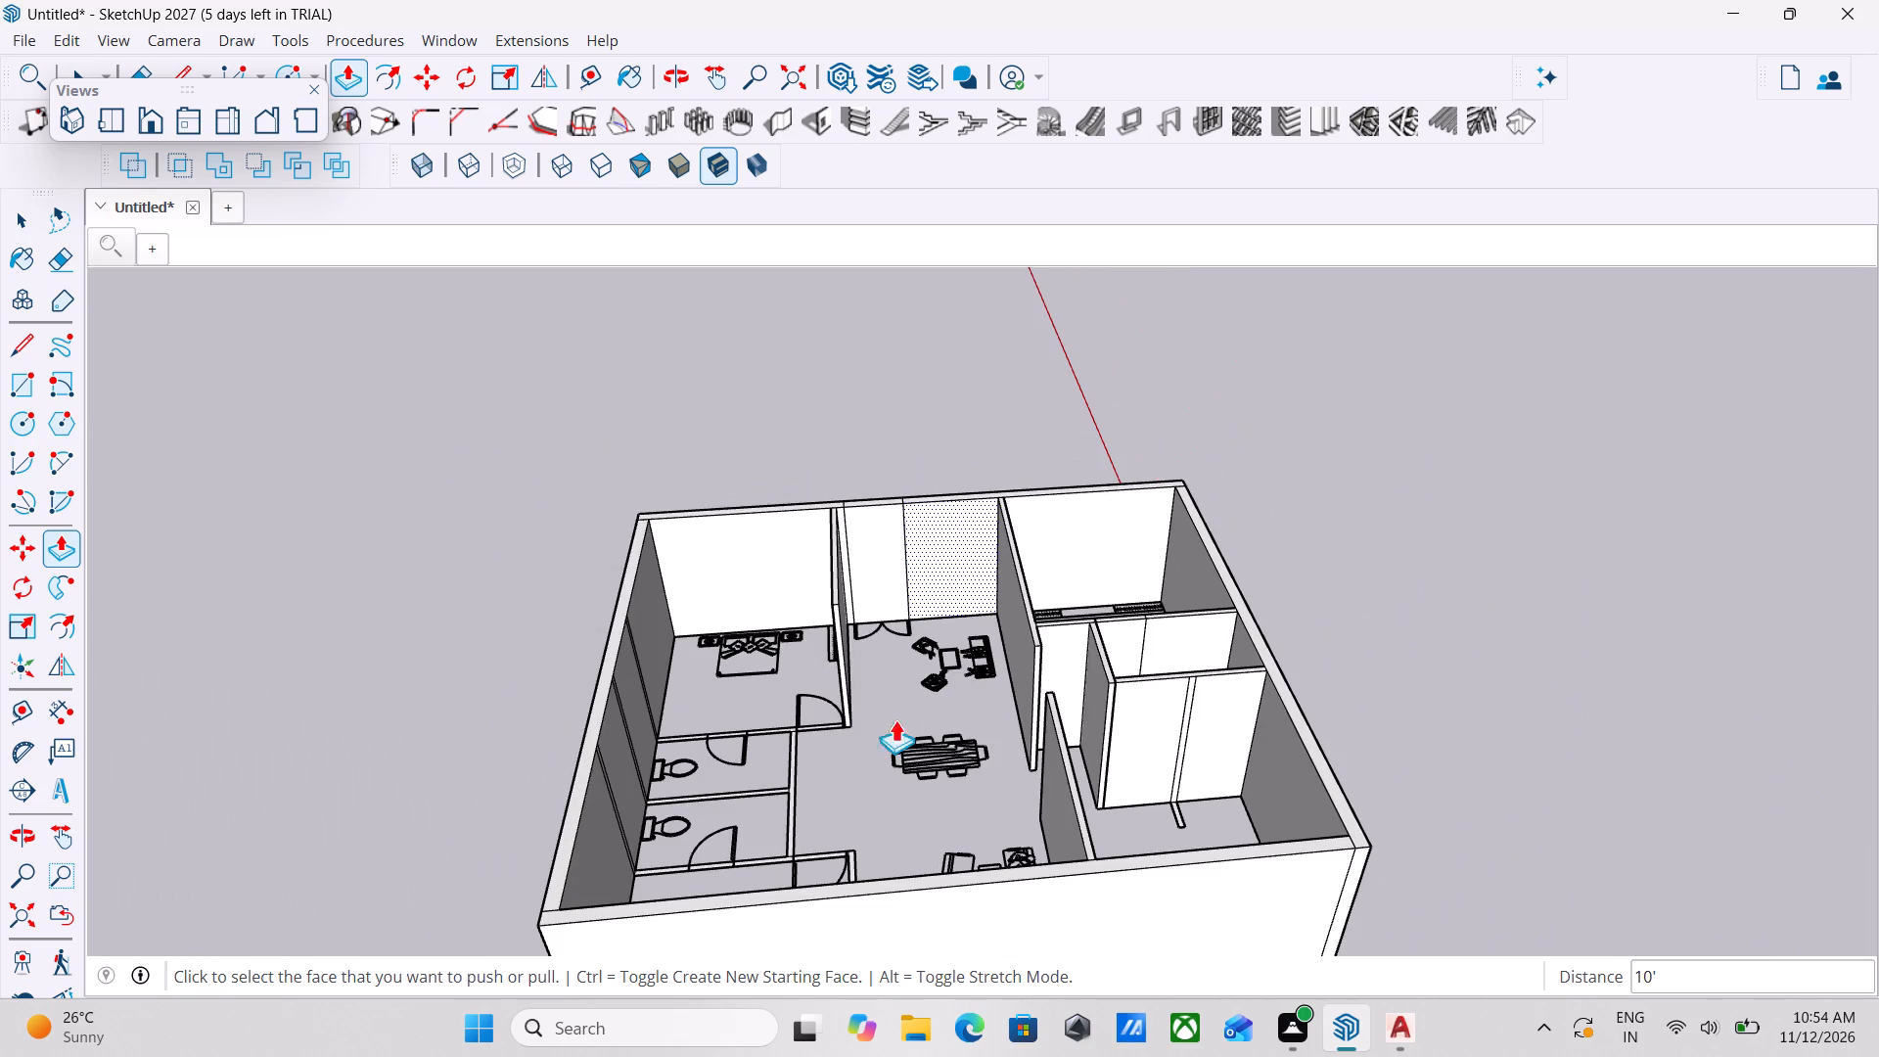
scroll(732, 752, up, 3)
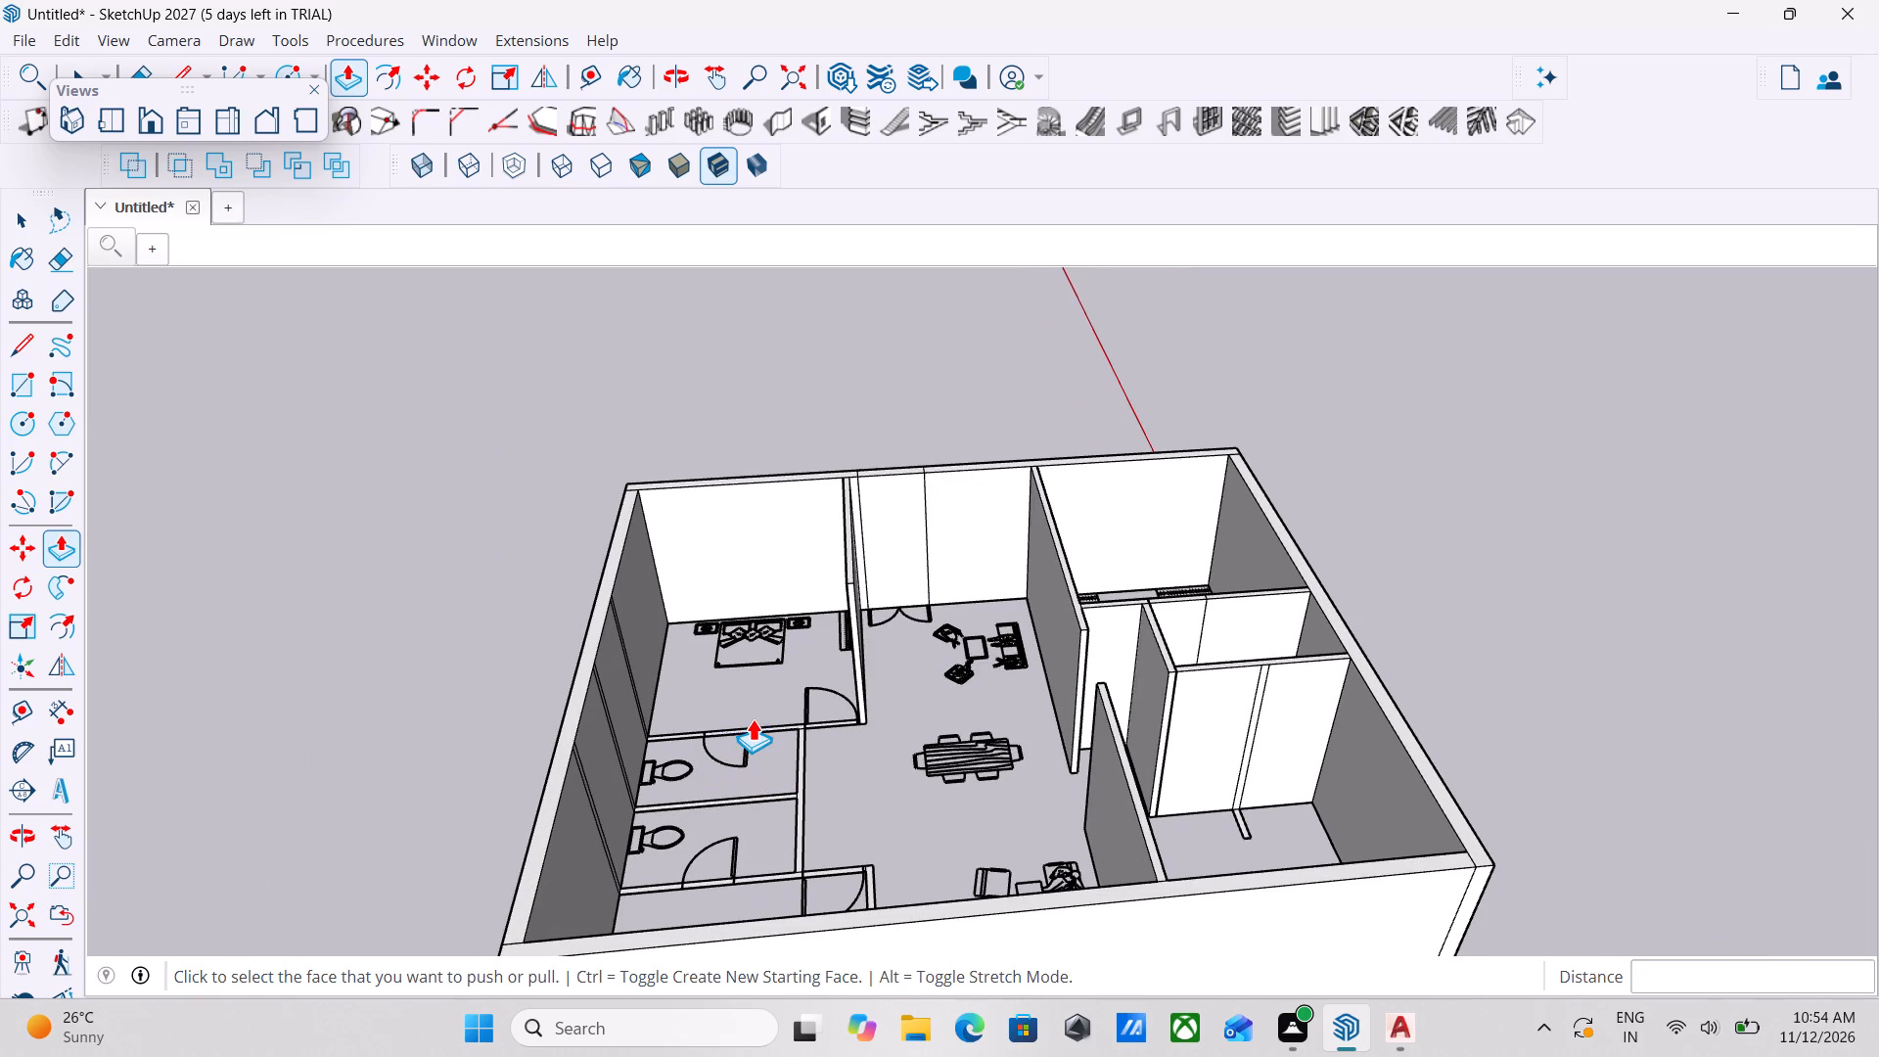
scroll(753, 718, up, 12)
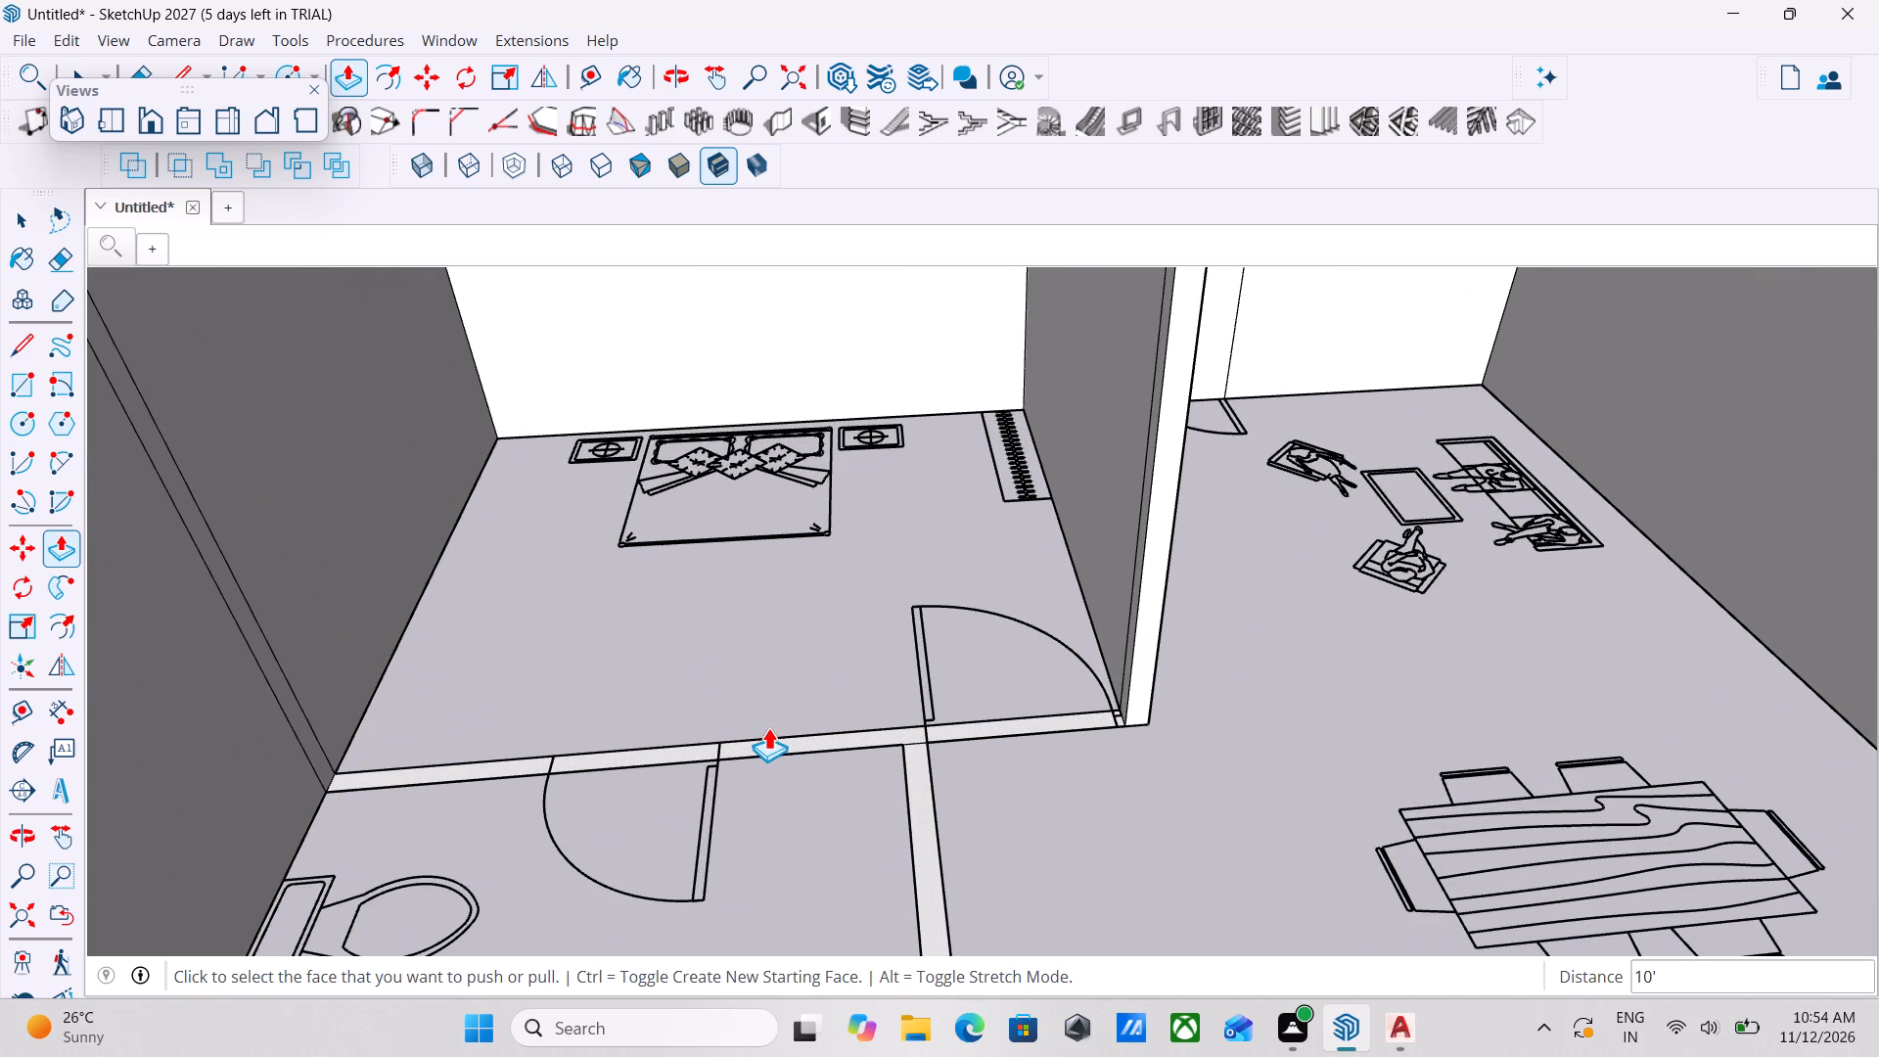
click(788, 741)
scroll(823, 628, down, 11)
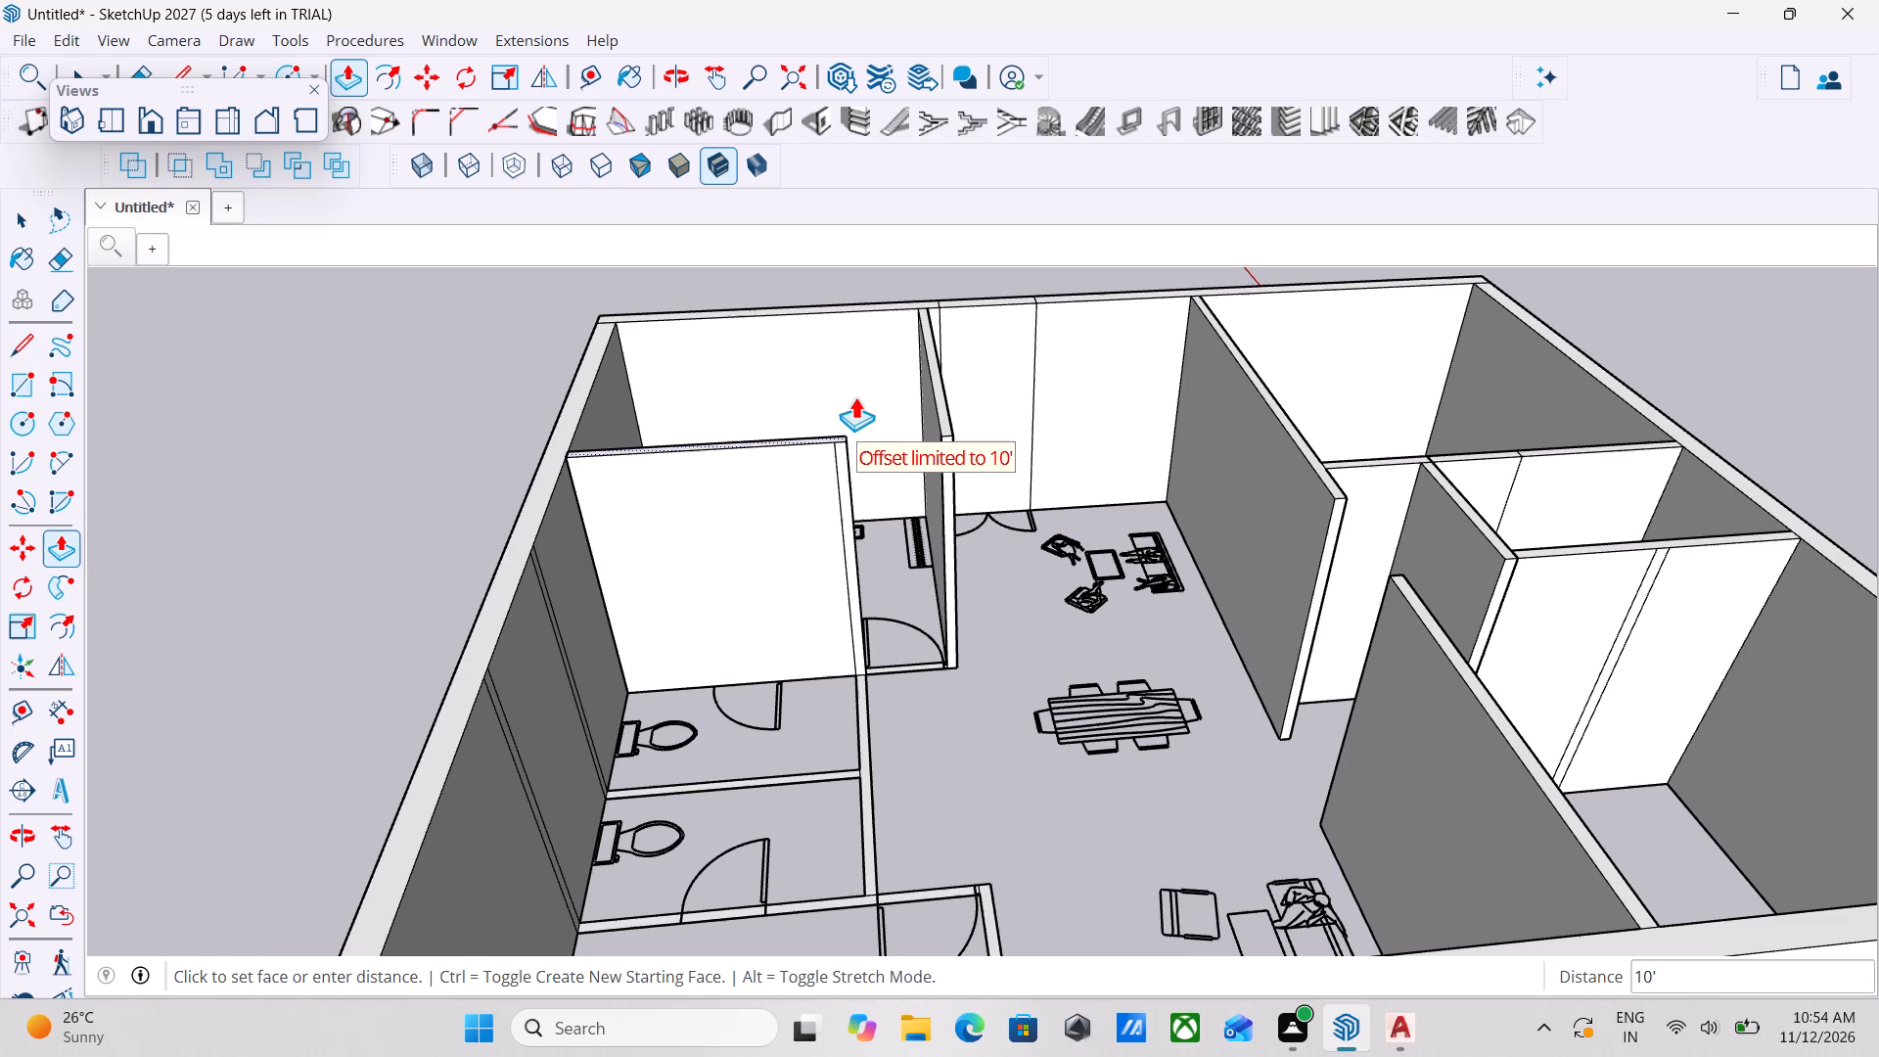
click(855, 396)
Push/pull the short wall segment across the stair-side bedroom's doorway up 10'.
scroll(926, 676, up, 8)
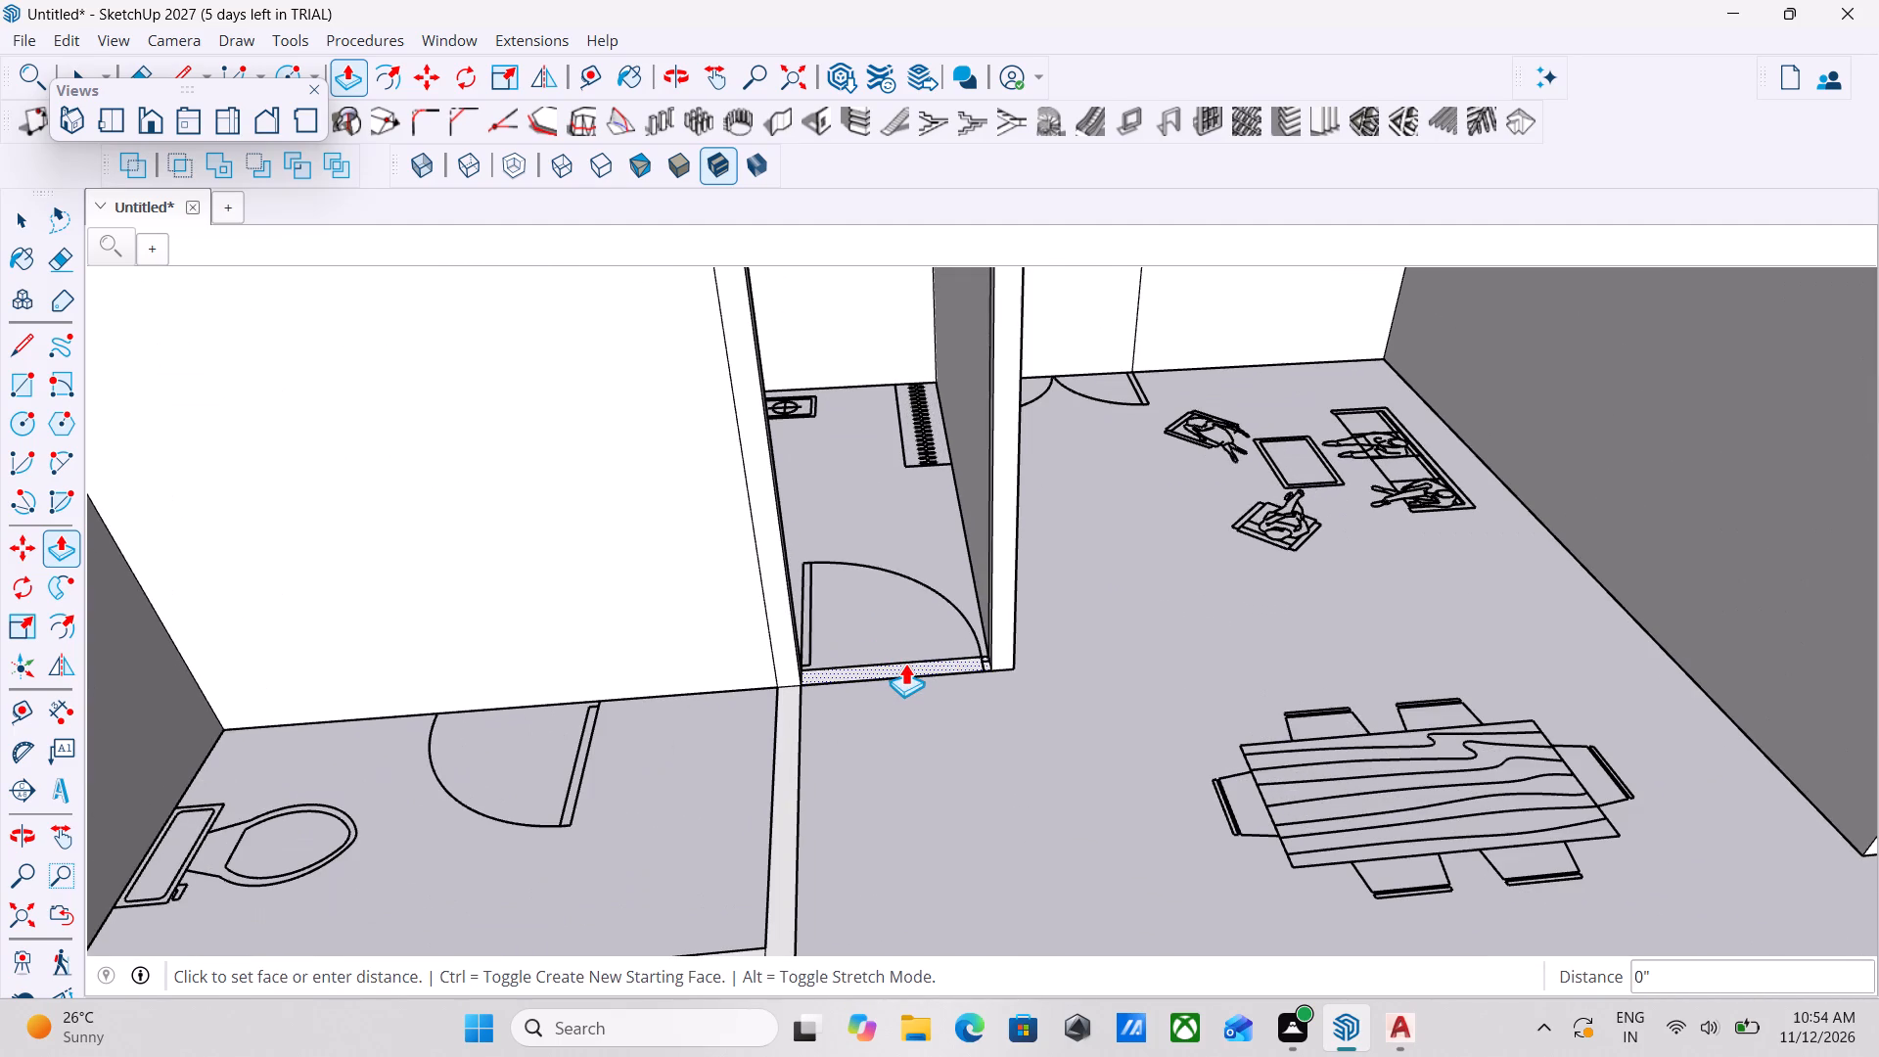
click(905, 663)
scroll(892, 489, down, 9)
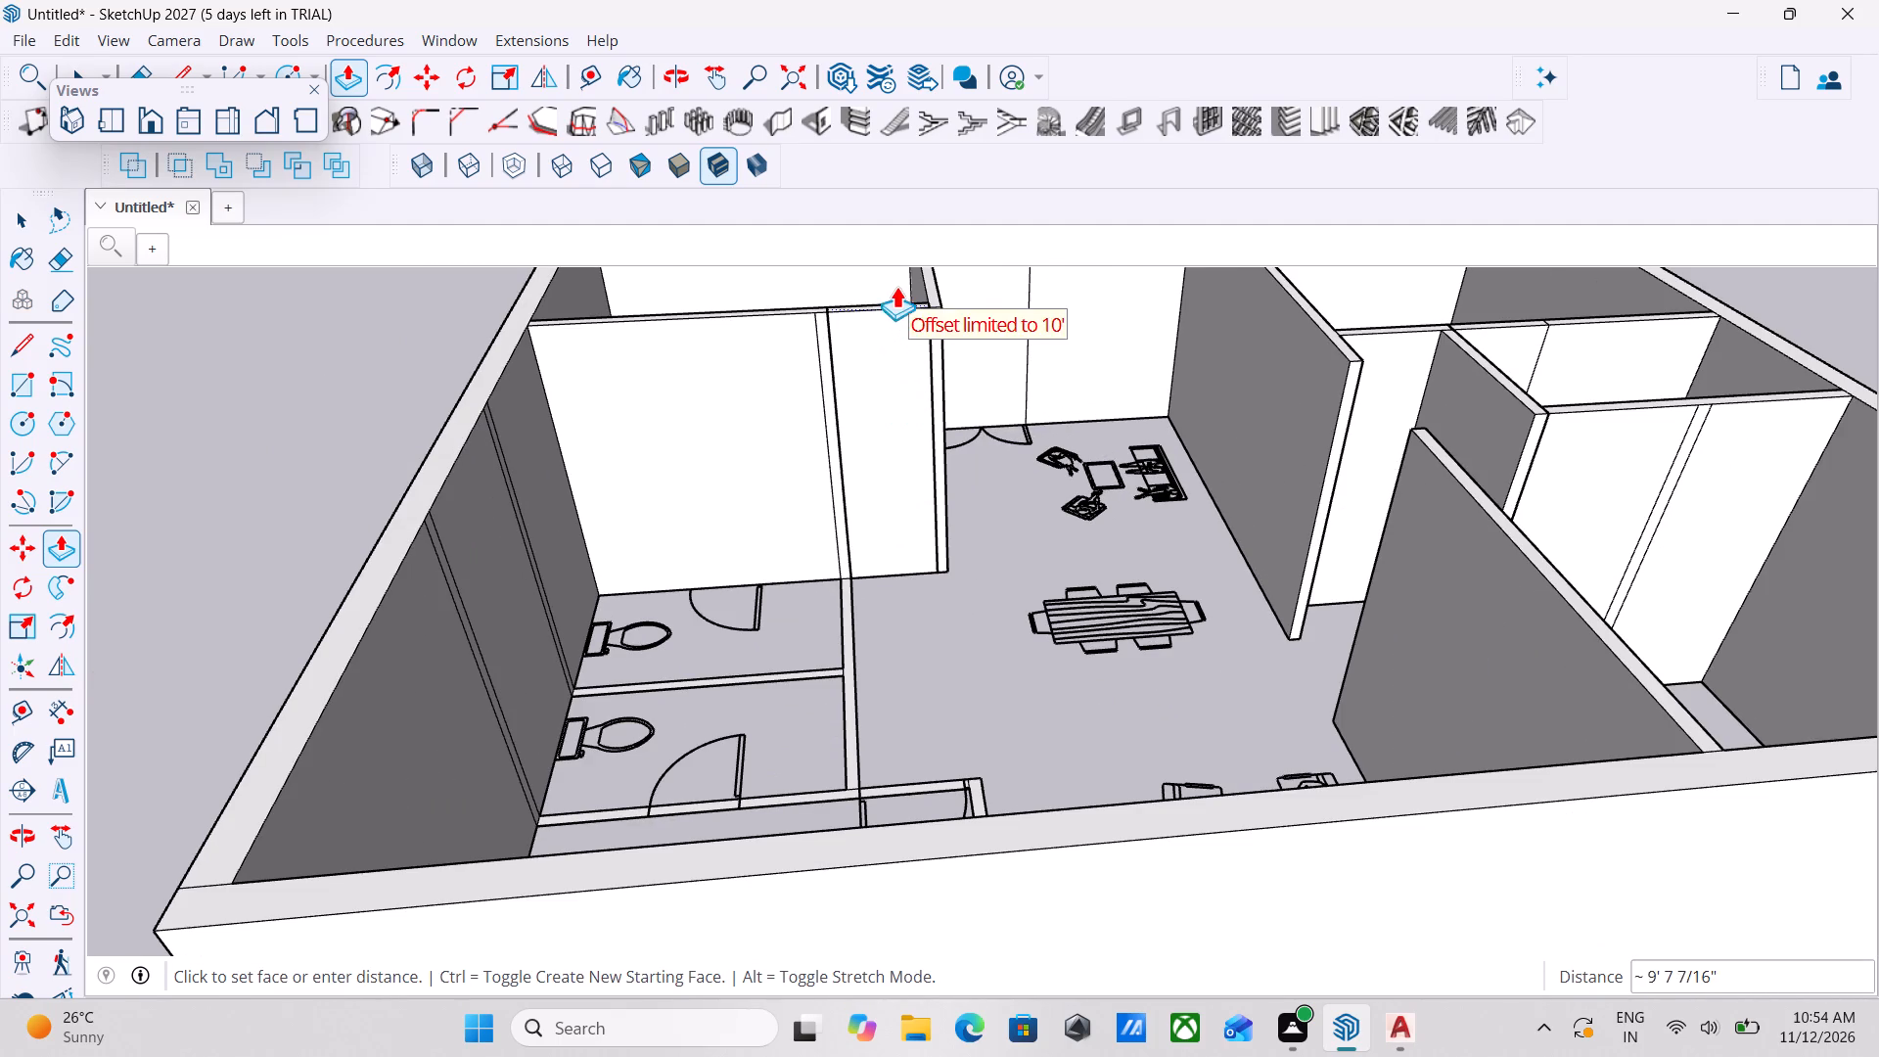
click(894, 274)
Push/pull the wall between the two adjoining bathrooms and the dining area up 10'.
scroll(848, 698, up, 2)
click(848, 698)
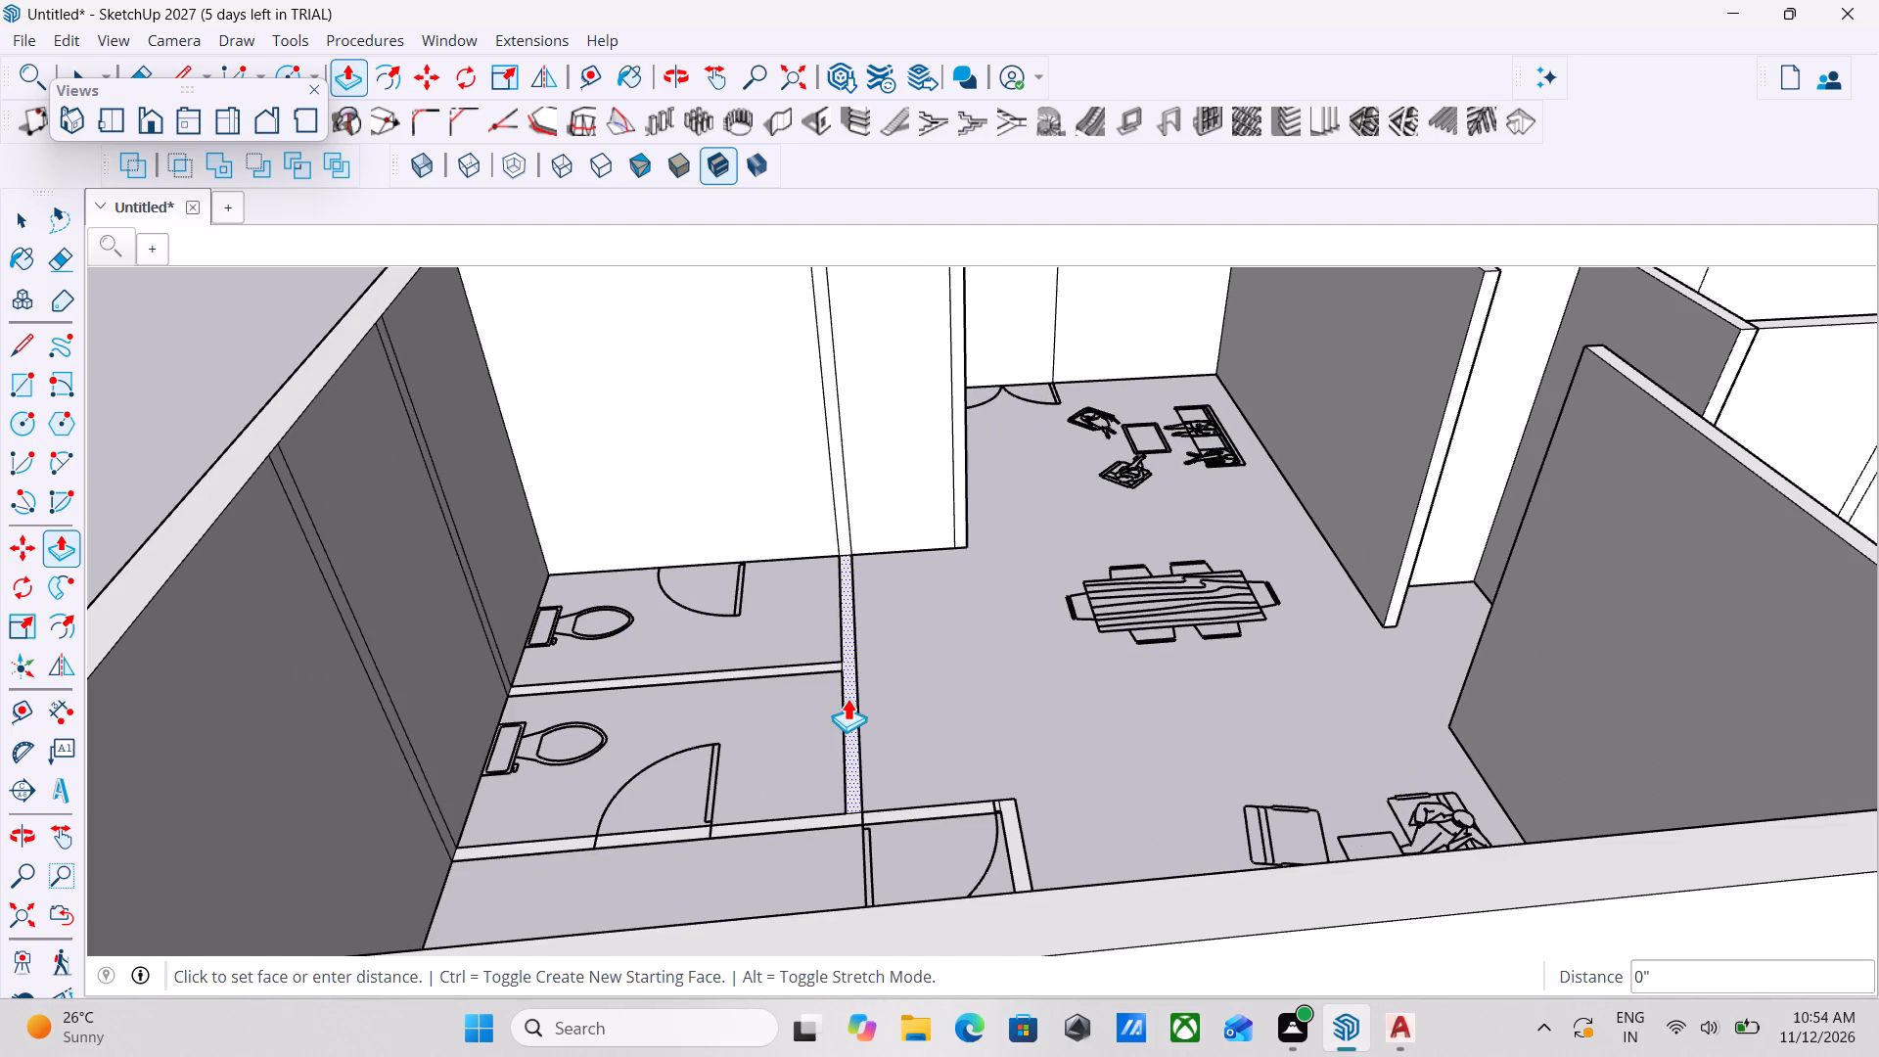
scroll(851, 523, down, 7)
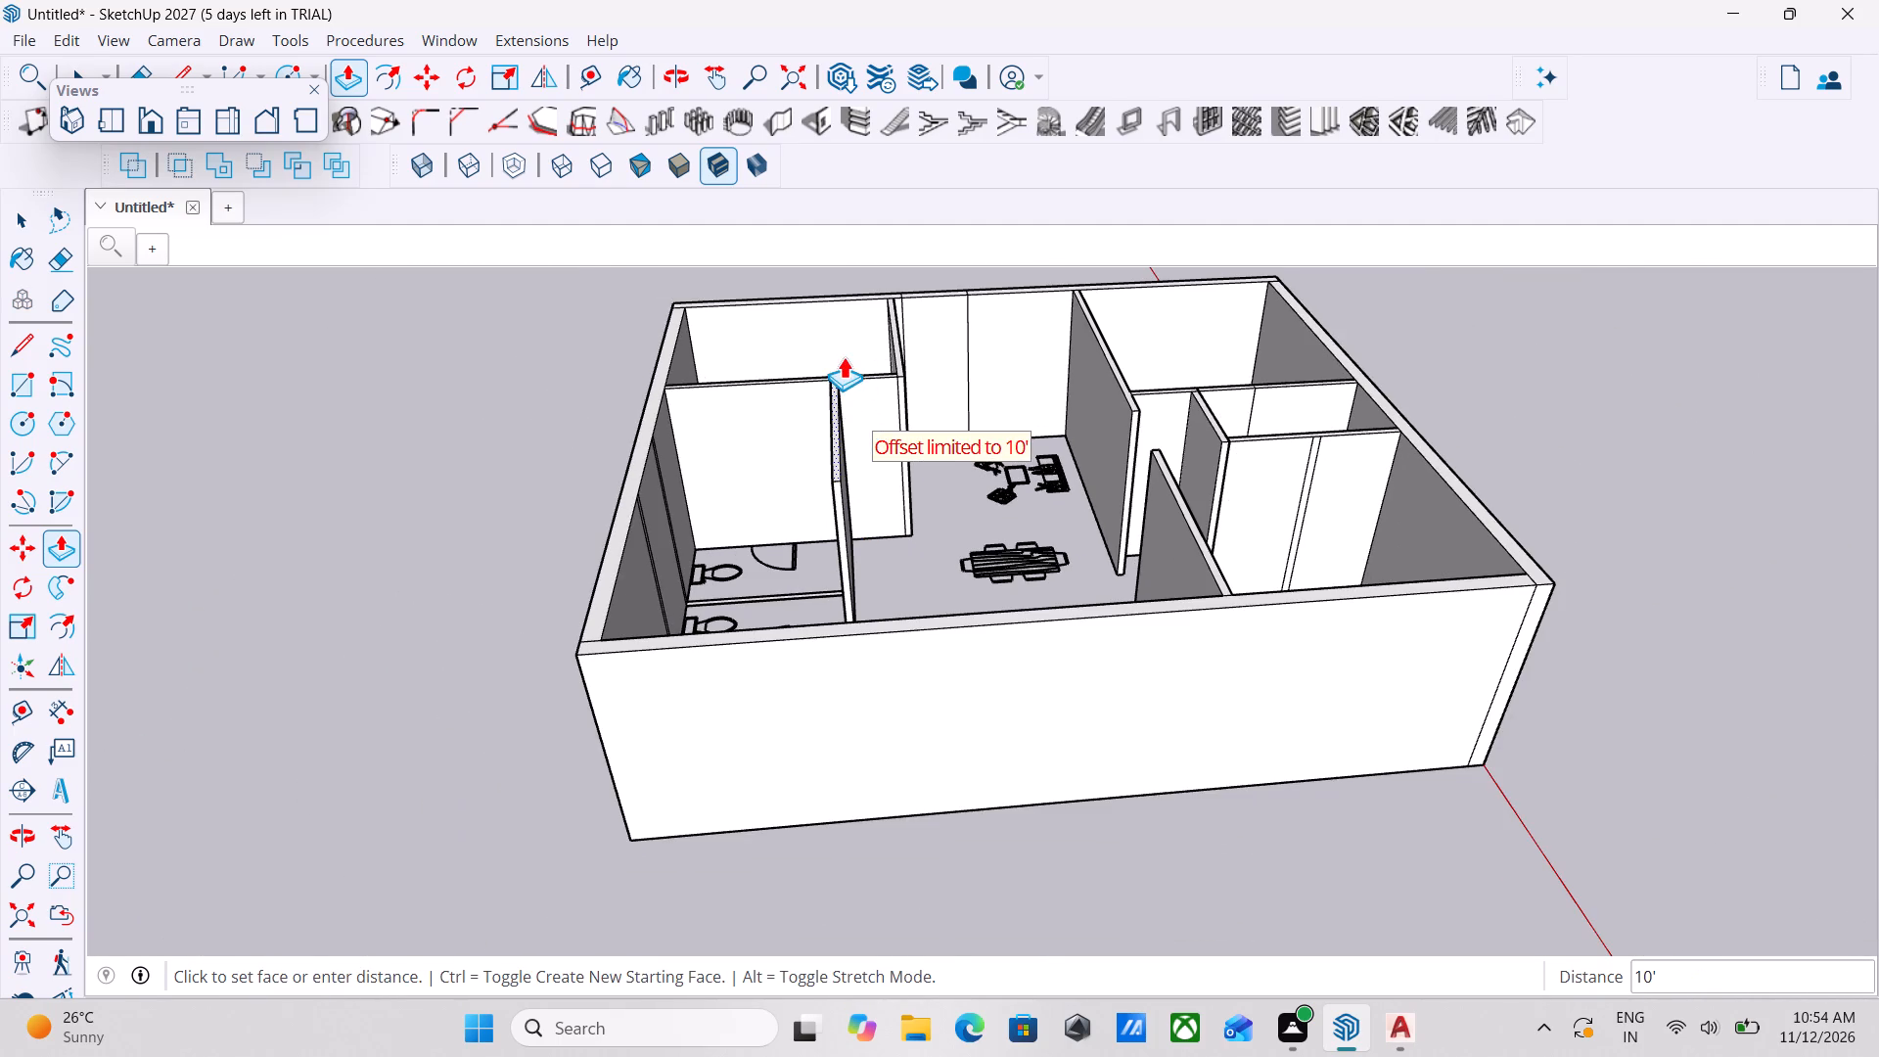
click(844, 356)
Push/pull the partition between the two adjoining bathrooms up 10'.
scroll(741, 583, up, 8)
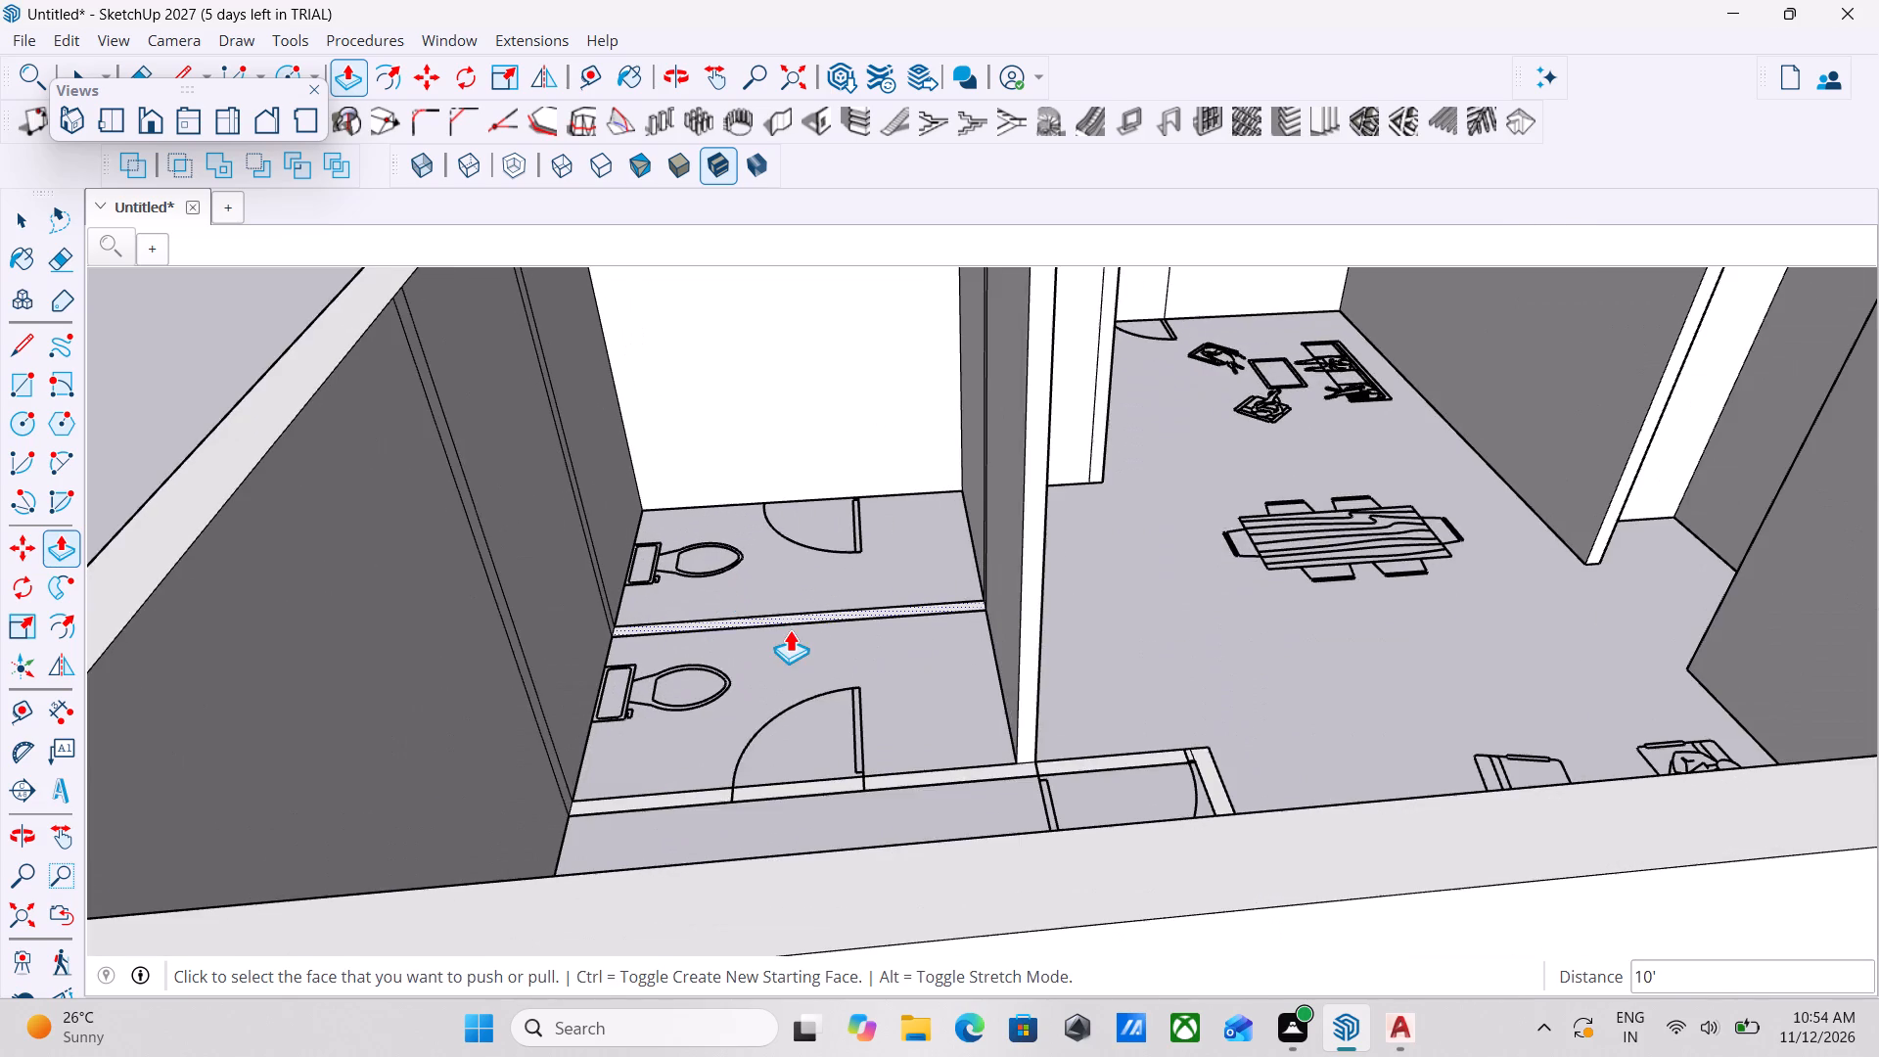
scroll(790, 629, up, 4)
click(802, 613)
scroll(828, 573, down, 3)
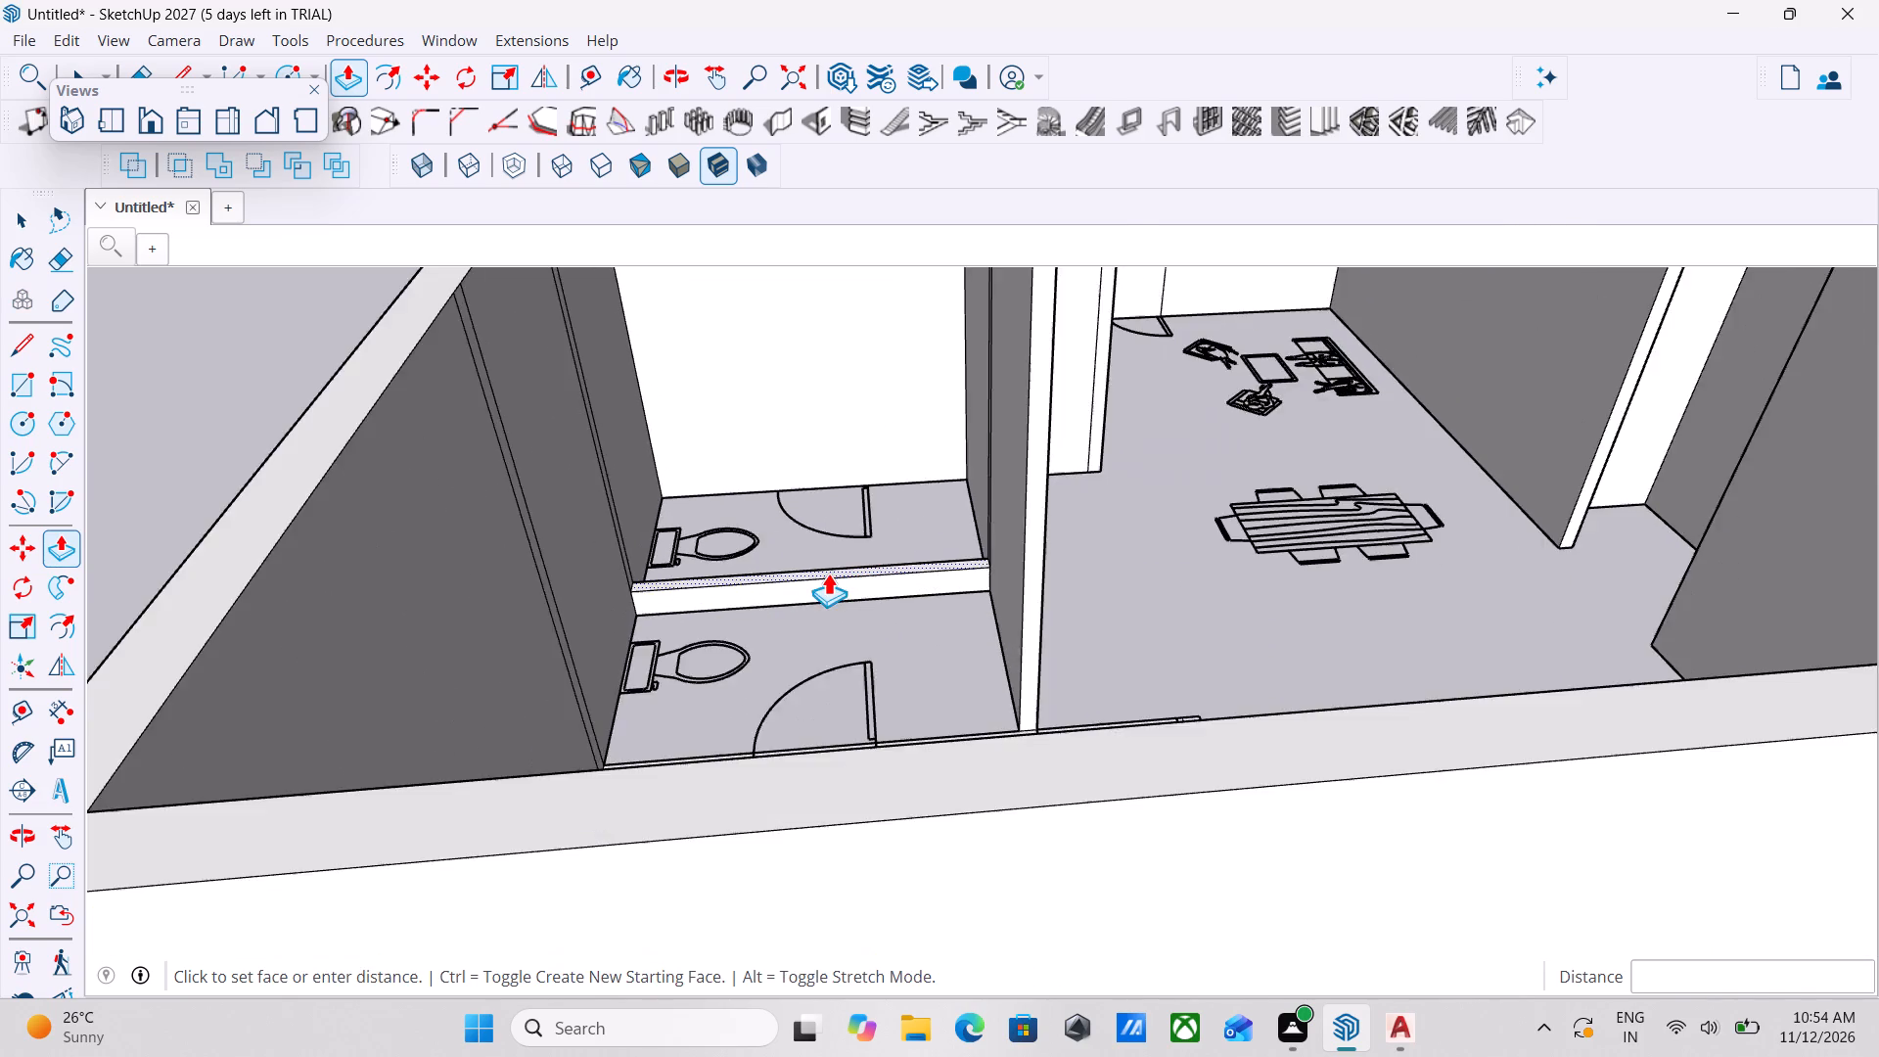
scroll(828, 573, down, 6)
click(802, 271)
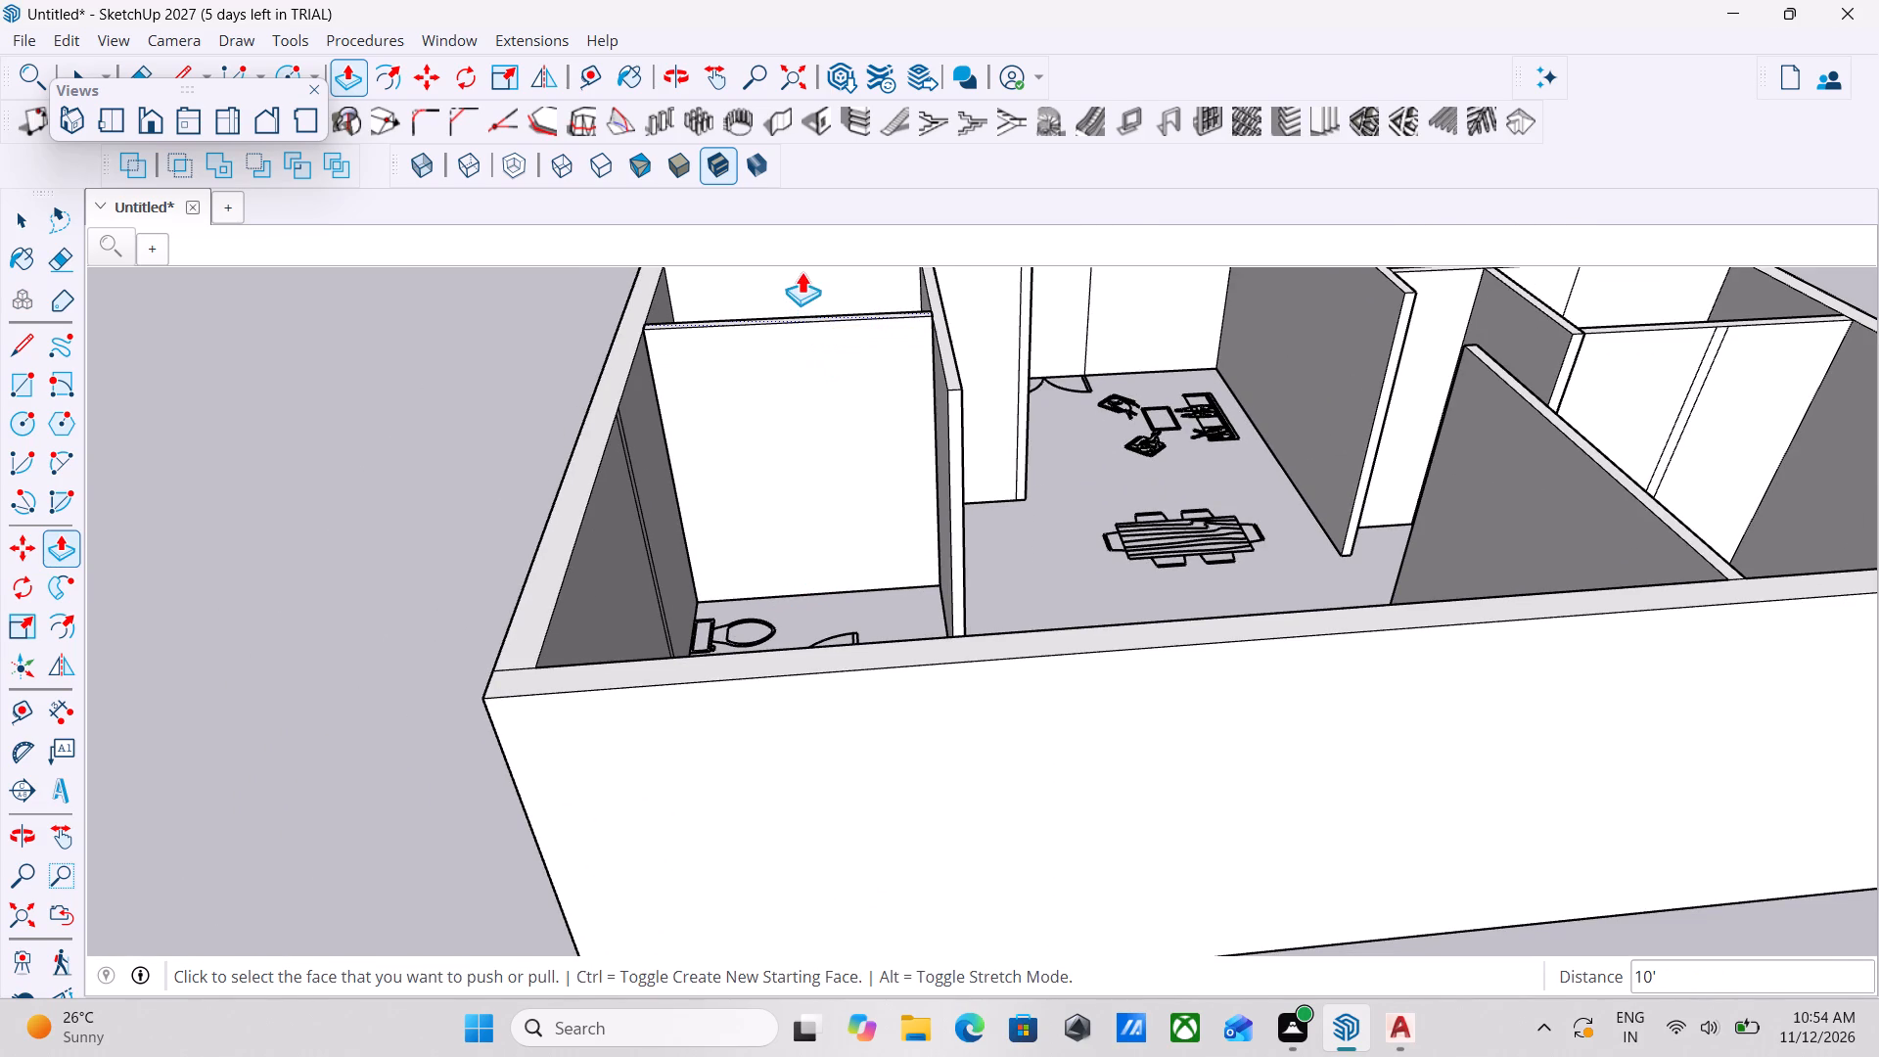
Push/pull the wardrobe-side wall between the bedroom opposite the stairs and the living area up 10'.
shift+middle_drag(967, 614, 1049, 733)
middle_drag(977, 709, 416, 946)
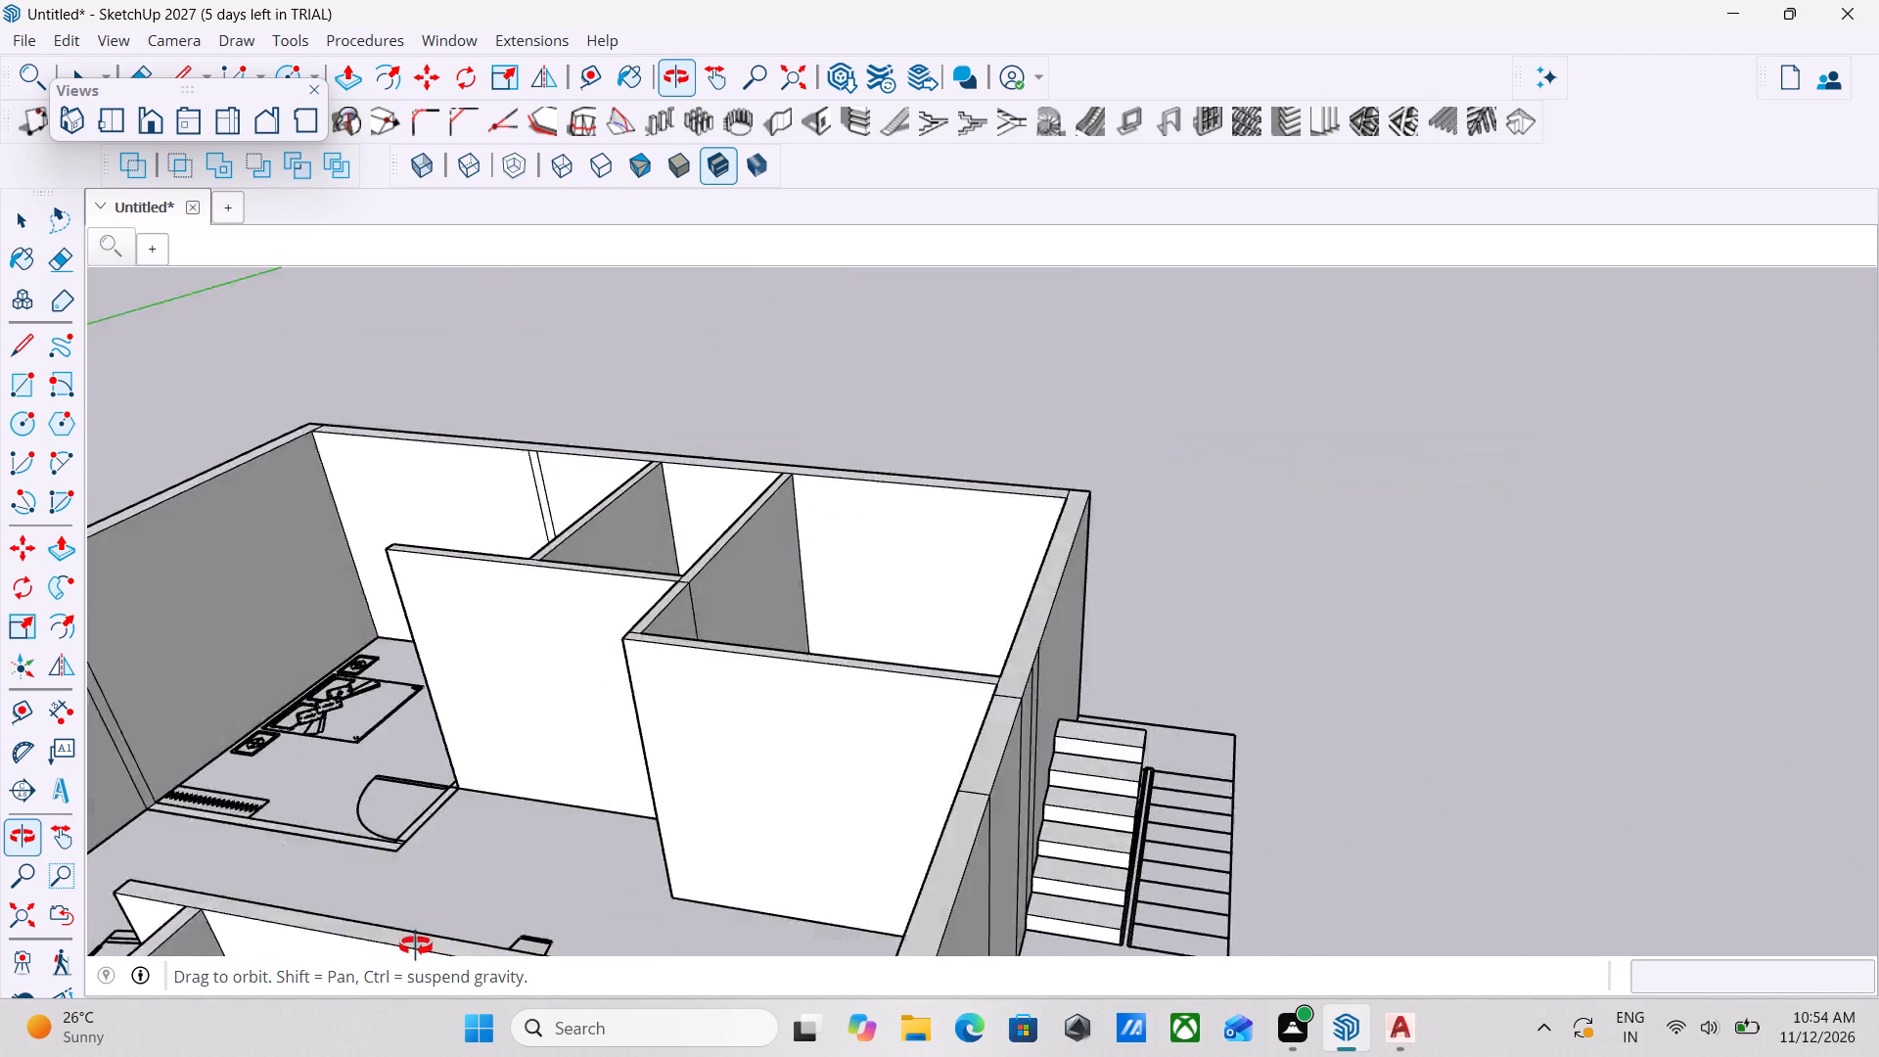
middle_drag(416, 946, 386, 1019)
middle_drag(452, 828, 435, 877)
scroll(399, 690, up, 6)
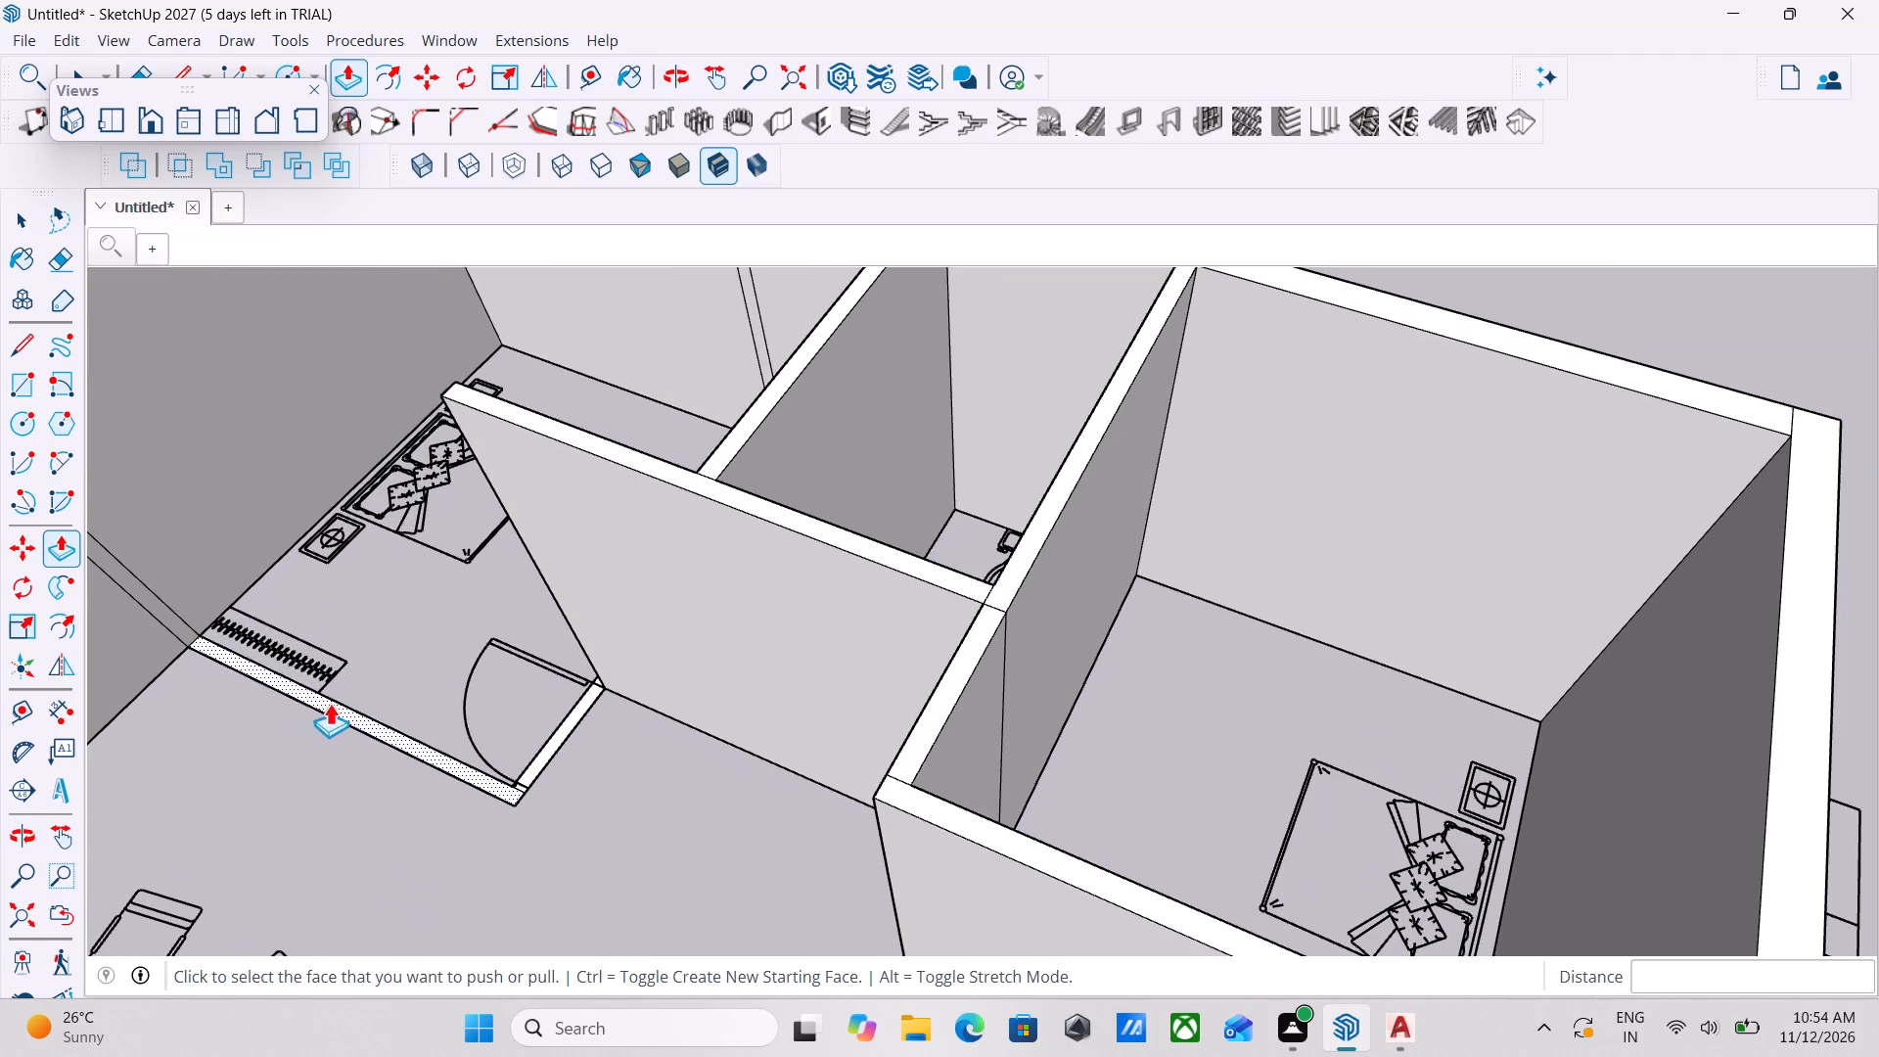
click(330, 703)
scroll(276, 574, down, 3)
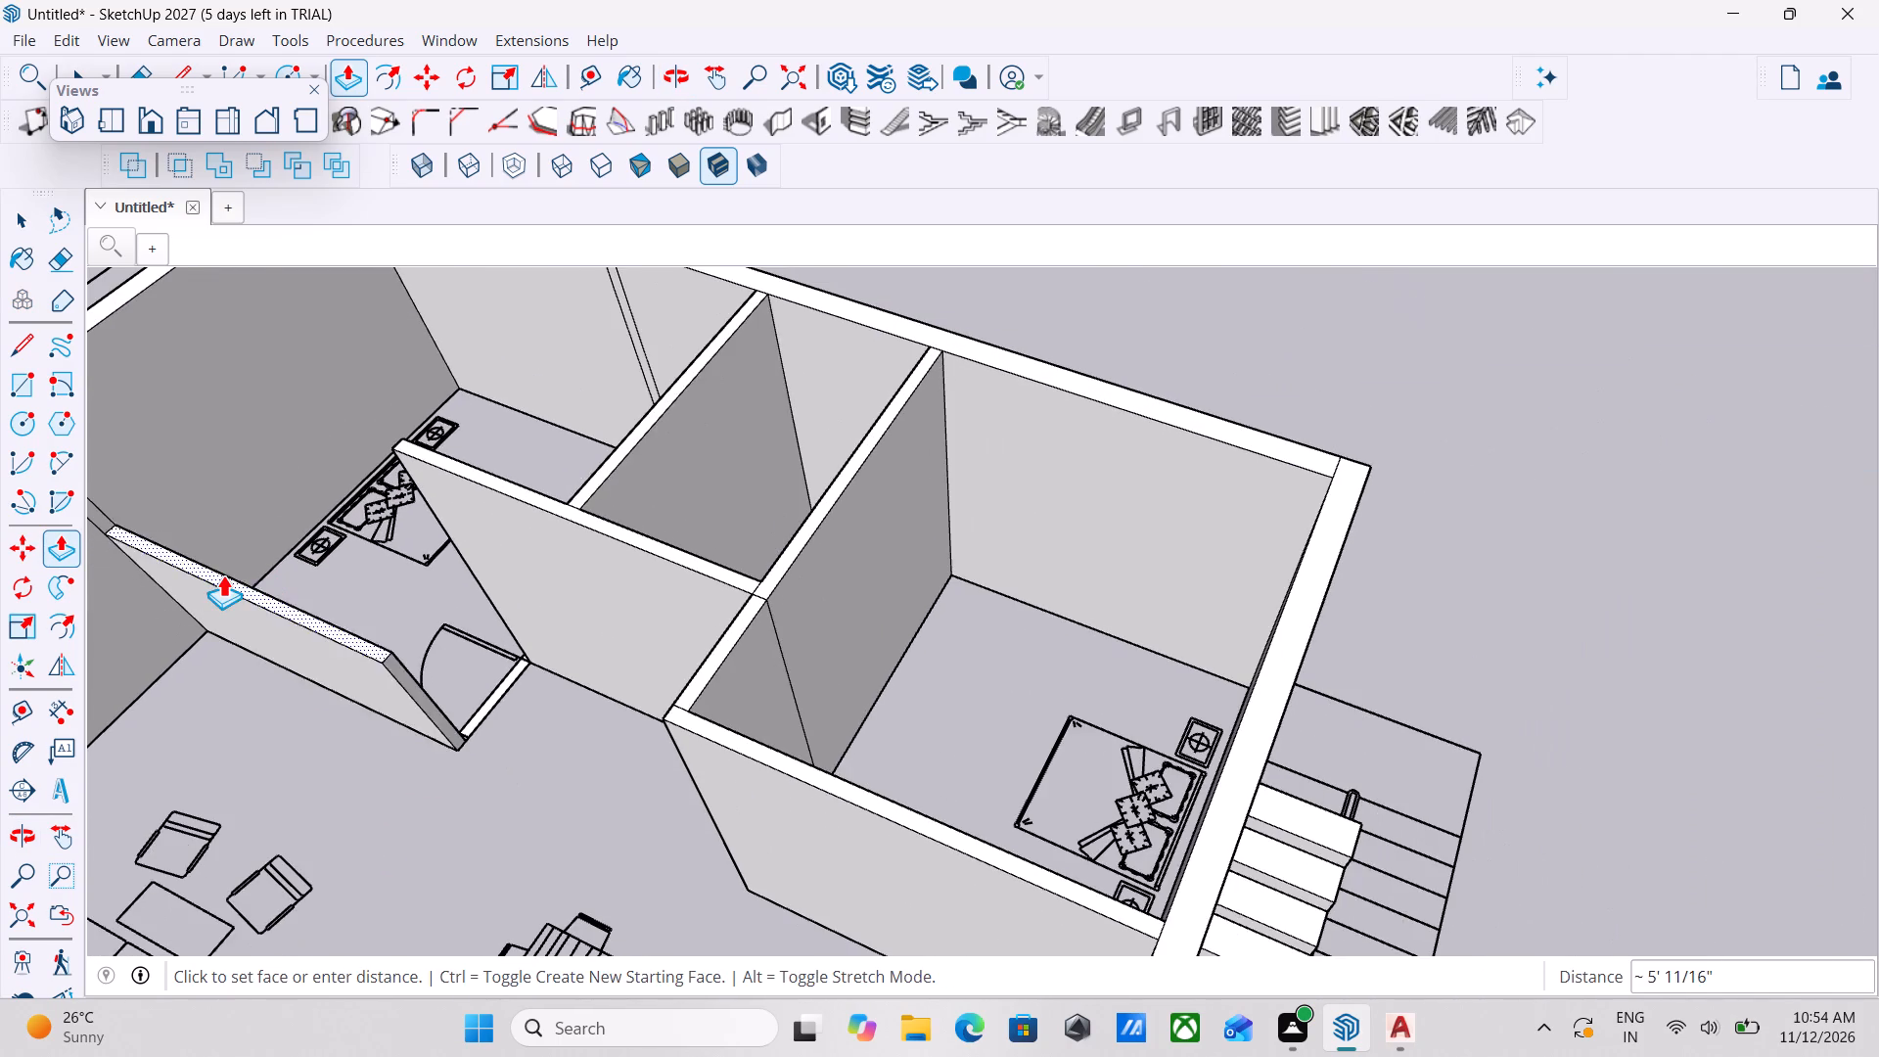
scroll(213, 574, down, 11)
click(162, 464)
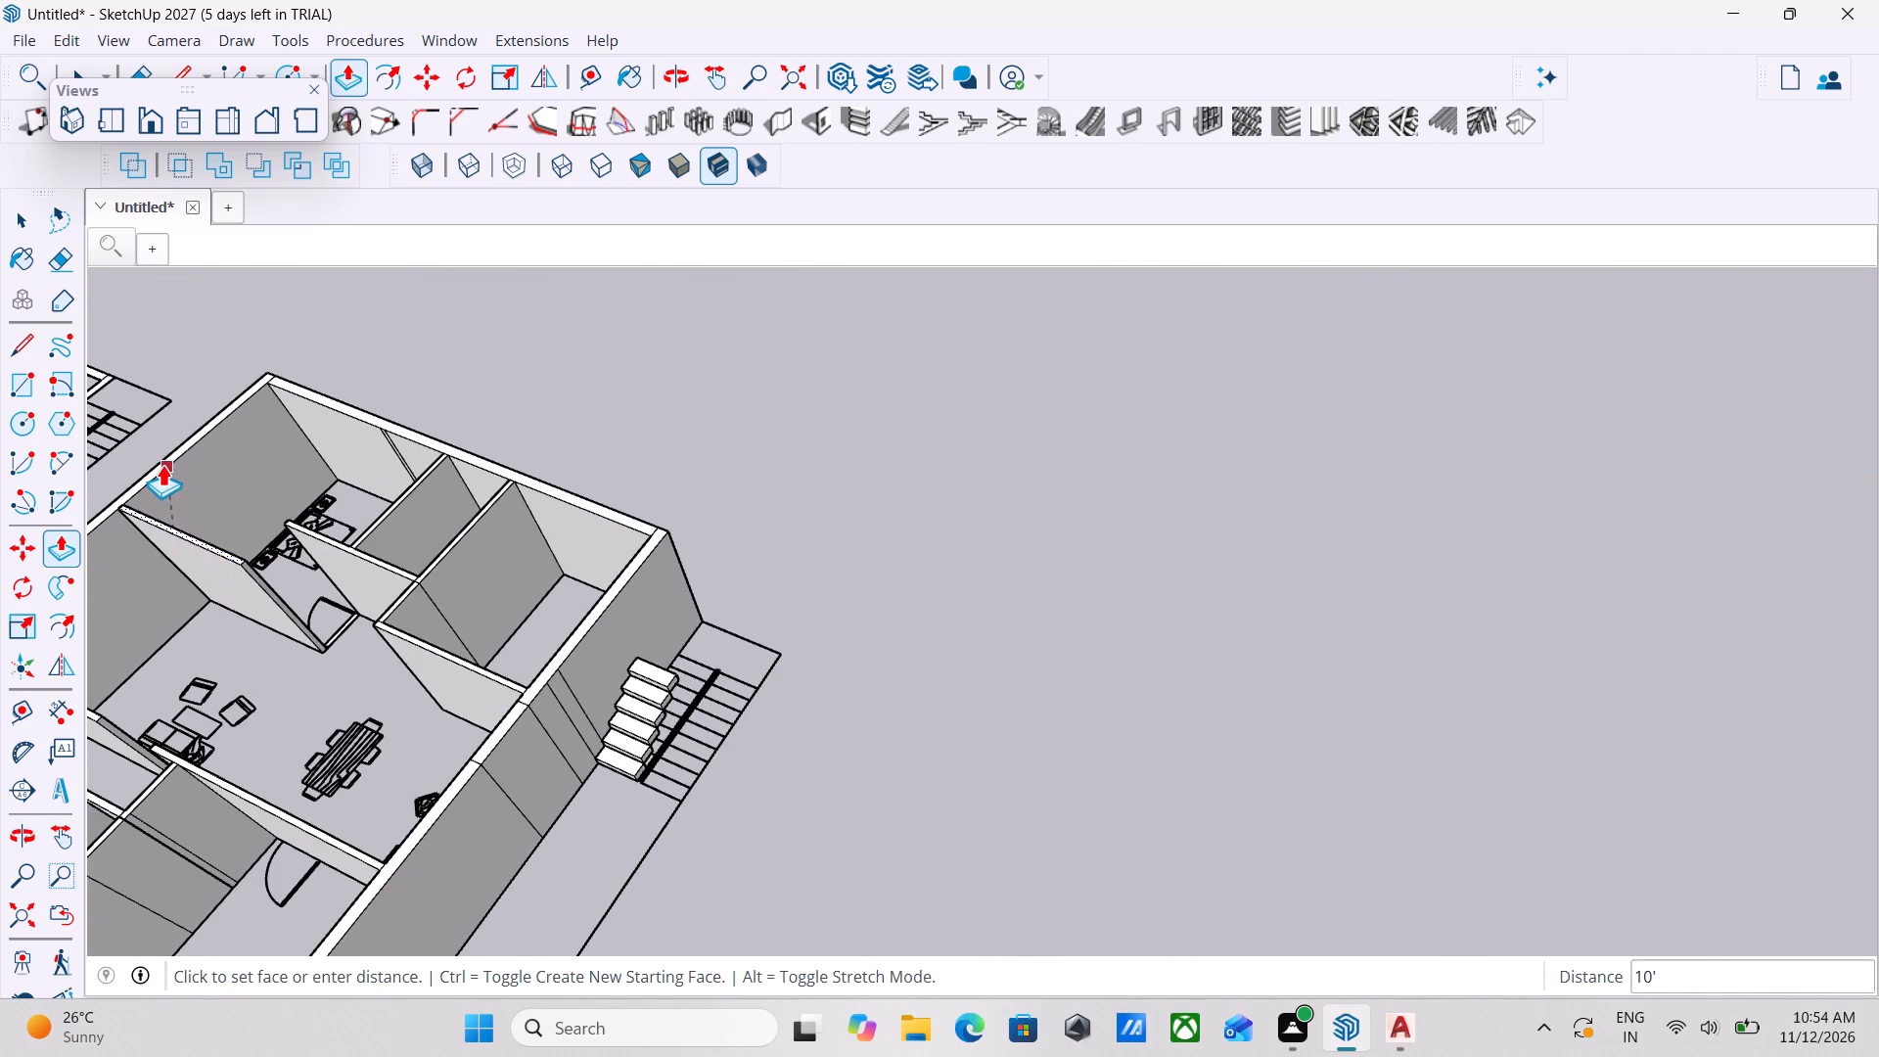
Push/pull the short wall segment across the doorway of the bedroom opposite the stairs up 10'.
scroll(311, 624, up, 14)
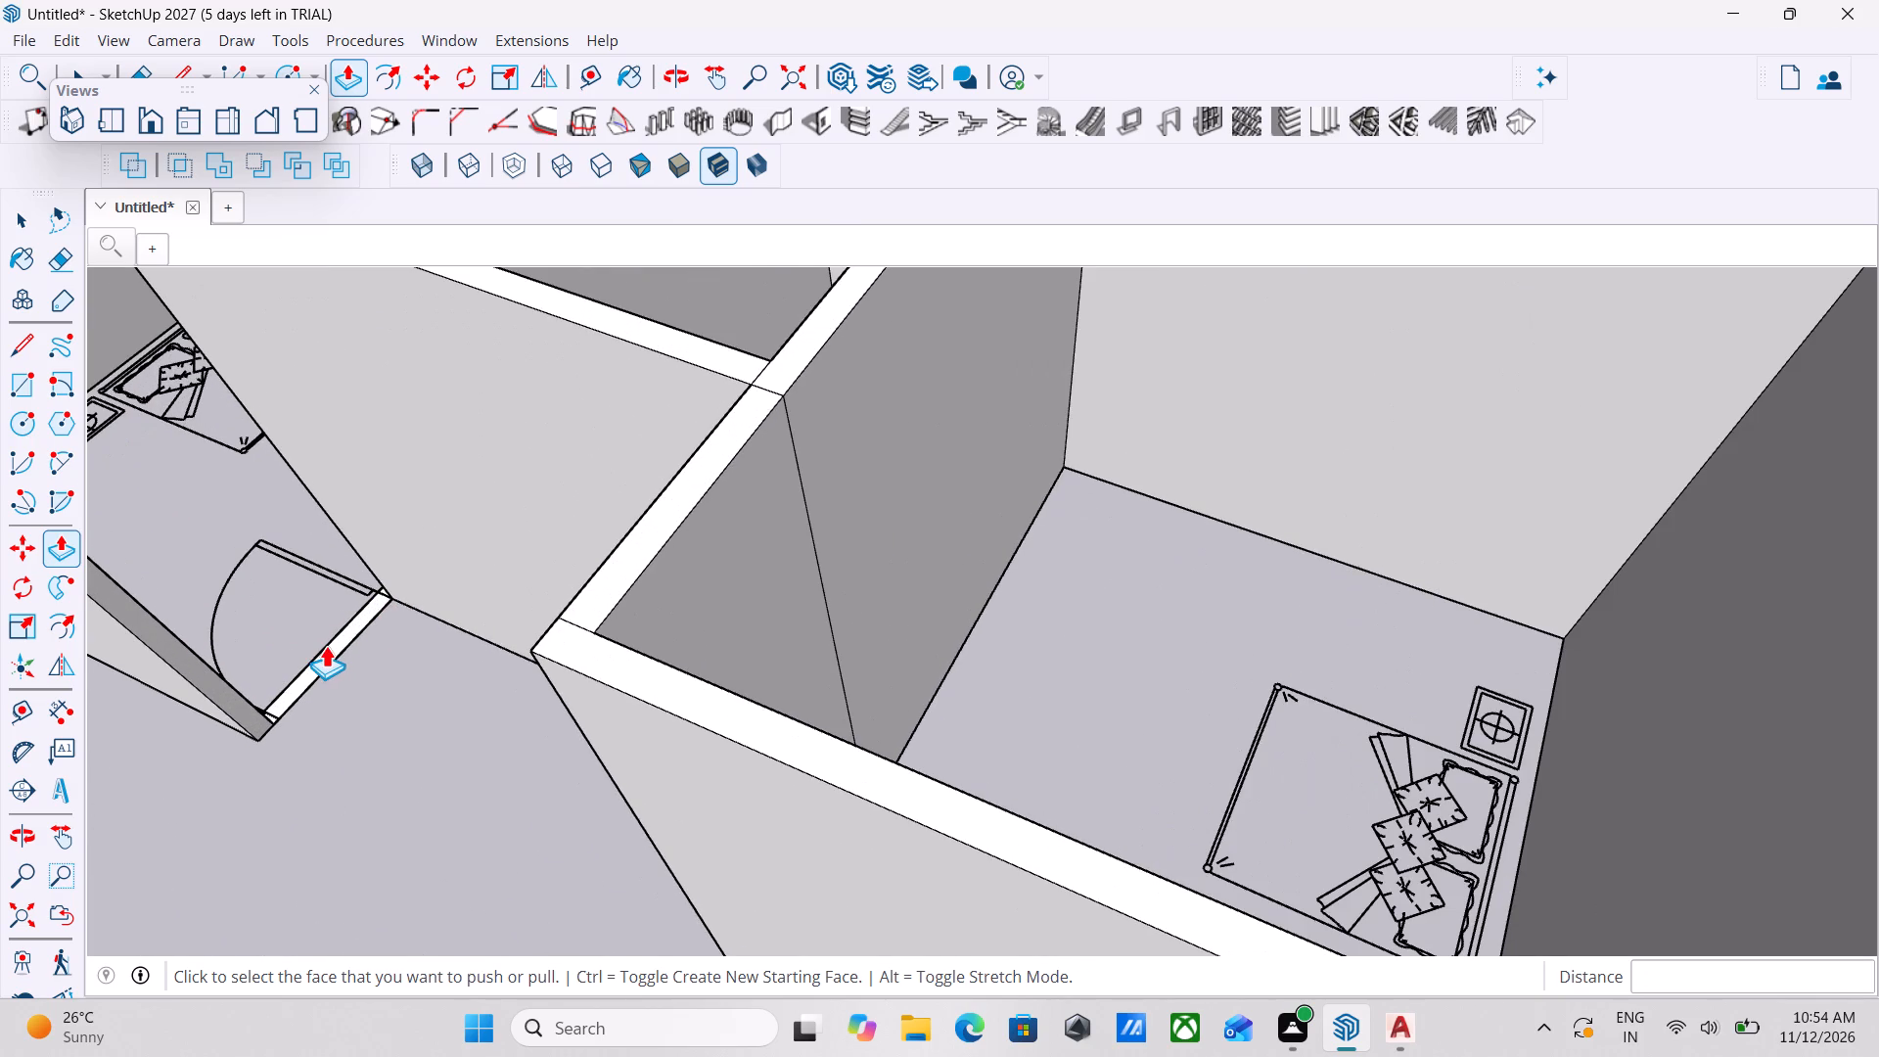
click(326, 645)
scroll(317, 657, up, 3)
click(319, 657)
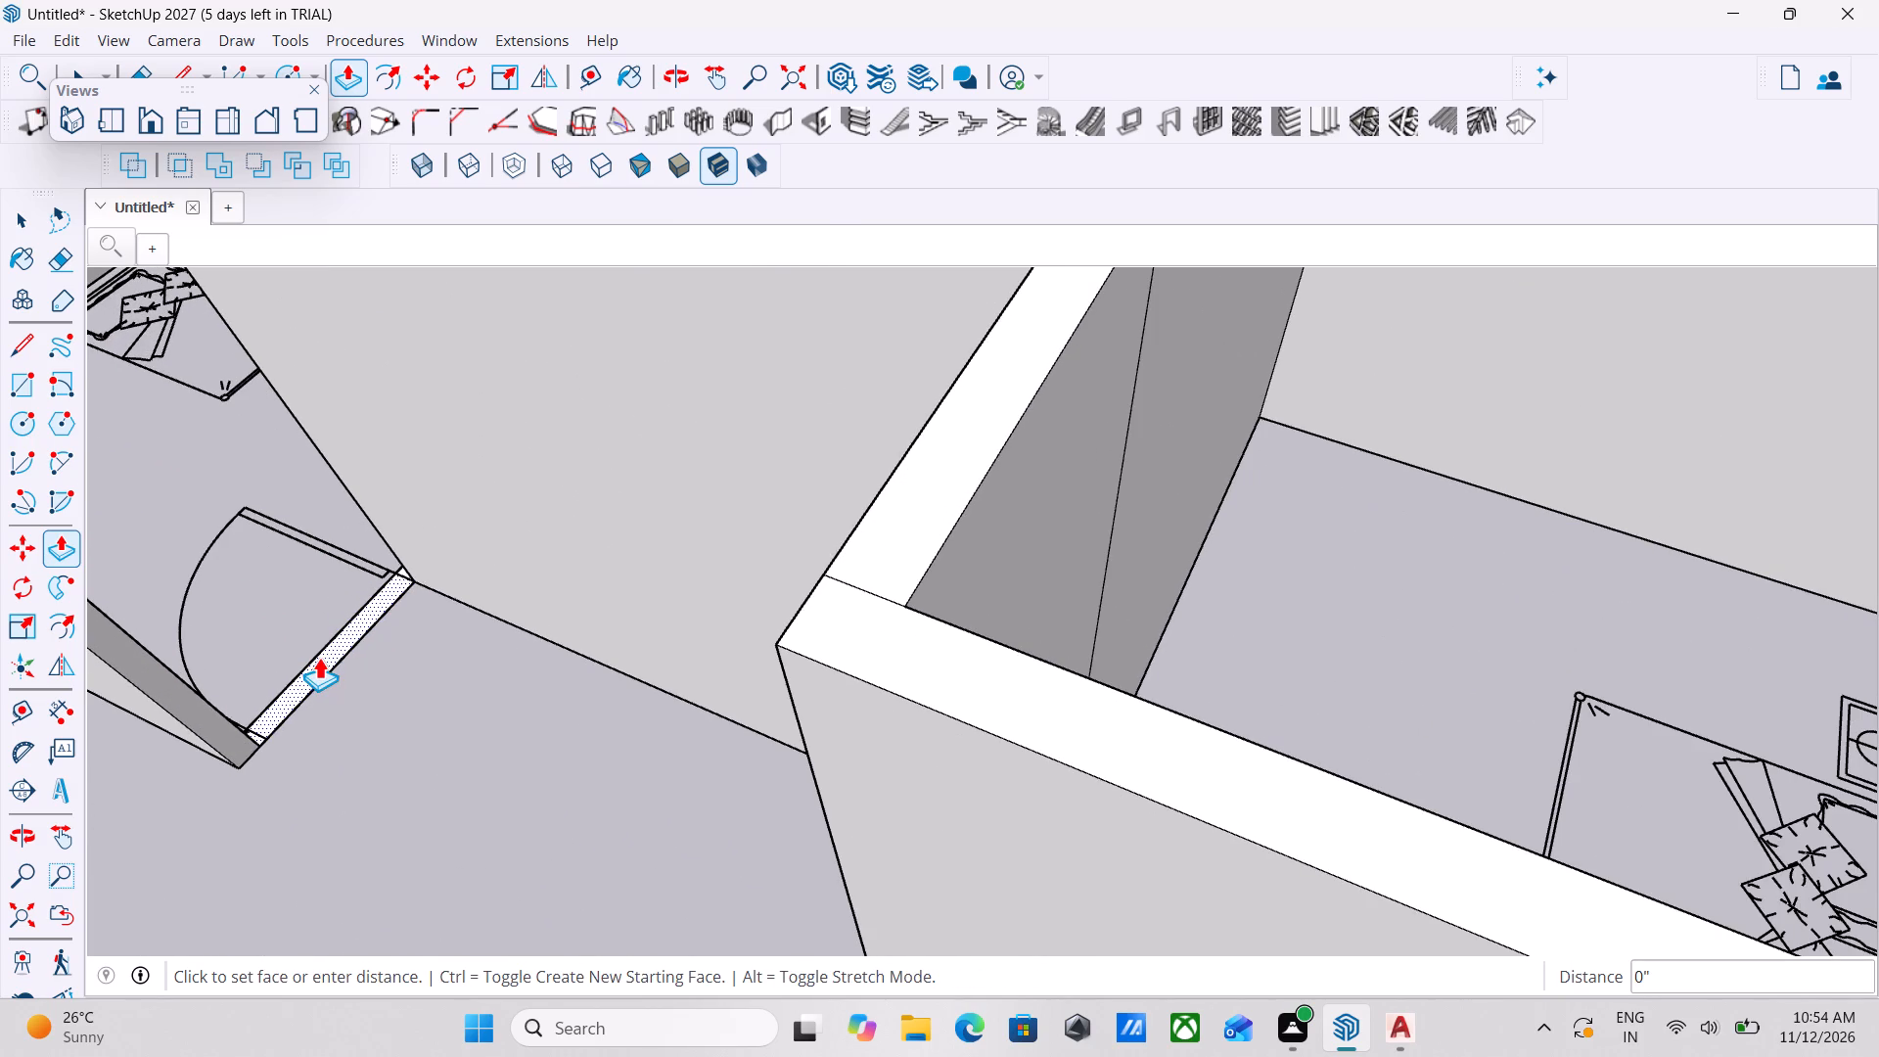
scroll(313, 544, down, 16)
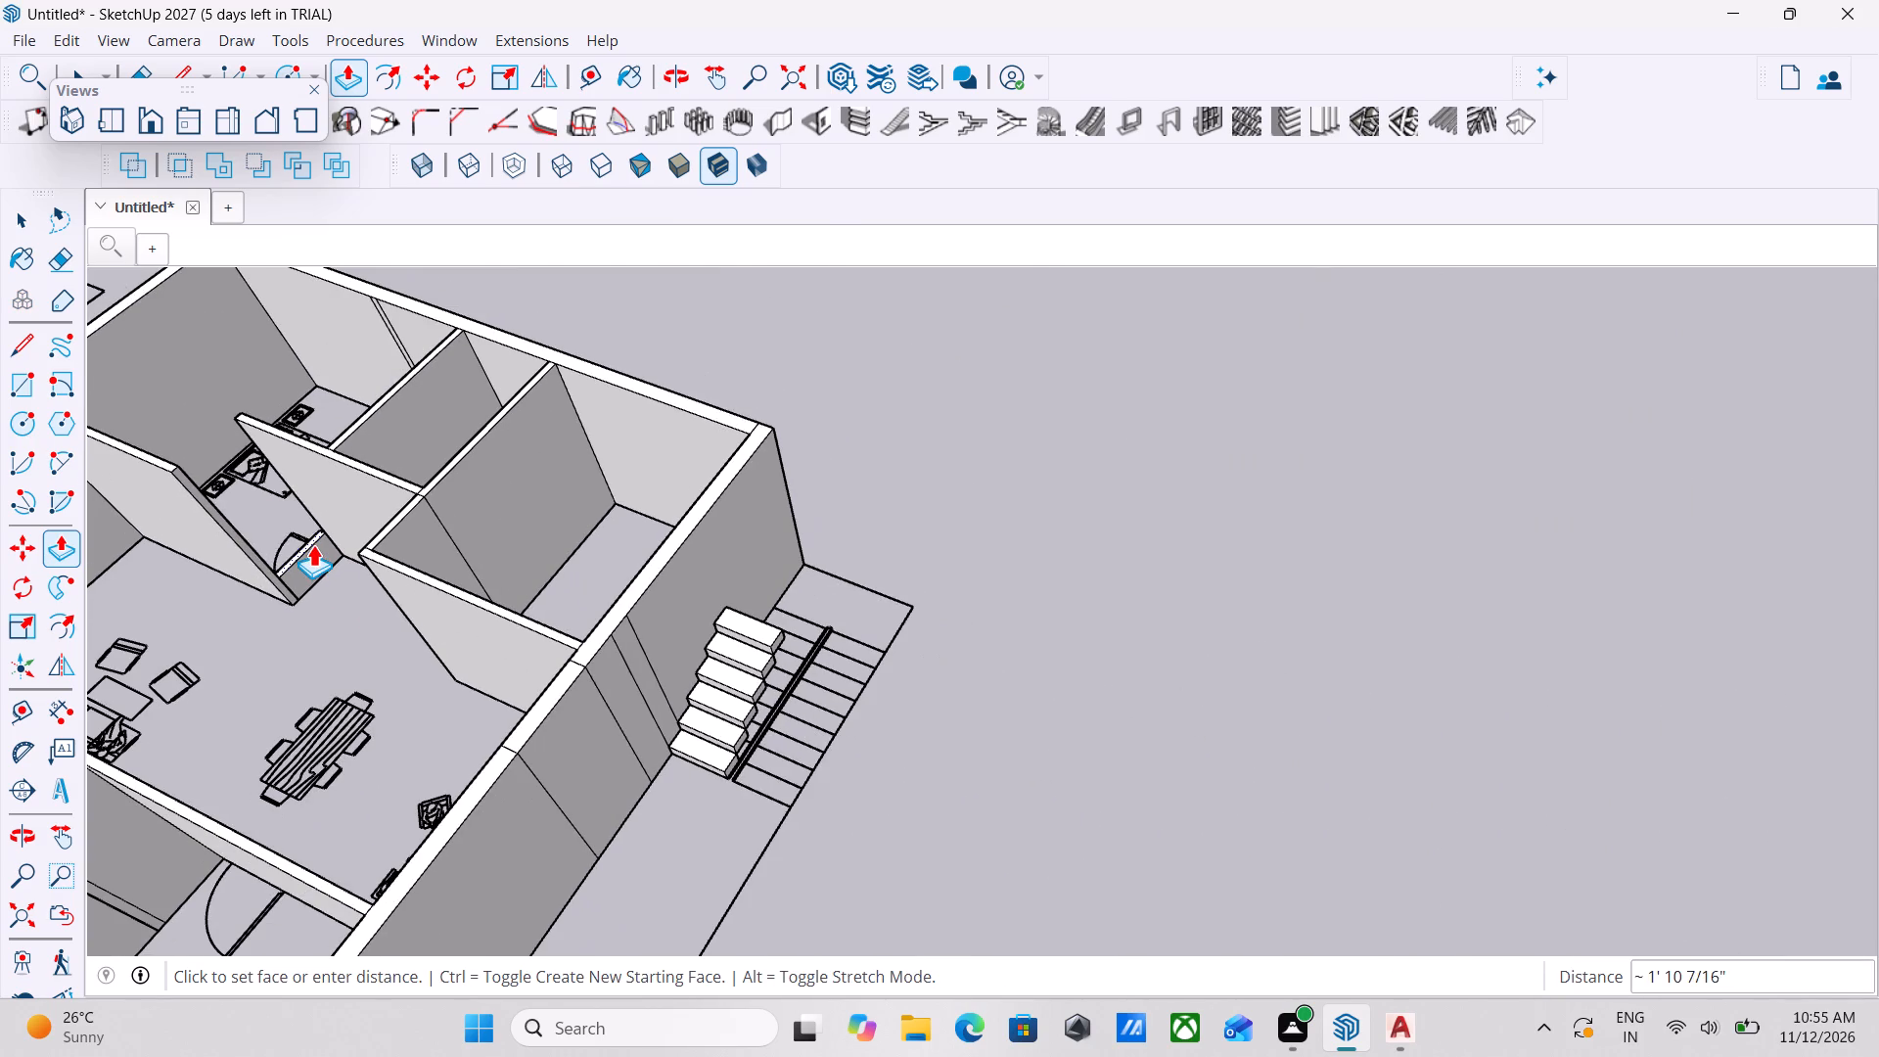
click(233, 408)
Review the raised exterior and interior walls of the house from different sides.
scroll(441, 492, down, 4)
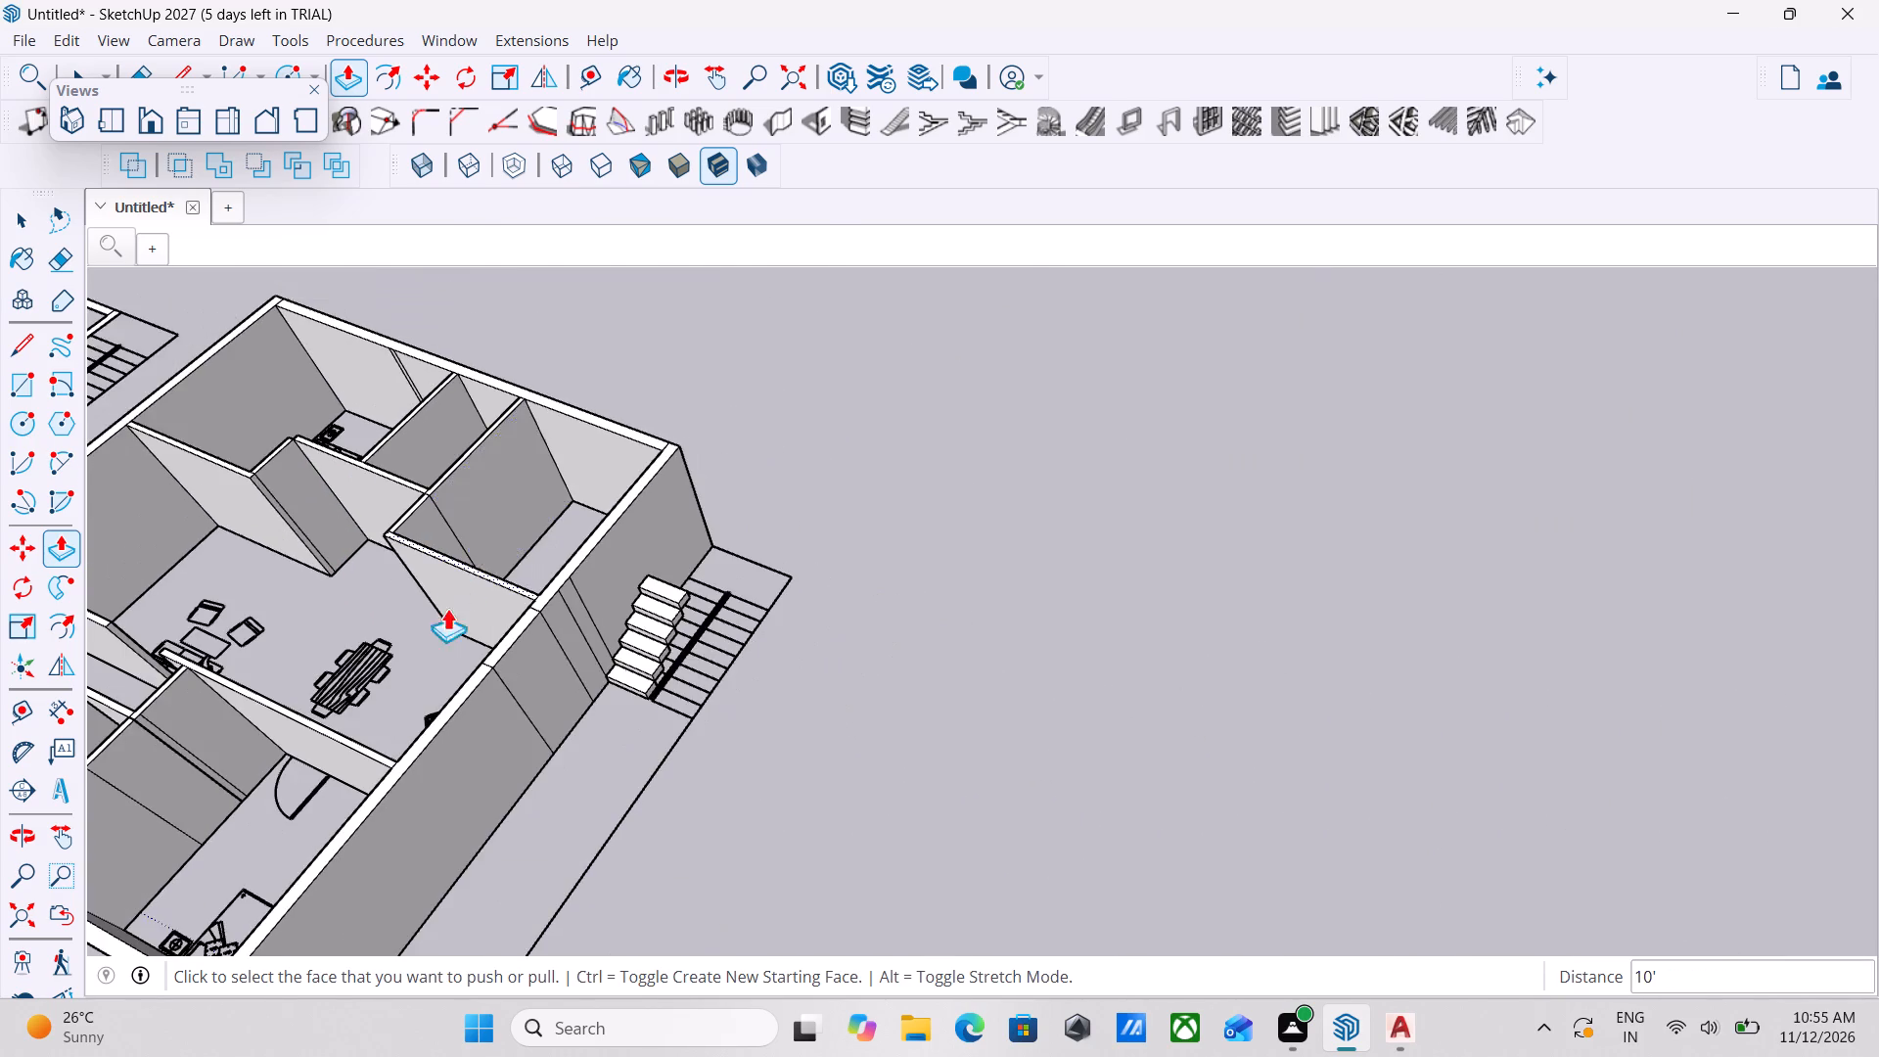
scroll(432, 624, down, 3)
shift+middle_drag(572, 739, 312, 666)
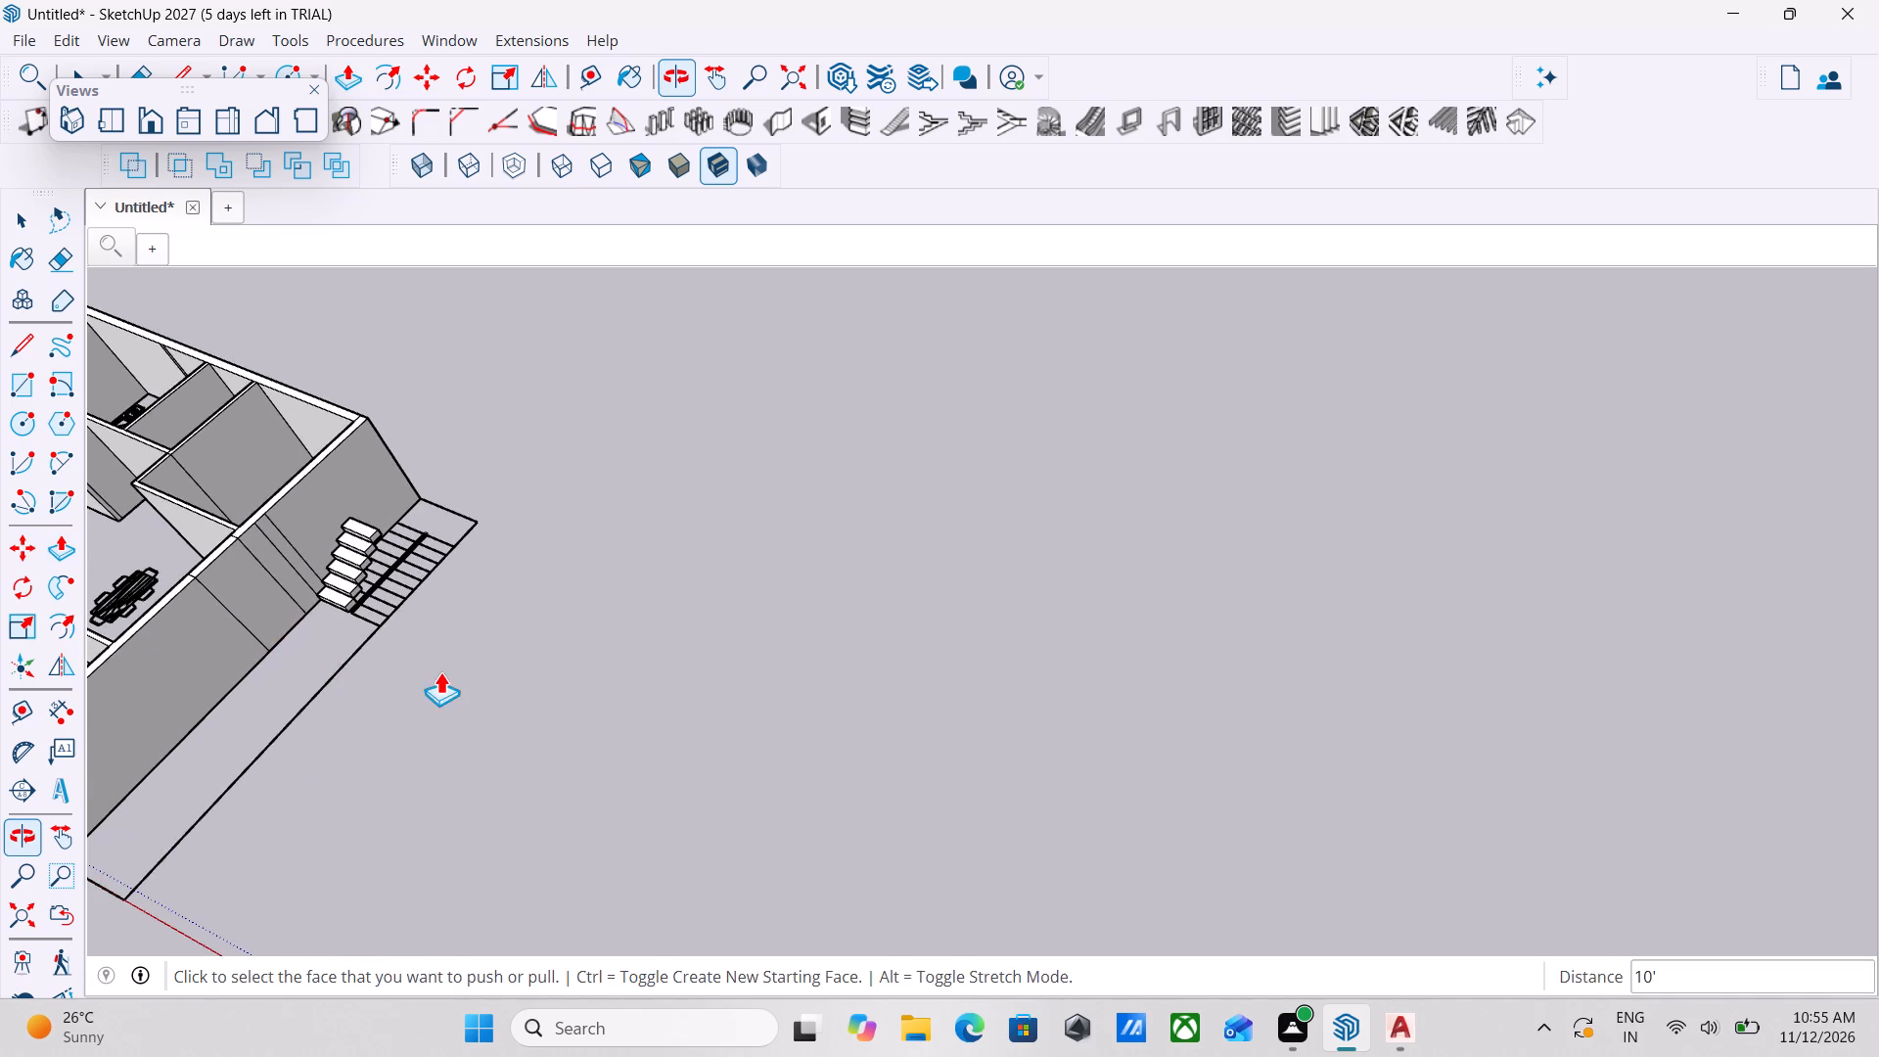
ctrl+middle_drag(365, 668, 777, 537)
scroll(386, 589, down, 6)
middle_drag(237, 654, 600, 567)
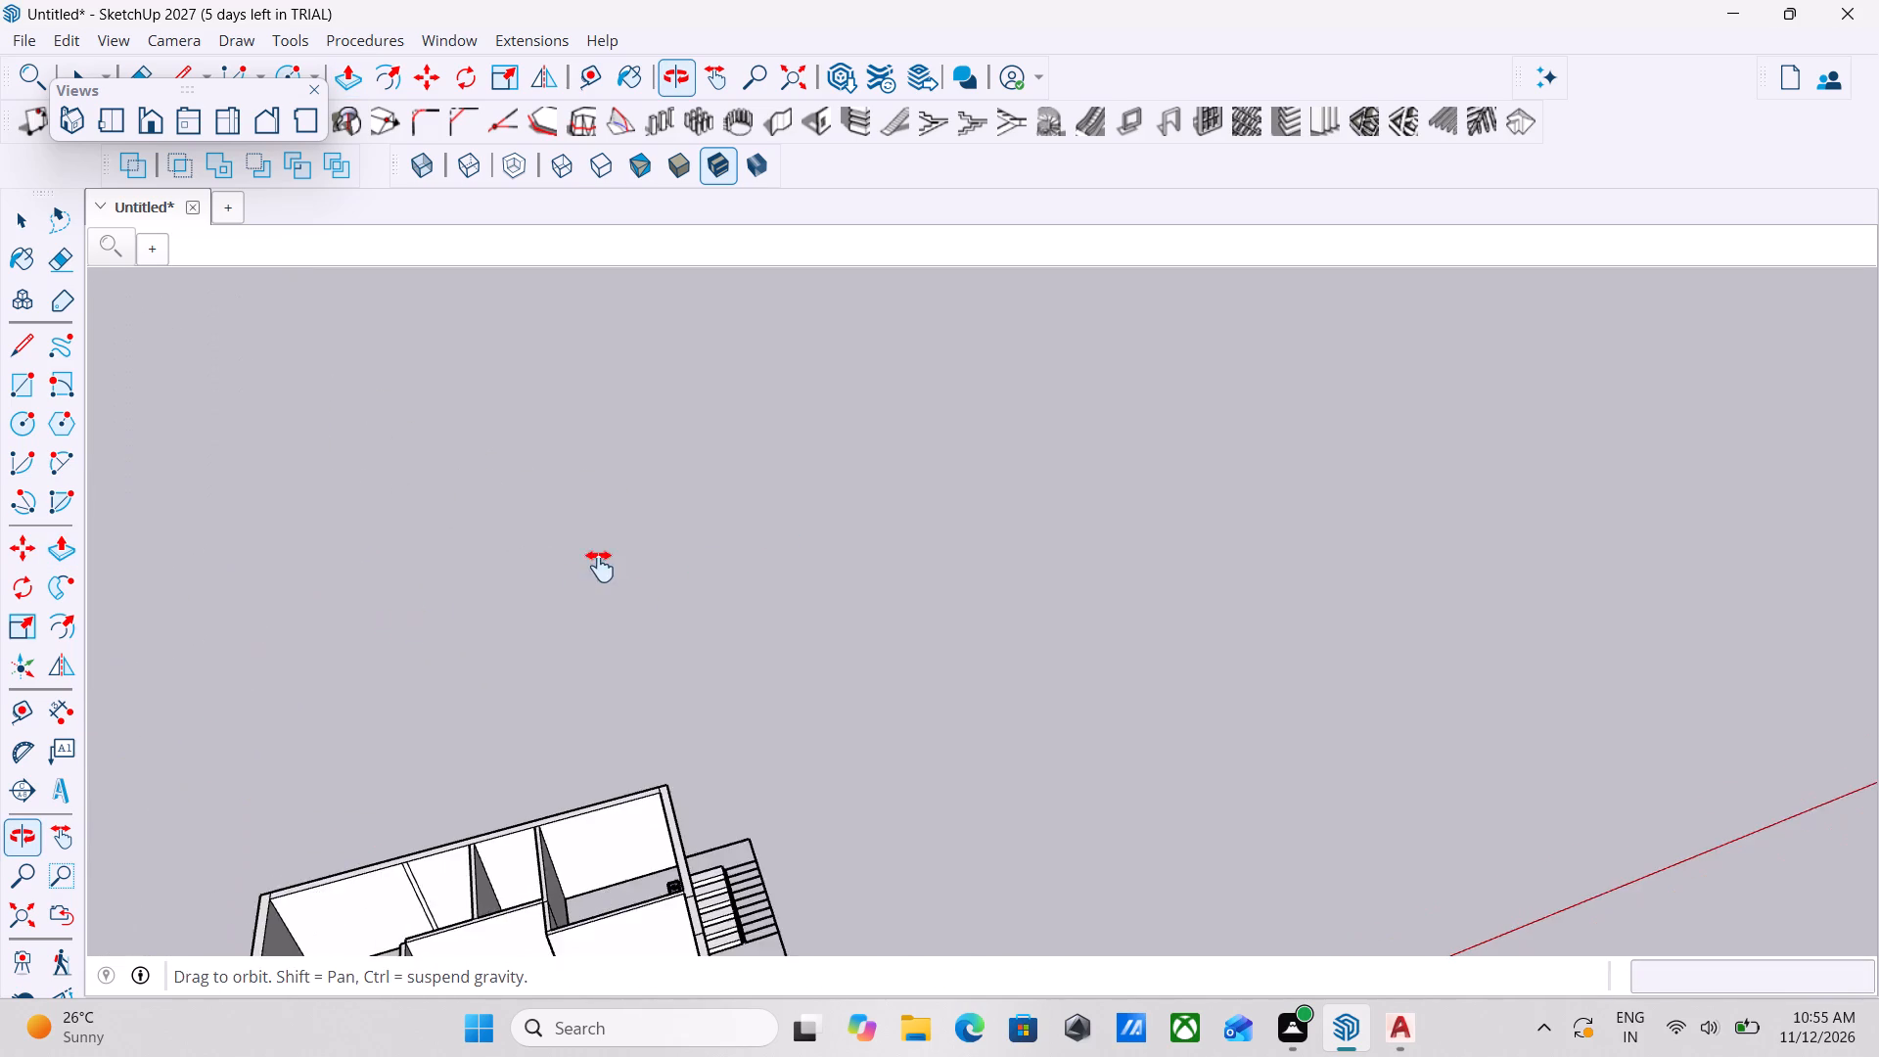
middle_drag(600, 567, 600, 607)
shift+scroll(600, 567, down, 2)
scroll(600, 624, up, 1)
scroll(600, 624, down, 3)
middle_drag(557, 724, 604, 378)
shift+middle_drag(595, 719, 857, 540)
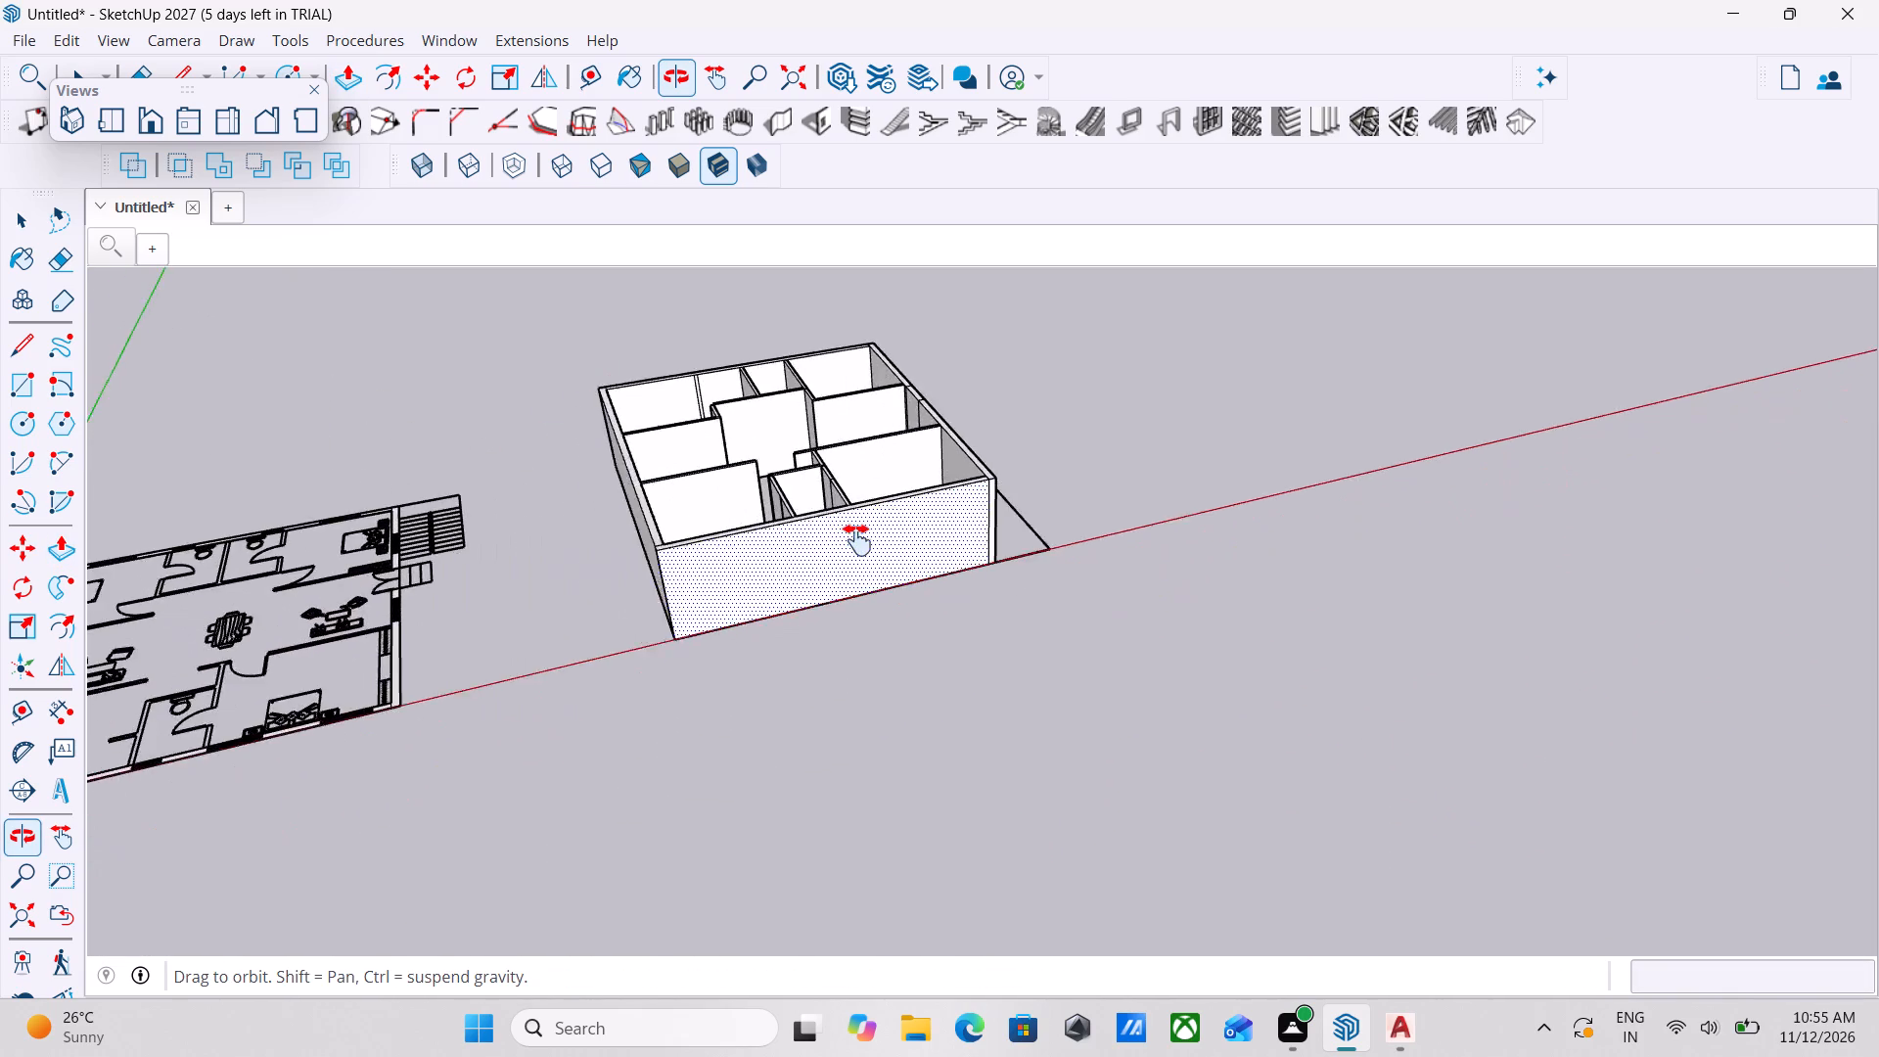
Push/pull the wall with the door opening between the corner bedroom and its adjoining bathroom up 10'.
shift+middle_drag(857, 540, 706, 624)
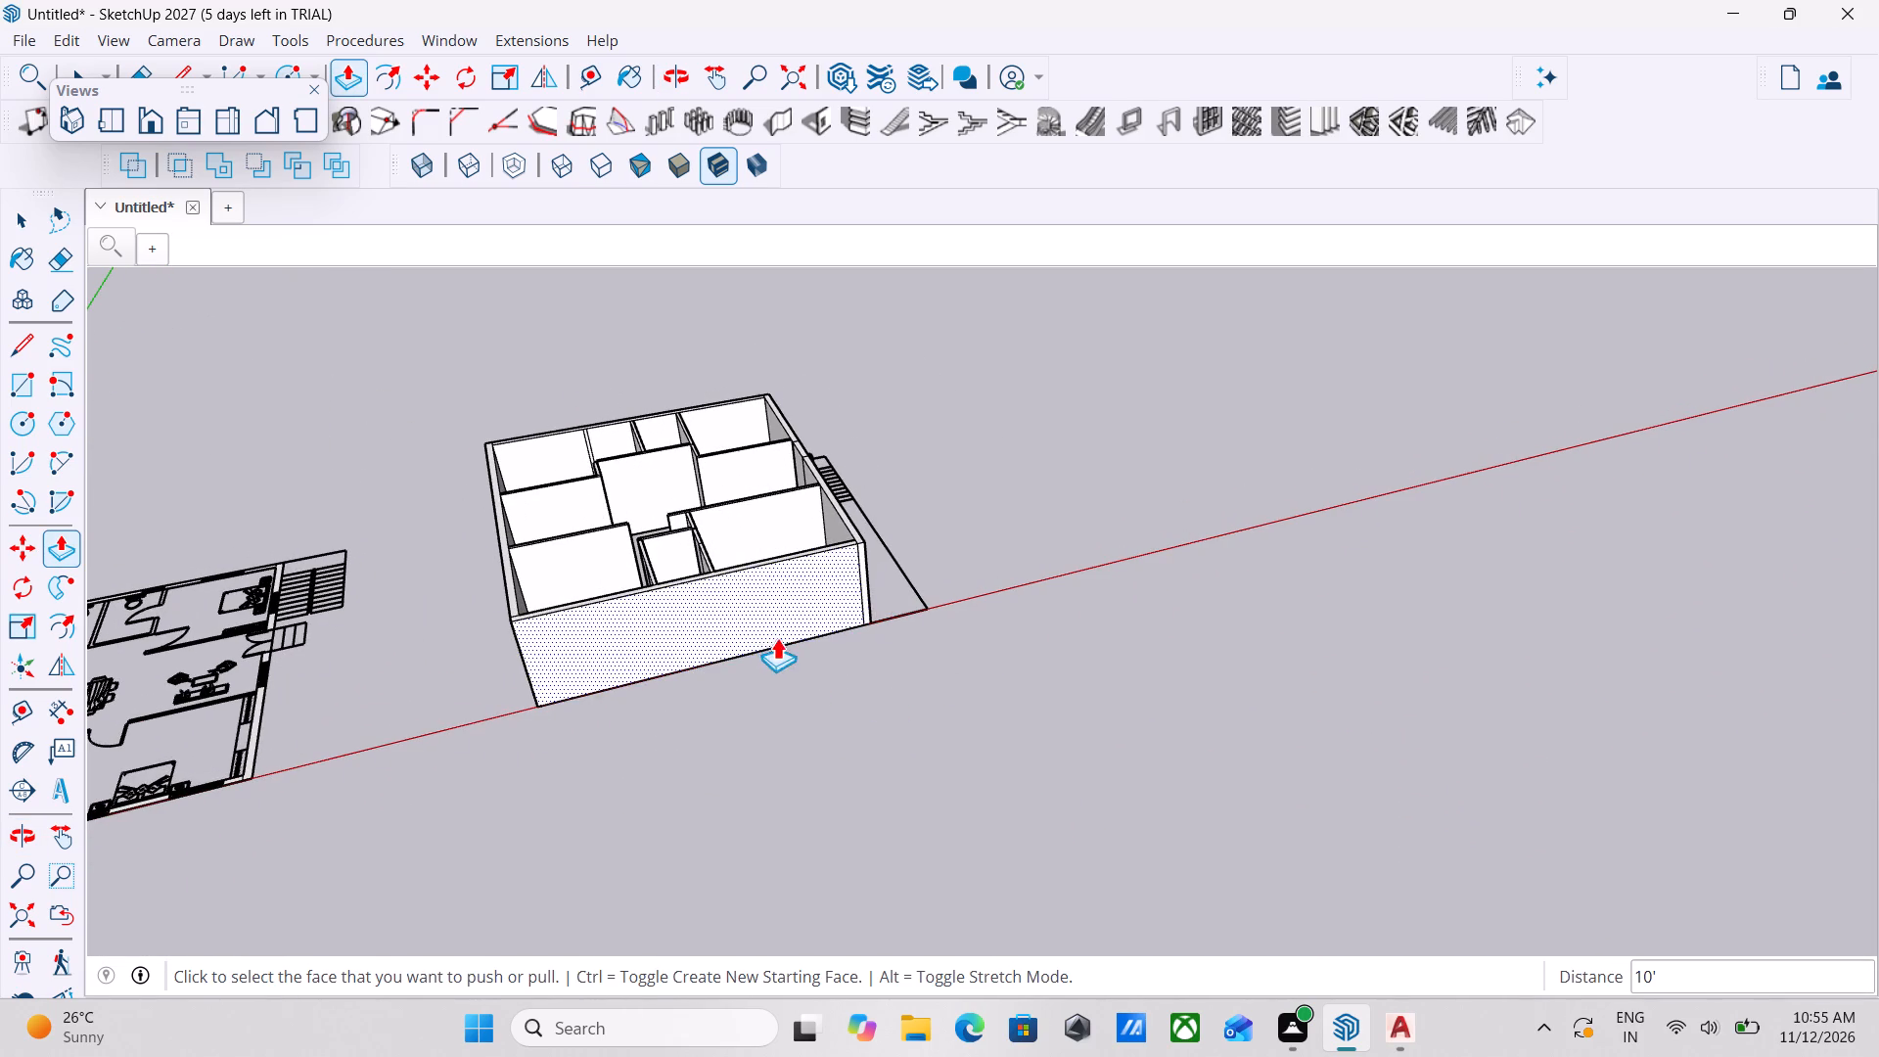
shift+middle_drag(776, 630, 1267, 774)
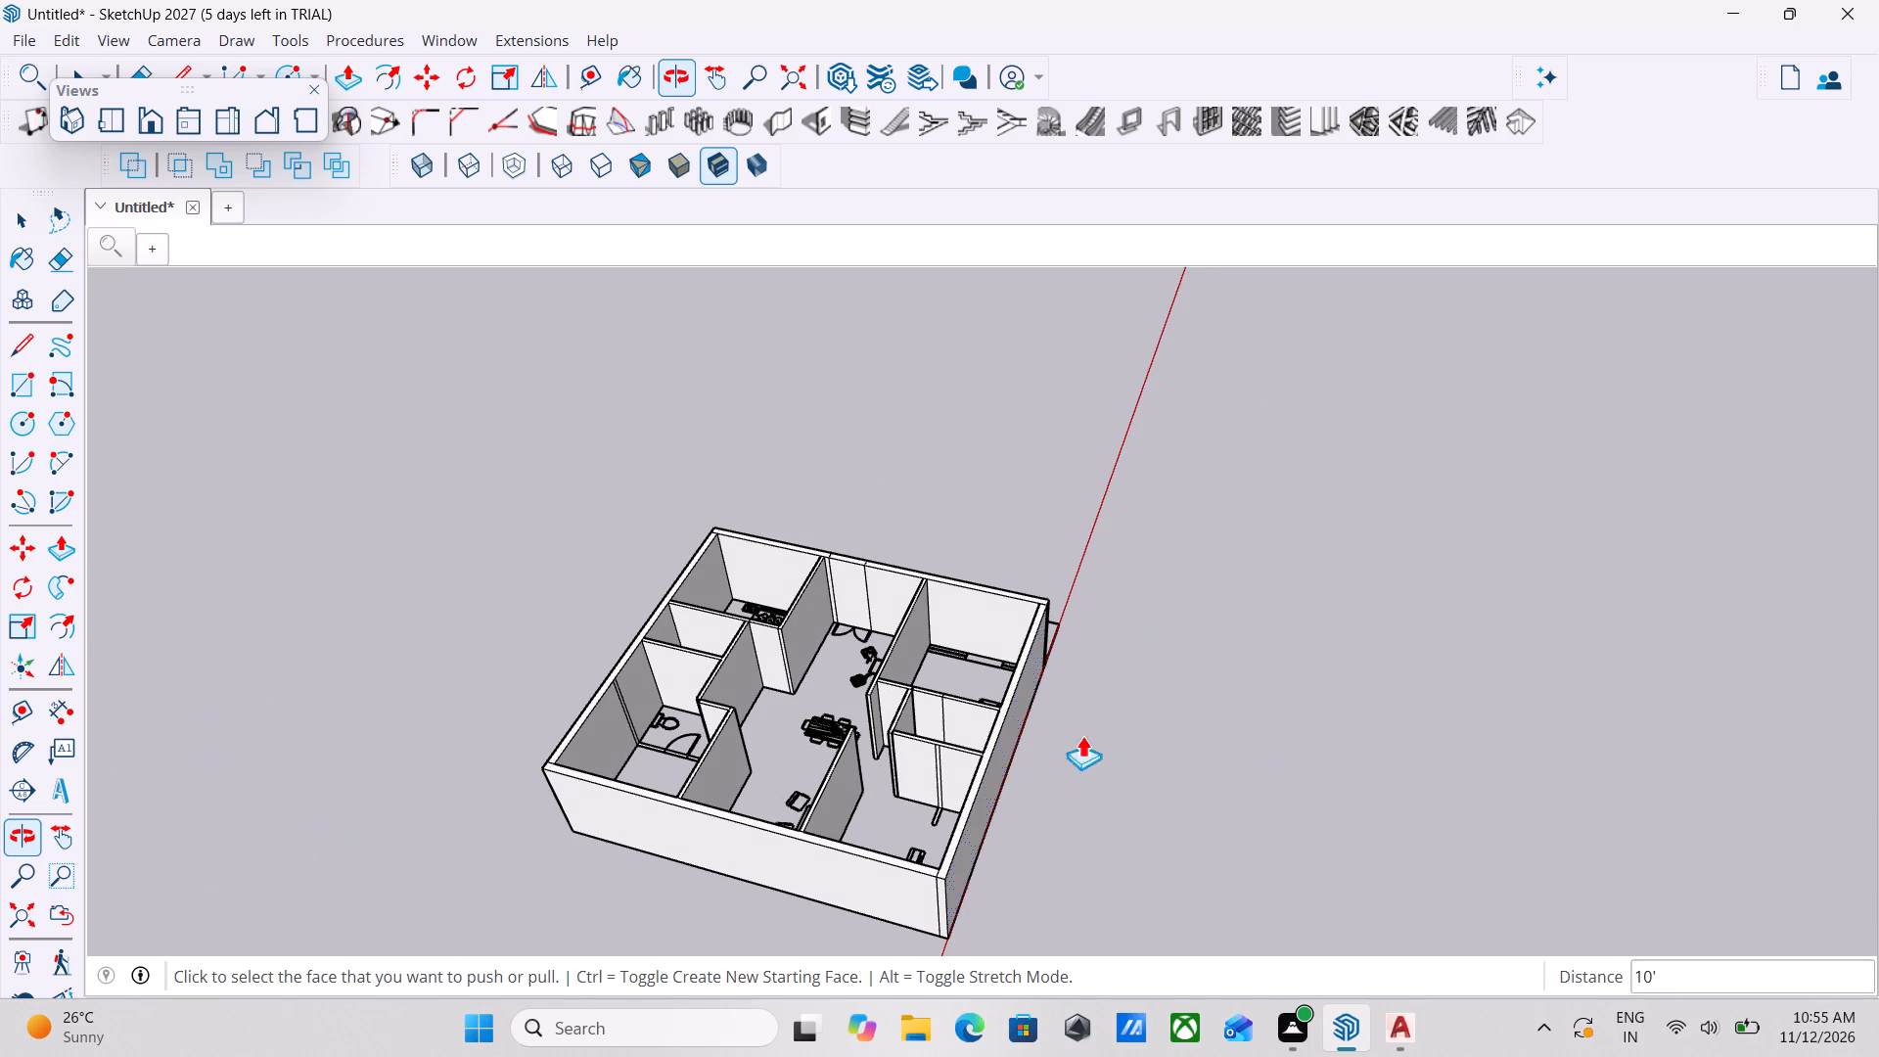
scroll(812, 695, up, 3)
scroll(561, 742, up, 4)
scroll(643, 778, up, 8)
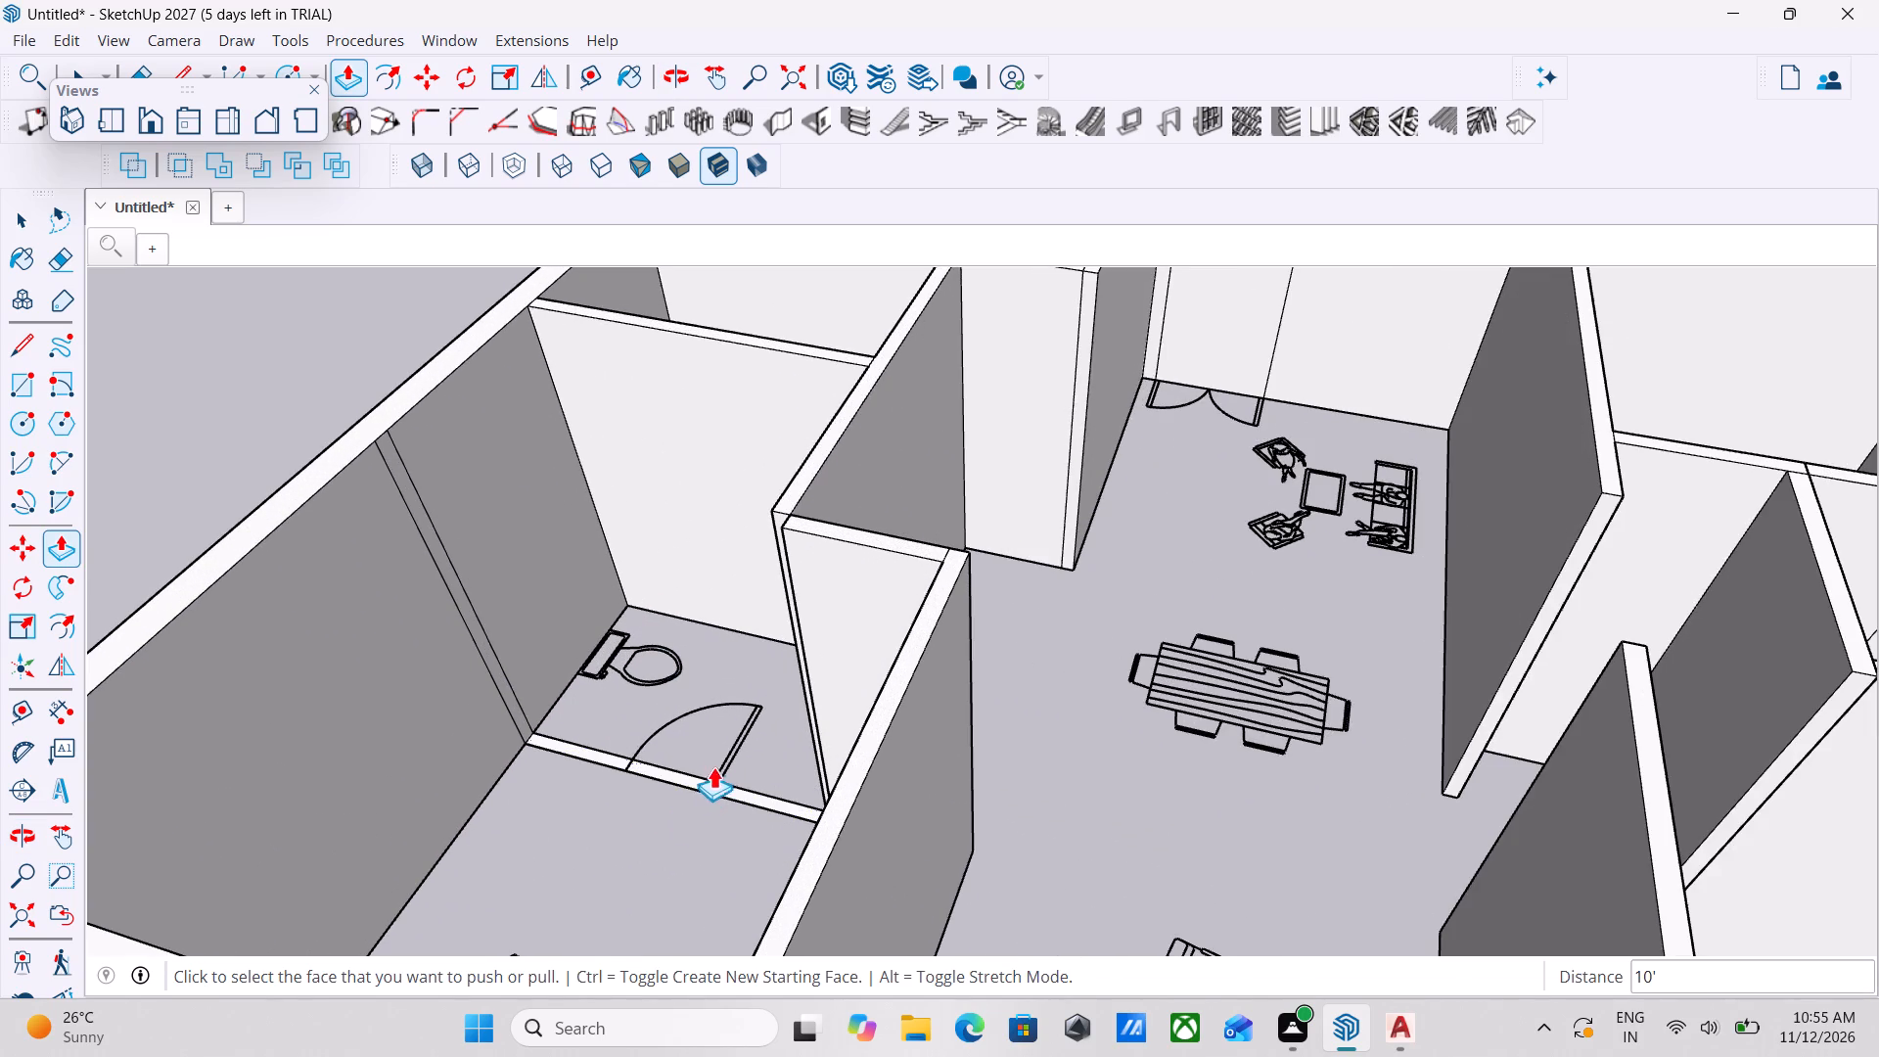
scroll(698, 780, up, 3)
click(698, 780)
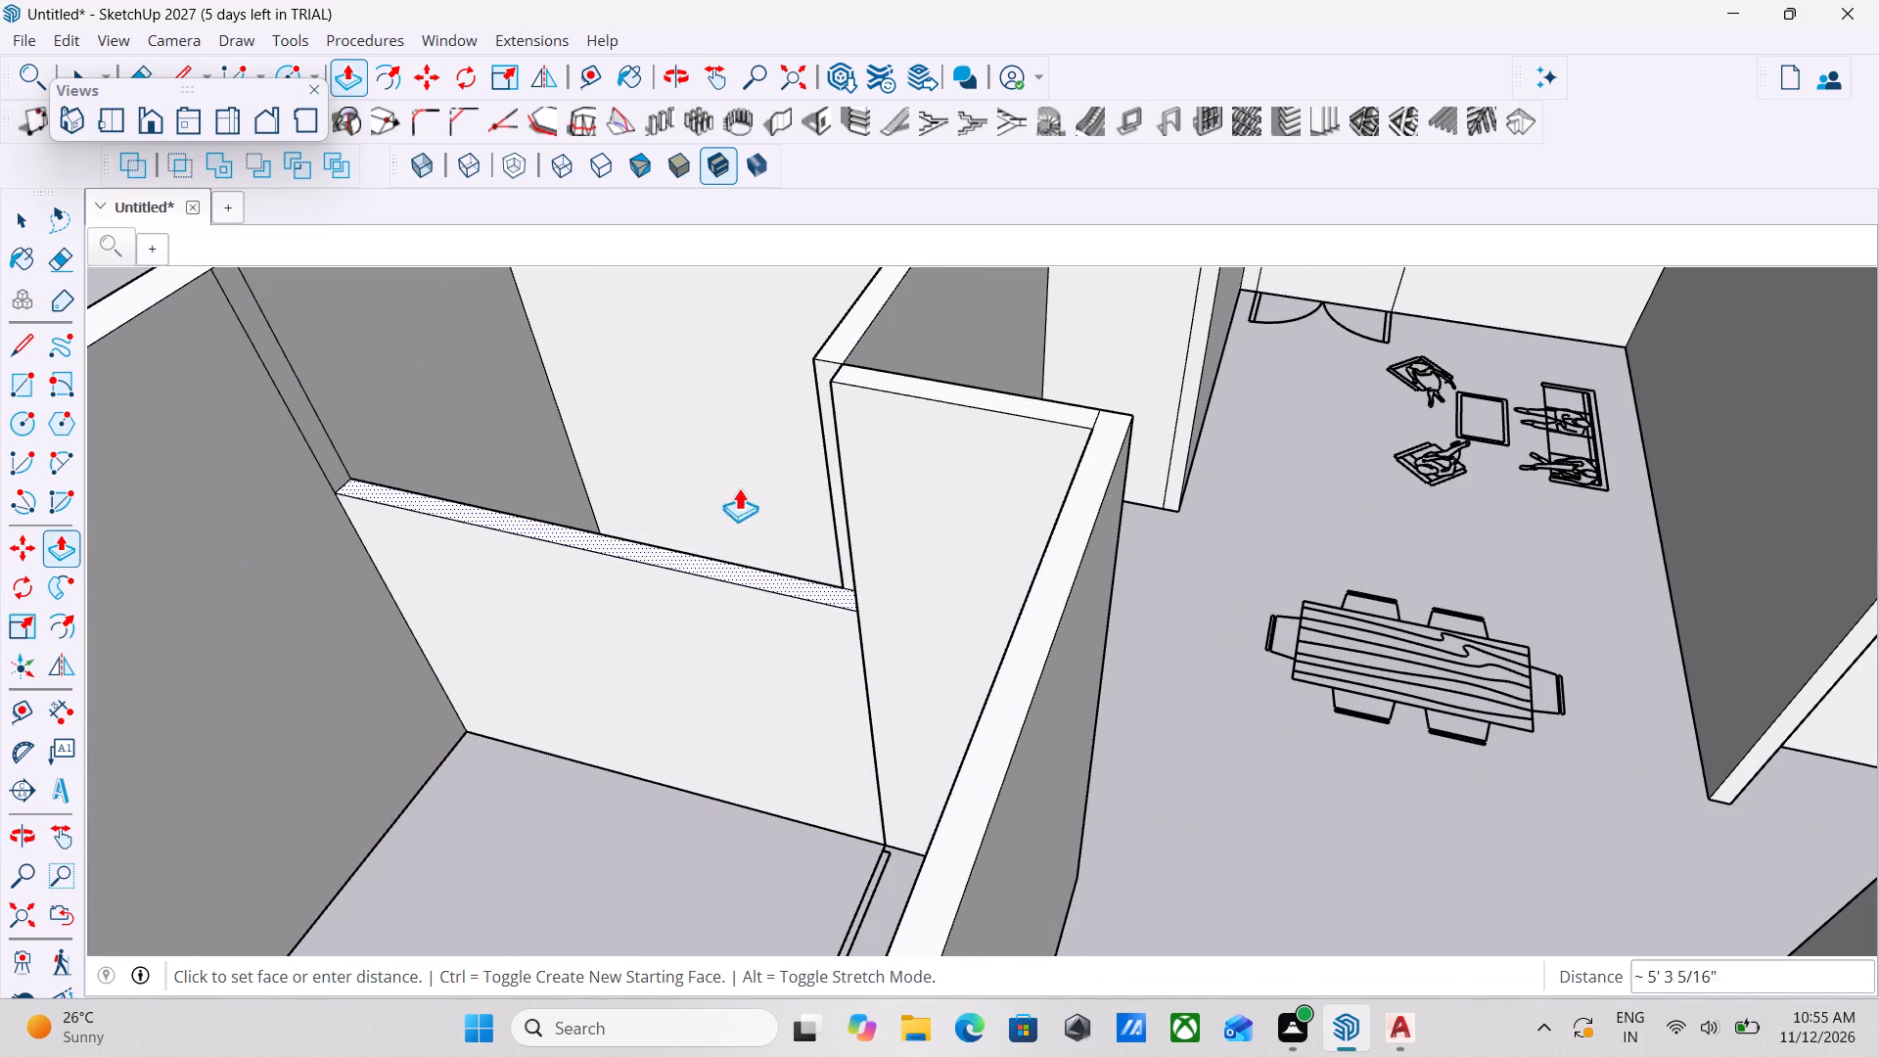
scroll(749, 419, down, 1)
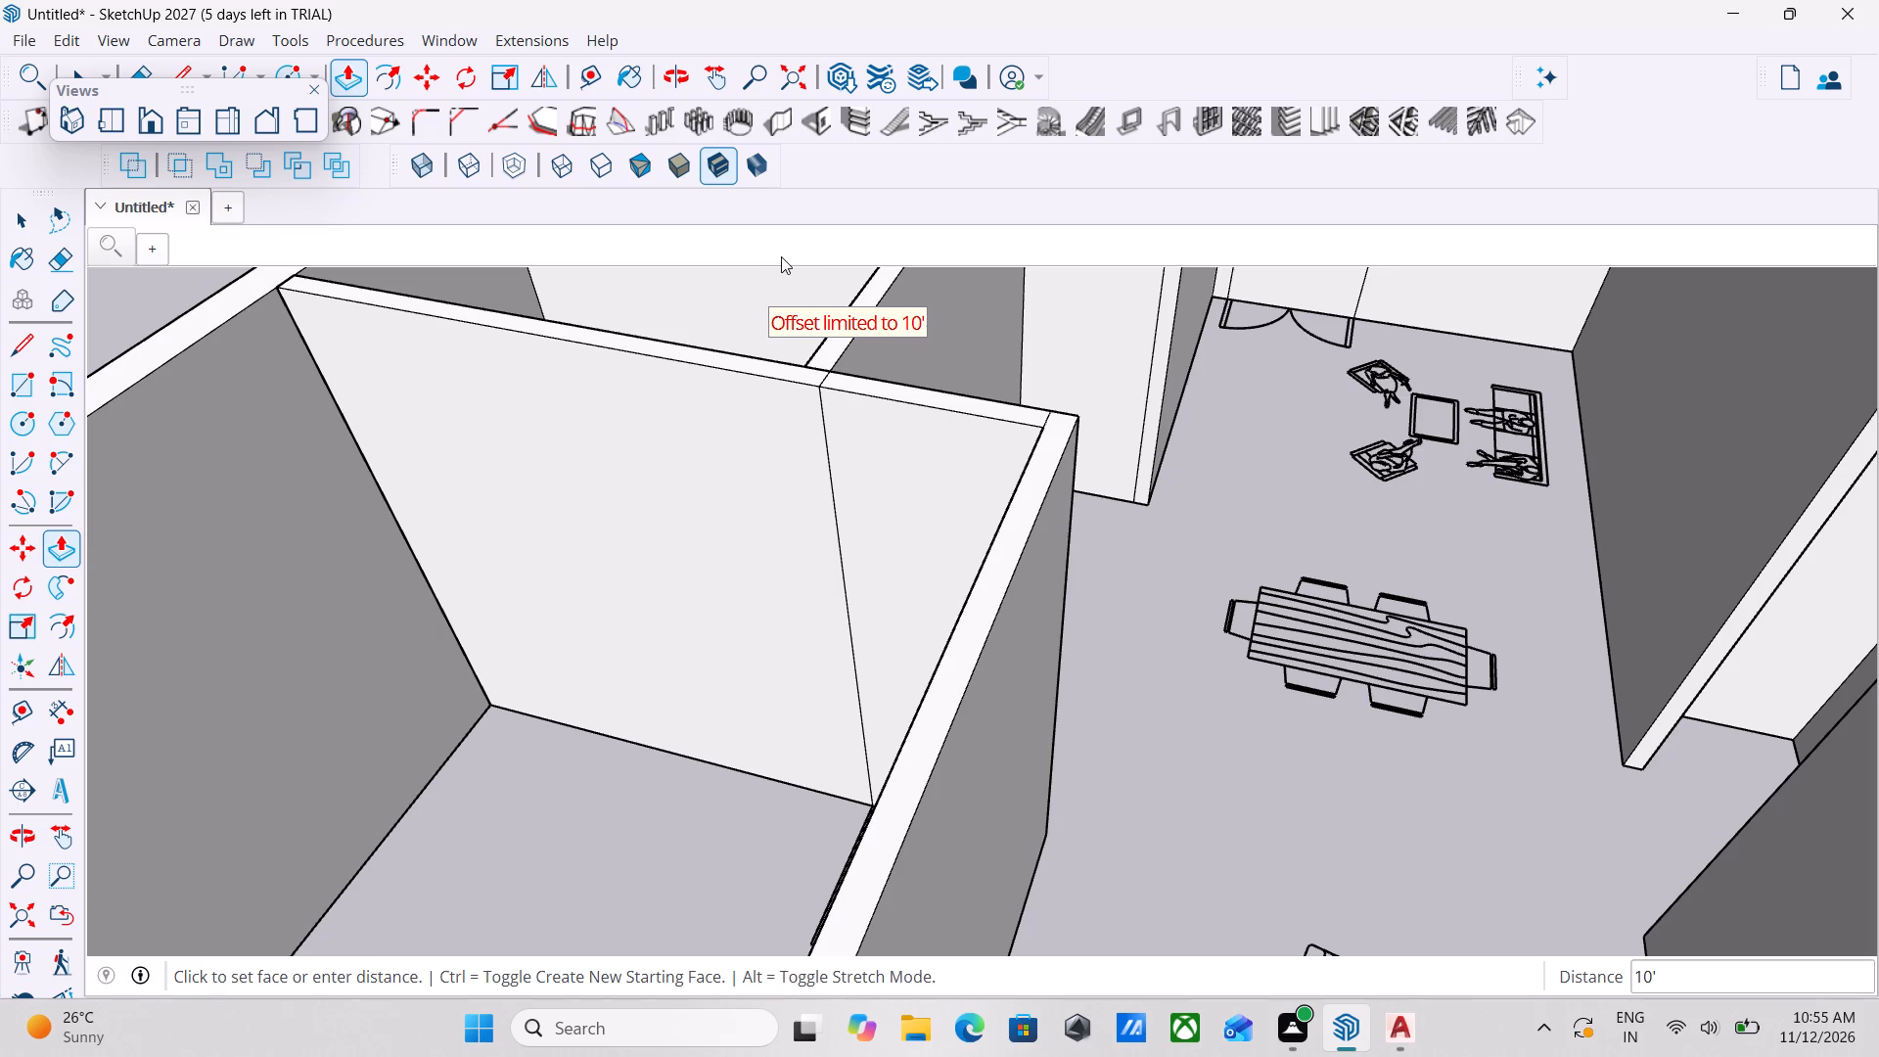
scroll(819, 261, down, 13)
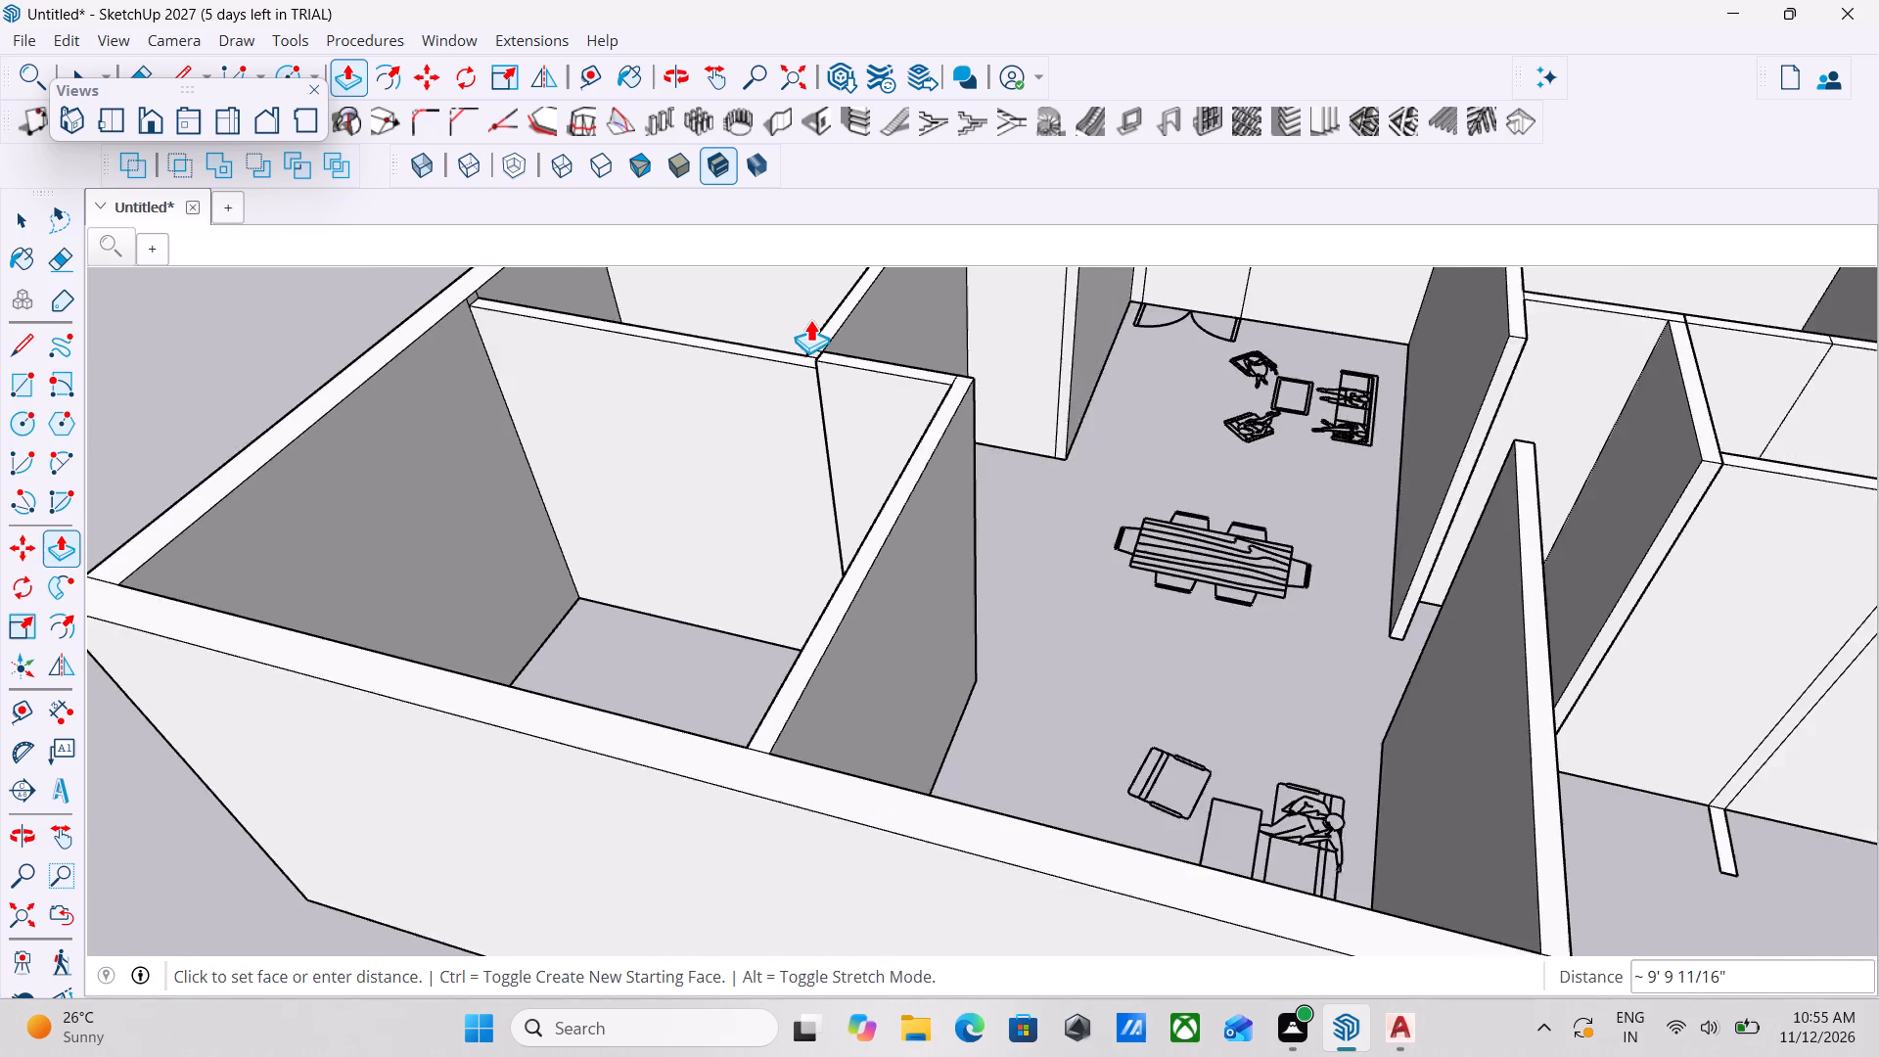
scroll(810, 319, down, 4)
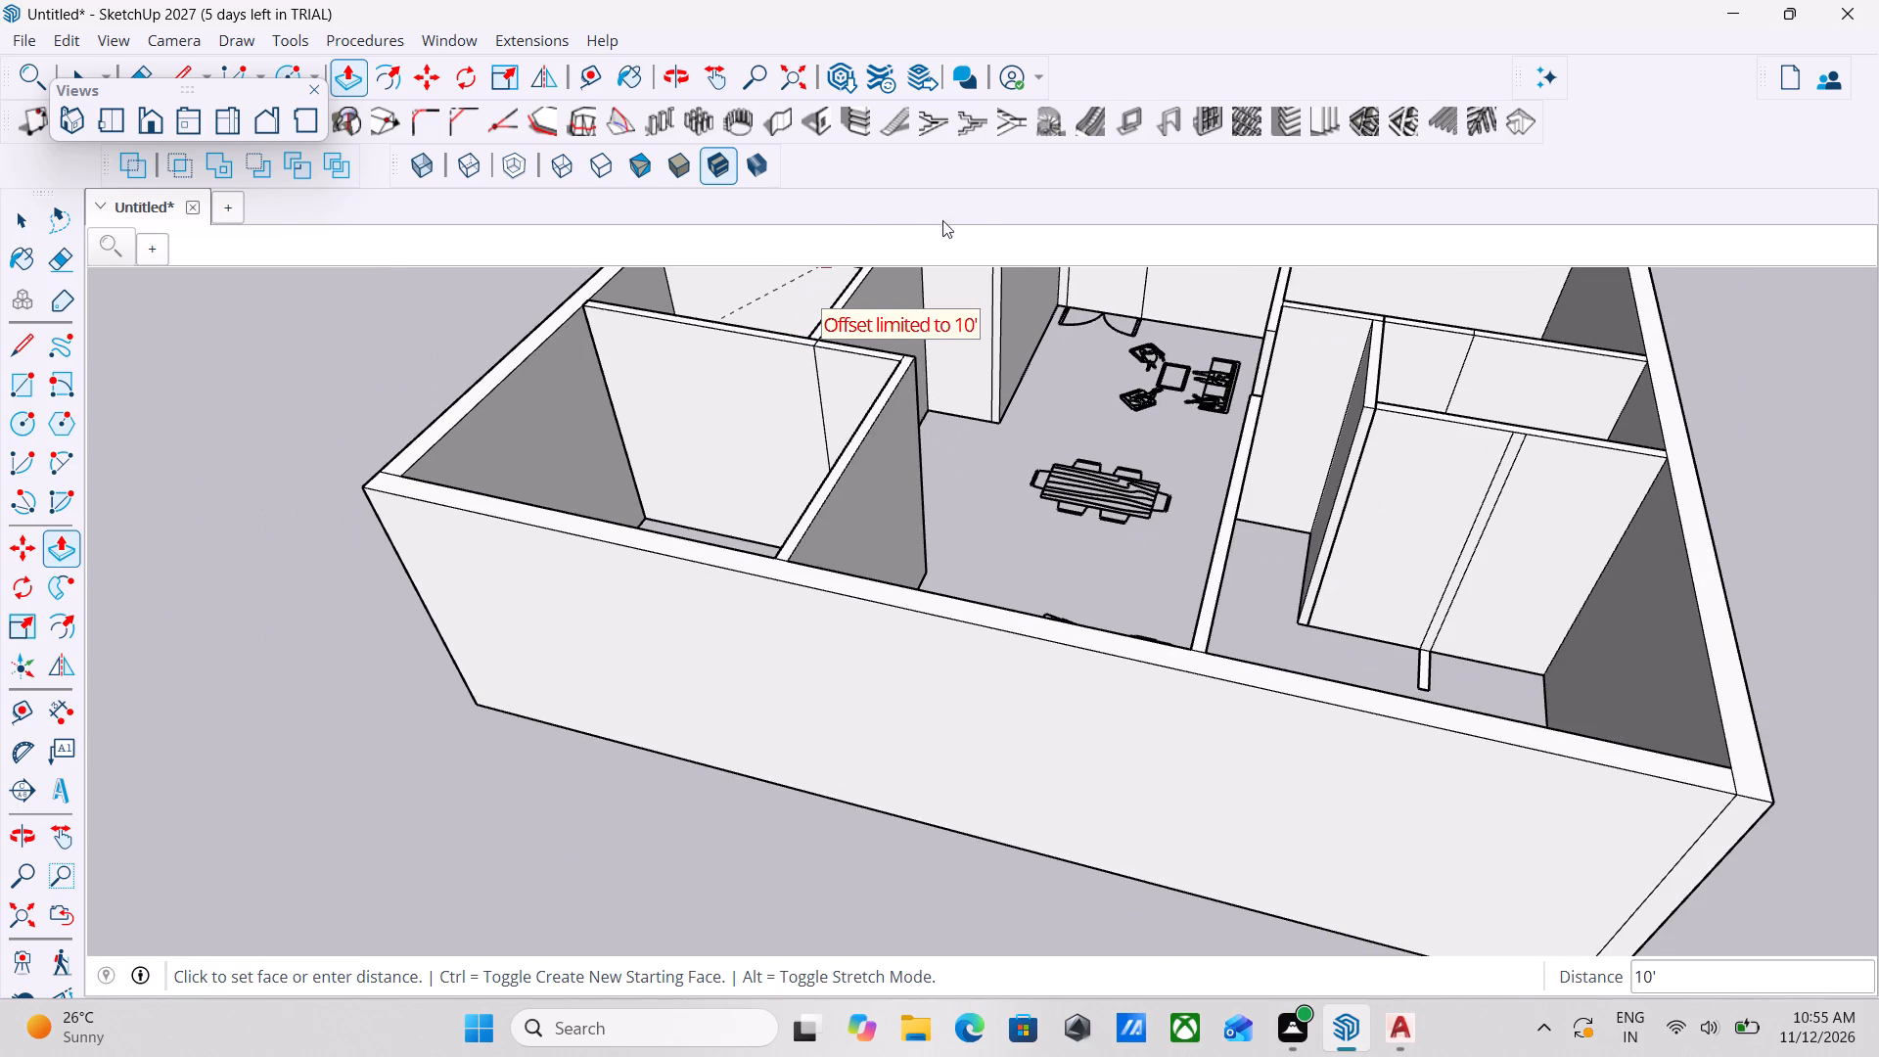
click(974, 209)
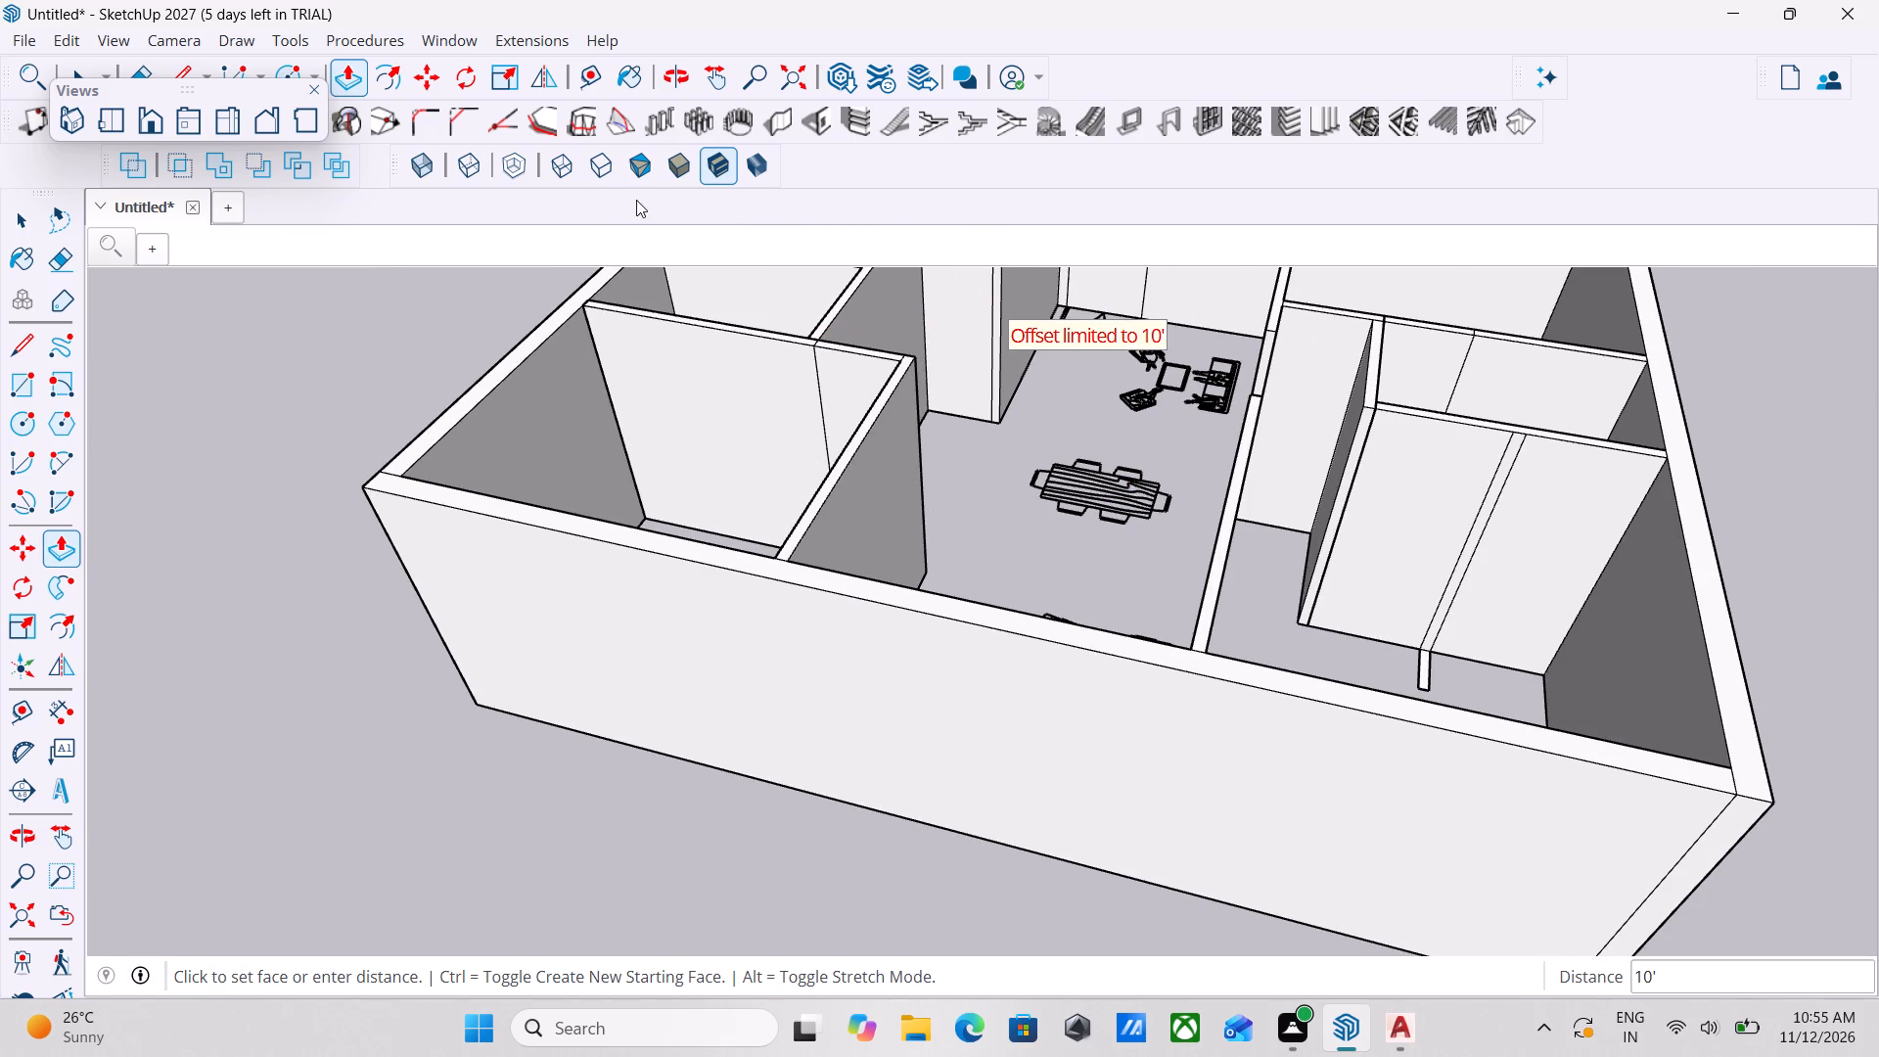
click(594, 190)
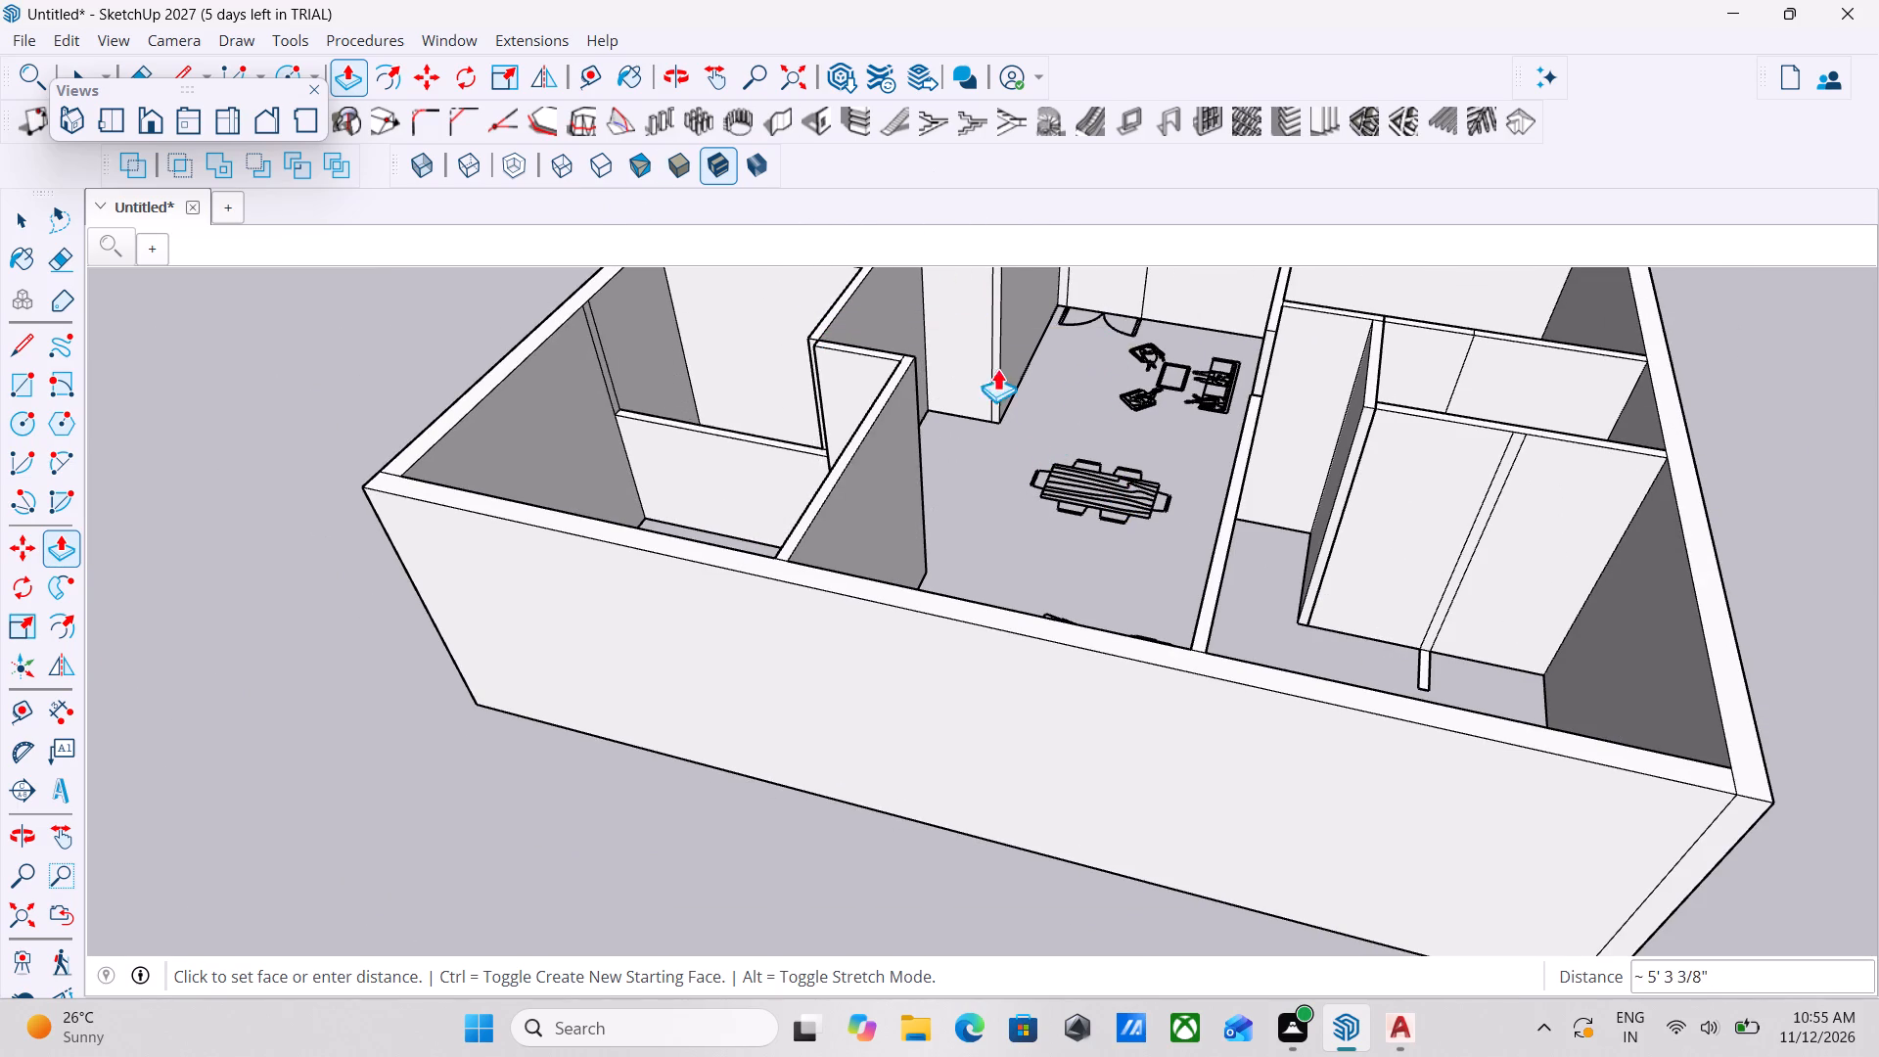
shift+middle_drag(939, 418, 823, 568)
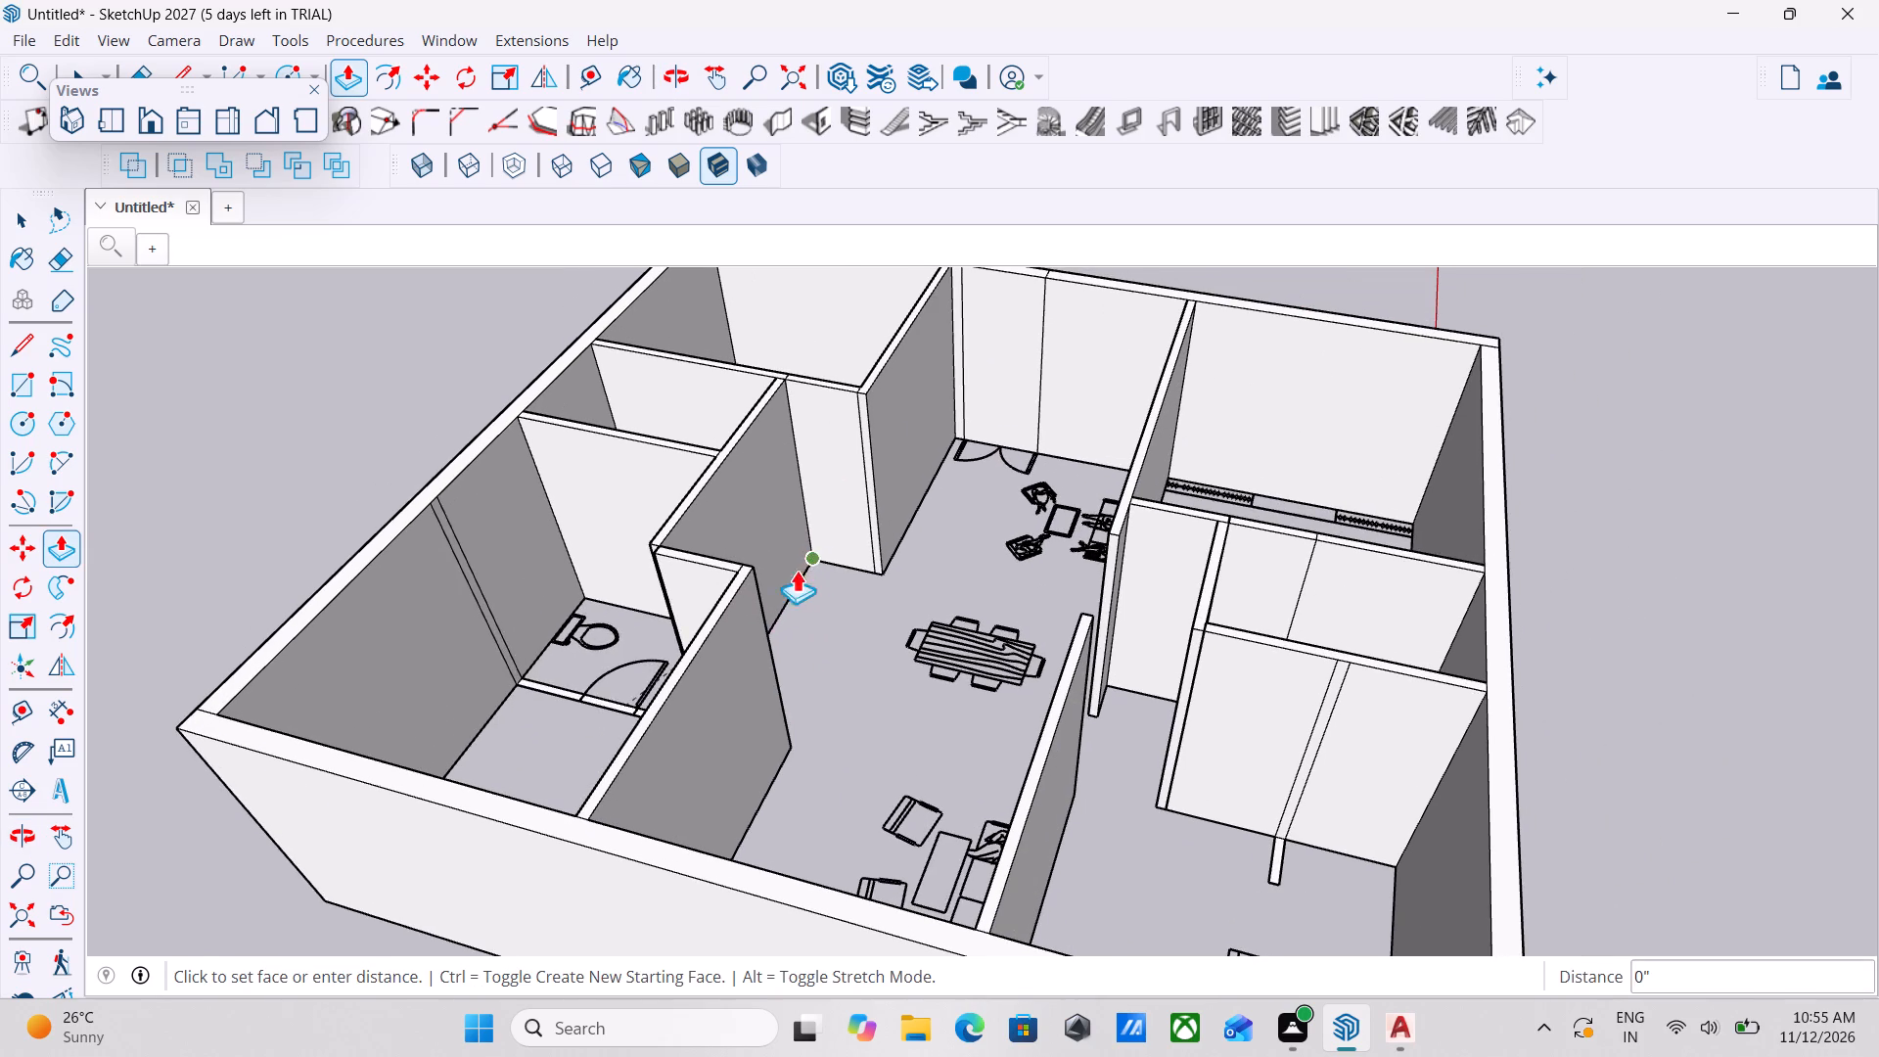
click(348, 372)
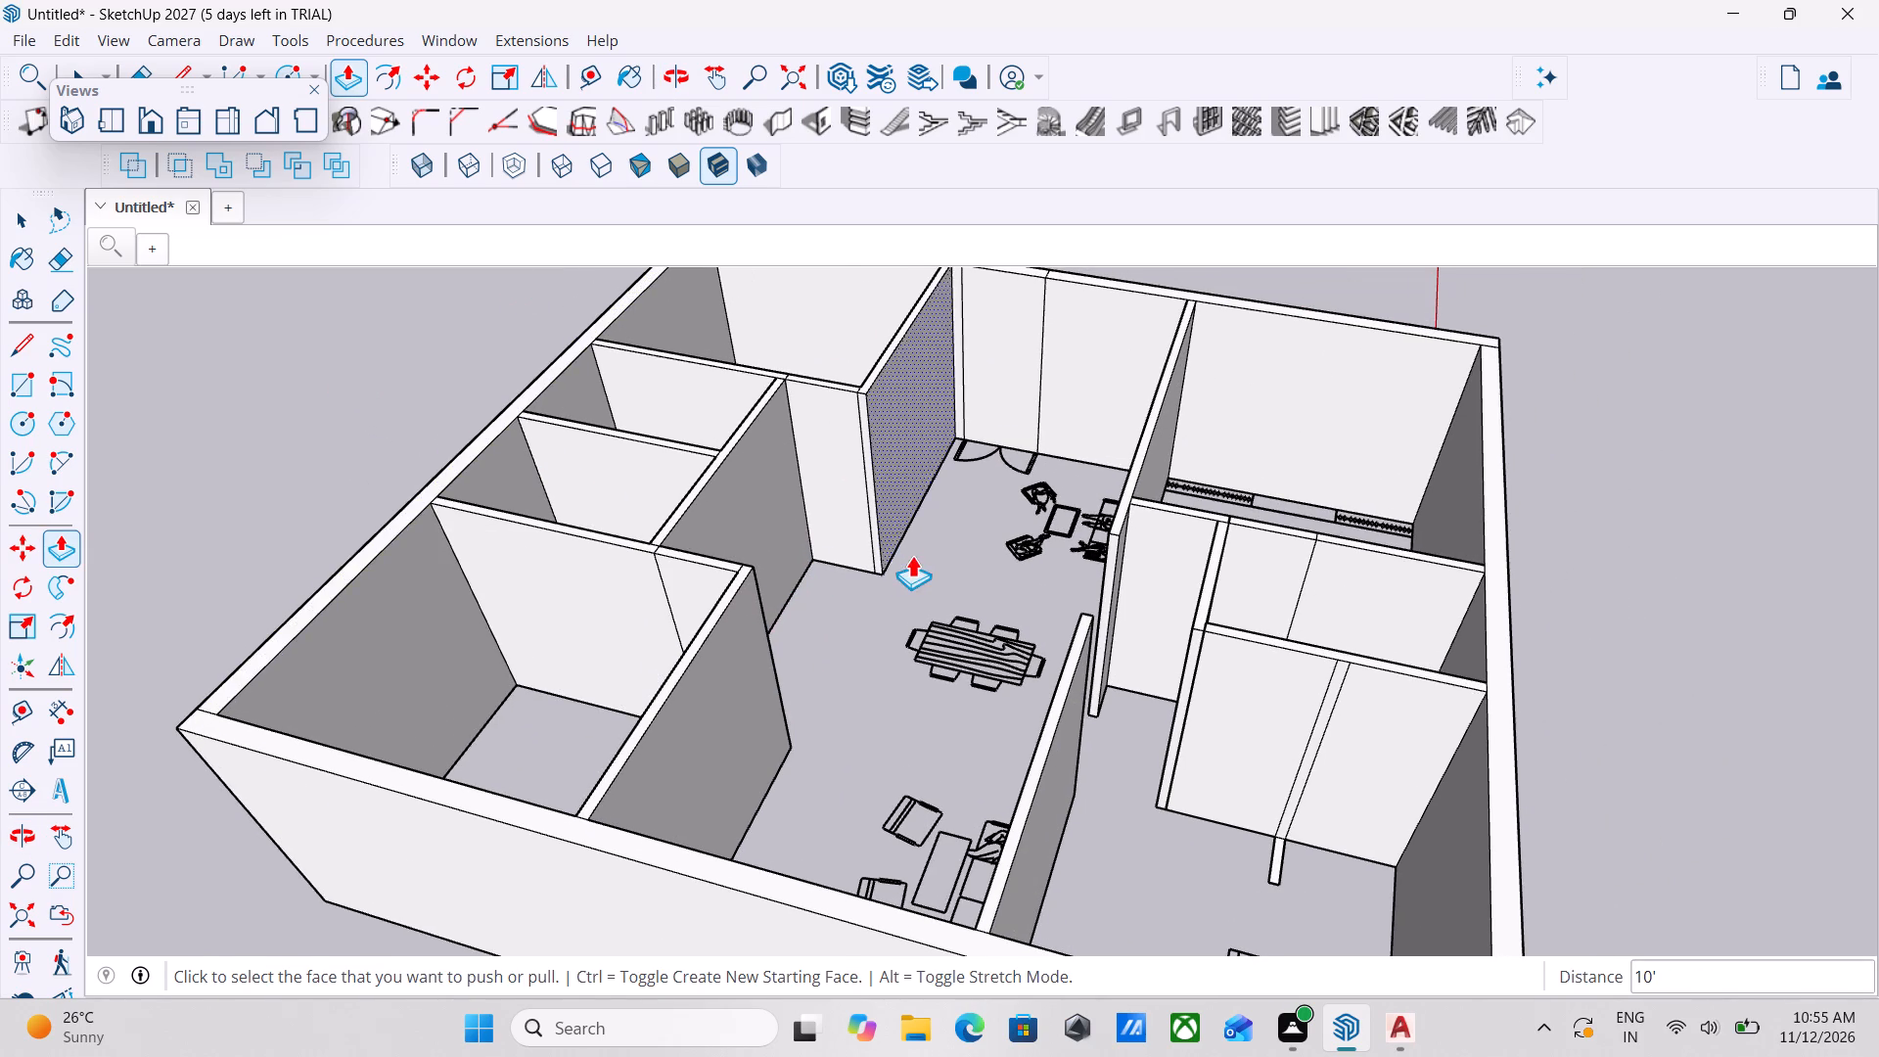
Push/pull the short stub wall projecting into the kitchen from the bathroom wall up 10'.
scroll(912, 555, down, 4)
scroll(993, 531, down, 3)
middle_drag(884, 665, 1001, 787)
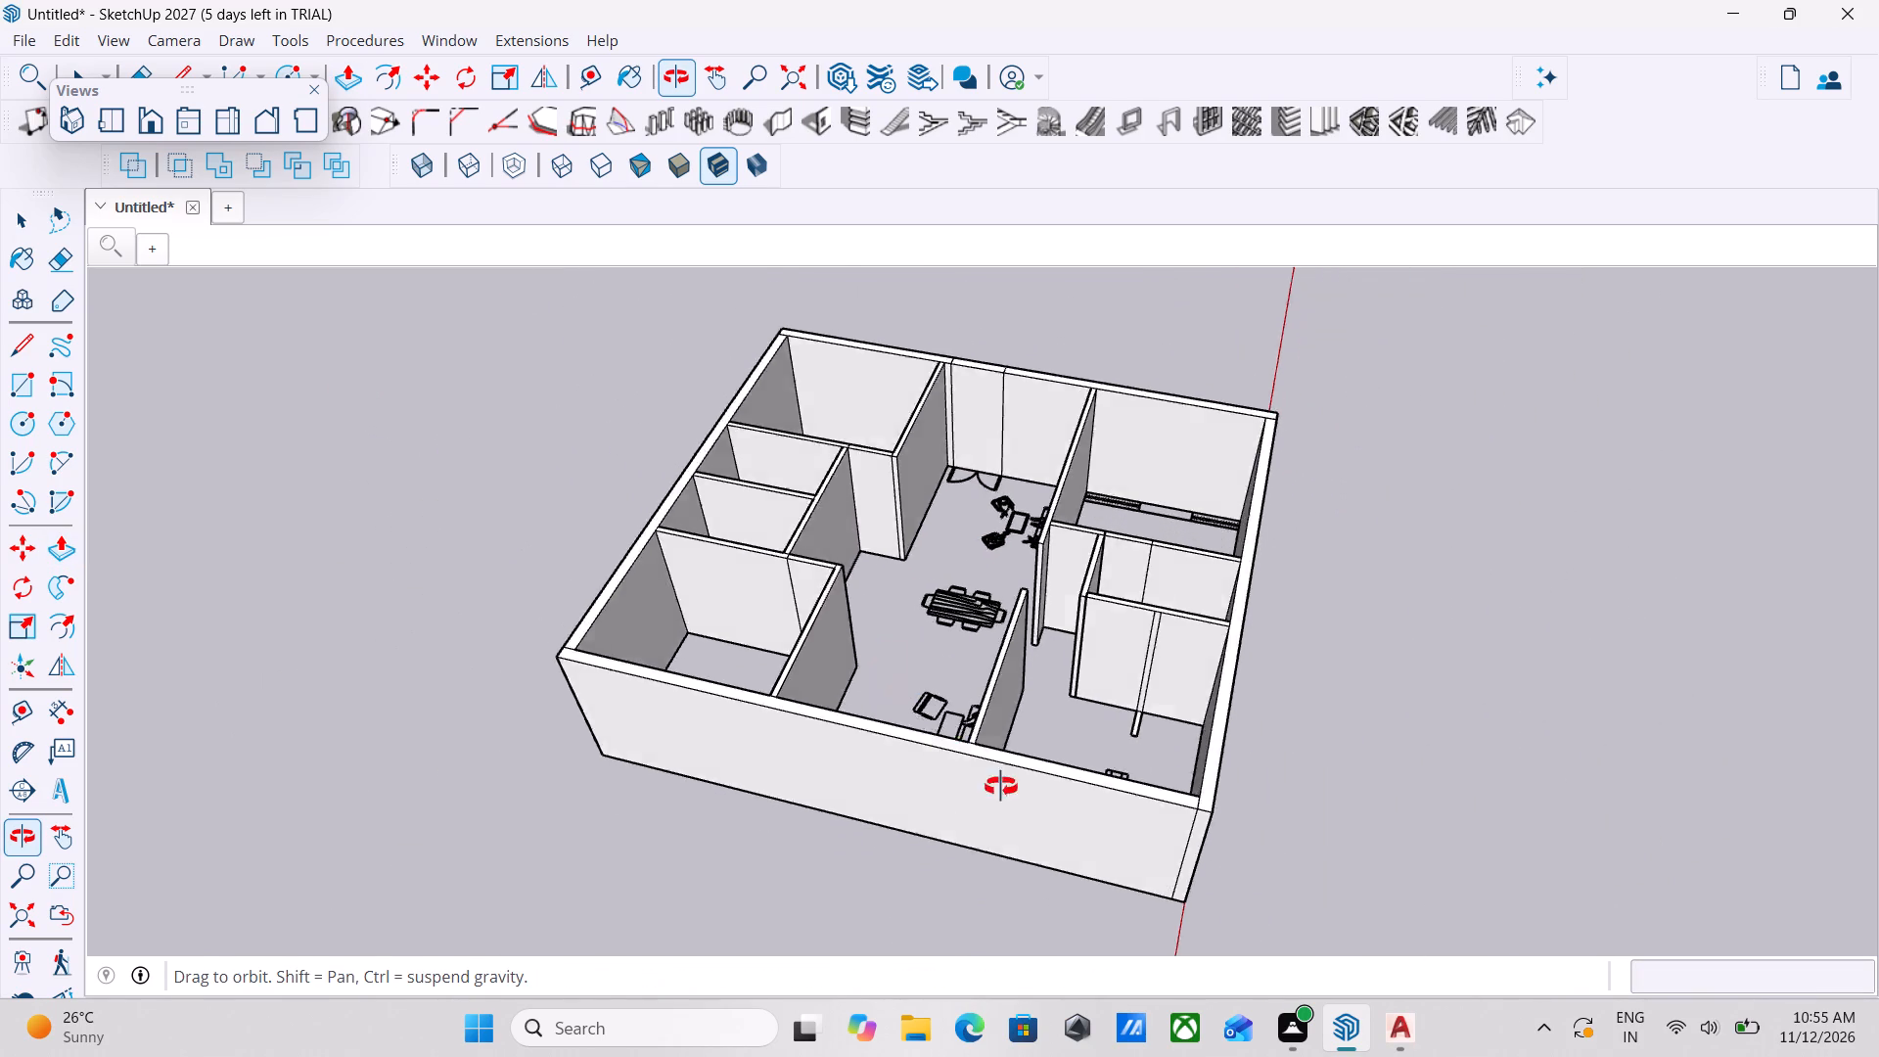
middle_drag(1001, 787, 1000, 869)
scroll(1237, 680, up, 2)
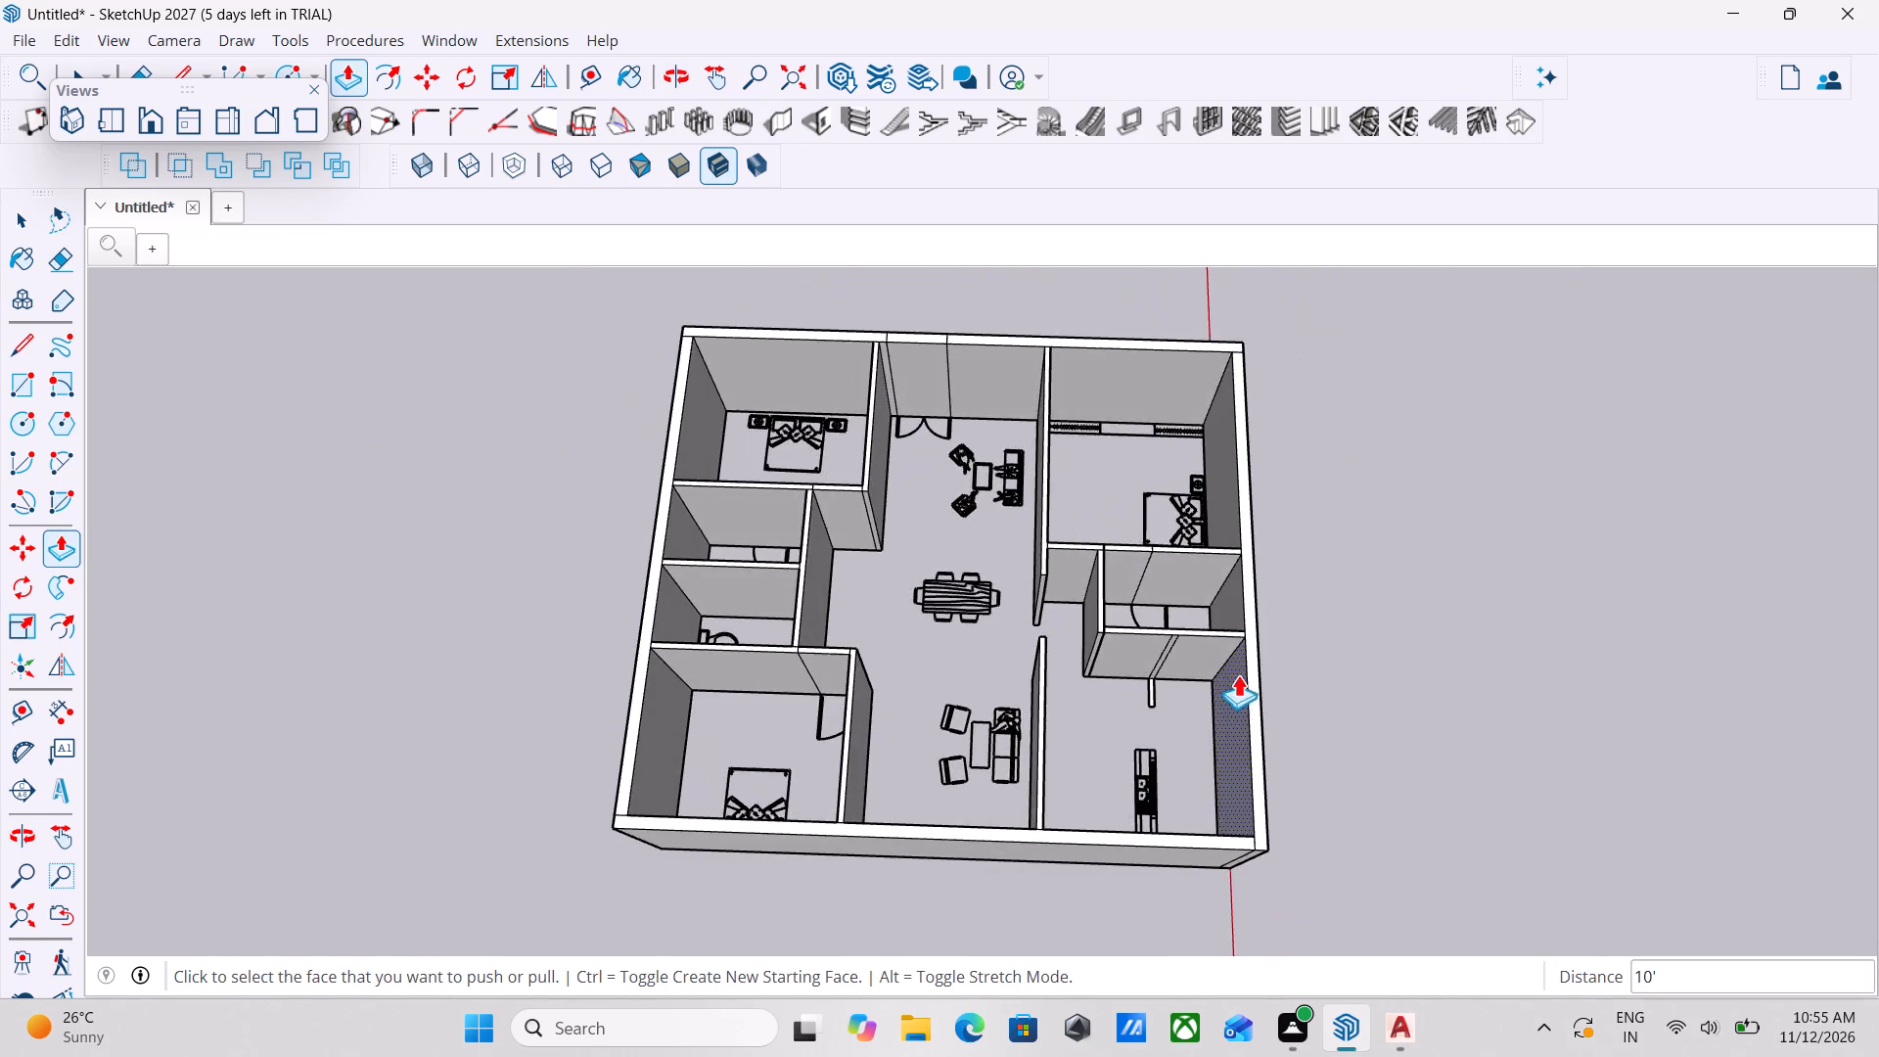
scroll(1238, 674, up, 9)
click(1123, 676)
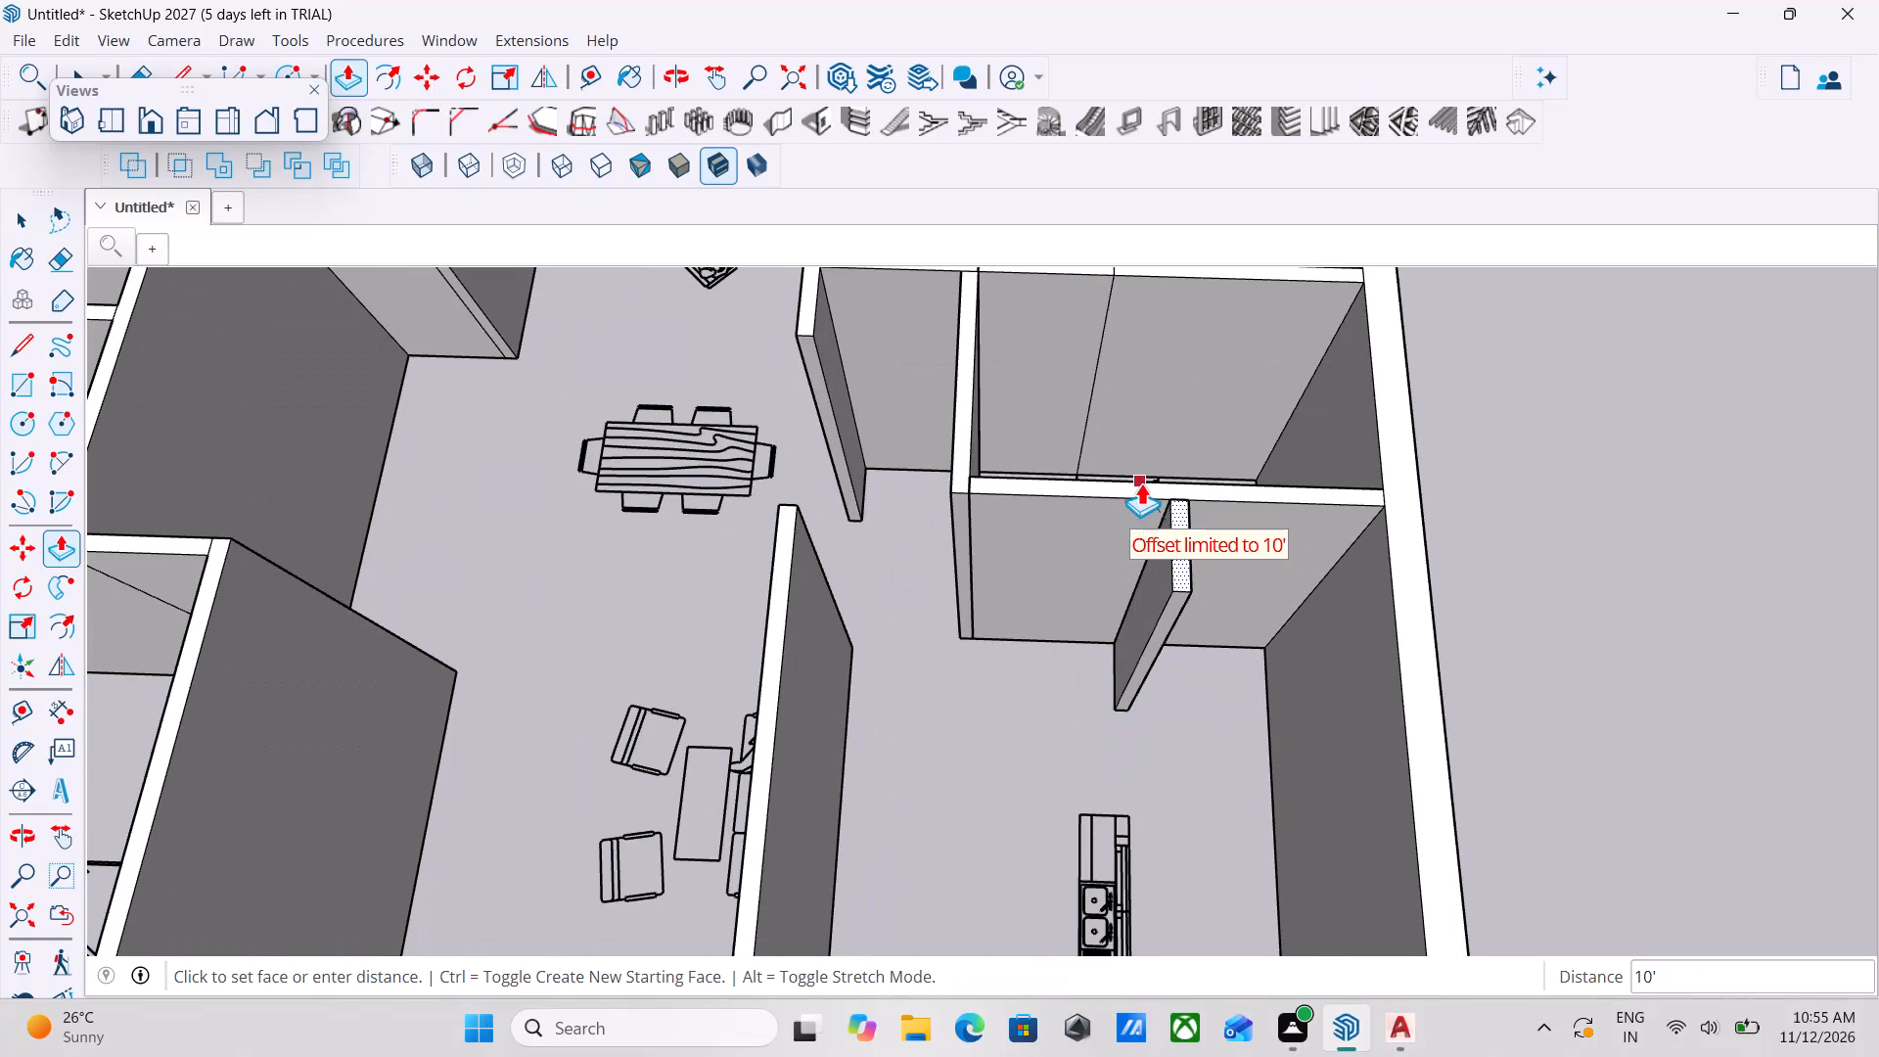
click(1157, 466)
scroll(1214, 542, down, 8)
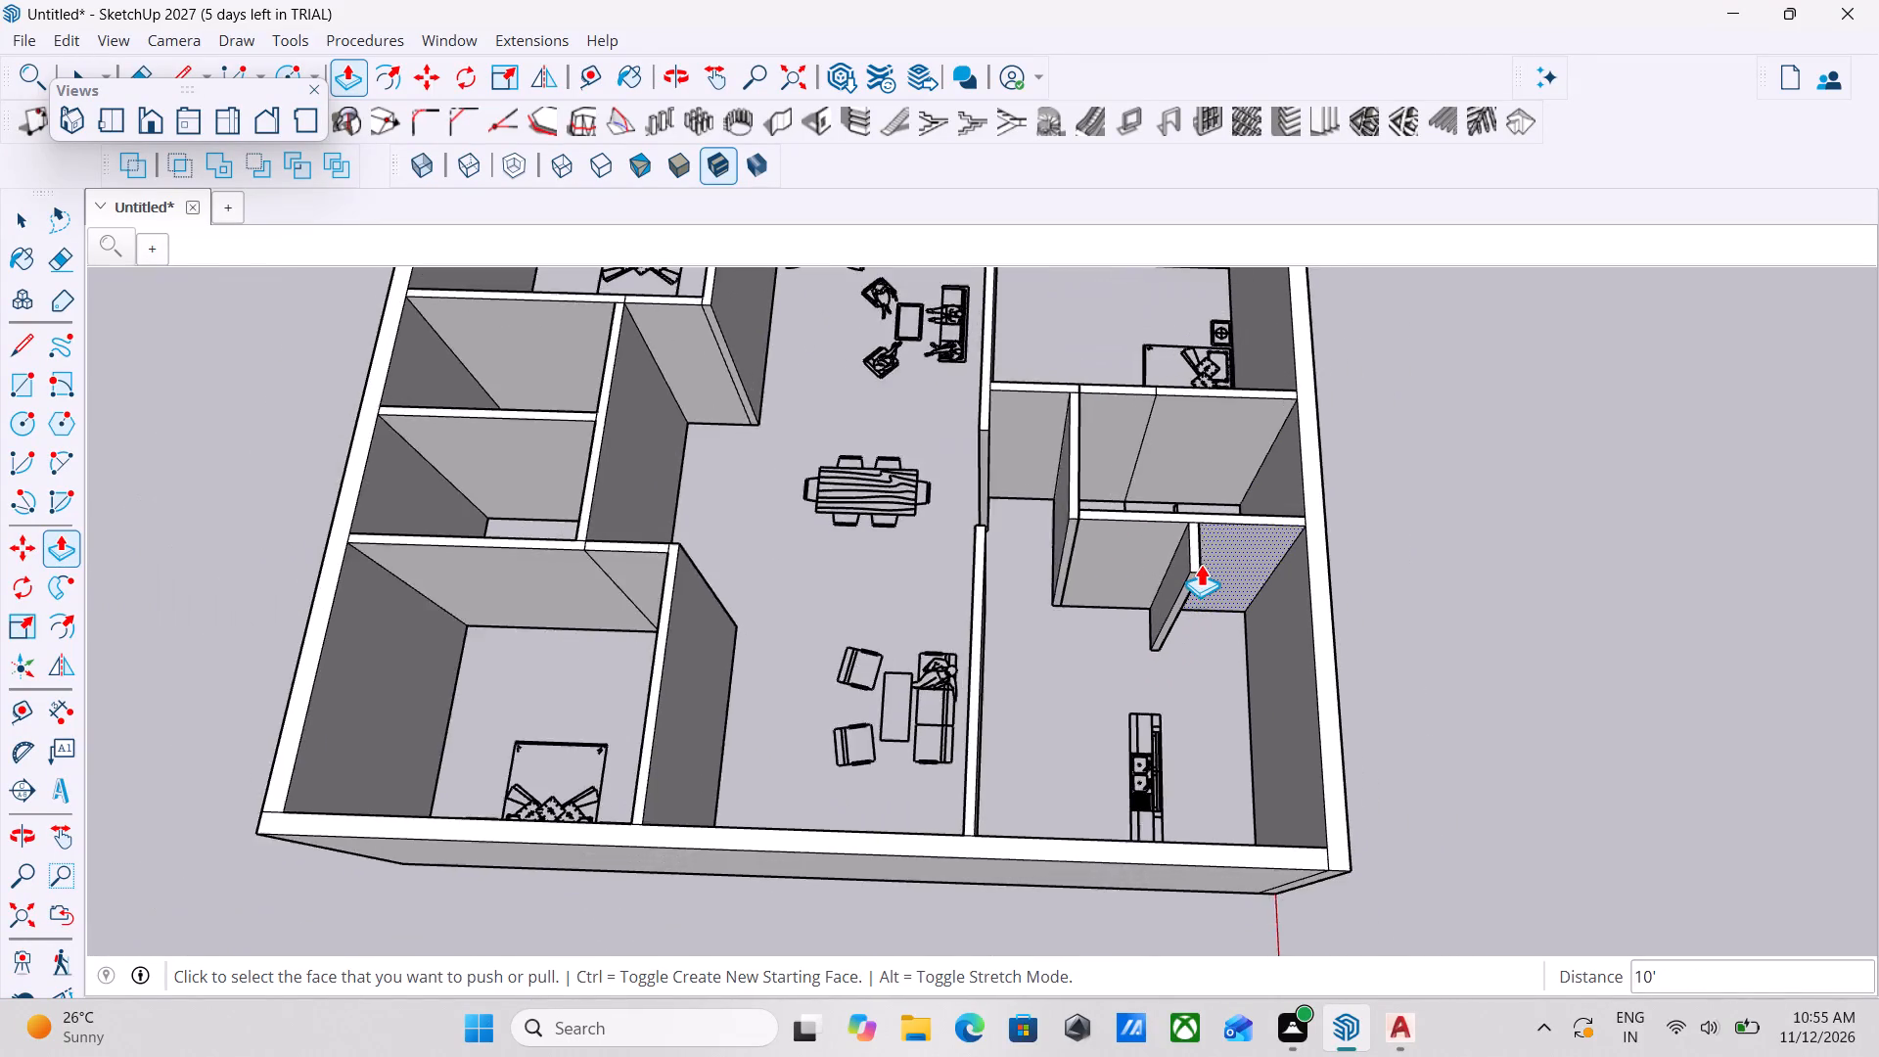
scroll(1201, 564, down, 3)
key(Escape)
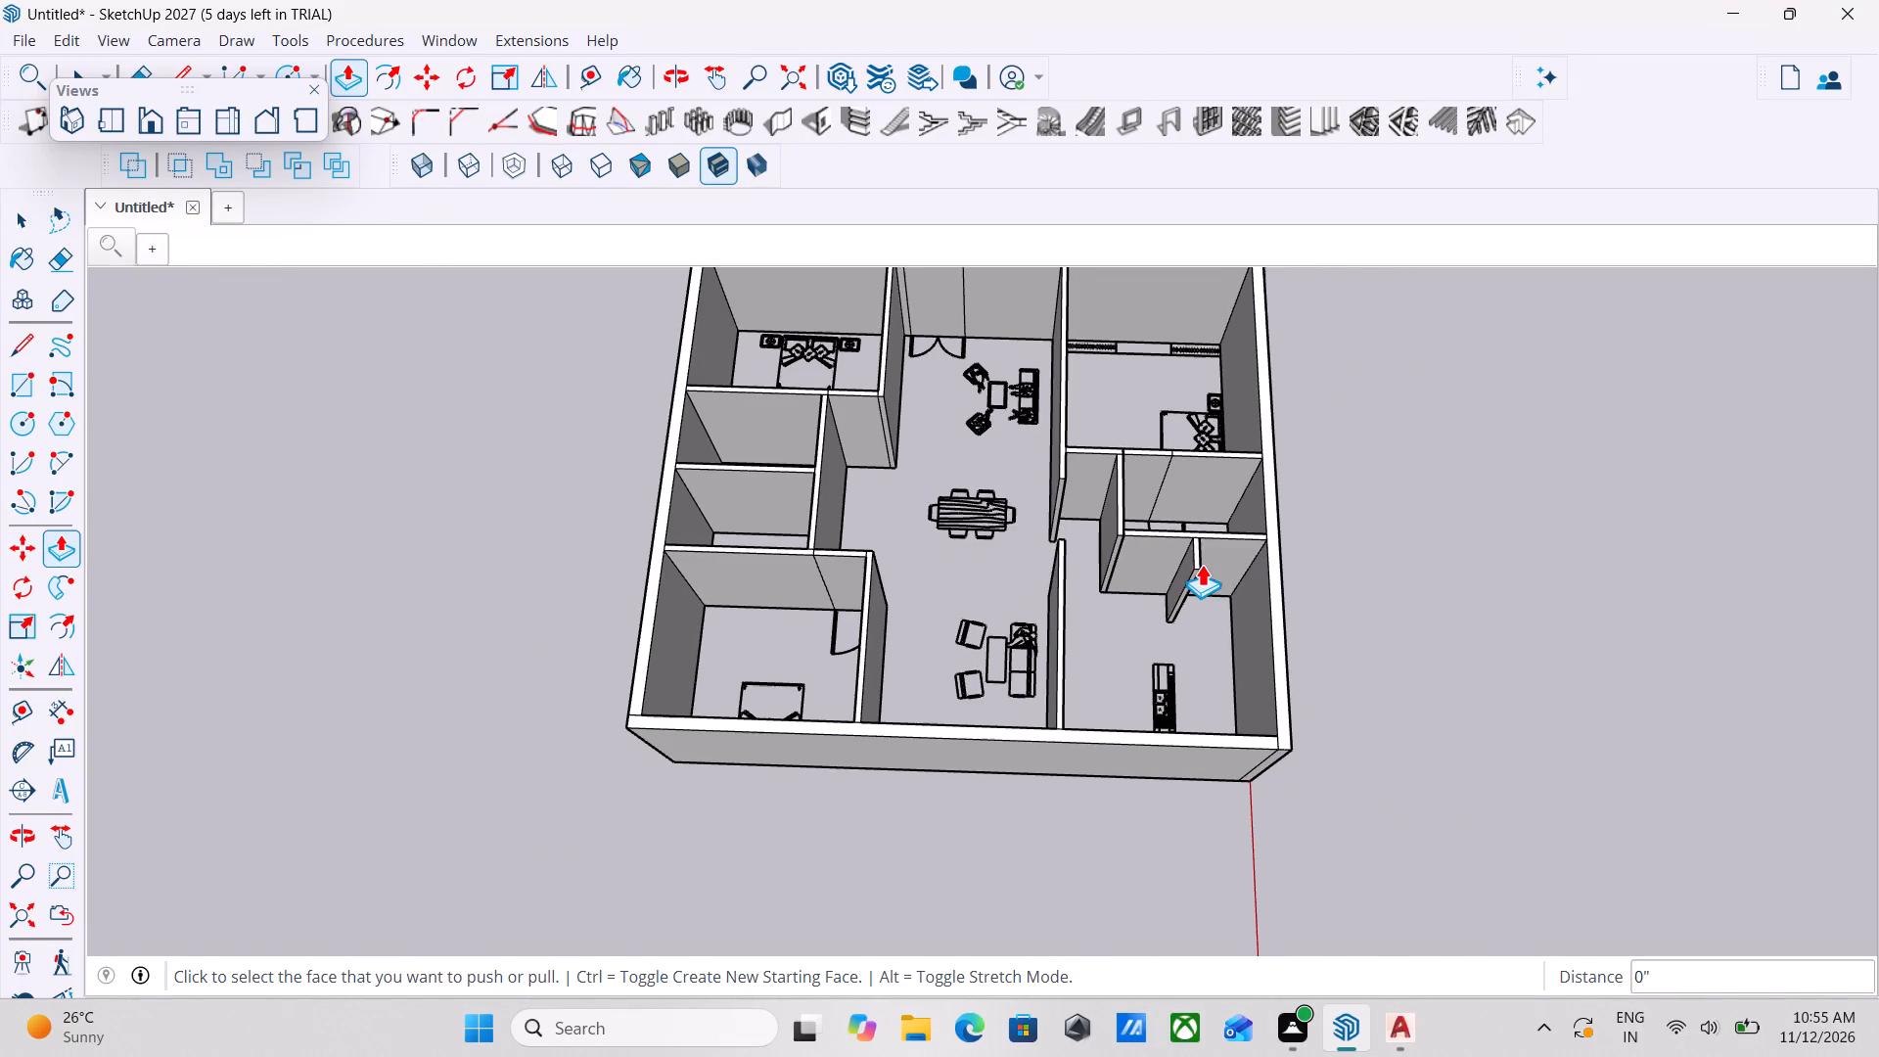
key(space)
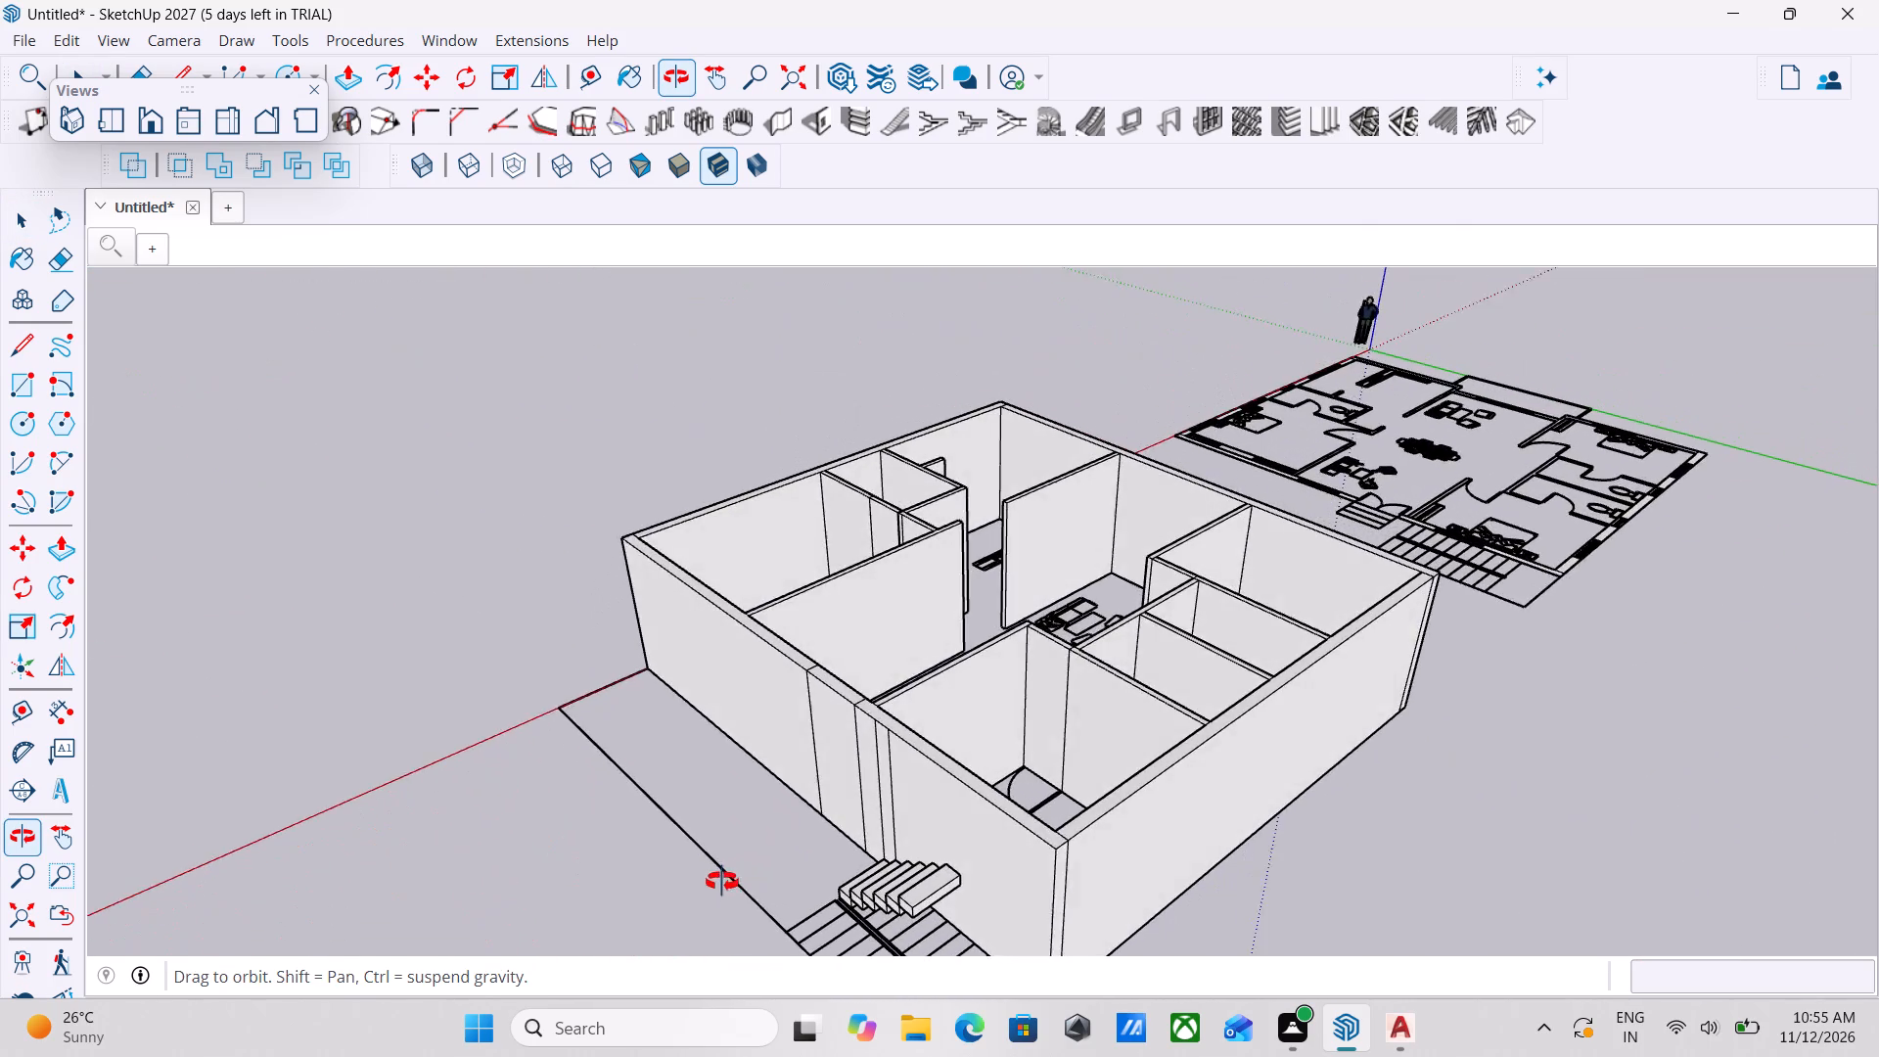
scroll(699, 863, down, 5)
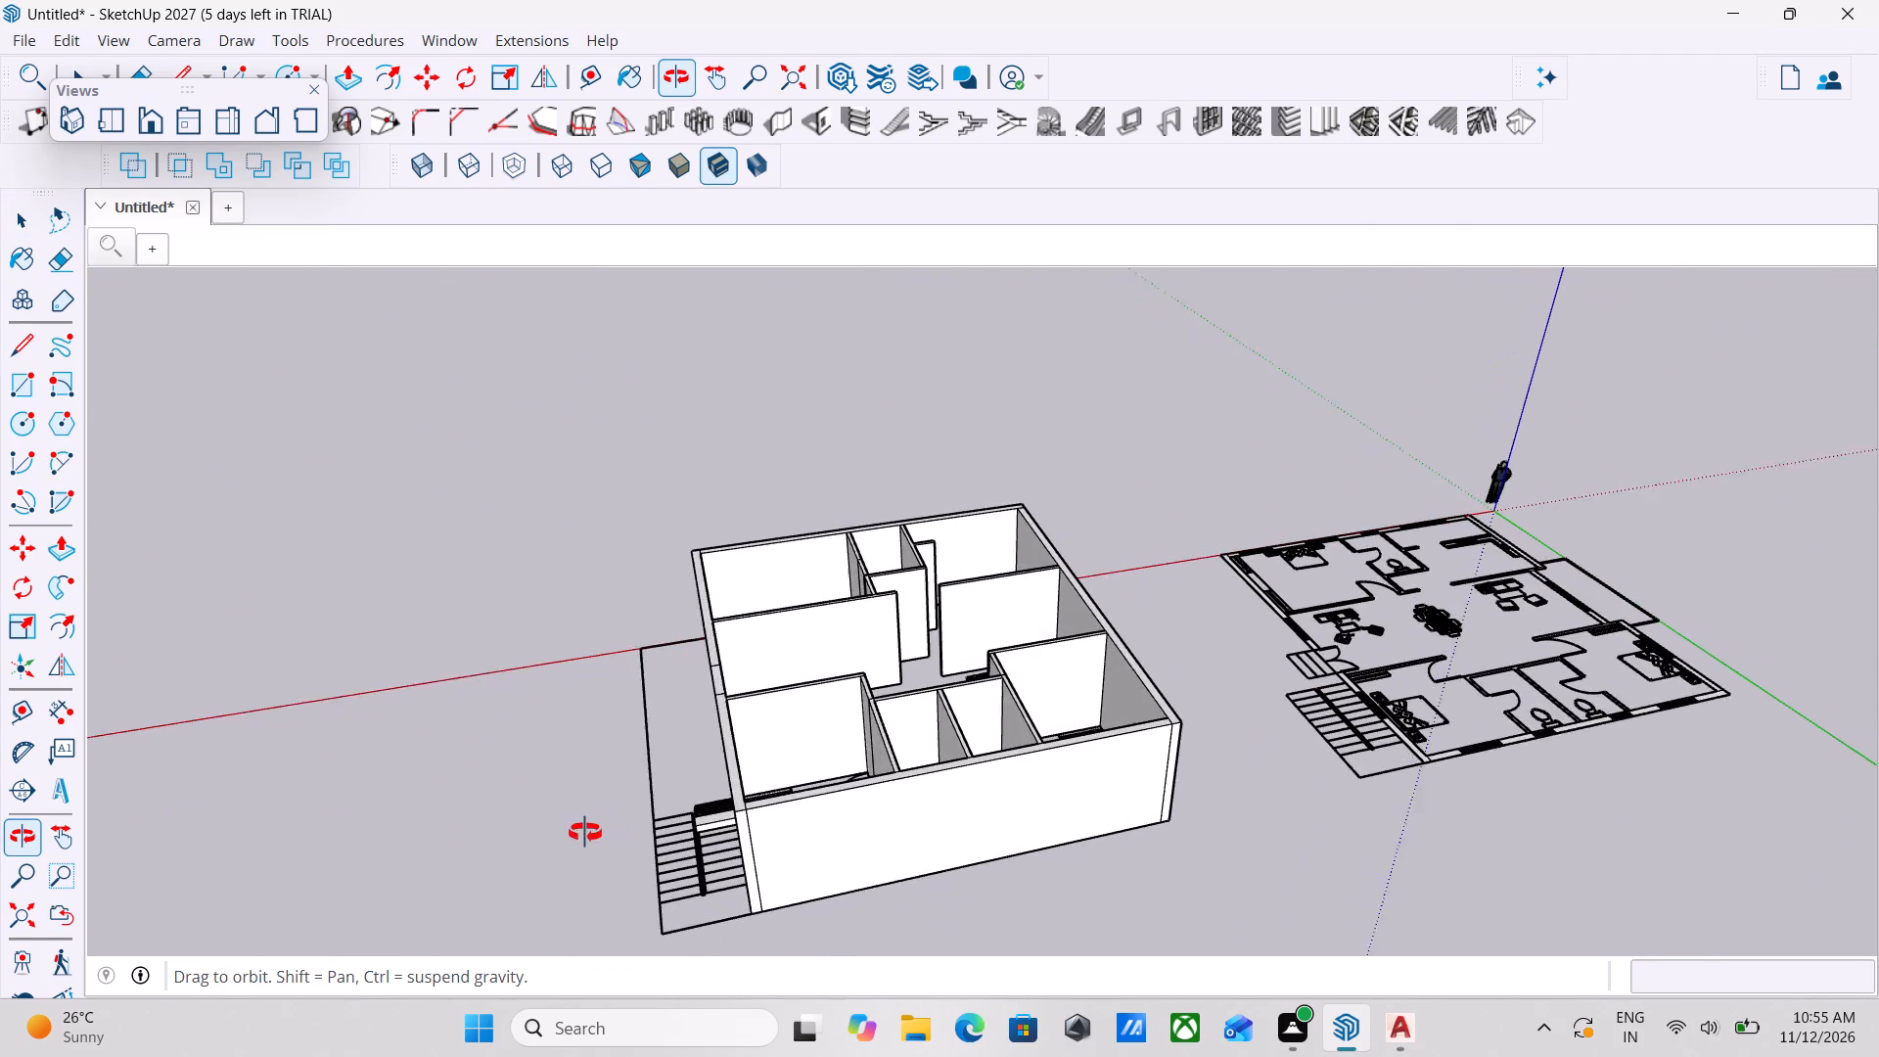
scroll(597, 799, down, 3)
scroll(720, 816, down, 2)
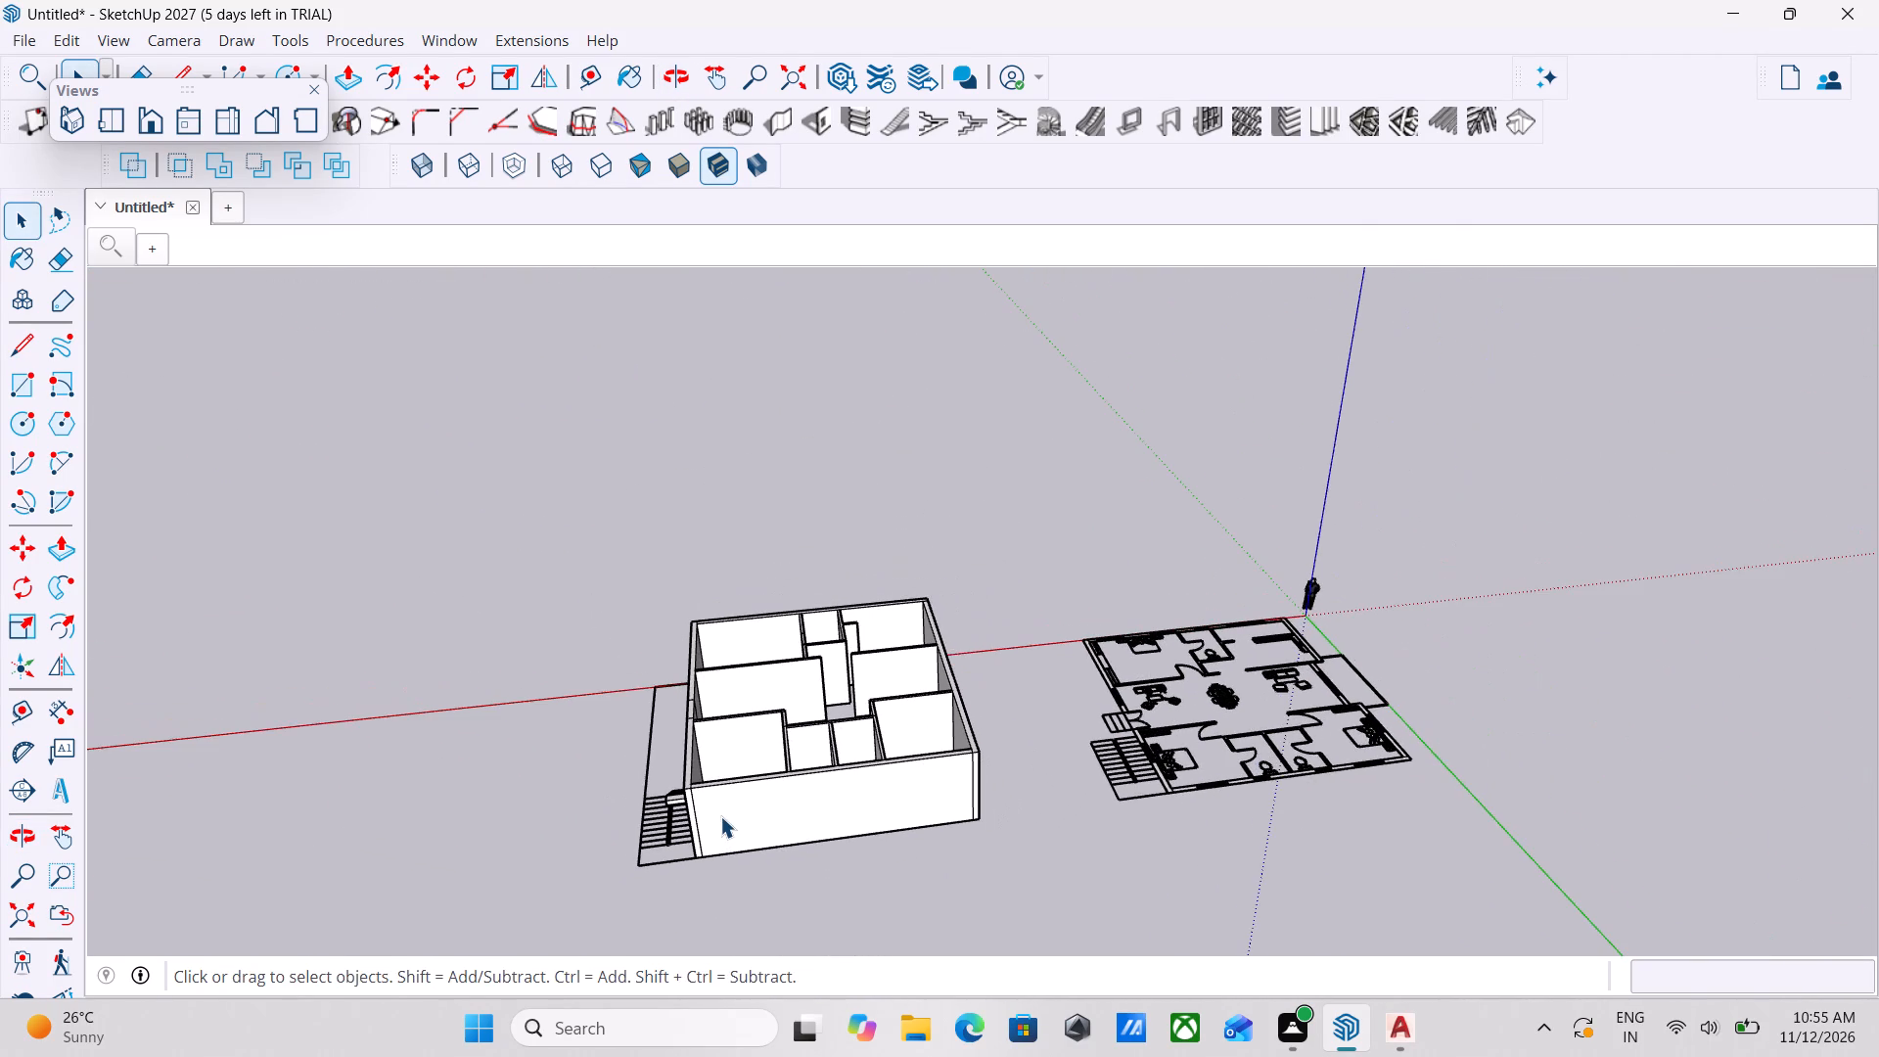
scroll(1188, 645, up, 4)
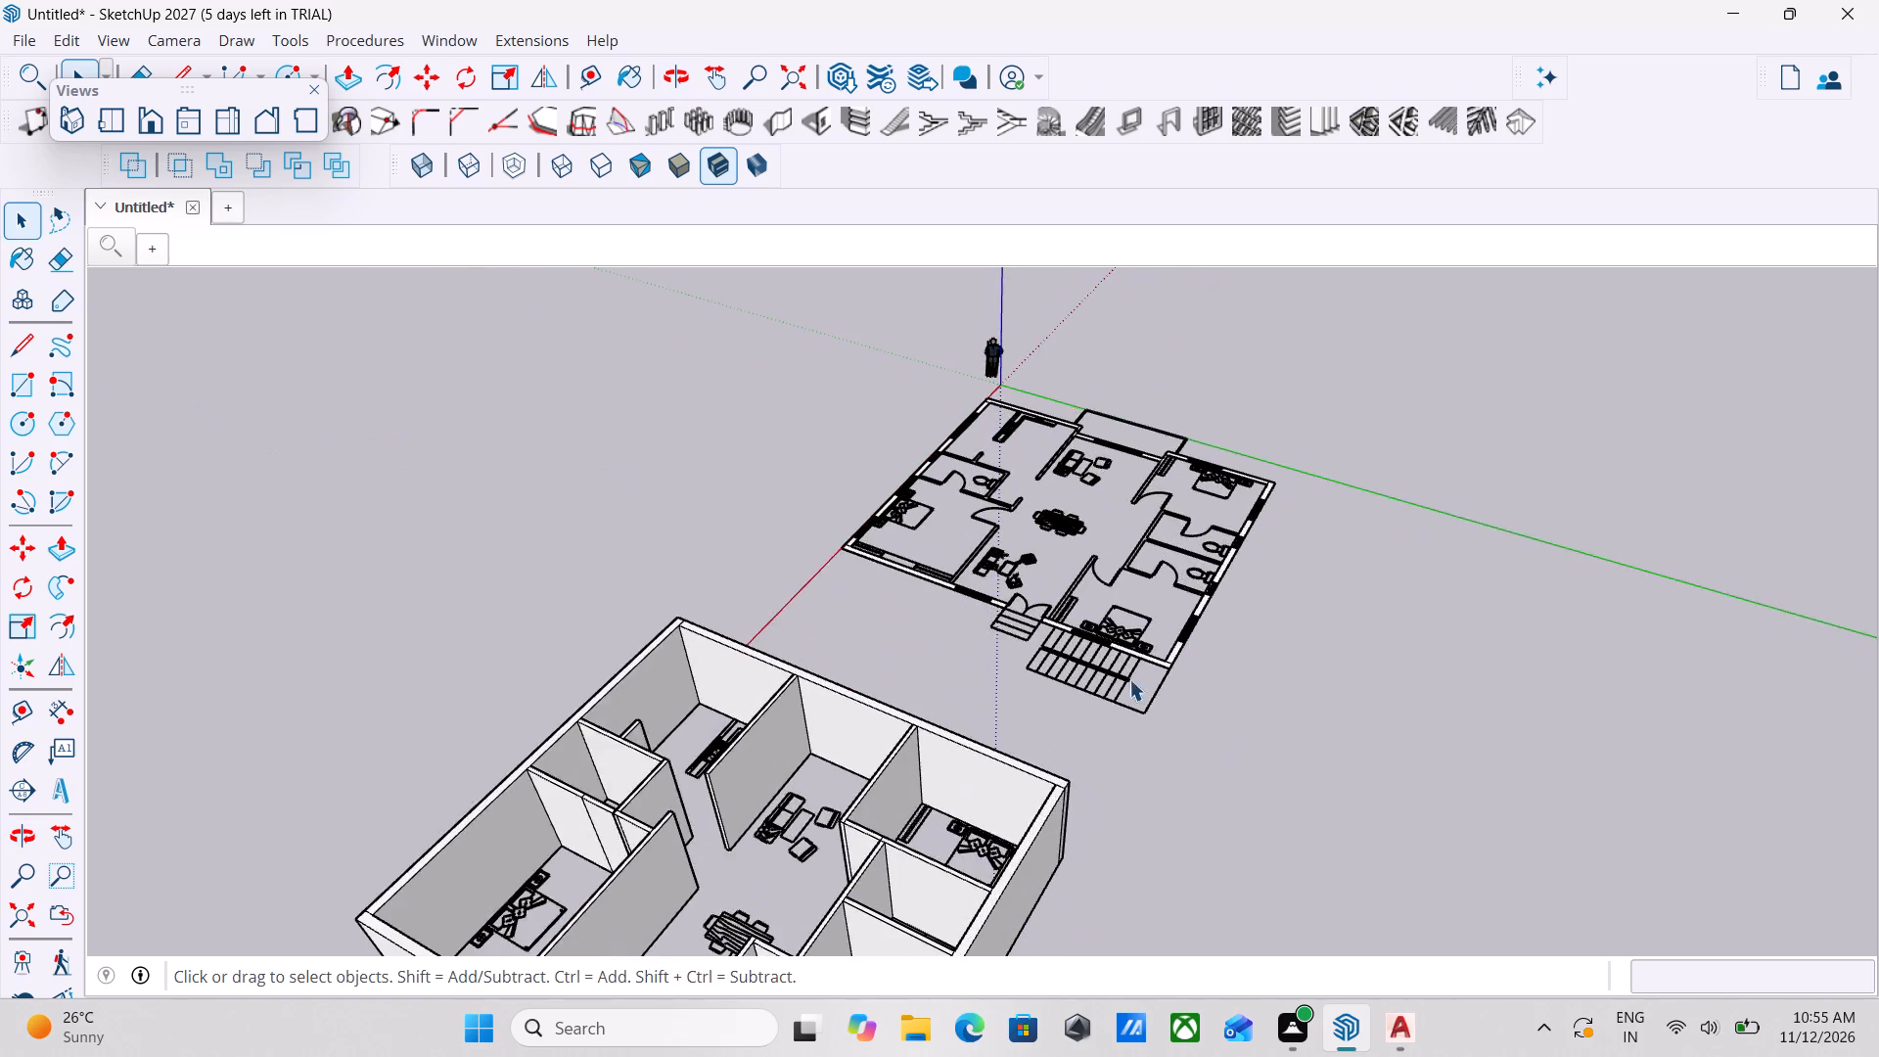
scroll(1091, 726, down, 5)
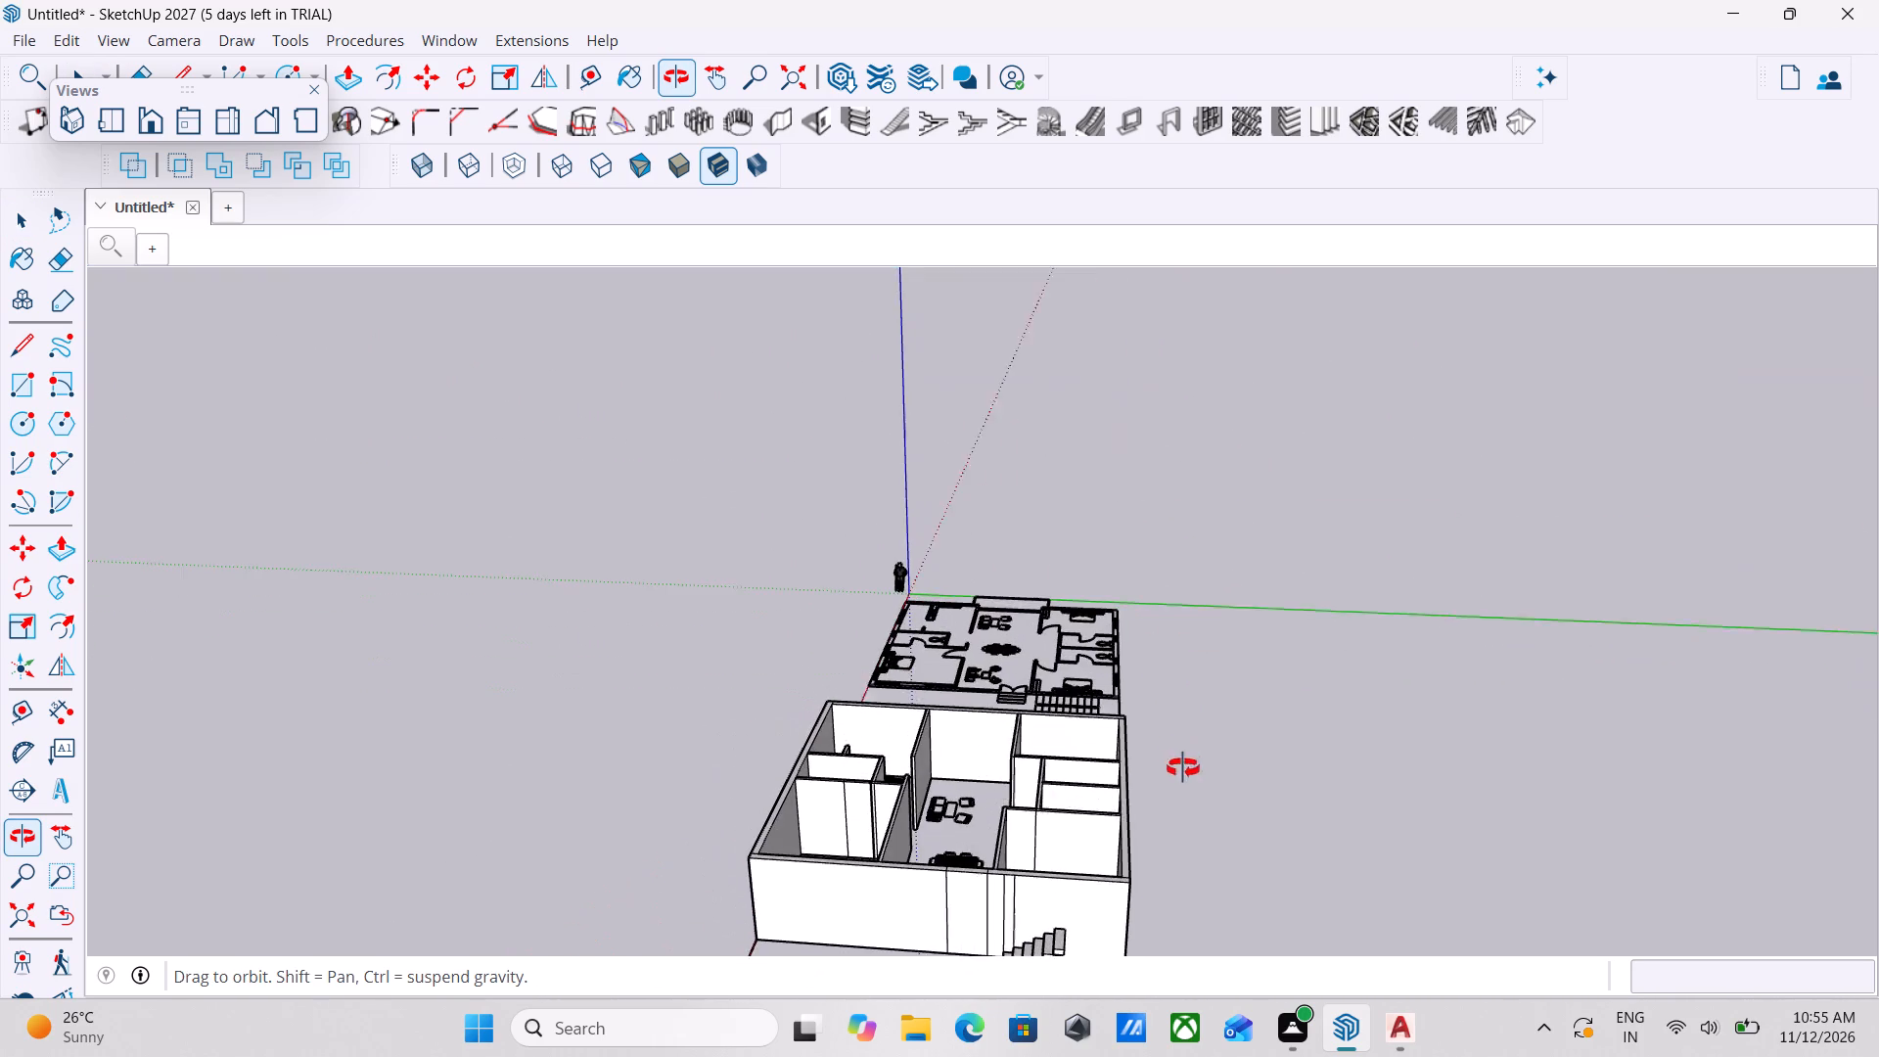
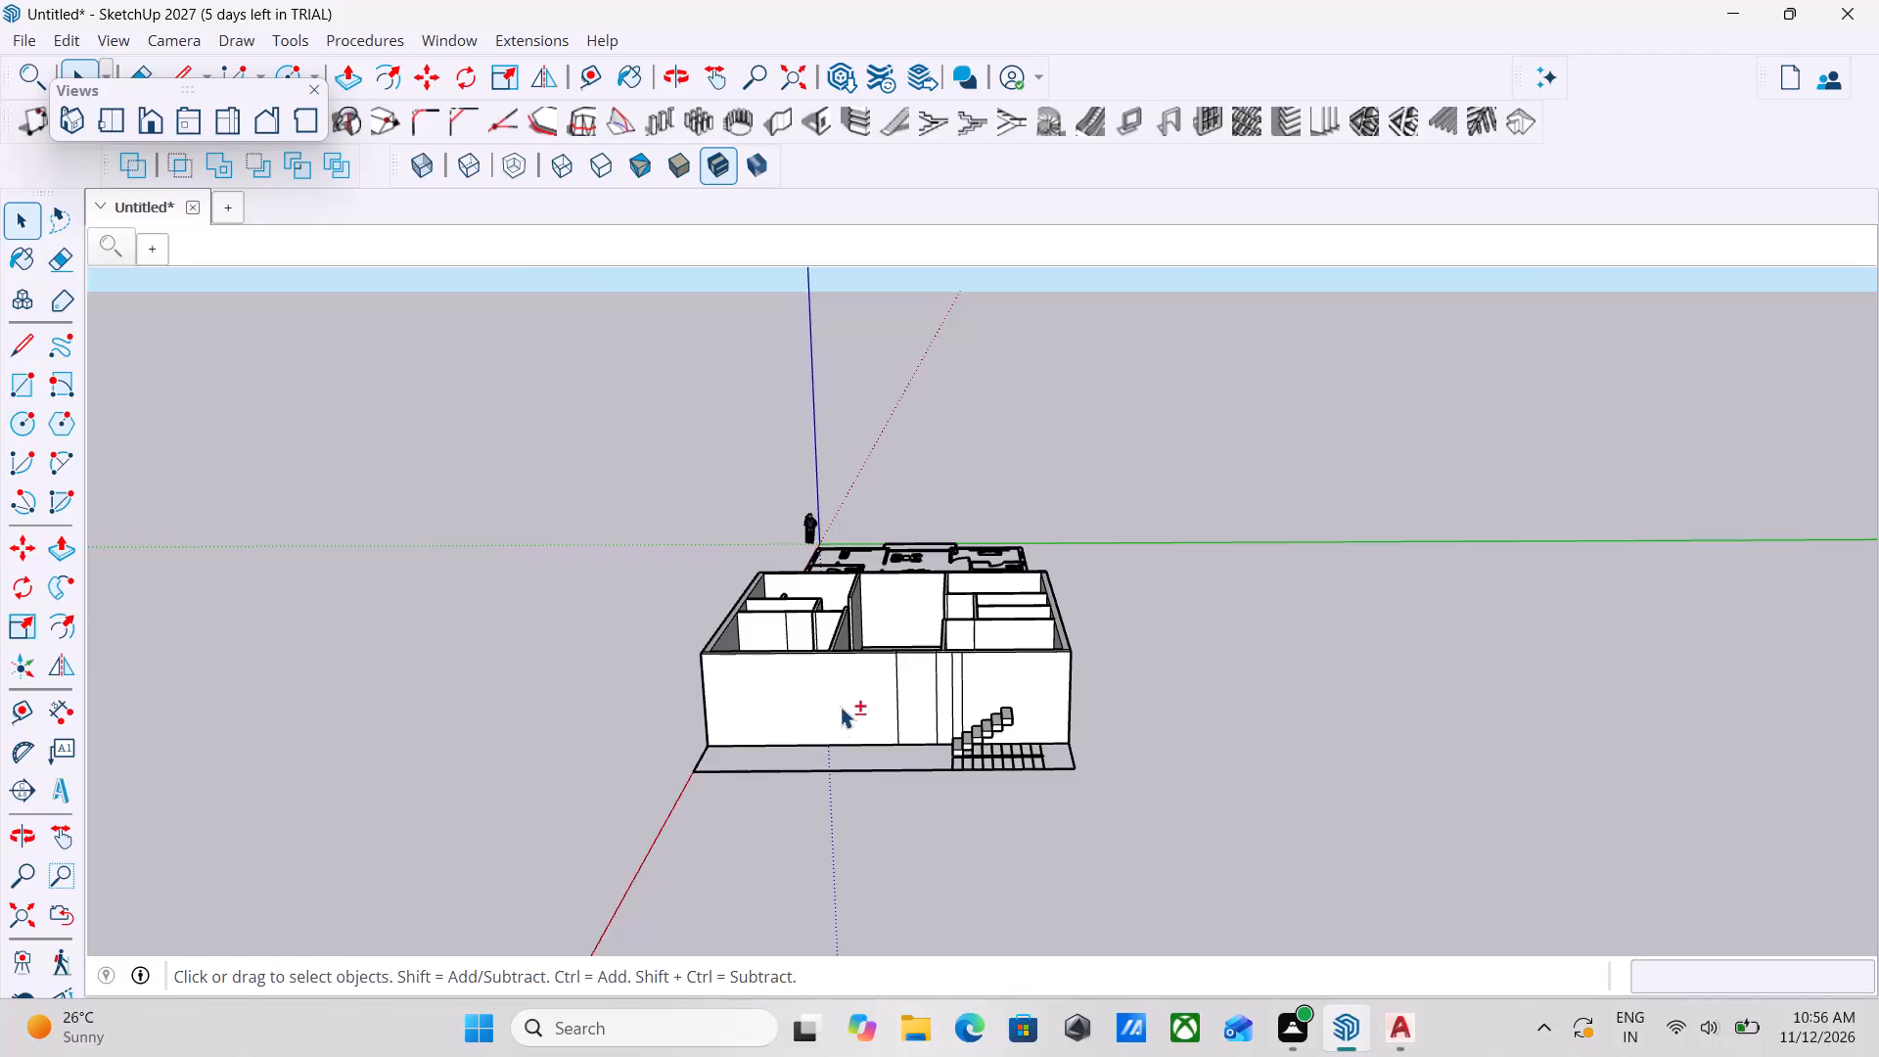
Review the raised house walls in perspective and from the top, alongside the original floor plan.
shift+middle_drag(840, 704, 887, 765)
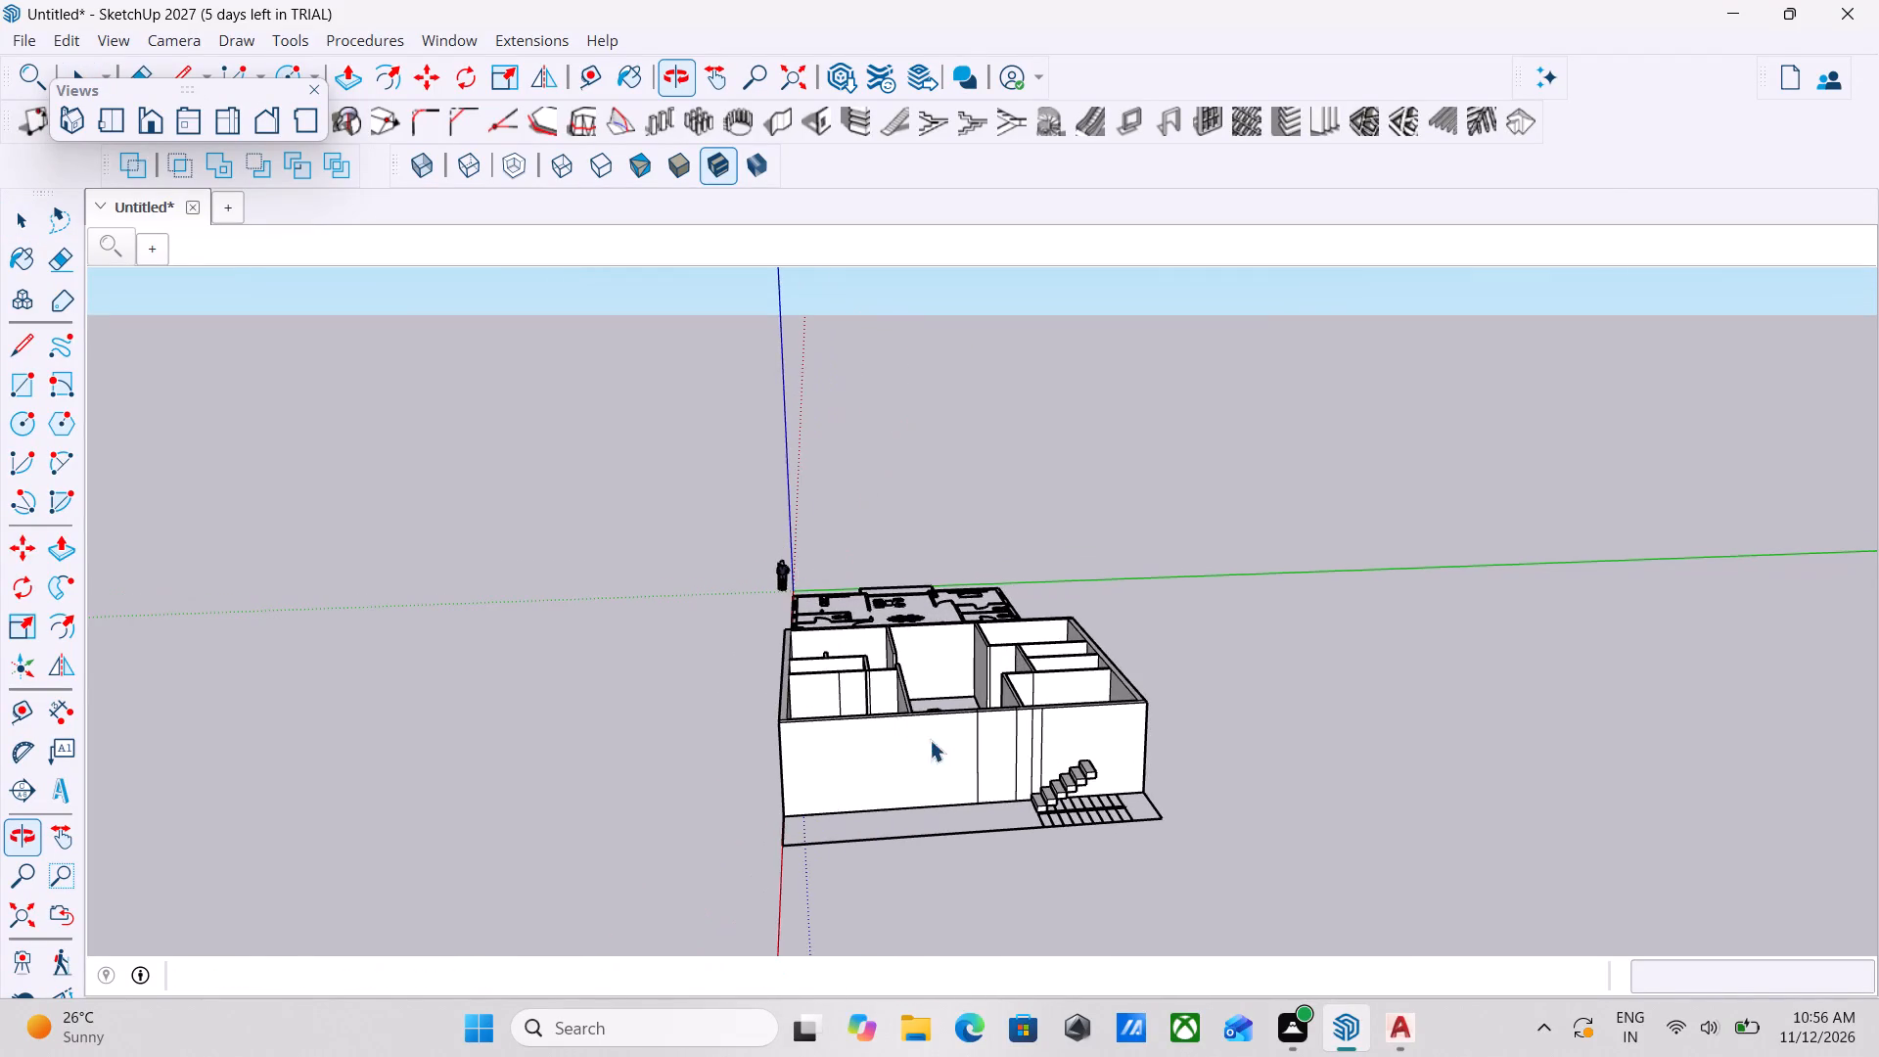
middle_drag(930, 740, 671, 581)
shift+scroll(820, 818, up, 1)
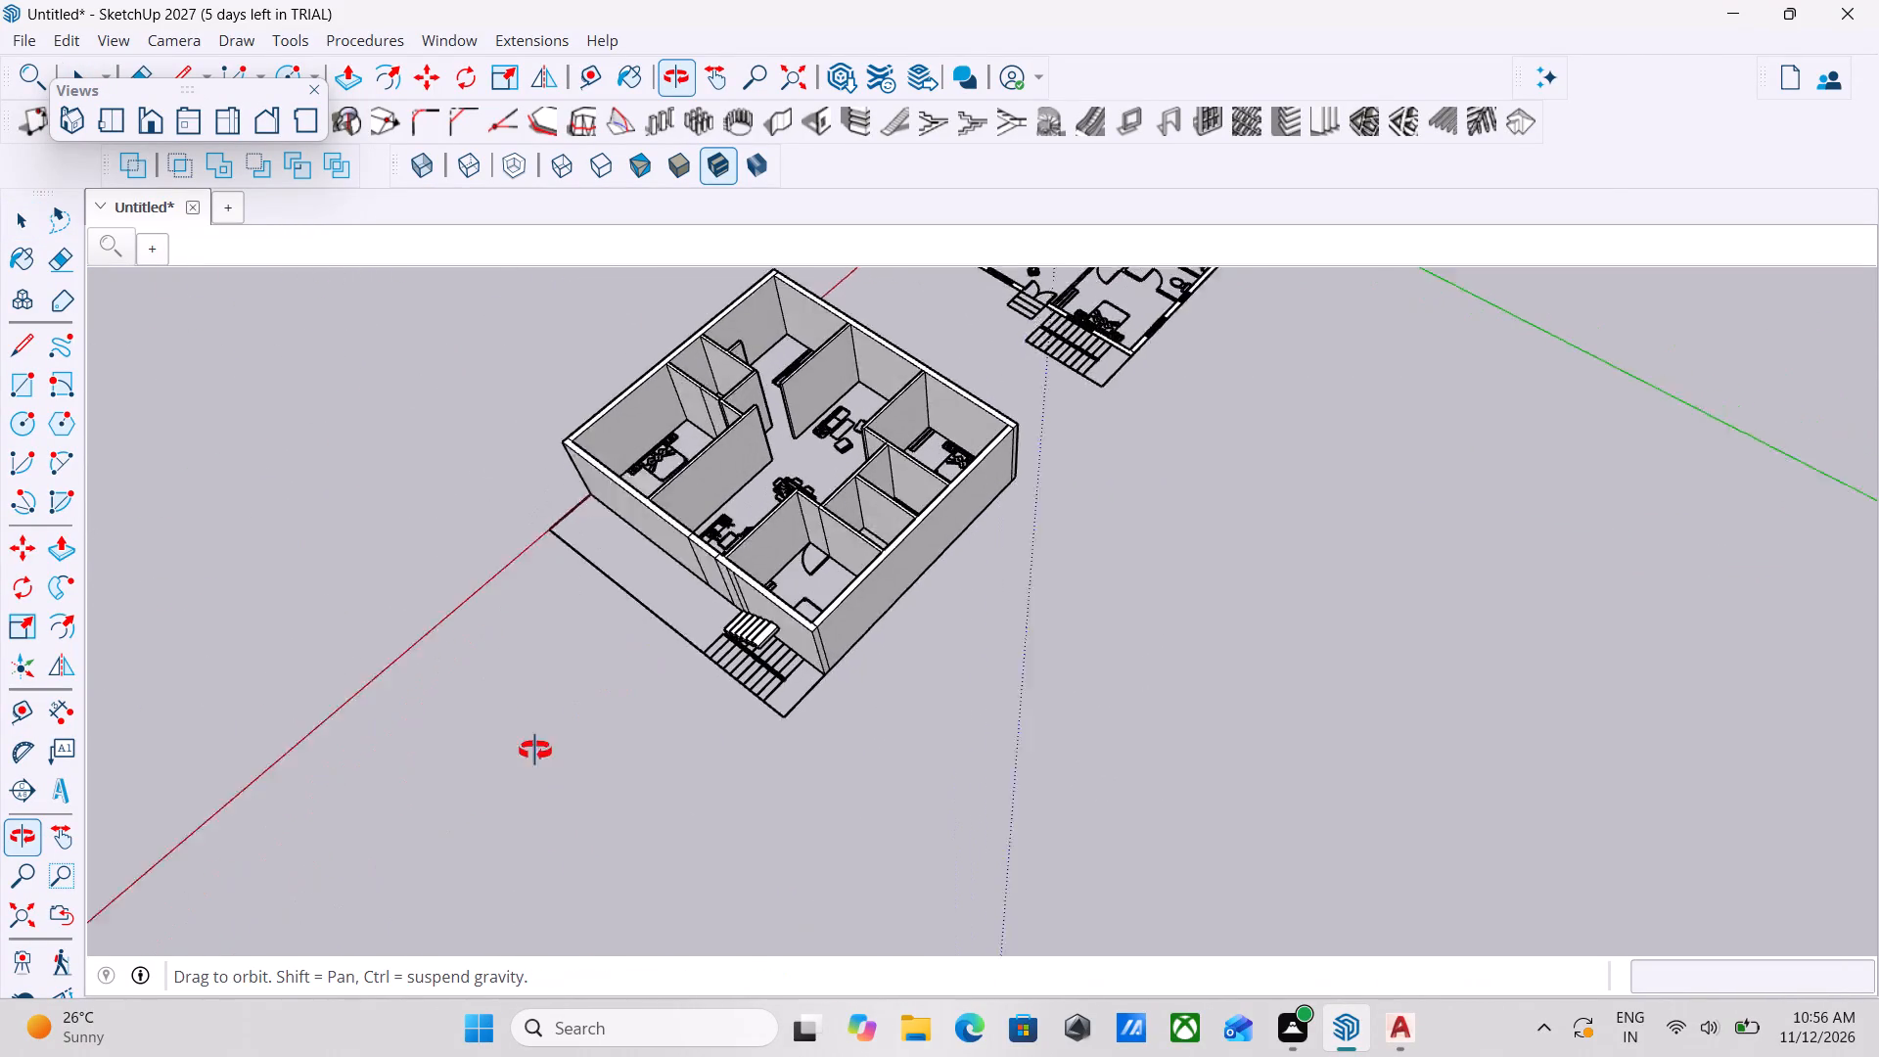
scroll(694, 693, down, 4)
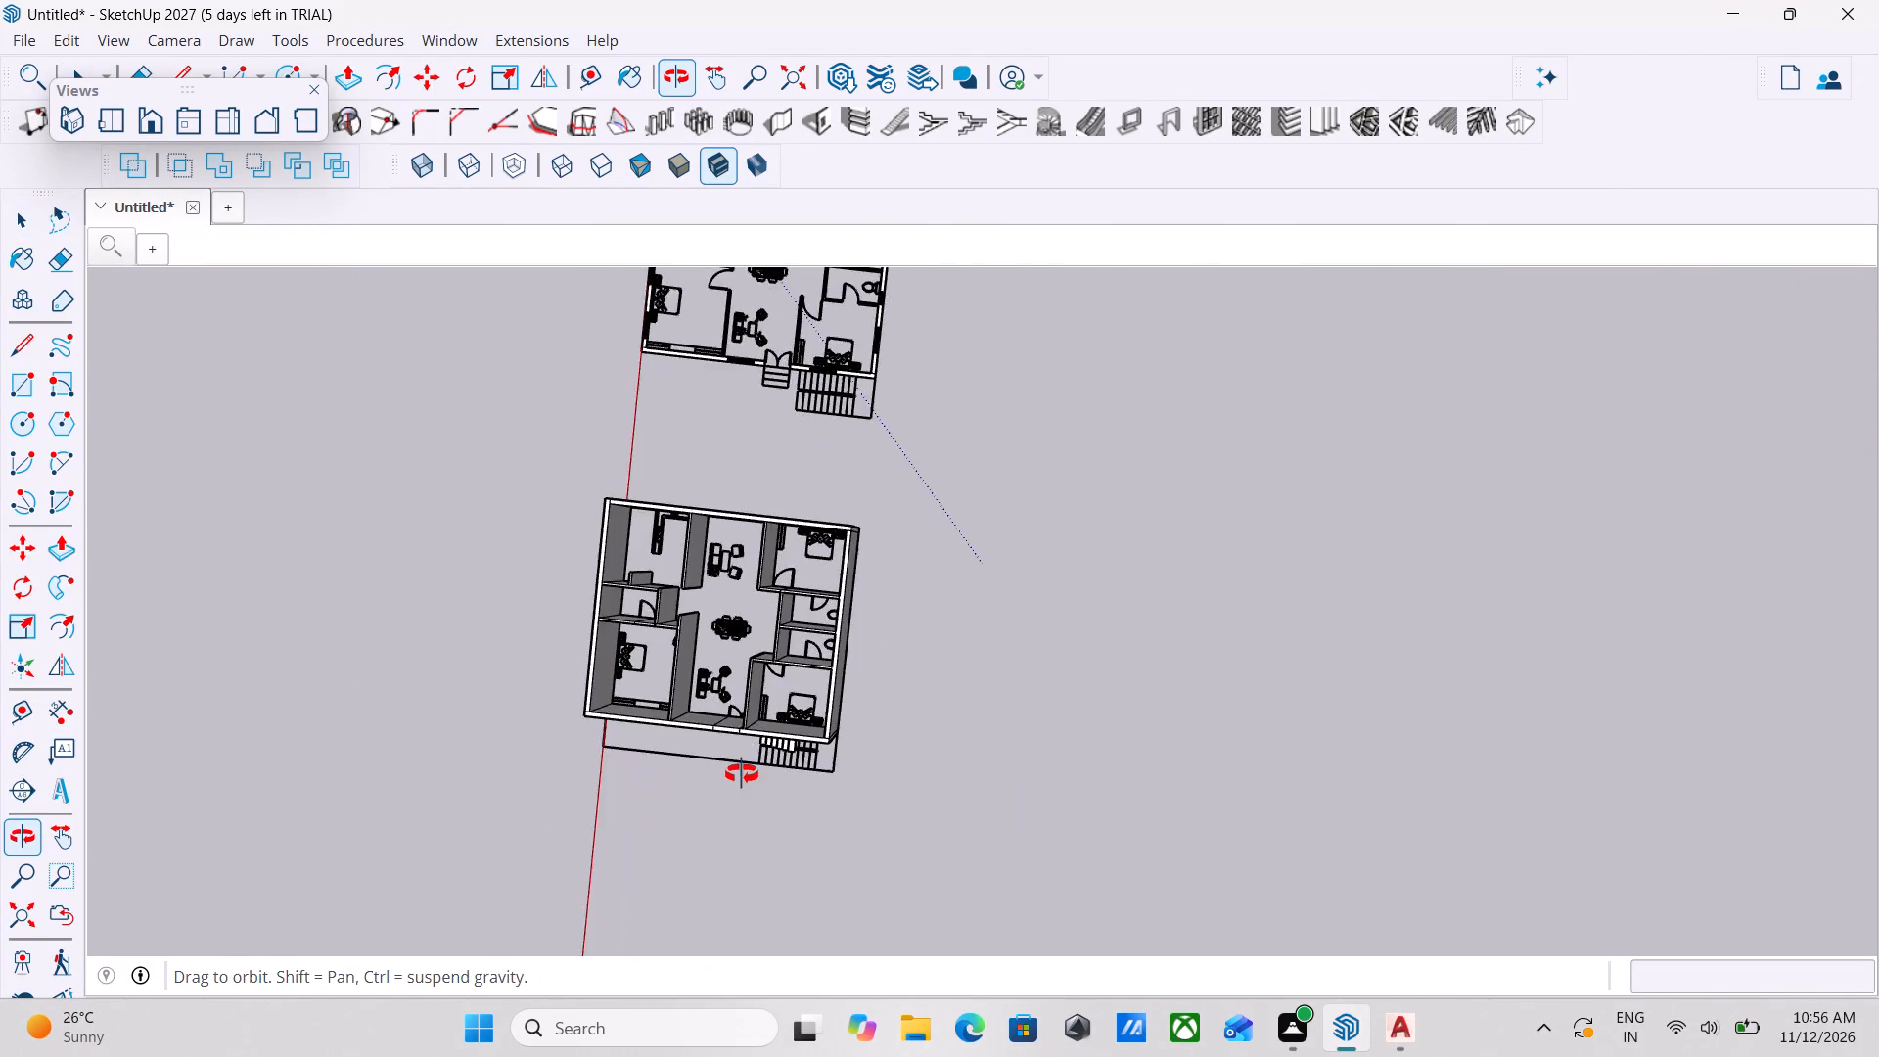
scroll(740, 673, down, 7)
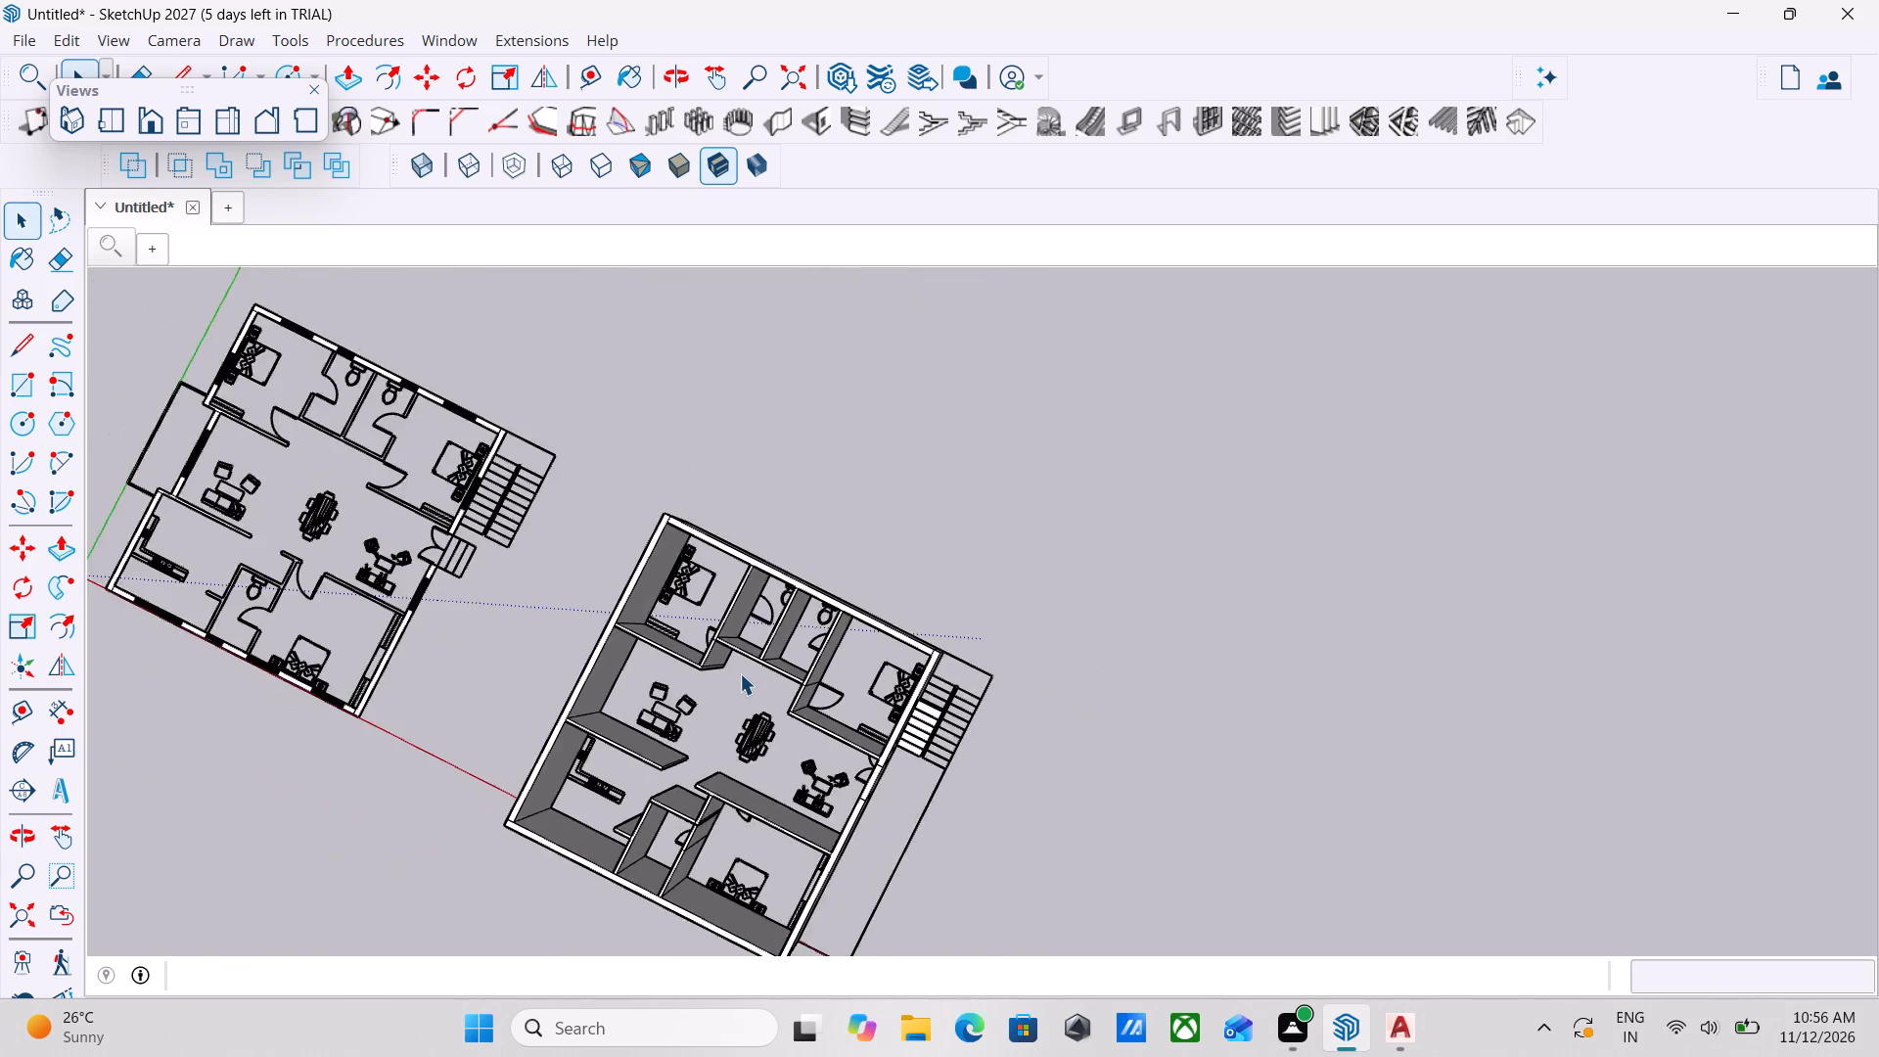
scroll(740, 673, down, 4)
scroll(935, 544, down, 4)
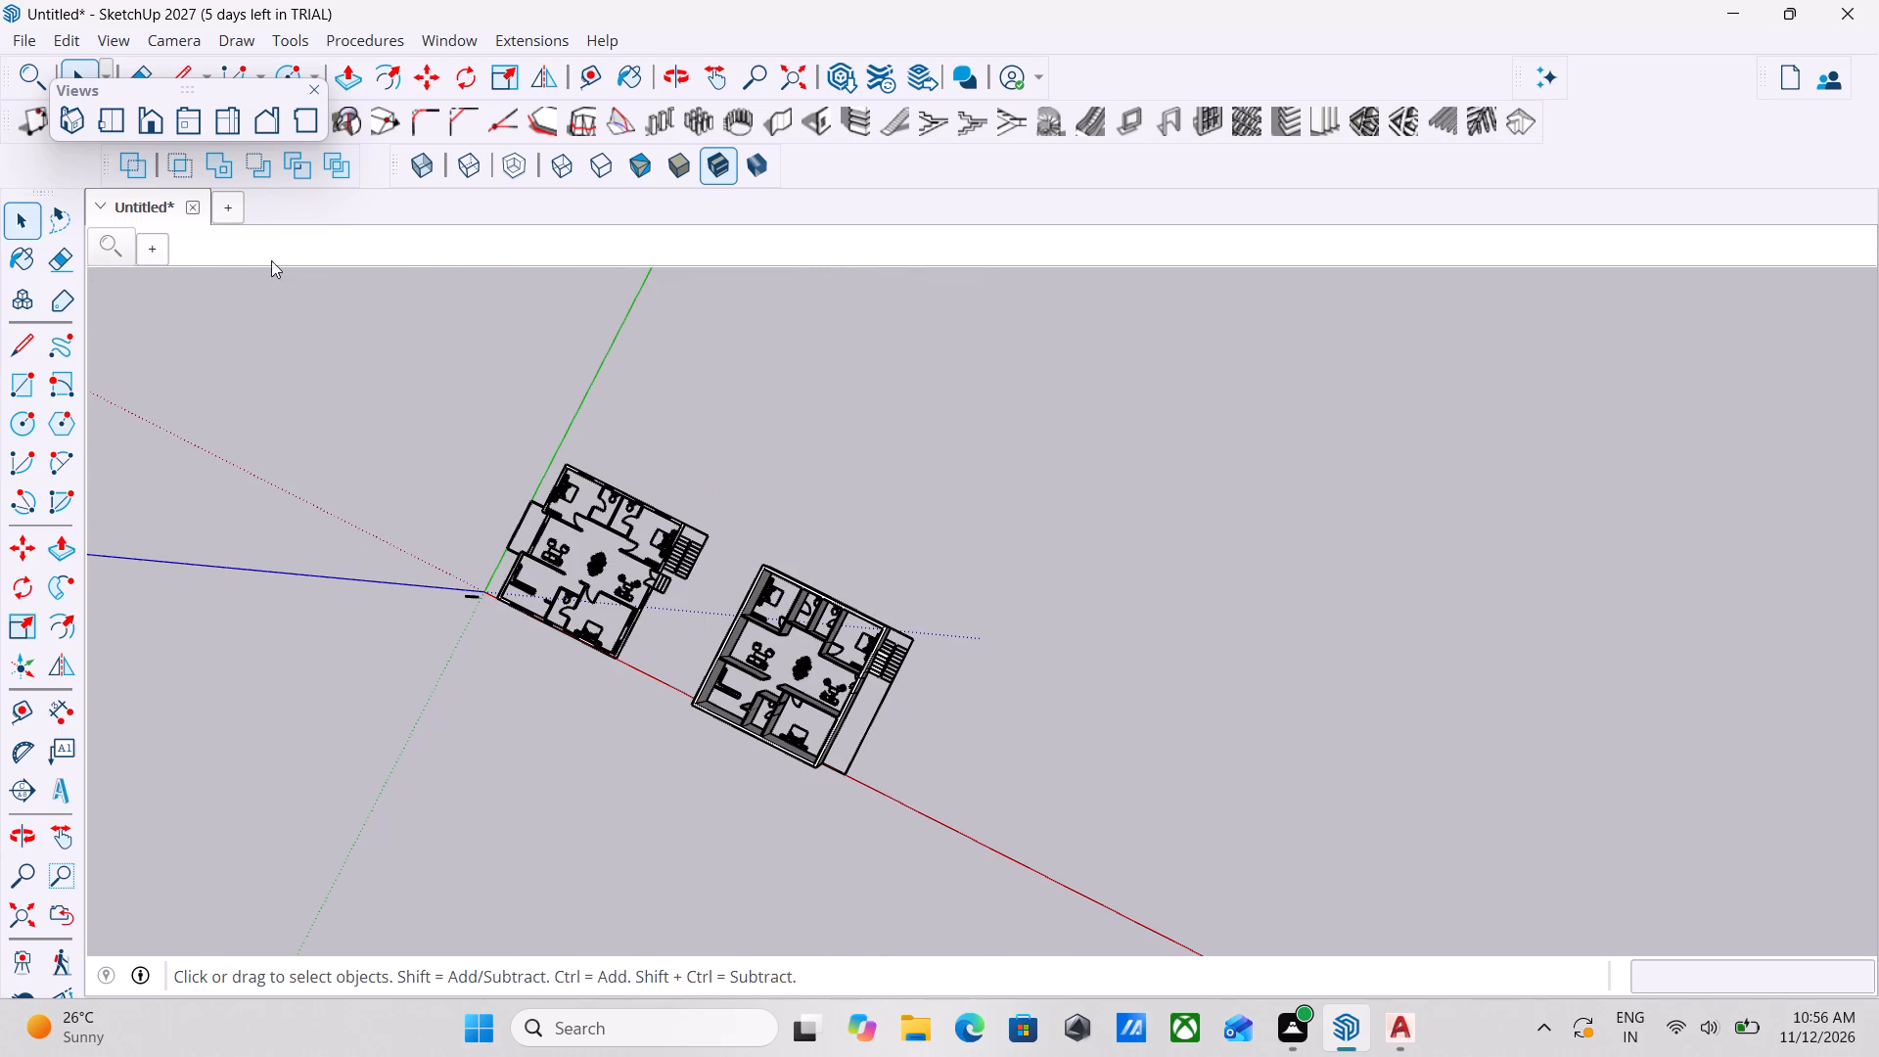
click(109, 111)
scroll(1409, 456, up, 4)
scroll(992, 716, up, 5)
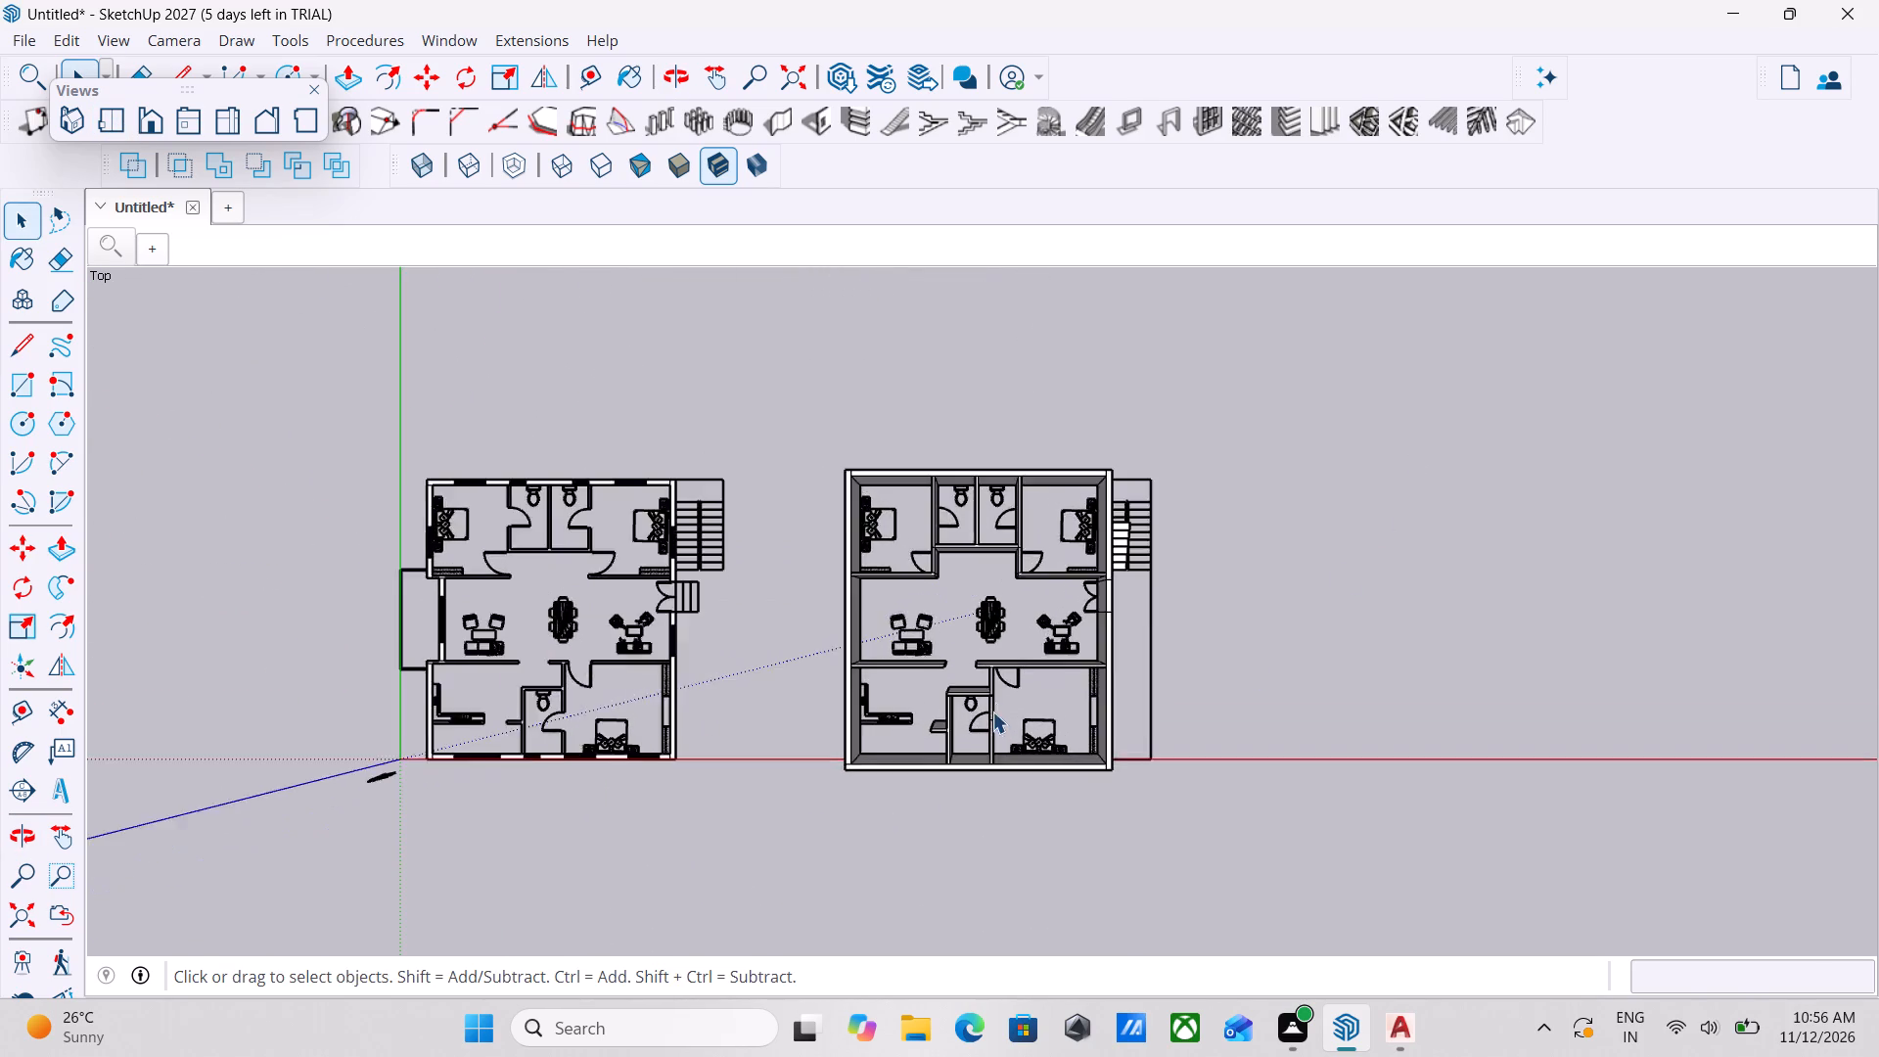
scroll(992, 712, up, 9)
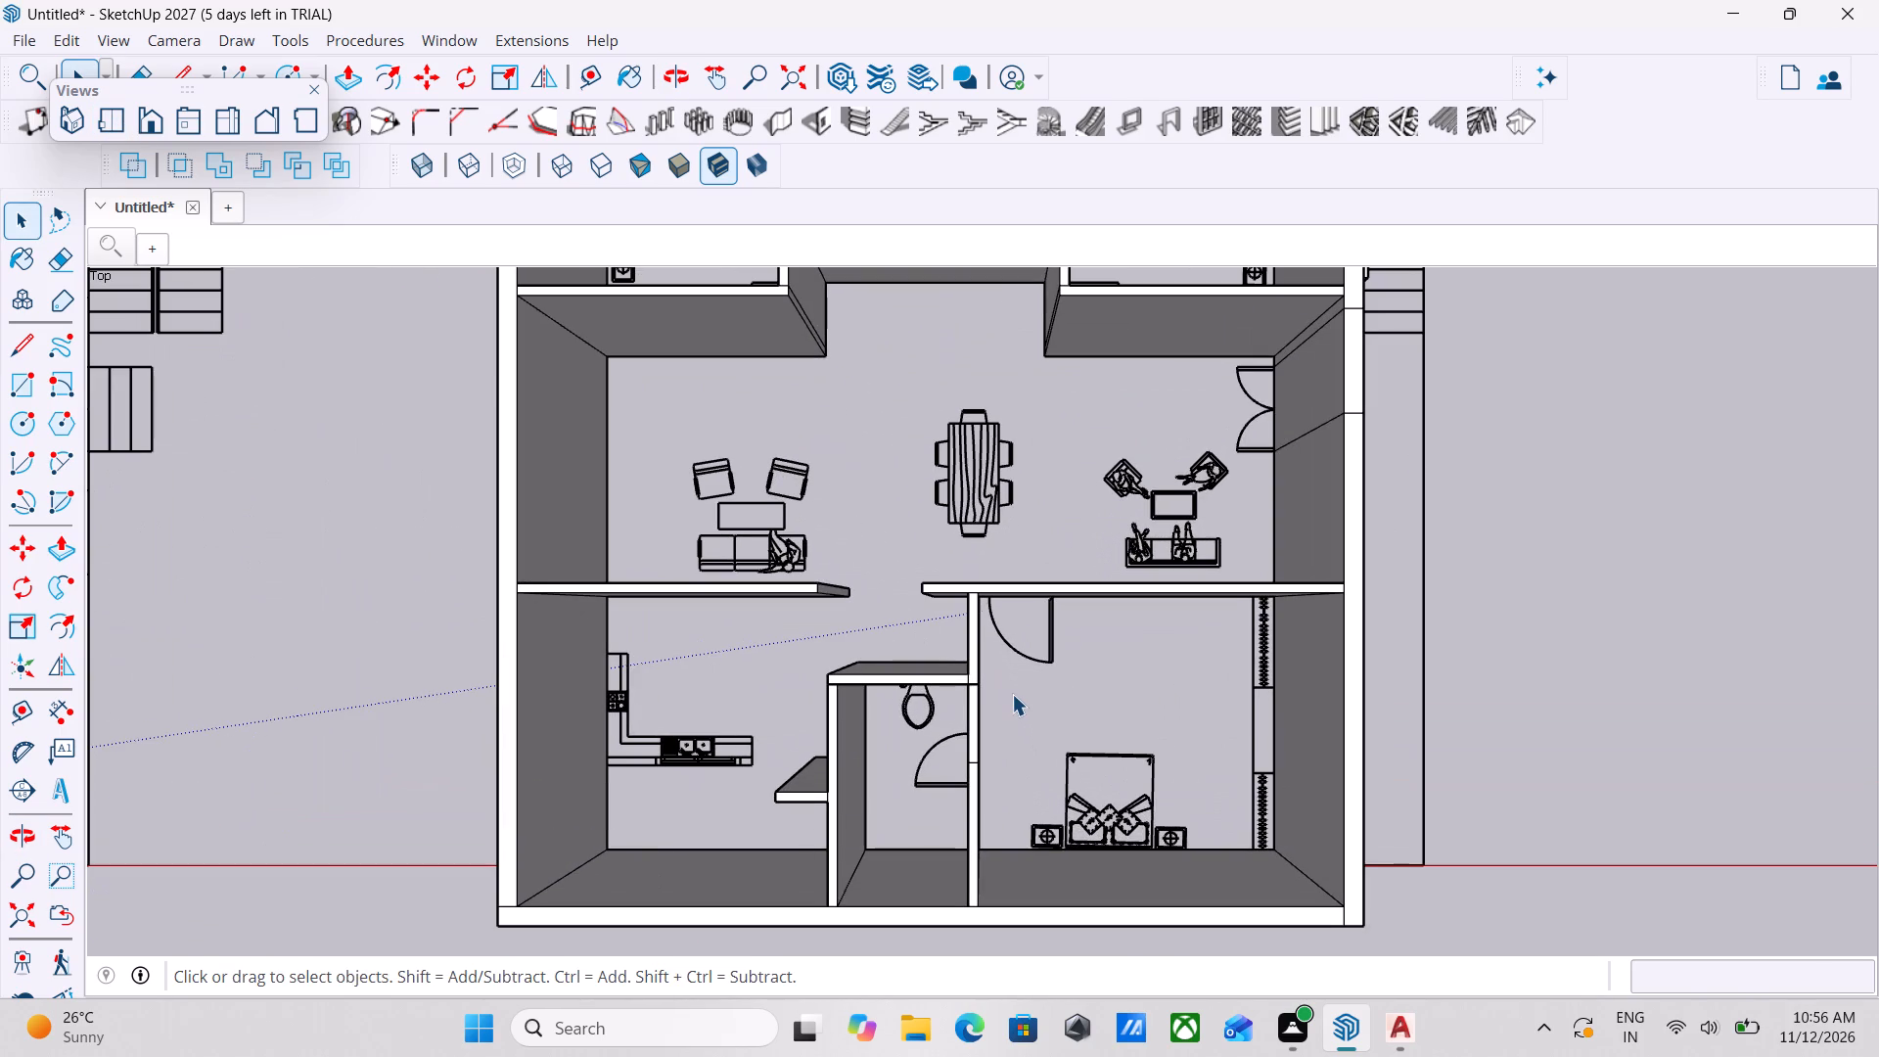
scroll(1024, 690, down, 3)
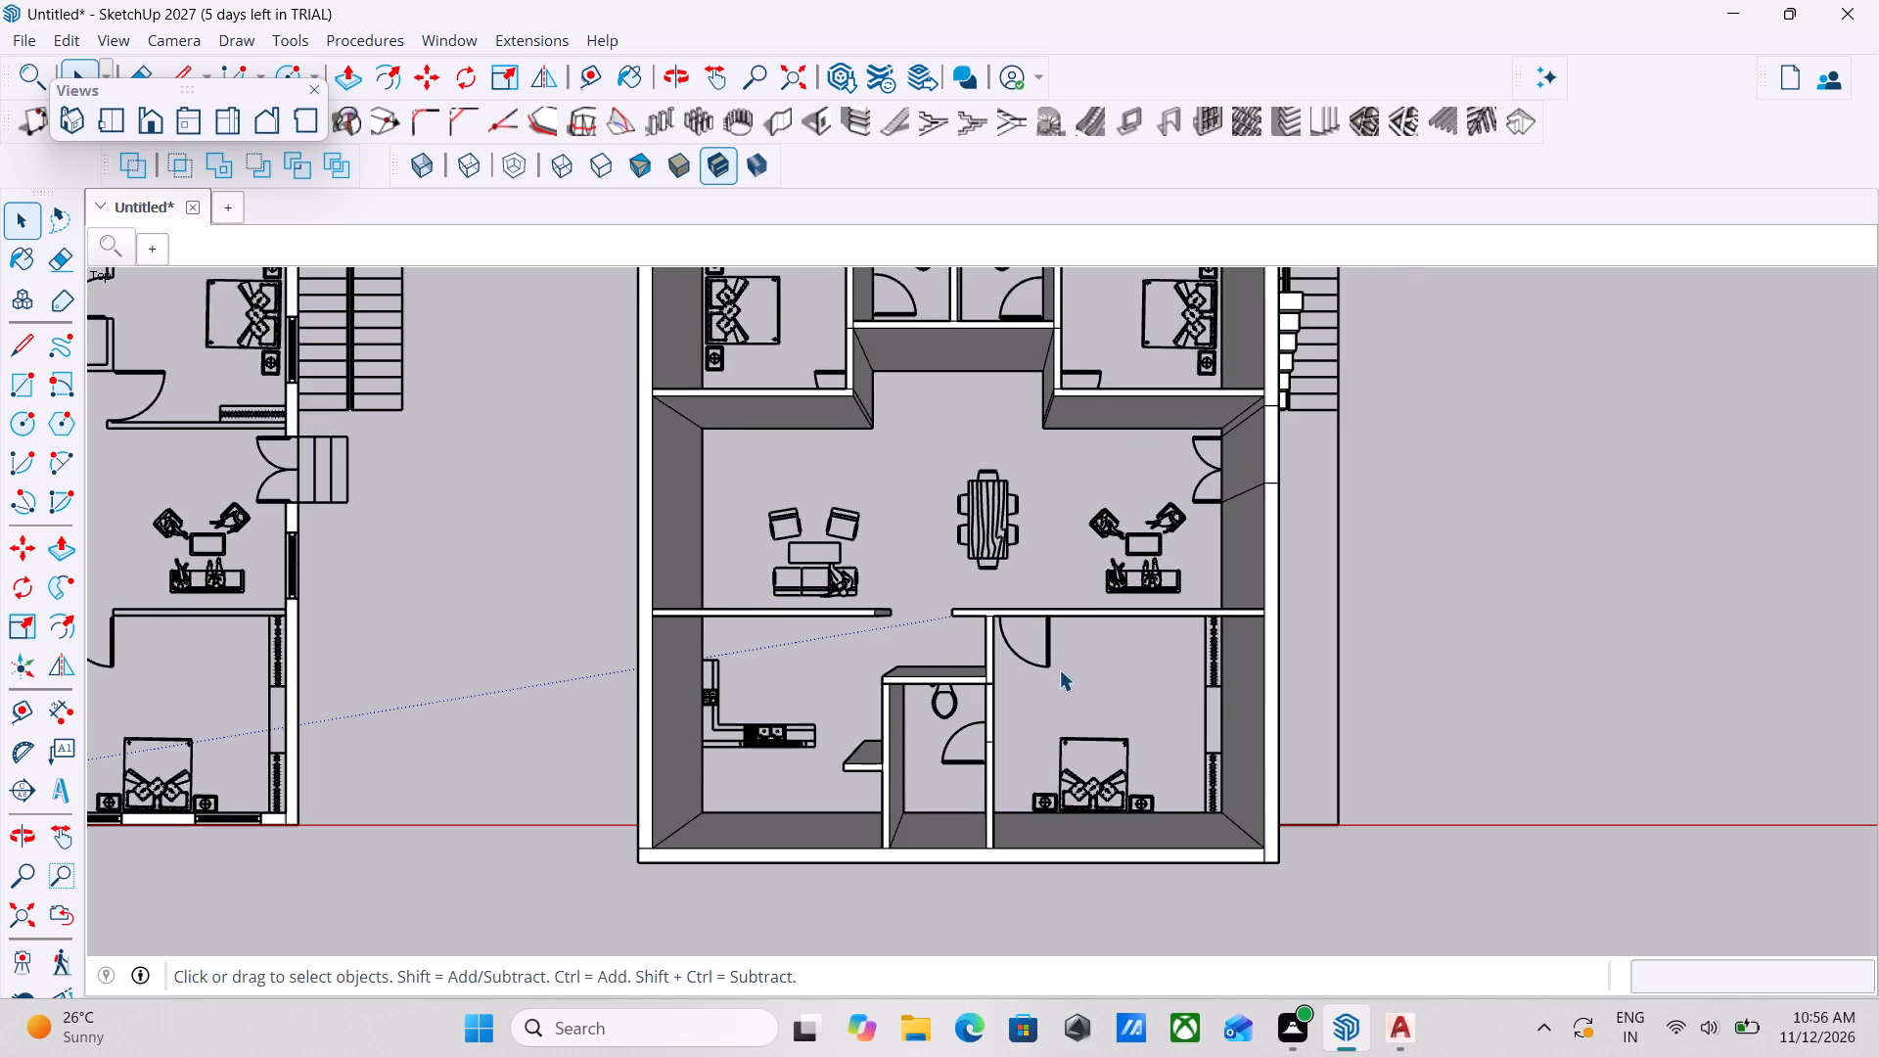
scroll(1059, 669, down, 4)
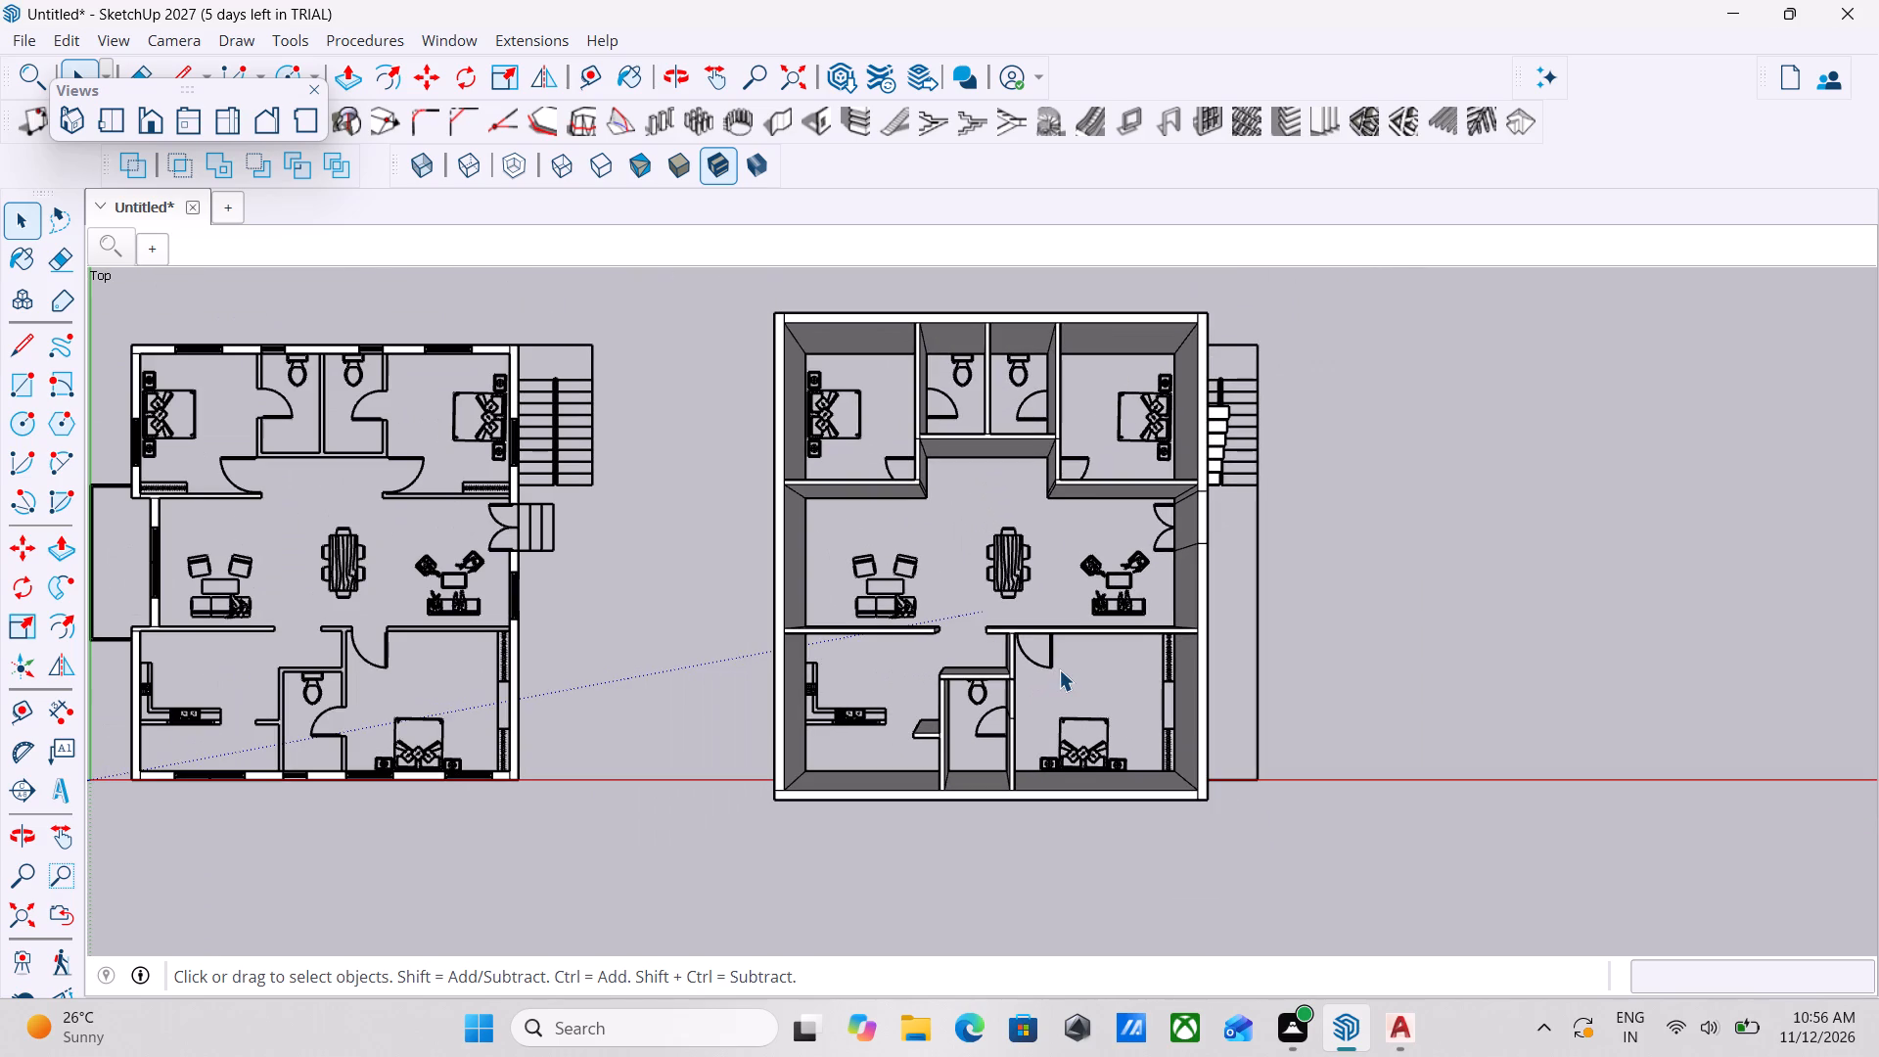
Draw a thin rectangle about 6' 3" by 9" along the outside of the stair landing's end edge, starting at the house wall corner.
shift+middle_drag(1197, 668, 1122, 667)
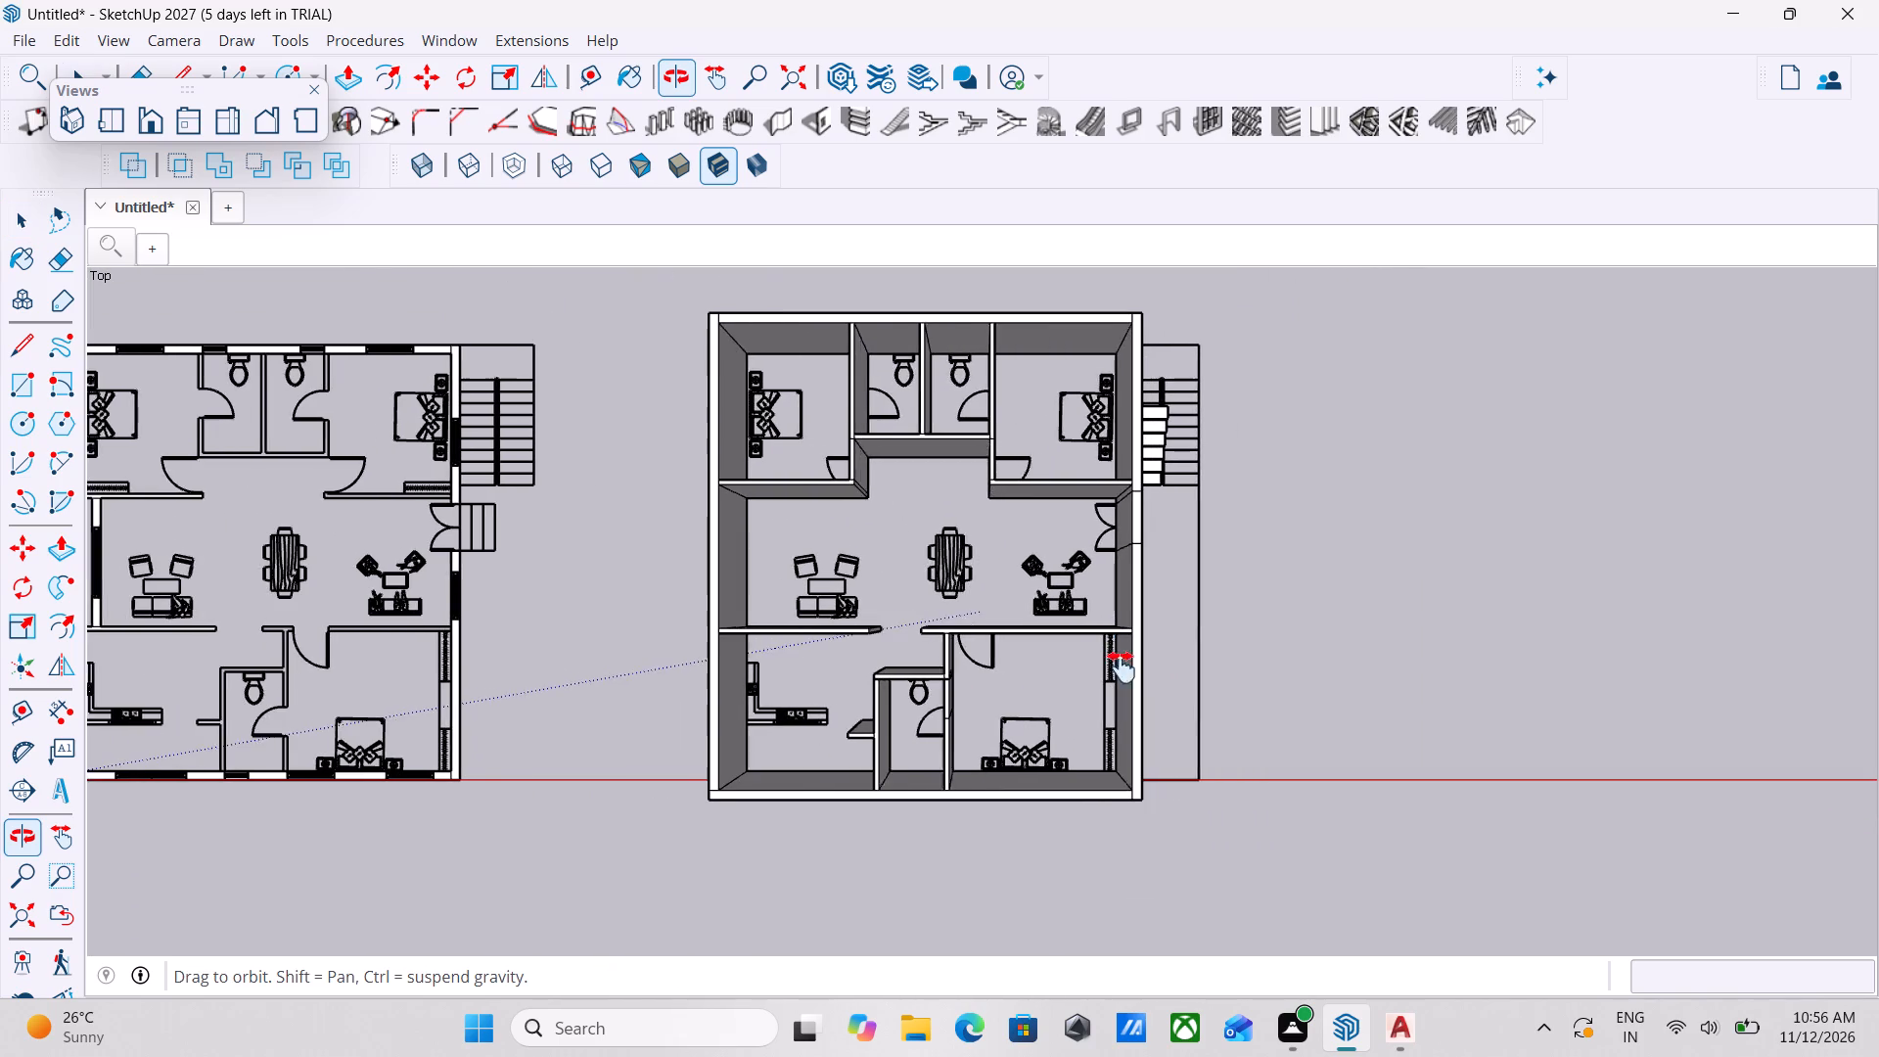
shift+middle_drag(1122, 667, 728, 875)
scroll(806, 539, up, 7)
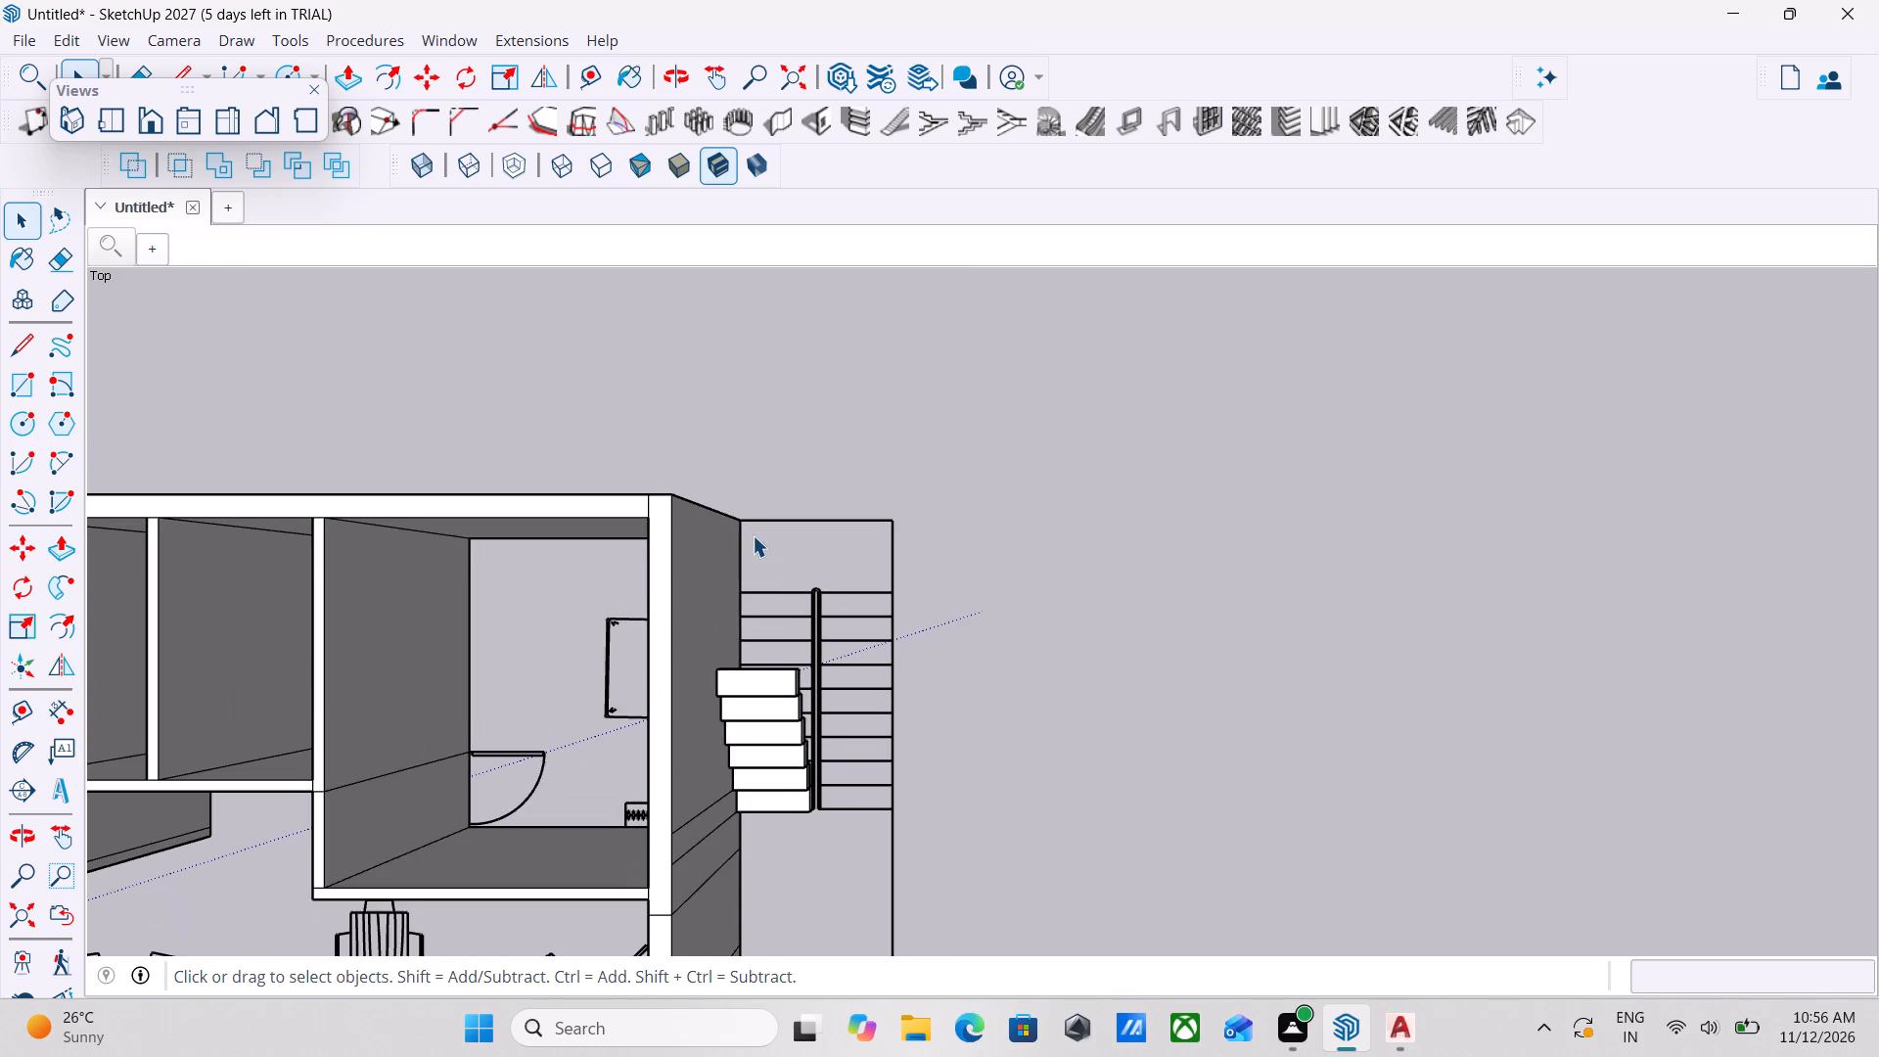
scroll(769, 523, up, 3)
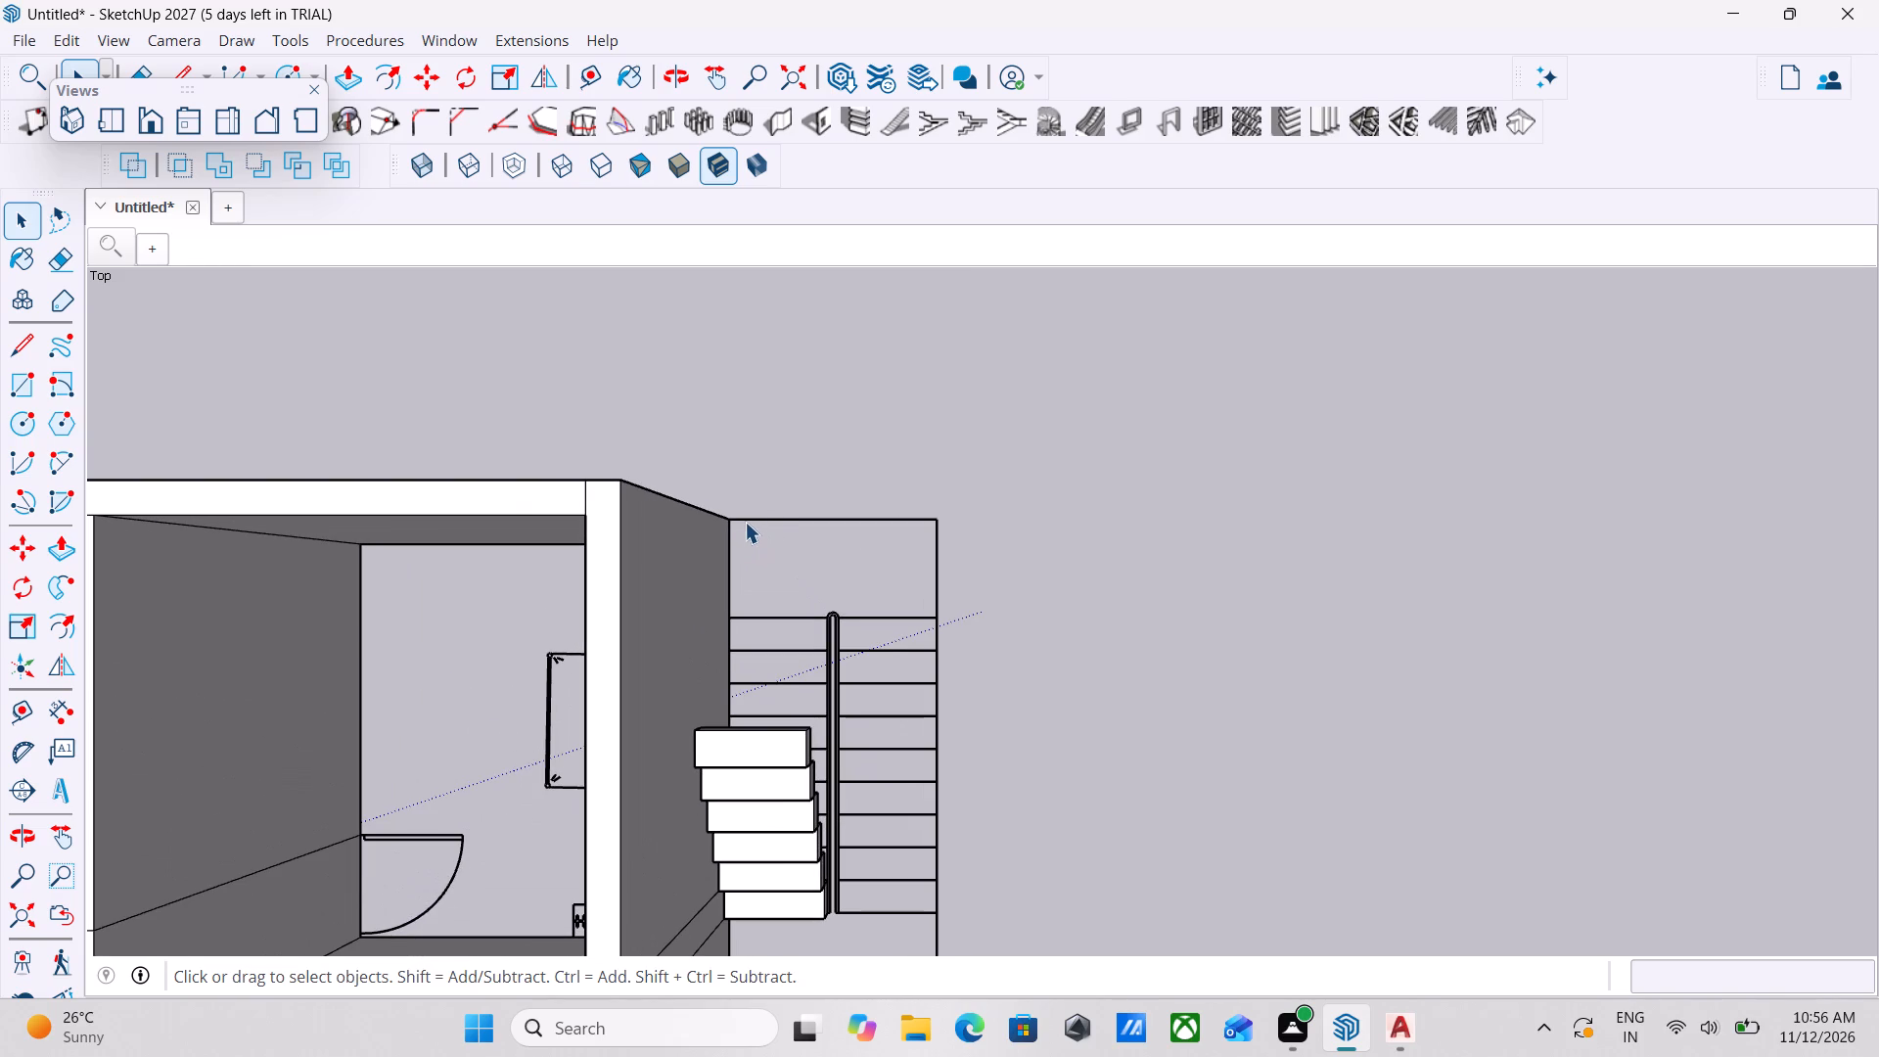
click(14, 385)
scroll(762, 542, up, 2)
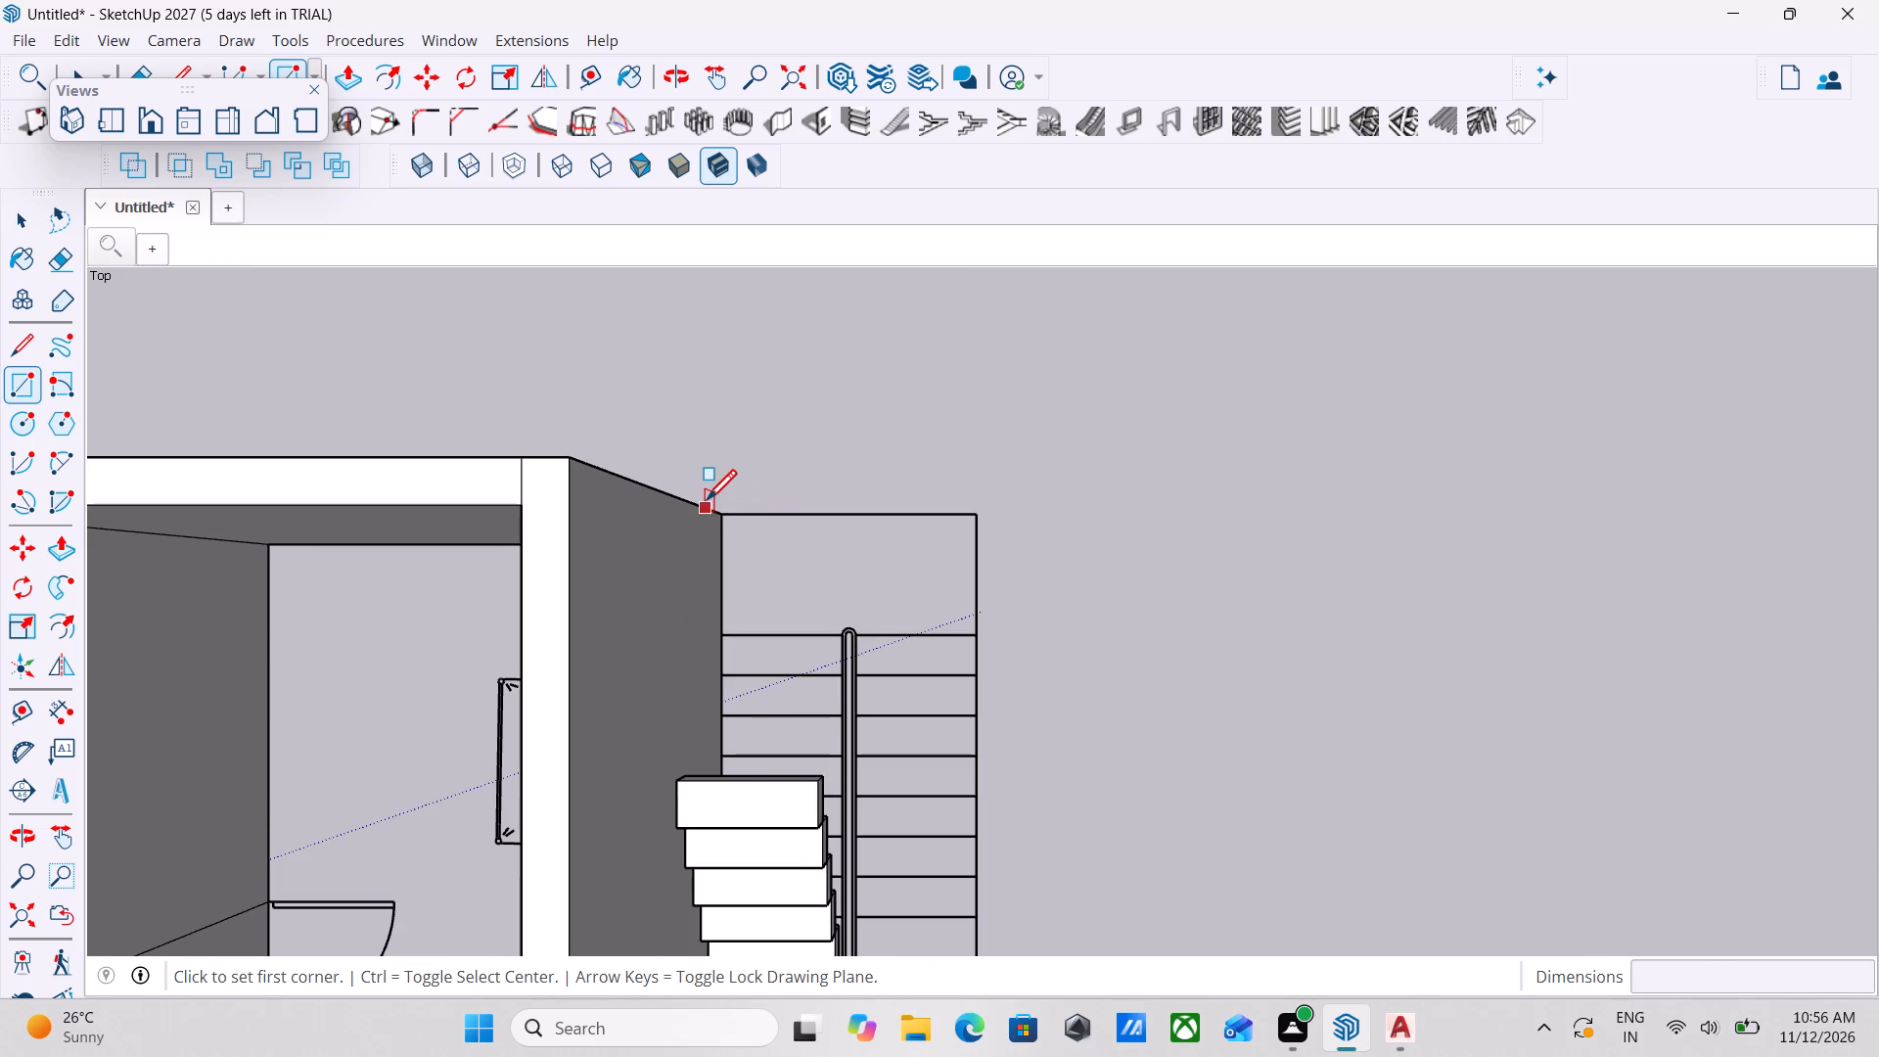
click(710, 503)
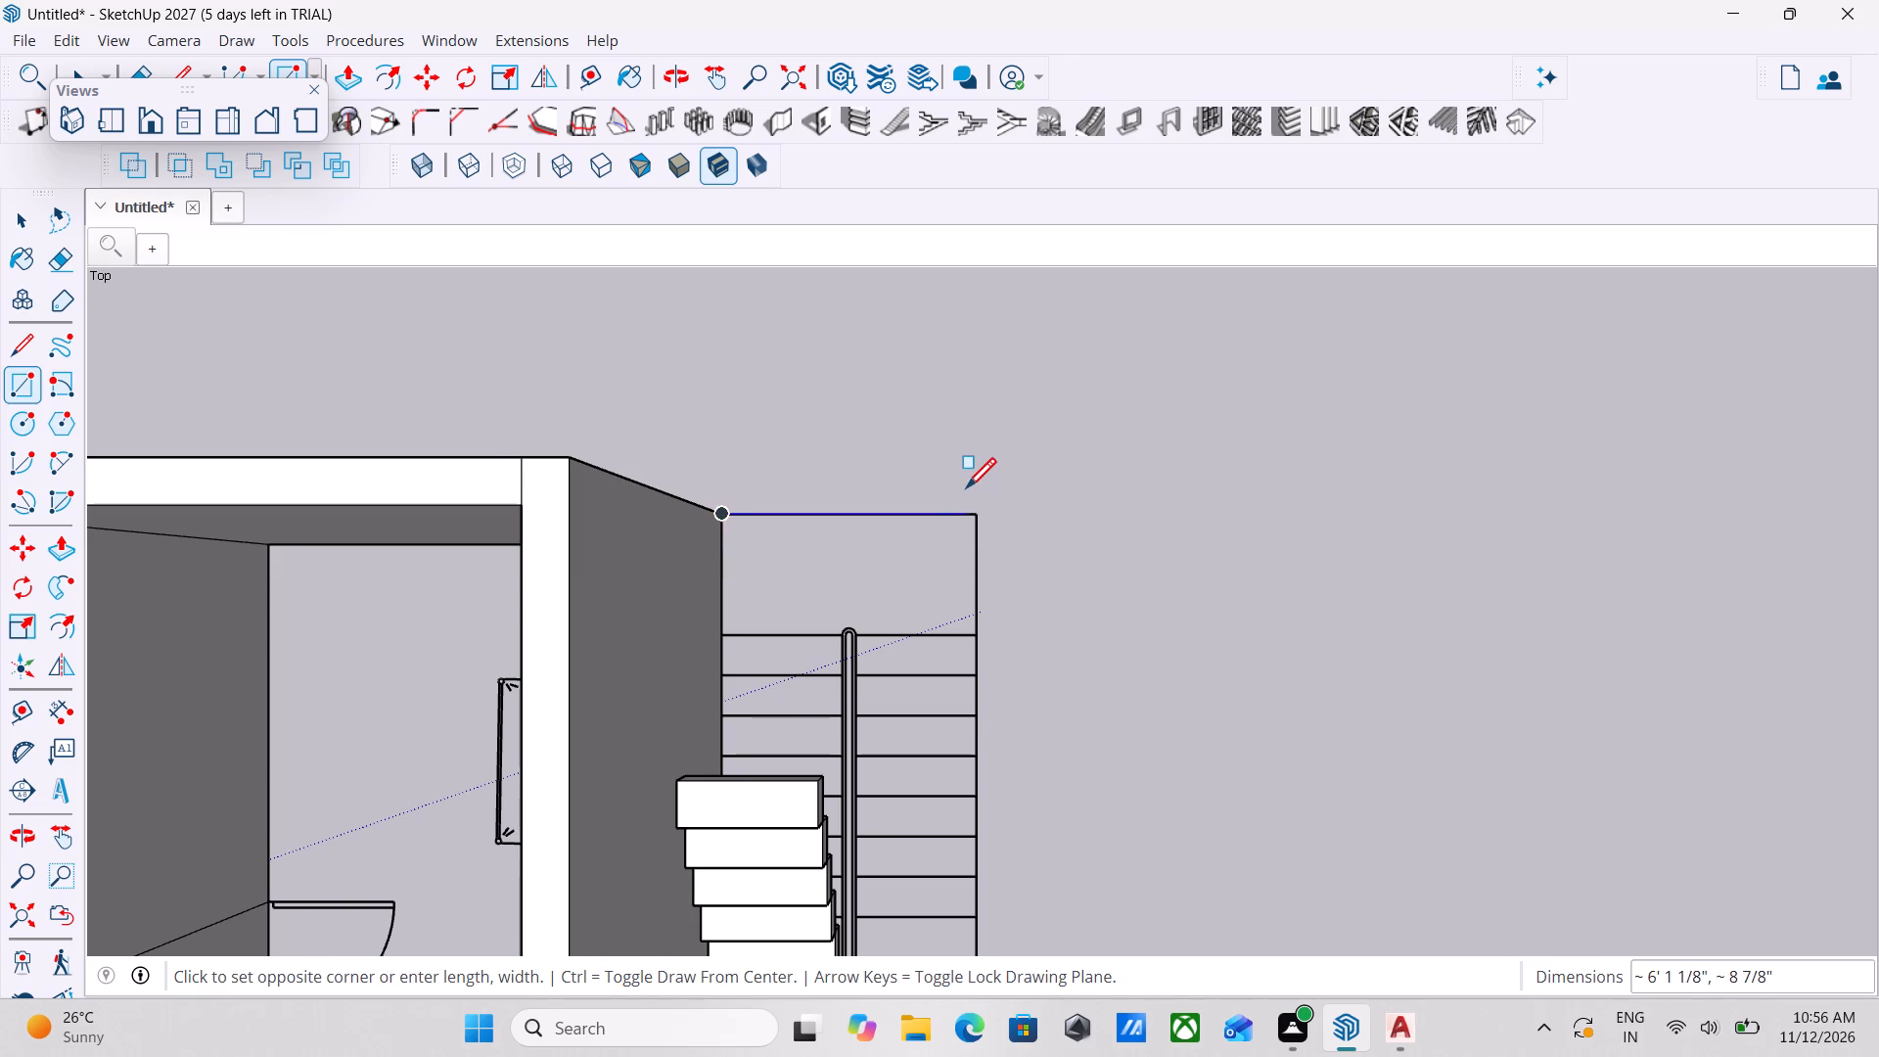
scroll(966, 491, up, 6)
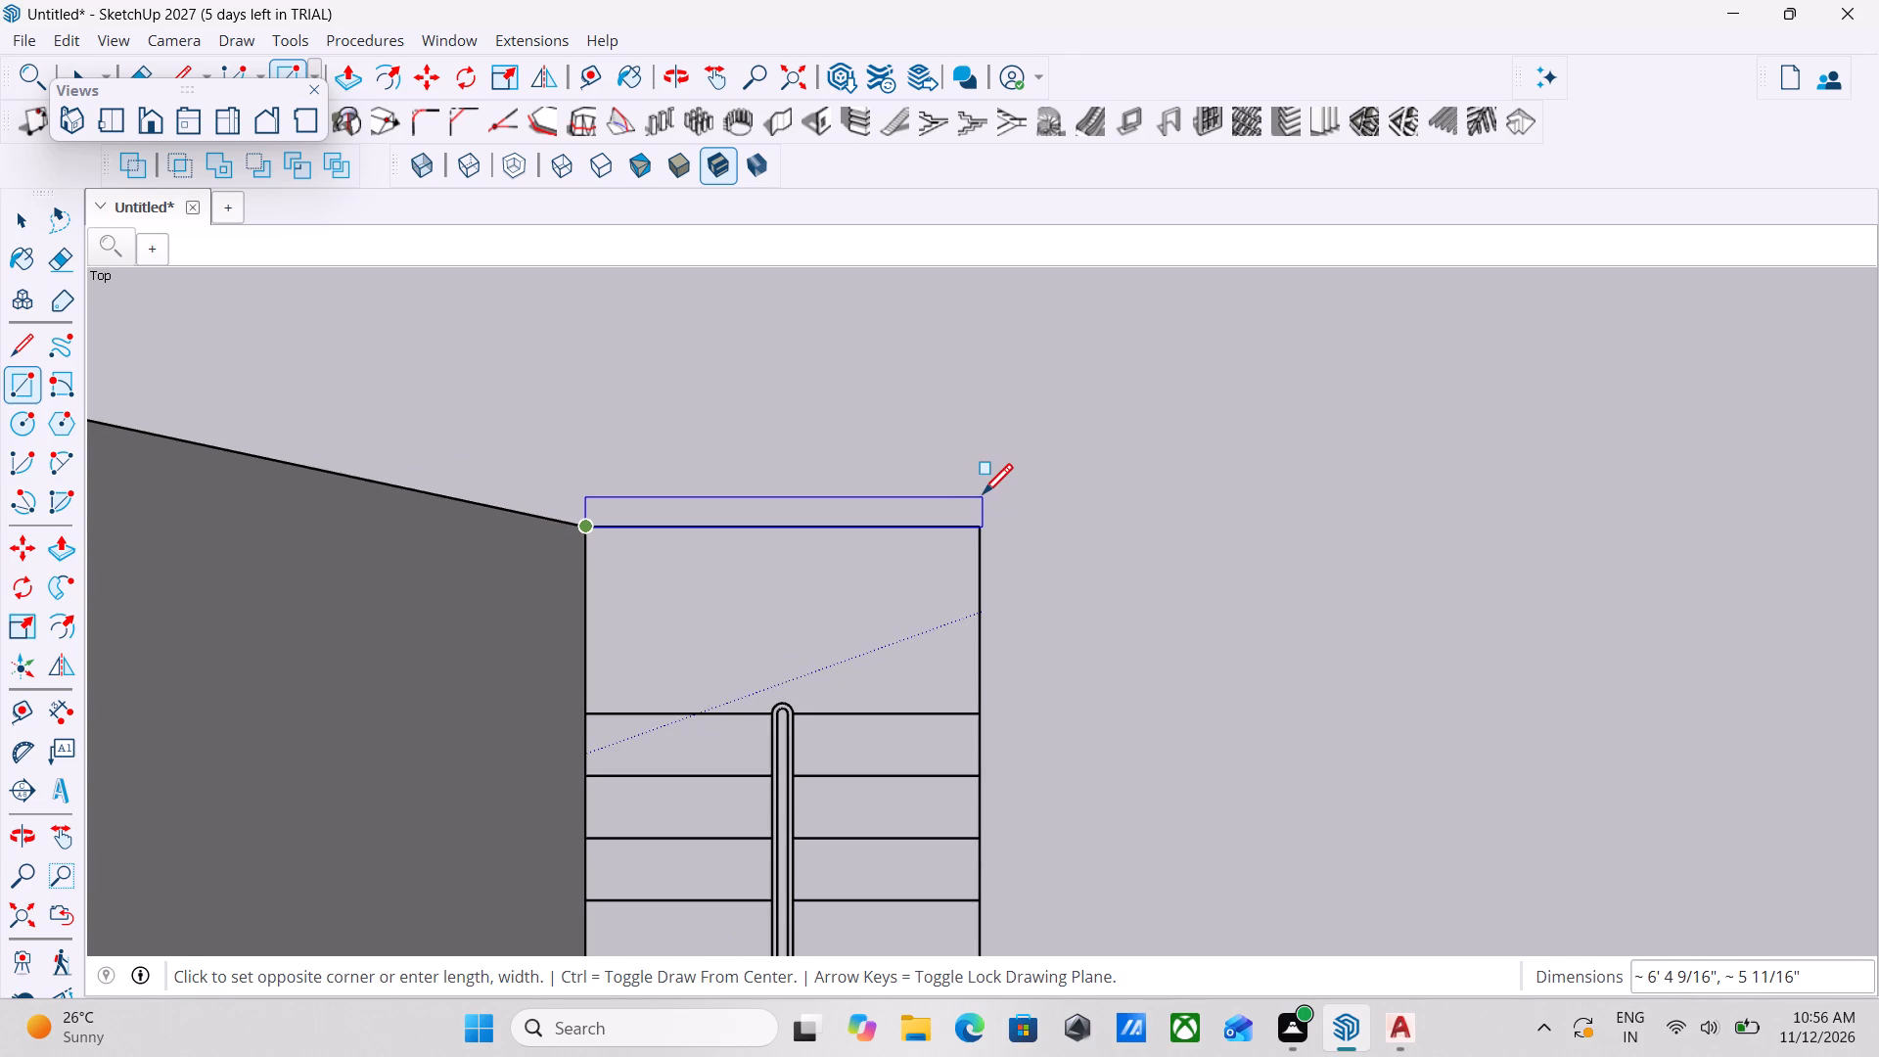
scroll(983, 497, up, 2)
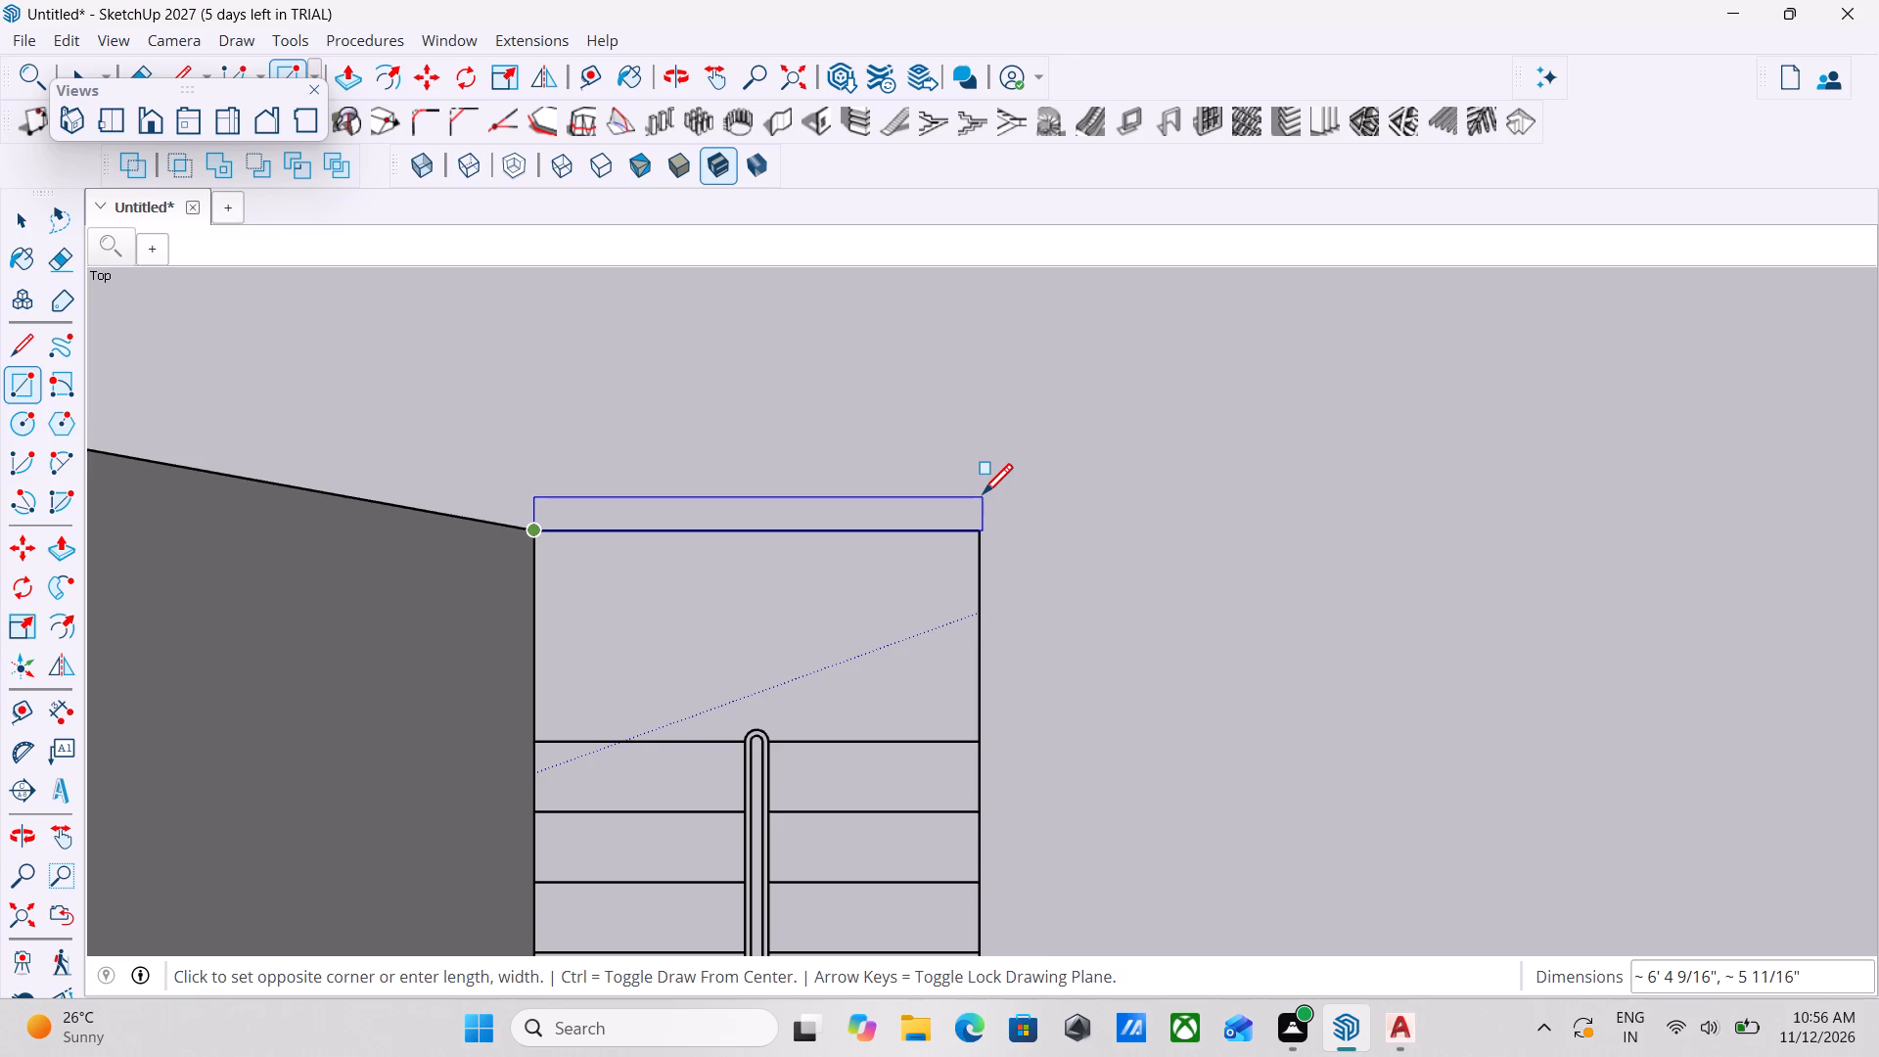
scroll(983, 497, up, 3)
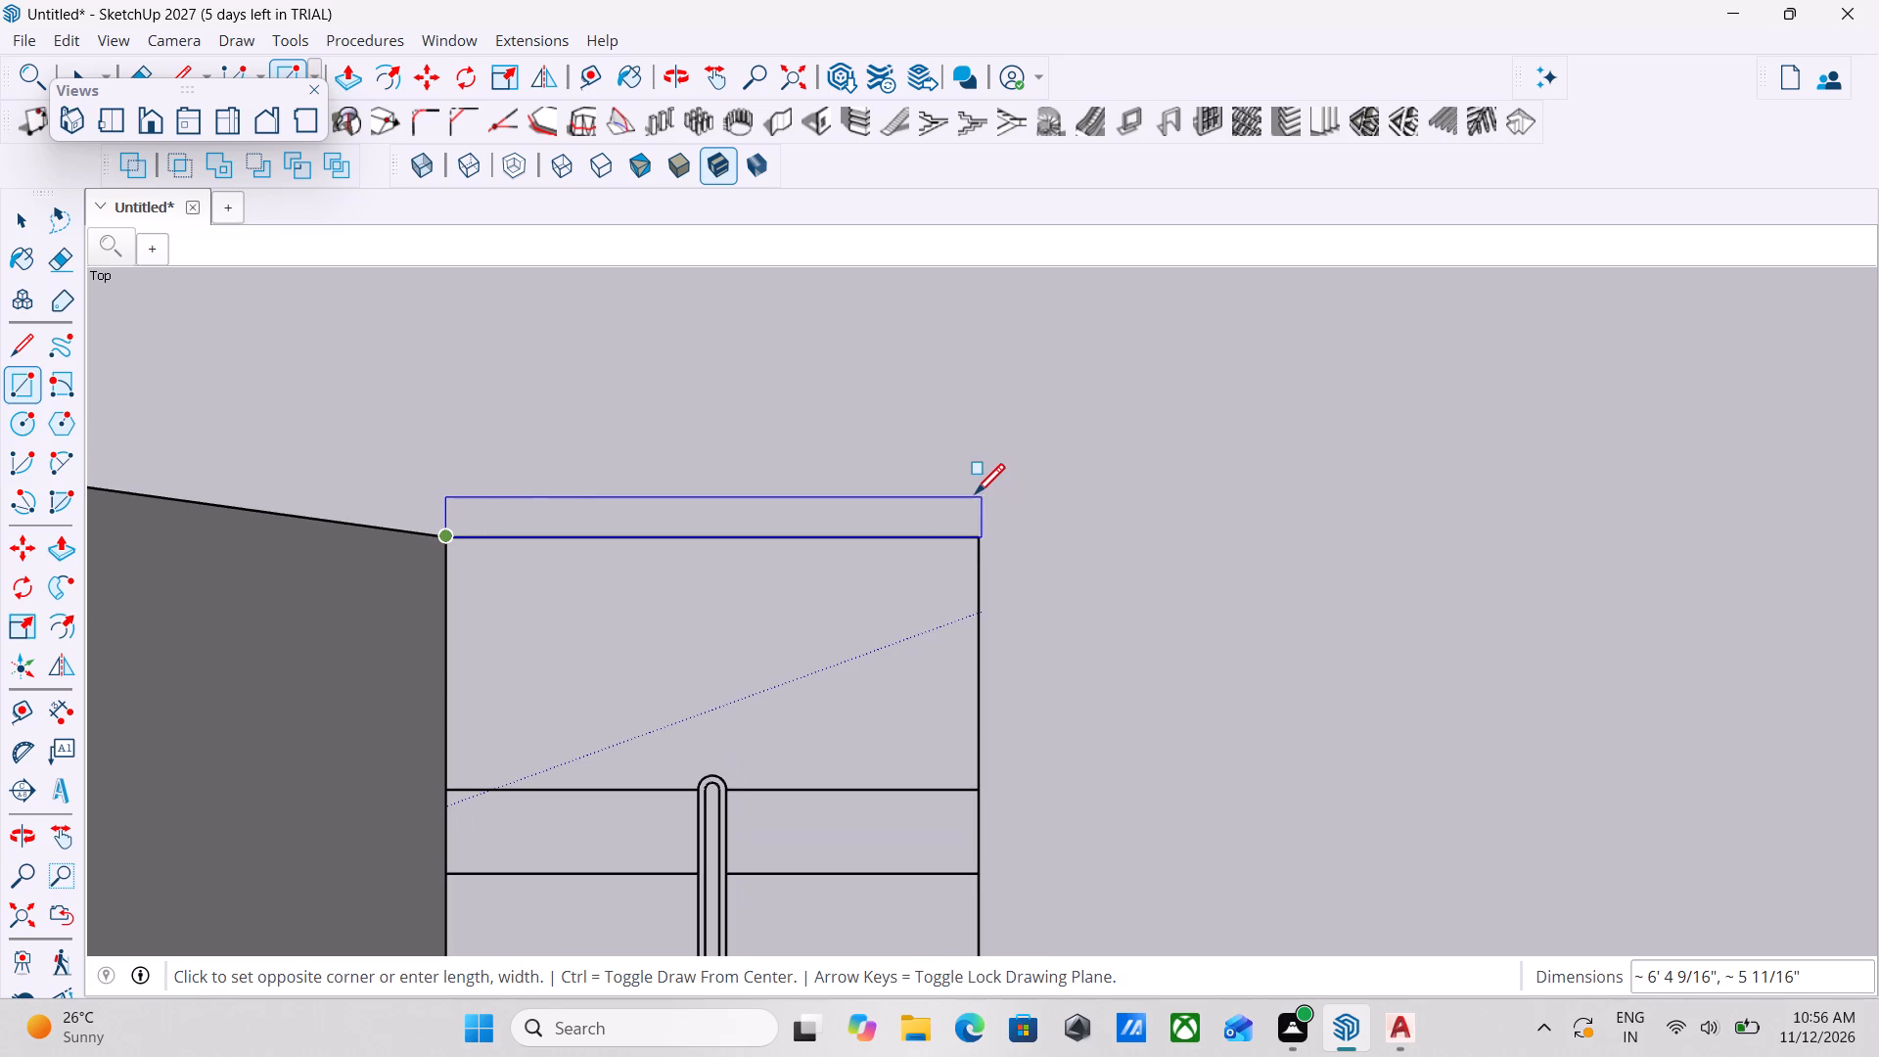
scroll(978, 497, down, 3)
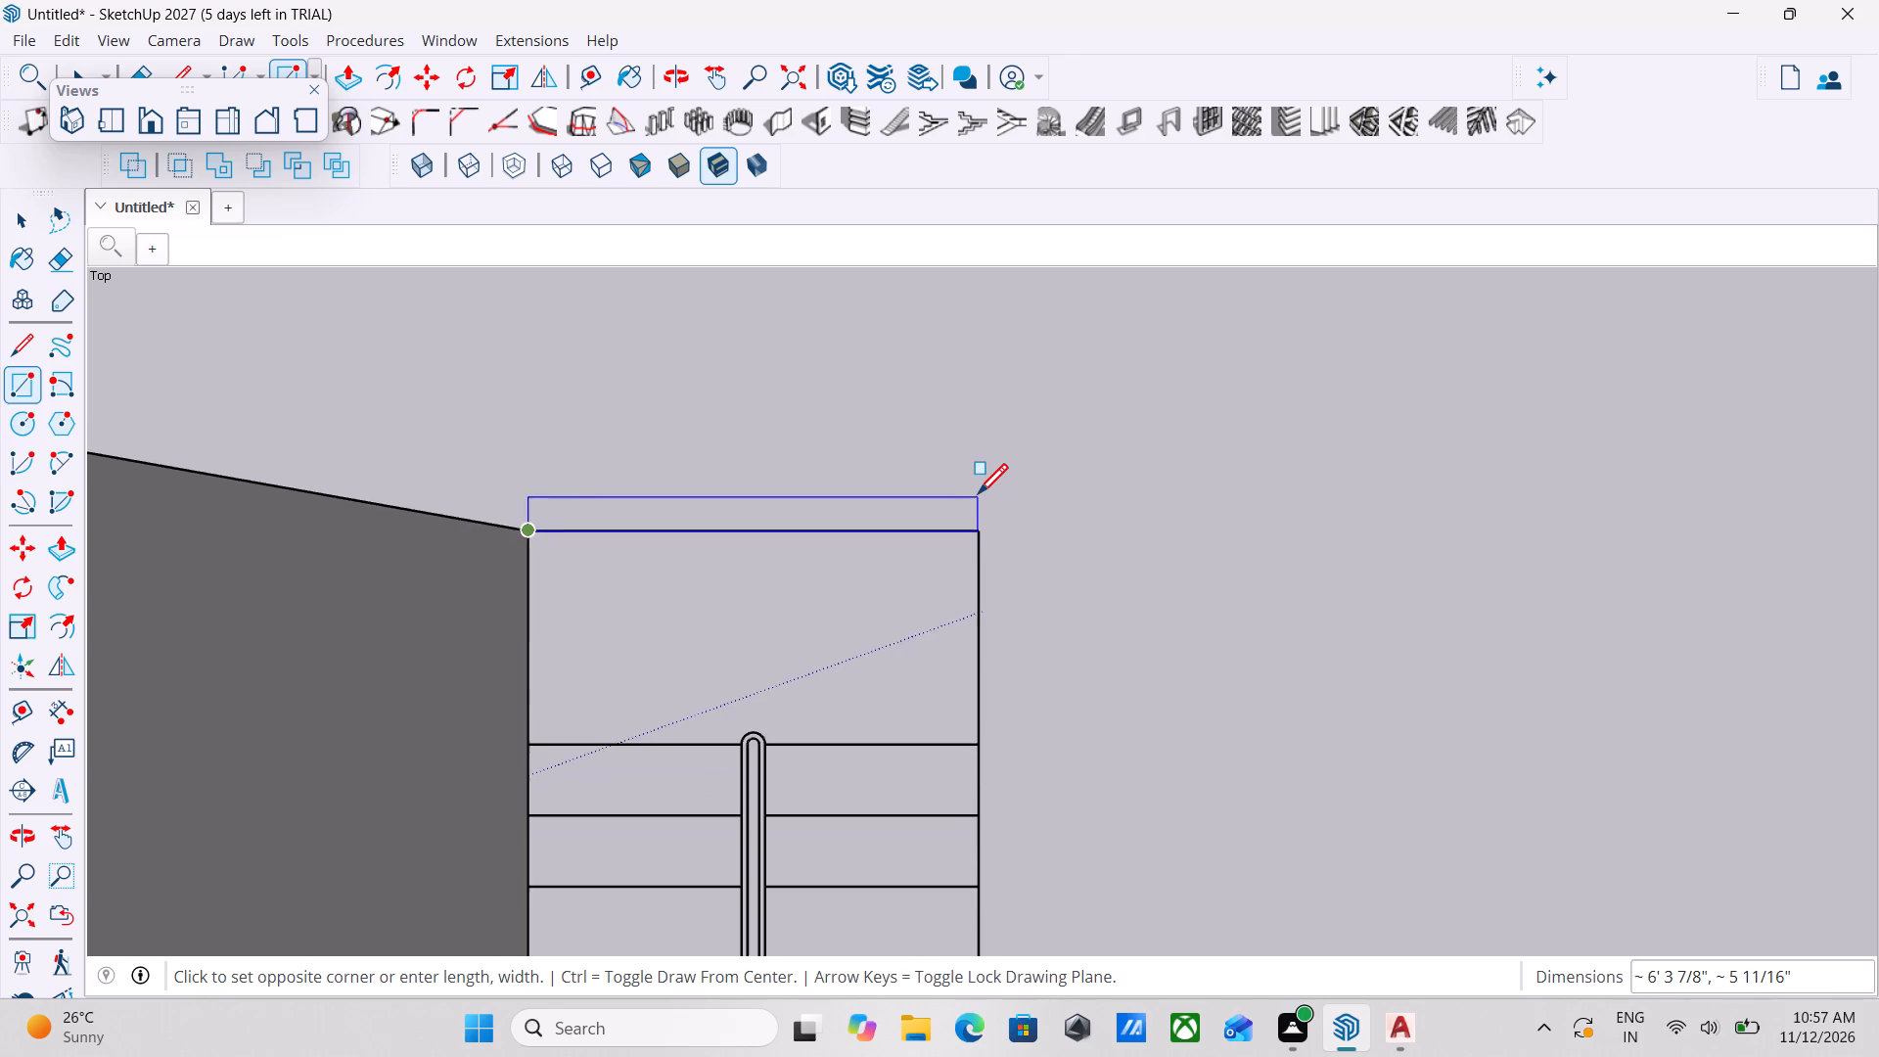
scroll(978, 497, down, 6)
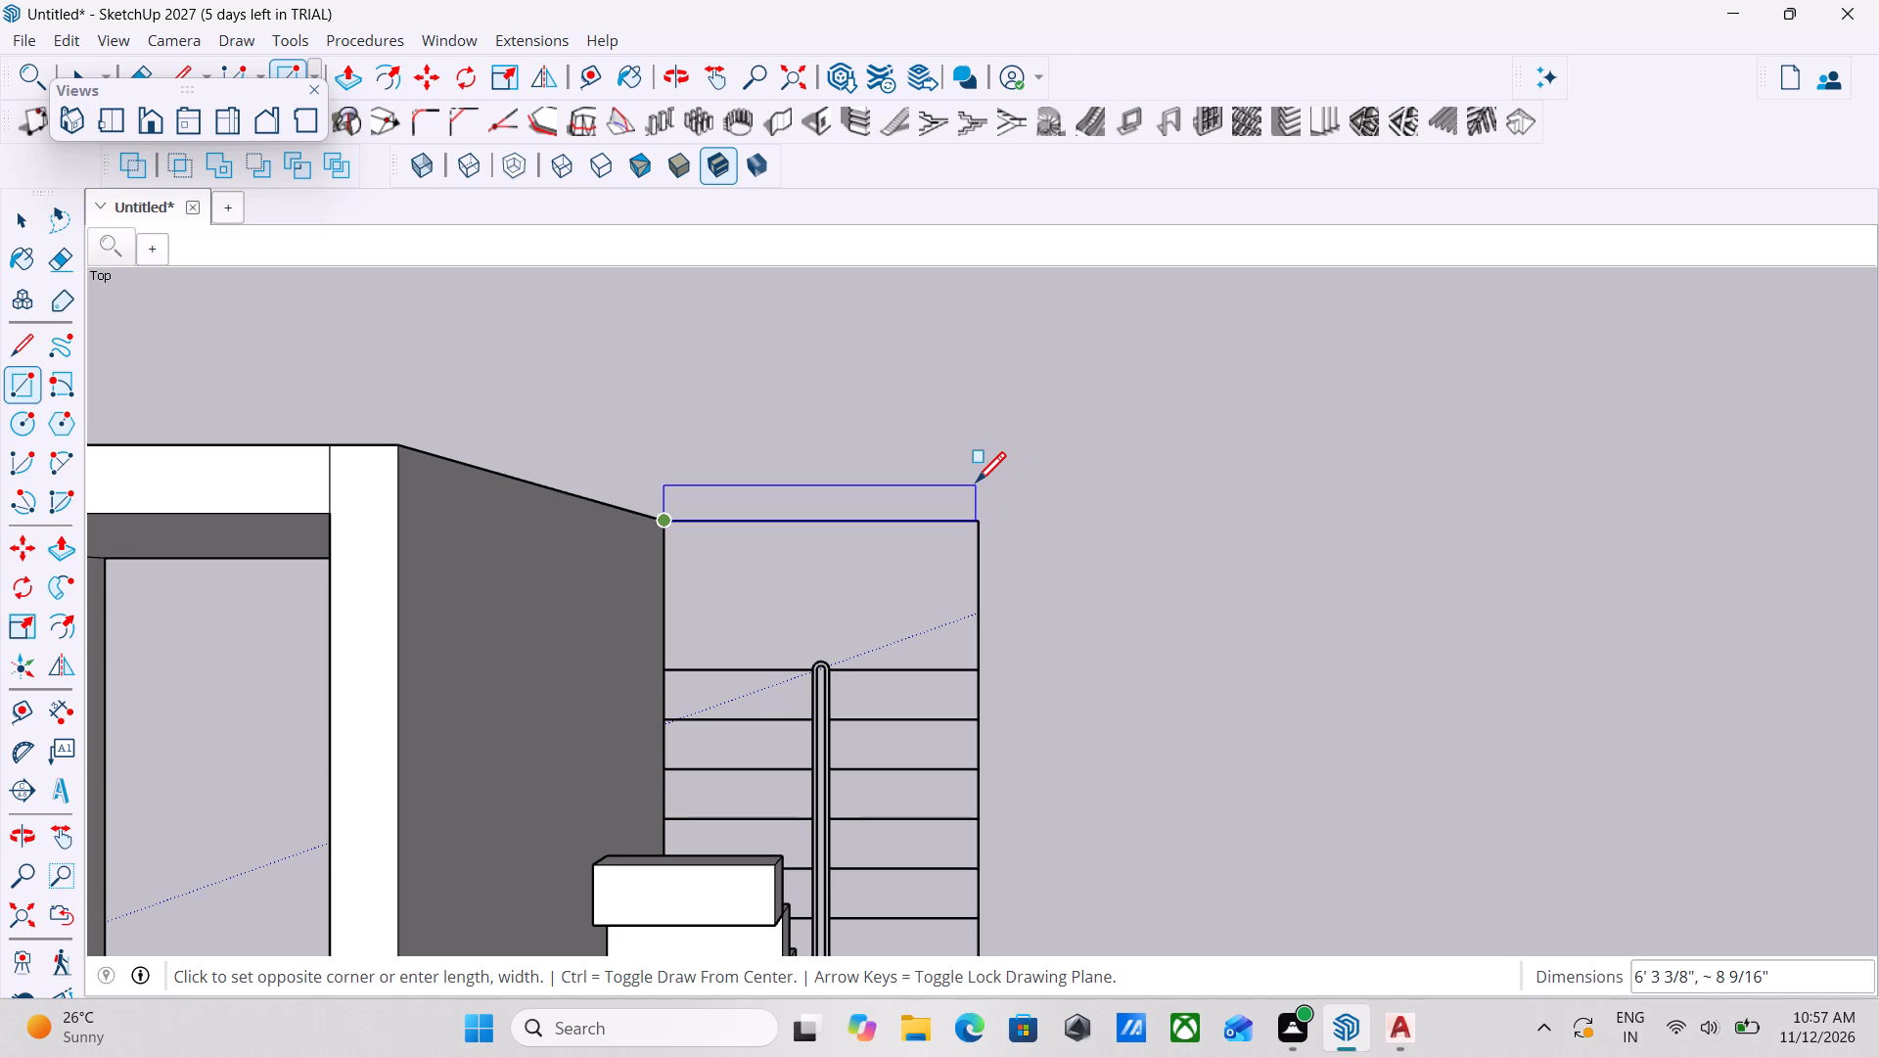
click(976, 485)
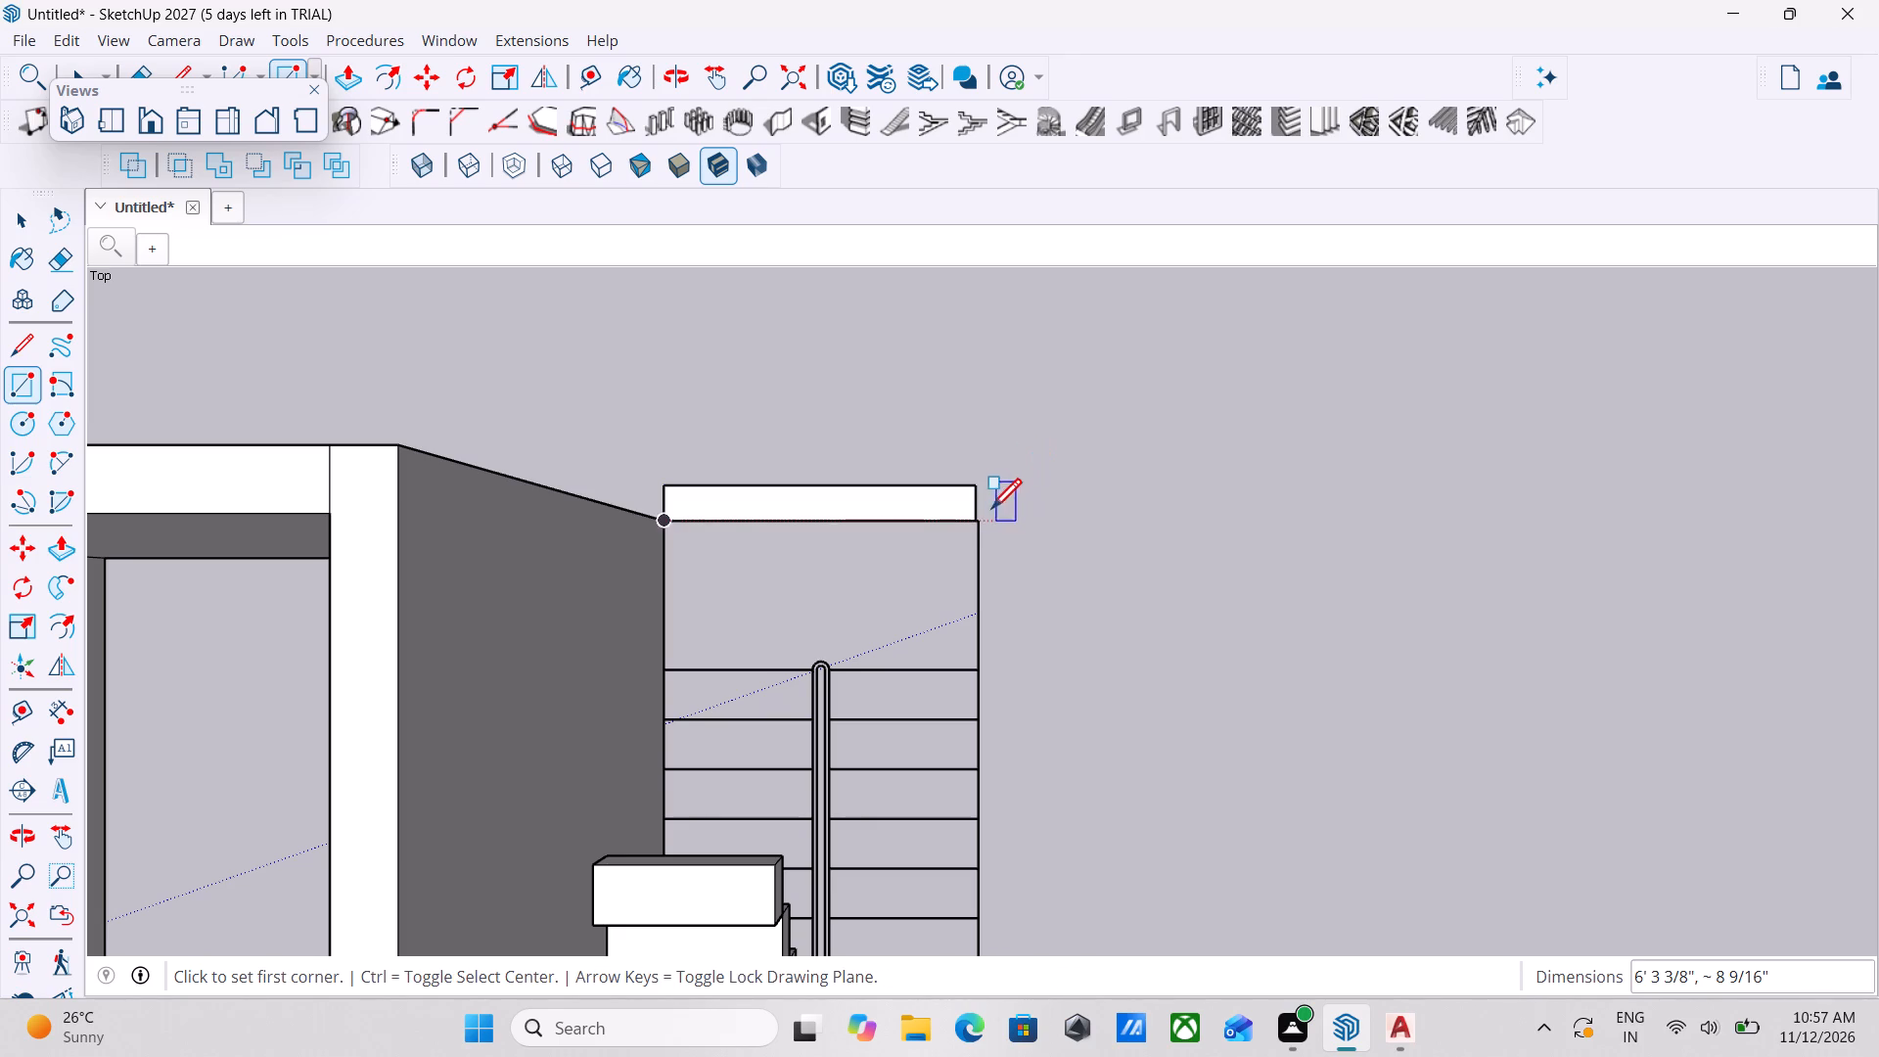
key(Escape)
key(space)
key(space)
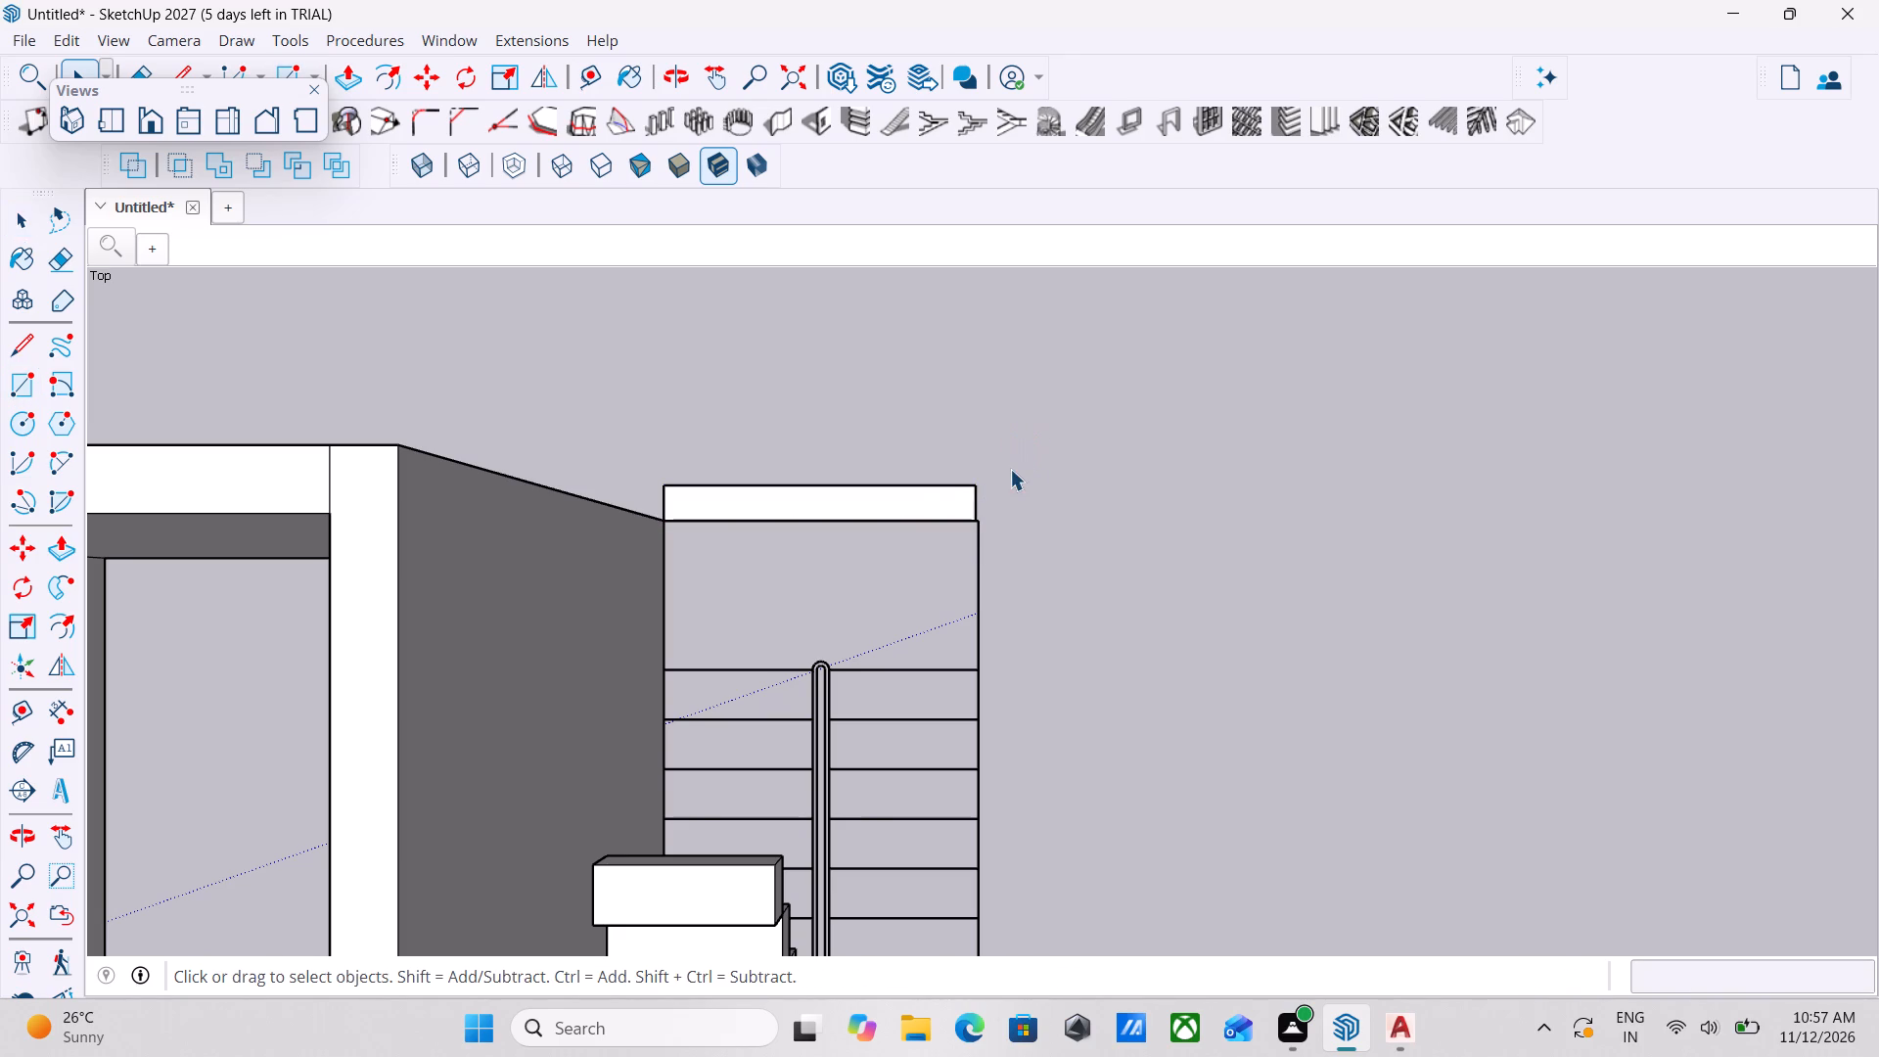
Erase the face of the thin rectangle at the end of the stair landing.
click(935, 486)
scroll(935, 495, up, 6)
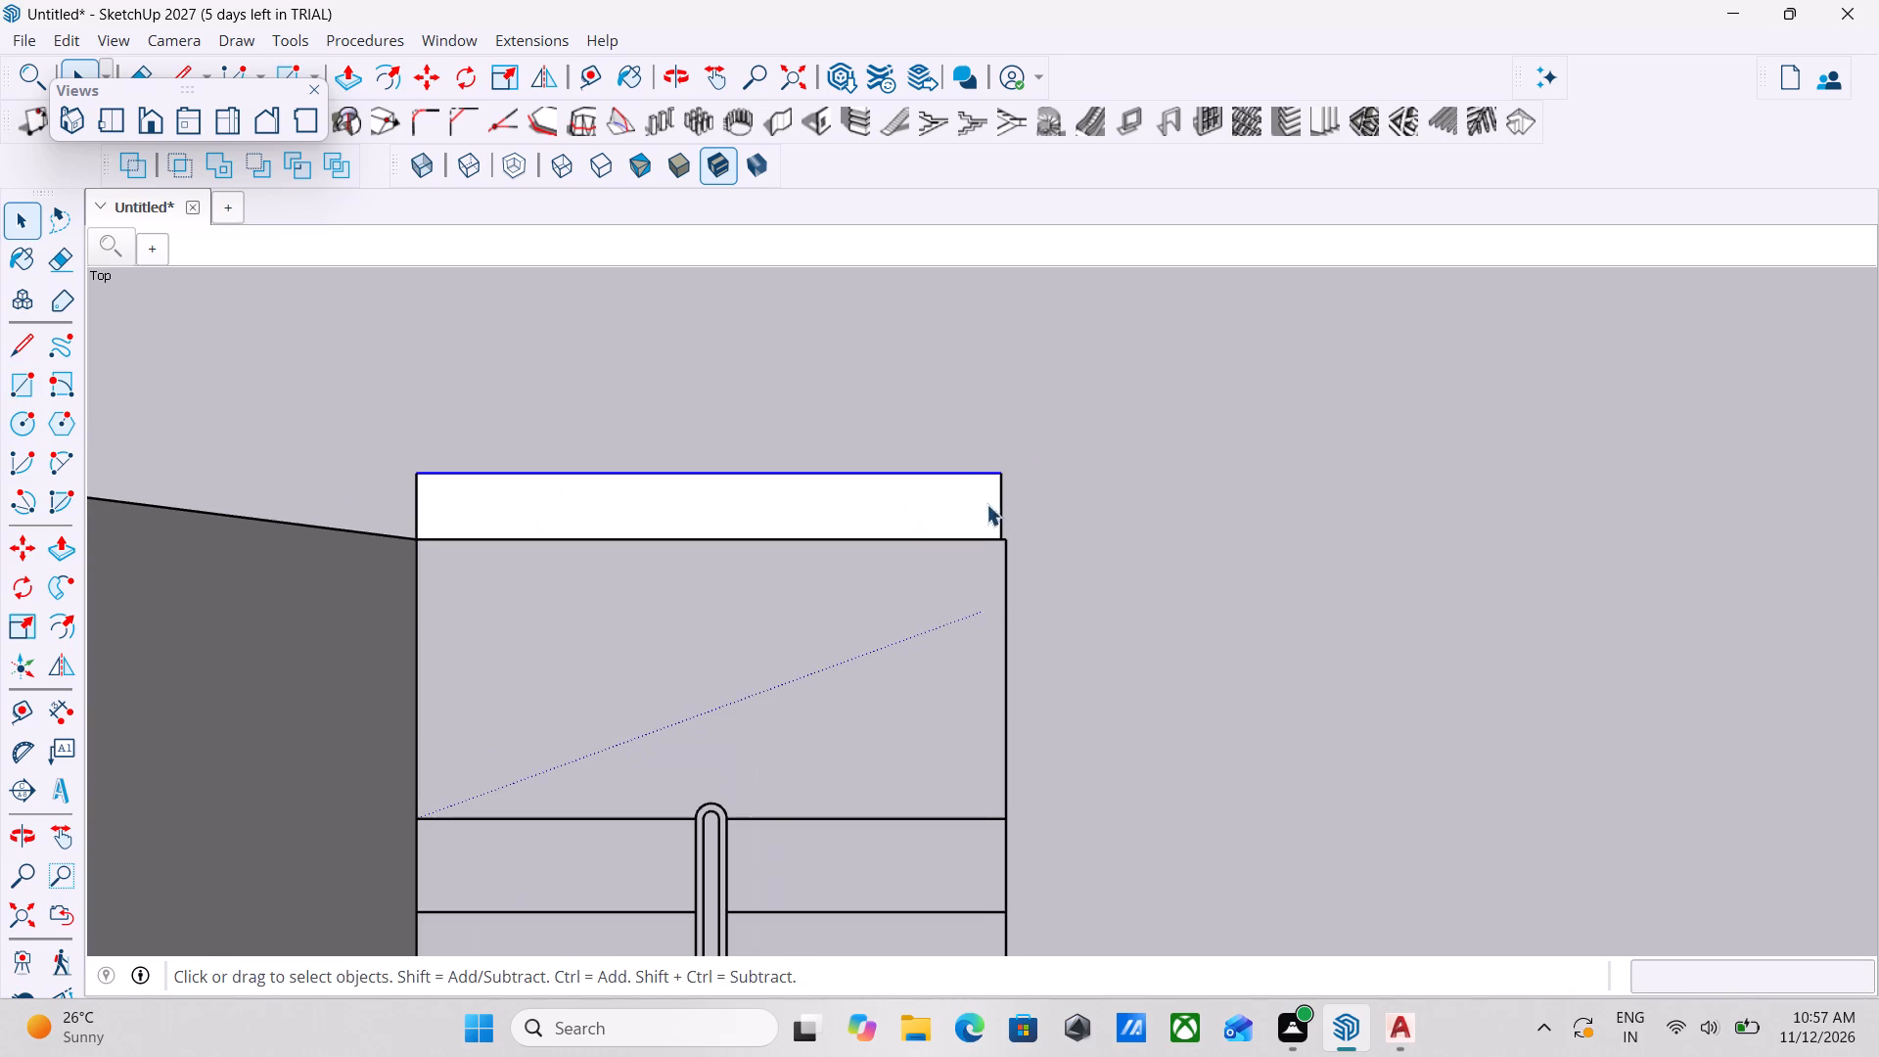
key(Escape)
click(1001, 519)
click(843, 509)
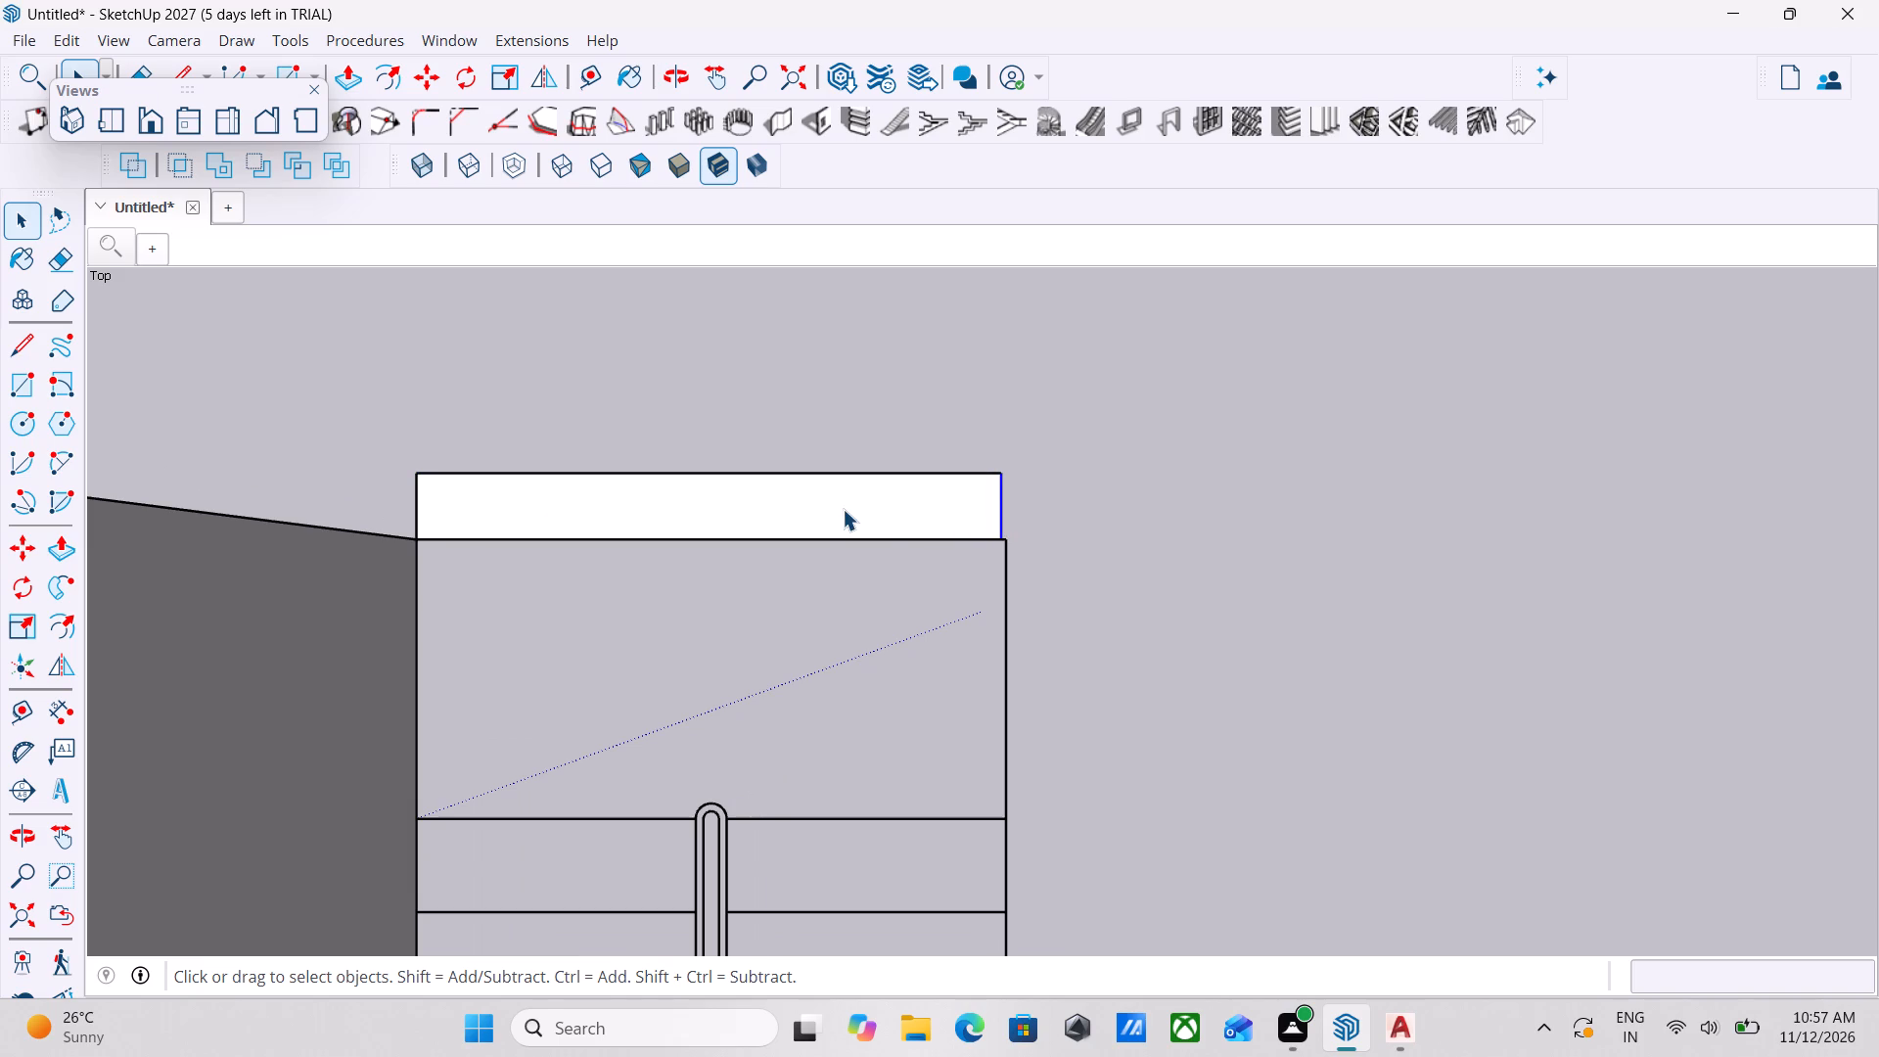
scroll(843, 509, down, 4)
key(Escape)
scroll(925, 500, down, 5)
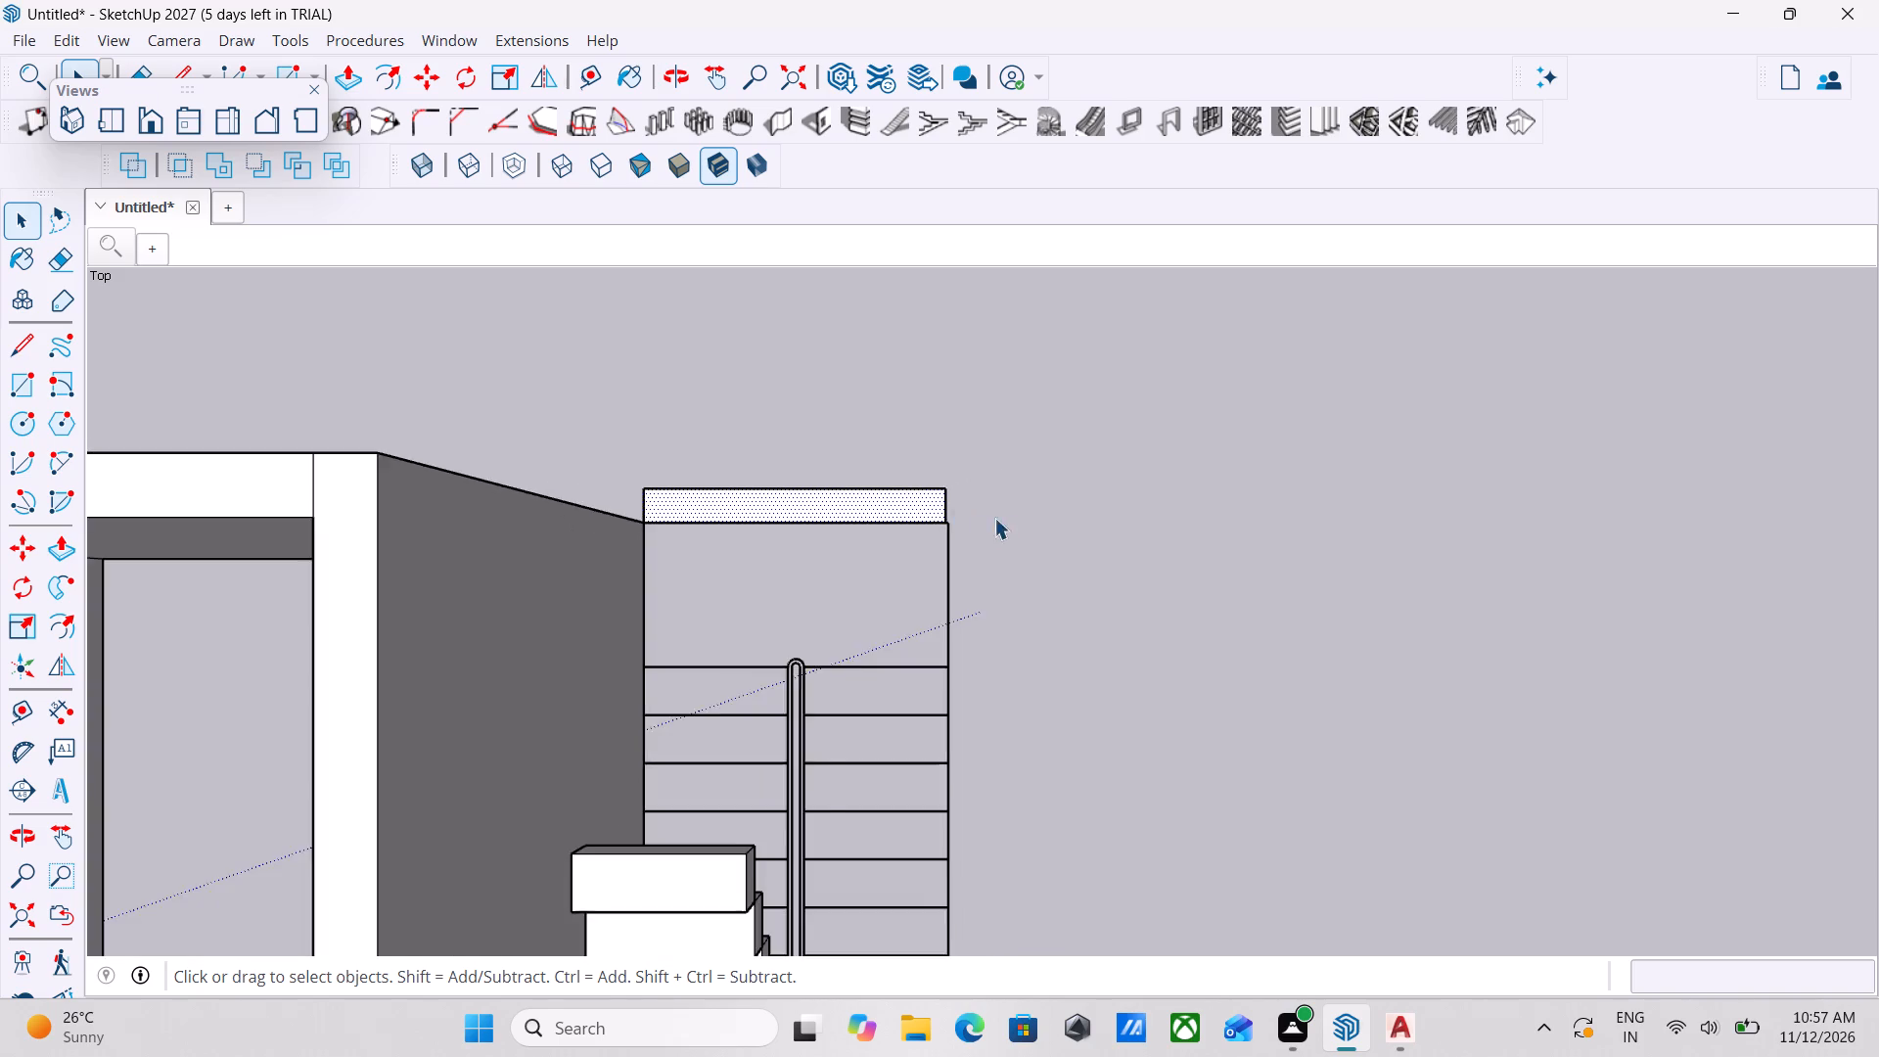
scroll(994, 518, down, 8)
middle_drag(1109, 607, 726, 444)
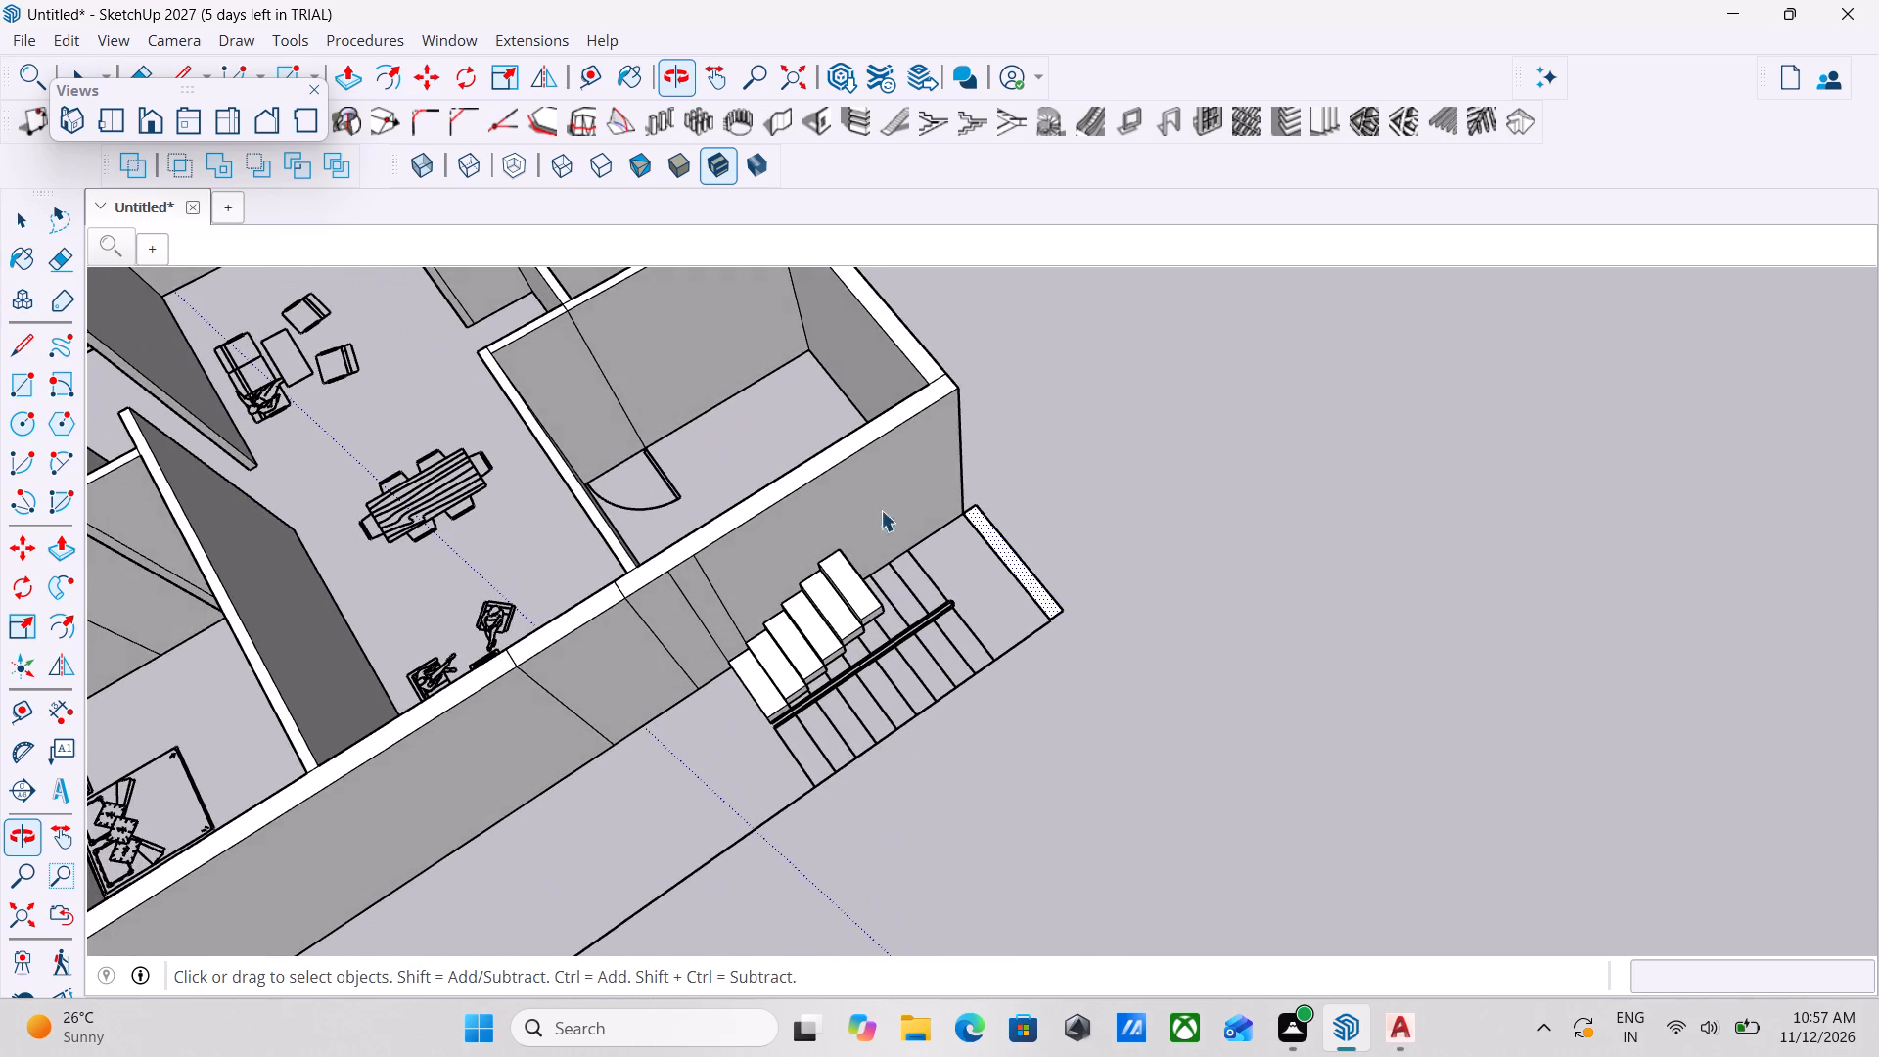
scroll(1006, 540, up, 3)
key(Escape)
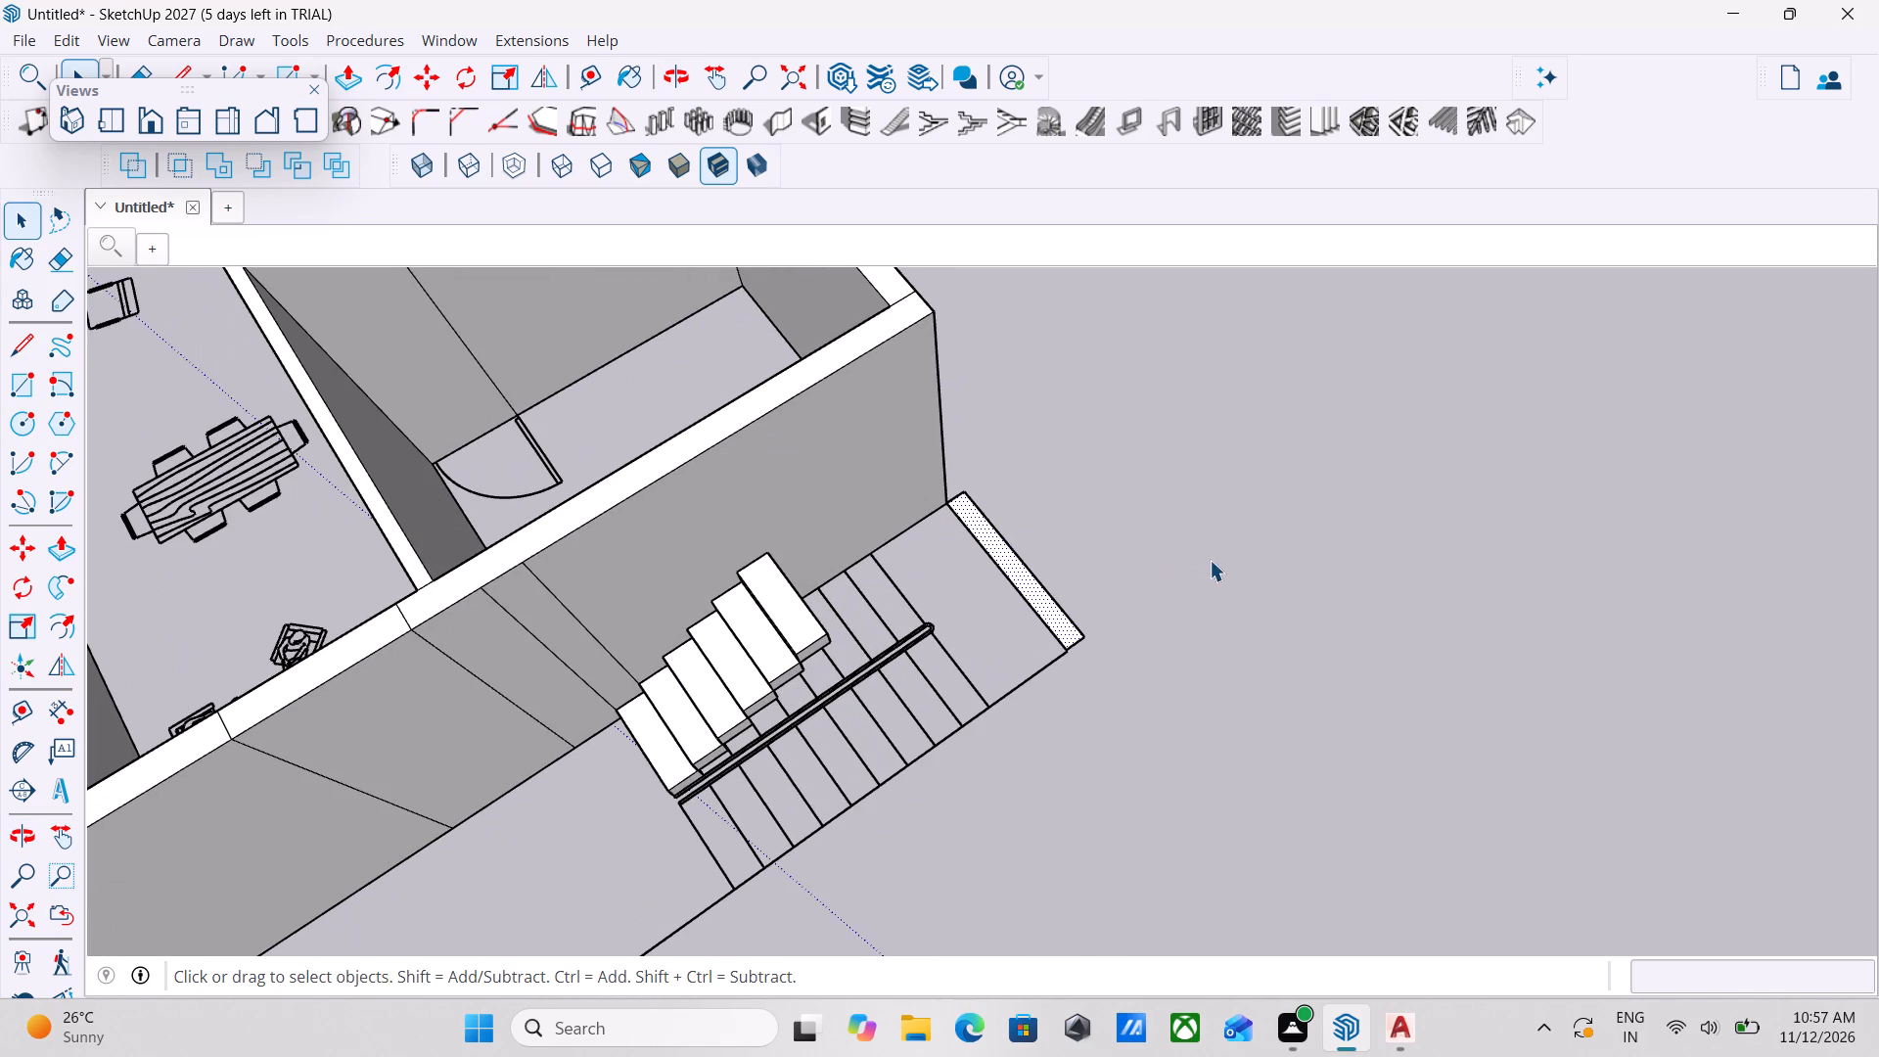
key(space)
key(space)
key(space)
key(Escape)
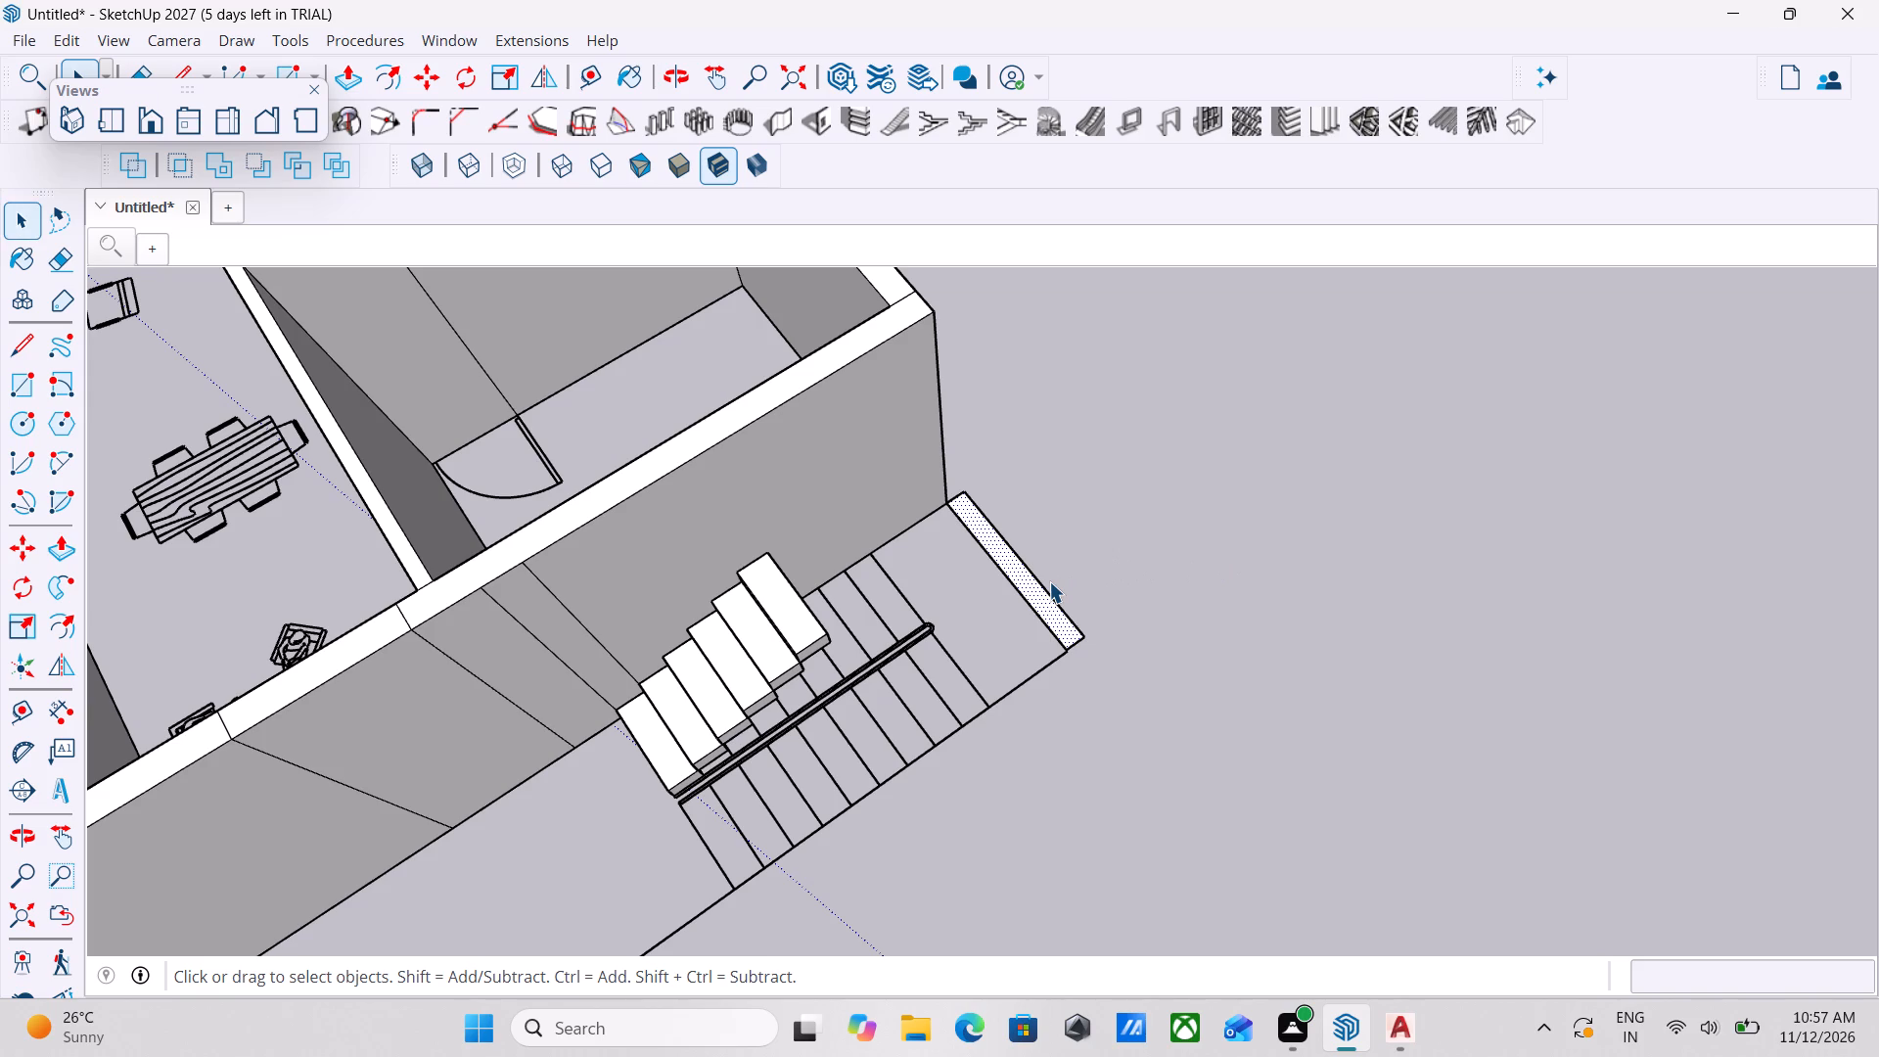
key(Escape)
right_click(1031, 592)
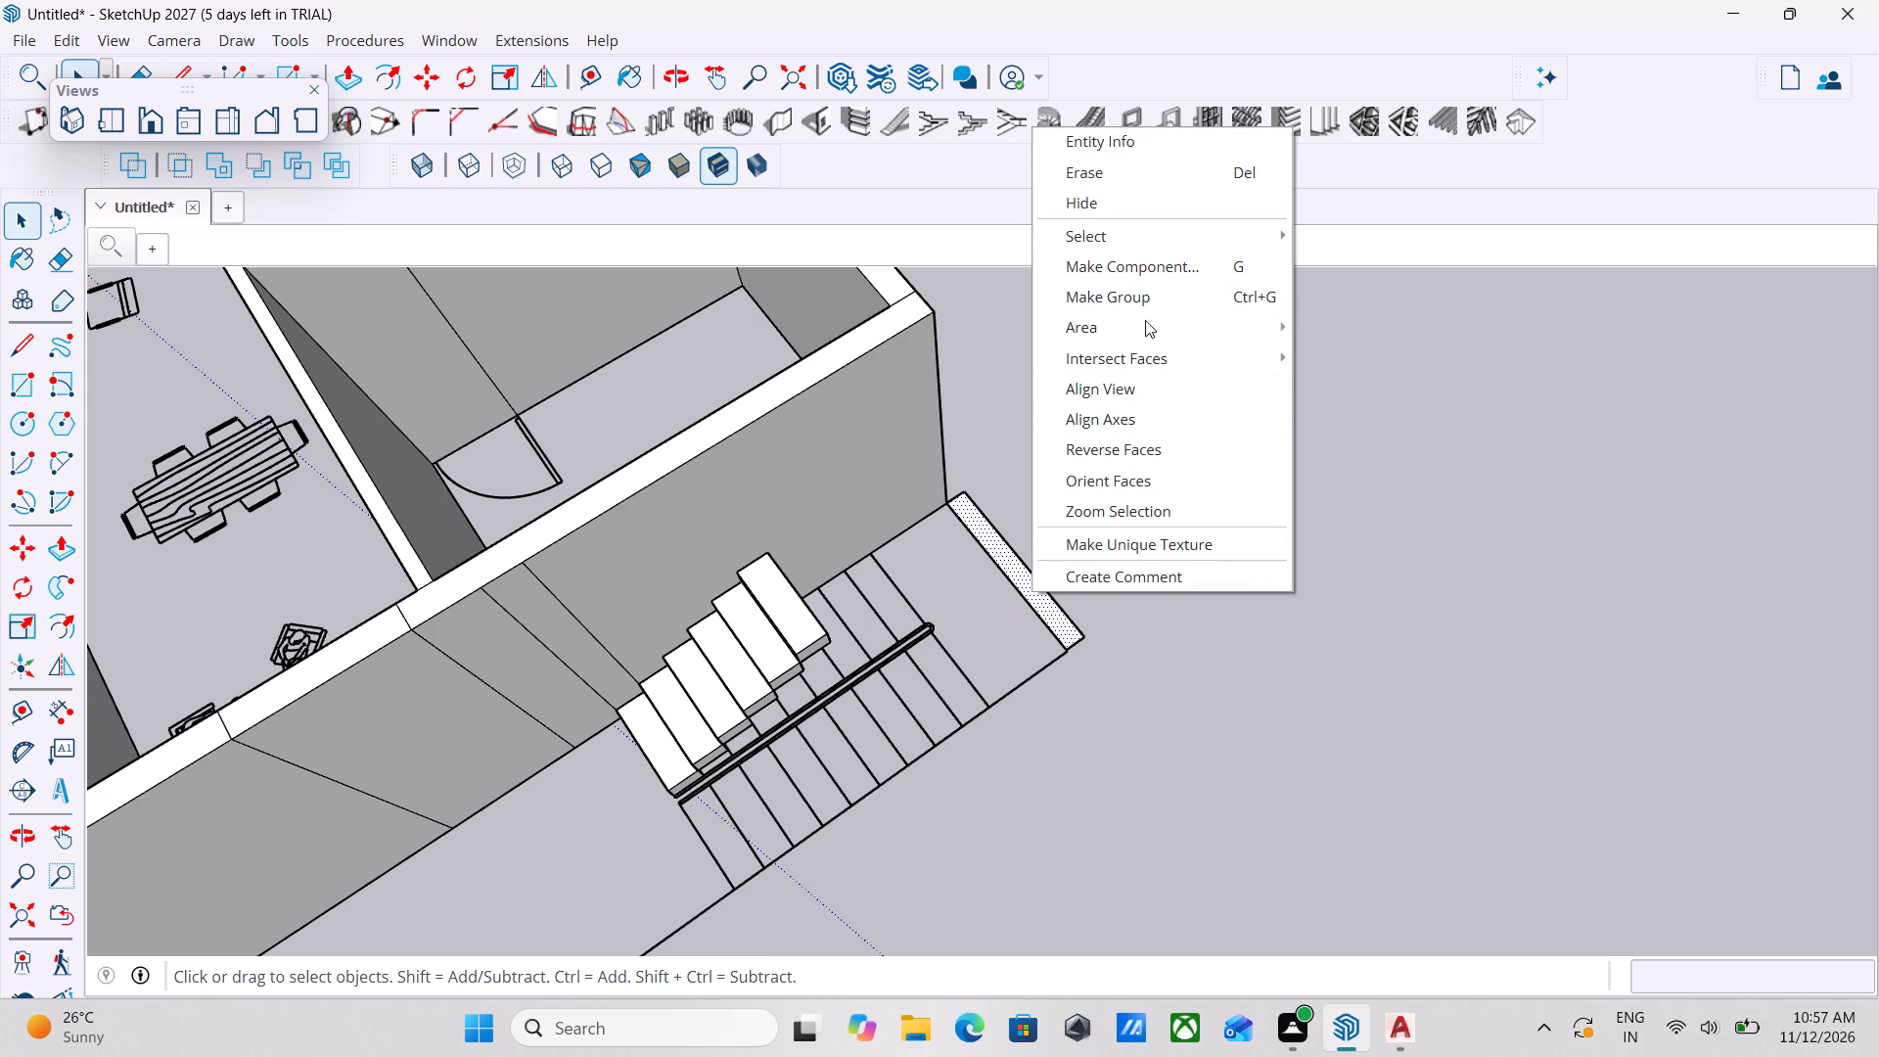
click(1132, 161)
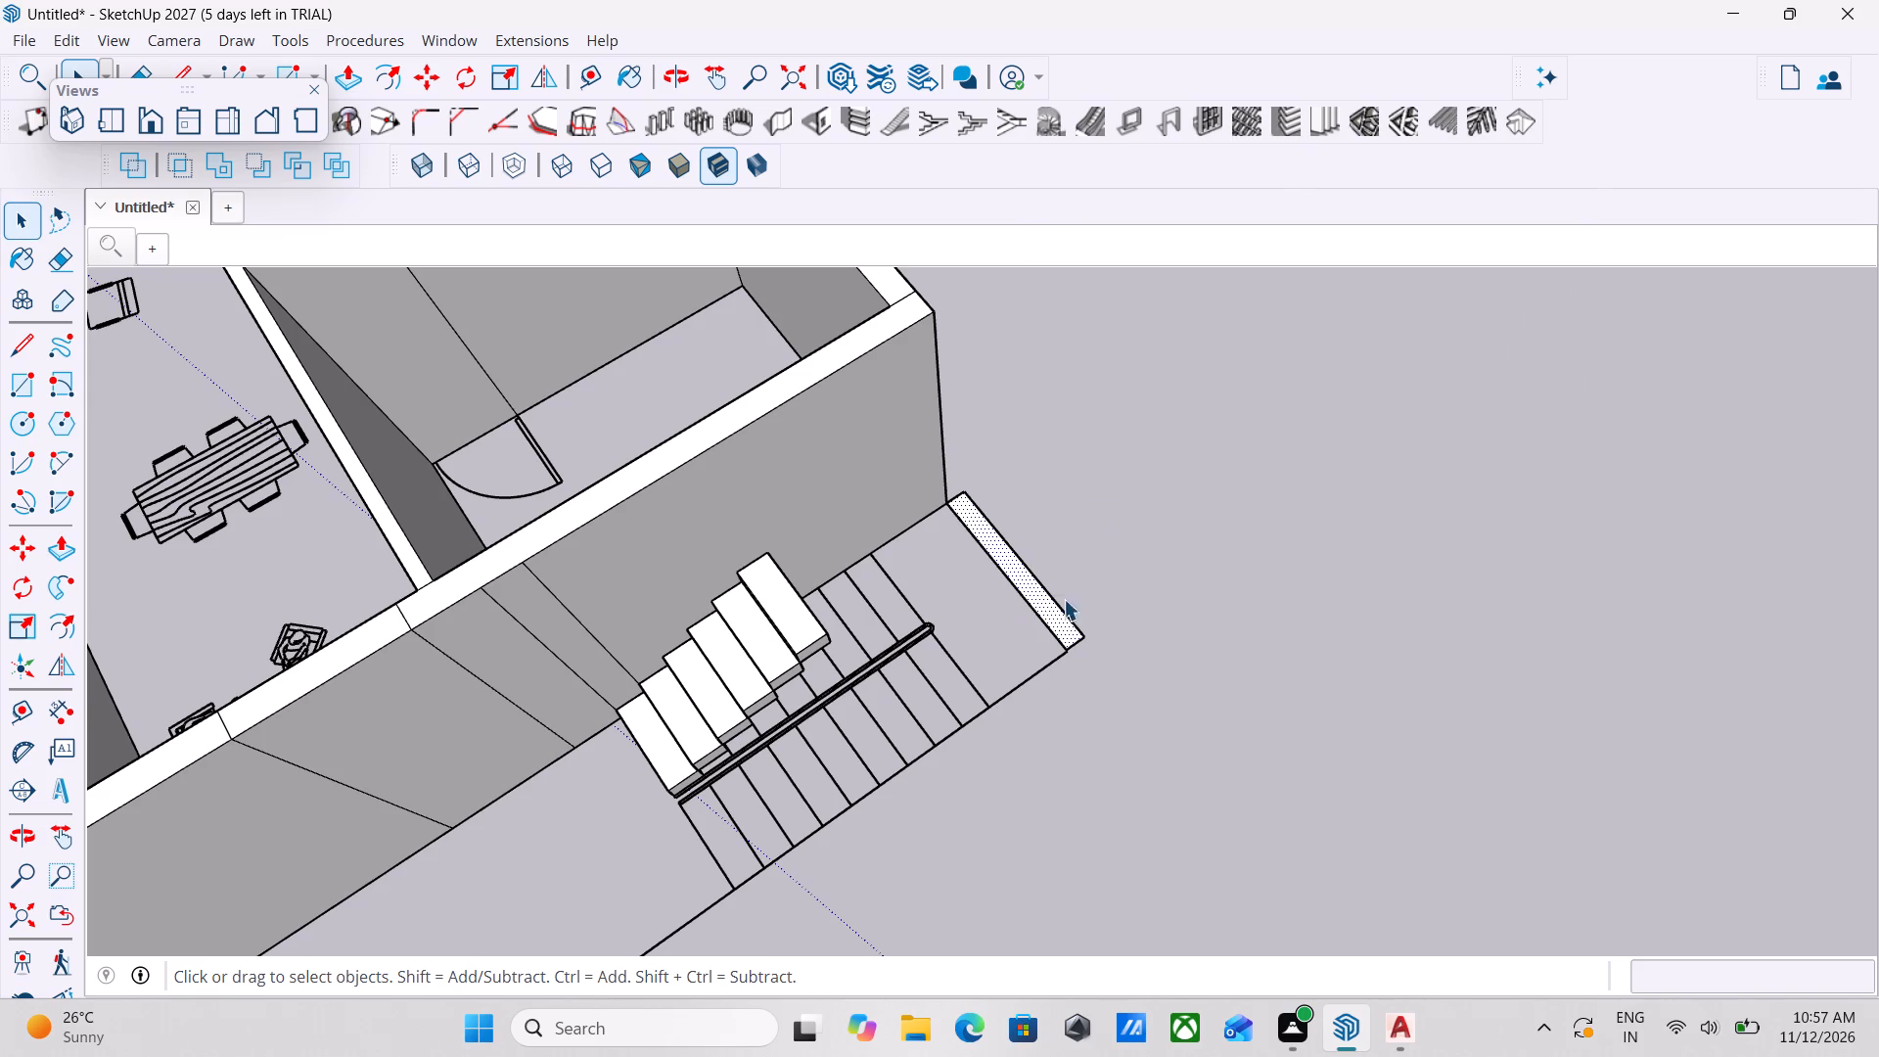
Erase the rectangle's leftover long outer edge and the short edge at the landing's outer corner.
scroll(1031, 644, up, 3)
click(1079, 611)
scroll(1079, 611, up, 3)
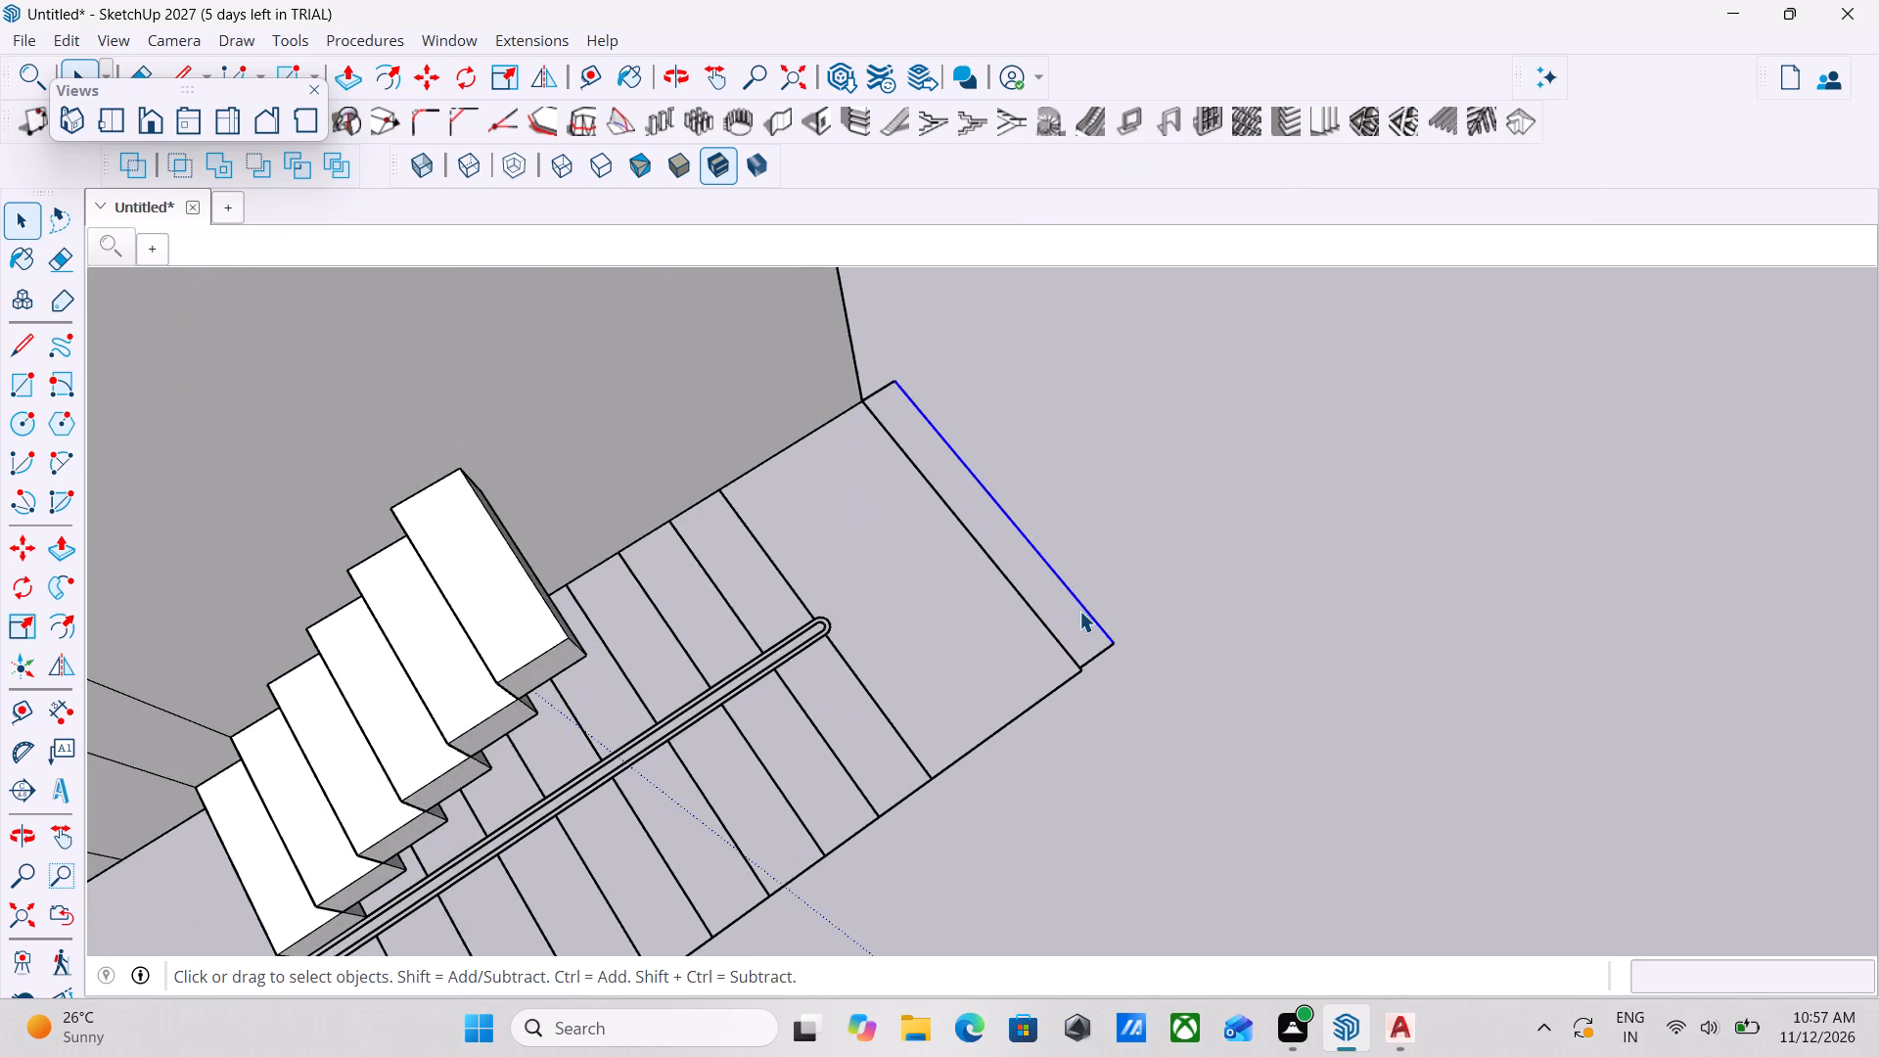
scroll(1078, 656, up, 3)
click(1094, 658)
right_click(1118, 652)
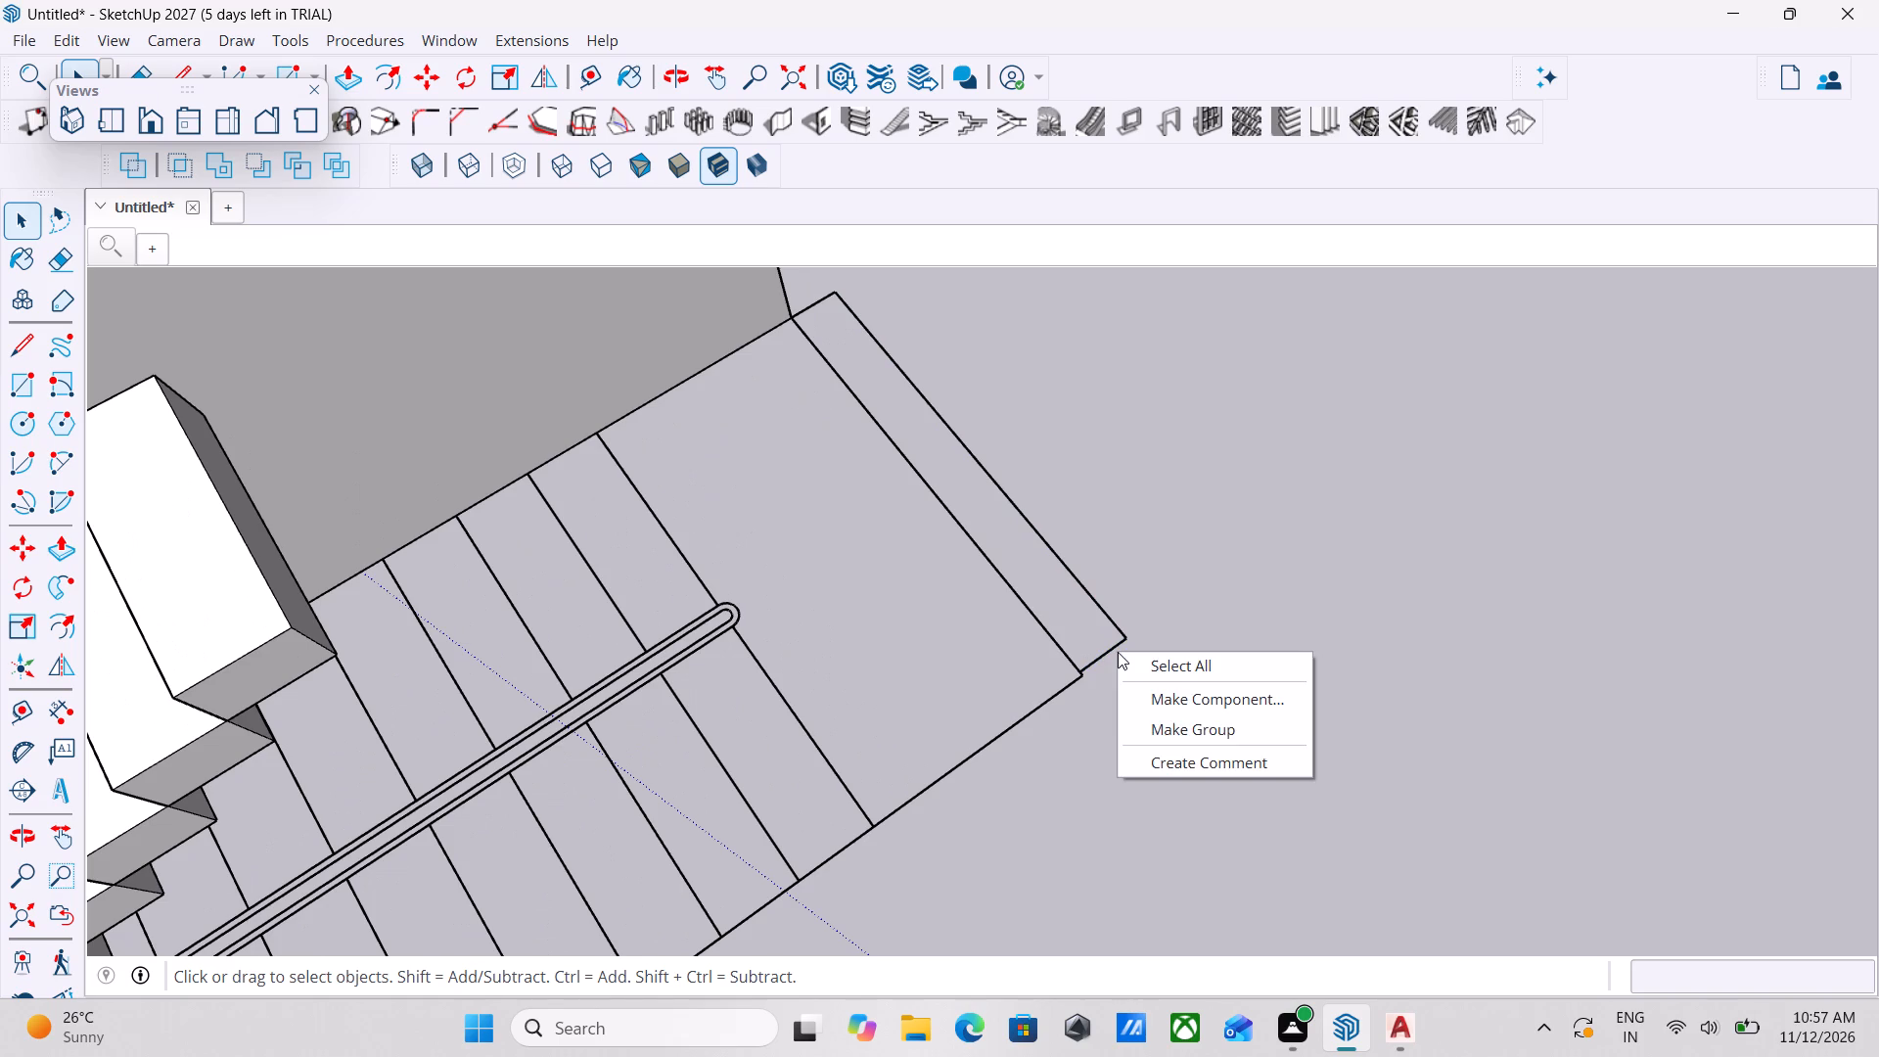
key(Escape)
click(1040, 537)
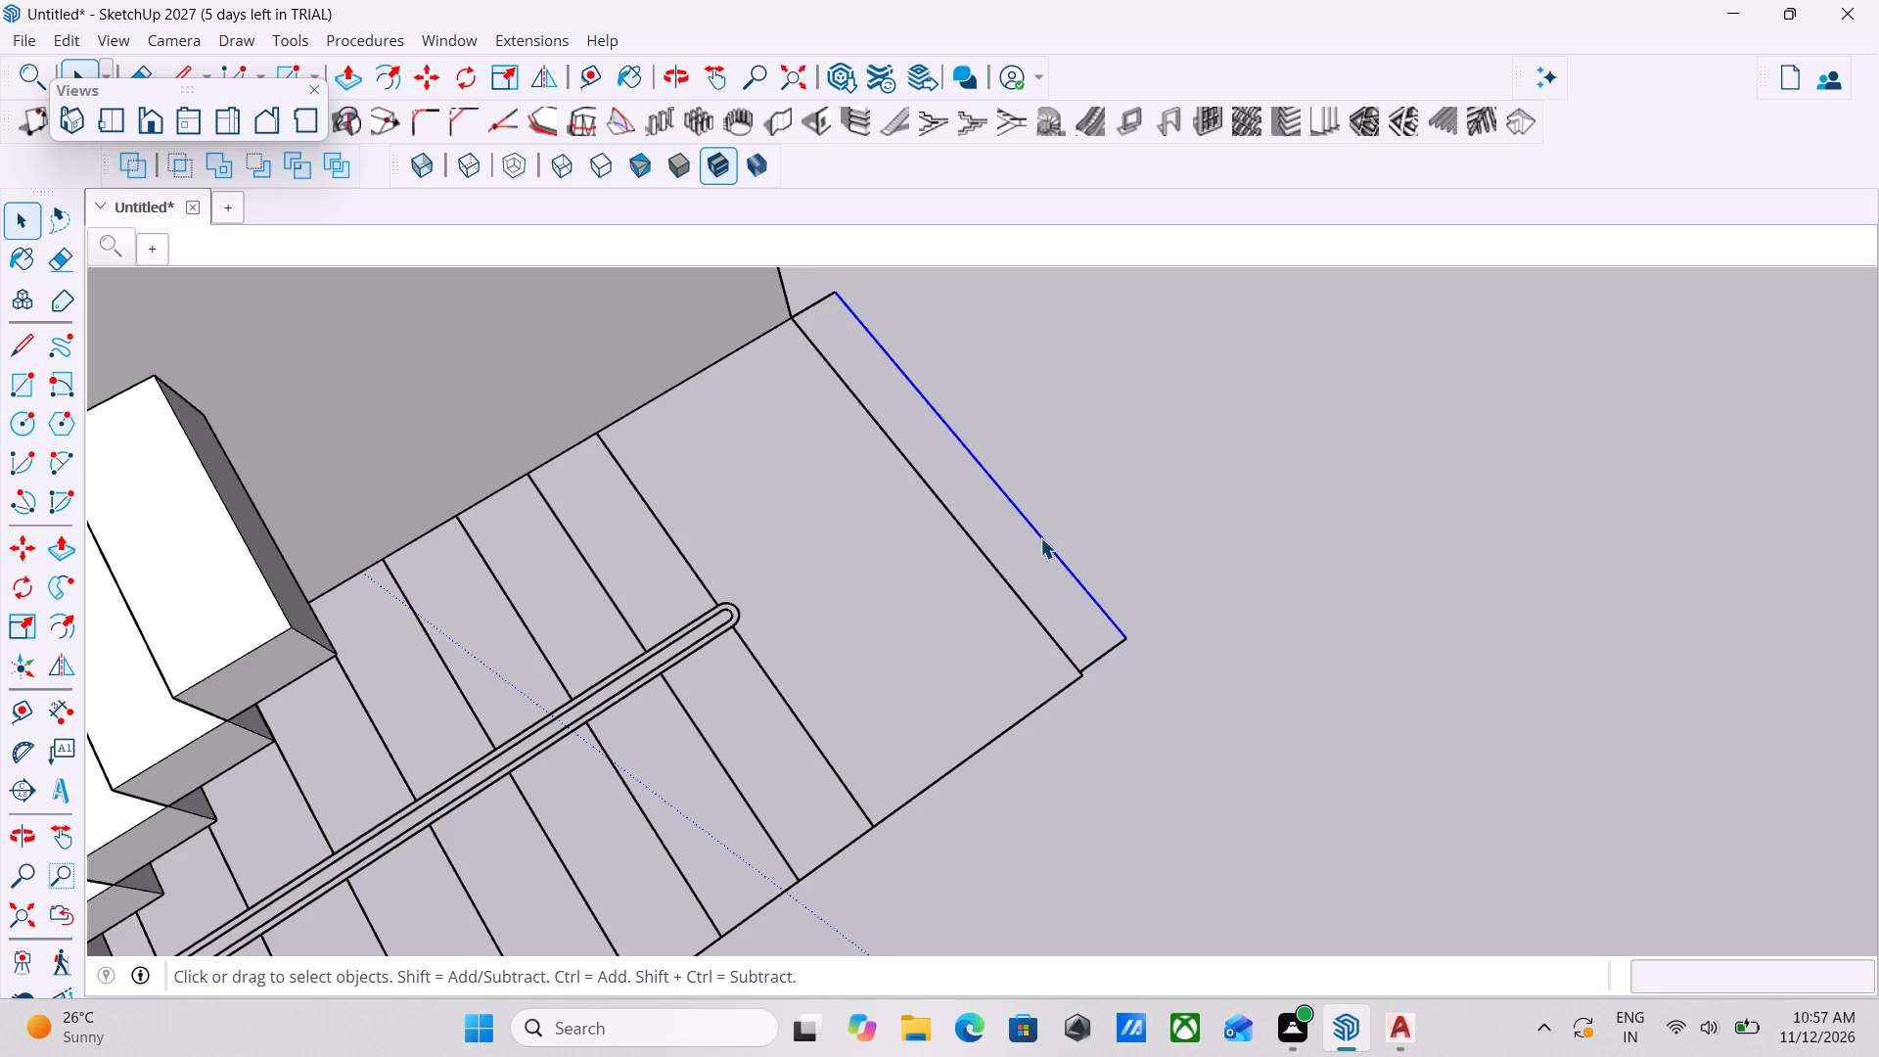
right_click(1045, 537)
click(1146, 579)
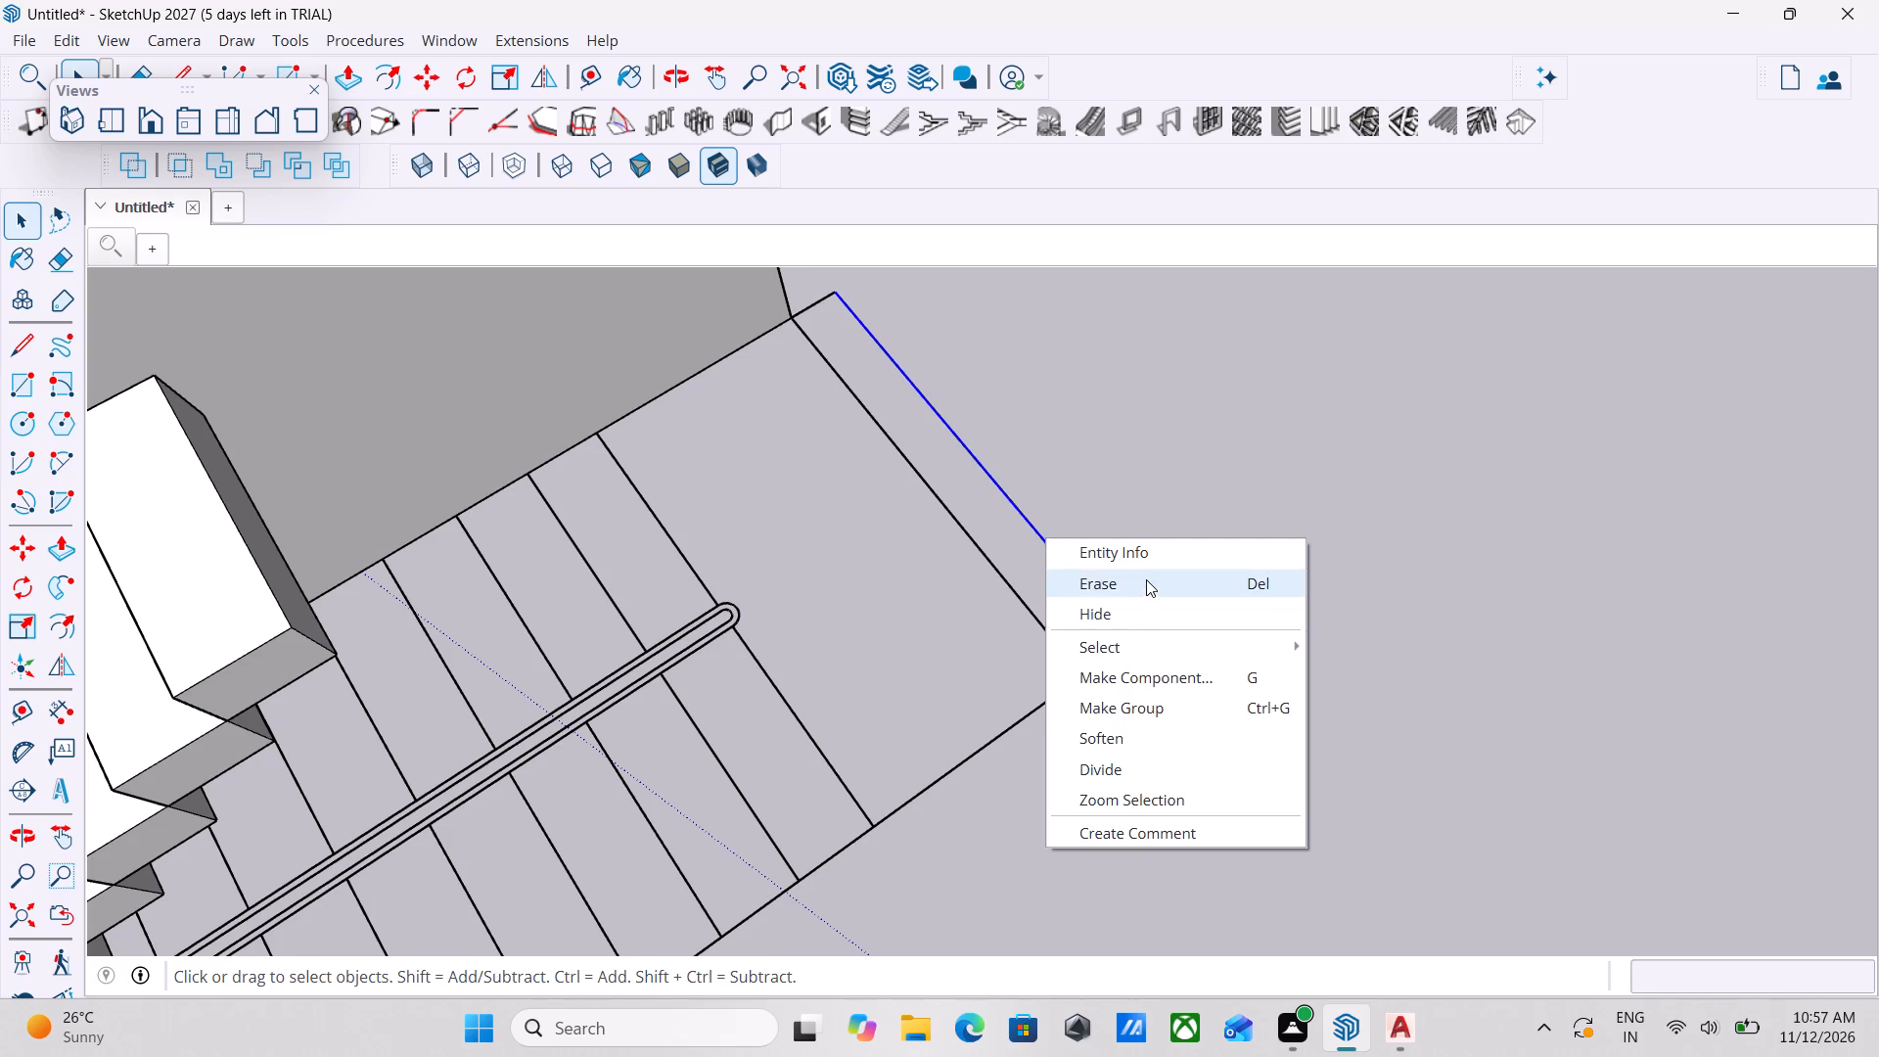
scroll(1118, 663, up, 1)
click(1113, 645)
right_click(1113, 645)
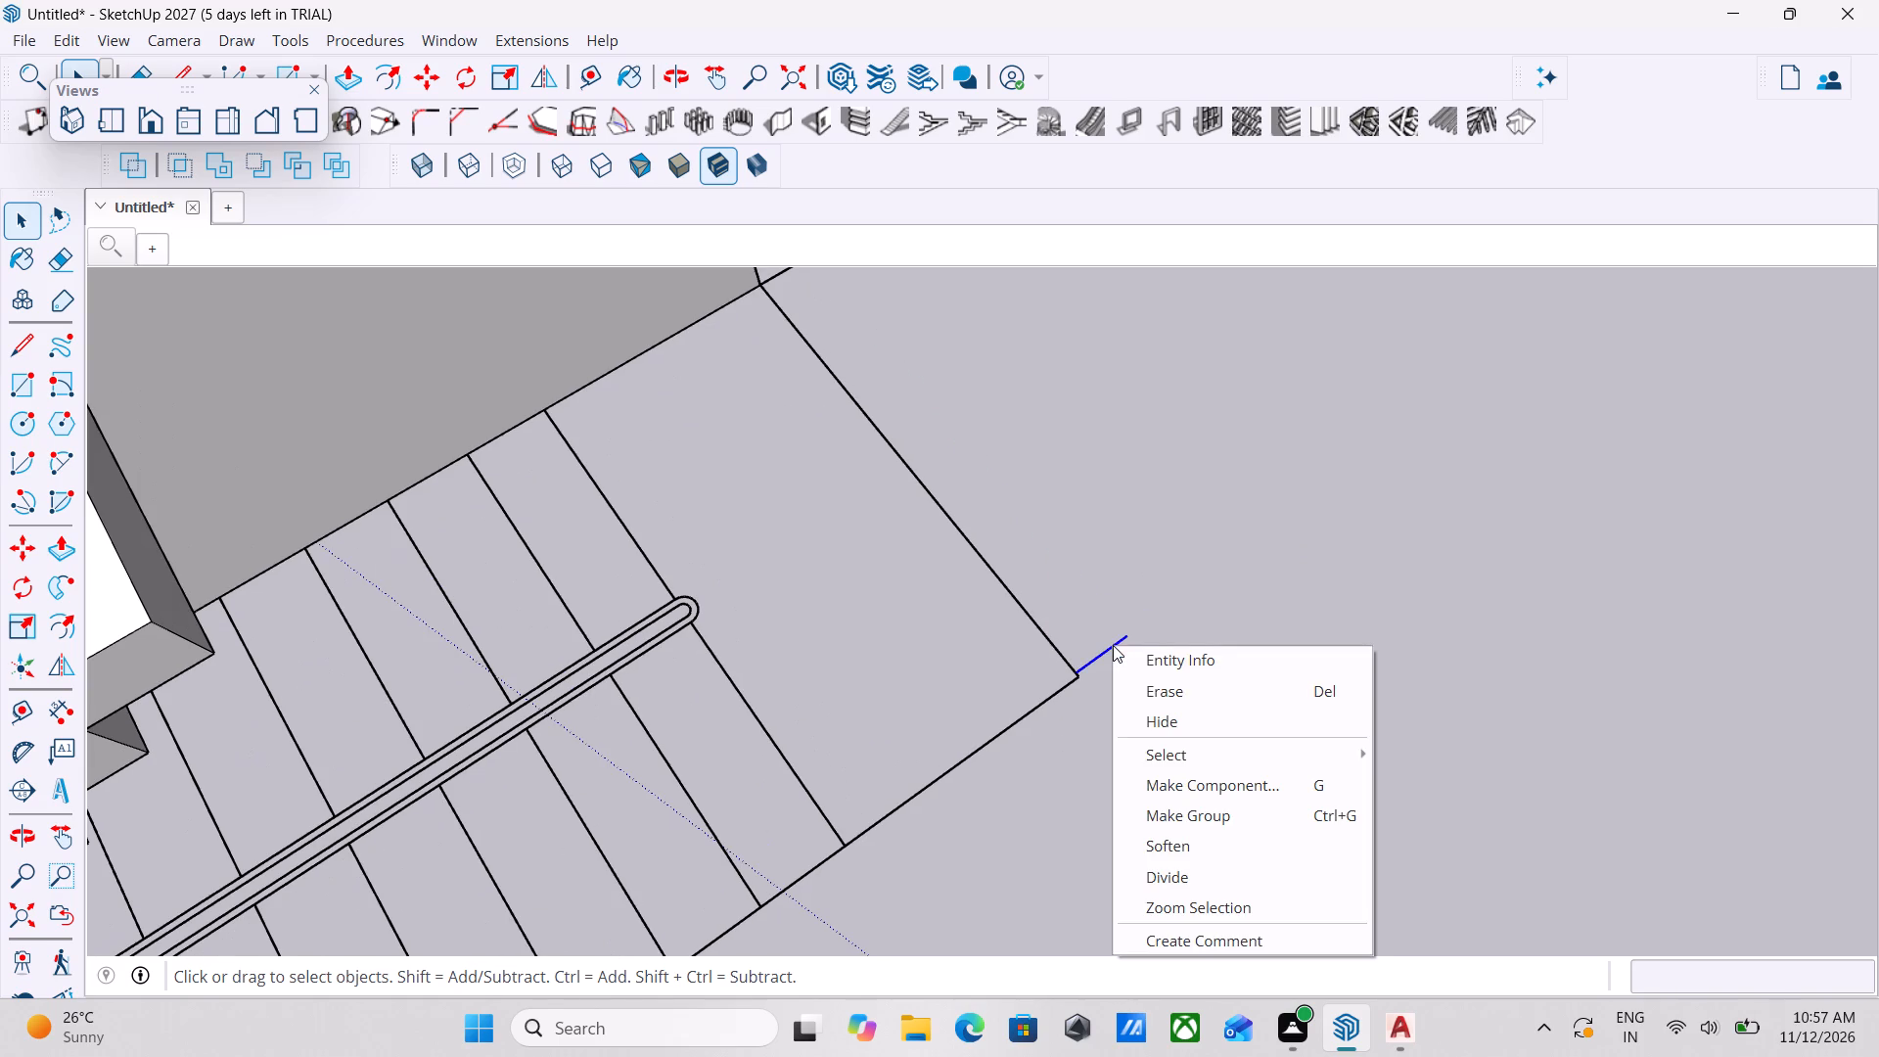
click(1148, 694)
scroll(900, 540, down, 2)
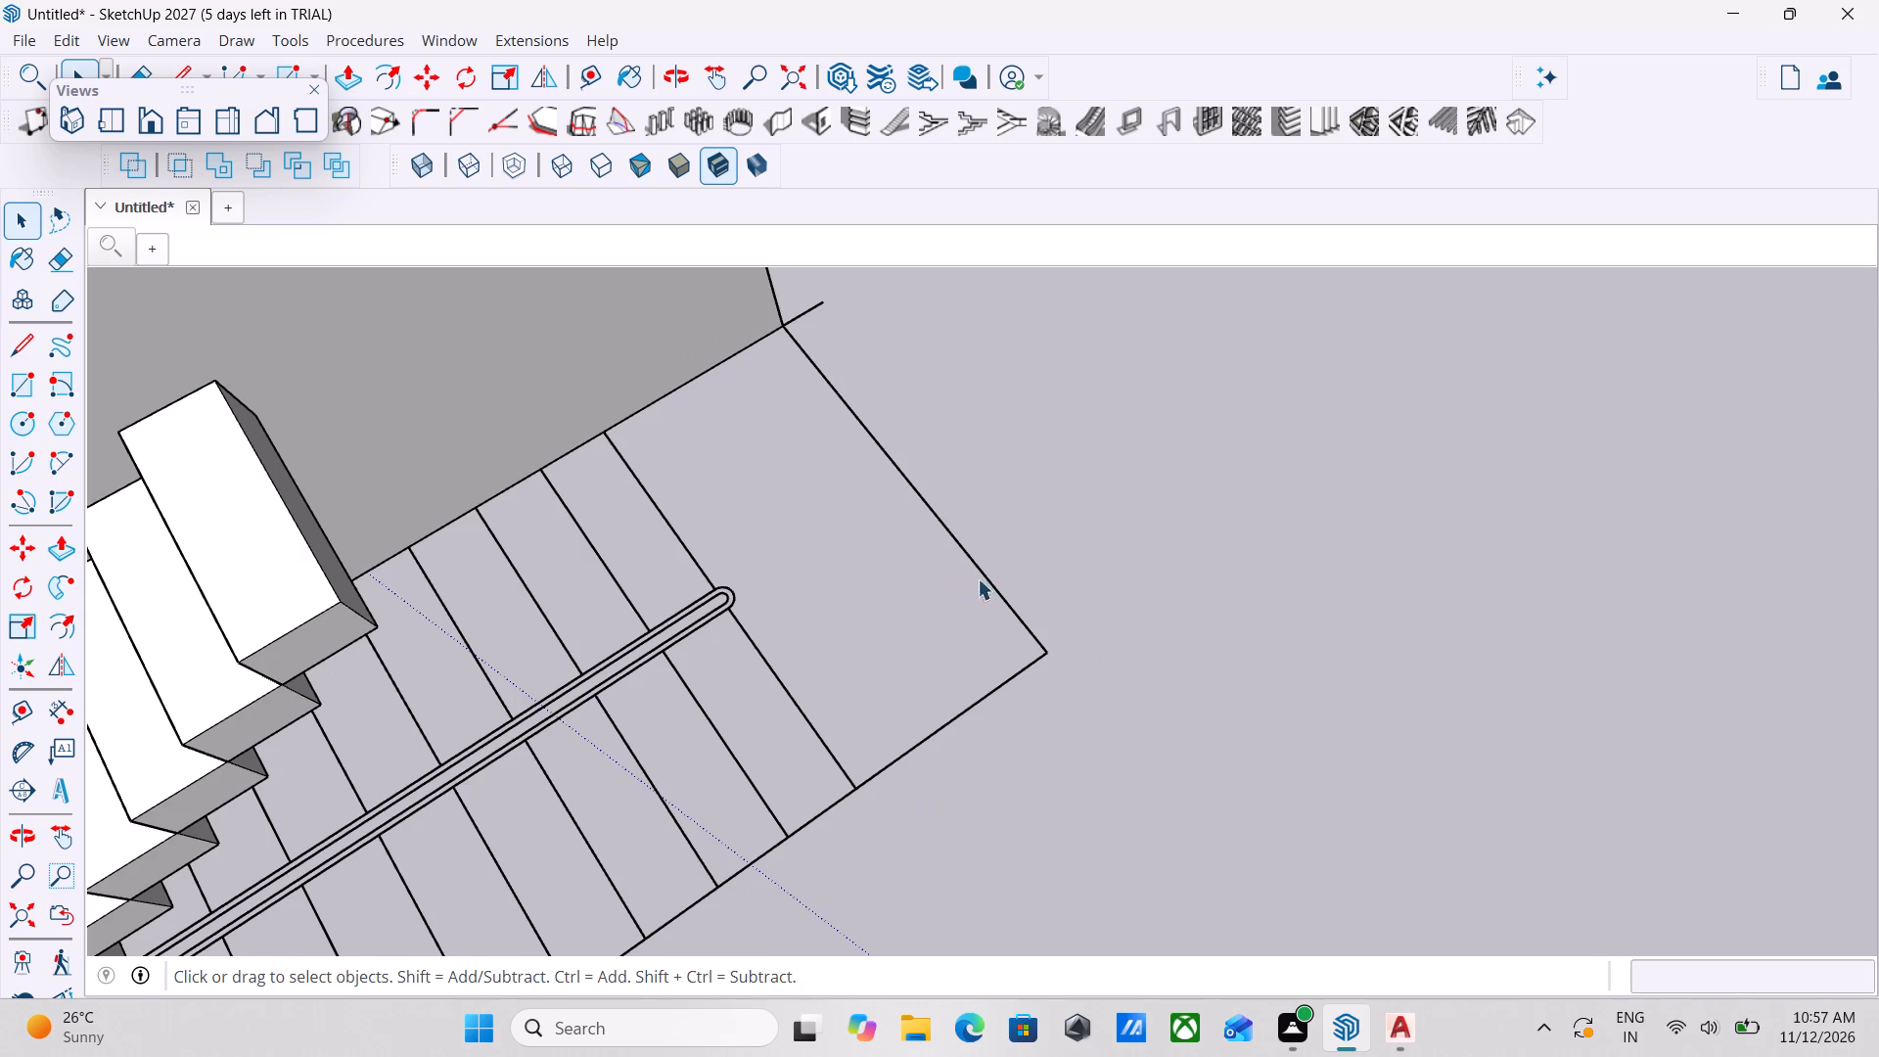
Erase the short leftover edge sticking out past the house wall corner at the stair landing.
shift+scroll(1025, 608, down, 1)
shift+middle_drag(1025, 608, 786, 732)
scroll(605, 444, up, 2)
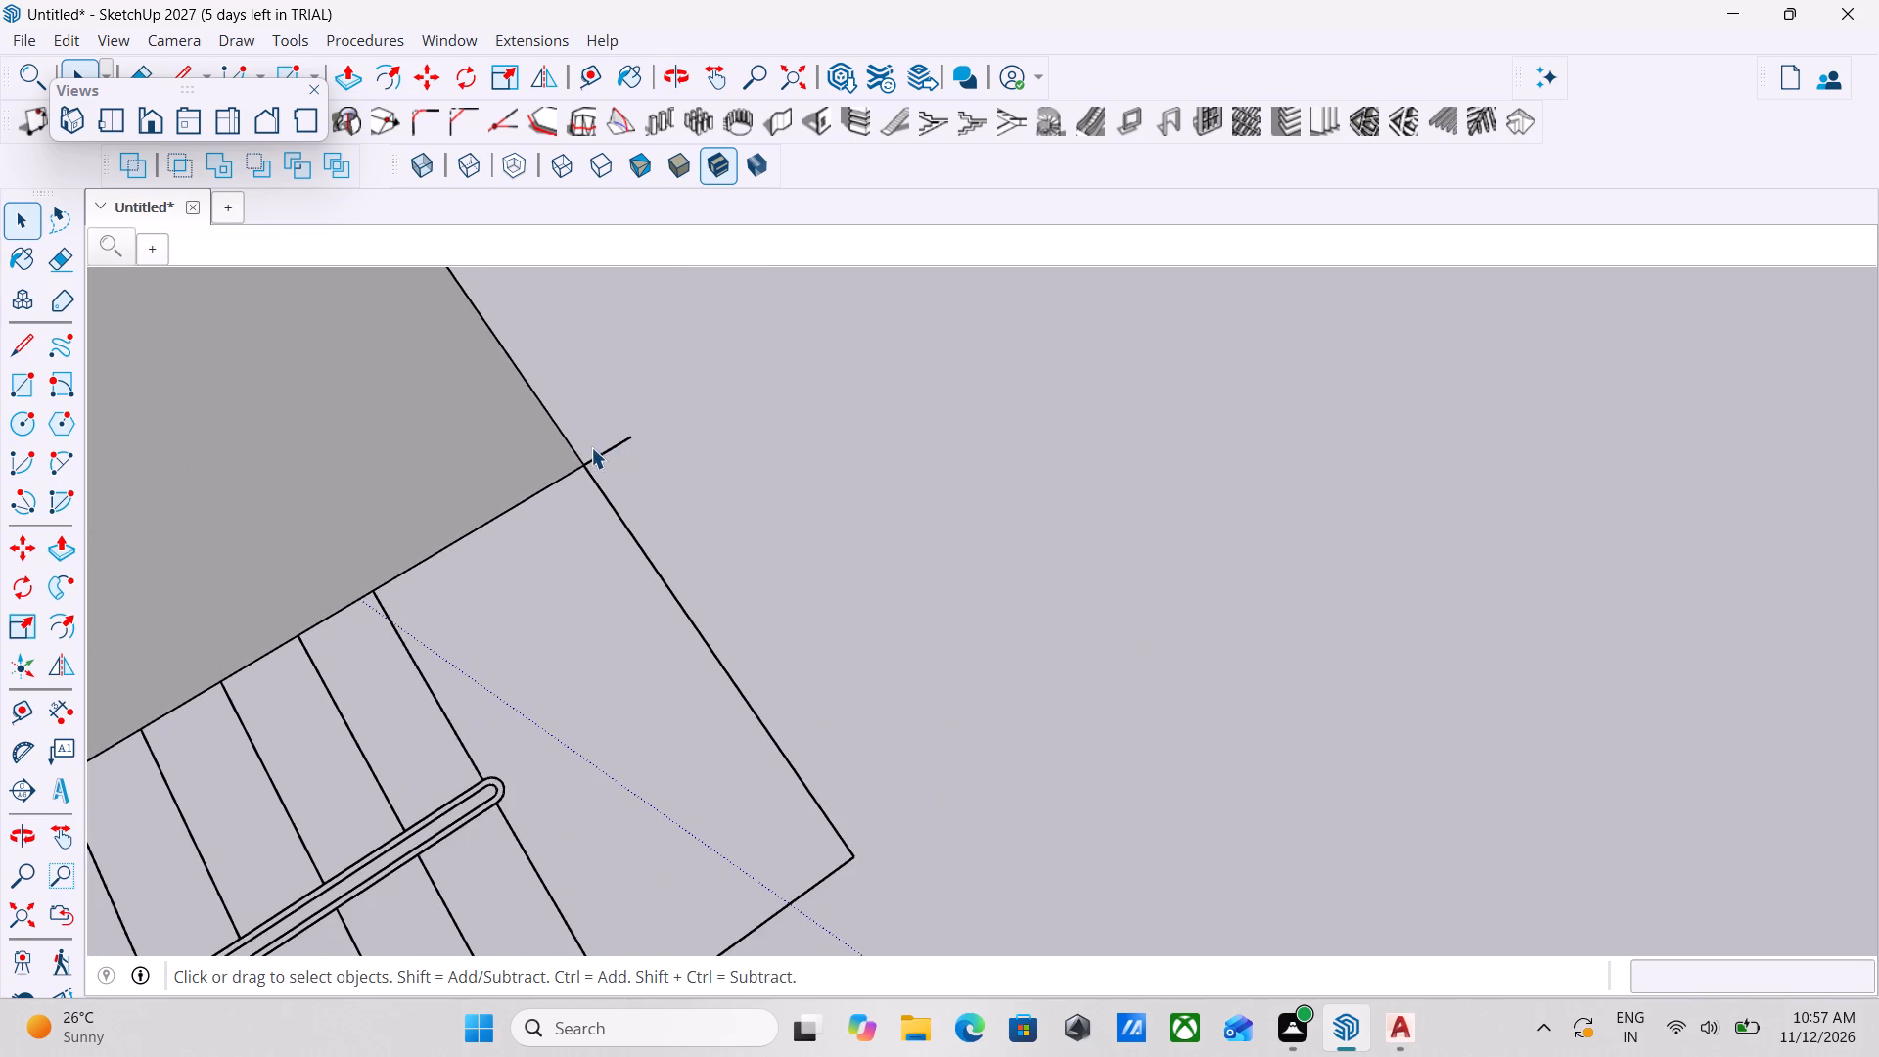
scroll(597, 448, up, 2)
click(610, 448)
right_click(626, 448)
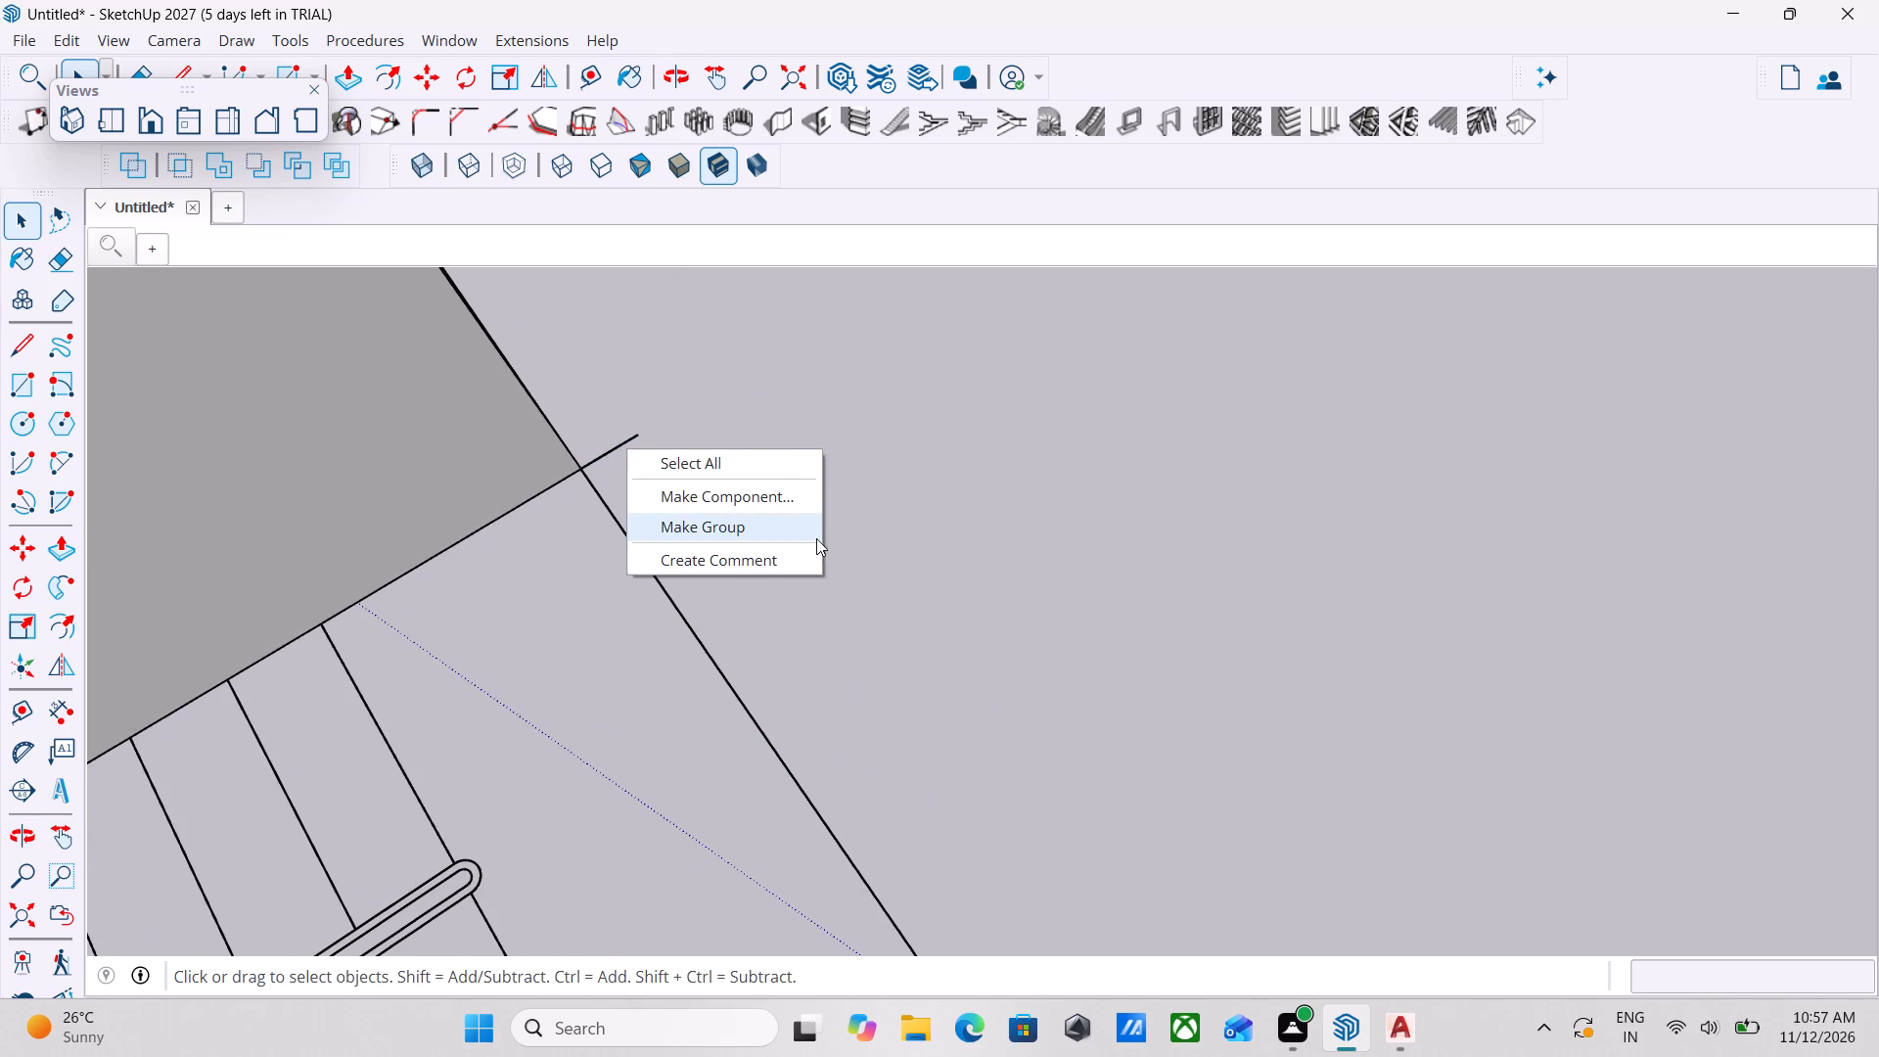
key(Escape)
key(w)
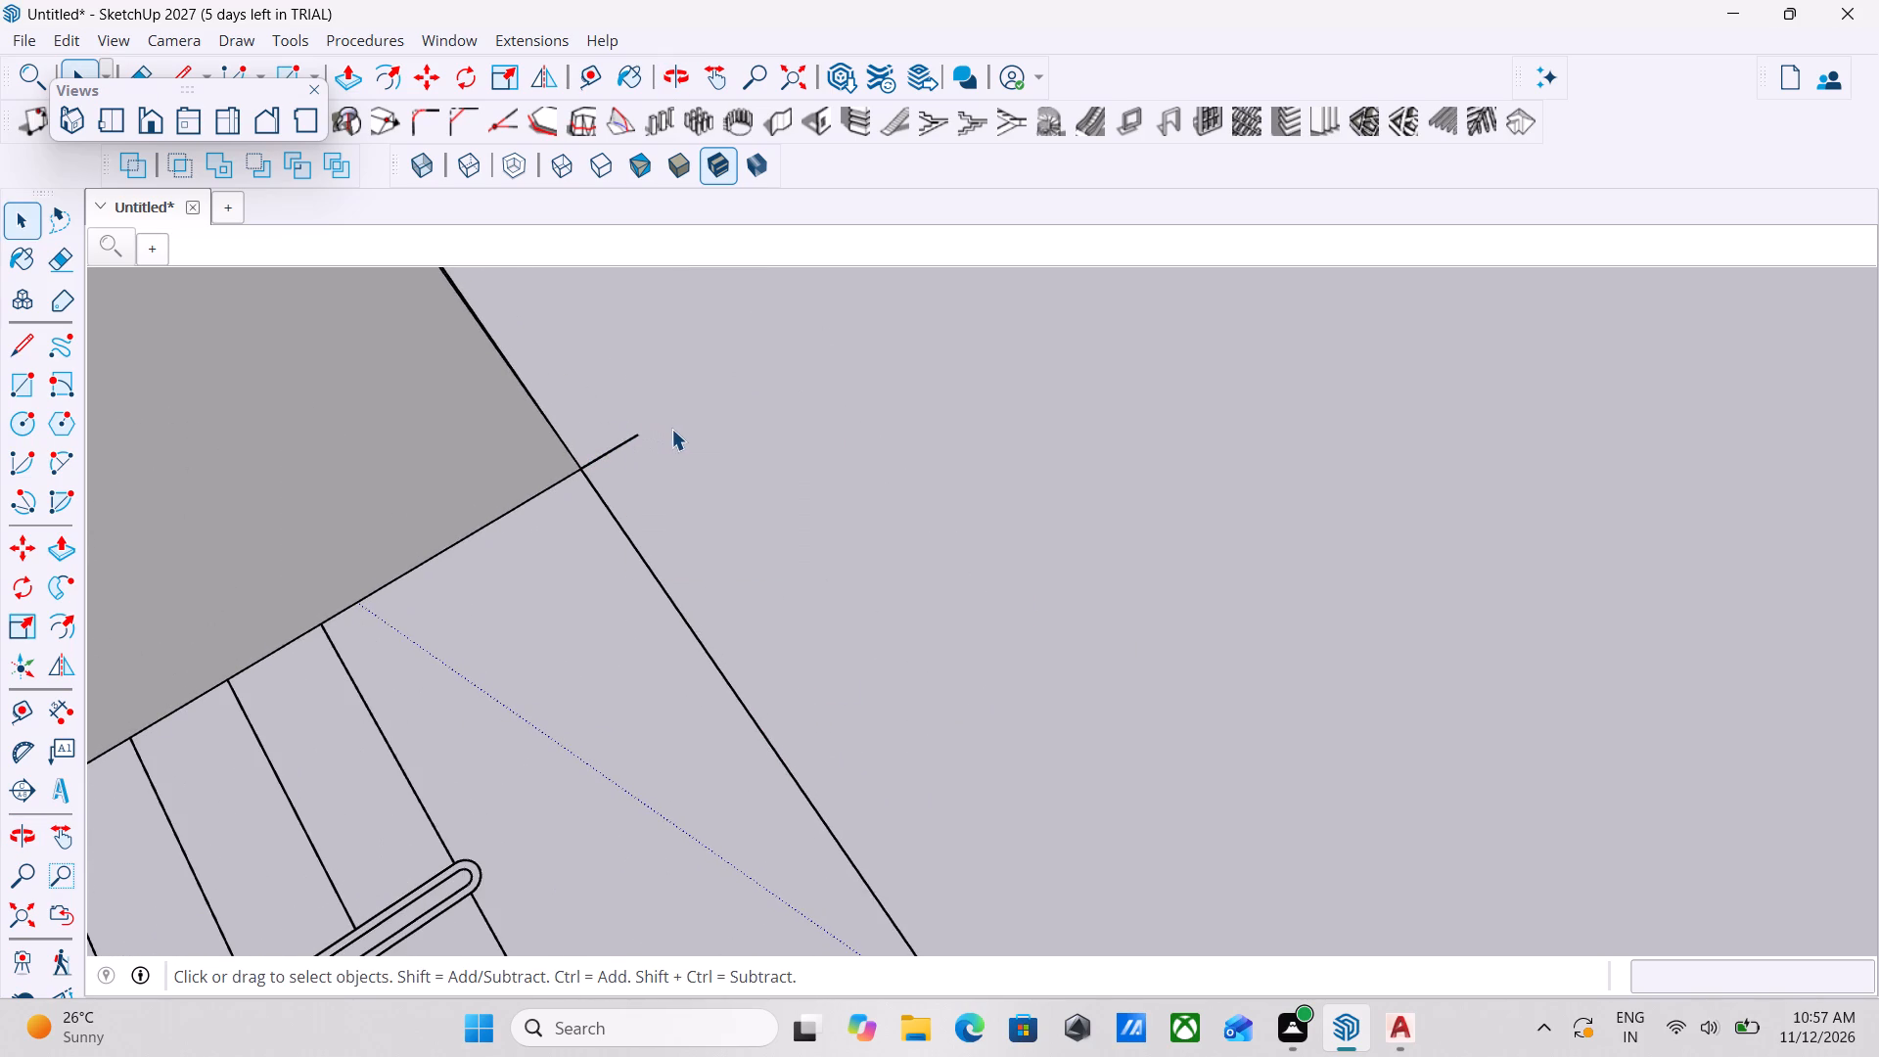
key(Escape)
key(e)
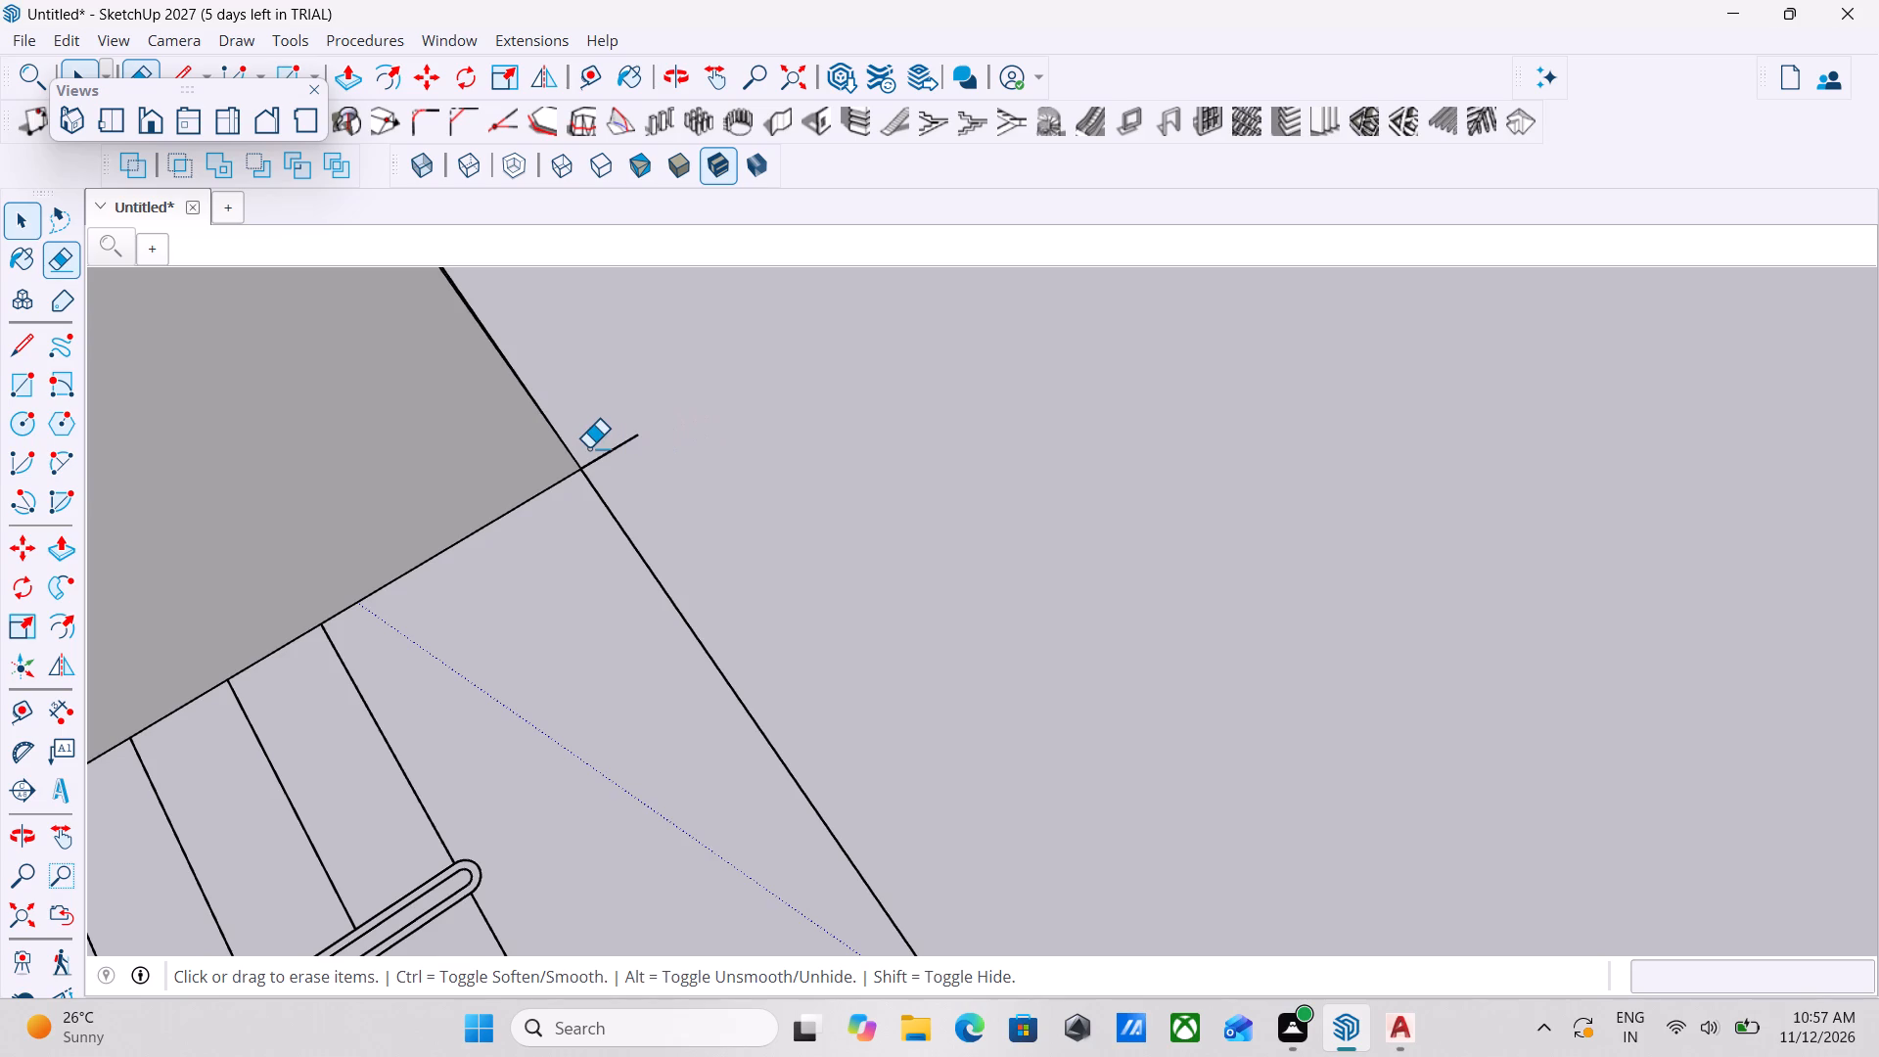
click(601, 457)
scroll(648, 442, down, 3)
key(space)
key(space)
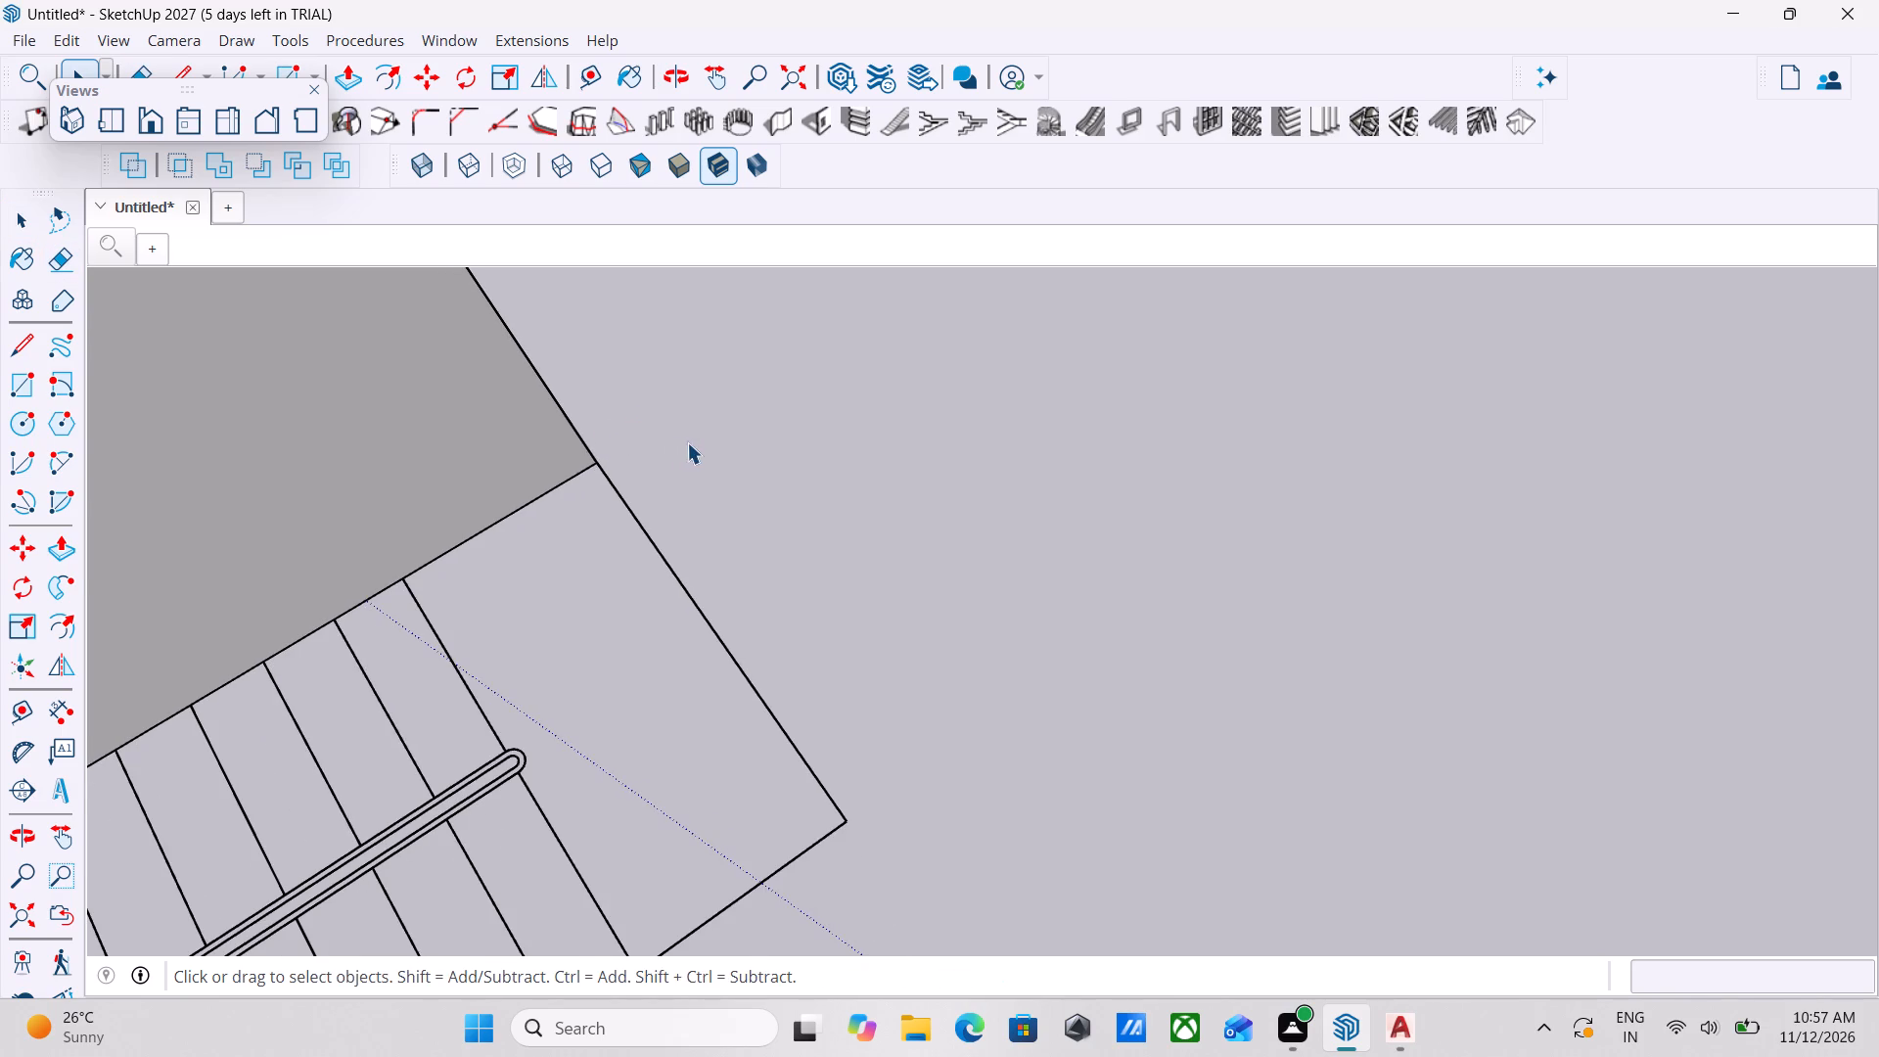
Copy the highest stair step up and forward about 1' 2", seating its lower front corner on the original's upper outer corner.
scroll(693, 442, down, 4)
scroll(756, 559, down, 5)
shift+middle_drag(751, 668, 772, 511)
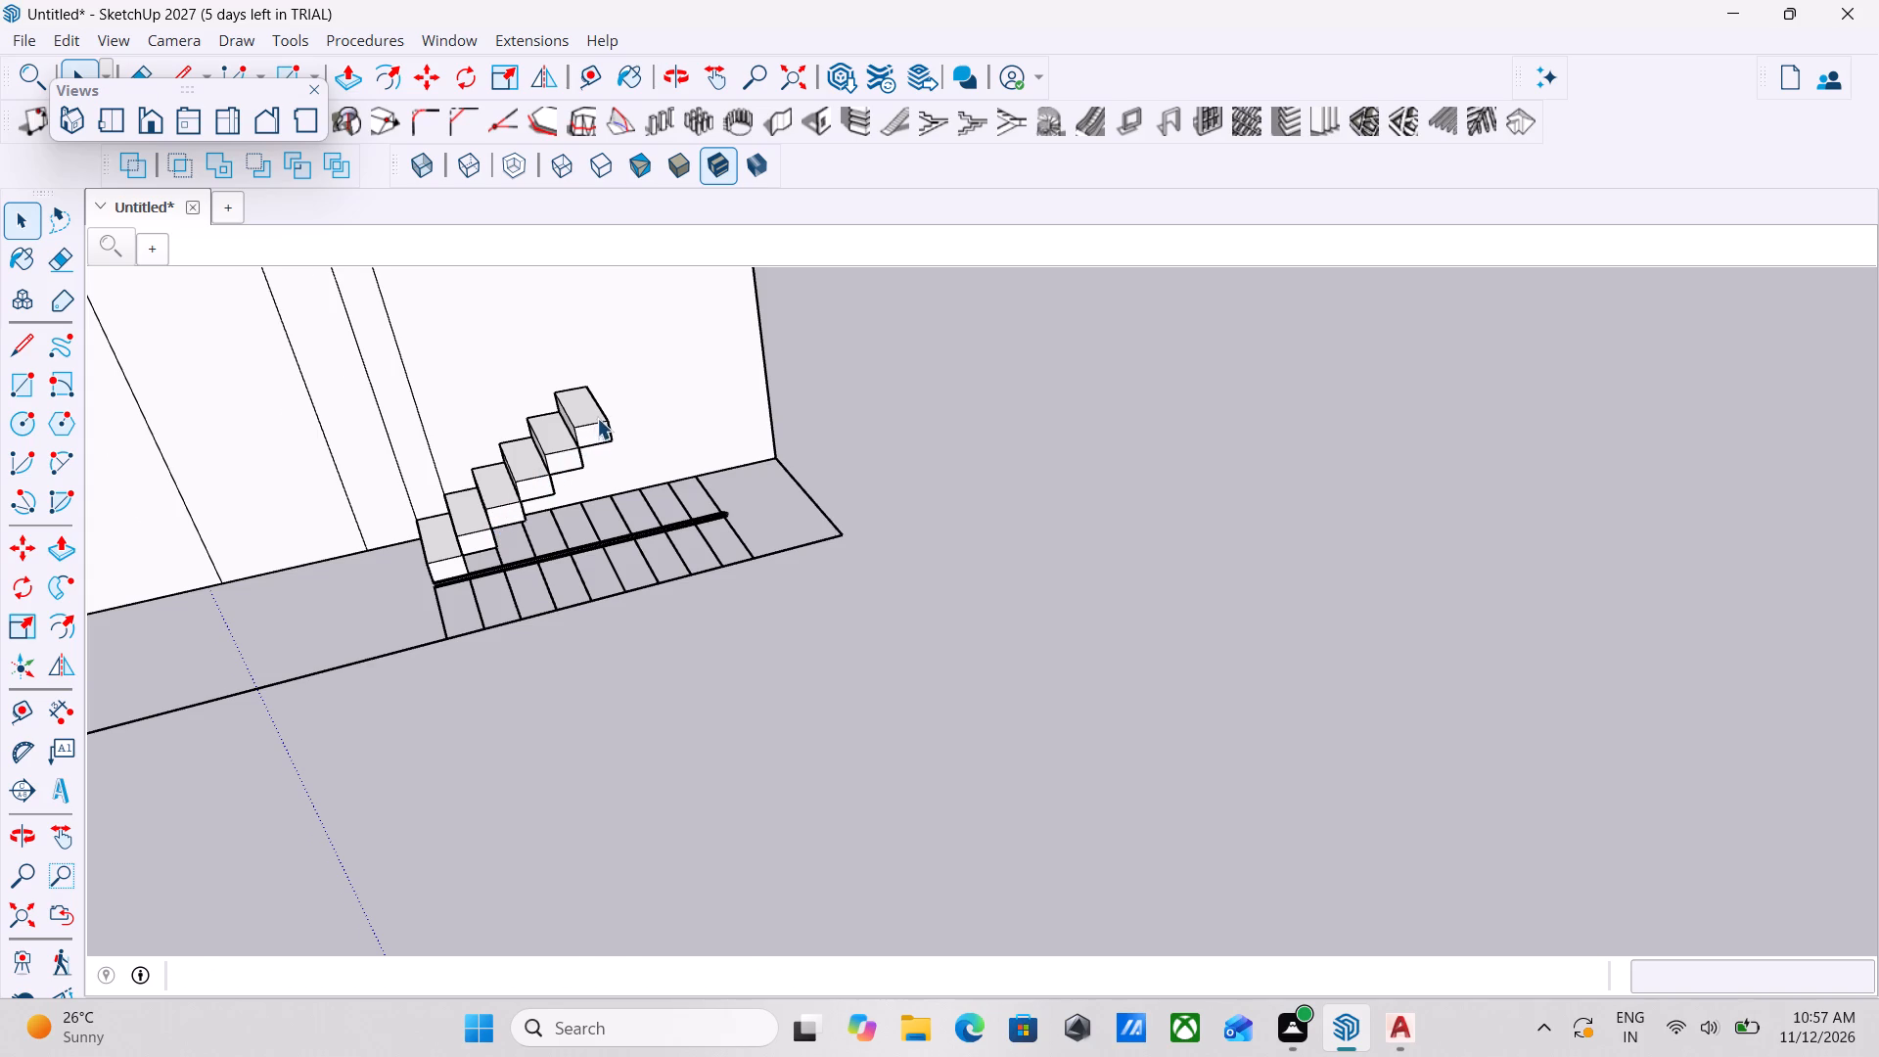
scroll(597, 418, up, 14)
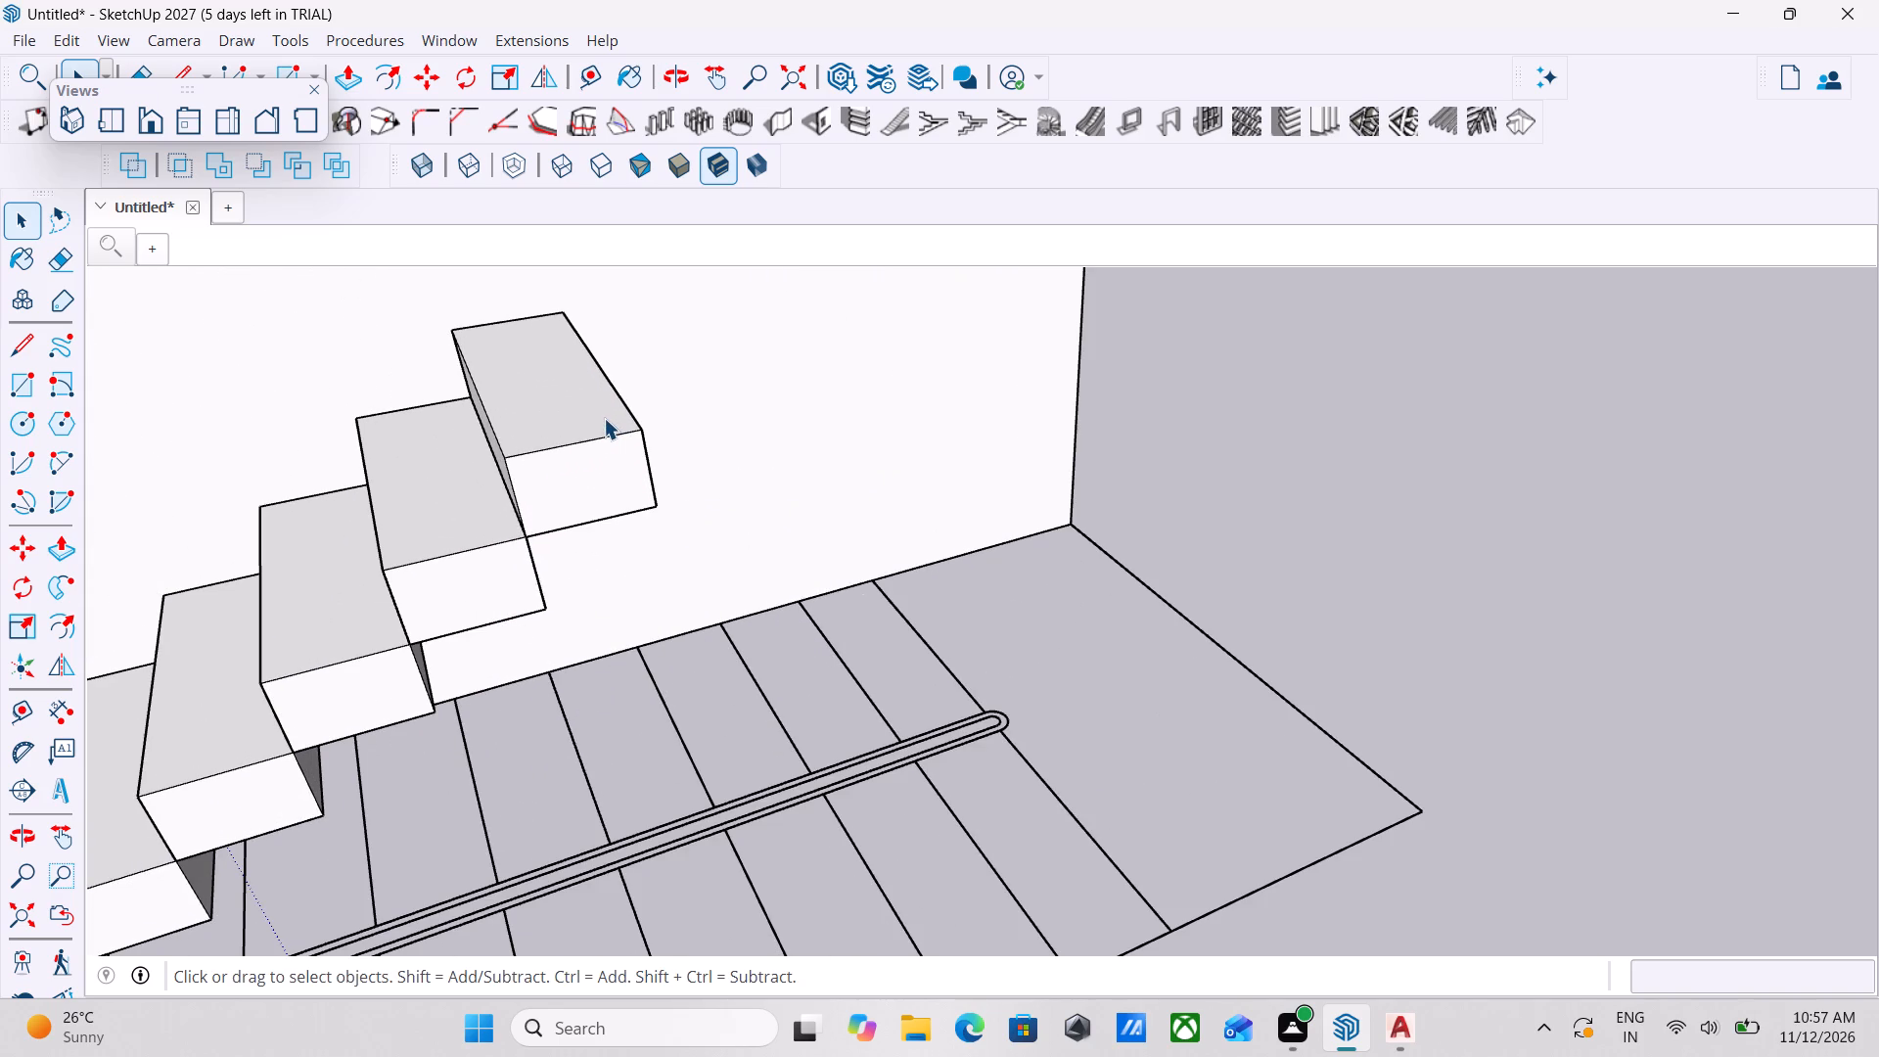
click(607, 418)
scroll(610, 418, down, 2)
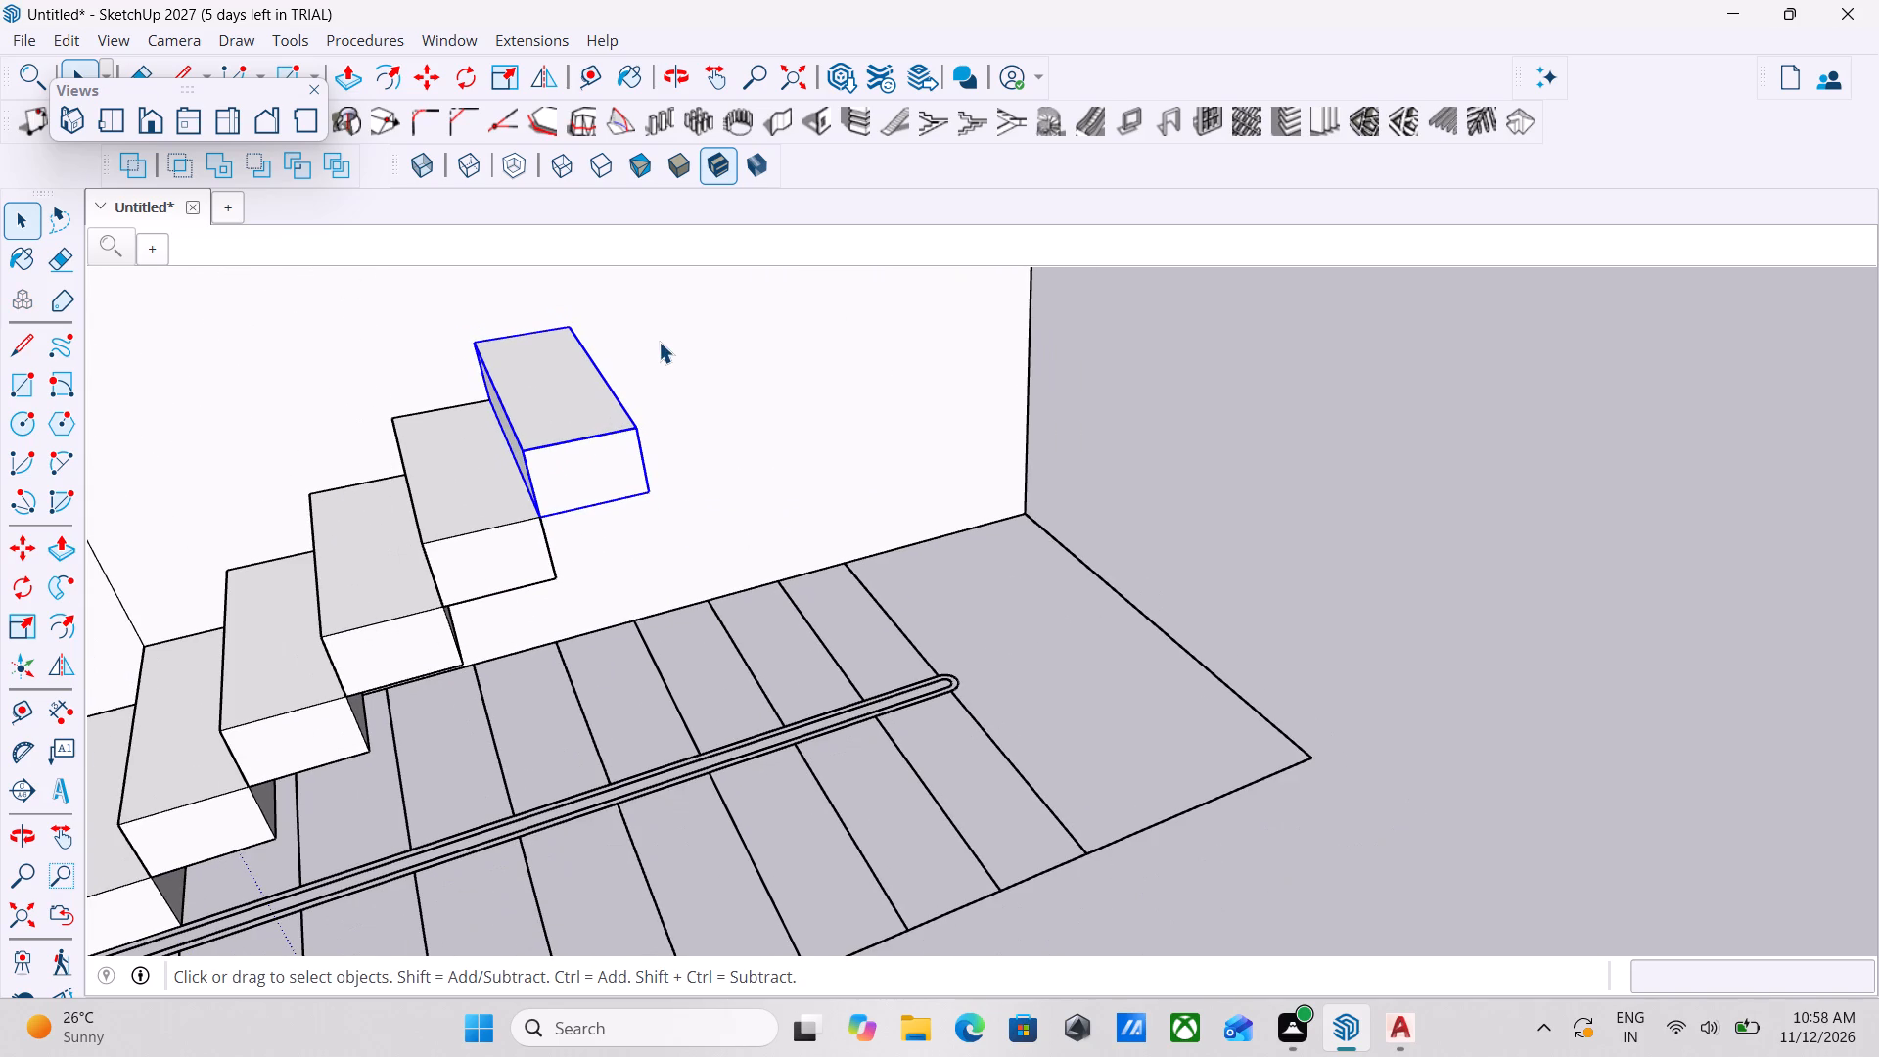
key(m)
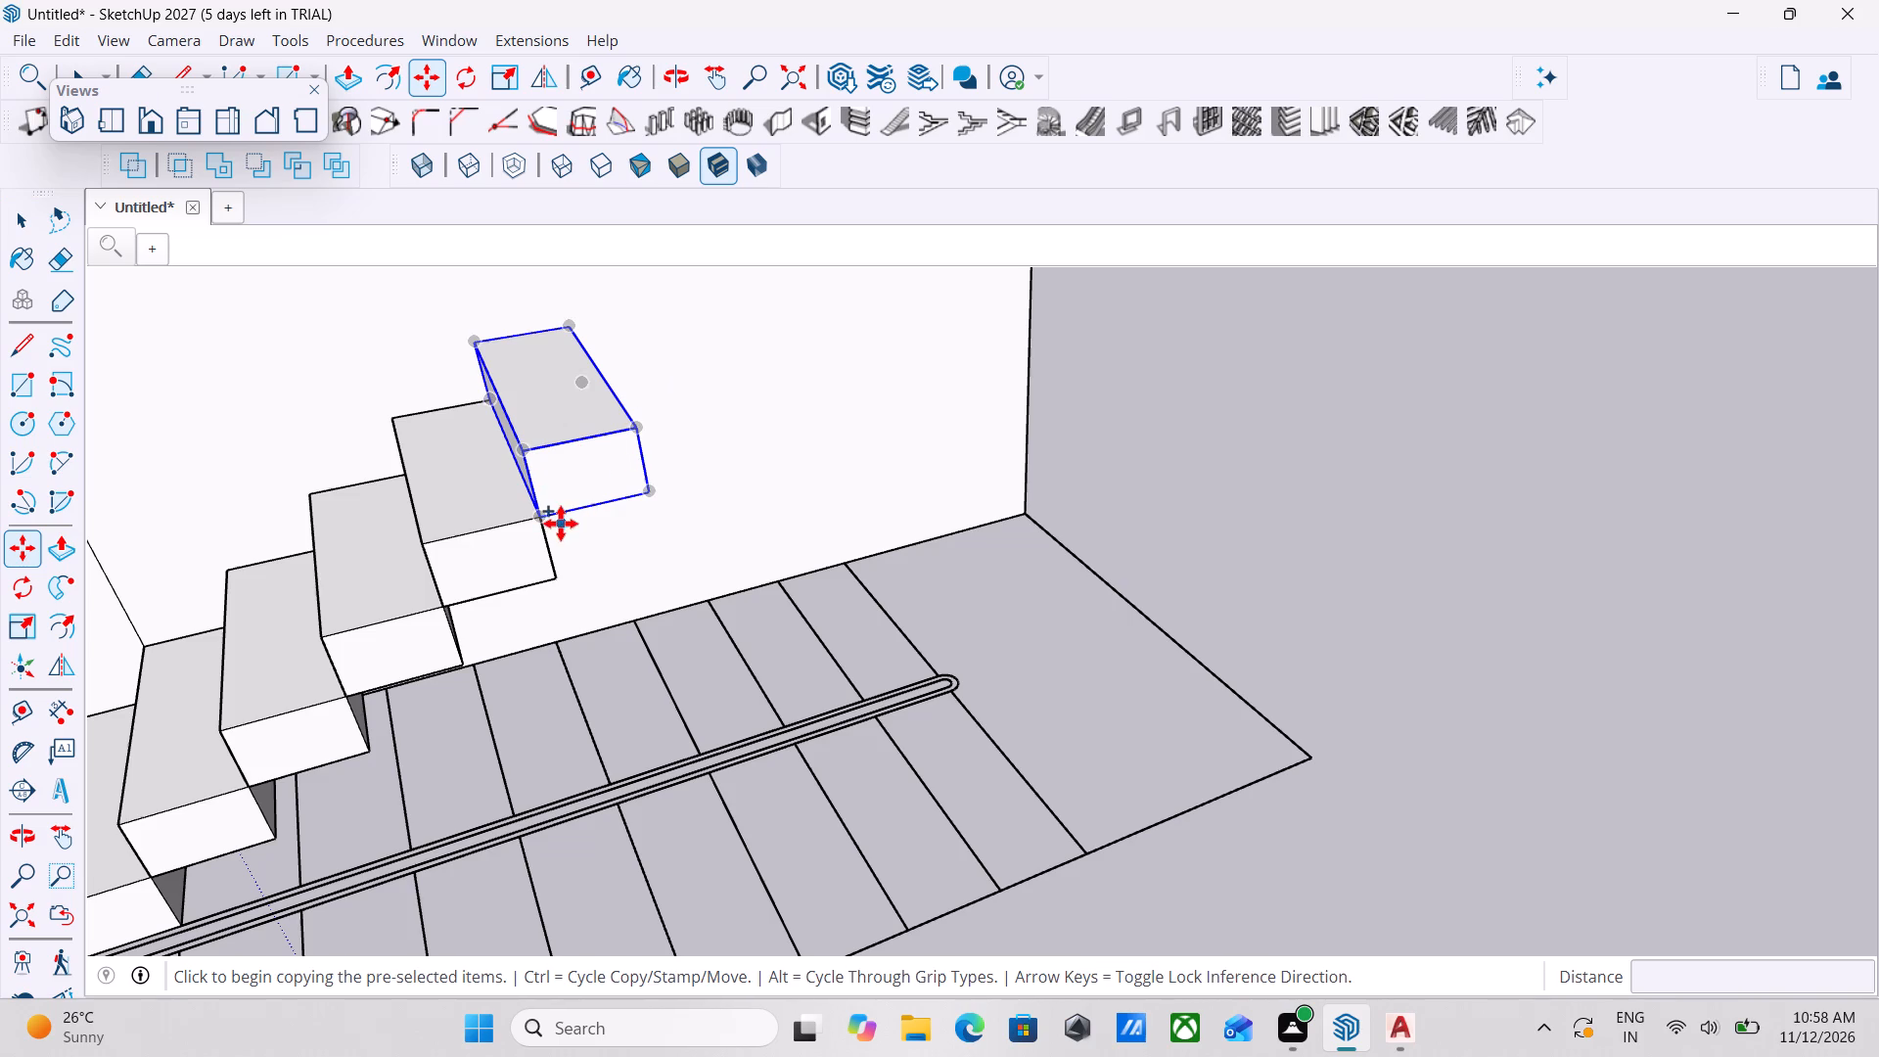
scroll(561, 524, up, 3)
click(530, 517)
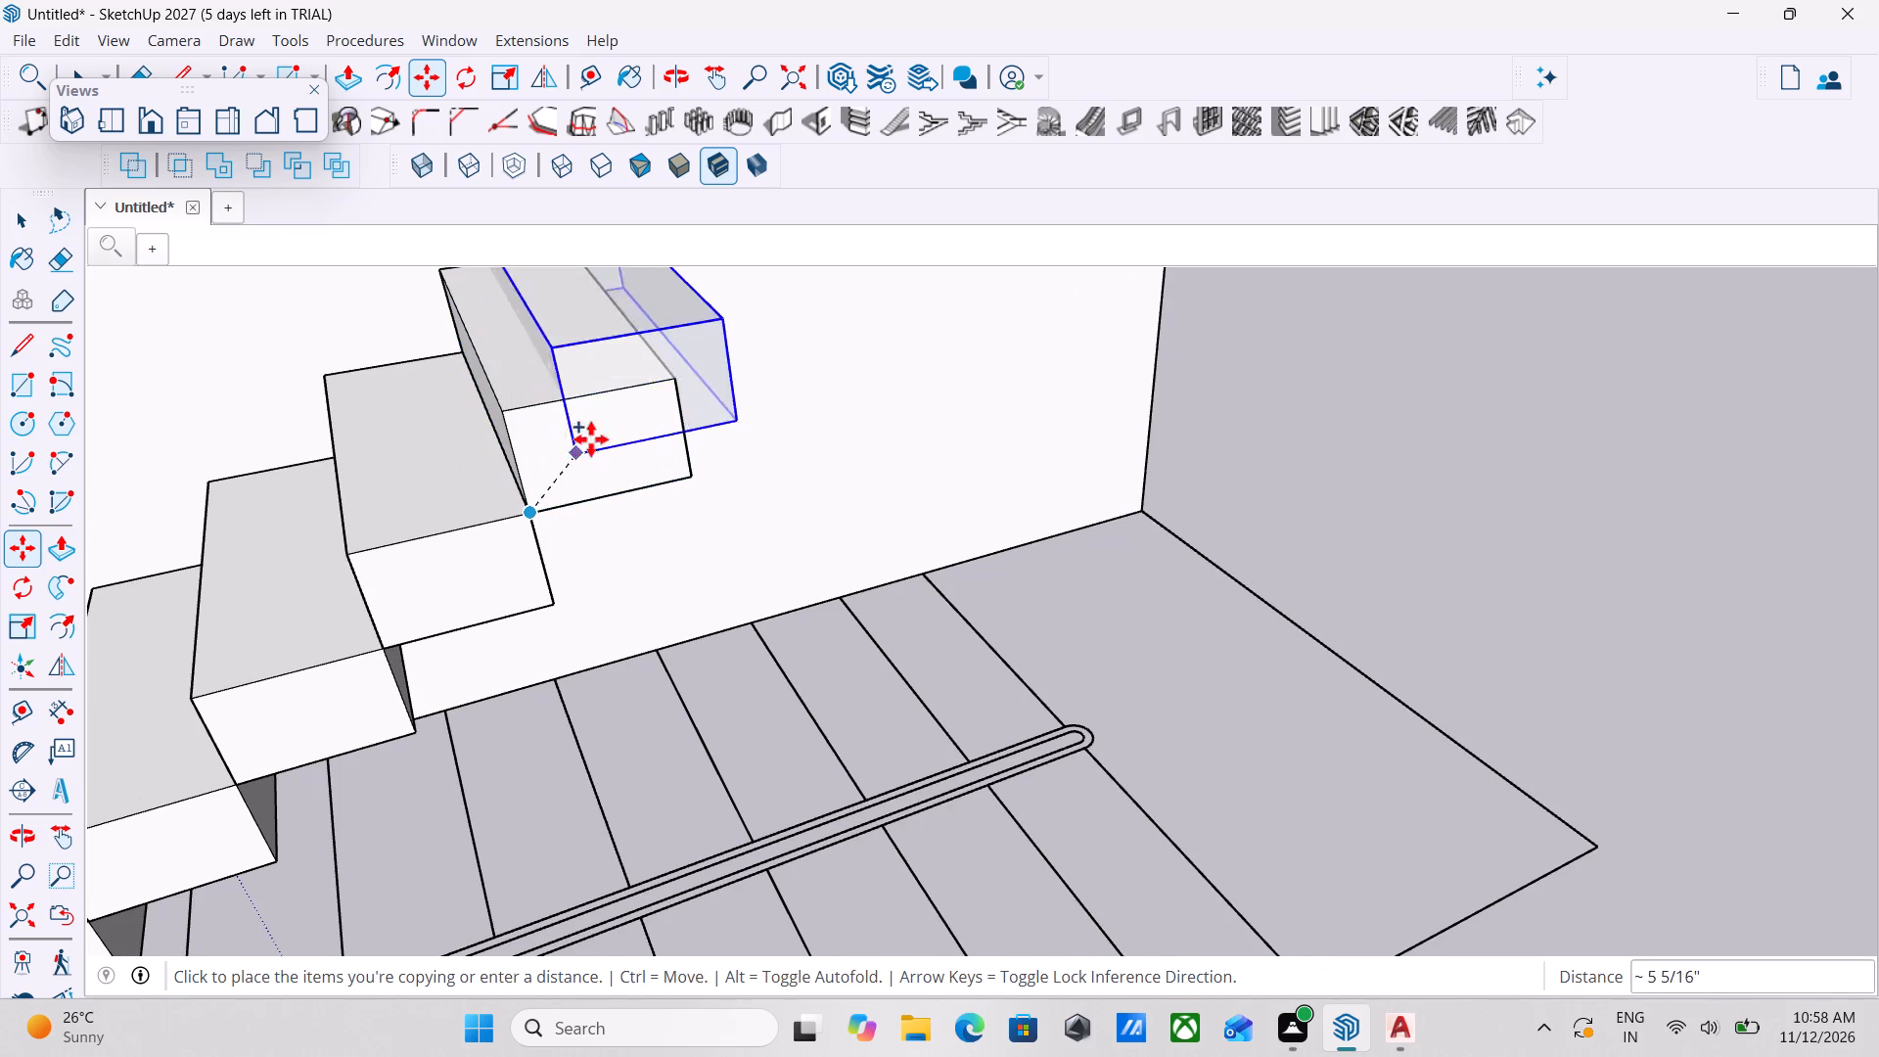
click(676, 382)
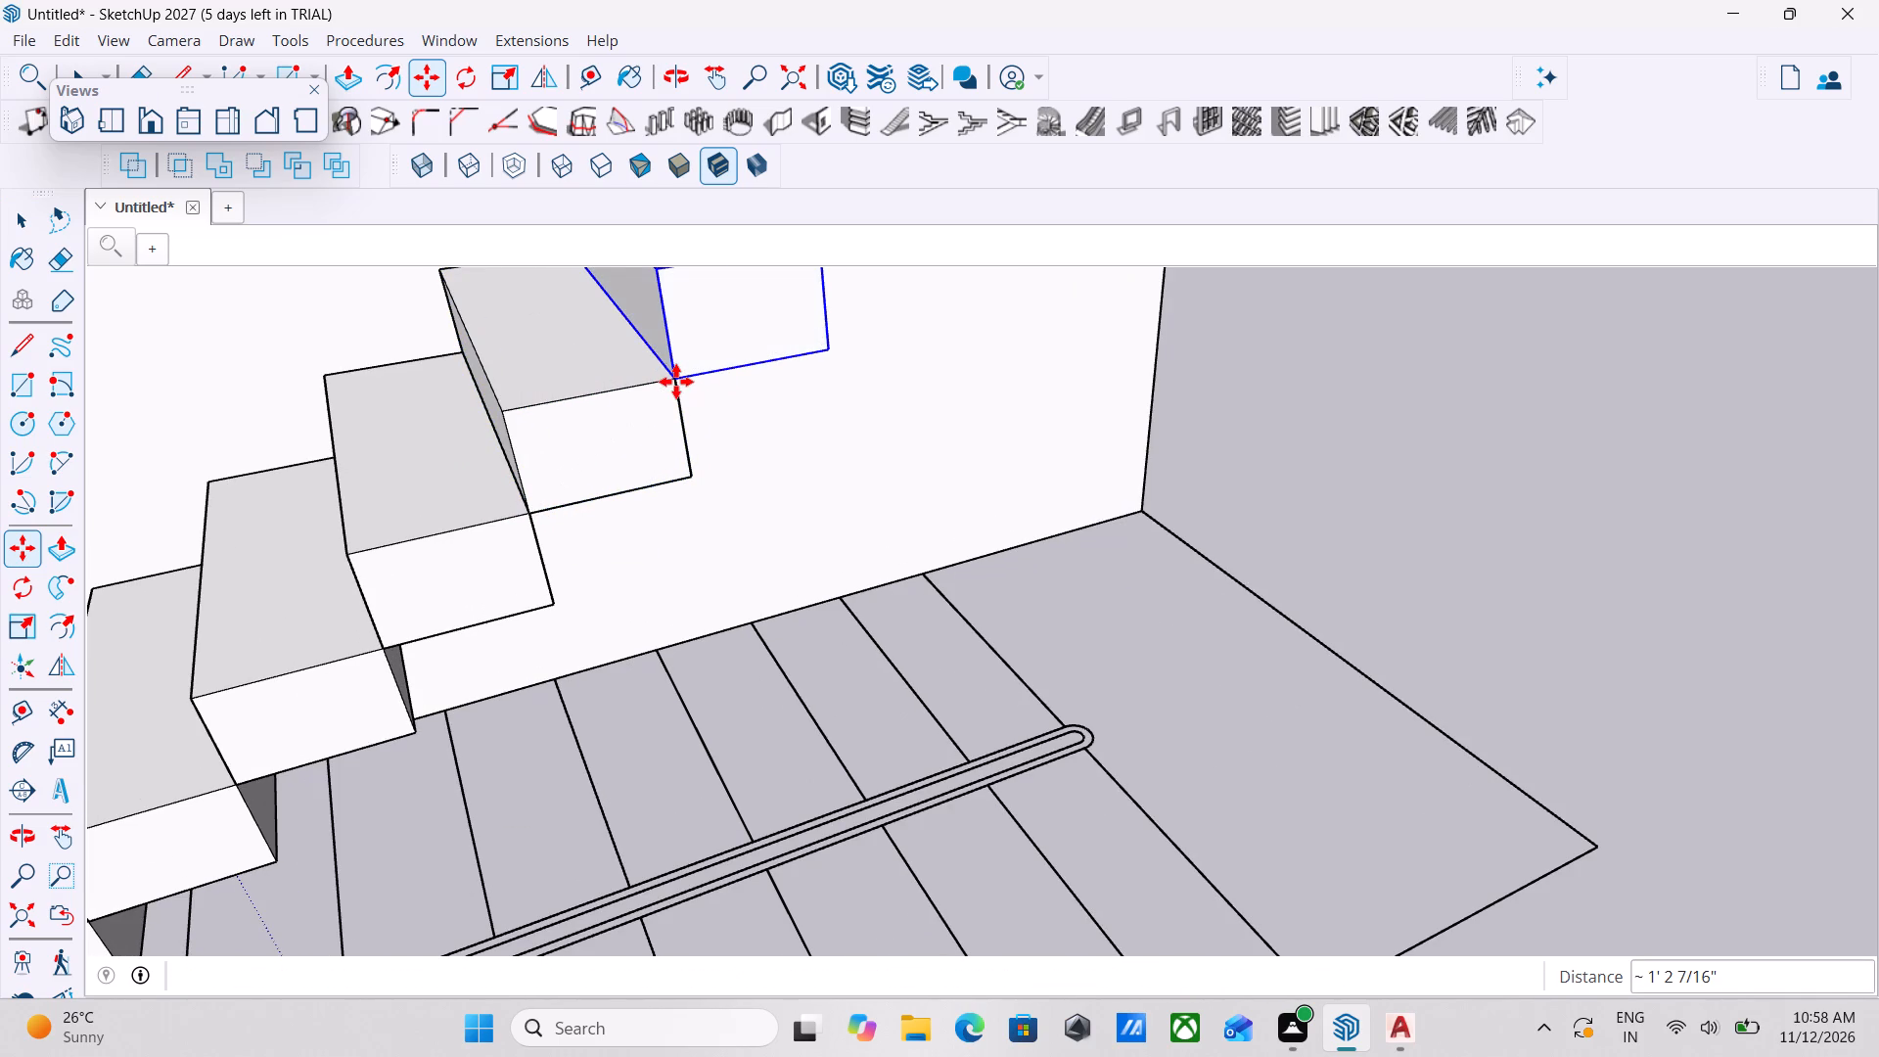
Copy the new highest stair step once more, placing its lower front corner on that step's upper outer corner.
scroll(676, 382, down, 10)
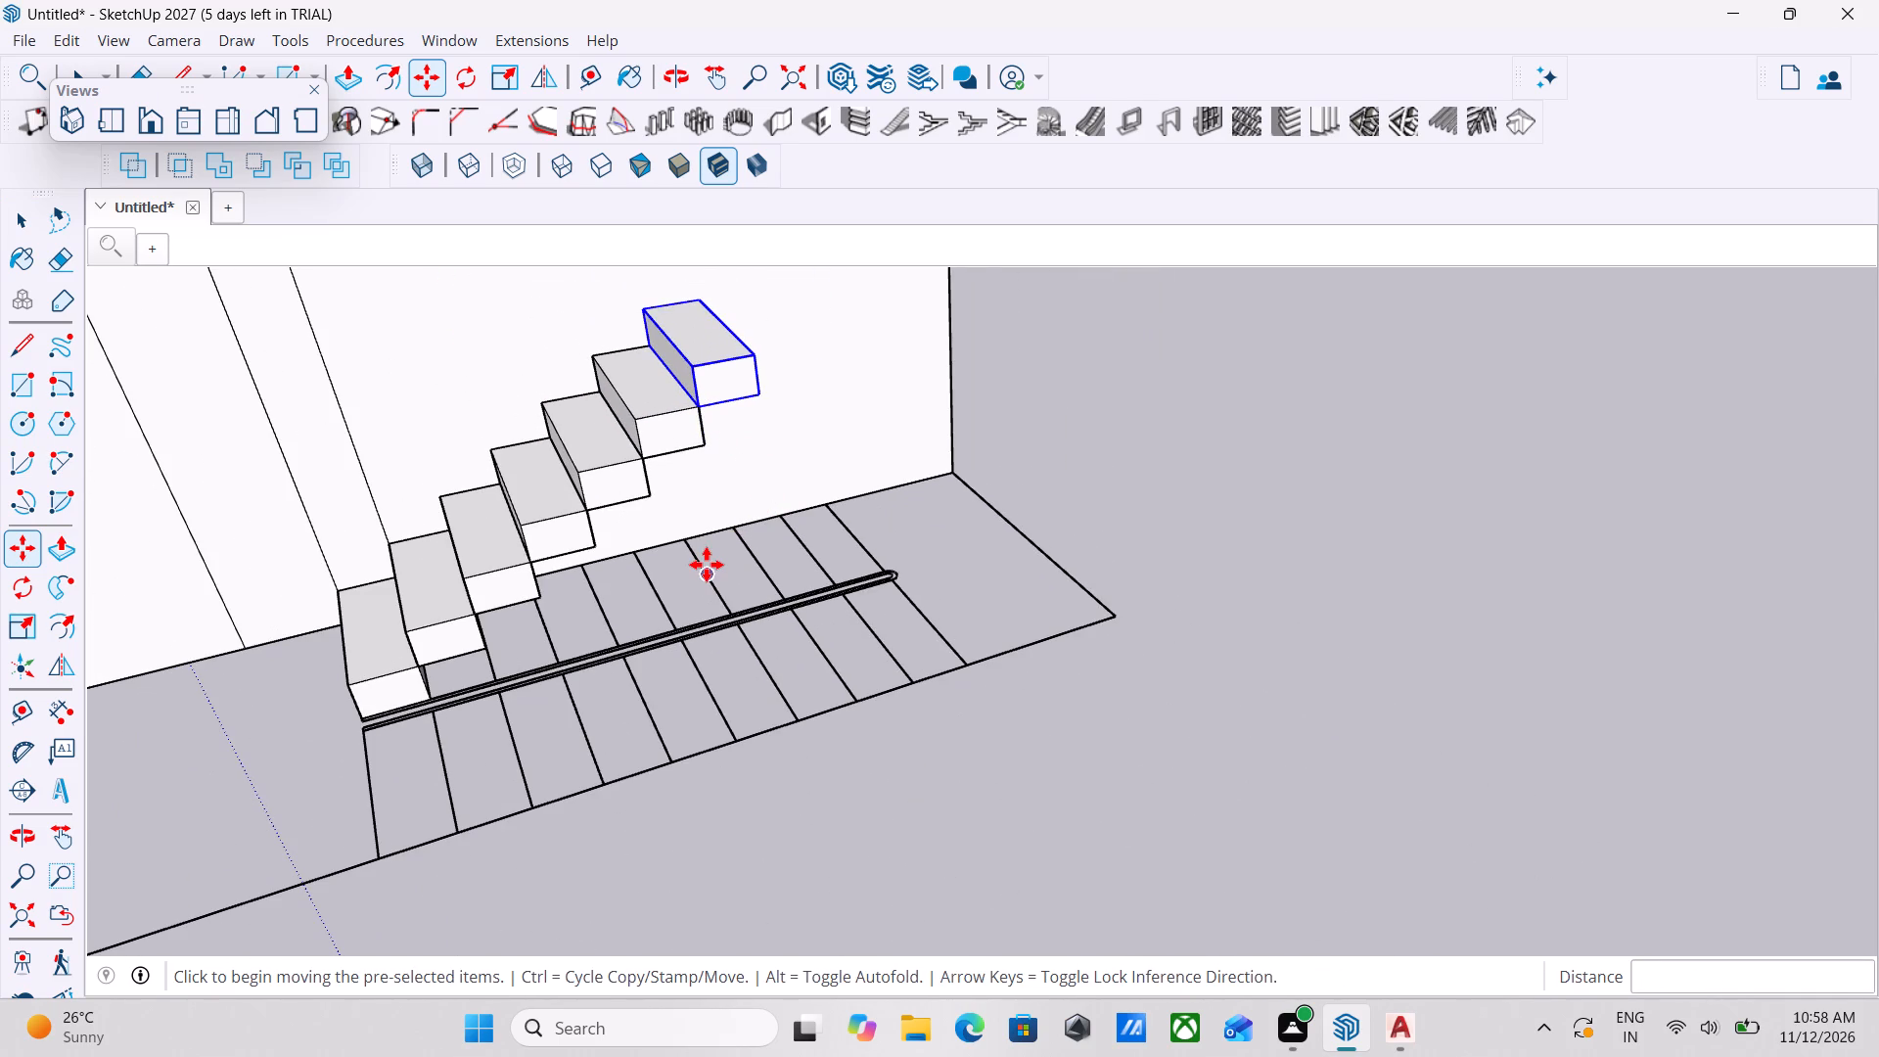
middle_drag(711, 559, 718, 476)
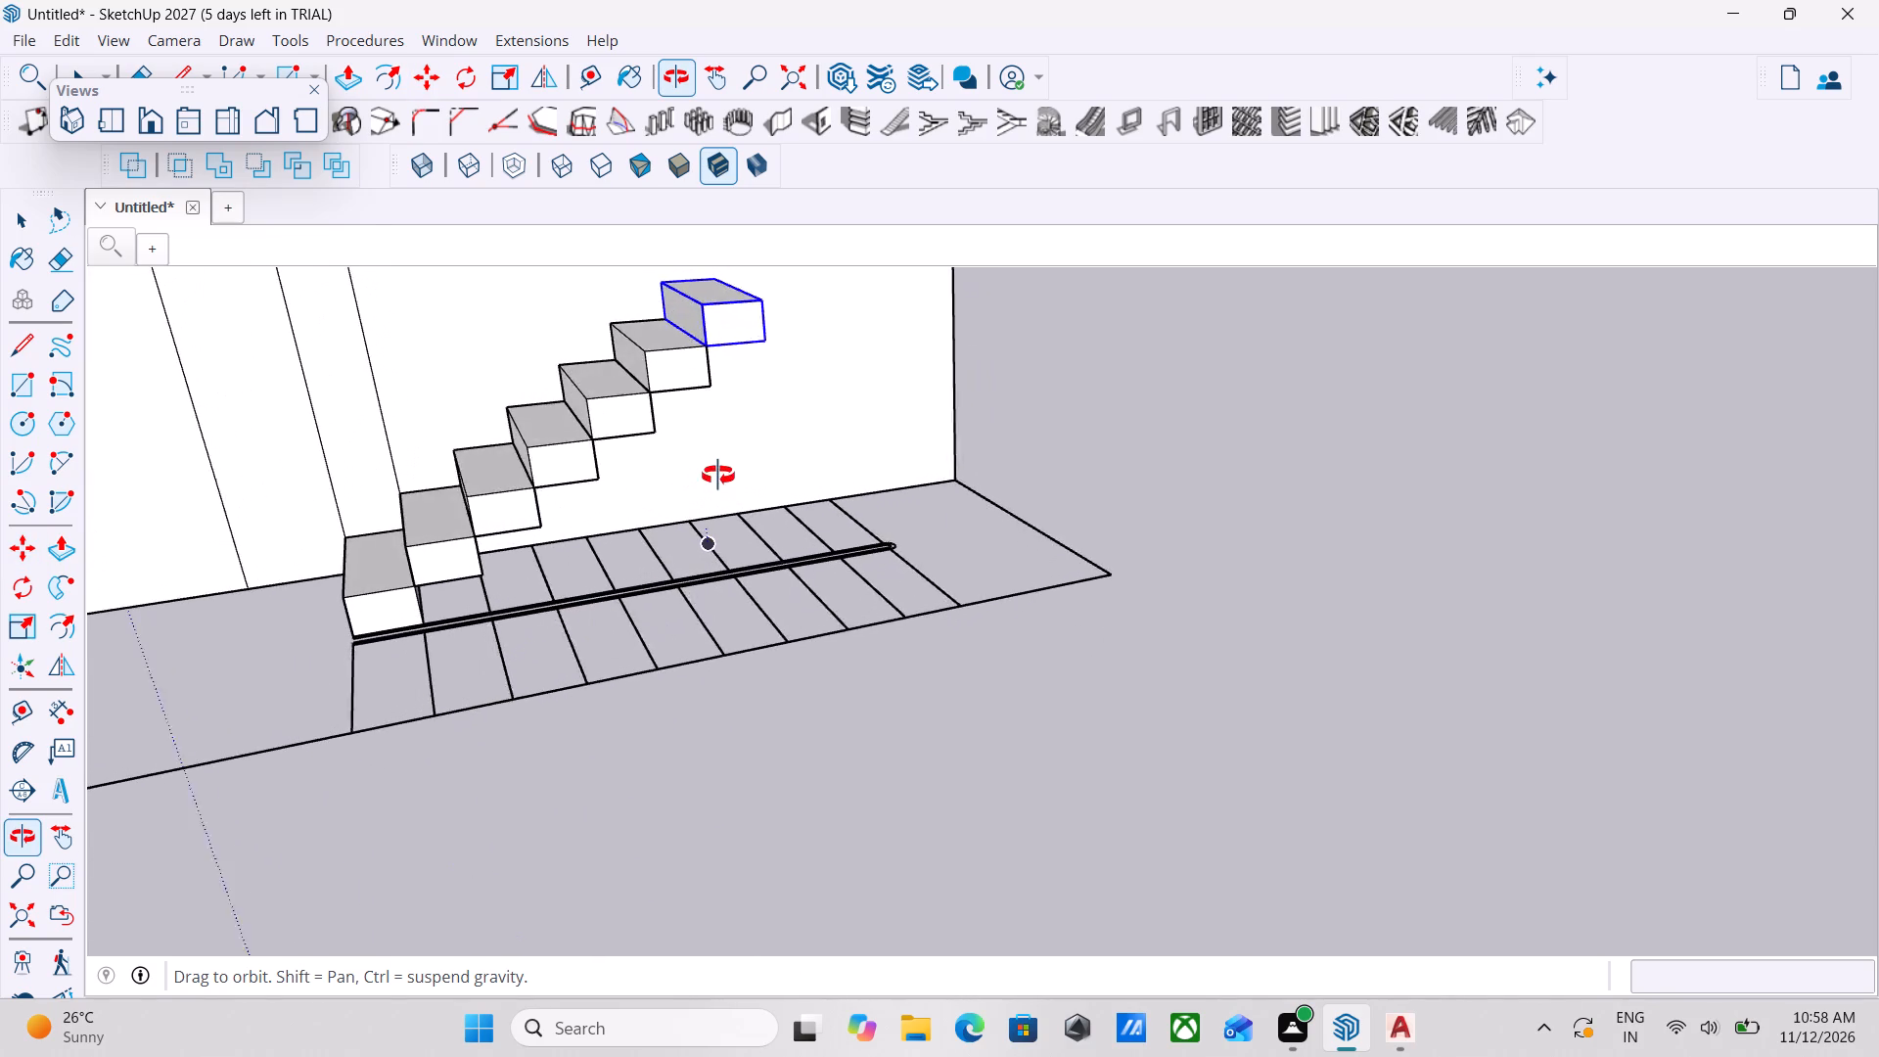
middle_drag(718, 476, 739, 457)
scroll(732, 418, down, 3)
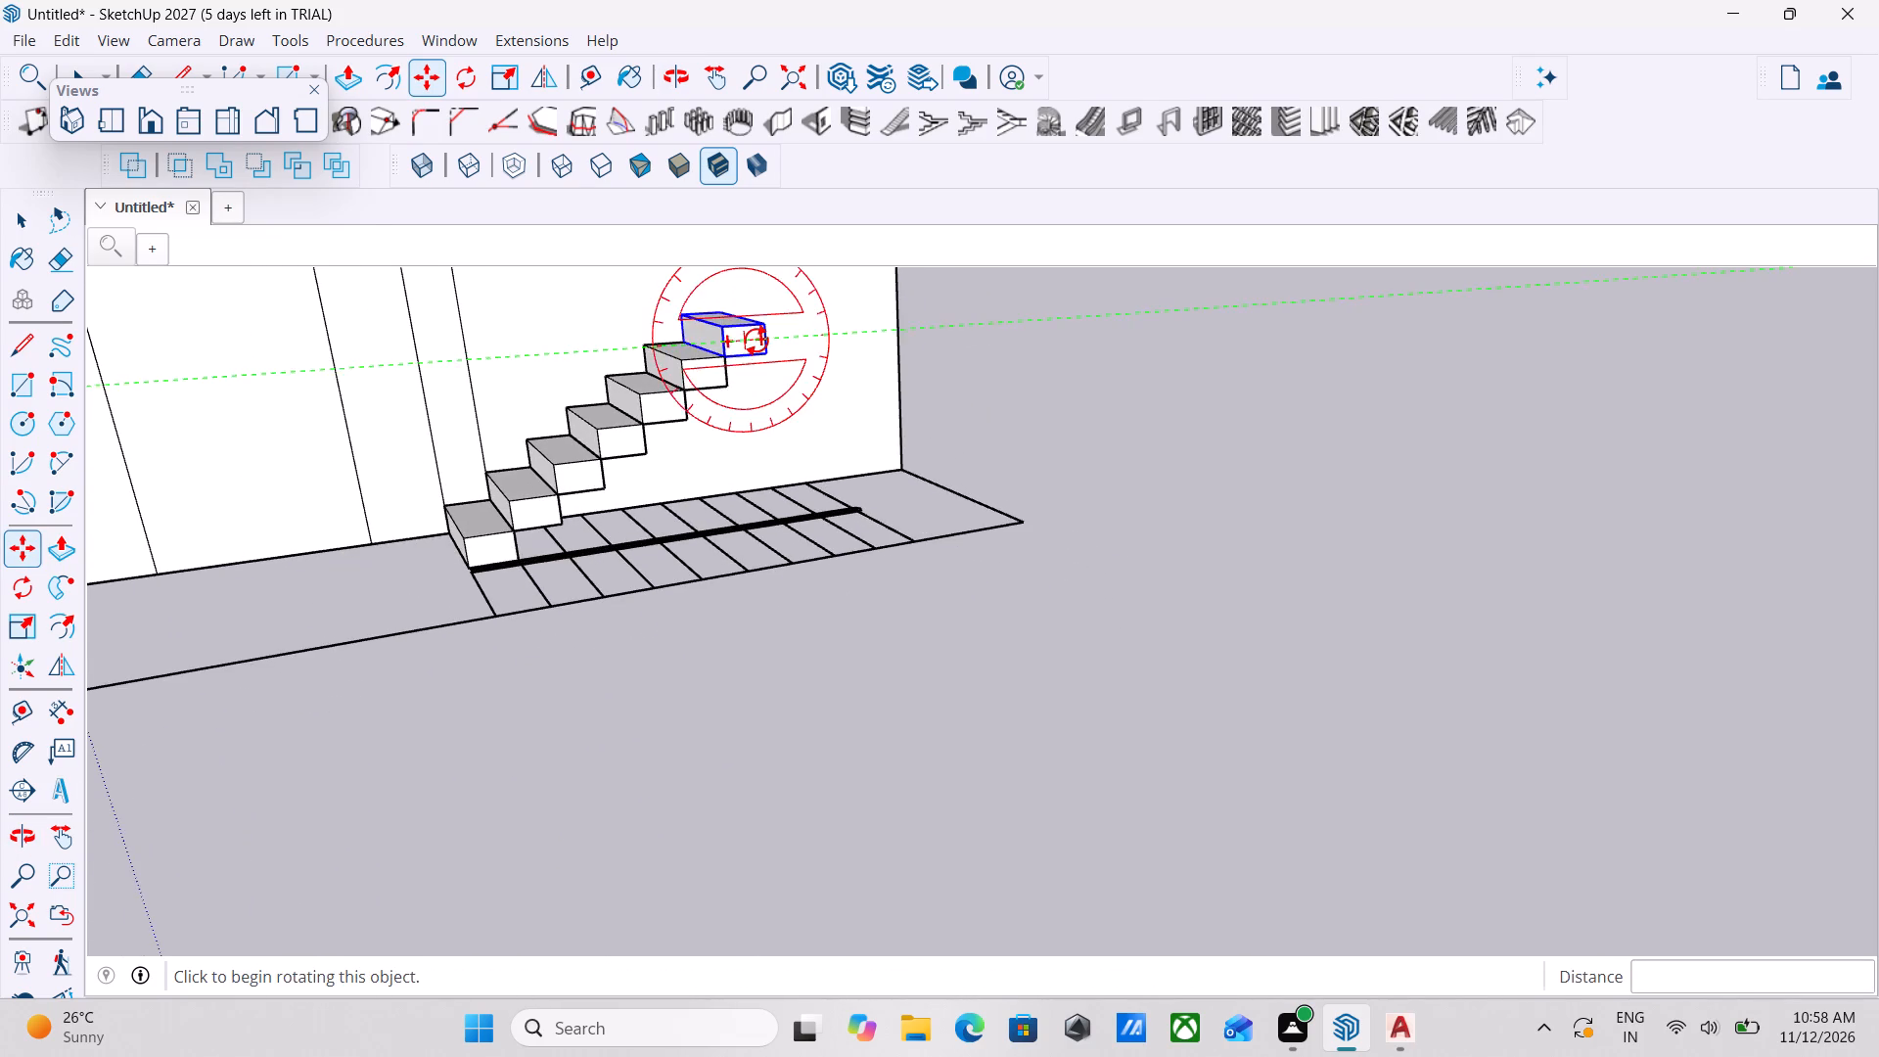
scroll(756, 340, up, 7)
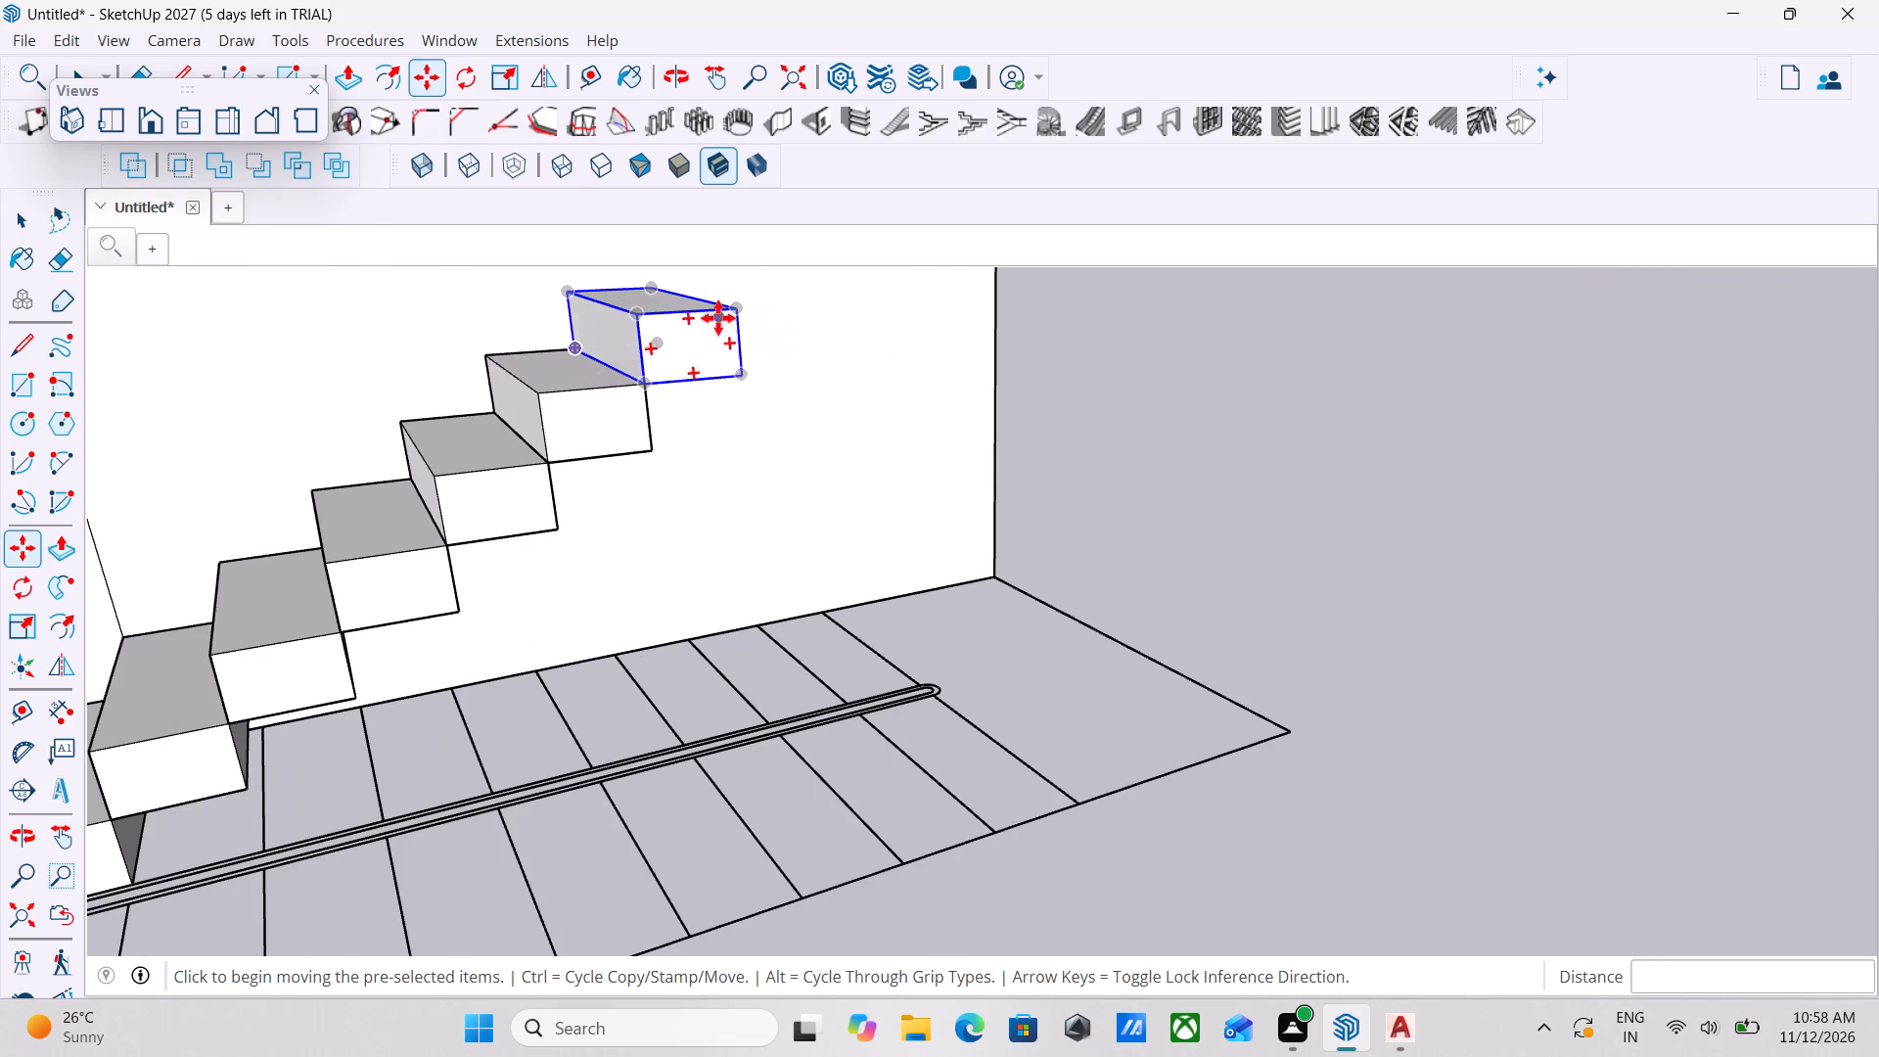
scroll(694, 322, up, 4)
scroll(646, 408, down, 7)
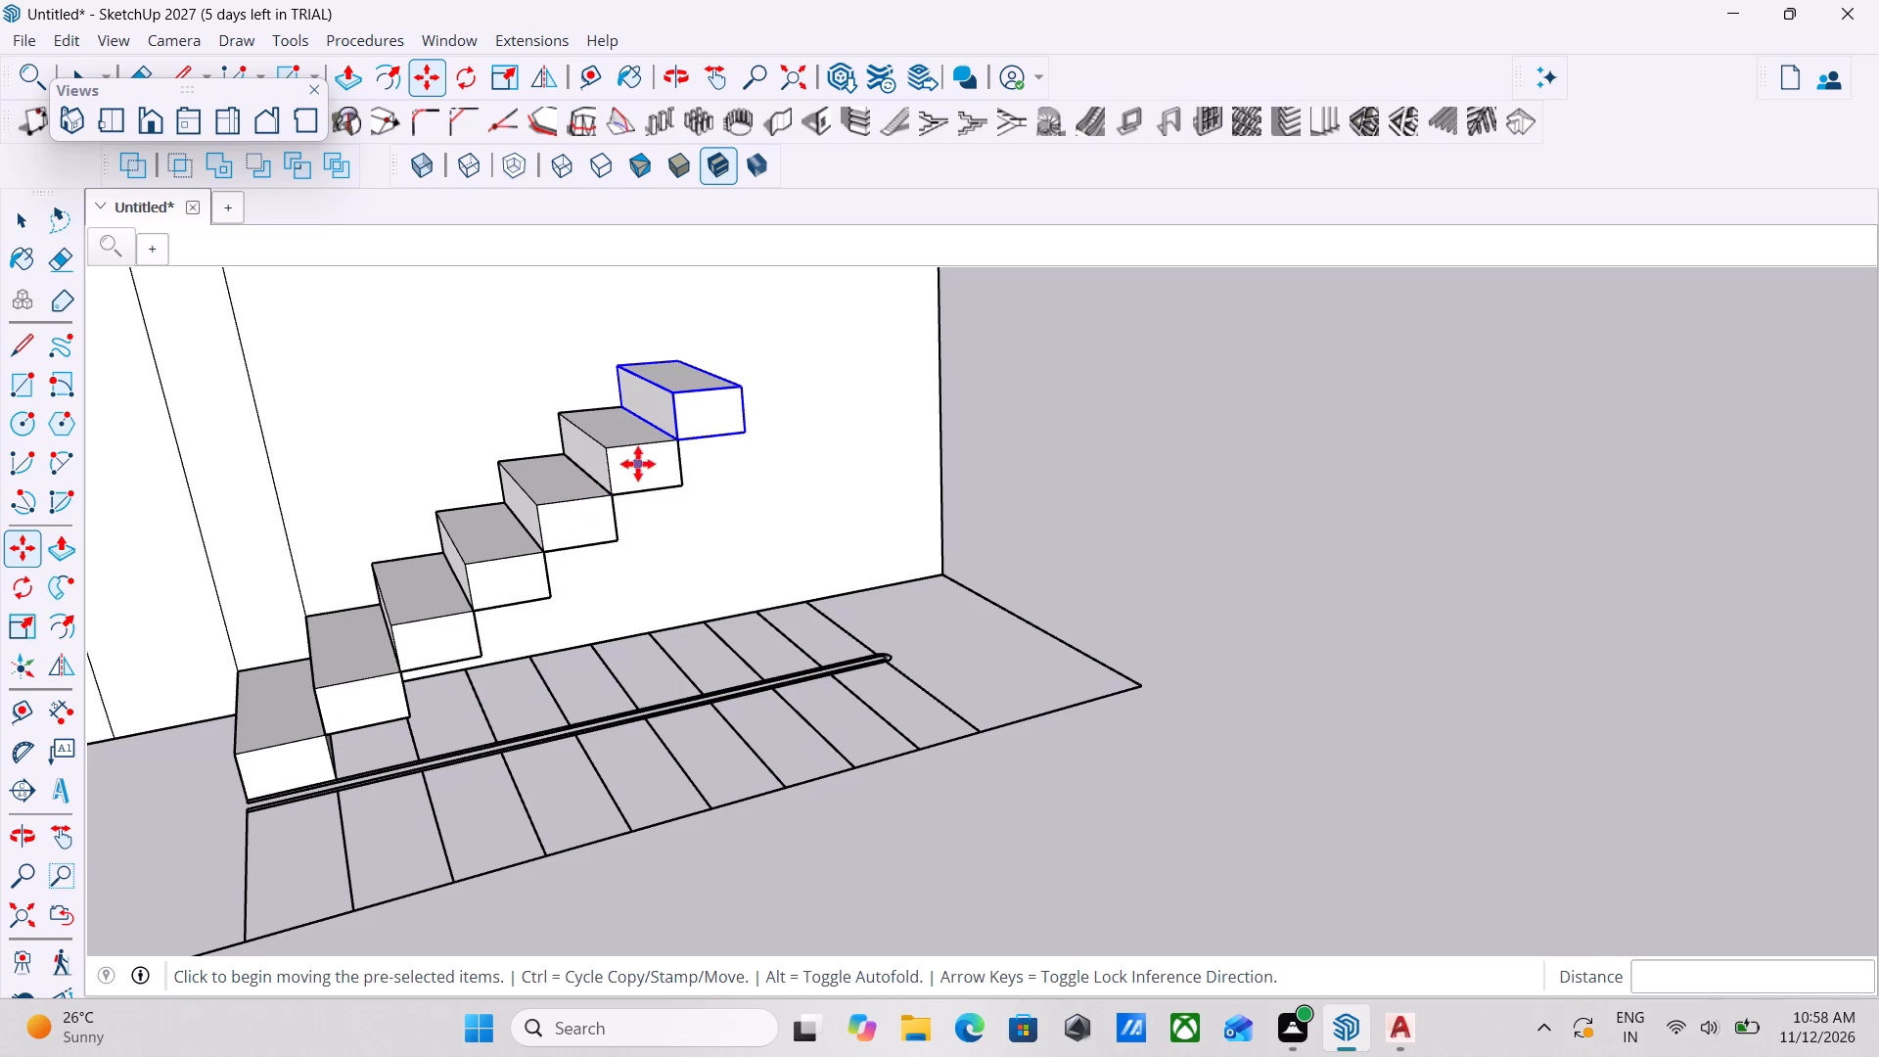
scroll(698, 521, down, 3)
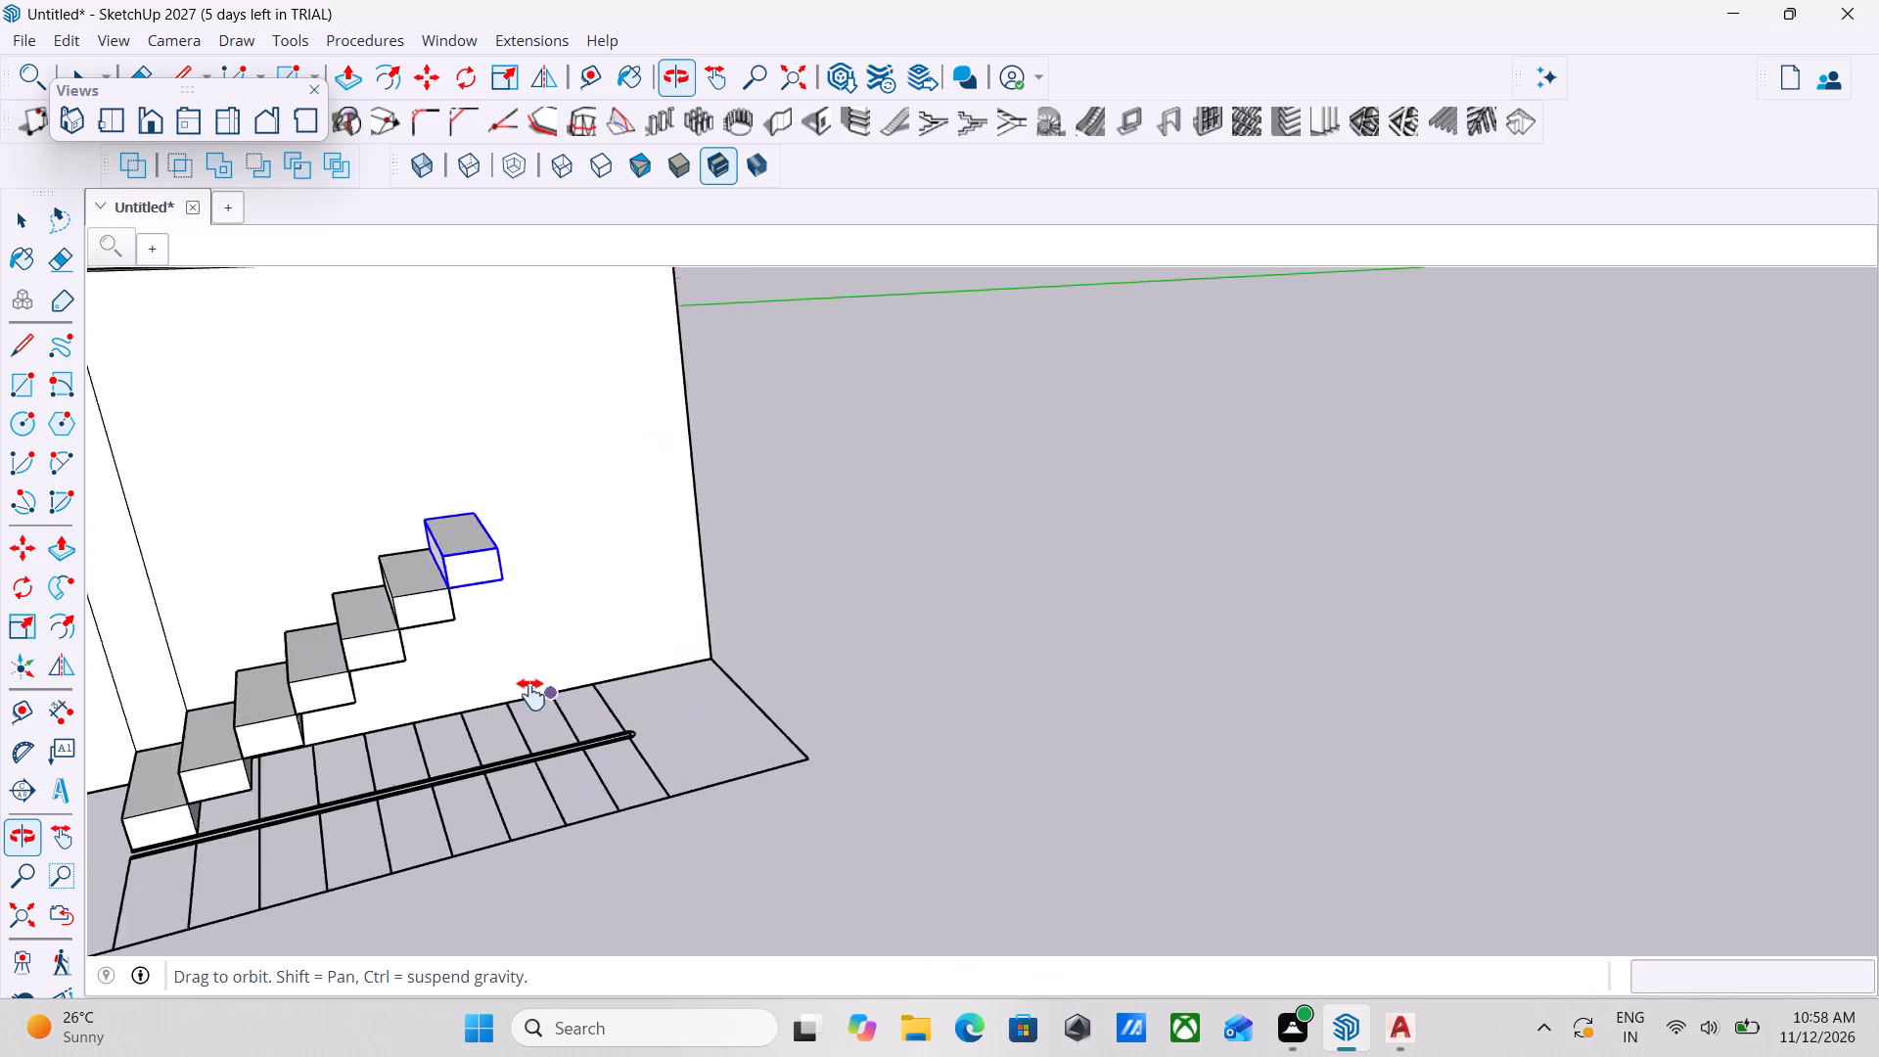
scroll(244, 686, down, 1)
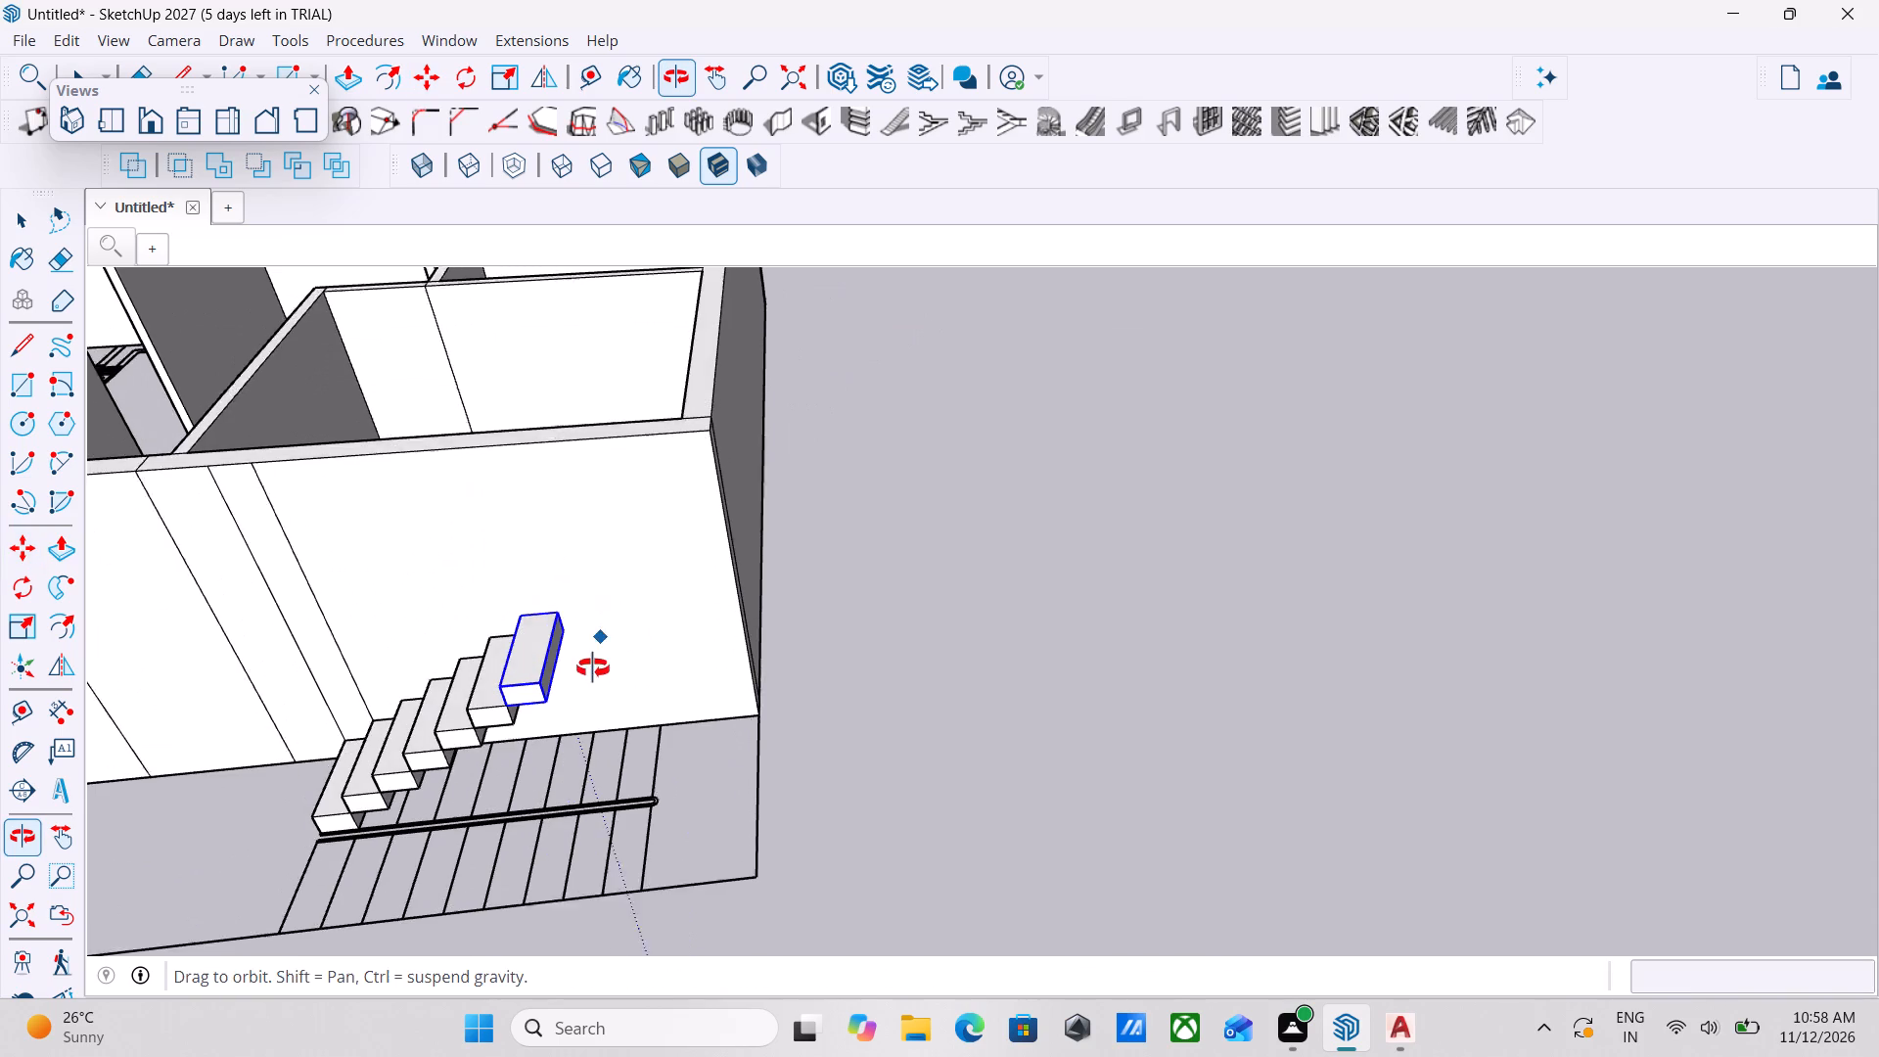
scroll(599, 699, down, 5)
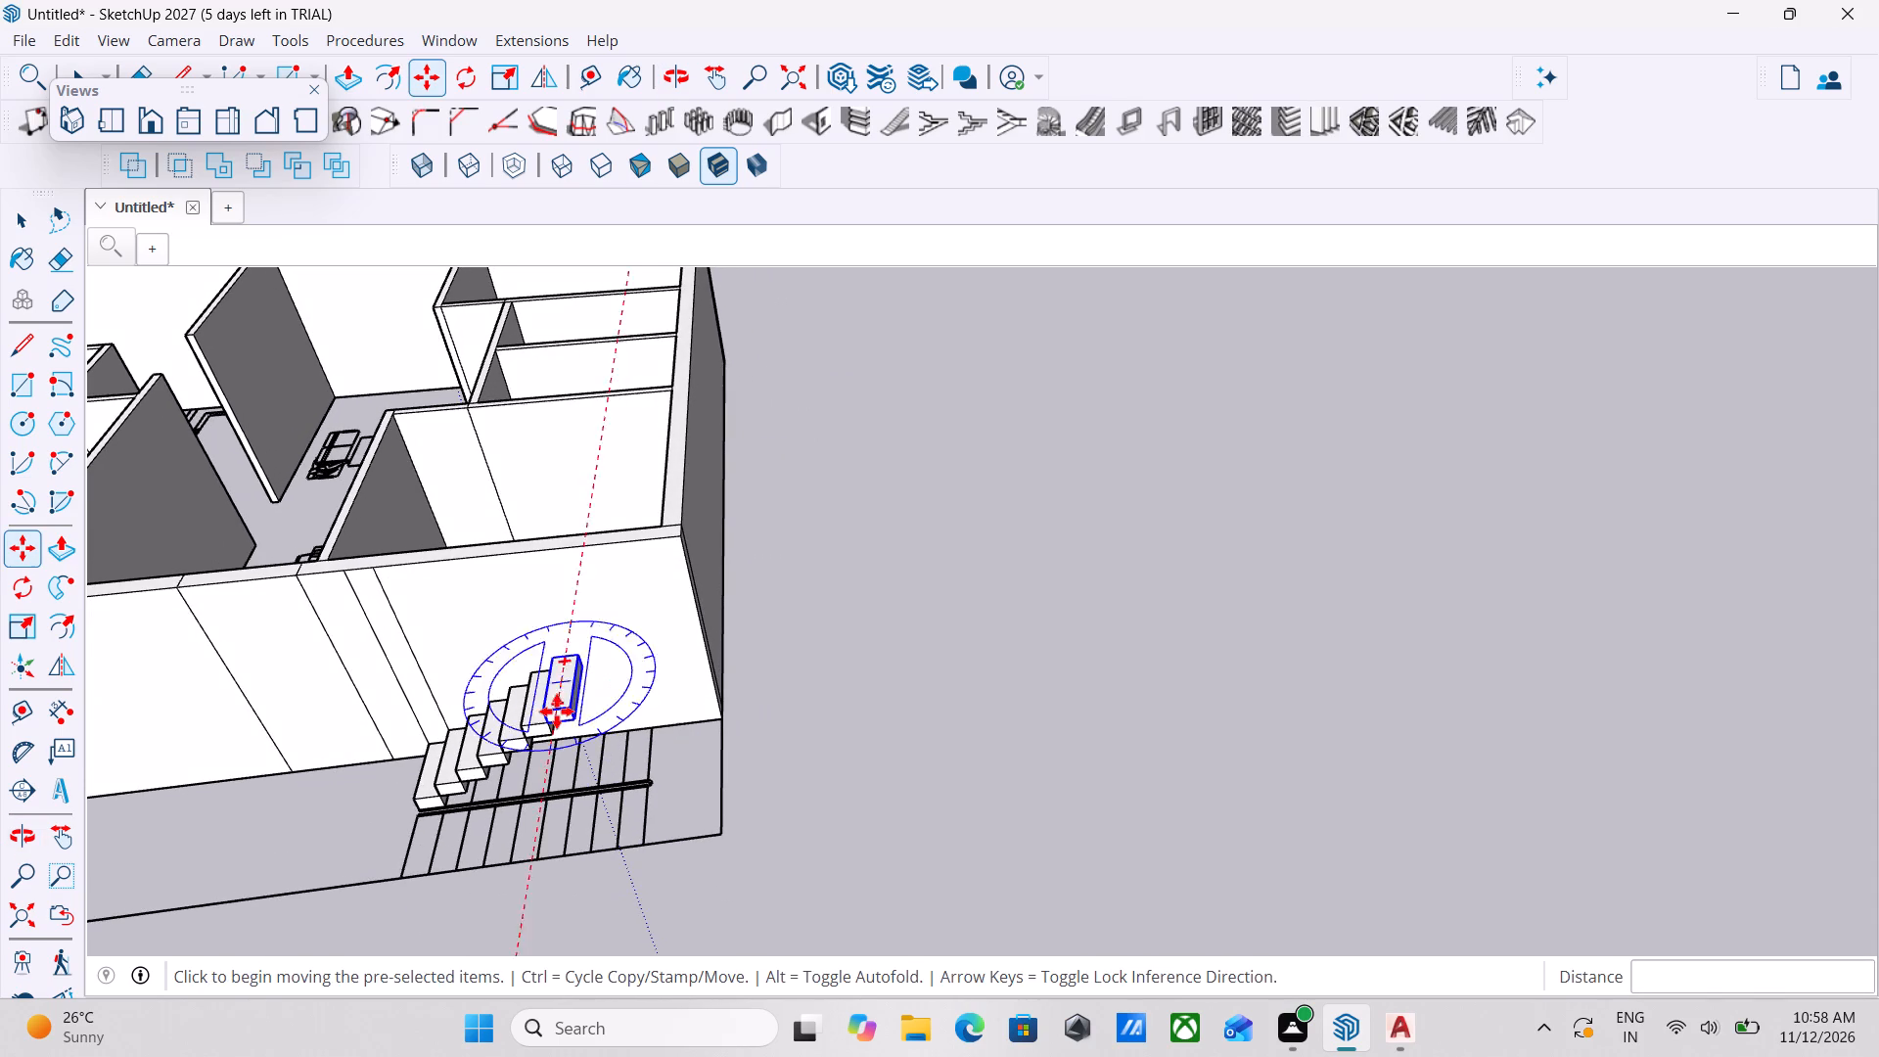
scroll(554, 719, up, 5)
scroll(592, 566, up, 2)
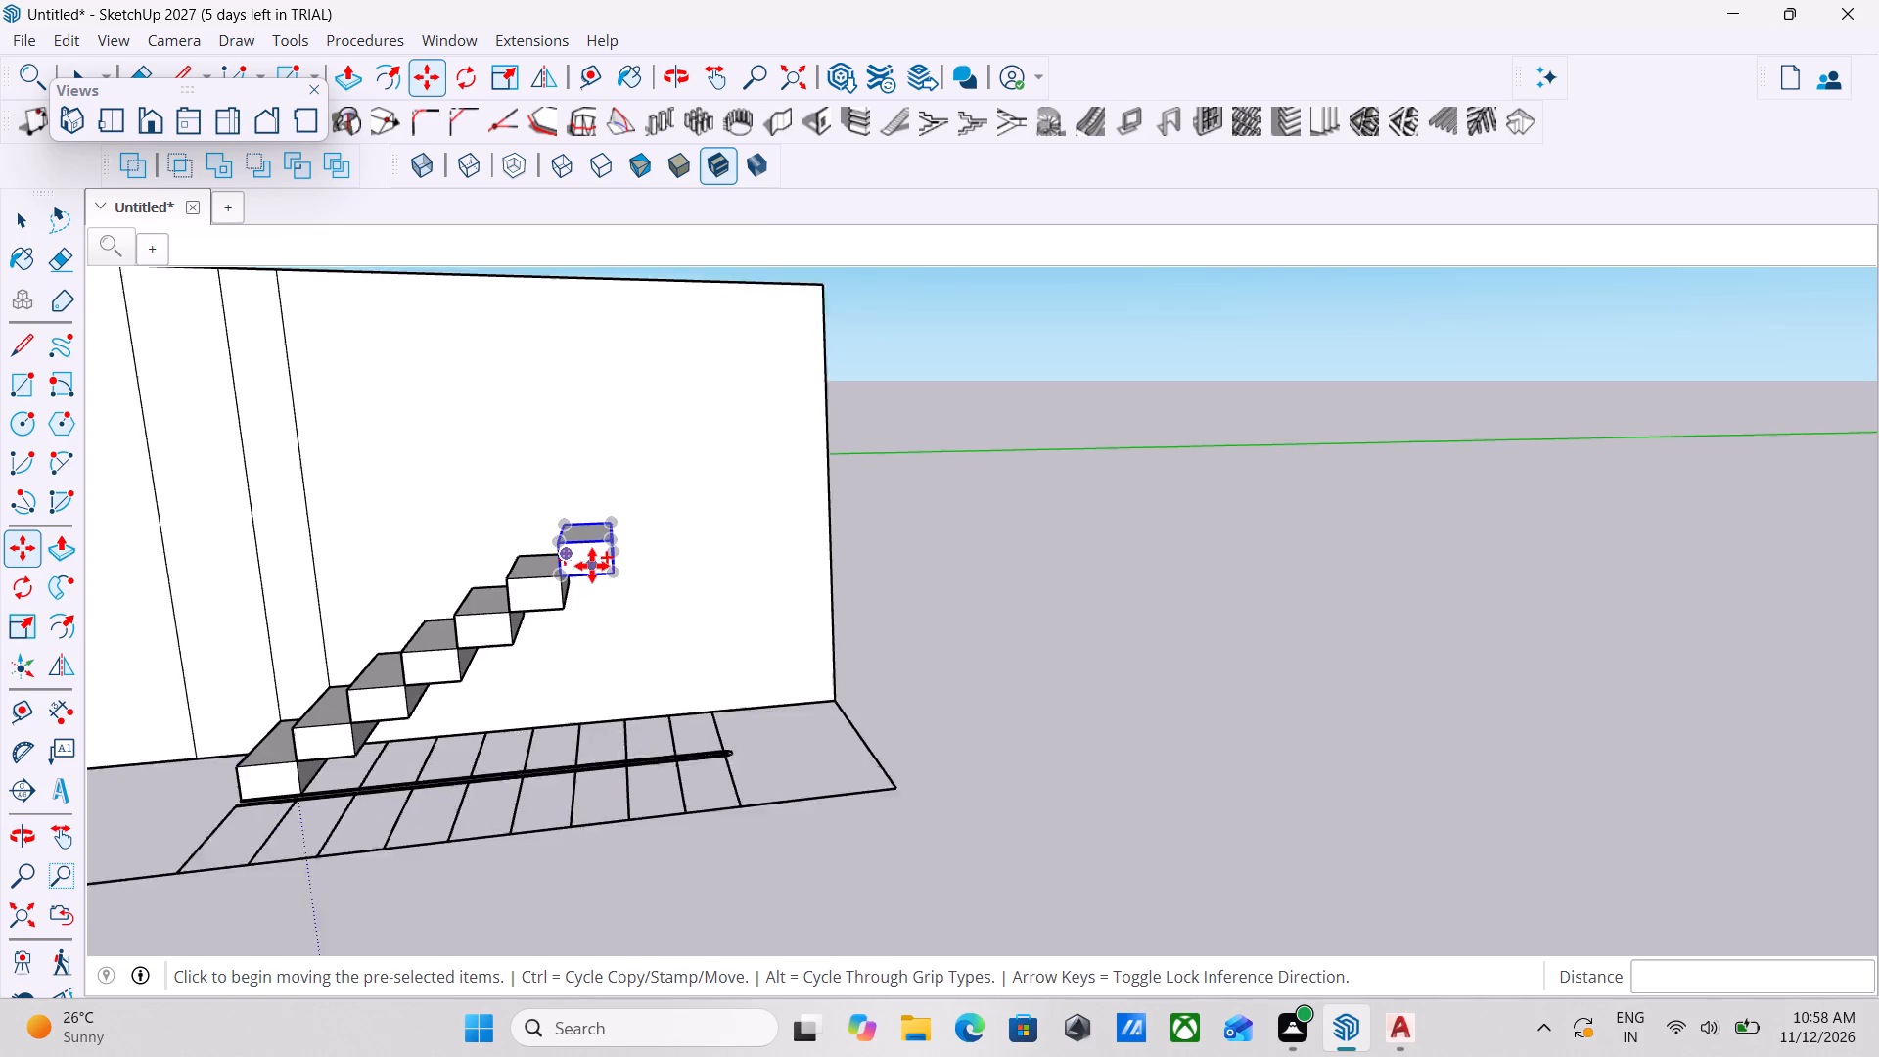
scroll(592, 566, up, 4)
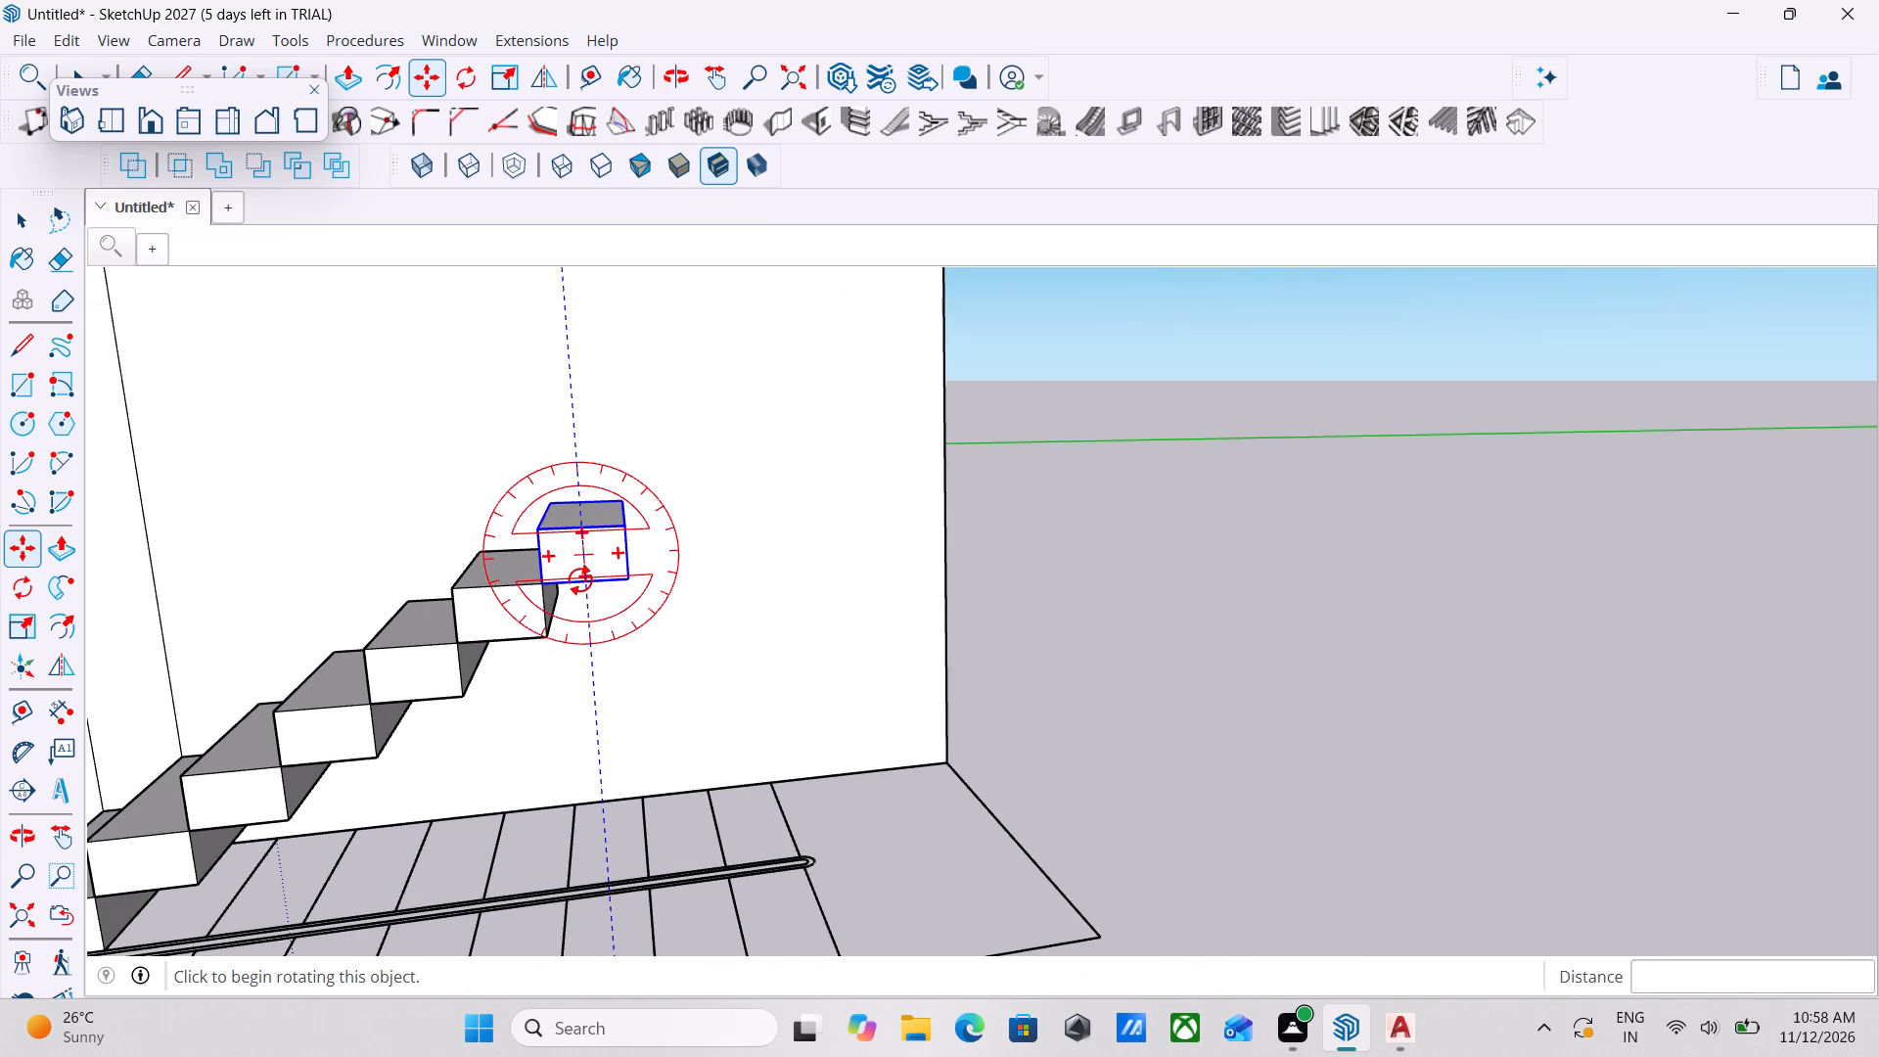
scroll(598, 602, up, 2)
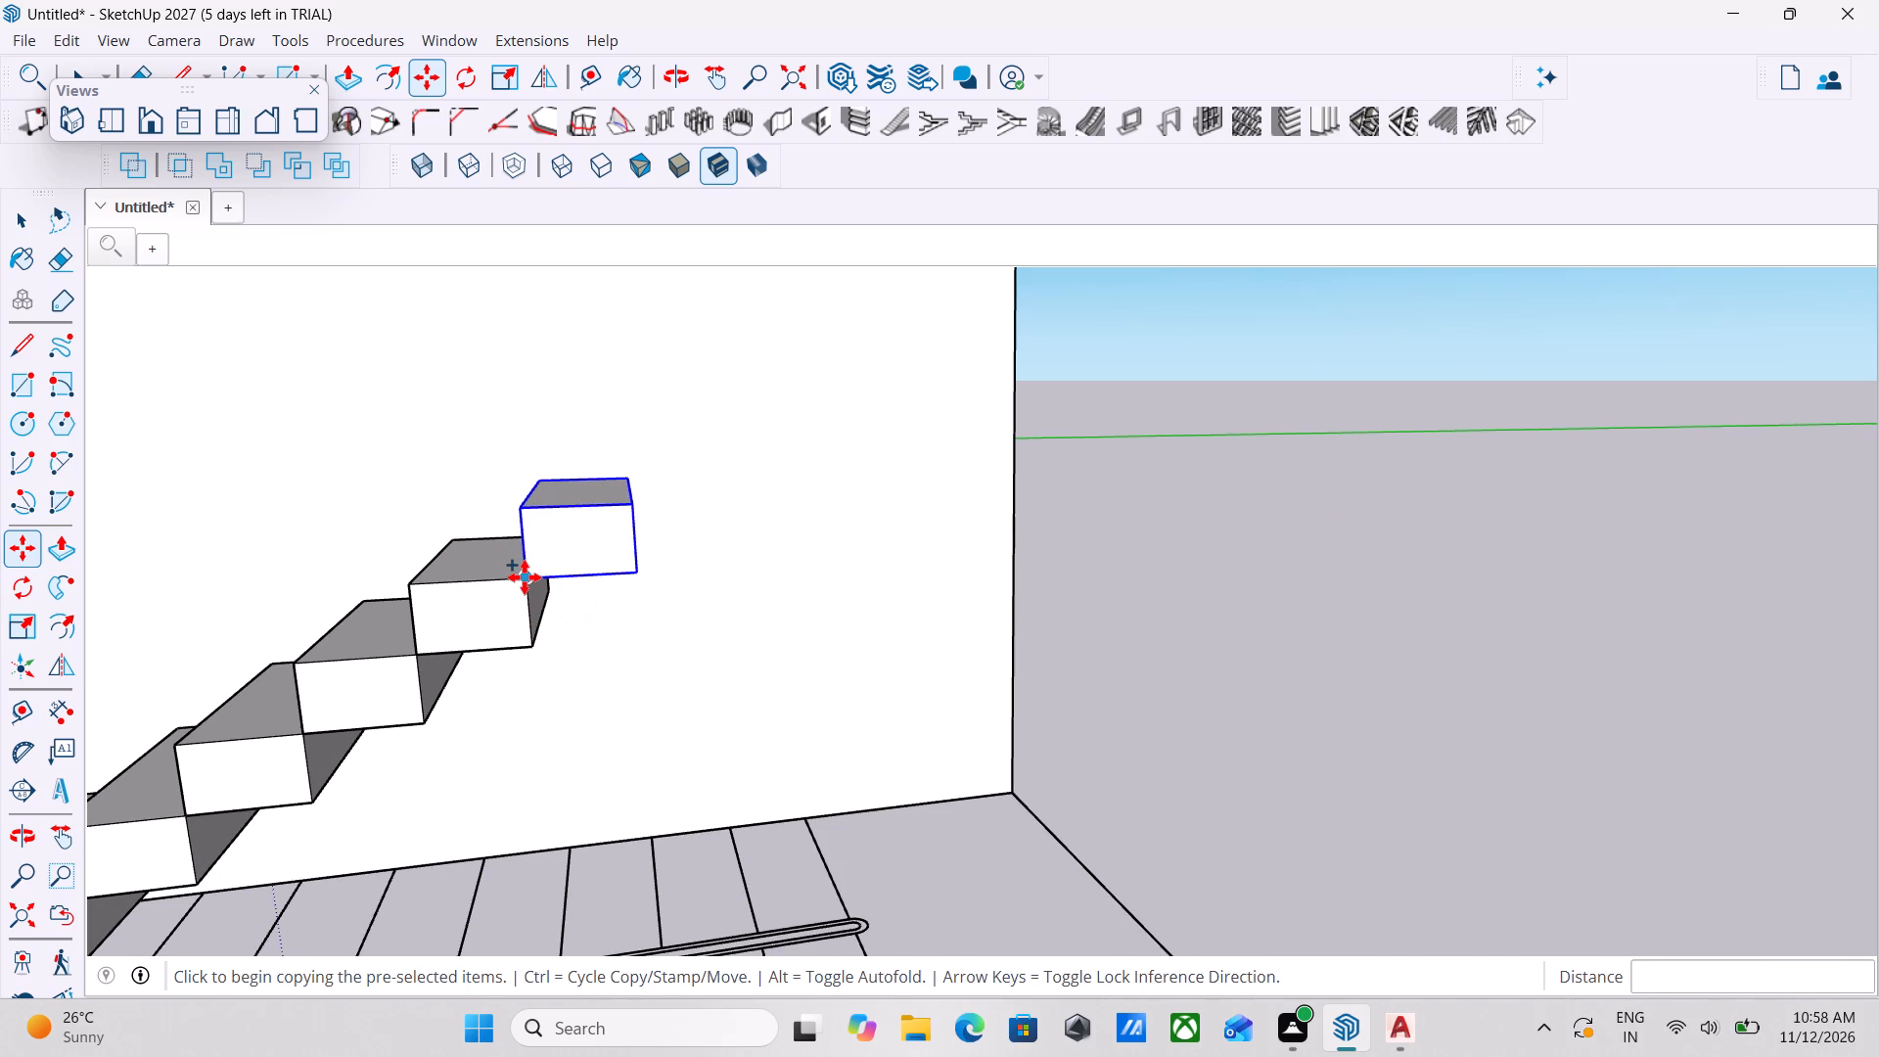
click(525, 577)
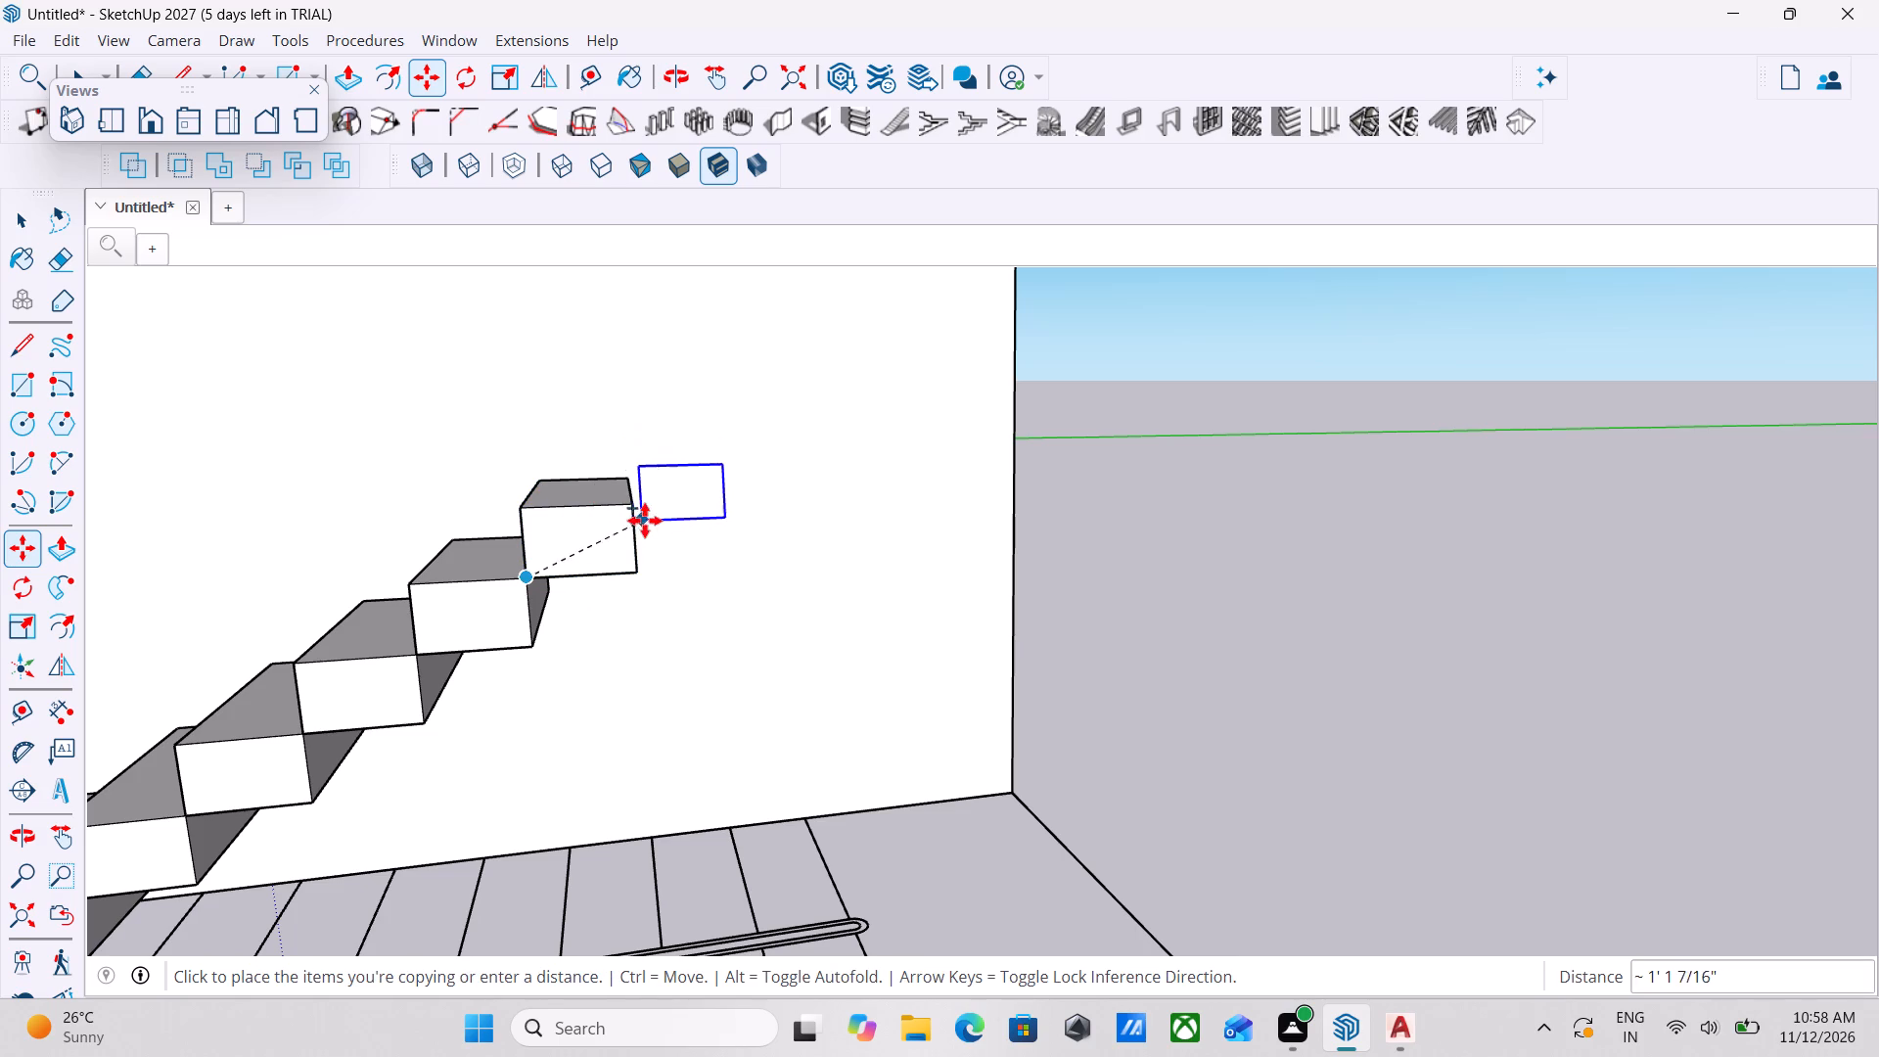
click(636, 508)
Add one more step to the flight by copying the highest one corner to corner, and end the copying.
scroll(691, 621, down, 3)
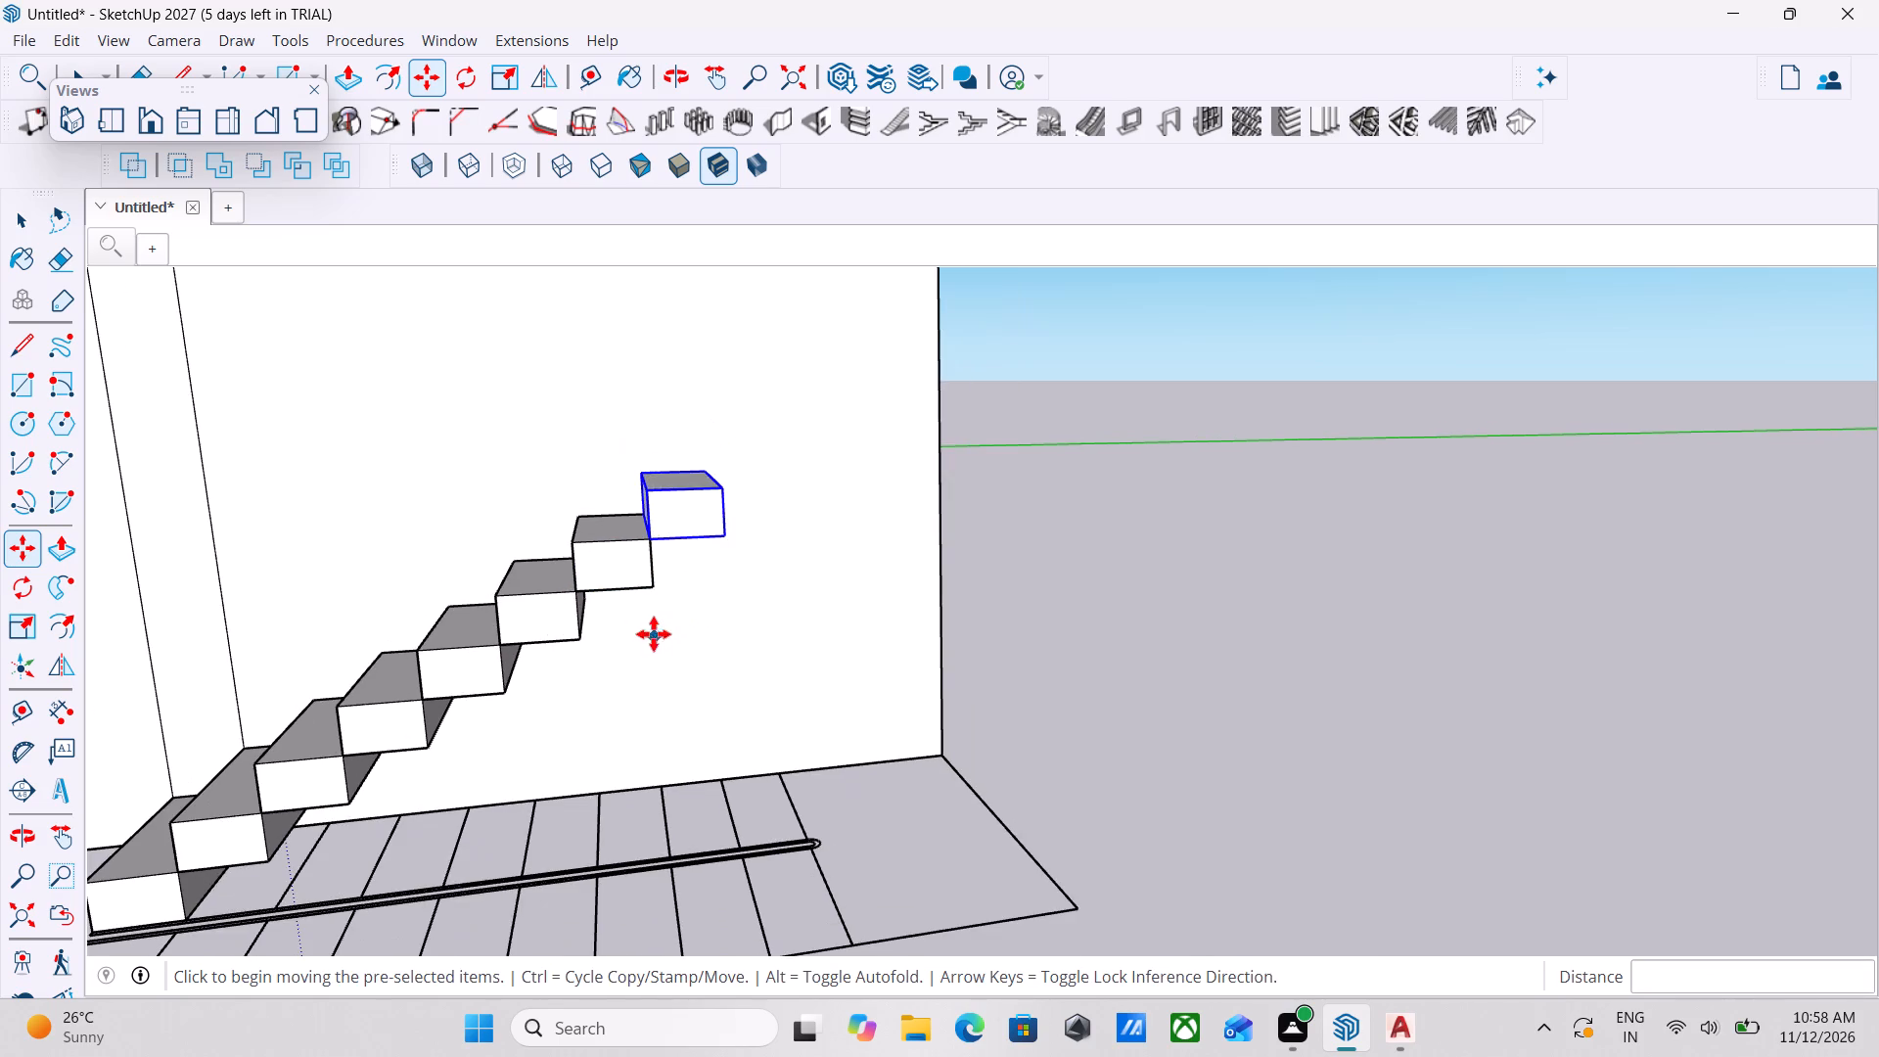
shift+middle_drag(654, 634, 1177, 921)
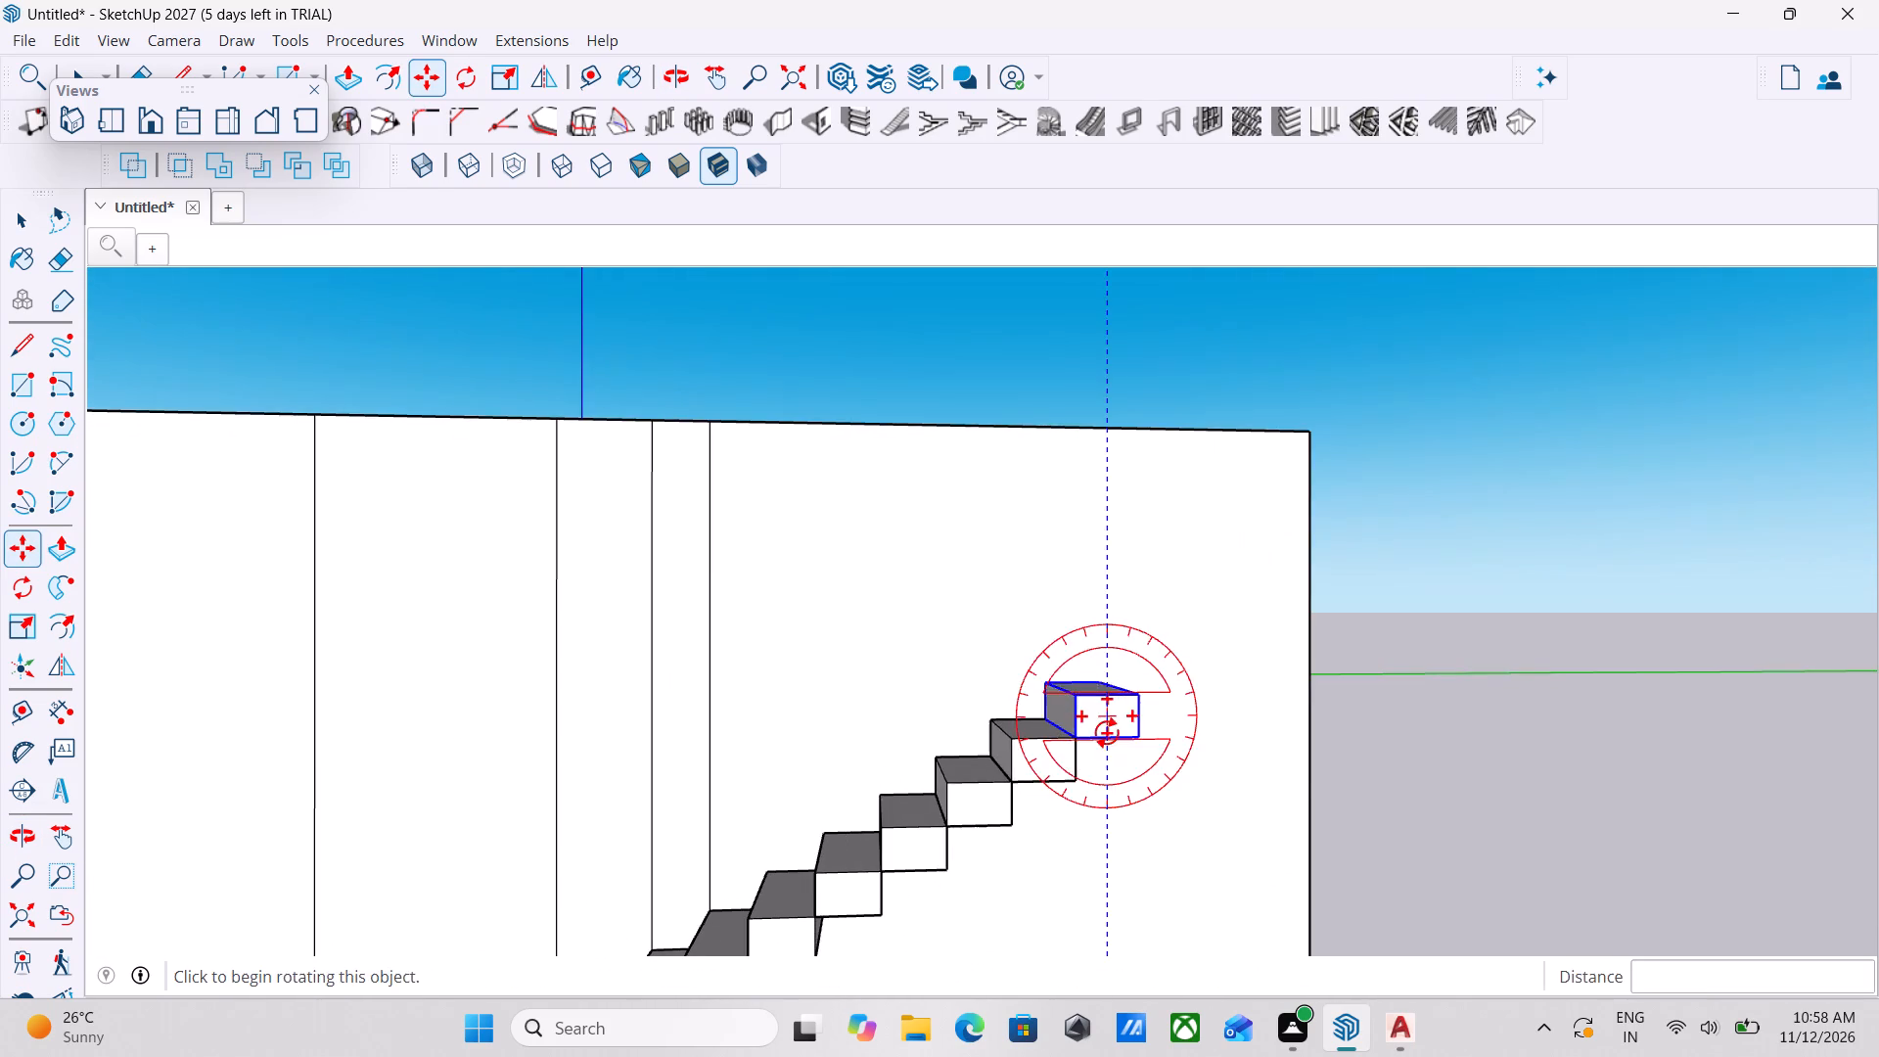
scroll(883, 762, up, 3)
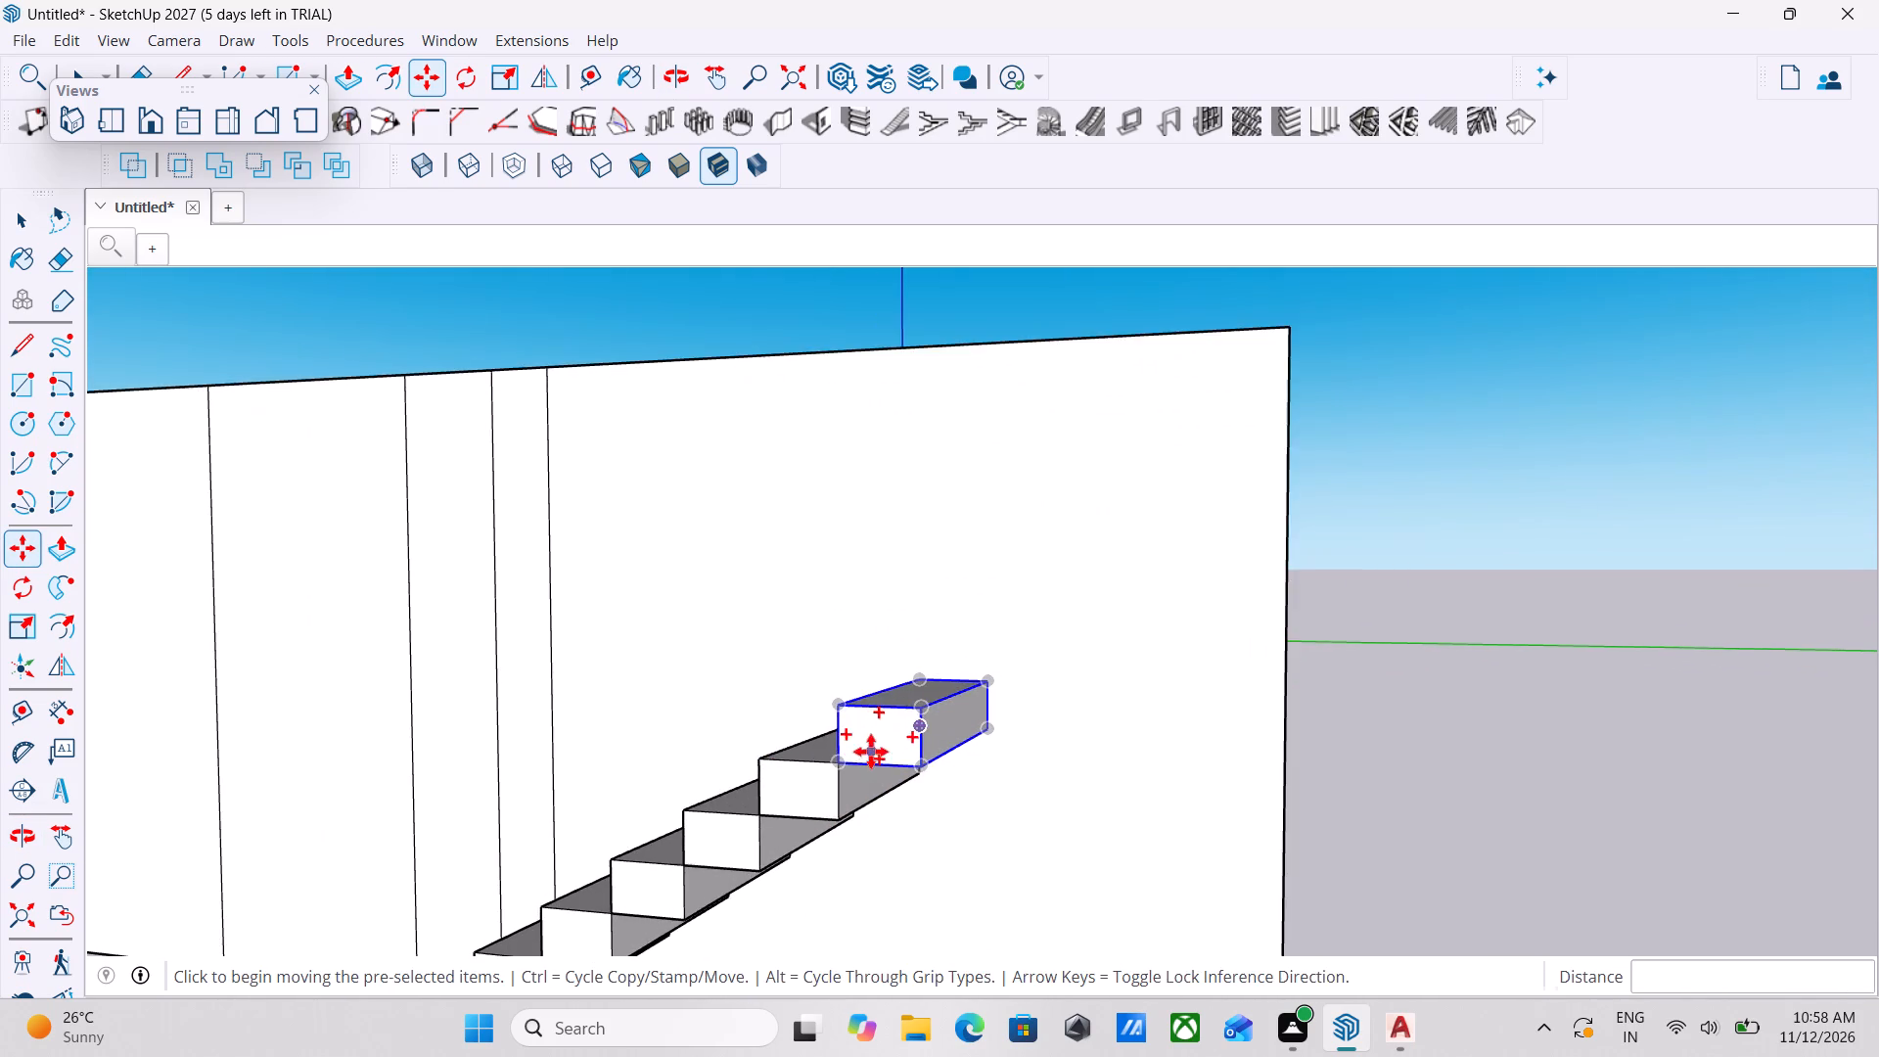
scroll(985, 774, up, 4)
scroll(879, 798, up, 2)
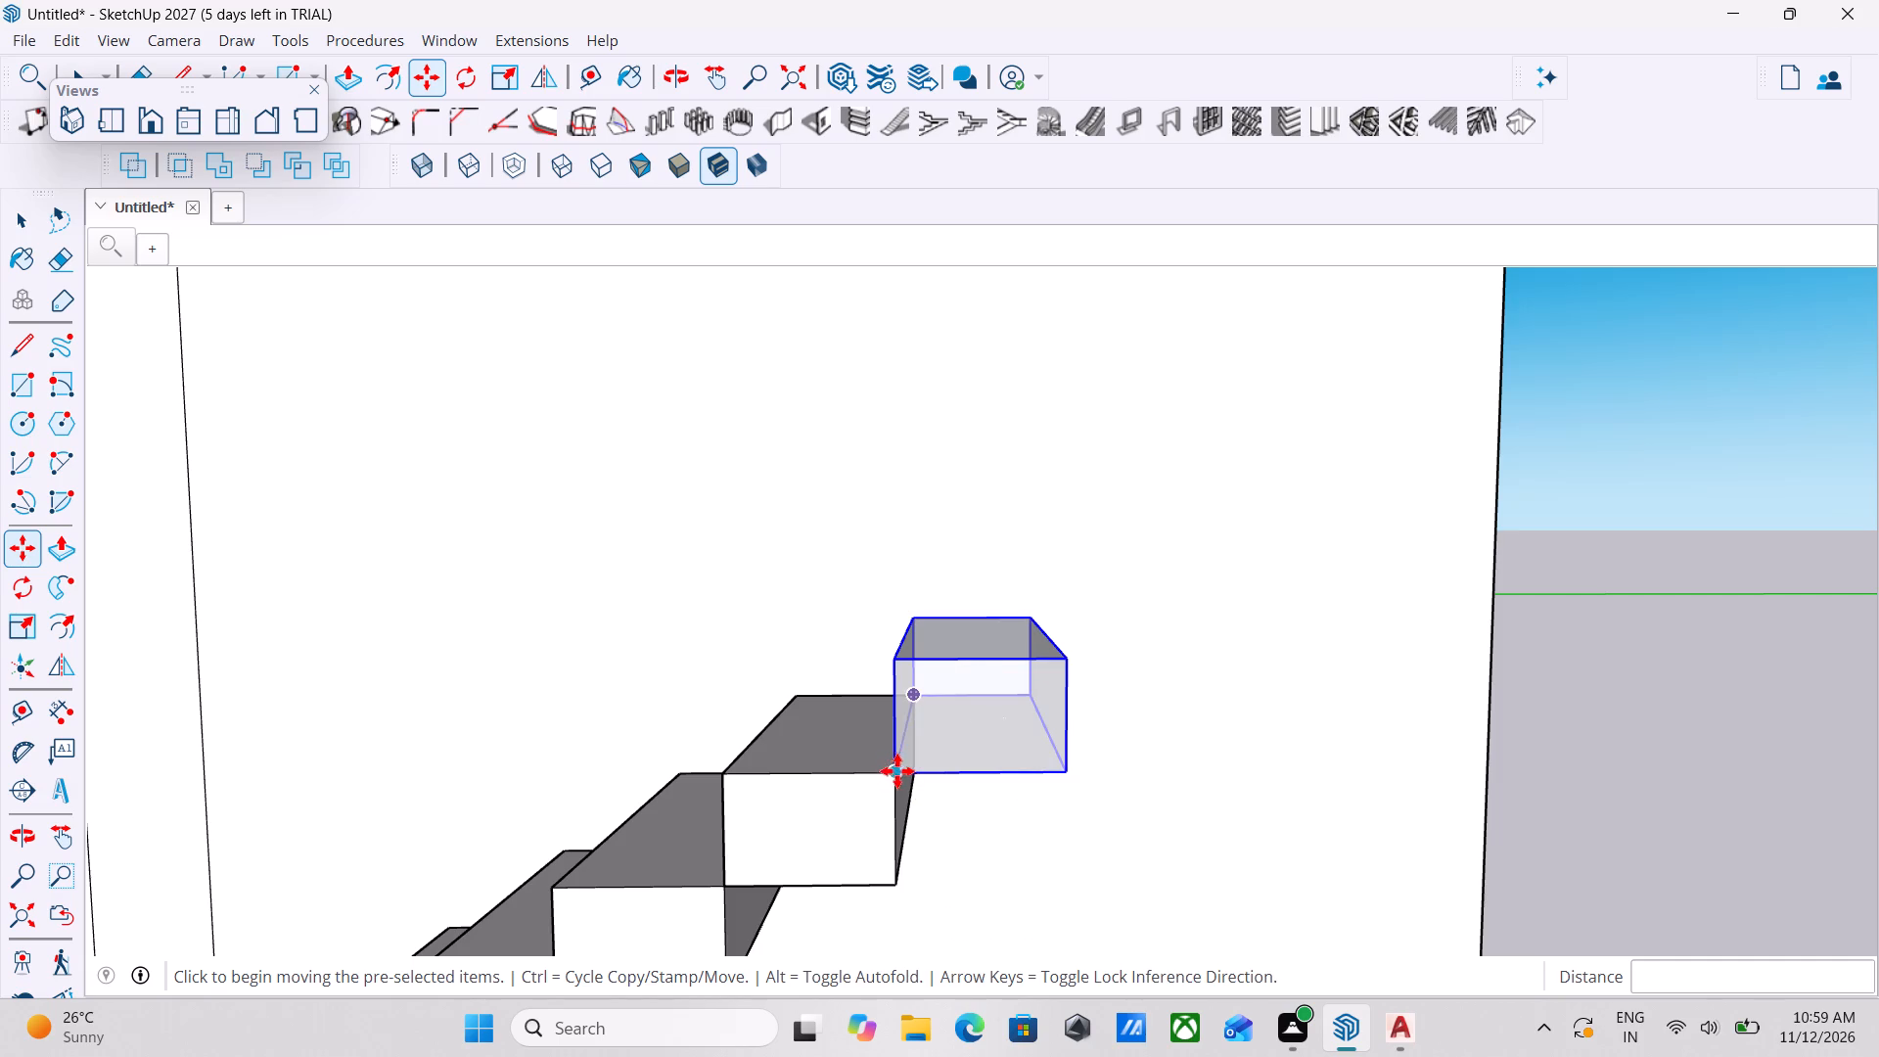
click(900, 778)
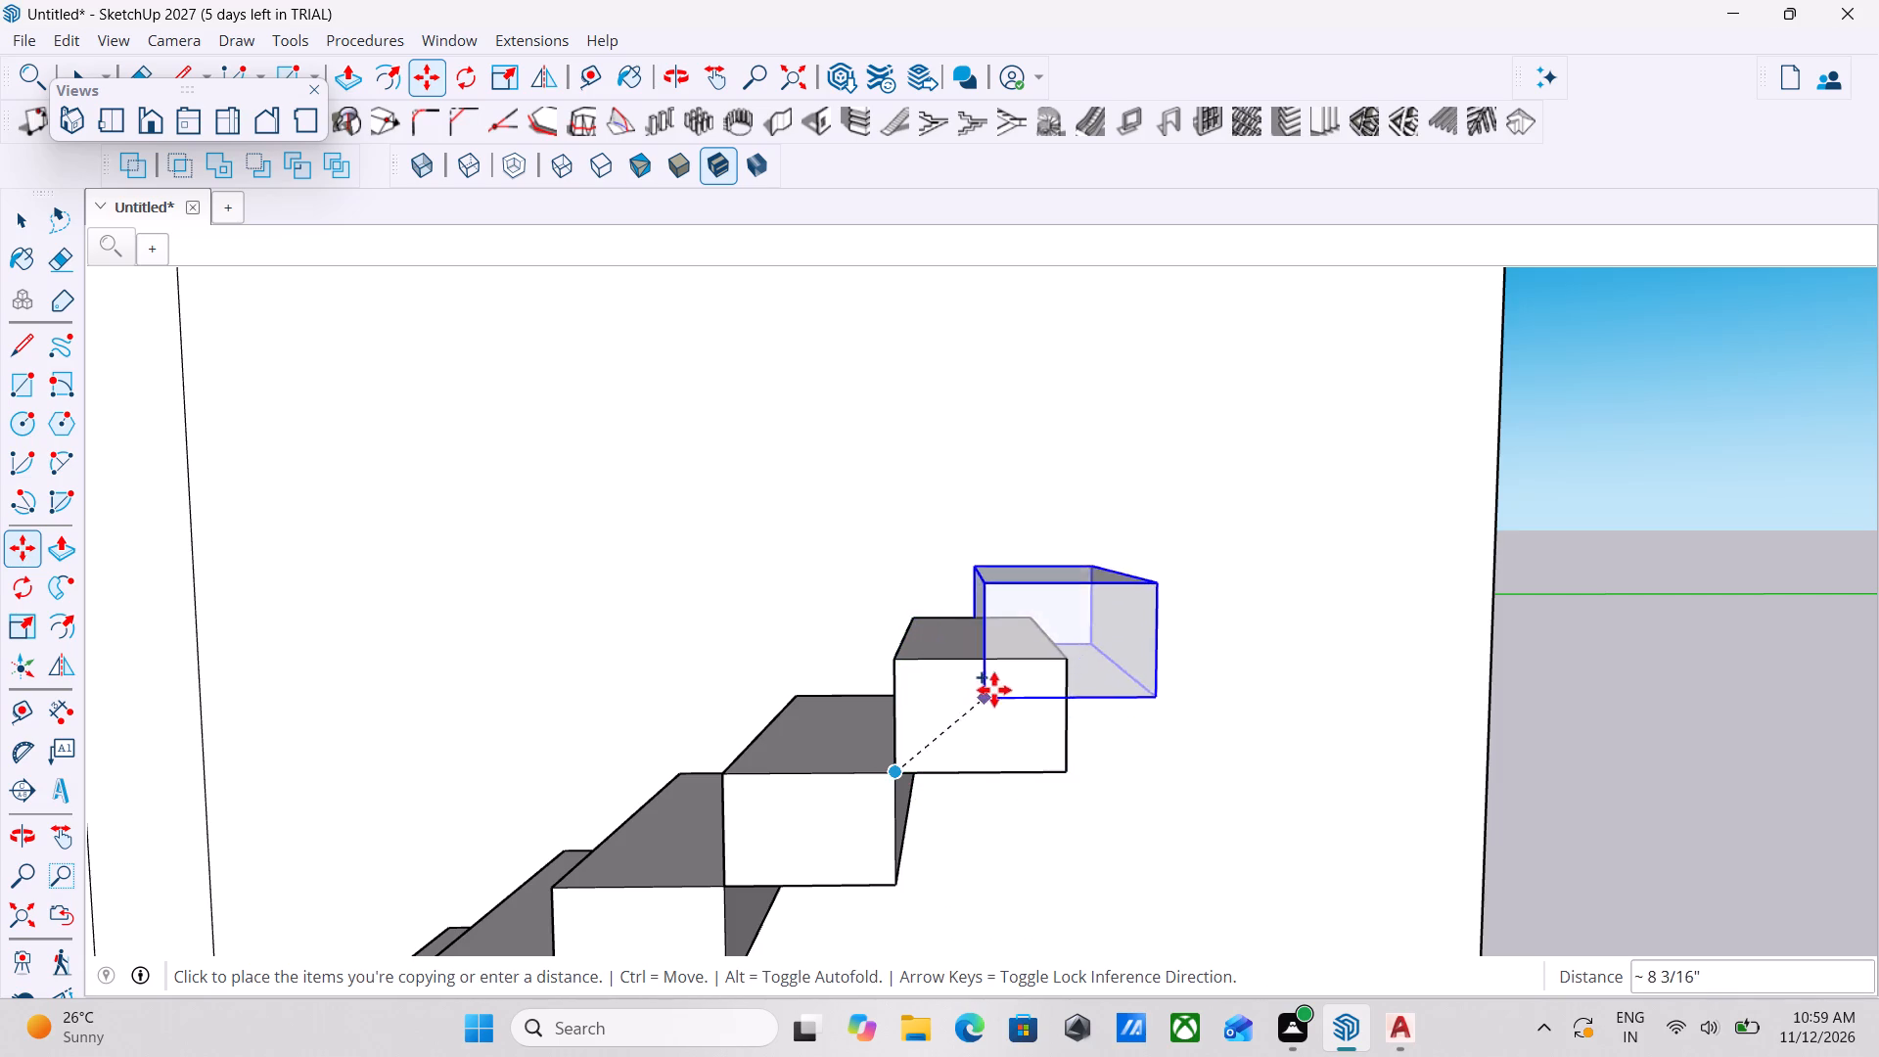
click(1069, 661)
scroll(1074, 695, down, 1)
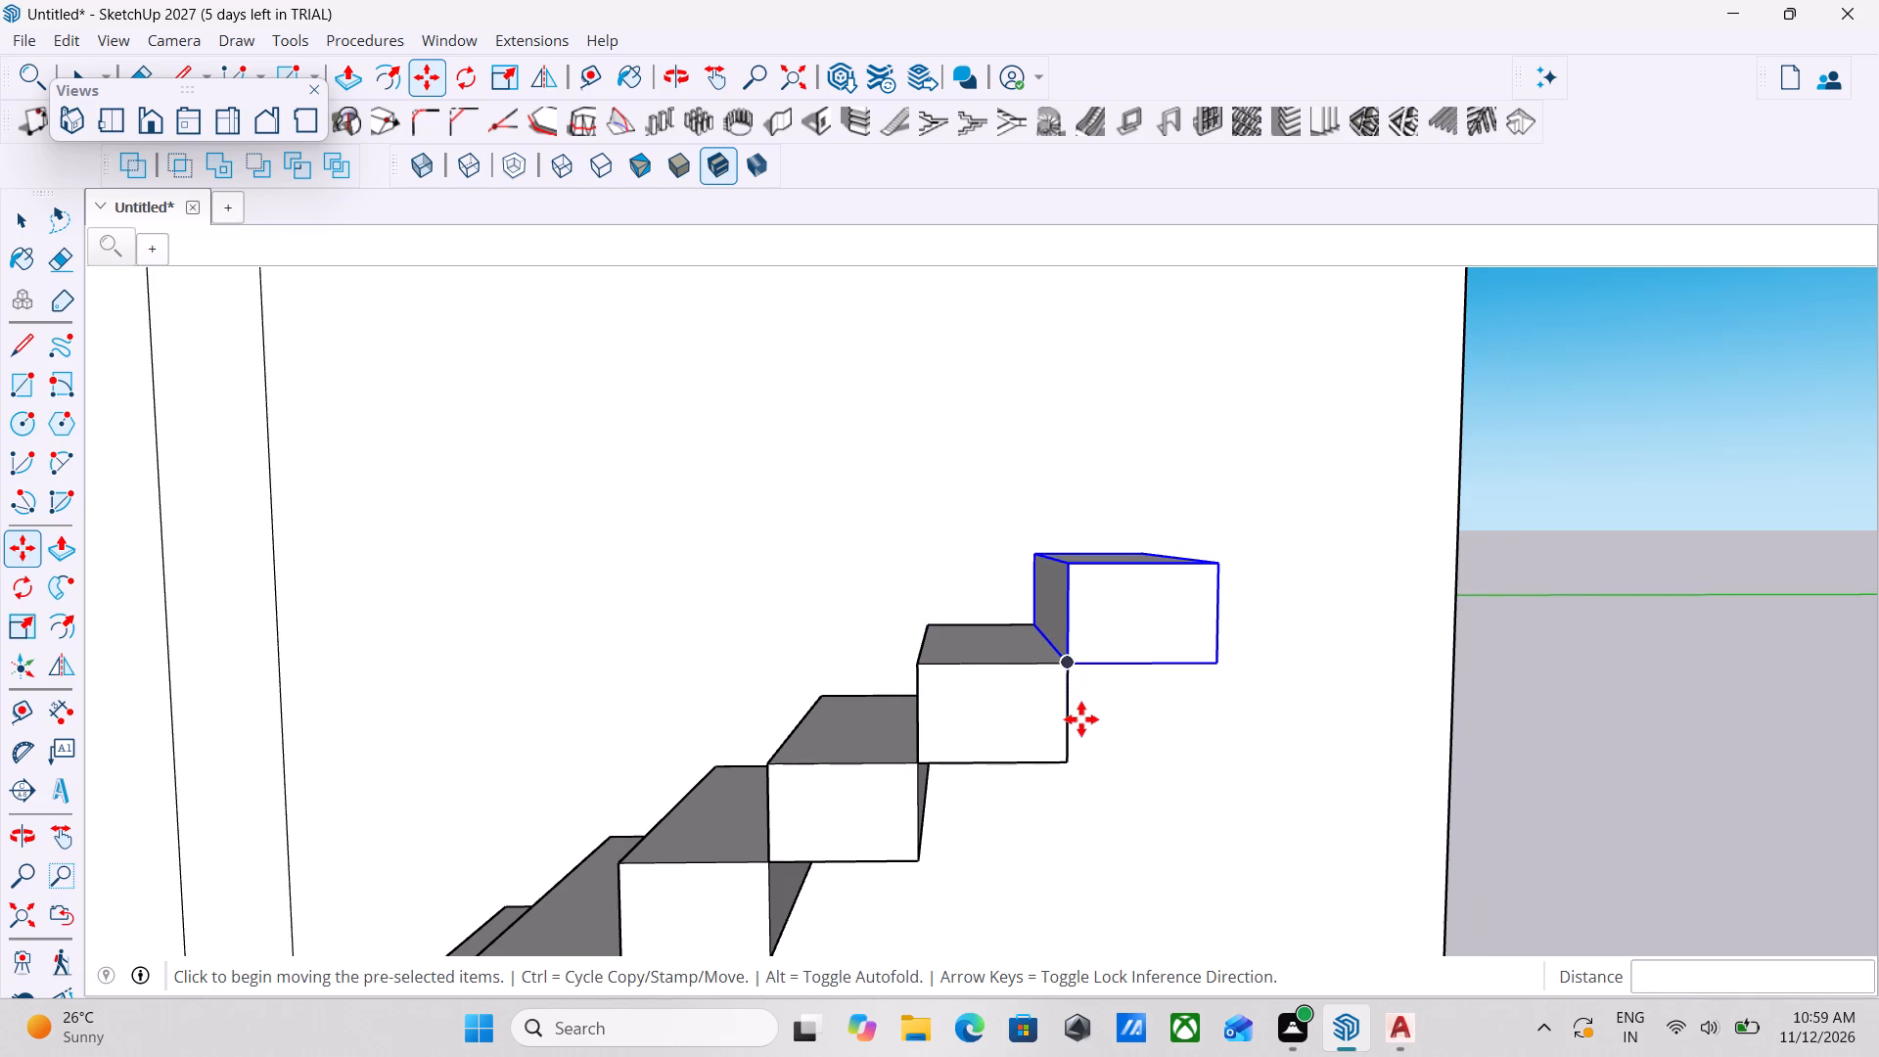
shift+middle_drag(1087, 730, 1036, 795)
scroll(1116, 765, up, 3)
key(Escape)
key(space)
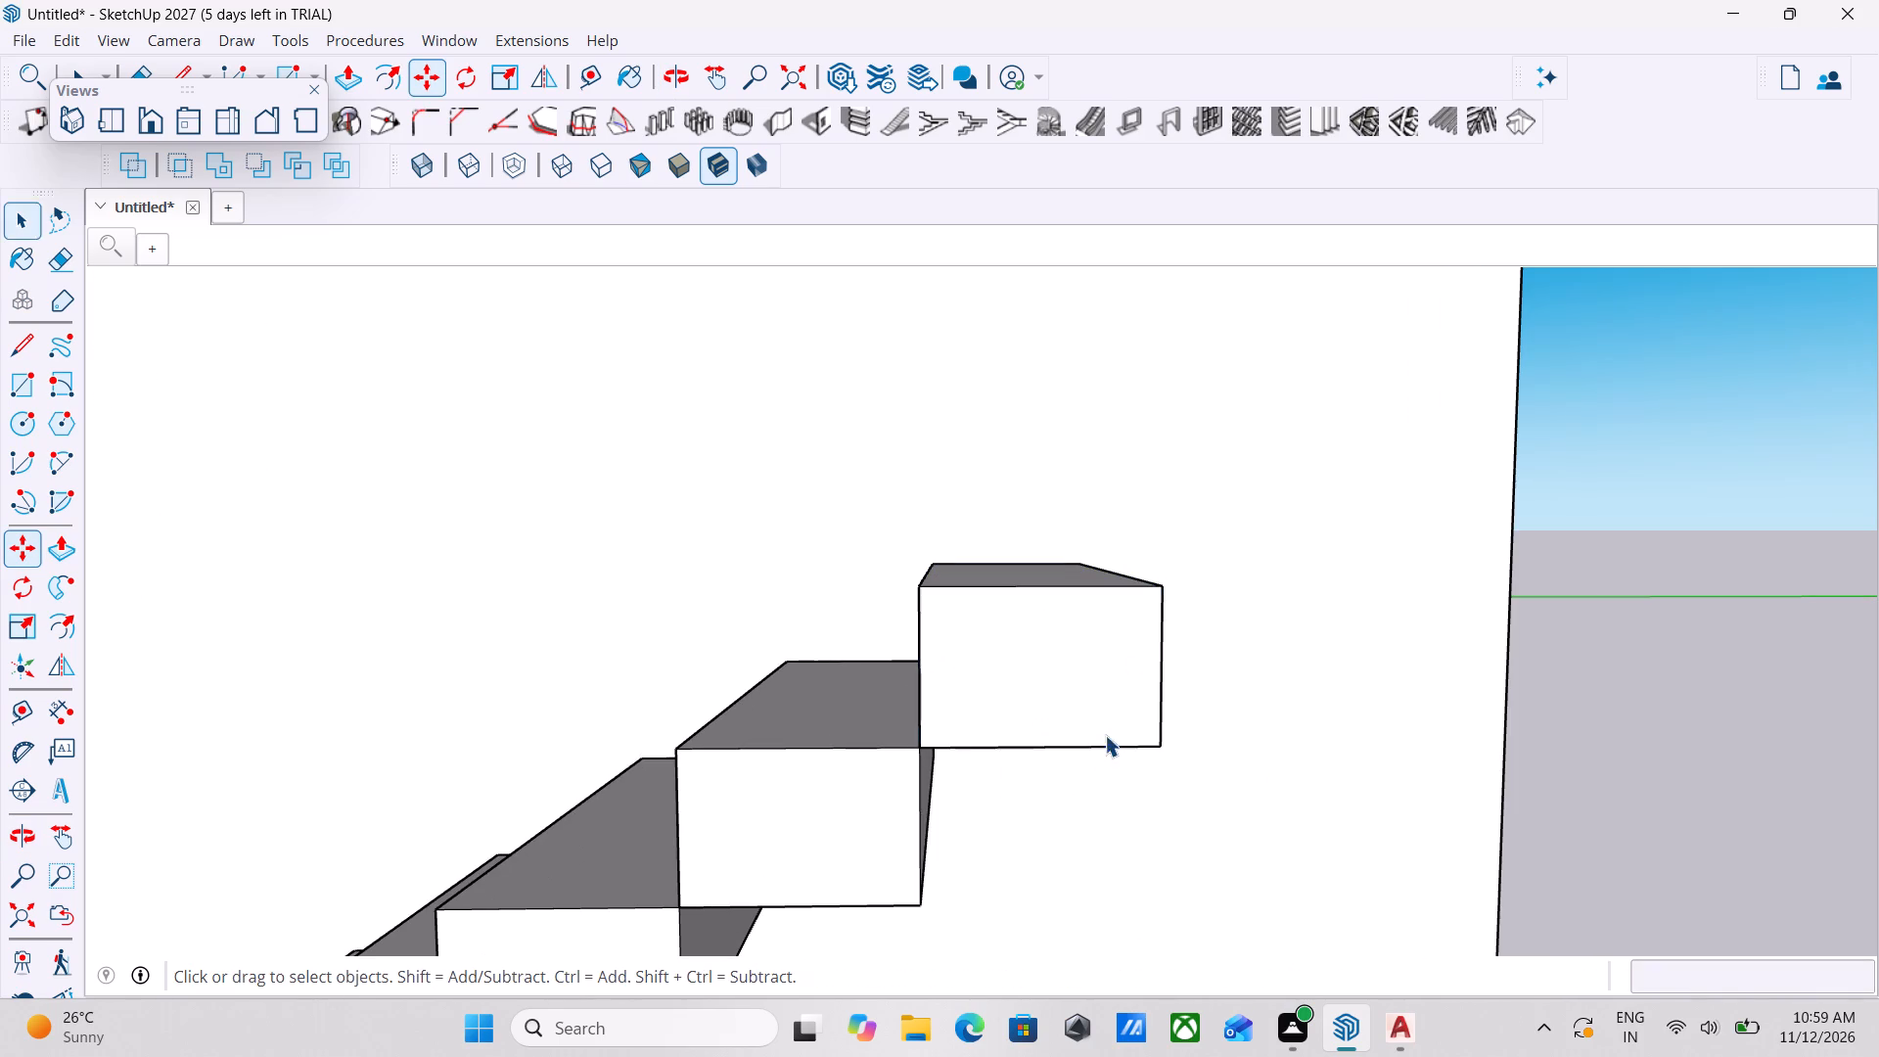
key(space)
Explode the highest stair step component into loose geometry.
click(1116, 748)
scroll(1025, 707, down, 1)
shift+middle_drag(1012, 709, 1018, 717)
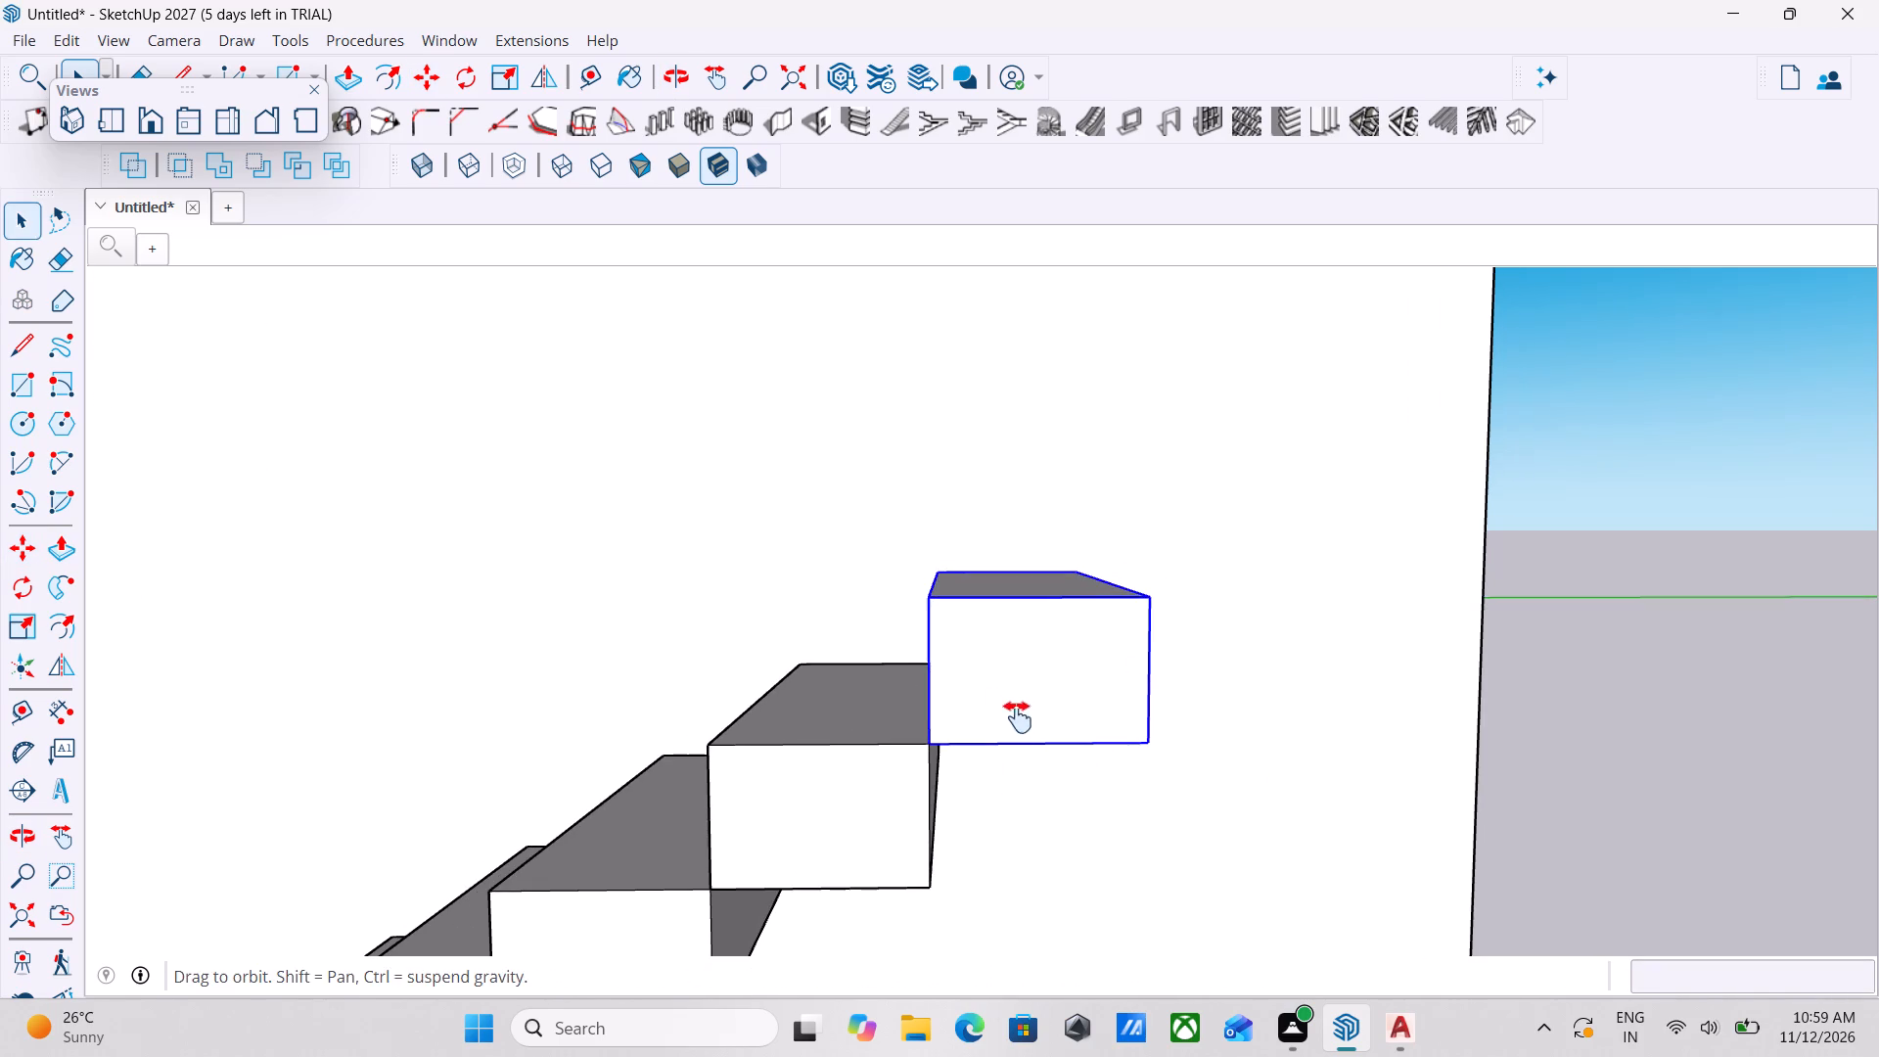
shift+middle_drag(1018, 717, 1113, 782)
right_click(1113, 782)
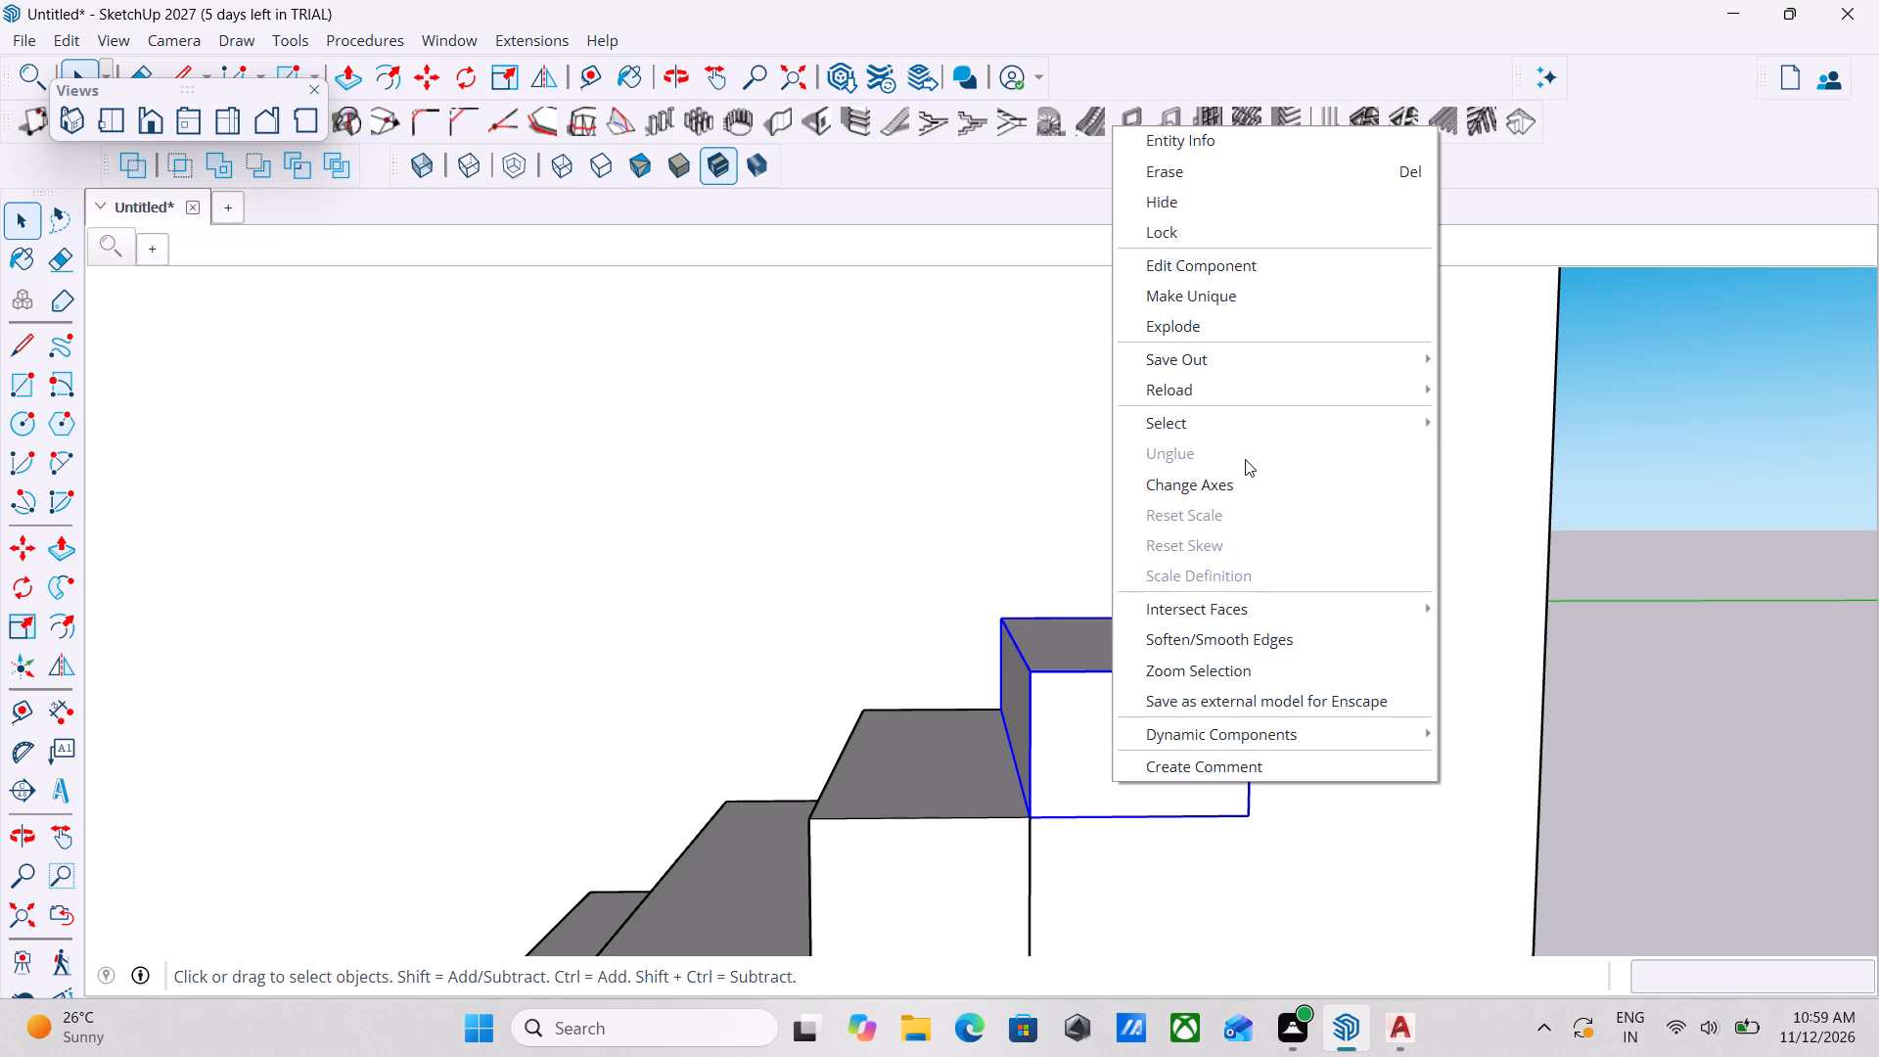
key(Escape)
scroll(1087, 679, down, 1)
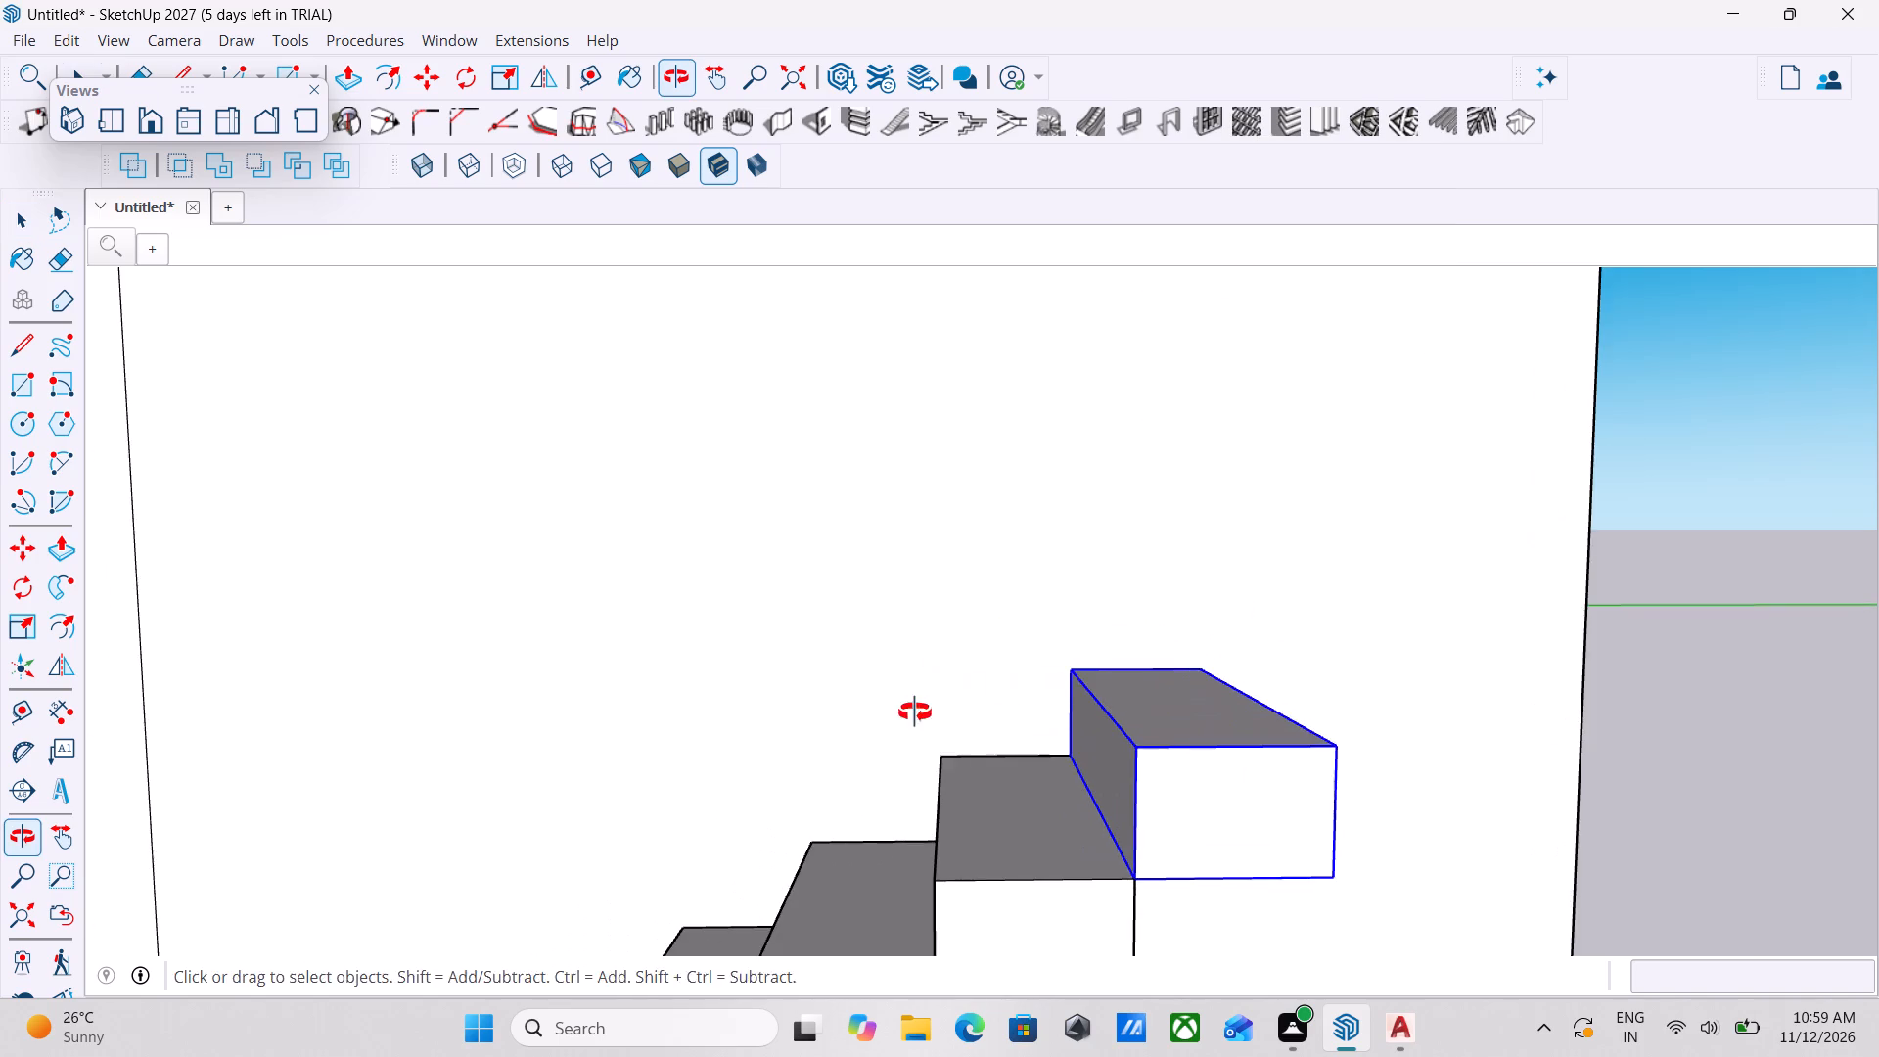
scroll(1303, 796, up, 2)
scroll(1309, 792, down, 5)
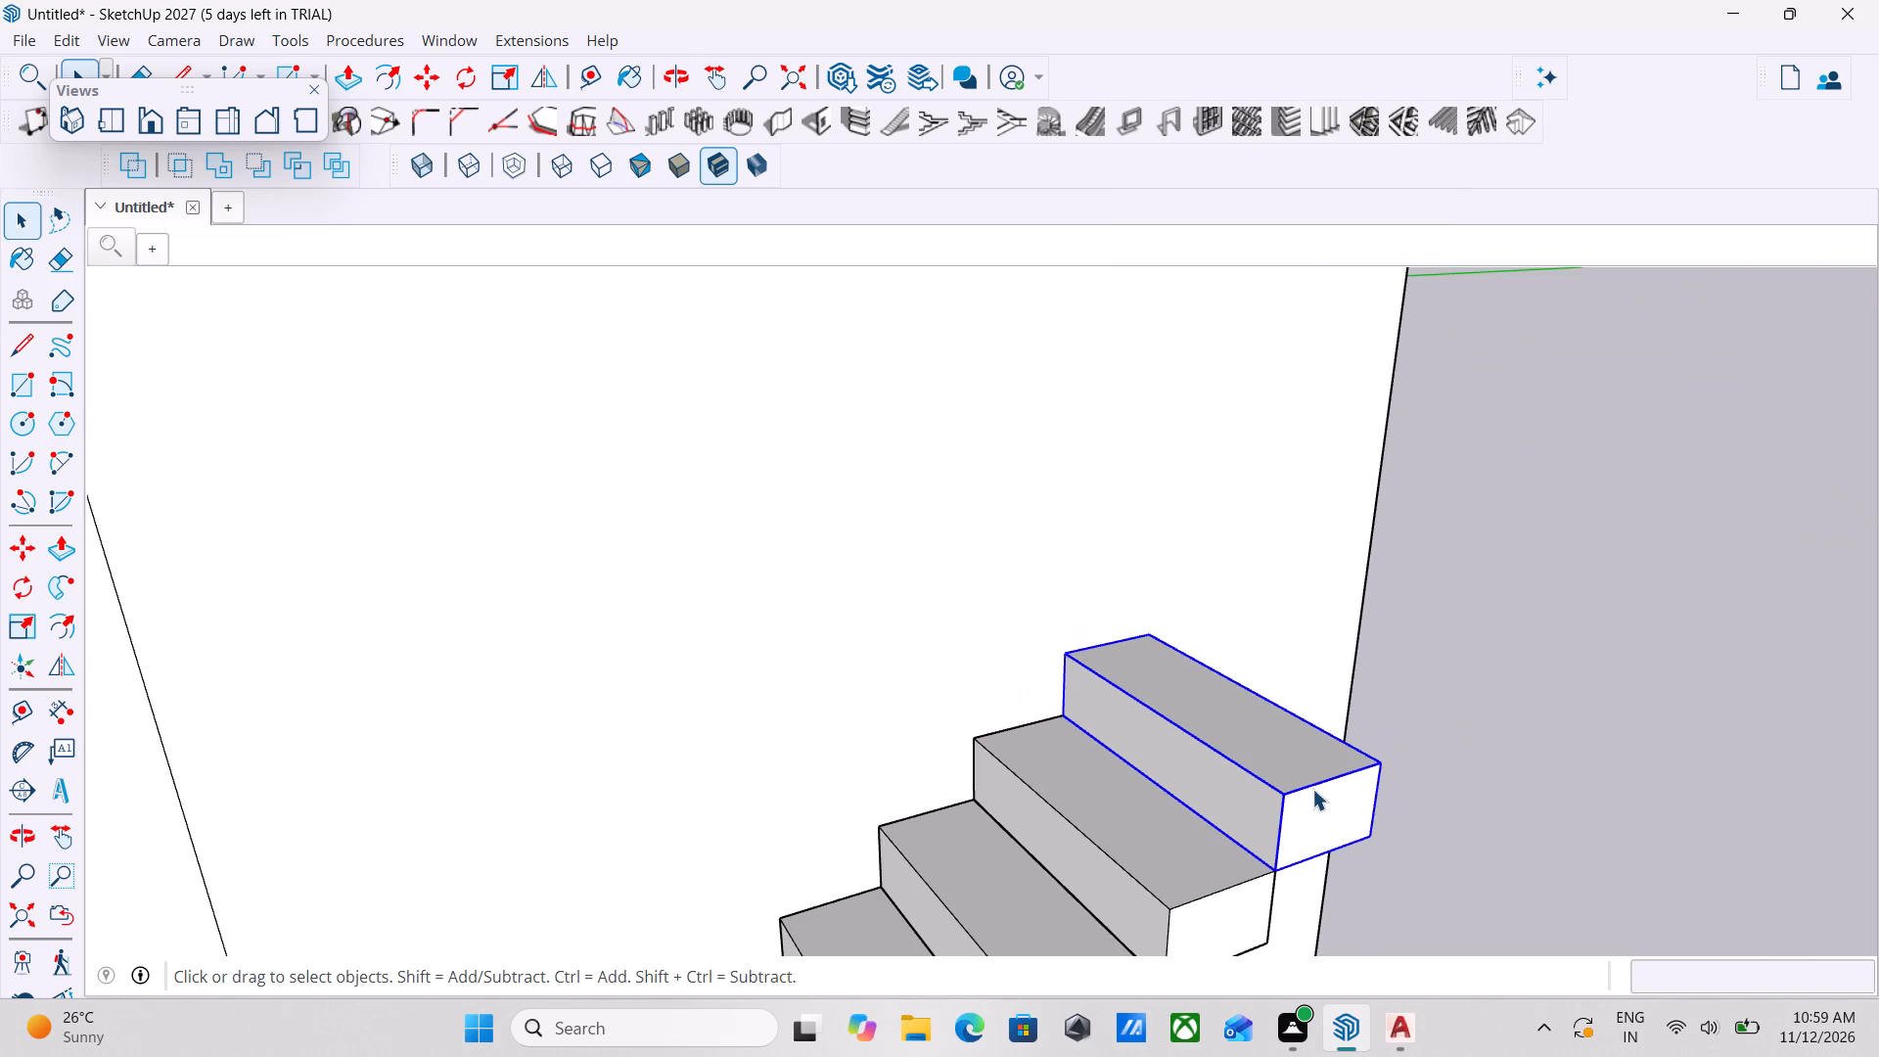
scroll(1352, 801, down, 2)
scroll(1352, 801, up, 11)
right_click(1349, 749)
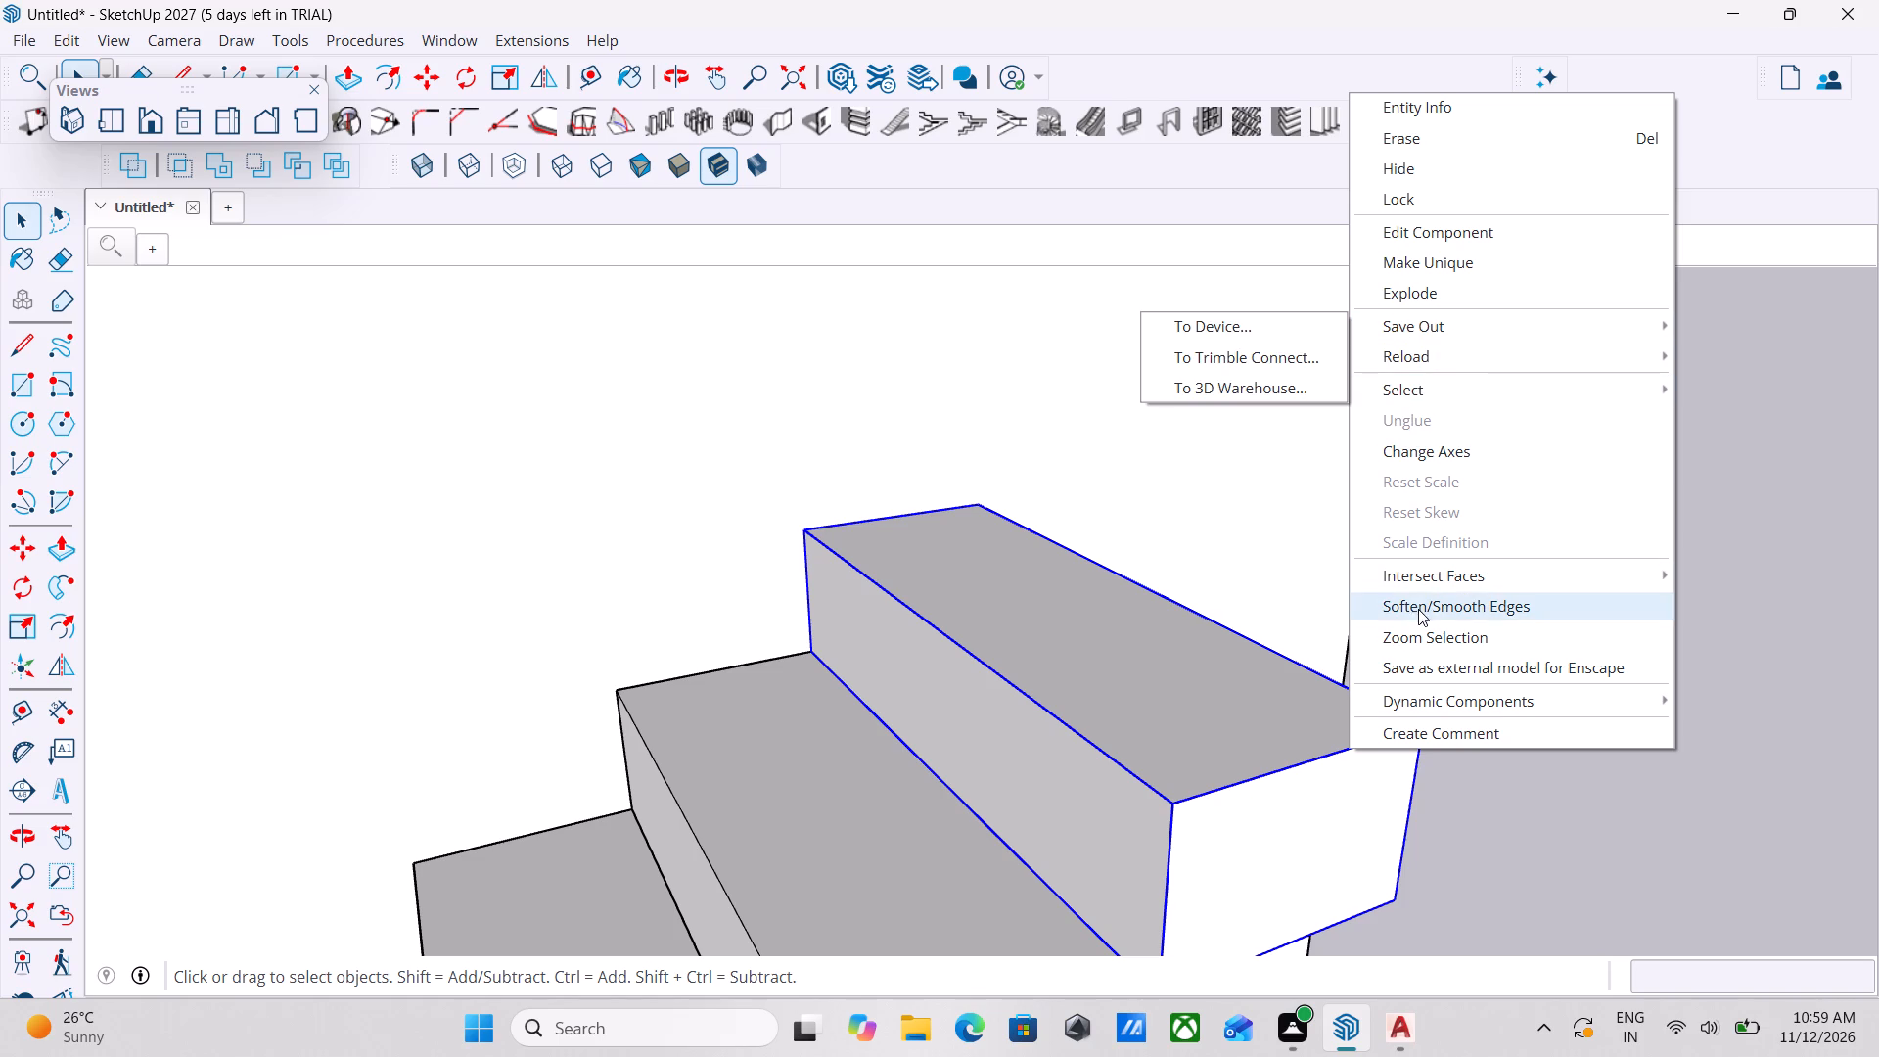
scroll(1419, 627, down, 3)
scroll(1444, 725, up, 1)
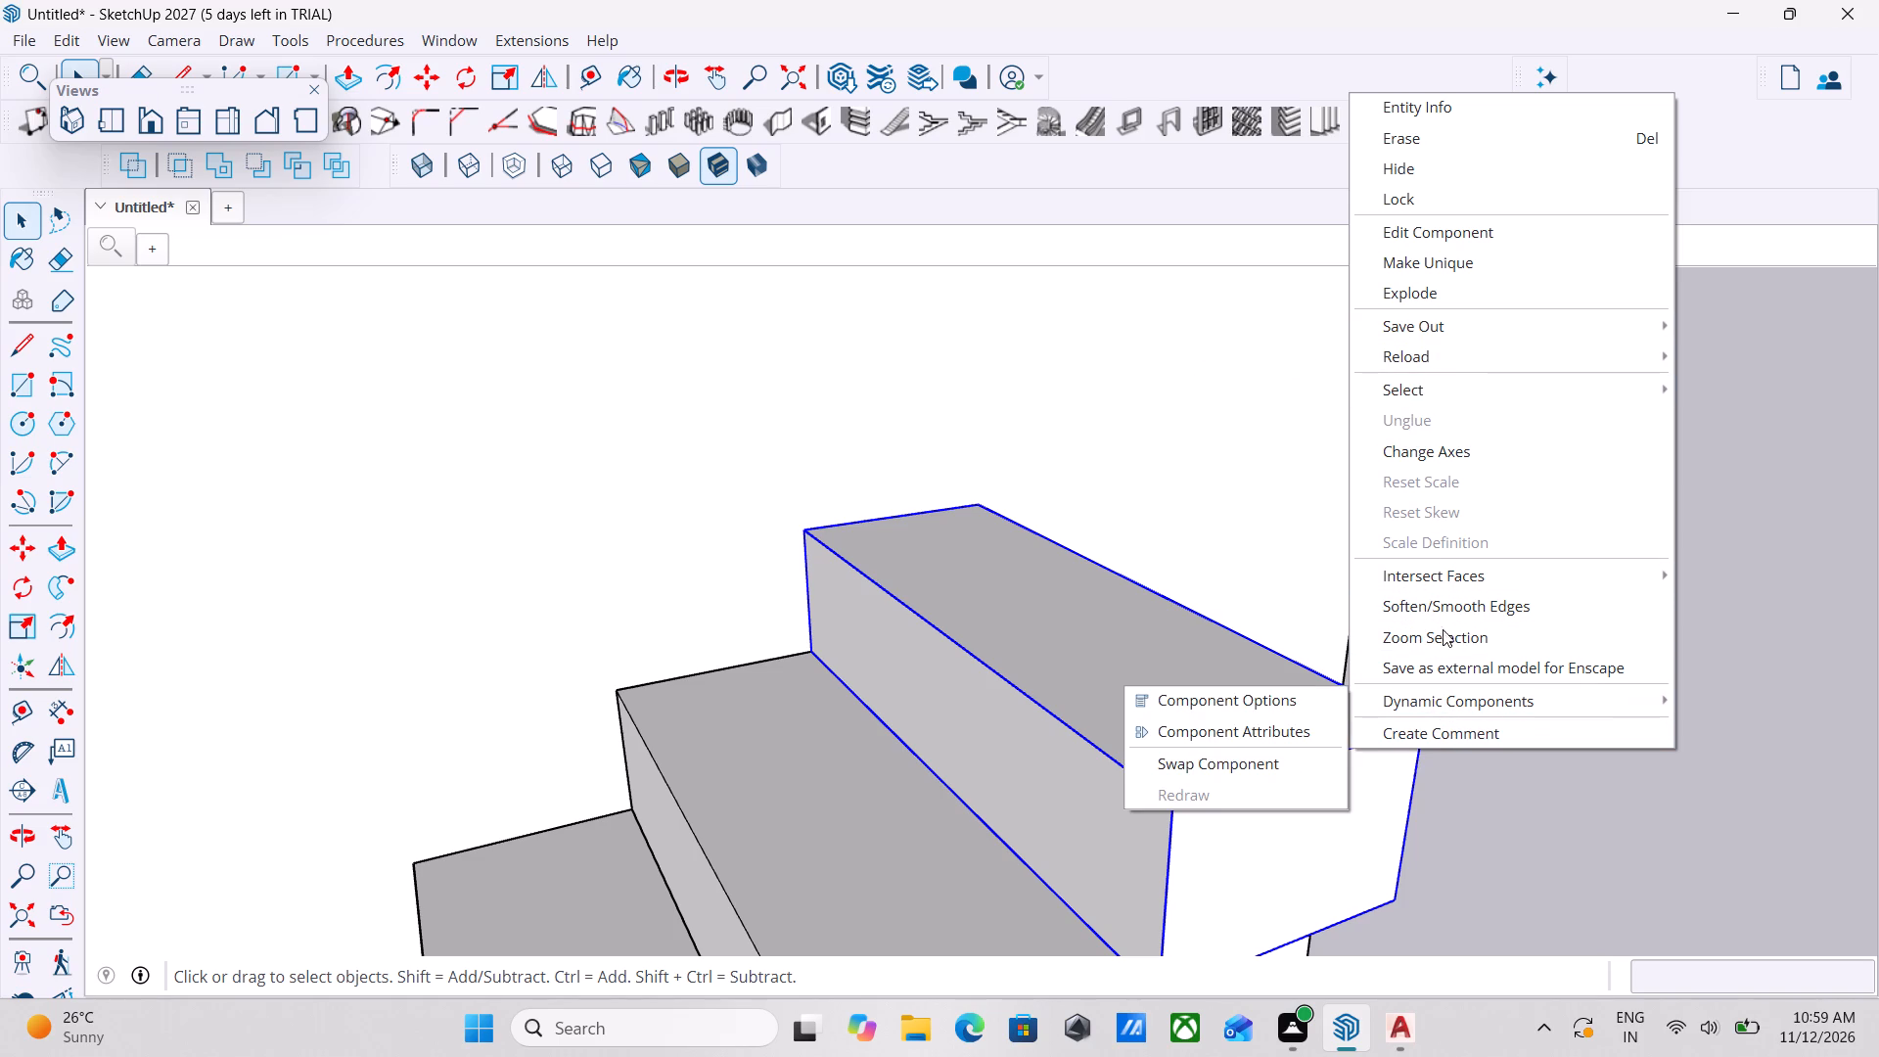
scroll(1425, 417, up, 3)
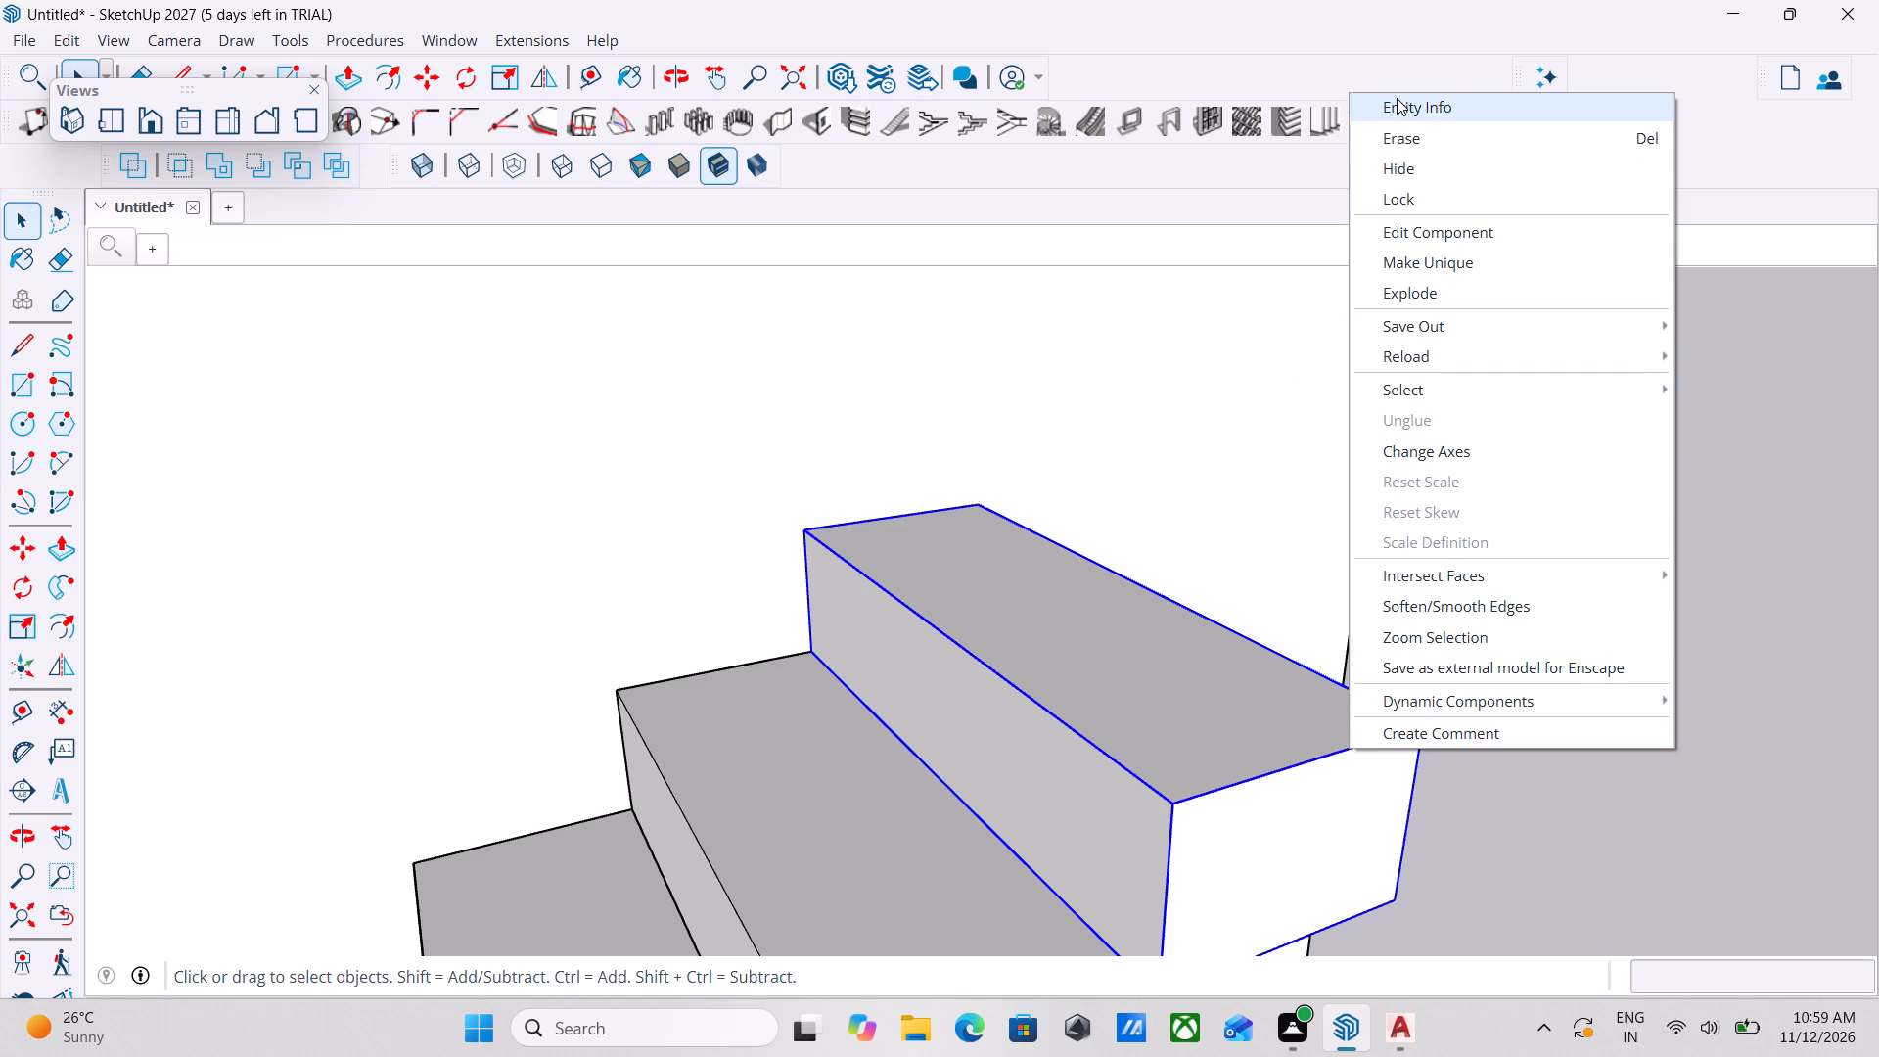
scroll(1397, 98, up, 1)
scroll(1404, 316, down, 2)
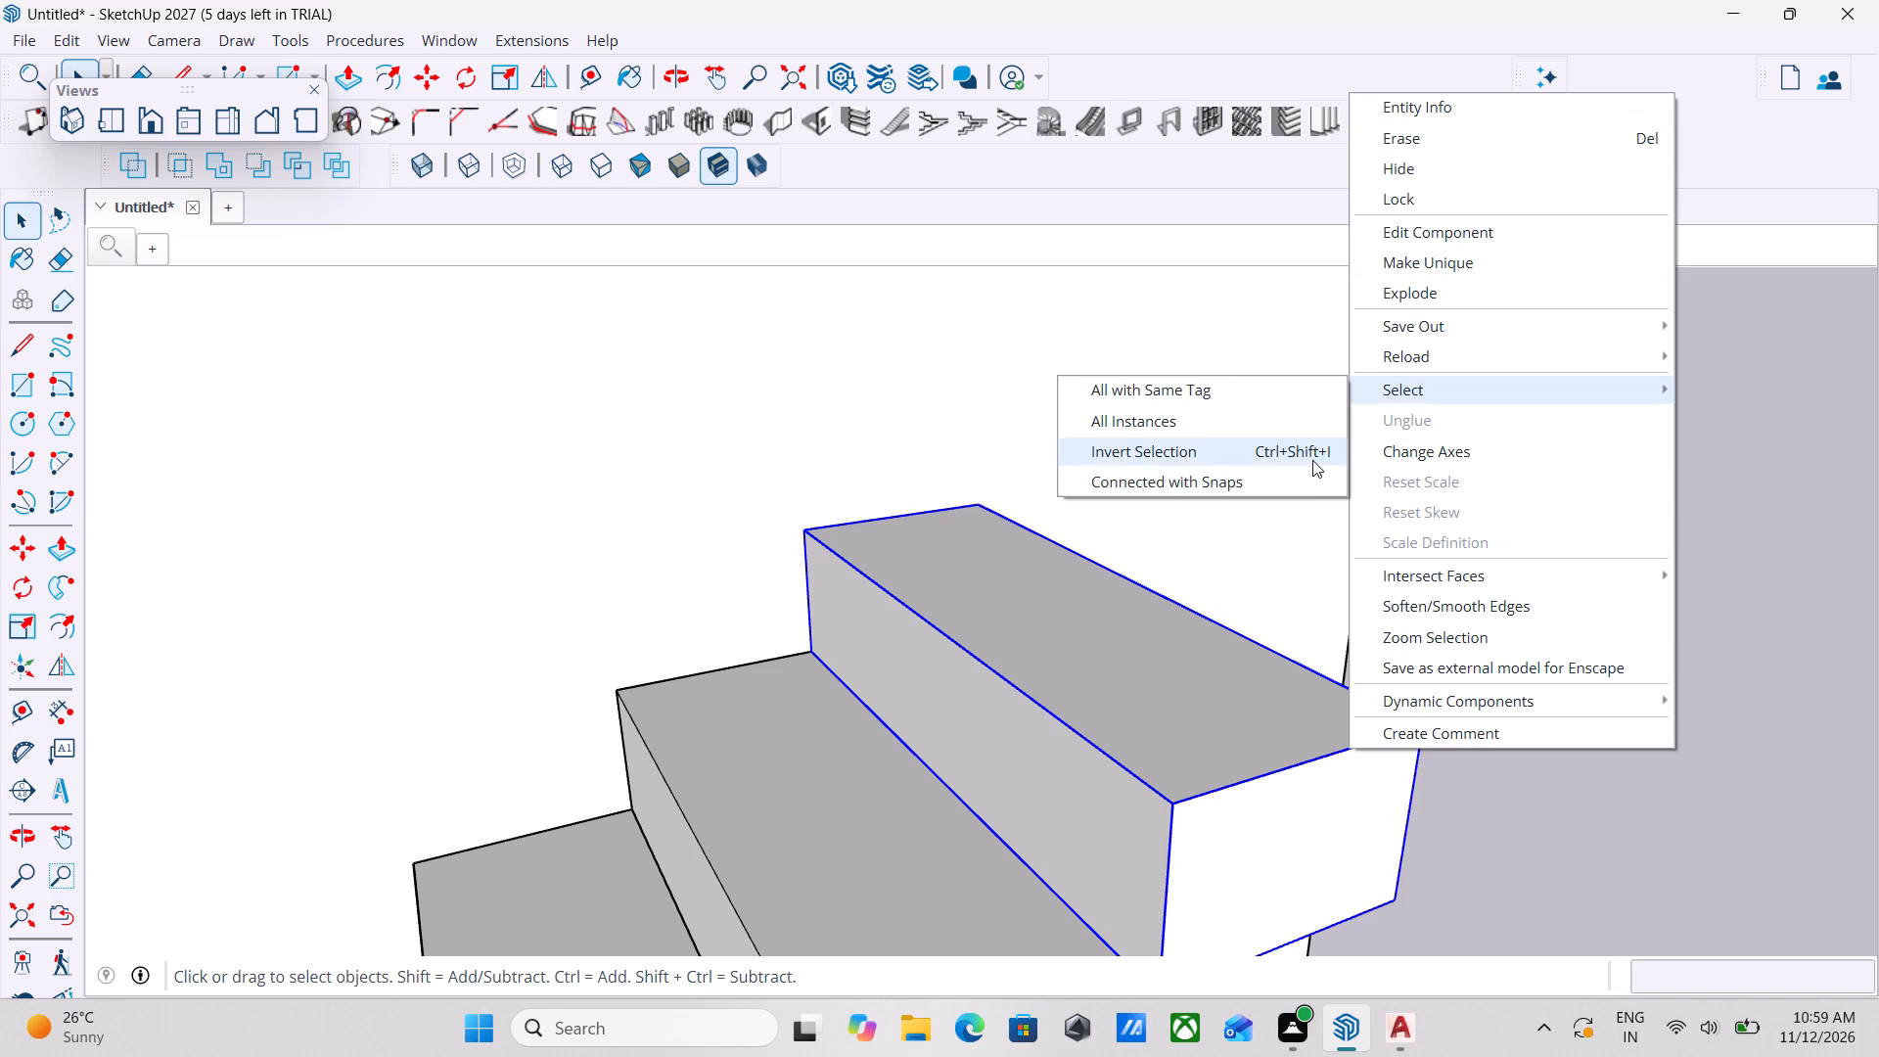
scroll(1247, 742, down, 8)
scroll(1104, 711, down, 4)
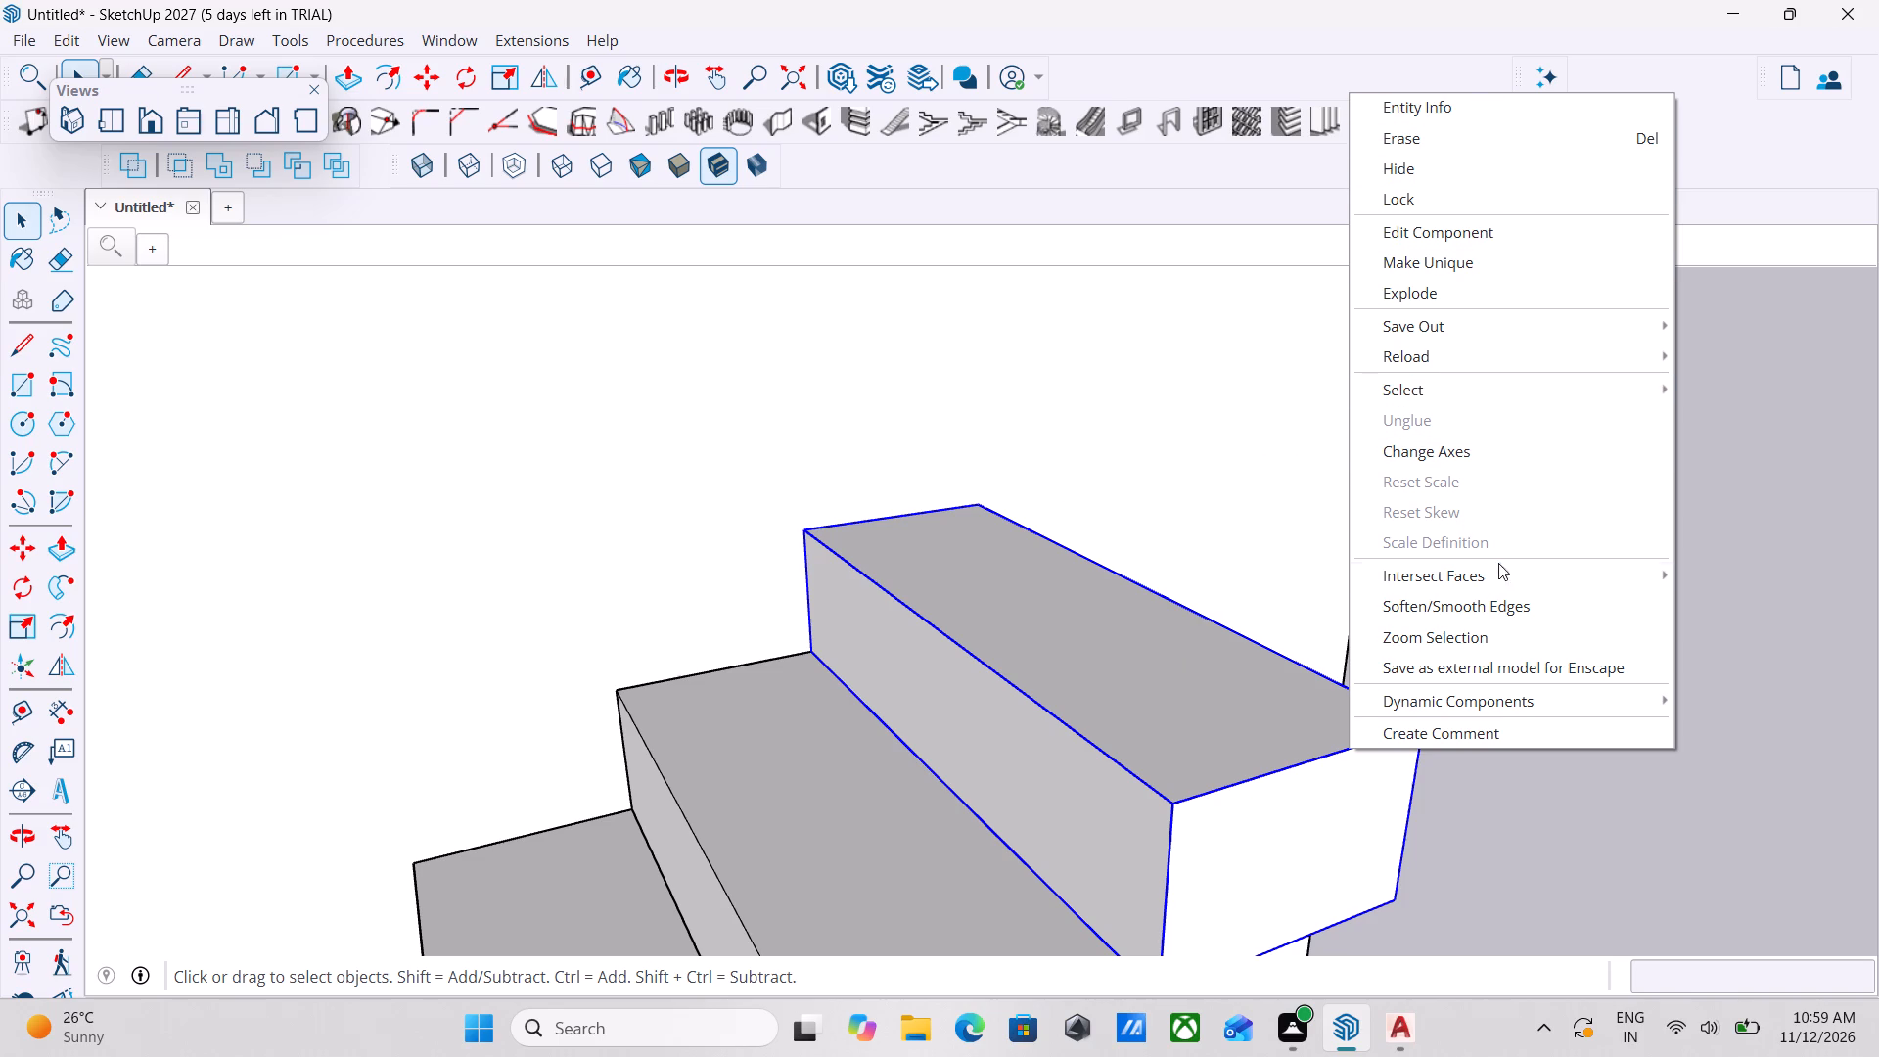
scroll(1463, 621, down, 2)
scroll(1317, 748, down, 1)
scroll(1242, 689, down, 3)
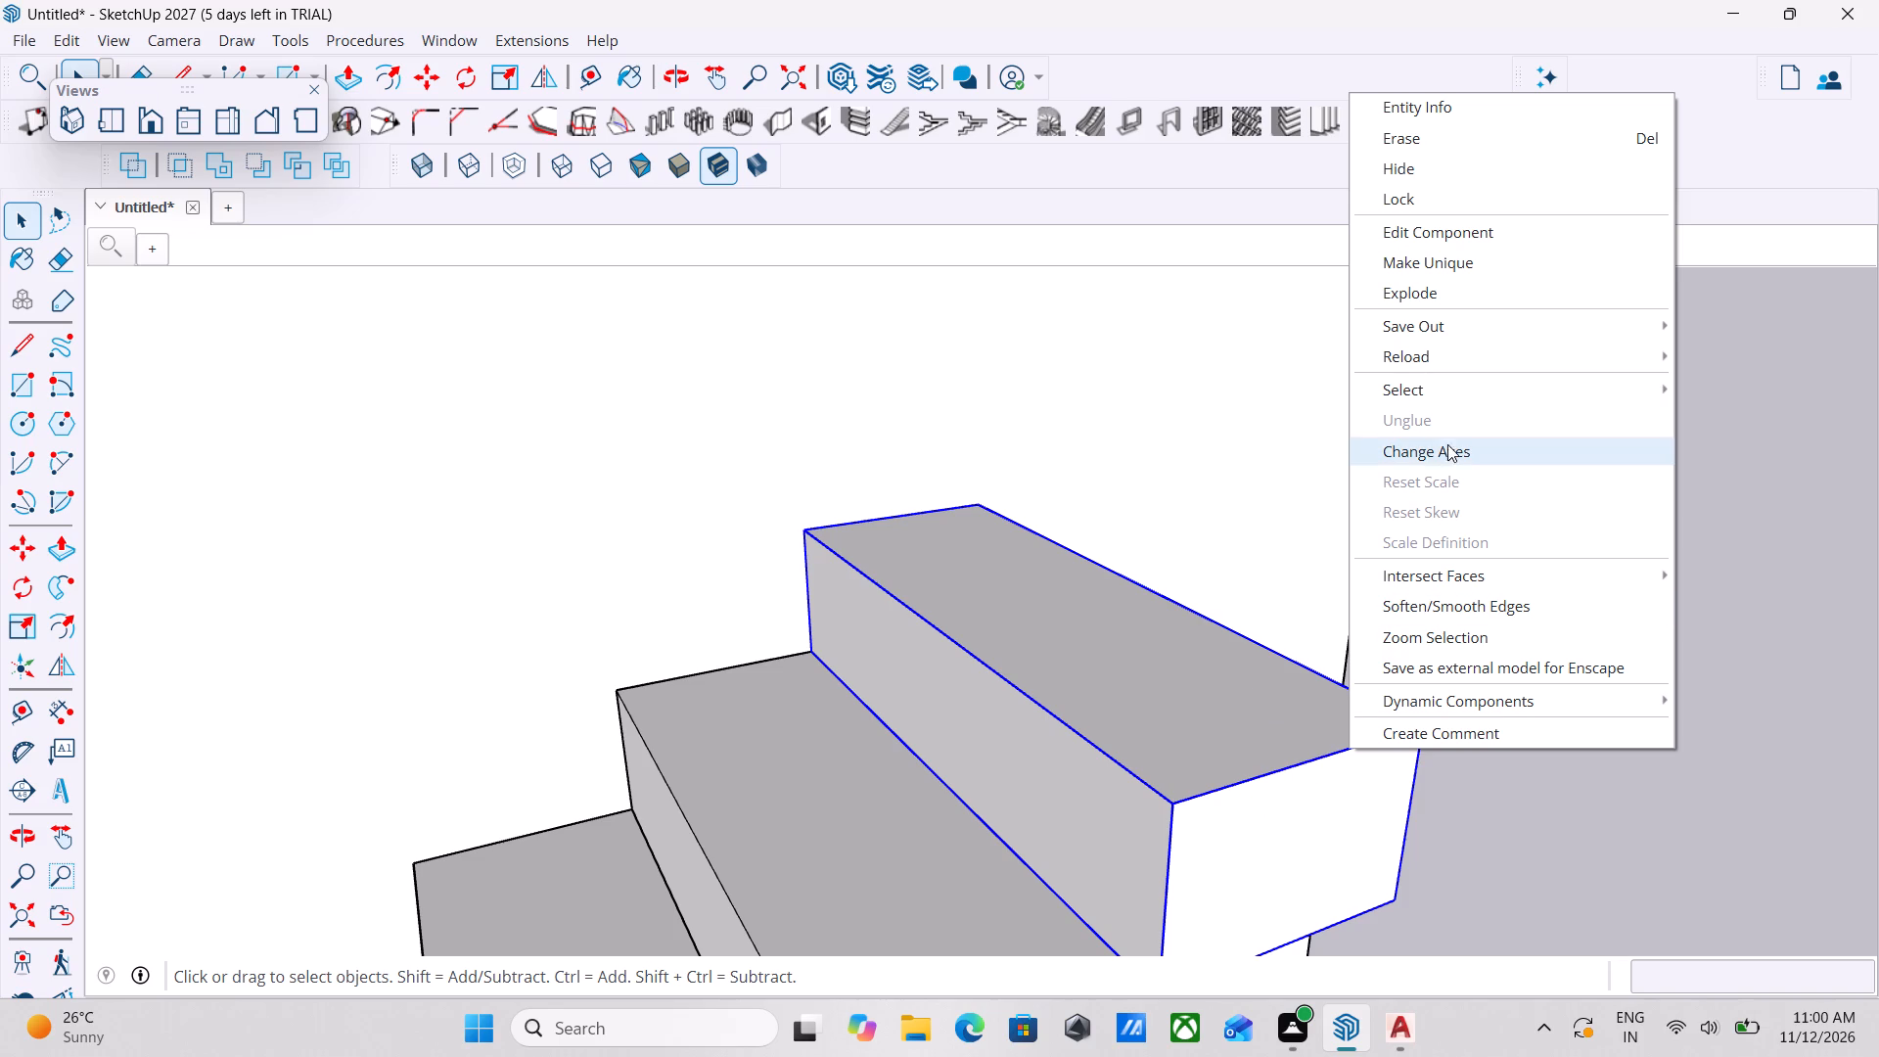
click(1390, 288)
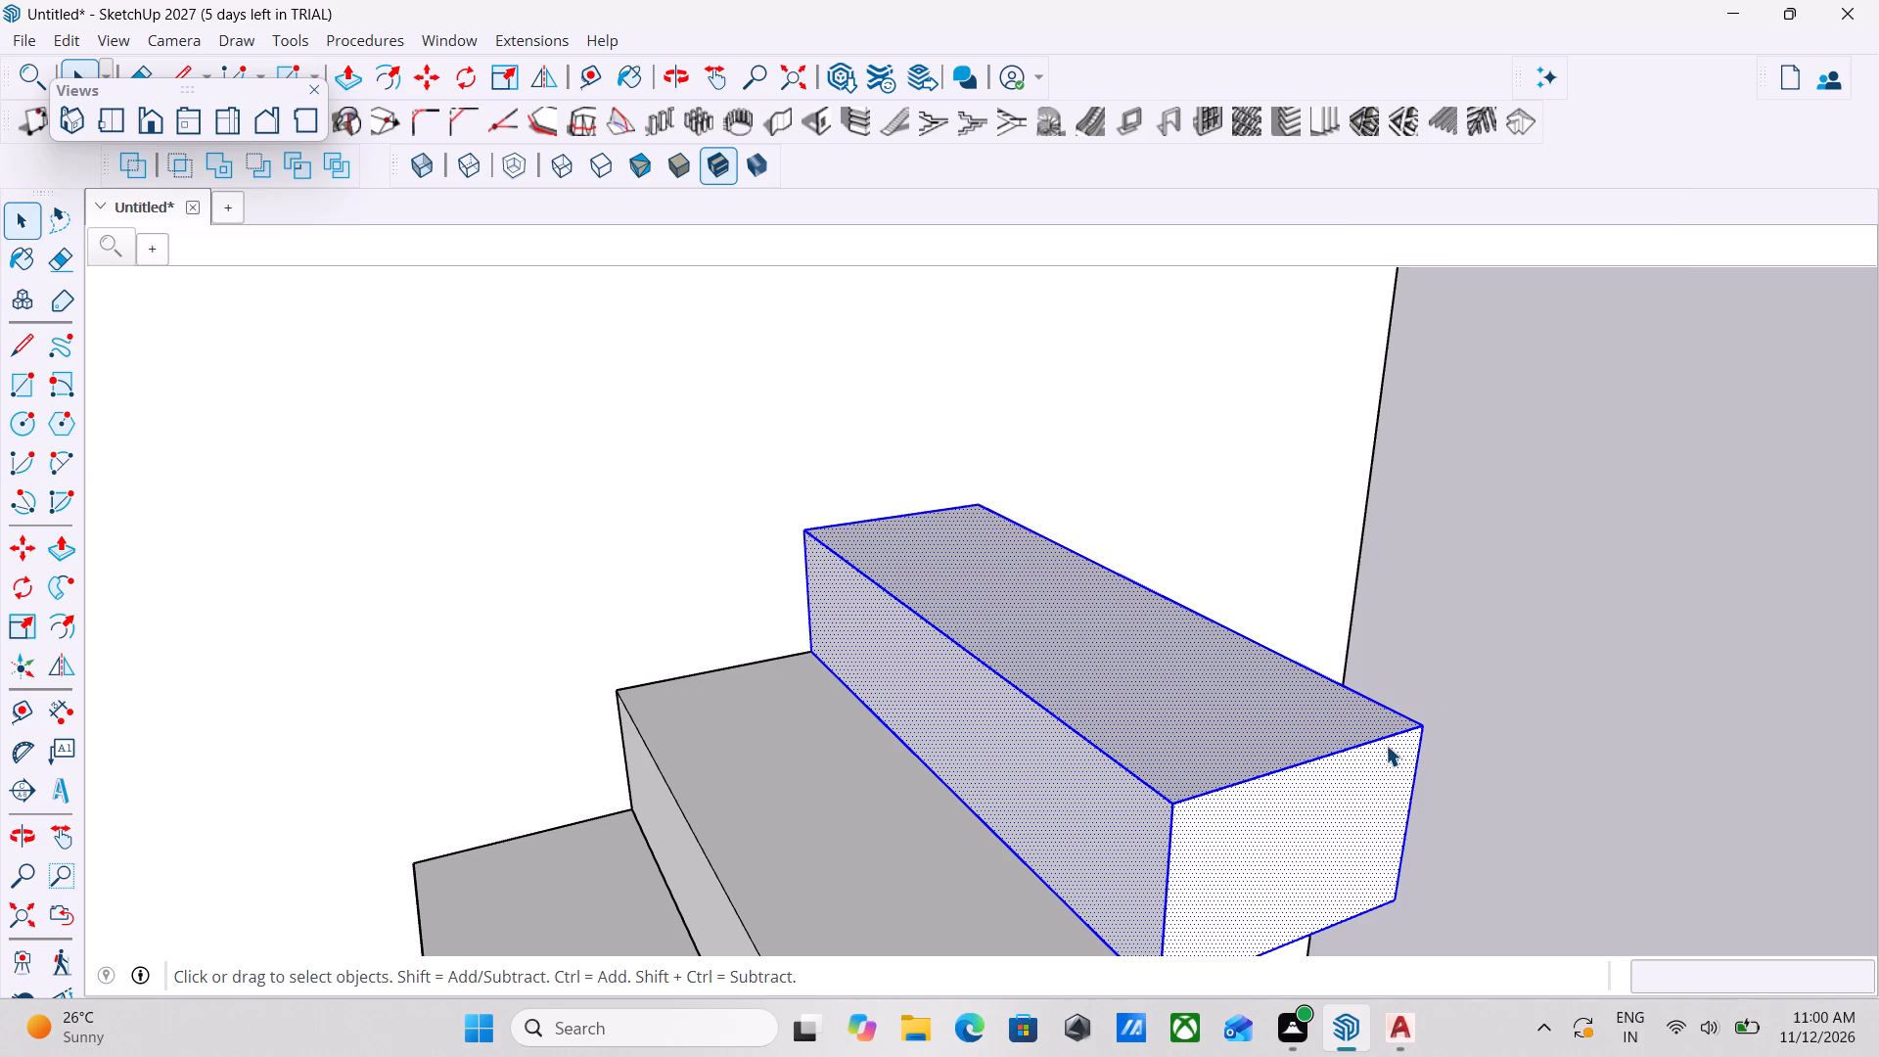
Examine the stair flight against the top edge and corner of the adjoining house wall from several angles.
click(1386, 745)
scroll(1368, 724, down, 3)
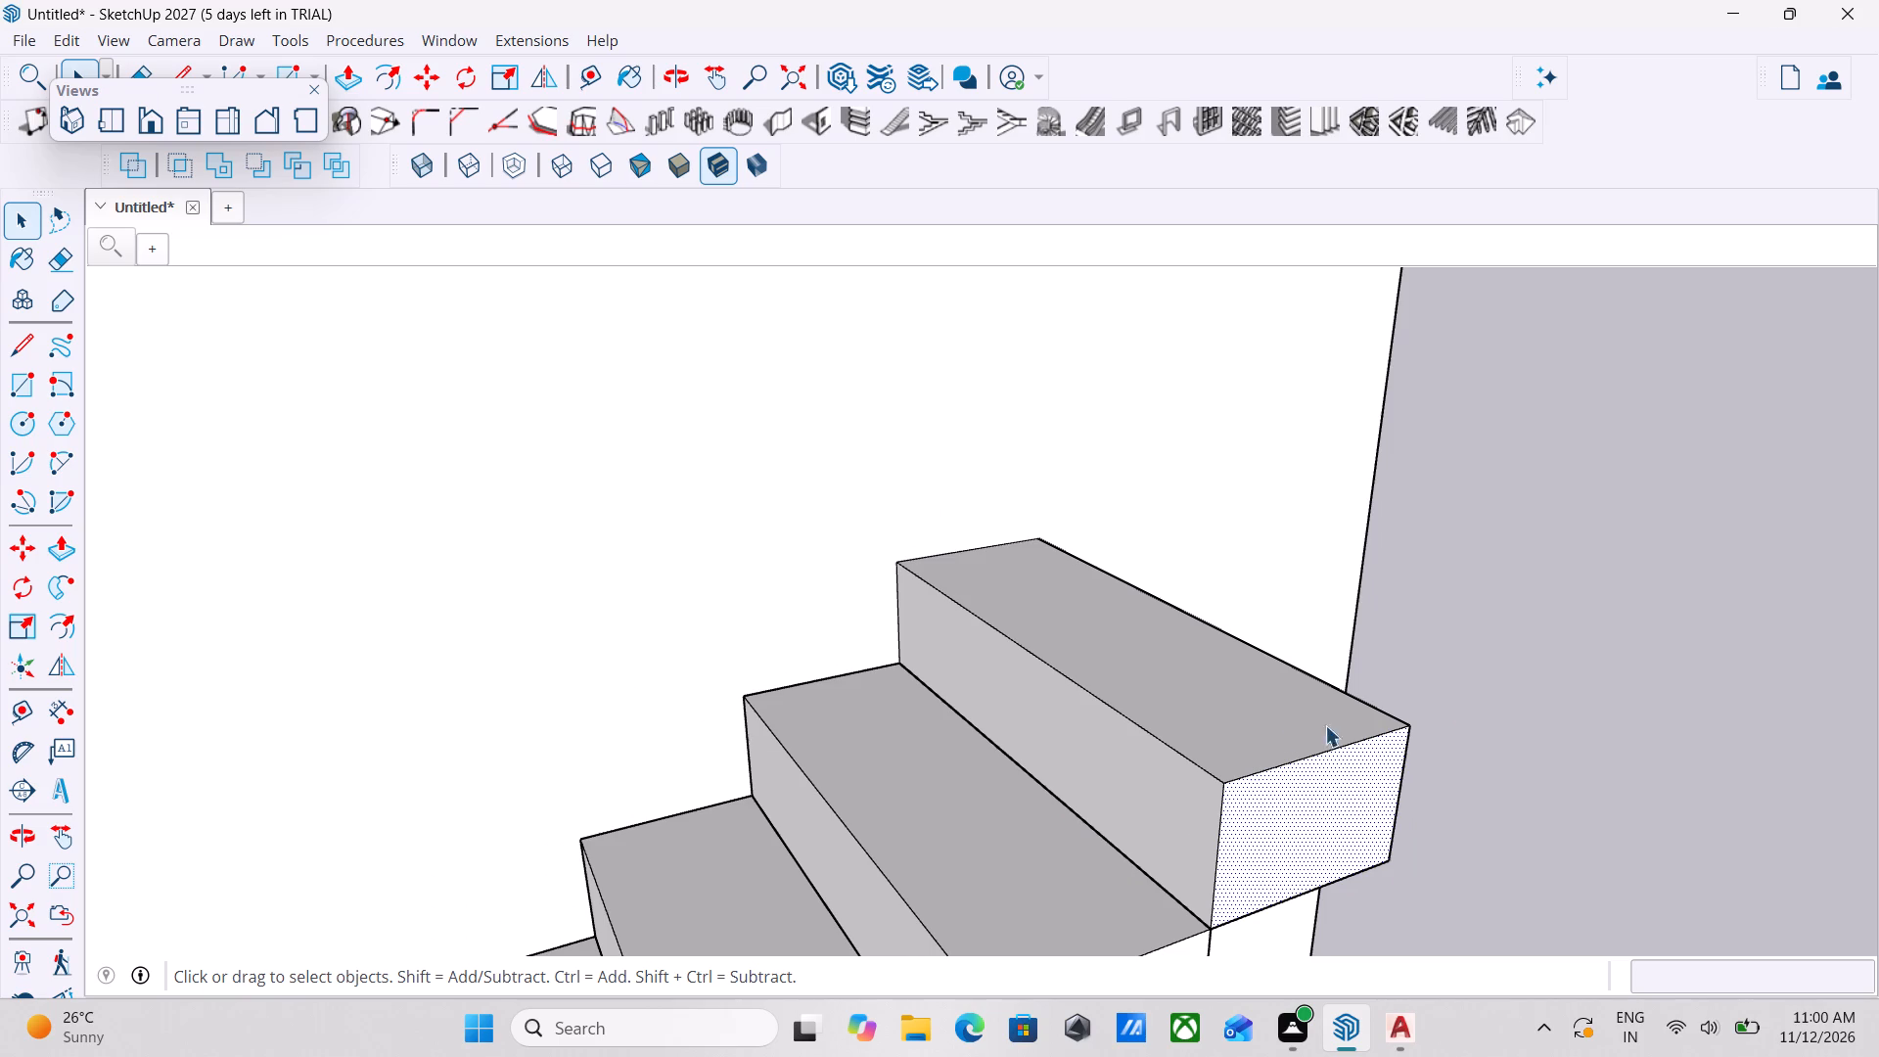
scroll(1238, 673, down, 1)
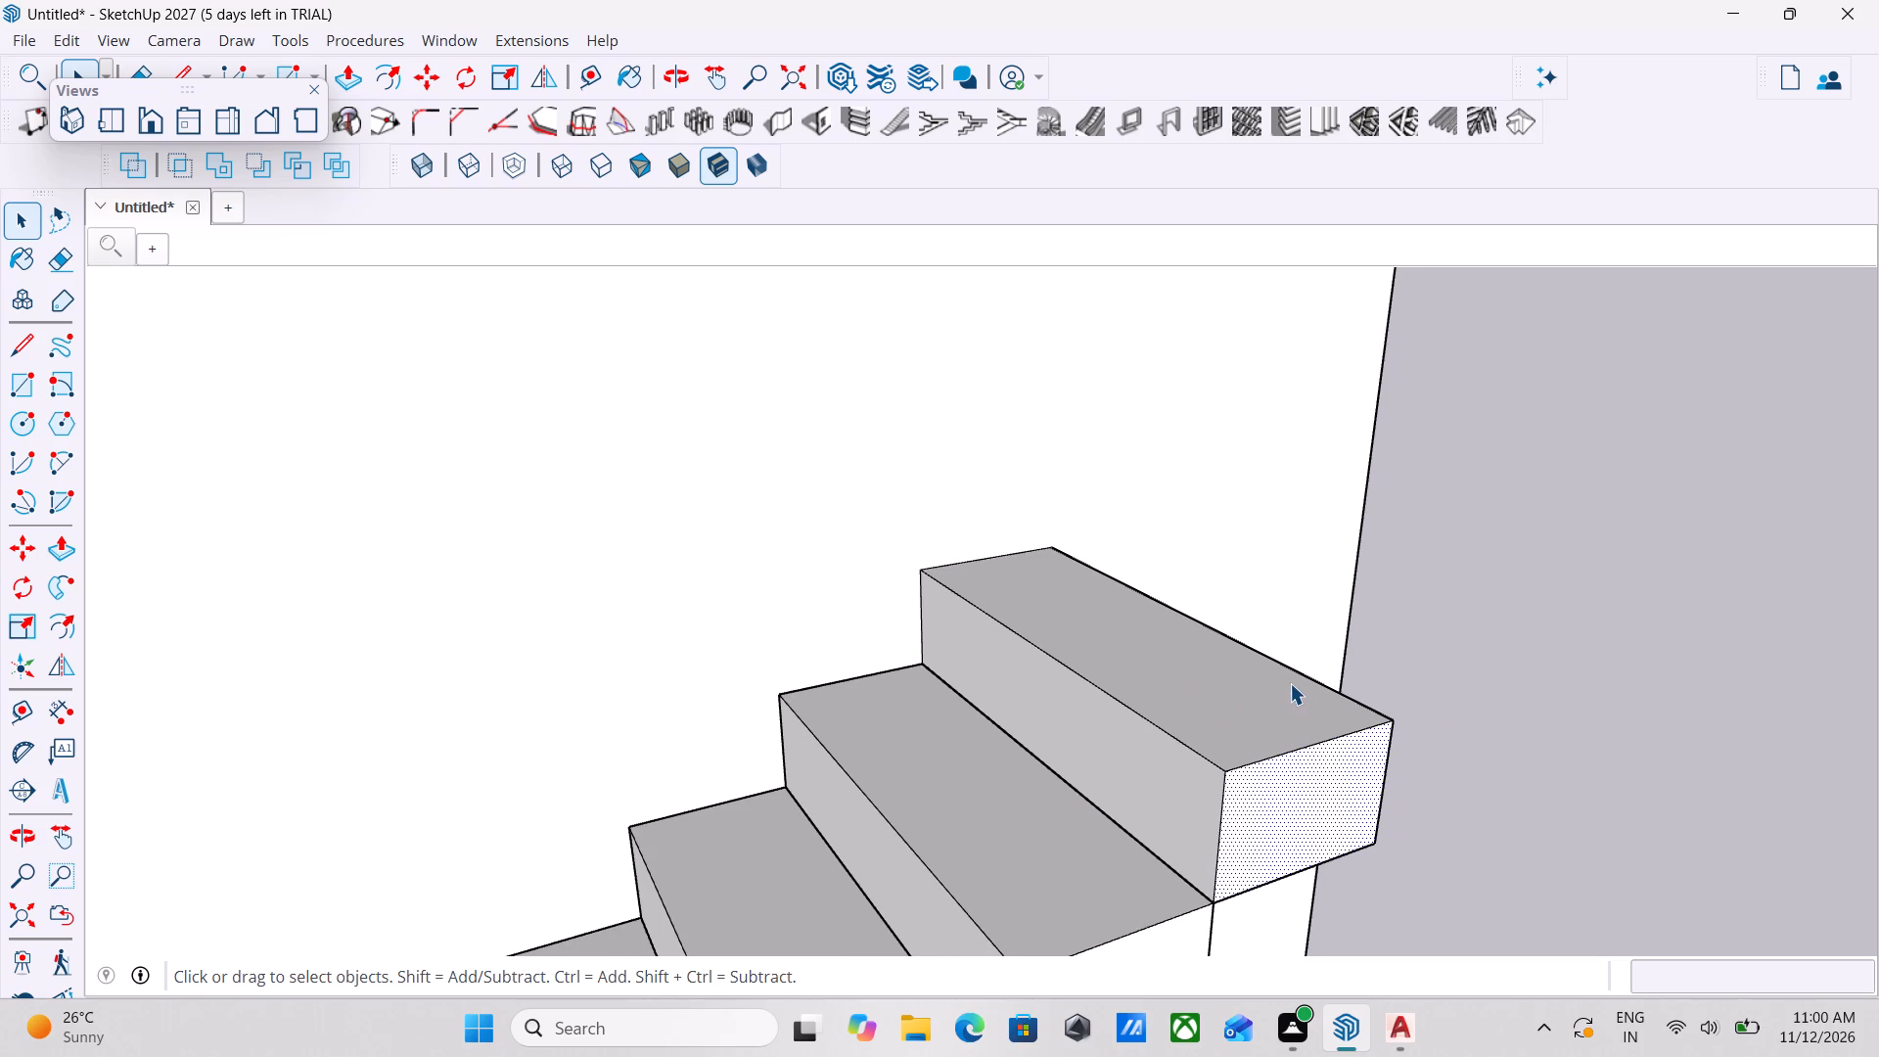
scroll(1300, 676, down, 7)
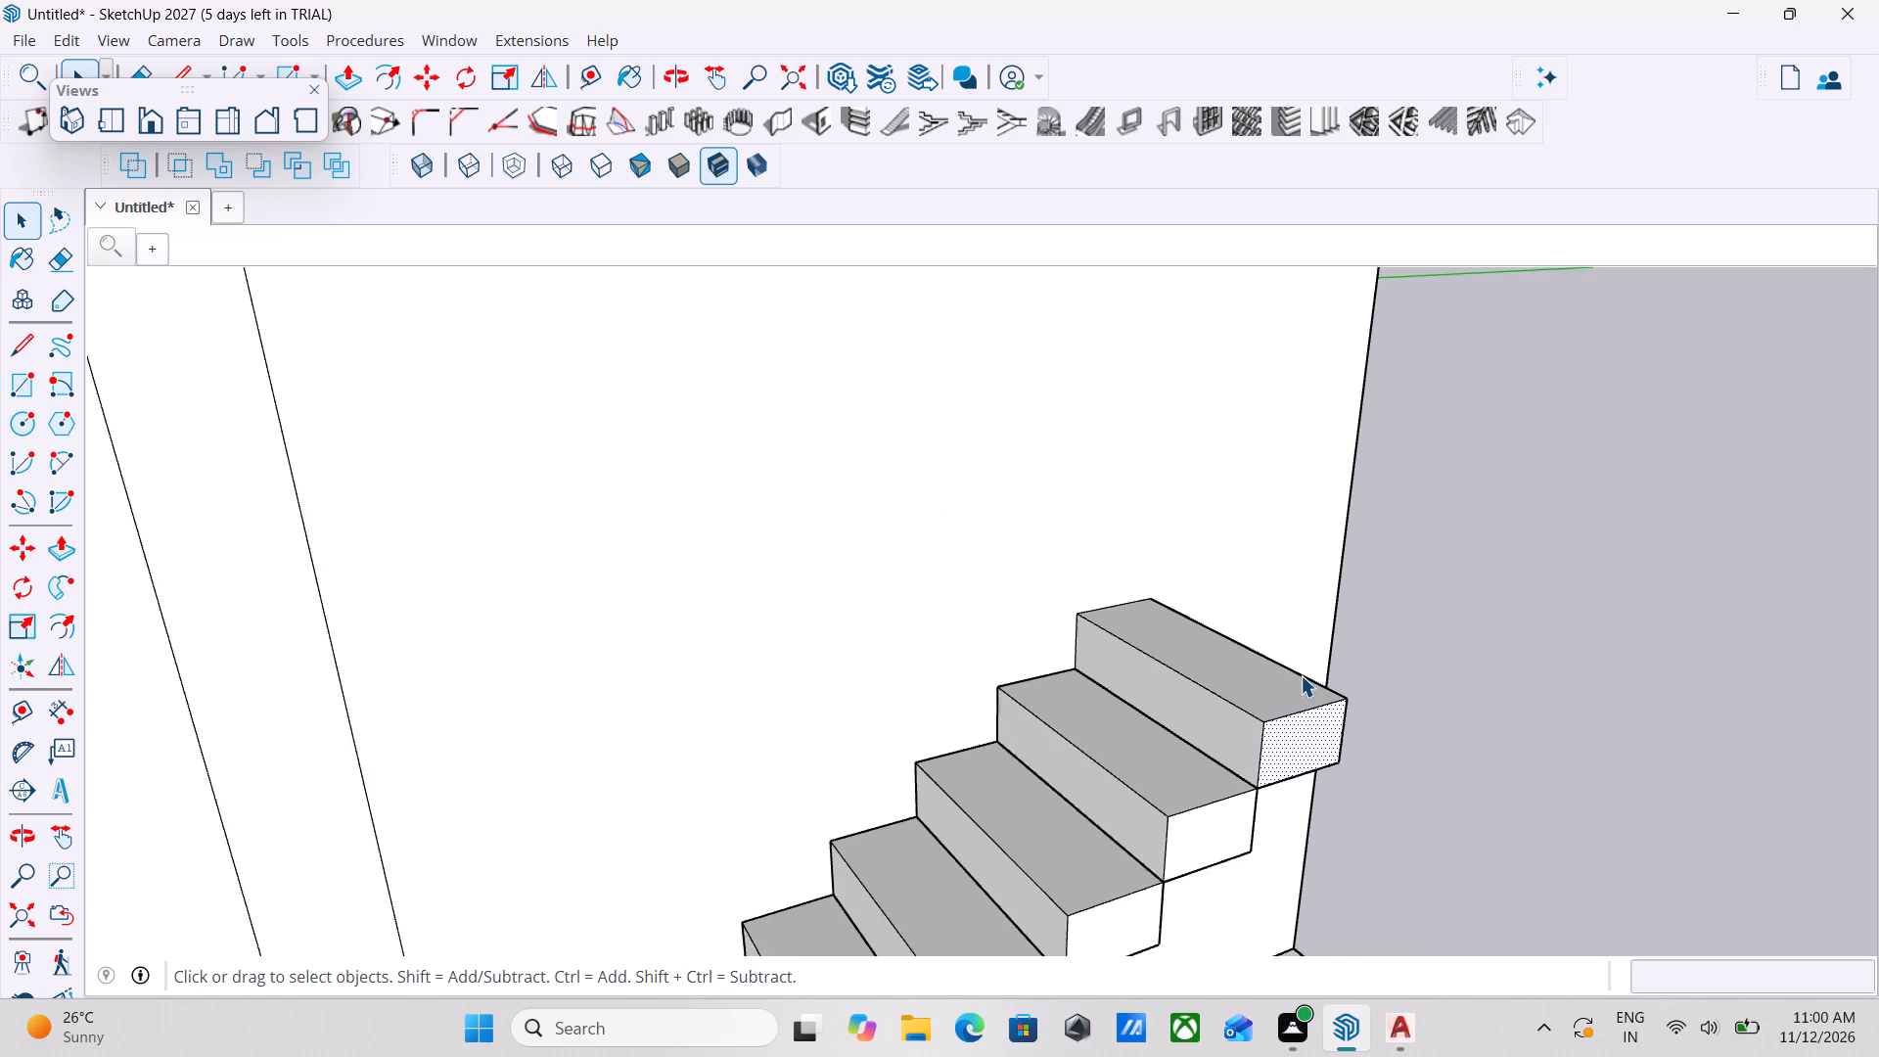
scroll(1301, 675, down, 5)
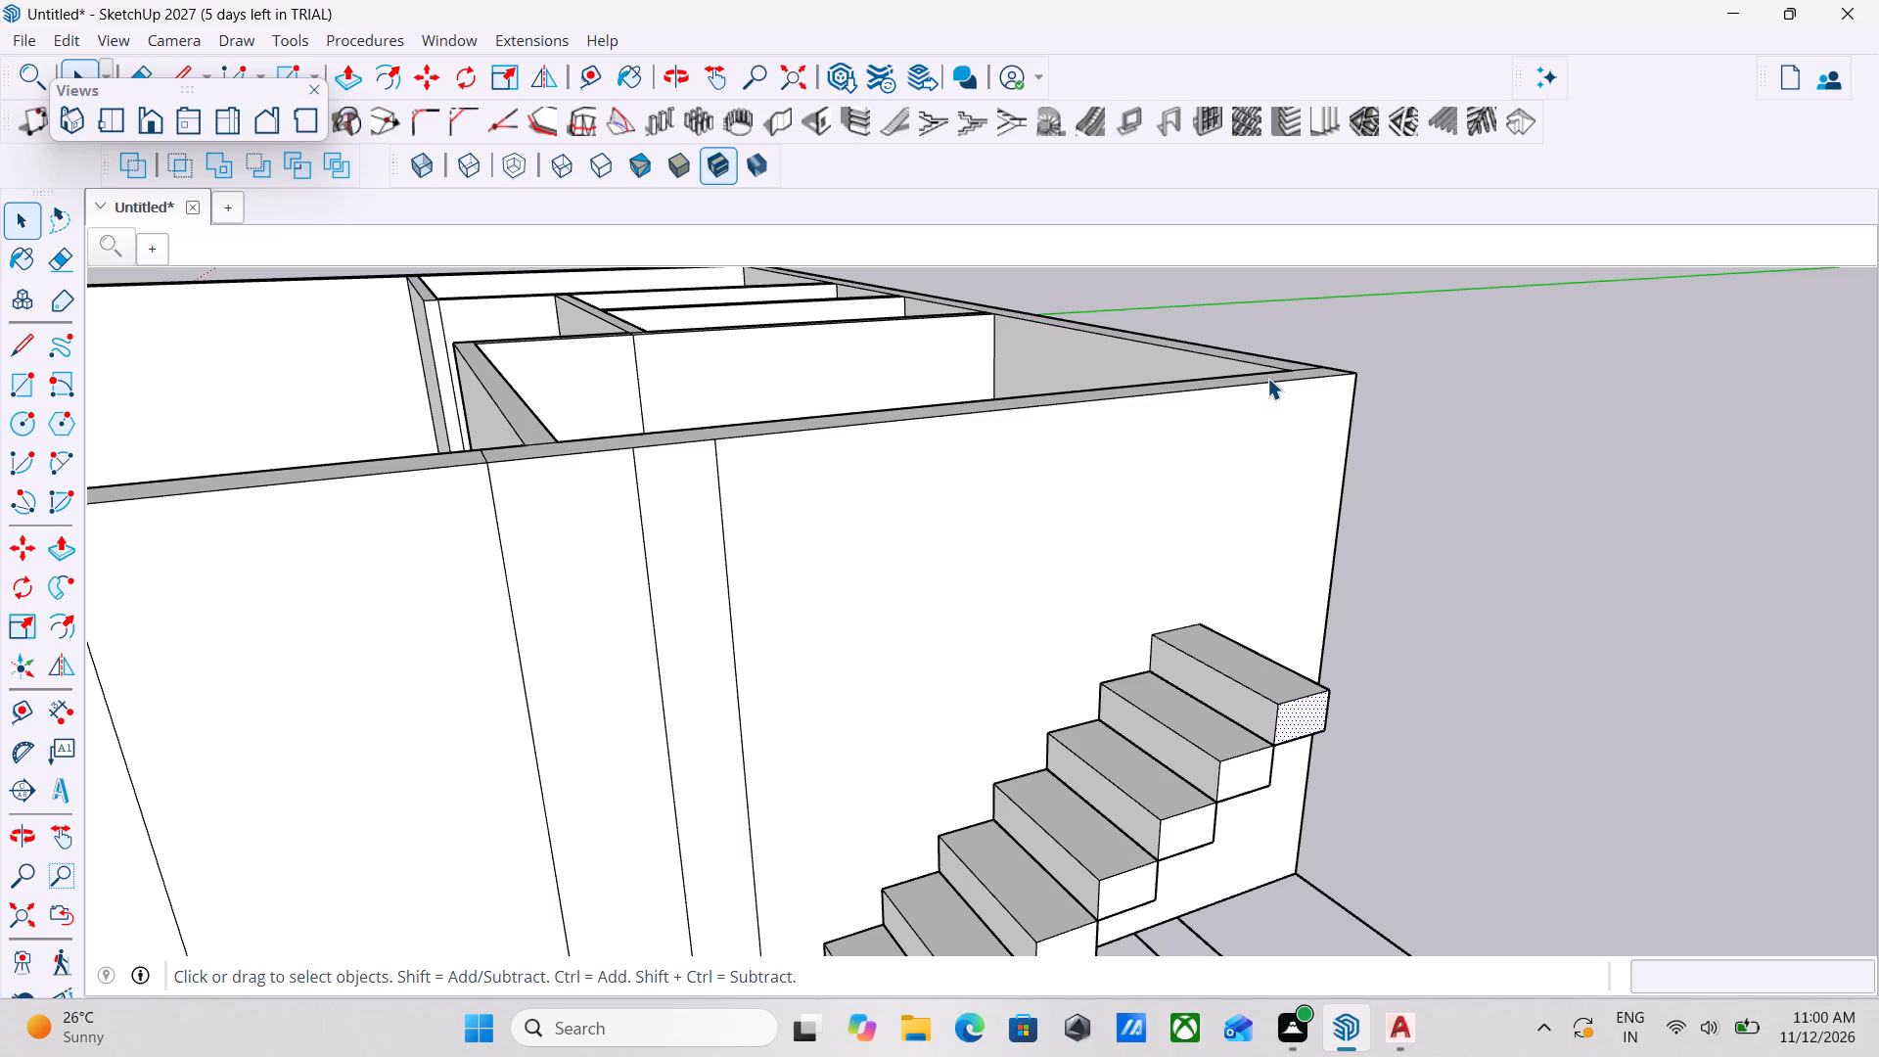
click(1267, 378)
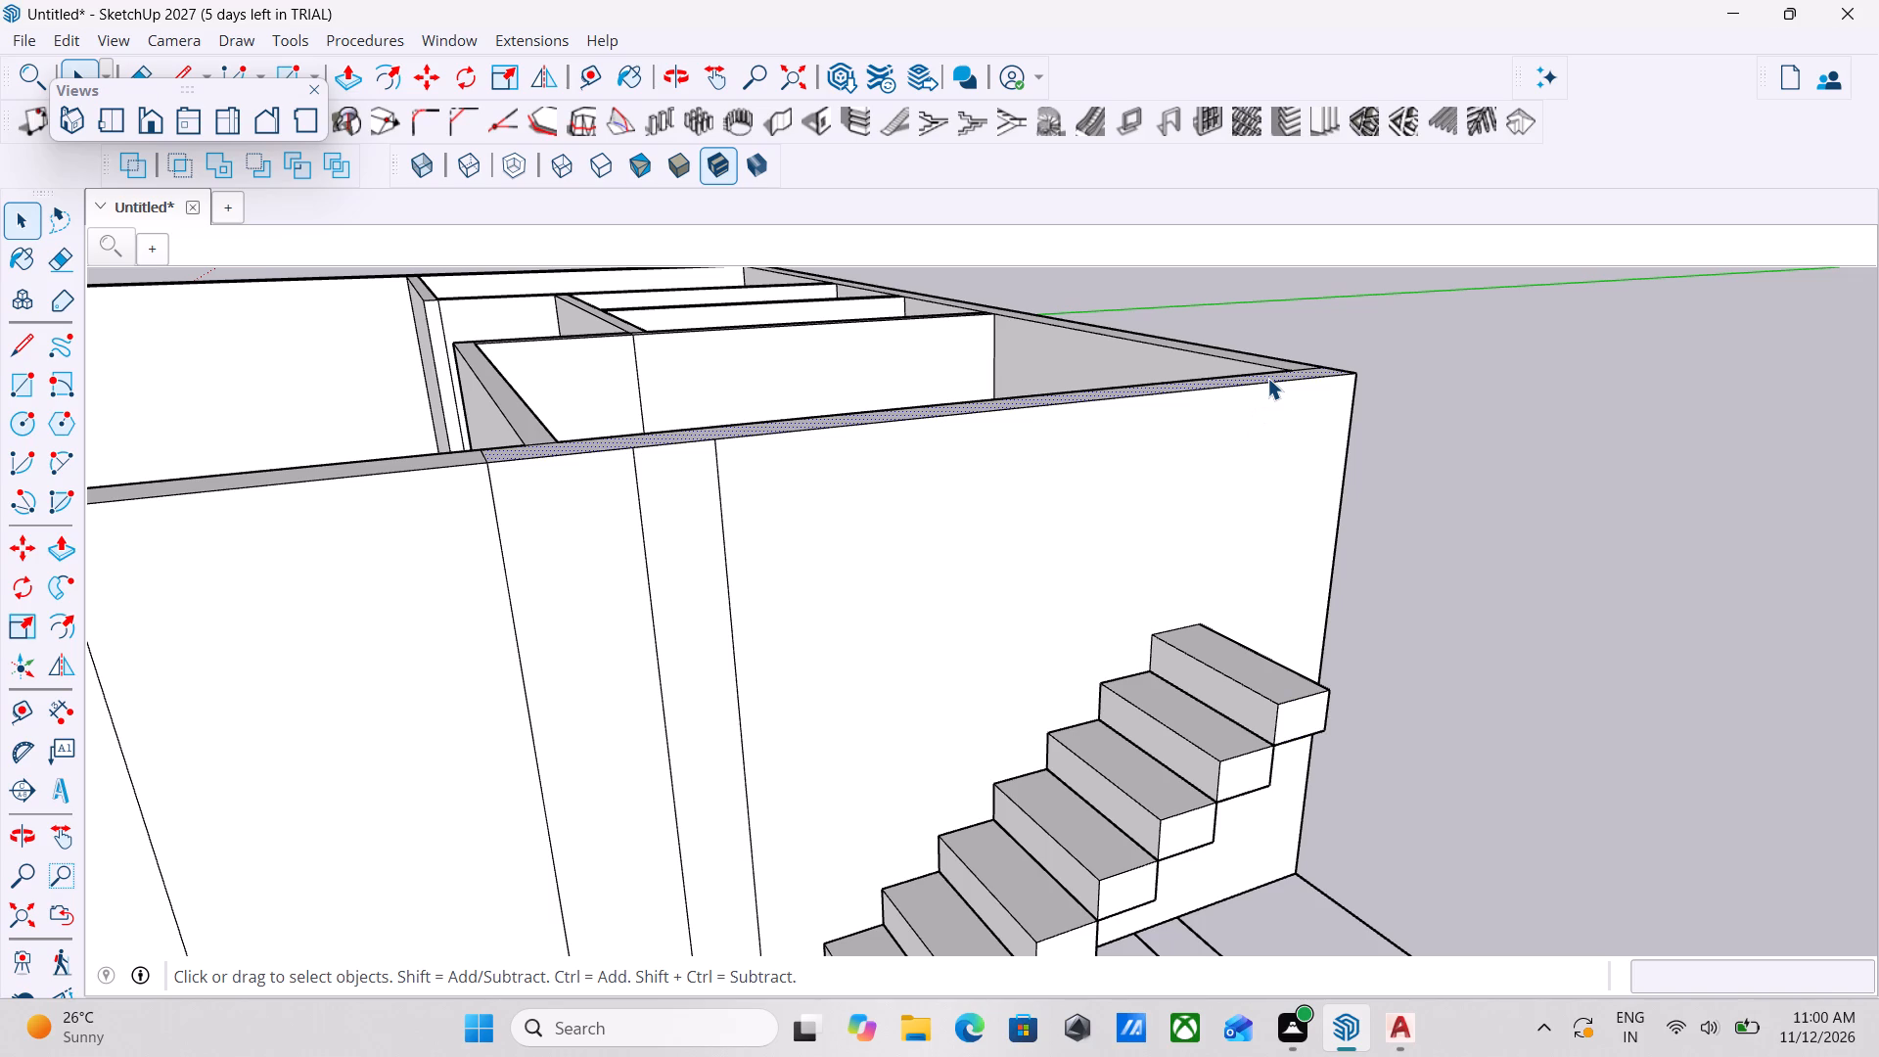
click(1308, 378)
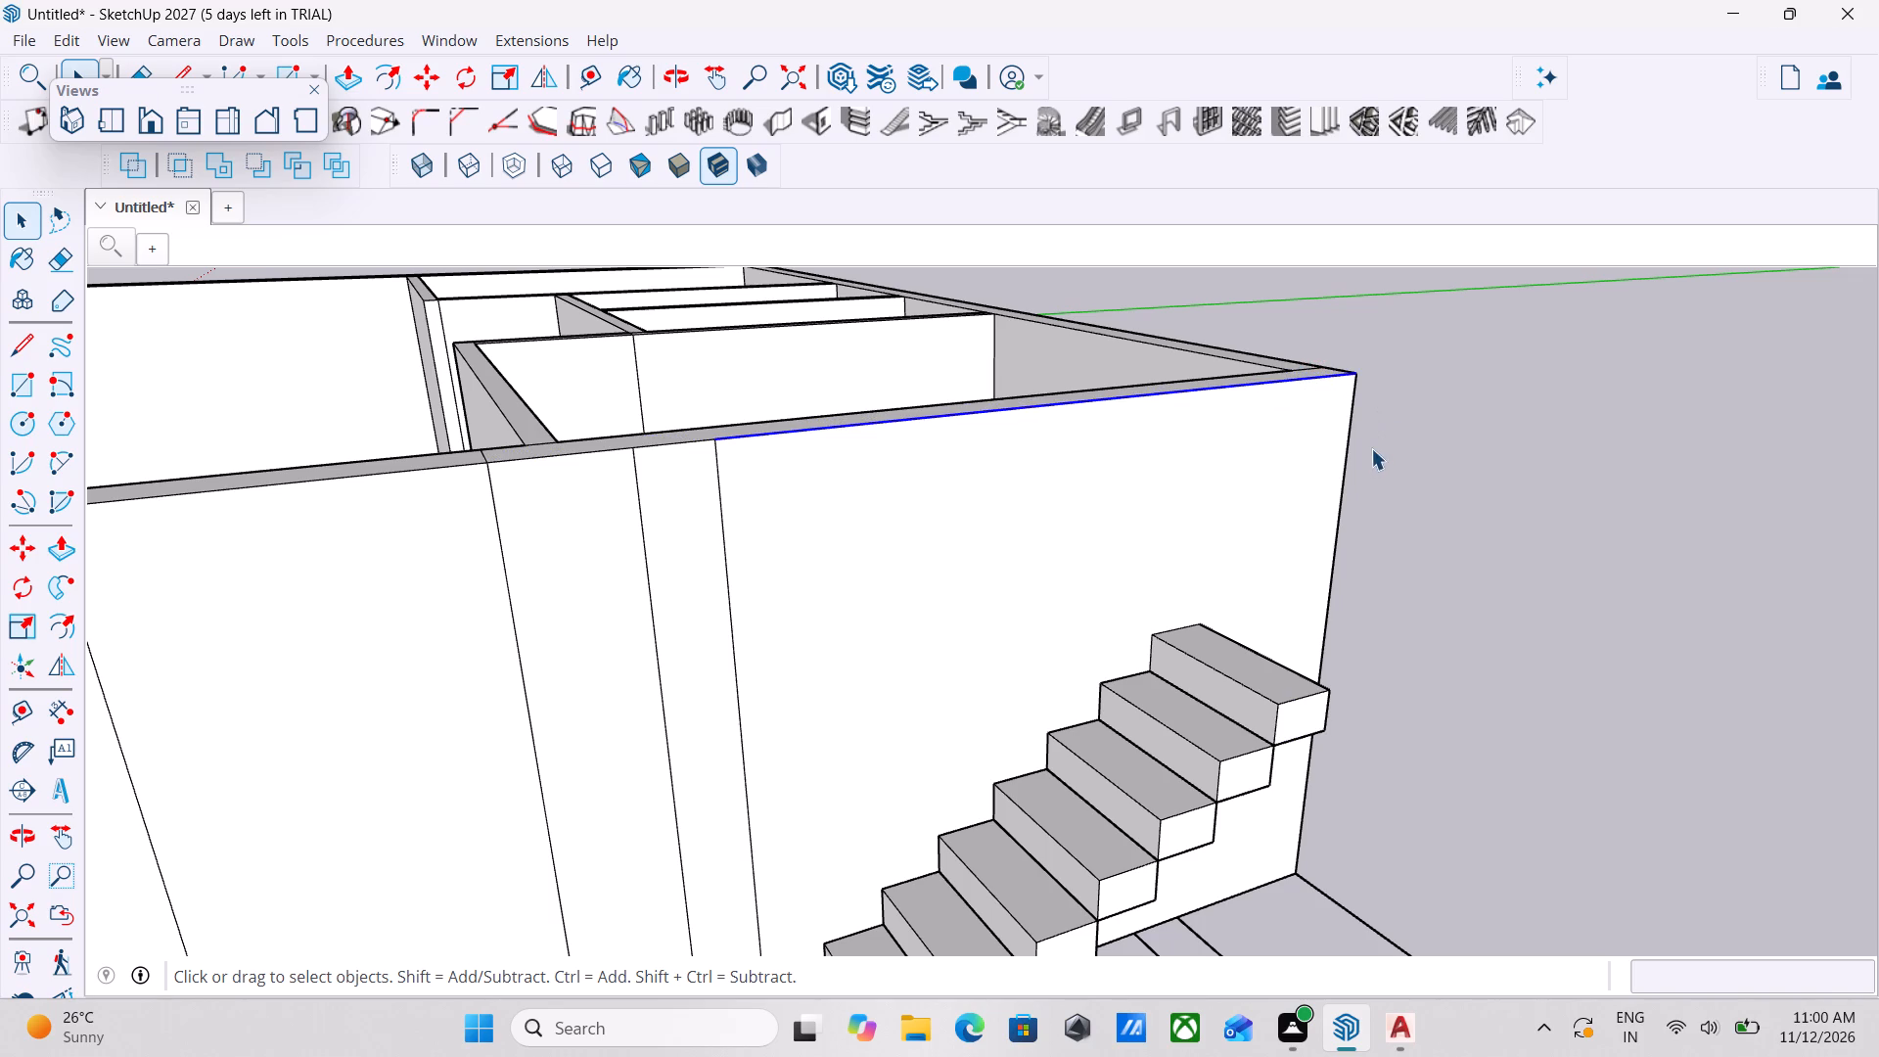
shift+middle_drag(1417, 526, 1177, 530)
ctrl+middle_drag(1181, 598, 1024, 644)
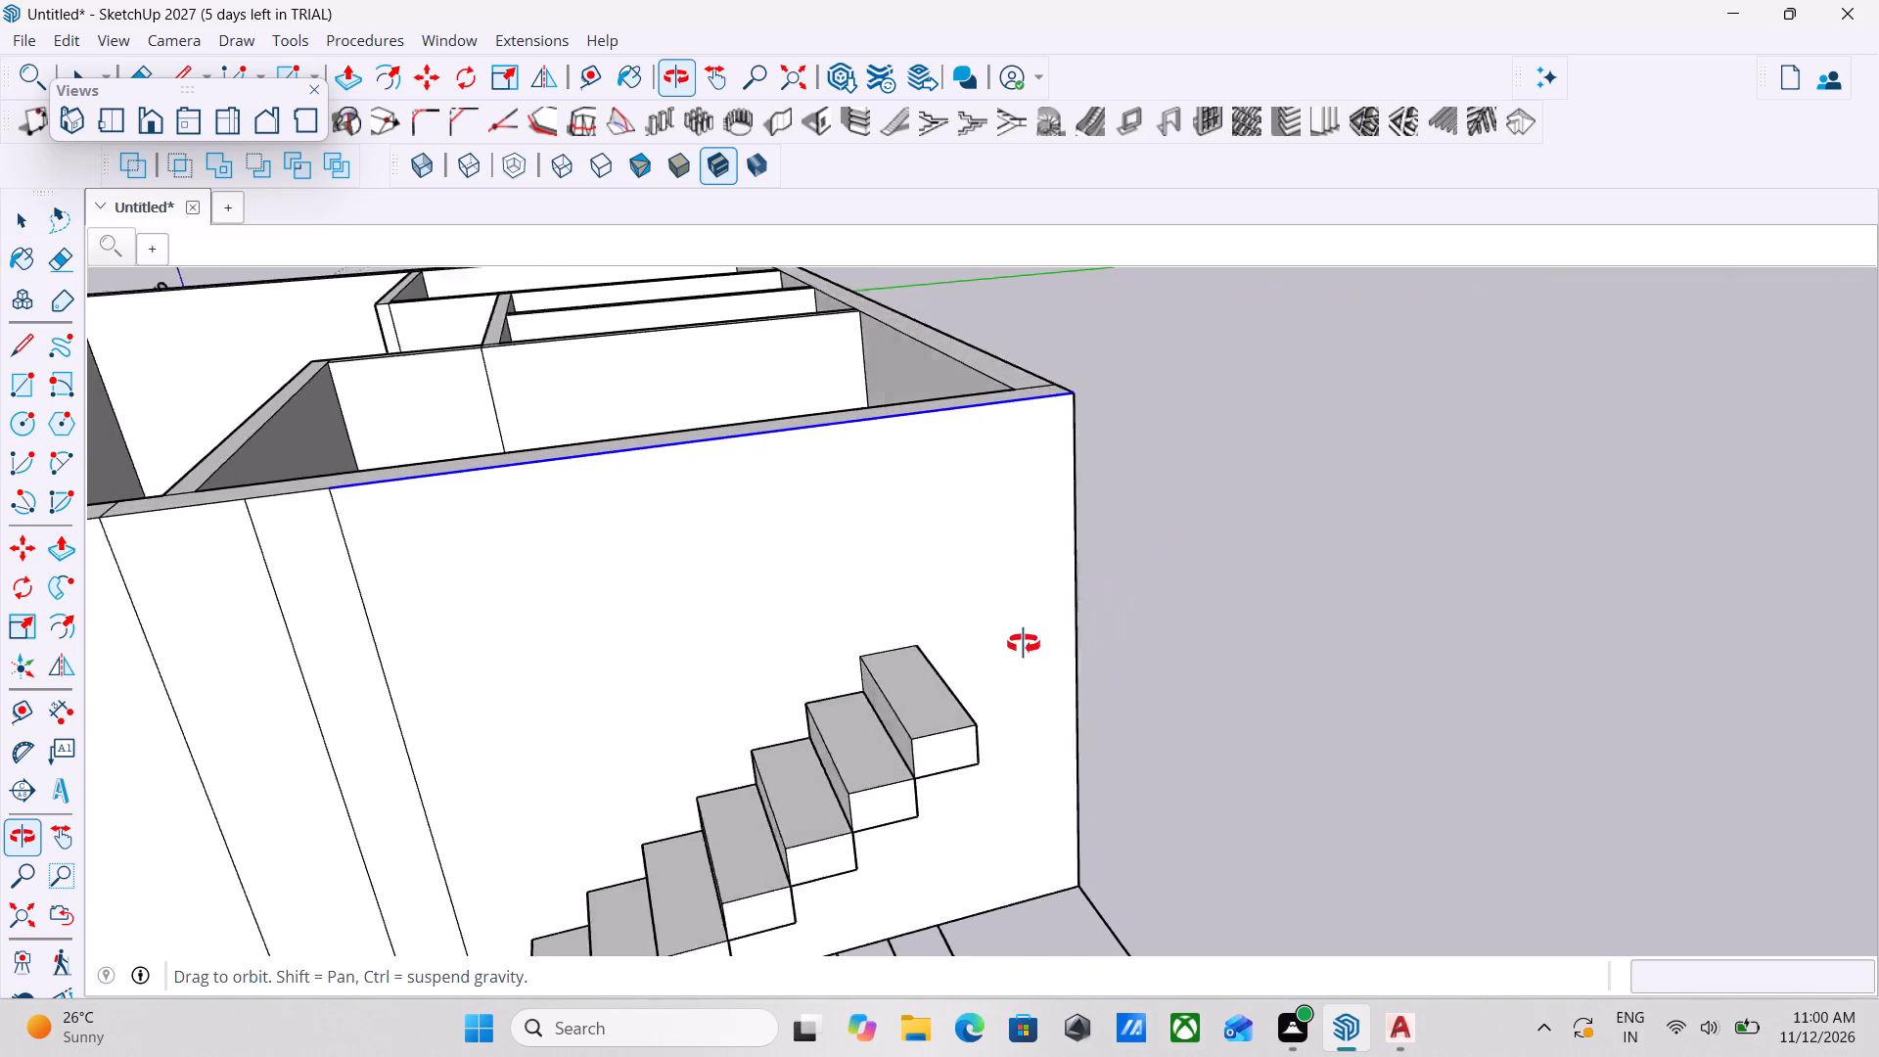
ctrl+middle_drag(1024, 644, 965, 678)
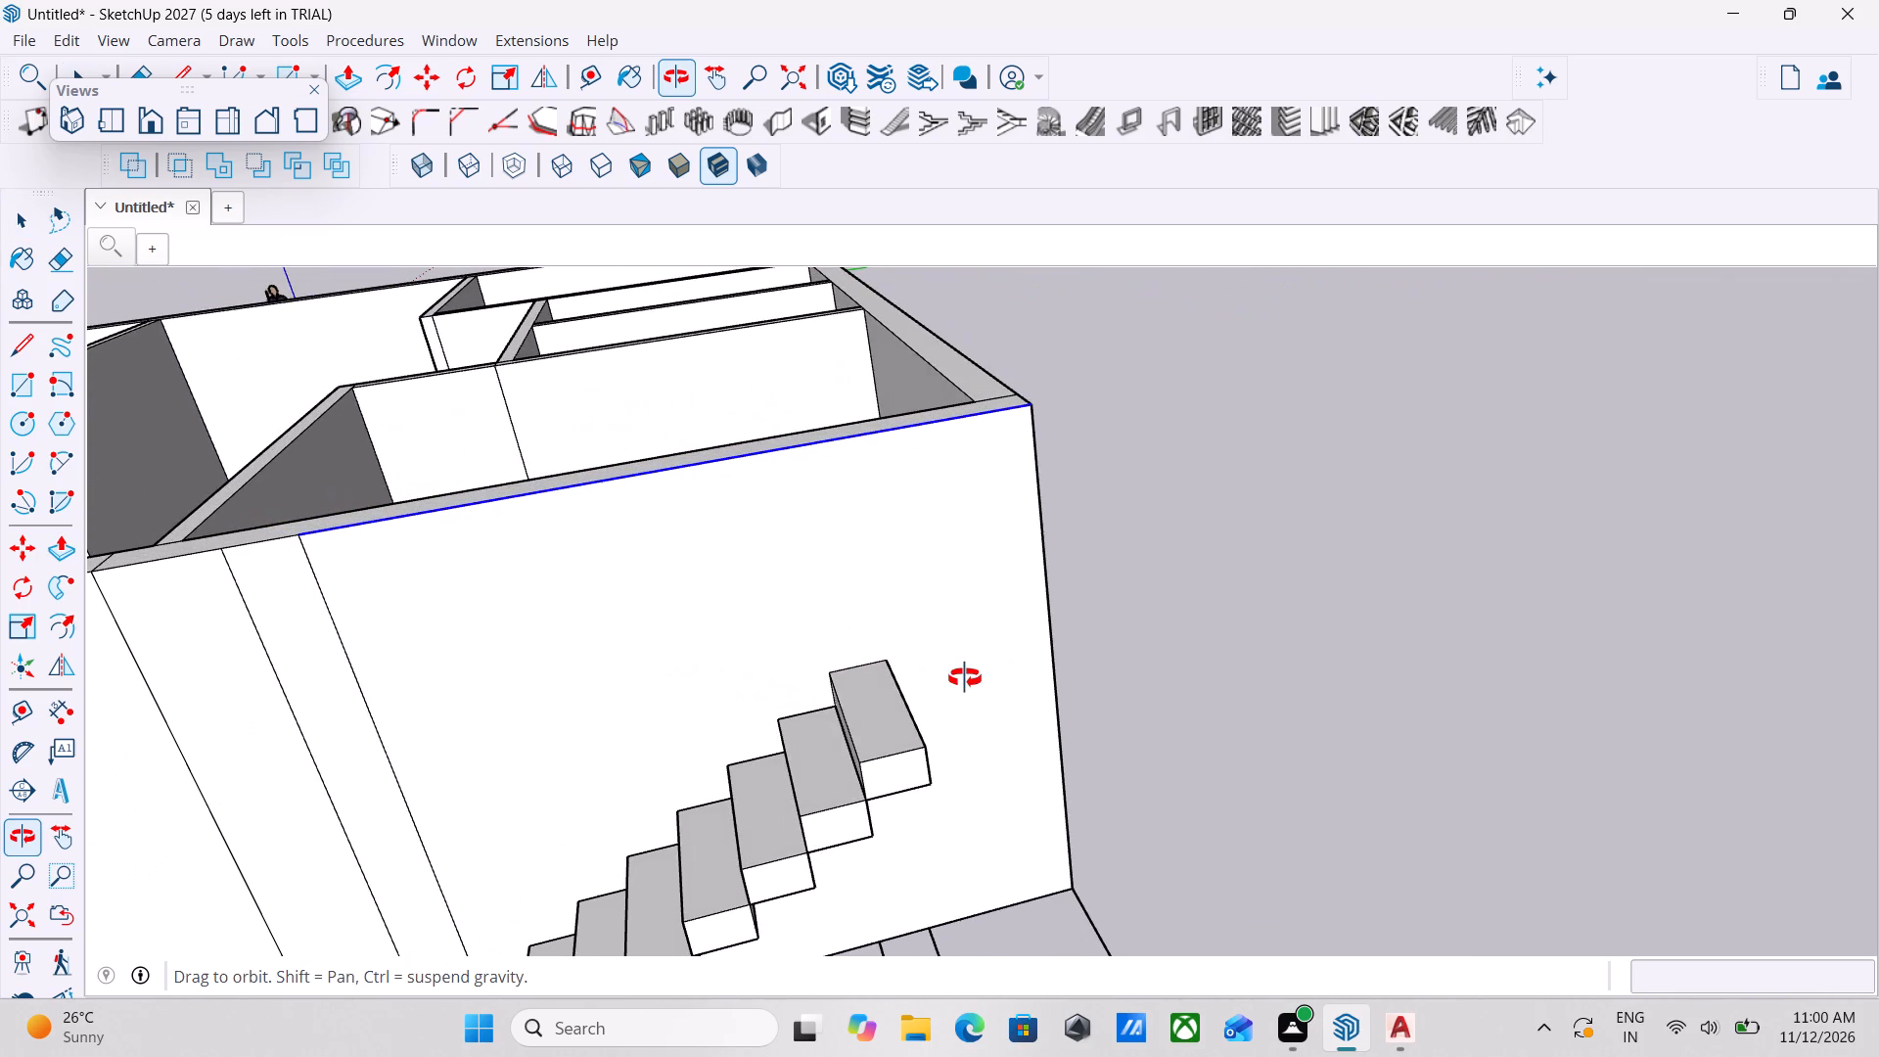
ctrl+middle_drag(965, 678, 1031, 709)
ctrl+middle_drag(1042, 702, 955, 703)
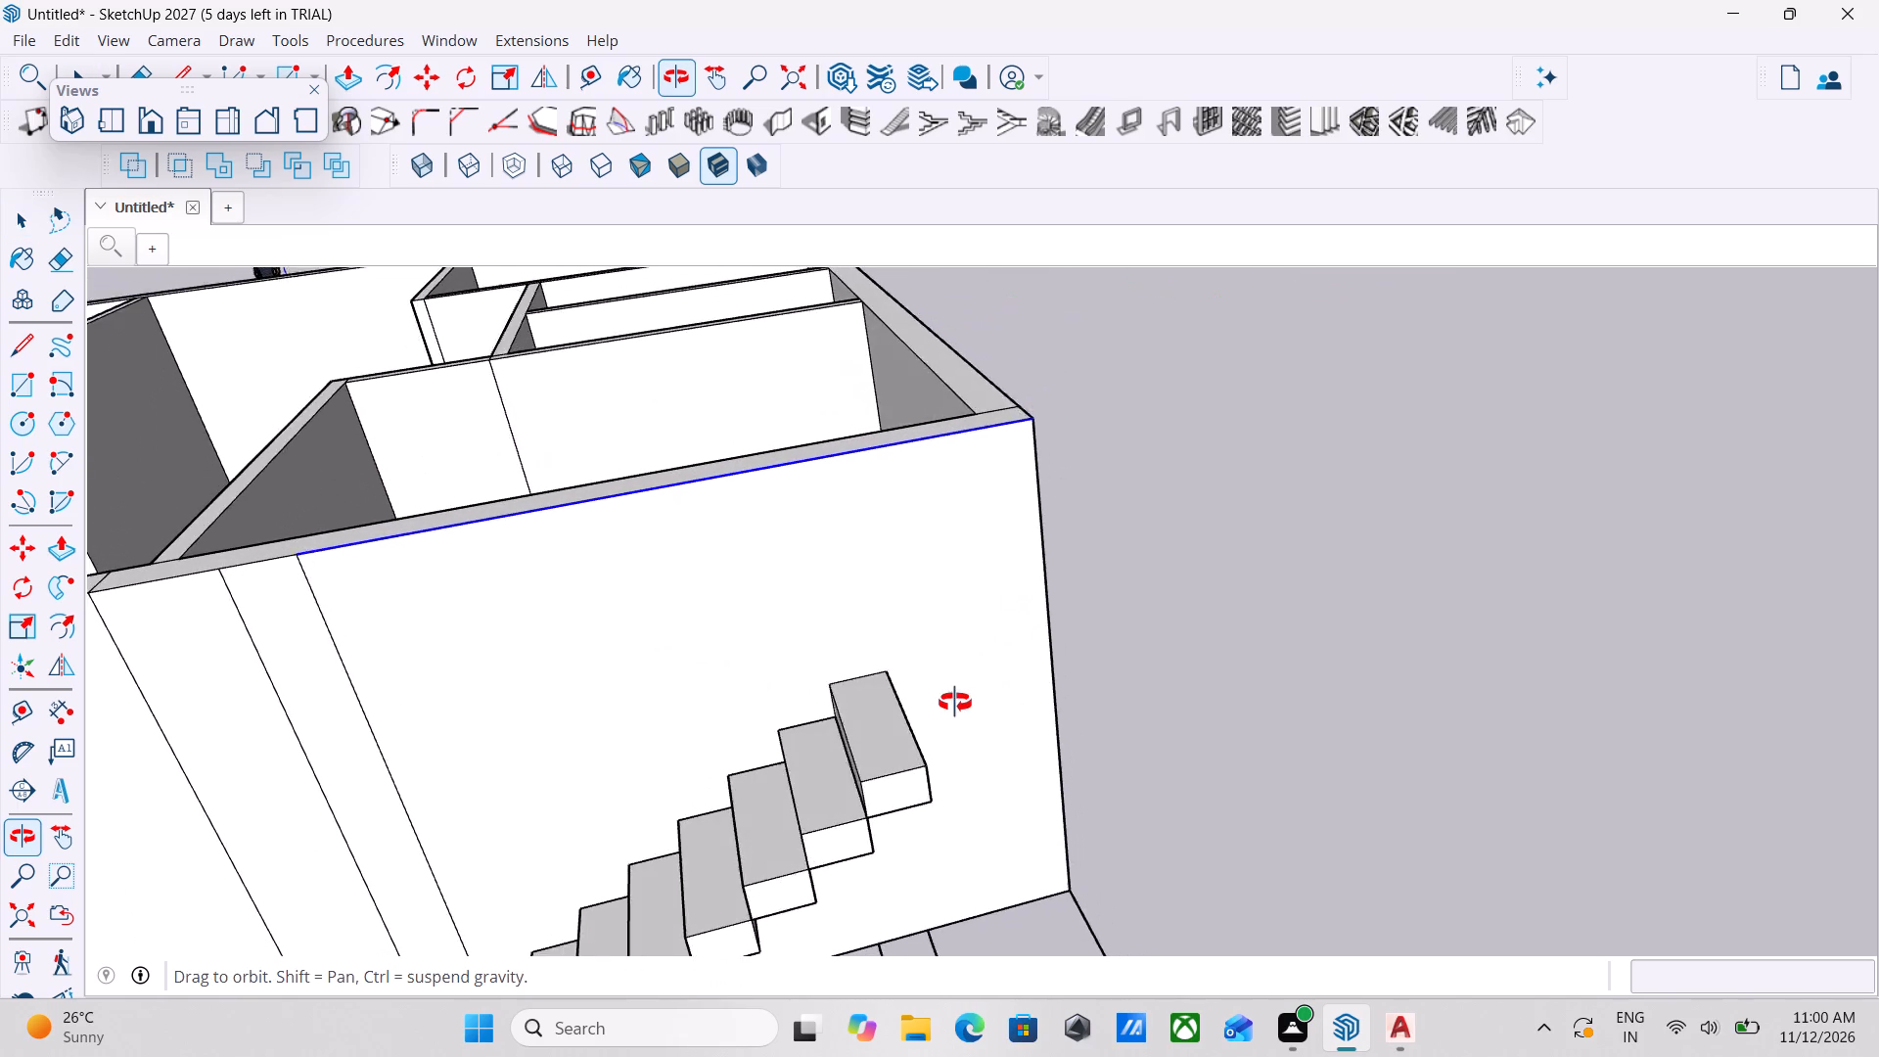
ctrl+middle_drag(955, 703, 976, 783)
ctrl+scroll(985, 778, up, 1)
scroll(1014, 722, down, 5)
shift+middle_drag(1014, 722, 1368, 898)
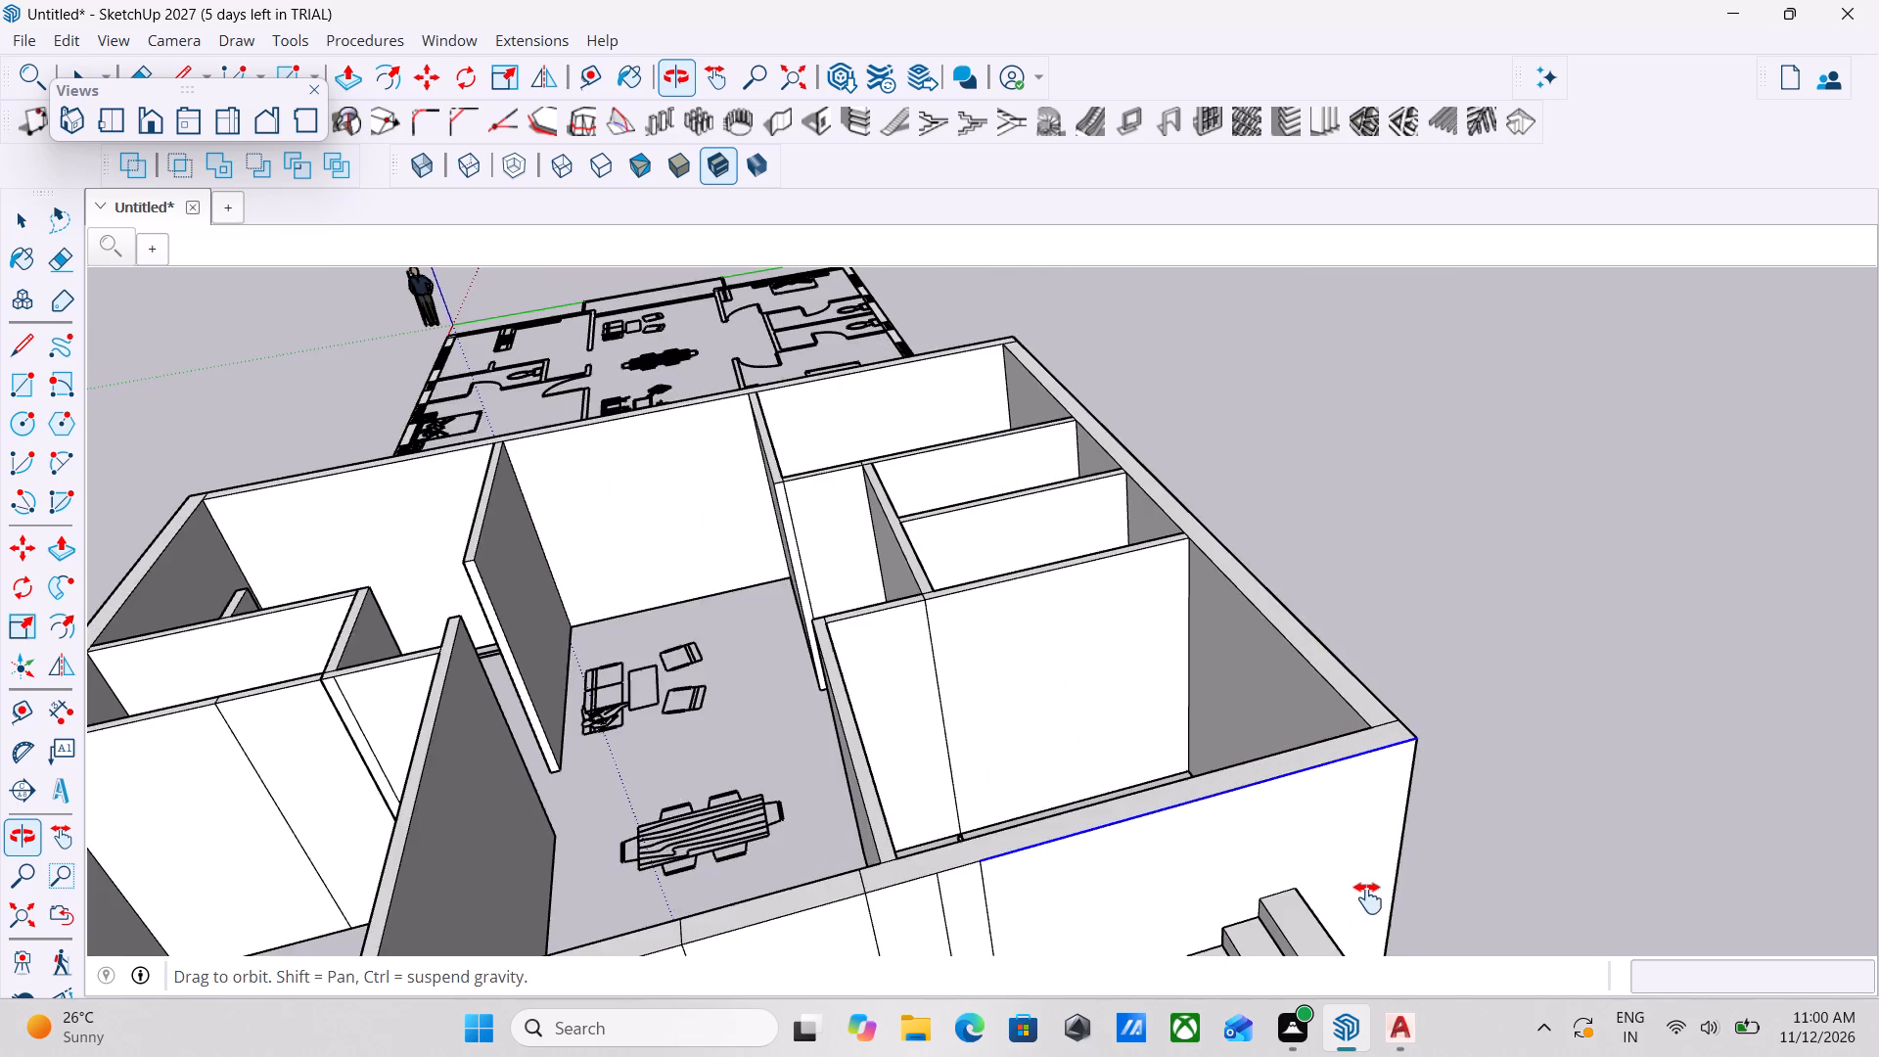
shift+middle_drag(1368, 898, 387, 342)
shift+middle_drag(356, 342, 695, 614)
scroll(695, 614, down, 5)
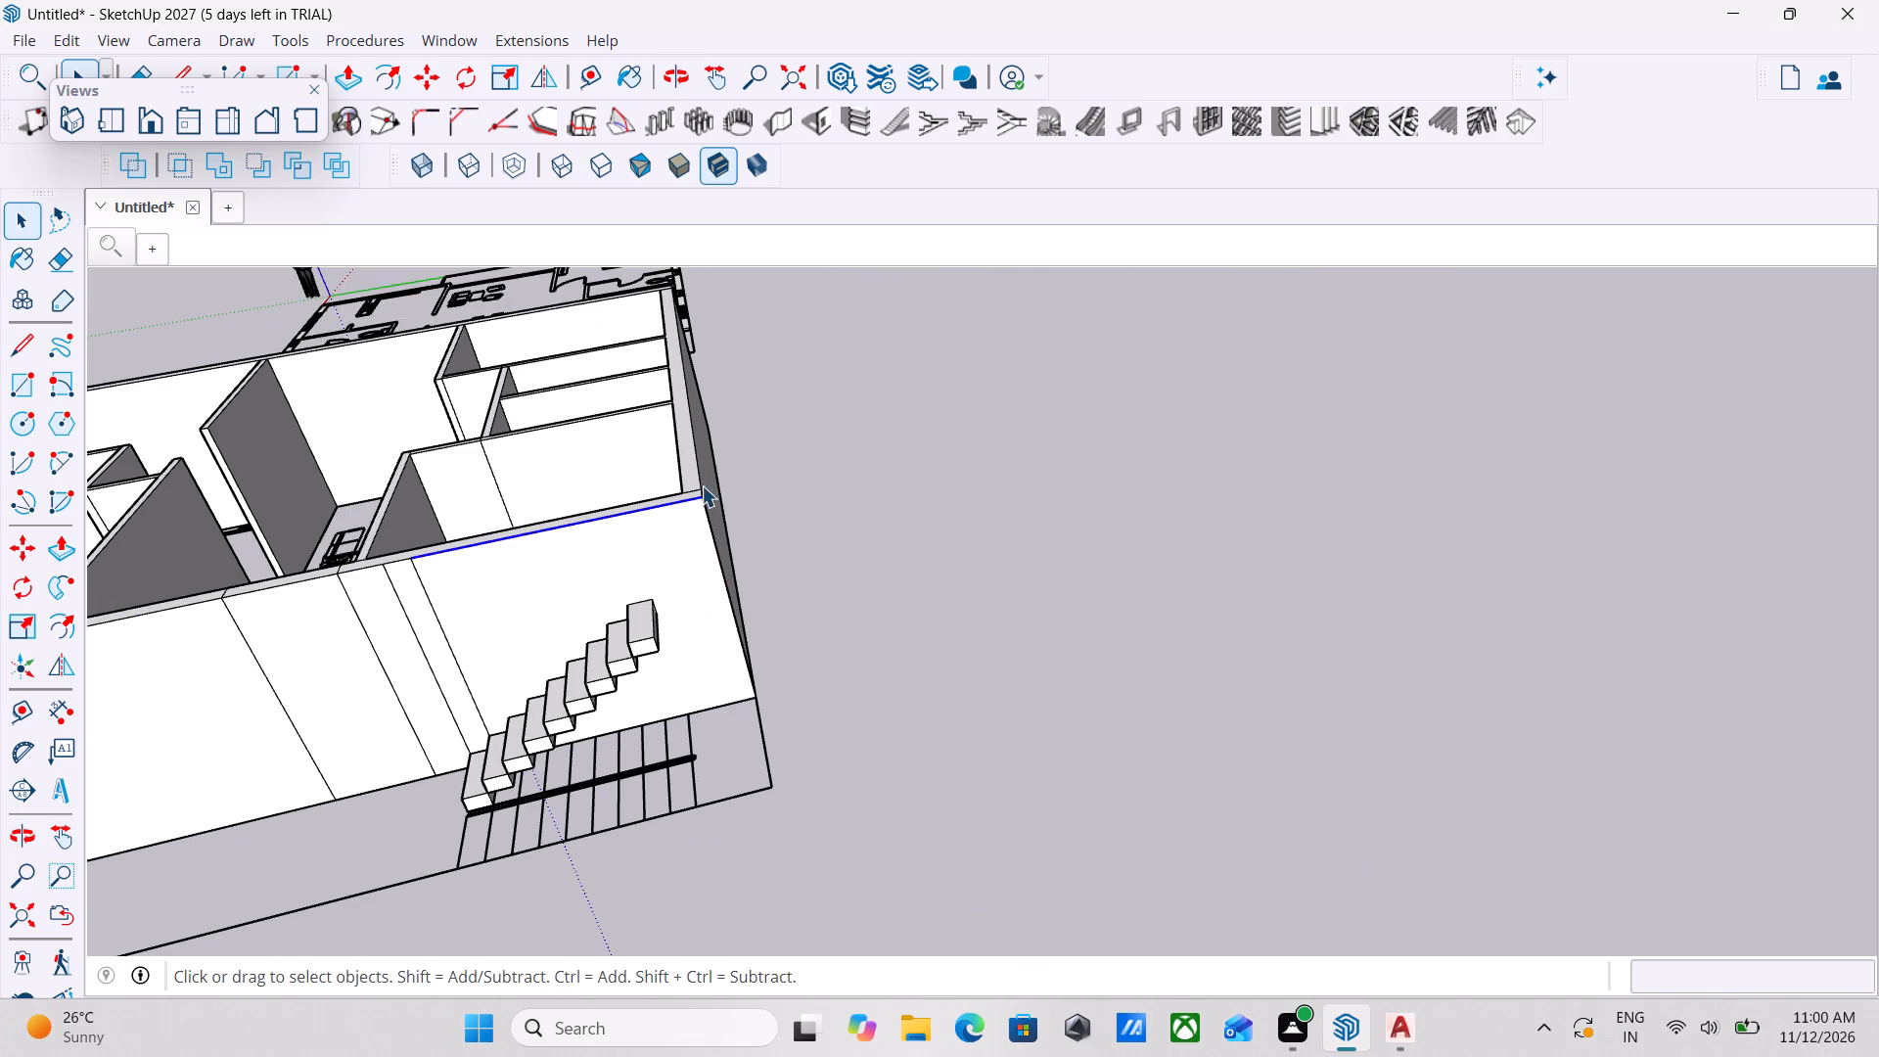
middle_drag(715, 562, 1234, 929)
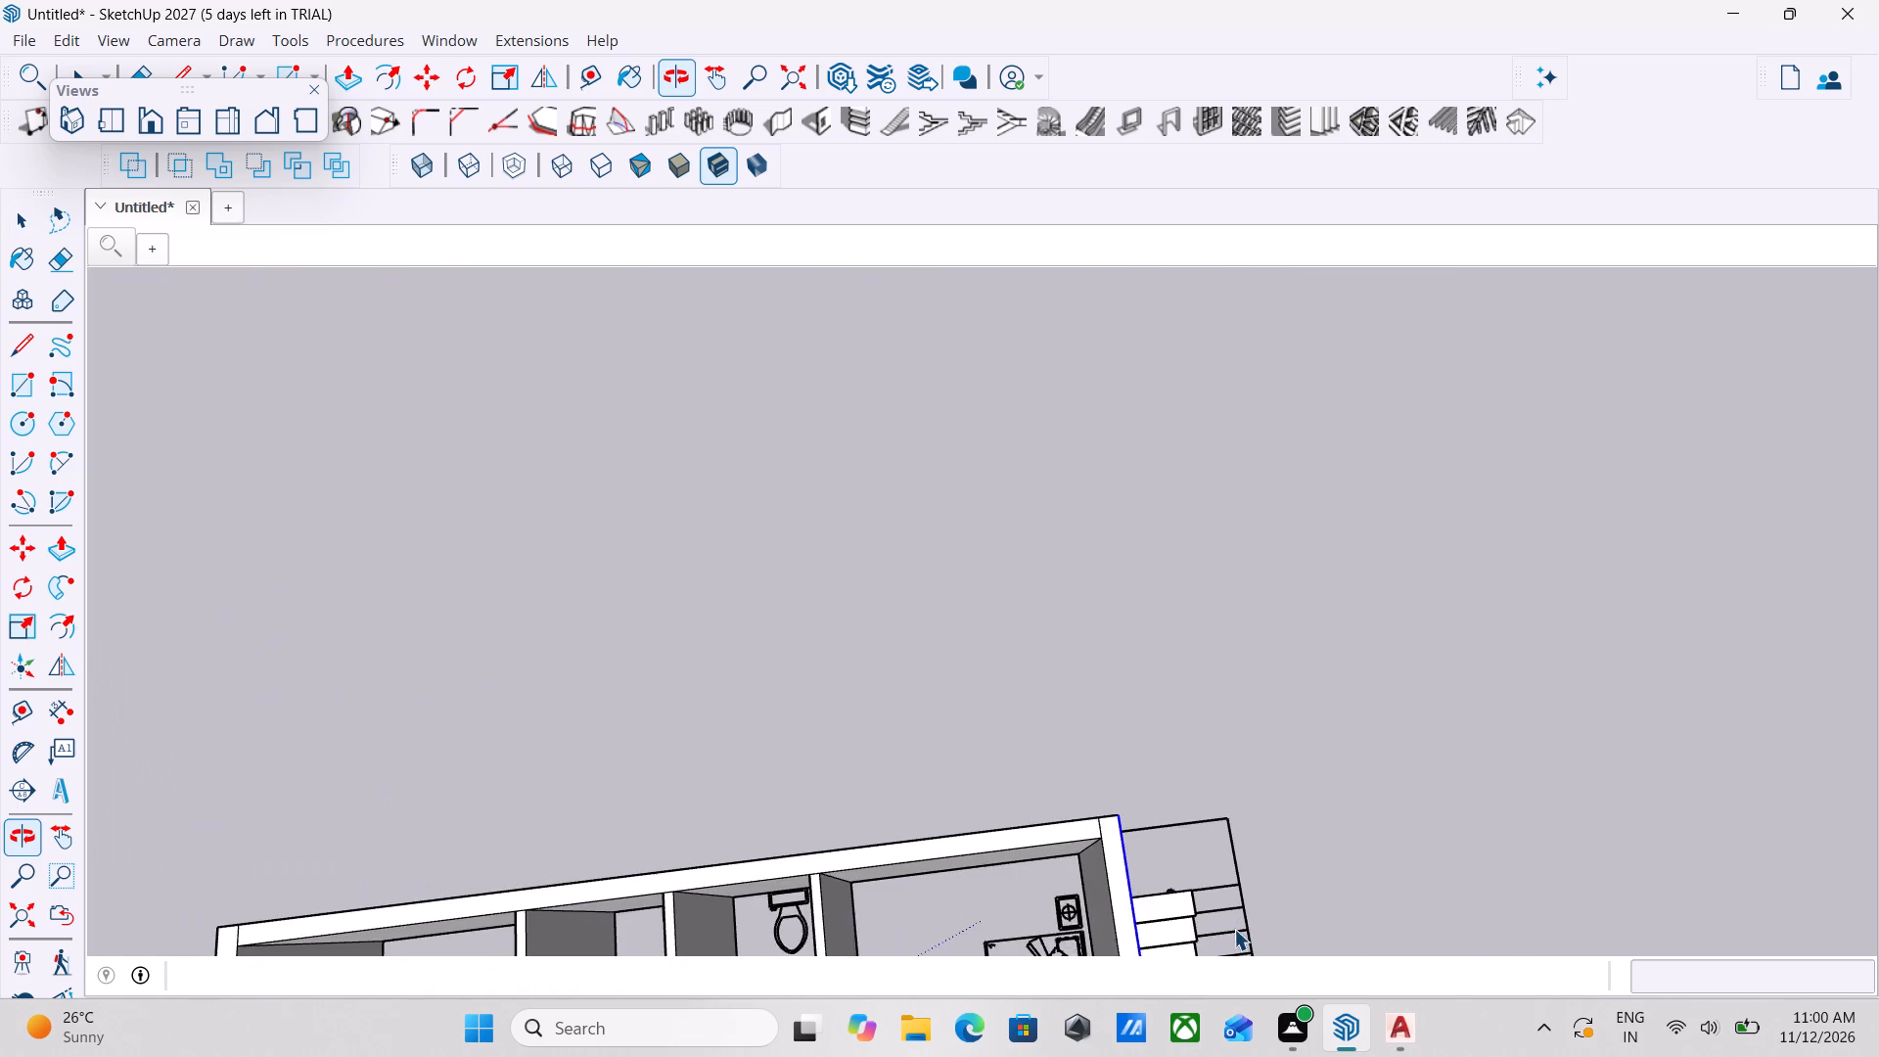
scroll(1234, 929, up, 4)
scroll(1216, 818, up, 4)
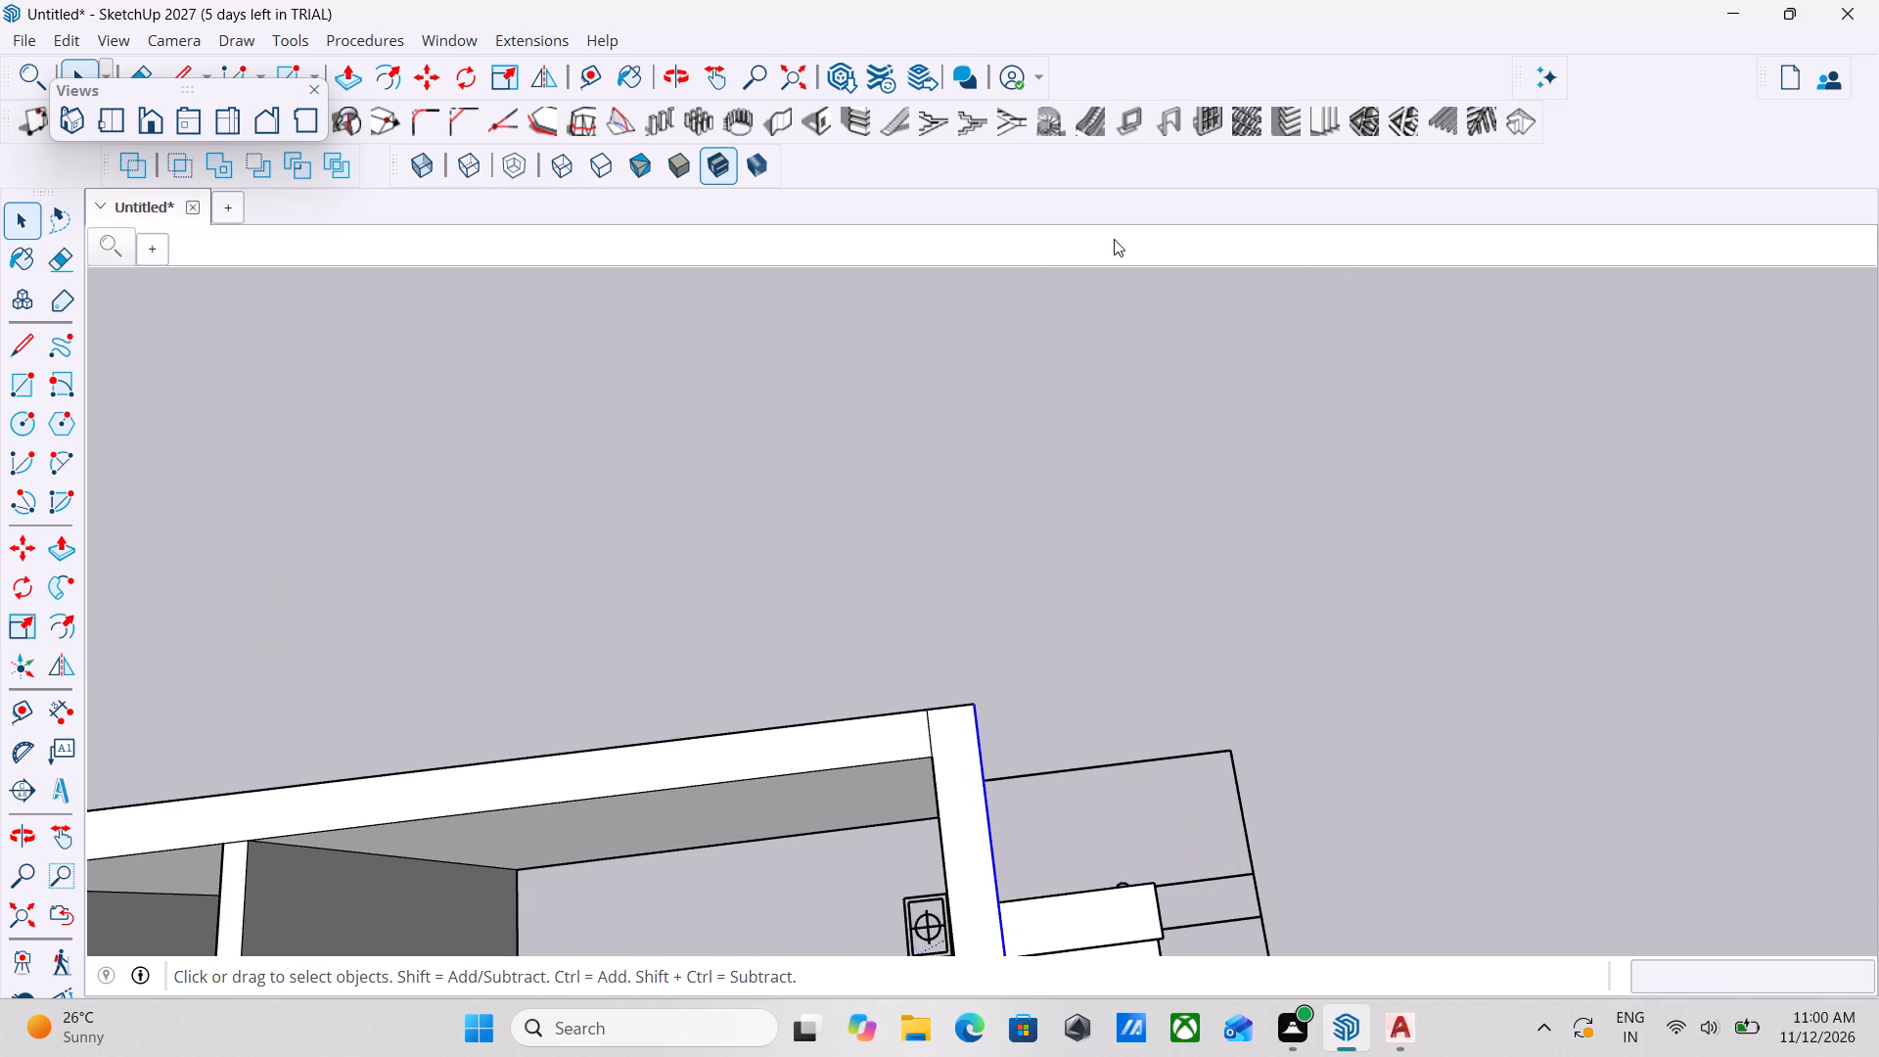
In top view, draw a rectangle about 10 3/4" by 6' 4" across the outer end of the stair landing outline, starting at the wall-side corner.
click(117, 125)
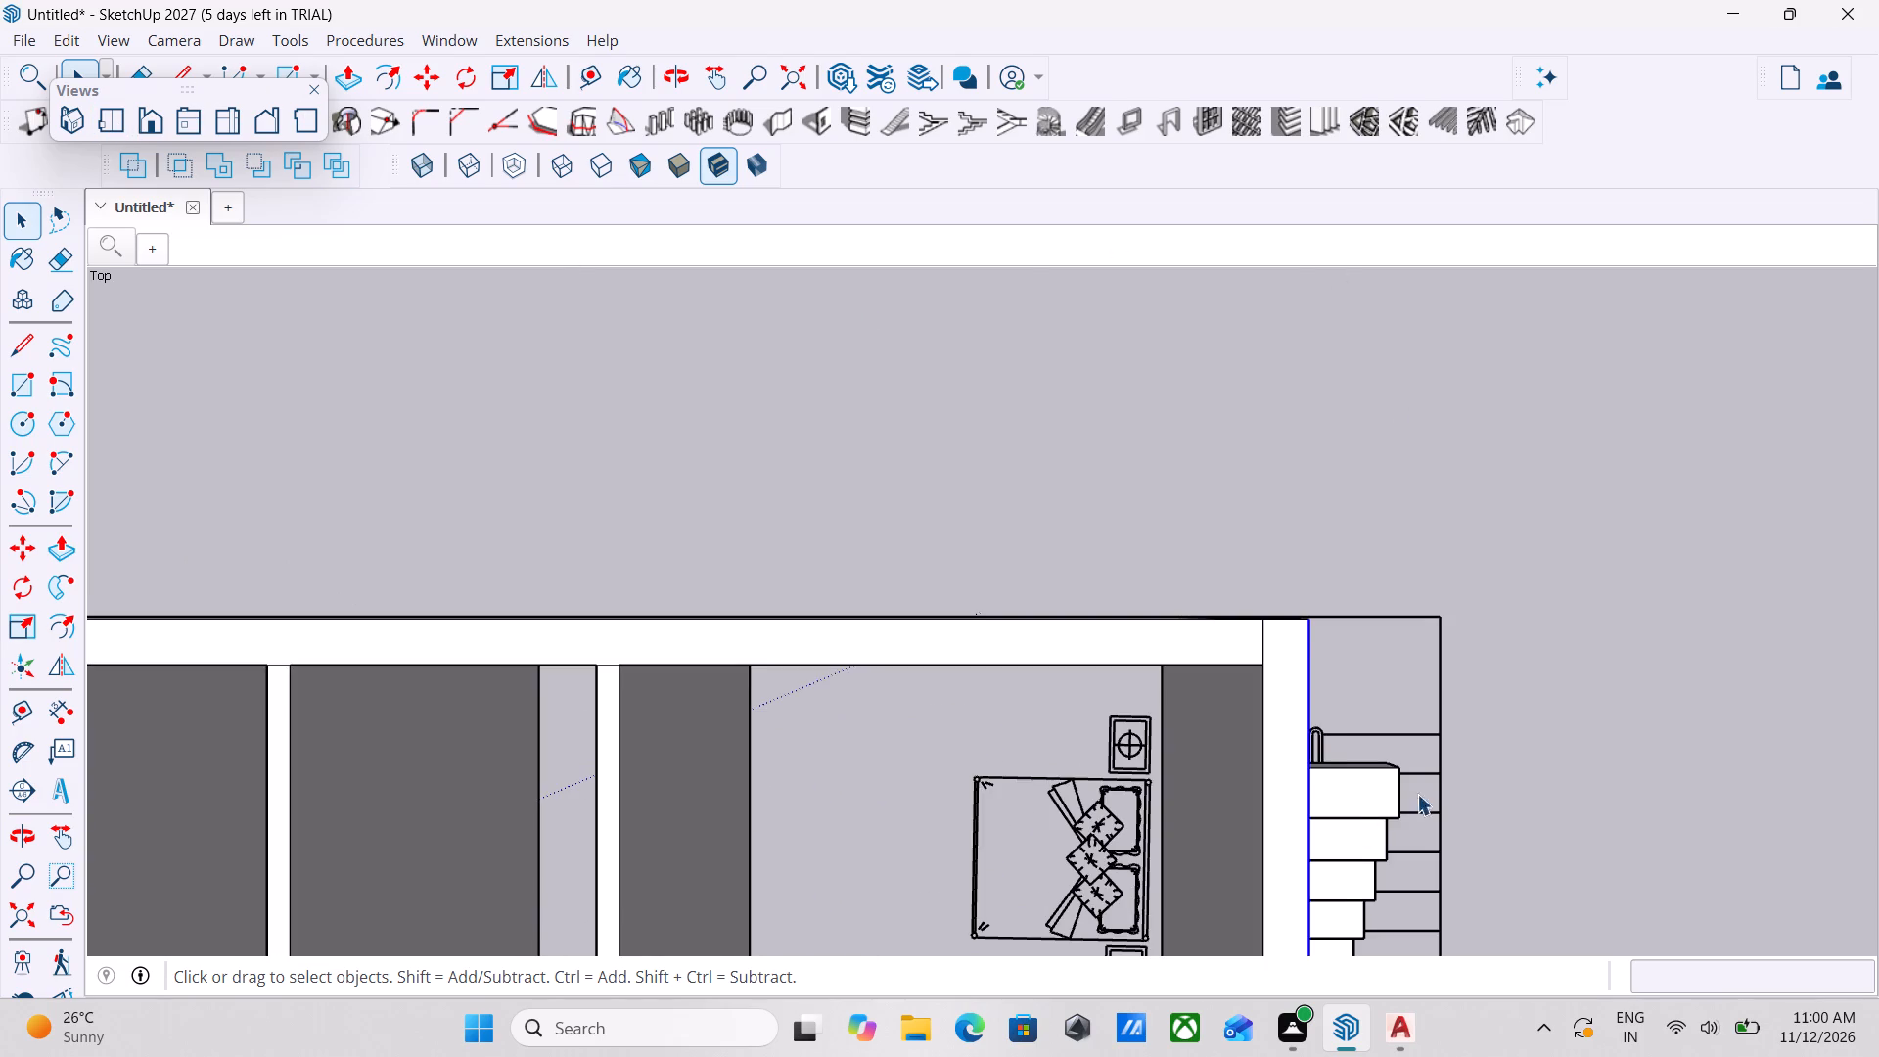
scroll(1420, 794, down, 2)
scroll(1466, 754, up, 7)
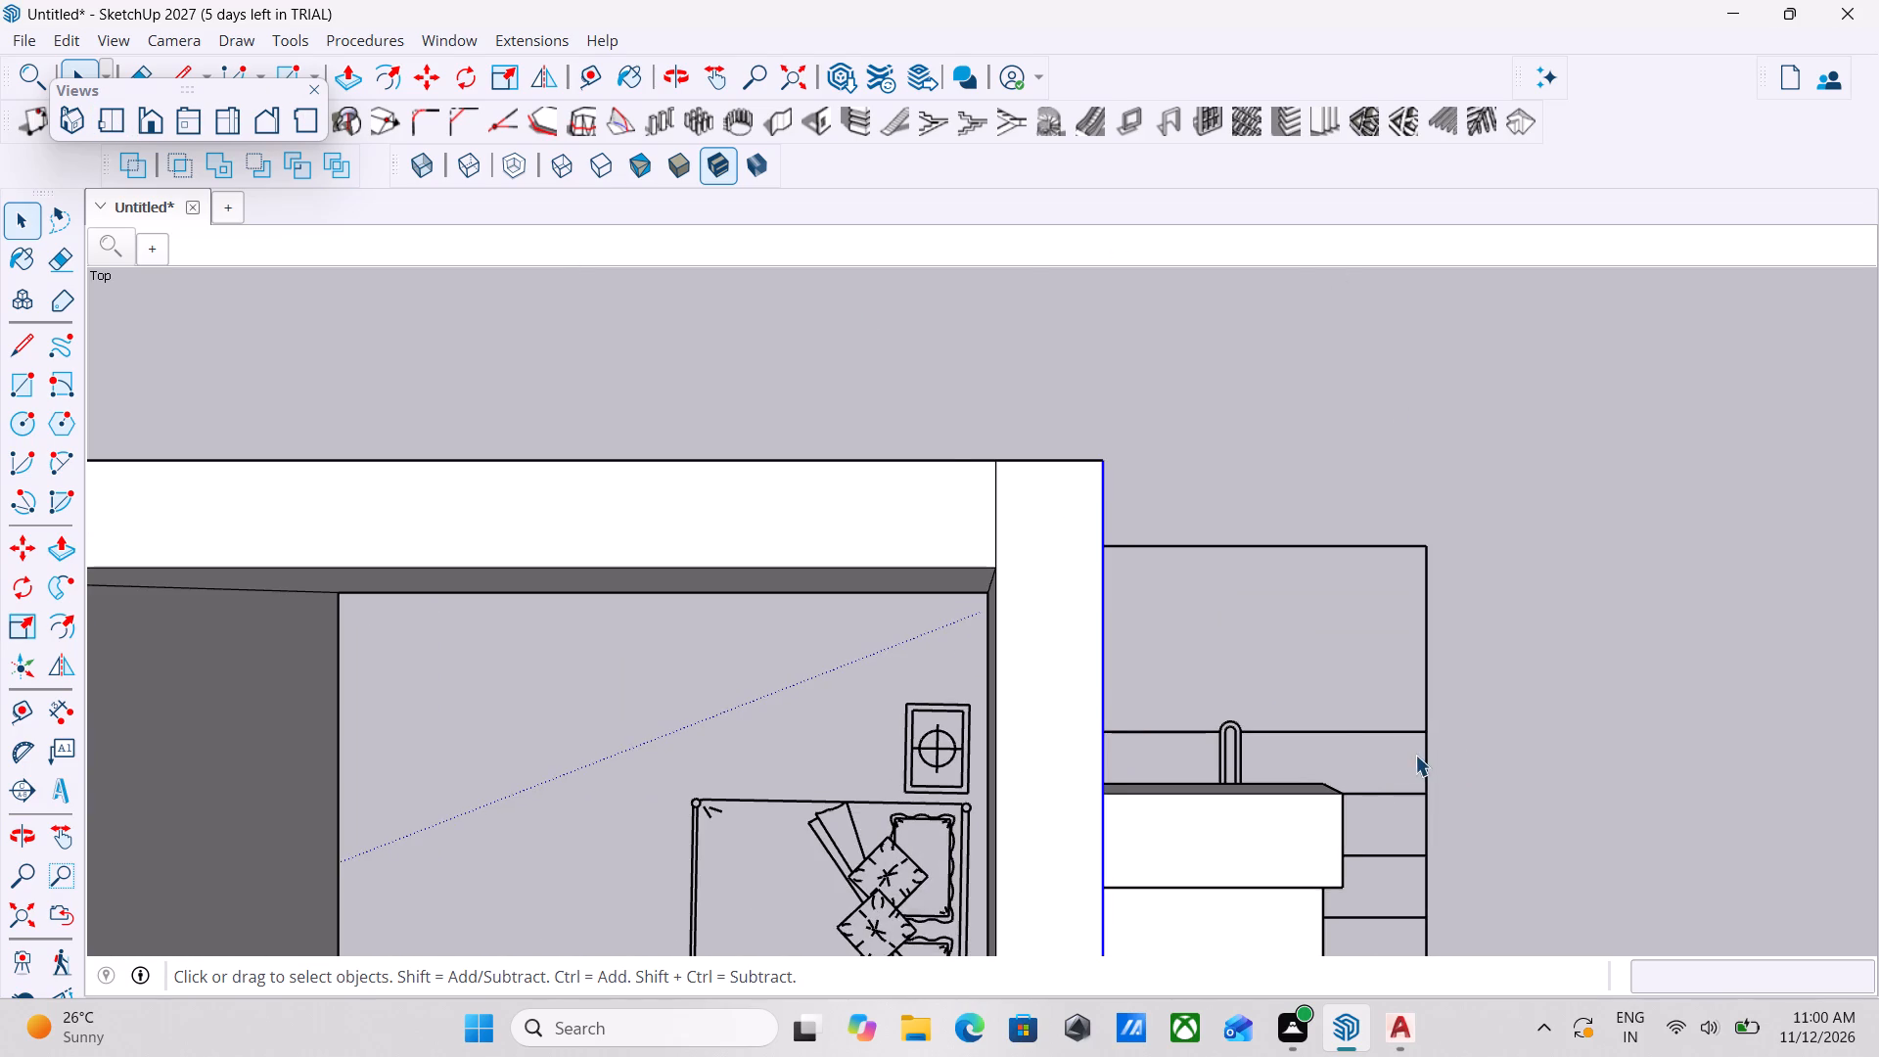
middle_drag(1395, 740, 1280, 762)
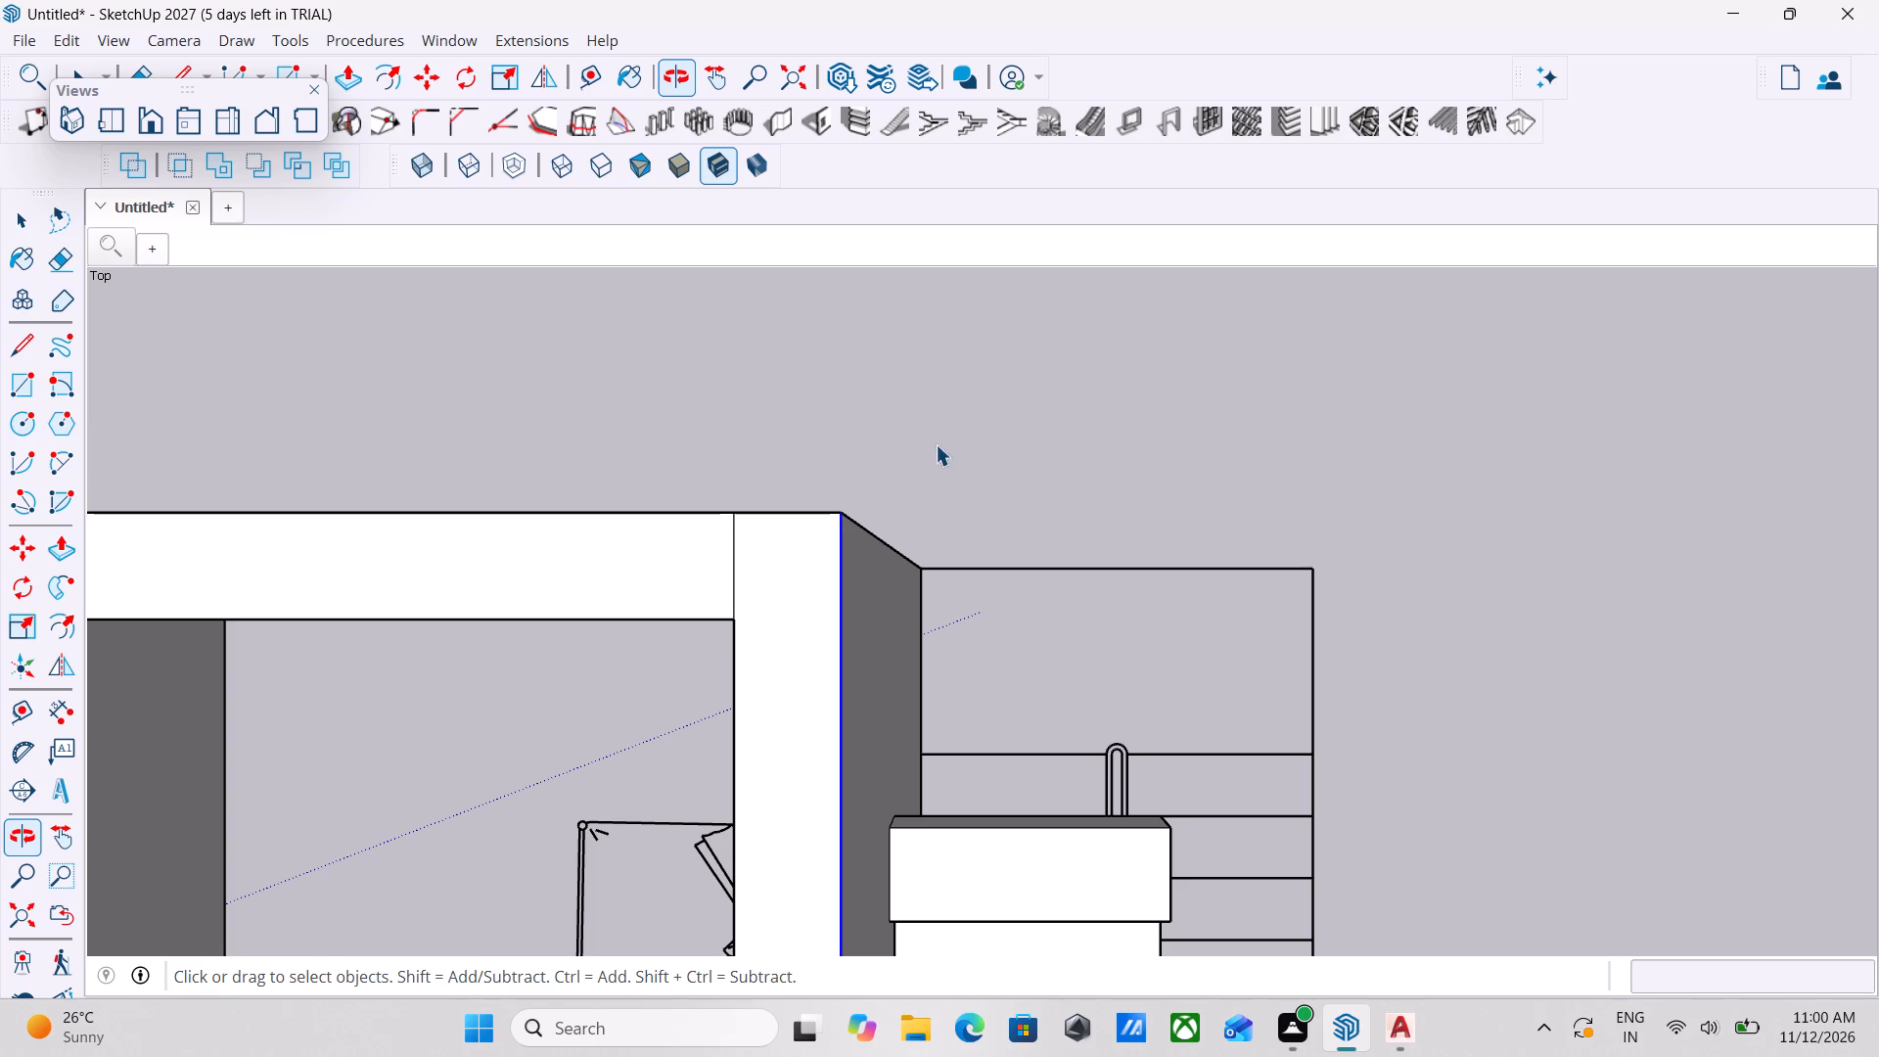
key(r)
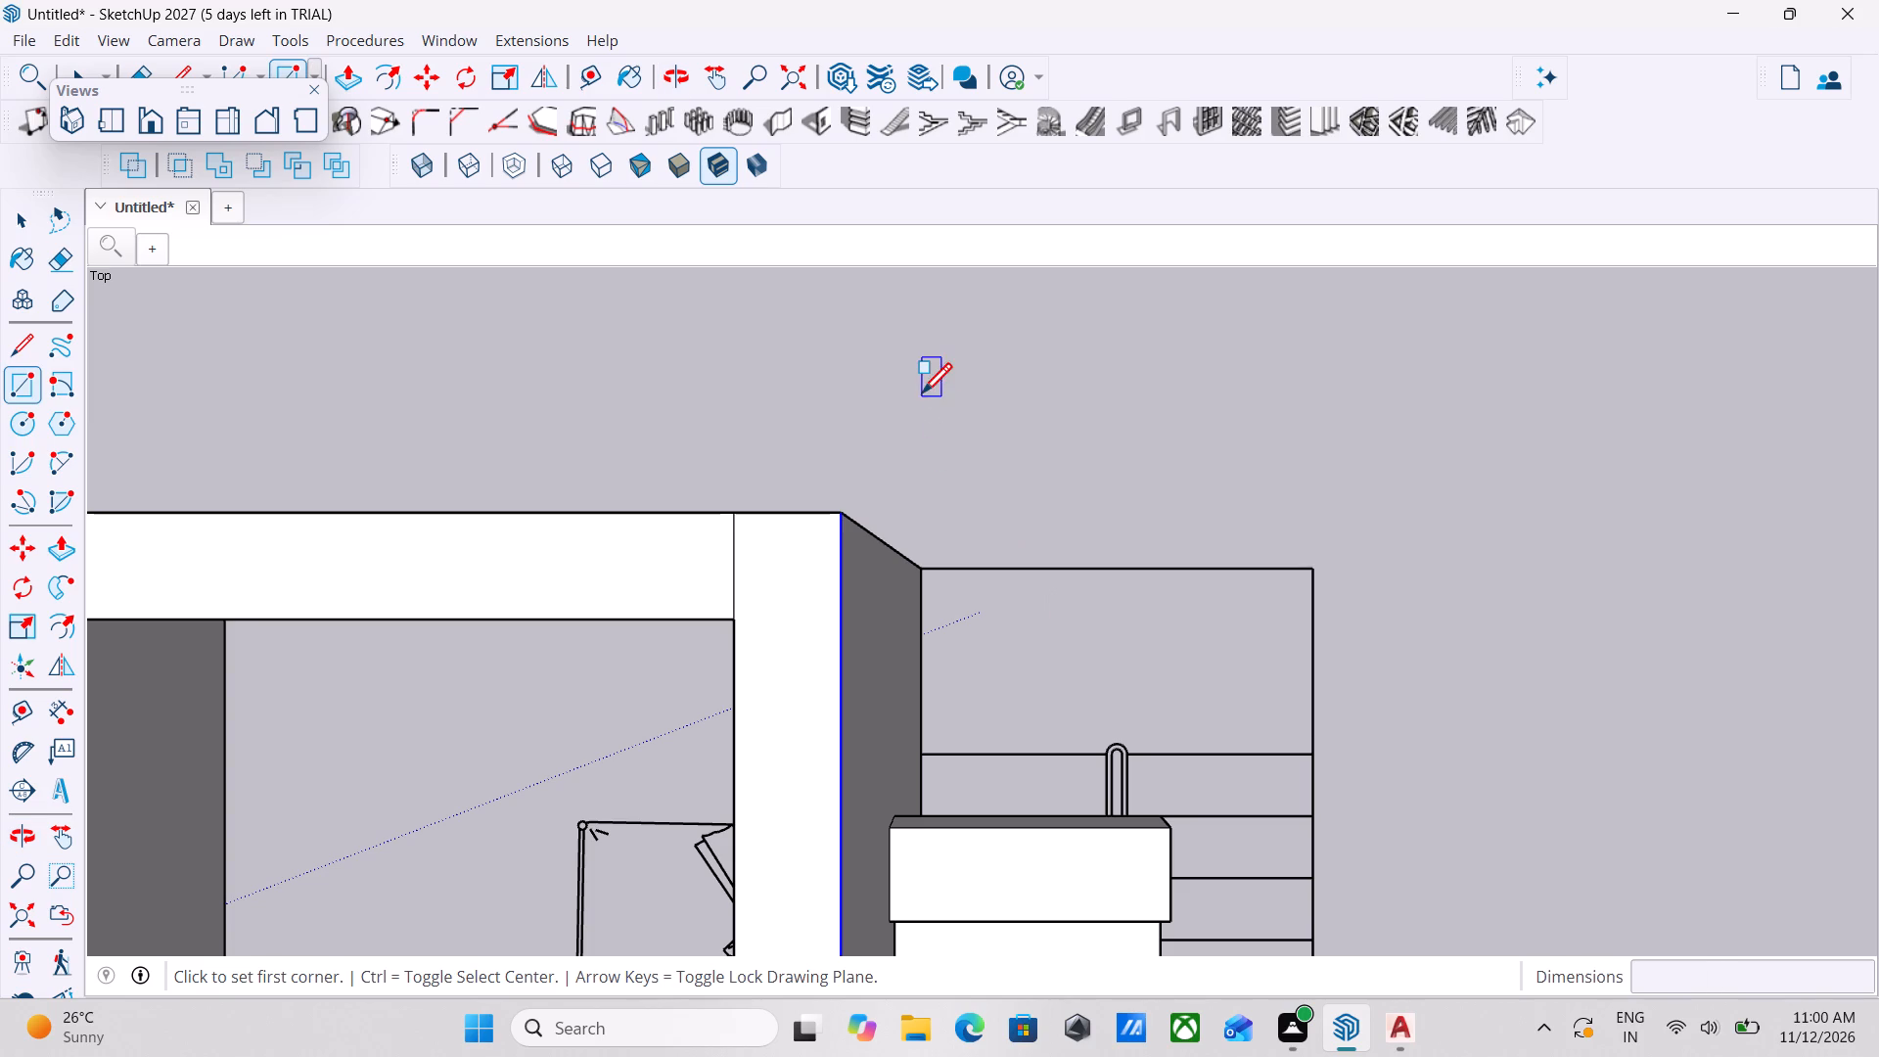
scroll(948, 532, up, 3)
click(913, 574)
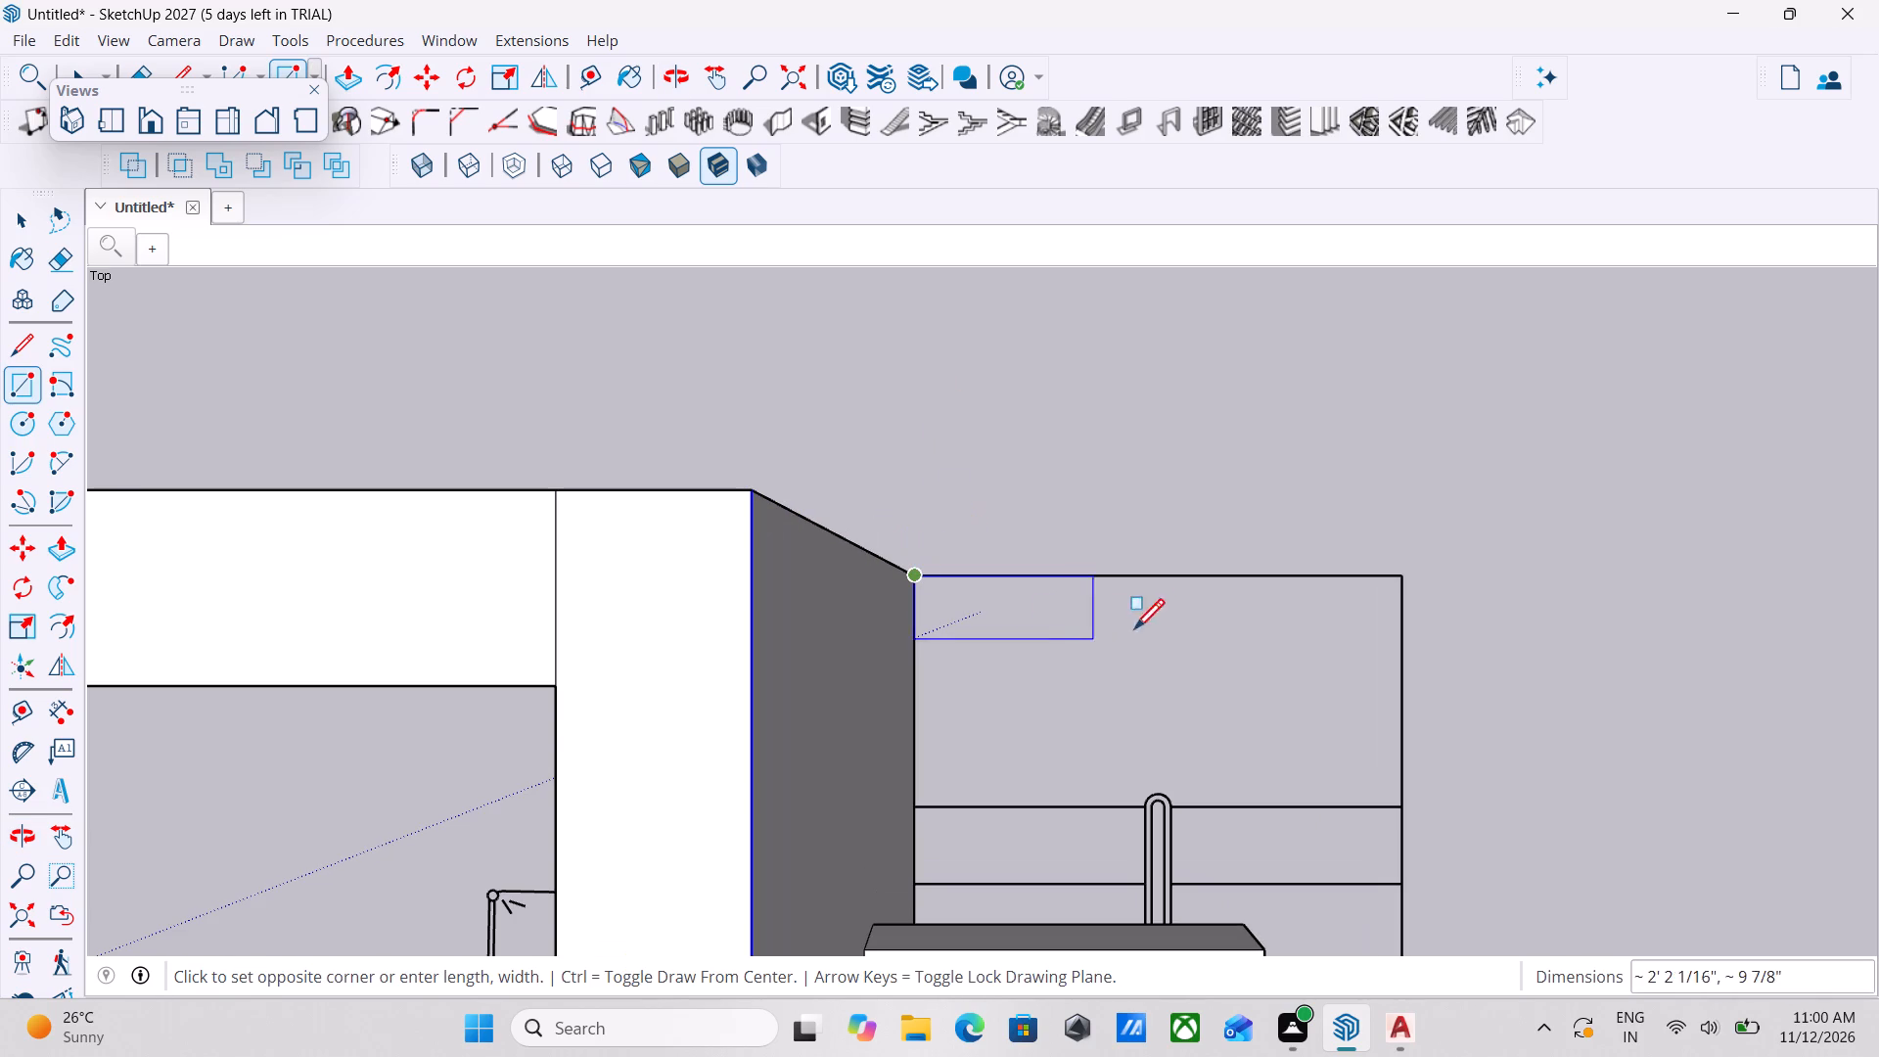
click(1400, 645)
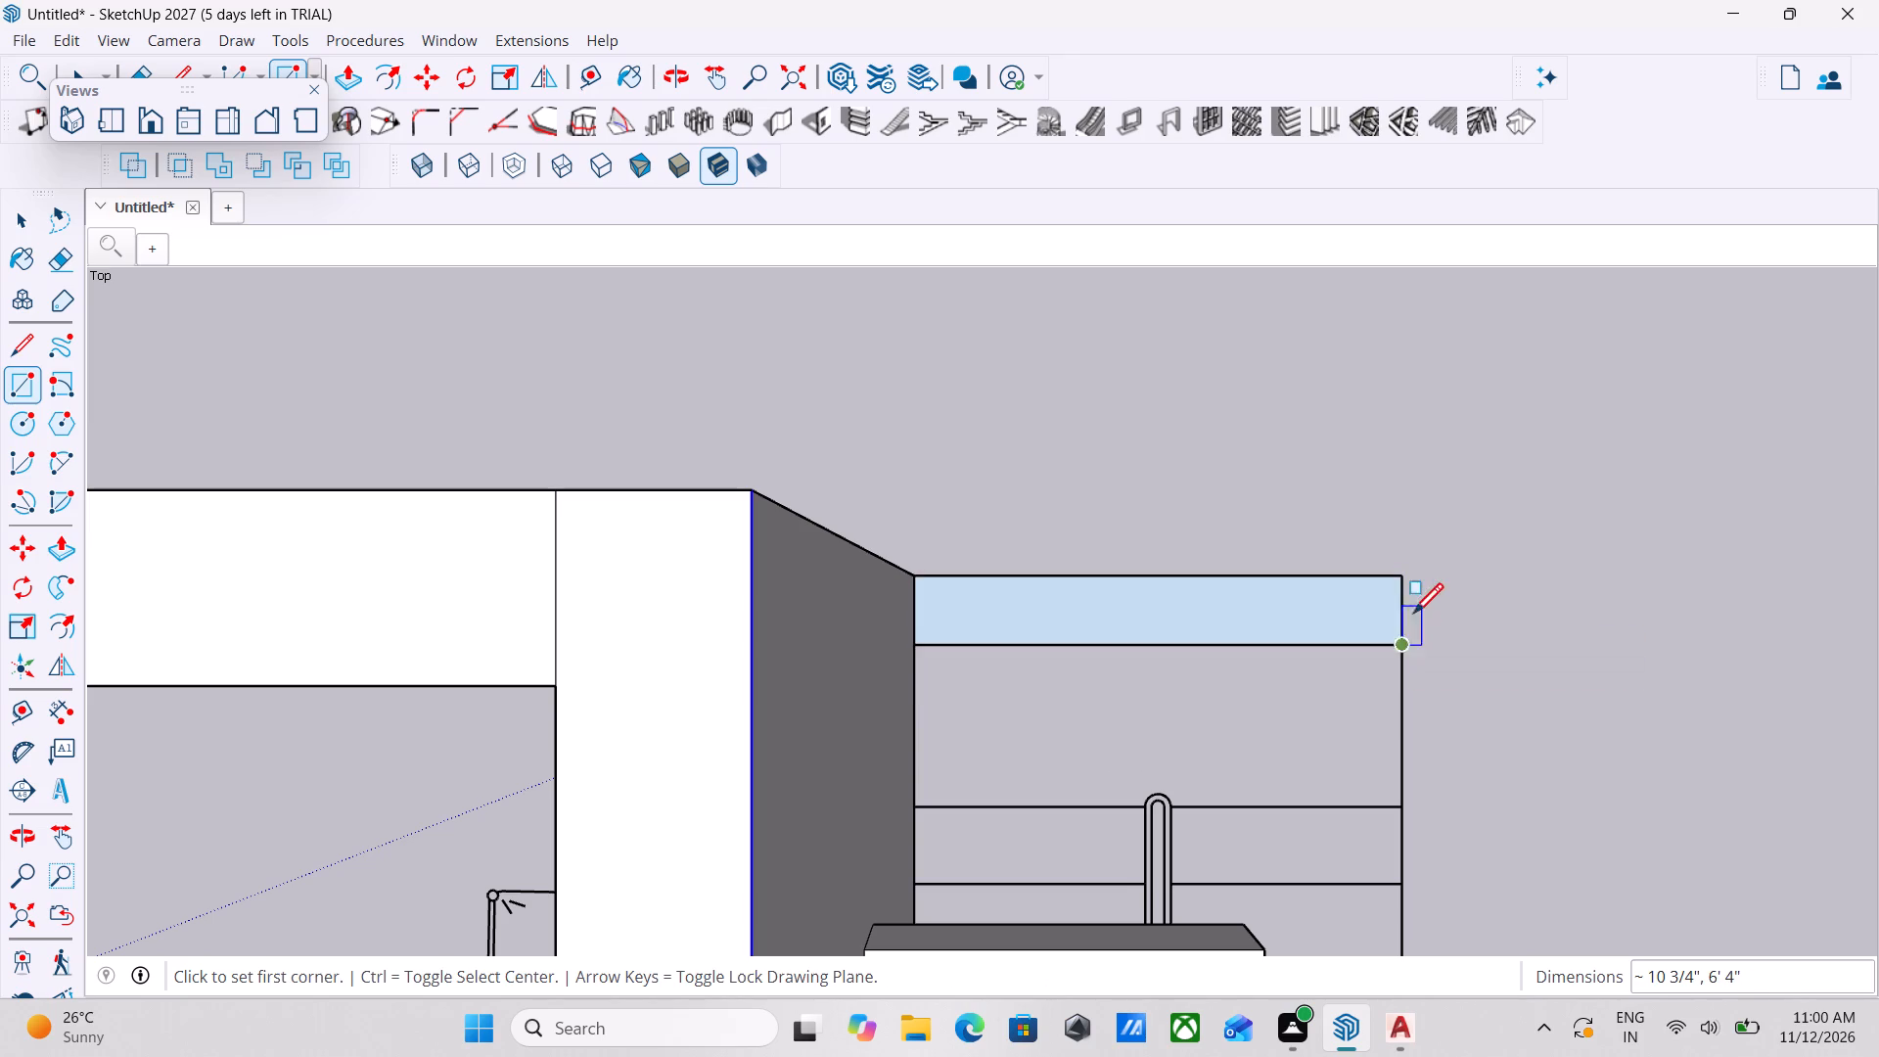
scroll(1391, 526, down, 2)
key(Escape)
key(space)
key(space)
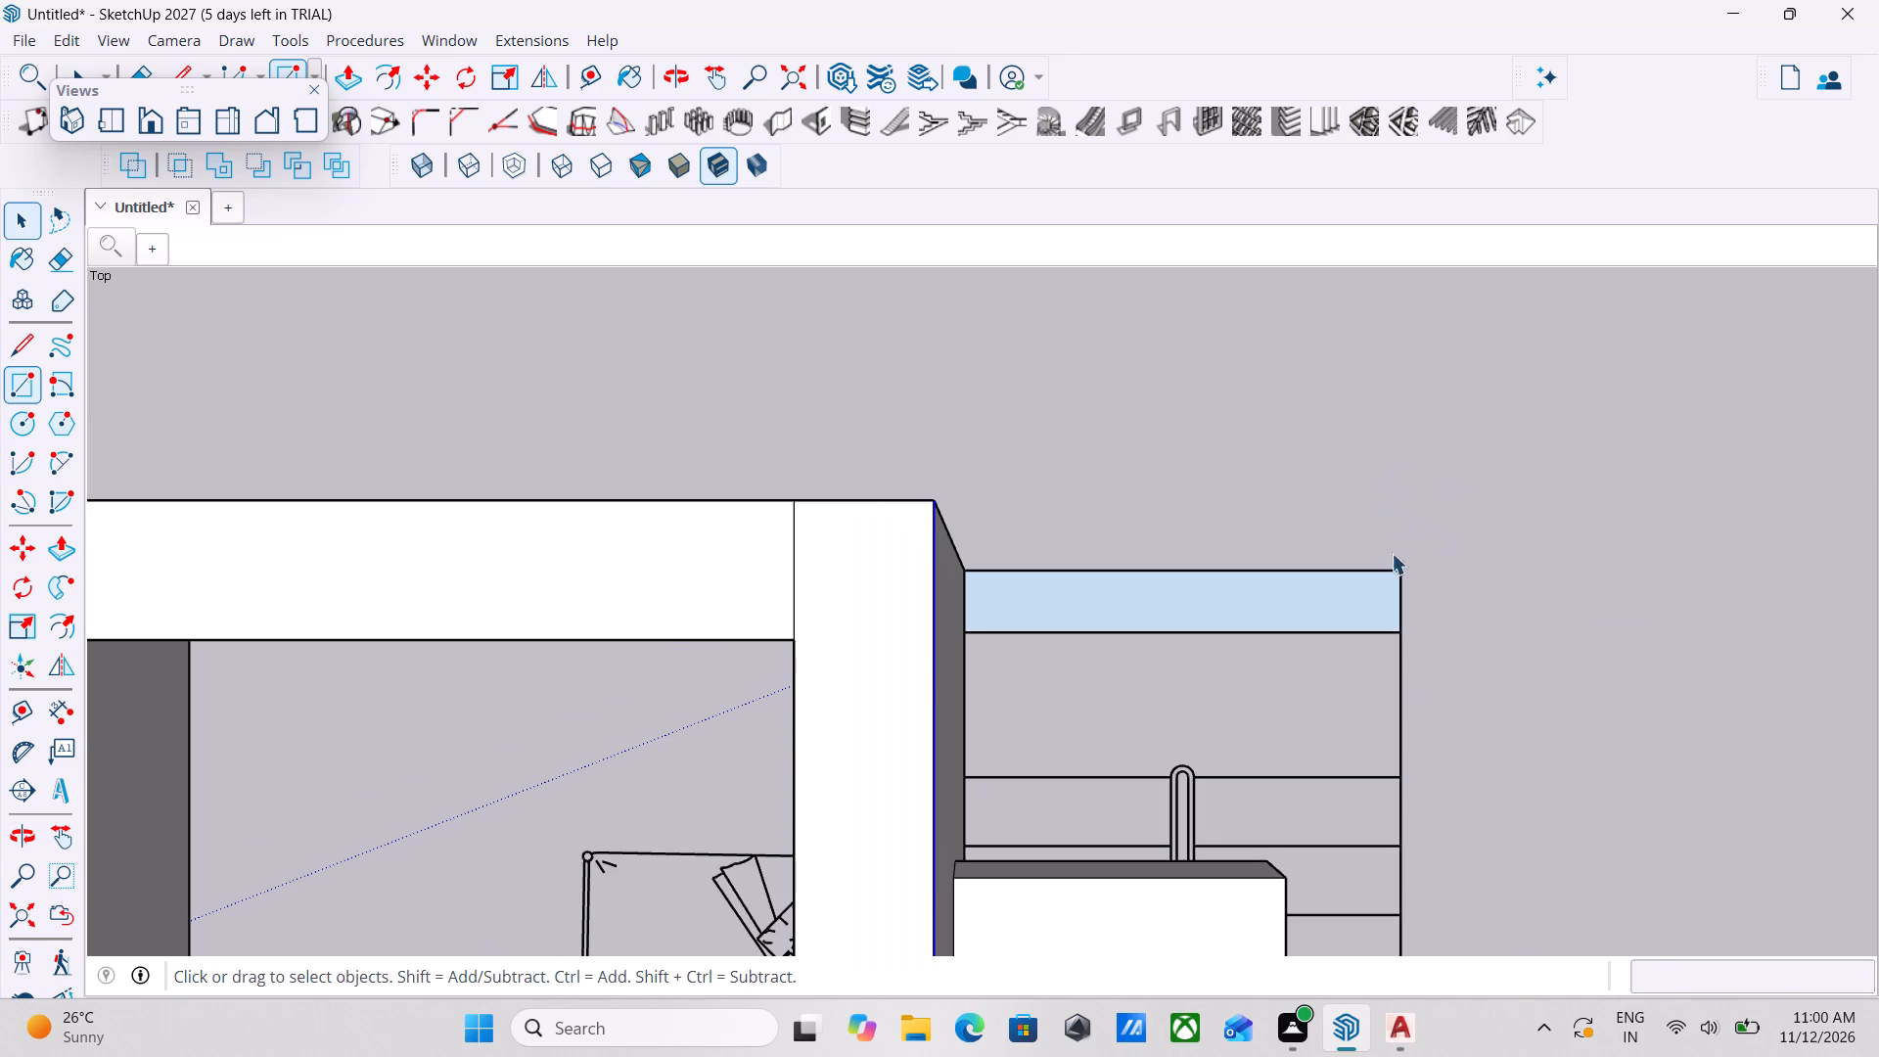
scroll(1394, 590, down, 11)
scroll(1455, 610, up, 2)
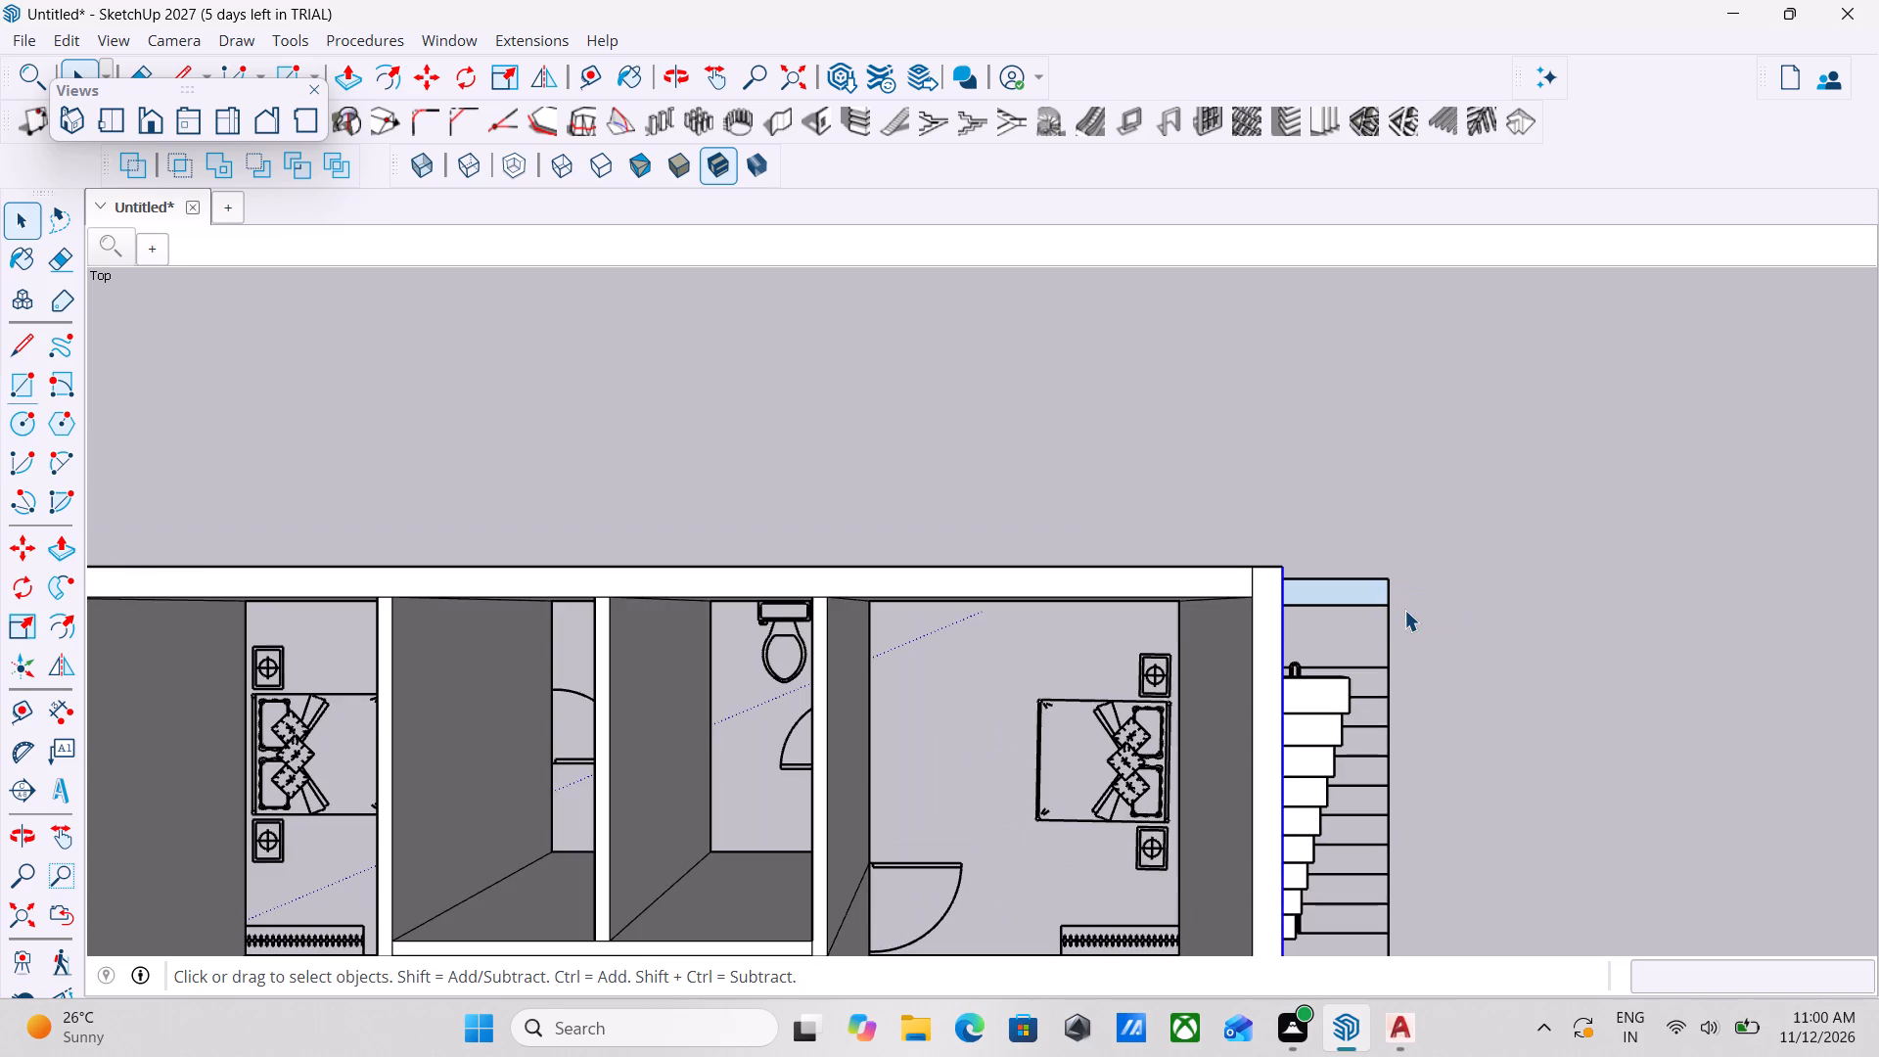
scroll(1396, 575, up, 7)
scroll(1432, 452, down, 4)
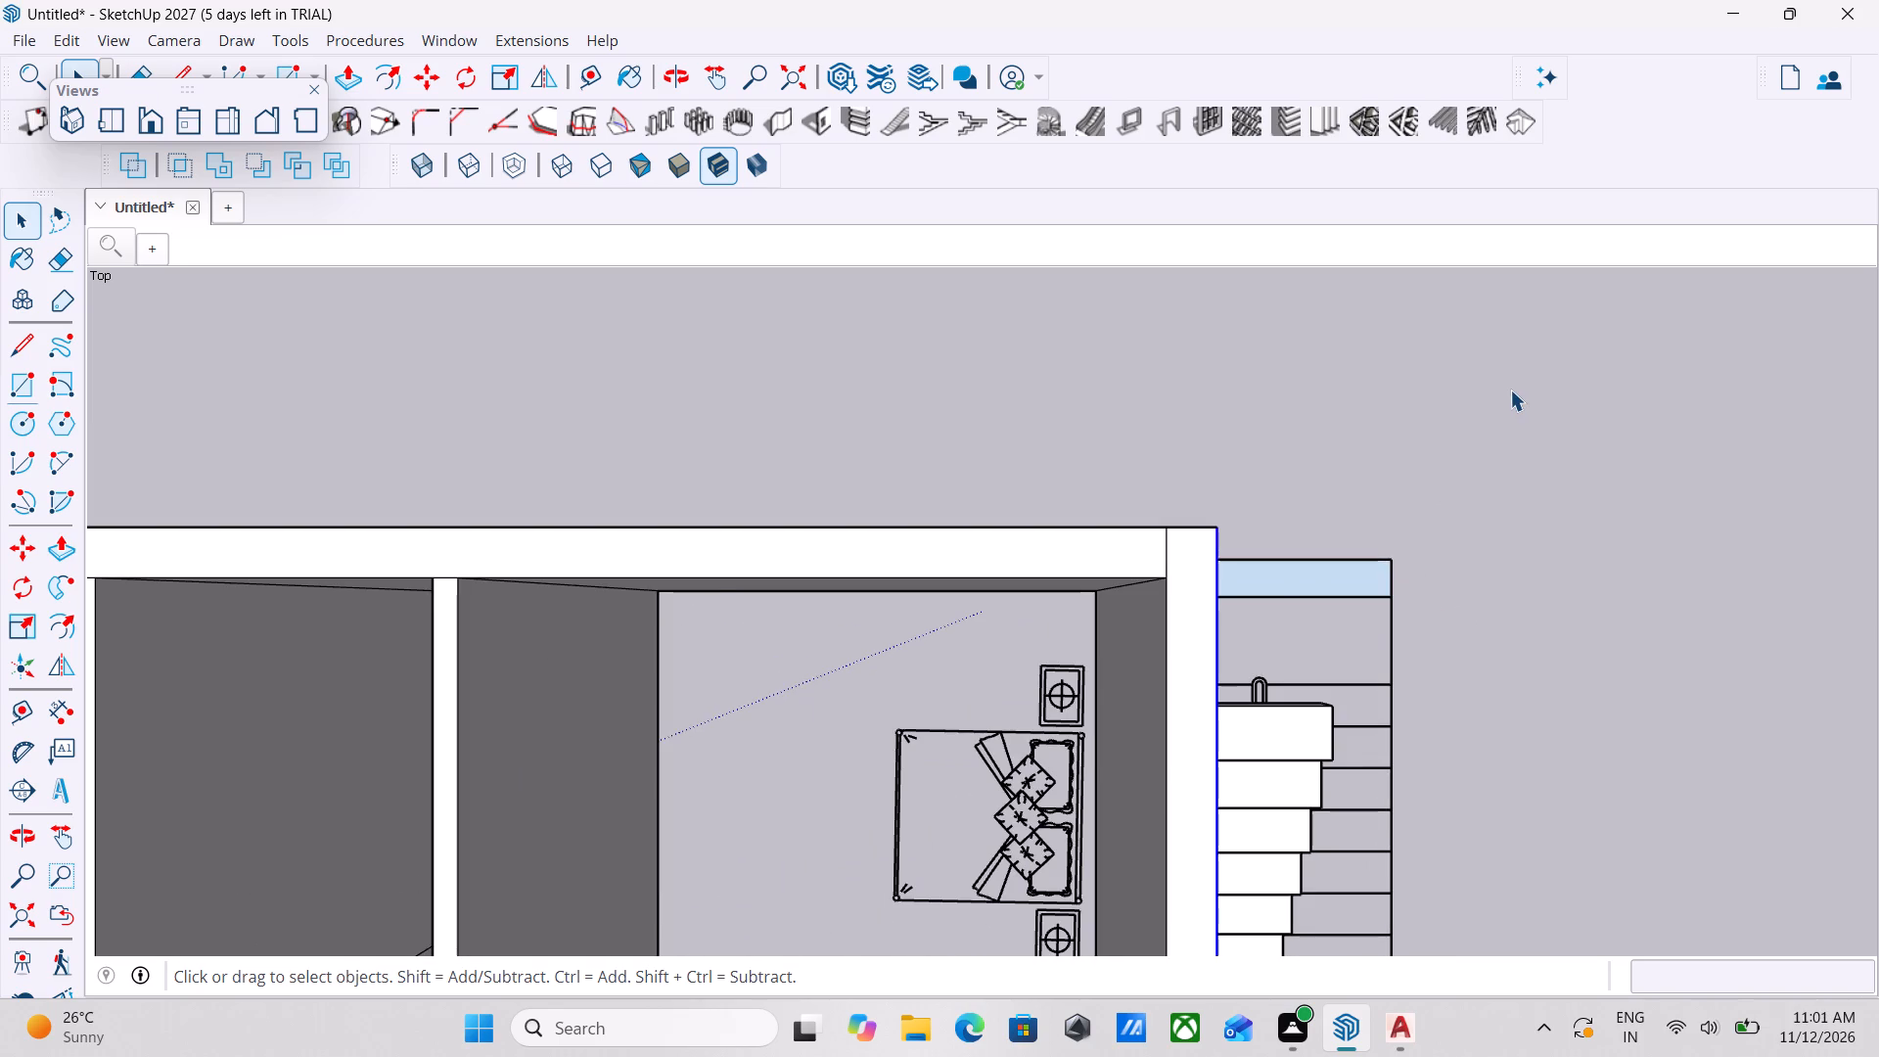
In top view, draw another rectangle from the landing outline's outer corner farthest from the wall, extending along the stair flight.
scroll(1510, 390, down, 19)
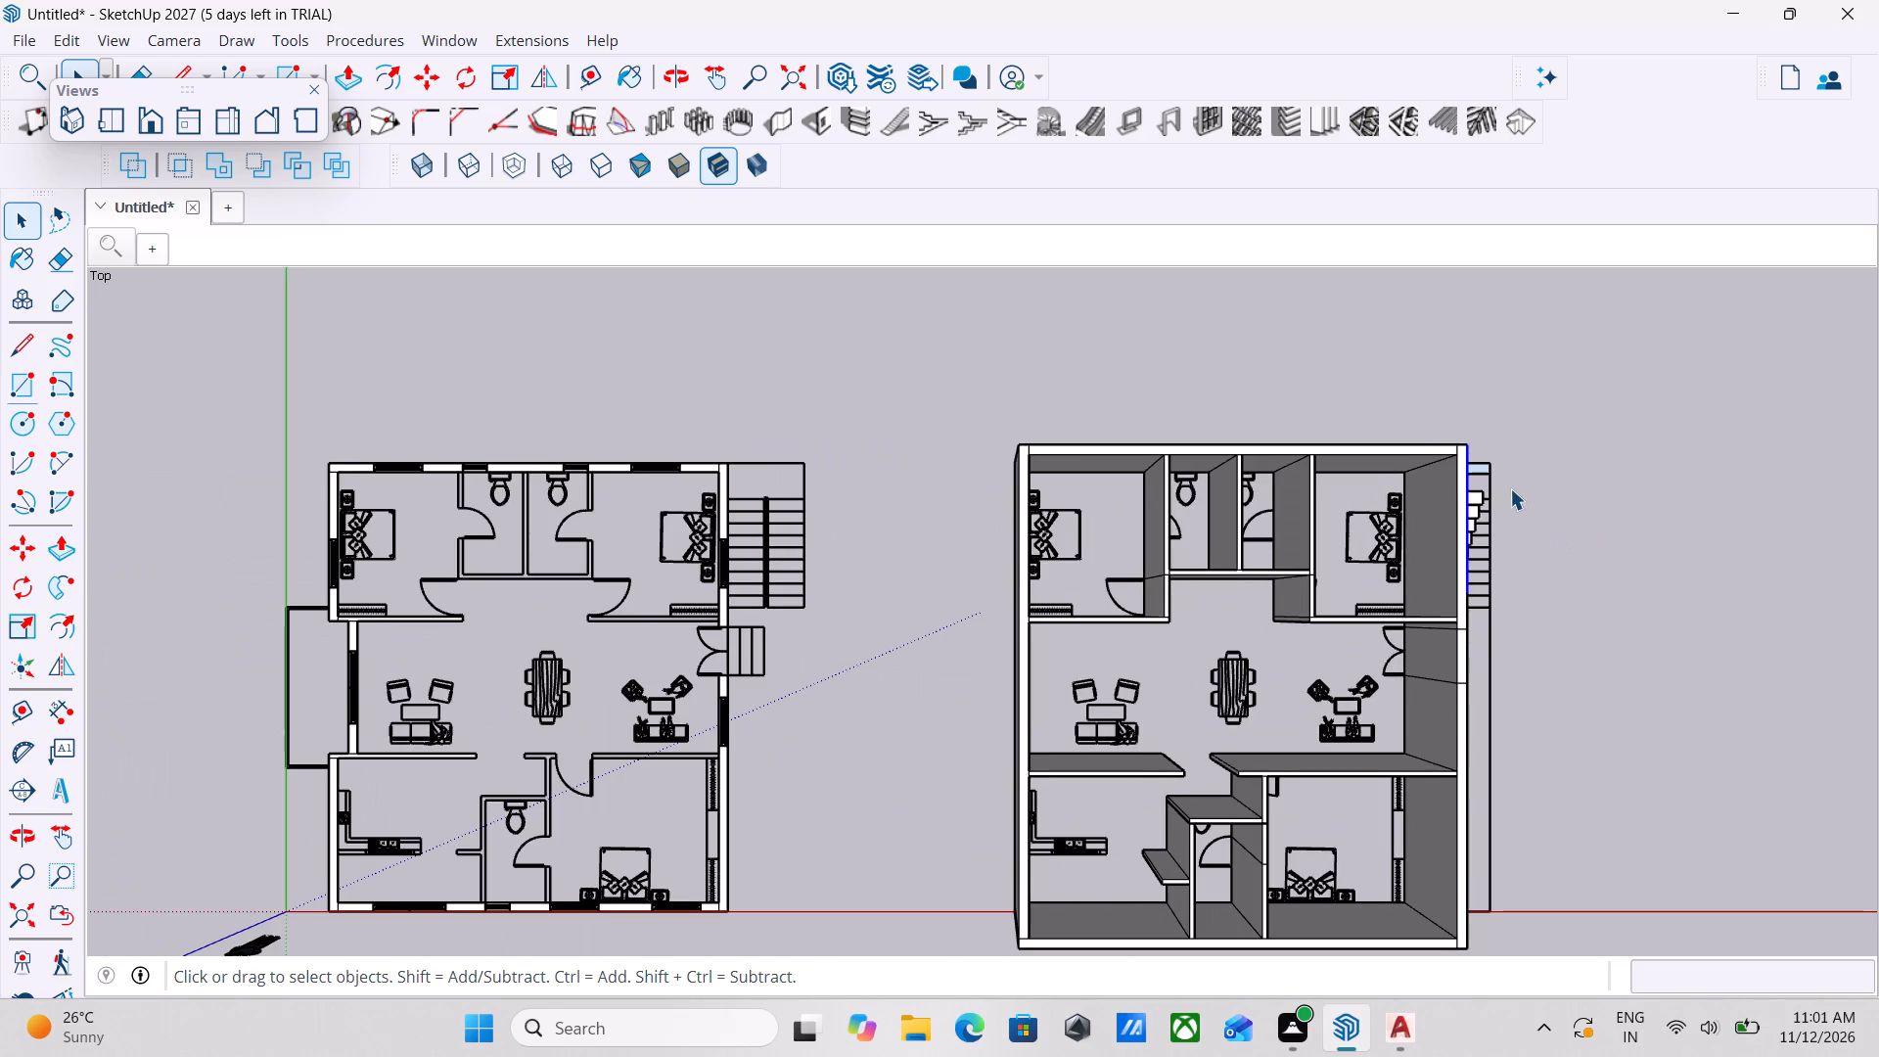
scroll(1510, 488, up, 8)
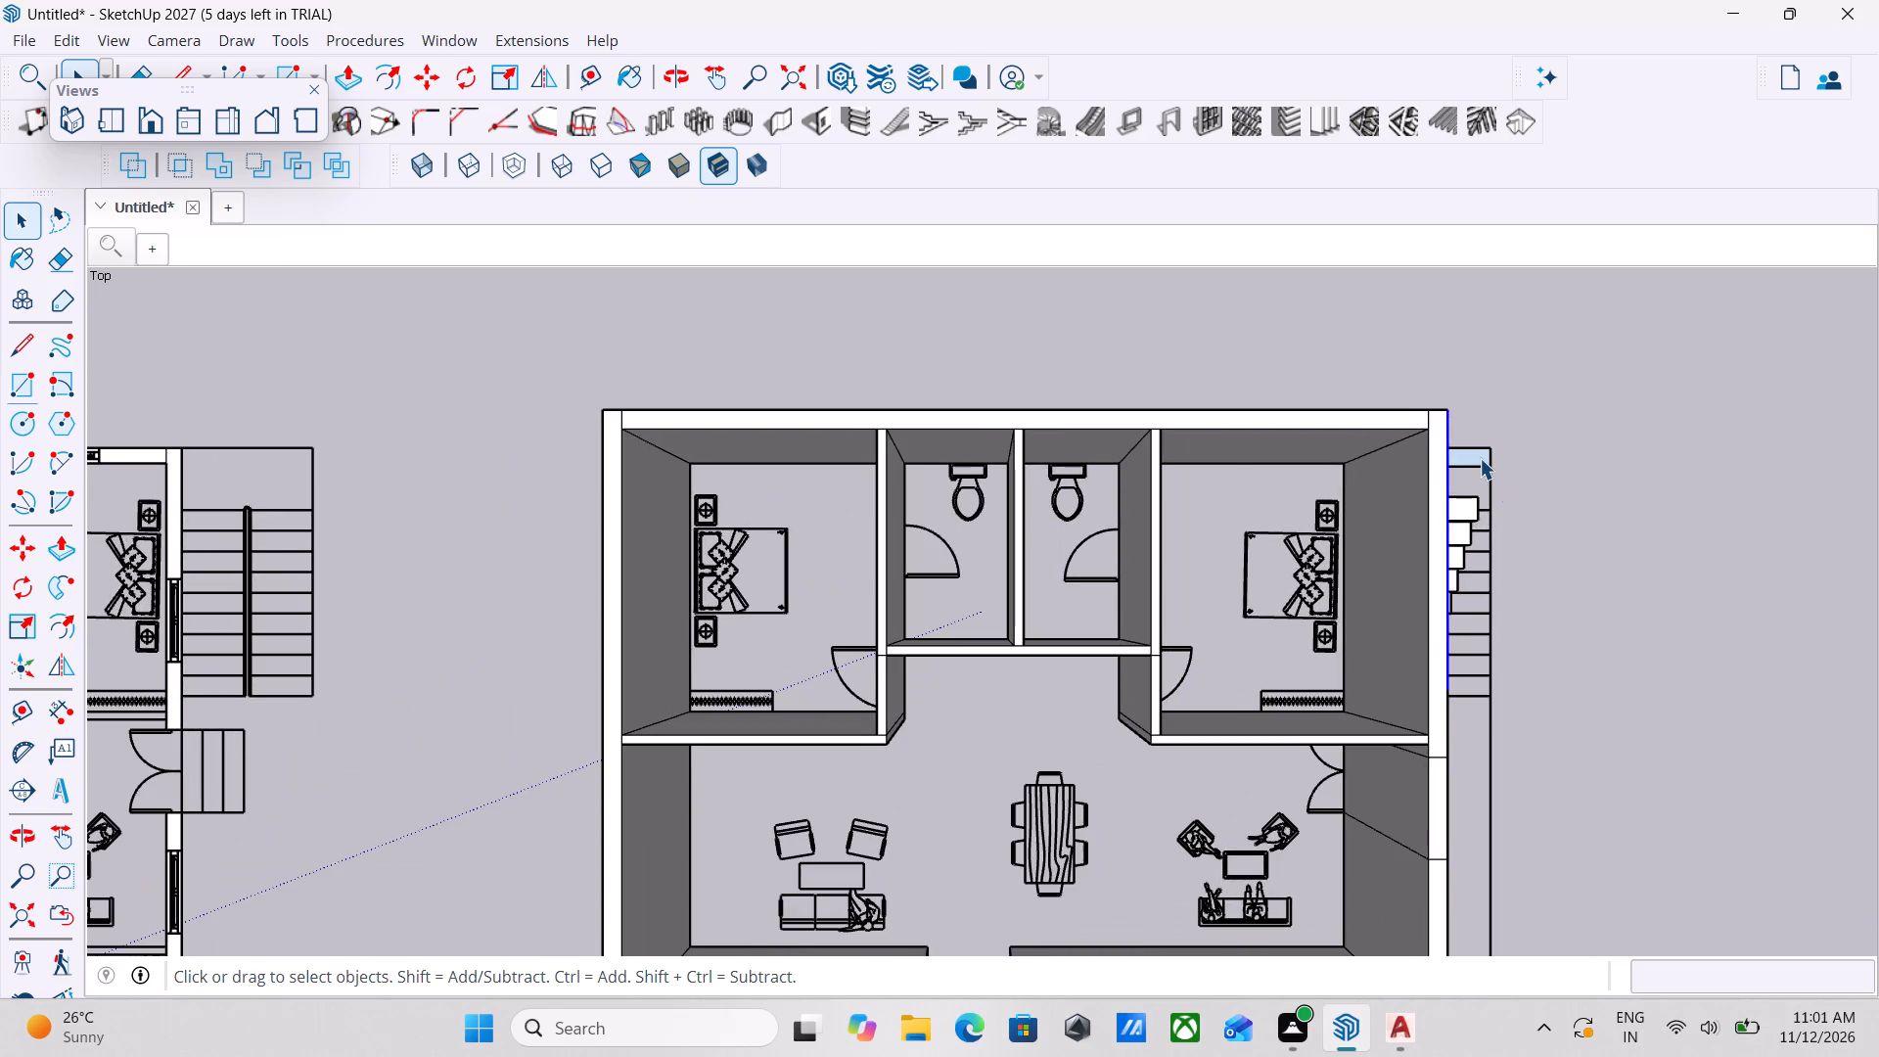
scroll(1480, 458, up, 7)
scroll(1496, 448, down, 2)
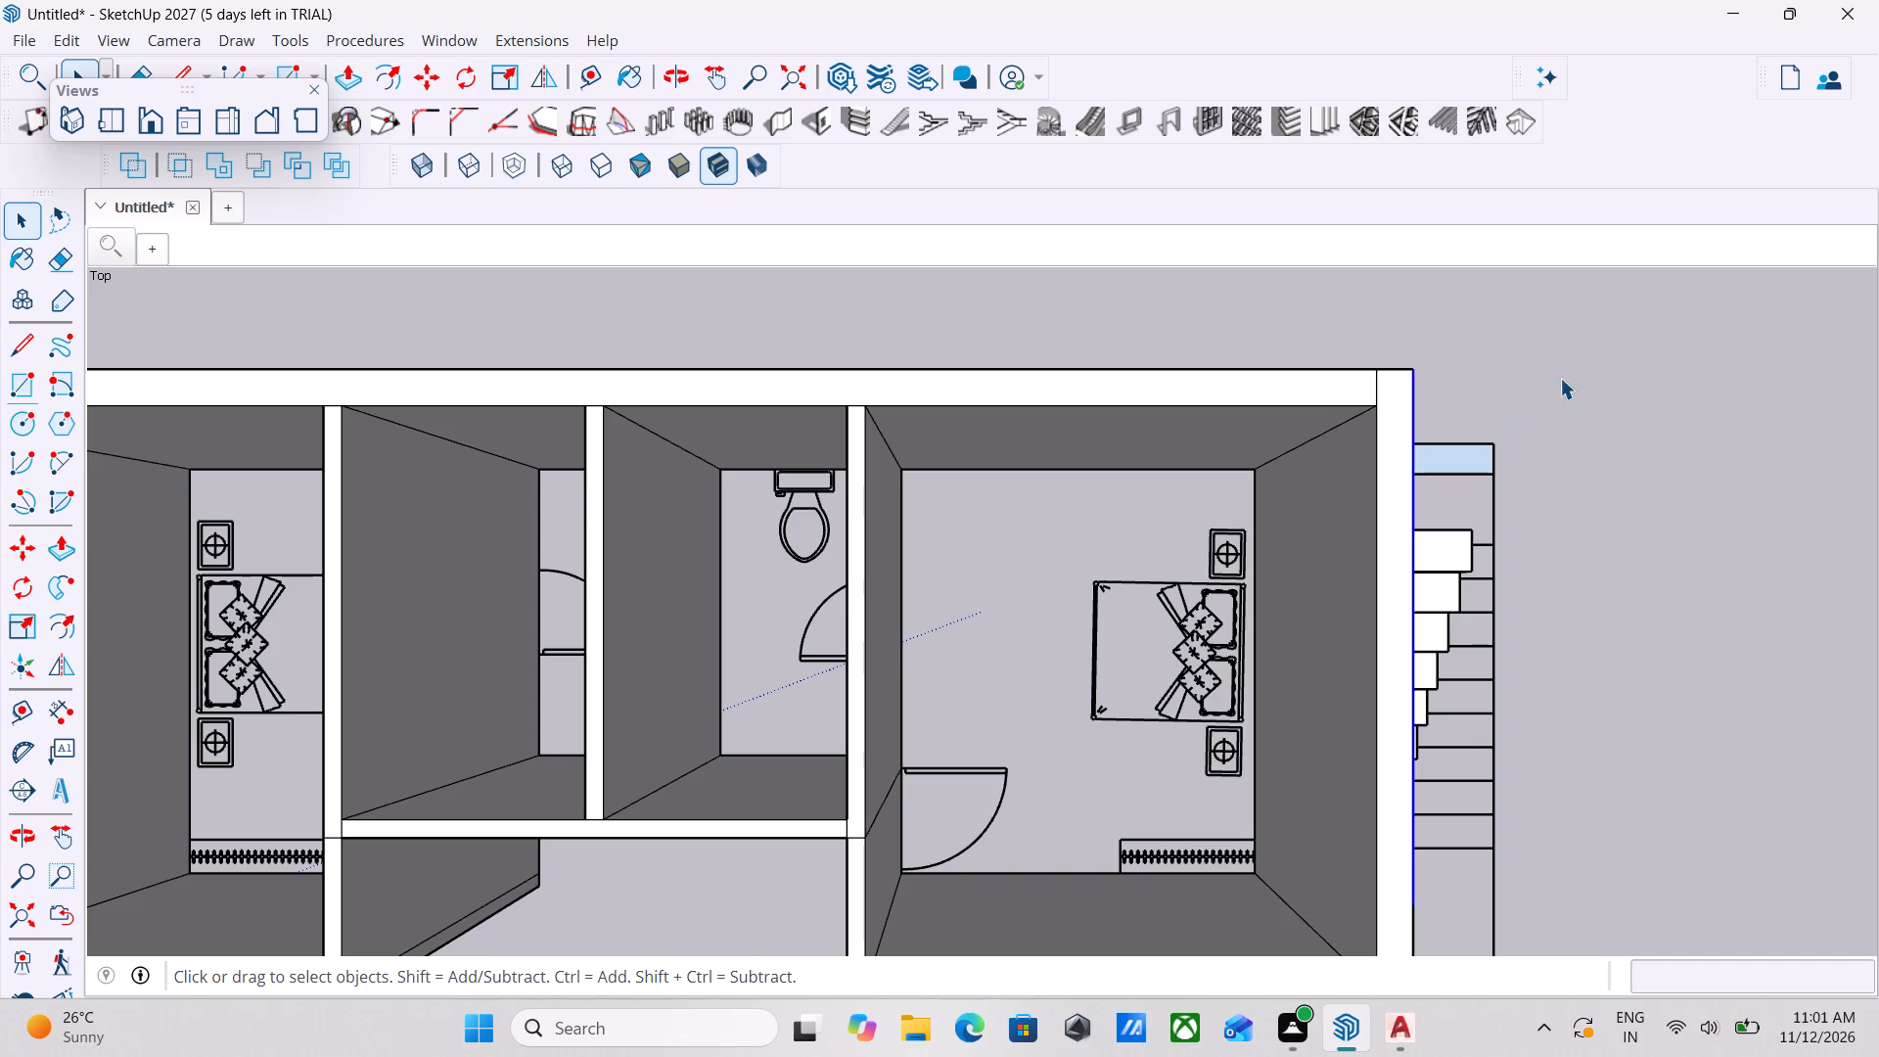
scroll(1520, 445, up, 4)
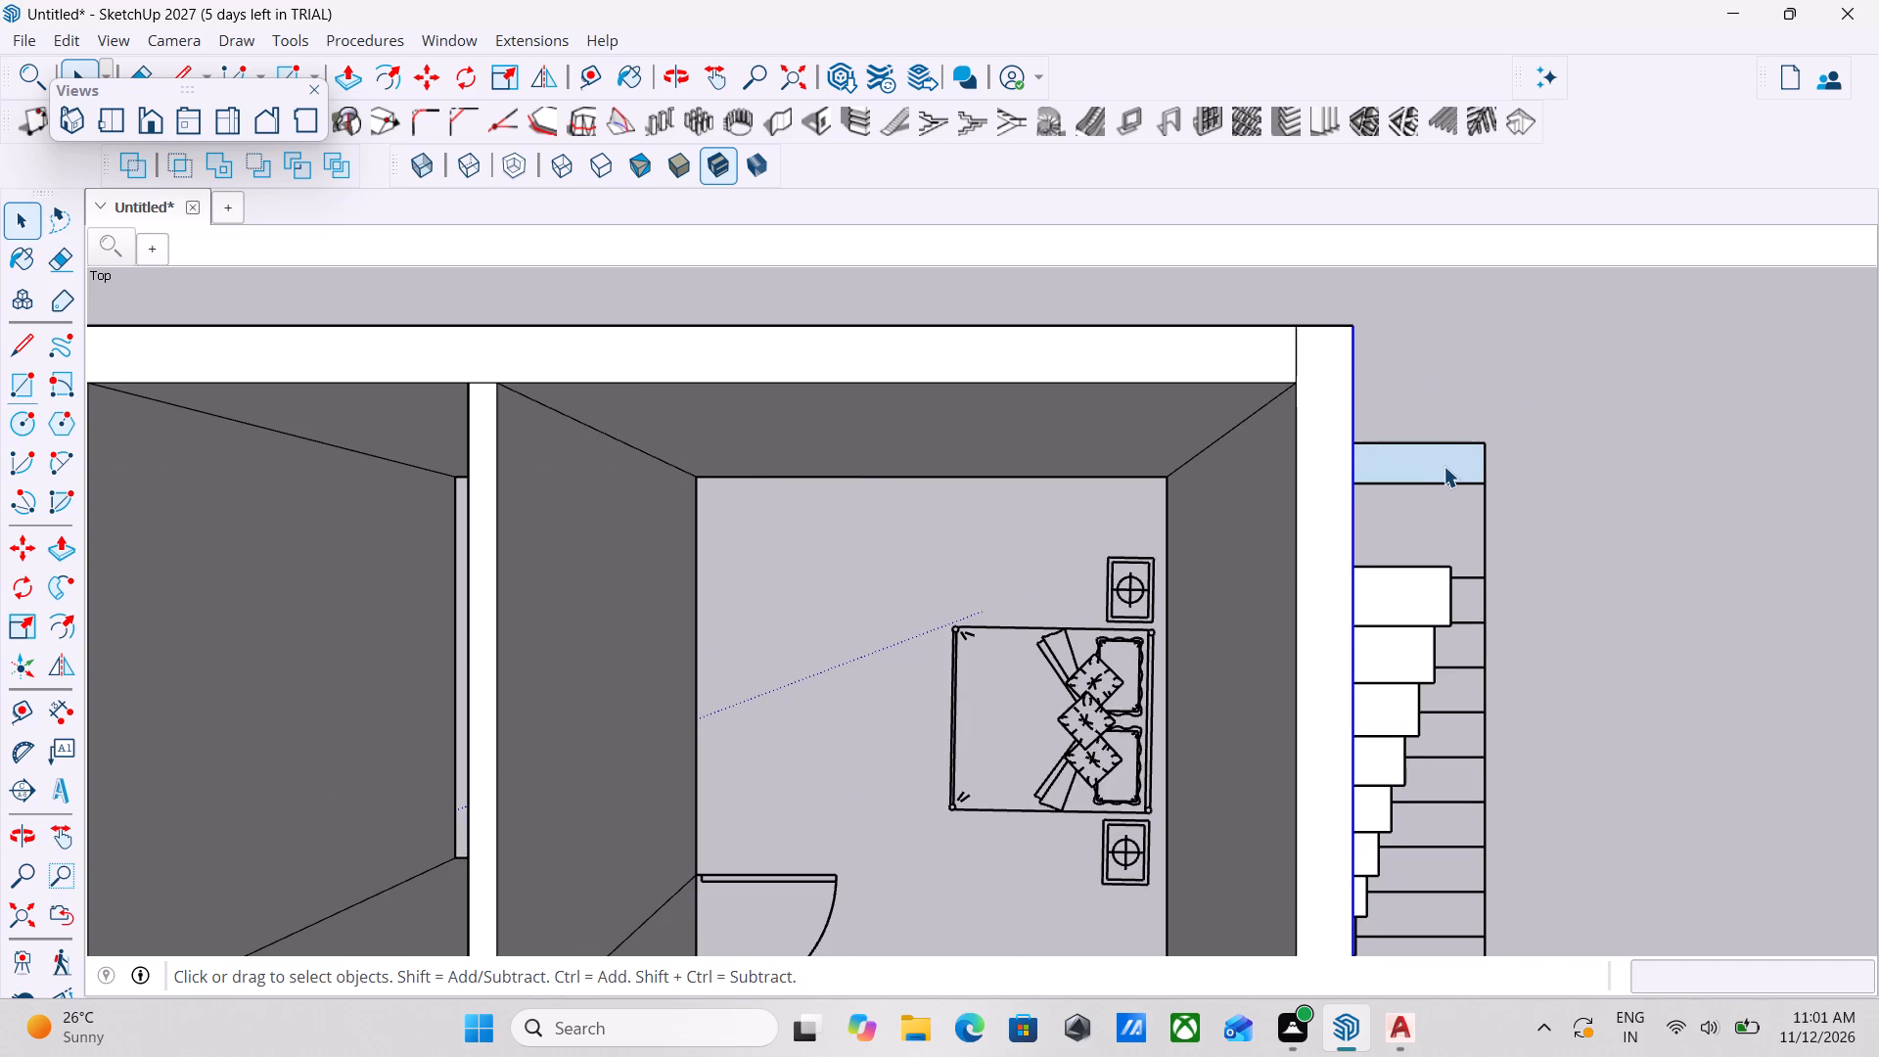
key(r)
scroll(1543, 462, up, 2)
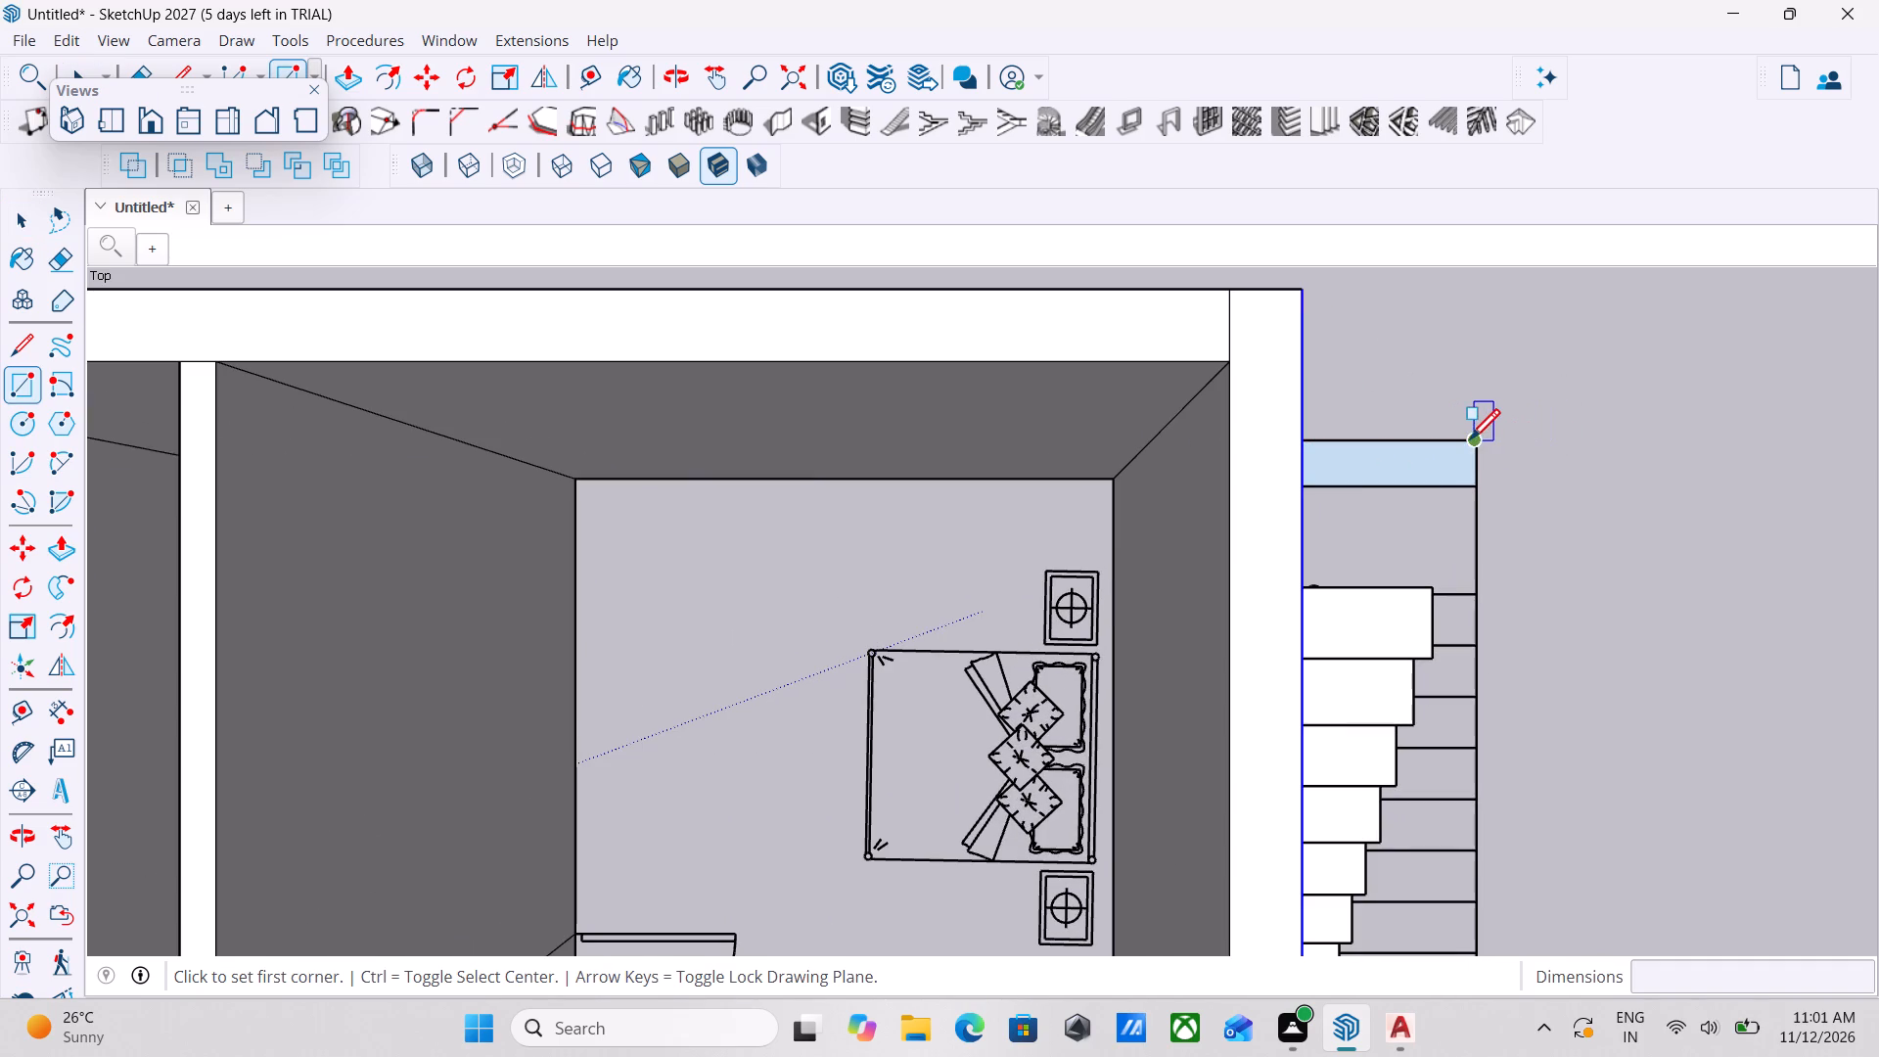
click(1475, 442)
scroll(1556, 666, down, 4)
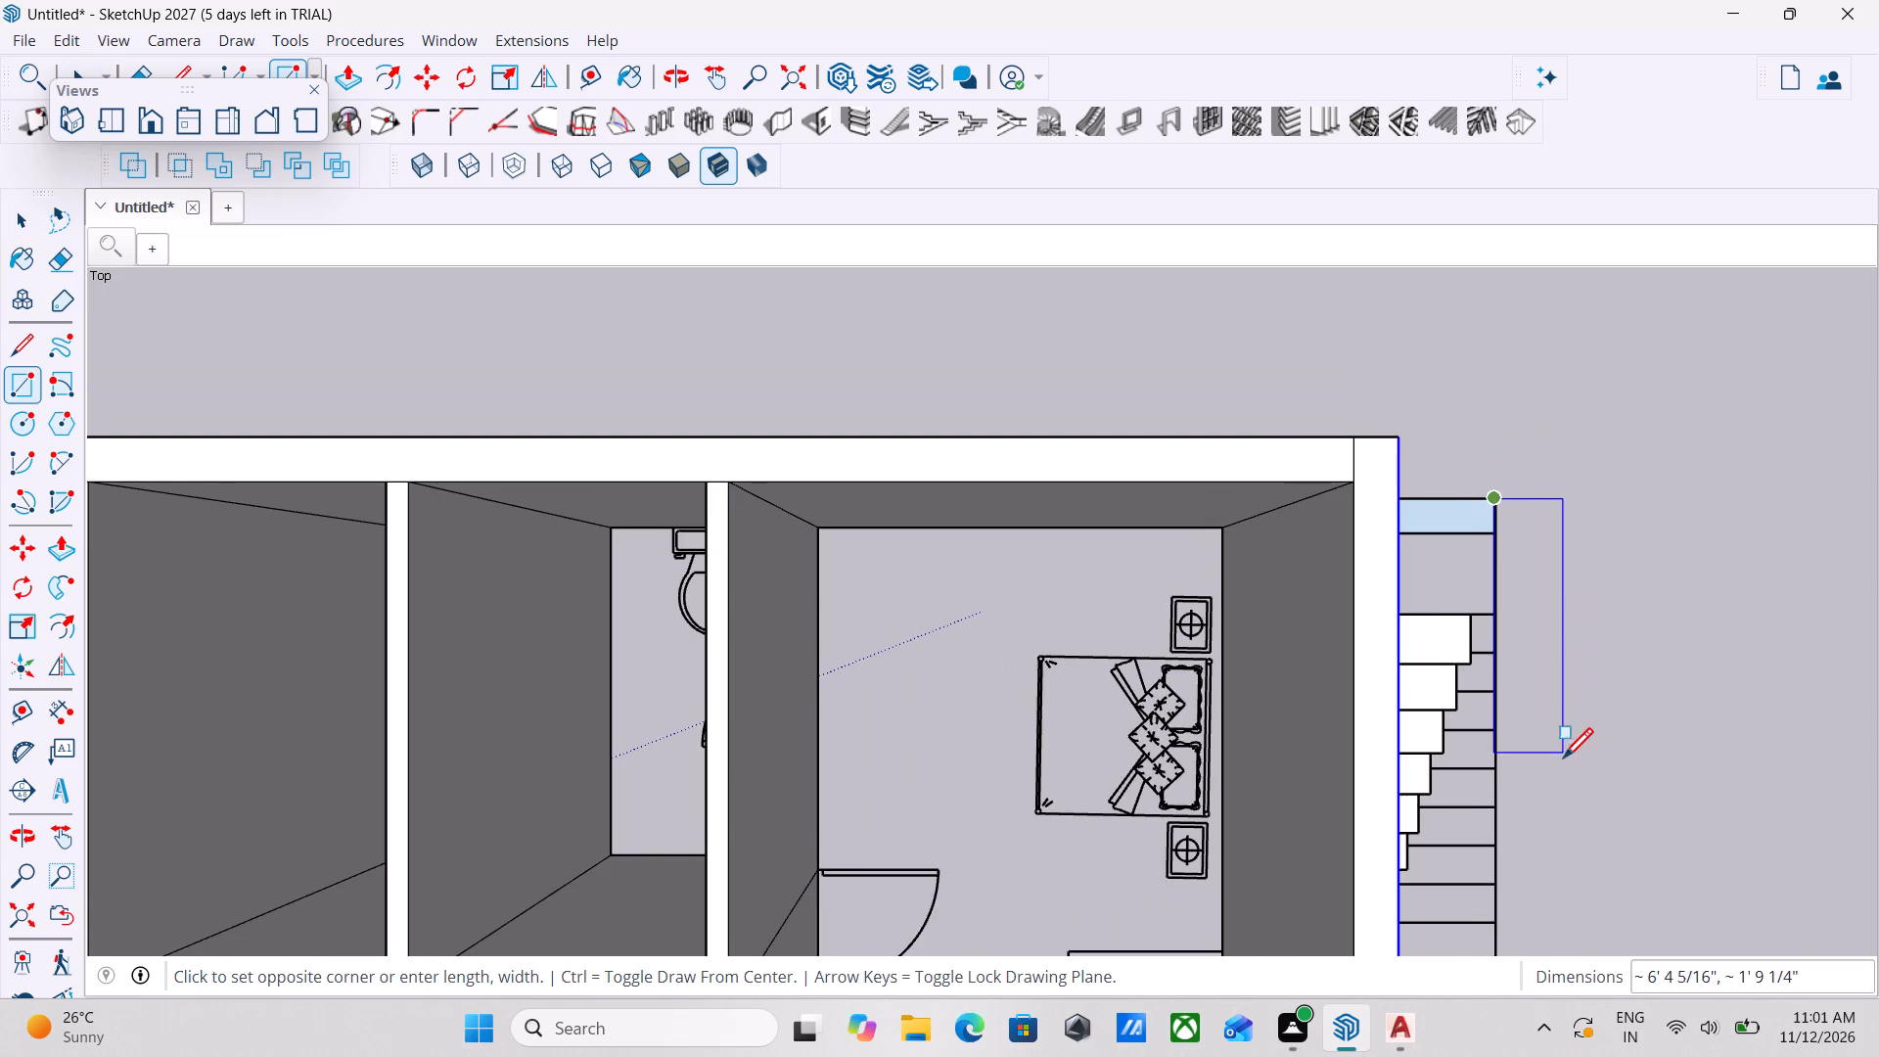
scroll(1559, 789, down, 3)
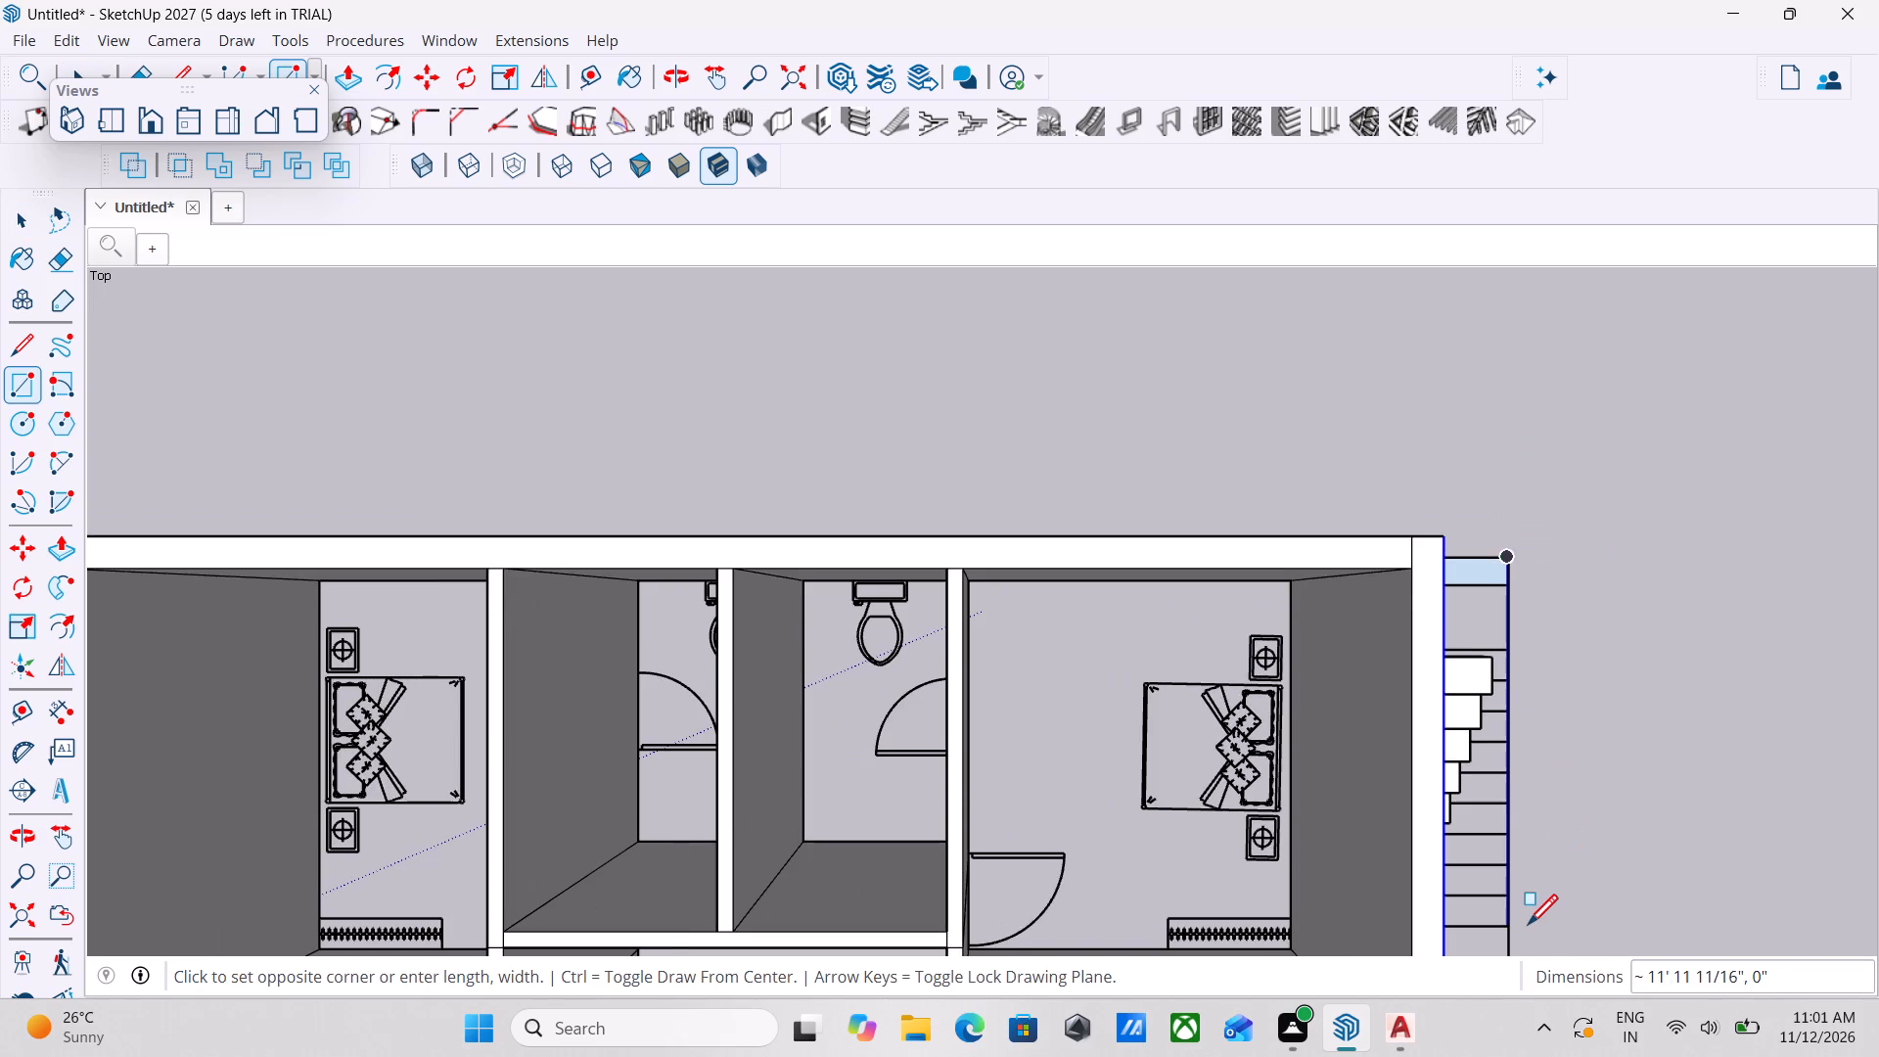
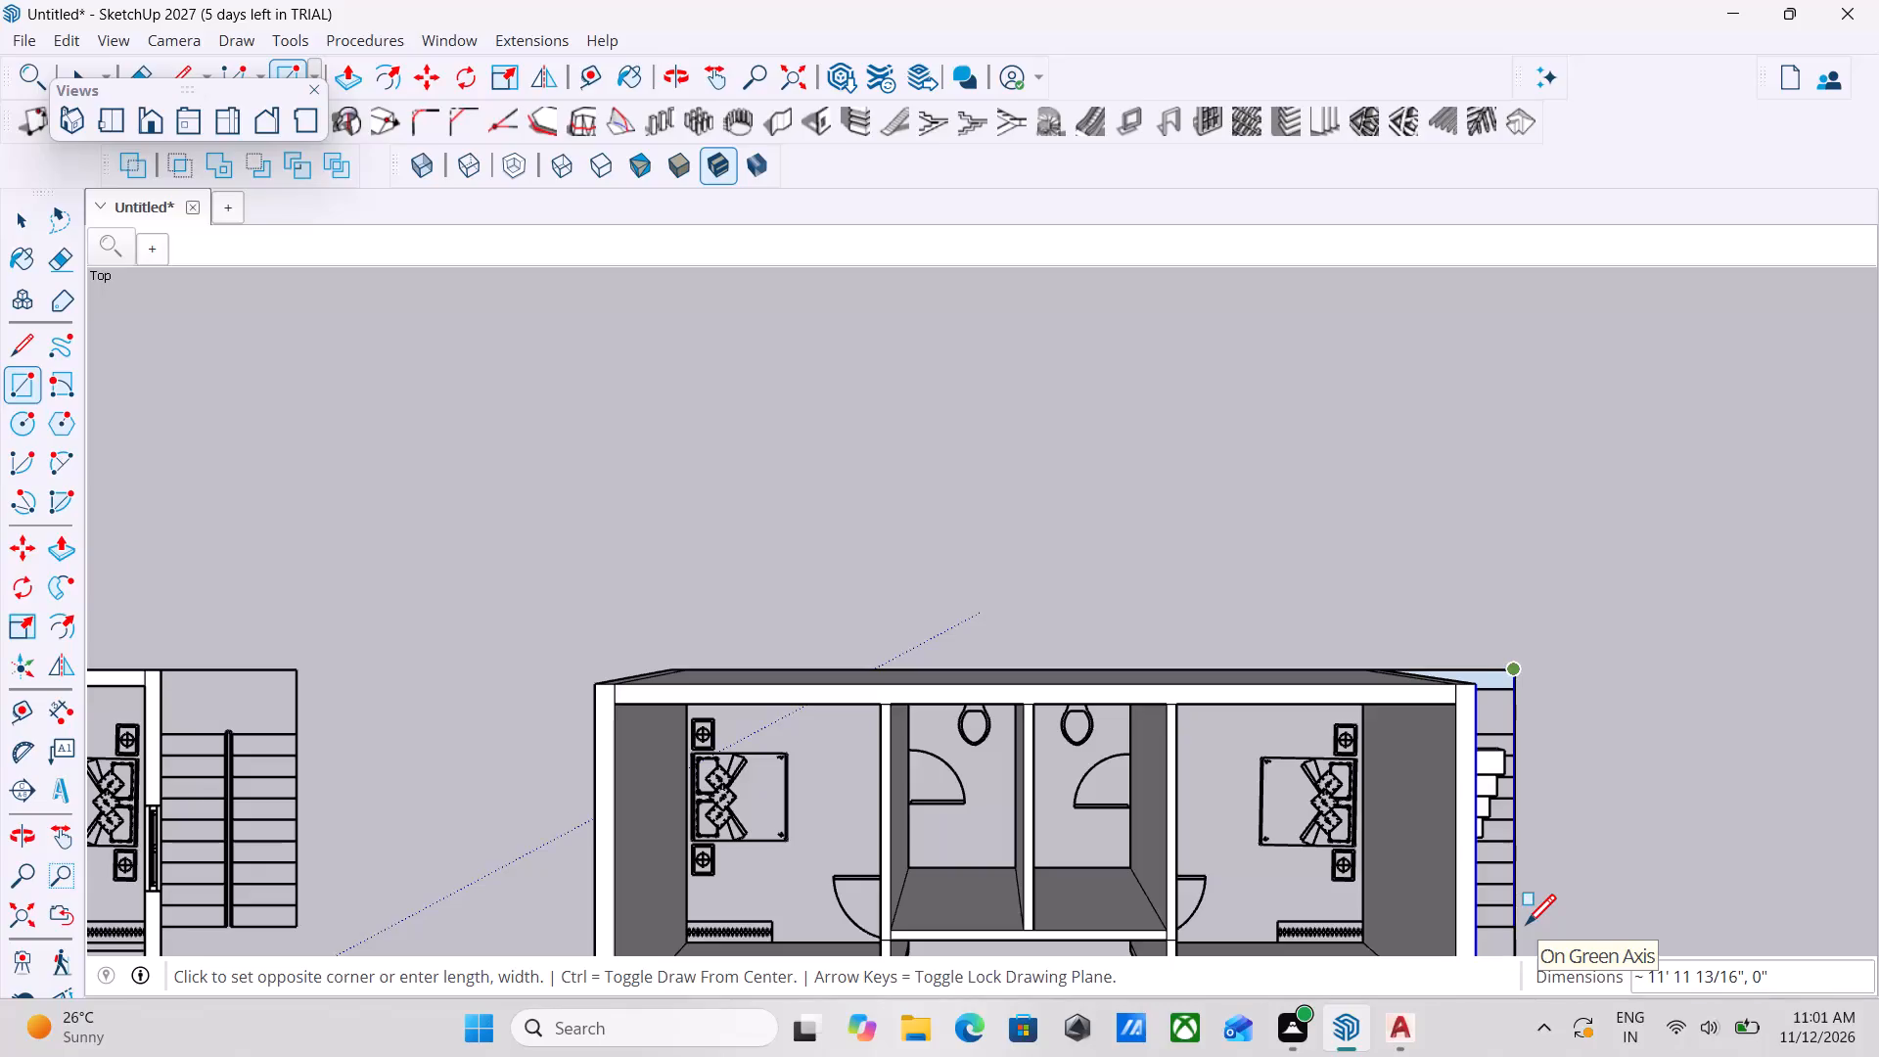
Finish the rectangle along the outer side of the stair flight at 12' by 5".
shift+middle_drag(1526, 928, 1482, 864)
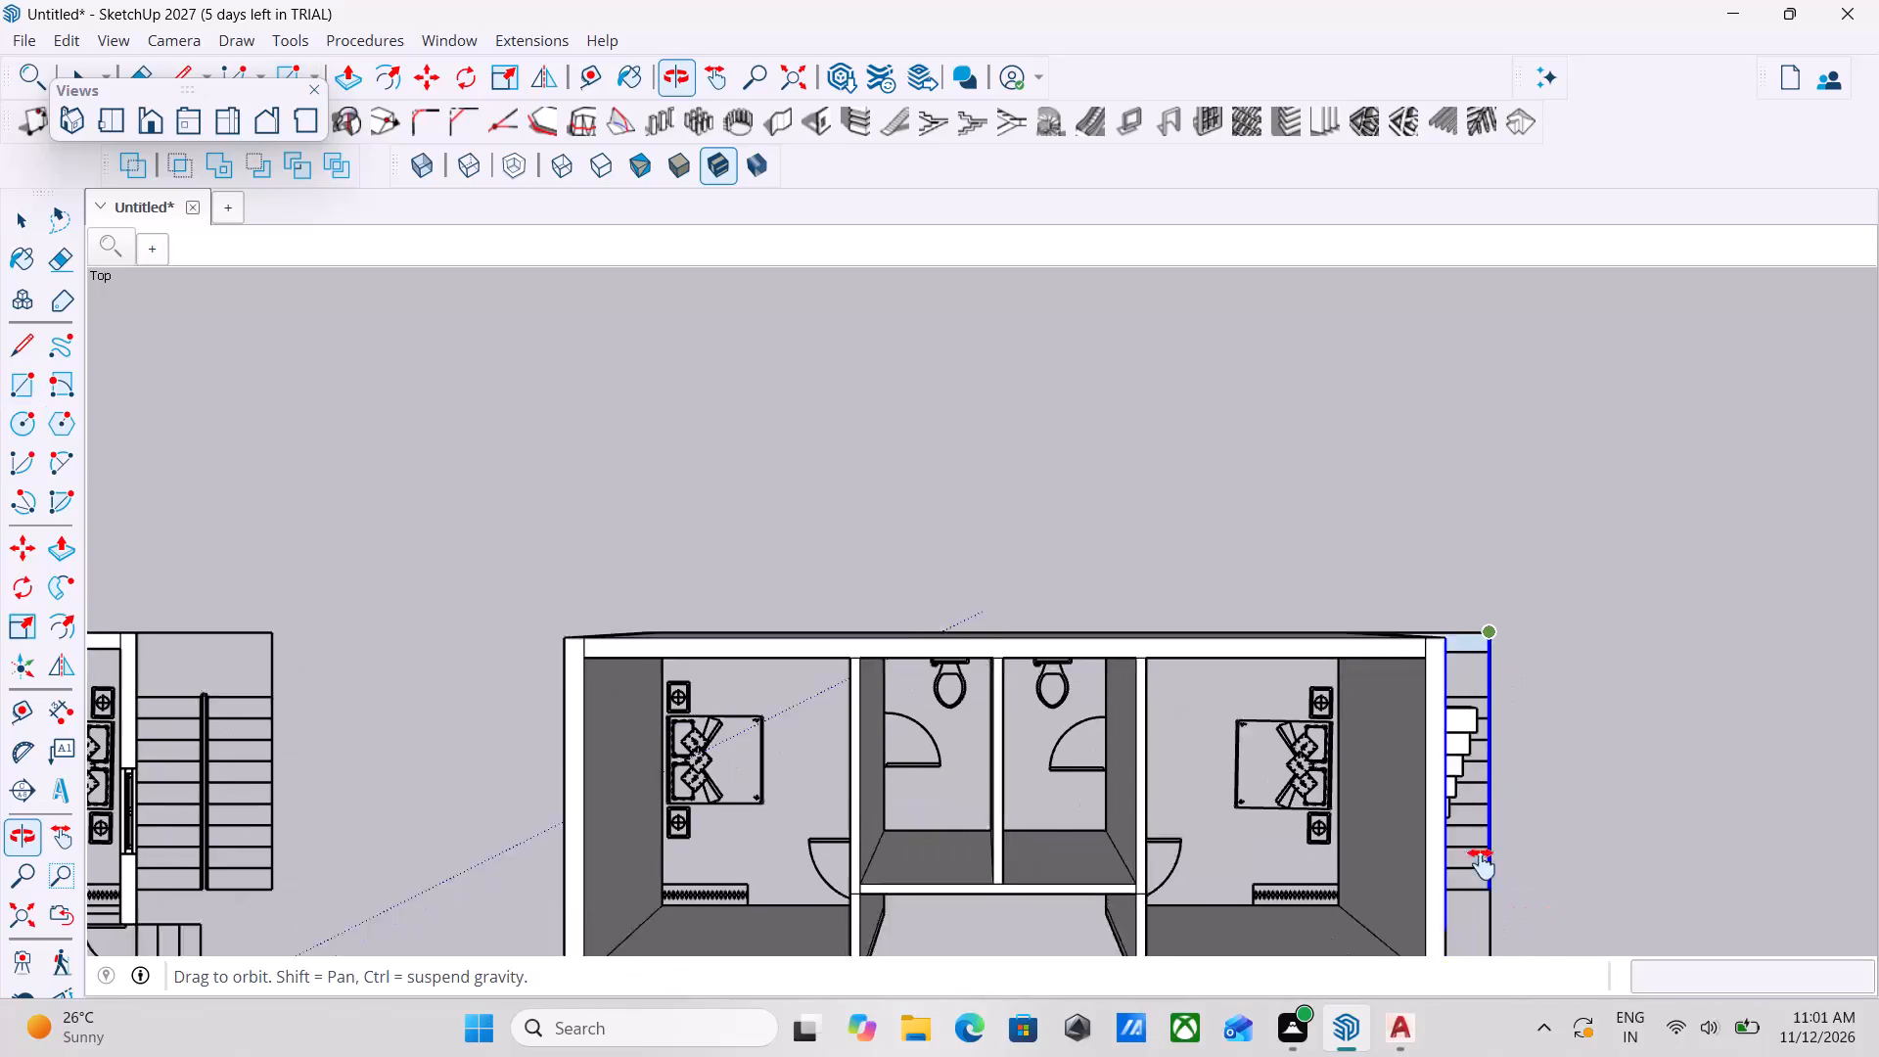
shift+middle_drag(1482, 864, 1208, 549)
scroll(1208, 549, up, 3)
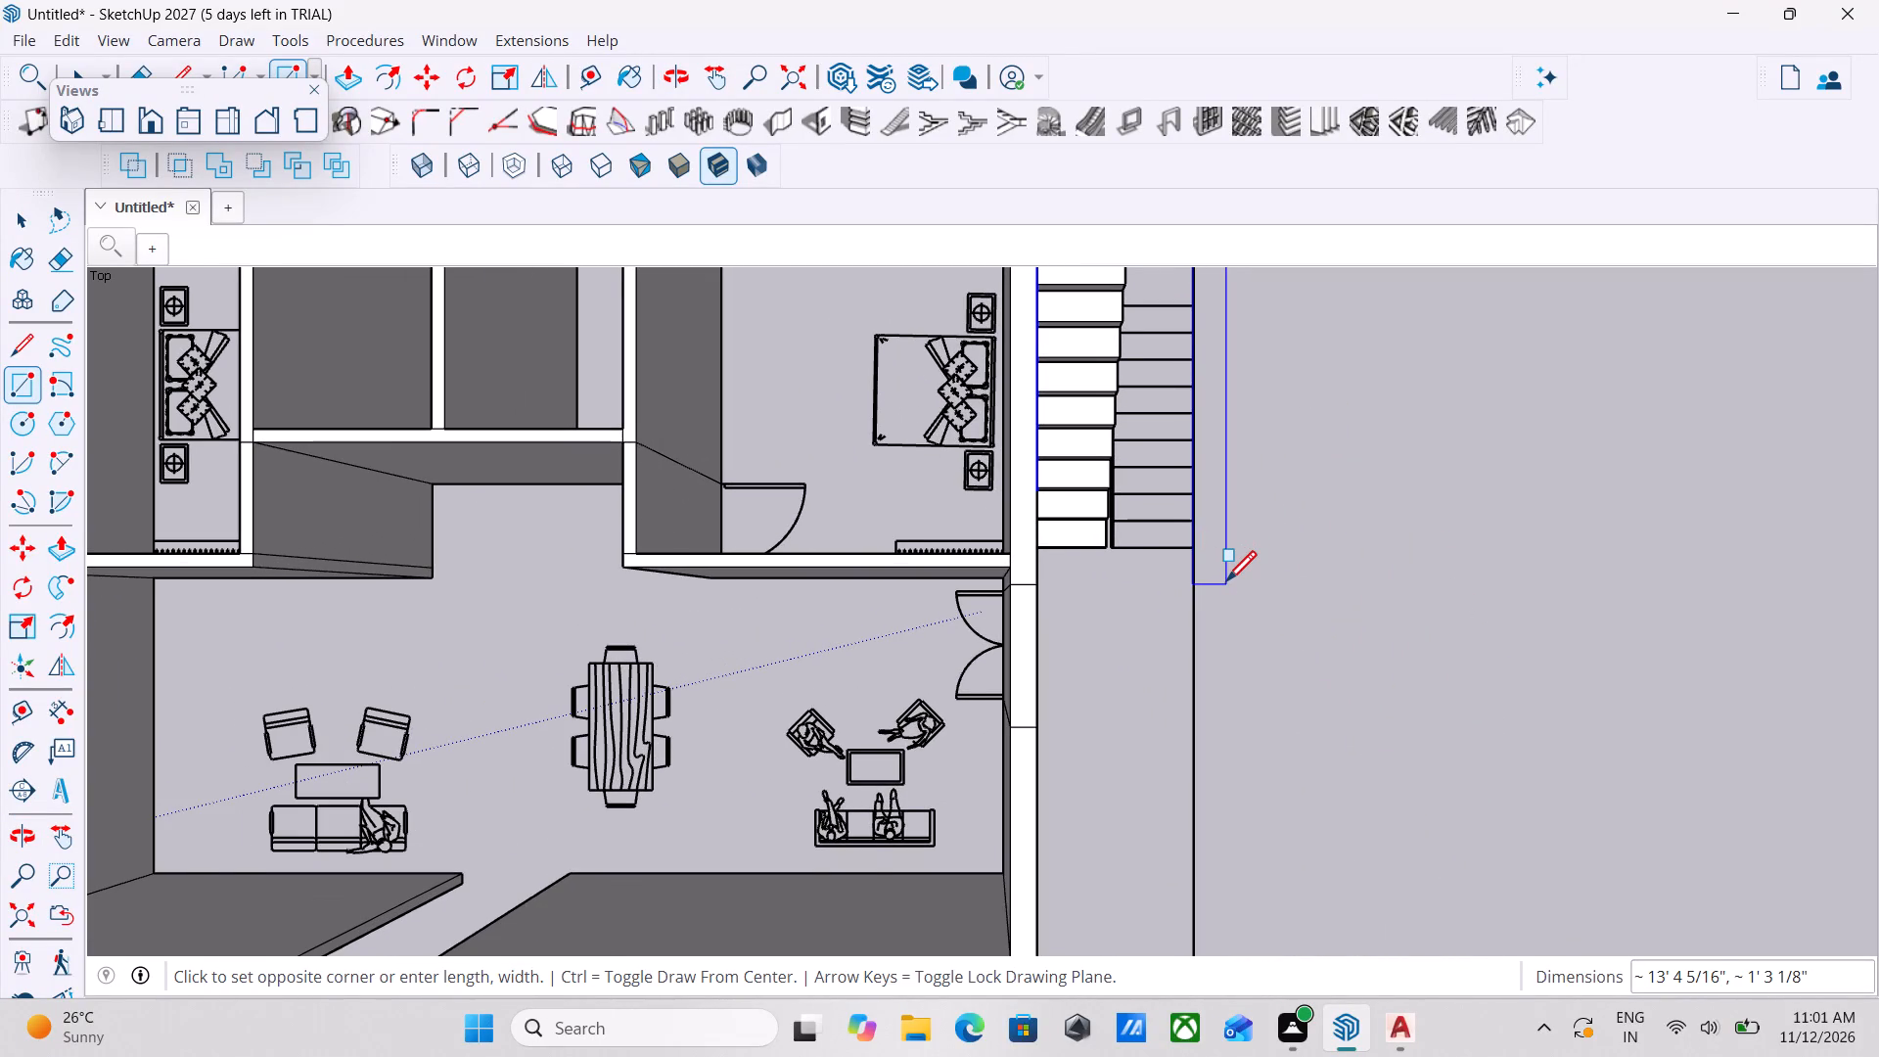
scroll(1226, 584, up, 2)
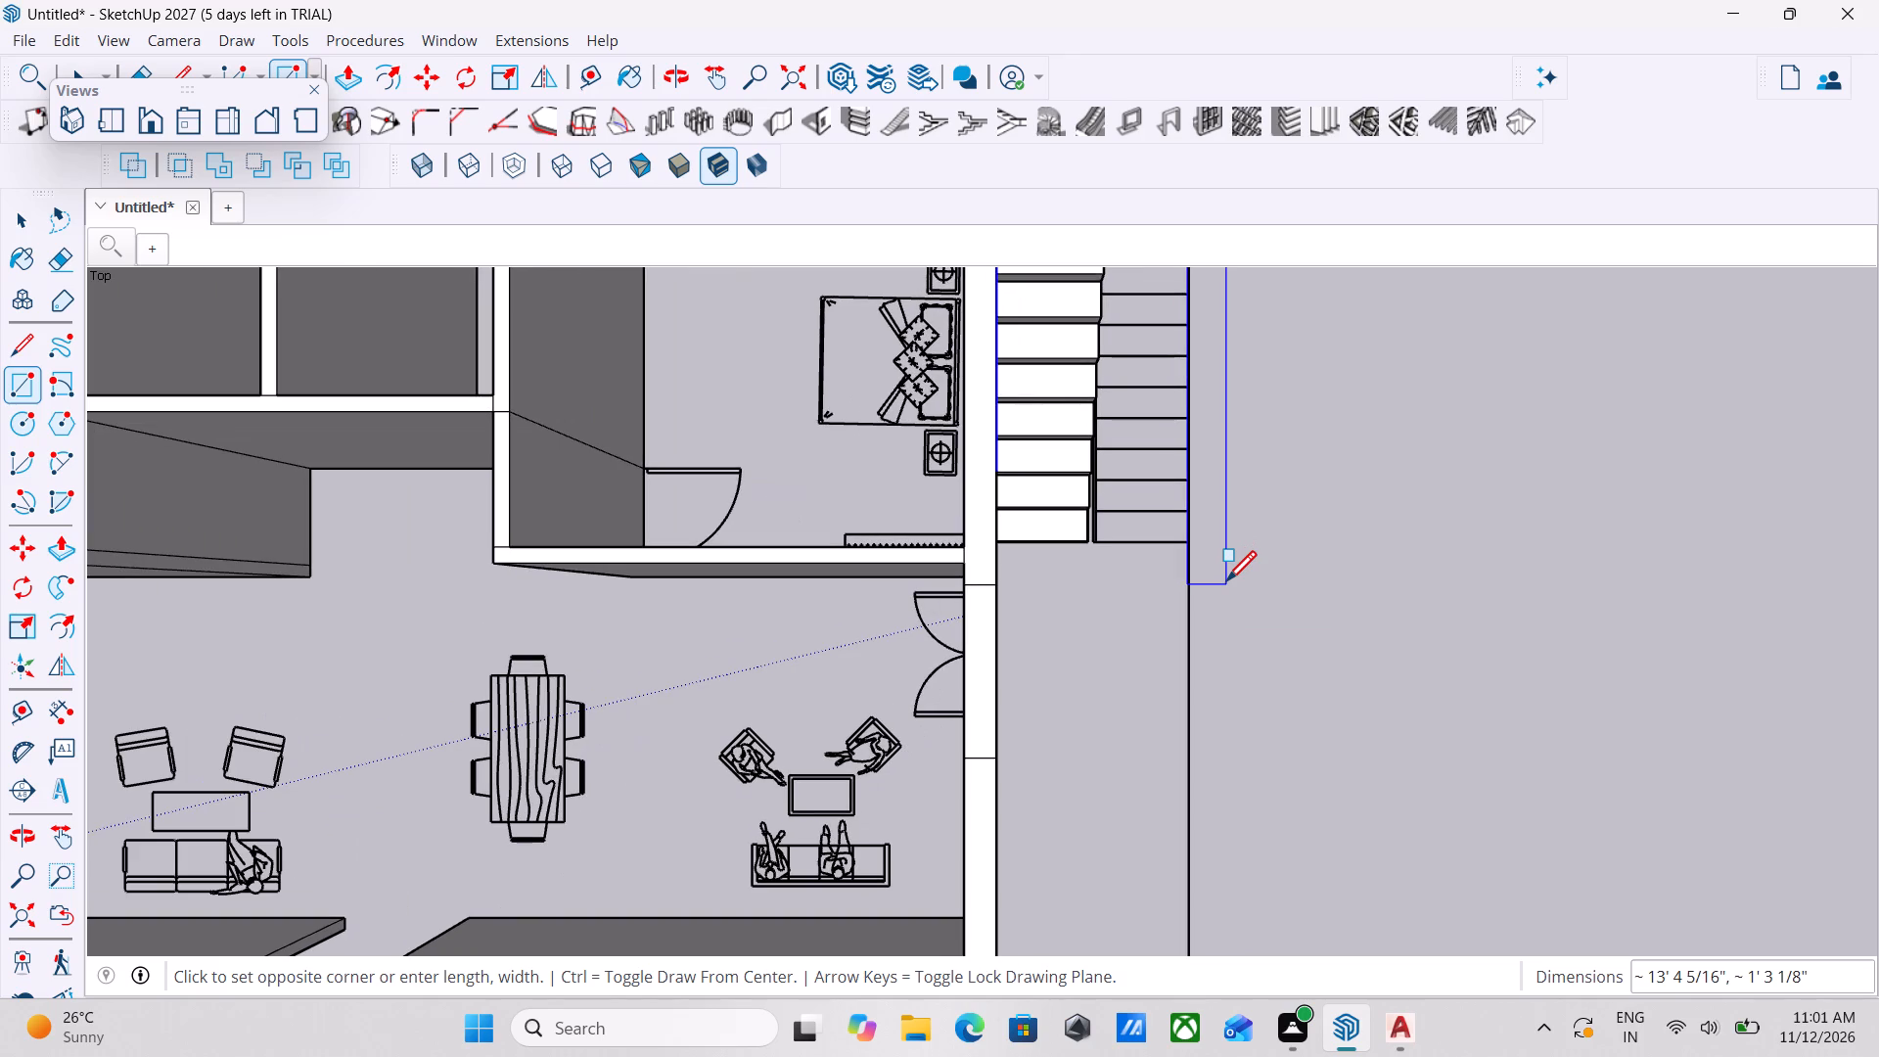
key(1)
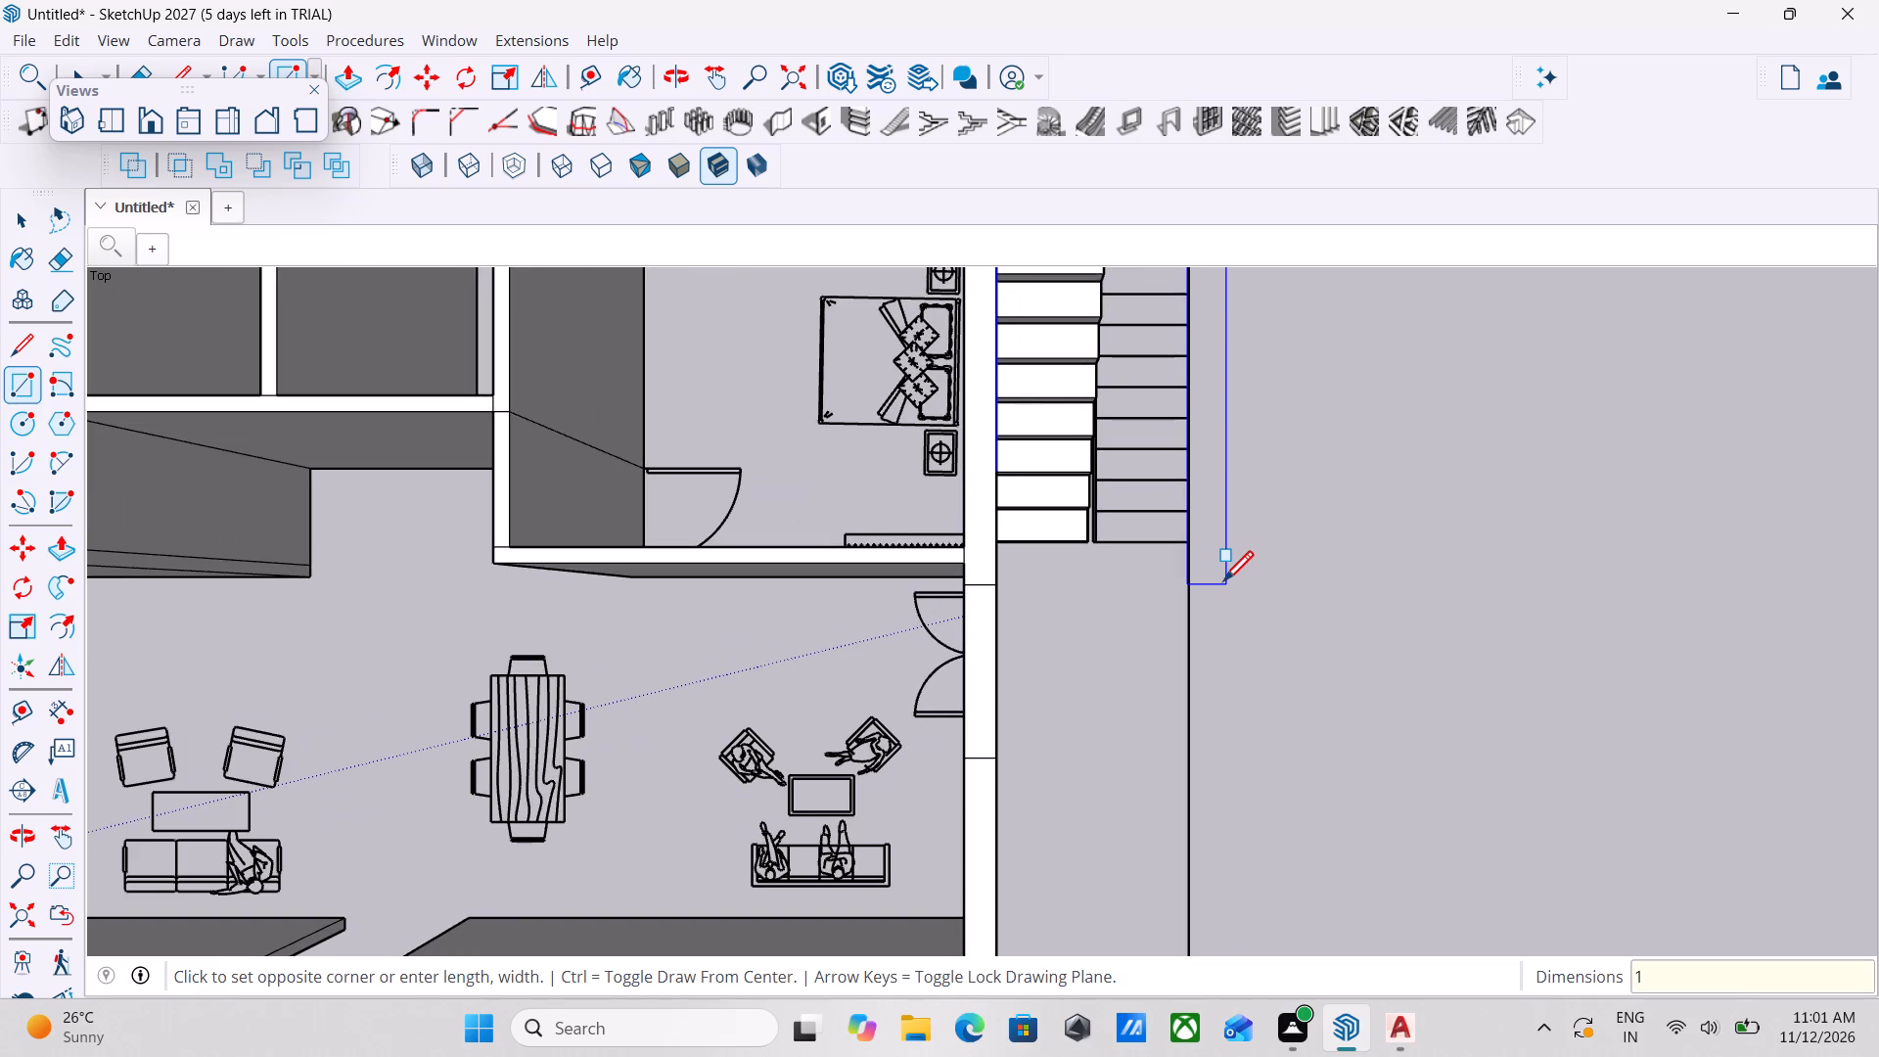
key(Escape)
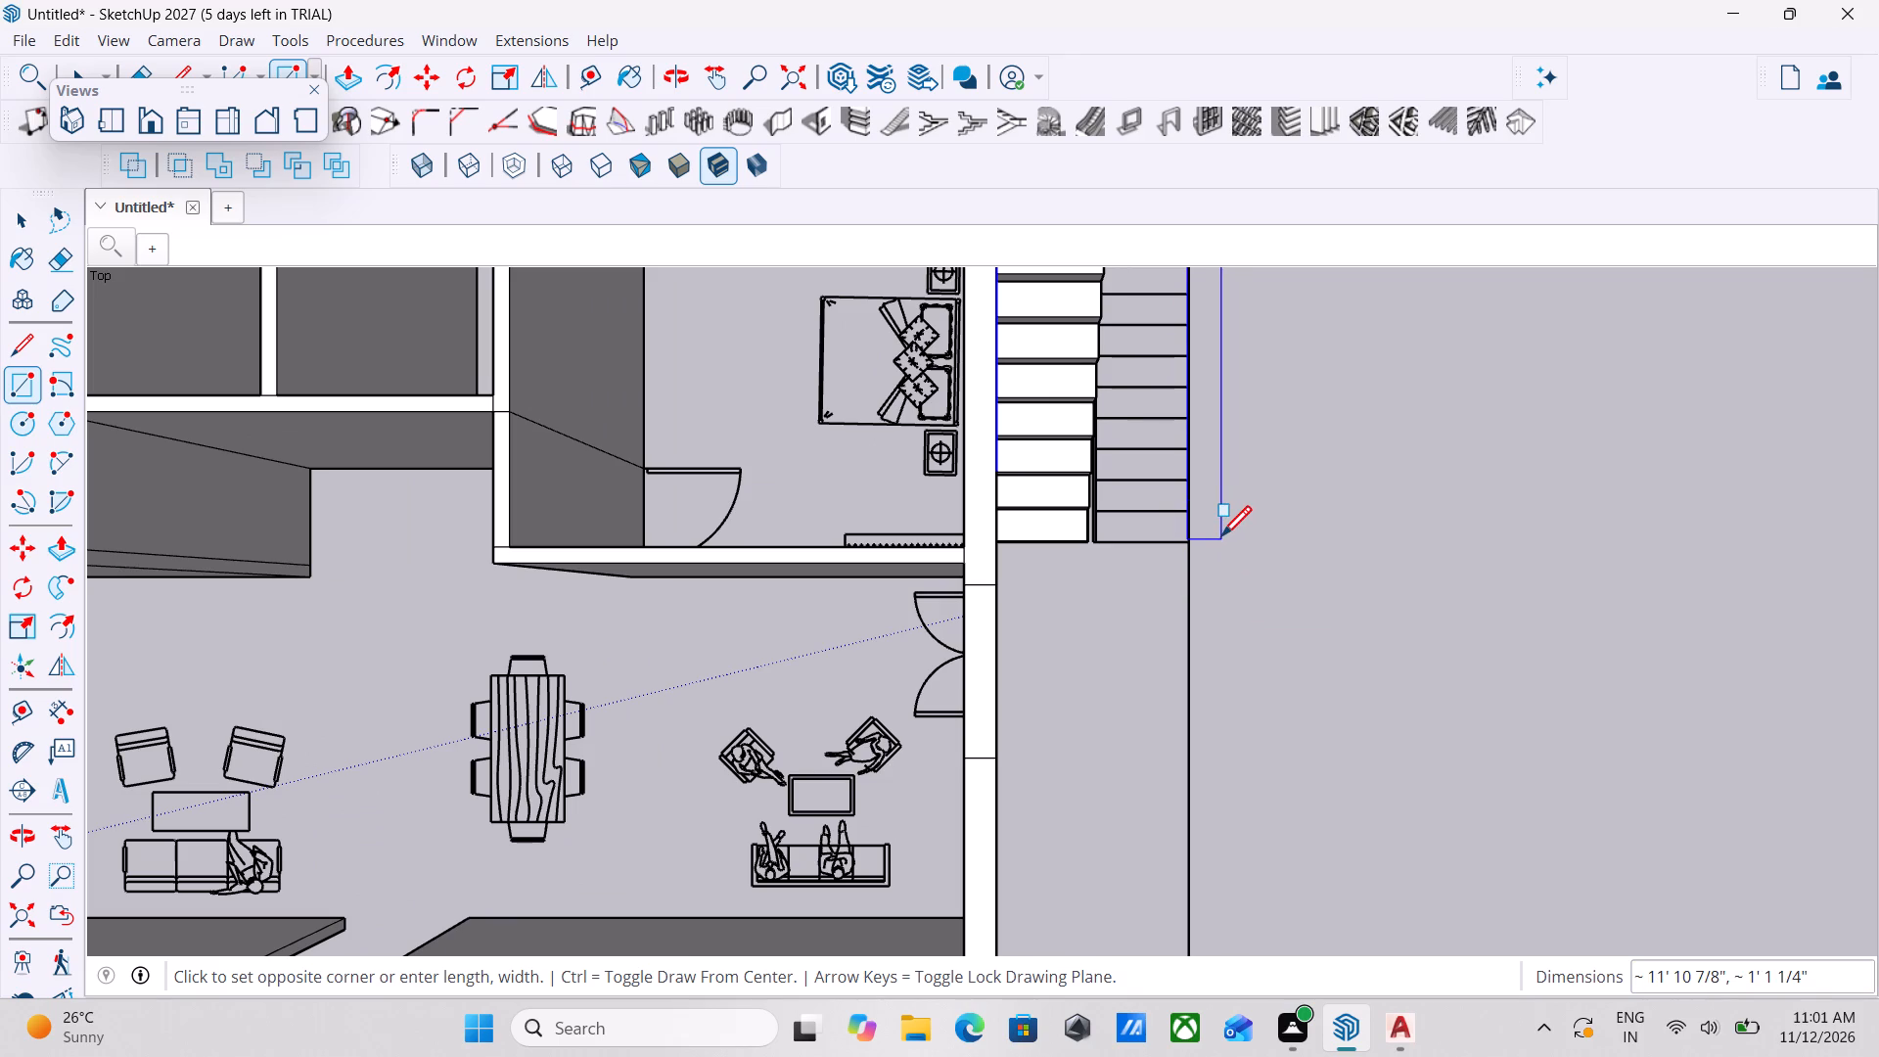
text(12)
key(apostrophe)
key(comma)
key(5)
key(shift+quotedbl)
key(Return)
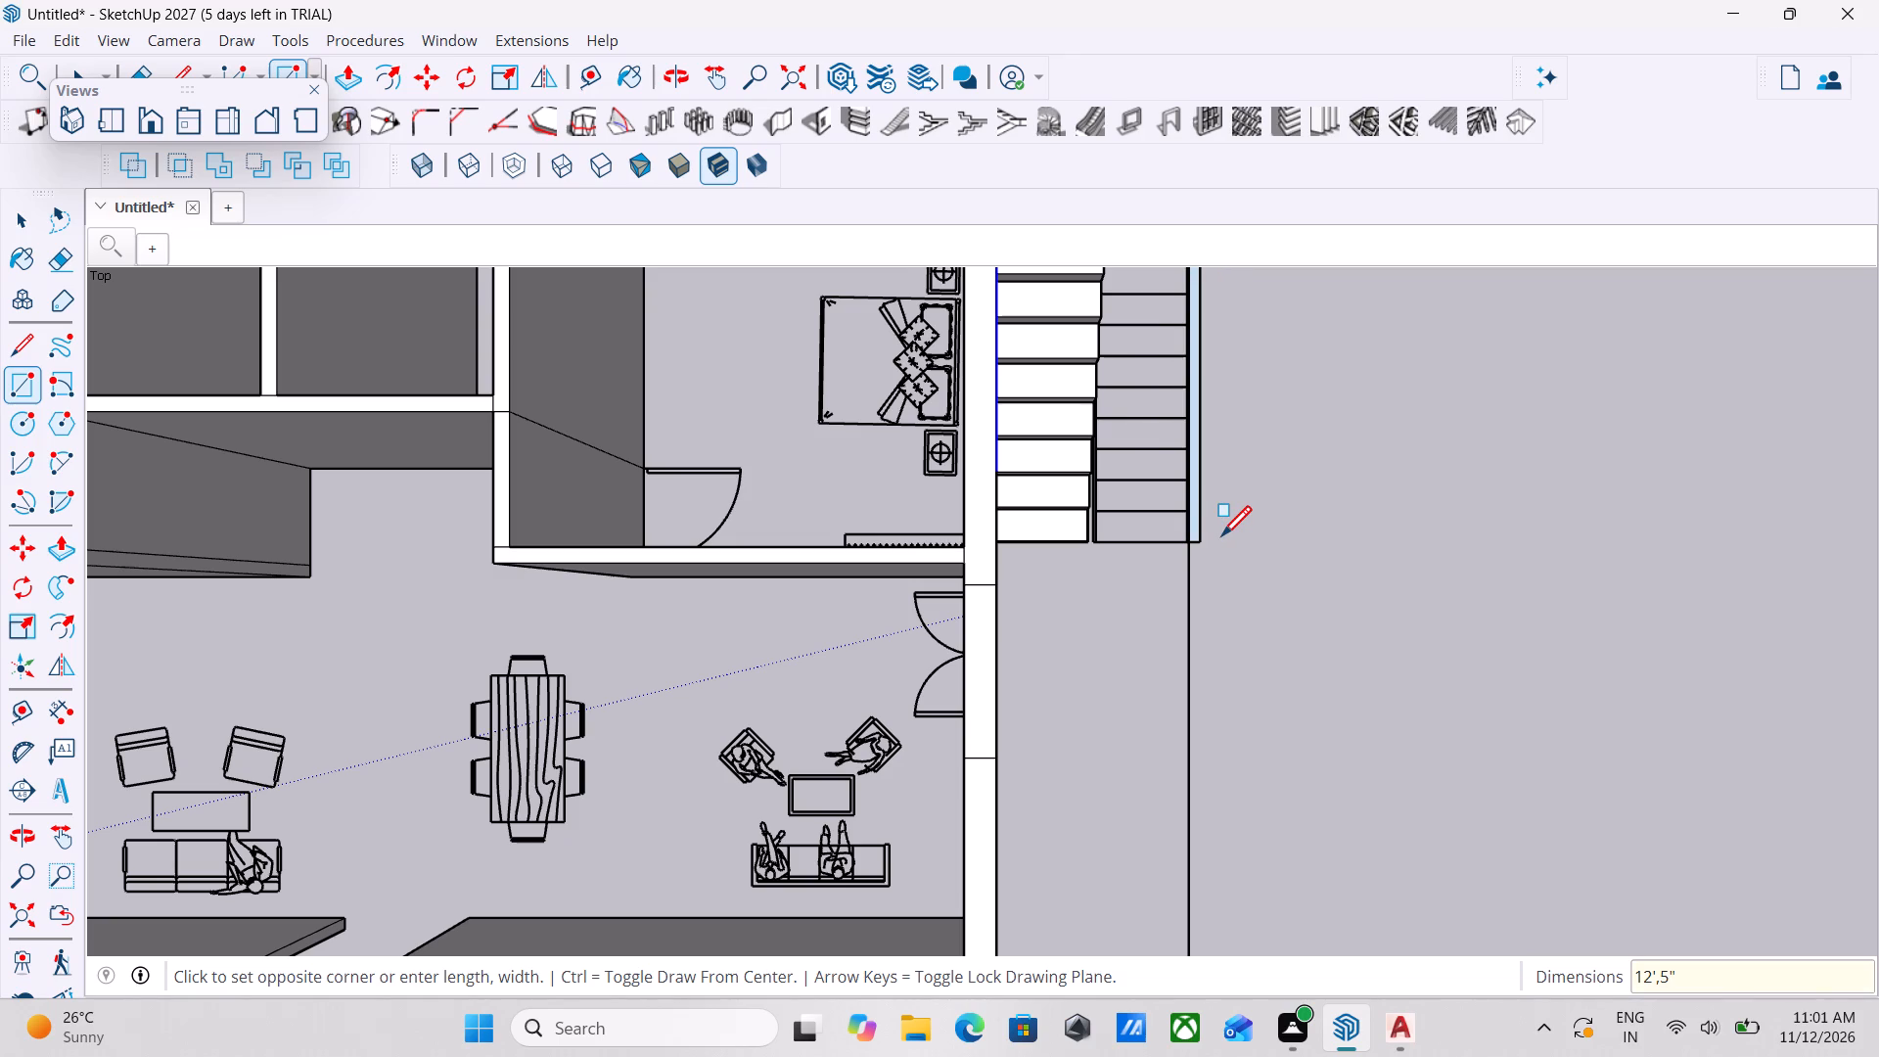
scroll(1273, 539, down, 4)
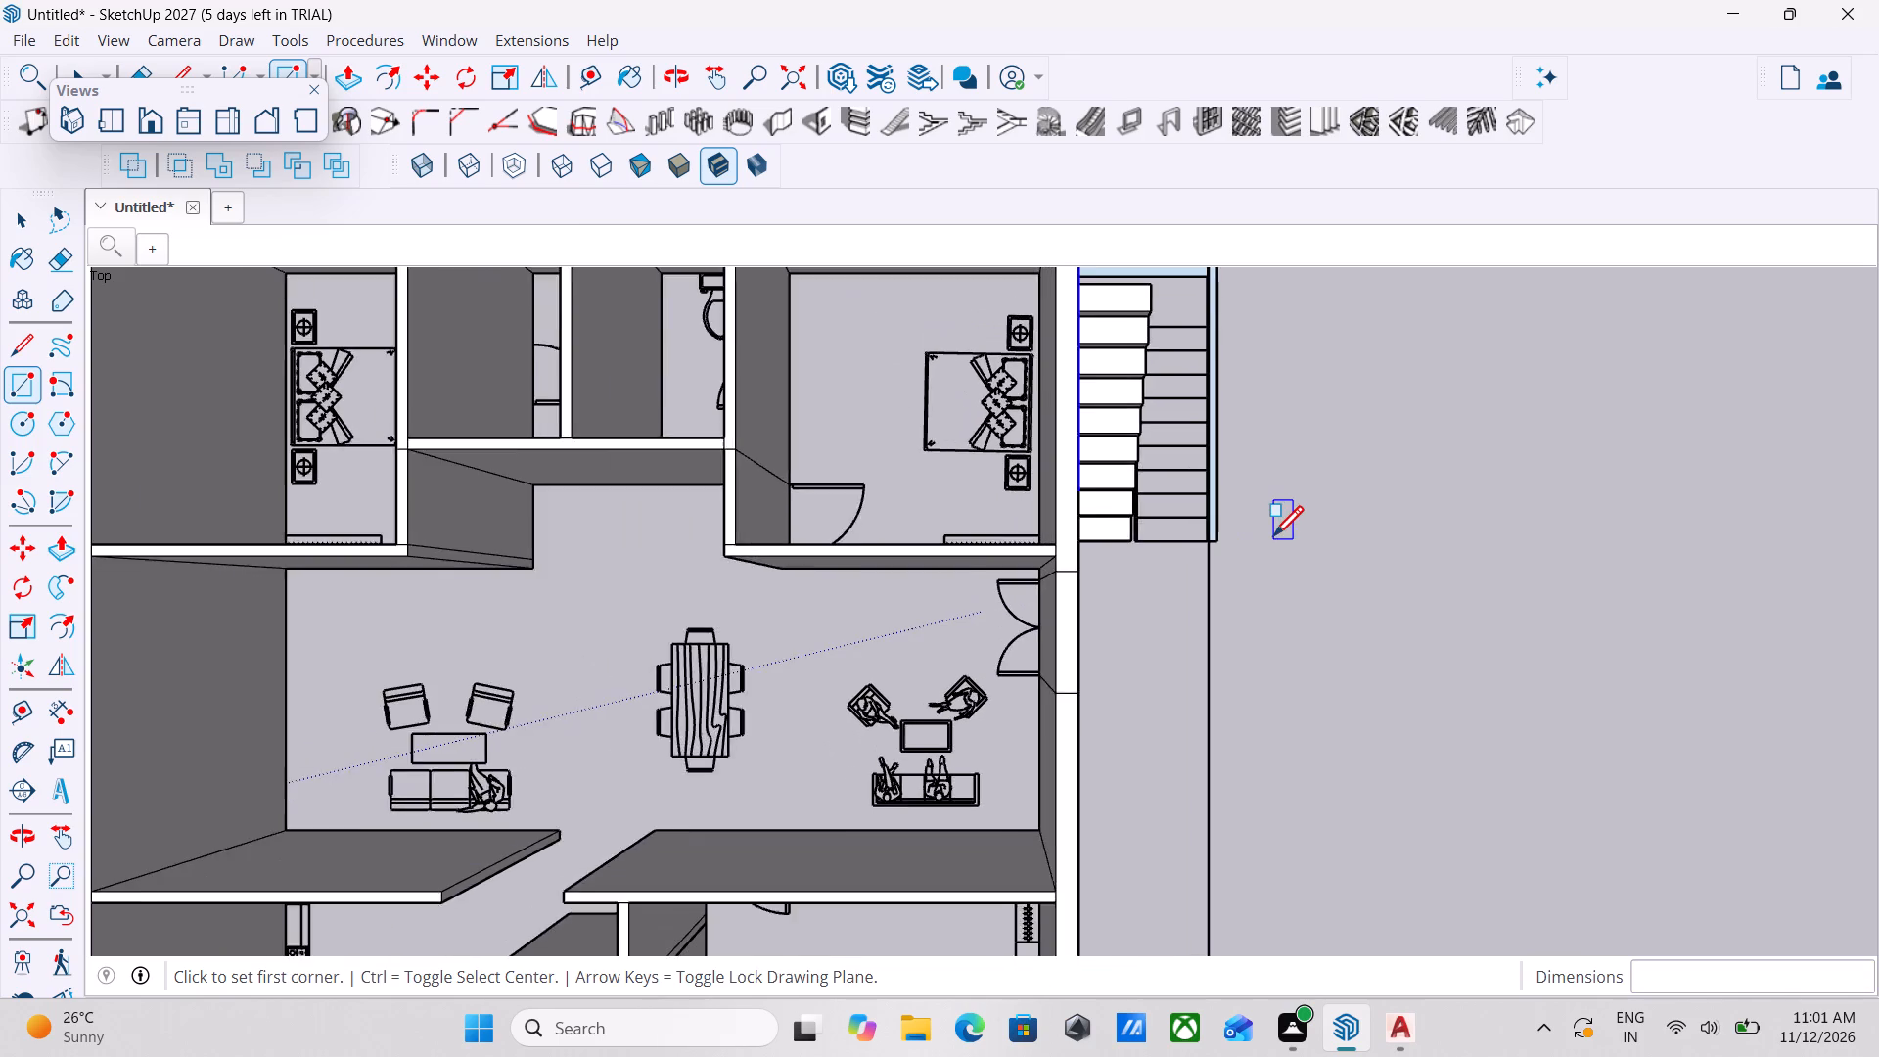
scroll(1273, 539, down, 5)
key(Escape)
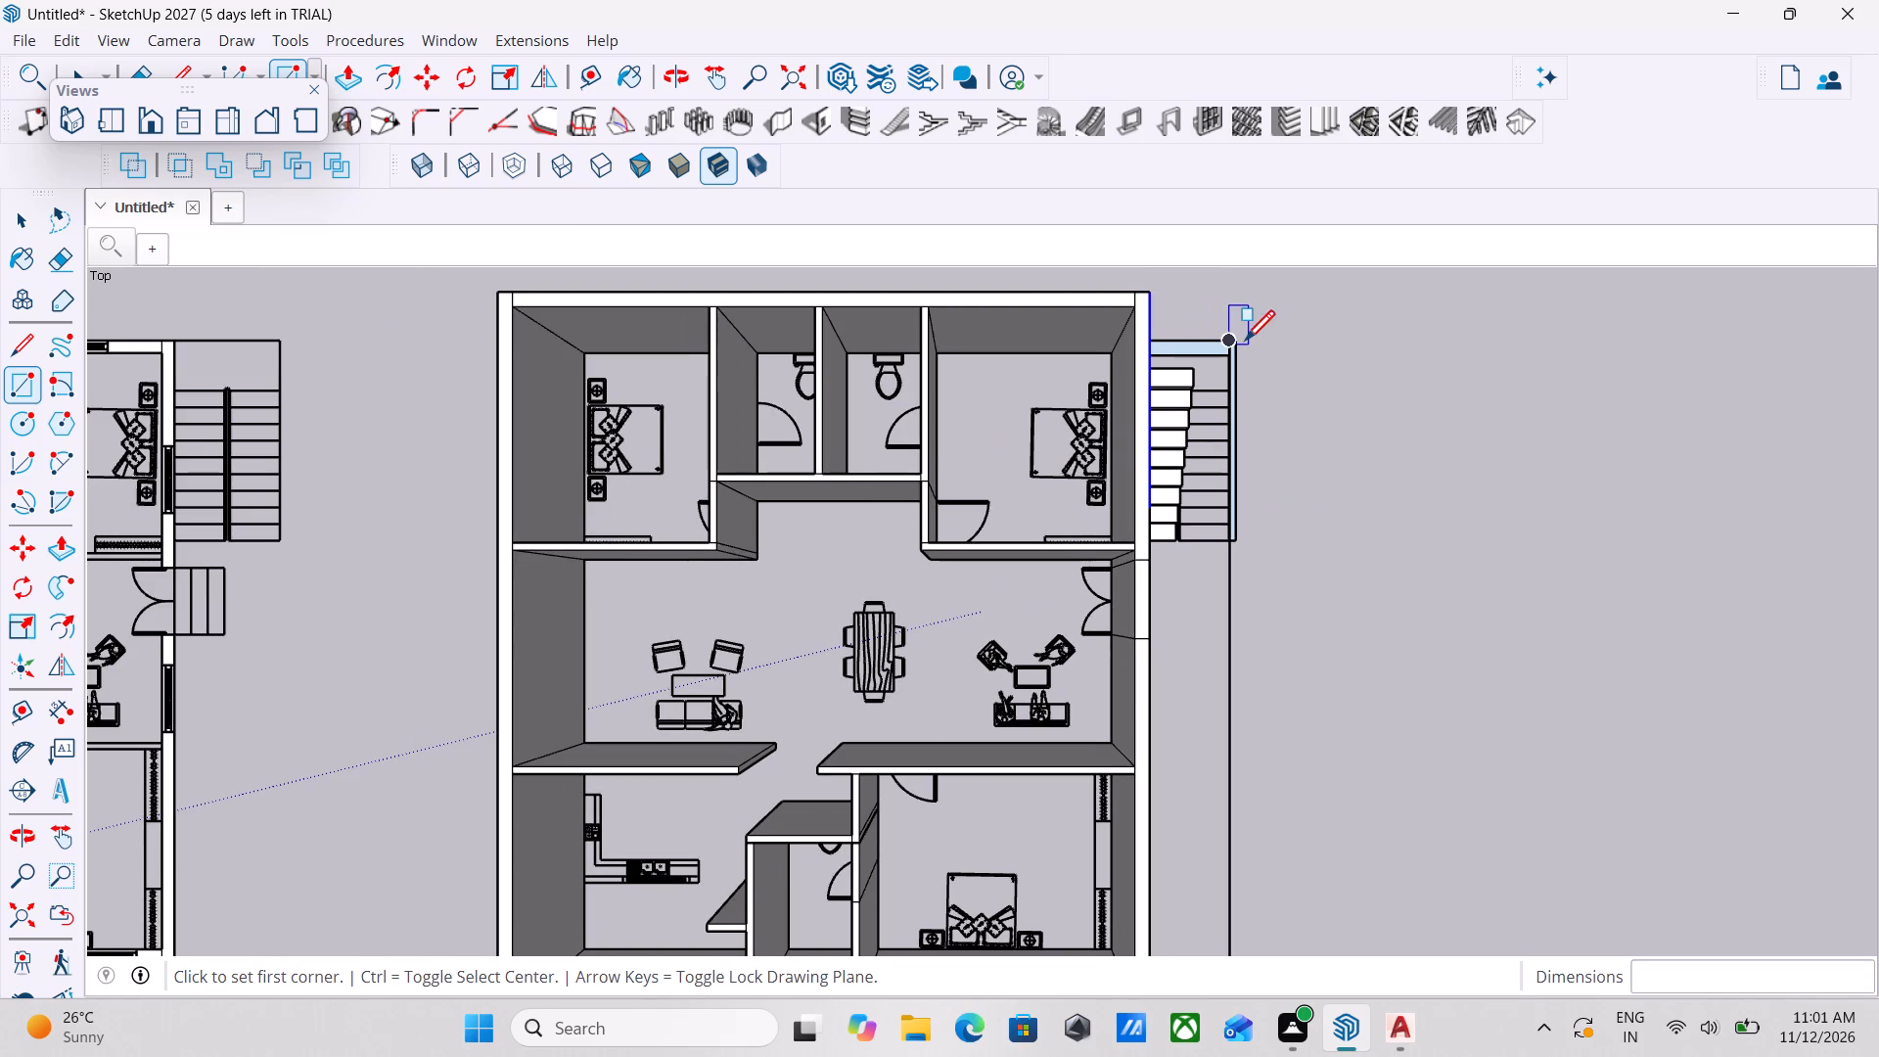
key(space)
key(space)
key(space)
Delete the face of the wide rectangle across the outer end of the stair landing.
scroll(1233, 398, up, 4)
key(space)
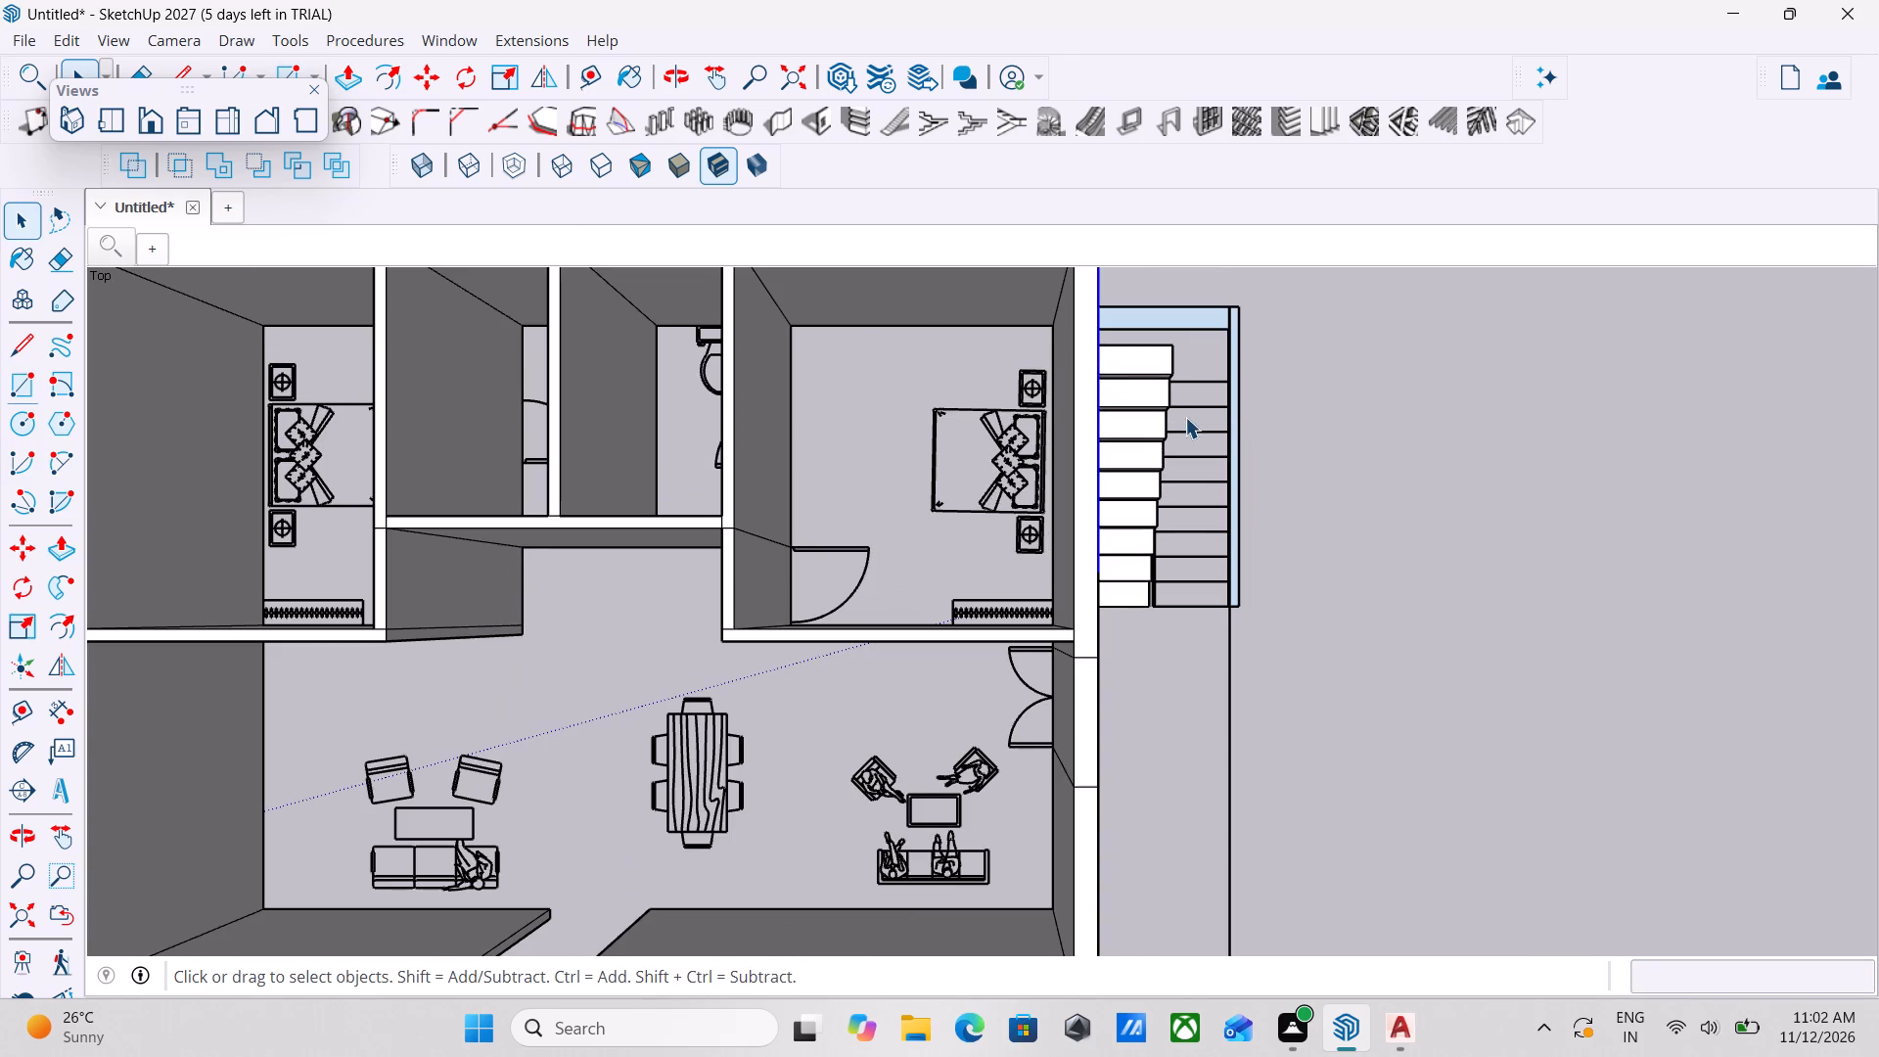
shift+middle_drag(1199, 416, 854, 601)
shift+scroll(852, 601, up, 1)
scroll(798, 460, up, 3)
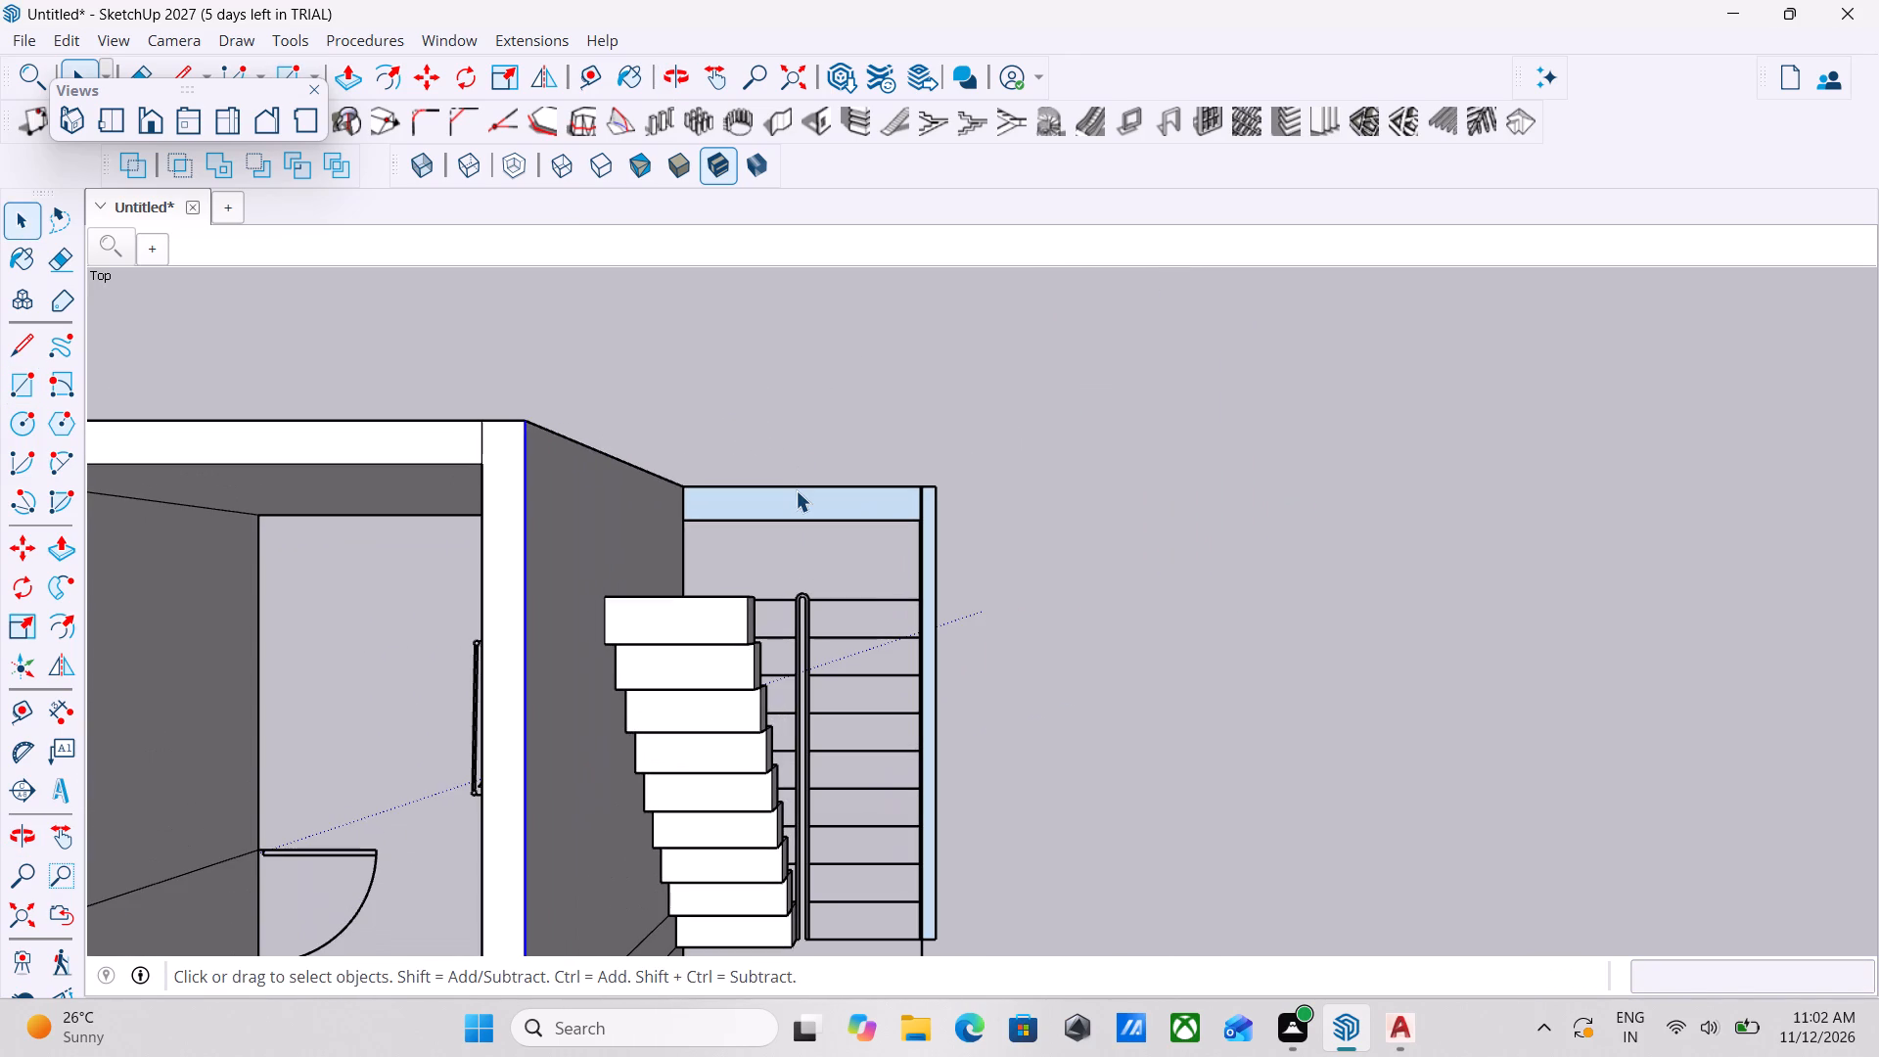
click(796, 490)
scroll(794, 490, up, 2)
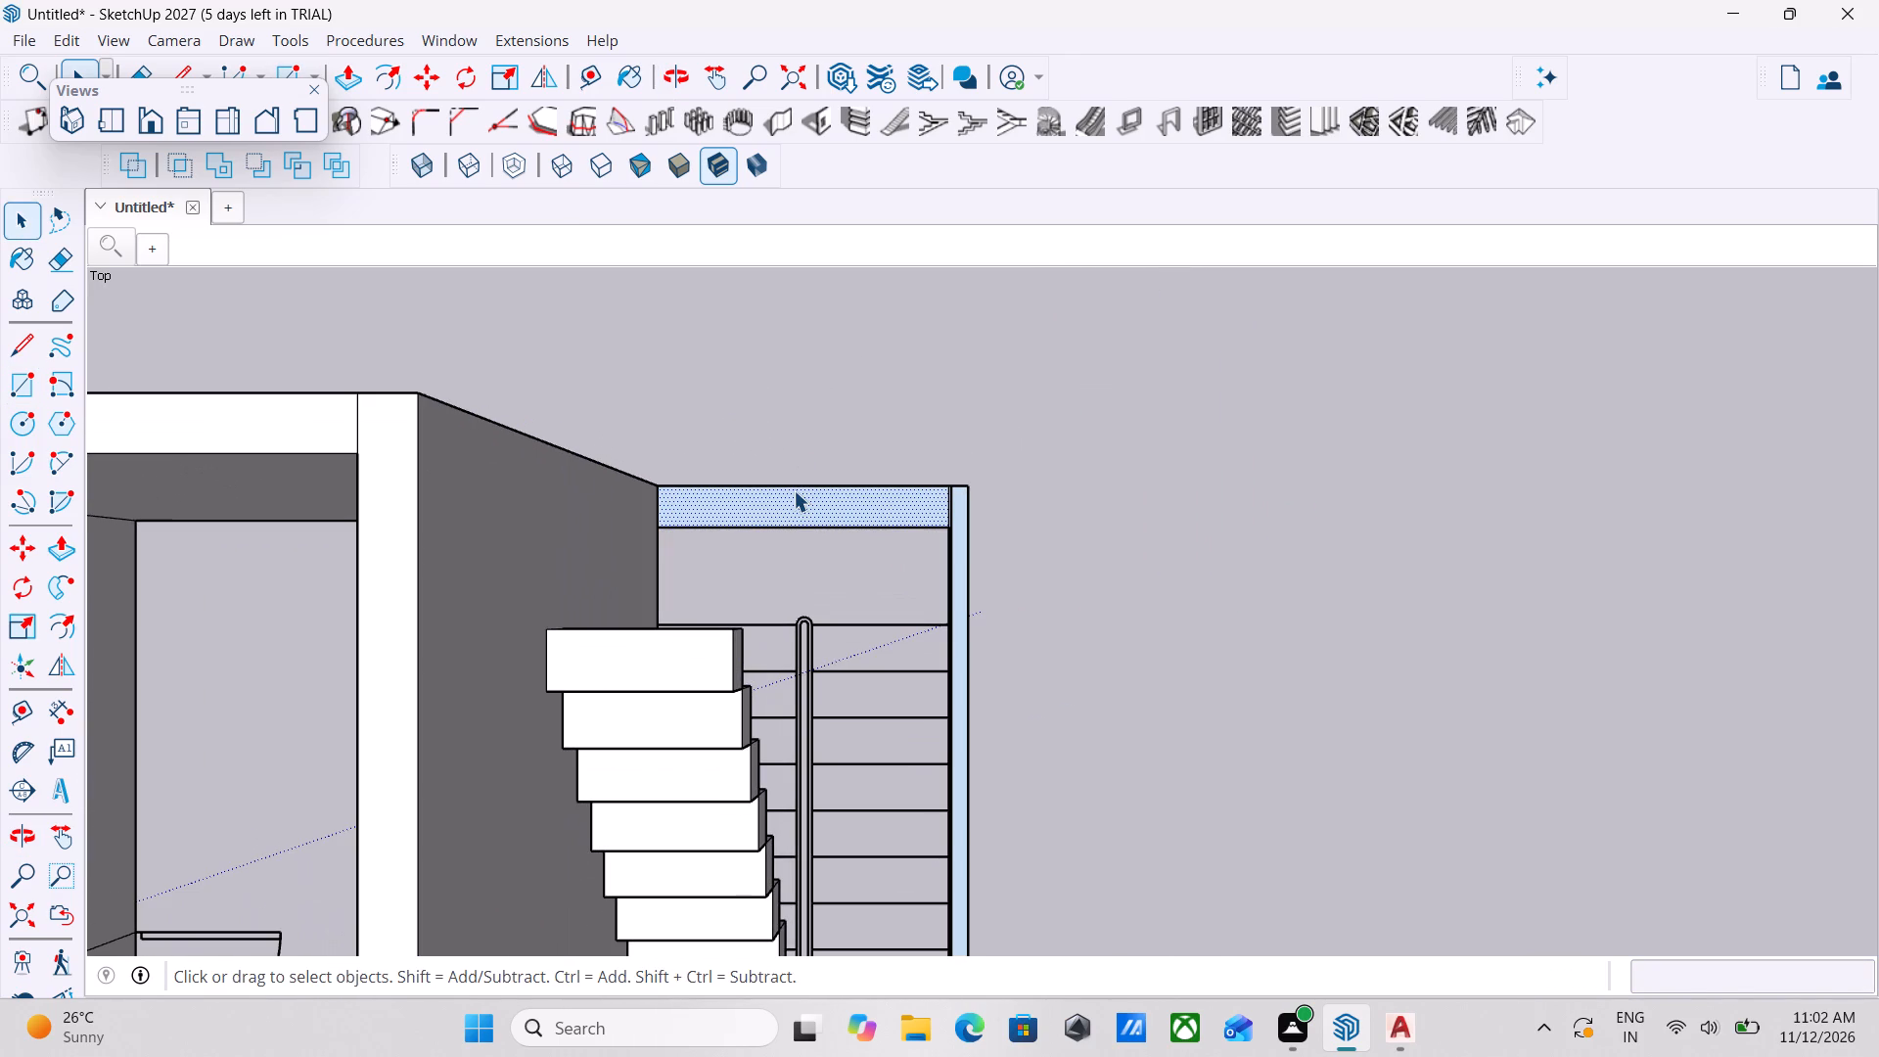
key(Delete)
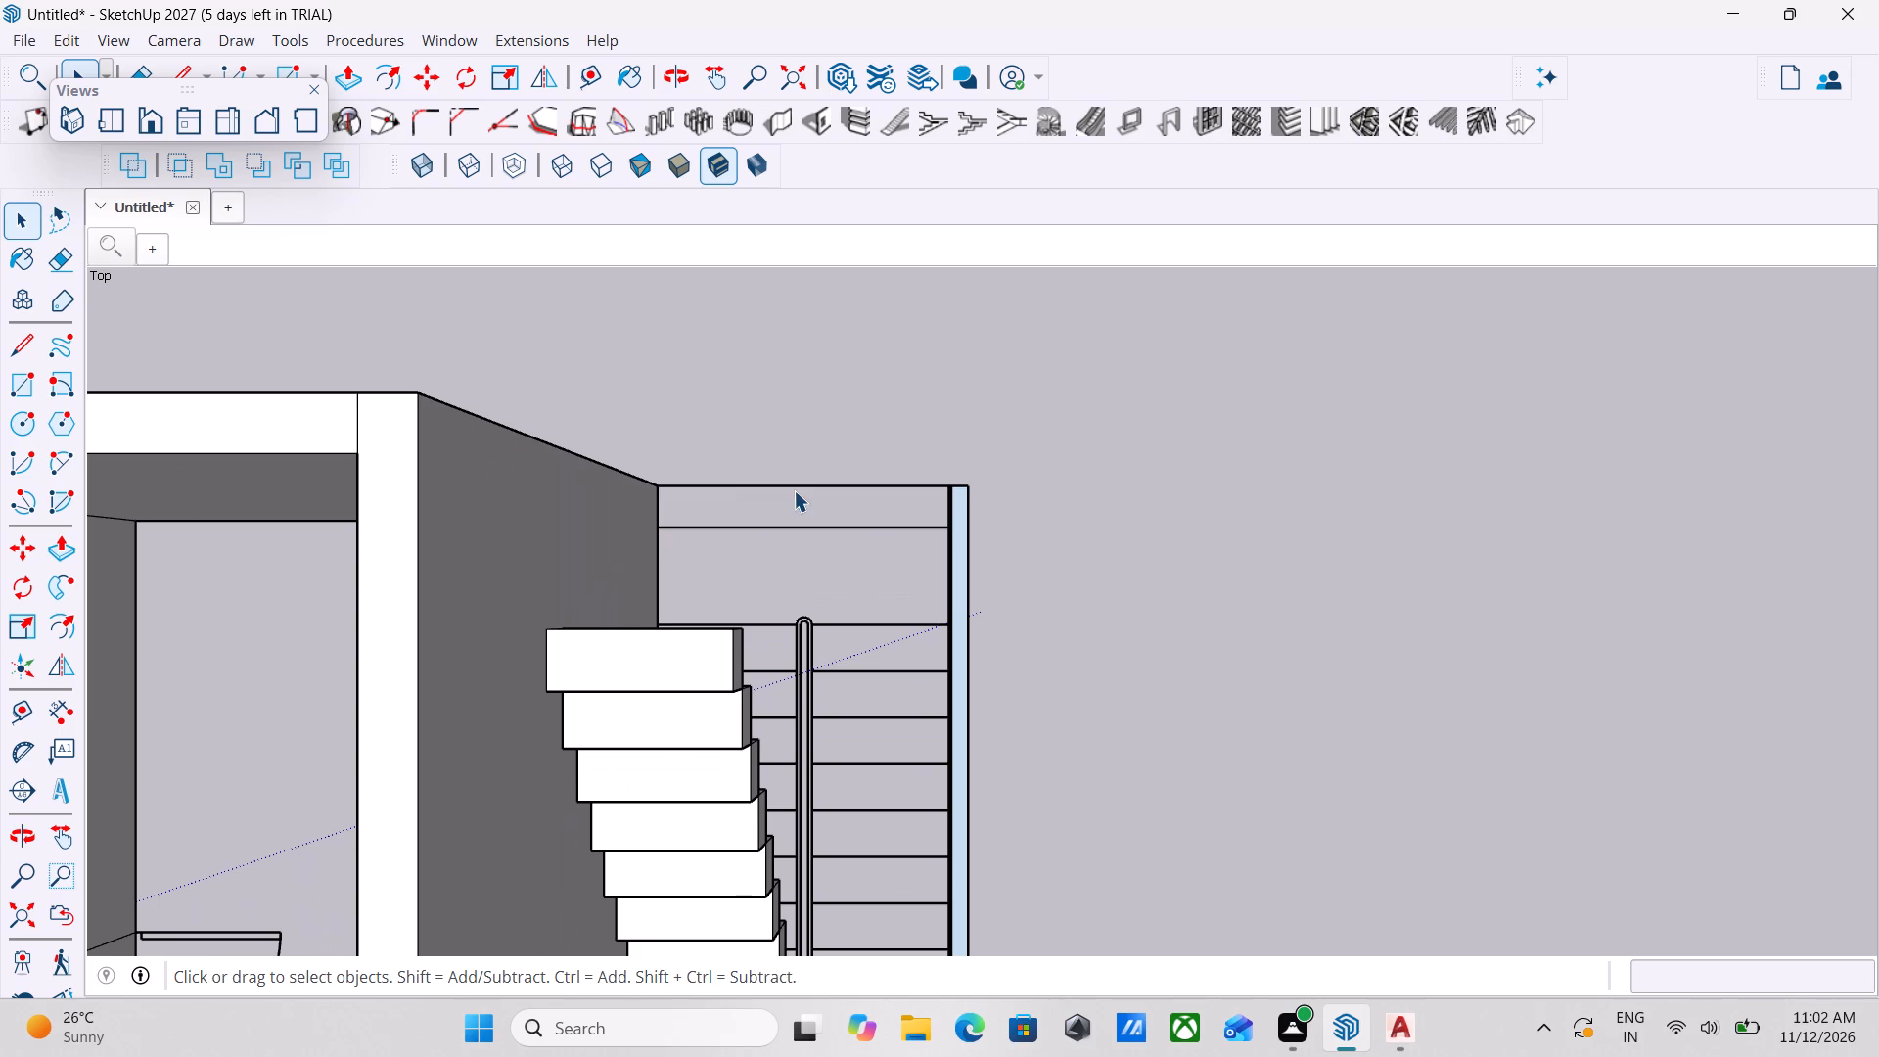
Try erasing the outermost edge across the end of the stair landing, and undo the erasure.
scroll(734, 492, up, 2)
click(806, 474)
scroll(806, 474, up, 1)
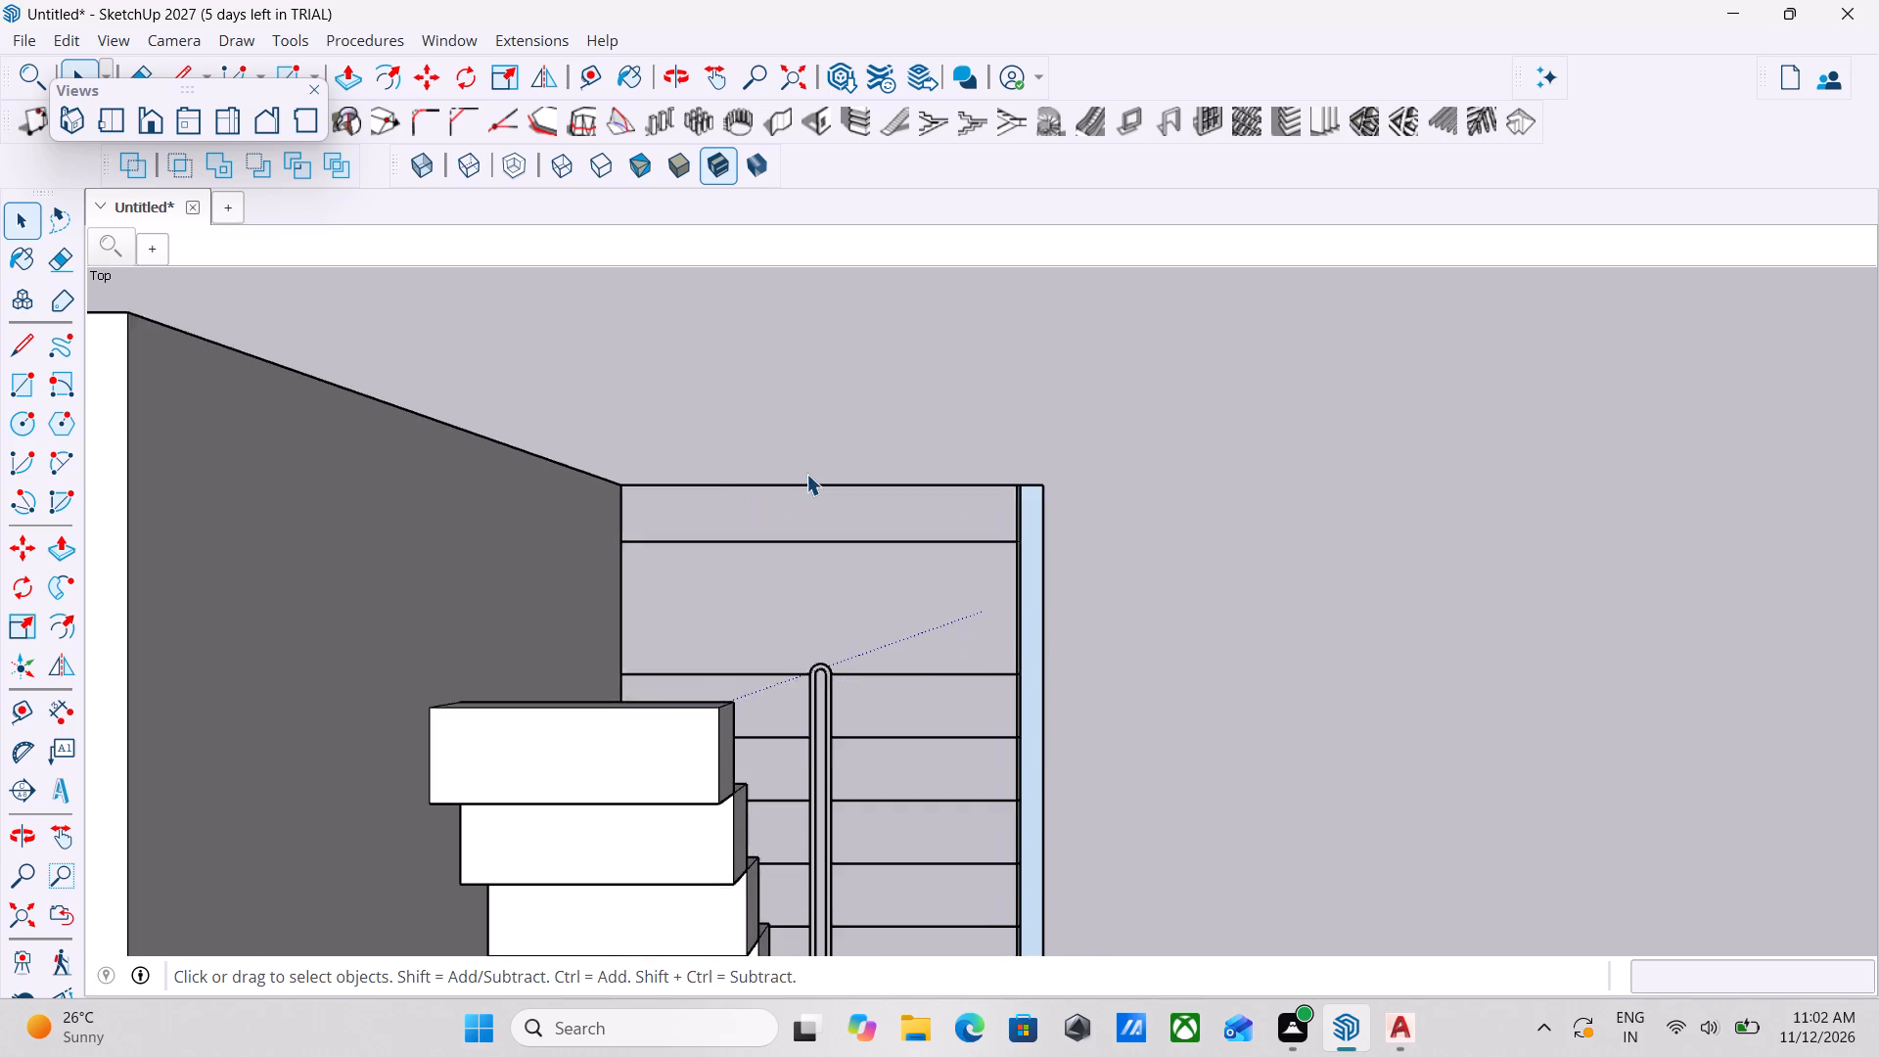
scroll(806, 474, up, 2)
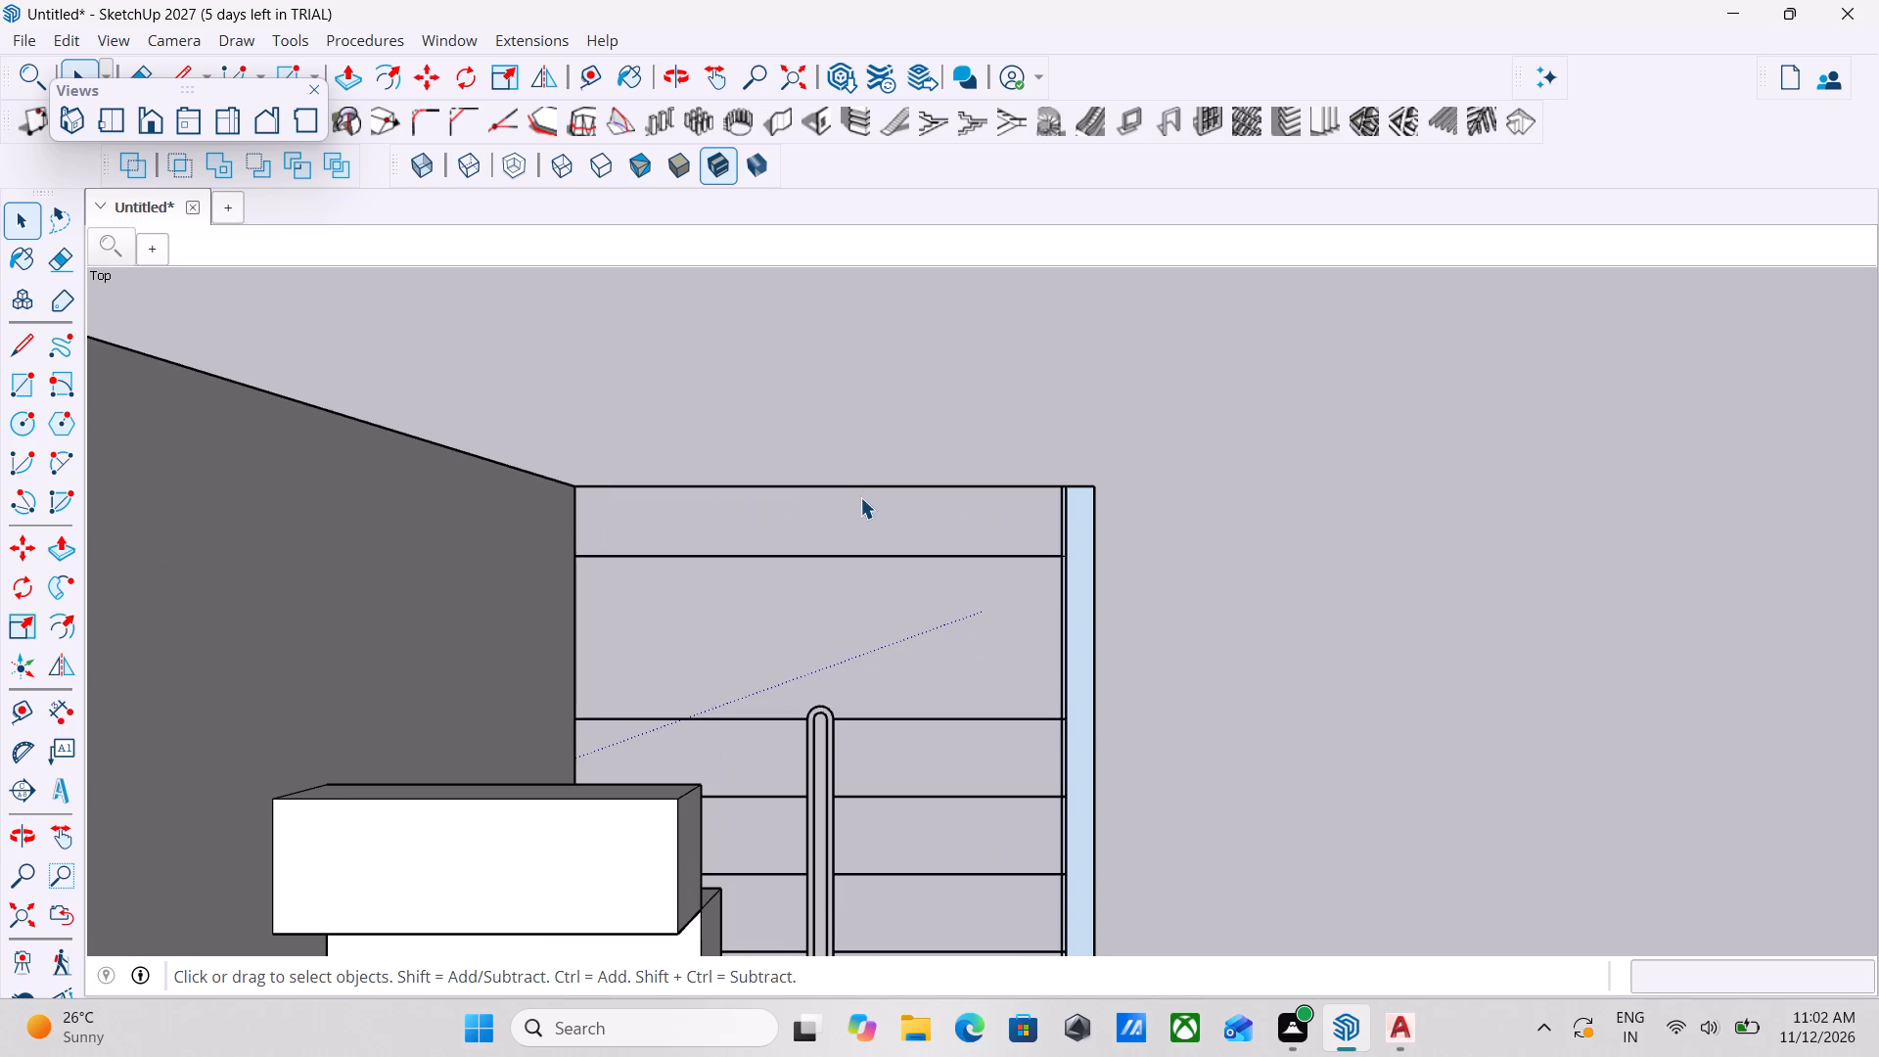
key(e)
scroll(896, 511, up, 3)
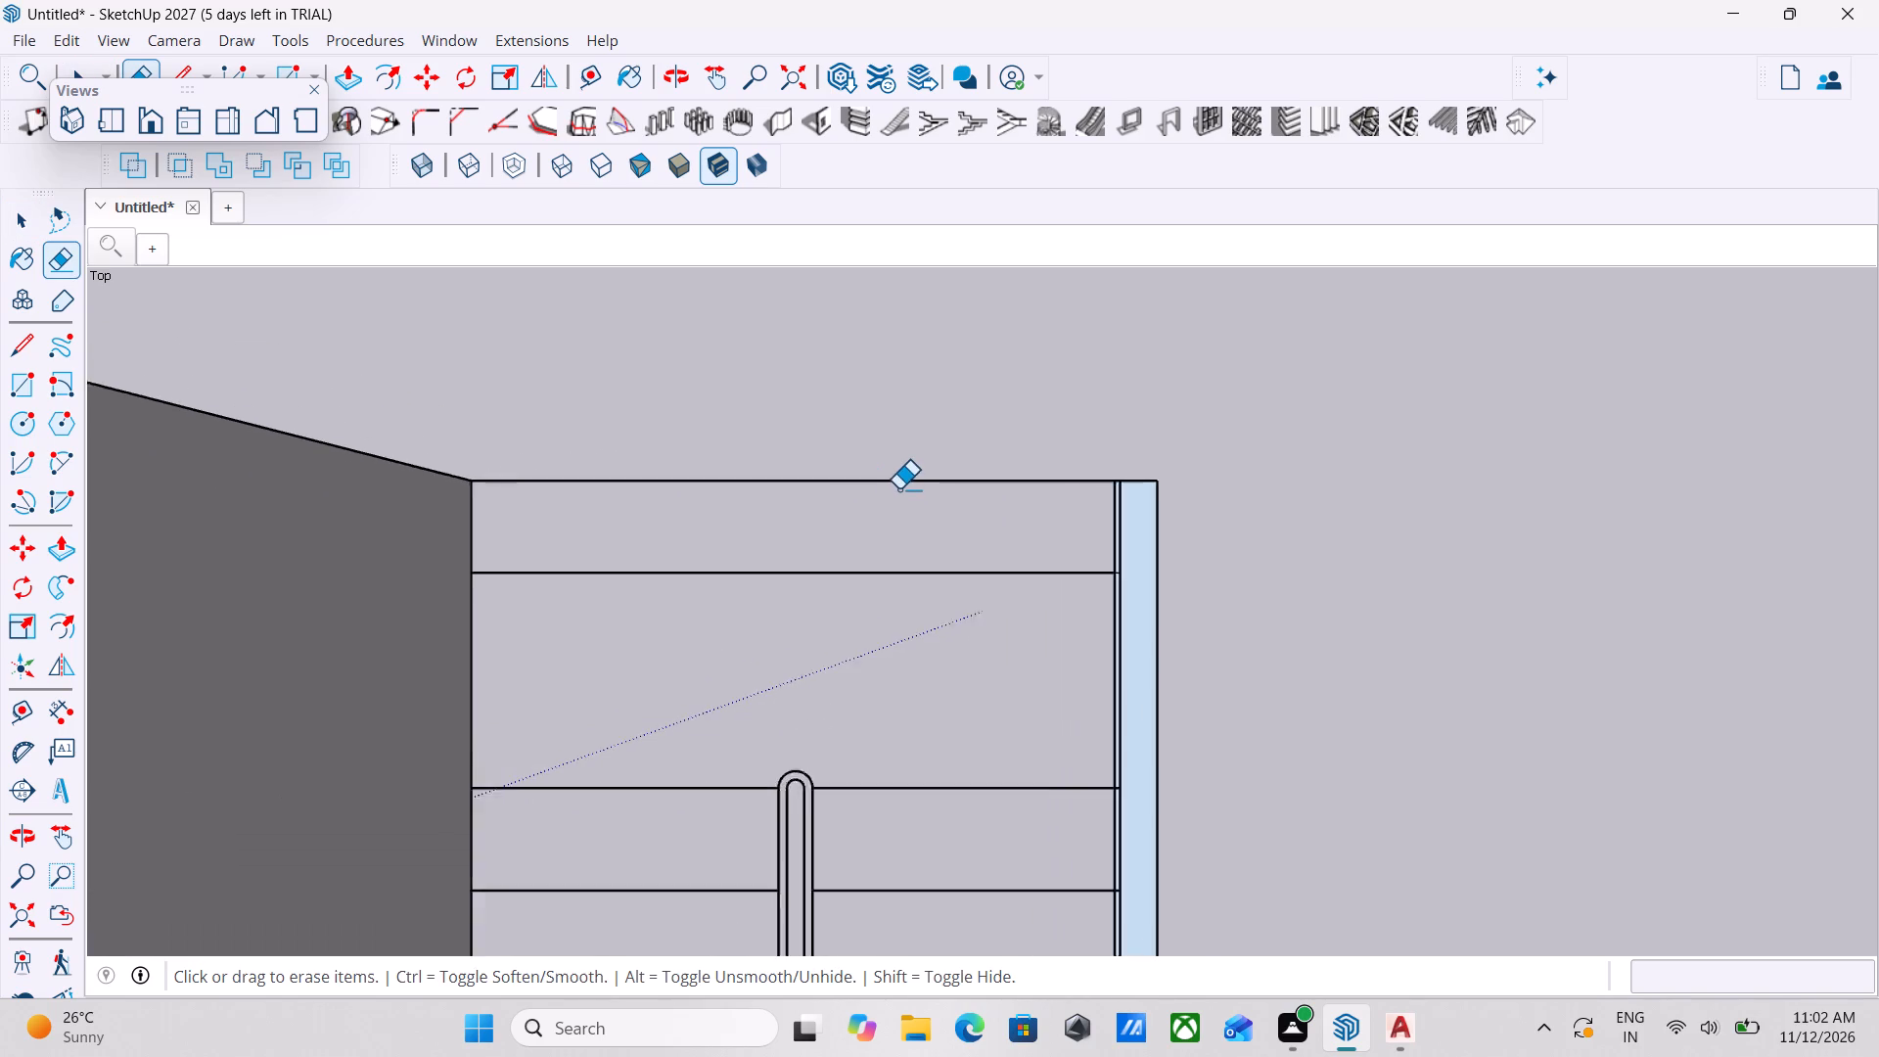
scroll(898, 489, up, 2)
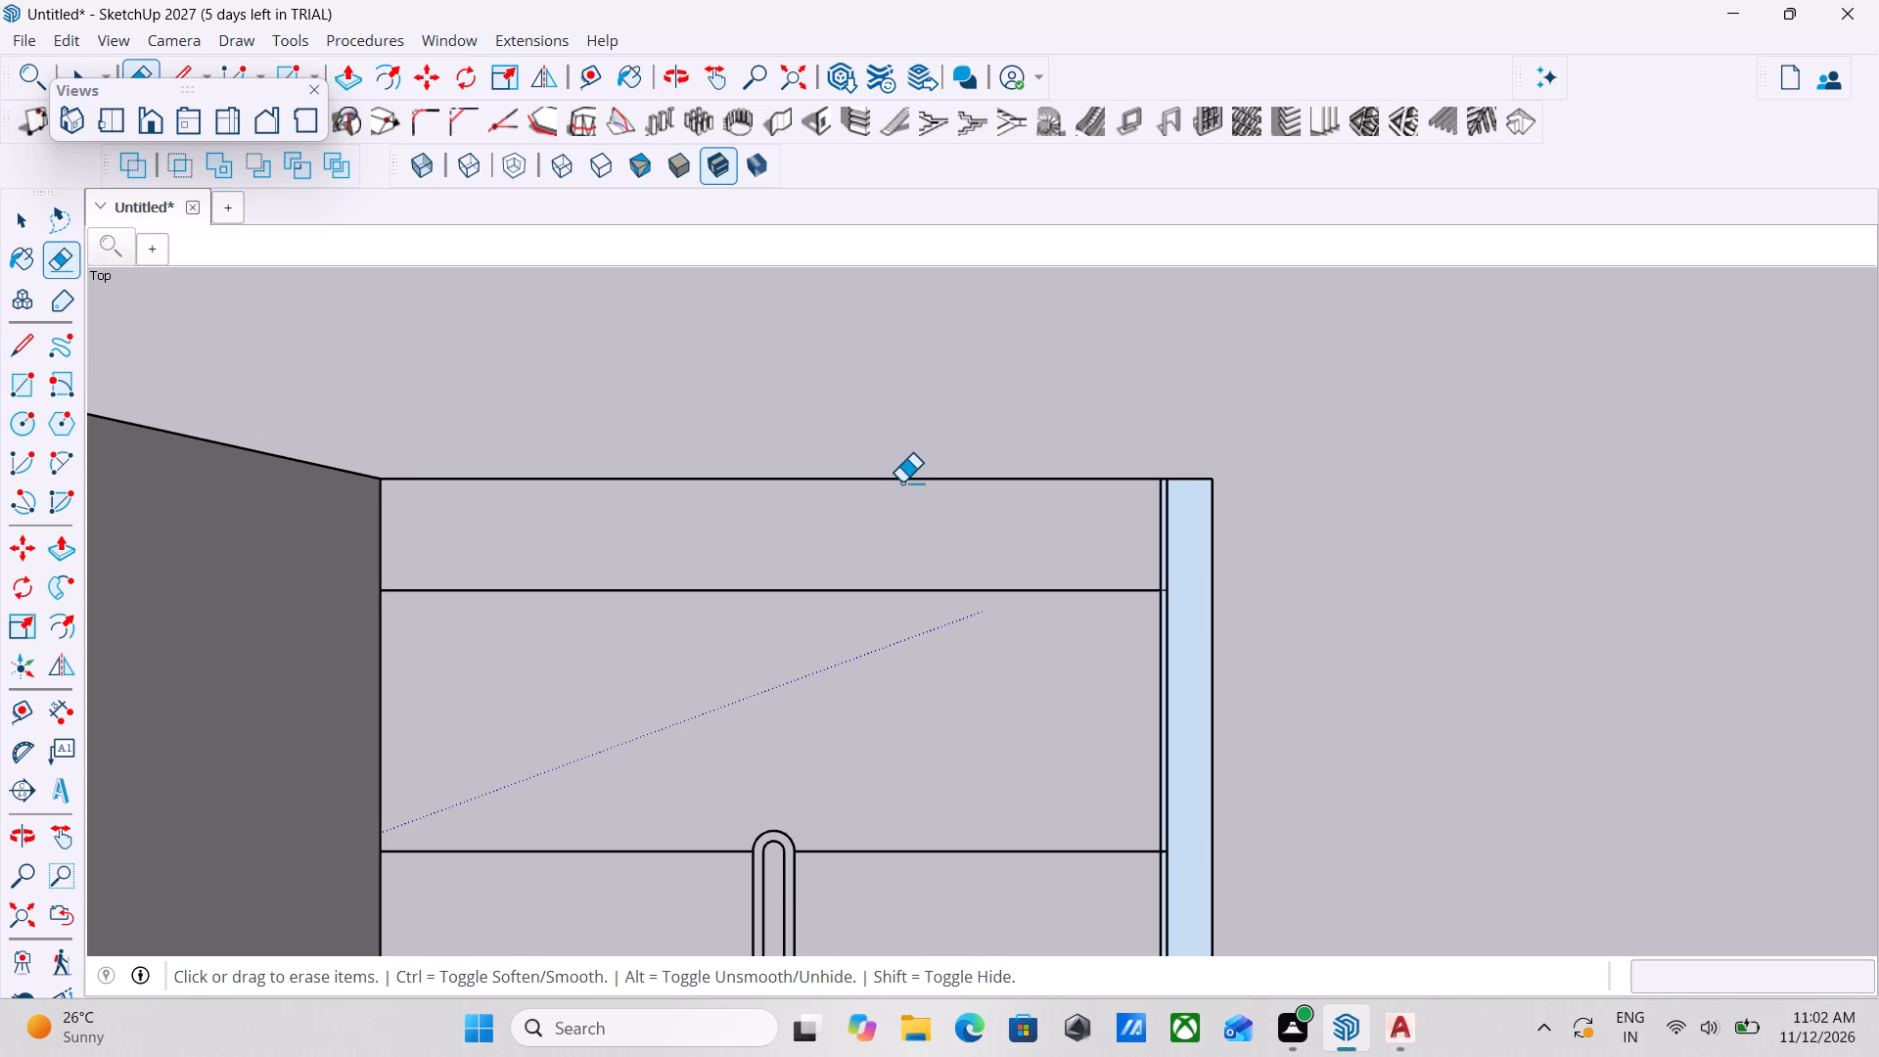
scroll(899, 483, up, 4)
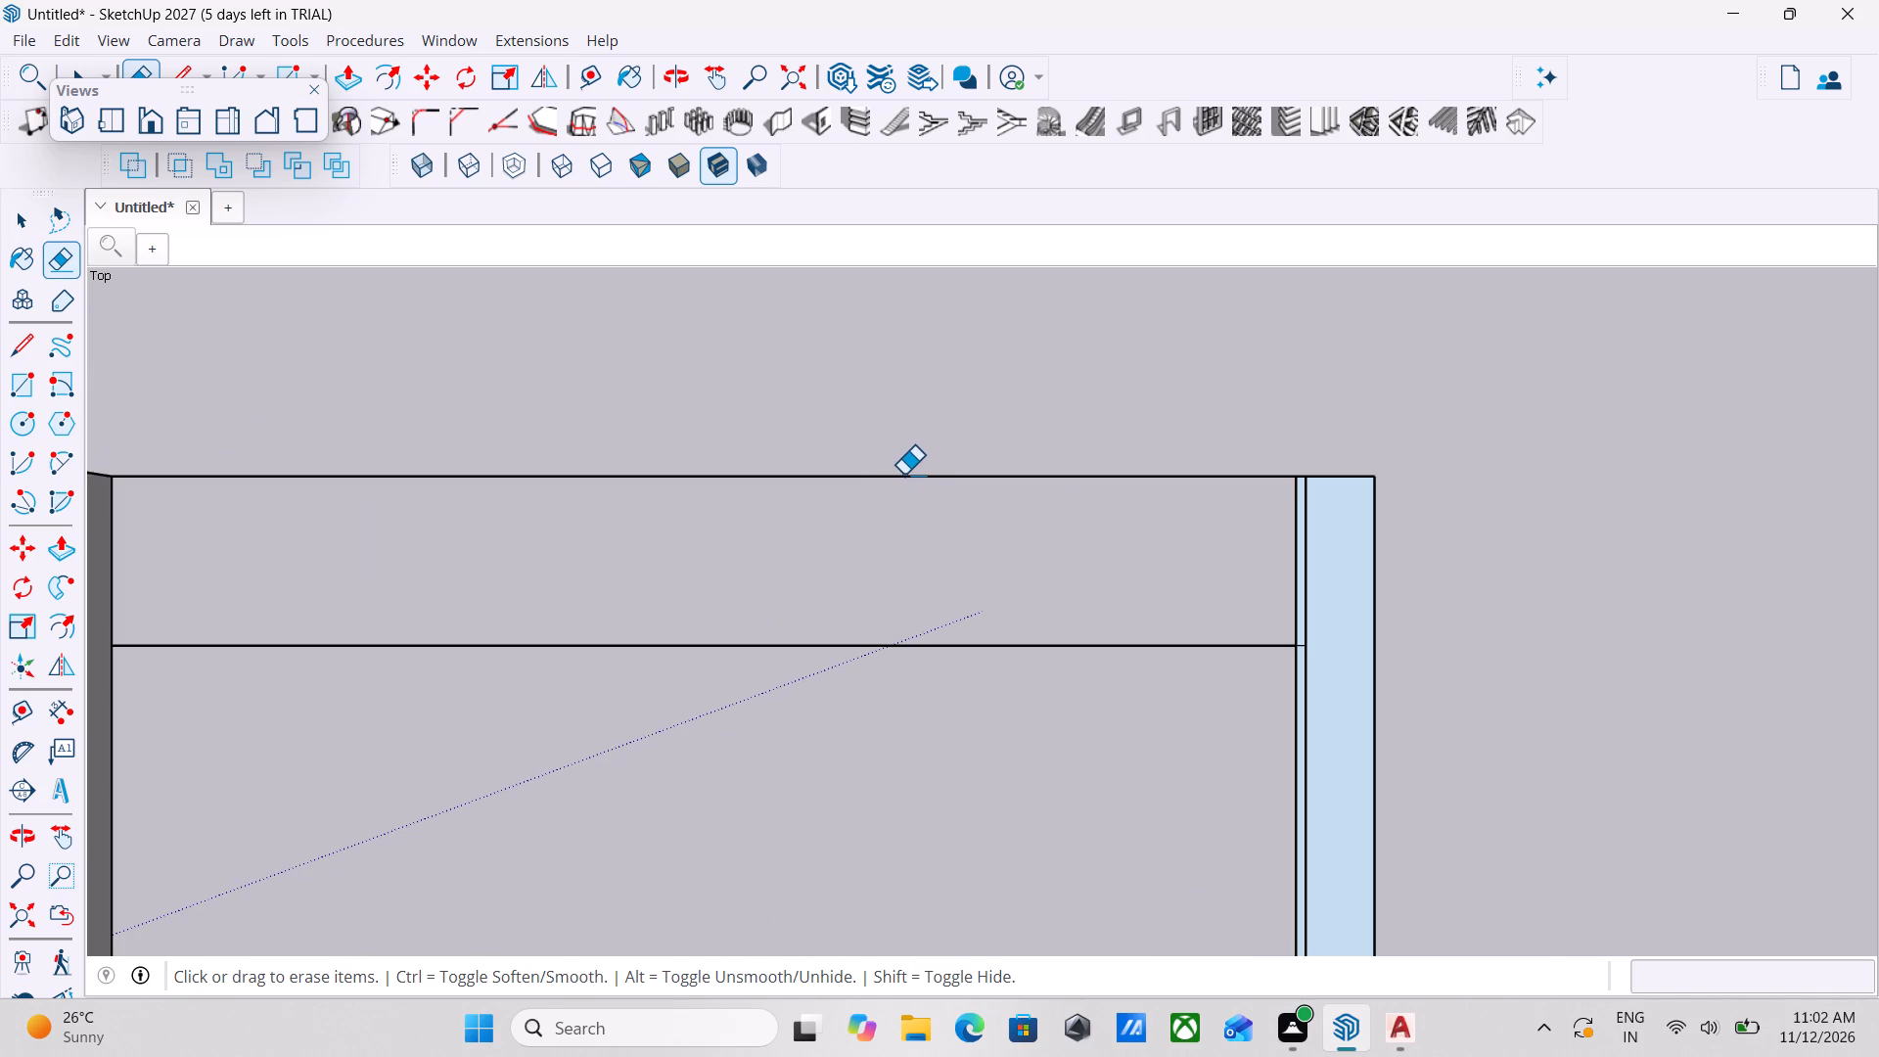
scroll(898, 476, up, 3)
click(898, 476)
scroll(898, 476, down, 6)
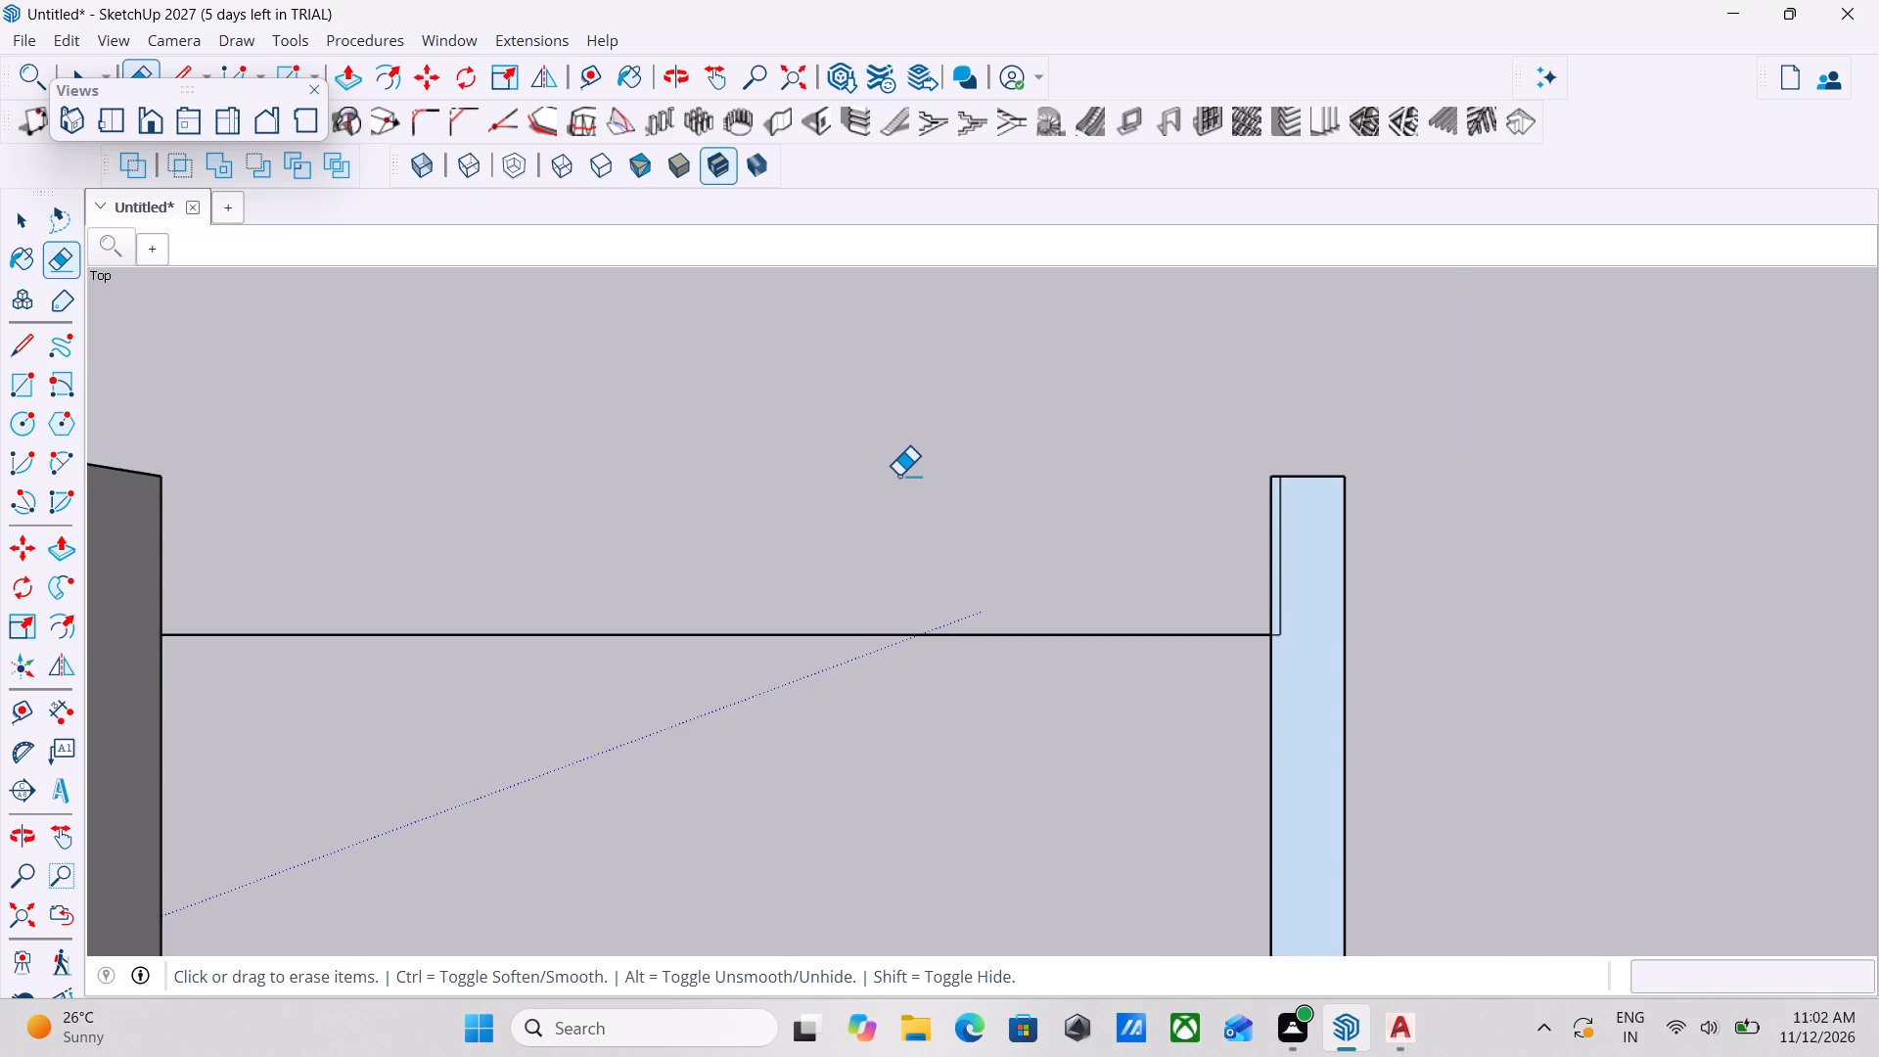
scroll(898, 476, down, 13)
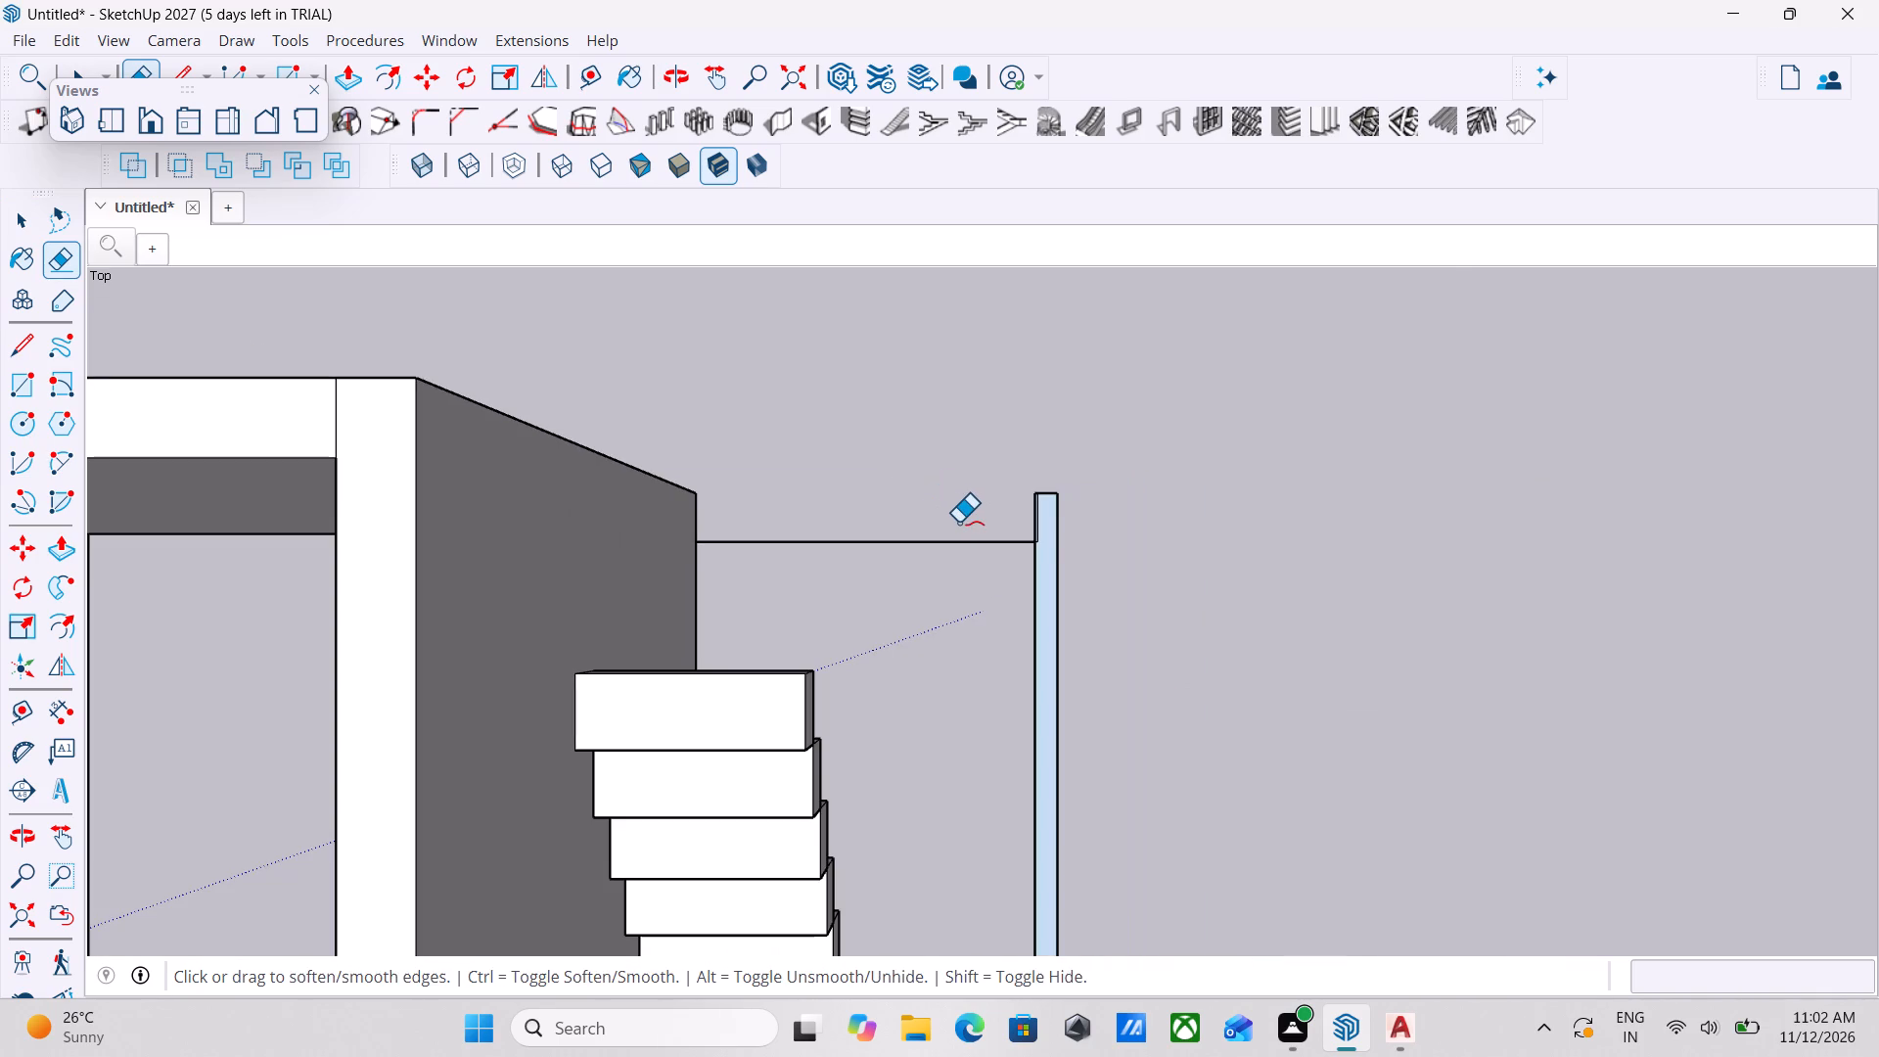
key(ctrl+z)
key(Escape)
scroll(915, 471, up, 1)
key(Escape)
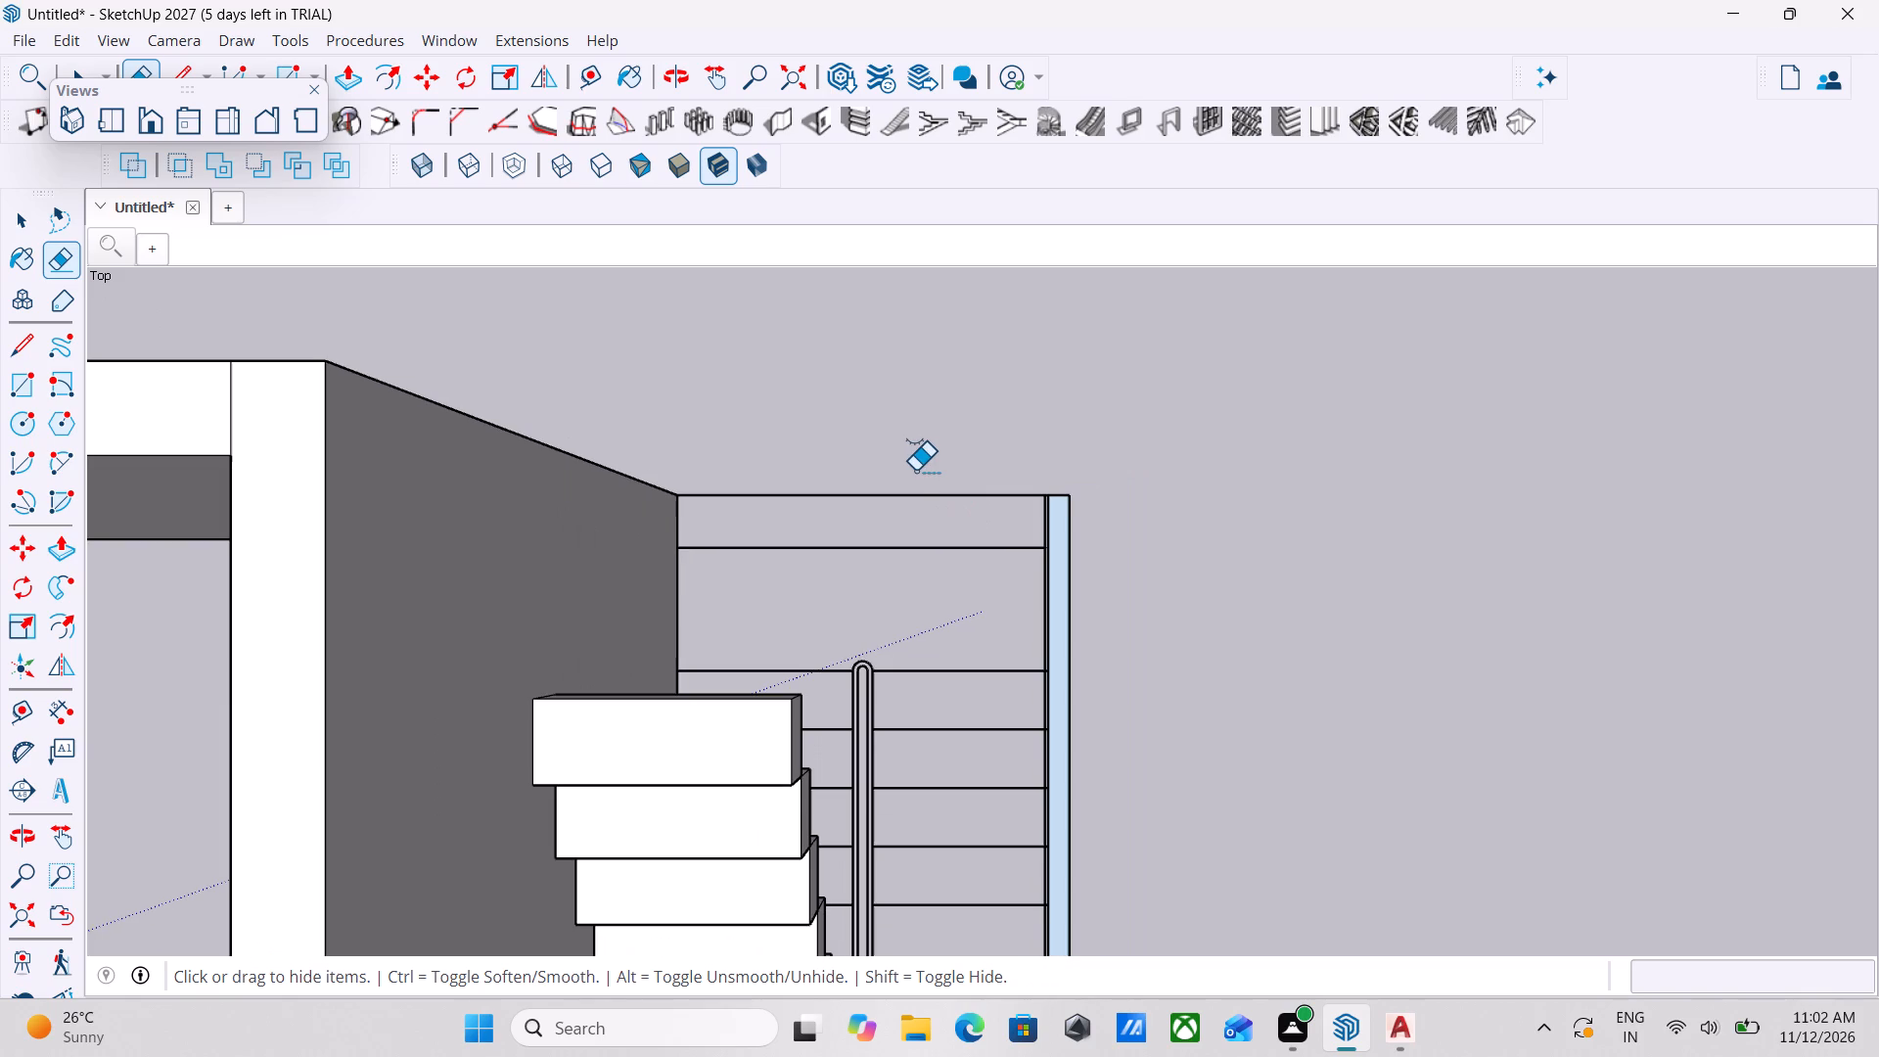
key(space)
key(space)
Draw a 5" by 6'4" rectangle across the outer end of the stair landing, starting from the house wall's corner.
scroll(709, 492, up, 3)
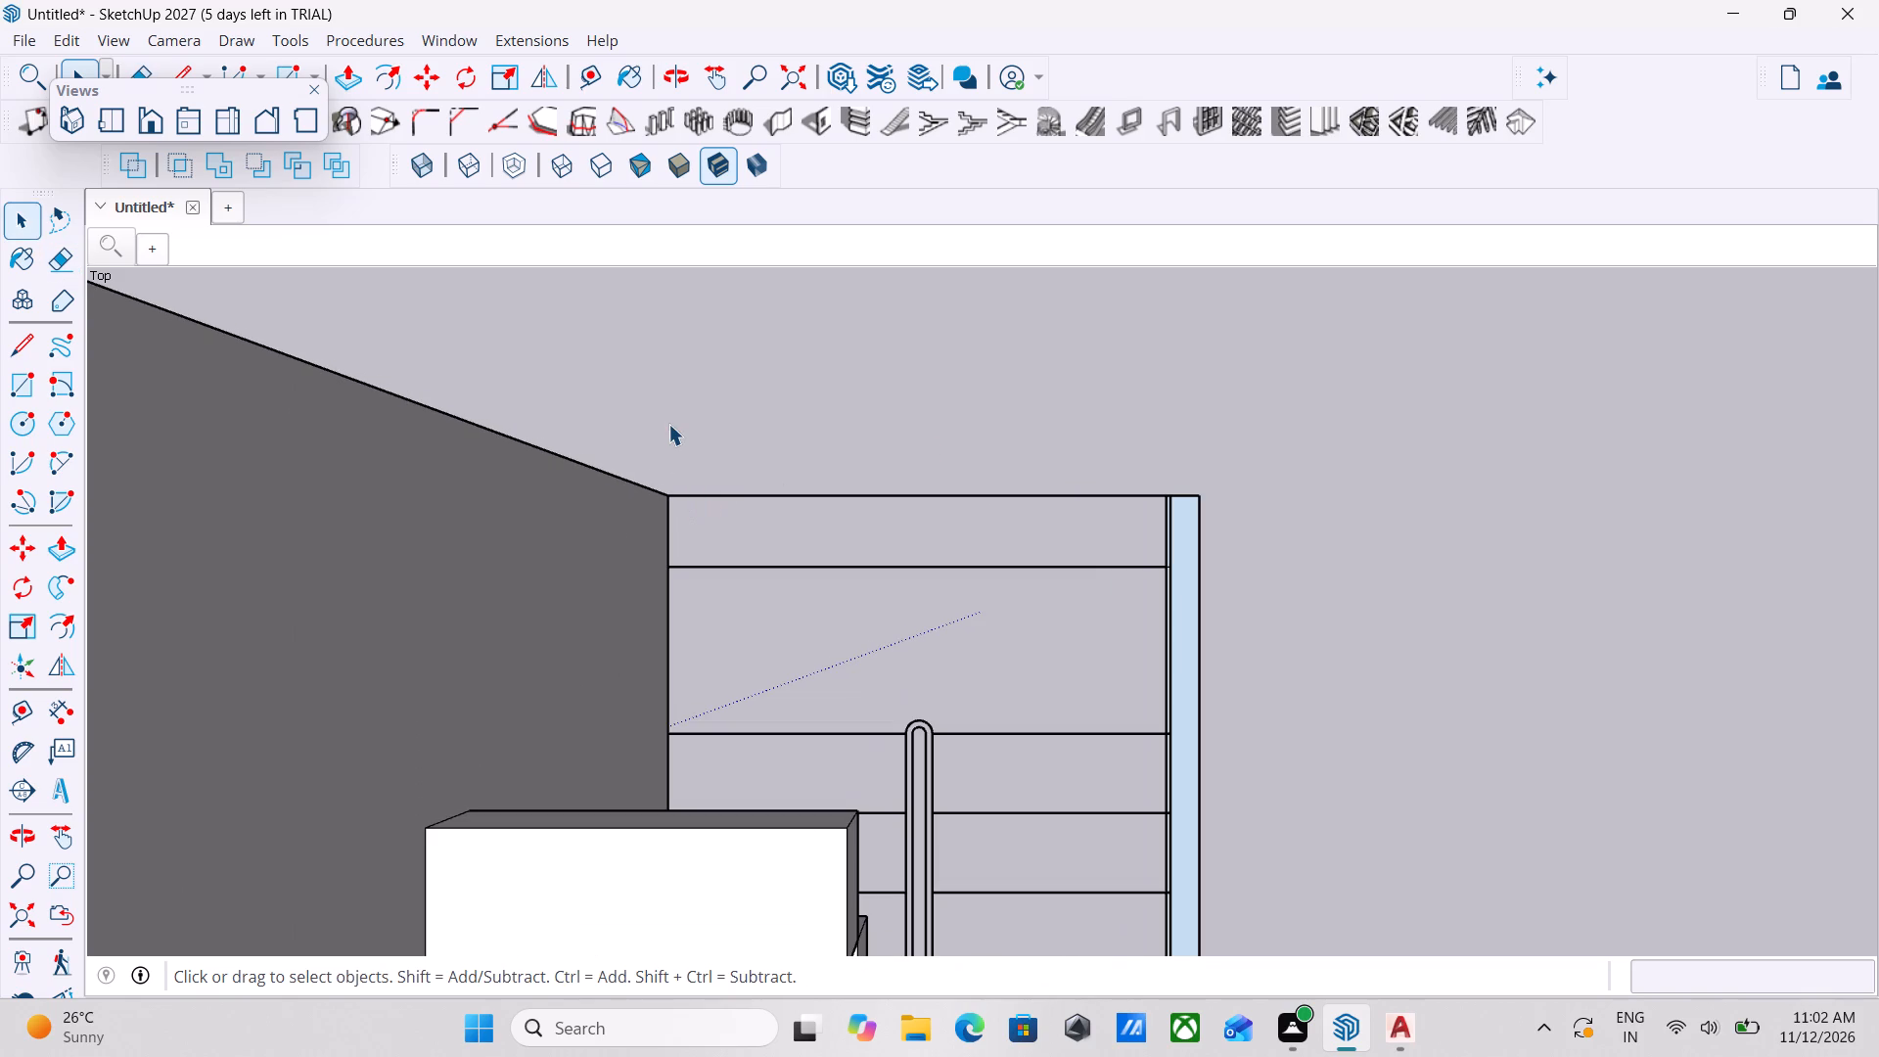
key(r)
scroll(672, 529, up, 2)
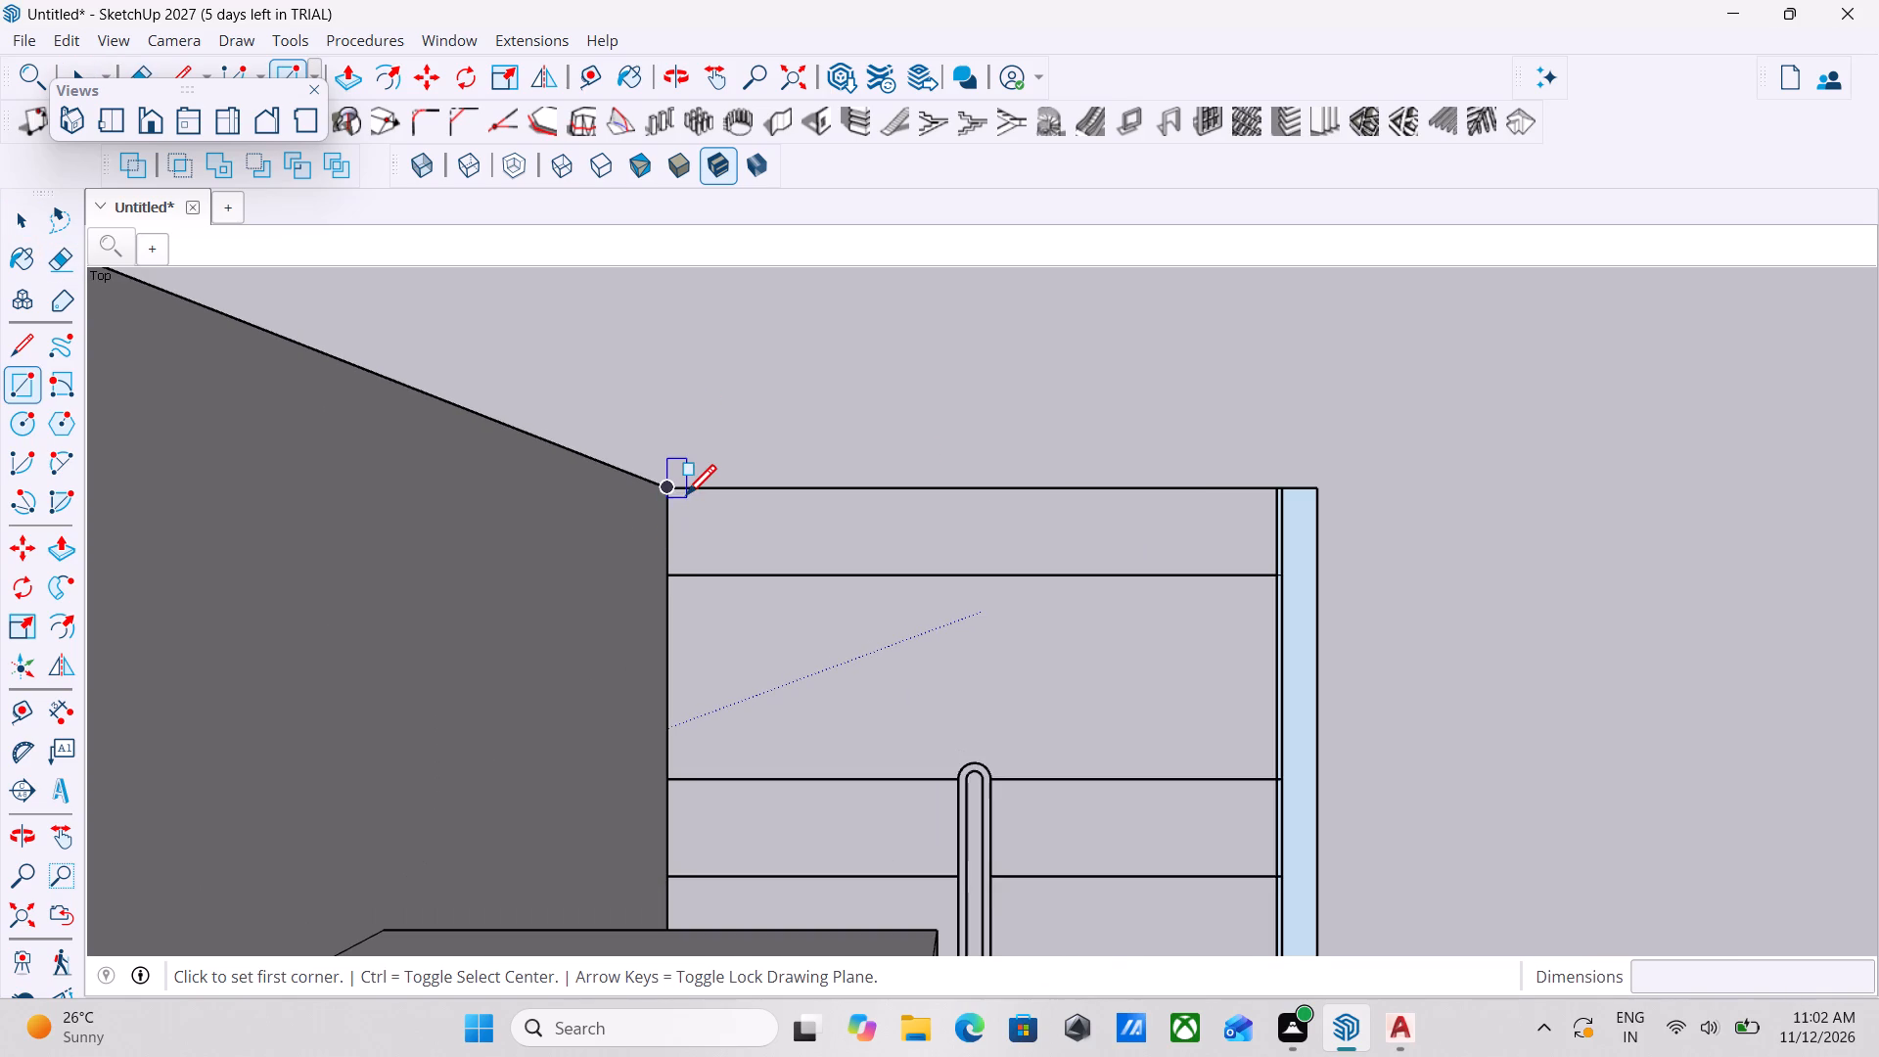
click(679, 487)
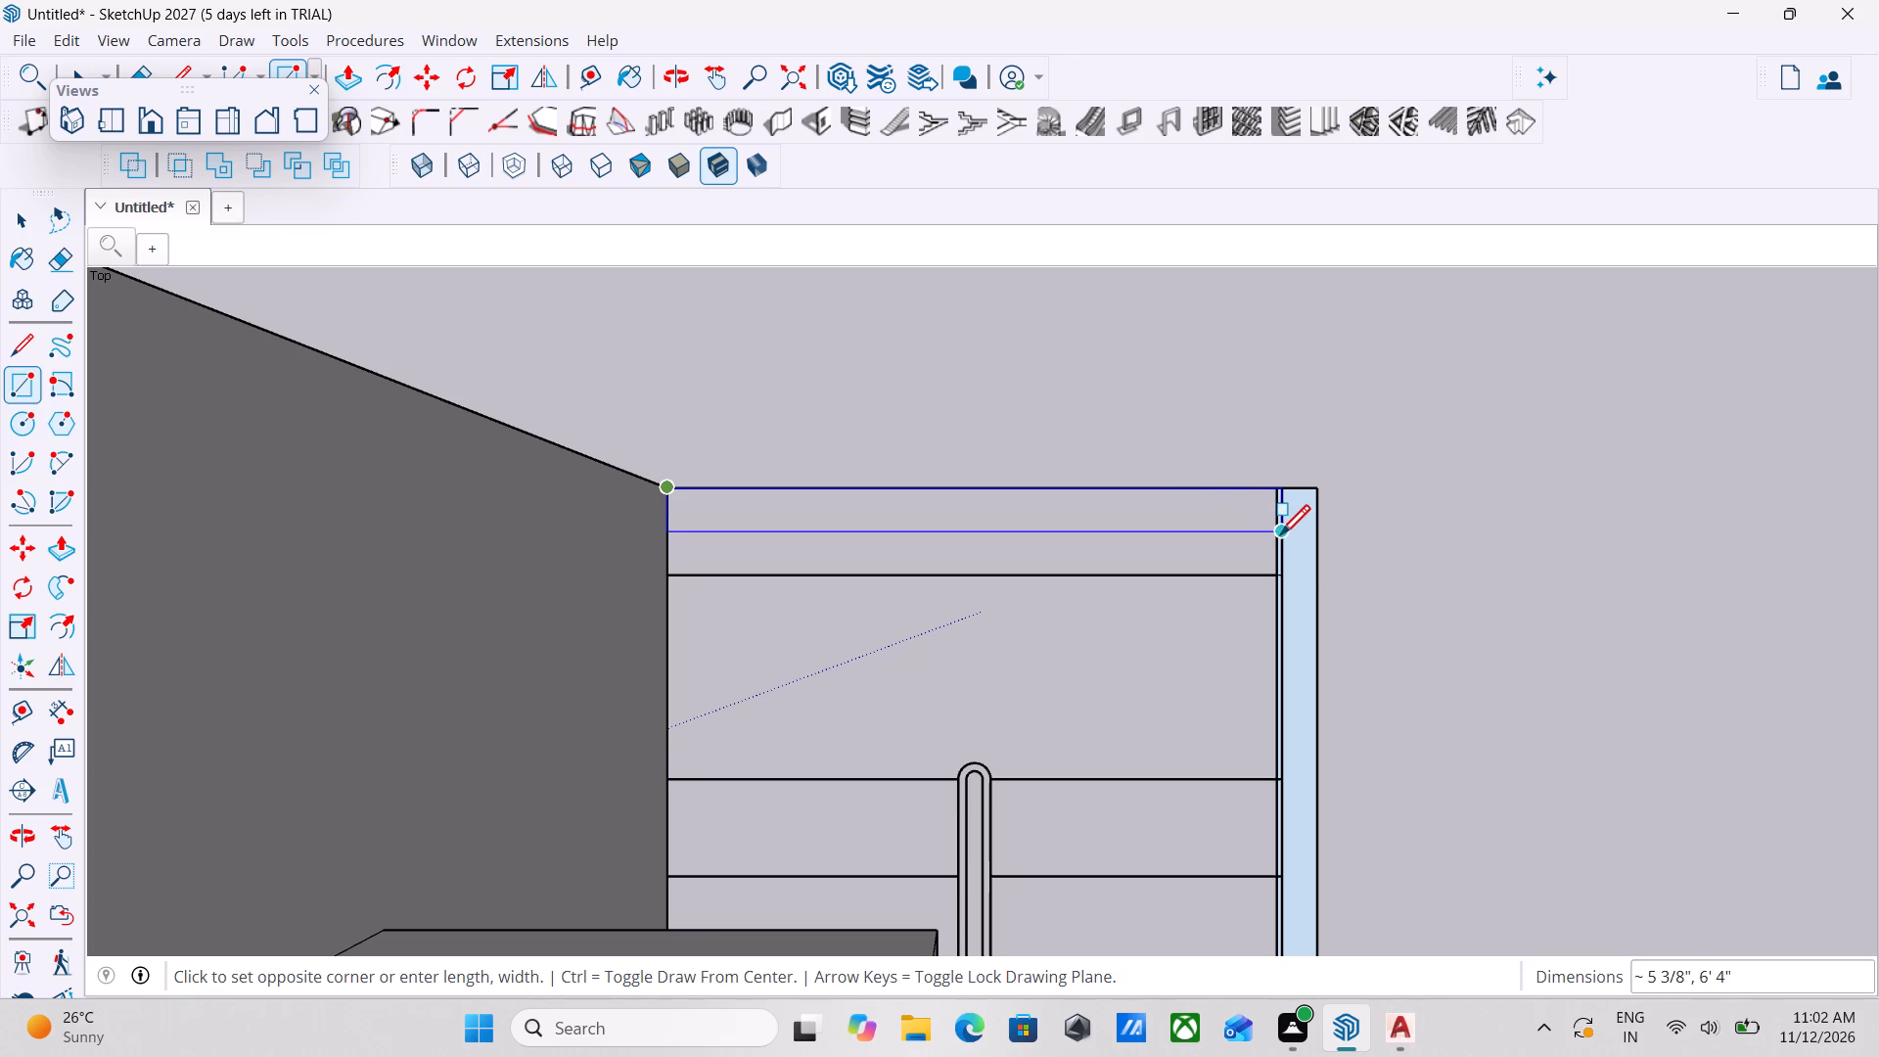
scroll(1277, 539, up, 3)
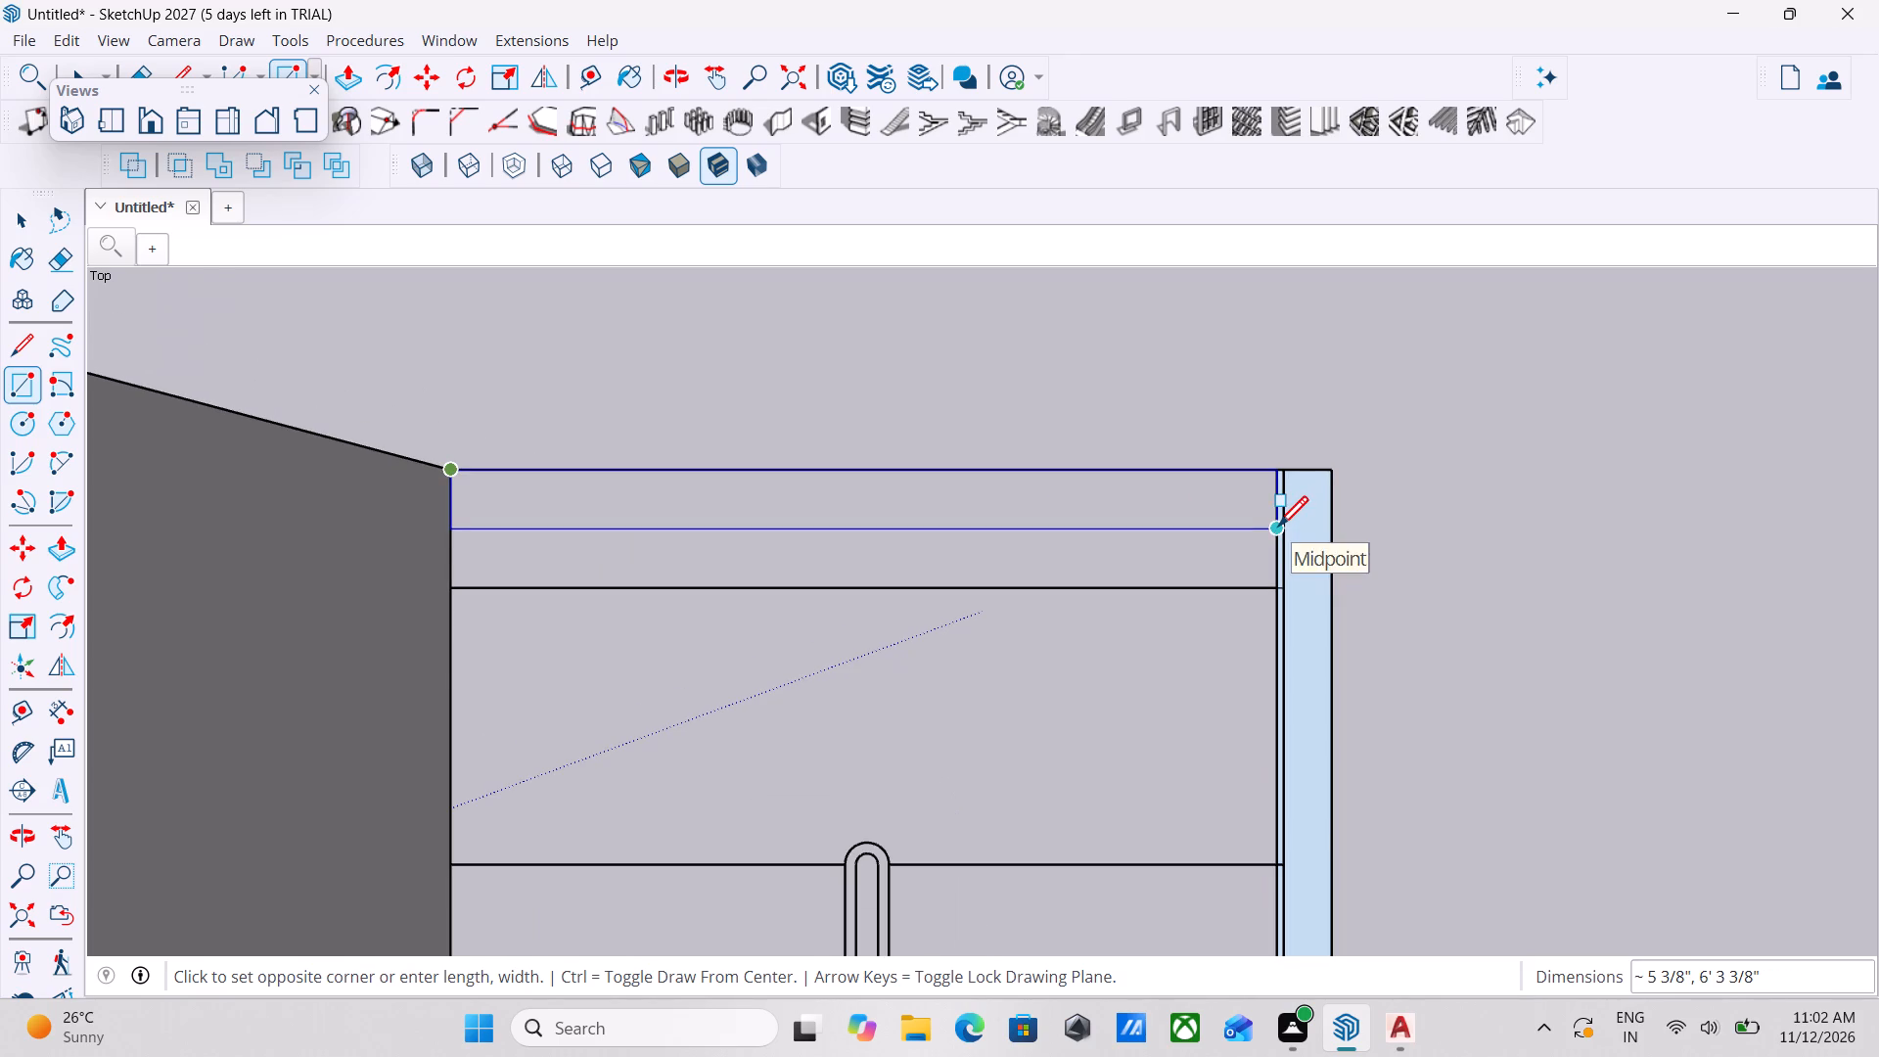
scroll(1276, 529, up, 2)
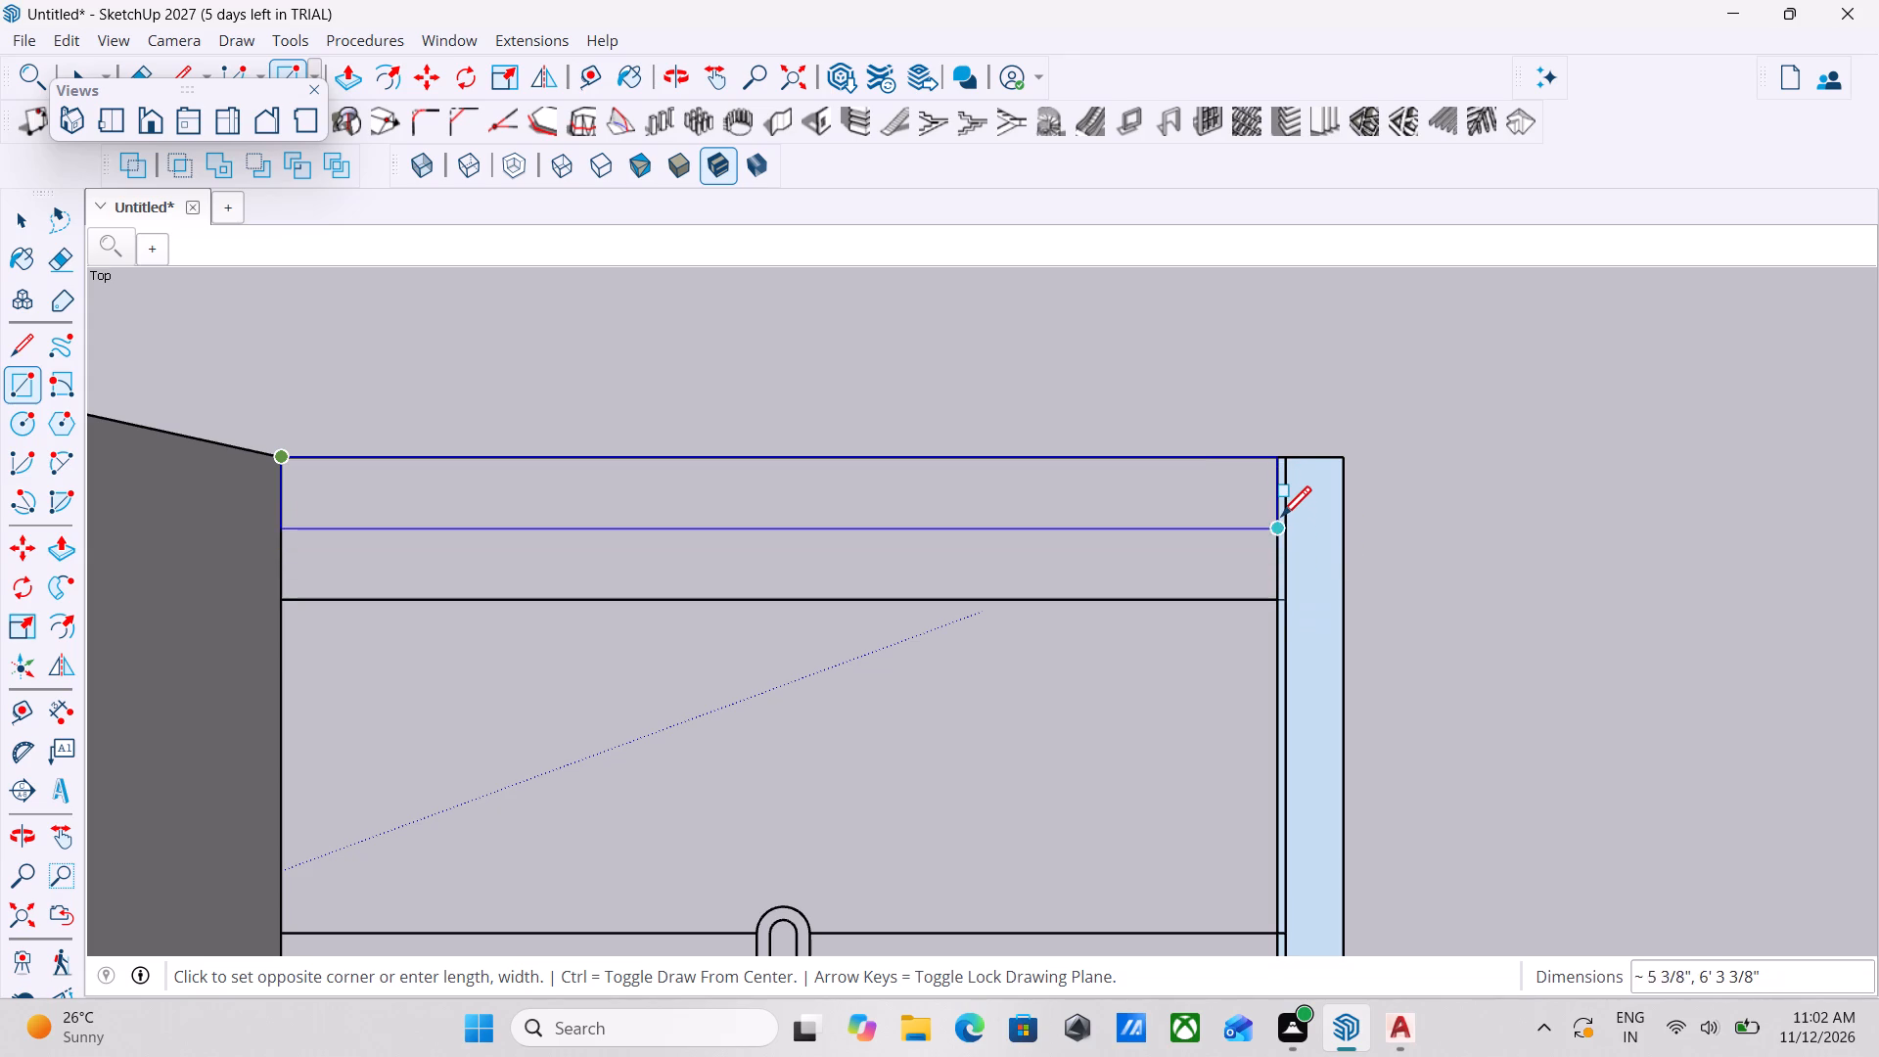
scroll(1281, 495, up, 2)
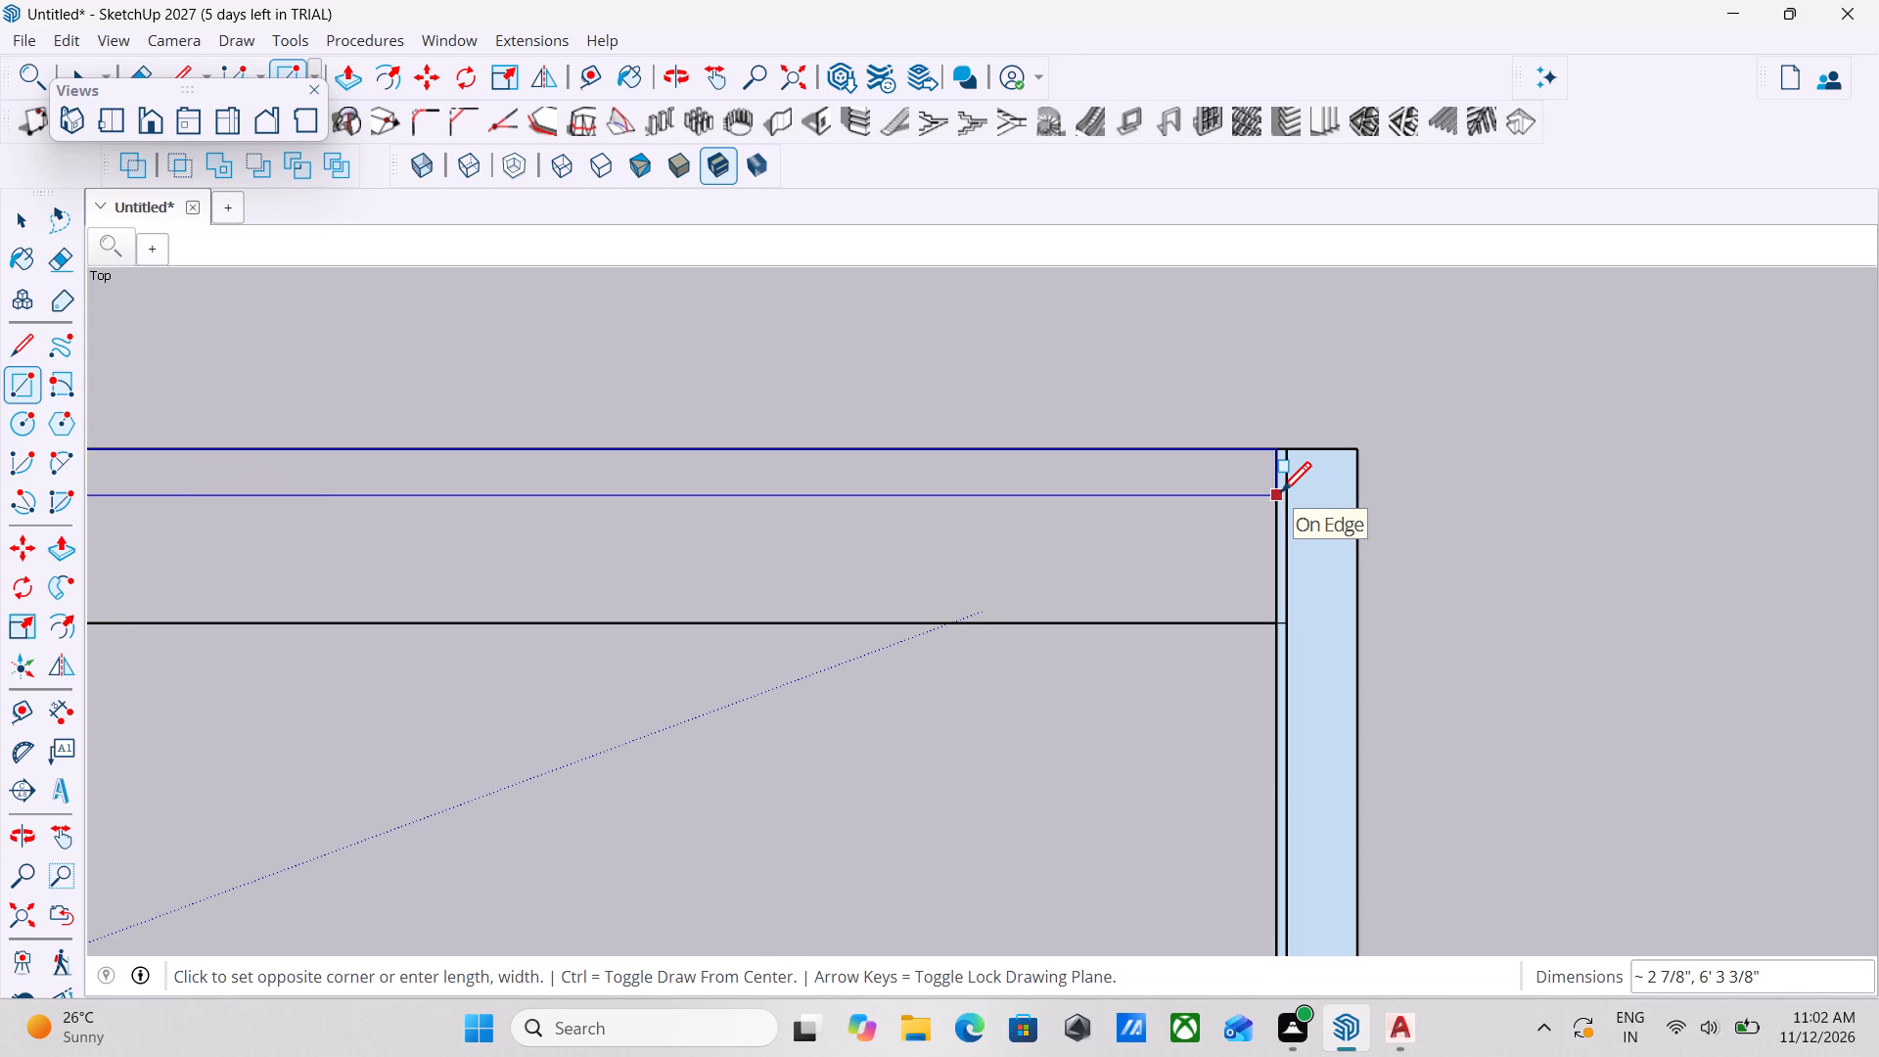
scroll(1281, 495, down, 2)
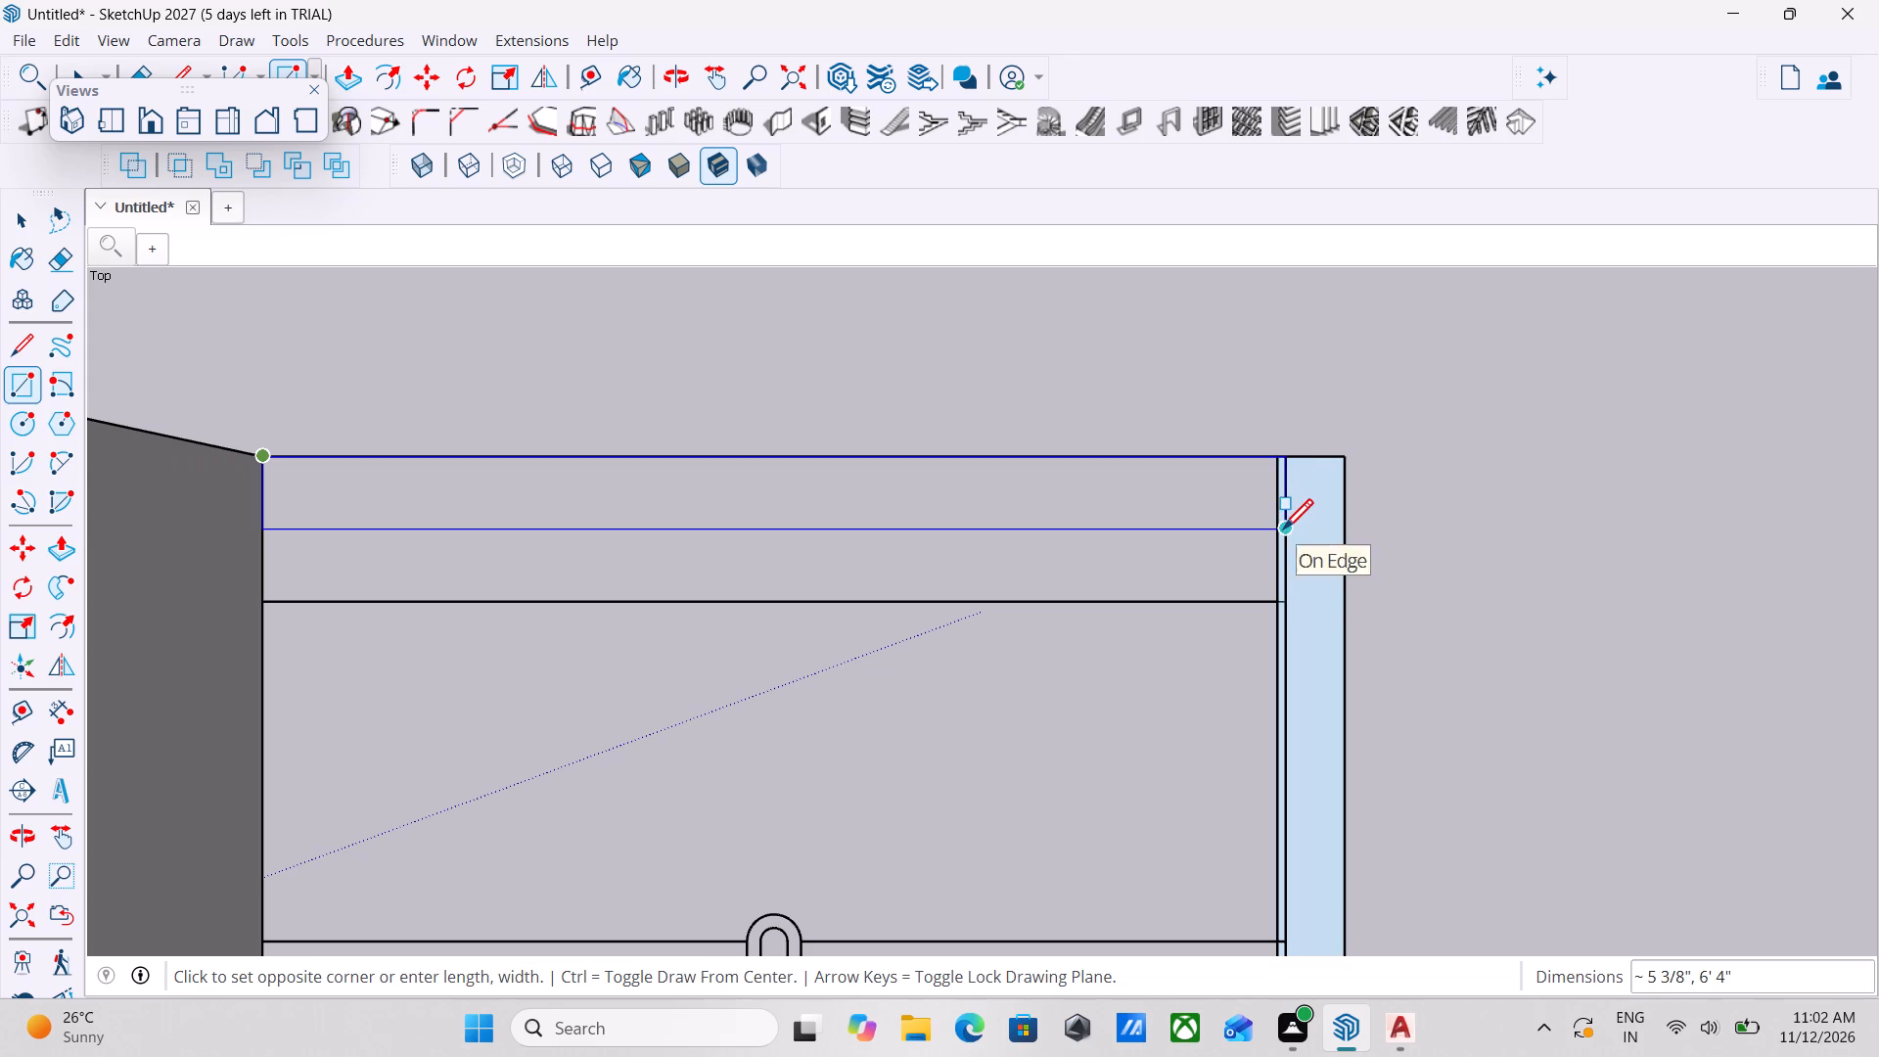
scroll(1284, 515, up, 2)
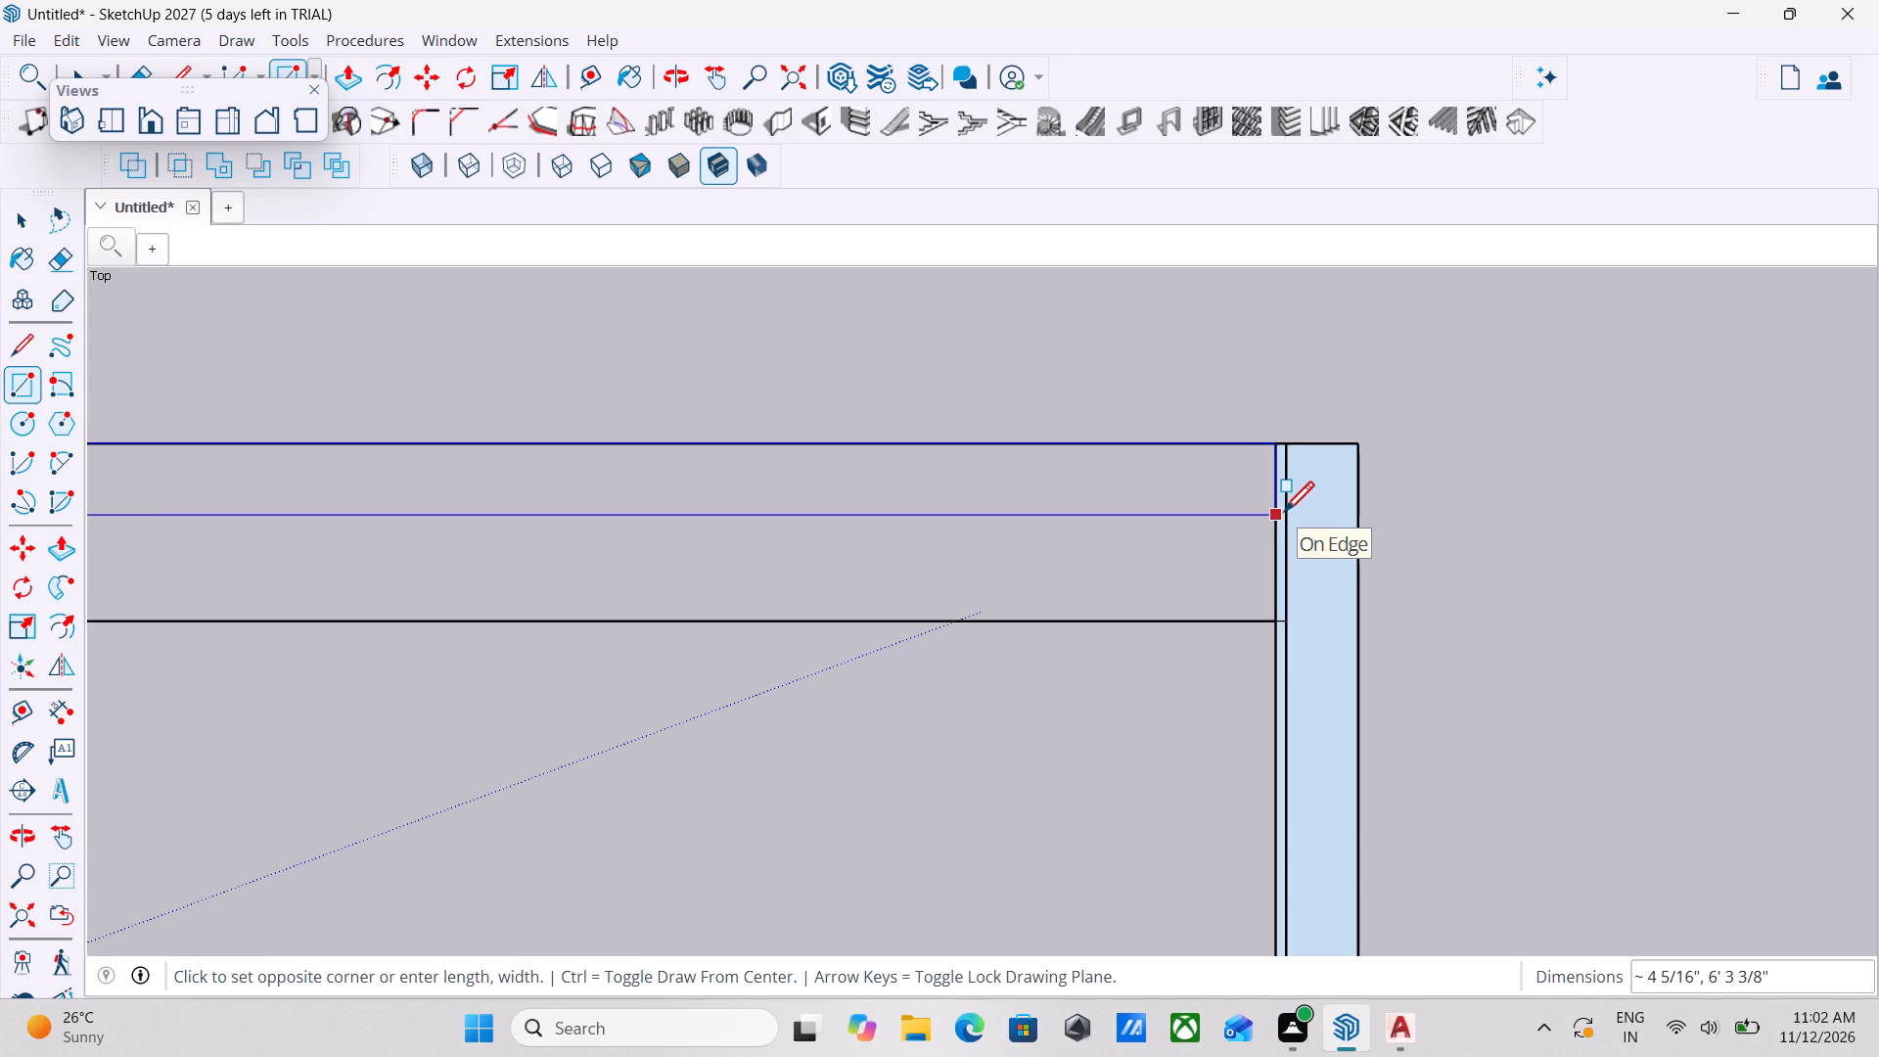
key(5)
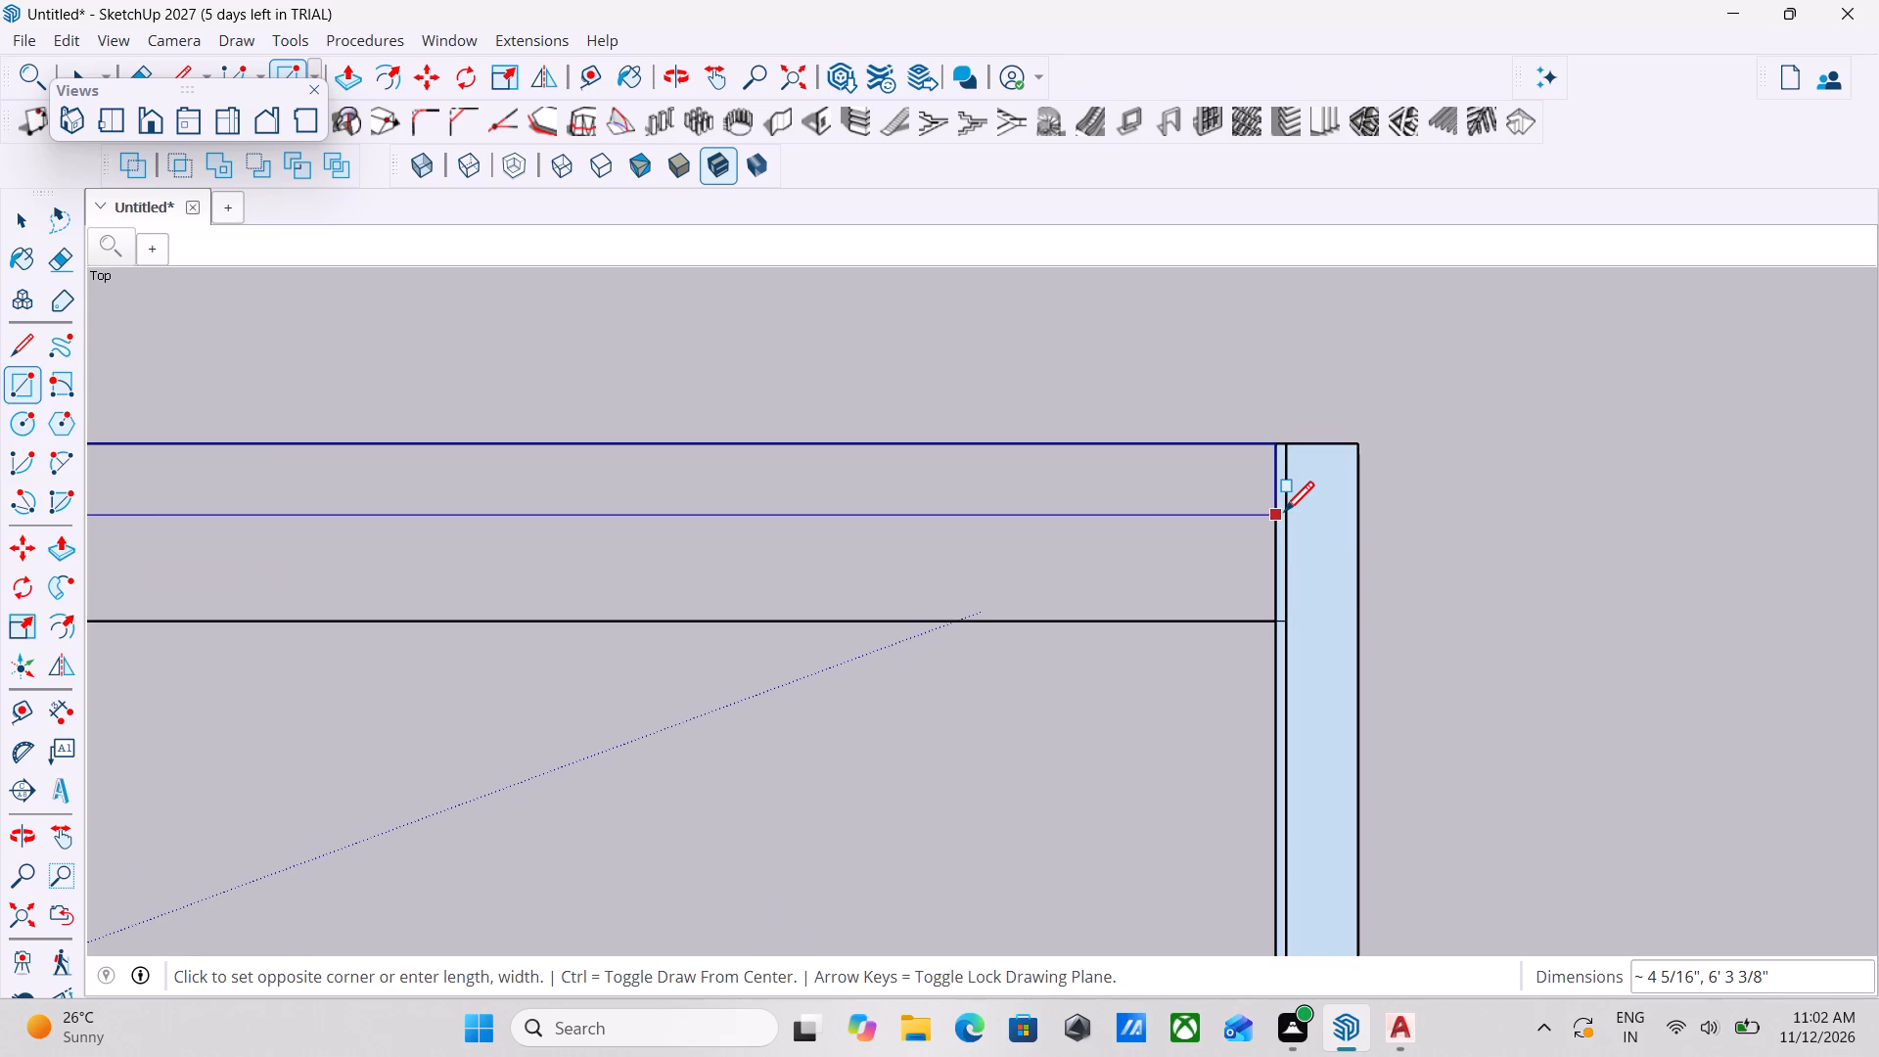
key(shift+quotedbl)
key(comma)
text(6')
key(4)
key(Return)
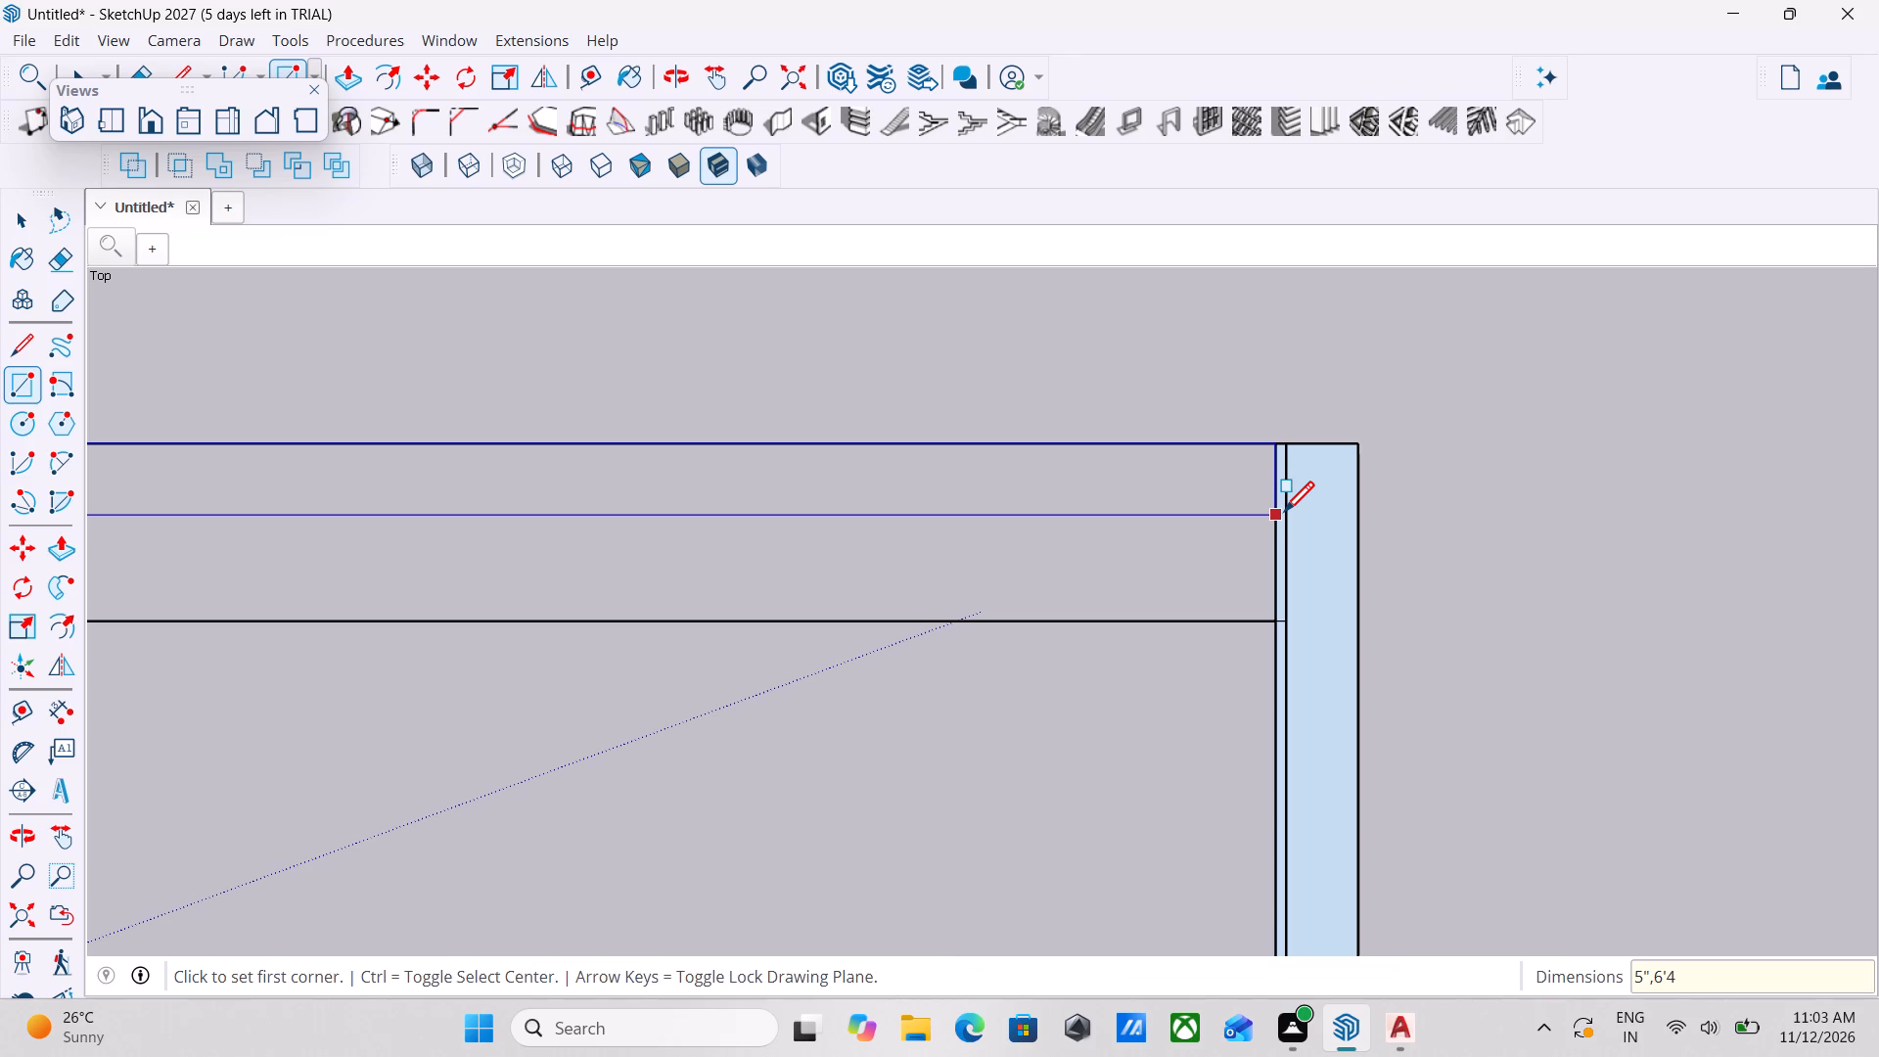
key(Escape)
key(space)
scroll(1278, 517, down, 5)
key(Escape)
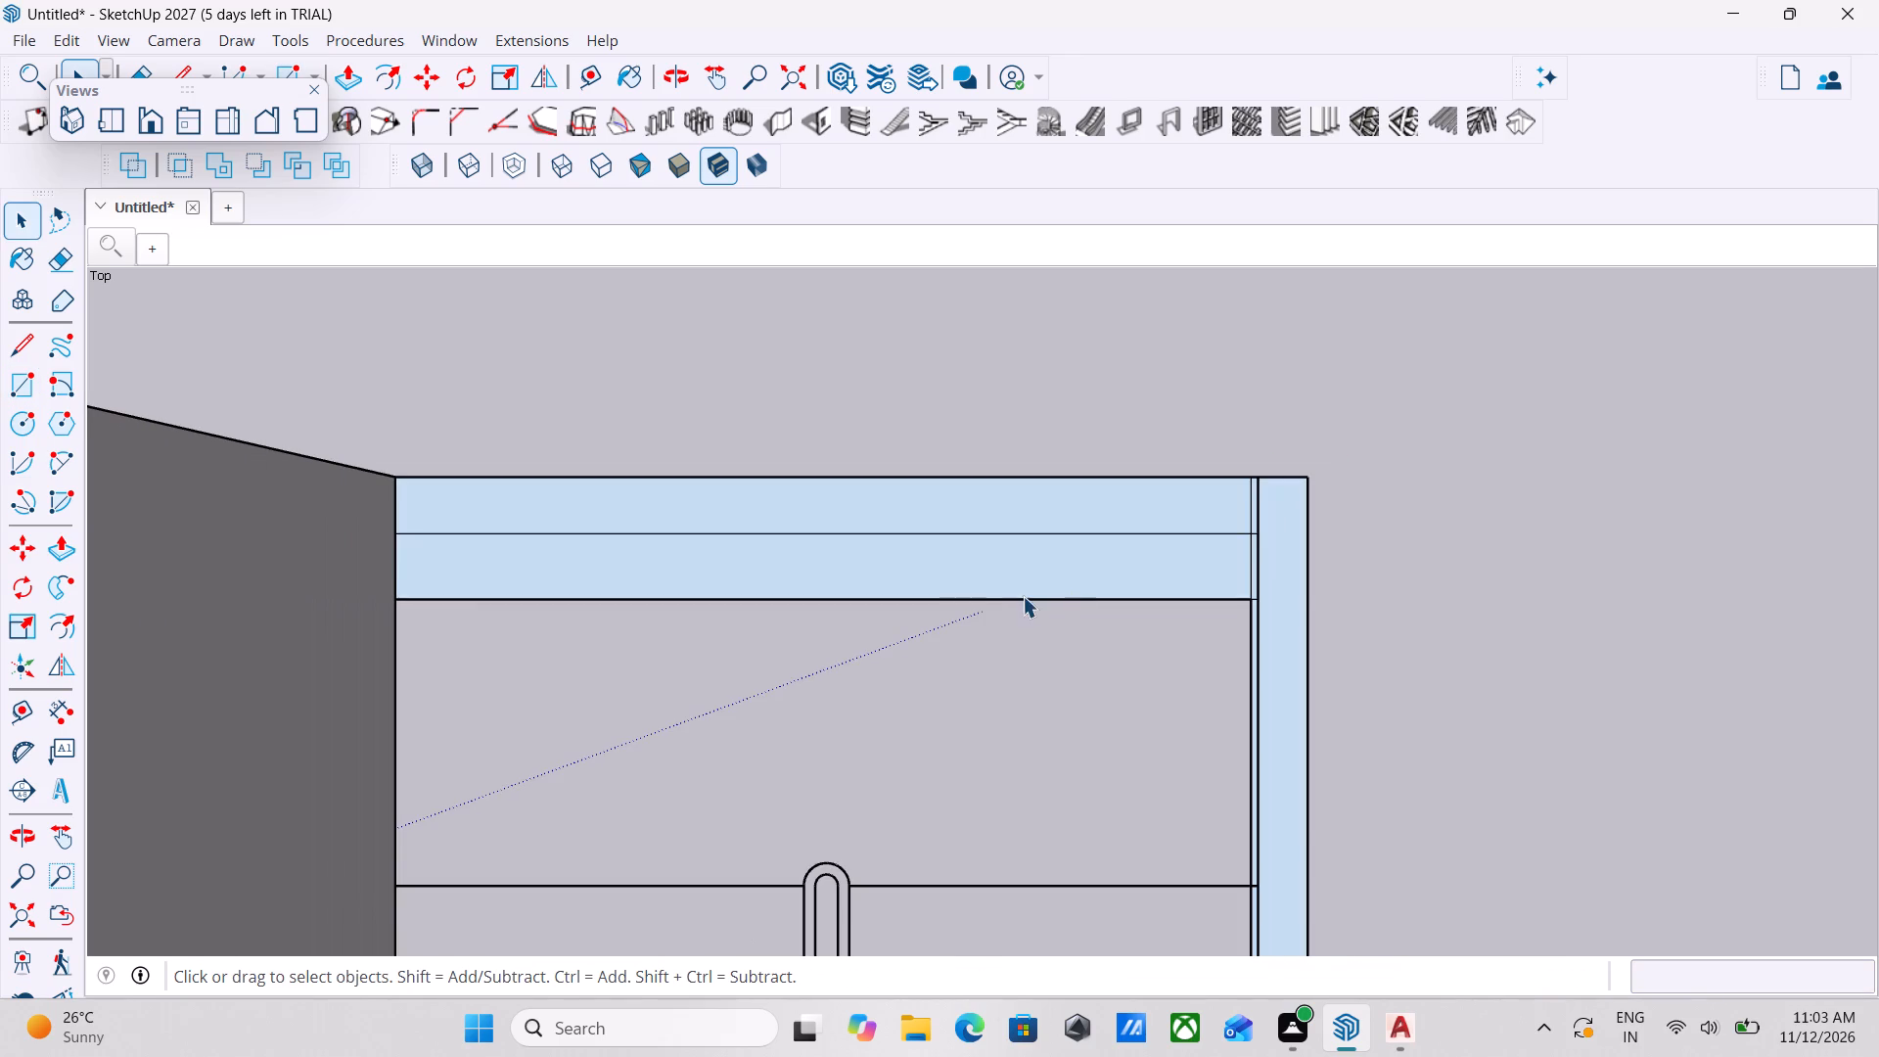
Push/Pull the 5" strip along the outer side of the stair flight up 10'.
scroll(882, 544, down, 3)
key(space)
scroll(1018, 559, up, 3)
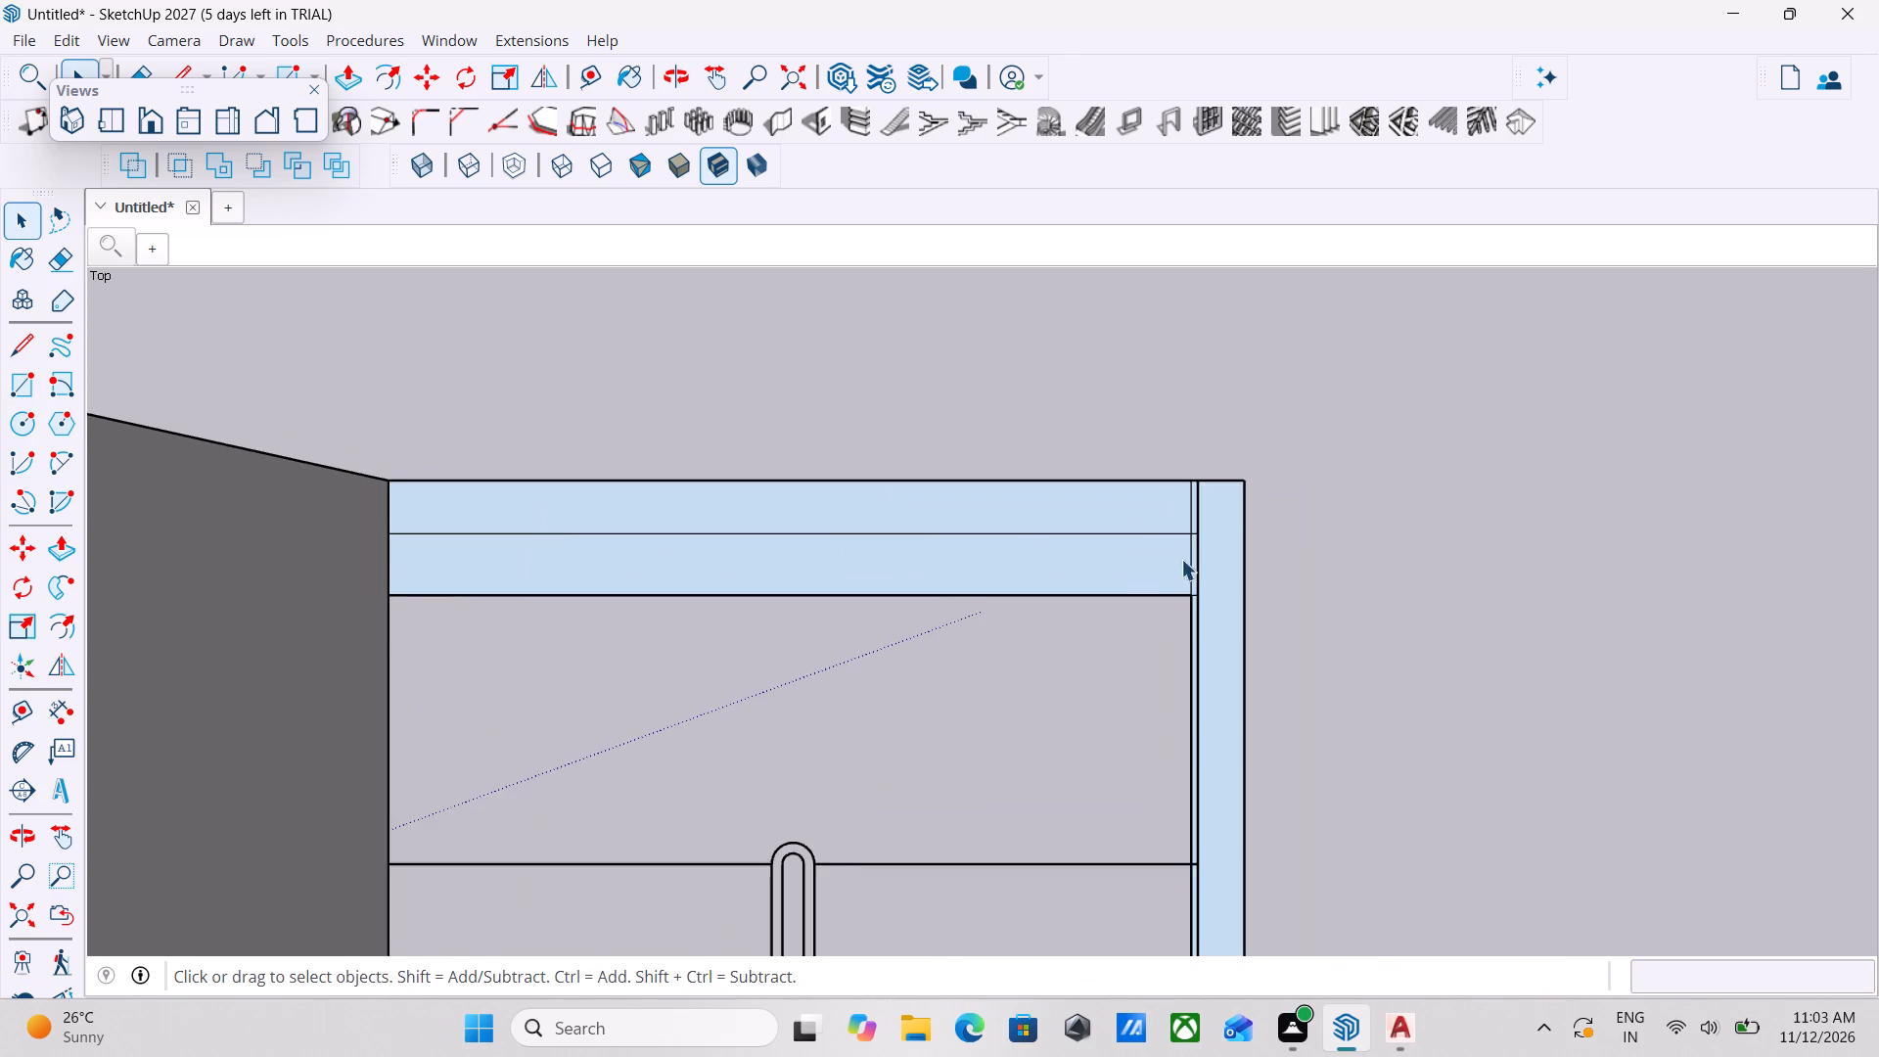
scroll(1192, 561, down, 3)
key(p)
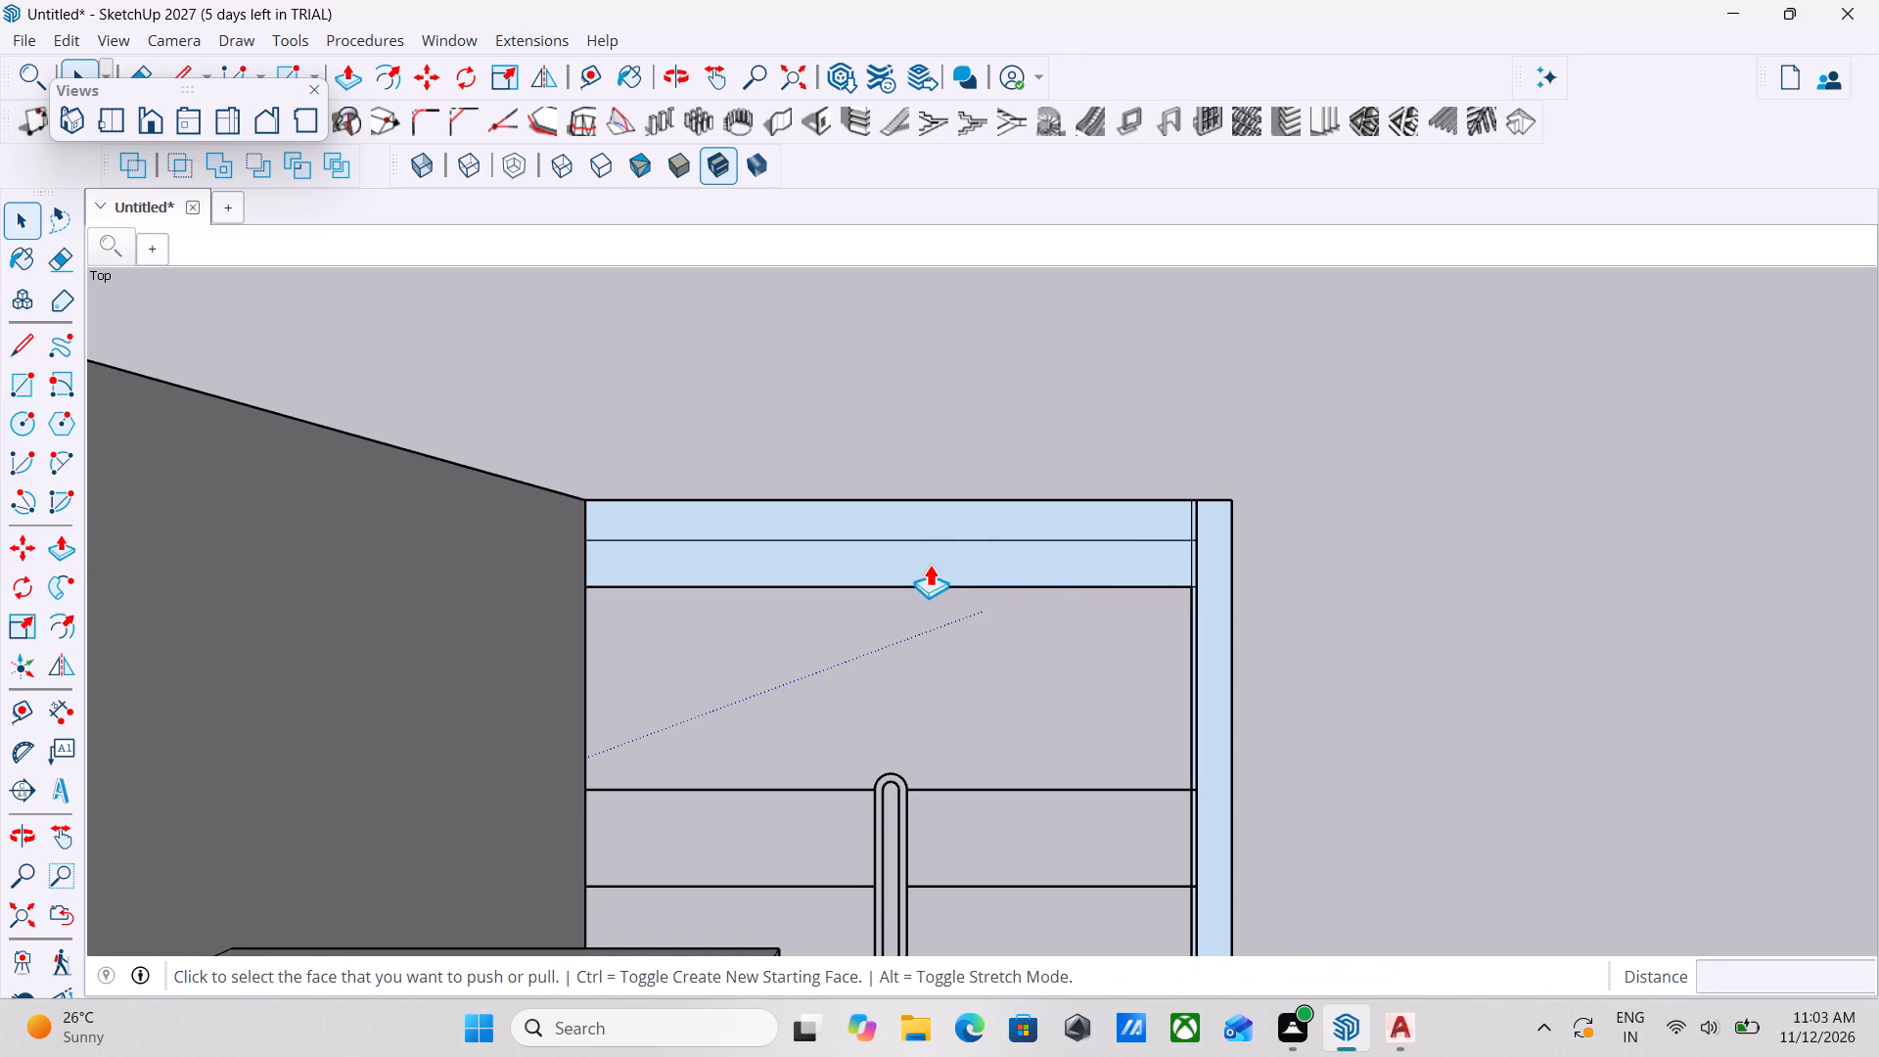
click(1231, 583)
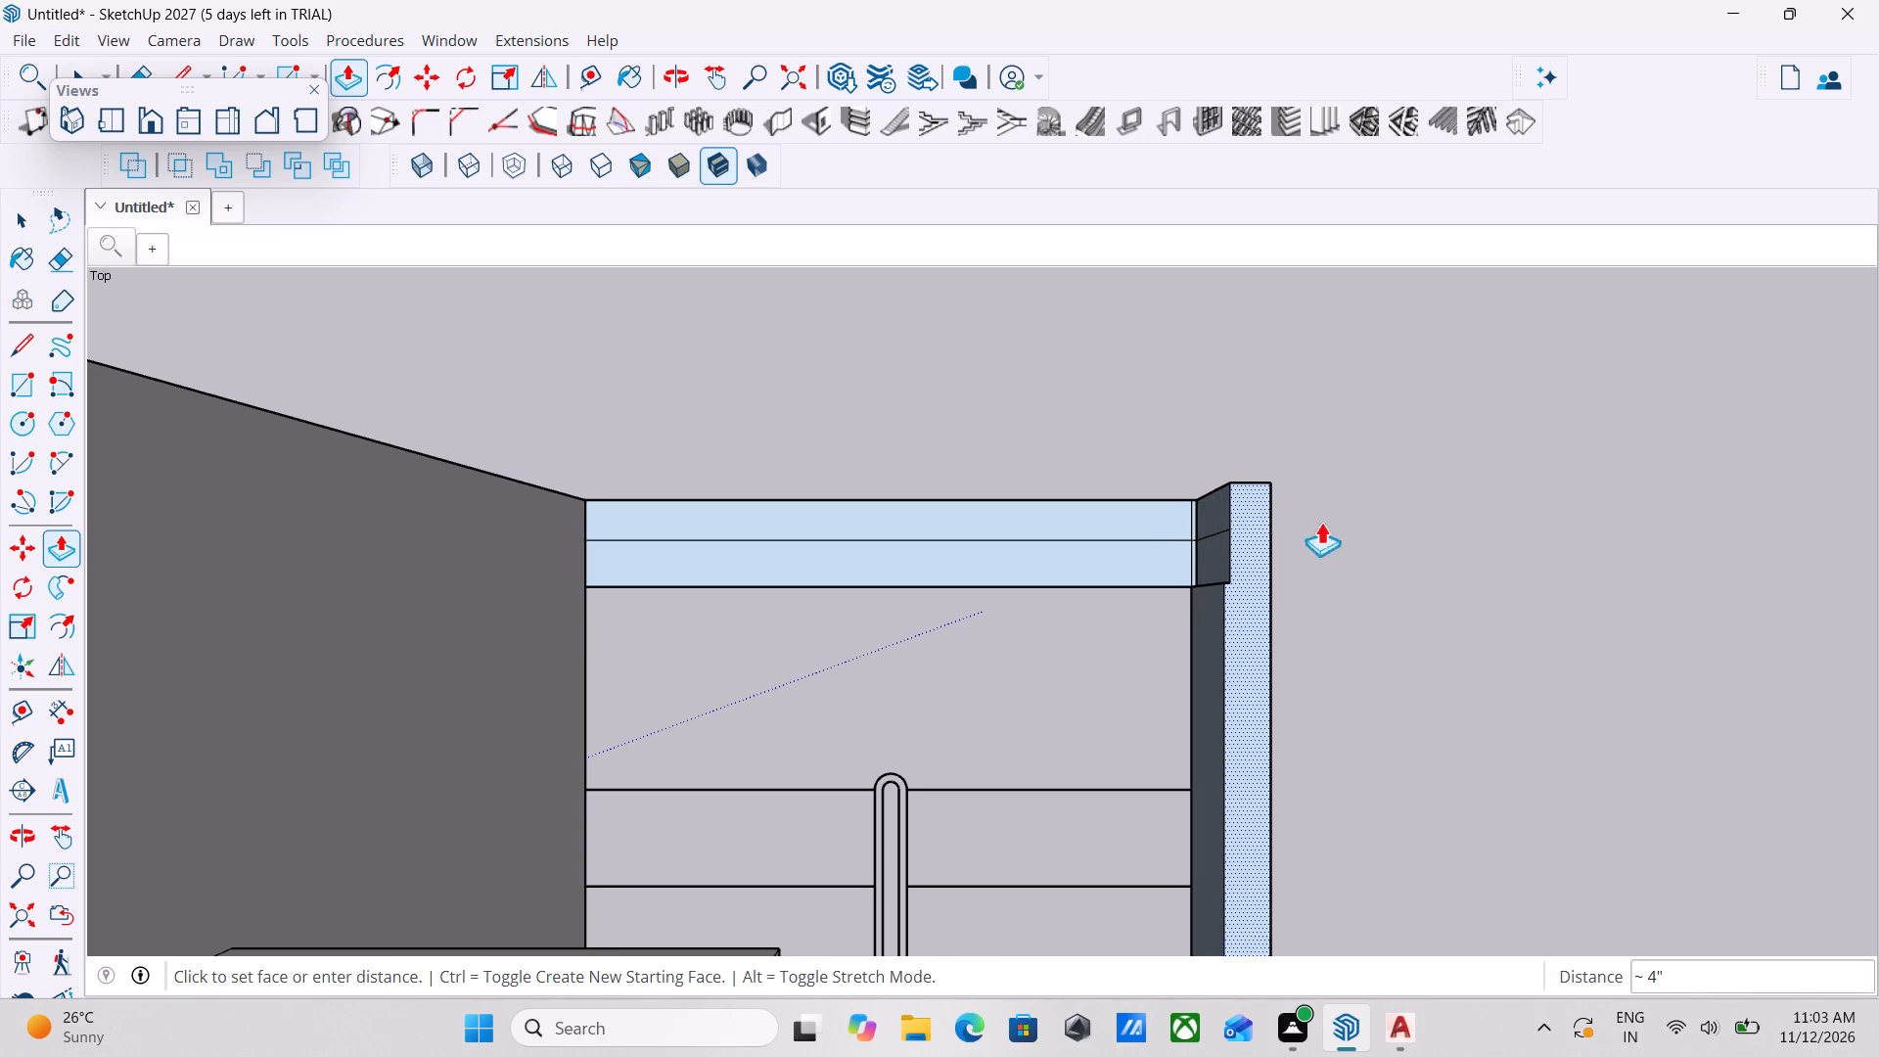
scroll(1332, 517, down, 7)
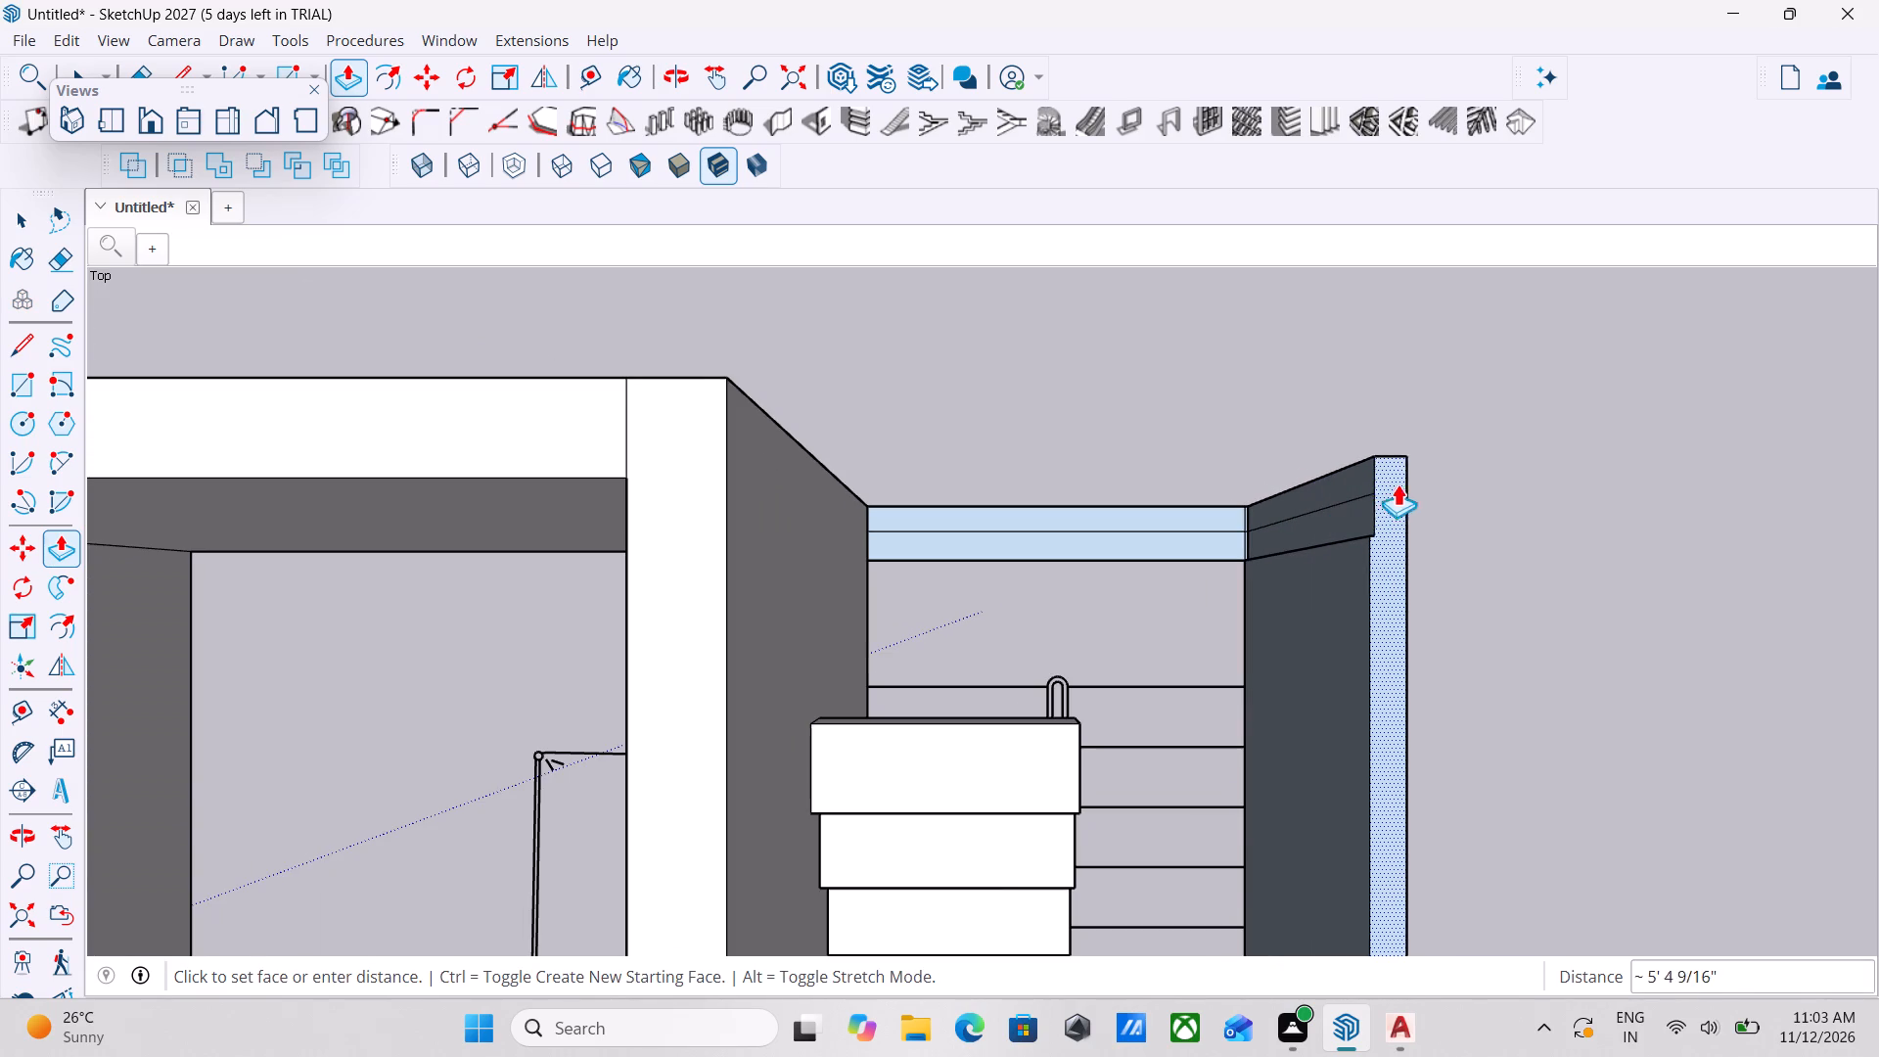
scroll(1416, 483, up, 3)
scroll(1416, 483, down, 3)
scroll(1410, 485, up, 4)
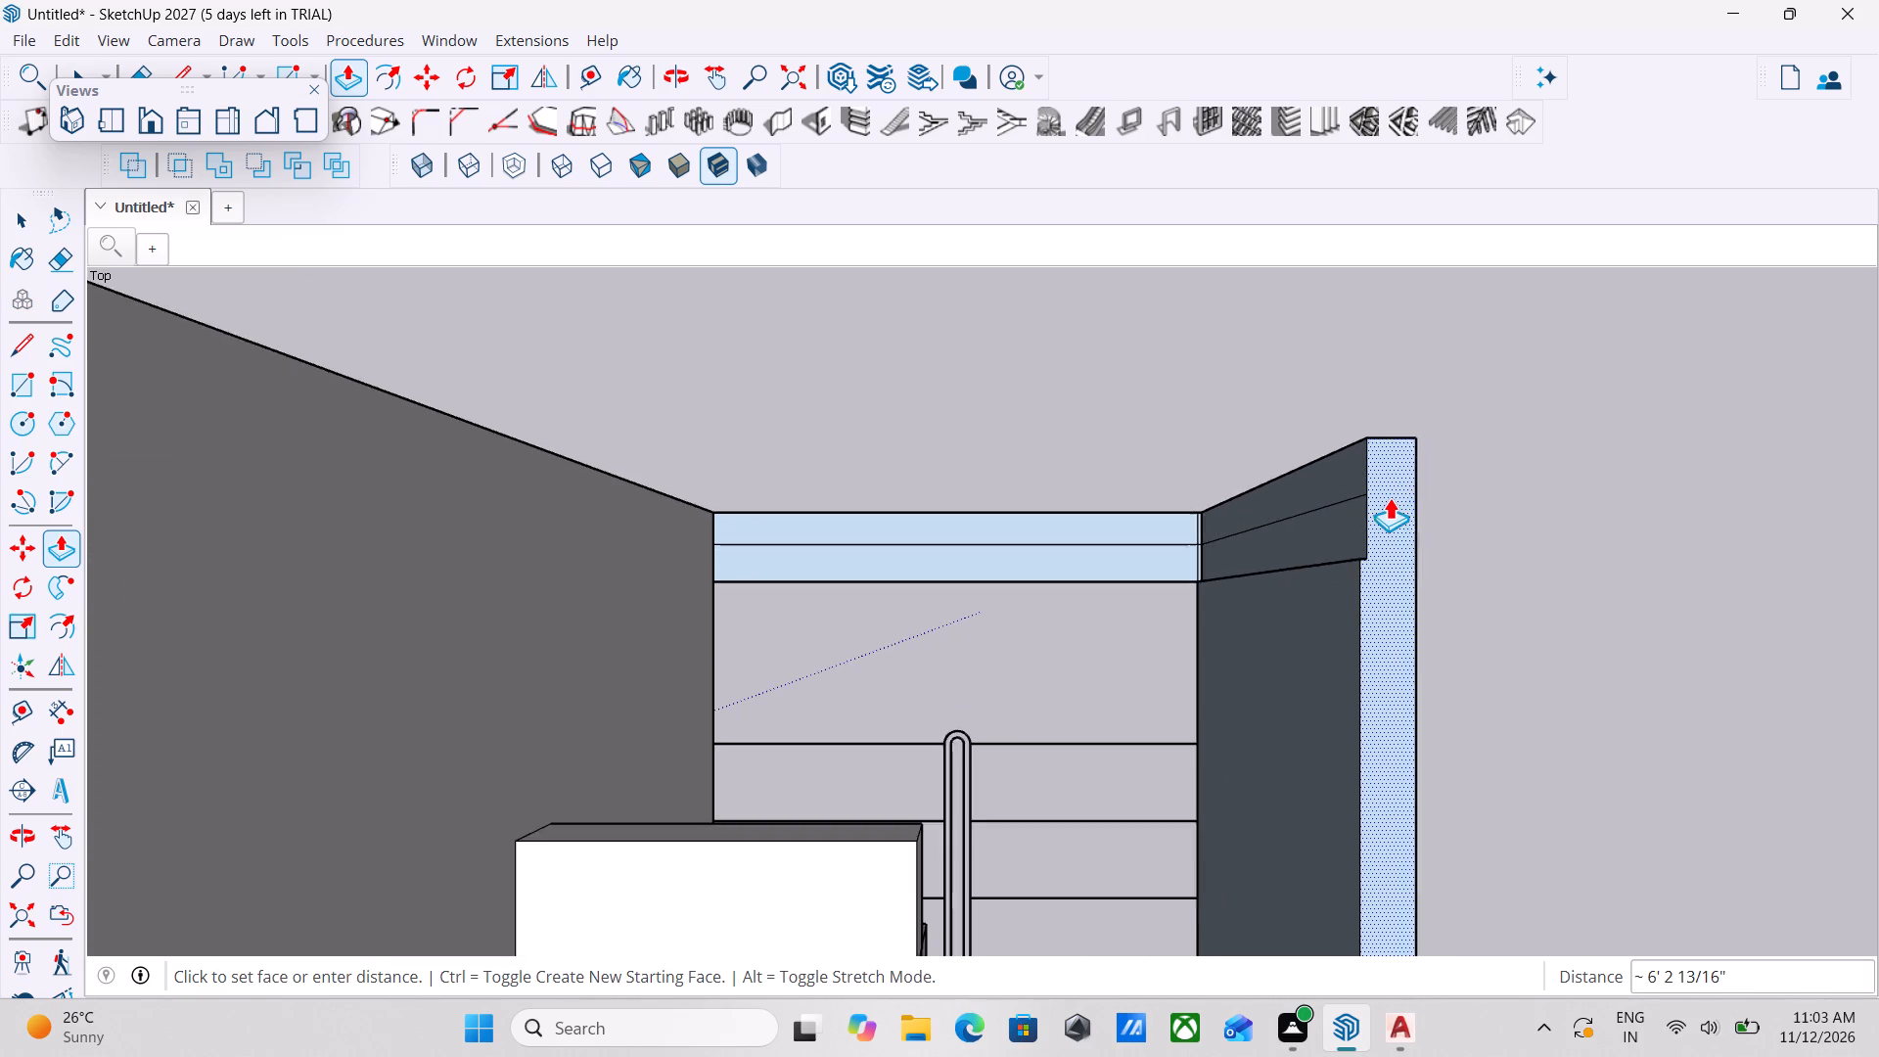
scroll(1390, 497, up, 3)
key(1)
text(0')
key(Return)
scroll(1377, 504, down, 5)
Push/Pull the outermost strip across the end of the stair landing up 10'.
click(1011, 531)
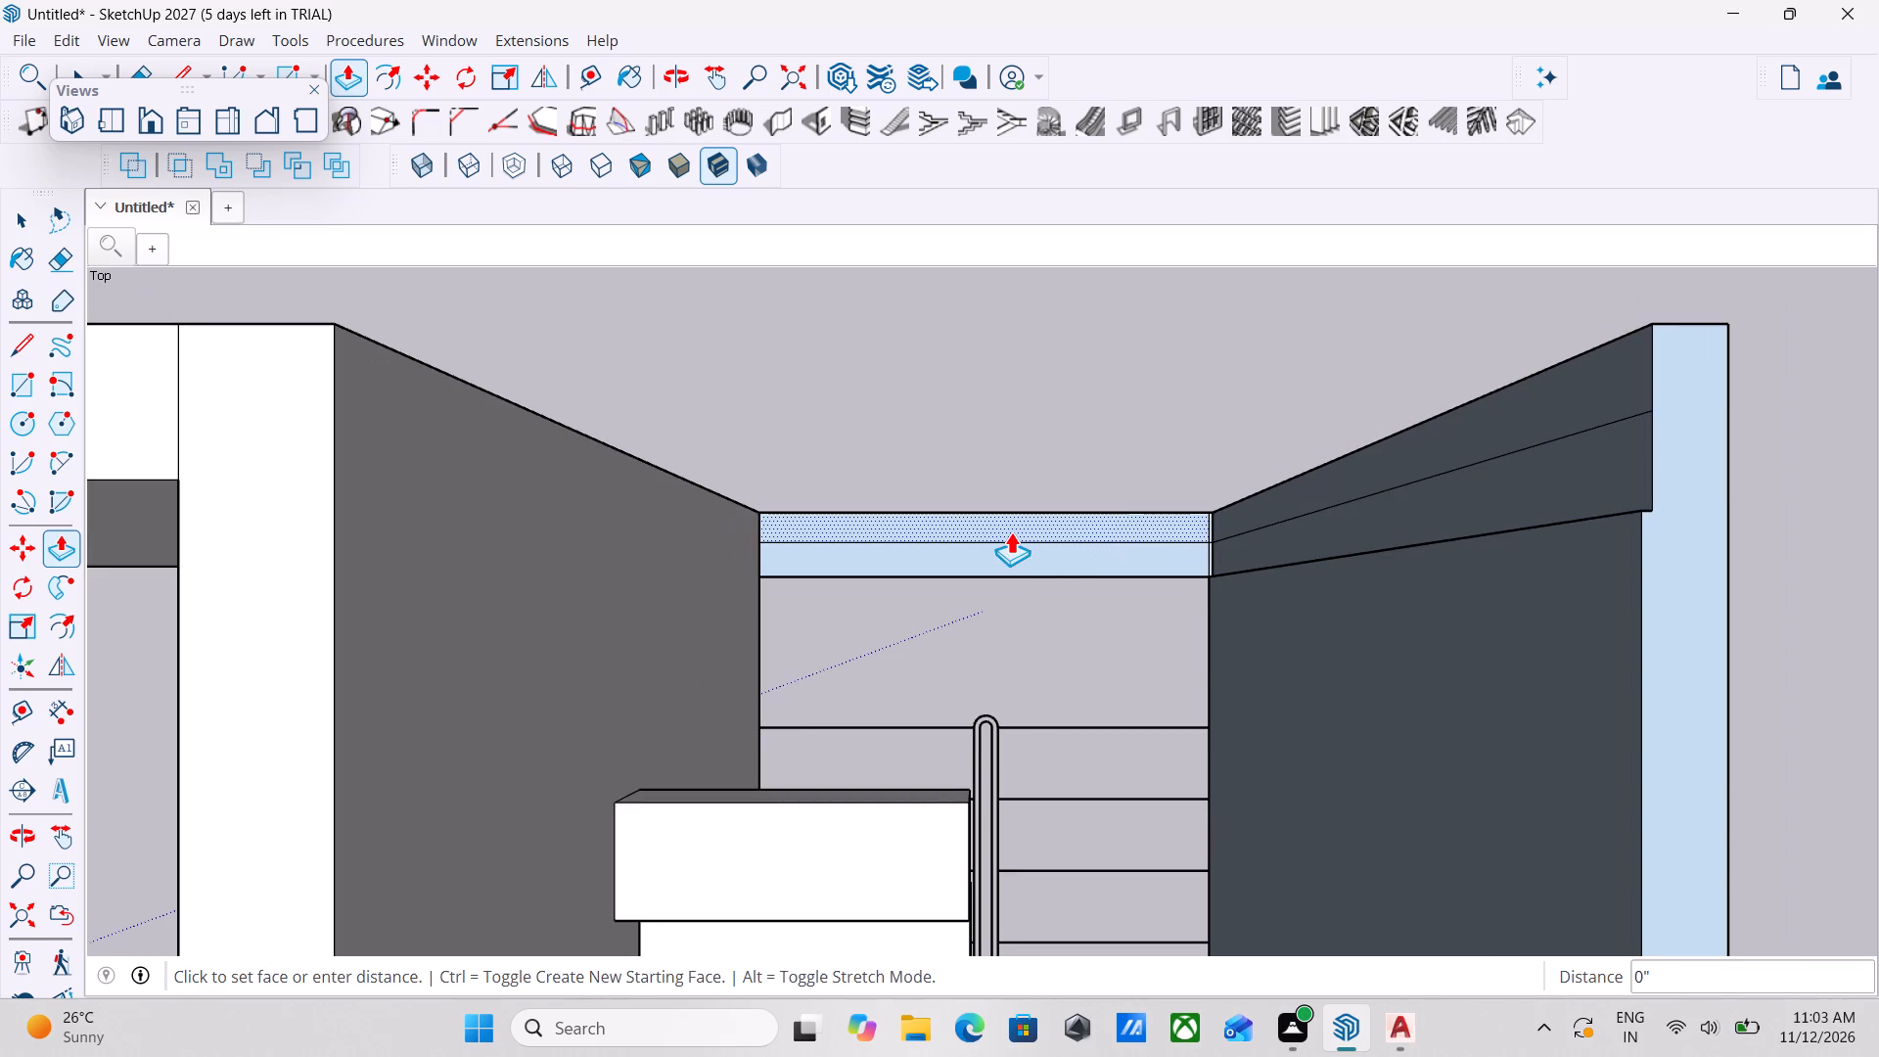
scroll(1009, 440, down, 5)
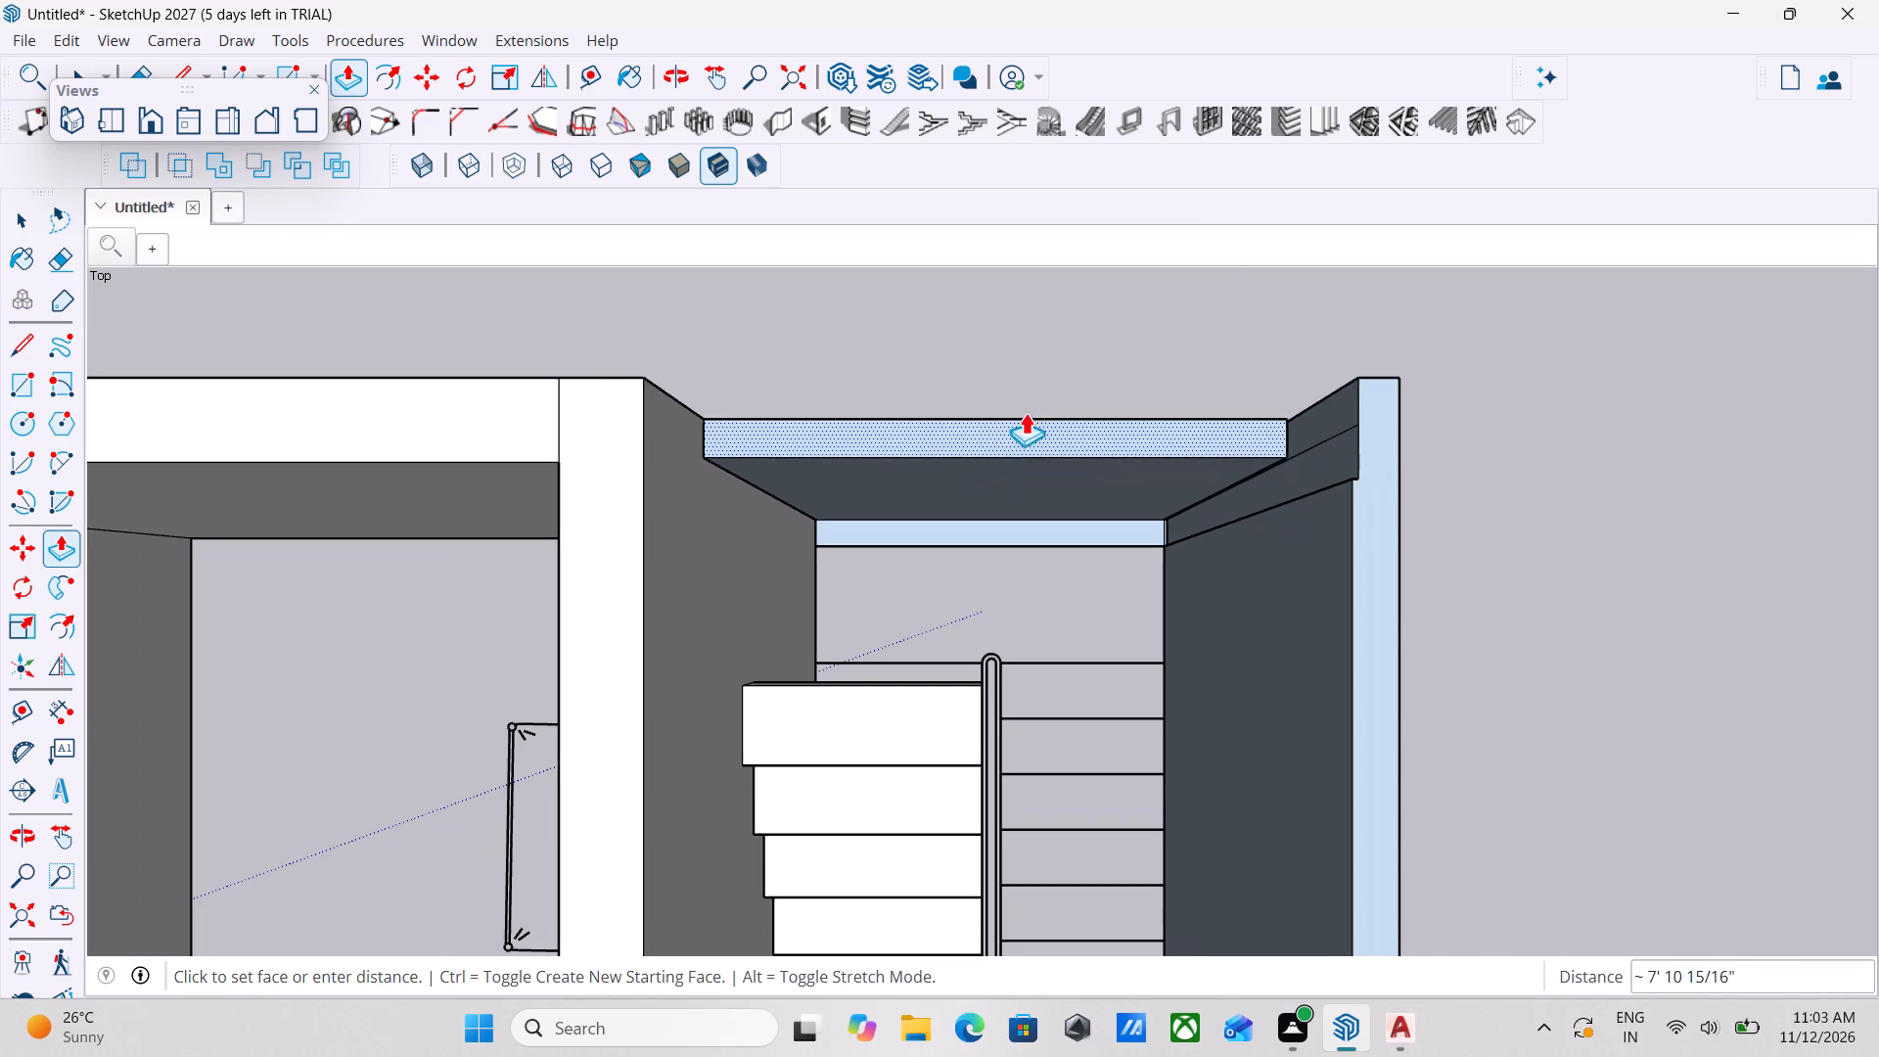
text(10')
key(Return)
scroll(1240, 455, down, 3)
key(Escape)
key(space)
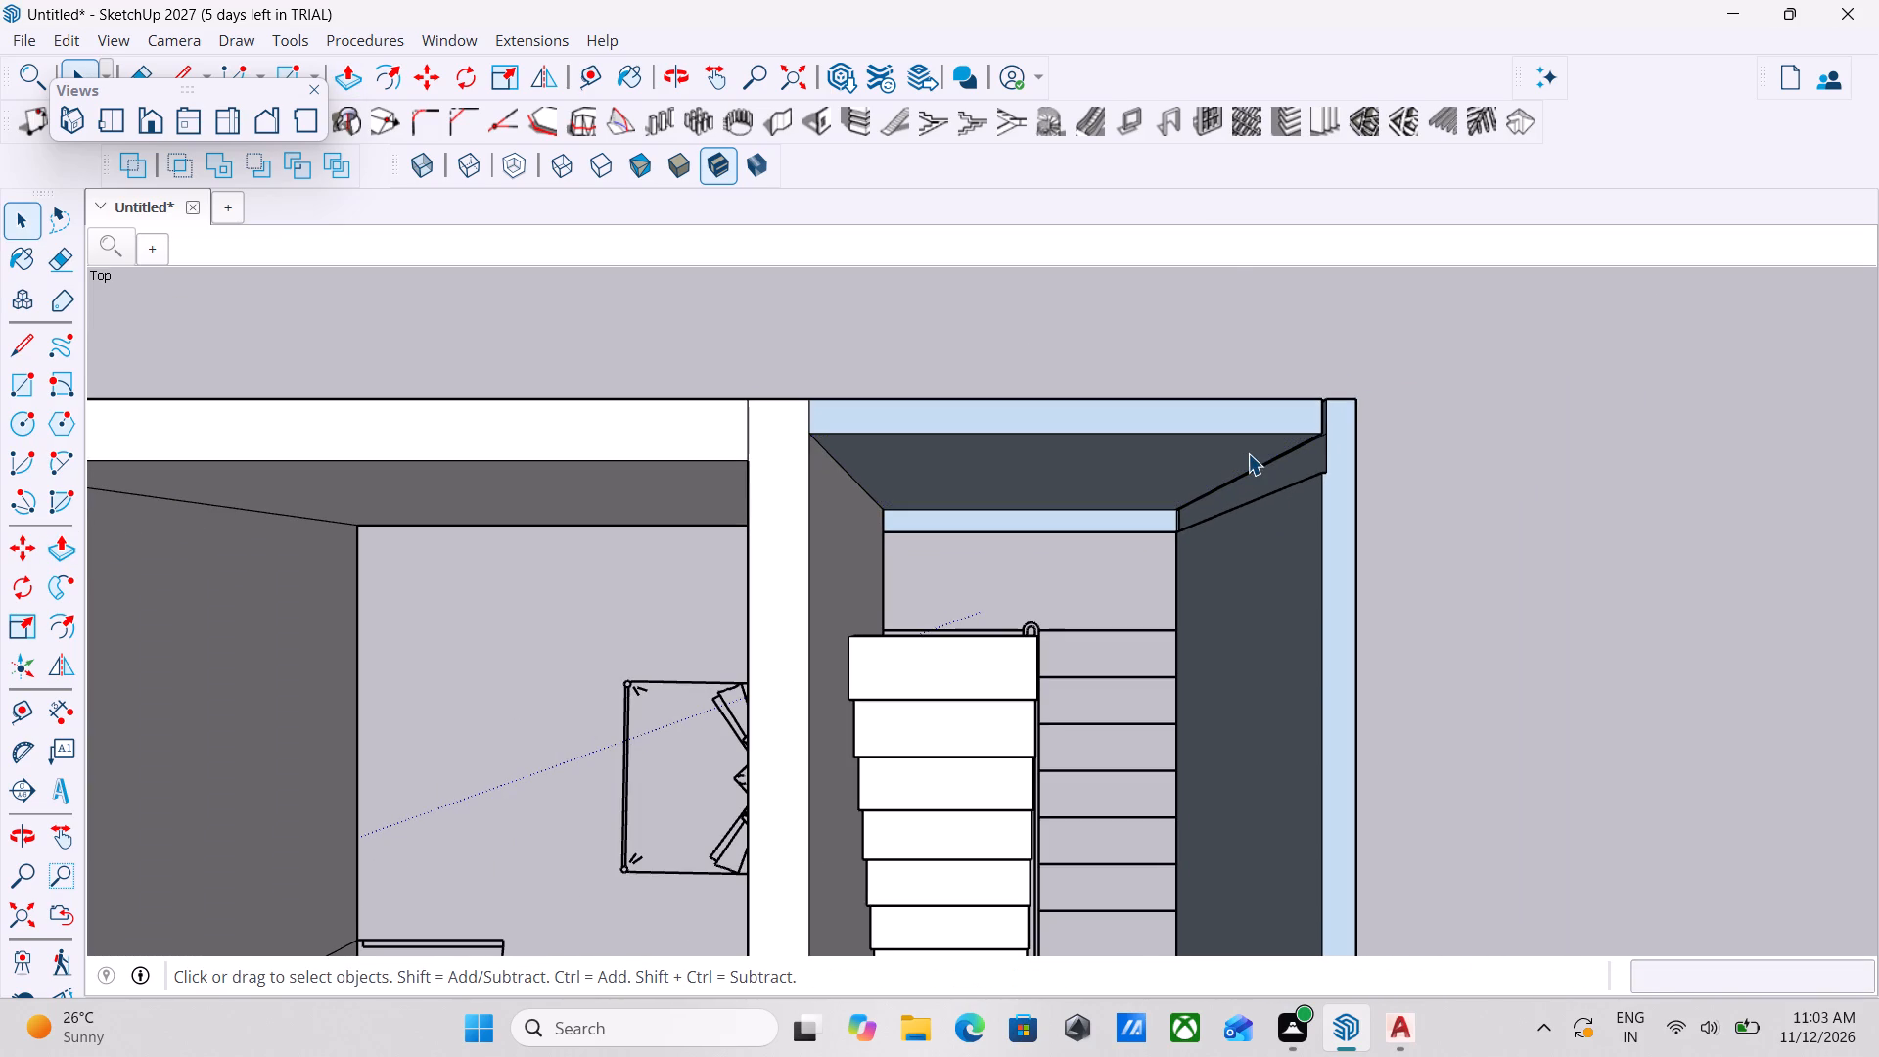
Push/Pull the end face of the topmost stair step outward 2' 7" to meet the end wall.
shift+middle_drag(1217, 545, 1129, 485)
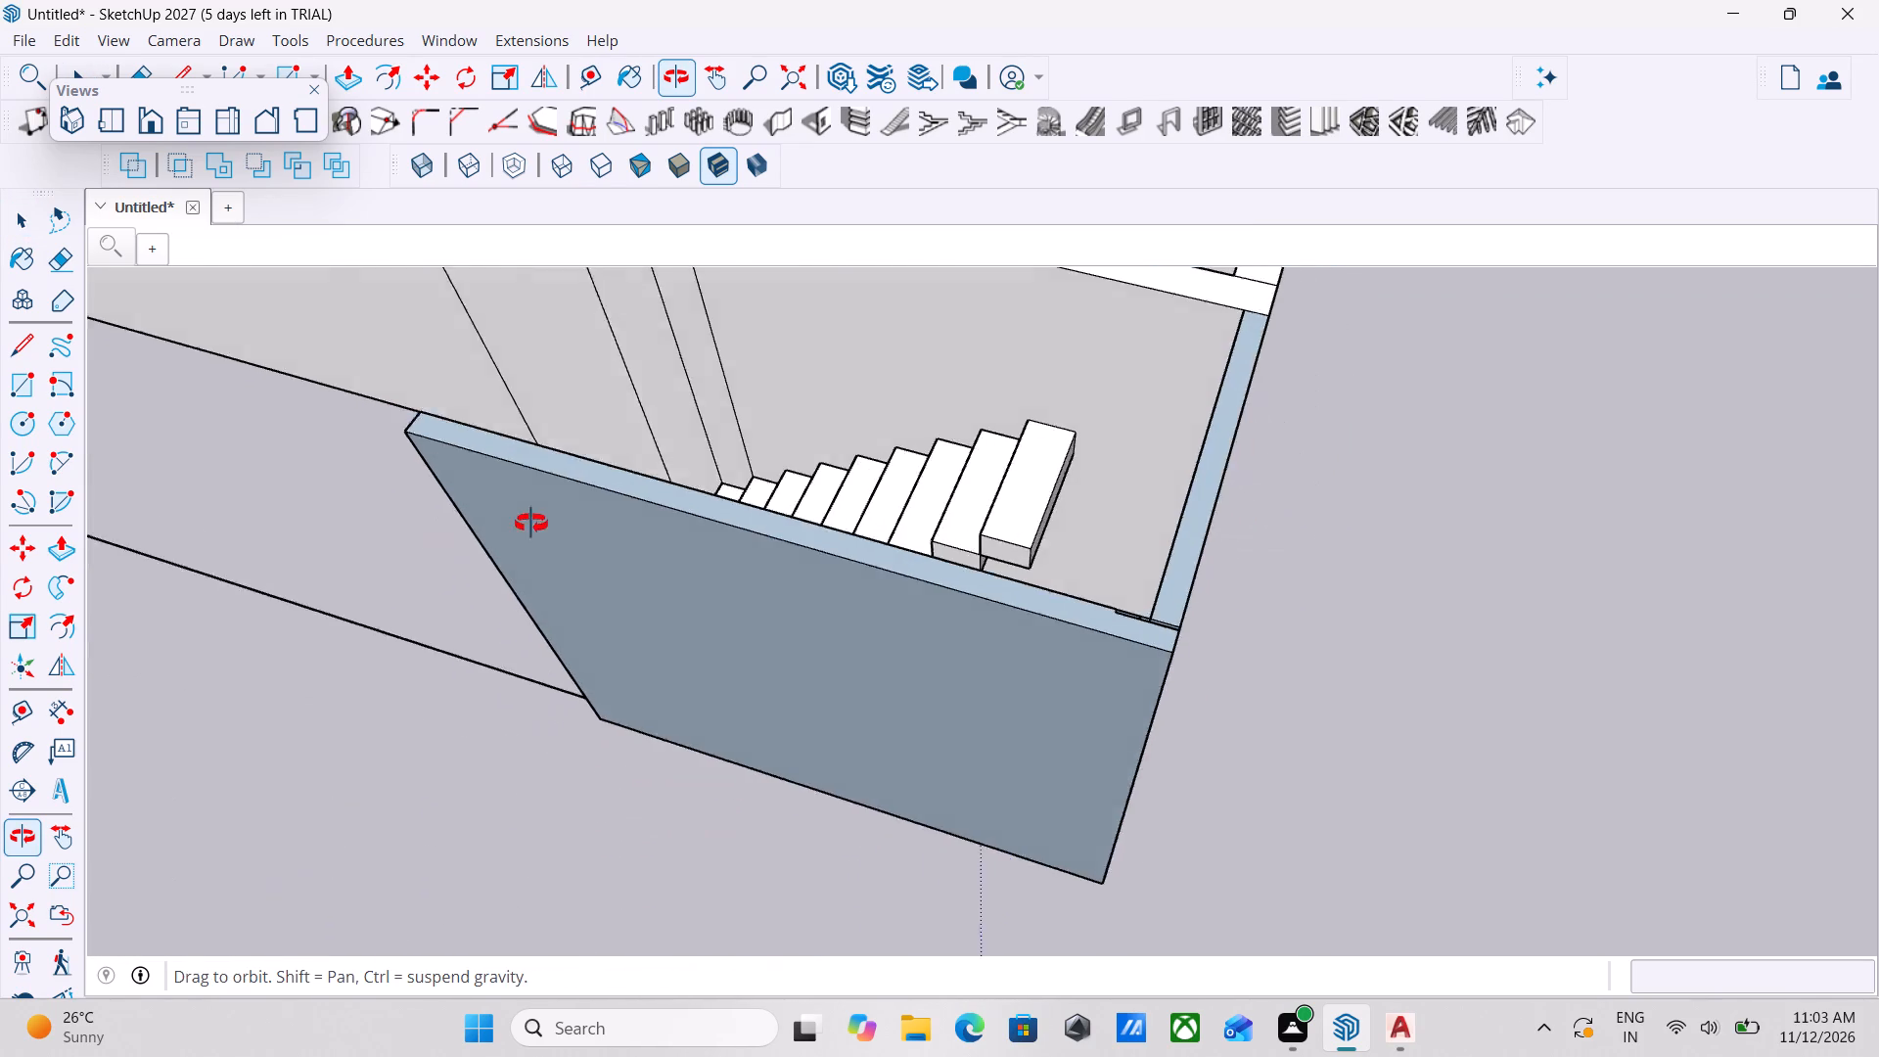
scroll(1034, 486, up, 2)
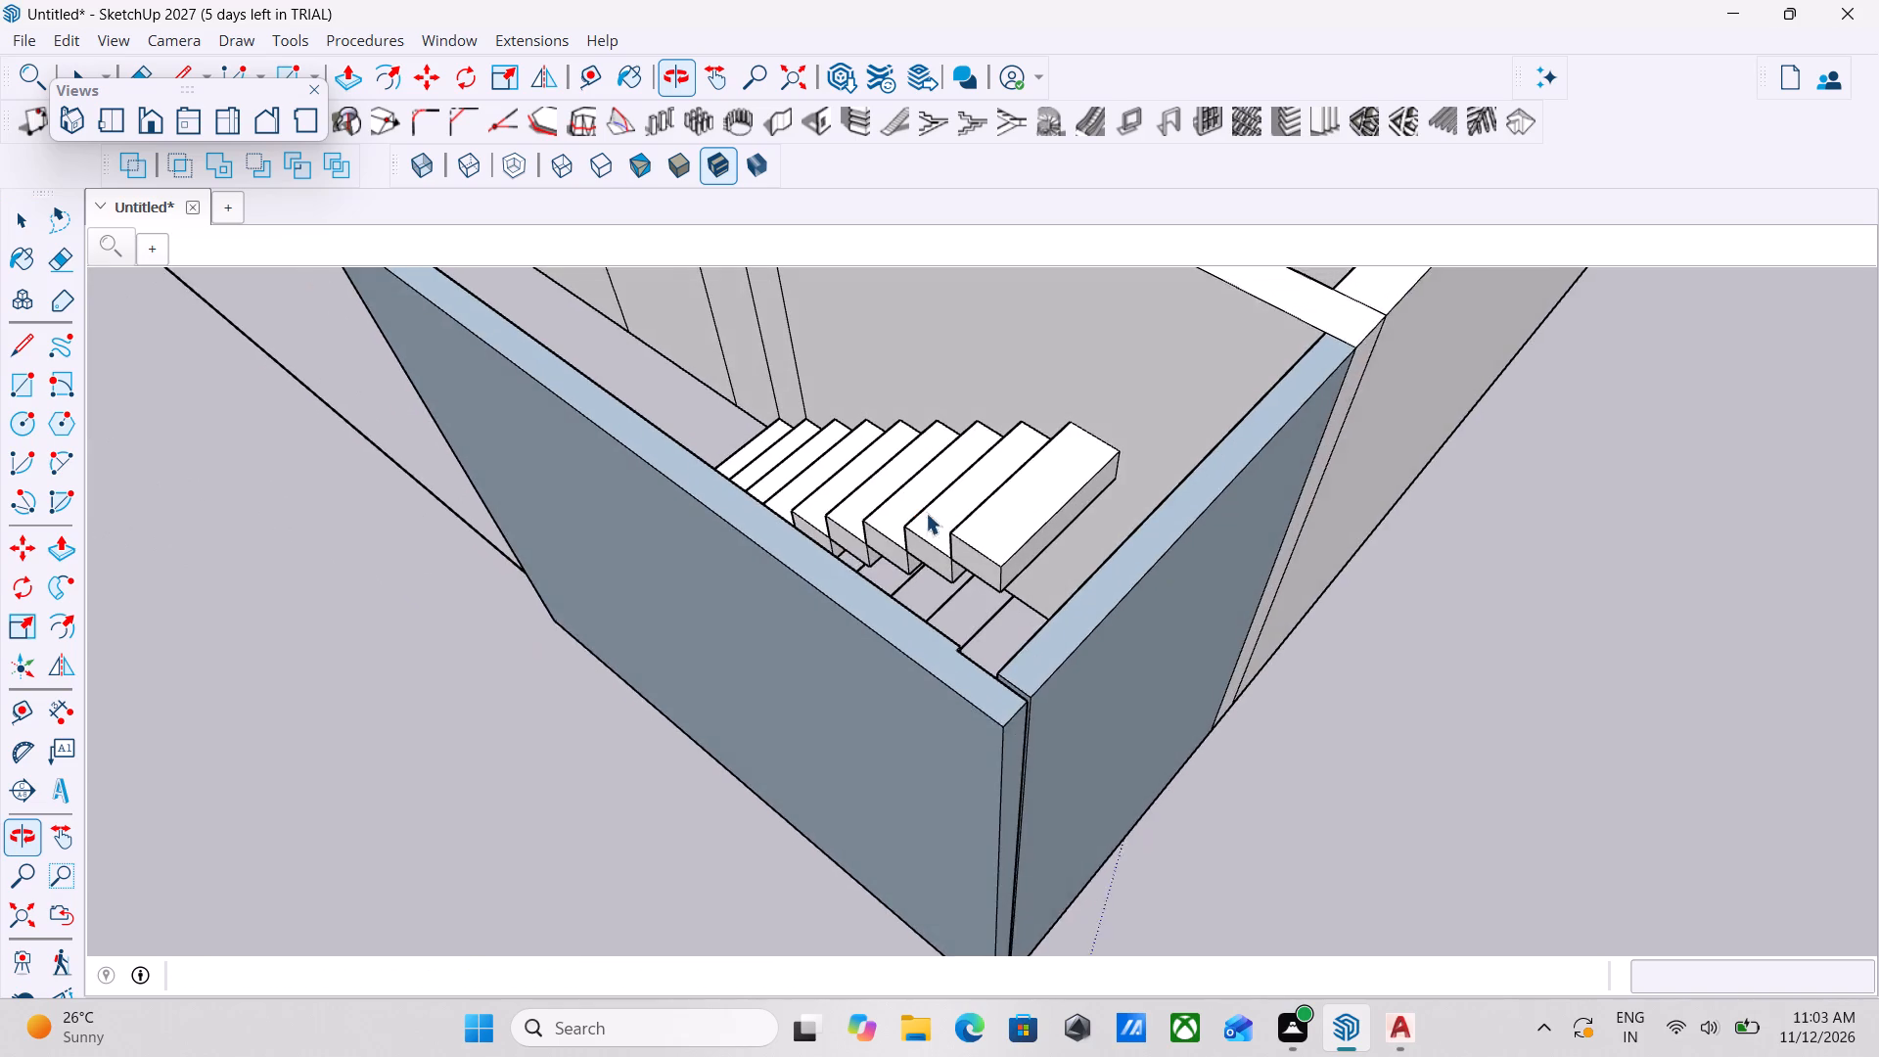
click(1053, 550)
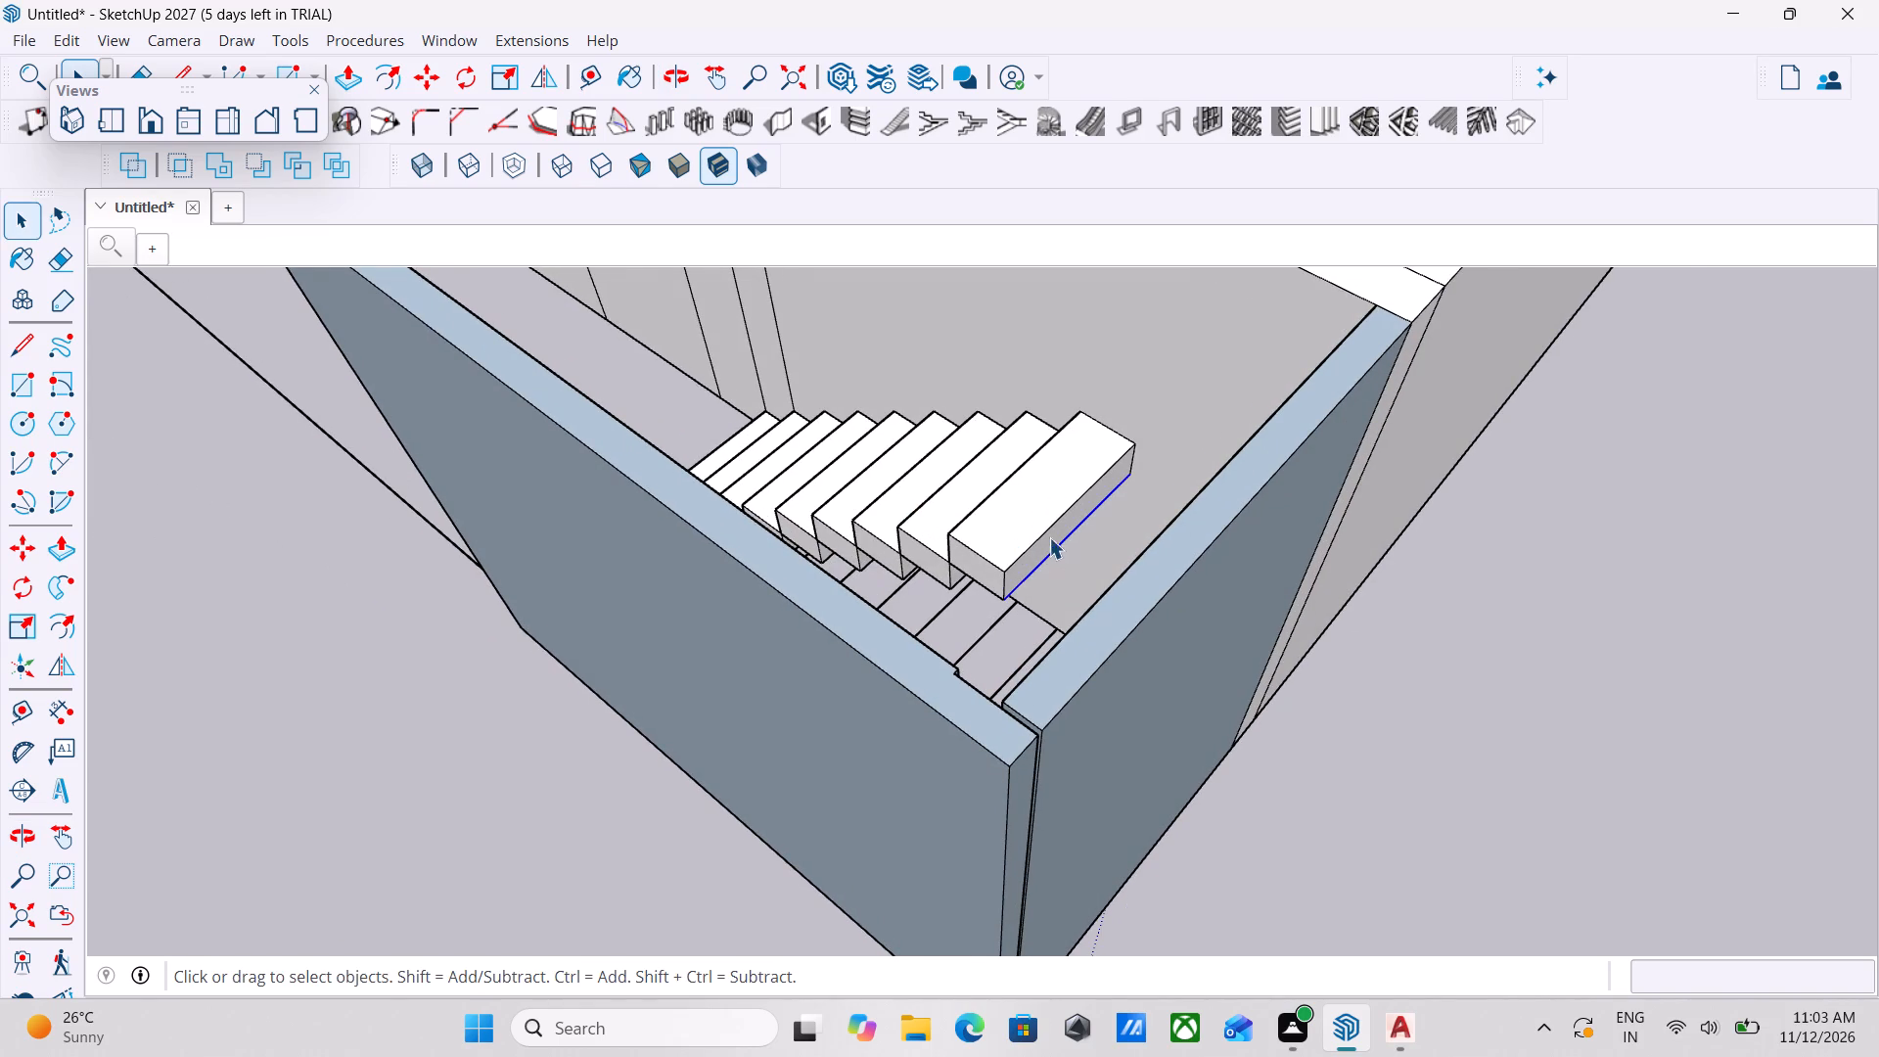
scroll(1058, 544, up, 8)
click(1044, 544)
scroll(1033, 544, up, 2)
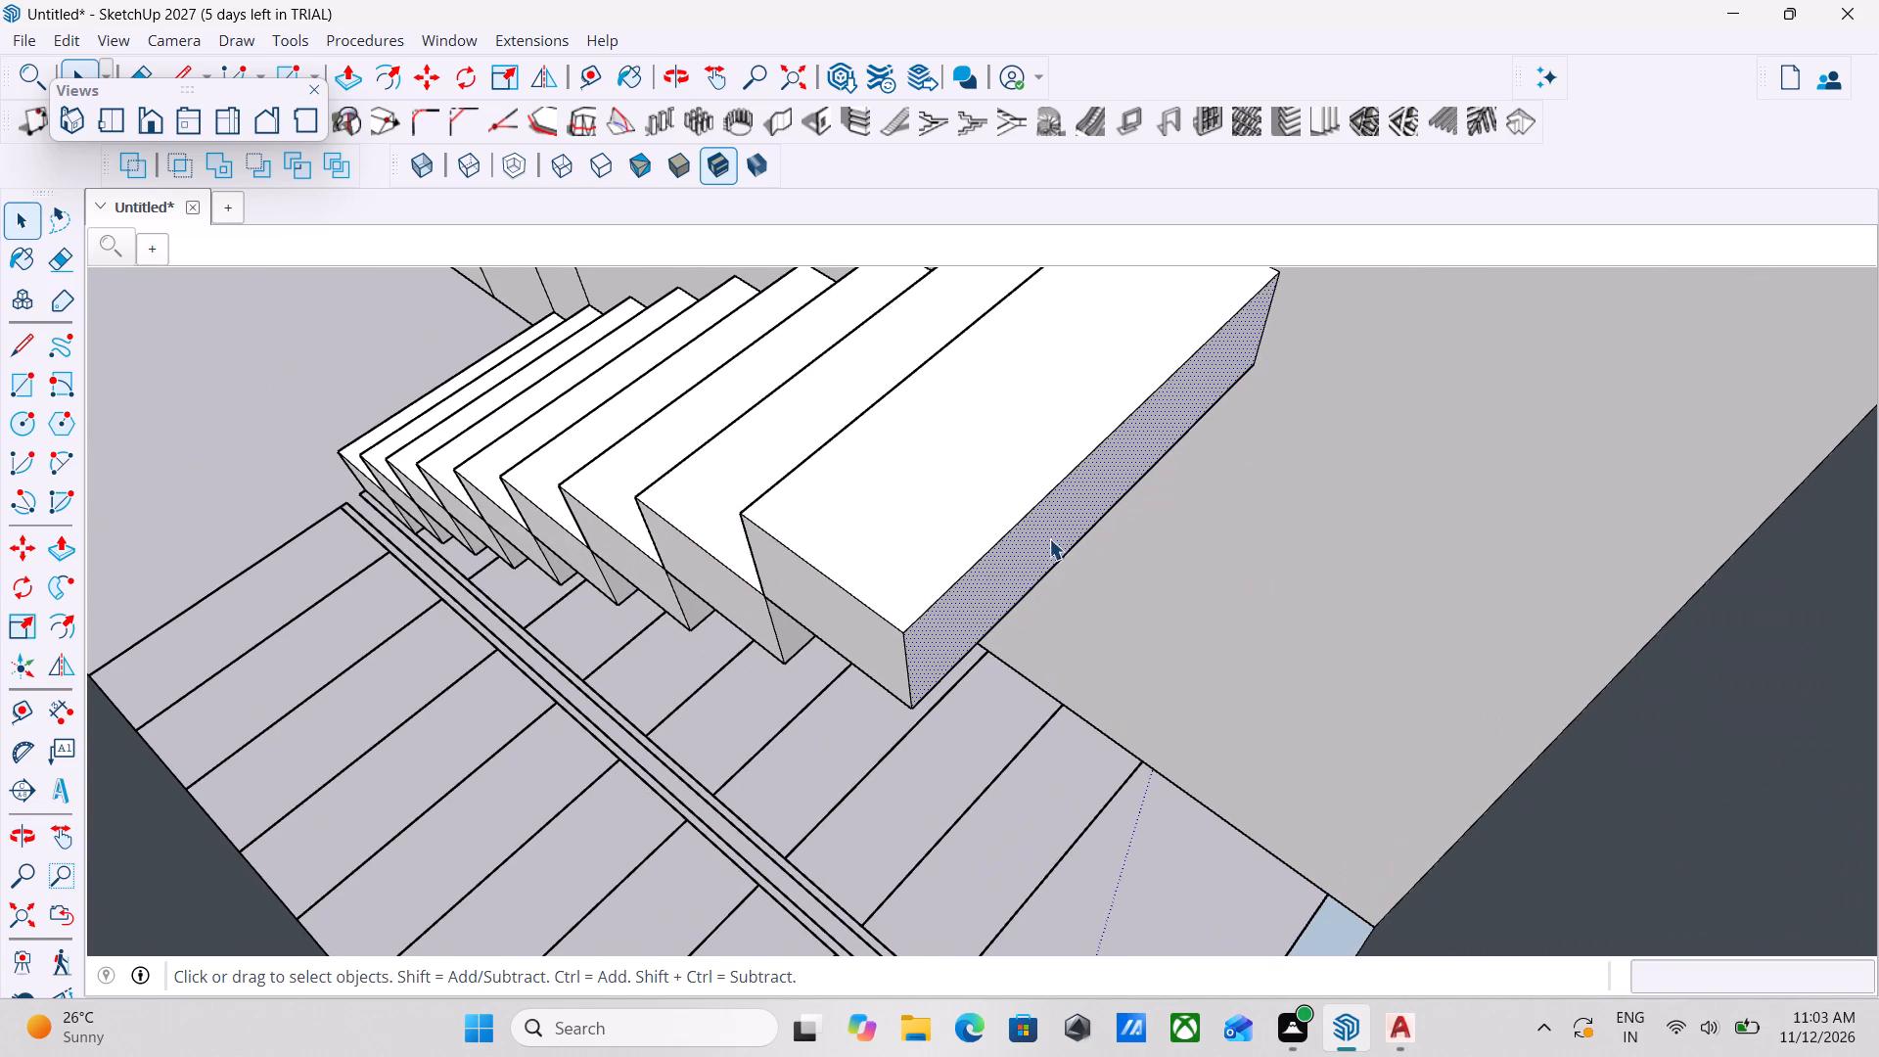
key(p)
click(1062, 525)
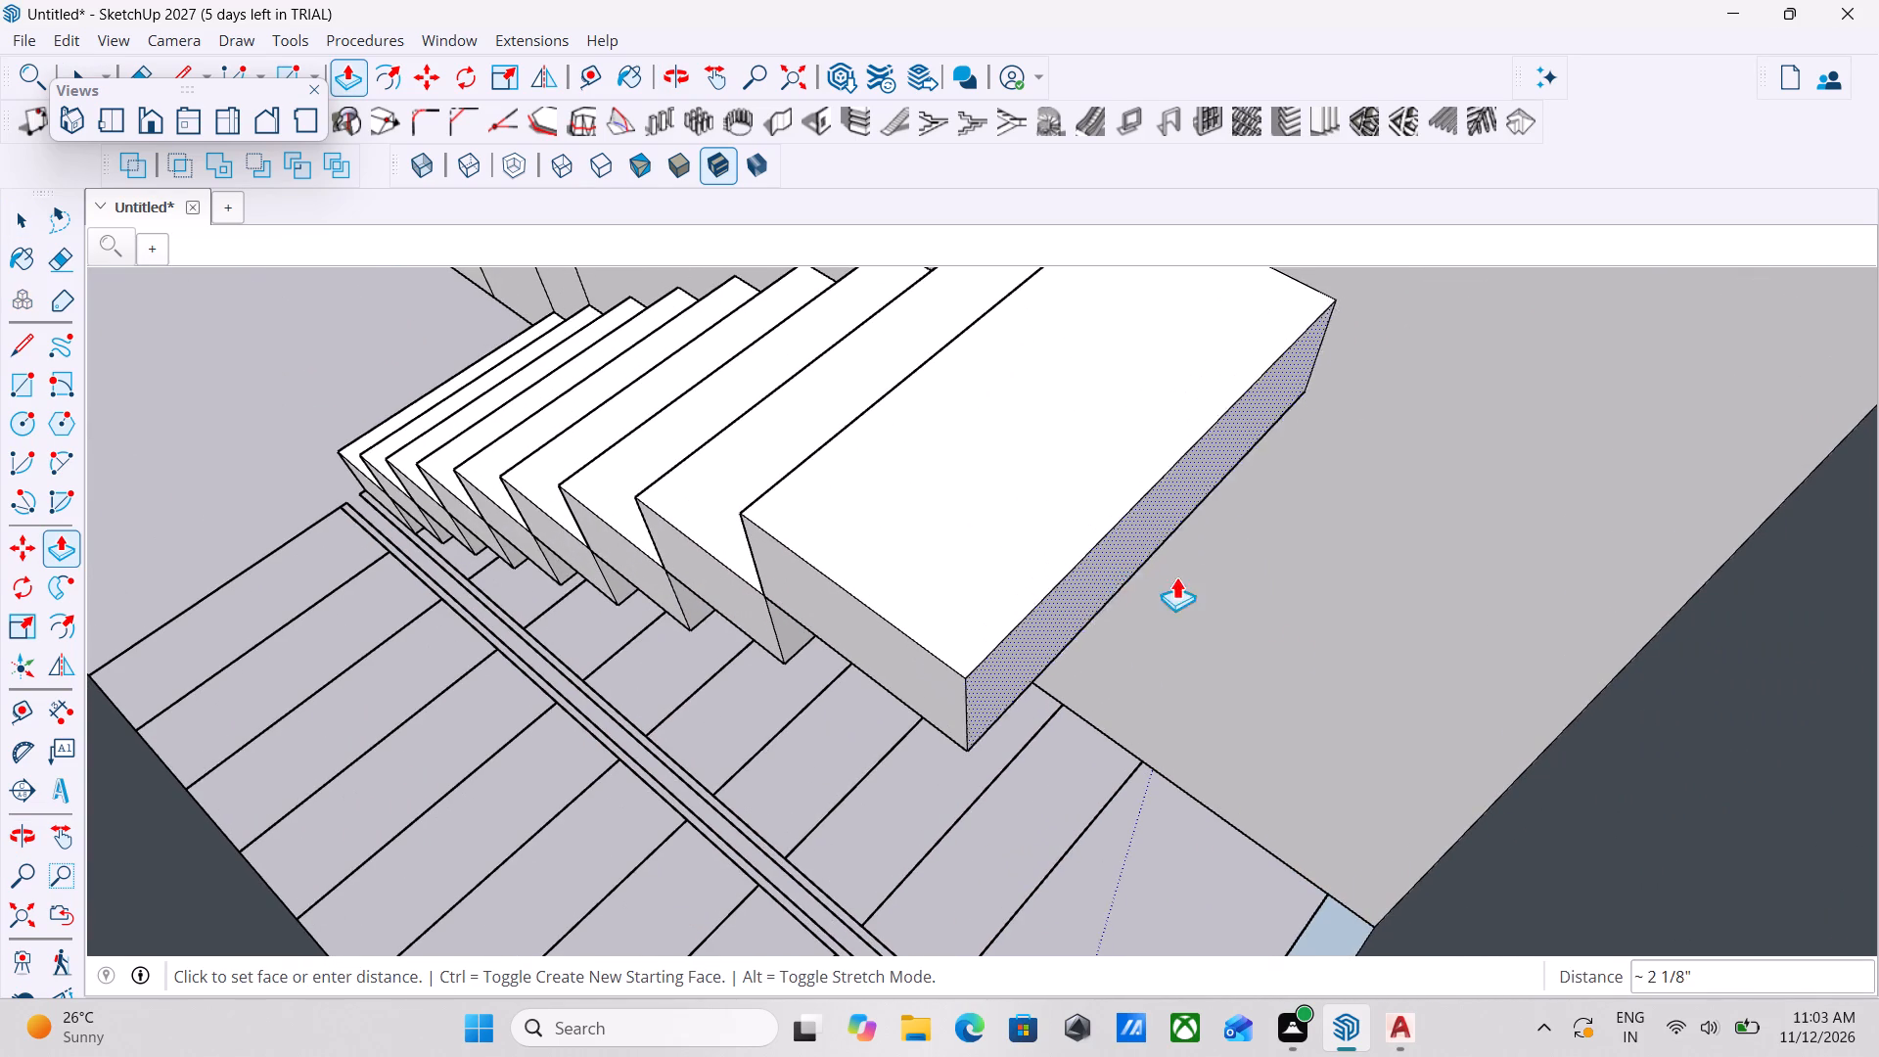
scroll(1428, 700, down, 3)
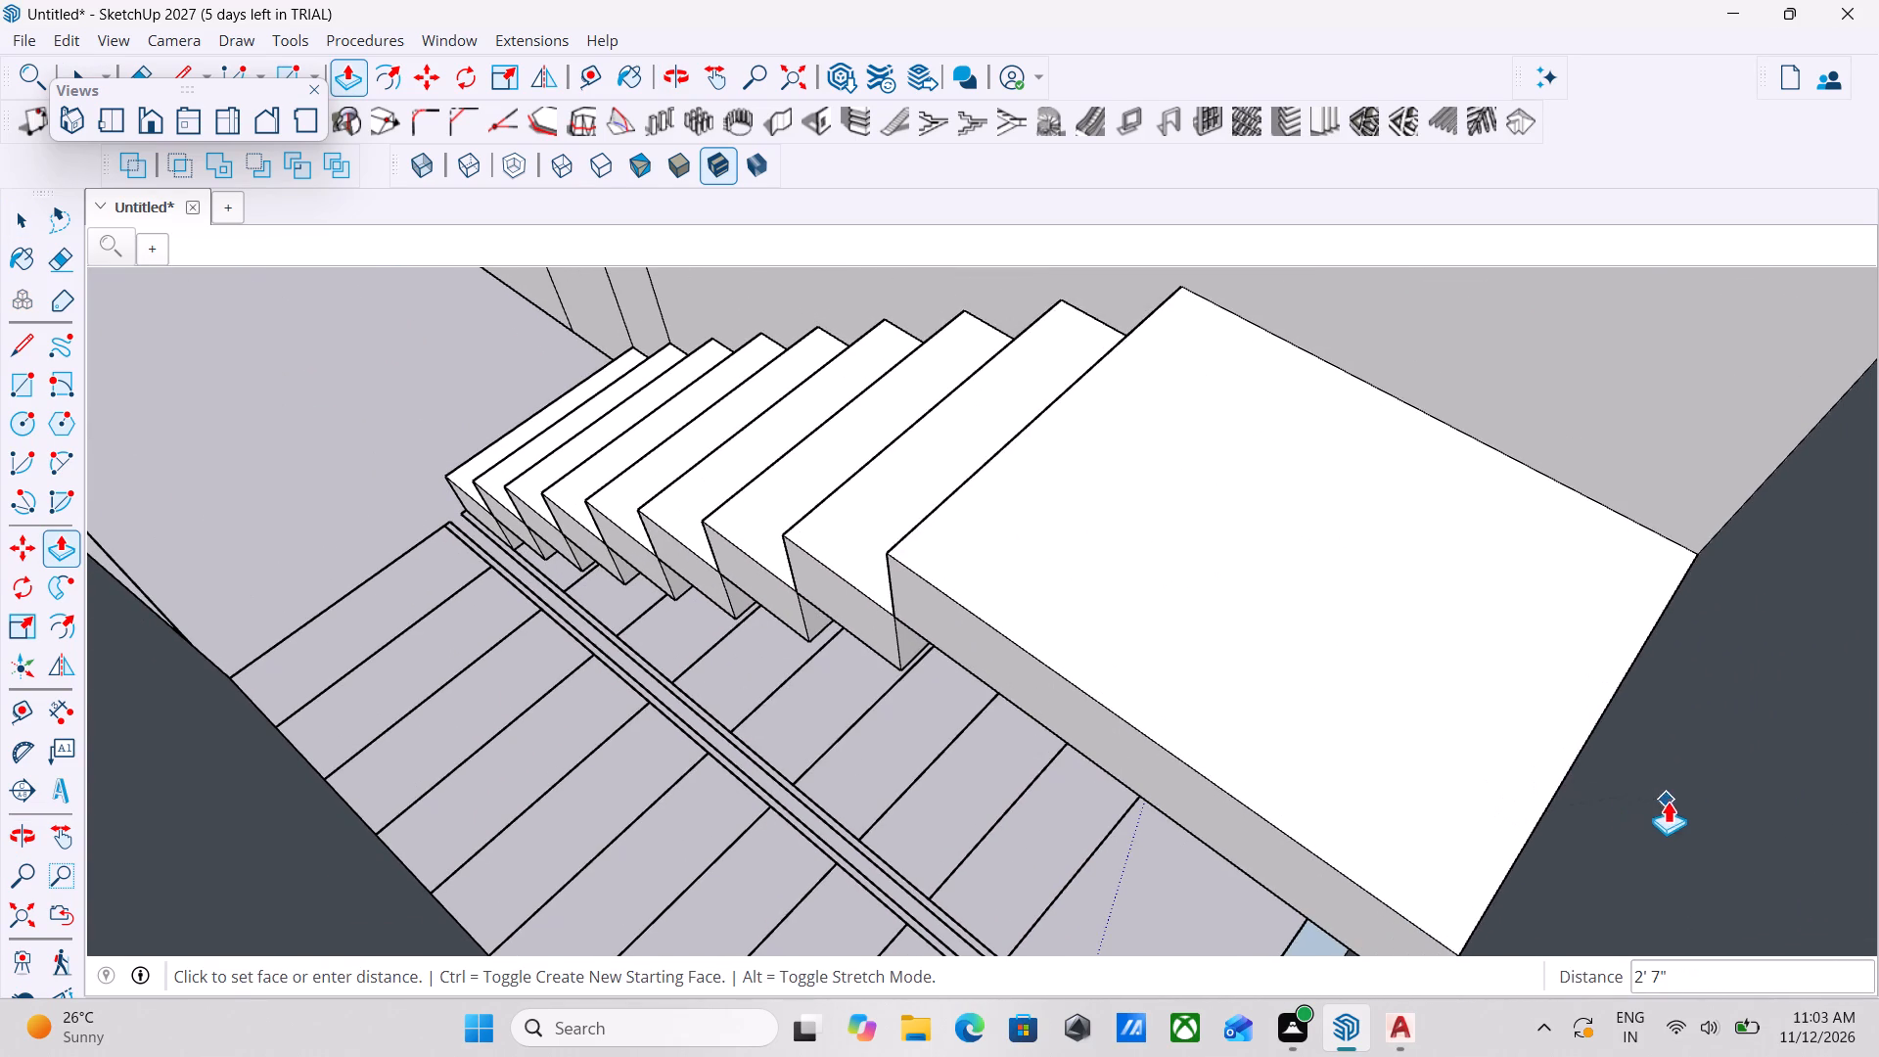
scroll(1668, 801, down, 4)
click(1709, 822)
scroll(1325, 785, down, 5)
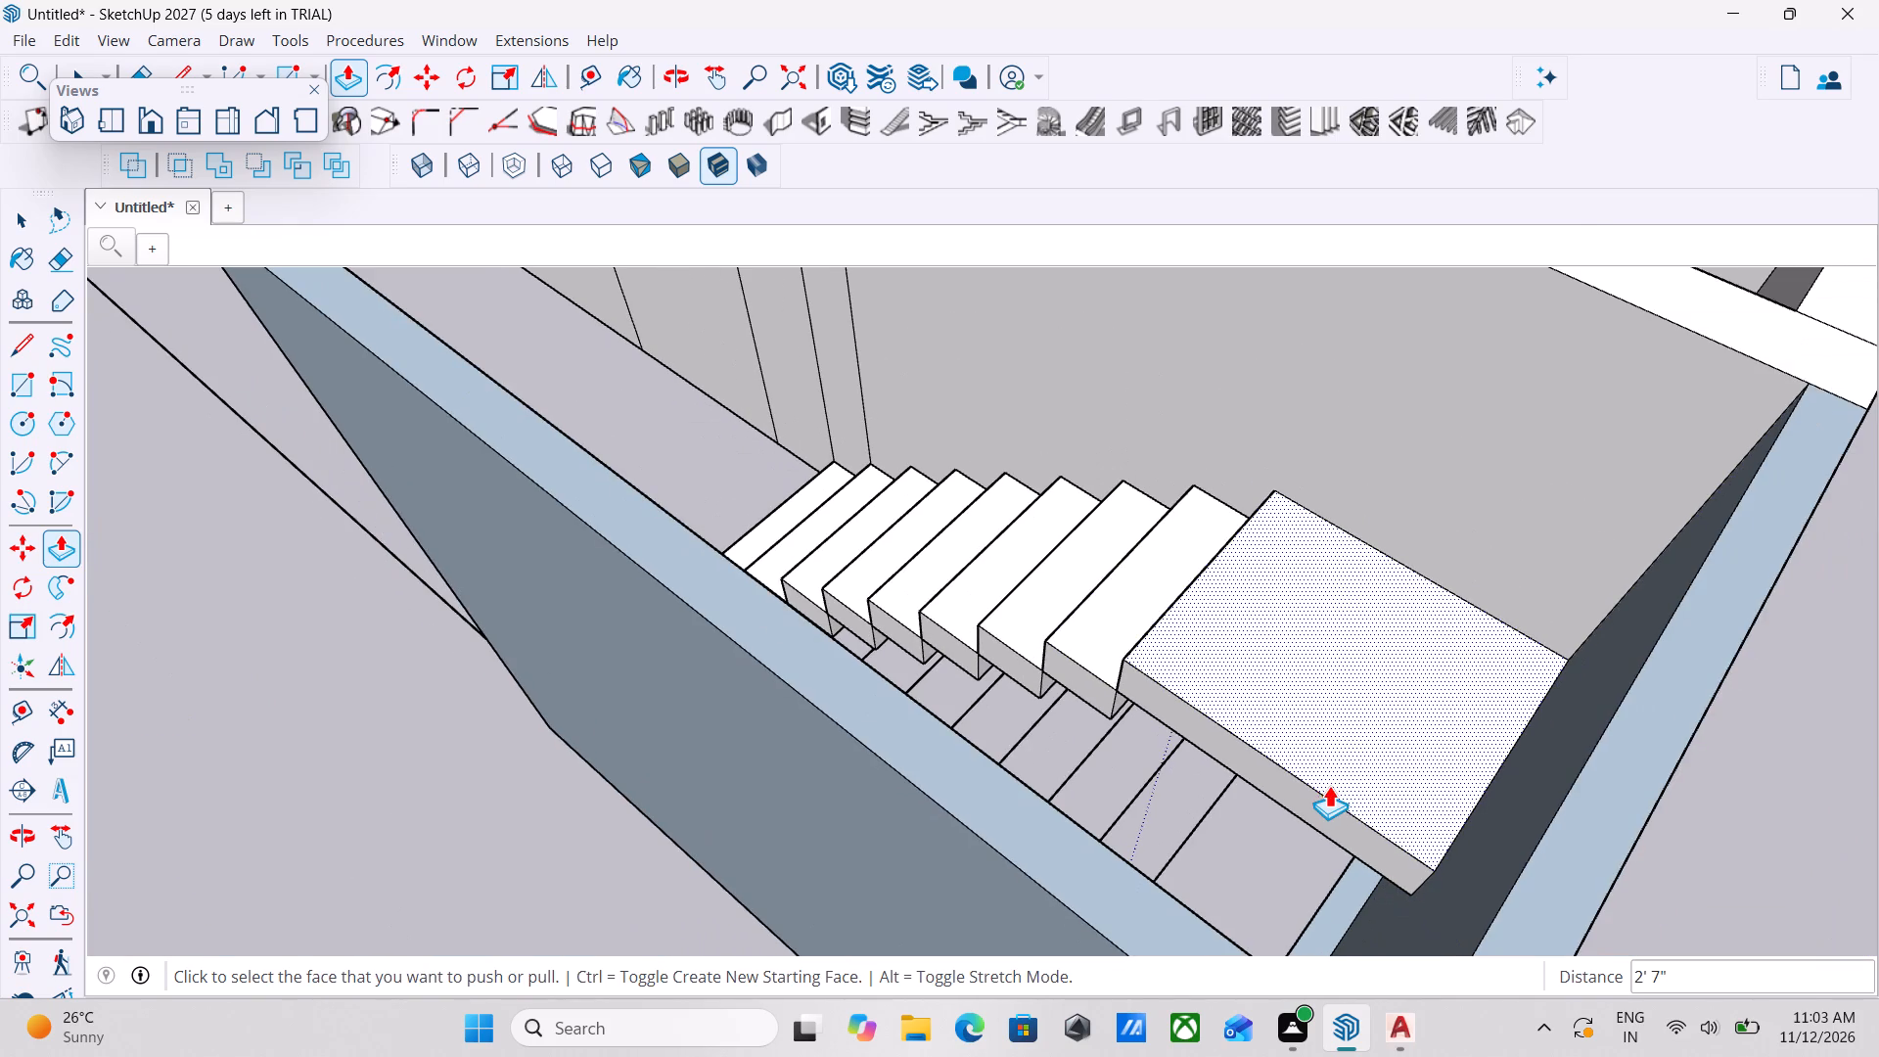
key(Escape)
Push/Pull the open side face of the lengthened top step 3' 3 3/8" across to the outer side wall.
scroll(1405, 735, down, 2)
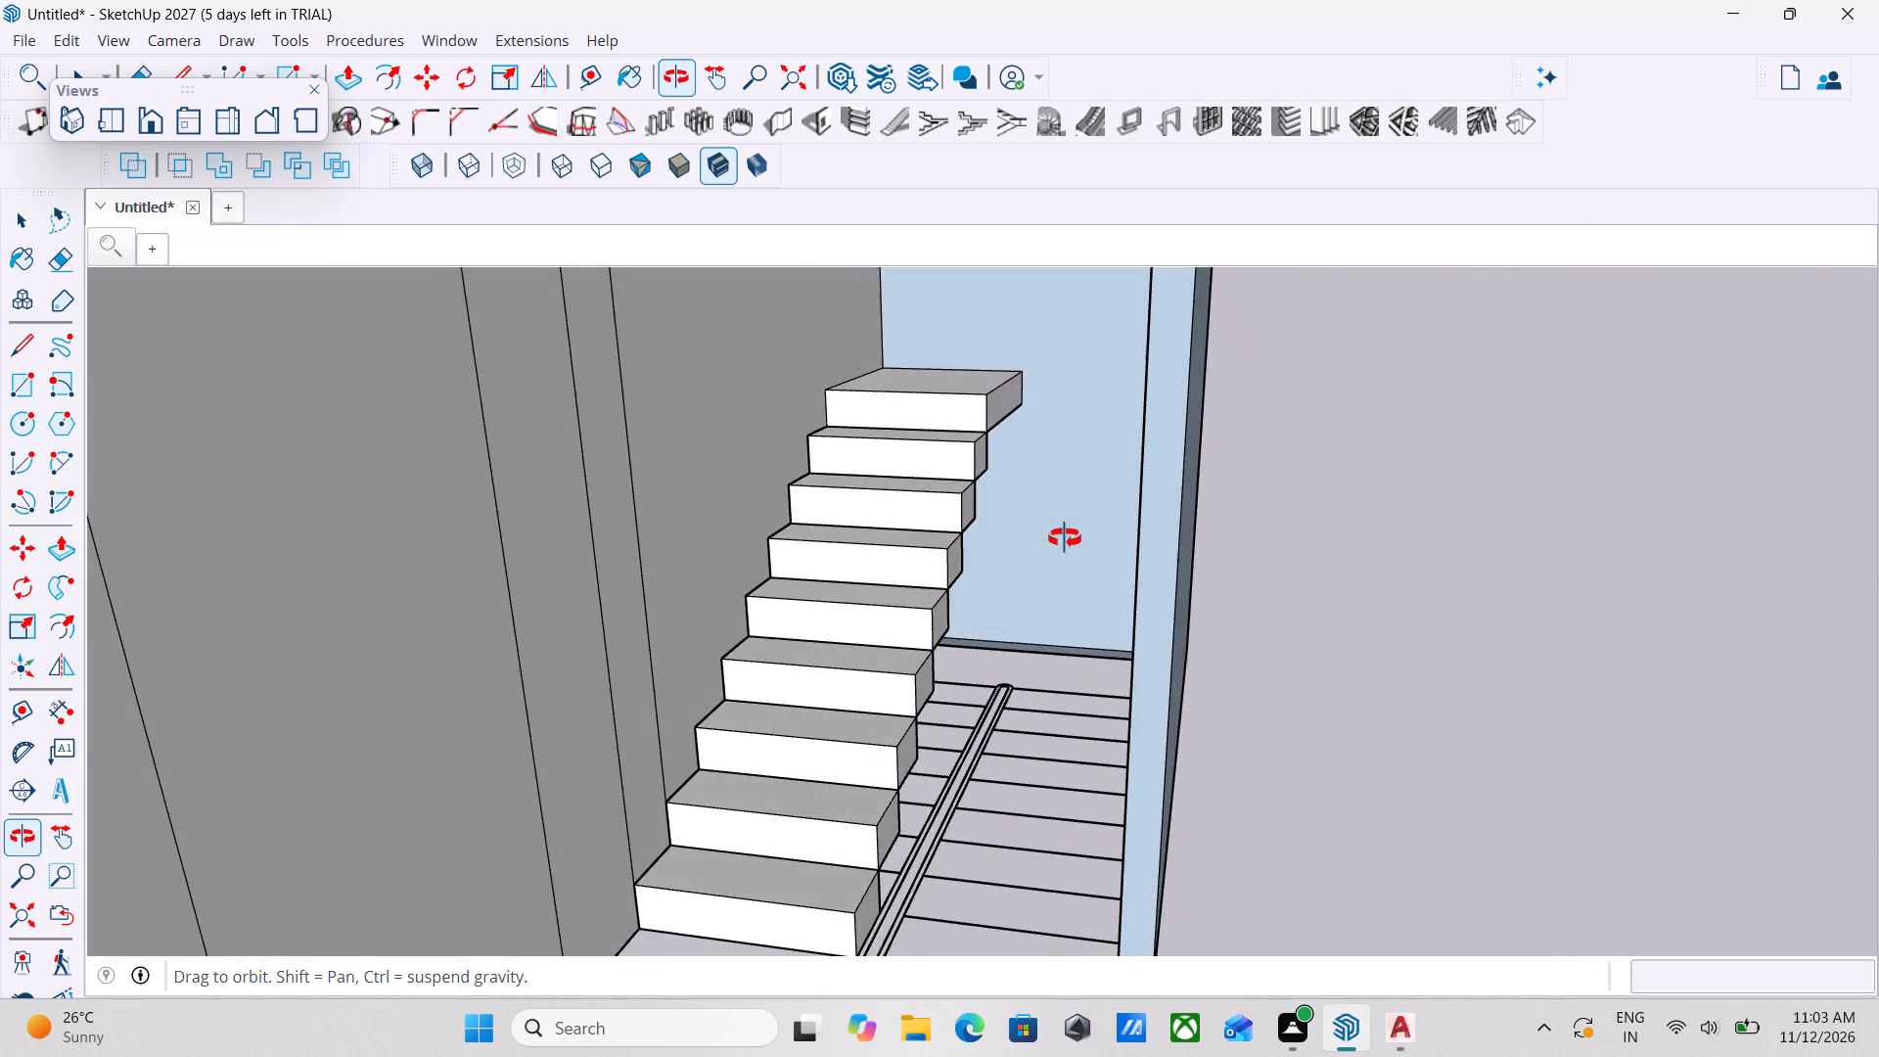
scroll(1080, 621, down, 3)
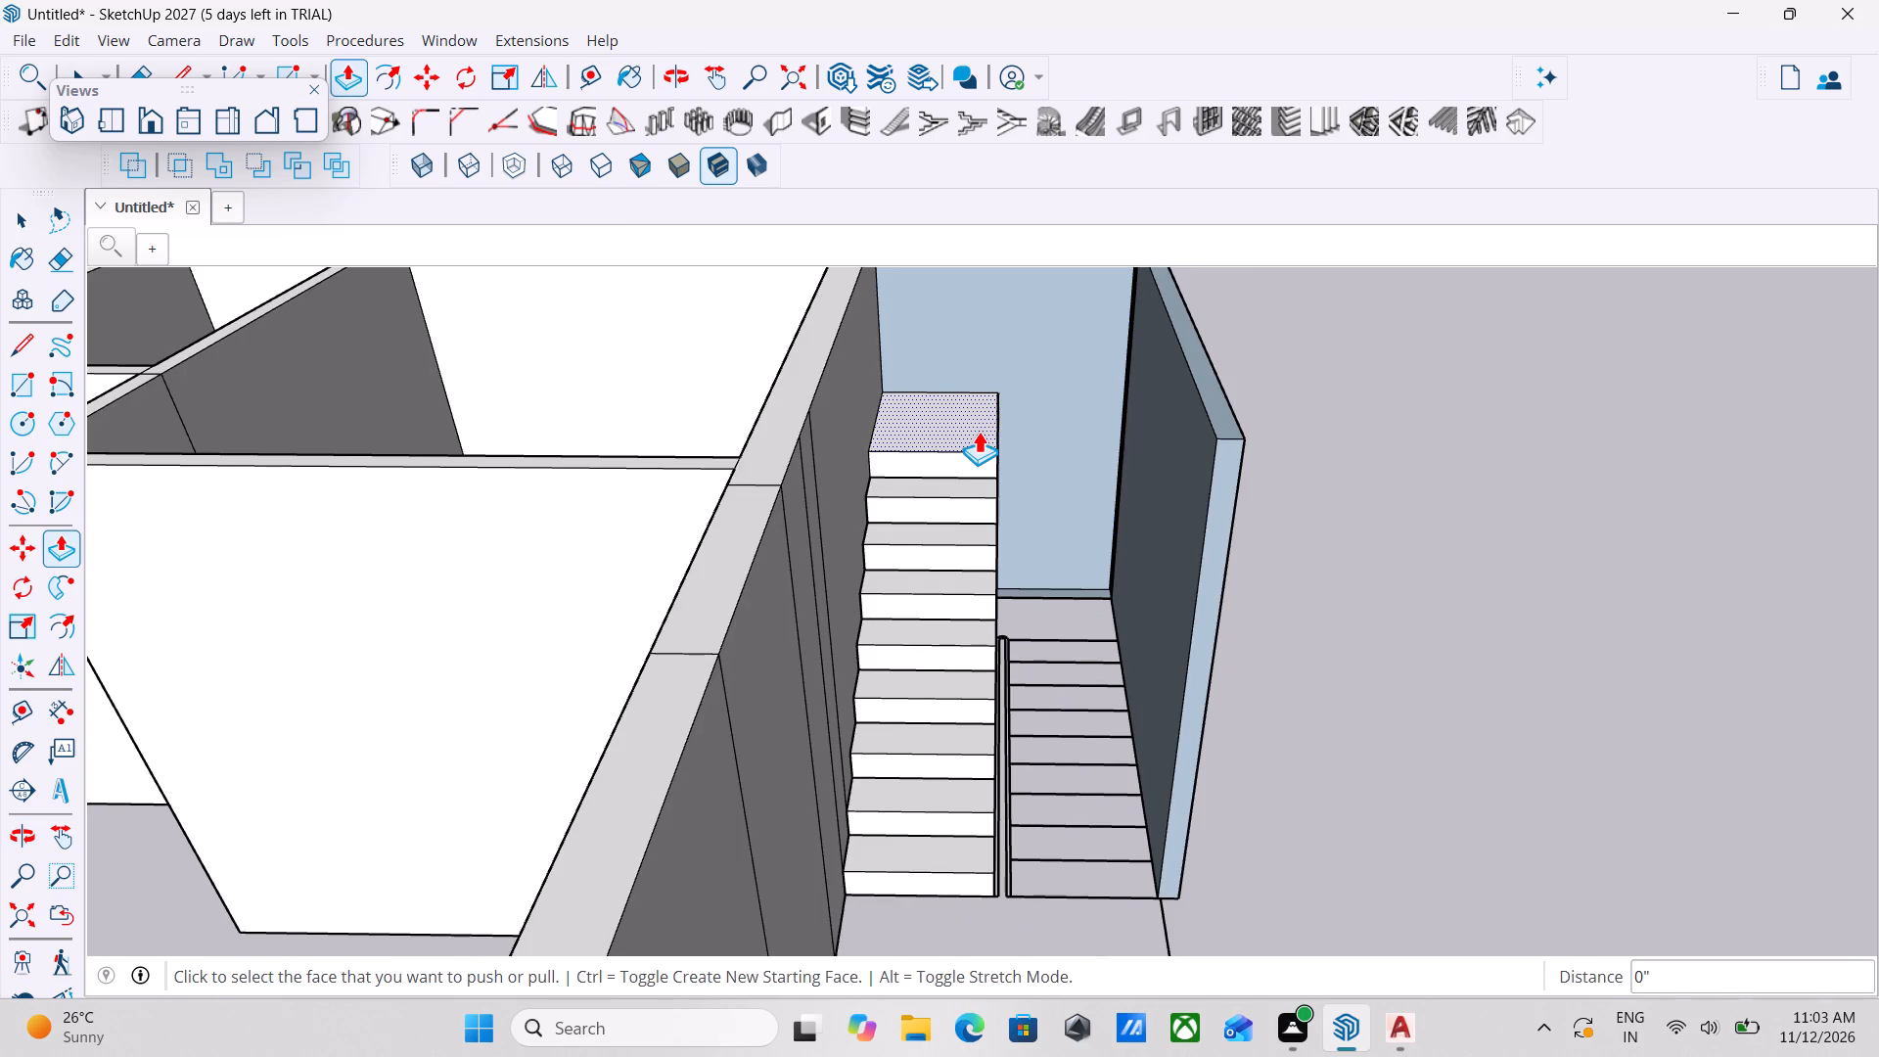
scroll(1050, 433, up, 10)
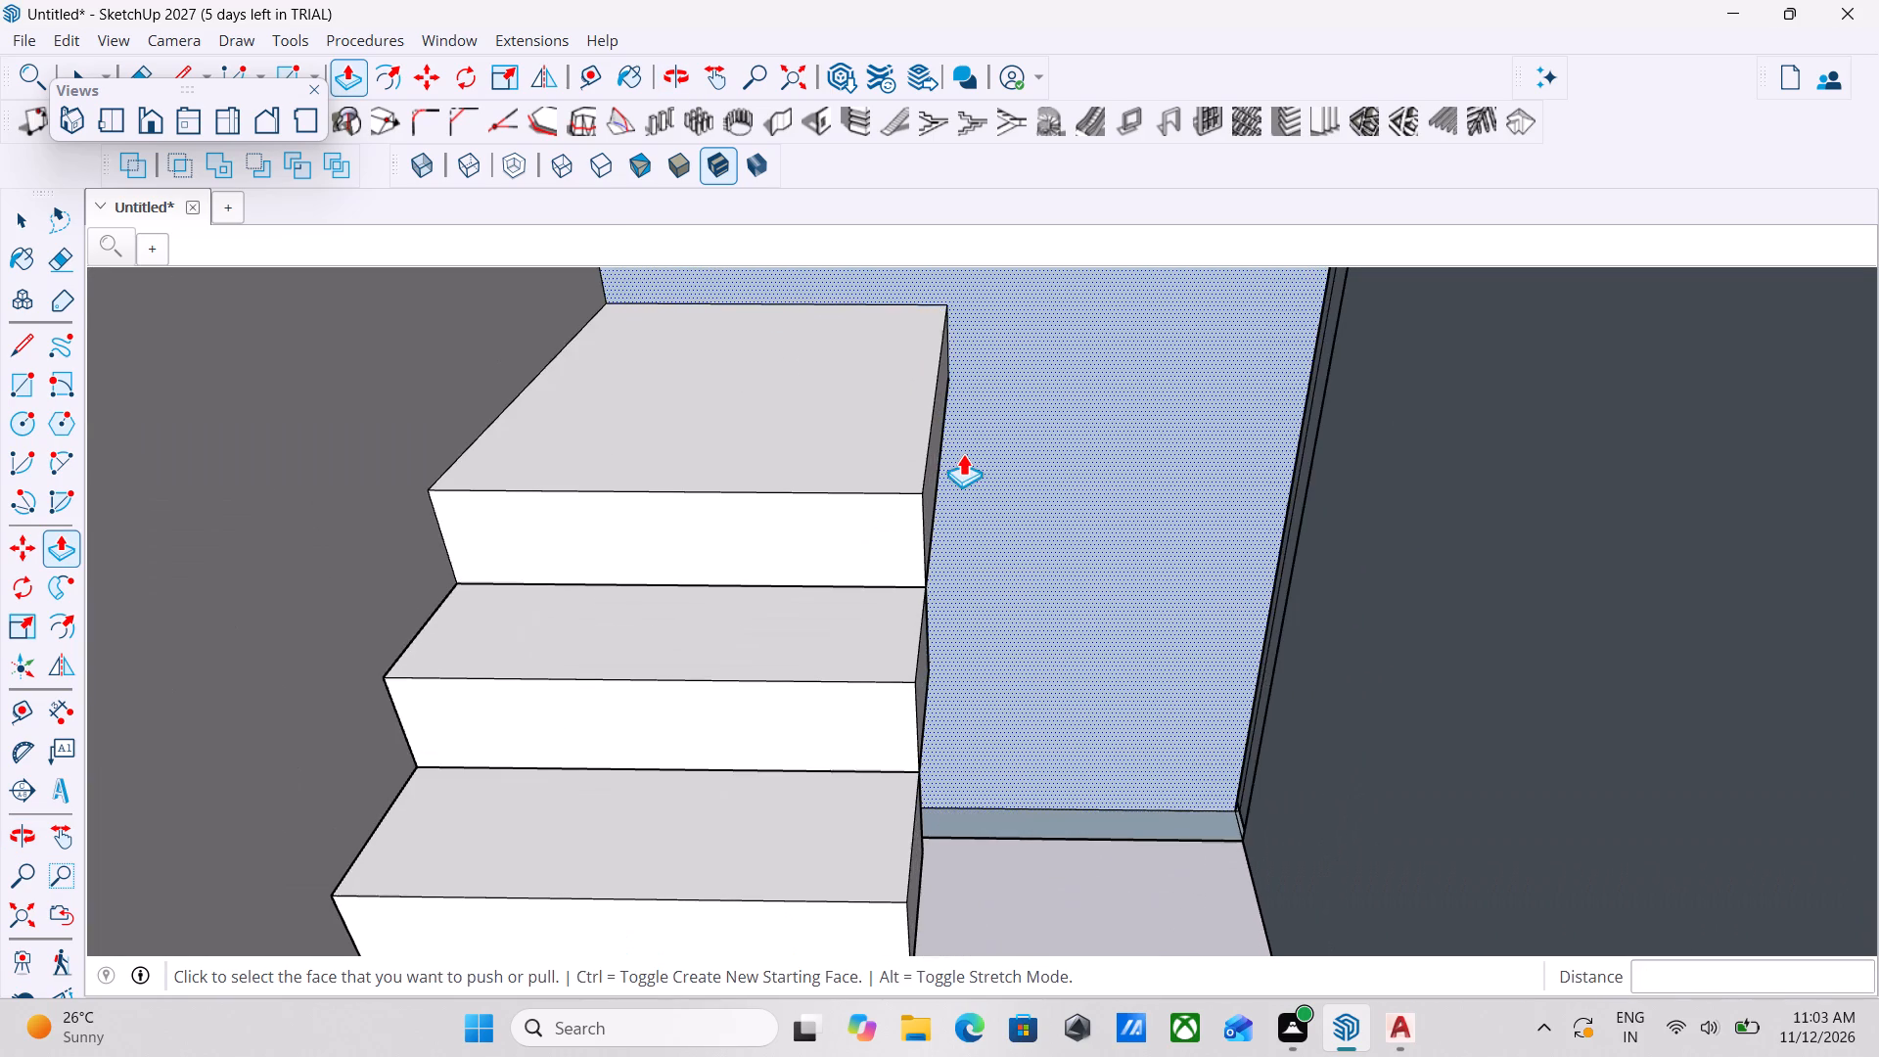
scroll(946, 465, up, 3)
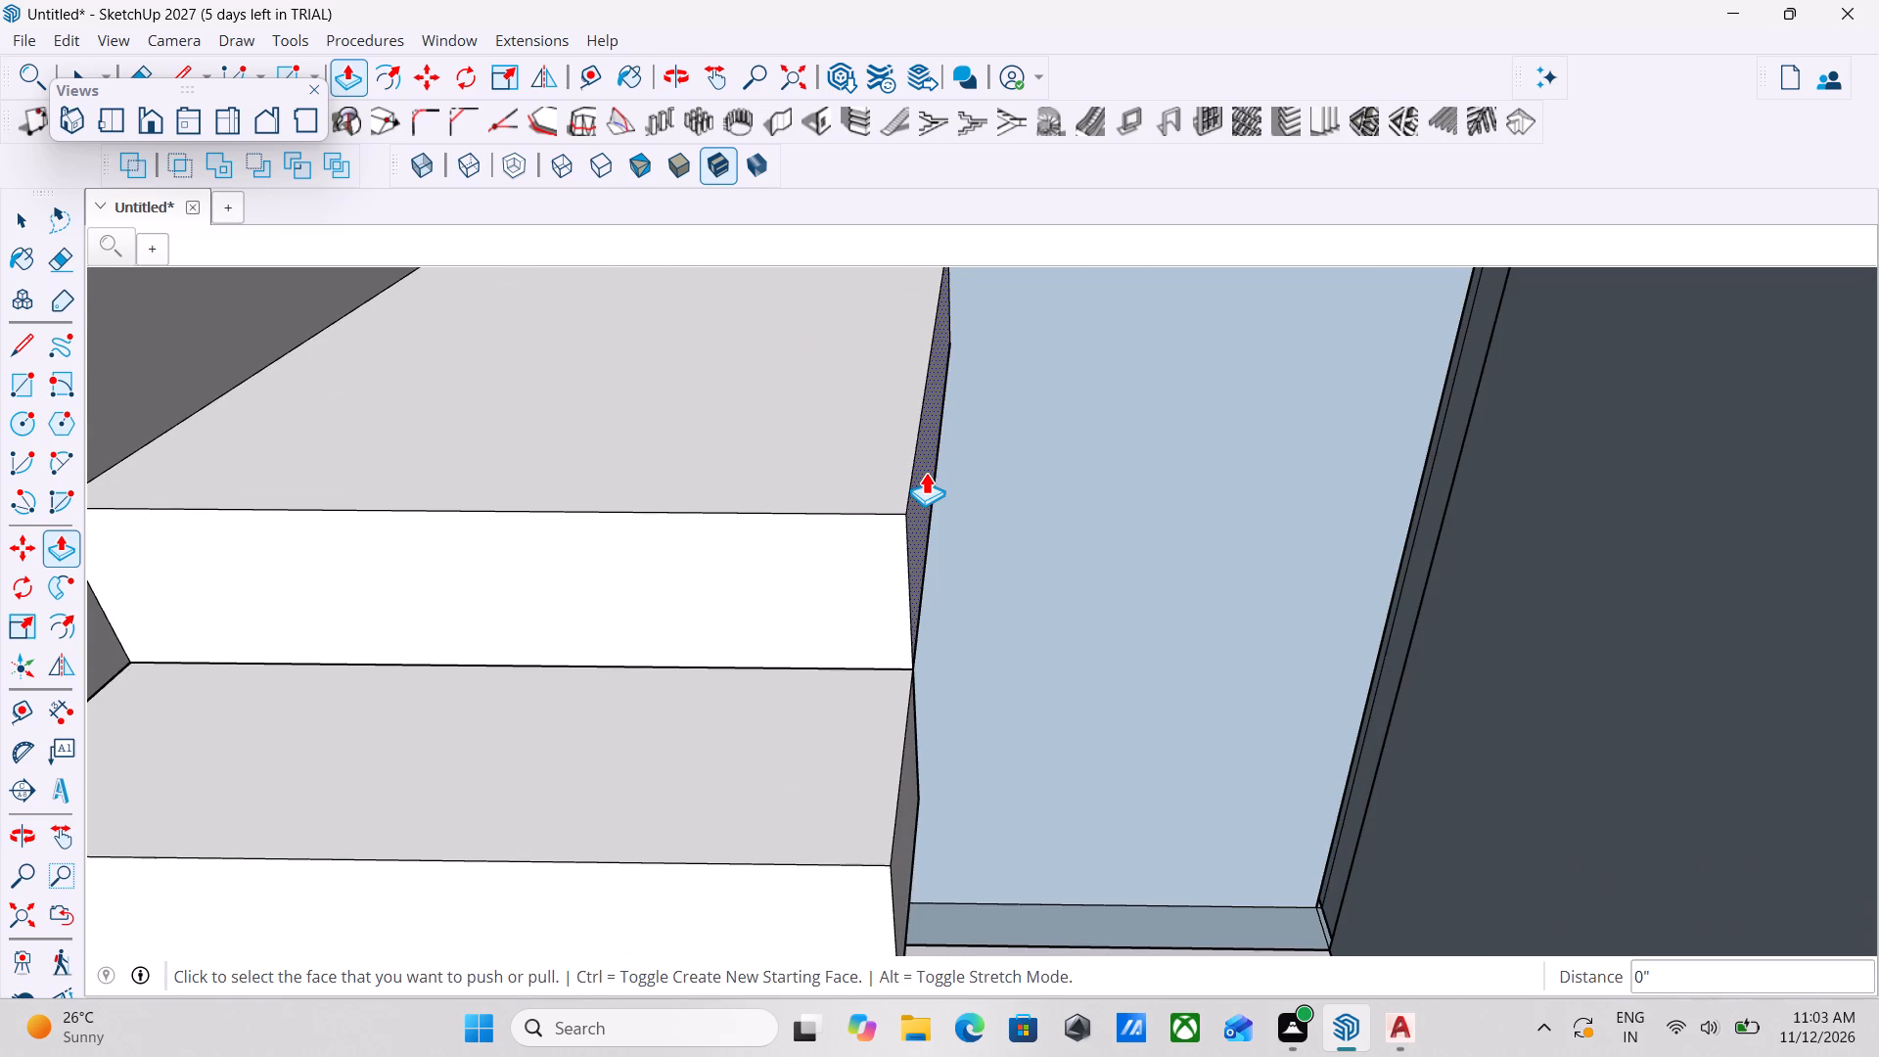
click(926, 472)
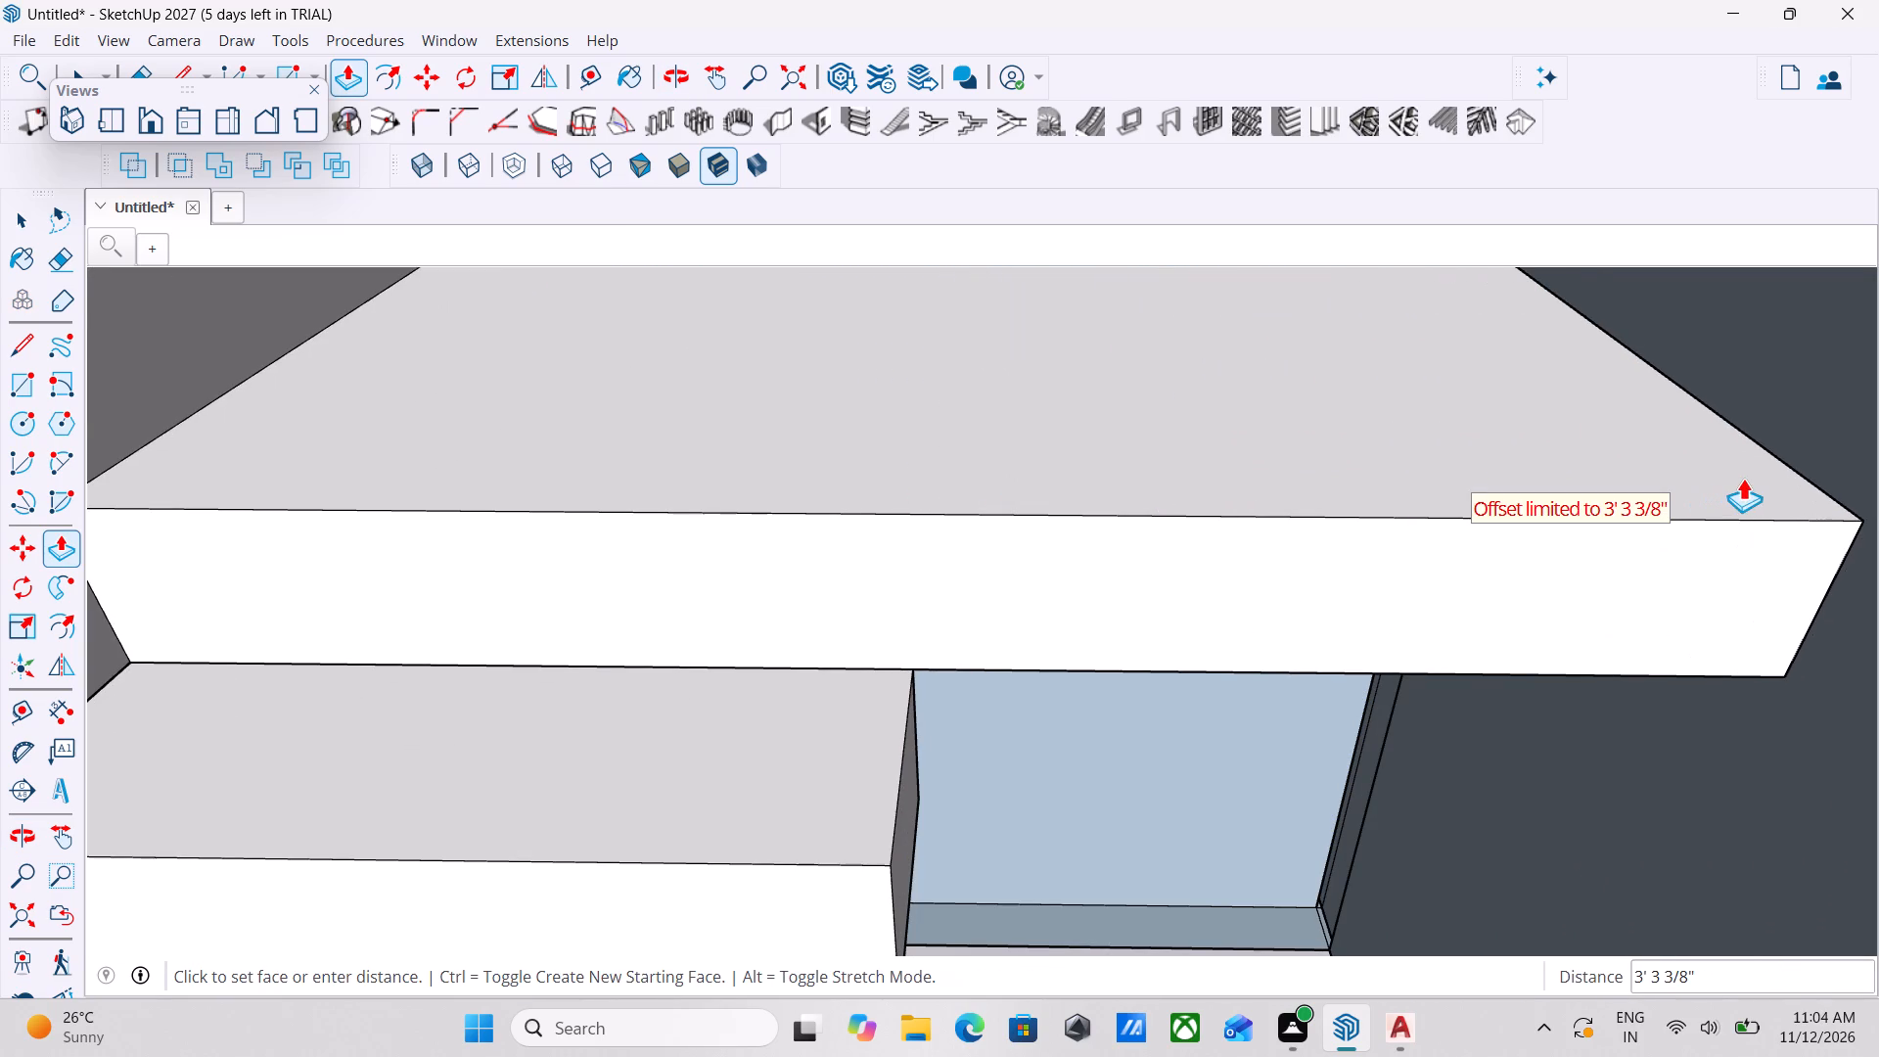
click(1749, 477)
scroll(1749, 477, down, 10)
scroll(1157, 639, down, 4)
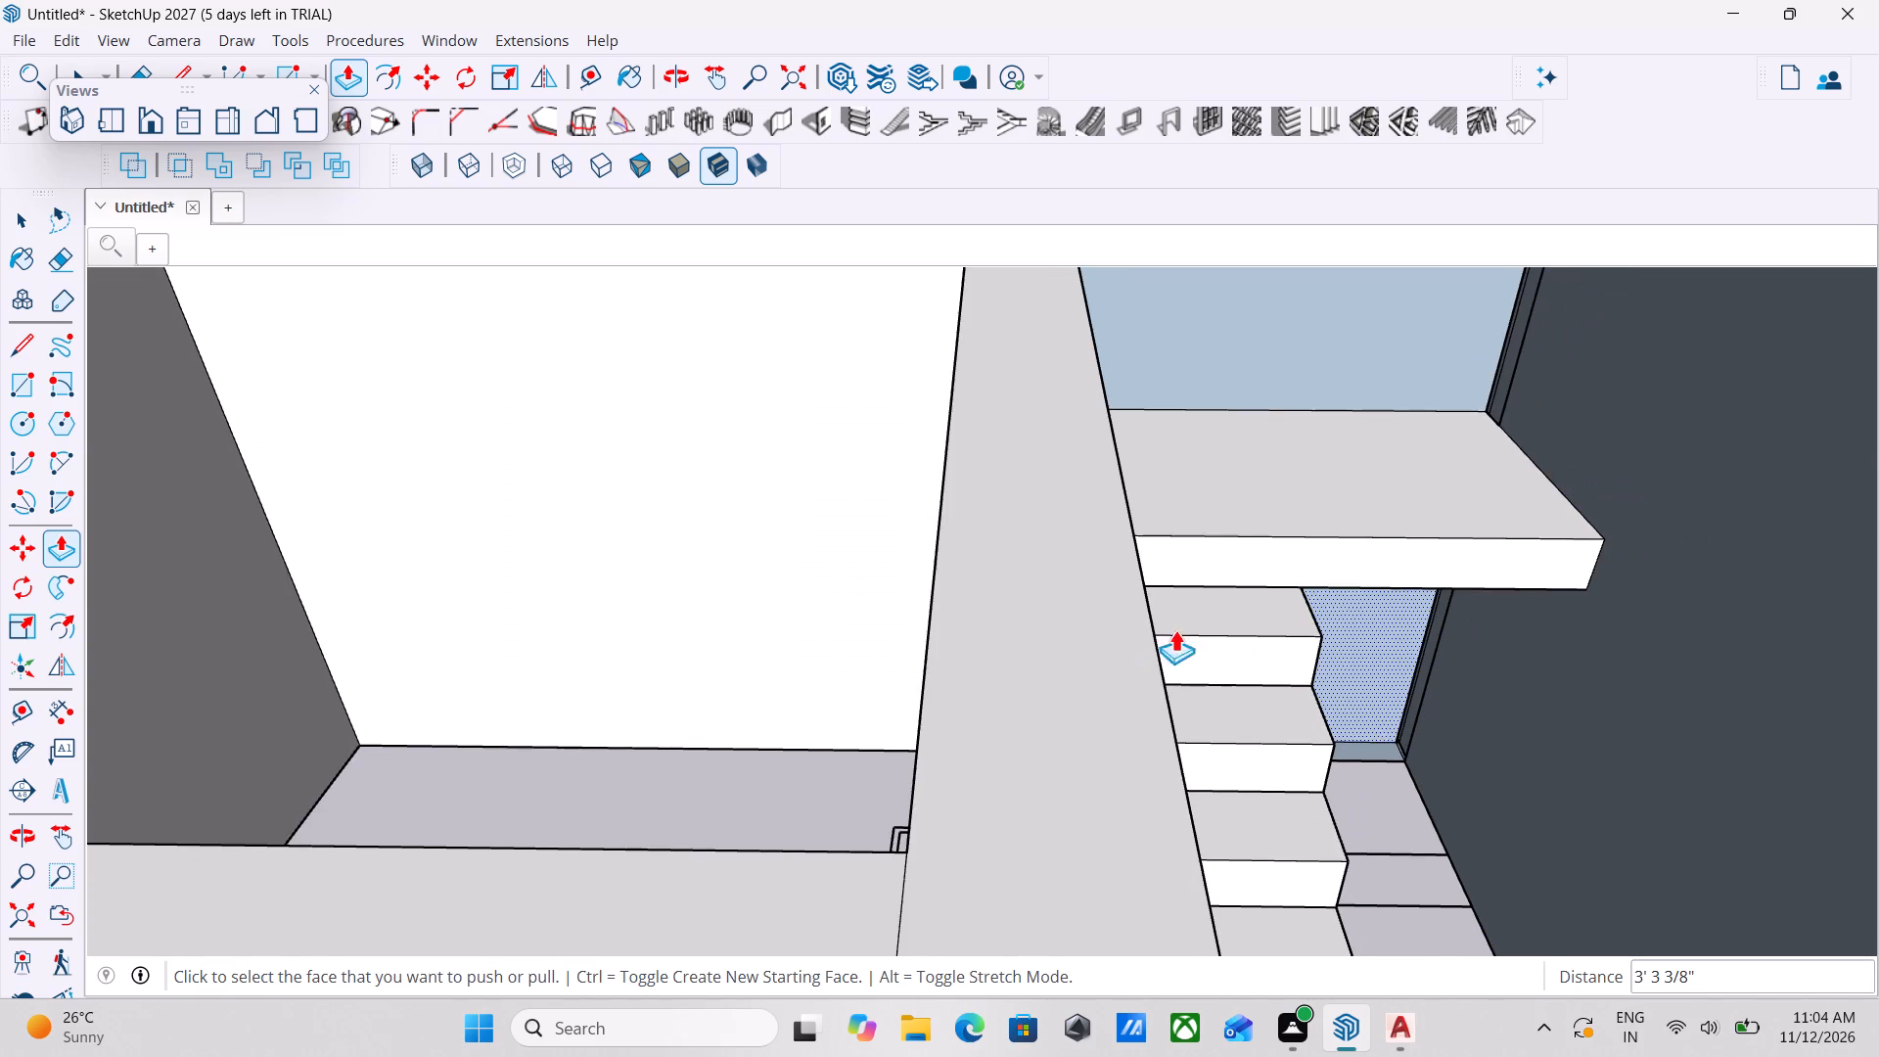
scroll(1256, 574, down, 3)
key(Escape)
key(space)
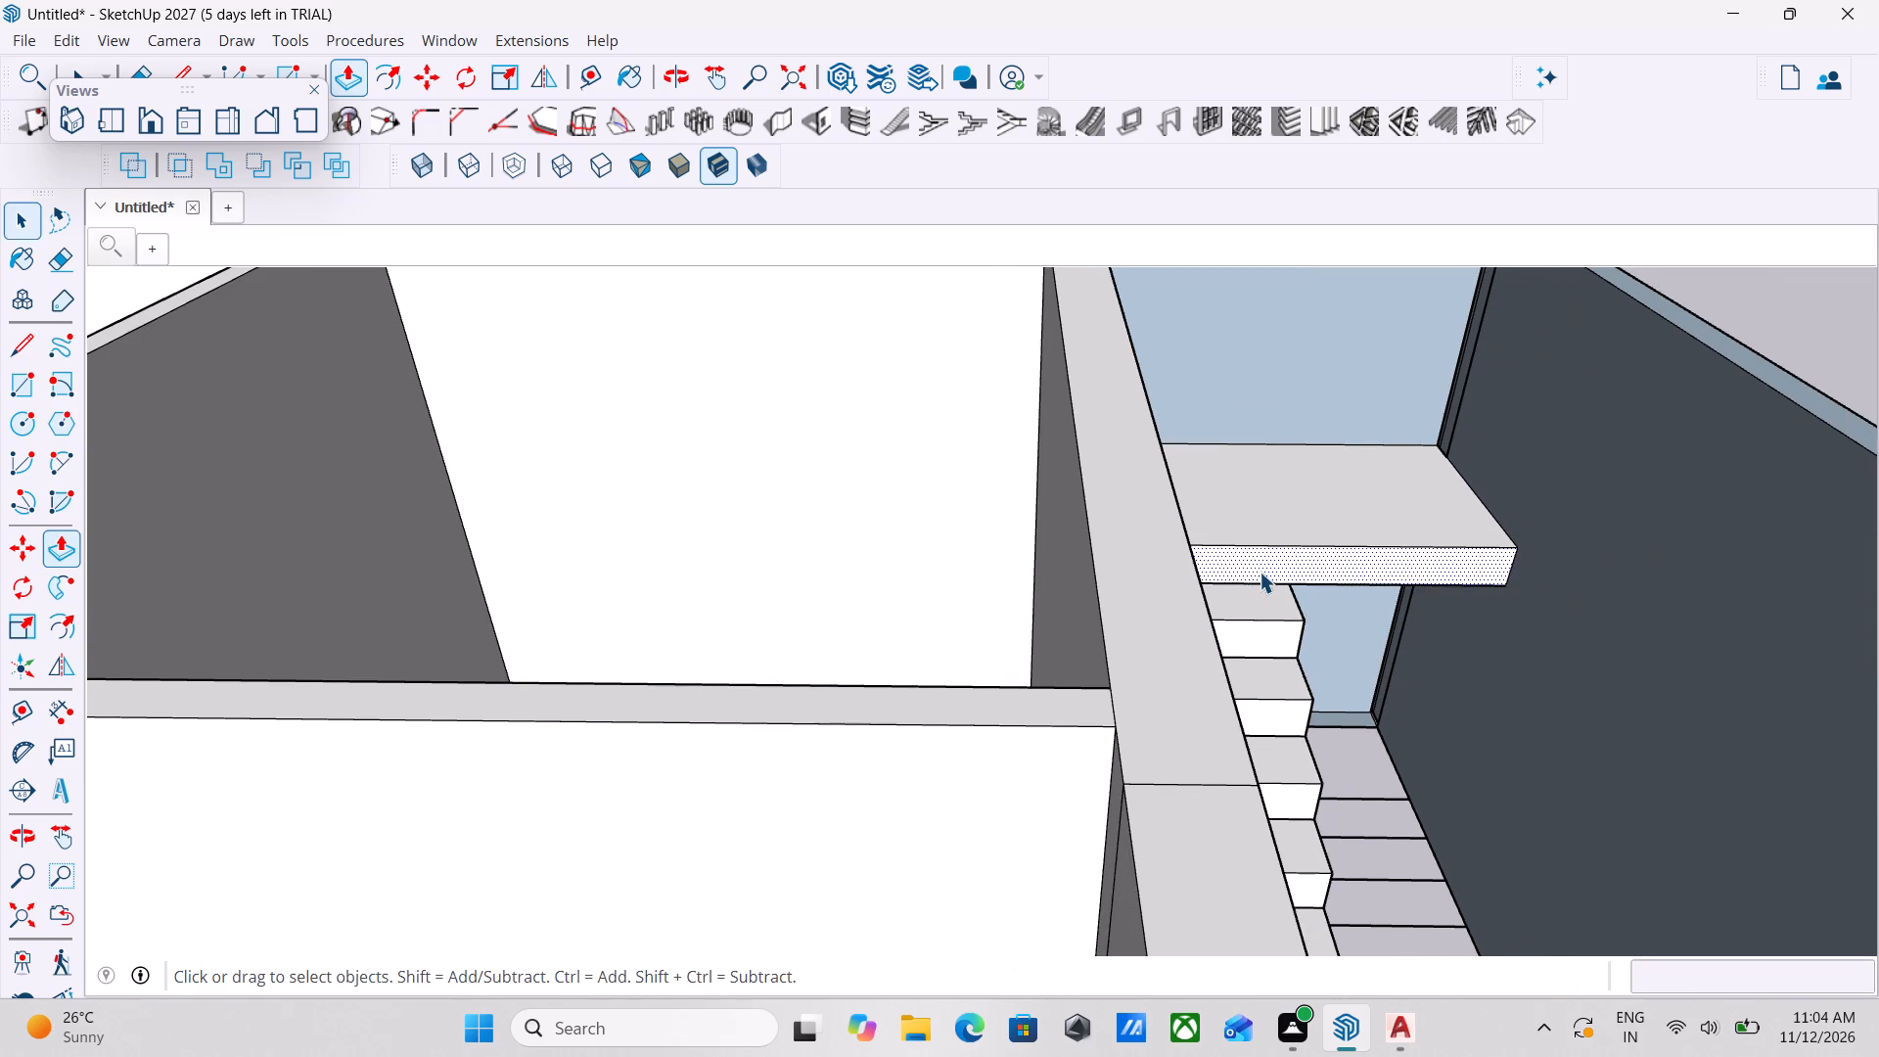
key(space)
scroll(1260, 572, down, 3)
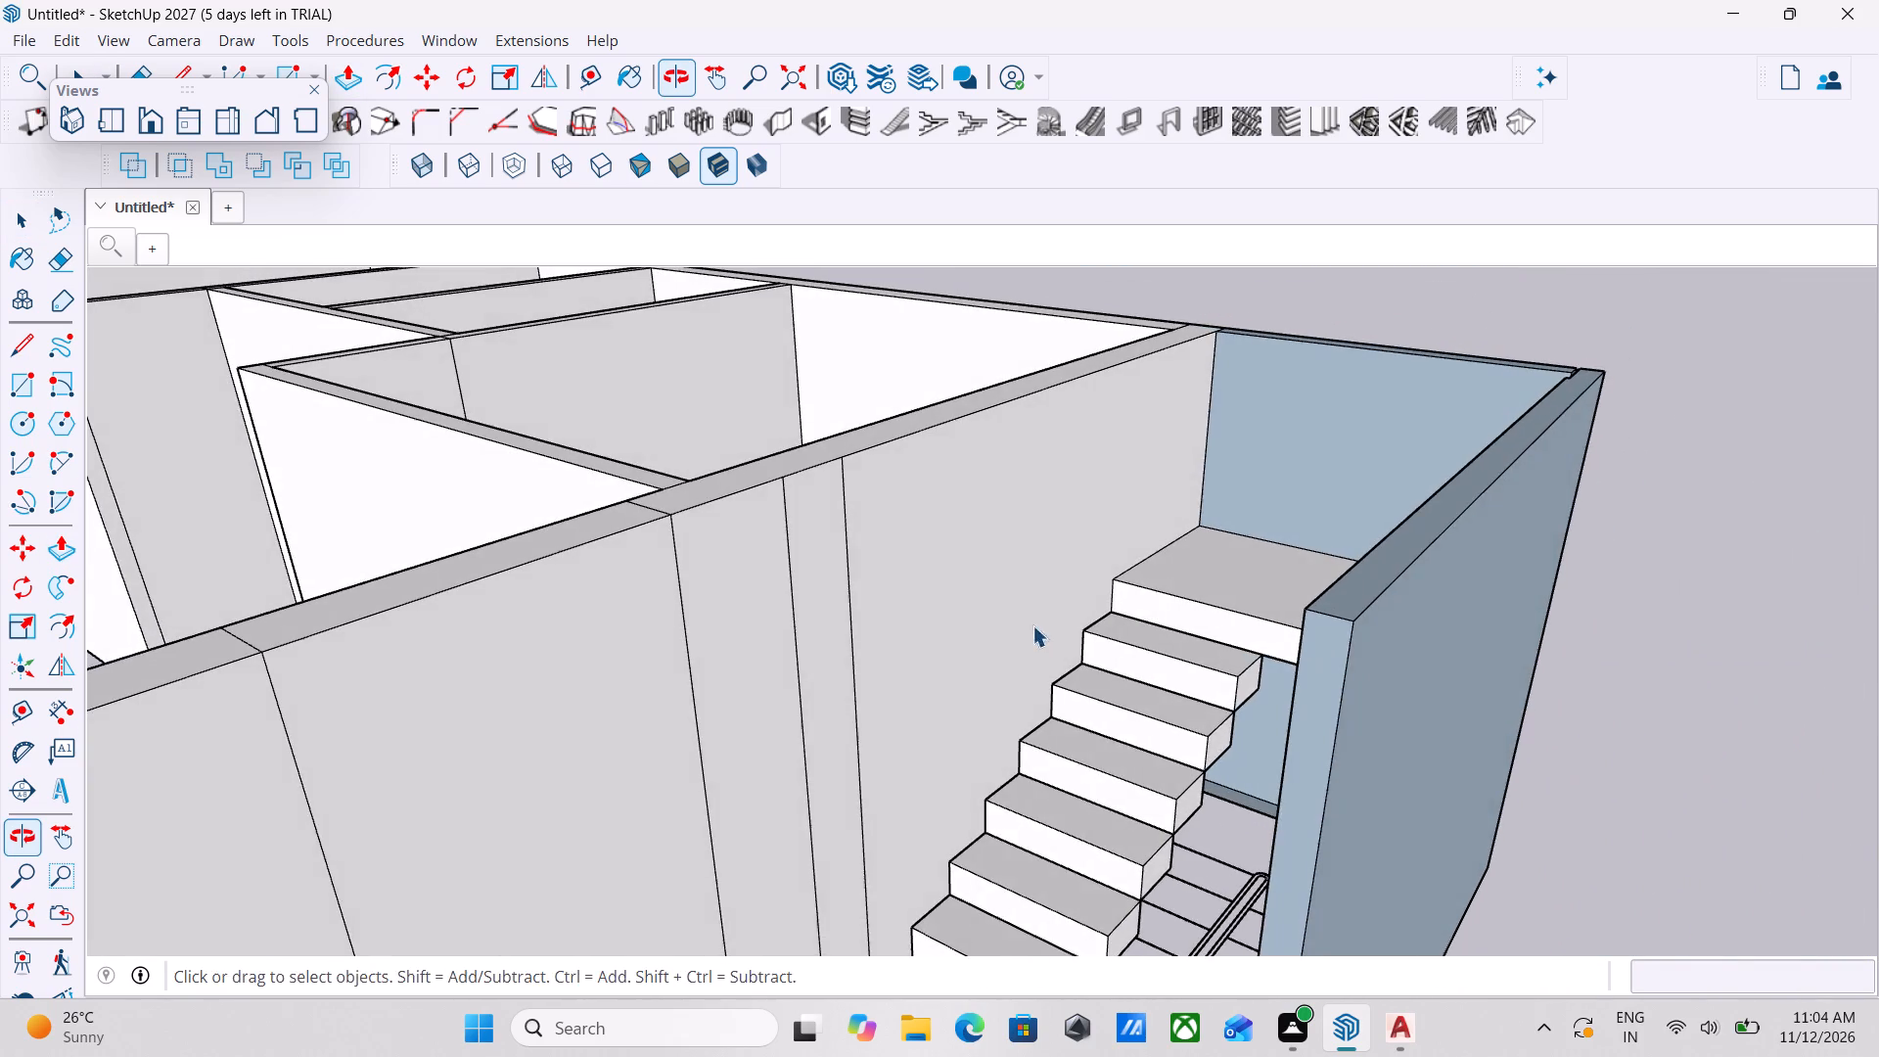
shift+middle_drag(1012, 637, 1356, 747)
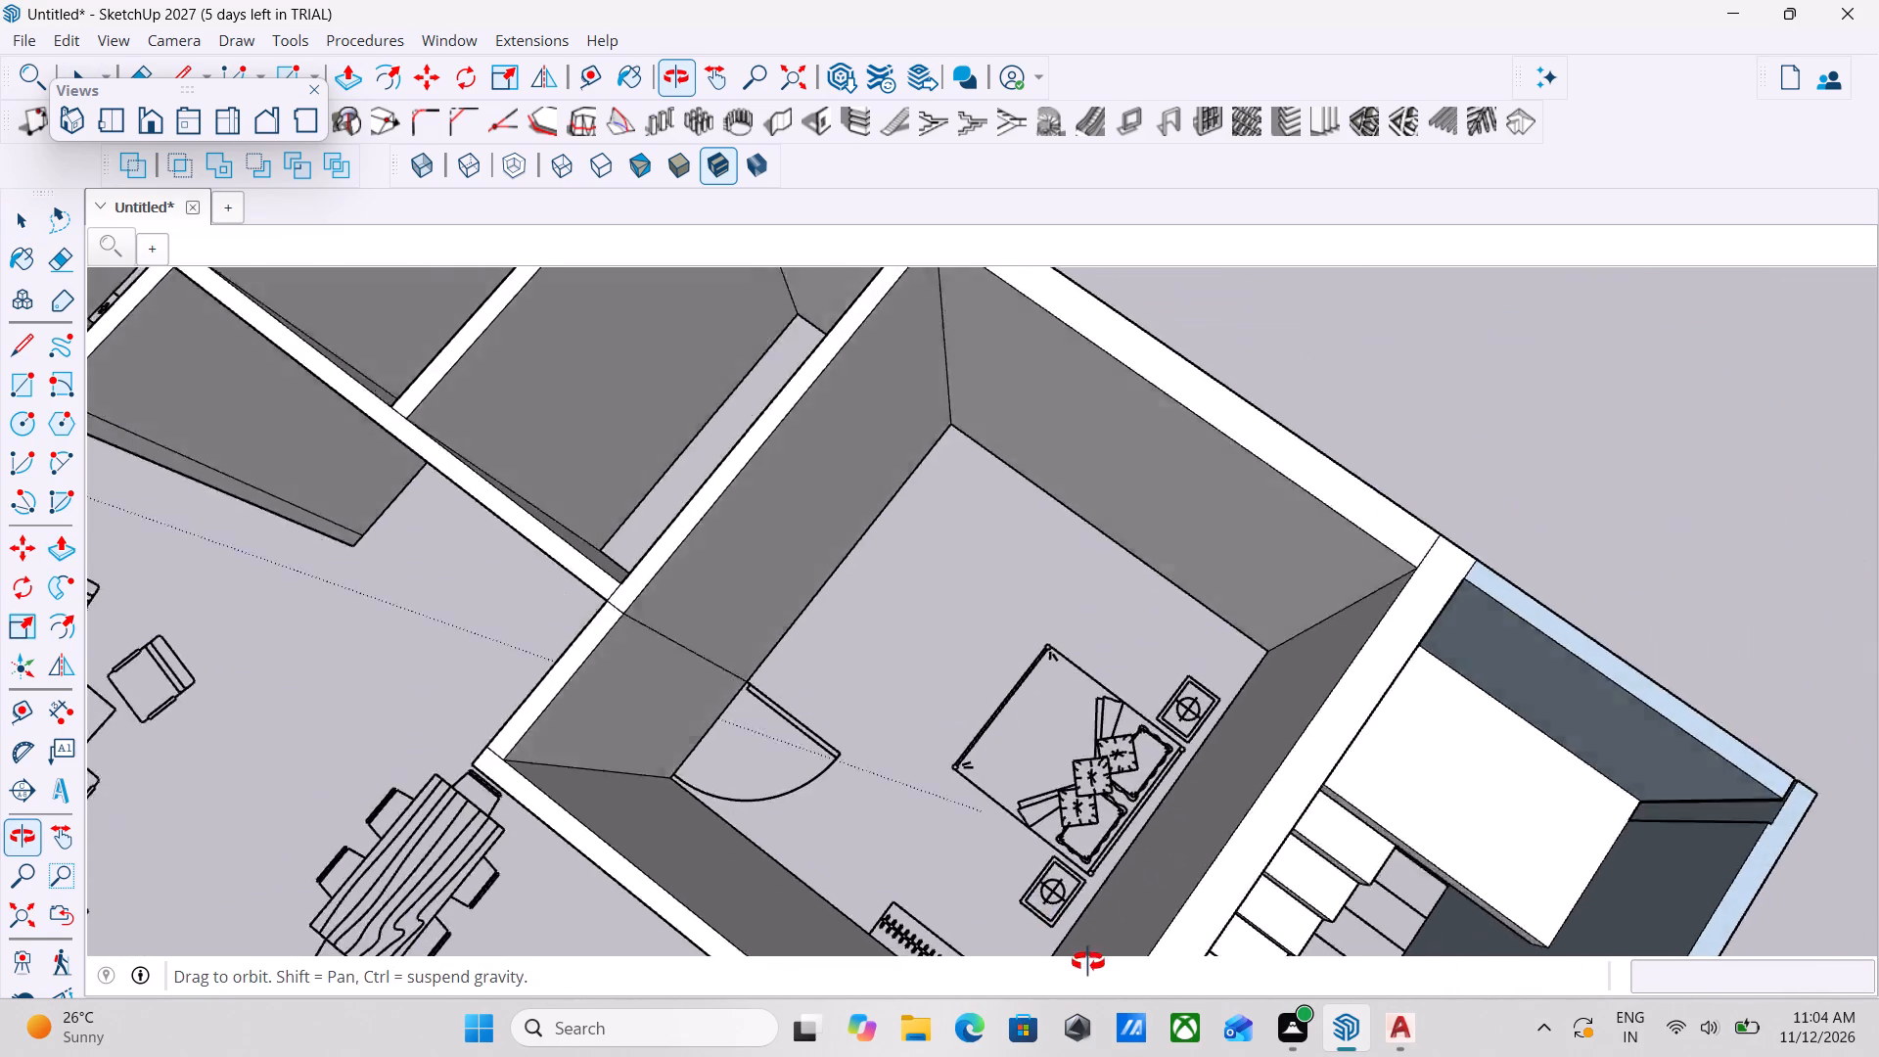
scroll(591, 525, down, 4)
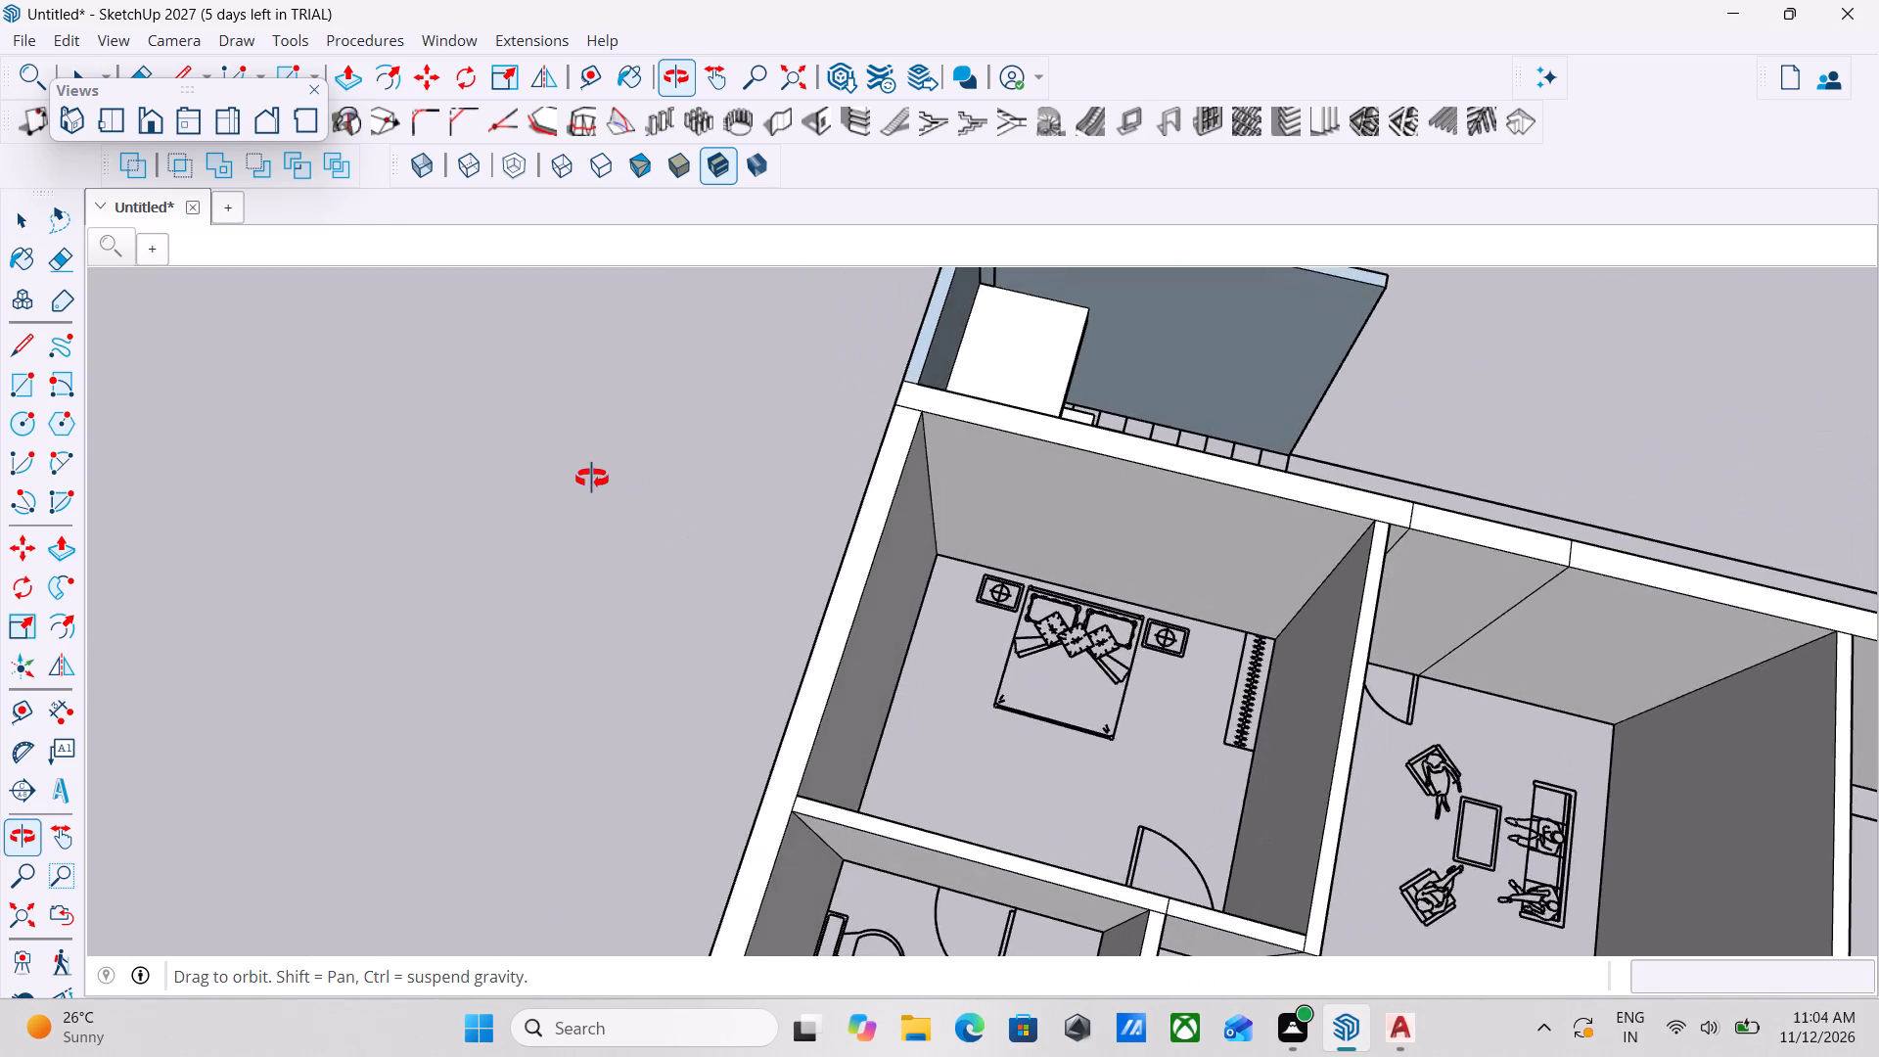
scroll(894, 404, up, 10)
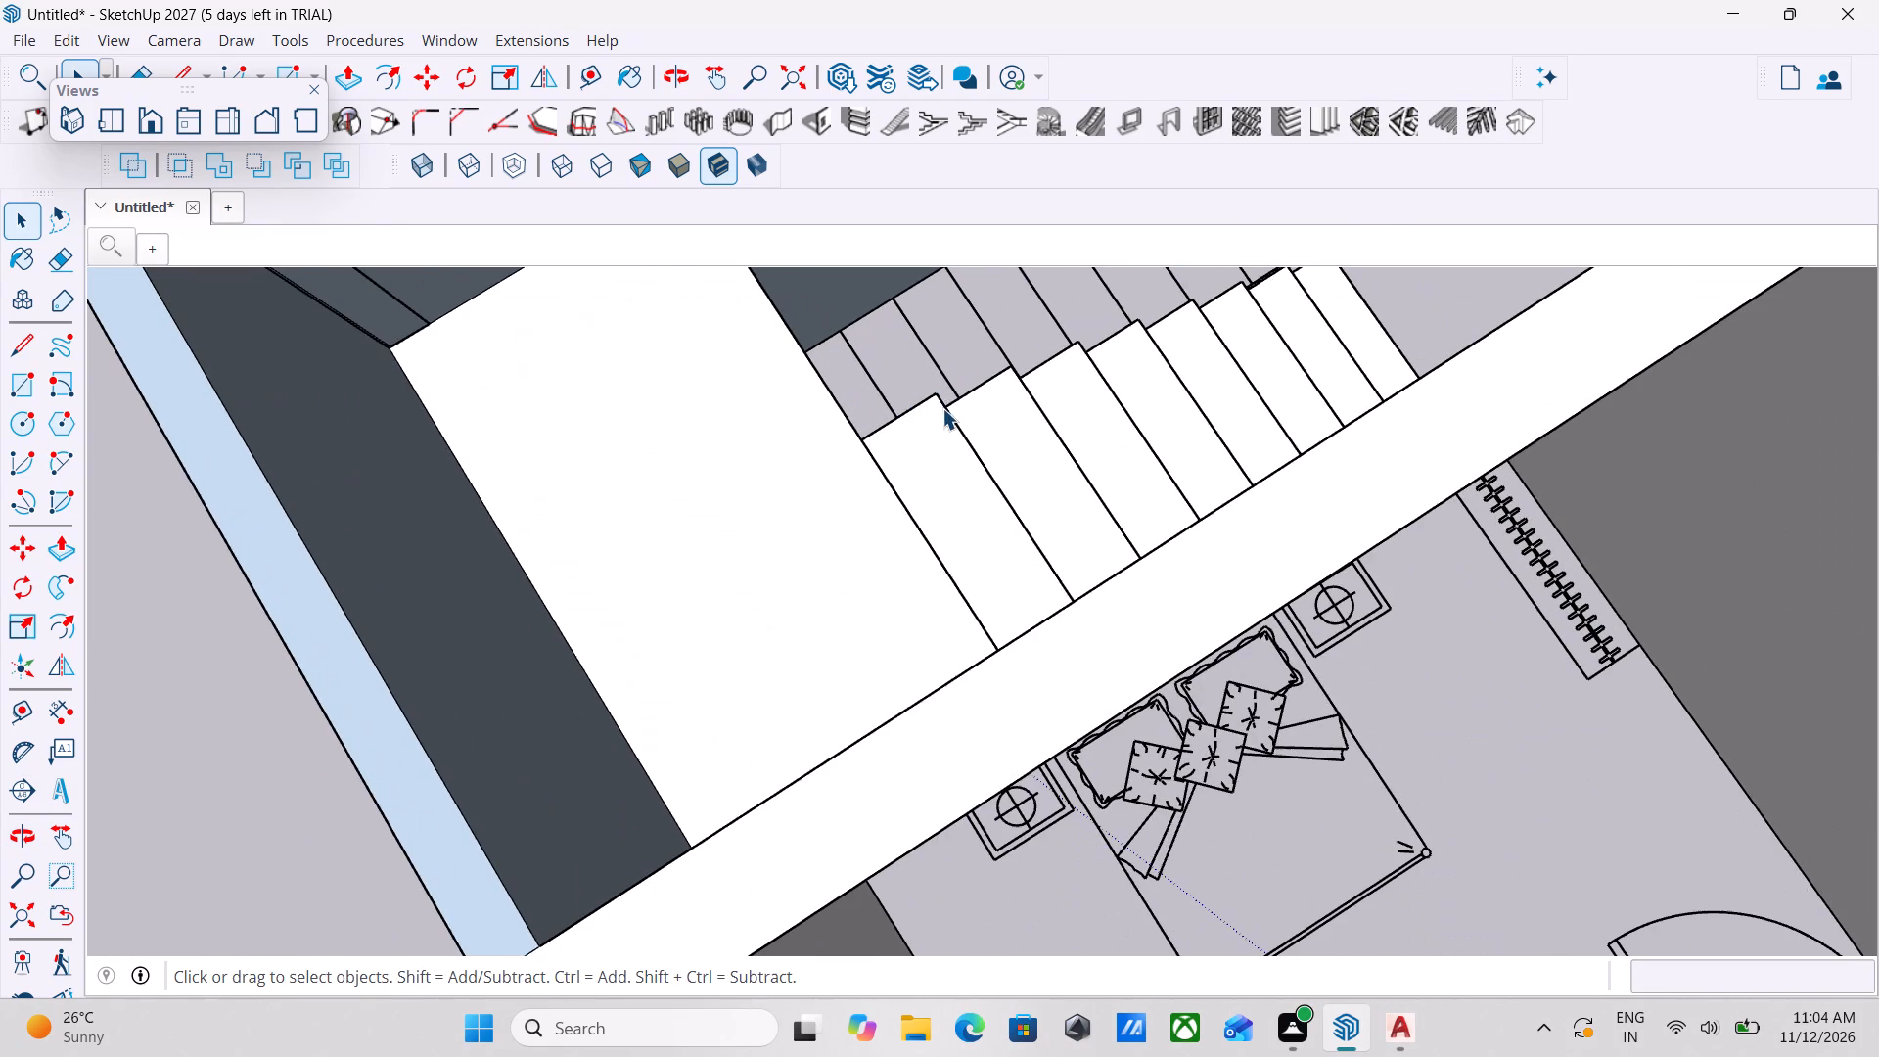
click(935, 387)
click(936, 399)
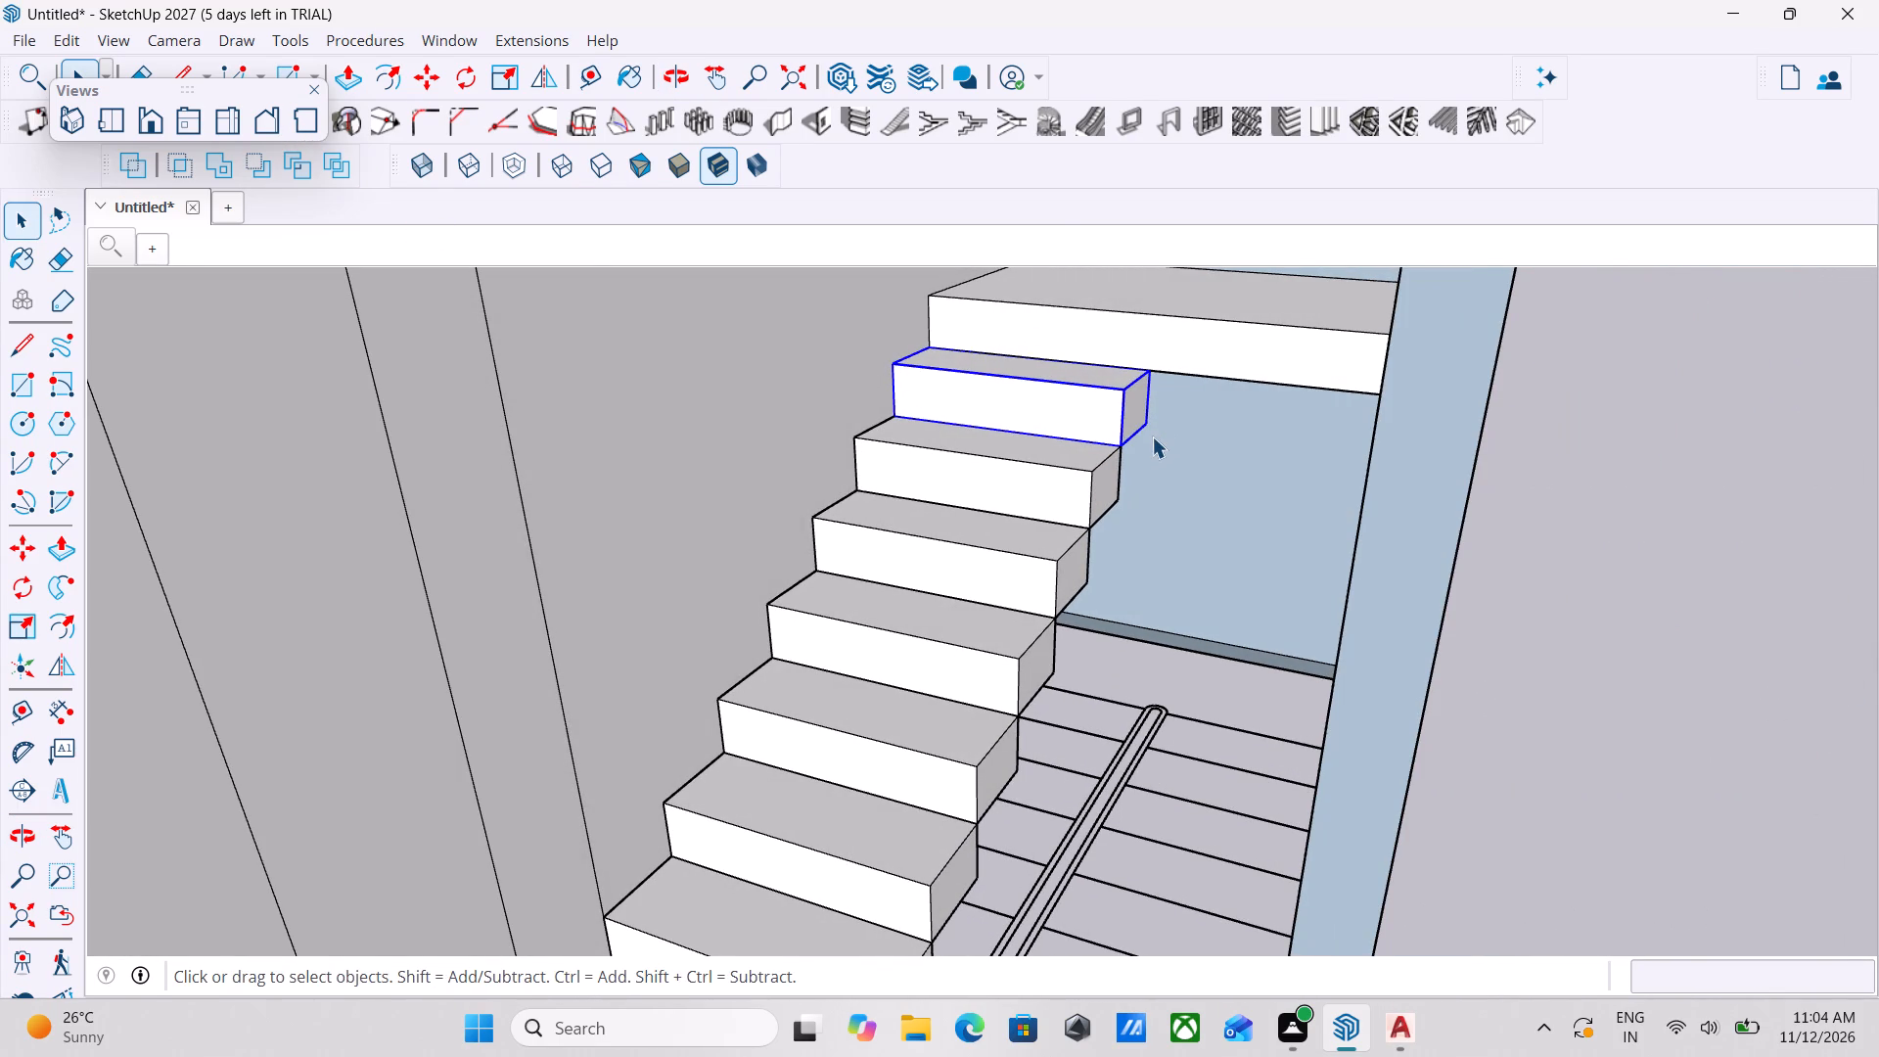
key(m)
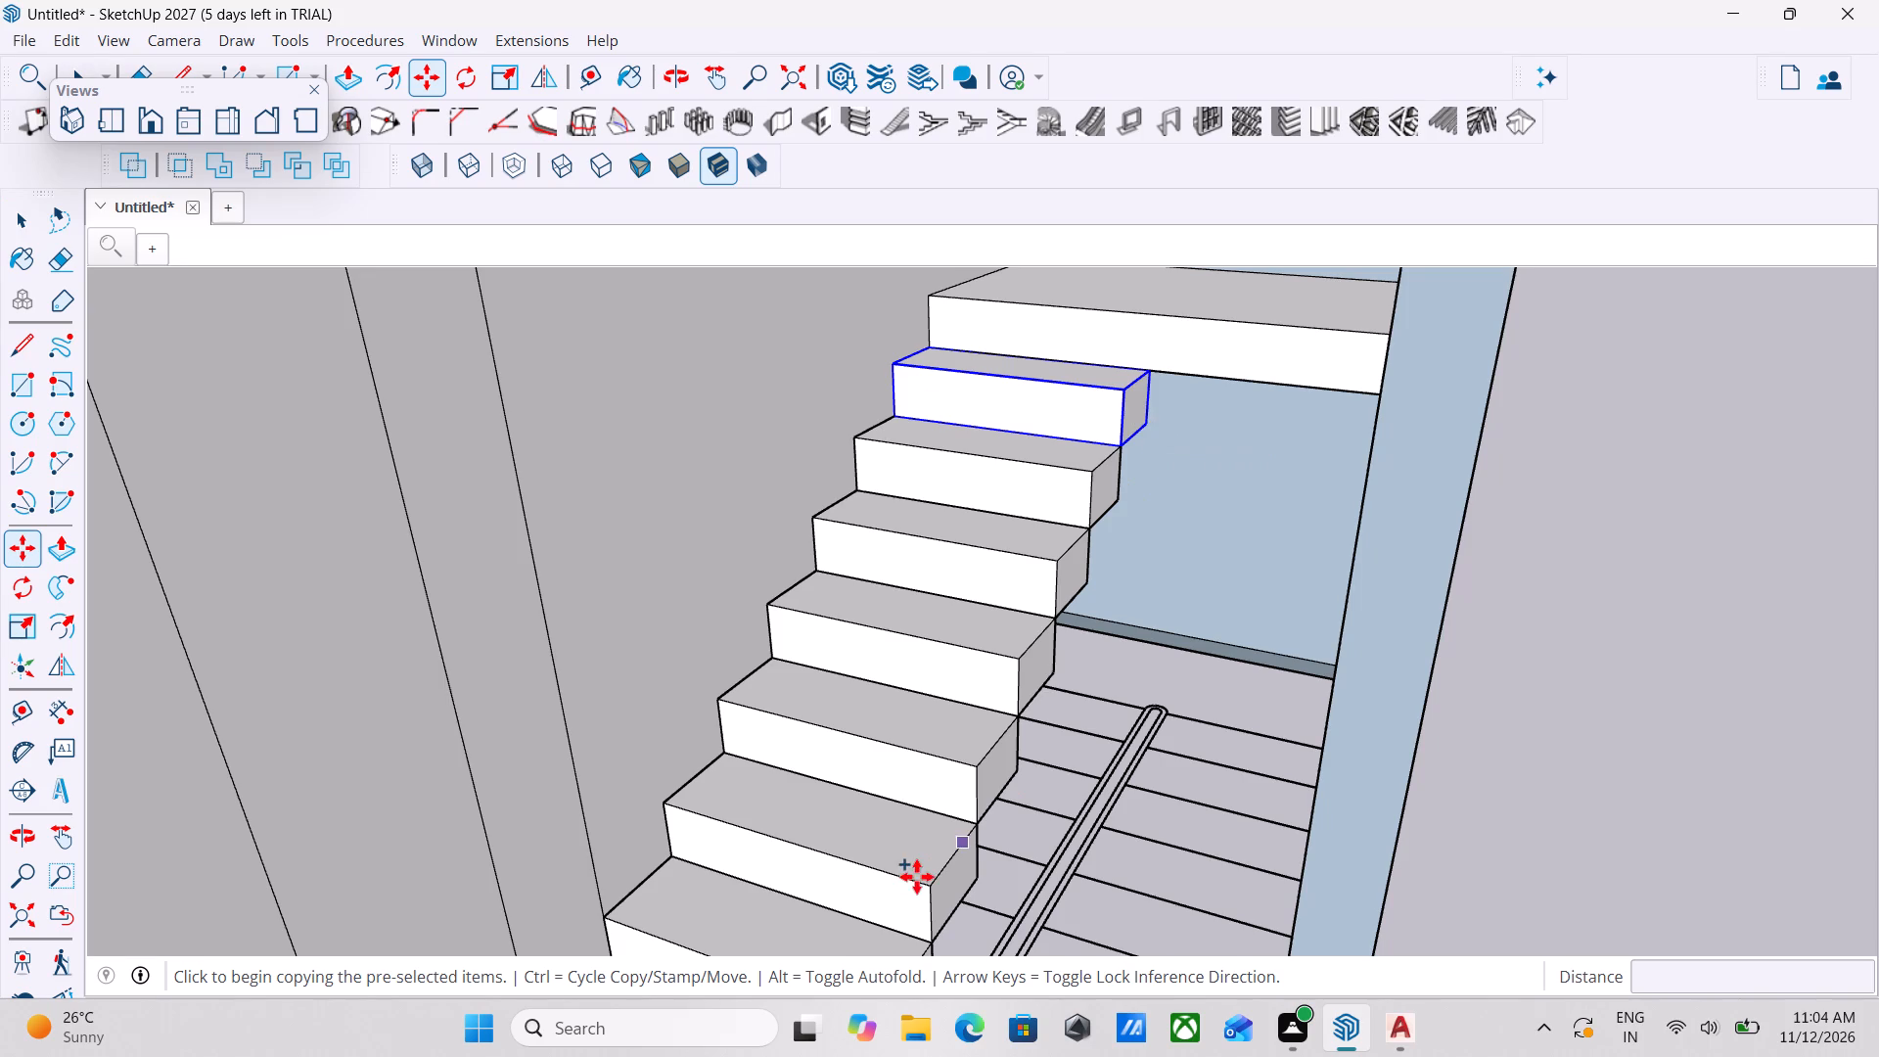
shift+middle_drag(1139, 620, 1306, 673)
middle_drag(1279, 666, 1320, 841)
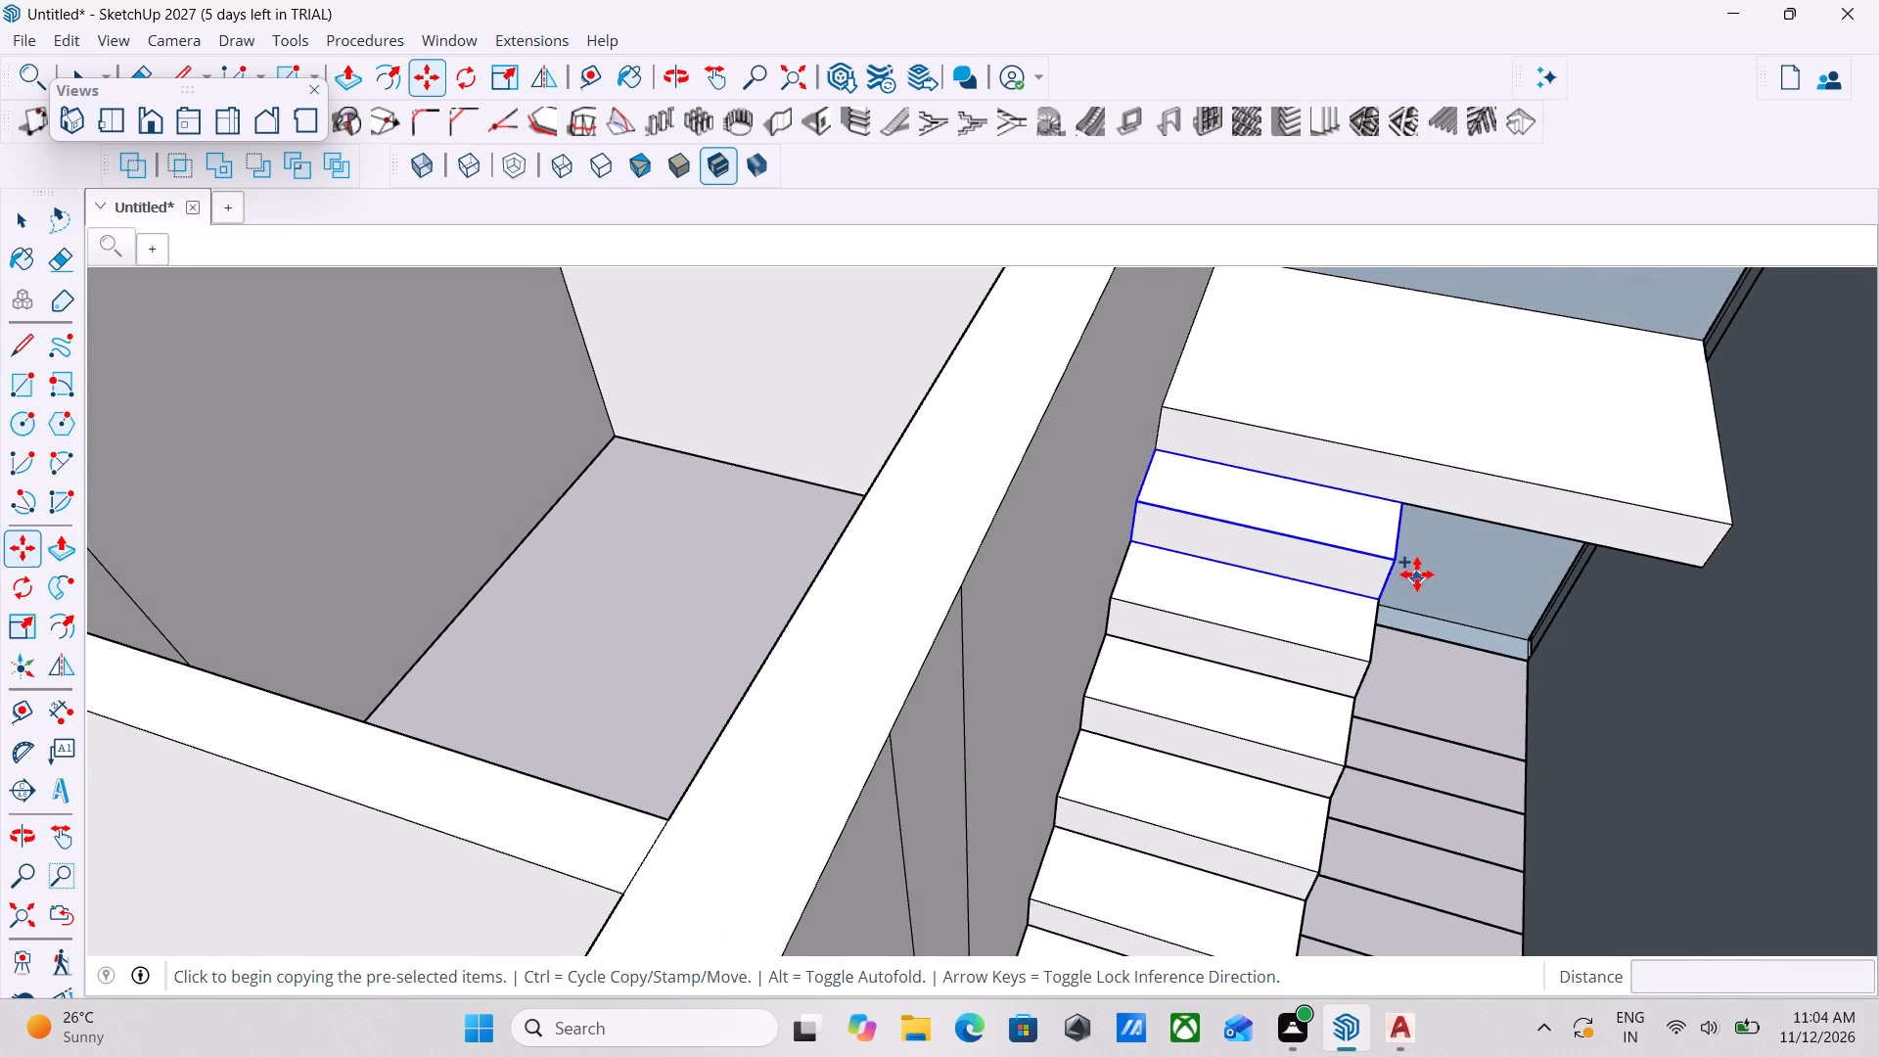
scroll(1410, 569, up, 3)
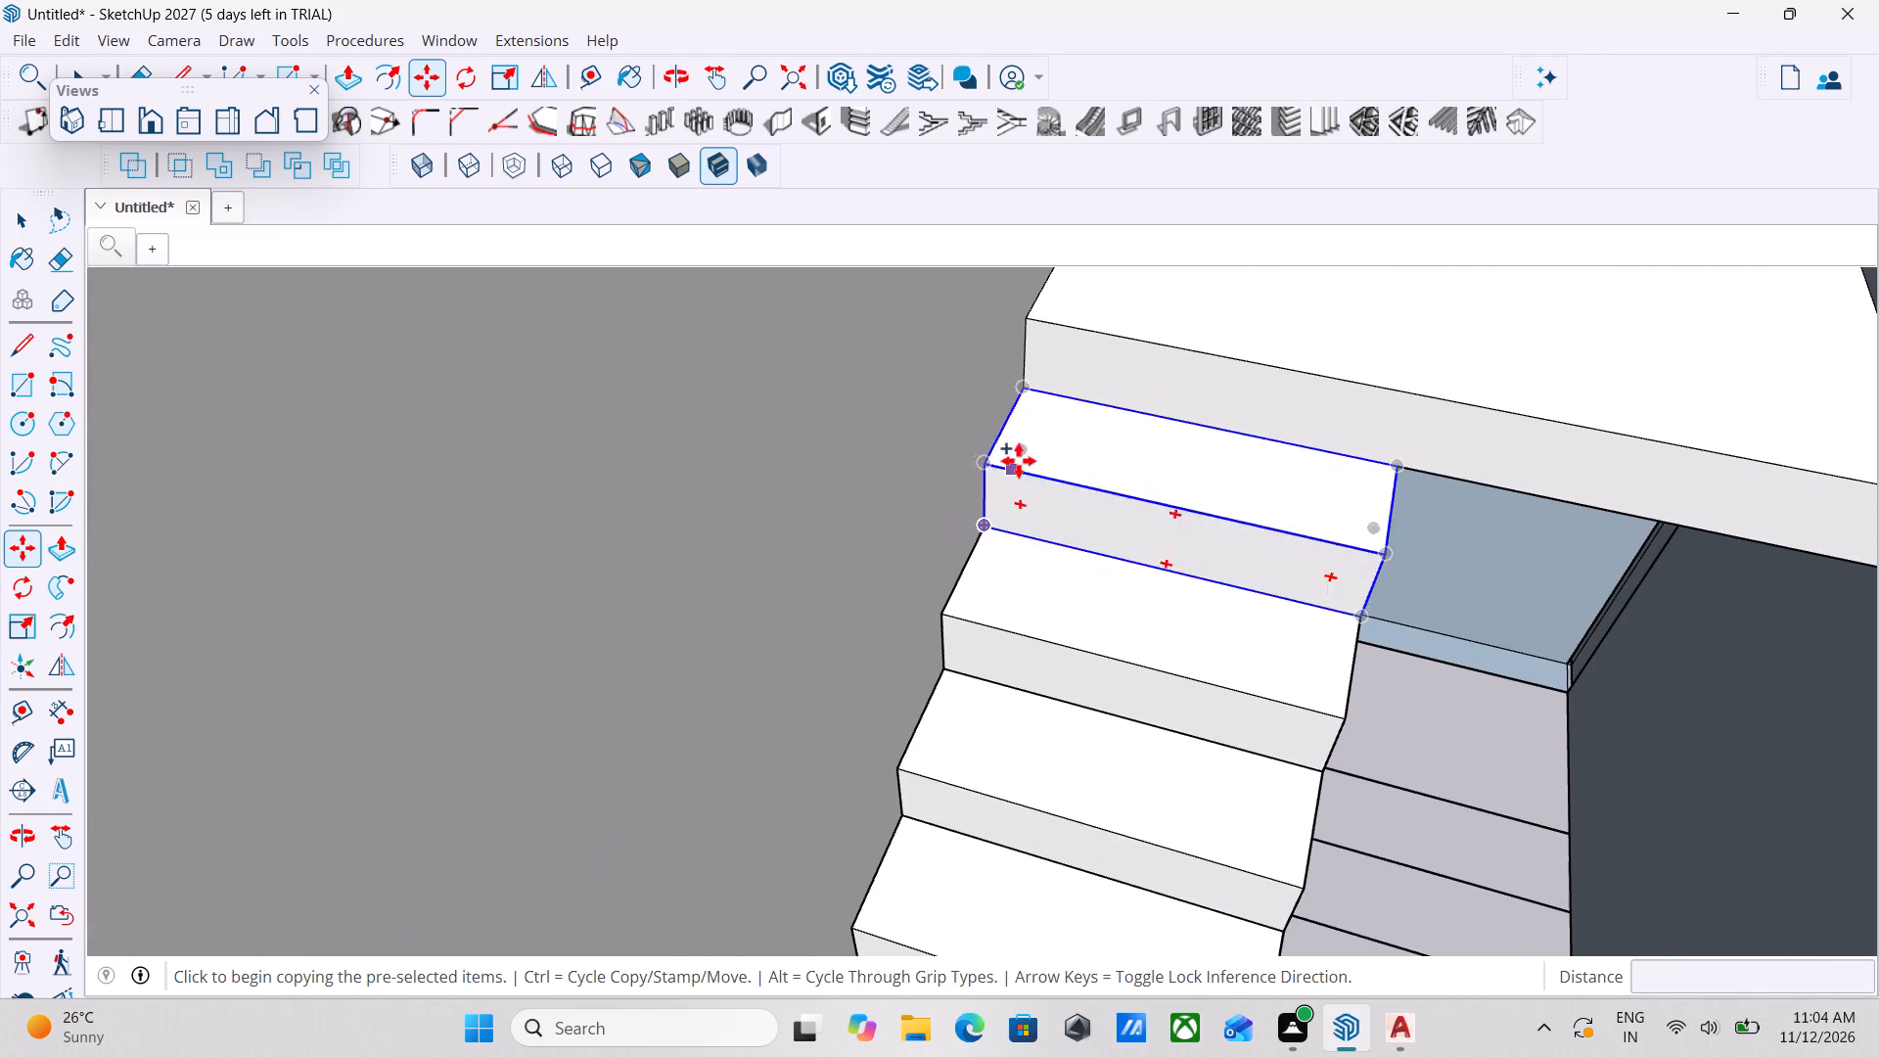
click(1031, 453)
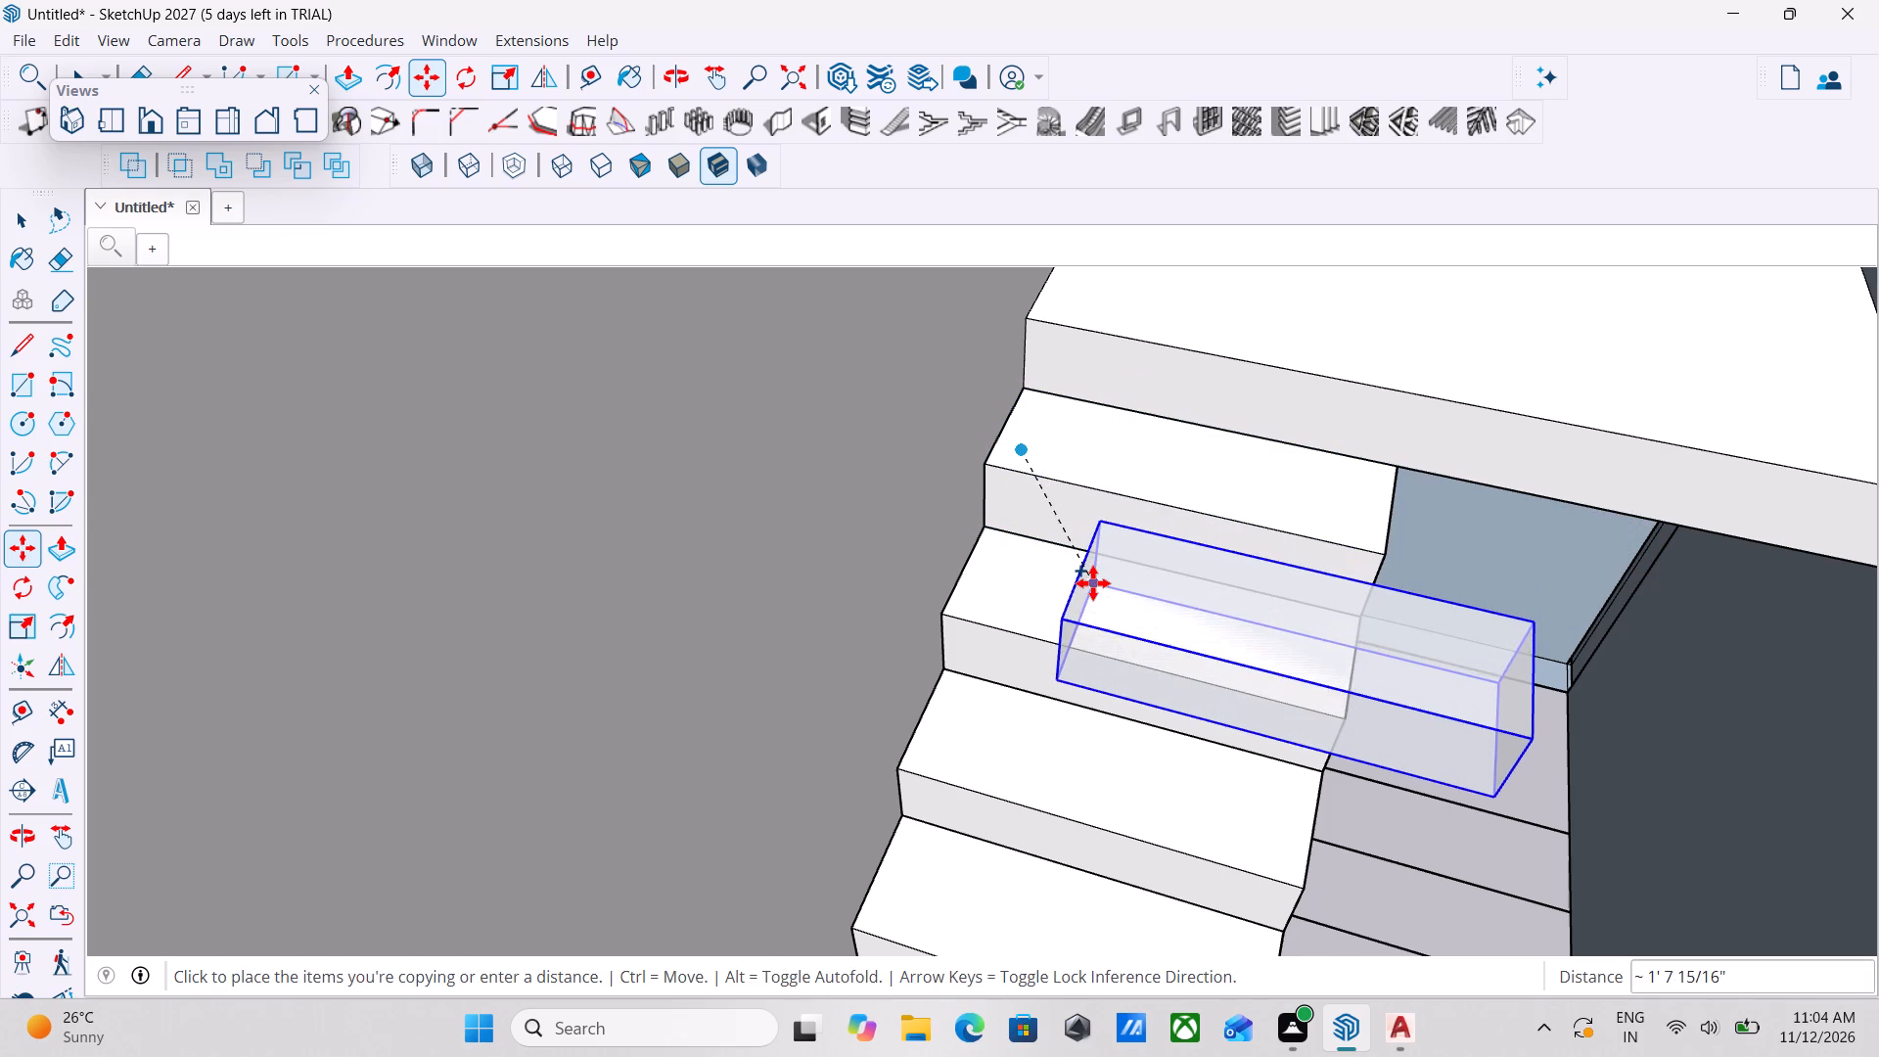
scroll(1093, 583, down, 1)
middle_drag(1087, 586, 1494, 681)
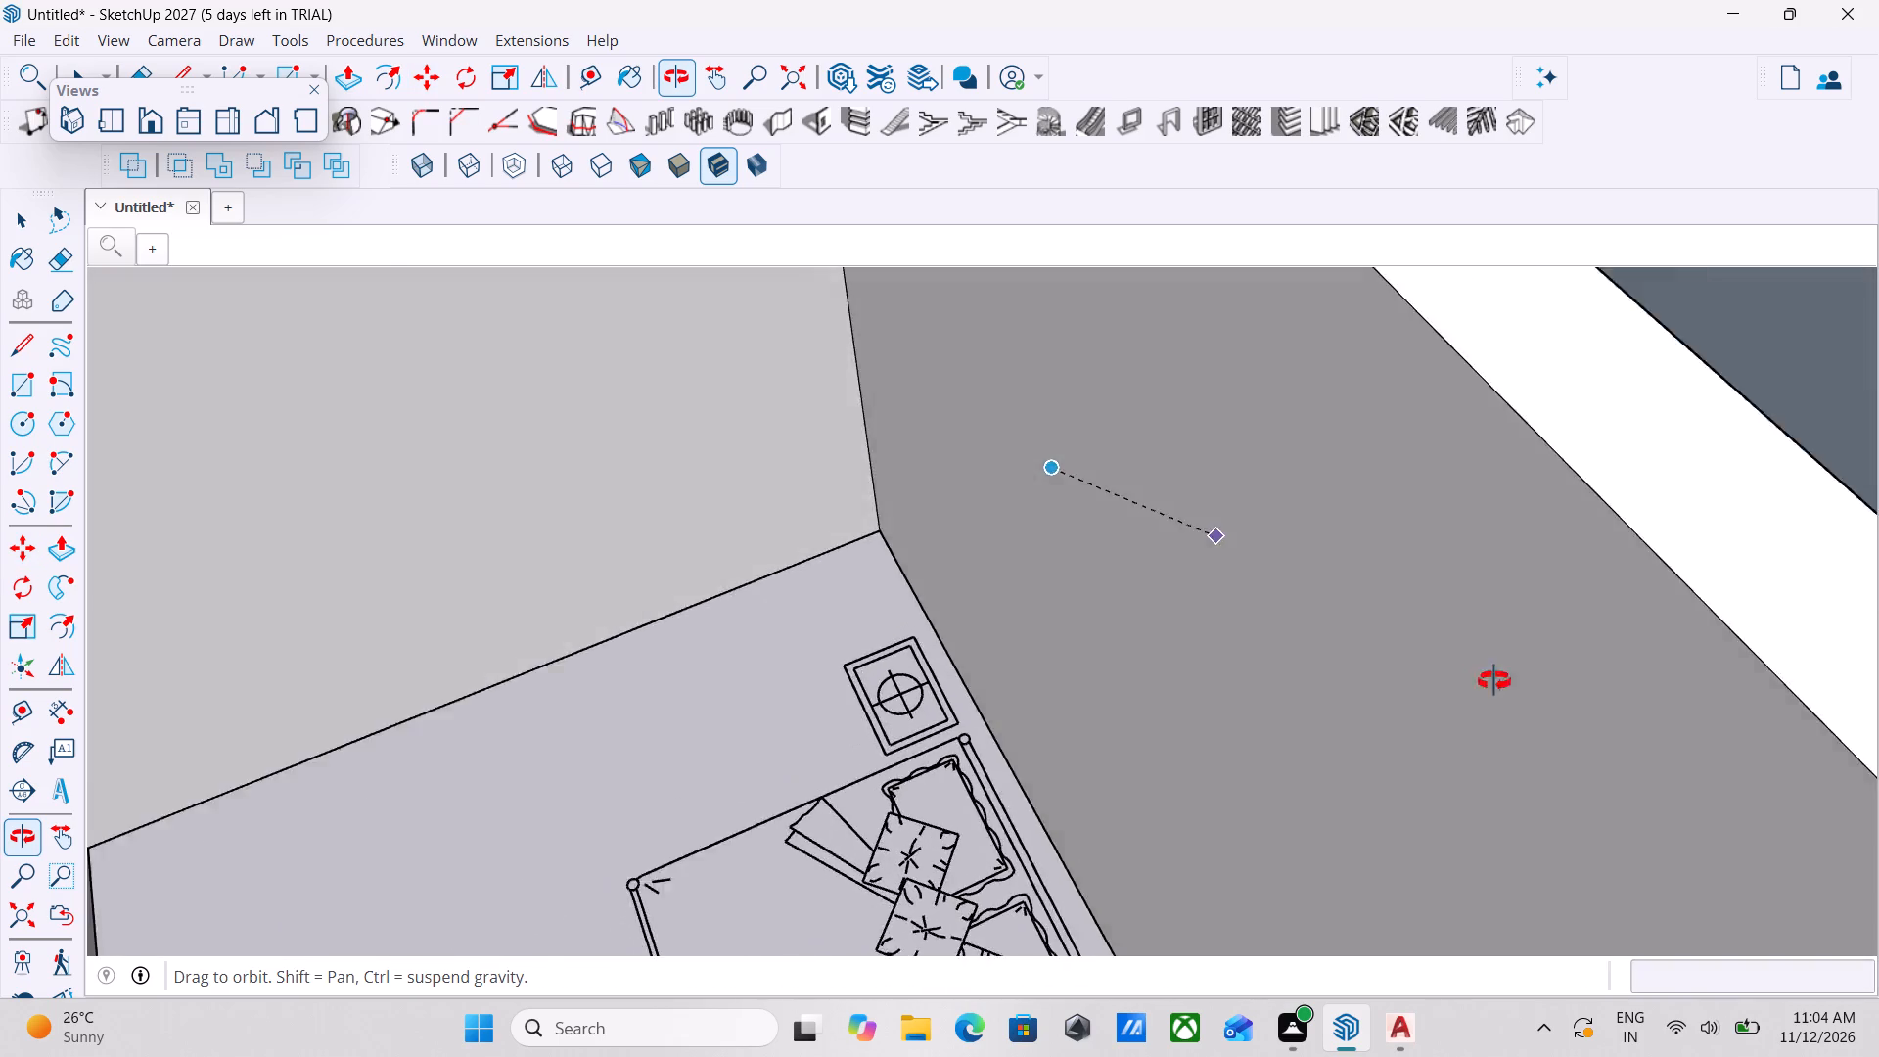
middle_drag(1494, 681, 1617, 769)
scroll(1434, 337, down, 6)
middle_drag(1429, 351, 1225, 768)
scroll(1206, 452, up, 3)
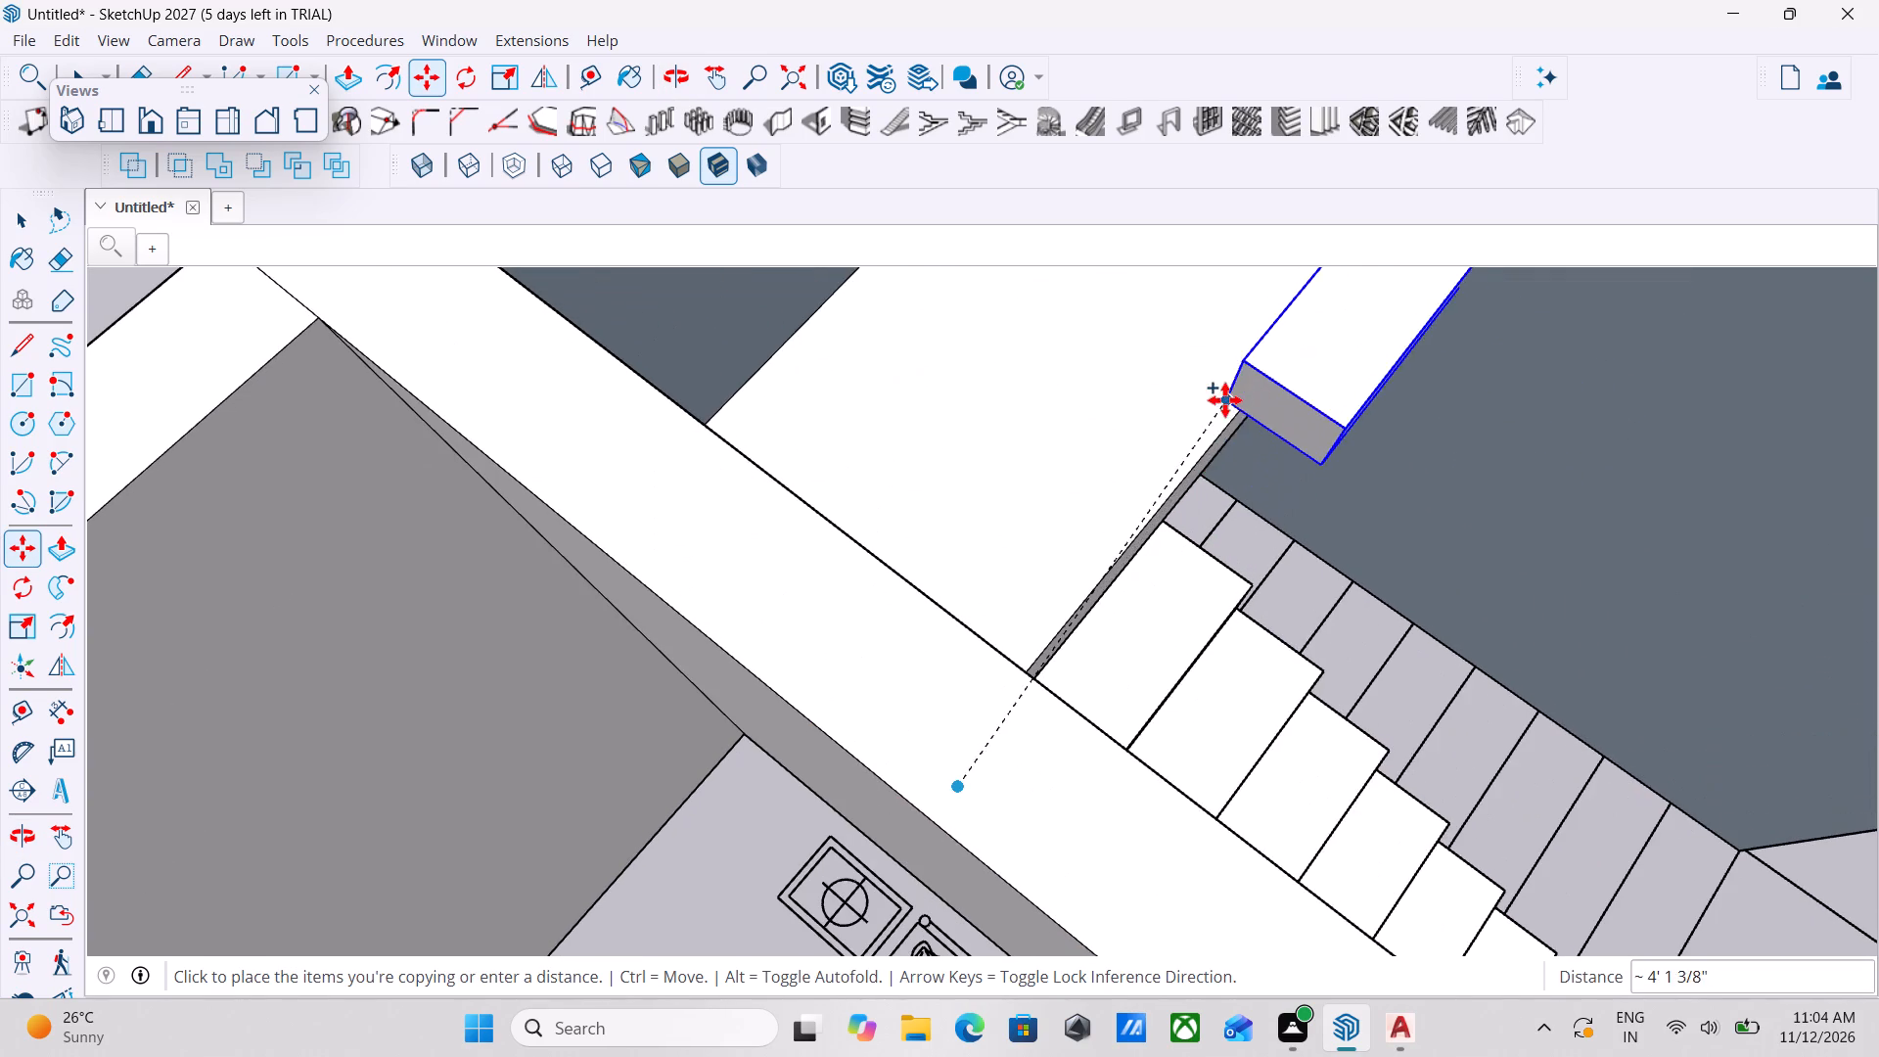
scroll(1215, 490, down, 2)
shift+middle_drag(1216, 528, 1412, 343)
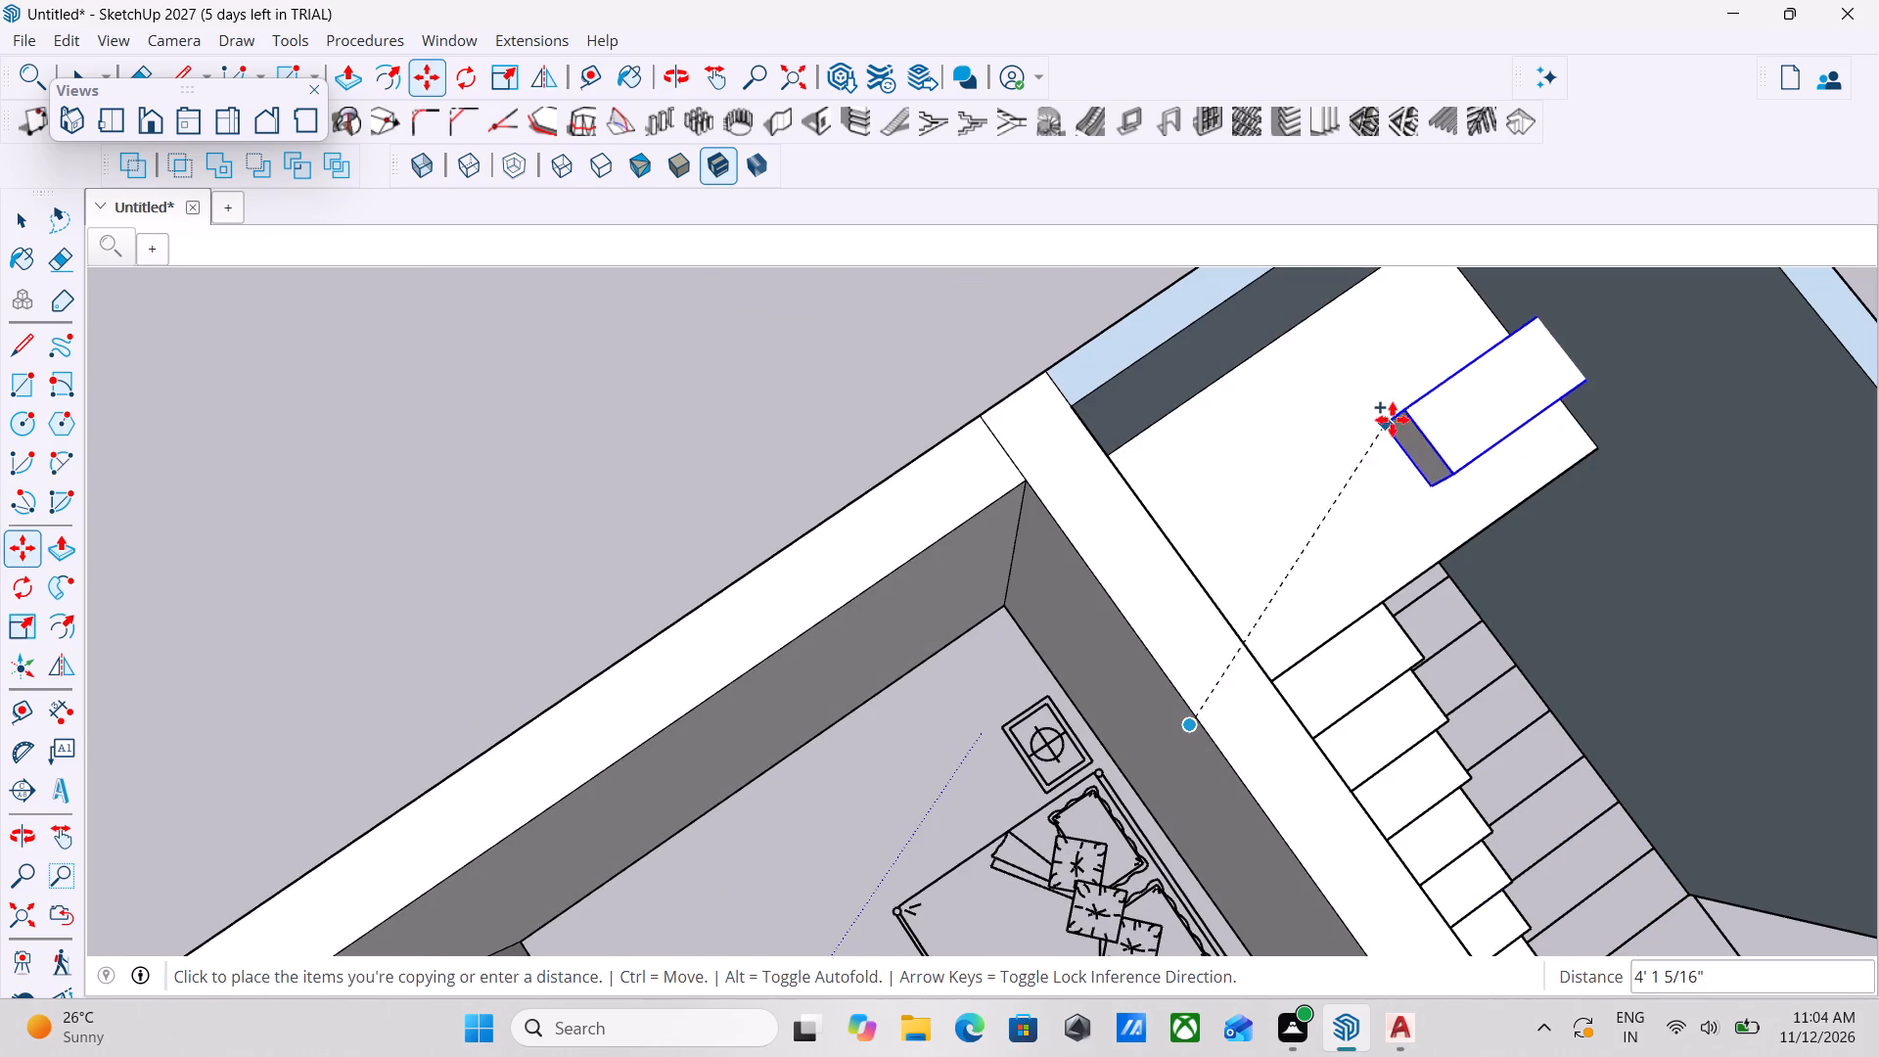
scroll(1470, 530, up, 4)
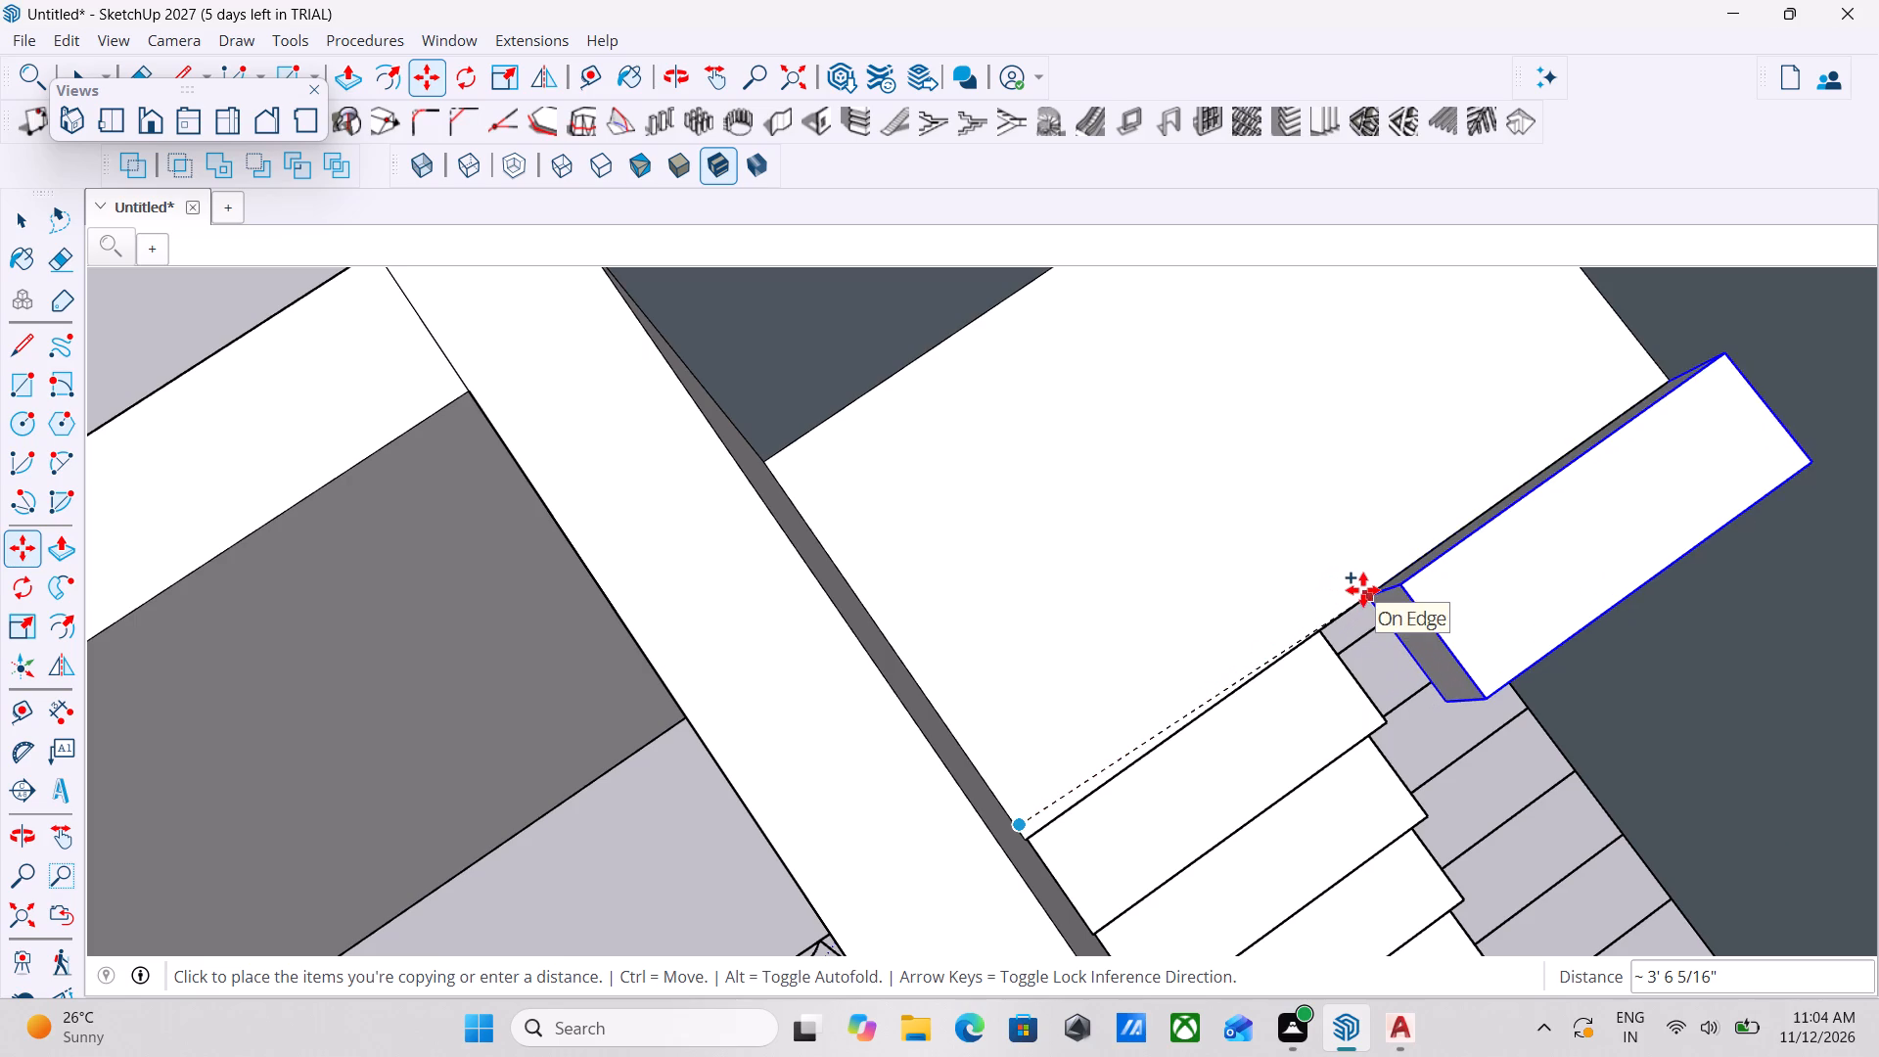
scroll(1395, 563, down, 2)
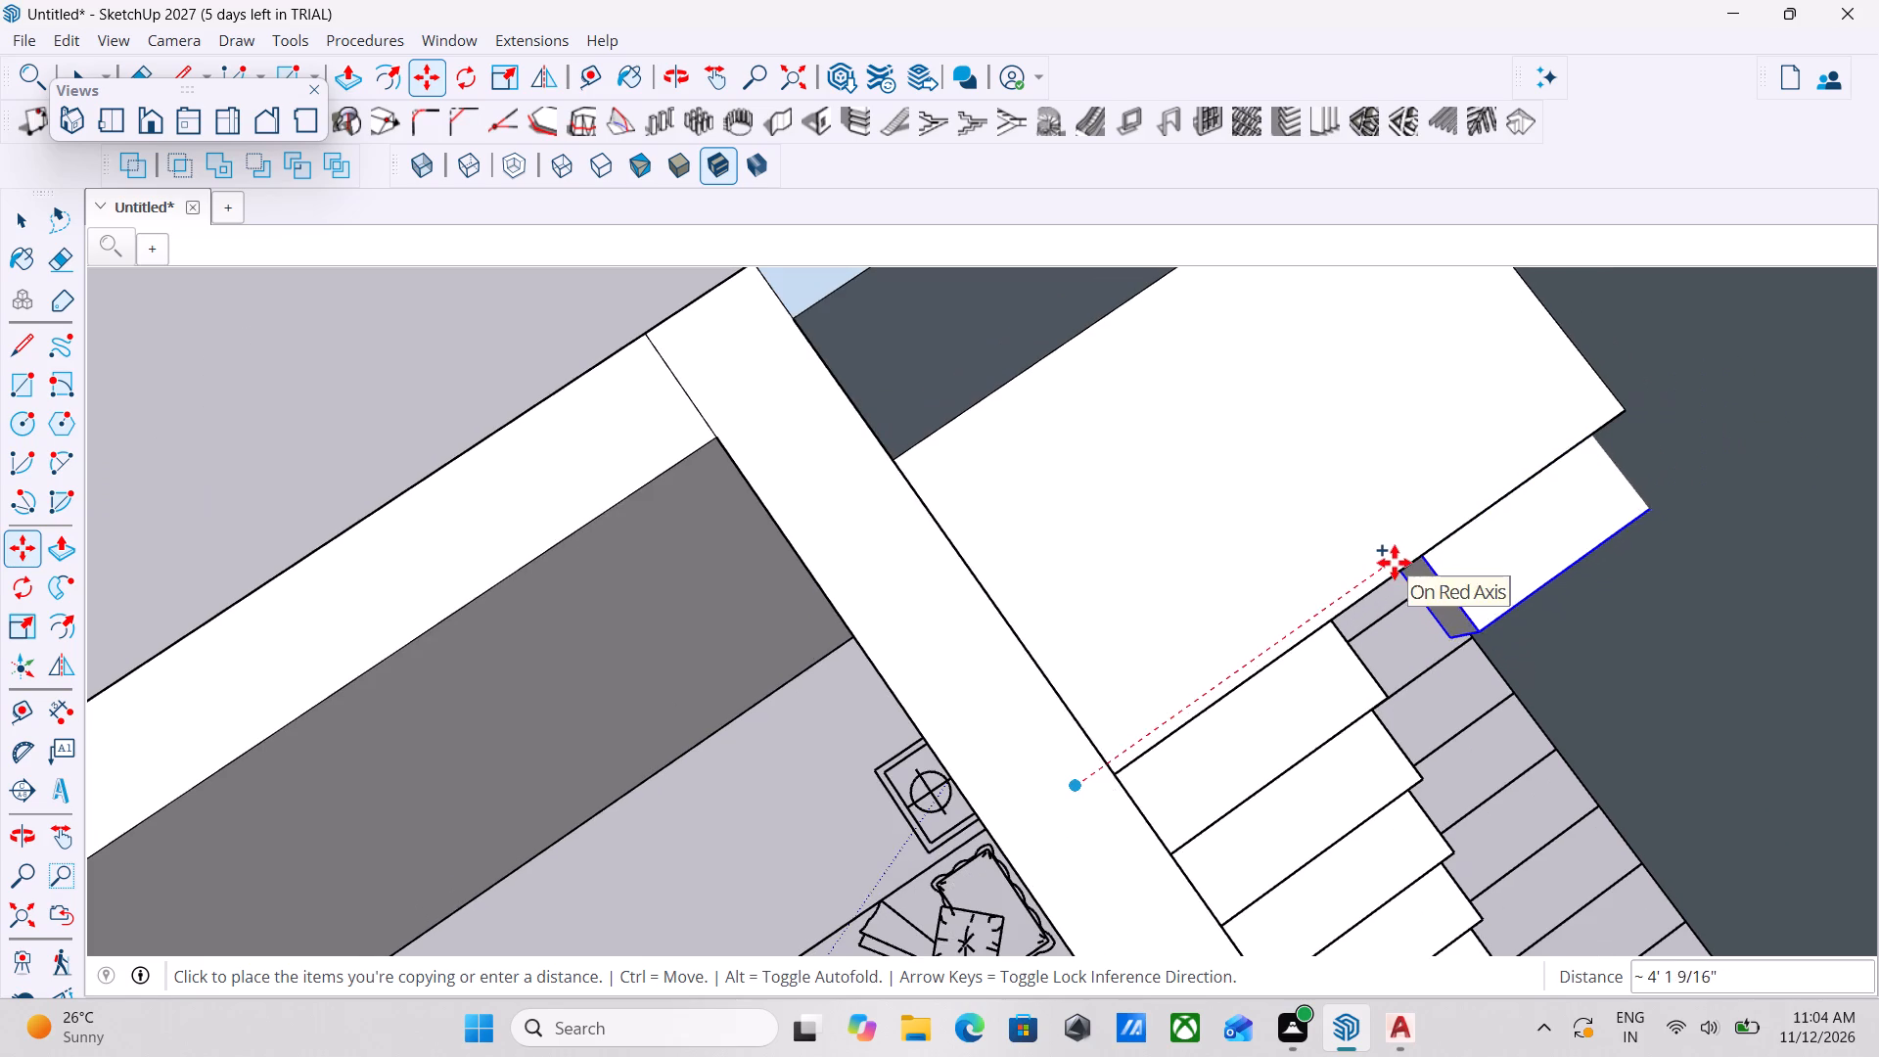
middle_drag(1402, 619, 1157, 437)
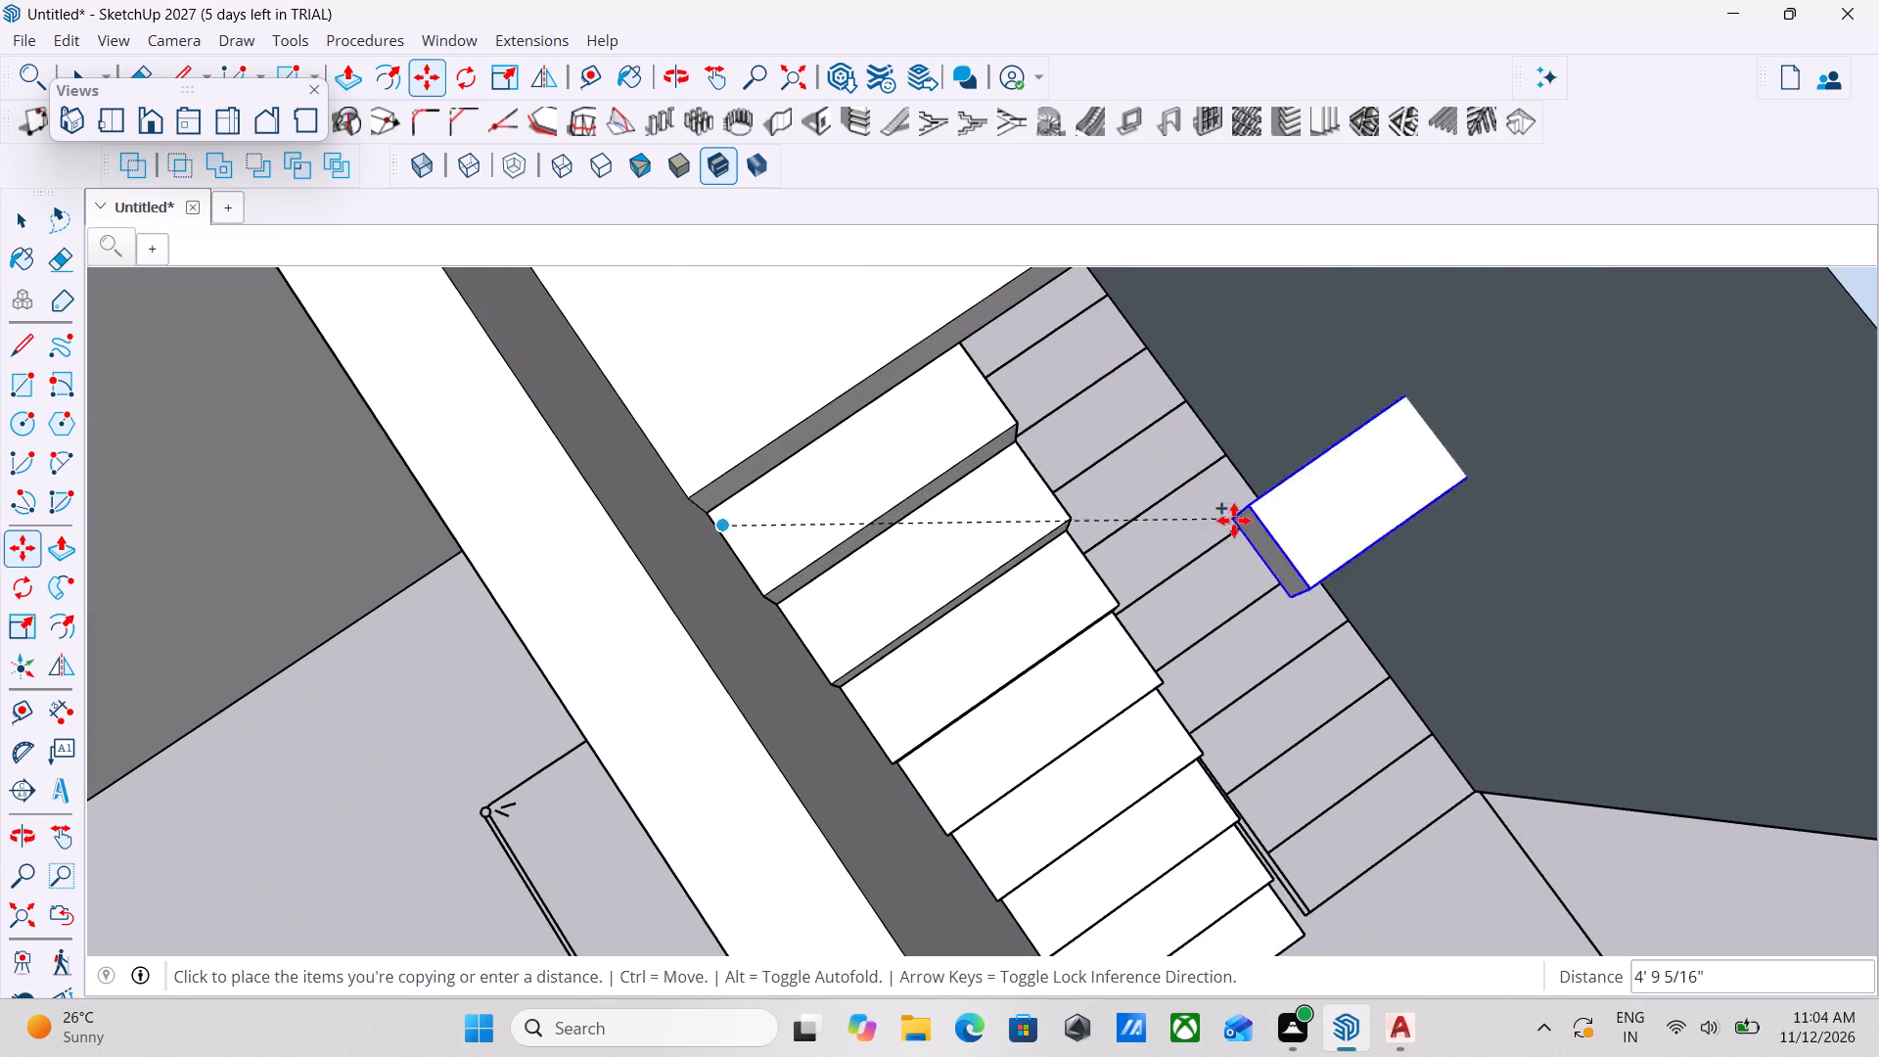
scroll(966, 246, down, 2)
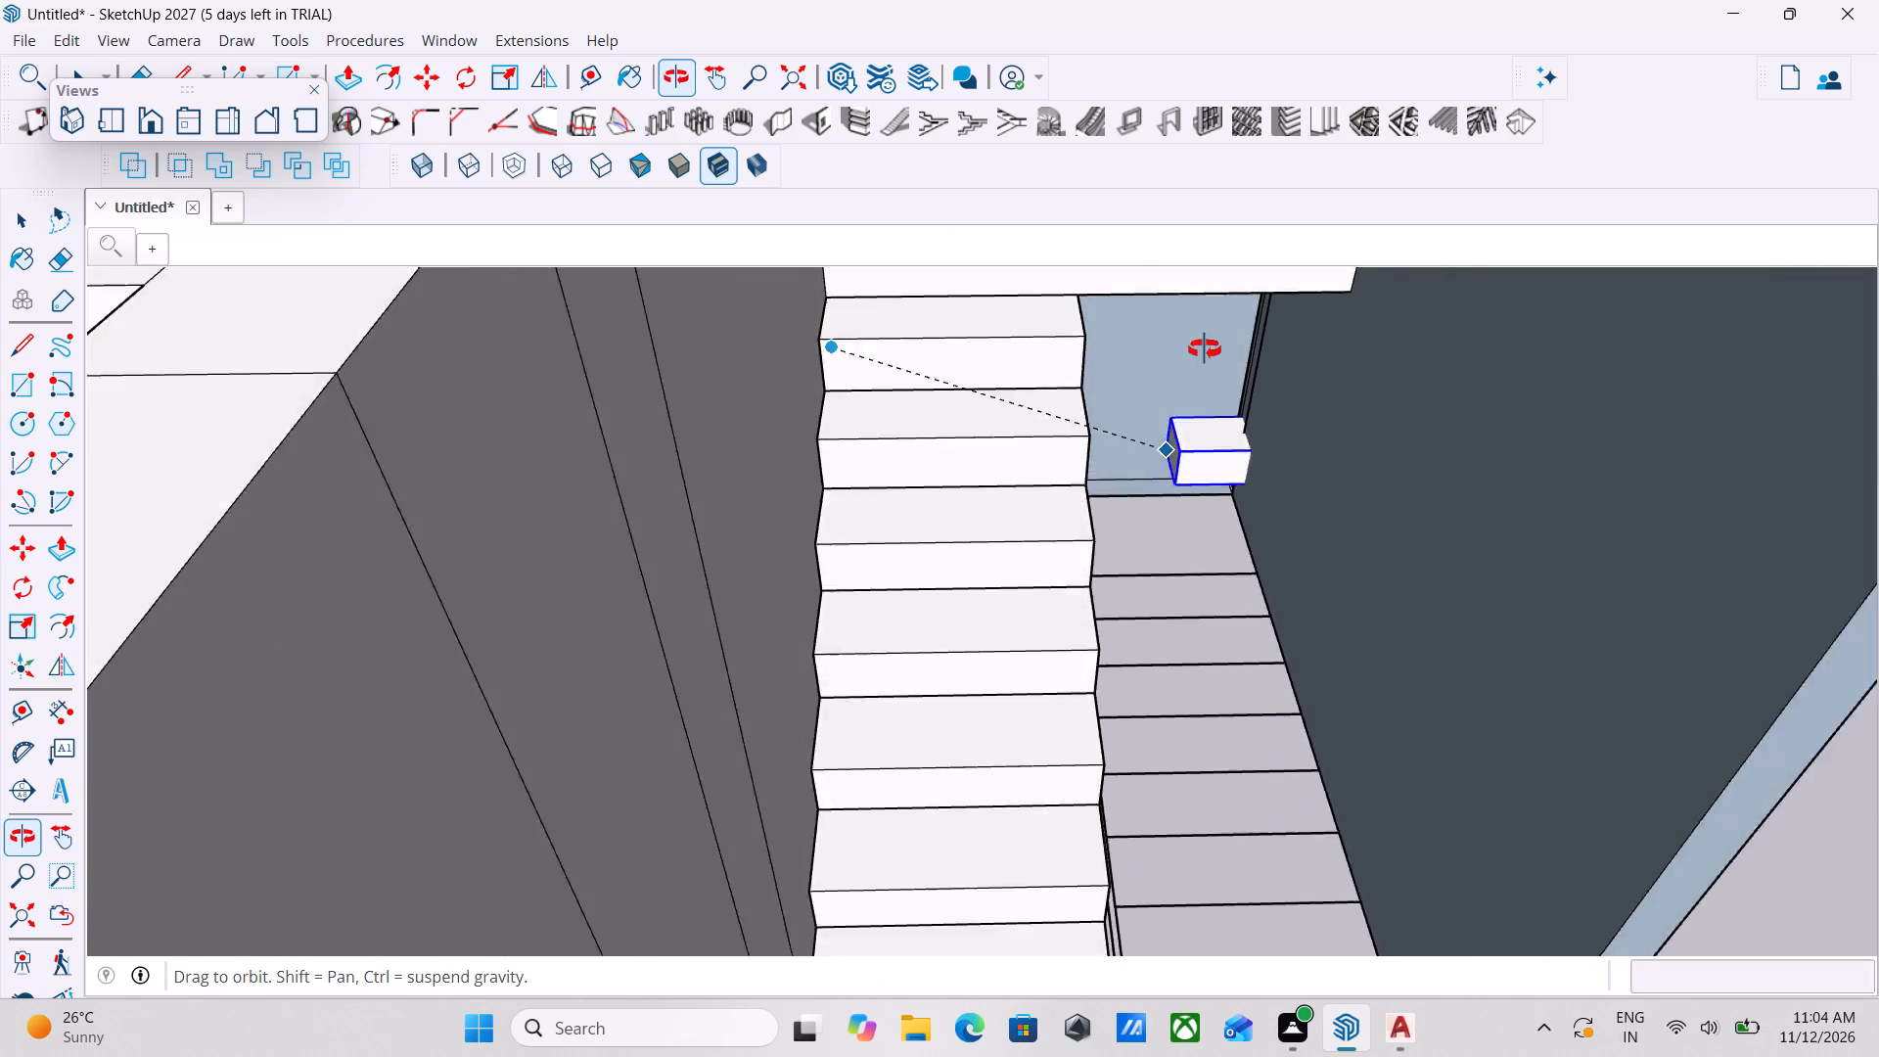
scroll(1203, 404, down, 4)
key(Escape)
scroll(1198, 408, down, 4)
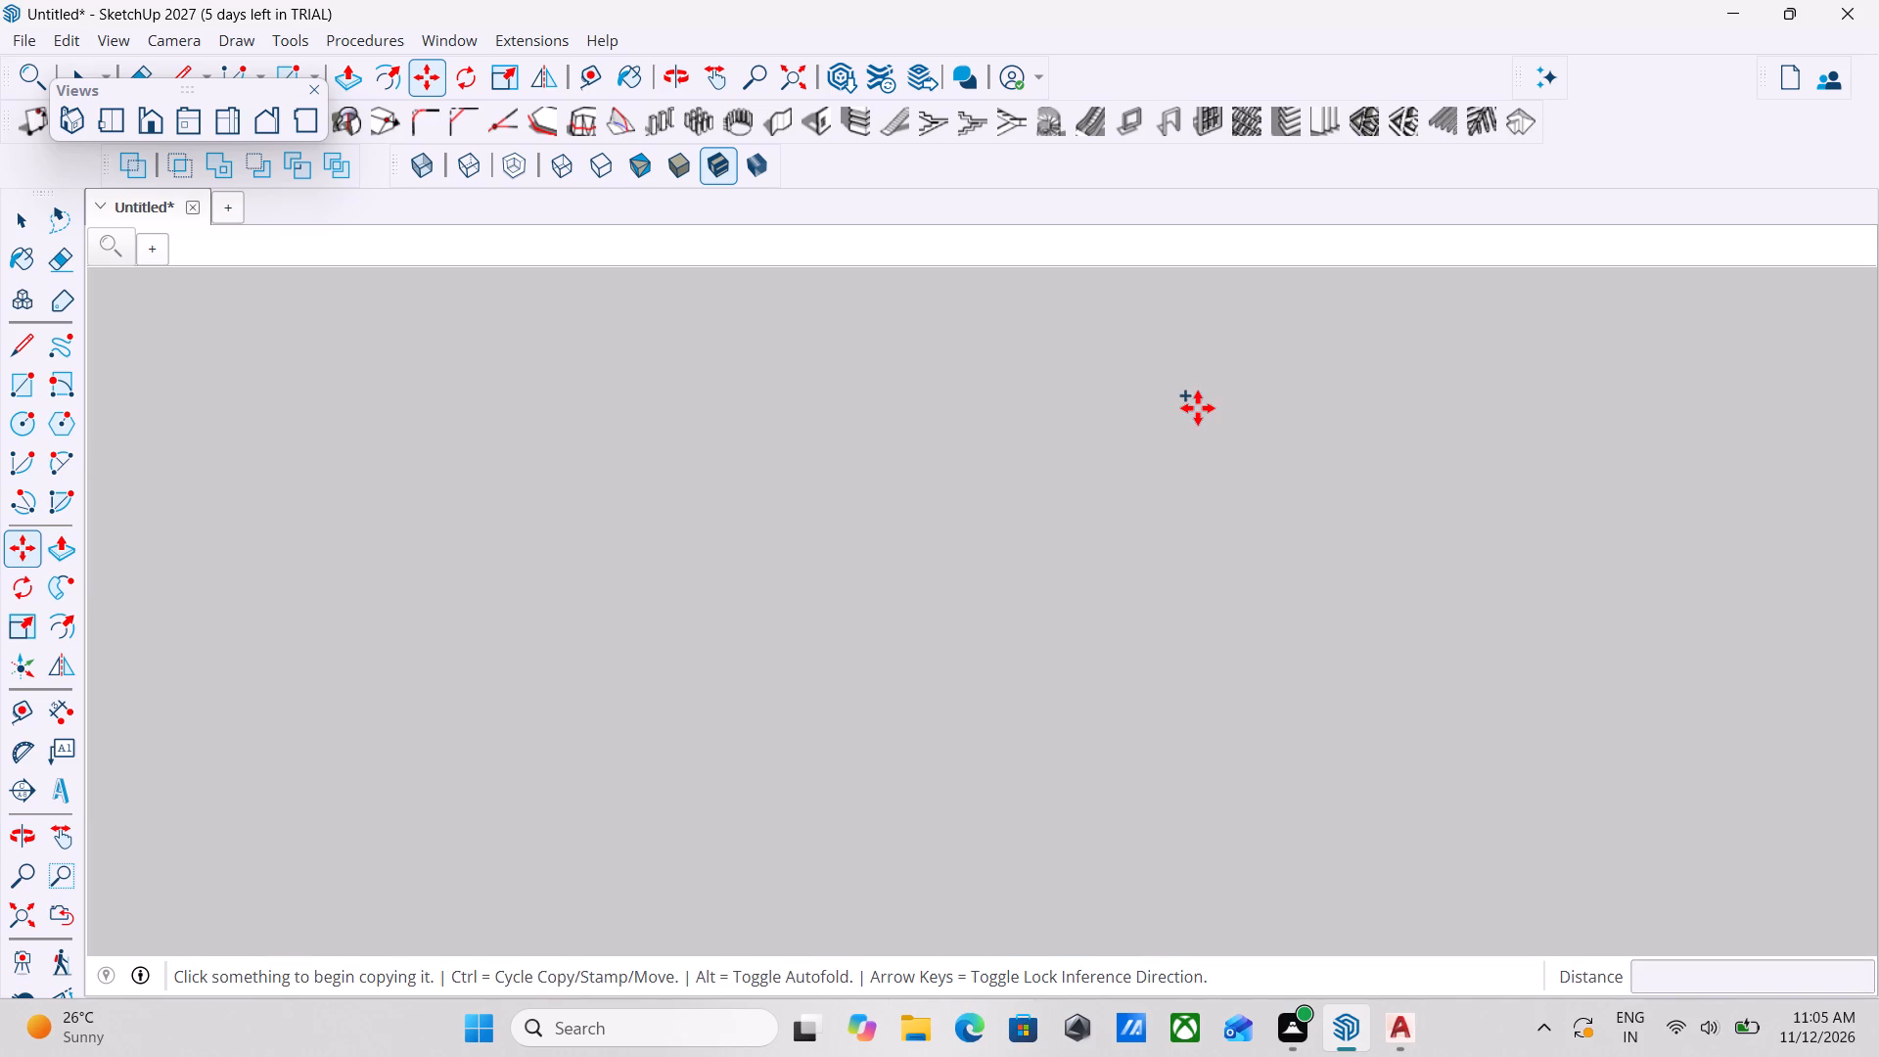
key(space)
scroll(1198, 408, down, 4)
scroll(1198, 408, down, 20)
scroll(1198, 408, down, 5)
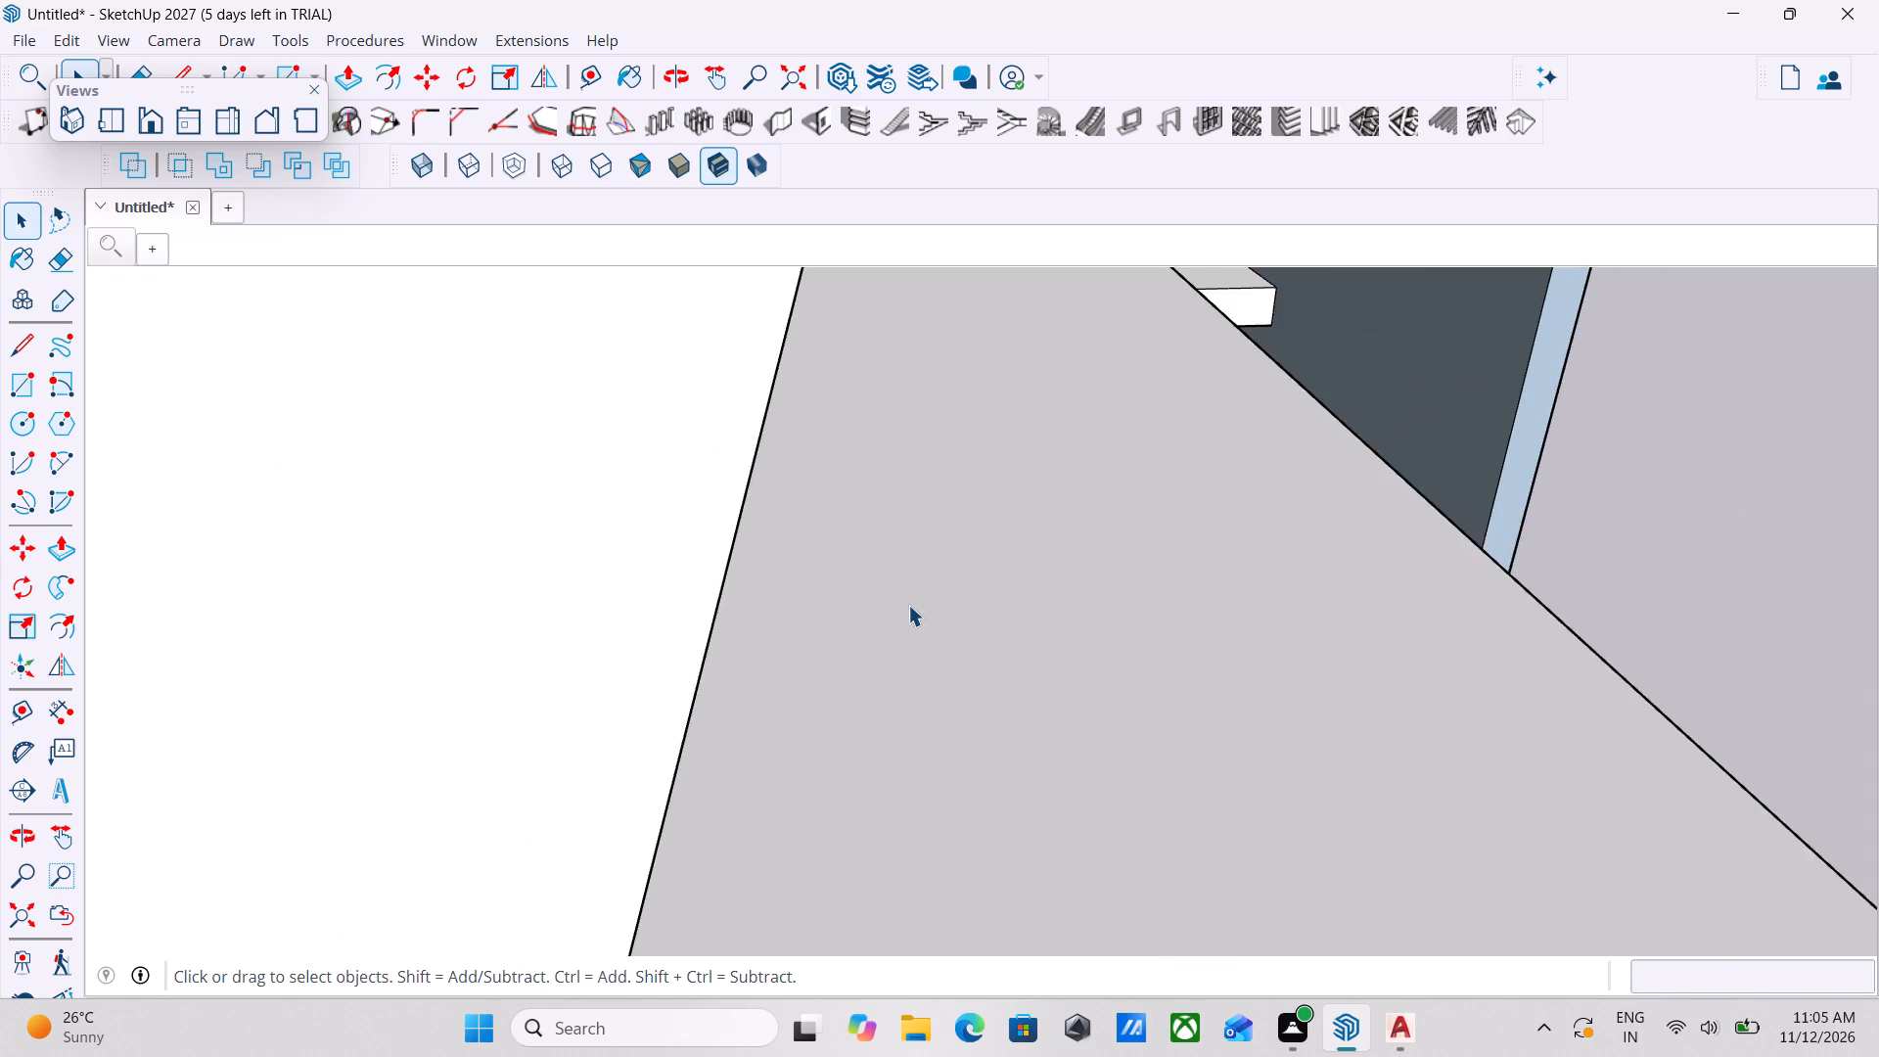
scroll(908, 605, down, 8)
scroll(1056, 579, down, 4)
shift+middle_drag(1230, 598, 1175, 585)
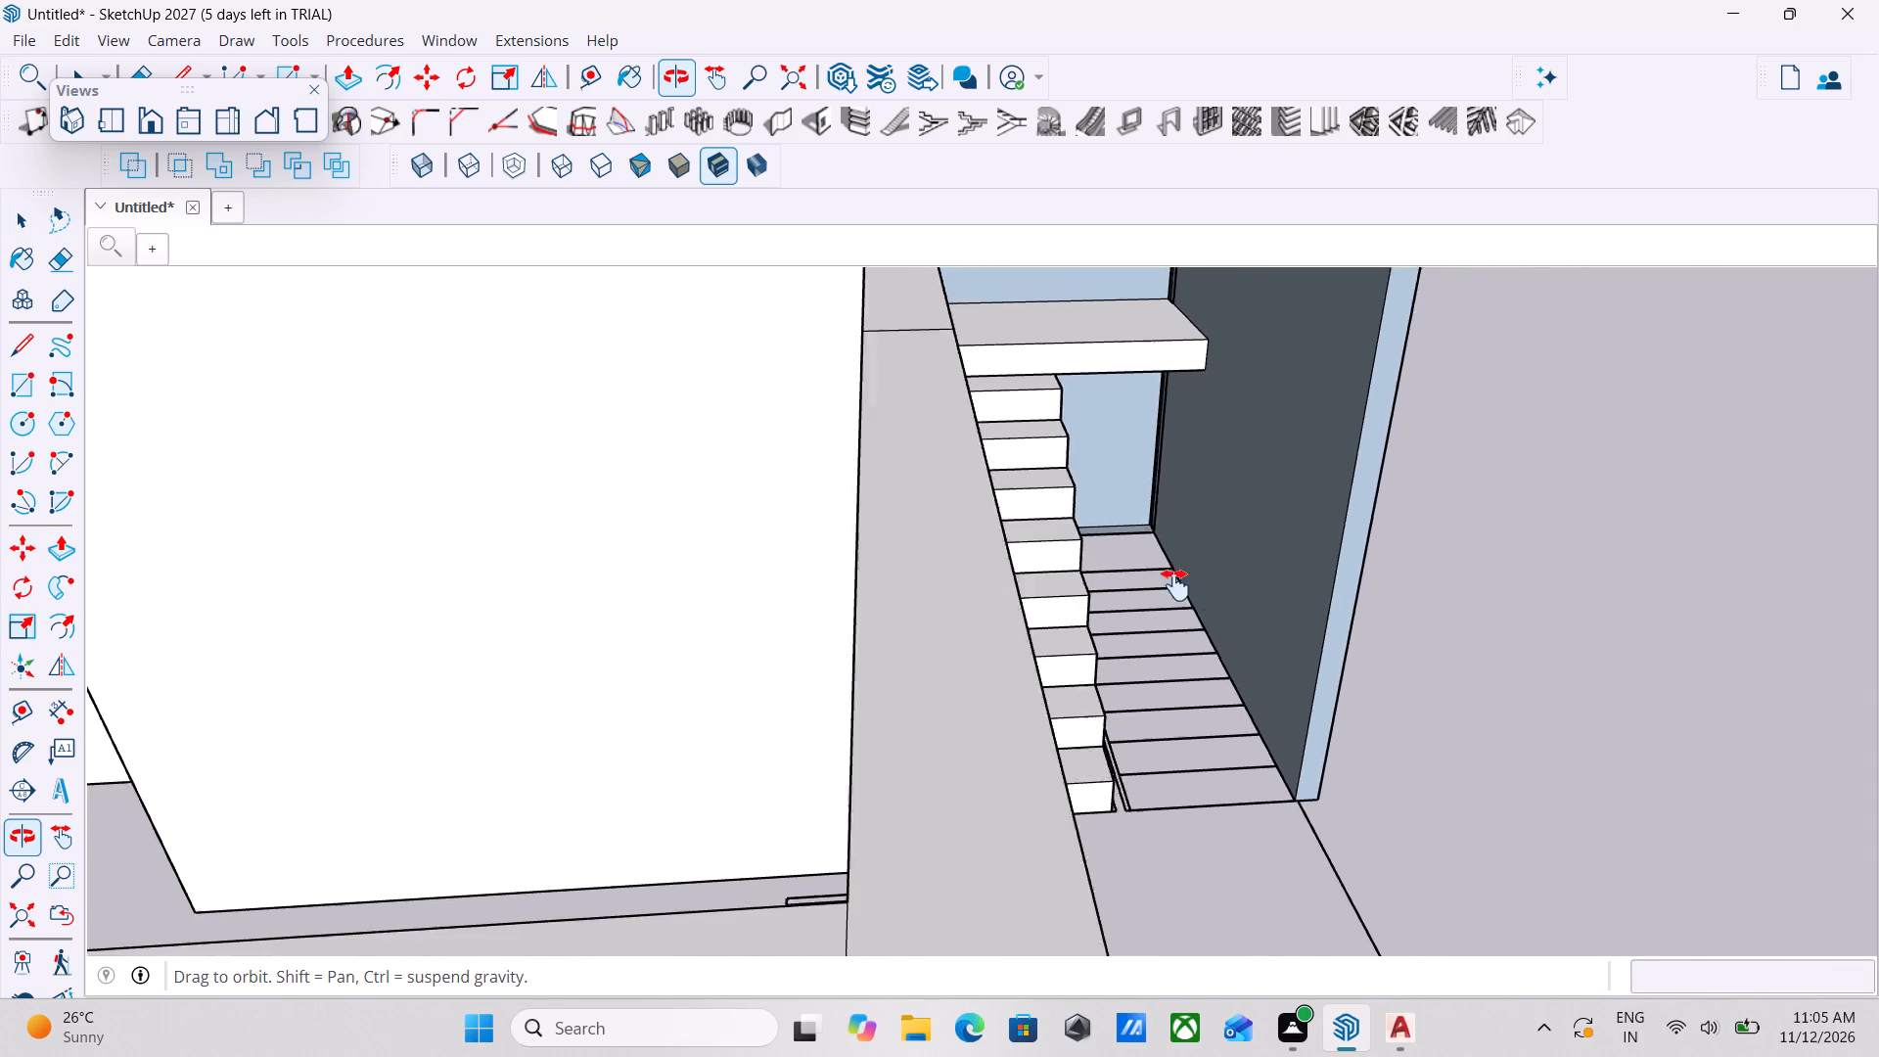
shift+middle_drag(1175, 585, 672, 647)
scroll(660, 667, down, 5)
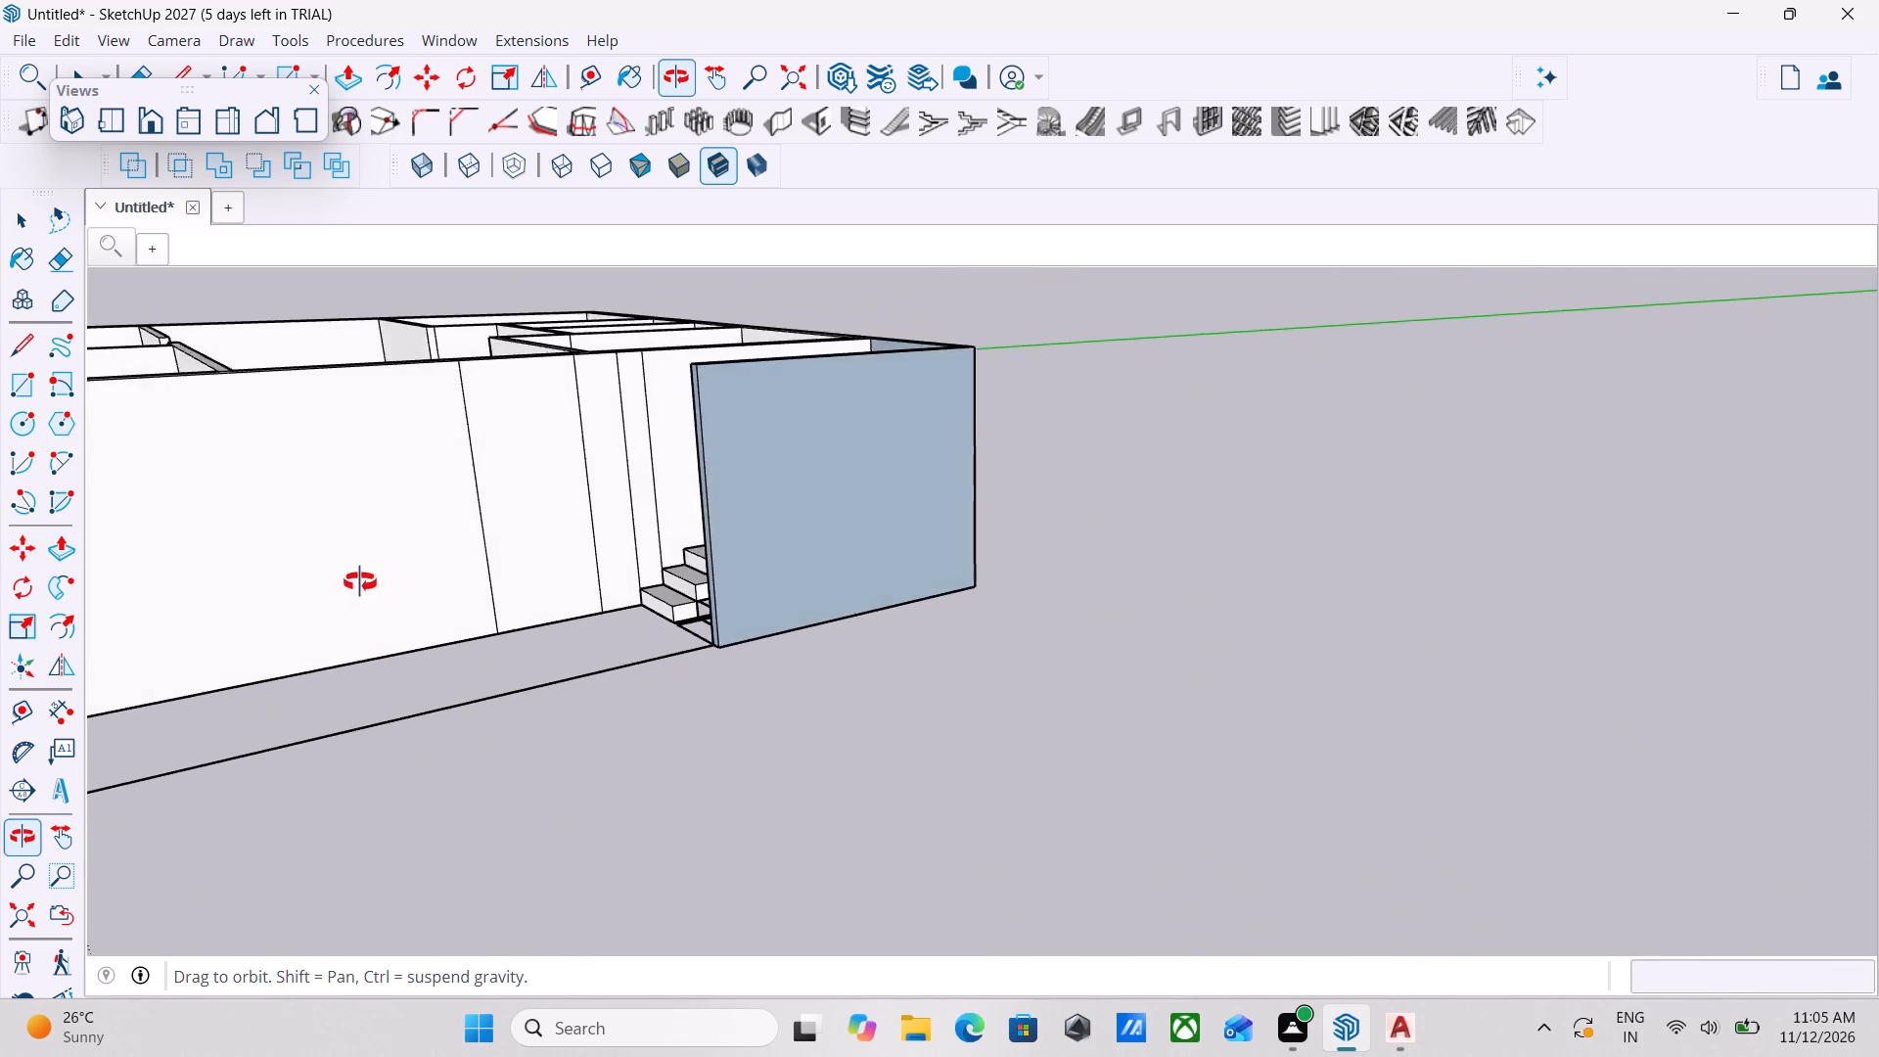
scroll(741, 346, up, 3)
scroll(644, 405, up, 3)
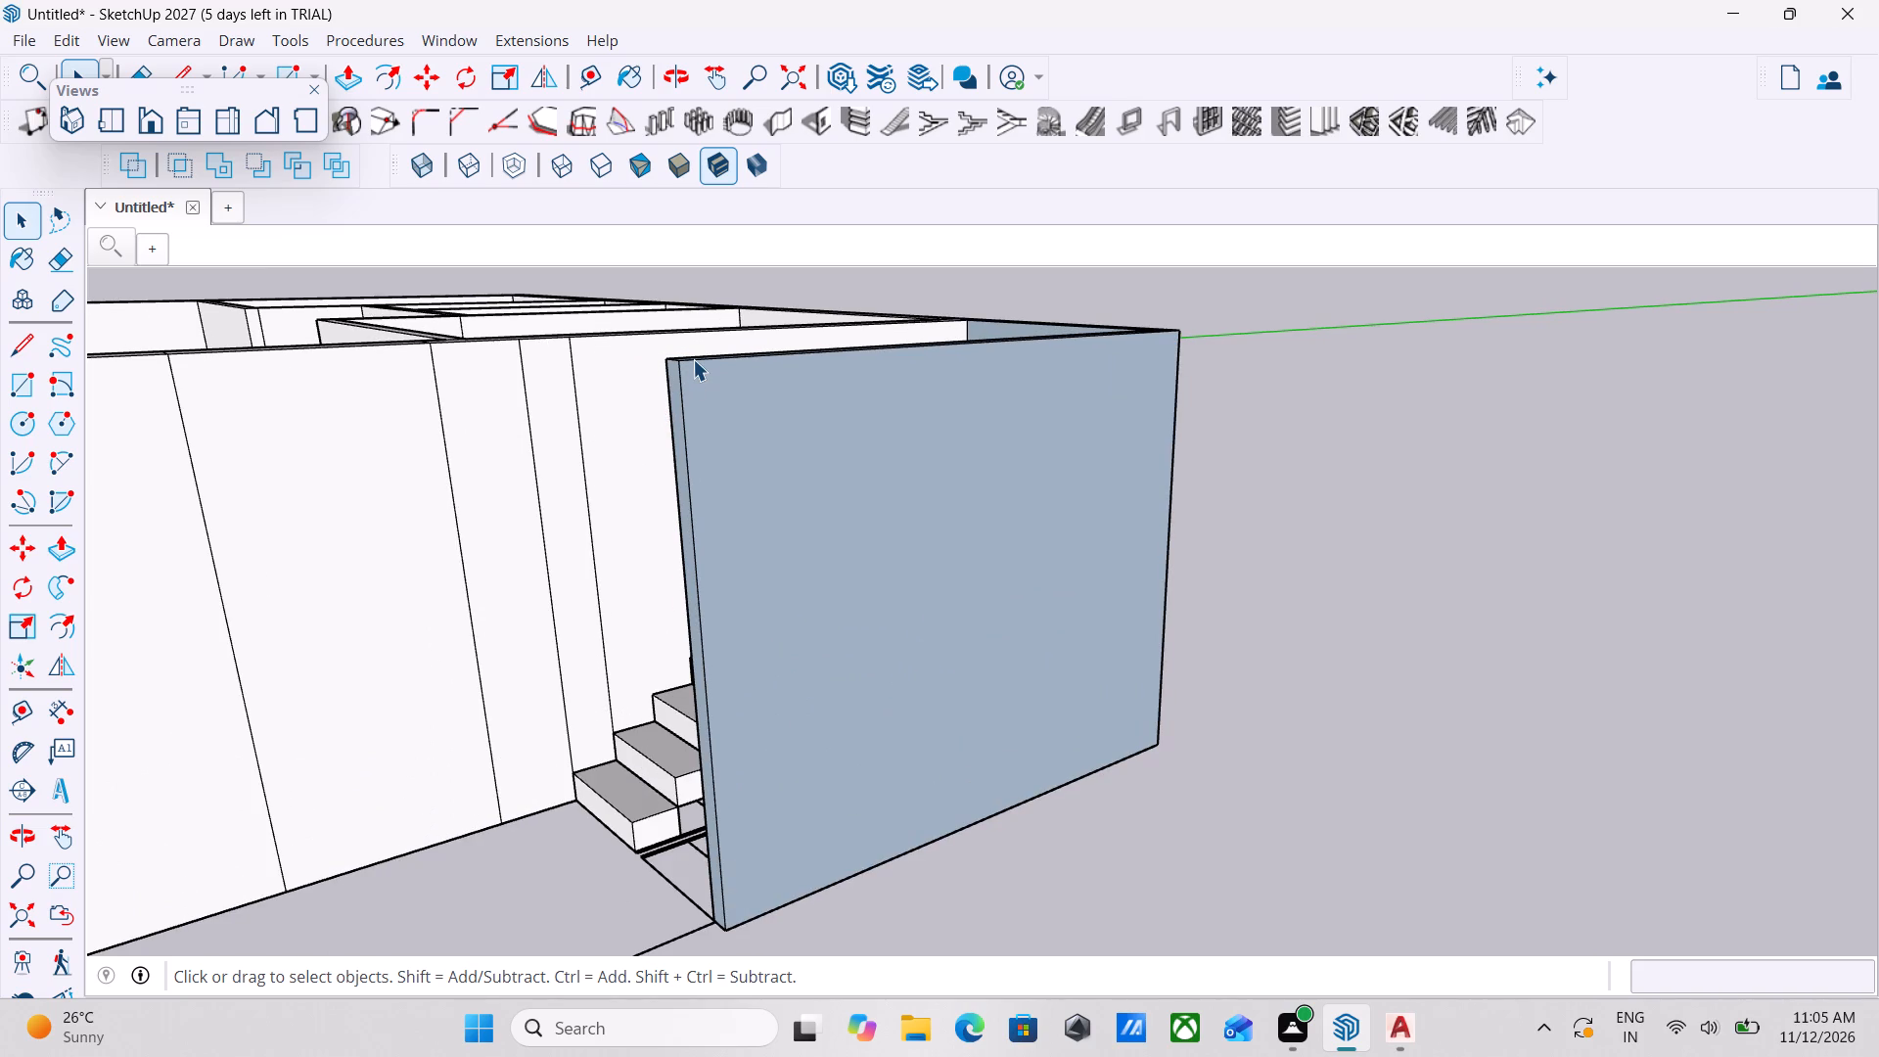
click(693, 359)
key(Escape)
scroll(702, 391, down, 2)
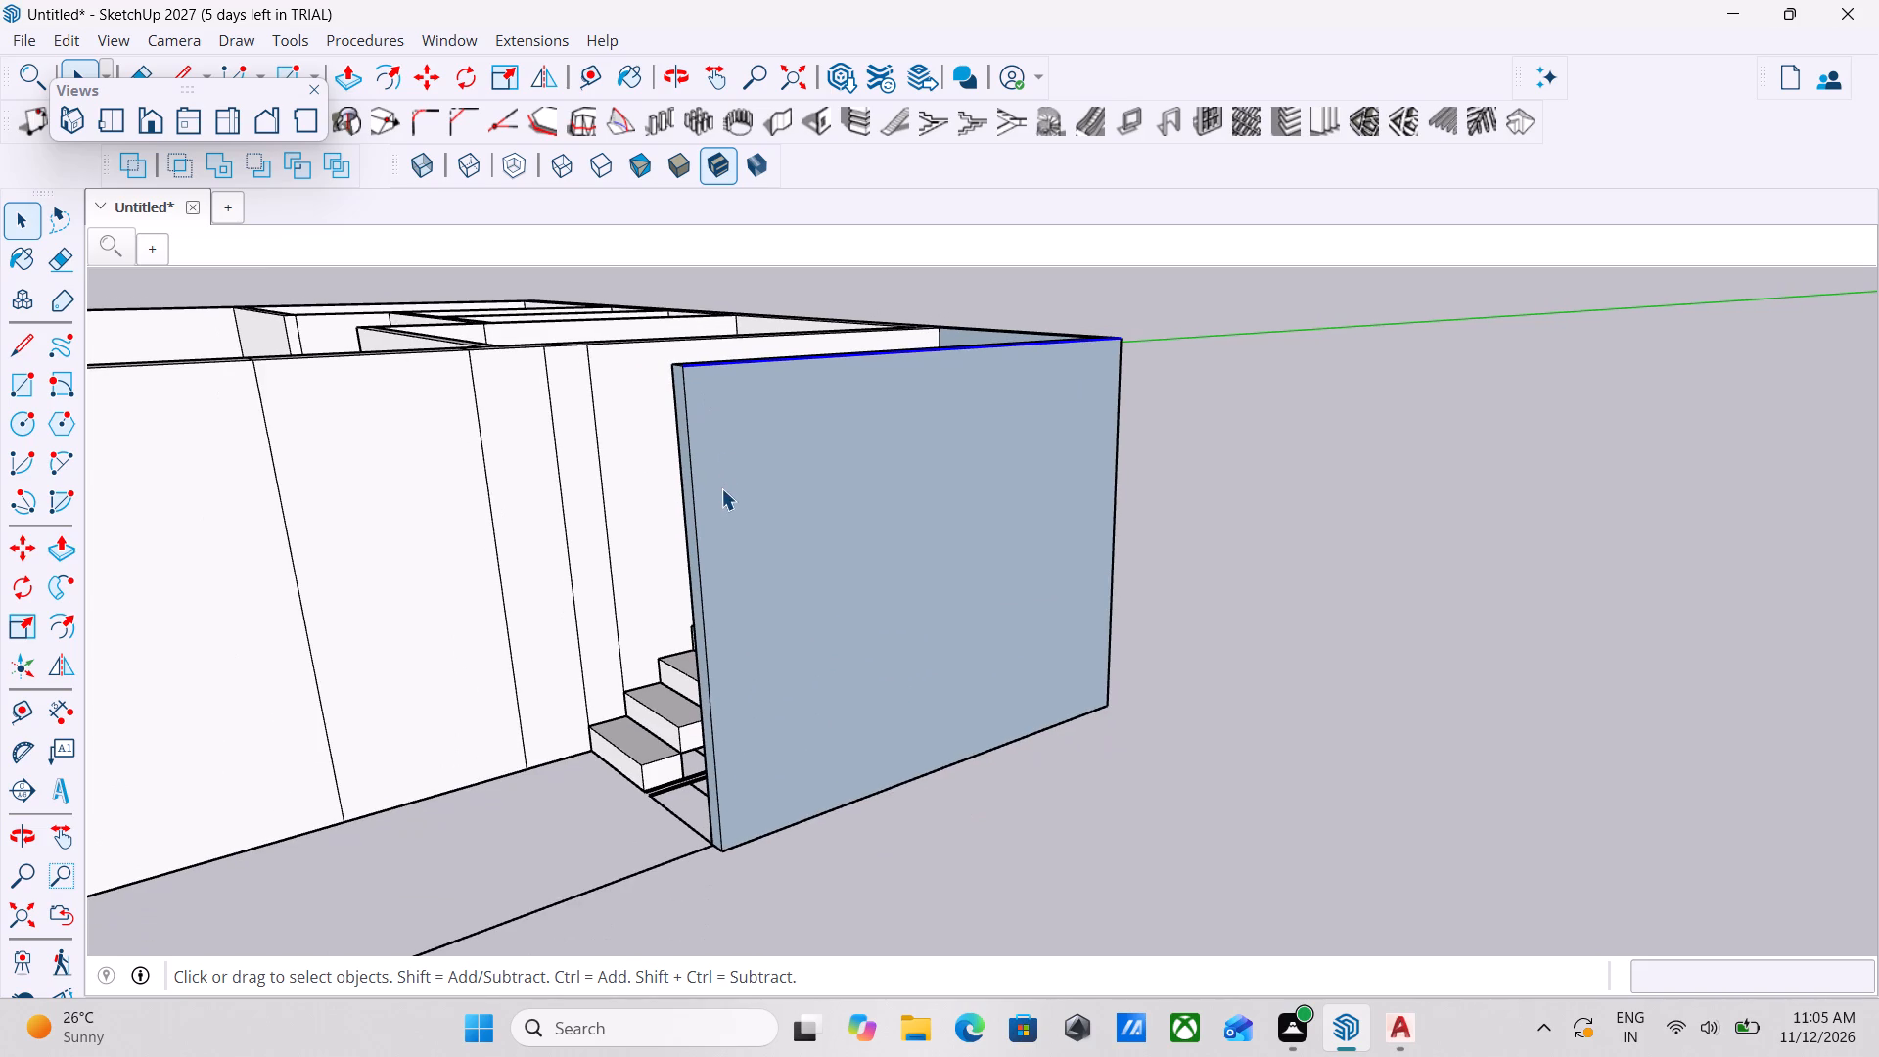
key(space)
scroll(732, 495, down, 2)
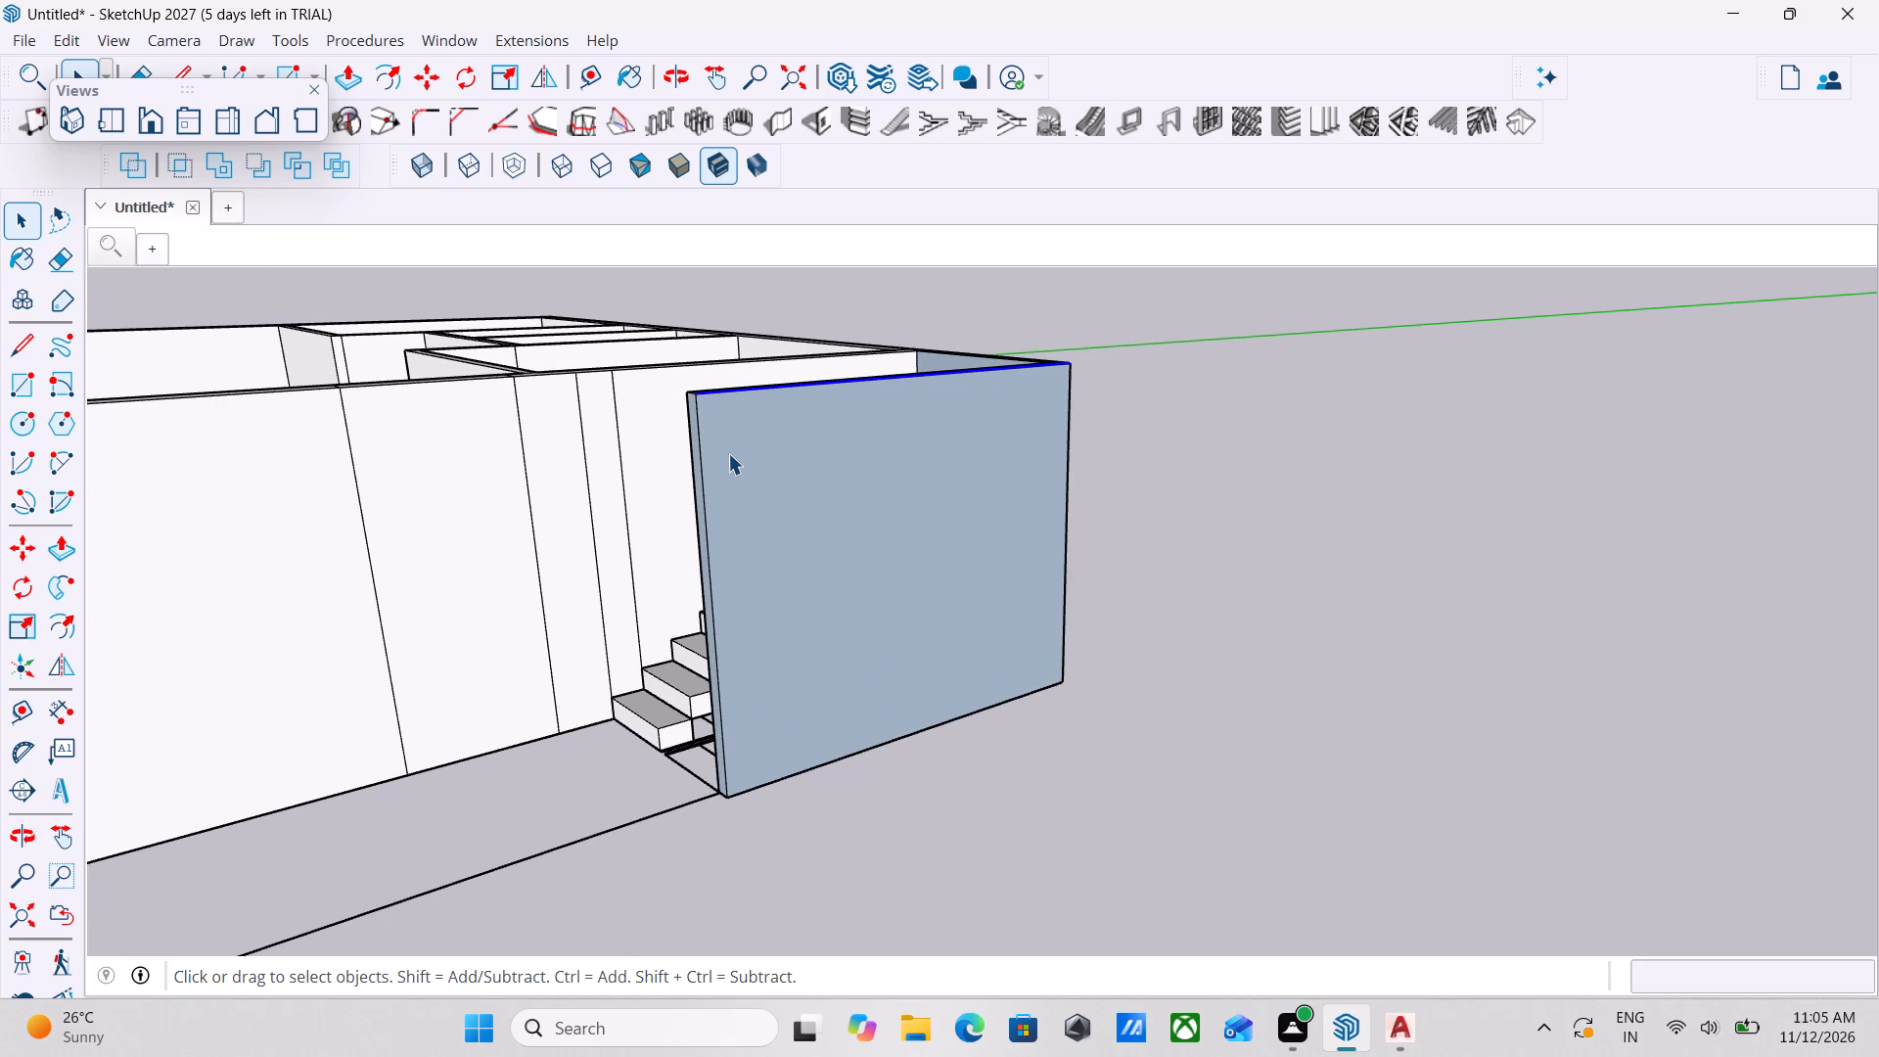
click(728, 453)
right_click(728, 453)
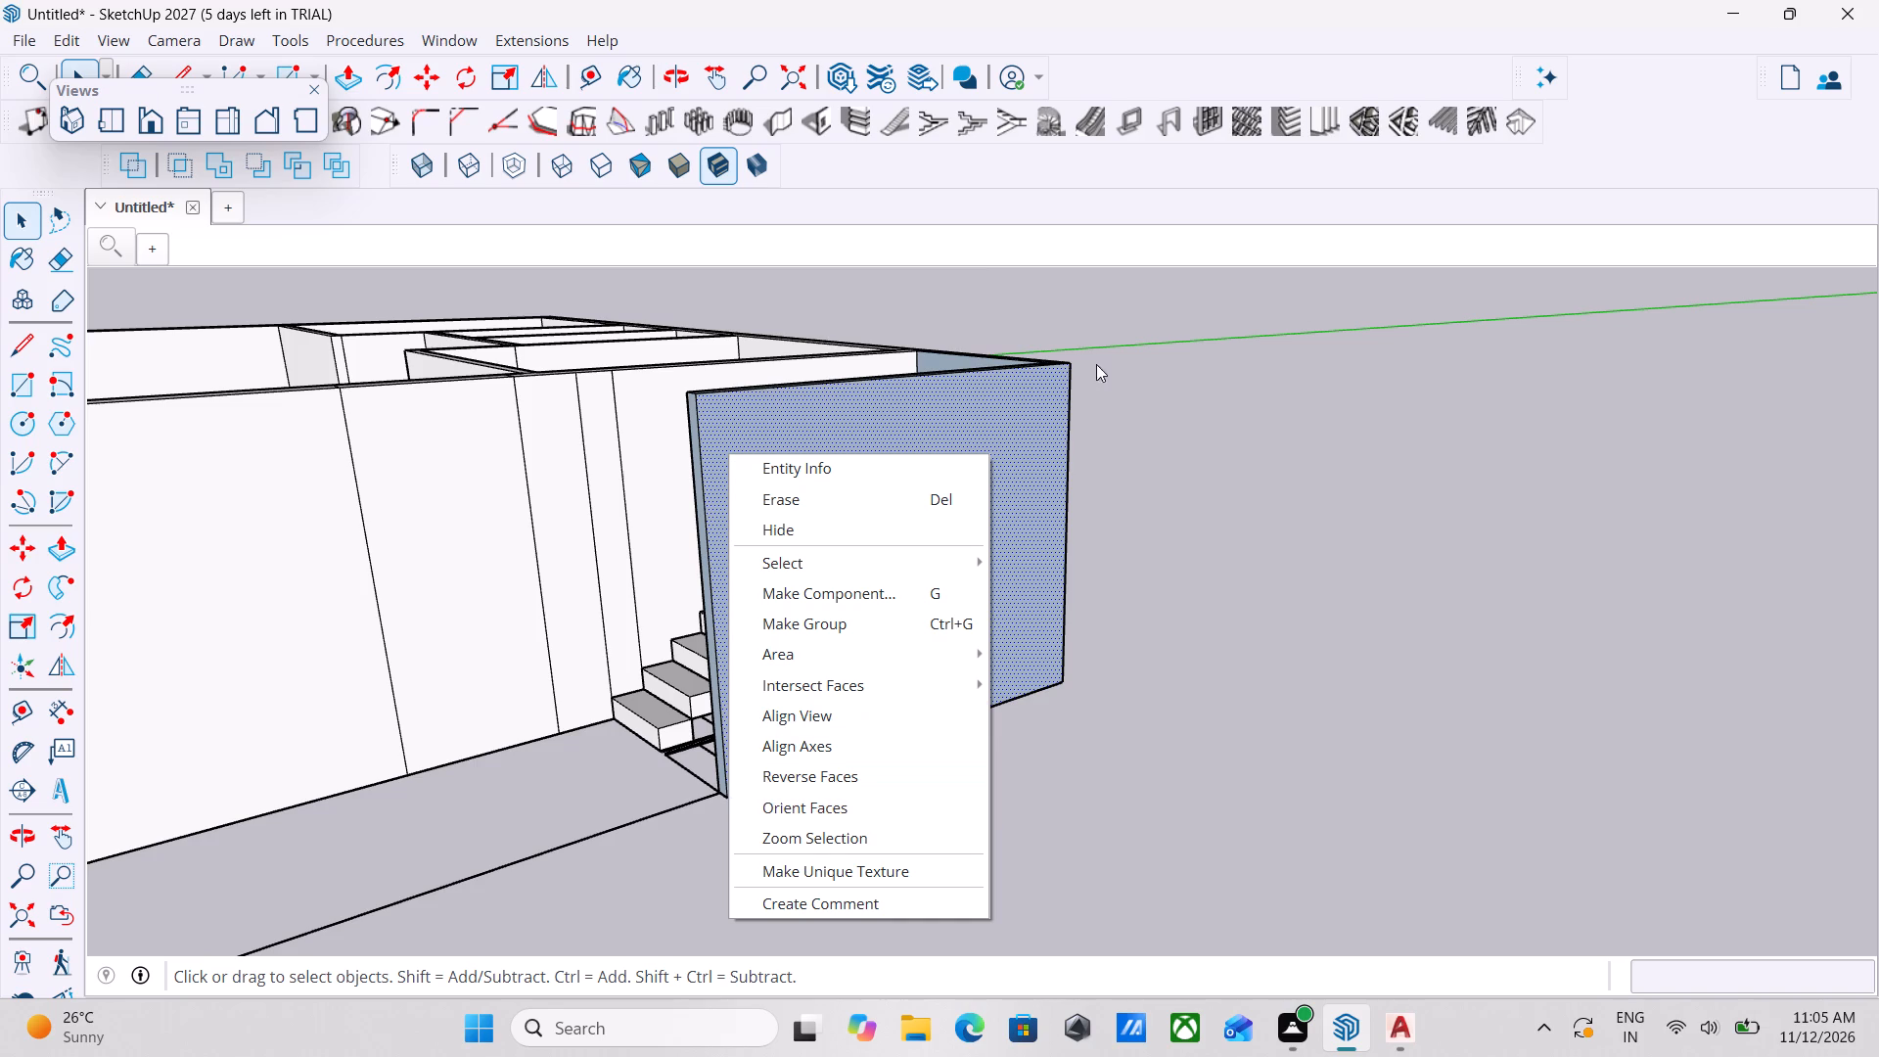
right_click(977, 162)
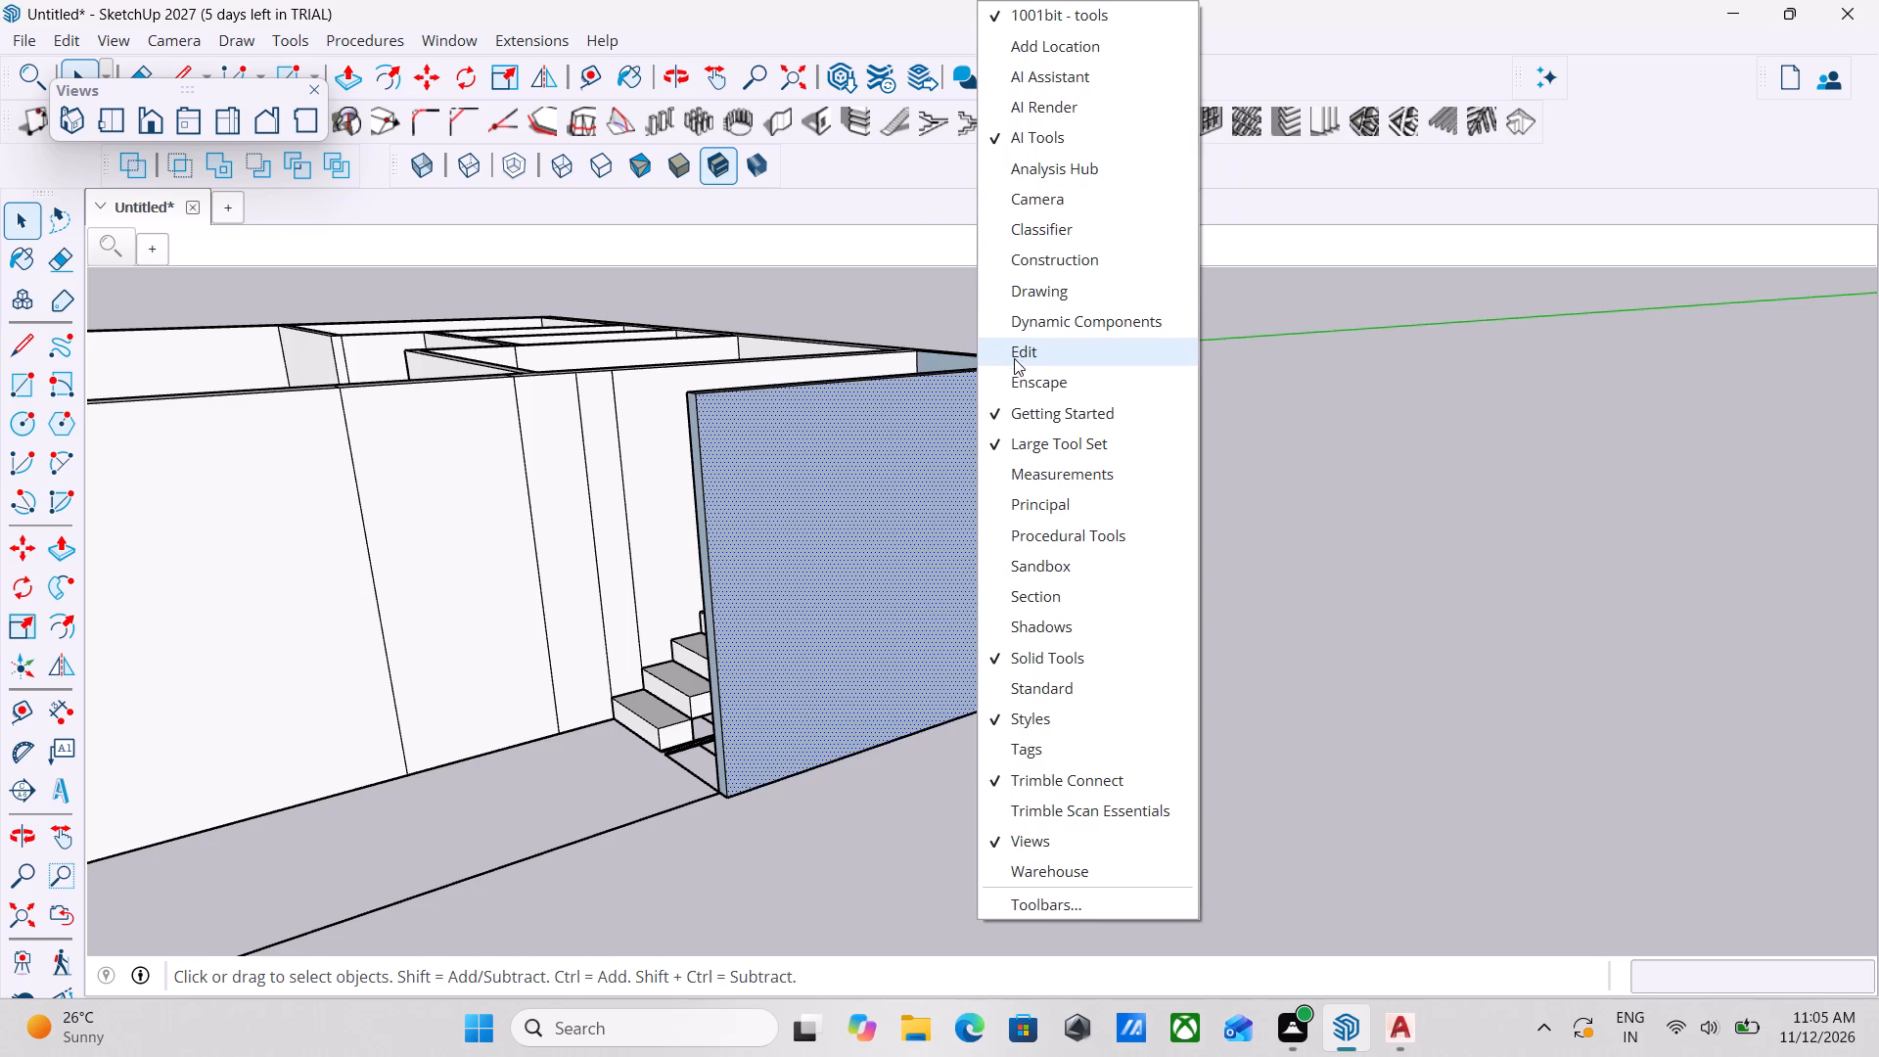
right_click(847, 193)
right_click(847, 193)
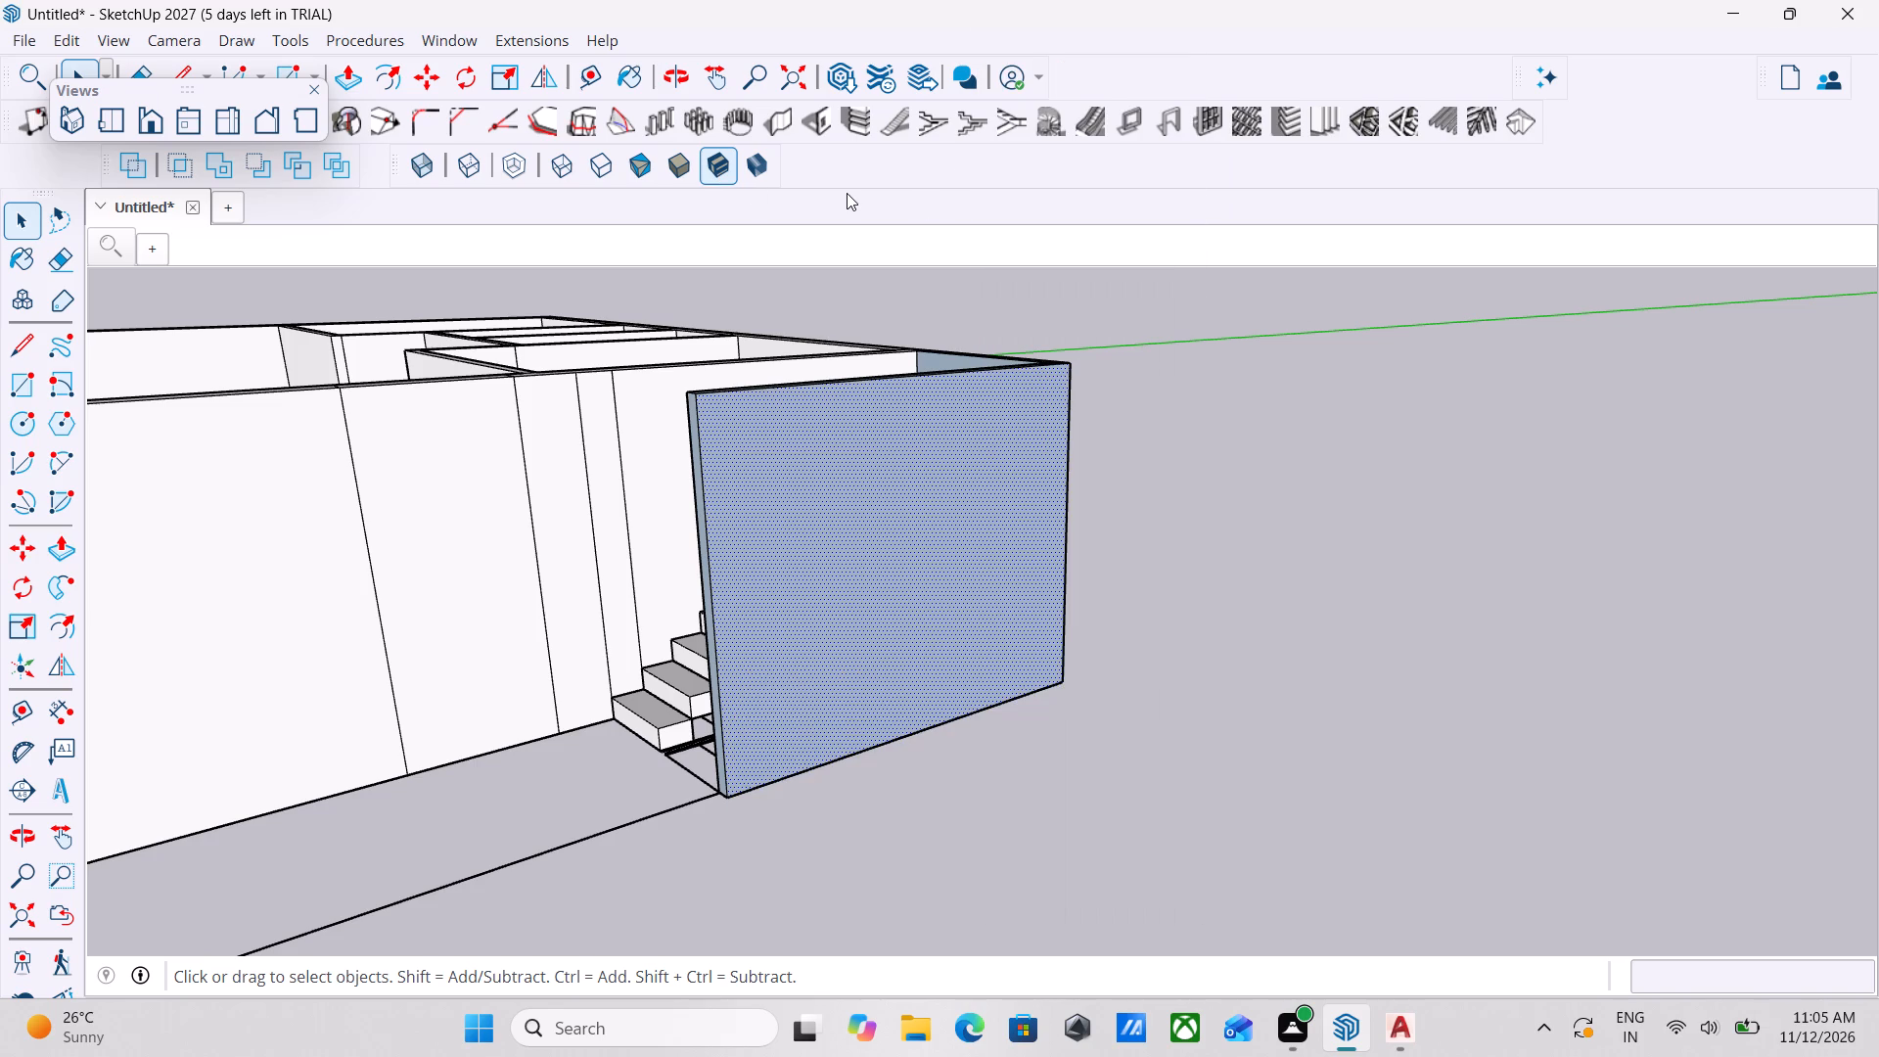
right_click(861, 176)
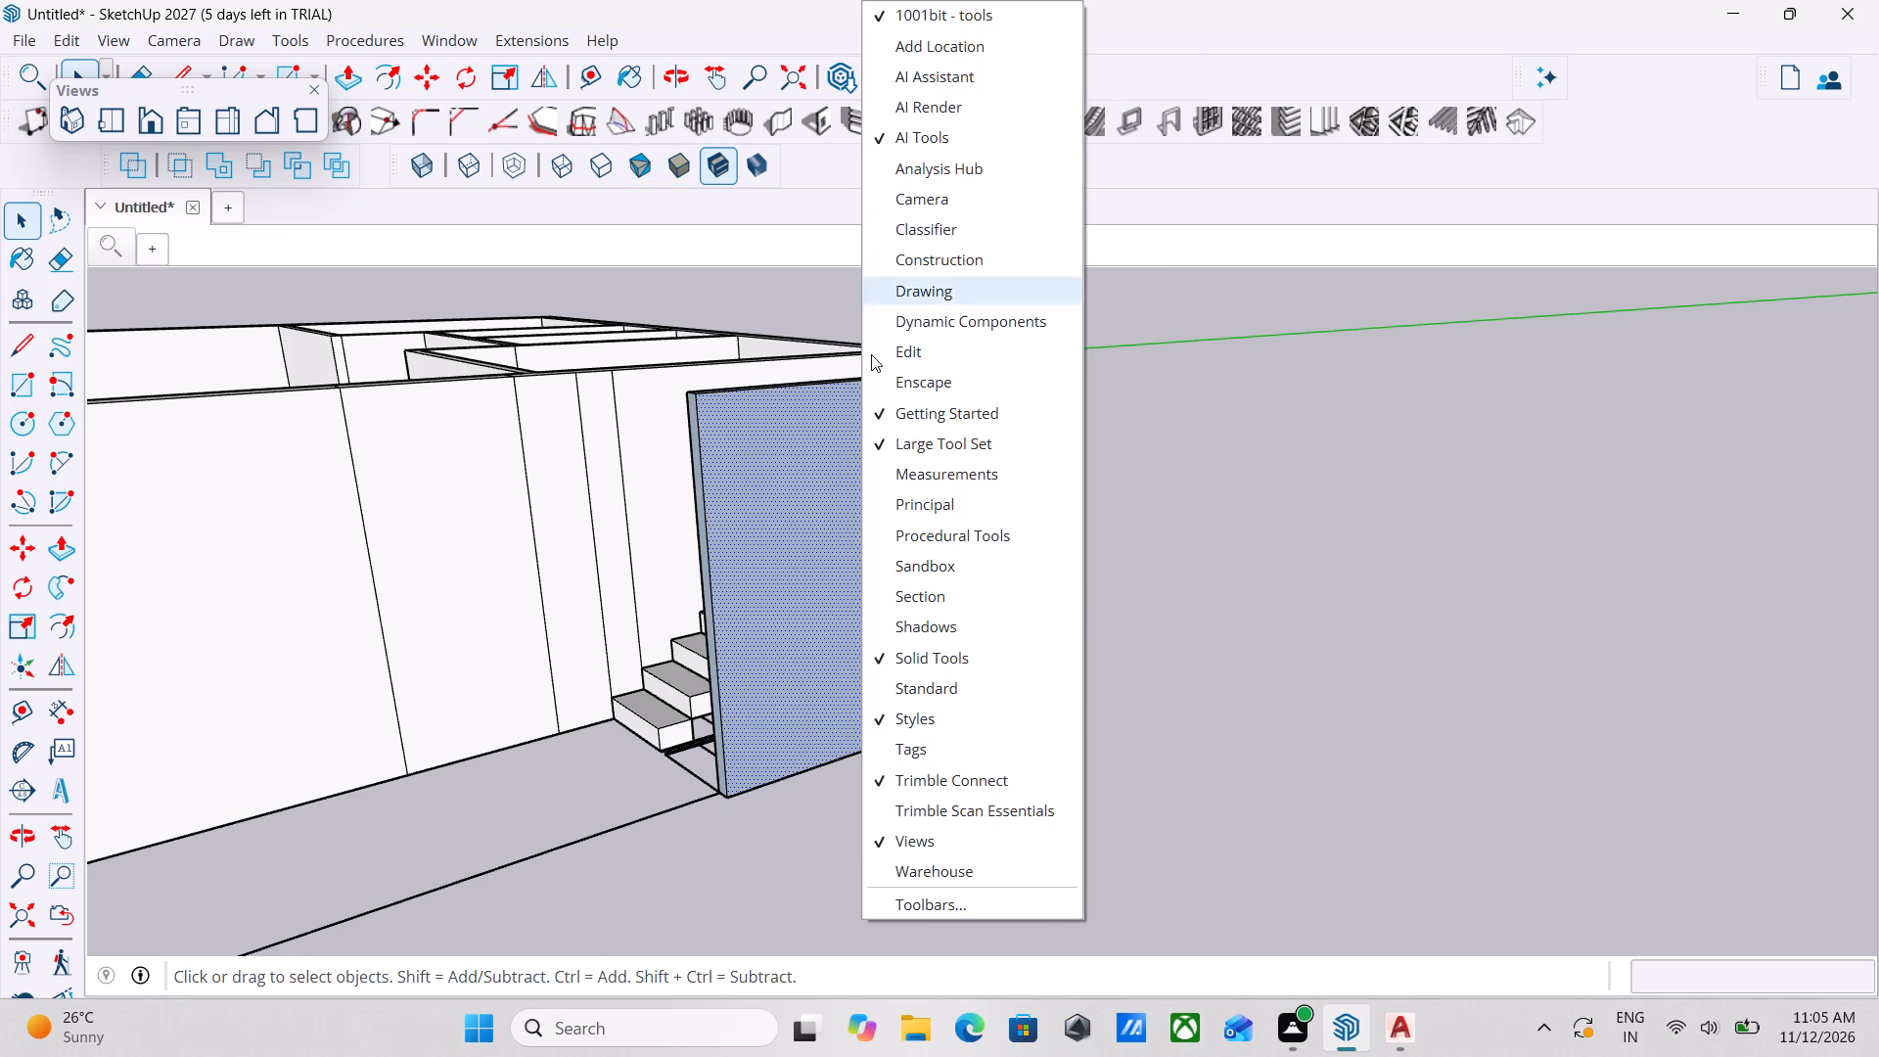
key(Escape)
Copy the stair step just below the landing about 5' 4" away, up to the top edge of the house wall.
scroll(743, 629, down, 2)
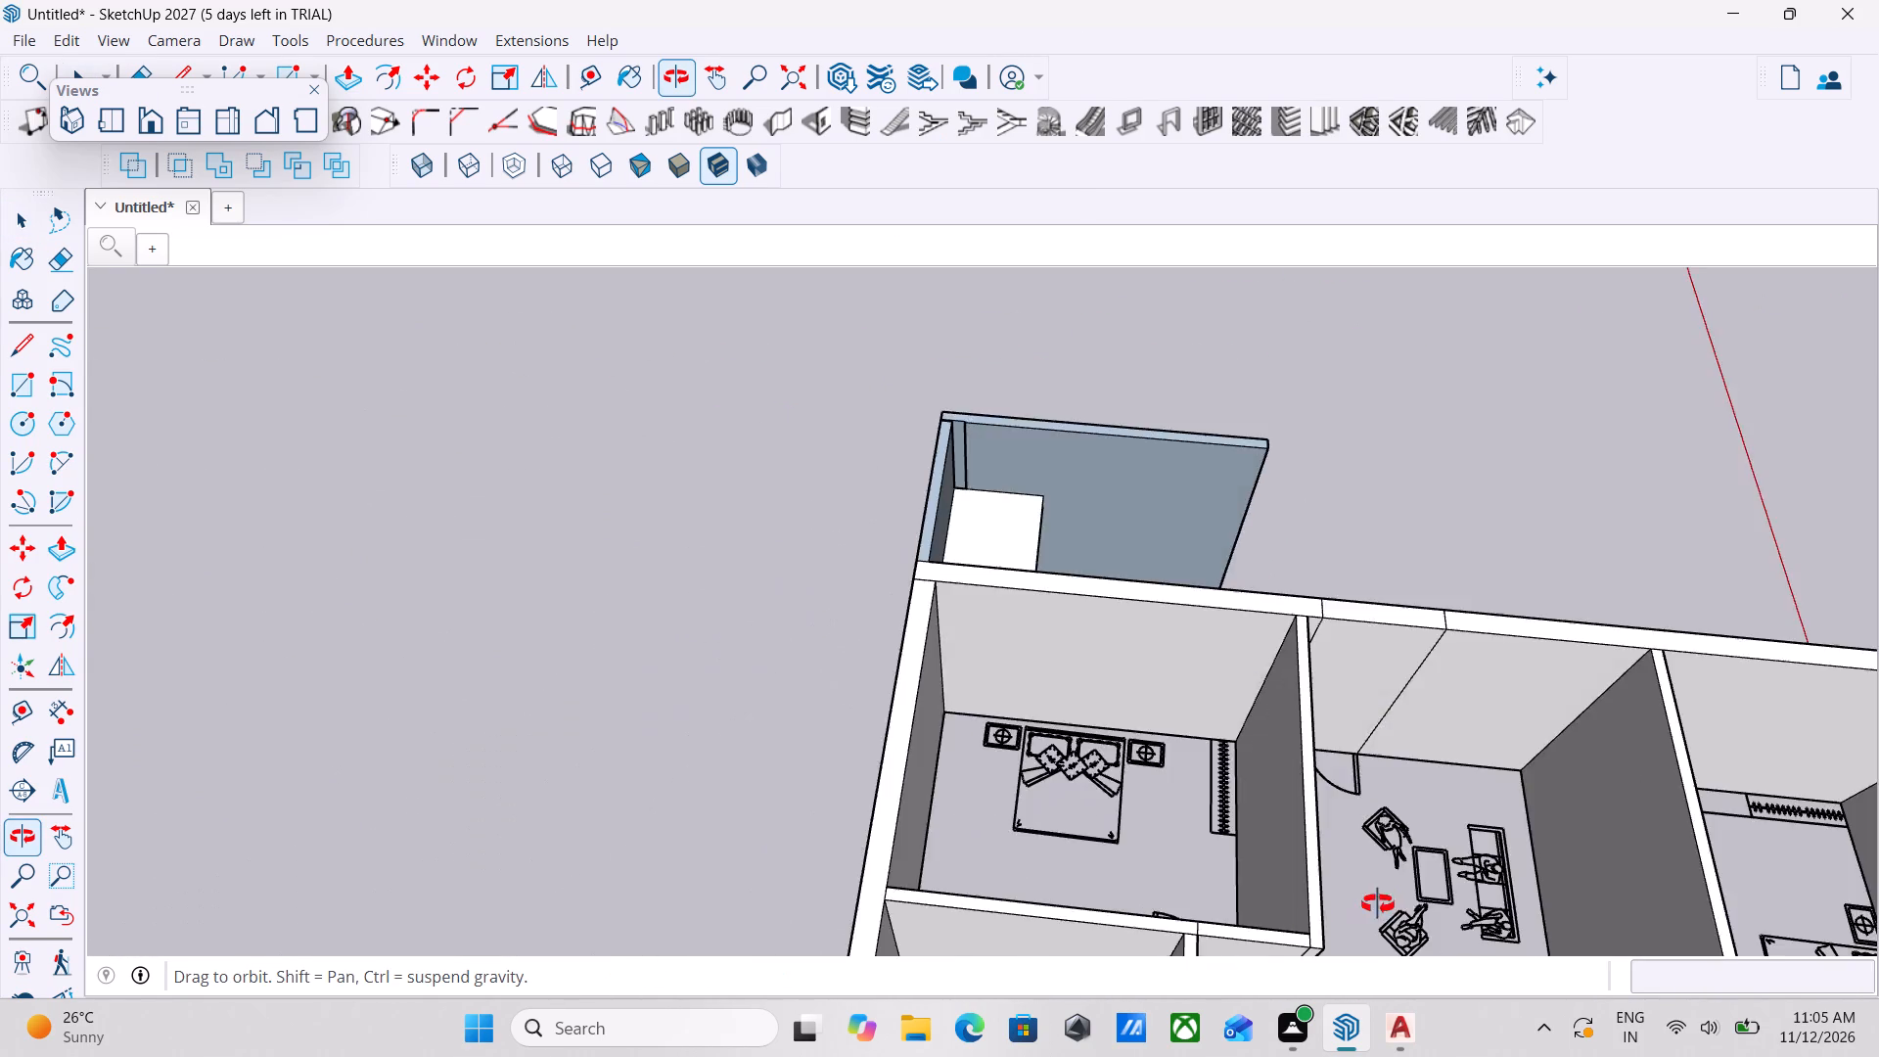
scroll(866, 748, up, 2)
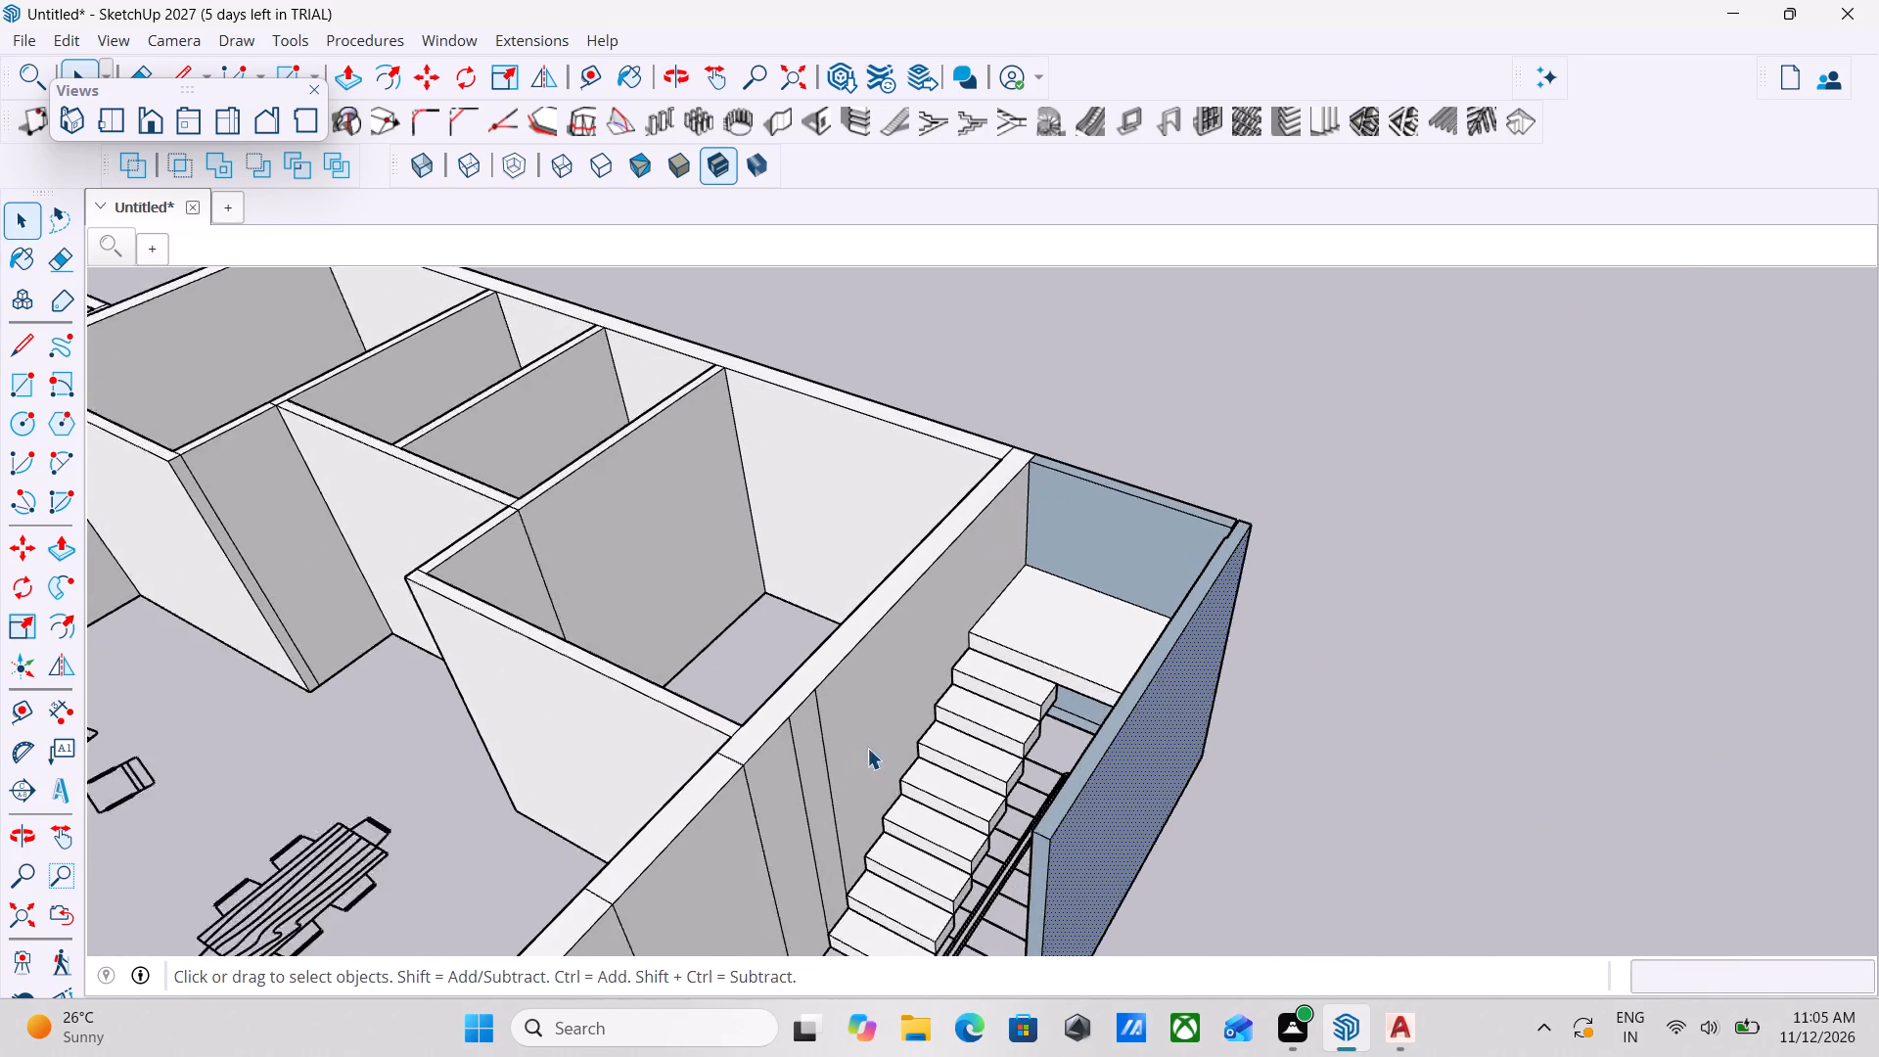
scroll(867, 748, up, 2)
scroll(1091, 702, up, 4)
click(1062, 691)
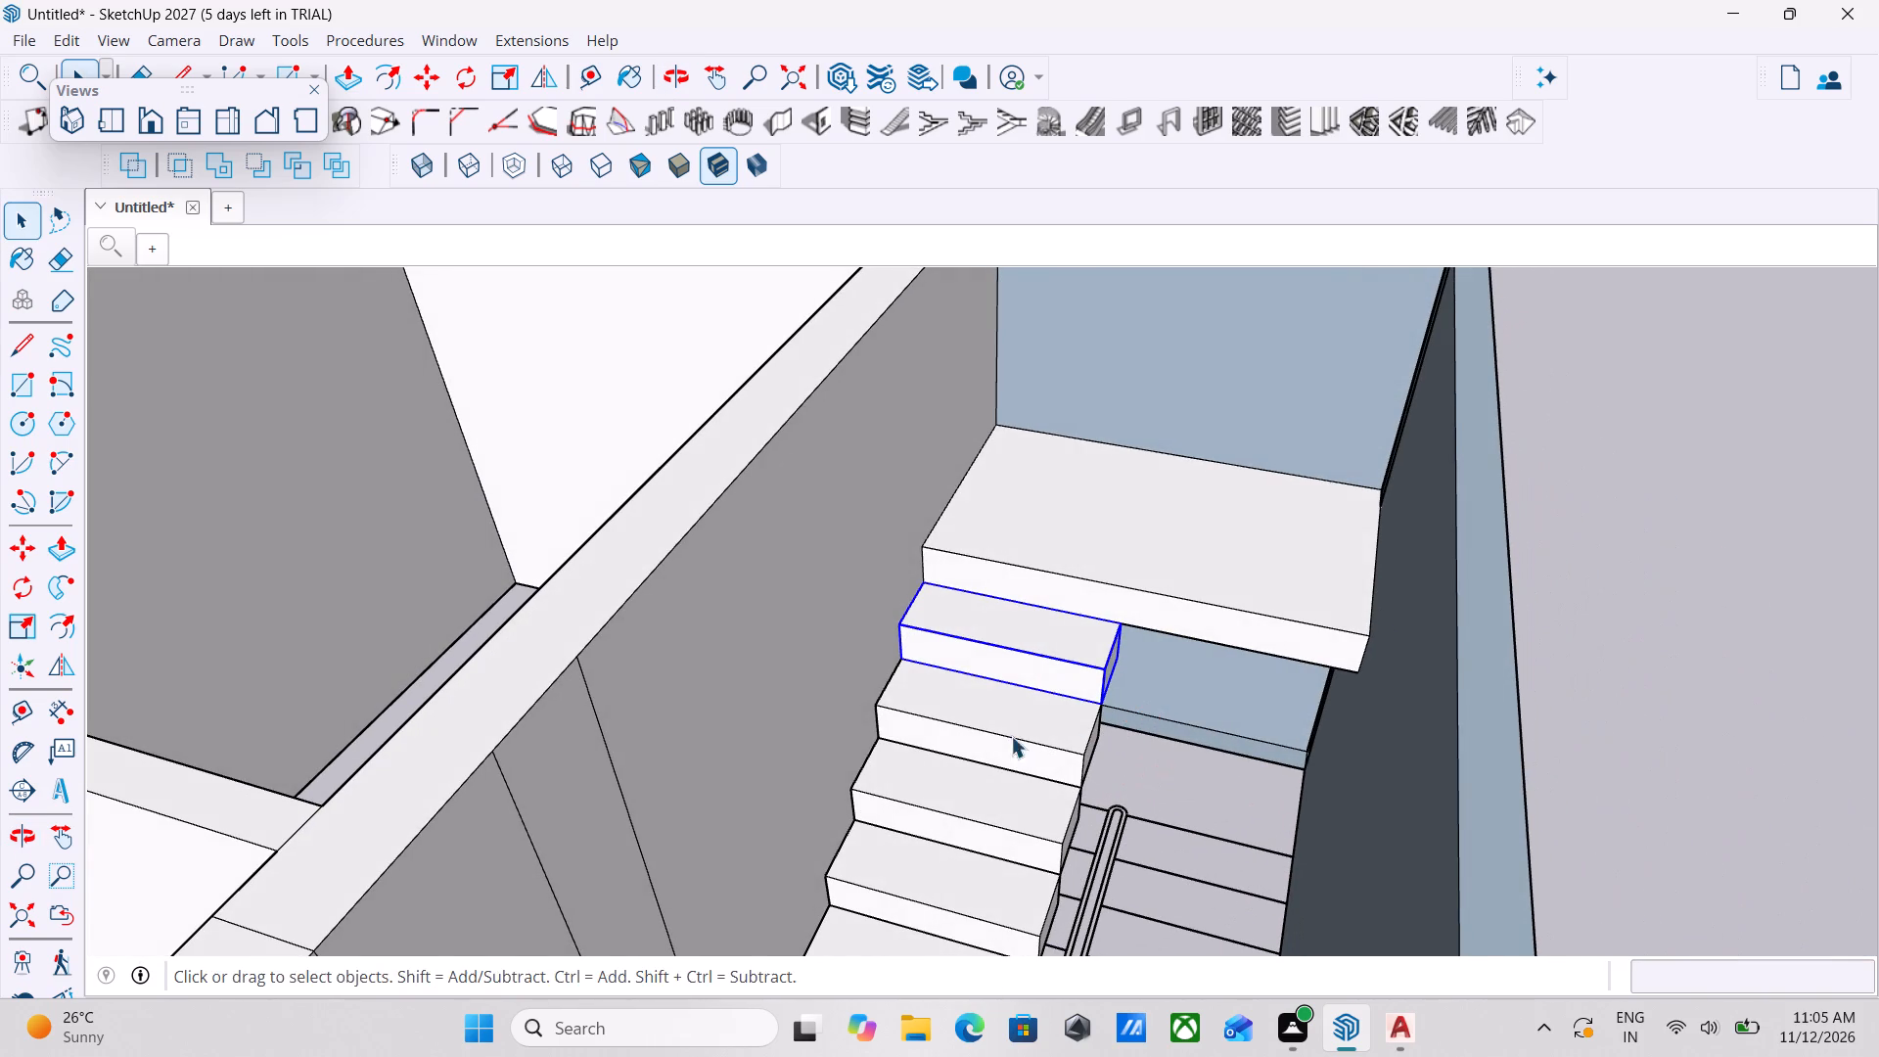
middle_drag(923, 724, 888, 874)
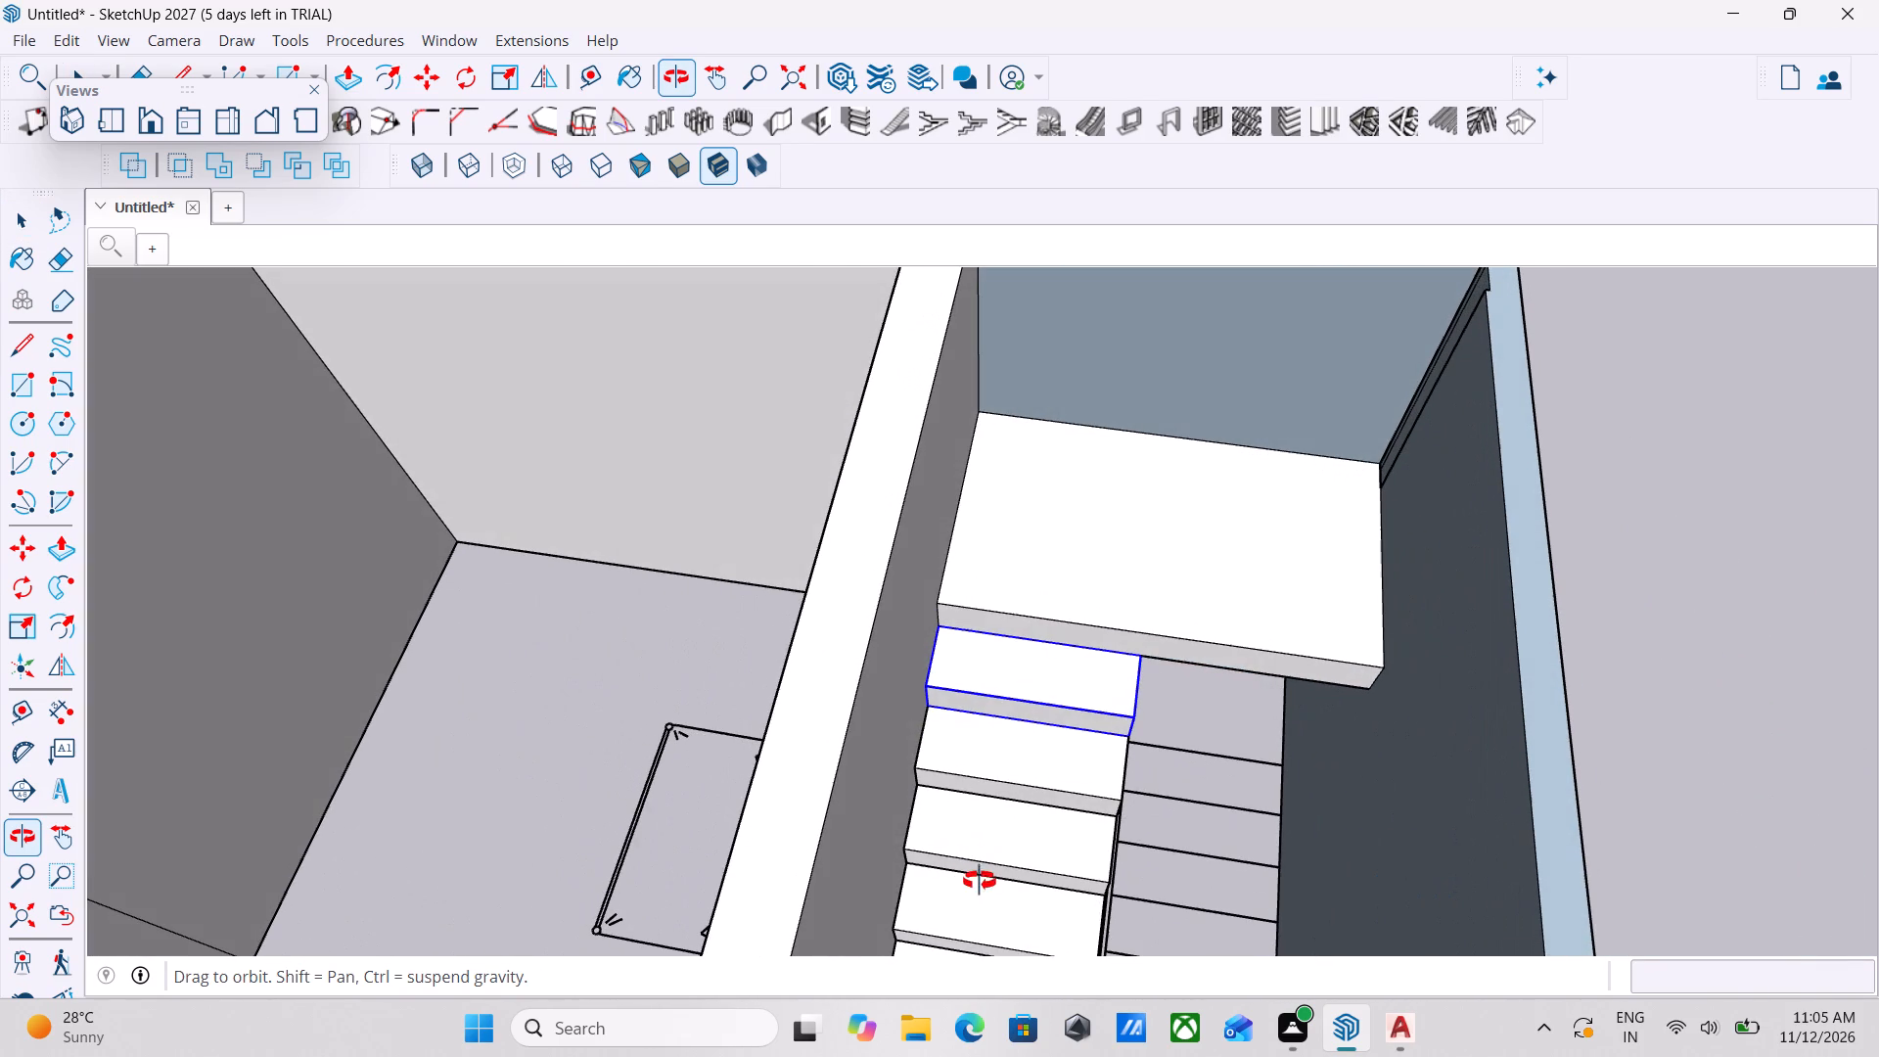
key(m)
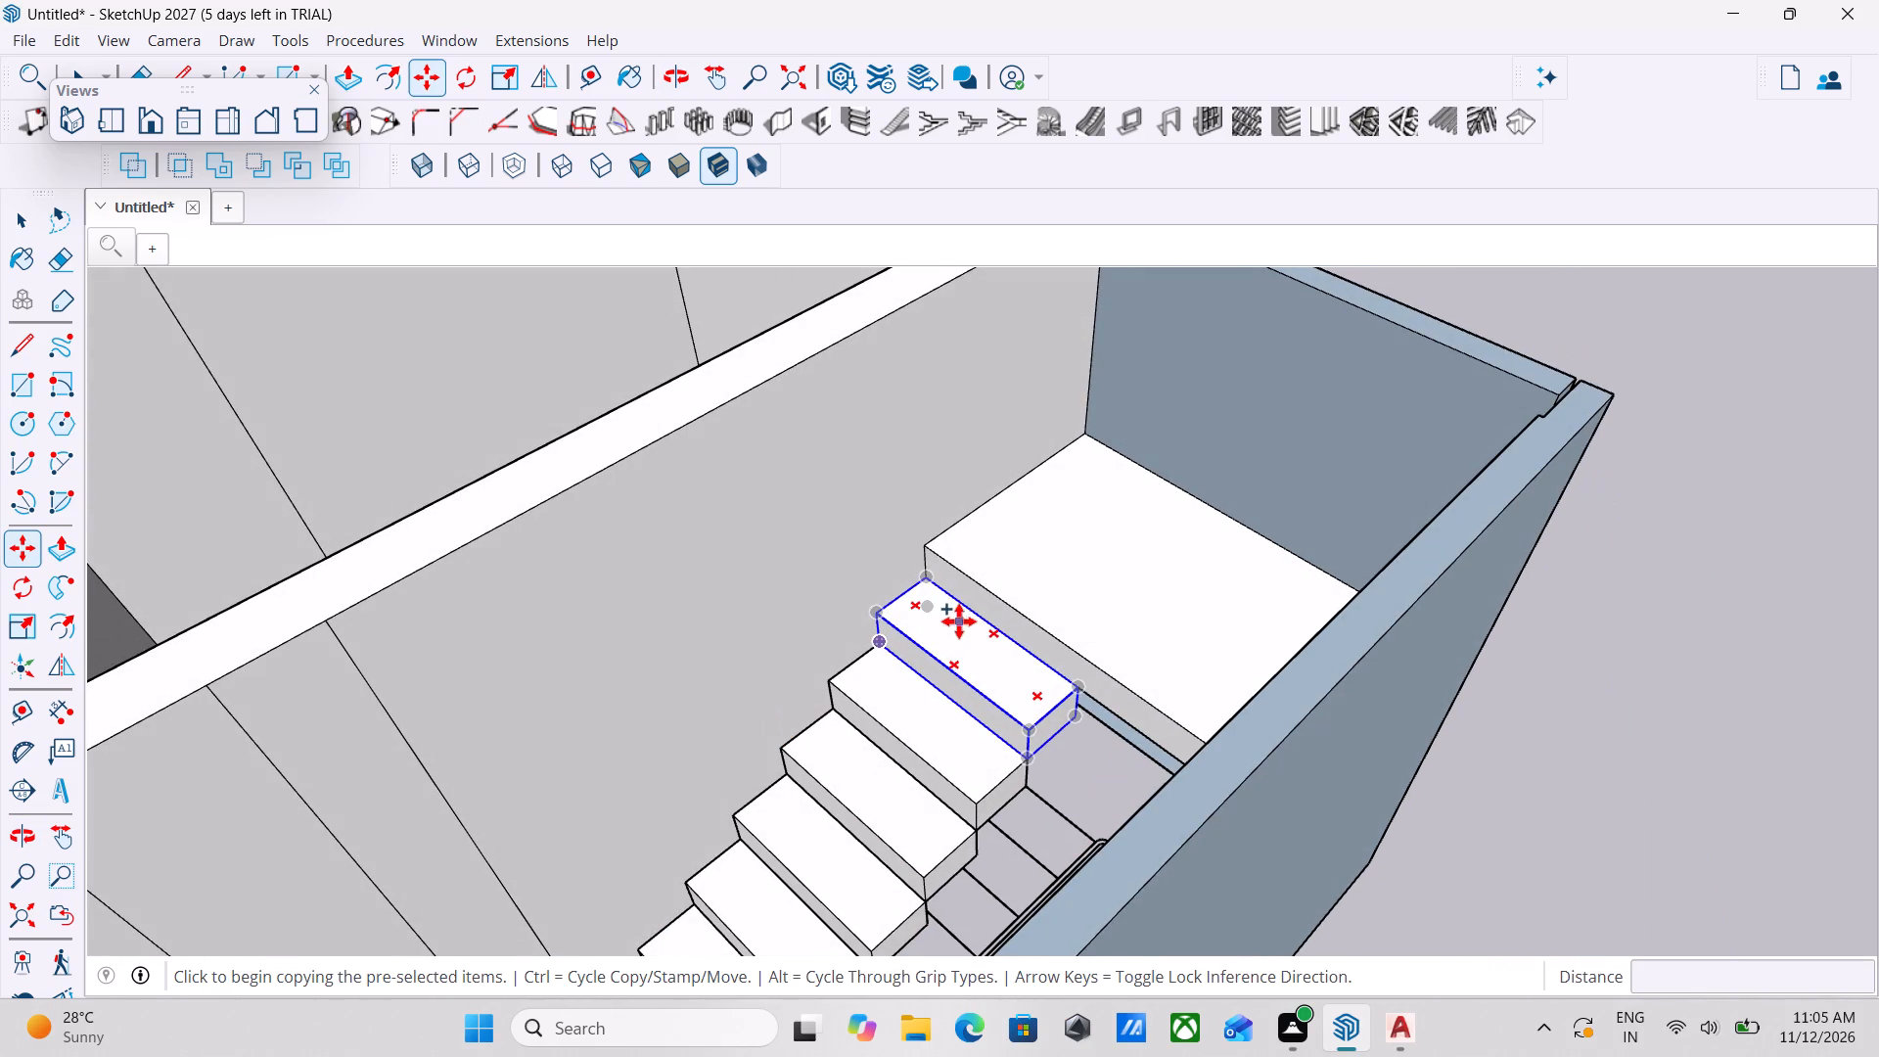
click(925, 610)
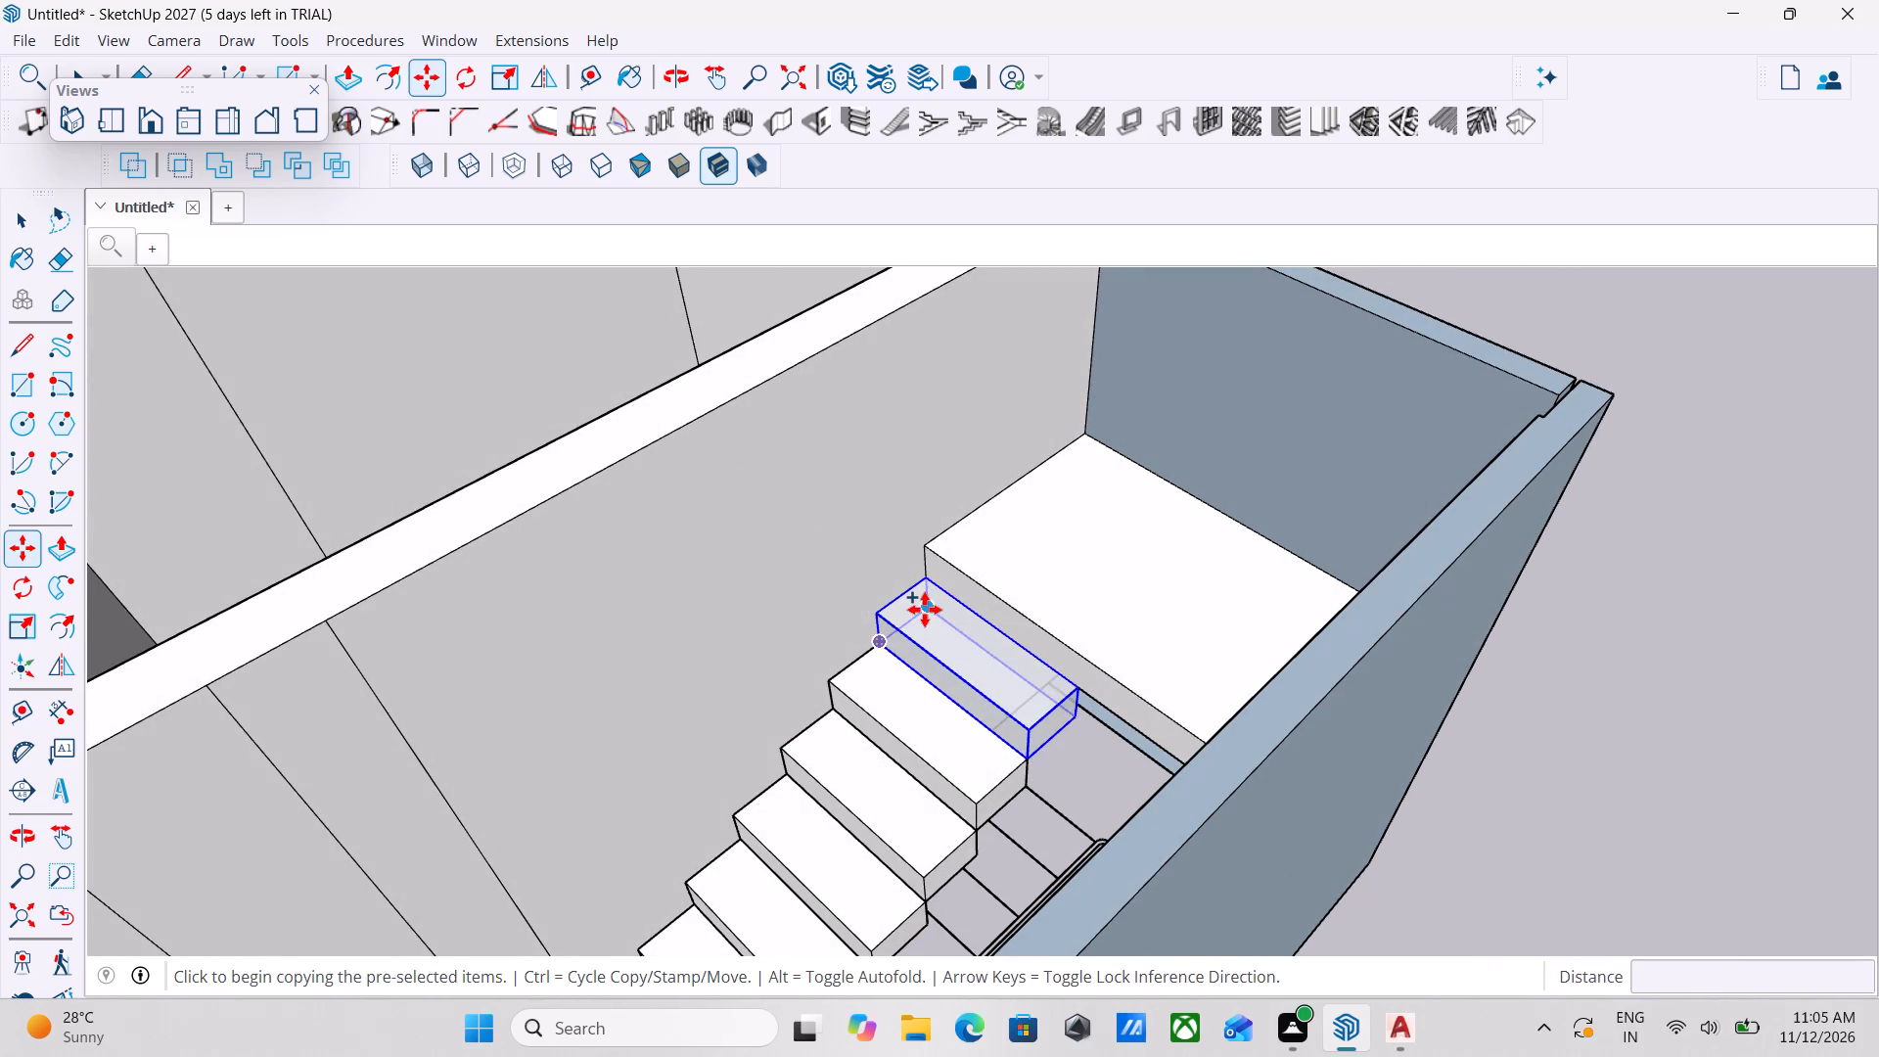
scroll(1042, 526, down, 2)
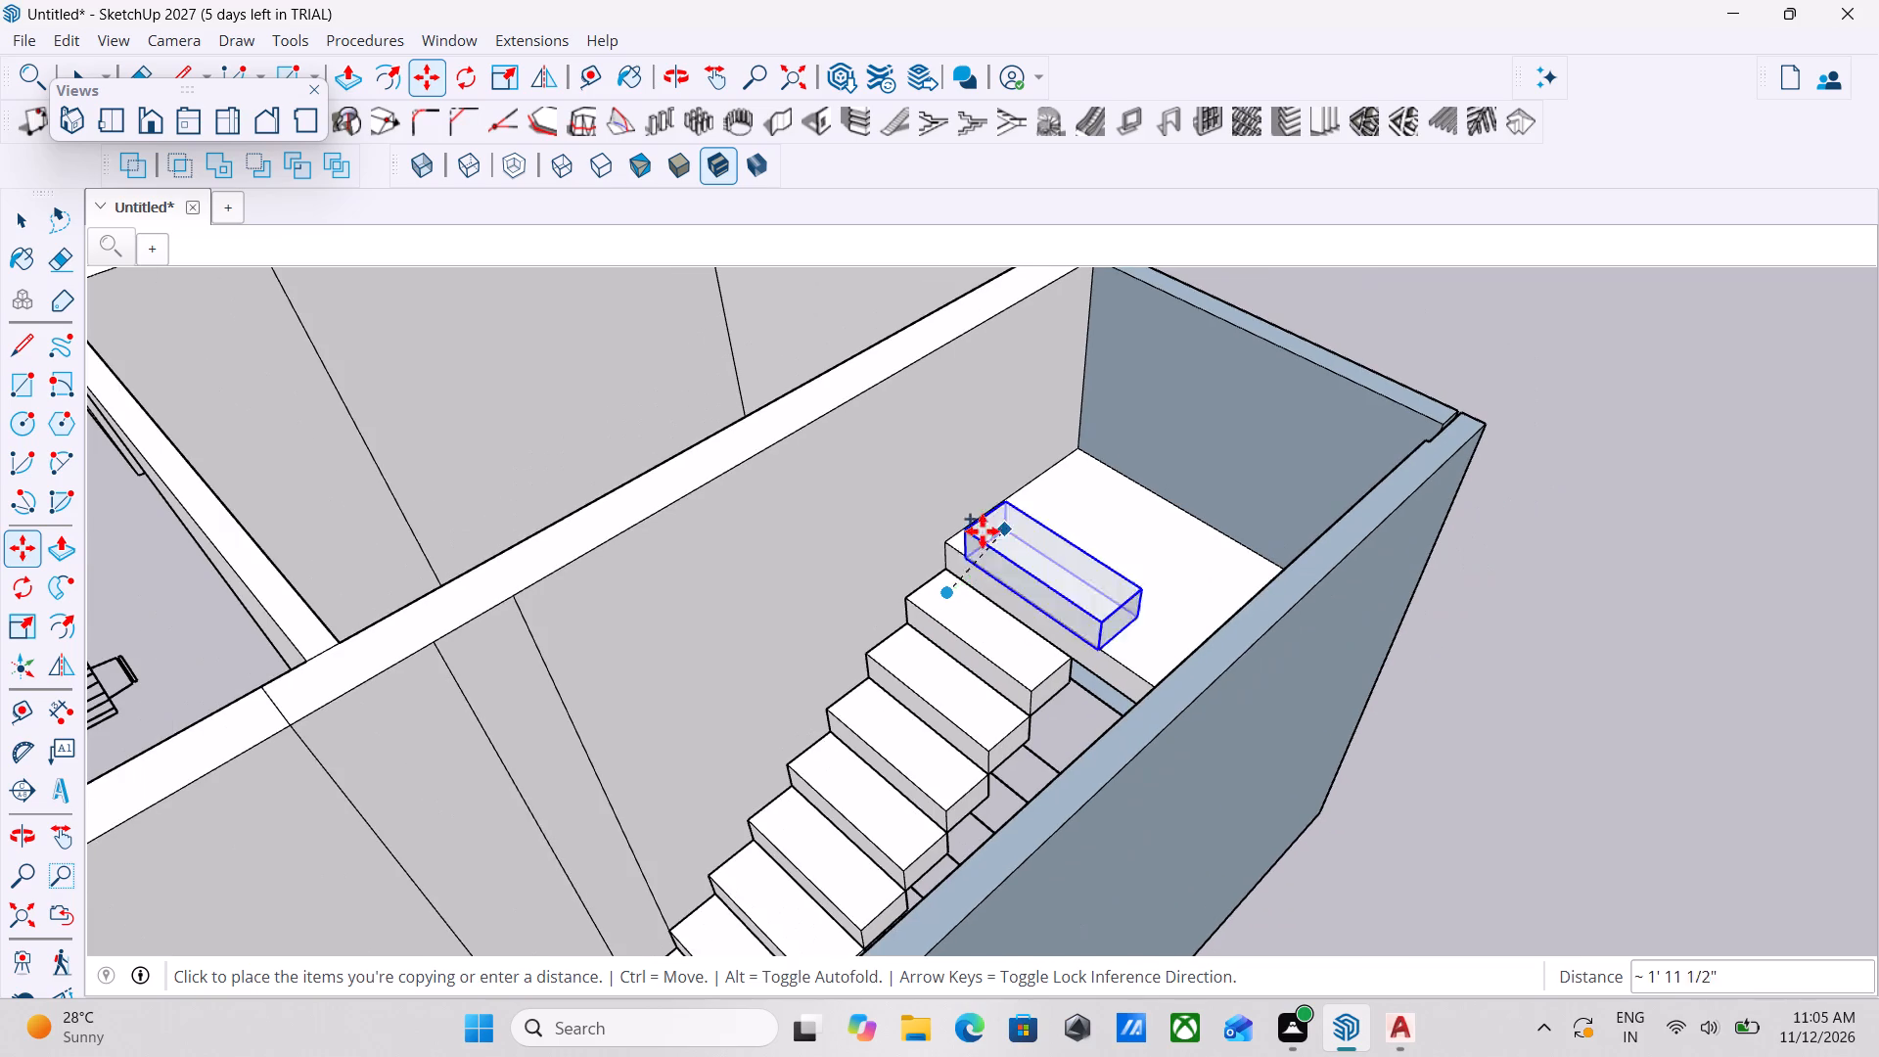
scroll(956, 536, up, 3)
scroll(990, 588, down, 4)
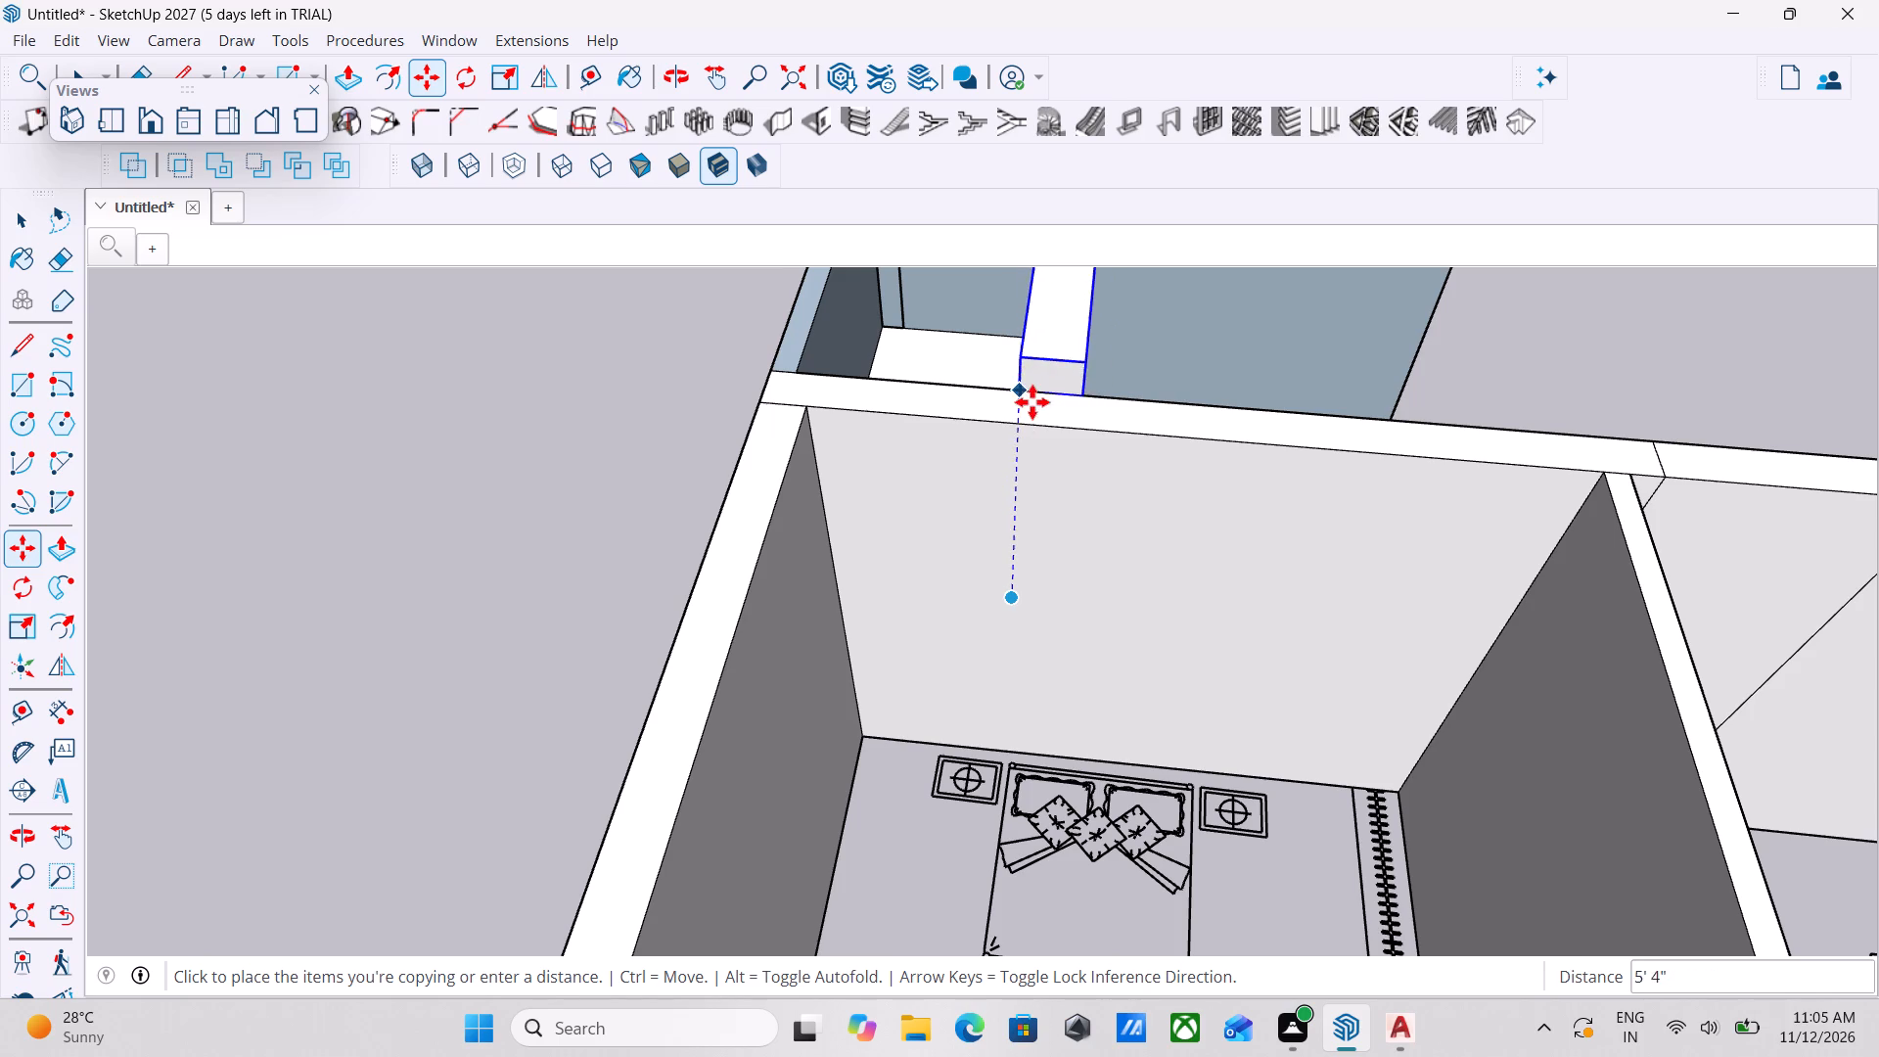
scroll(1032, 394, up, 6)
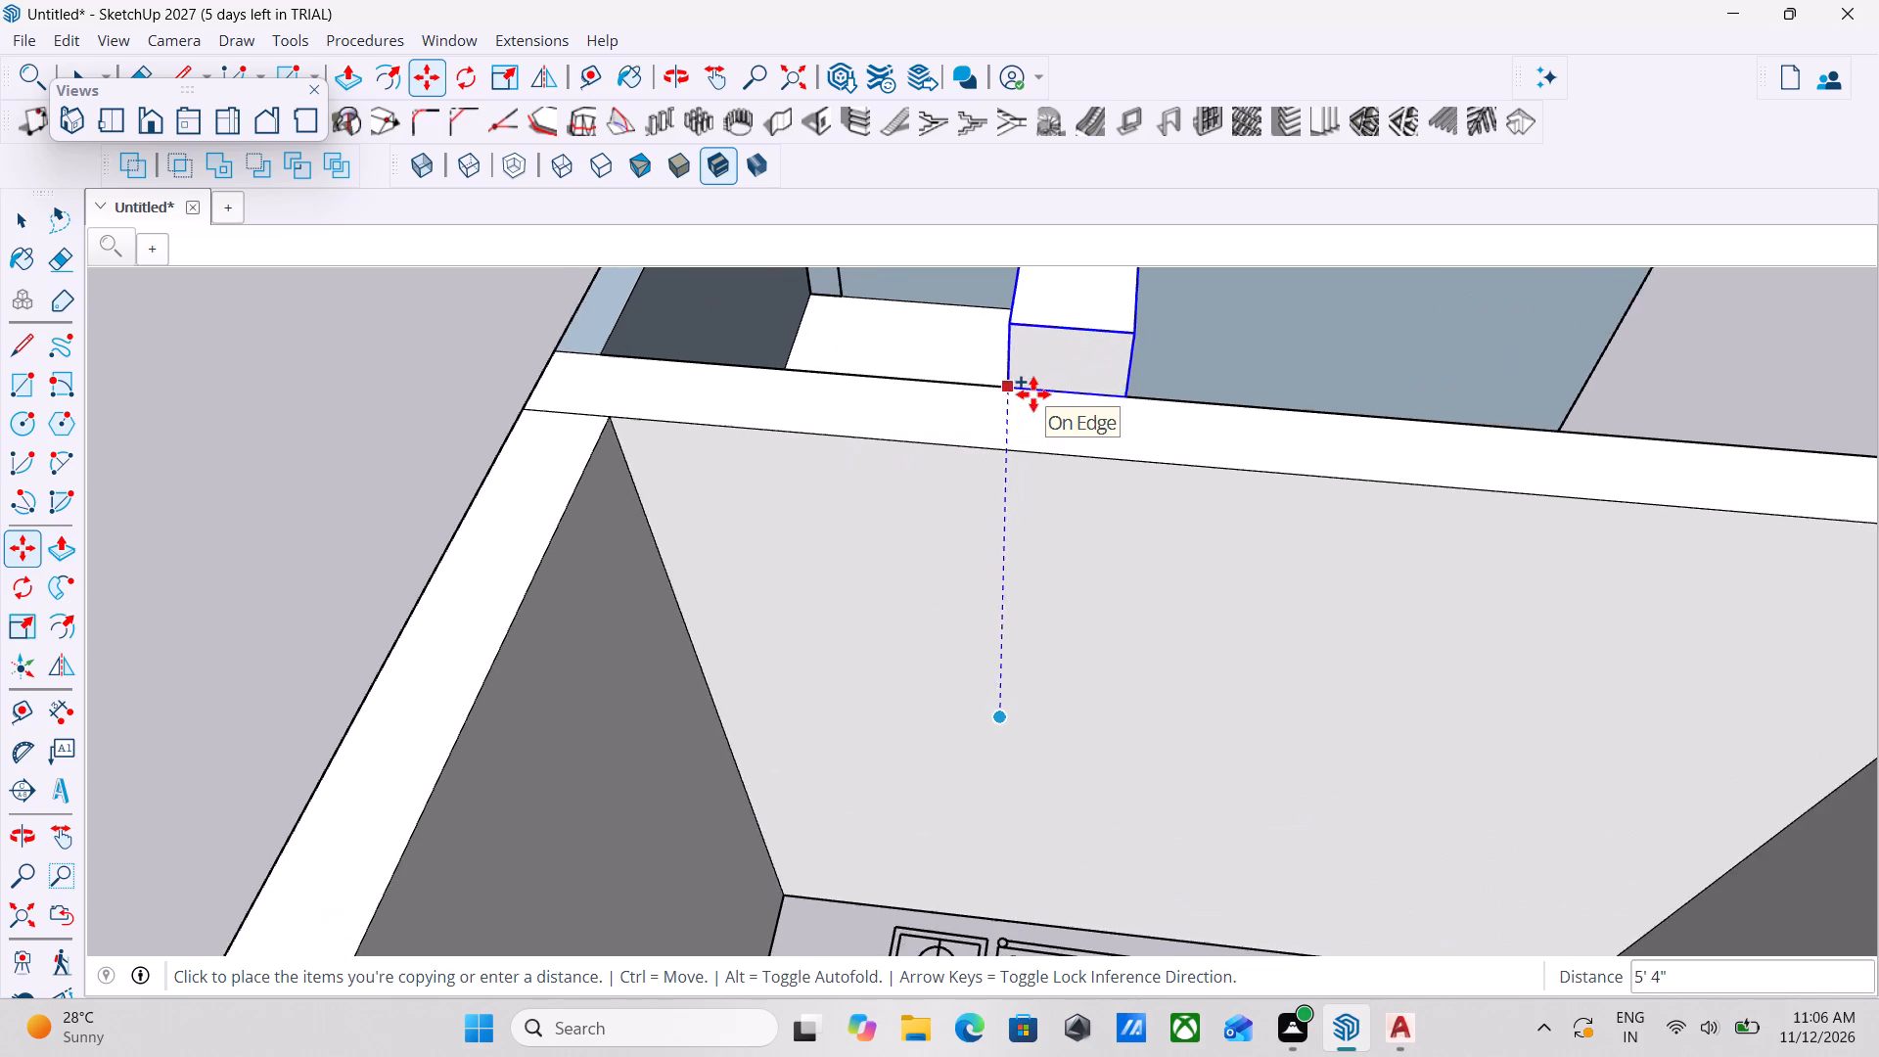
scroll(1033, 394, up, 3)
click(1033, 389)
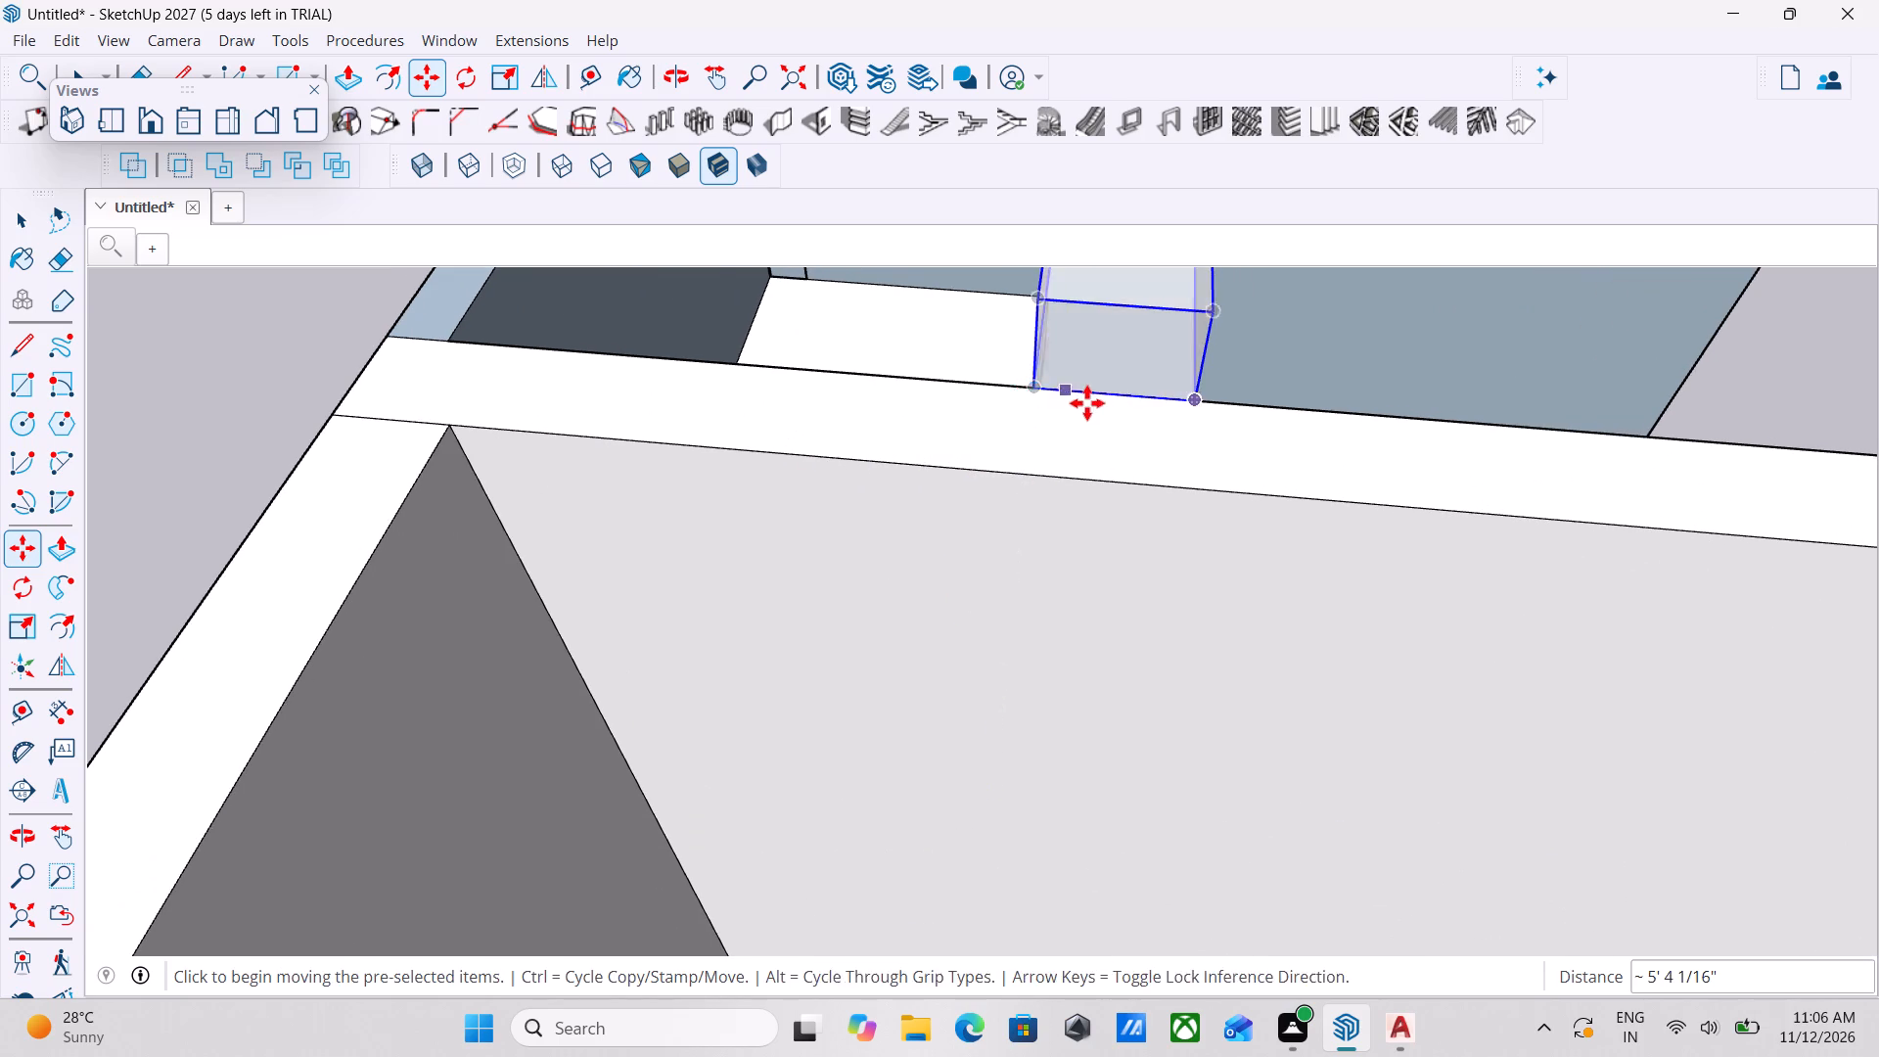
Move the copied step by its lower corner onto the landing's outer front corner, about 5' 2" away, to start the second flight.
scroll(1087, 404, down, 5)
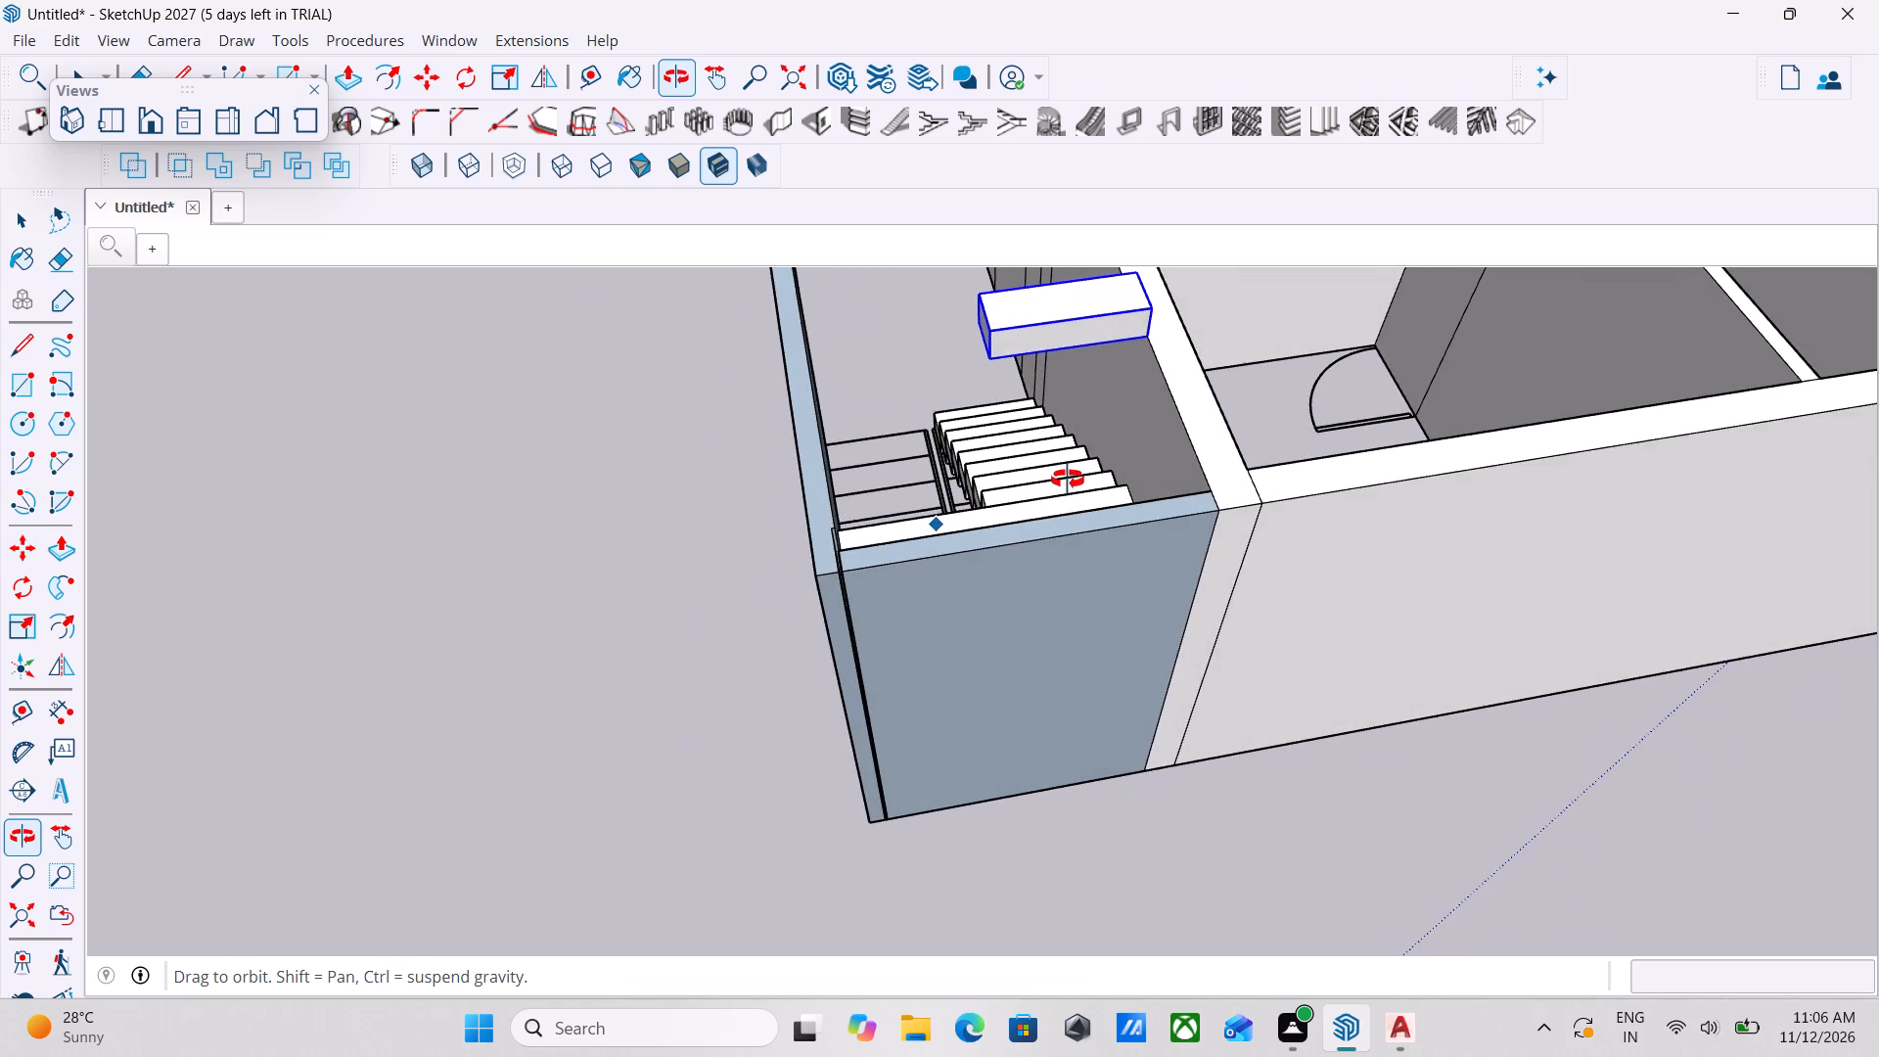
scroll(871, 683, up, 3)
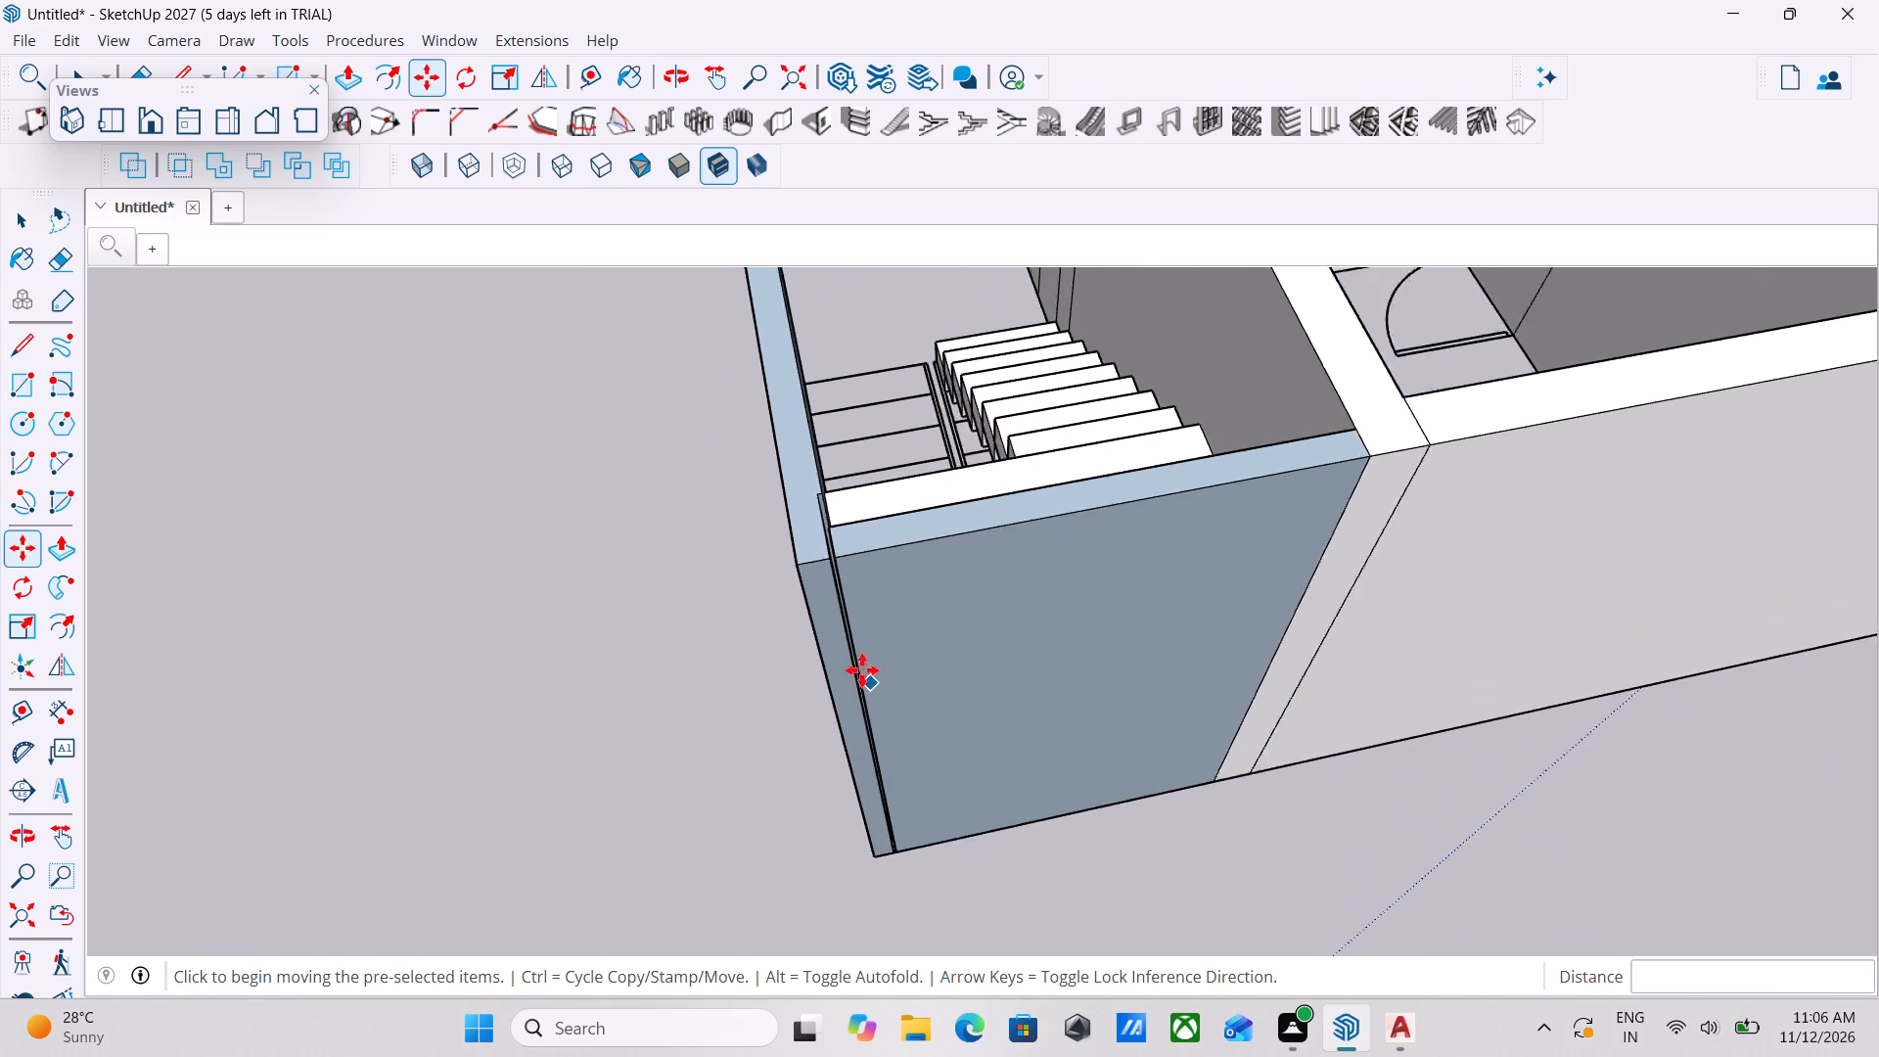
scroll(862, 670, up, 11)
scroll(793, 473, down, 10)
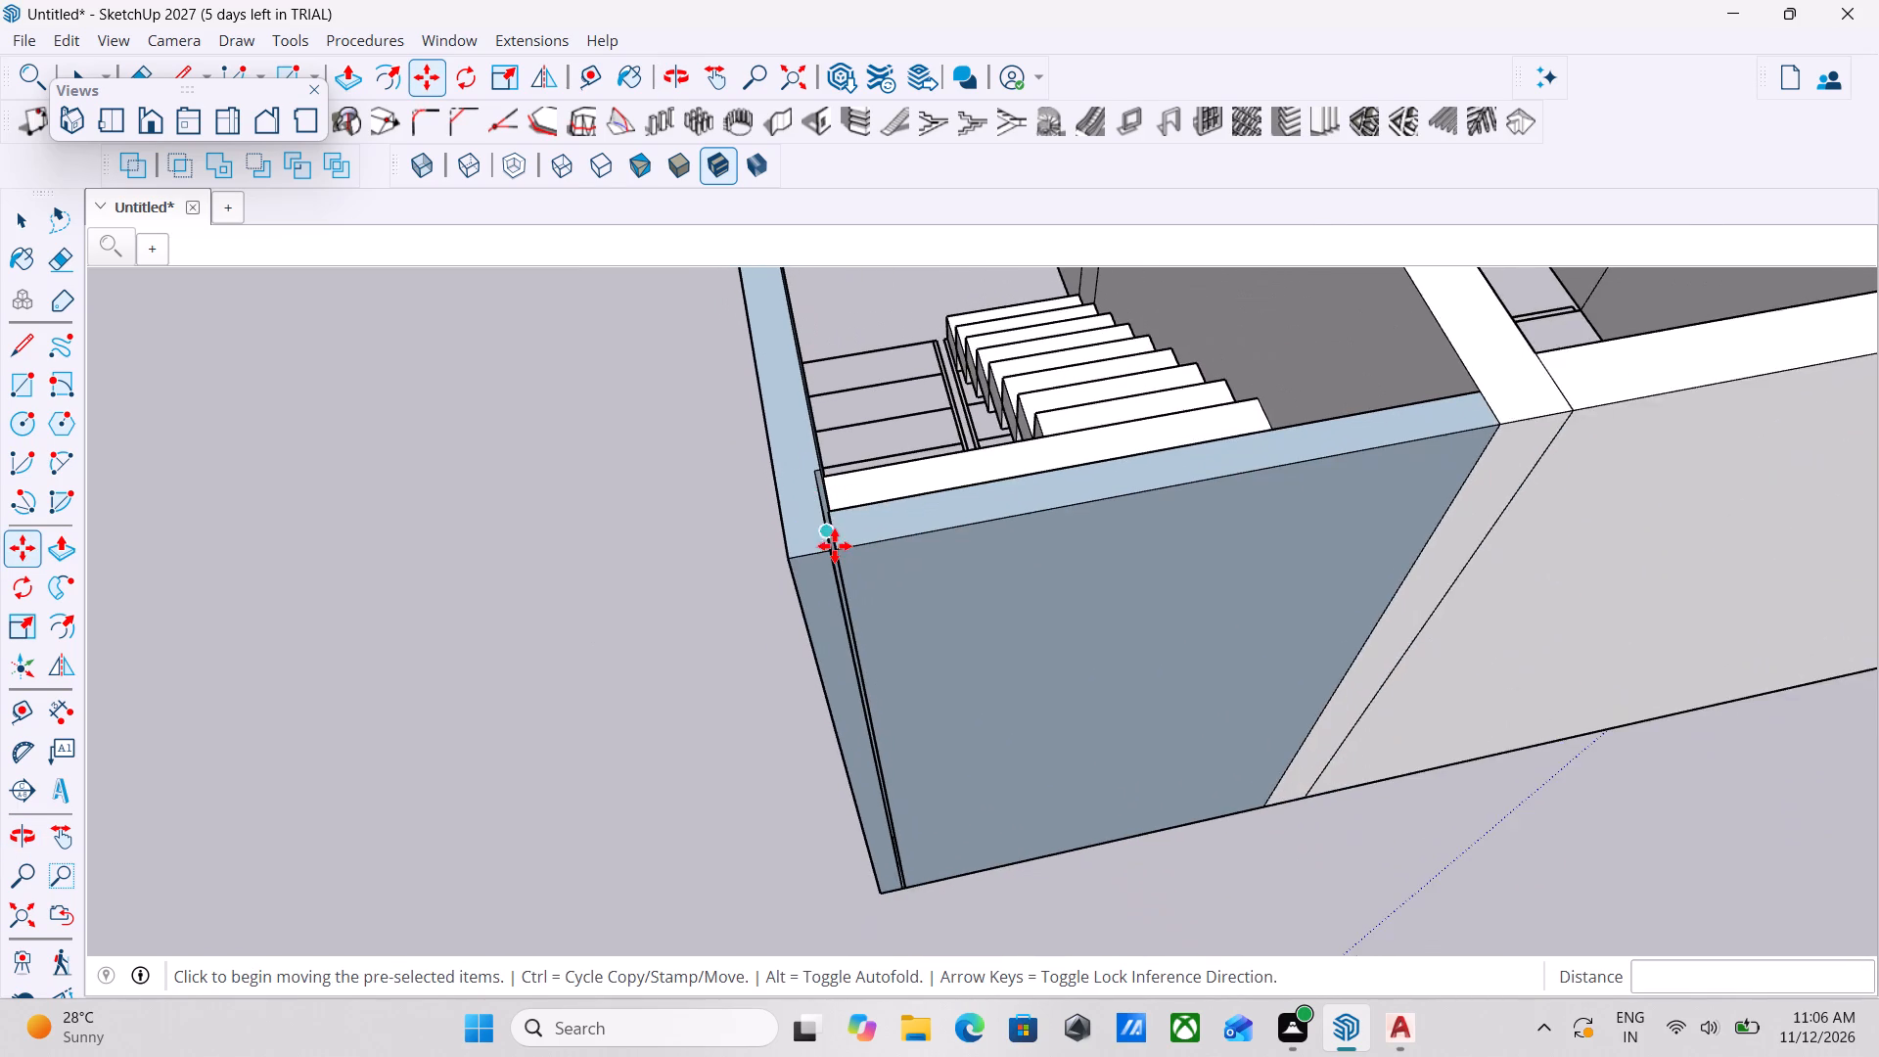
scroll(890, 699, up, 3)
scroll(830, 456, down, 5)
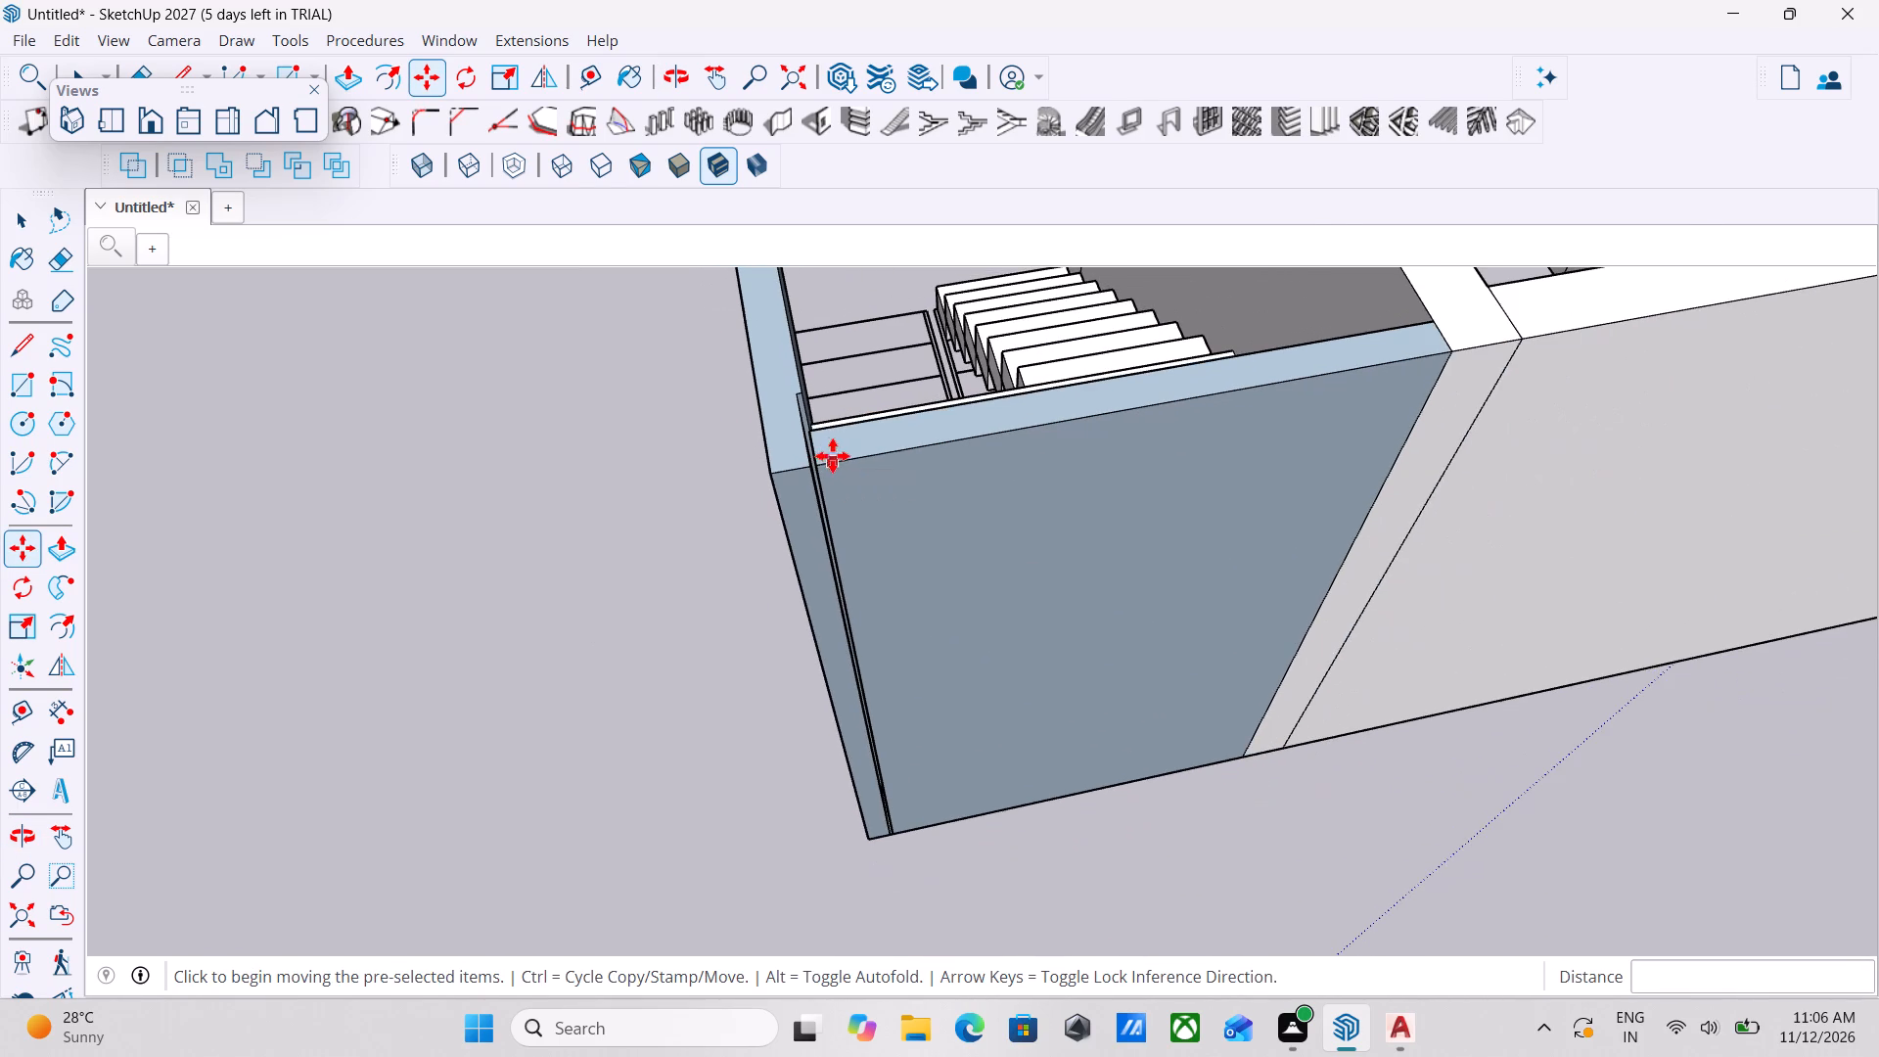
scroll(851, 446, down, 2)
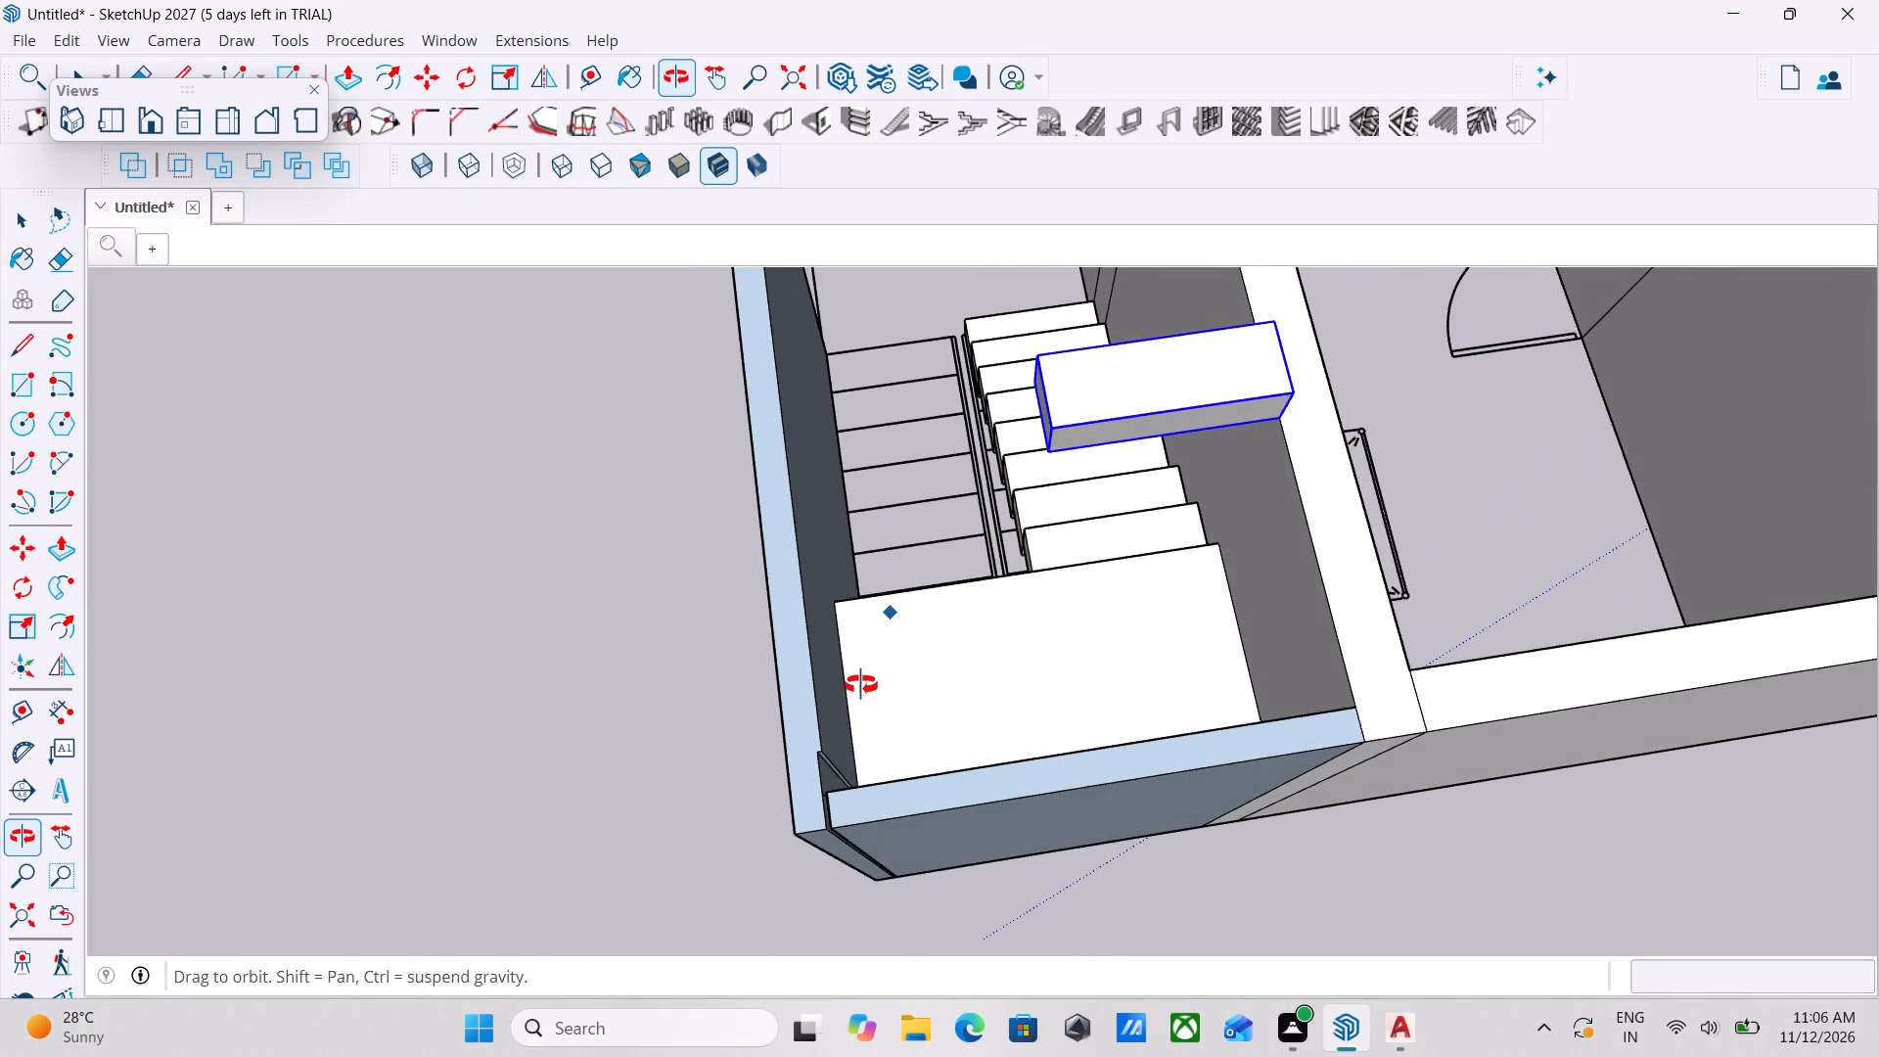
scroll(1048, 445, up, 2)
click(1048, 445)
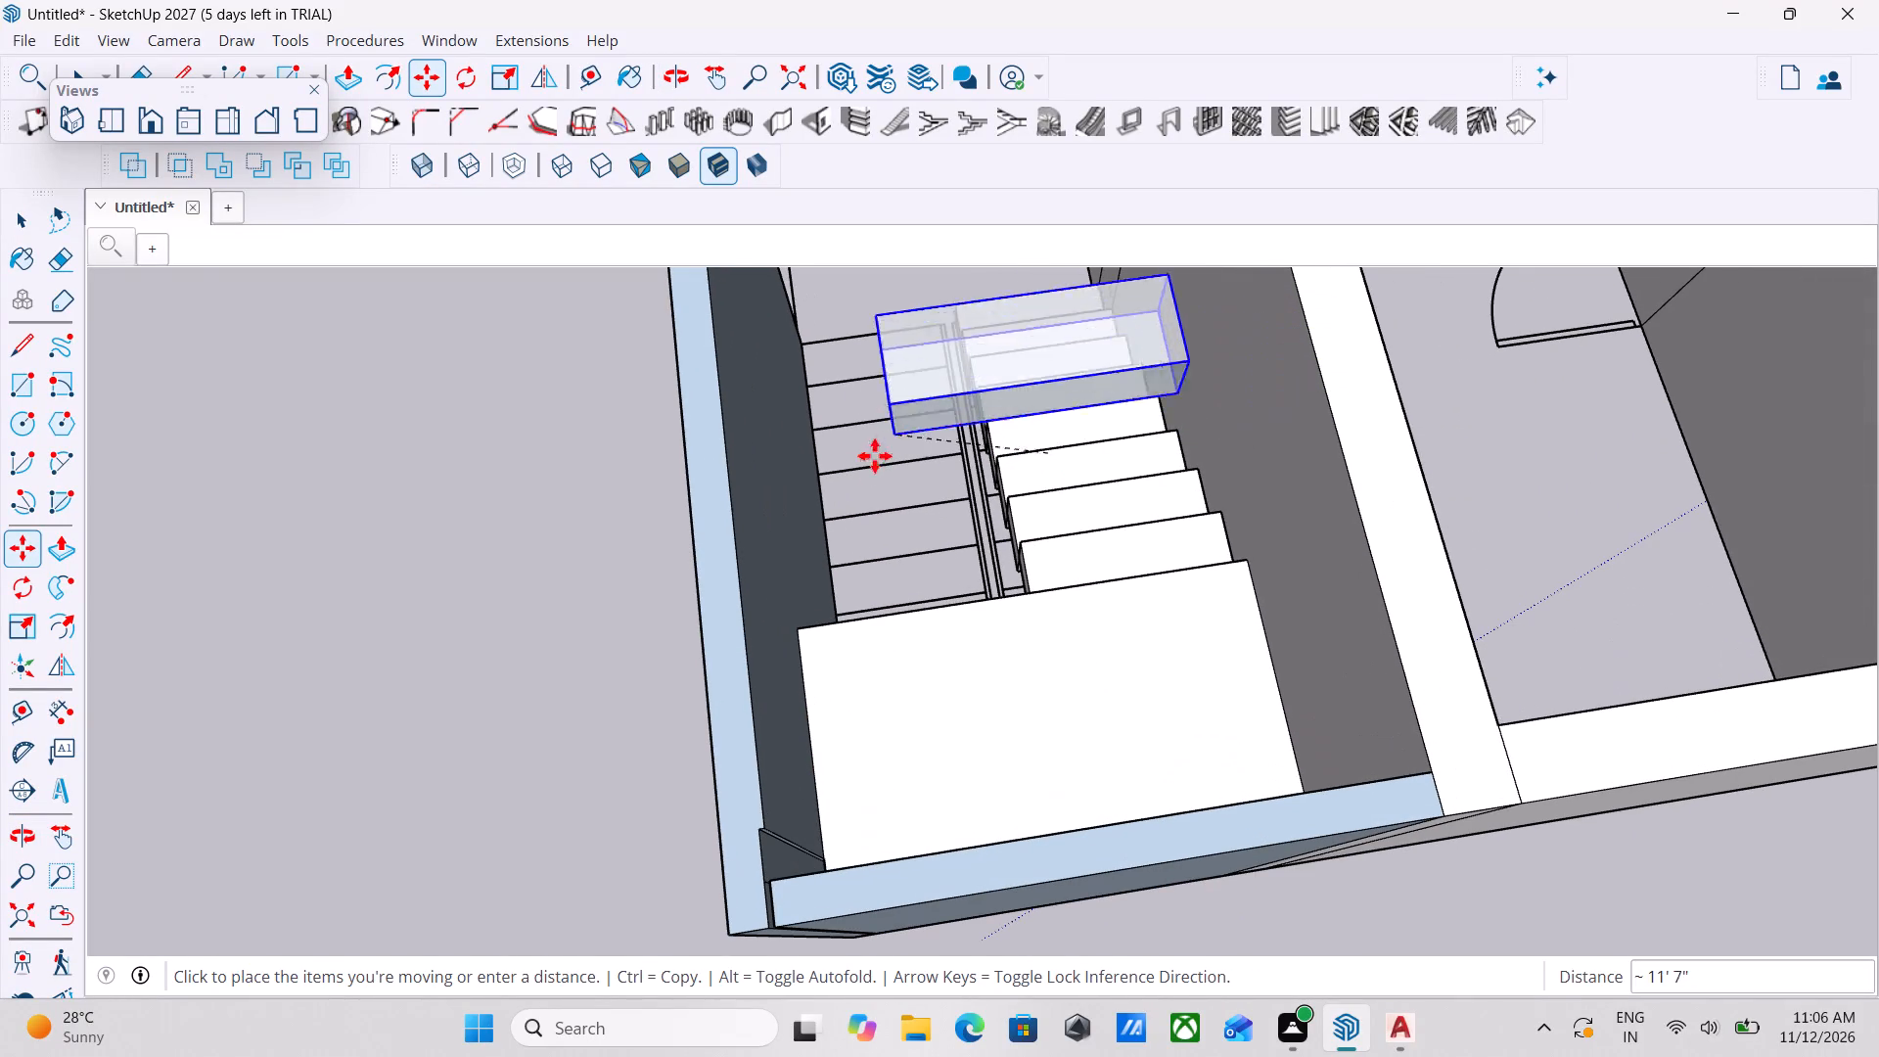
click(803, 635)
scroll(950, 574, down, 1)
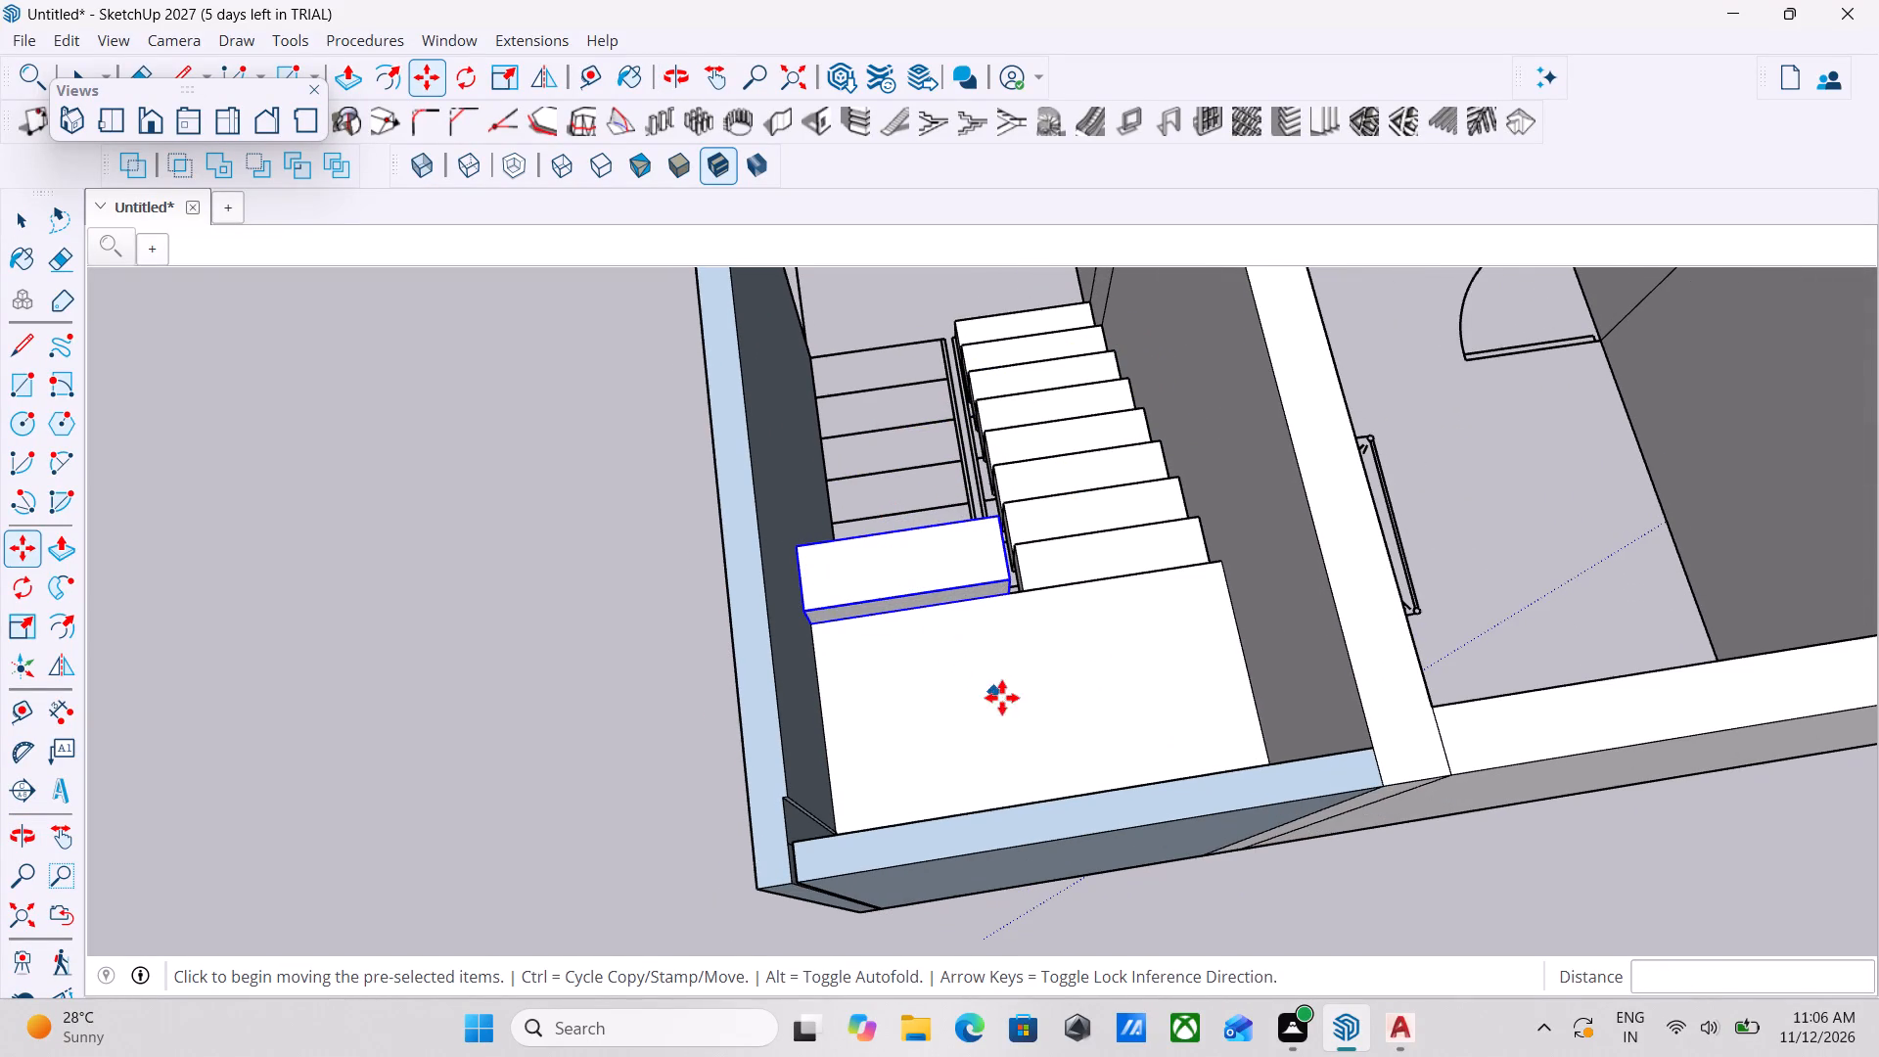
shift+middle_drag(994, 694, 787, 539)
scroll(907, 500, down, 3)
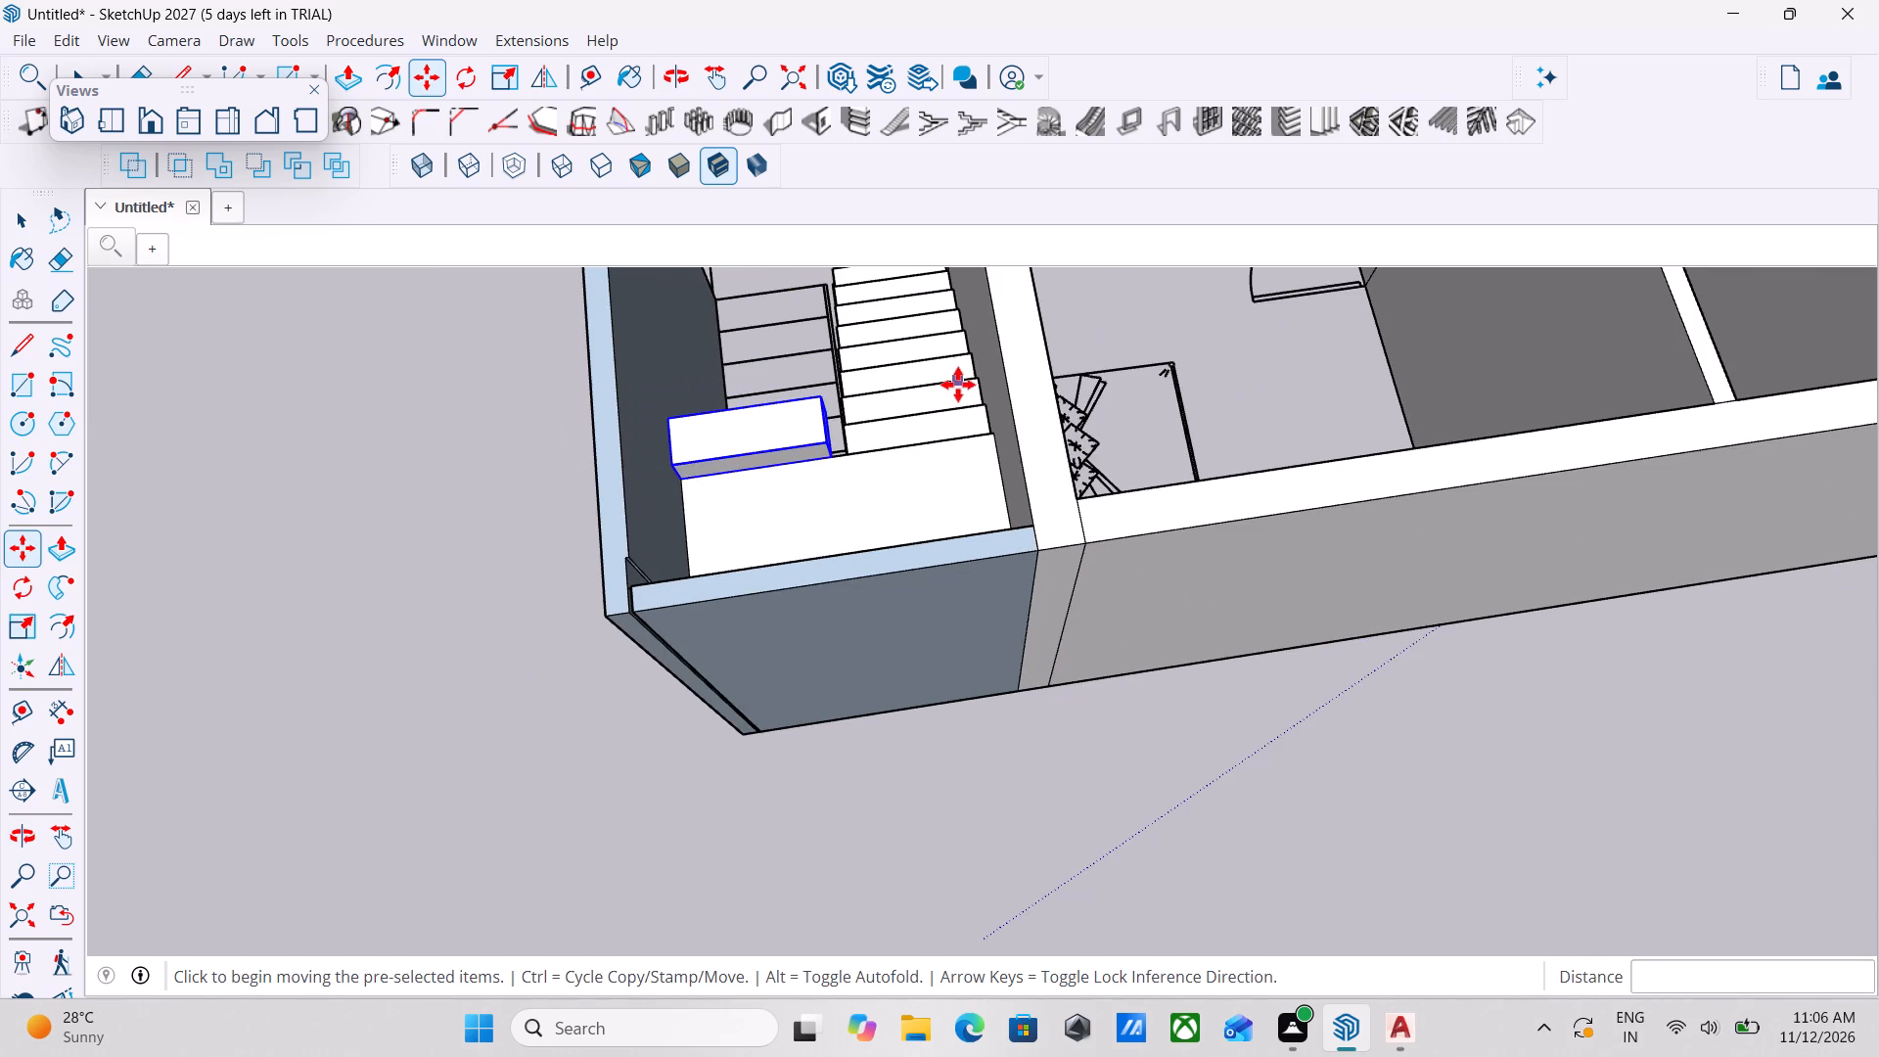
scroll(958, 385, down, 3)
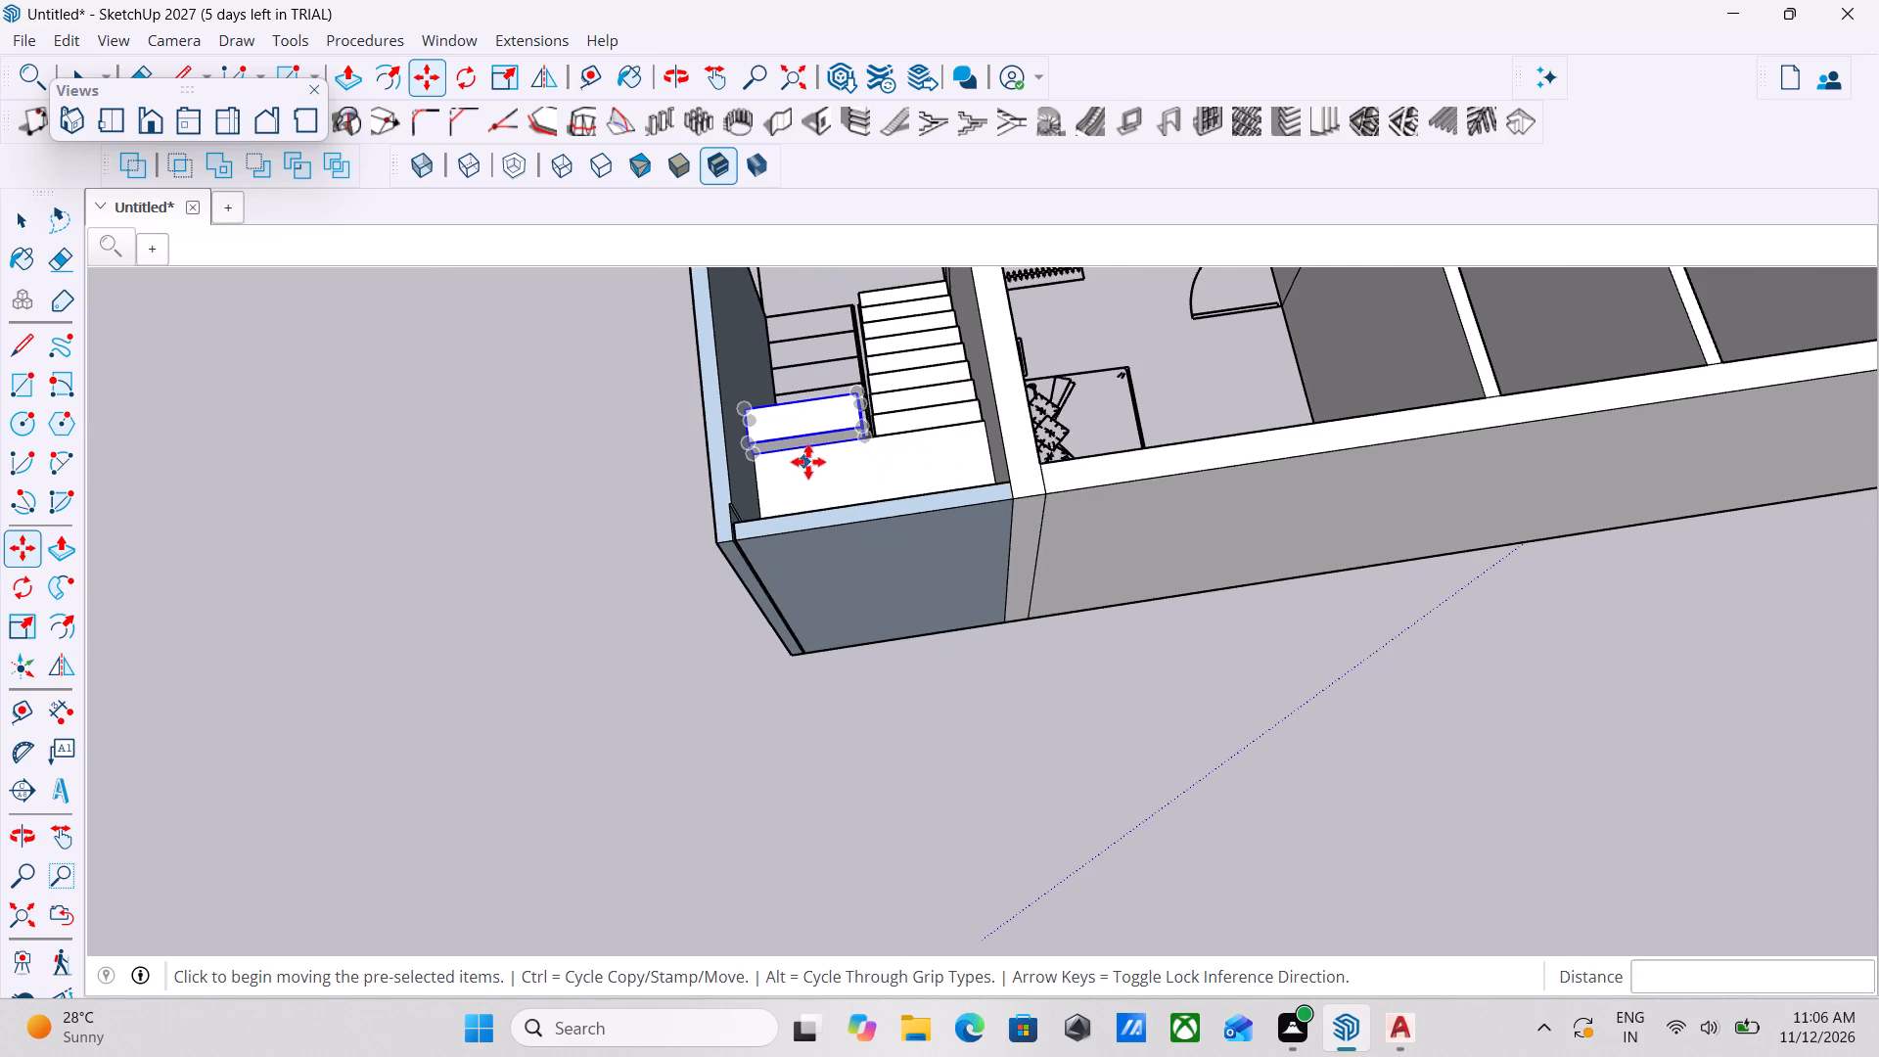
scroll(847, 429, down, 2)
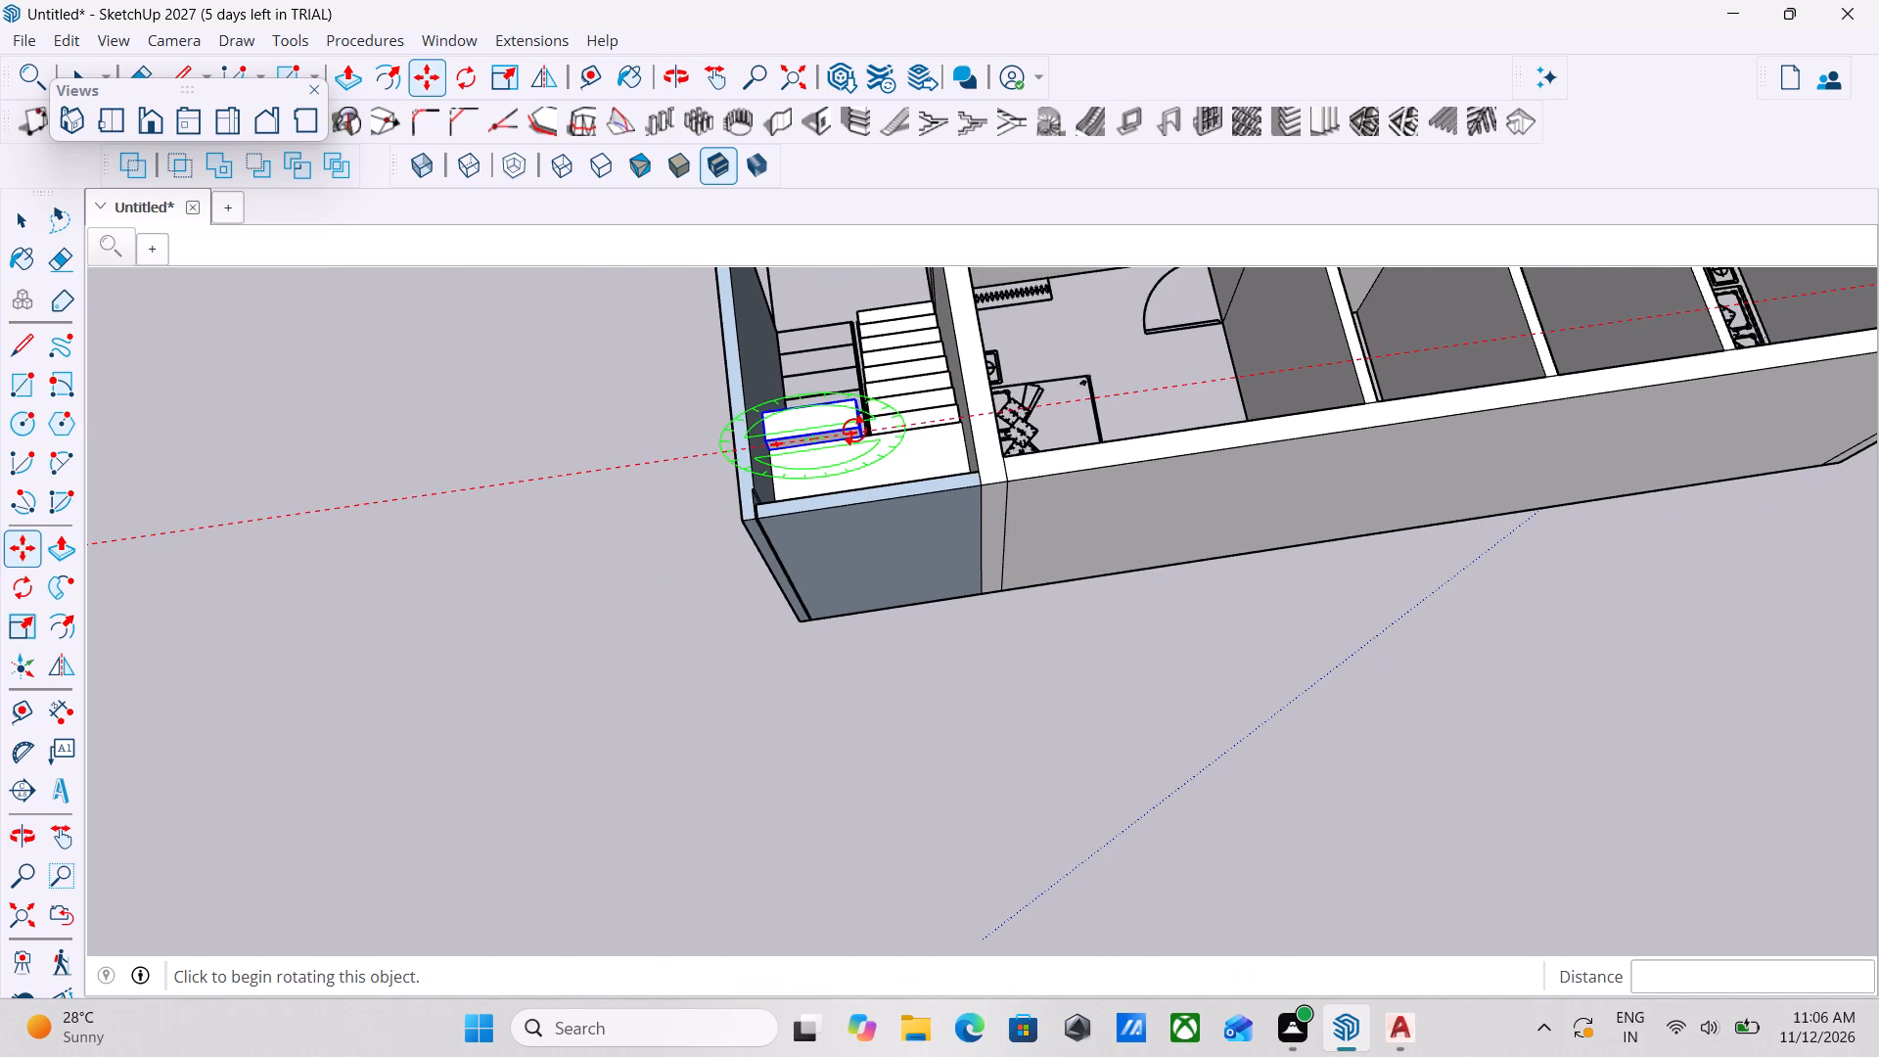
scroll(854, 430, down, 3)
key(Escape)
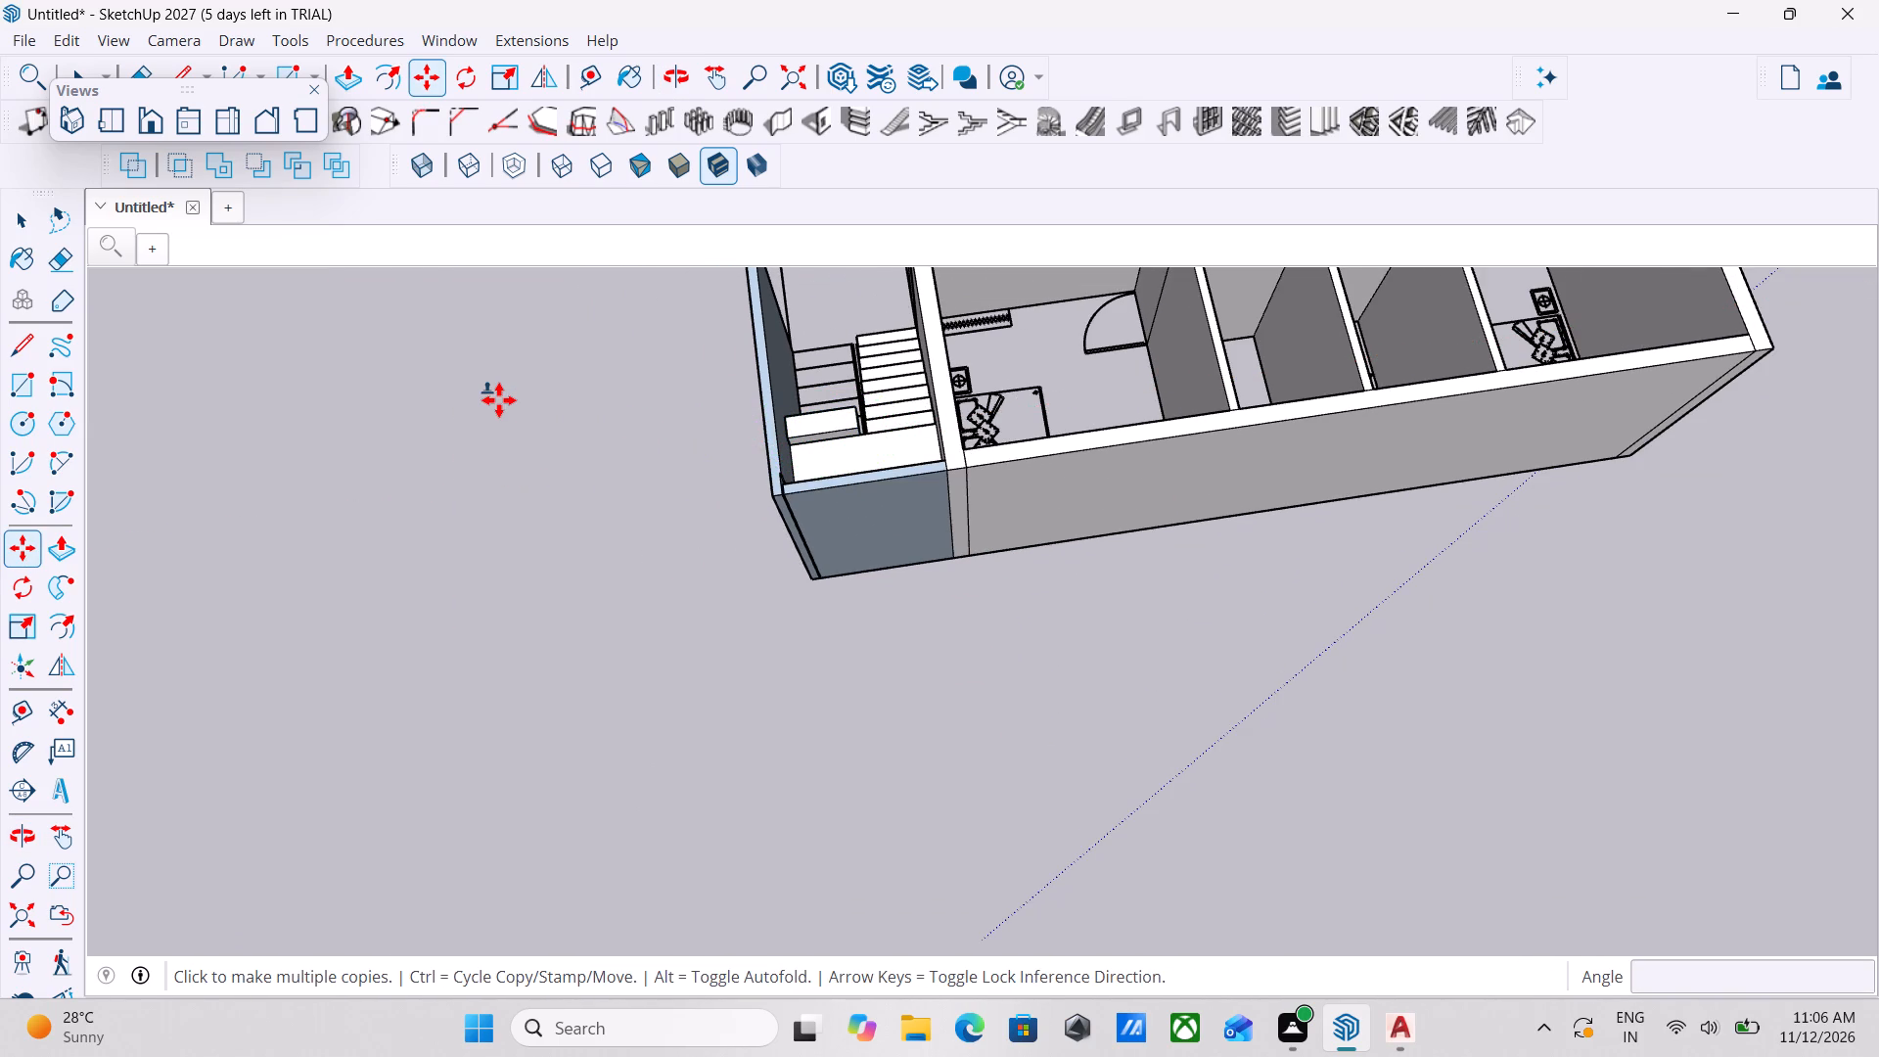
key(Escape)
scroll(534, 400, down, 1)
key(space)
key(space)
Copy the second flight's first step 6" from its lower rear corner towards the upper front corner of its end face.
scroll(536, 400, down, 2)
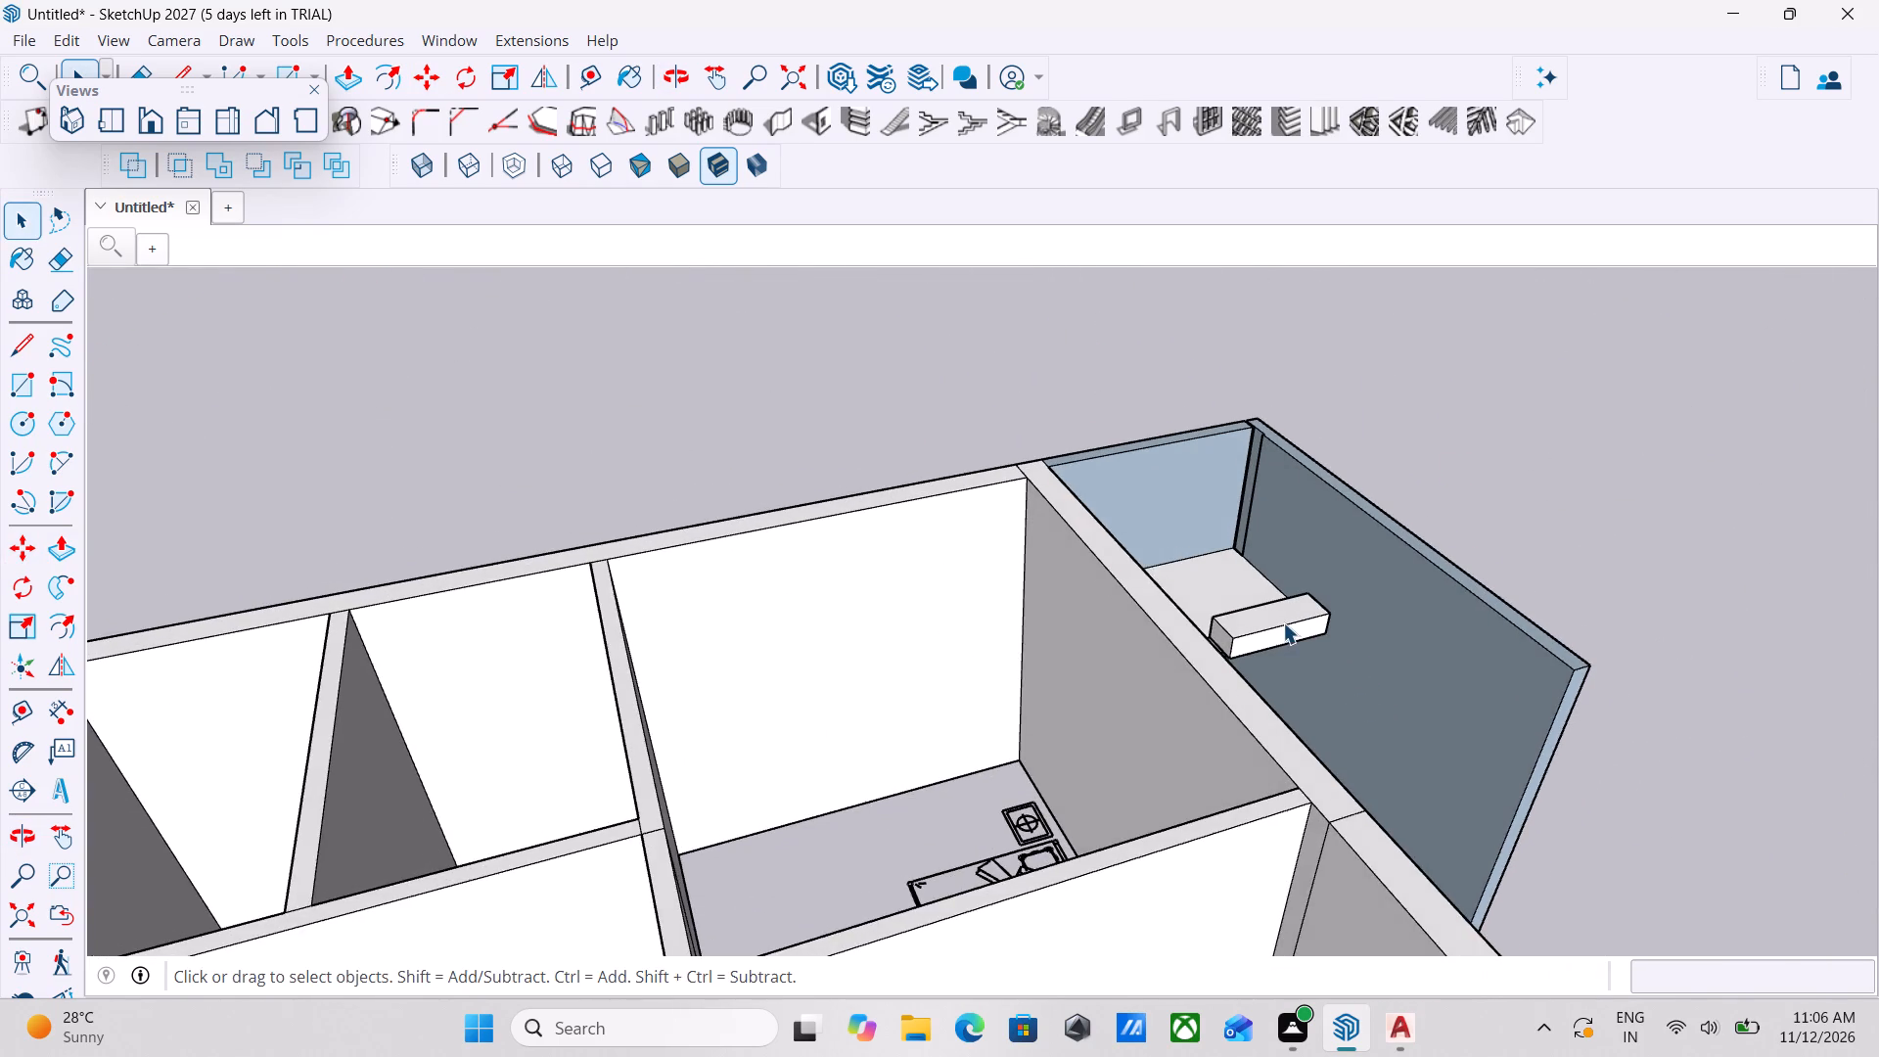
scroll(1283, 622, up, 3)
click(1283, 622)
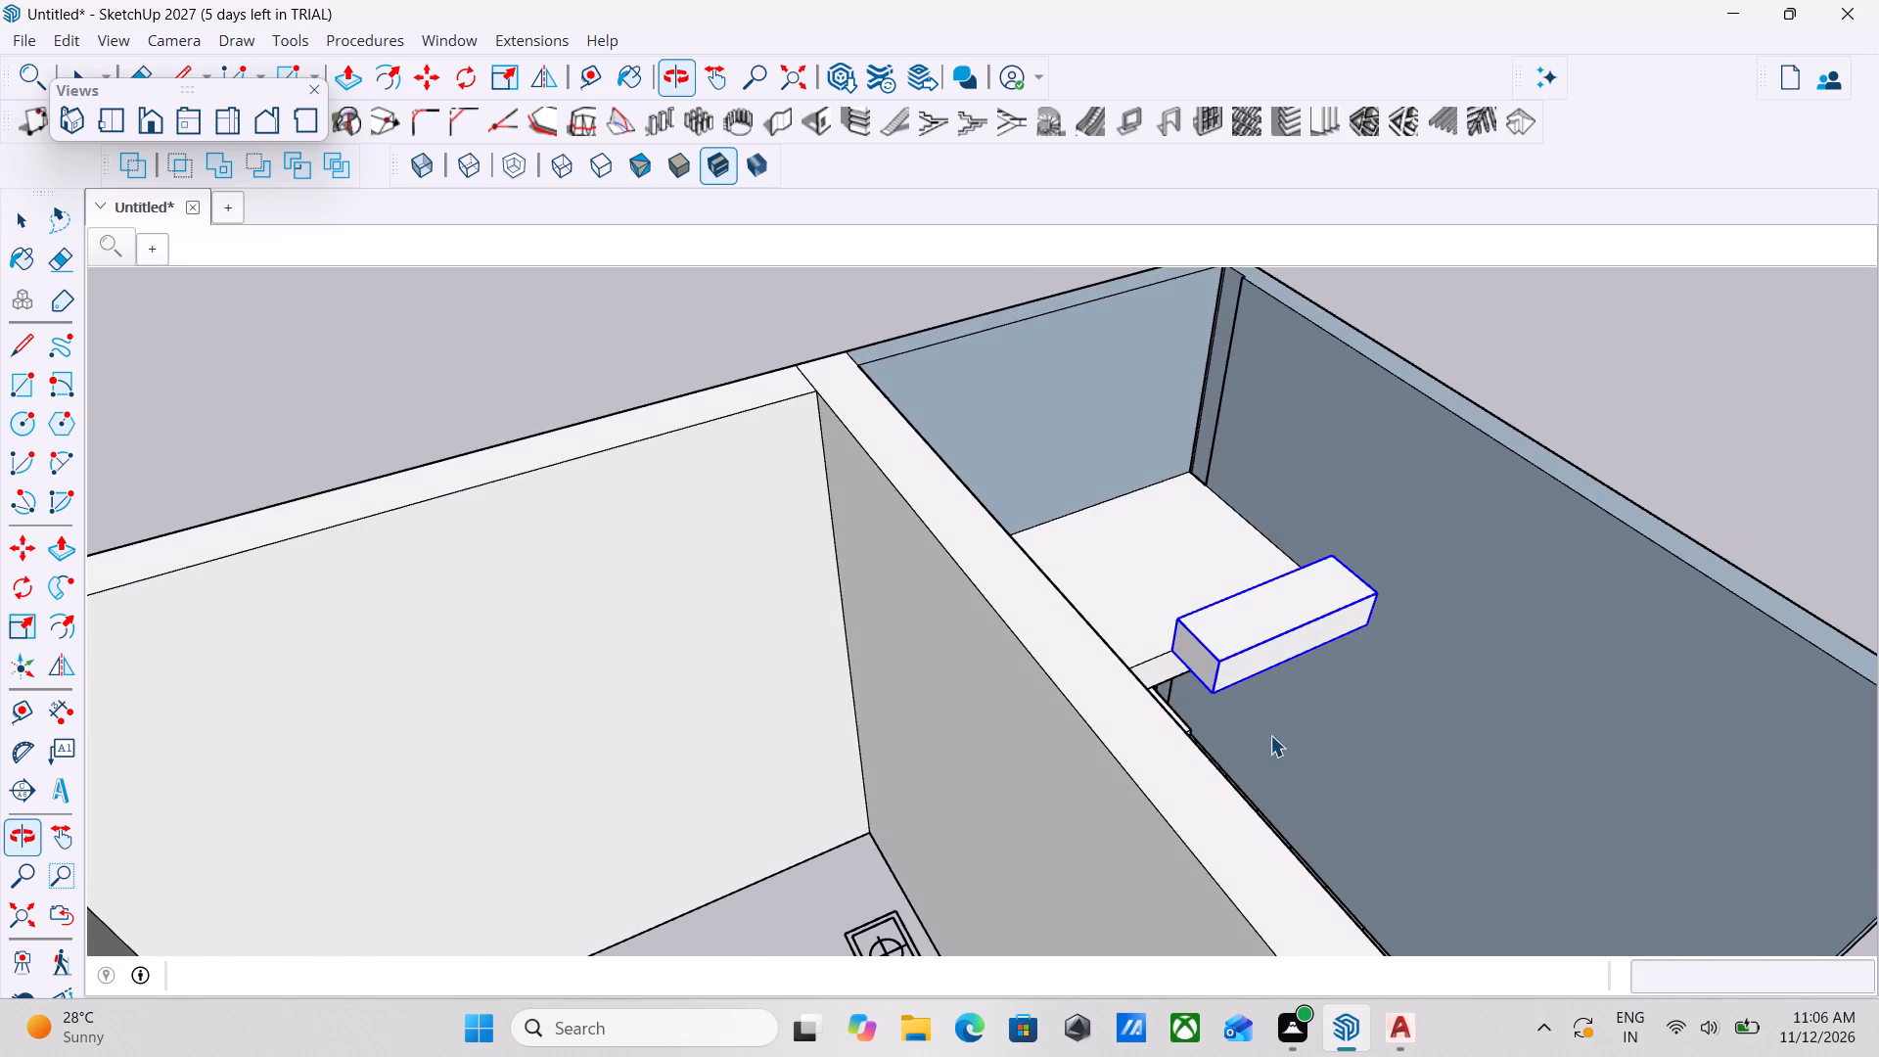
scroll(1211, 707, up, 6)
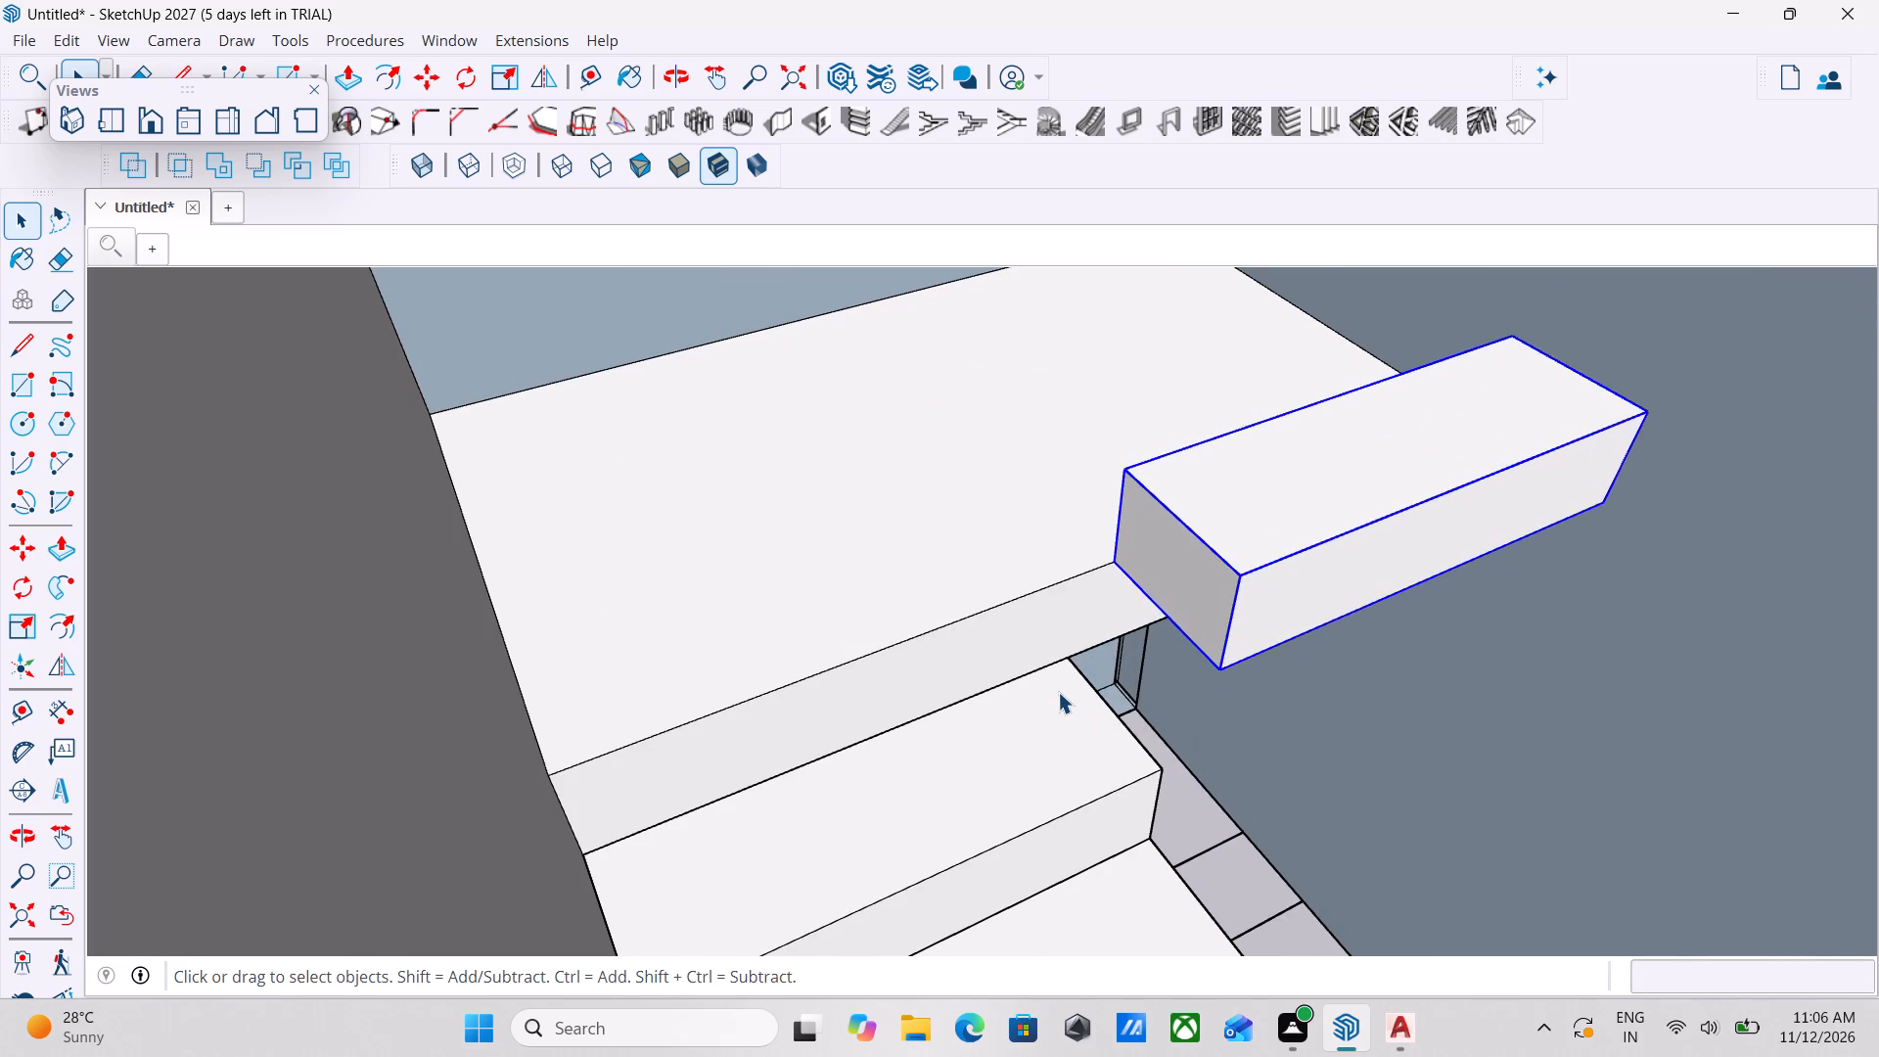
key(m)
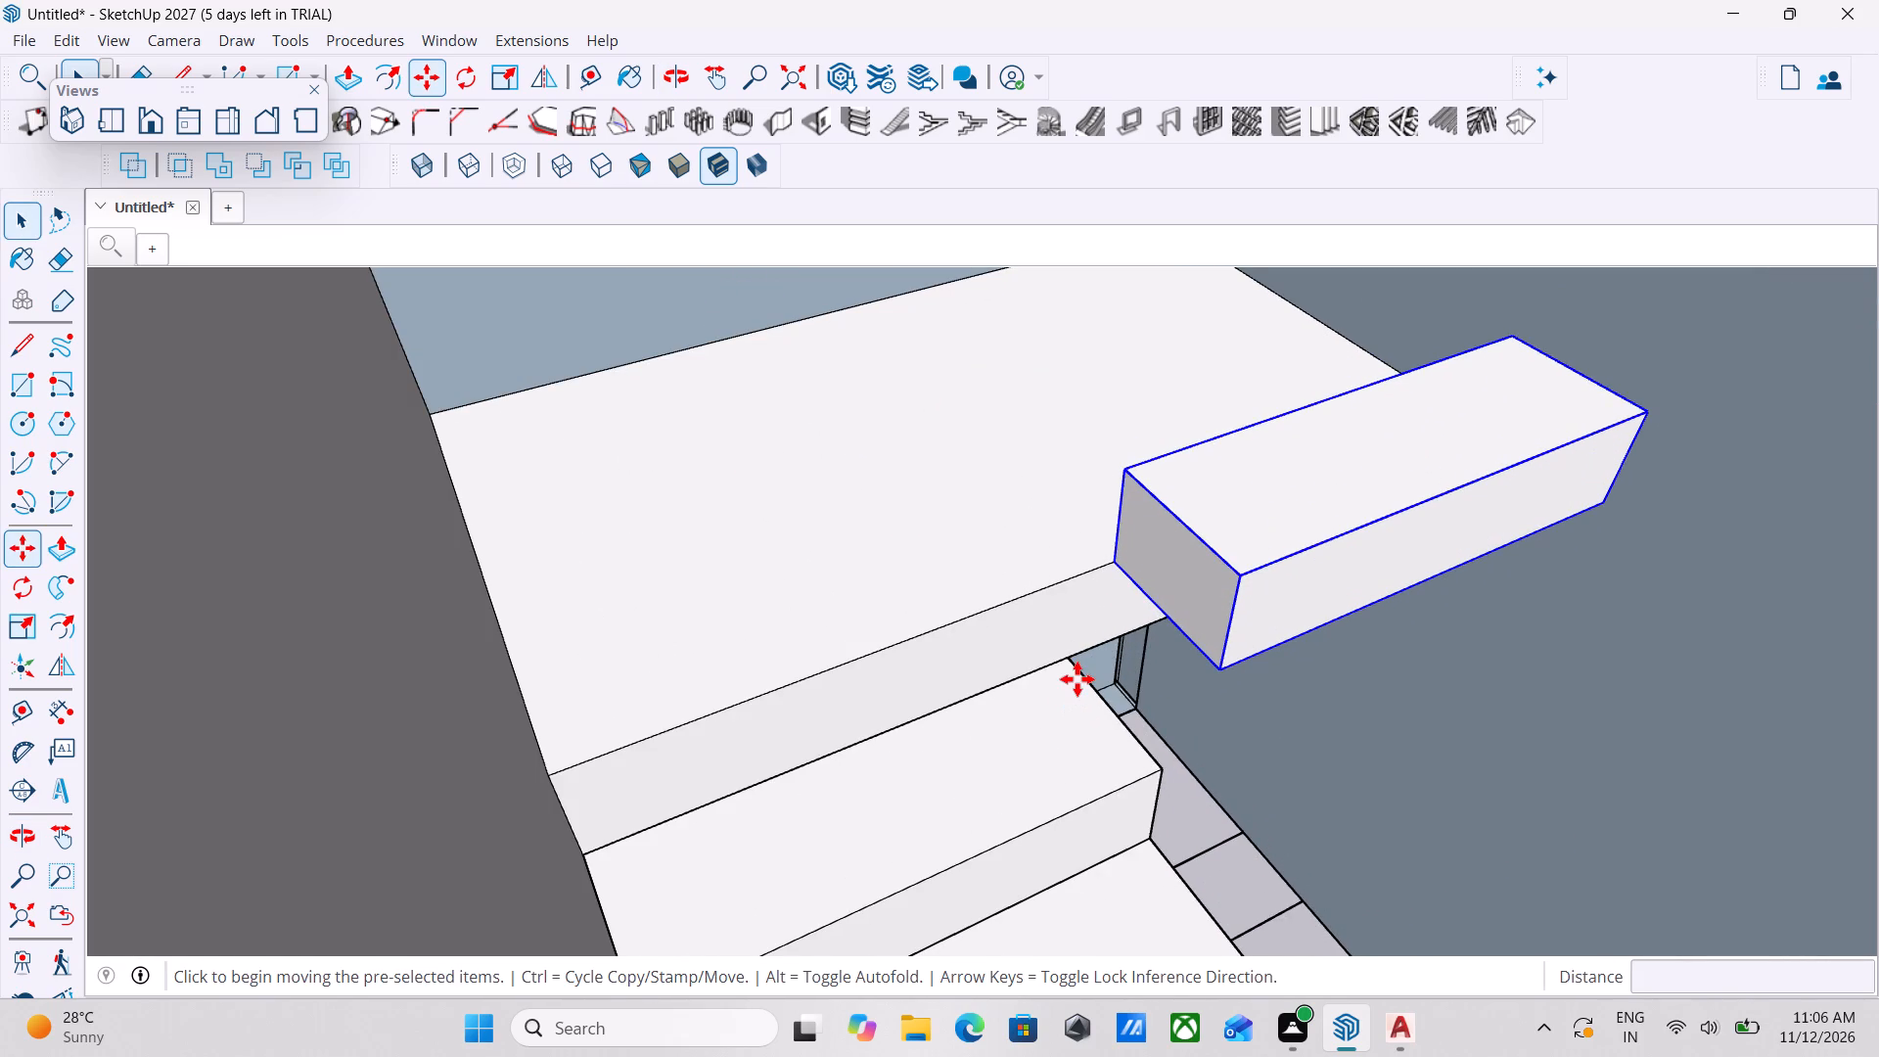
click(1117, 572)
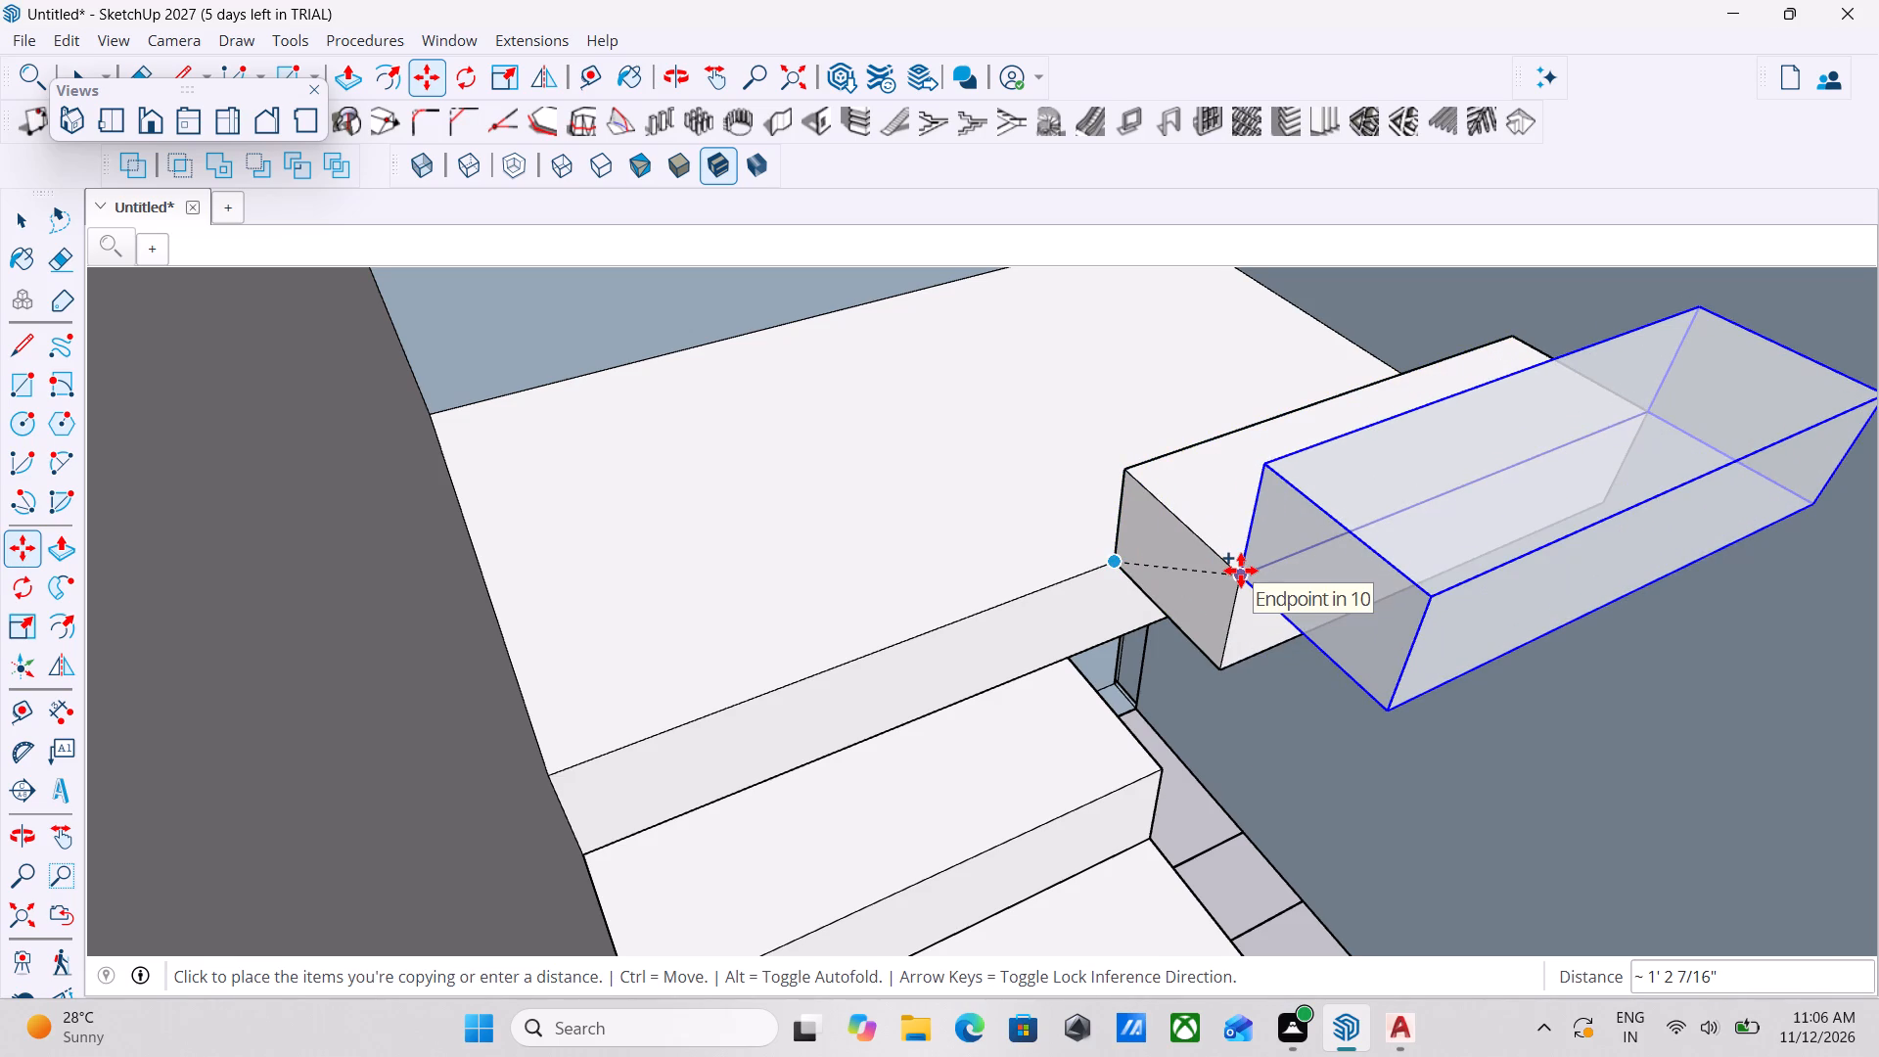
key(x)
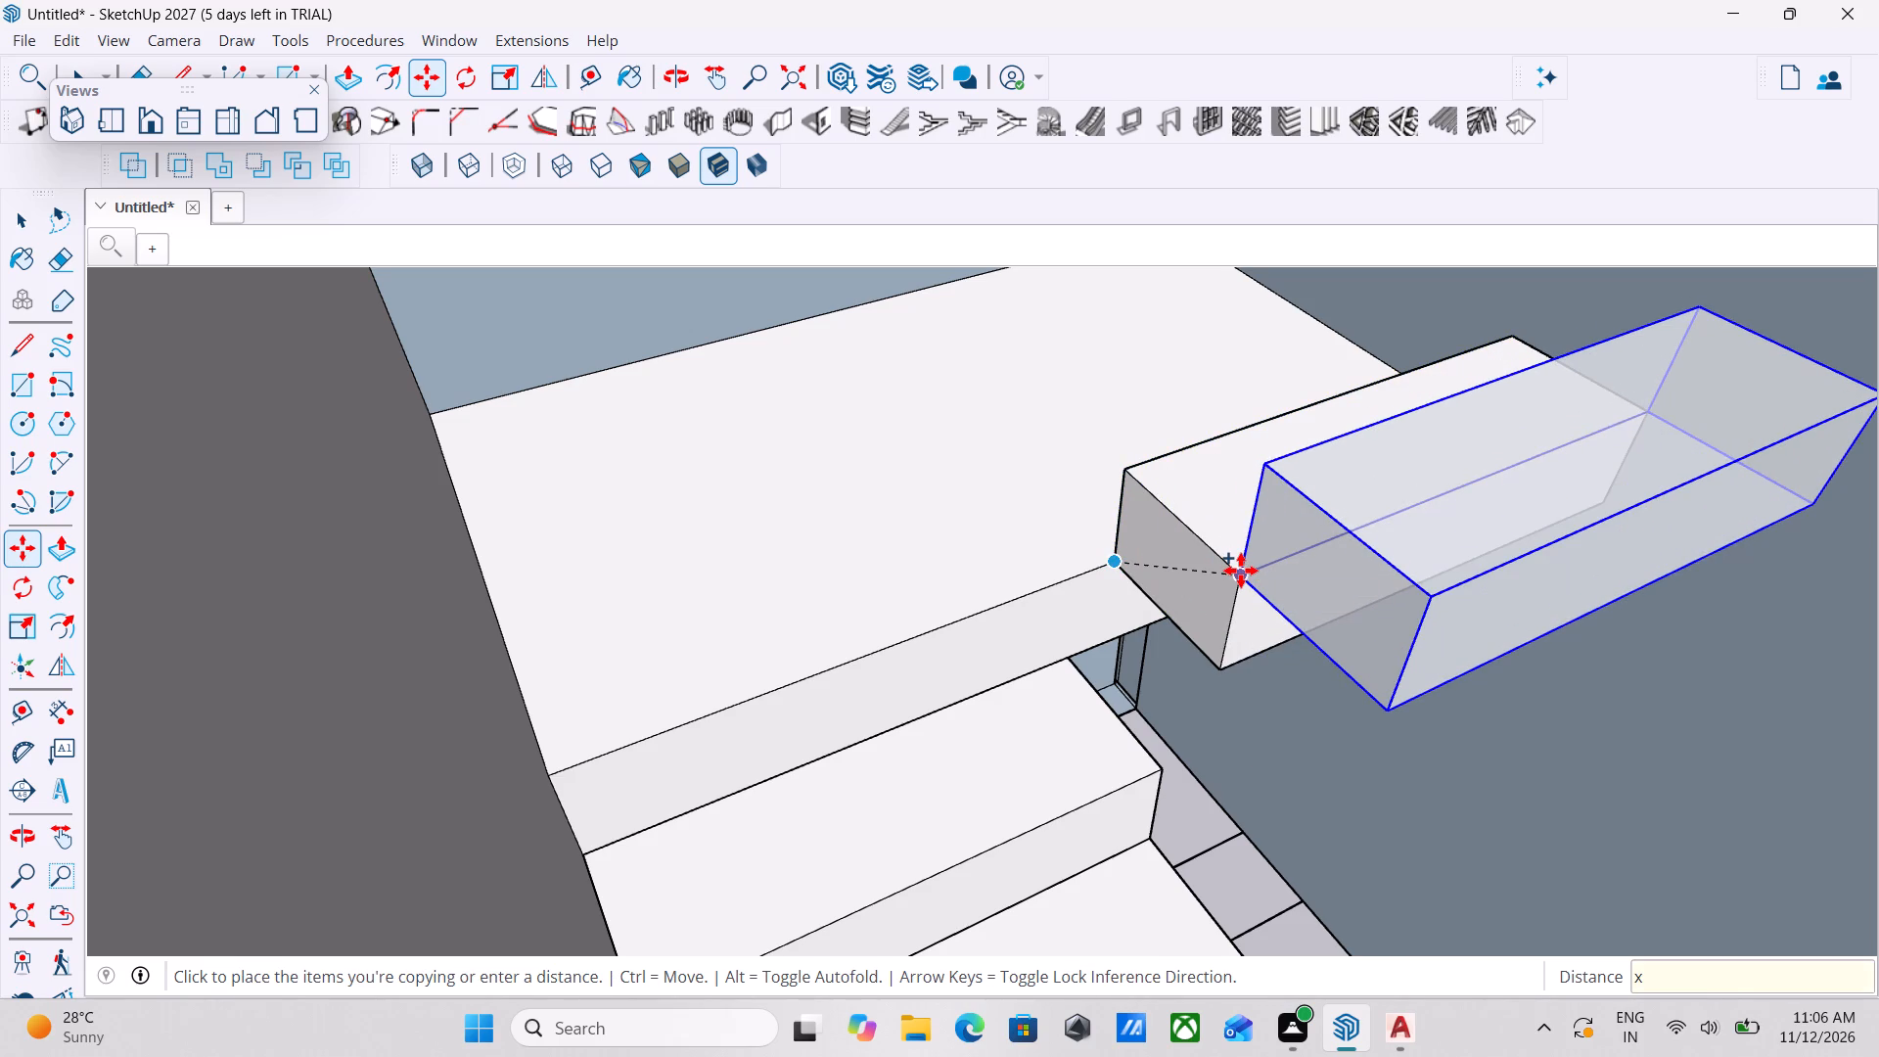
key(6)
key(Return)
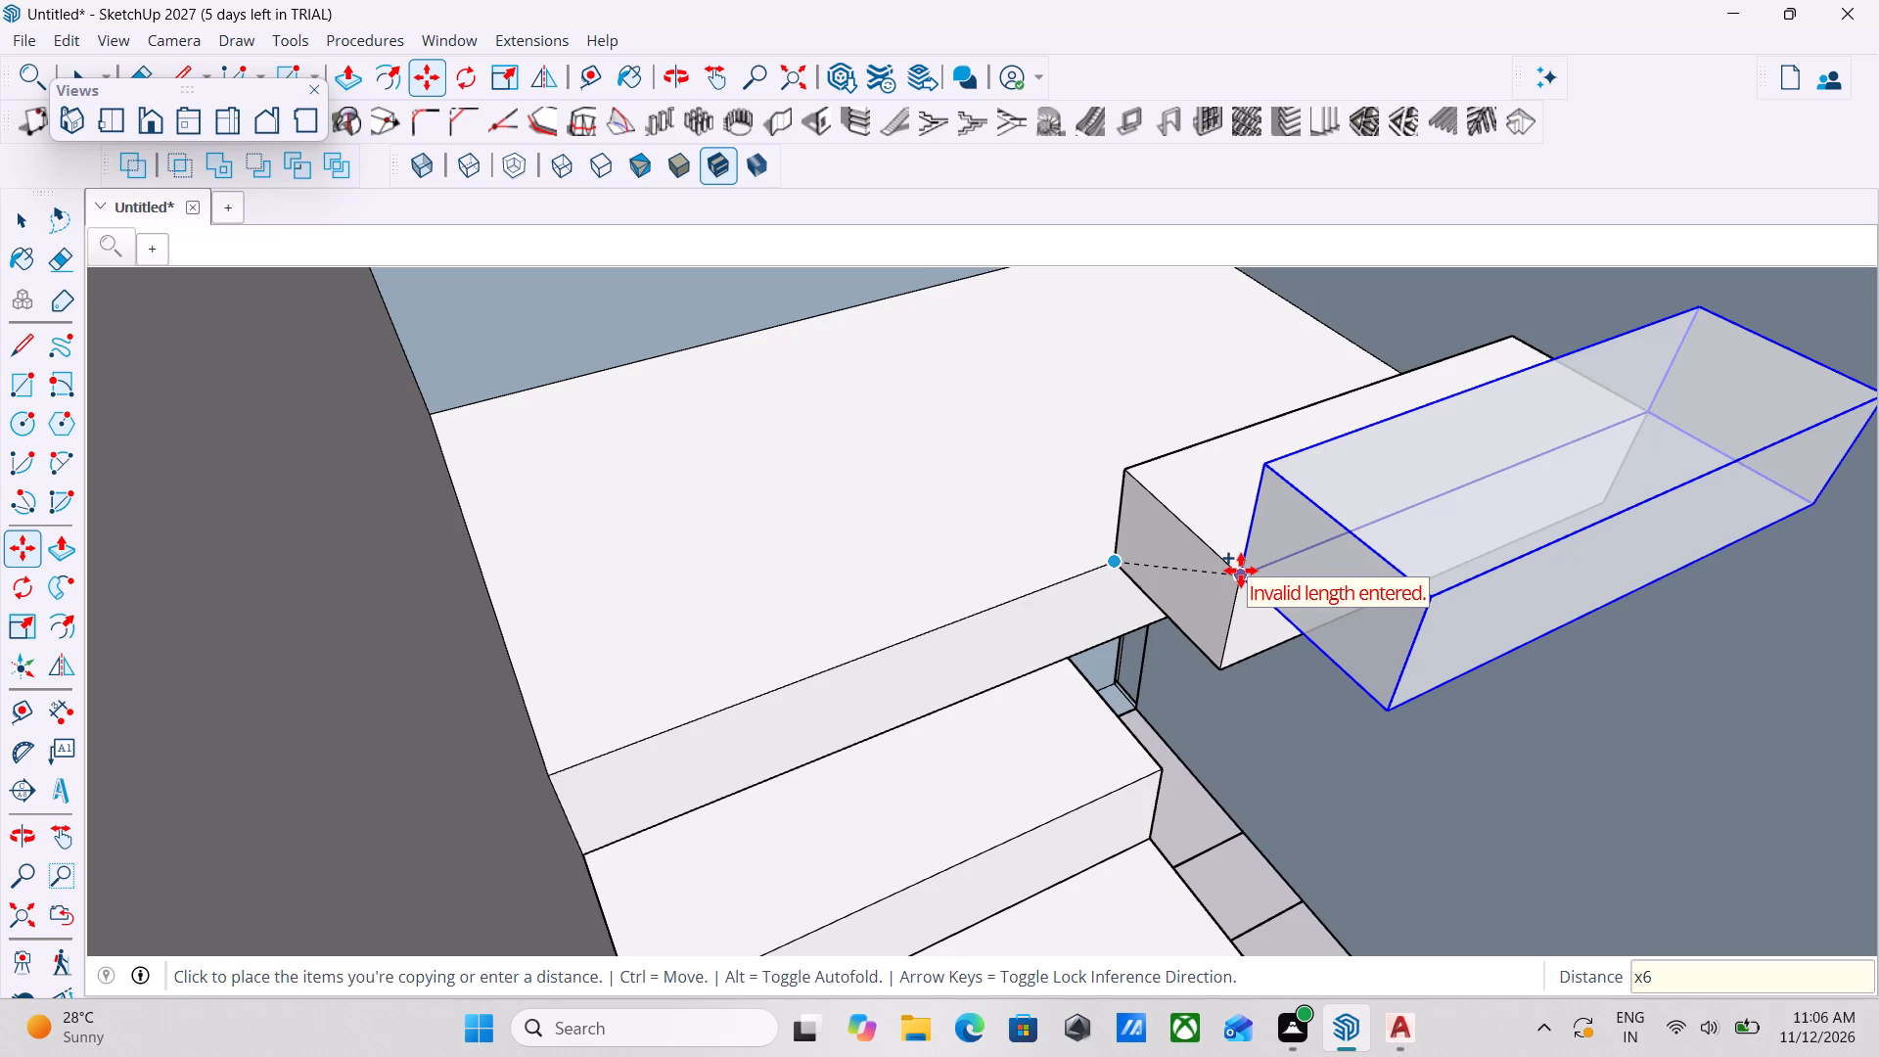
key(BackSpace)
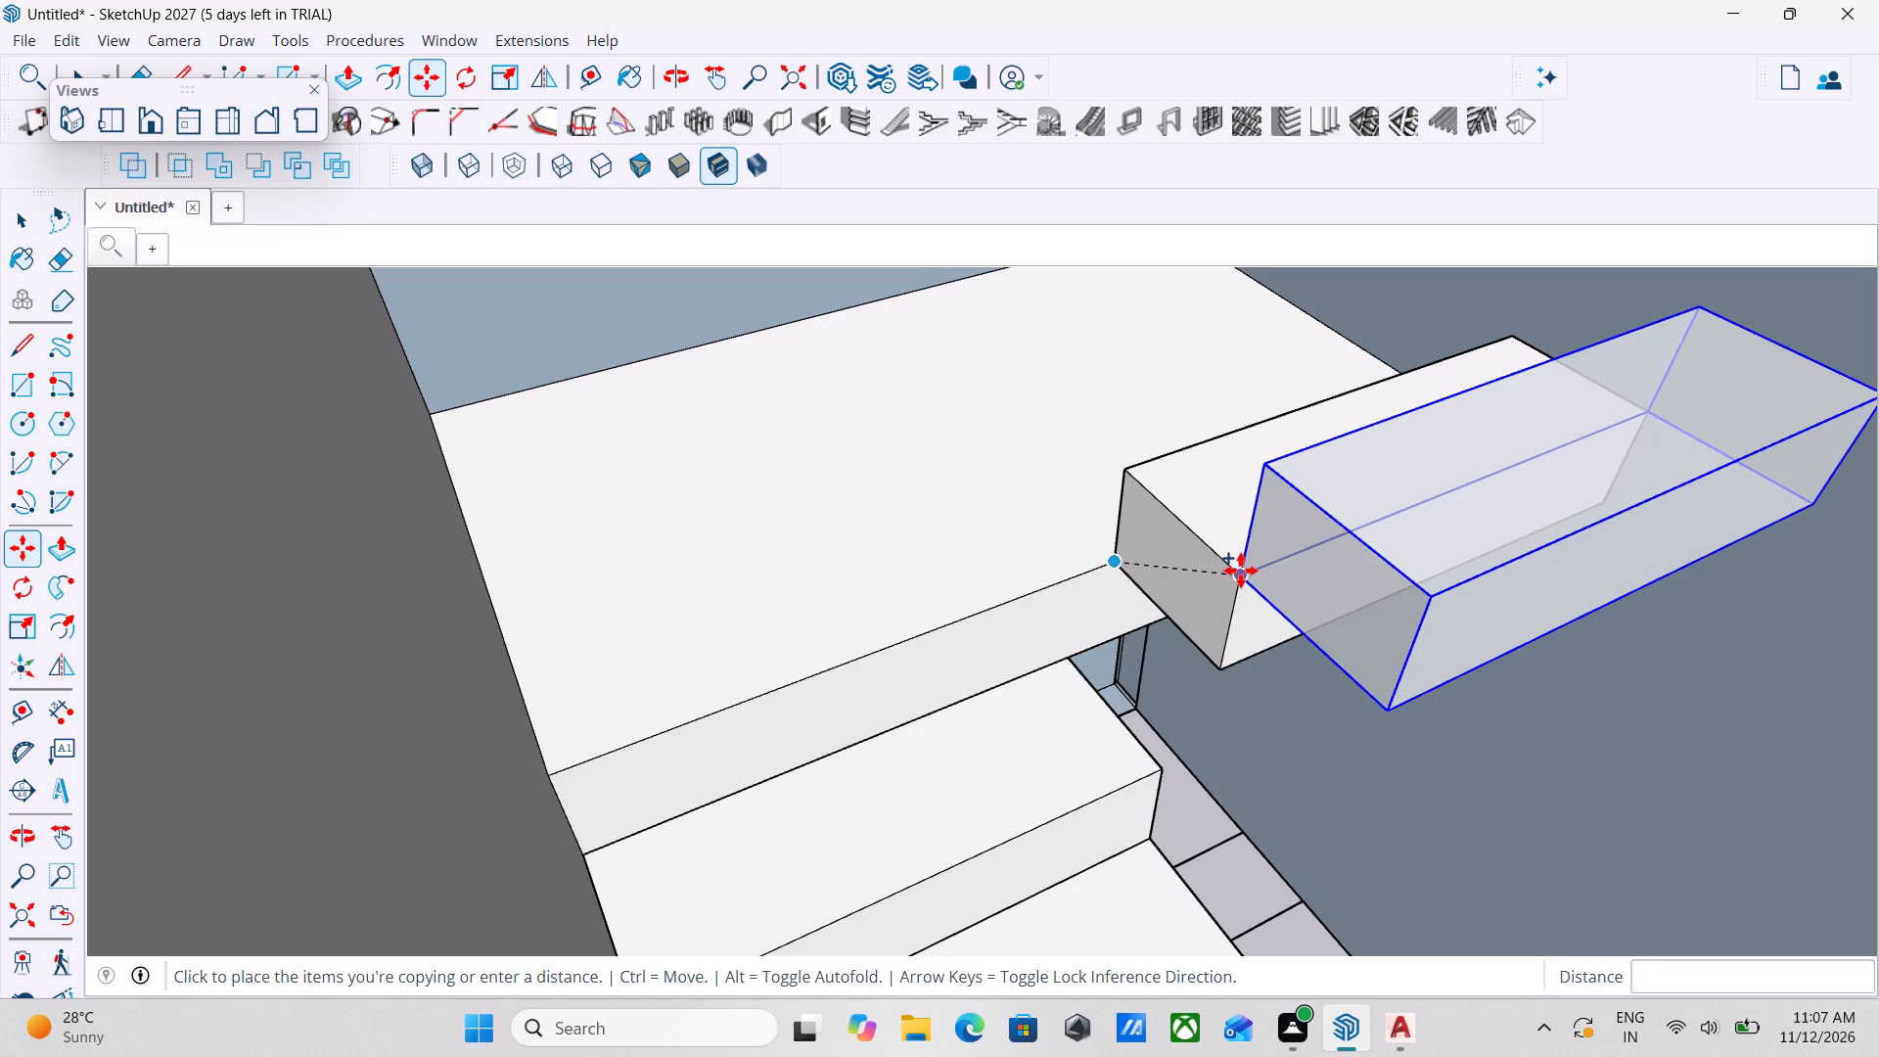
key(6)
key(shift+quotedbl)
key(Return)
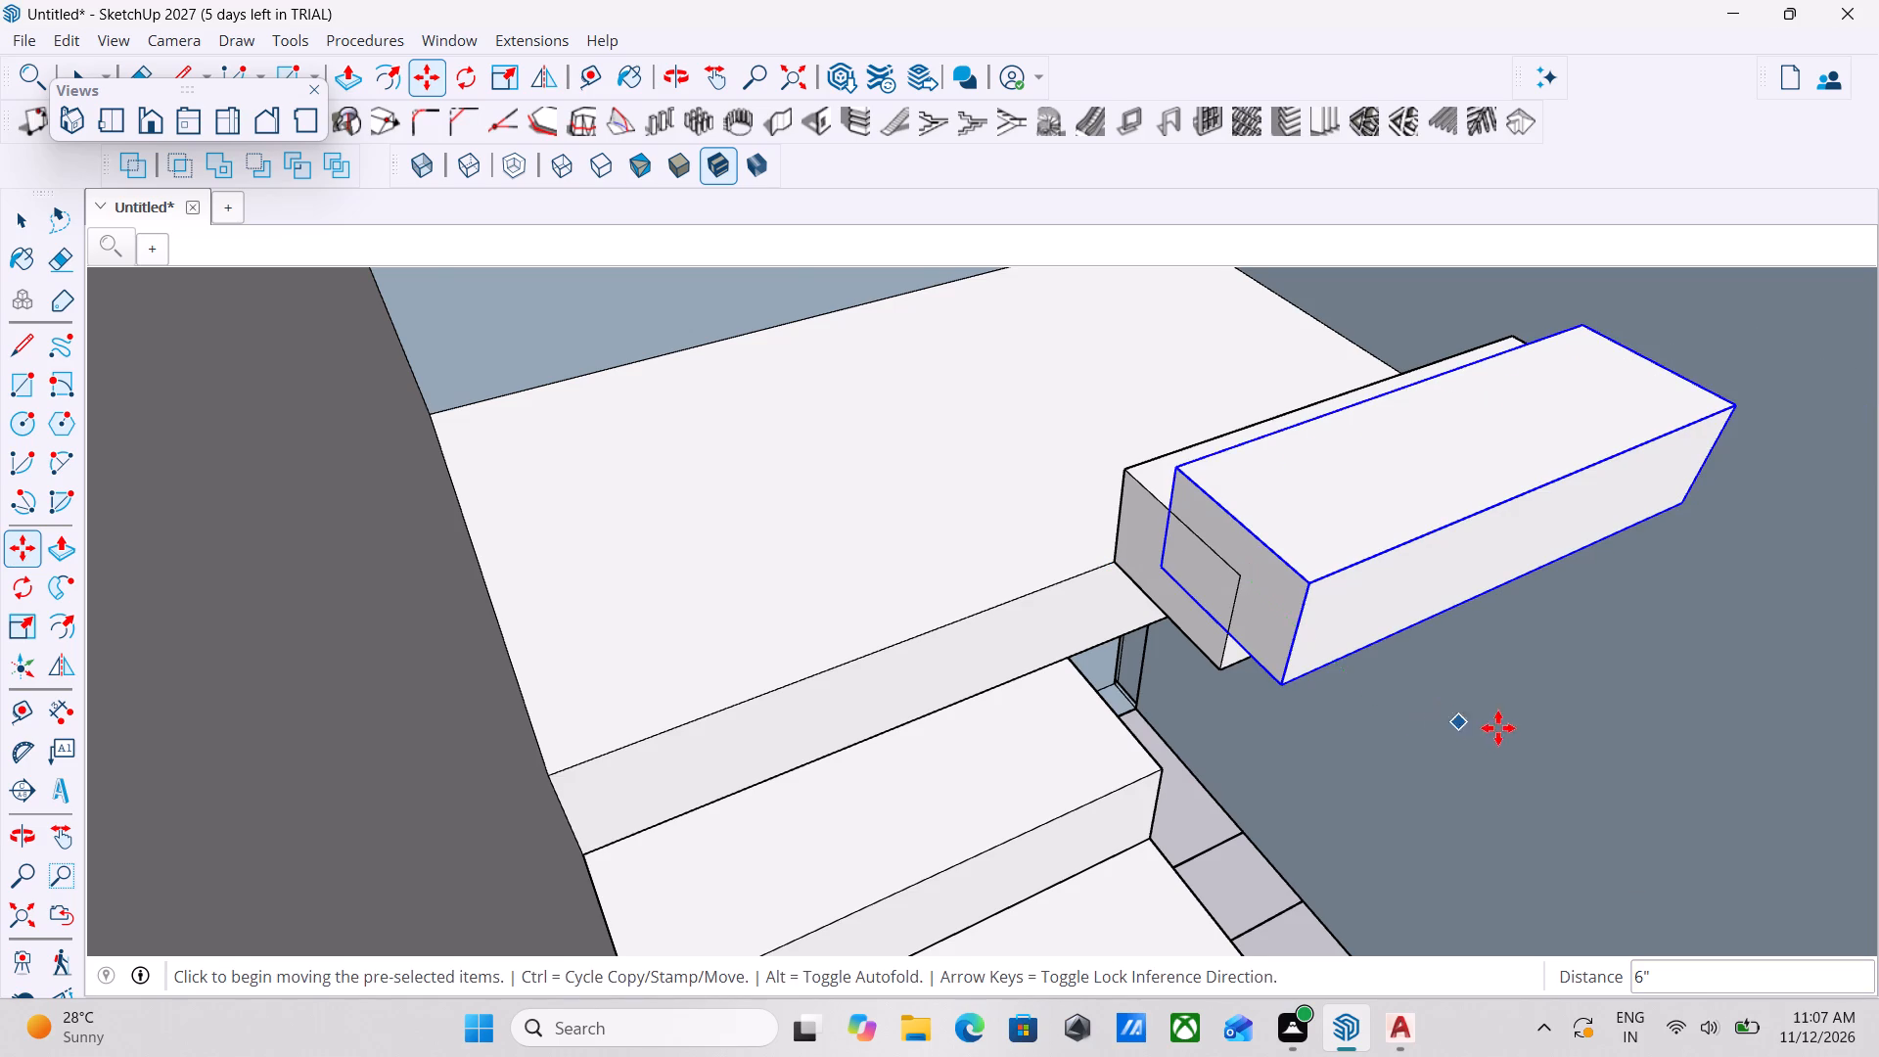
key(Escape)
Move the second flight's copied second step by its lower rear corner onto the first step's upper front corner.
scroll(1444, 666, down, 3)
key(space)
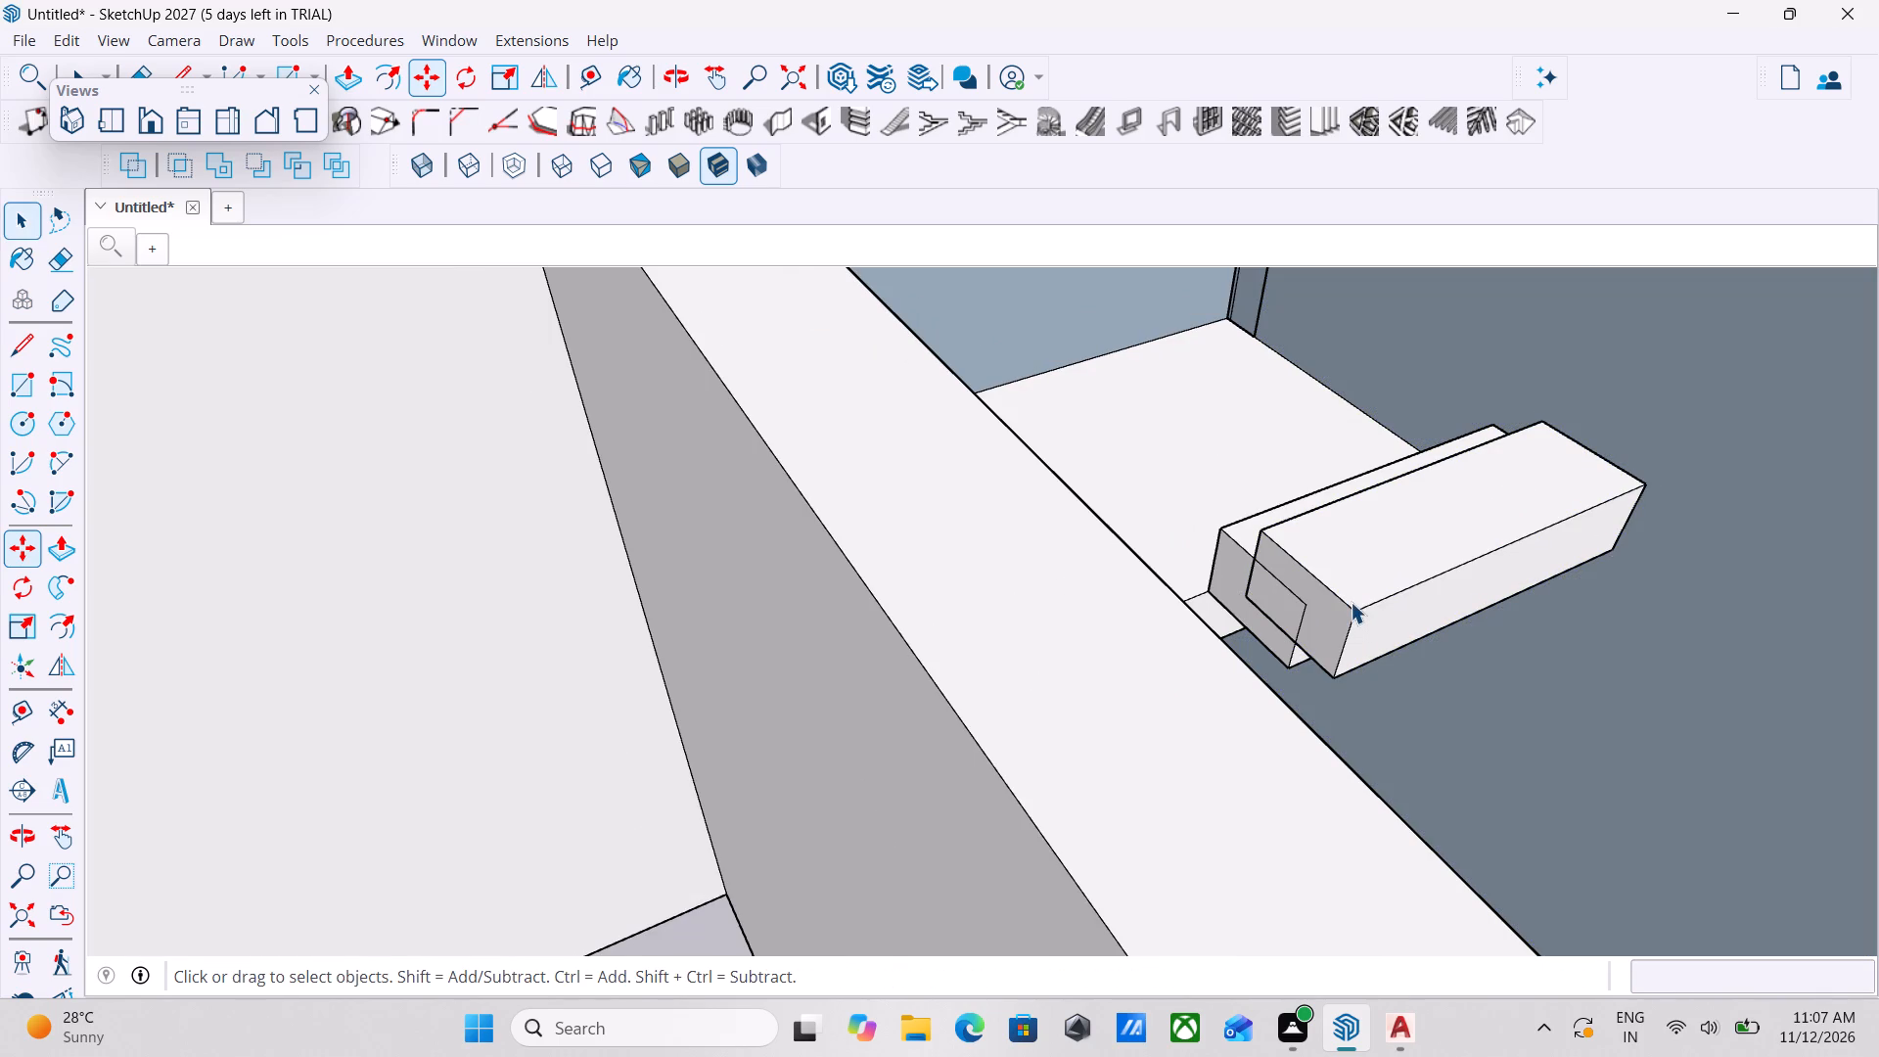
click(1351, 602)
scroll(1343, 657, down, 1)
shift+middle_drag(1373, 706, 1500, 706)
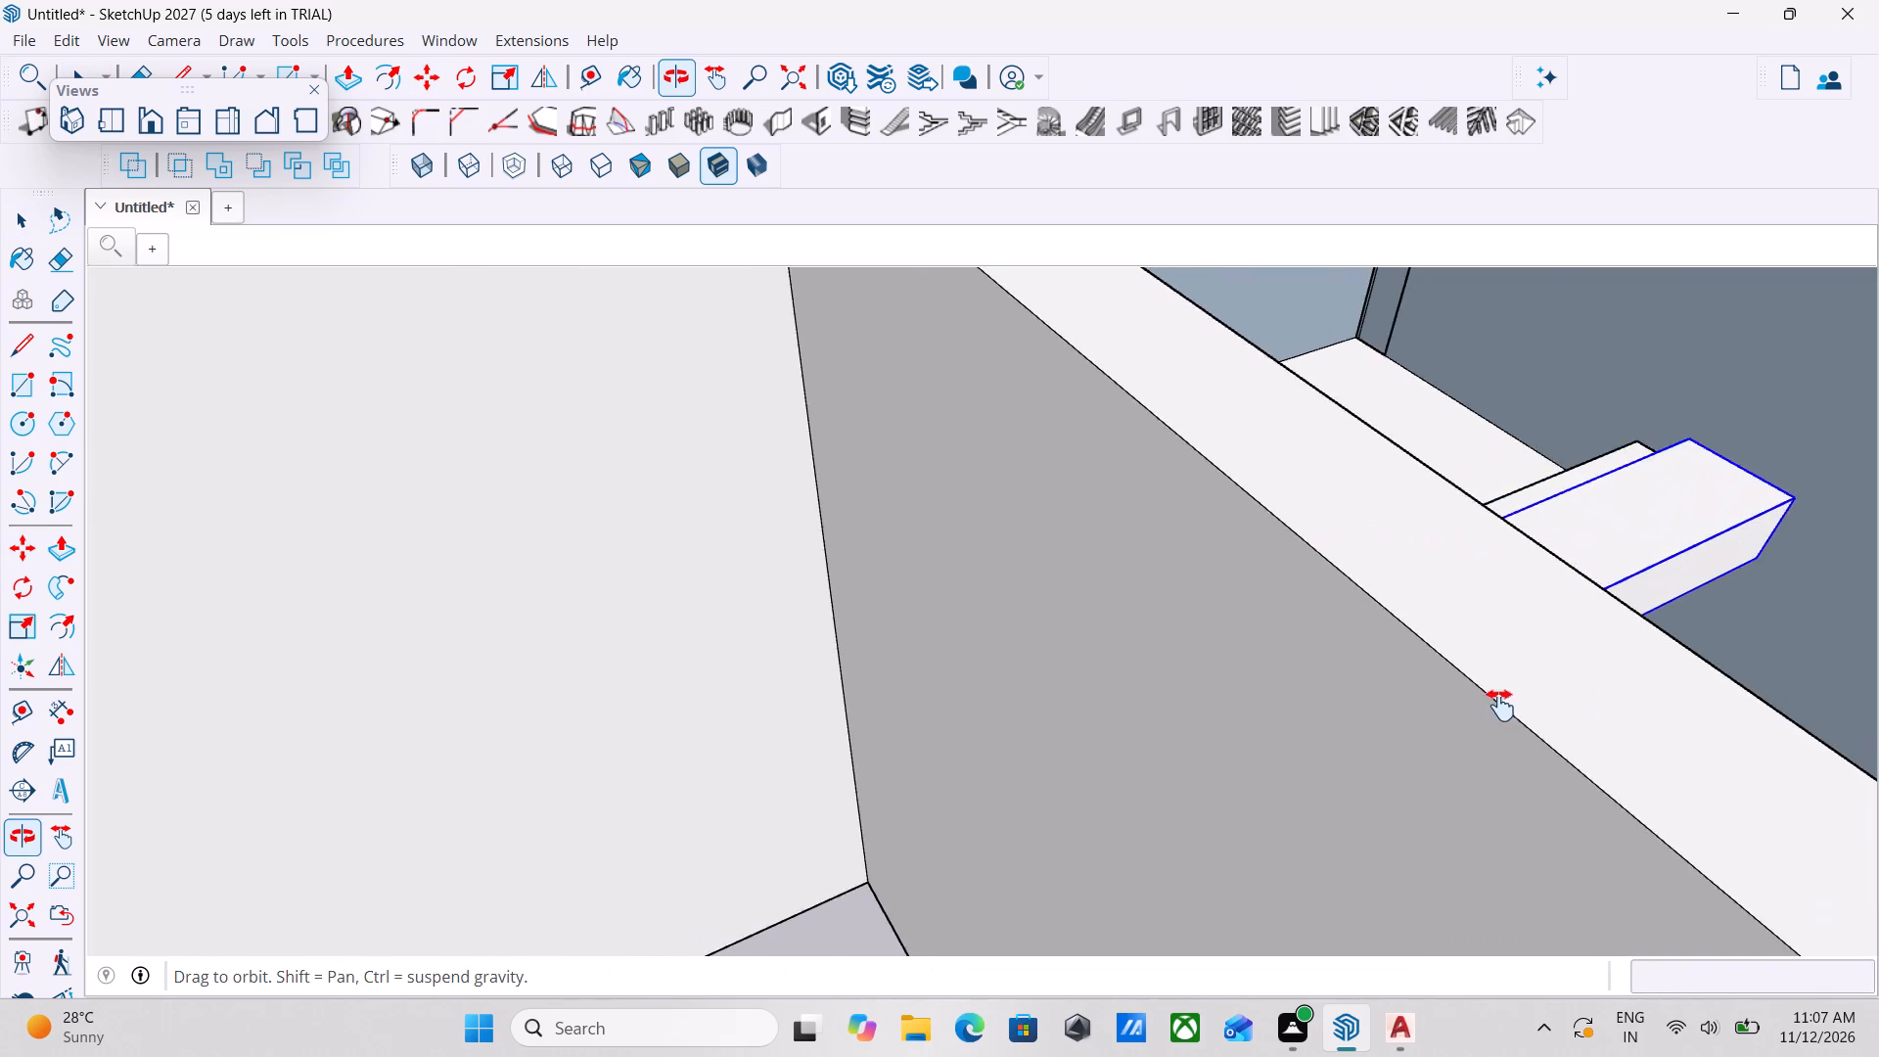
shift+middle_drag(1500, 706, 1377, 767)
key(m)
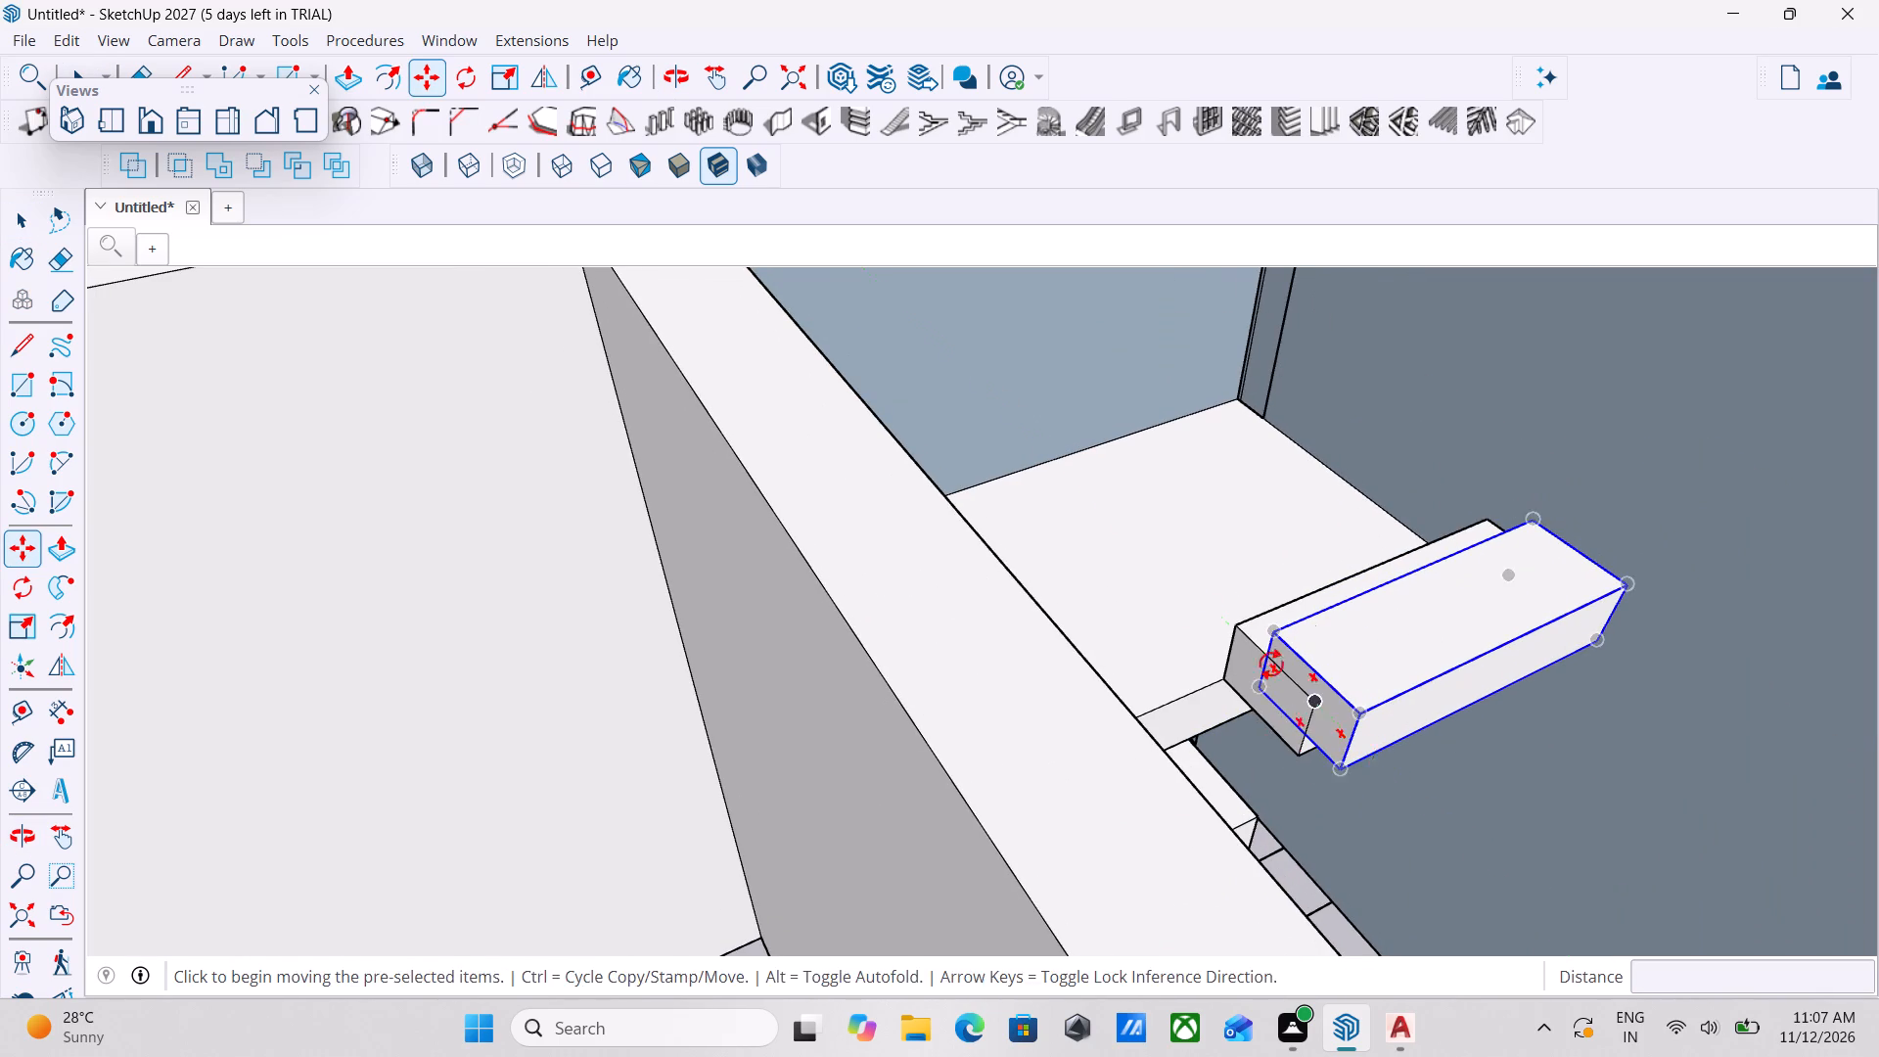
scroll(1270, 690, up, 2)
click(1249, 687)
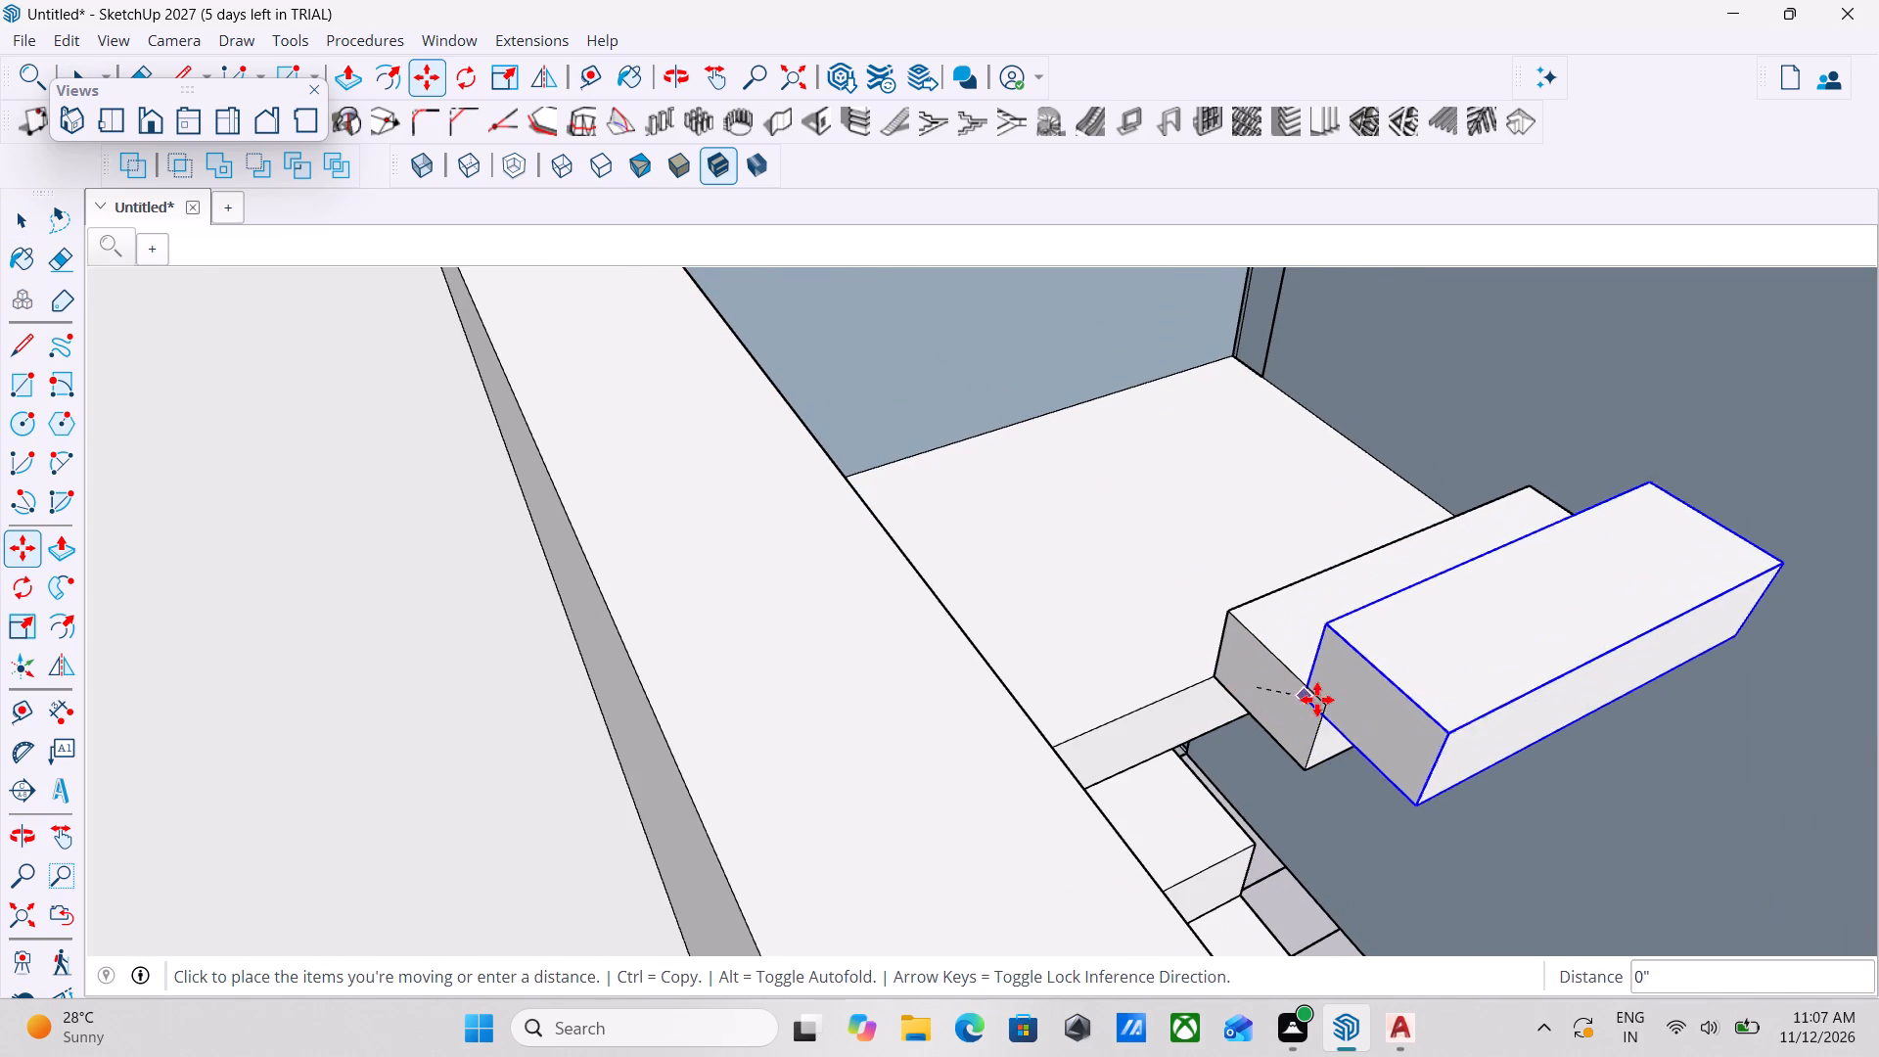
click(1330, 709)
Copy the second flight's second step about 1' 2 7/16" from its lower rear corner to its upper front corner, adding a third step.
scroll(1345, 718, down, 3)
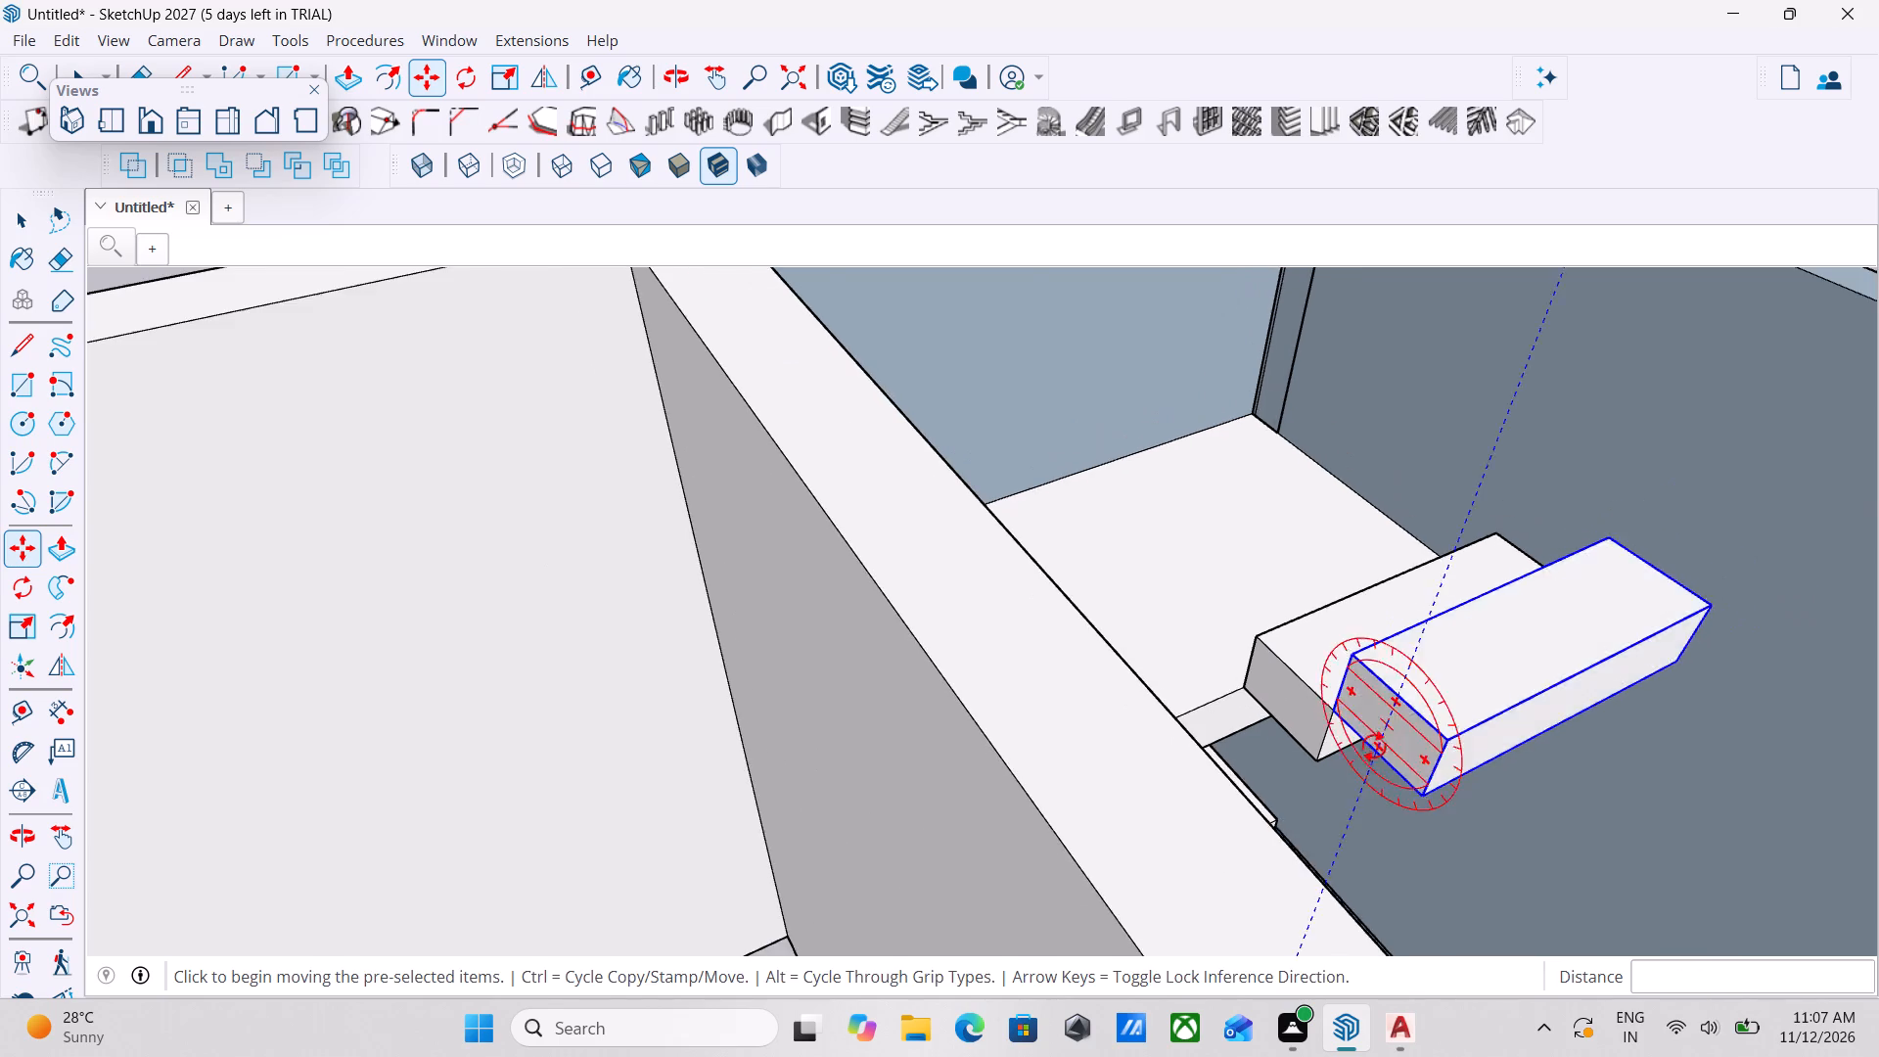
scroll(1362, 775, down, 3)
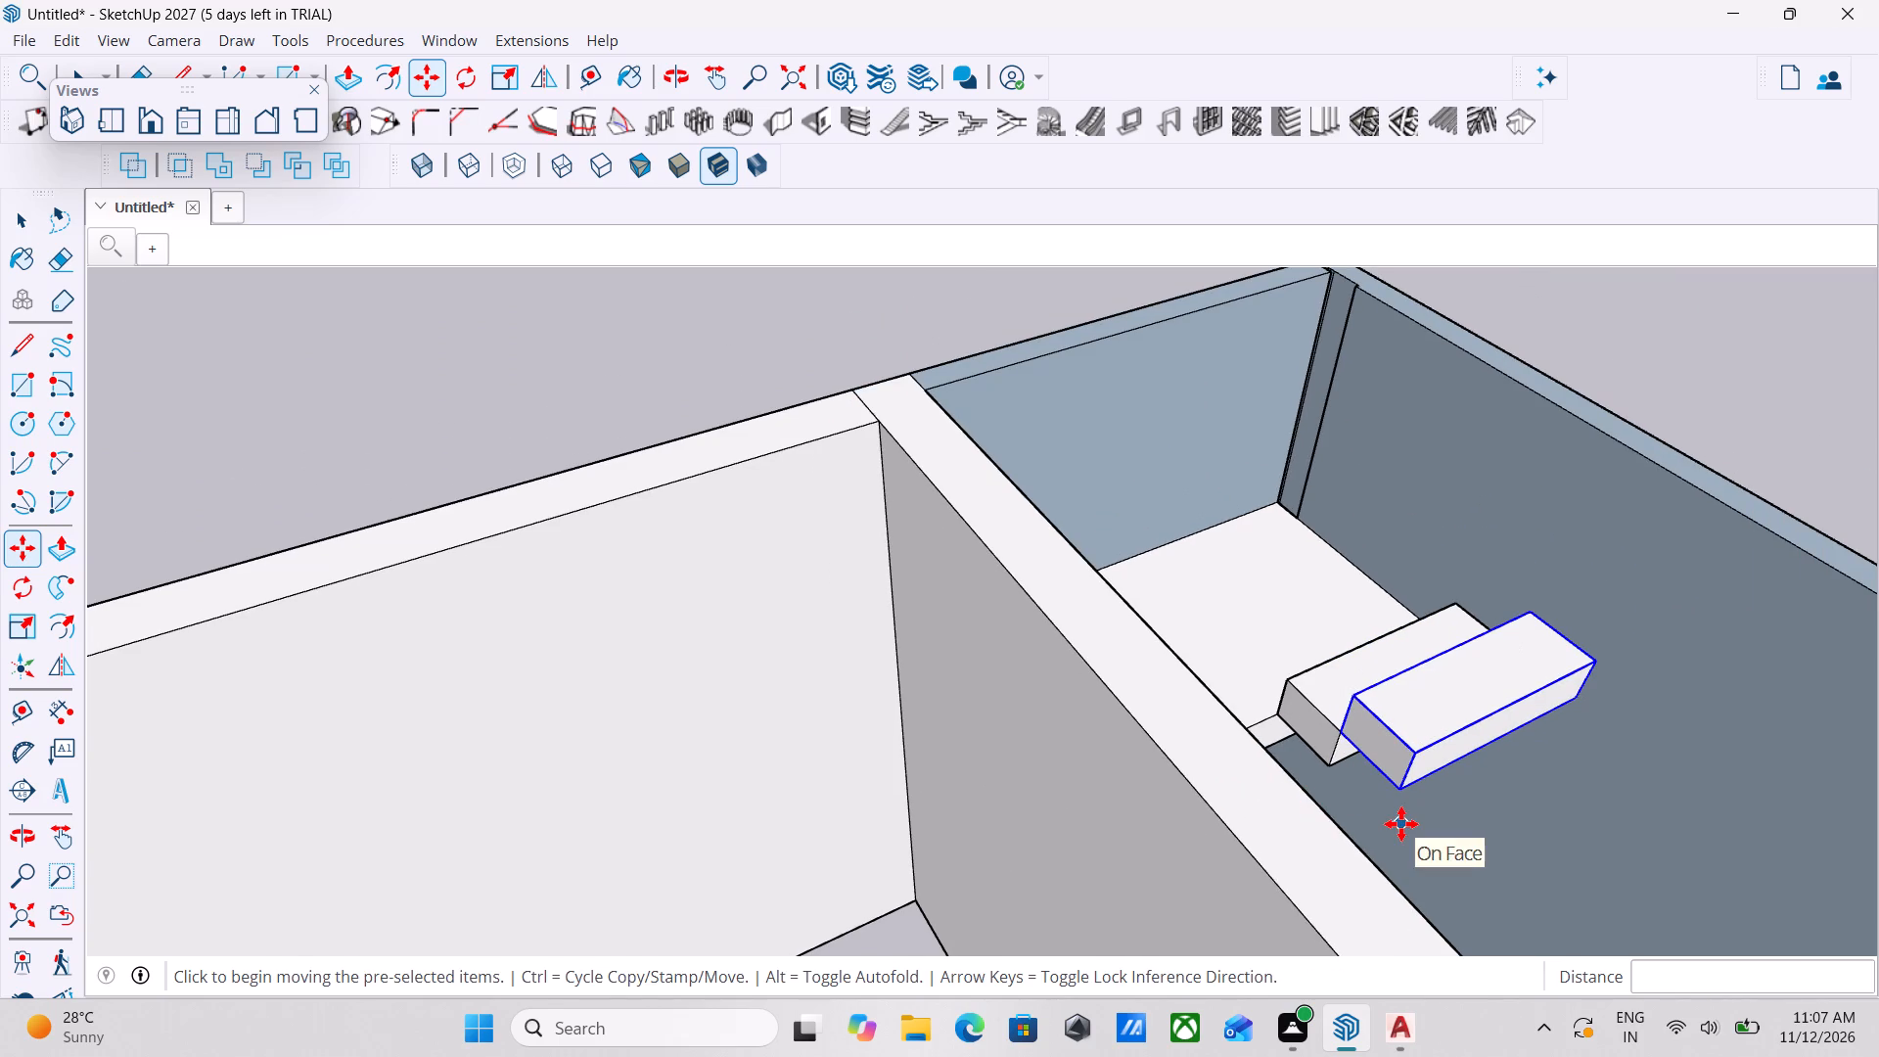
scroll(710, 595, down, 1)
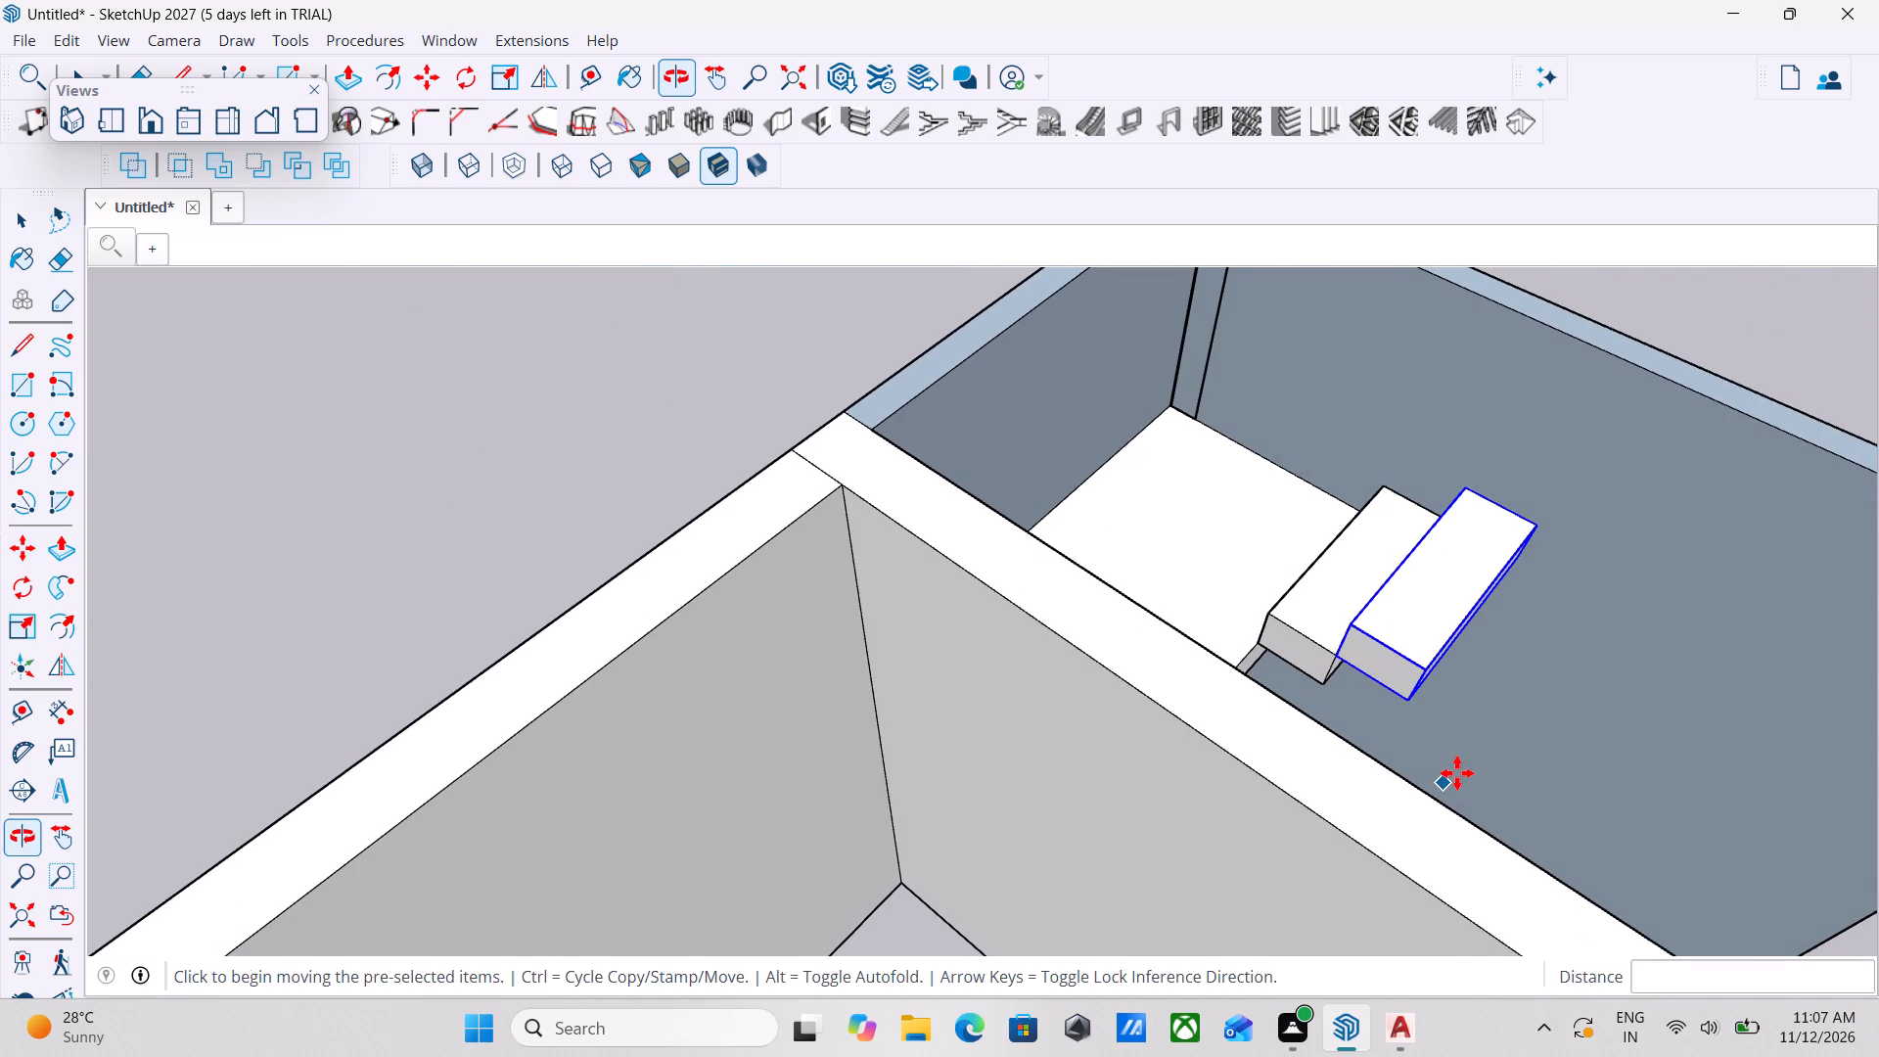
scroll(1324, 662, up, 2)
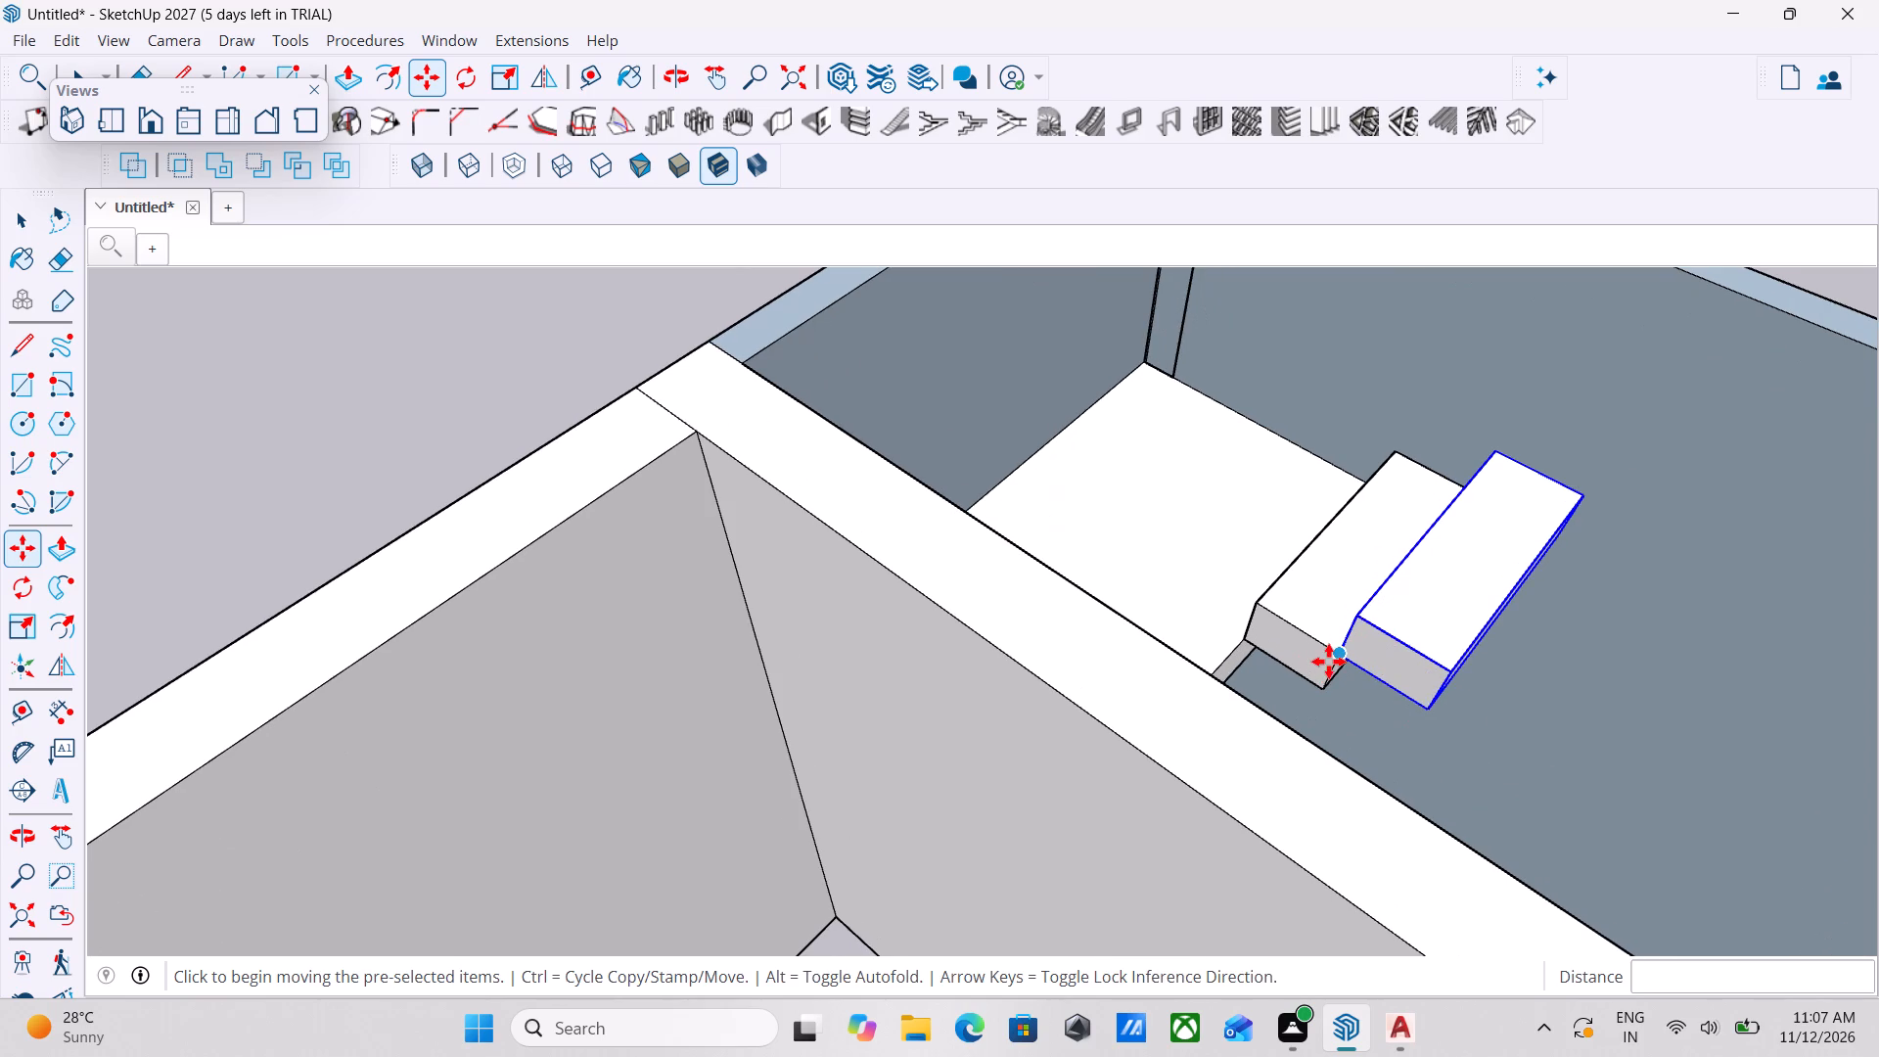
key(space)
key(space)
scroll(1425, 664, up, 2)
click(1426, 661)
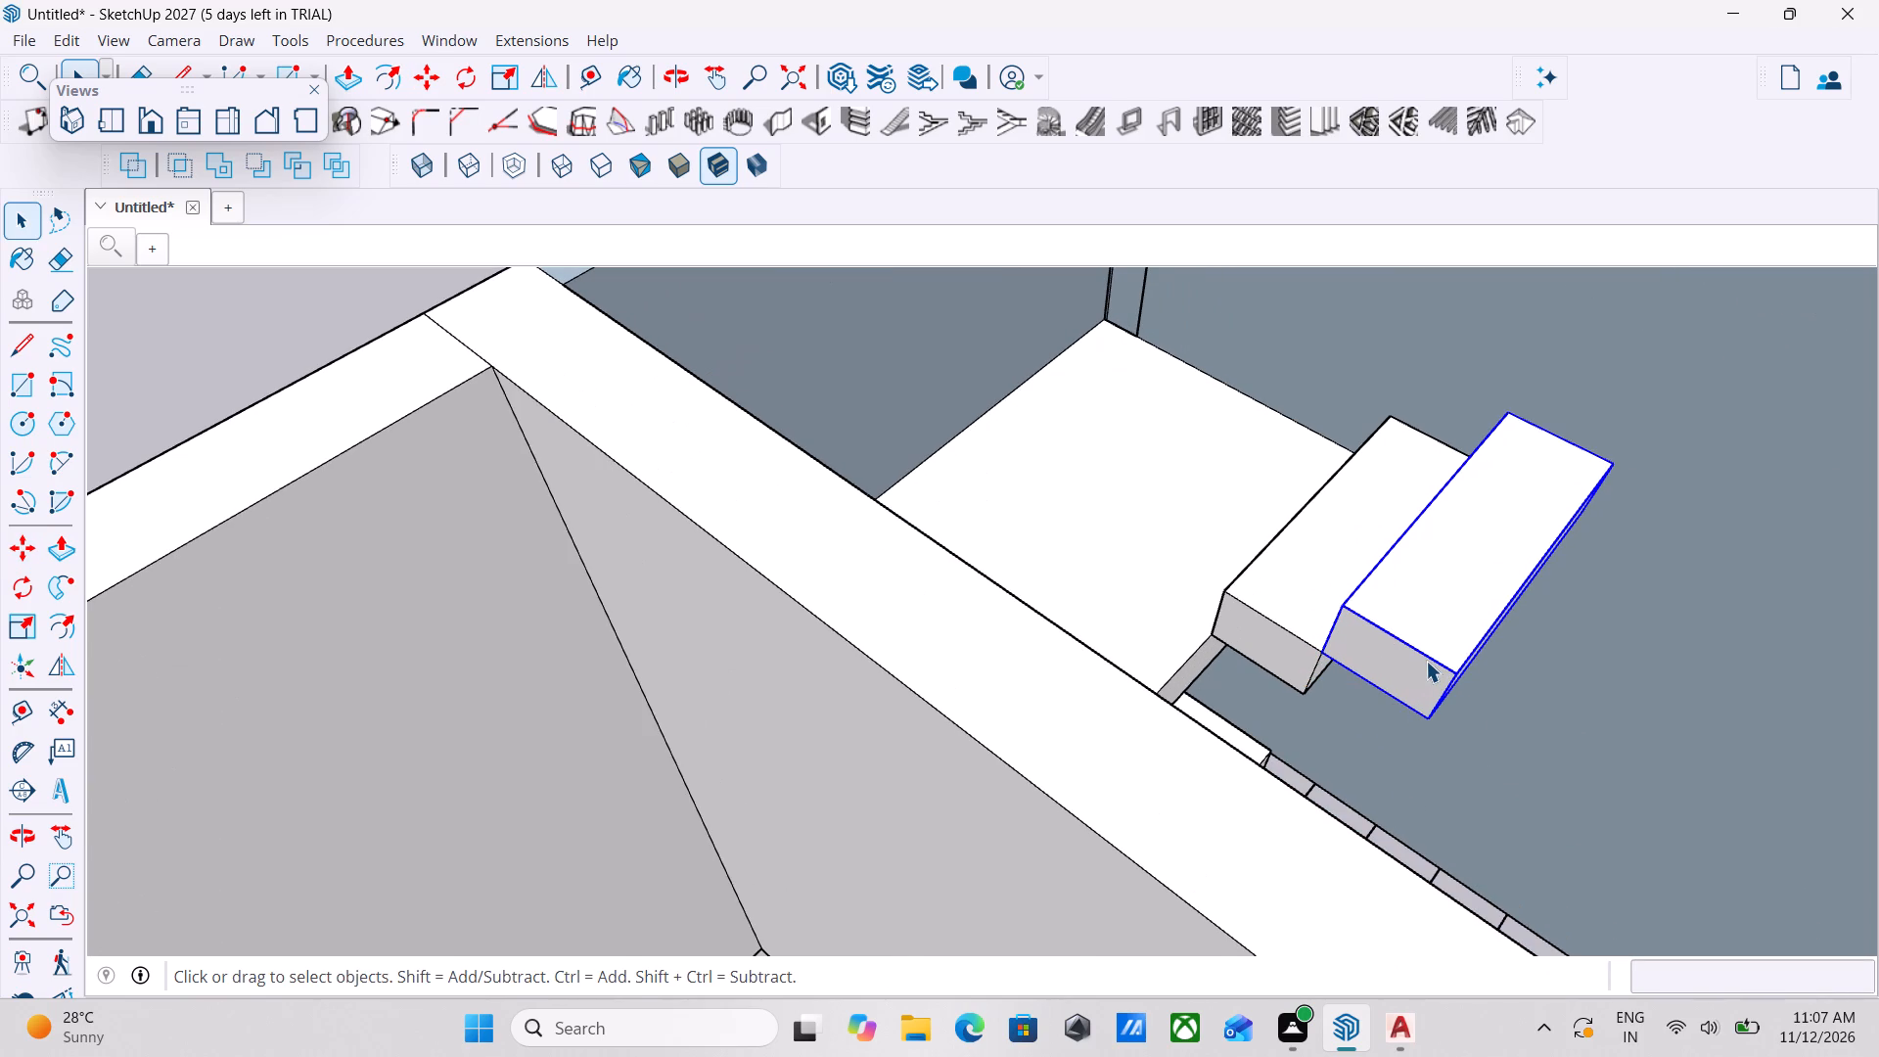
key(m)
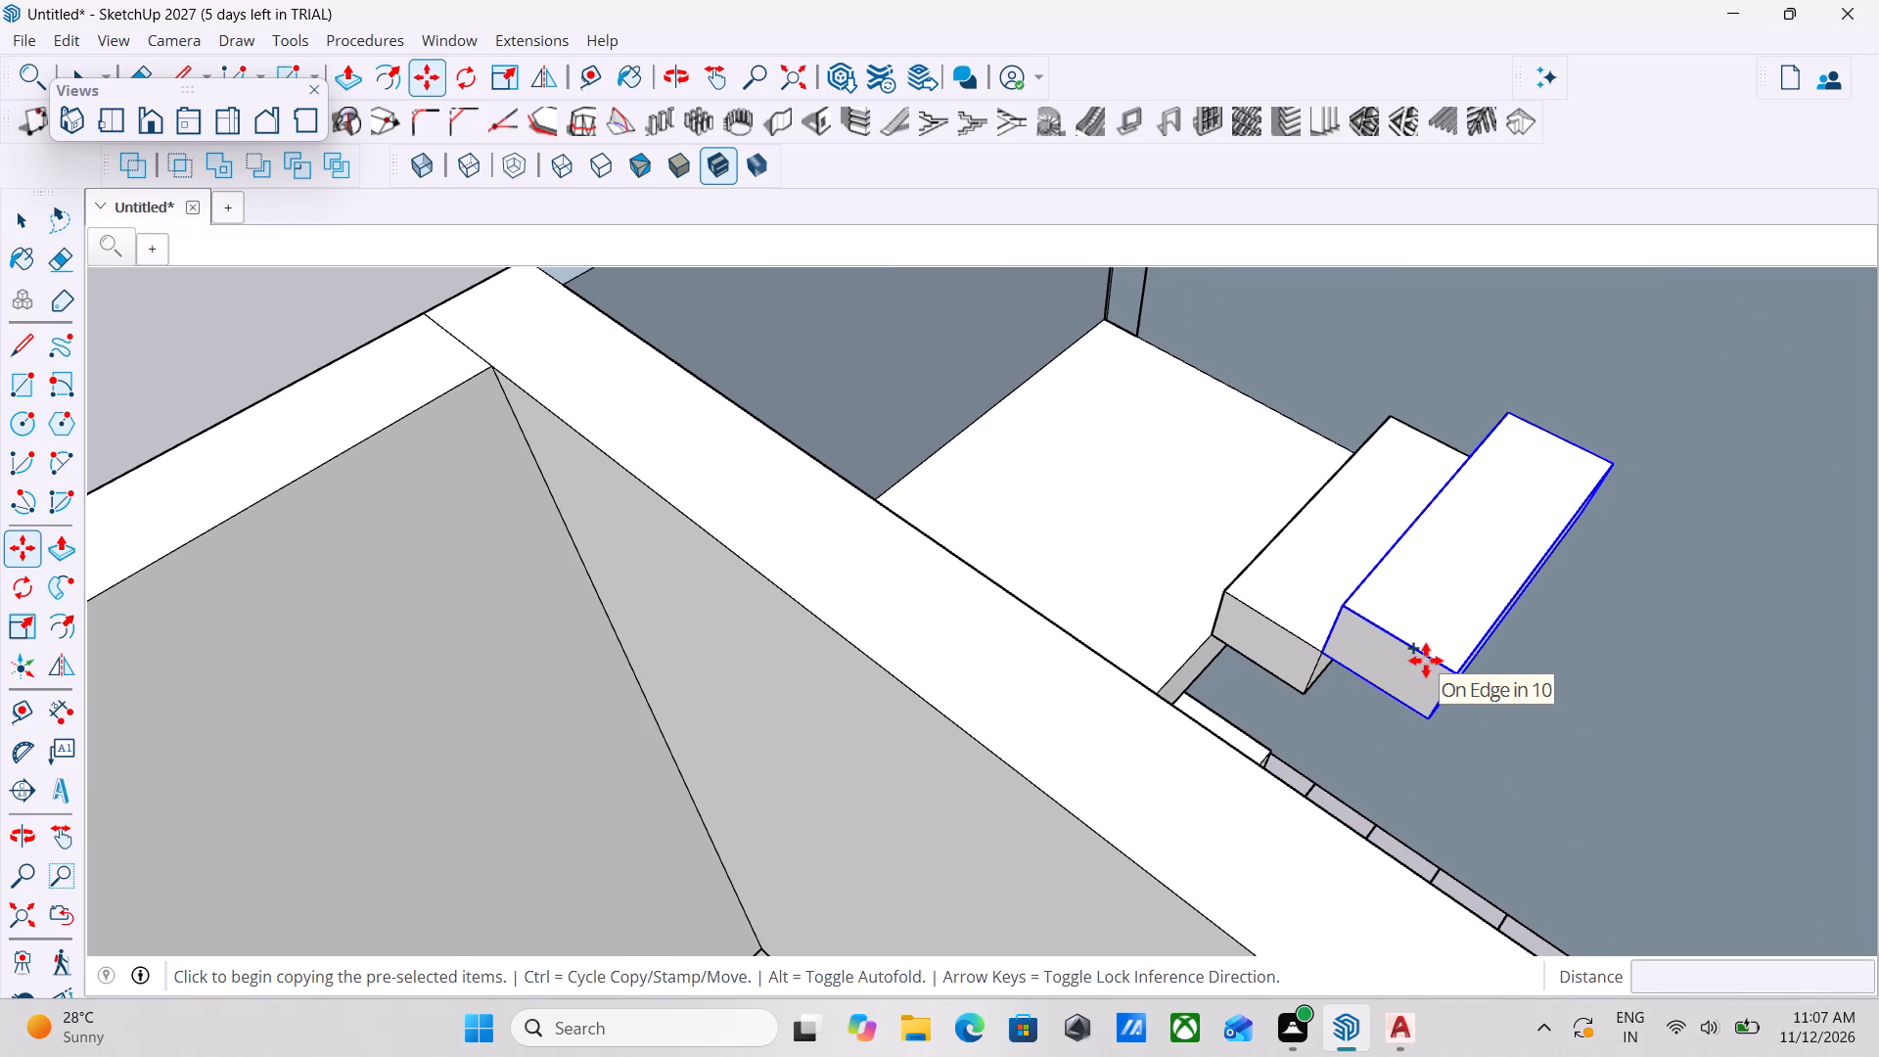
scroll(1385, 670, up, 3)
click(1301, 645)
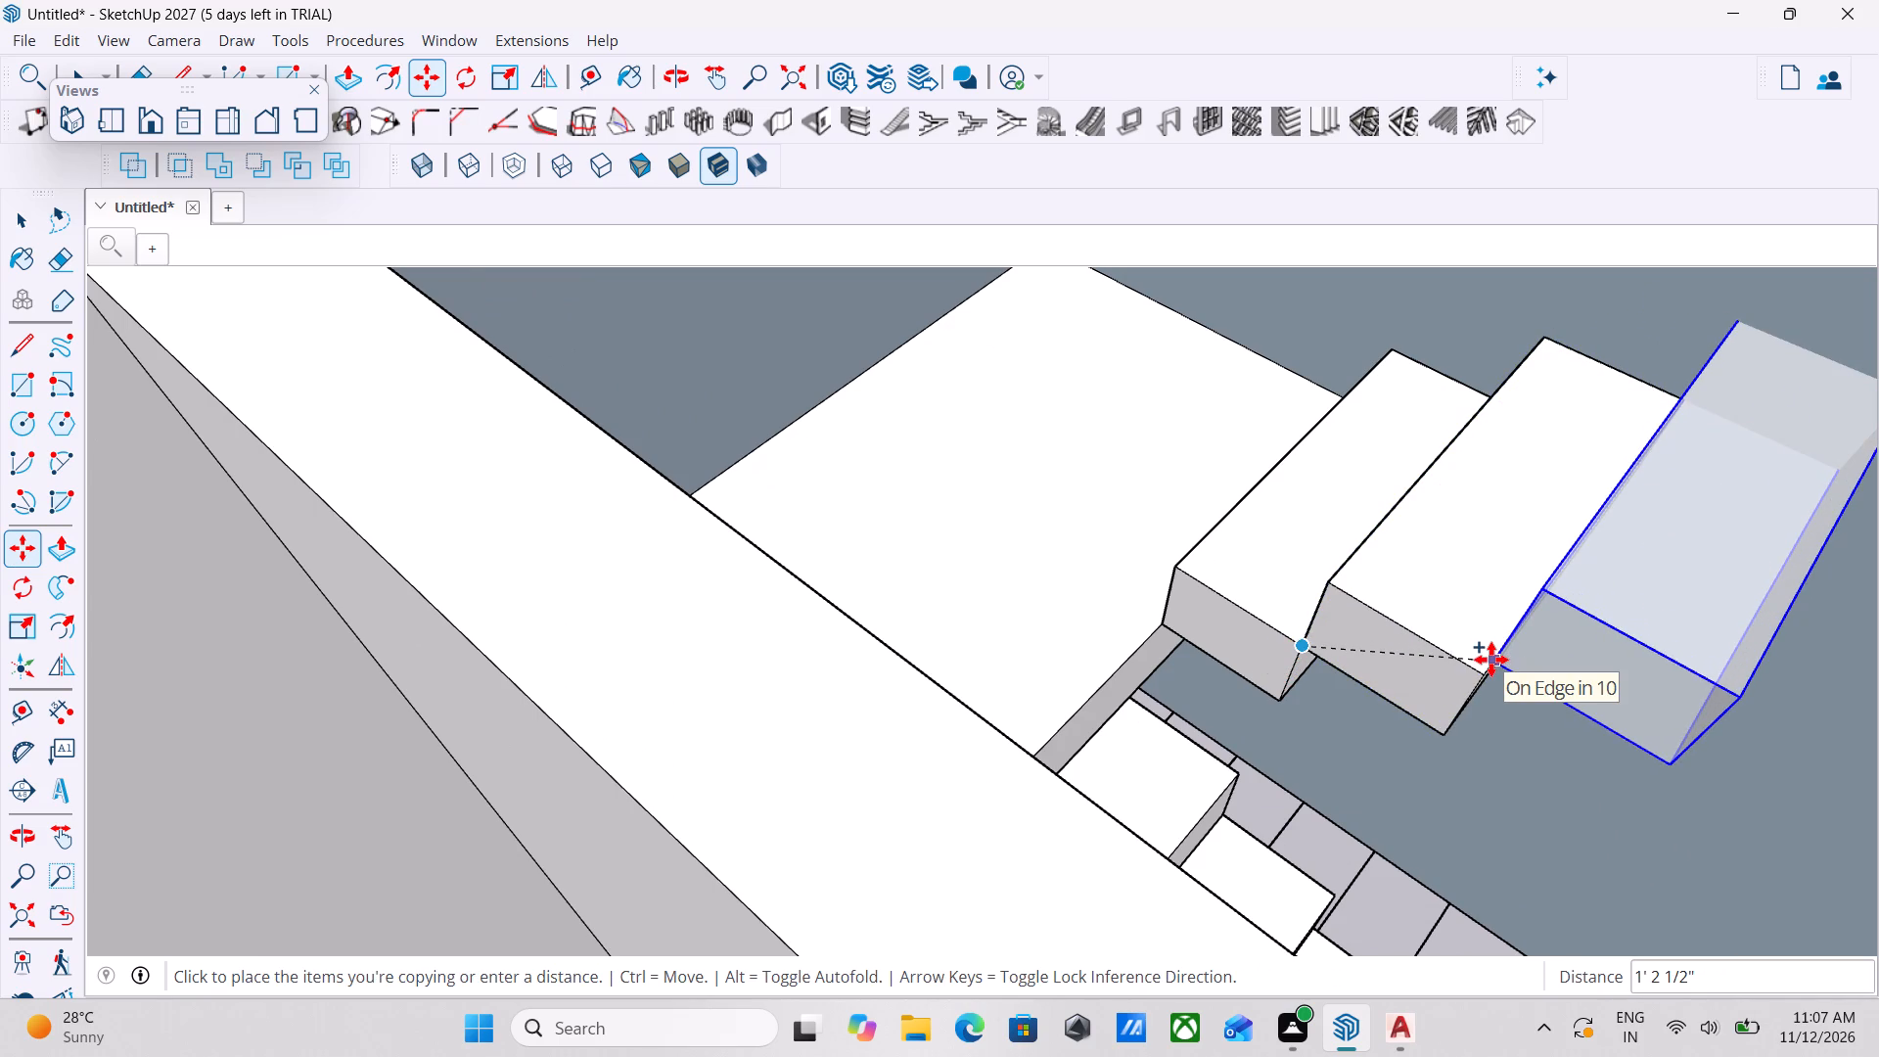
scroll(1491, 660, down, 2)
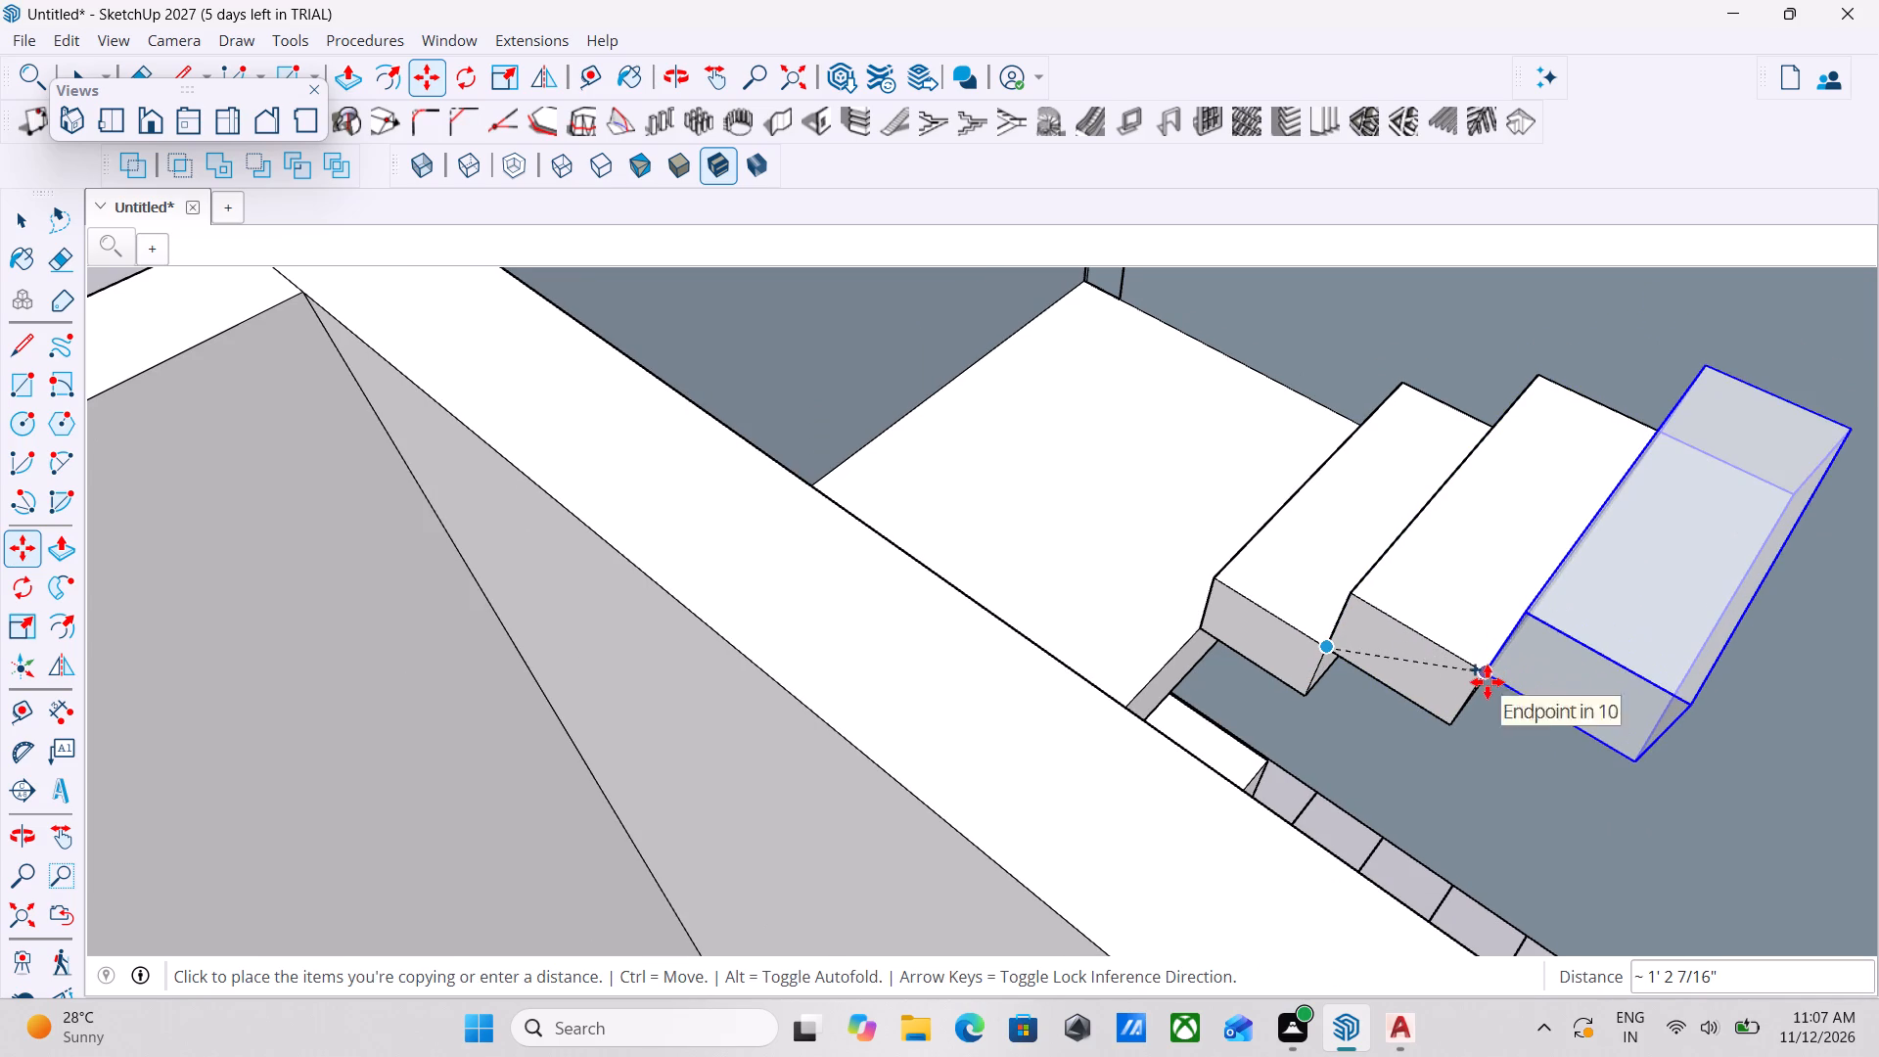
ctrl+click(1488, 682)
Copy the third step about 1' 2 7/16" from its lower rear corner to its upper front corner, adding a fourth step.
ctrl+scroll(1654, 667, down, 4)
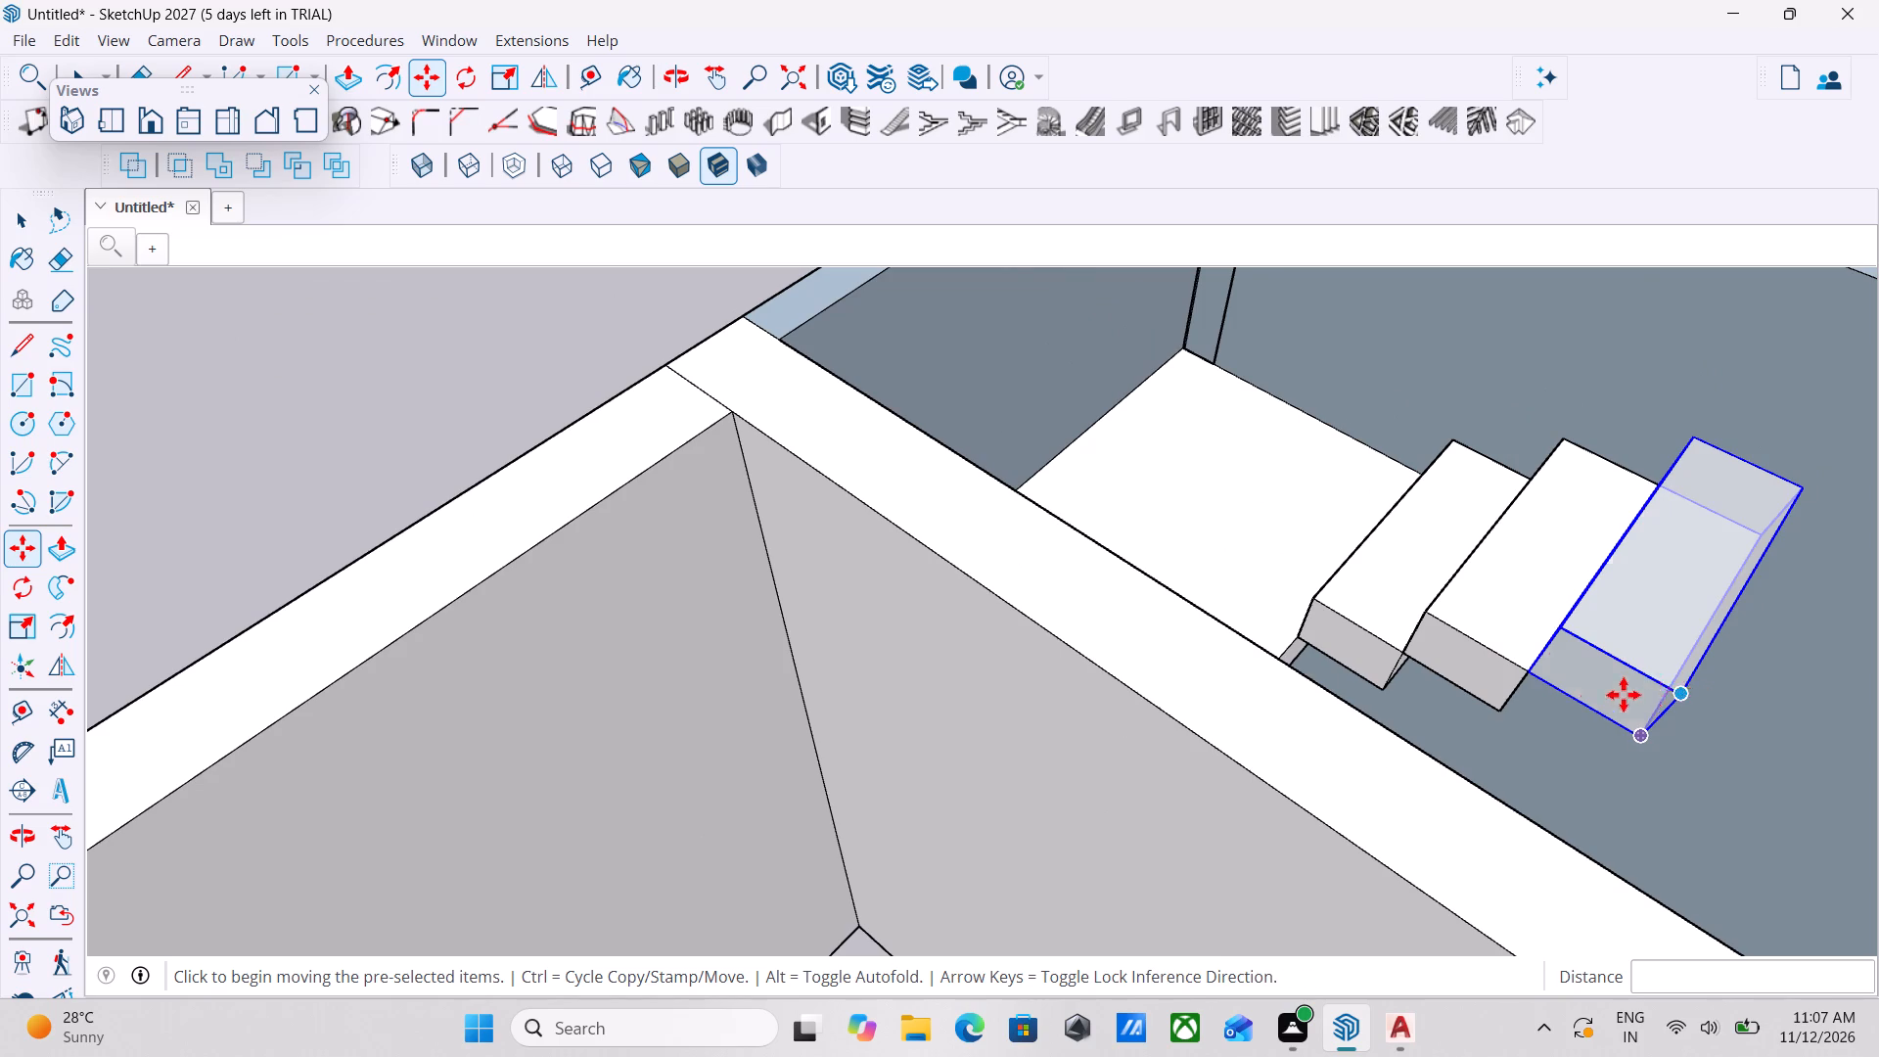
scroll(1608, 696, down, 5)
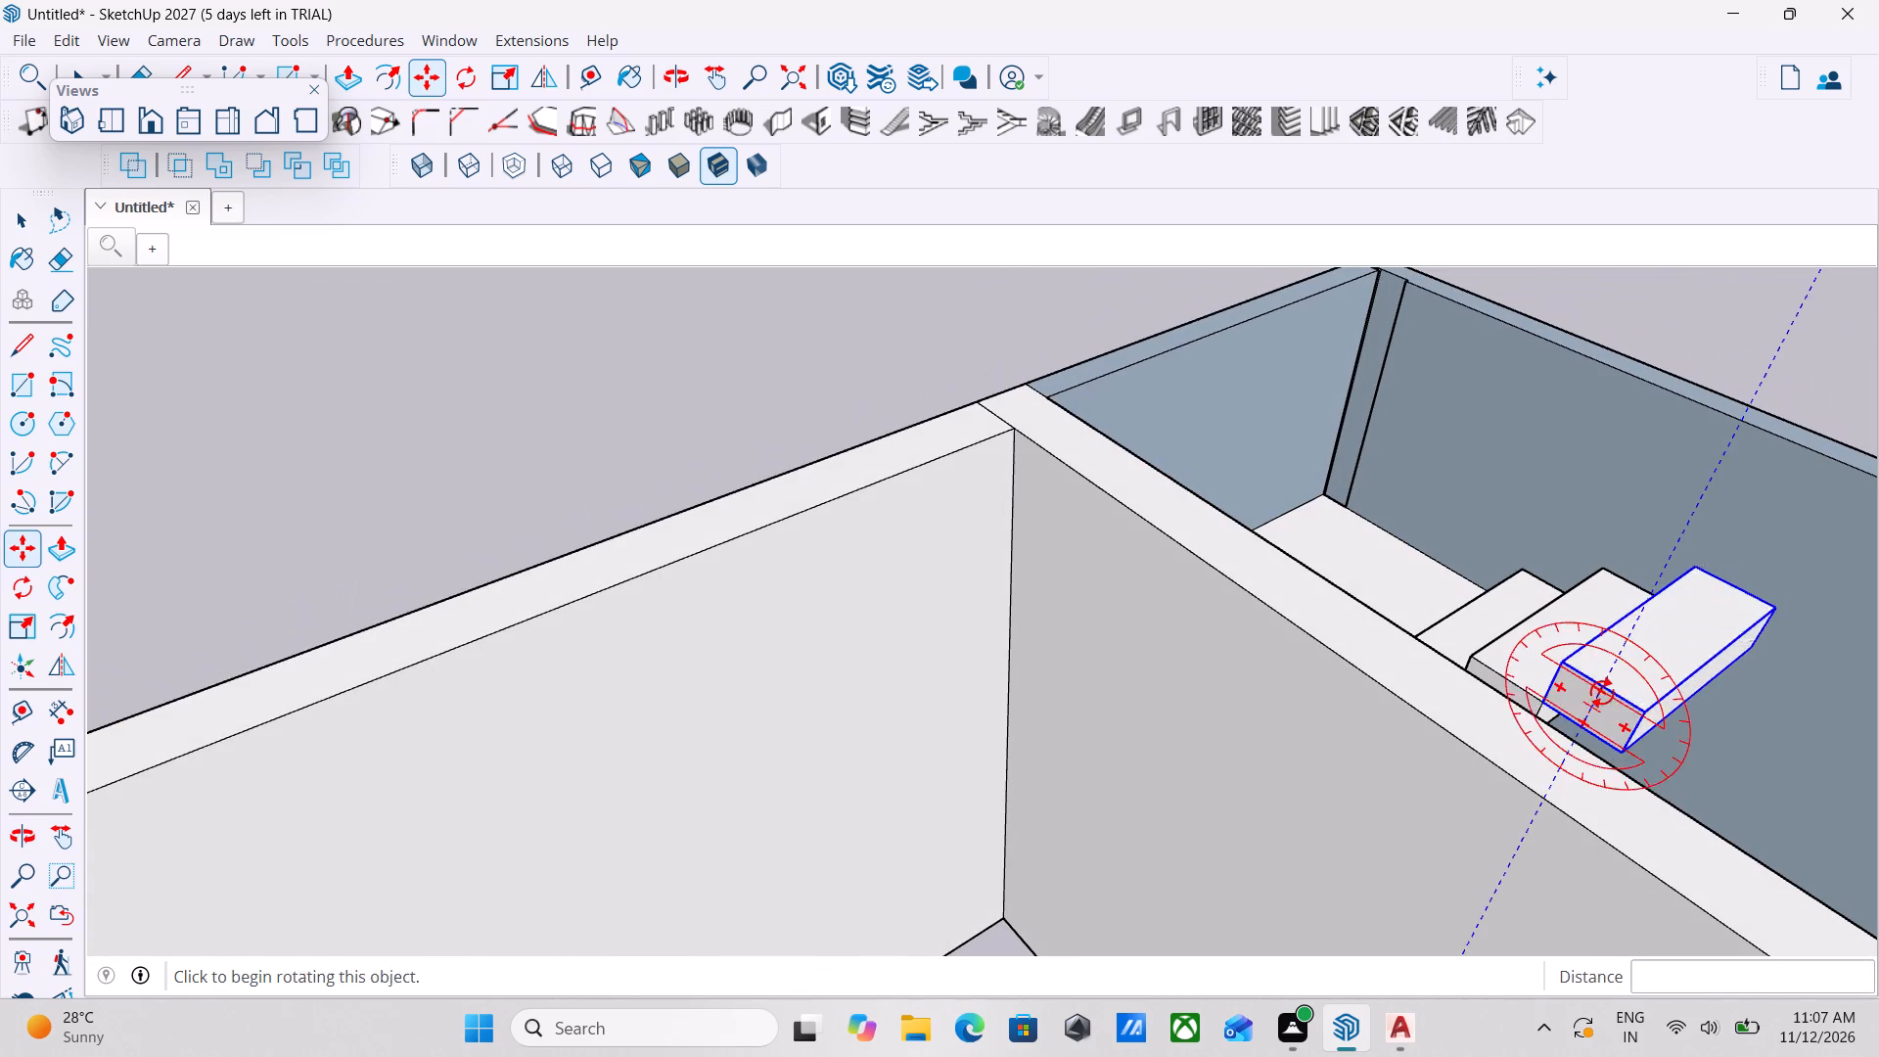
scroll(1662, 615, up, 3)
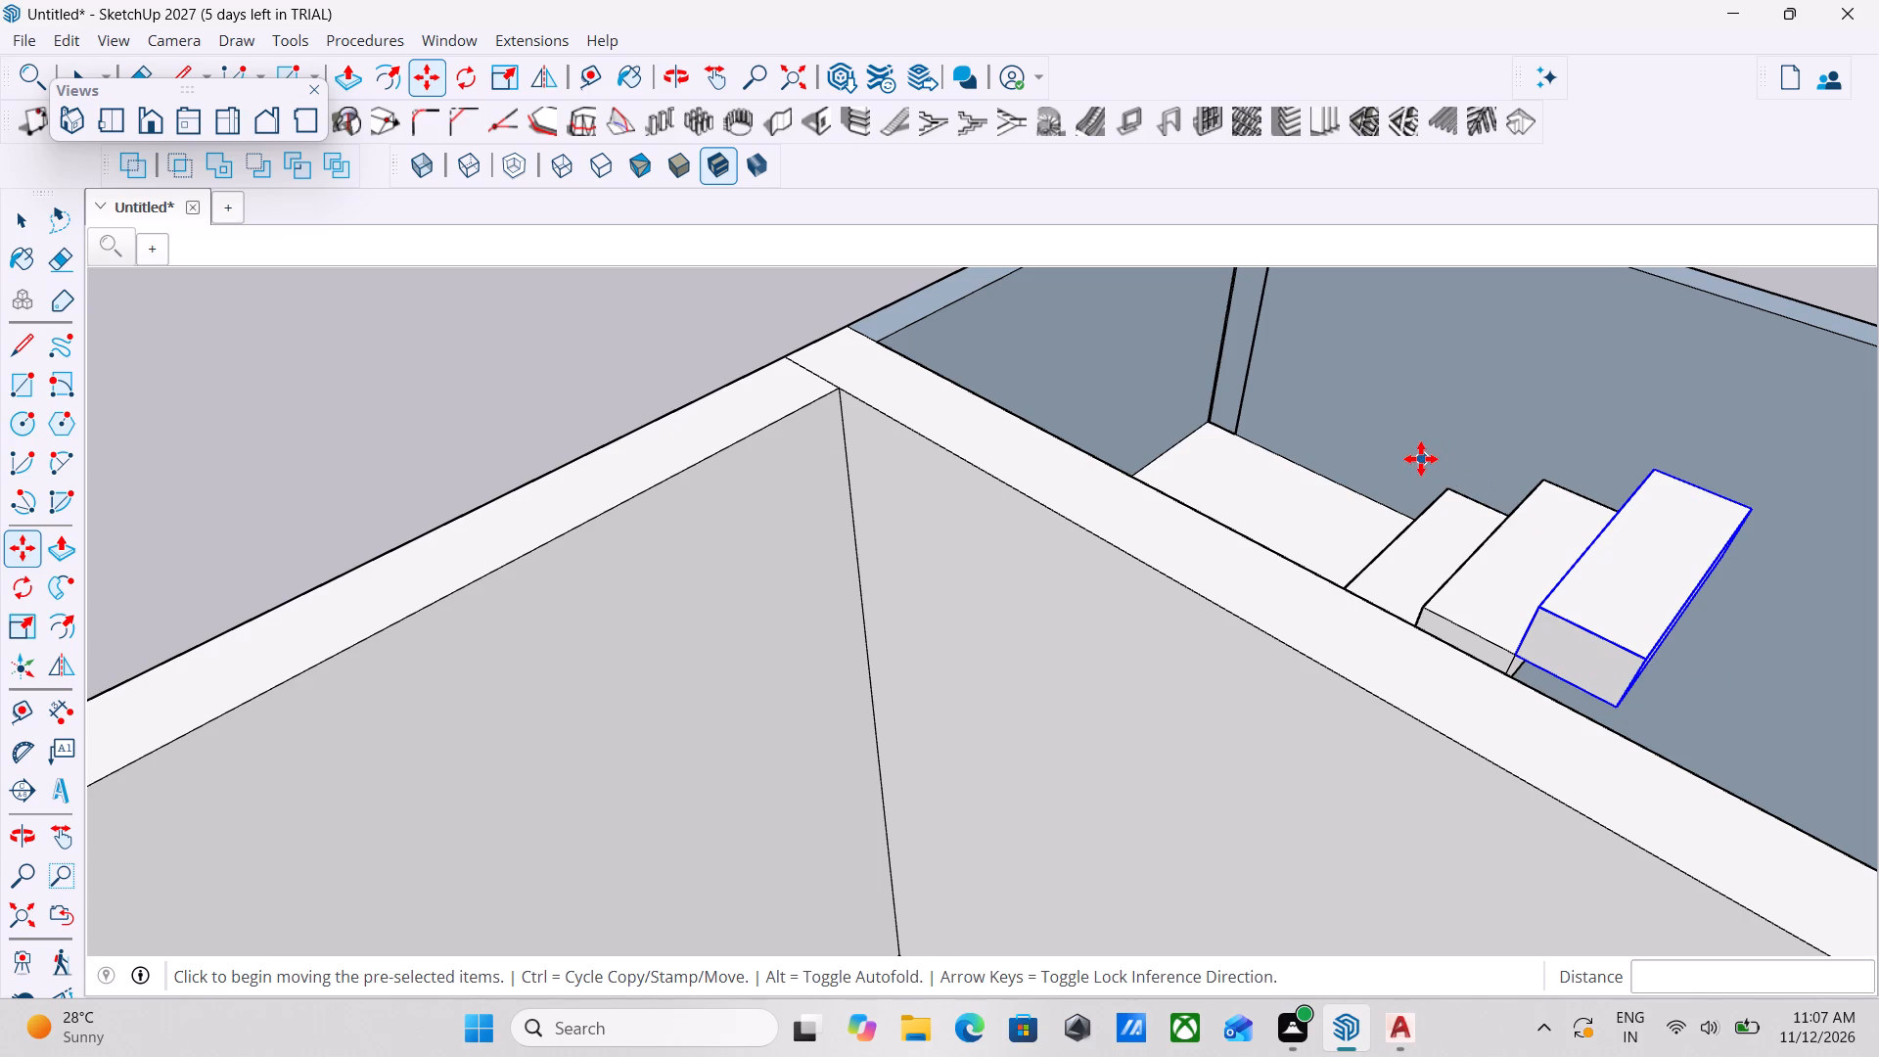
key(m)
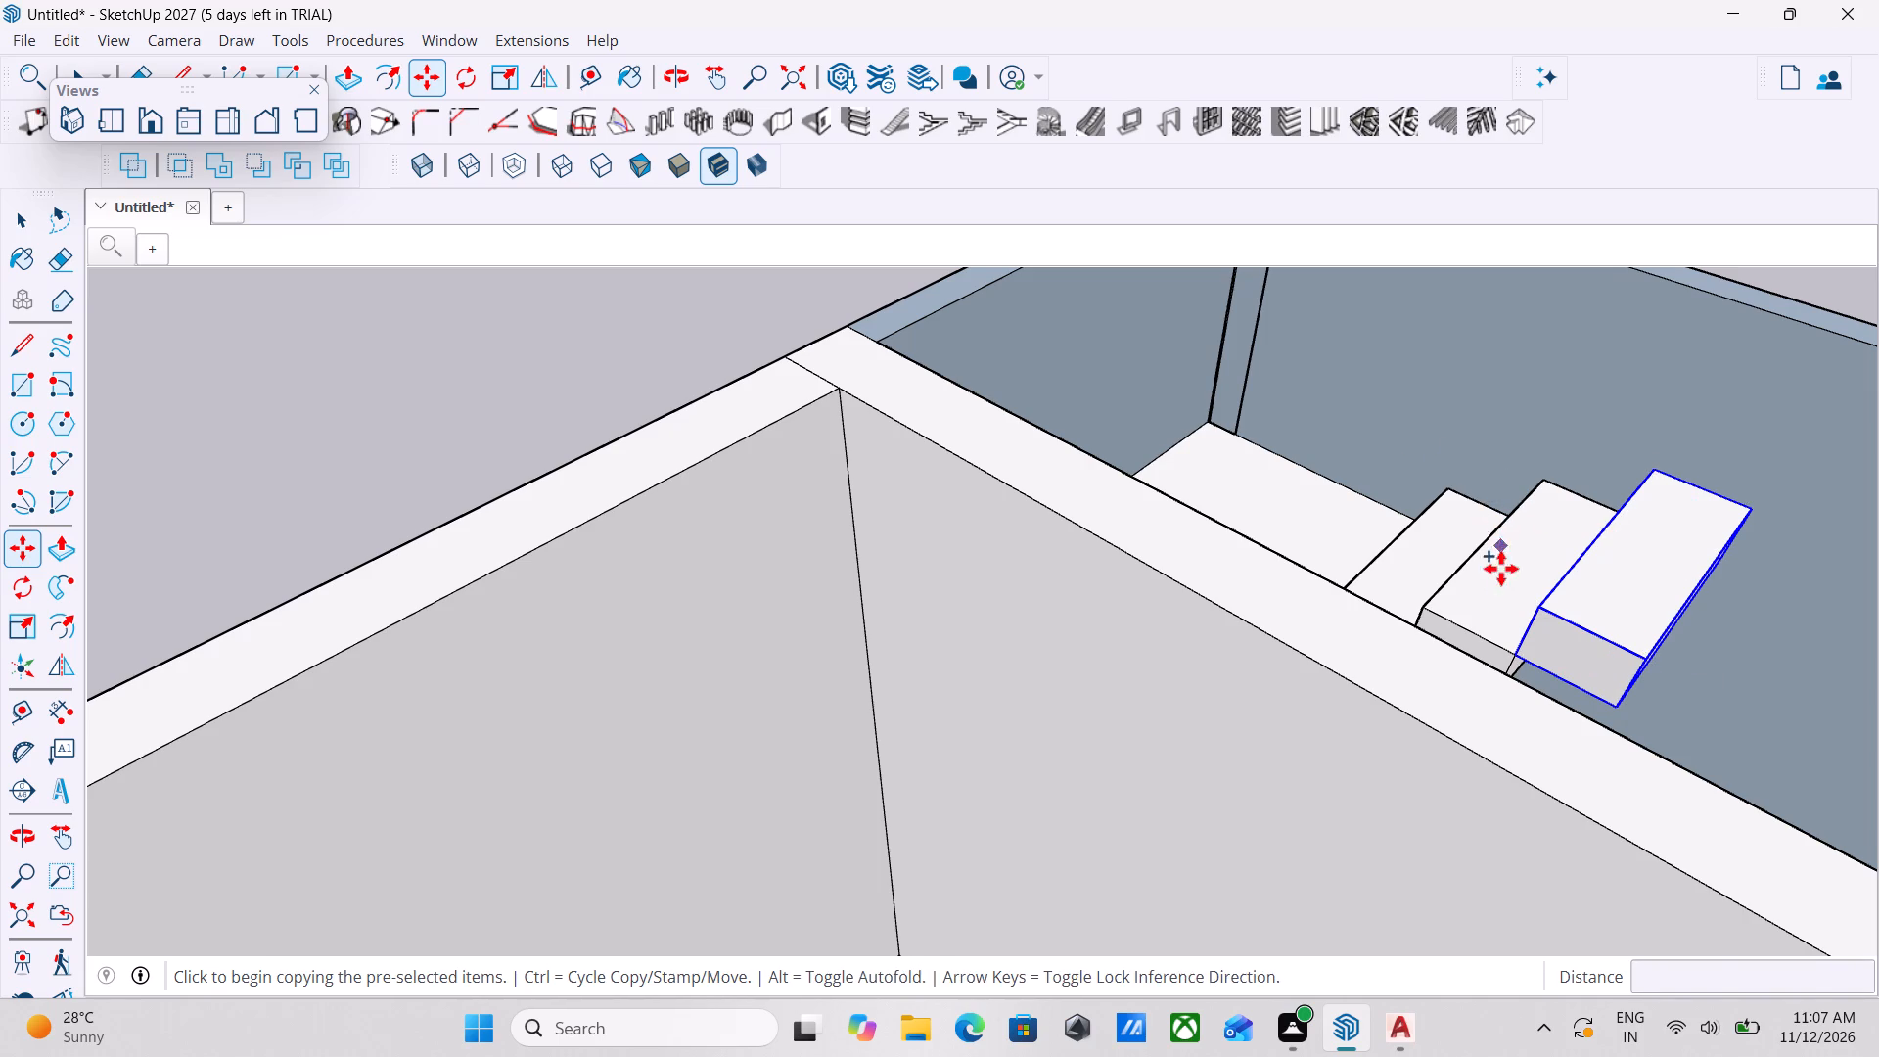
scroll(1516, 640, up, 3)
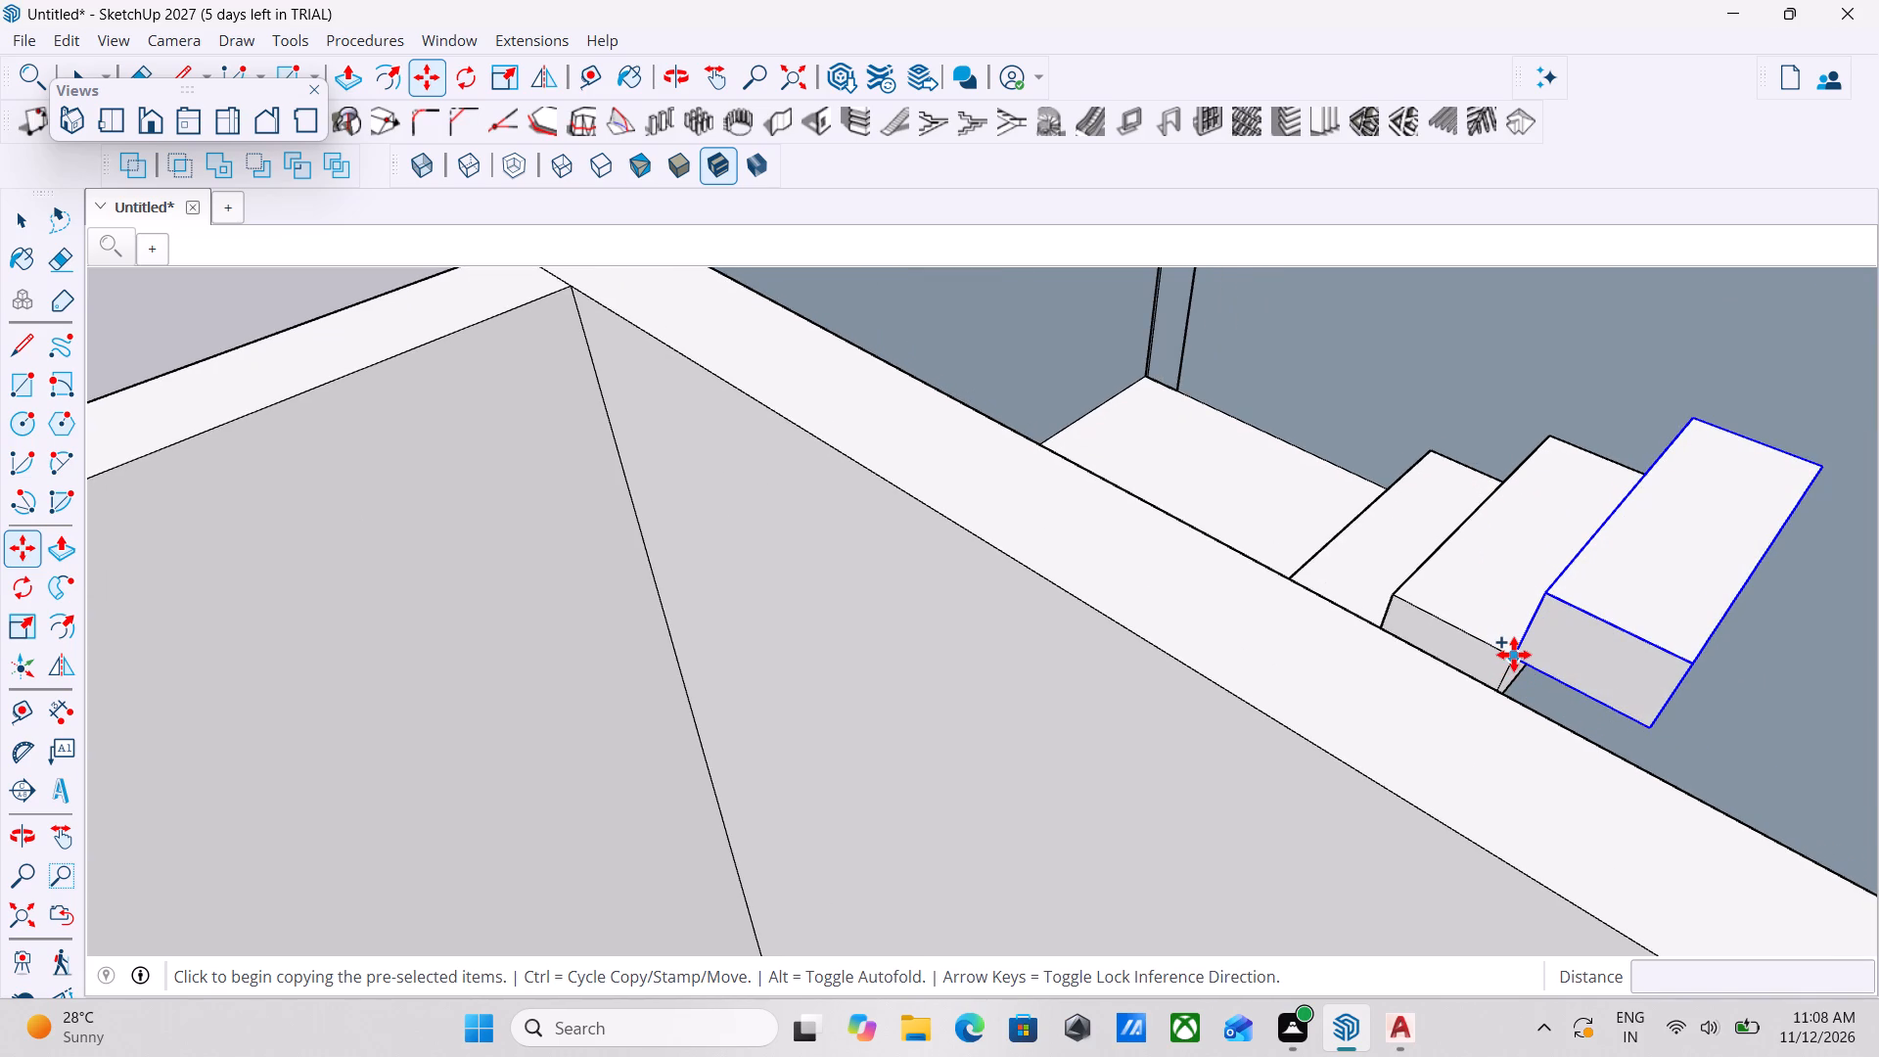
click(1514, 655)
click(1703, 664)
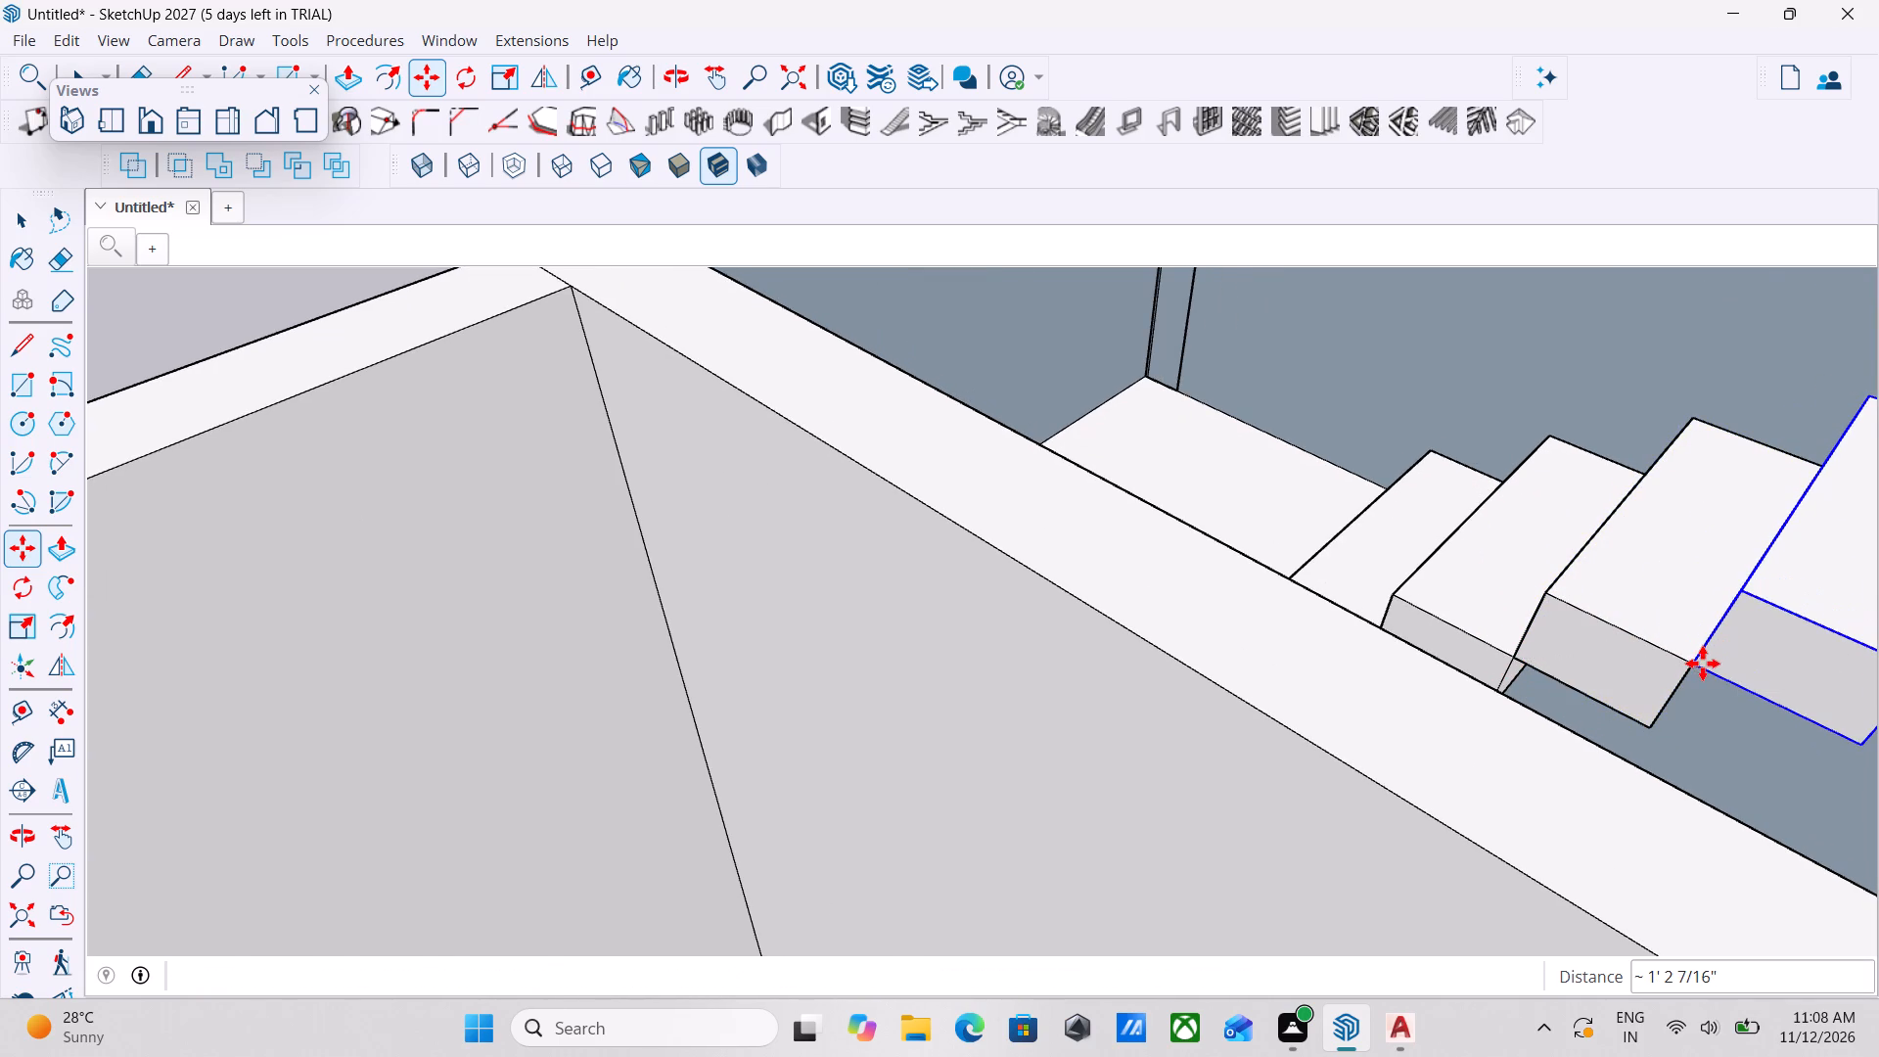
Copy the fourth step about 1' 1 15/16" from its lower rear corner to its upper front corner, adding a fifth step.
scroll(1703, 664, down, 12)
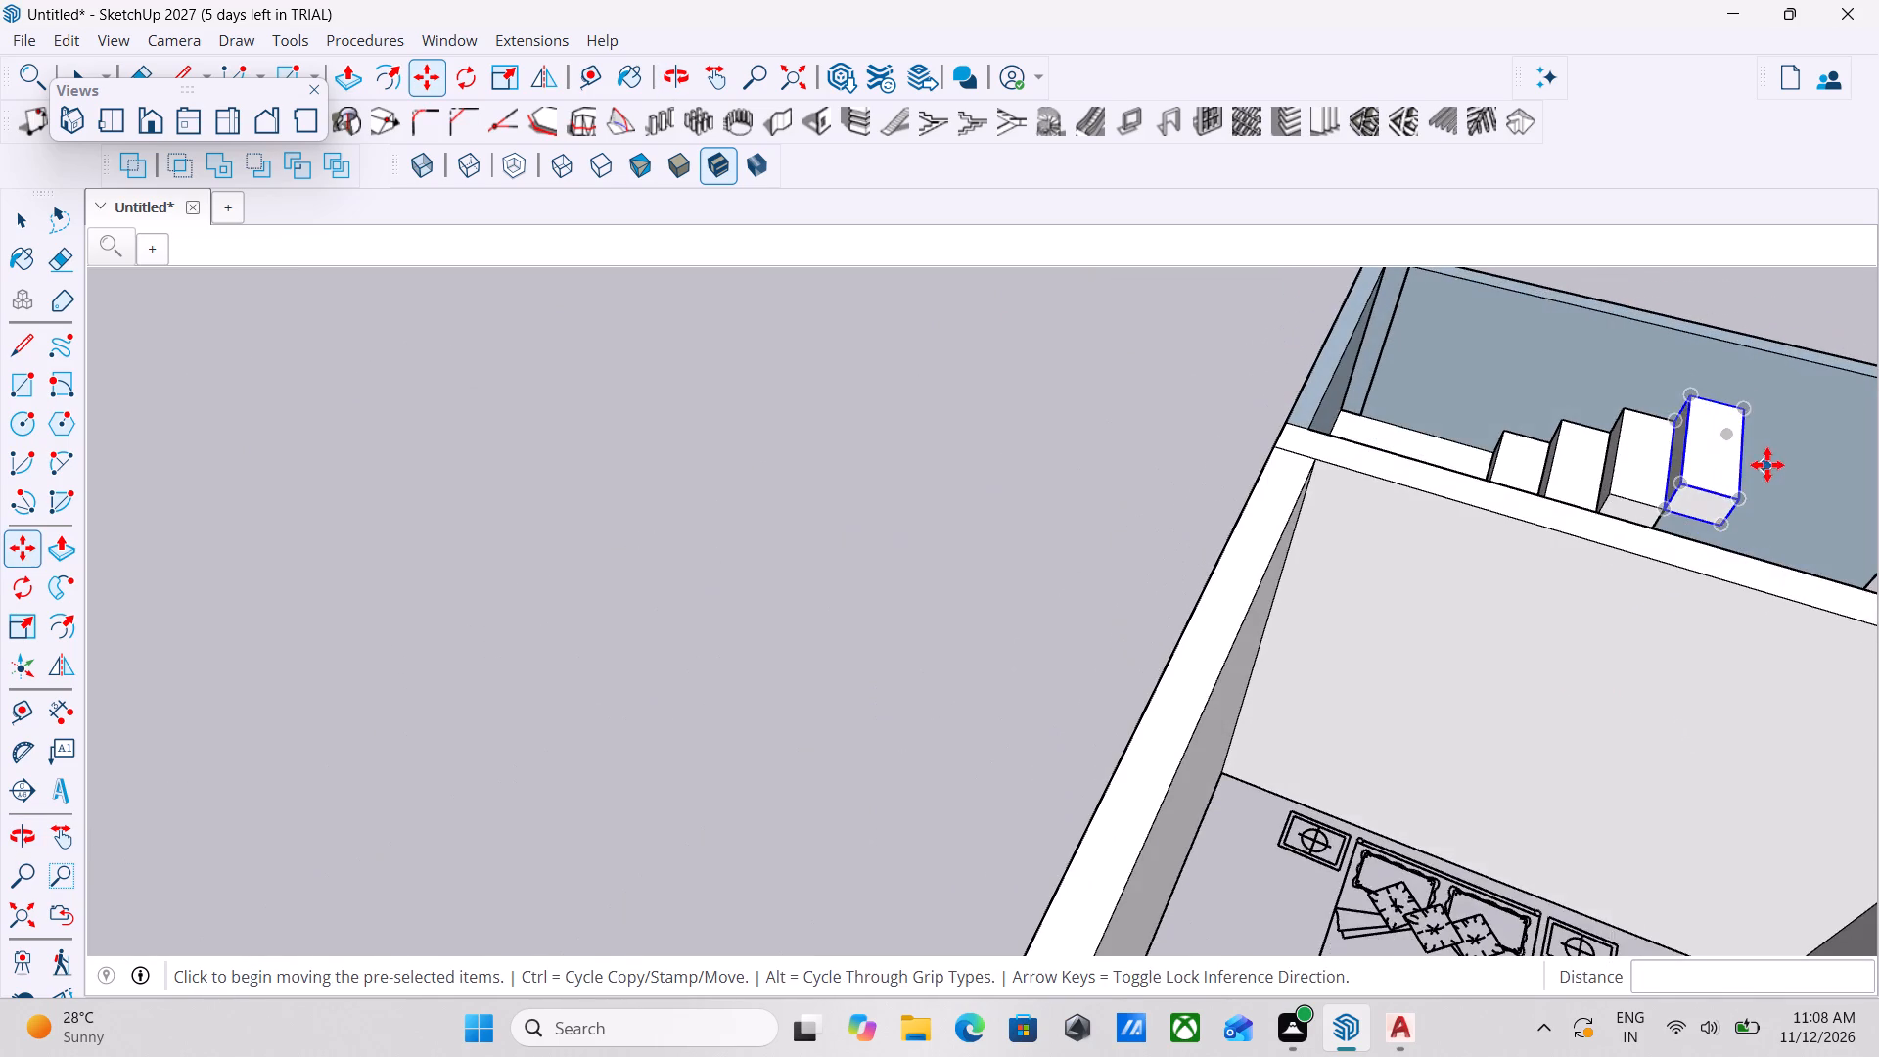
scroll(1767, 464, up, 3)
scroll(1298, 539, down, 2)
middle_drag(1184, 497, 1014, 454)
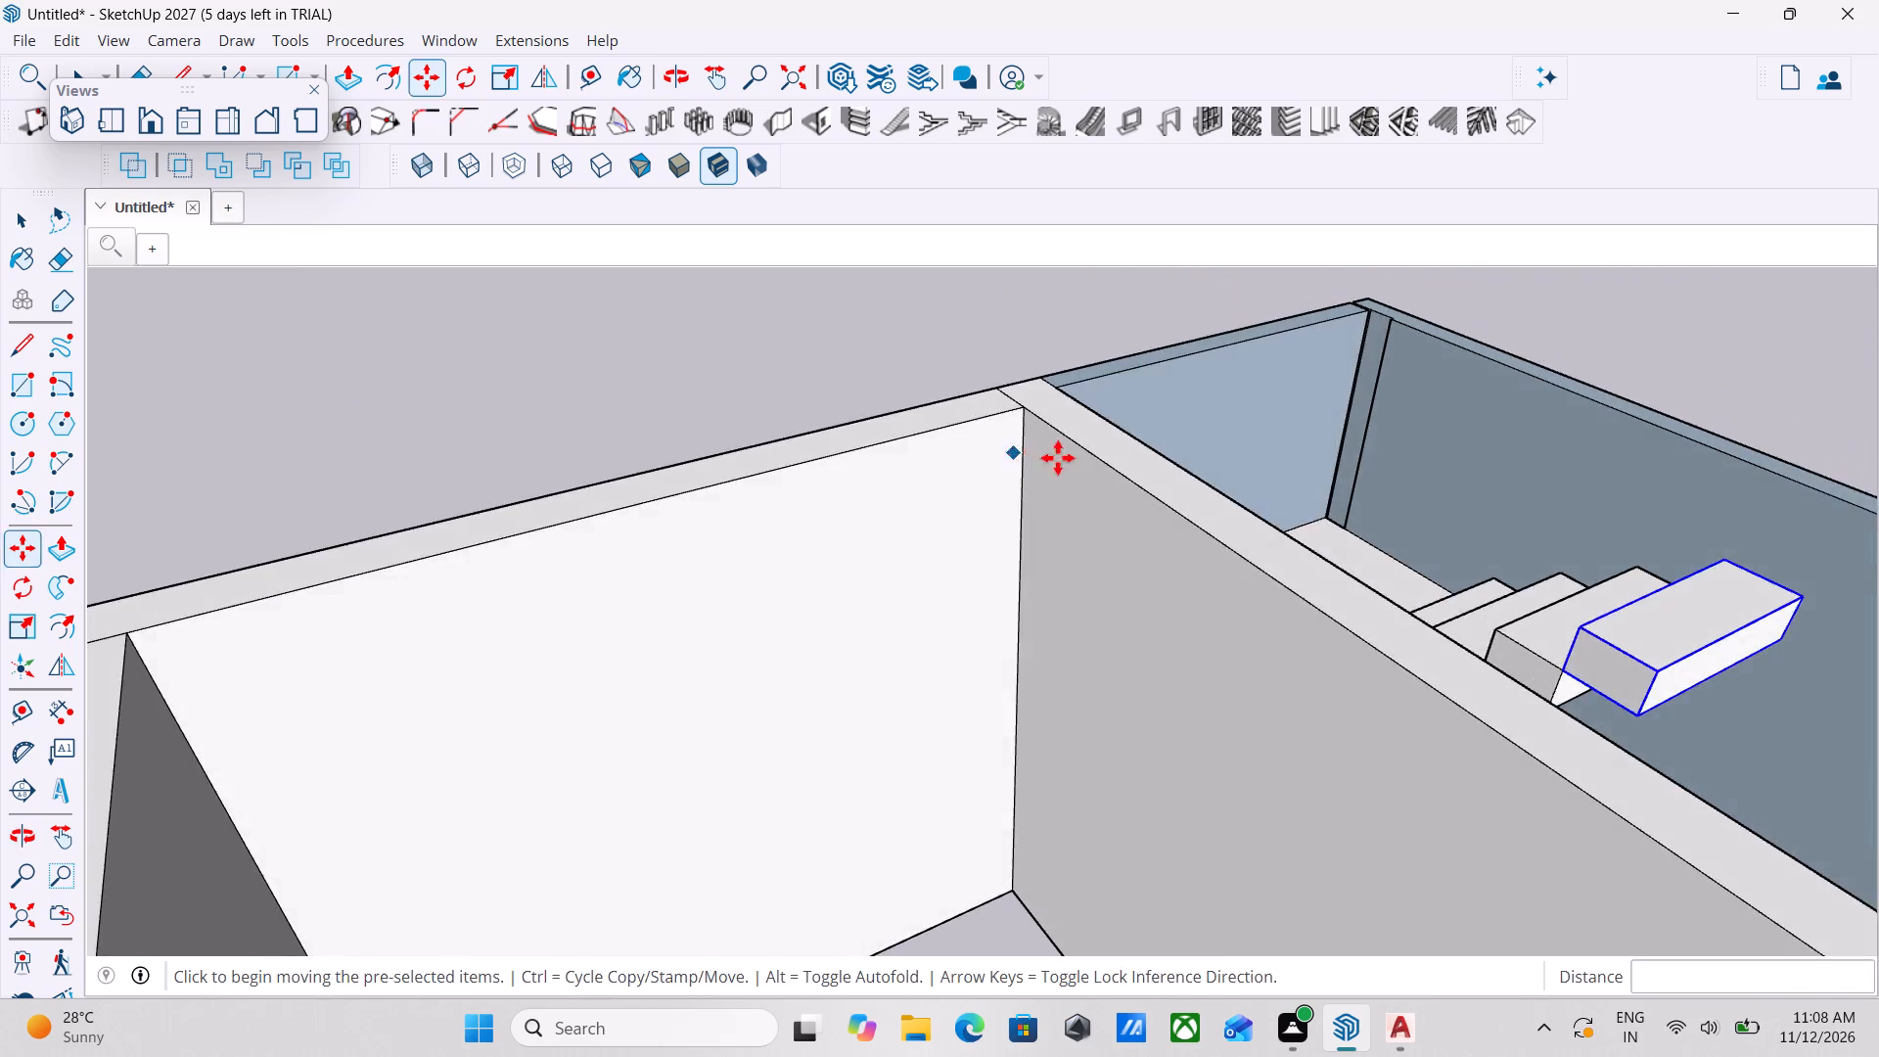
middle_drag(1074, 463, 1586, 494)
scroll(1444, 426, up, 2)
middle_drag(1444, 426, 1387, 450)
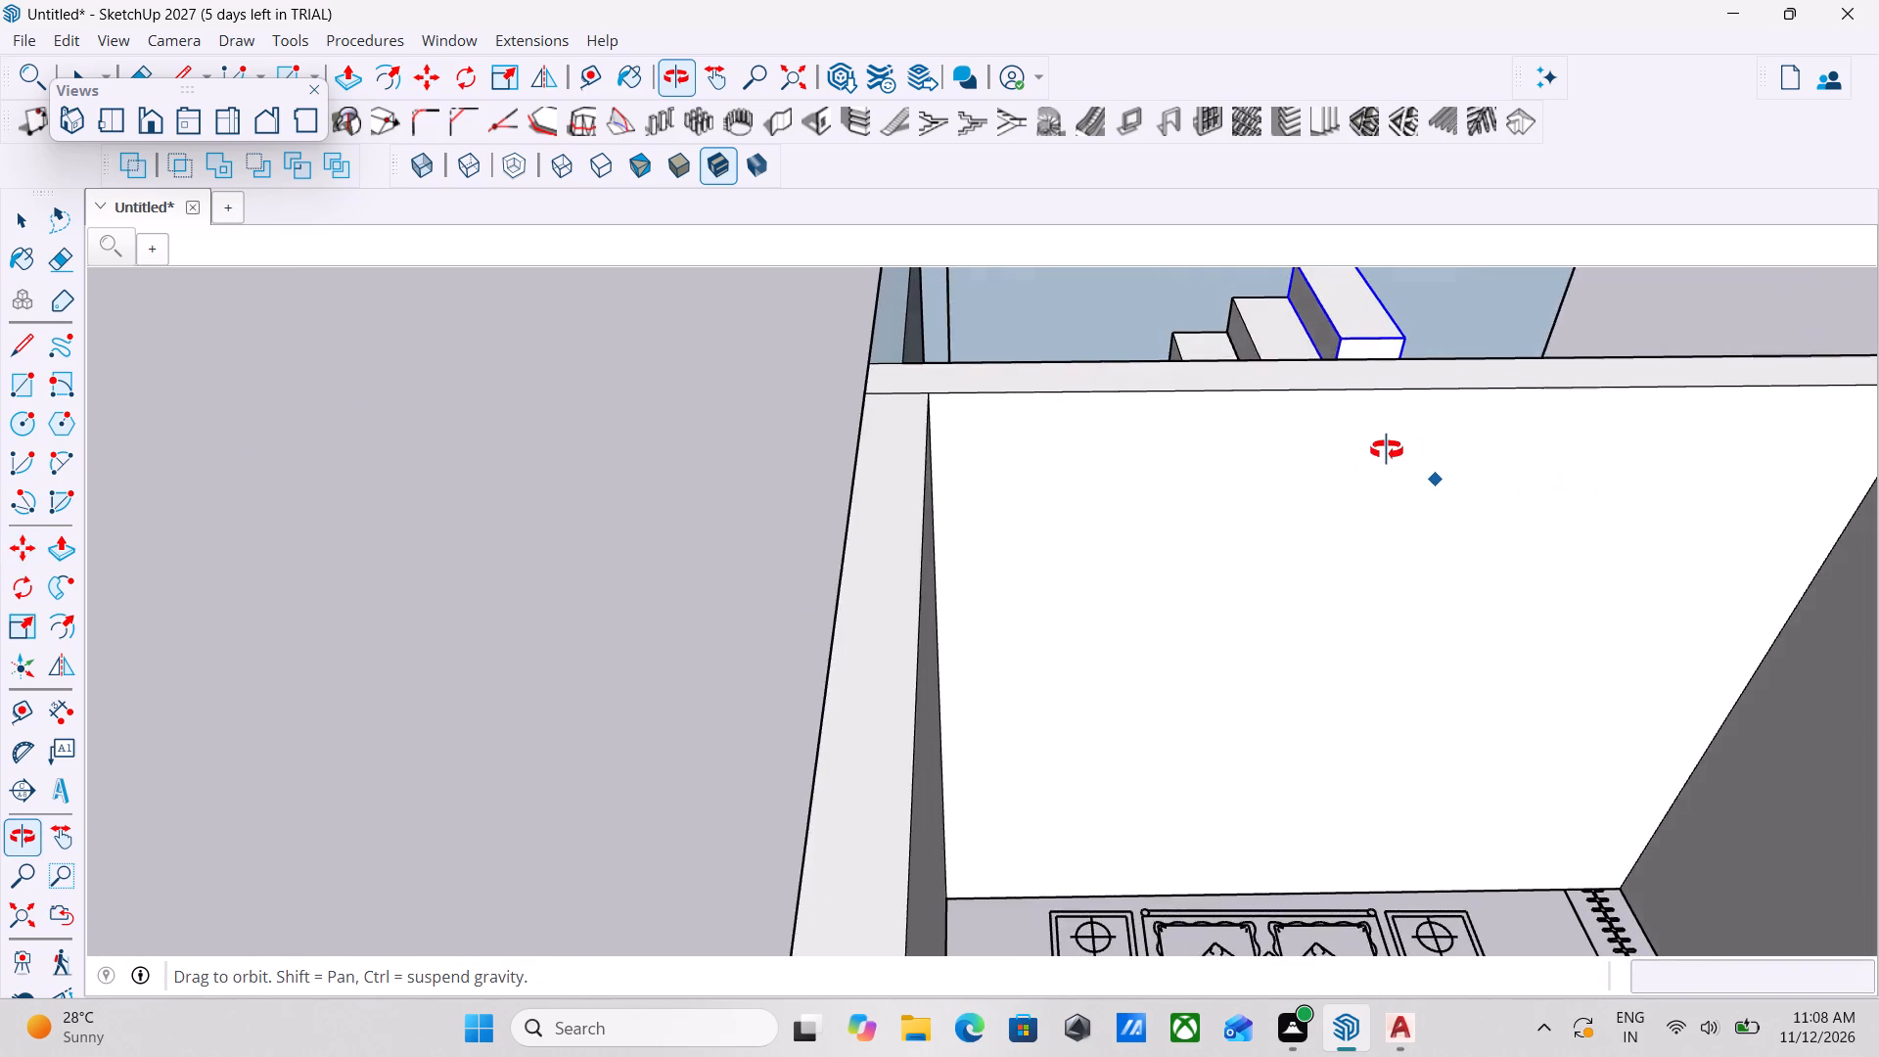
middle_drag(1387, 450, 1514, 439)
scroll(1519, 436, down, 10)
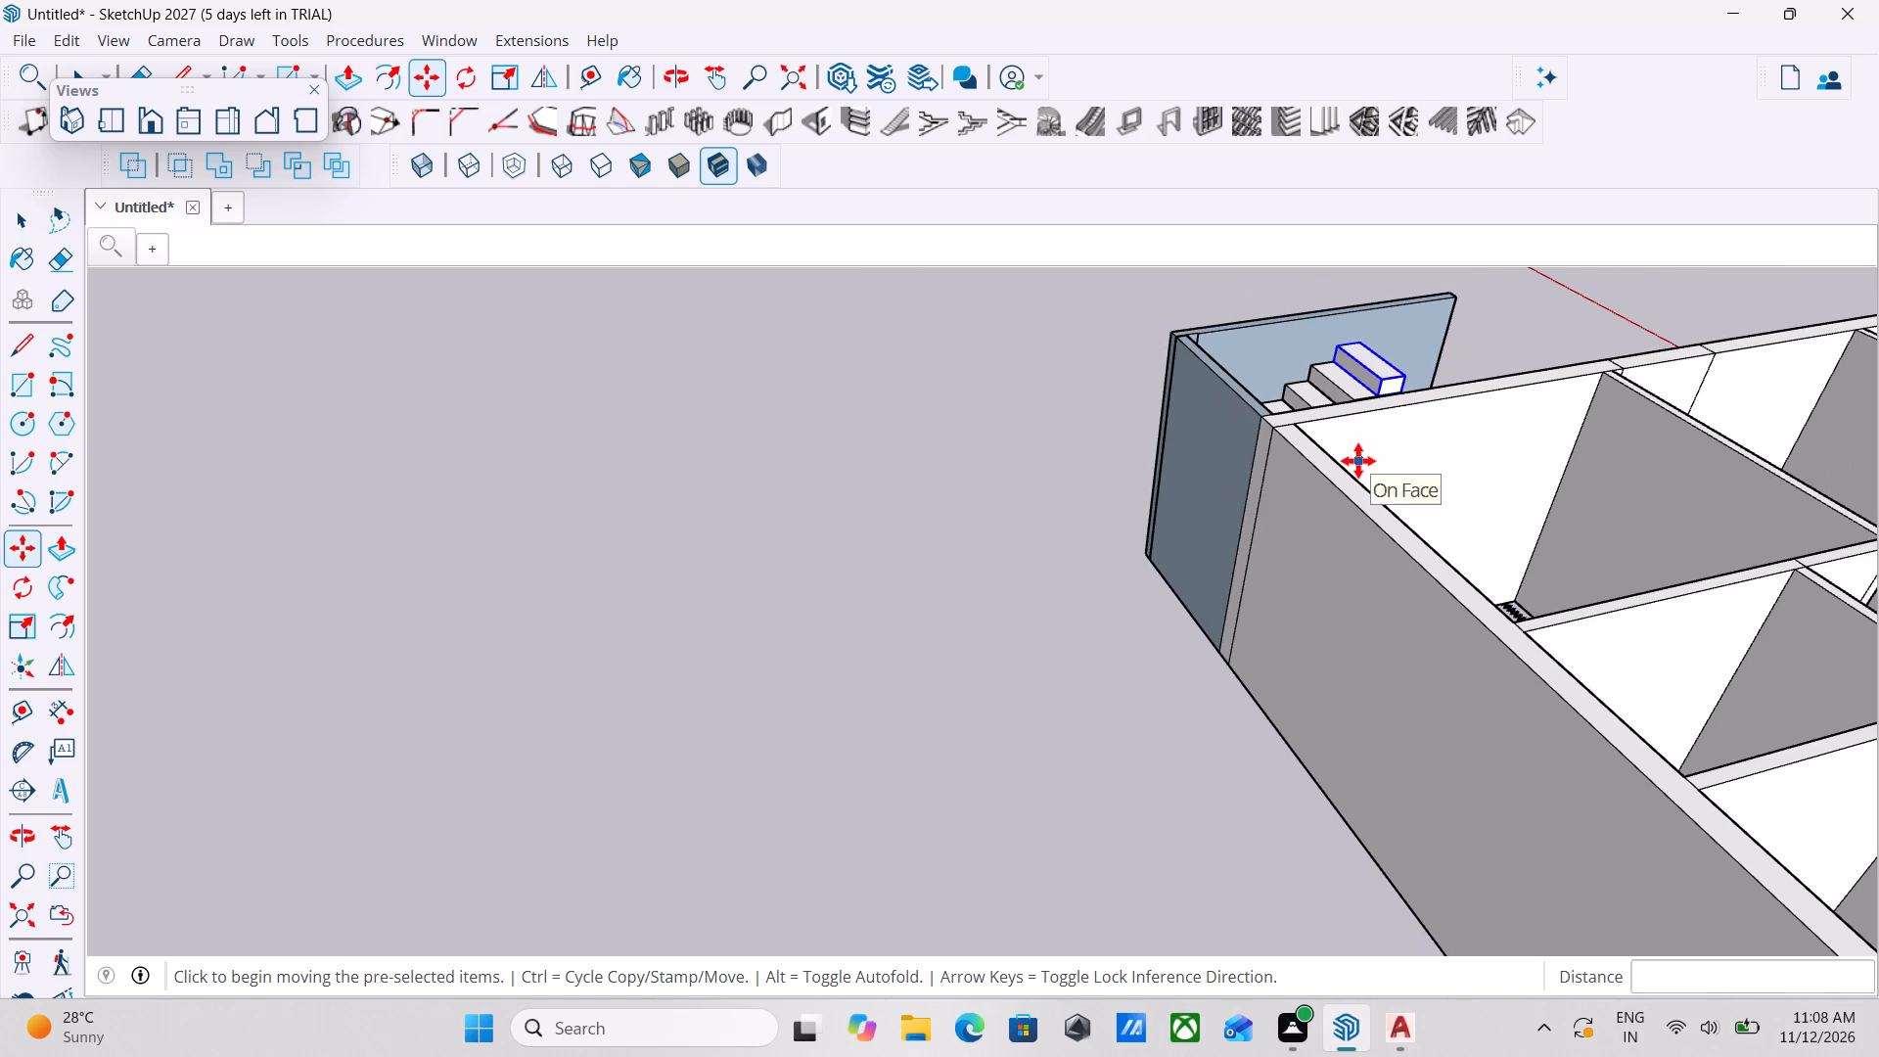
shift+middle_drag(1360, 461, 1511, 588)
scroll(1508, 507, up, 7)
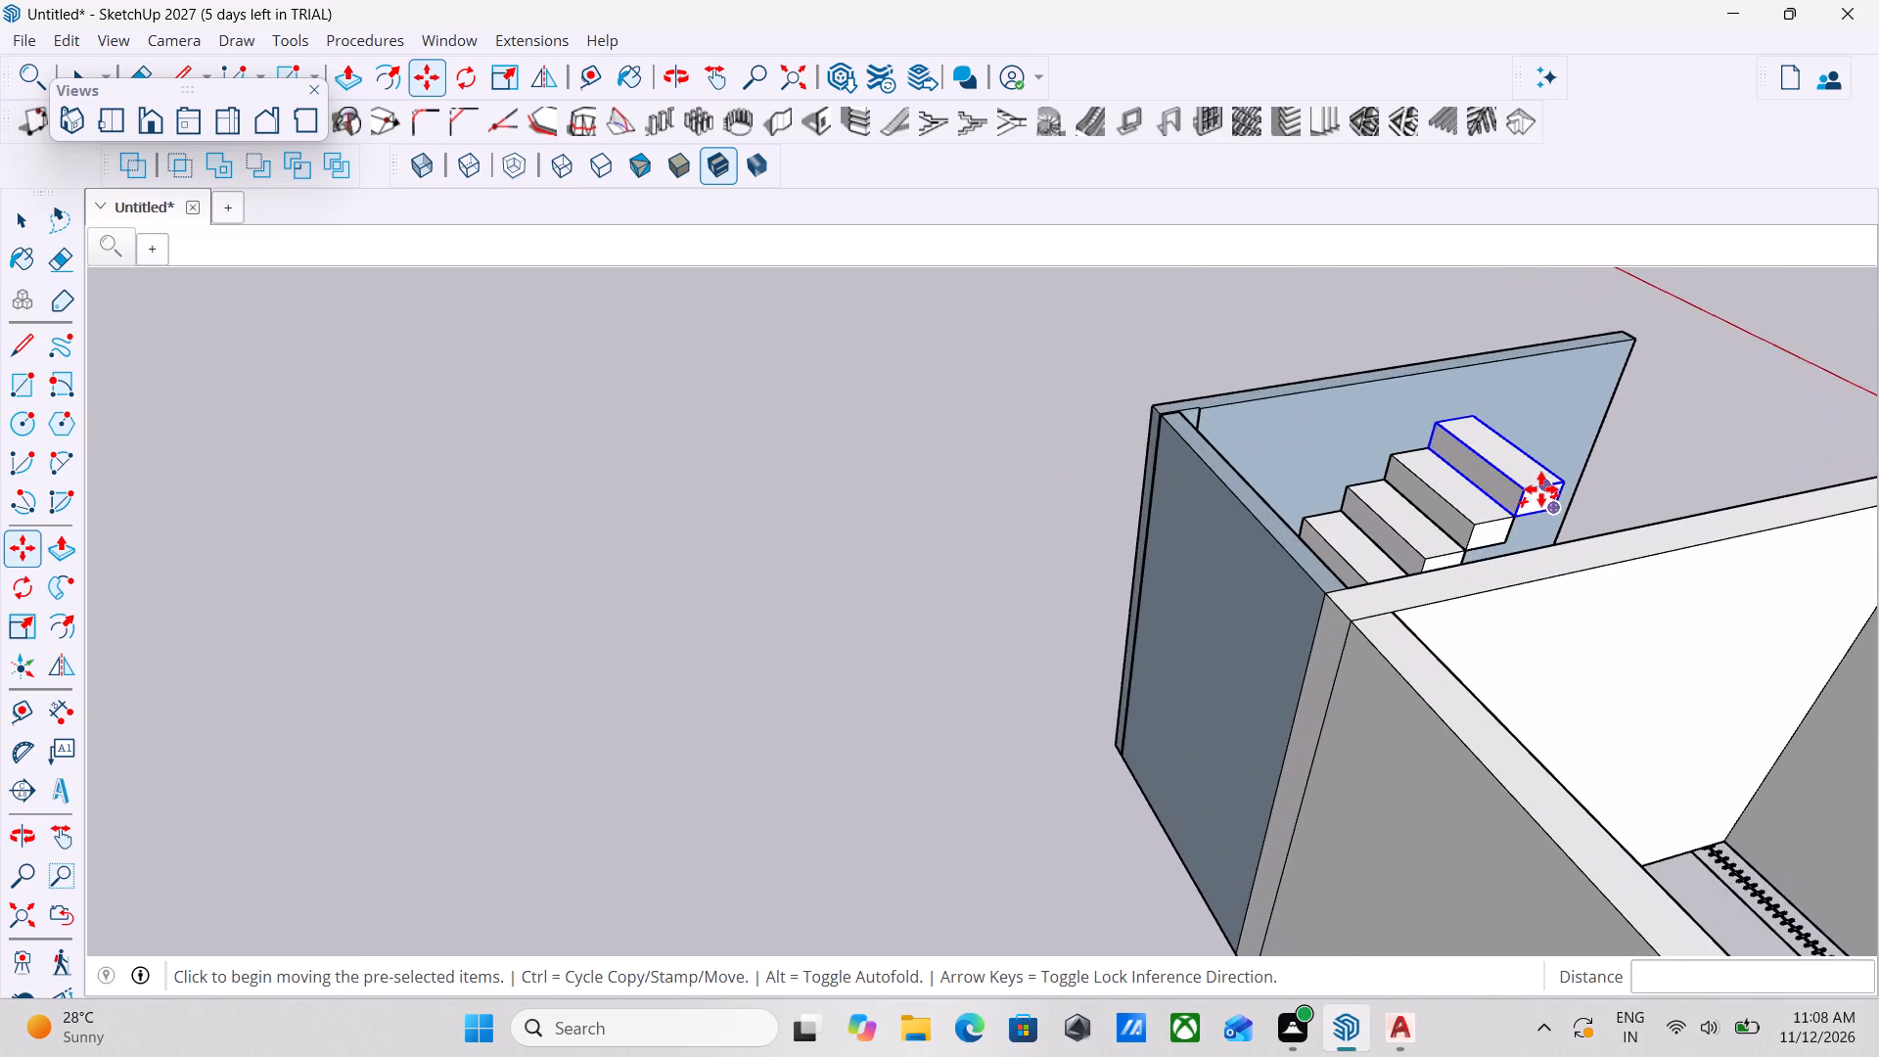
scroll(1541, 489, up, 10)
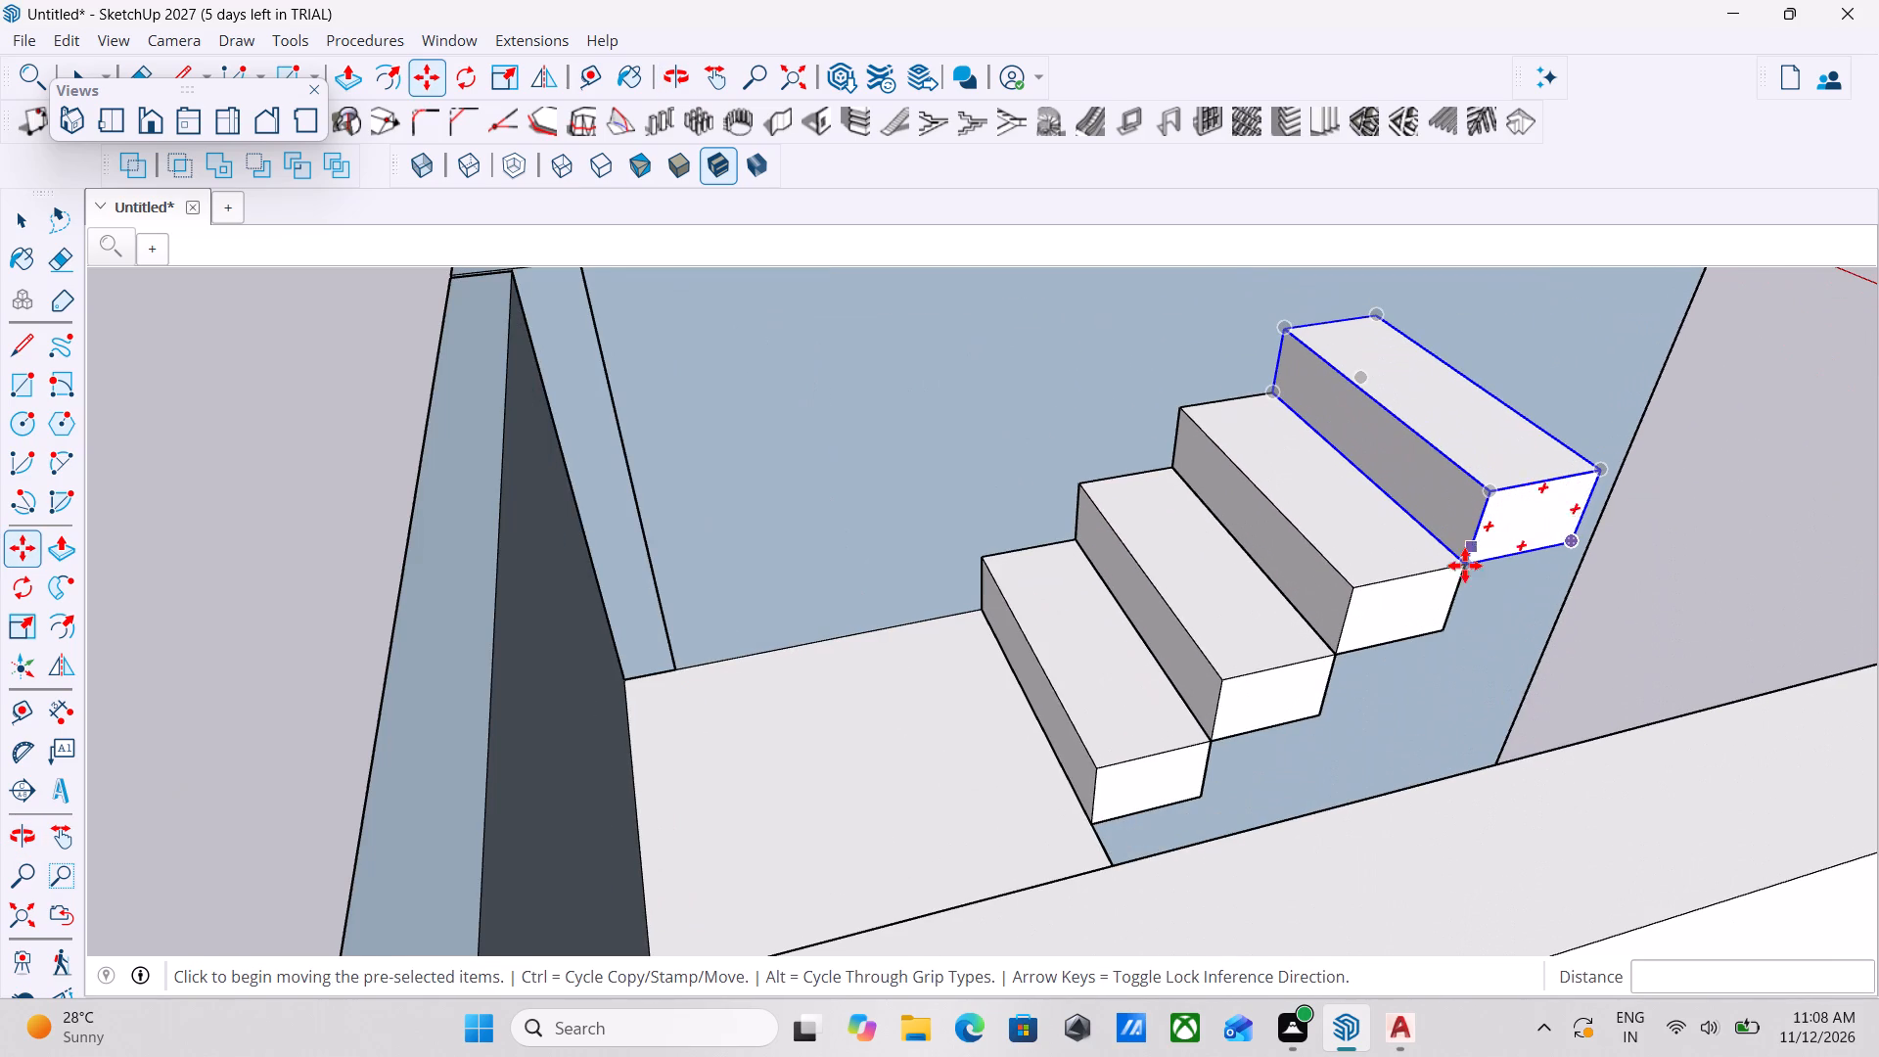
scroll(1462, 571, up, 4)
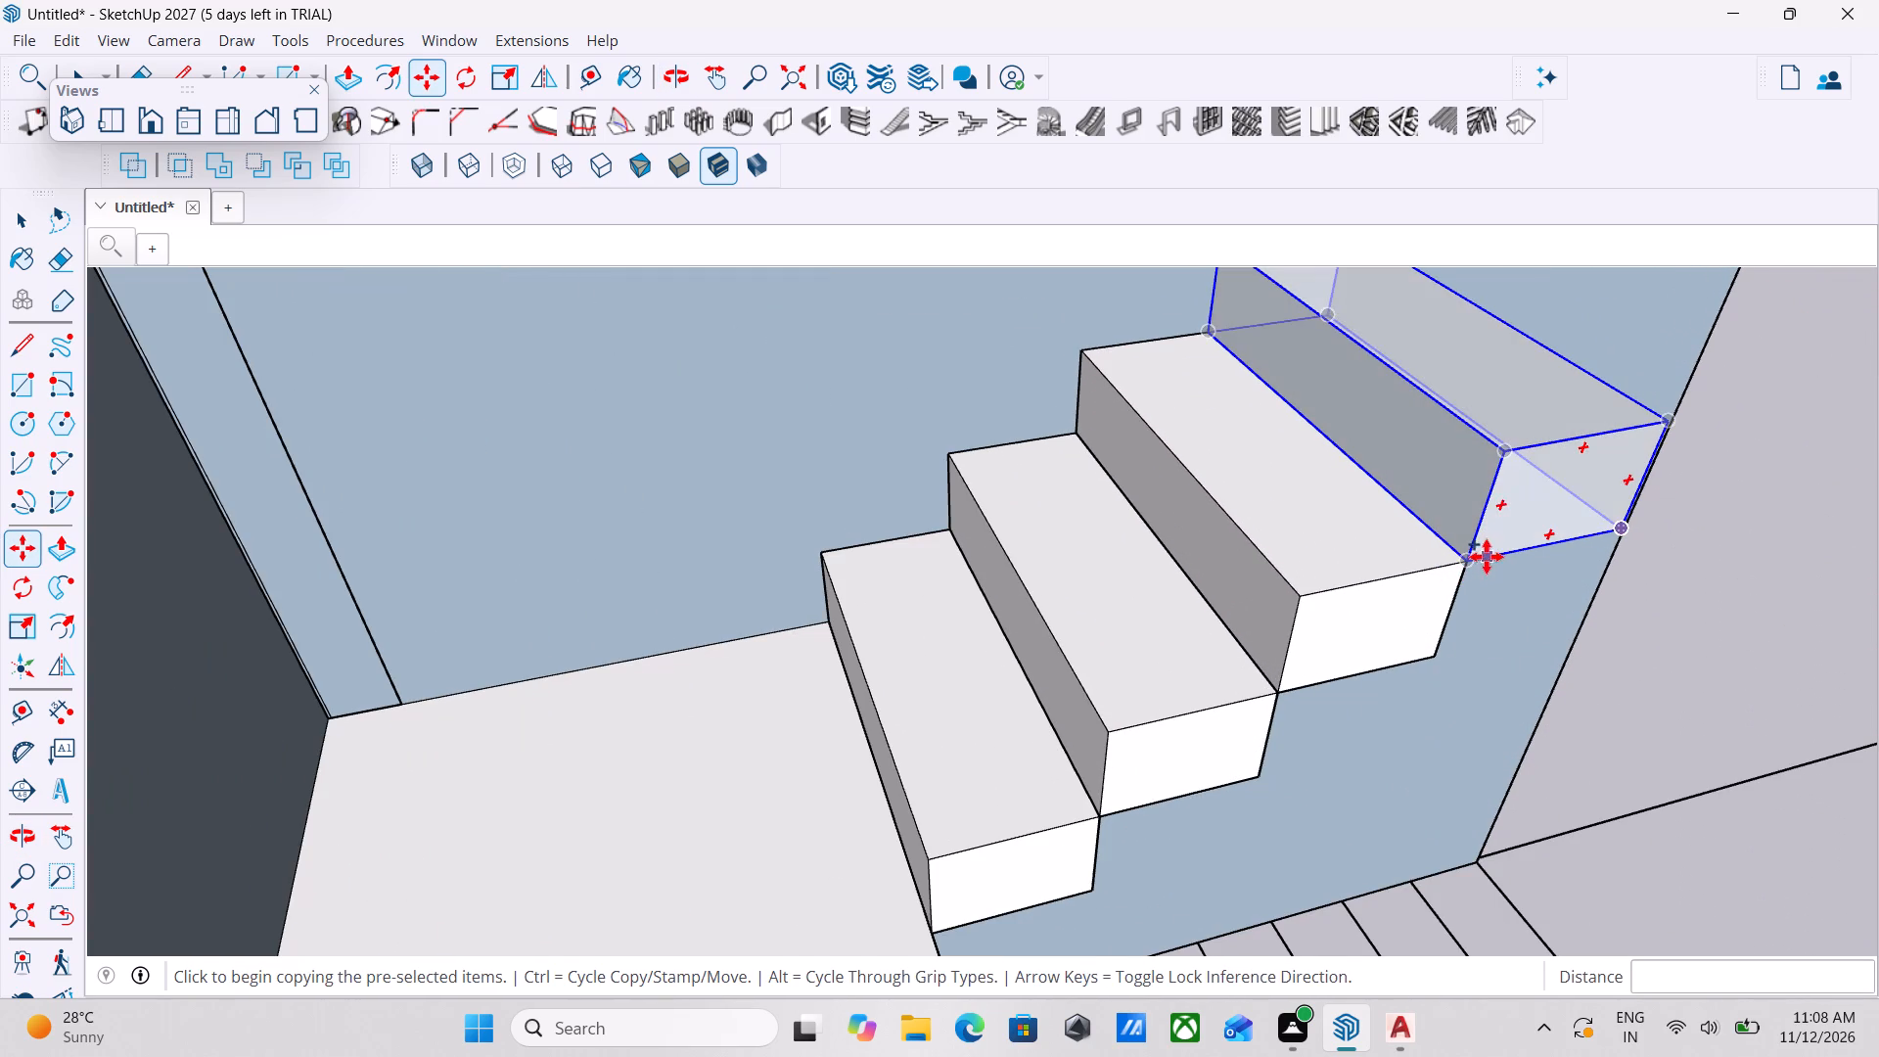
click(1470, 562)
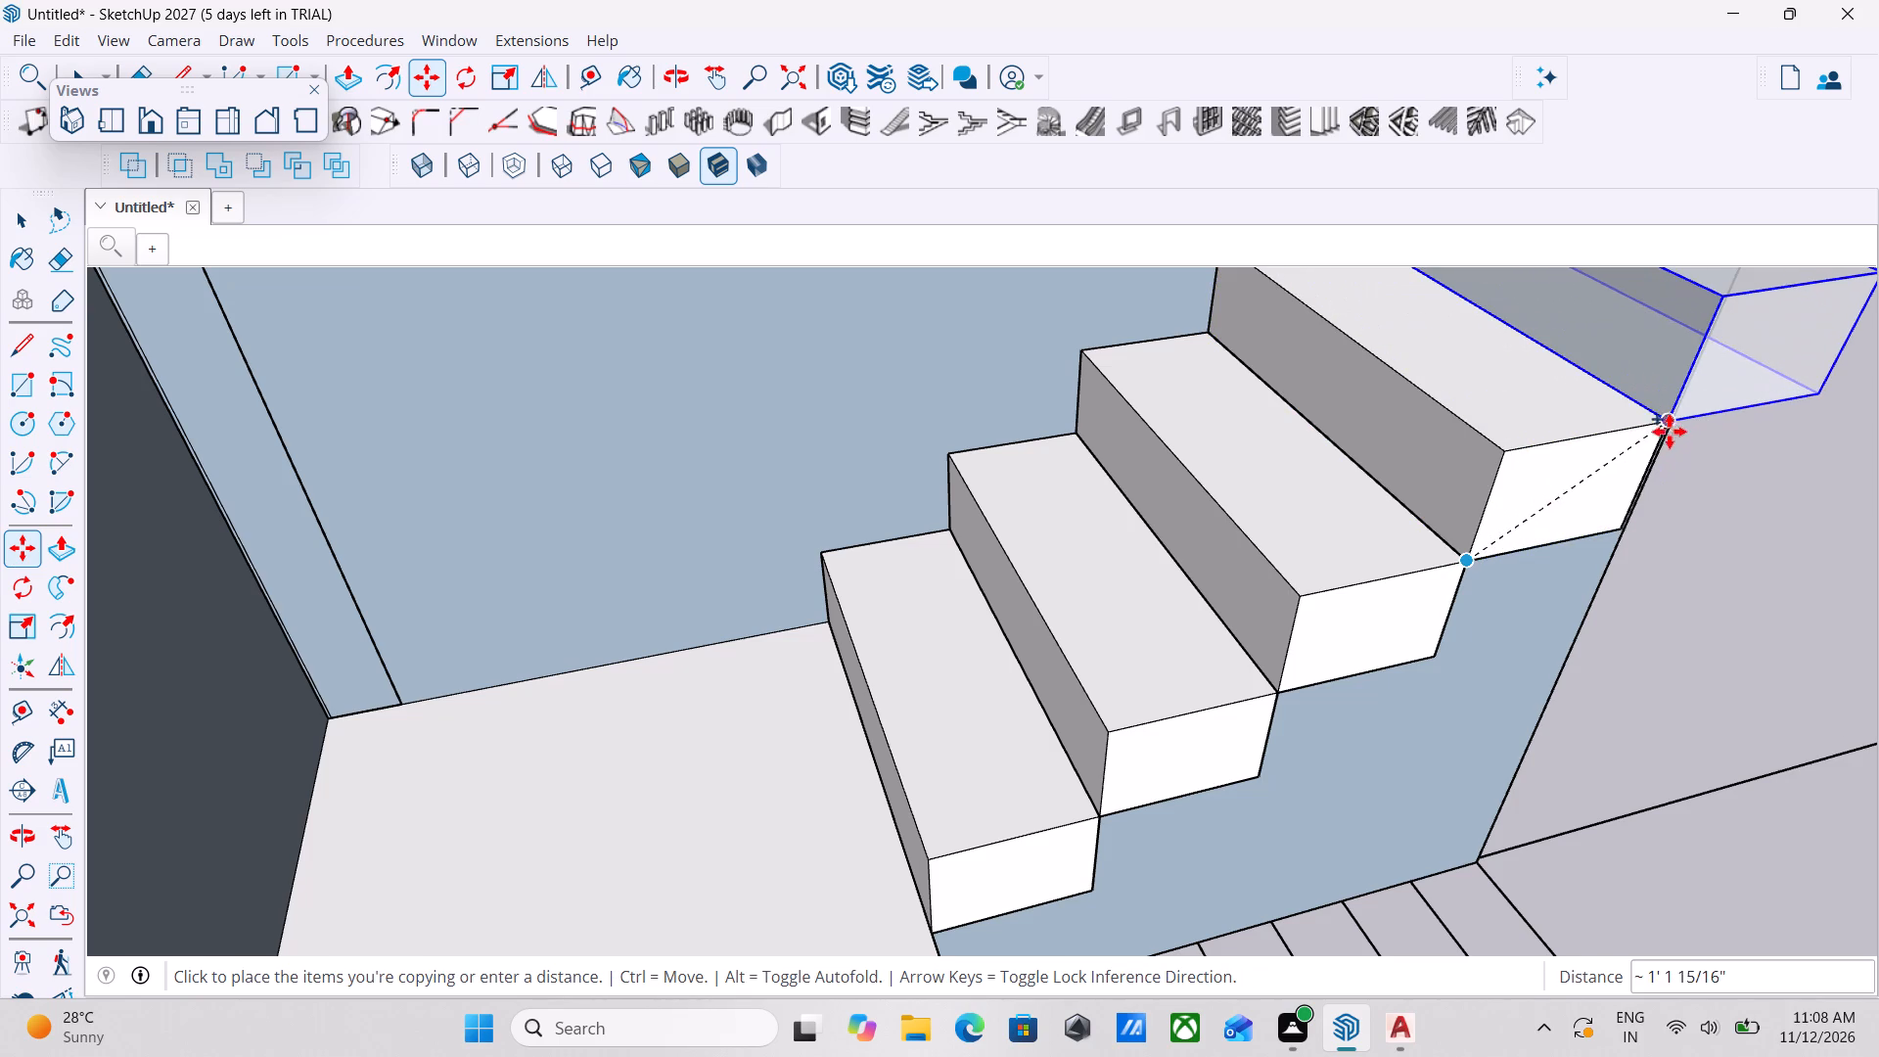
click(1673, 424)
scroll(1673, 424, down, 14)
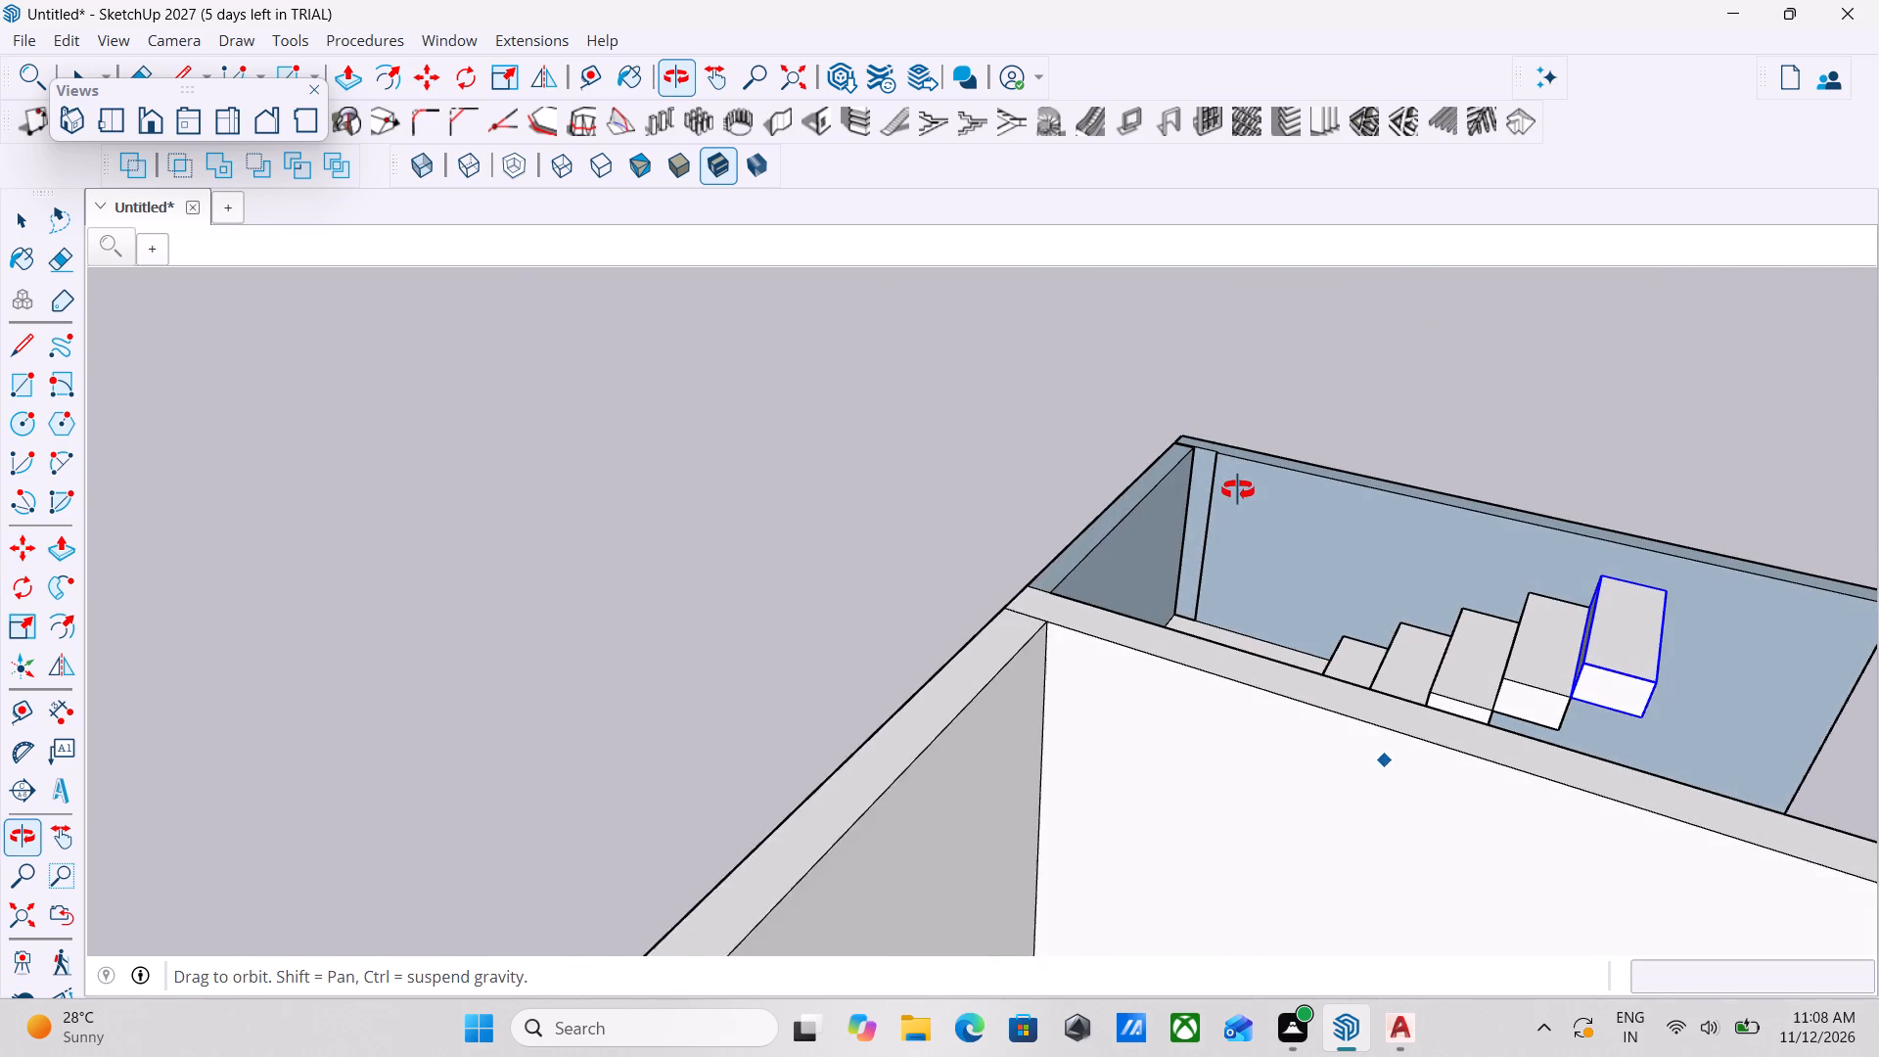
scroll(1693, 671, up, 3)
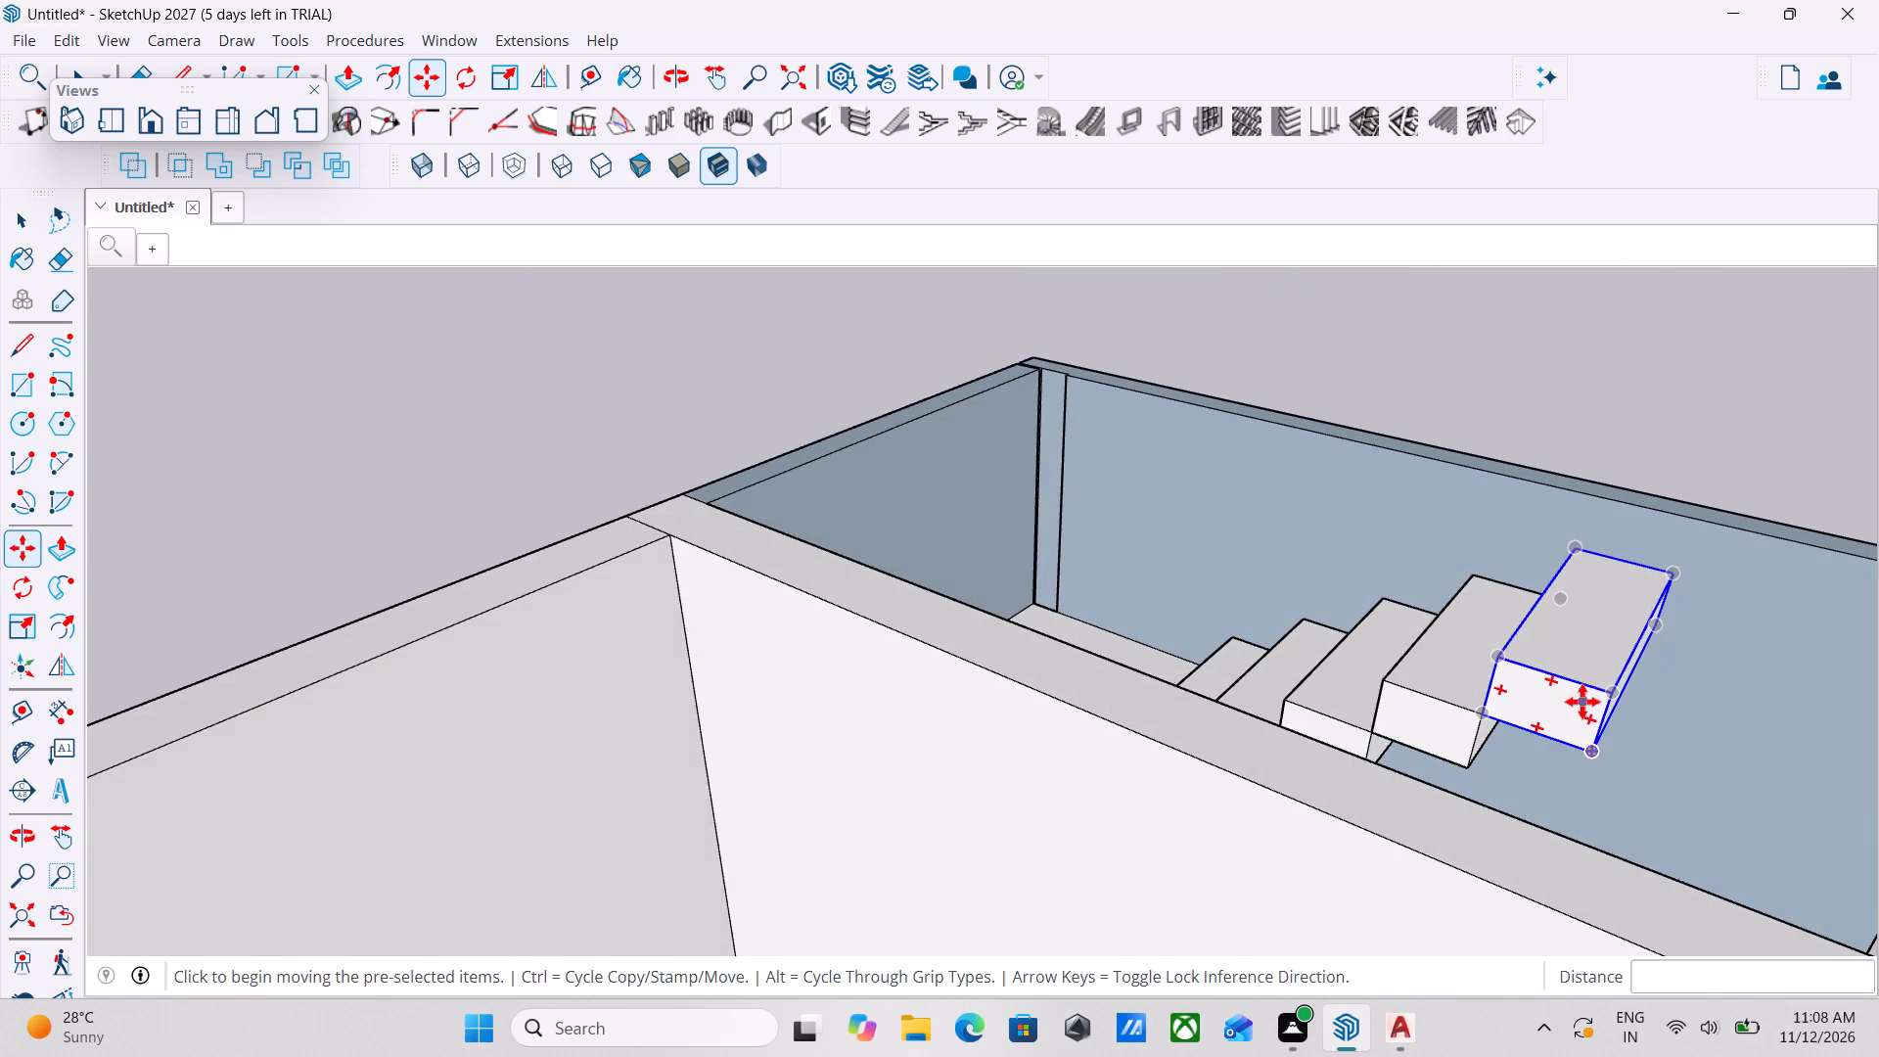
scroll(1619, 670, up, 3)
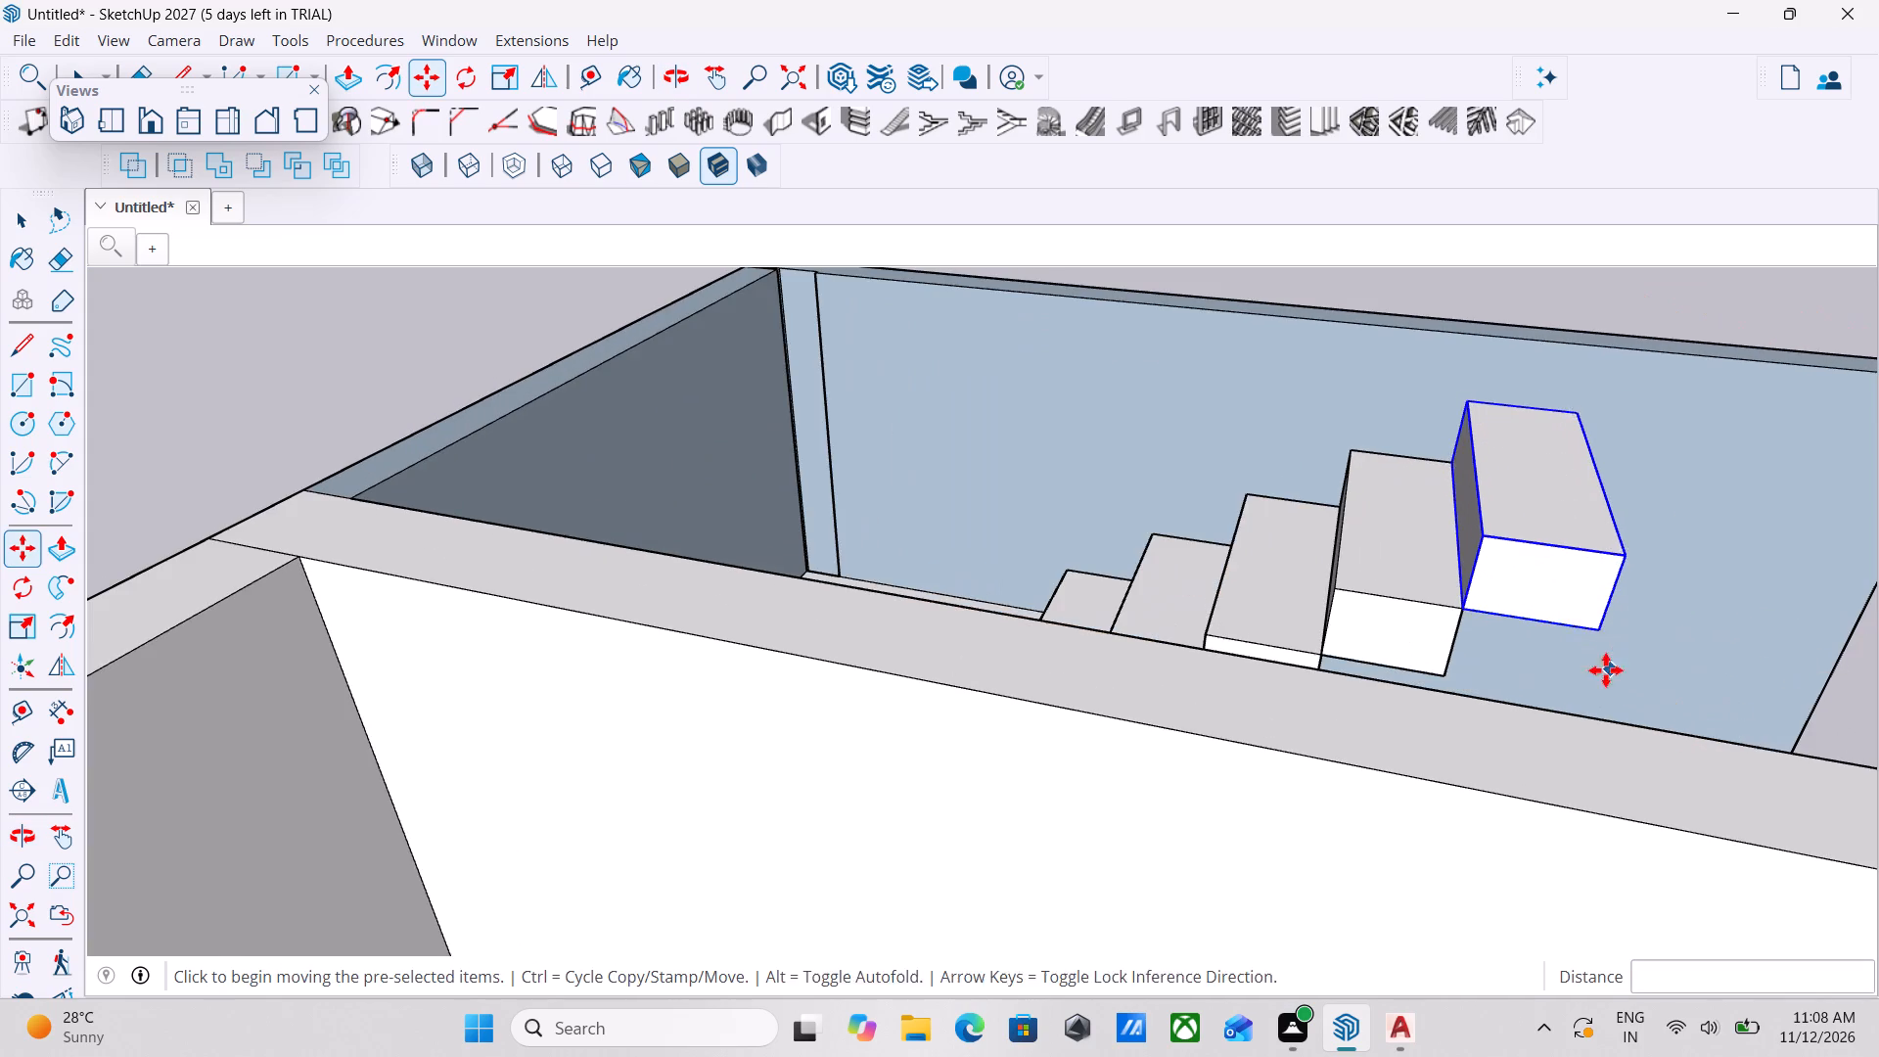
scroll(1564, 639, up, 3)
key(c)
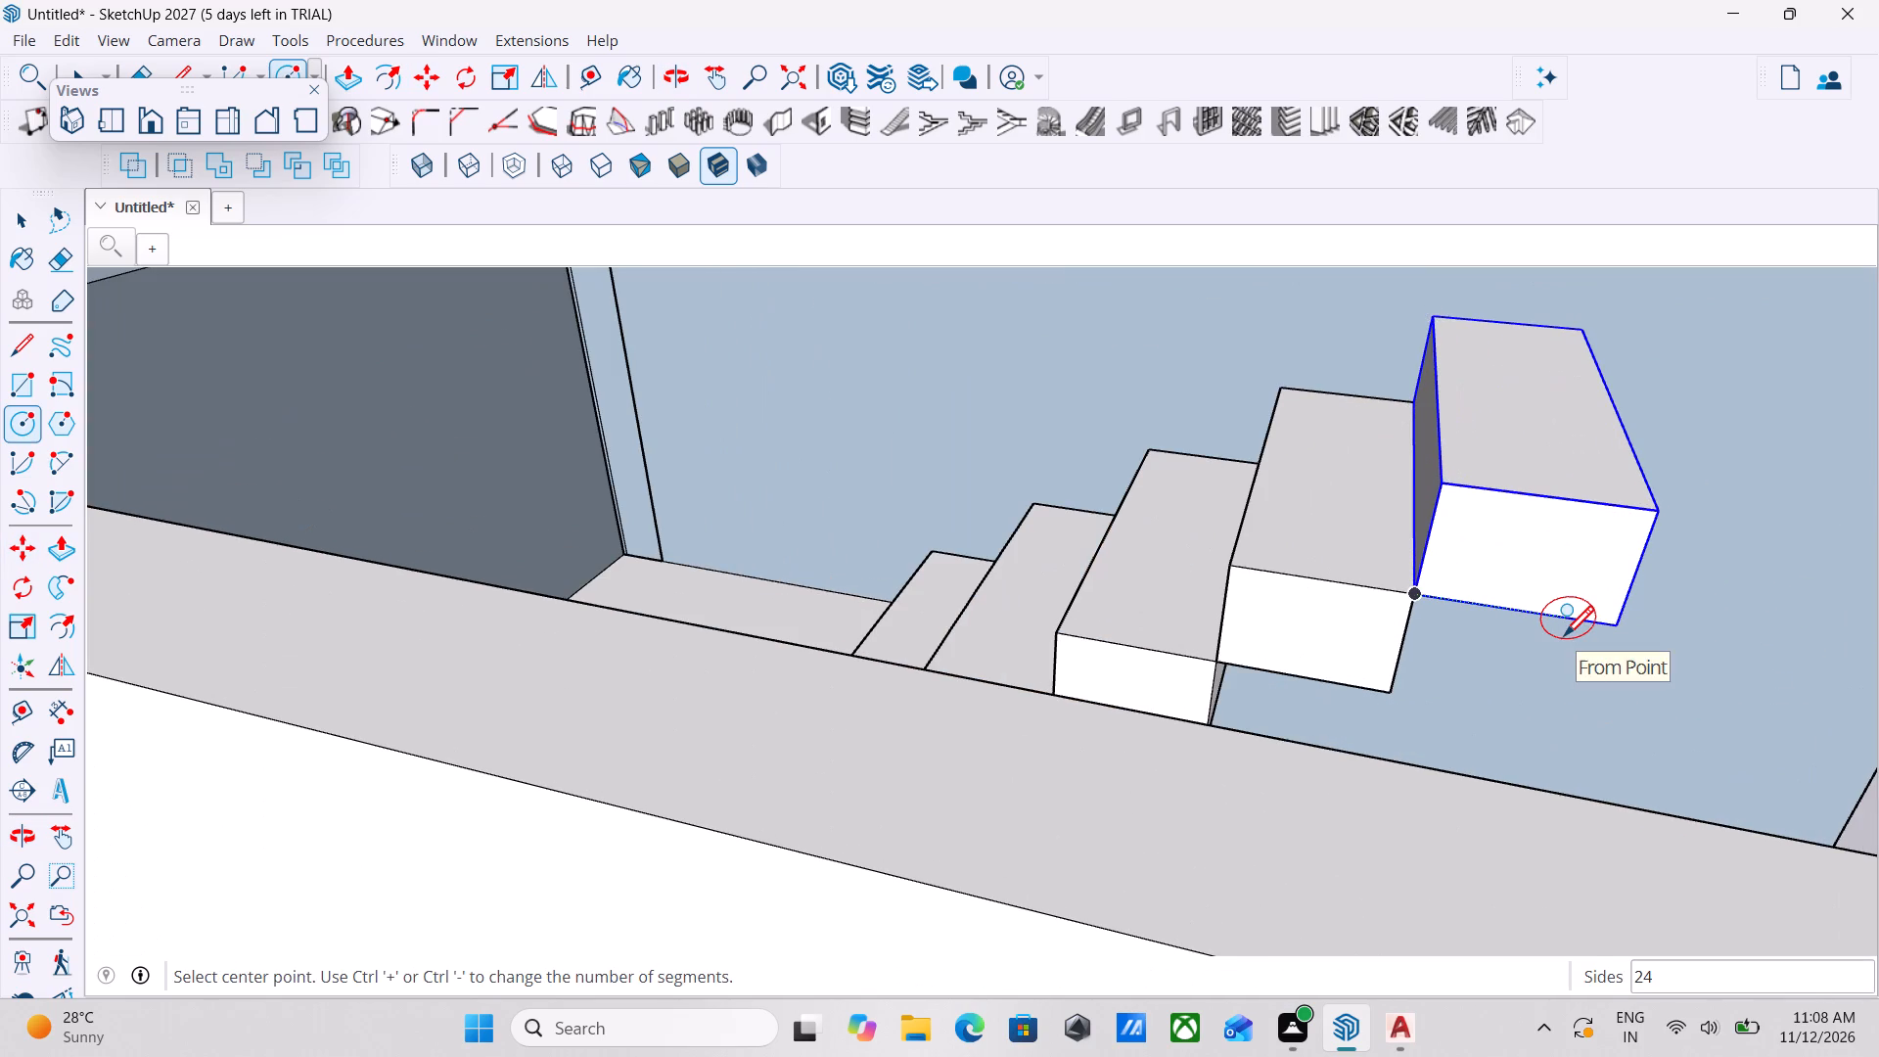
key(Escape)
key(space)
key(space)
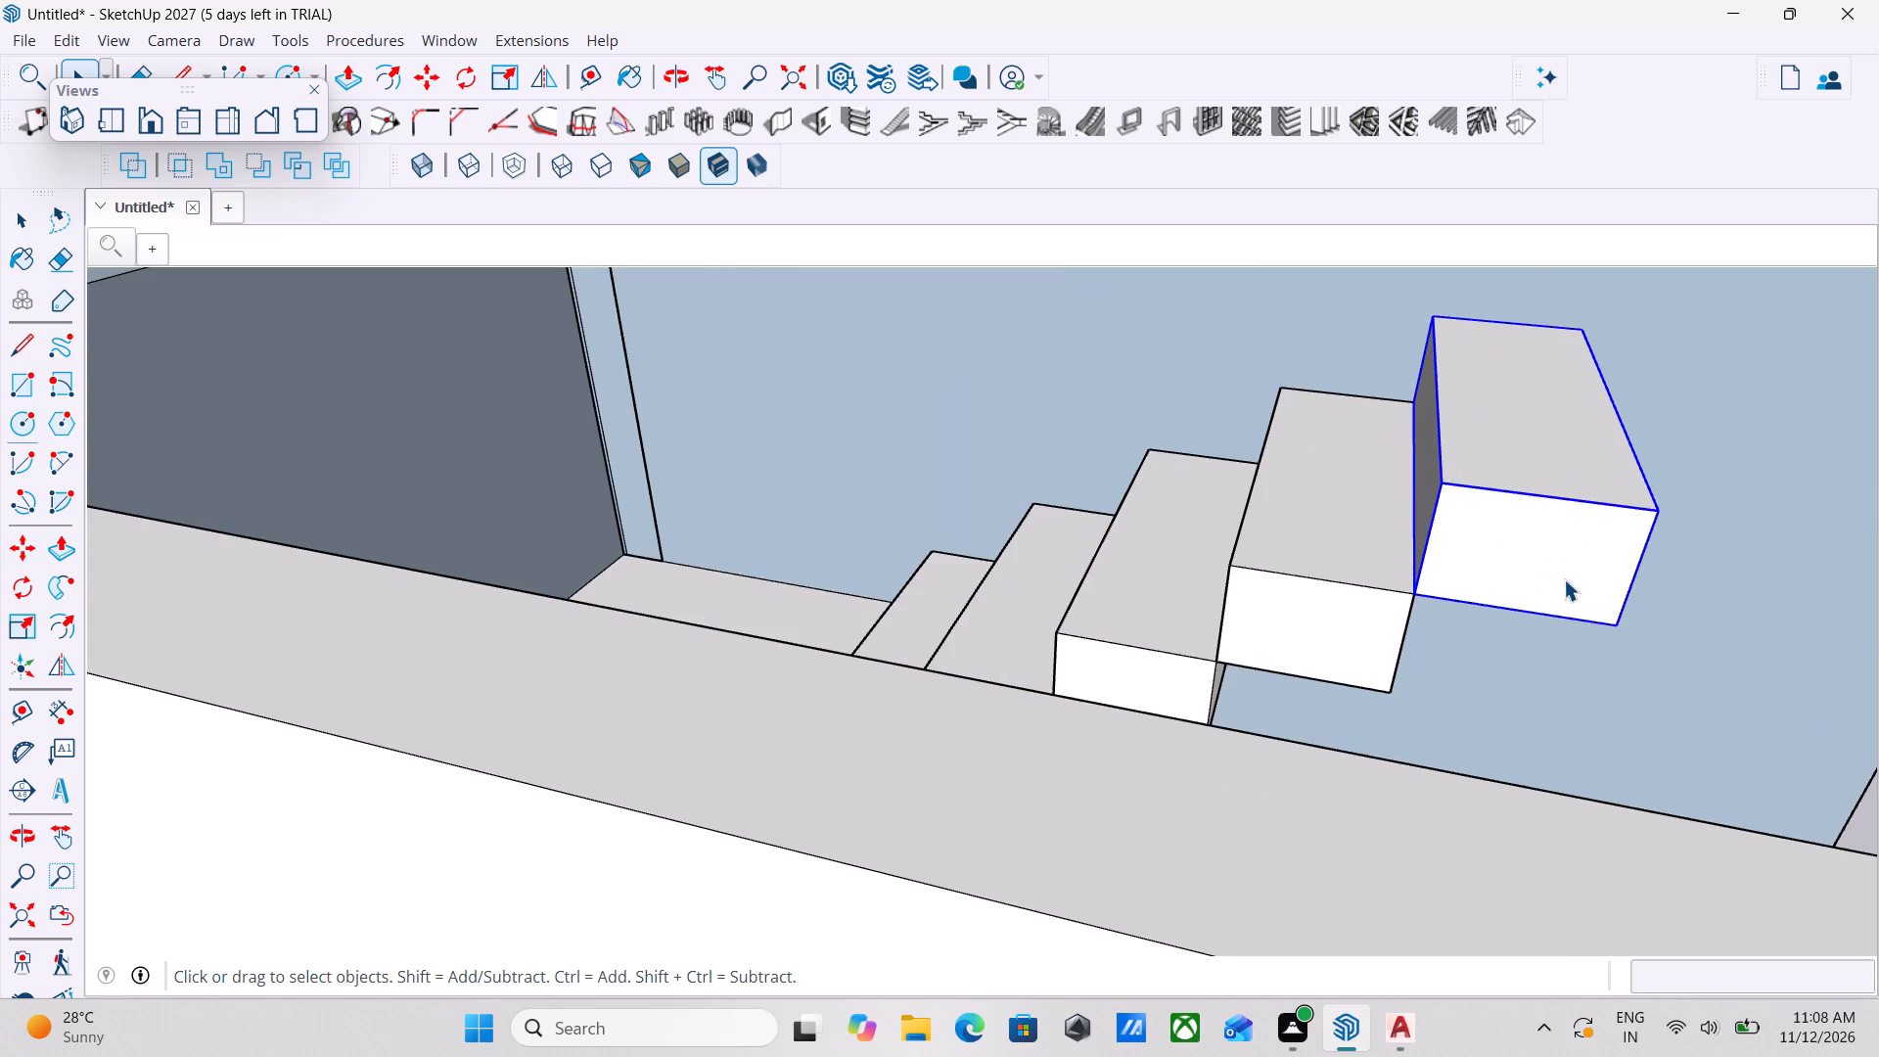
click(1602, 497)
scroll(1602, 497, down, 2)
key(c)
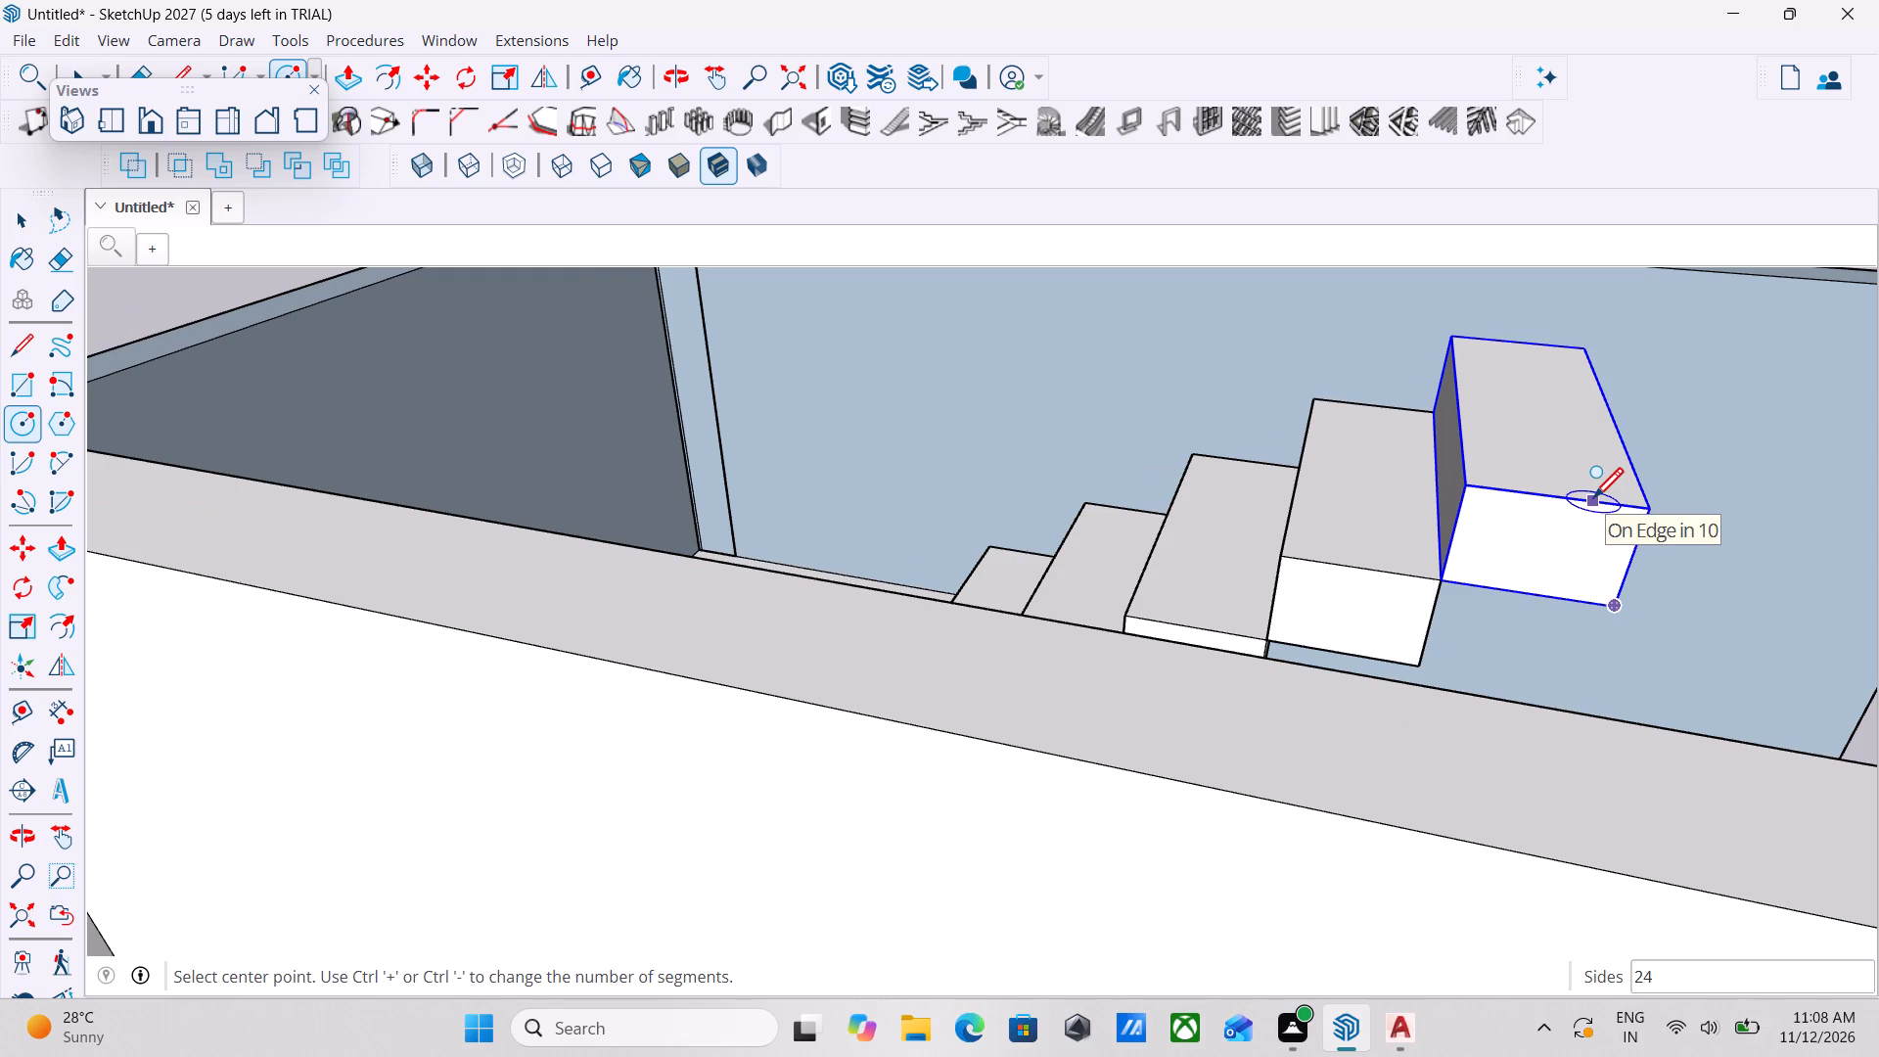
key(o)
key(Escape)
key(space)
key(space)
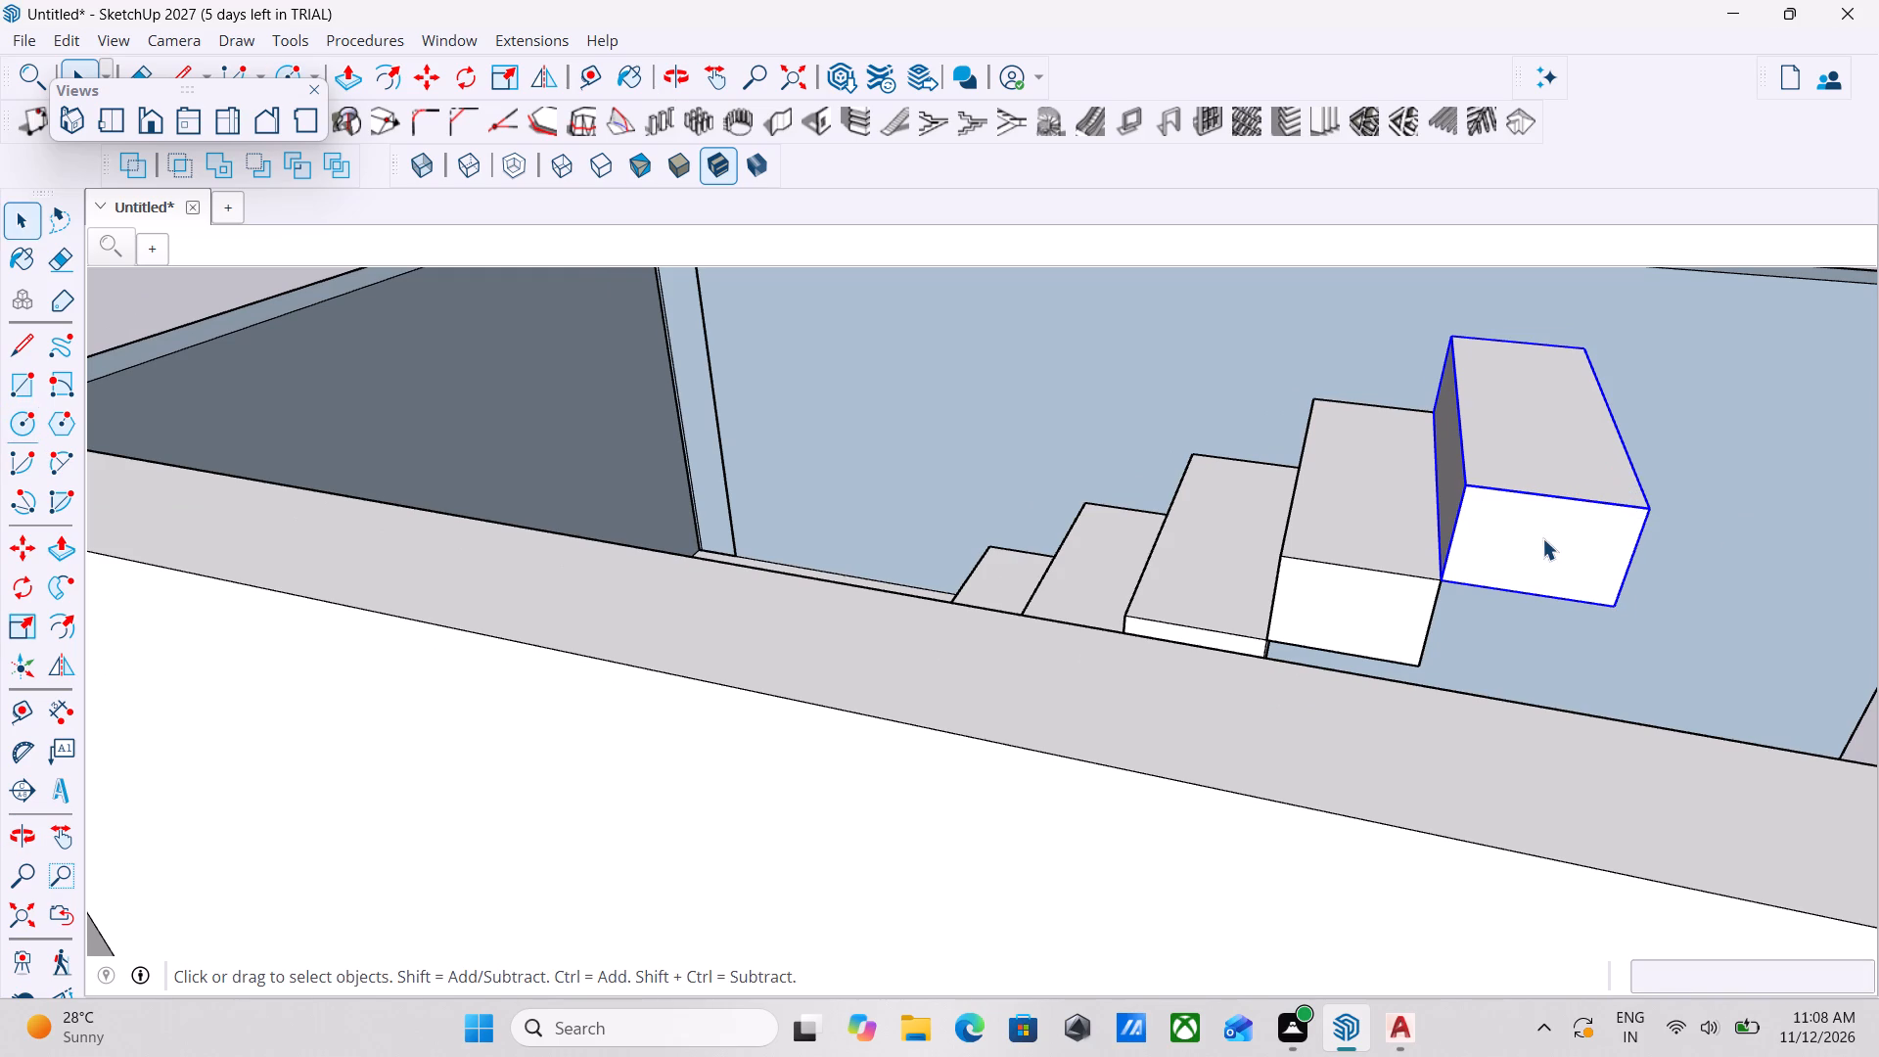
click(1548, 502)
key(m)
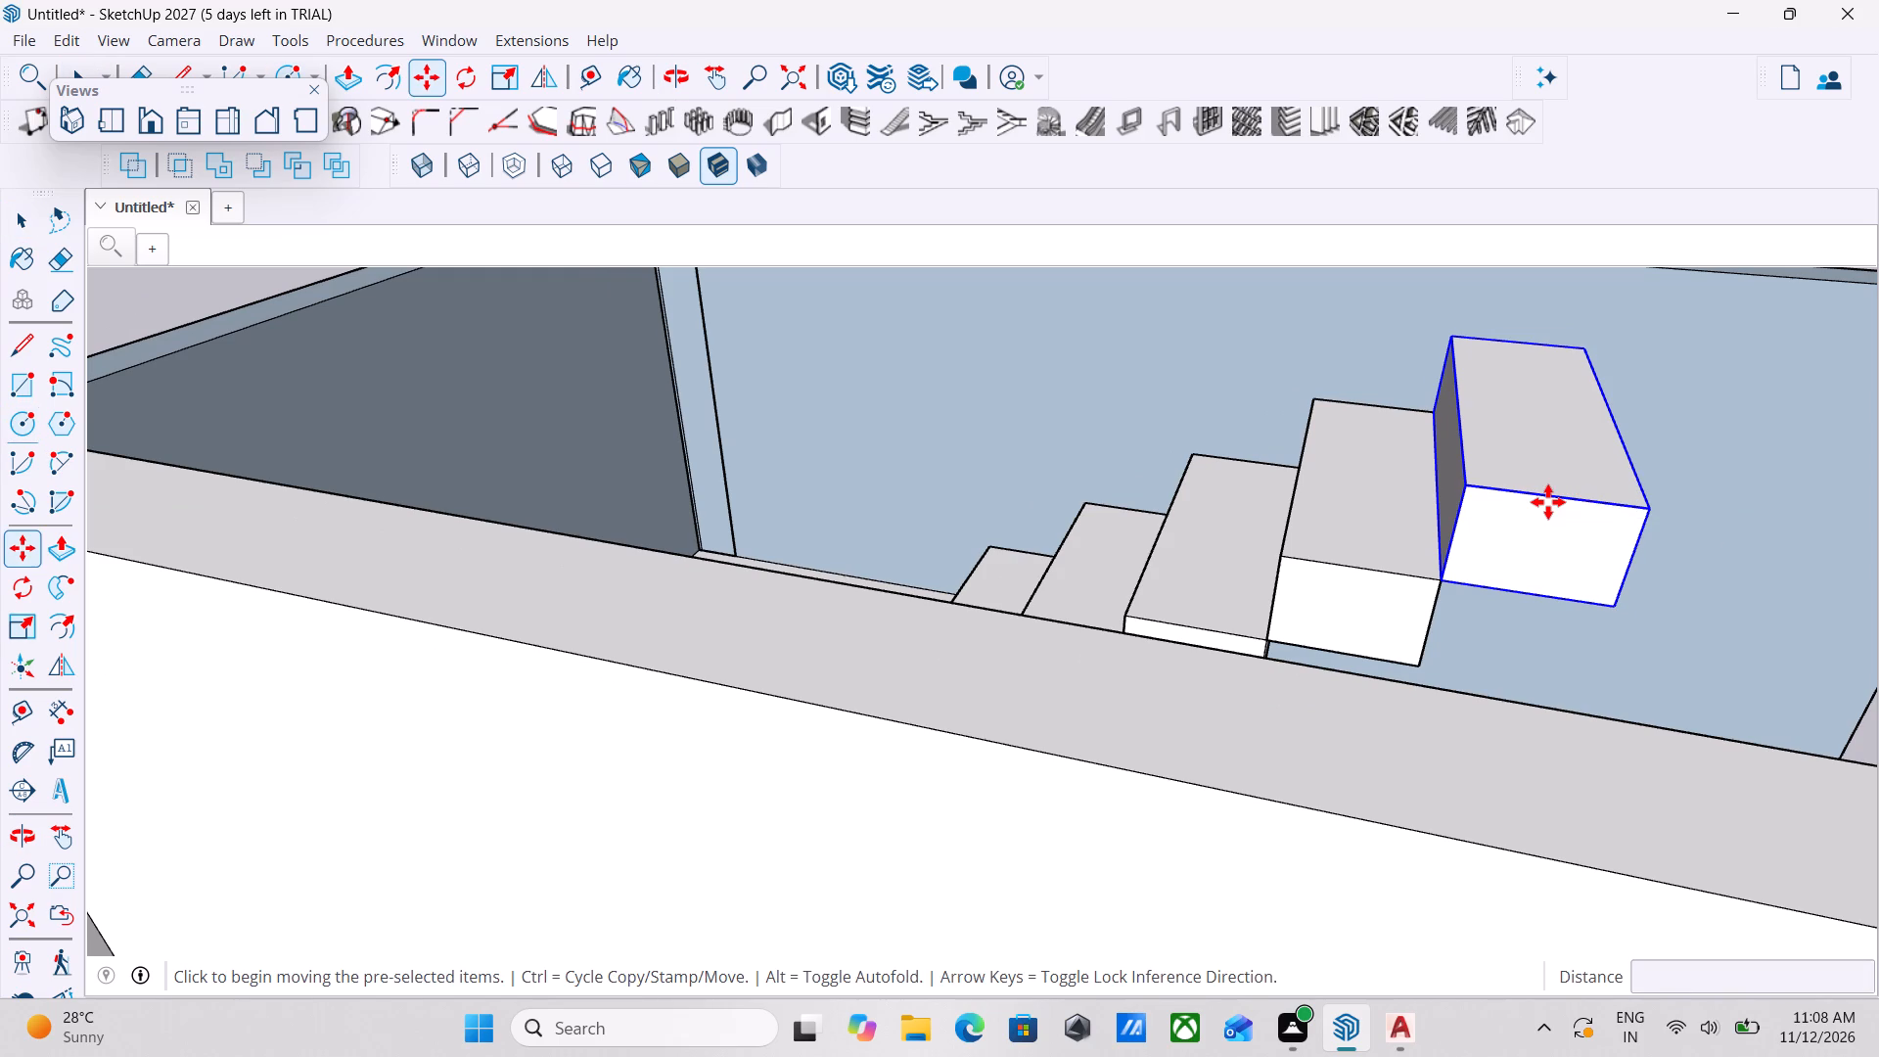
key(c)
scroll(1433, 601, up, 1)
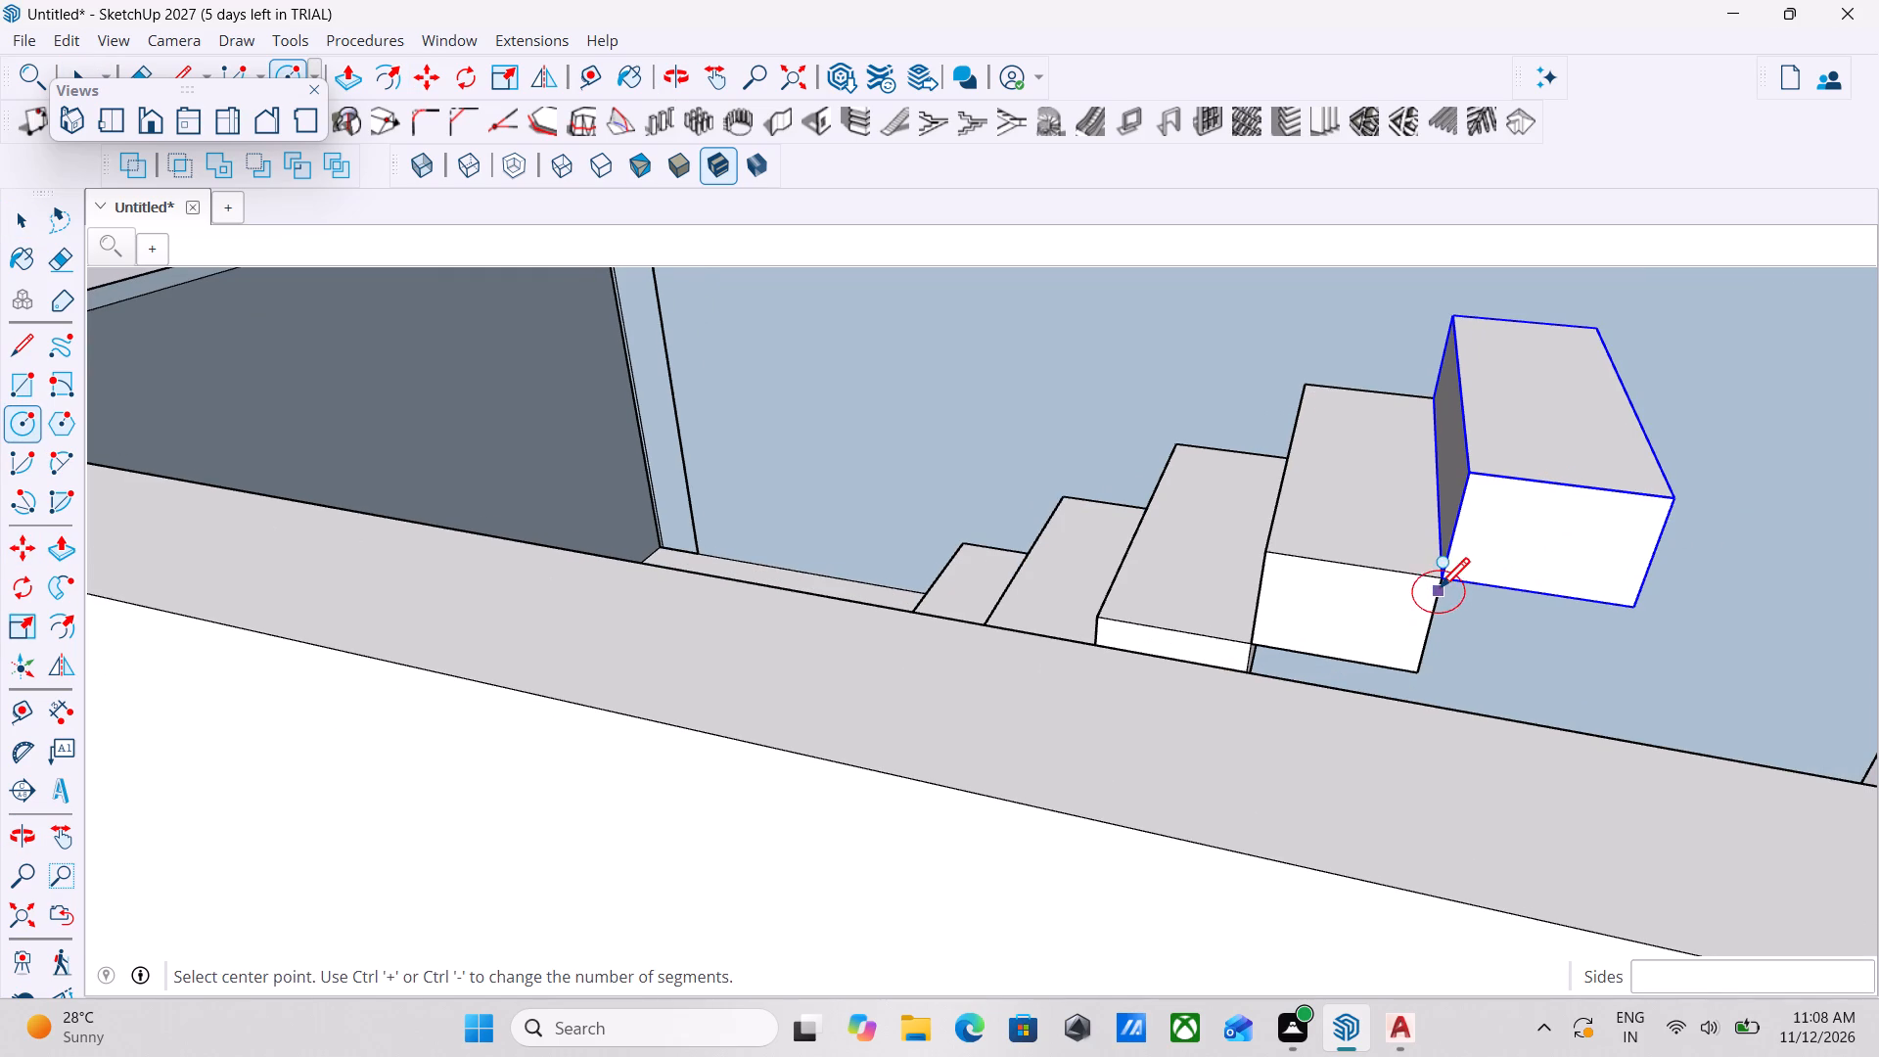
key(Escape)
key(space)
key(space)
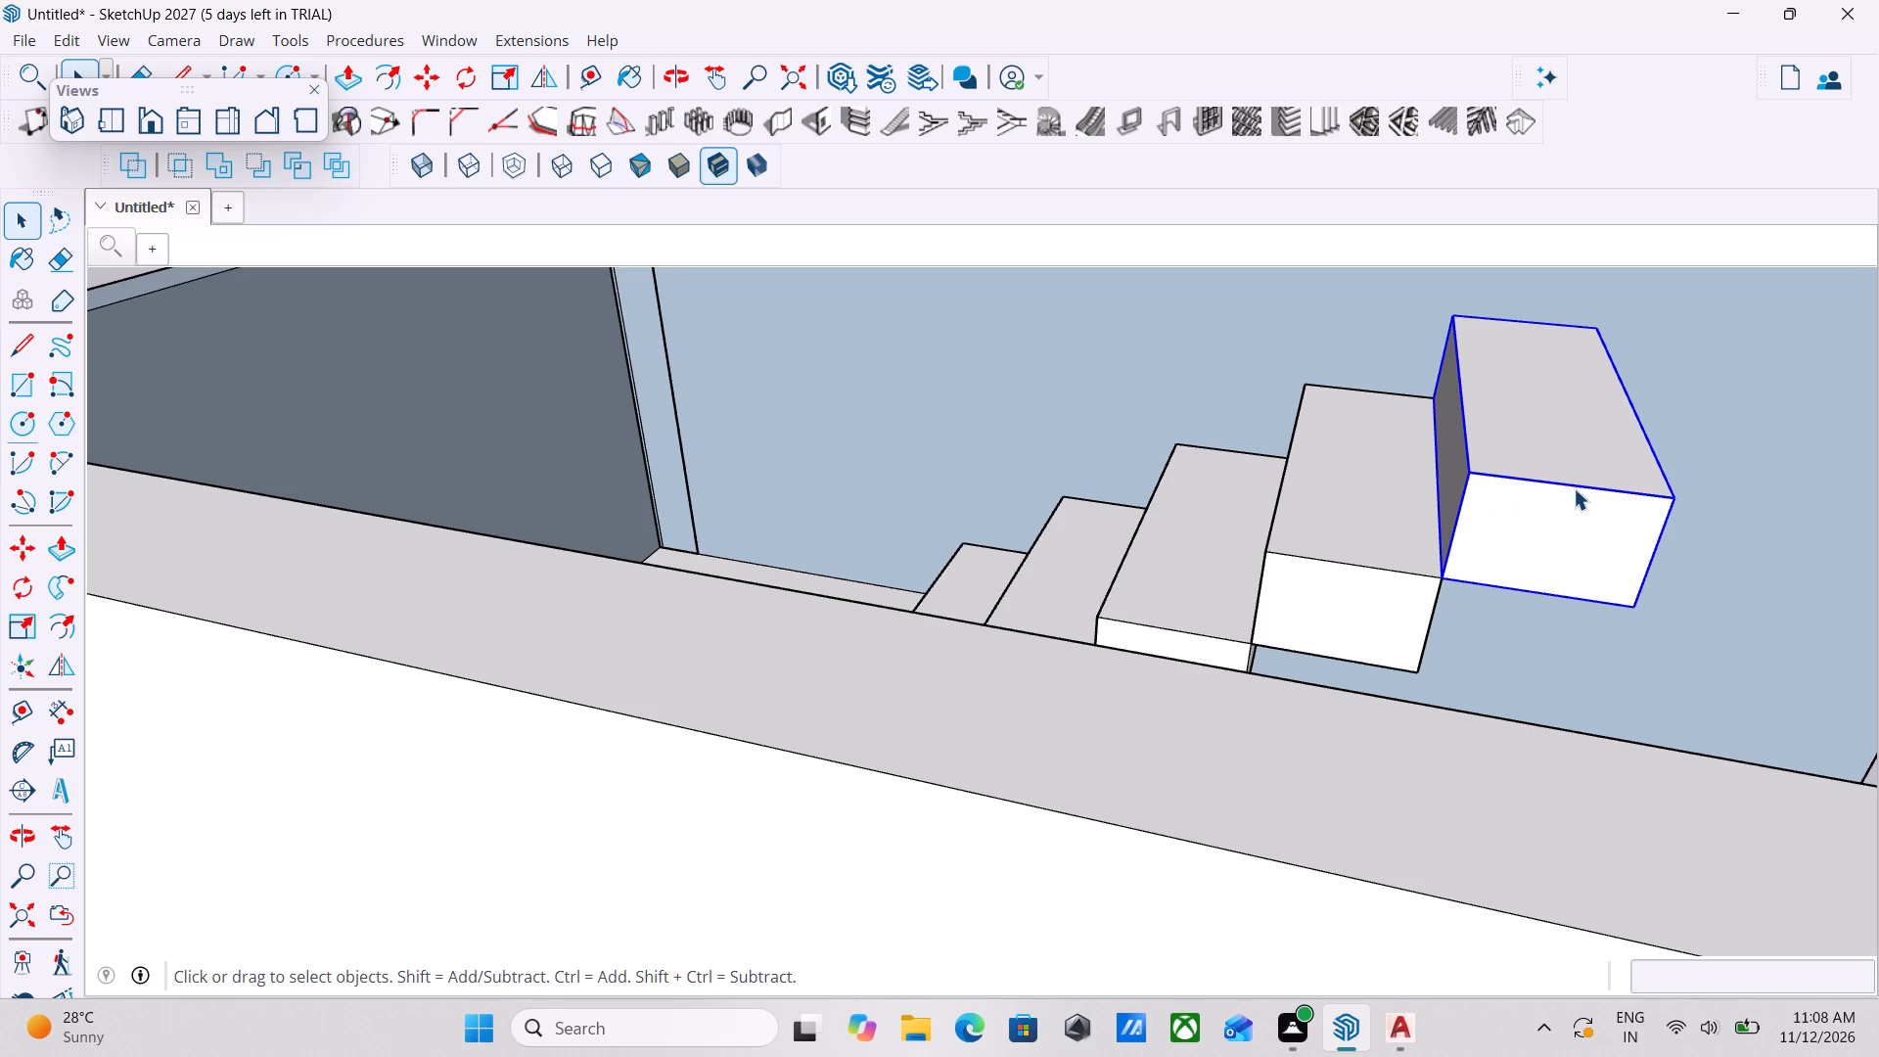
Copy the second flight's fifth step from its lower rear corner to its upper front corner, adding a sixth step.
click(1575, 487)
key(m)
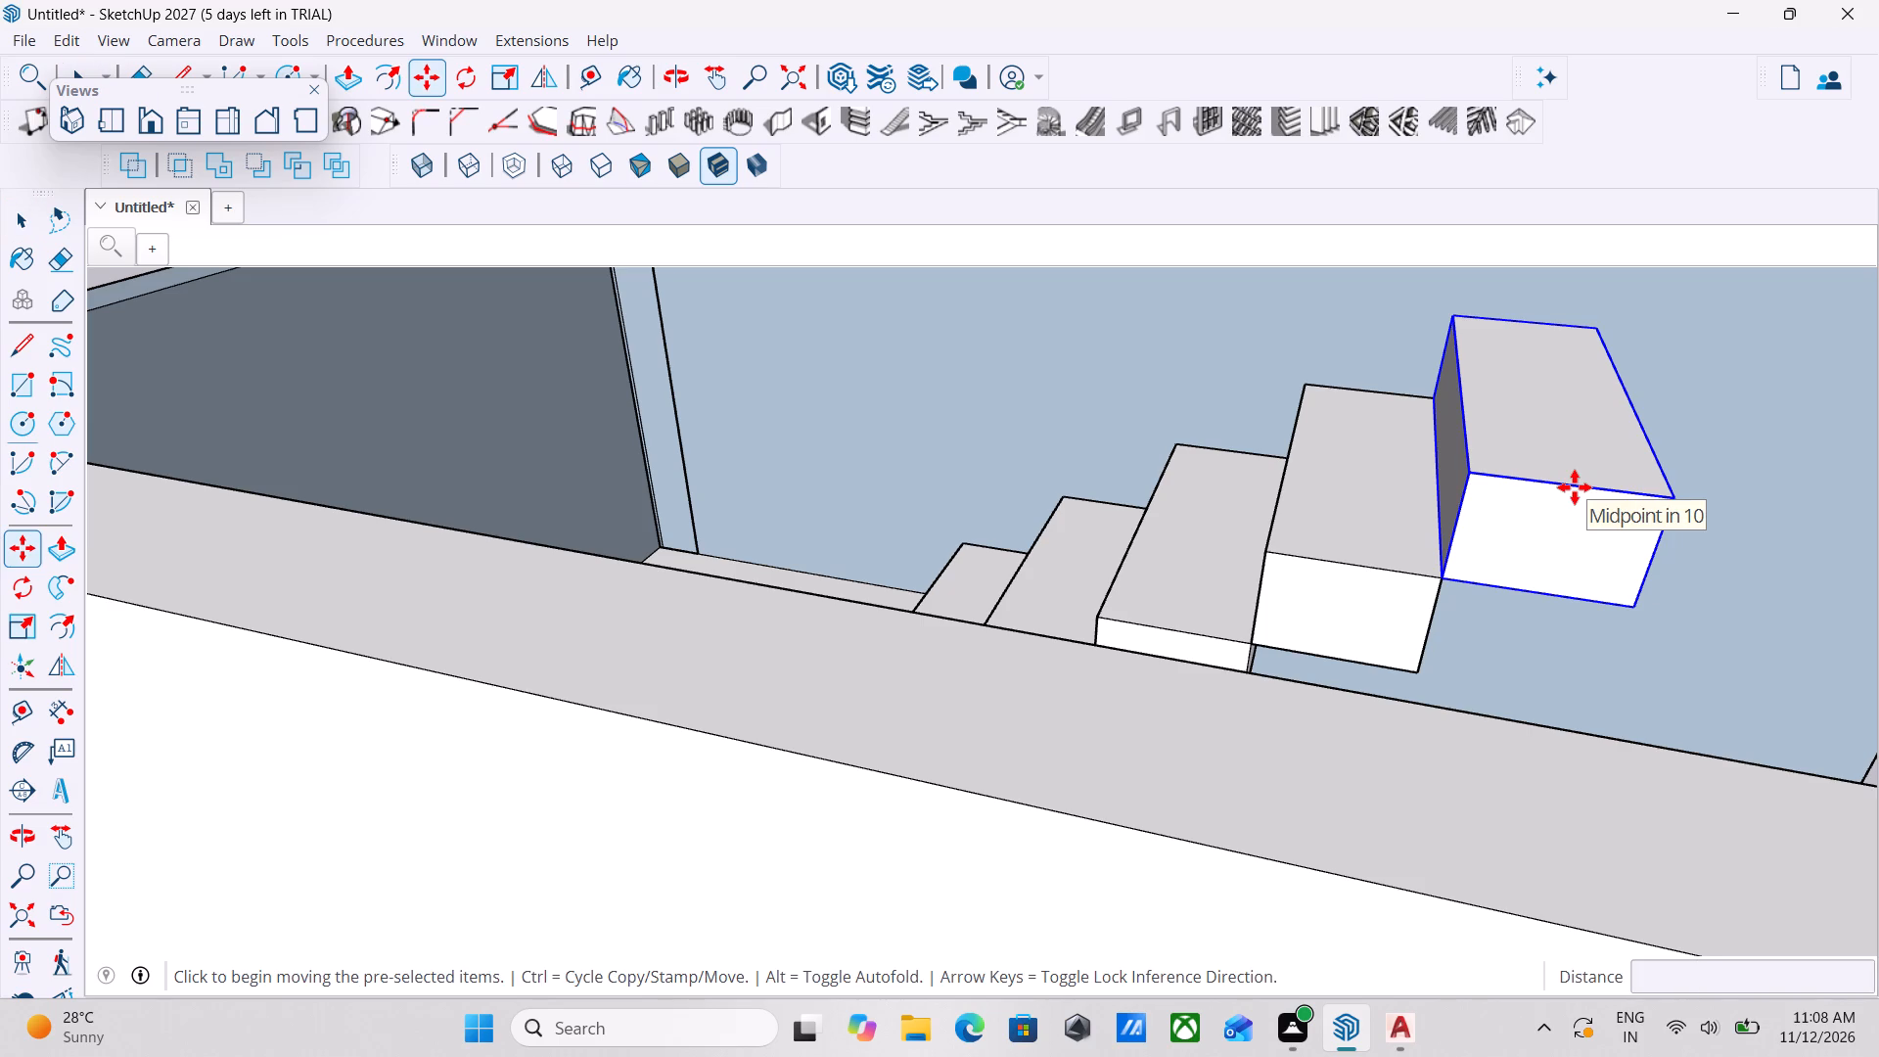
click(1452, 582)
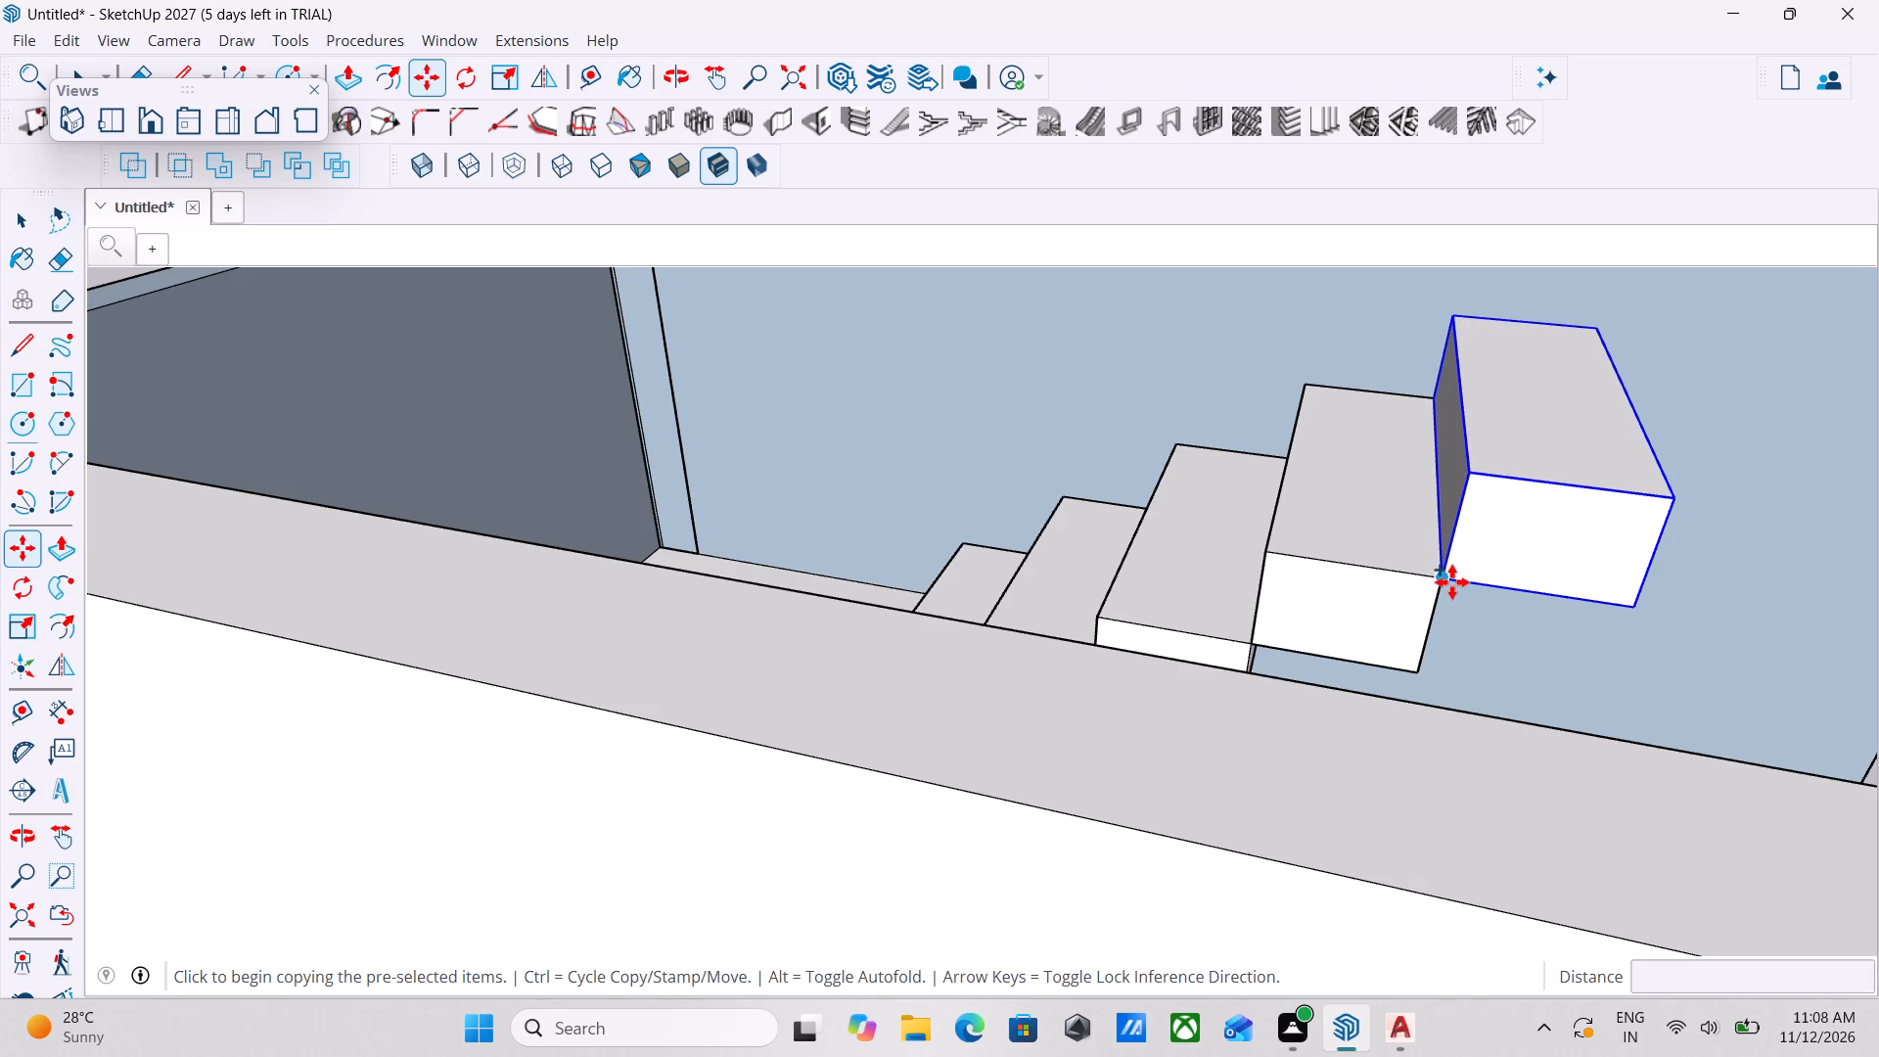
click(1669, 498)
Examine the staircase's second flight and its position within the surrounding house walls from several angles.
scroll(1669, 498, down, 6)
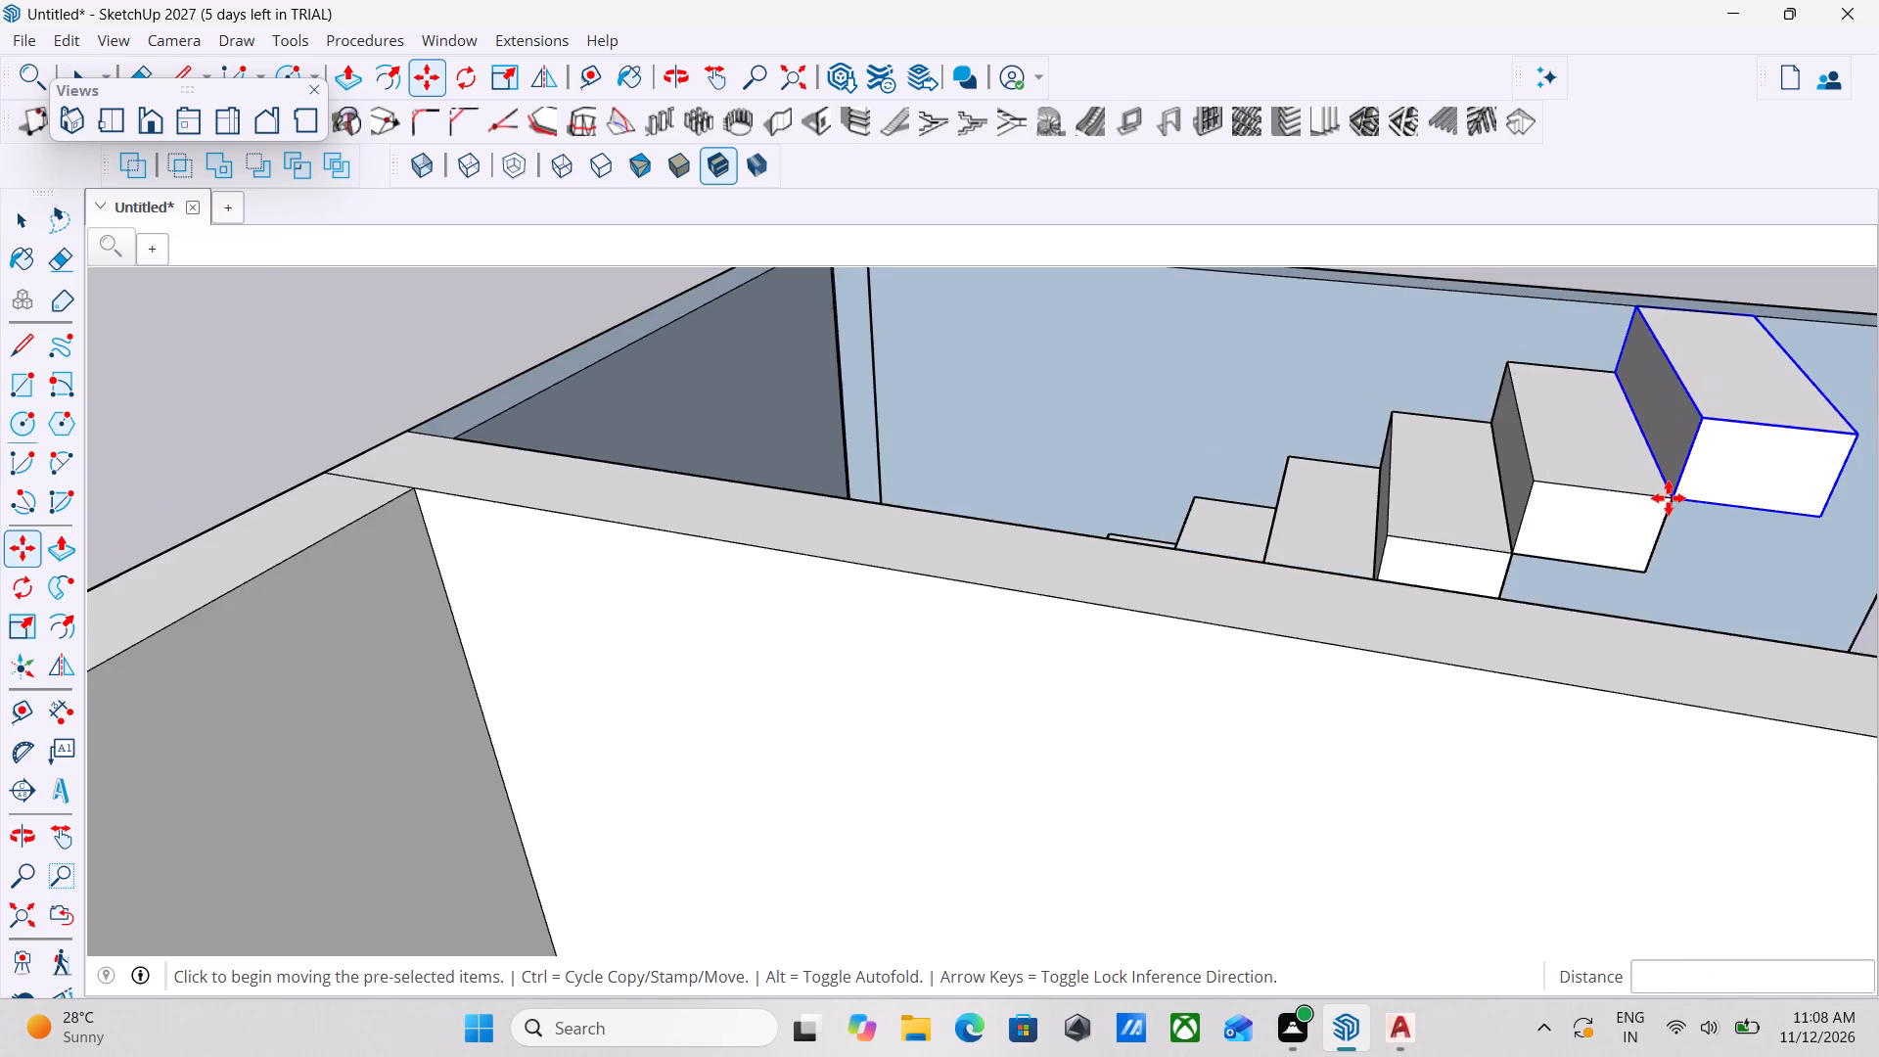
scroll(1669, 498, down, 3)
scroll(1797, 526, down, 2)
middle_drag(1797, 526, 1582, 488)
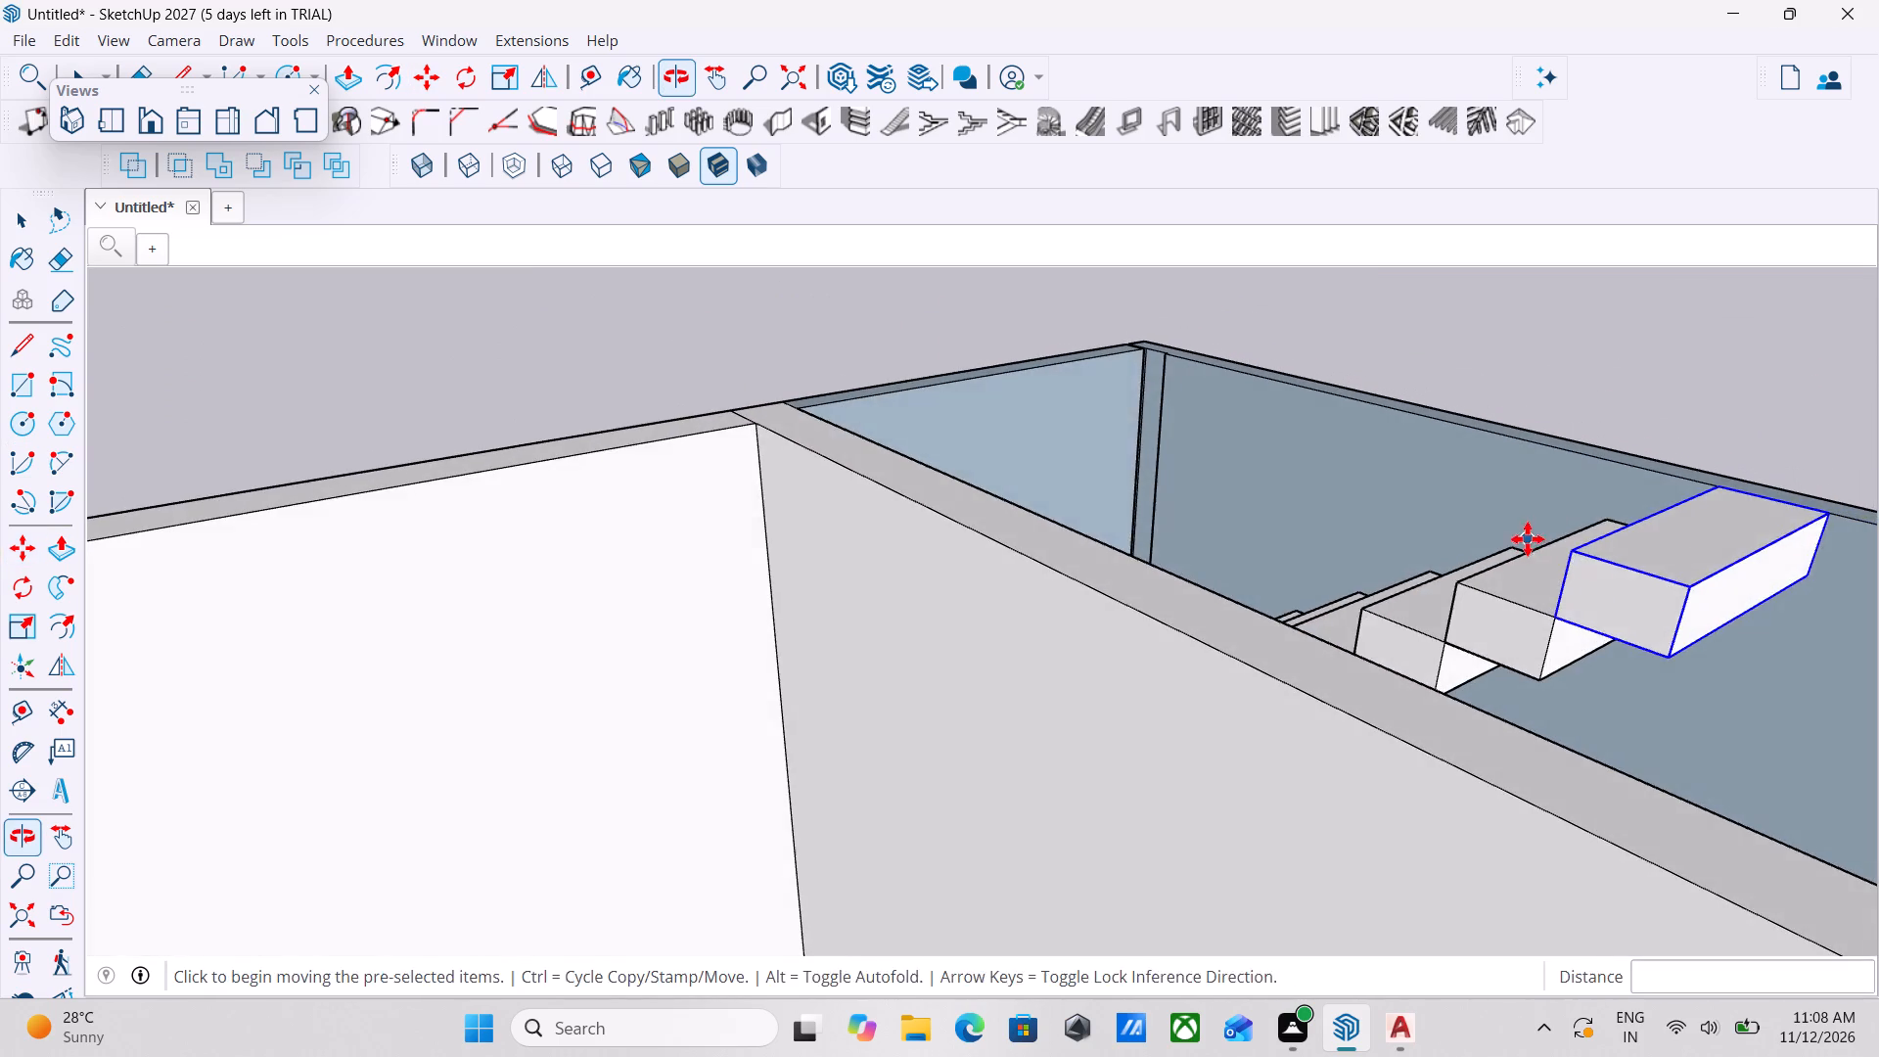
middle_drag(1698, 623, 1504, 594)
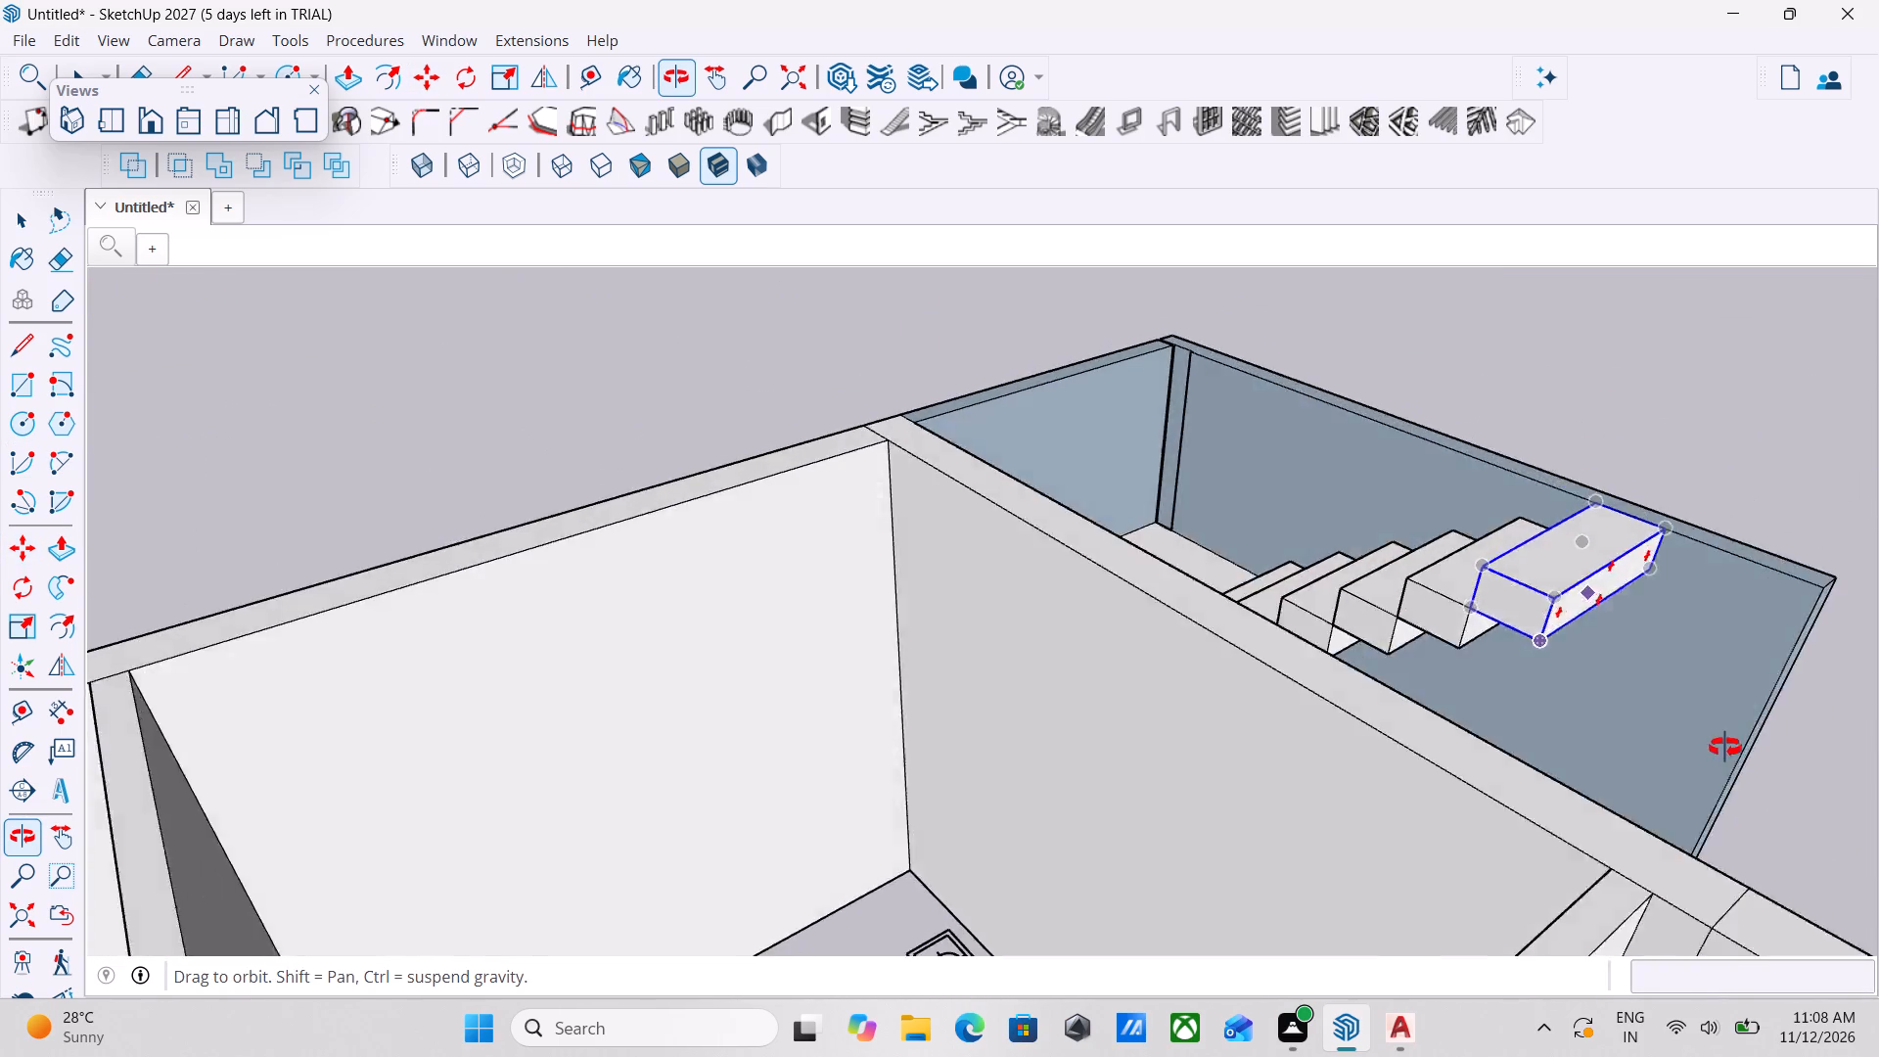
scroll(1814, 756, down, 1)
middle_drag(1814, 756, 894, 596)
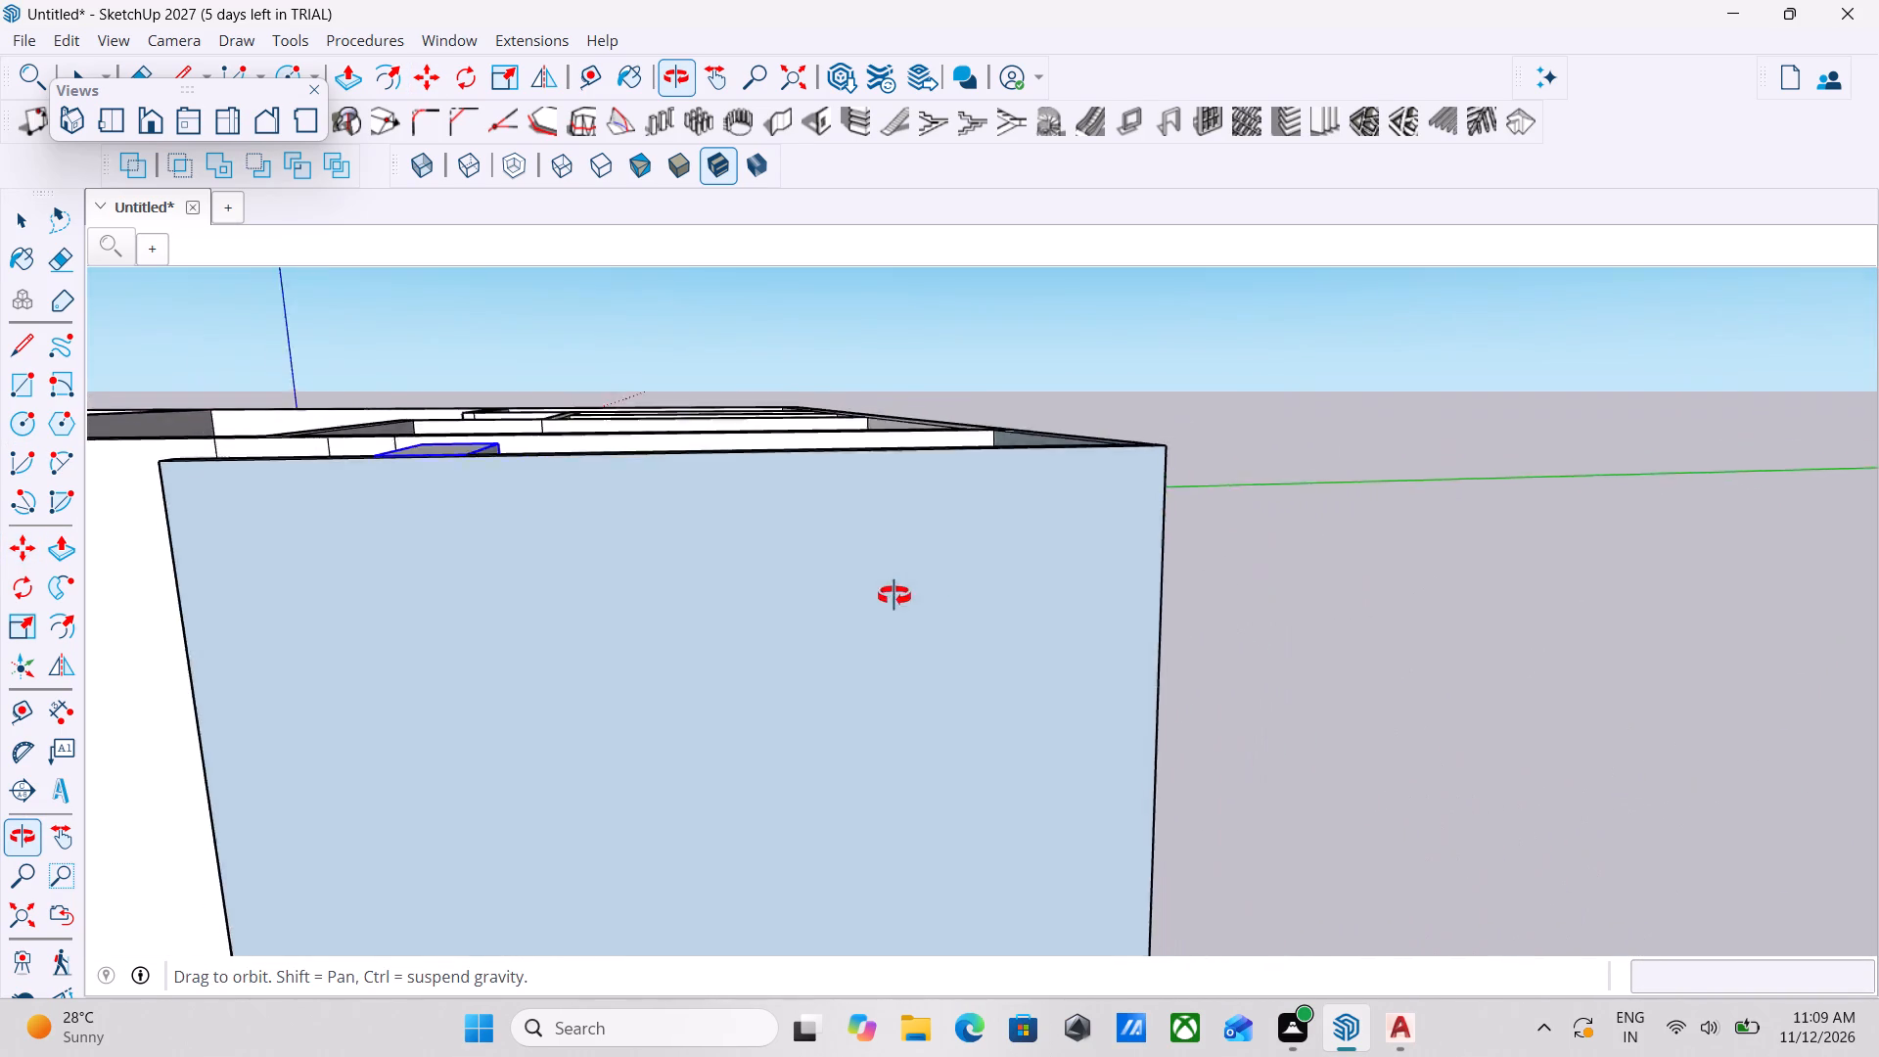
middle_drag(894, 596, 913, 638)
scroll(891, 617, down, 1)
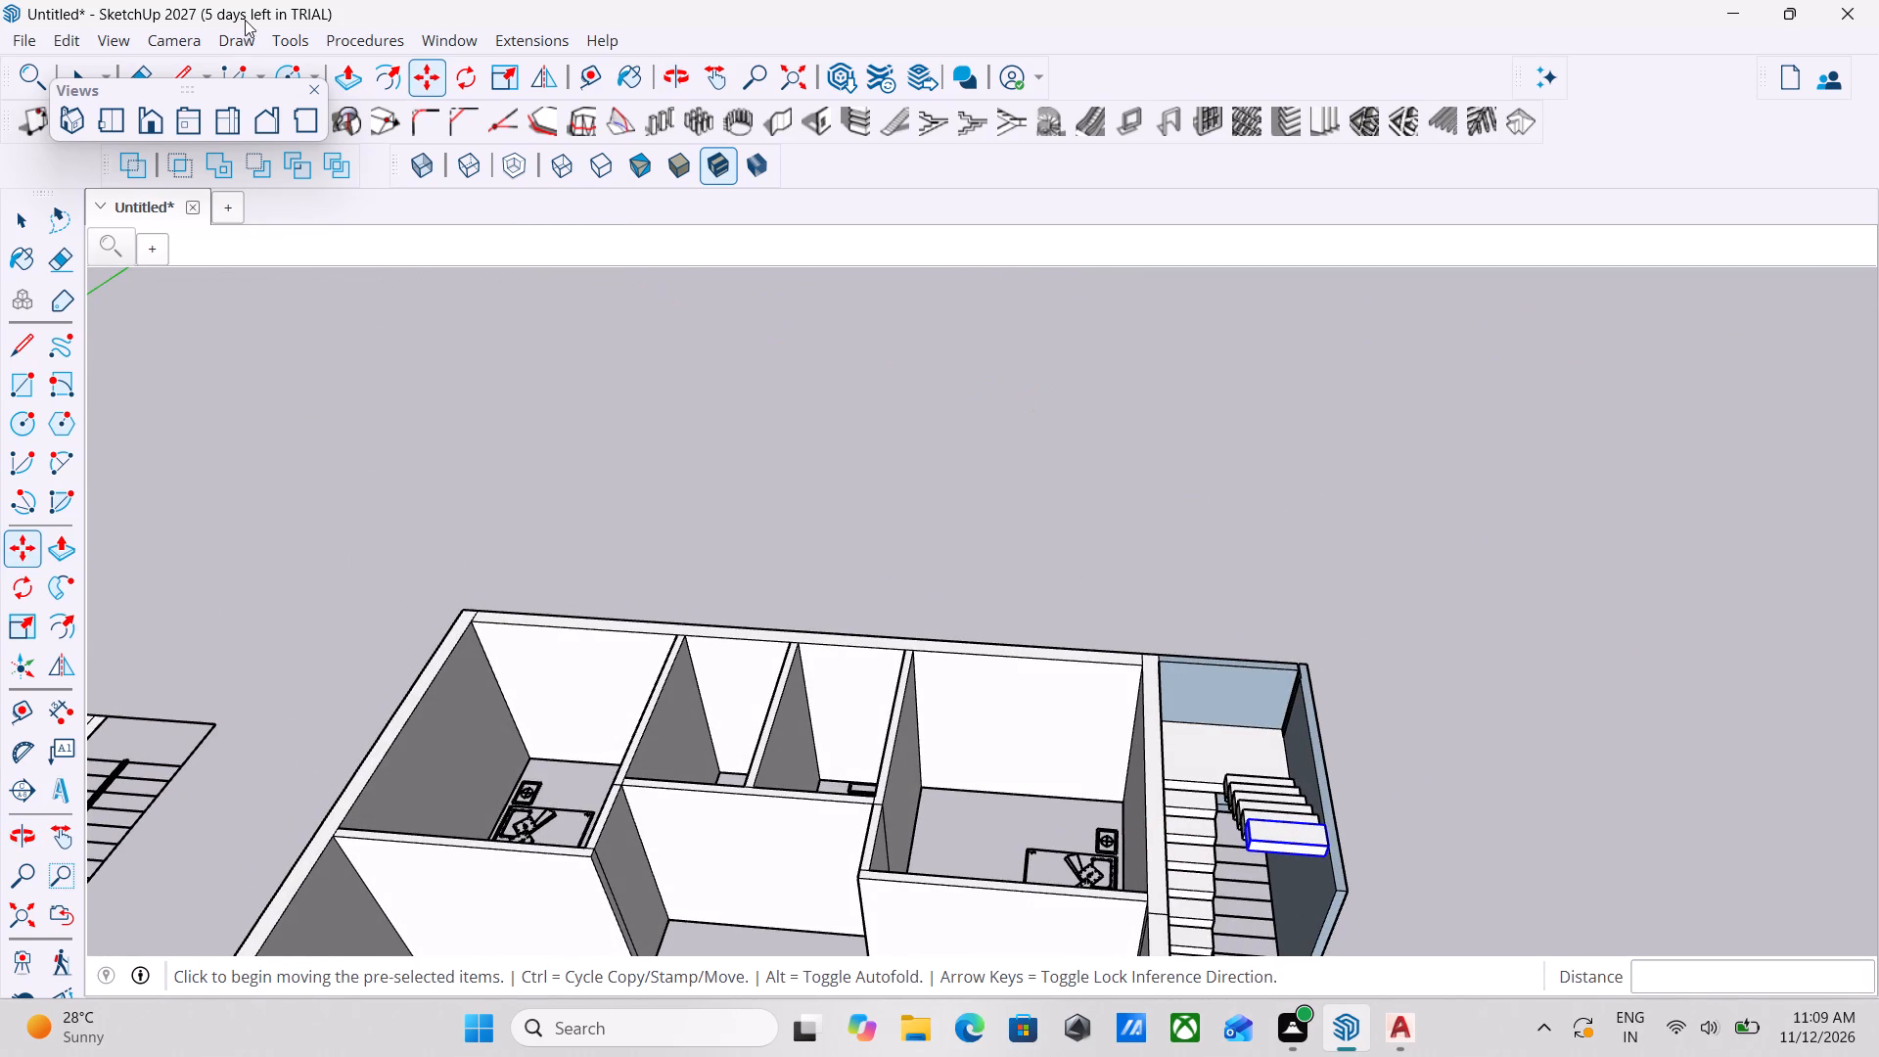
Open 3D Warehouse and search the model library for balusters.
click(444, 33)
click(465, 223)
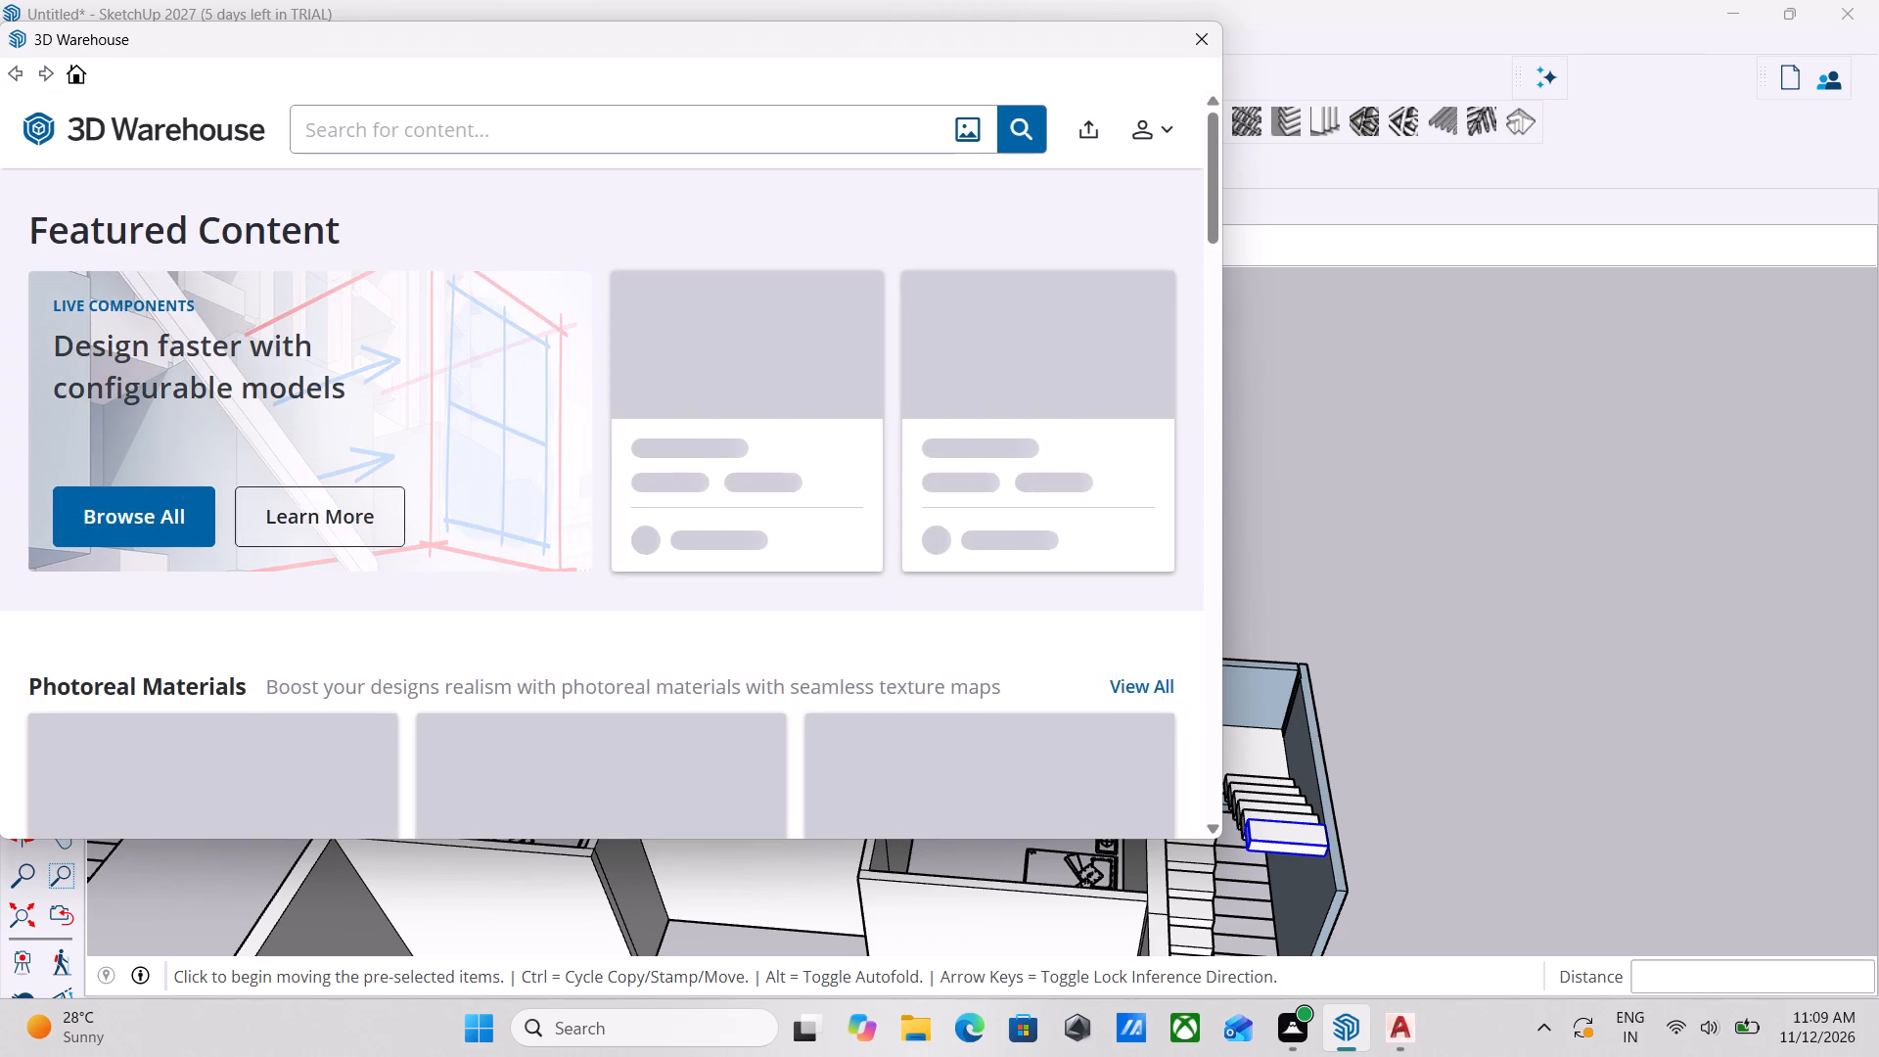
click(626, 127)
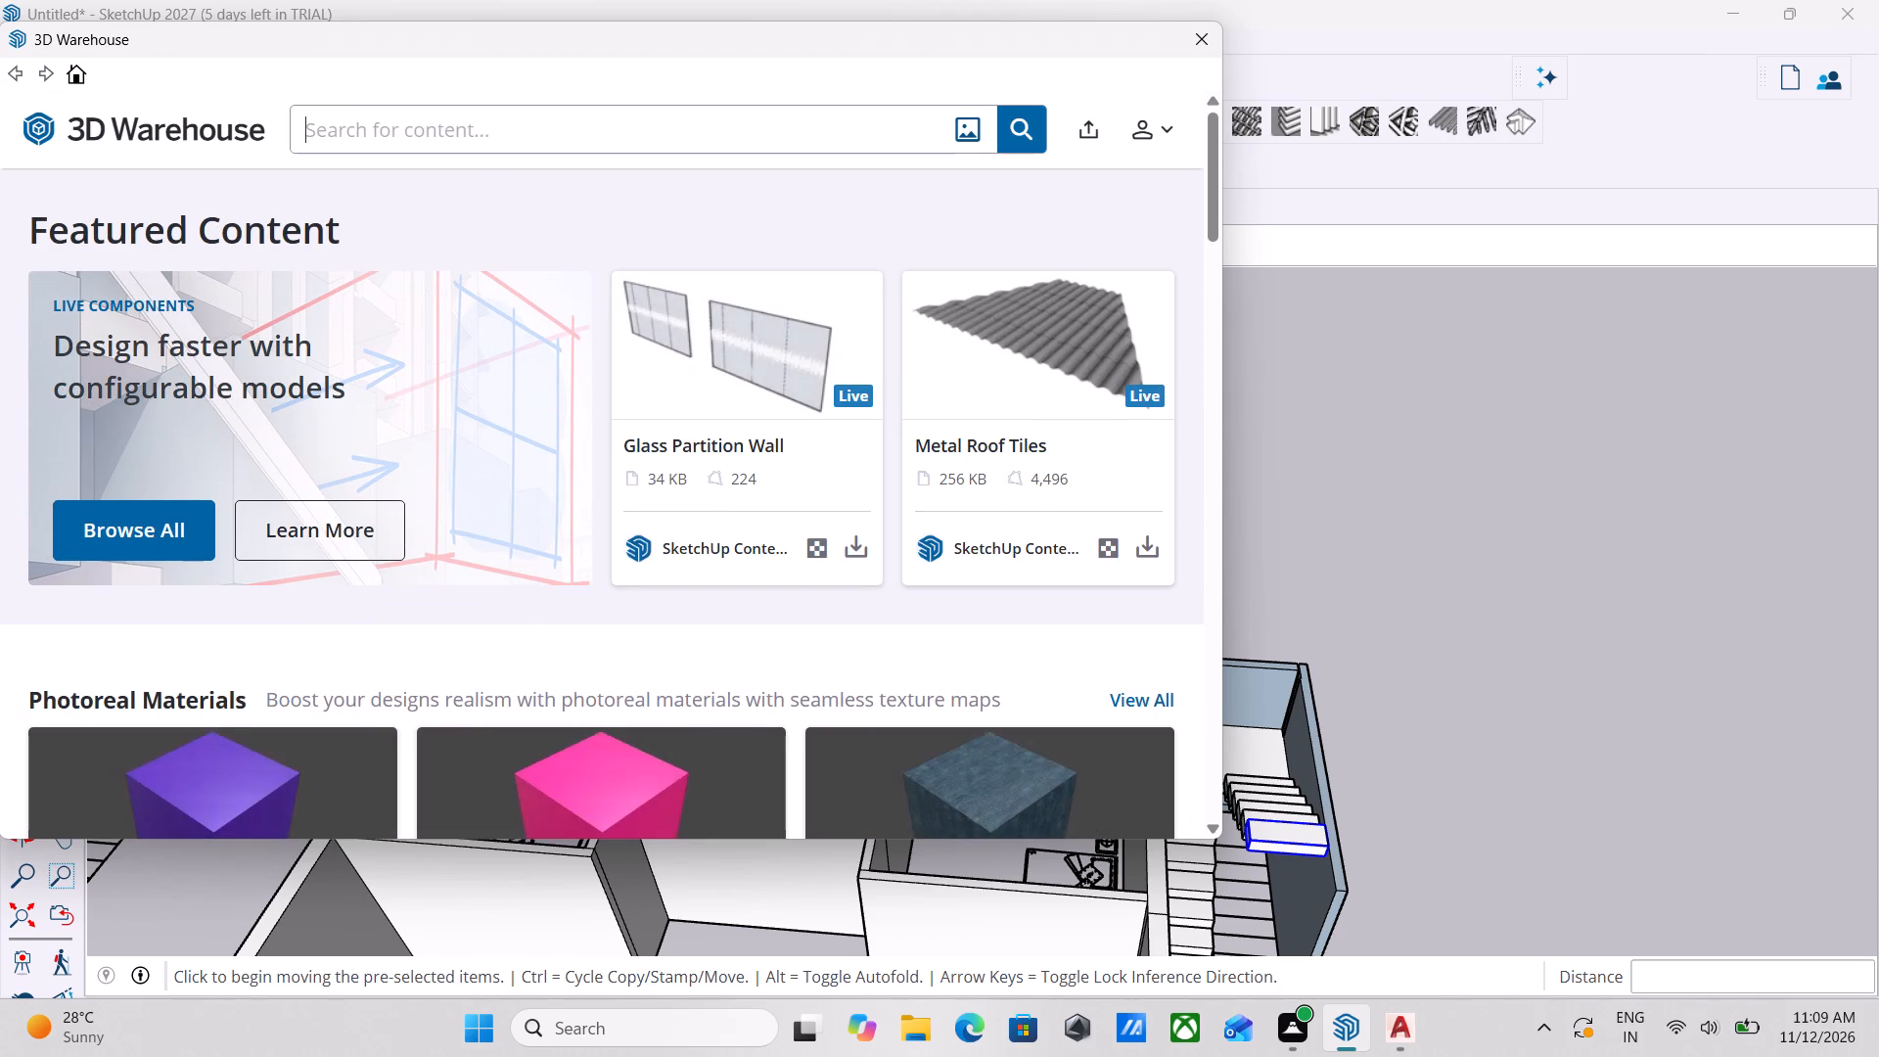
text(baluster)
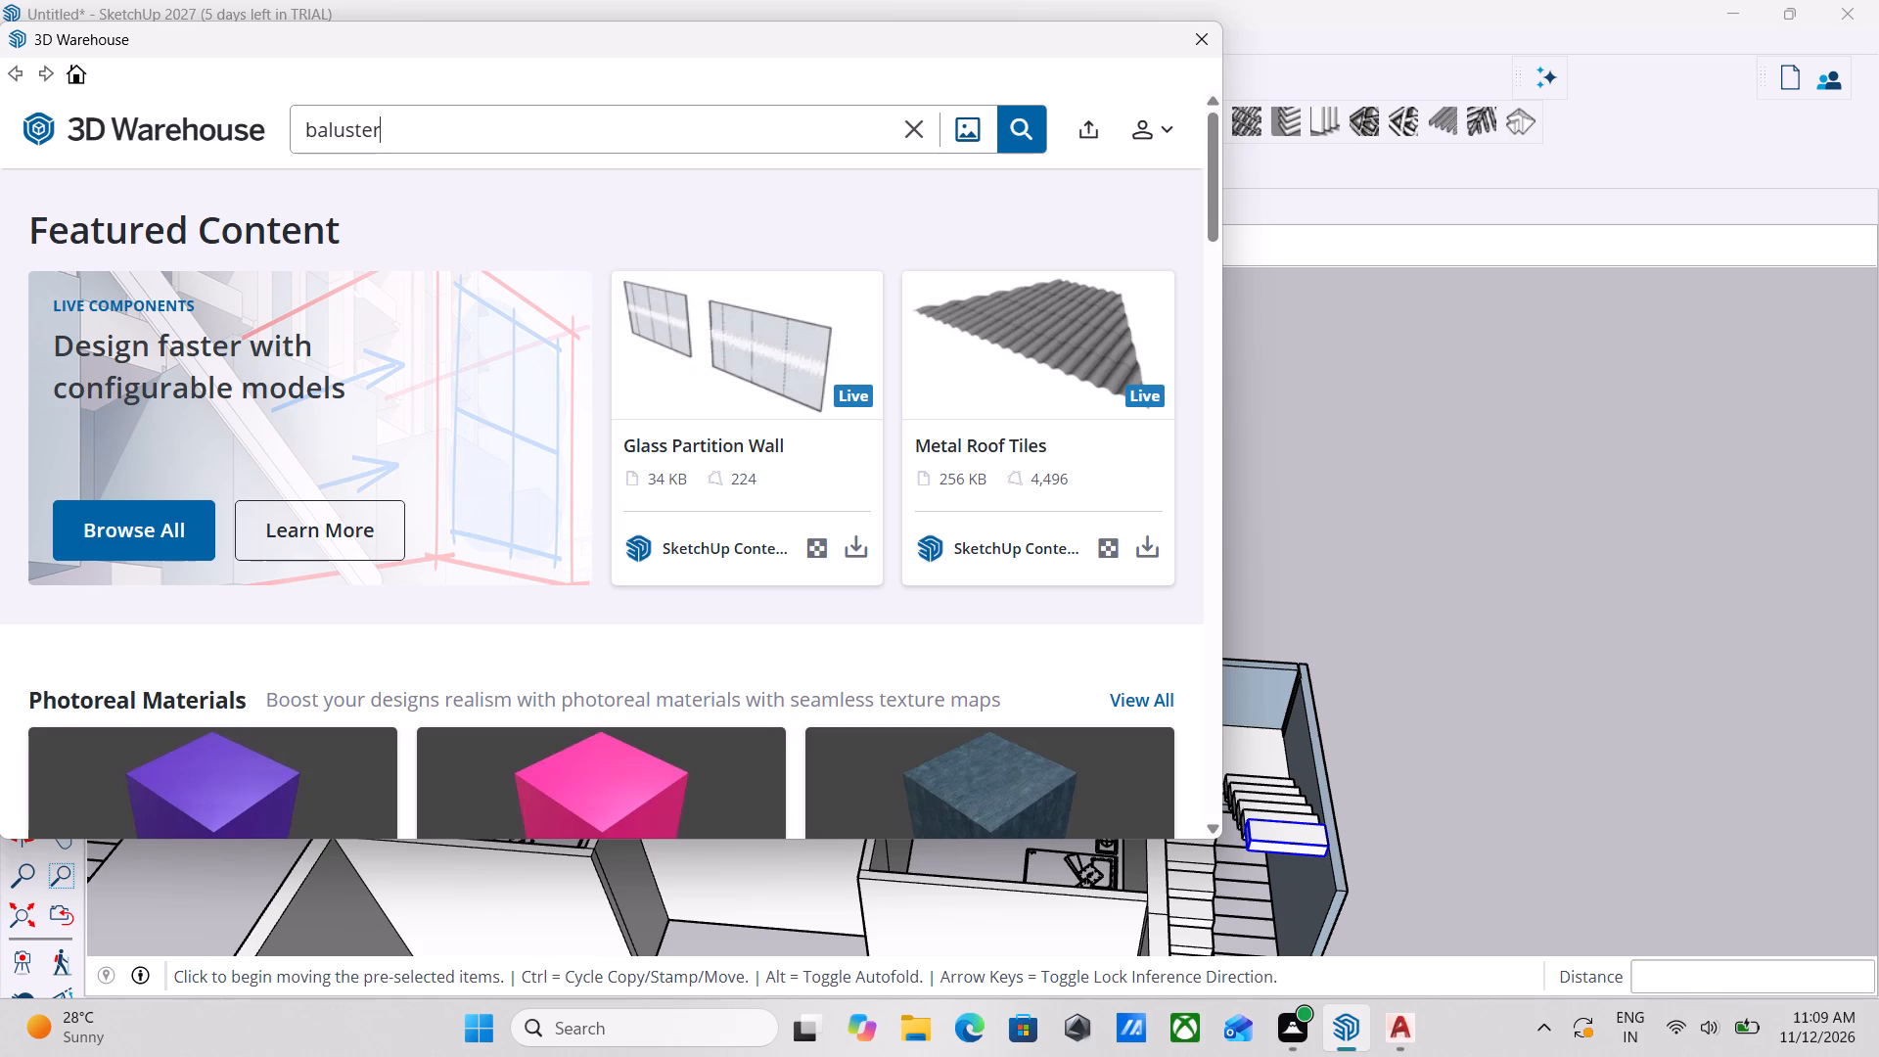
key(s)
key(Return)
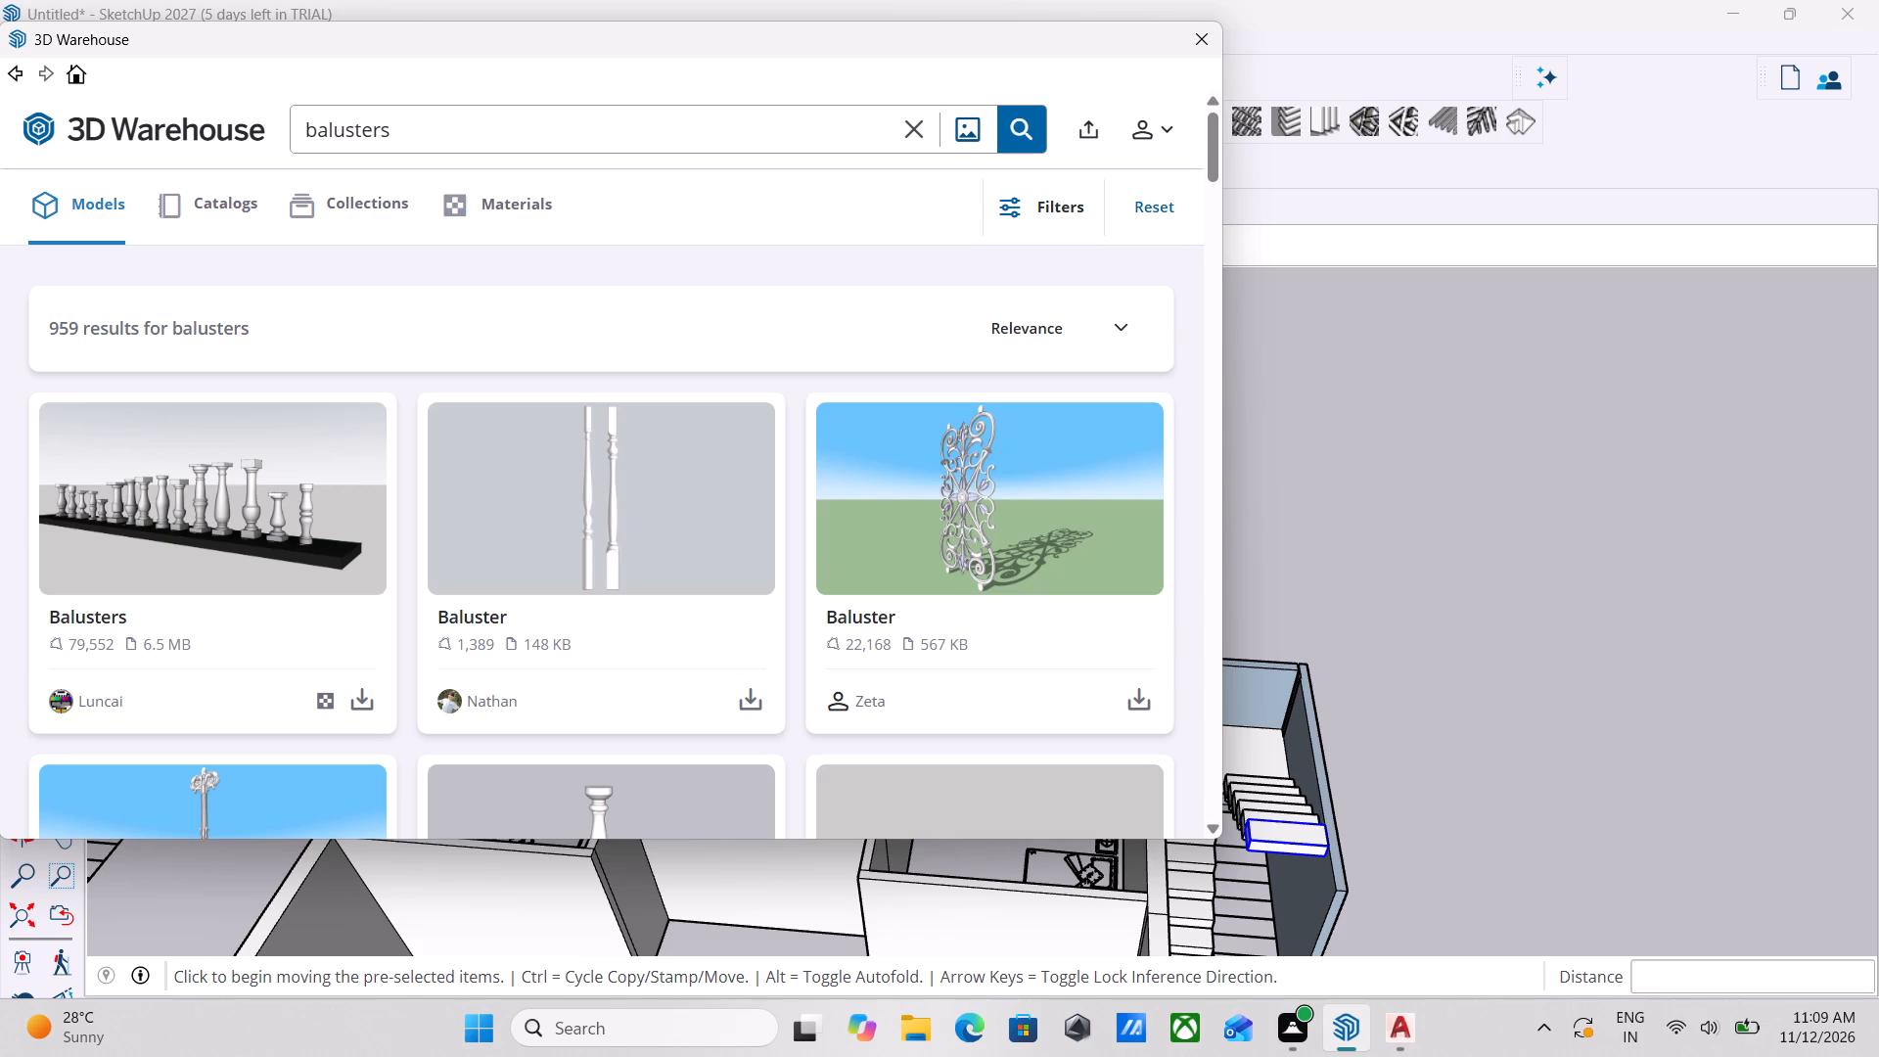
Replace the 3D Warehouse search term and search for railings.
key(BackSpace)
key(BackSpace)
click(513, 139)
drag(513, 139, 207, 144)
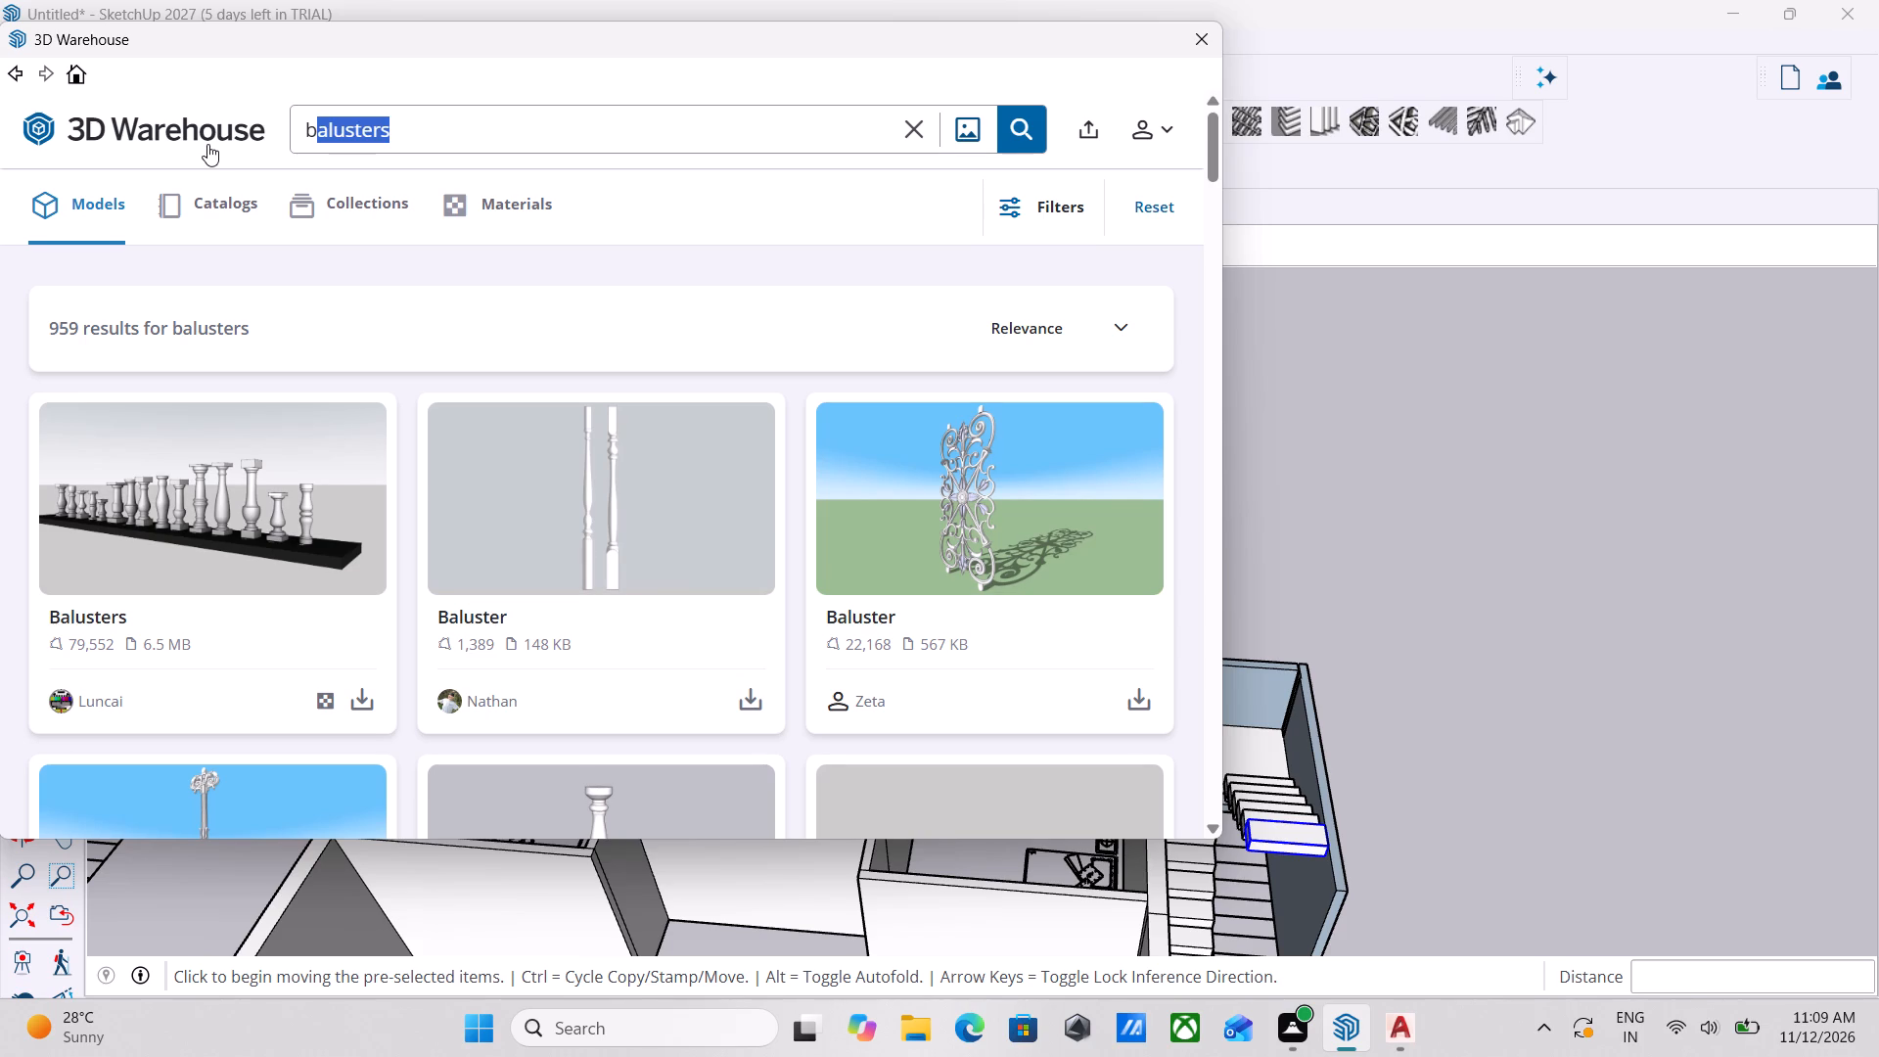
text(ra)
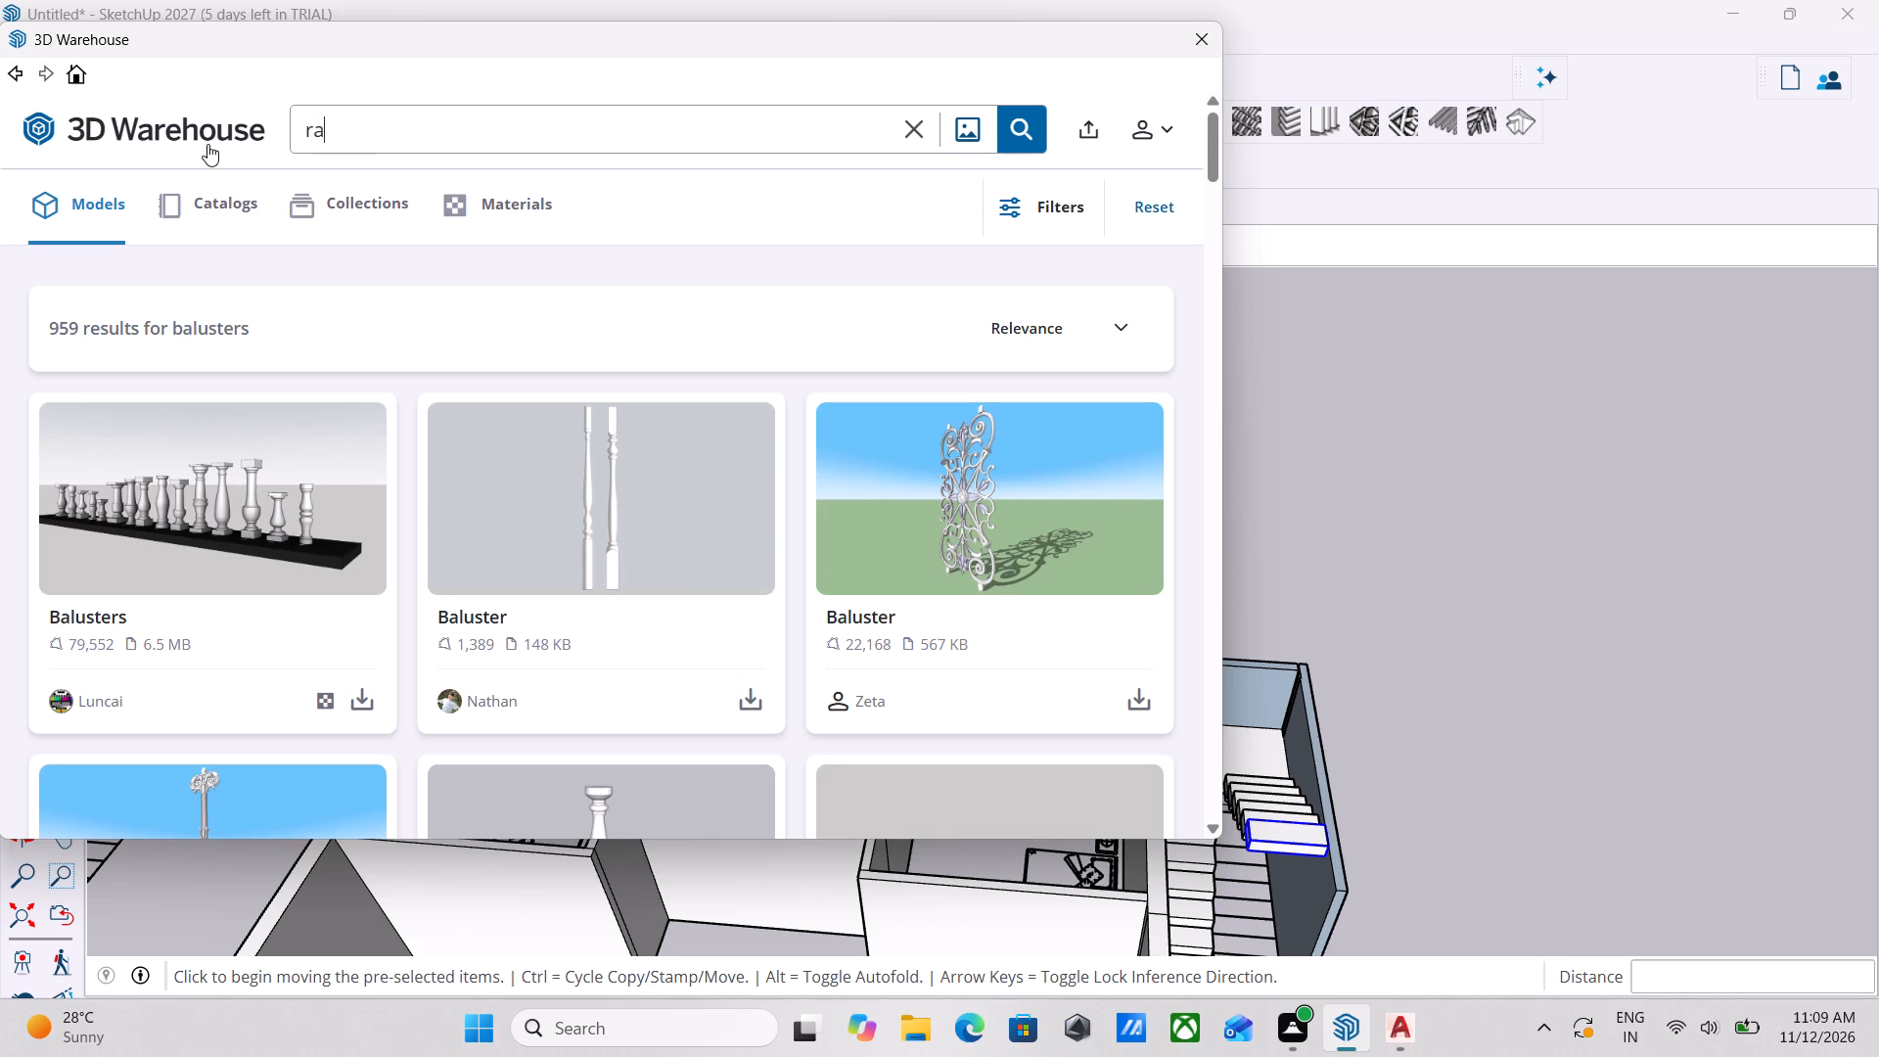
key(i)
text(lings)
key(Return)
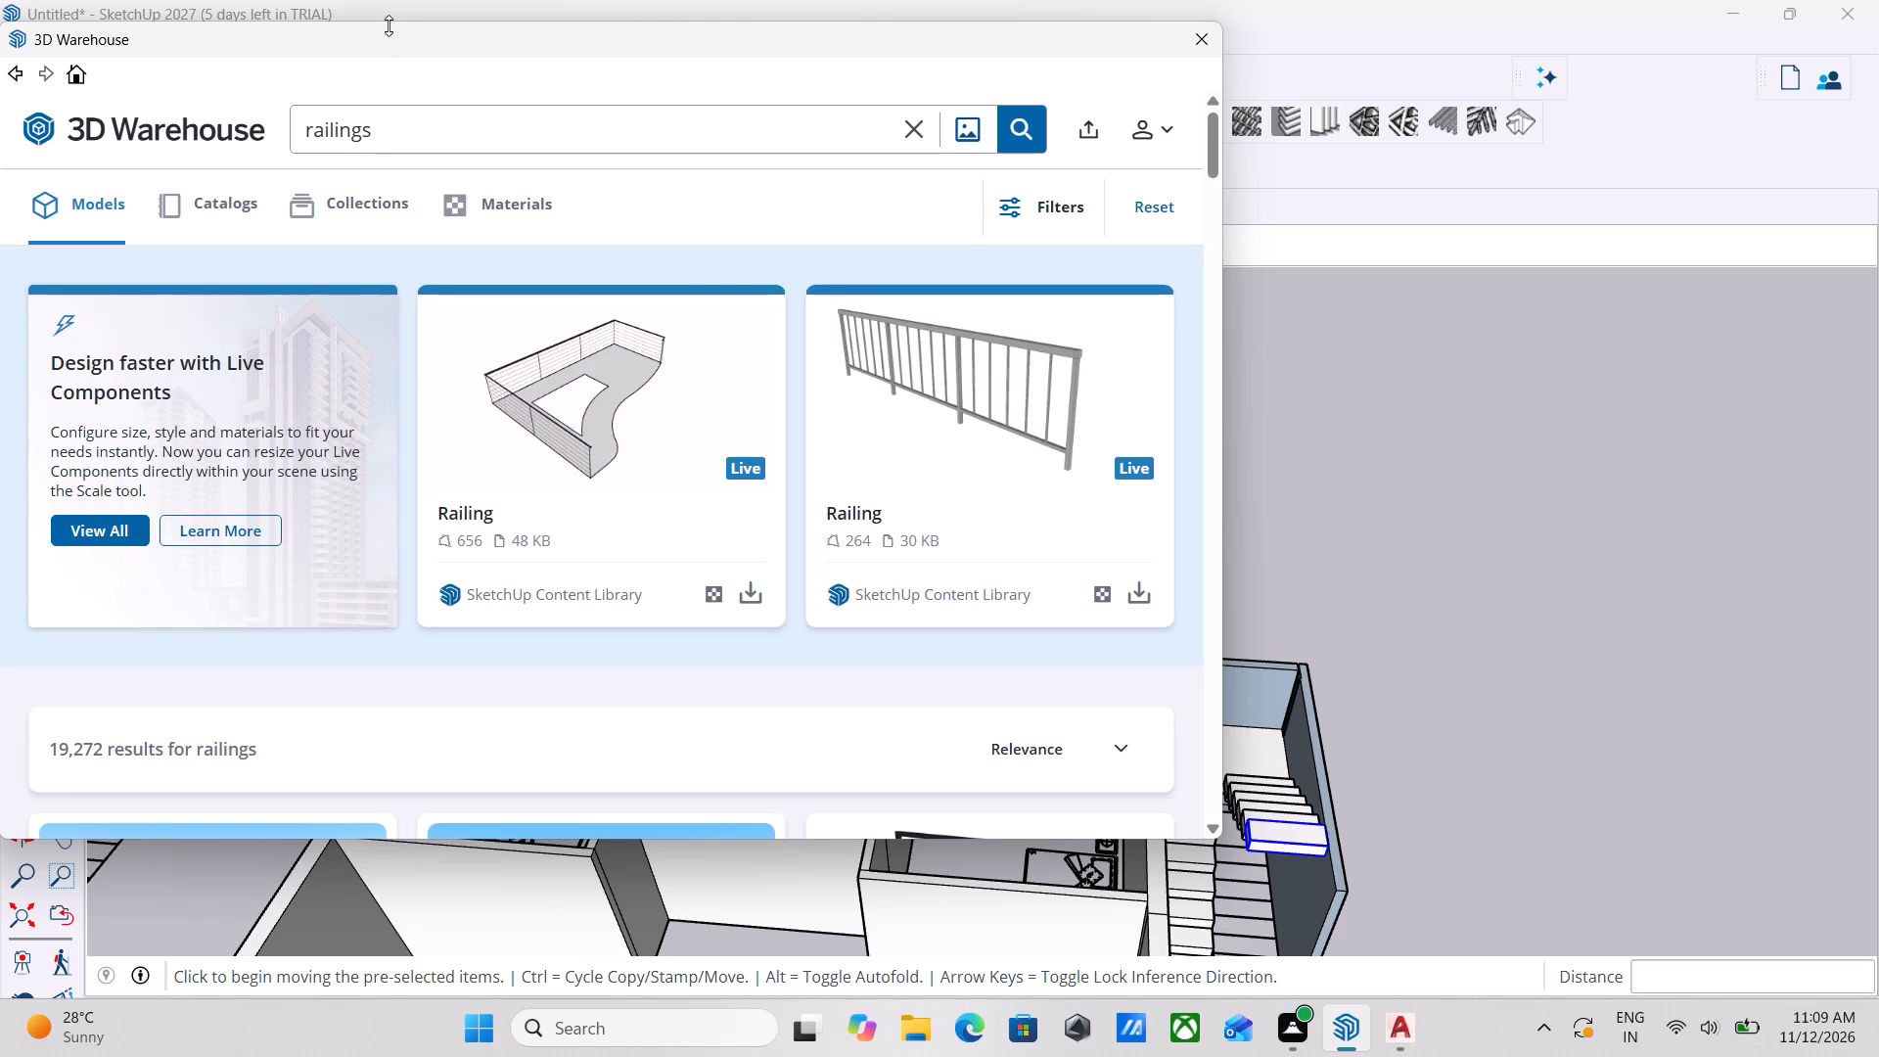
Browse the railing models in the search results for a design that suits the staircase.
scroll(655, 375, down, 7)
scroll(652, 404, up, 2)
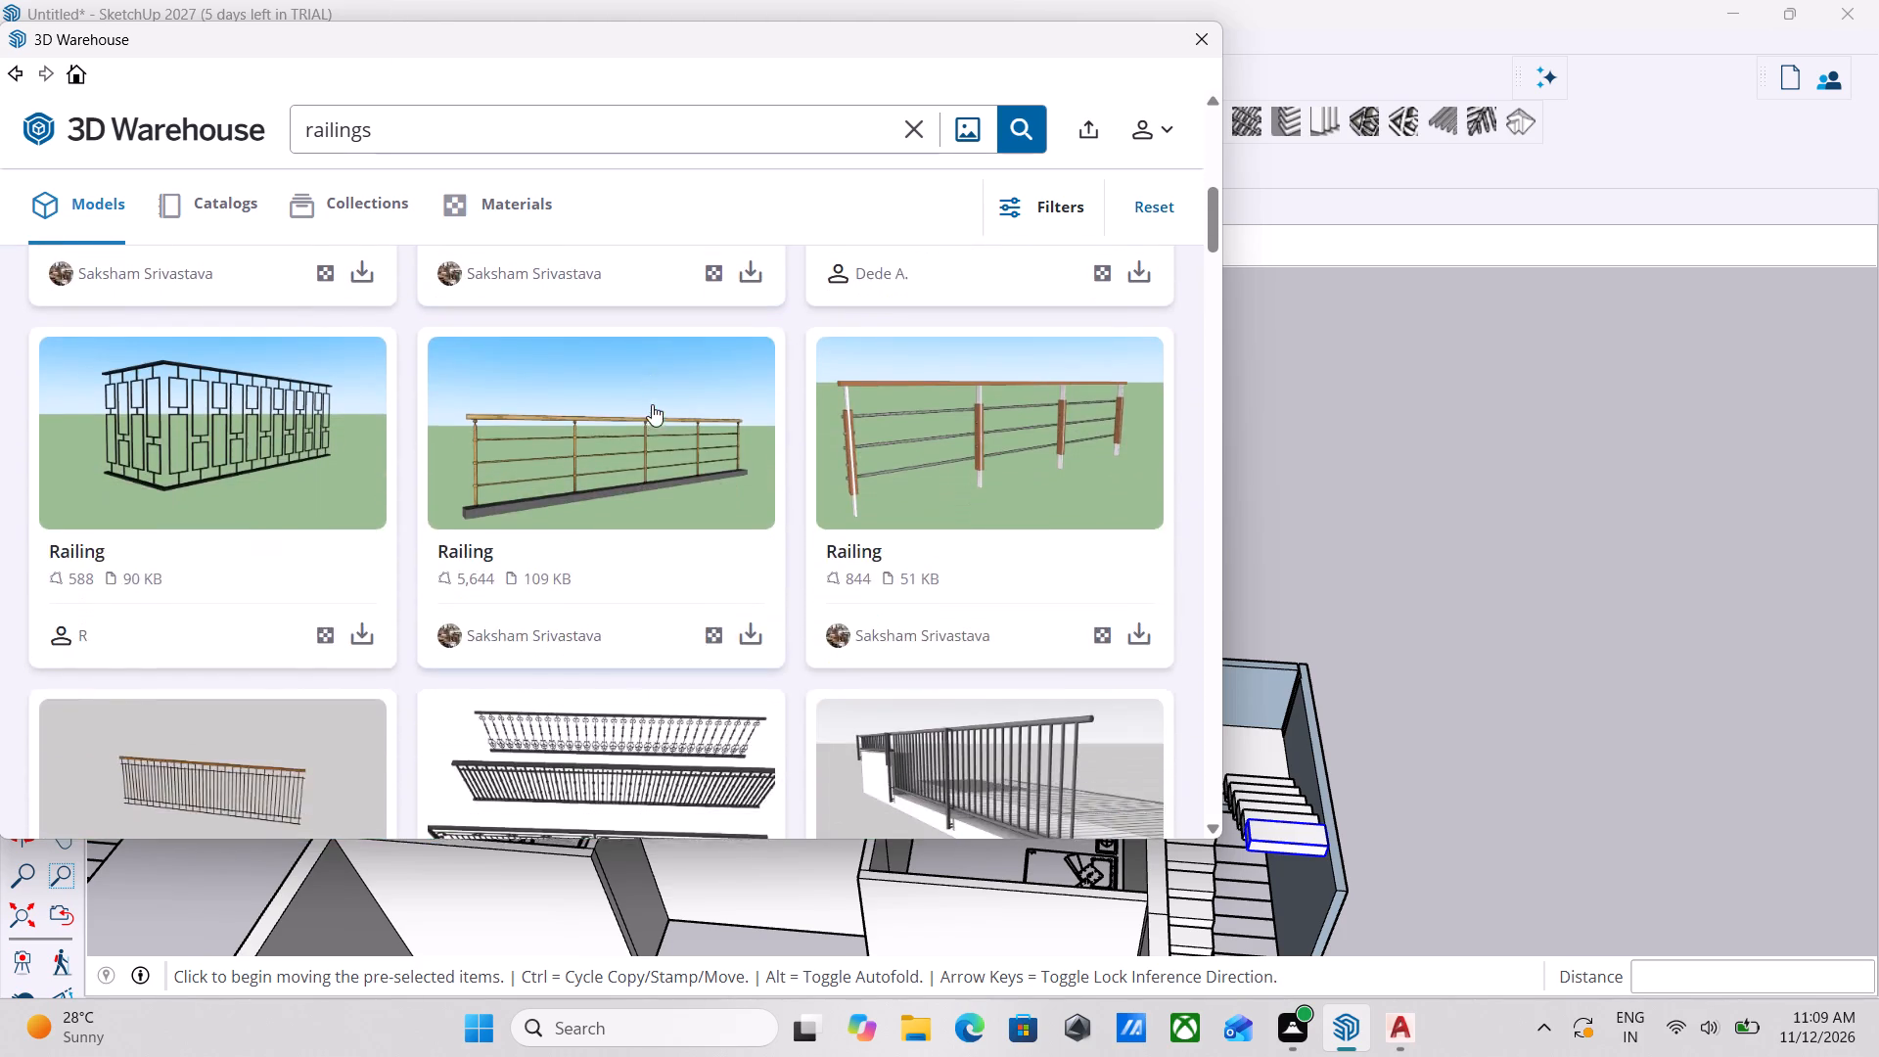
scroll(652, 404, up, 1)
scroll(652, 404, down, 5)
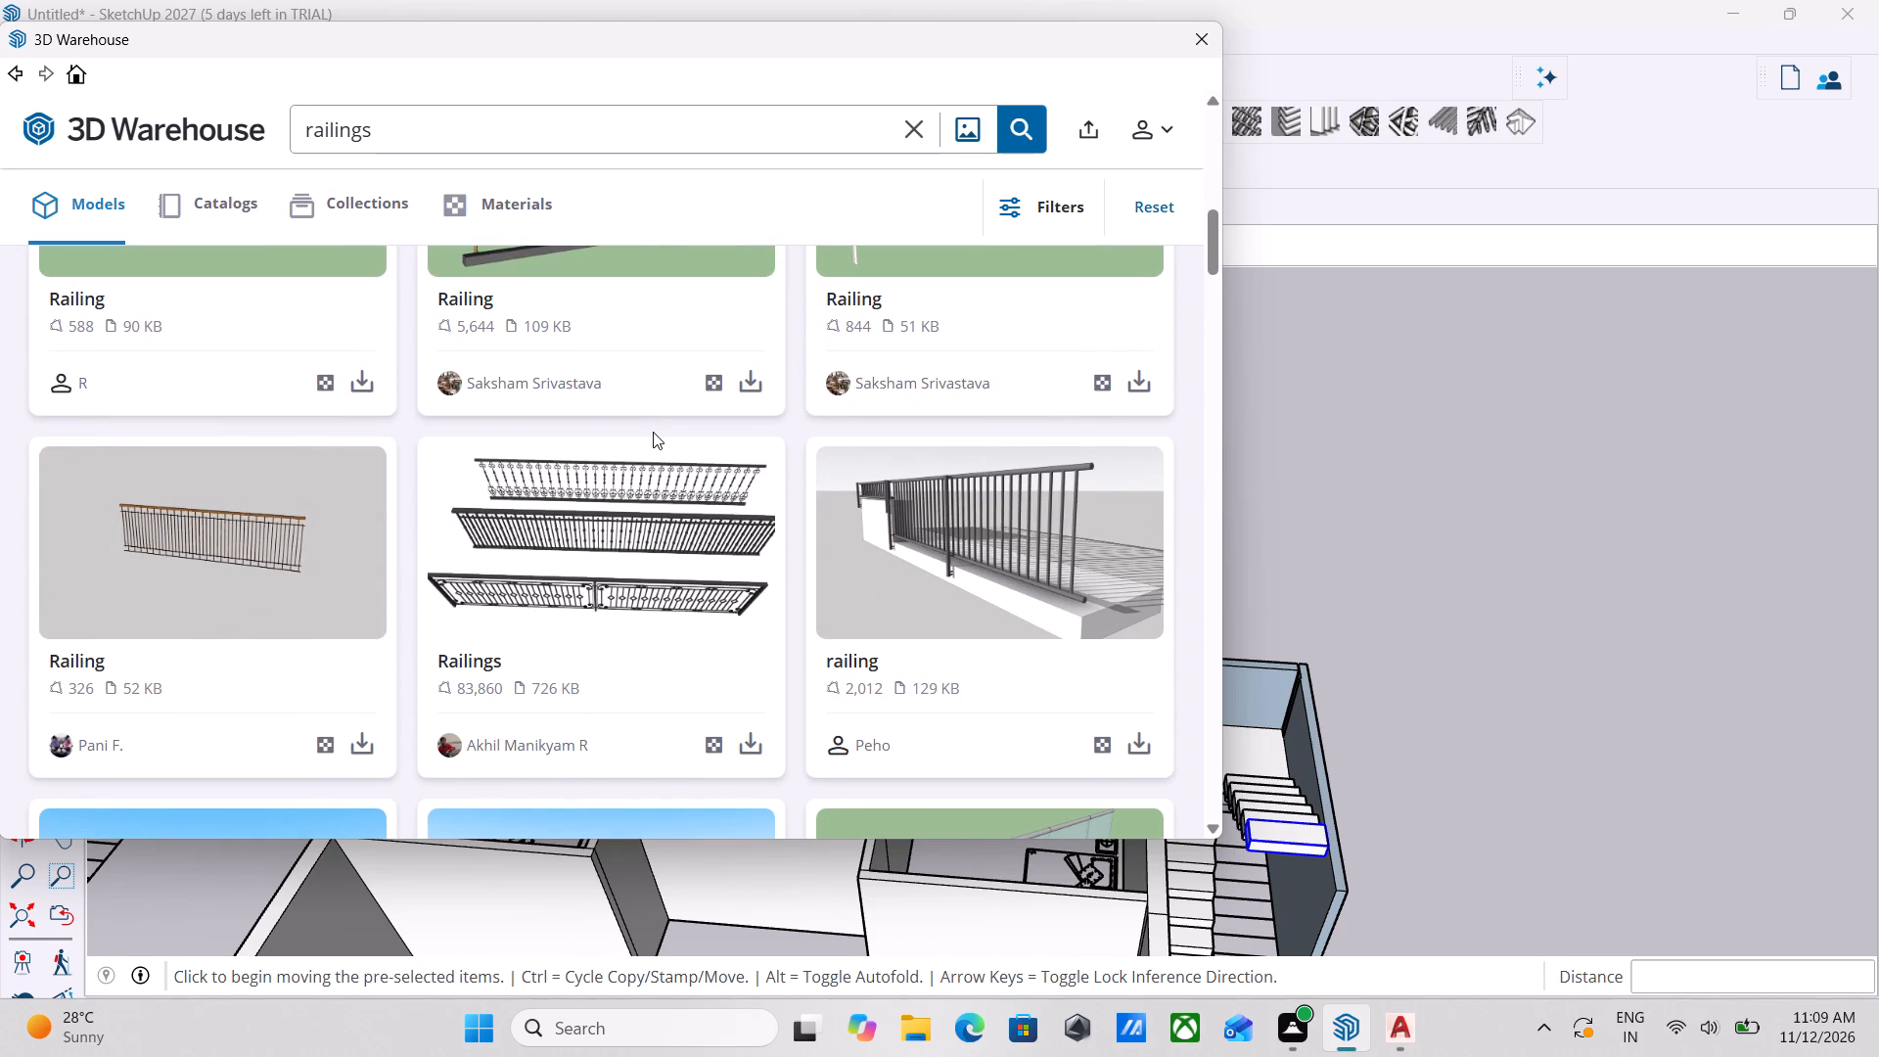
scroll(658, 421, down, 3)
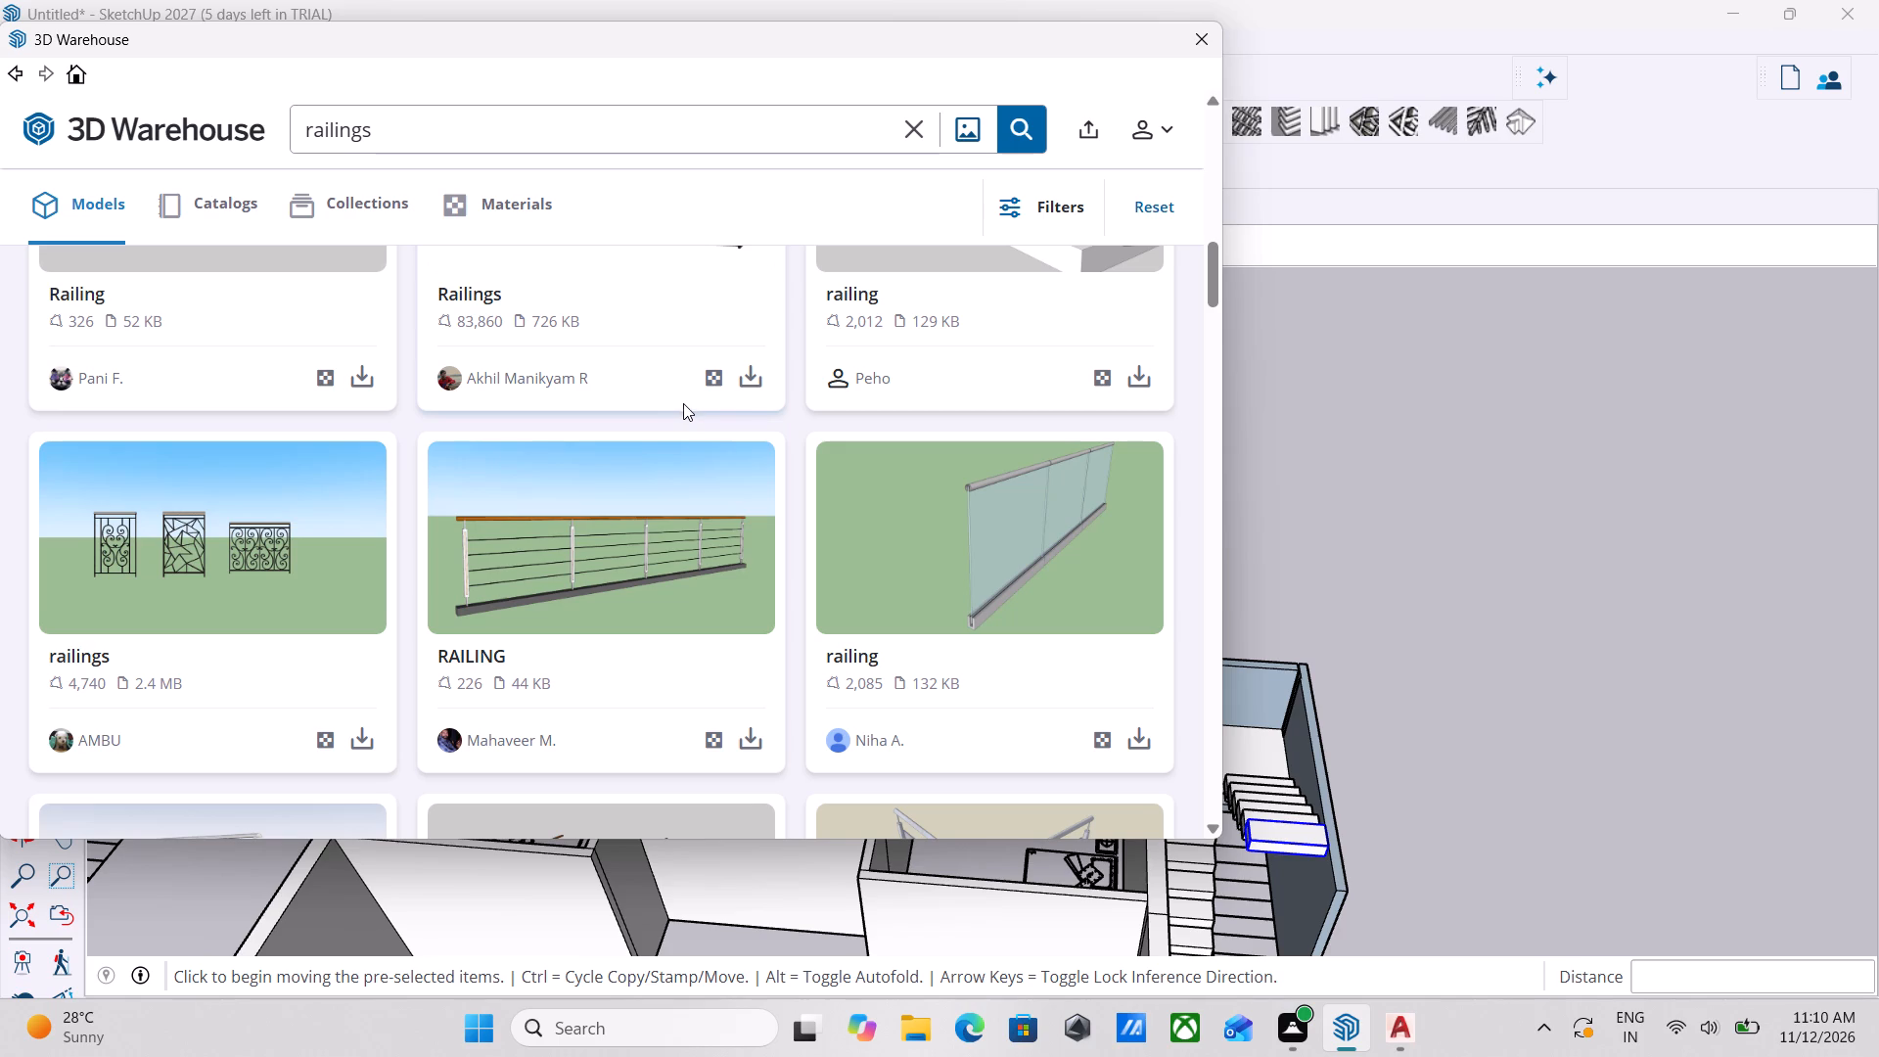
scroll(716, 400, down, 2)
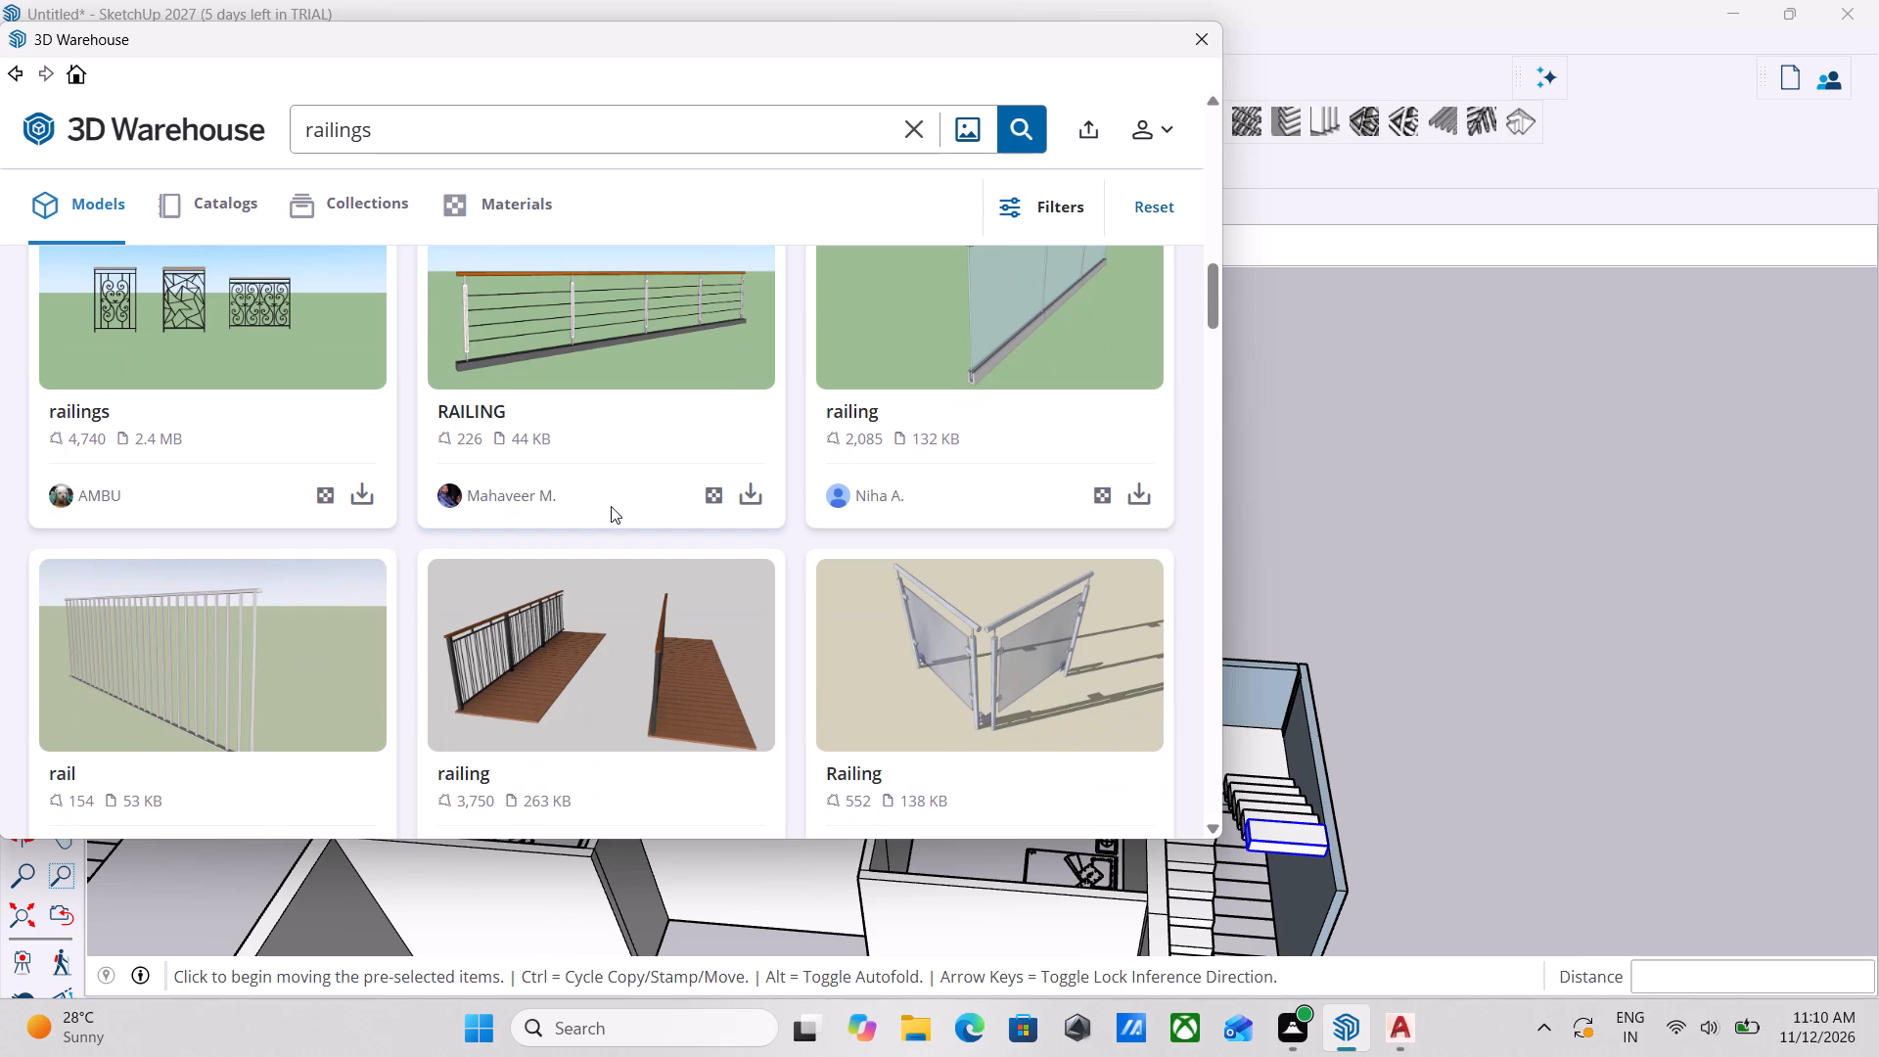
scroll(906, 590, down, 3)
scroll(854, 731, down, 2)
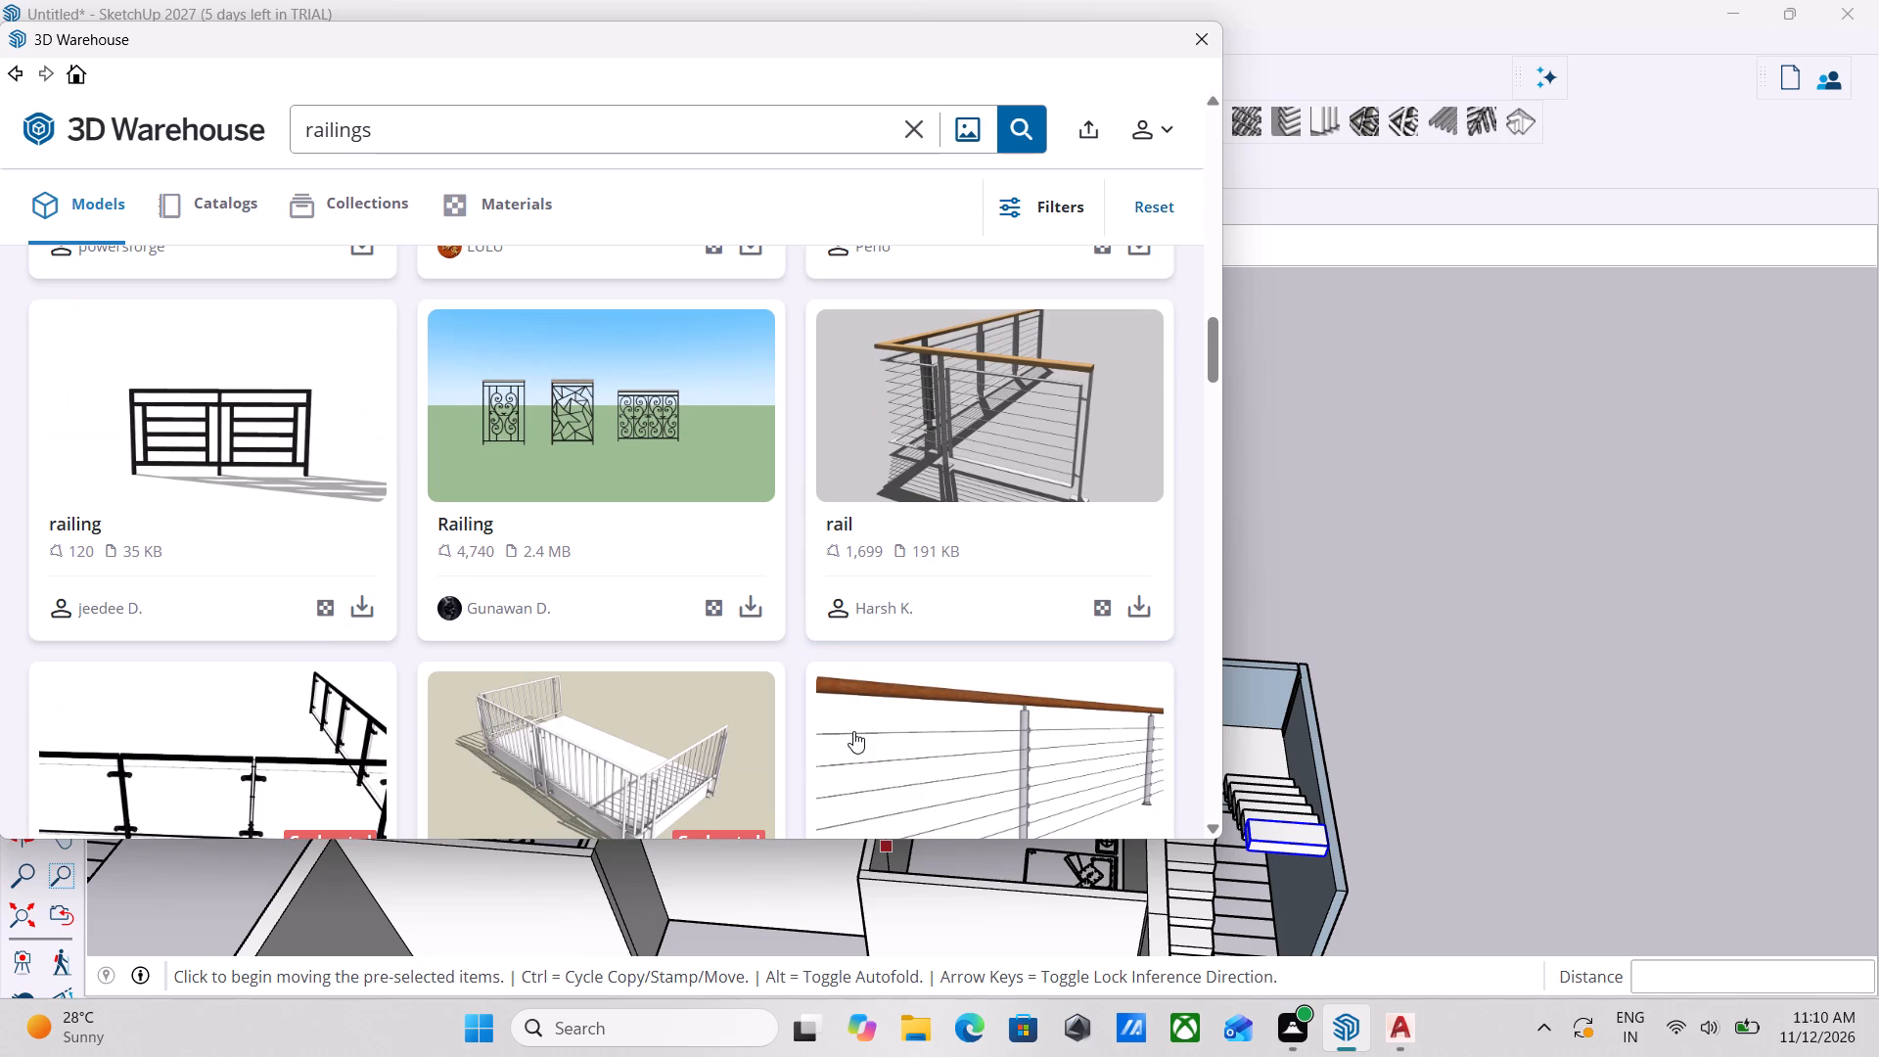
scroll(854, 731, down, 1)
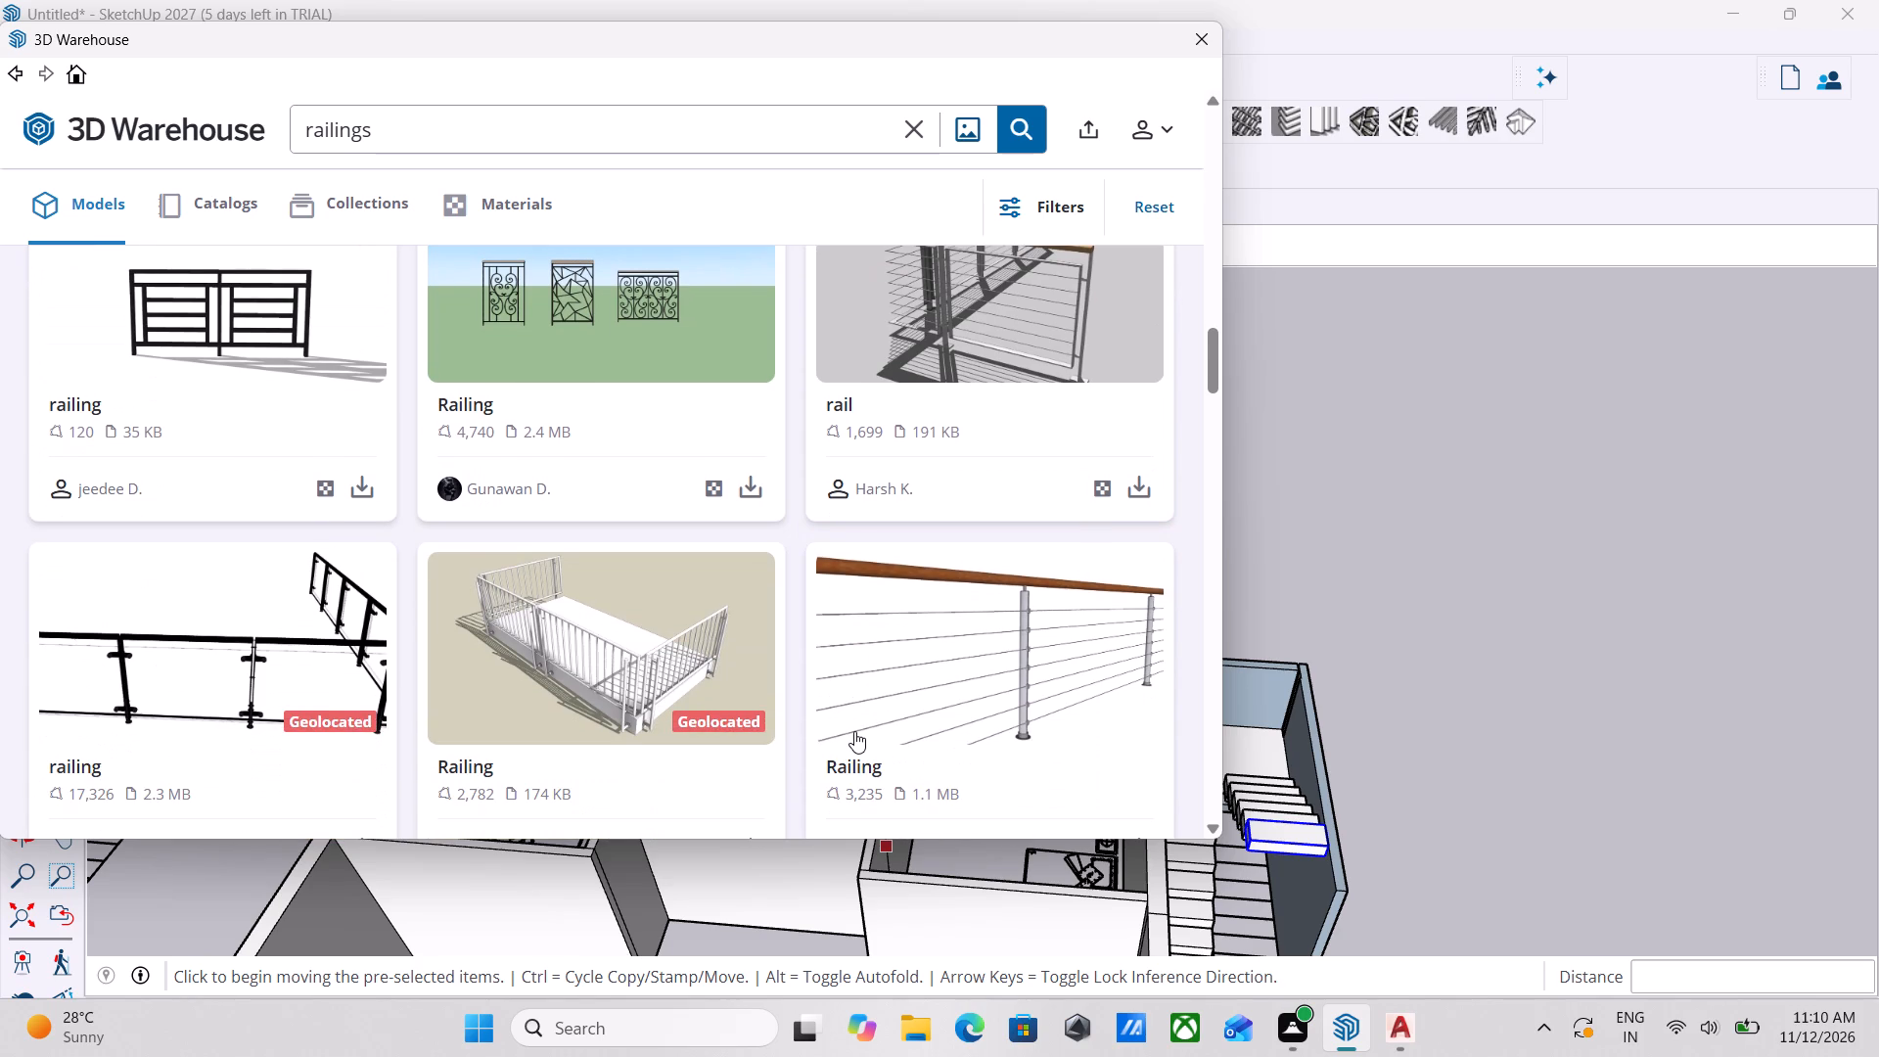
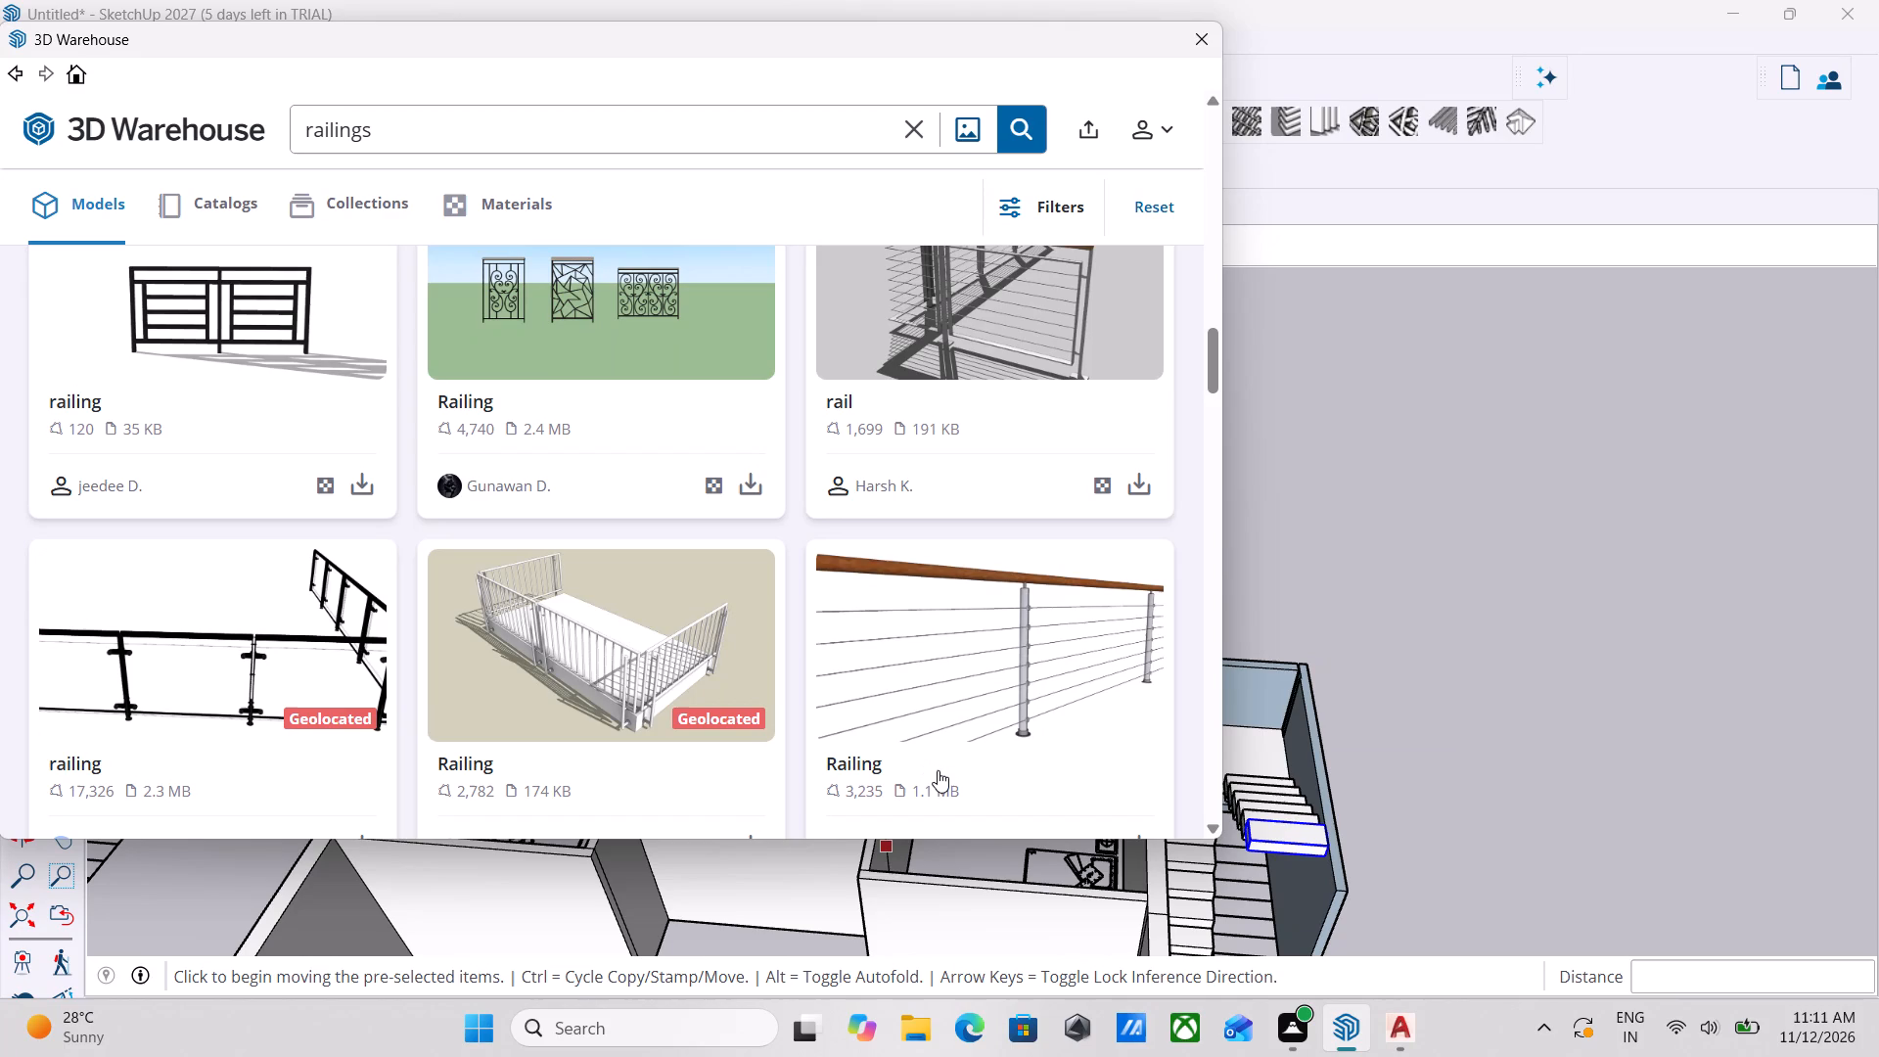
Find the railing model showing a handrail along a straight staircase in the search results and load it directly into the model.
scroll(938, 770, down, 1)
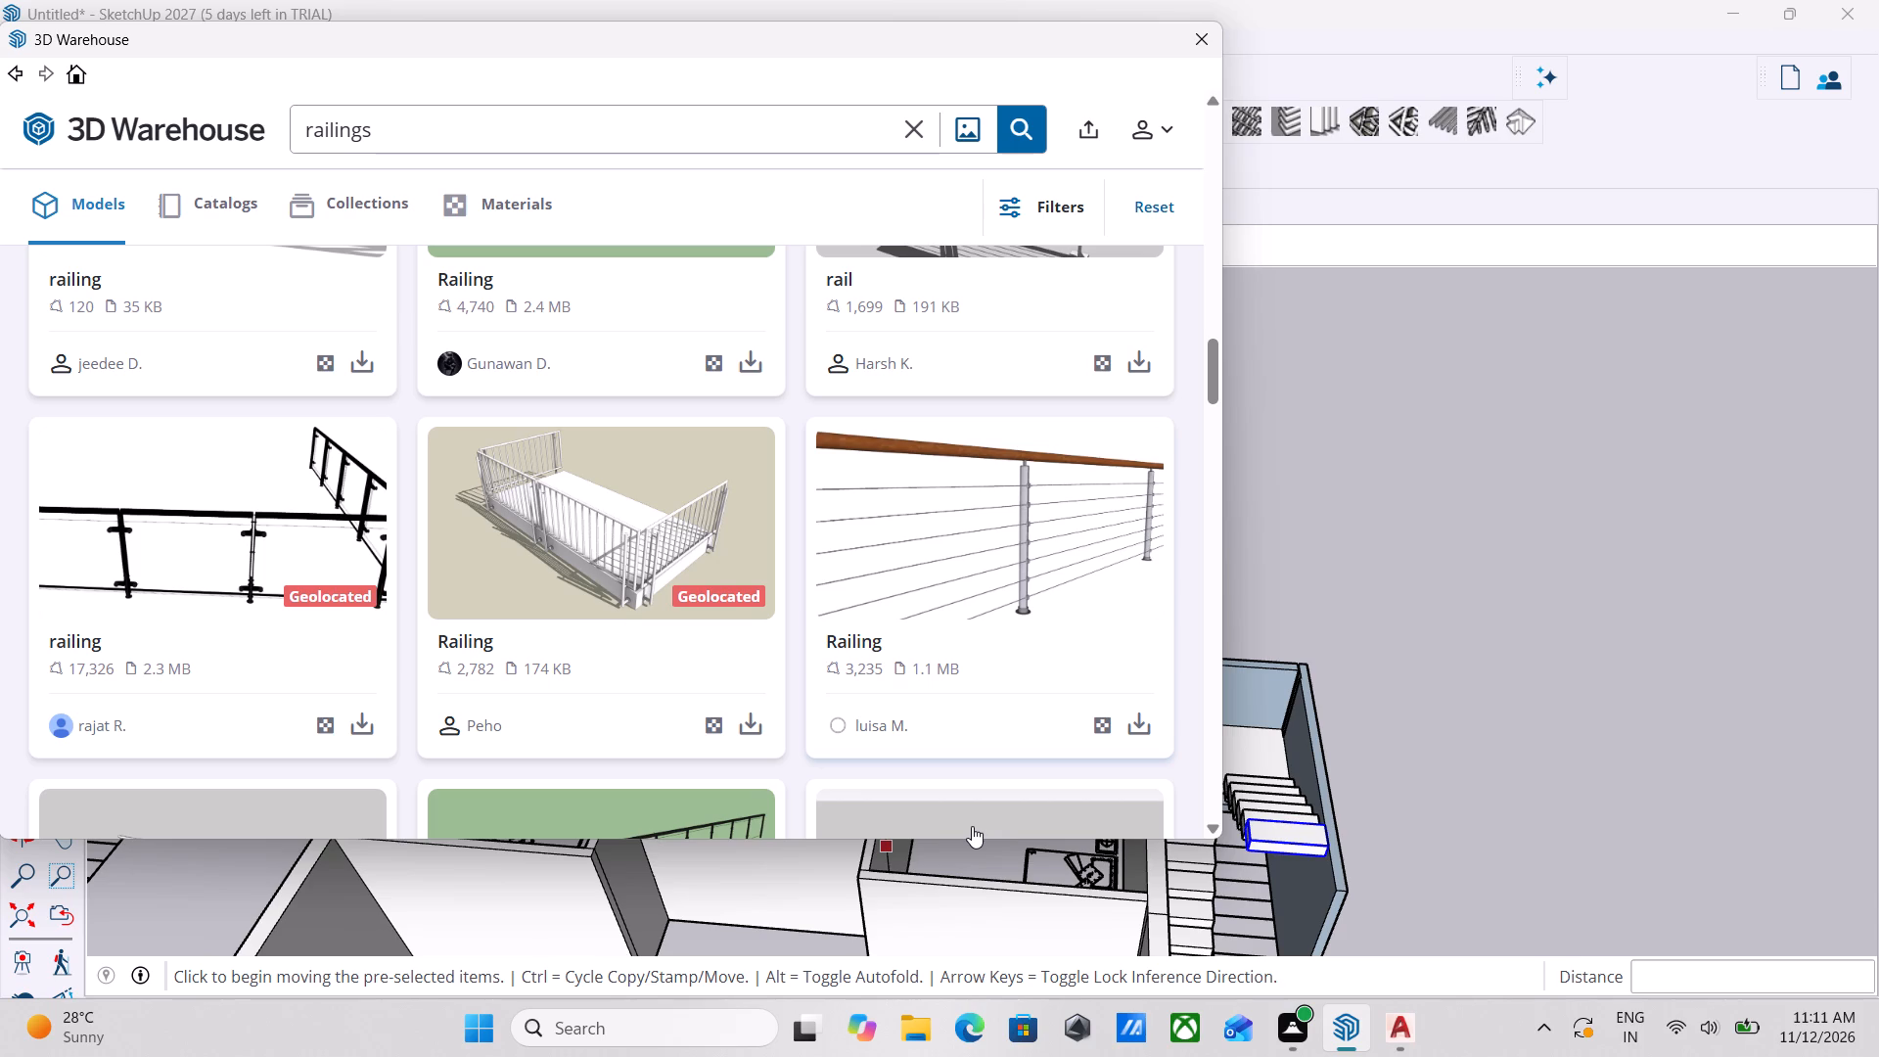
scroll(973, 825, down, 7)
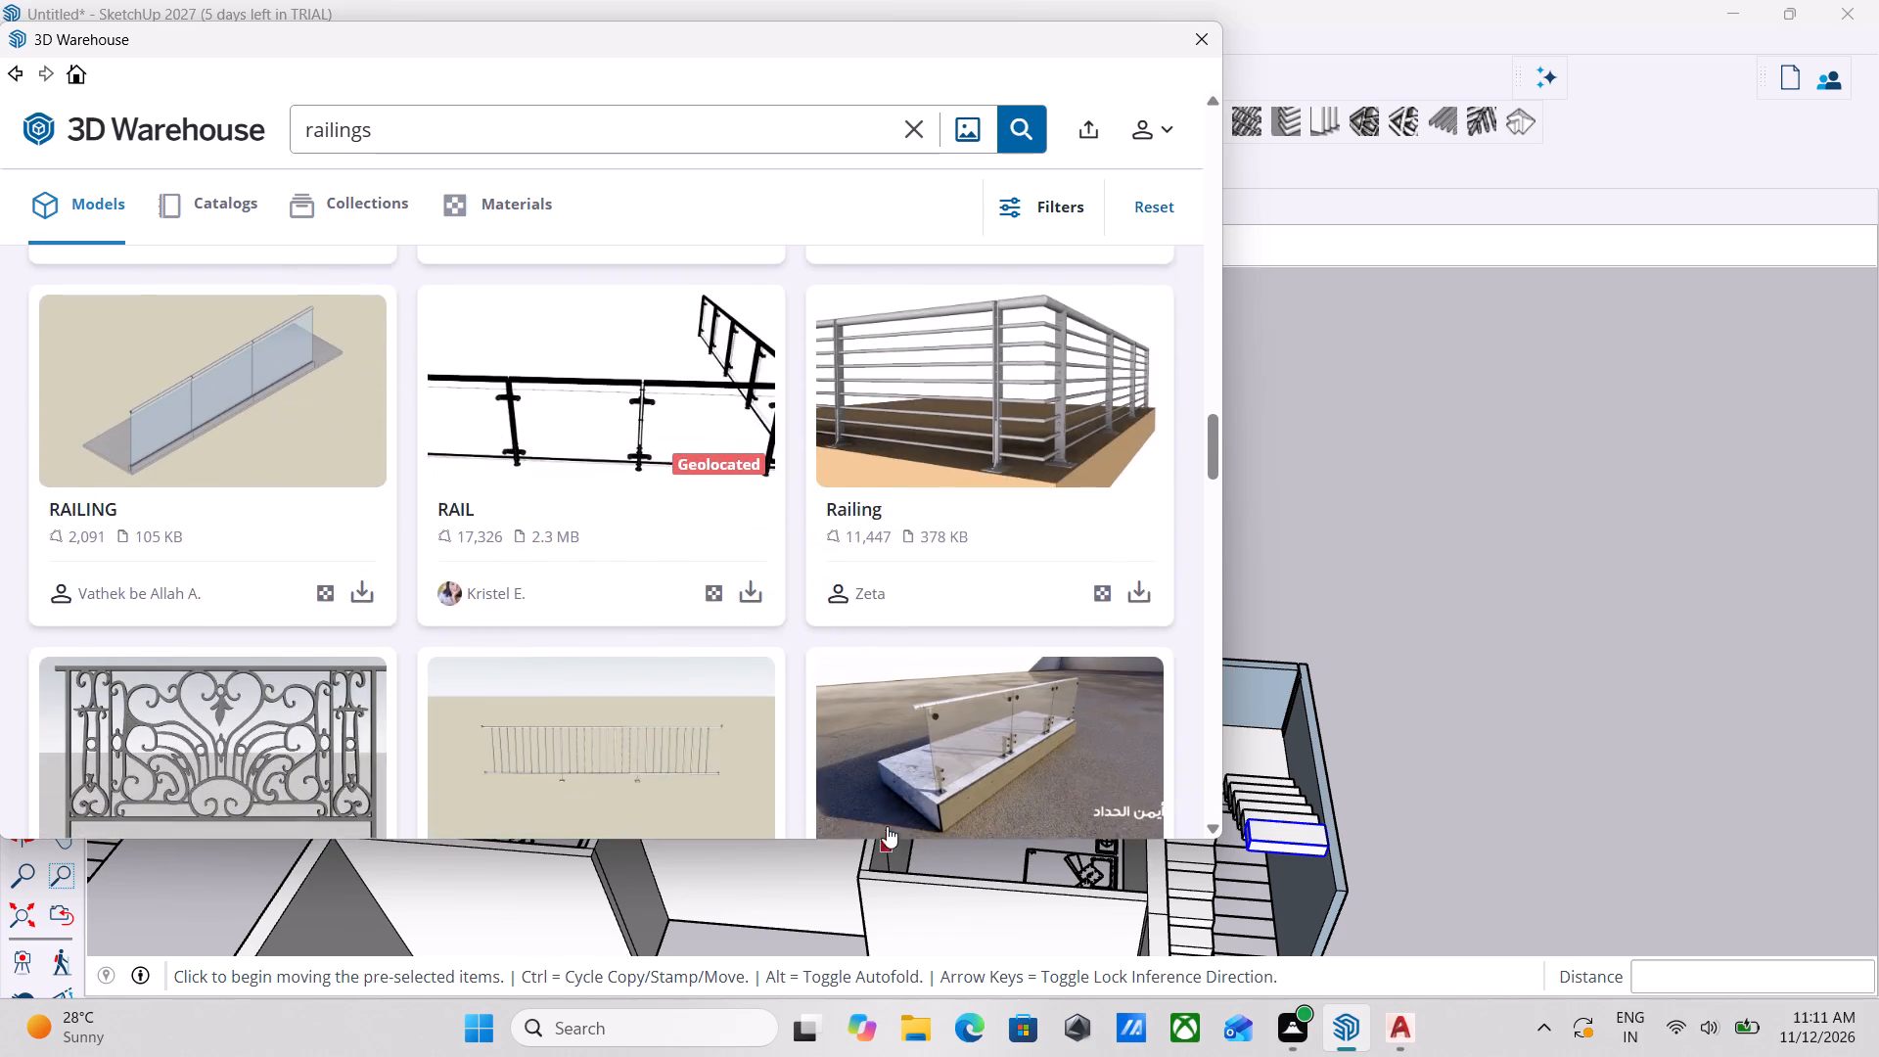
scroll(895, 759, down, 5)
scroll(812, 690, down, 7)
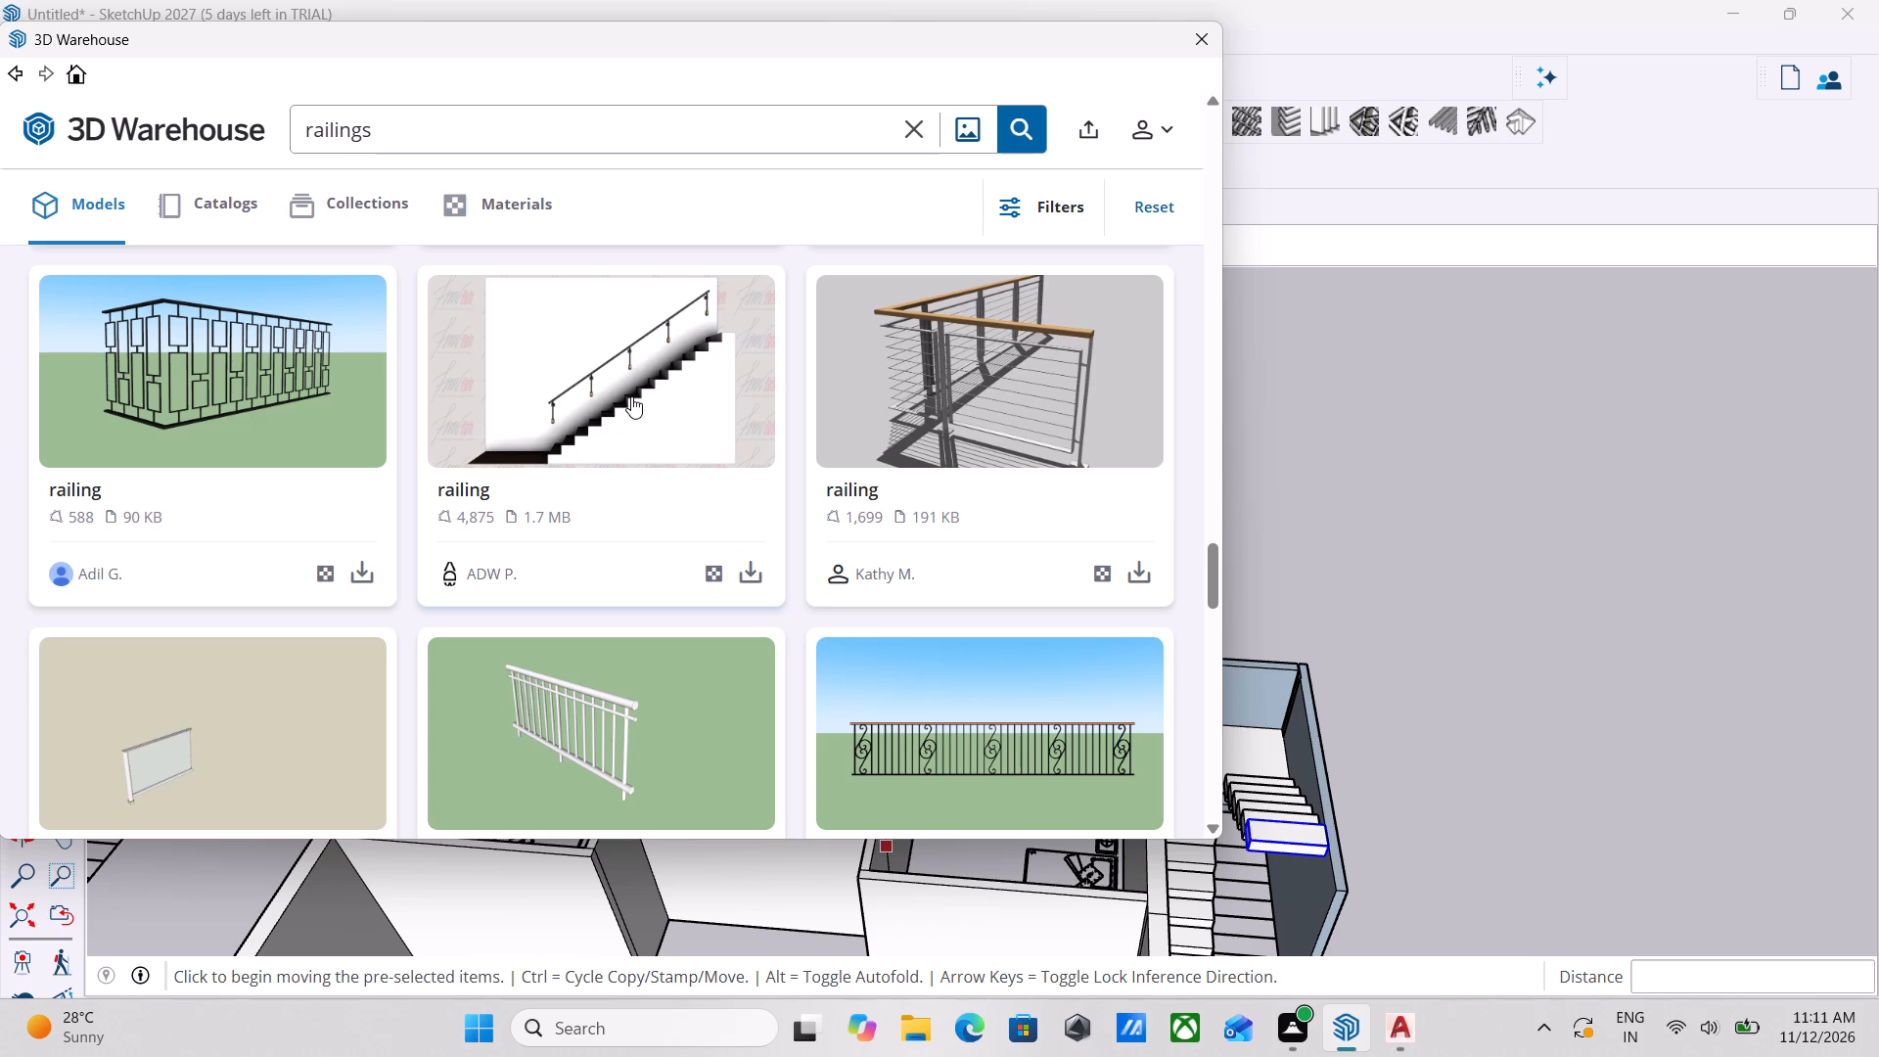
click(631, 396)
scroll(822, 631, down, 2)
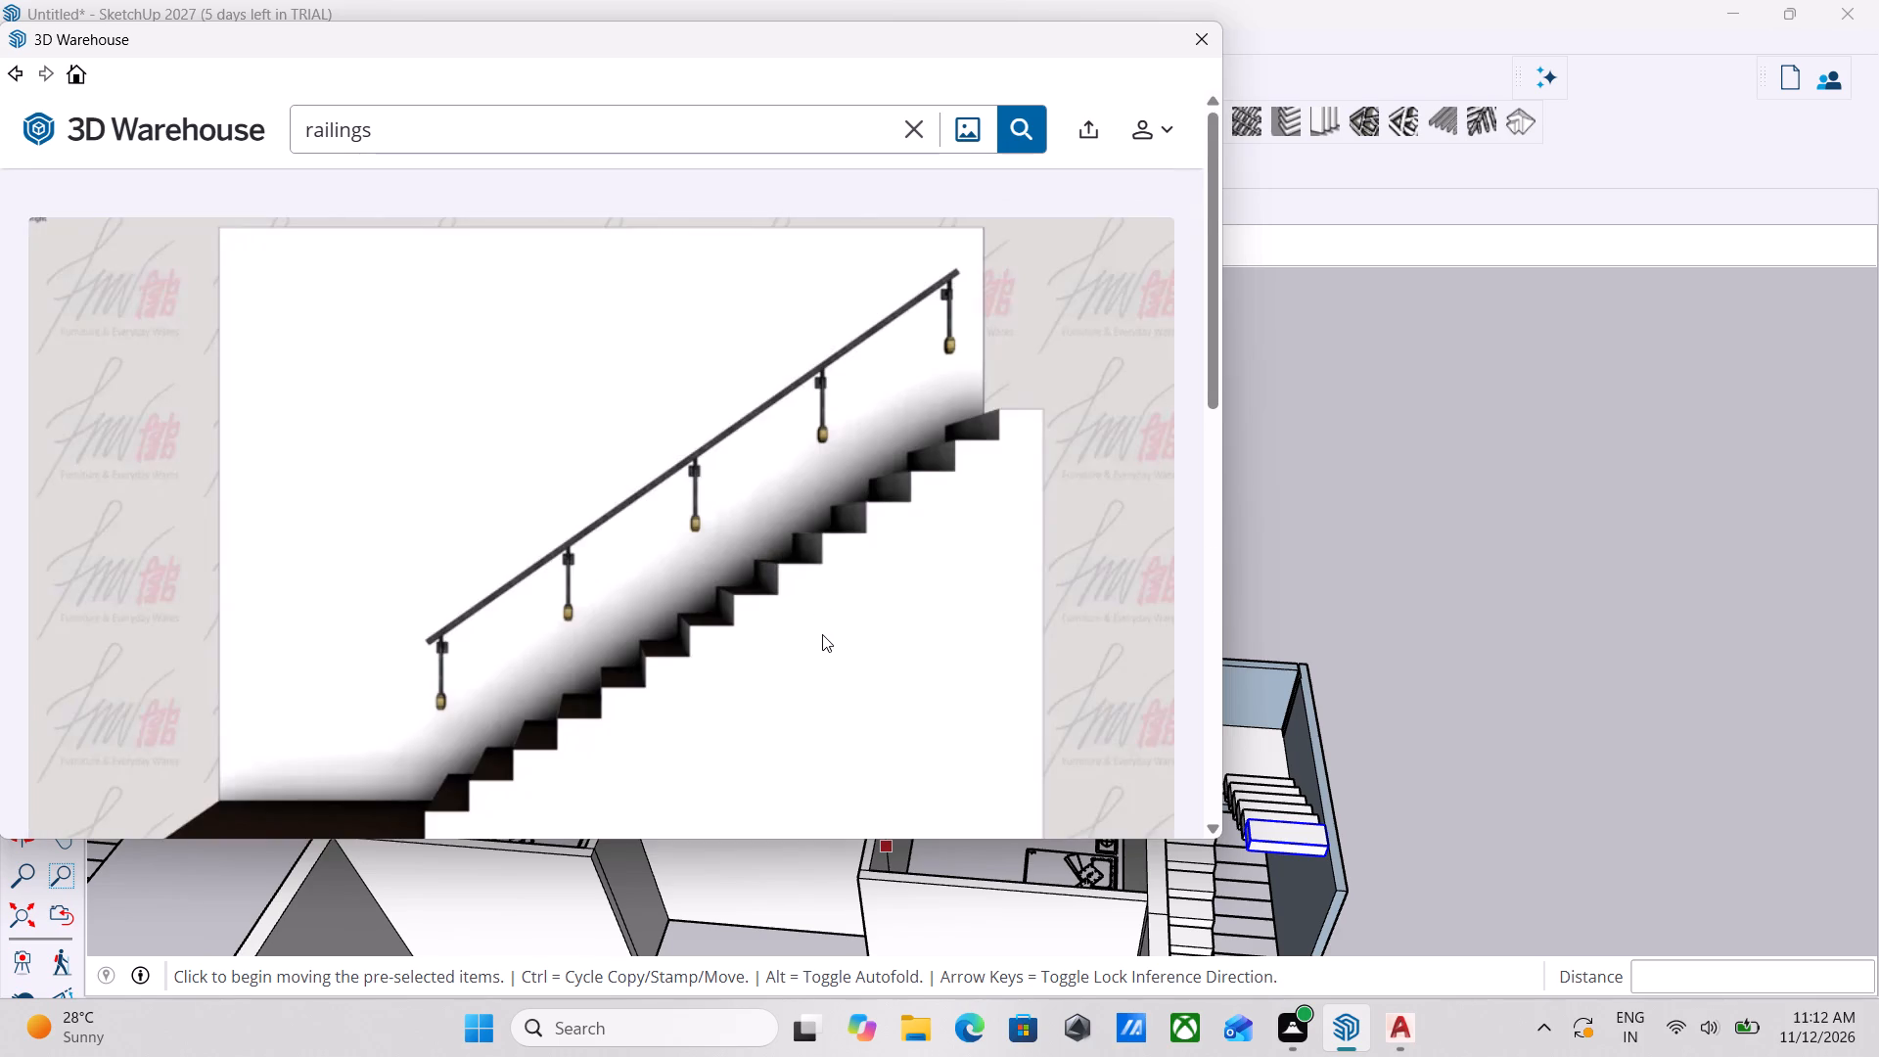
scroll(822, 634, down, 2)
click(1019, 648)
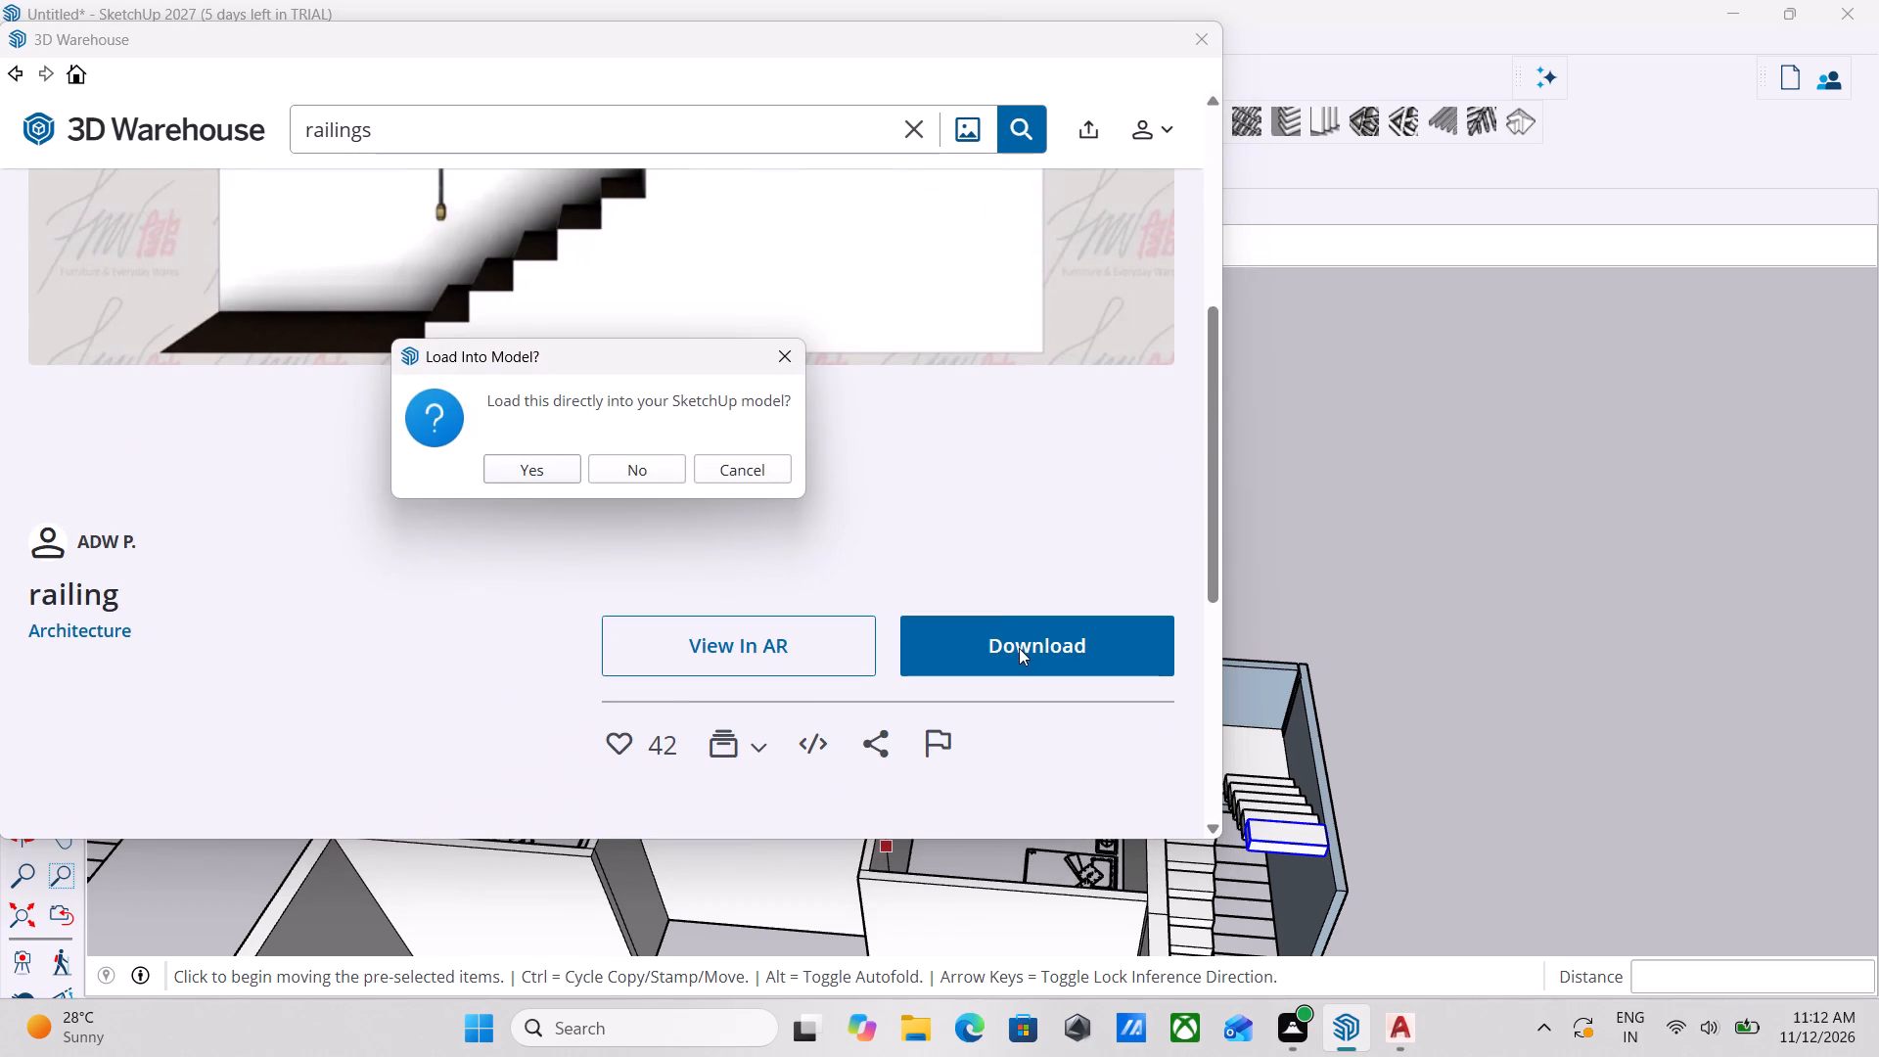
click(523, 471)
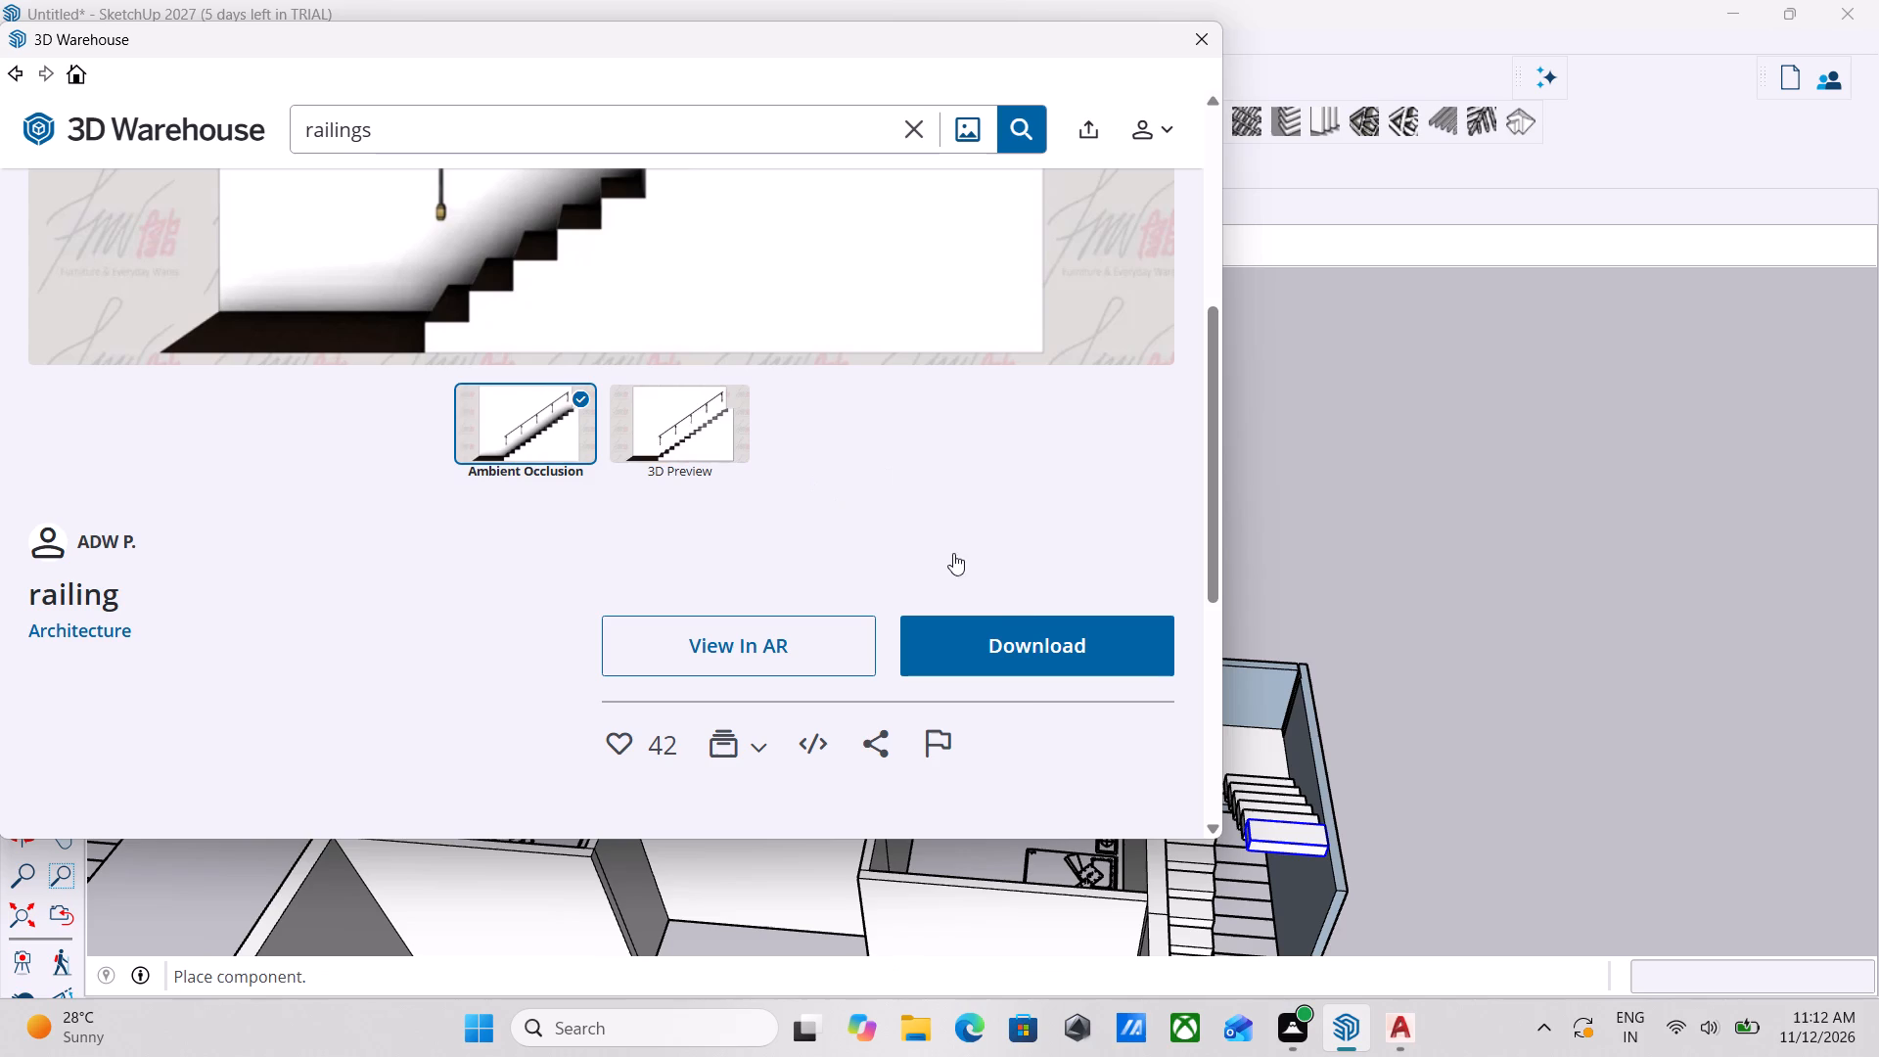
click(1041, 648)
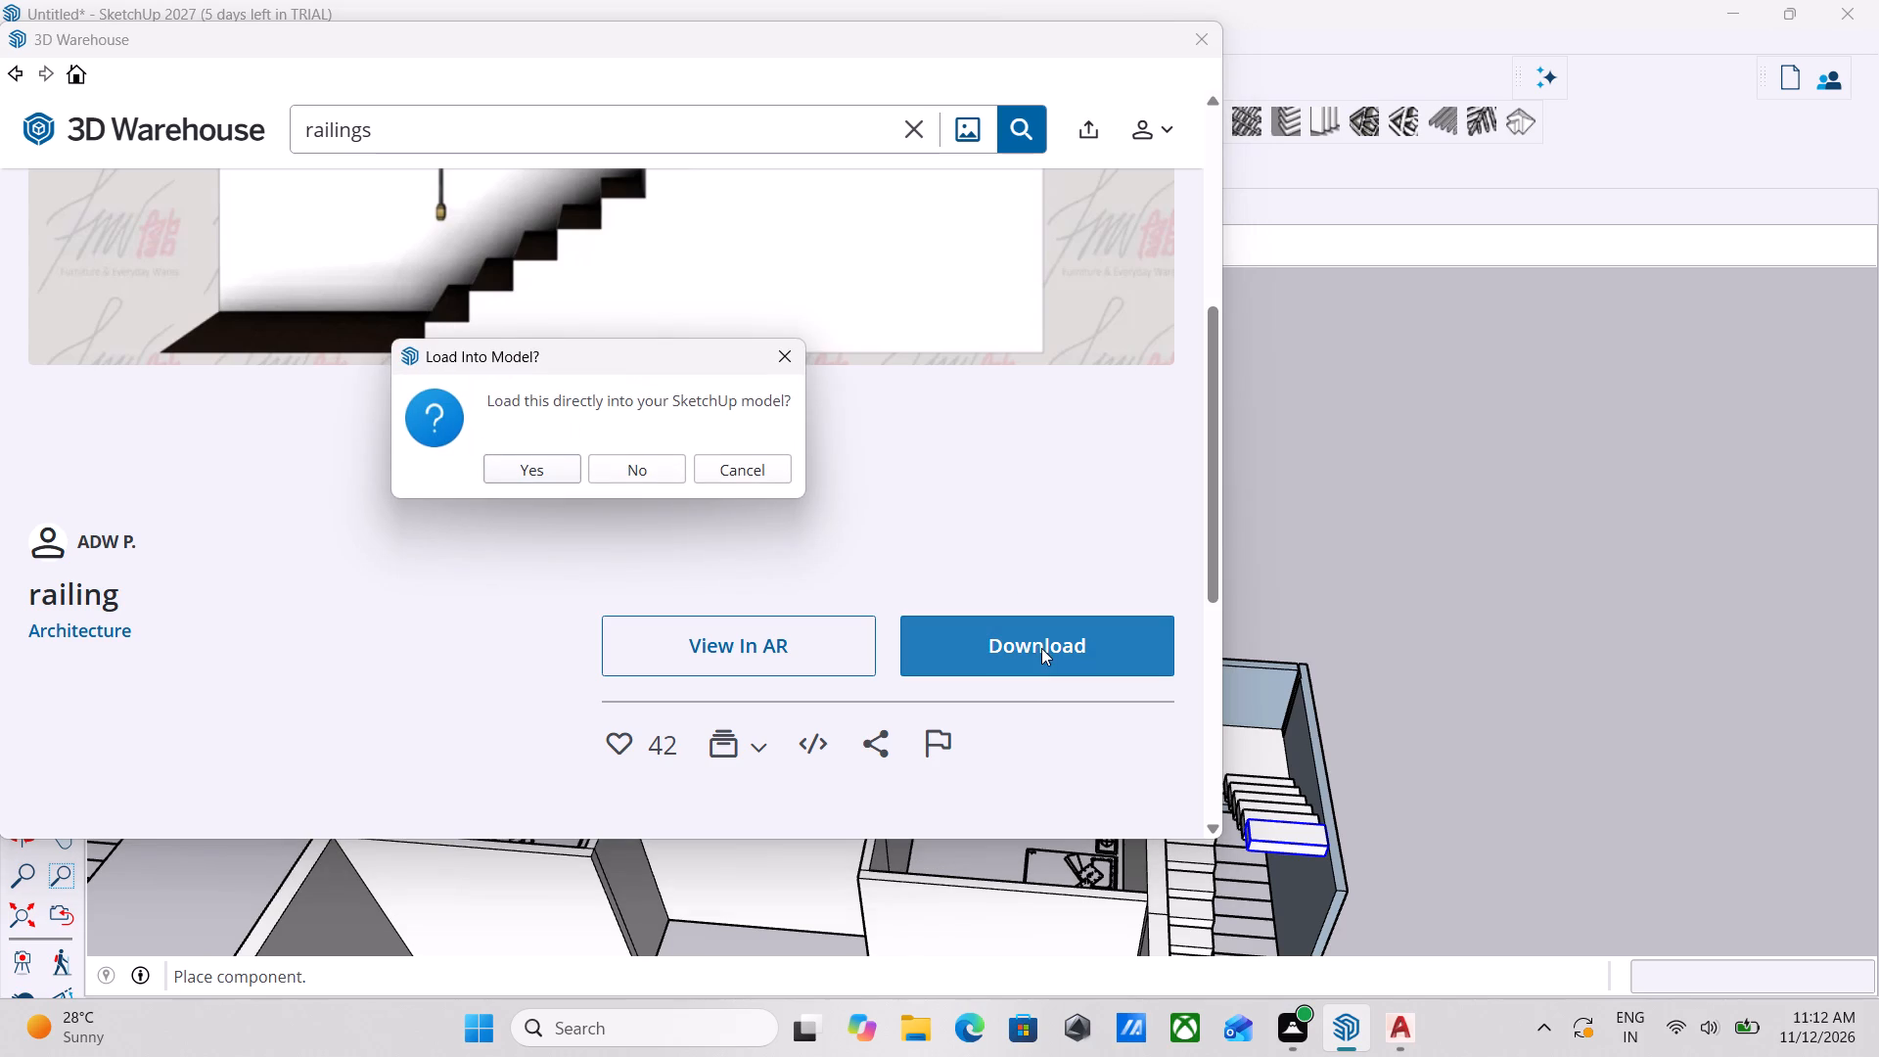
click(500, 468)
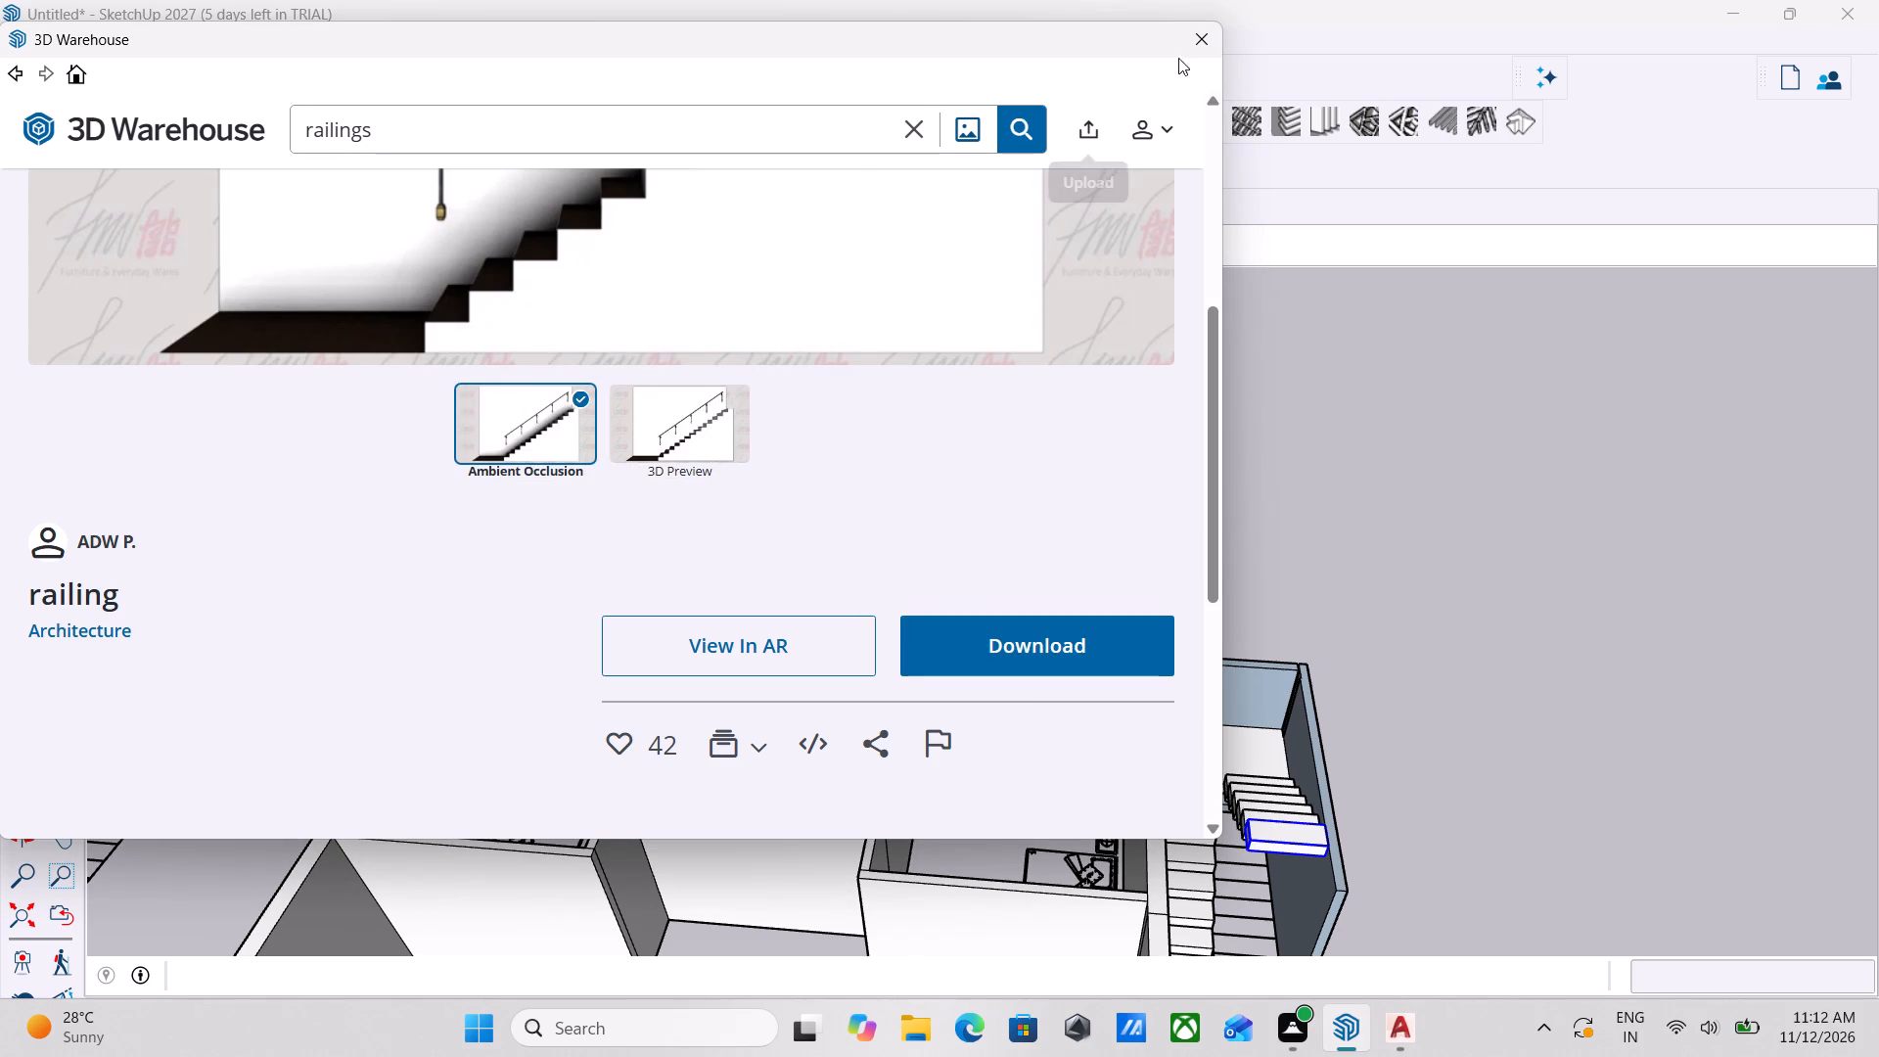
click(1208, 37)
Place the downloaded stair railing component on the open ground outside the house, clear of its walls.
scroll(1072, 693, down, 3)
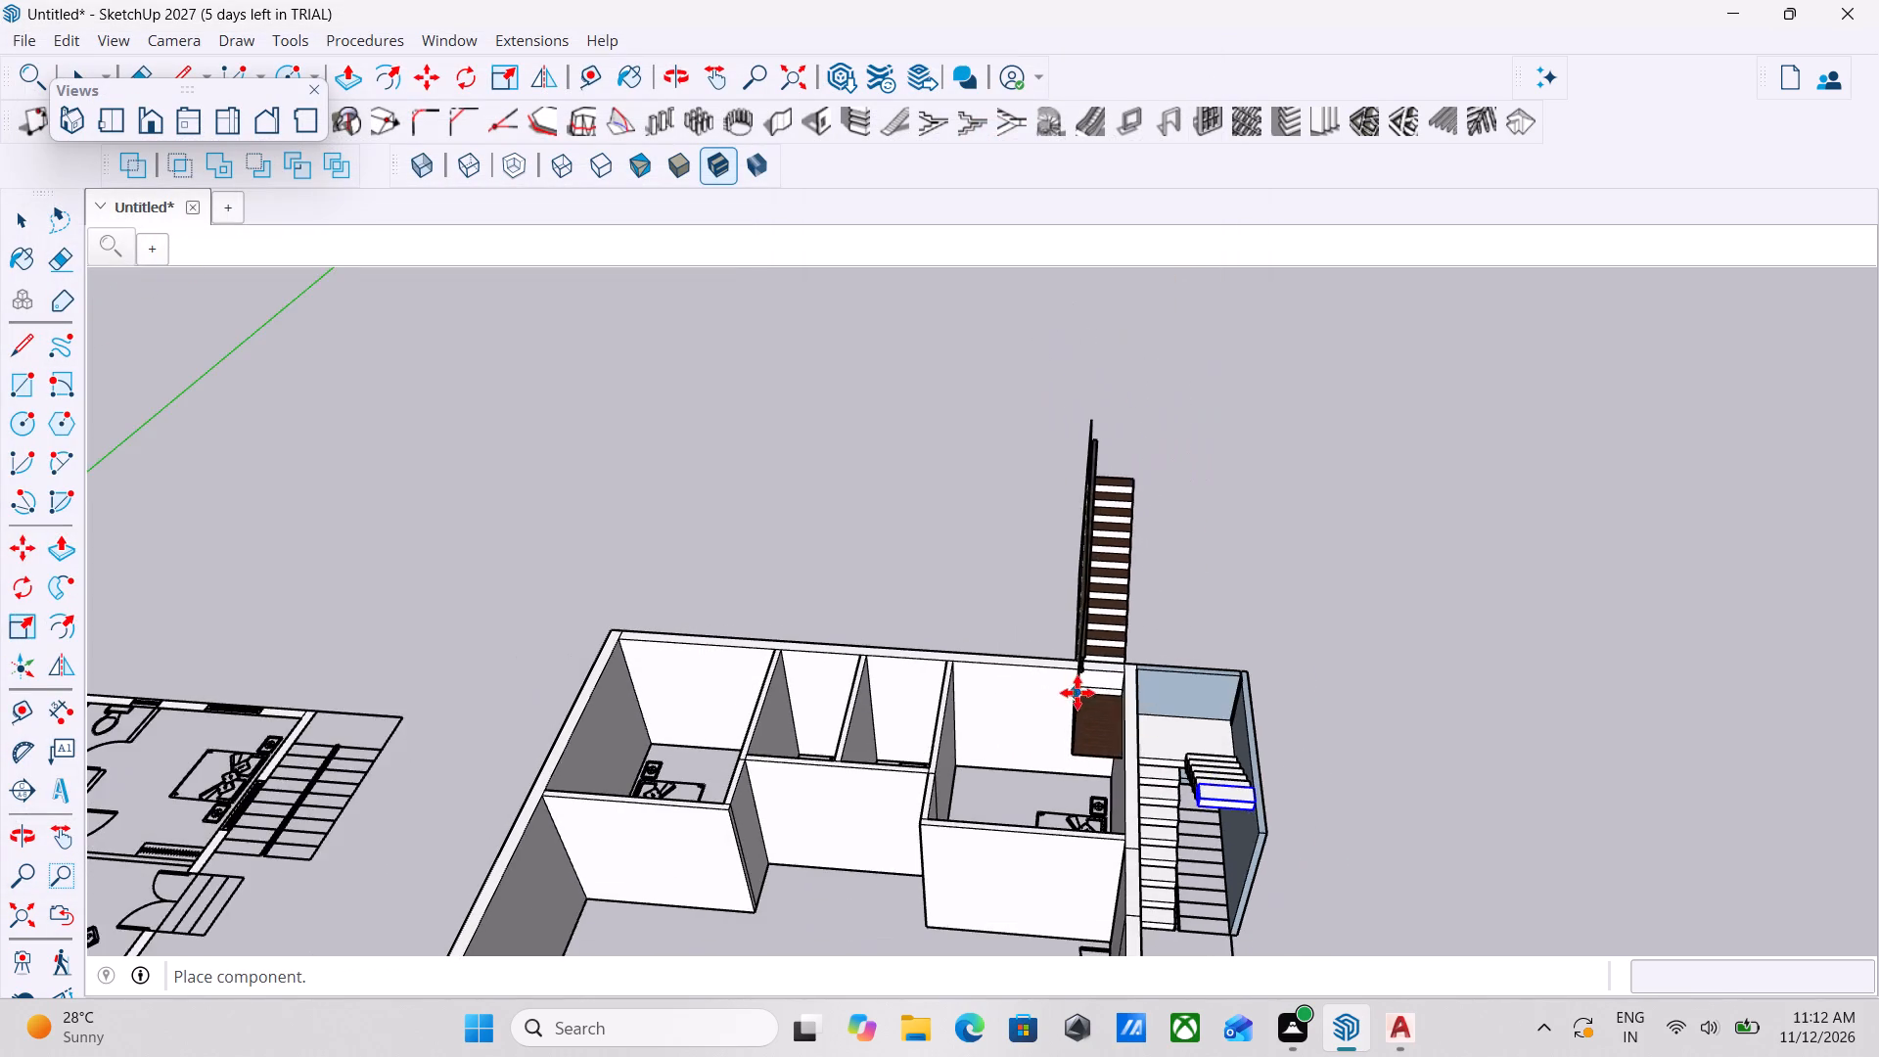
scroll(1110, 694, down, 3)
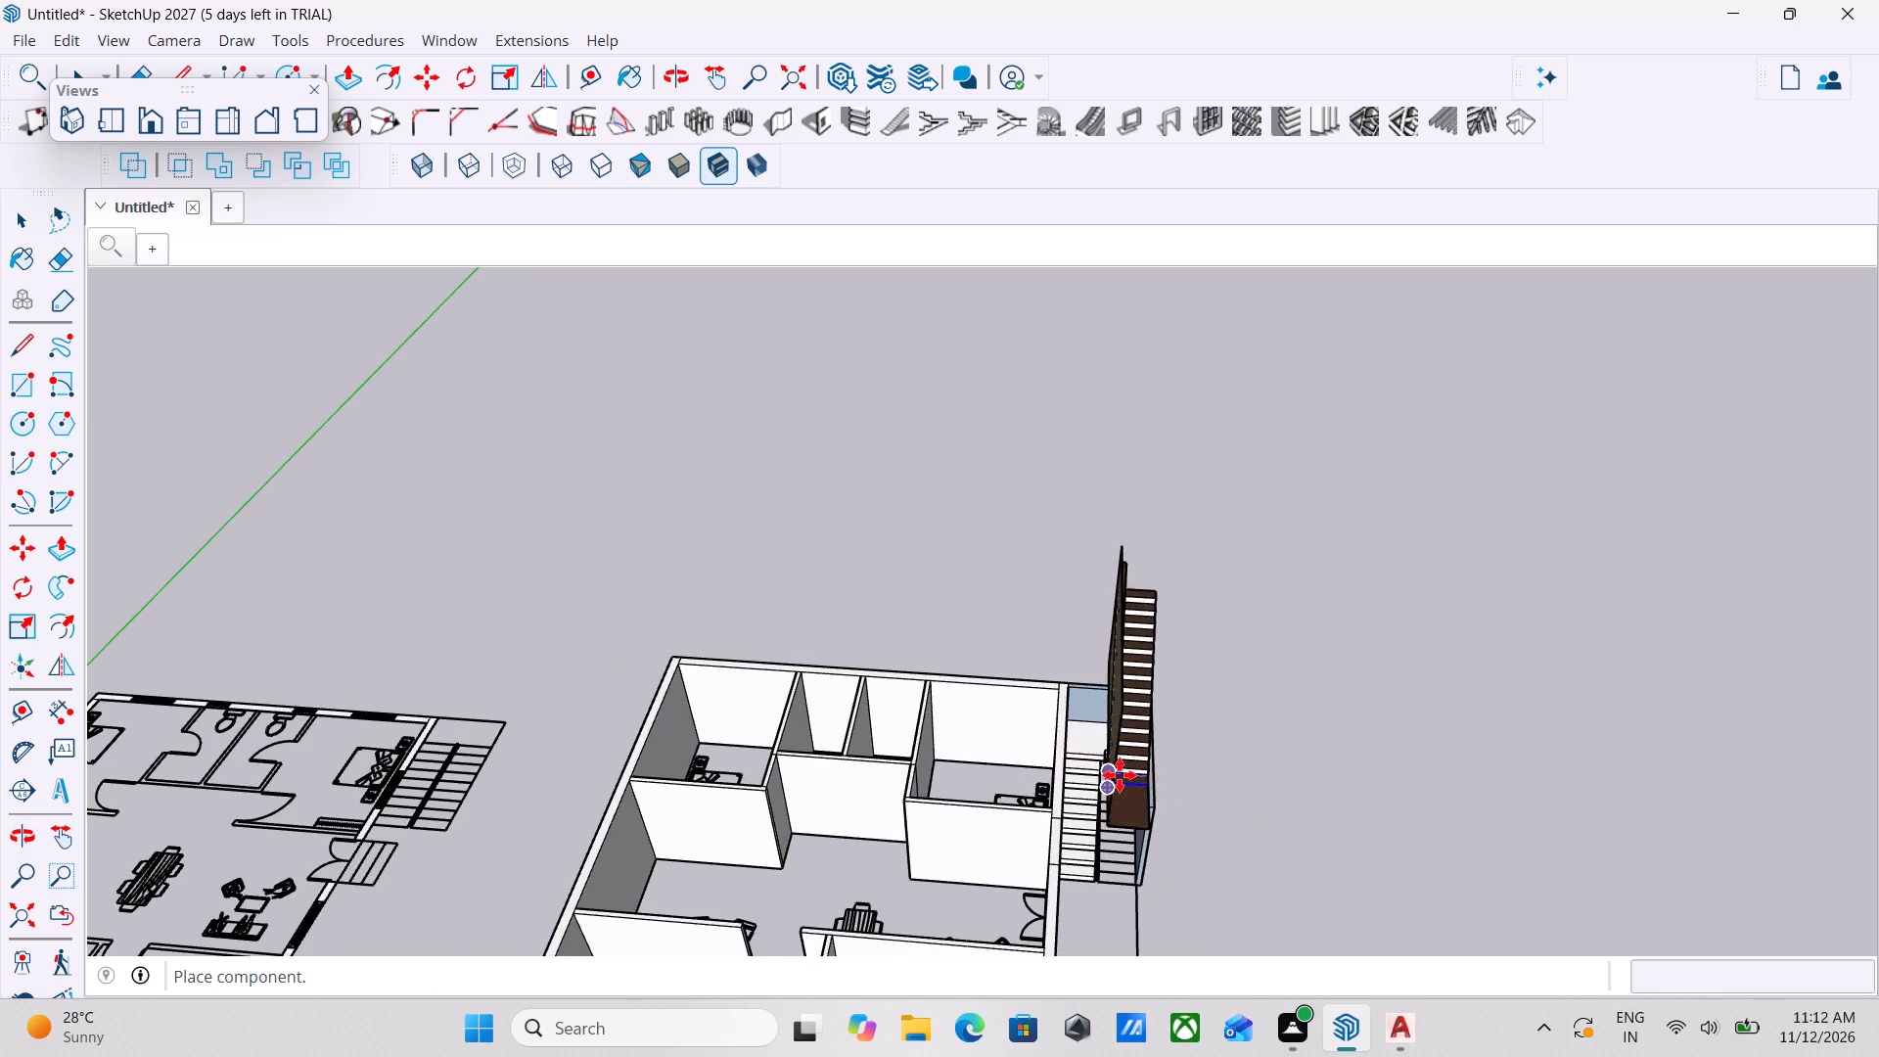
scroll(769, 722, up, 4)
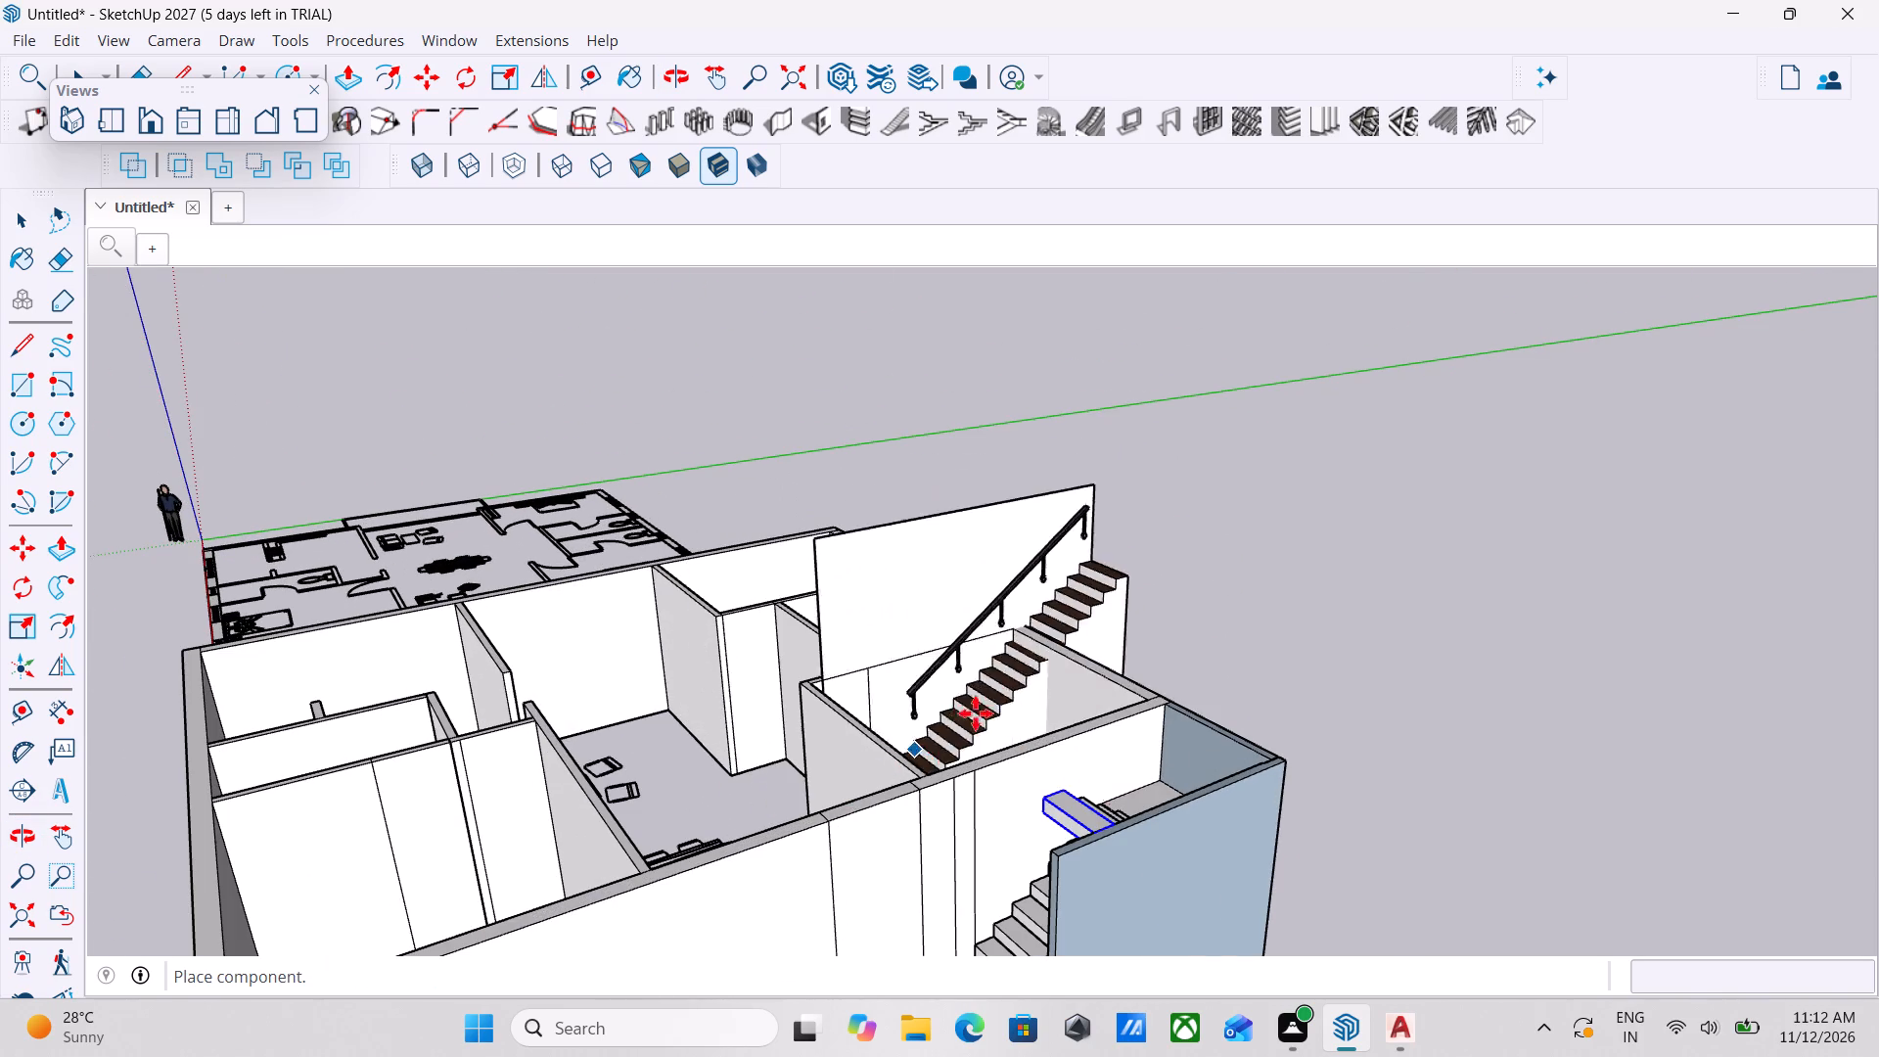
scroll(1119, 740, up, 1)
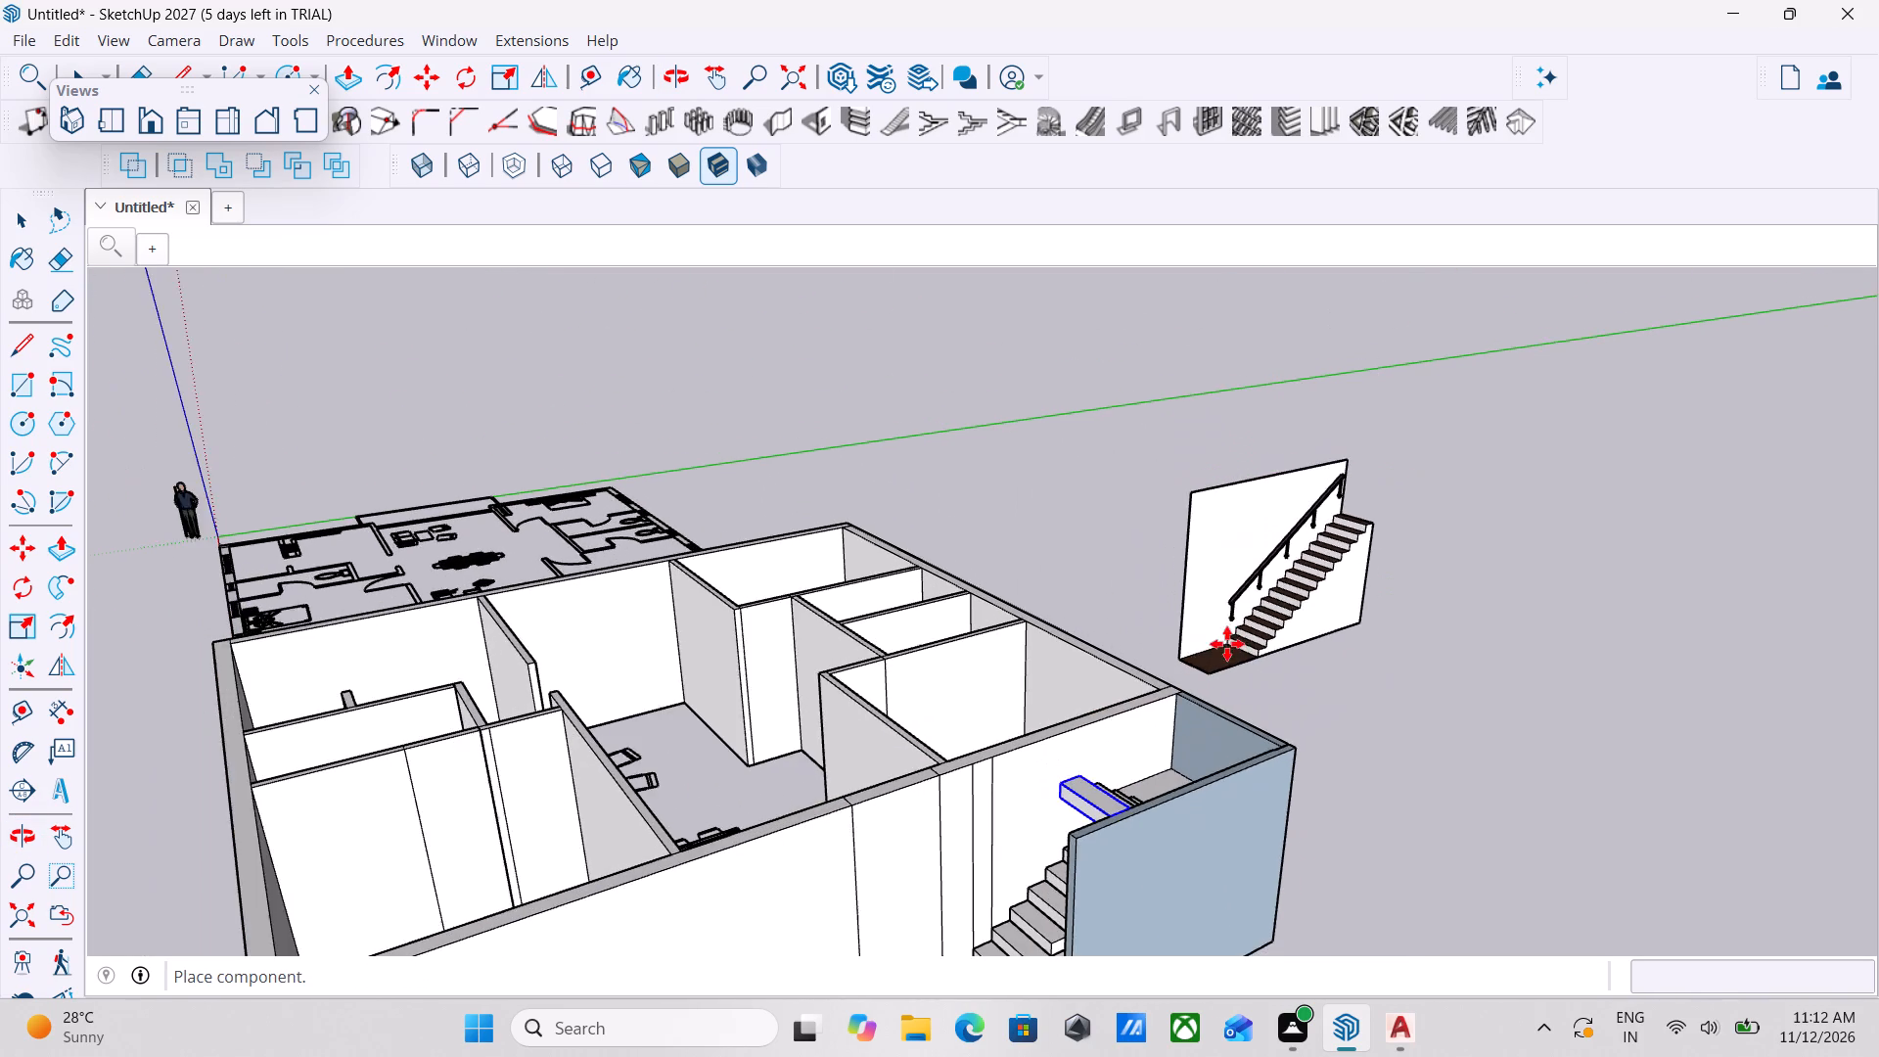
click(1310, 637)
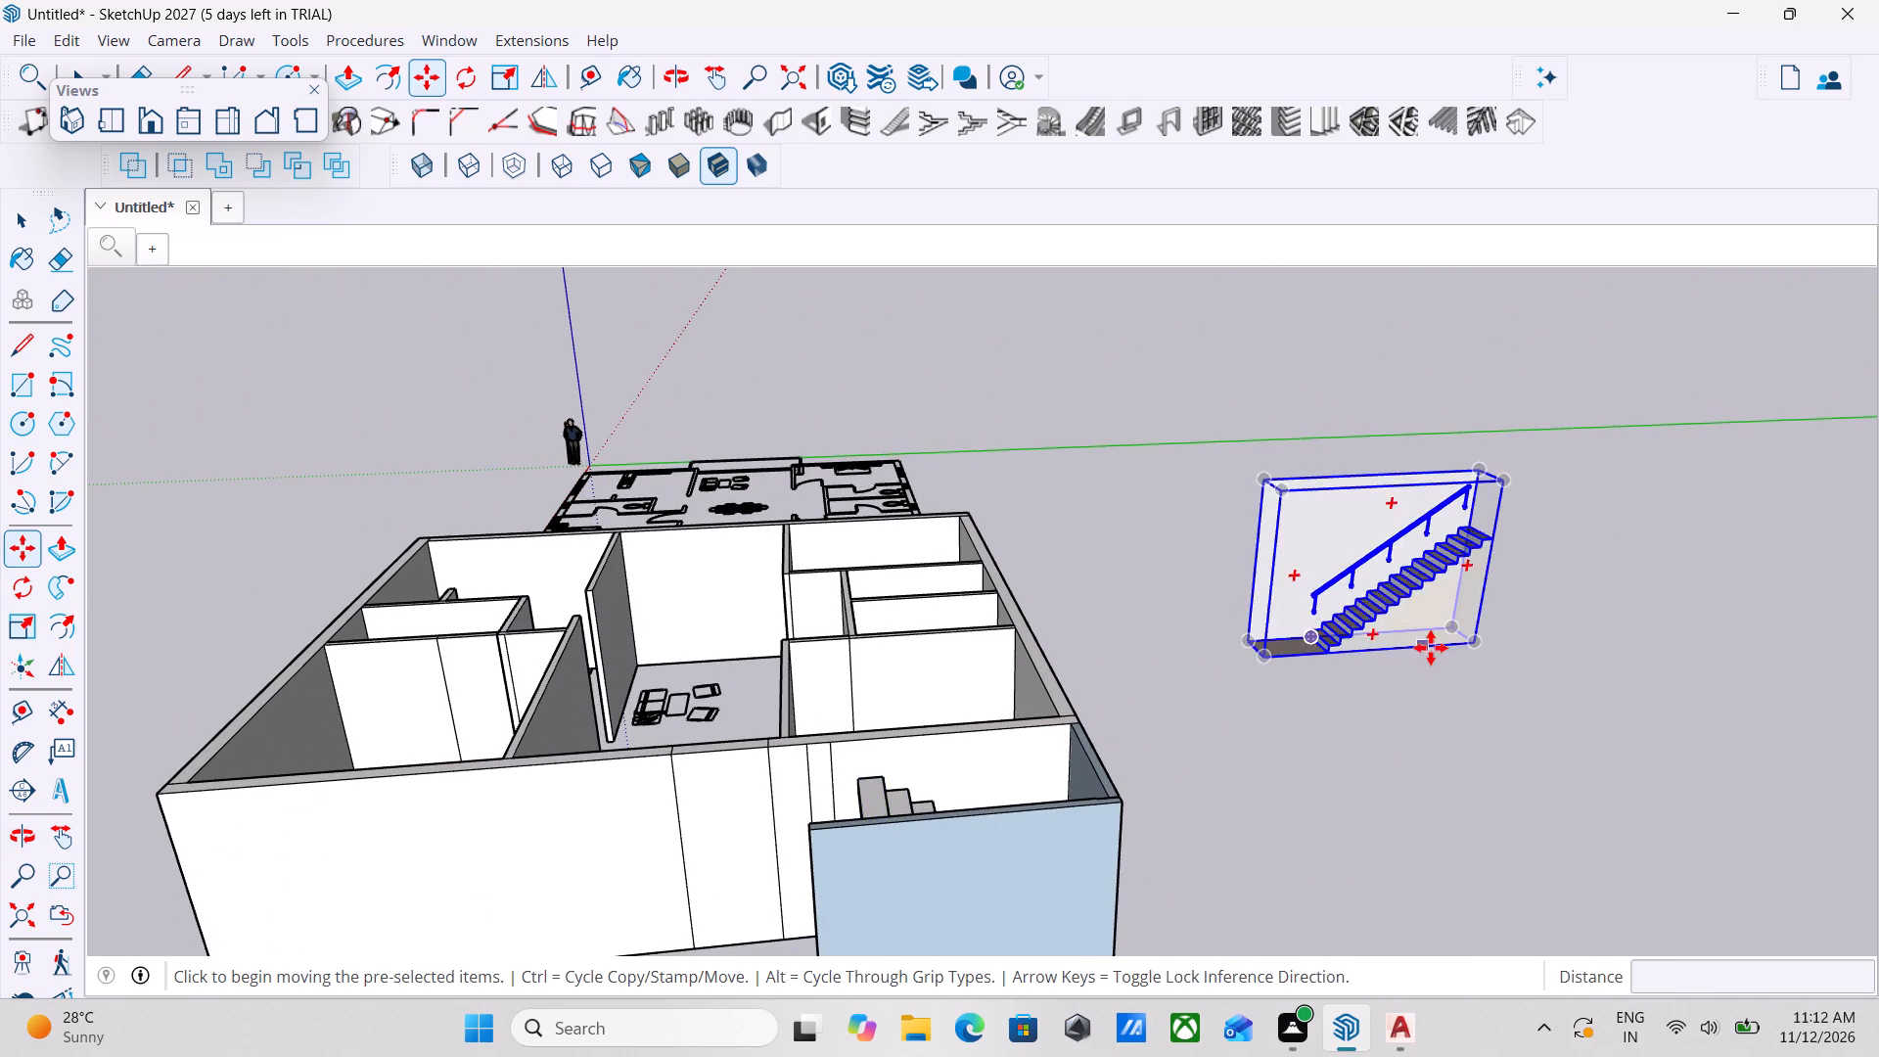
scroll(1305, 459, up, 3)
key(Escape)
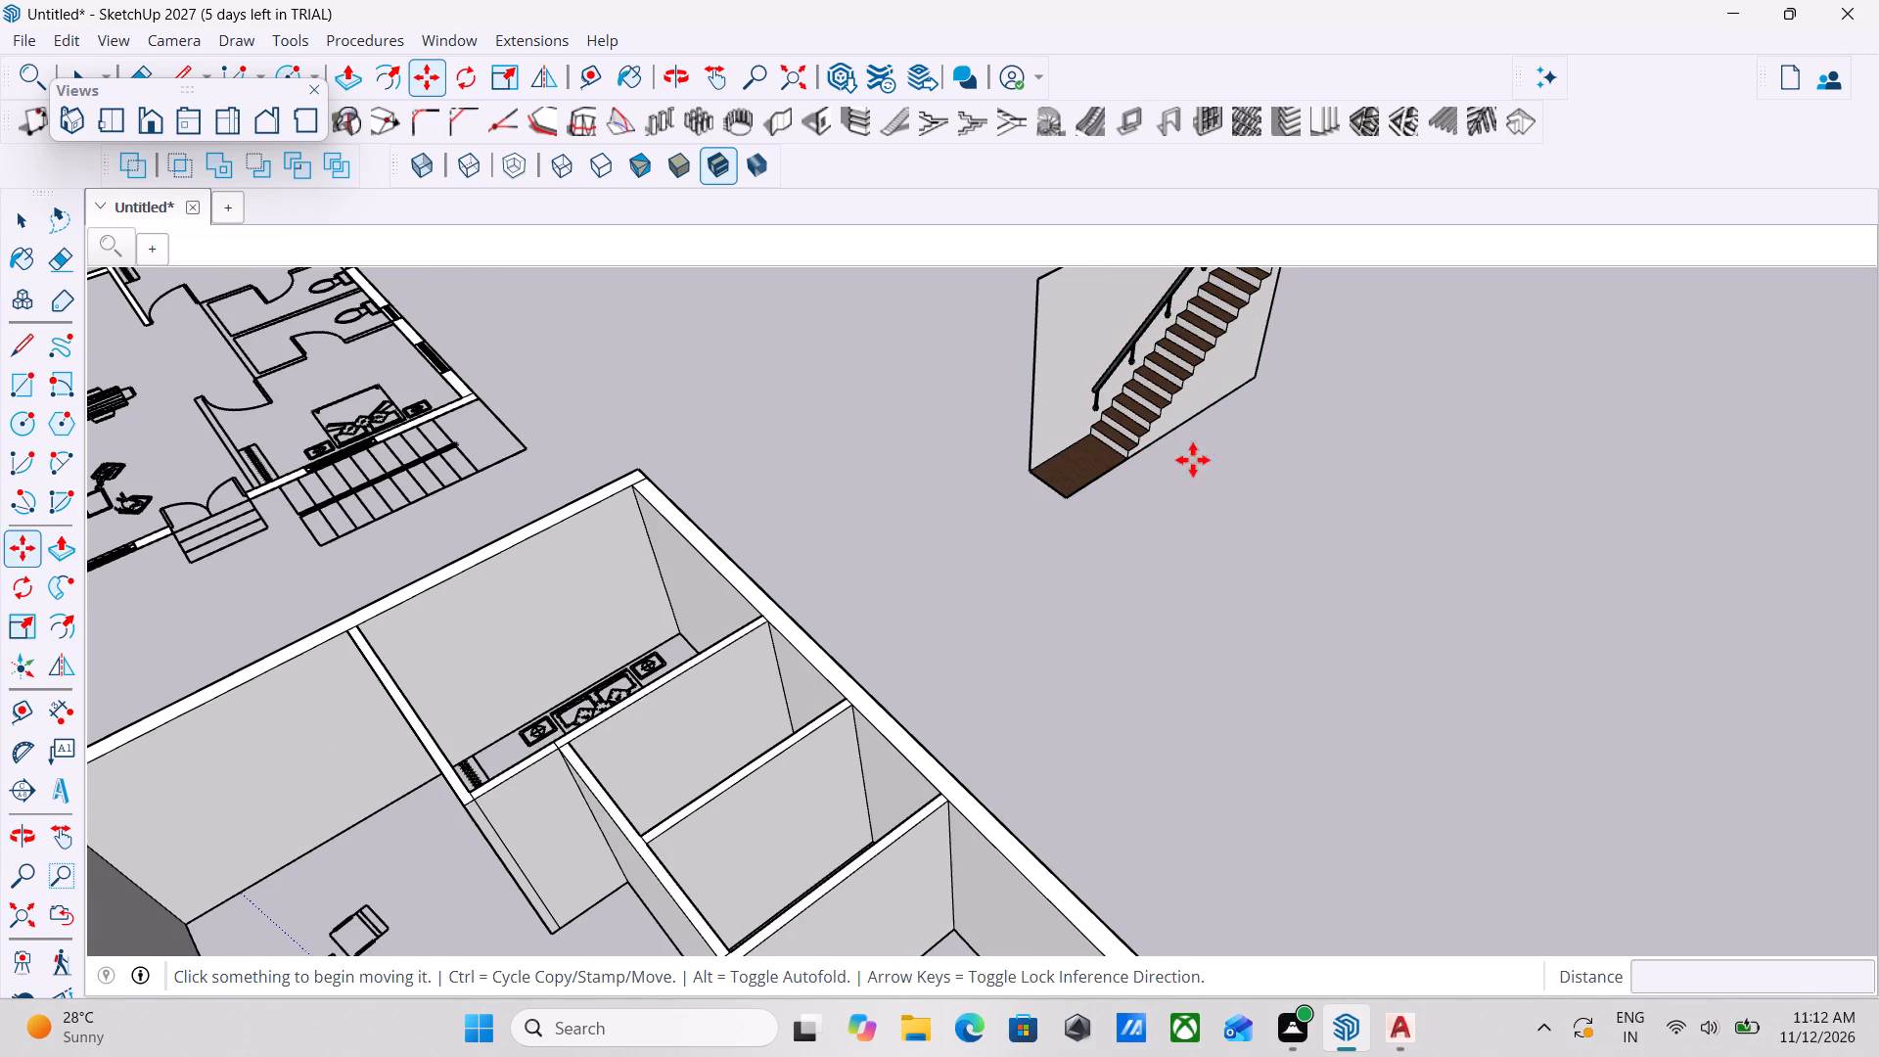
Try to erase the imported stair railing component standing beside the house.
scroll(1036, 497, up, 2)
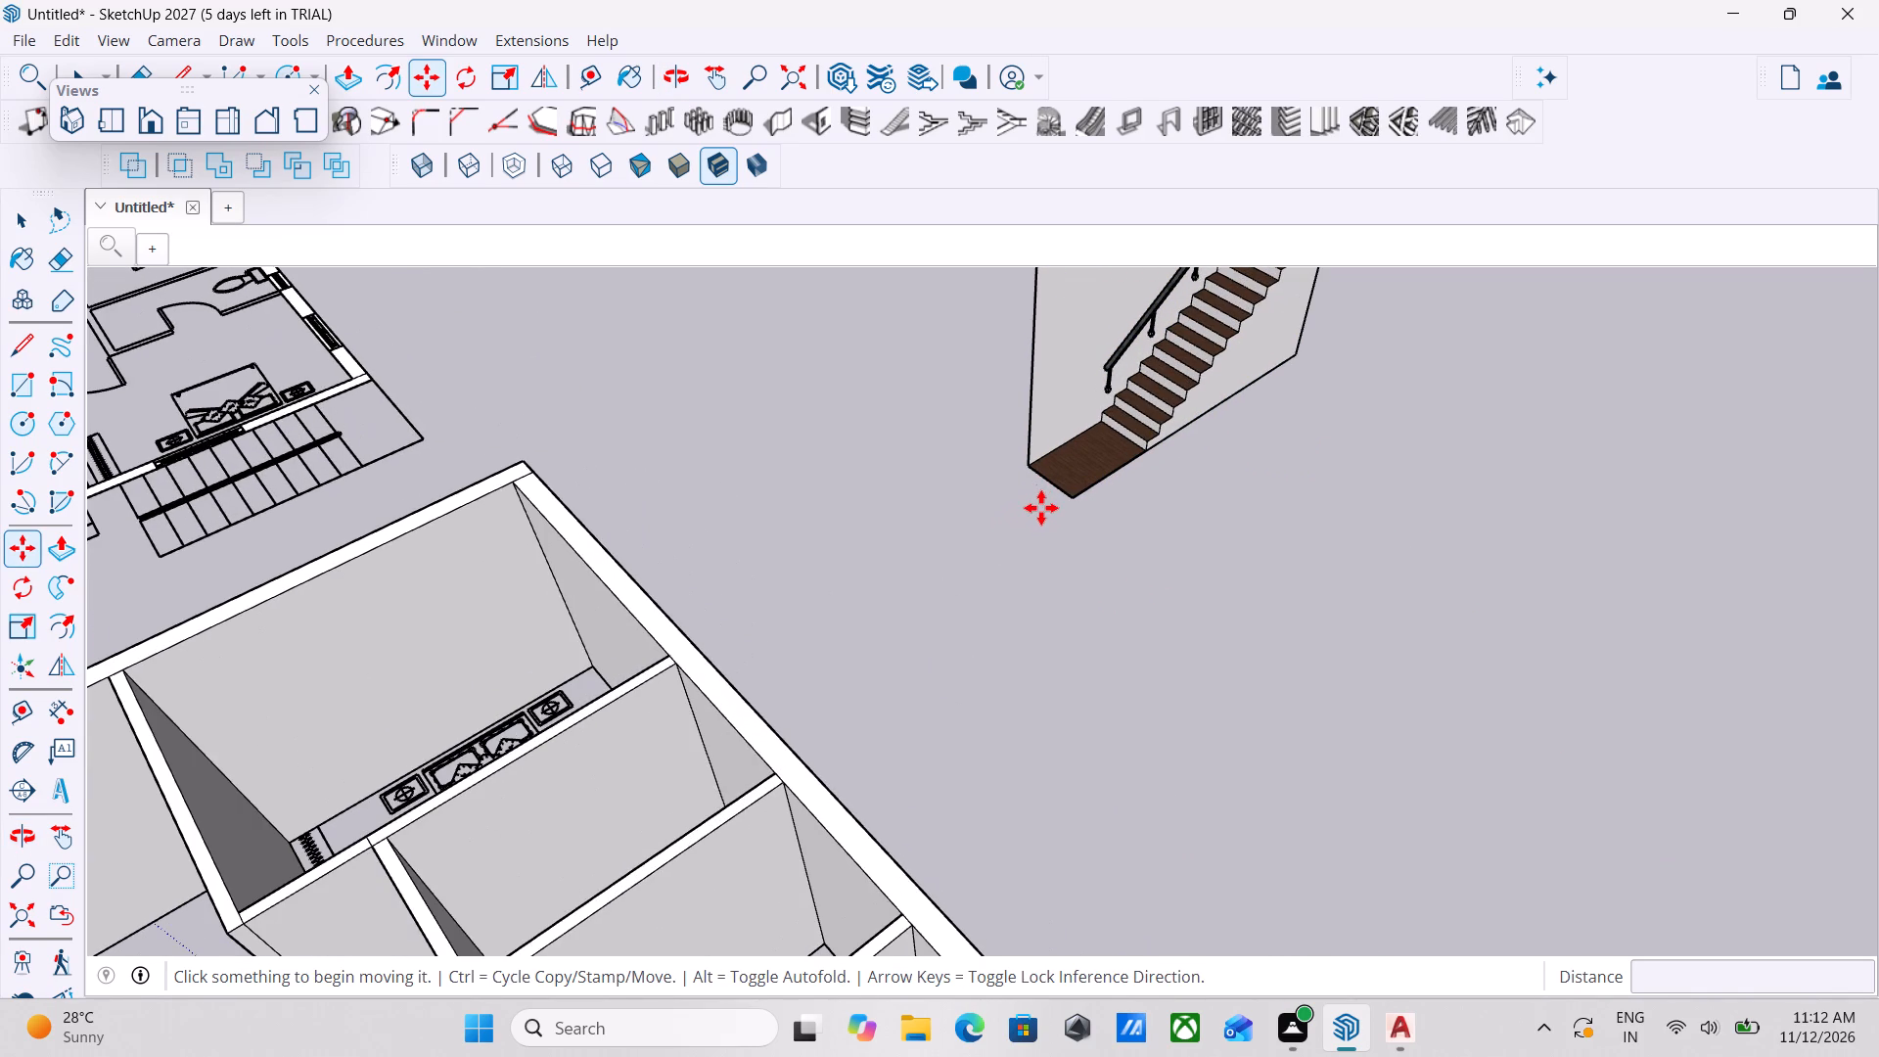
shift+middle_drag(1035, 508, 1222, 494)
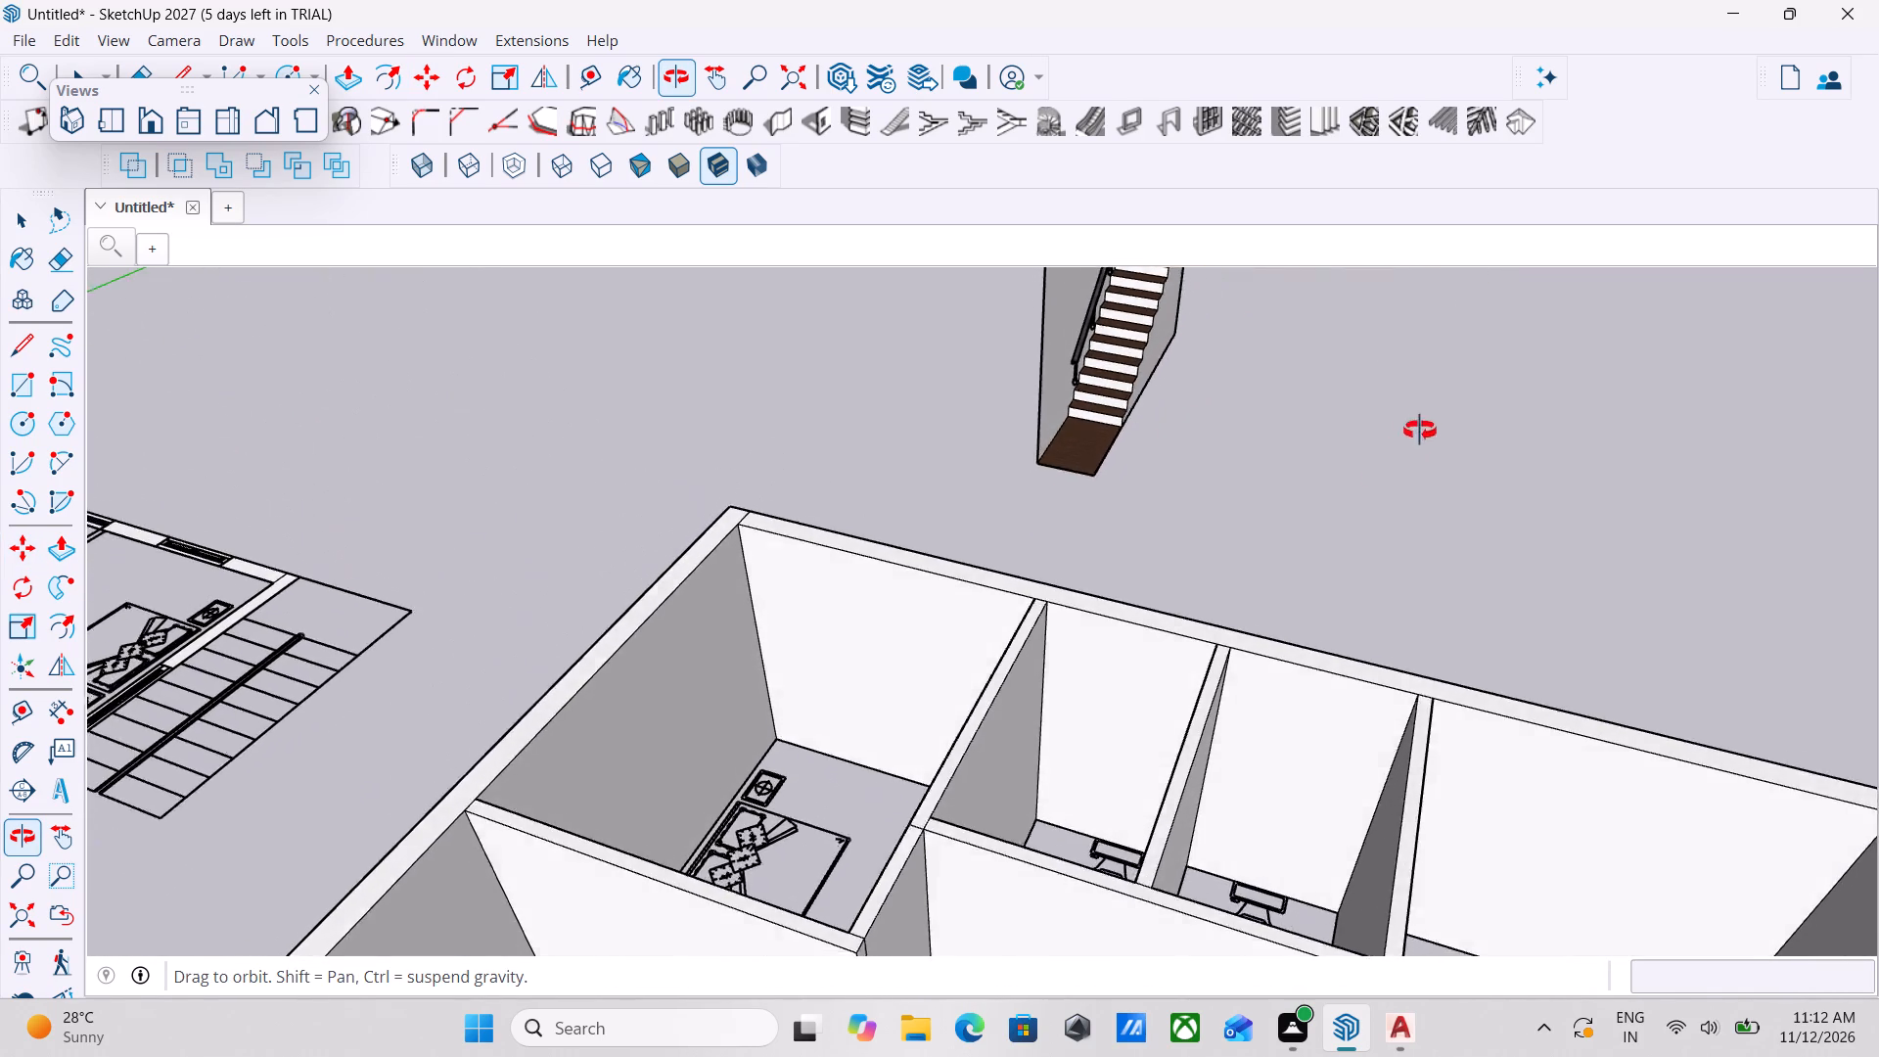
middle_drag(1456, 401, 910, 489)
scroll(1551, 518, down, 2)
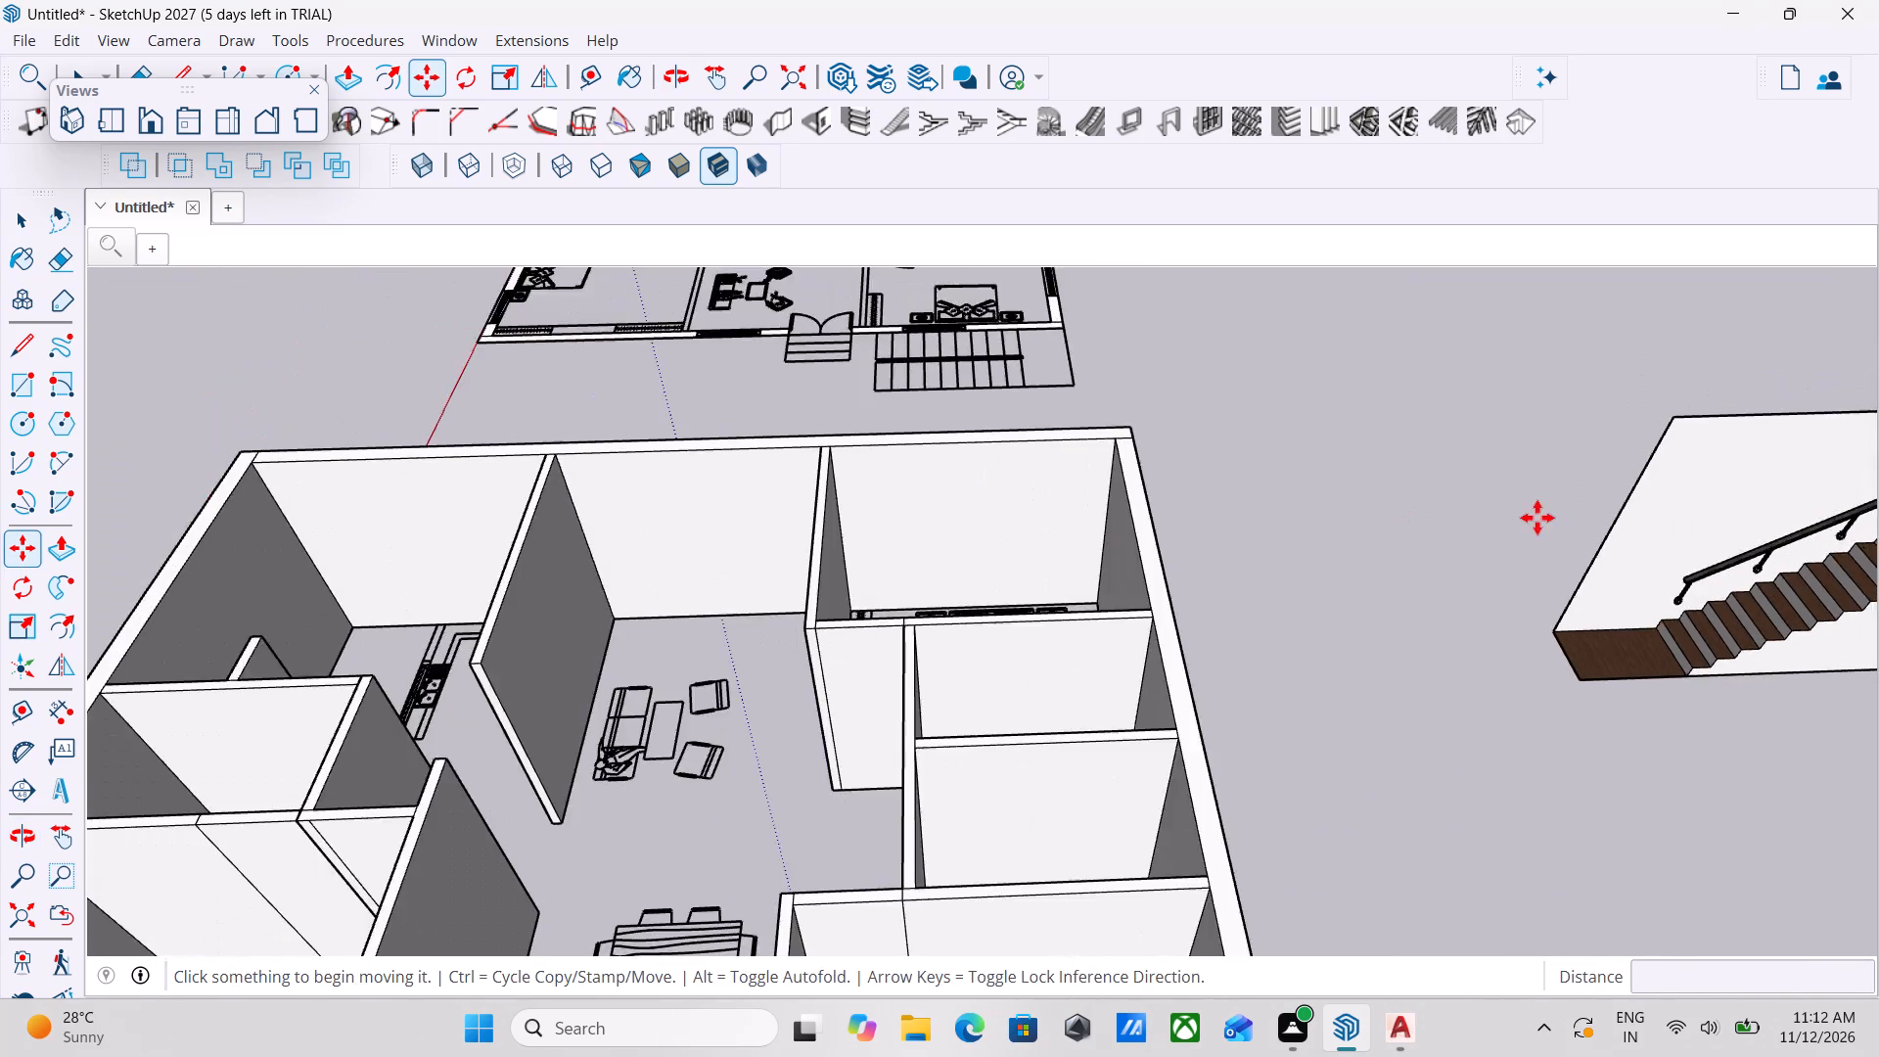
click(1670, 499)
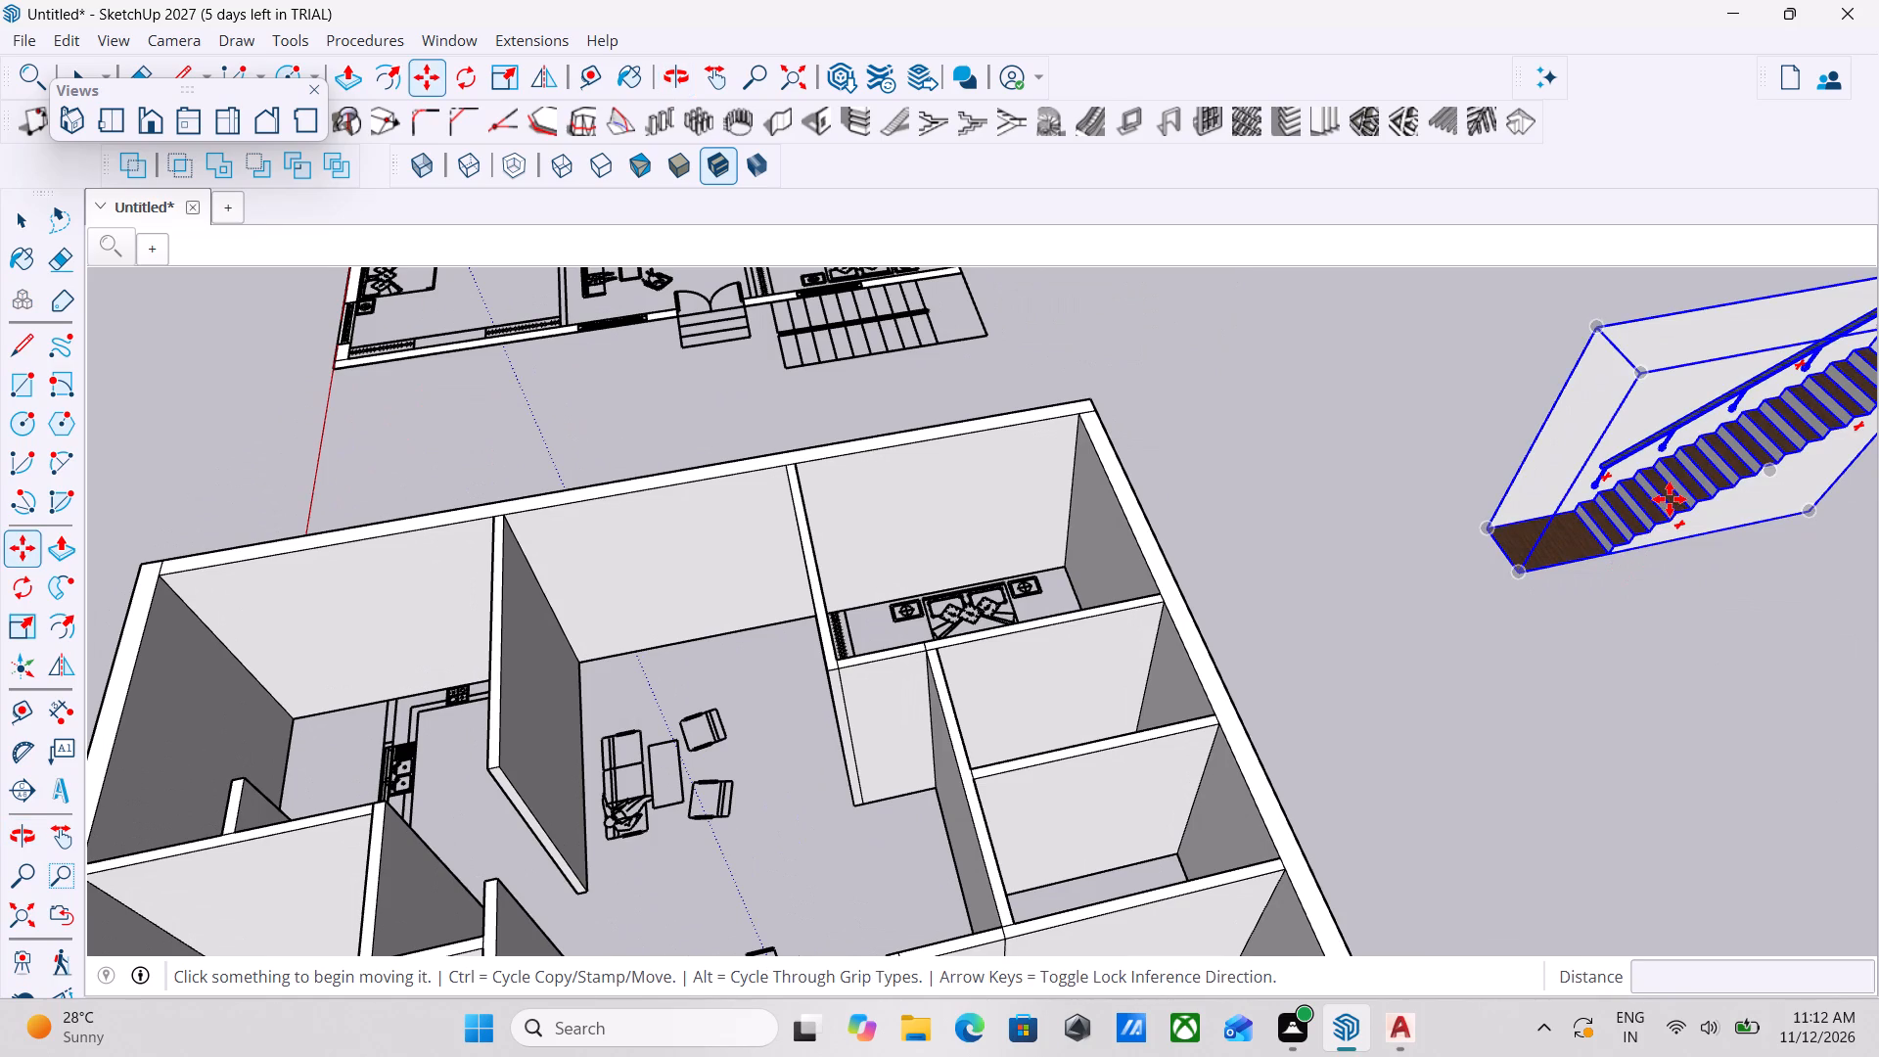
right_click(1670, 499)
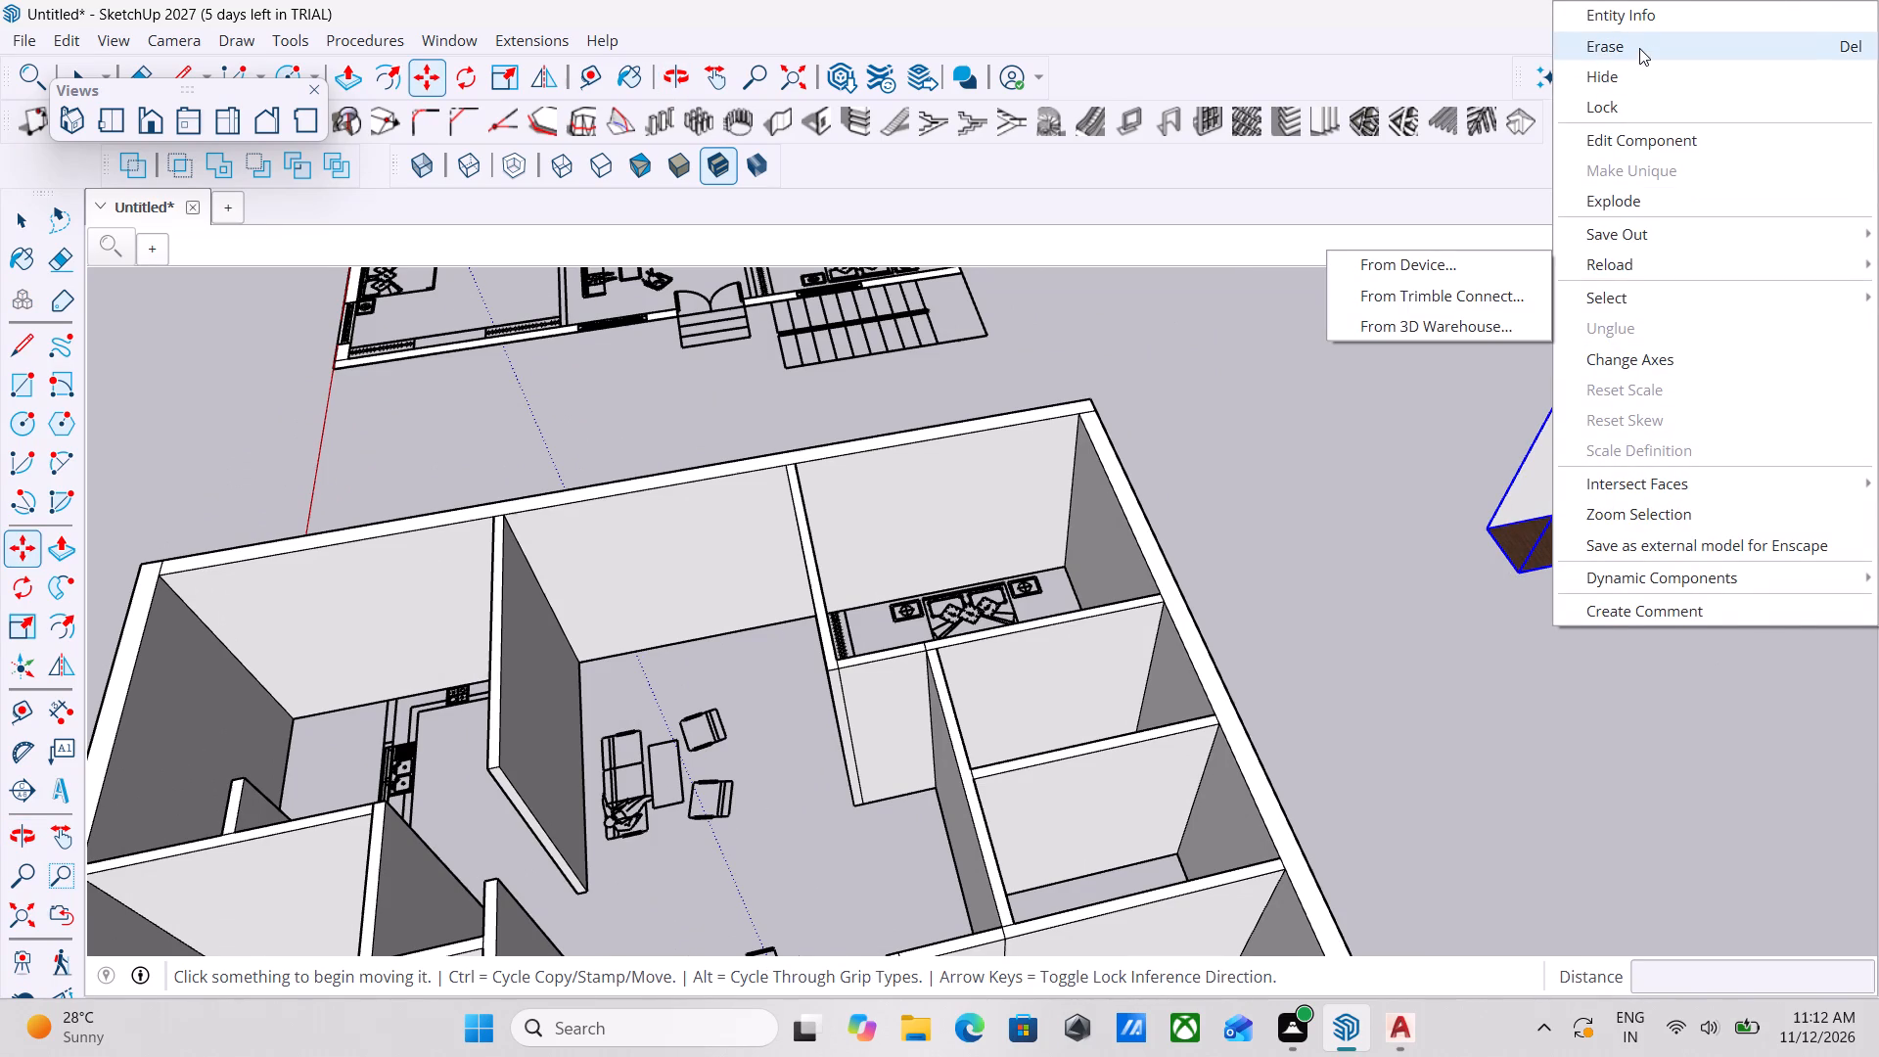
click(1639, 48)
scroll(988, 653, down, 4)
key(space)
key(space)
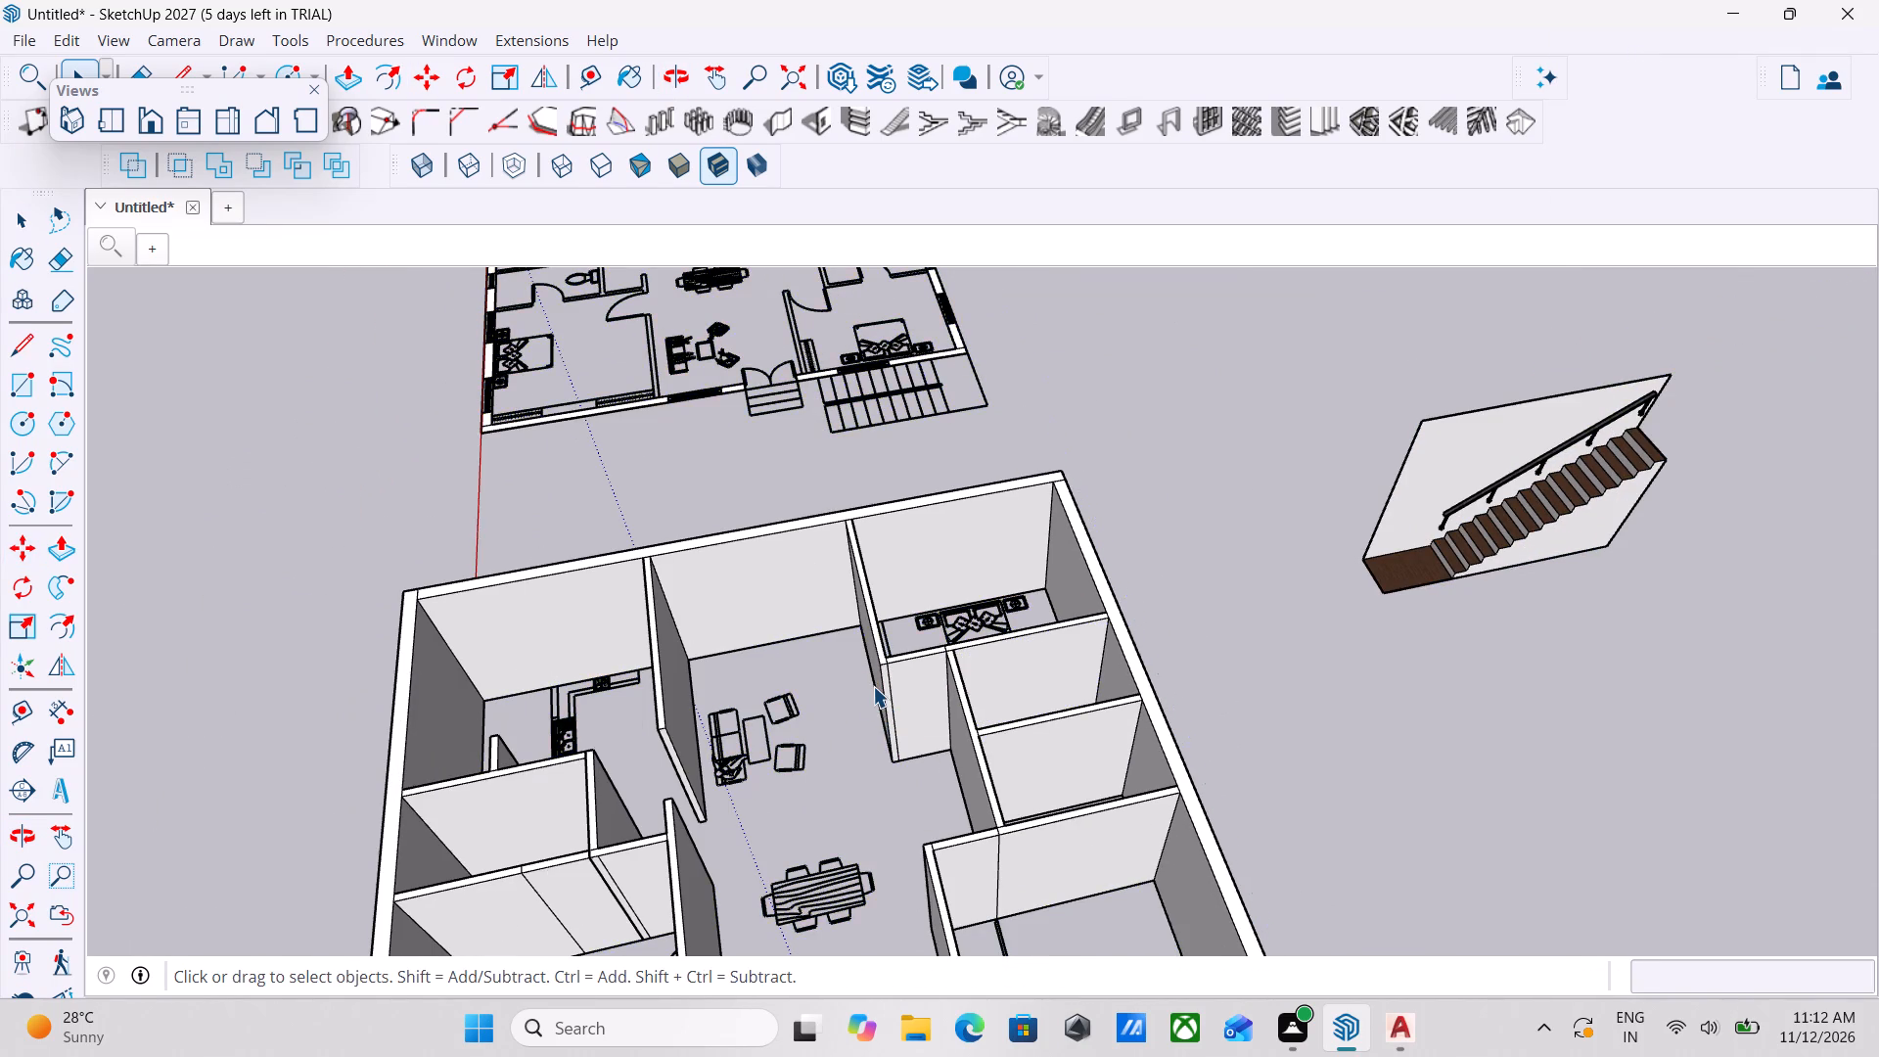
Turn on the Back Edges display style for the close-up of the bedroom and toilet door walls.
scroll(873, 686, down, 2)
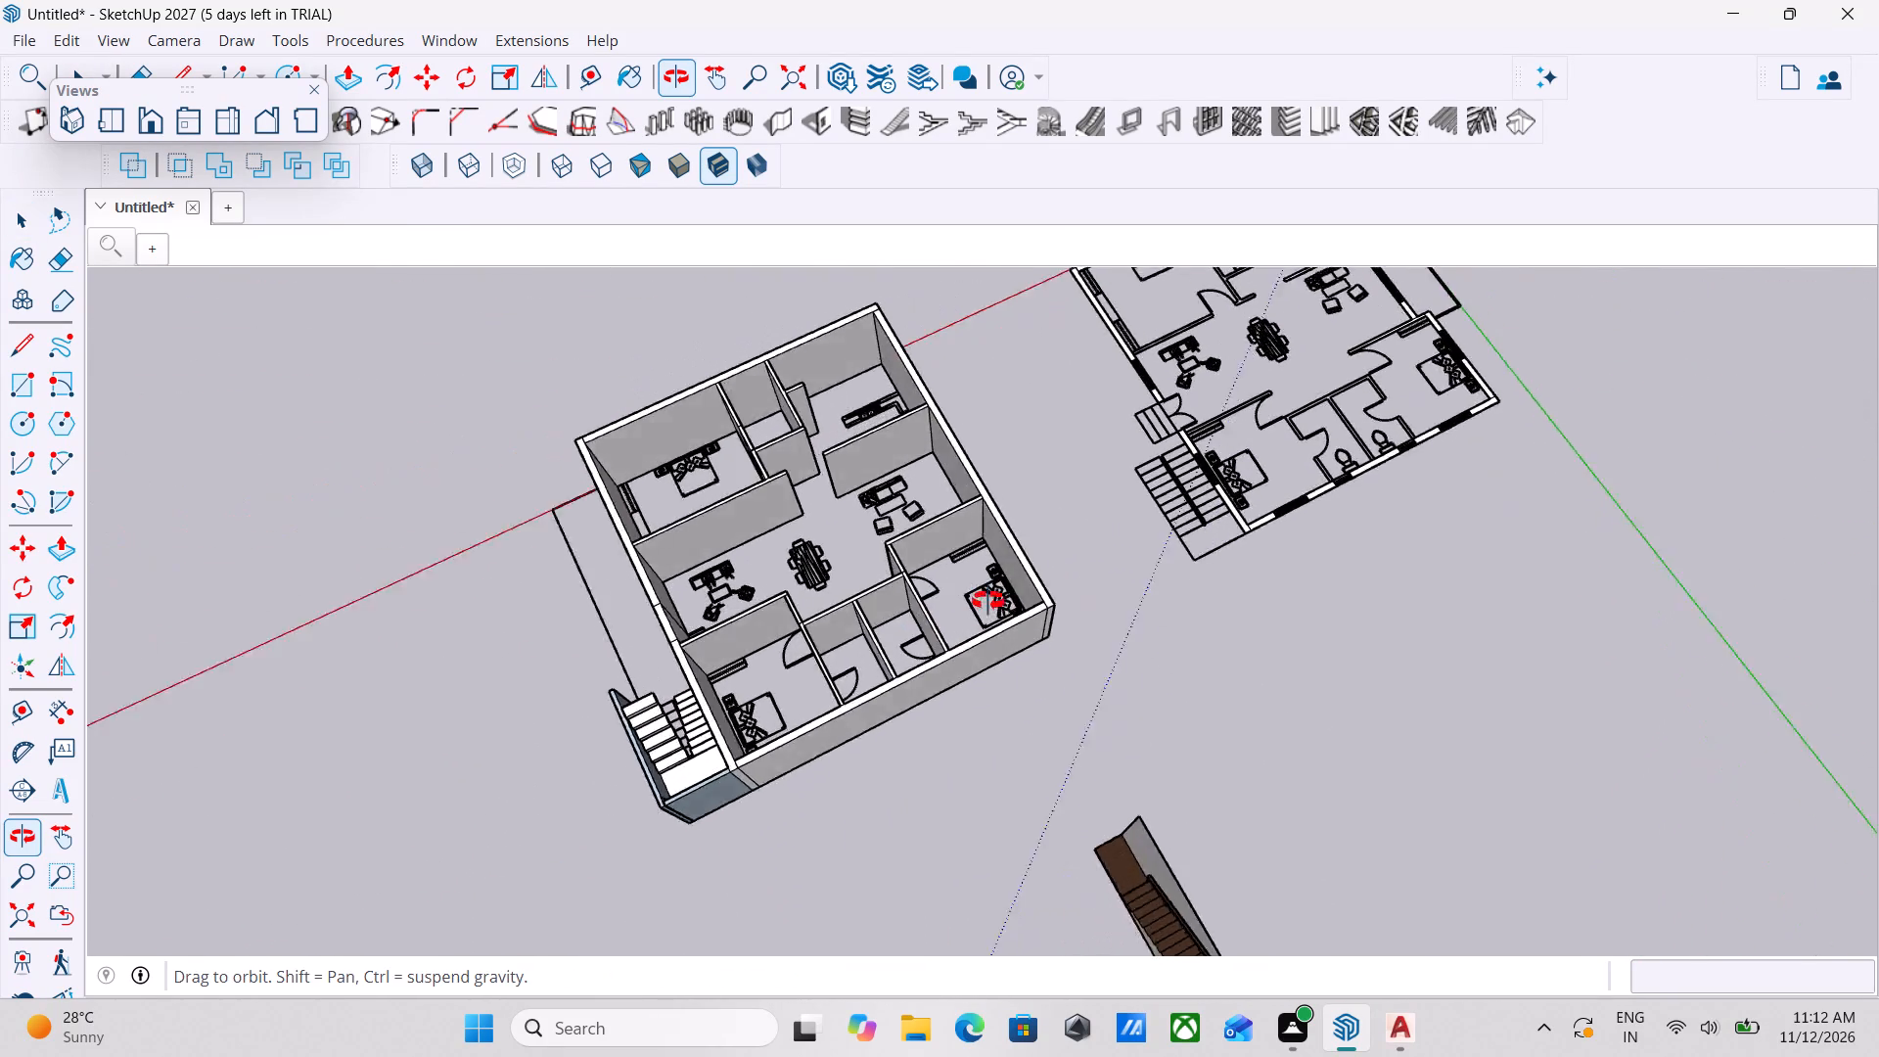
scroll(960, 701, up, 3)
scroll(861, 681, up, 4)
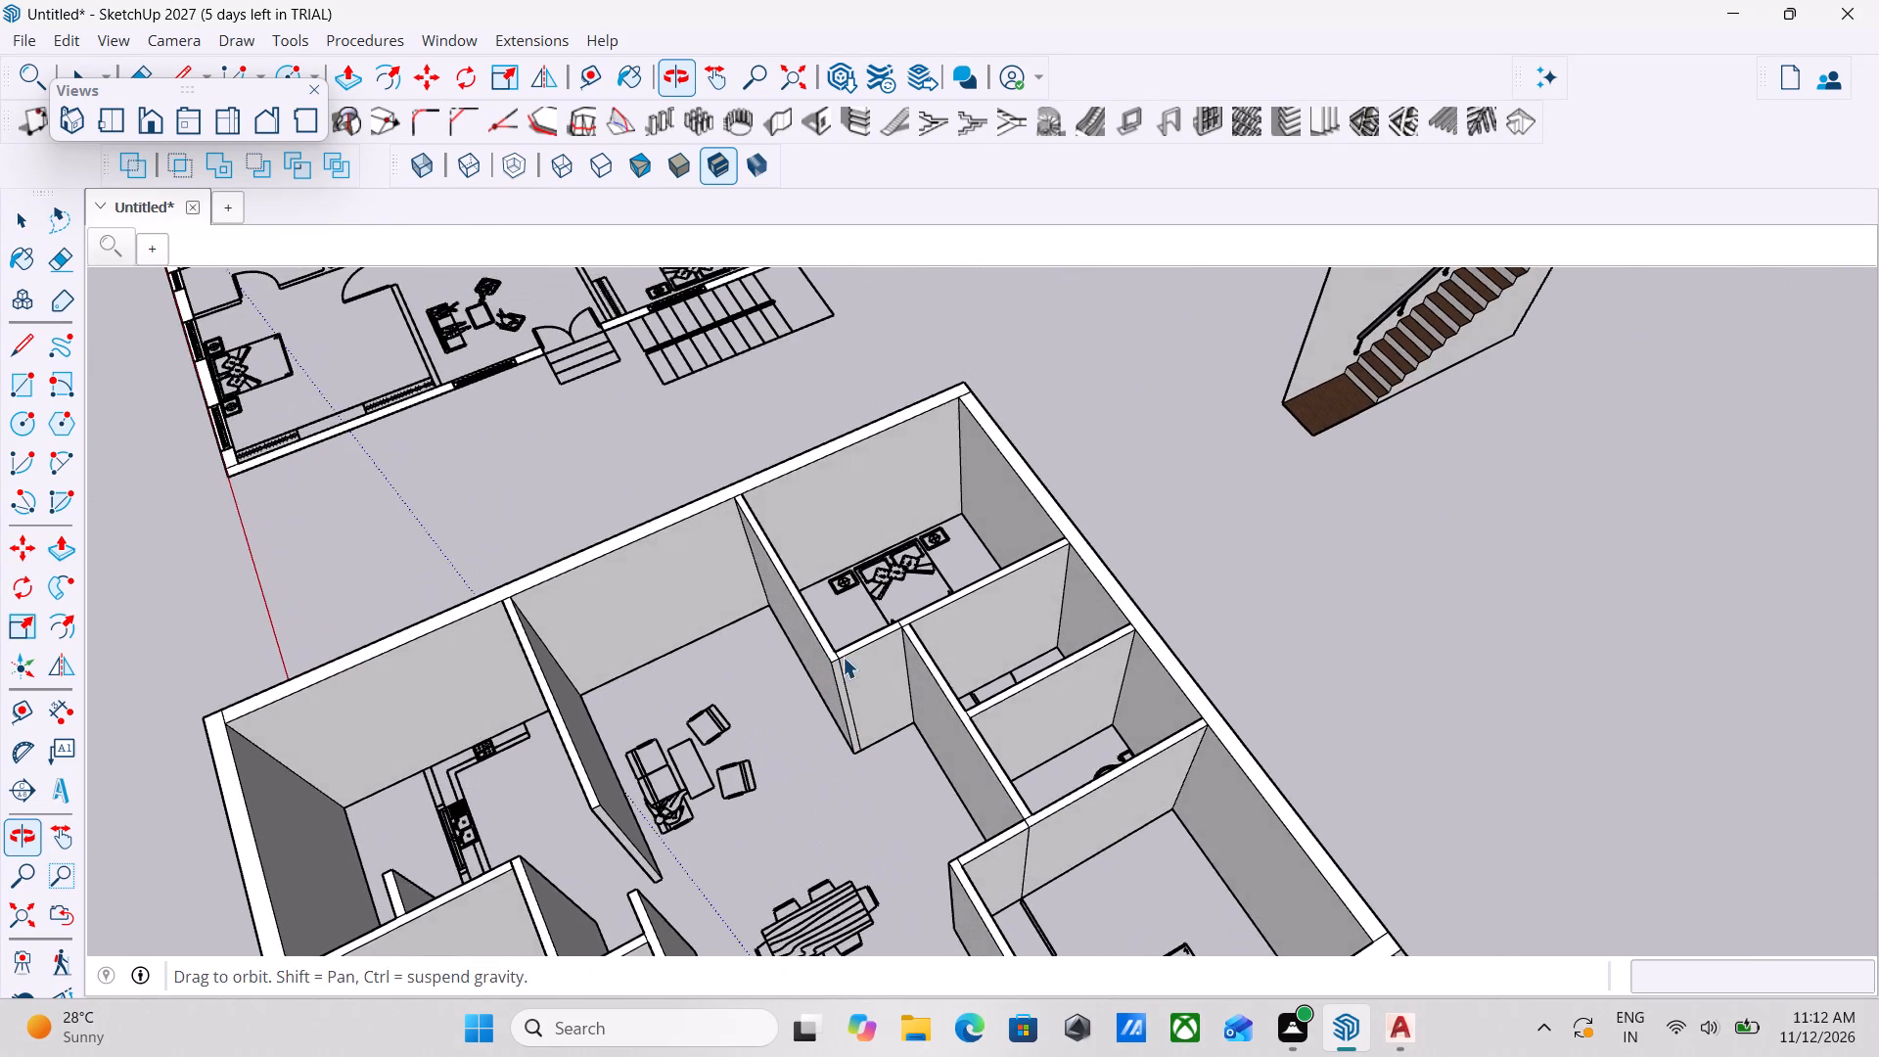
scroll(894, 687, up, 7)
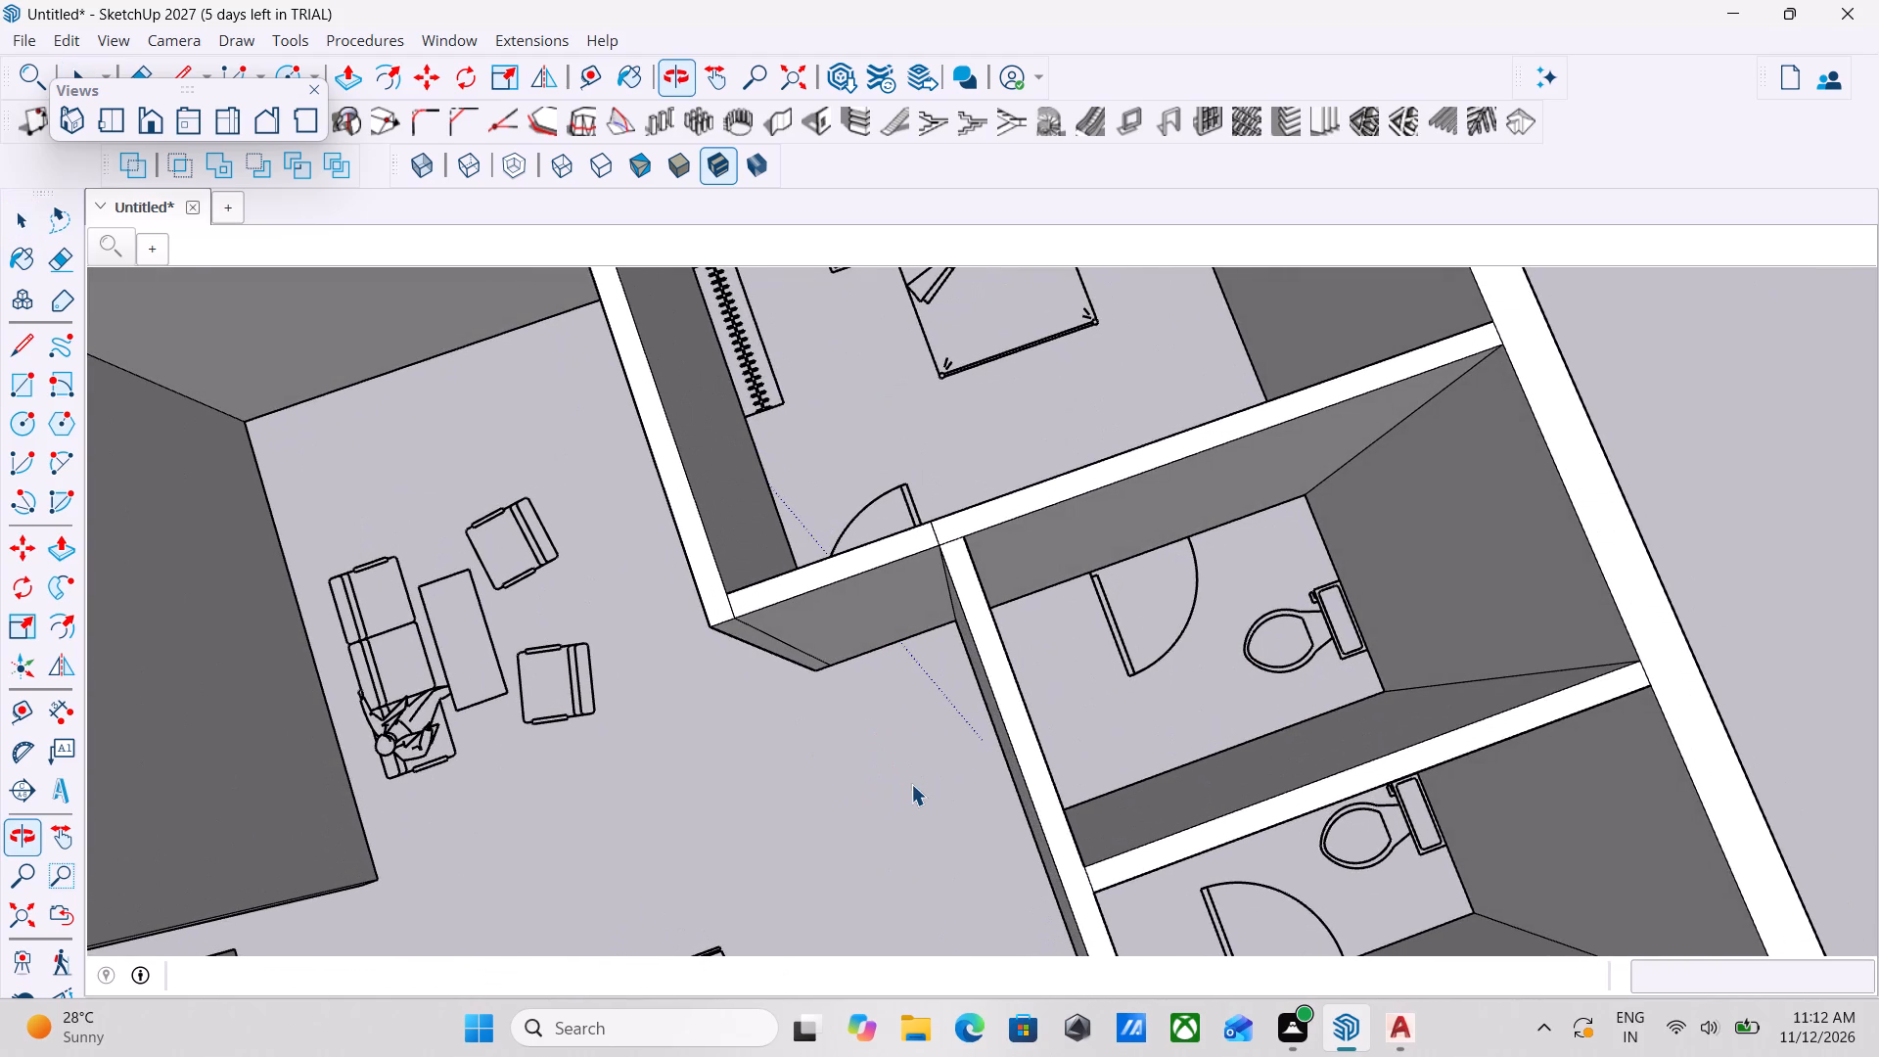
key(k)
scroll(839, 659, up, 1)
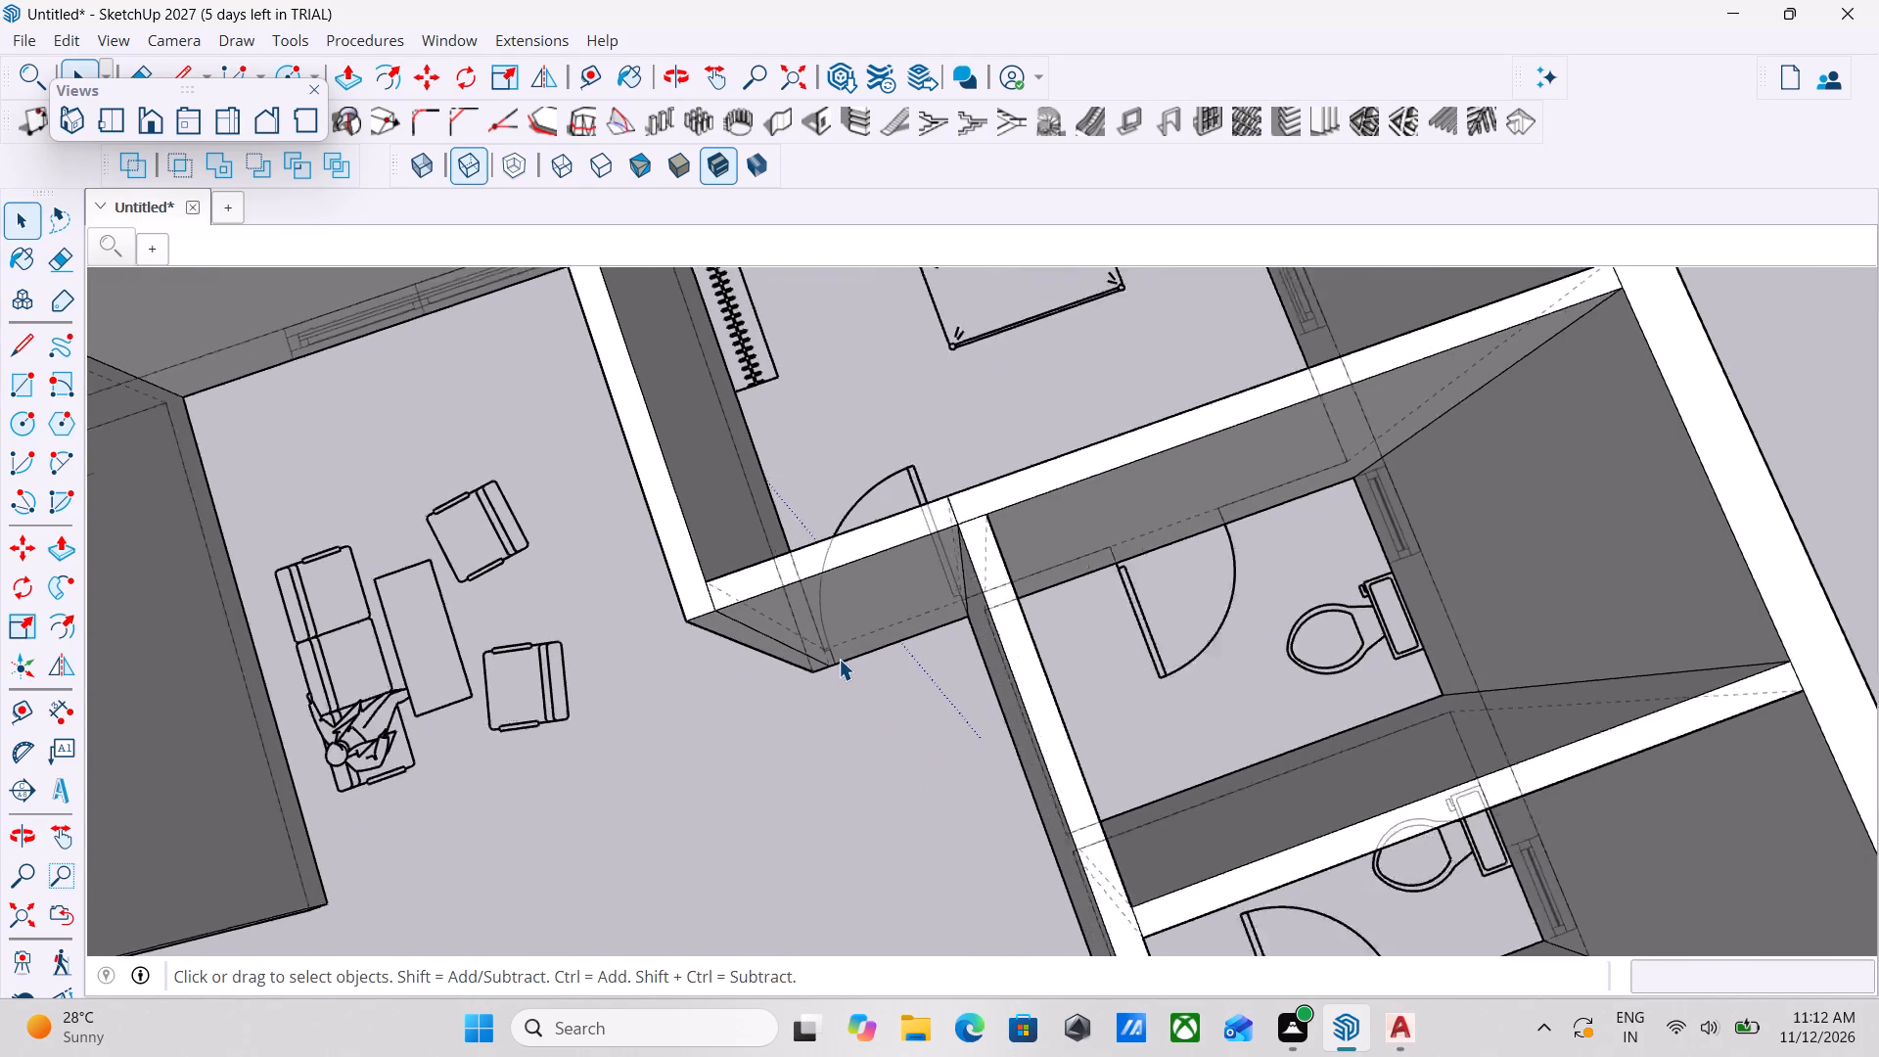
scroll(839, 659, up, 2)
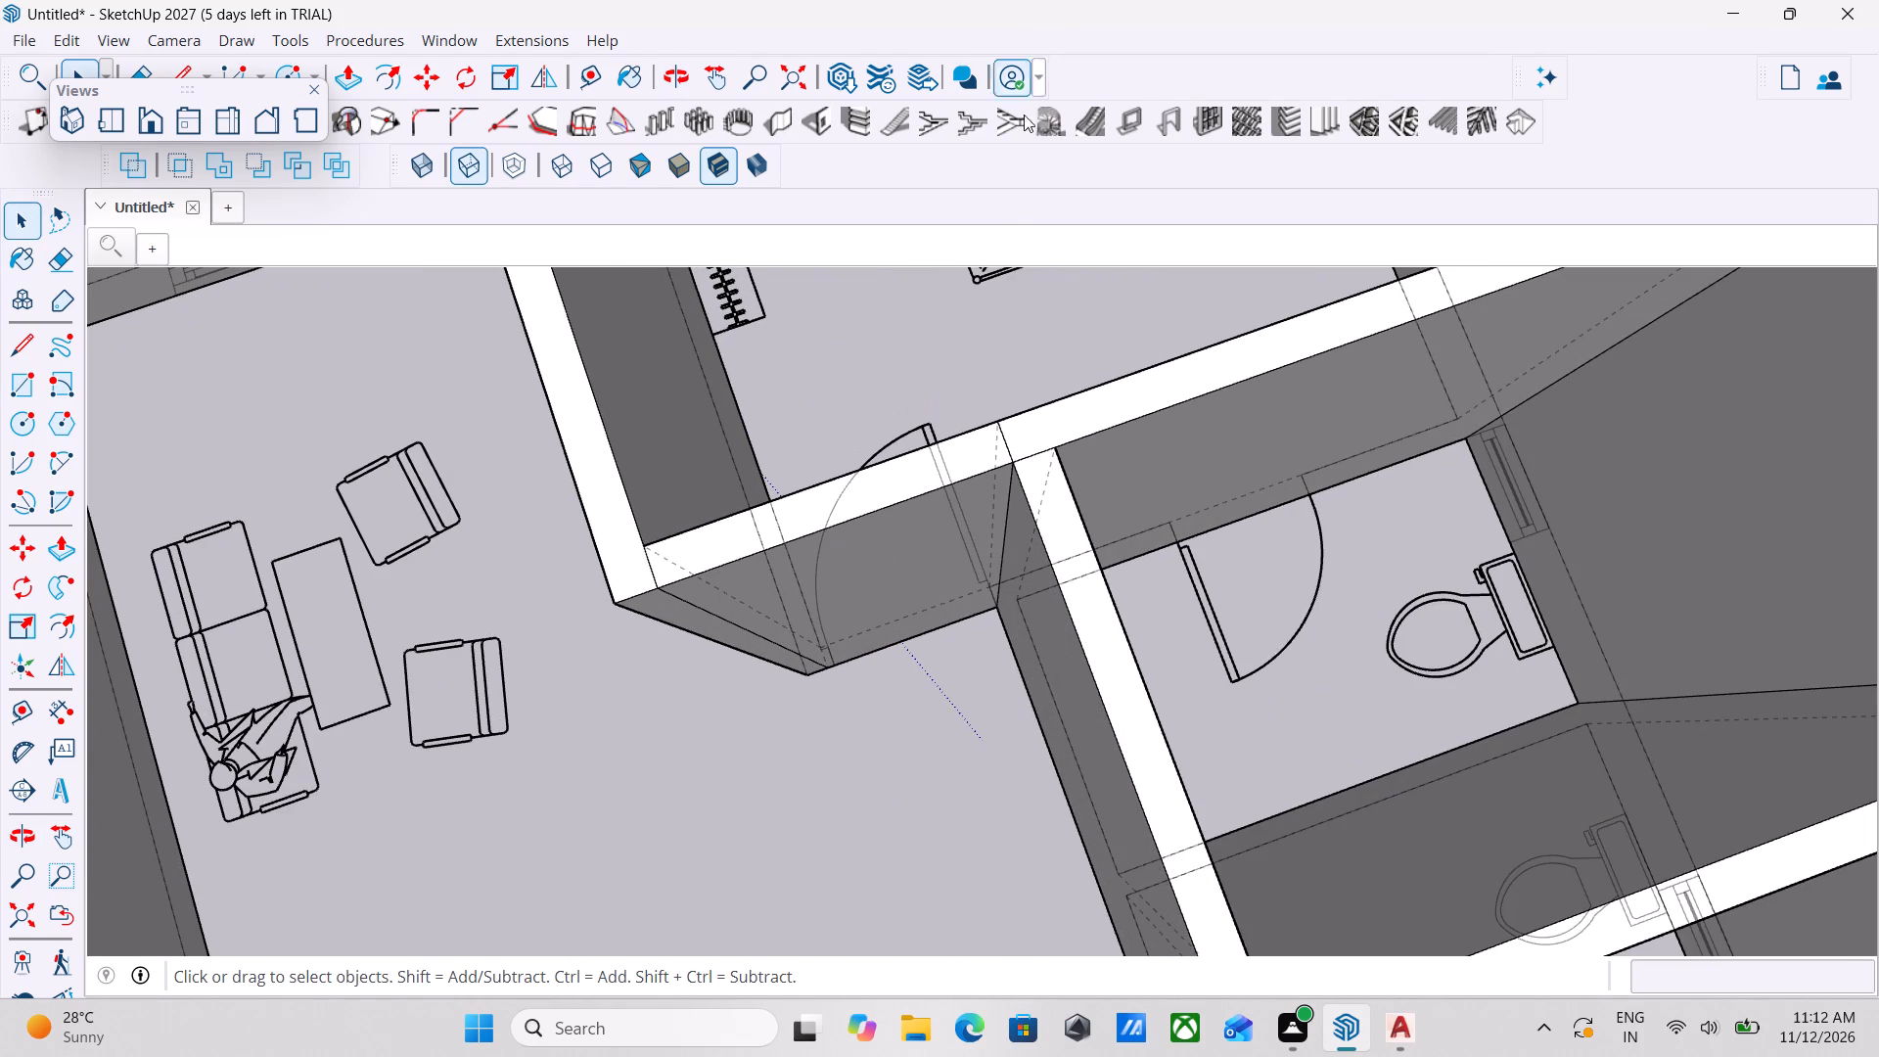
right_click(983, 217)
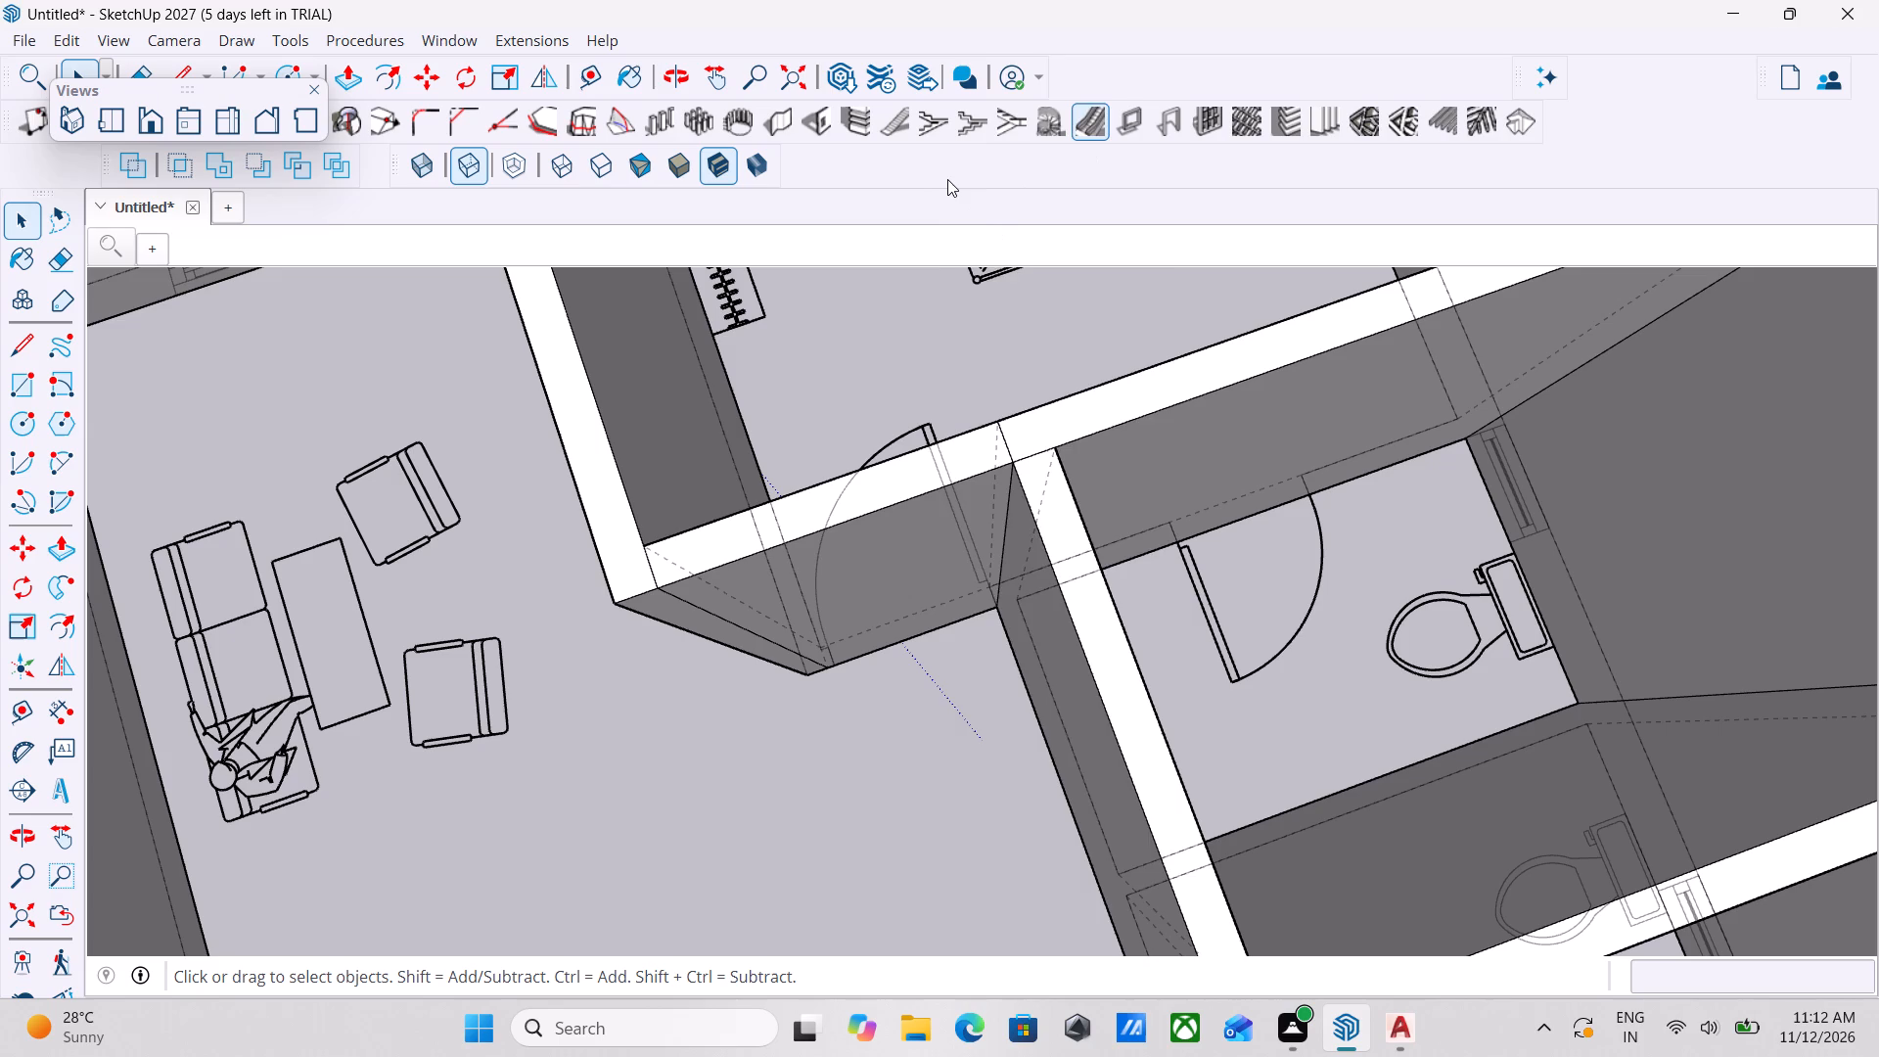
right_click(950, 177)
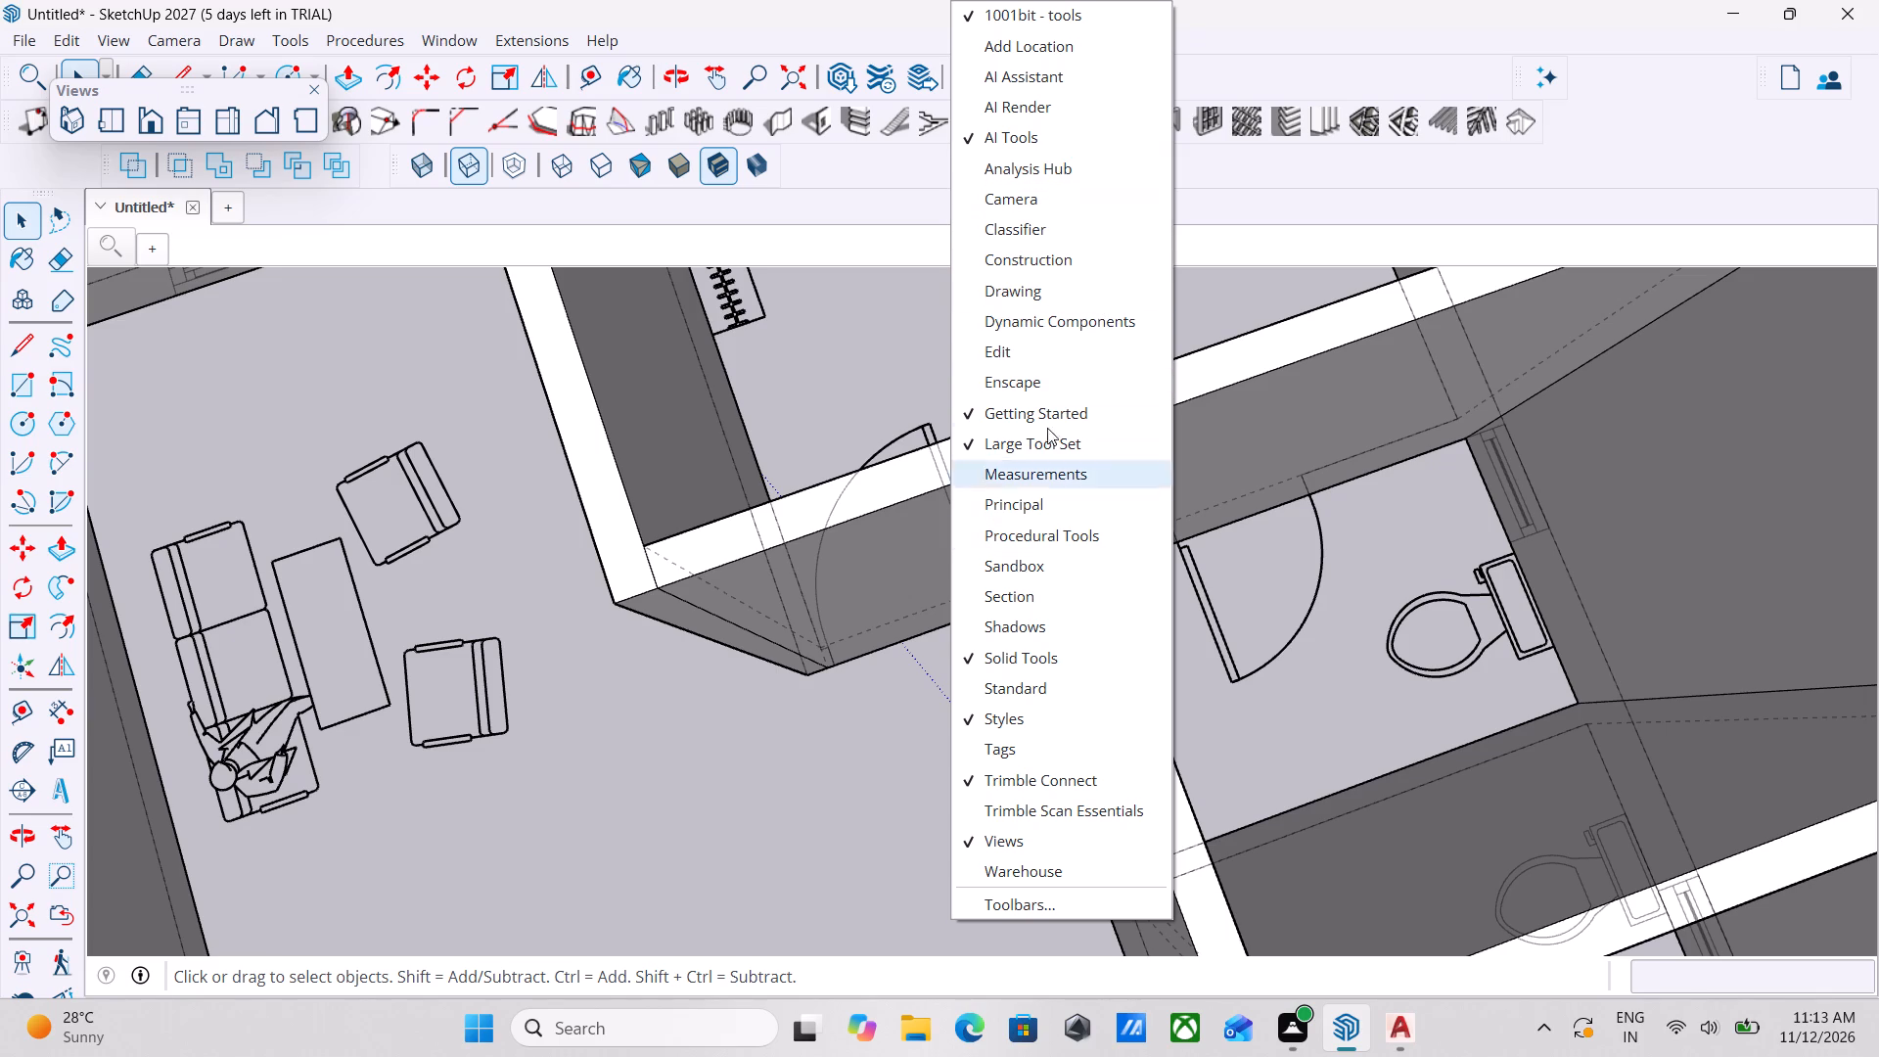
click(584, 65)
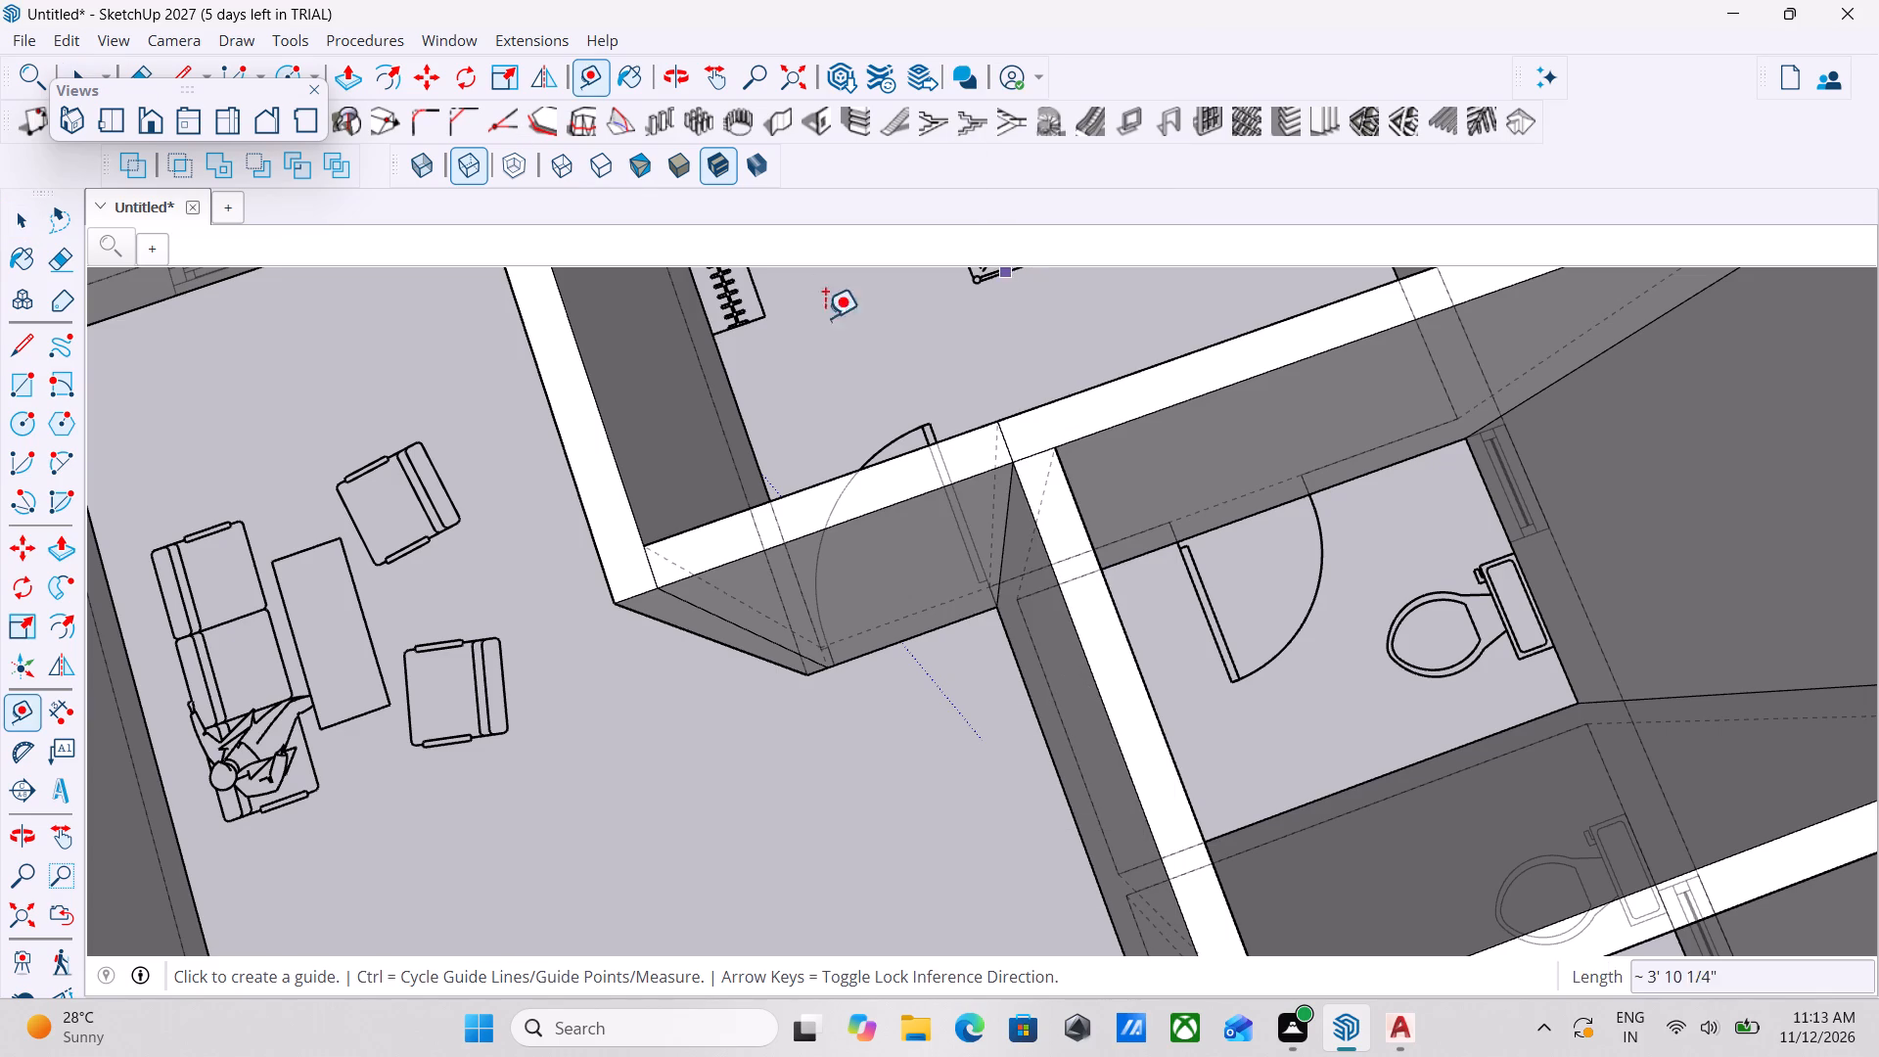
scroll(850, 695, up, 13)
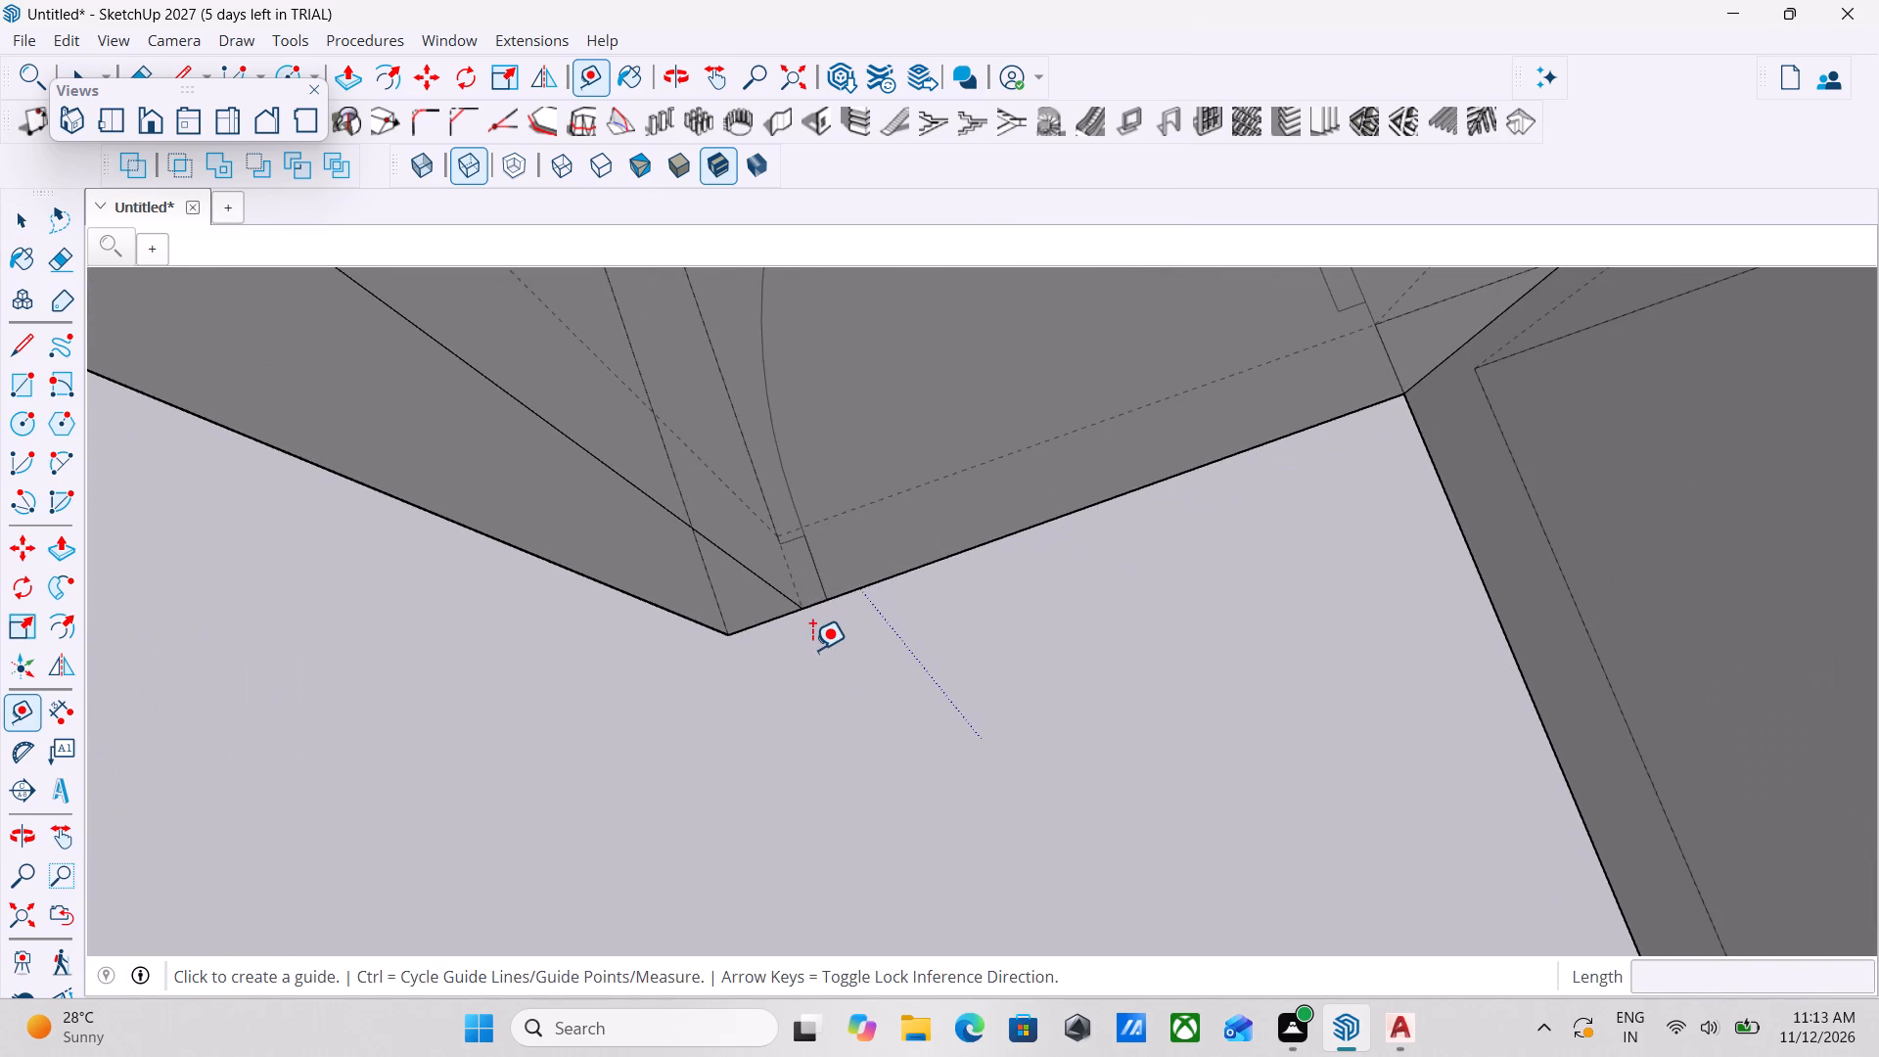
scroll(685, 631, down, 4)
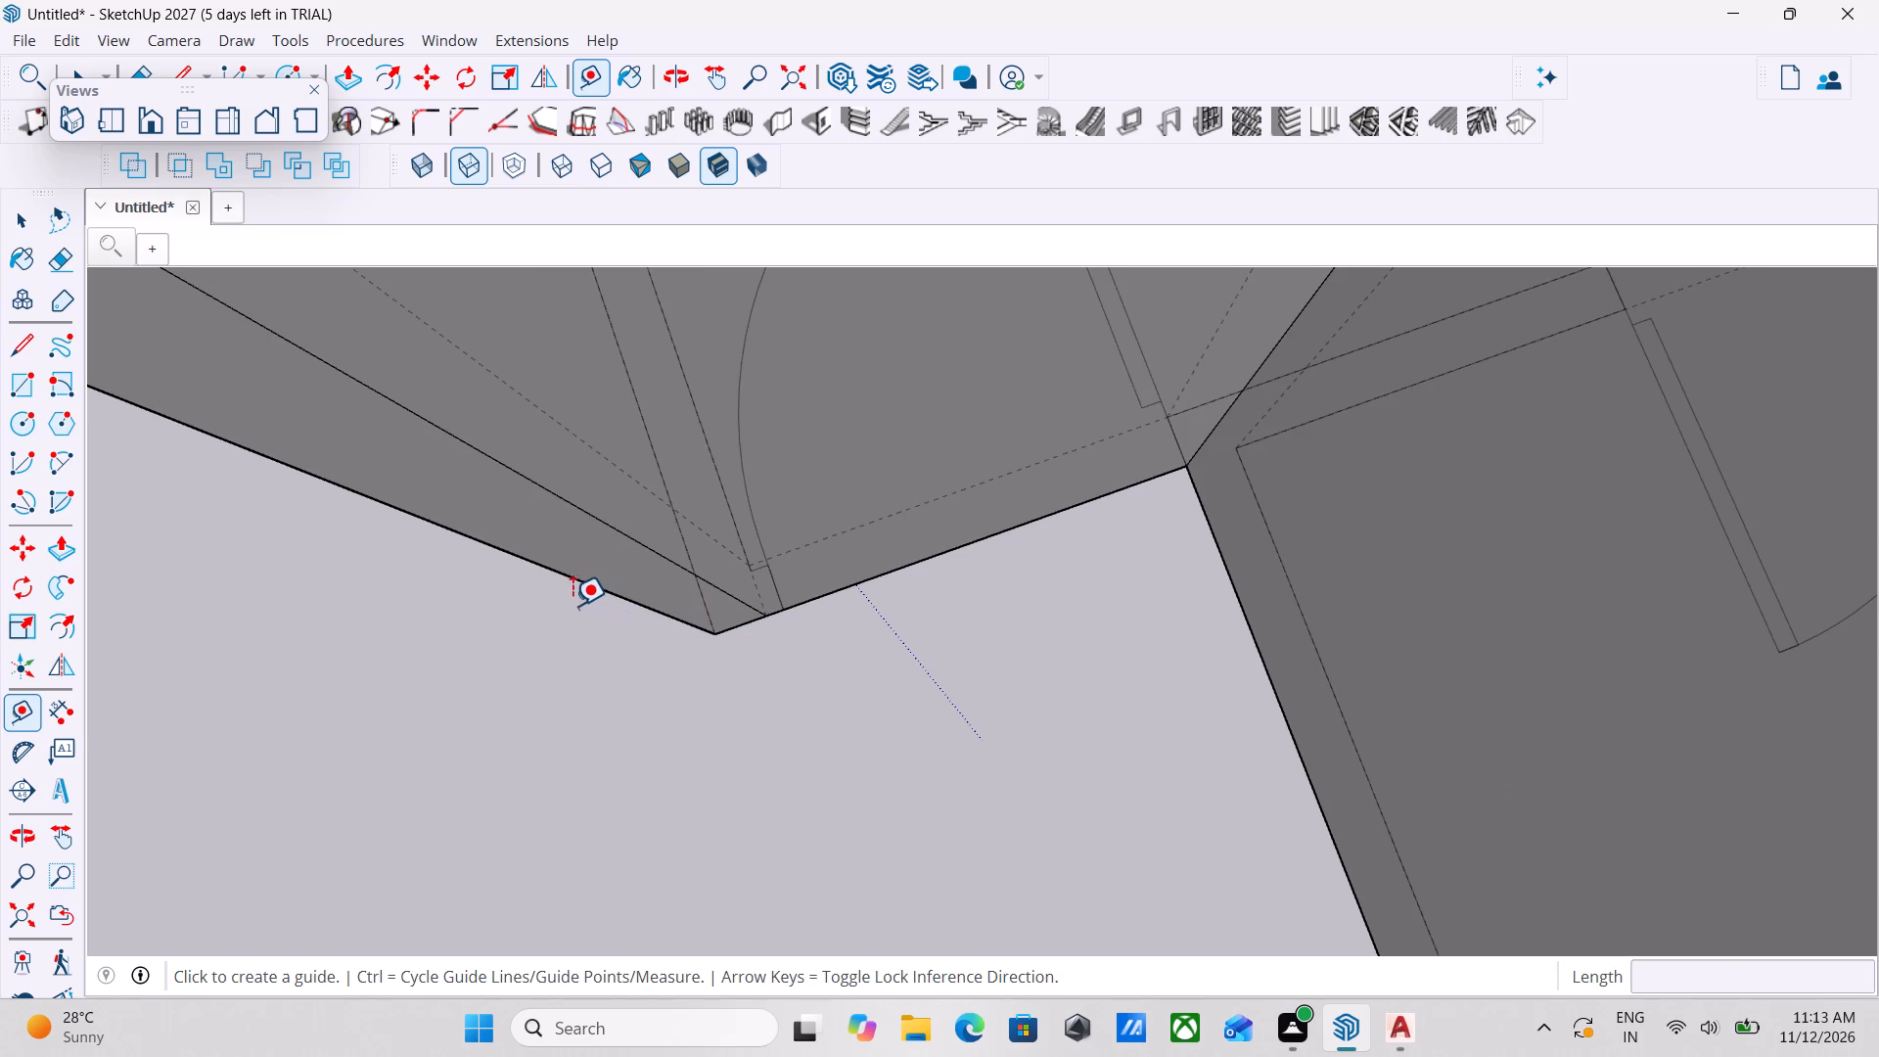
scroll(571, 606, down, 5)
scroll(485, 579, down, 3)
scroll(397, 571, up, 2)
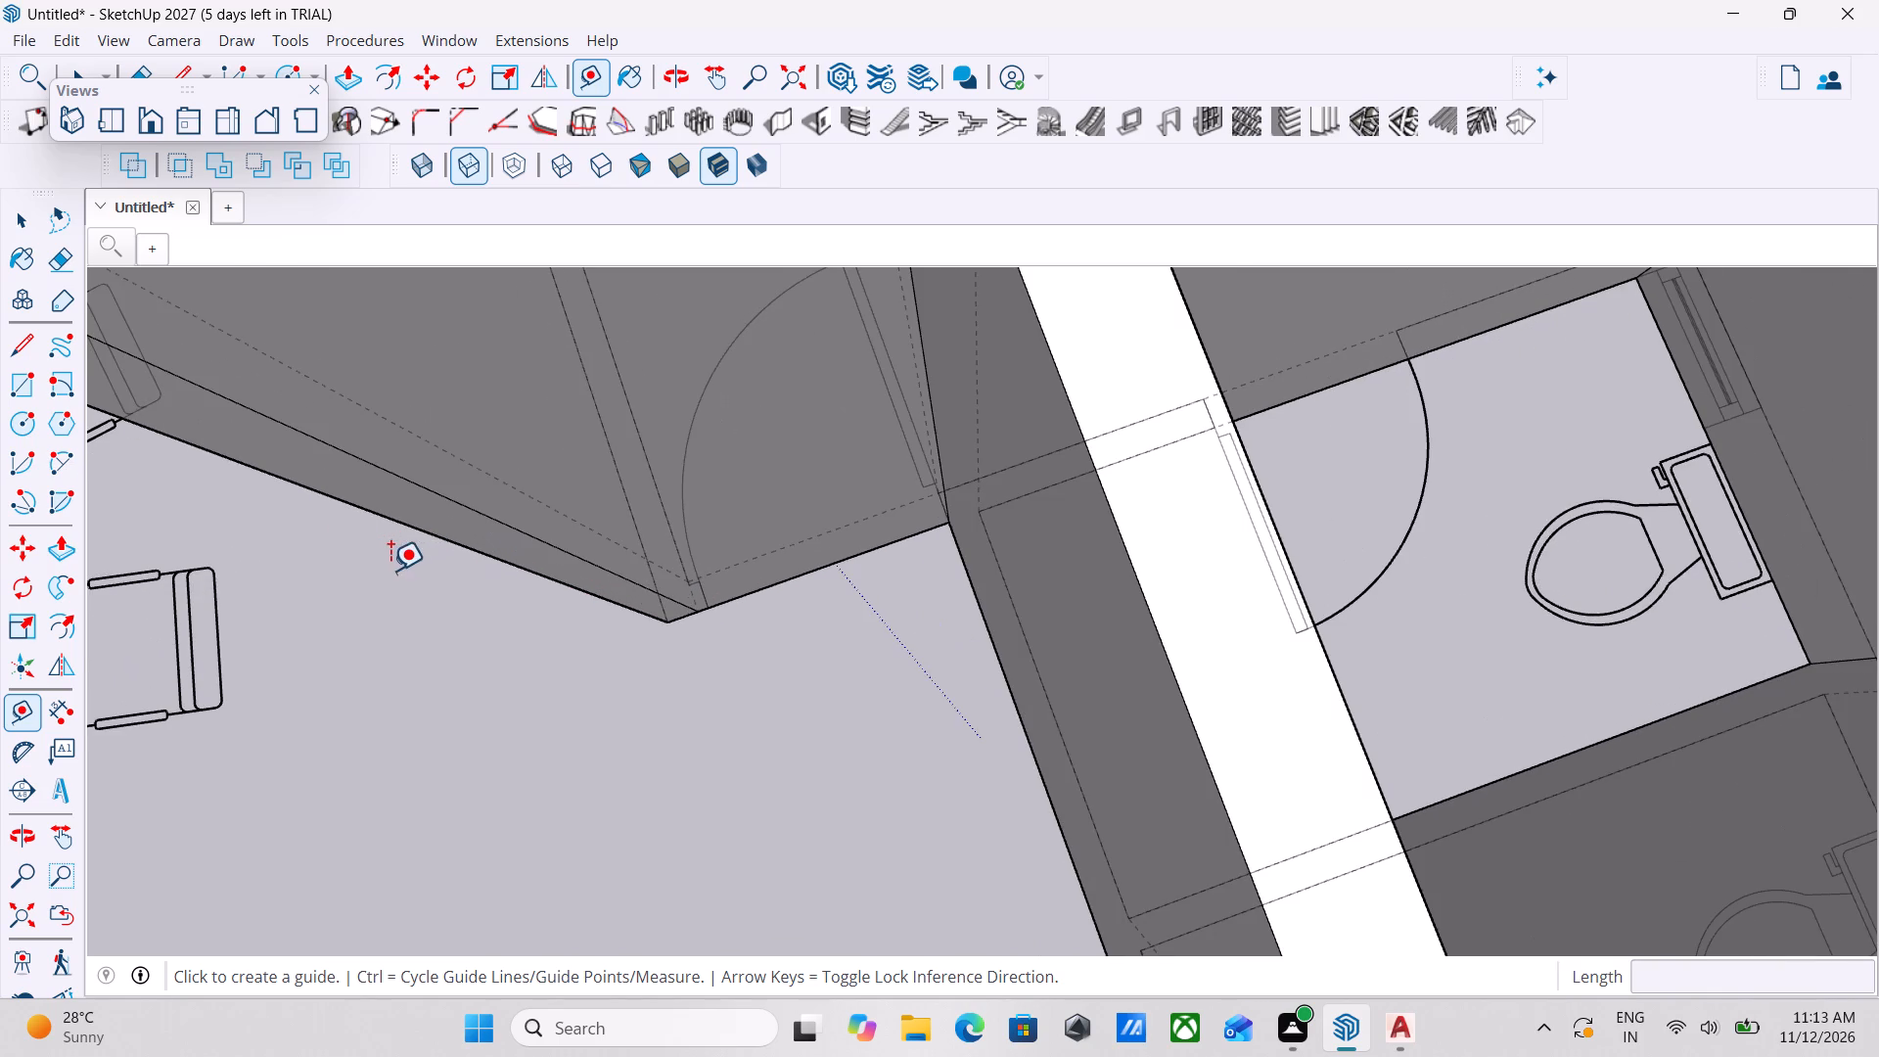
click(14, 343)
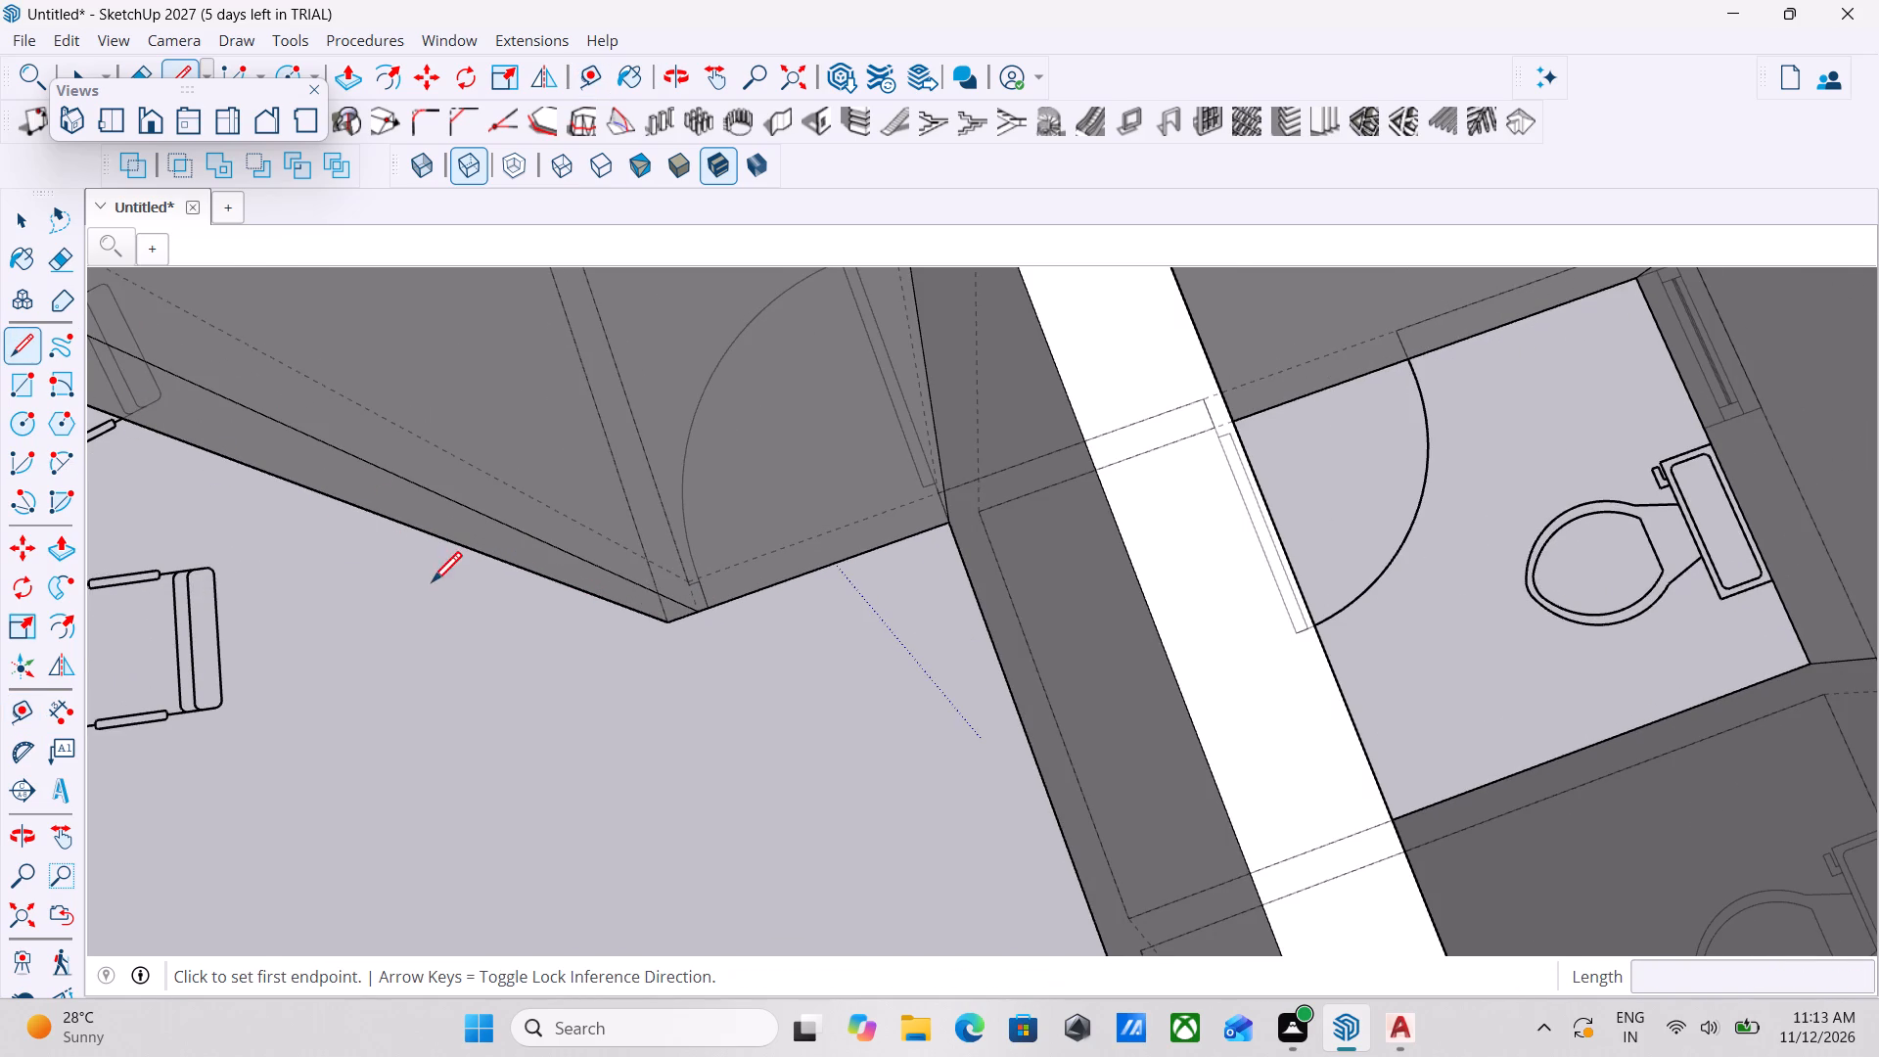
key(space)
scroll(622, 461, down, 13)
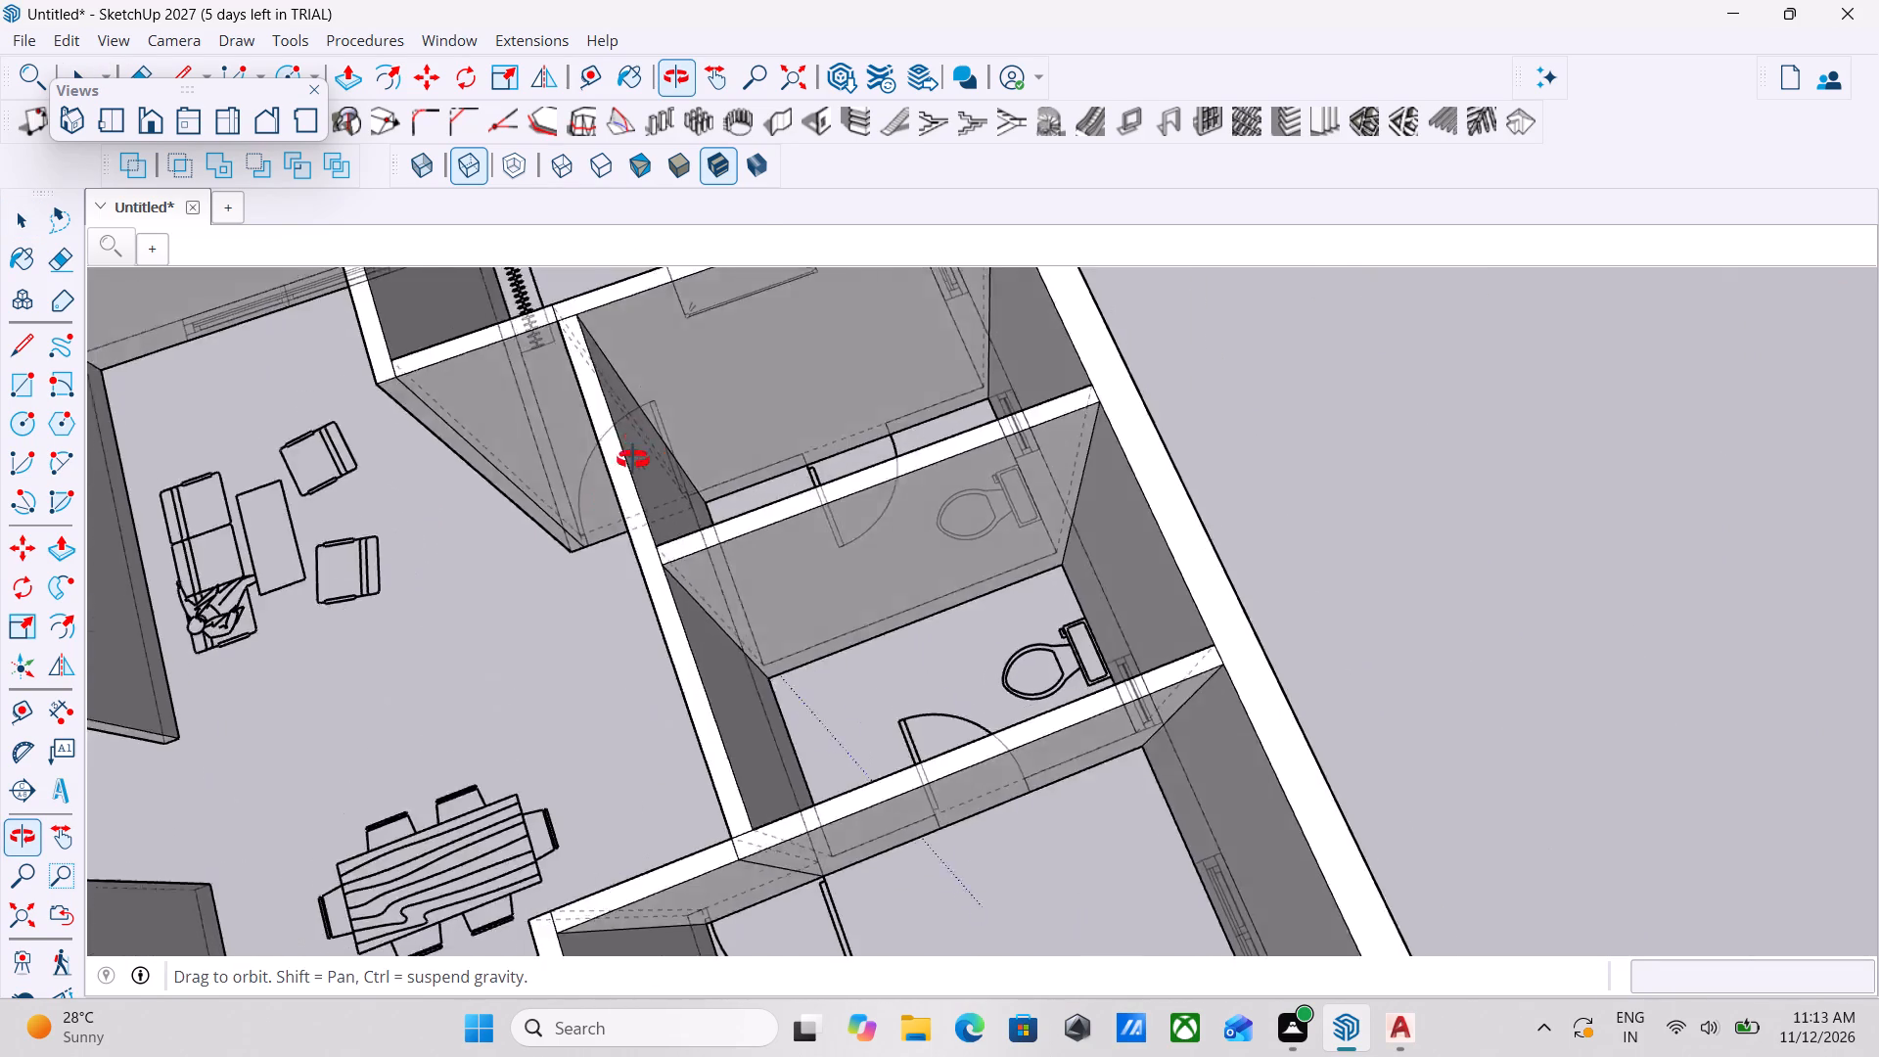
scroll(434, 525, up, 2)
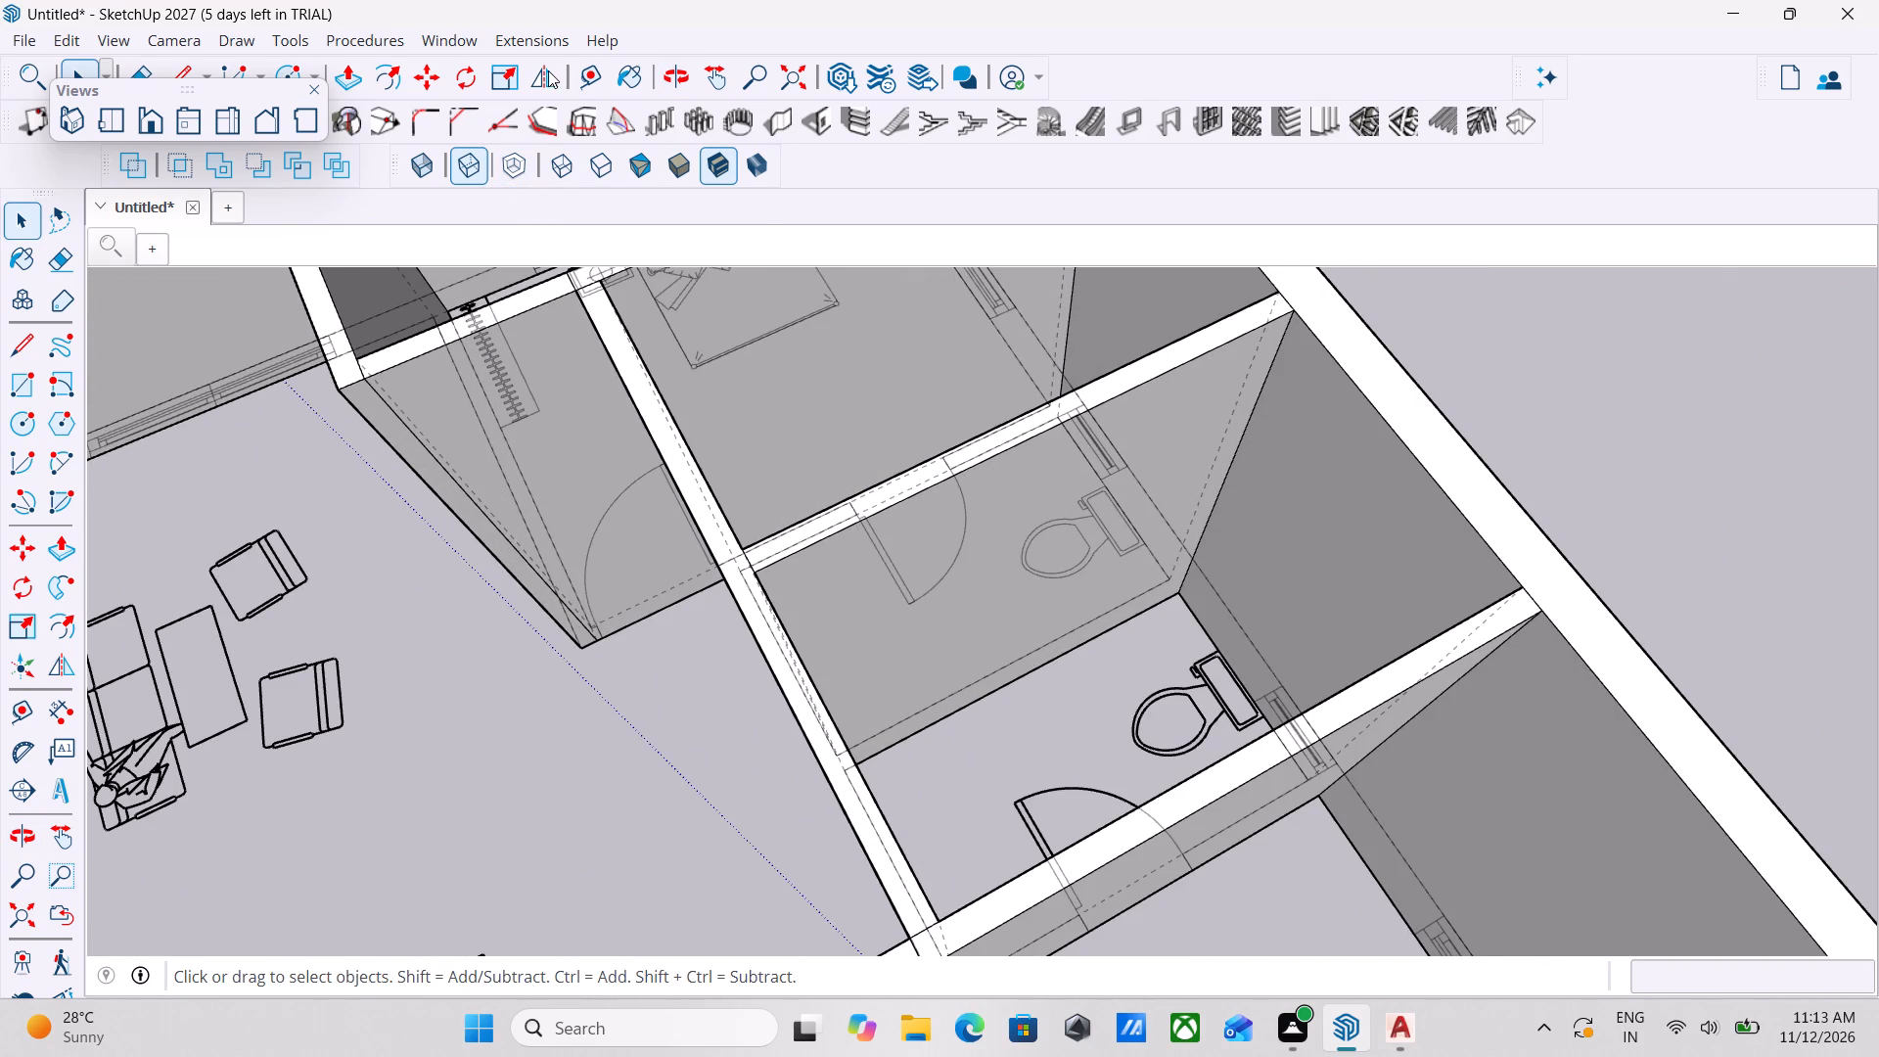
Place a vertical Tape Measure guide 4 1/2" in from the outer vertical edge of the bedroom door wall.
click(595, 64)
scroll(476, 614, up, 3)
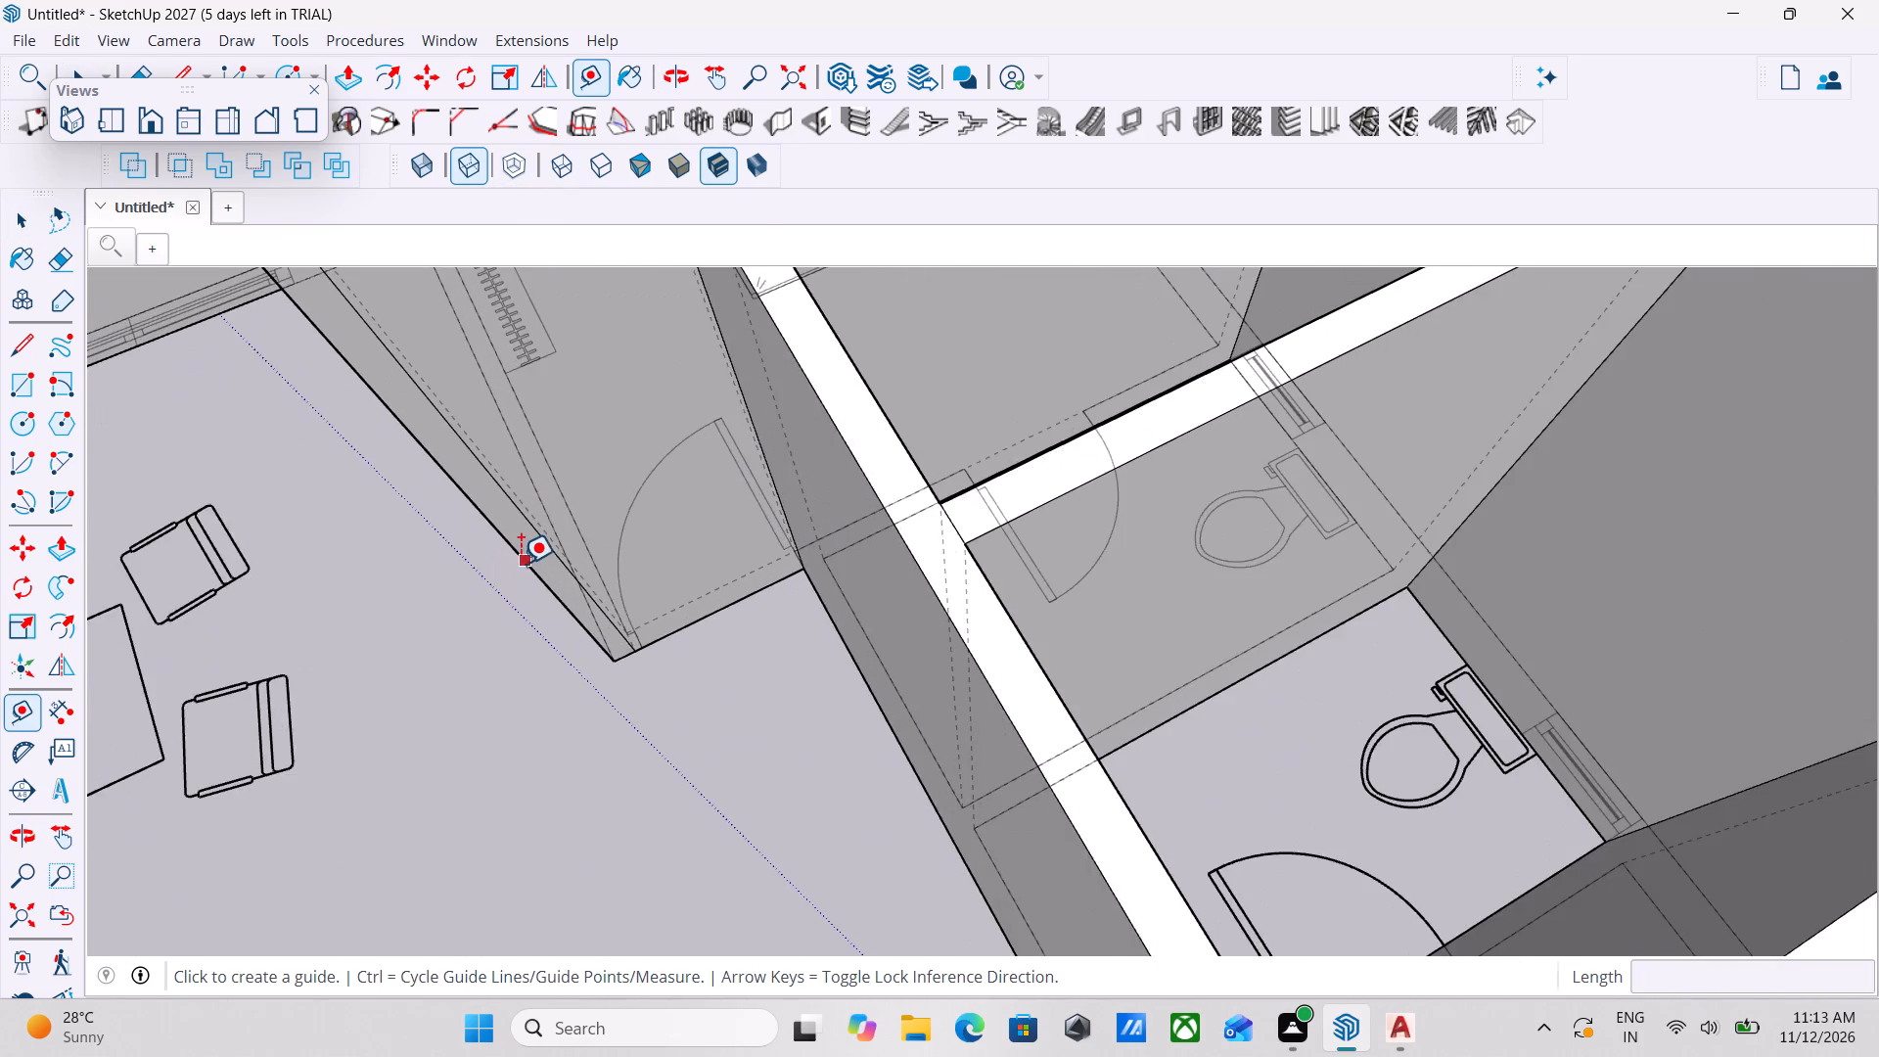
scroll(521, 564, up, 5)
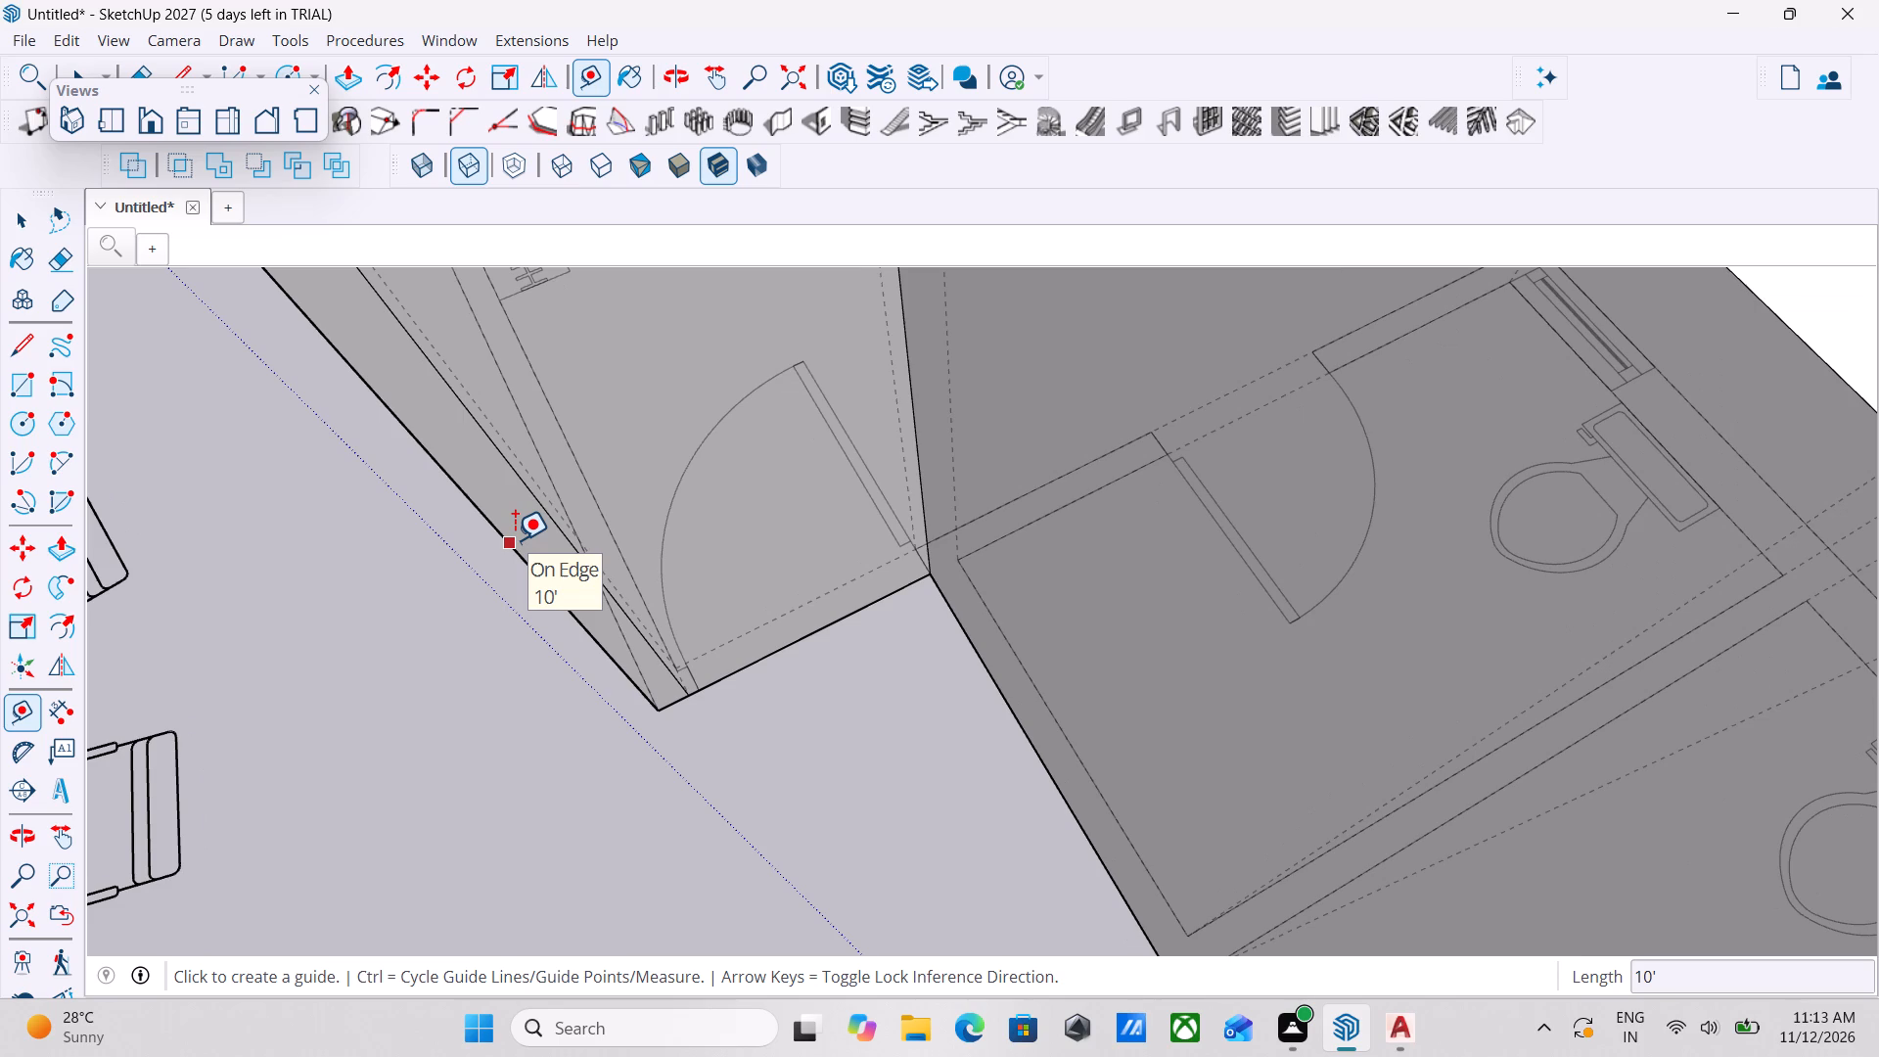
click(515, 540)
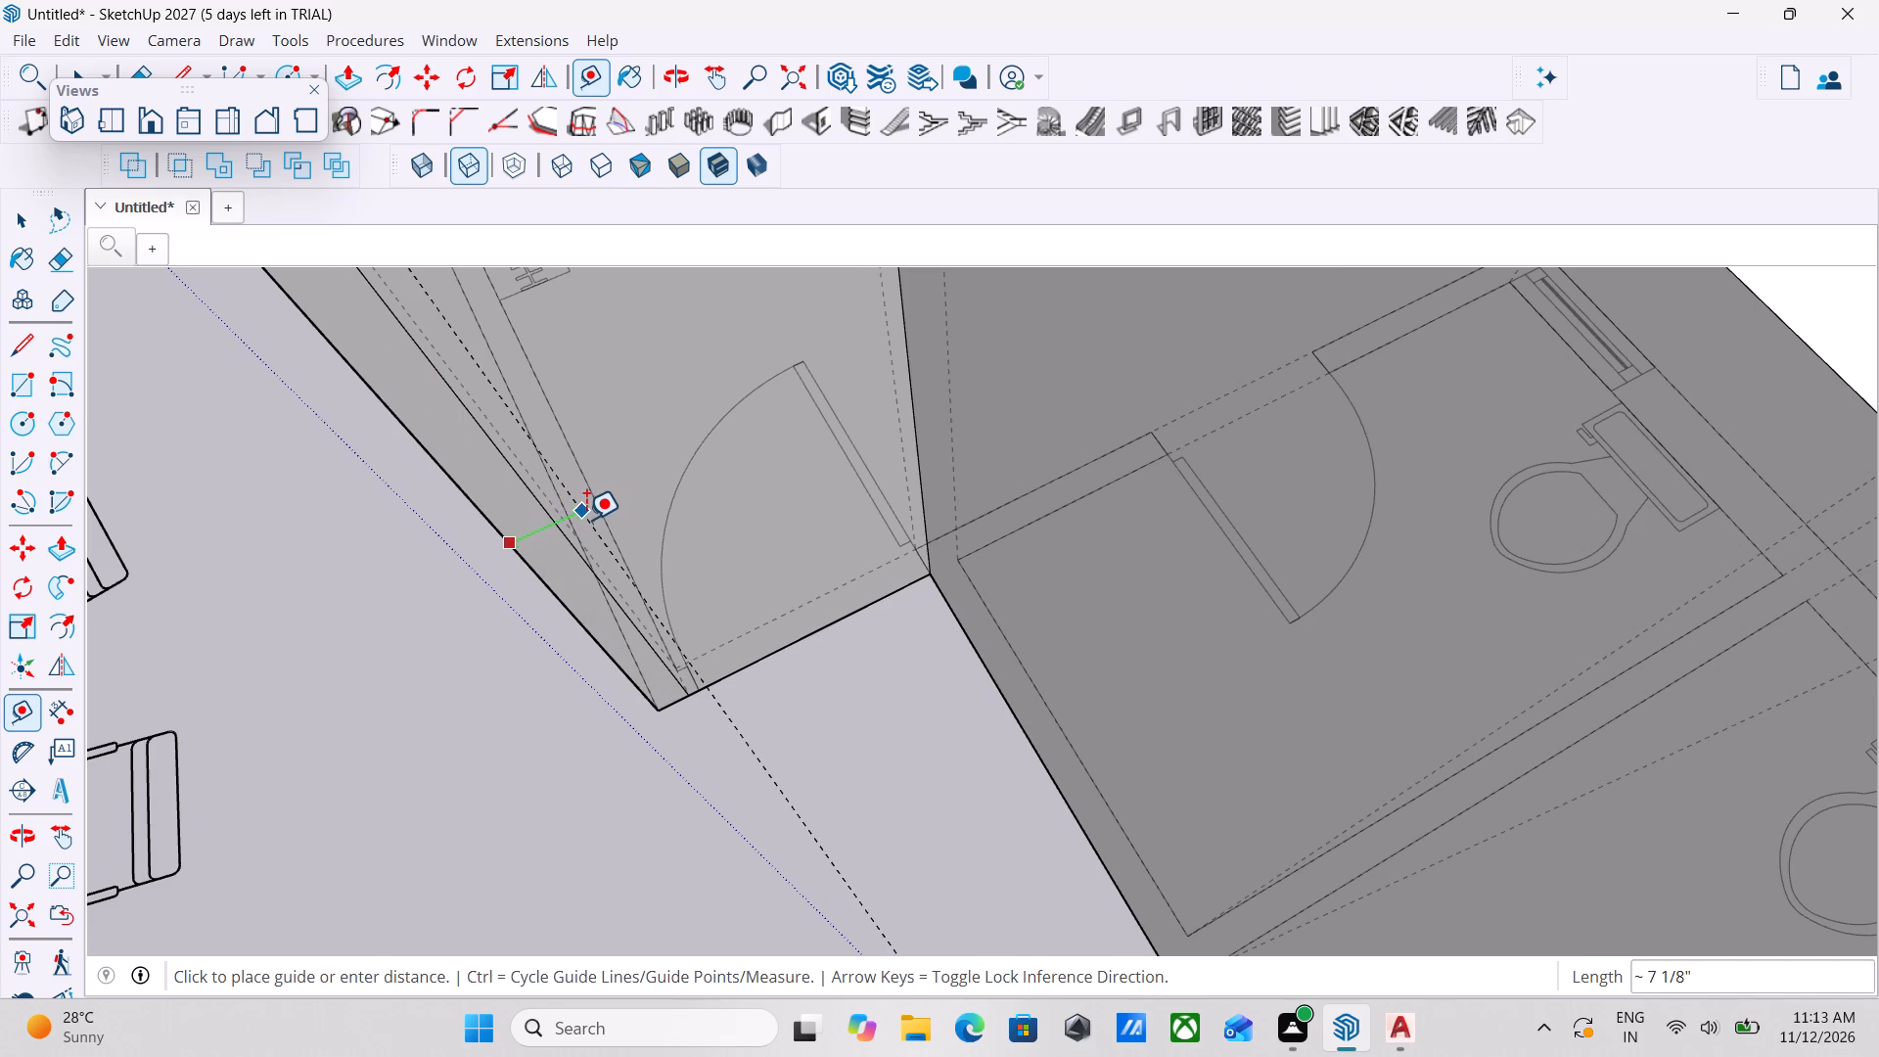
scroll(560, 523, up, 5)
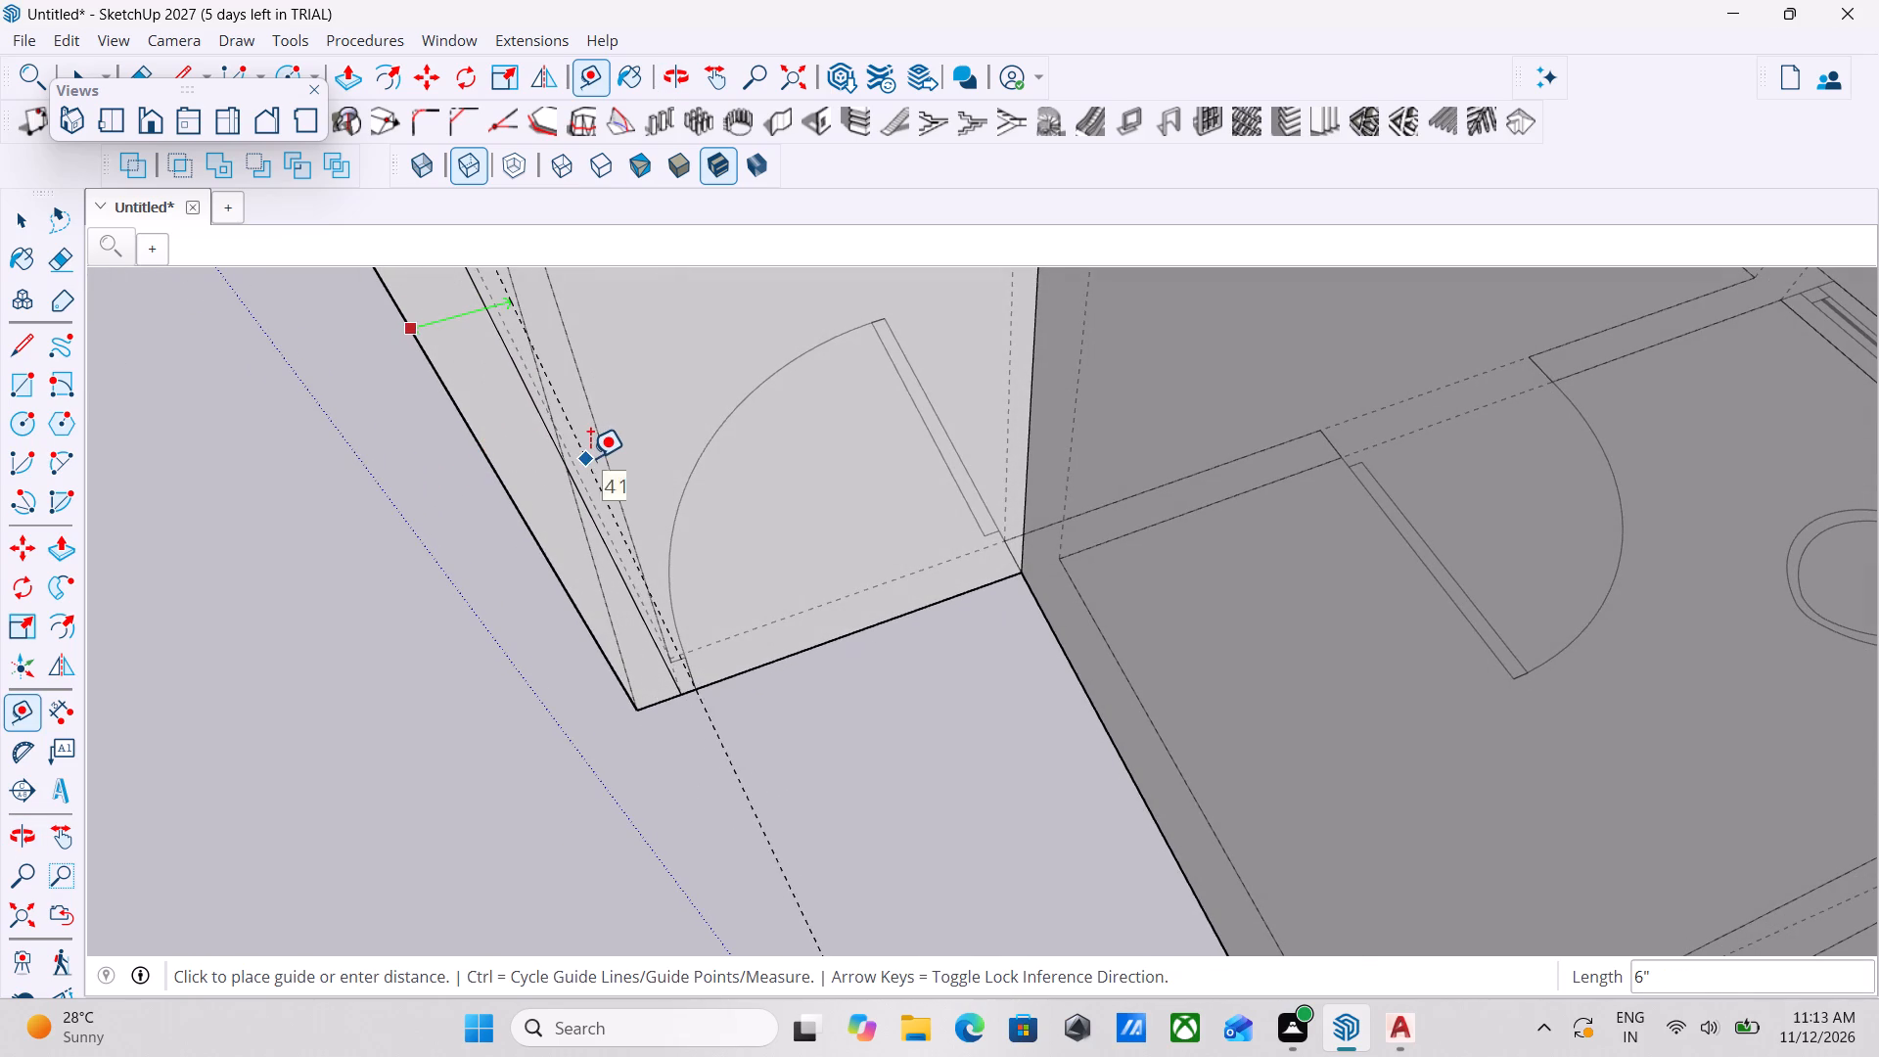
scroll(582, 462, down, 3)
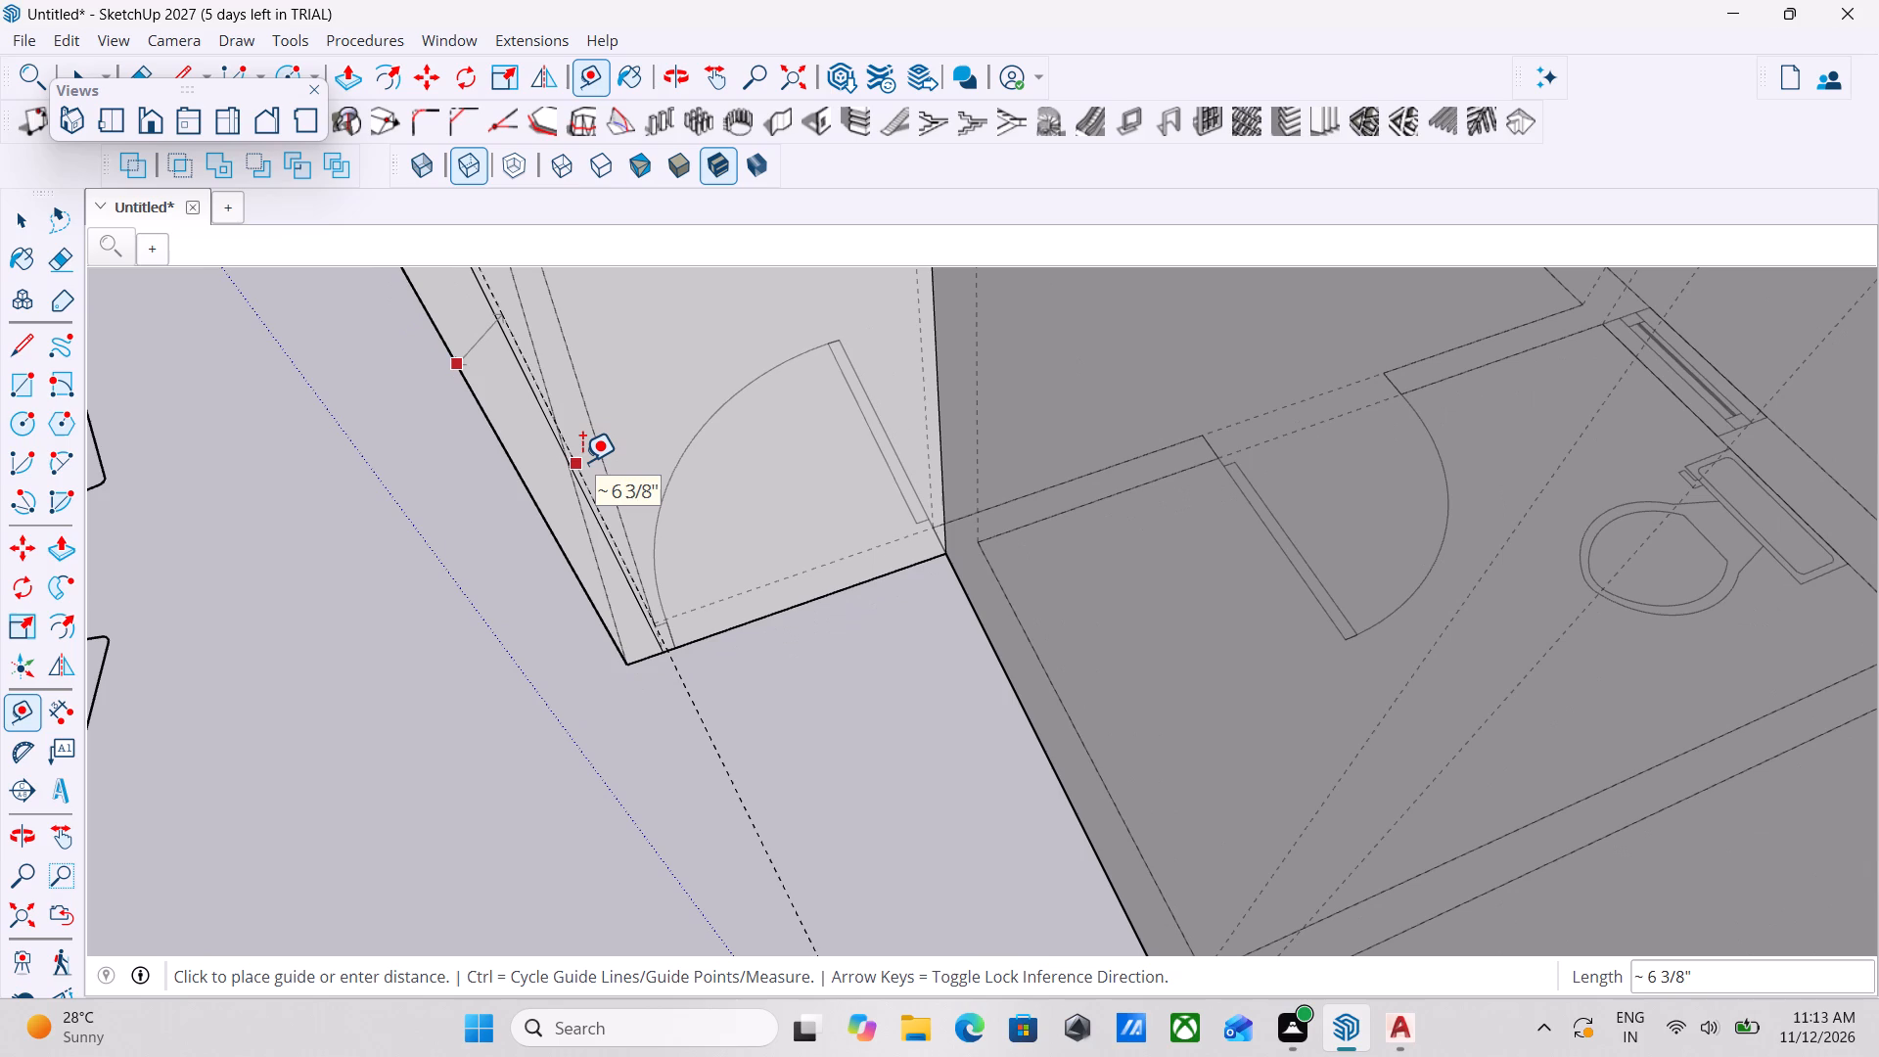
shift+middle_drag(582, 462, 675, 644)
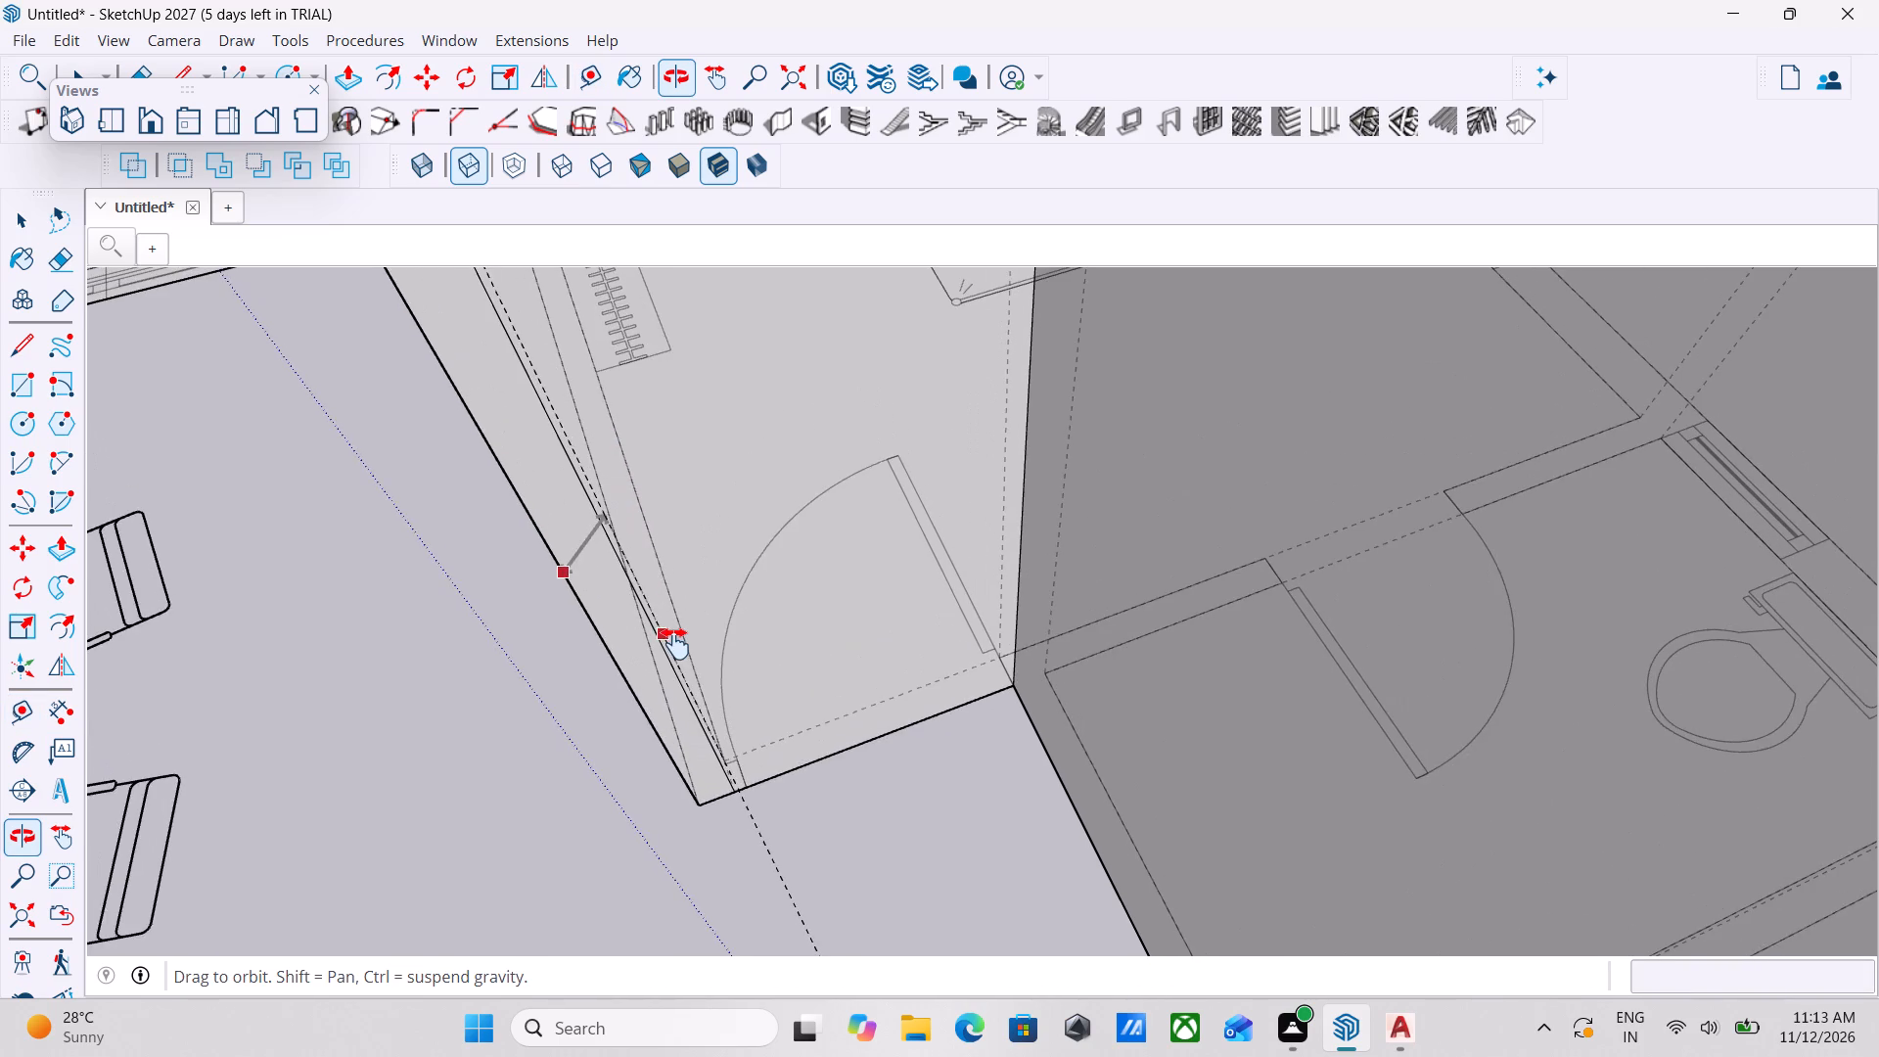
shift+middle_drag(675, 644, 622, 444)
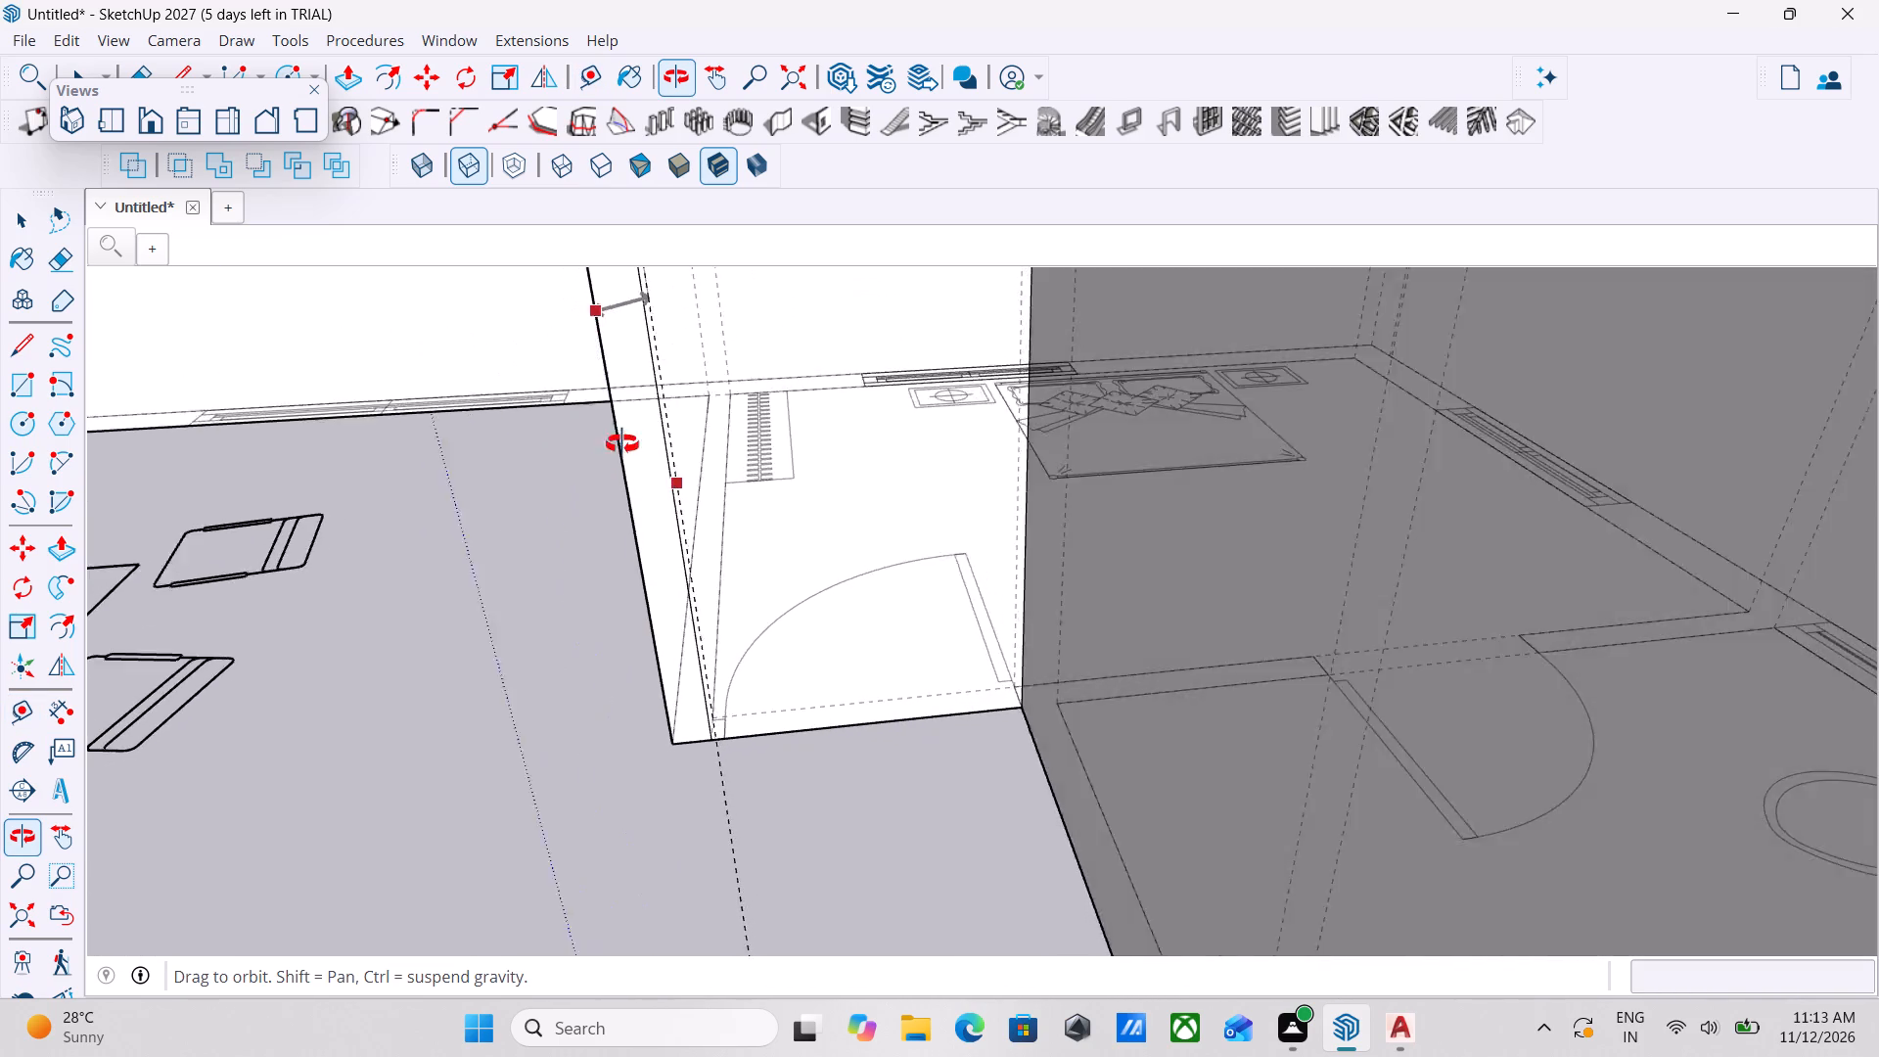
shift+middle_drag(622, 444, 809, 414)
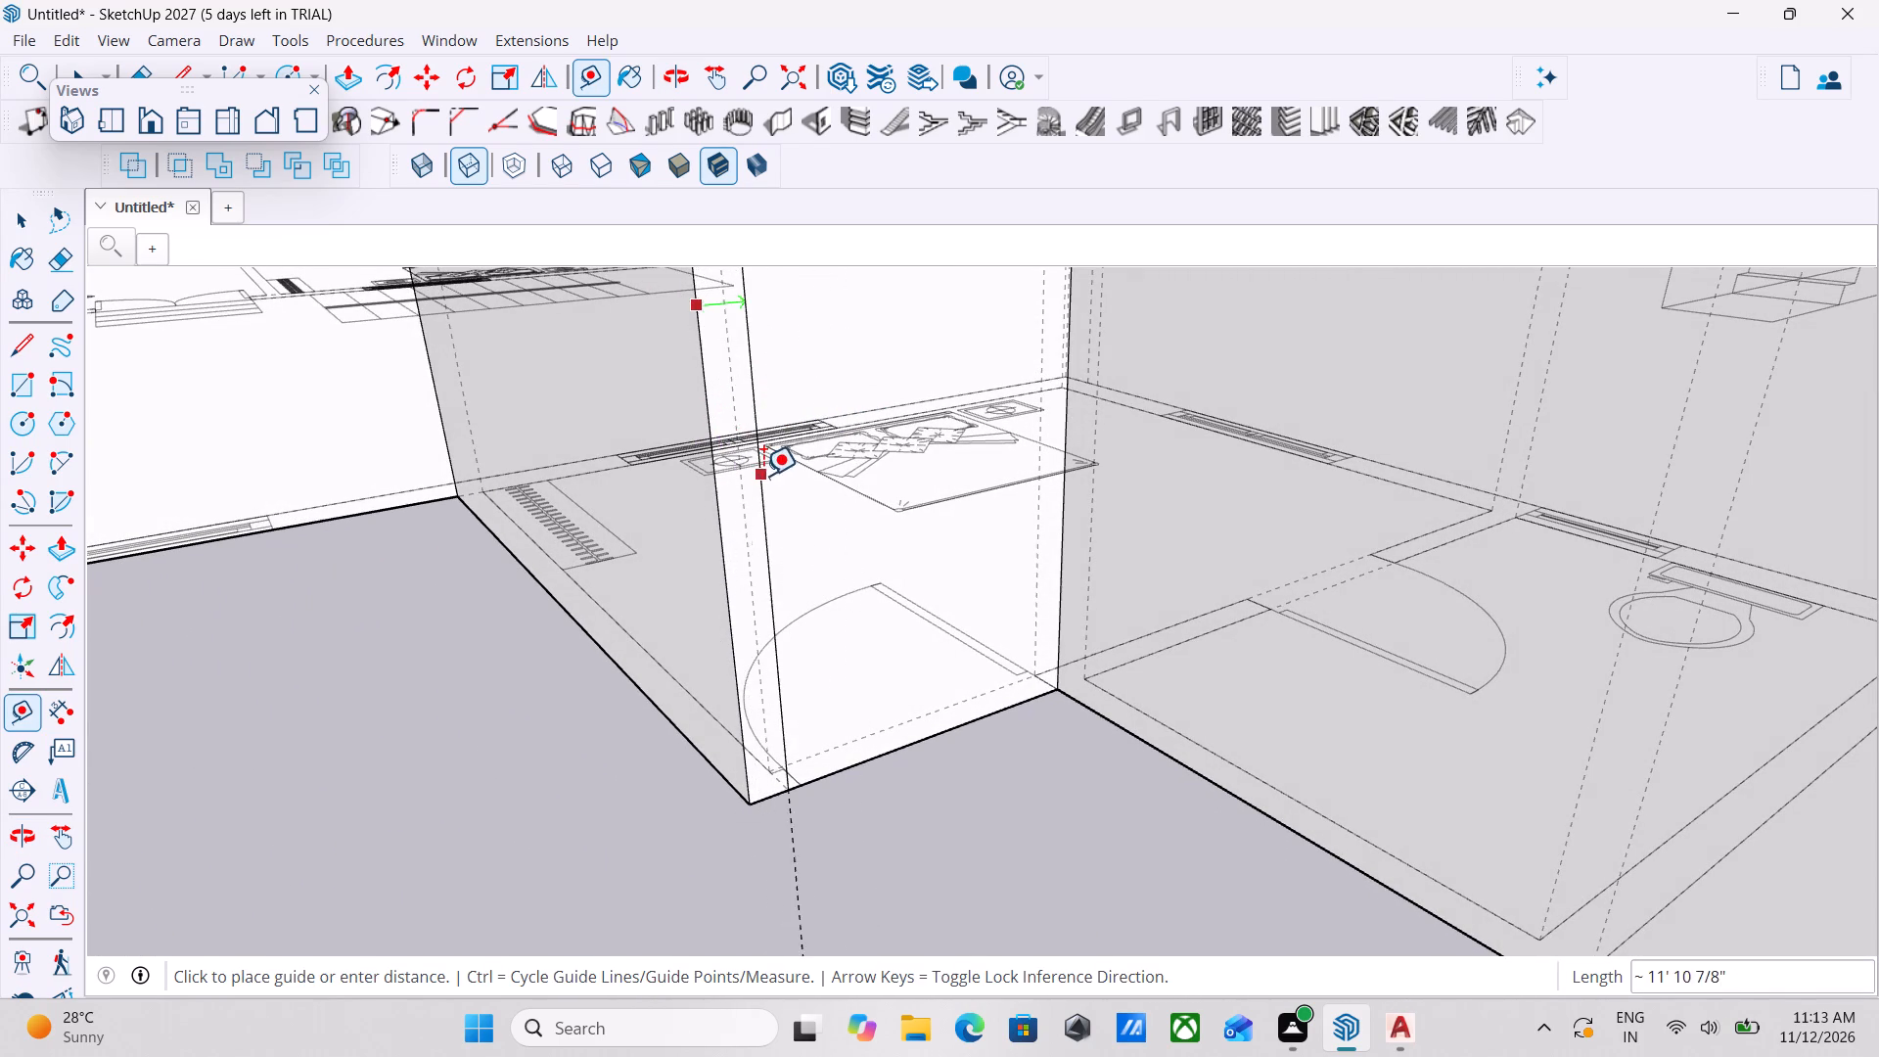
shift+middle_drag(771, 492, 546, 665)
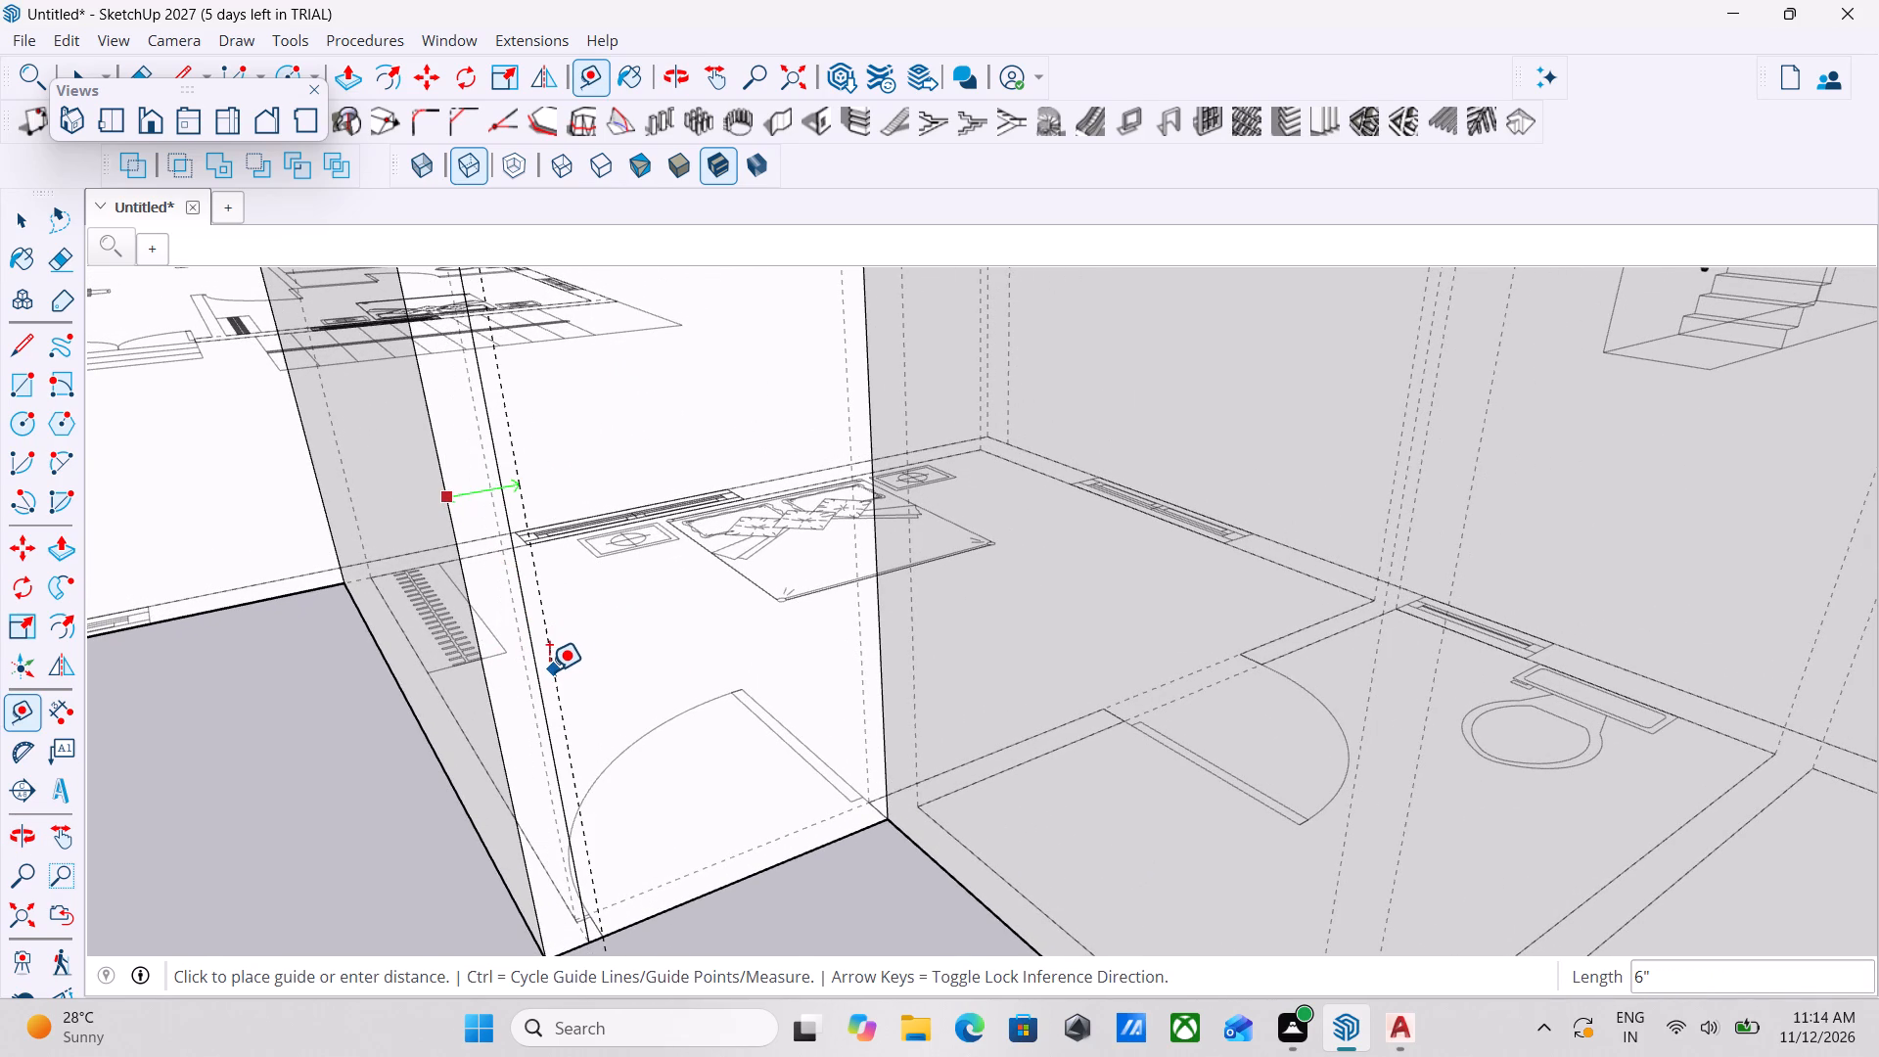
key(Right)
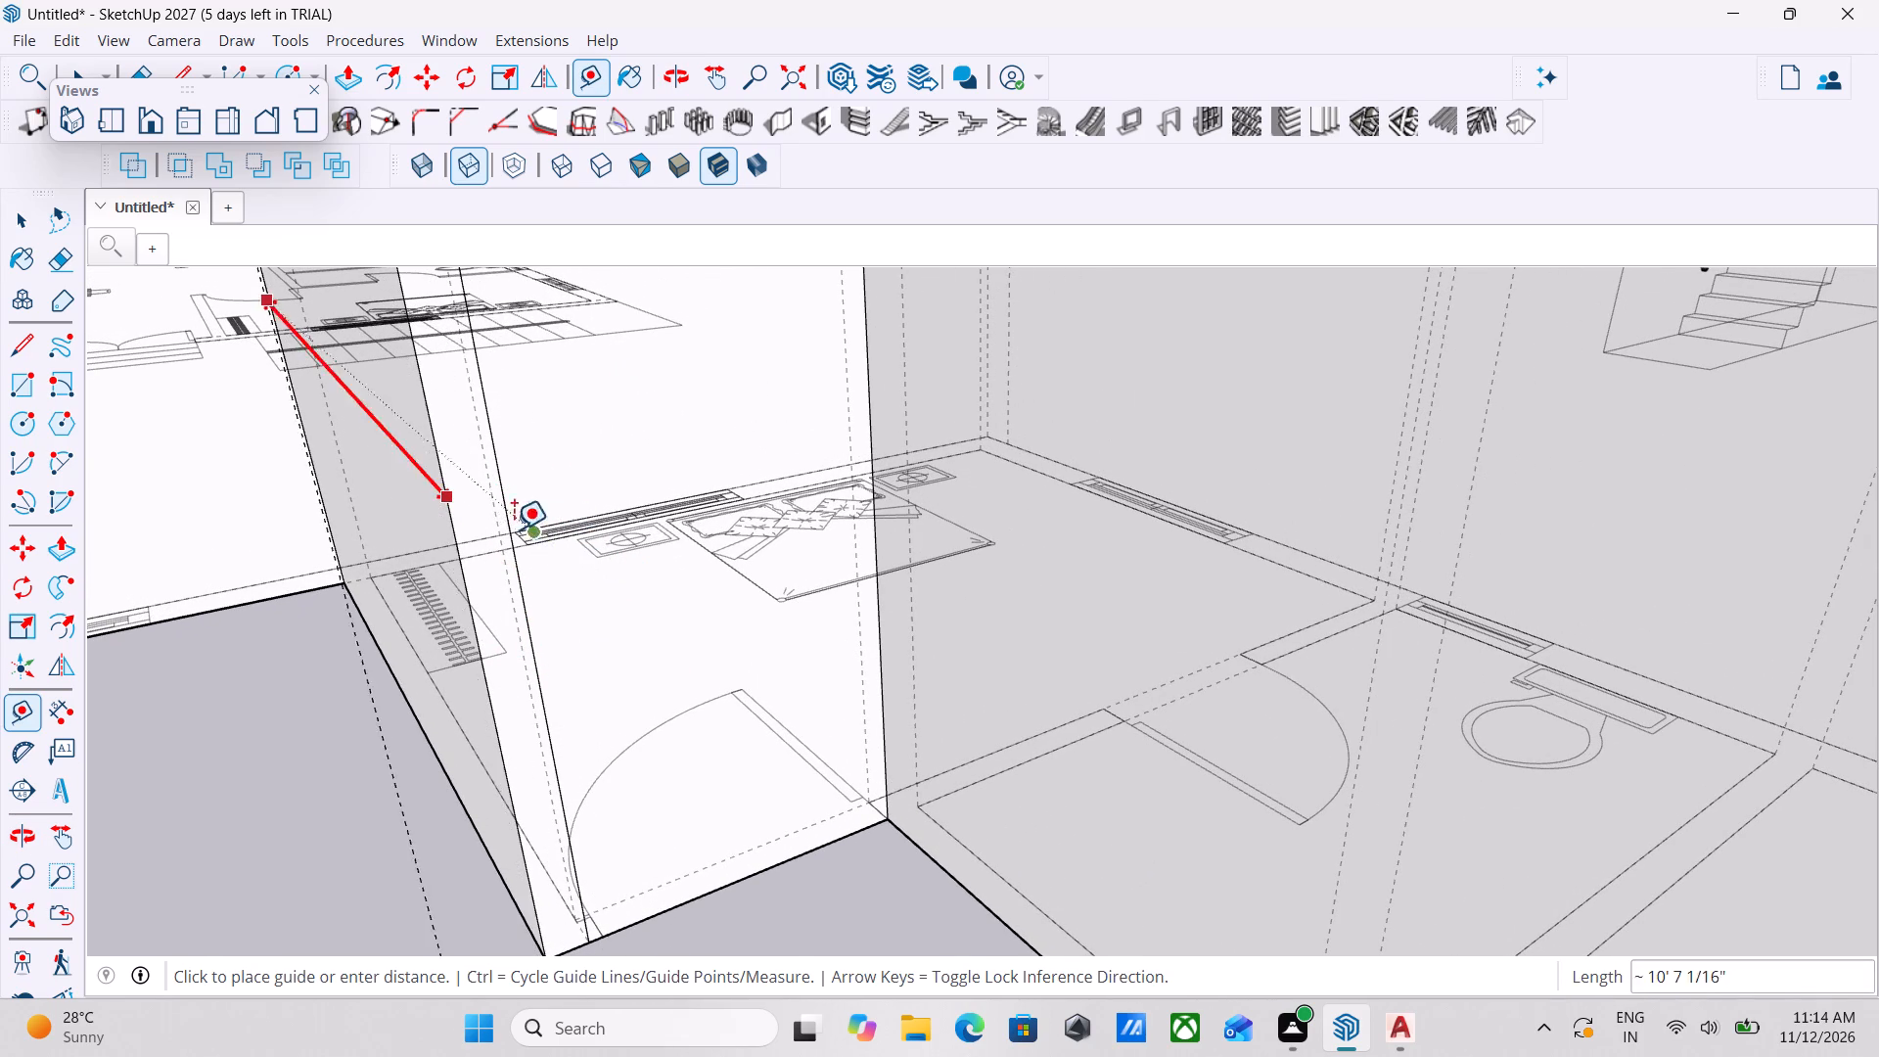
key(Up)
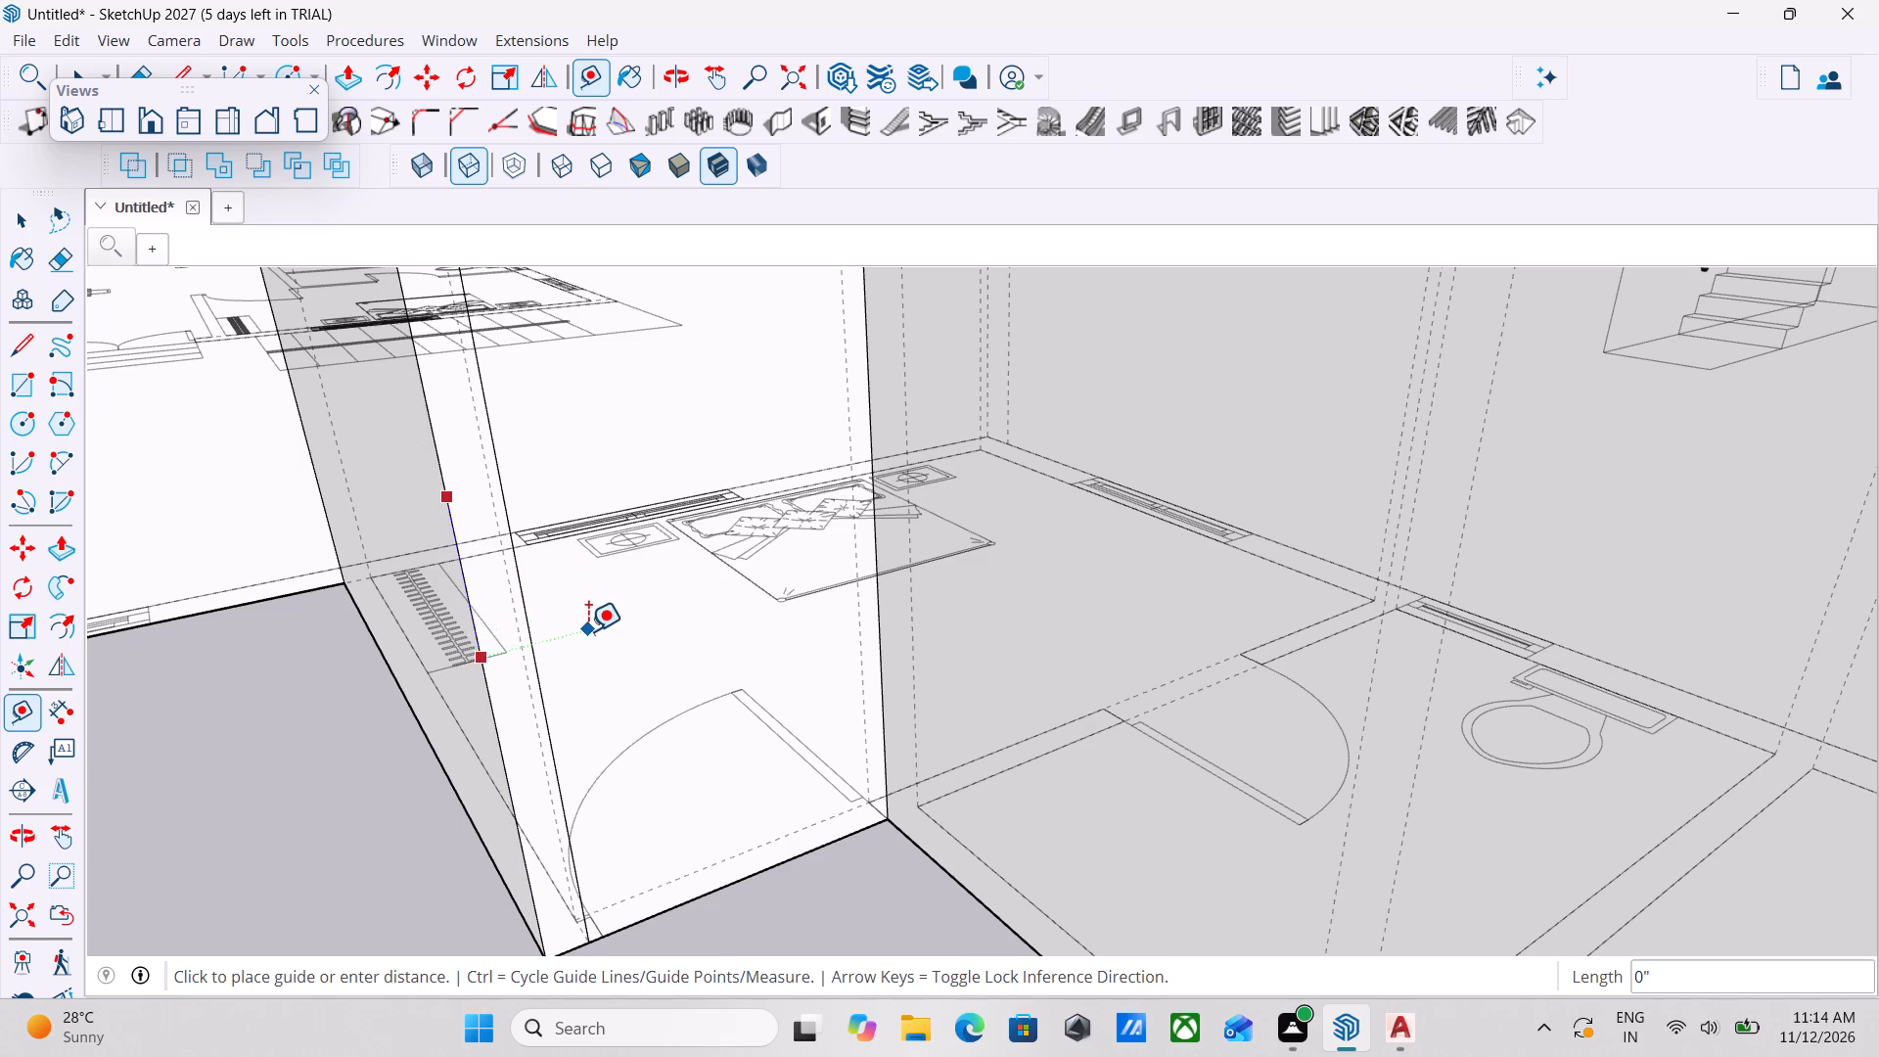
key(Down)
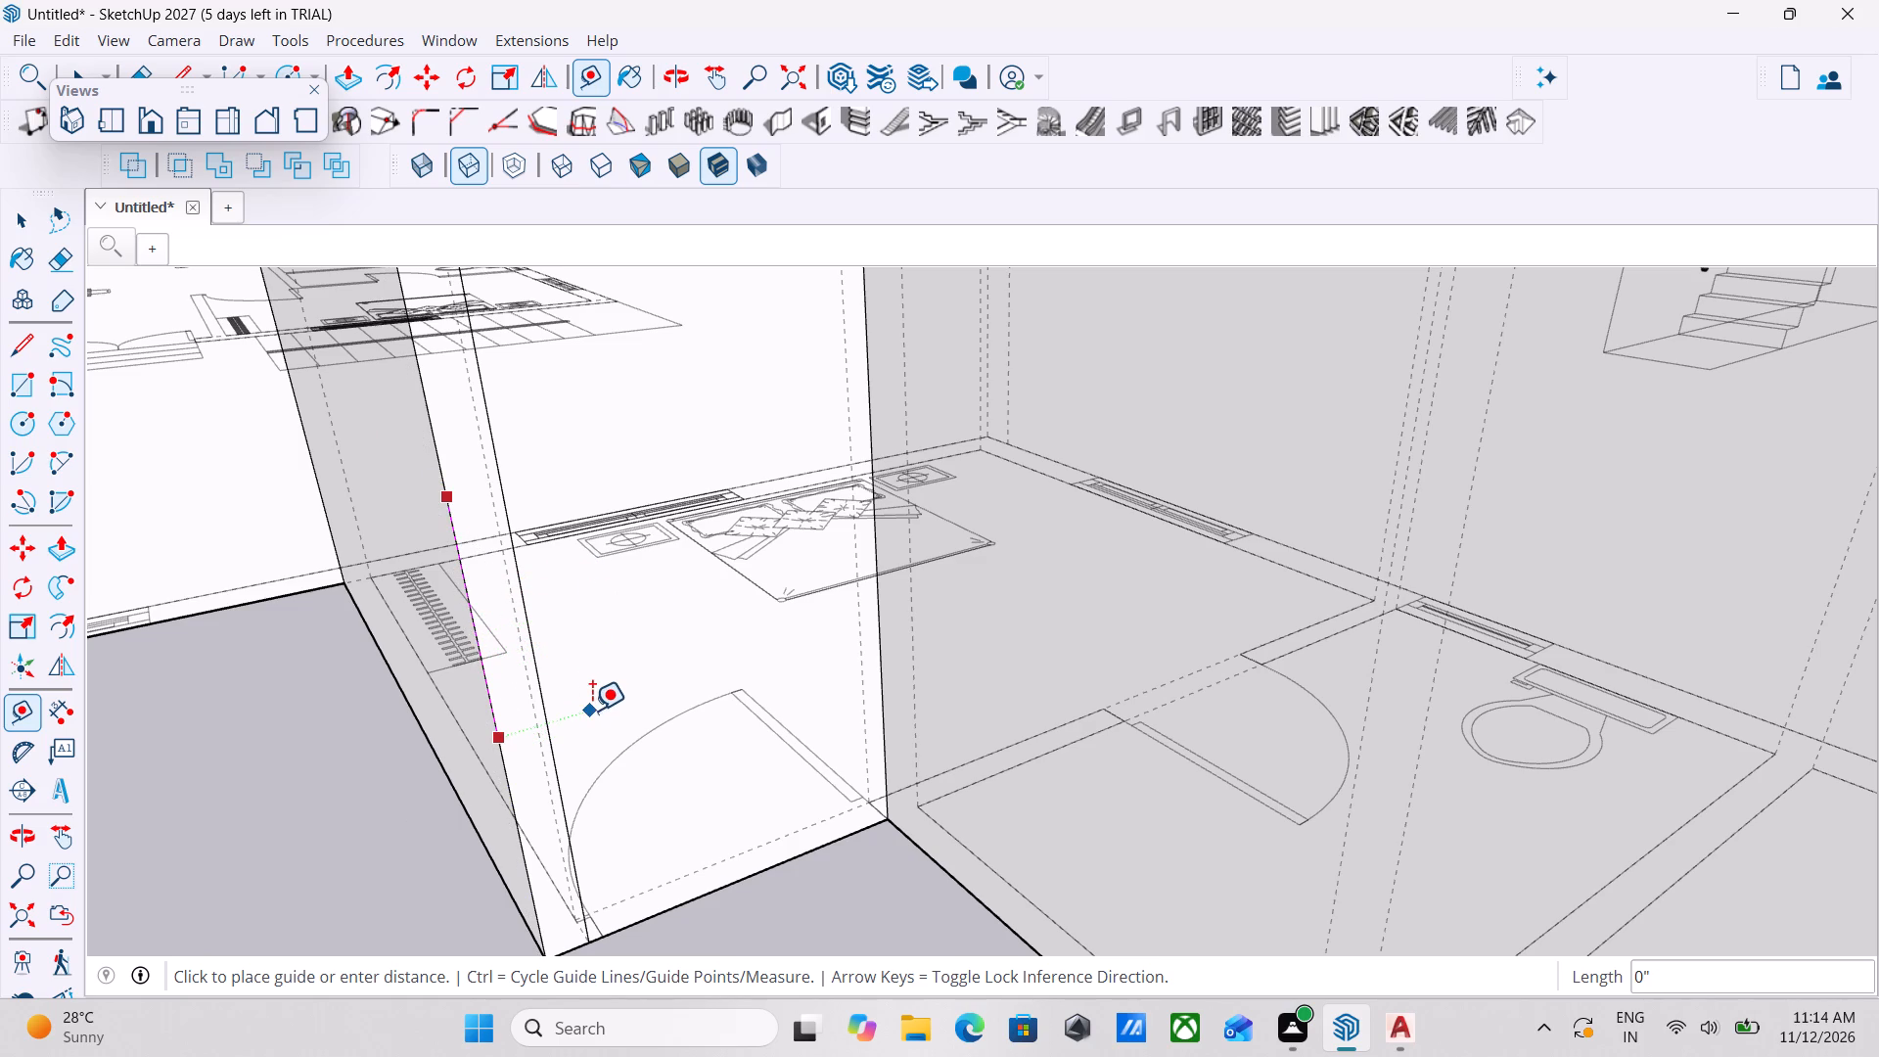
key(Left)
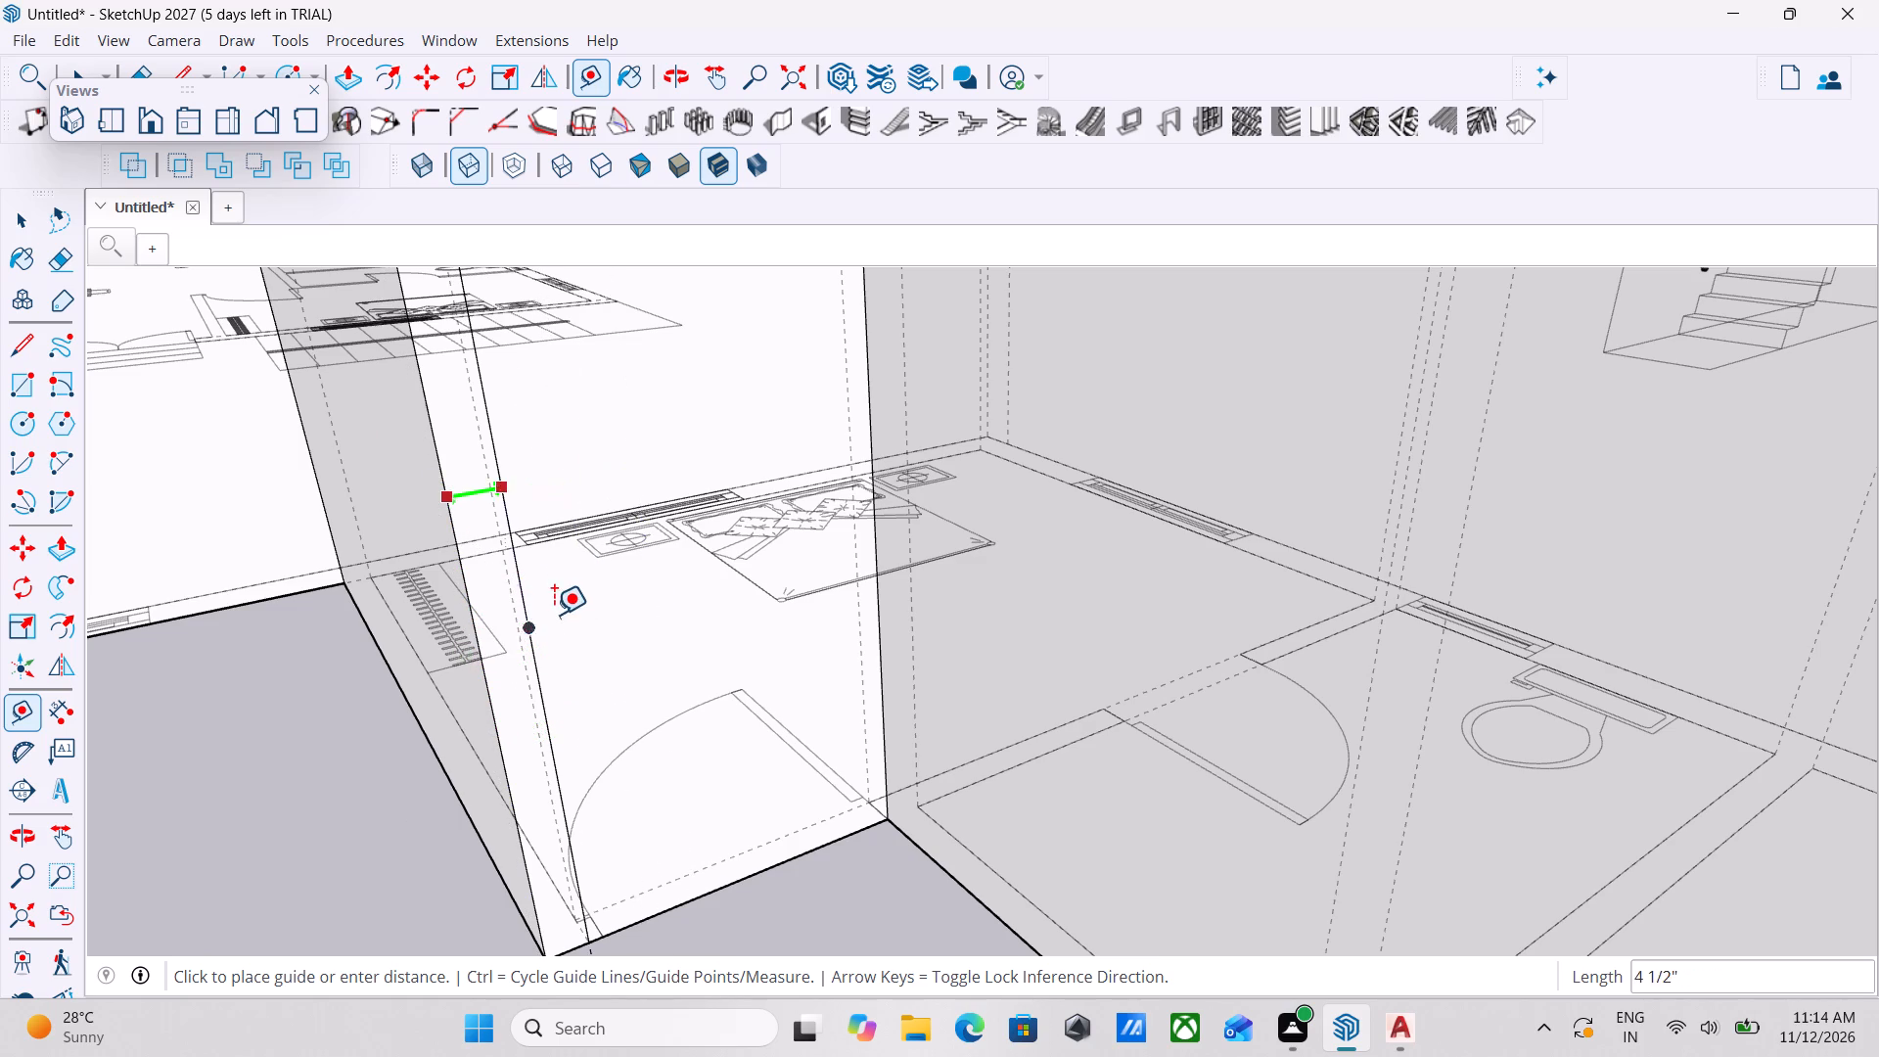
scroll(573, 601, down, 10)
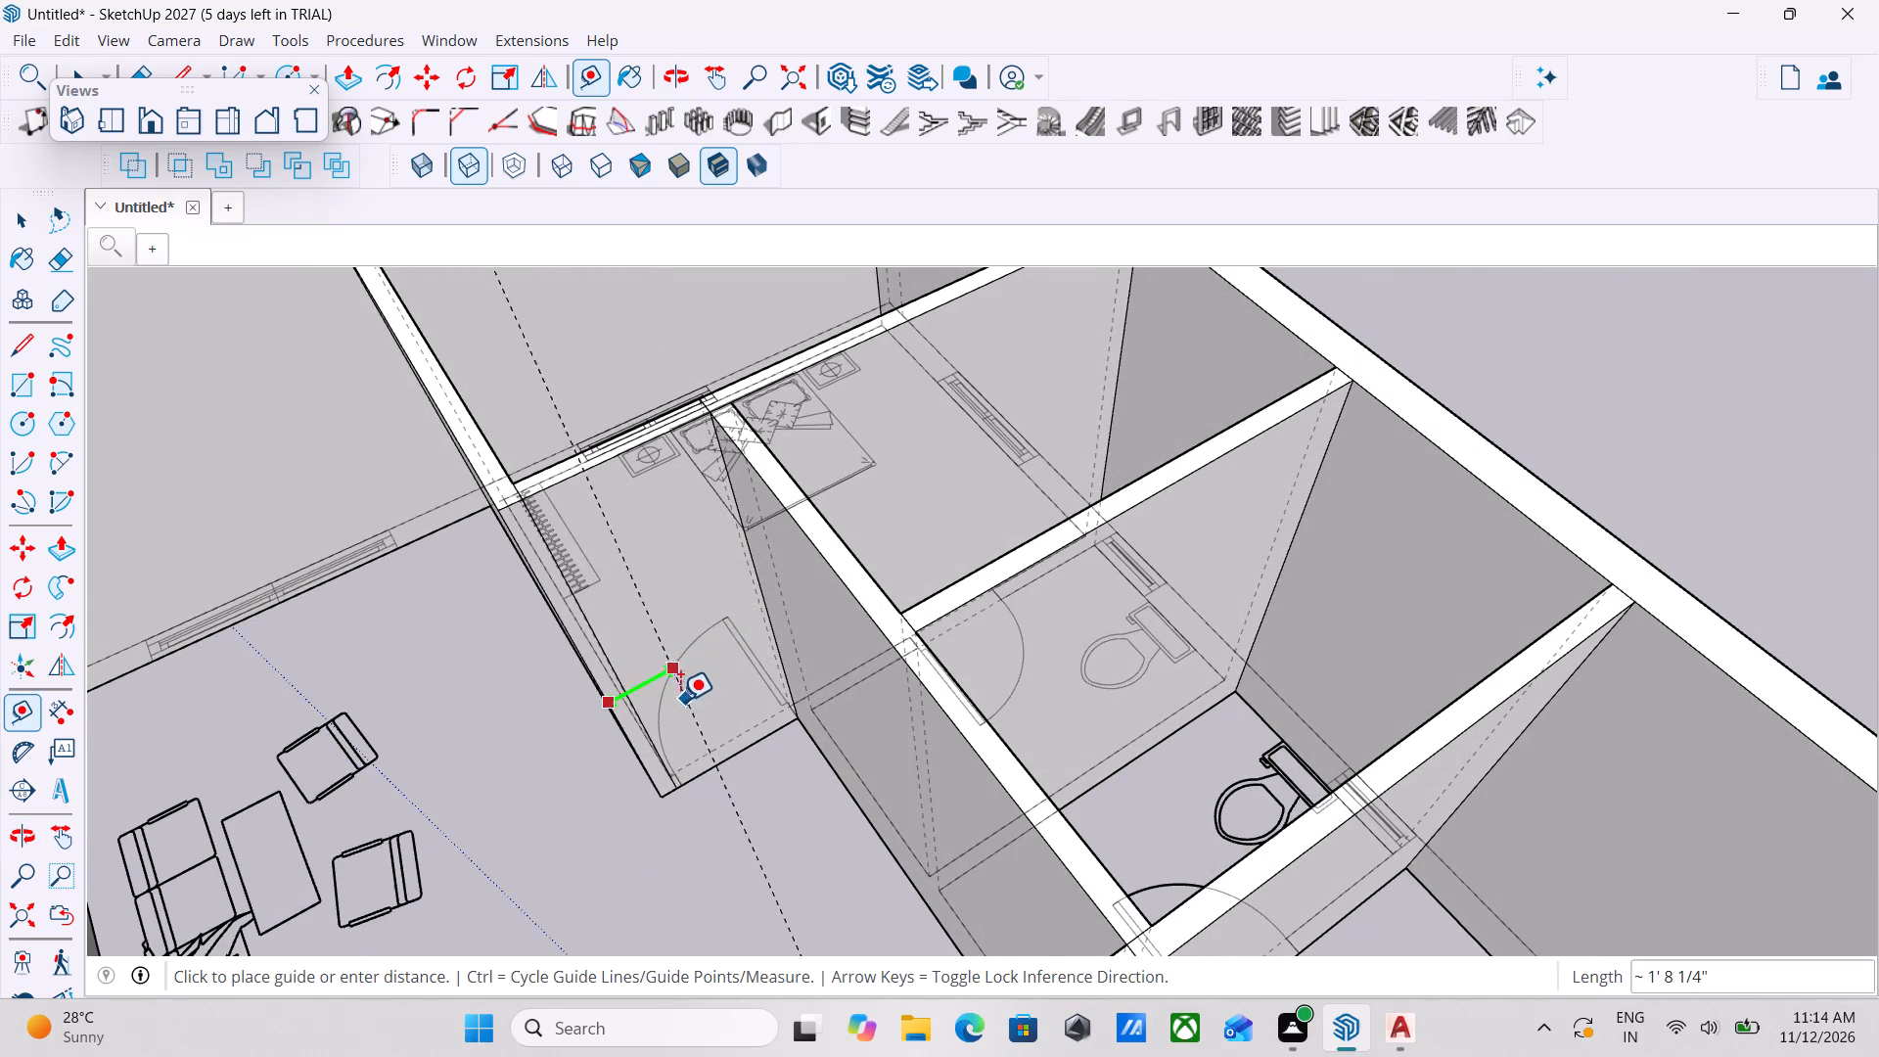
scroll(645, 704, up, 6)
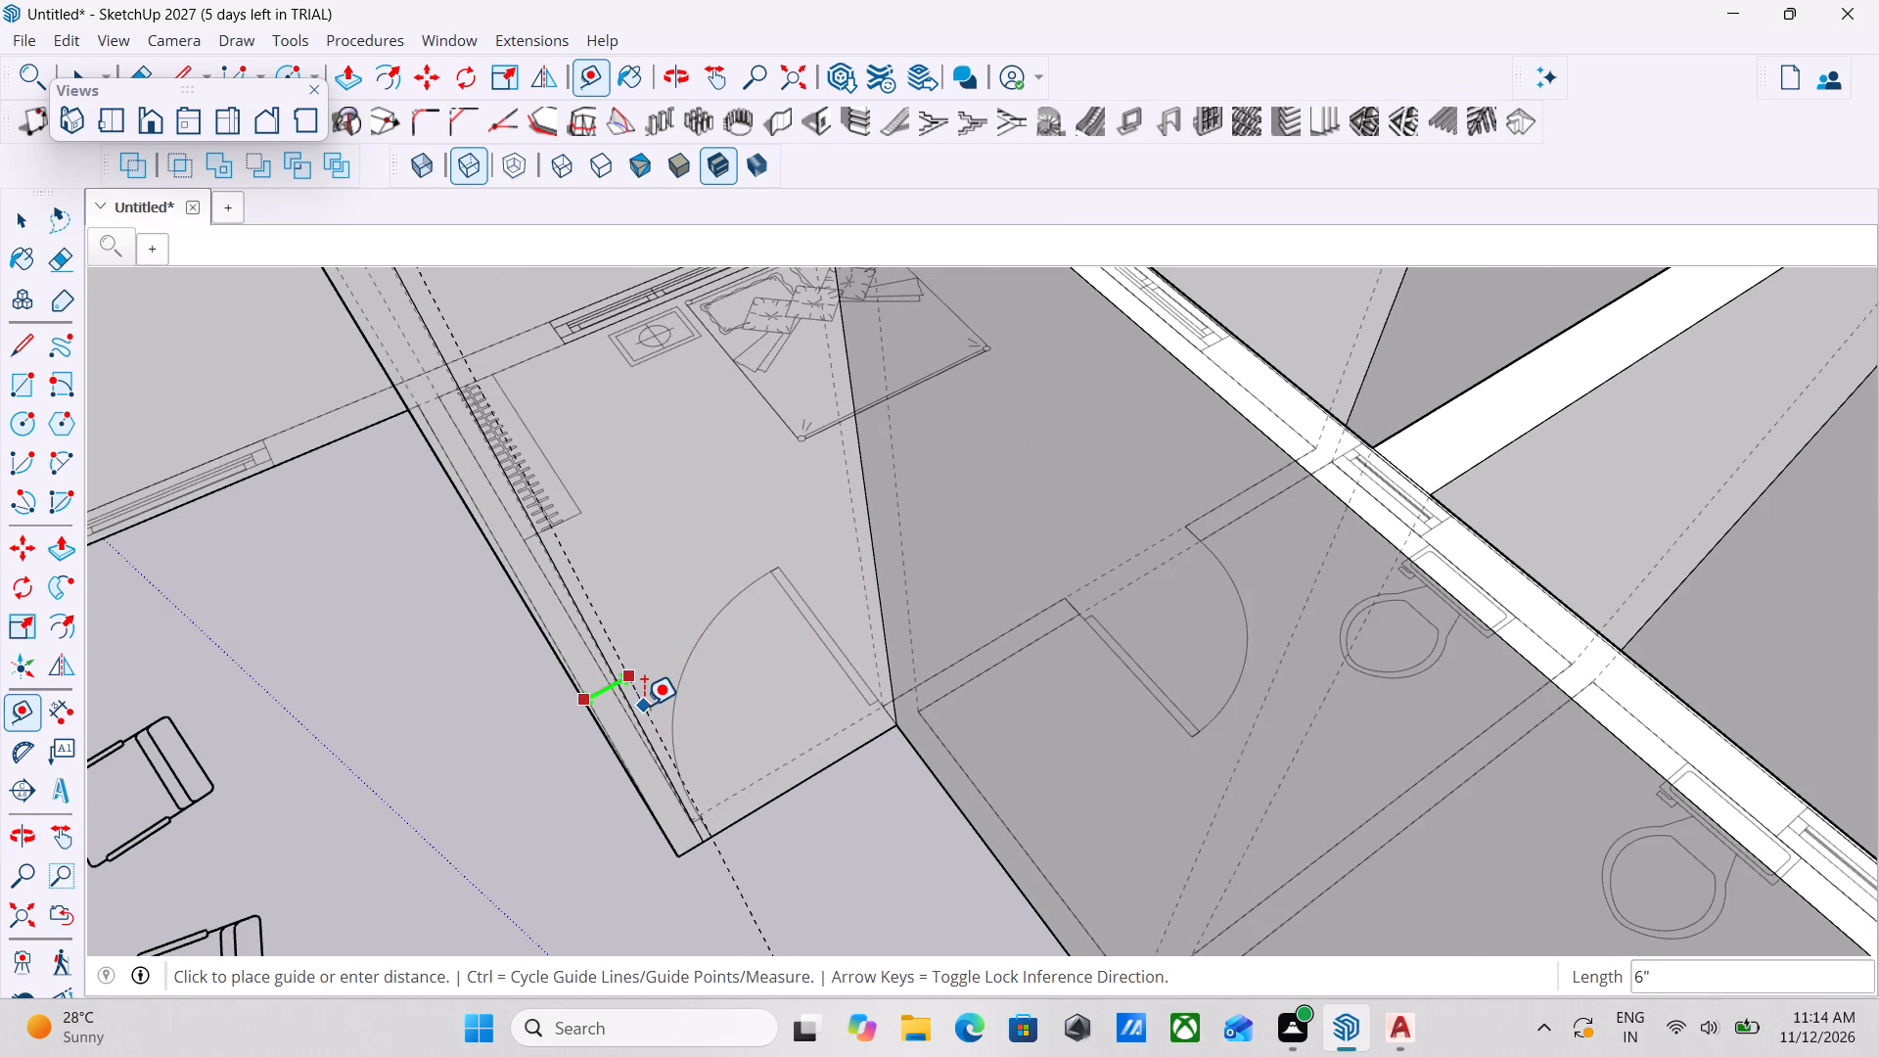
click(634, 707)
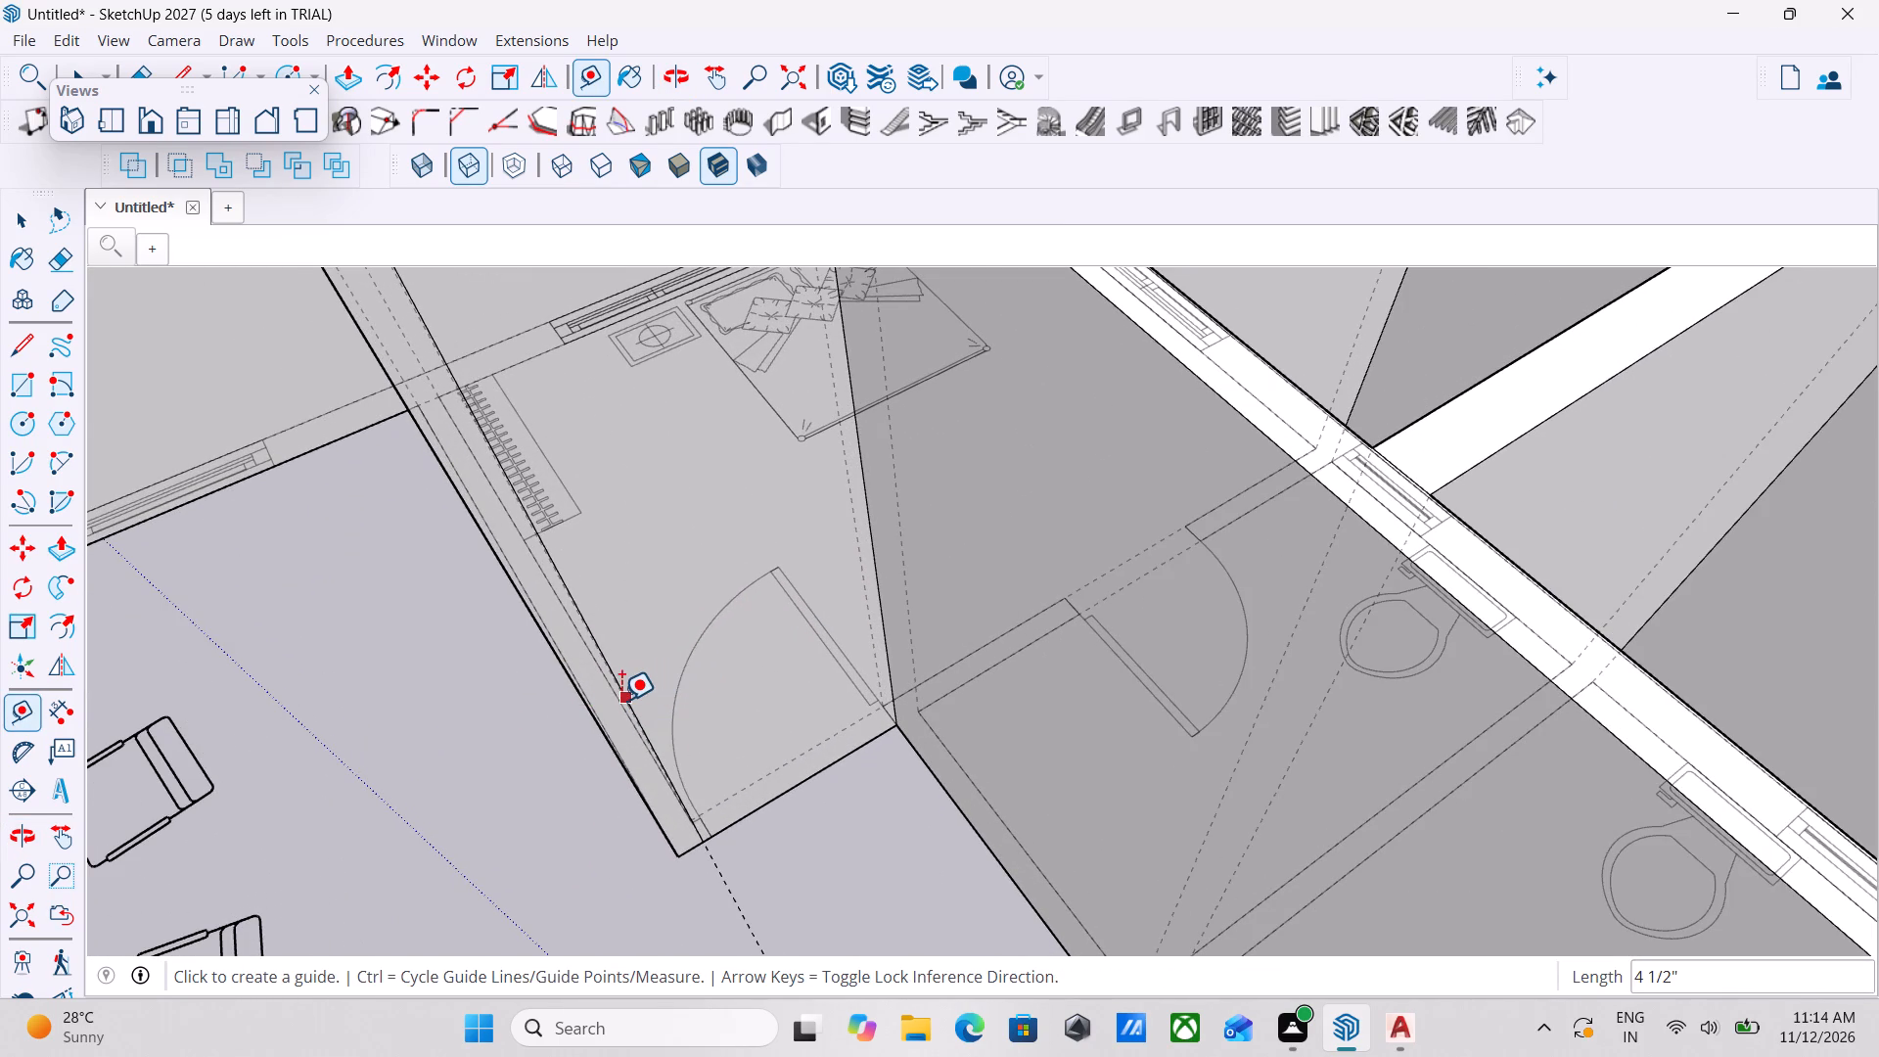
Place a second vertical guide 3' 1 1/2" from the first one, at the opposite side of the bedroom door opening.
click(621, 701)
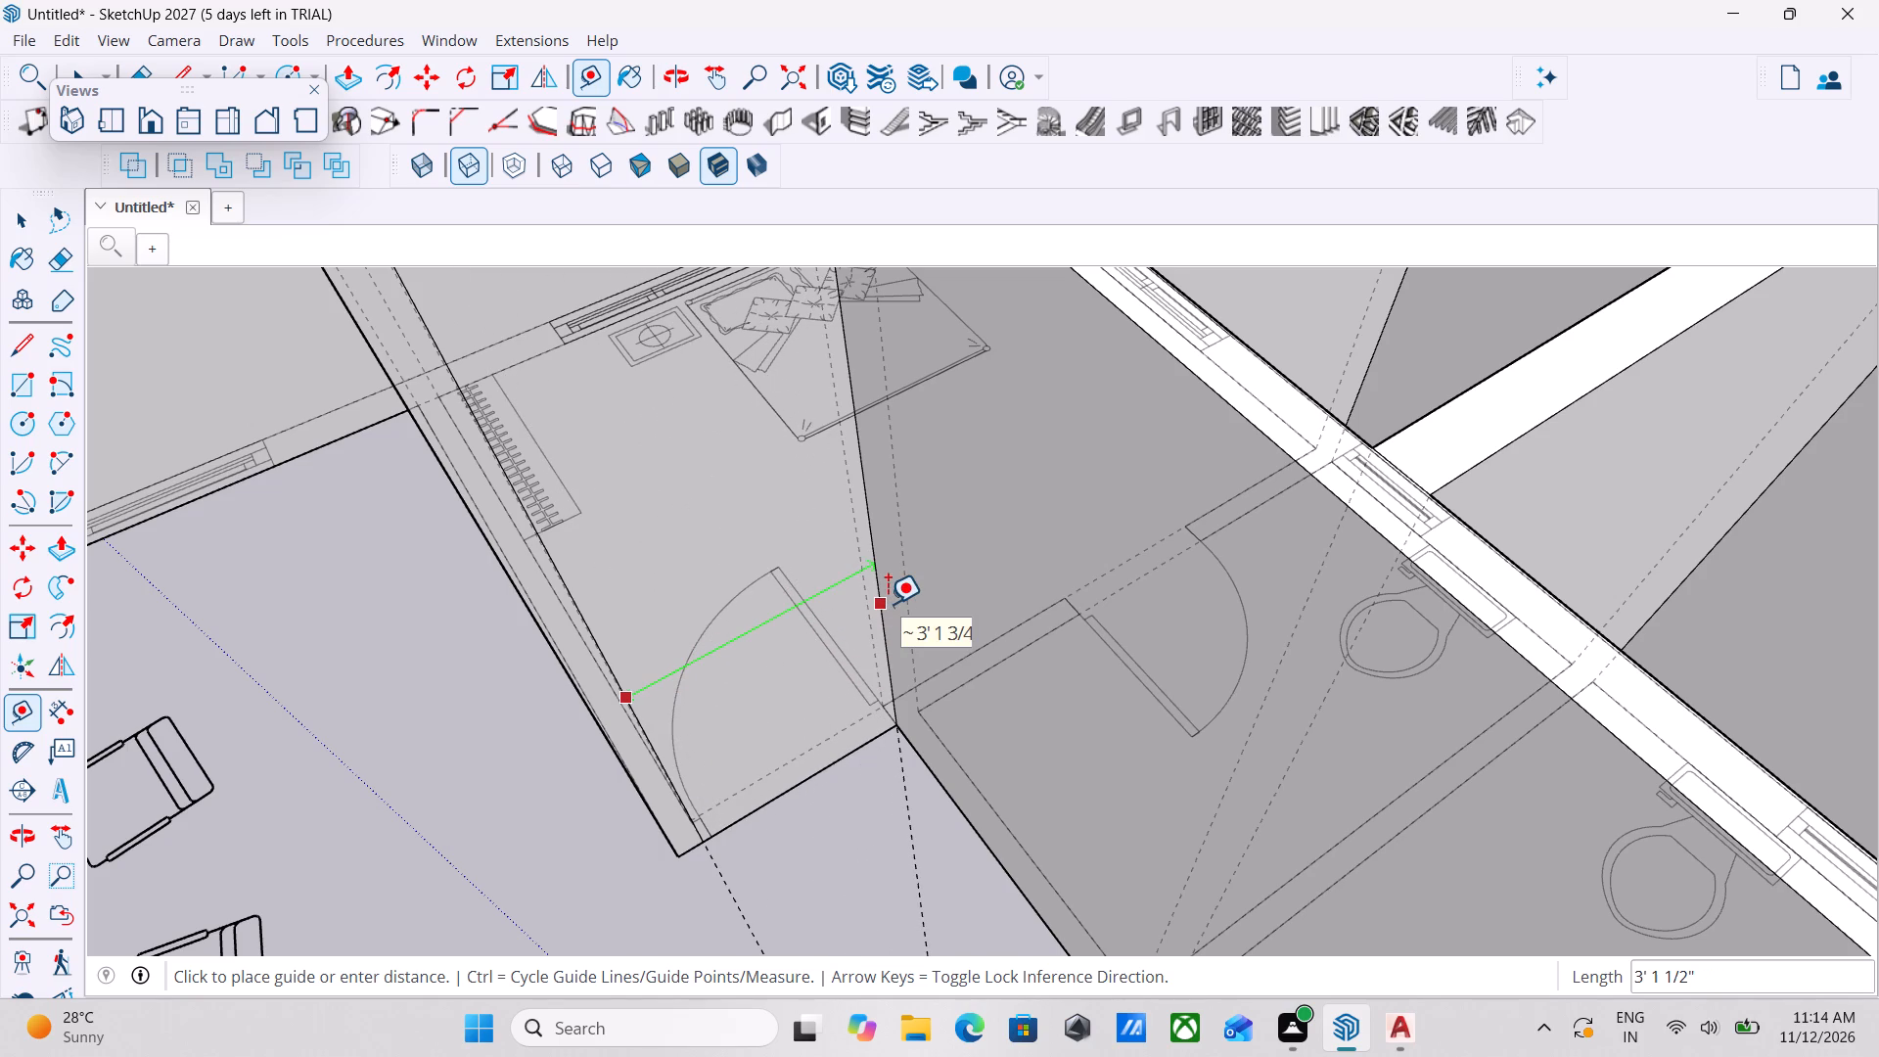
scroll(888, 604, up, 3)
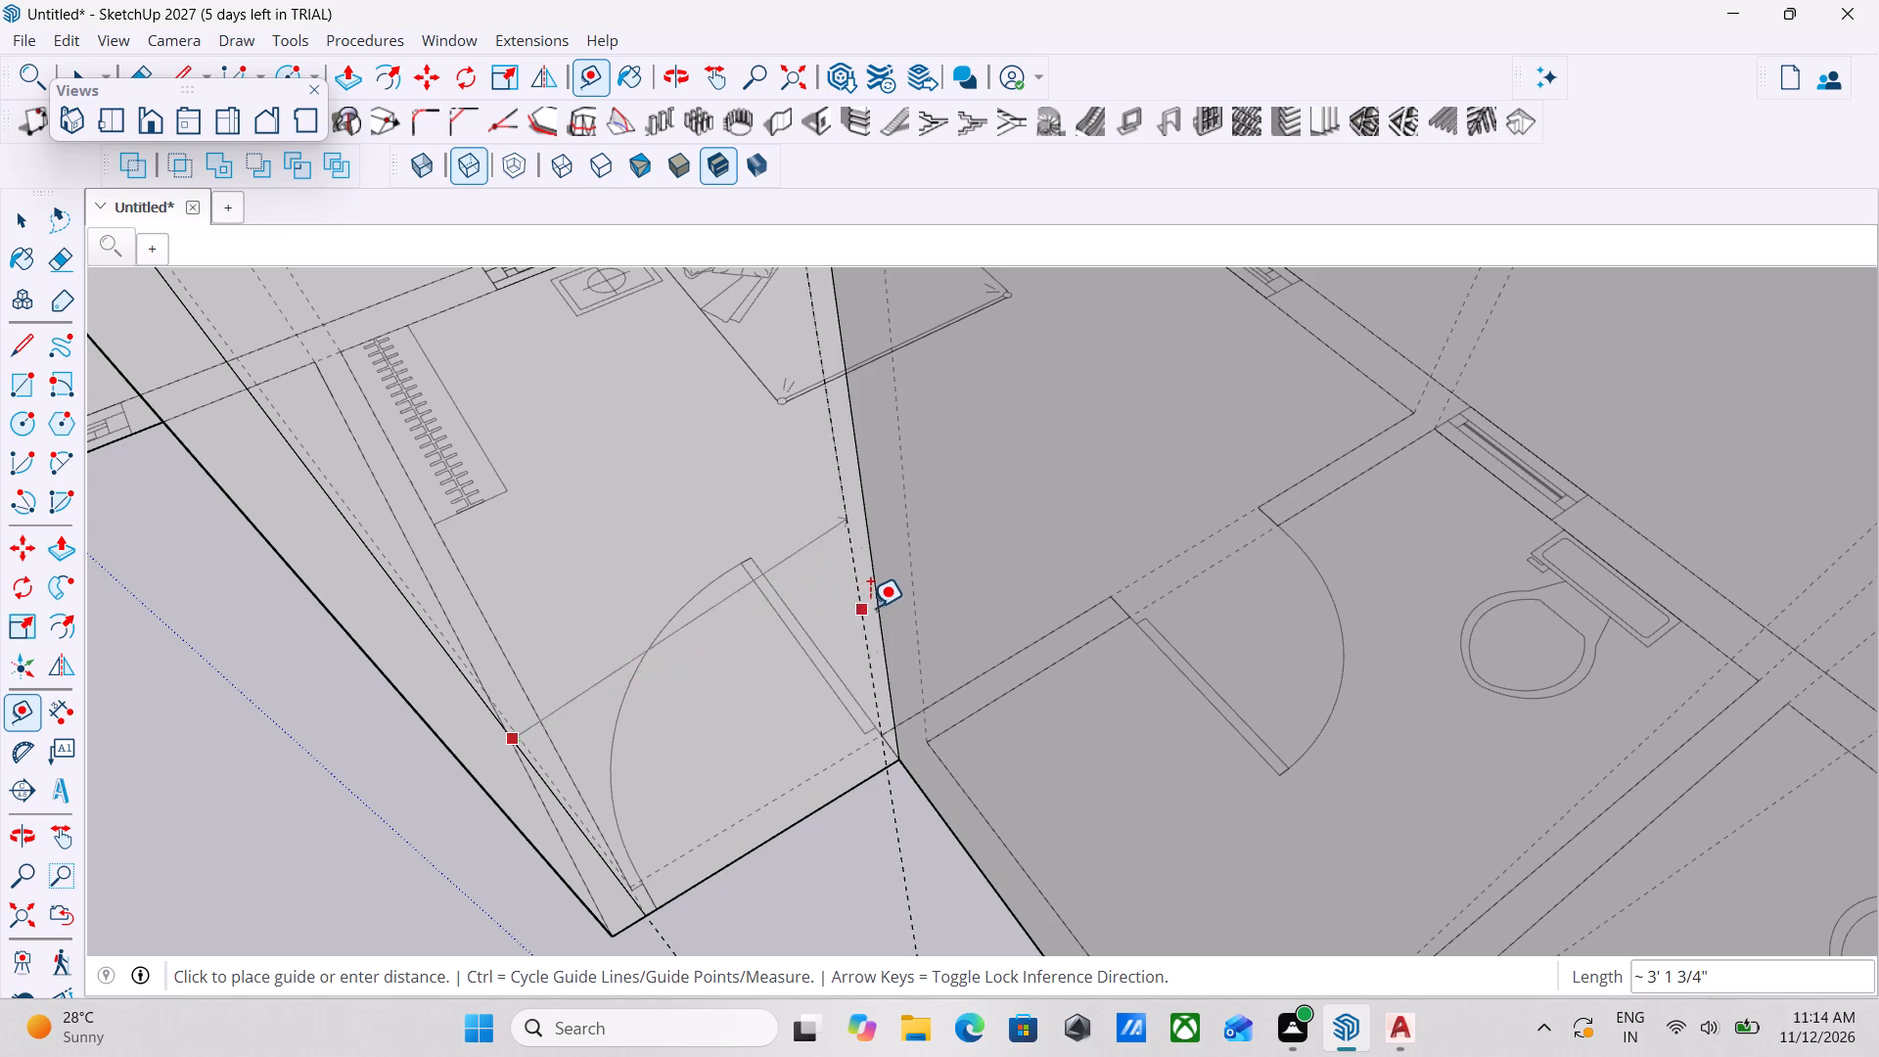
click(871, 608)
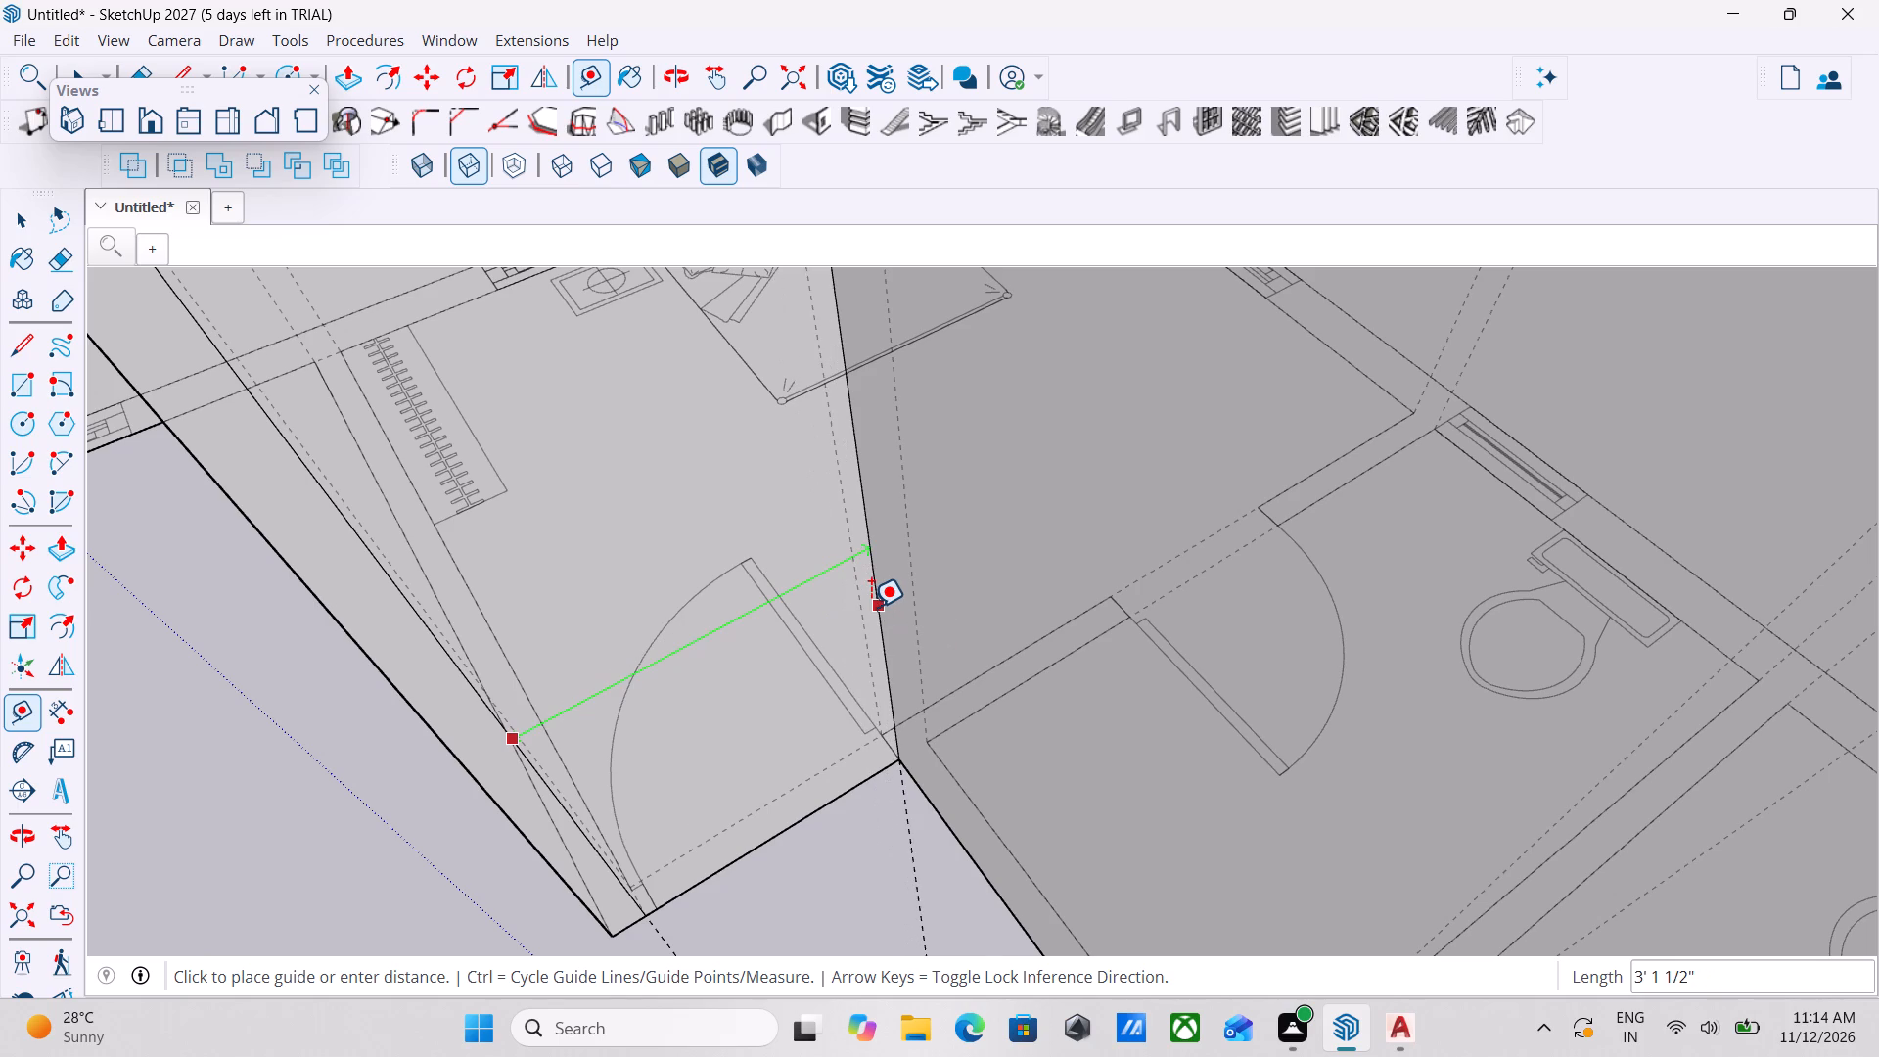
Place a horizontal guide 7' above the bottom edge of the bedroom door wall for the door head.
scroll(776, 832, up, 2)
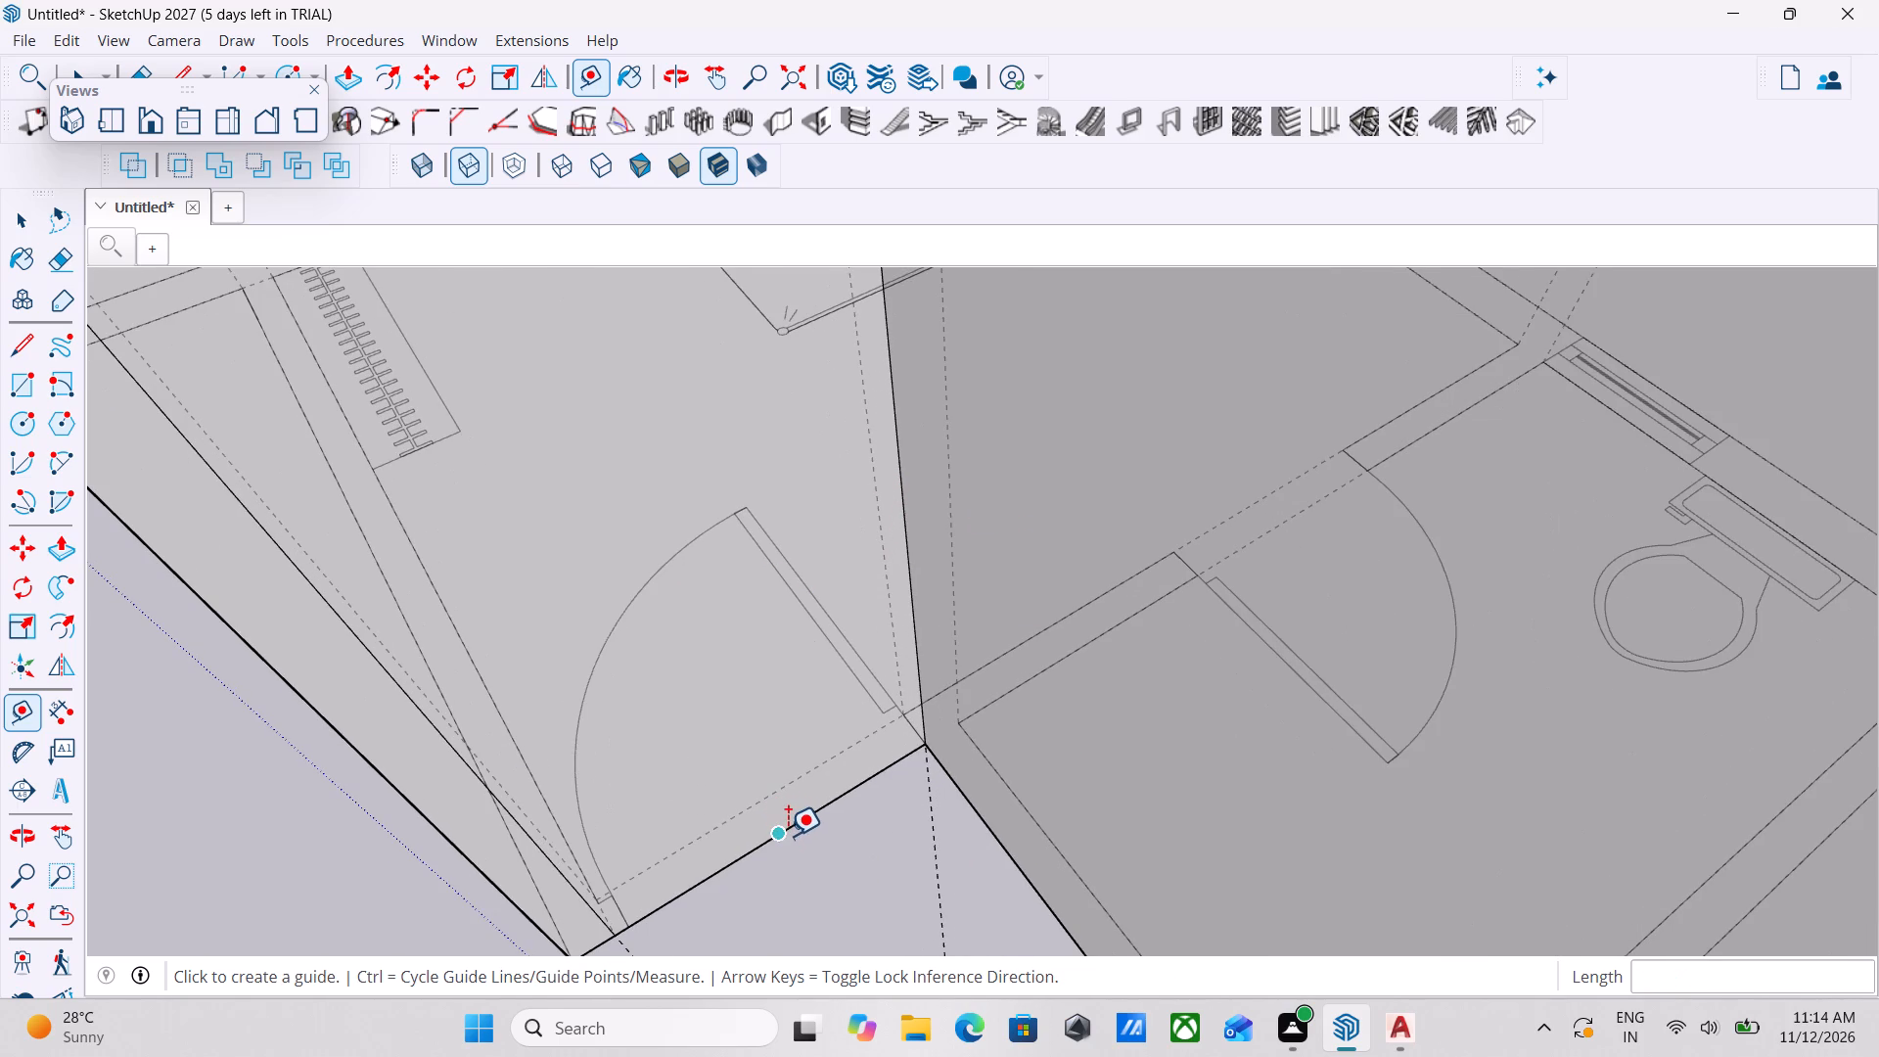
click(788, 836)
scroll(734, 646, down, 7)
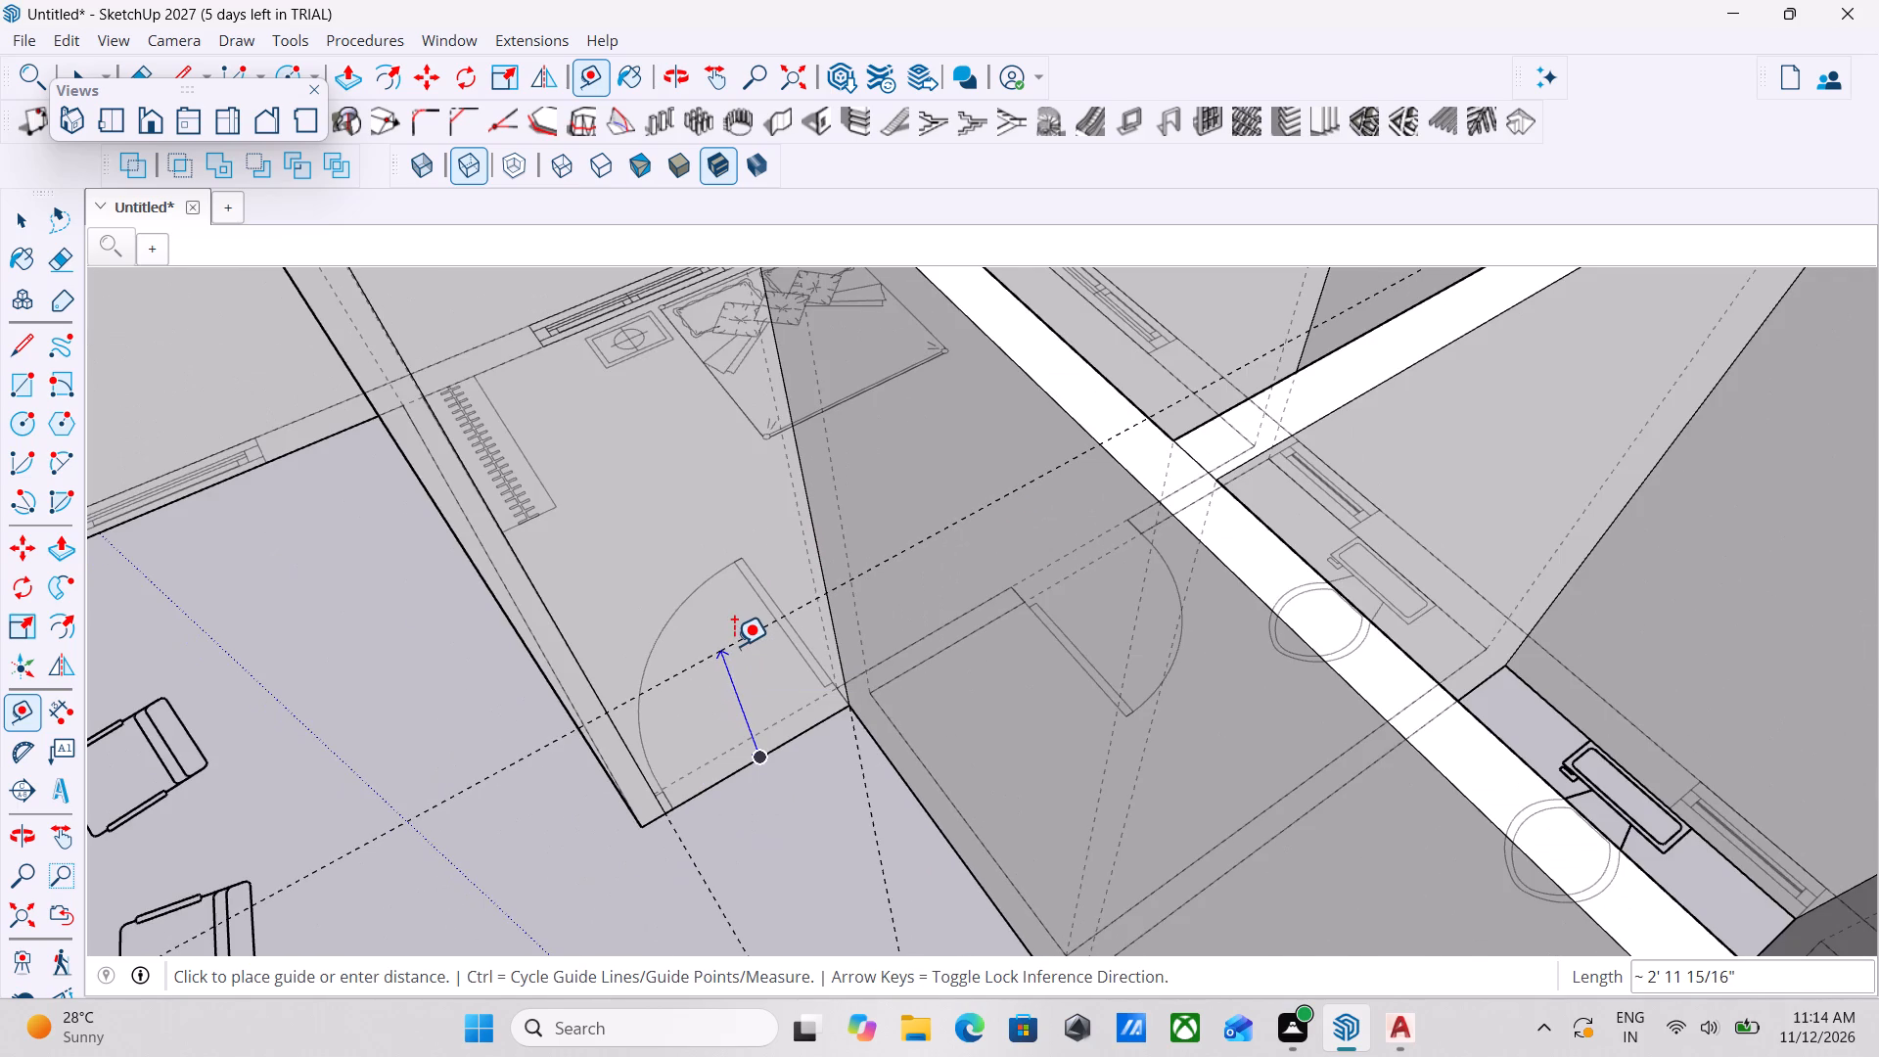
key(Up)
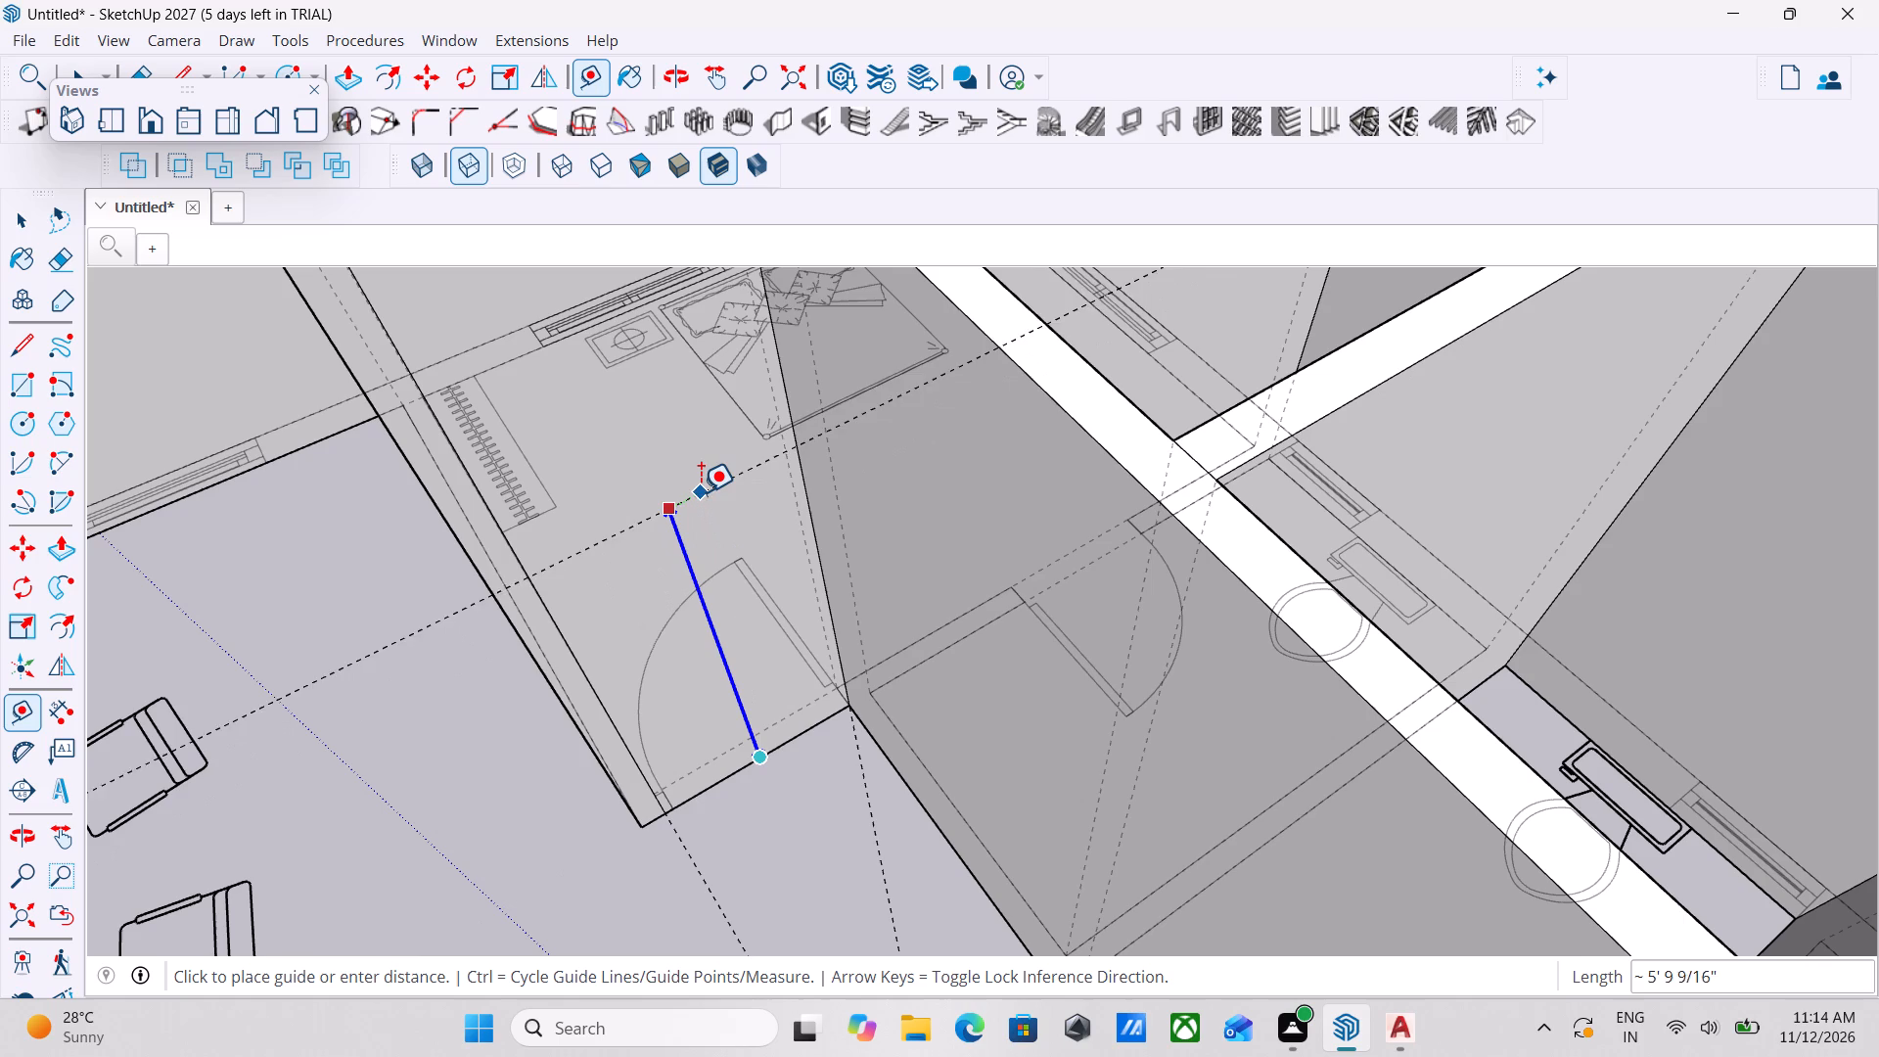
text(7')
key(Return)
scroll(686, 471, down, 3)
key(Escape)
key(space)
key(space)
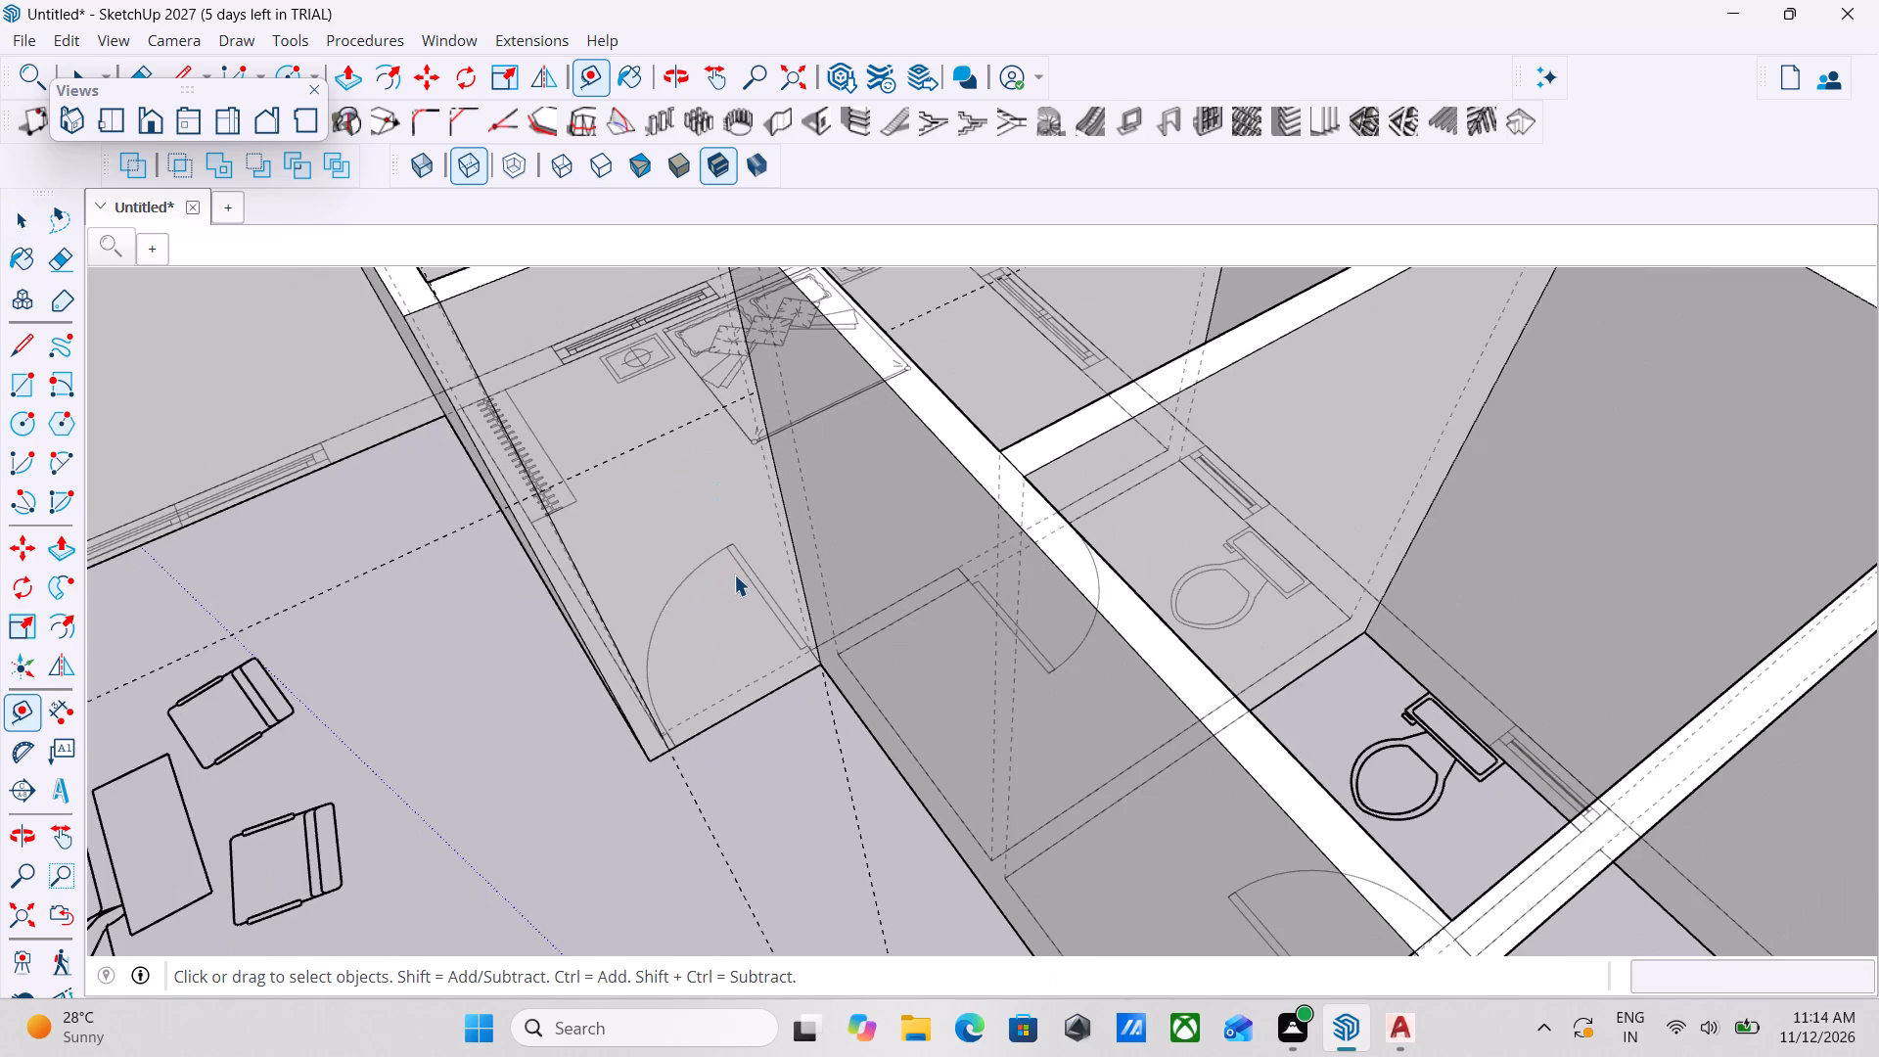
key(space)
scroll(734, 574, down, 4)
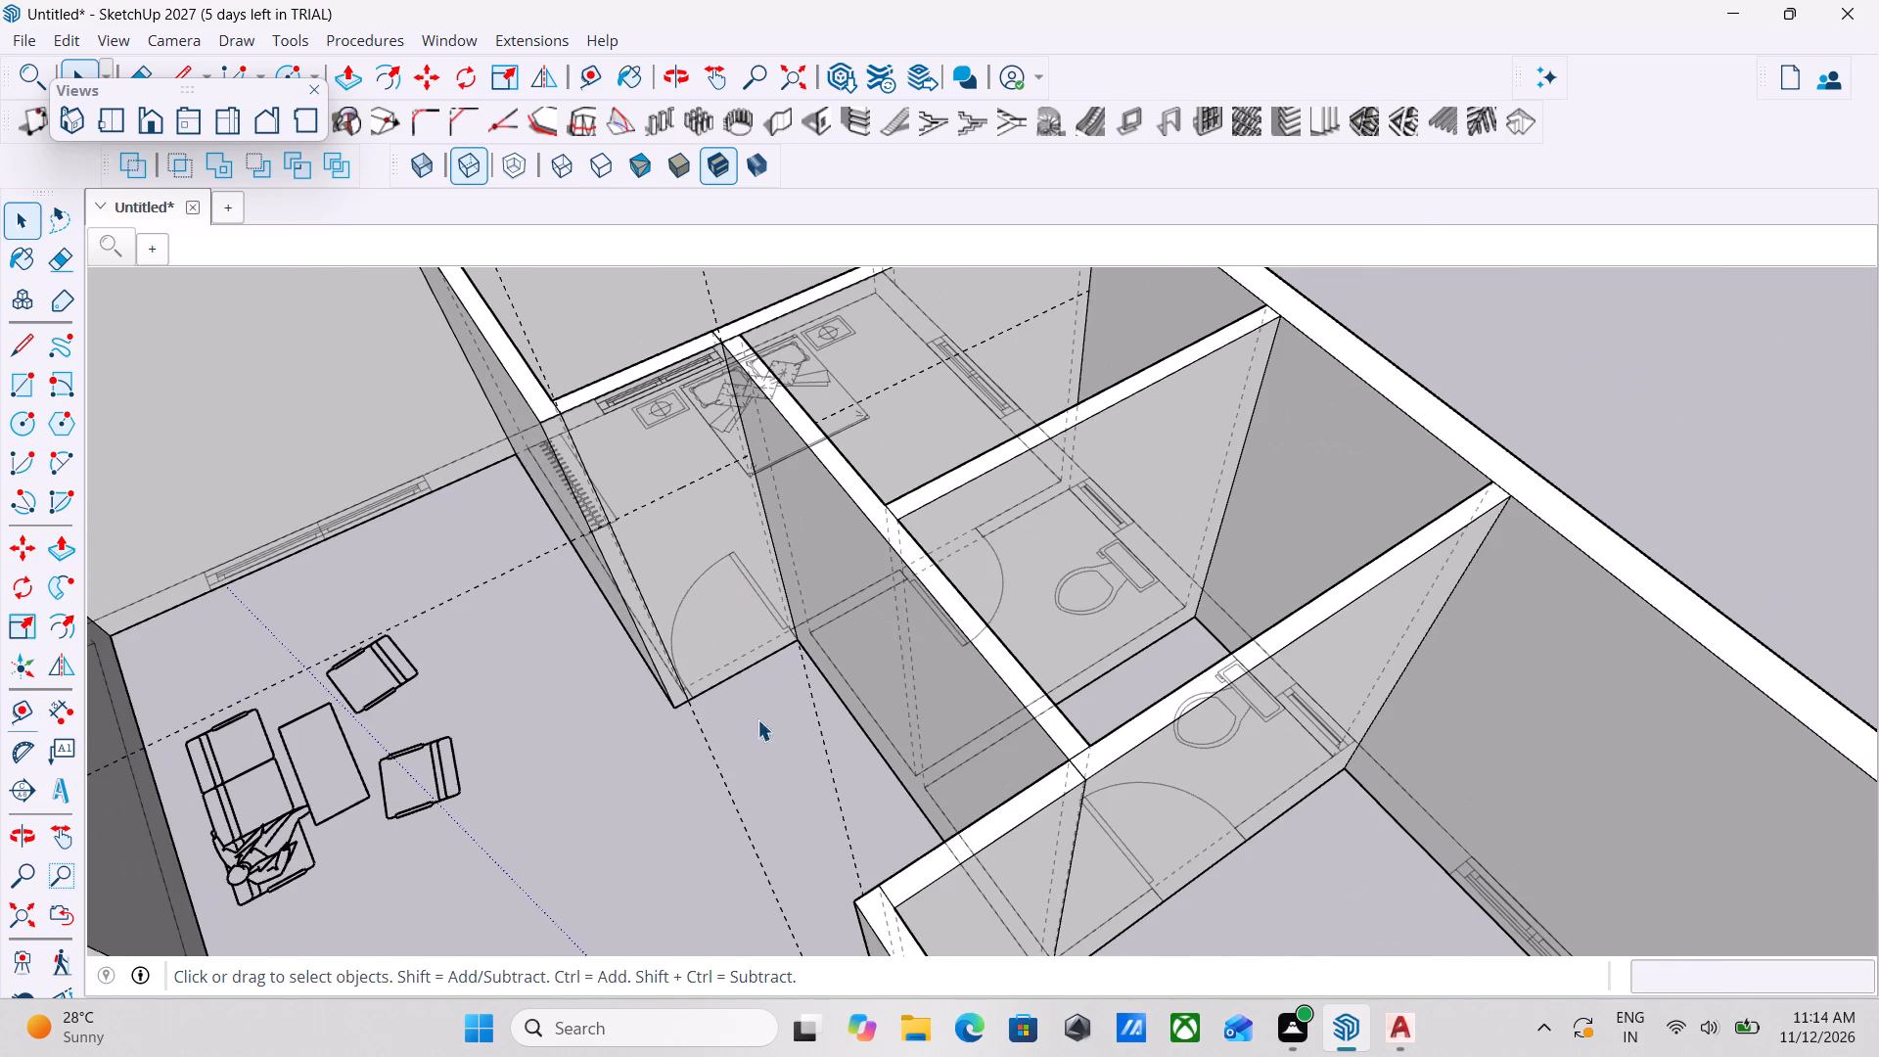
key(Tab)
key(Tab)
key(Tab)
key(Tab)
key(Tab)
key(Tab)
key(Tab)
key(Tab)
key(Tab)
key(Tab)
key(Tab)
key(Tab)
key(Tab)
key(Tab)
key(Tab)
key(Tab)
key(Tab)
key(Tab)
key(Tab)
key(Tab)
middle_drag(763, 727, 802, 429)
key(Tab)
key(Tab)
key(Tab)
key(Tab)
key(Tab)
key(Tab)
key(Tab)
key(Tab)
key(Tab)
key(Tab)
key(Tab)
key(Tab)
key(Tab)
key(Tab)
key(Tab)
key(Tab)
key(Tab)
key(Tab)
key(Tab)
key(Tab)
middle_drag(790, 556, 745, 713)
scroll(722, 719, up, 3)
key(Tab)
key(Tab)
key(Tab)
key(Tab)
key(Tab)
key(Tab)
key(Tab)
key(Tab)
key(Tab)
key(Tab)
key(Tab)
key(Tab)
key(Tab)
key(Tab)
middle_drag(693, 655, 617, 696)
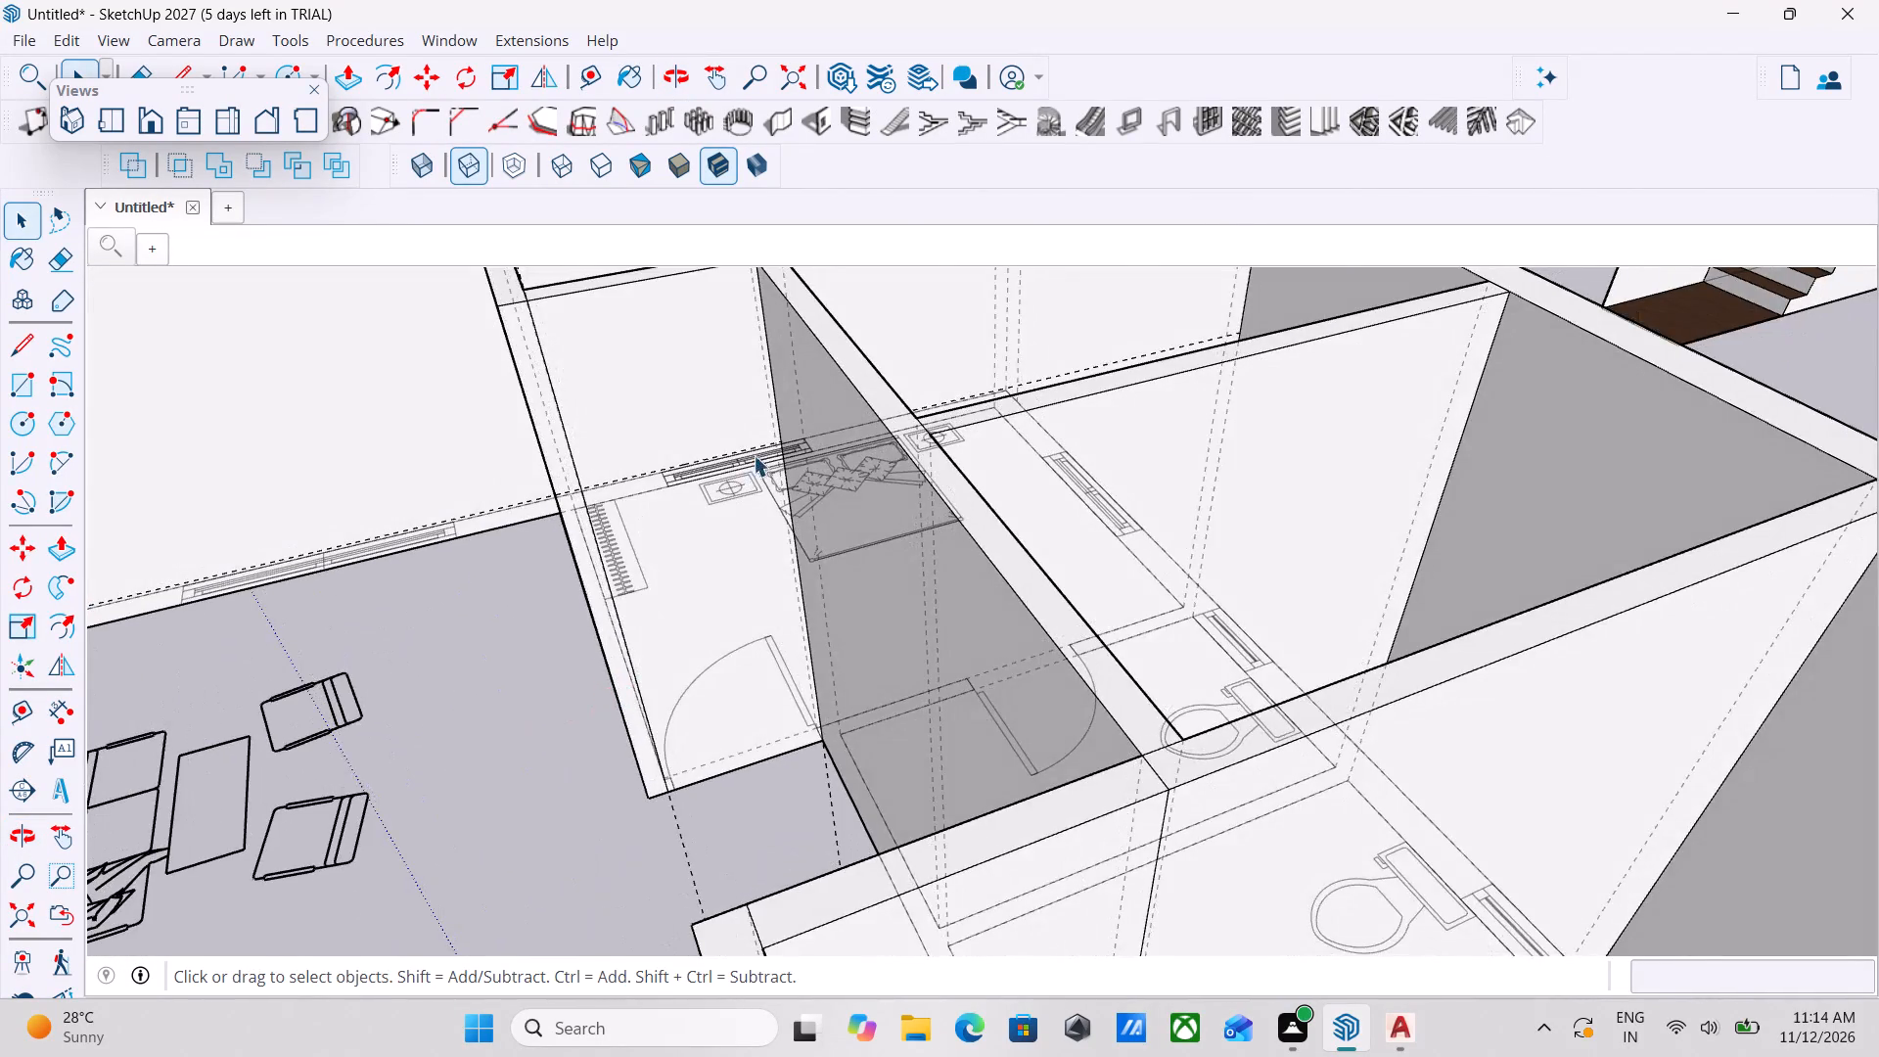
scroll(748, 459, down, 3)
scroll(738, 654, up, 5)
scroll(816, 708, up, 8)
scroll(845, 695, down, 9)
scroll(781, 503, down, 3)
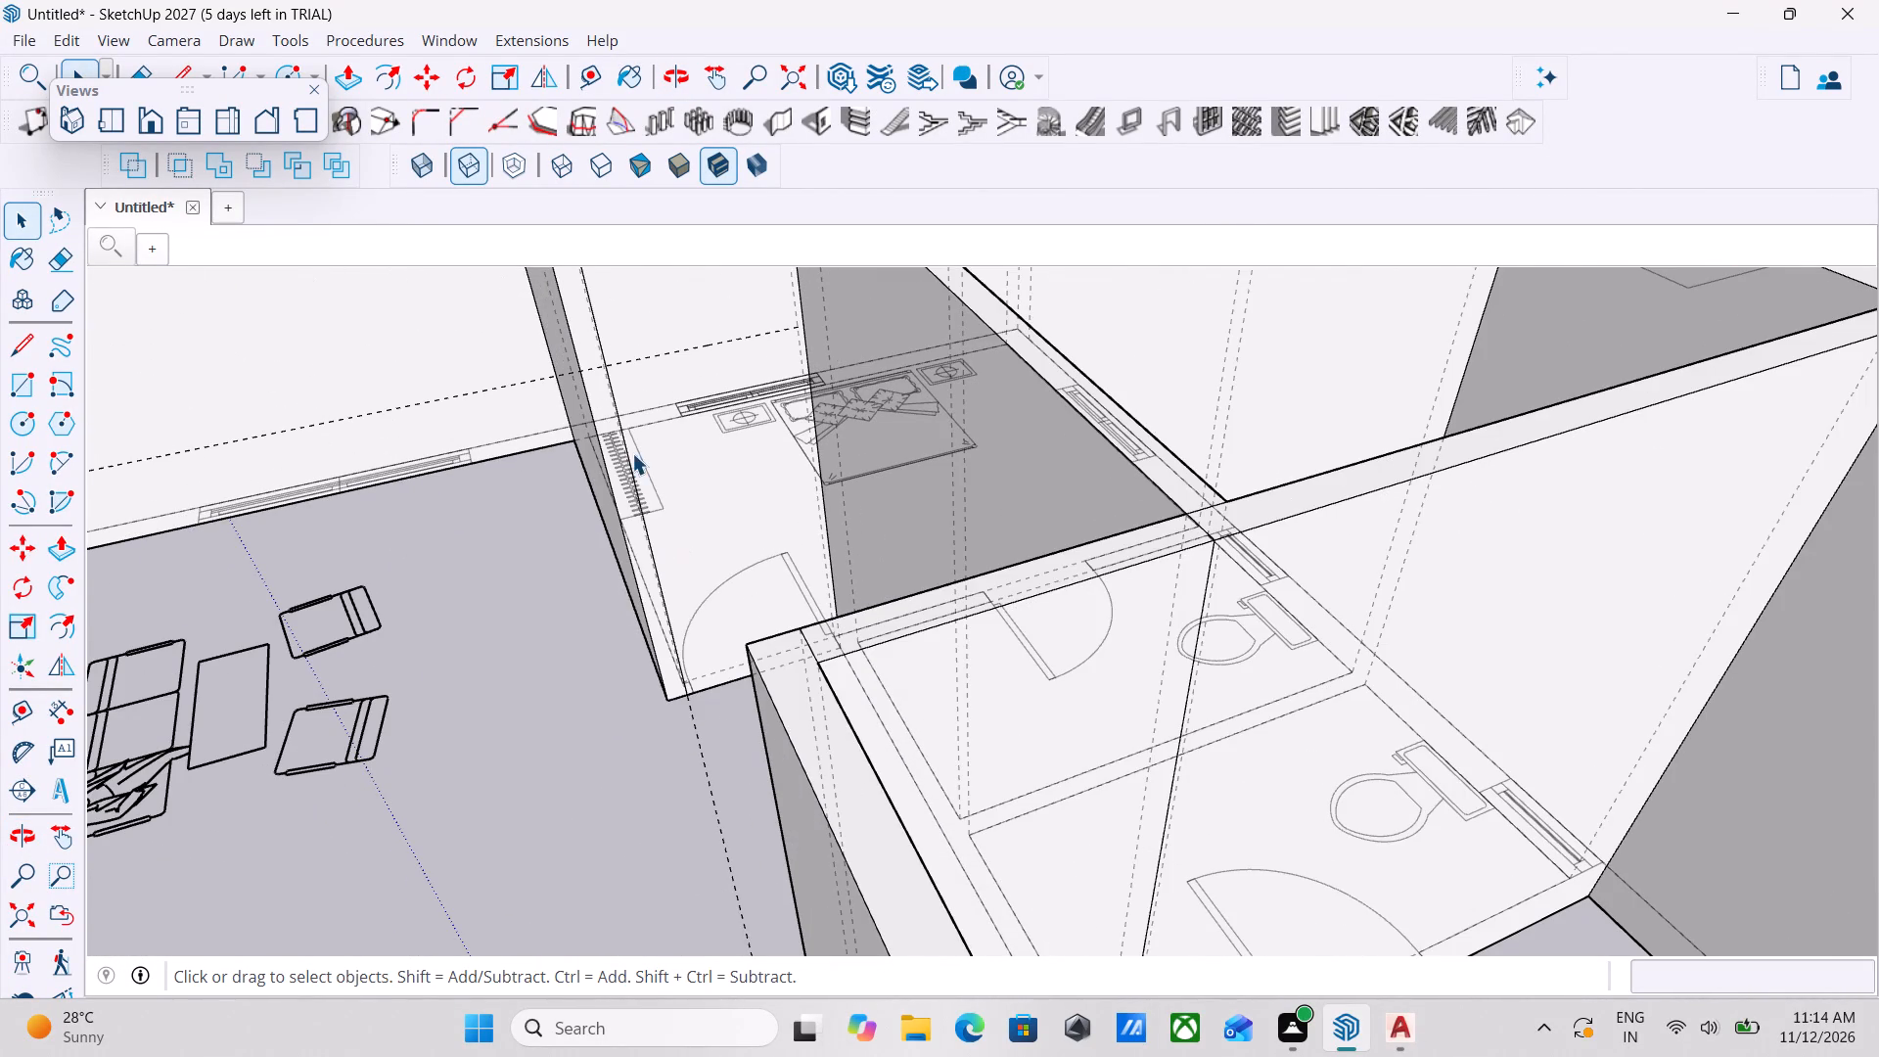
Draw a door rectangle 7' high and about 3' 1 3/4" wide on the bedroom door wall, between the guides and down to the floor.
click(21, 356)
key(r)
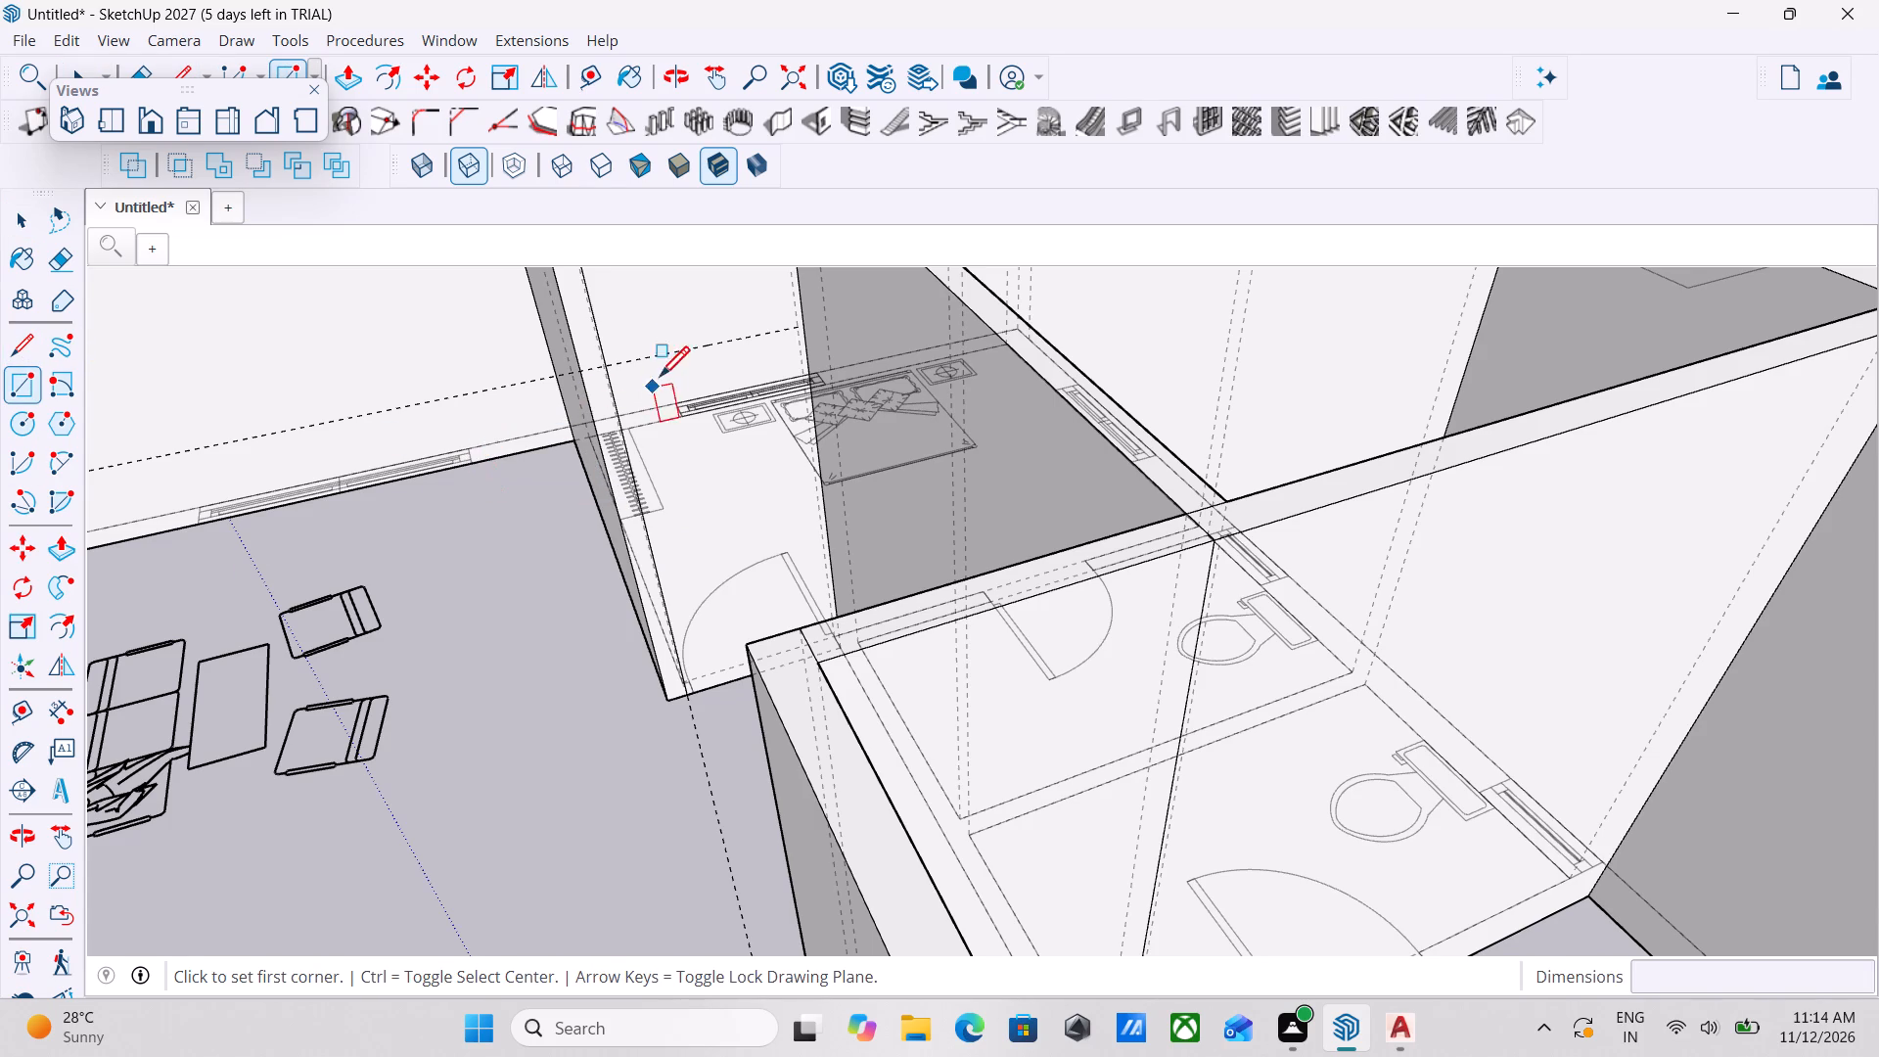
scroll(628, 343, up, 6)
click(594, 375)
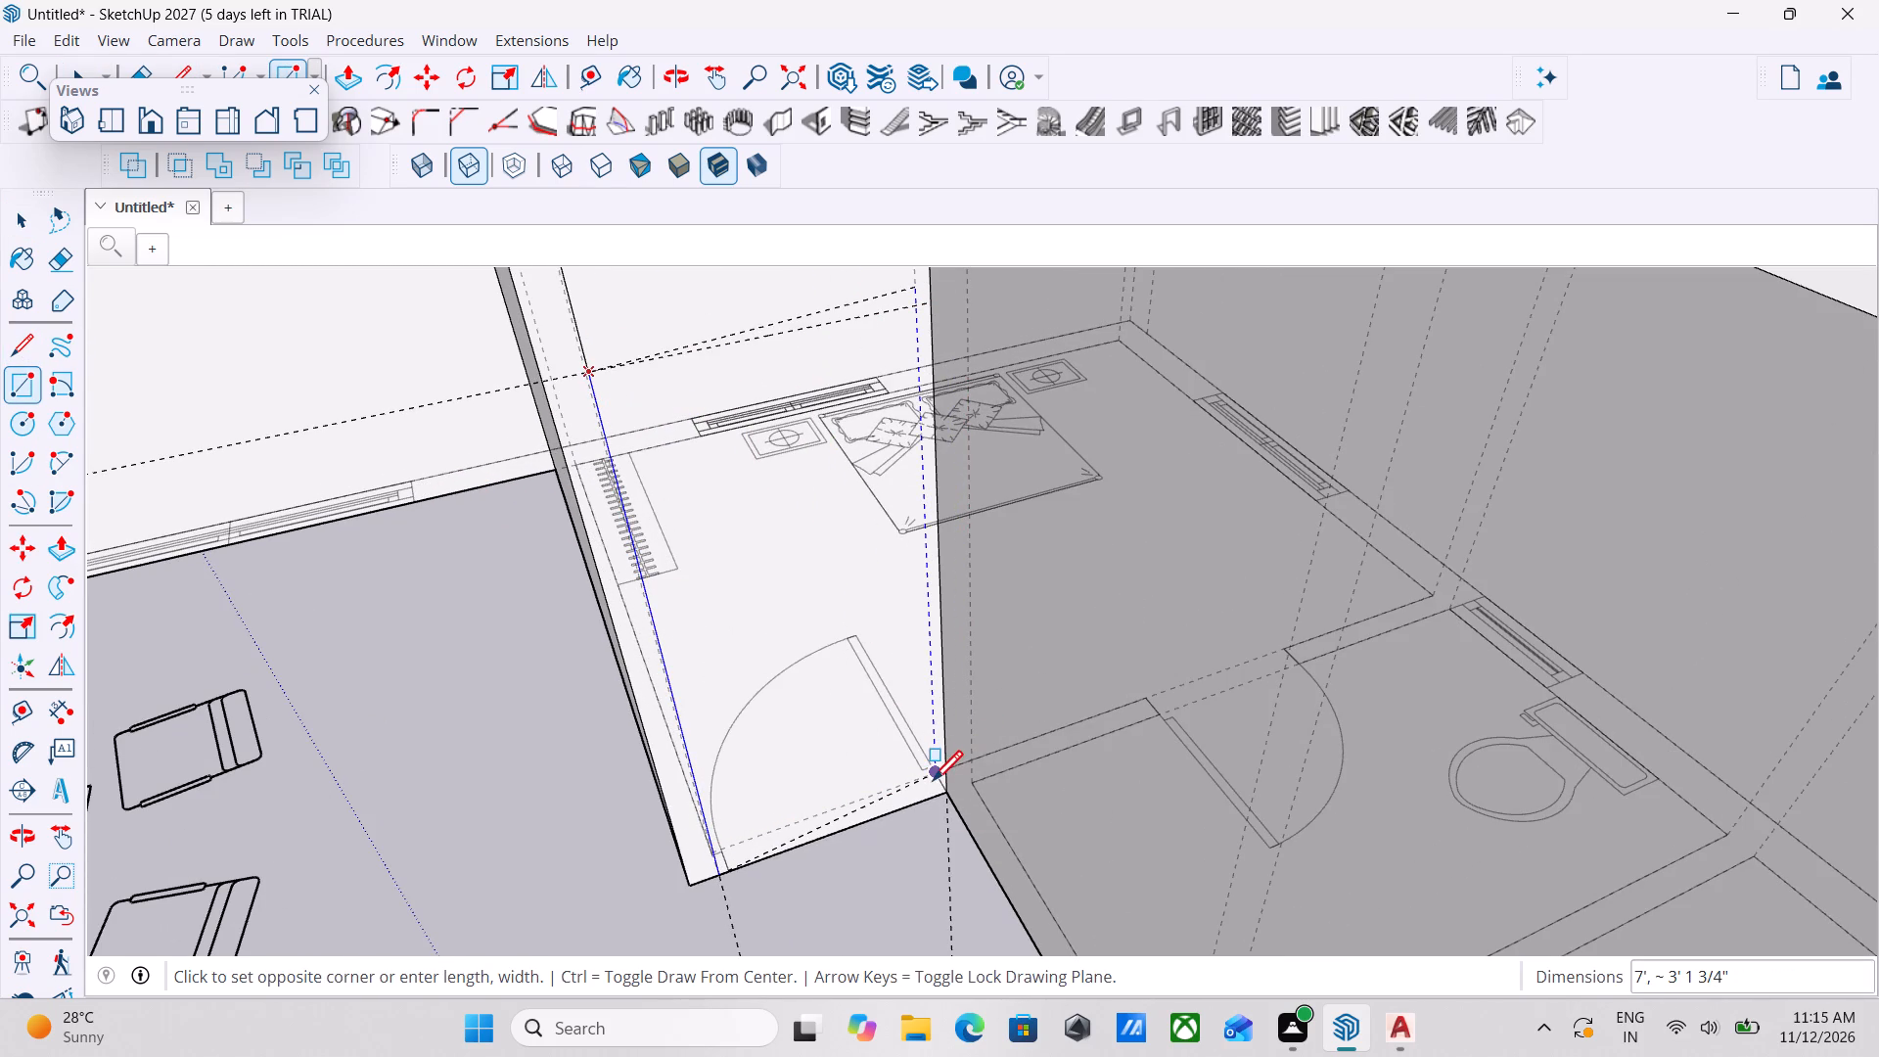
scroll(930, 784, up, 3)
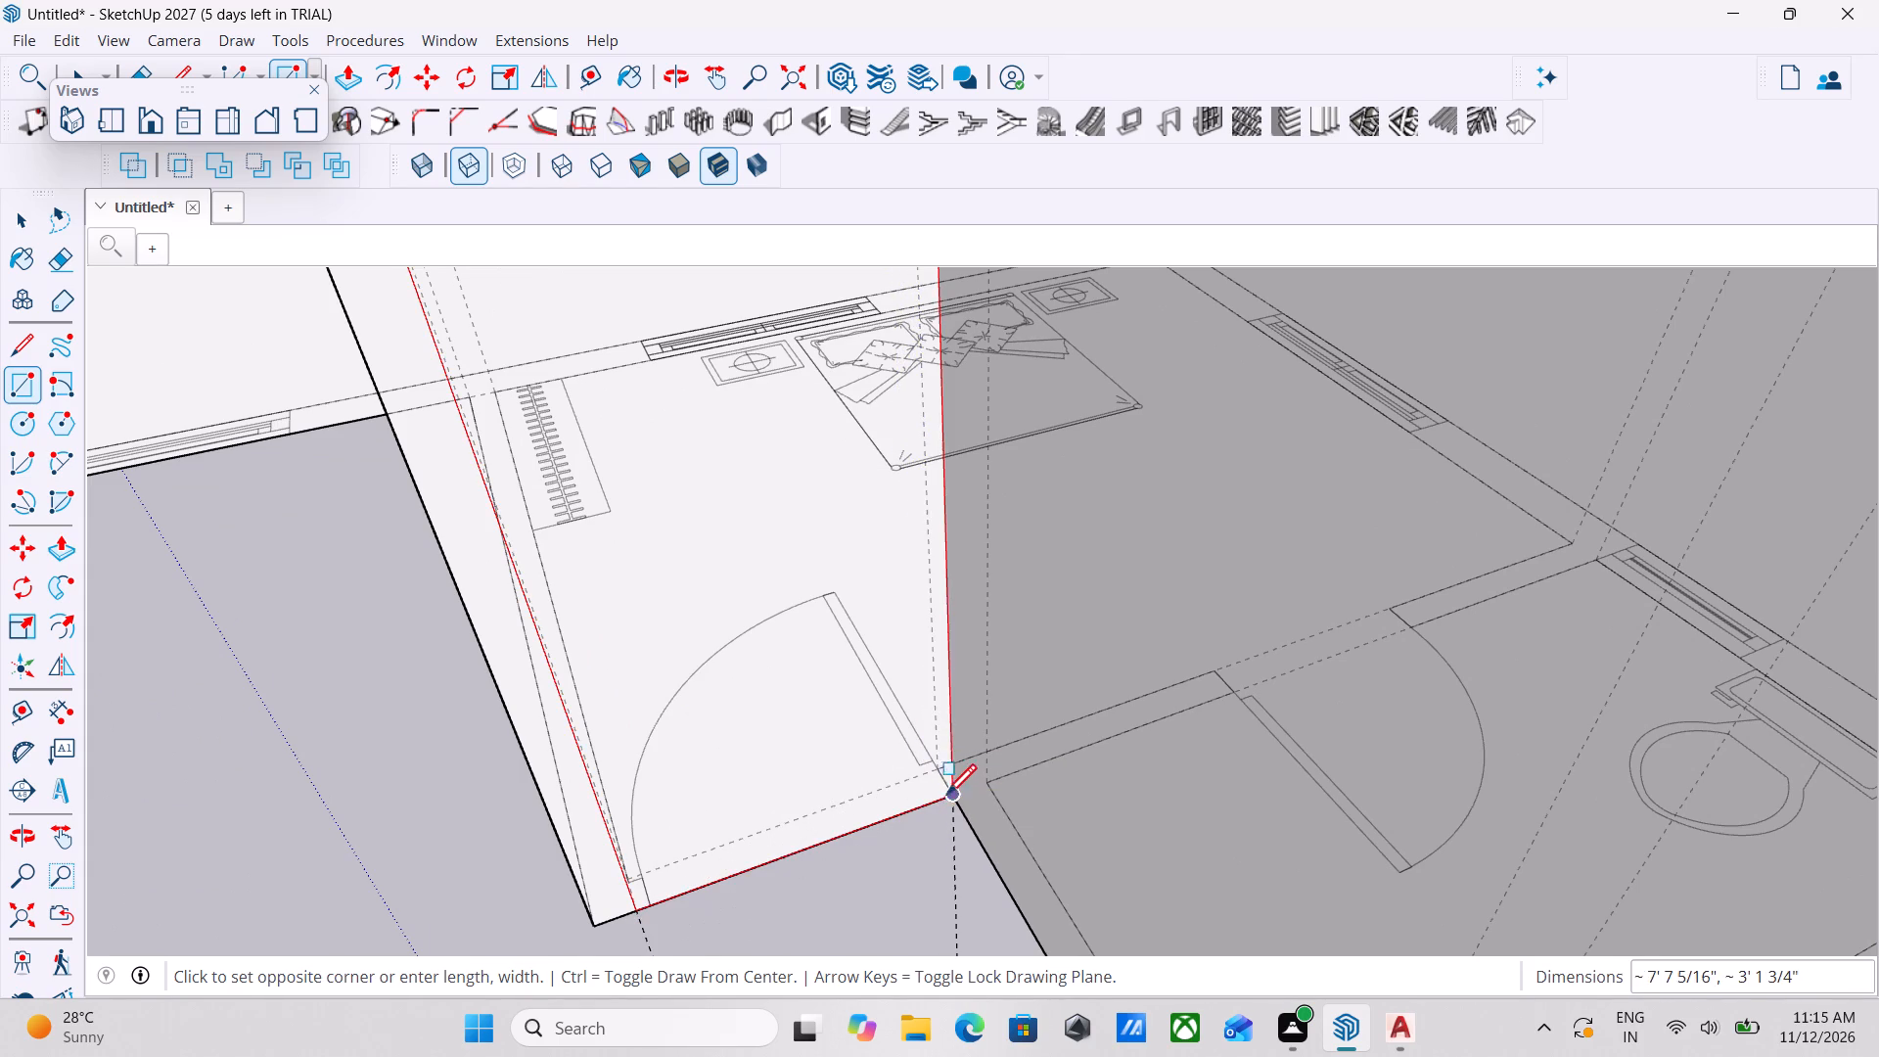
scroll(948, 771, down, 4)
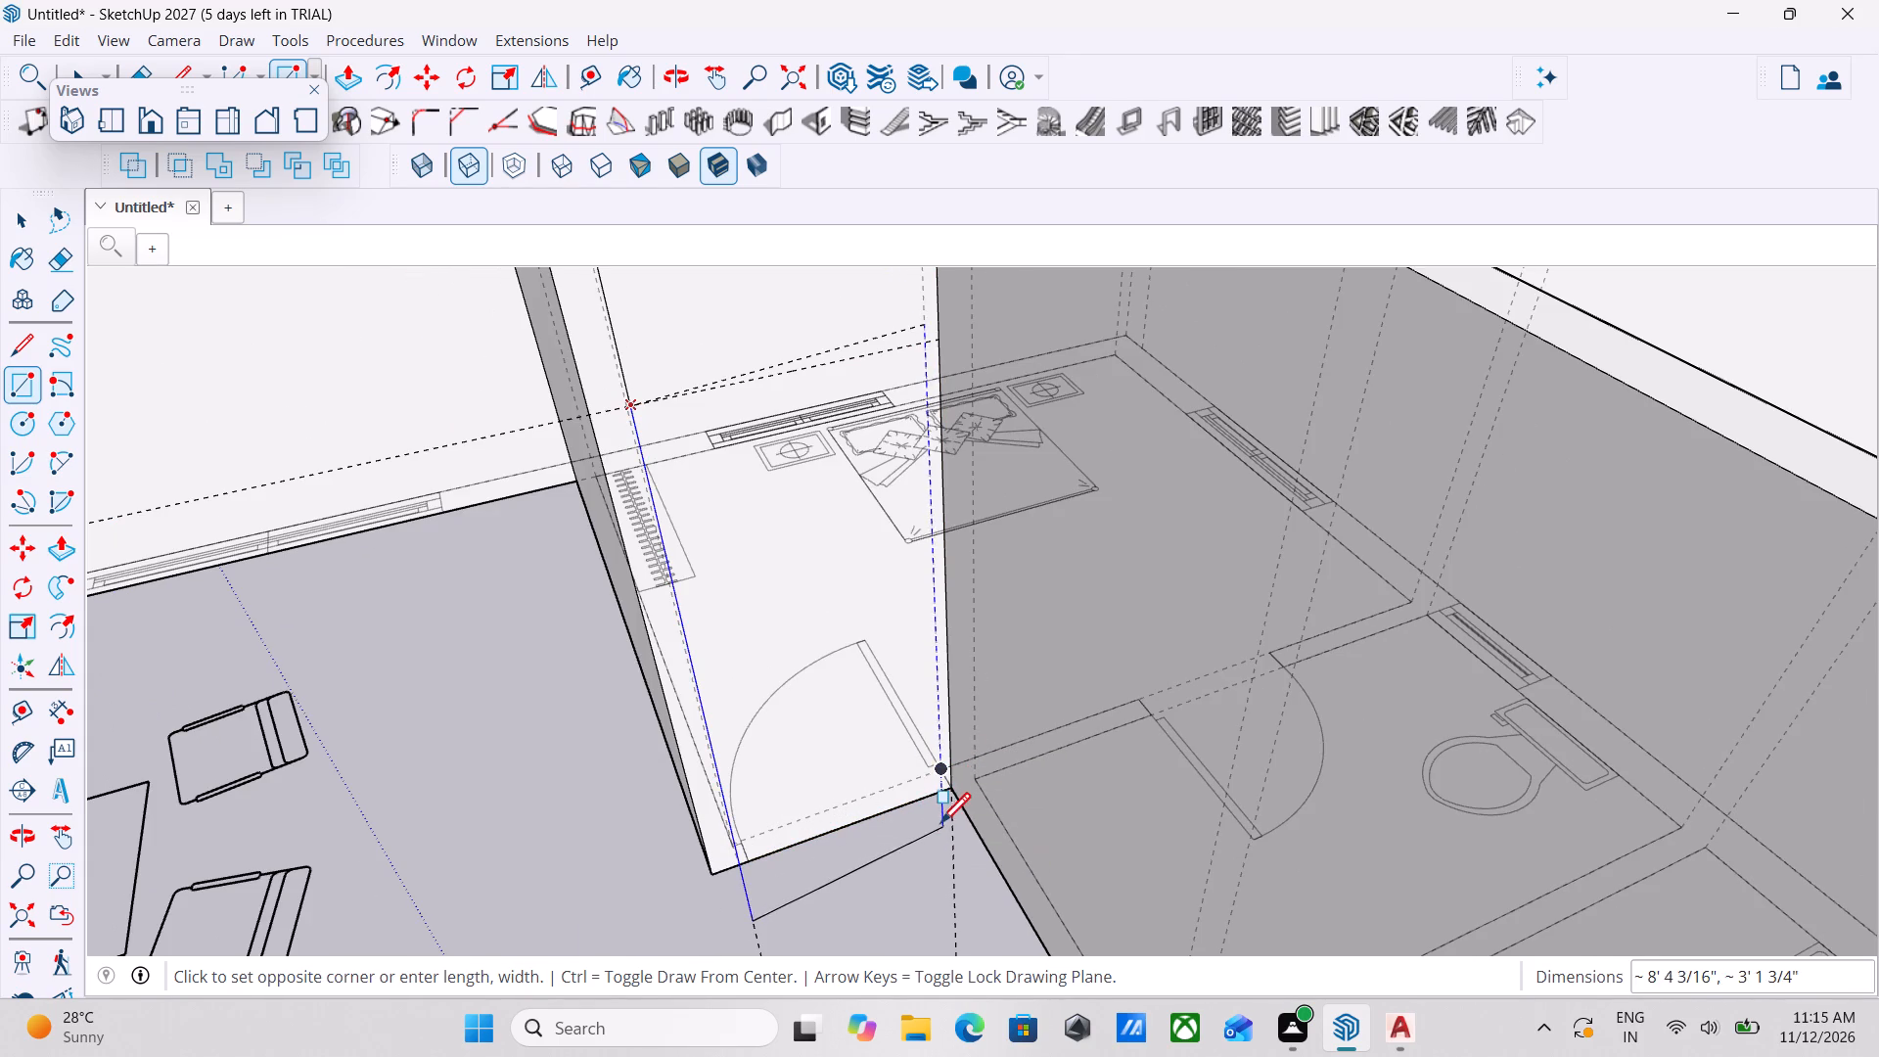
middle_drag(940, 825, 788, 576)
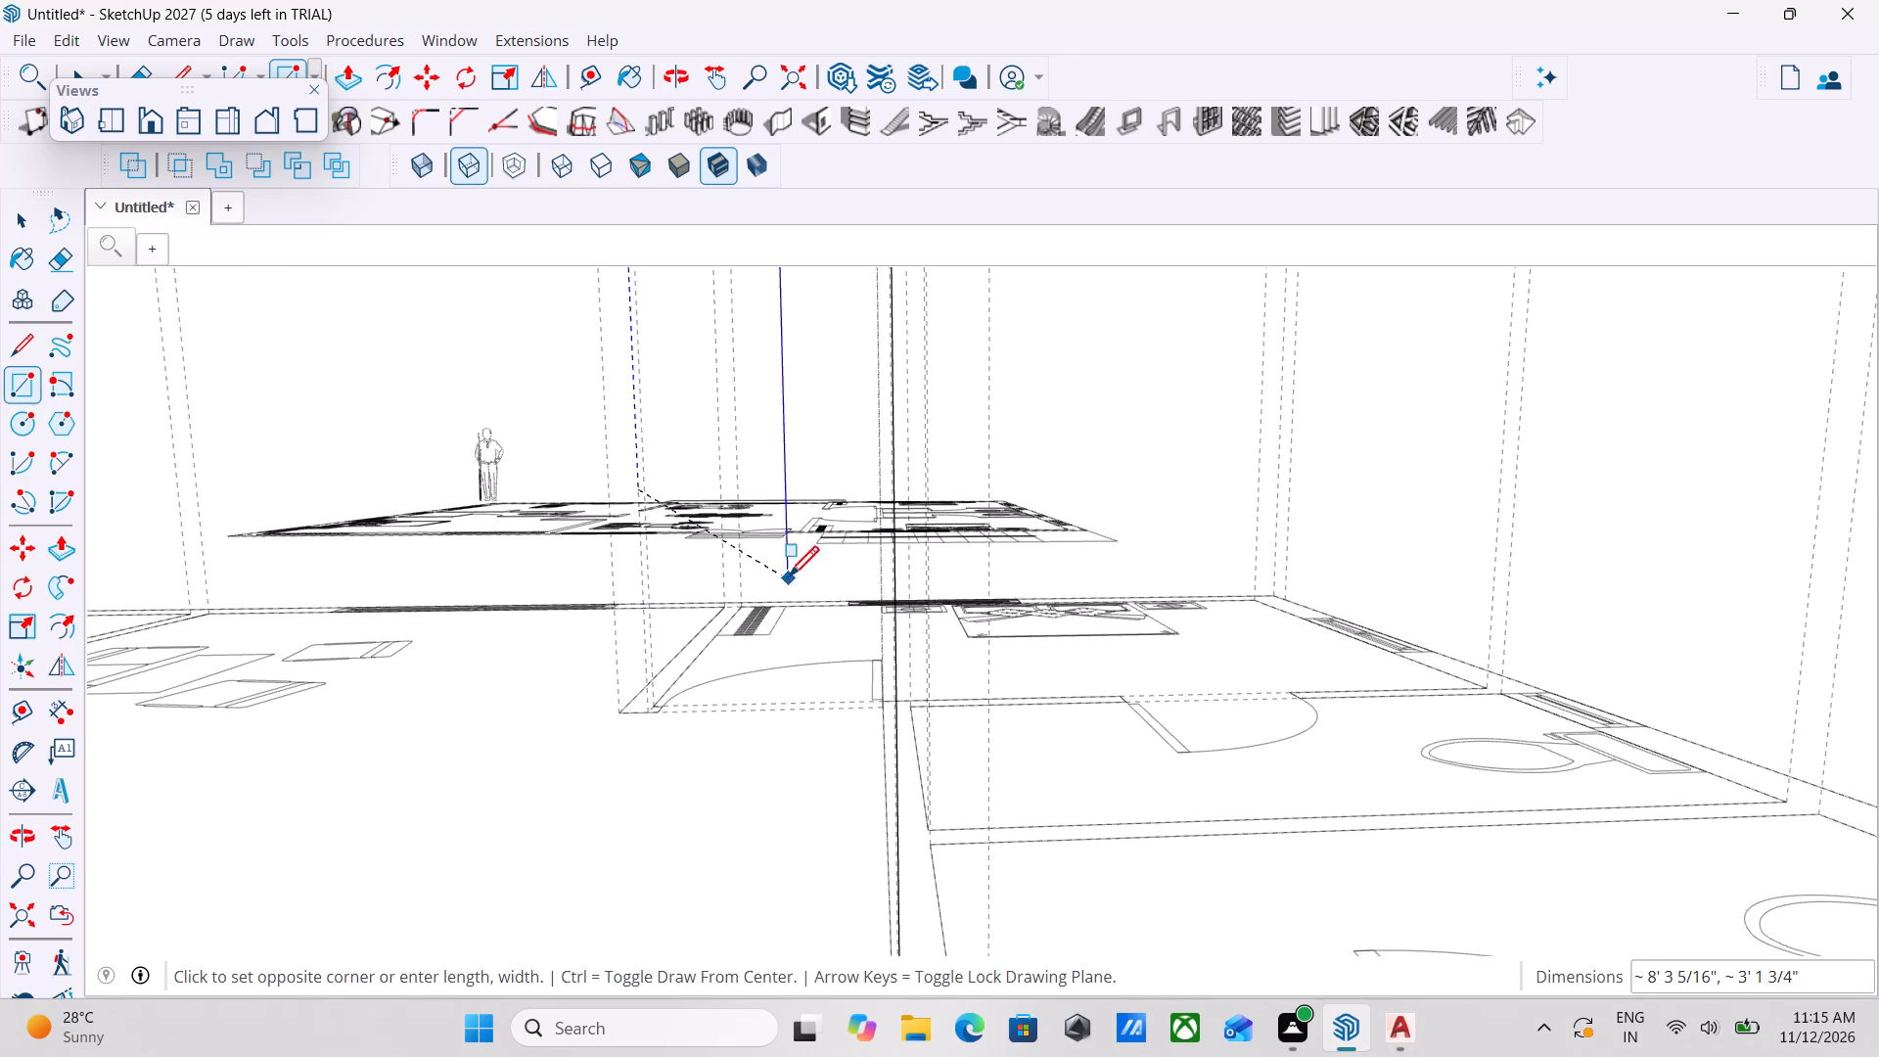
click(882, 716)
scroll(910, 700, down, 3)
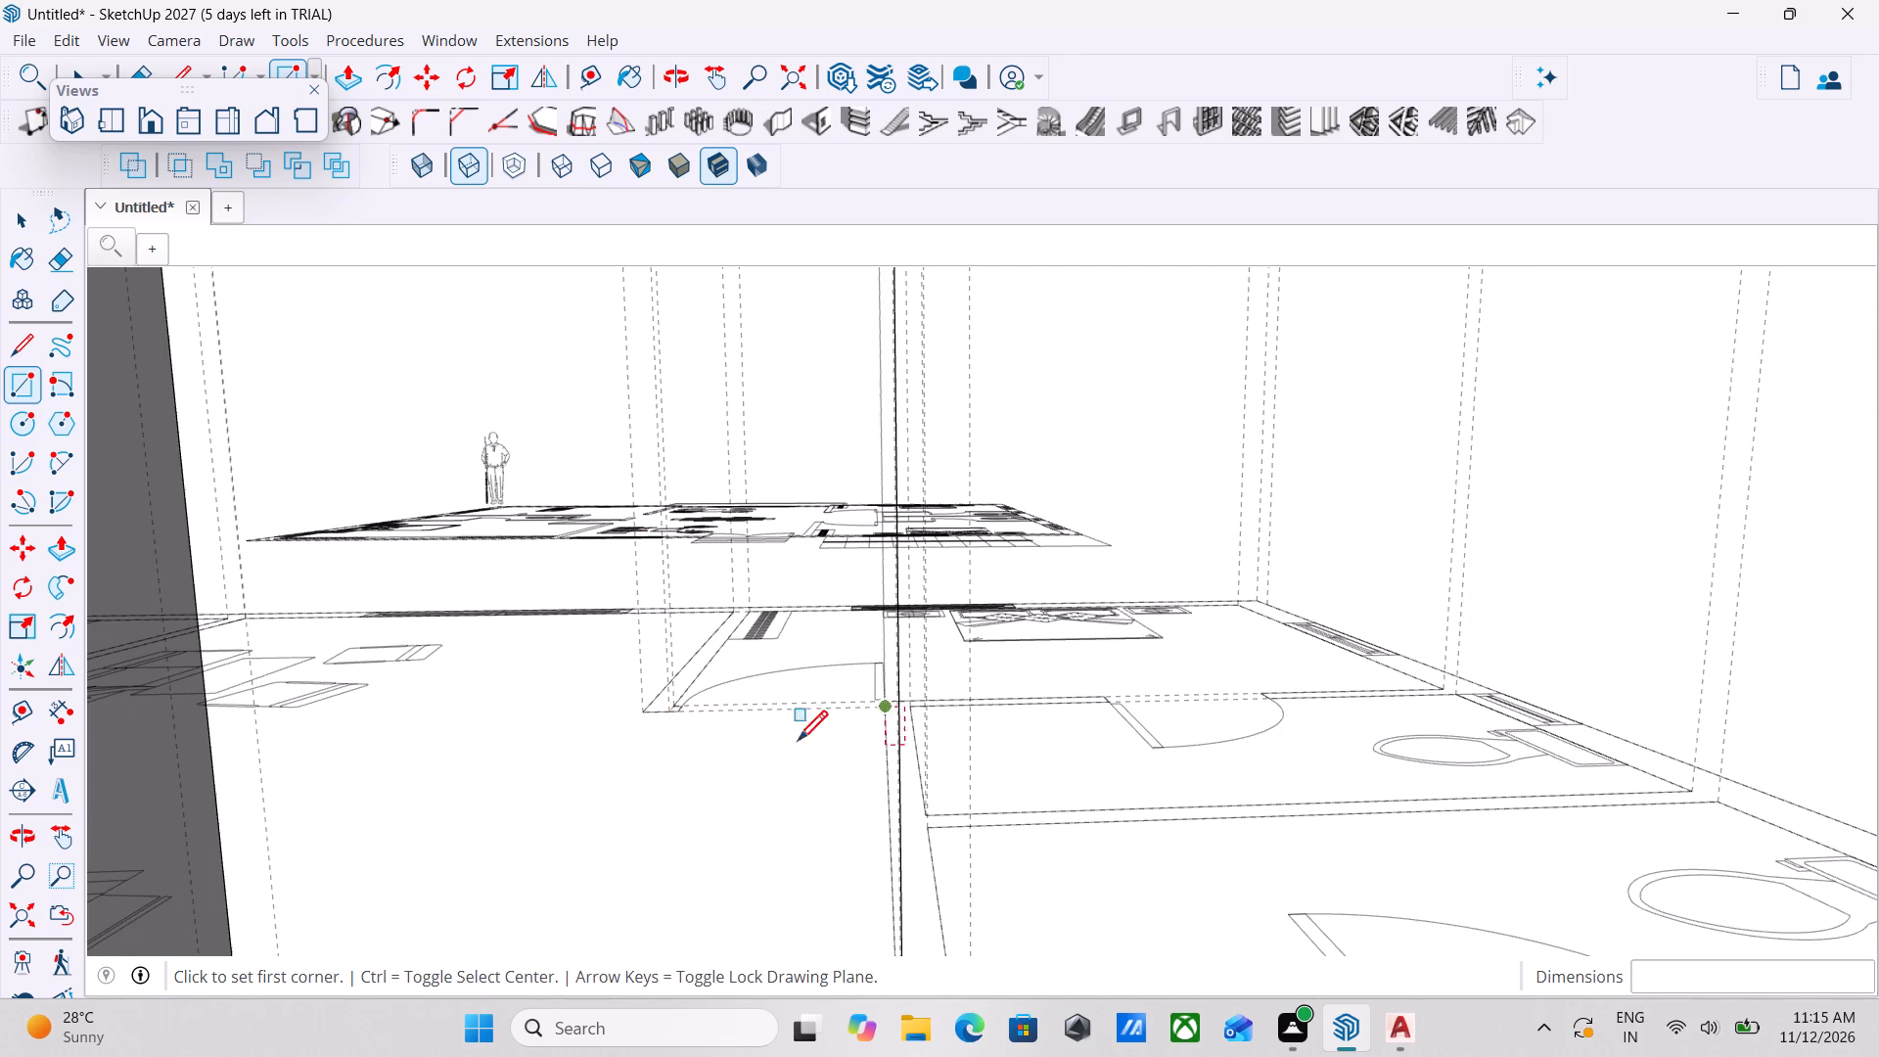
scroll(753, 745, down, 1)
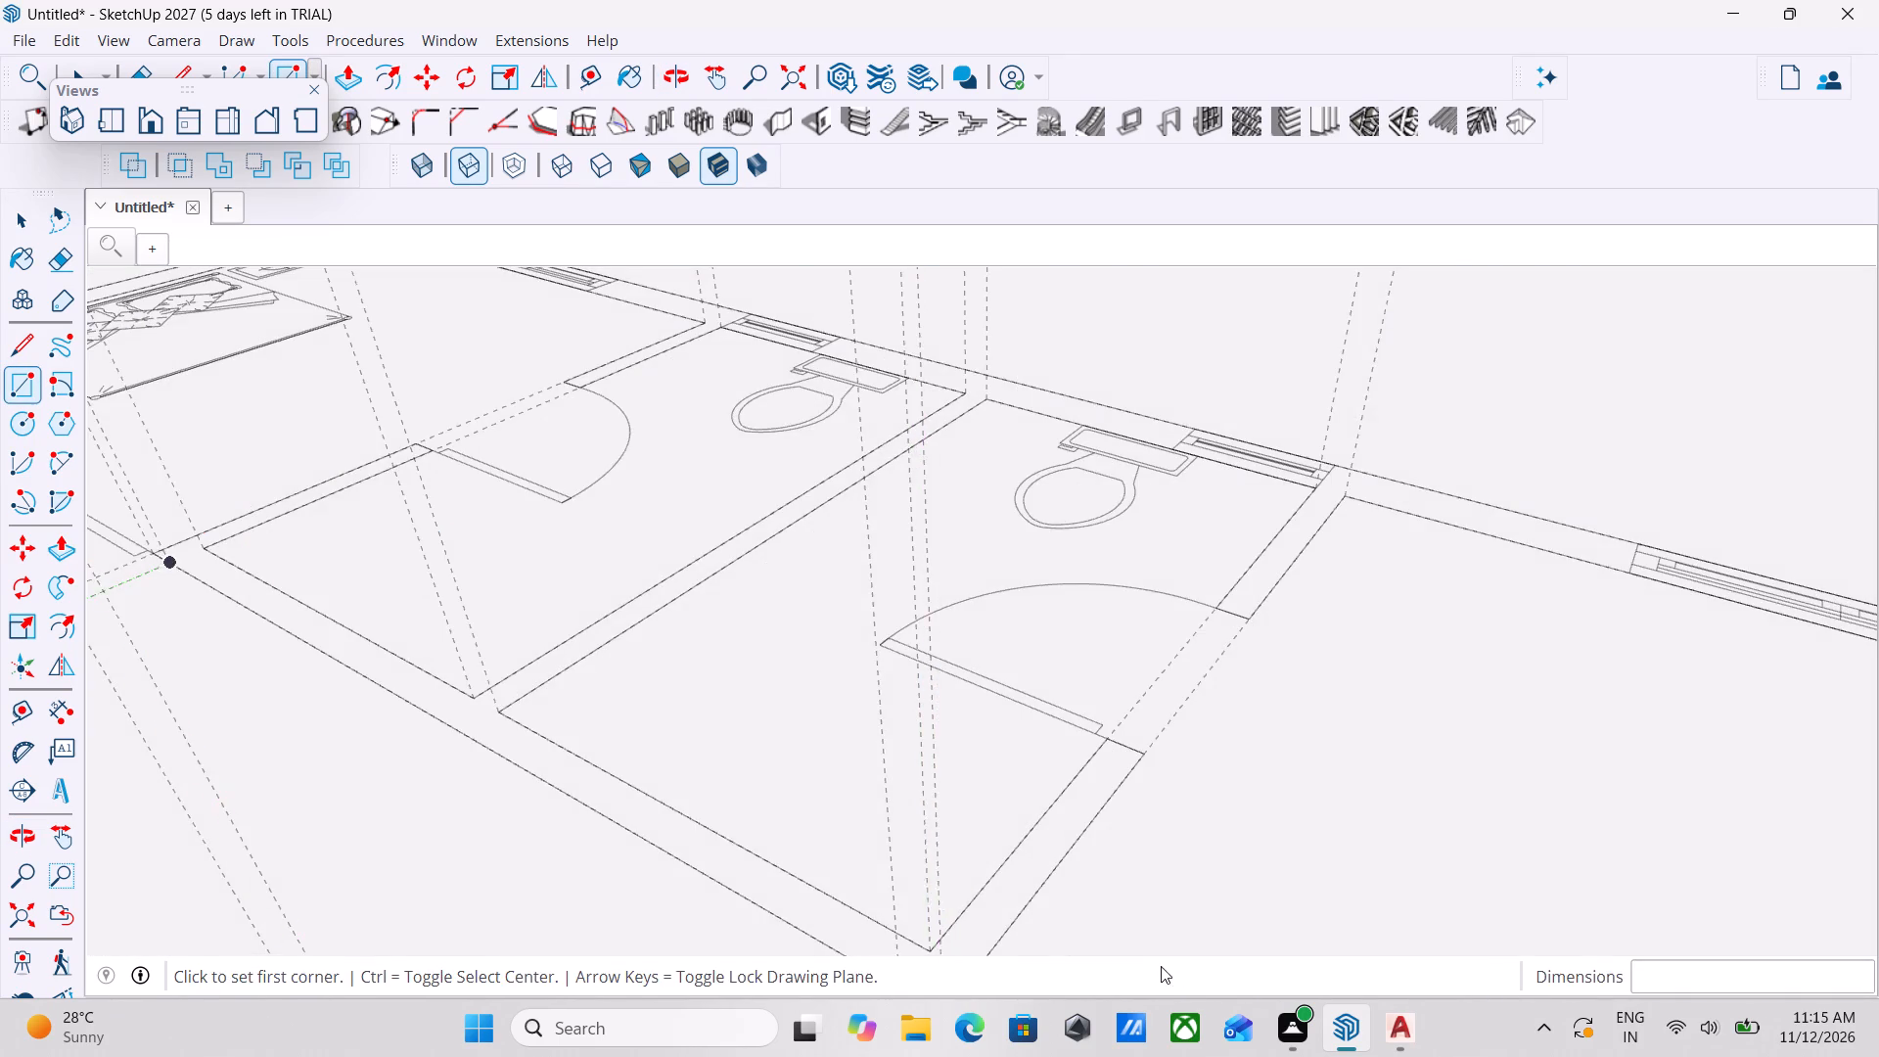
scroll(713, 831, down, 20)
scroll(713, 831, down, 20)
scroll(713, 831, down, 5)
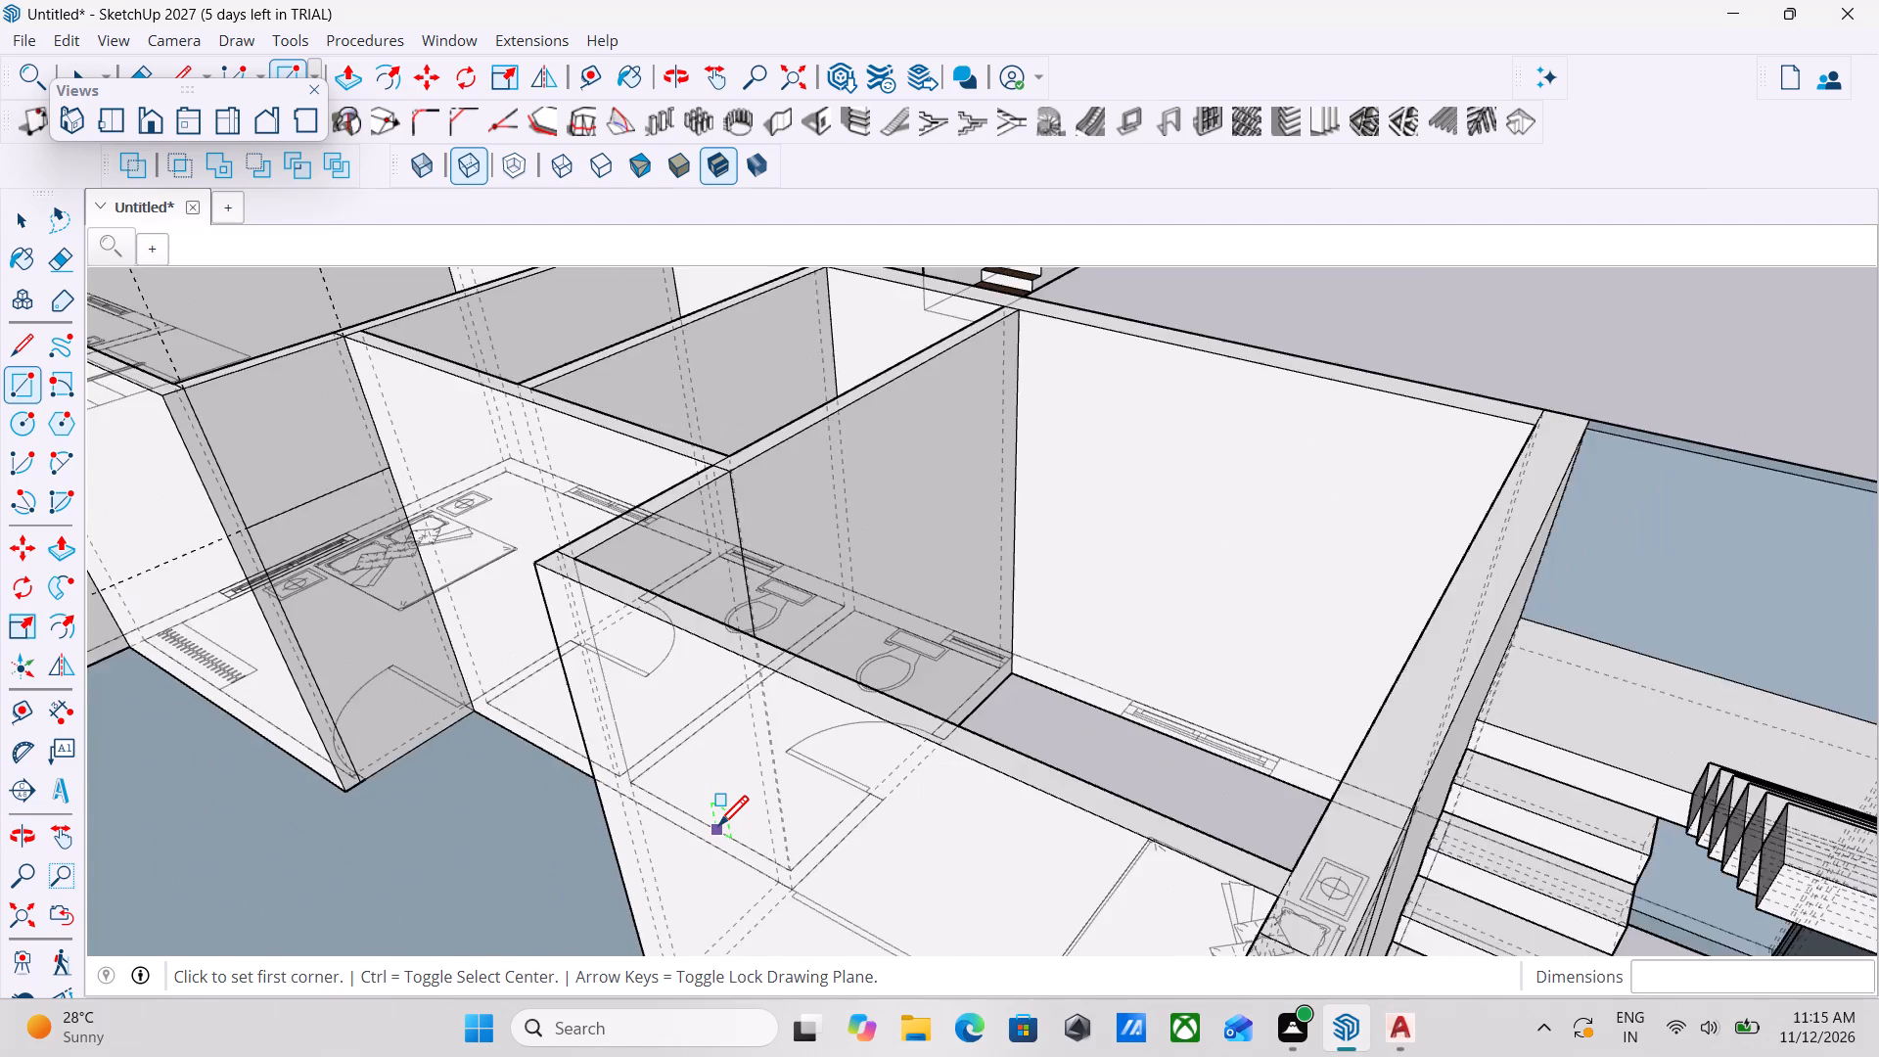
Draw a door rectangle 3' 1 1/2" wide on the bedroom door wall, from the door-head guide down to the floor corner.
scroll(718, 829, down, 7)
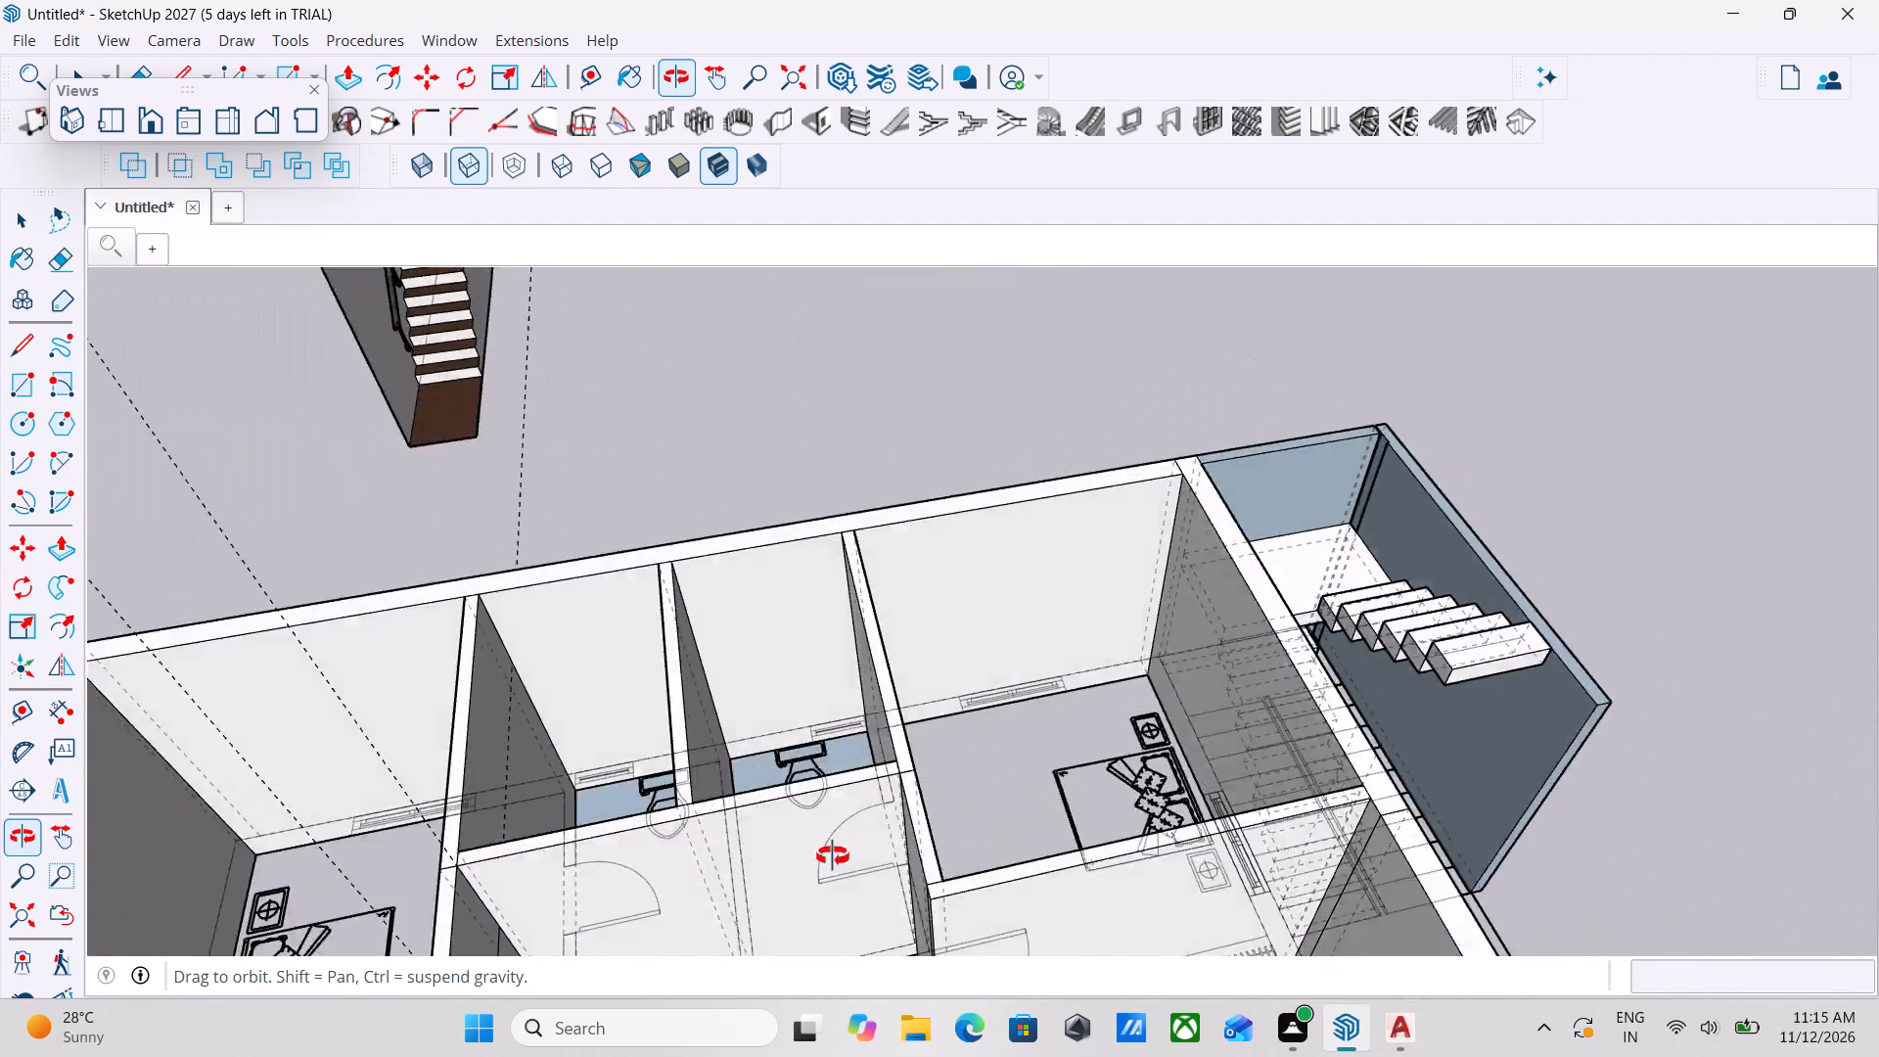
scroll(571, 606, up, 12)
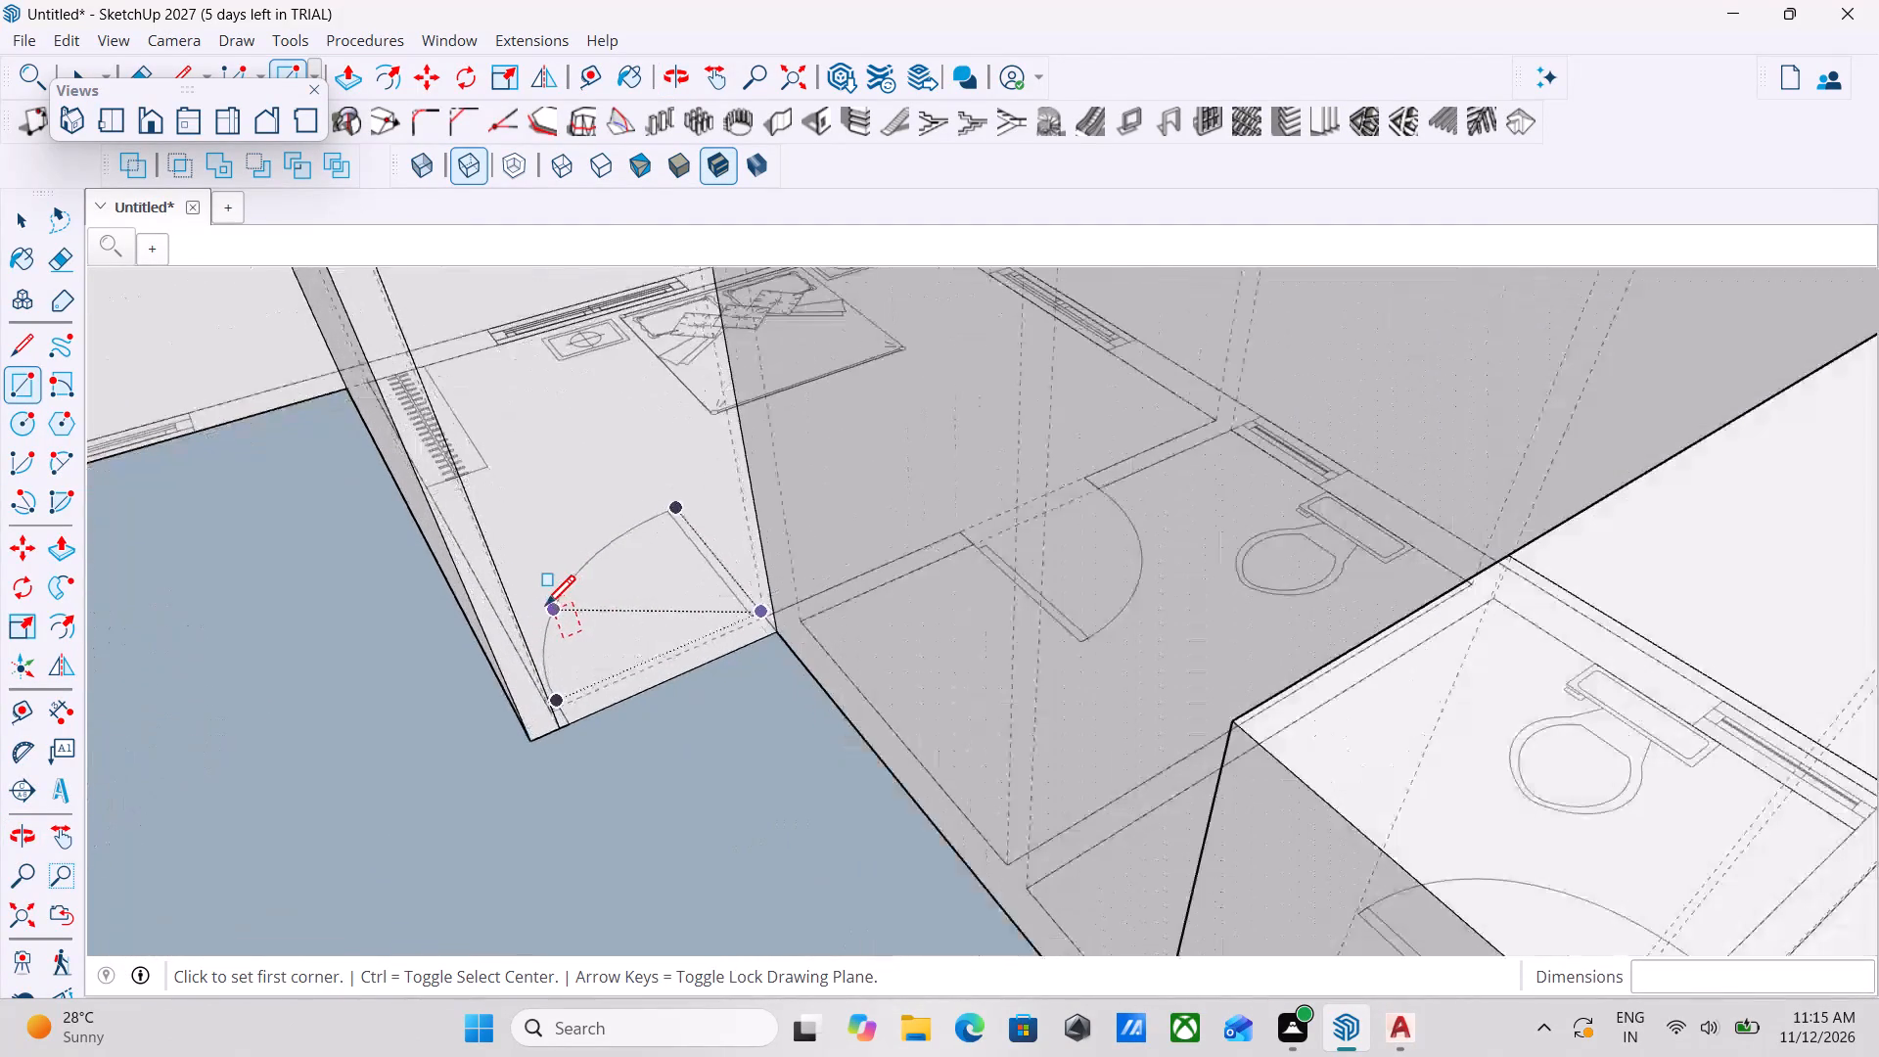
scroll(511, 715, down, 1)
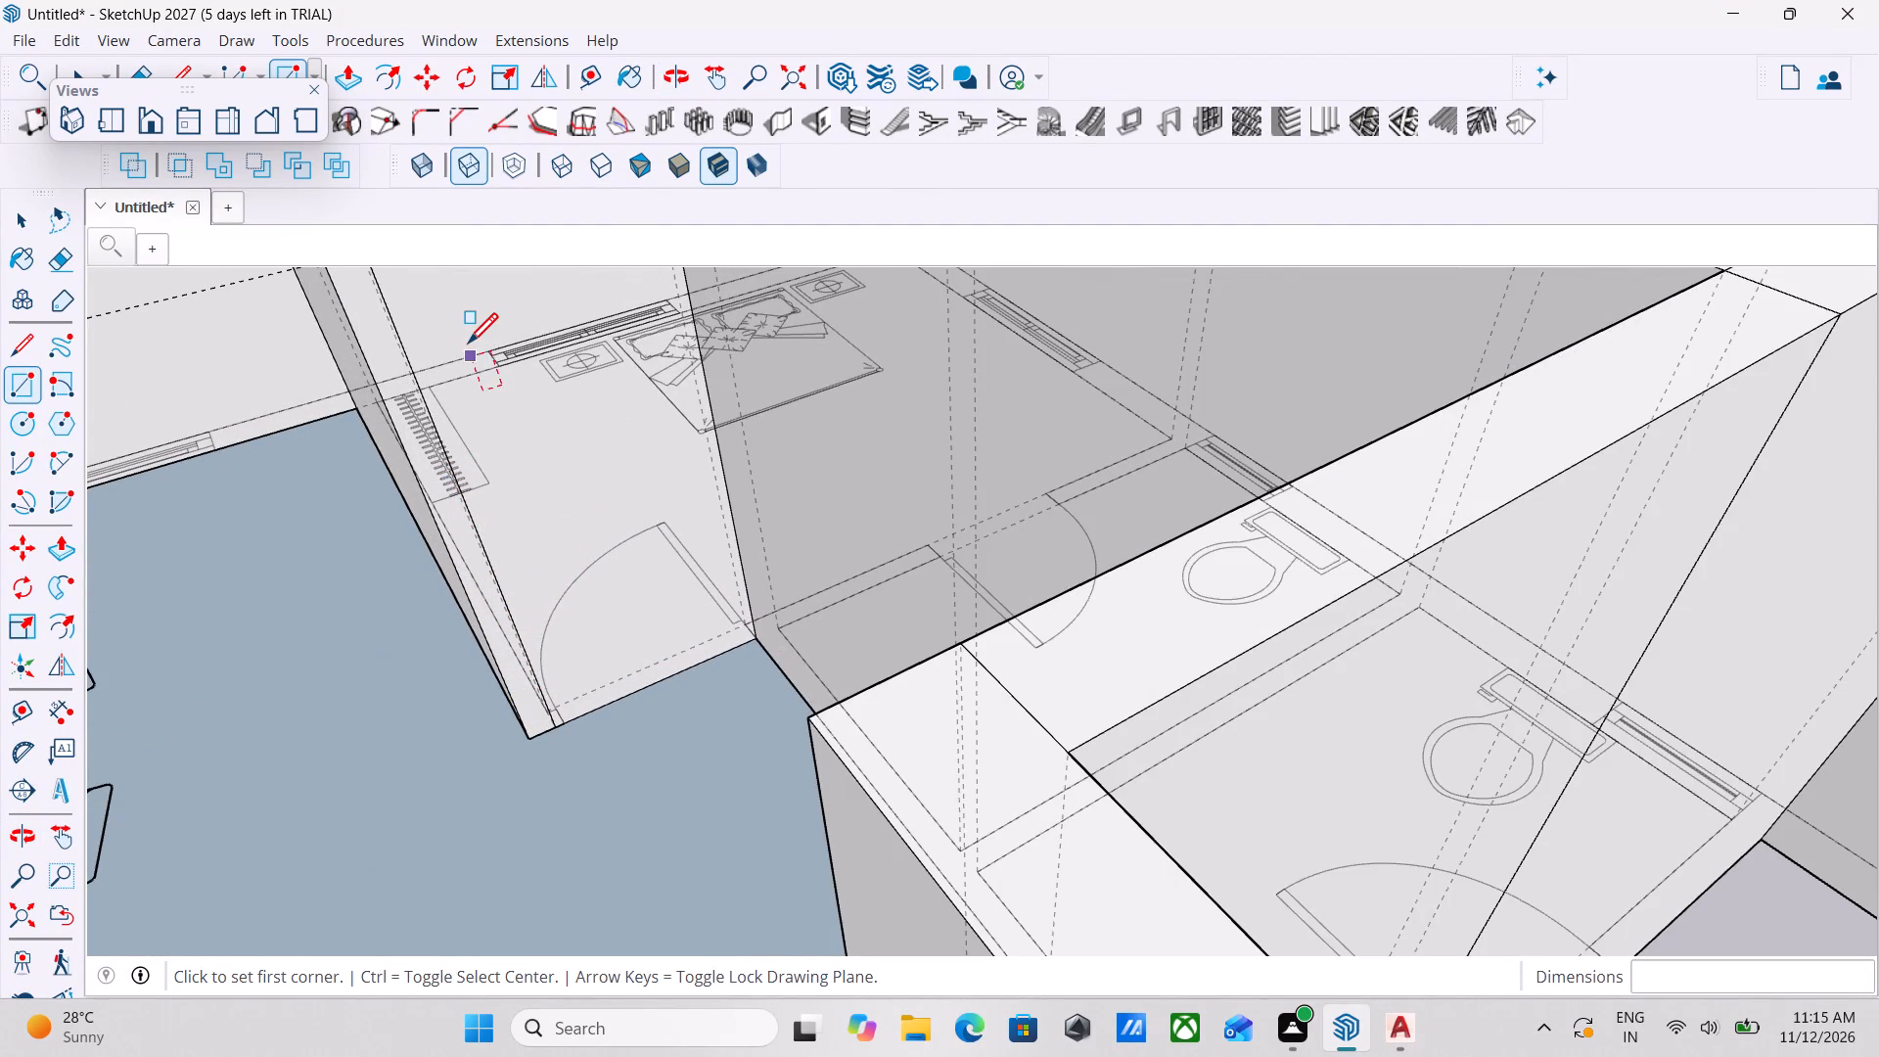
scroll(468, 346, up, 6)
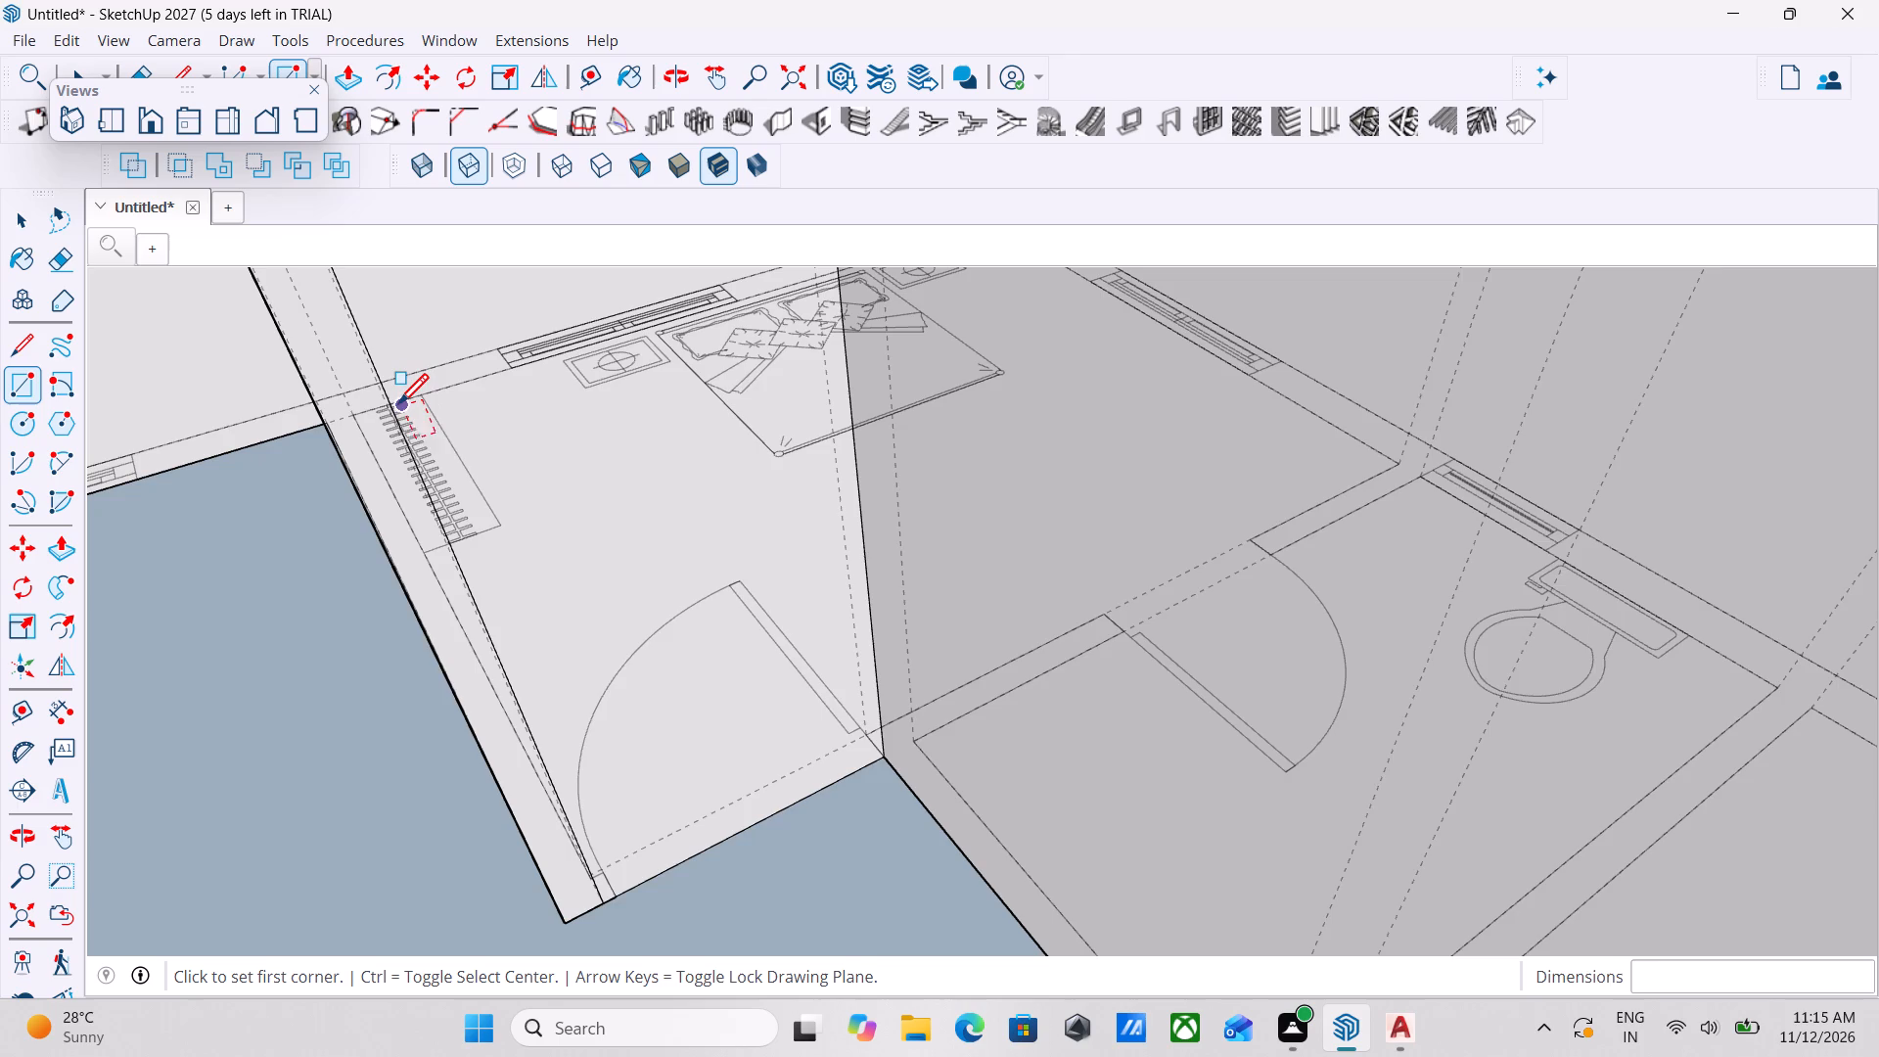
scroll(427, 430, up, 3)
scroll(851, 494, down, 7)
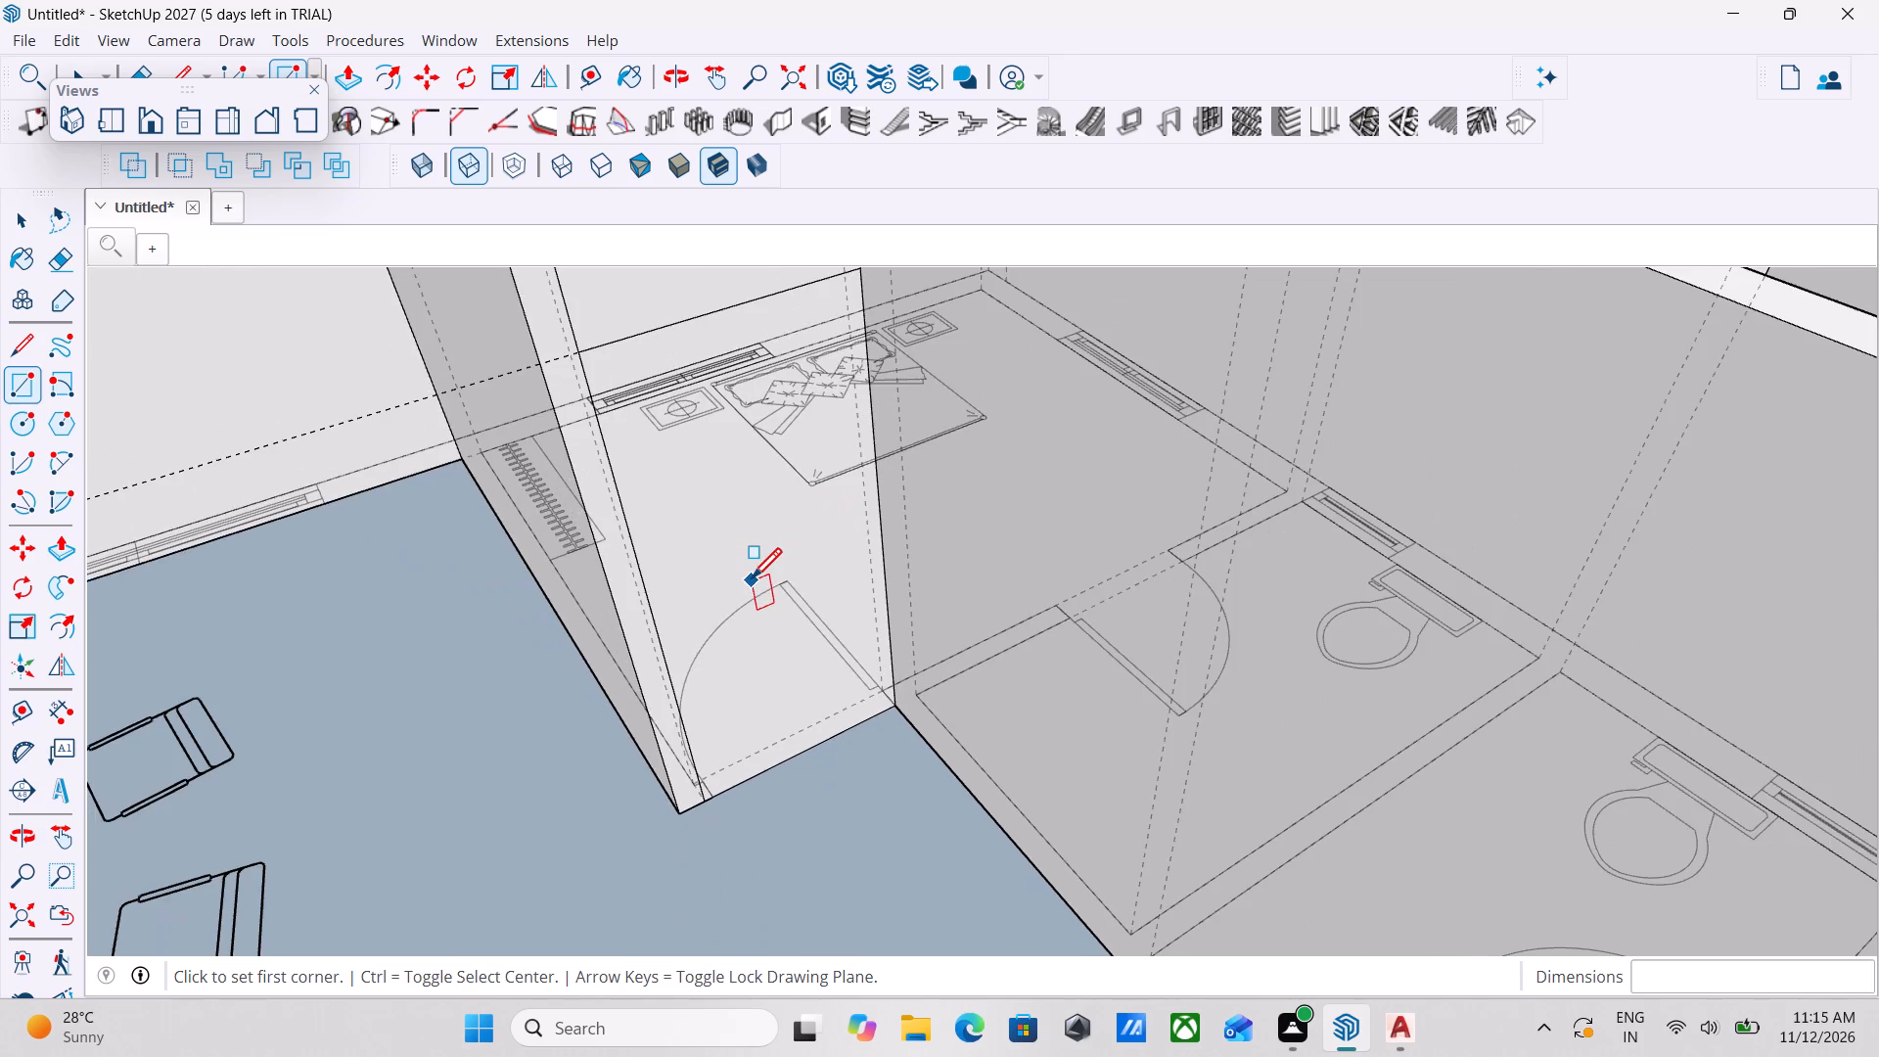
scroll(780, 563, down, 3)
scroll(662, 416, up, 10)
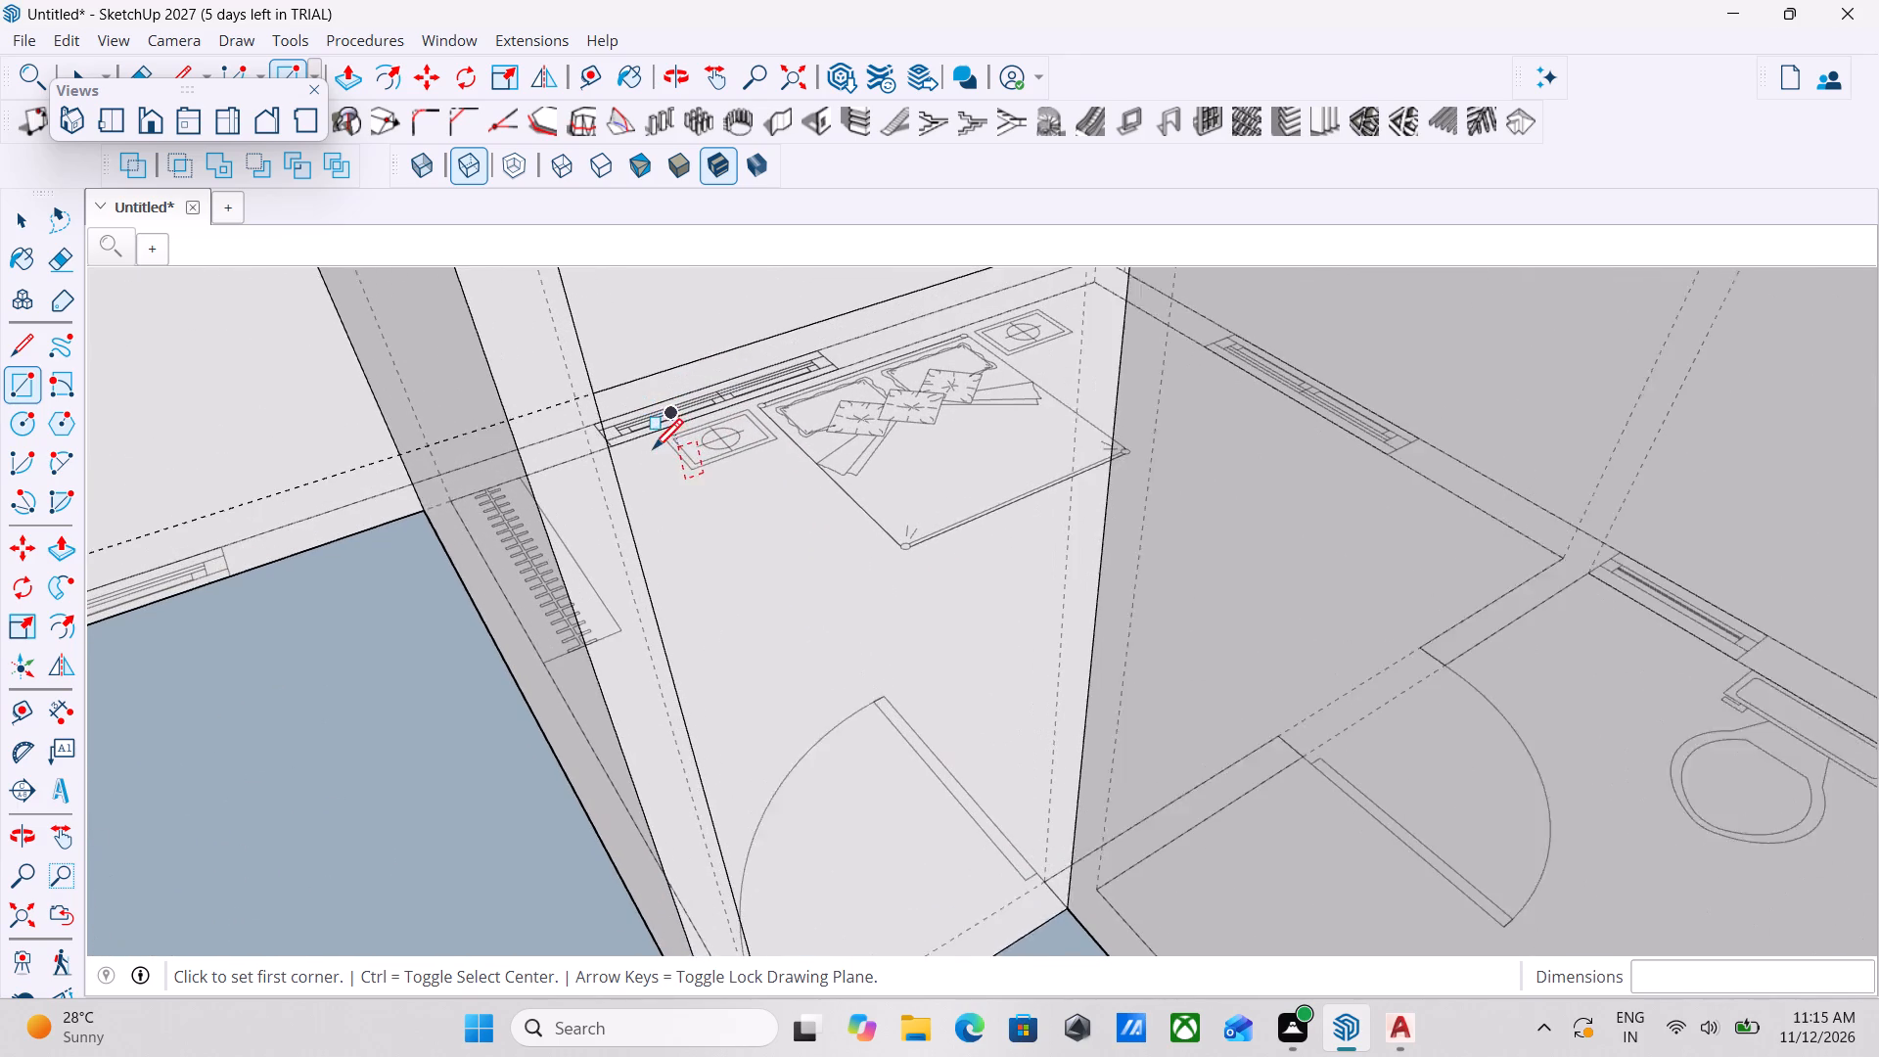
scroll(653, 452, up, 2)
click(601, 450)
scroll(918, 726, down, 4)
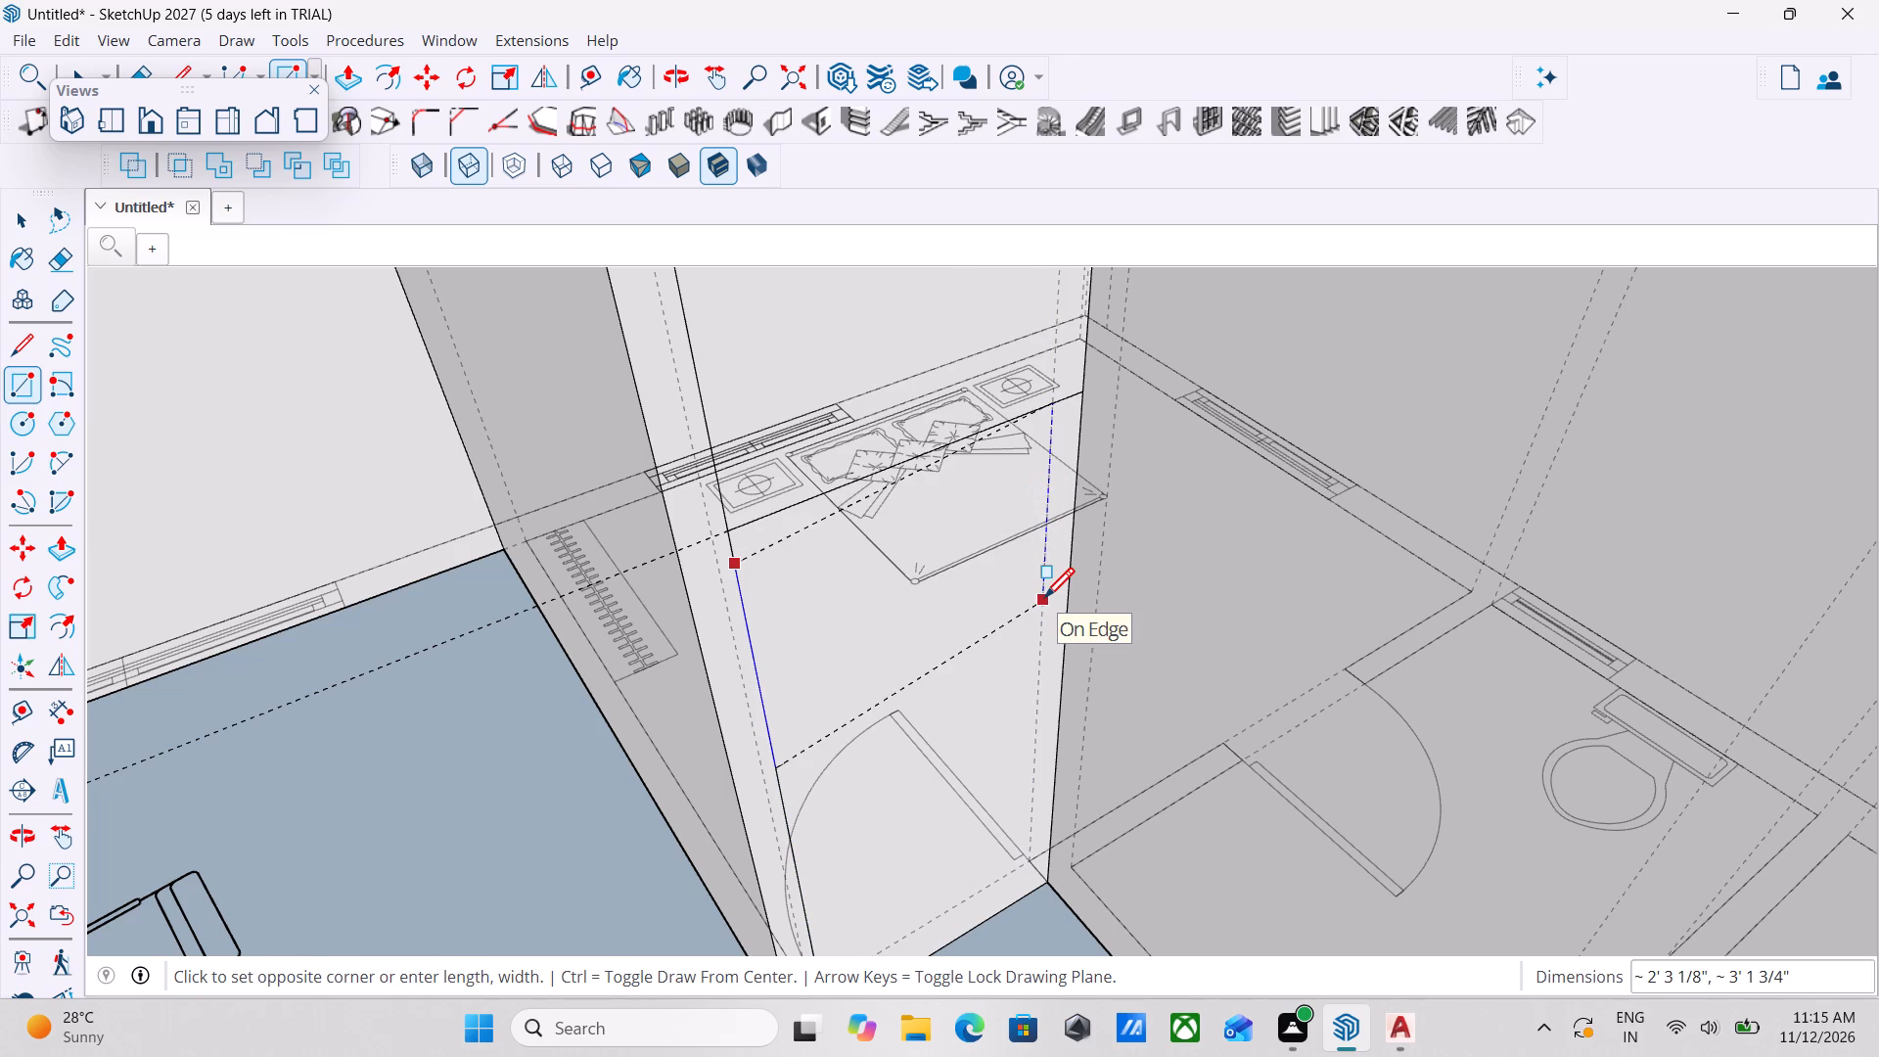
key(Right)
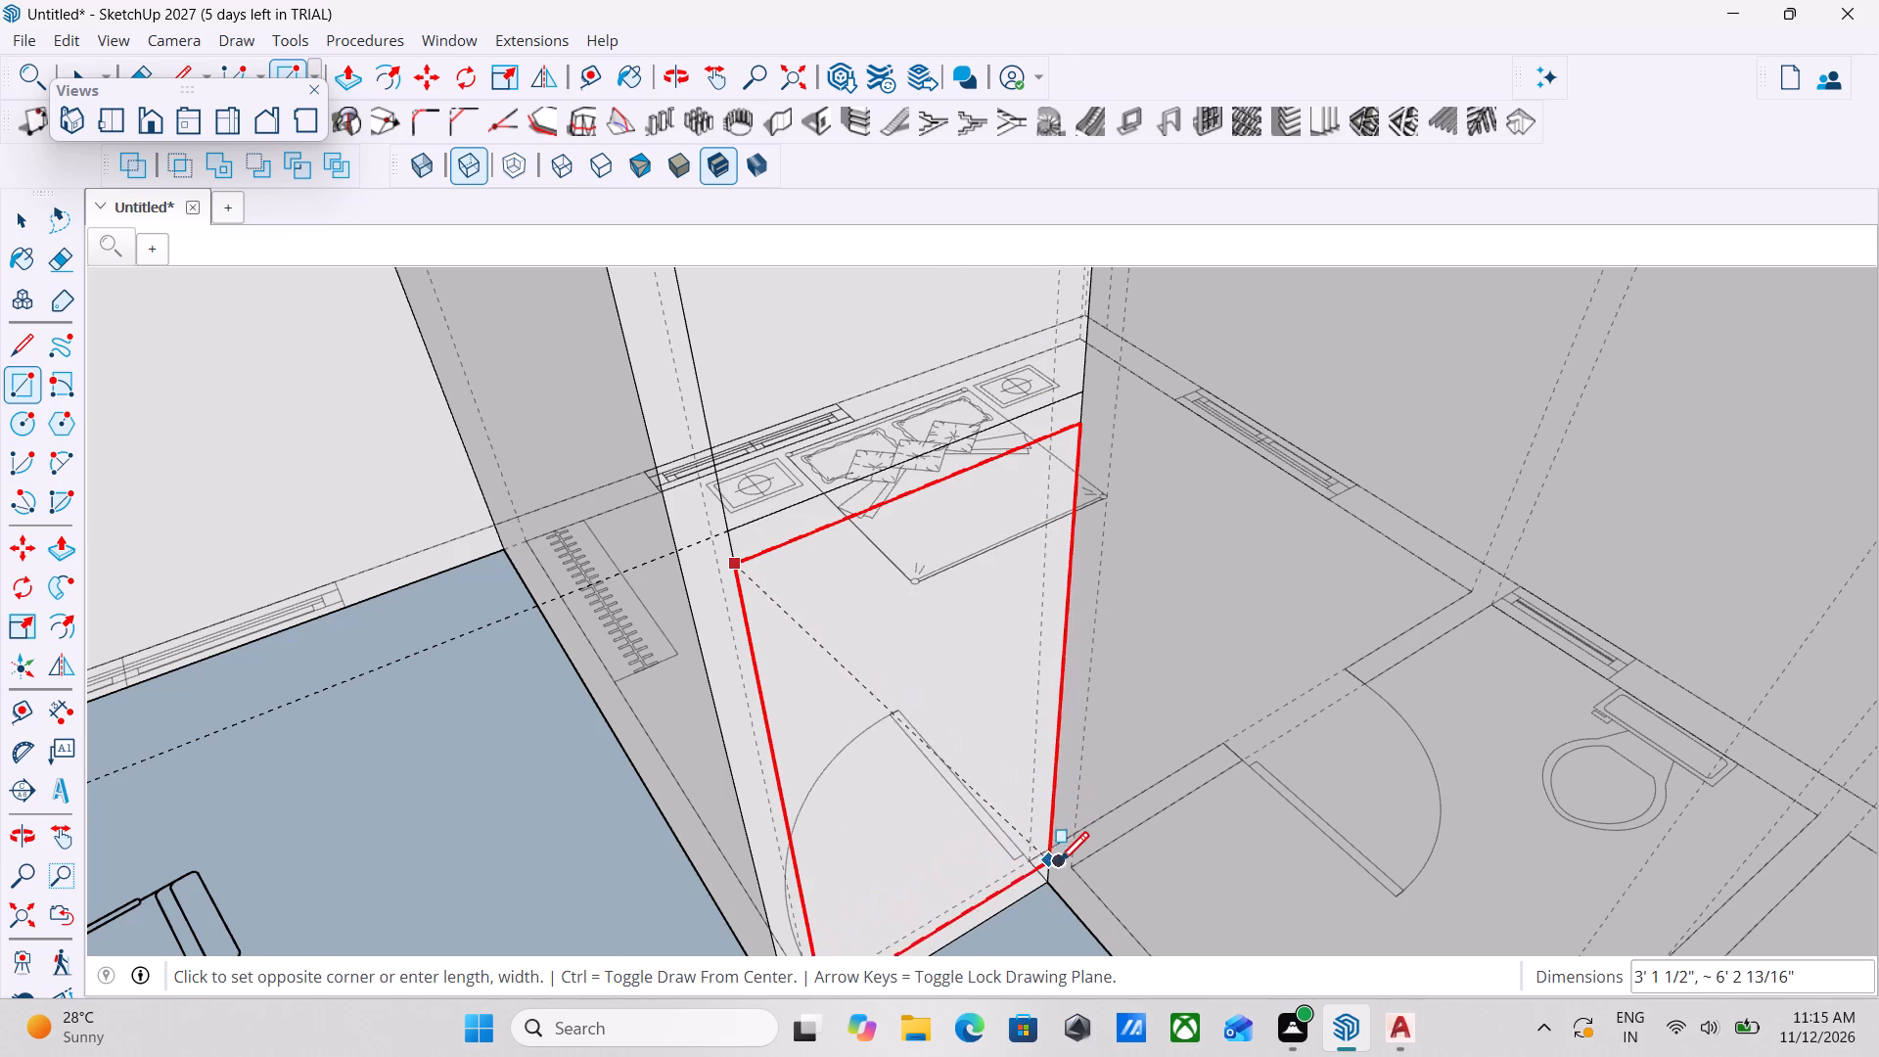
scroll(1055, 881, up, 4)
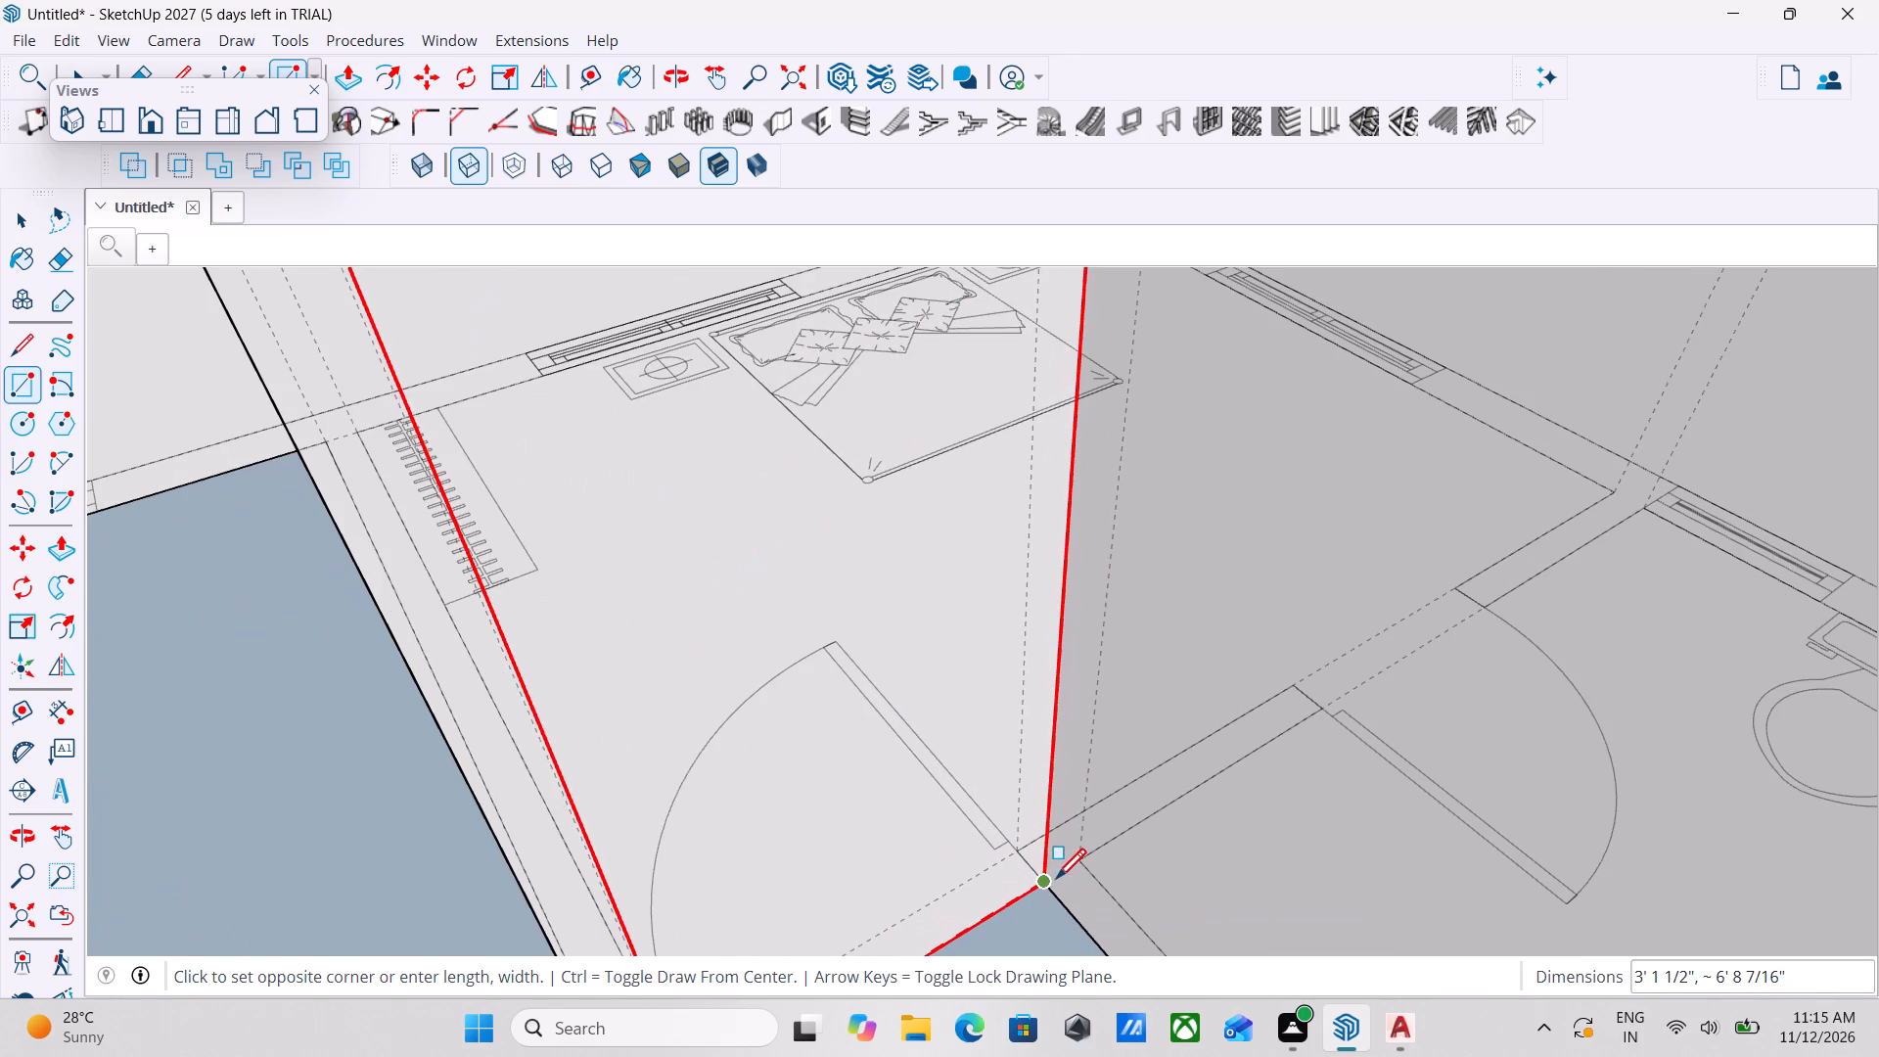
click(1056, 882)
scroll(1050, 619, down, 4)
key(Escape)
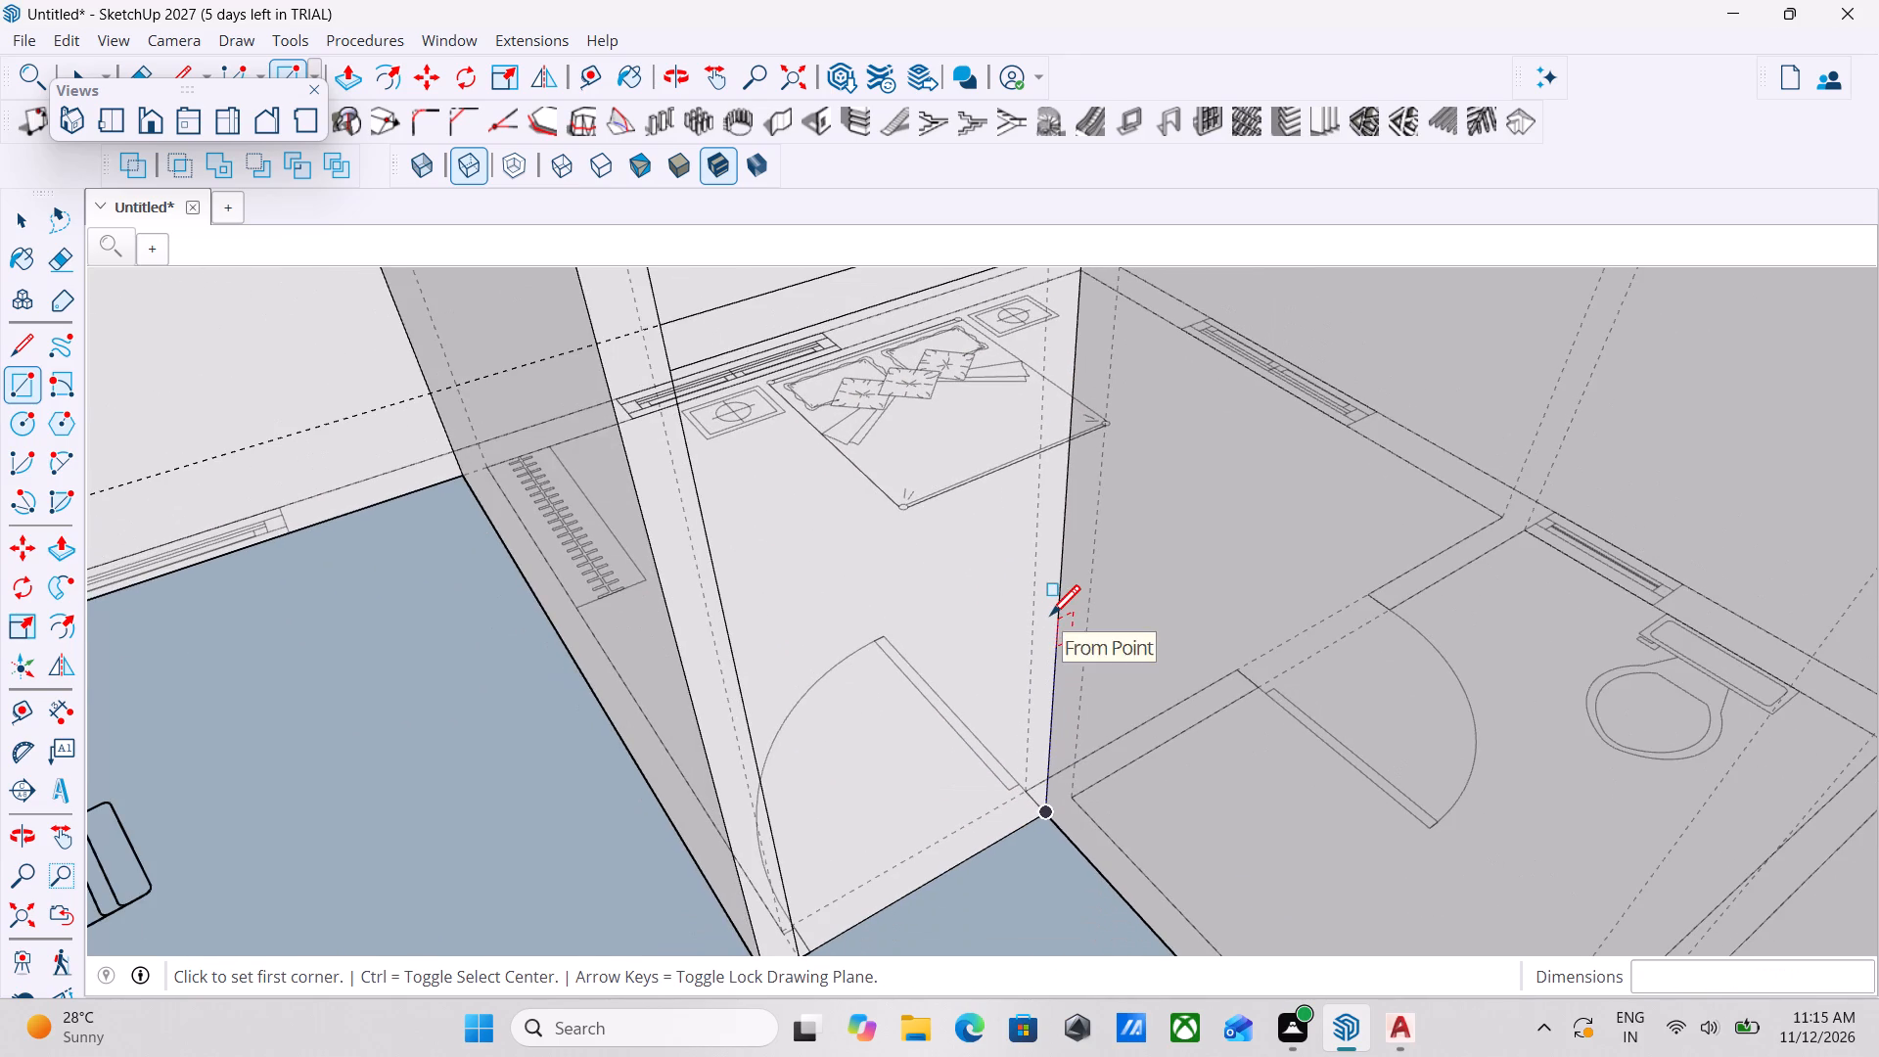
Push the door rectangle 4 1/2" through the bedroom wall to cut the door opening.
key(space)
key(space)
click(892, 559)
scroll(892, 559, down, 3)
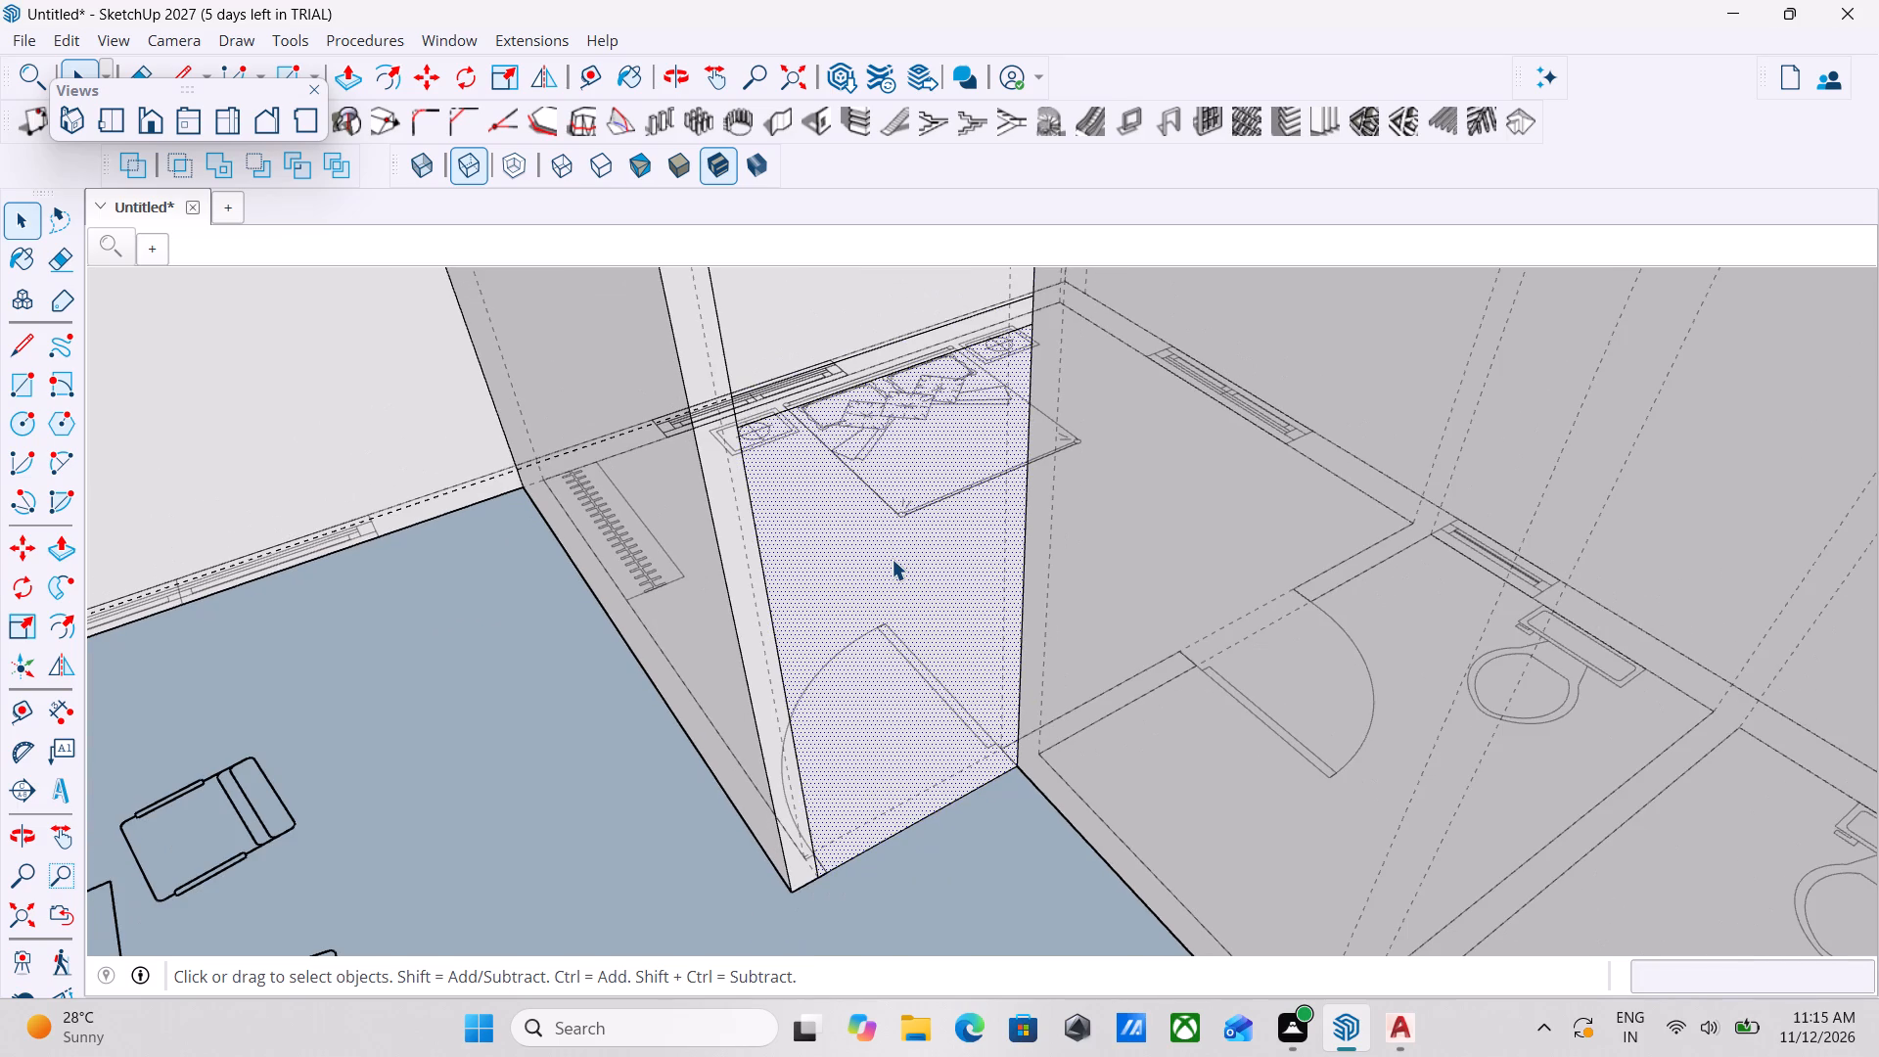
key(p)
click(892, 559)
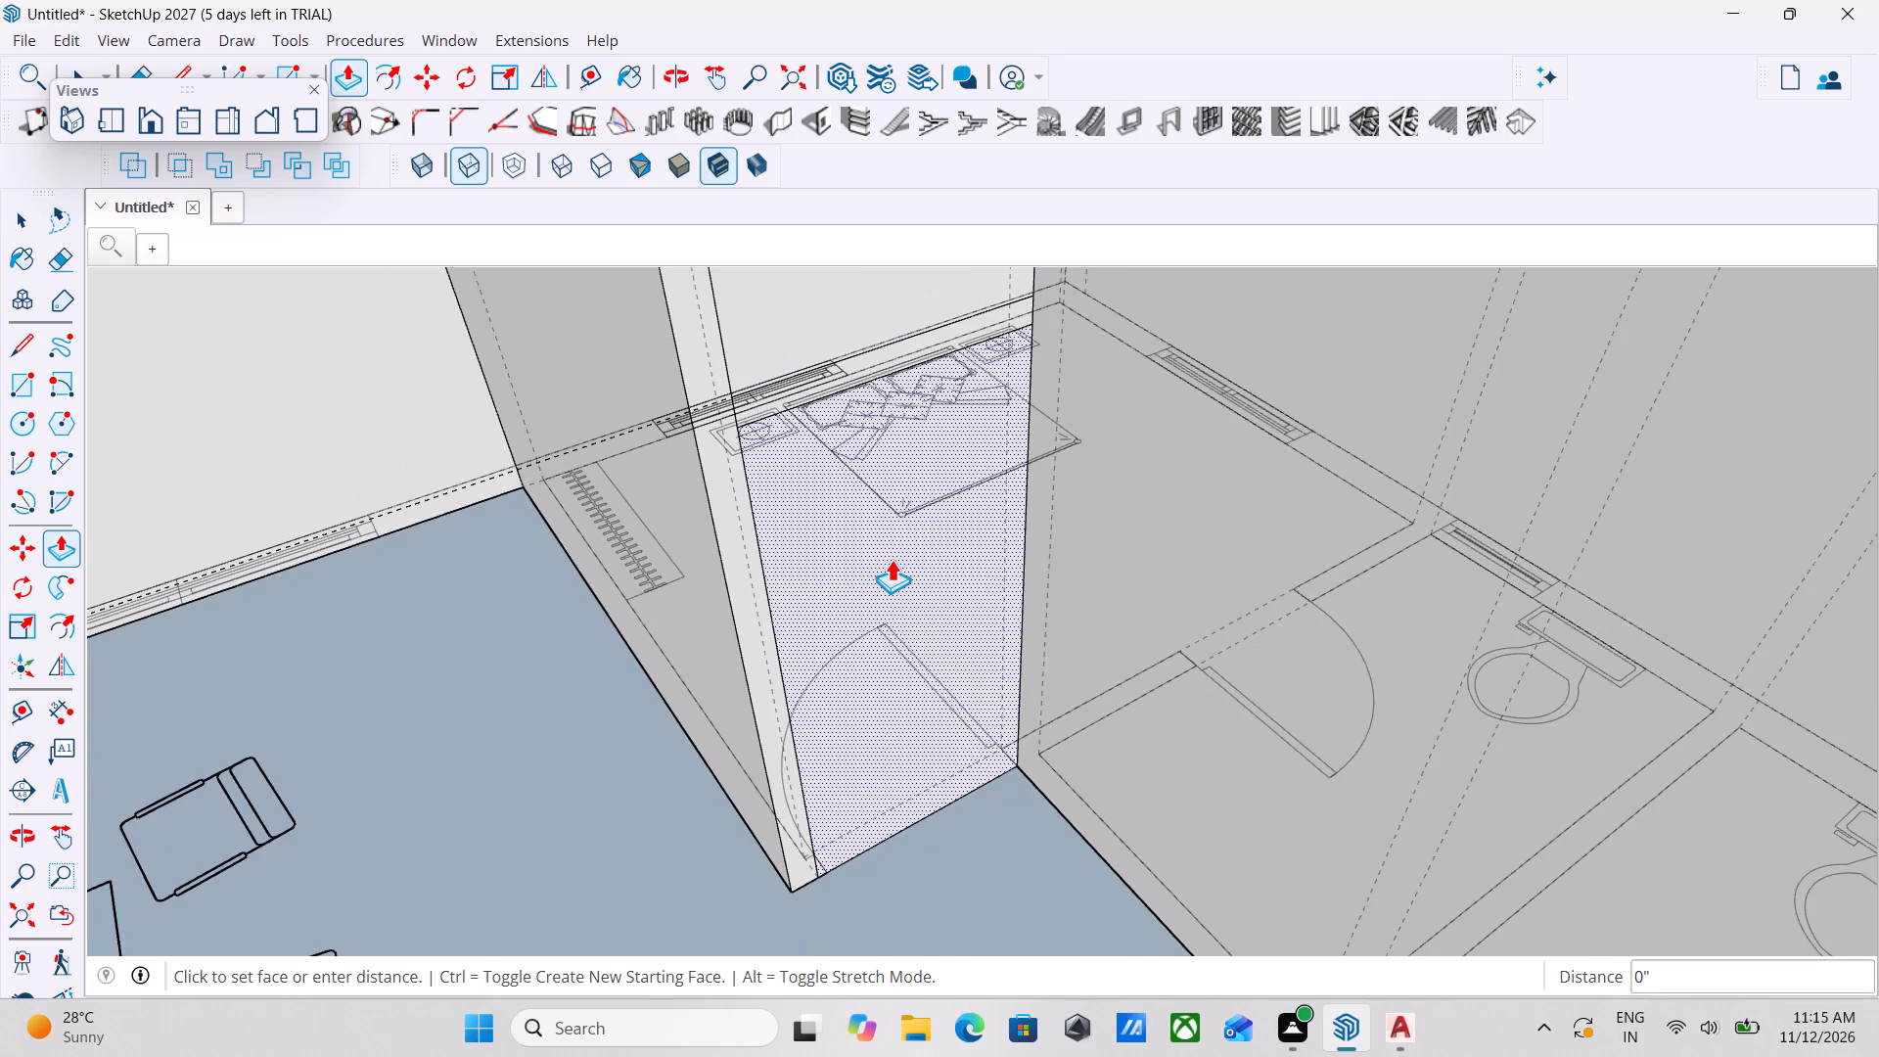
click(789, 483)
scroll(973, 563, down, 4)
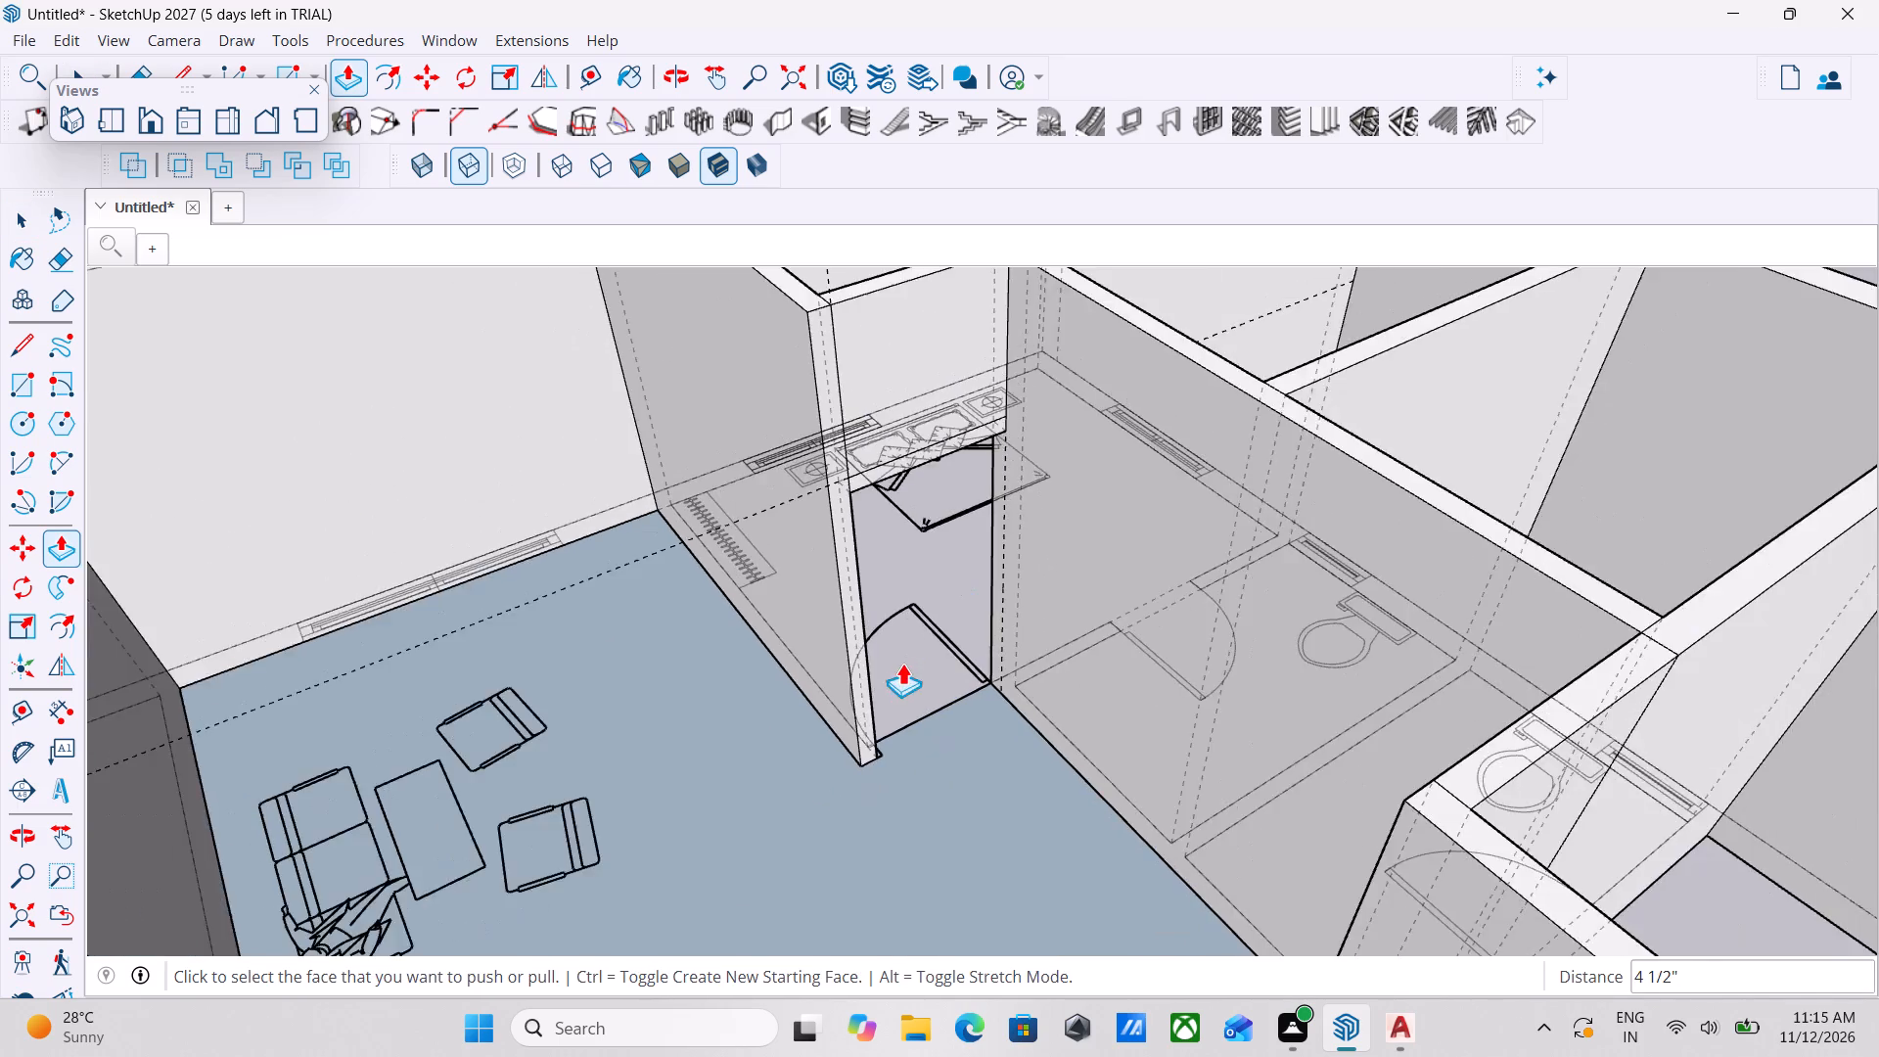
scroll(902, 663, down, 6)
key(Escape)
Place a vertical Tape Measure guide 3' 4 1/2" from the bedroom door opening's edge, at the near jamb of the adjacent bathroom door.
shift+middle_drag(970, 716, 864, 743)
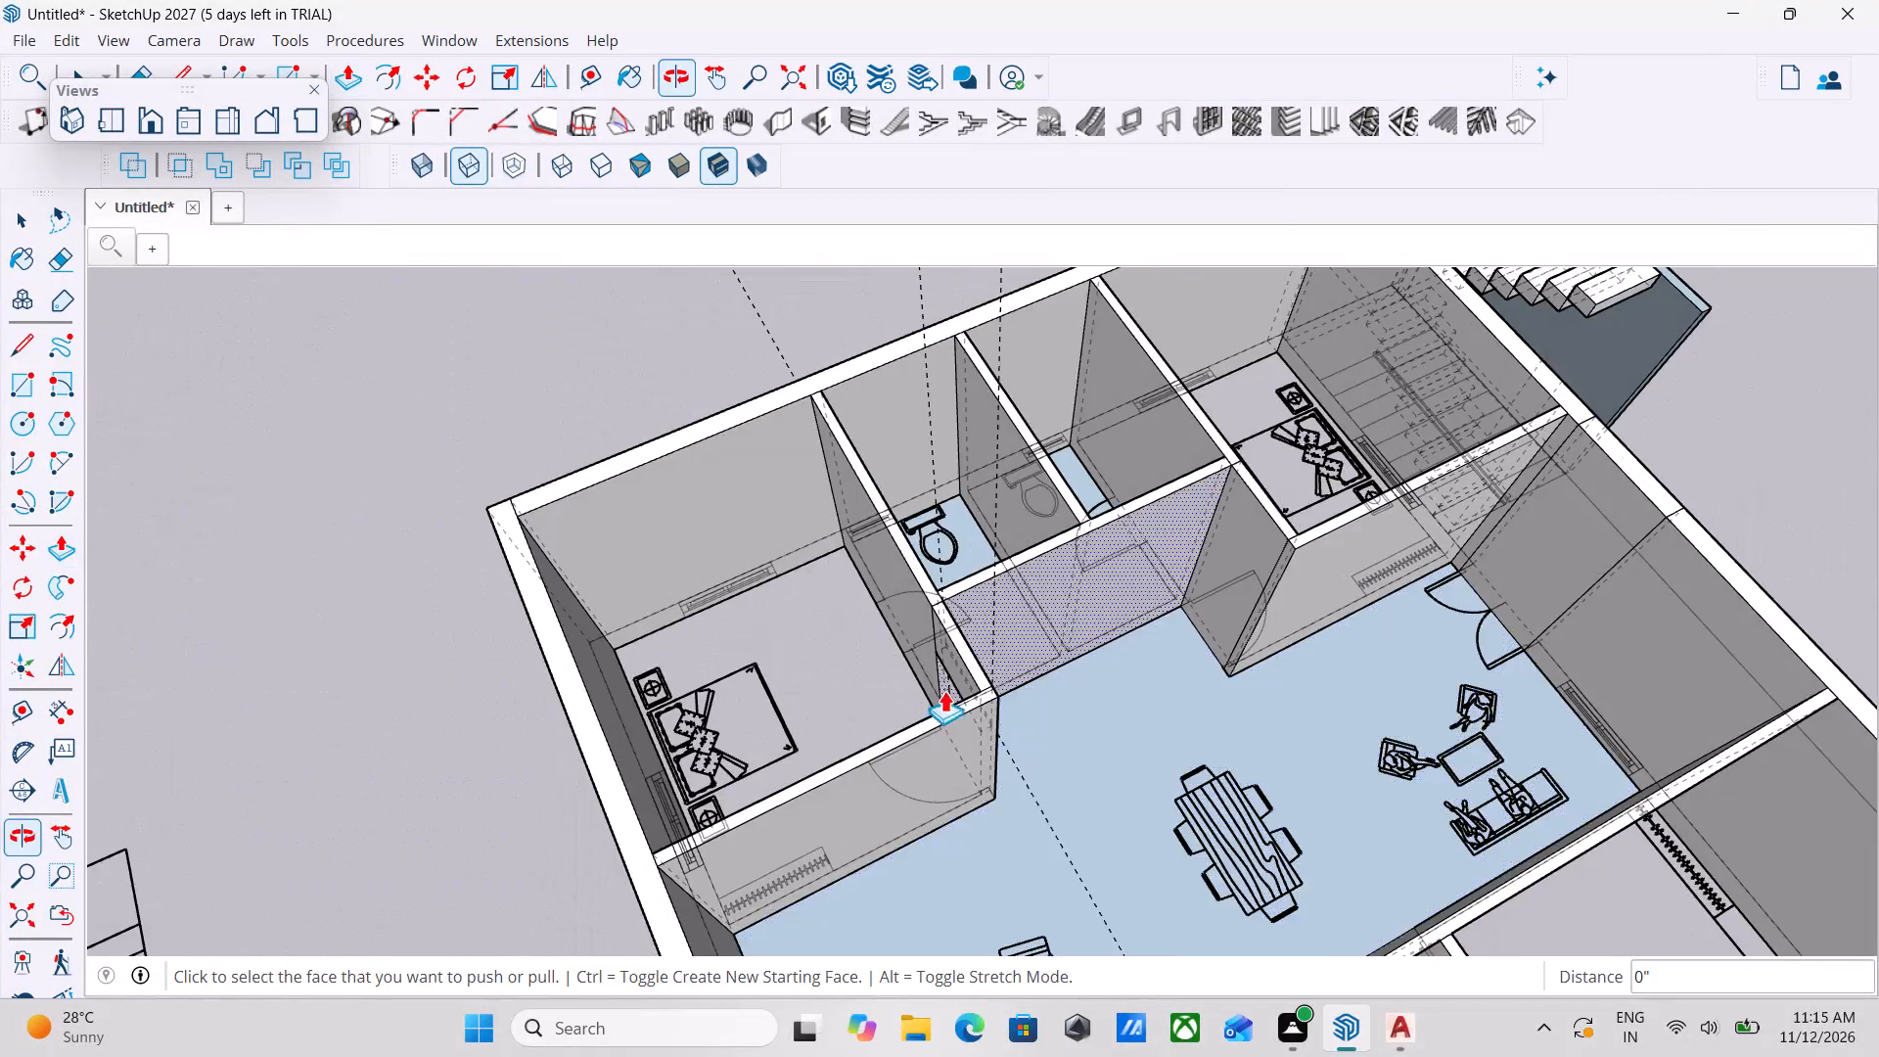
scroll(977, 742, up, 8)
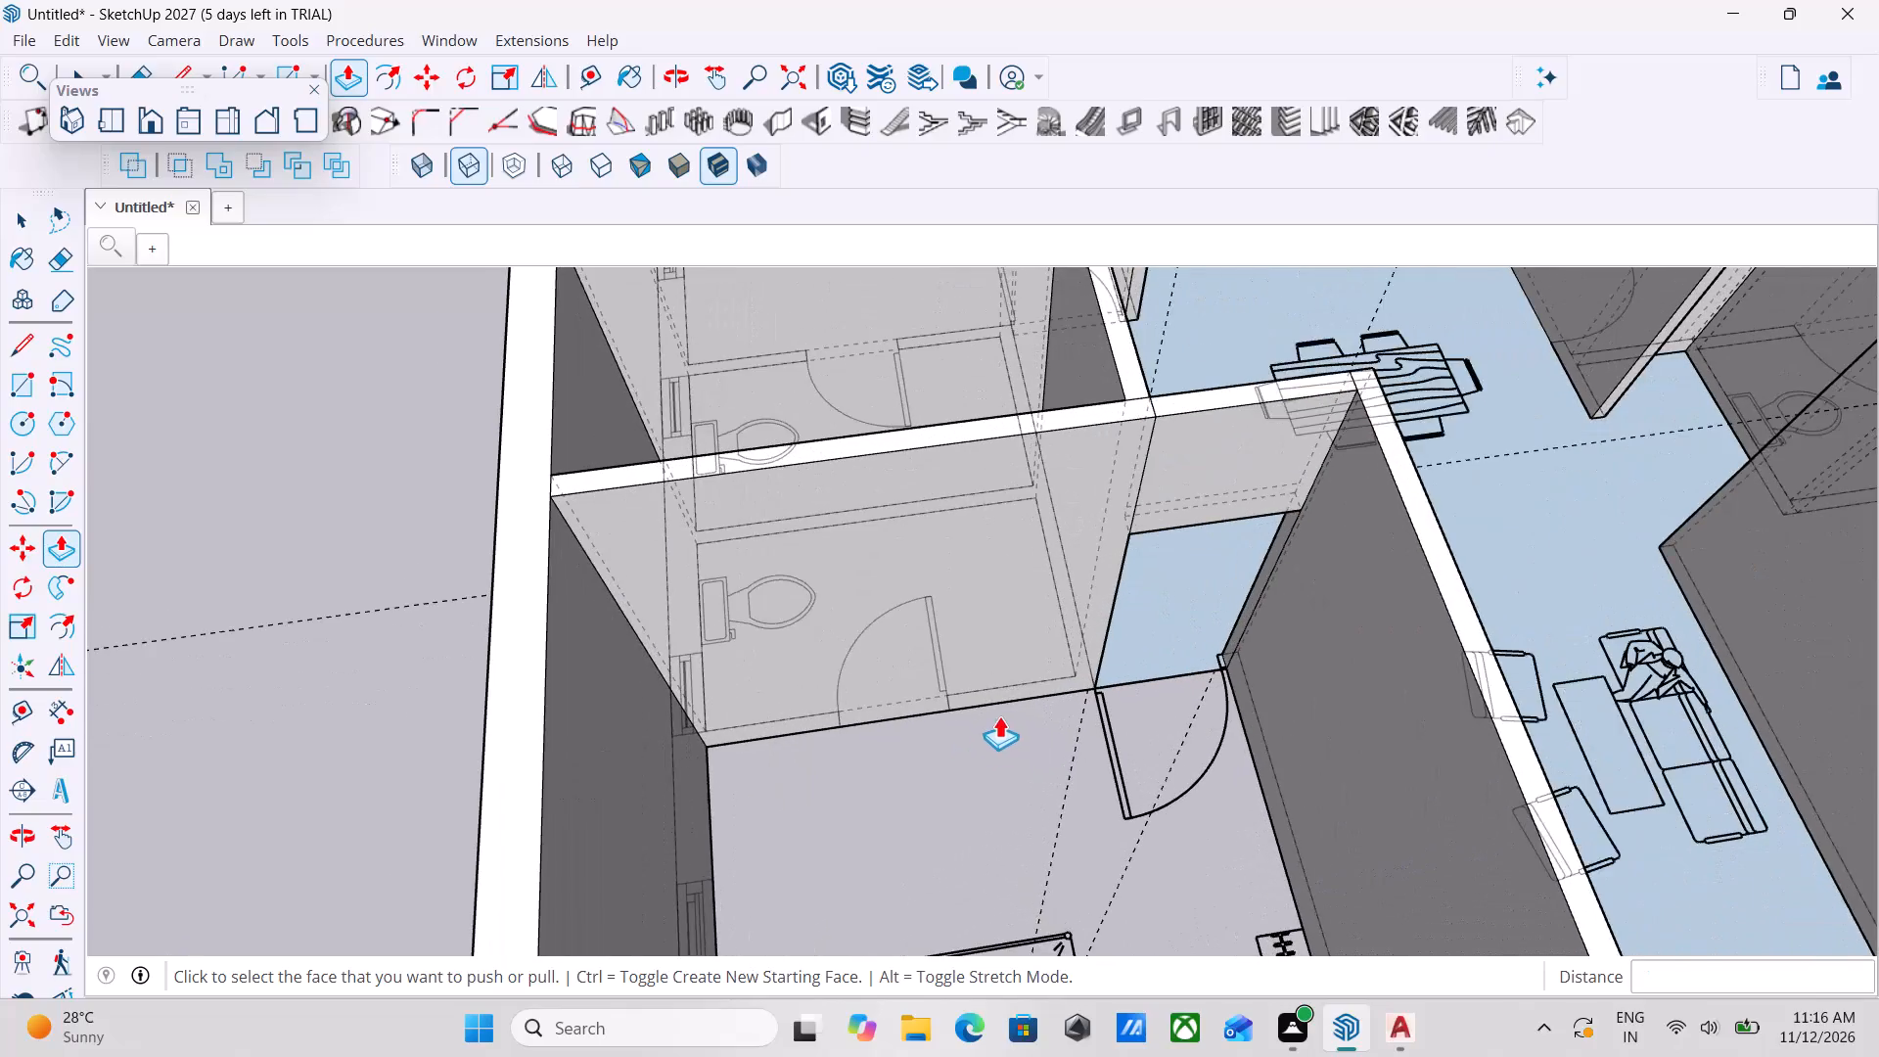
key(space)
key(space)
scroll(927, 649, up, 6)
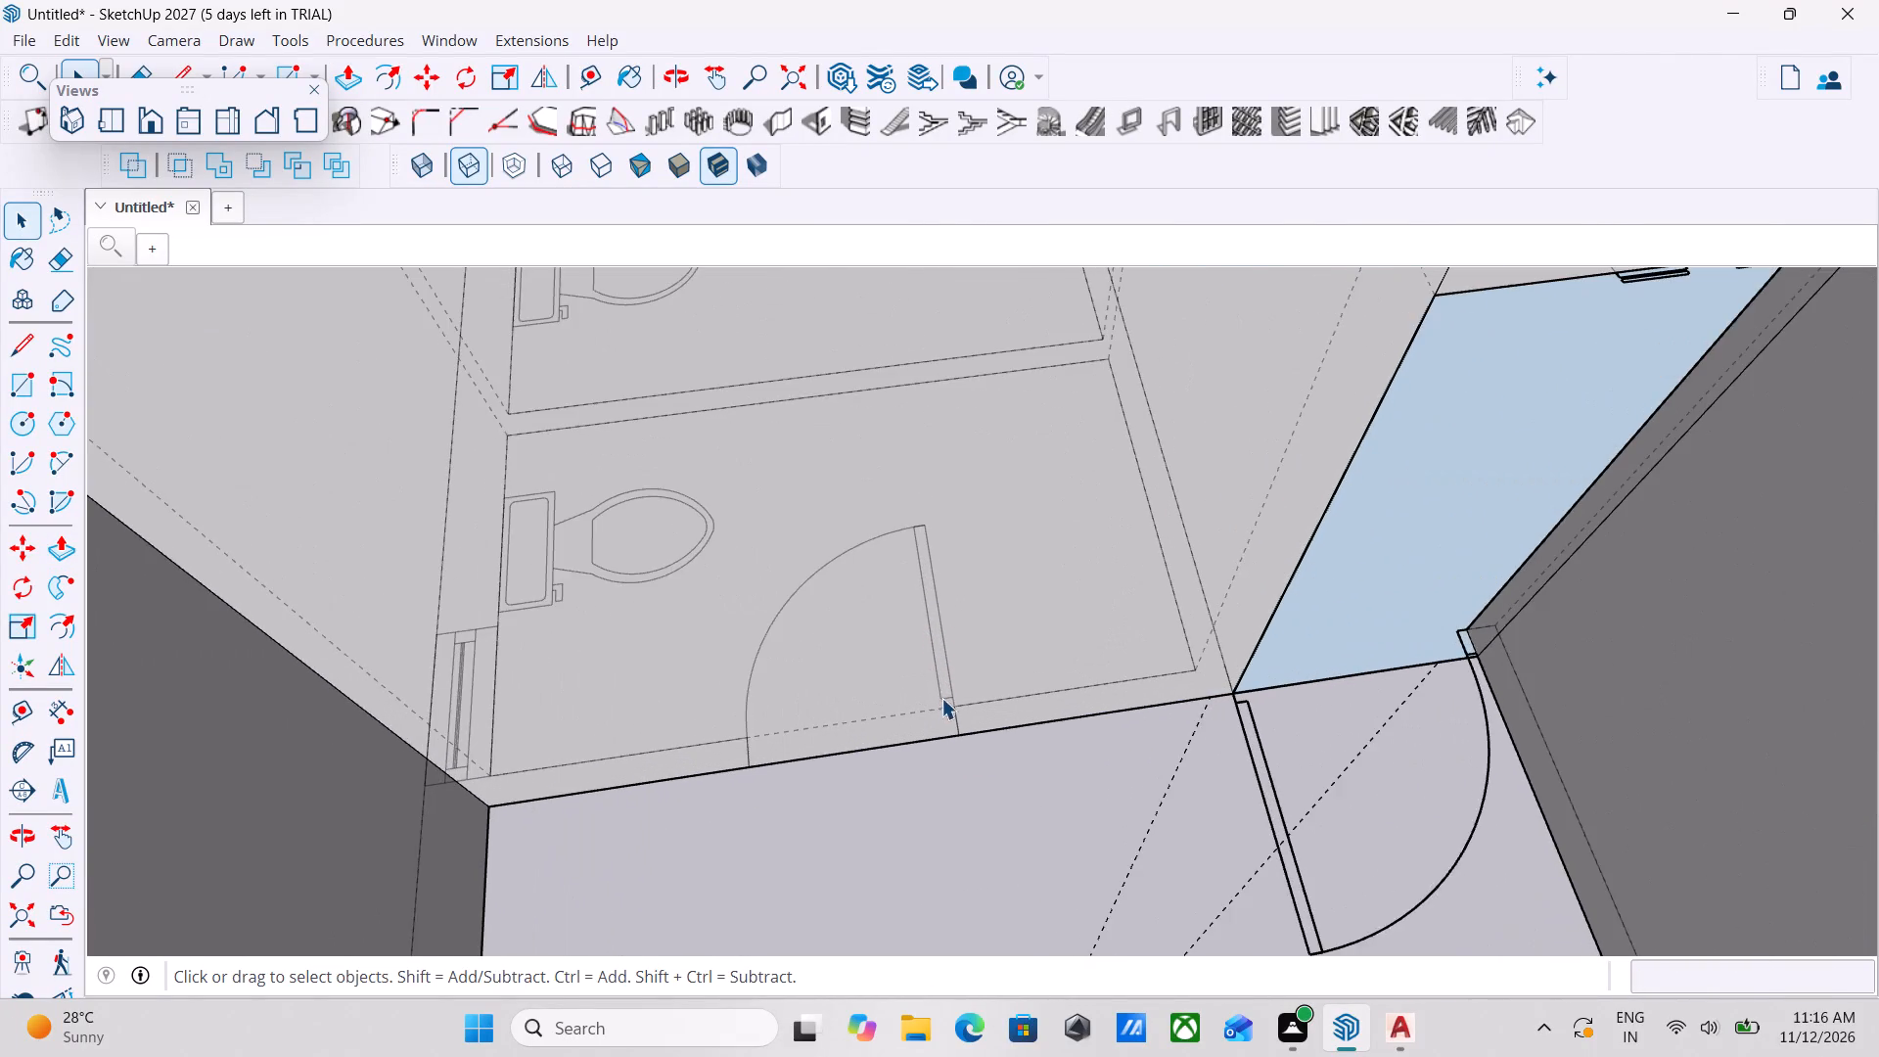
scroll(945, 697, down, 9)
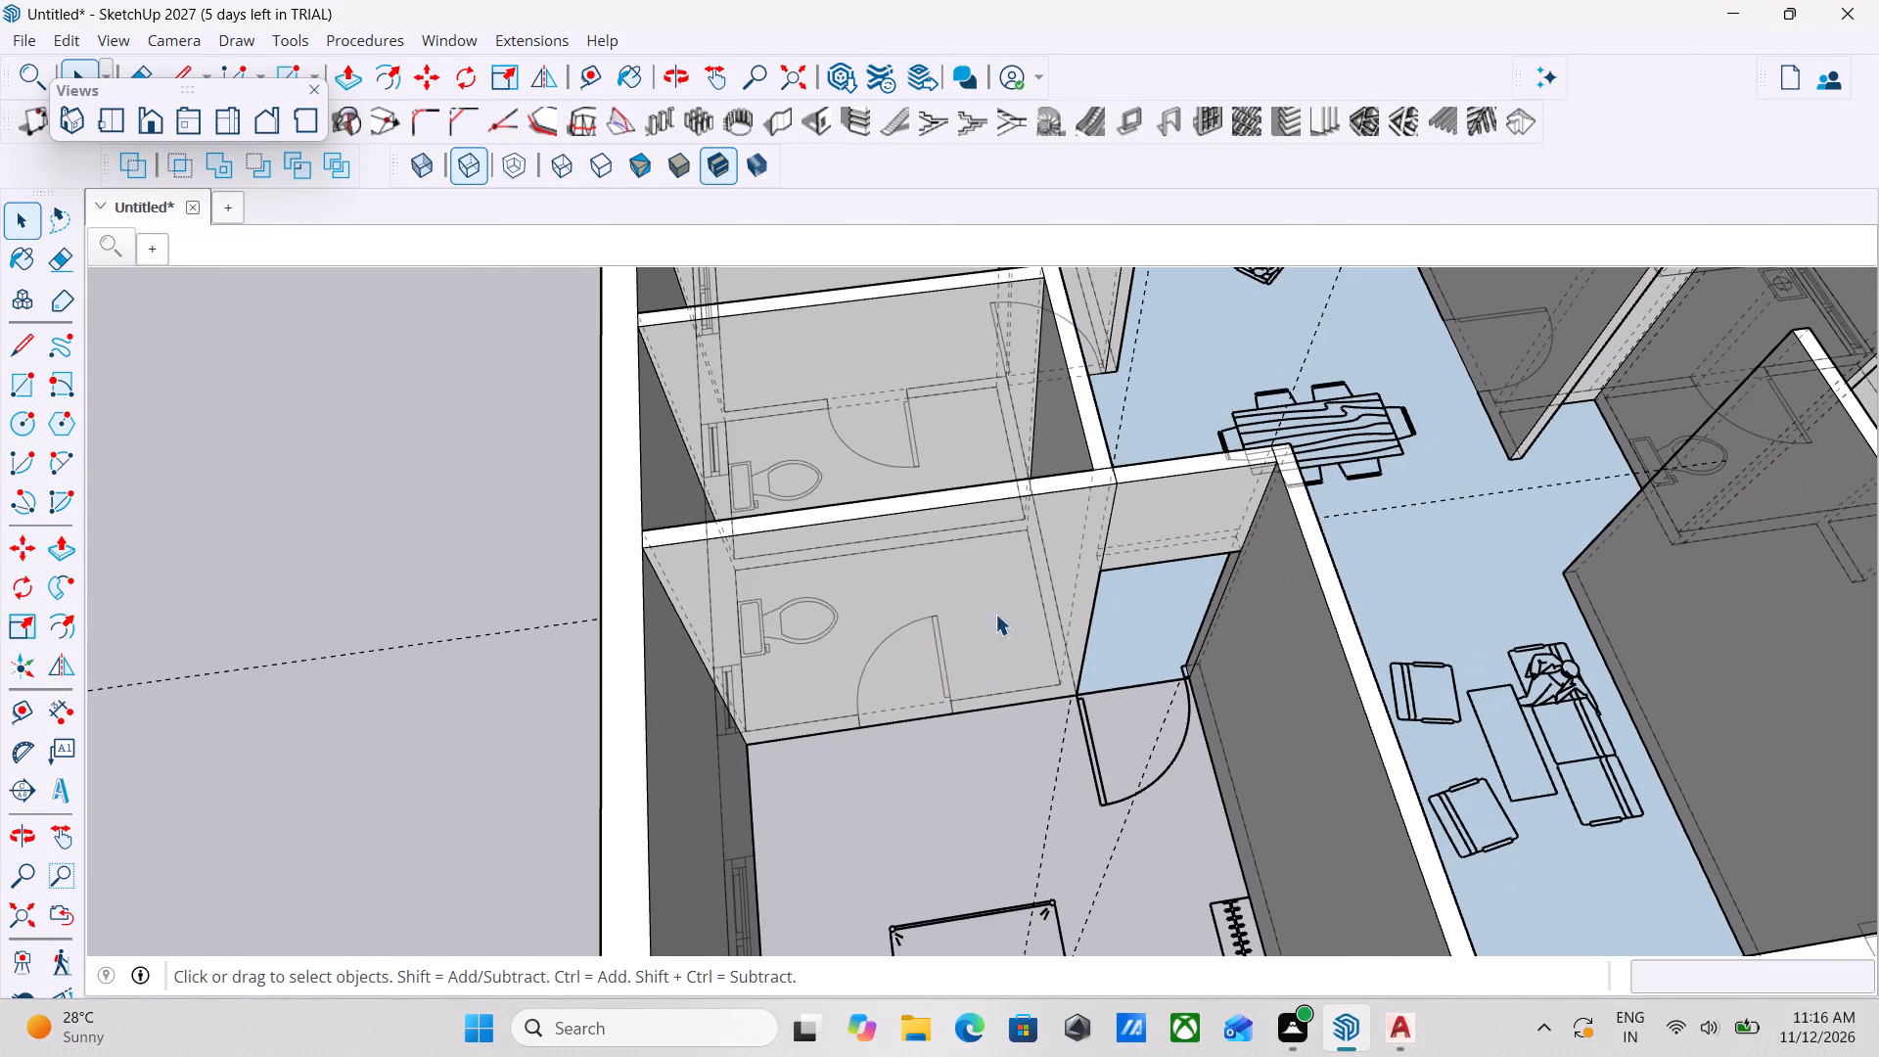
scroll(912, 739, up, 3)
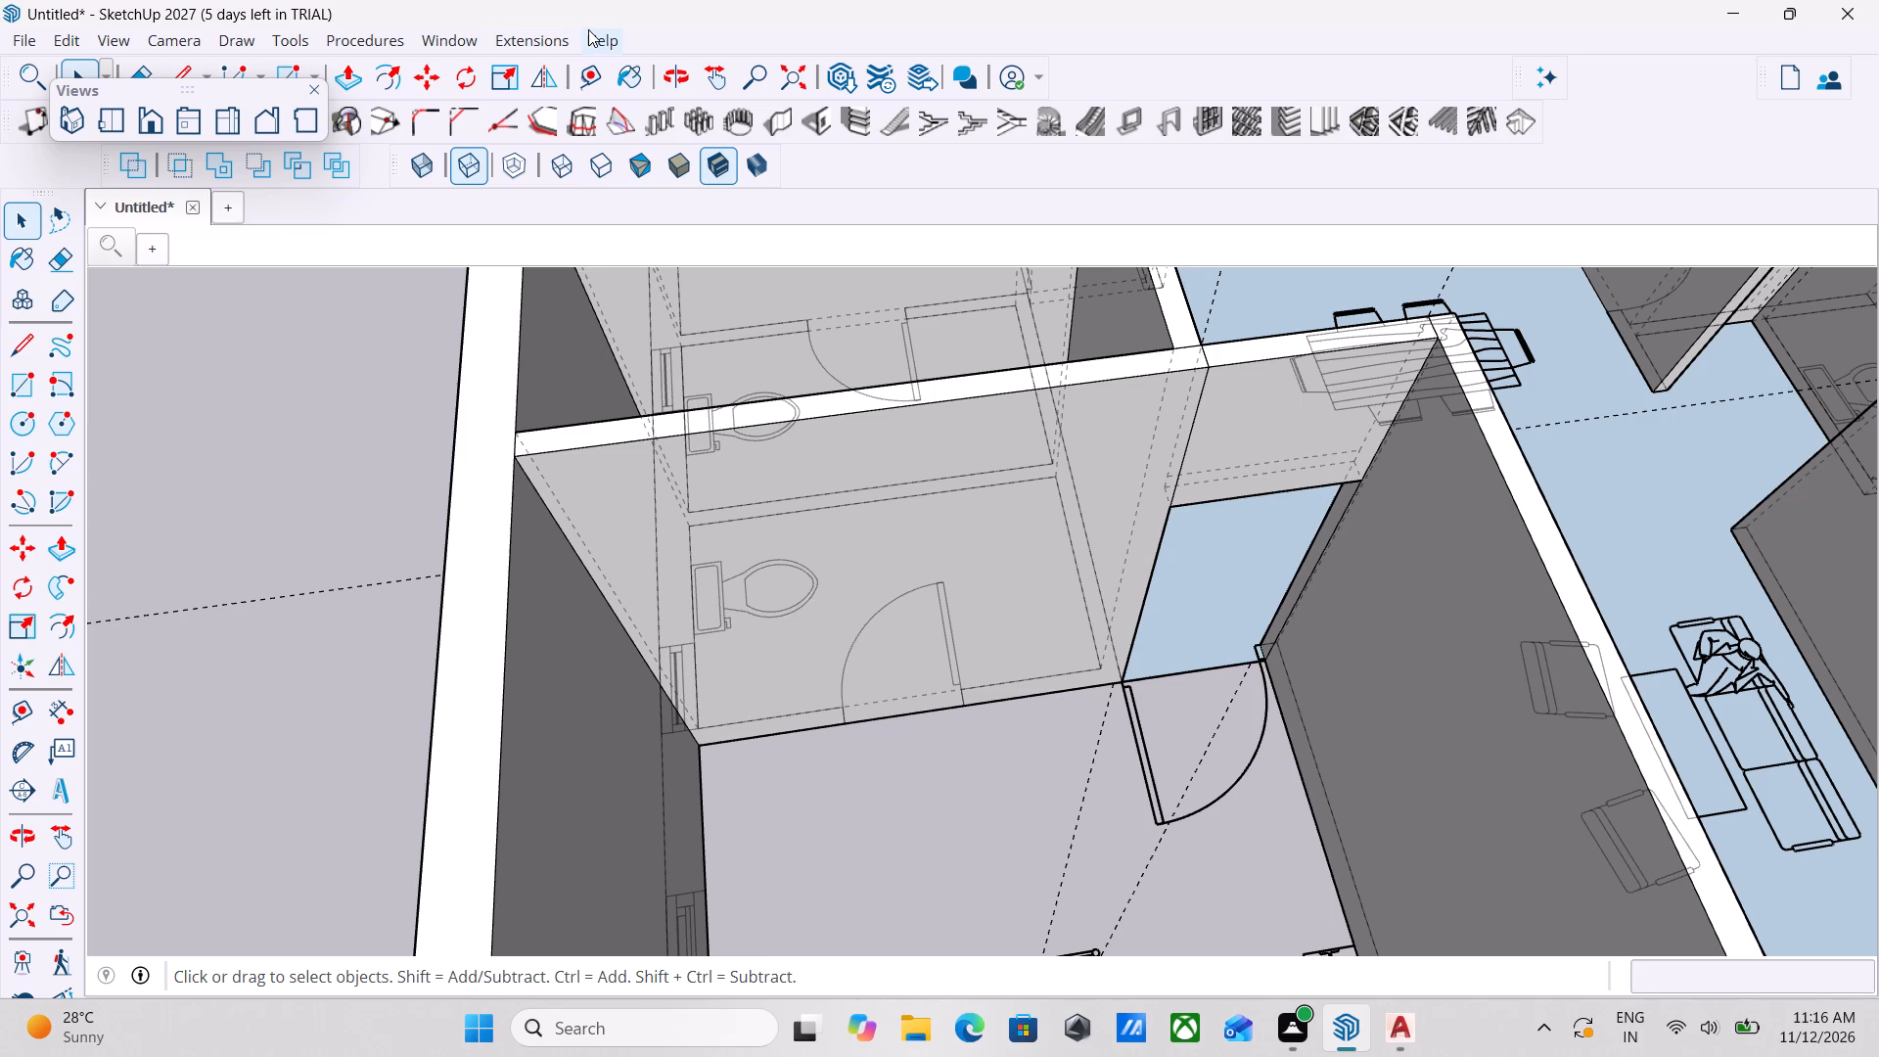
click(586, 70)
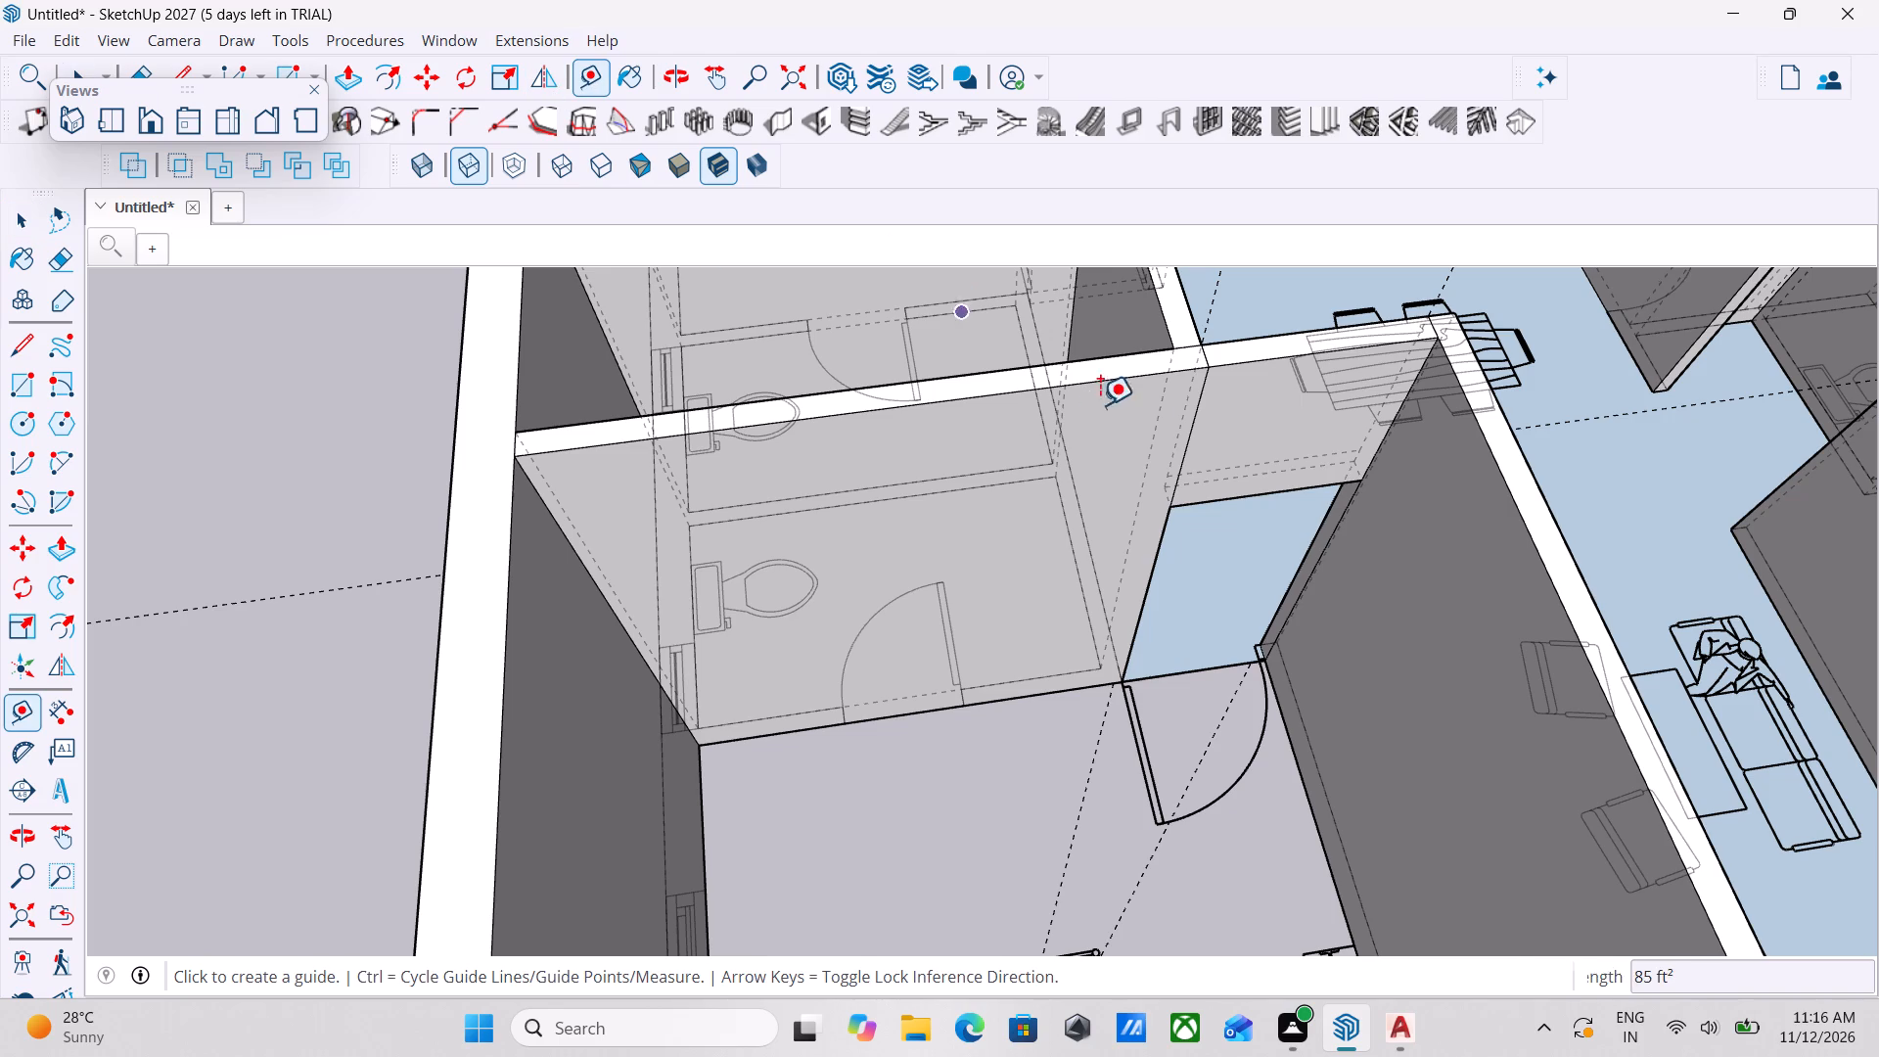
scroll(1126, 613, up, 10)
scroll(1023, 703, up, 5)
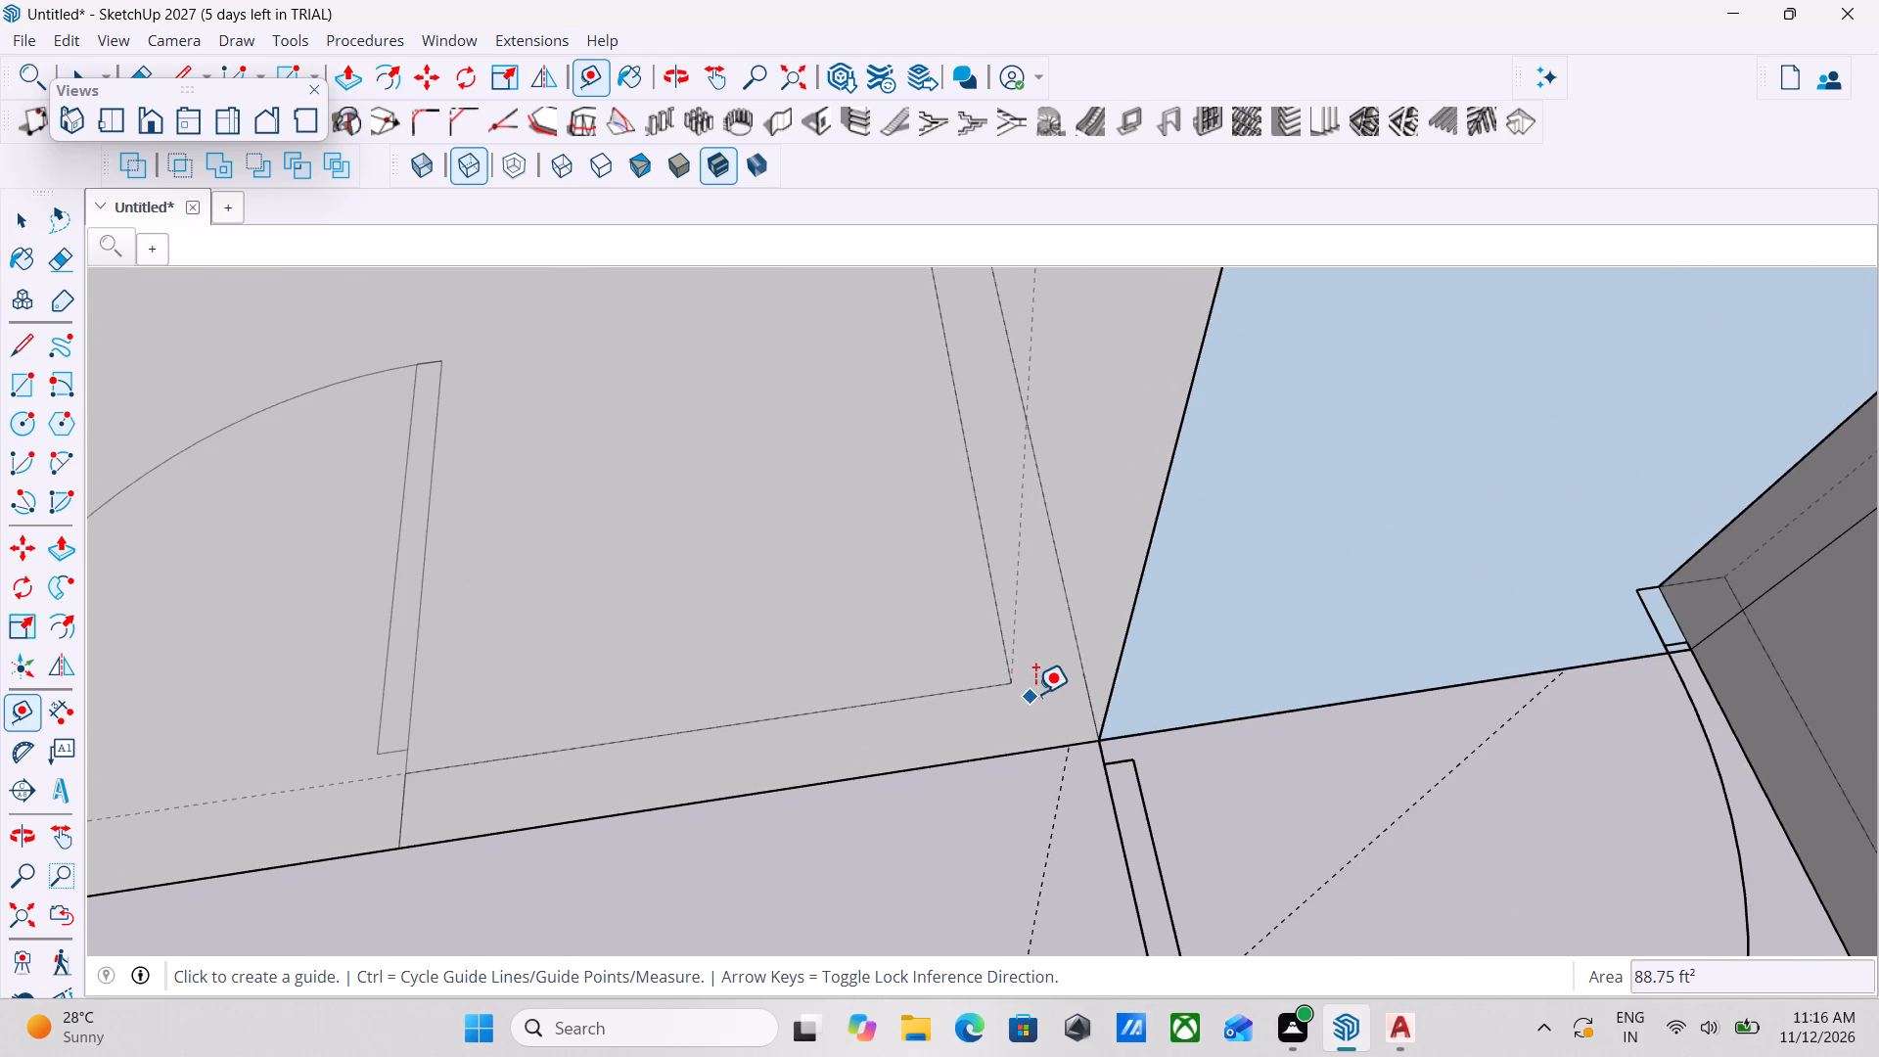
scroll(1096, 675, down, 8)
click(1117, 672)
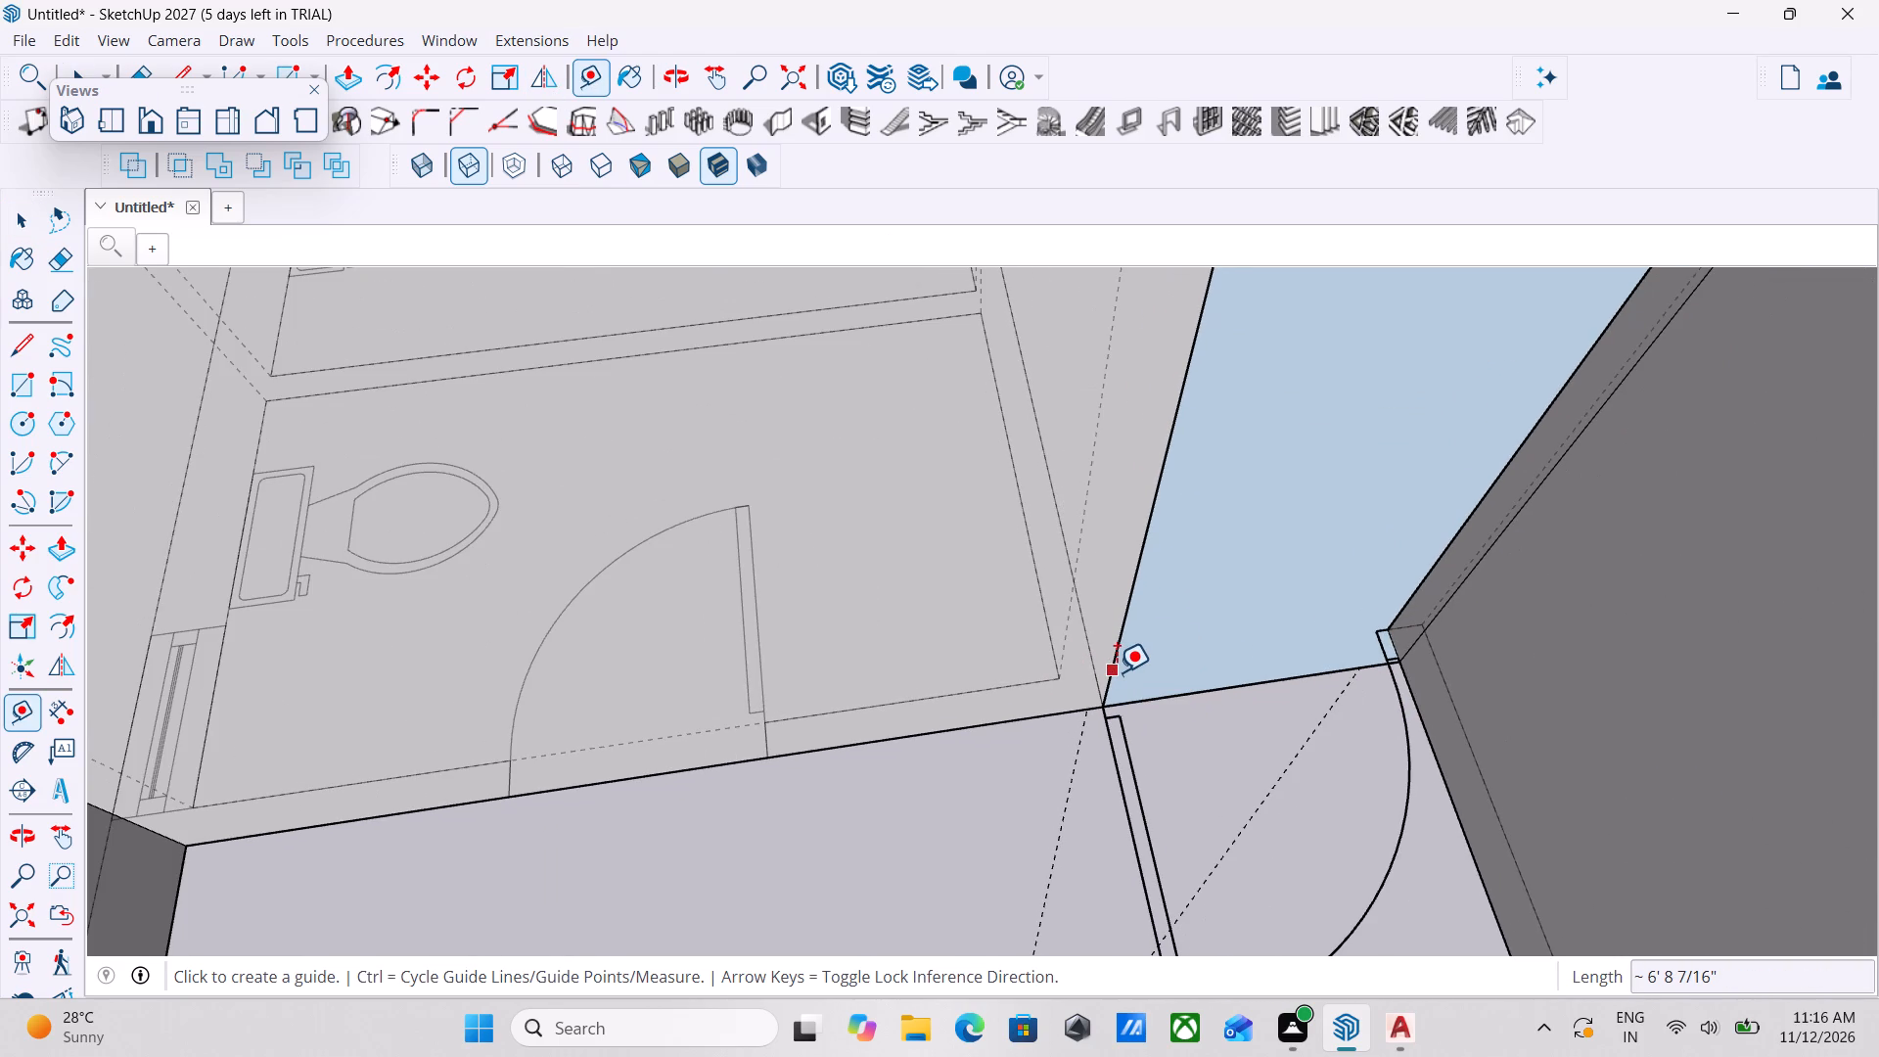
scroll(772, 756, up, 3)
click(753, 756)
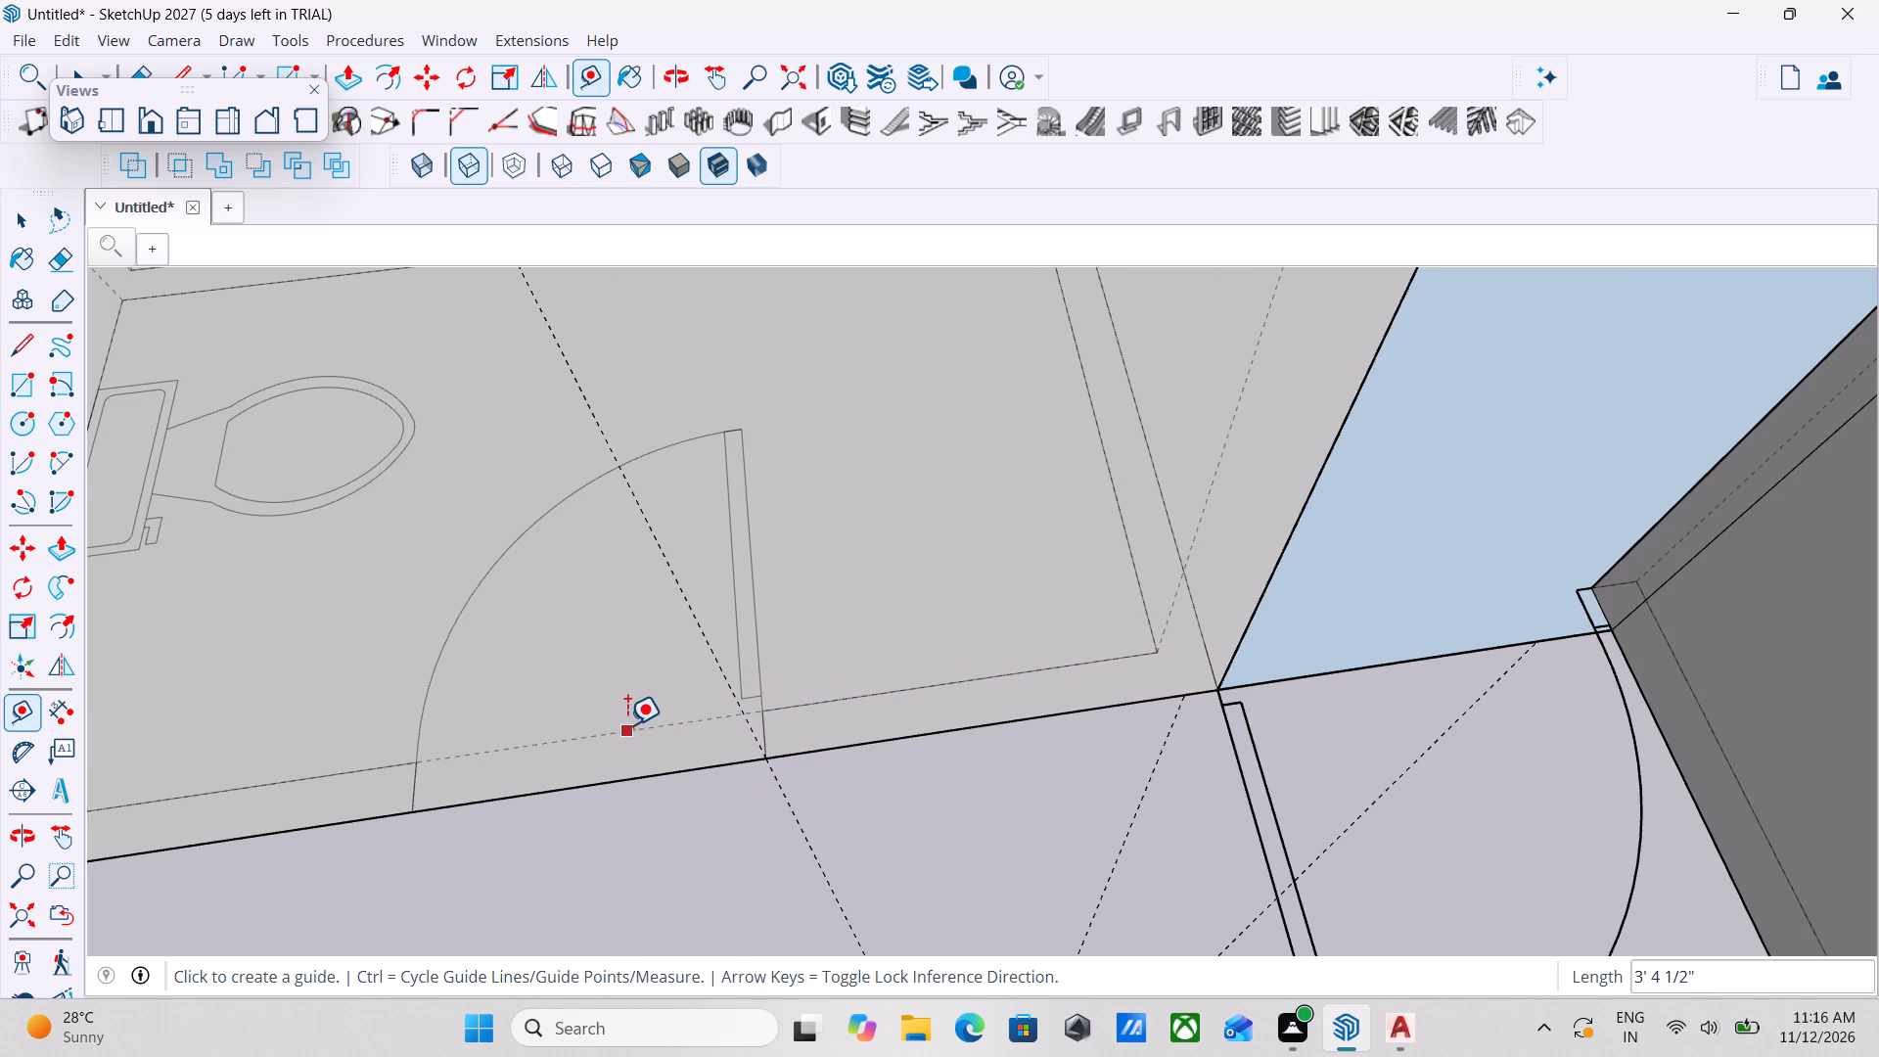
Measure the bathroom door opening's width along the green axis, from the door leaf's hinge corner to the opposite jamb.
click(737, 705)
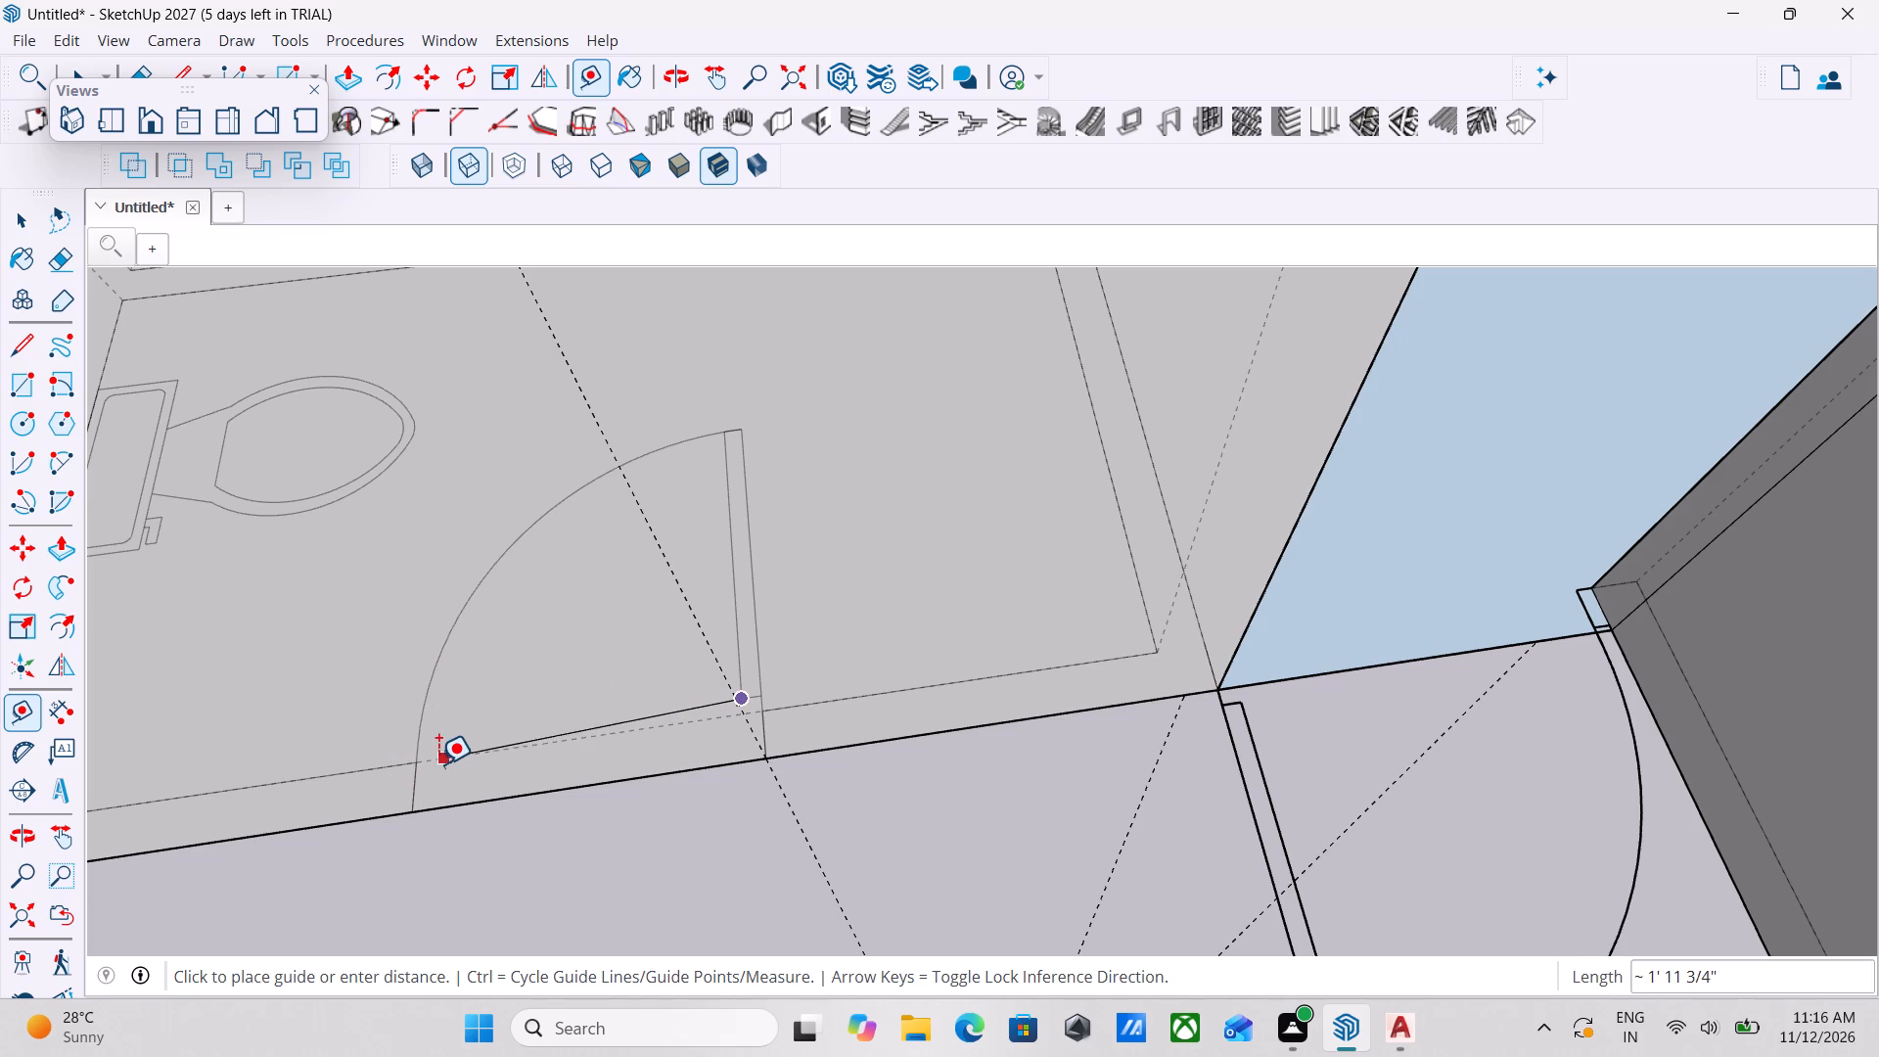
key(Left)
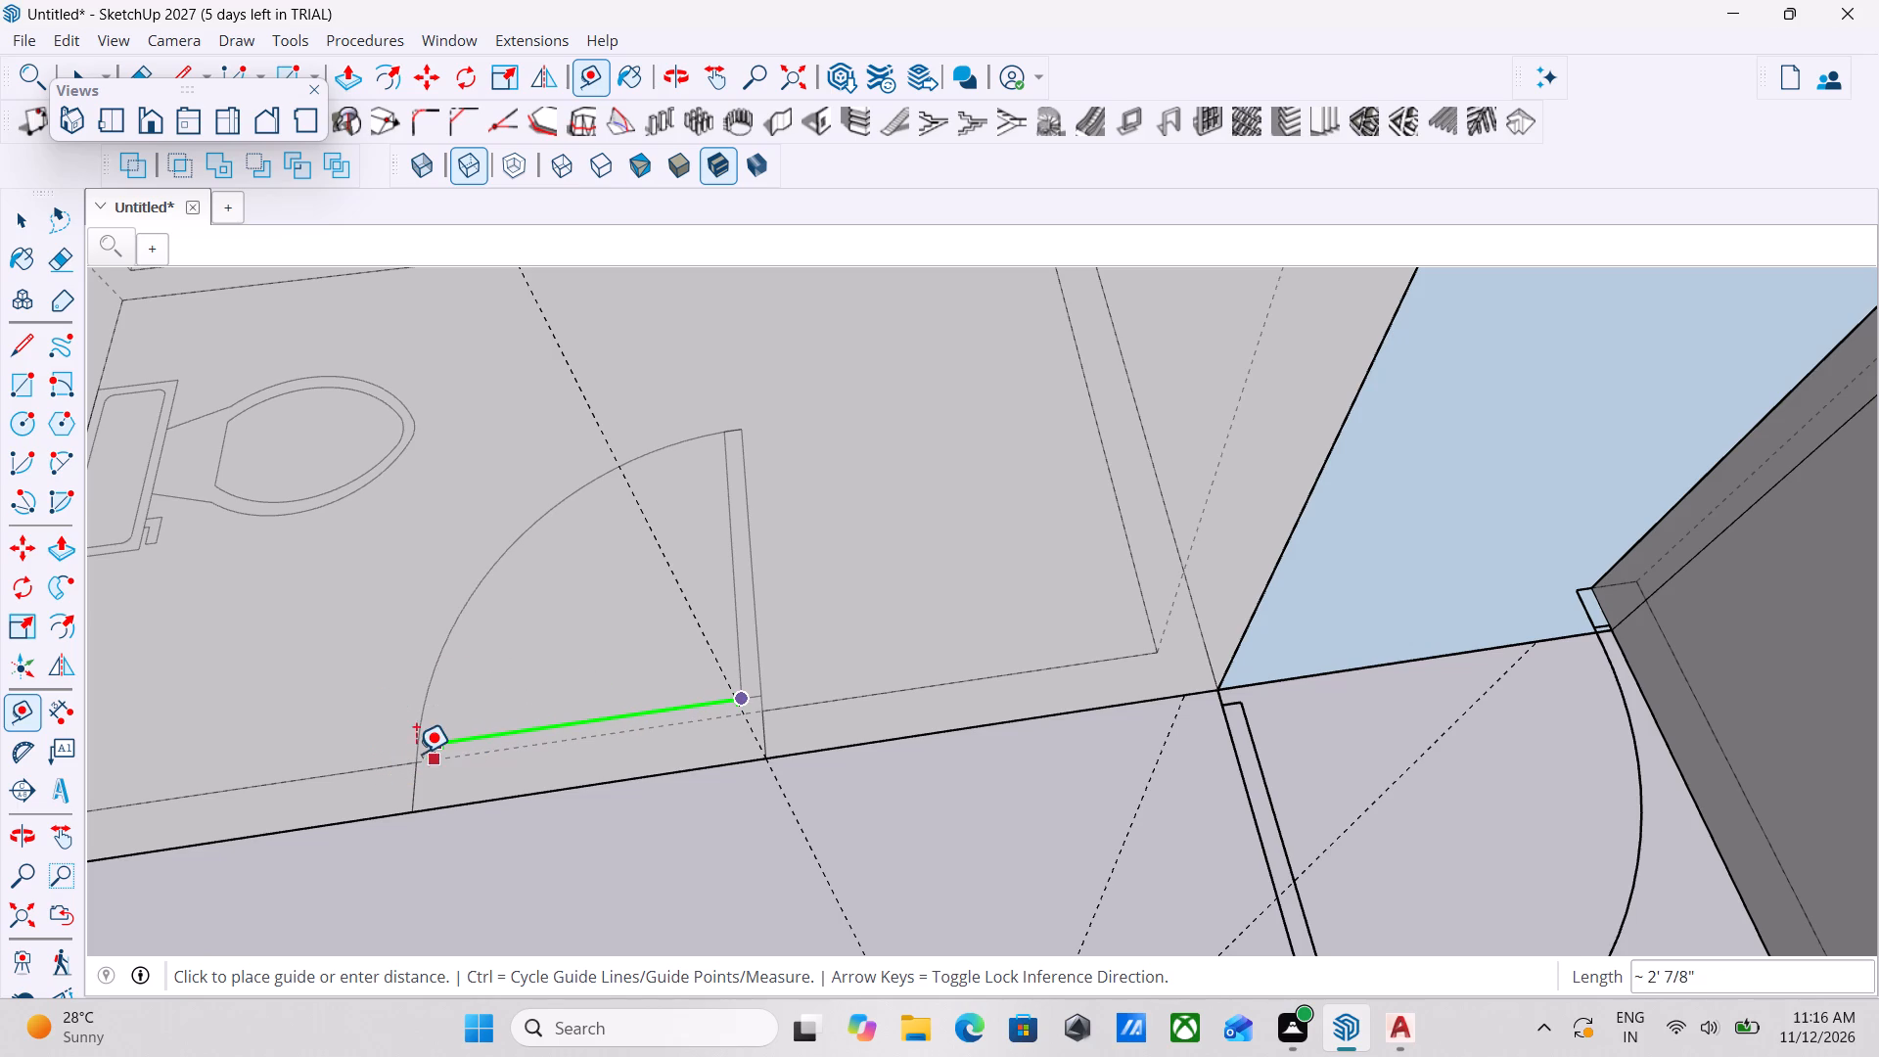
scroll(395, 762, up, 2)
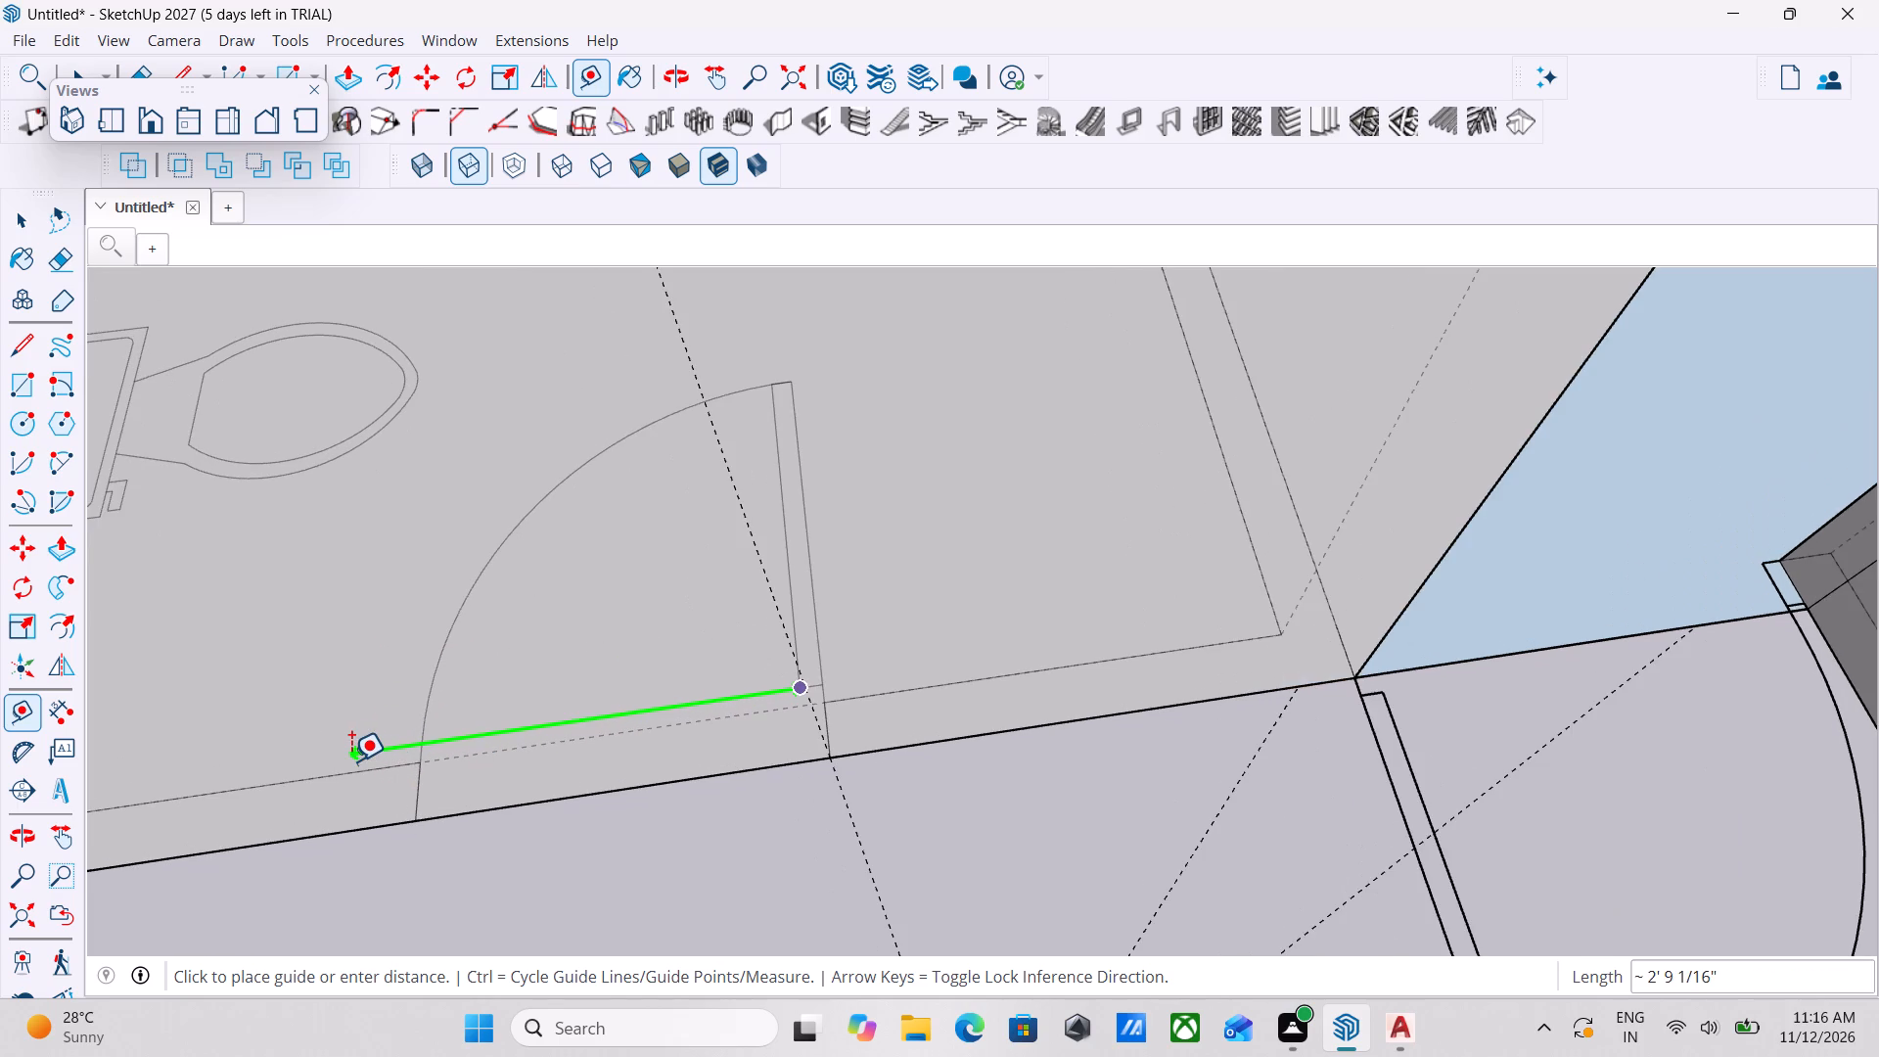
scroll(351, 761, down, 2)
middle_drag(351, 761, 478, 610)
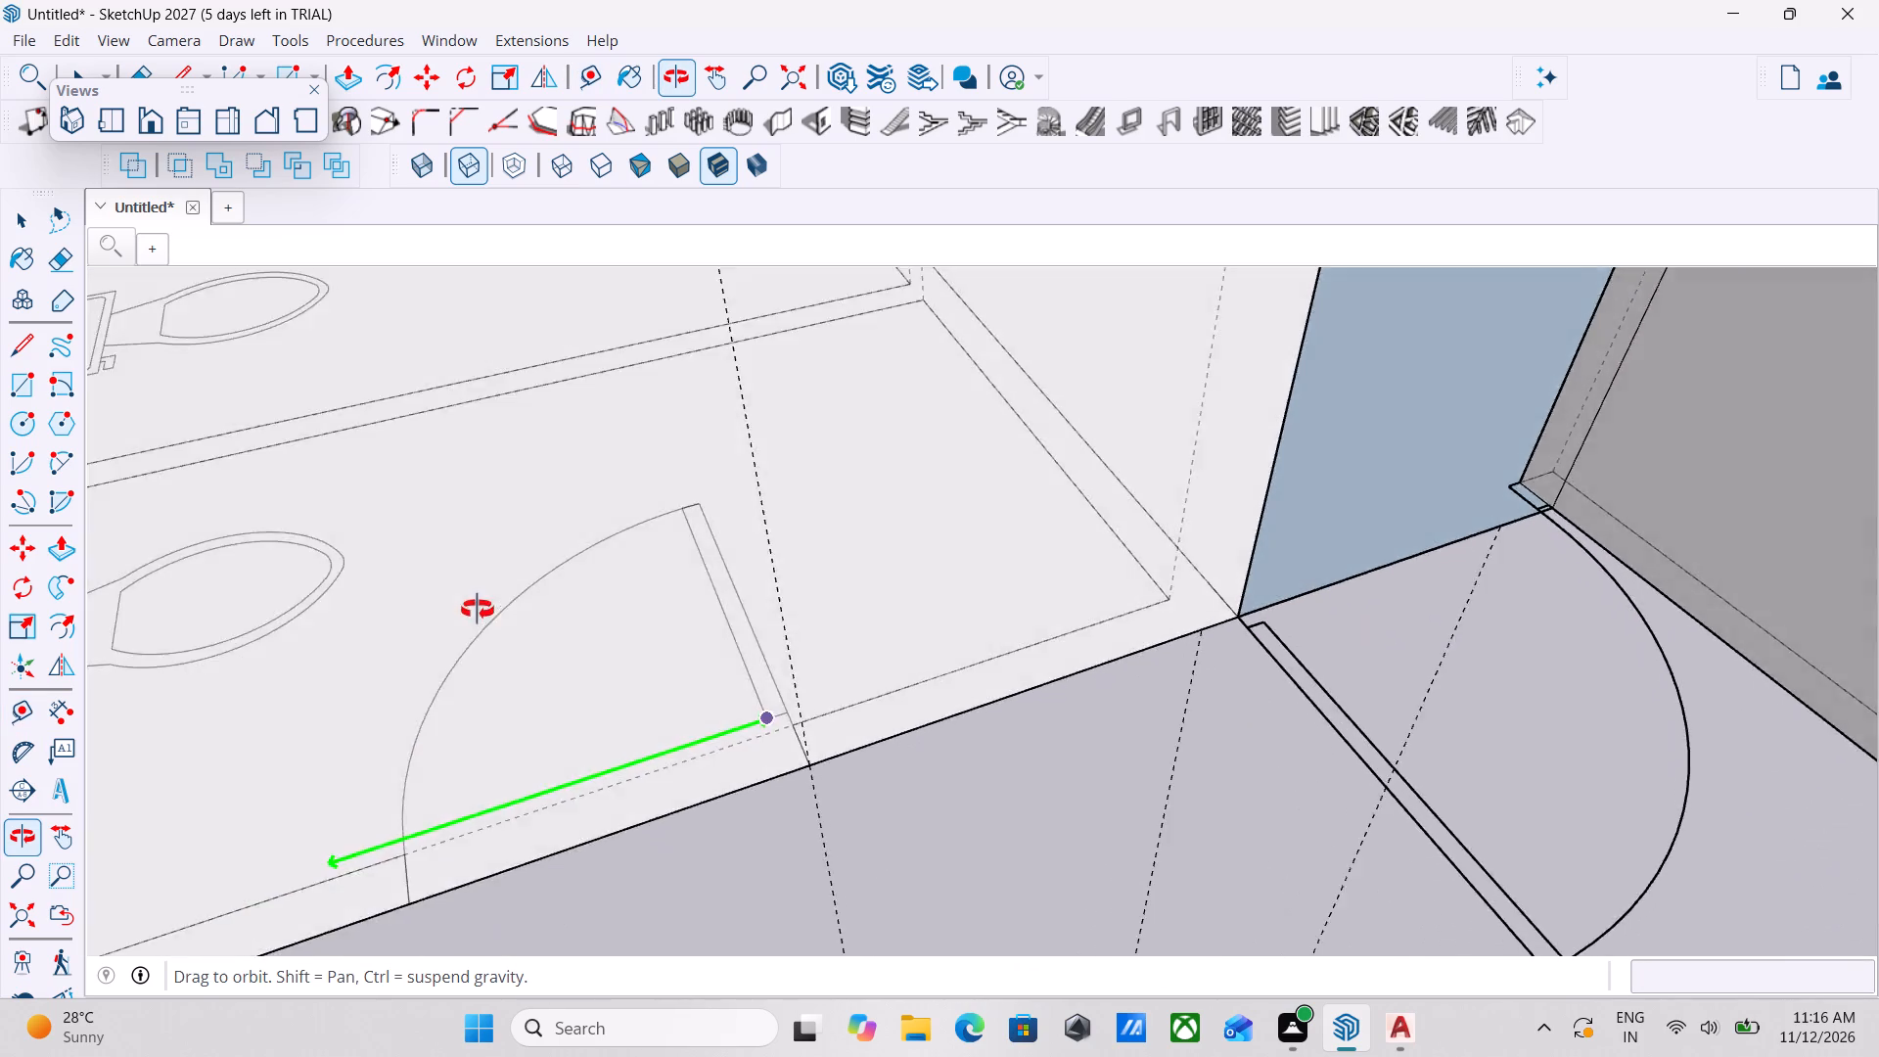
middle_drag(478, 610, 337, 589)
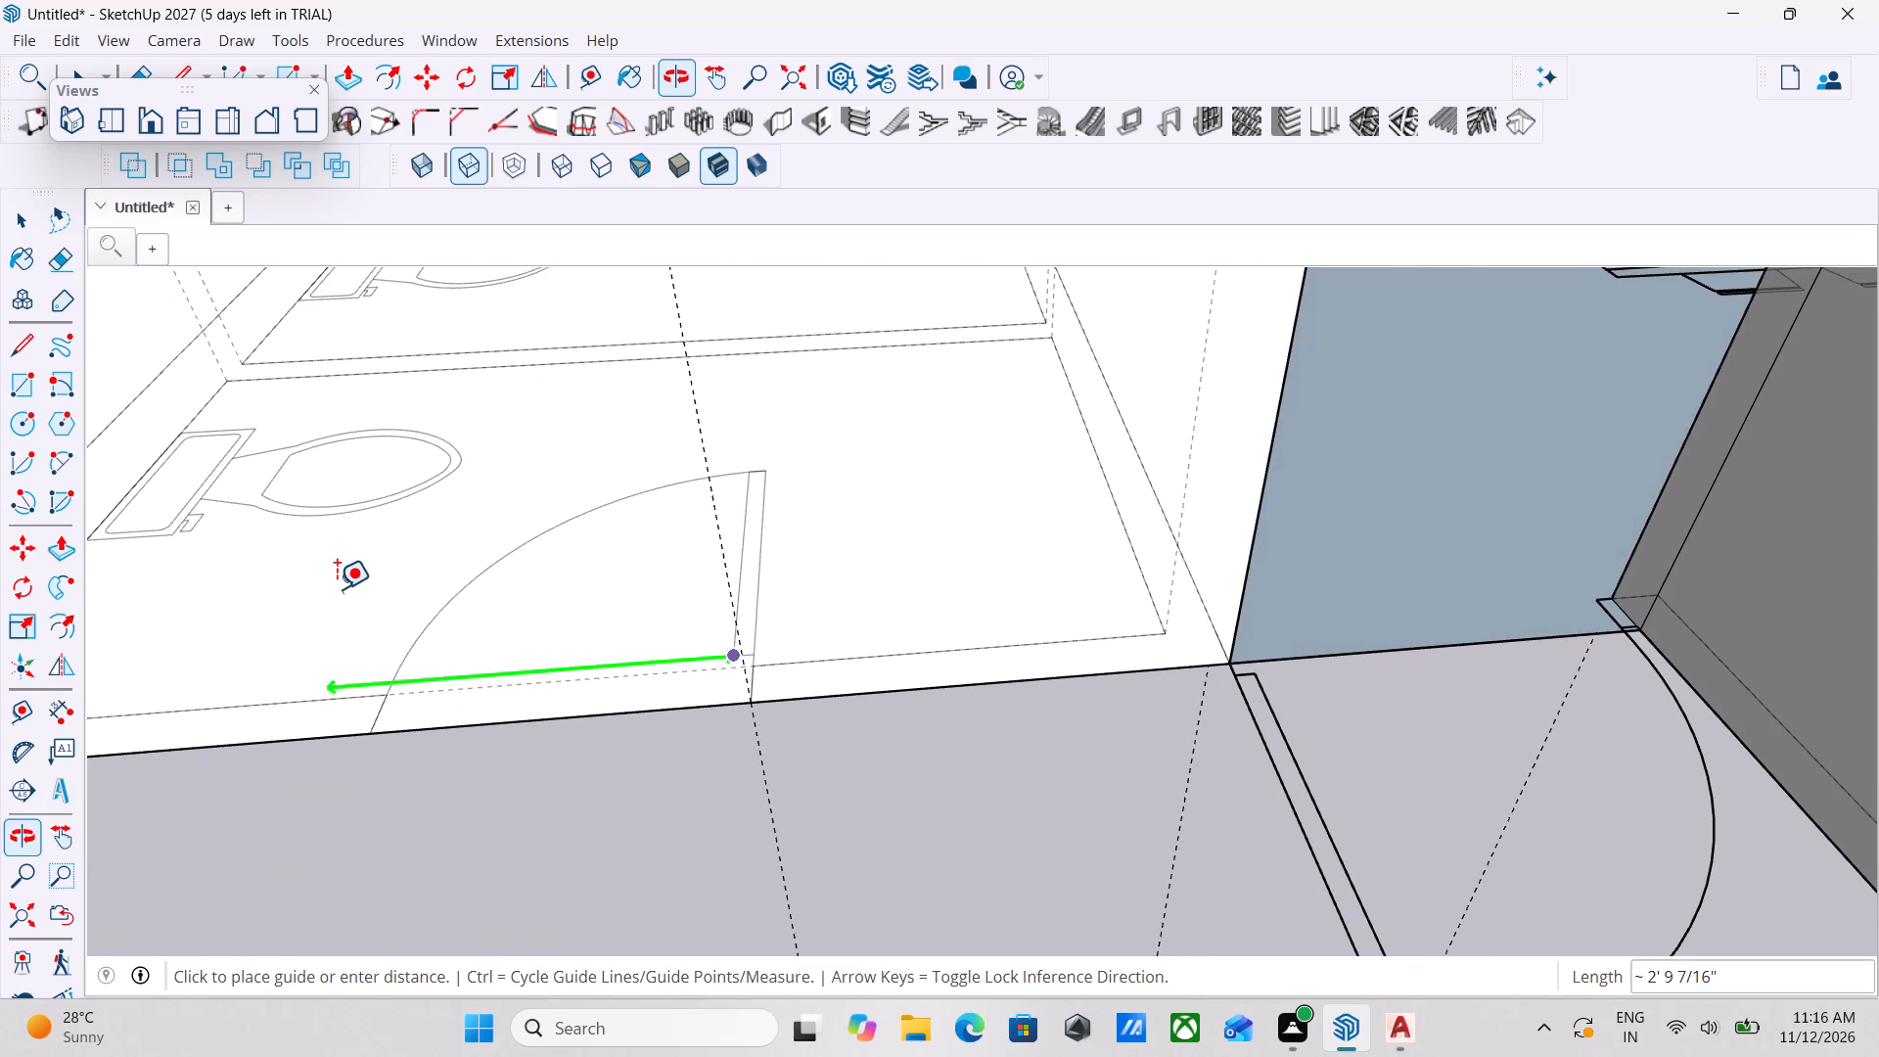
click(379, 692)
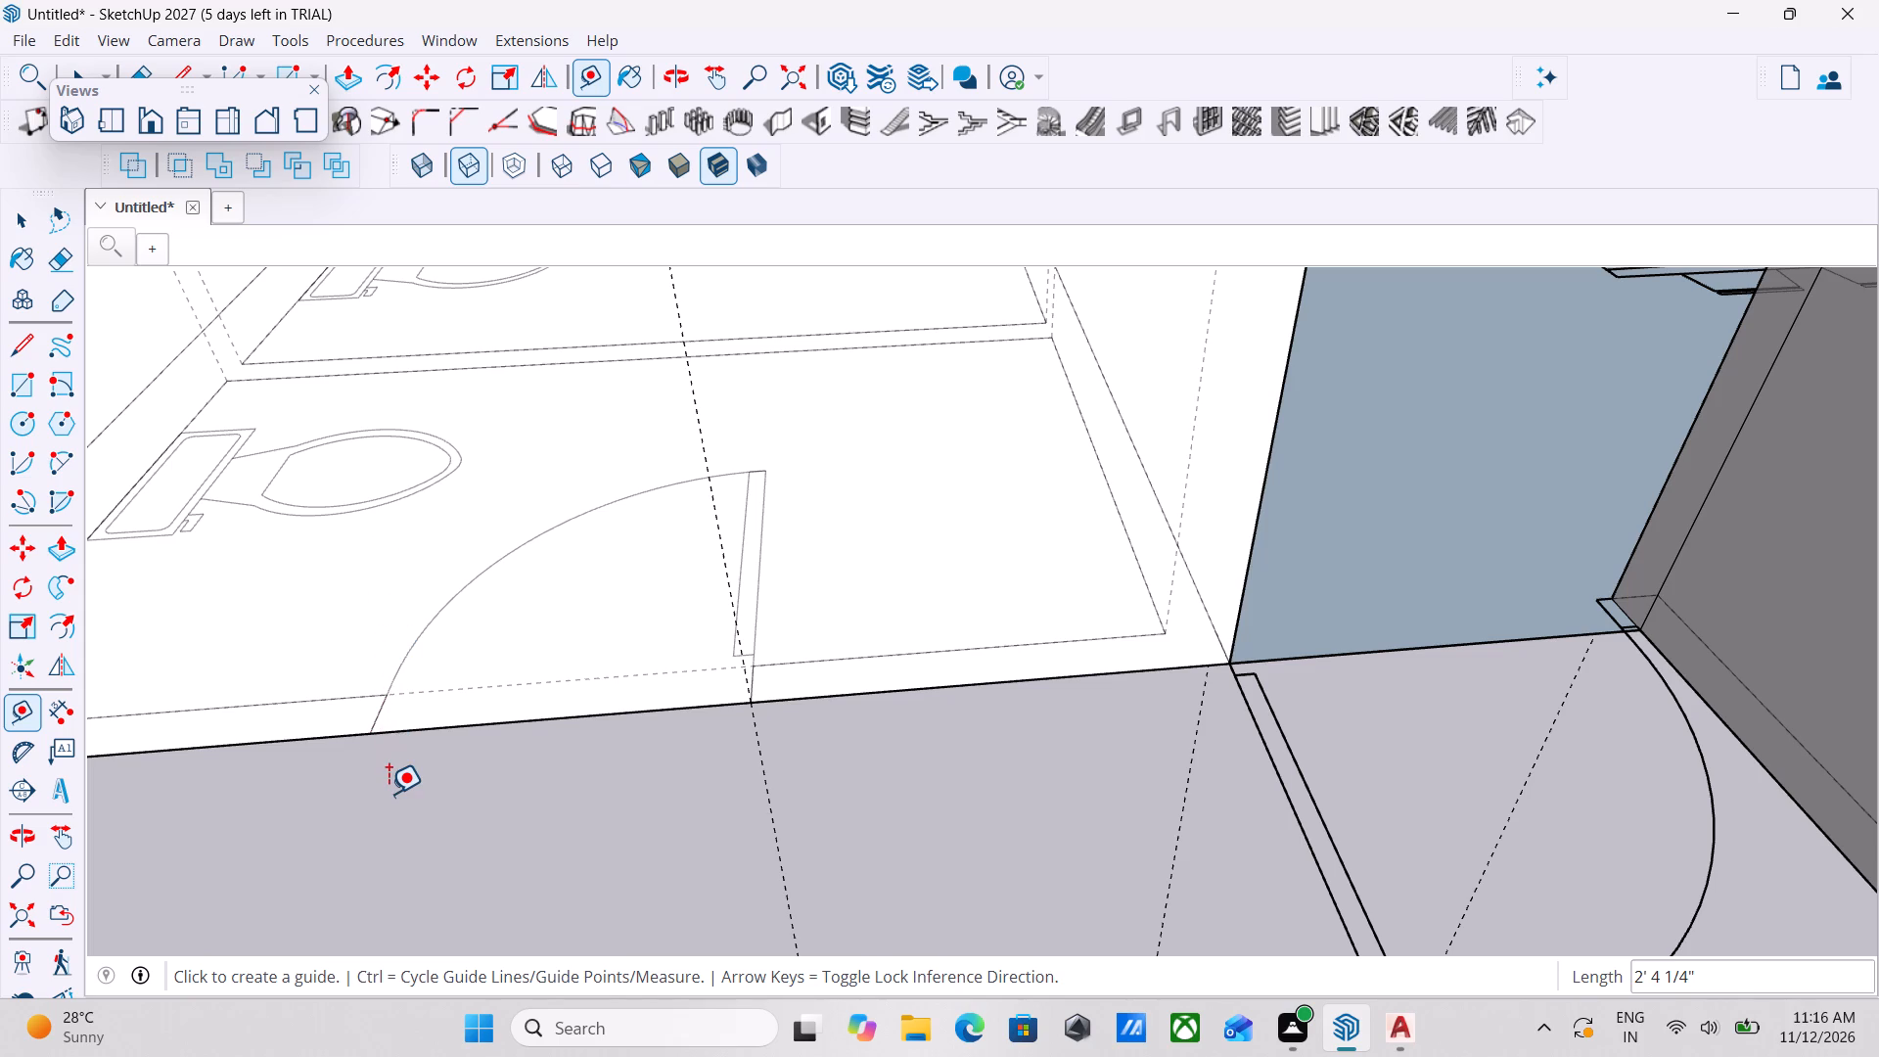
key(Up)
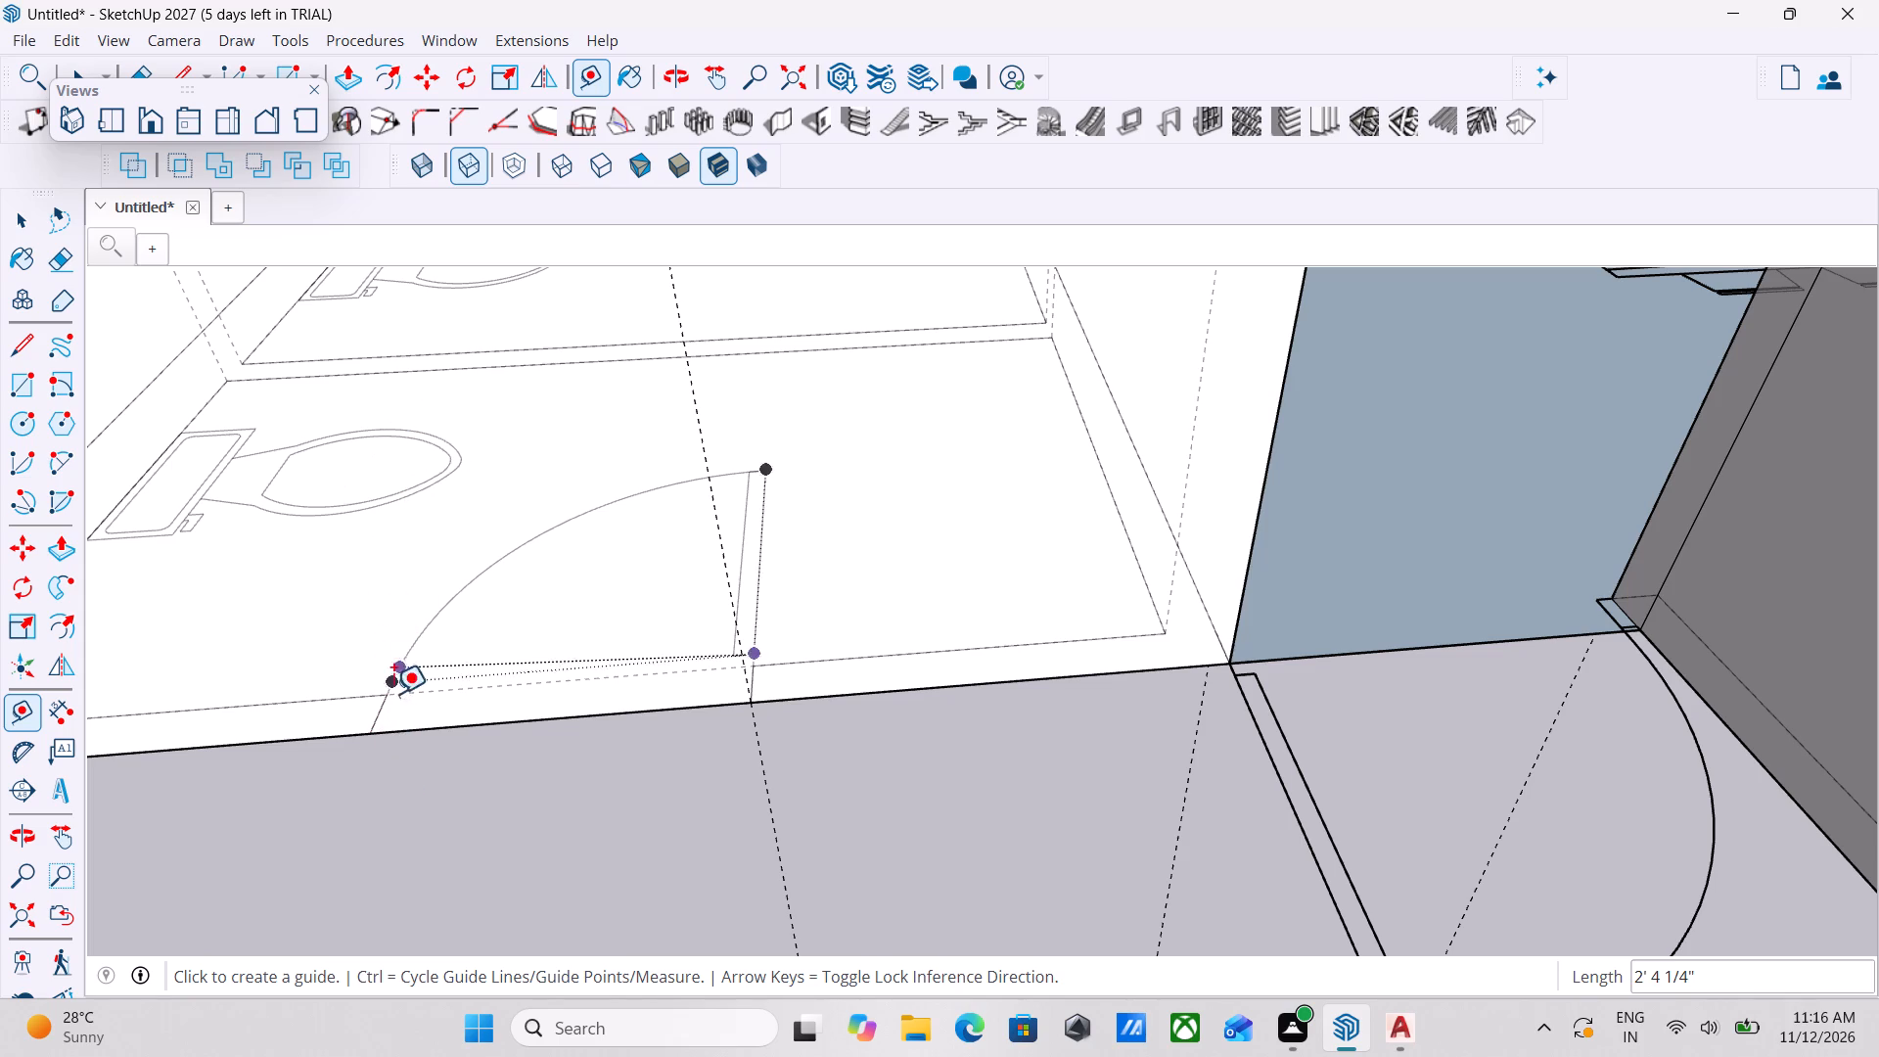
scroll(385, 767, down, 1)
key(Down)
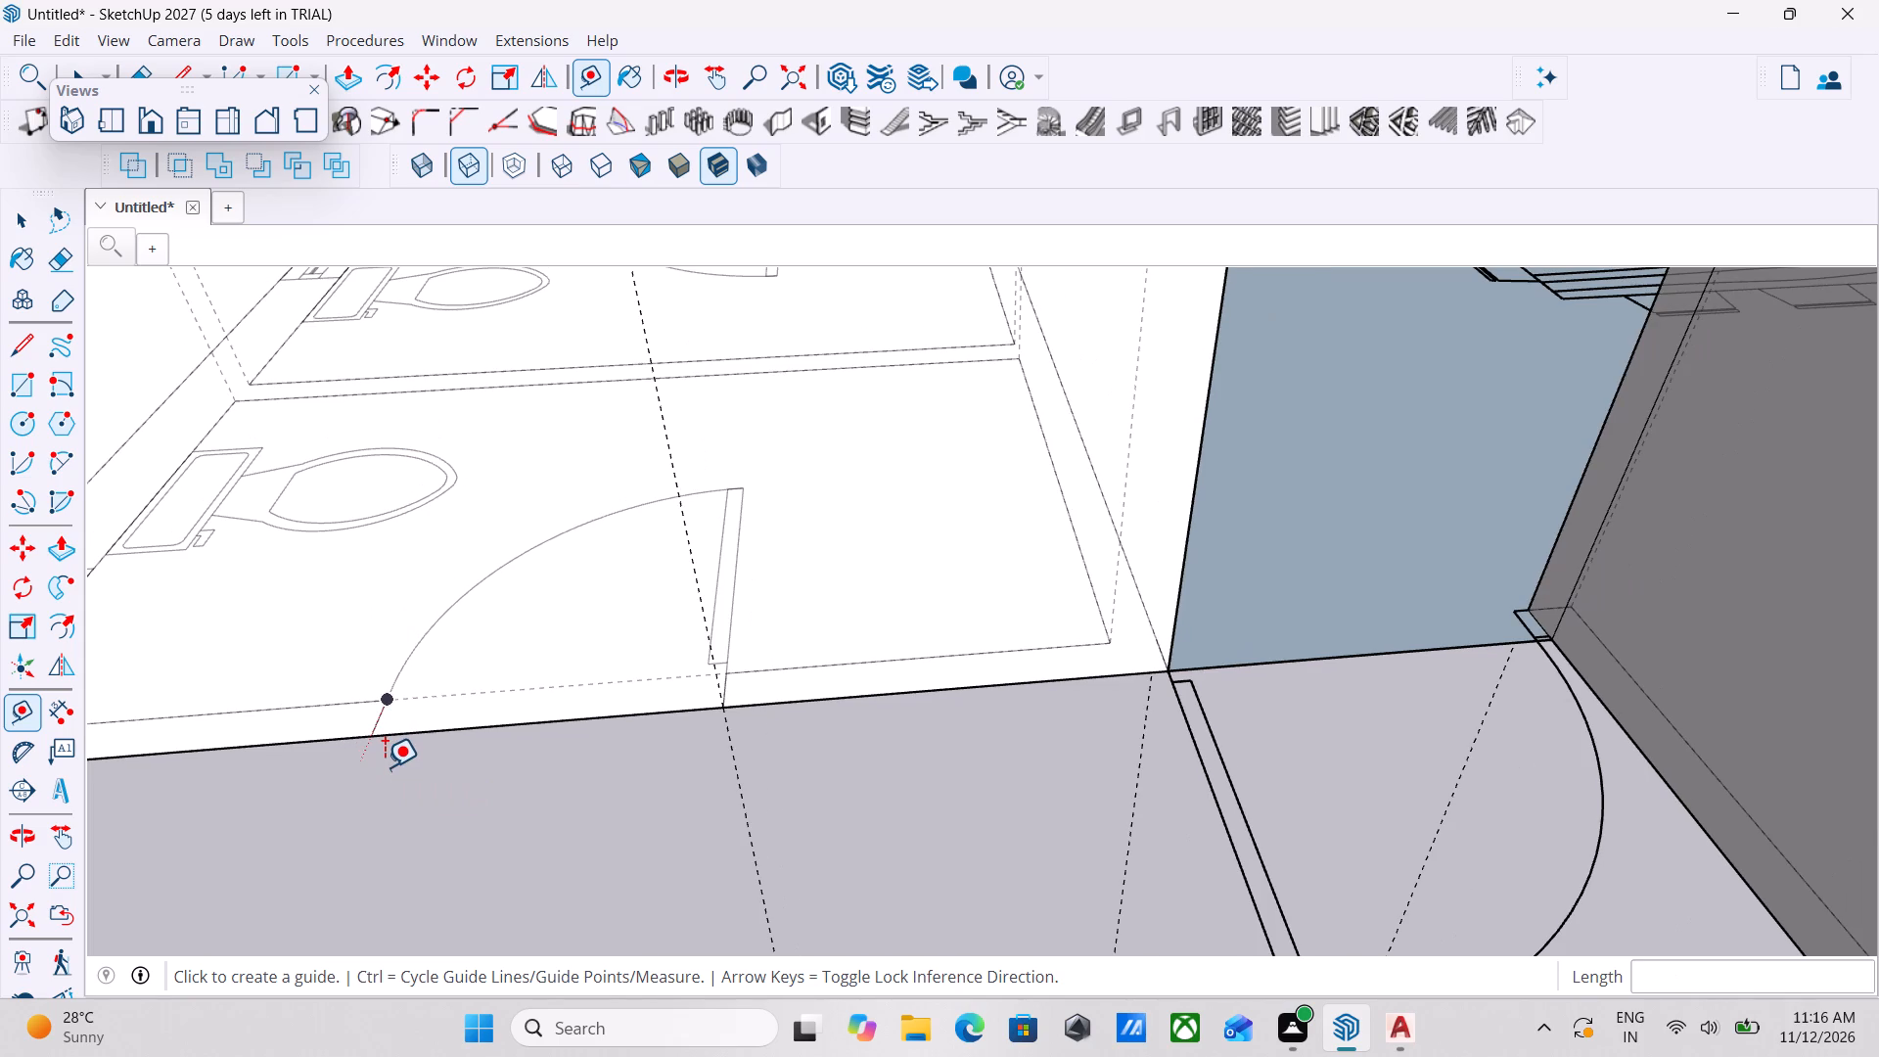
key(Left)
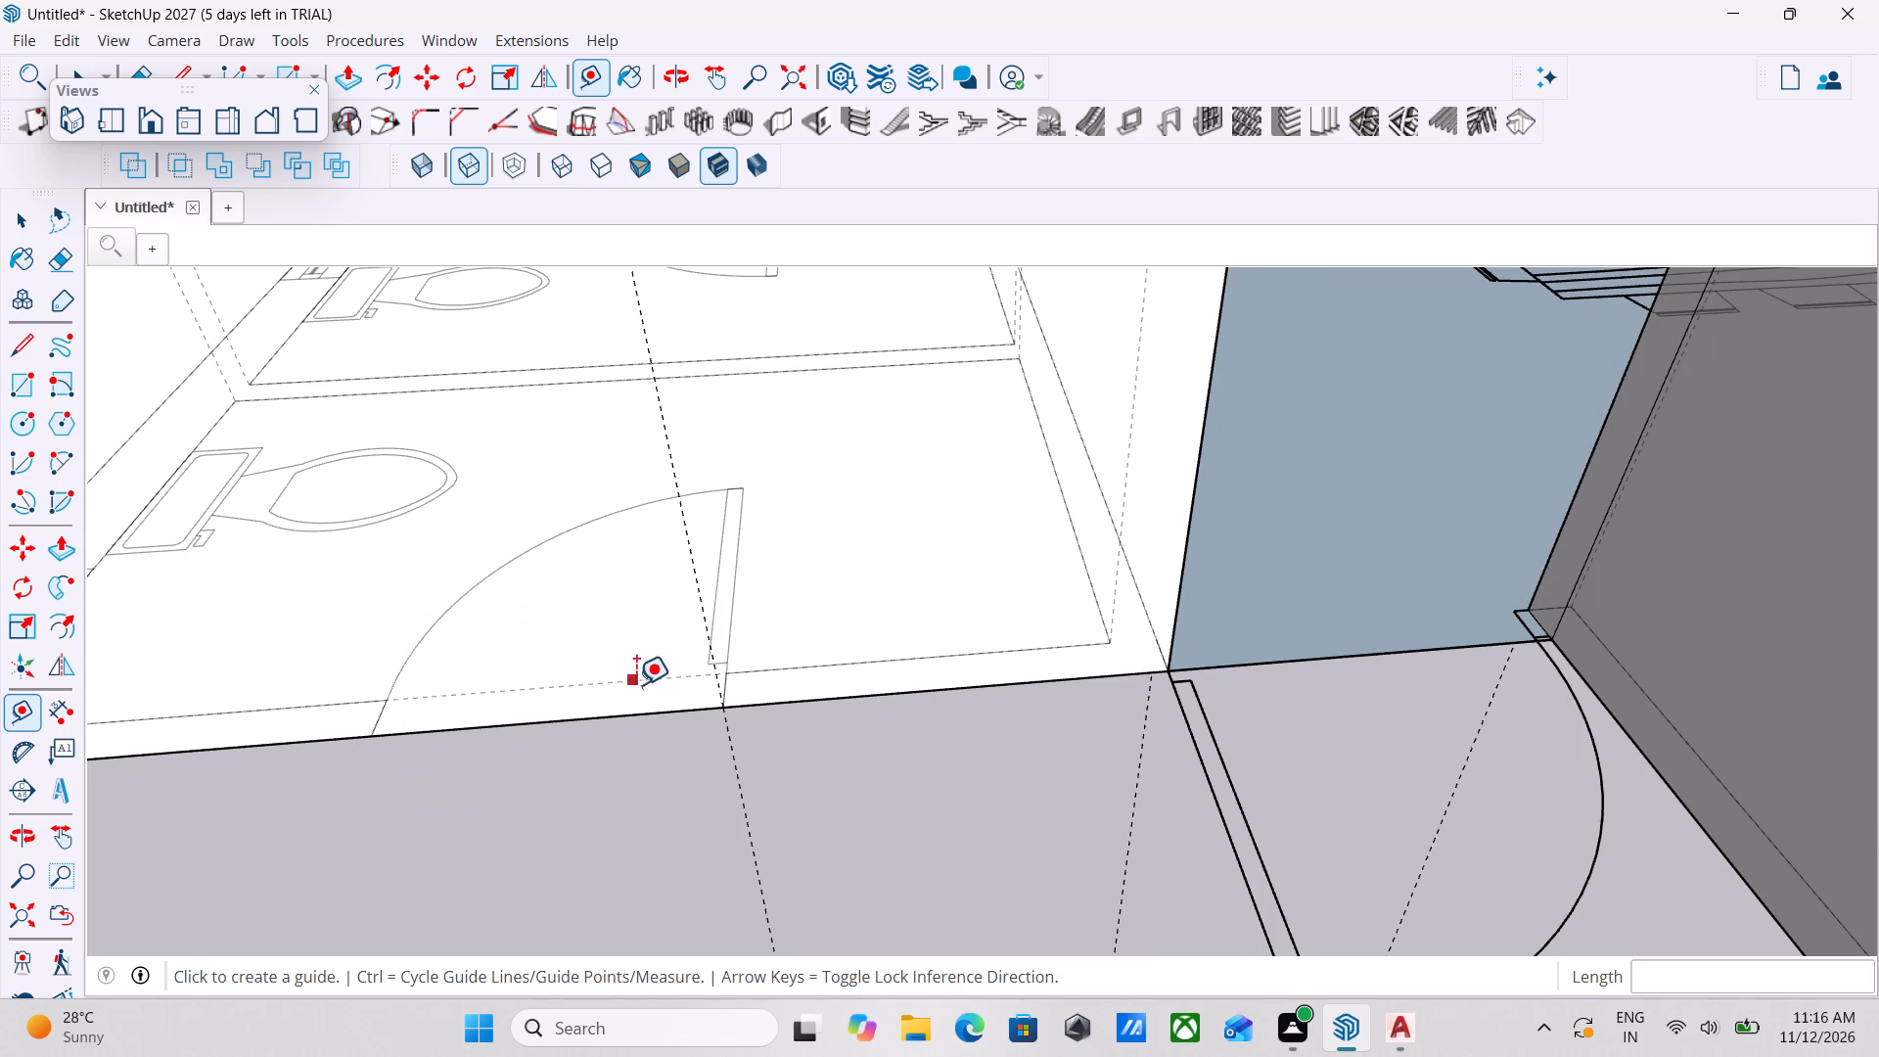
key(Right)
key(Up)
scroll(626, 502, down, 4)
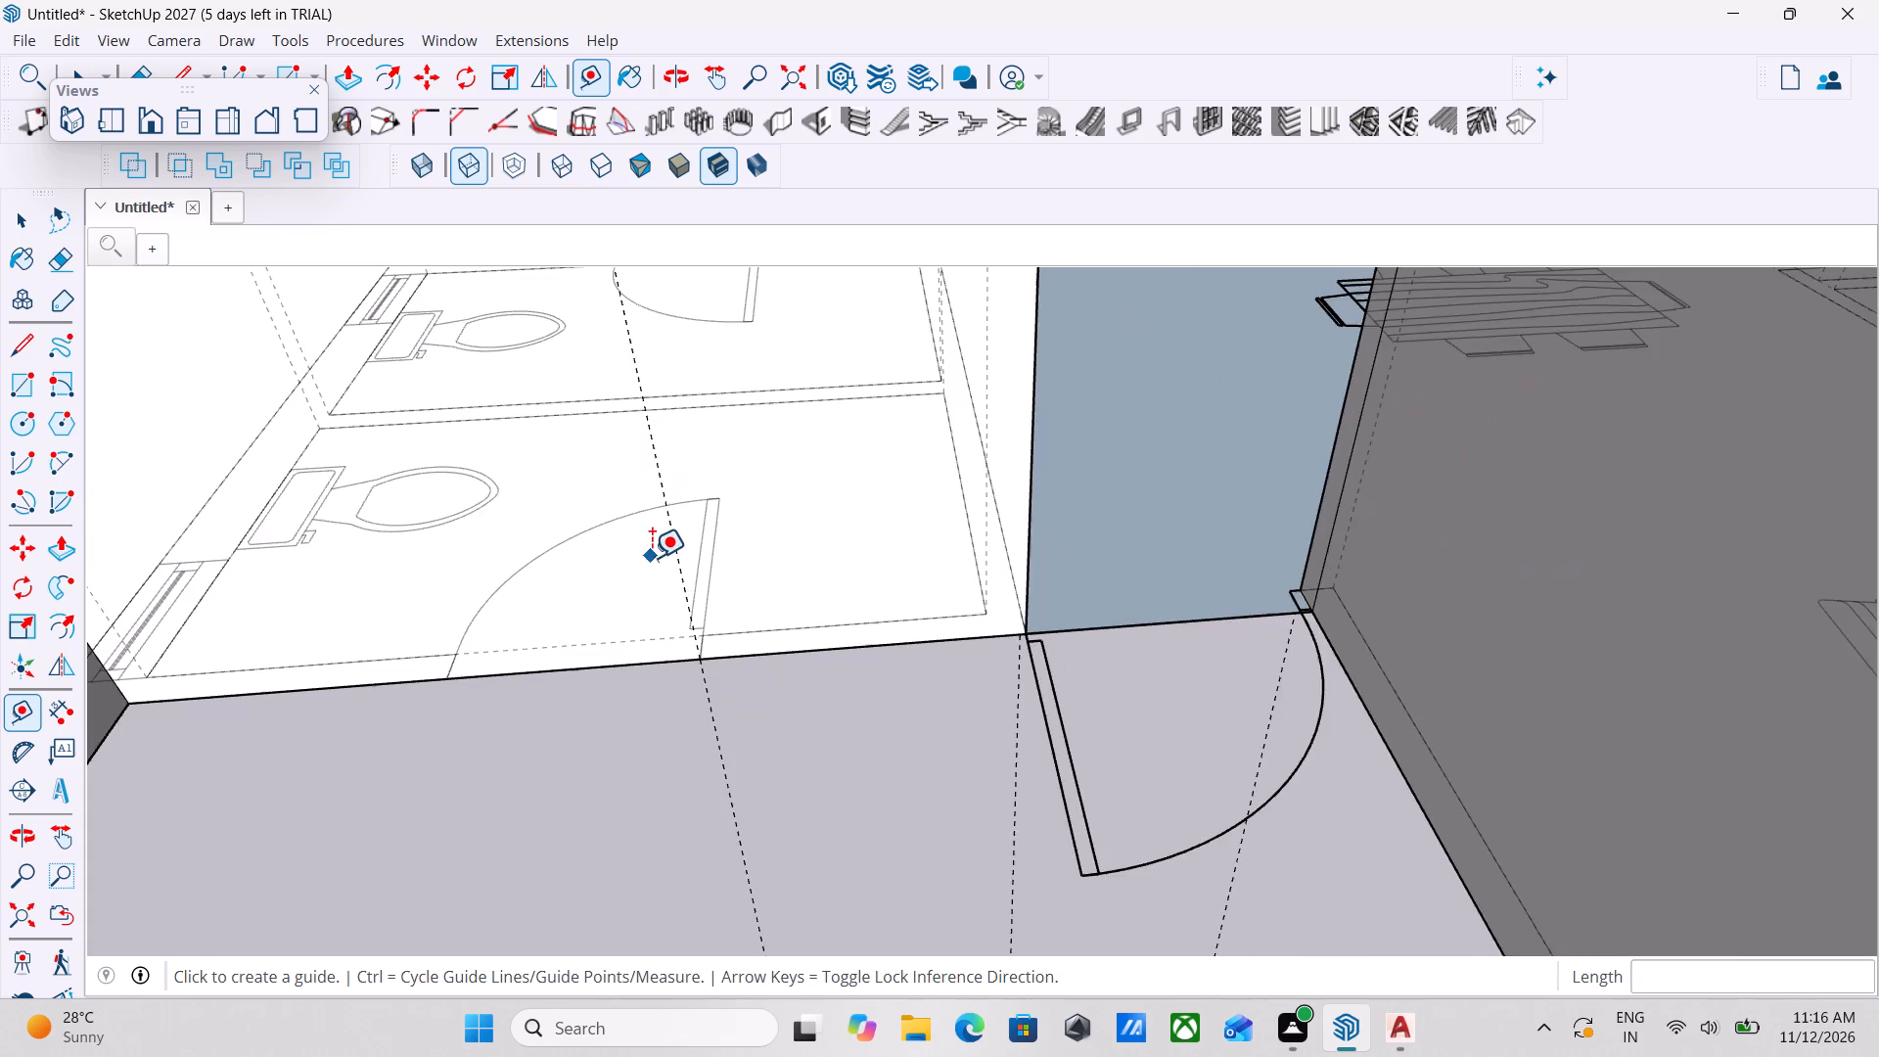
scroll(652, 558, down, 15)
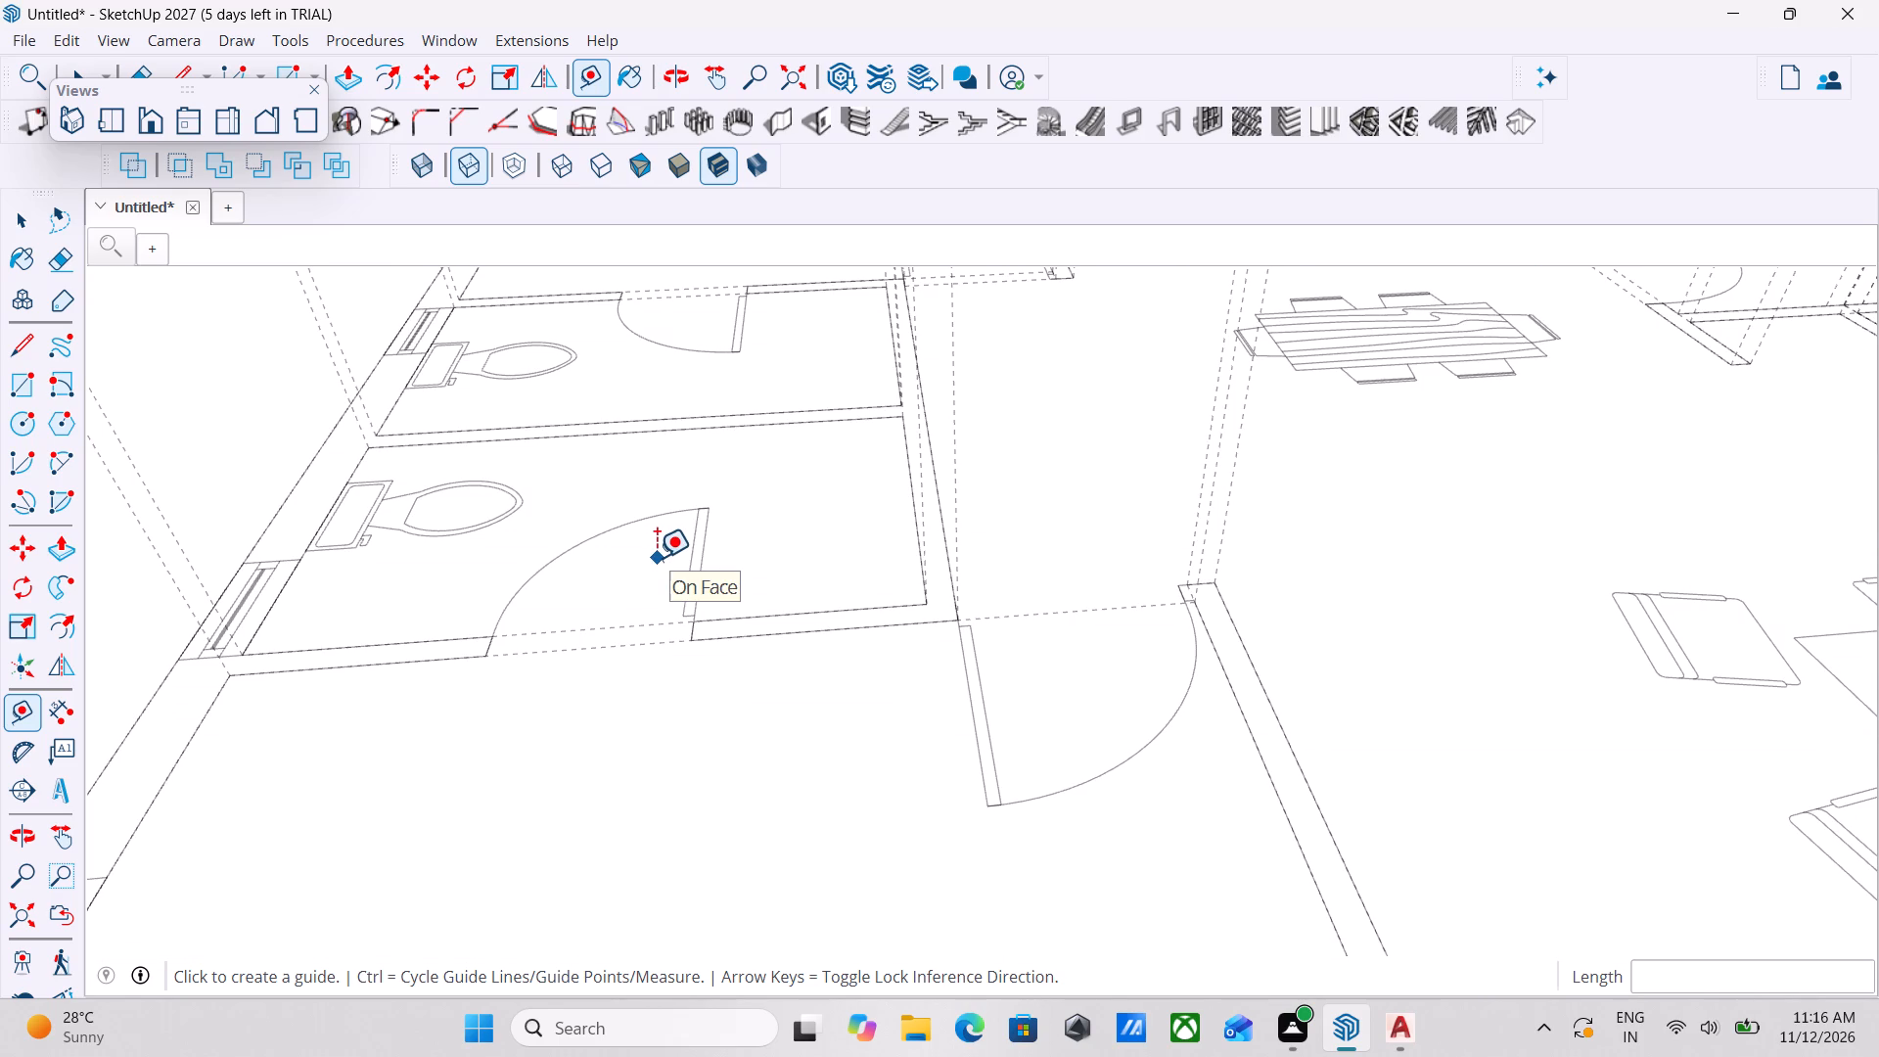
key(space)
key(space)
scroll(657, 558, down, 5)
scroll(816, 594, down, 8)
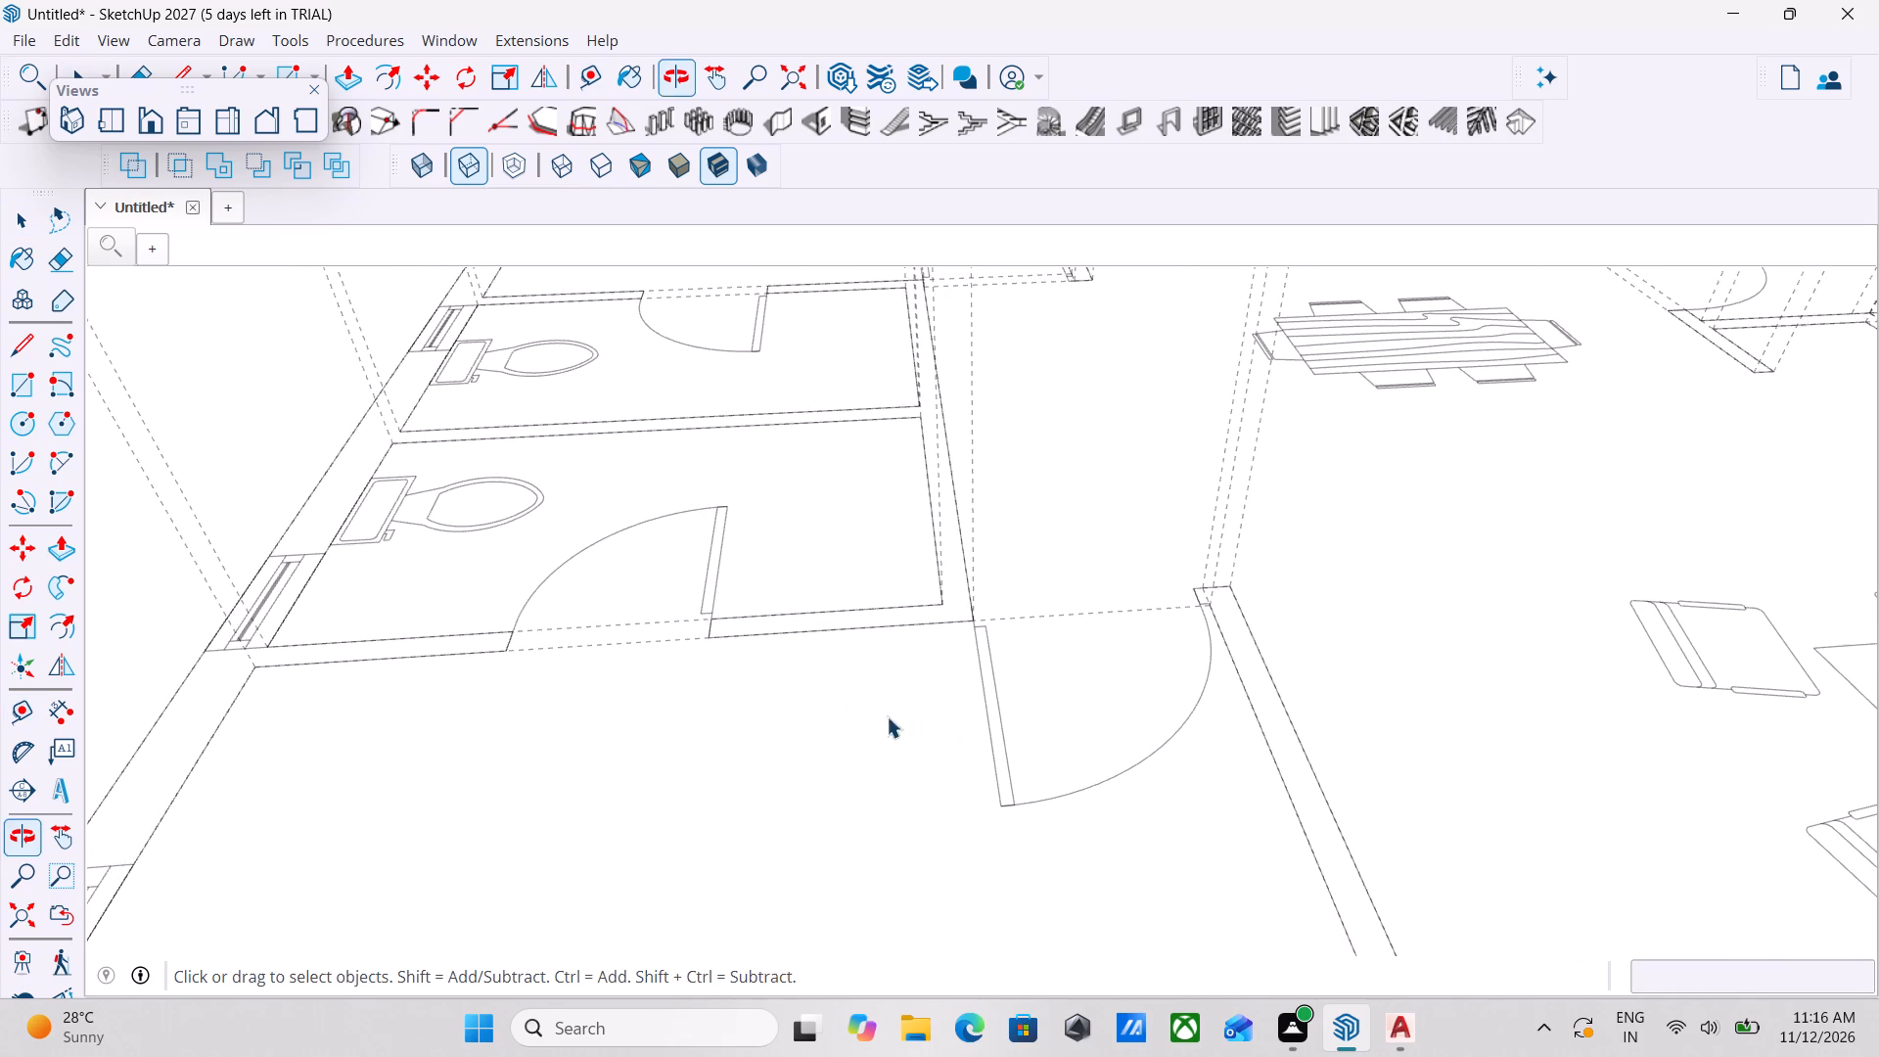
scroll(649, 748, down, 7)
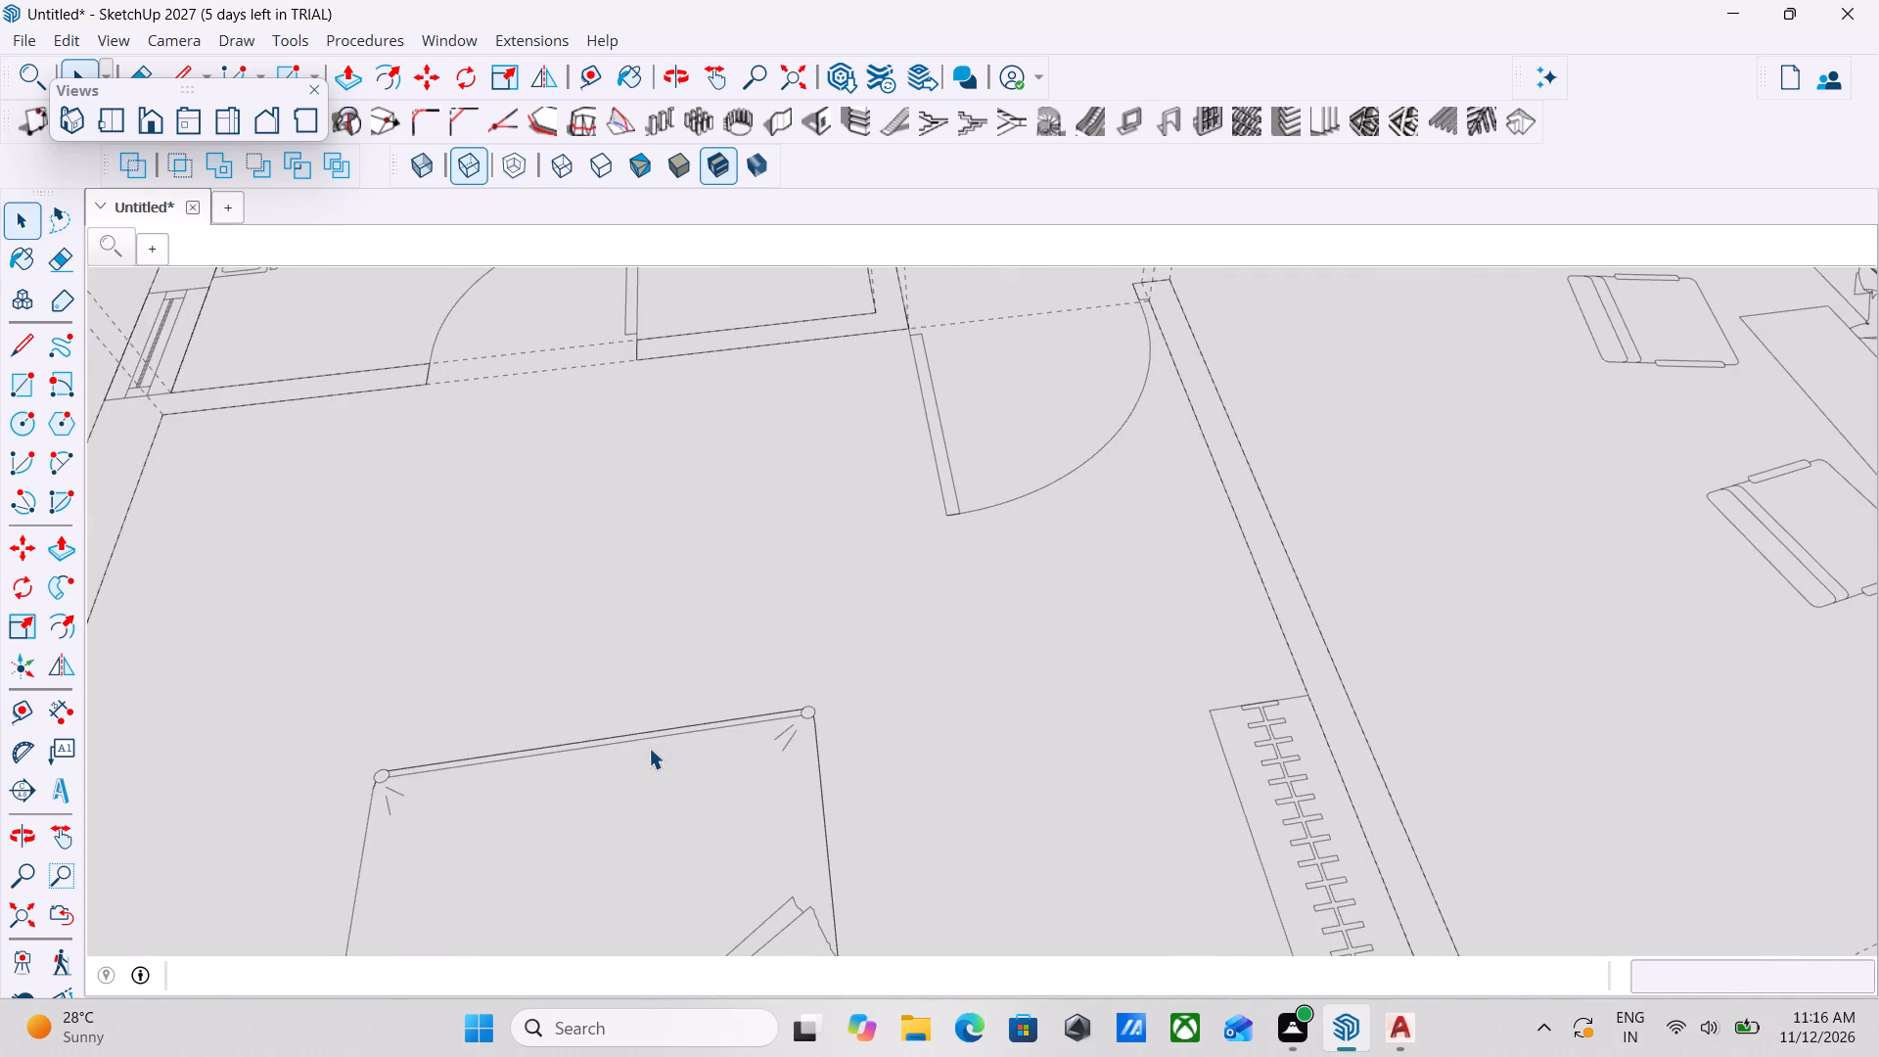
Place a Tape Measure guide 2' 6" from the bathroom door's near-jamb guide, along the wall at the opposite jamb.
scroll(704, 605, down, 20)
scroll(704, 605, down, 16)
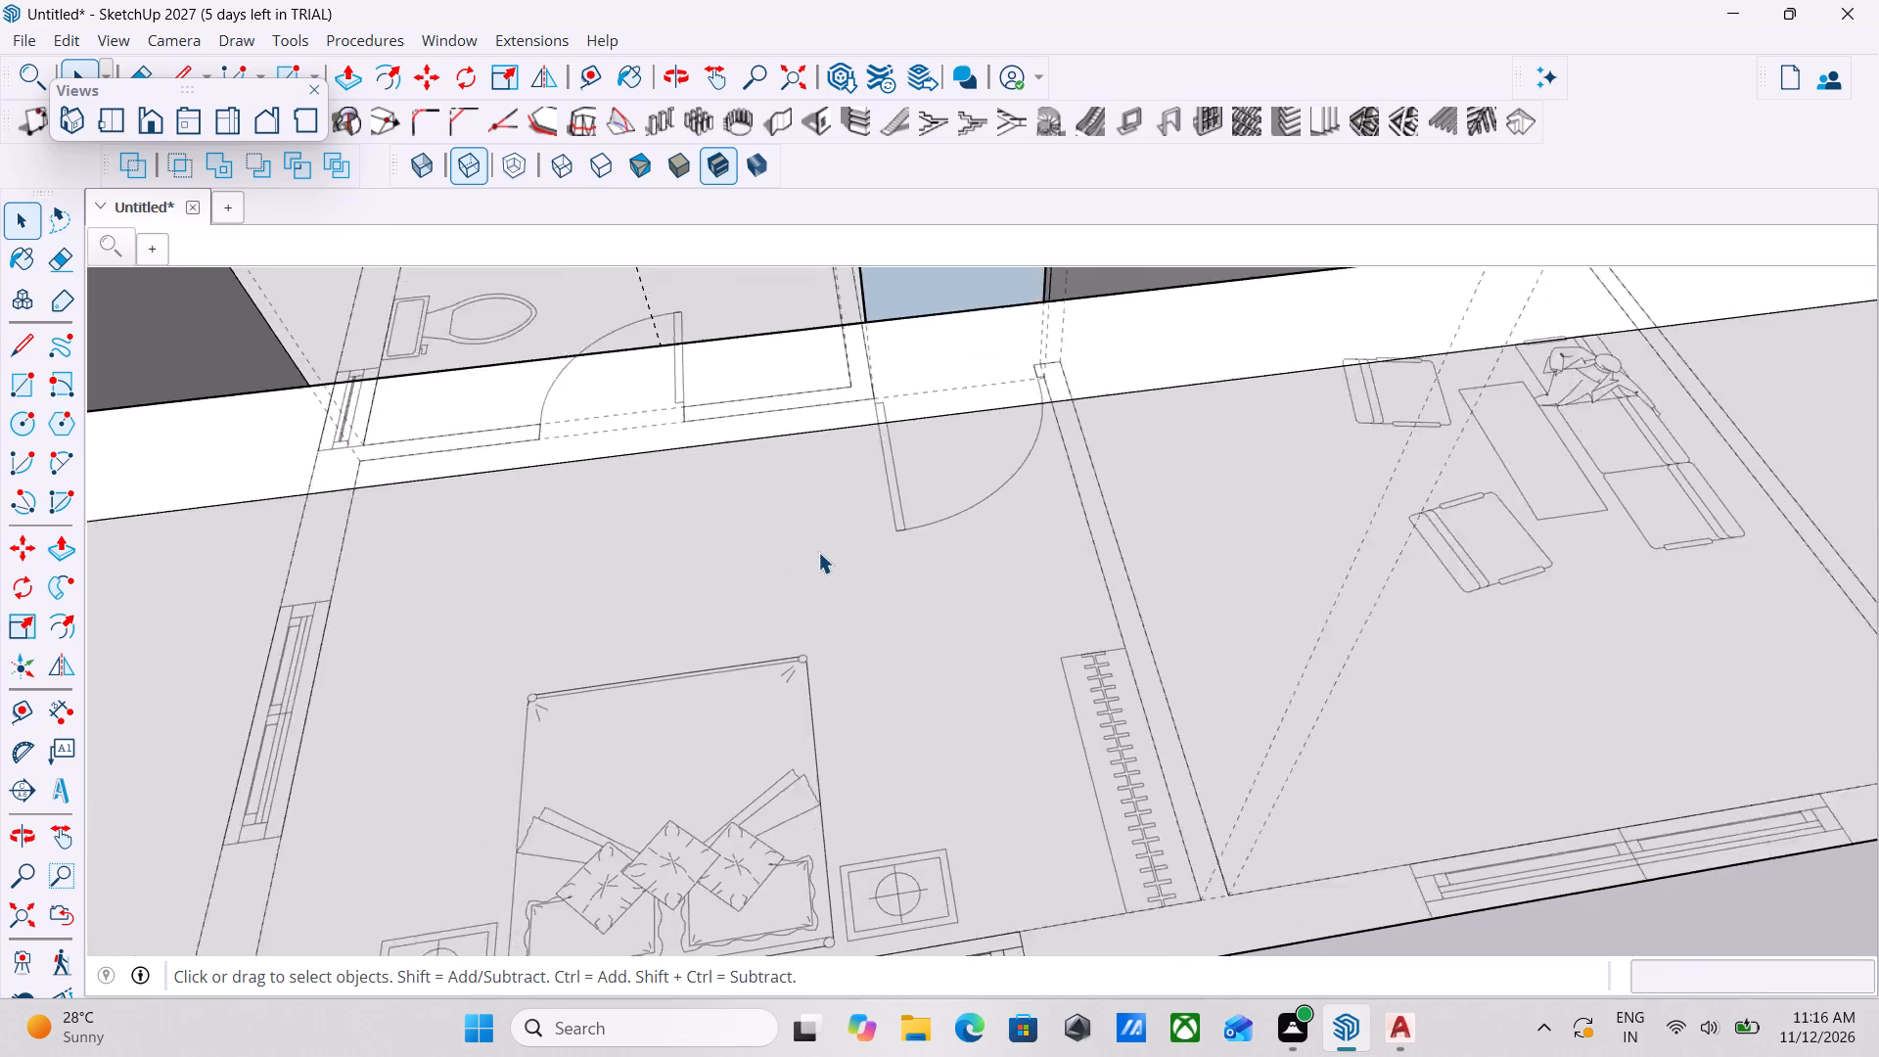
scroll(818, 552, down, 15)
scroll(759, 464, down, 2)
middle_drag(759, 464, 707, 604)
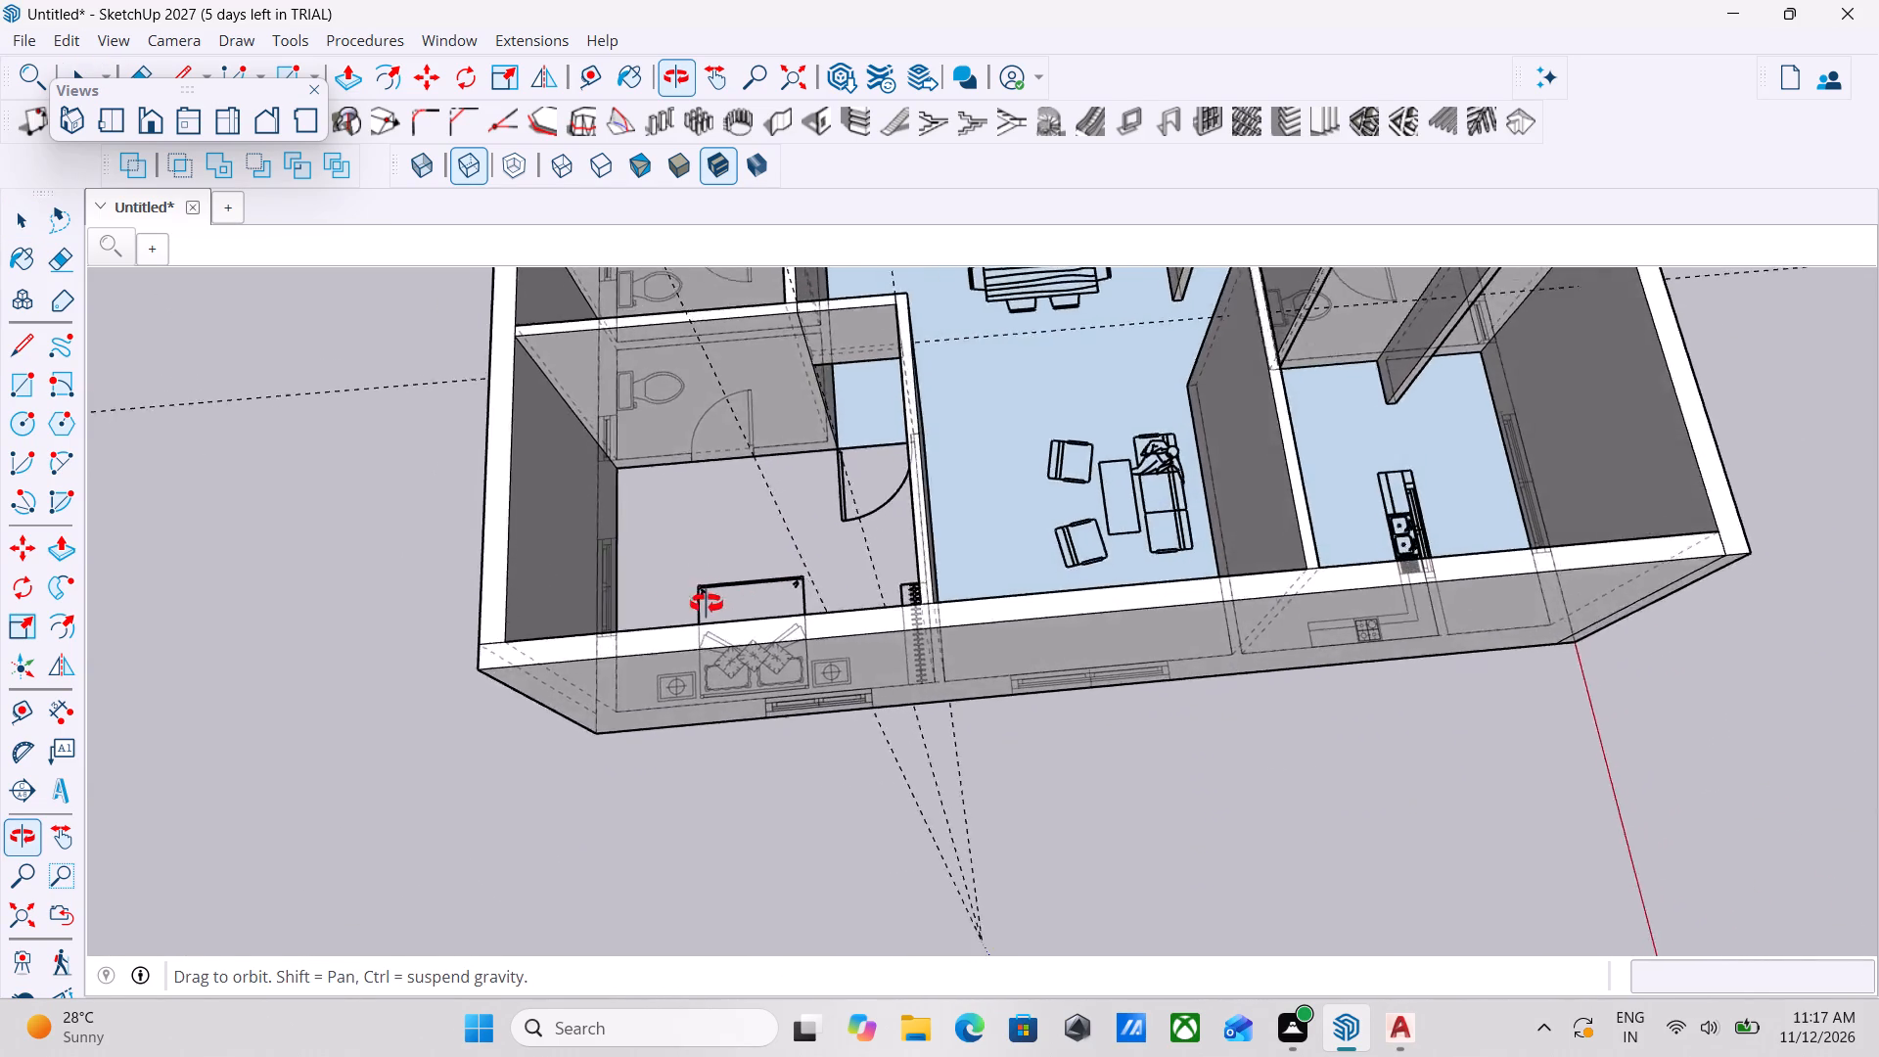
middle_drag(707, 604, 811, 604)
scroll(802, 610, up, 1)
scroll(605, 573, up, 1)
middle_drag(718, 598, 858, 605)
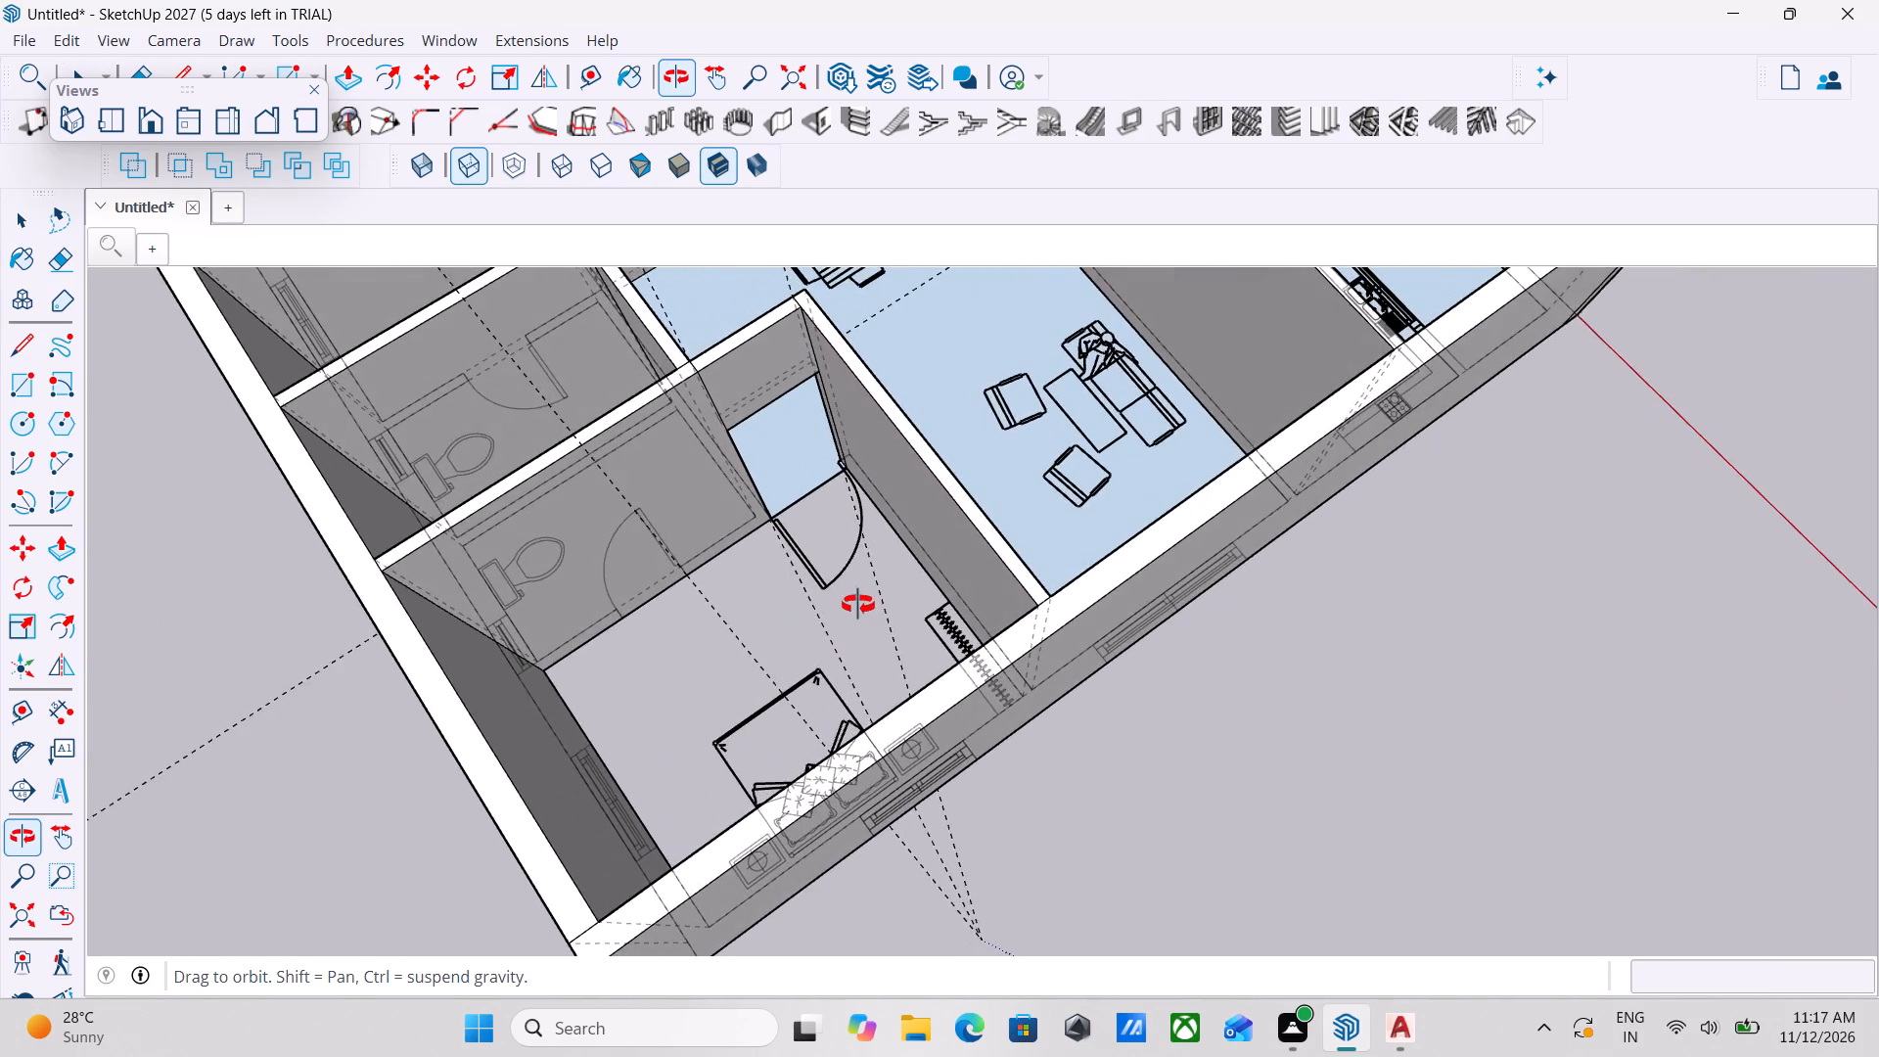
middle_drag(858, 605, 855, 607)
scroll(571, 589, up, 4)
middle_drag(595, 586, 488, 527)
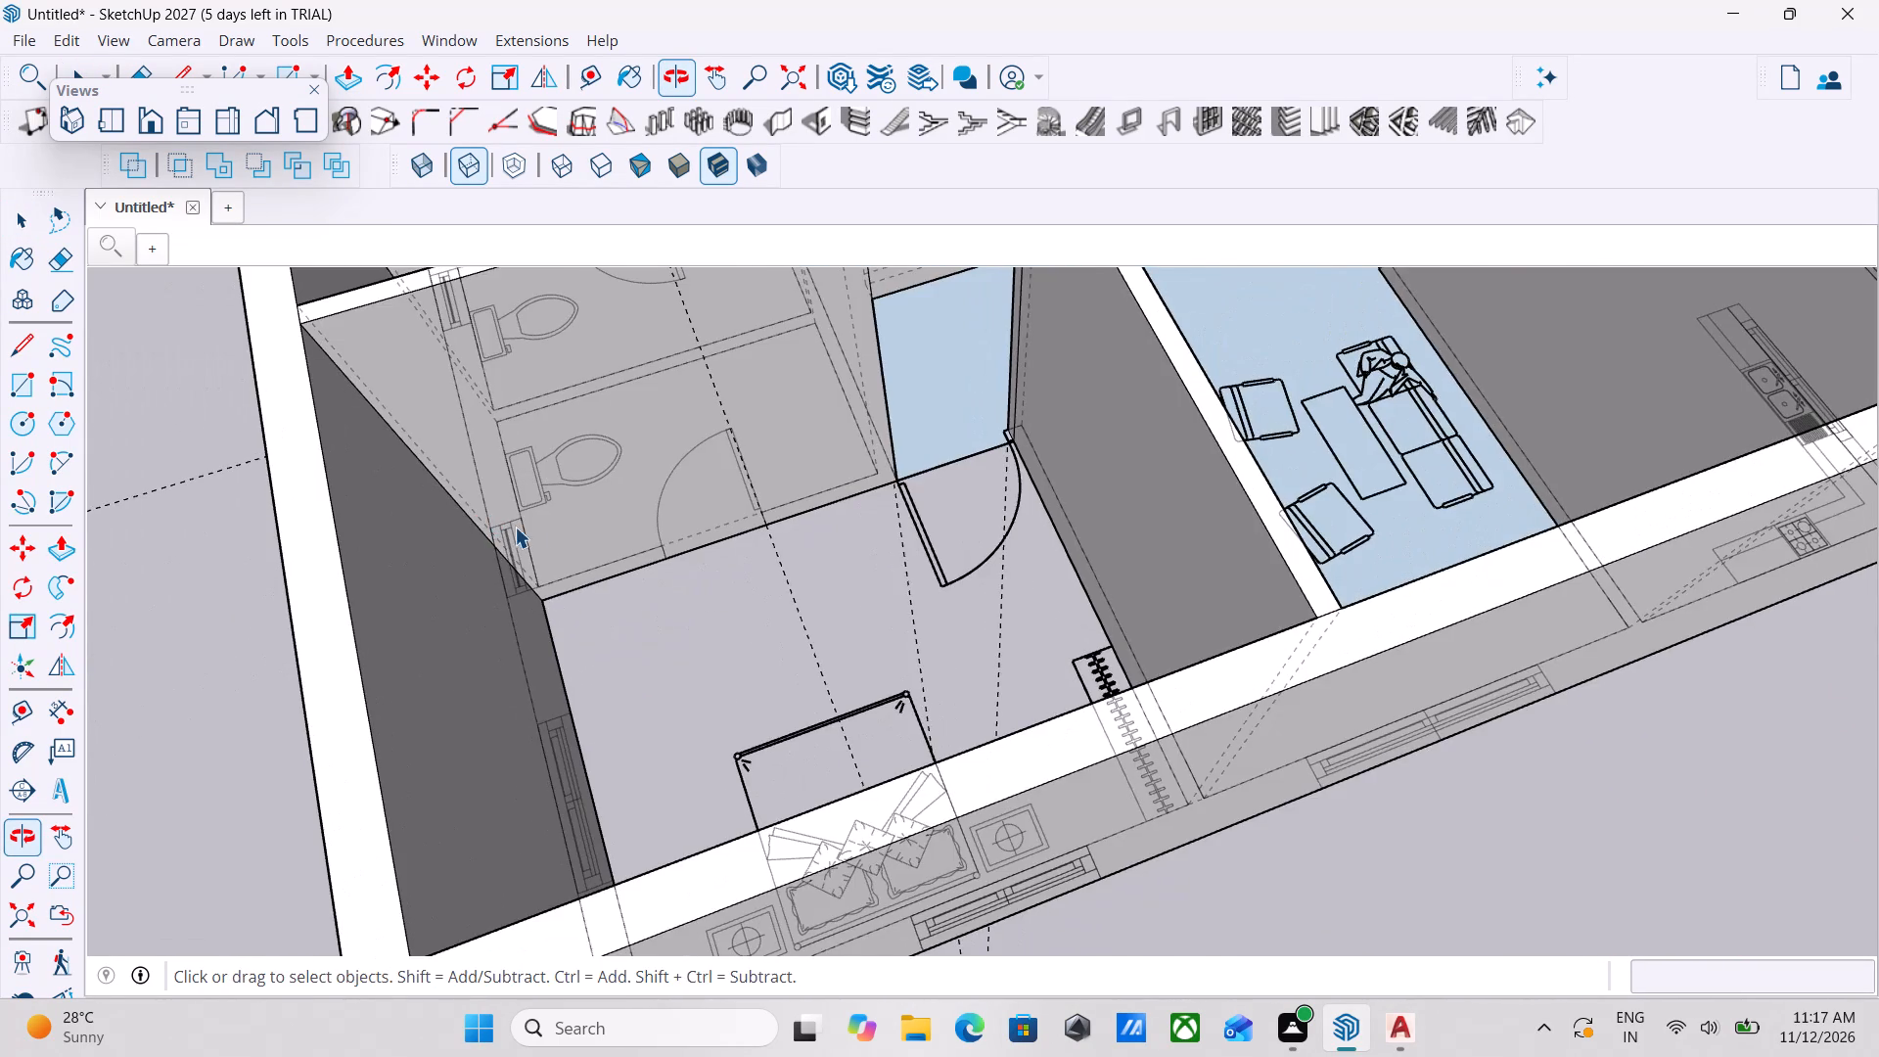
scroll(659, 524, up, 6)
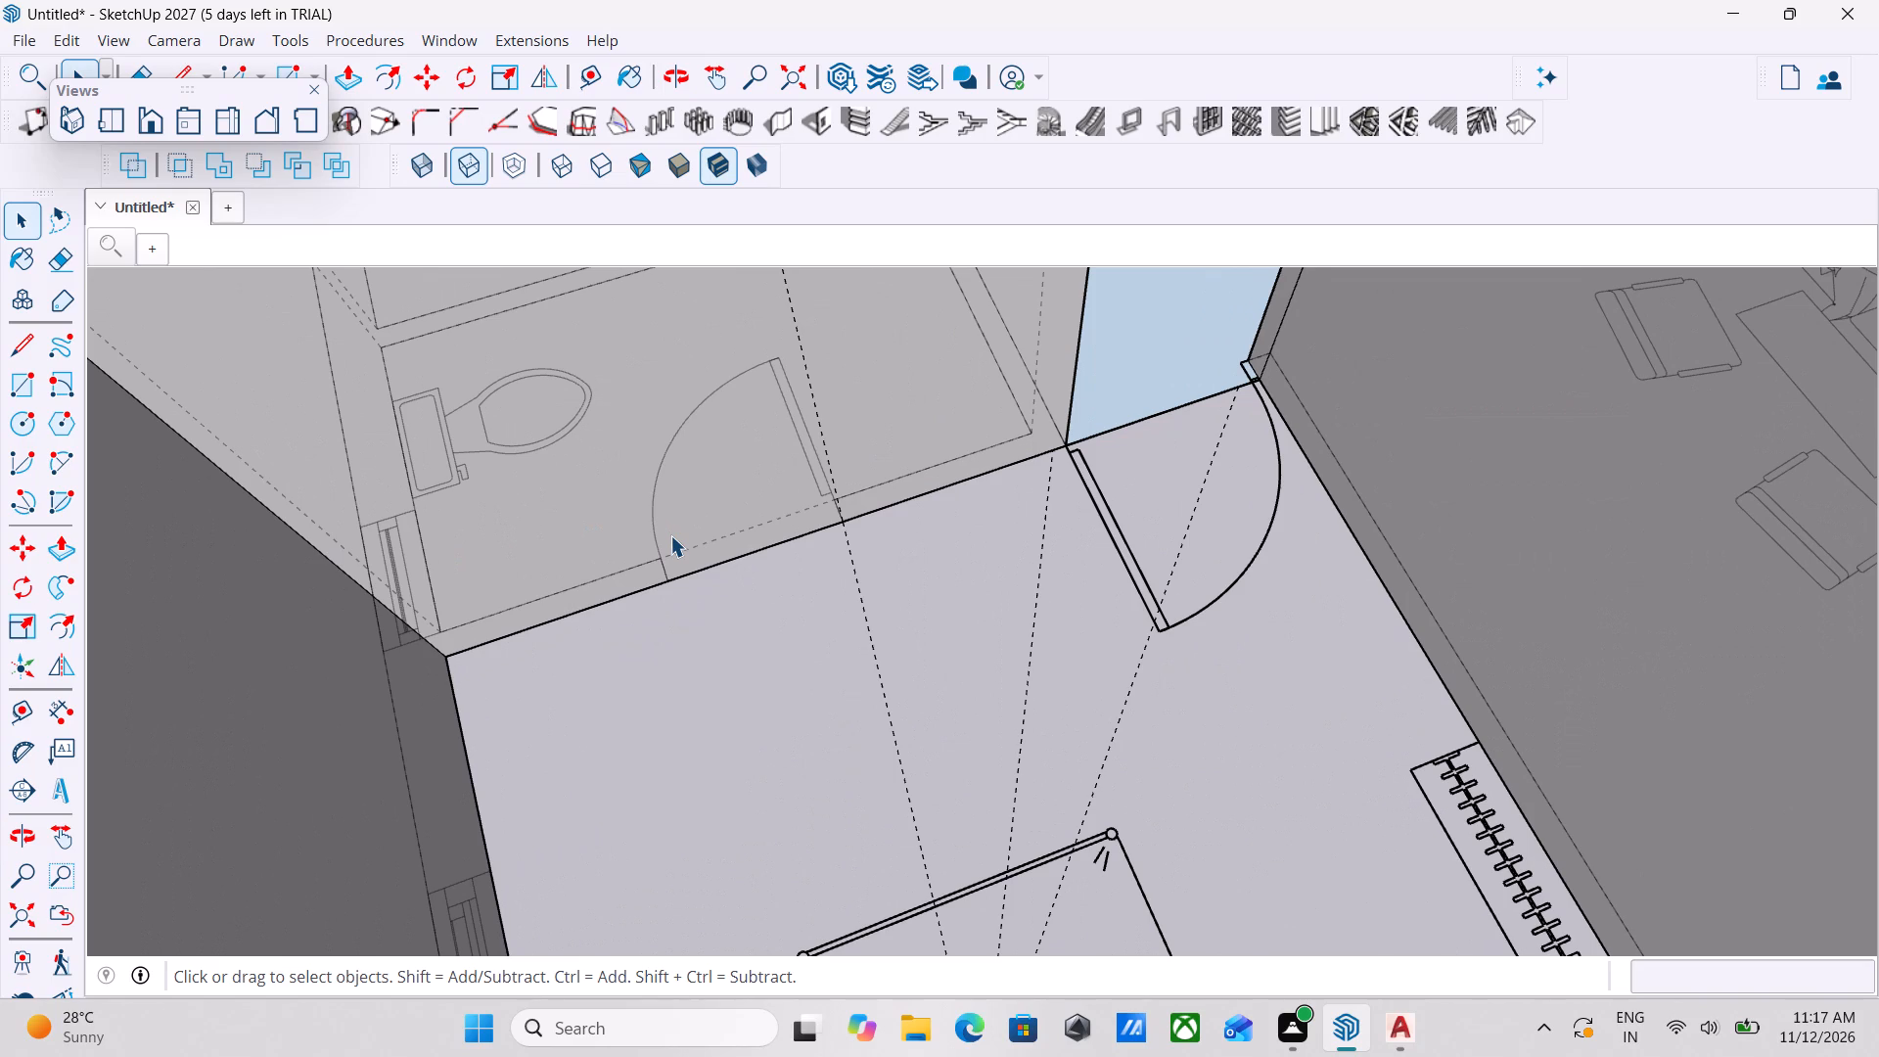
scroll(979, 538, down, 4)
scroll(891, 585, up, 2)
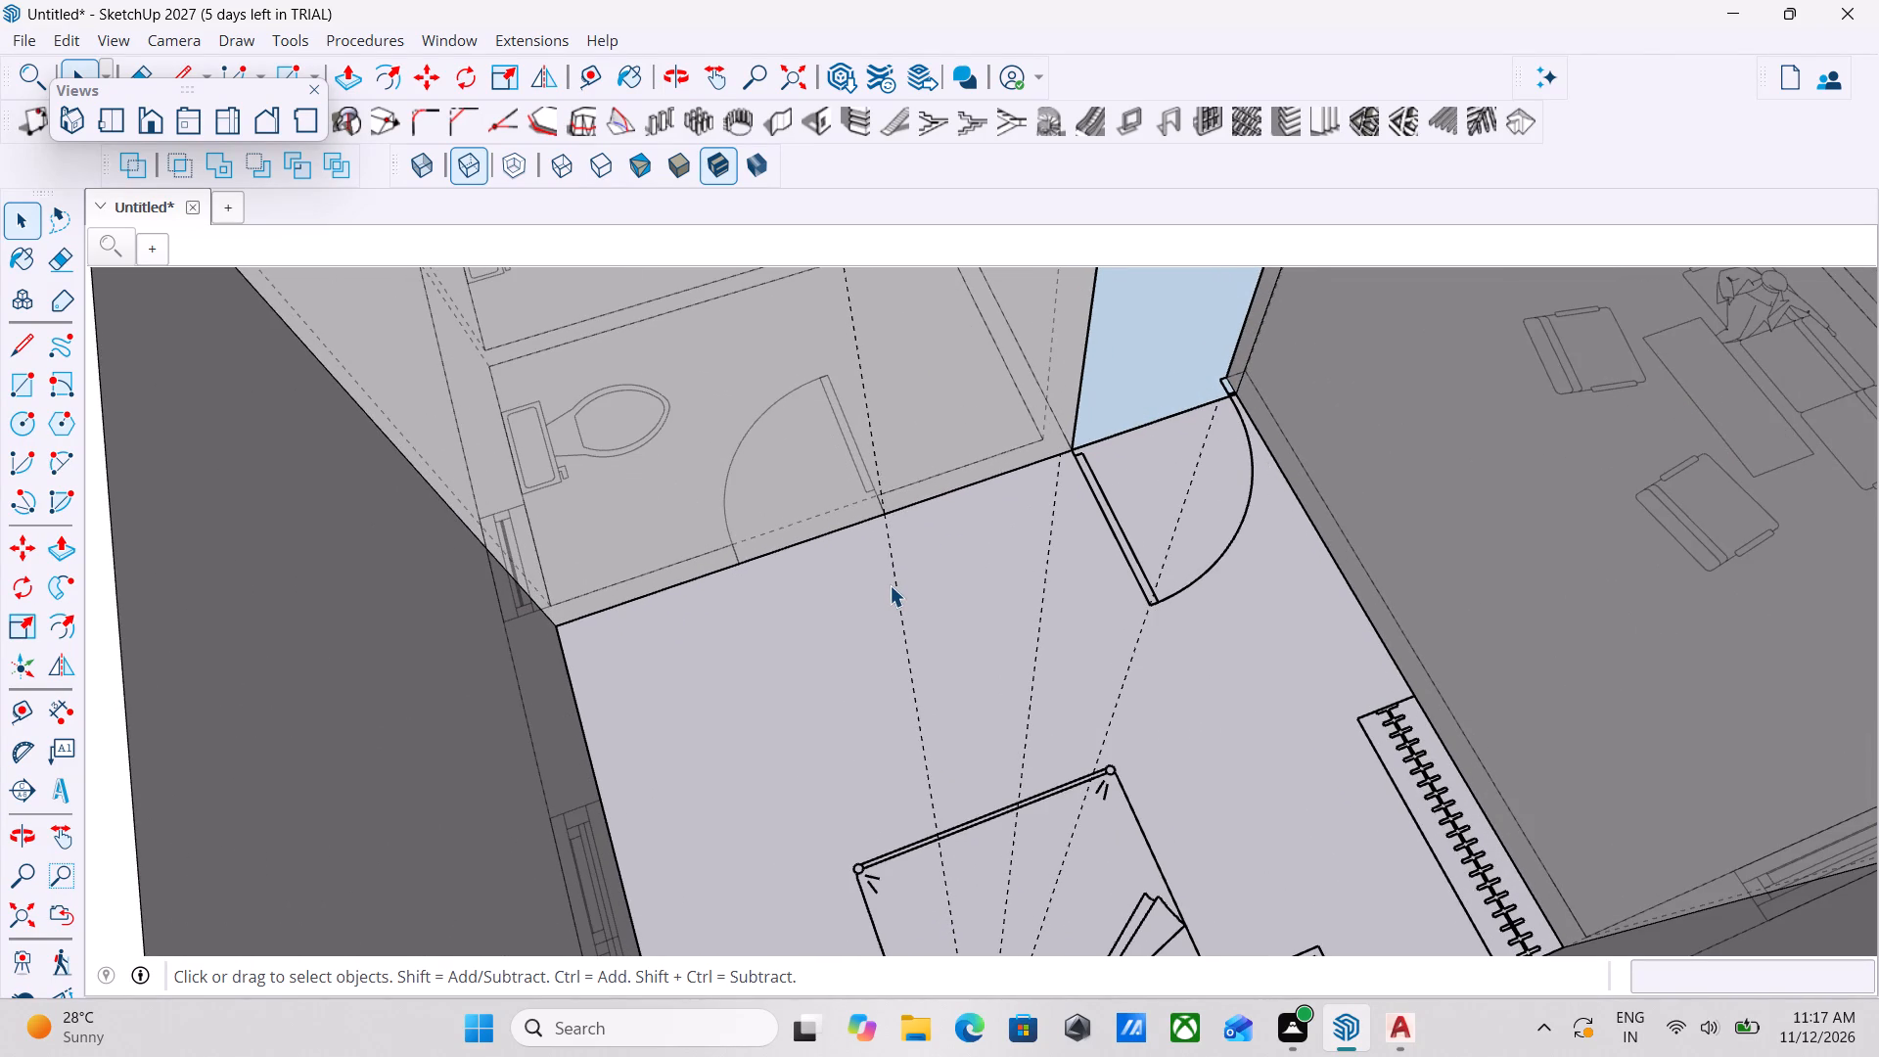
scroll(953, 552, up, 4)
scroll(926, 571, down, 2)
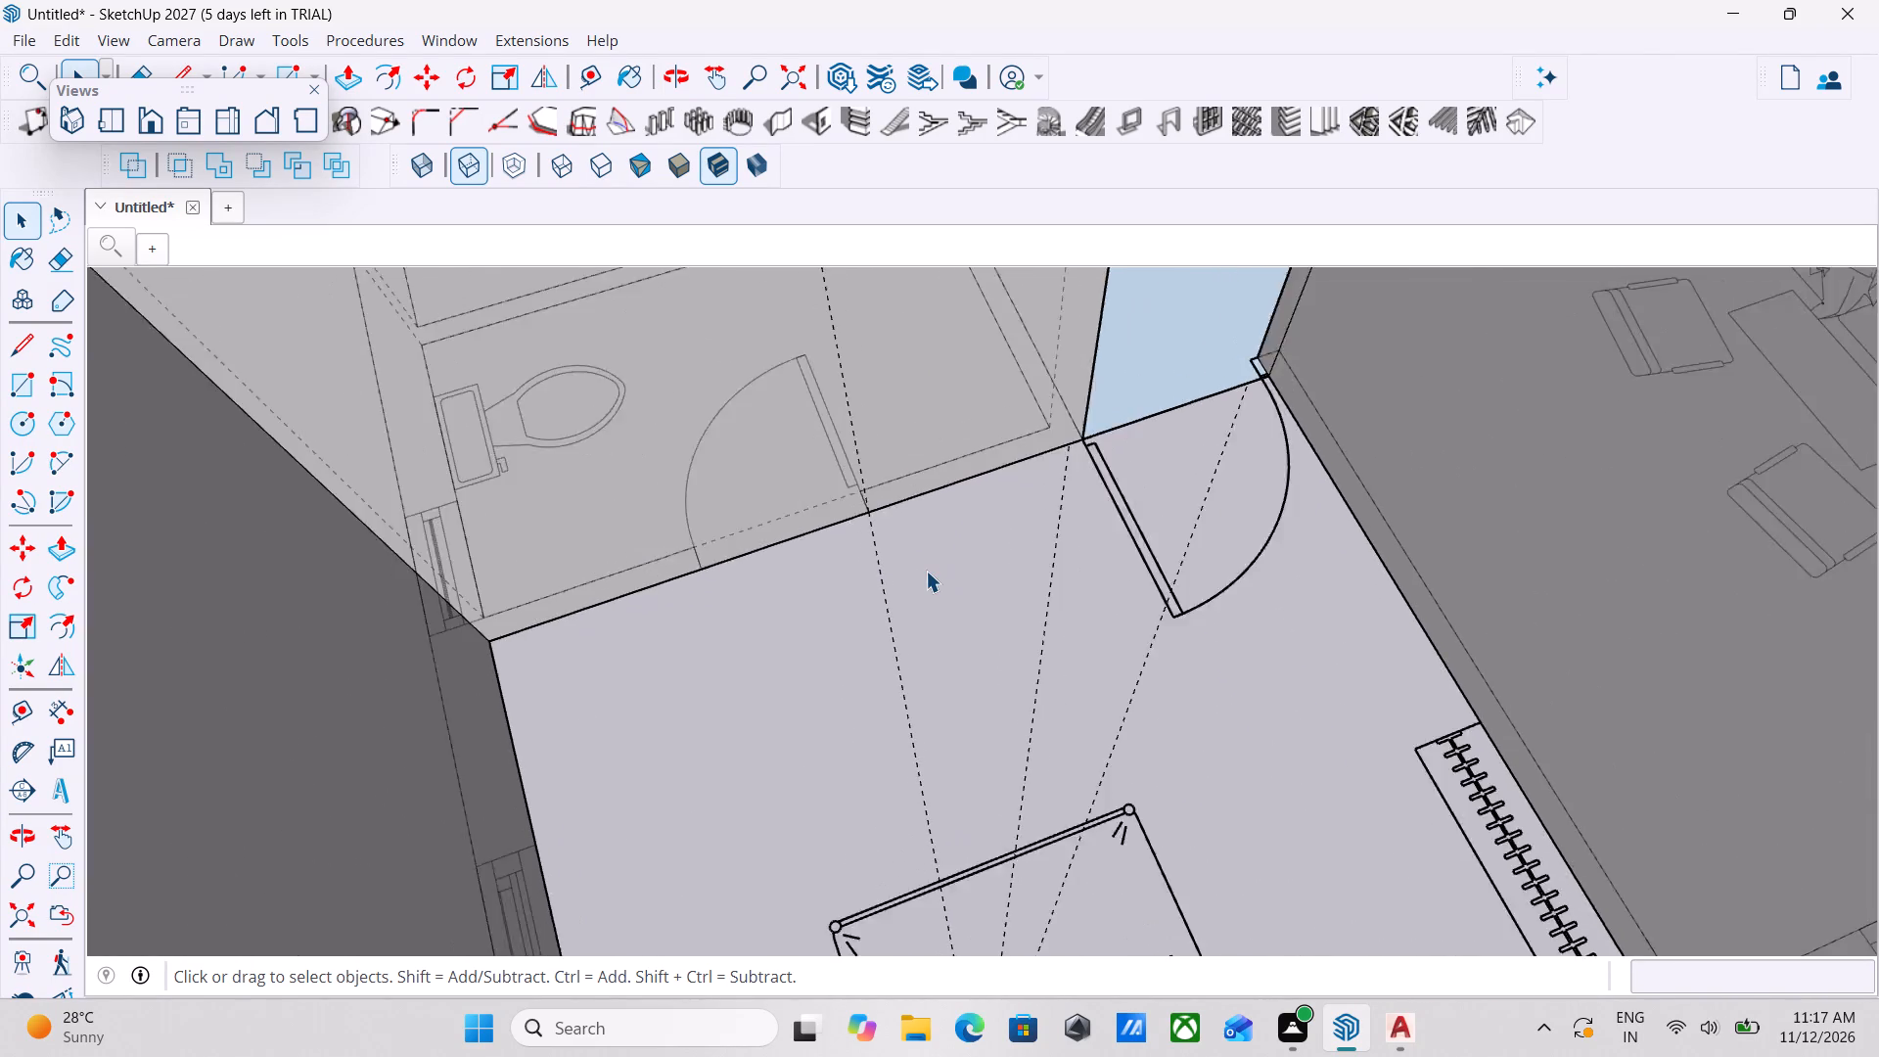
scroll(926, 571, down, 5)
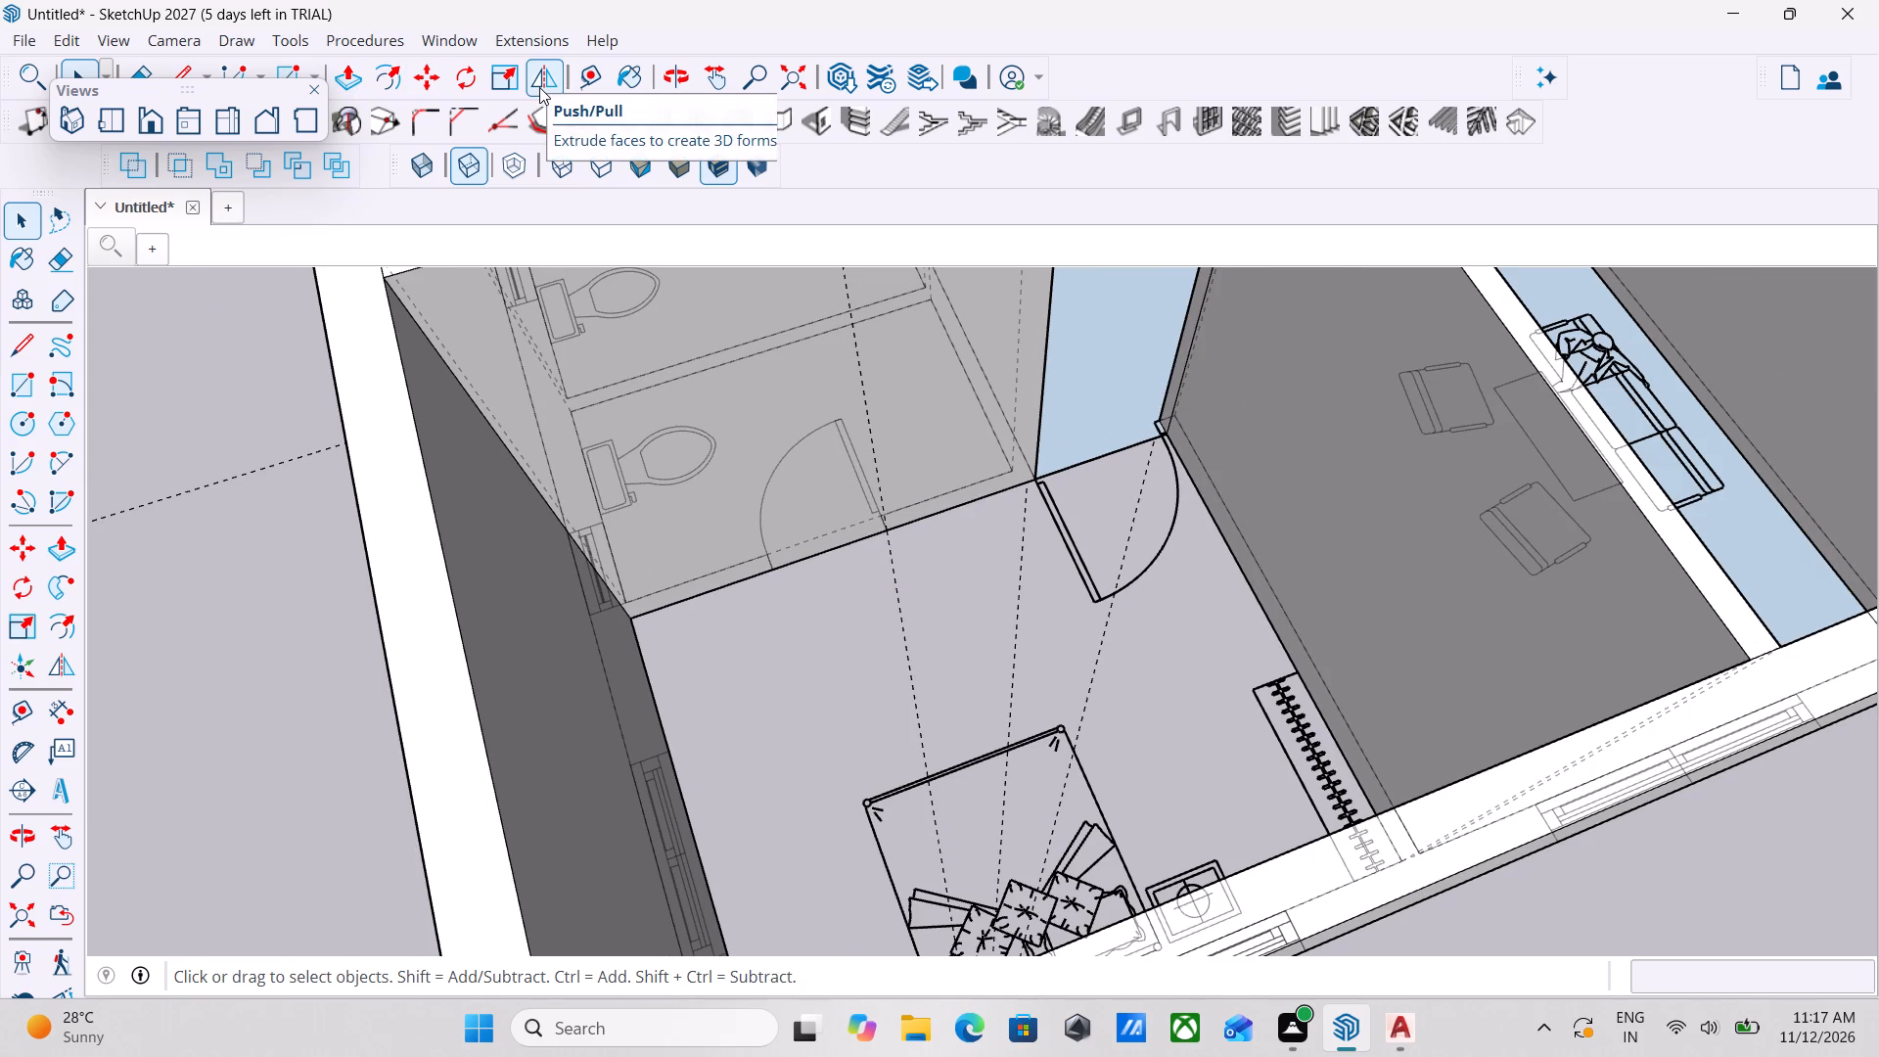
click(594, 76)
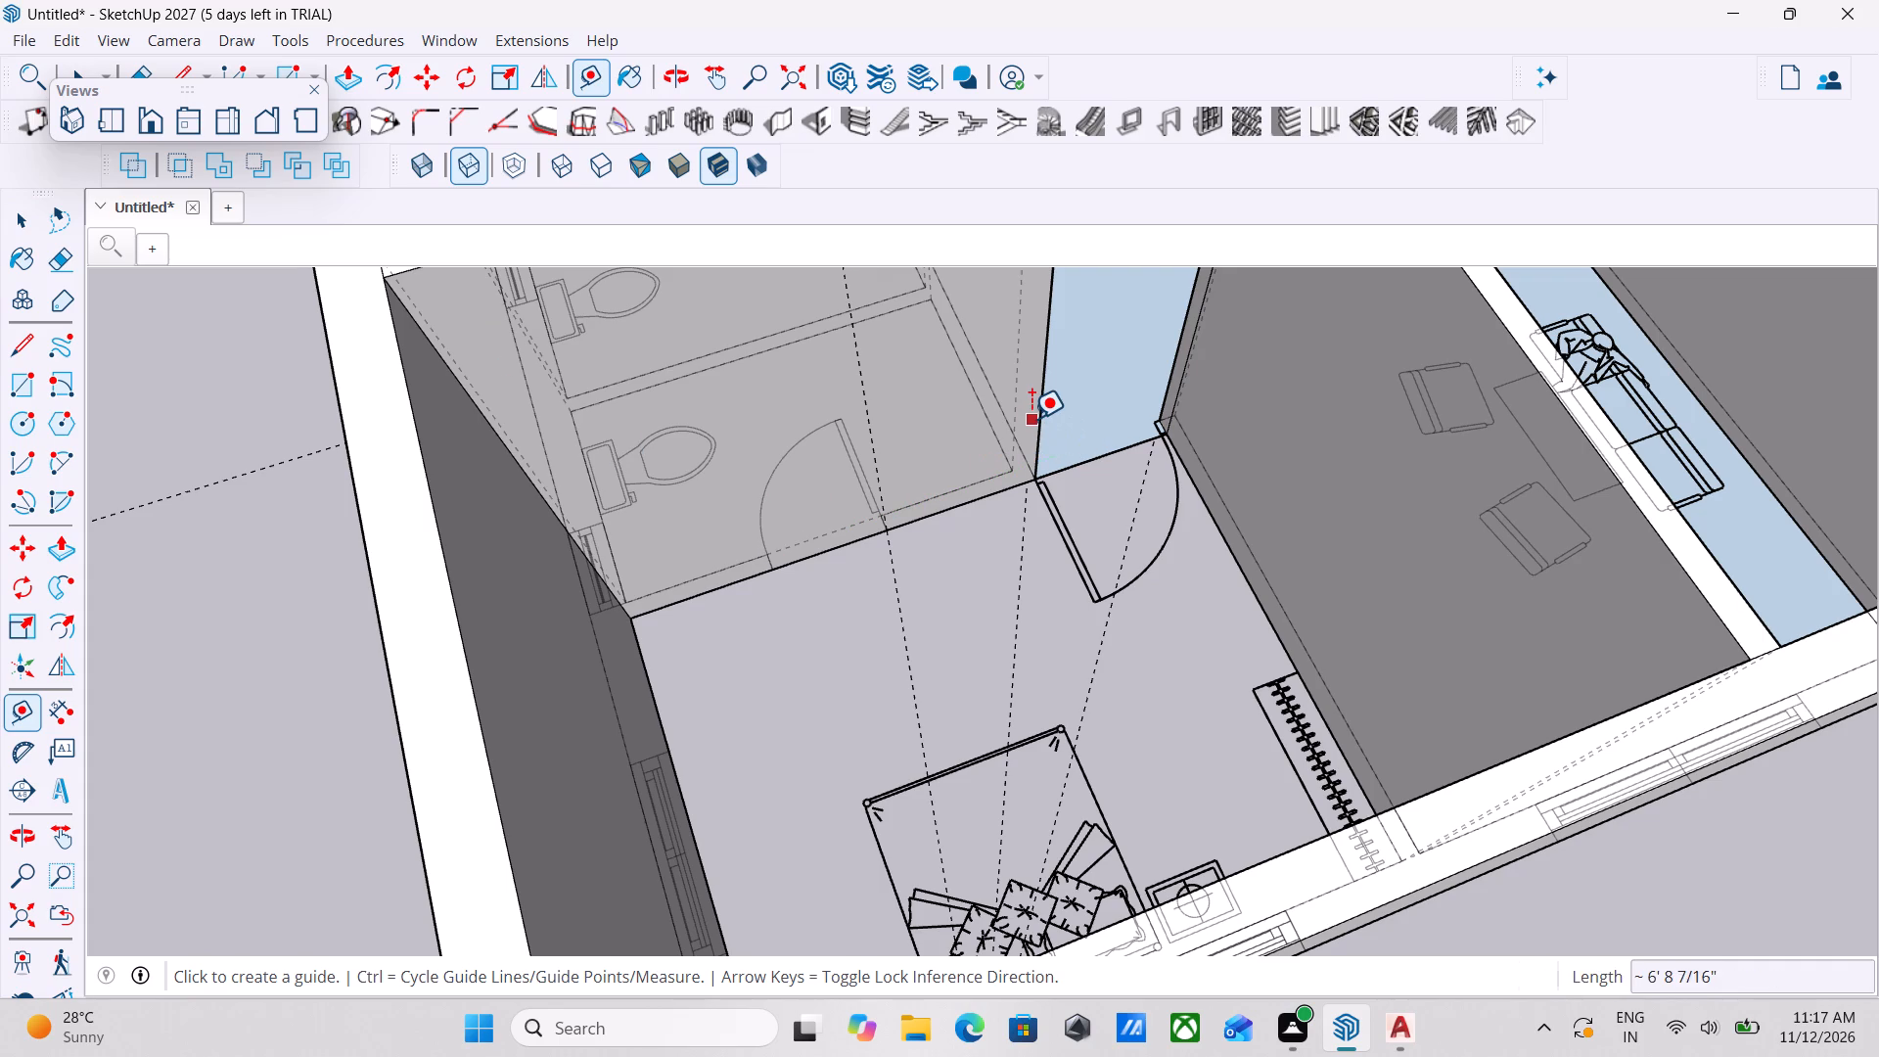
click(878, 456)
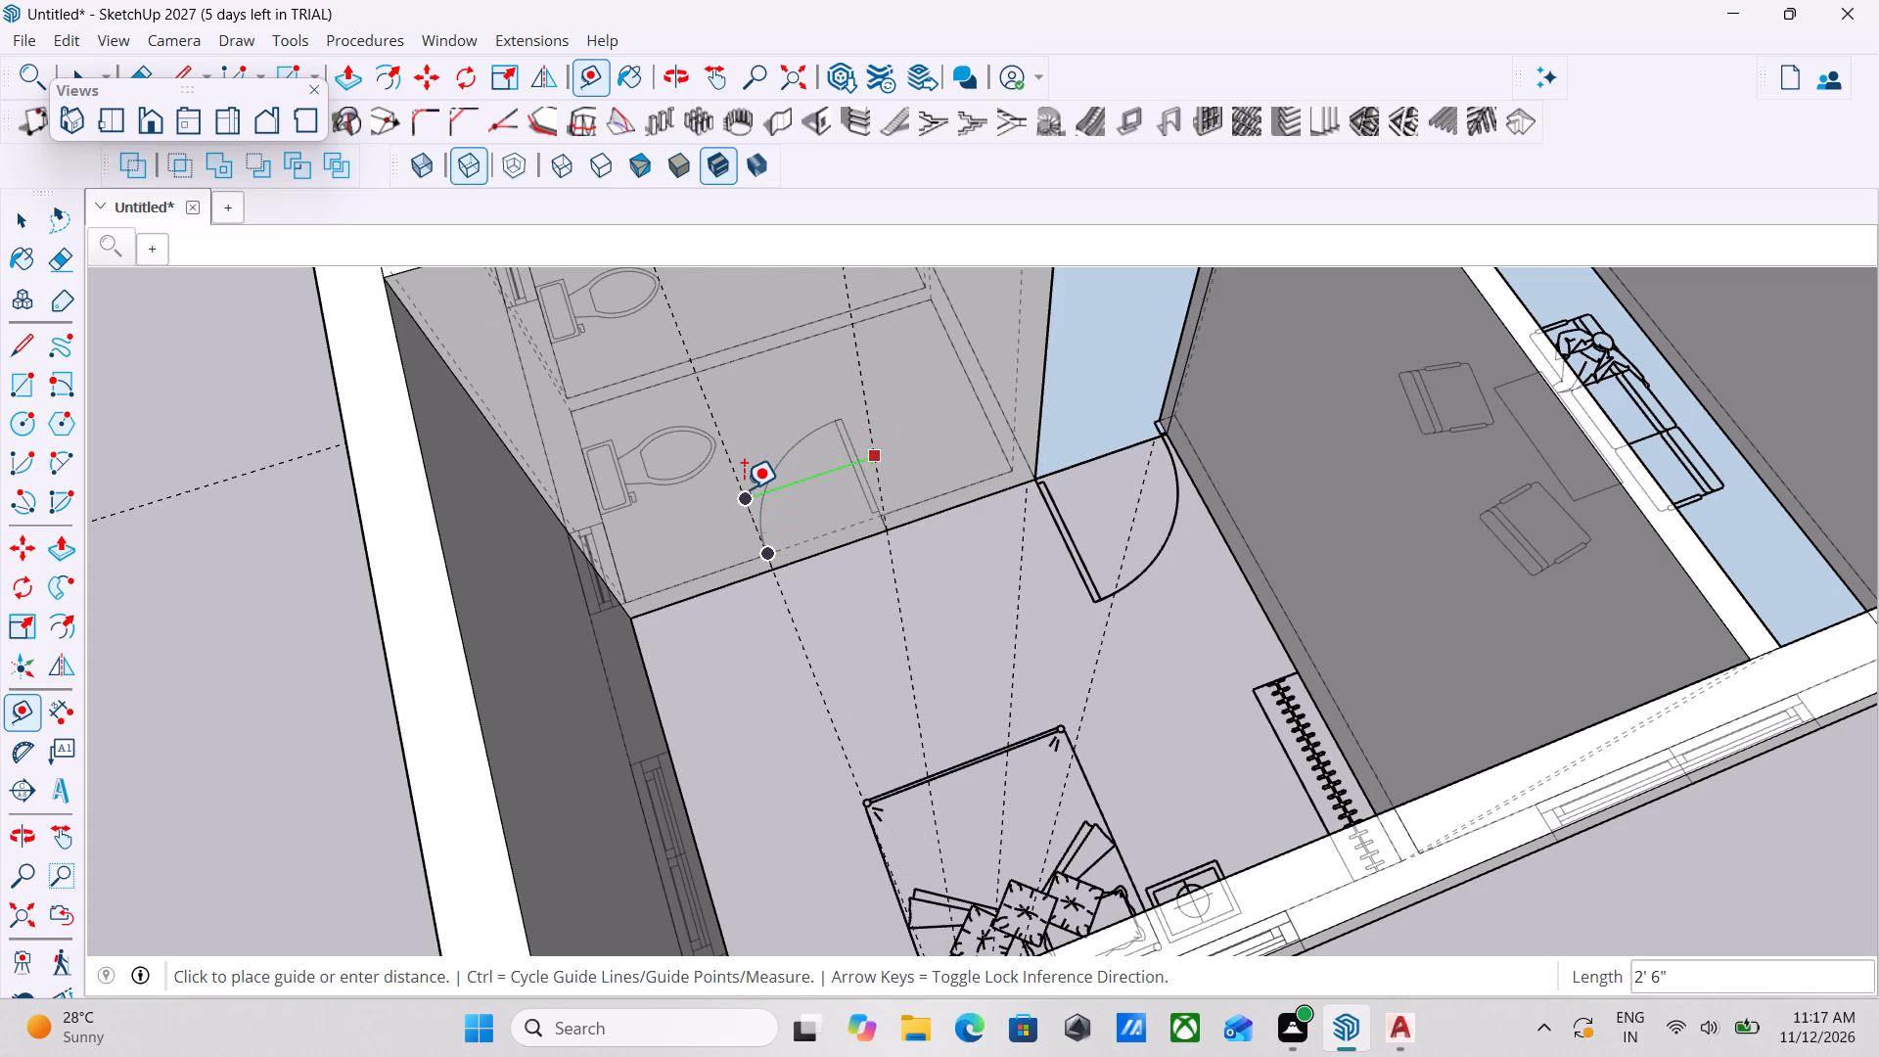
click(742, 489)
scroll(842, 553, up, 5)
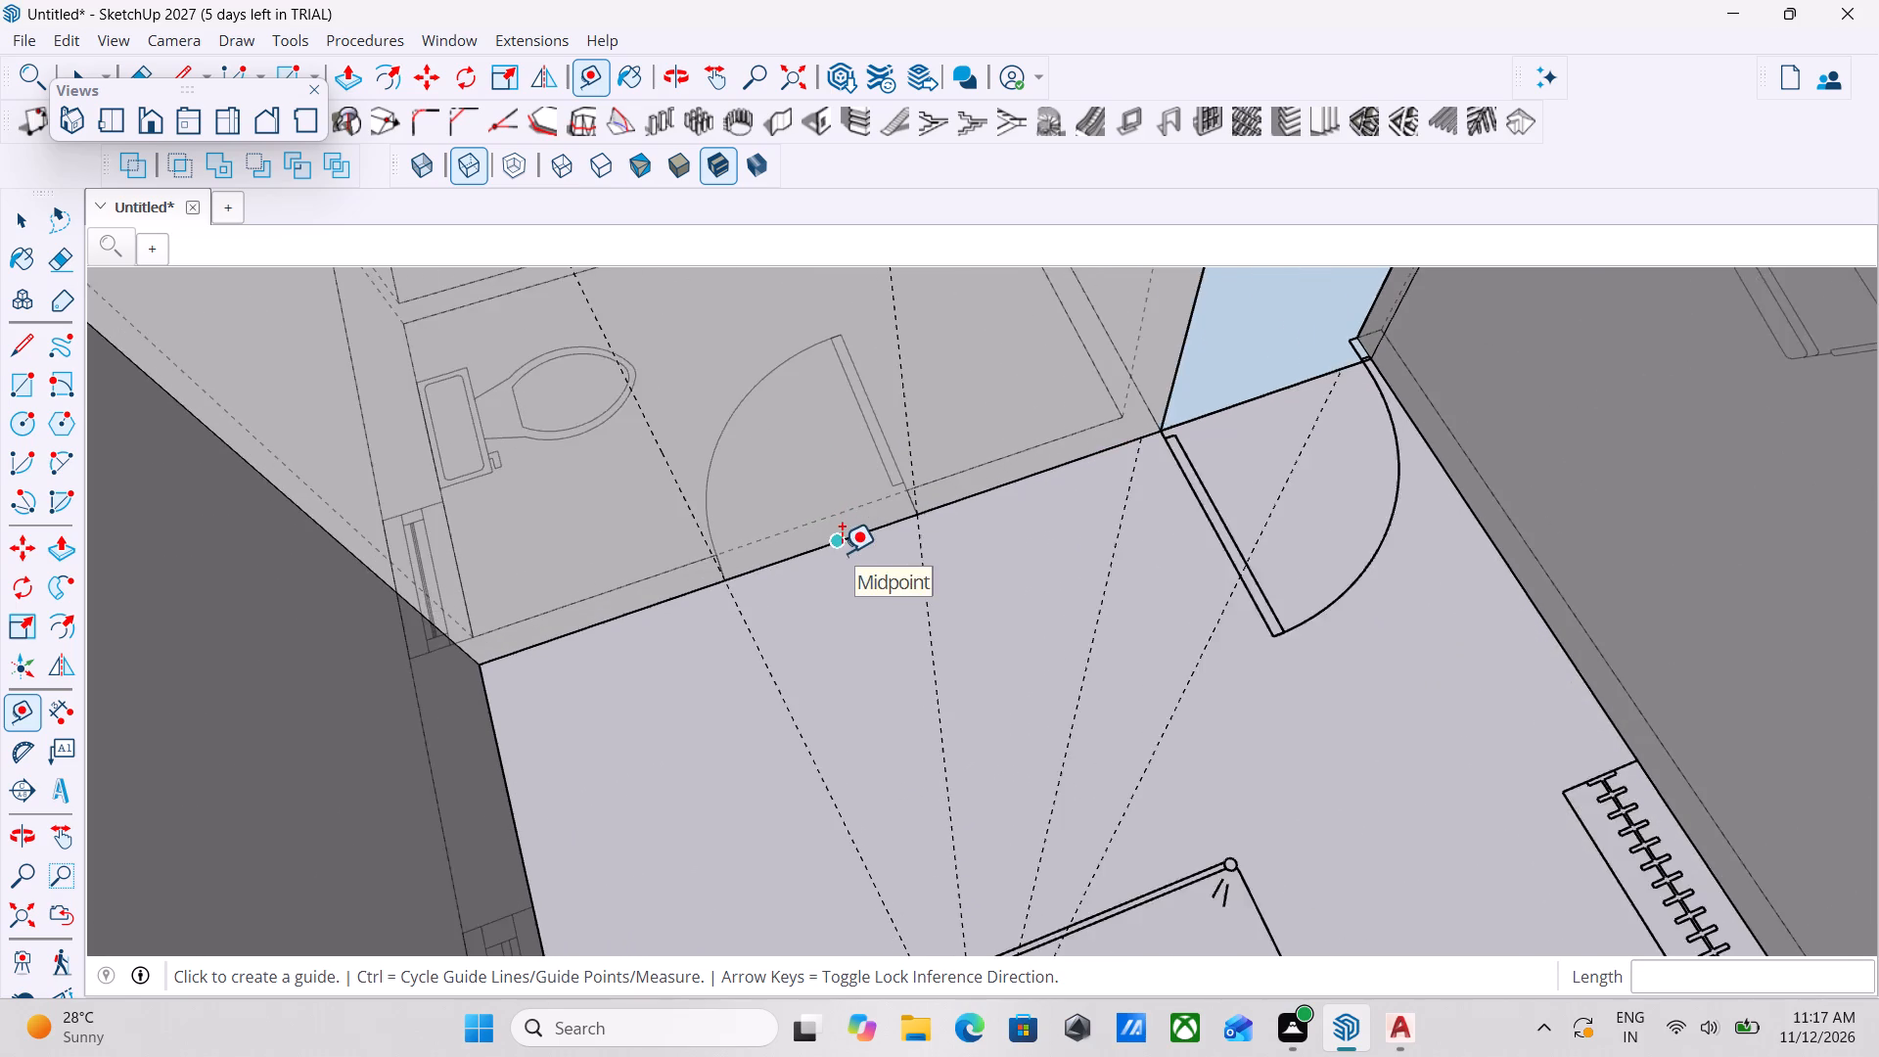
scroll(842, 553, up, 1)
Place a horizontal door-head guide on the bathroom wall 7' above its floor edge, measured along the blue axis.
click(619, 70)
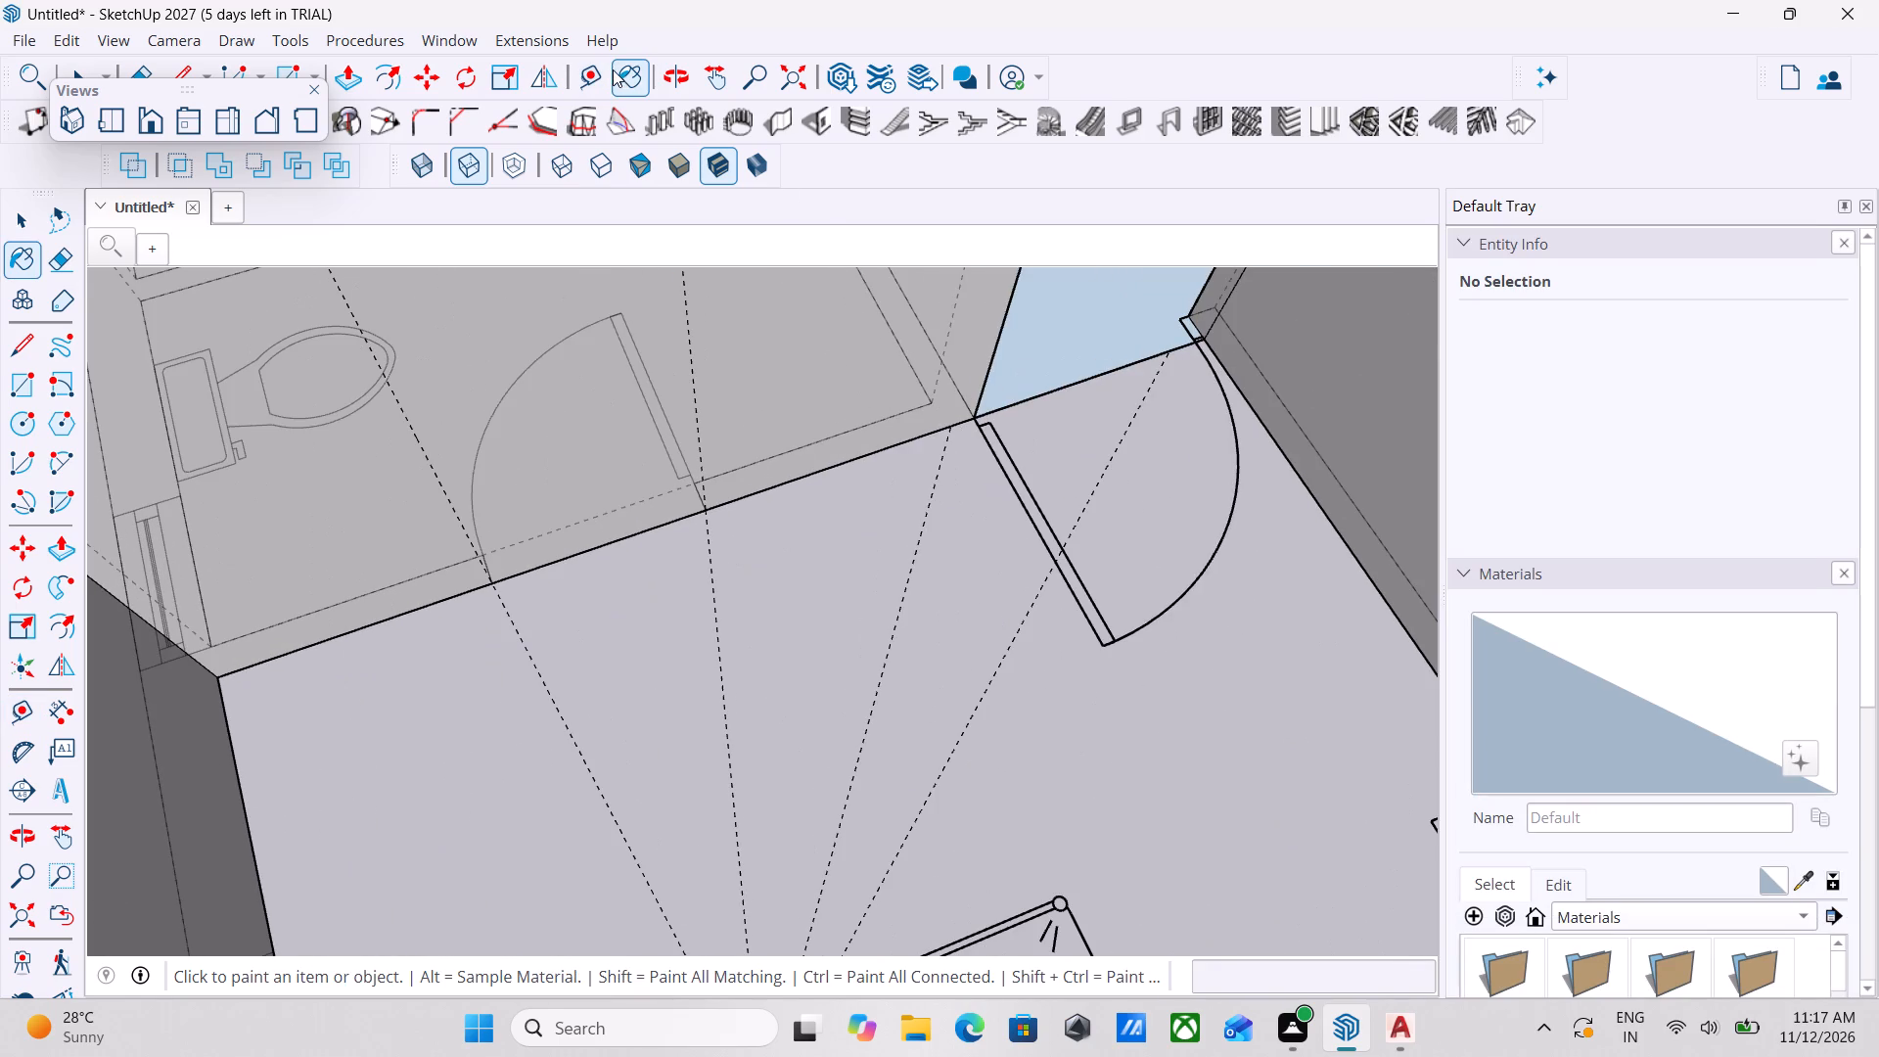
click(561, 67)
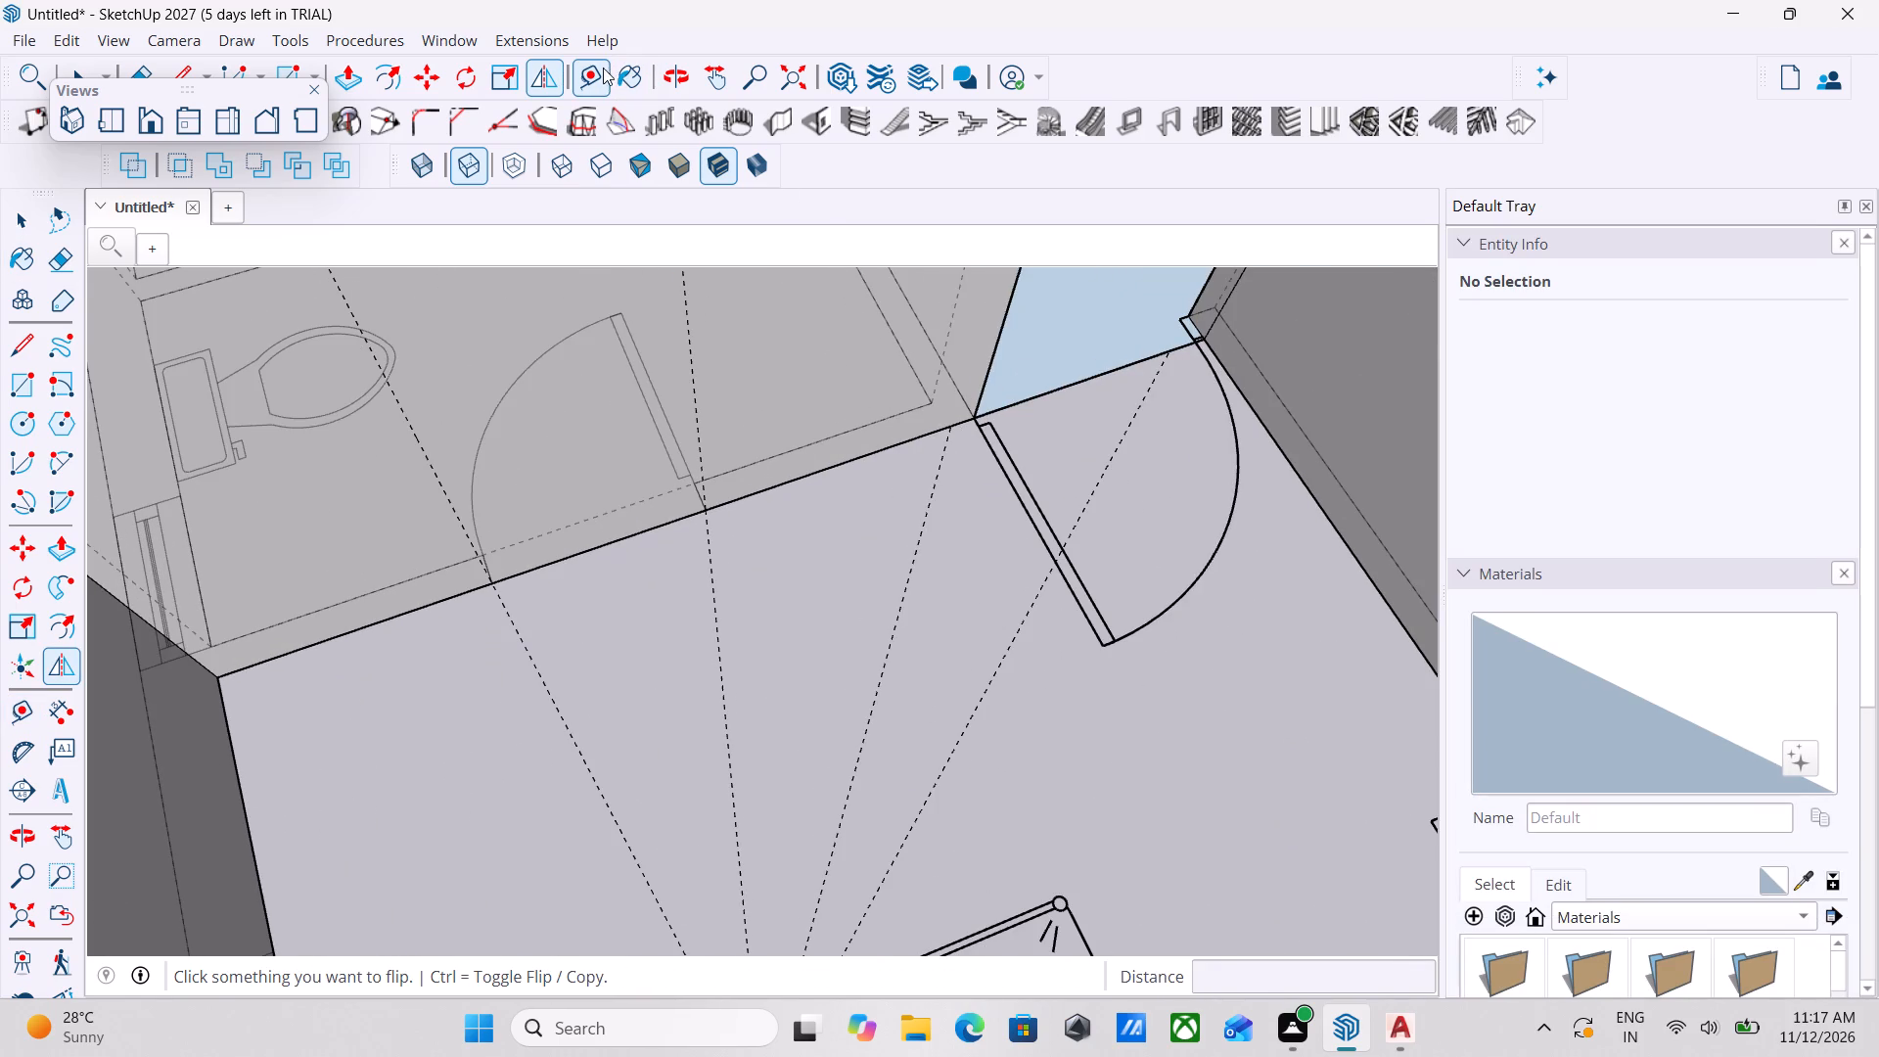
click(599, 68)
scroll(759, 437, down, 4)
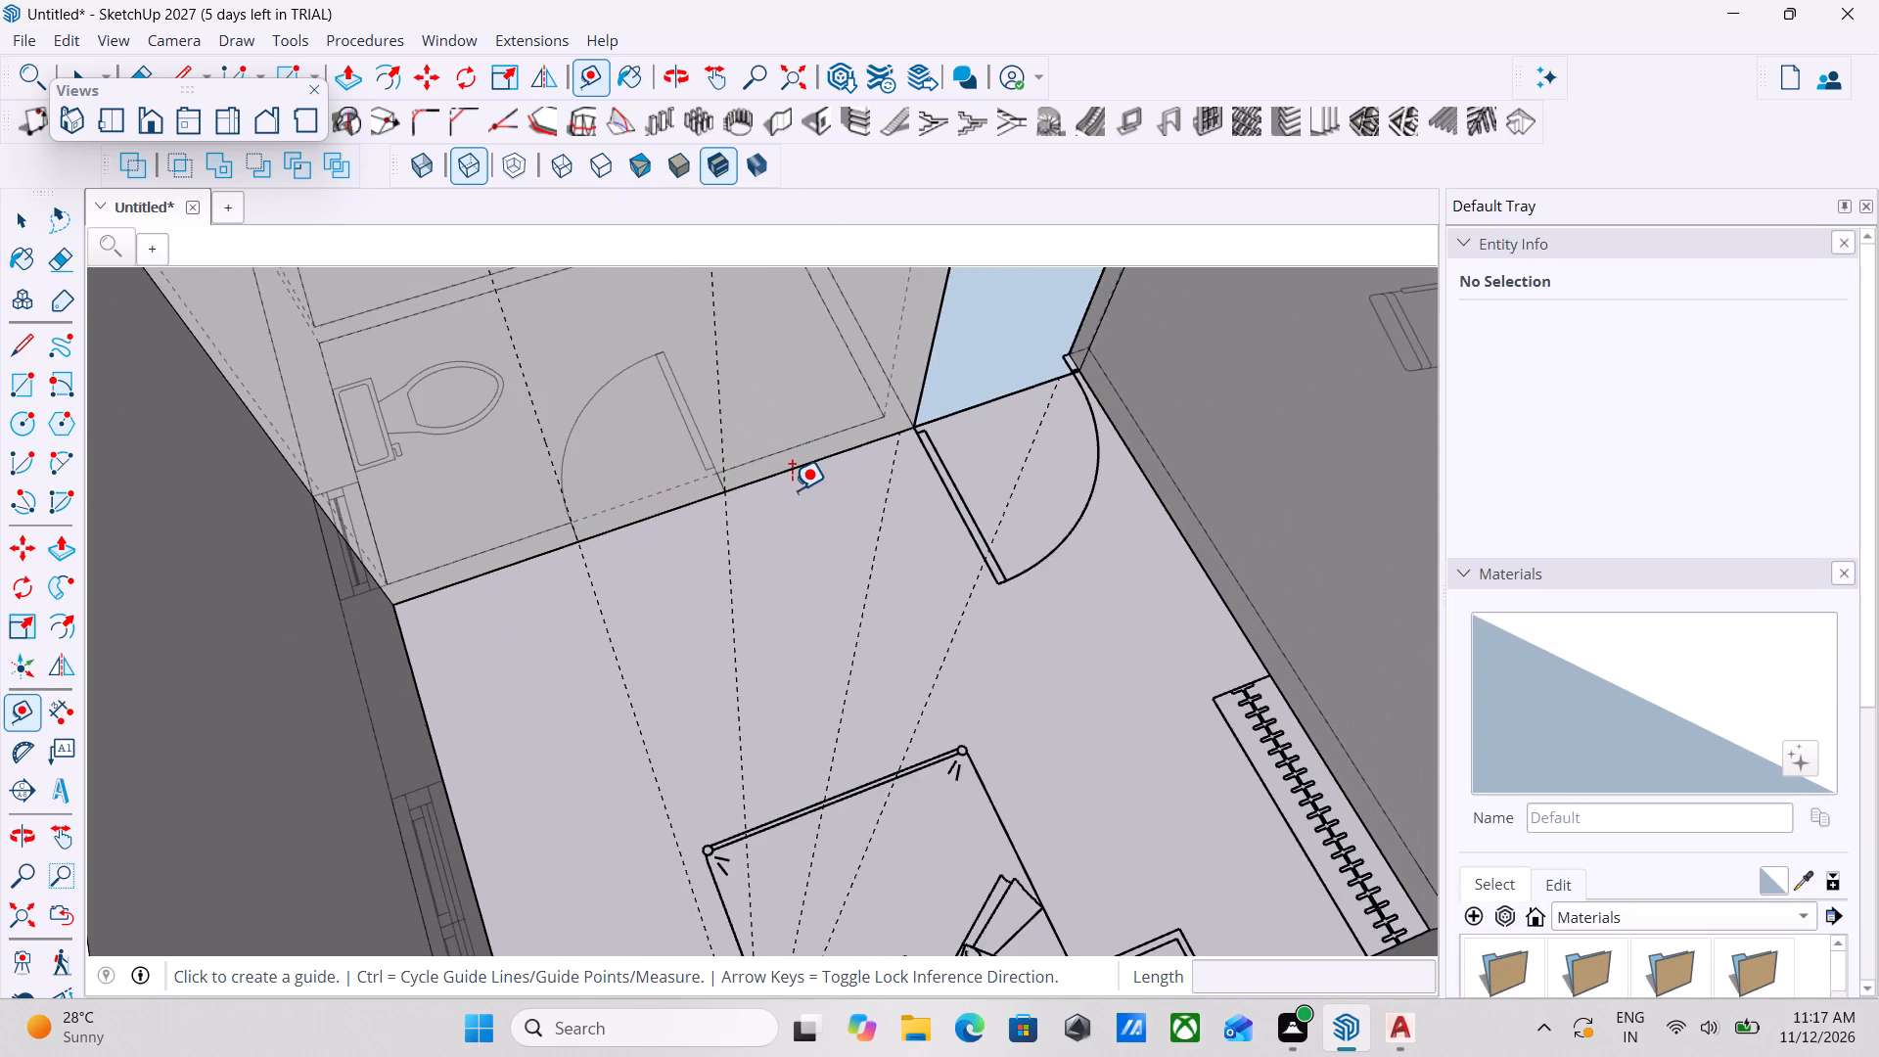
scroll(792, 492, up, 7)
scroll(620, 504, down, 4)
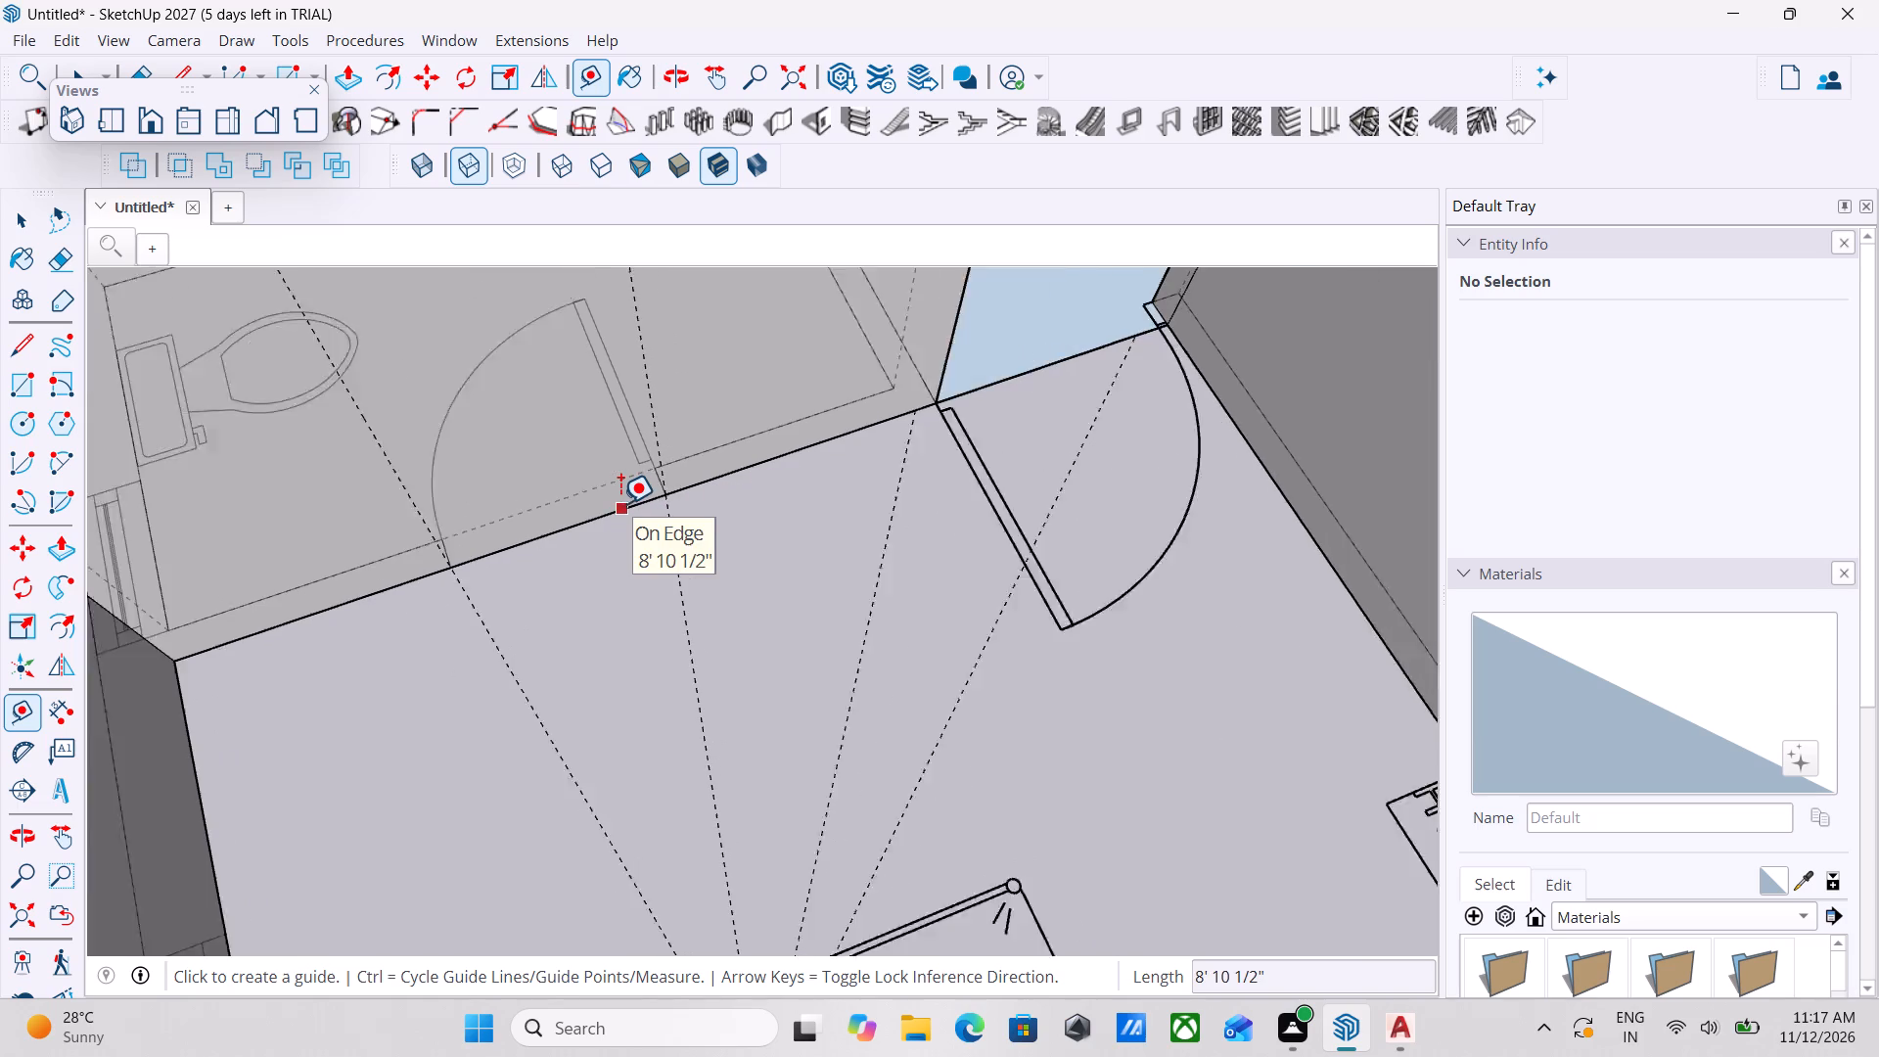
scroll(620, 504, down, 6)
click(620, 504)
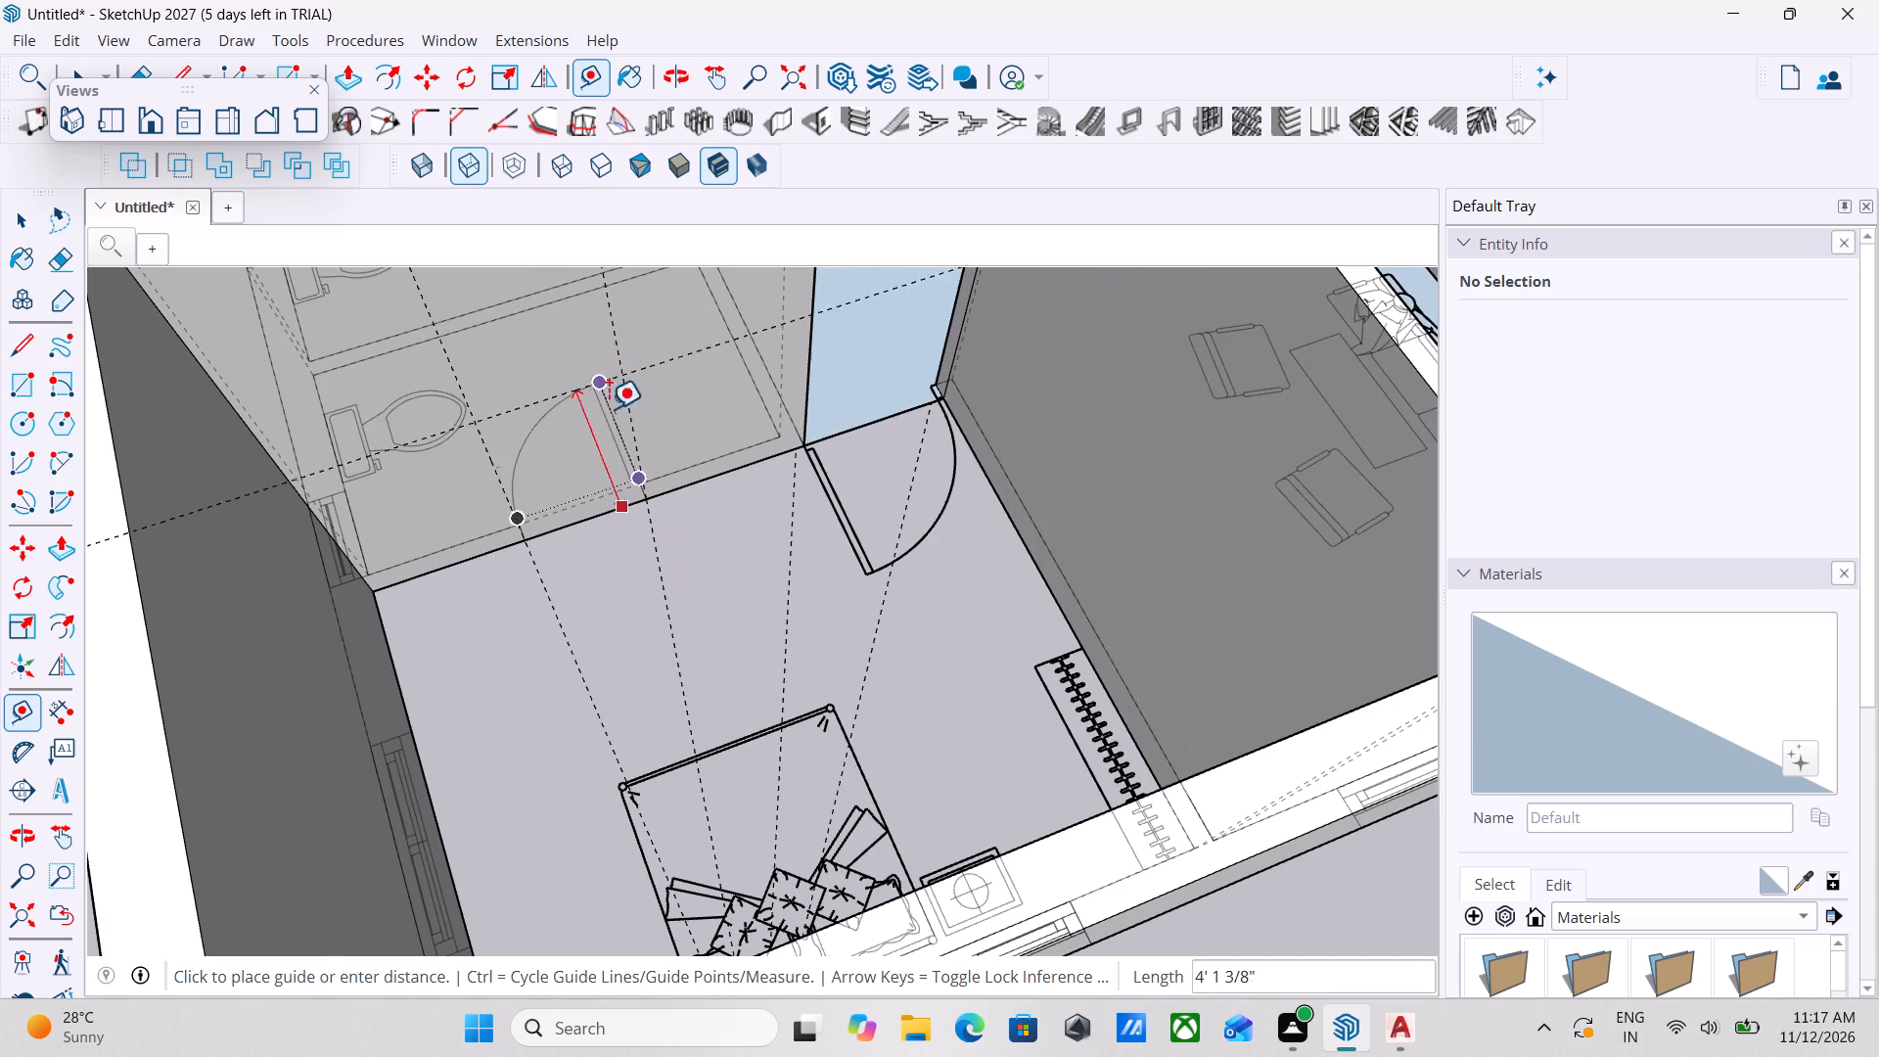
scroll(604, 345, down, 5)
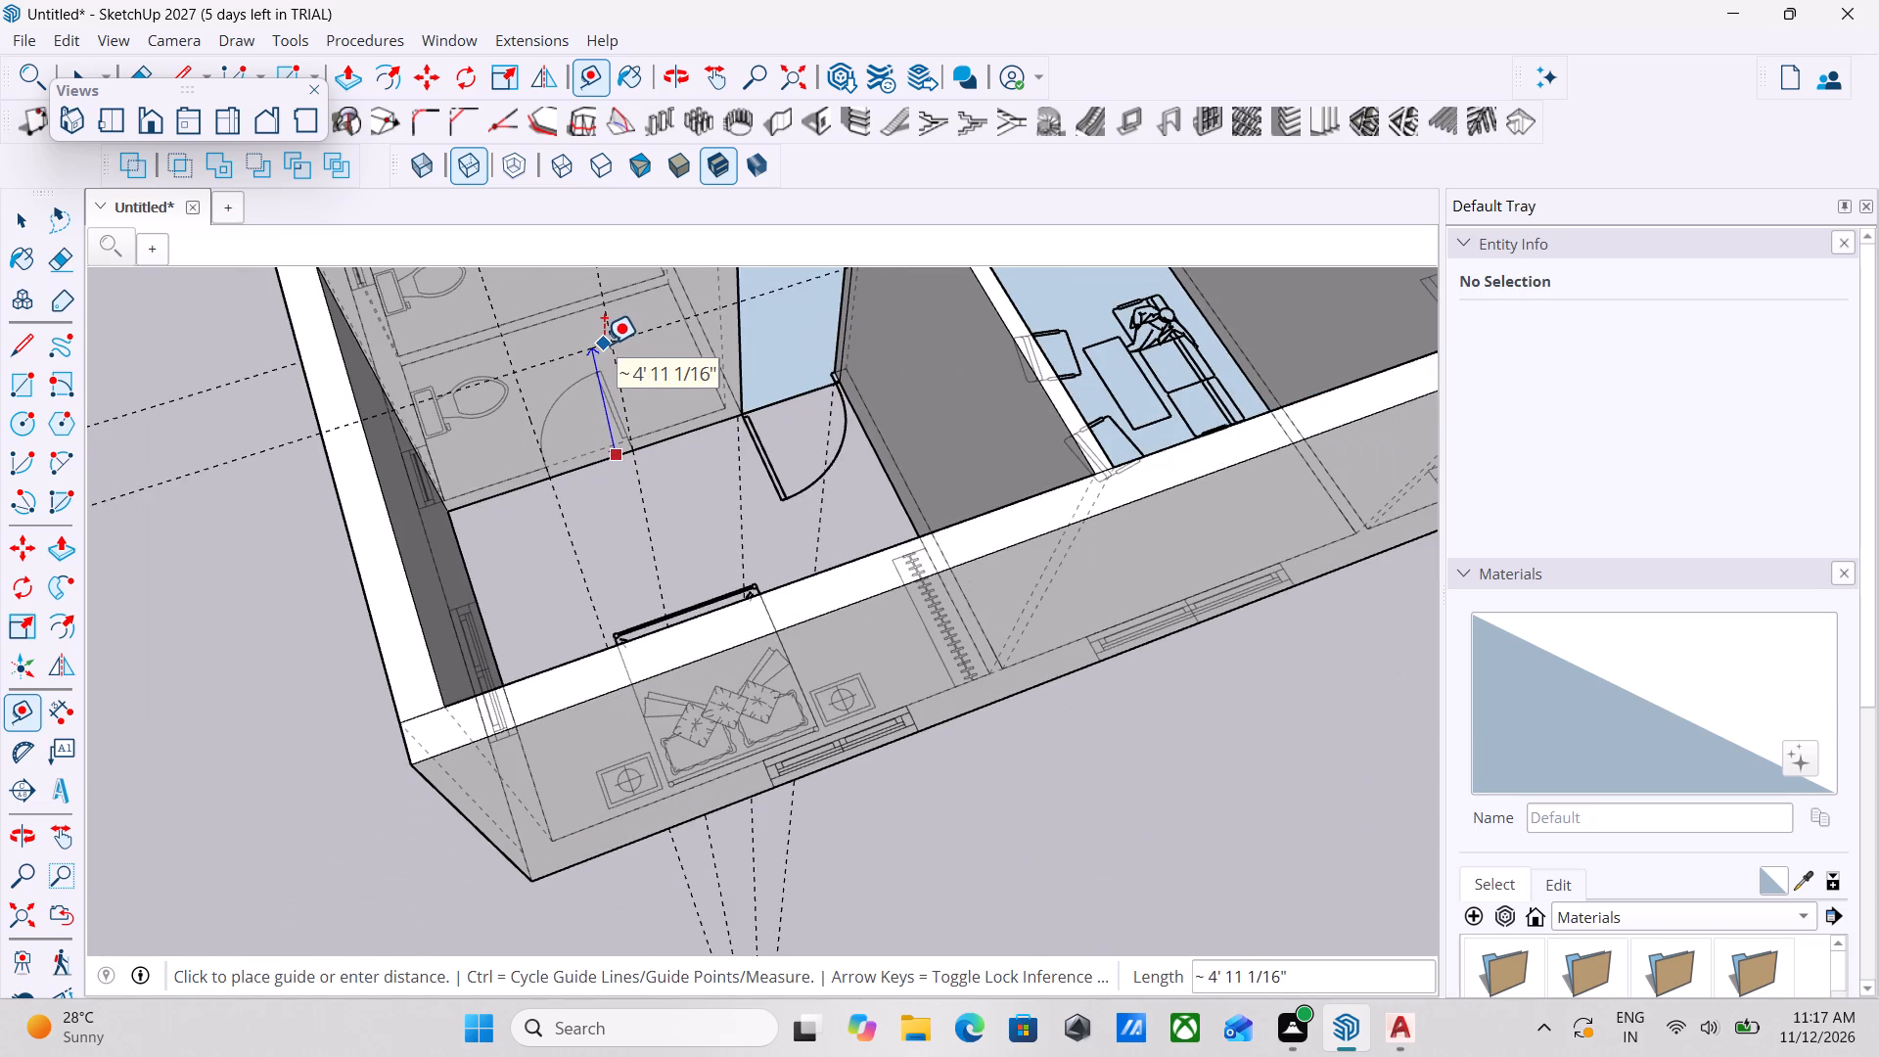
key(Up)
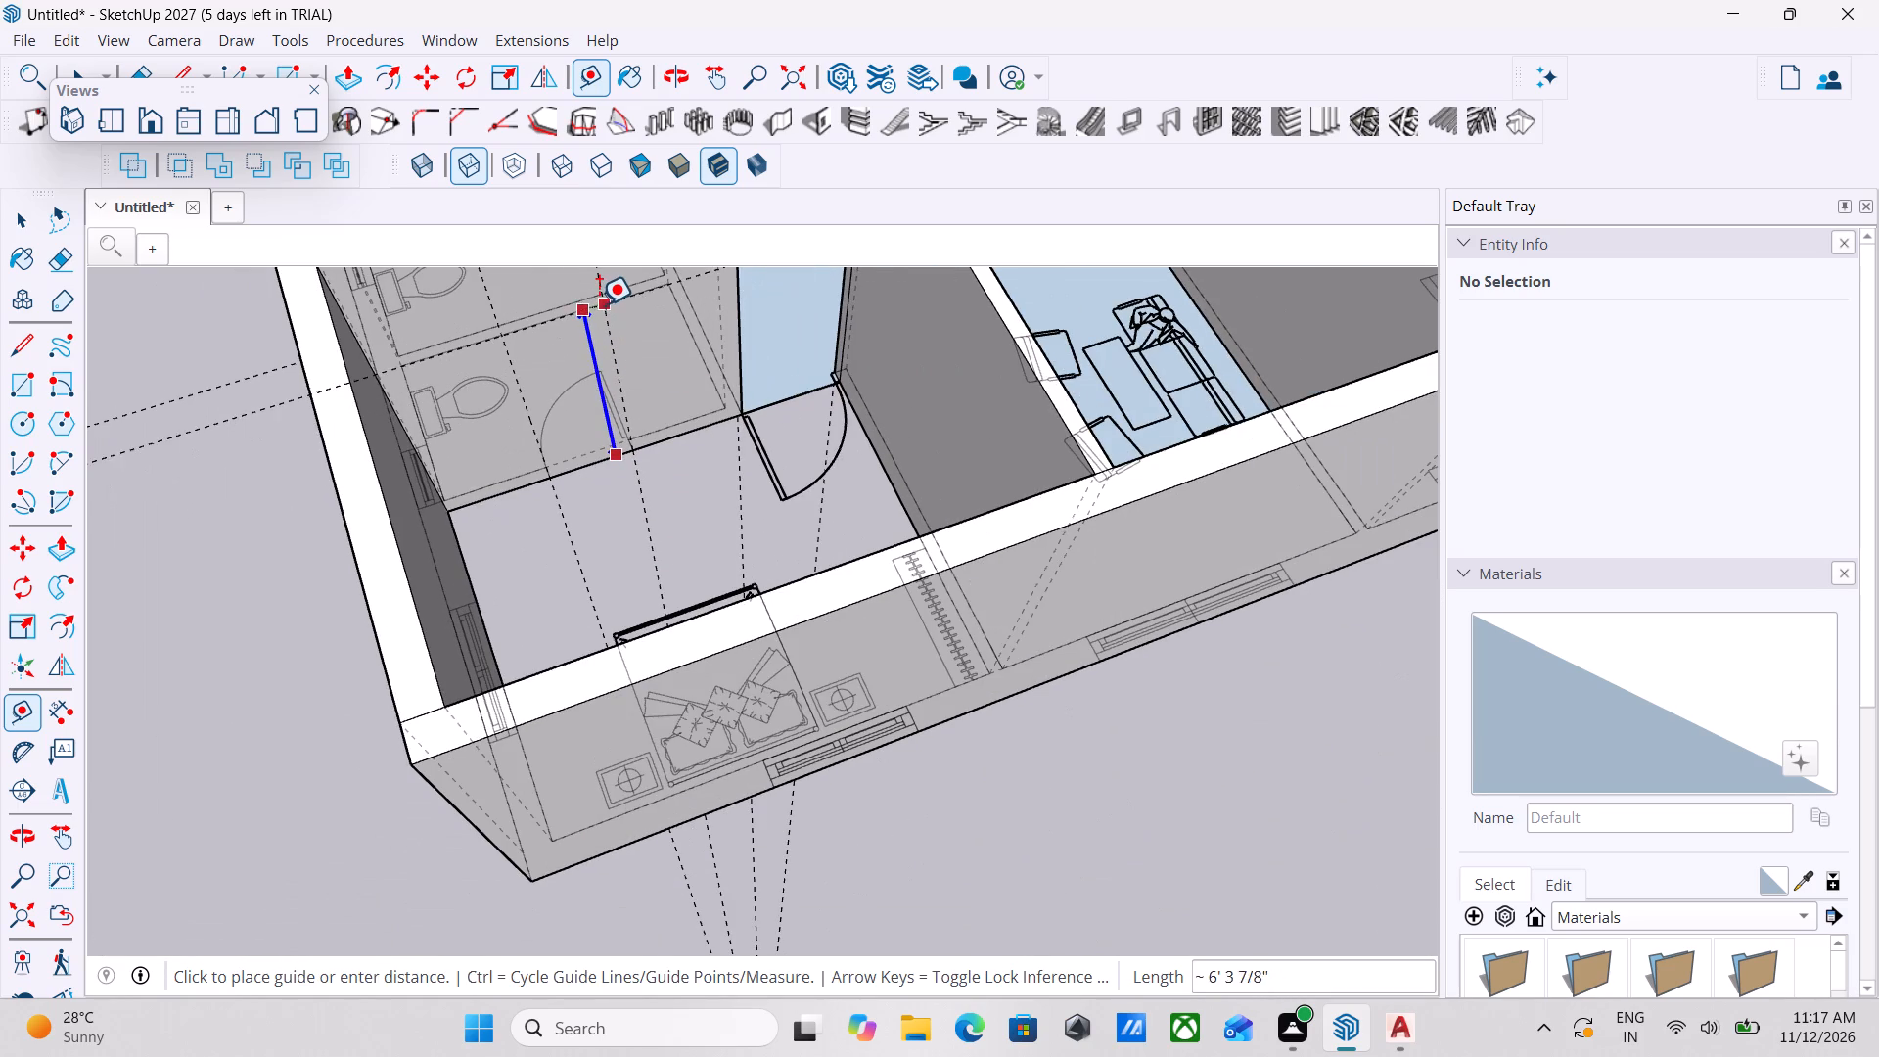
scroll(588, 283, down, 3)
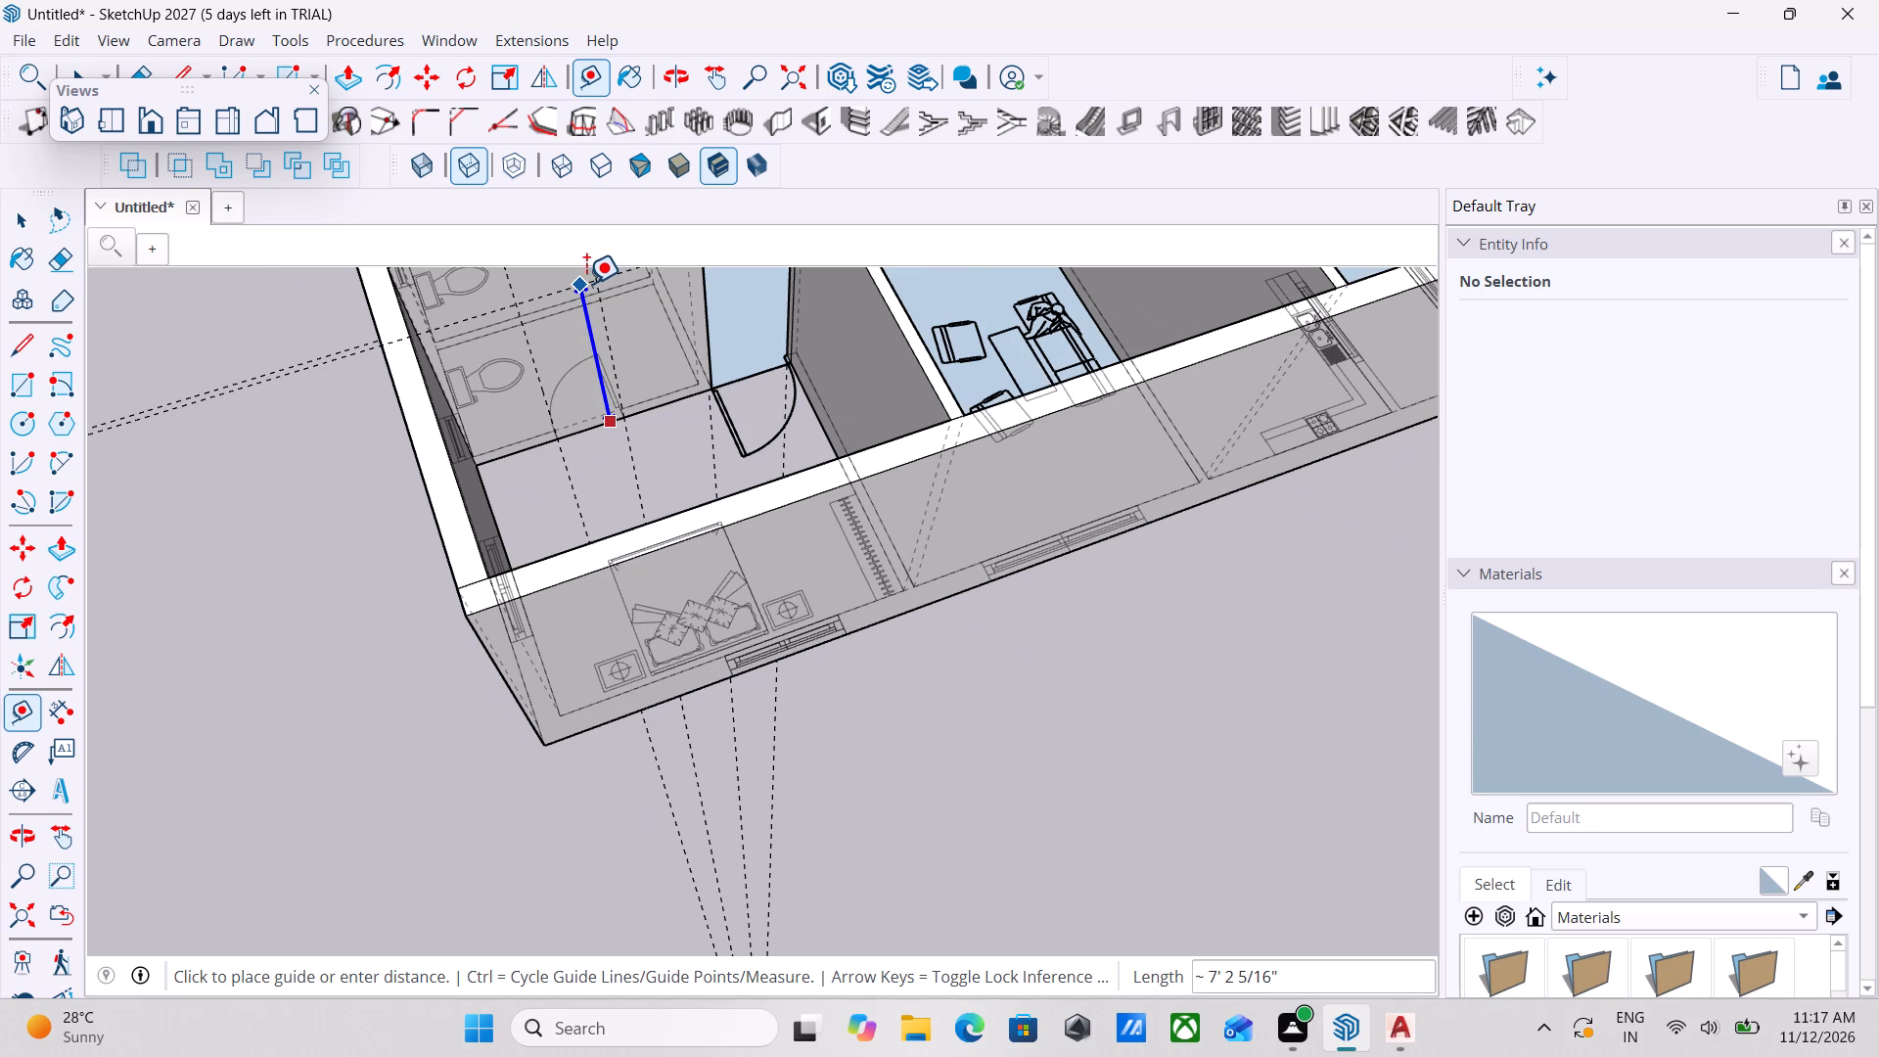
scroll(582, 290, up, 3)
scroll(585, 290, down, 4)
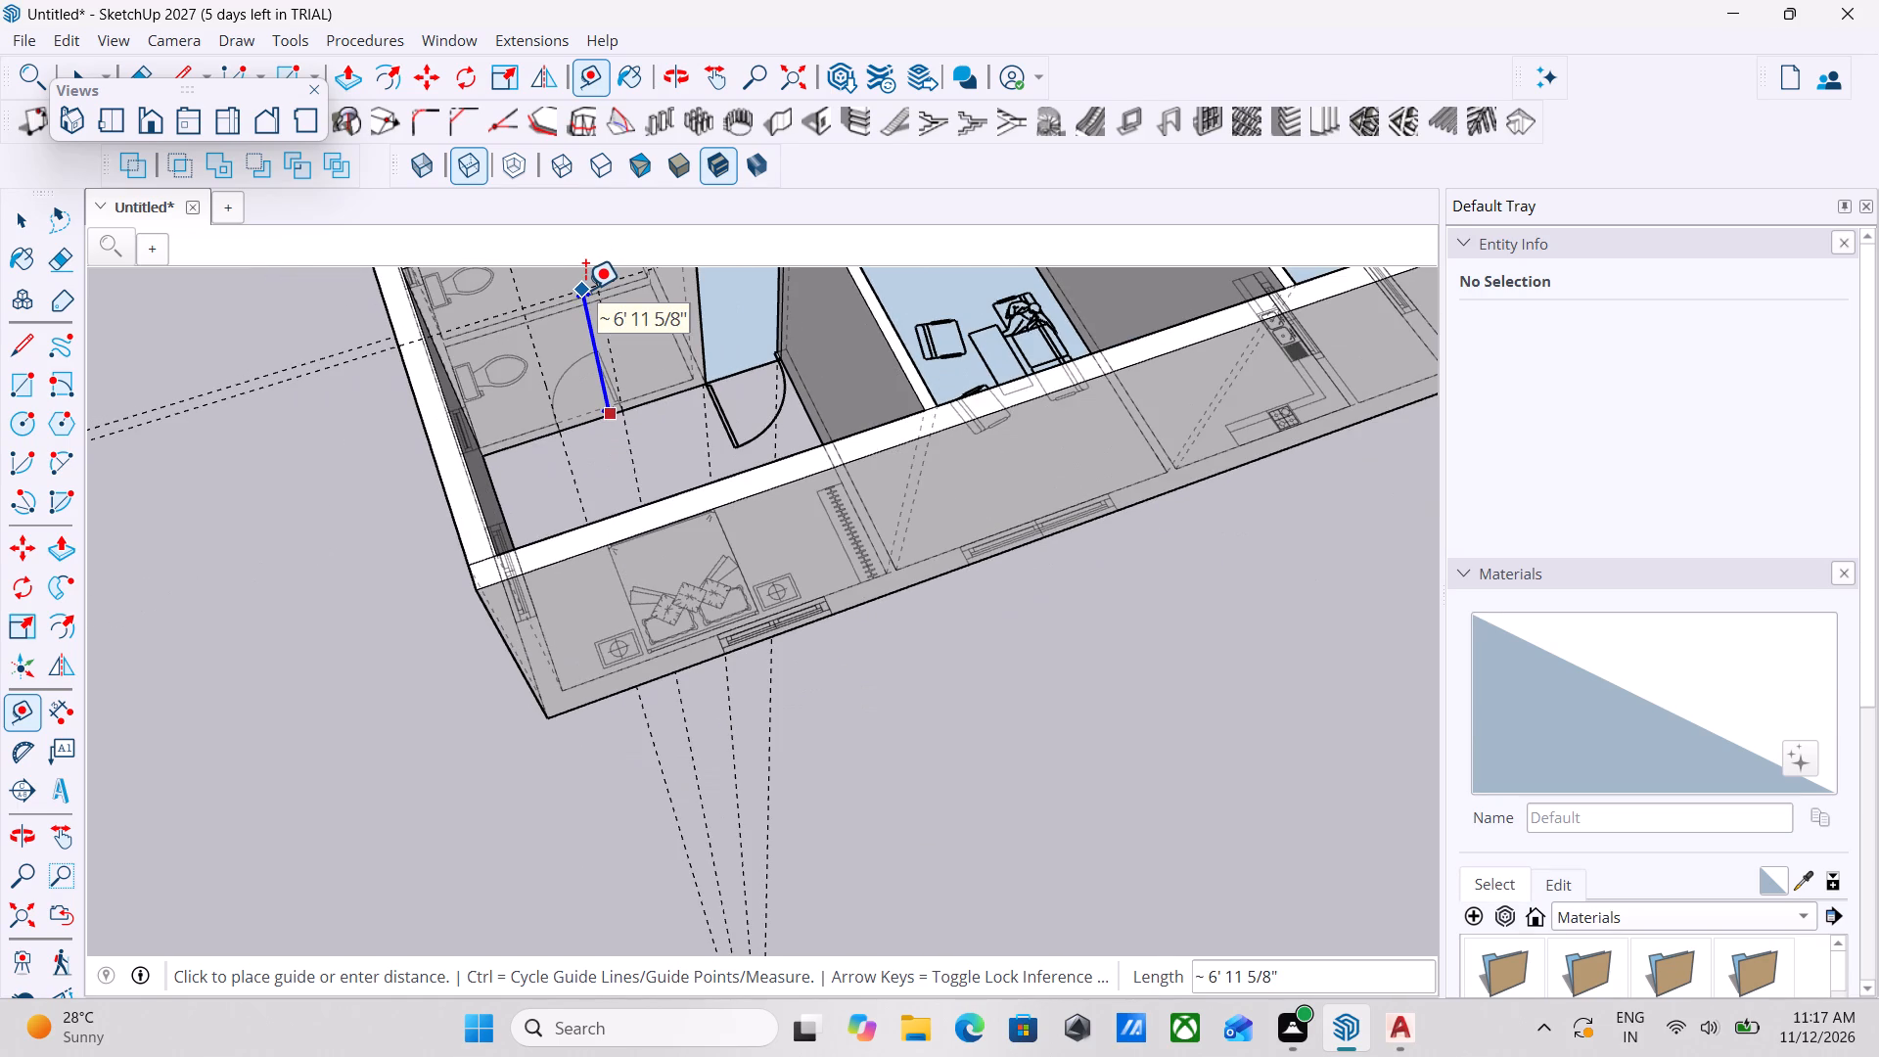
text(7')
key(Return)
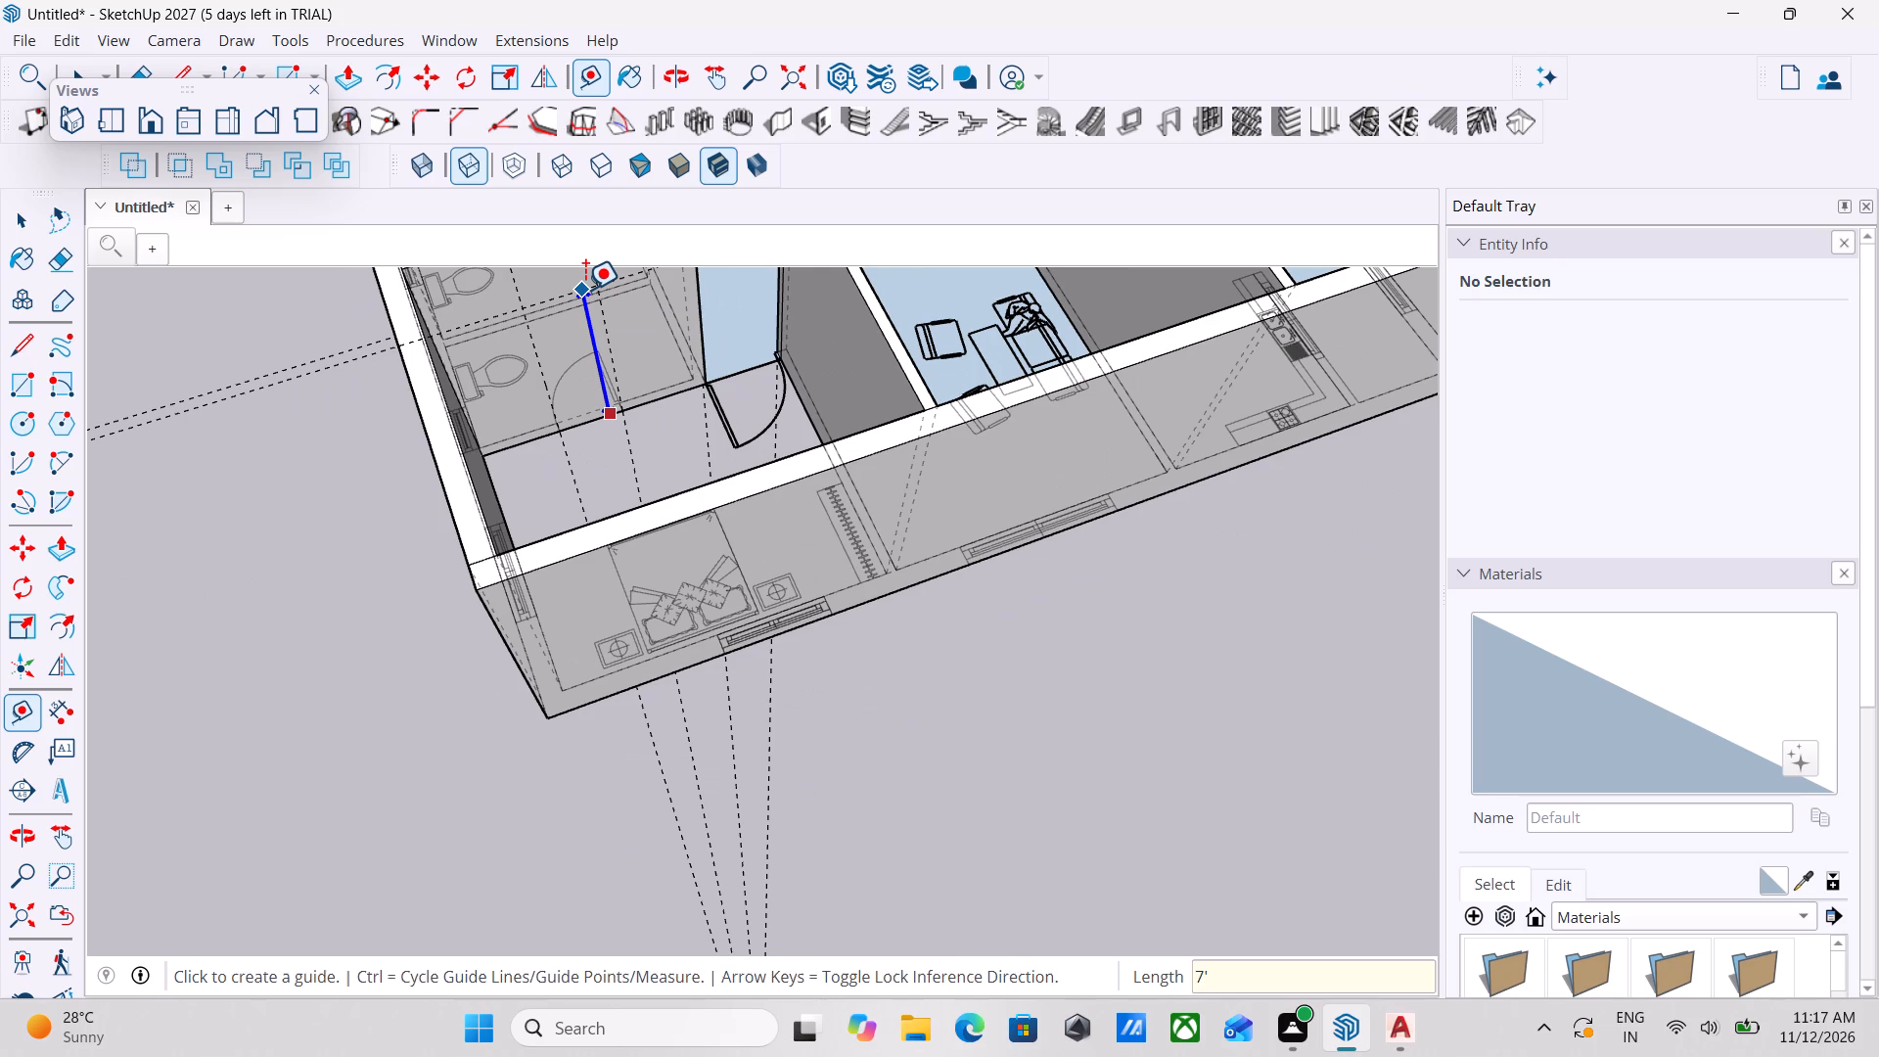
scroll(835, 503, down, 4)
key(Escape)
scroll(823, 348, up, 3)
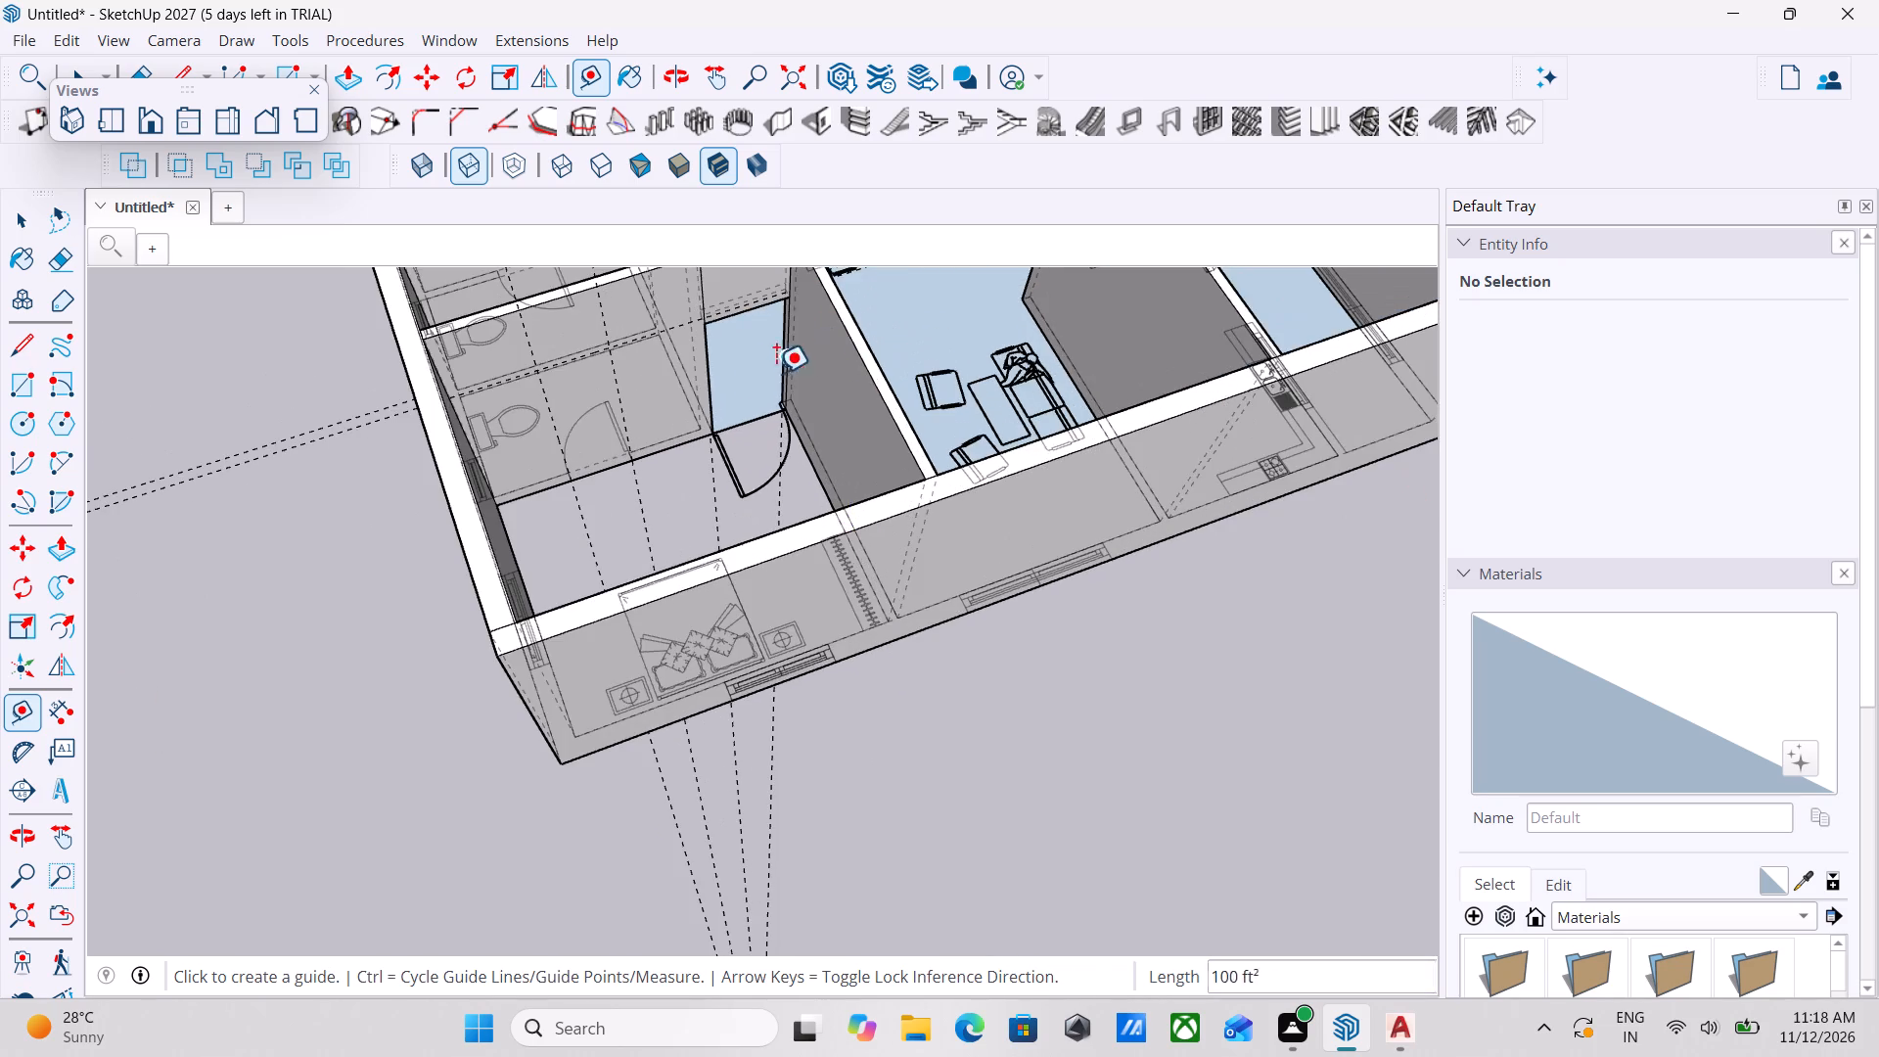
key(Escape)
scroll(678, 418, up, 3)
key(Escape)
key(space)
key(space)
scroll(669, 437, down, 3)
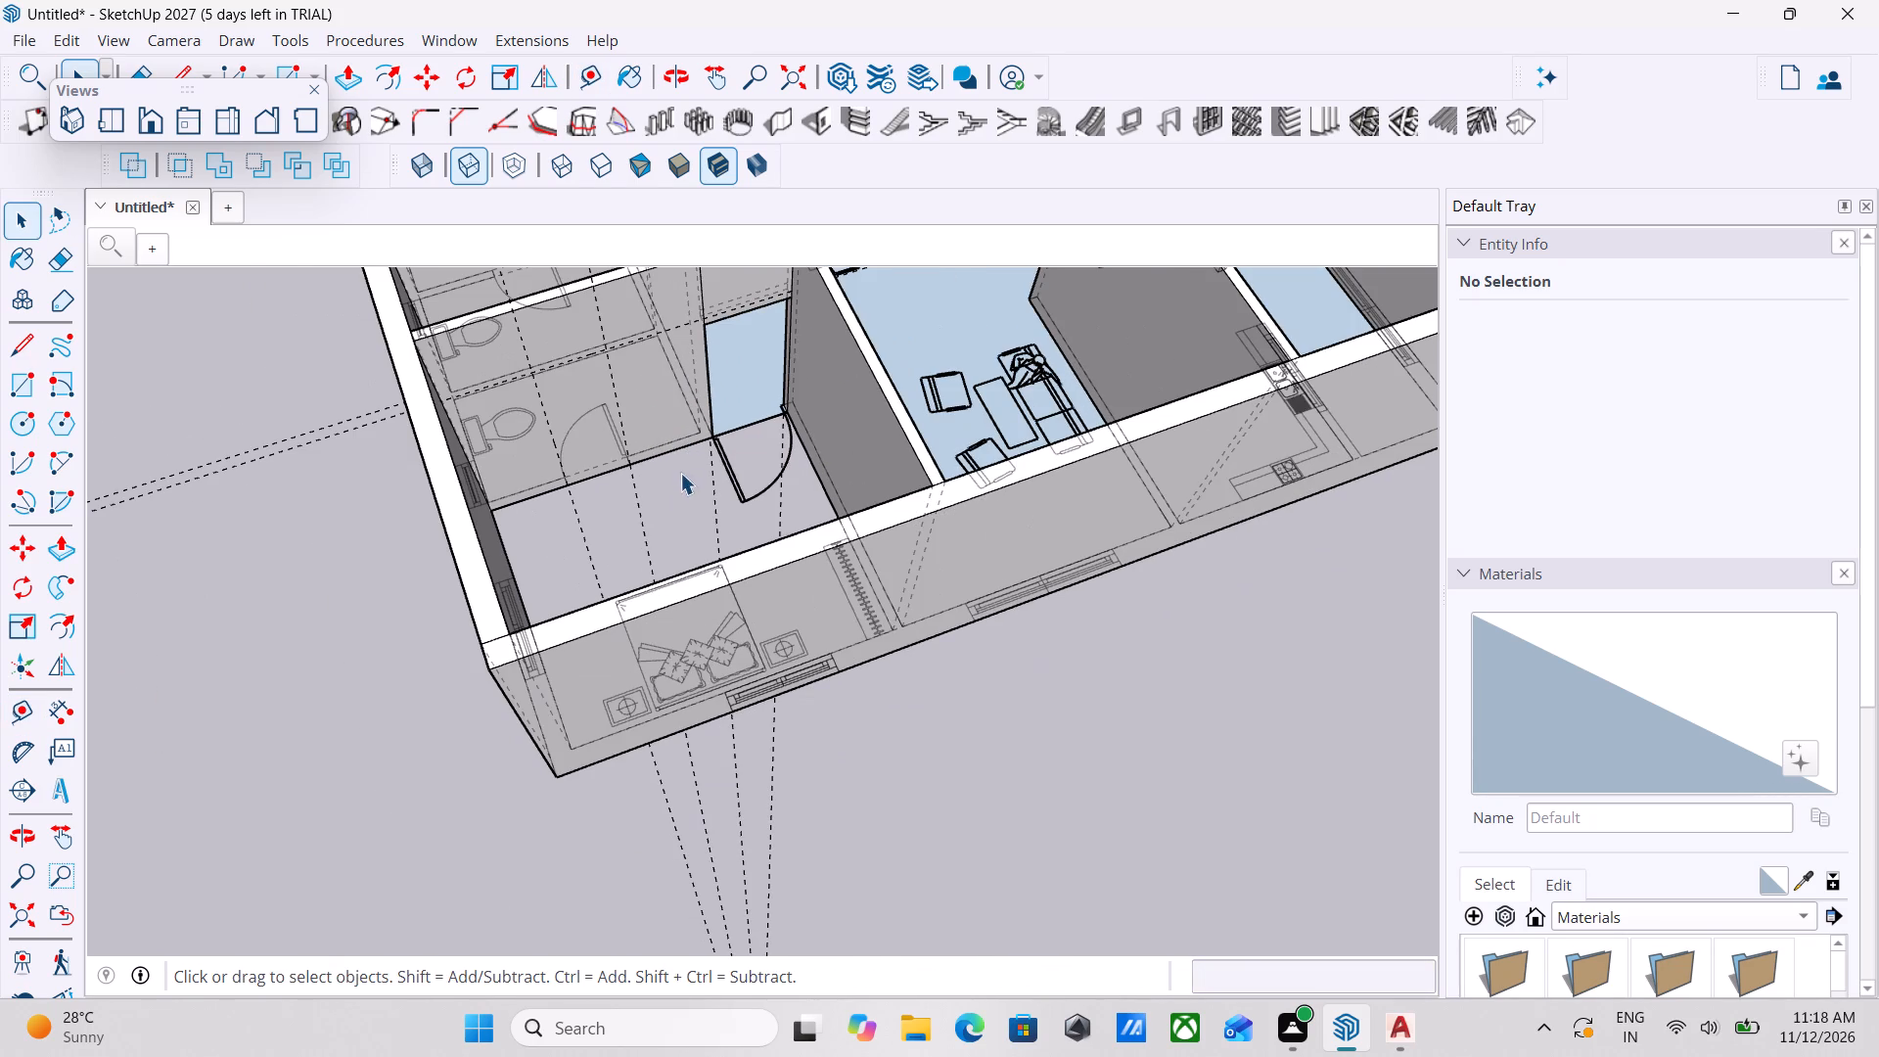
middle_drag(679, 488, 654, 329)
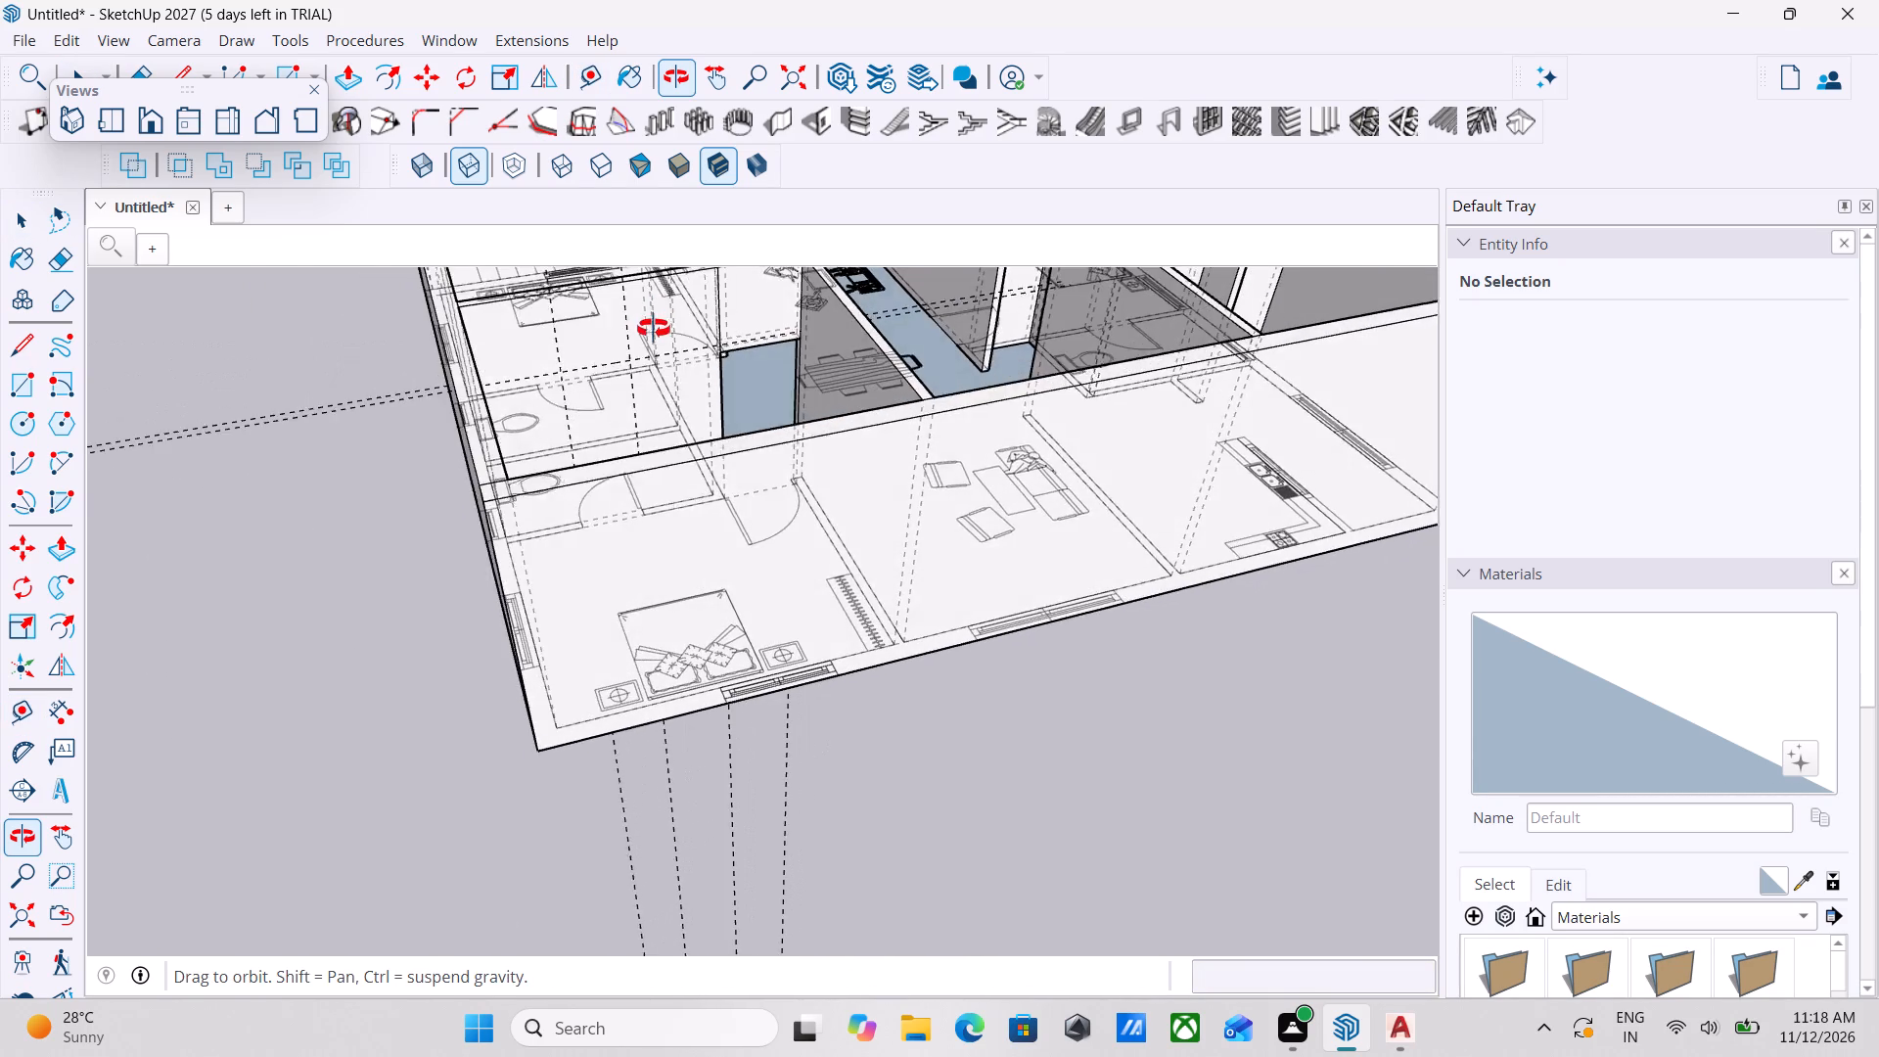
middle_drag(654, 329, 670, 414)
scroll(616, 379, up, 7)
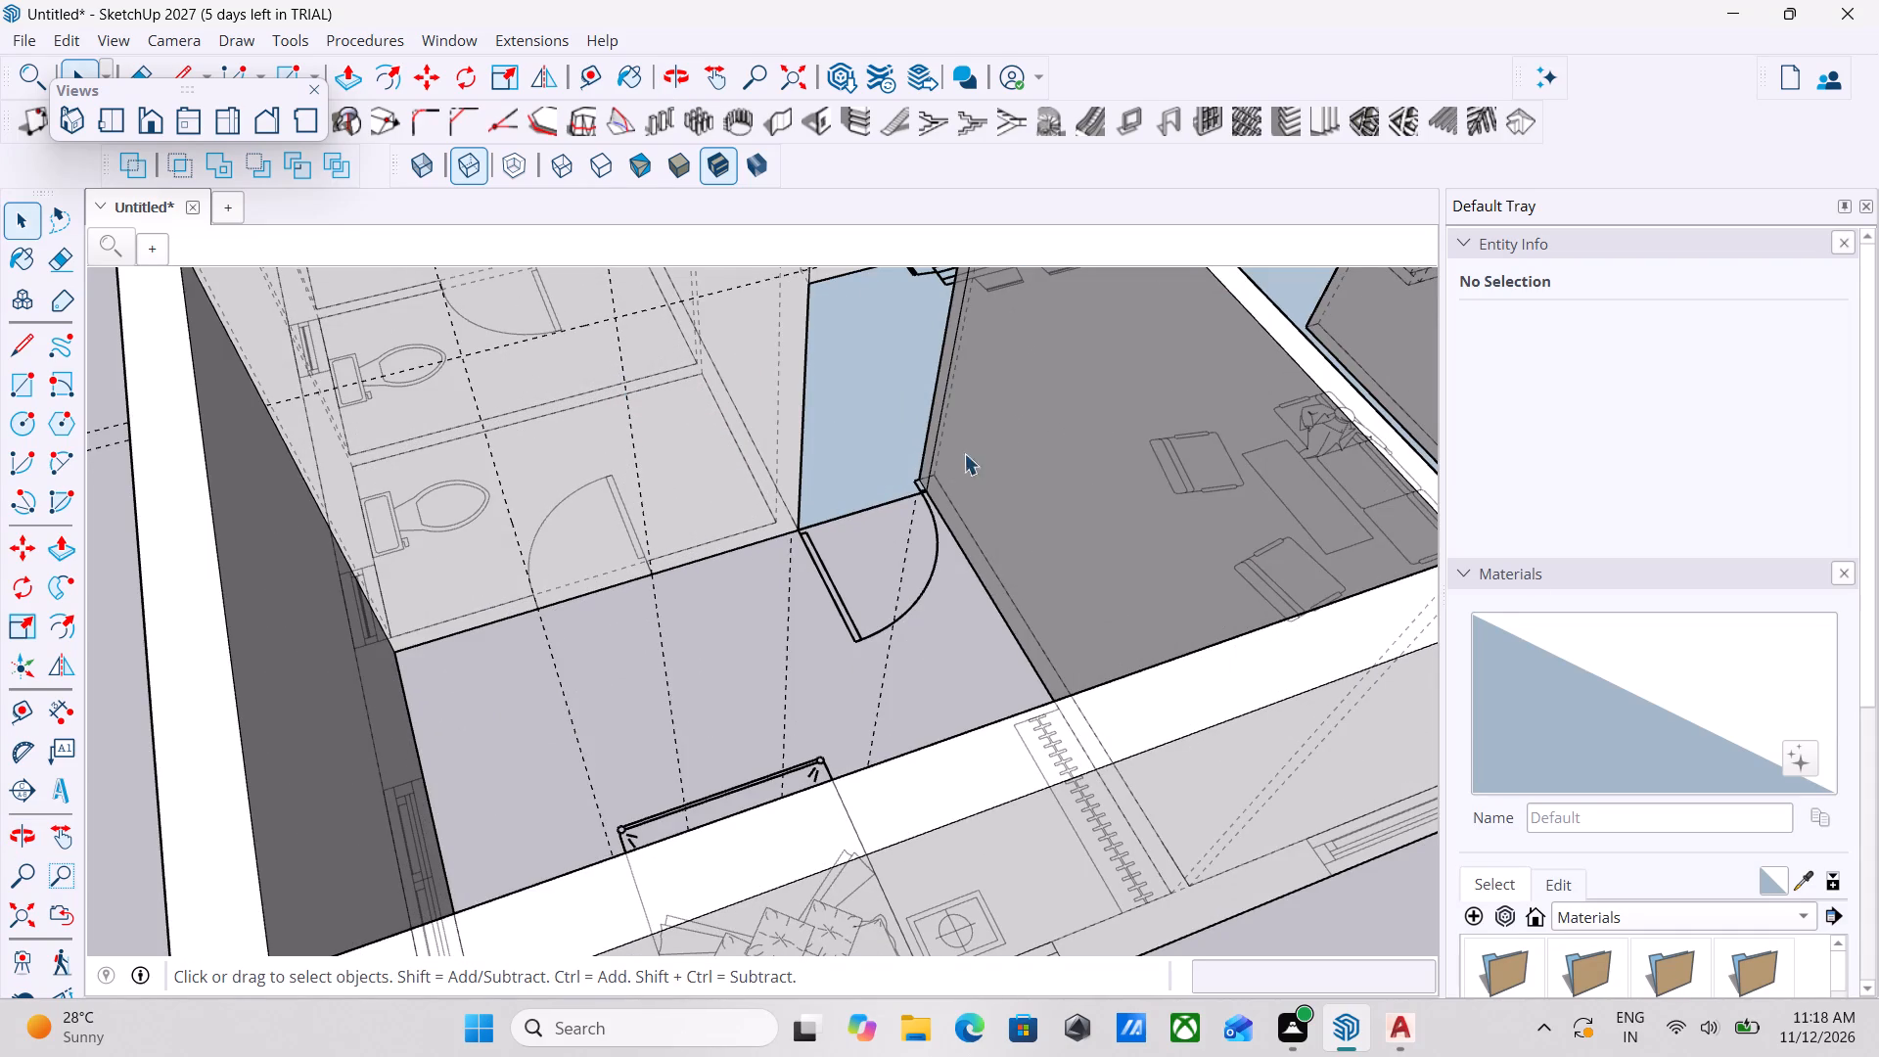
click(1864, 204)
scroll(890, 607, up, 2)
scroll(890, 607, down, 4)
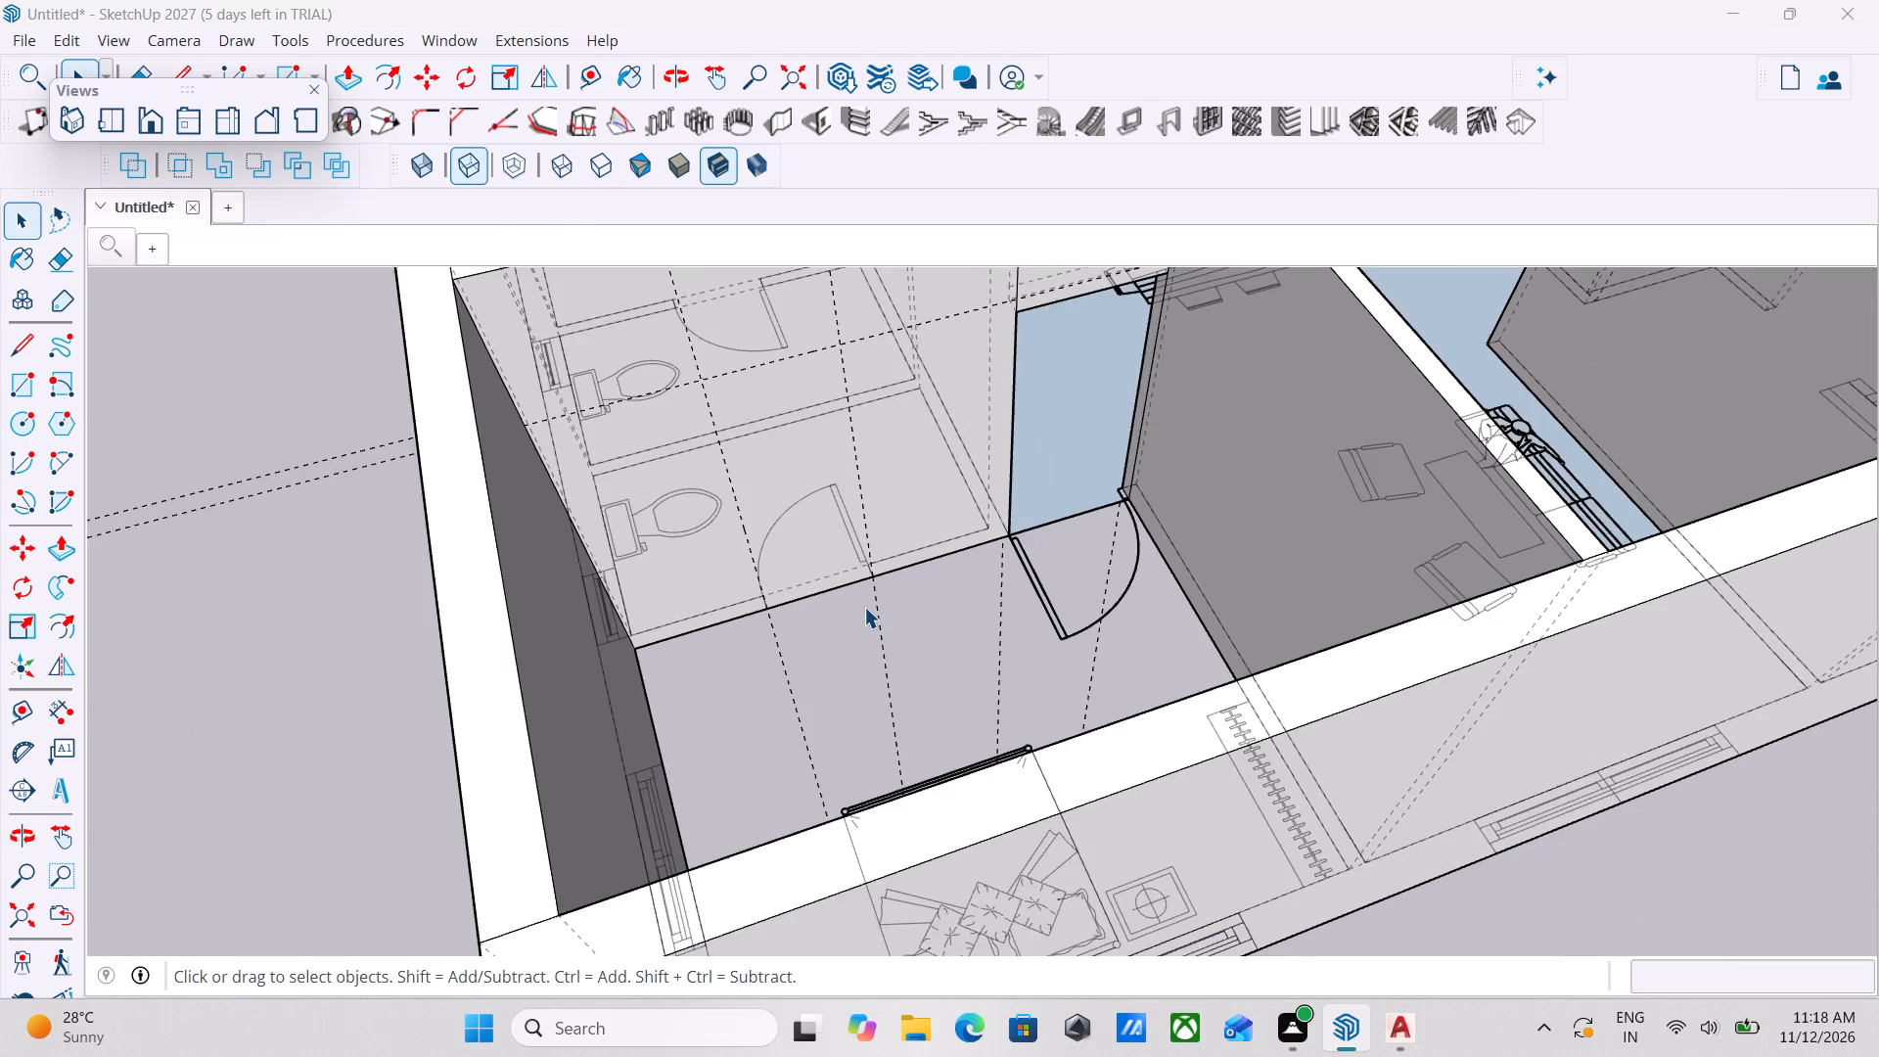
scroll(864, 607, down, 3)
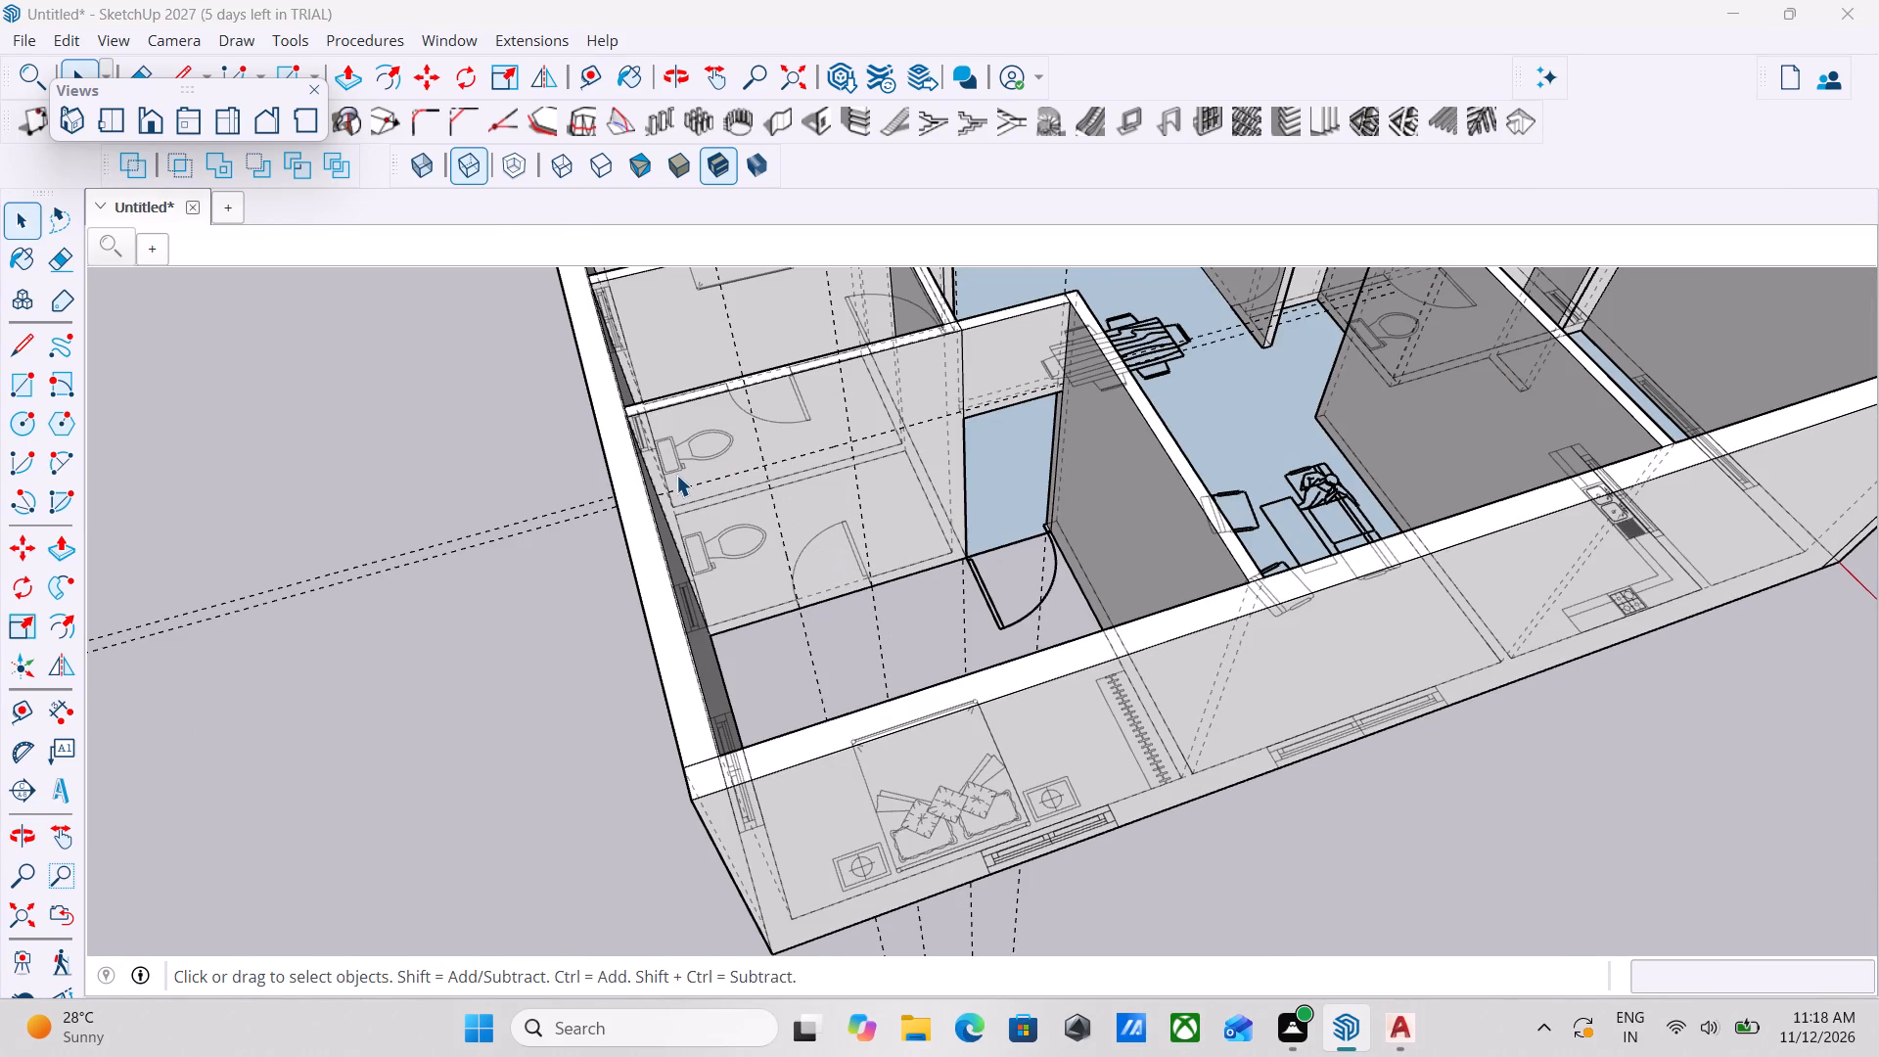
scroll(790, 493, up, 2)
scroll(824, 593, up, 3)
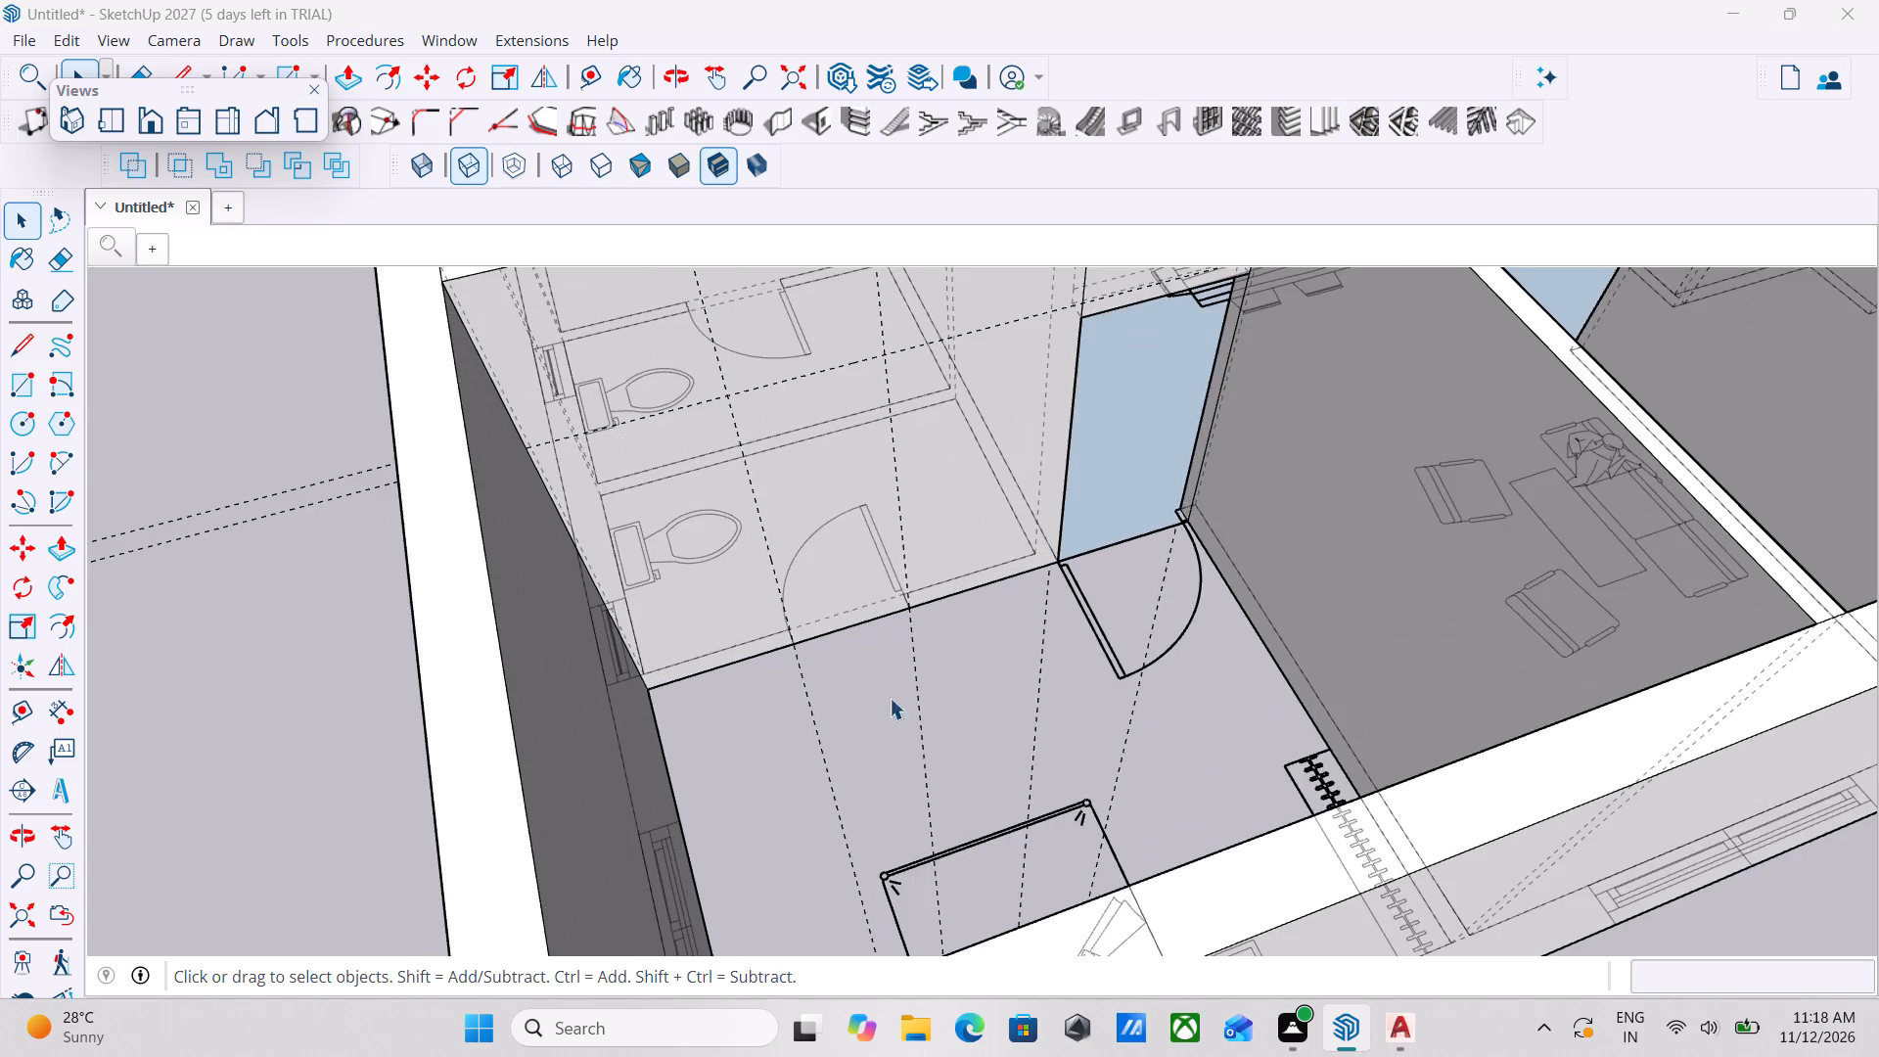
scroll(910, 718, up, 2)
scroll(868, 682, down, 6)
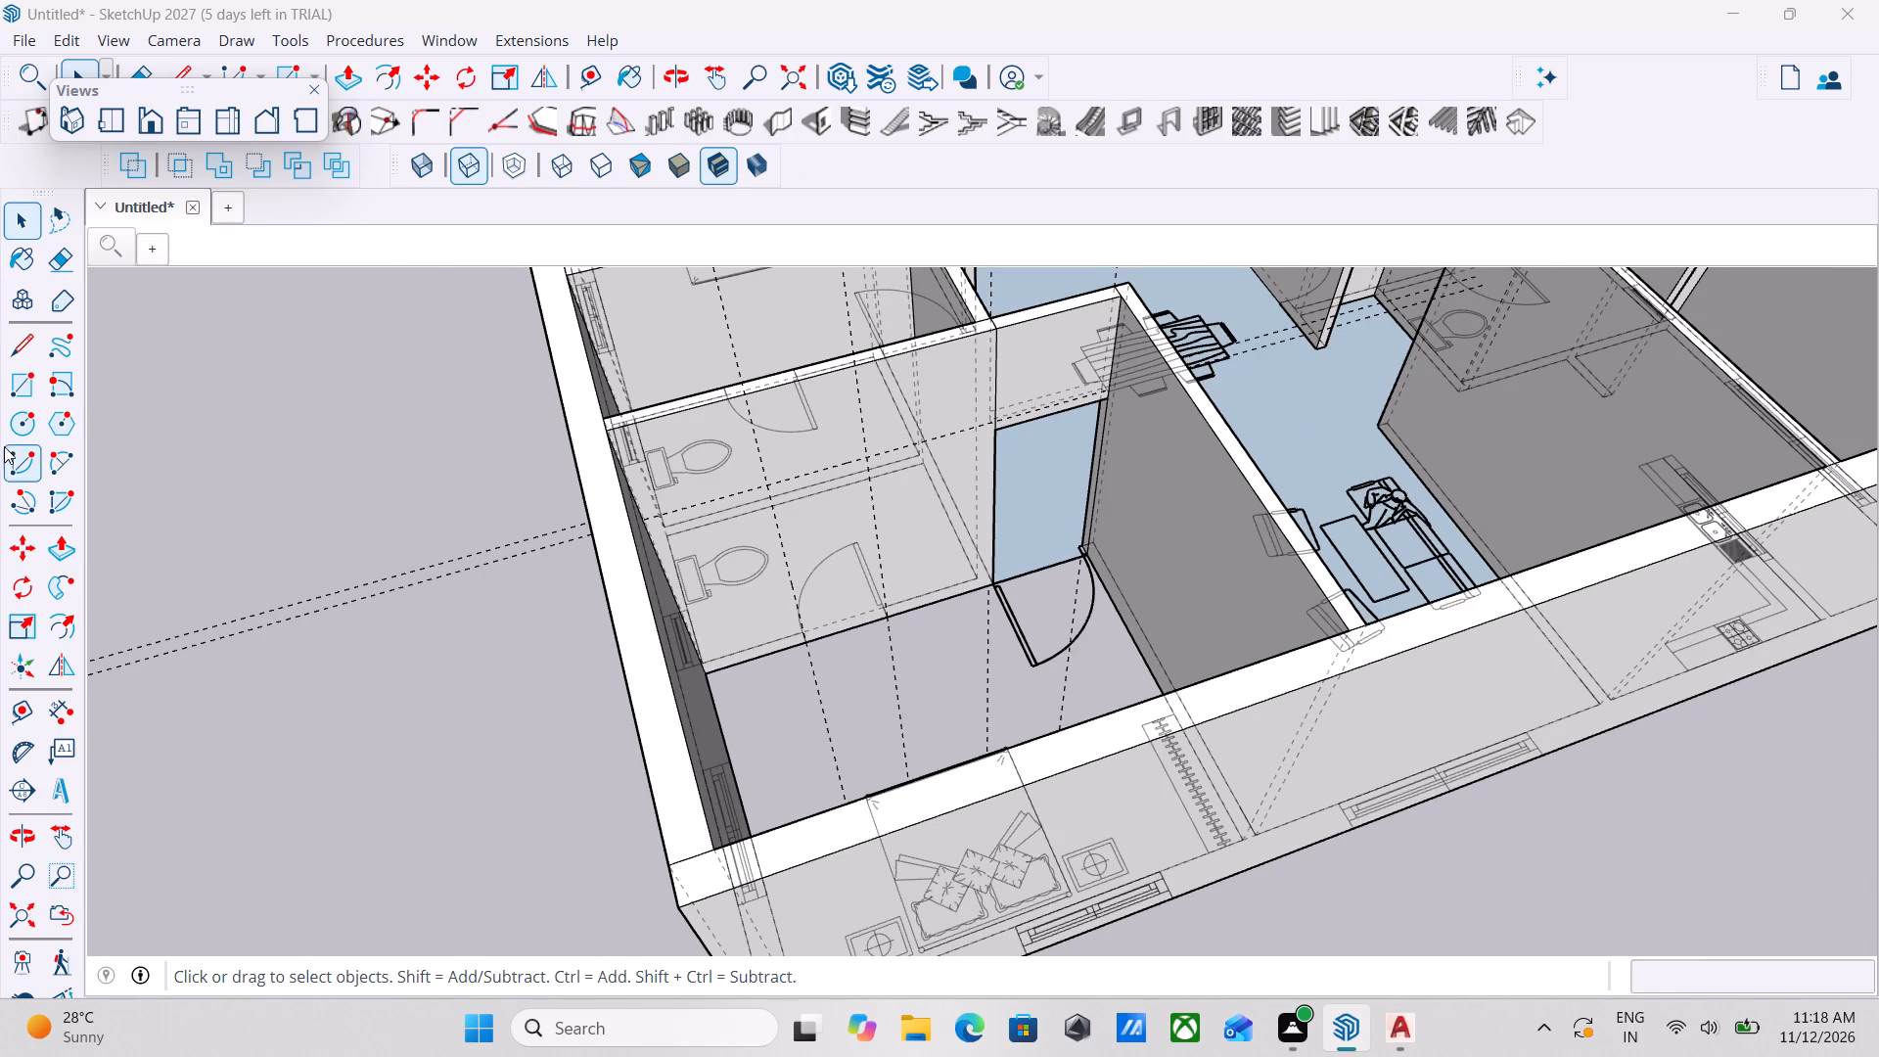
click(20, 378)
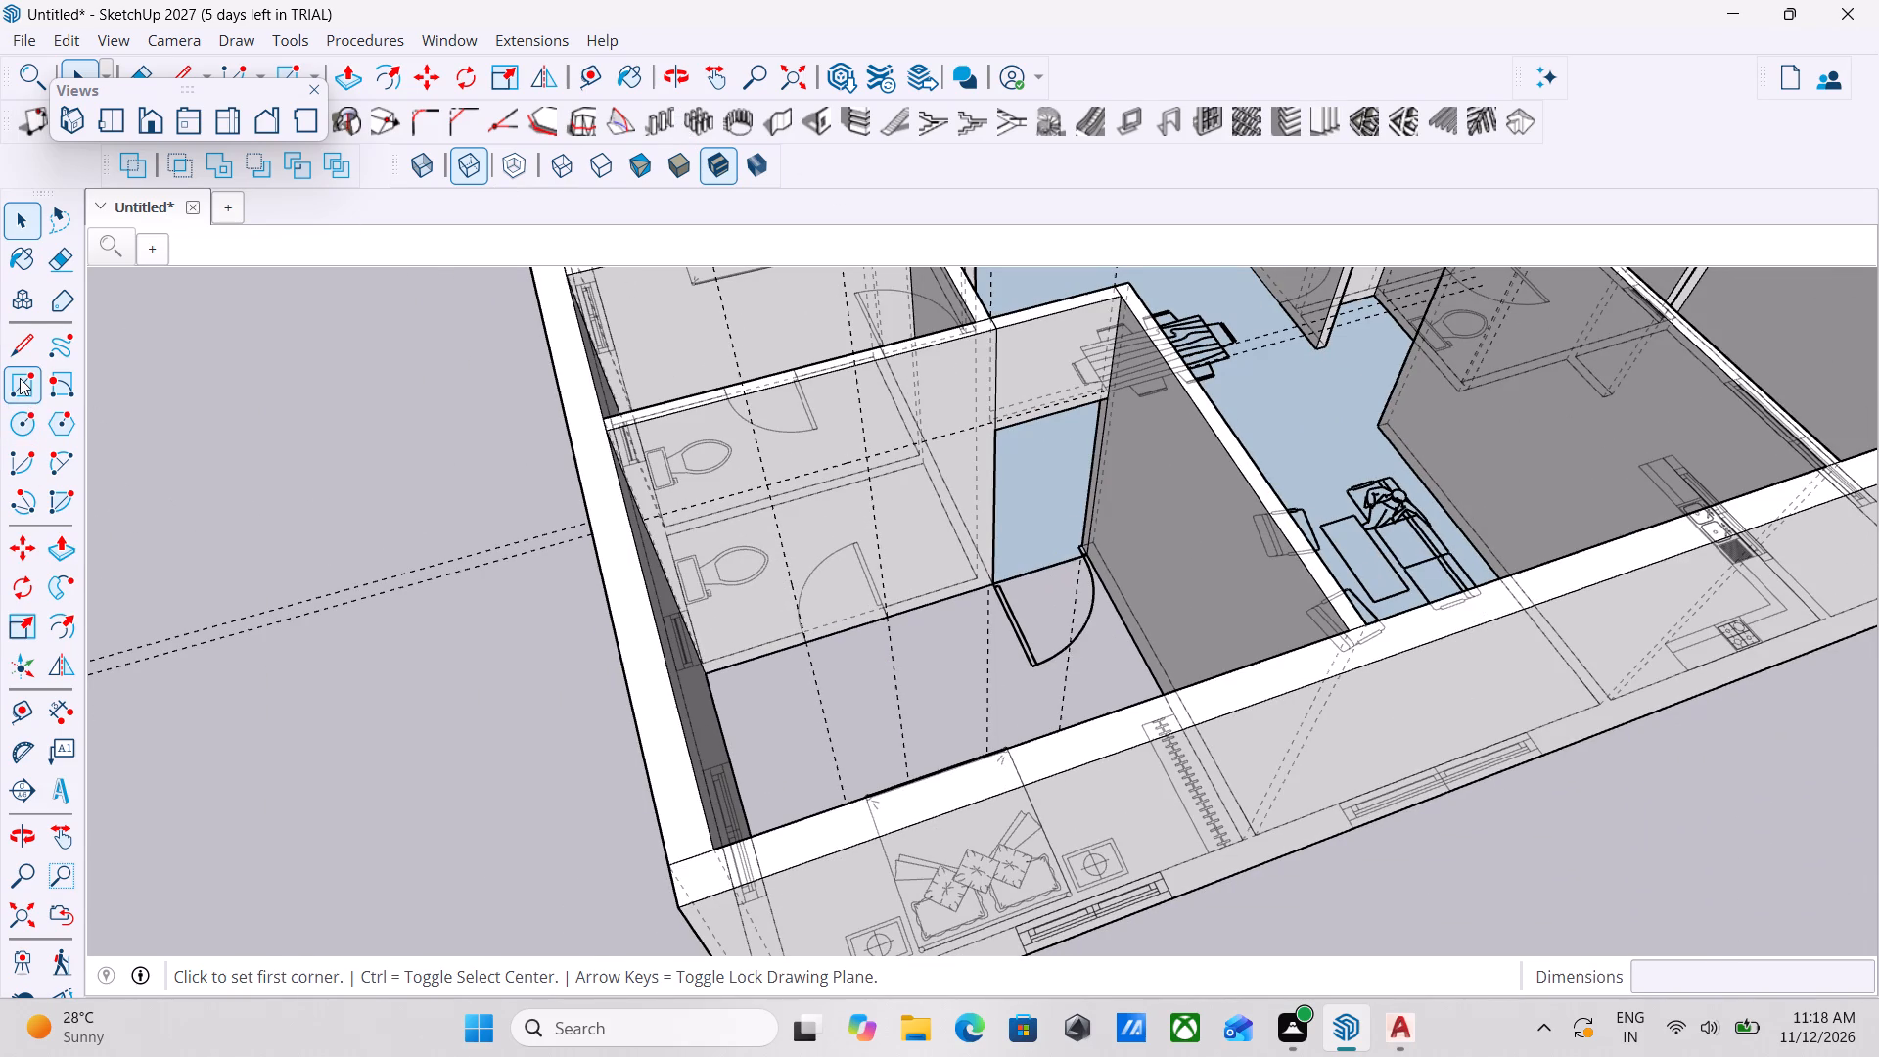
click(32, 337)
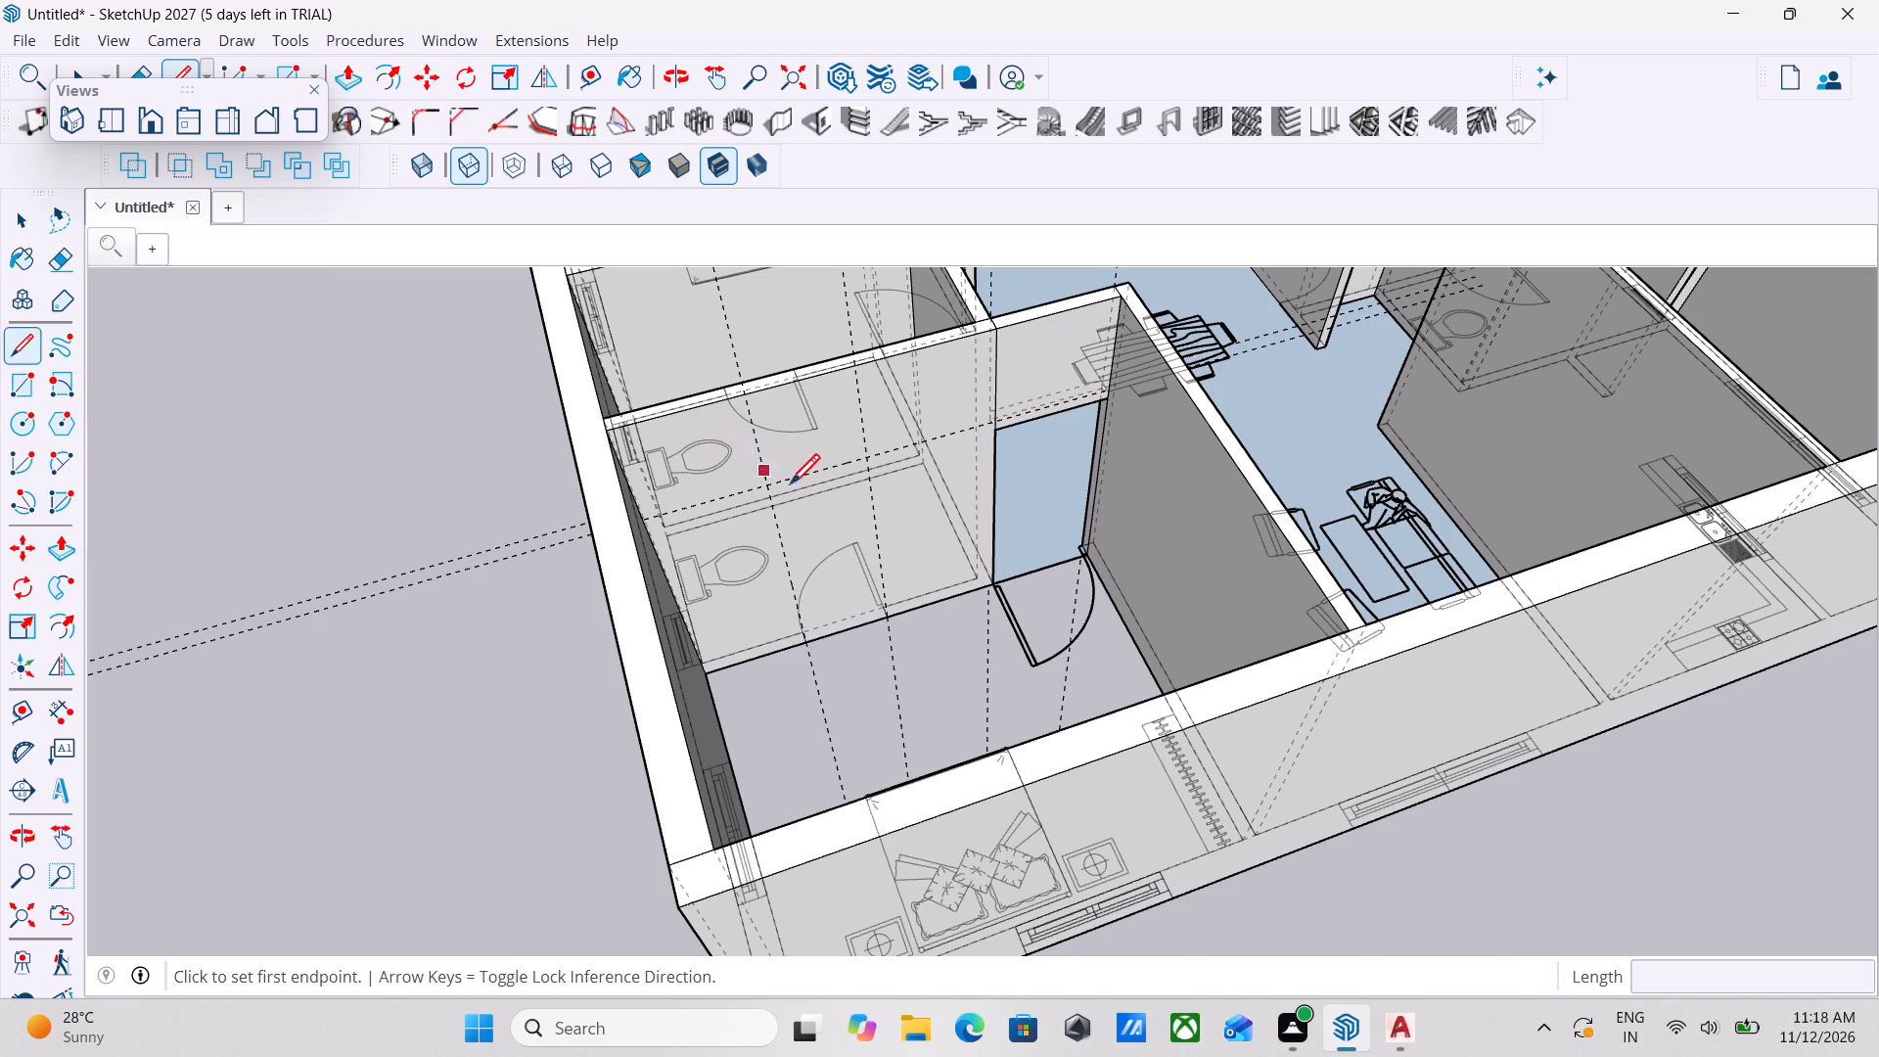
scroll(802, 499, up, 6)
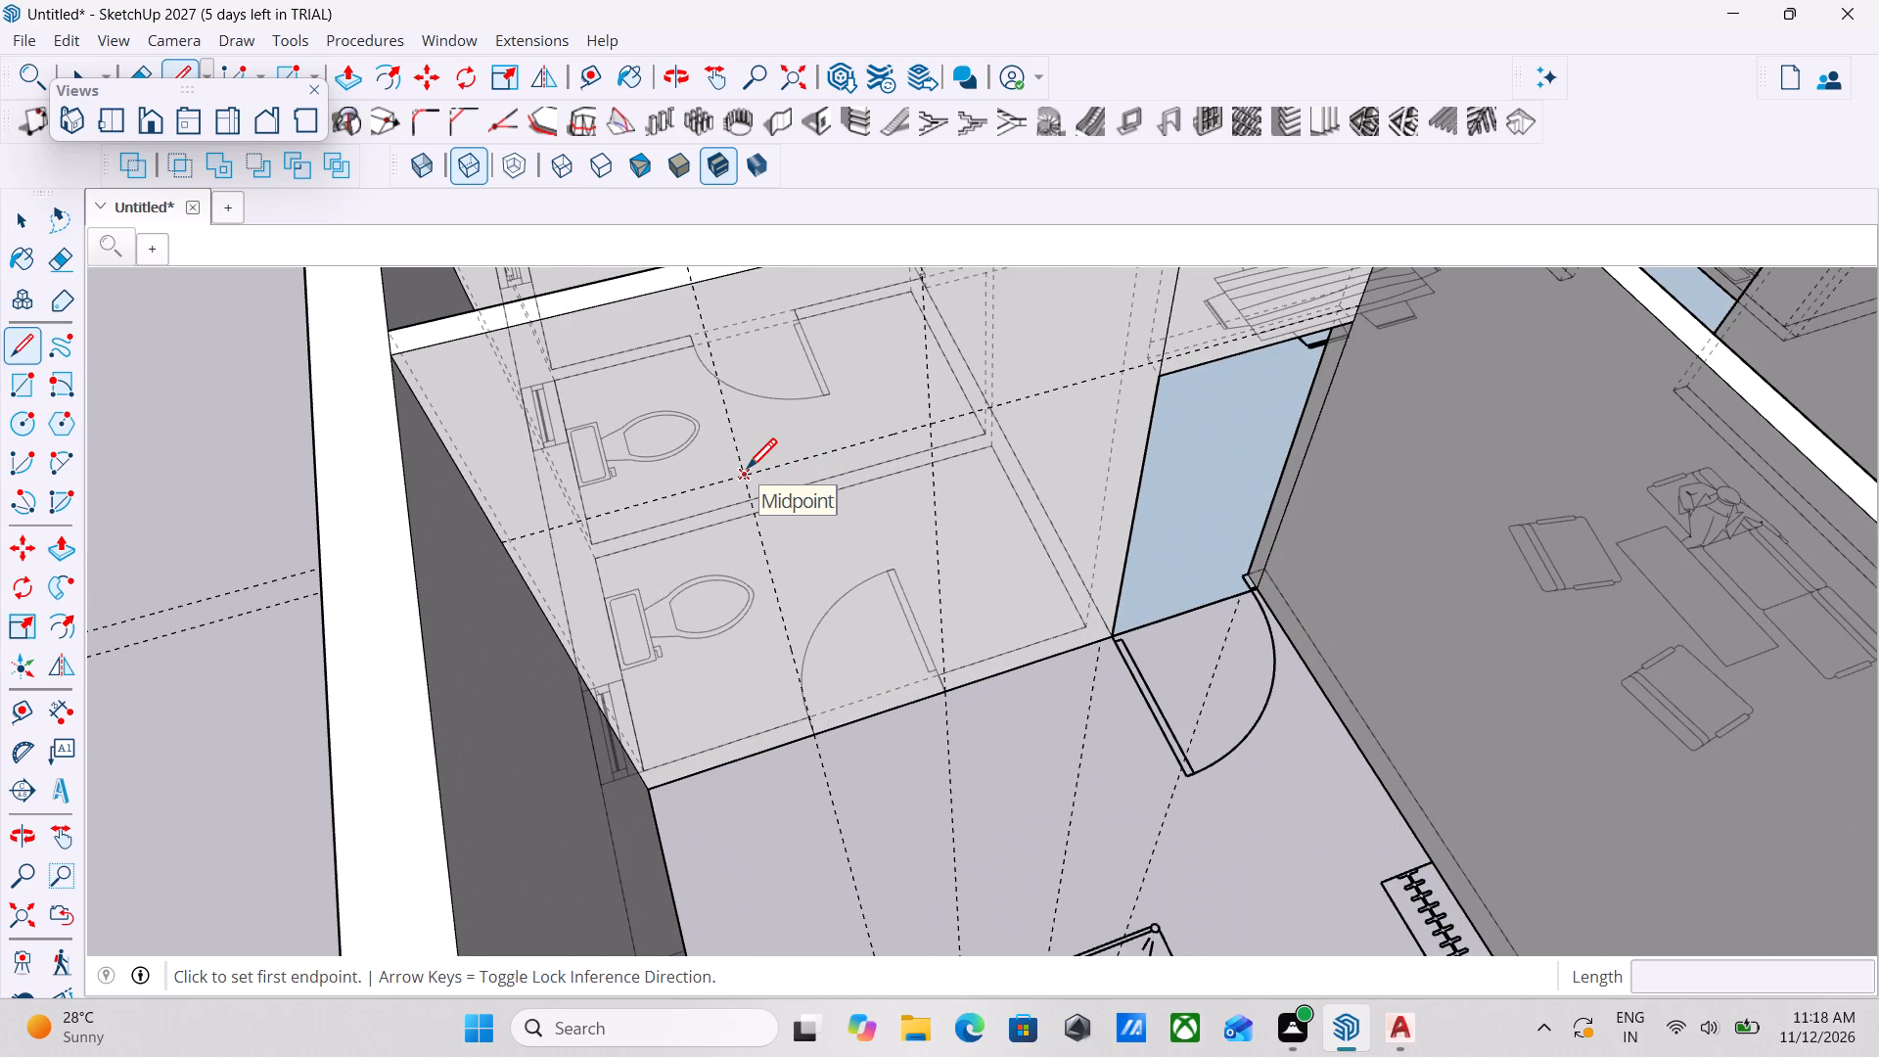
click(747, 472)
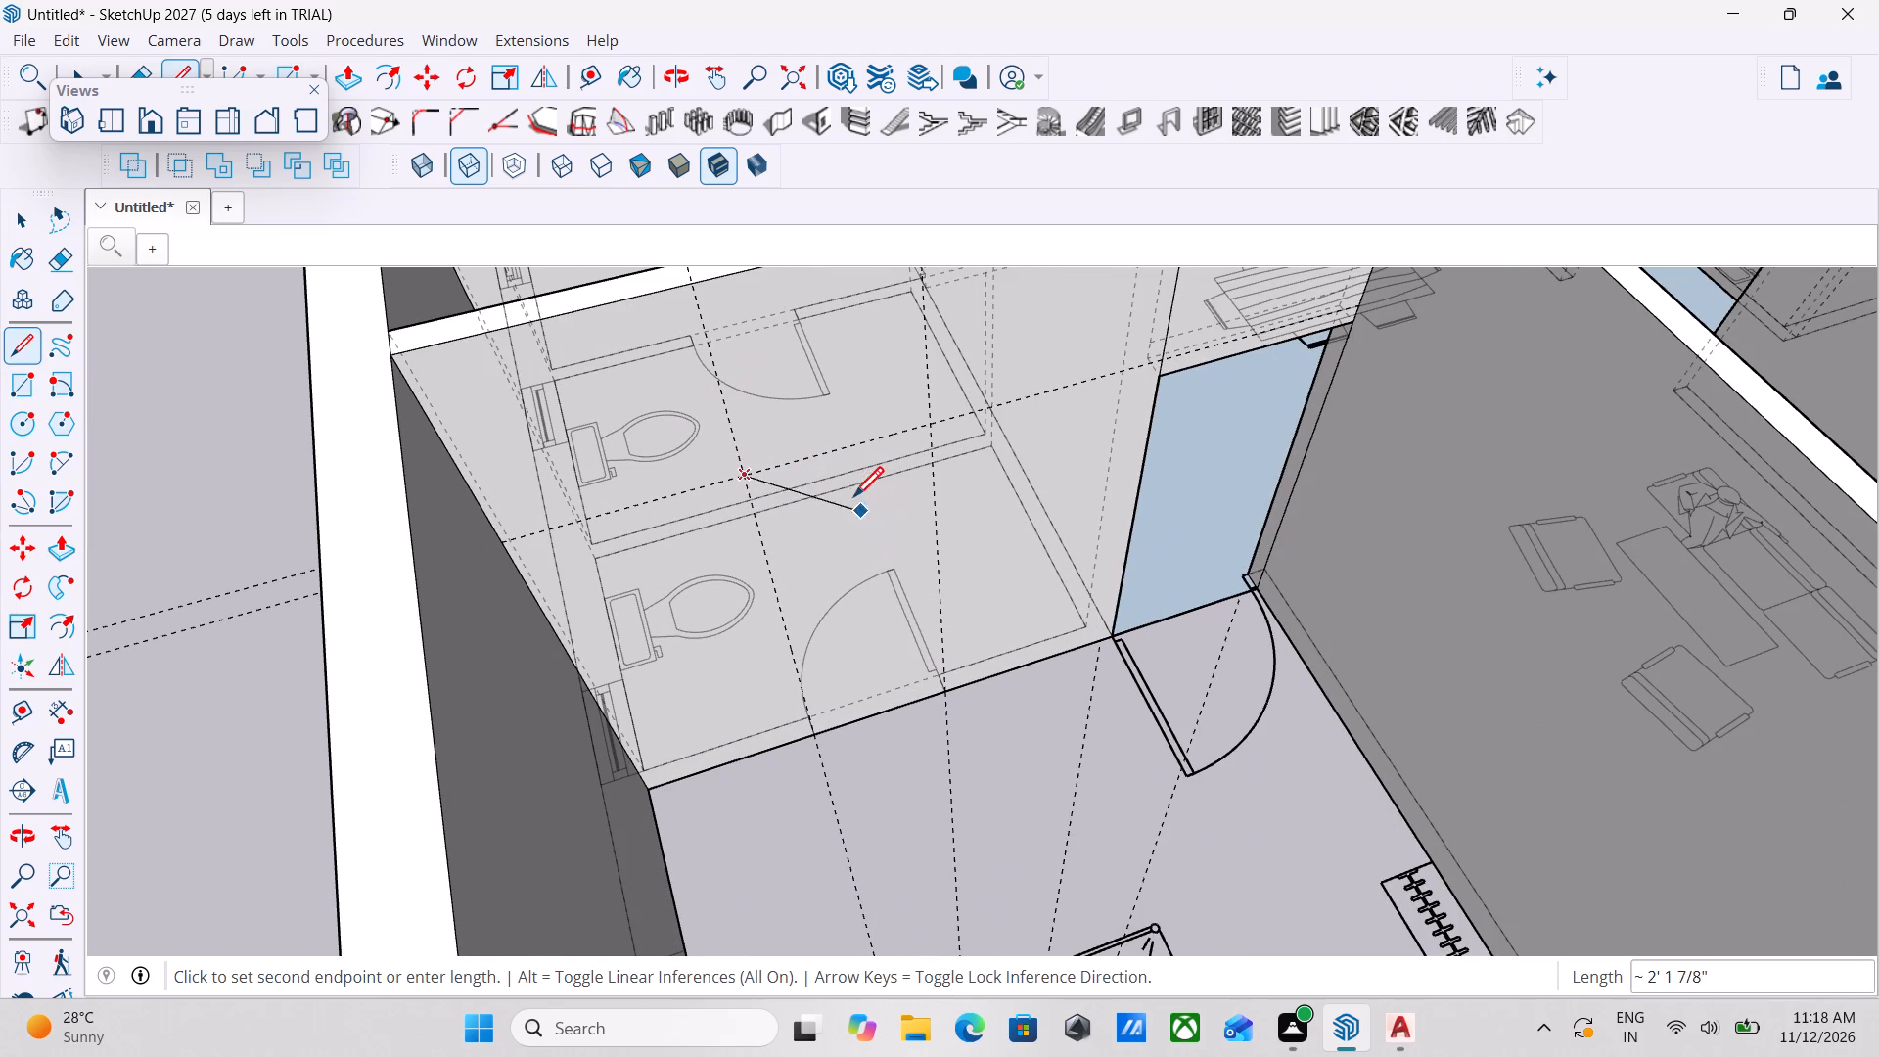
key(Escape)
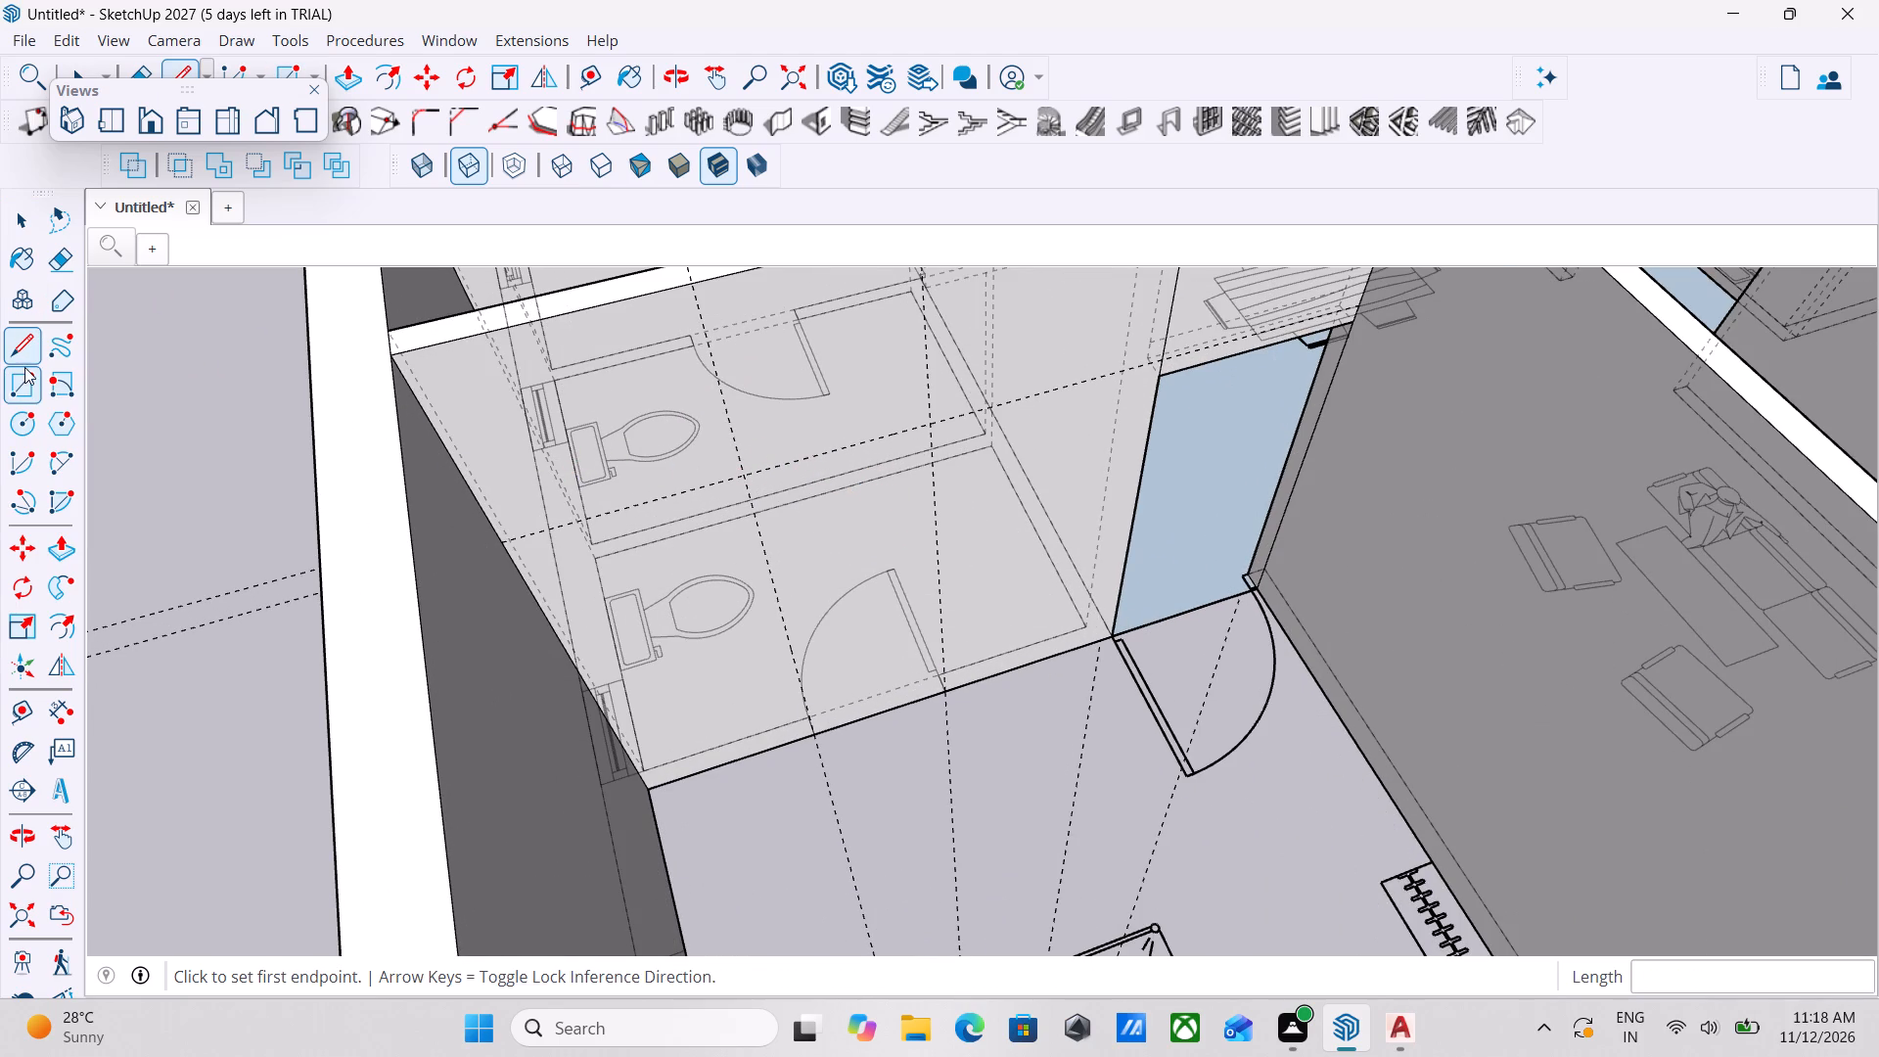
Draw a 7' by 2' 6" rectangle on the bathroom wall between the jamb guides, from the door-head guide down to the floor edge.
click(21, 381)
scroll(862, 468, up, 3)
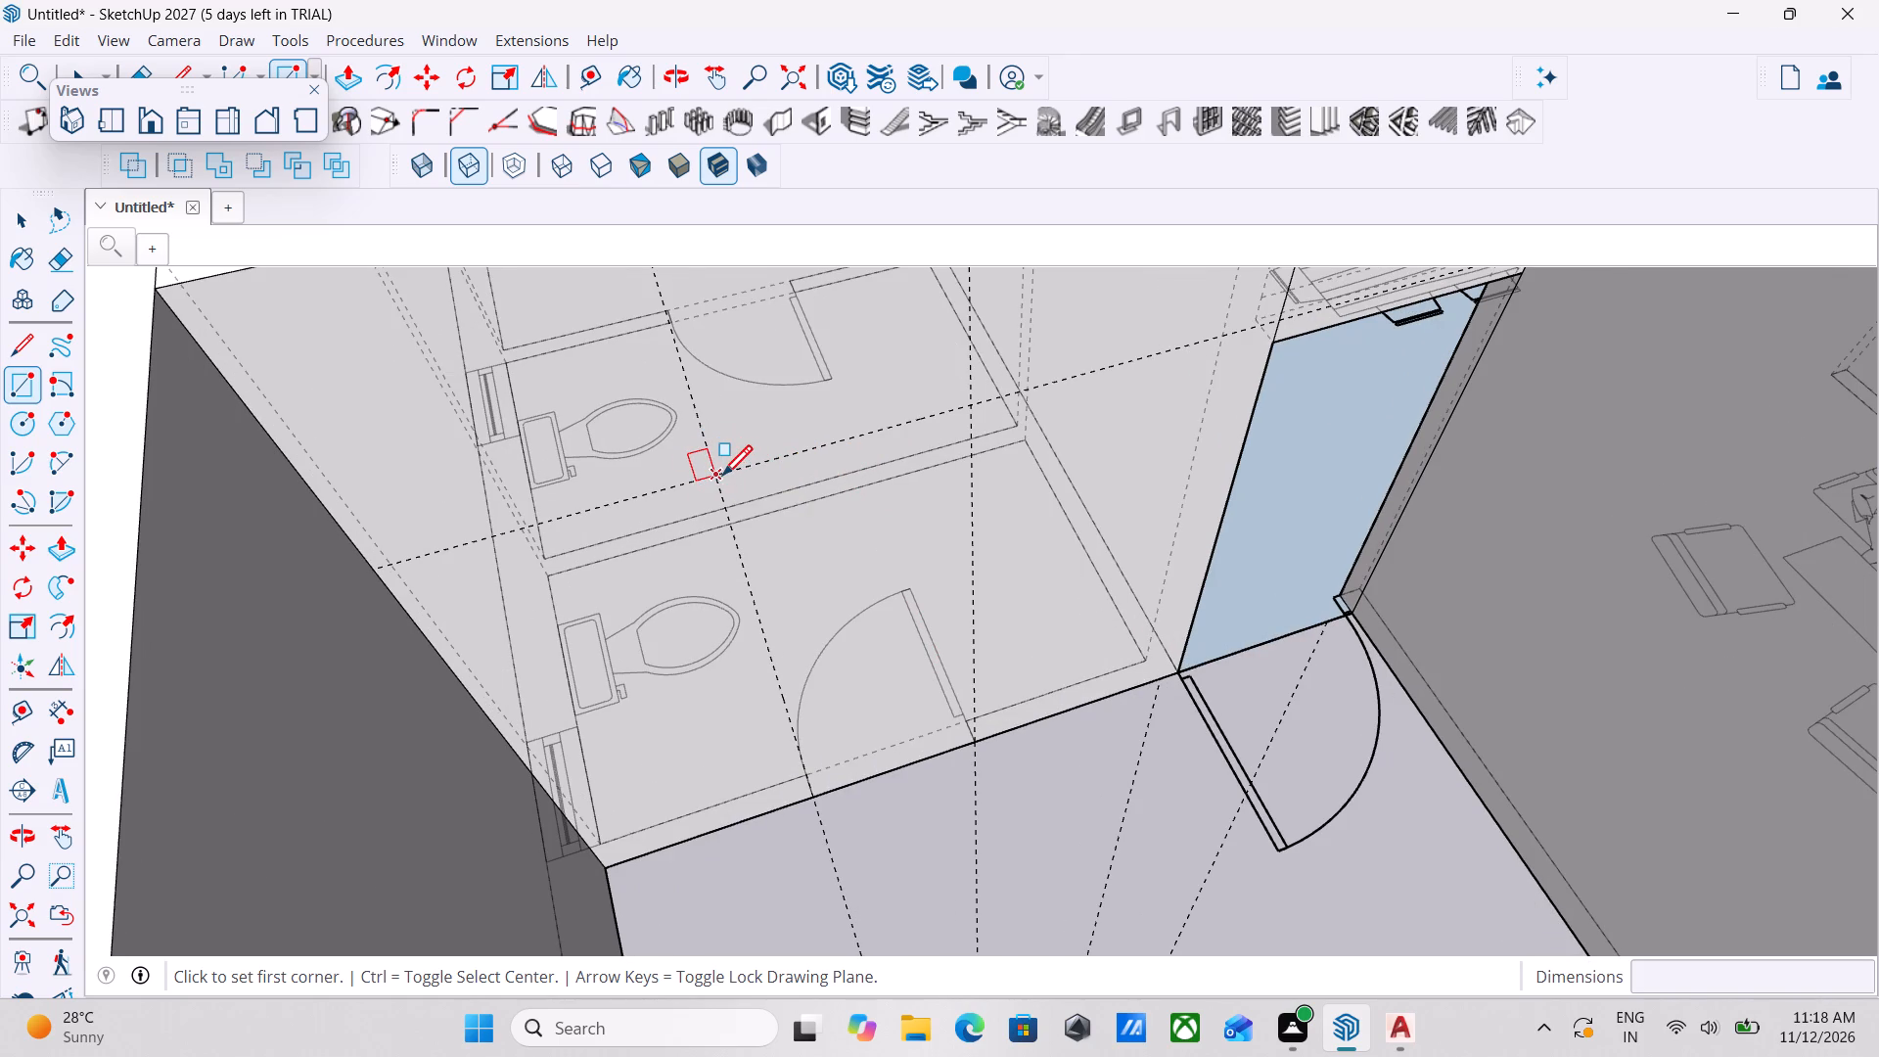
click(722, 479)
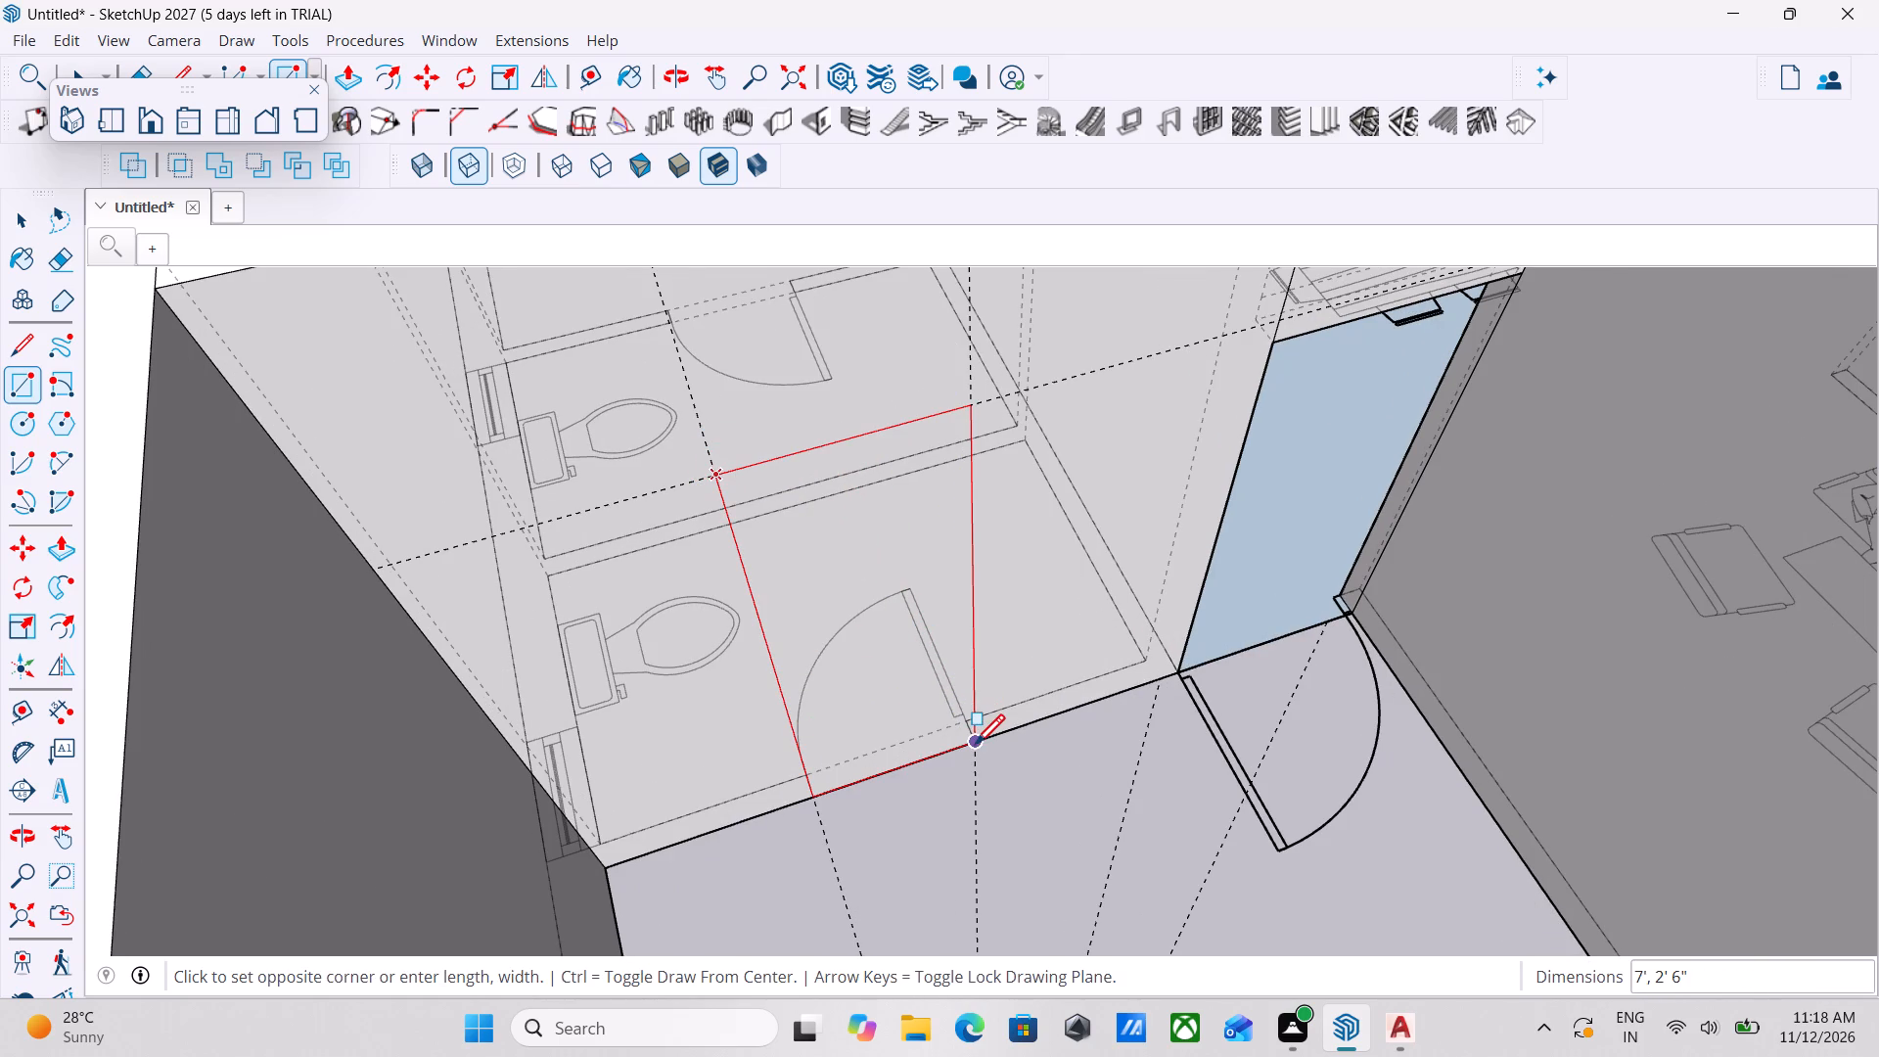
click(975, 748)
key(space)
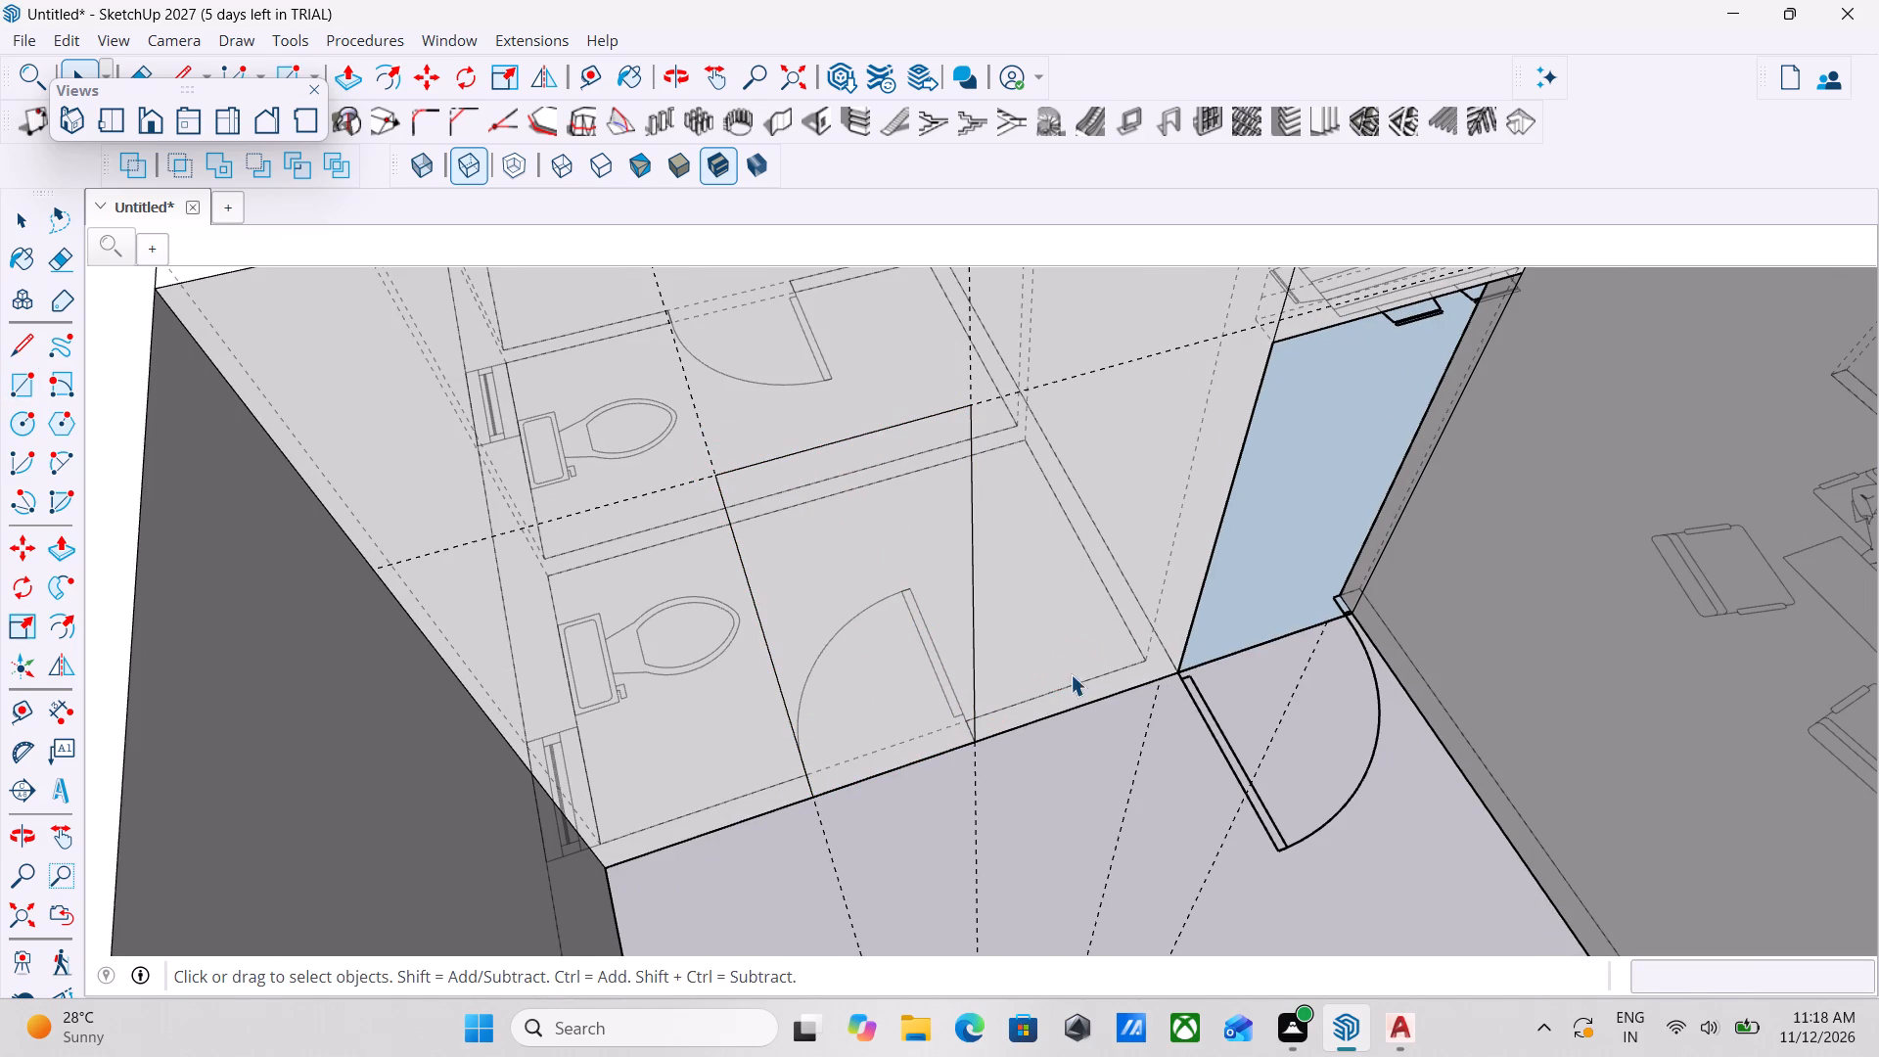
key(space)
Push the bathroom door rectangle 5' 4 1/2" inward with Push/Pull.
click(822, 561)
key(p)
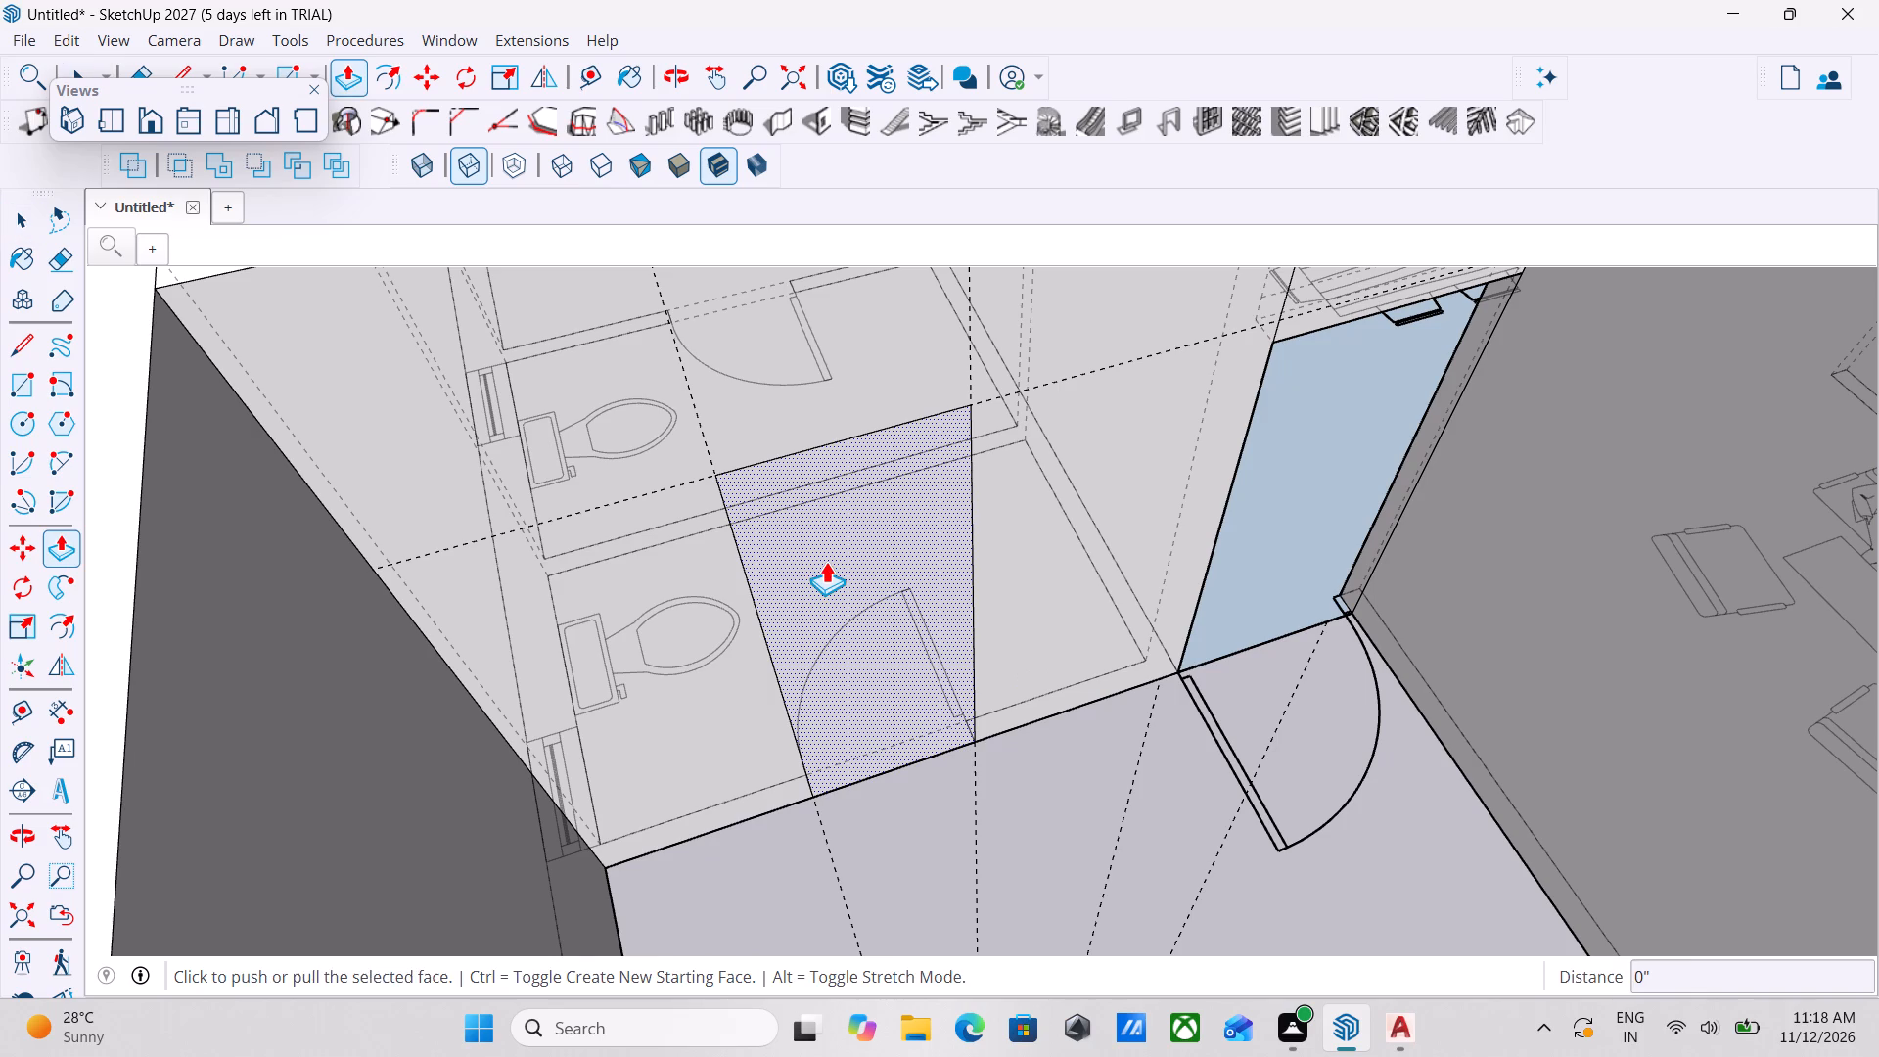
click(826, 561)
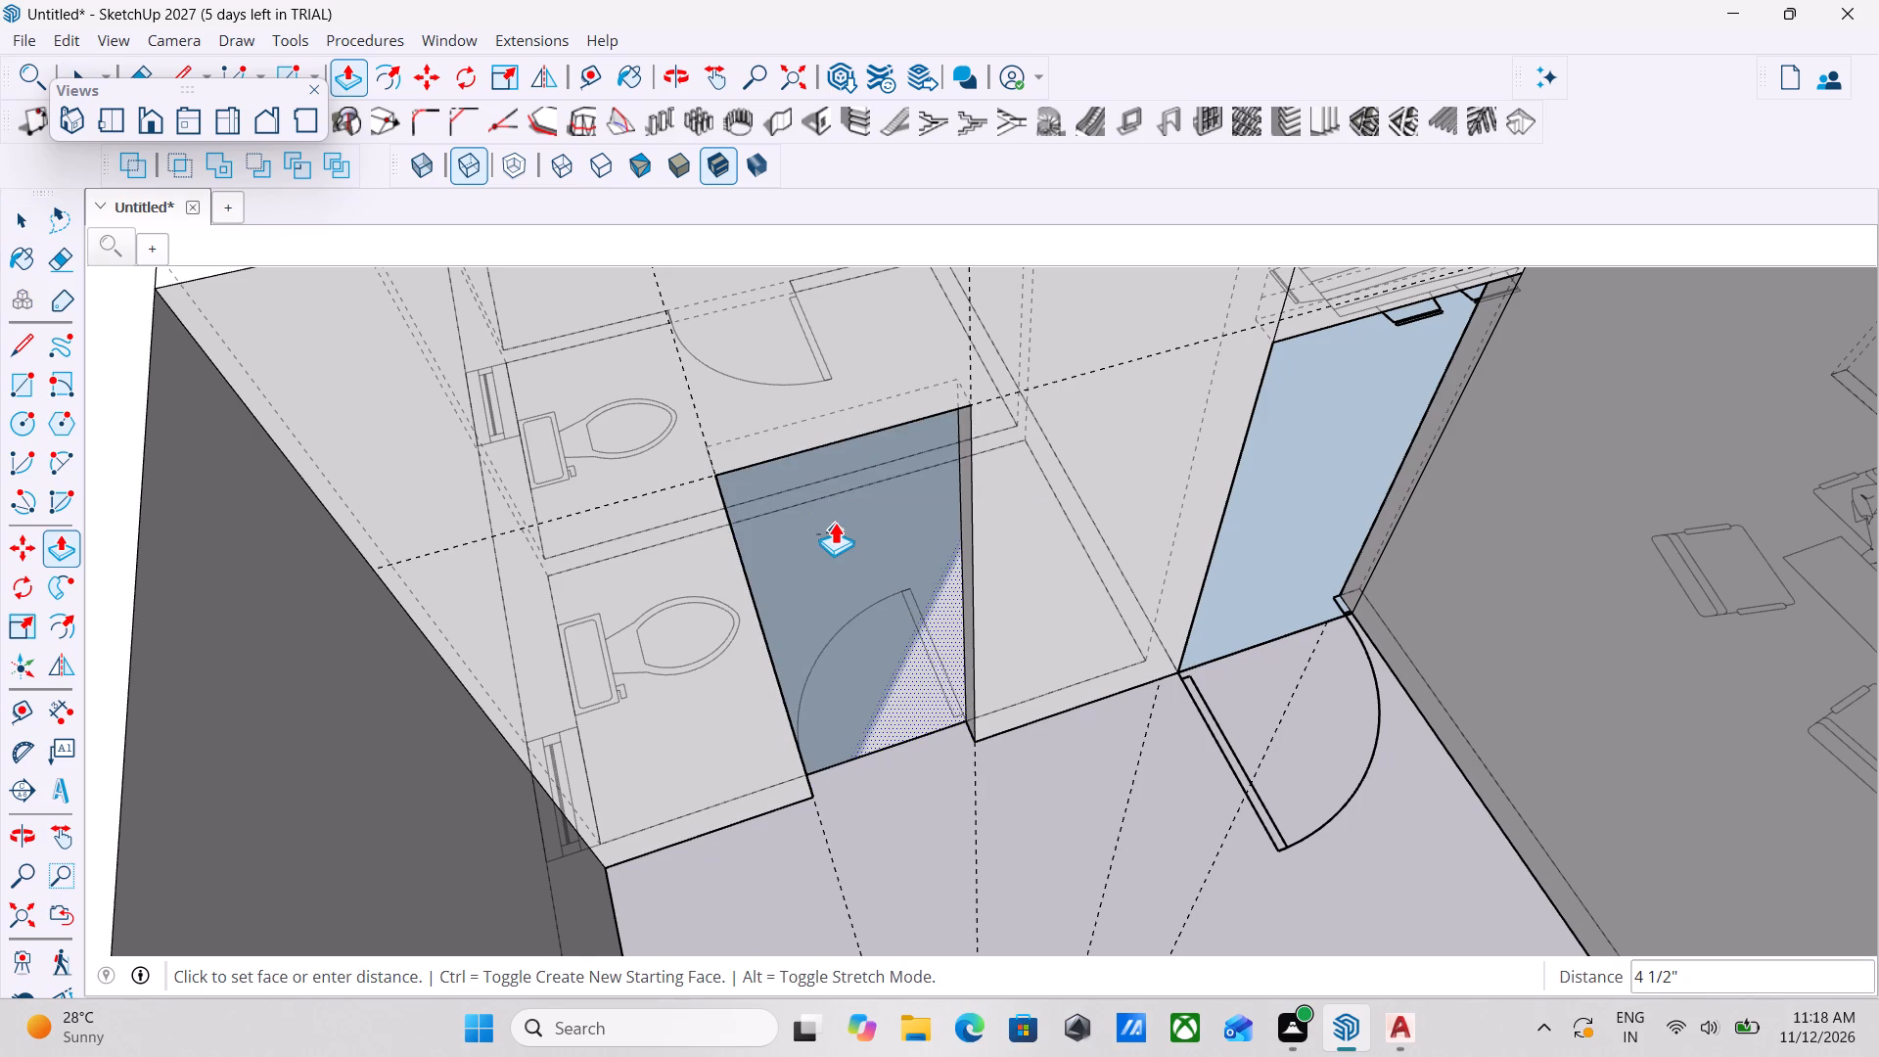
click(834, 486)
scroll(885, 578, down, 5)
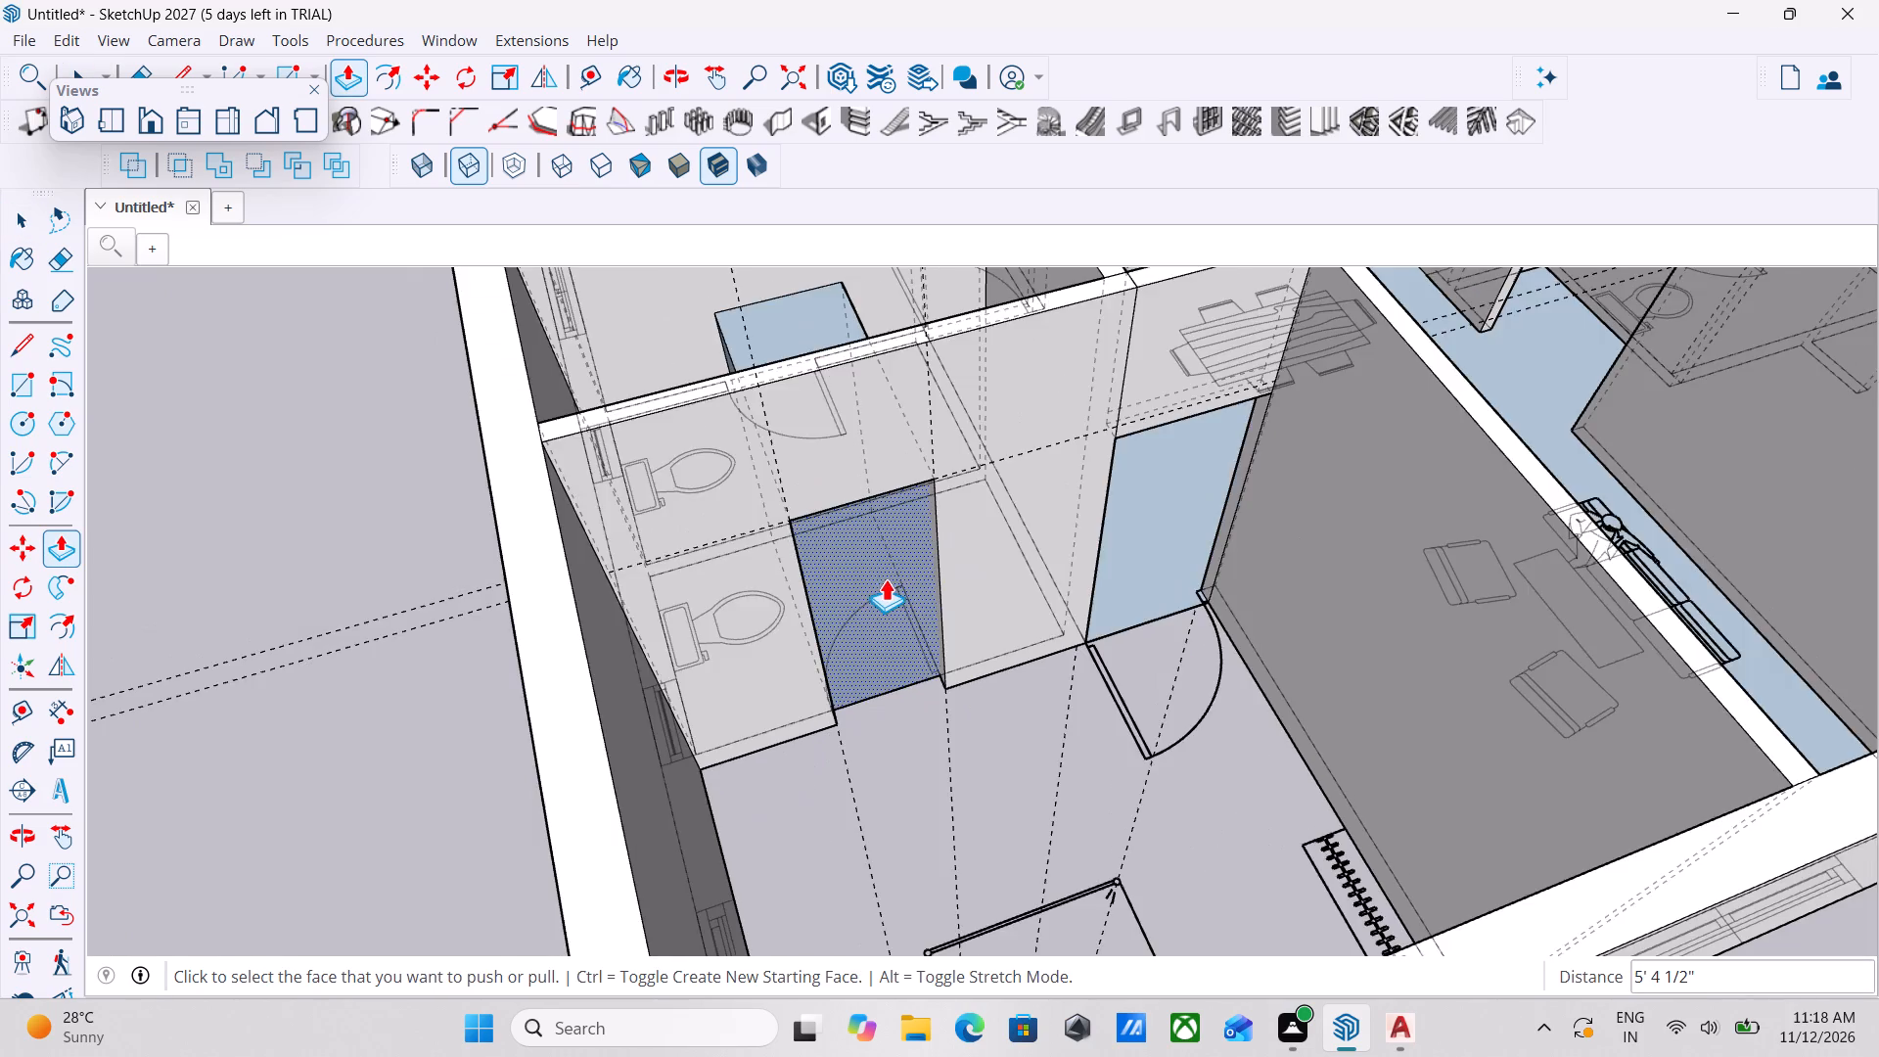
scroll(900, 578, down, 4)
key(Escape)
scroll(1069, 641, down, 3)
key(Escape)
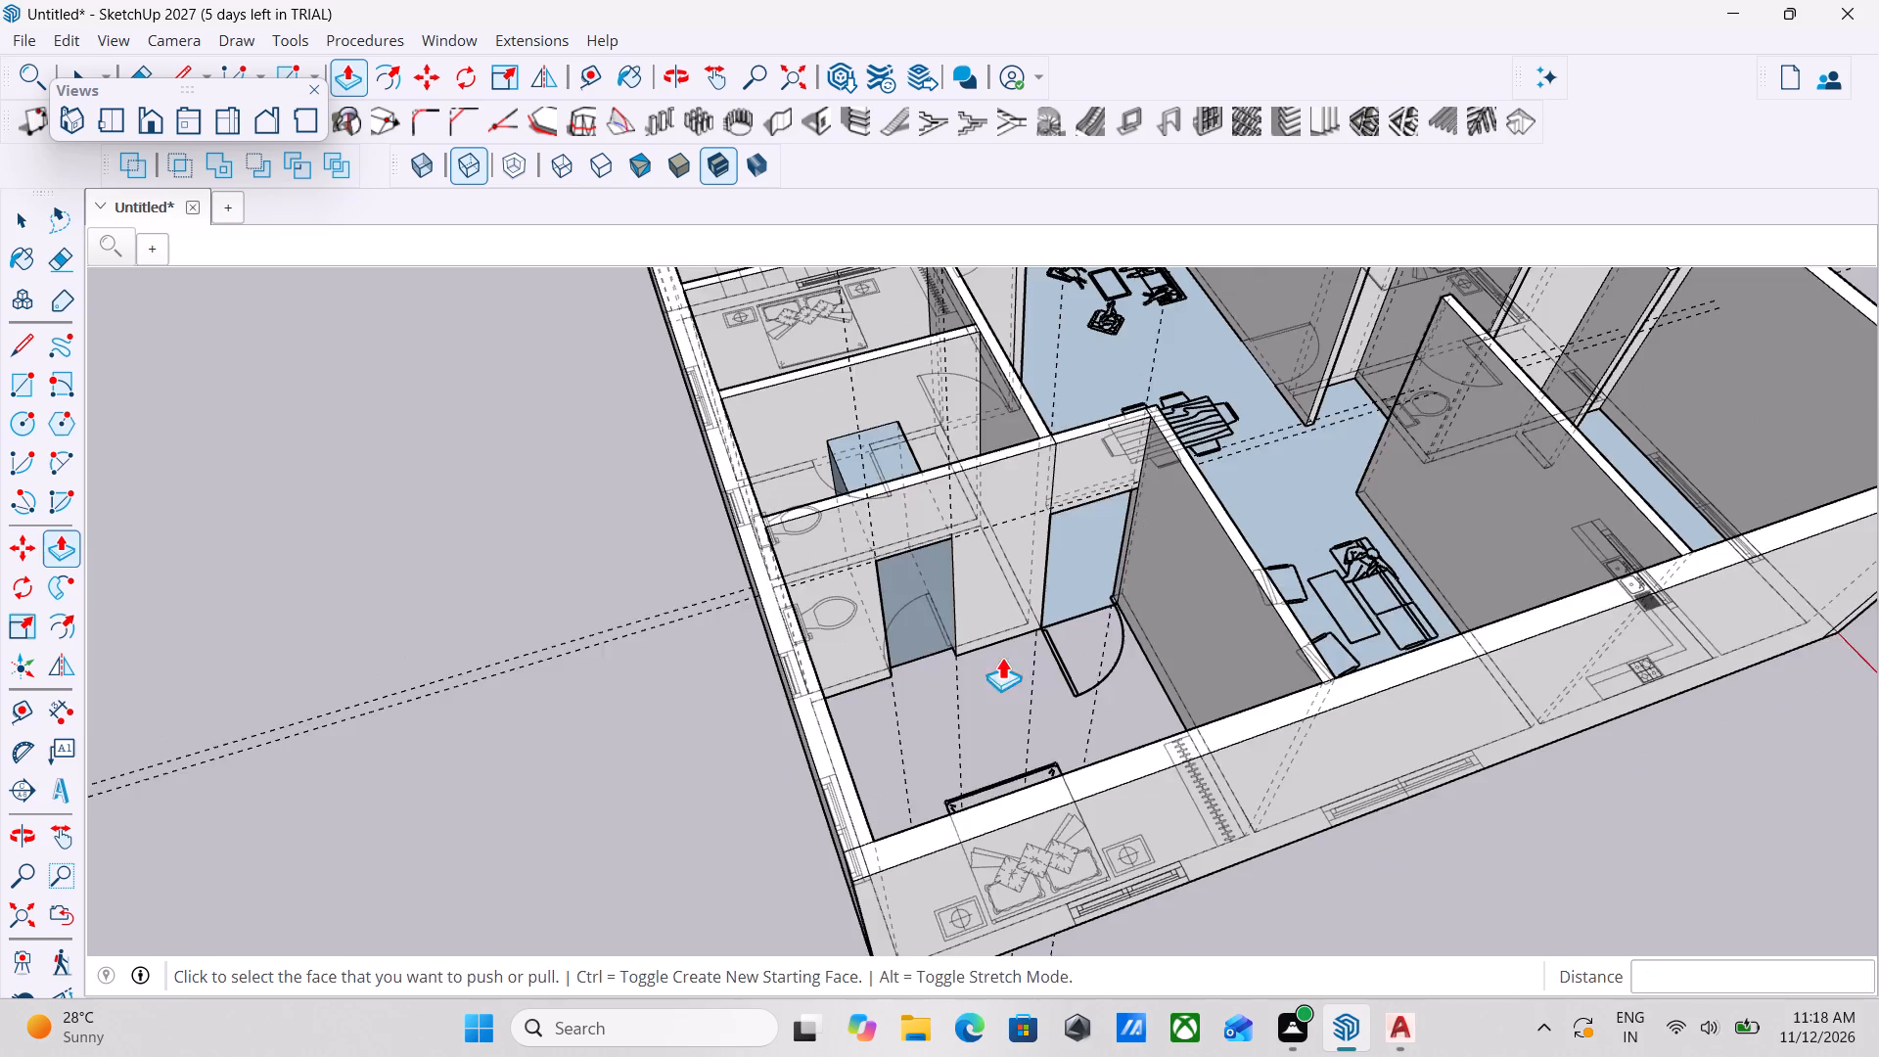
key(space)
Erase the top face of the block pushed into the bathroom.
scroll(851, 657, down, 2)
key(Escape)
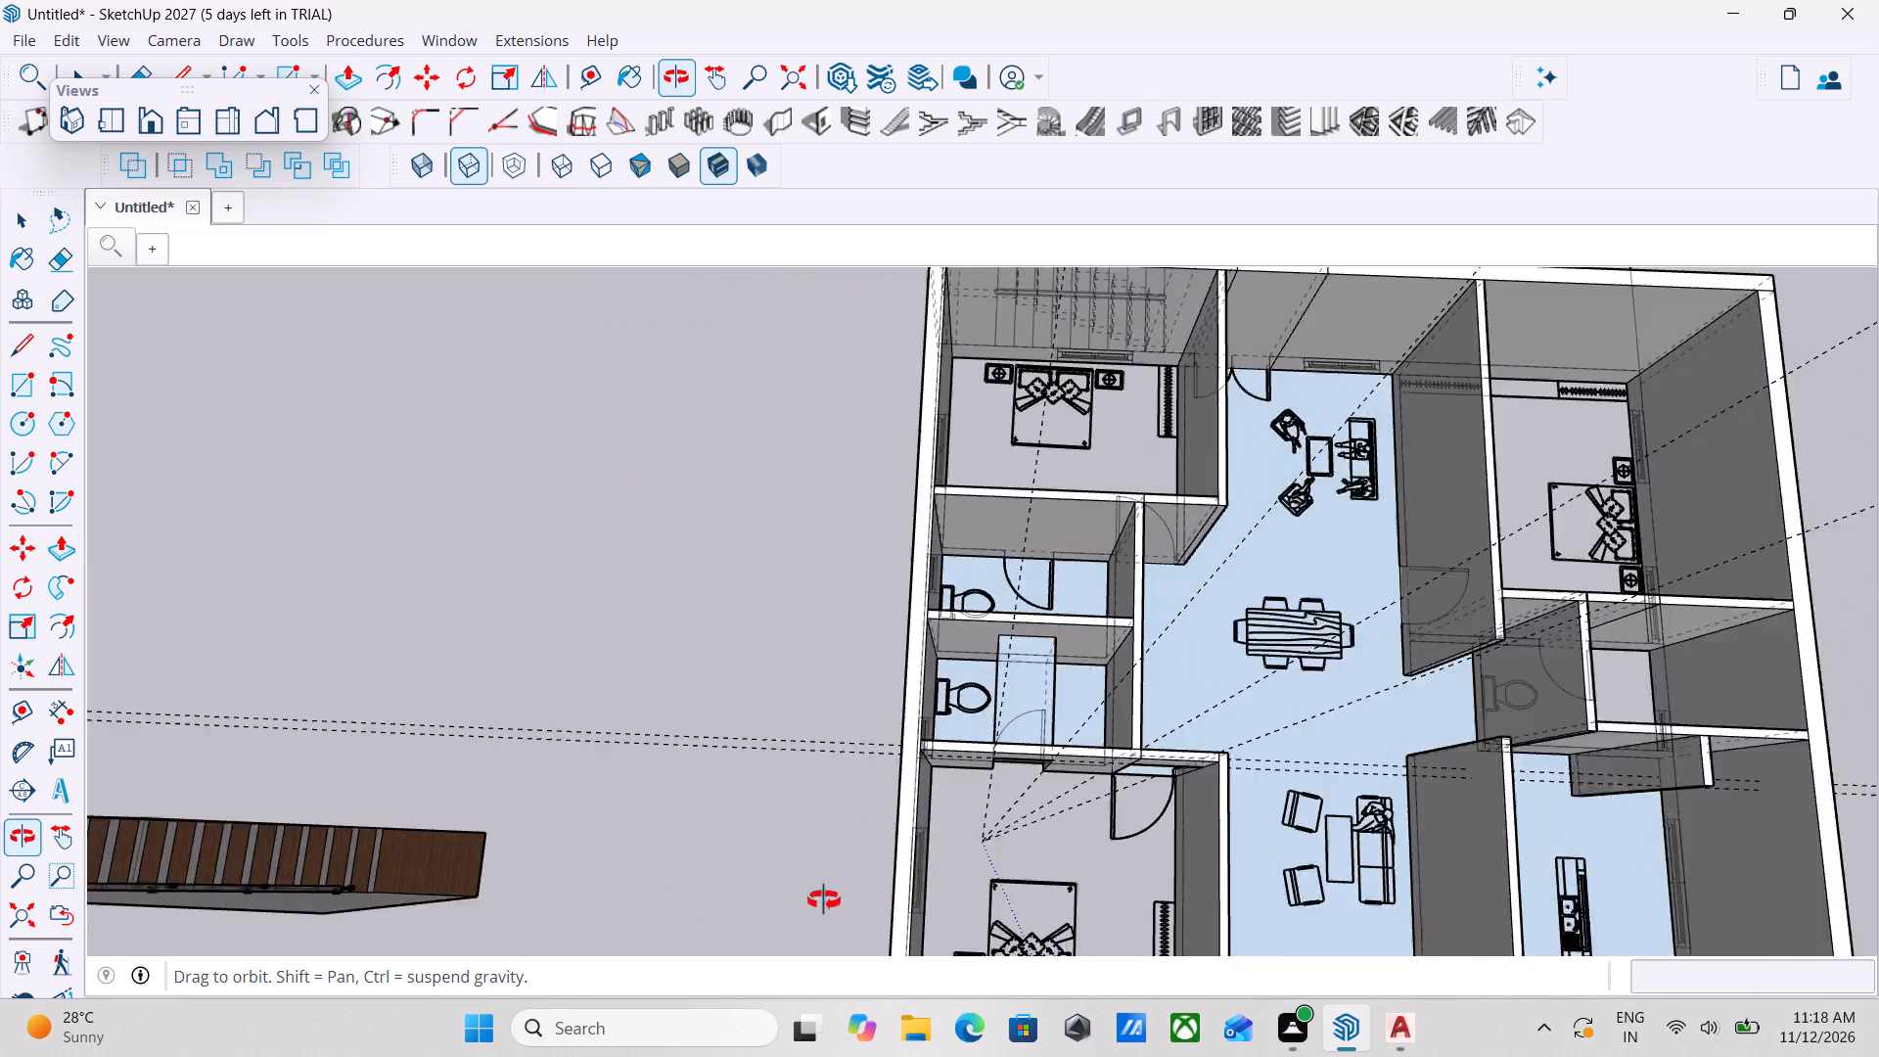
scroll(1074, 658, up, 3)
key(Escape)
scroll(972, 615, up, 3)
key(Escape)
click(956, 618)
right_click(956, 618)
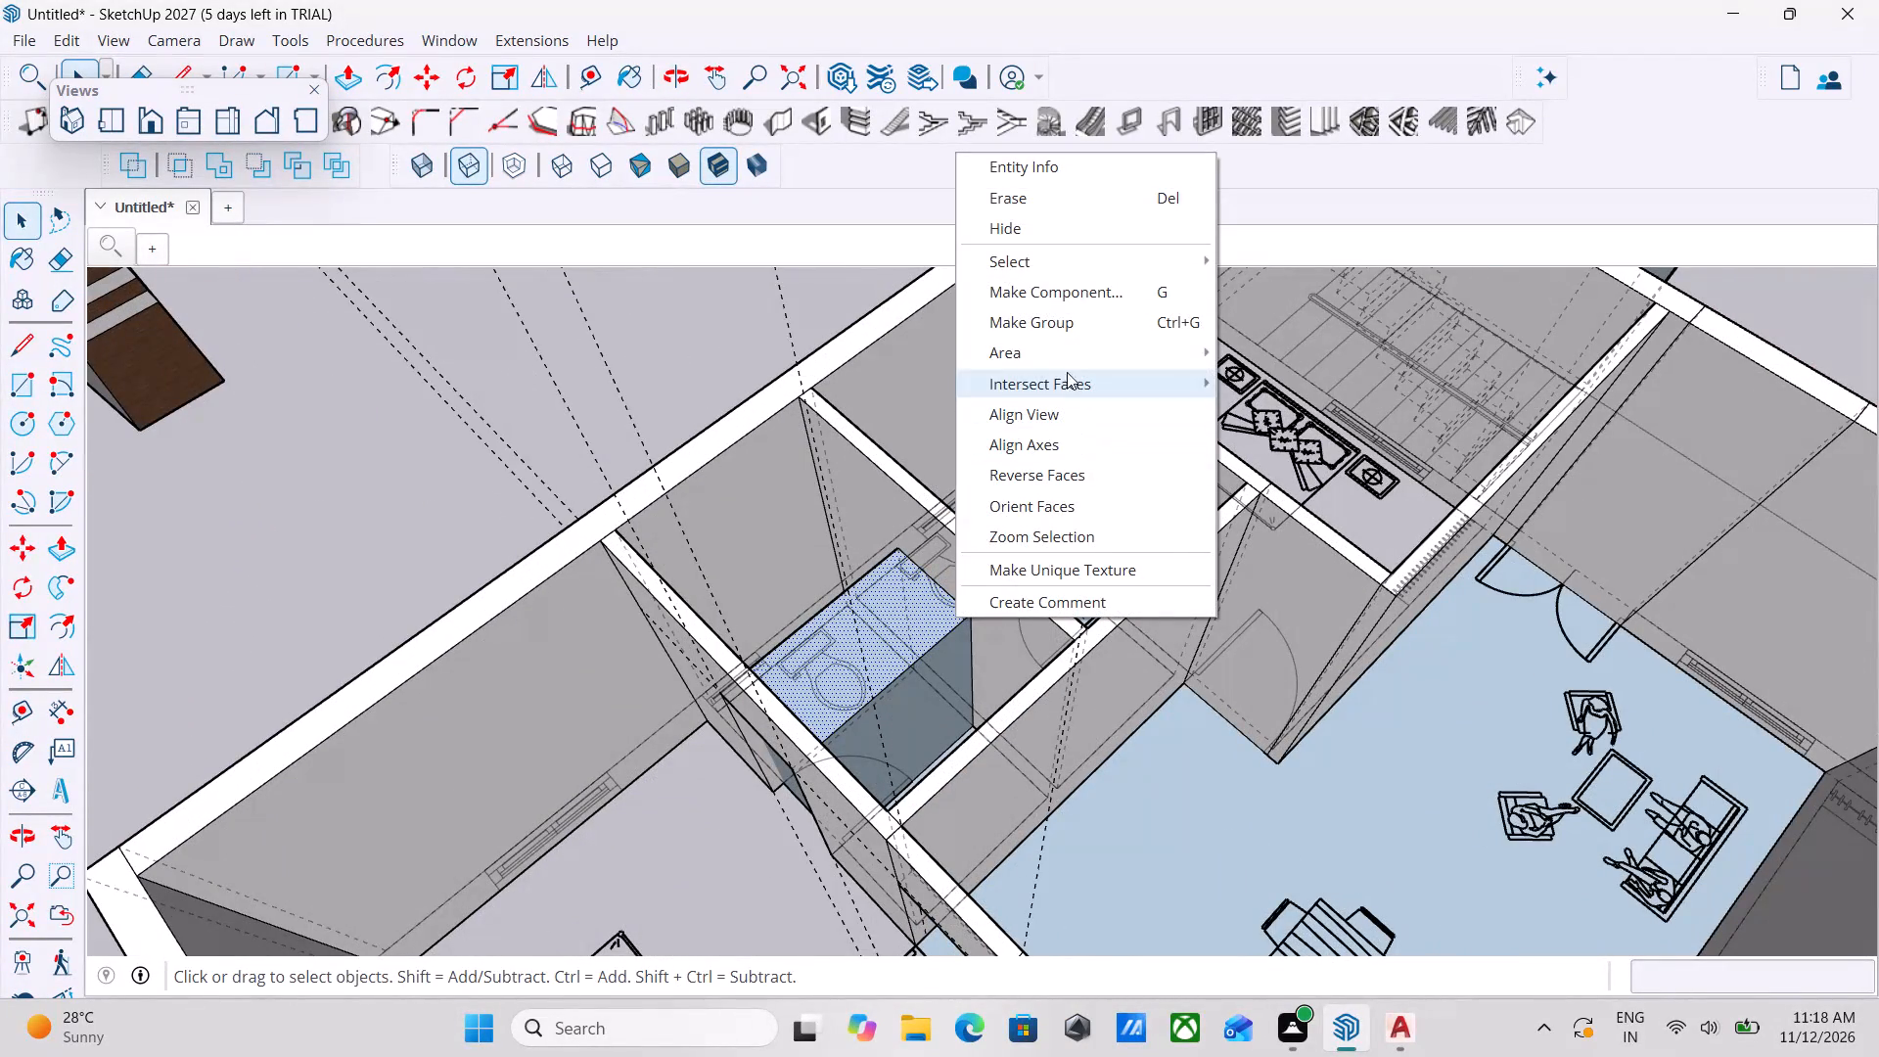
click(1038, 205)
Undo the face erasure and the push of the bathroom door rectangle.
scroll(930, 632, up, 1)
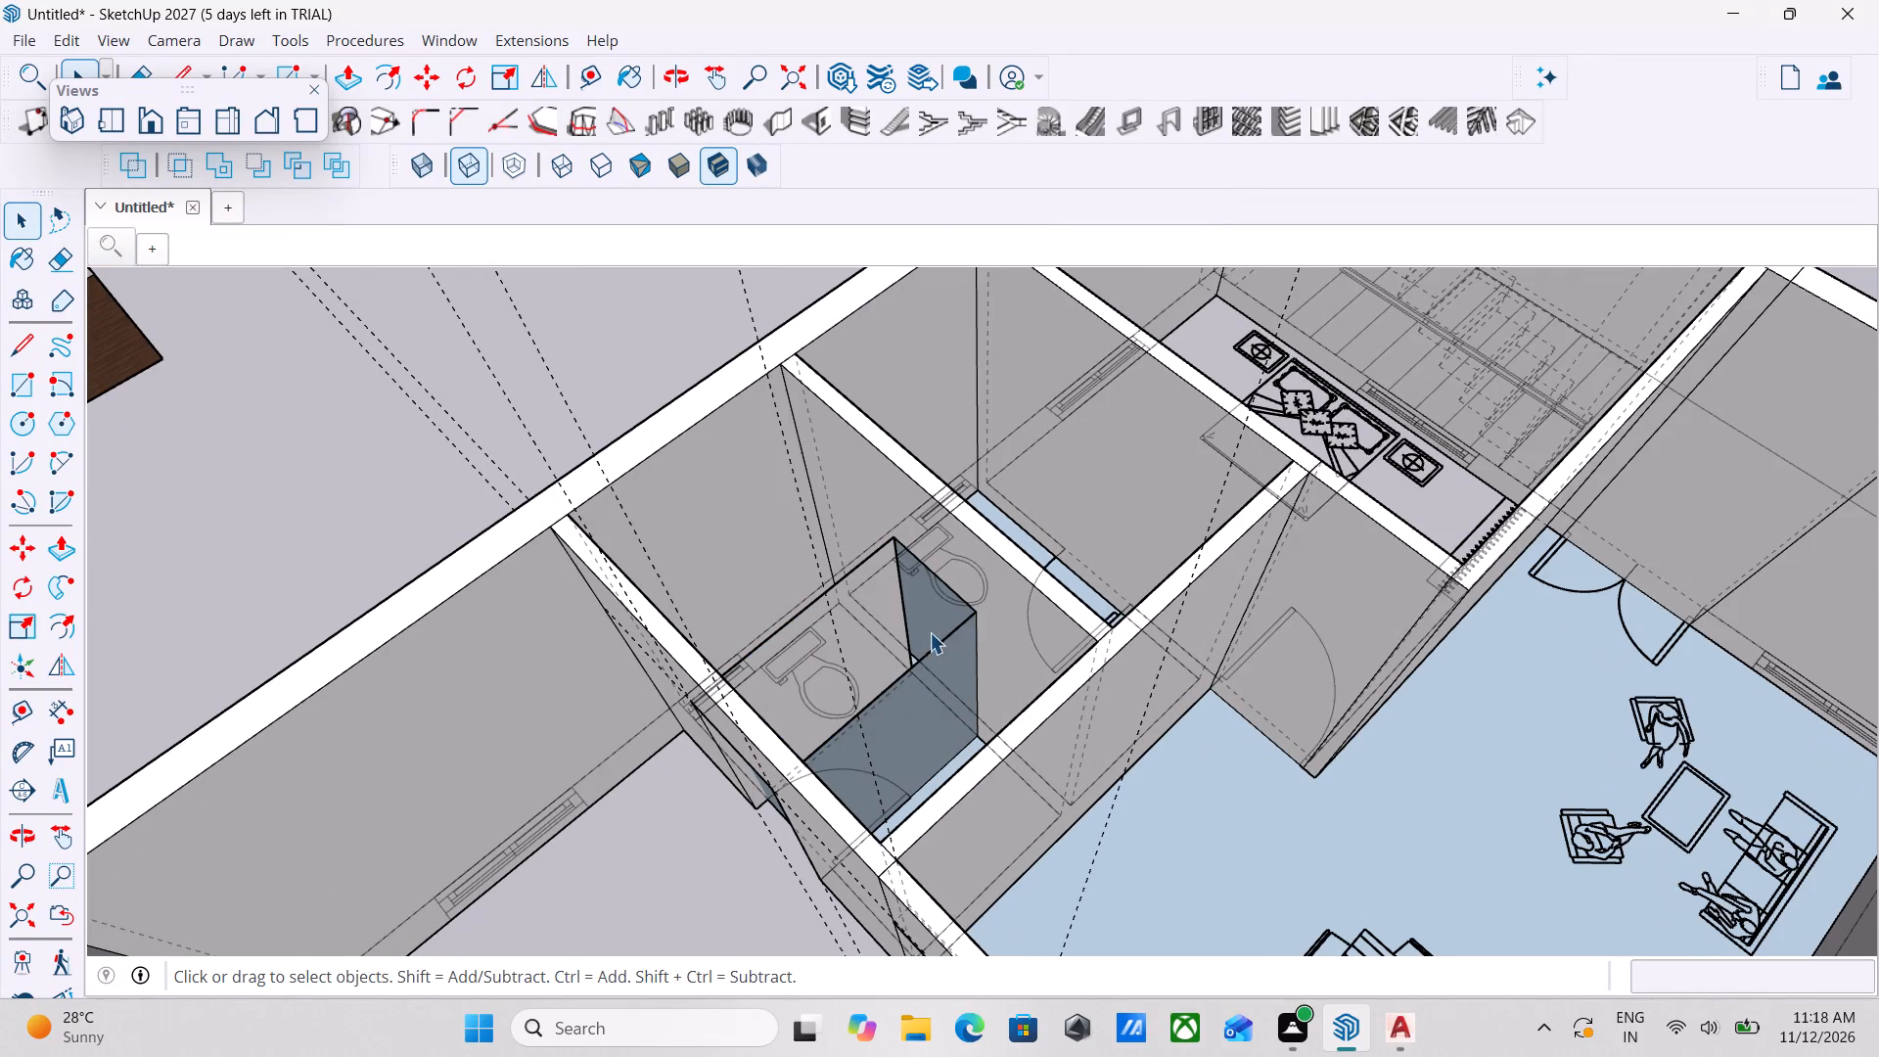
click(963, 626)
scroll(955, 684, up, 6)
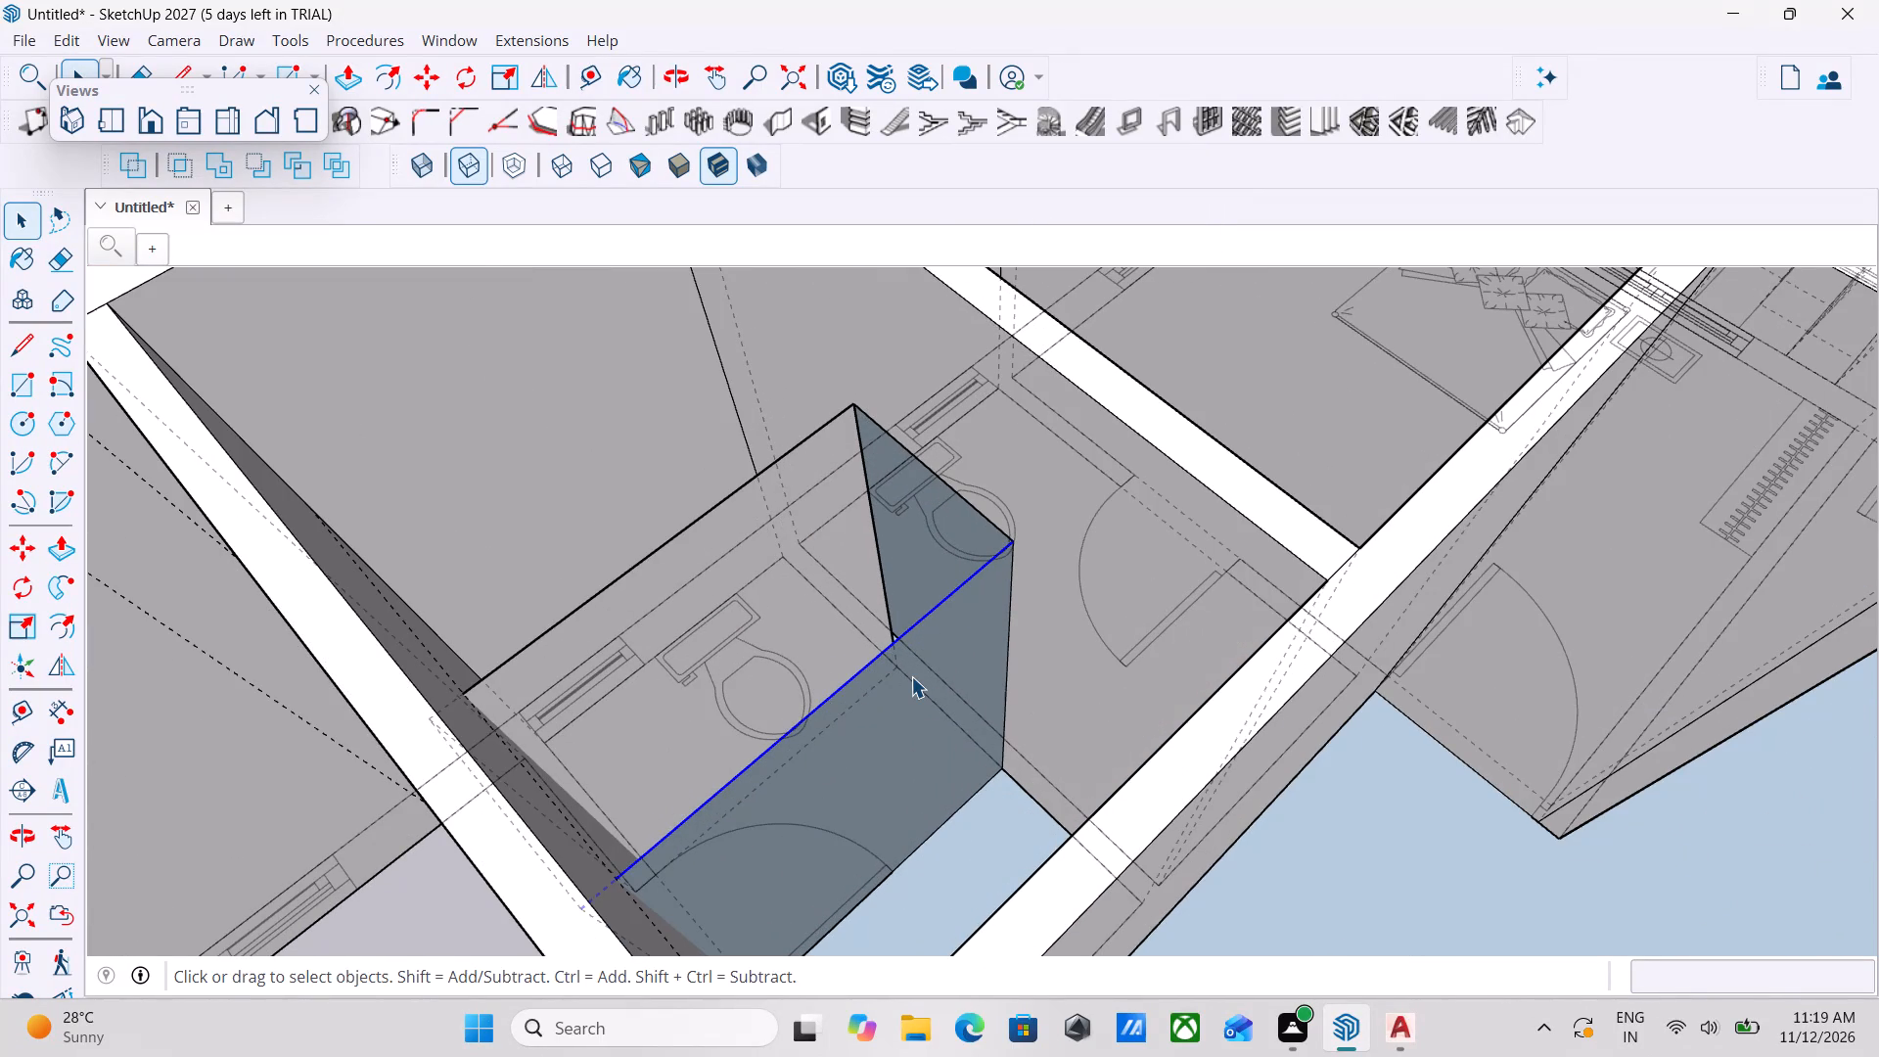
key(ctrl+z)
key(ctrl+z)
Push the bathroom door rectangle 4 1/2" through the wall thickness to cut the door opening.
ctrl+scroll(916, 673, down, 4)
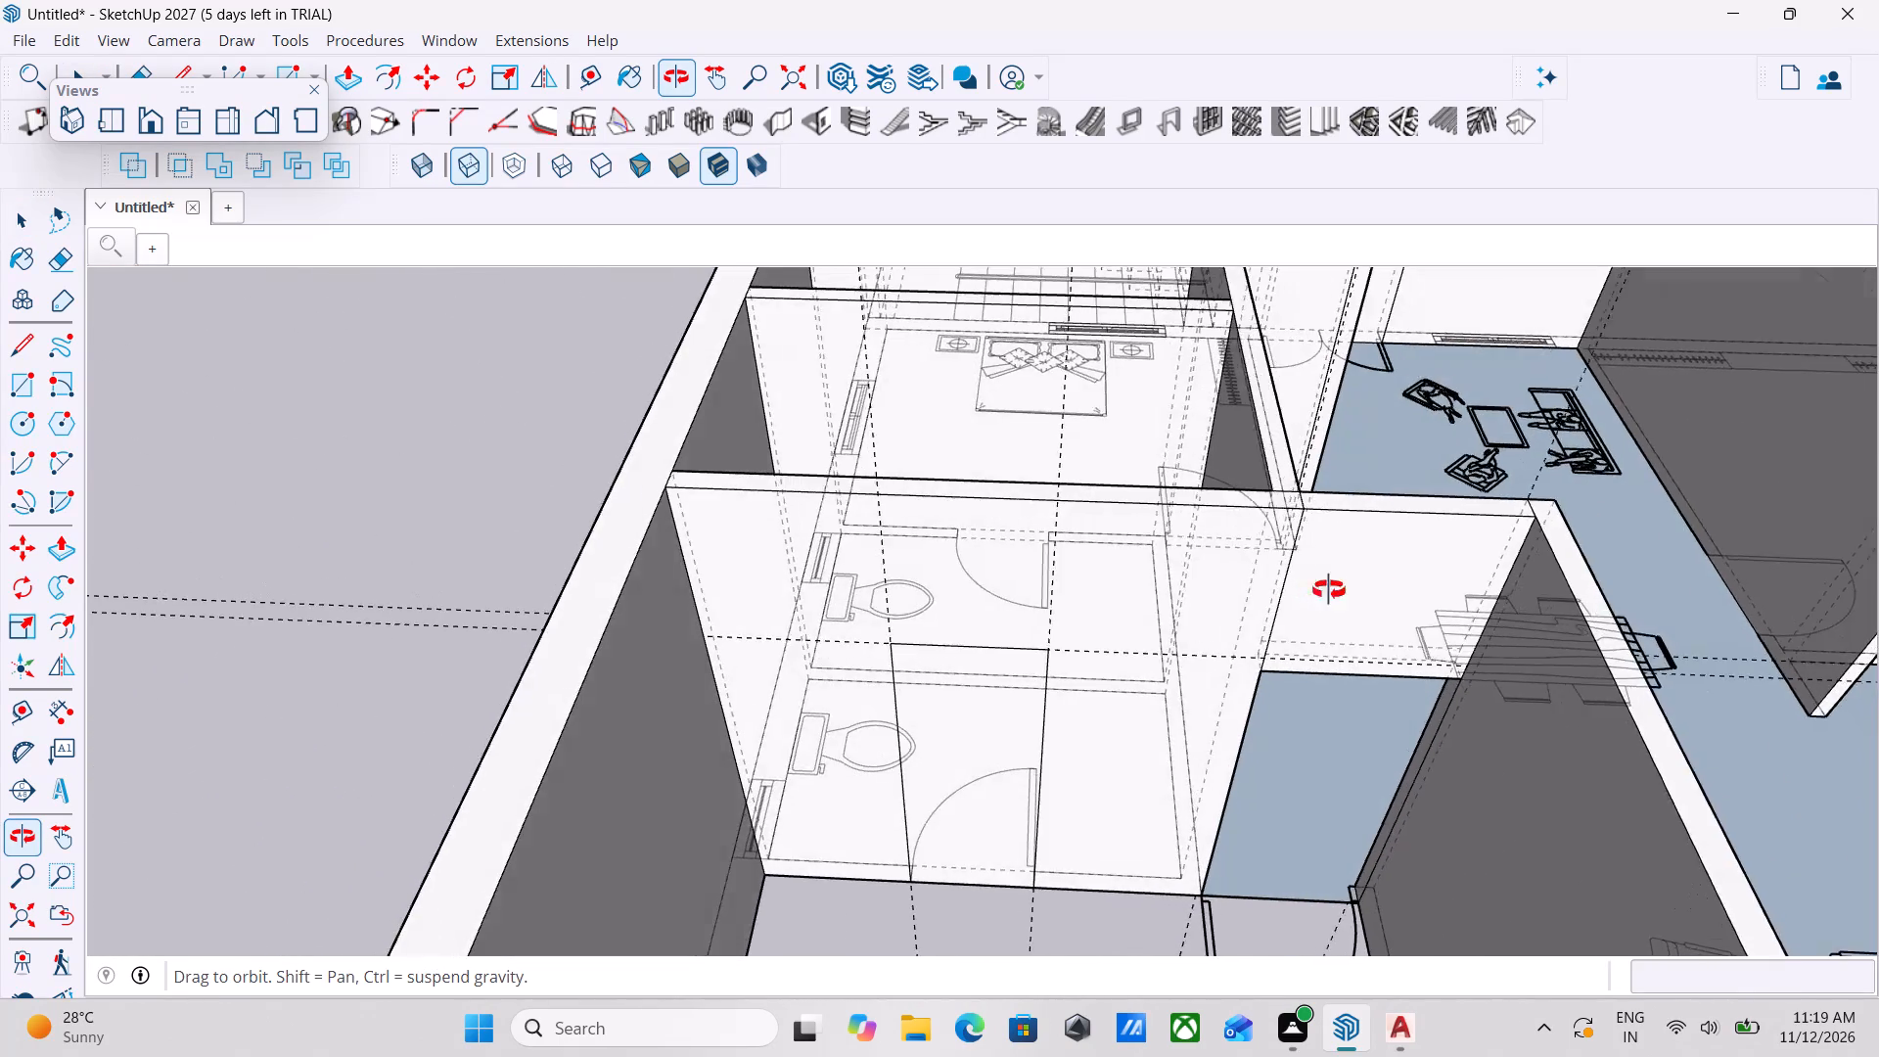
scroll(1077, 781, up, 3)
key(p)
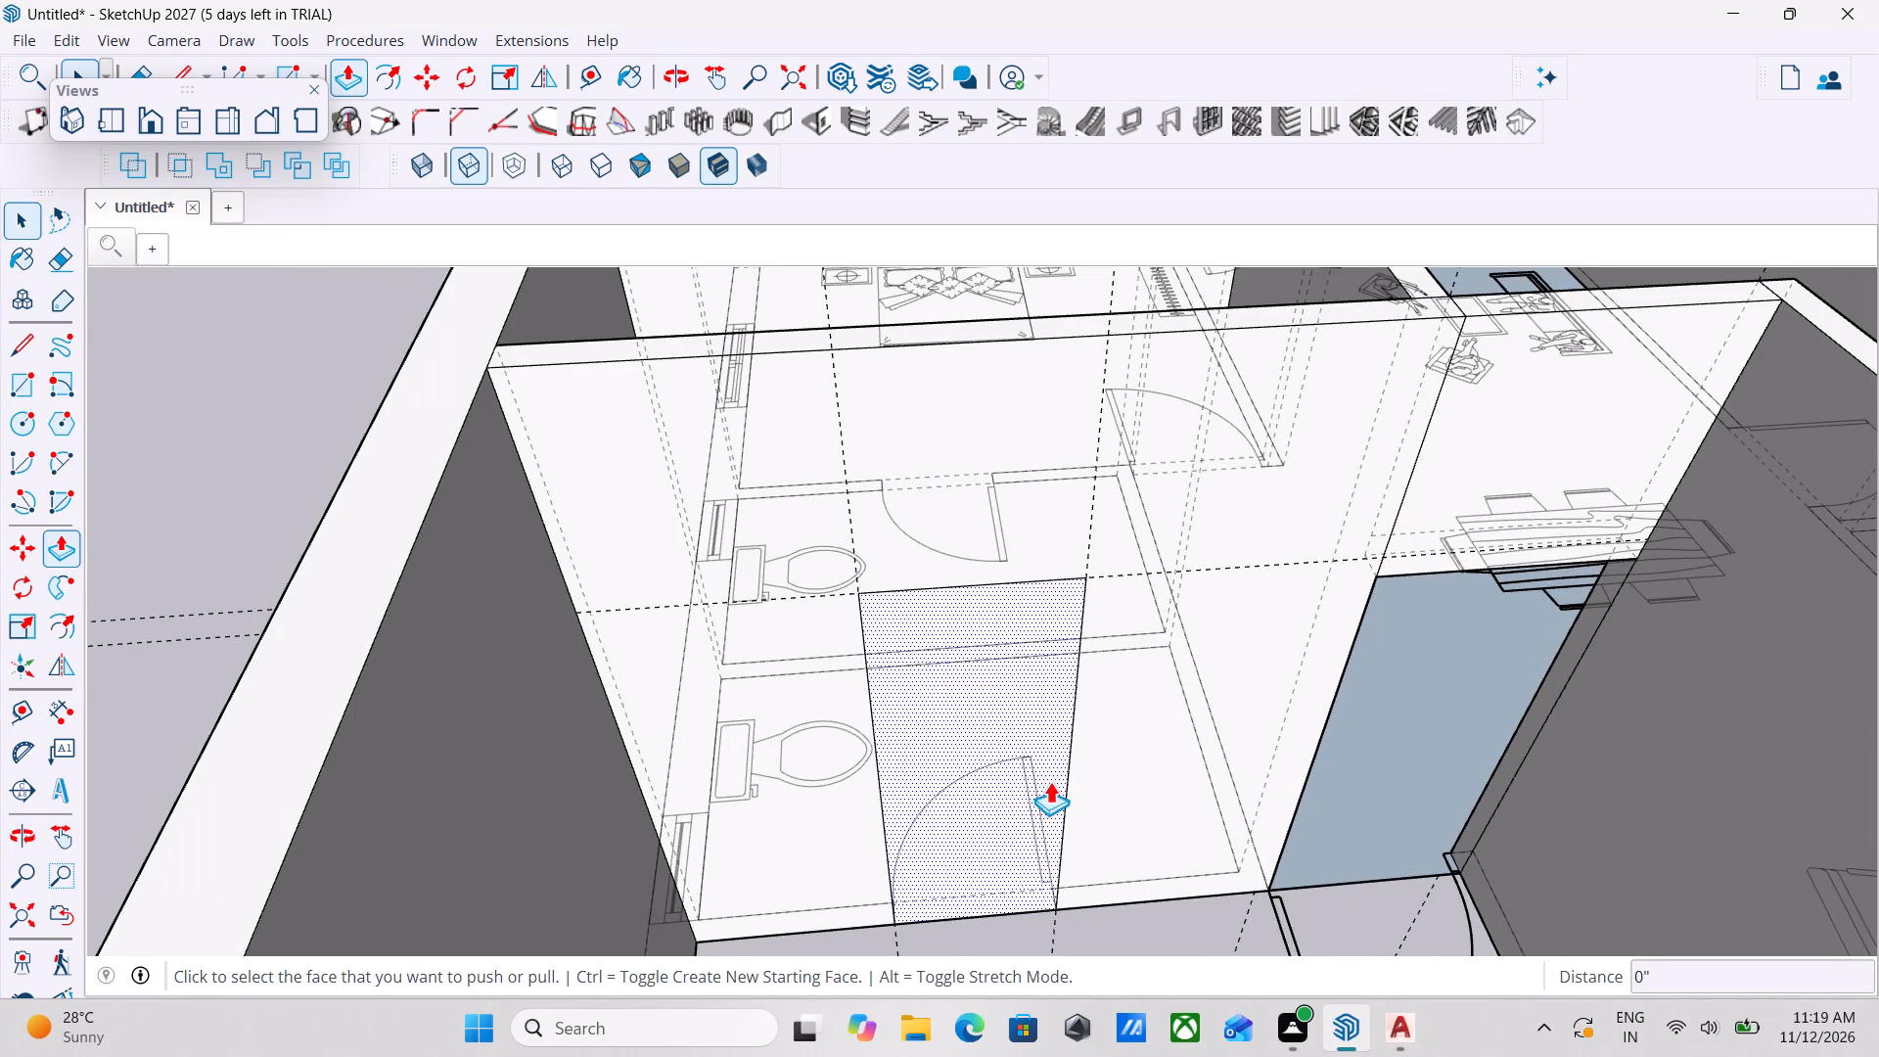
click(919, 671)
click(939, 604)
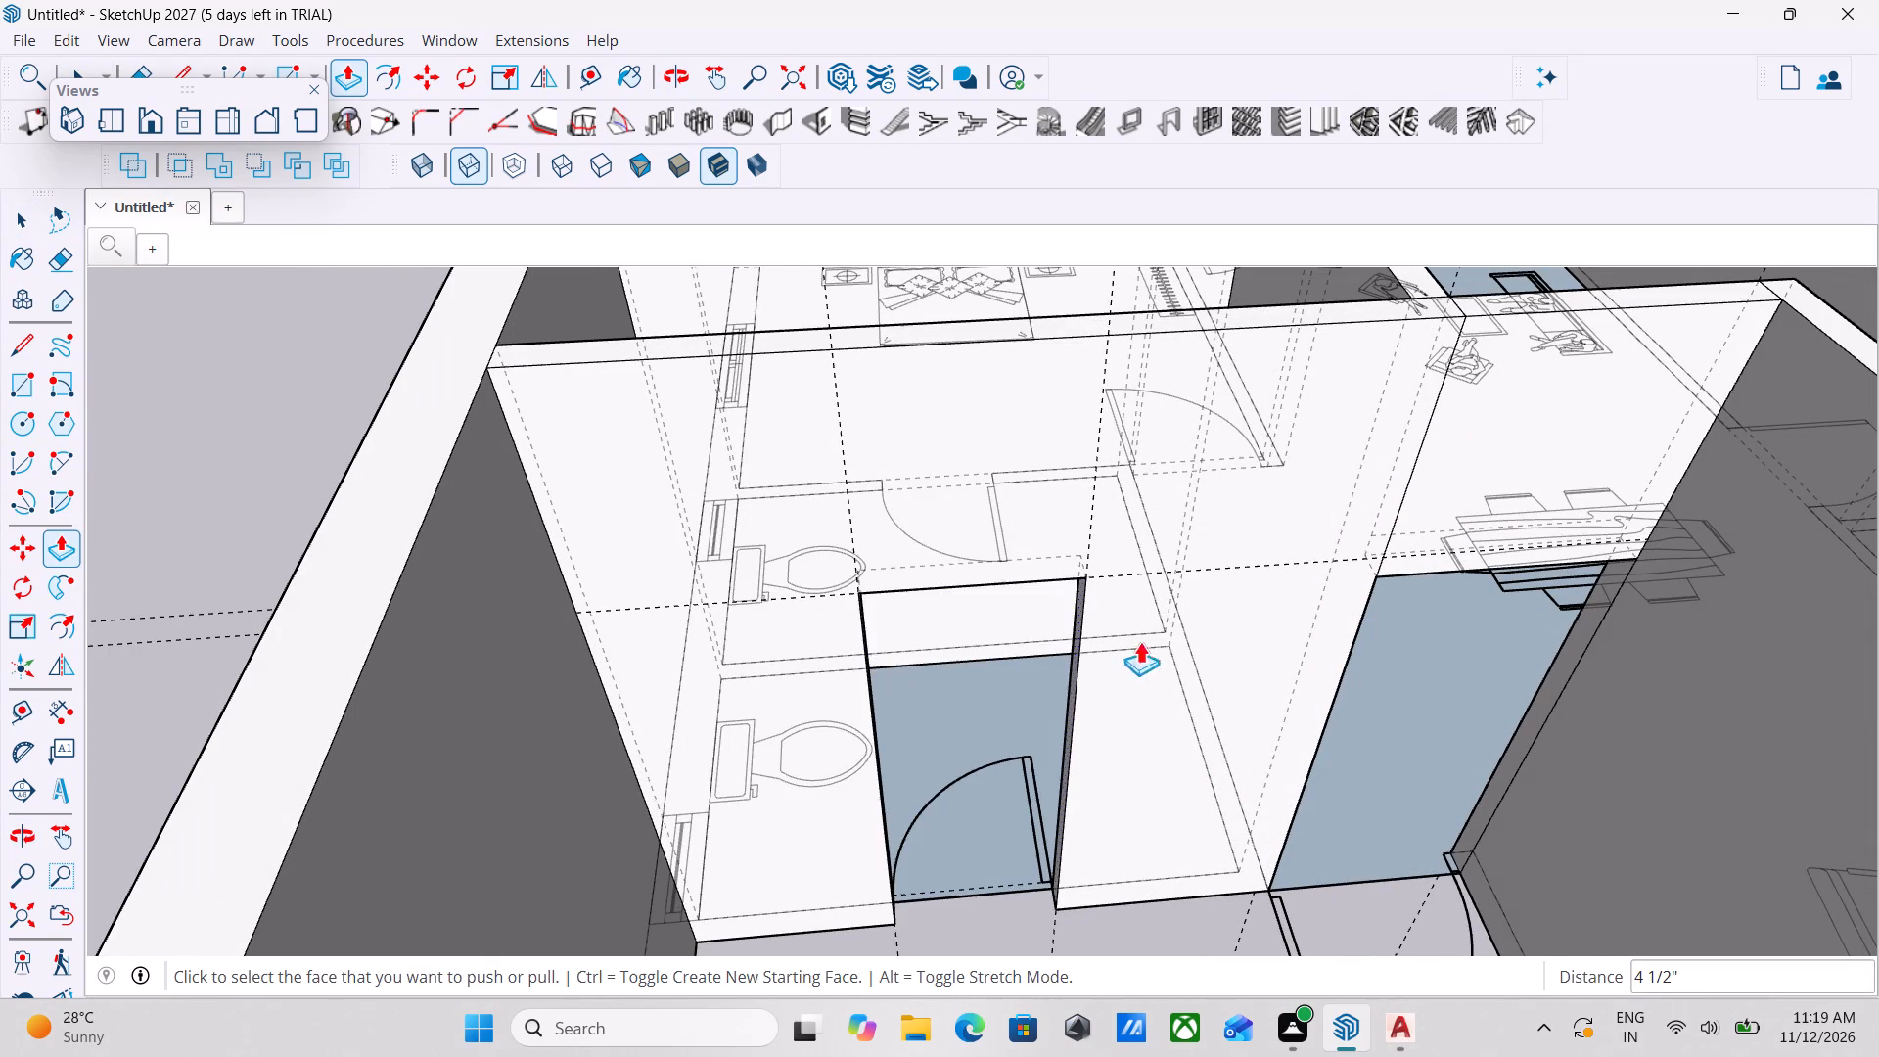
scroll(1075, 721, down, 4)
scroll(1000, 763, down, 4)
key(Escape)
key(space)
key(space)
Examine the bedrooms and bathrooms from the opposite end of the house to locate the next uncut bathroom door.
scroll(1008, 763, down, 2)
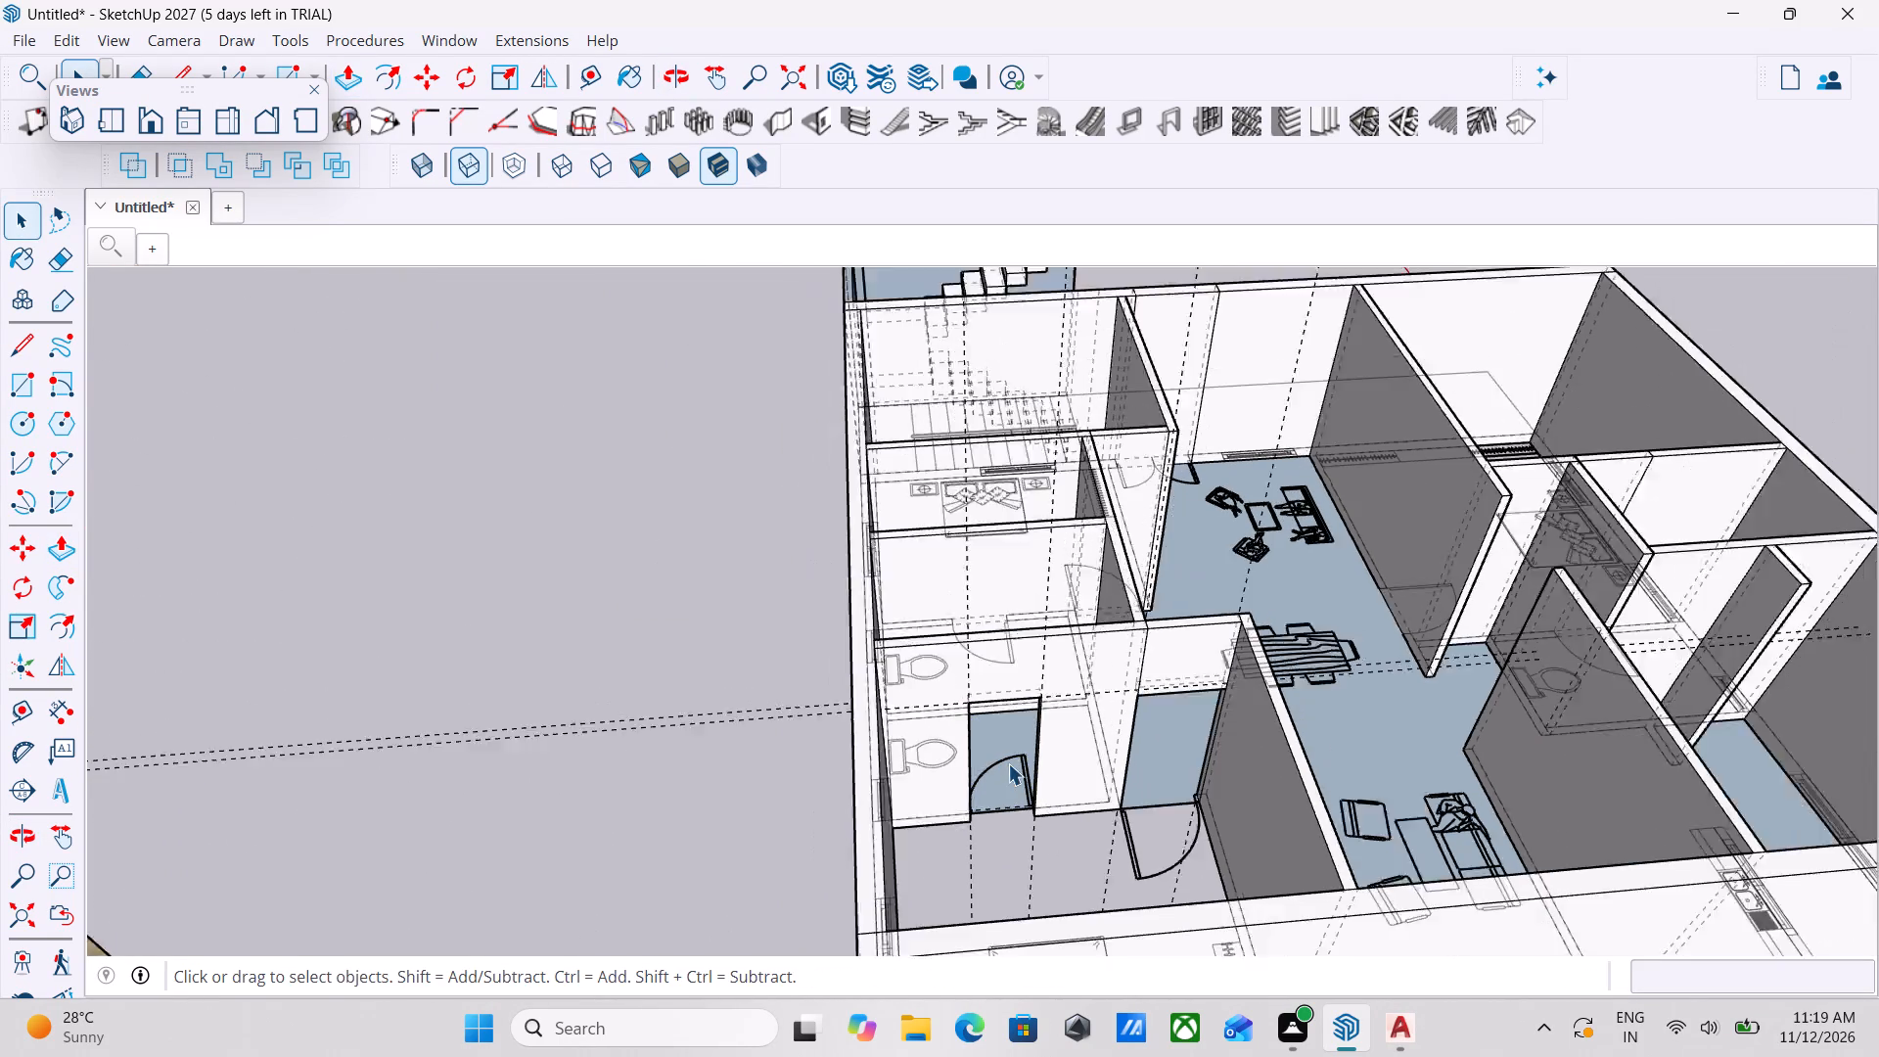
scroll(1008, 763, down, 4)
scroll(1012, 800, up, 2)
key(grave)
scroll(1036, 810, down, 1)
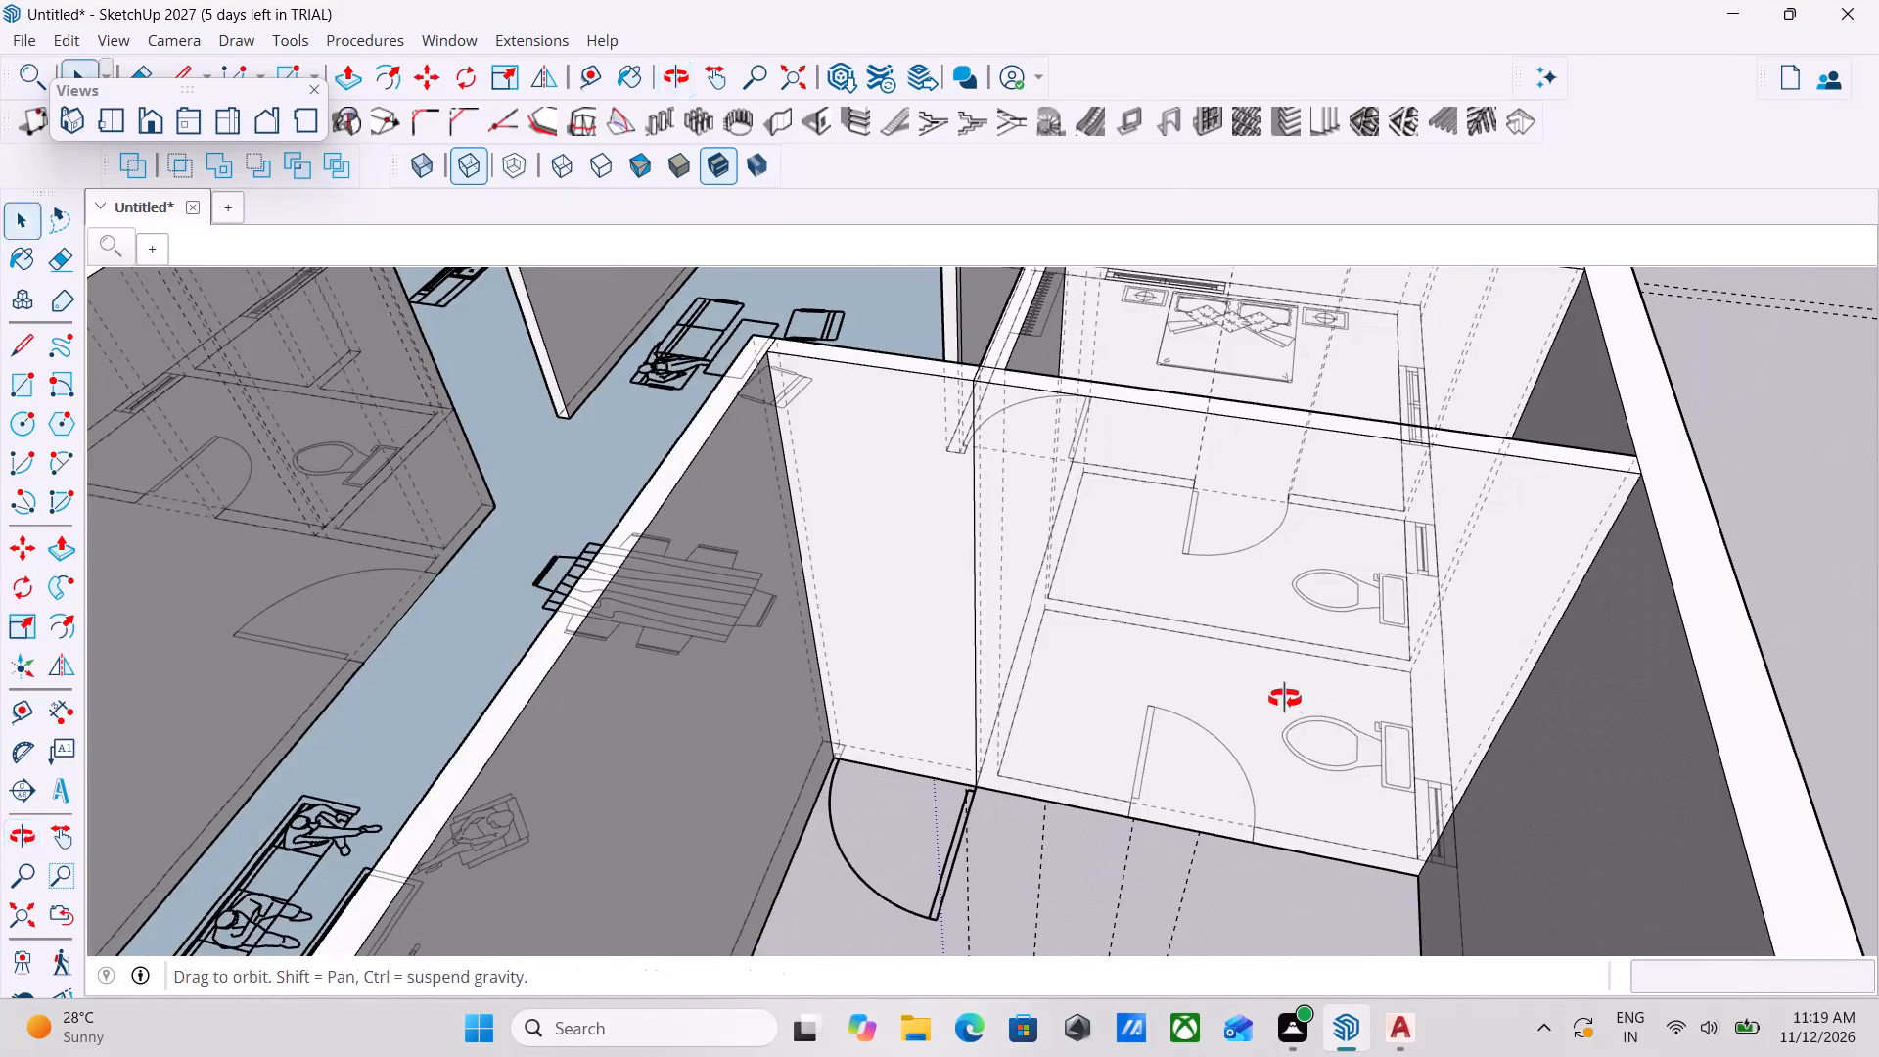
middle_drag(1498, 870, 1500, 868)
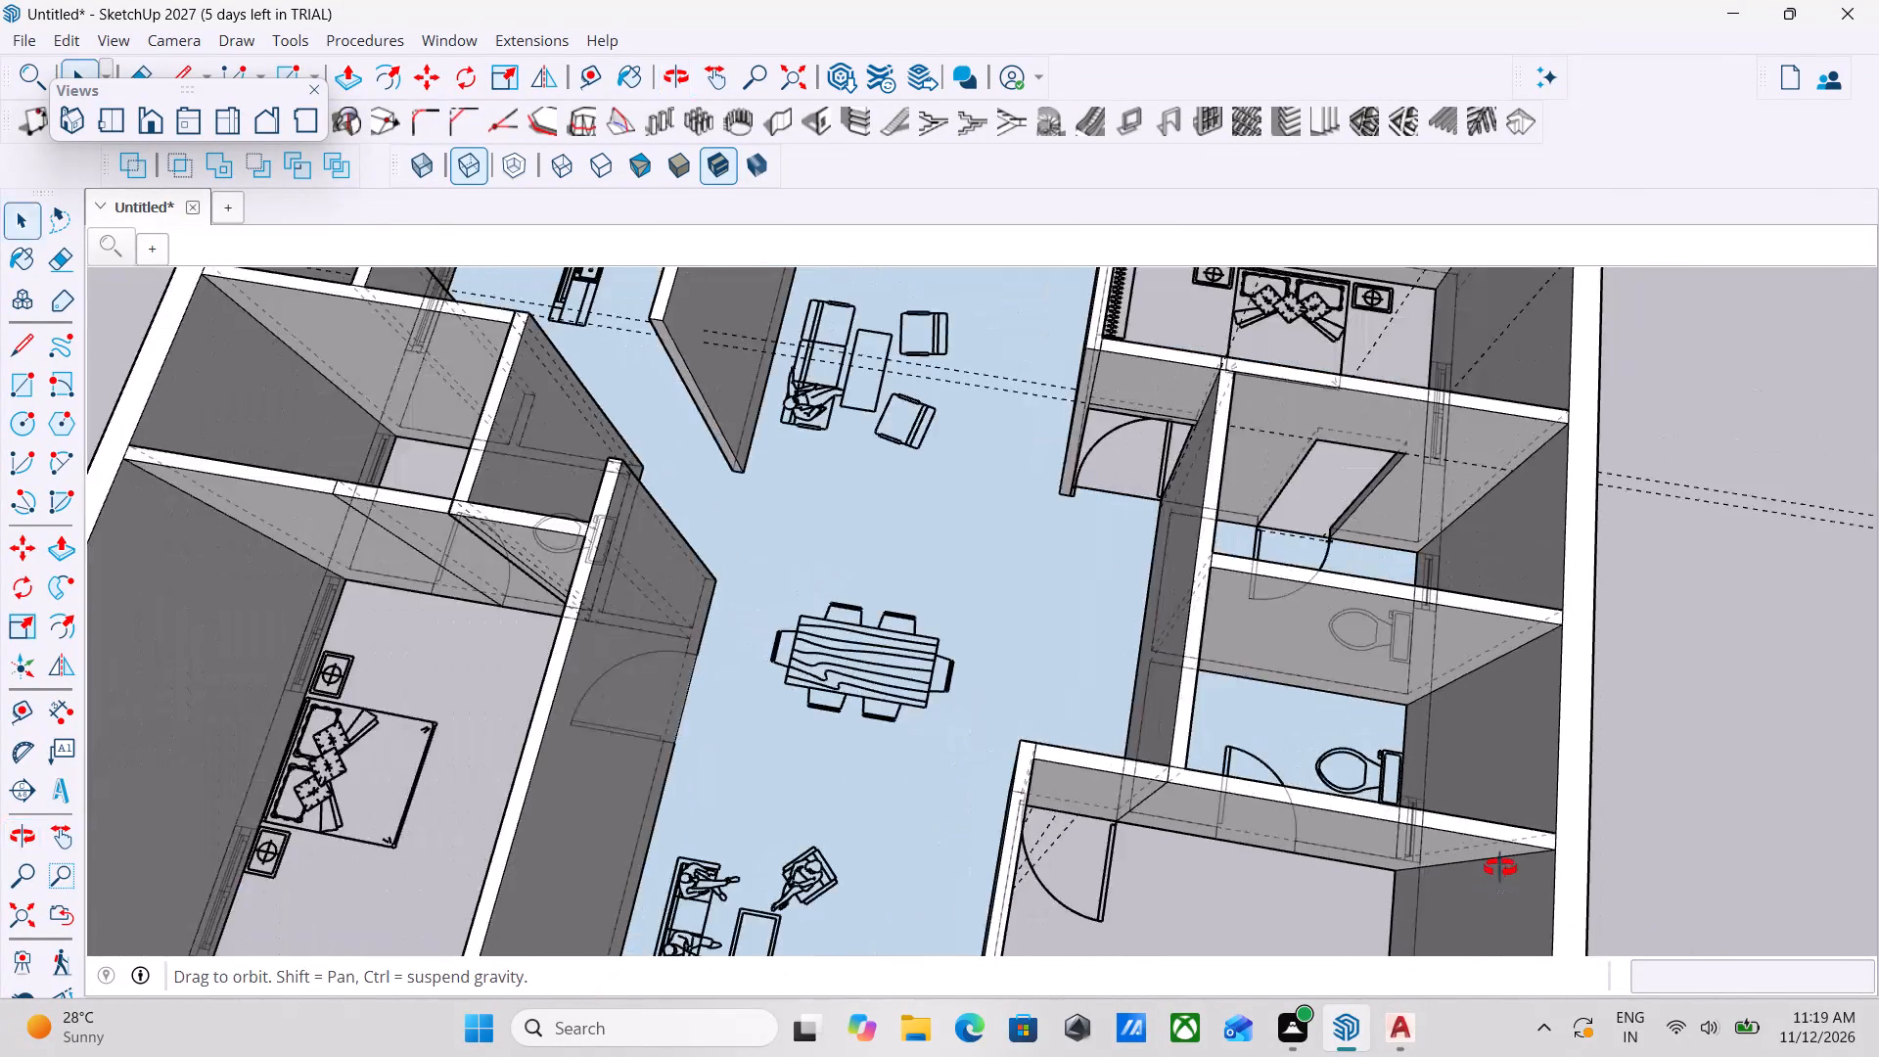
middle_drag(1500, 868, 1541, 855)
scroll(1542, 854, down, 1)
middle_drag(1506, 829, 1434, 768)
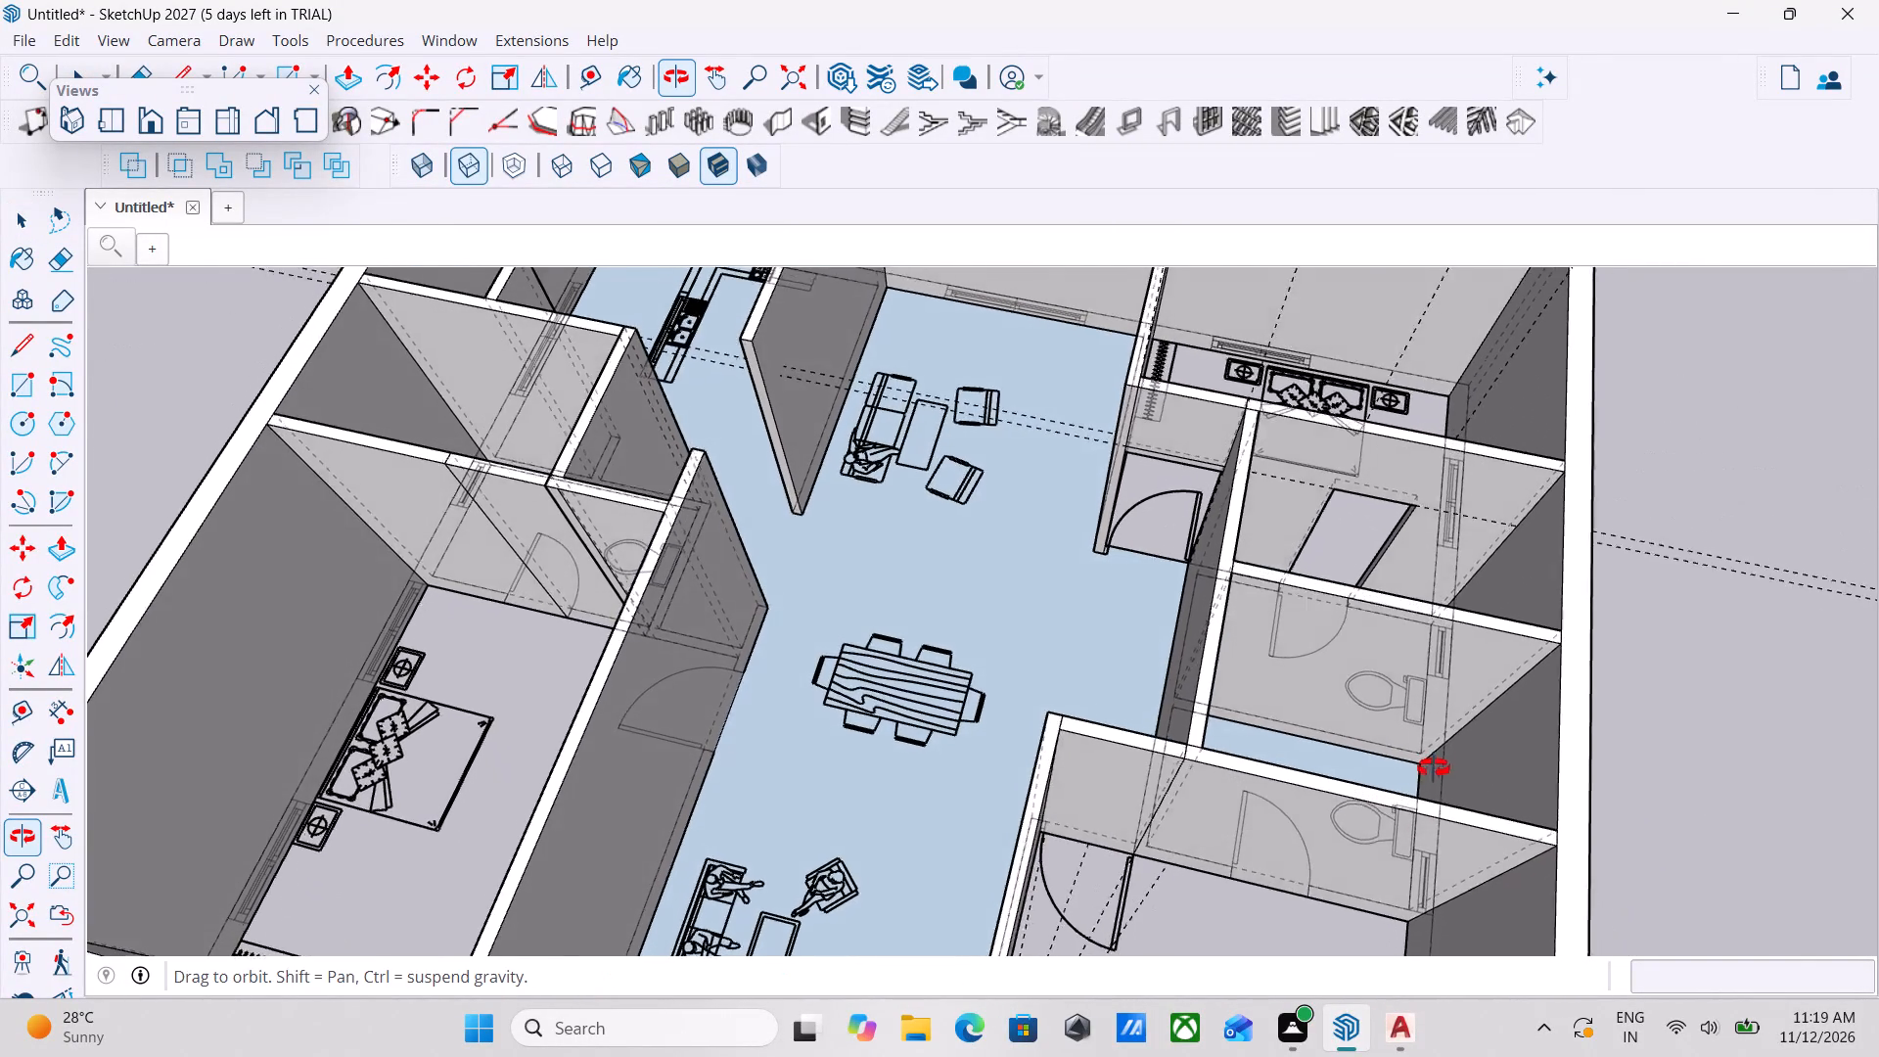
middle_drag(1434, 768, 1457, 766)
scroll(1461, 837, down, 3)
scroll(1486, 734, down, 7)
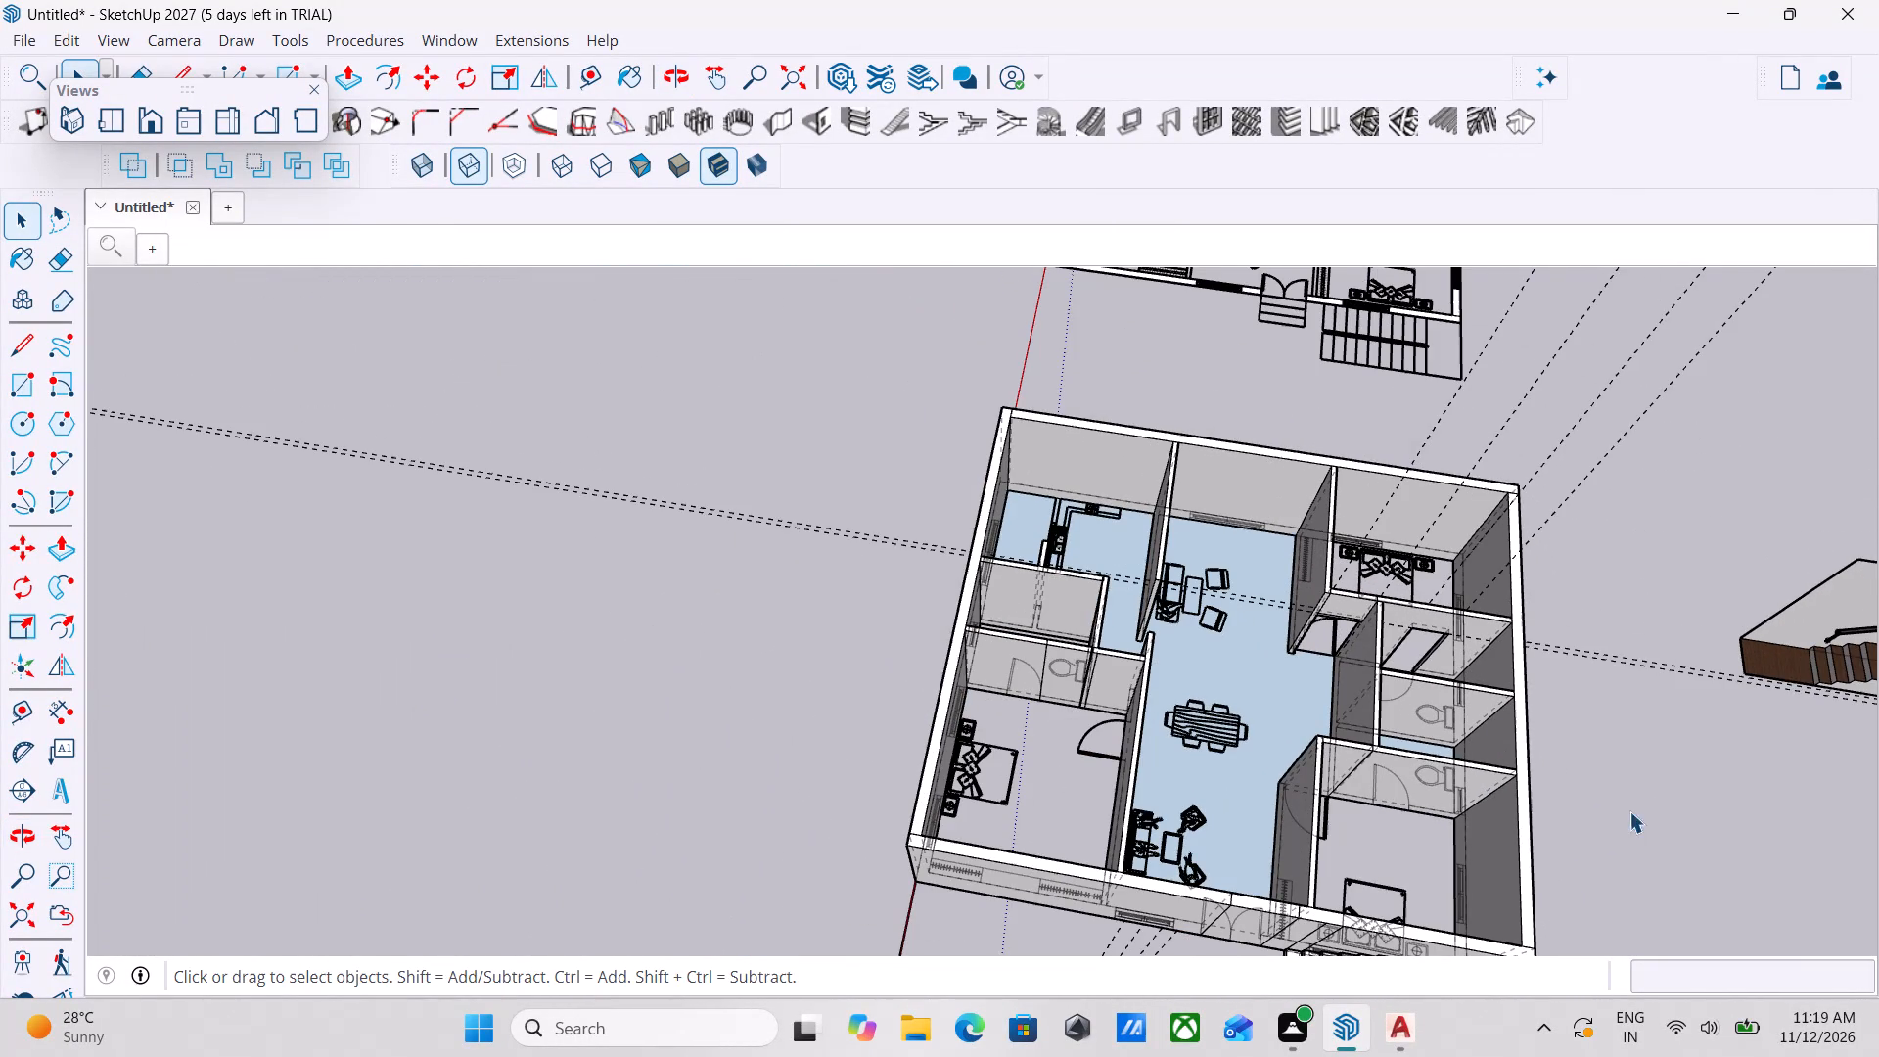
middle_click(1359, 720)
shift+middle_drag(1428, 782, 1123, 739)
scroll(1086, 806, up, 6)
middle_drag(1070, 776, 1111, 796)
scroll(1172, 745, up, 4)
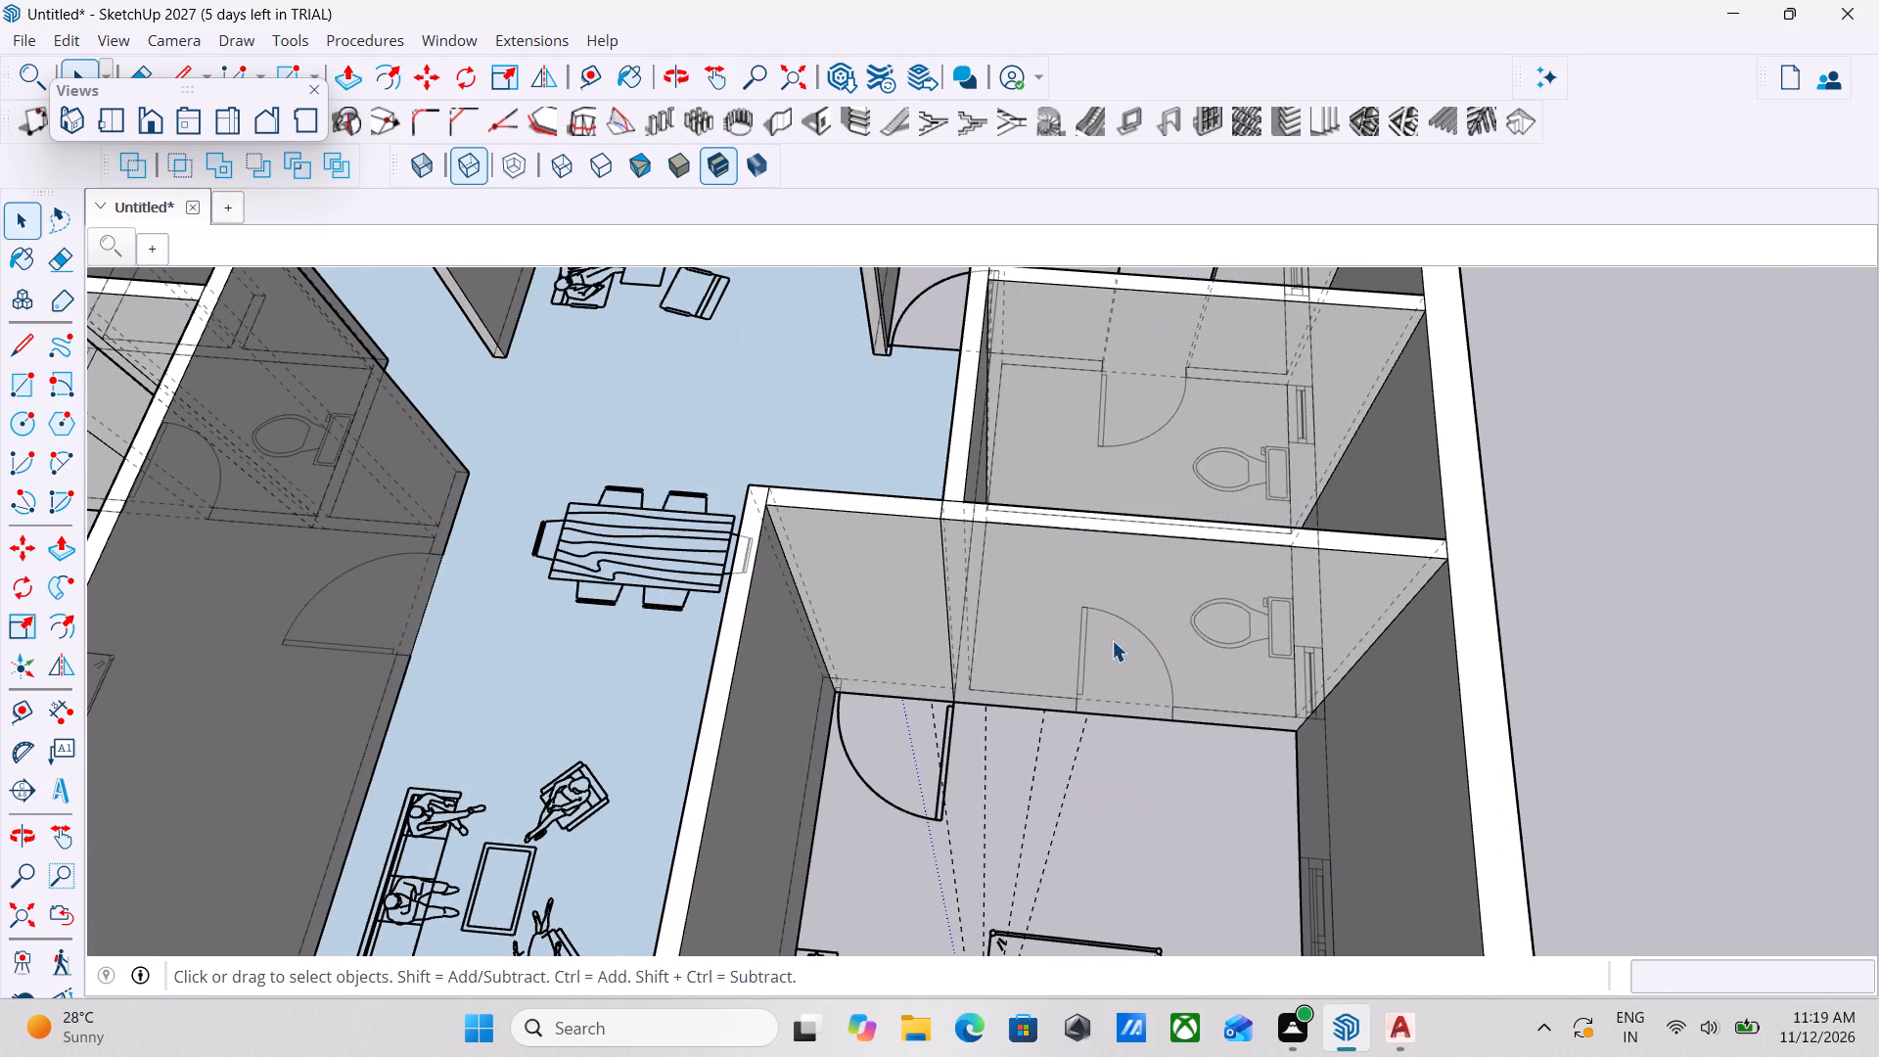
scroll(1112, 640, down, 2)
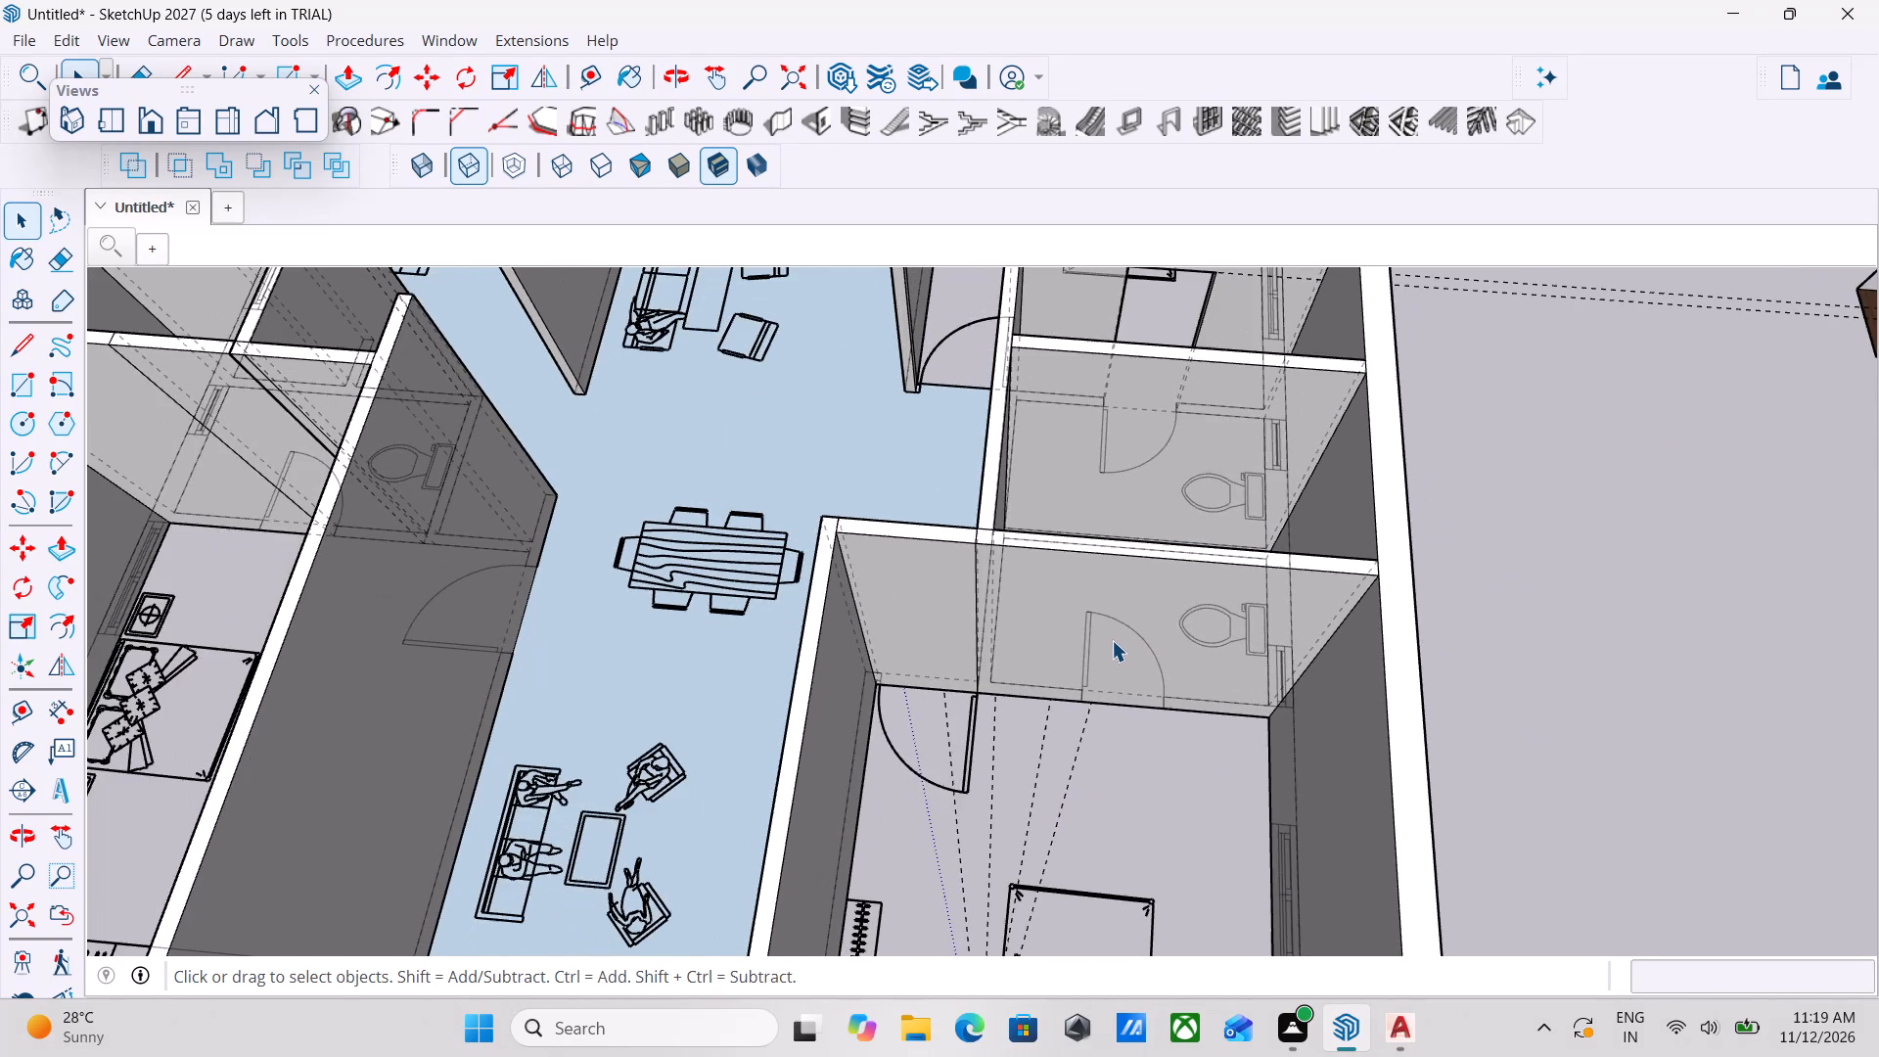
scroll(1112, 640, down, 2)
scroll(1112, 640, up, 6)
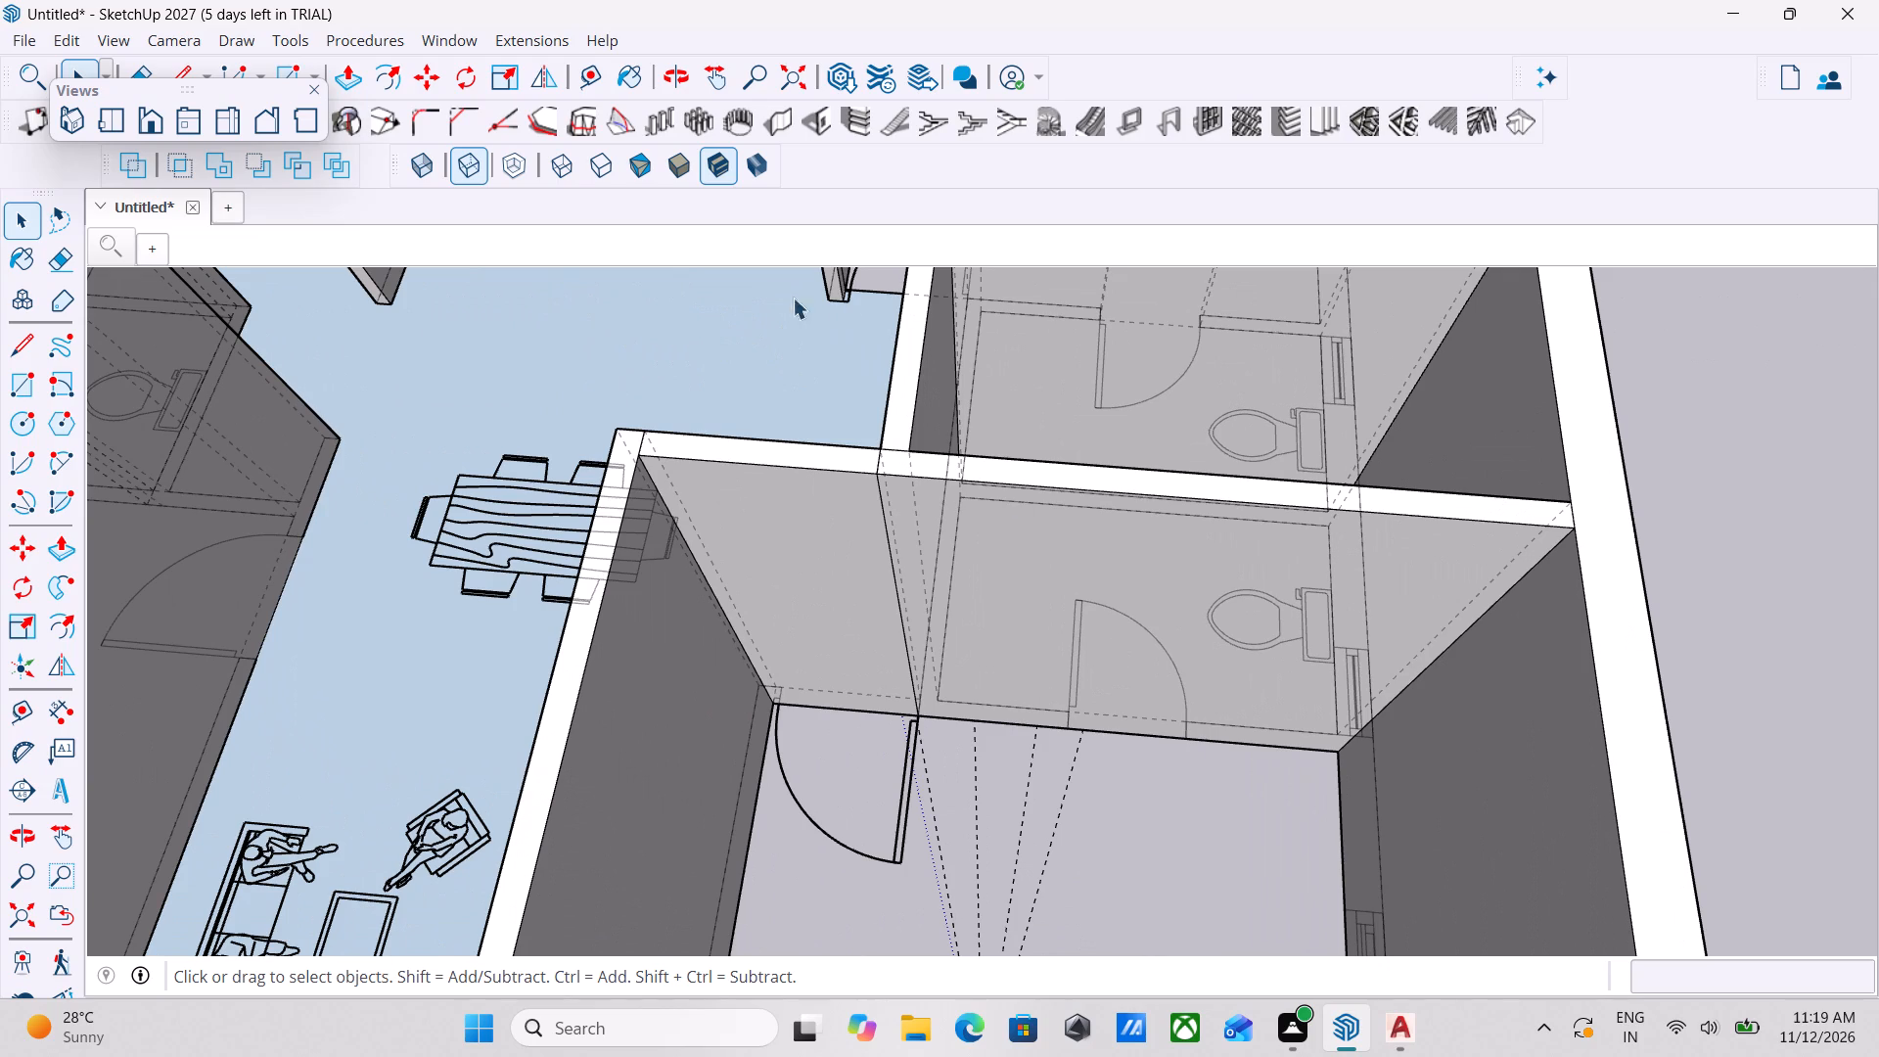
Place a vertical guide about 3' 2 1/4" from the bathroom wall's vertical edge, at the hinge side of the uncut bathroom door.
click(581, 69)
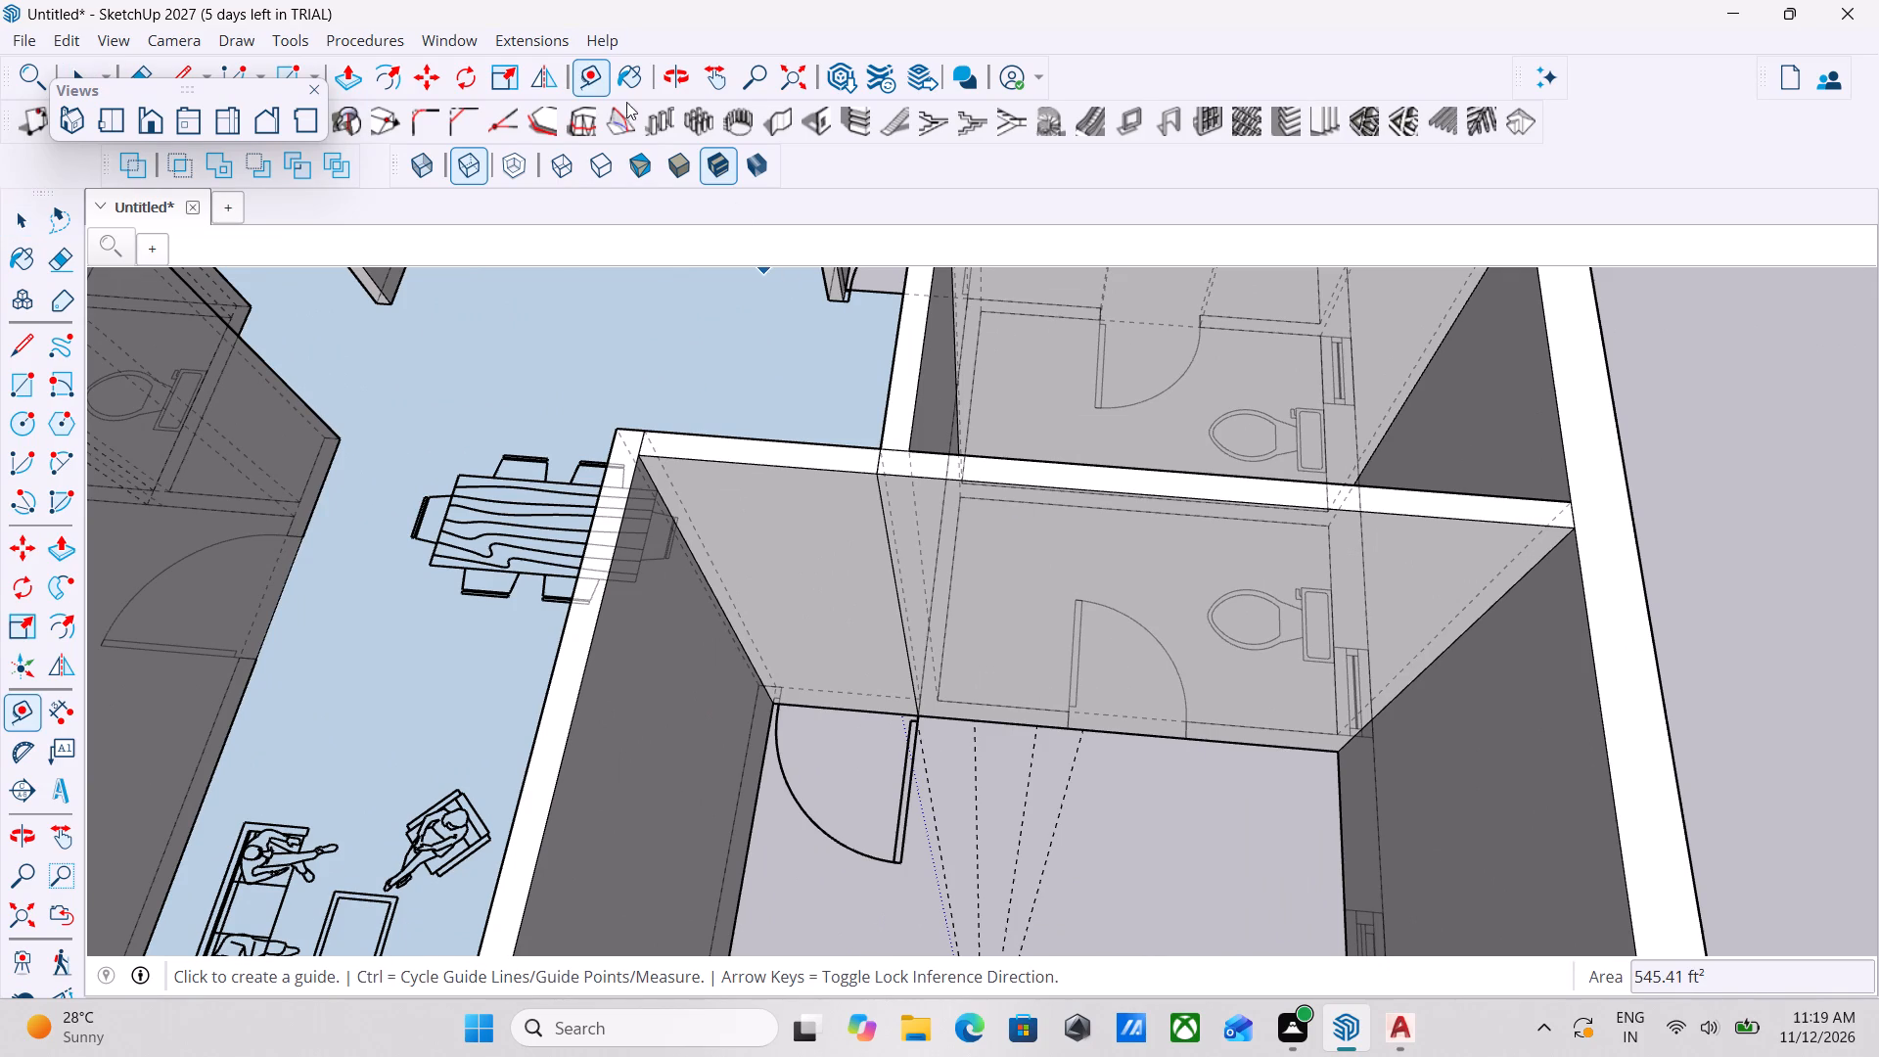
scroll(1354, 704, up, 4)
scroll(1094, 711, up, 2)
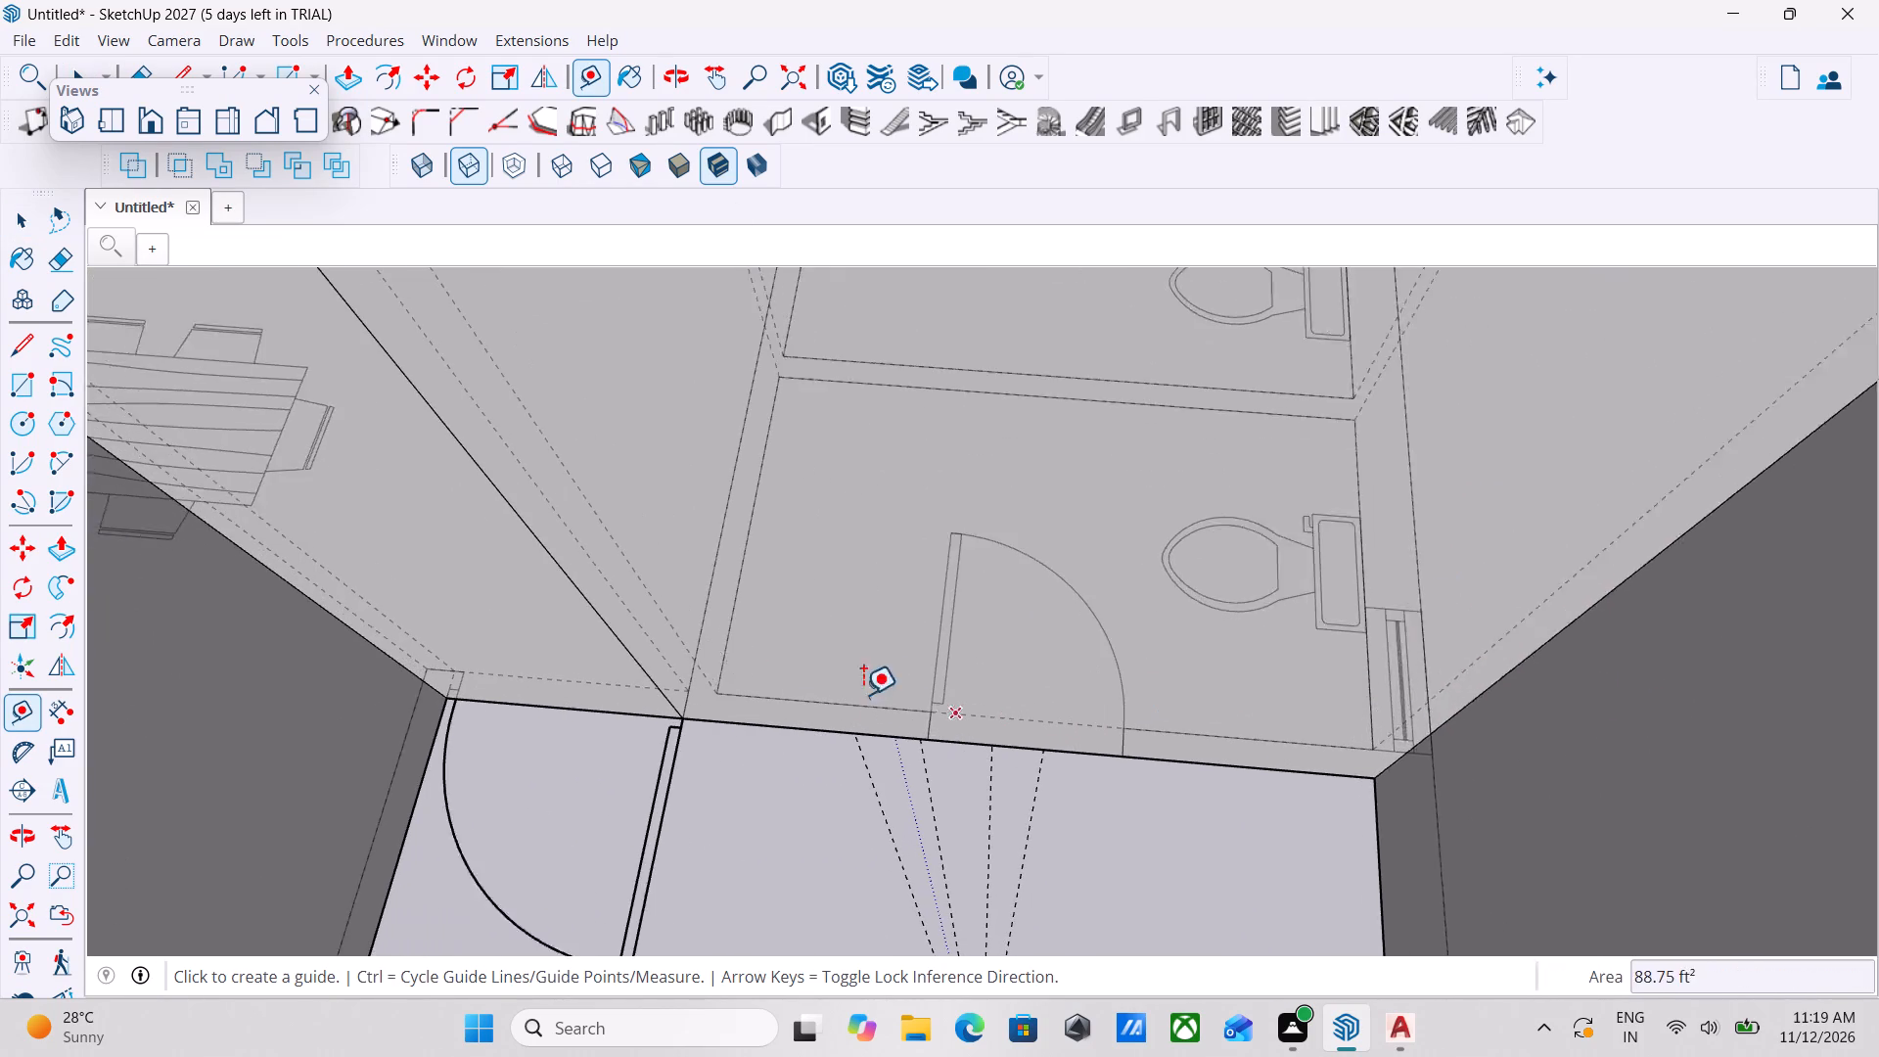
scroll(863, 695, up, 1)
scroll(483, 627, down, 9)
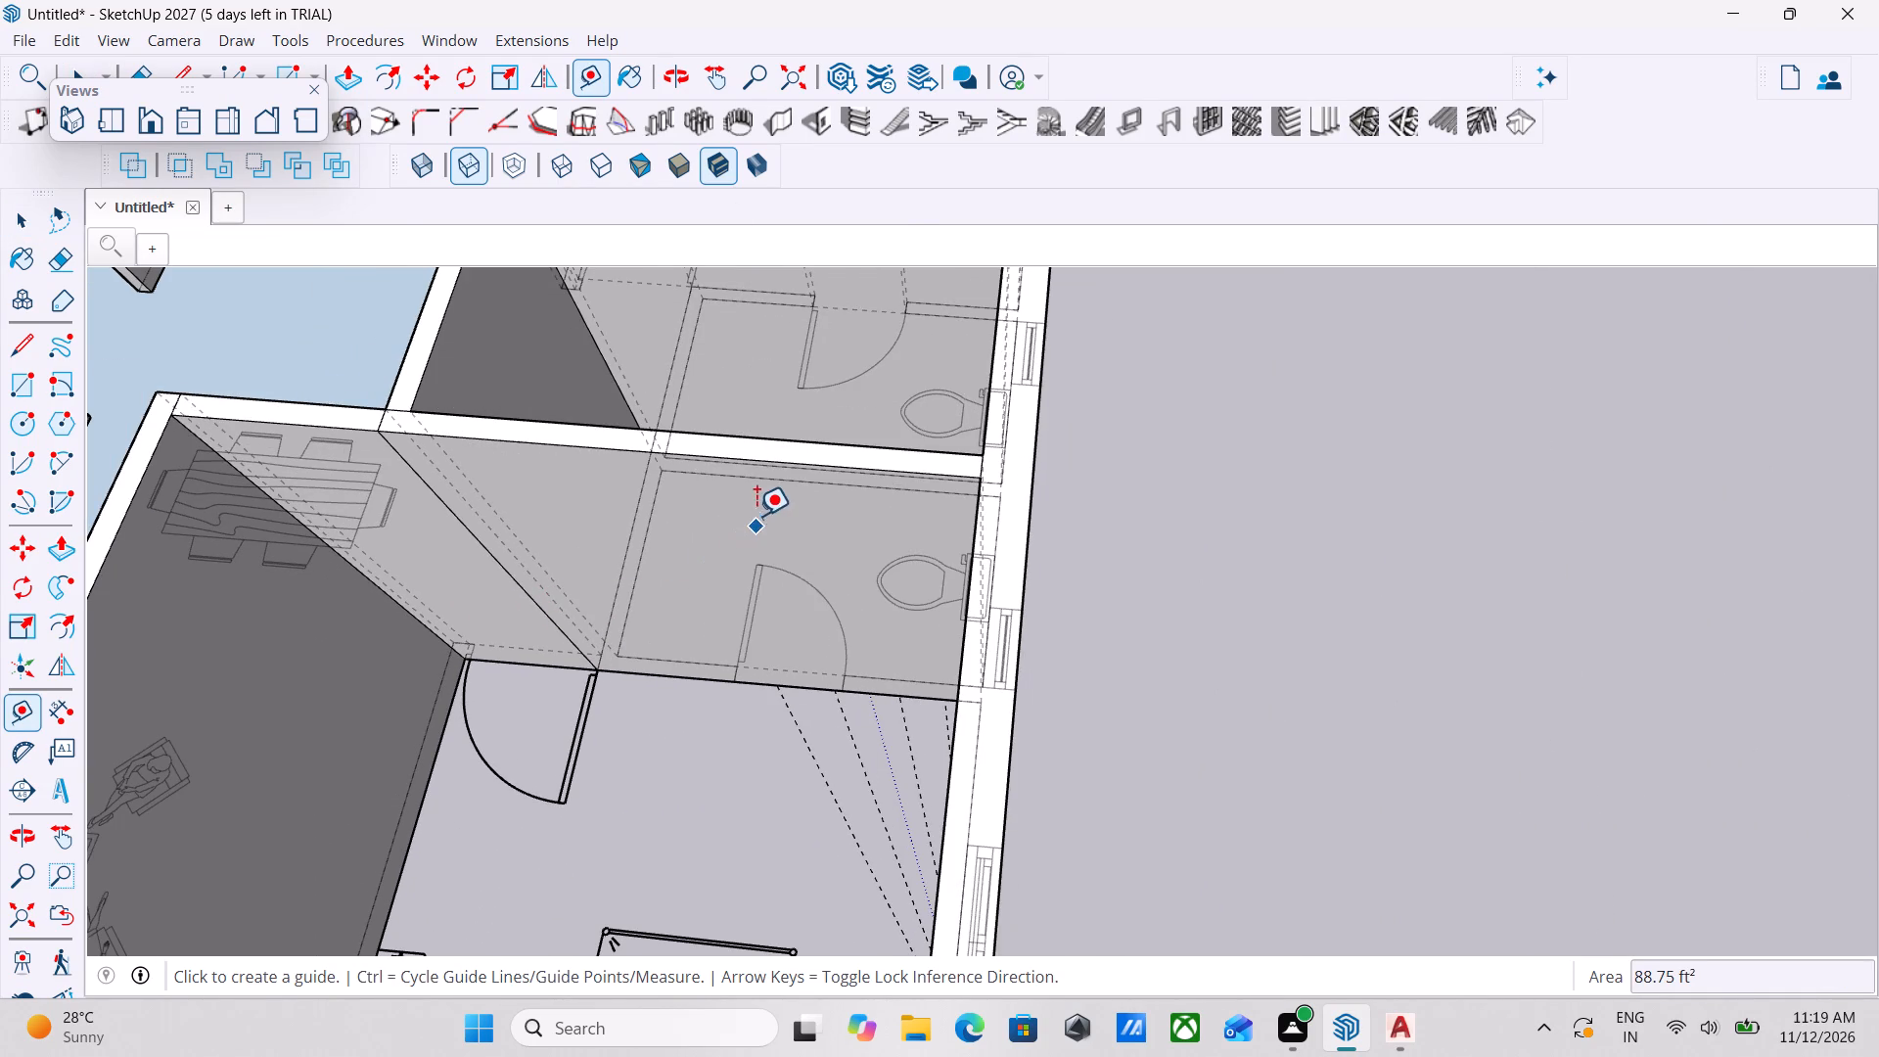
scroll(543, 574, up, 12)
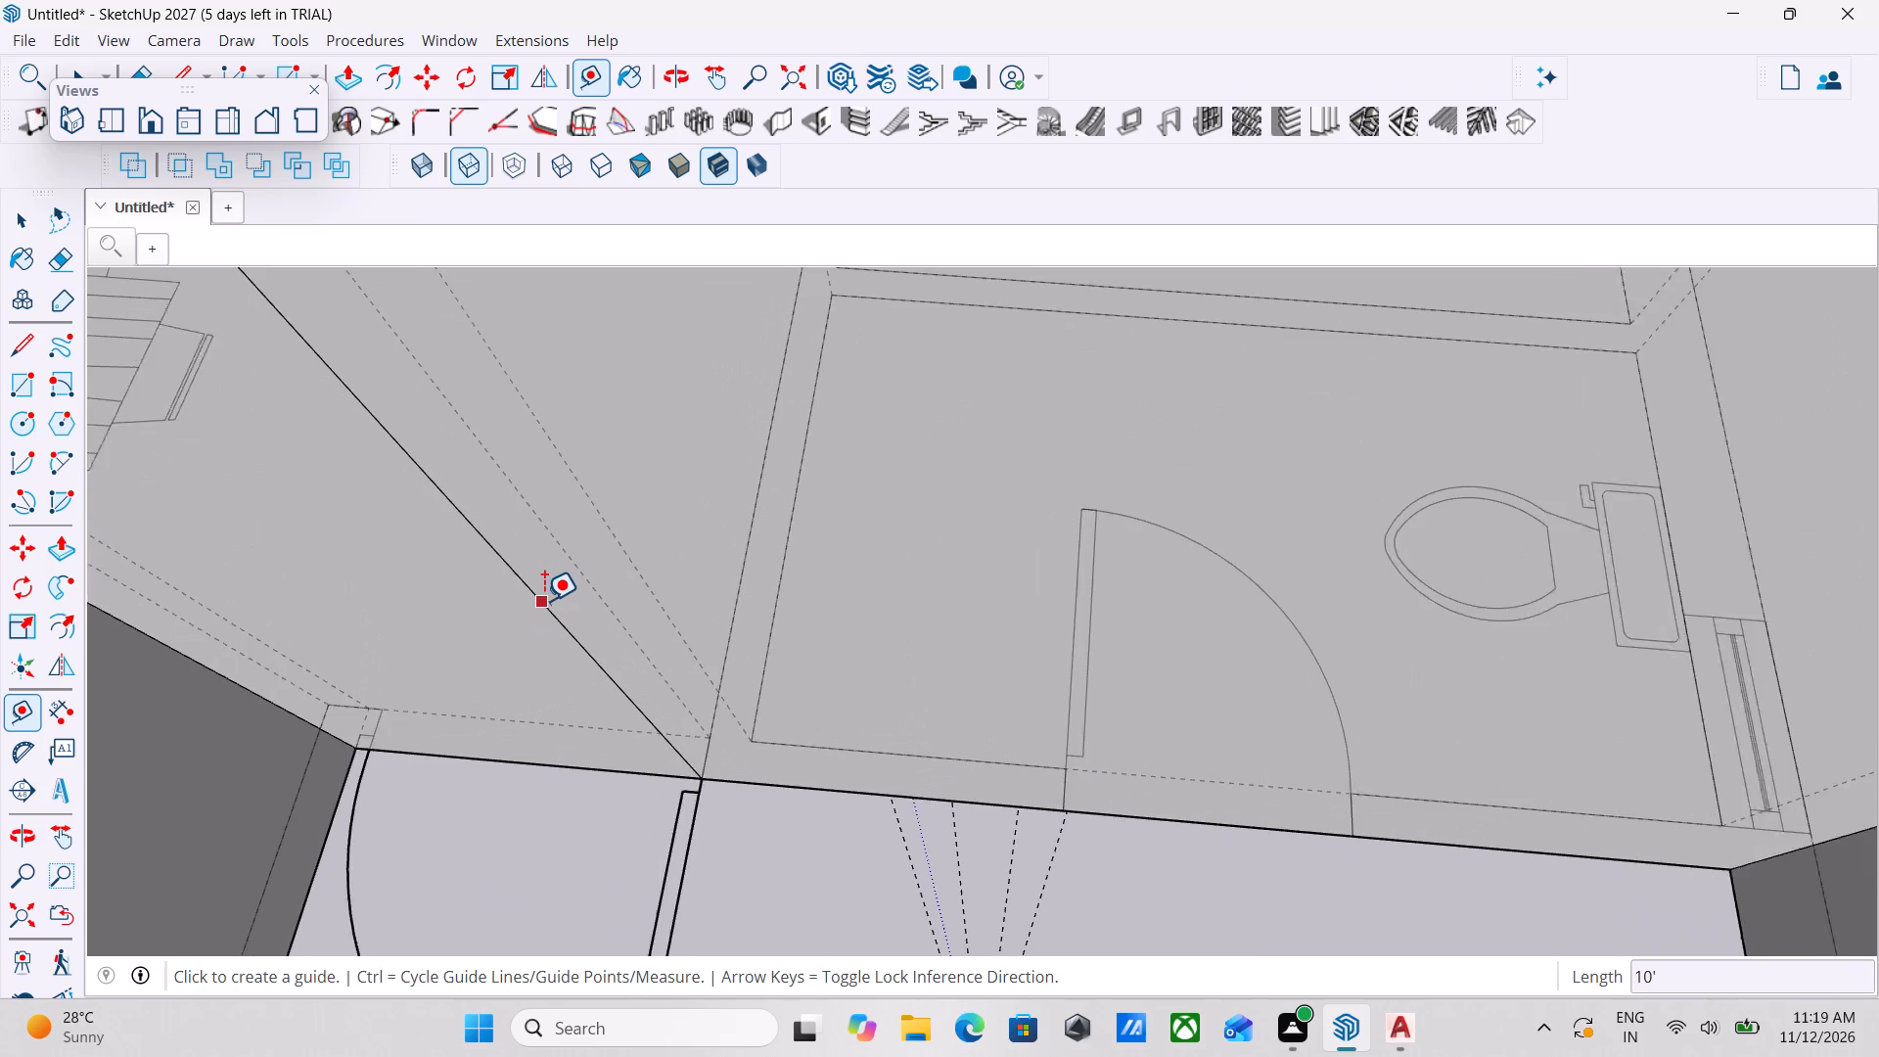
scroll(544, 601, up, 2)
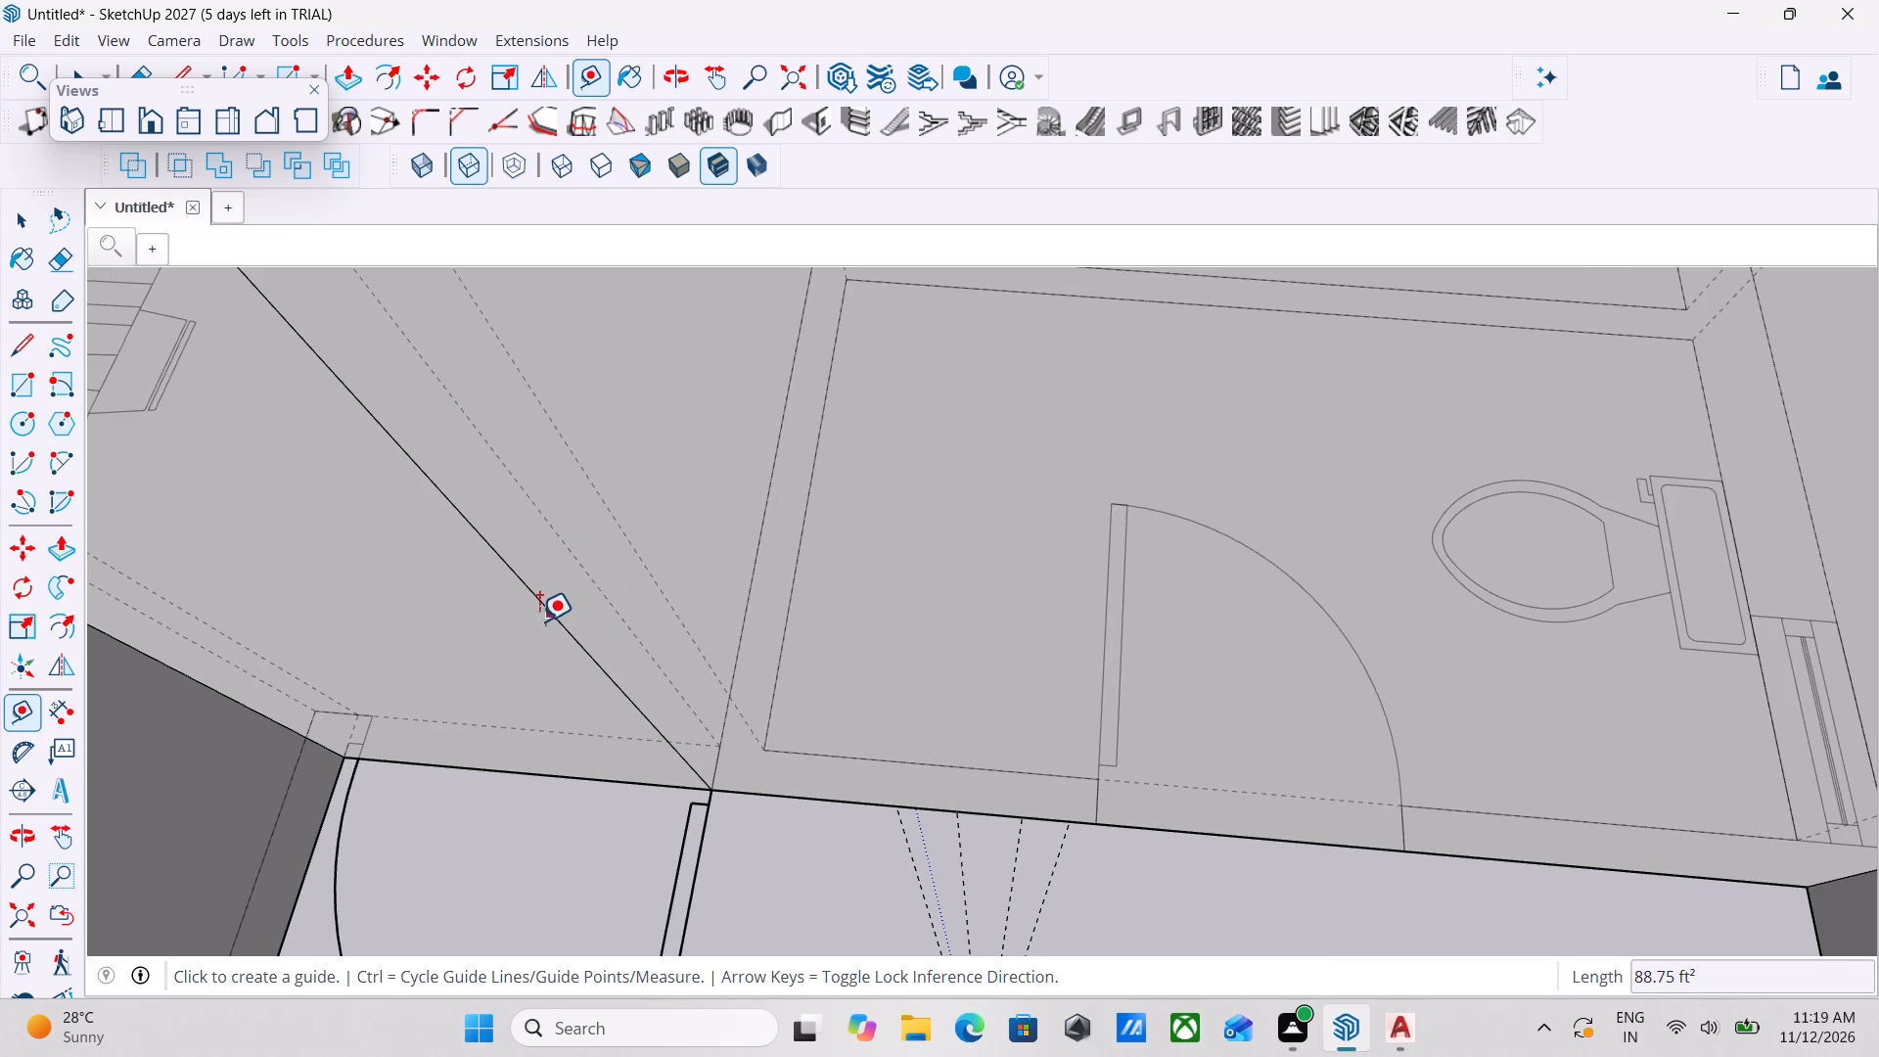
click(550, 620)
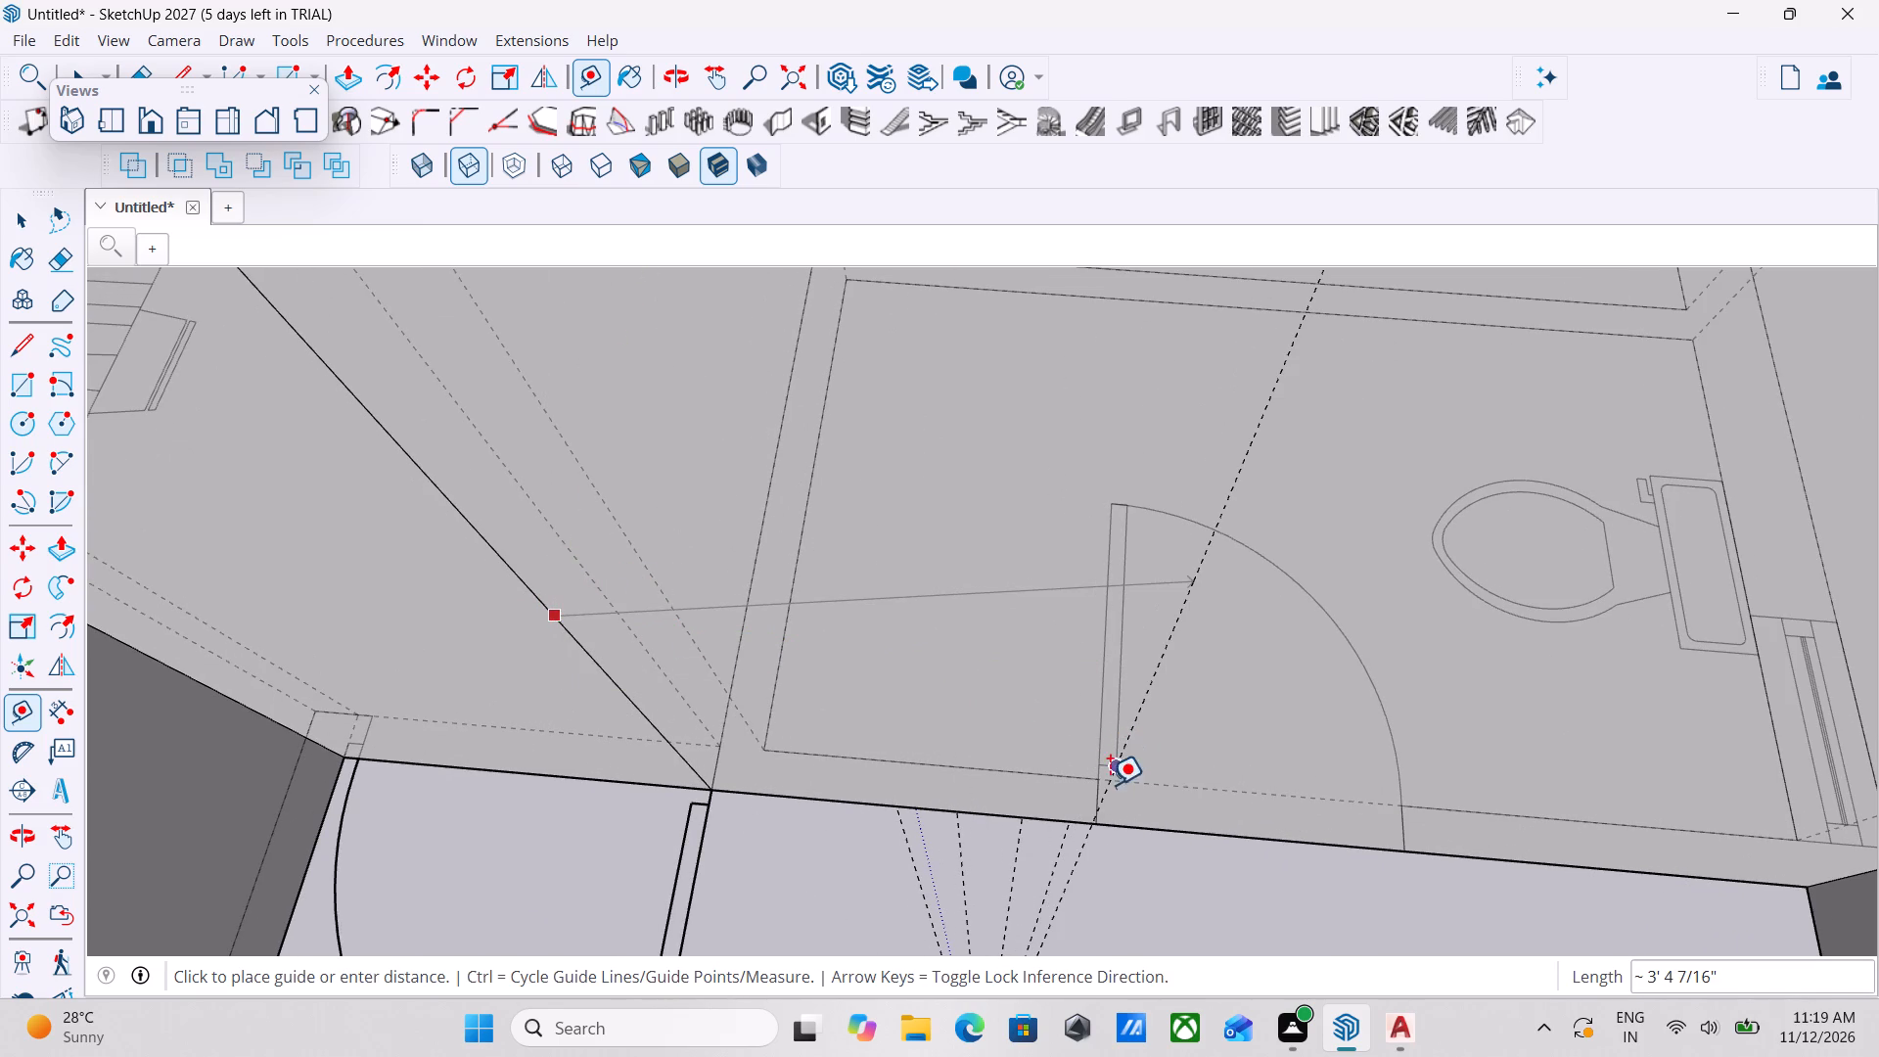
key(Right)
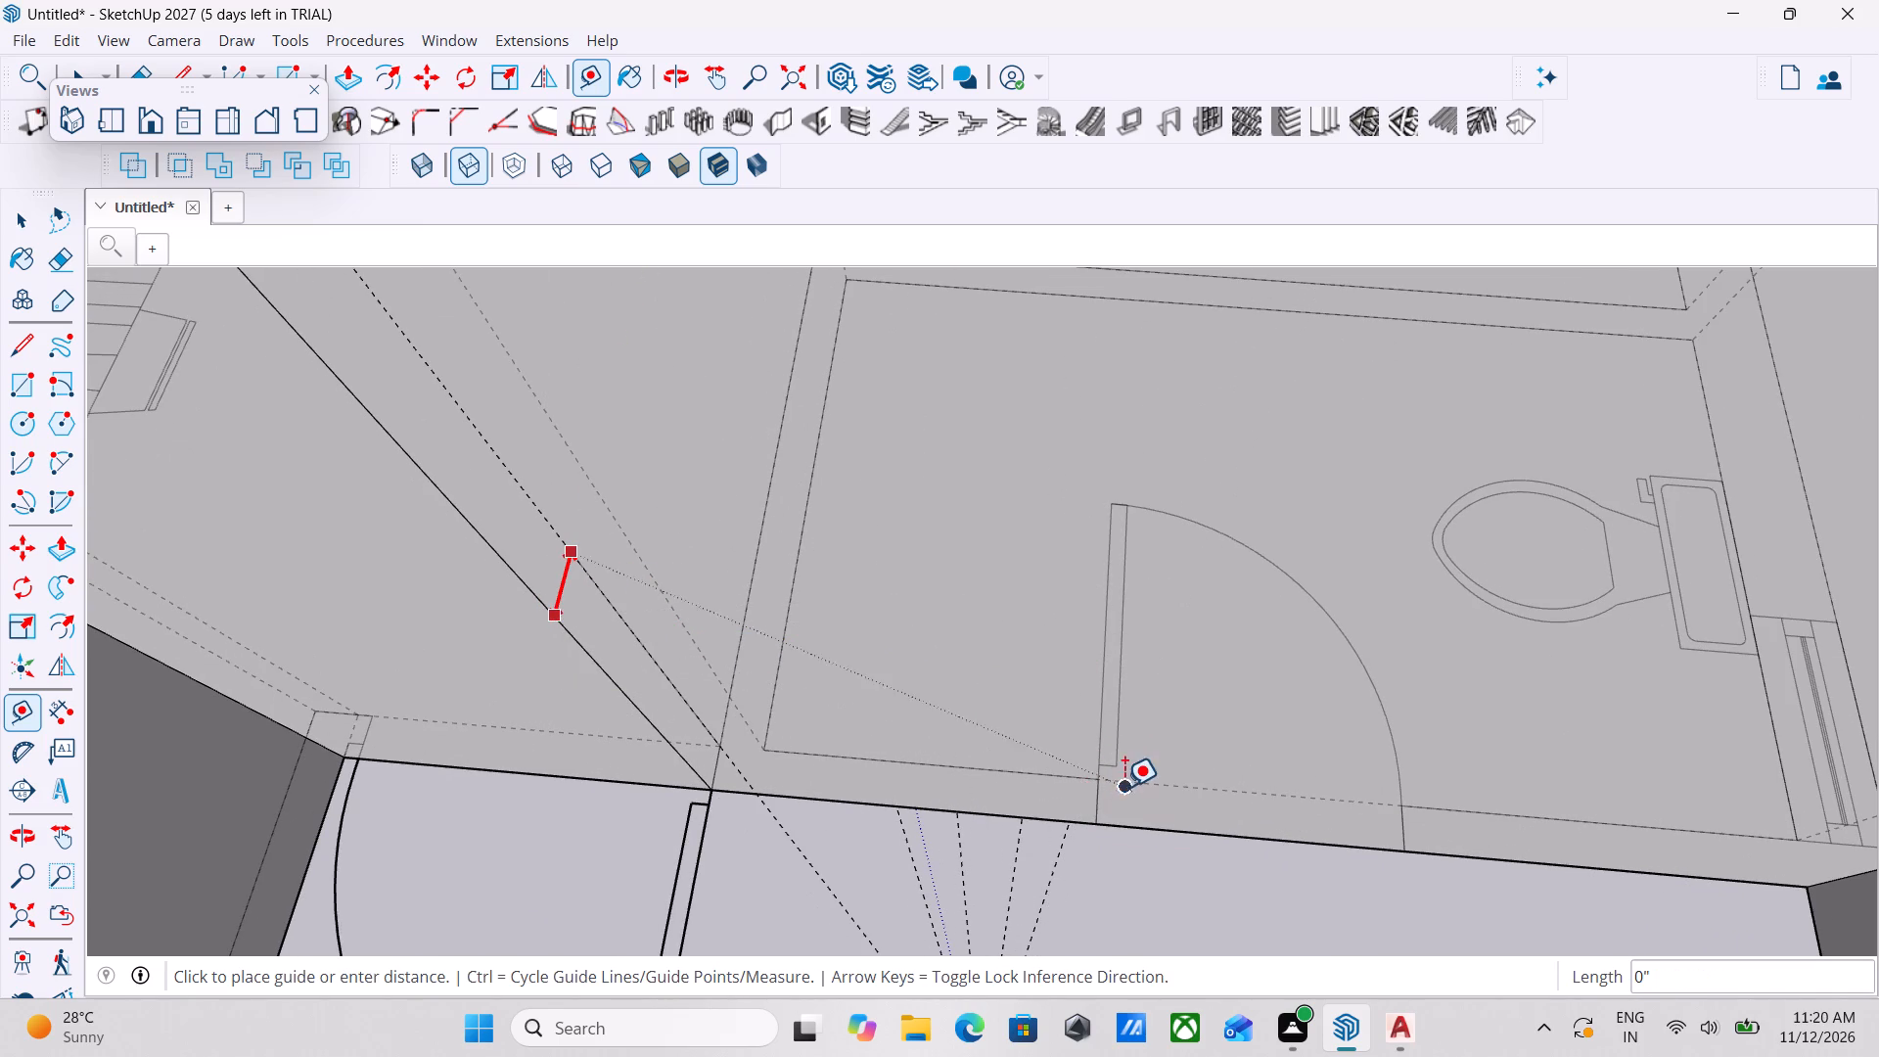
key(Right)
key(Right)
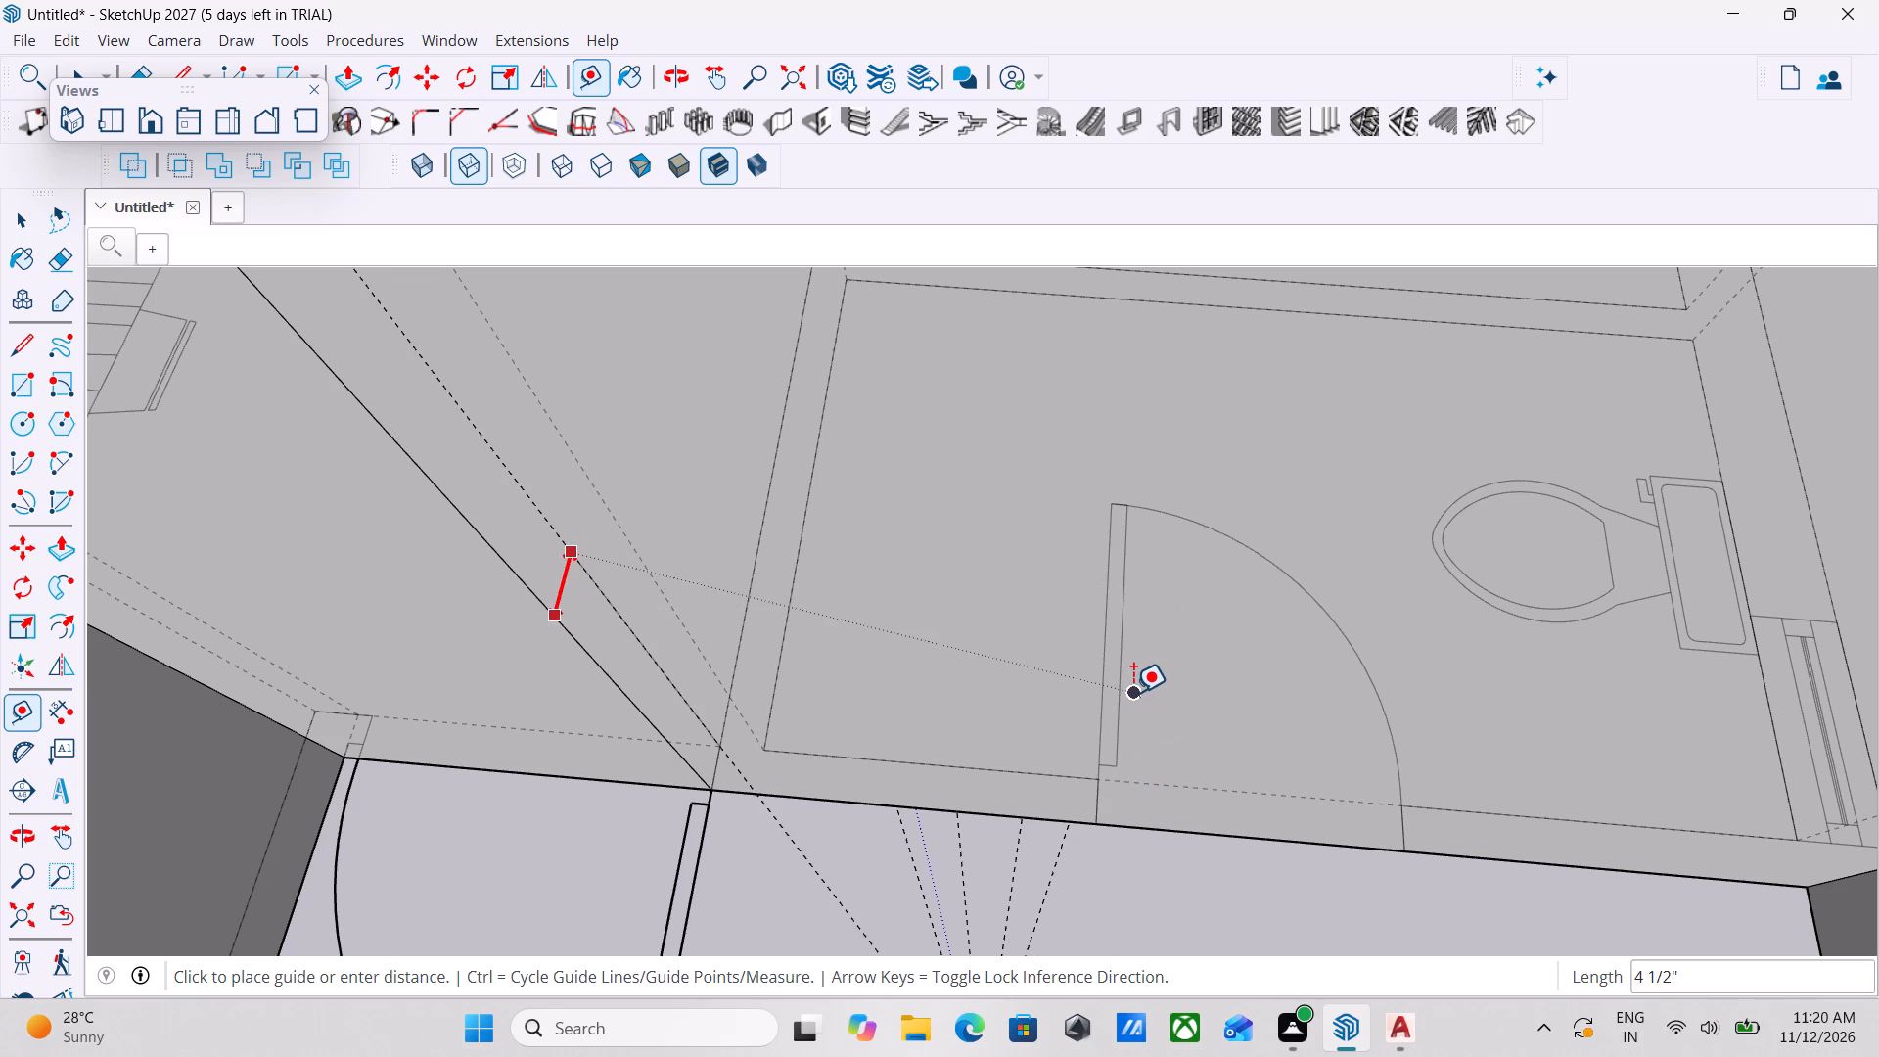
key(Right)
key(Right)
key(Up)
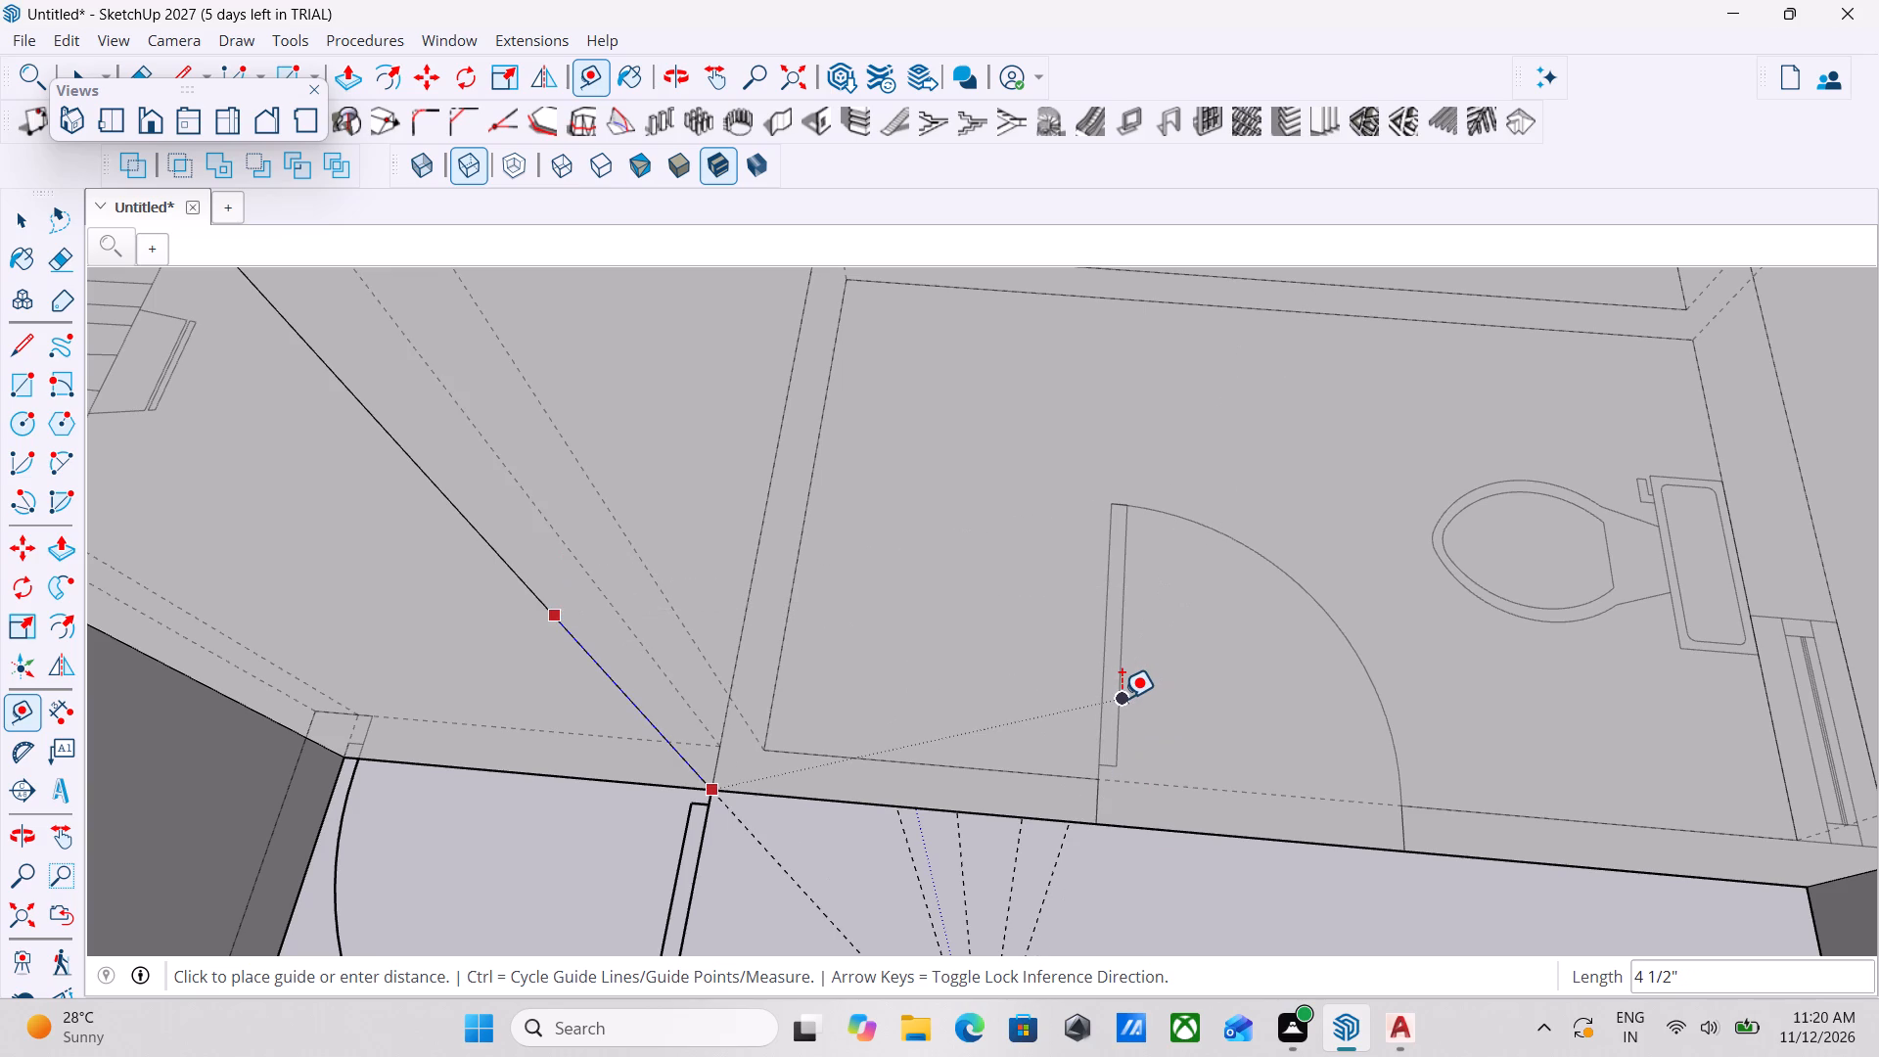
key(Down)
key(Down)
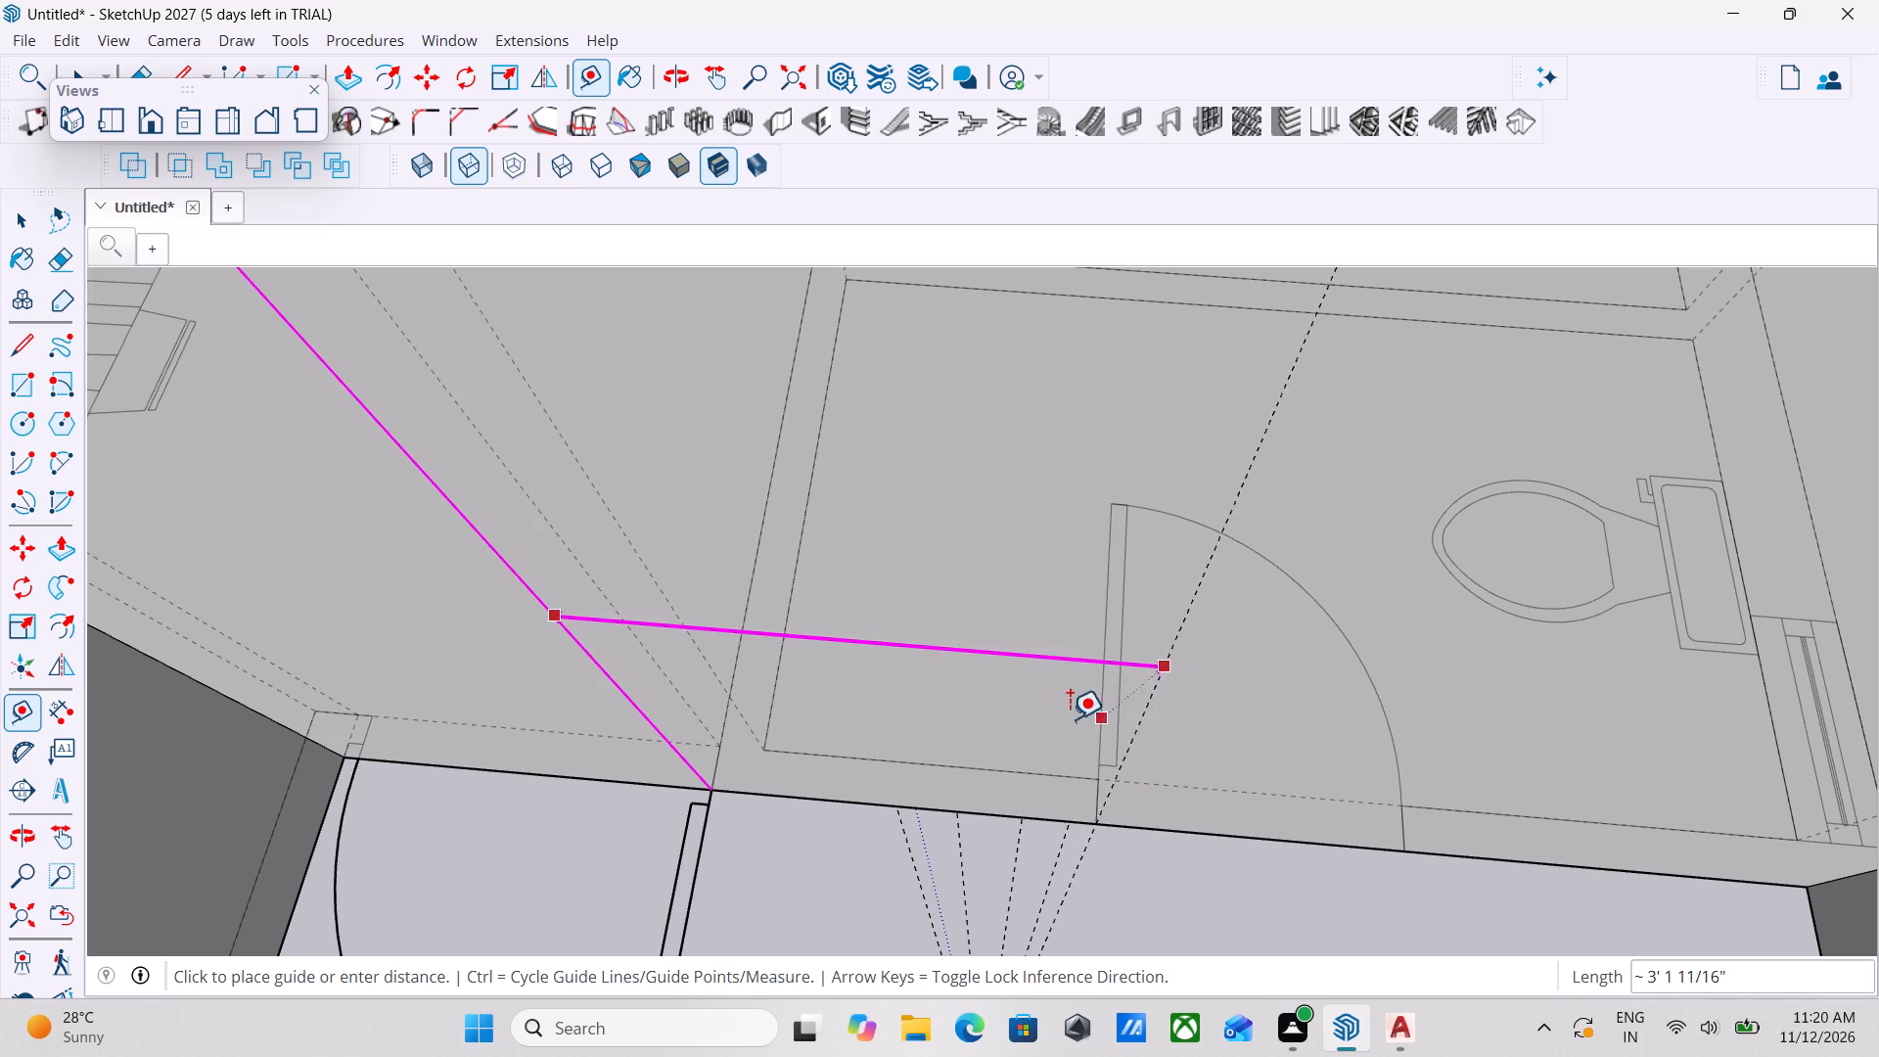
scroll(1058, 708, down, 9)
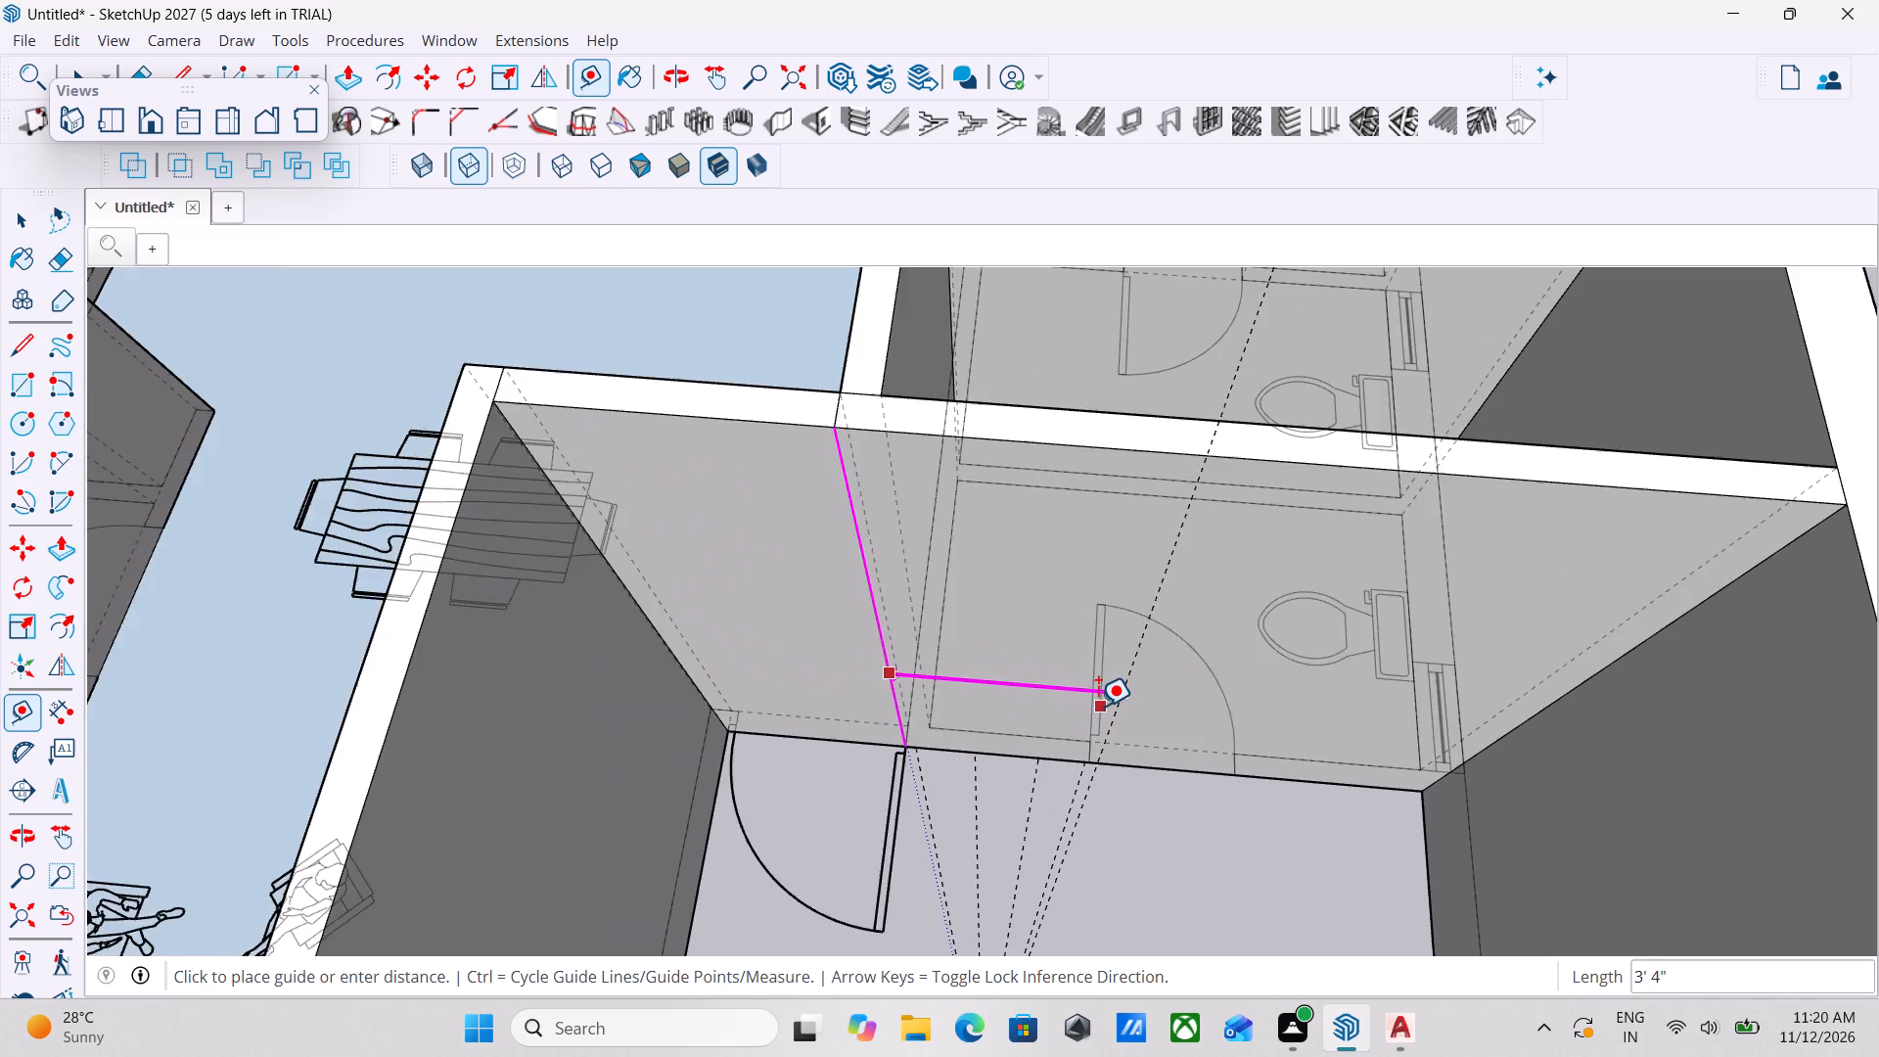
scroll(1098, 707, down, 6)
scroll(1104, 707, up, 3)
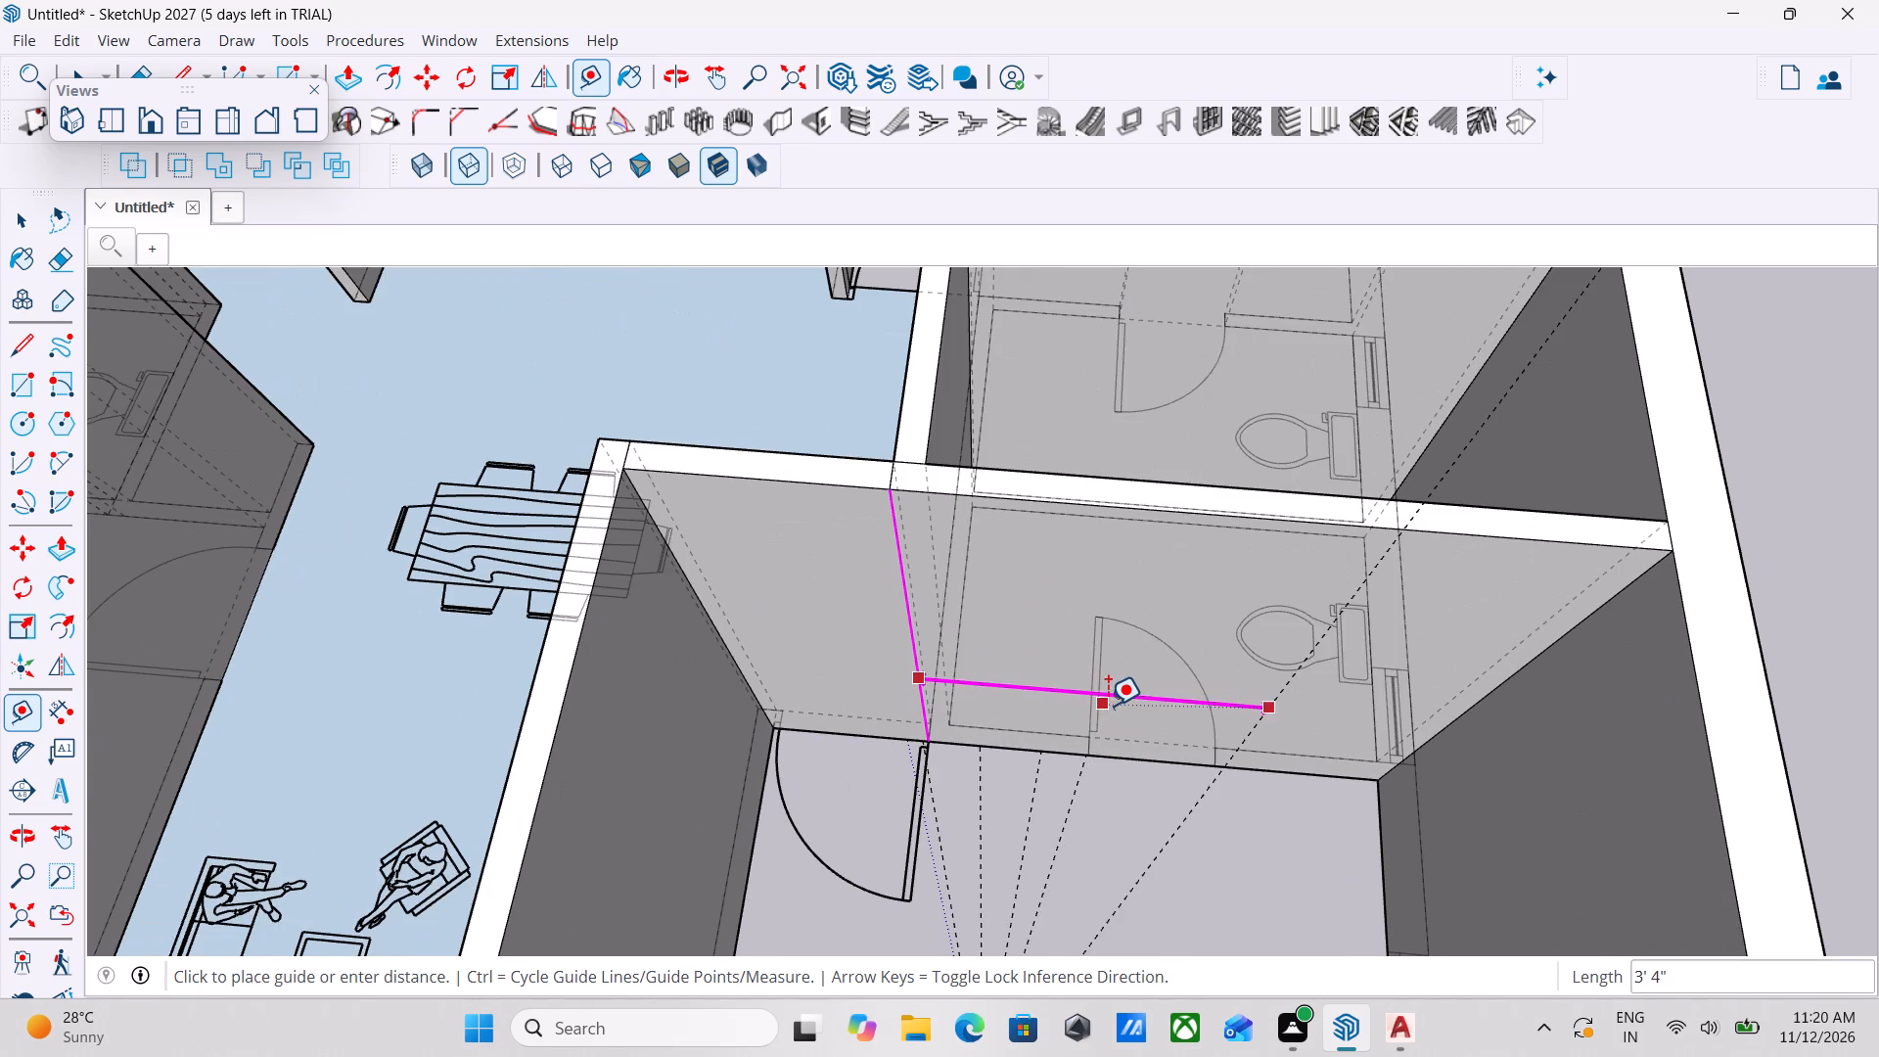
scroll(1103, 710, up, 4)
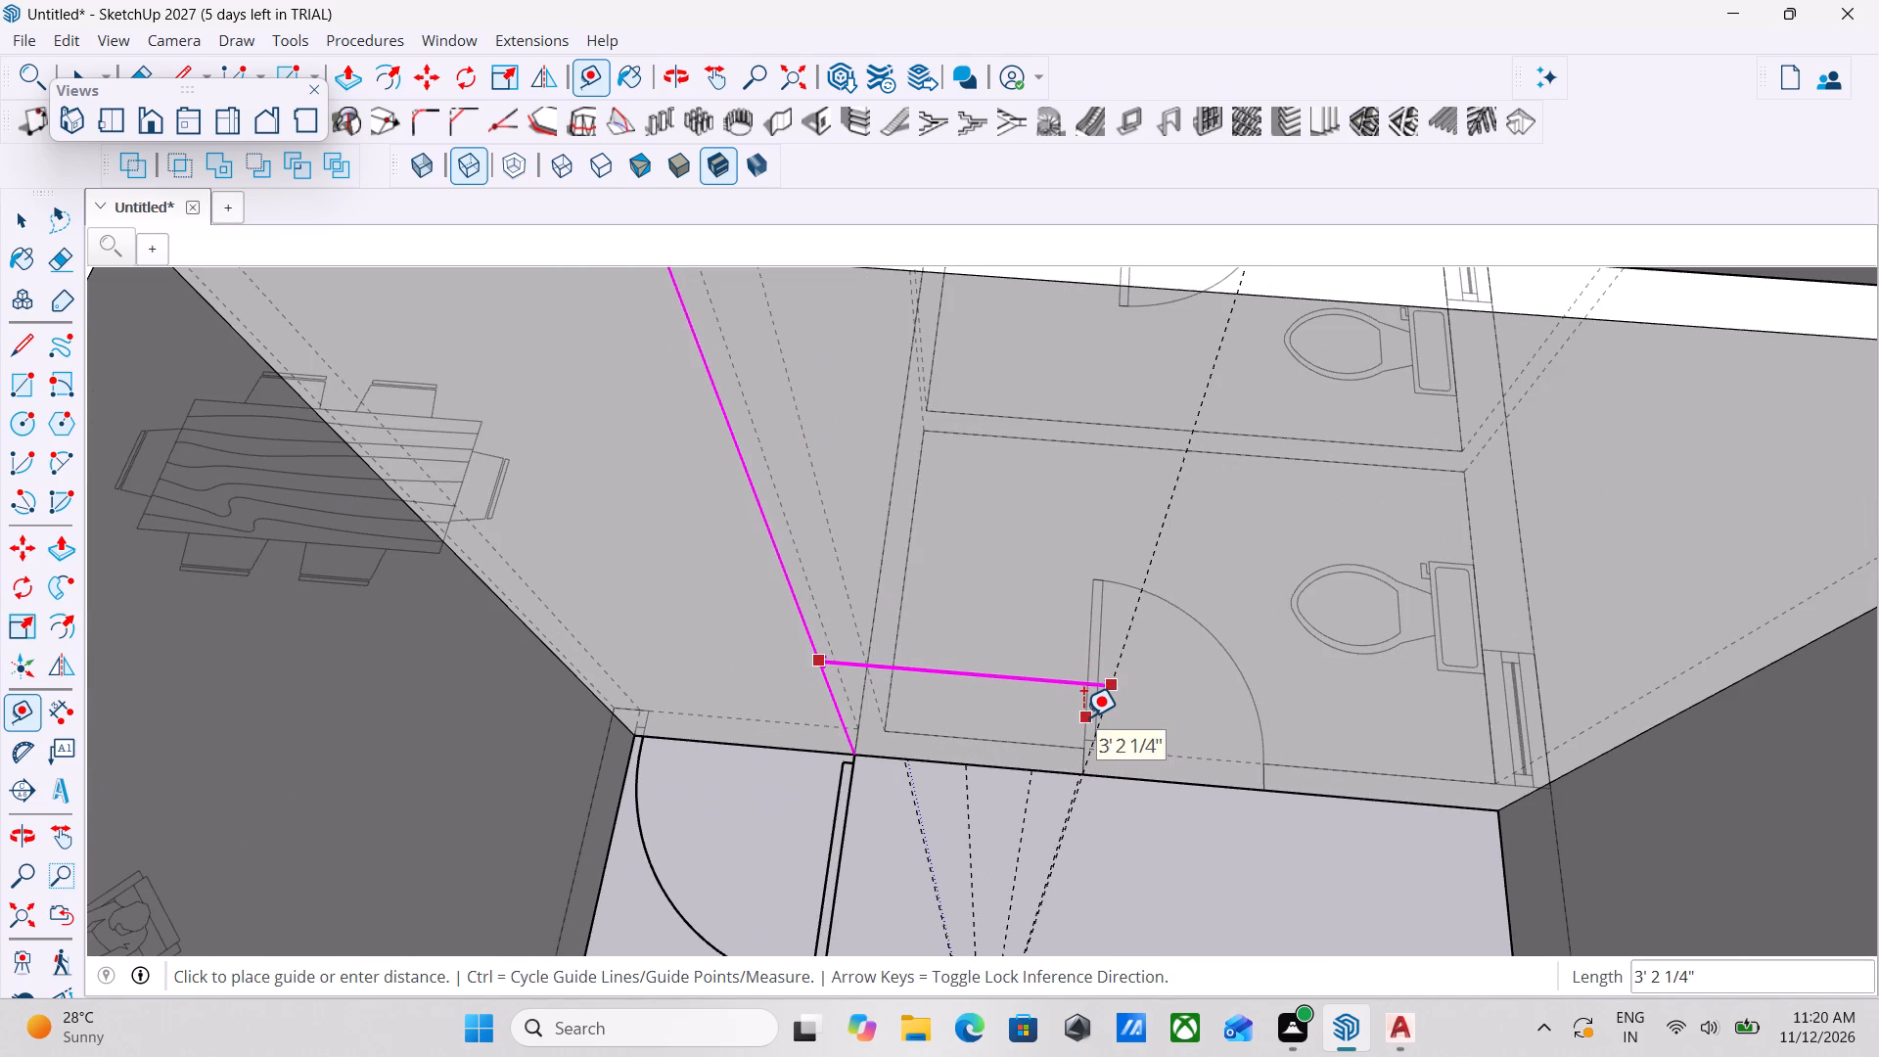
click(1083, 717)
Place a second vertical guide 2' 6" from the first, at the opposite jamb of the bathroom door.
click(1107, 707)
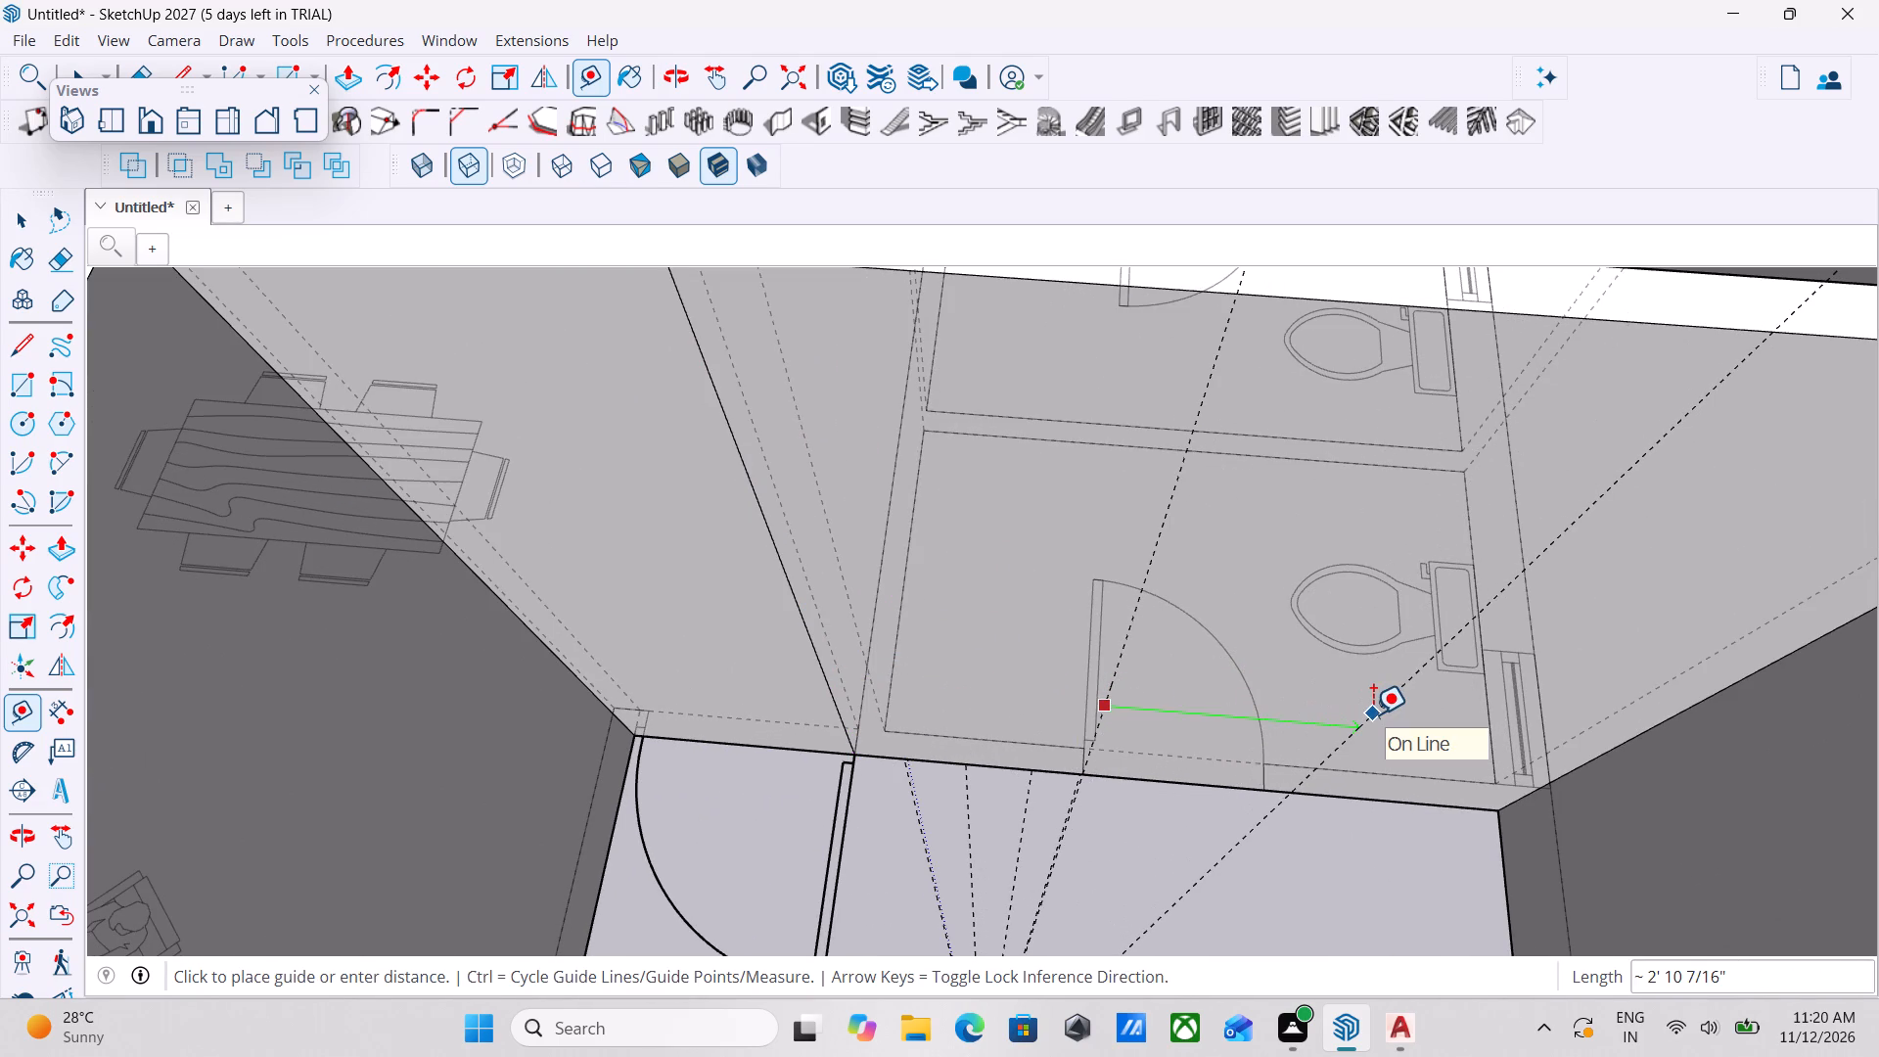
key(Right)
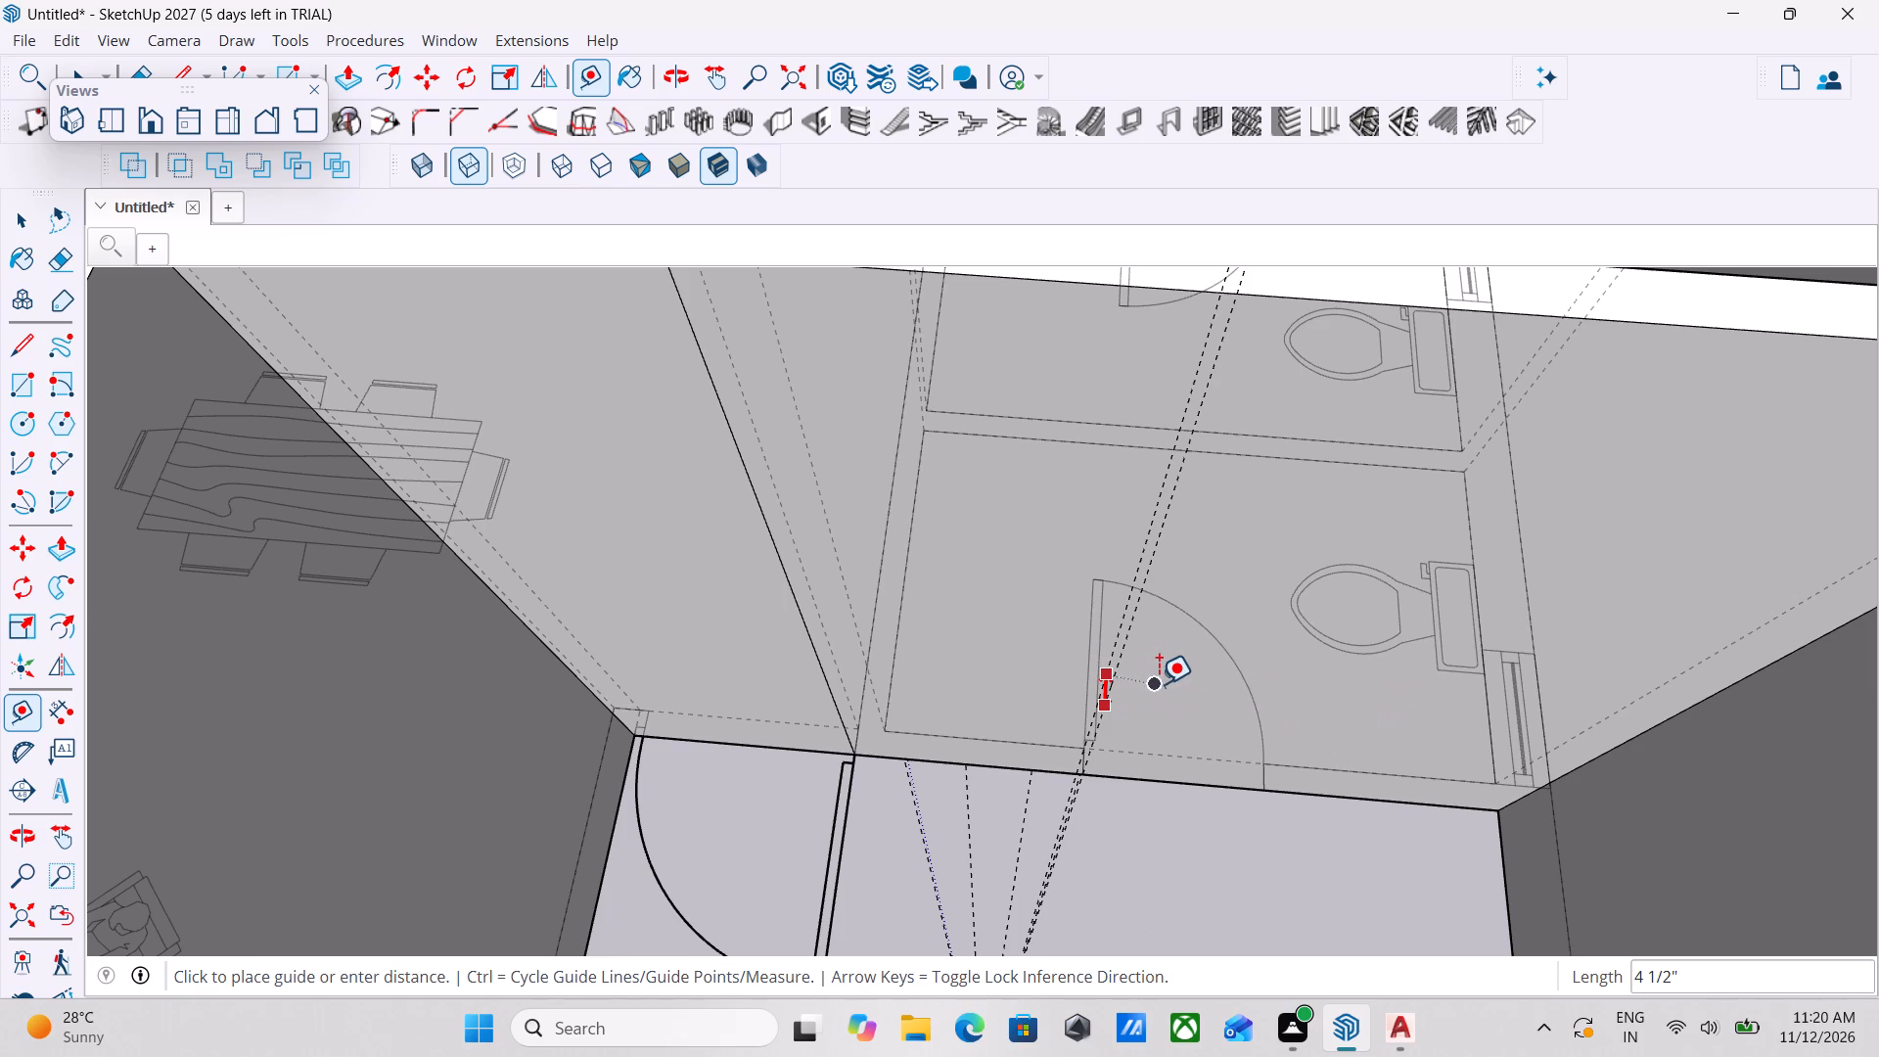
key(Right)
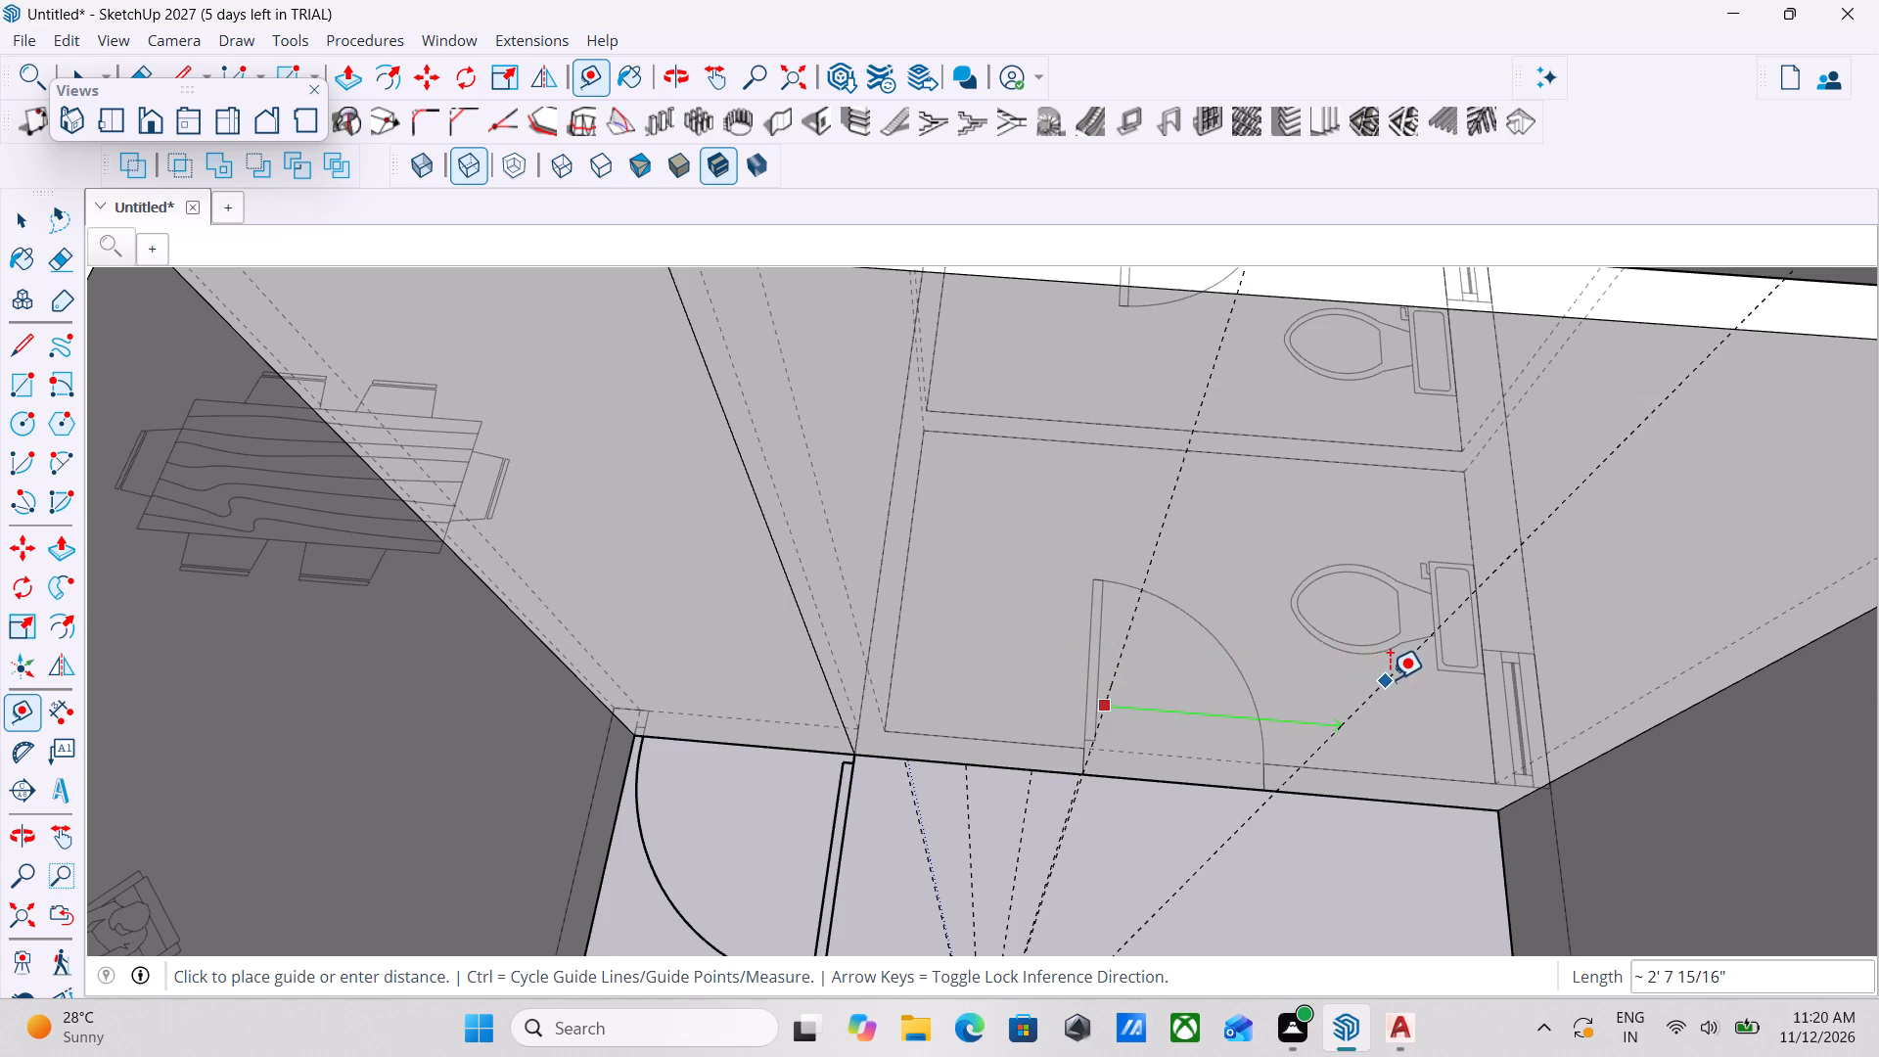
key(Up)
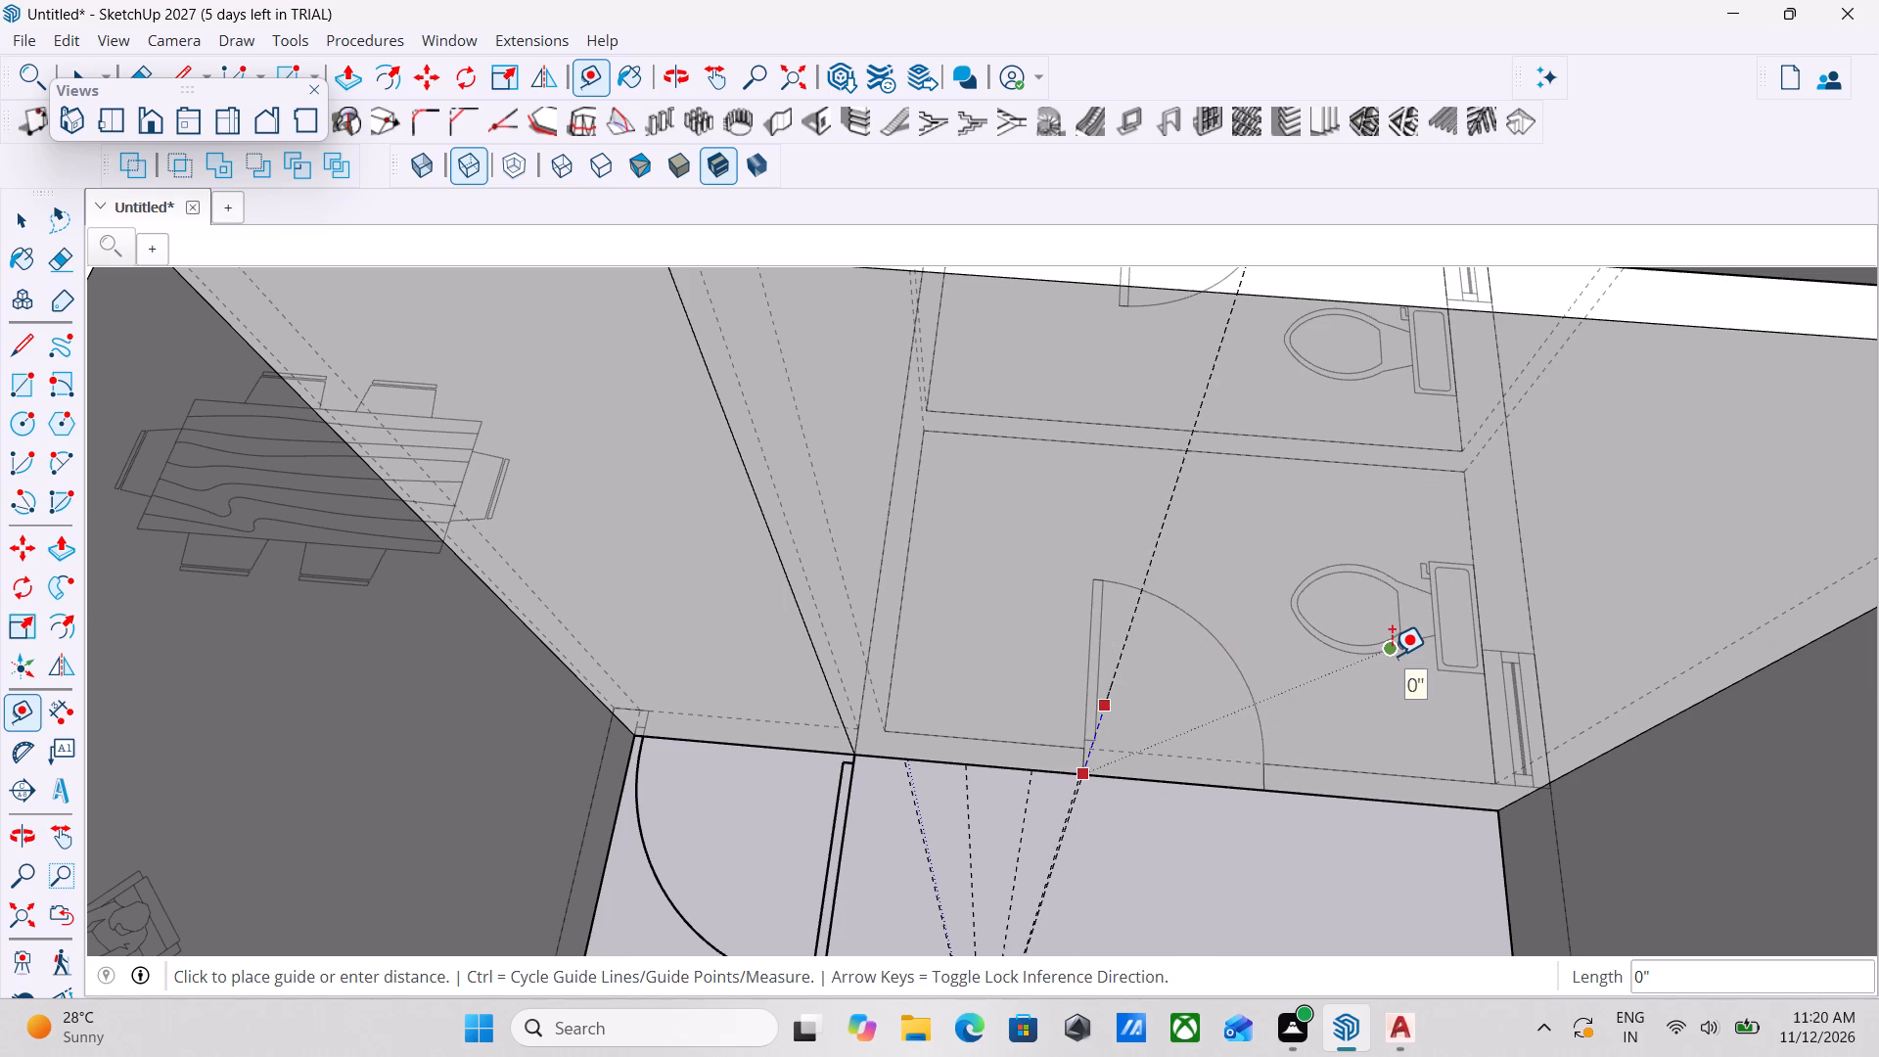
key(Down)
key(Right)
key(Right)
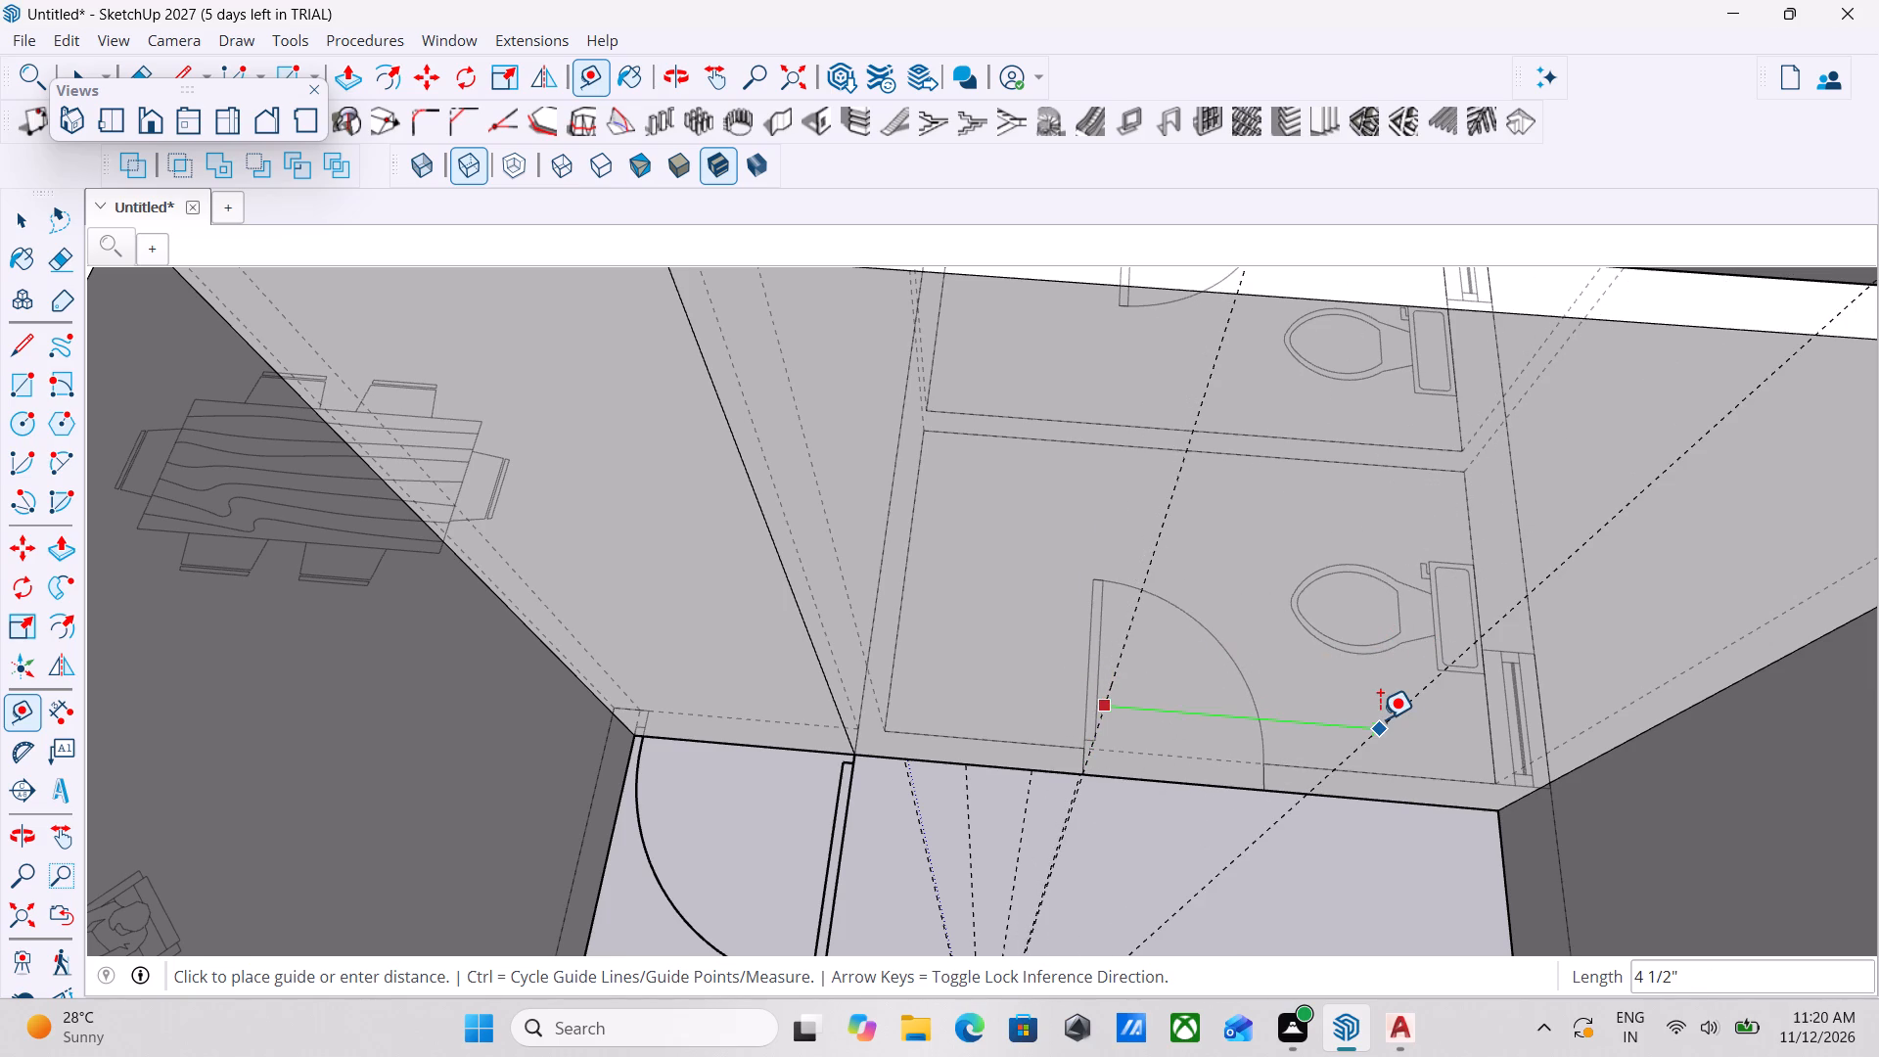
scroll(1330, 731, up, 2)
scroll(1394, 703, down, 3)
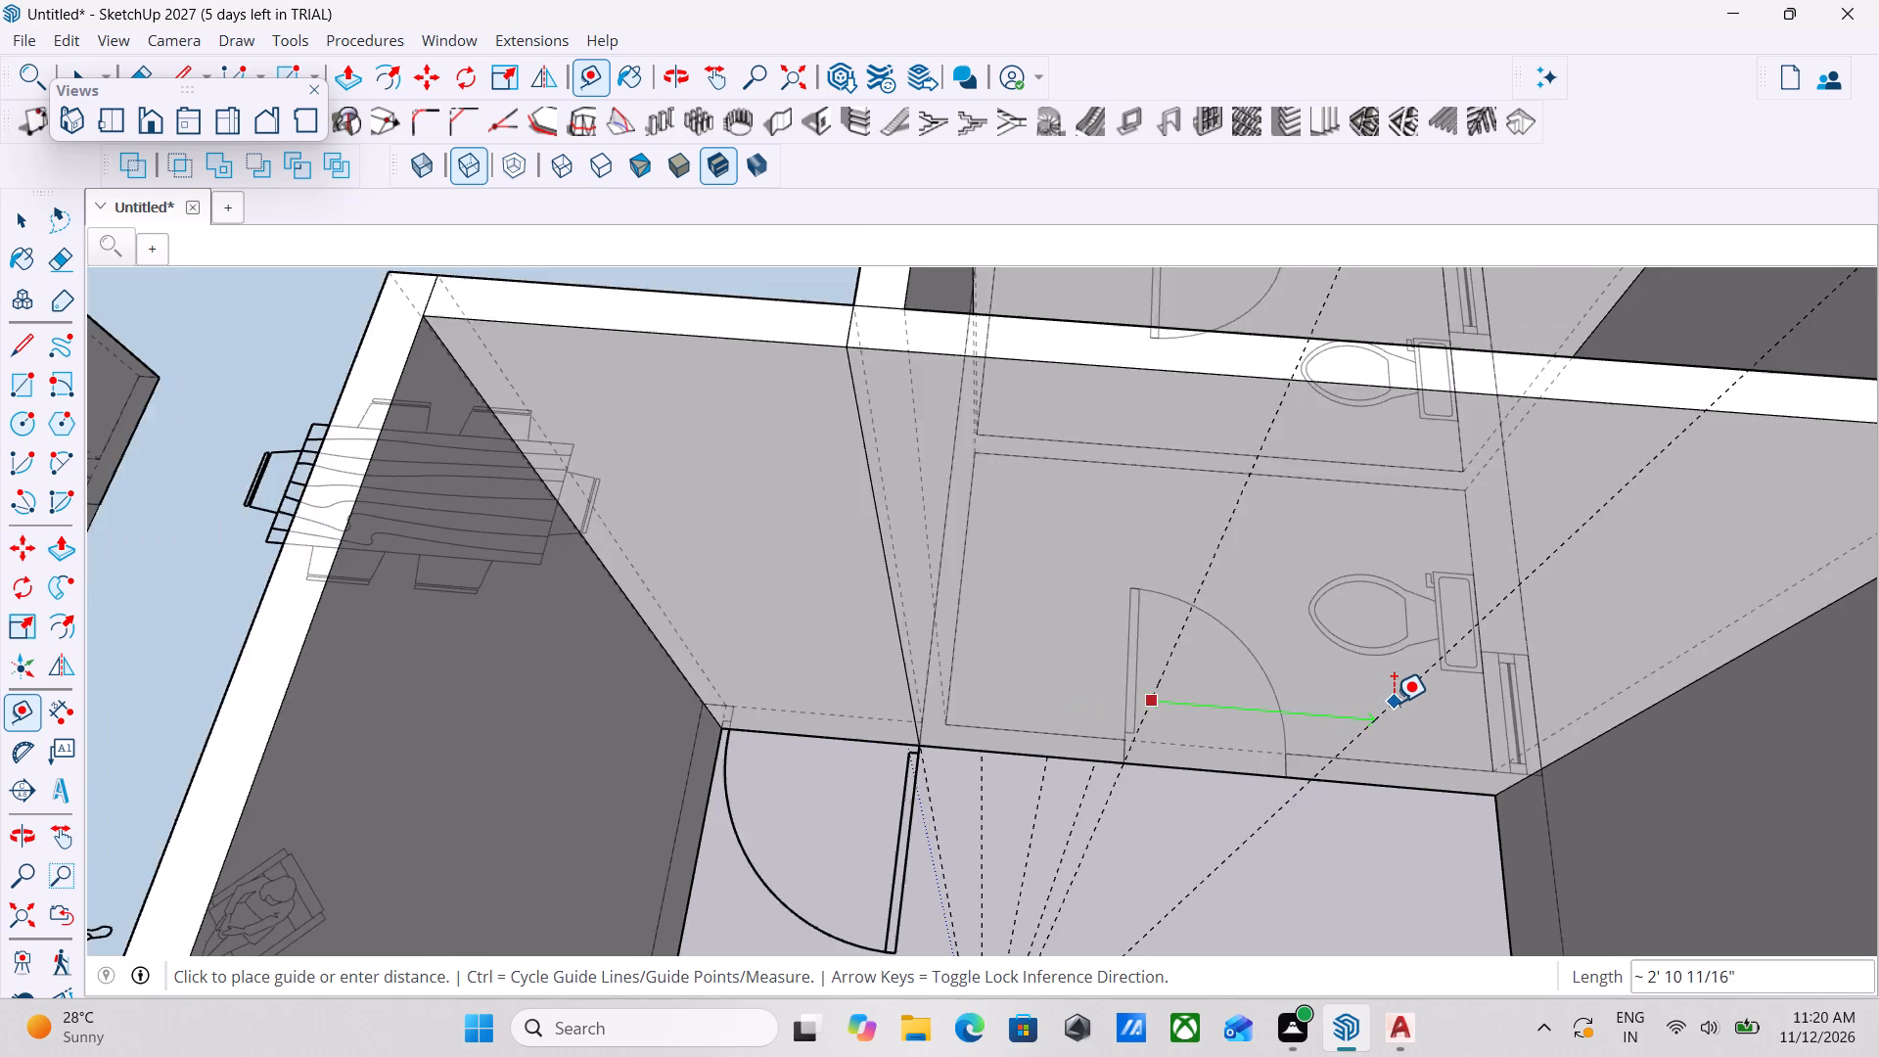
scroll(1394, 703, down, 8)
shift+scroll(1394, 703, up, 1)
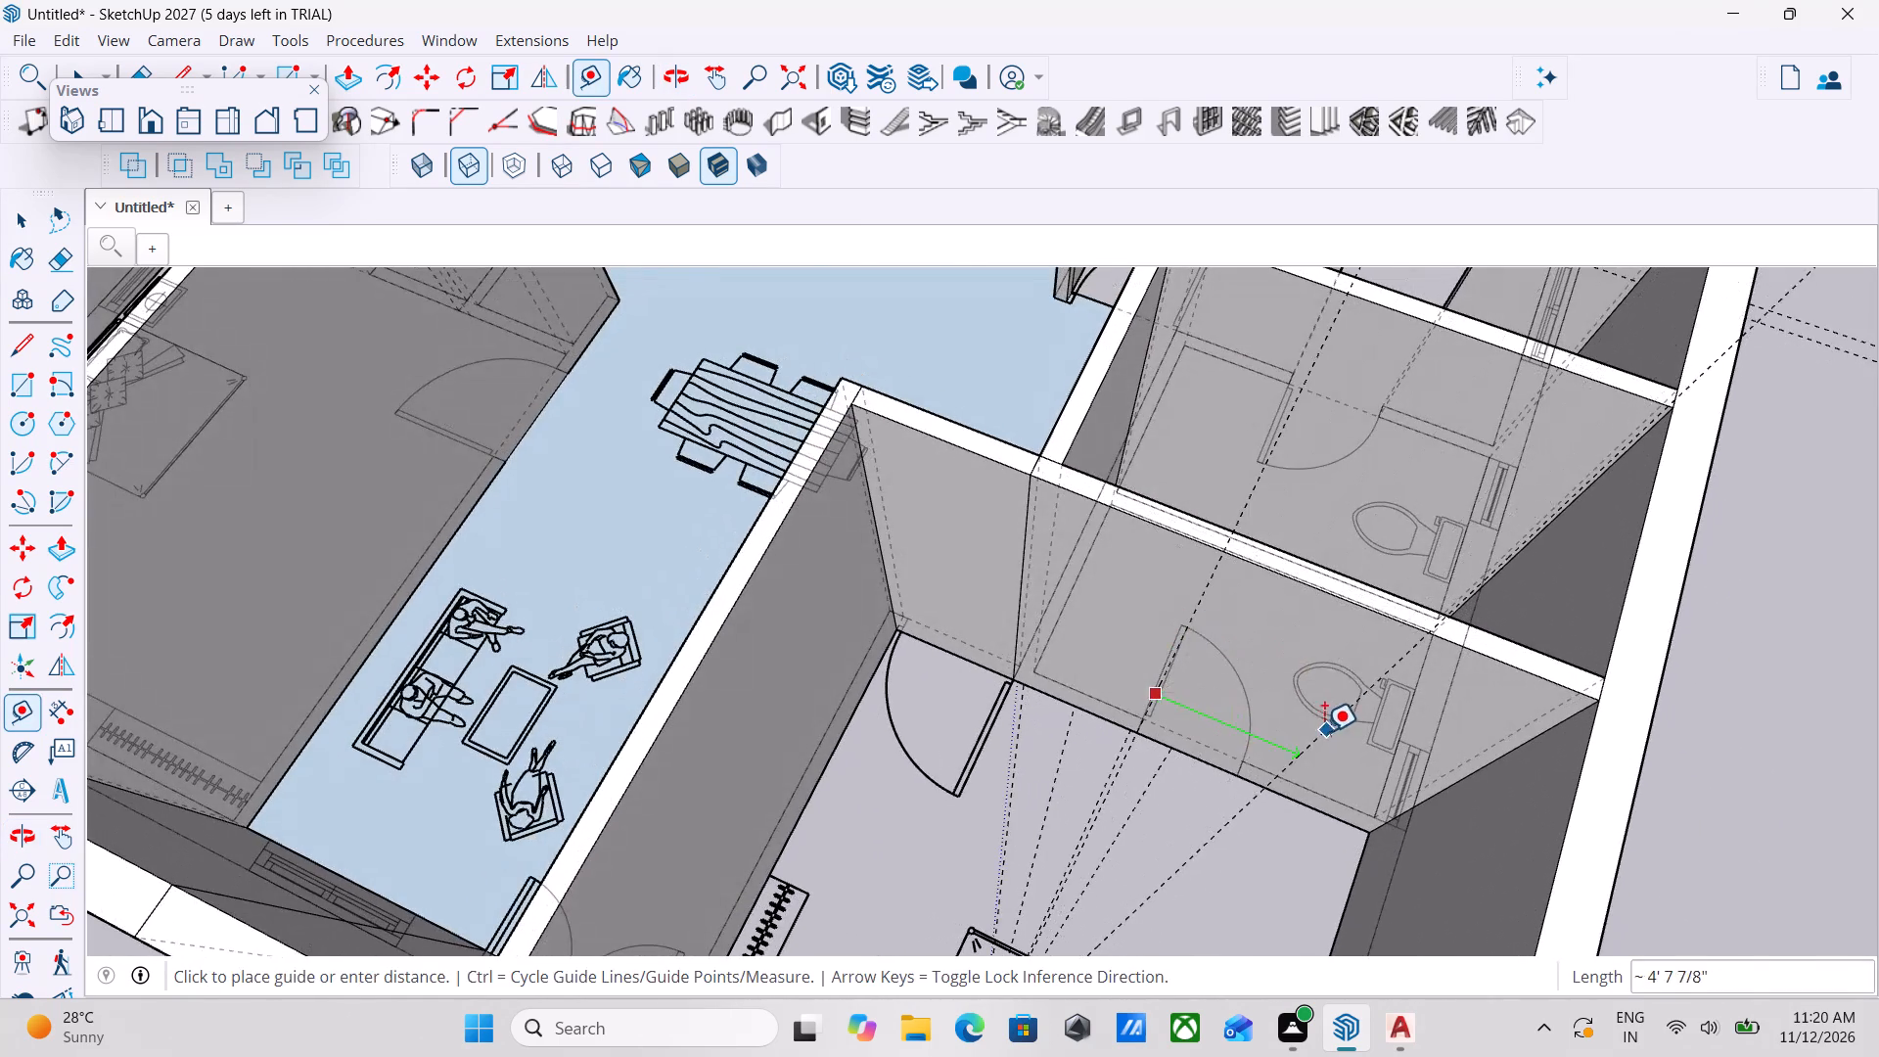
scroll(1320, 734, up, 3)
scroll(1224, 766, up, 2)
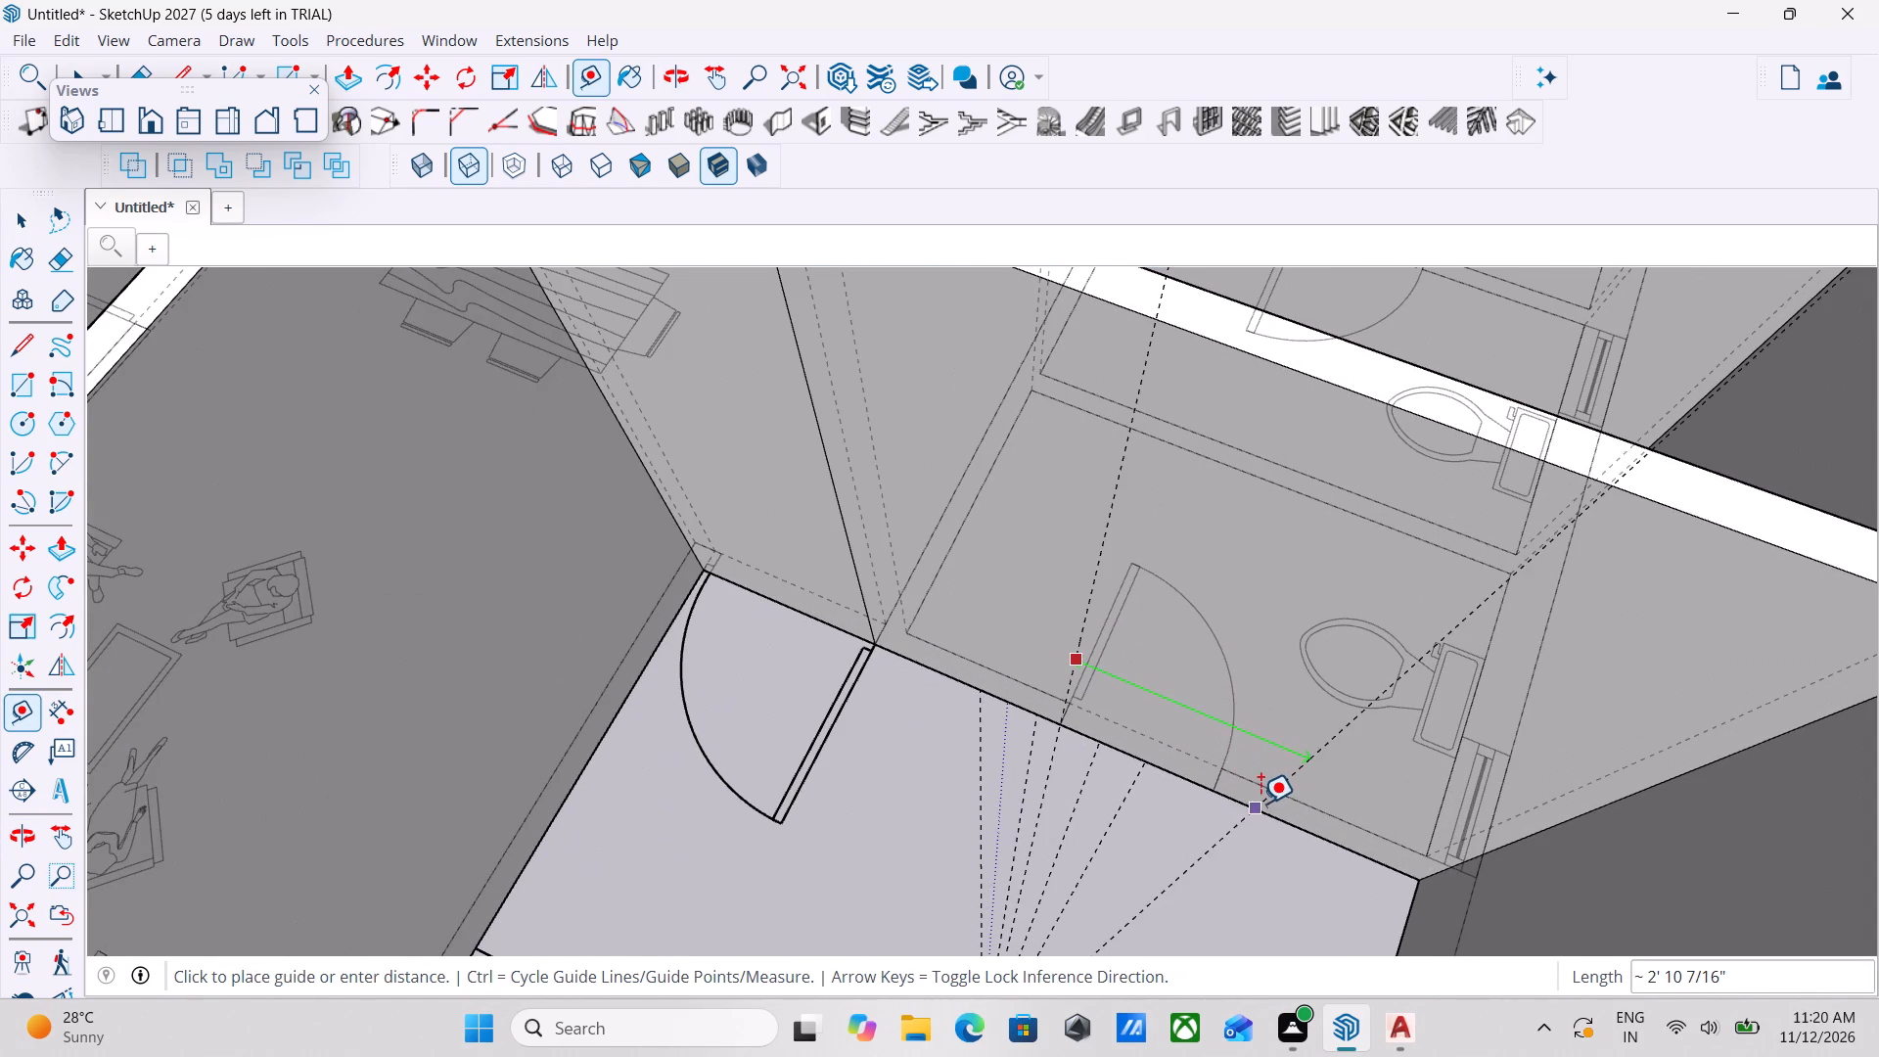
click(1214, 788)
Place a horizontal guide 7' above the bathroom wall's bottom edge to mark the door head height.
scroll(1140, 818, up, 4)
scroll(1341, 814, up, 1)
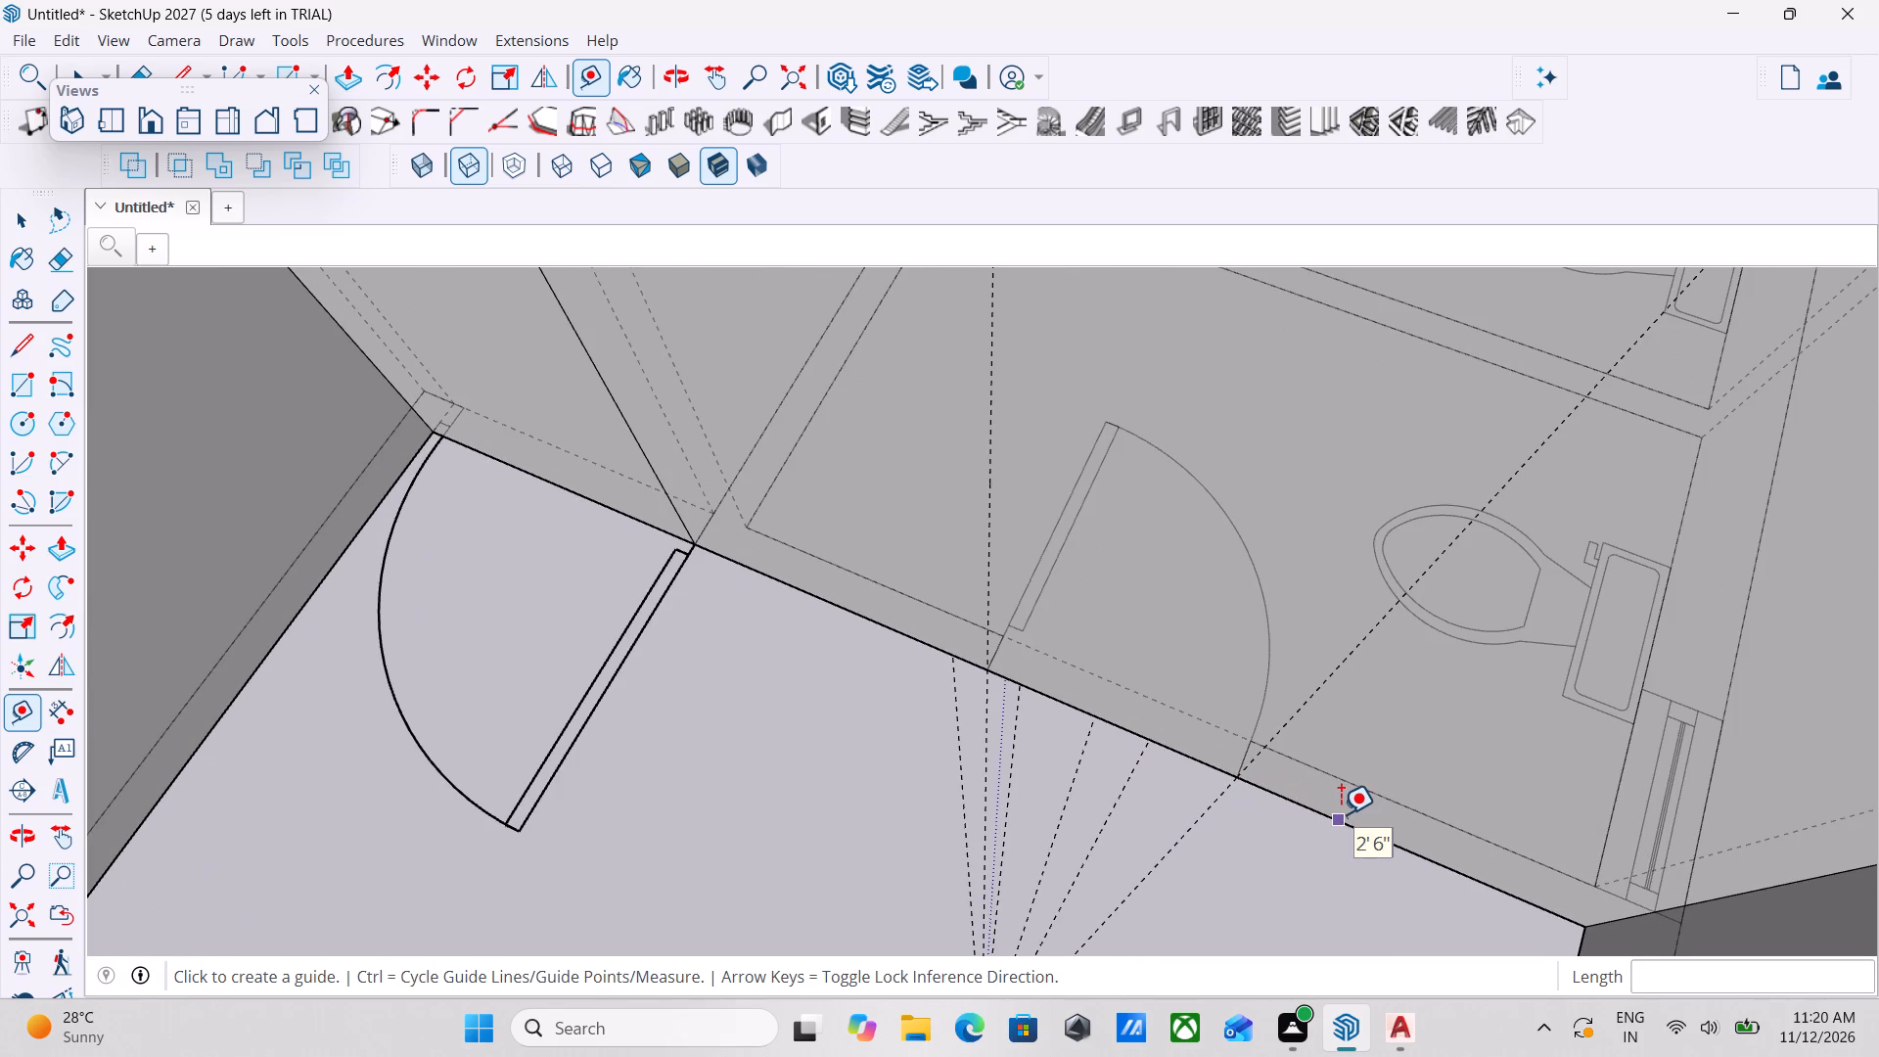
click(1341, 814)
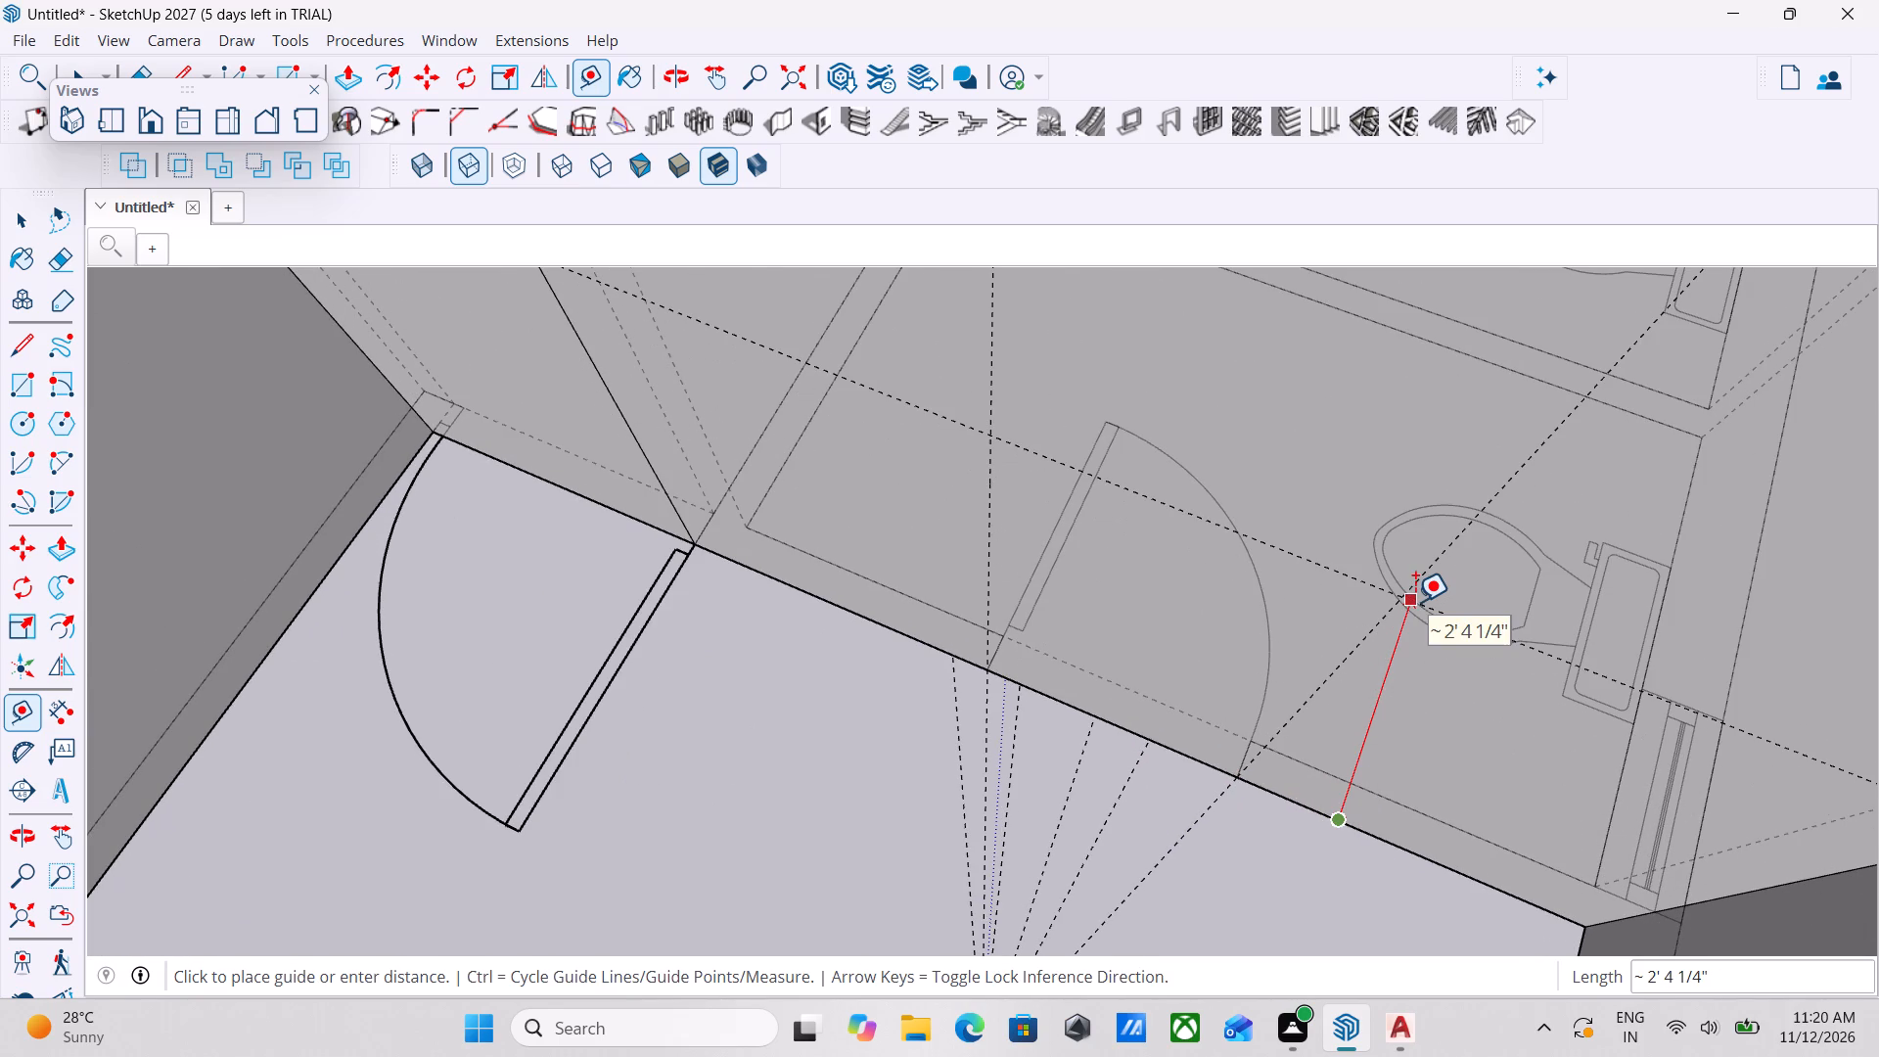
scroll(1415, 602, down, 4)
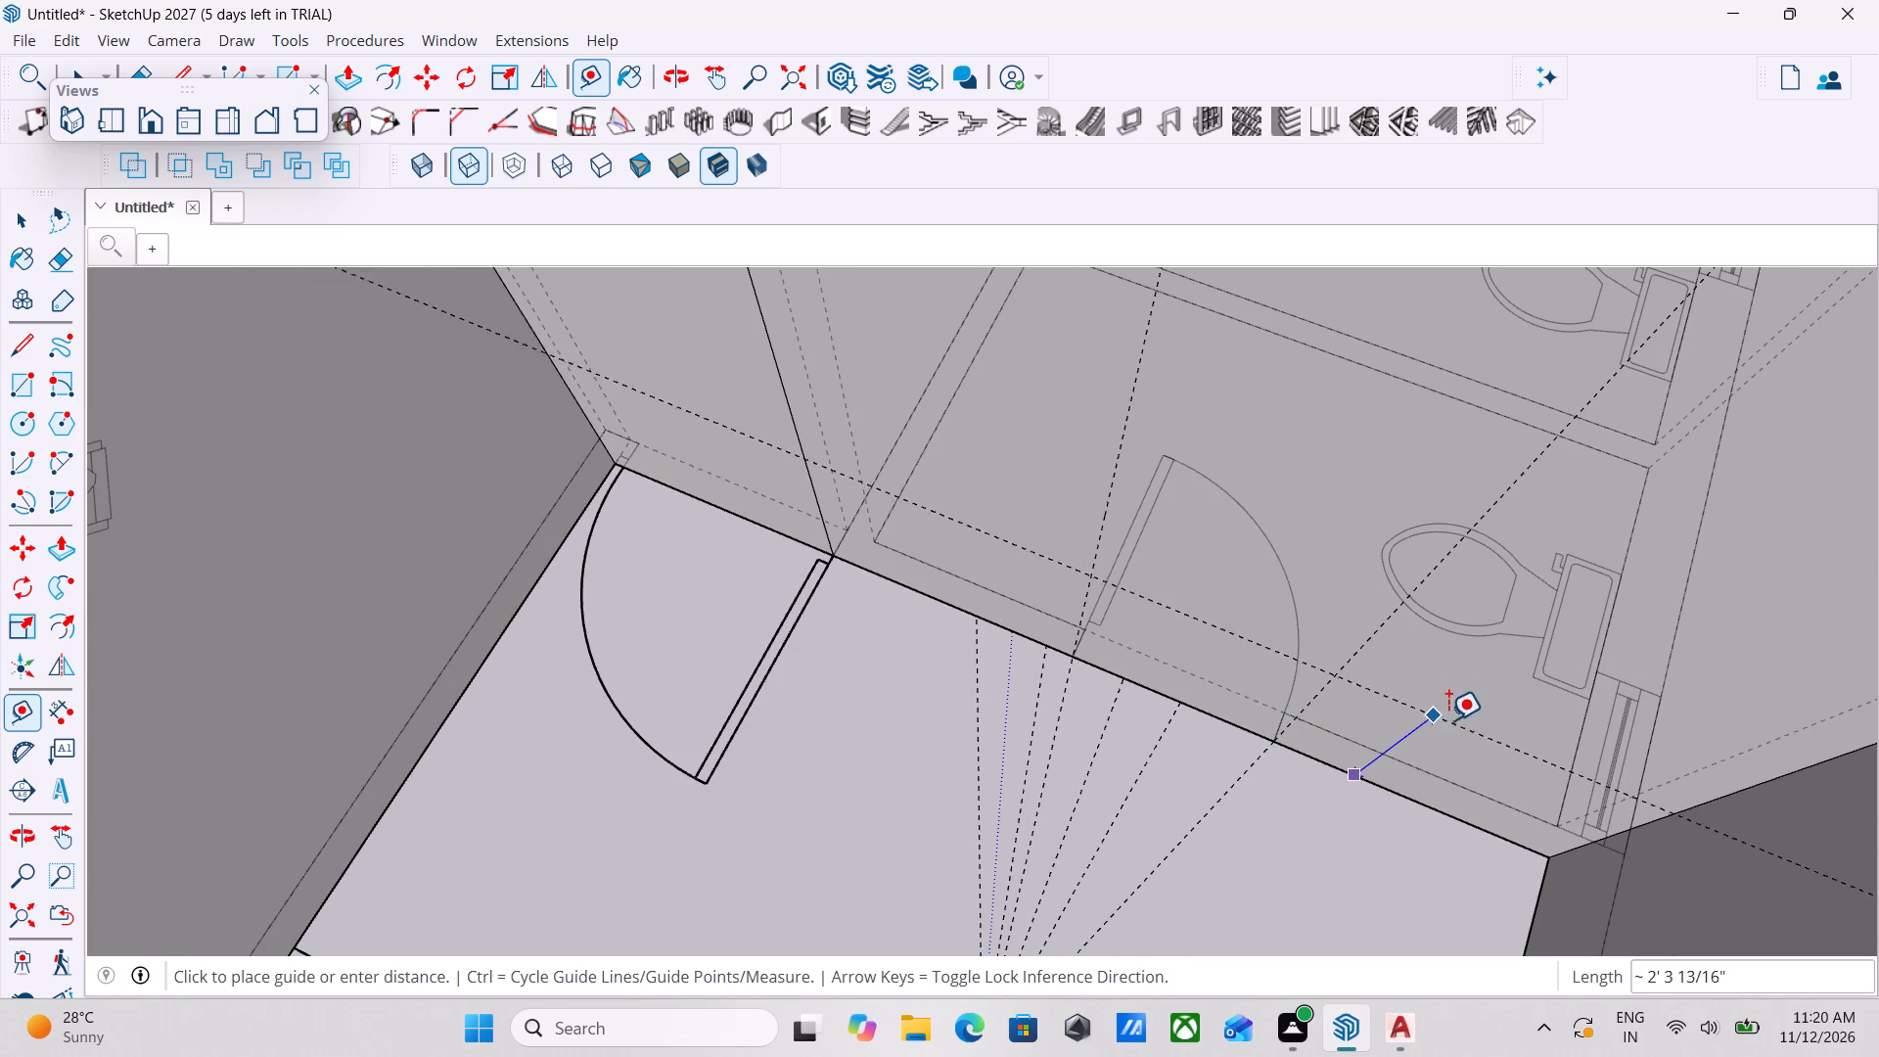
scroll(1487, 690, down, 8)
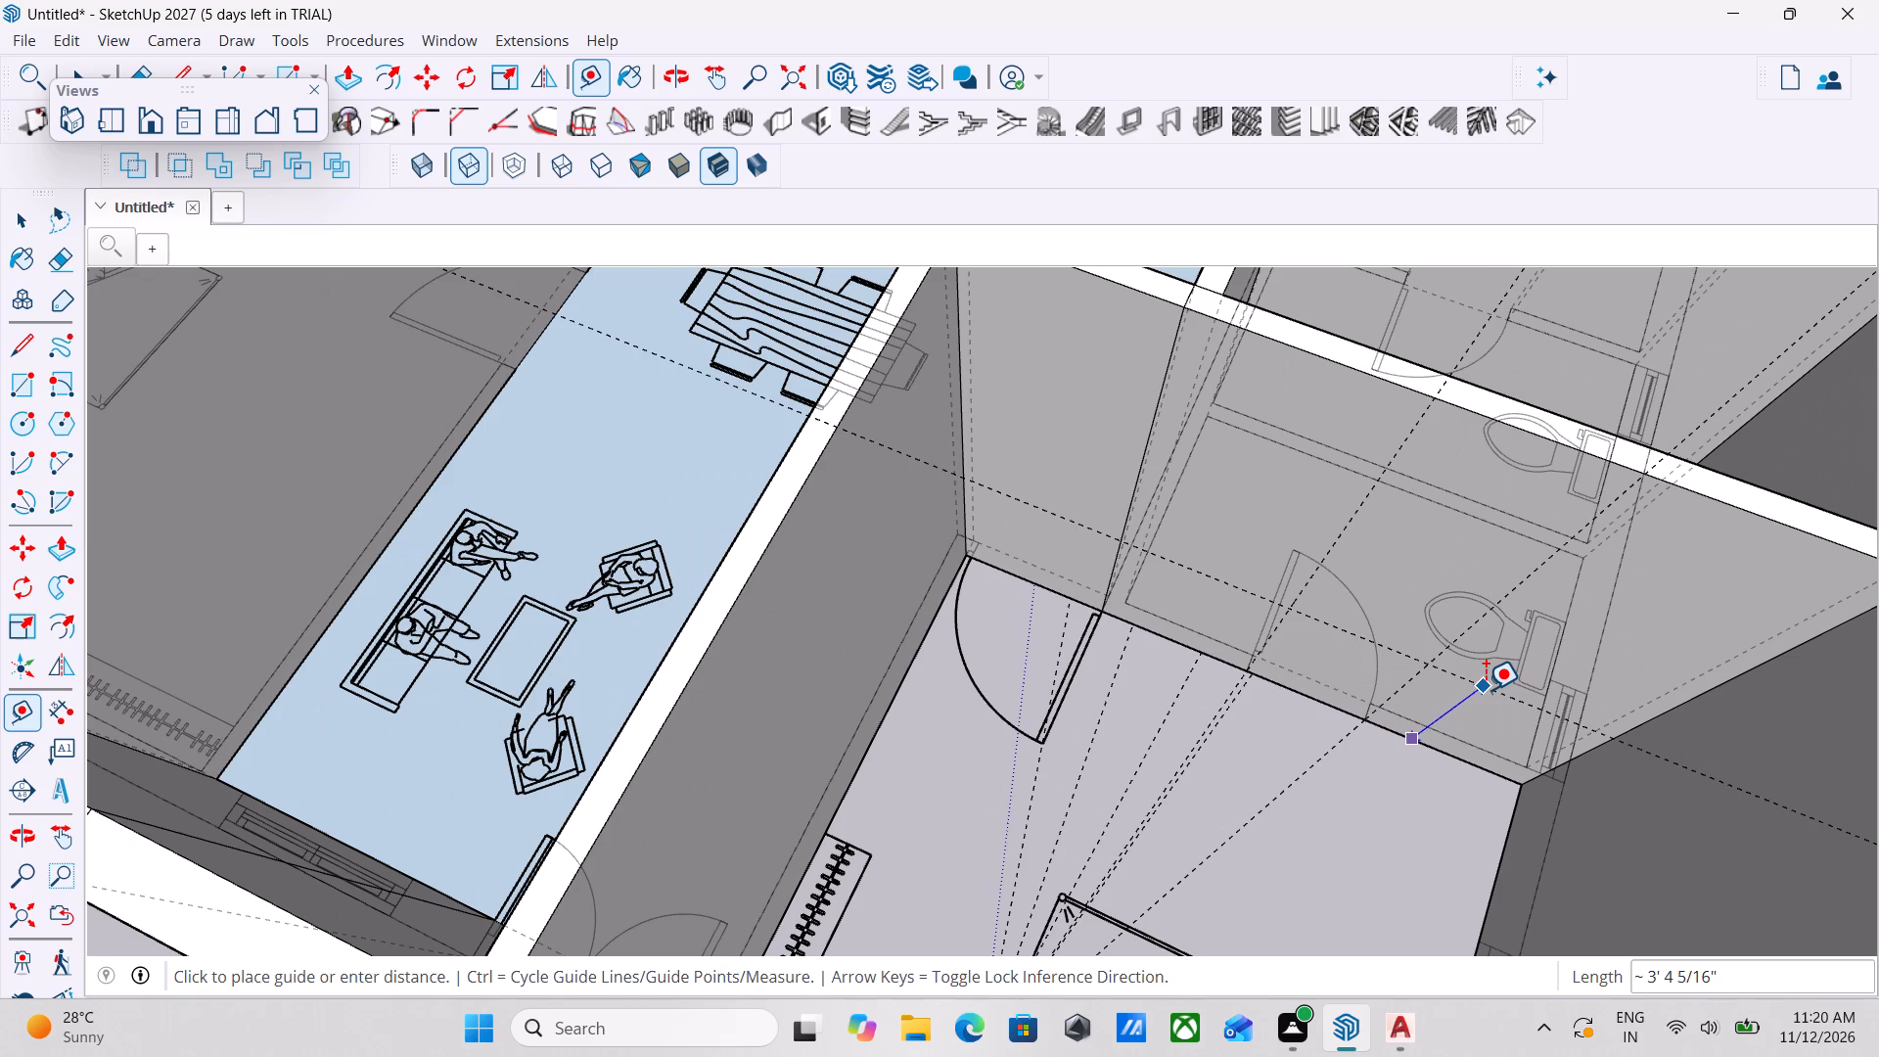
key(Up)
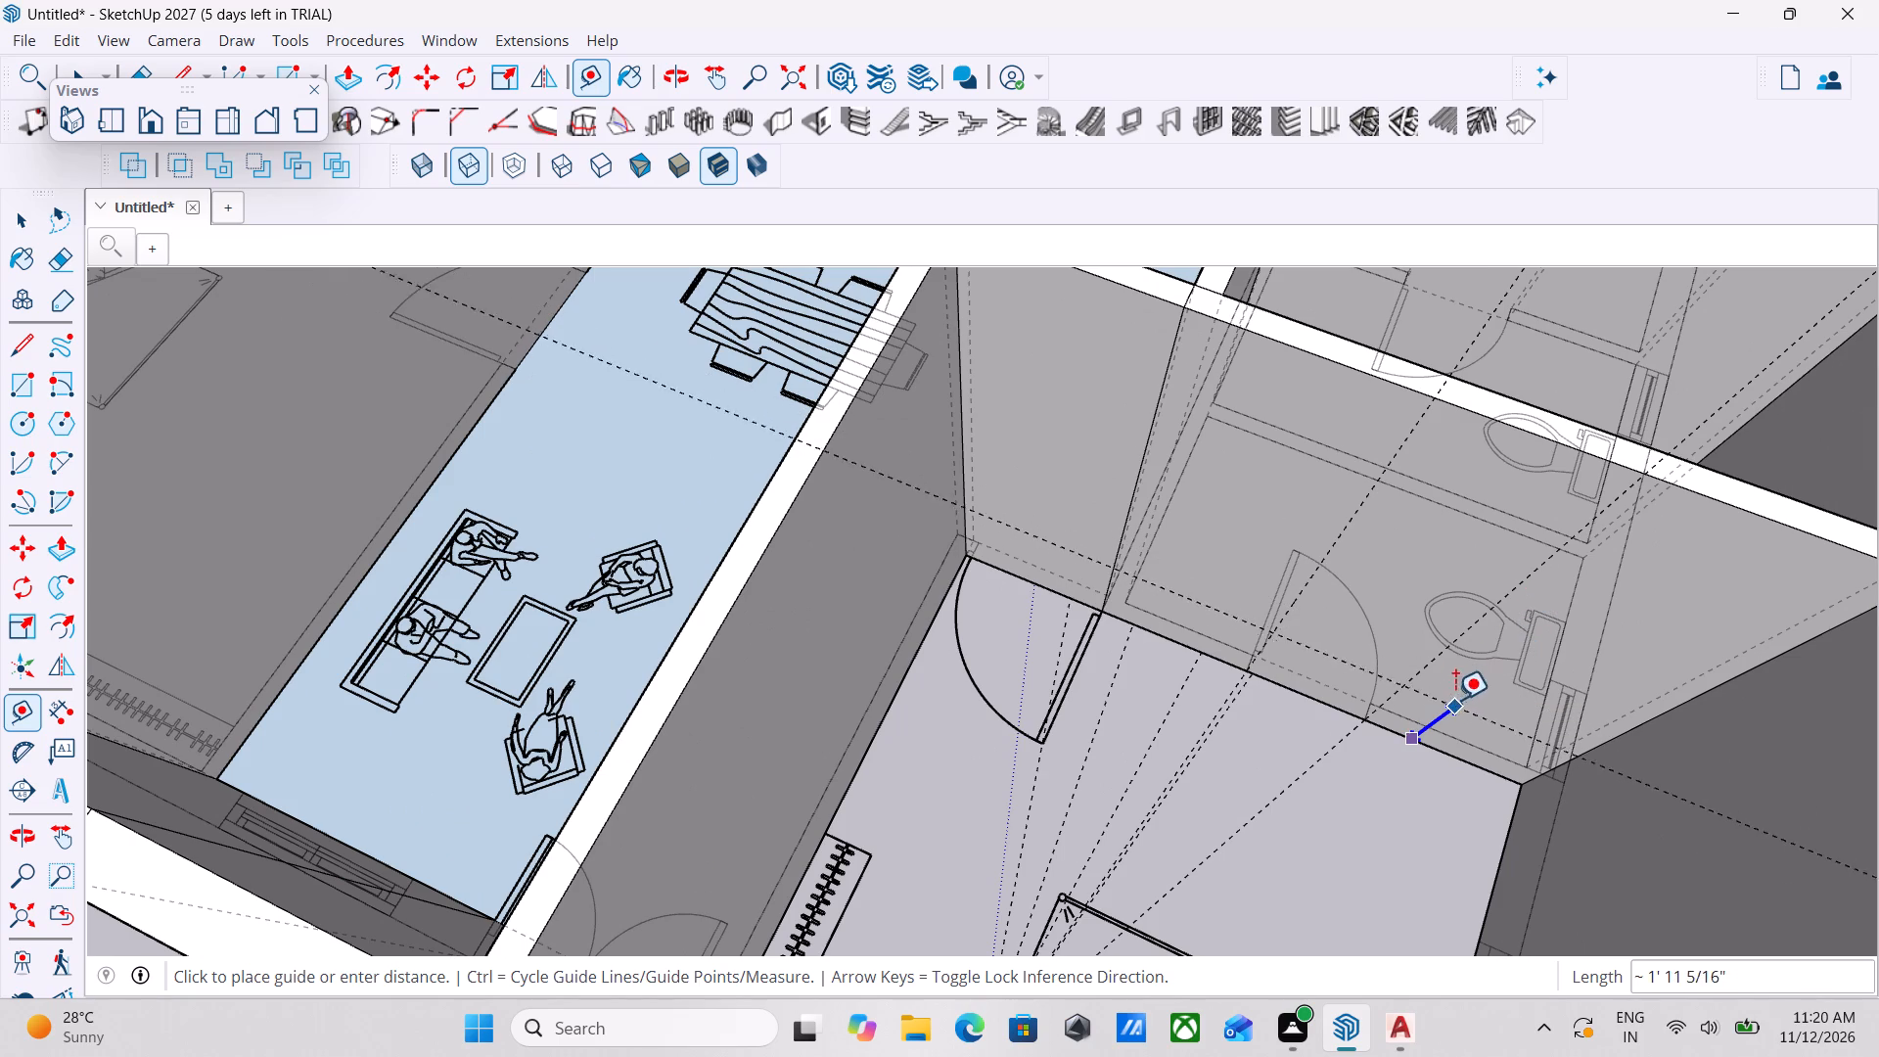
scroll(1479, 670, down, 7)
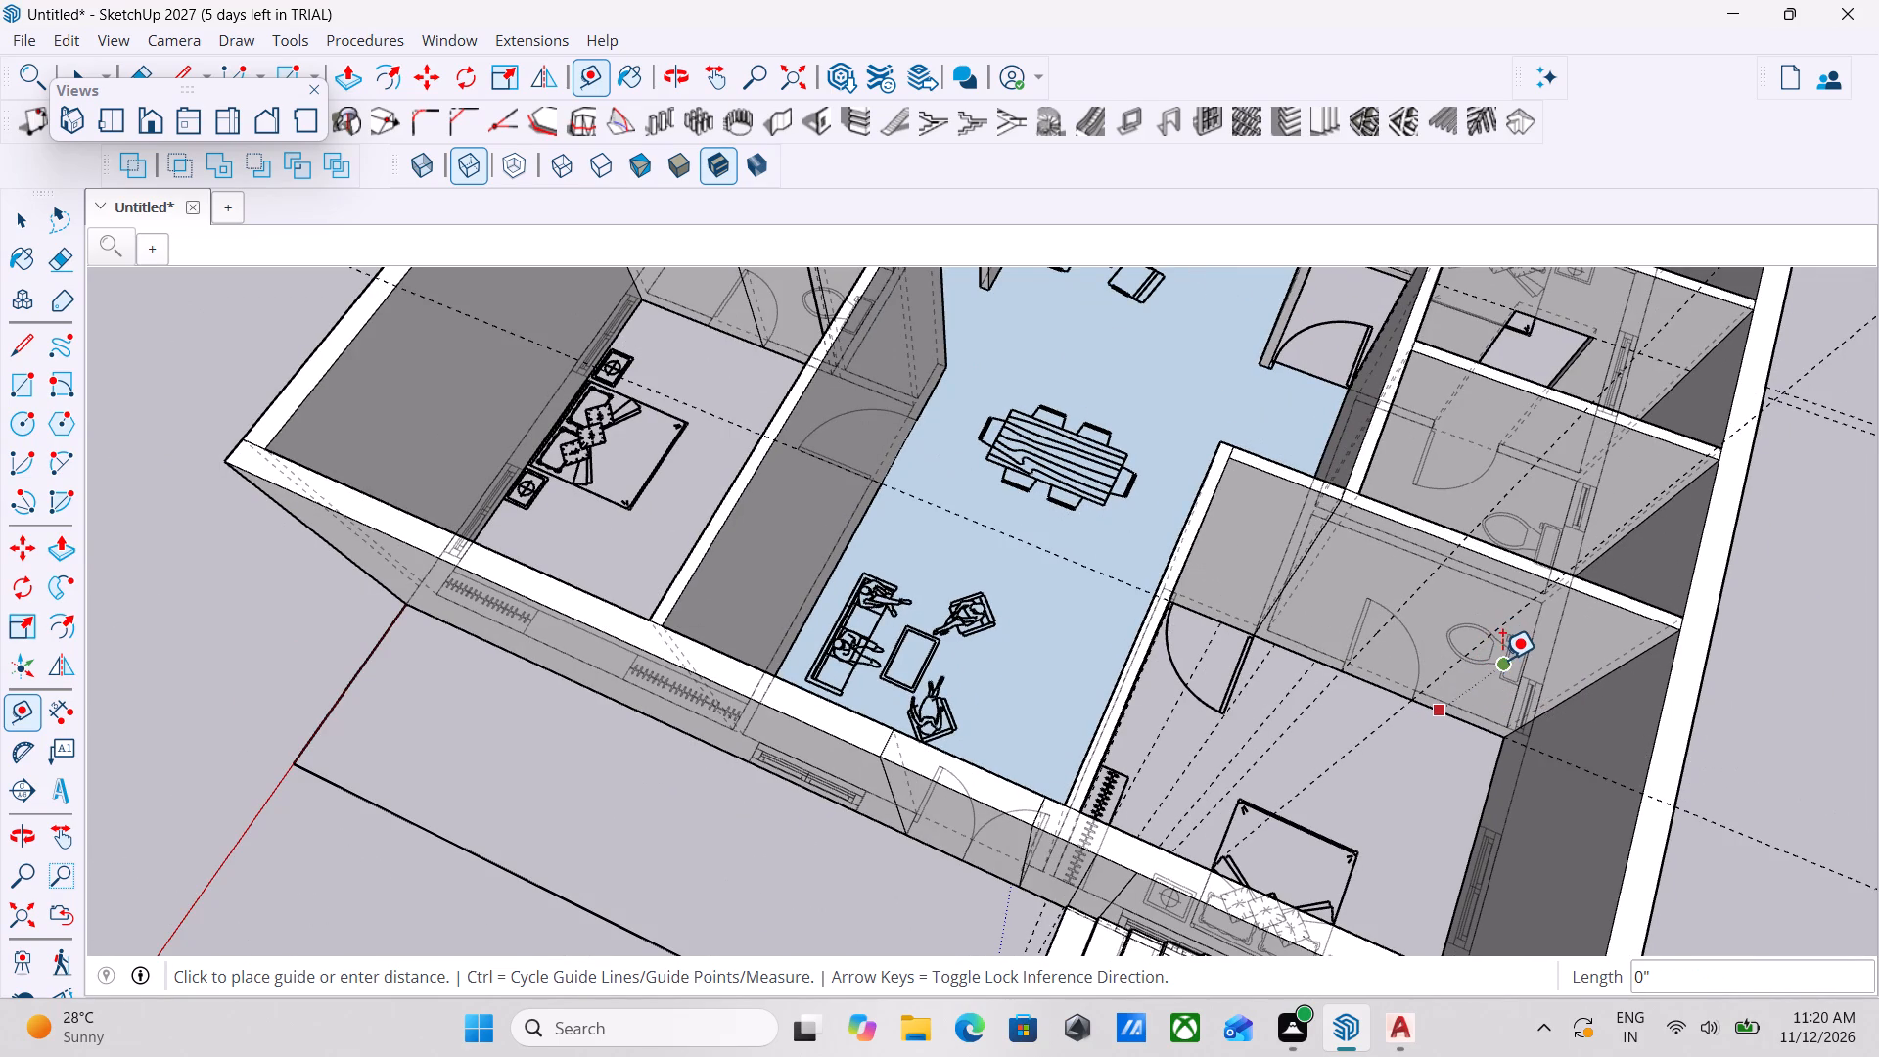
scroll(1478, 673, up, 3)
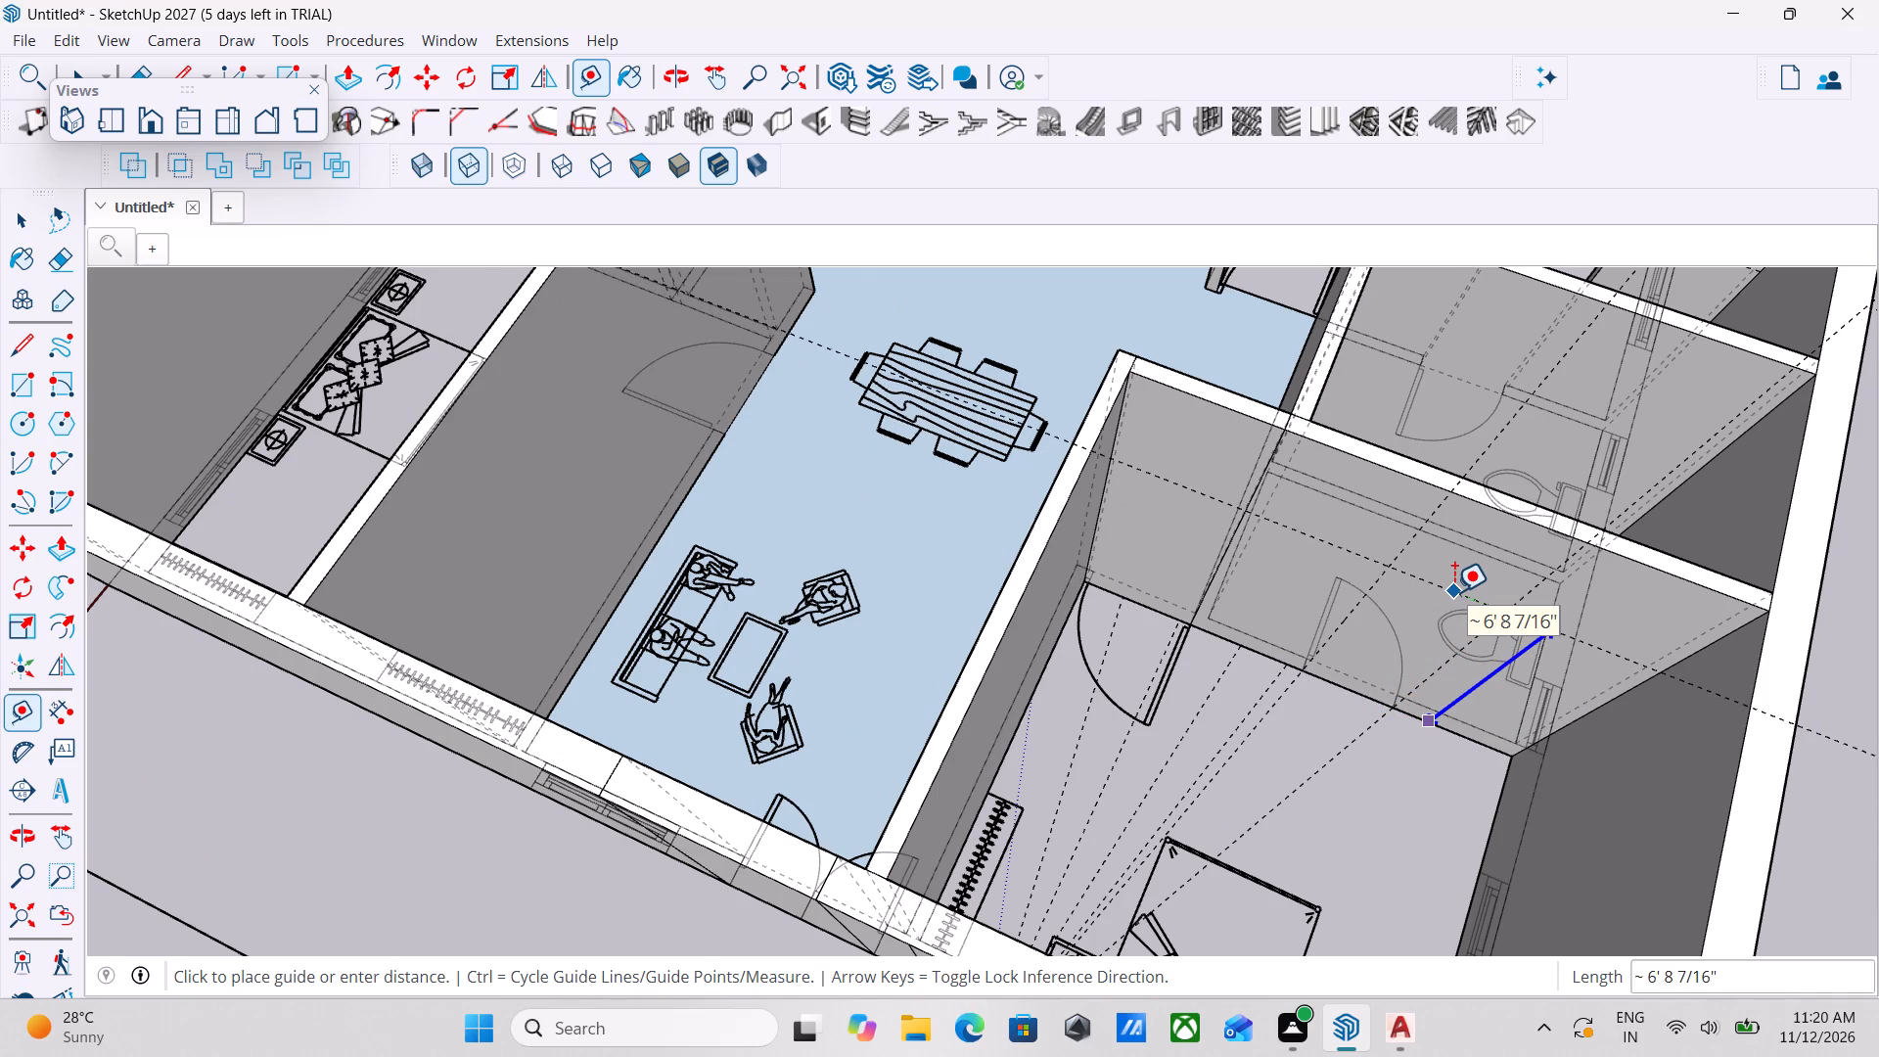
text(7')
key(Return)
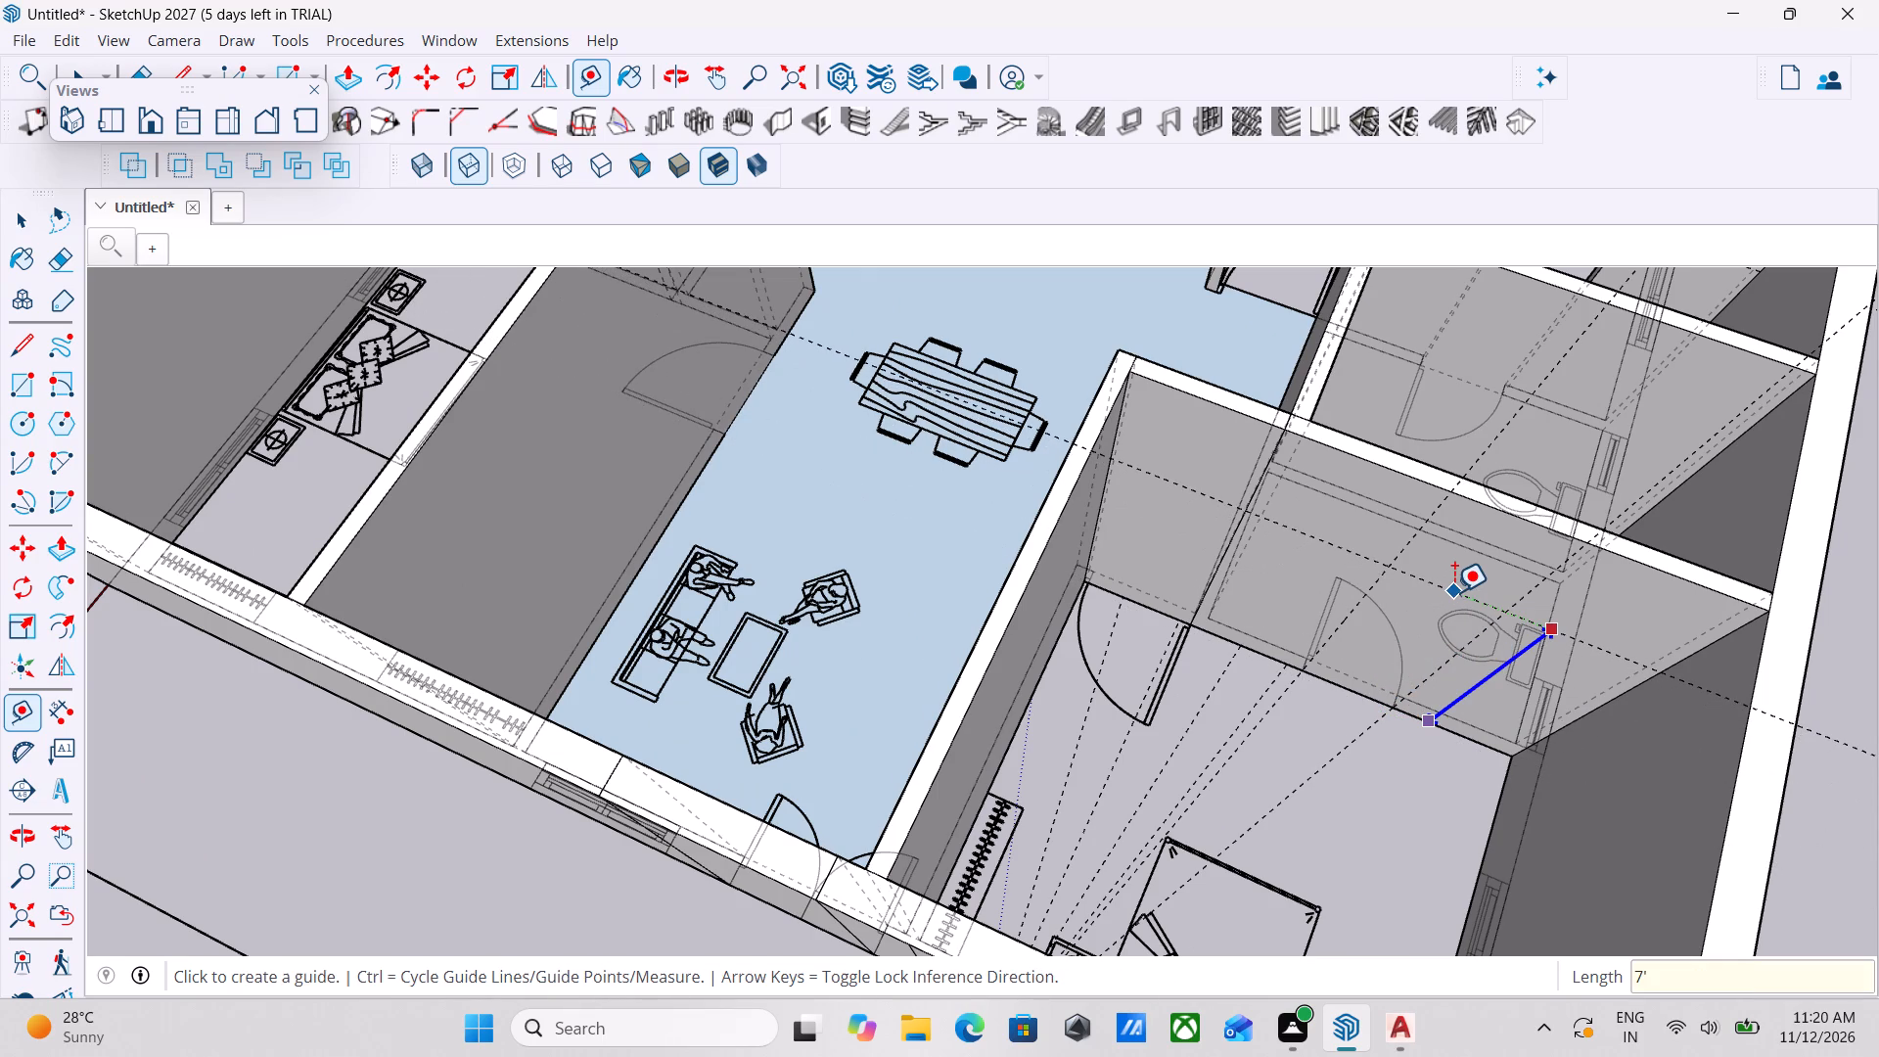
key(Escape)
key(space)
key(space)
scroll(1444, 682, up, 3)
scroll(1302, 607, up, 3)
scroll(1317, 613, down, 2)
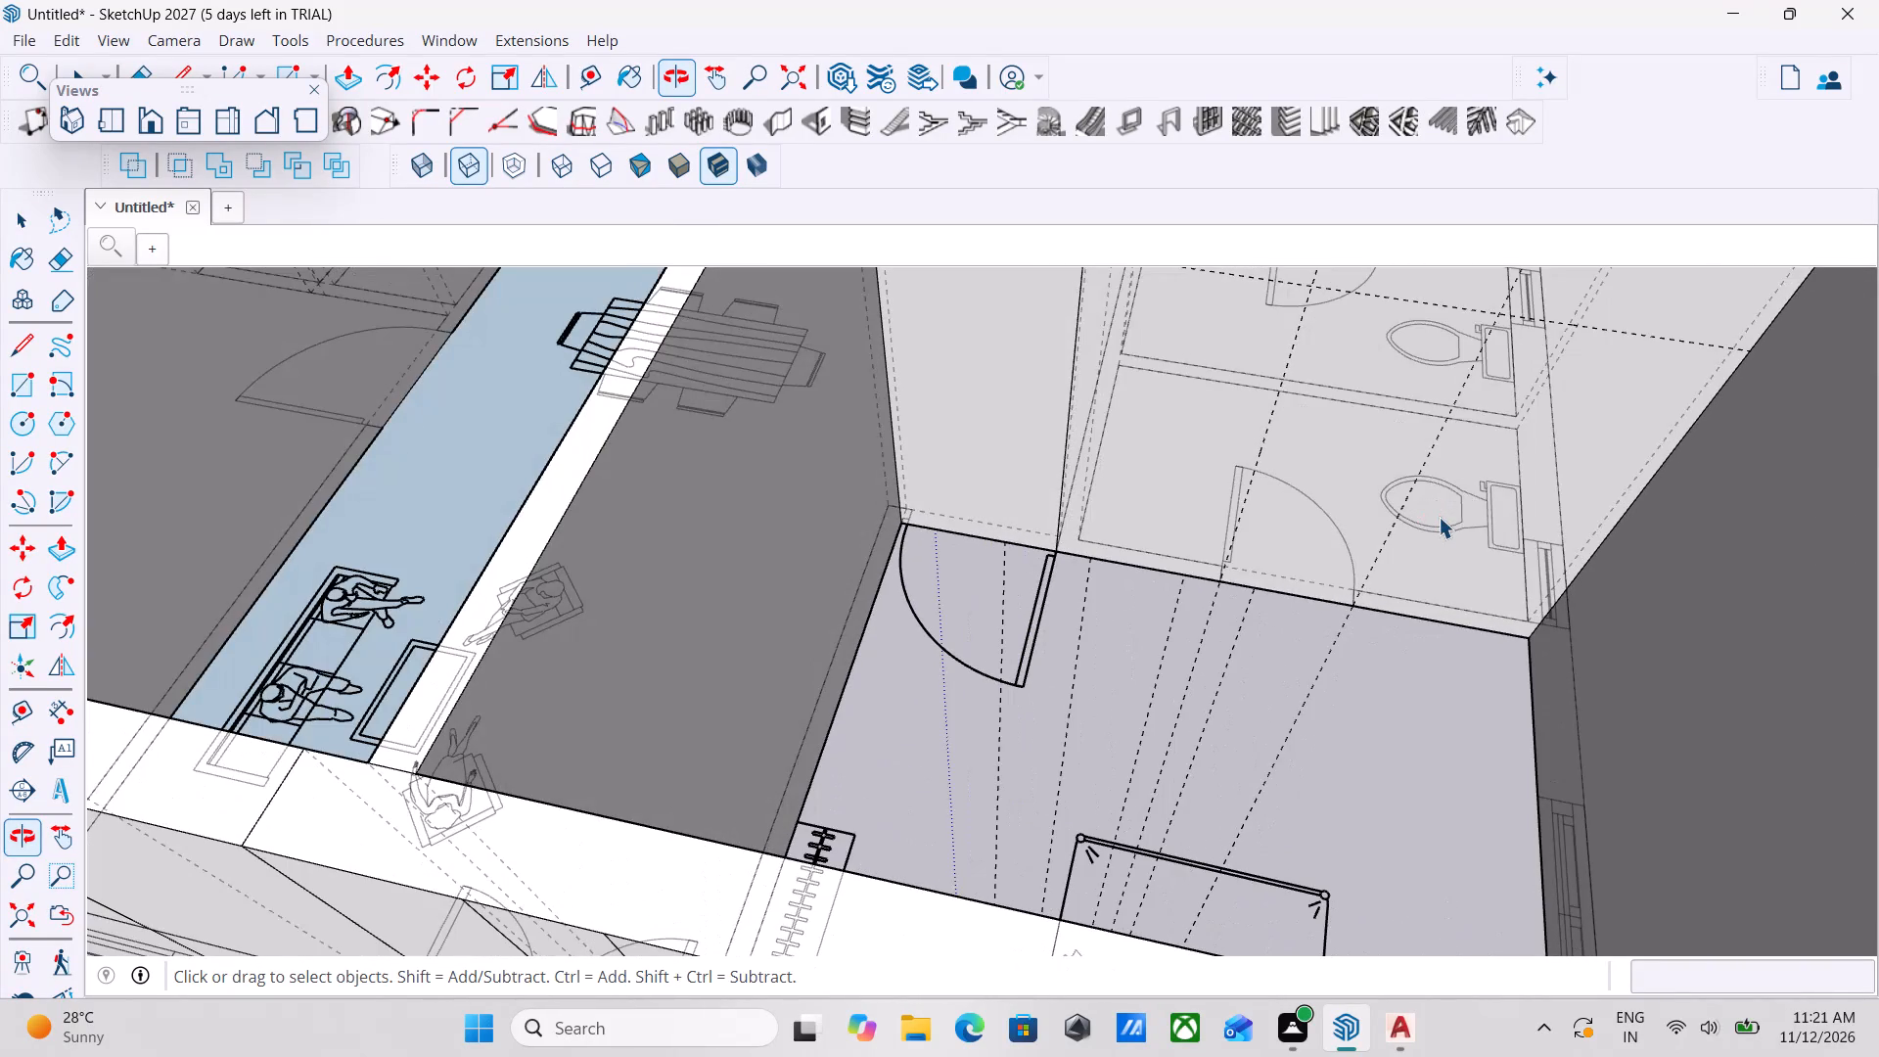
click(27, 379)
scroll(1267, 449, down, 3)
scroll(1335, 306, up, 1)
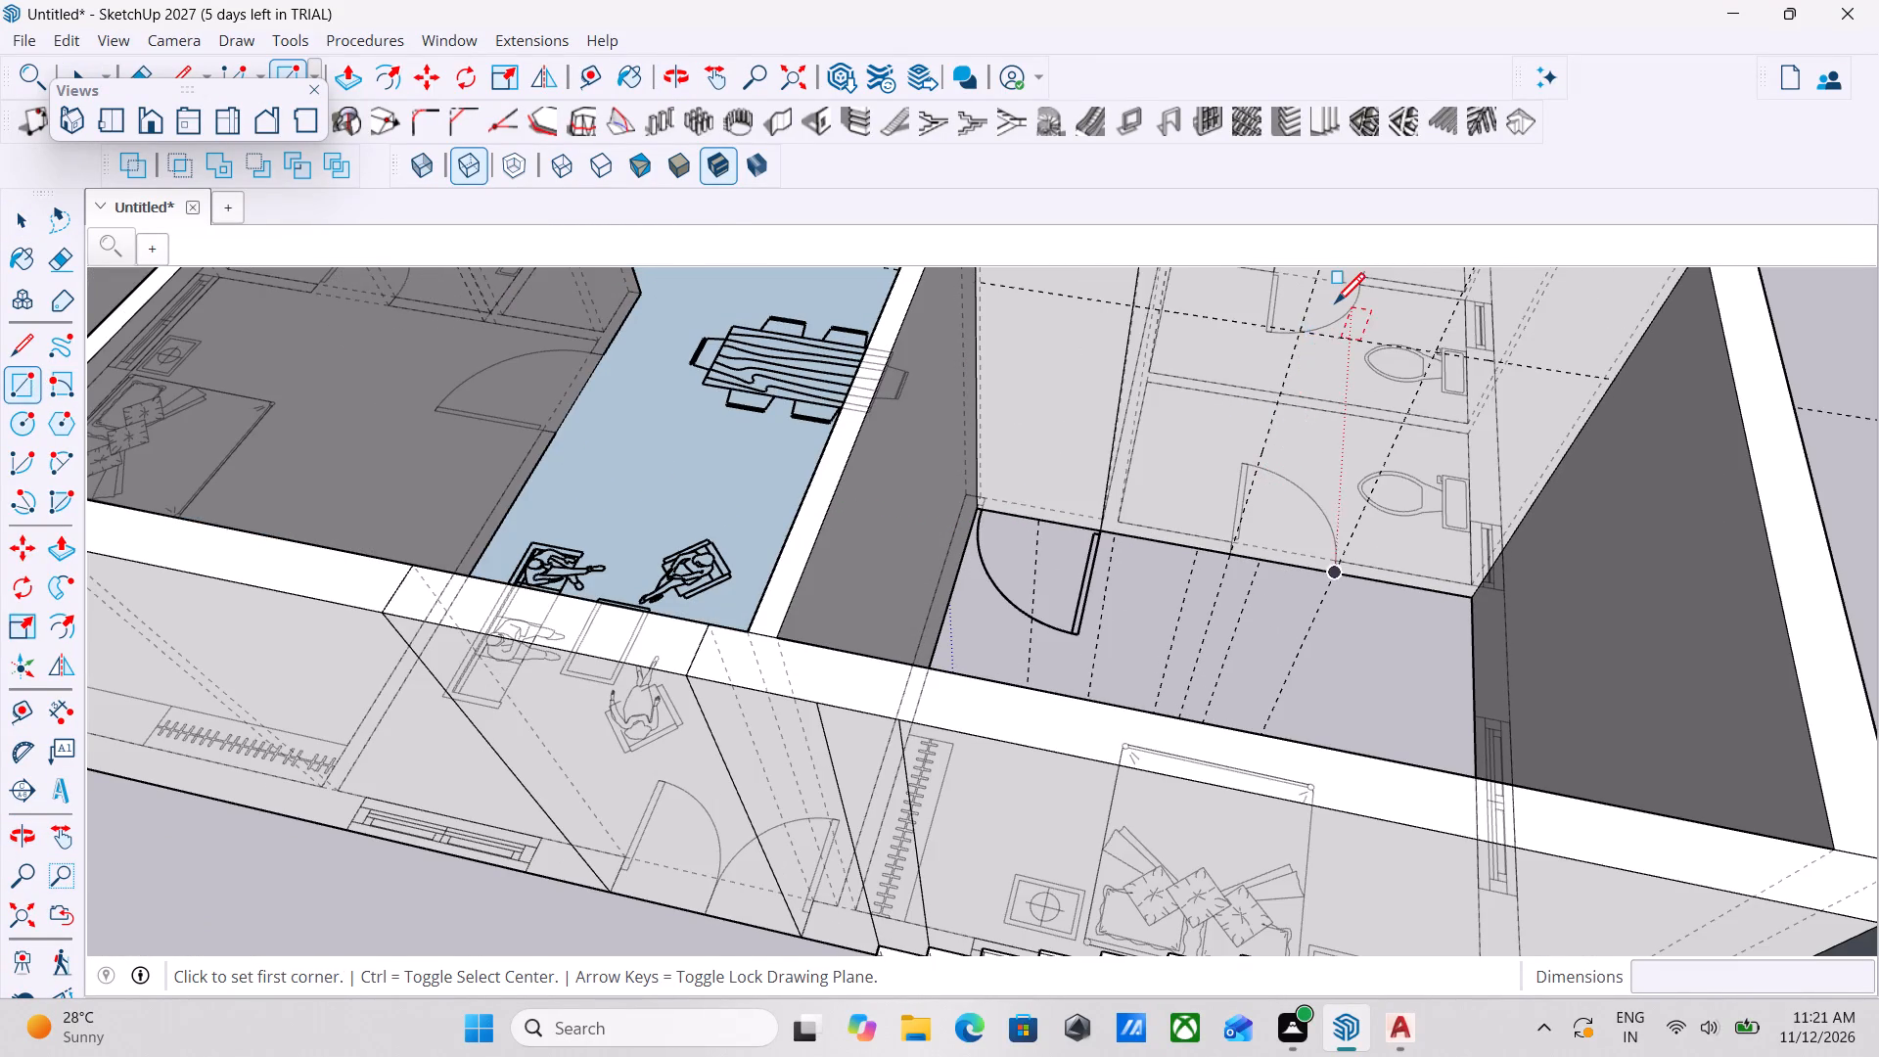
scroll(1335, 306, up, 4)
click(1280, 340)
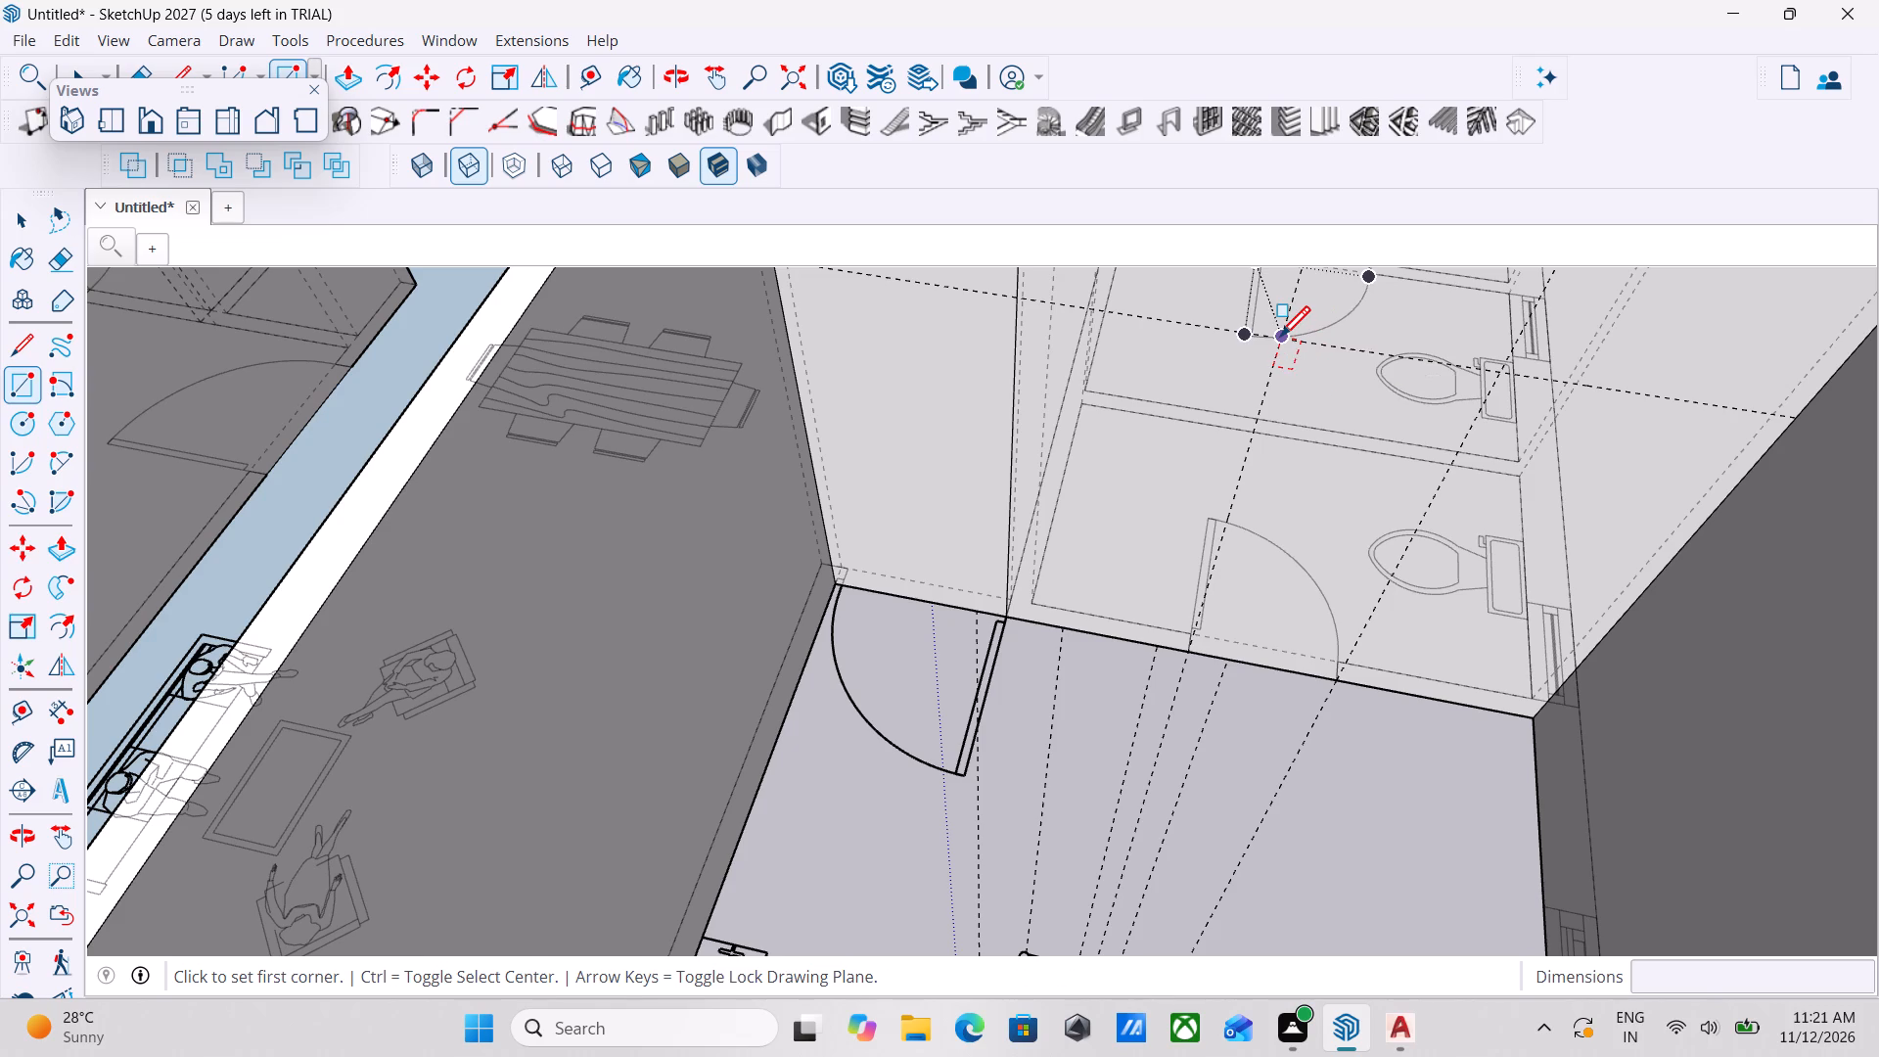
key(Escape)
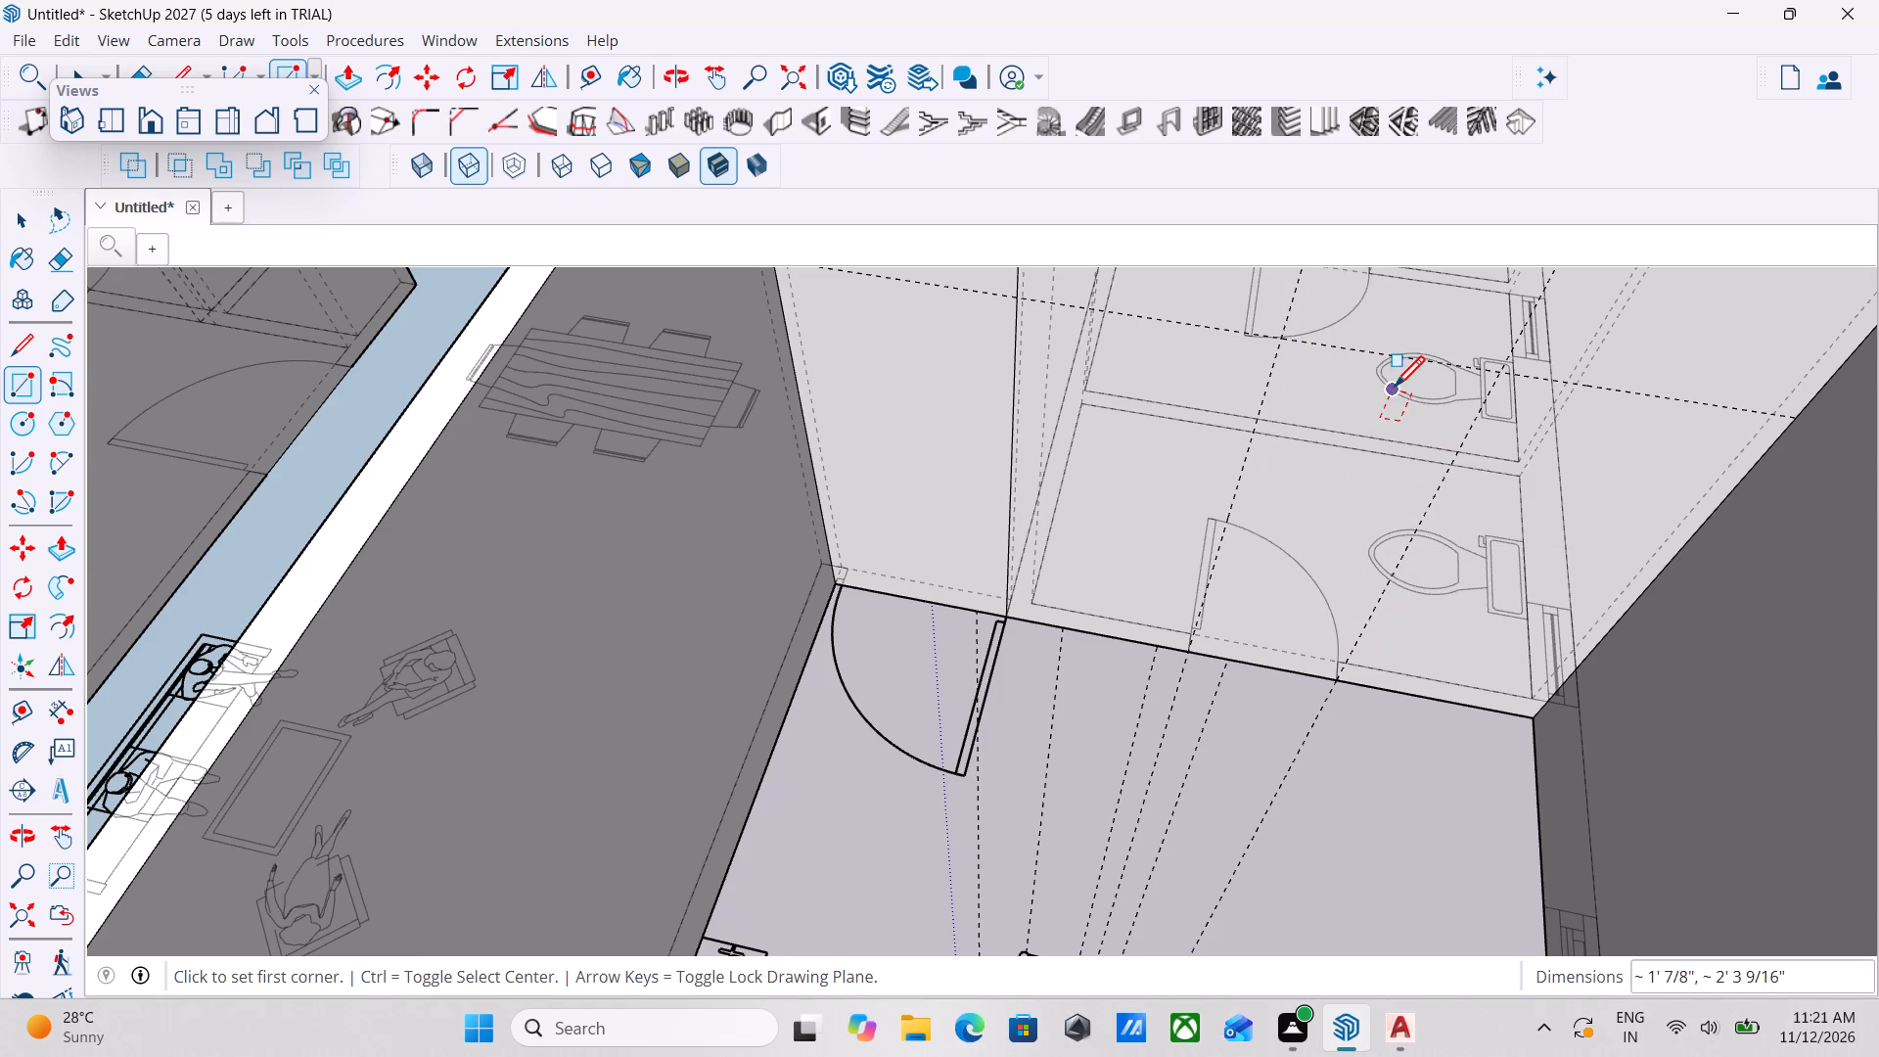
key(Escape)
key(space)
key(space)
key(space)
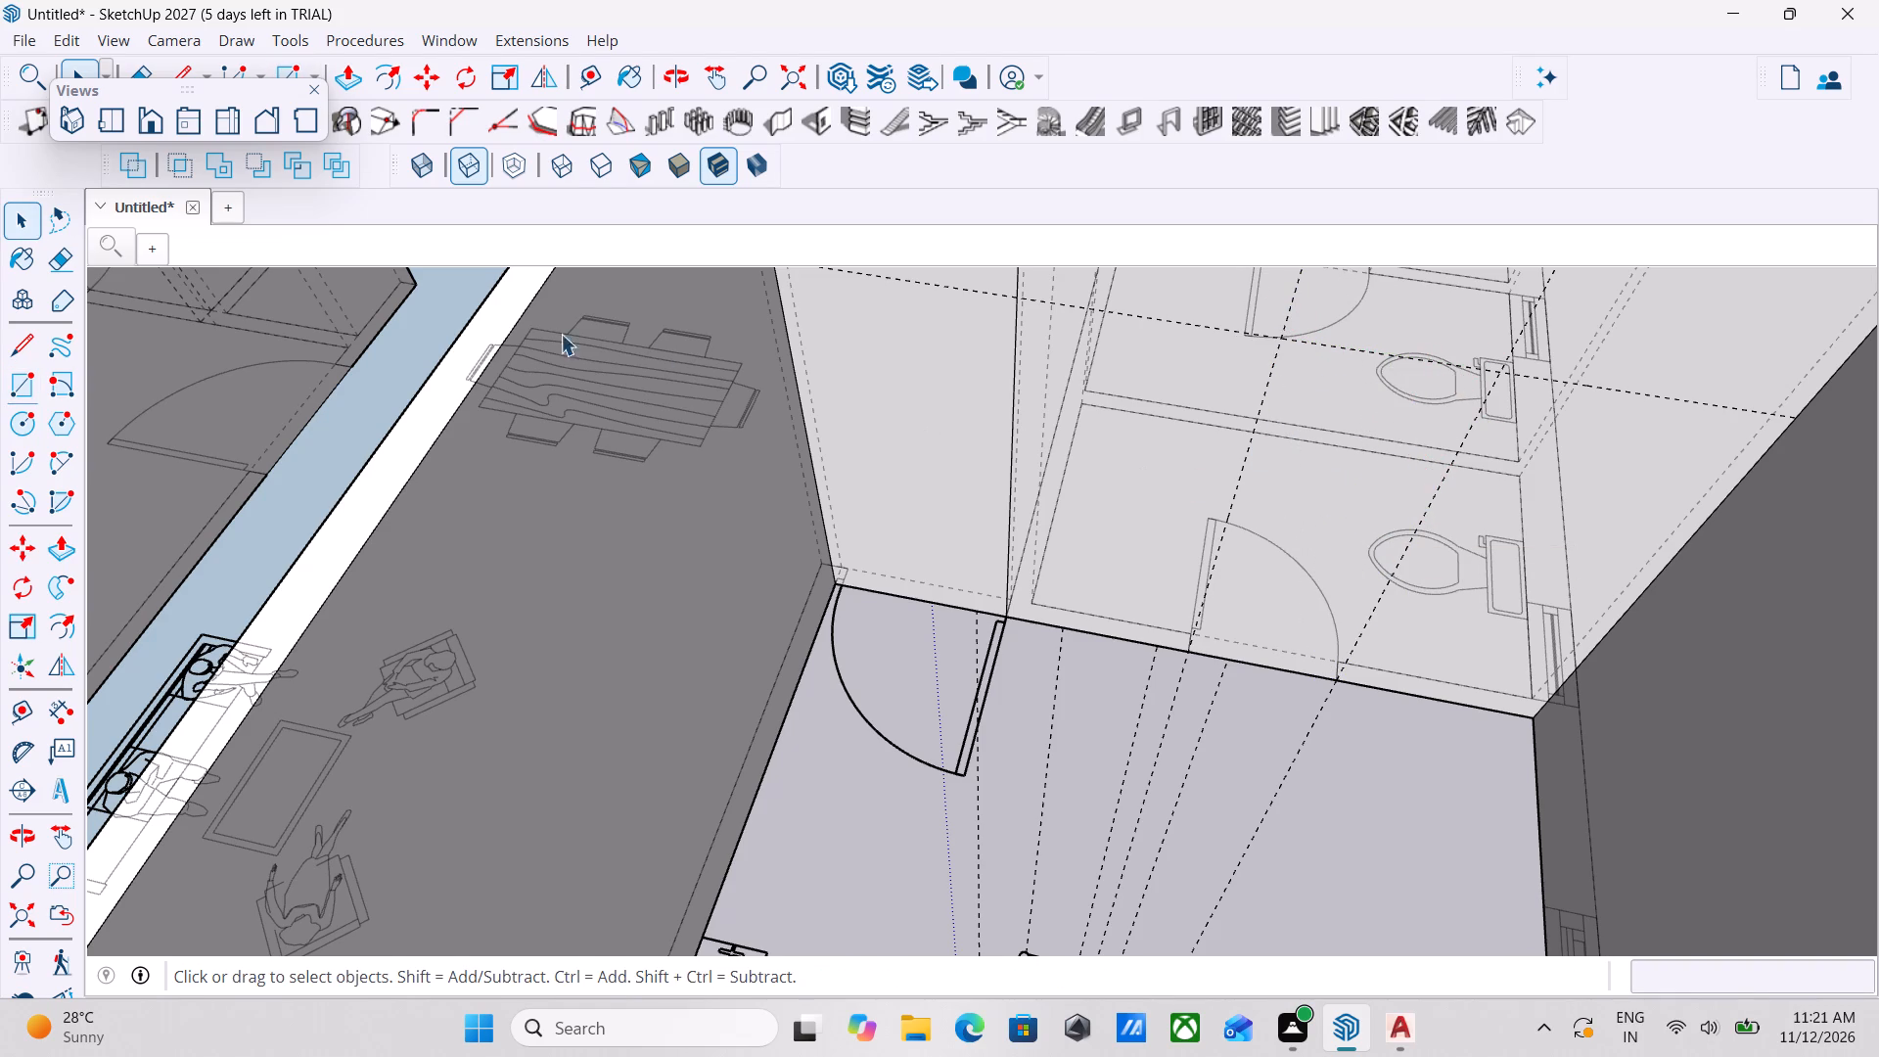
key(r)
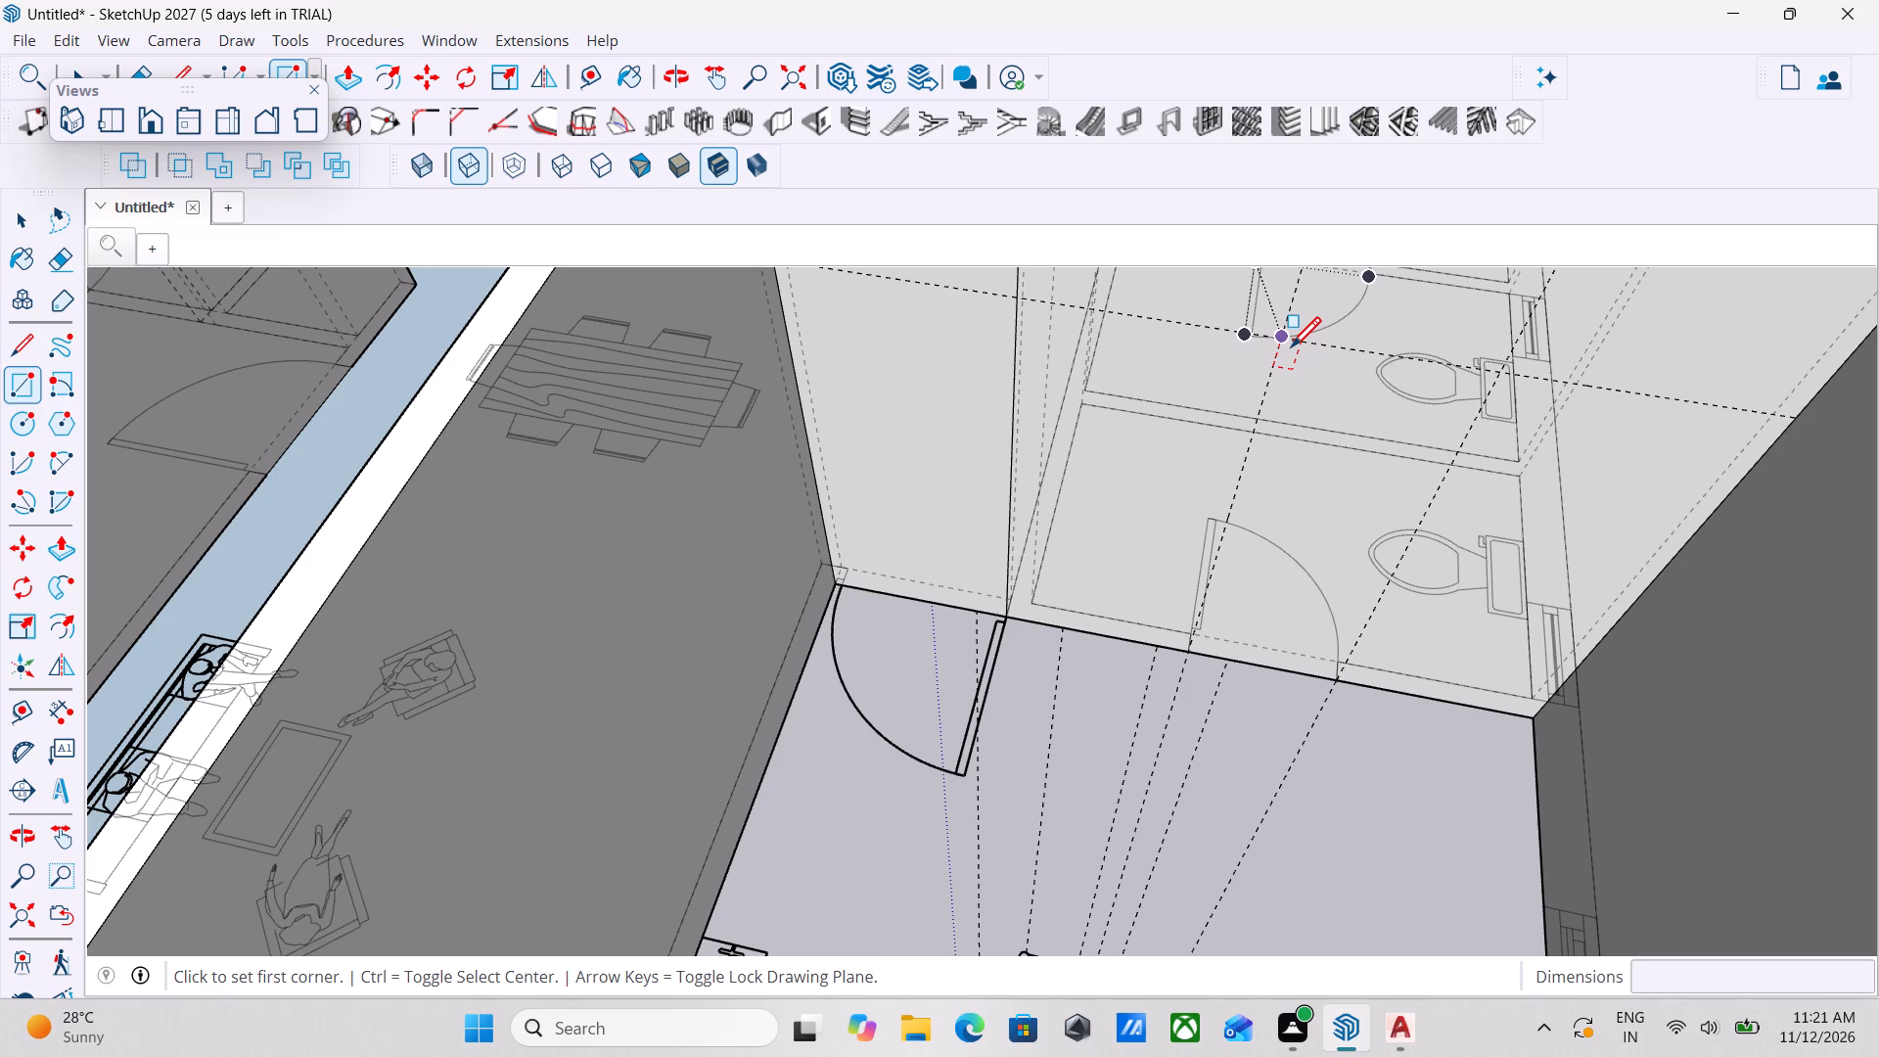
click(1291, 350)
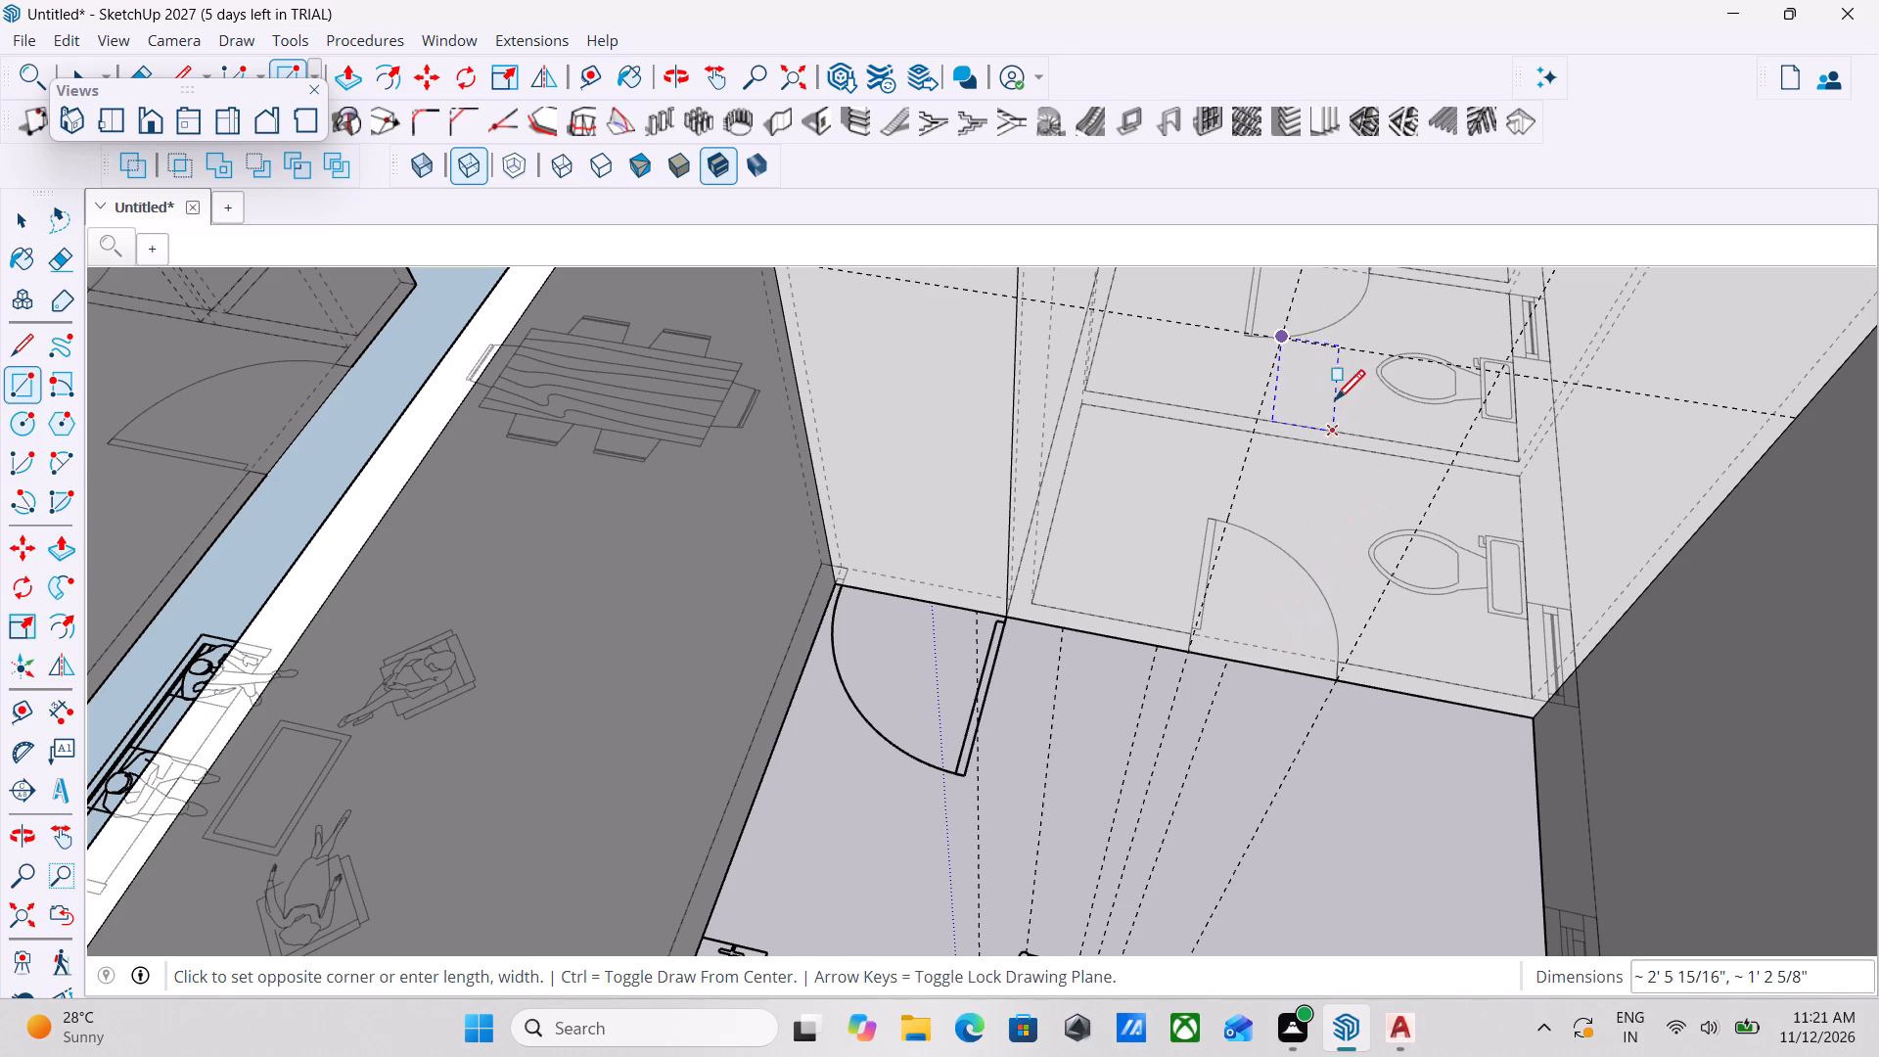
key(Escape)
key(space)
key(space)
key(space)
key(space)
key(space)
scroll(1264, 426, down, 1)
Draw a 7' by 2' 6" rectangle on the bathroom wall between the door guides, from the head-height guide down to the wall's bottom edge.
click(19, 386)
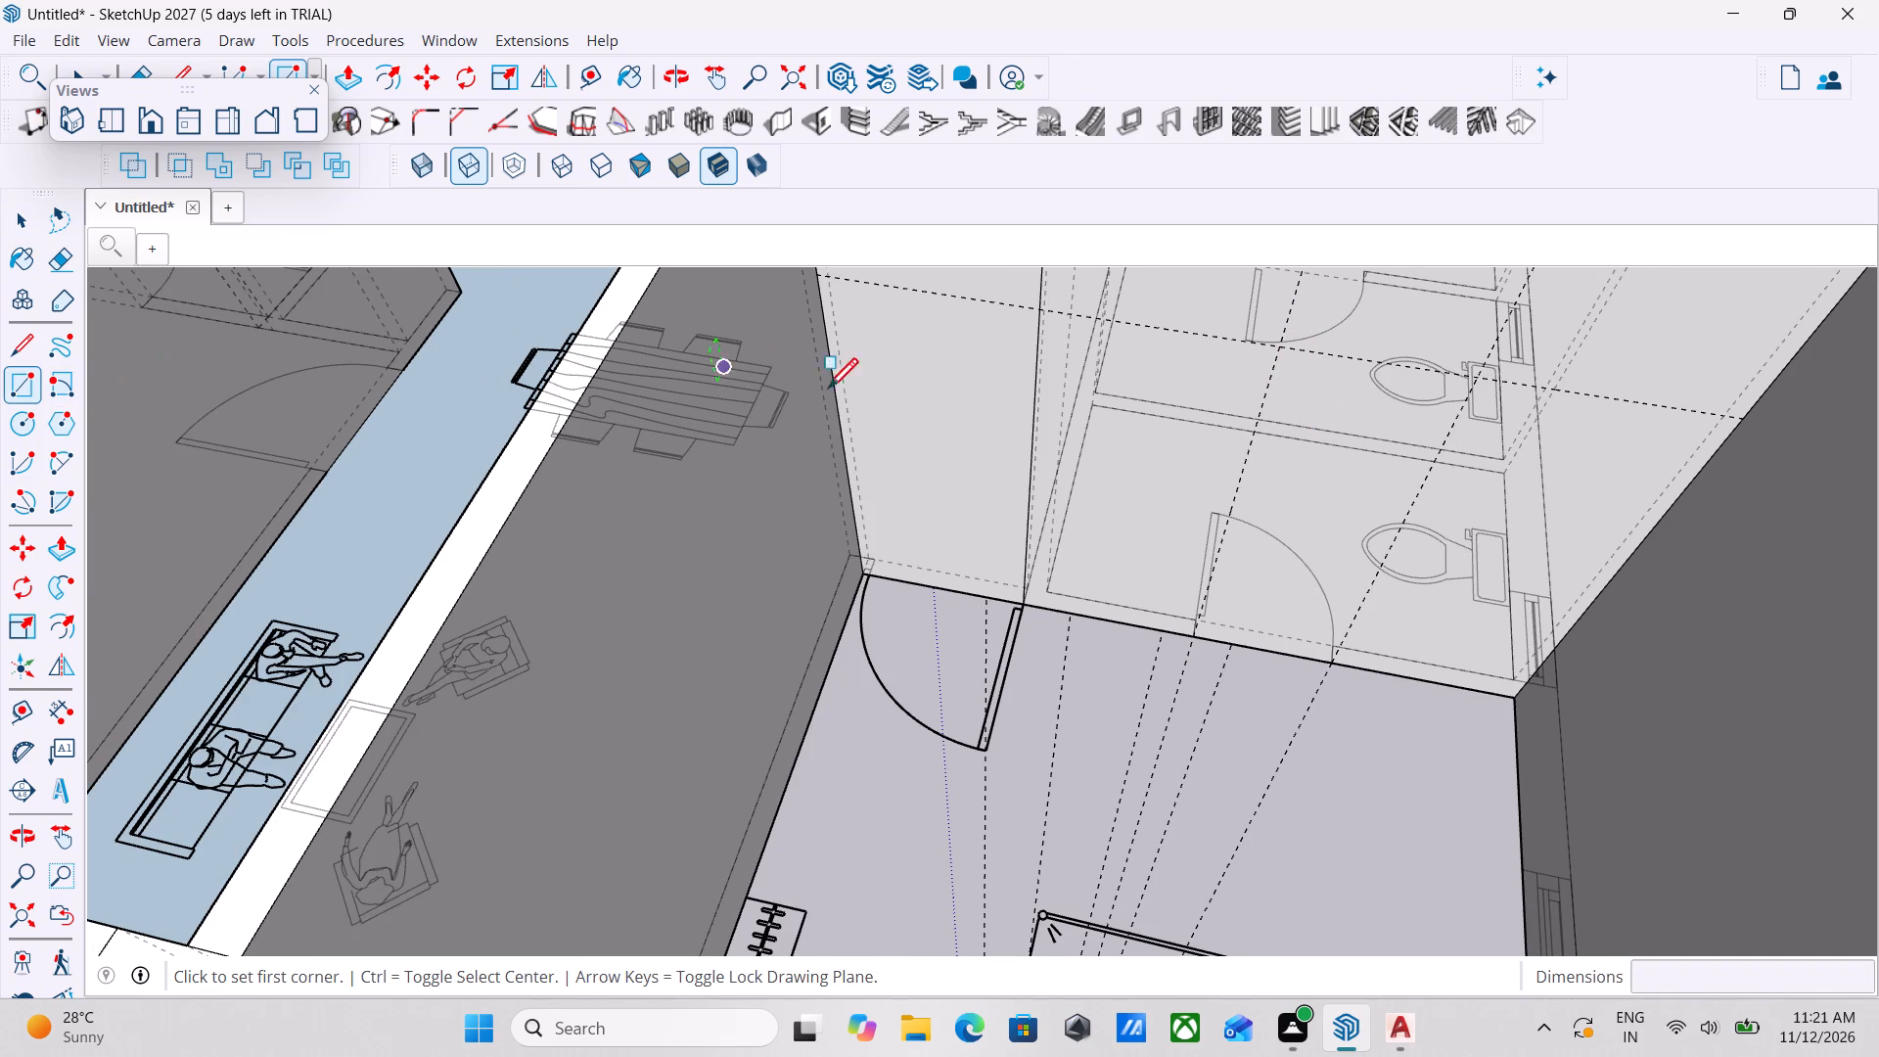
scroll(1306, 376, up, 13)
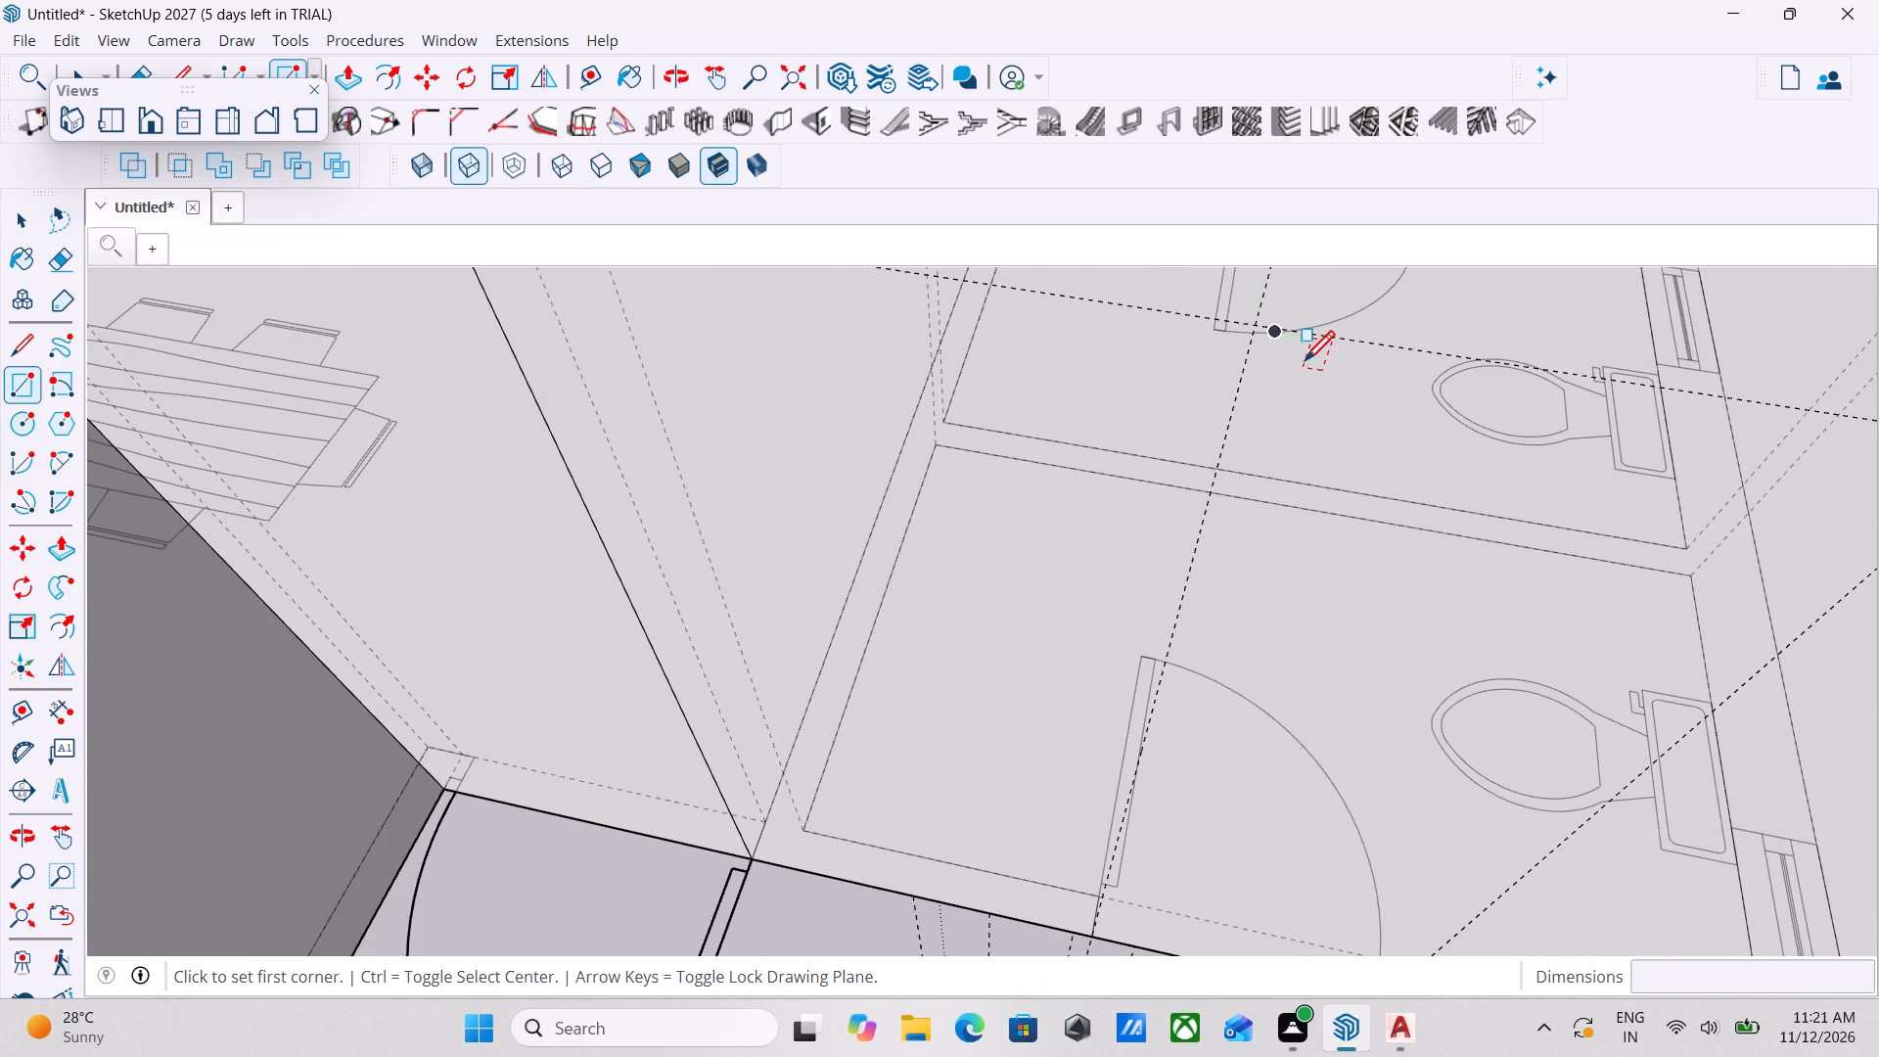
scroll(1259, 336, up, 11)
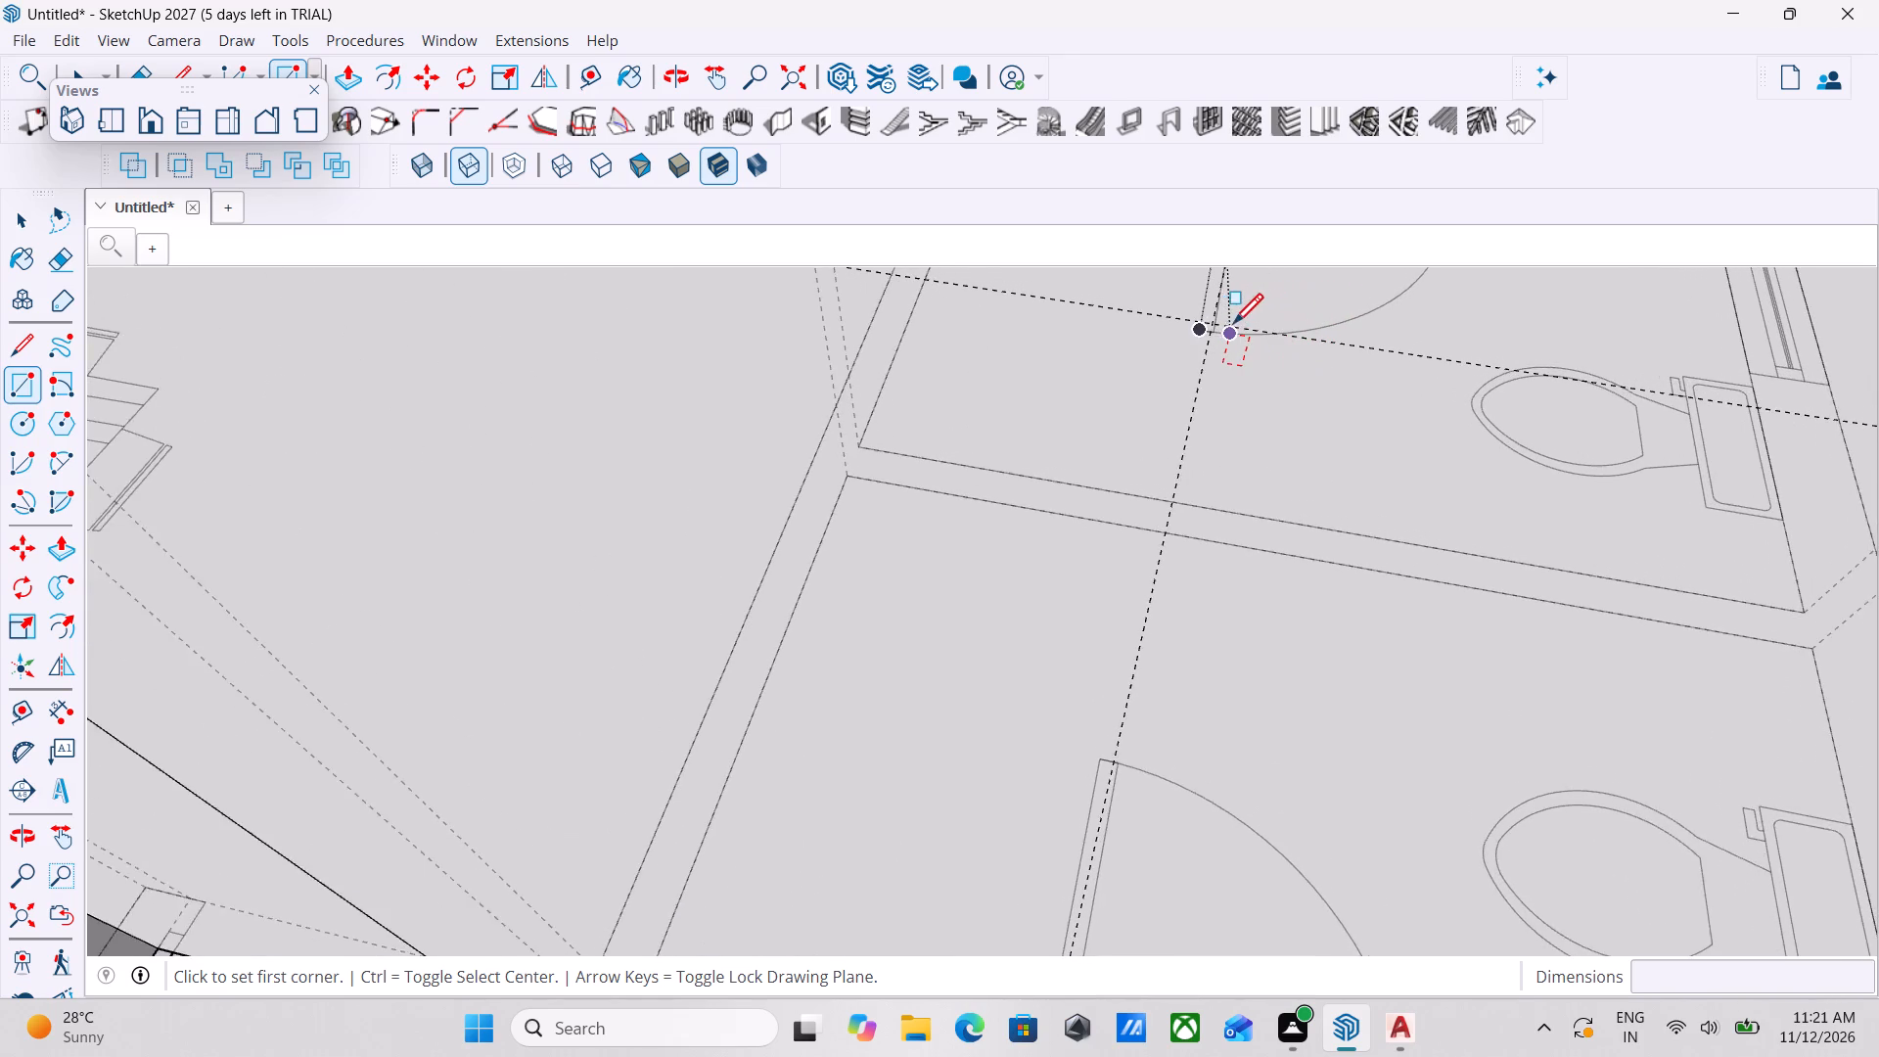
scroll(1233, 327, up, 5)
scroll(1209, 329, down, 18)
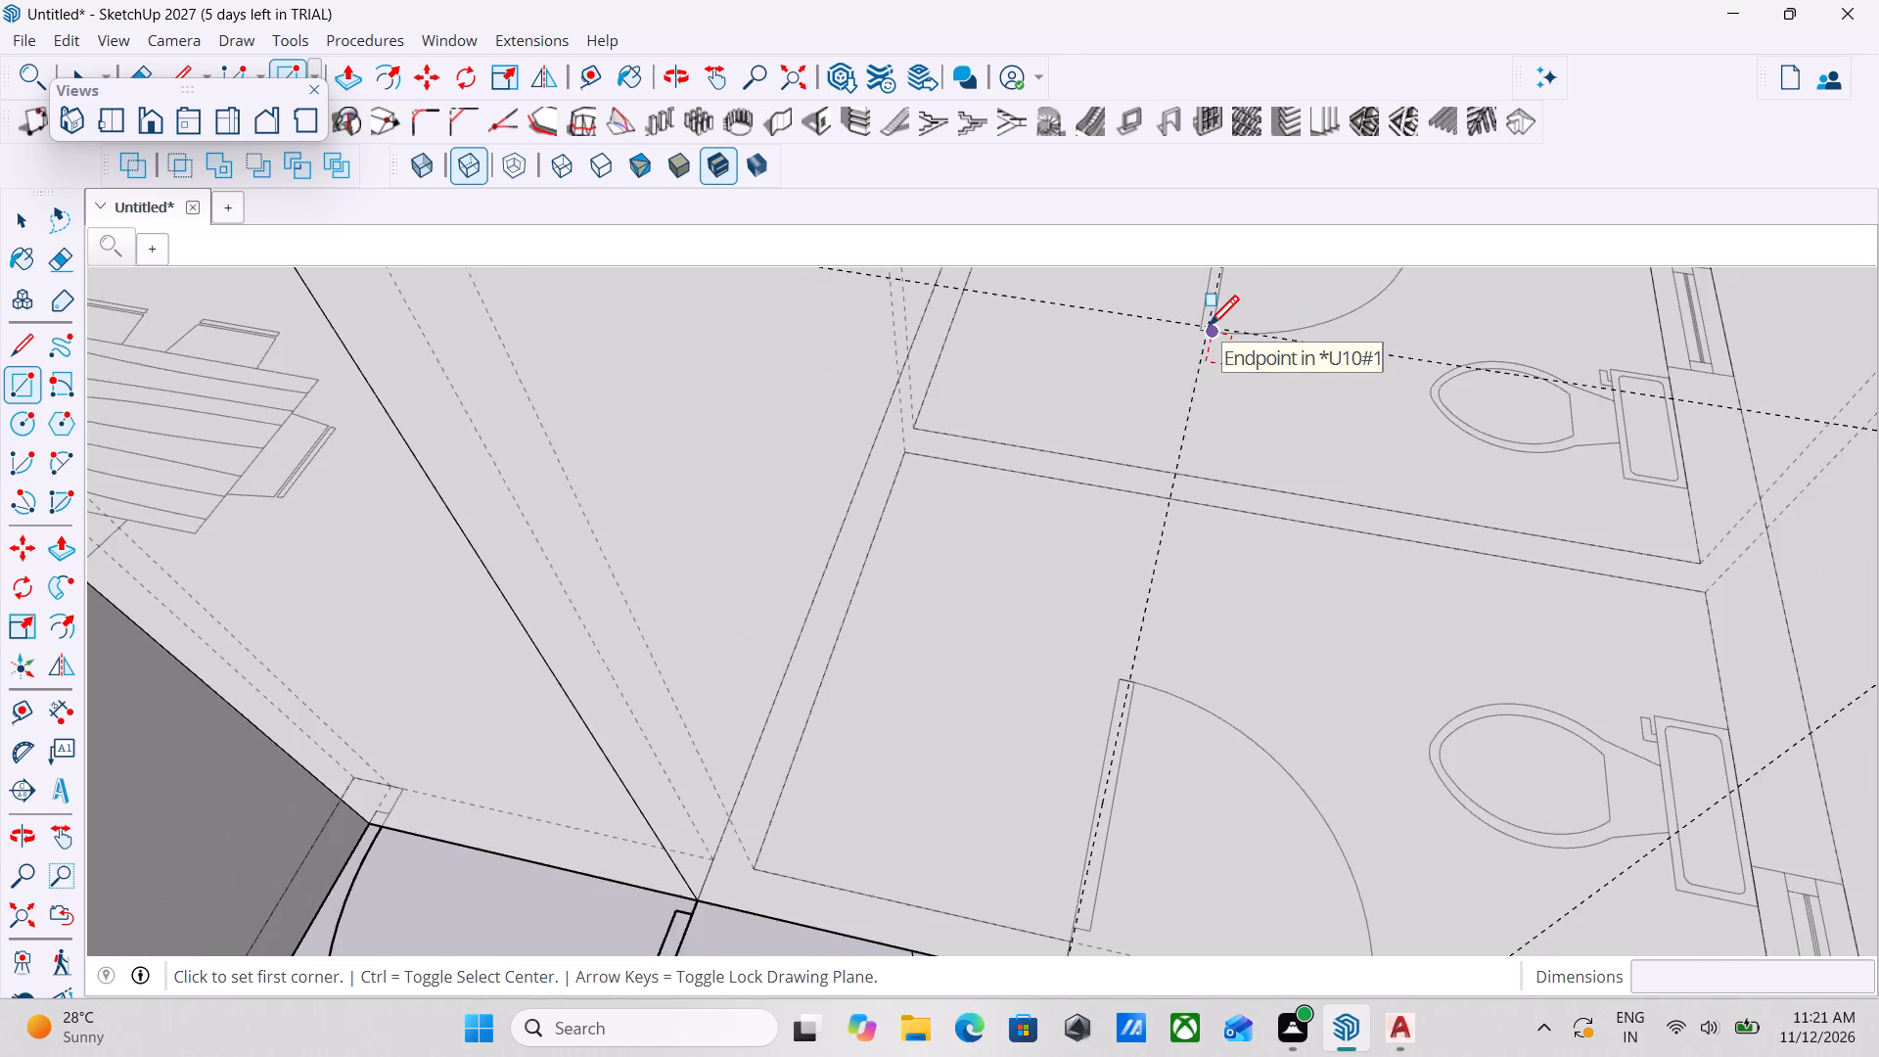
scroll(1209, 329, down, 5)
scroll(1218, 334, up, 7)
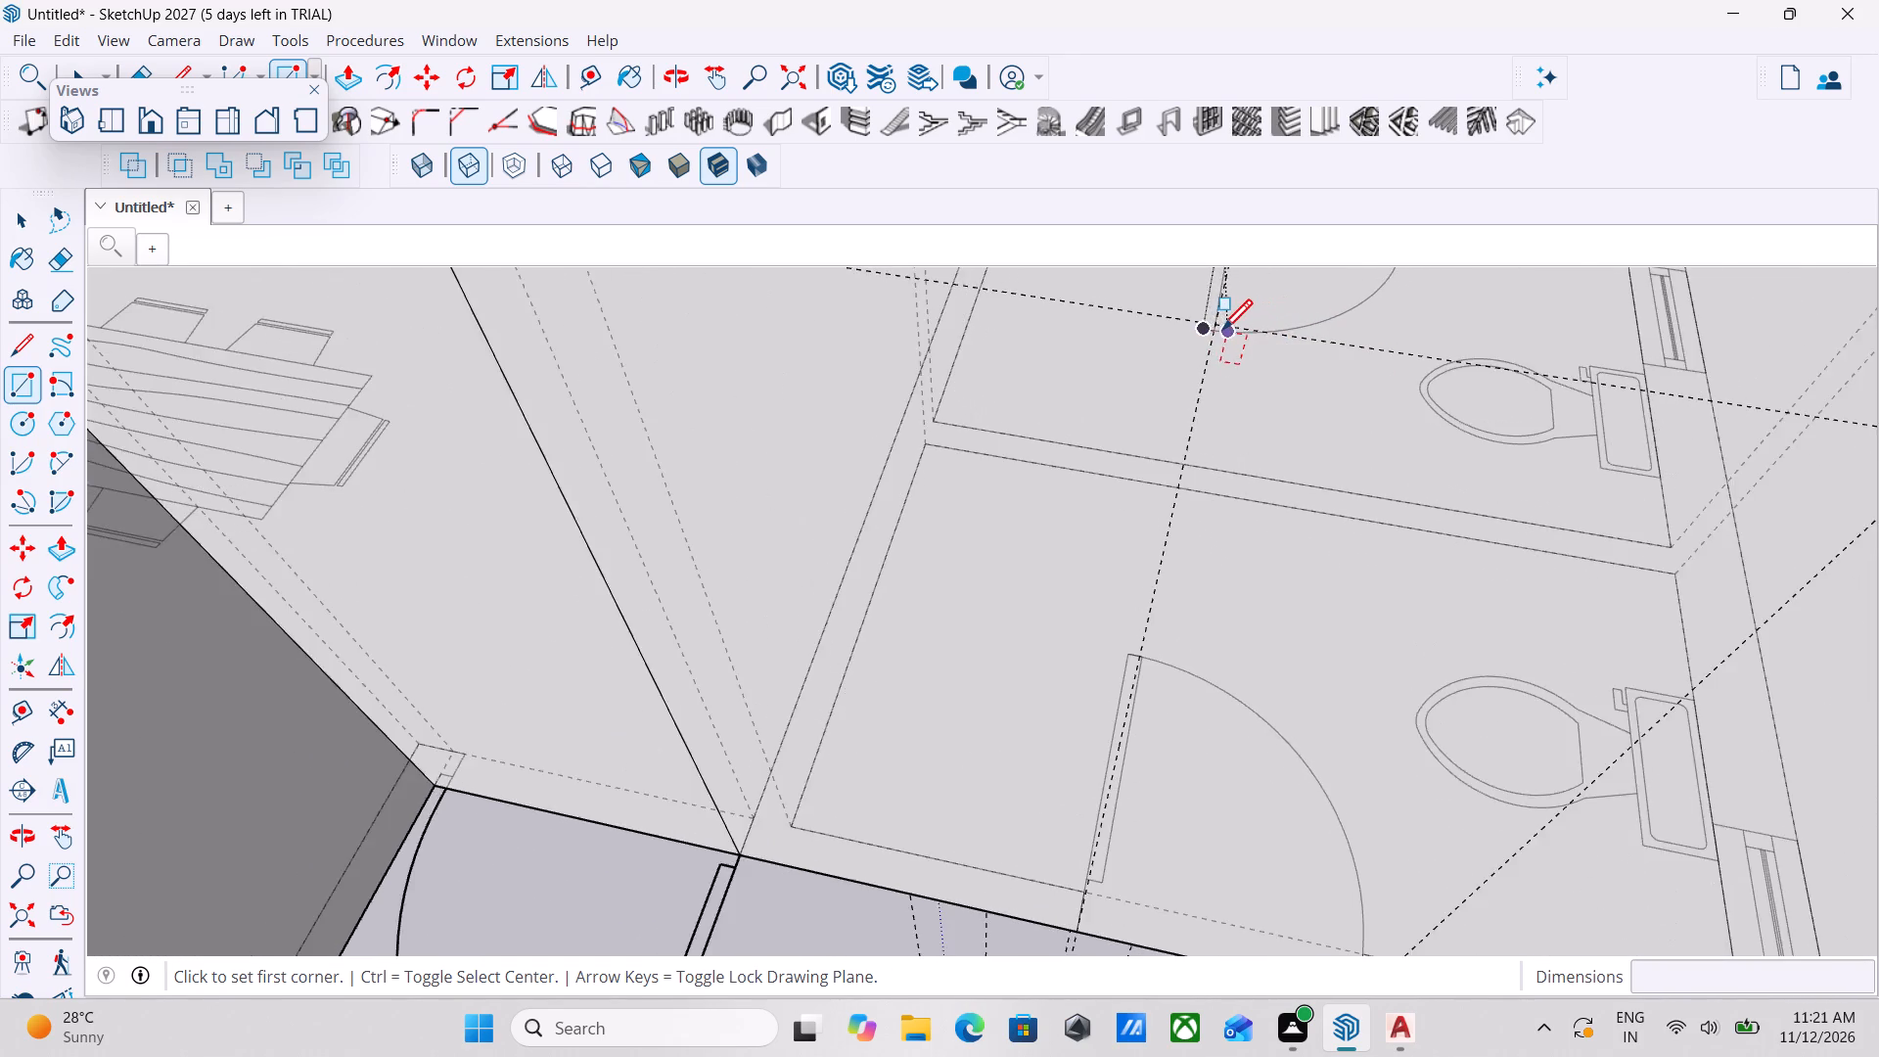
scroll(1222, 333, up, 12)
scroll(1237, 311, up, 9)
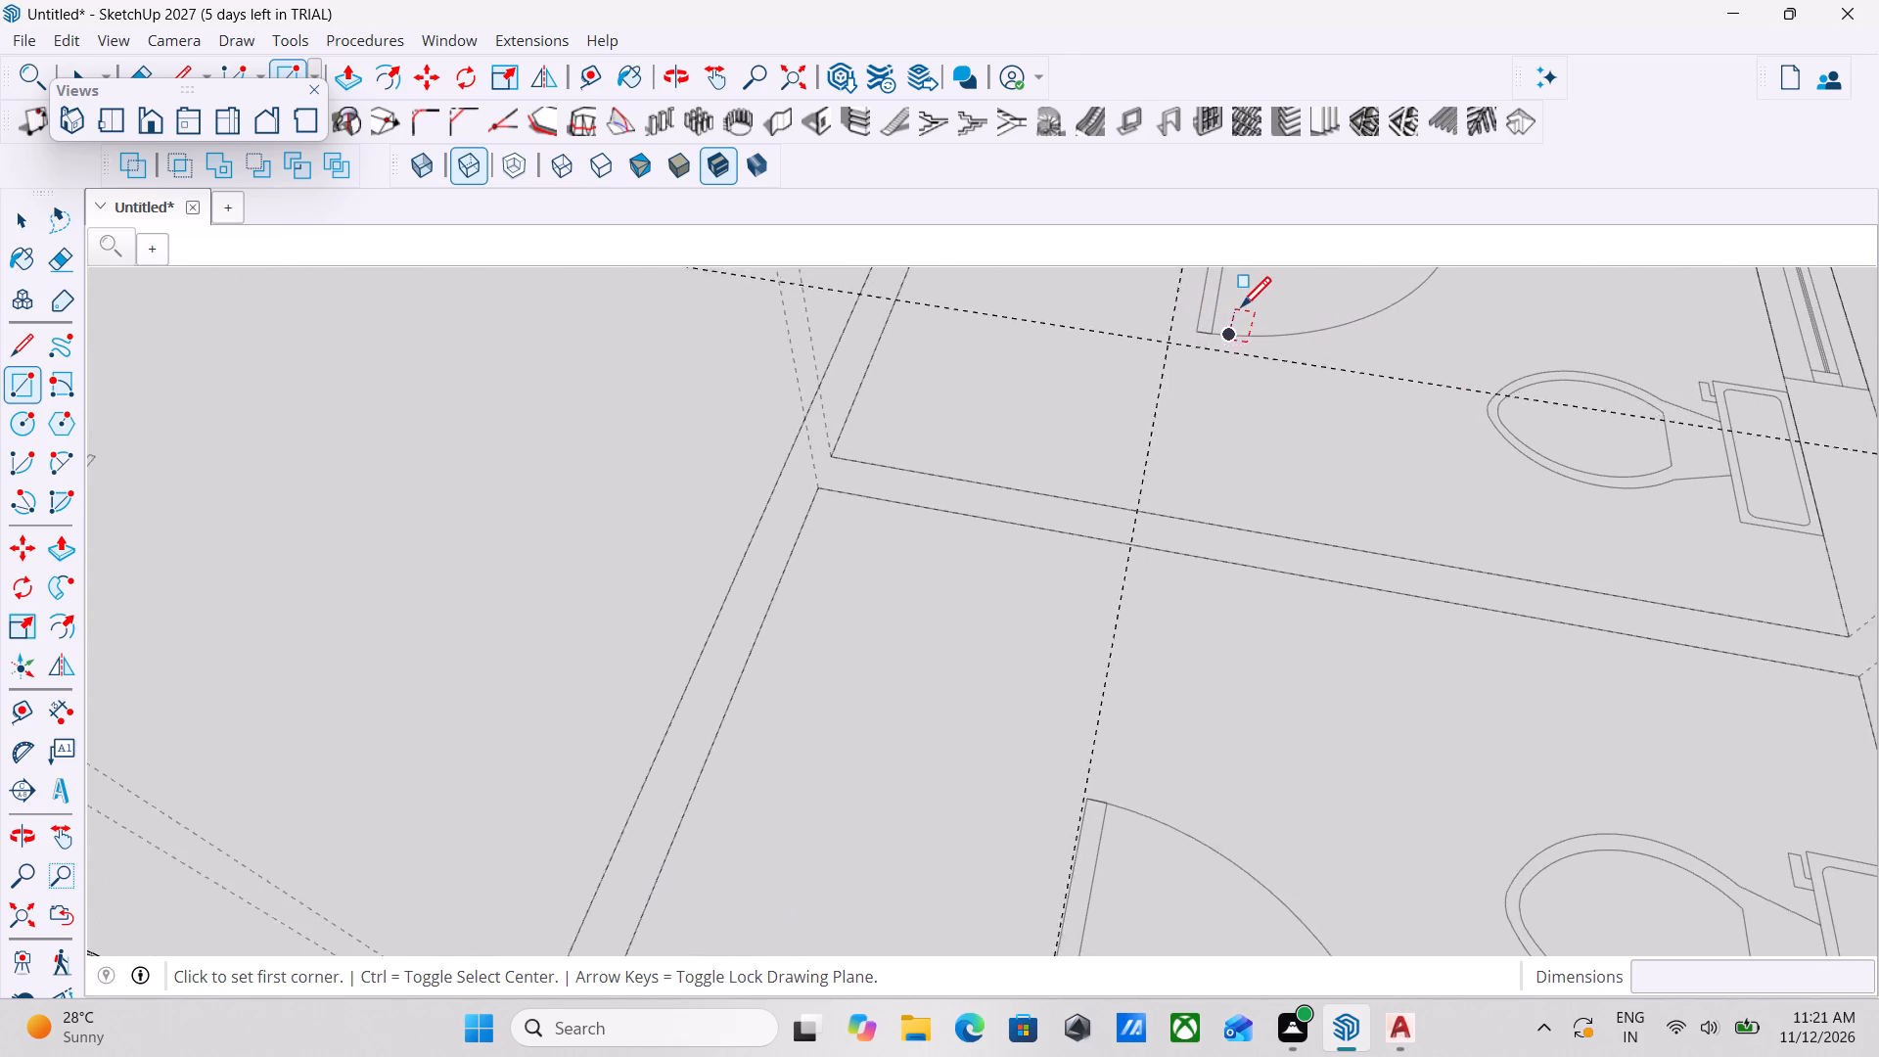
scroll(1241, 310, up, 2)
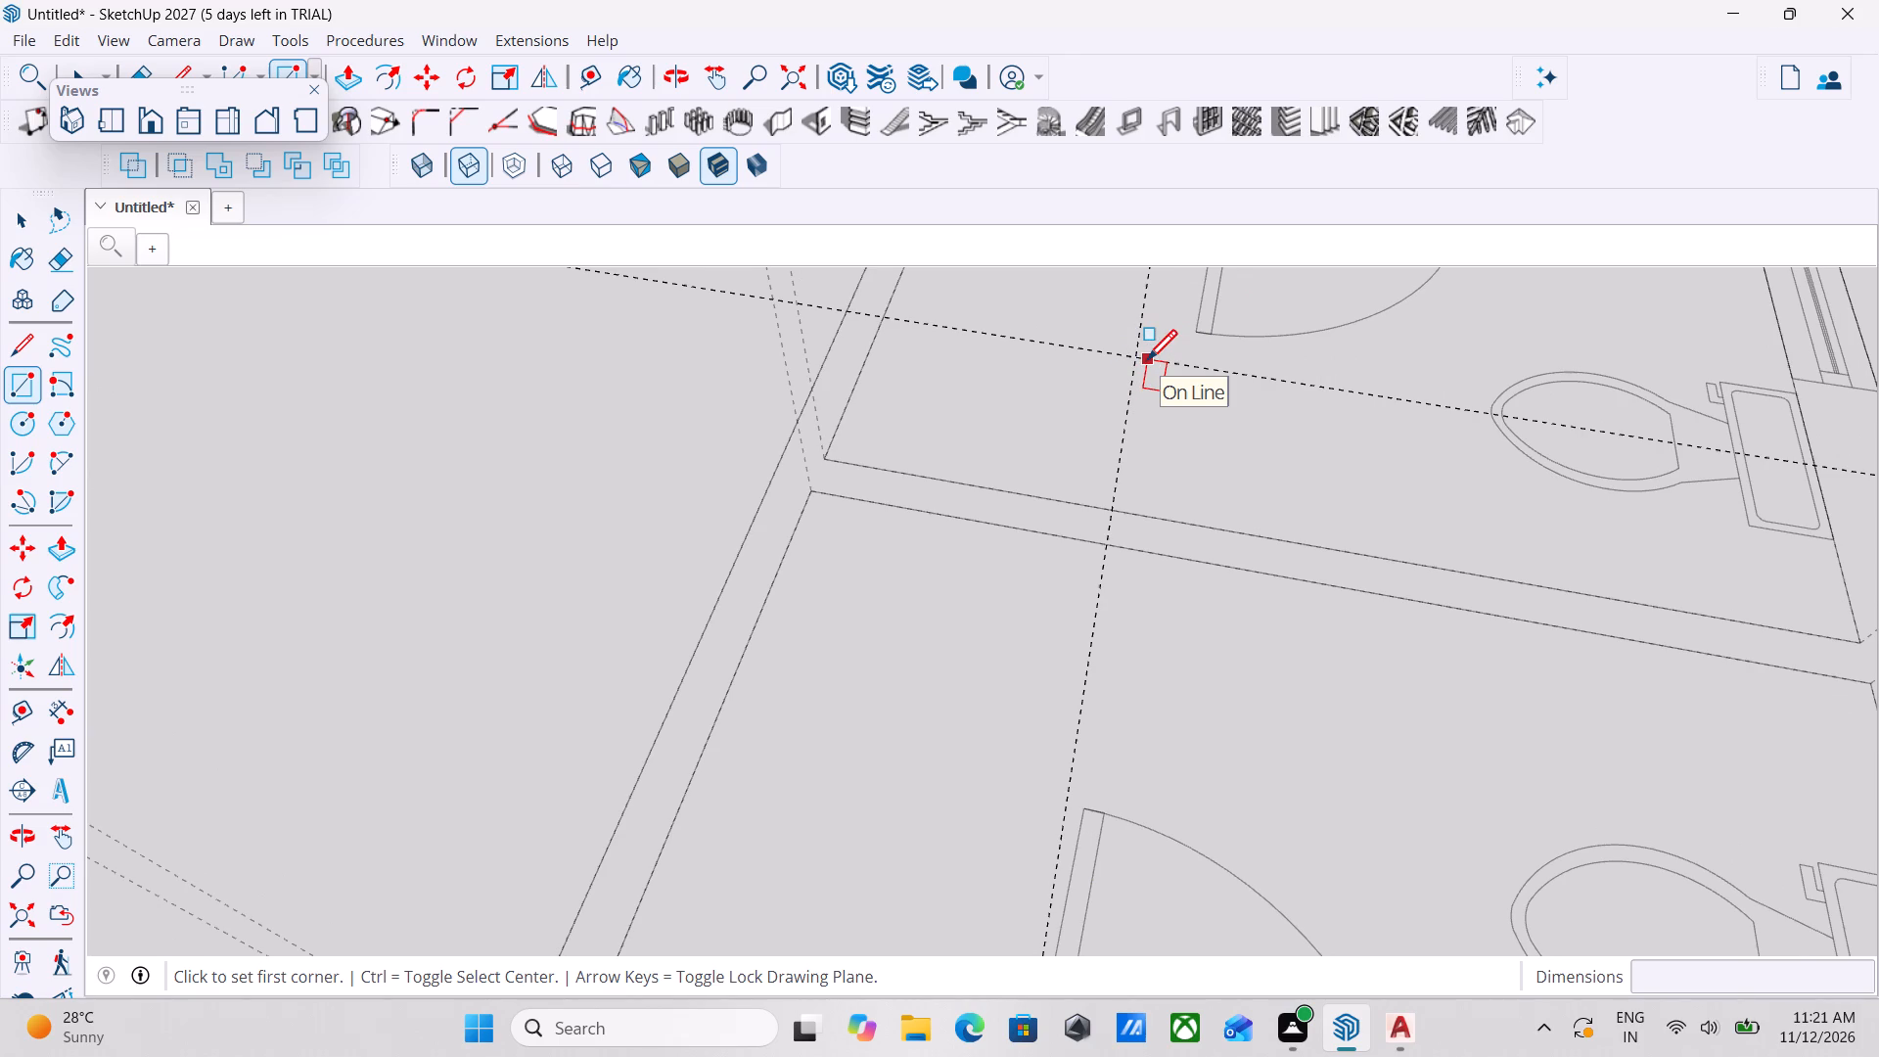
click(1138, 354)
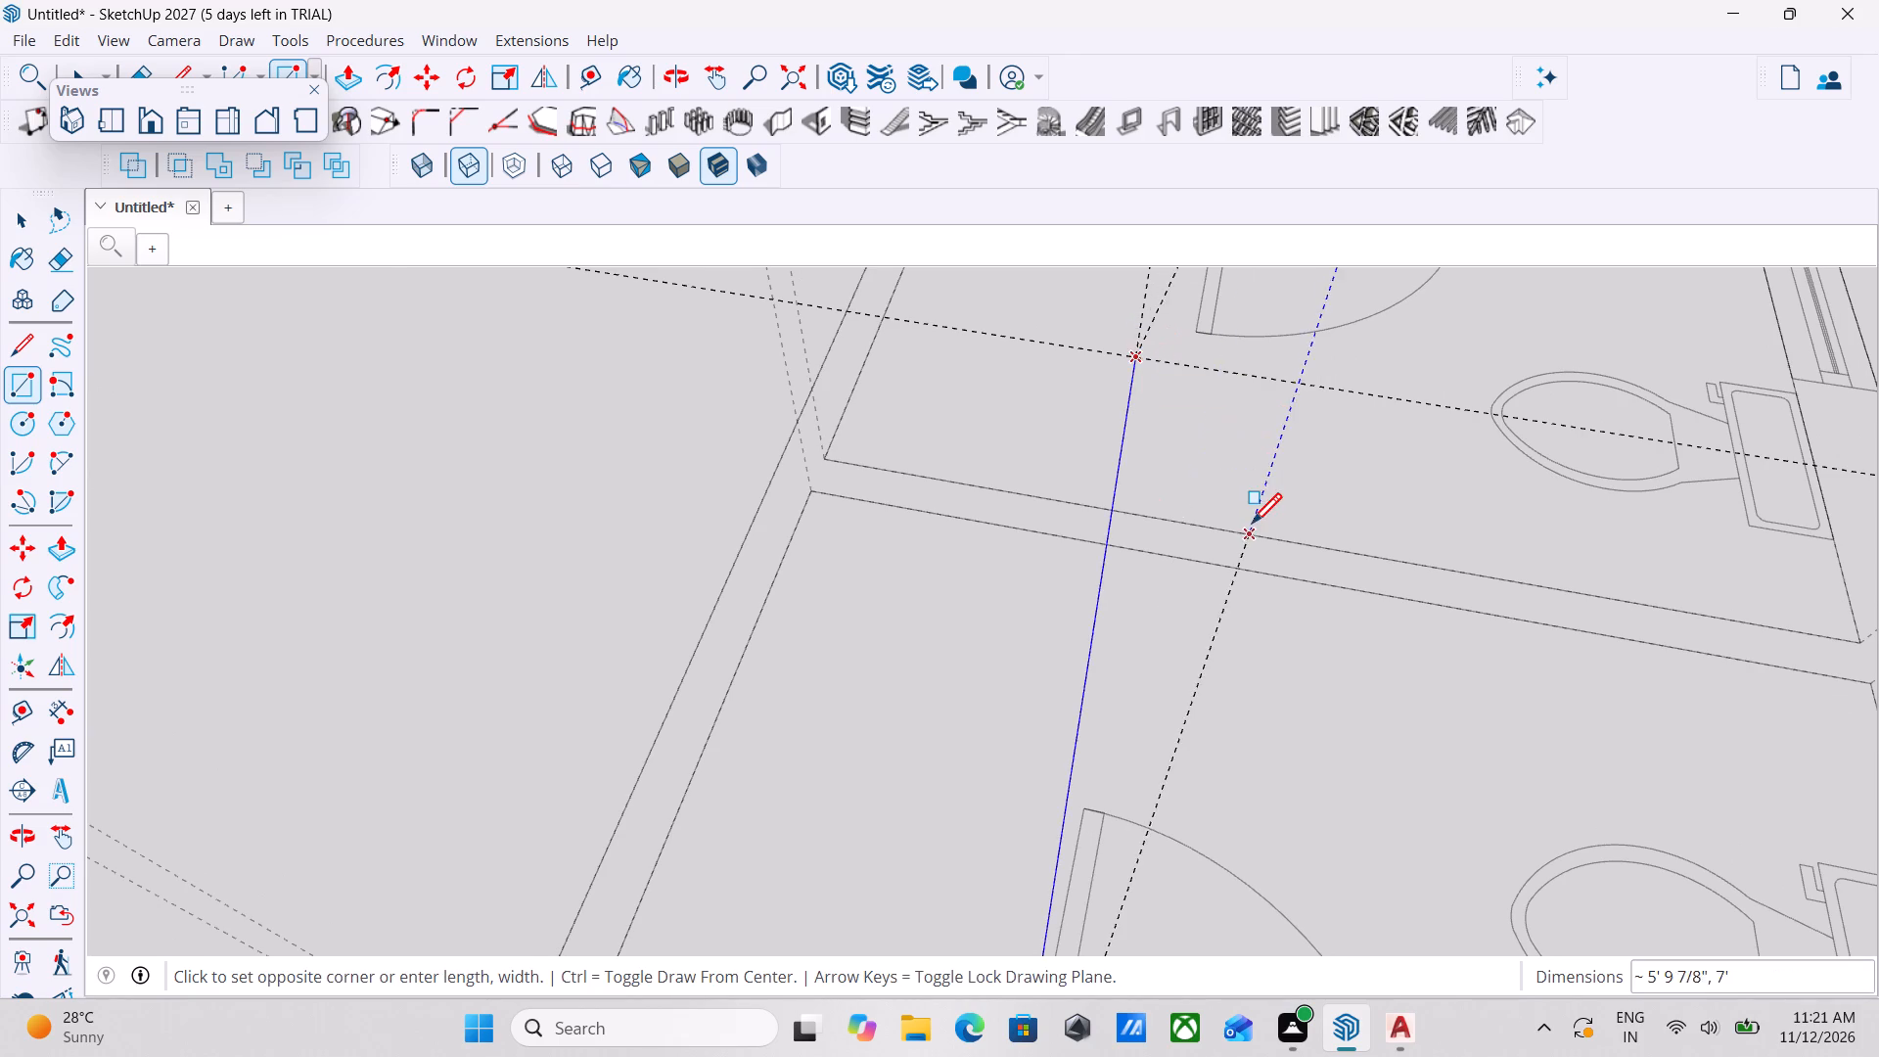
scroll(1255, 528, down, 5)
scroll(1461, 769, down, 14)
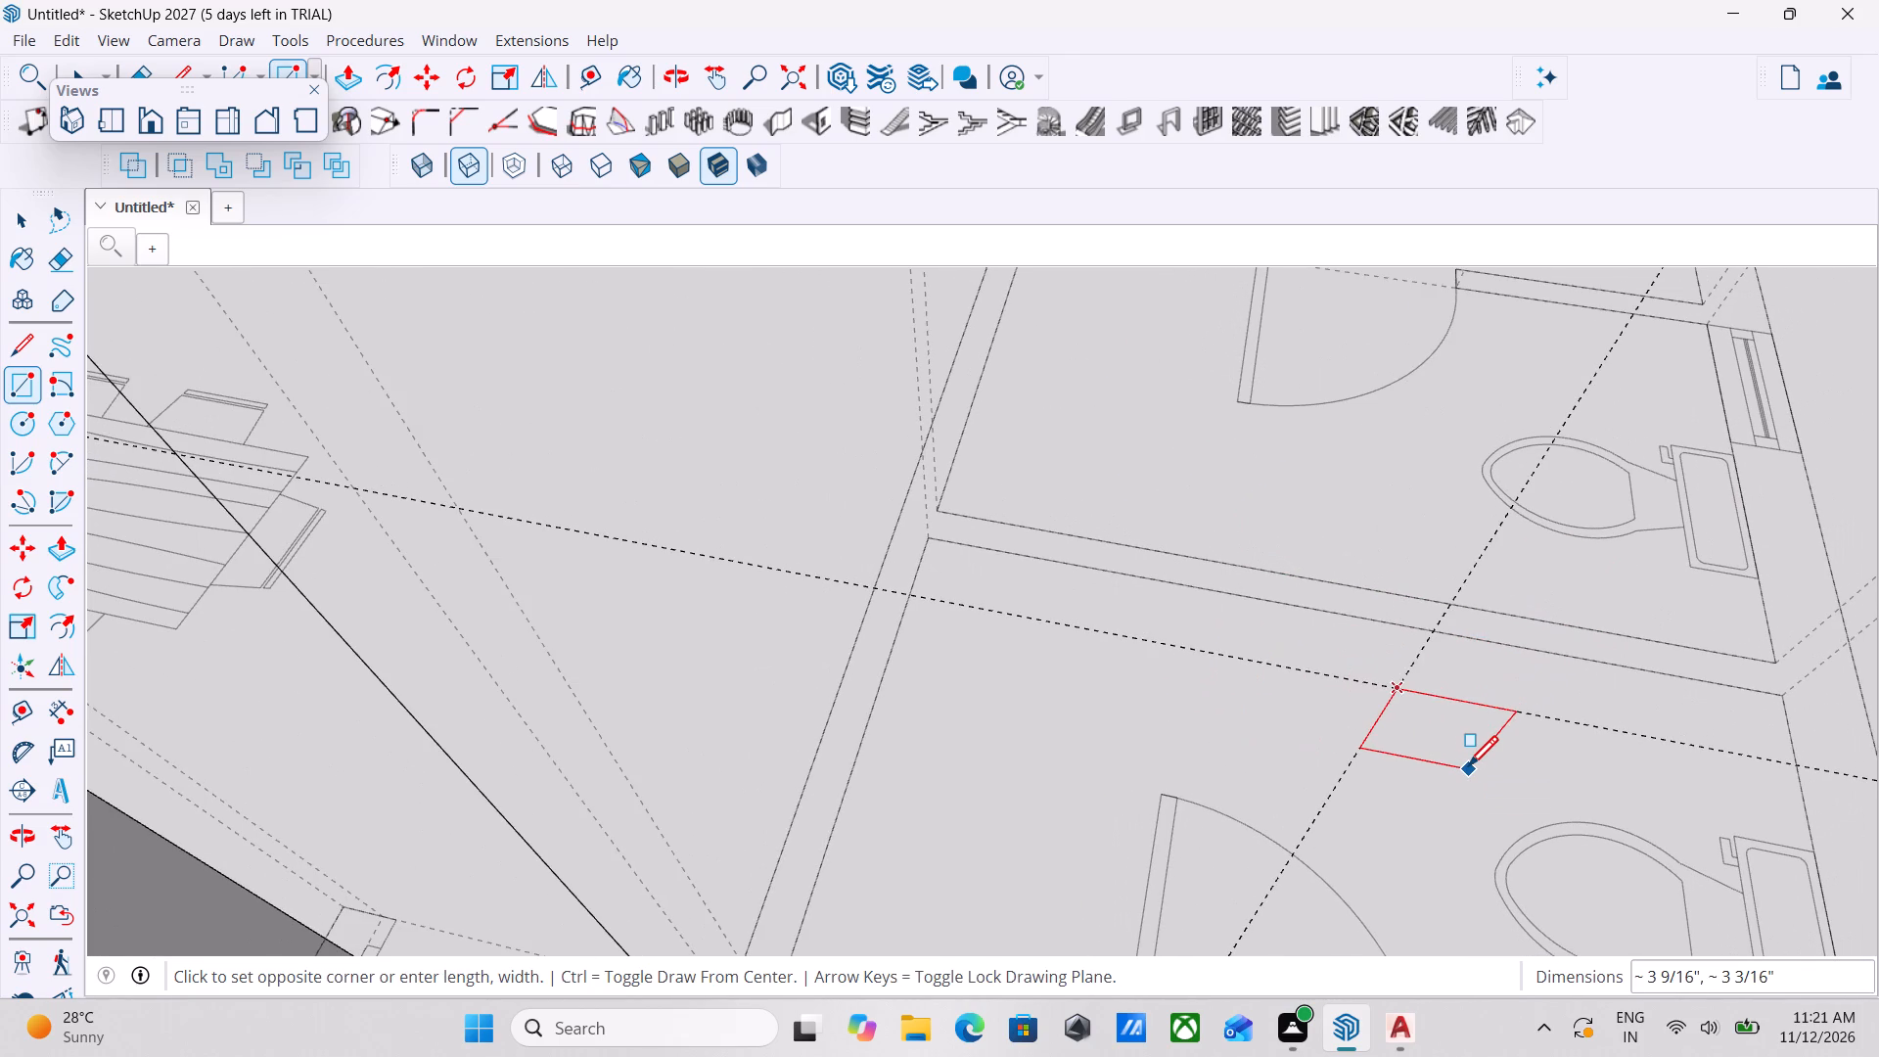
shift+middle_drag(1468, 769, 1356, 345)
scroll(1356, 345, down, 3)
scroll(1405, 451, down, 8)
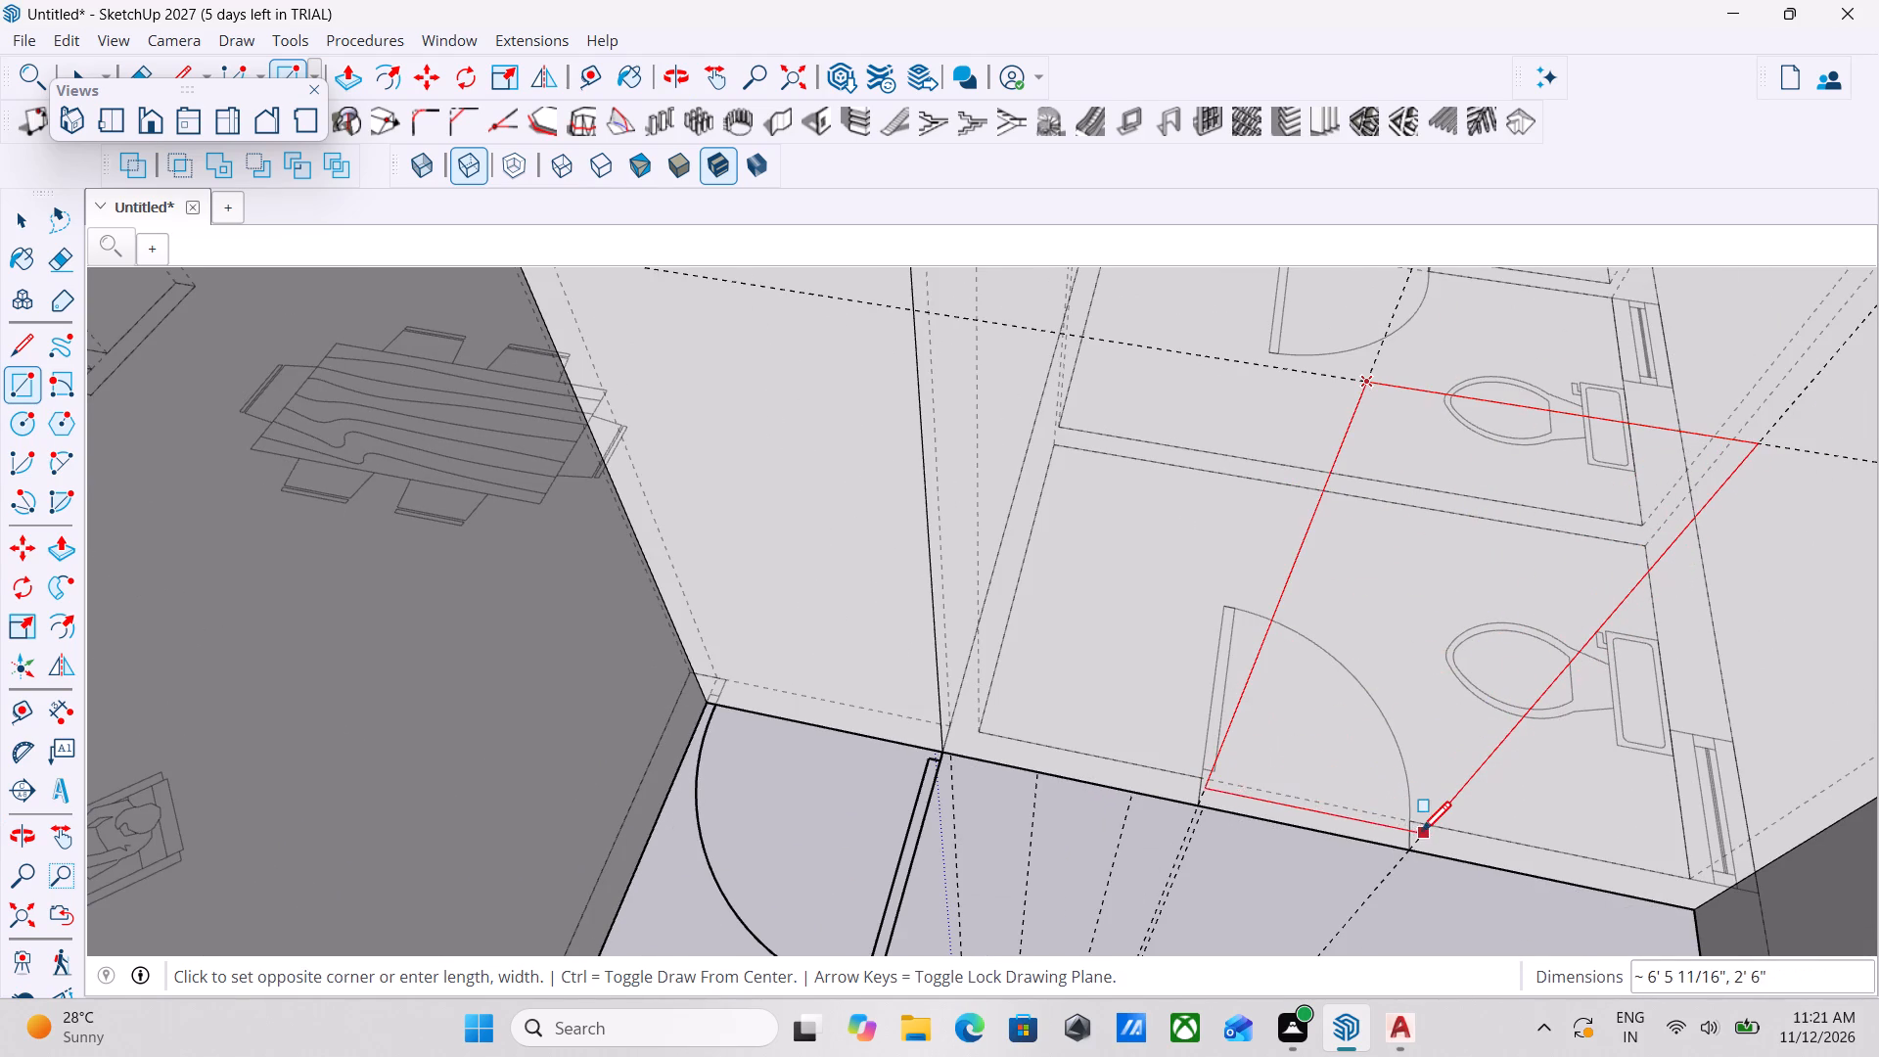
scroll(1423, 828, down, 1)
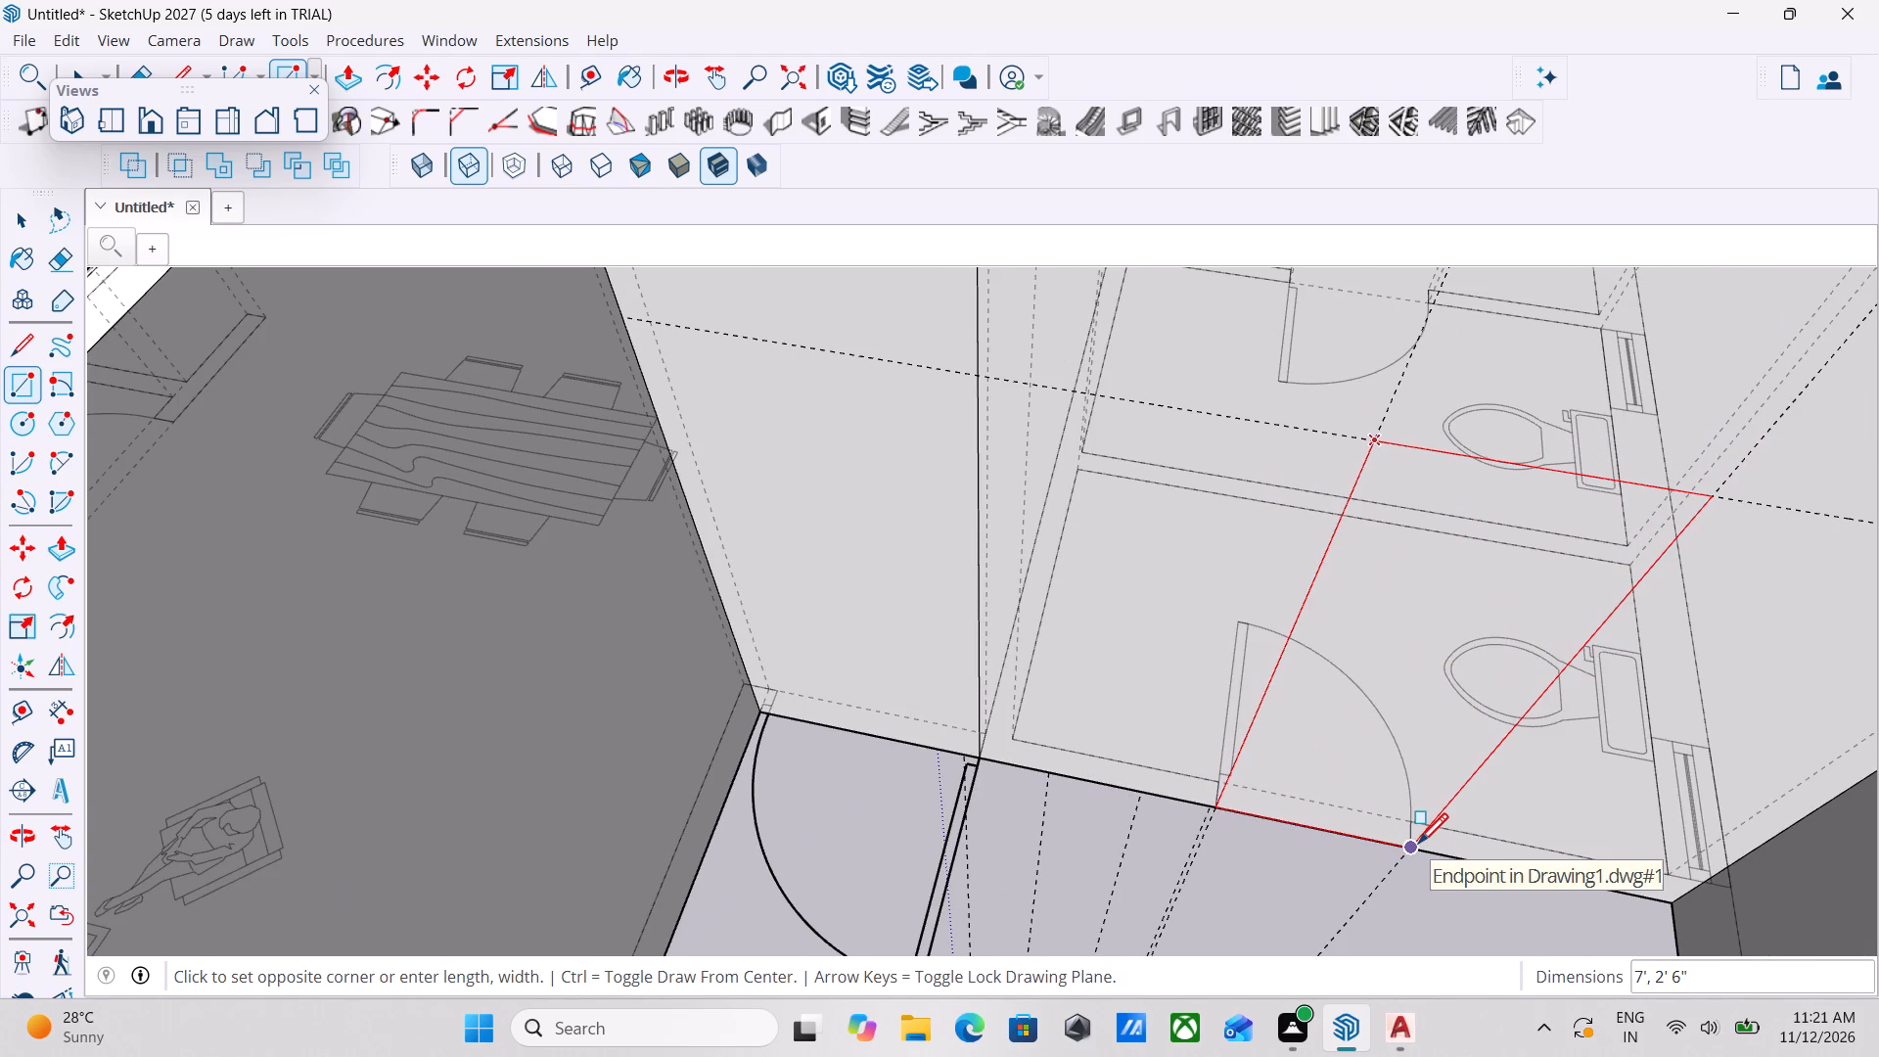
click(1418, 847)
key(Escape)
key(space)
key(space)
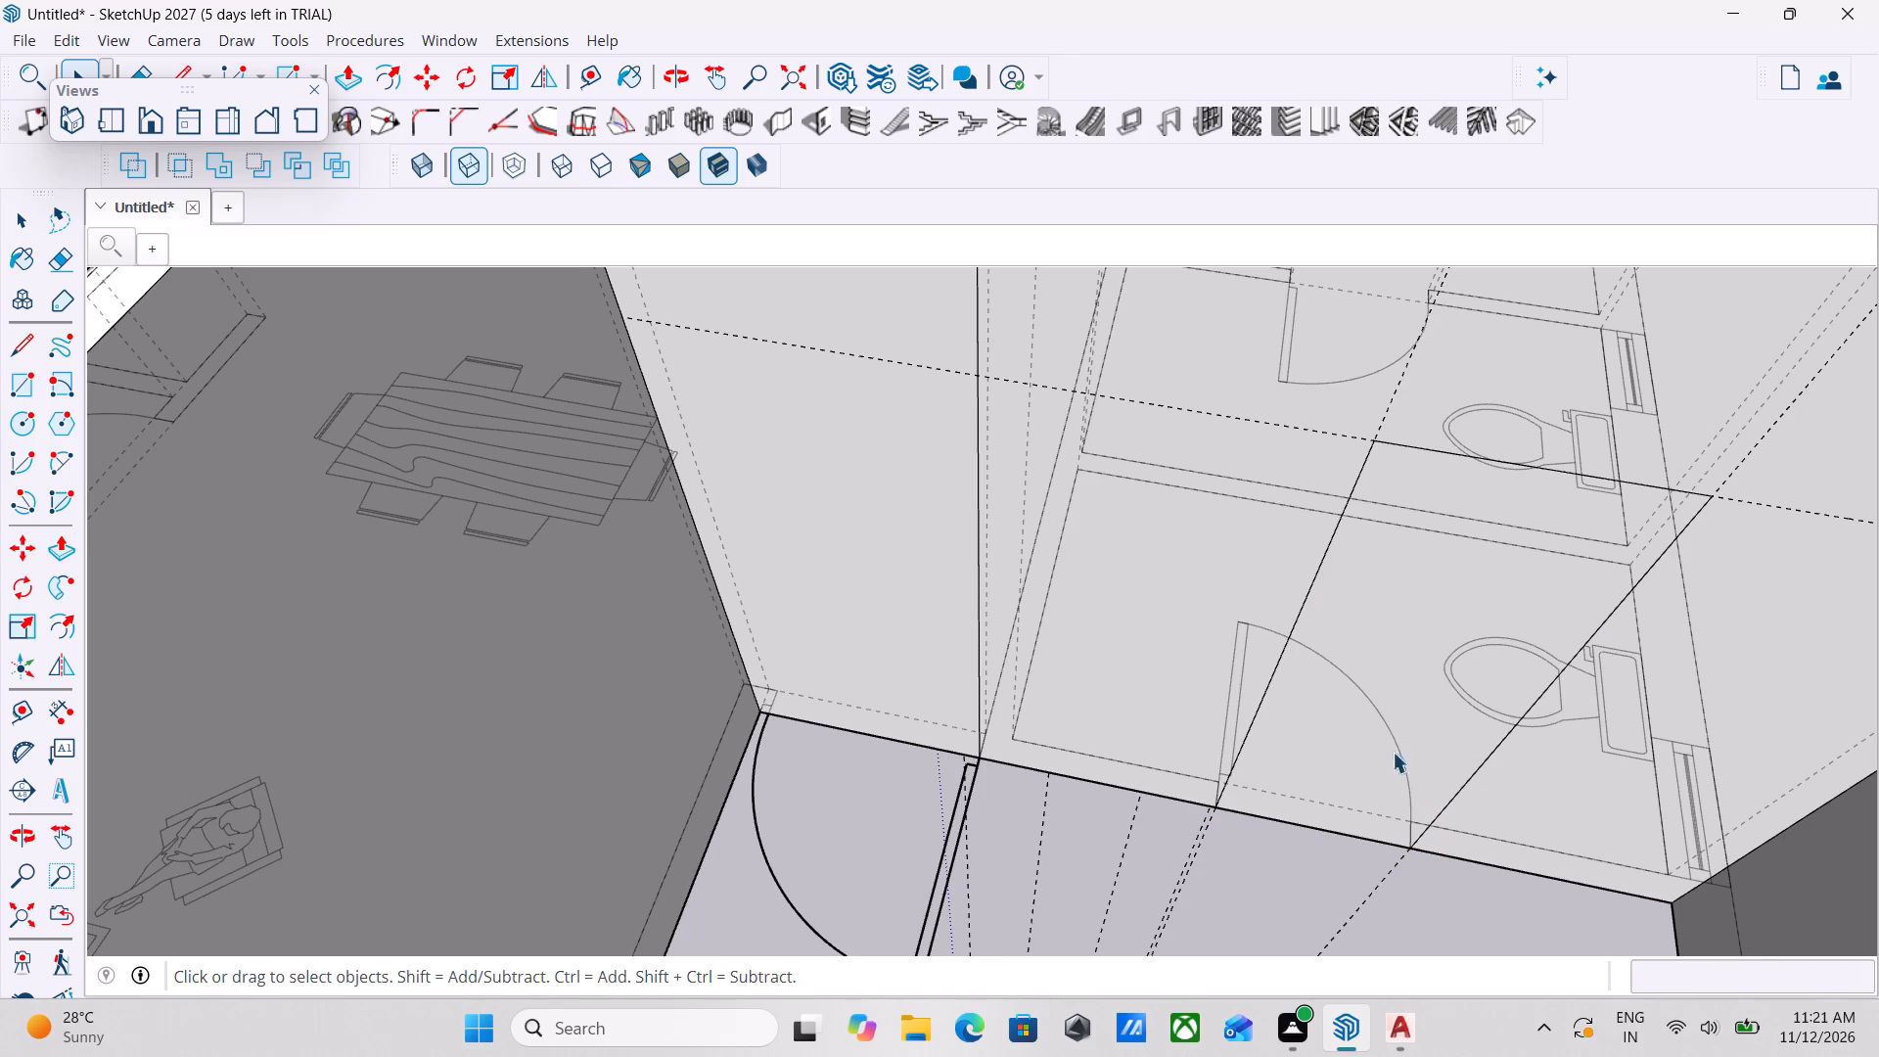
Push the new door rectangle 4 1/2" through the bathroom wall to cut the opening.
click(1384, 575)
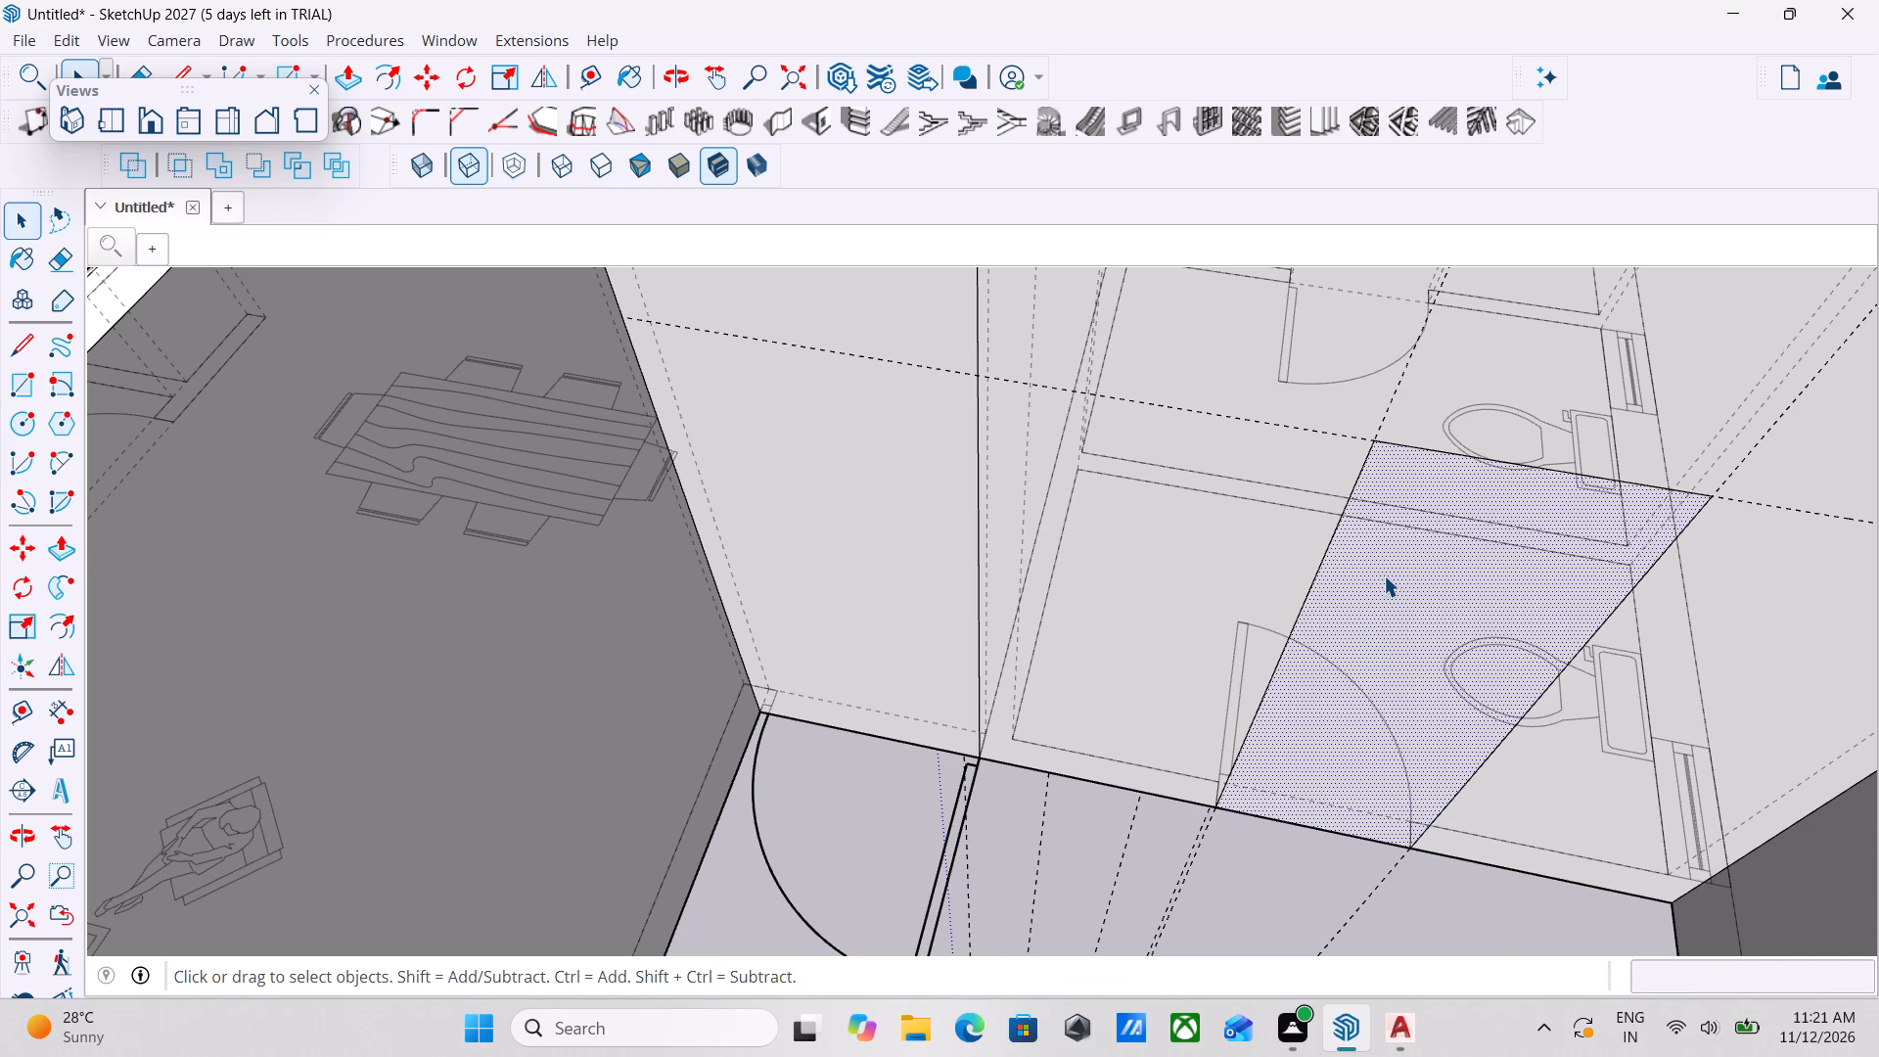
key(p)
click(1384, 575)
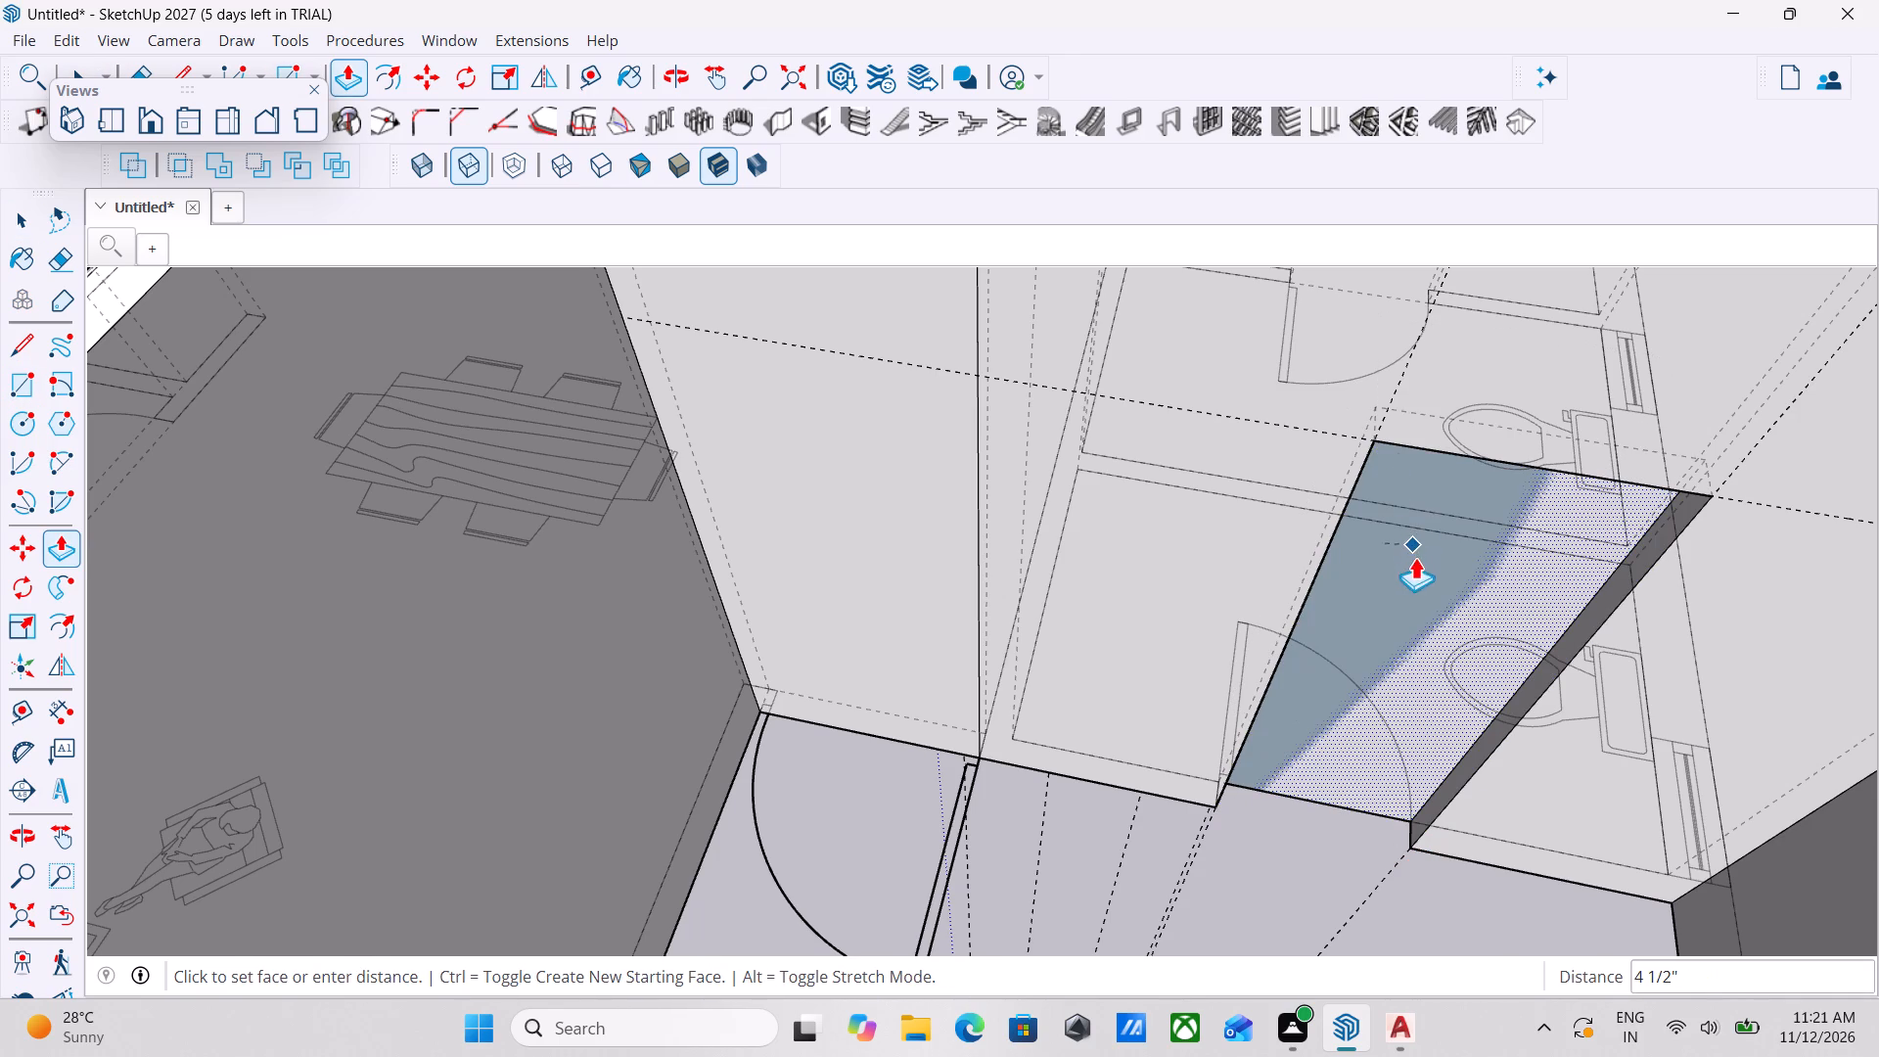
click(1428, 588)
scroll(1470, 571, down, 6)
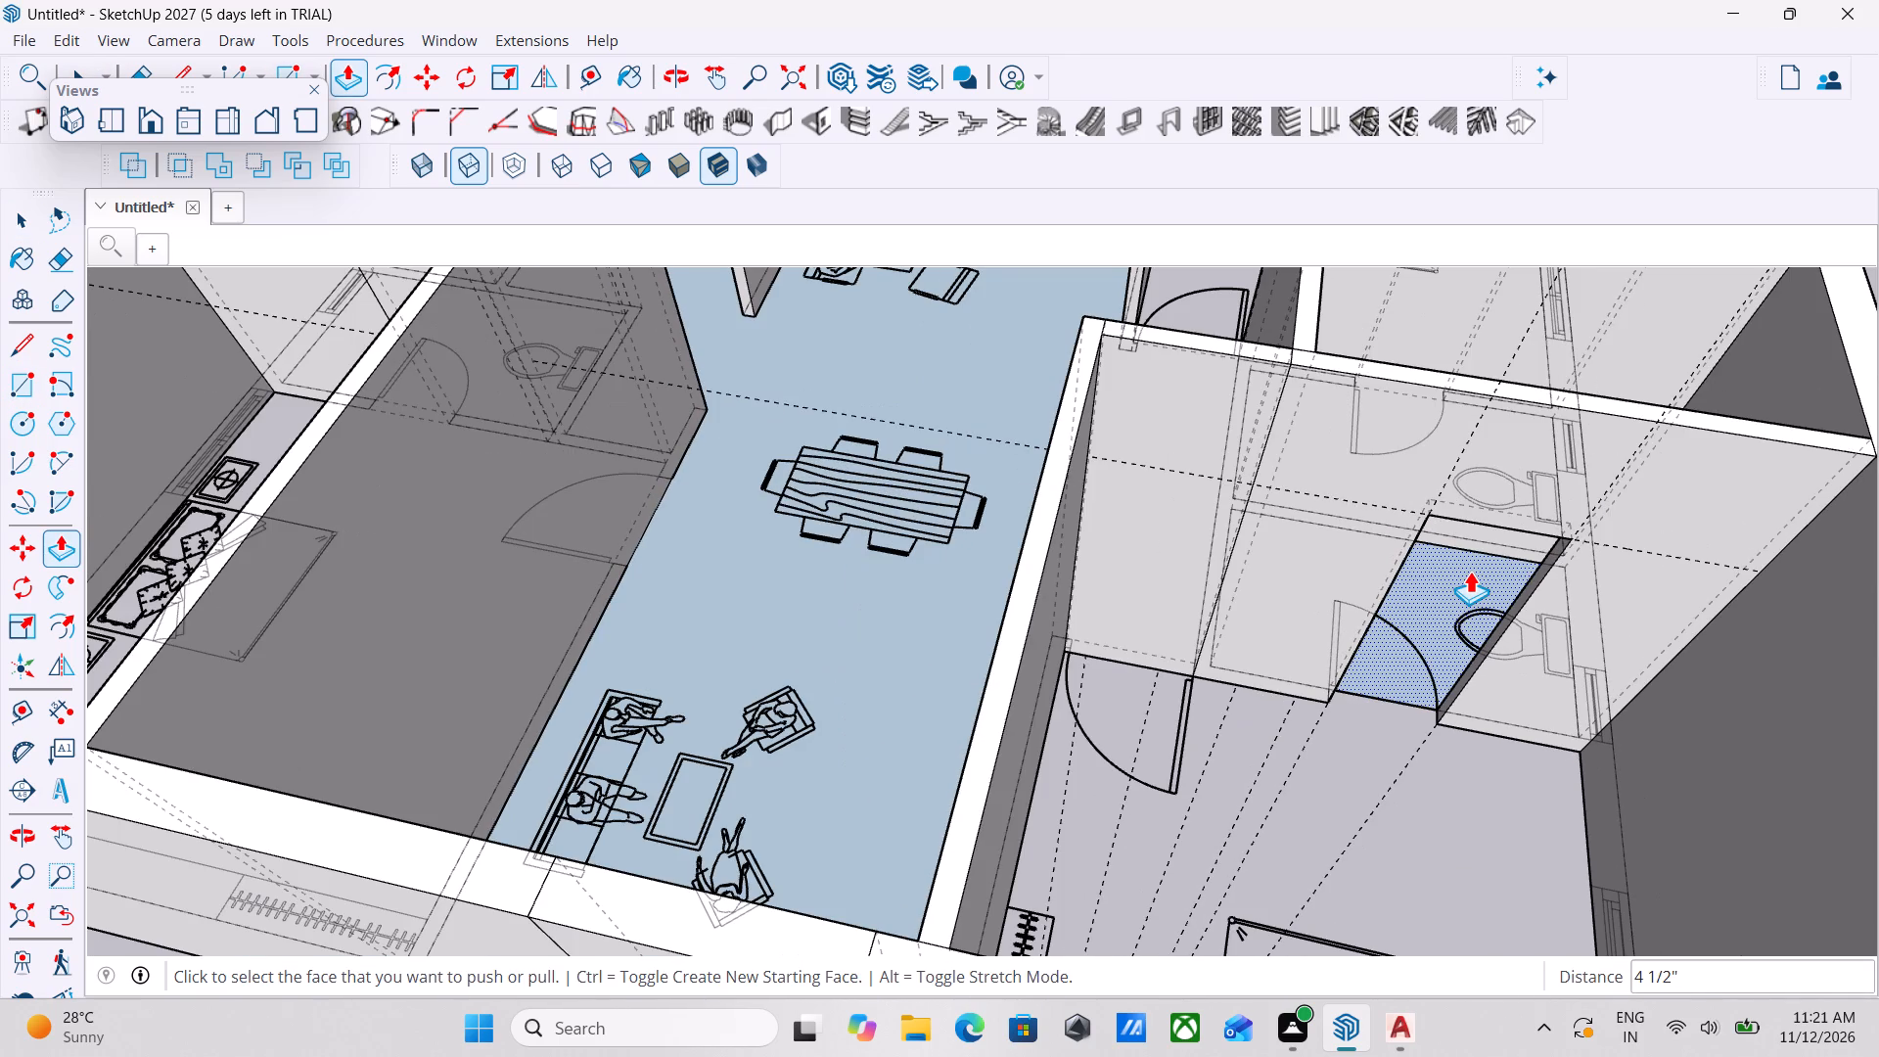
key(Escape)
scroll(1470, 571, down, 4)
key(space)
key(space)
scroll(1470, 571, down, 3)
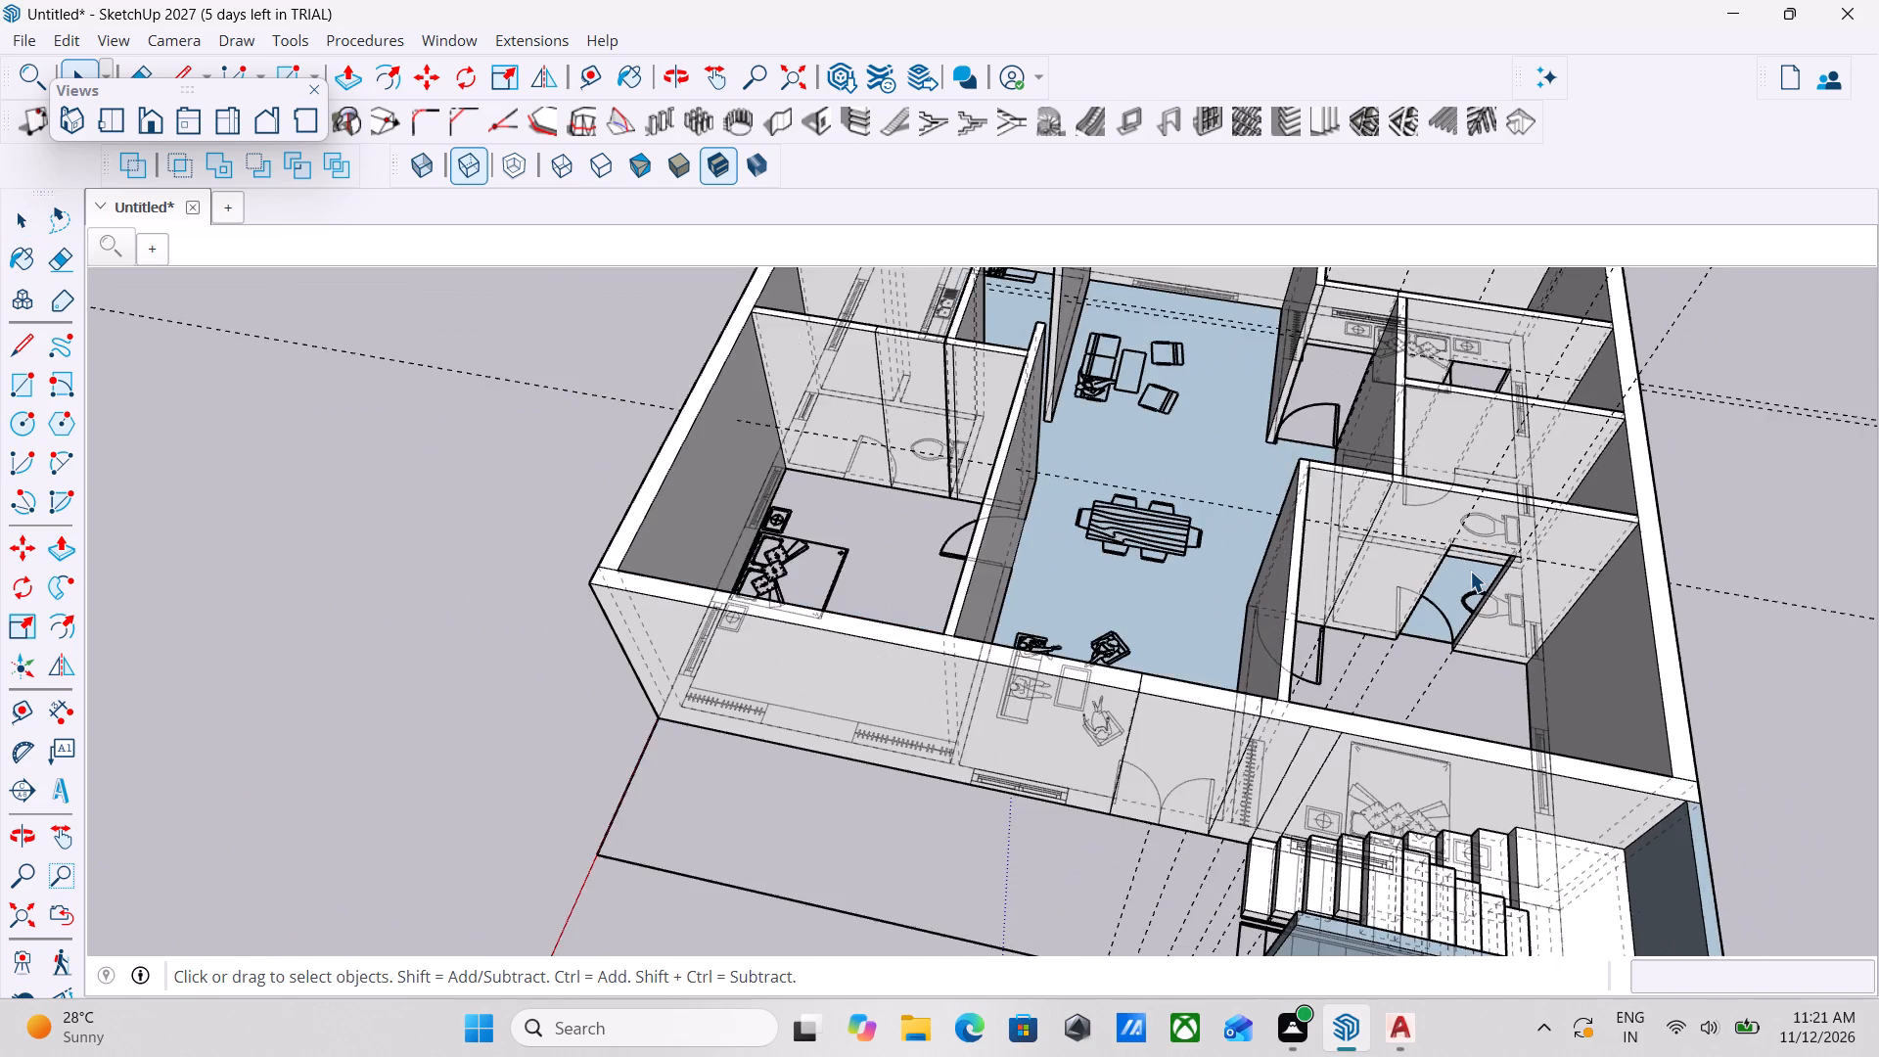
Examine the uncut bedroom door in the short wall beside the living area from several angles.
scroll(1452, 571, down, 3)
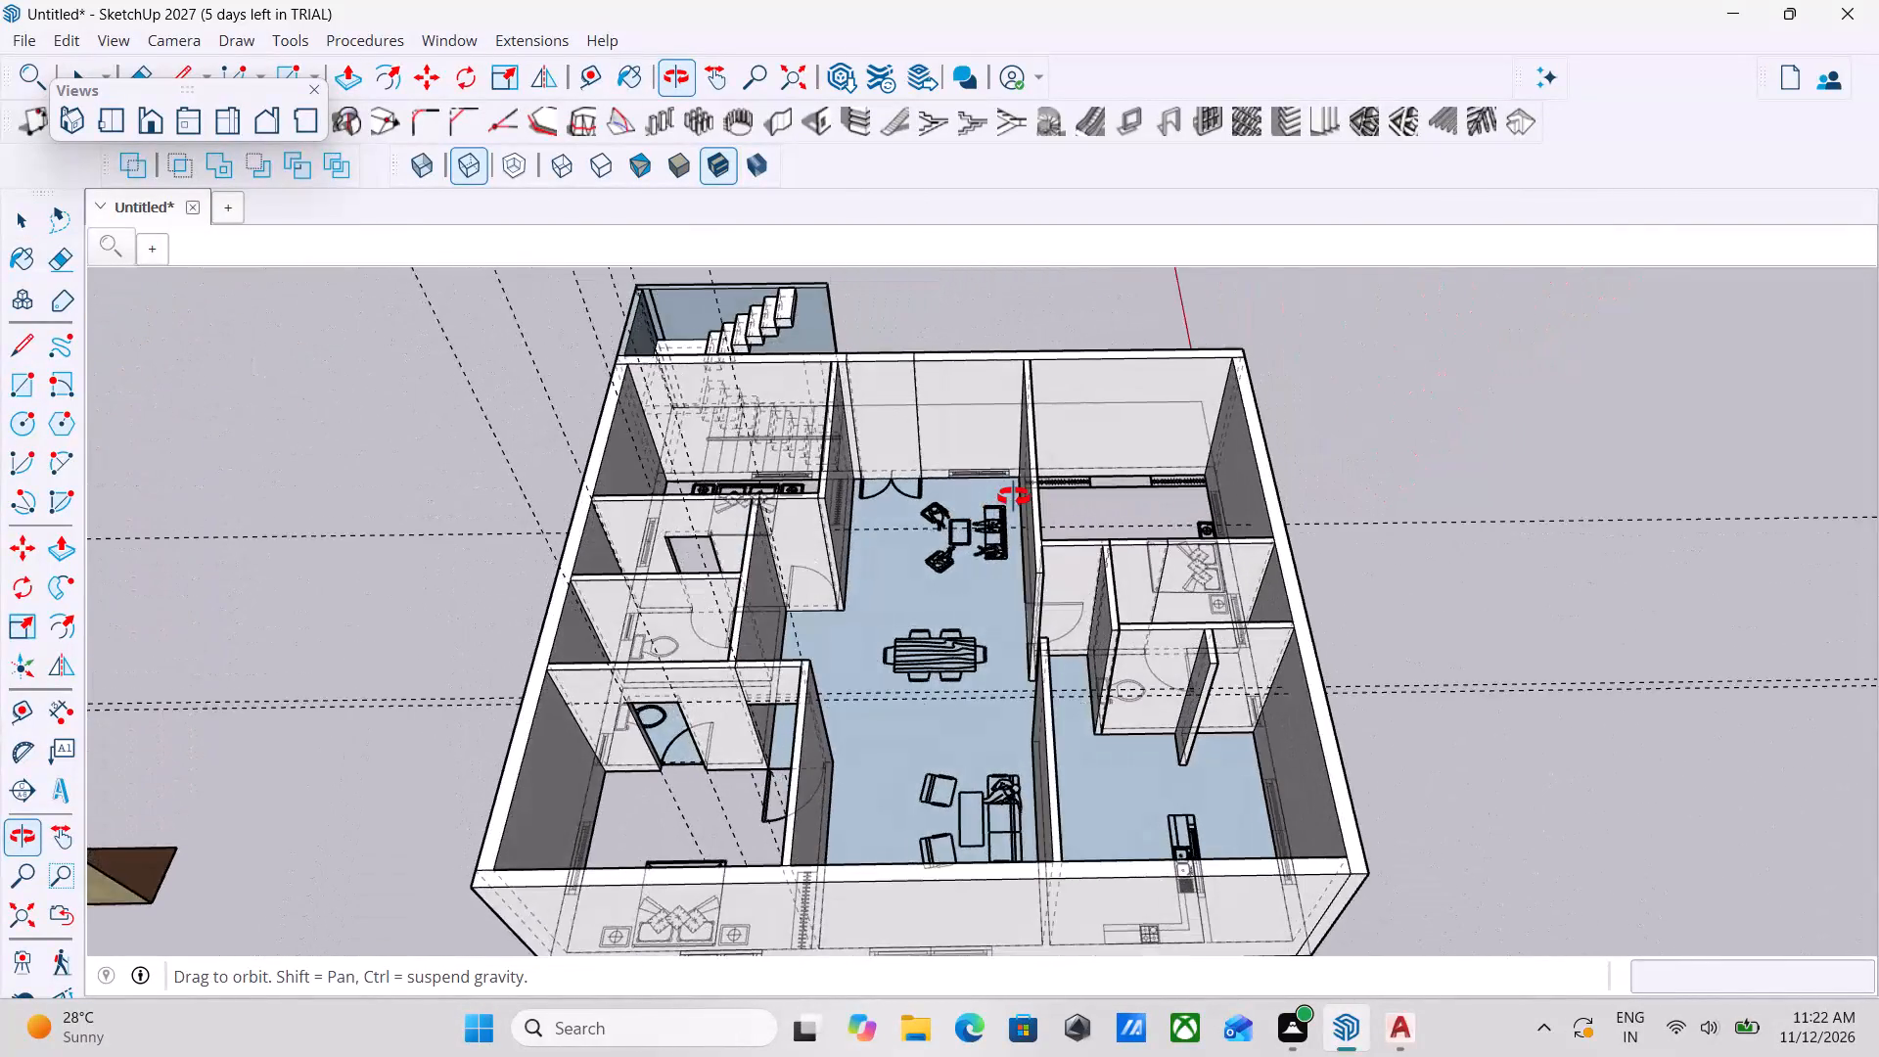
scroll(709, 606, up, 3)
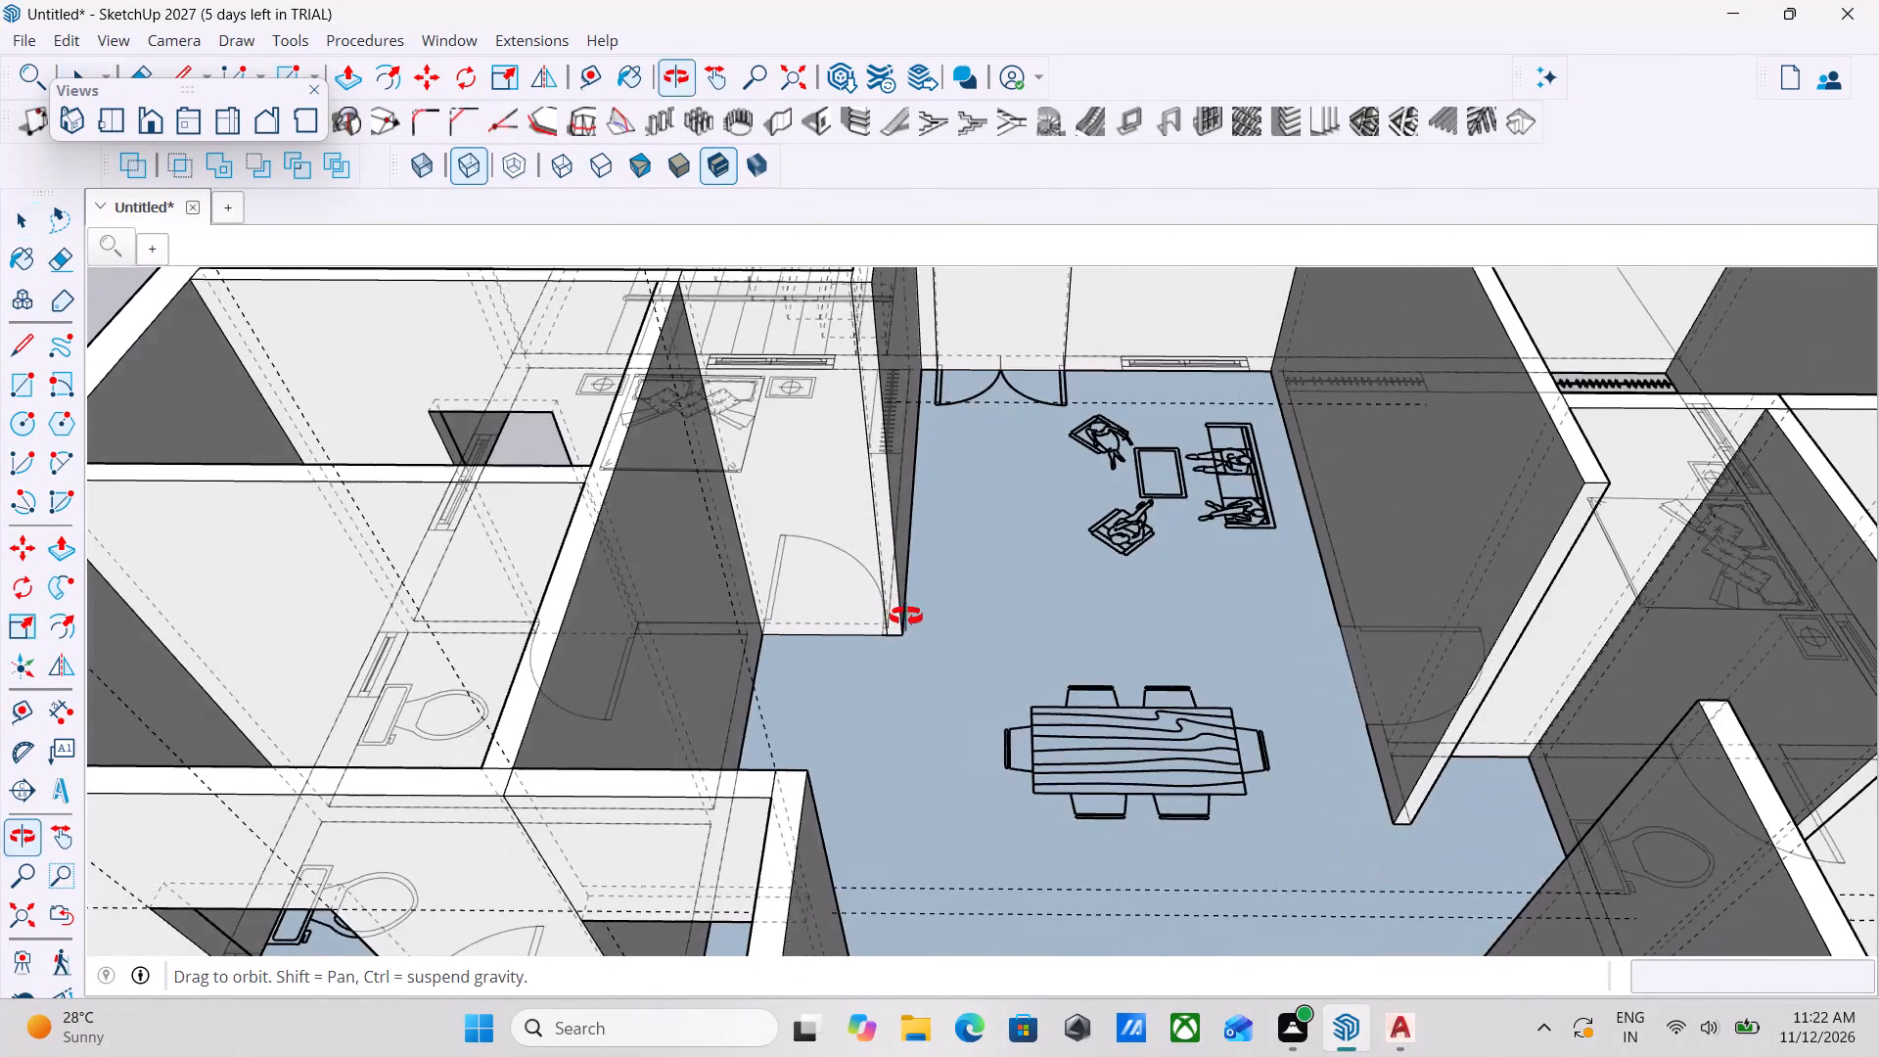
scroll(859, 662, down, 7)
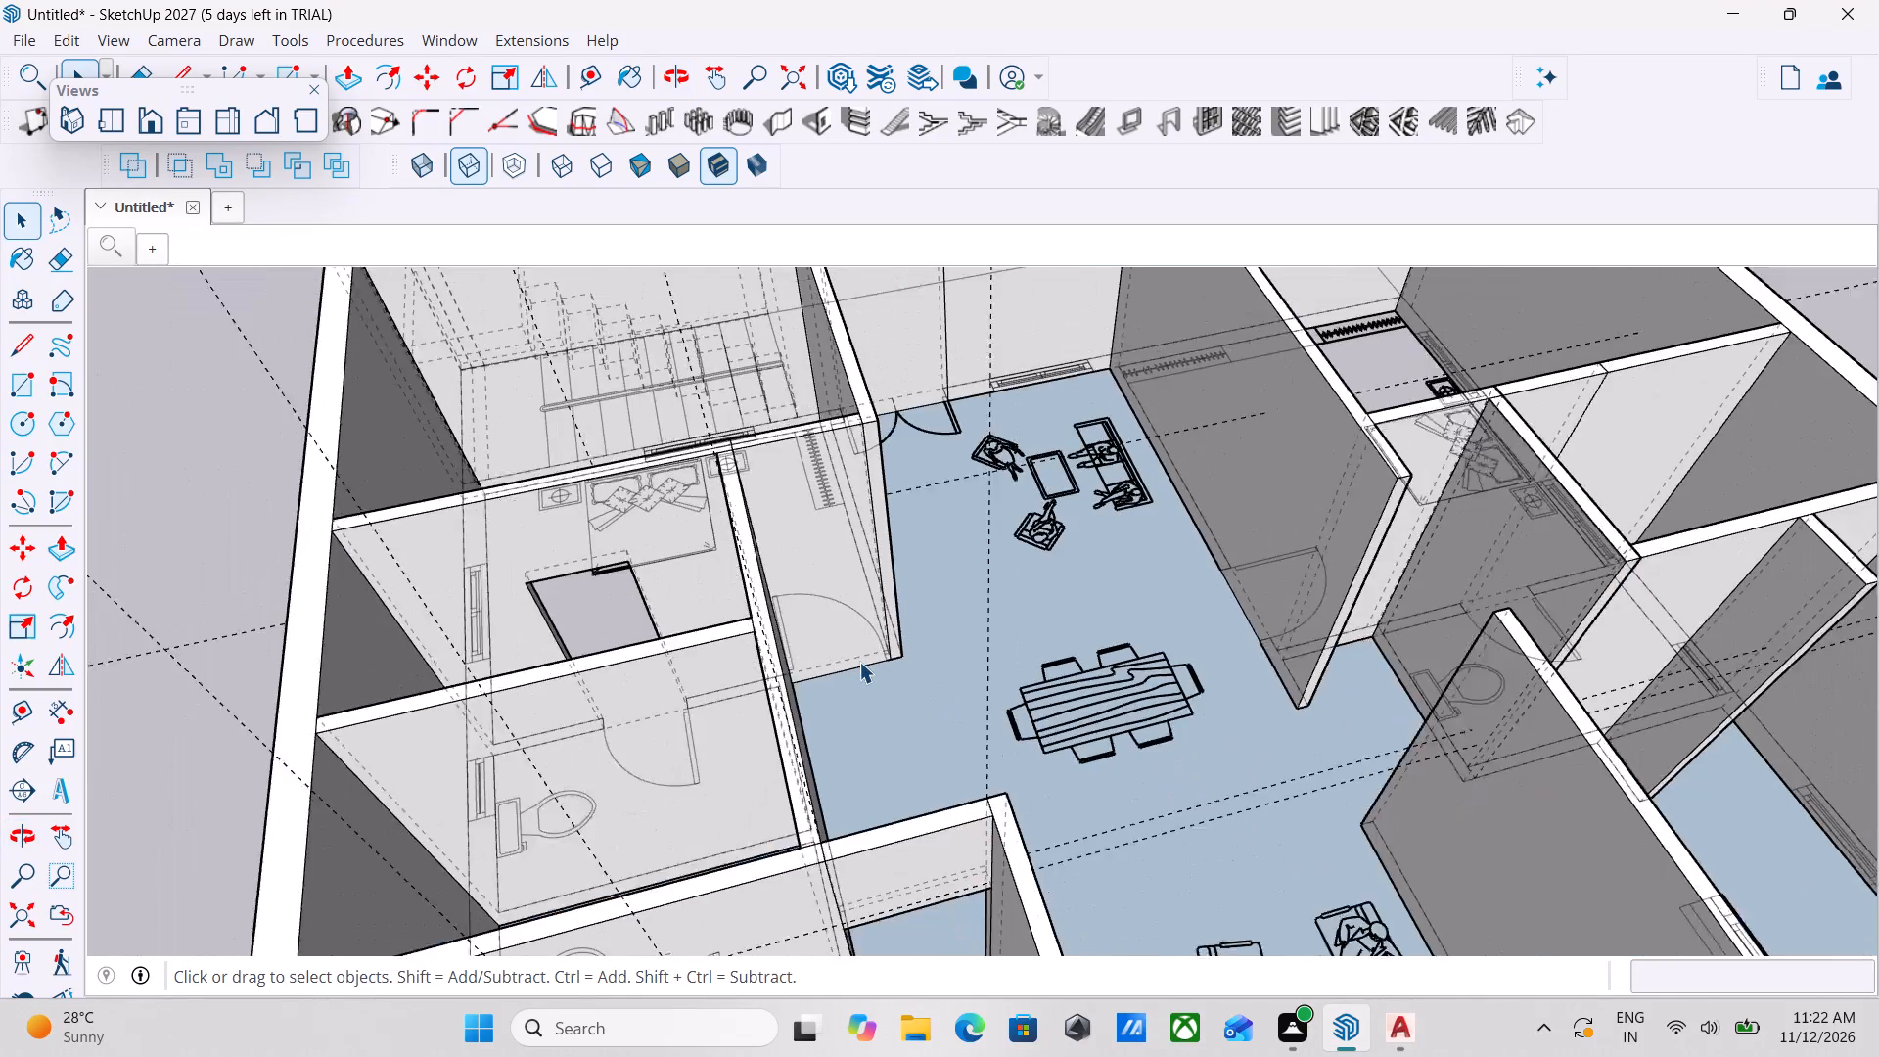
scroll(859, 662, down, 1)
scroll(862, 659, up, 12)
scroll(981, 650, up, 5)
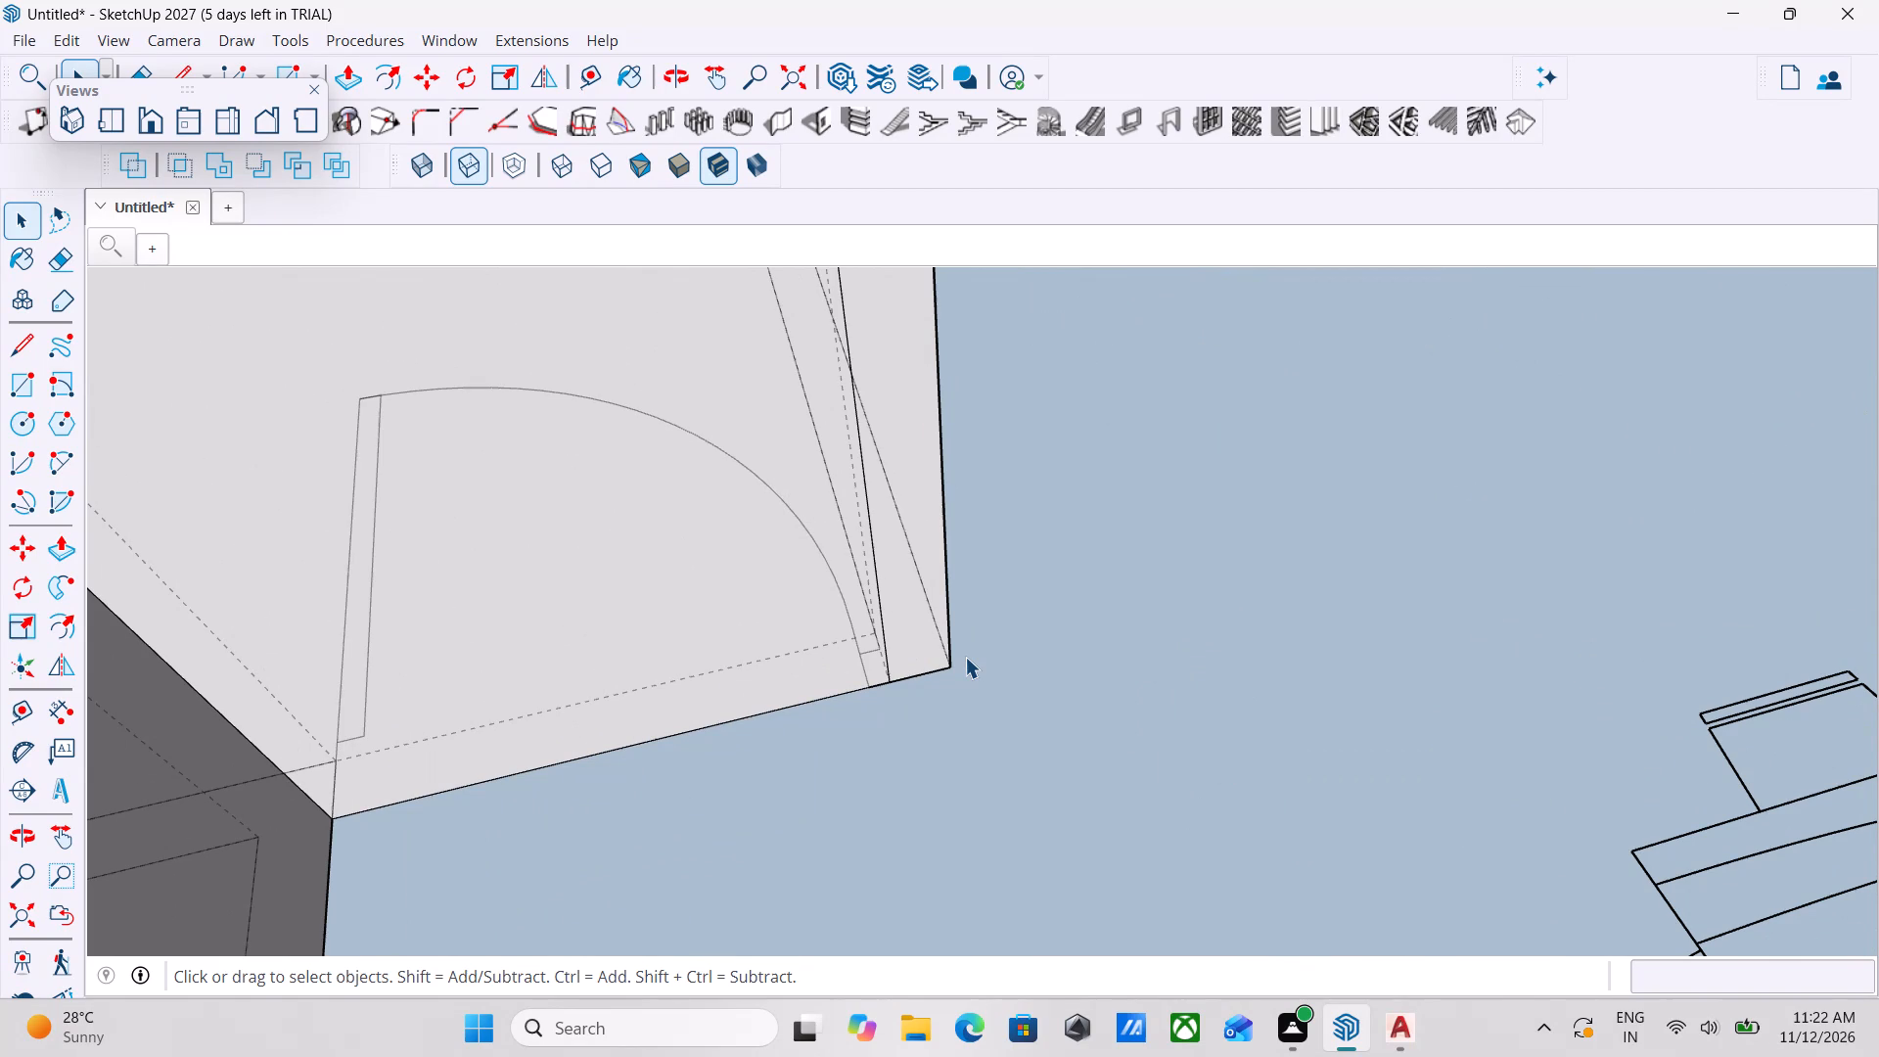
scroll(829, 620, down, 3)
middle_drag(786, 625, 801, 698)
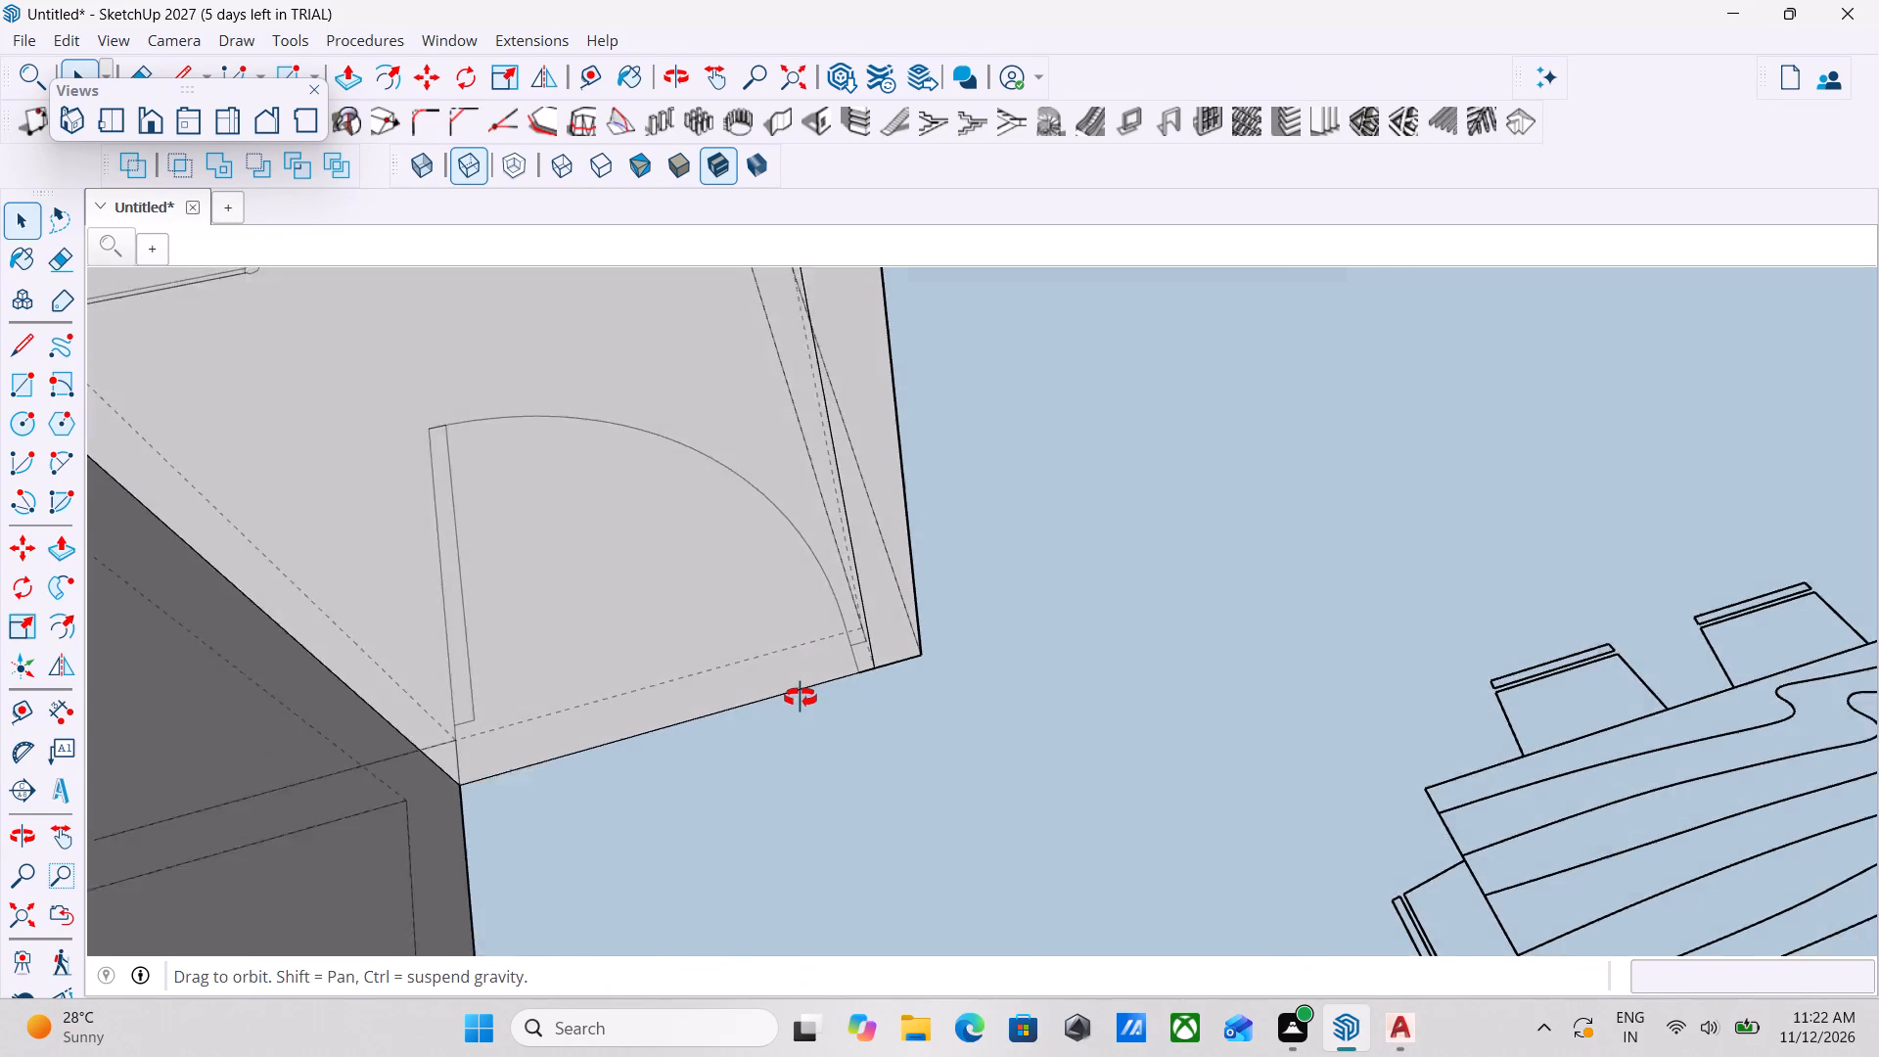
middle_drag(801, 698, 583, 734)
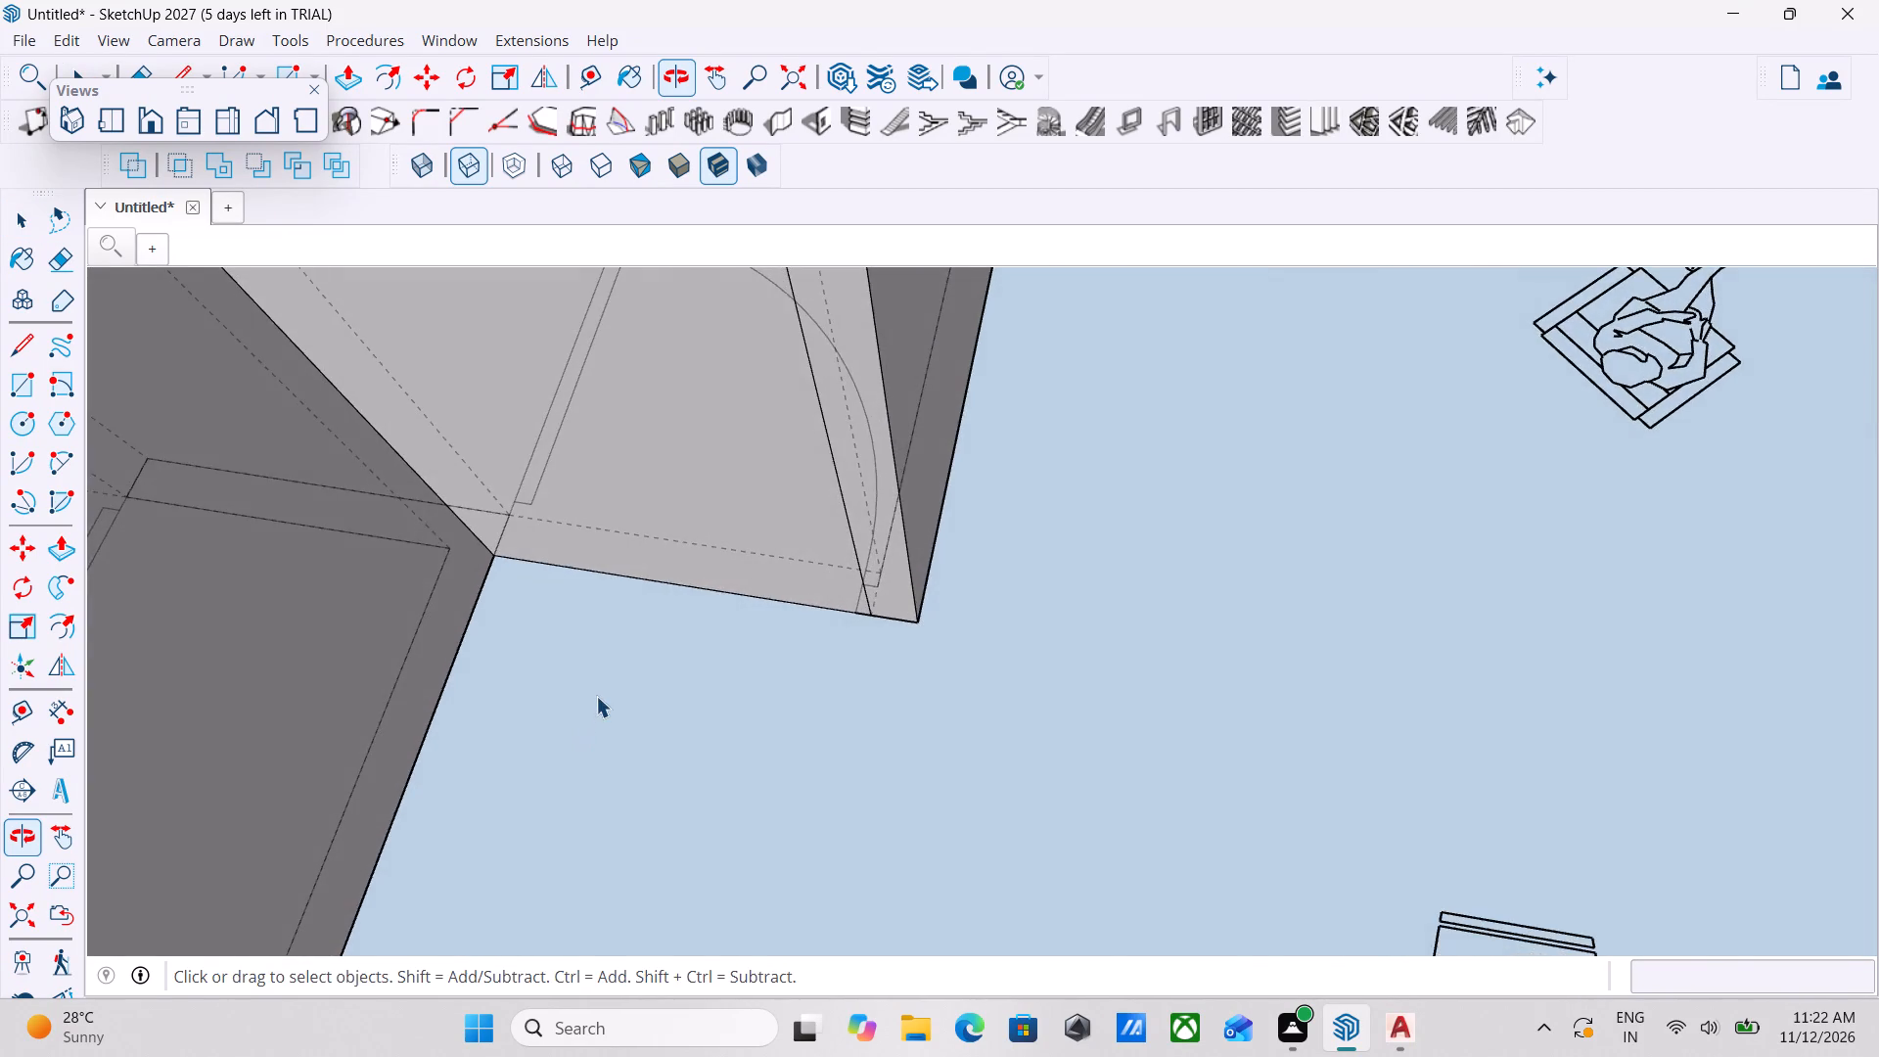
scroll(595, 687, down, 3)
middle_drag(595, 687, 643, 747)
scroll(712, 686, up, 1)
scroll(715, 680, down, 4)
scroll(583, 633, down, 1)
middle_drag(583, 633, 786, 568)
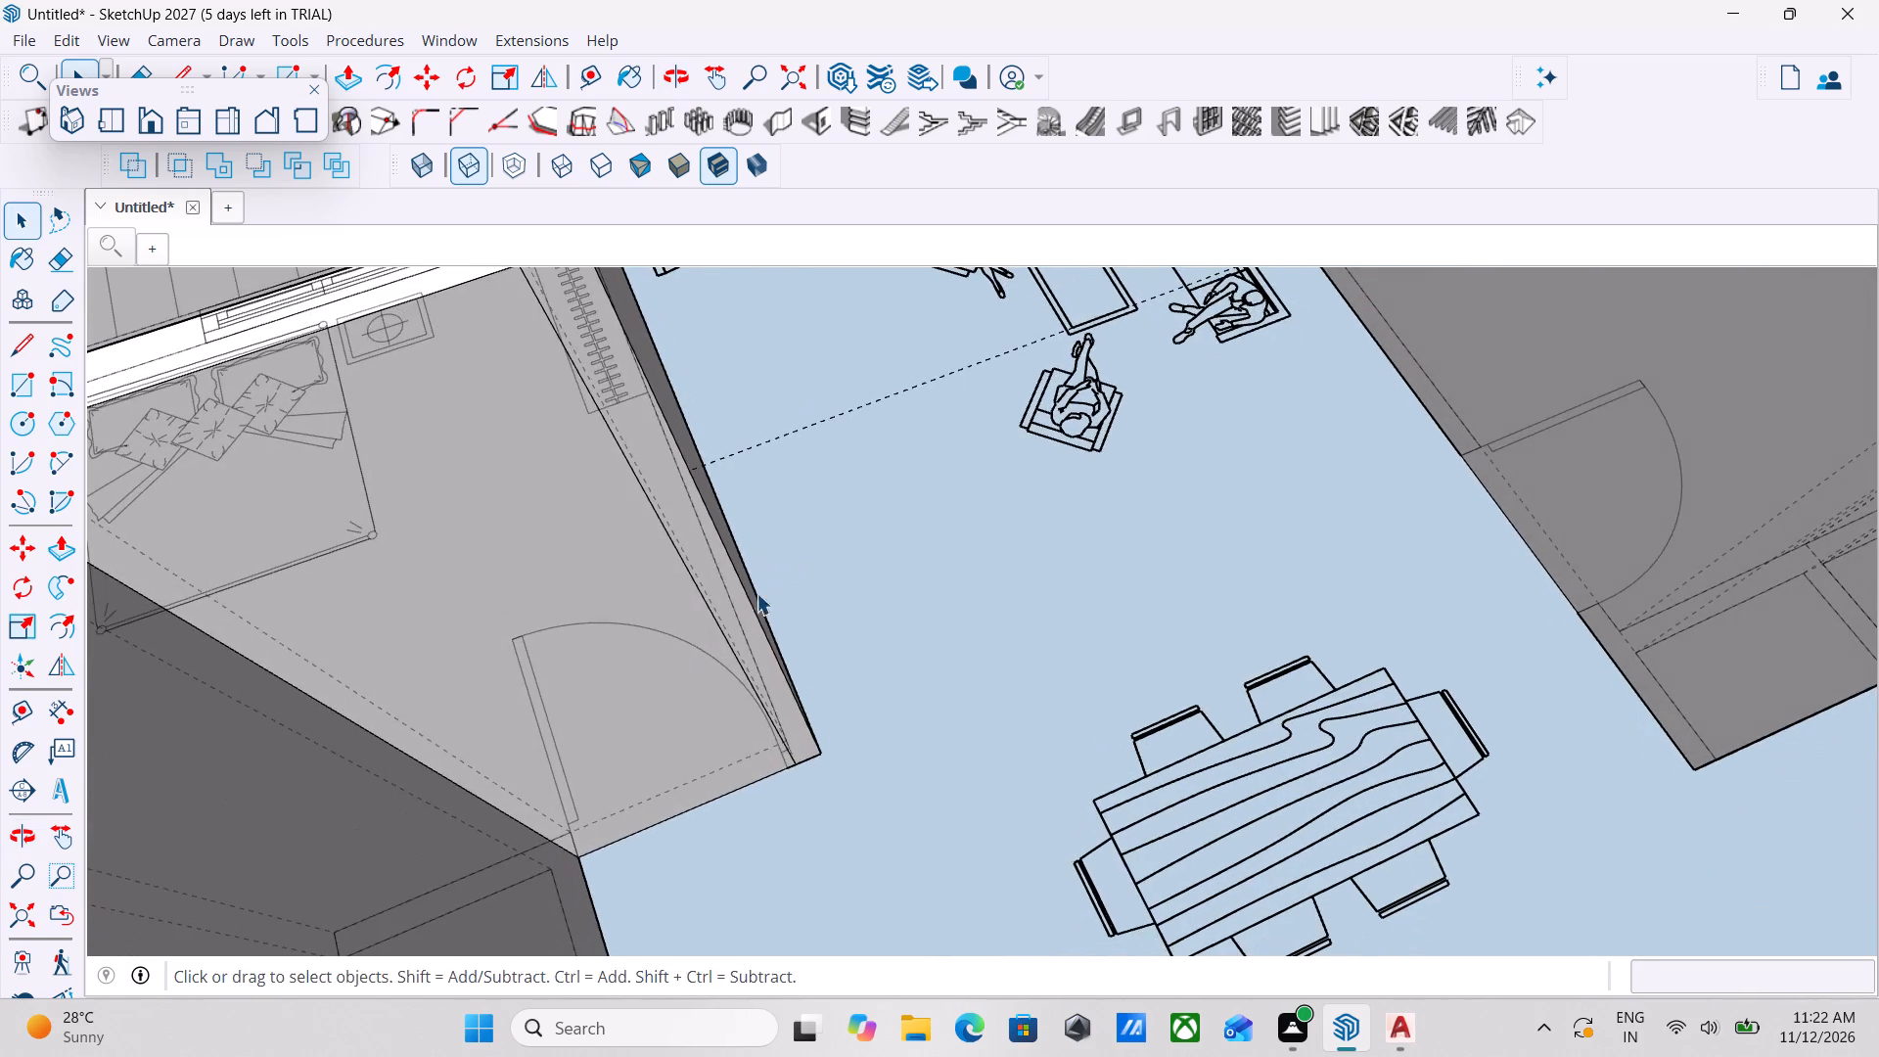
middle_drag(630, 674, 345, 531)
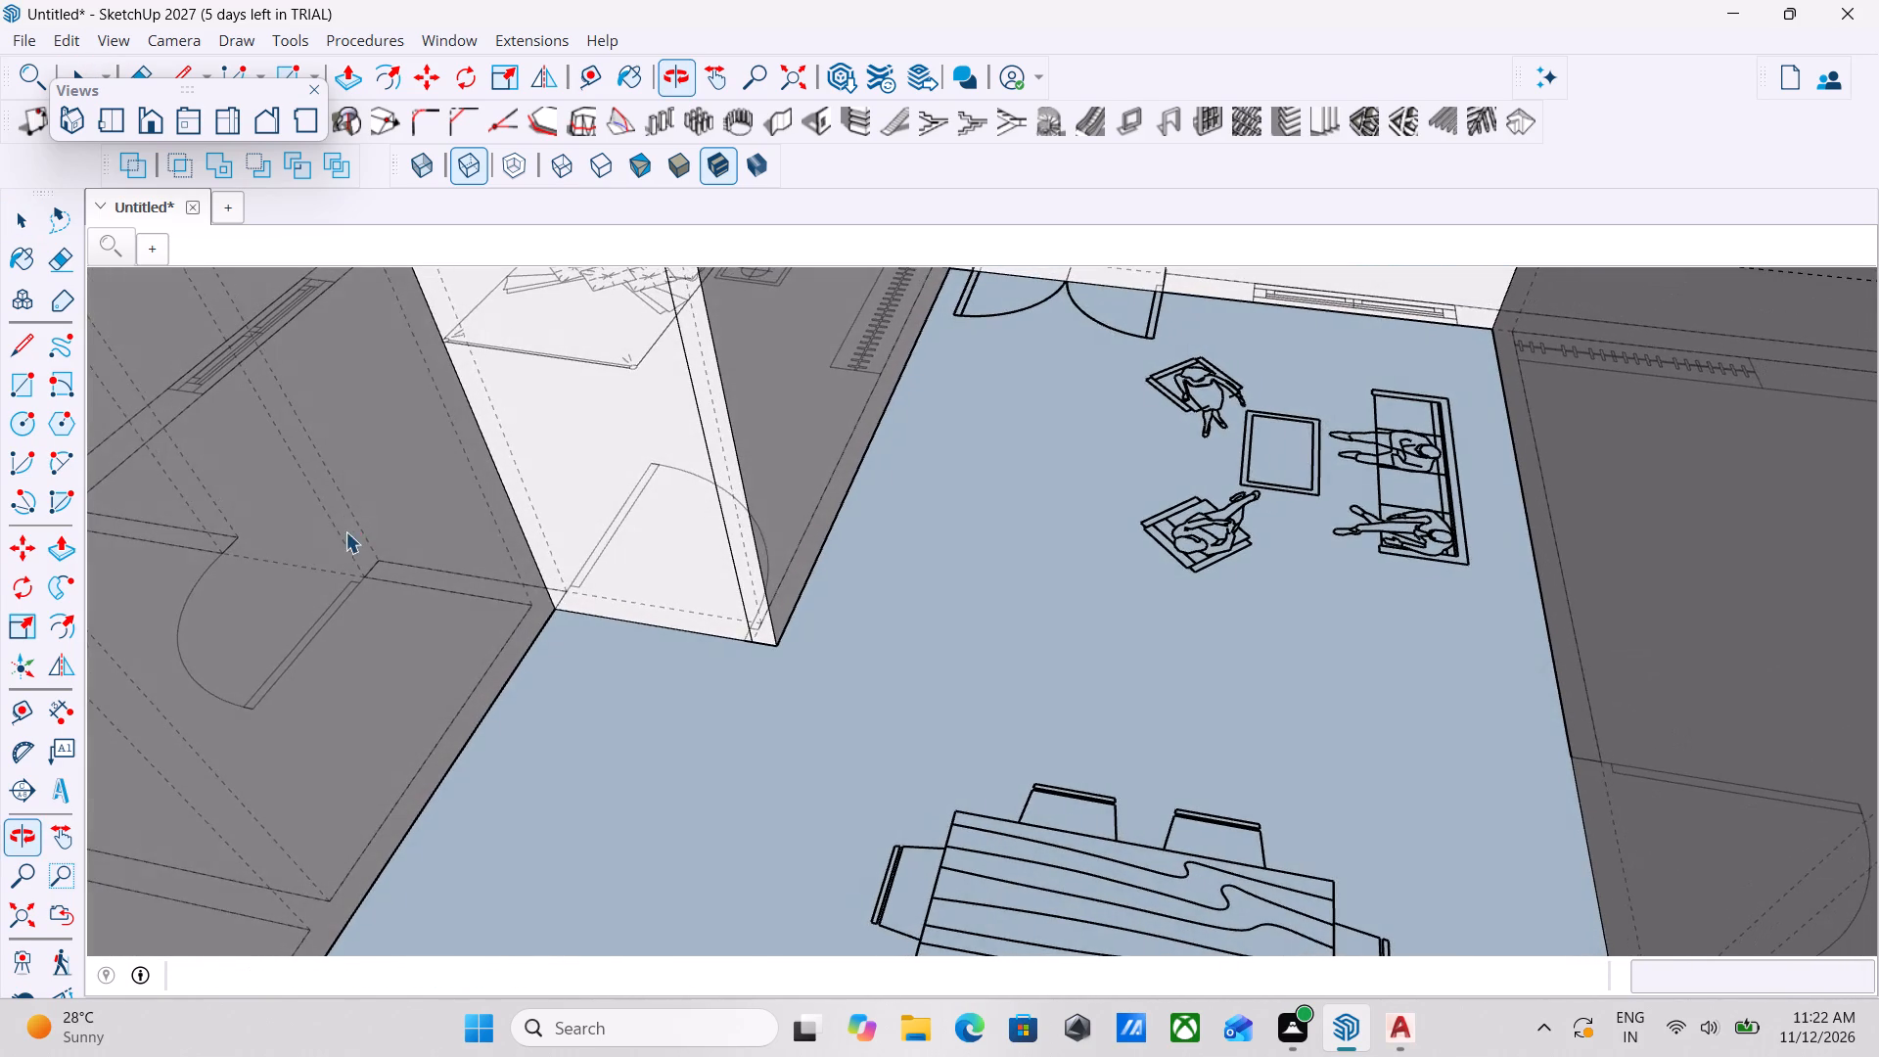
scroll(354, 528, up, 1)
scroll(677, 617, down, 3)
middle_drag(635, 694, 538, 583)
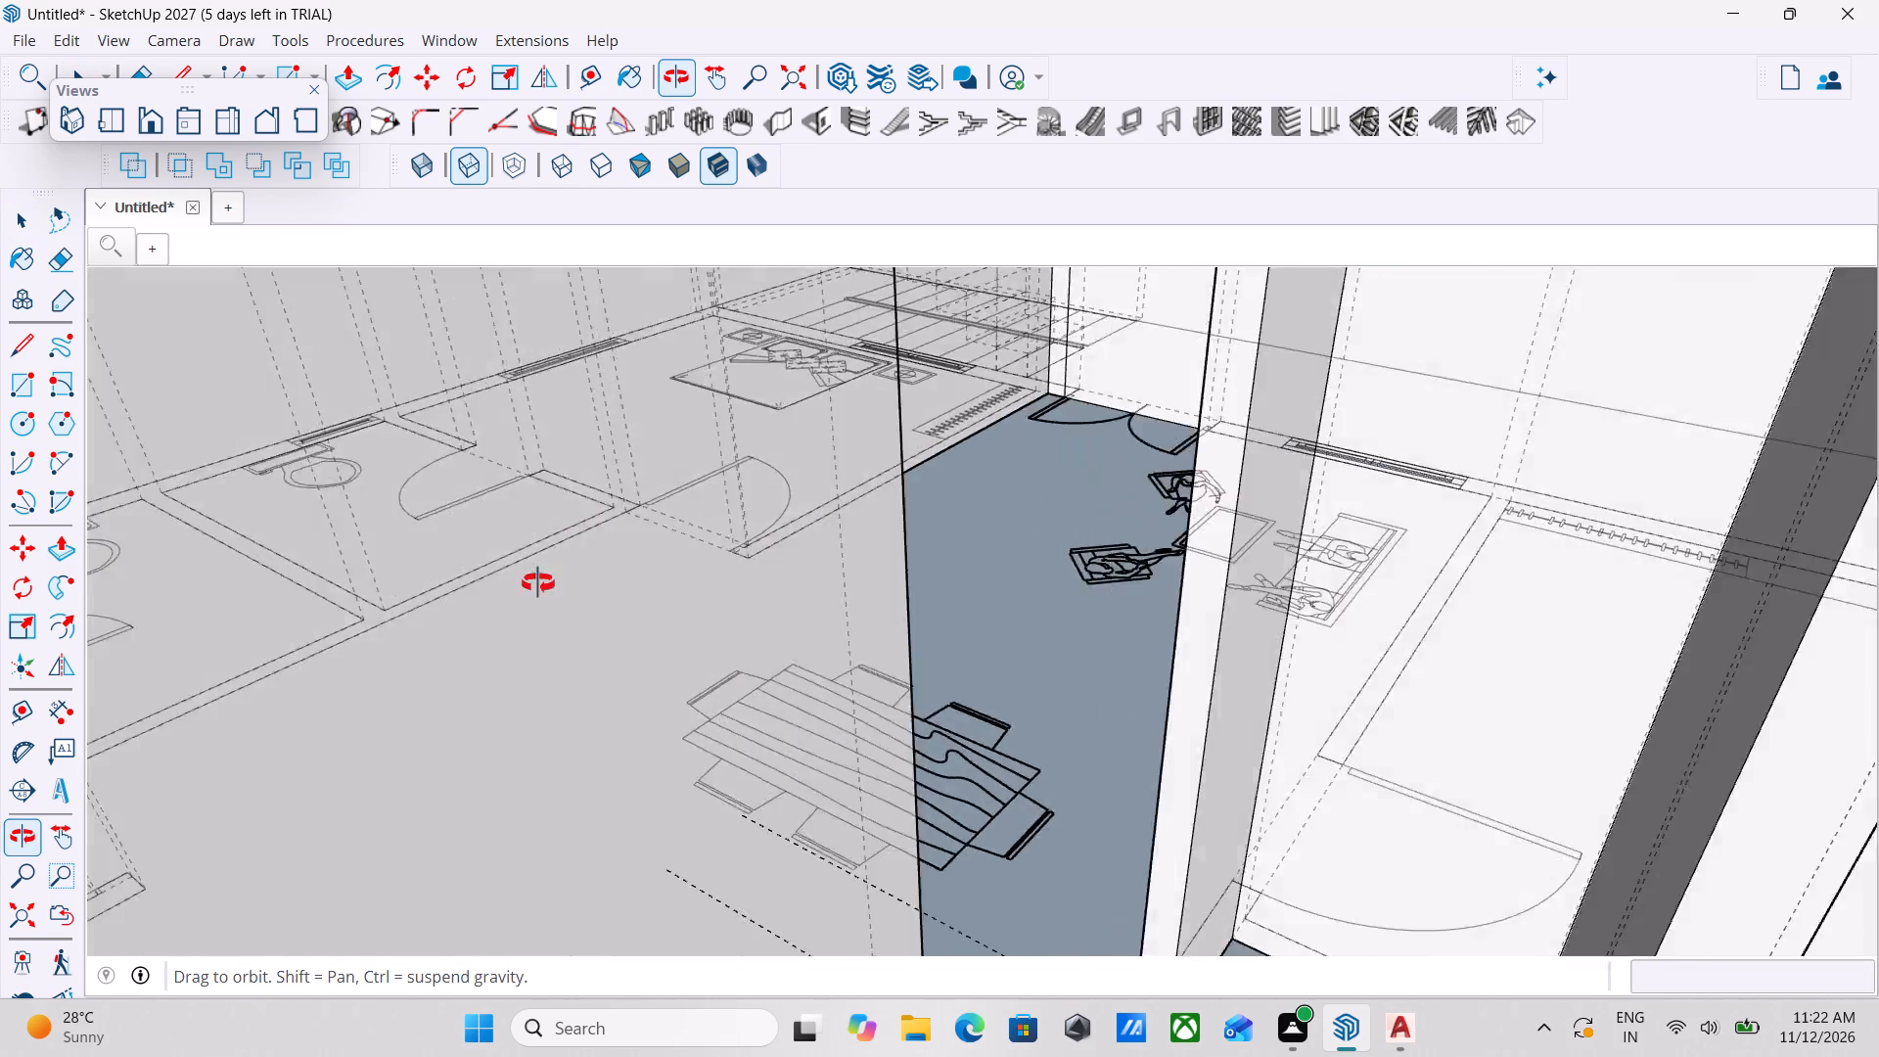
middle_drag(538, 583, 651, 616)
Examine the whole house from several sides and the bedroom wall beside the living area to check which interior doors remain uncut.
scroll(650, 638, down, 3)
middle_drag(709, 669, 547, 766)
middle_drag(713, 663, 664, 786)
scroll(729, 677, down, 4)
middle_drag(659, 613, 875, 591)
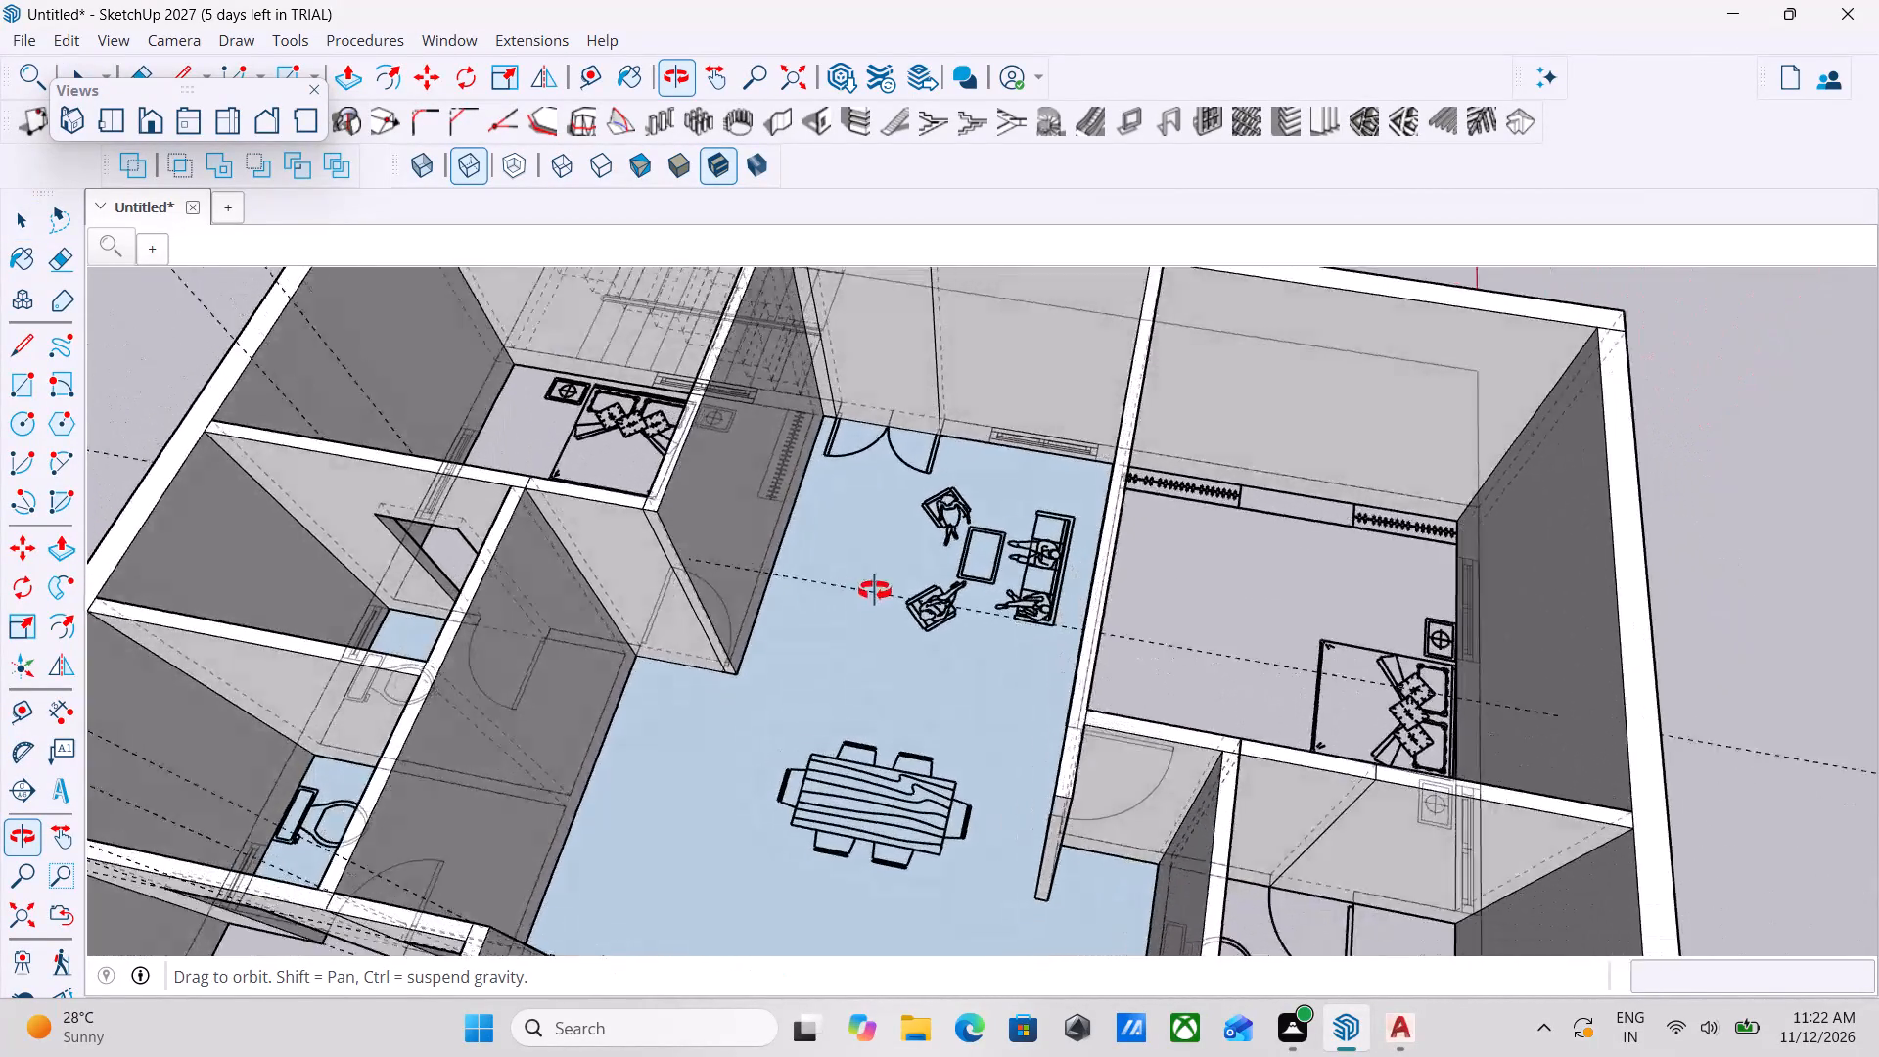
middle_drag(875, 591, 942, 571)
scroll(723, 683, down, 2)
middle_drag(710, 683, 834, 613)
scroll(566, 594, down, 4)
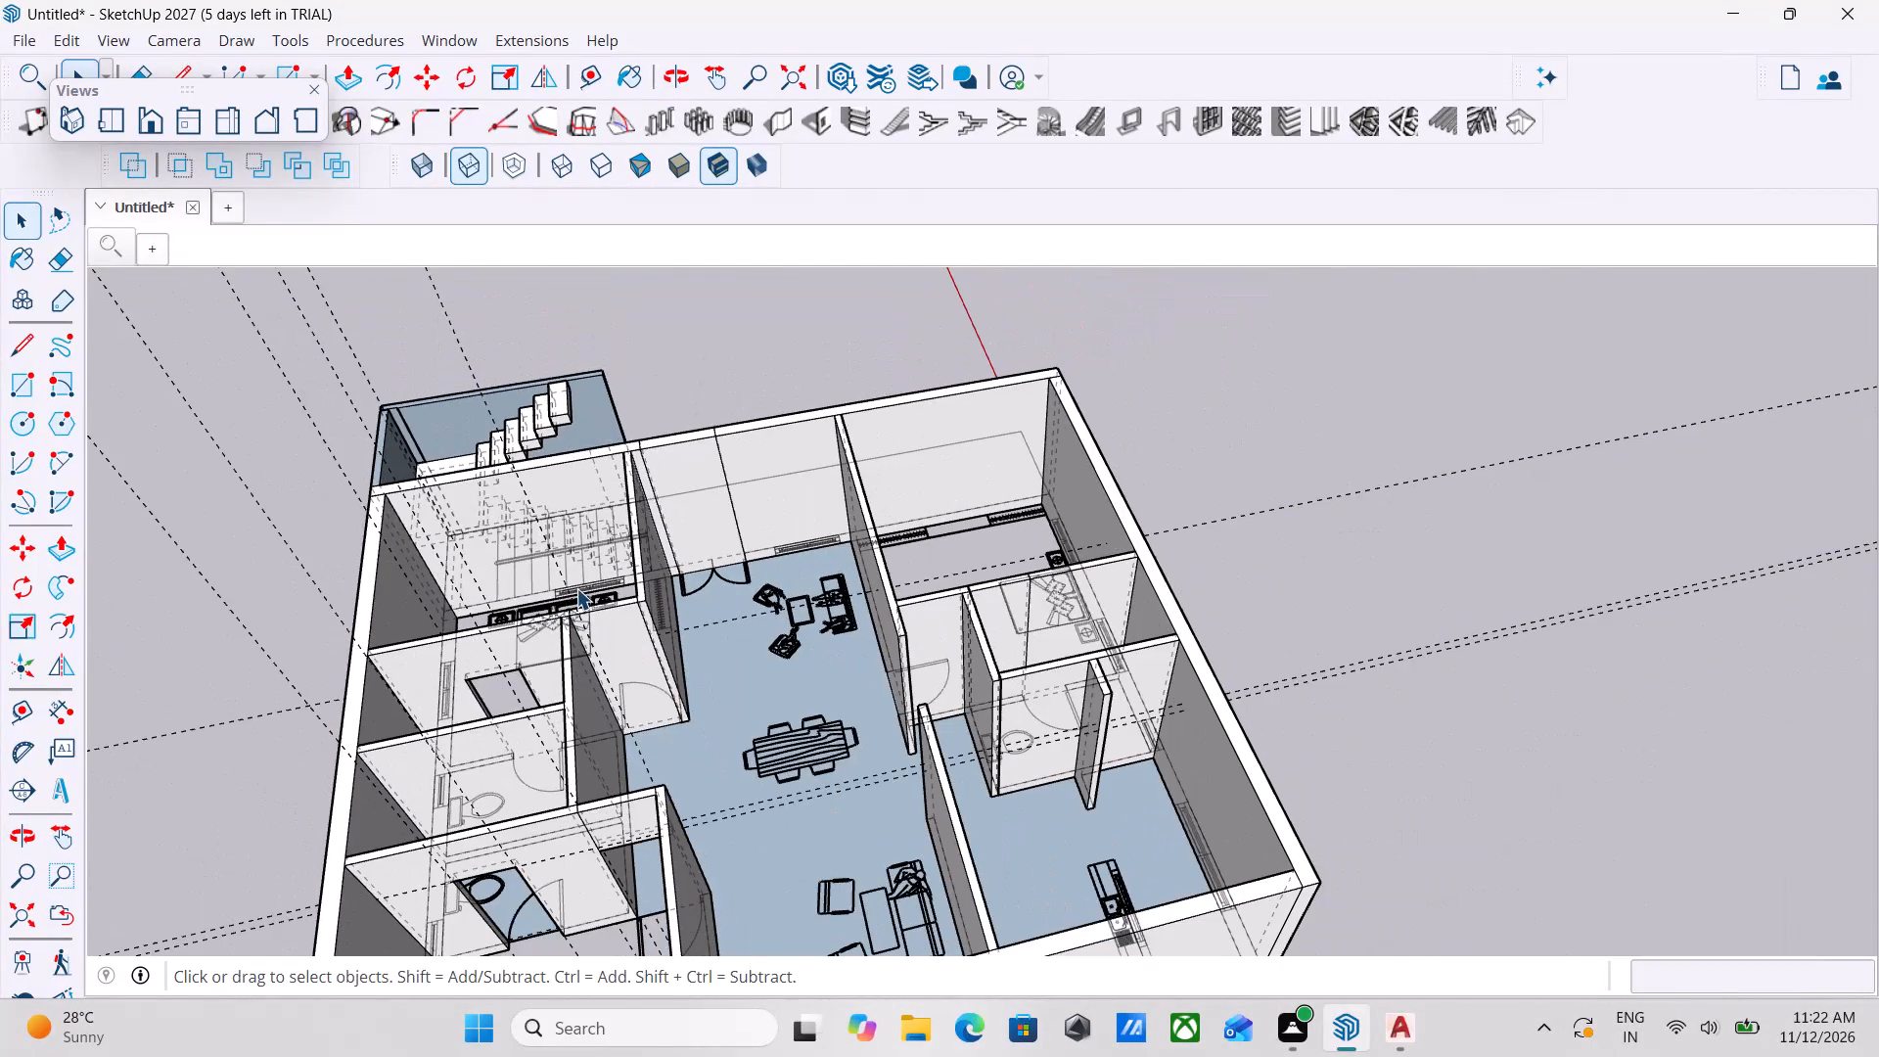
middle_drag(613, 666, 750, 563)
middle_drag(675, 740, 338, 633)
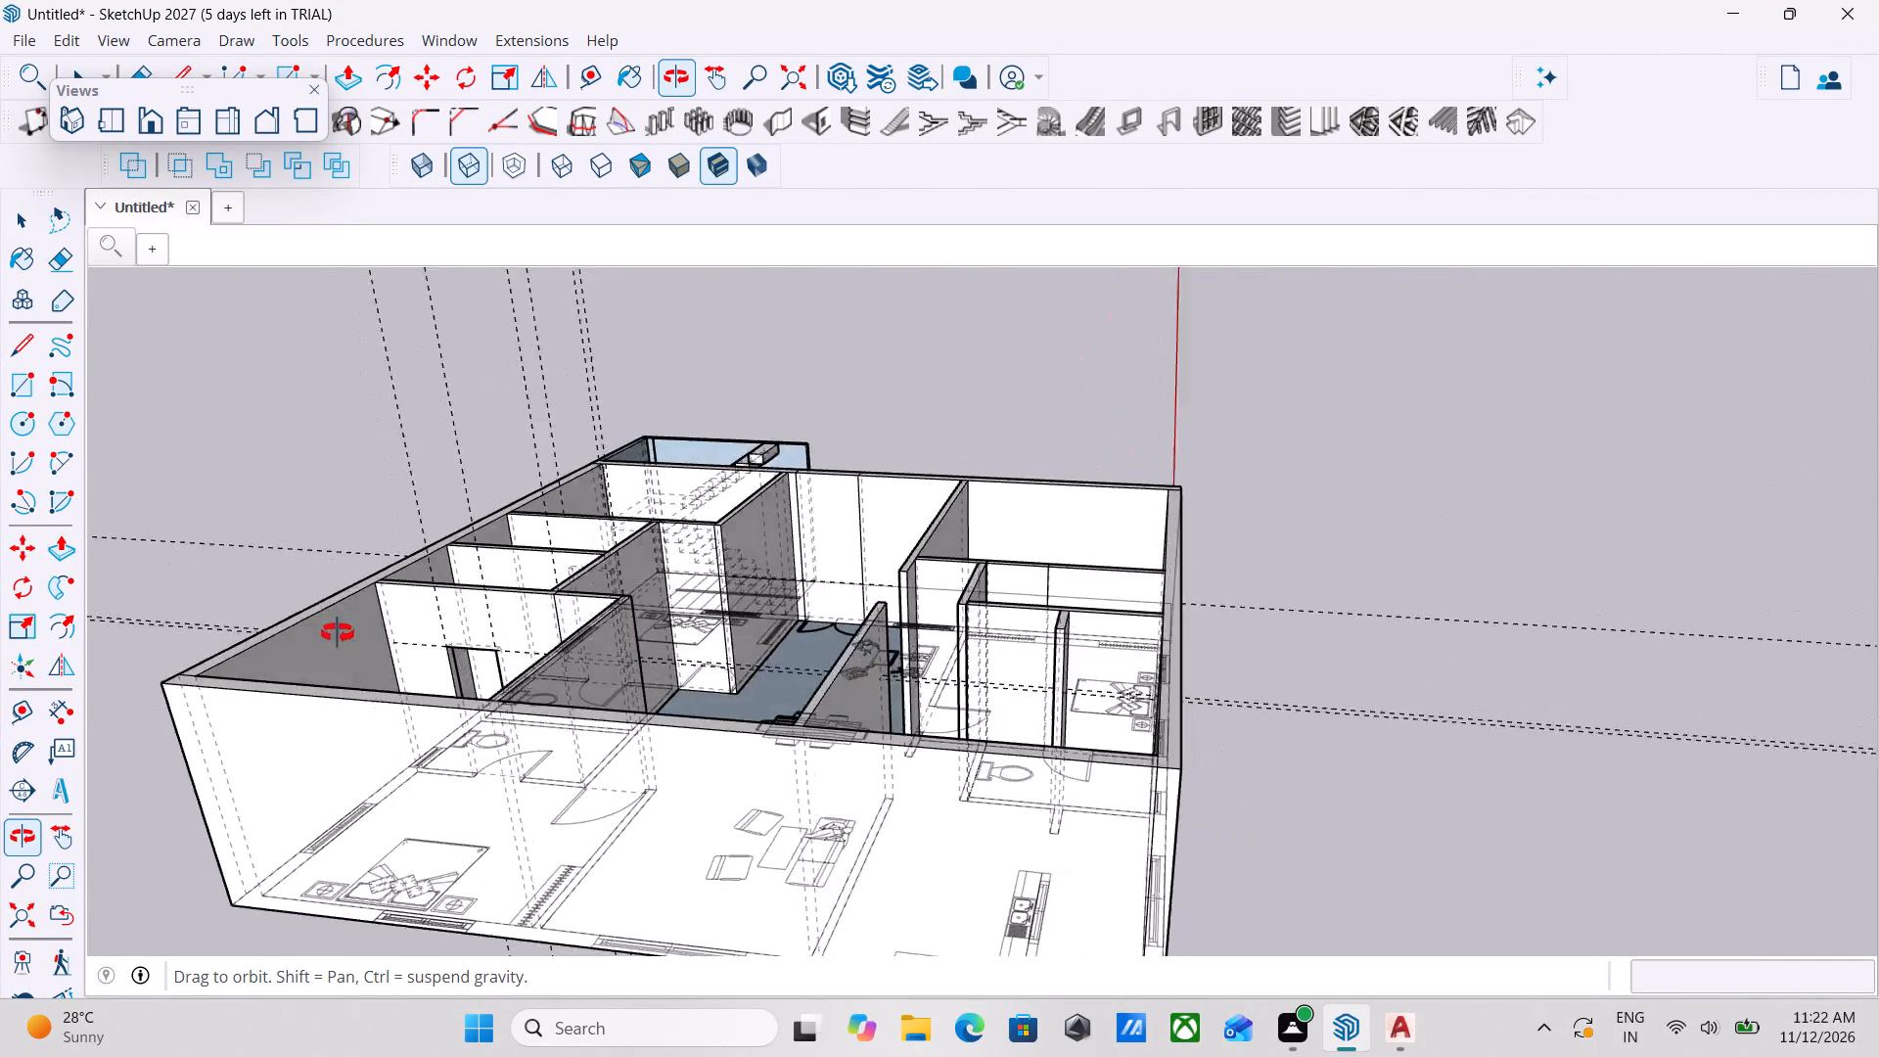
middle_drag(338, 633, 128, 712)
scroll(788, 593, down, 2)
middle_drag(773, 602, 806, 745)
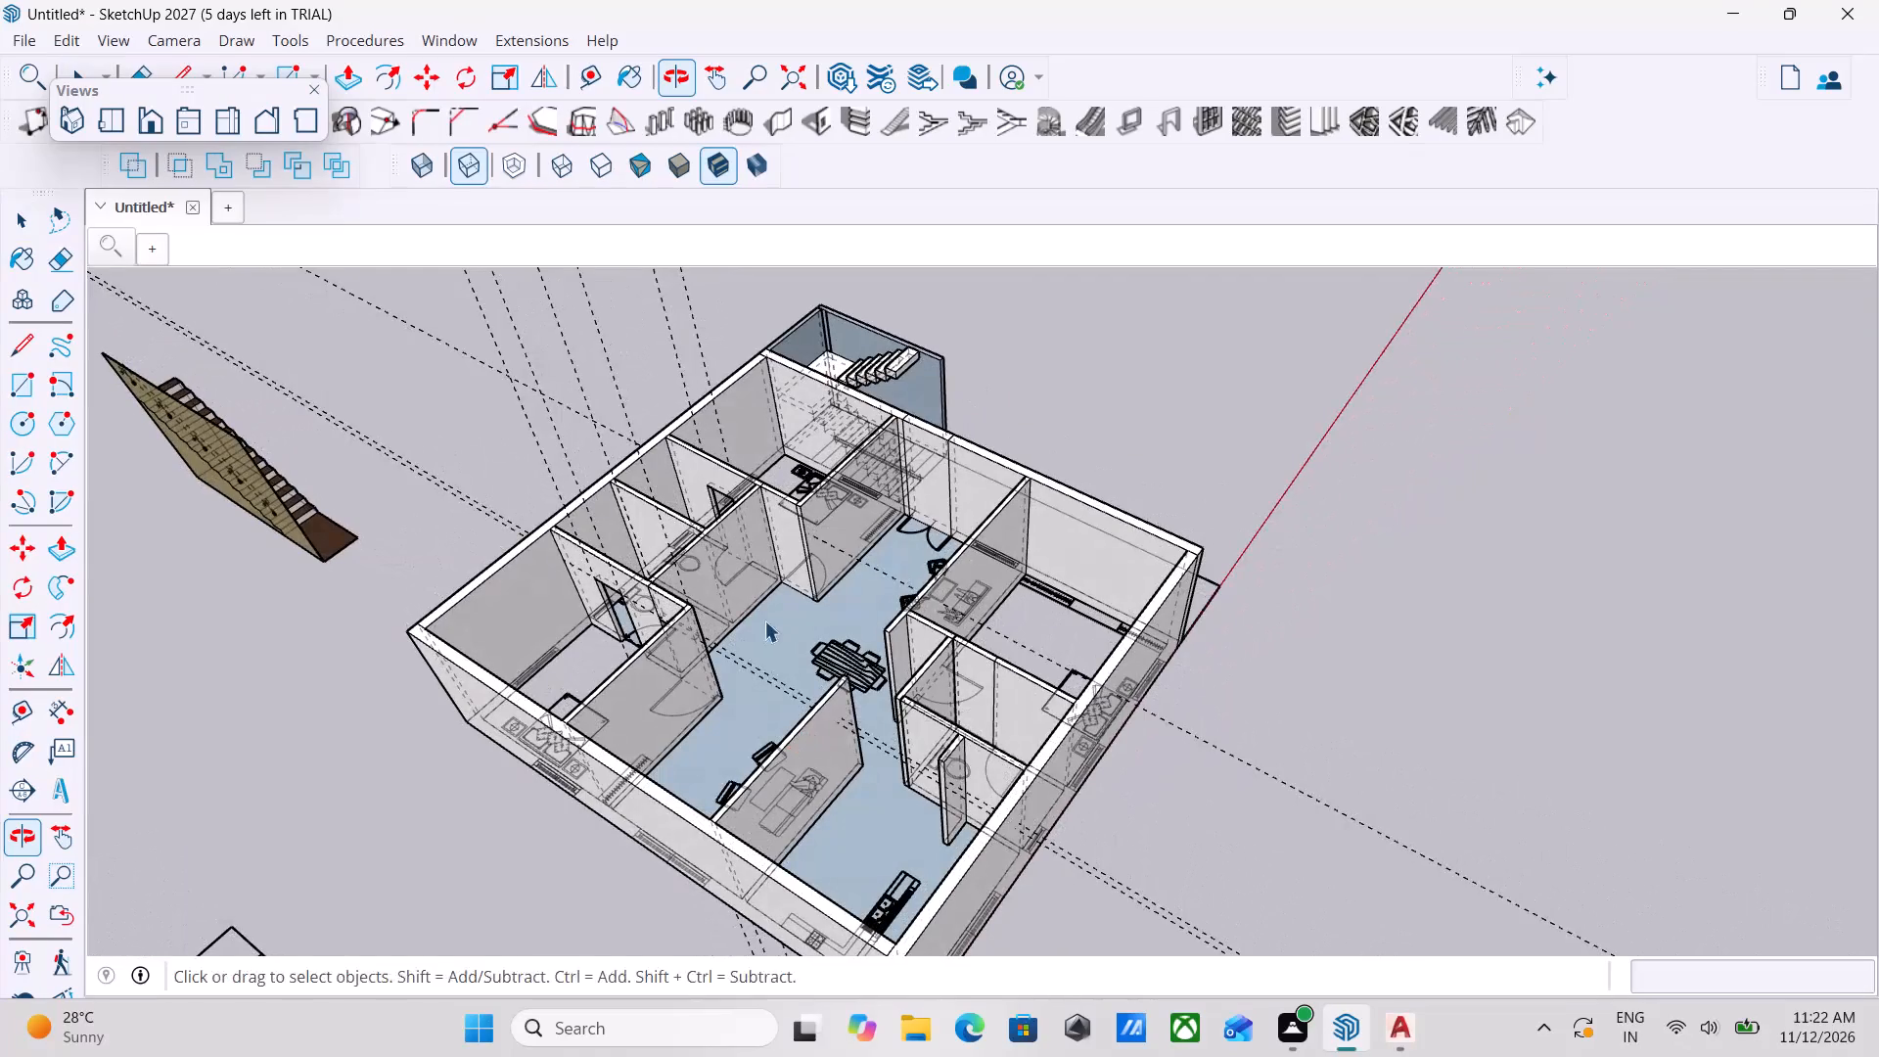
middle_drag(764, 620, 868, 678)
scroll(778, 621, up, 3)
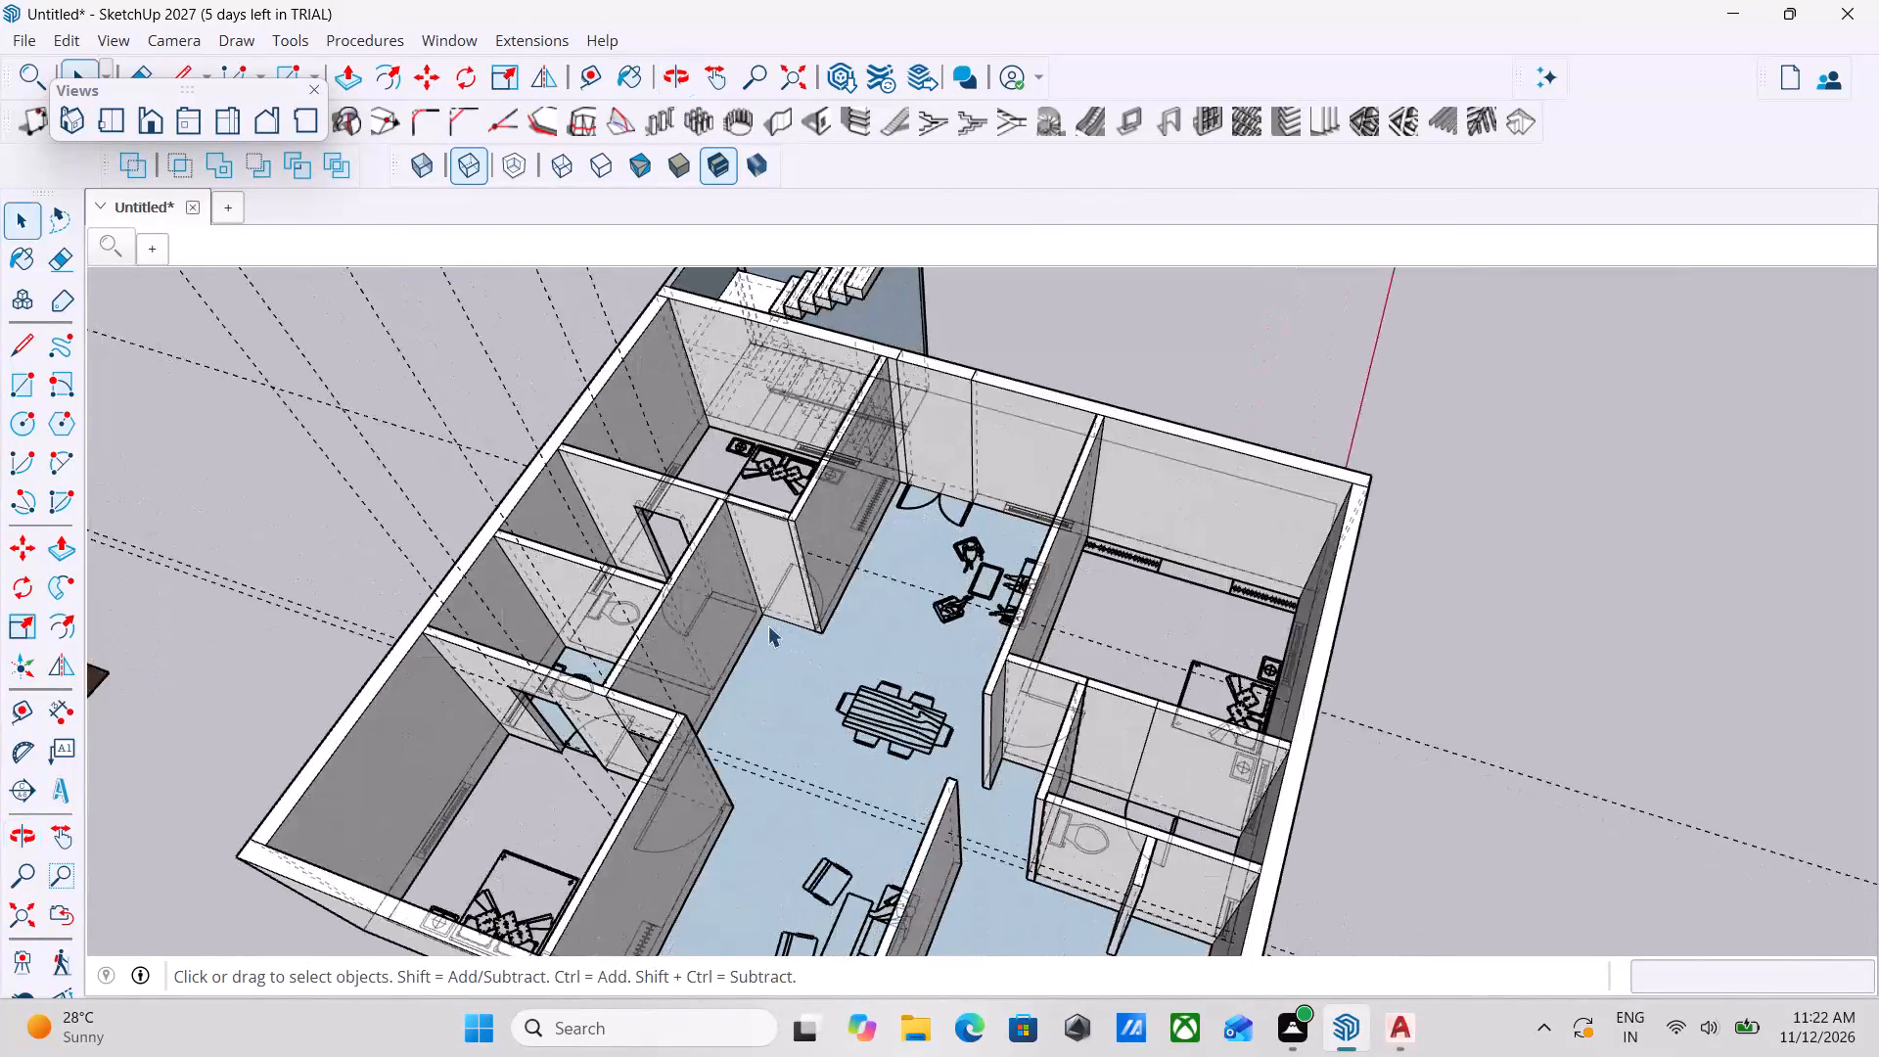
scroll(766, 632, up, 4)
middle_drag(766, 632, 970, 621)
scroll(938, 634, up, 3)
scroll(777, 685, up, 12)
scroll(857, 644, down, 5)
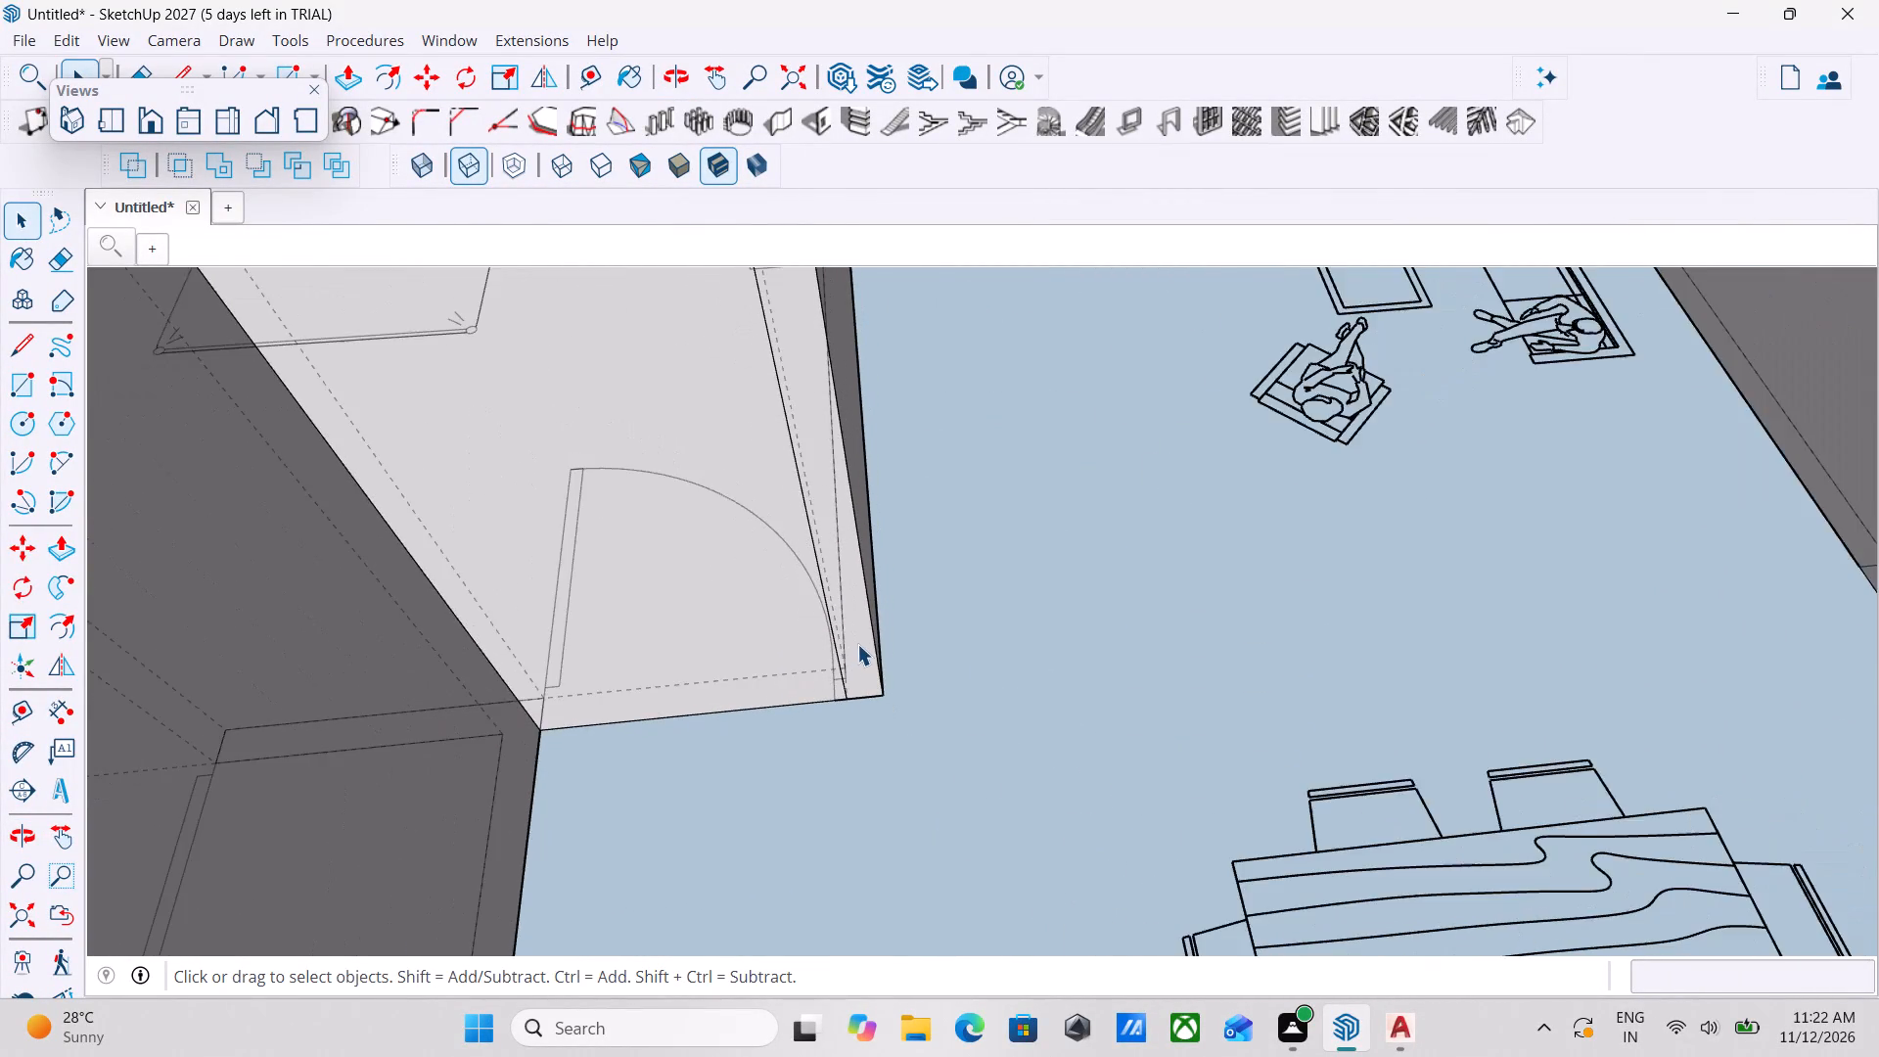
scroll(857, 644, down, 17)
scroll(753, 552, up, 9)
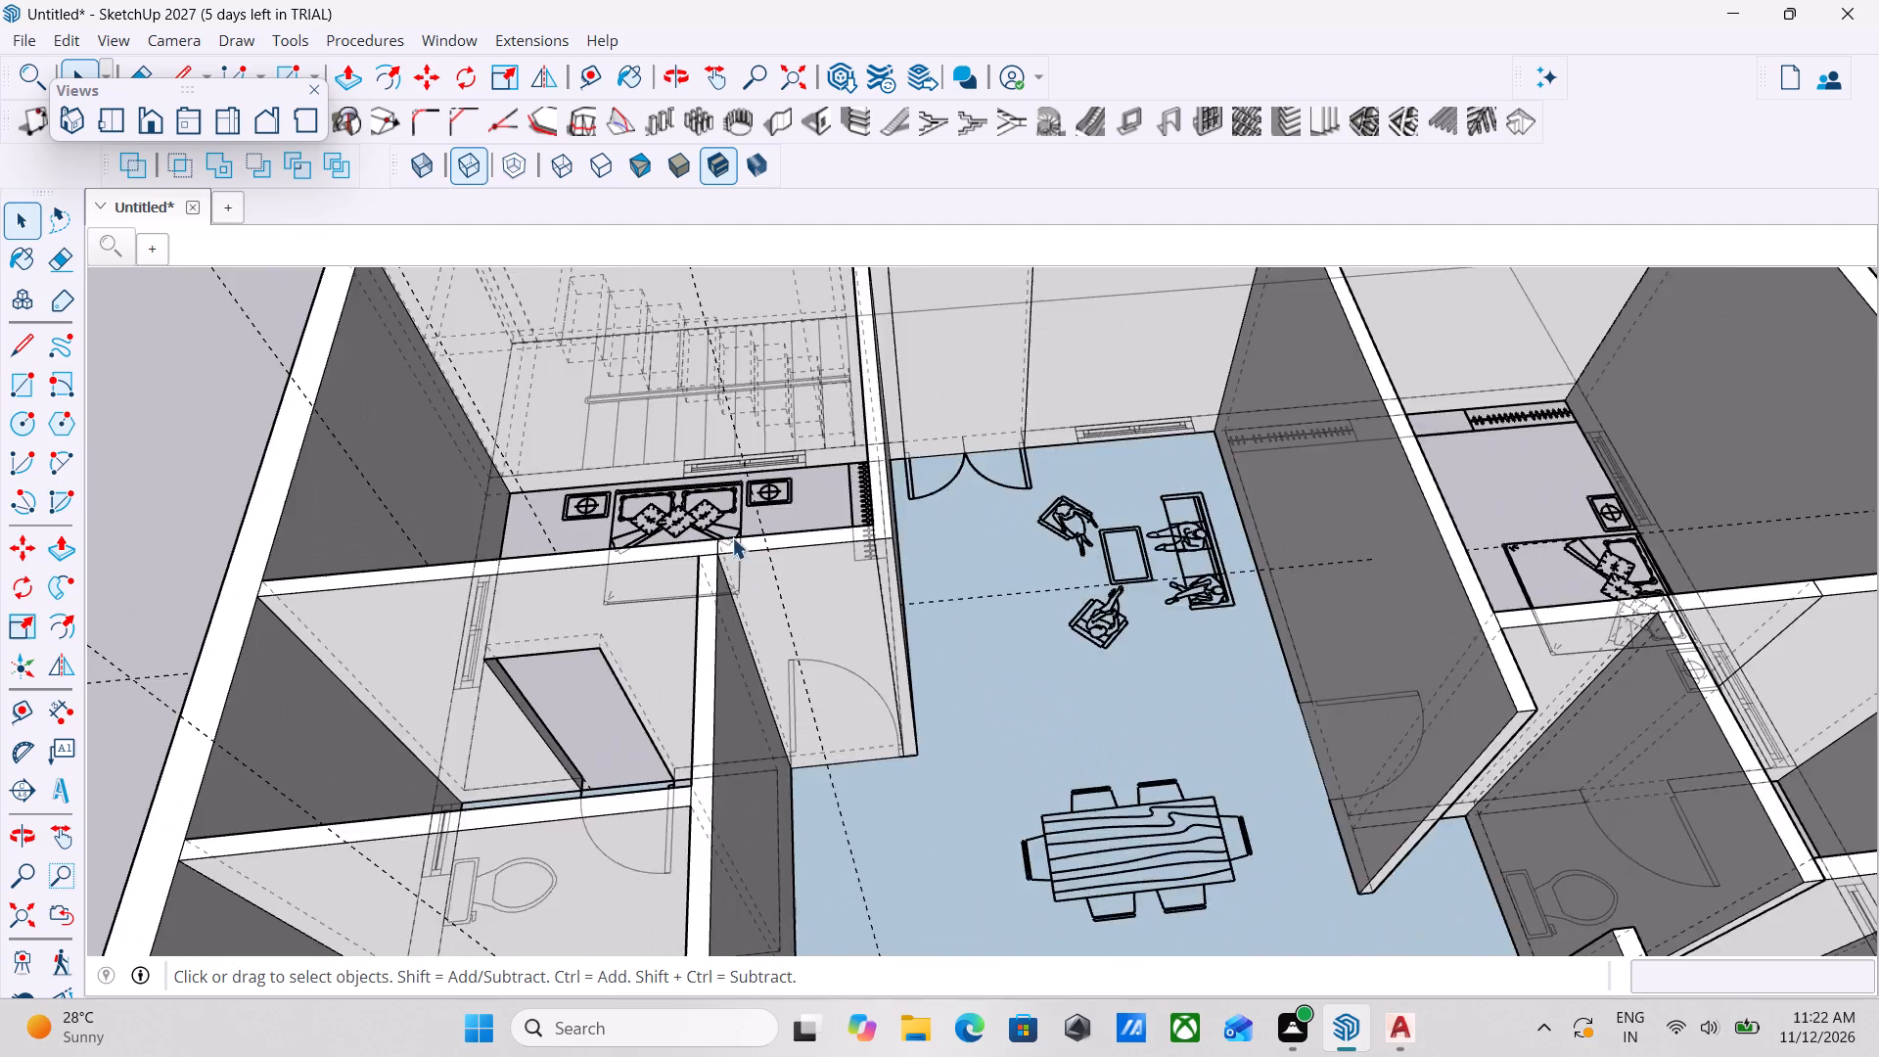
scroll(735, 531, up, 5)
scroll(770, 512, down, 4)
scroll(914, 523, down, 4)
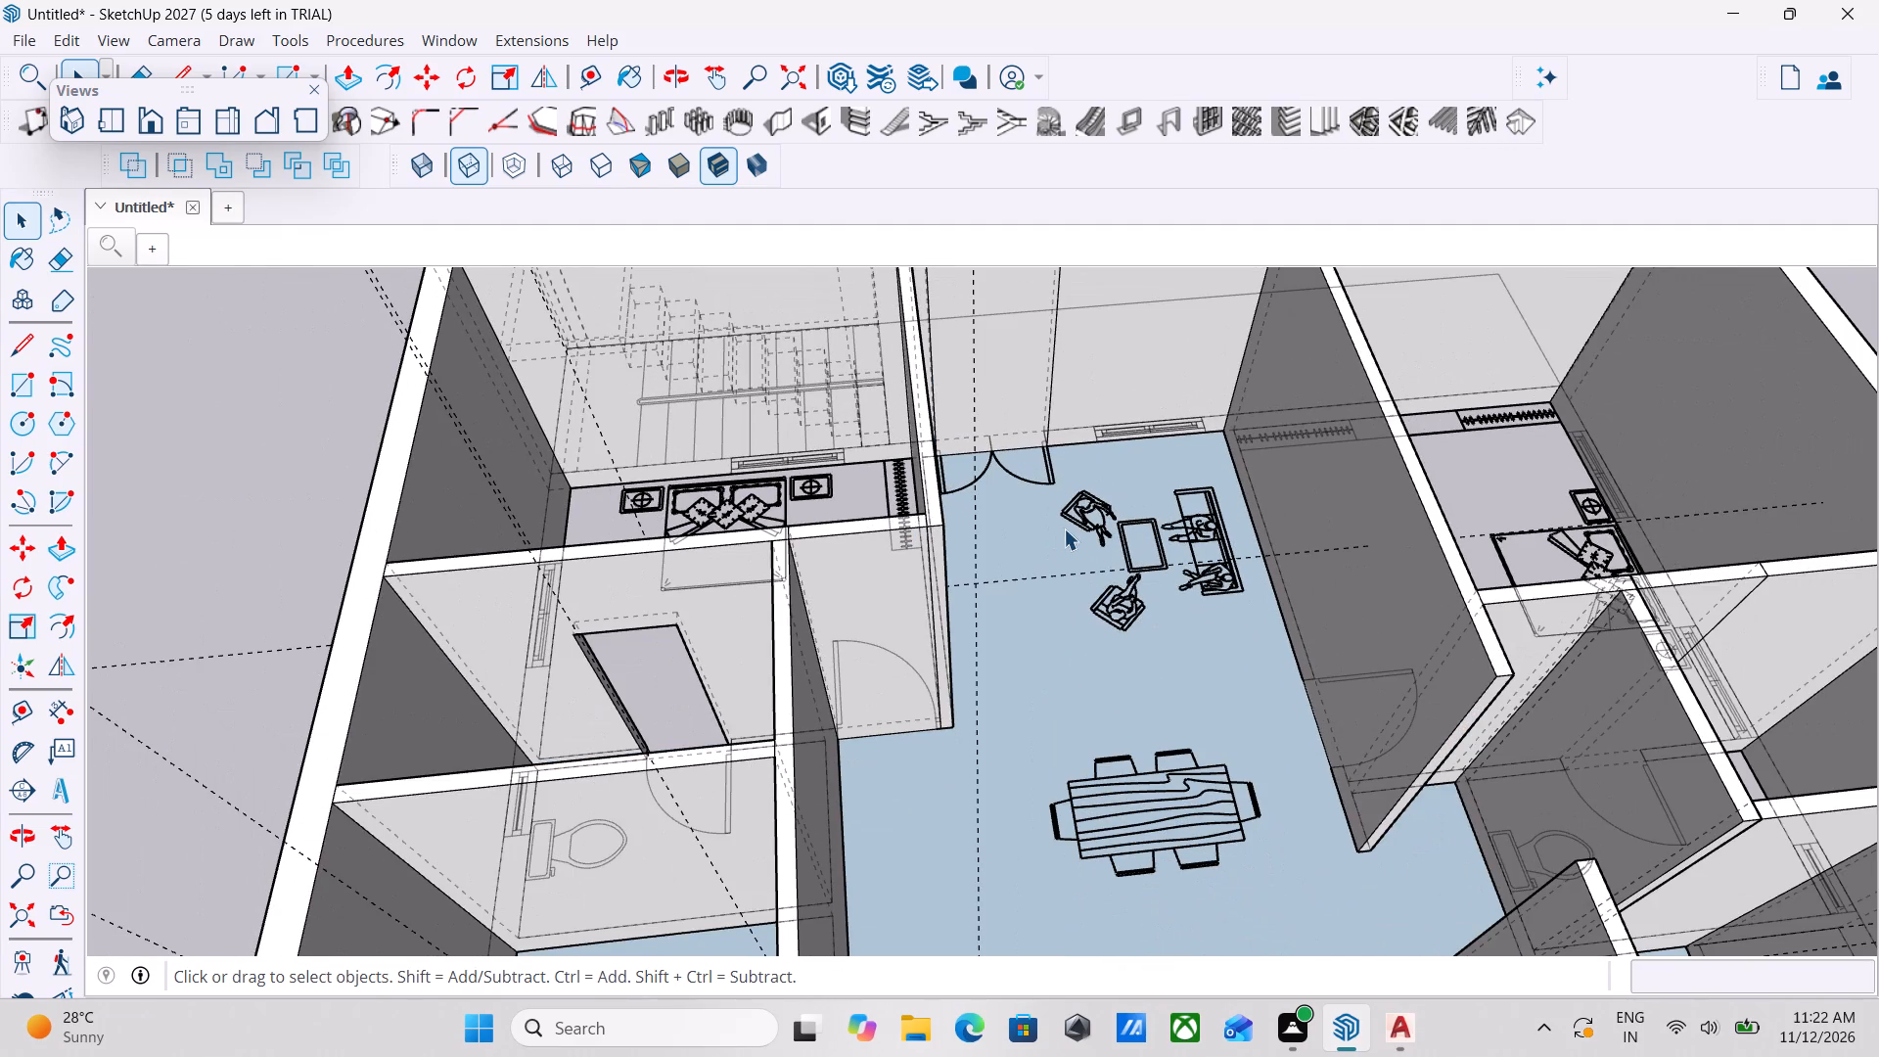
Examine the uncut bedroom door in the short wall beside the living area and the whole house from several sides.
scroll(1057, 531, down, 4)
scroll(942, 569, up, 7)
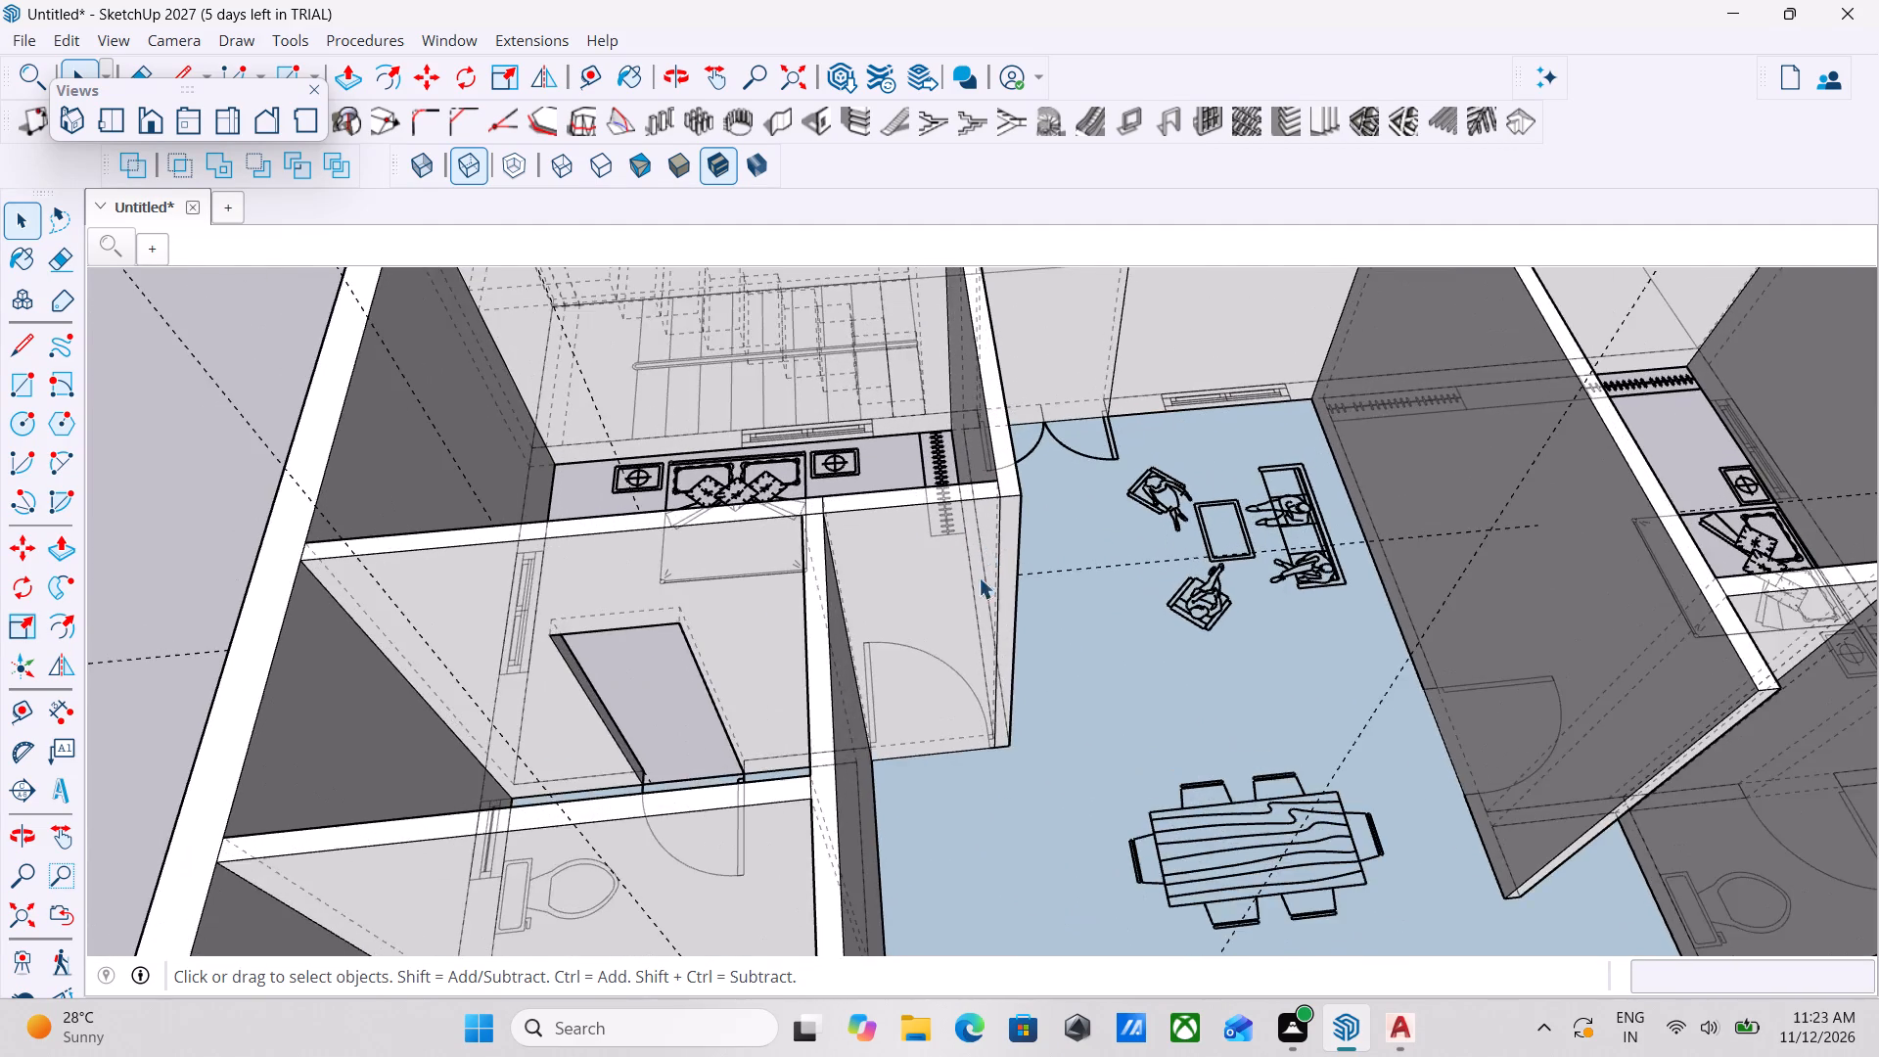
scroll(983, 706, up, 8)
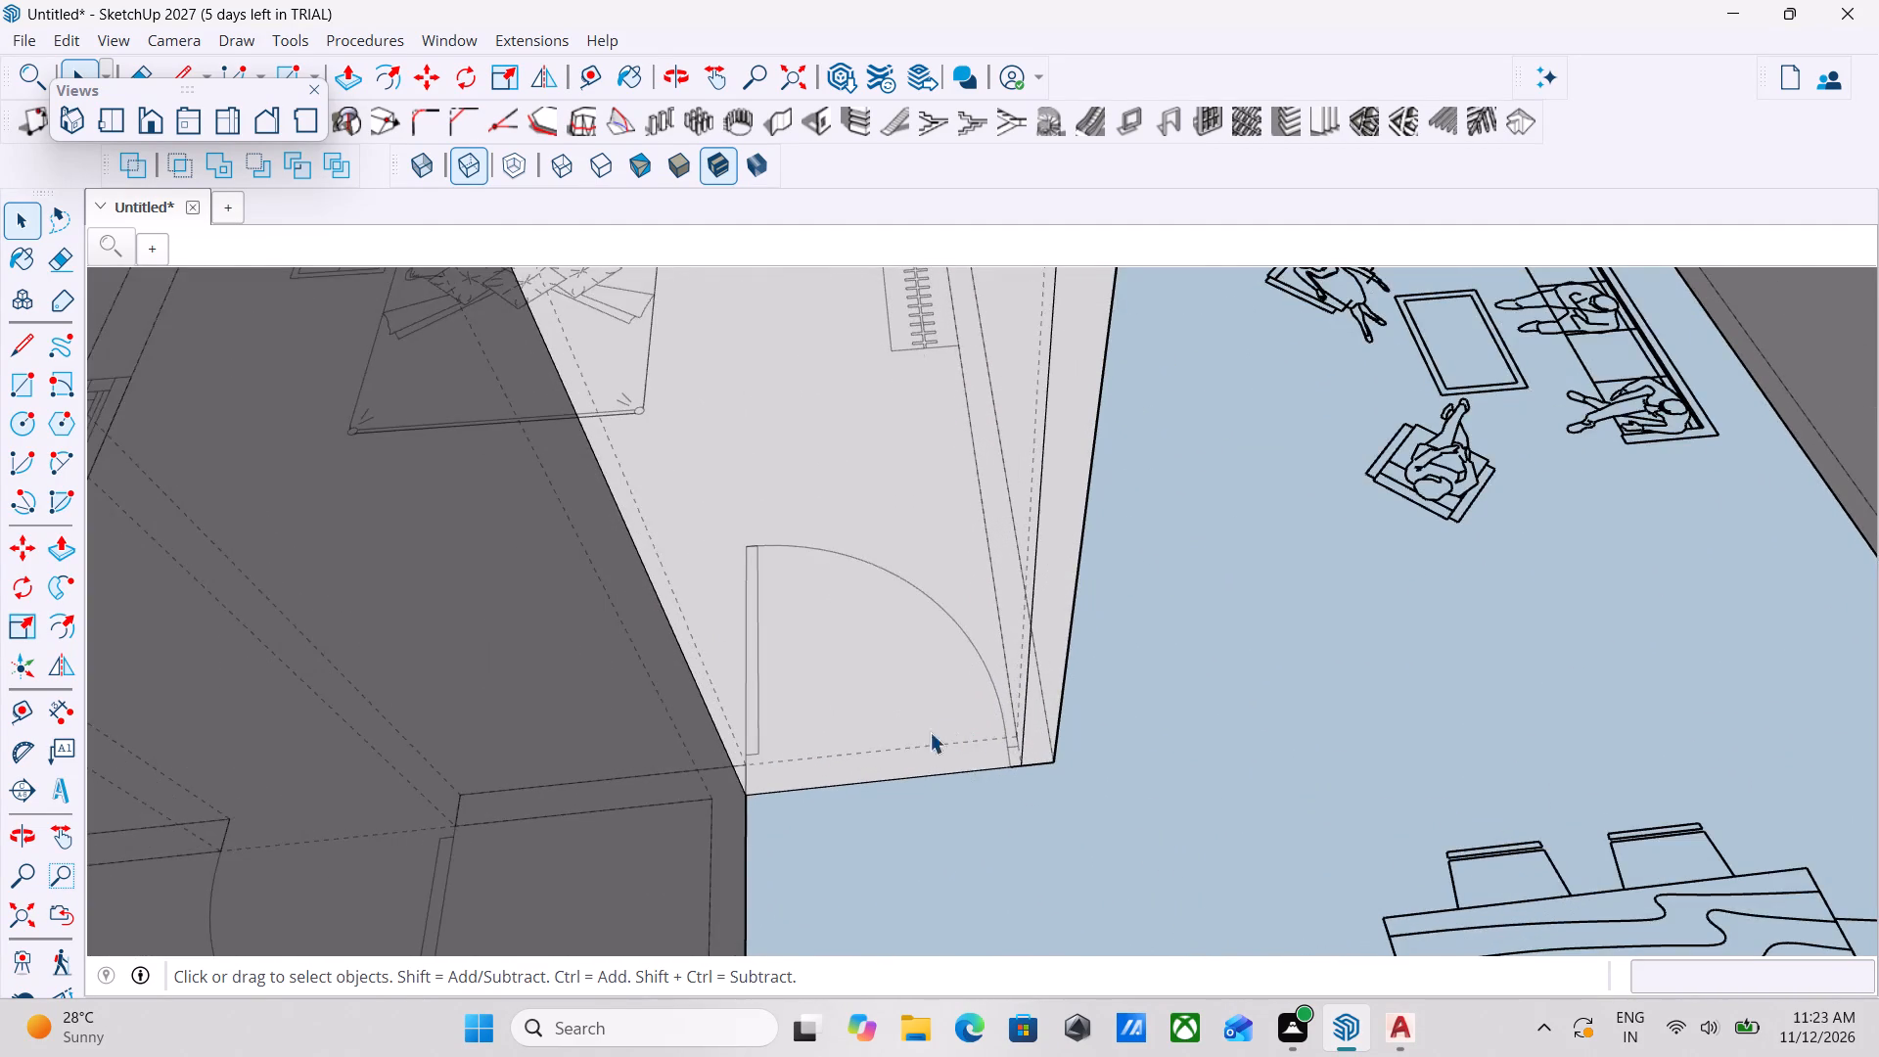
scroll(838, 742, down, 12)
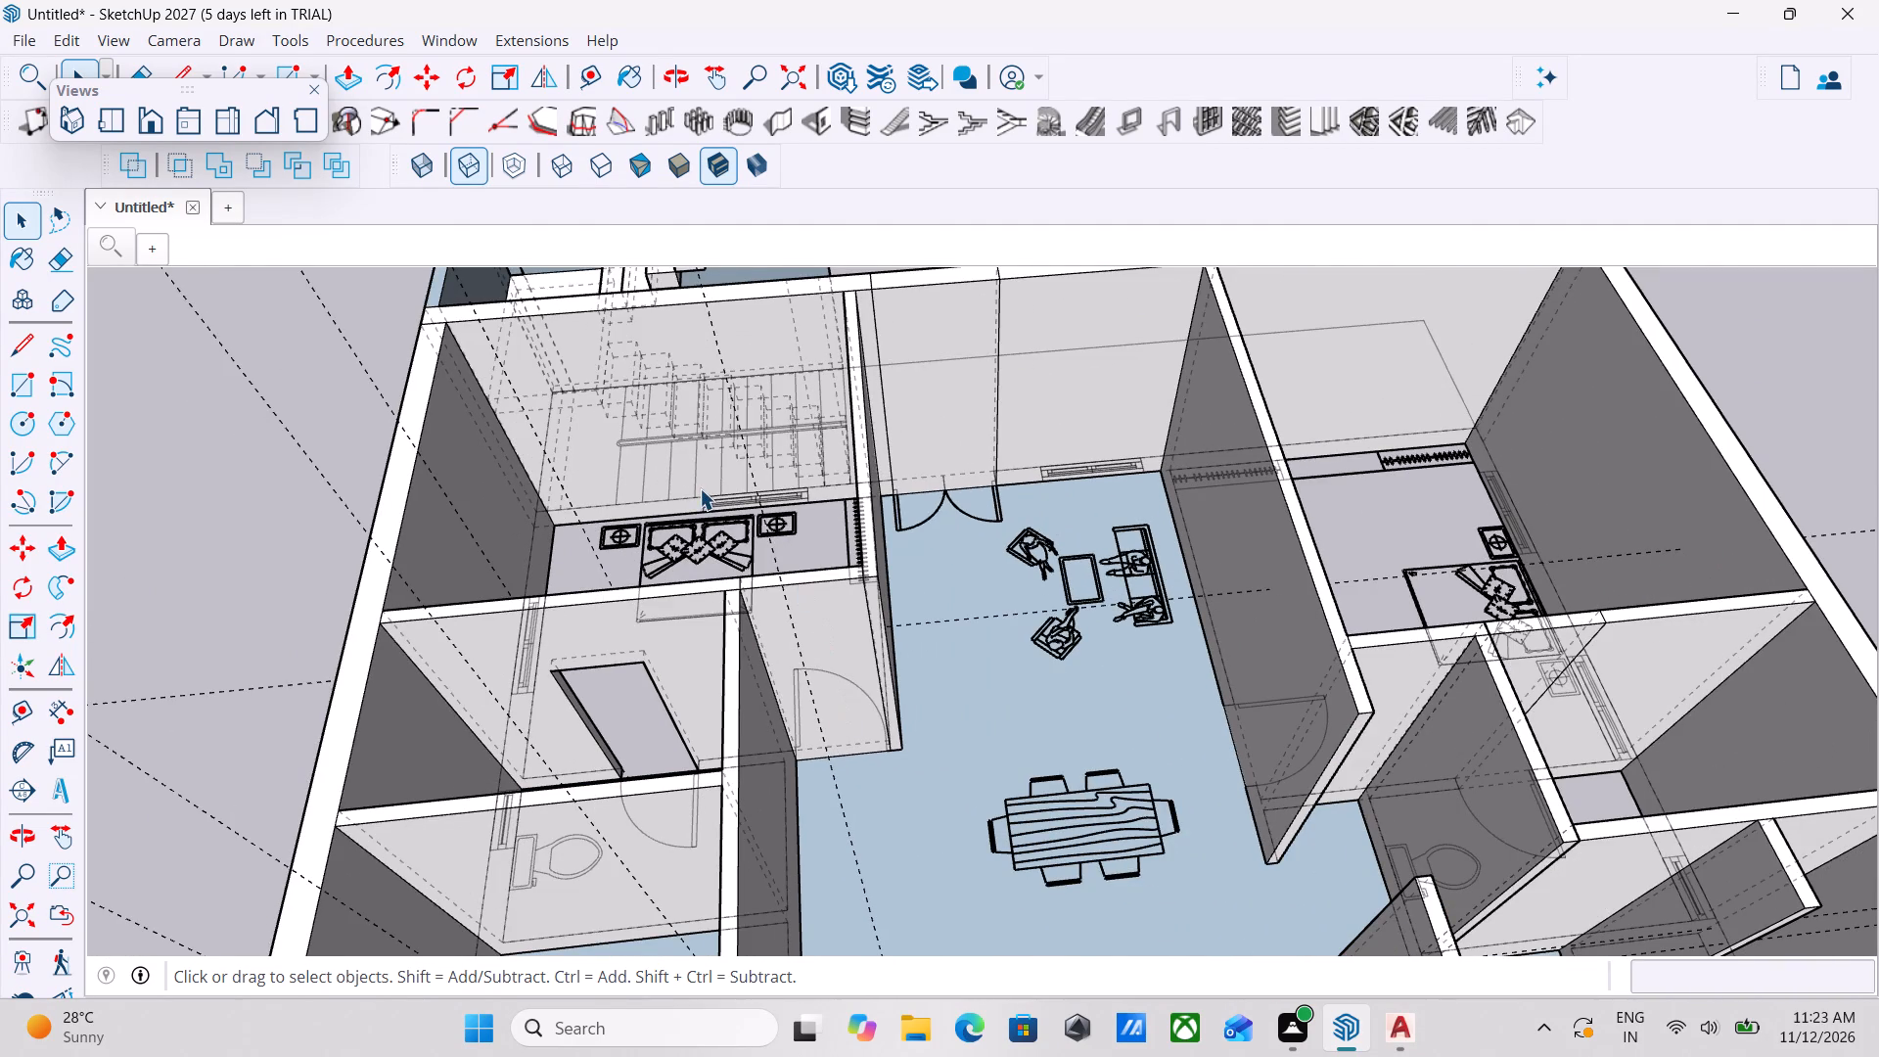
scroll(700, 488, down, 15)
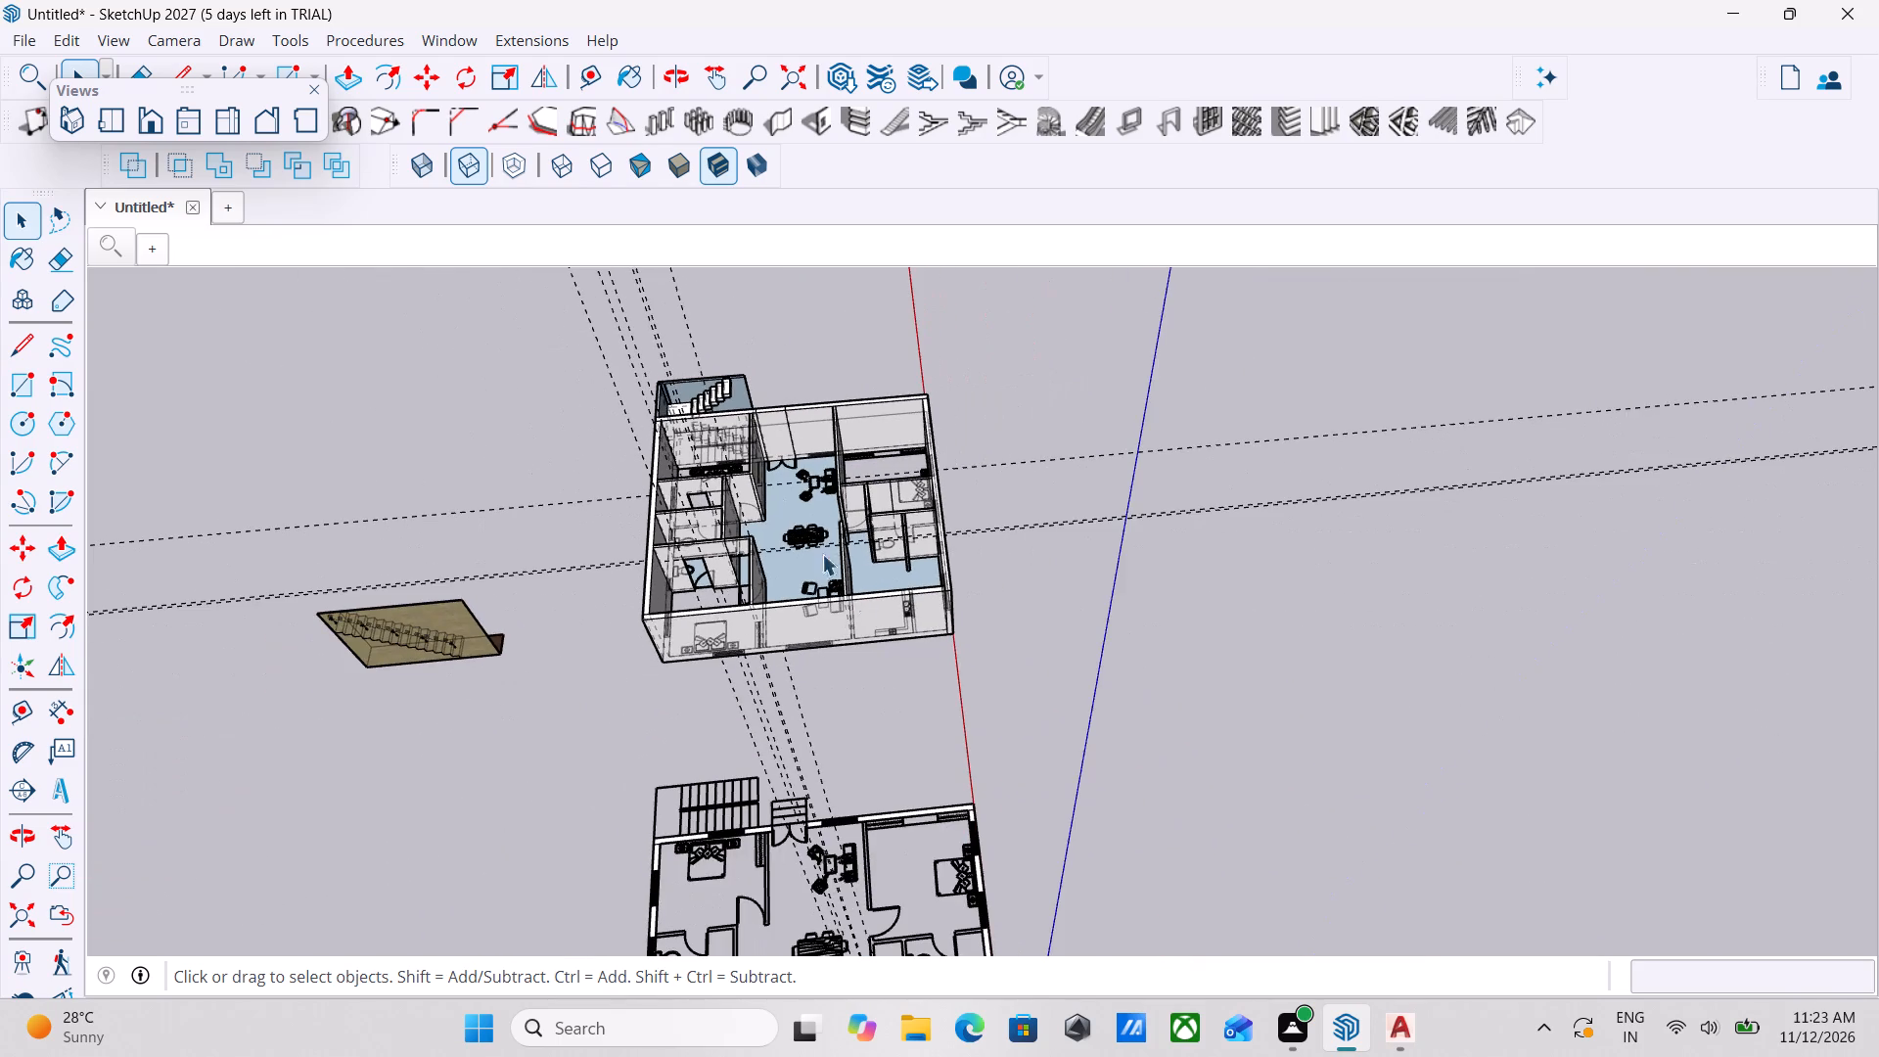
middle_drag(981, 645, 525, 443)
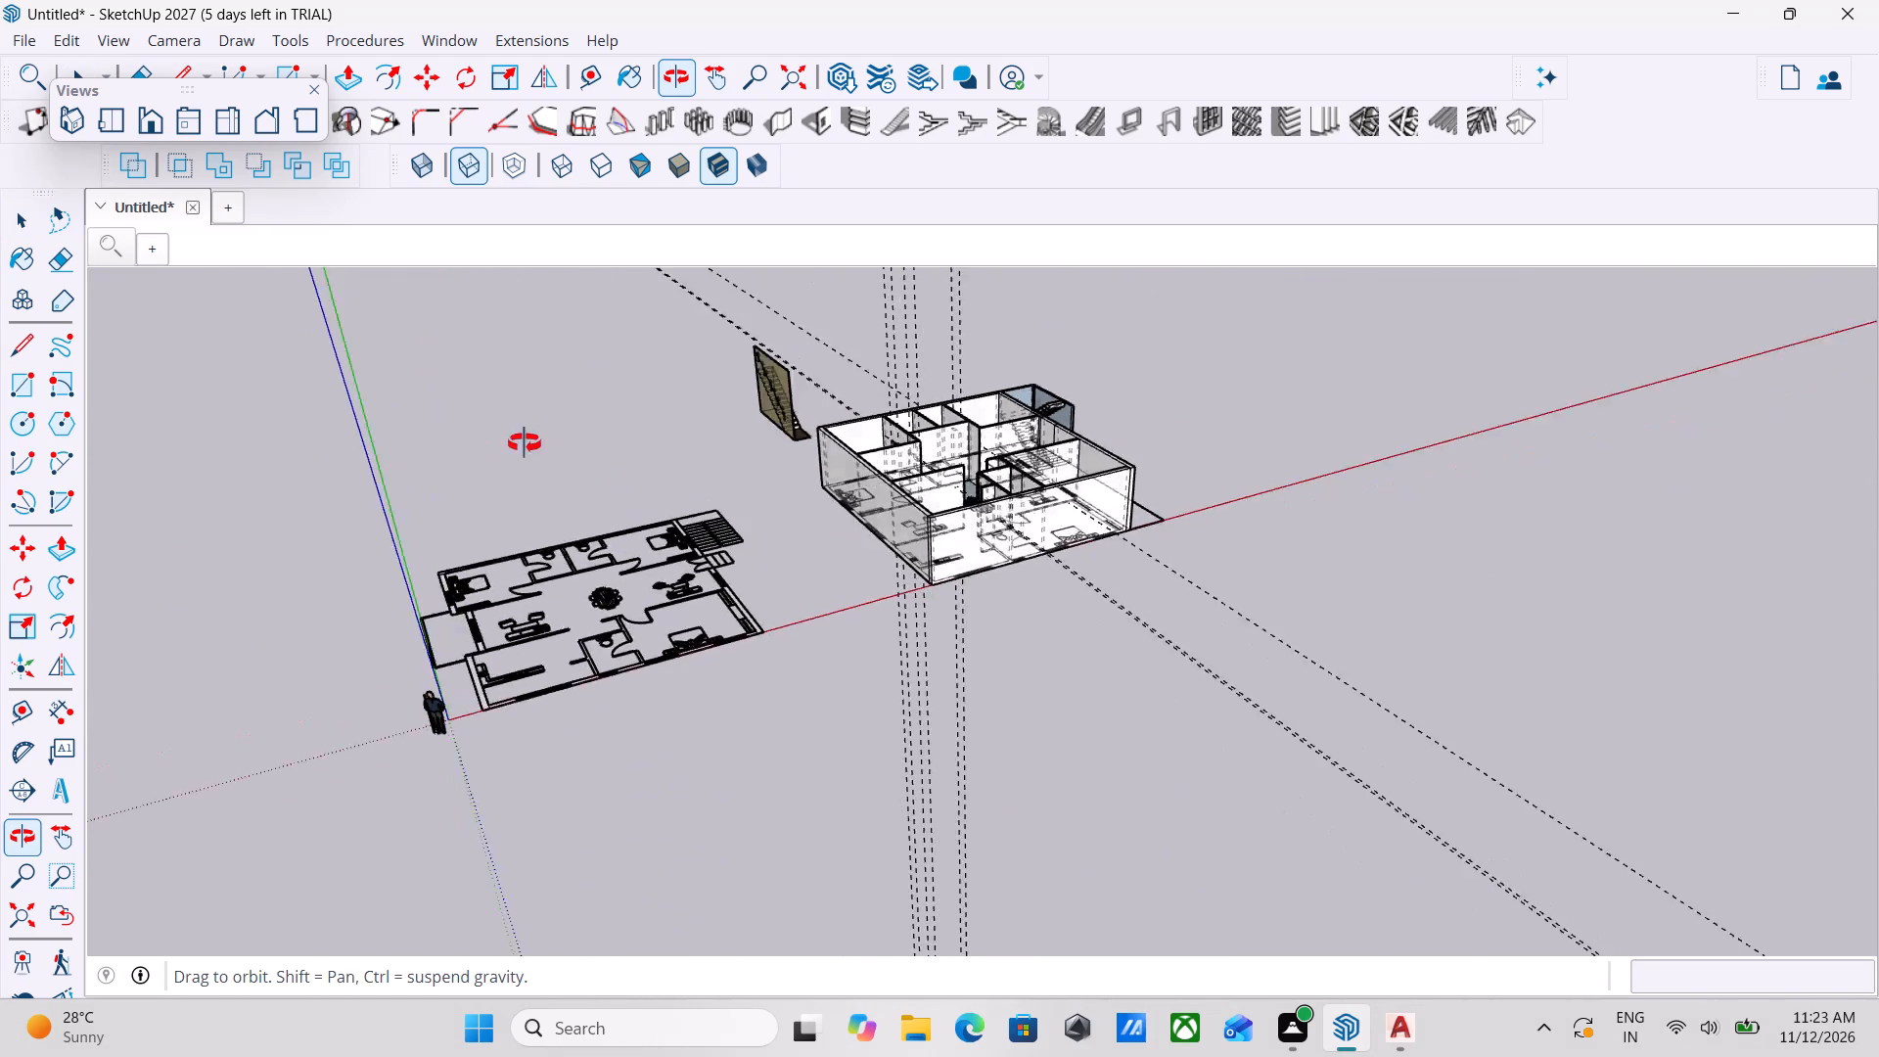
middle_drag(525, 443, 694, 360)
middle_drag(896, 717, 1218, 556)
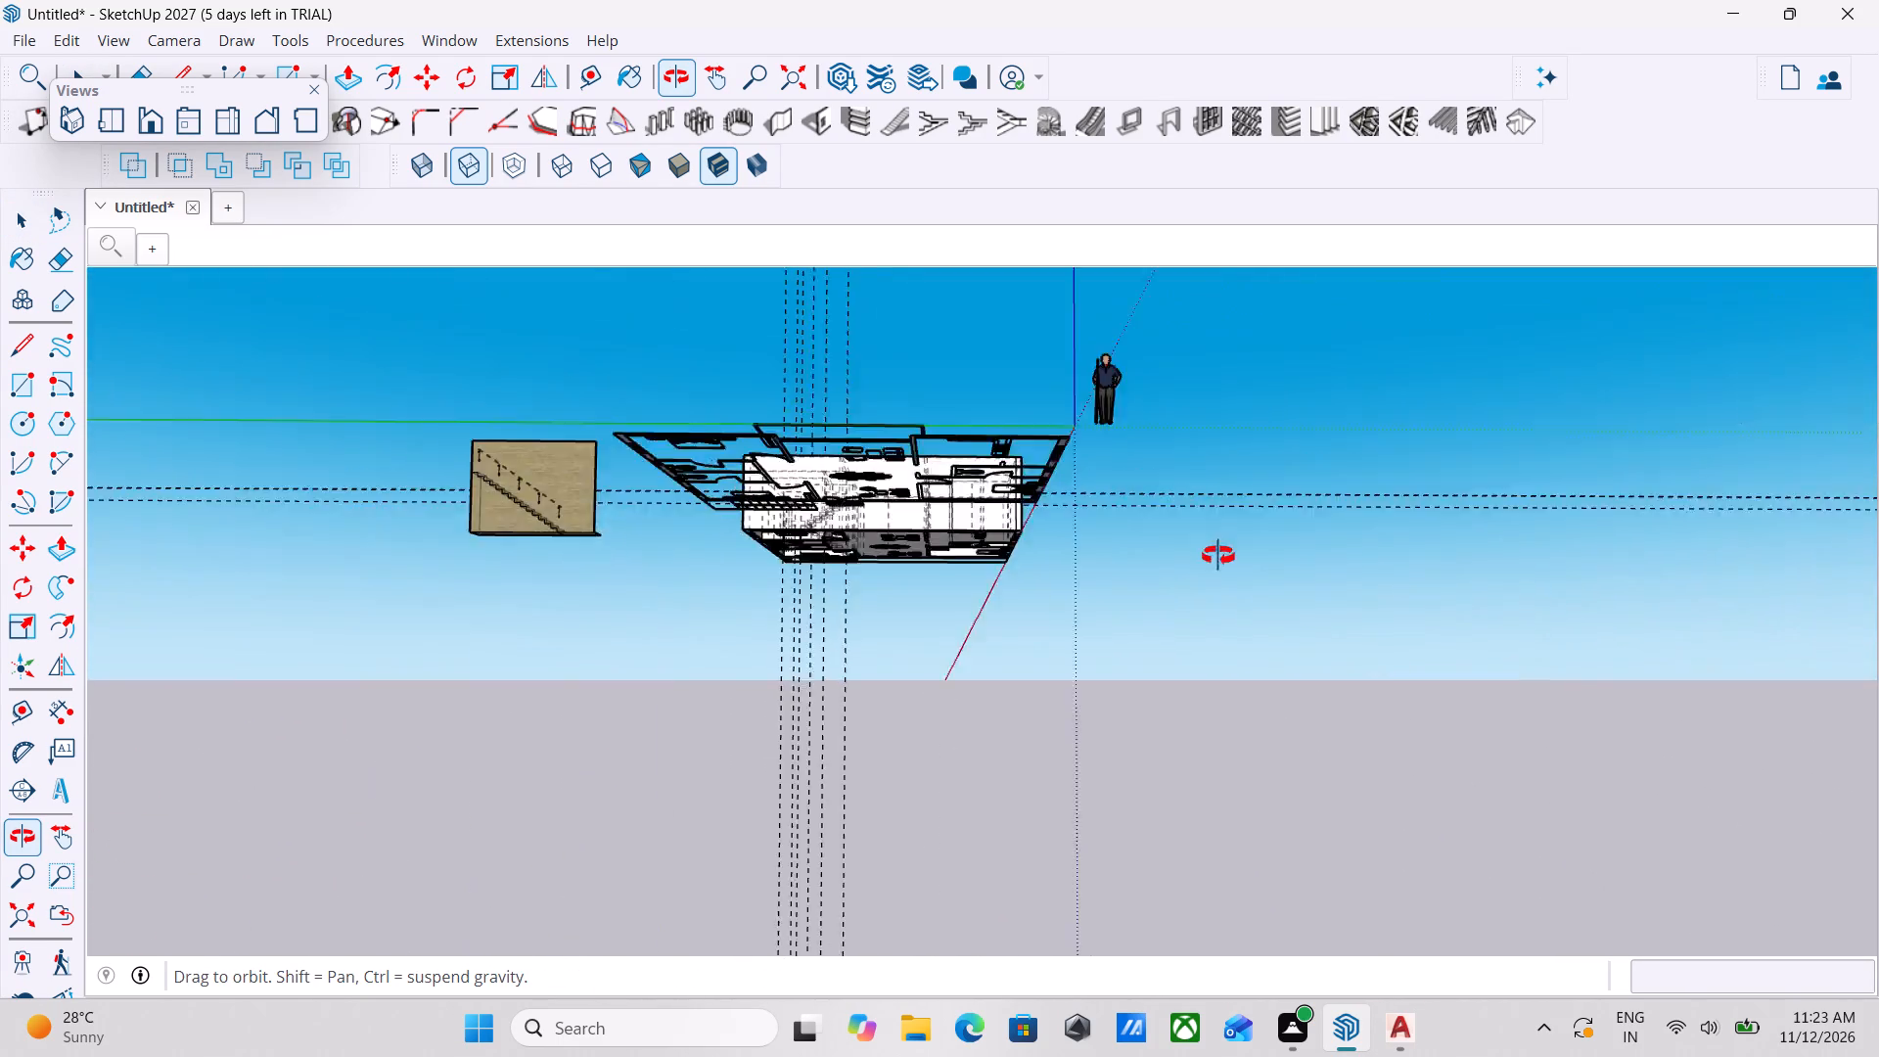
middle_drag(1218, 556, 1298, 607)
scroll(1293, 591, down, 1)
middle_drag(1077, 725, 902, 786)
middle_drag(898, 786, 756, 850)
middle_drag(1169, 603, 1233, 689)
middle_drag(1276, 579, 1301, 655)
middle_drag(886, 625, 954, 714)
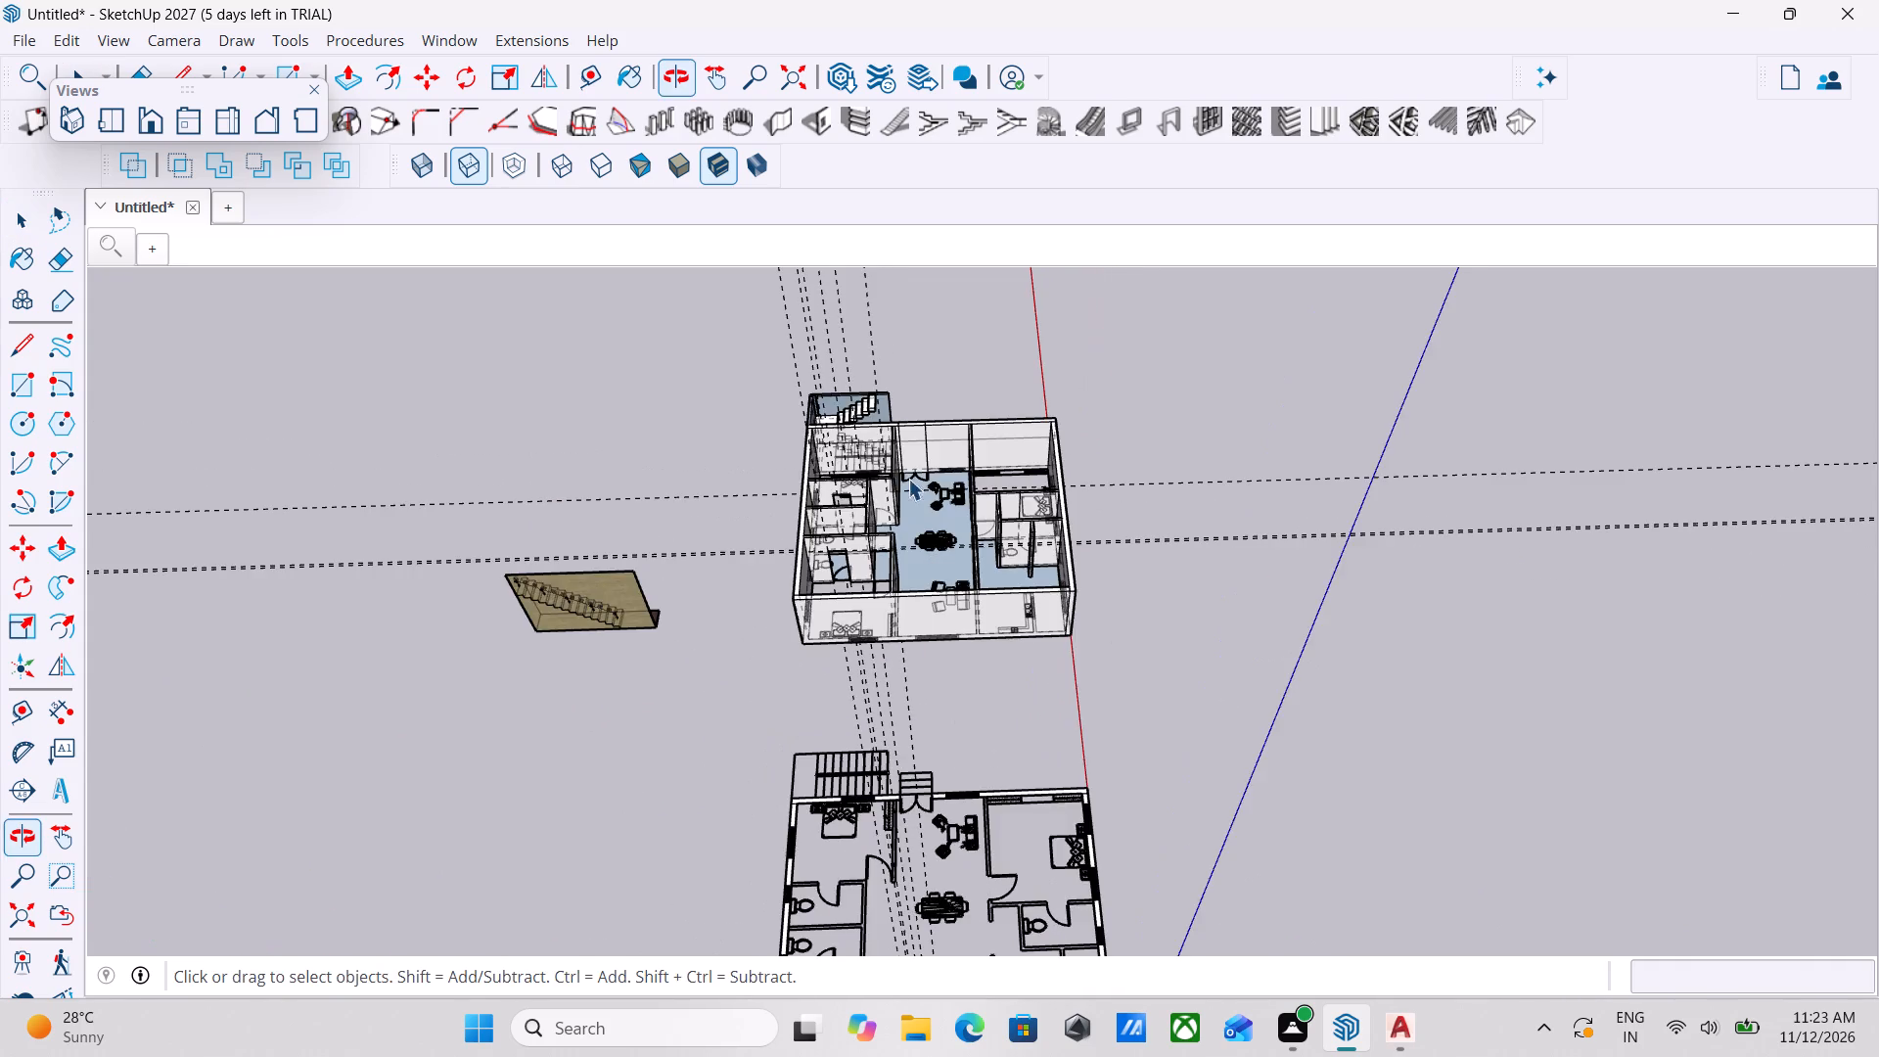
Examine the interior walls around the dining area and the short bedroom wall for door openings still uncut.
scroll(909, 445, up, 20)
scroll(909, 445, up, 5)
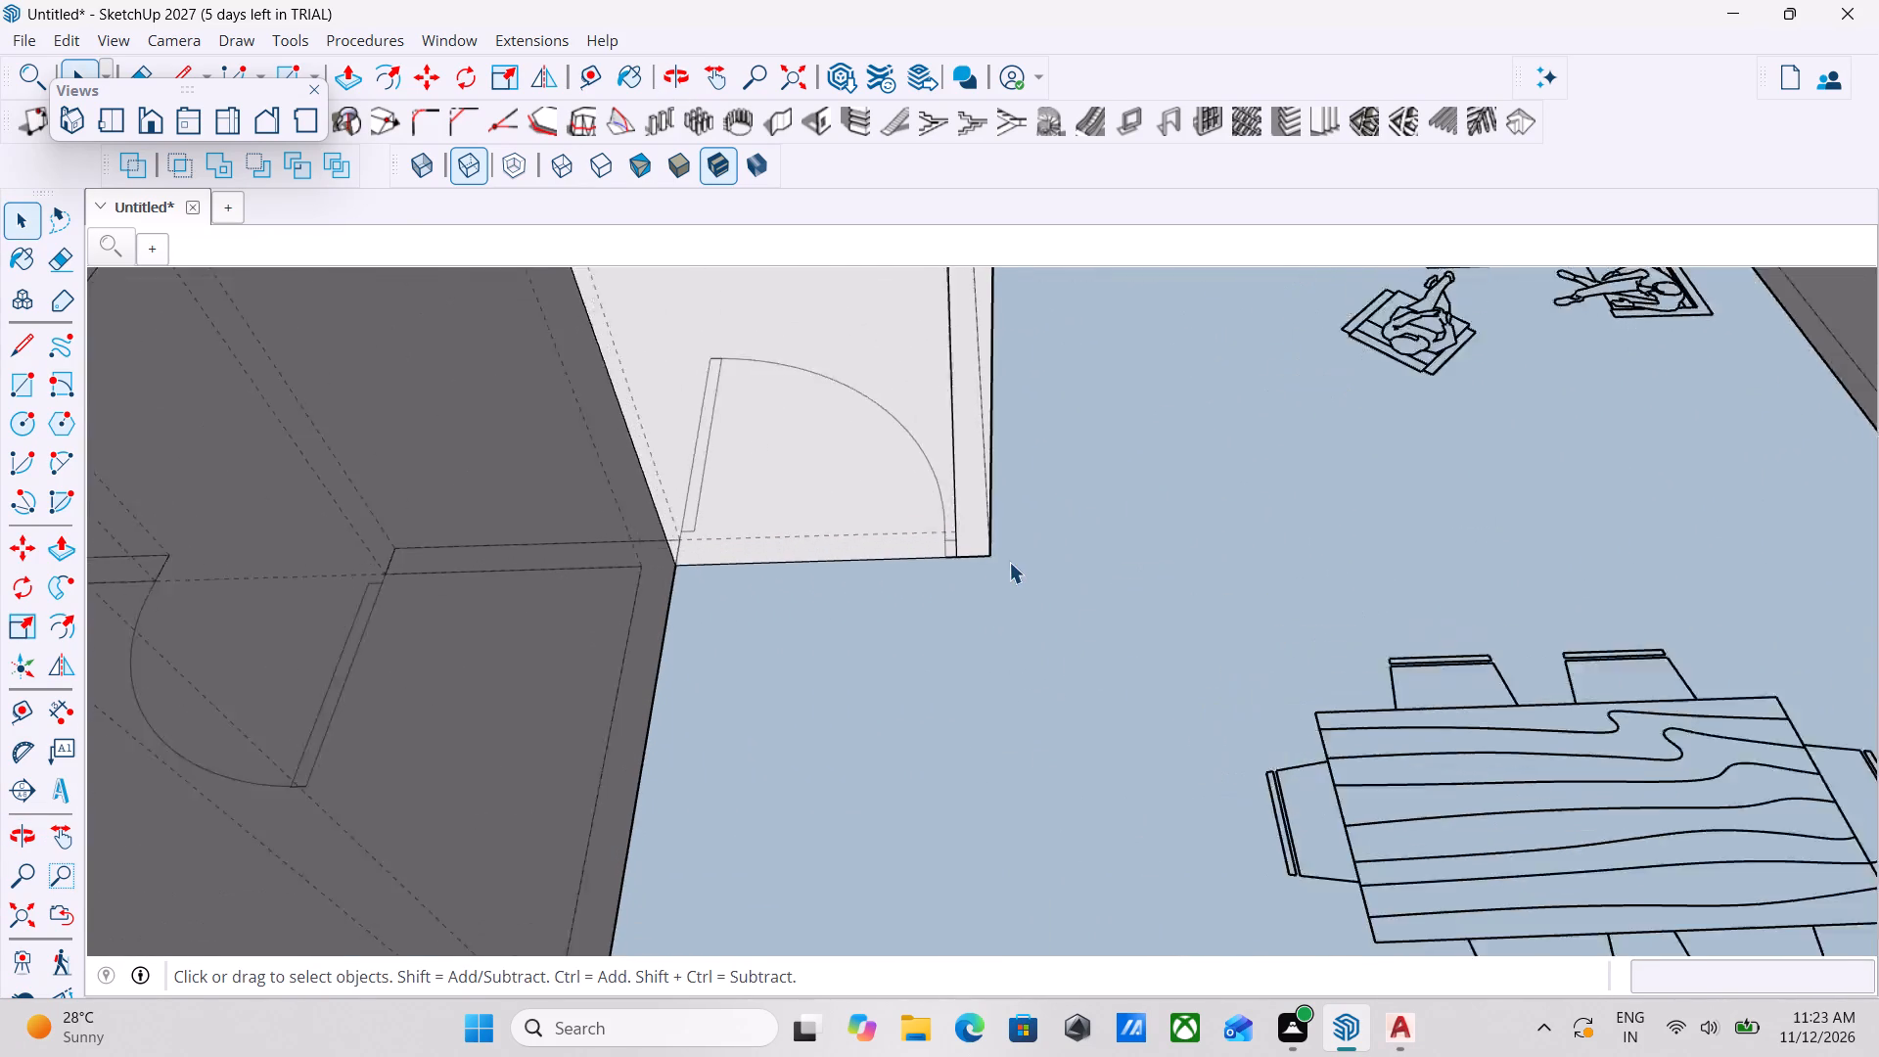
scroll(1009, 562, up, 2)
scroll(871, 573, up, 4)
scroll(871, 573, down, 15)
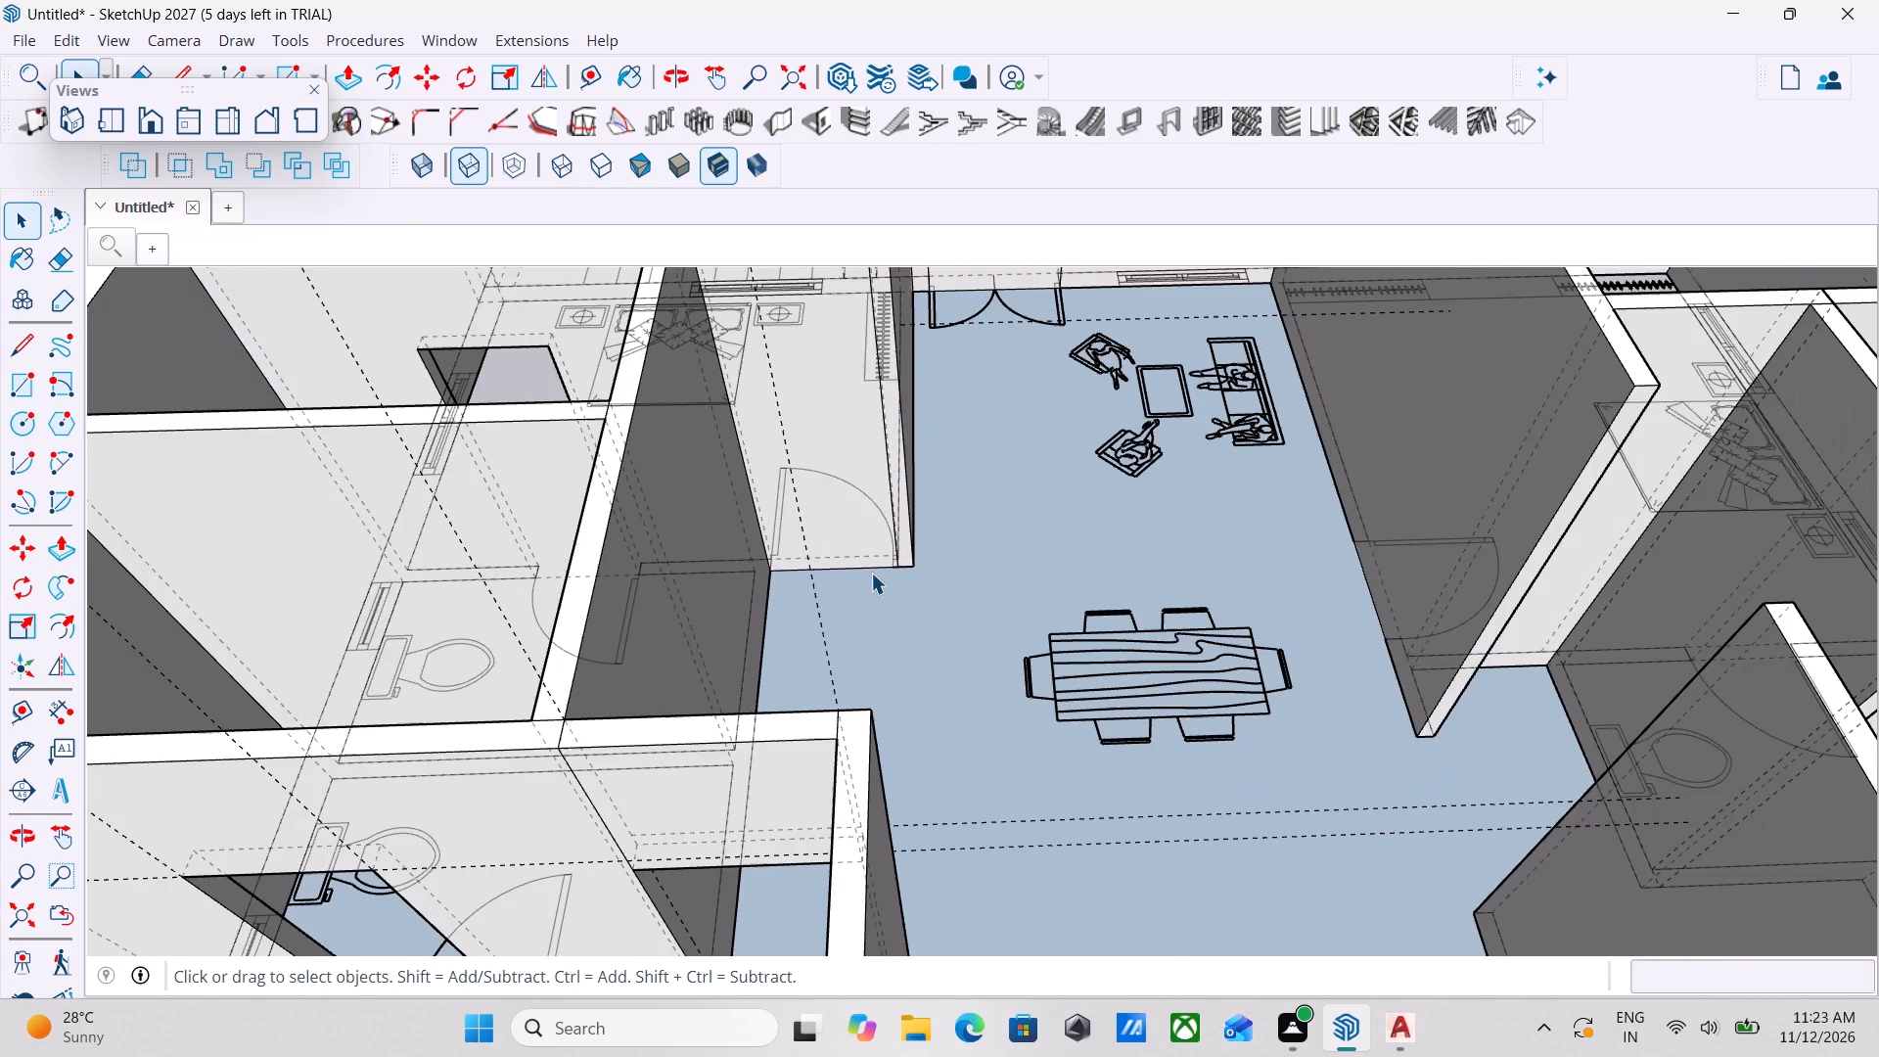
scroll(871, 573, down, 5)
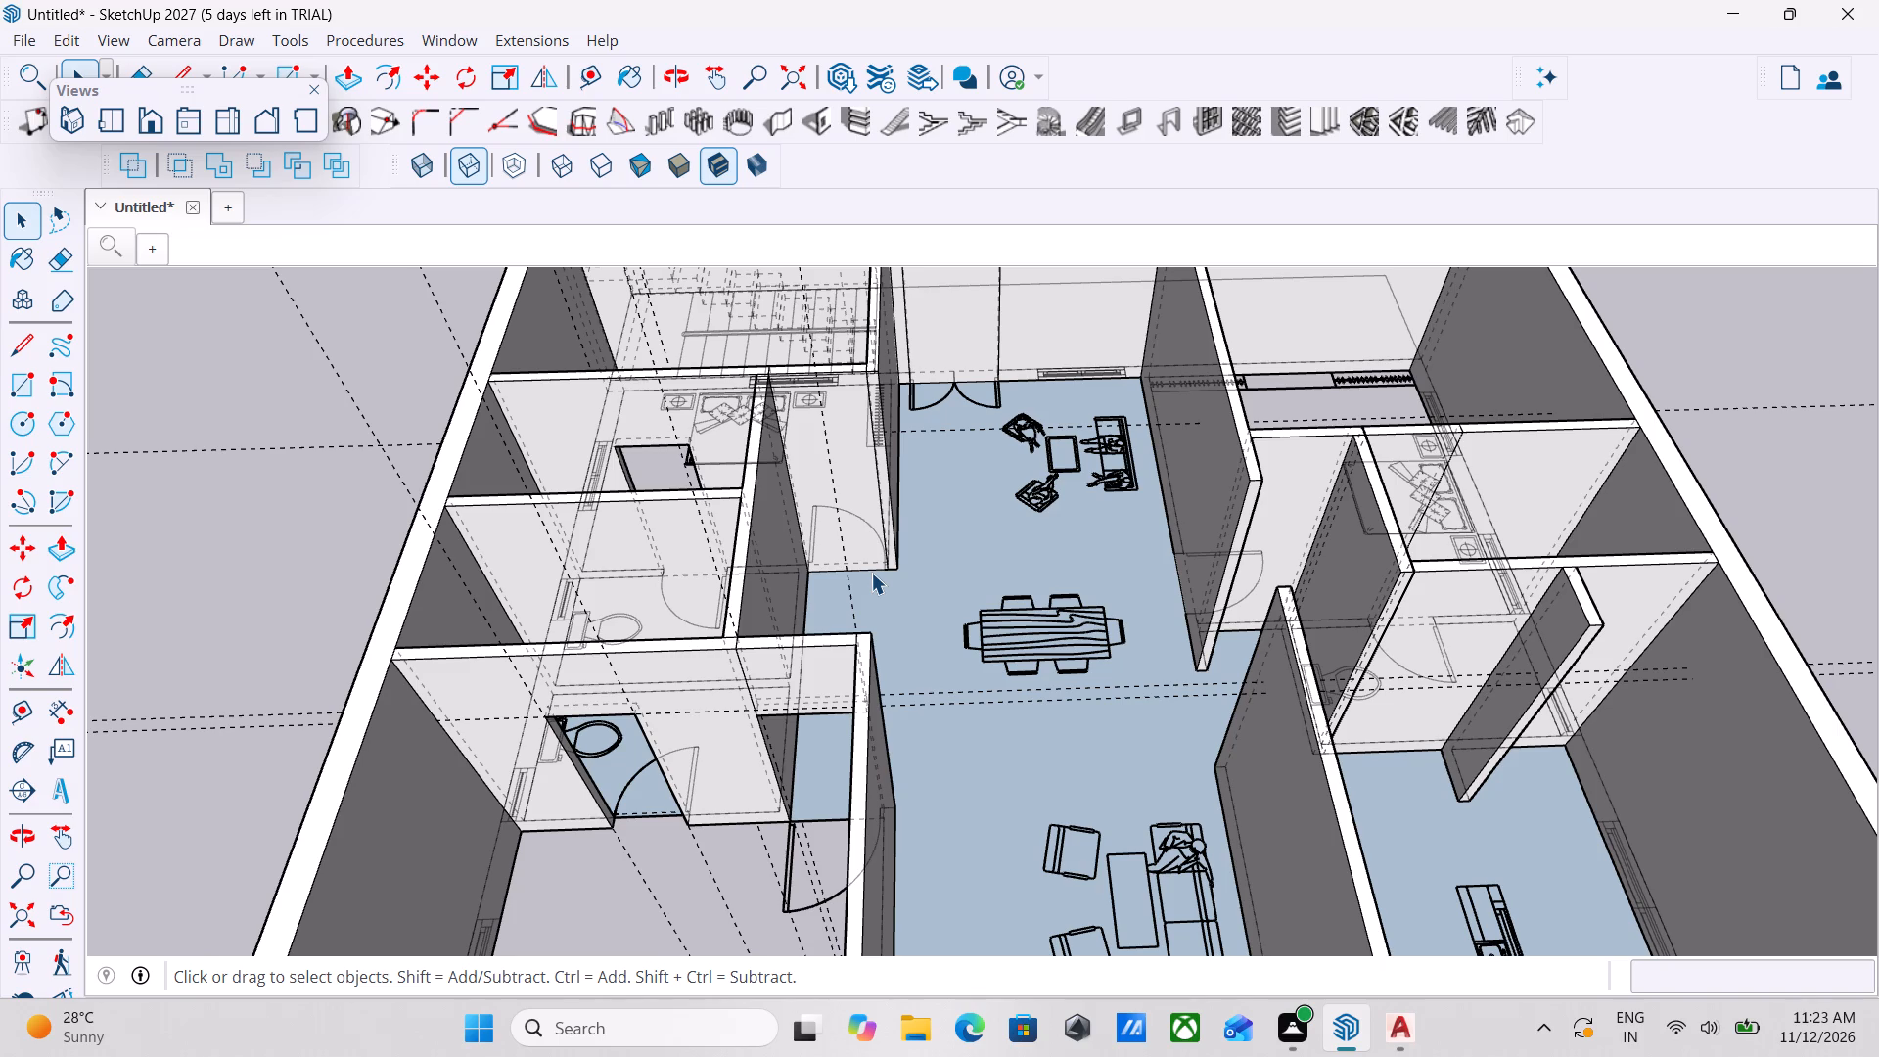
scroll(959, 483, up, 1)
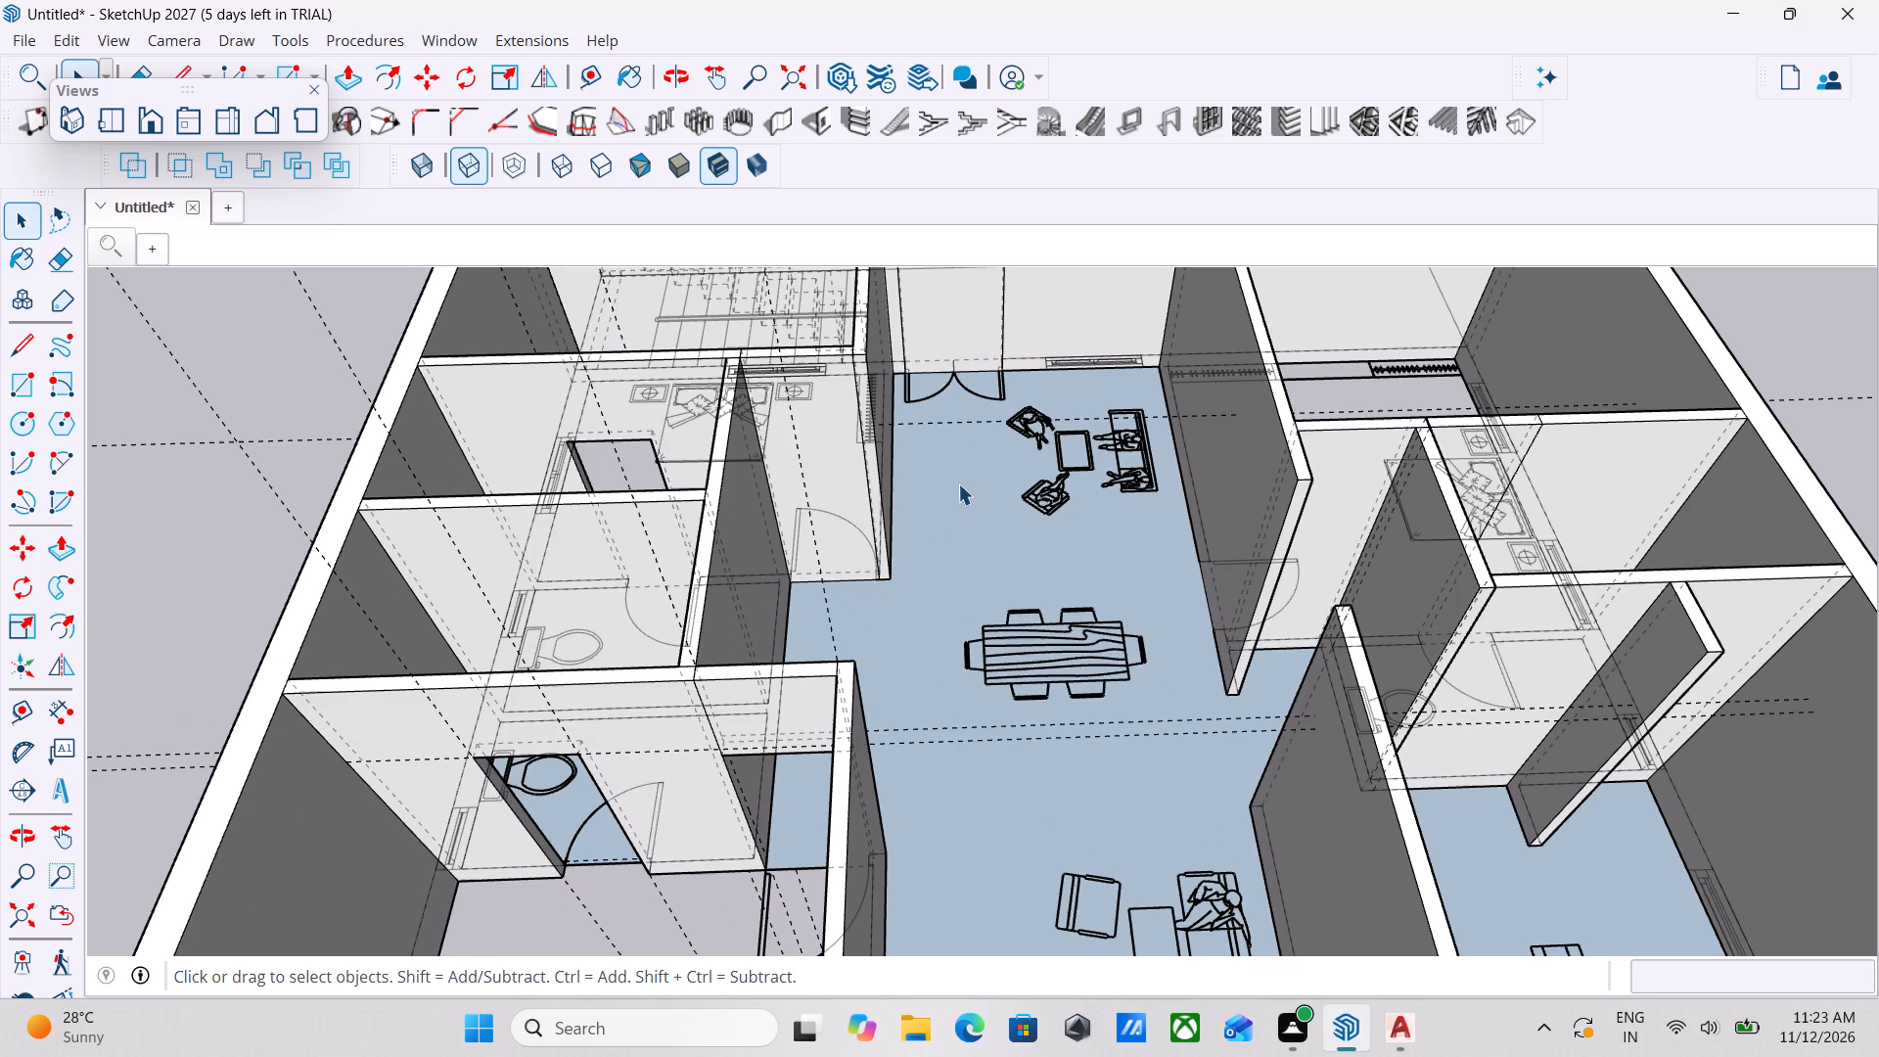
scroll(1005, 608, up, 3)
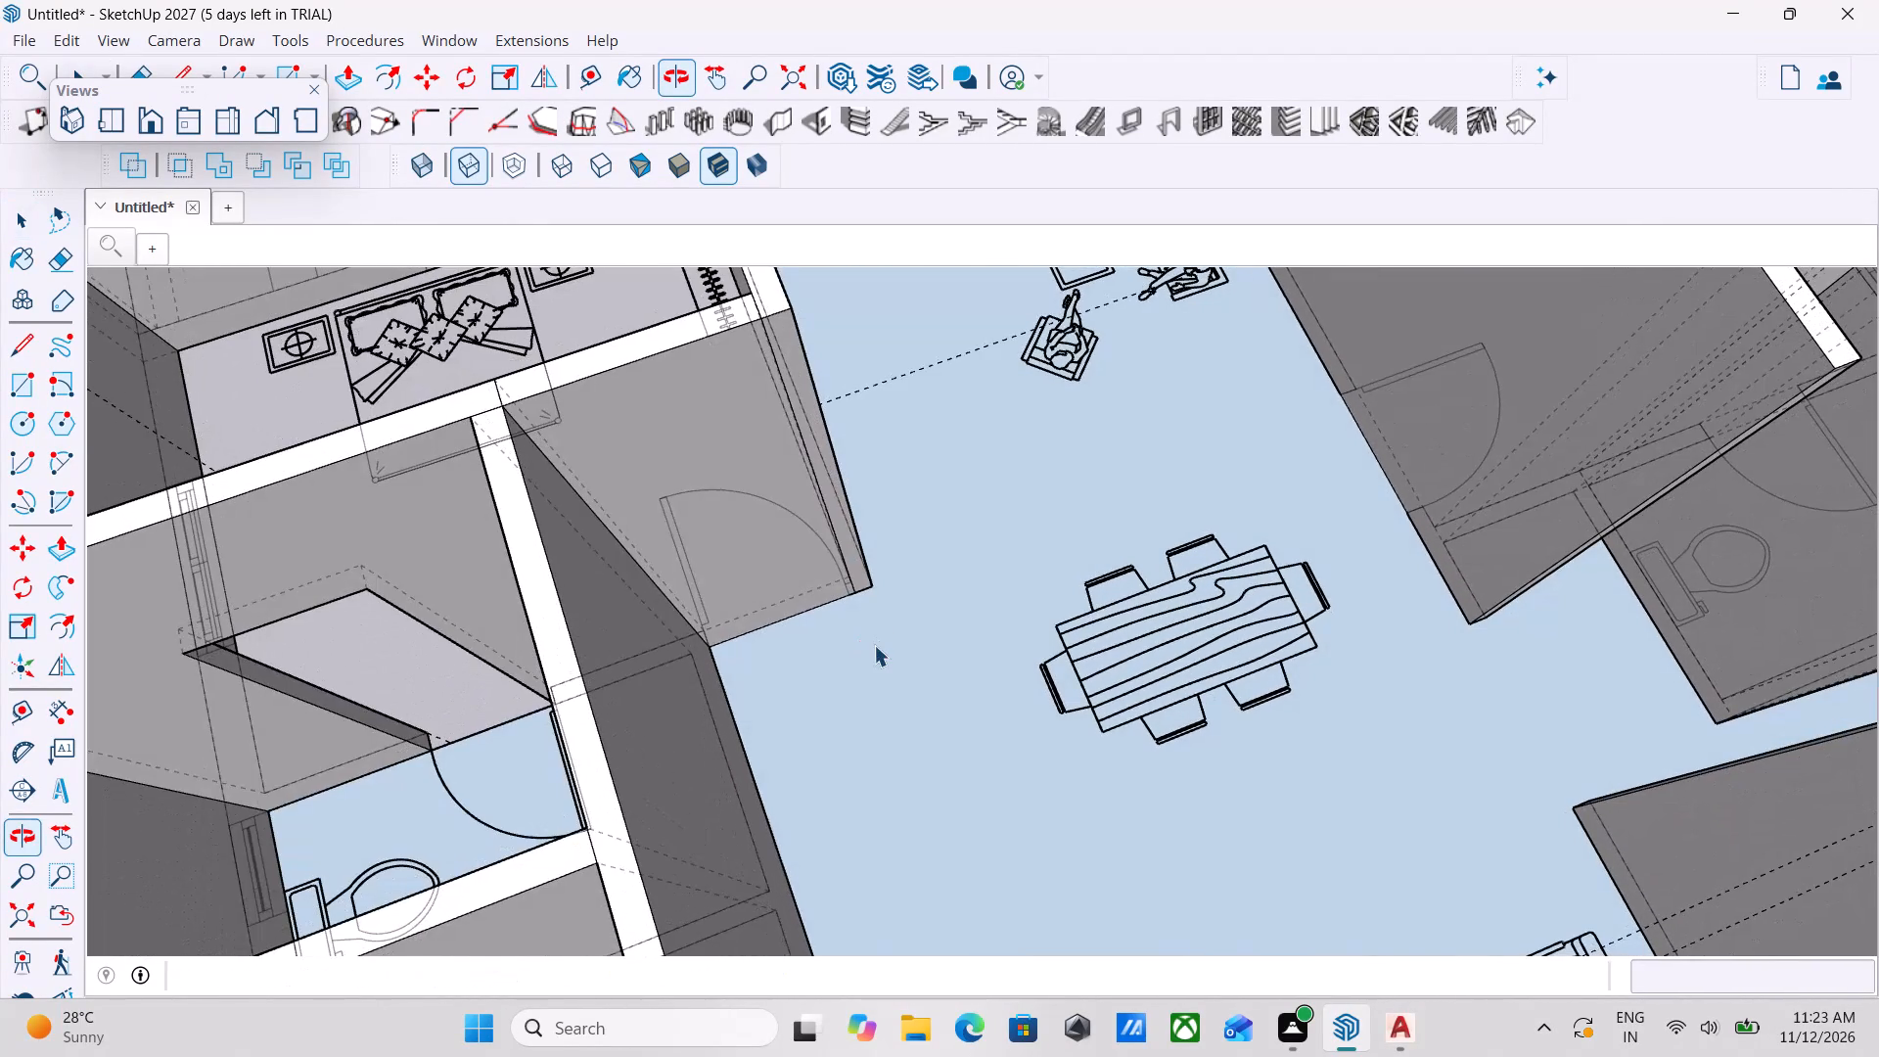
scroll(889, 645, down, 7)
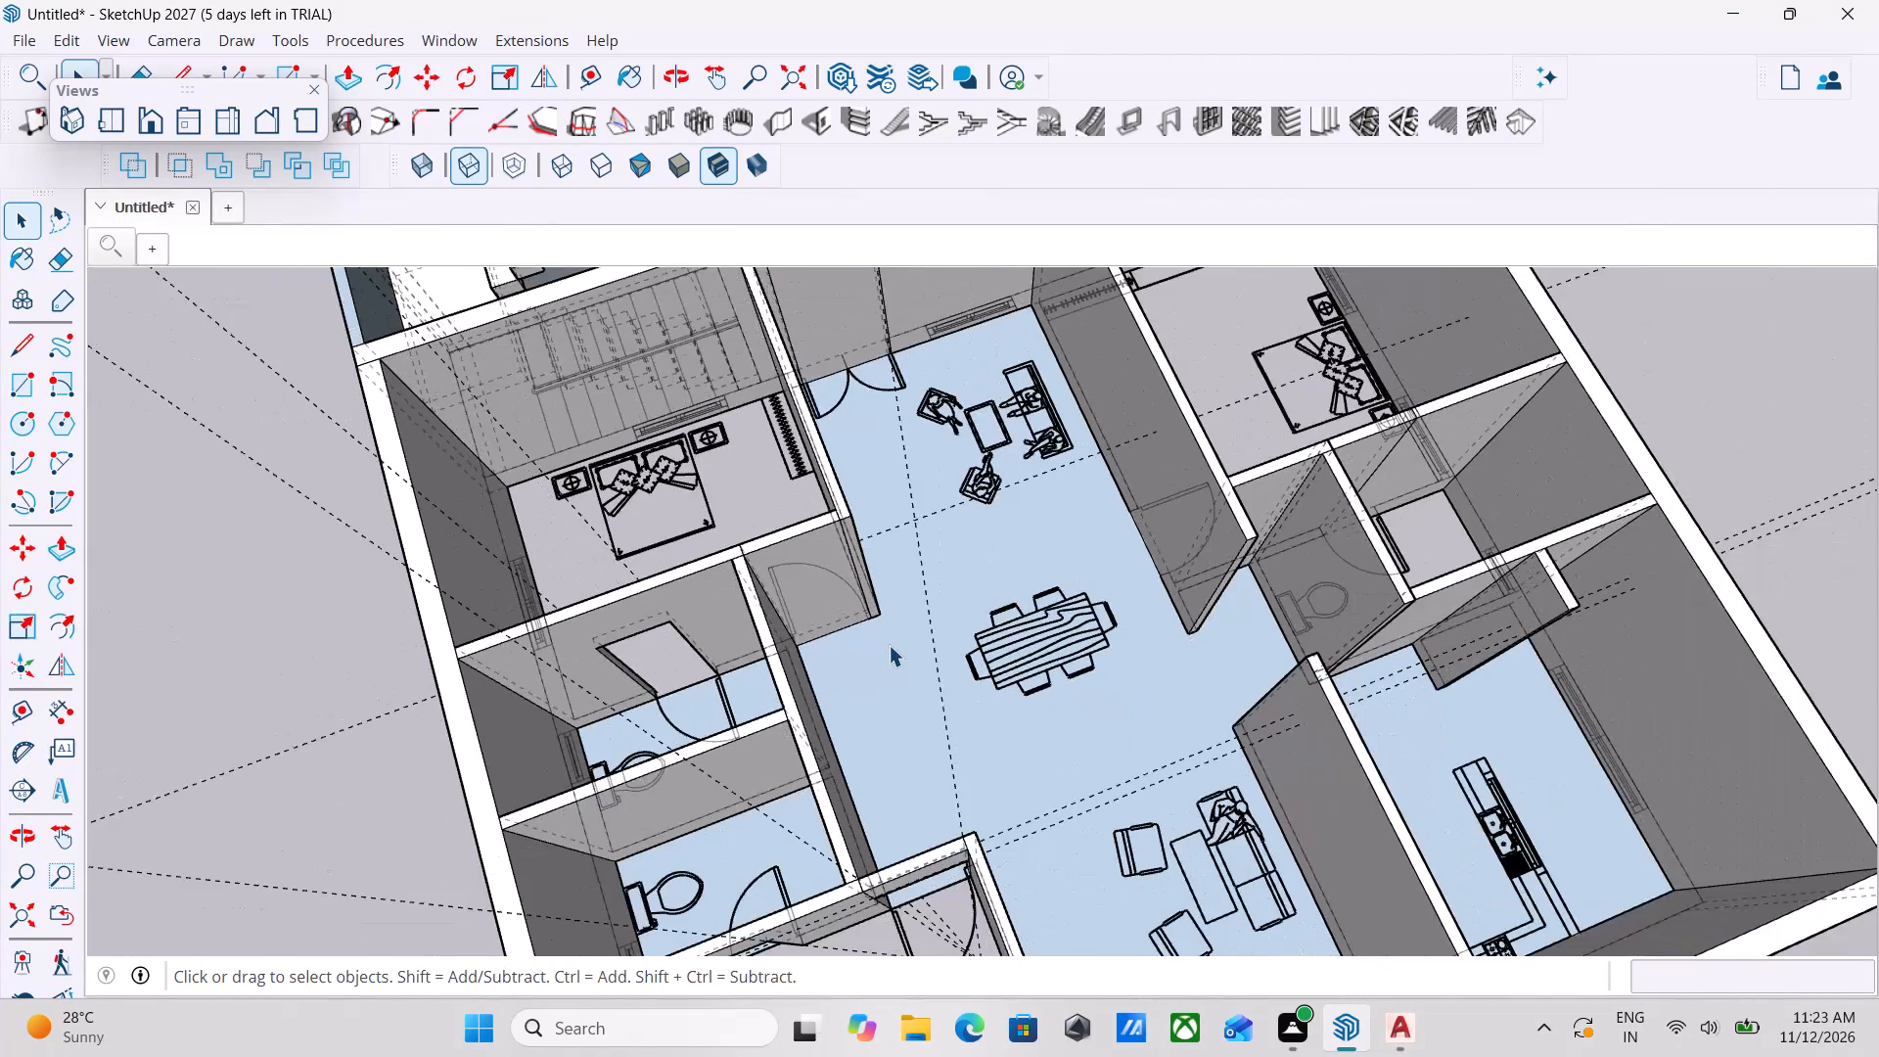
scroll(873, 645, up, 3)
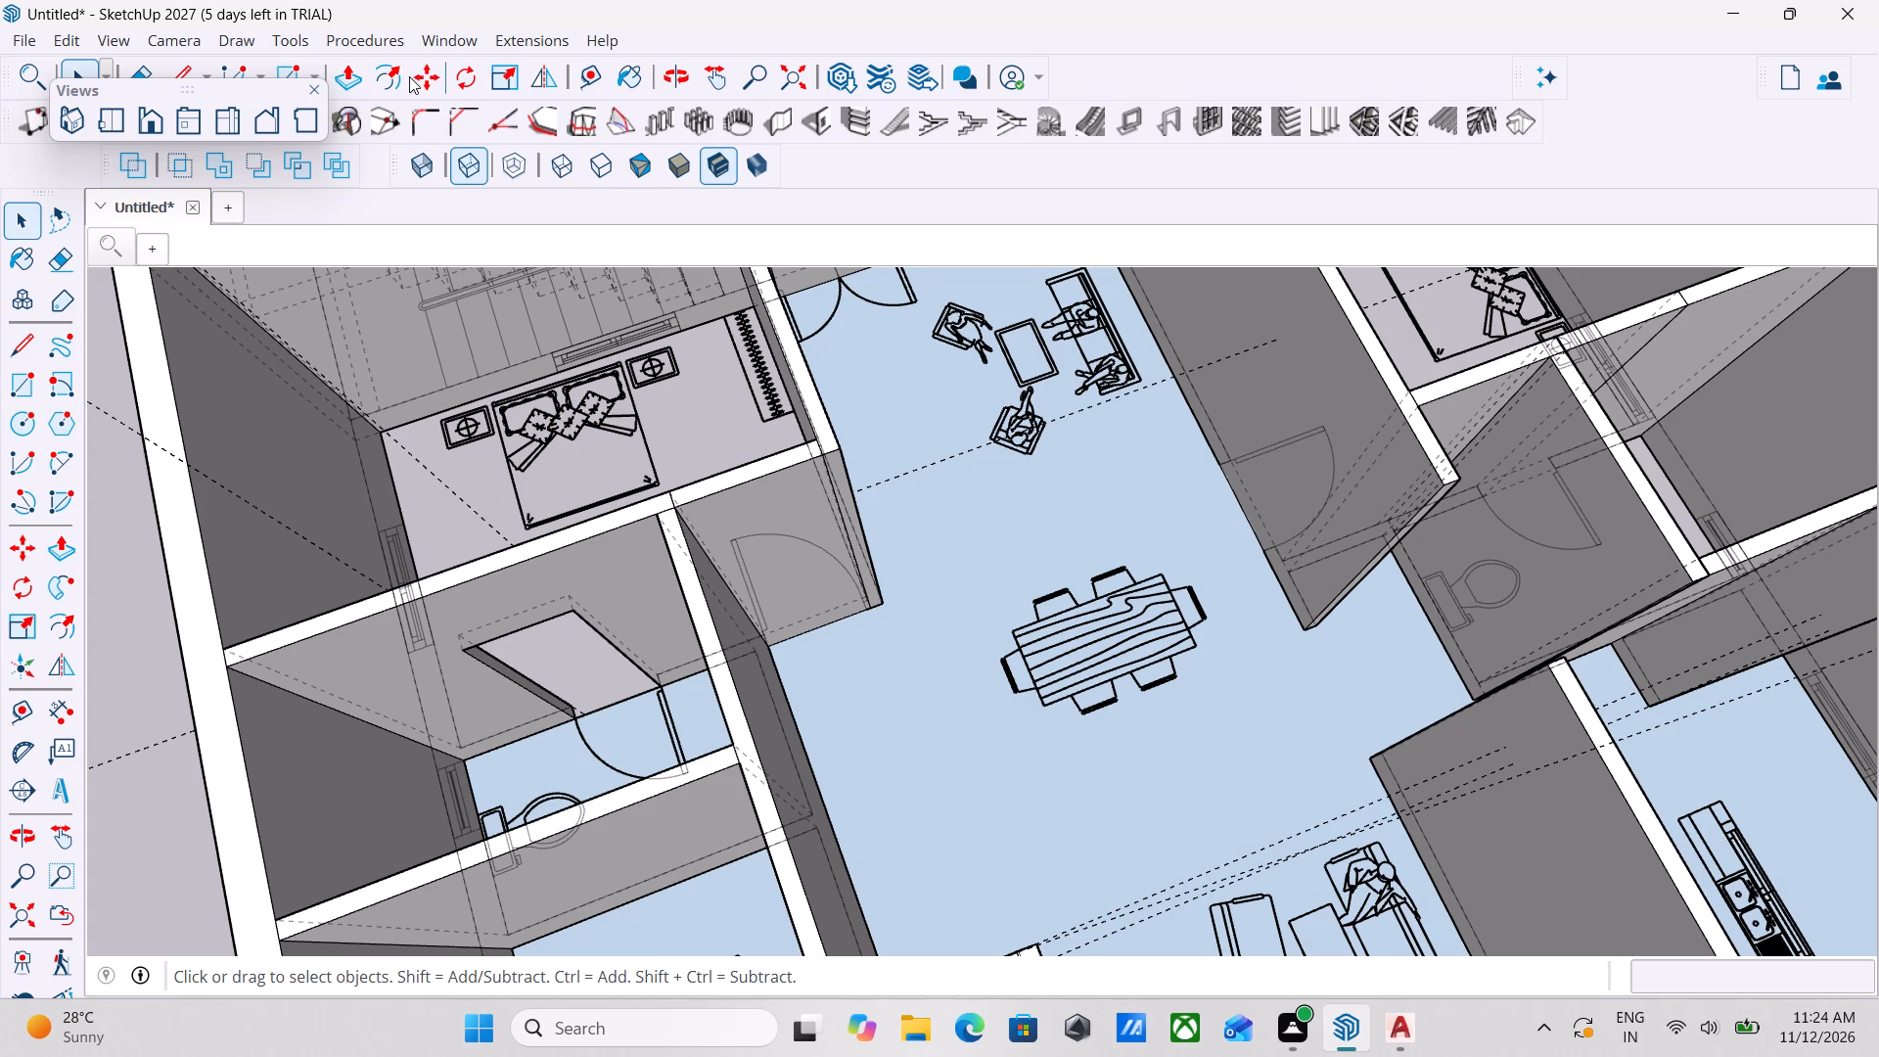
scroll(877, 588, up, 7)
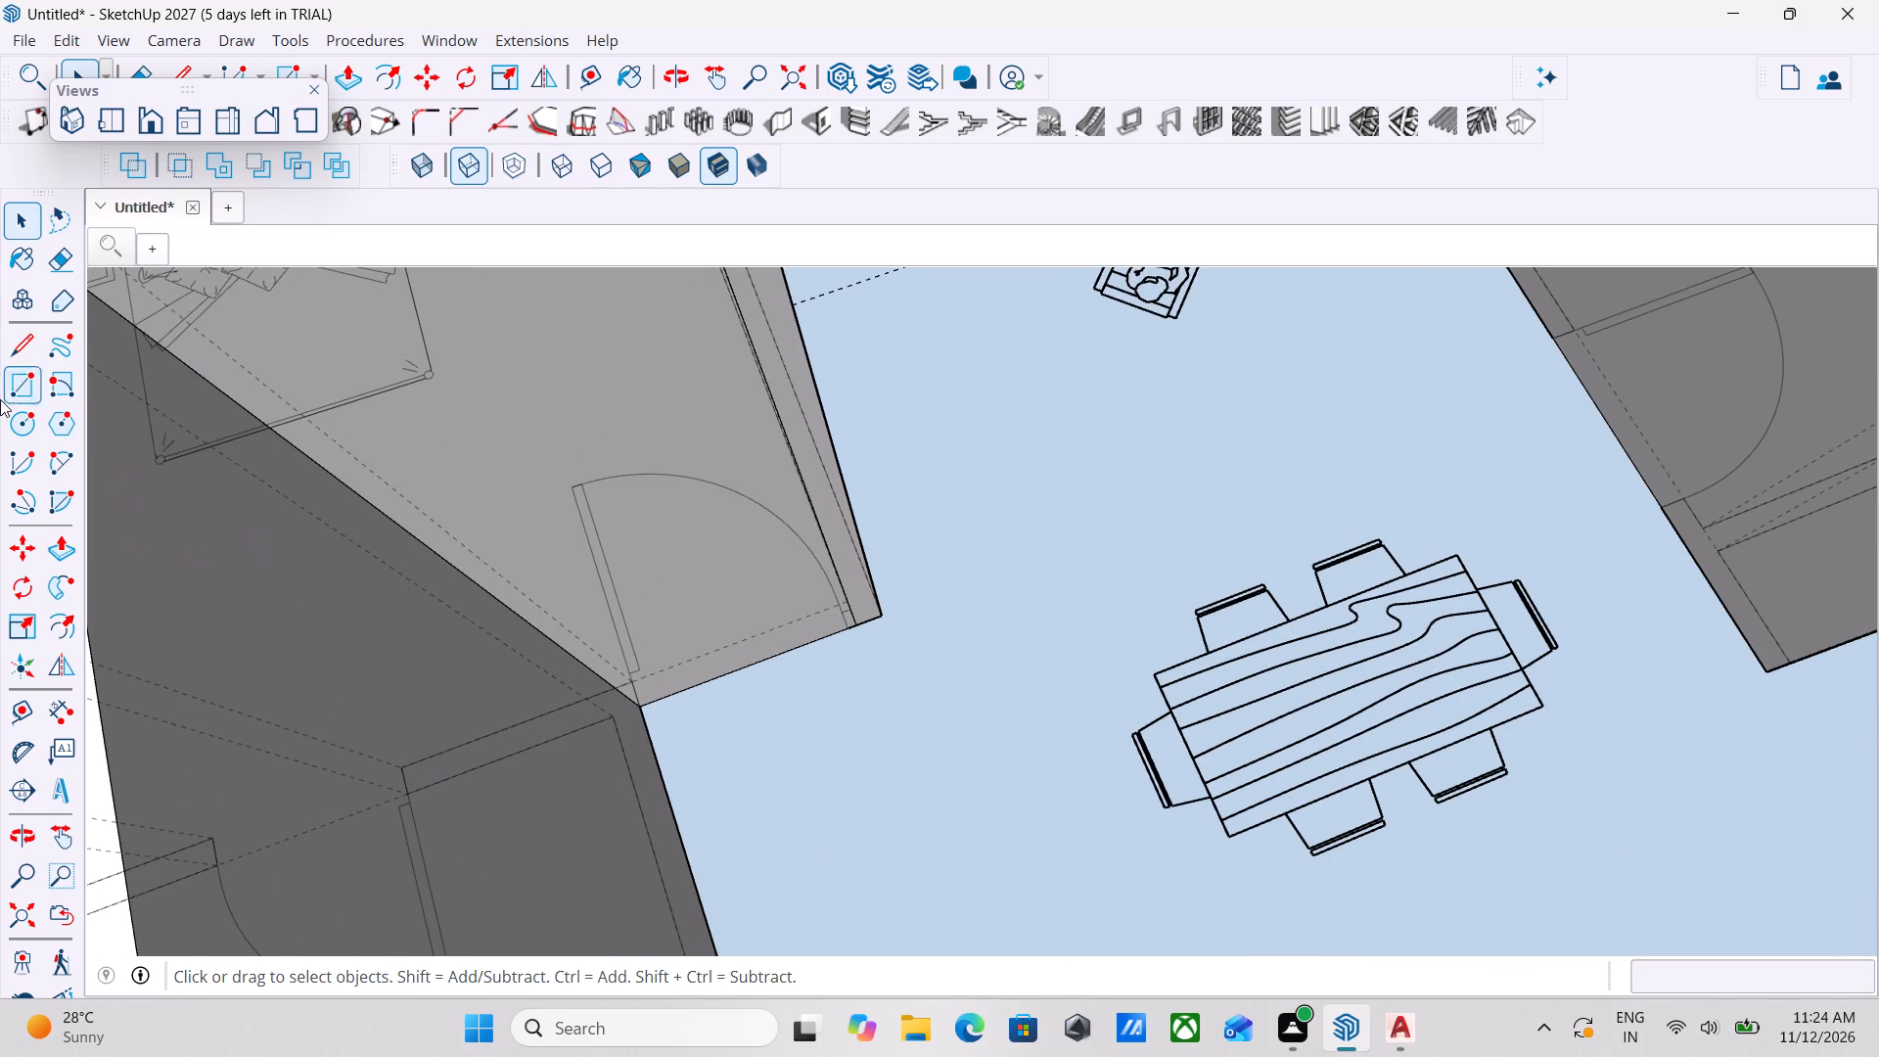
scroll(0, 399, down, 1)
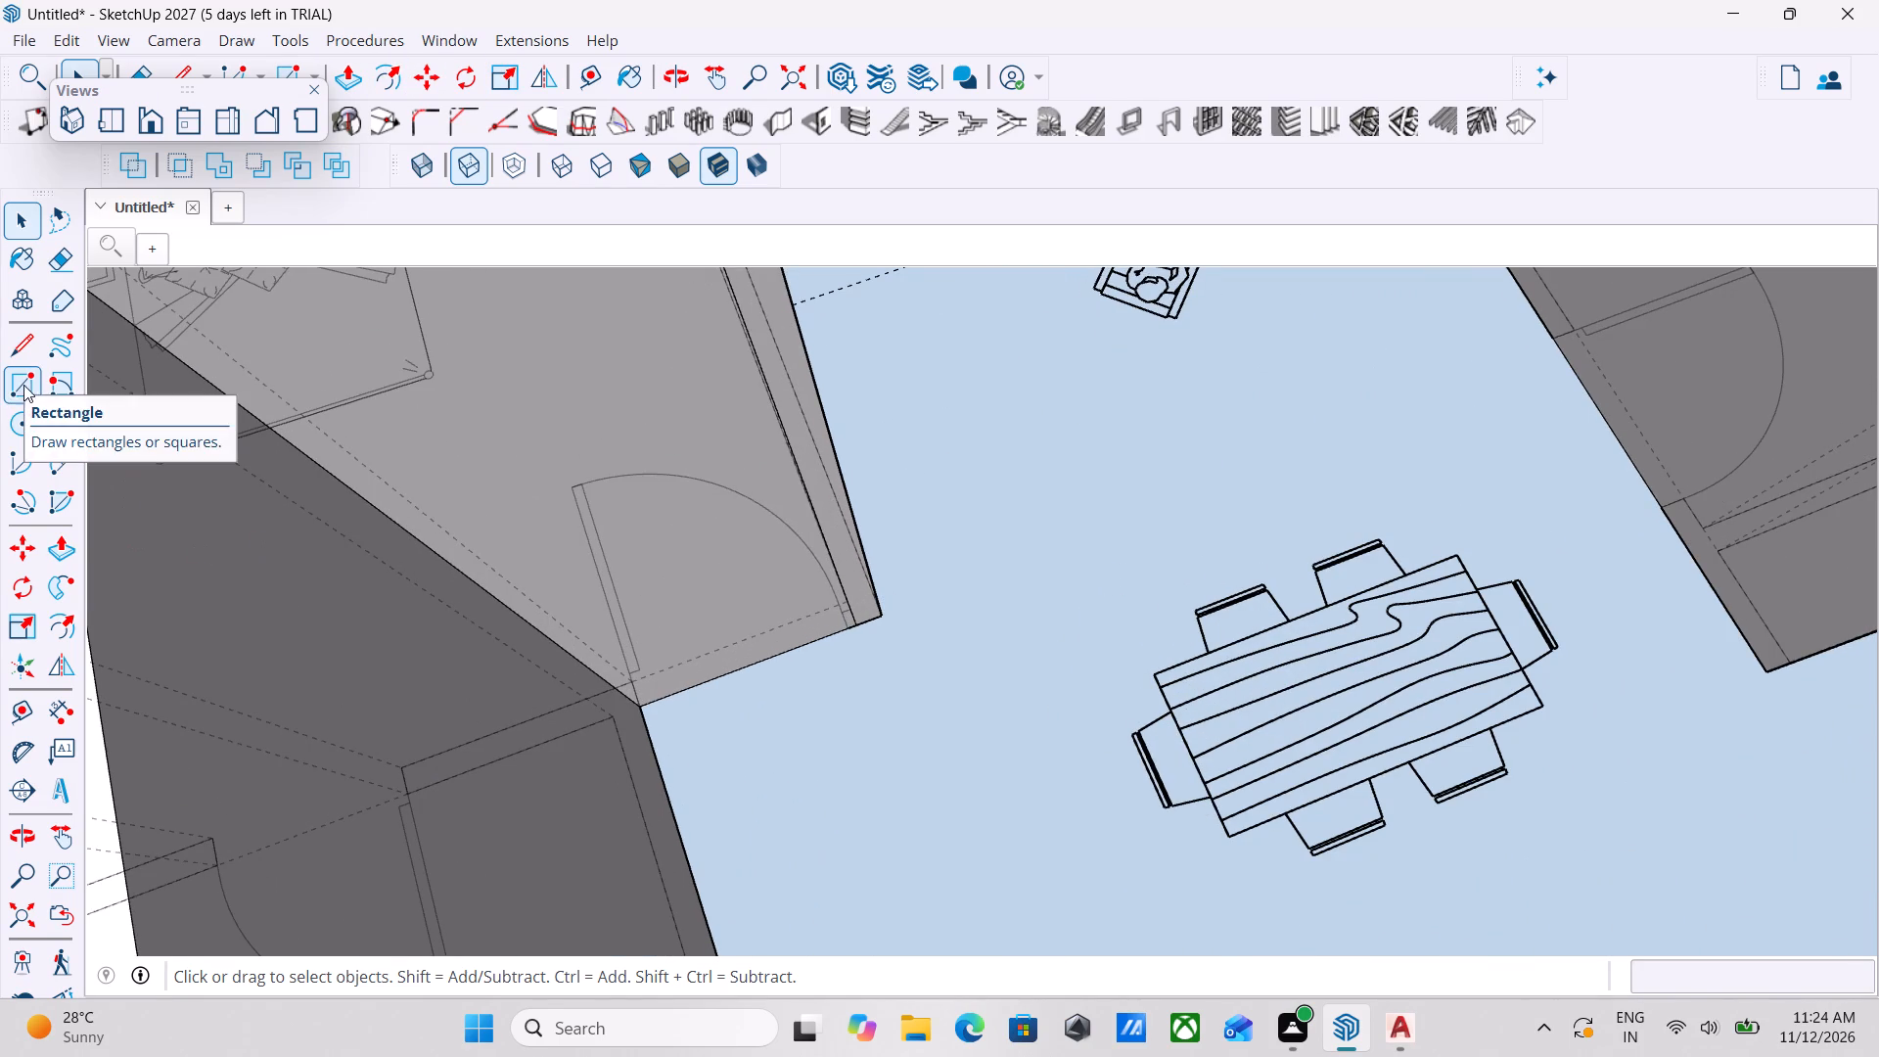
scroll(31, 381, down, 5)
scroll(474, 620, down, 3)
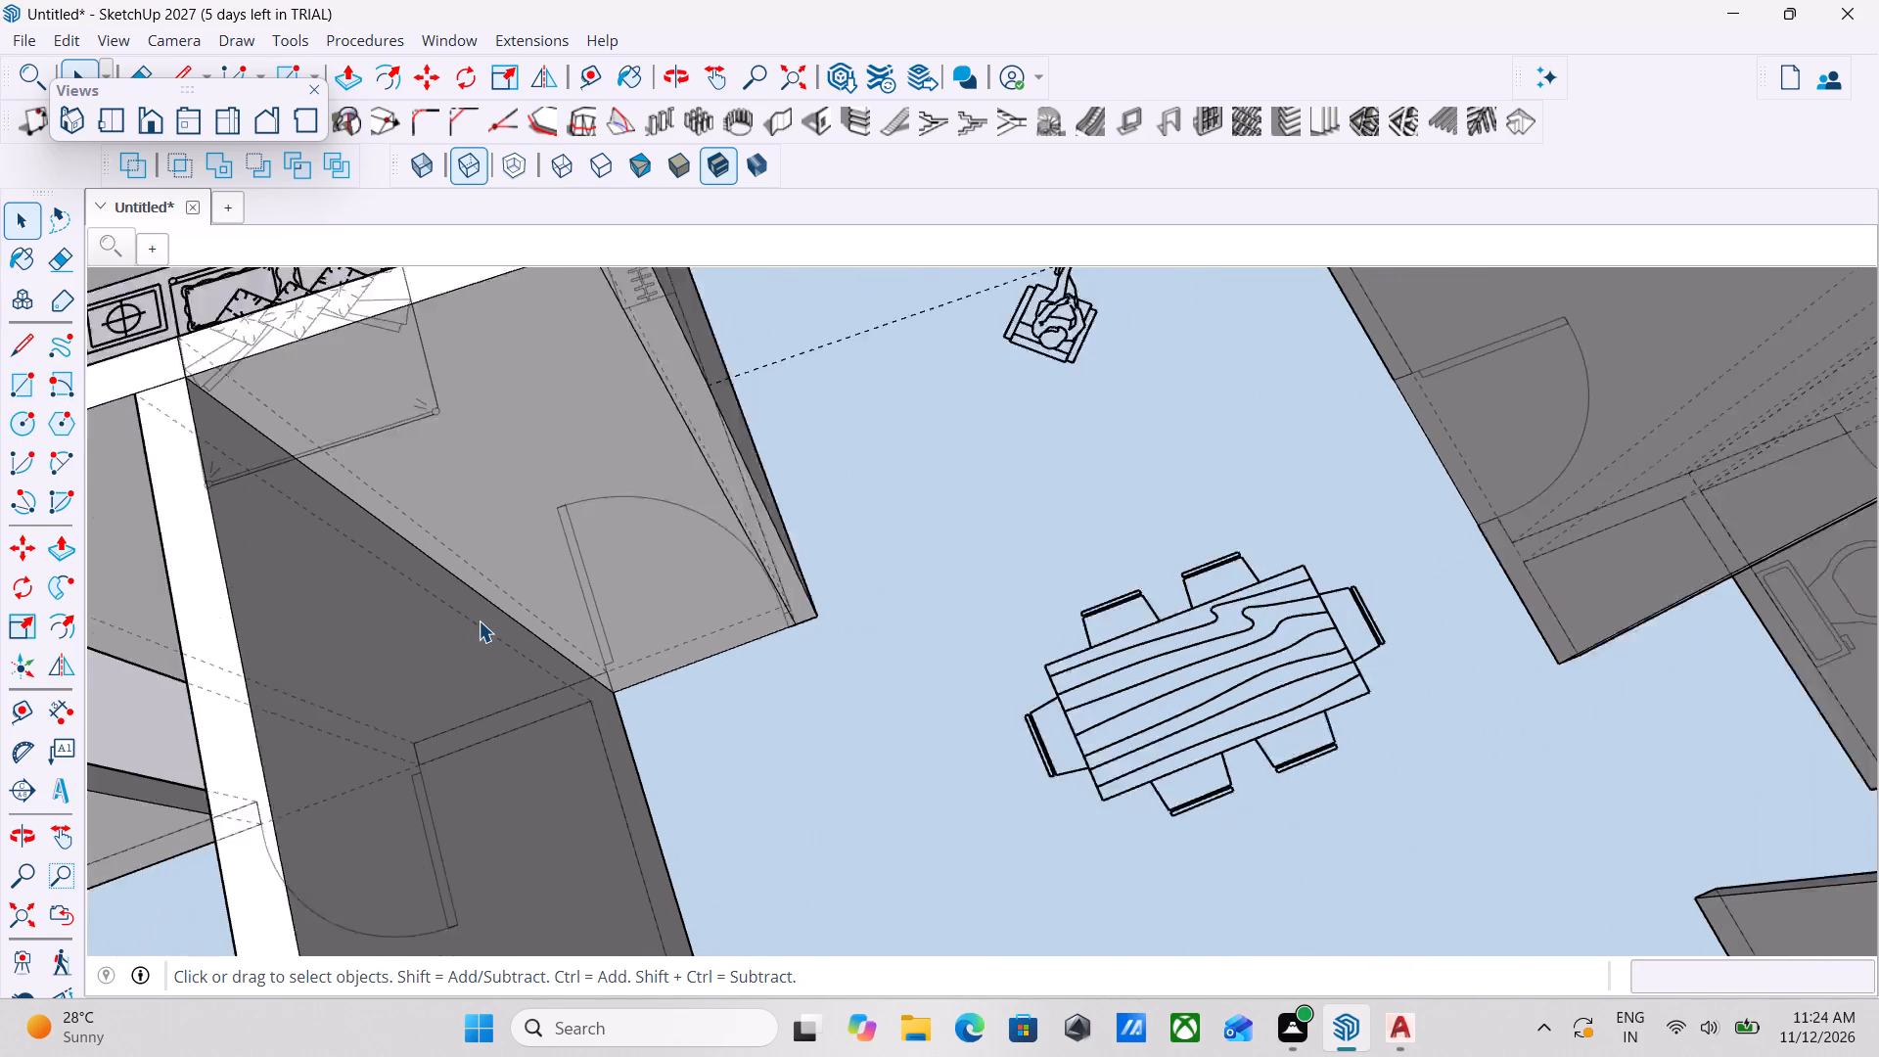
scroll(479, 620, down, 12)
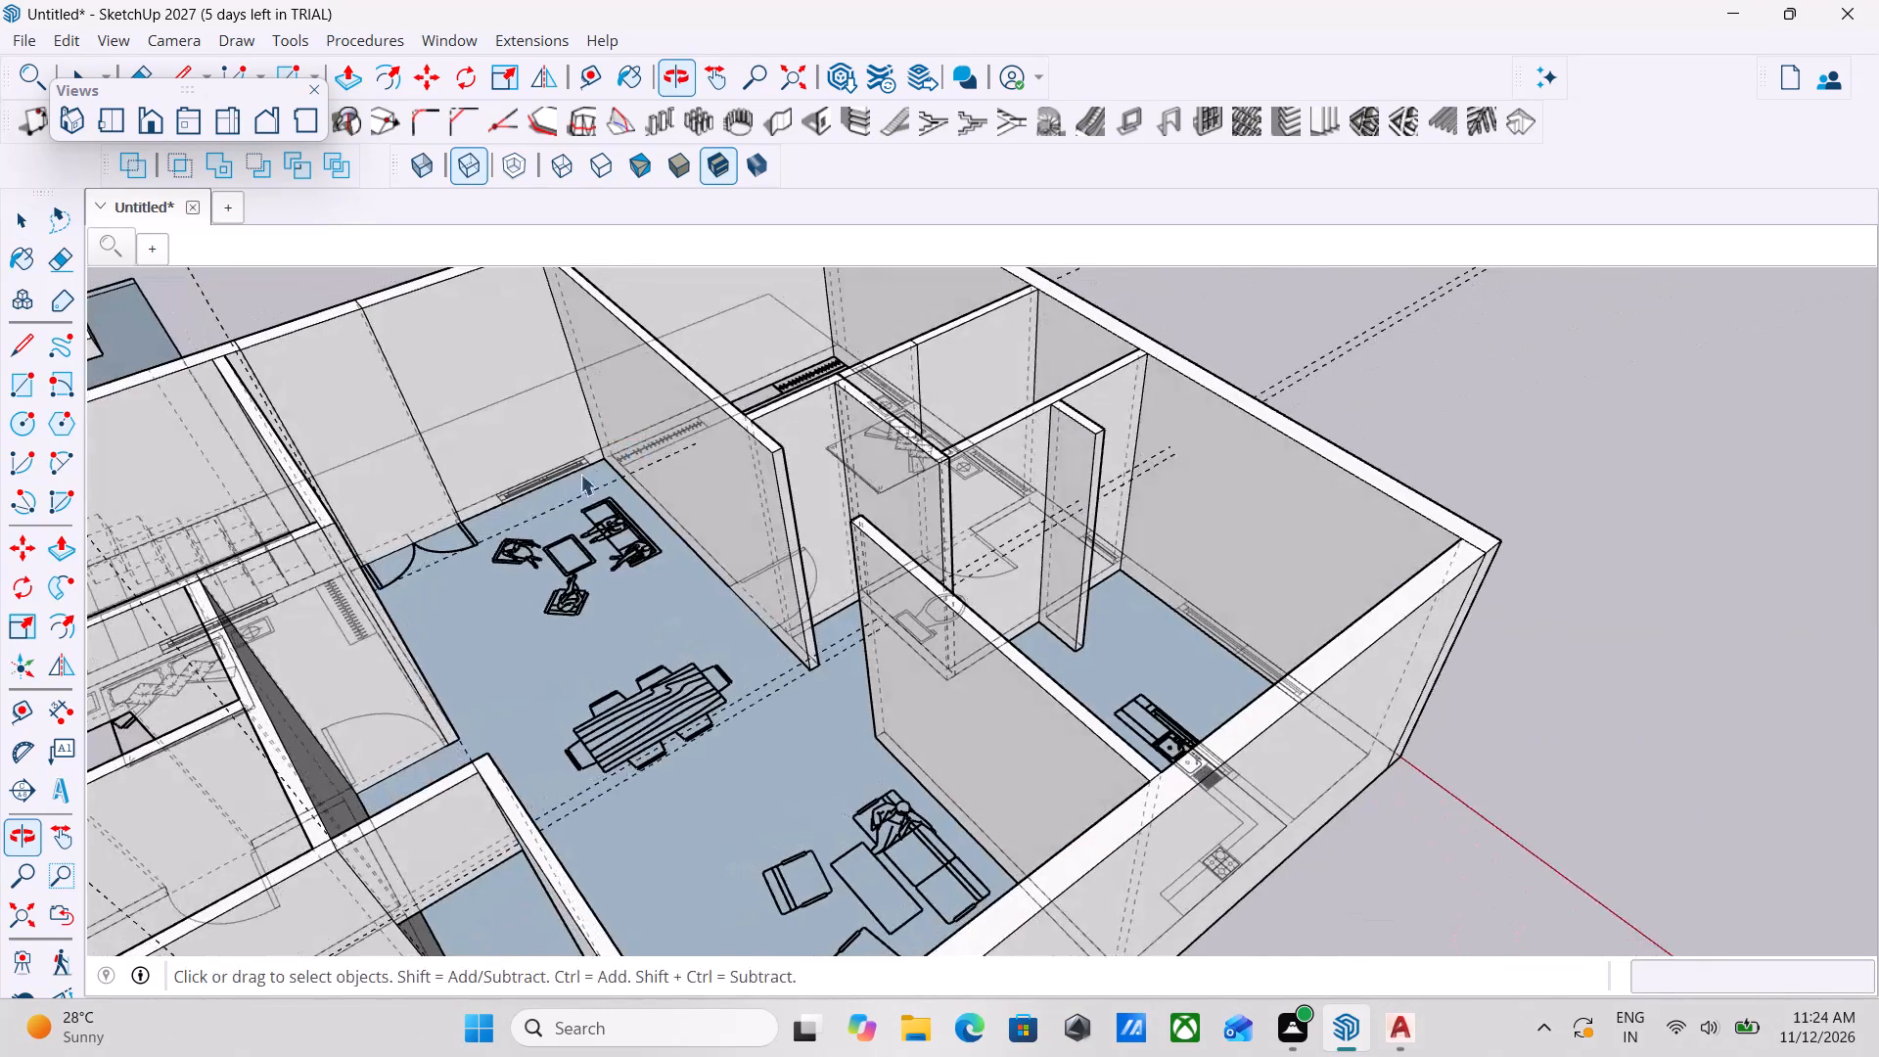
scroll(805, 478, down, 6)
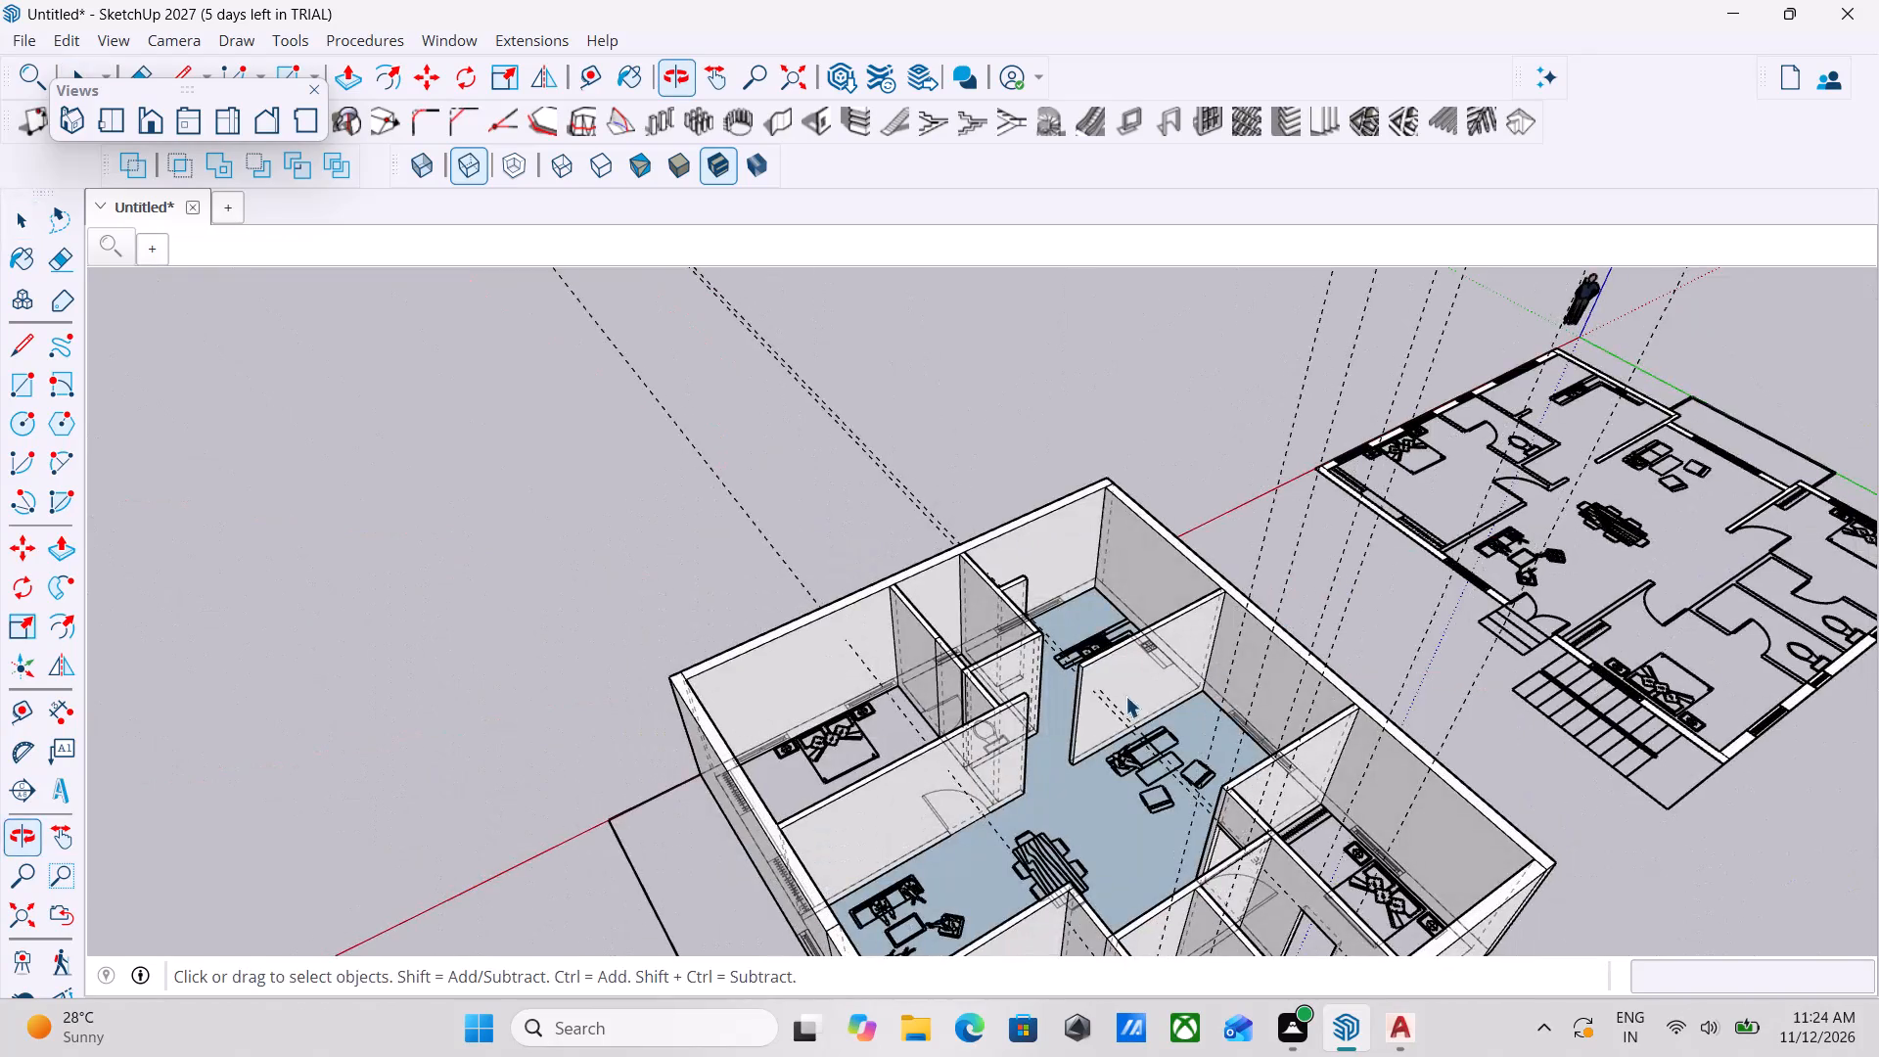
scroll(1427, 851, up, 4)
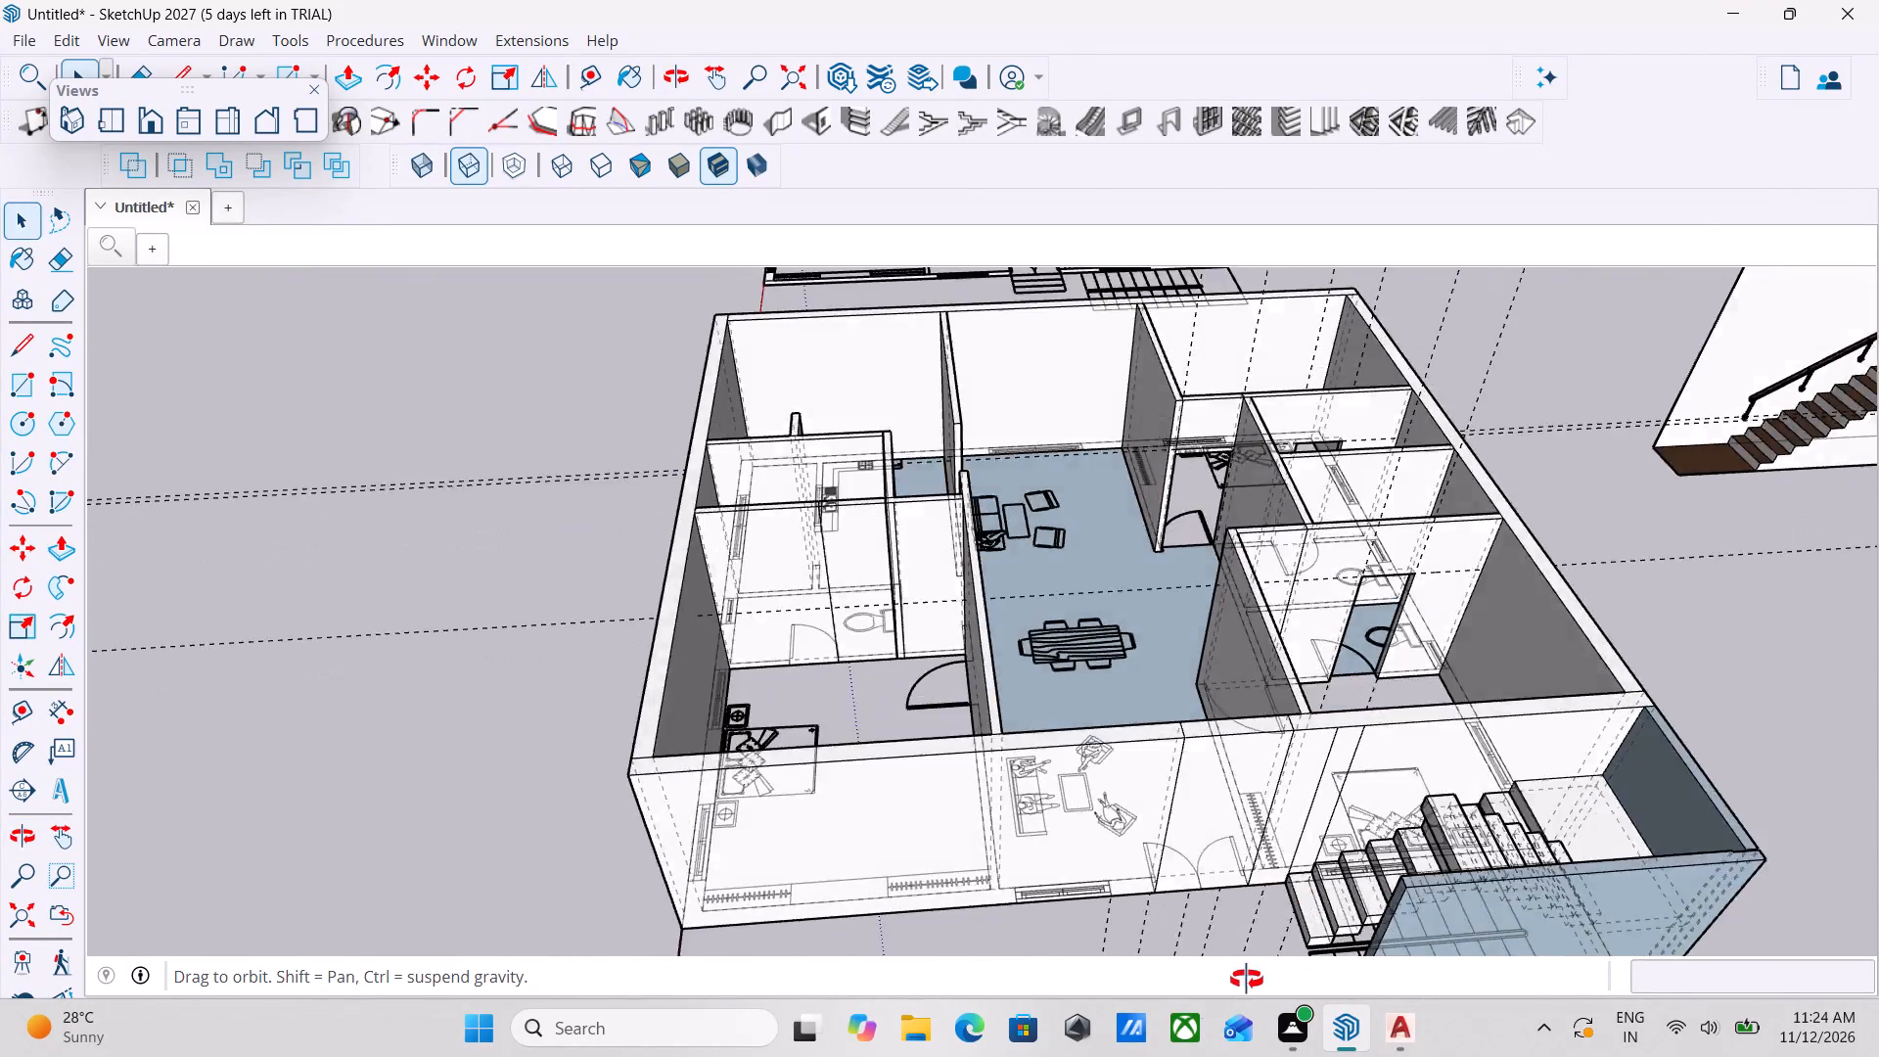
Draw a 7' by 4' rectangle on the front wall from the bottom corner of the main entrance's double door.
middle_drag(1255, 836, 1365, 819)
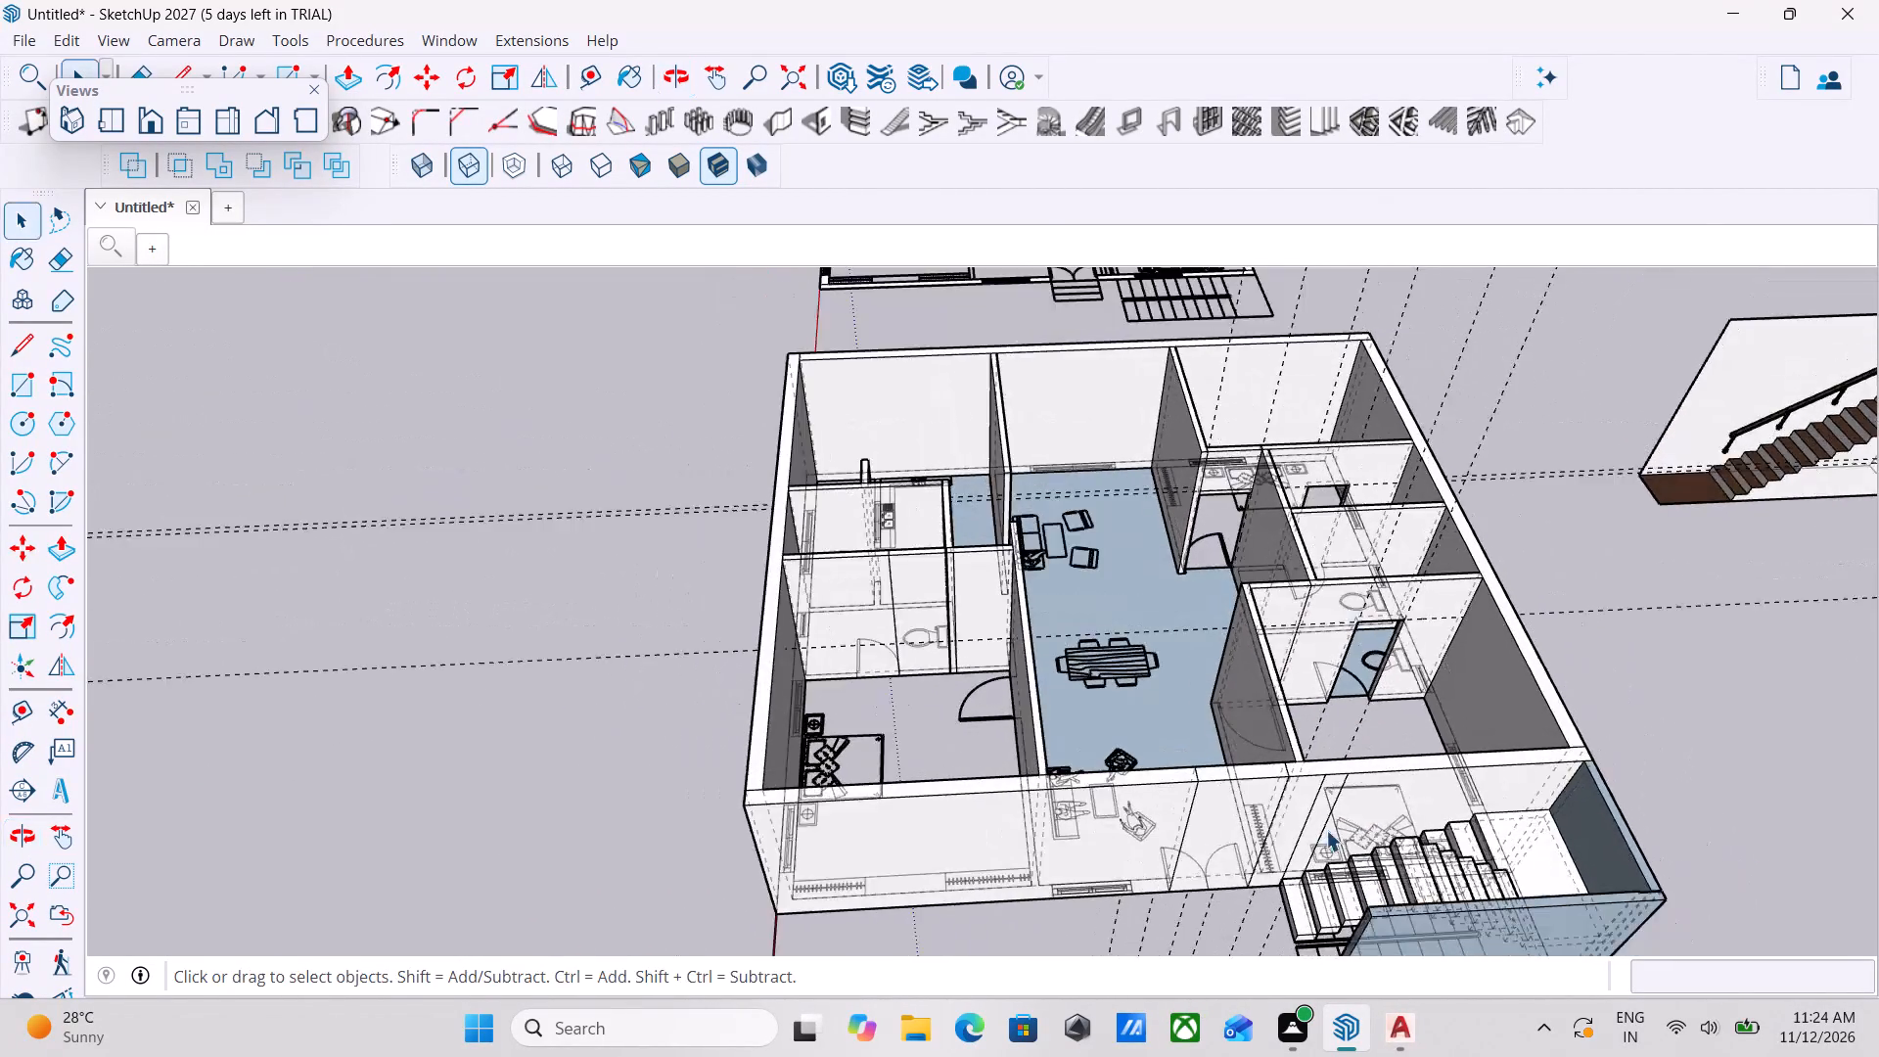
middle_drag(1325, 831, 1257, 874)
click(1189, 829)
scroll(1185, 857, up, 3)
middle_drag(1190, 847, 1178, 731)
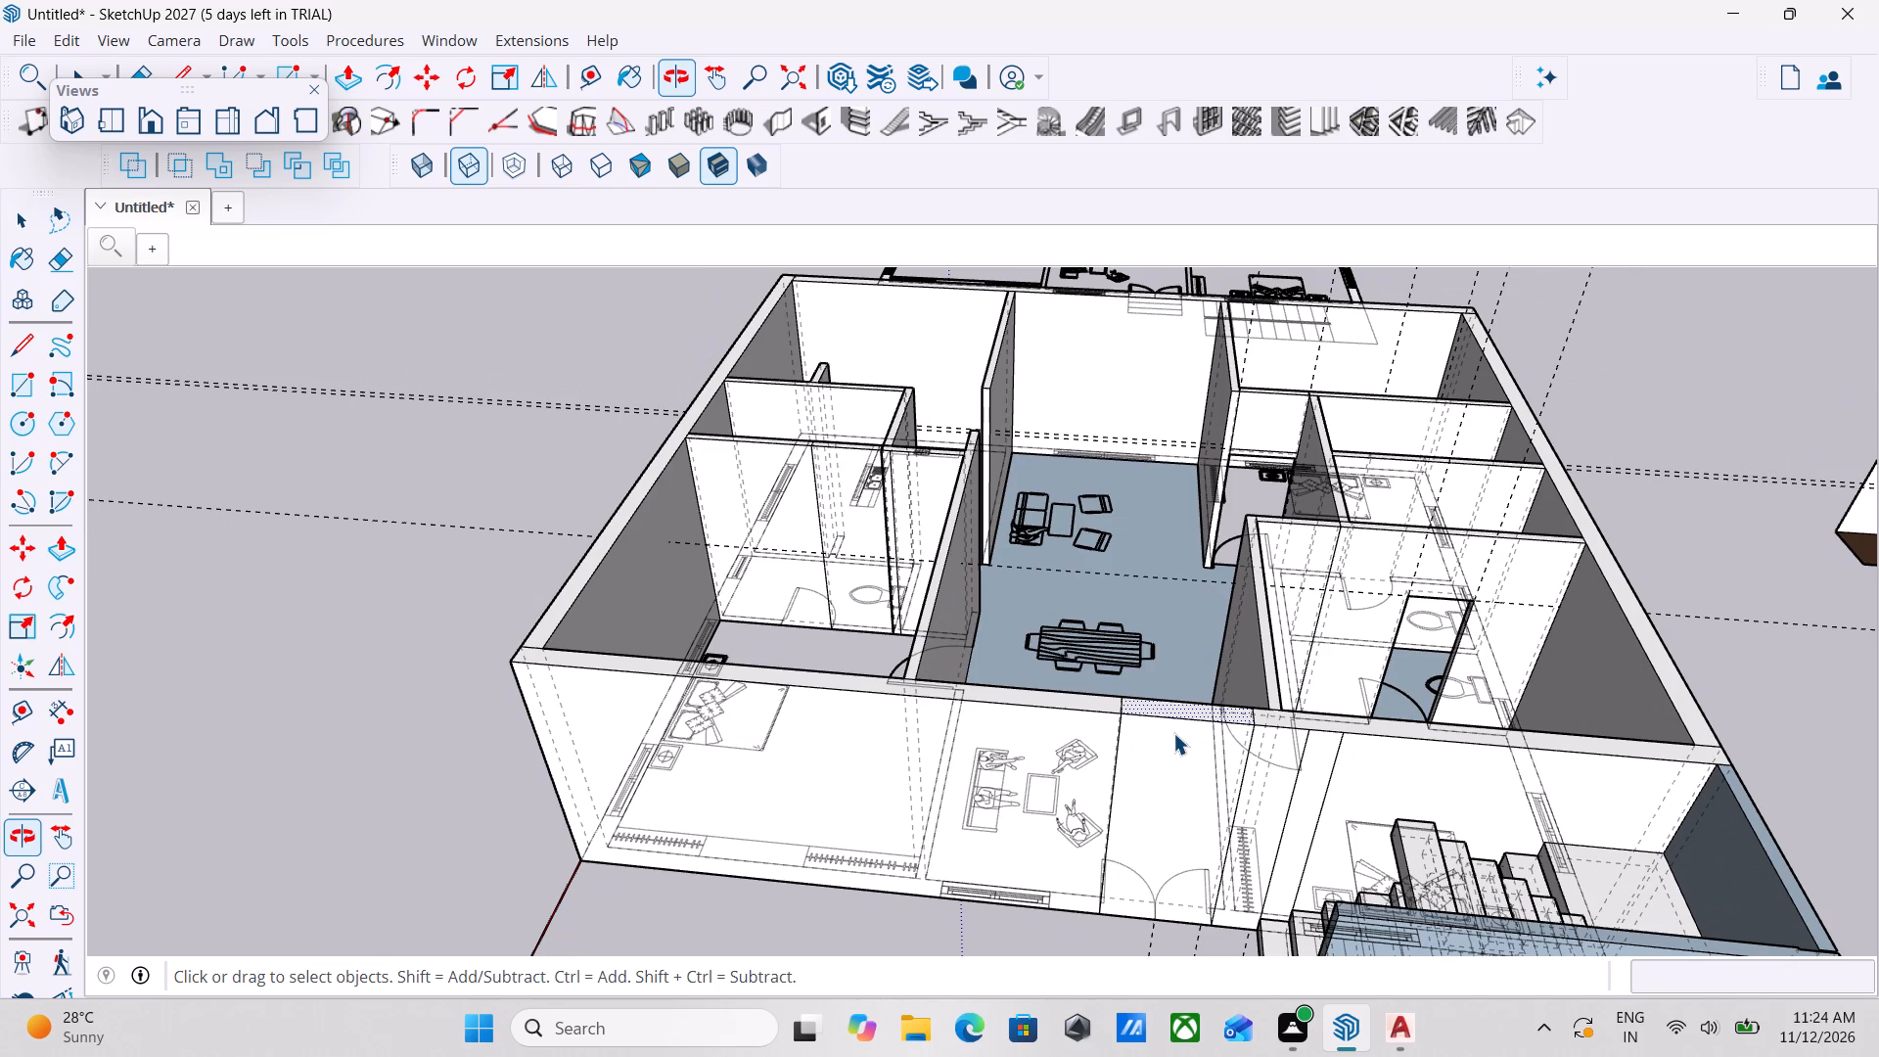
middle_drag(1175, 733, 1202, 681)
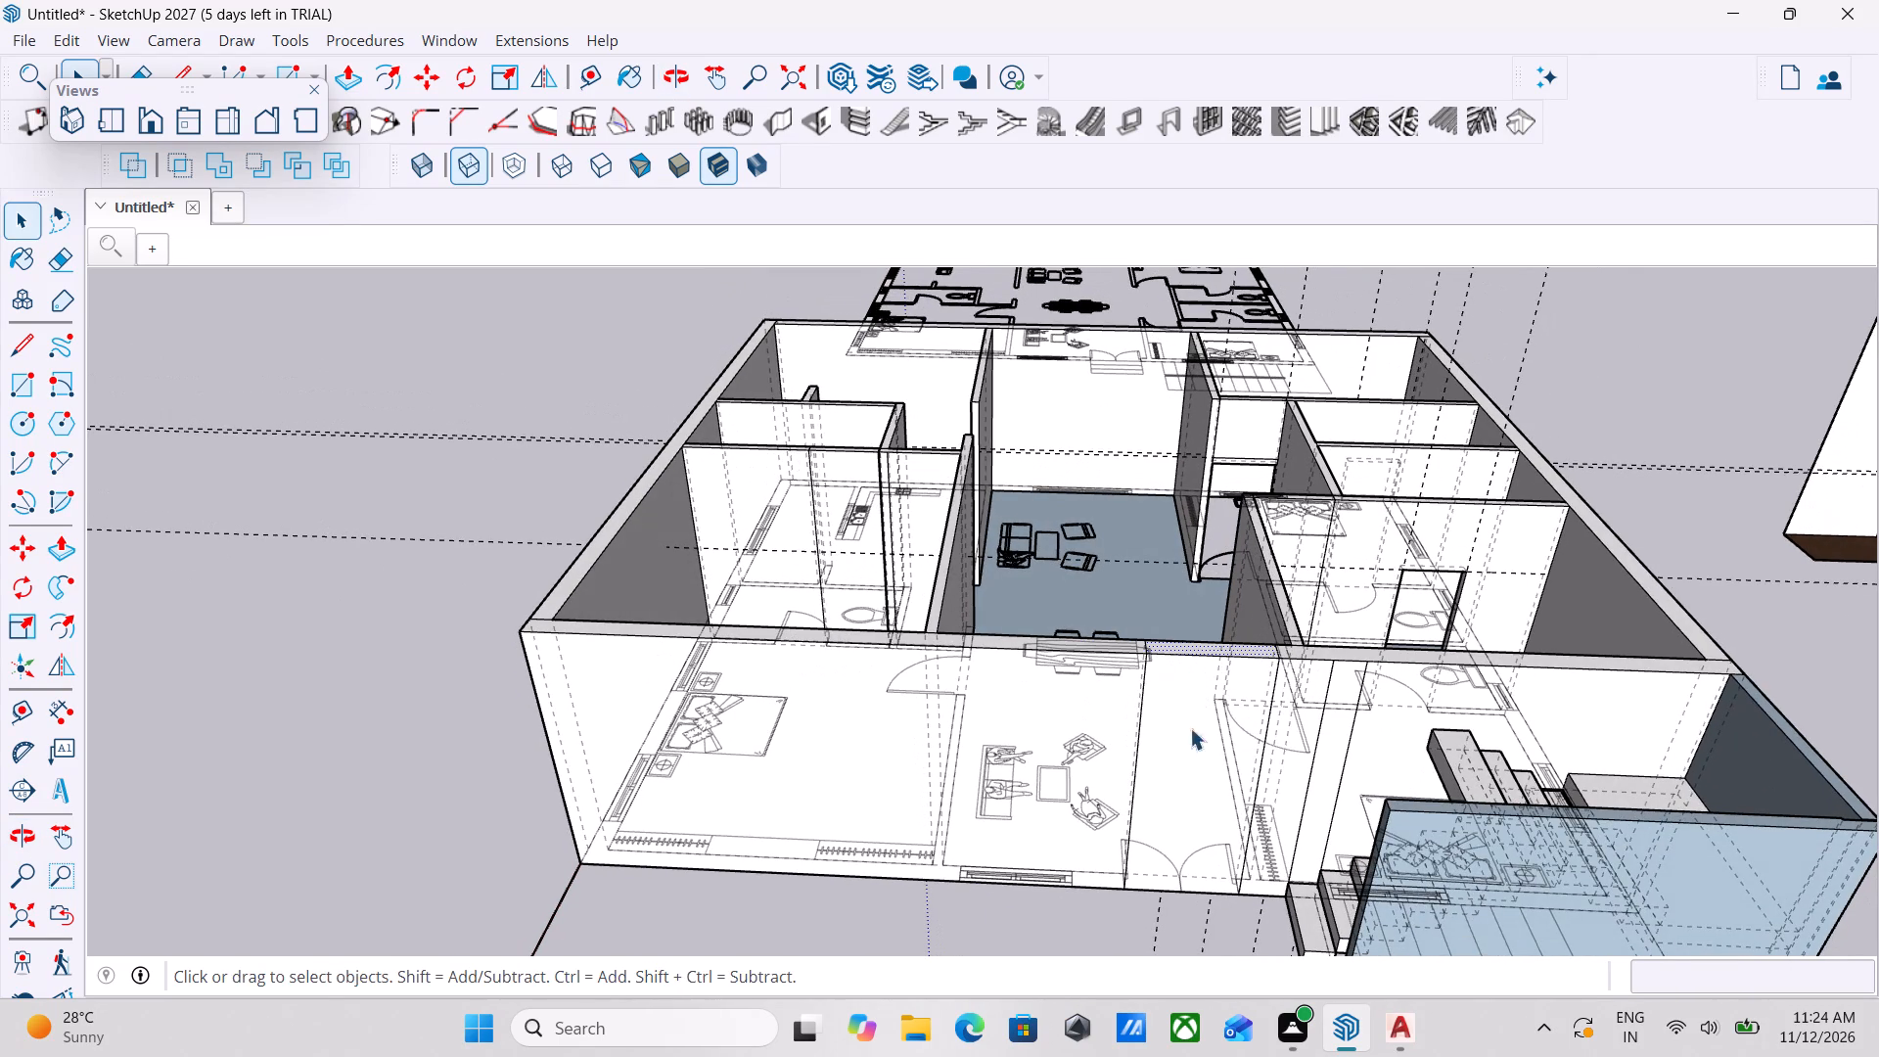
key(Escape)
scroll(1197, 776, up, 3)
scroll(1171, 860, up, 2)
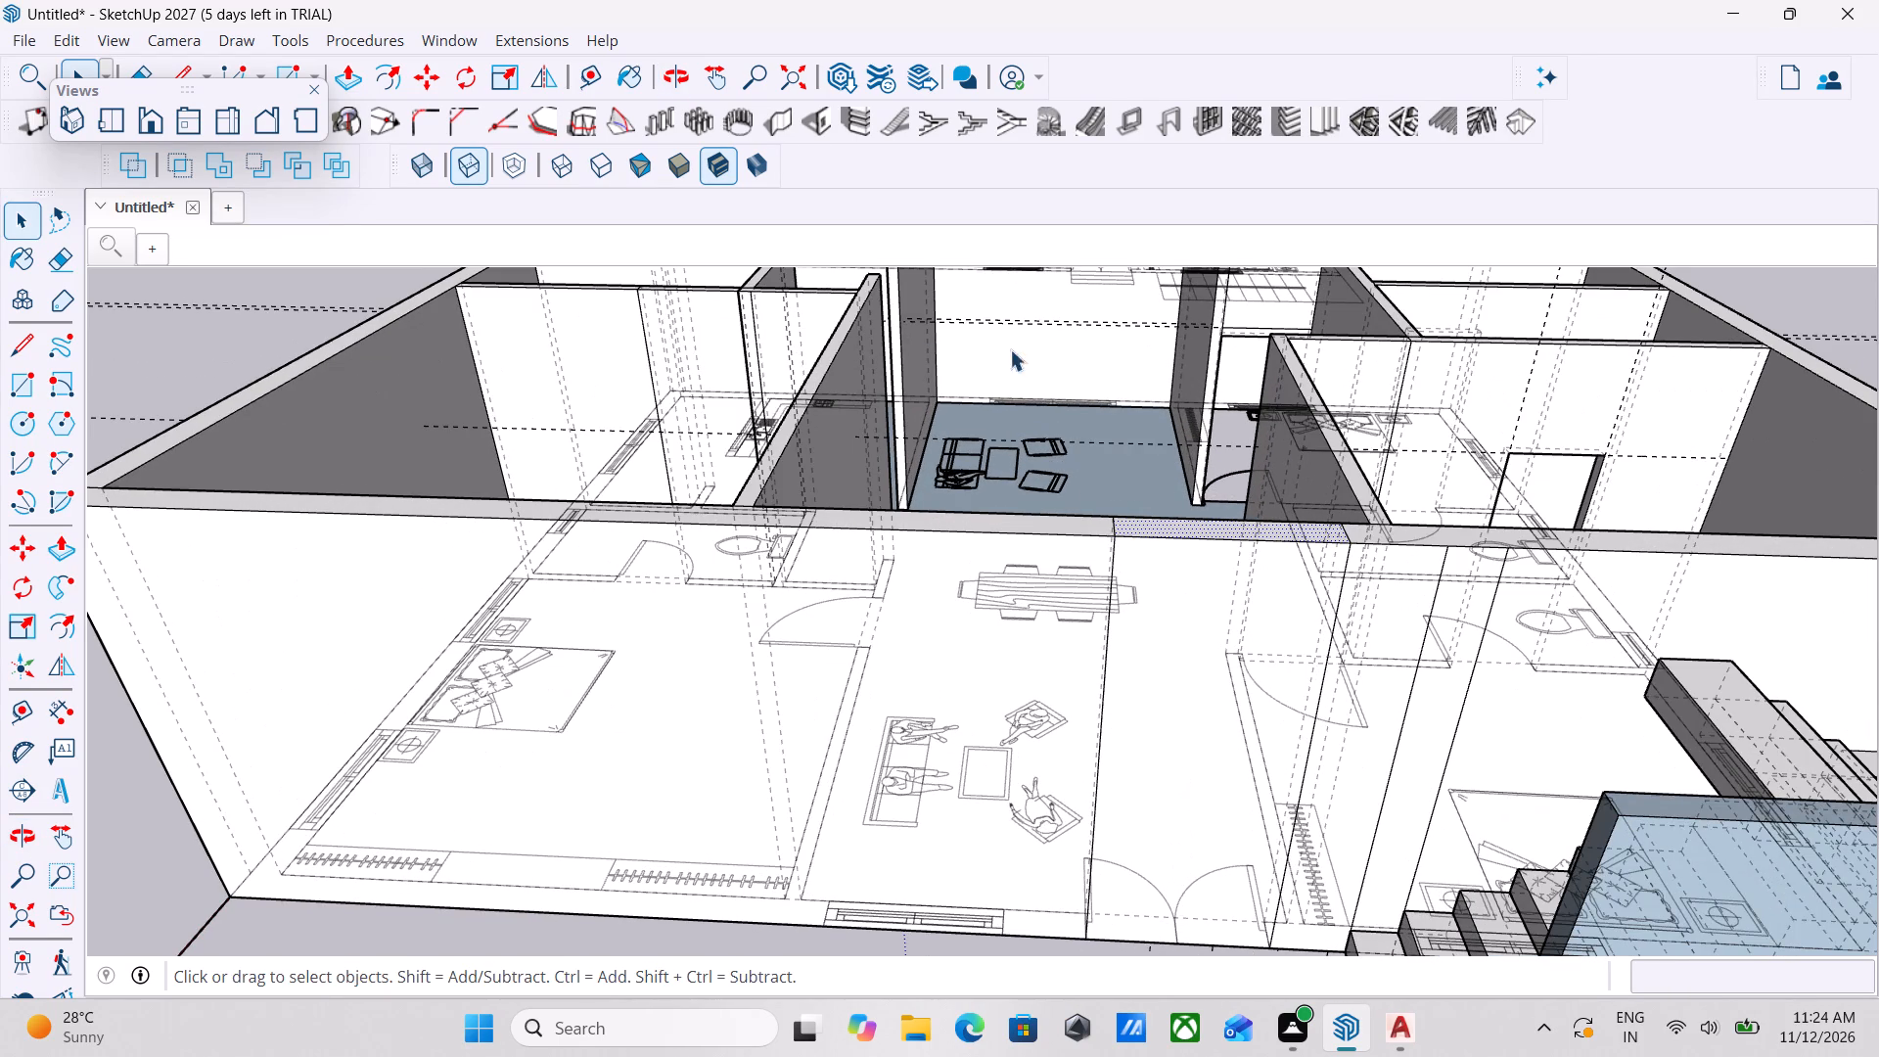
click(13, 382)
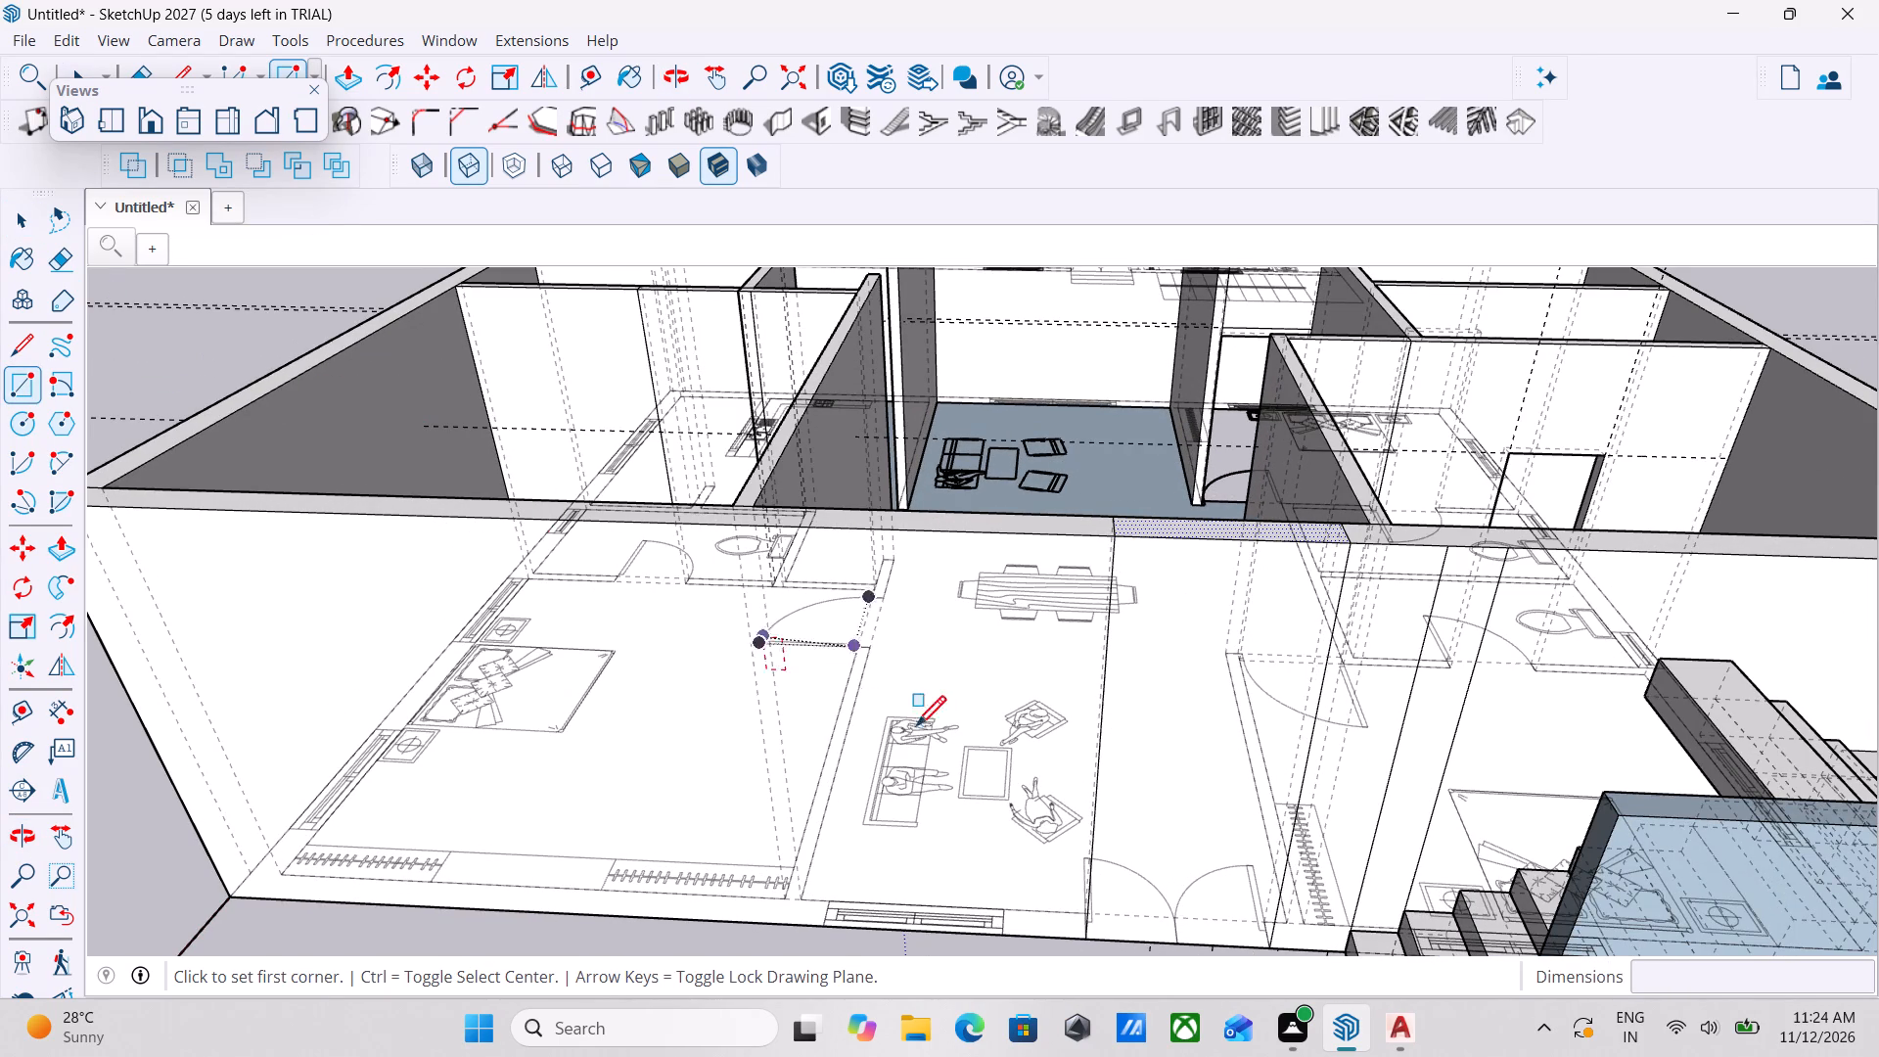
scroll(1163, 863, up, 3)
scroll(1155, 891, down, 3)
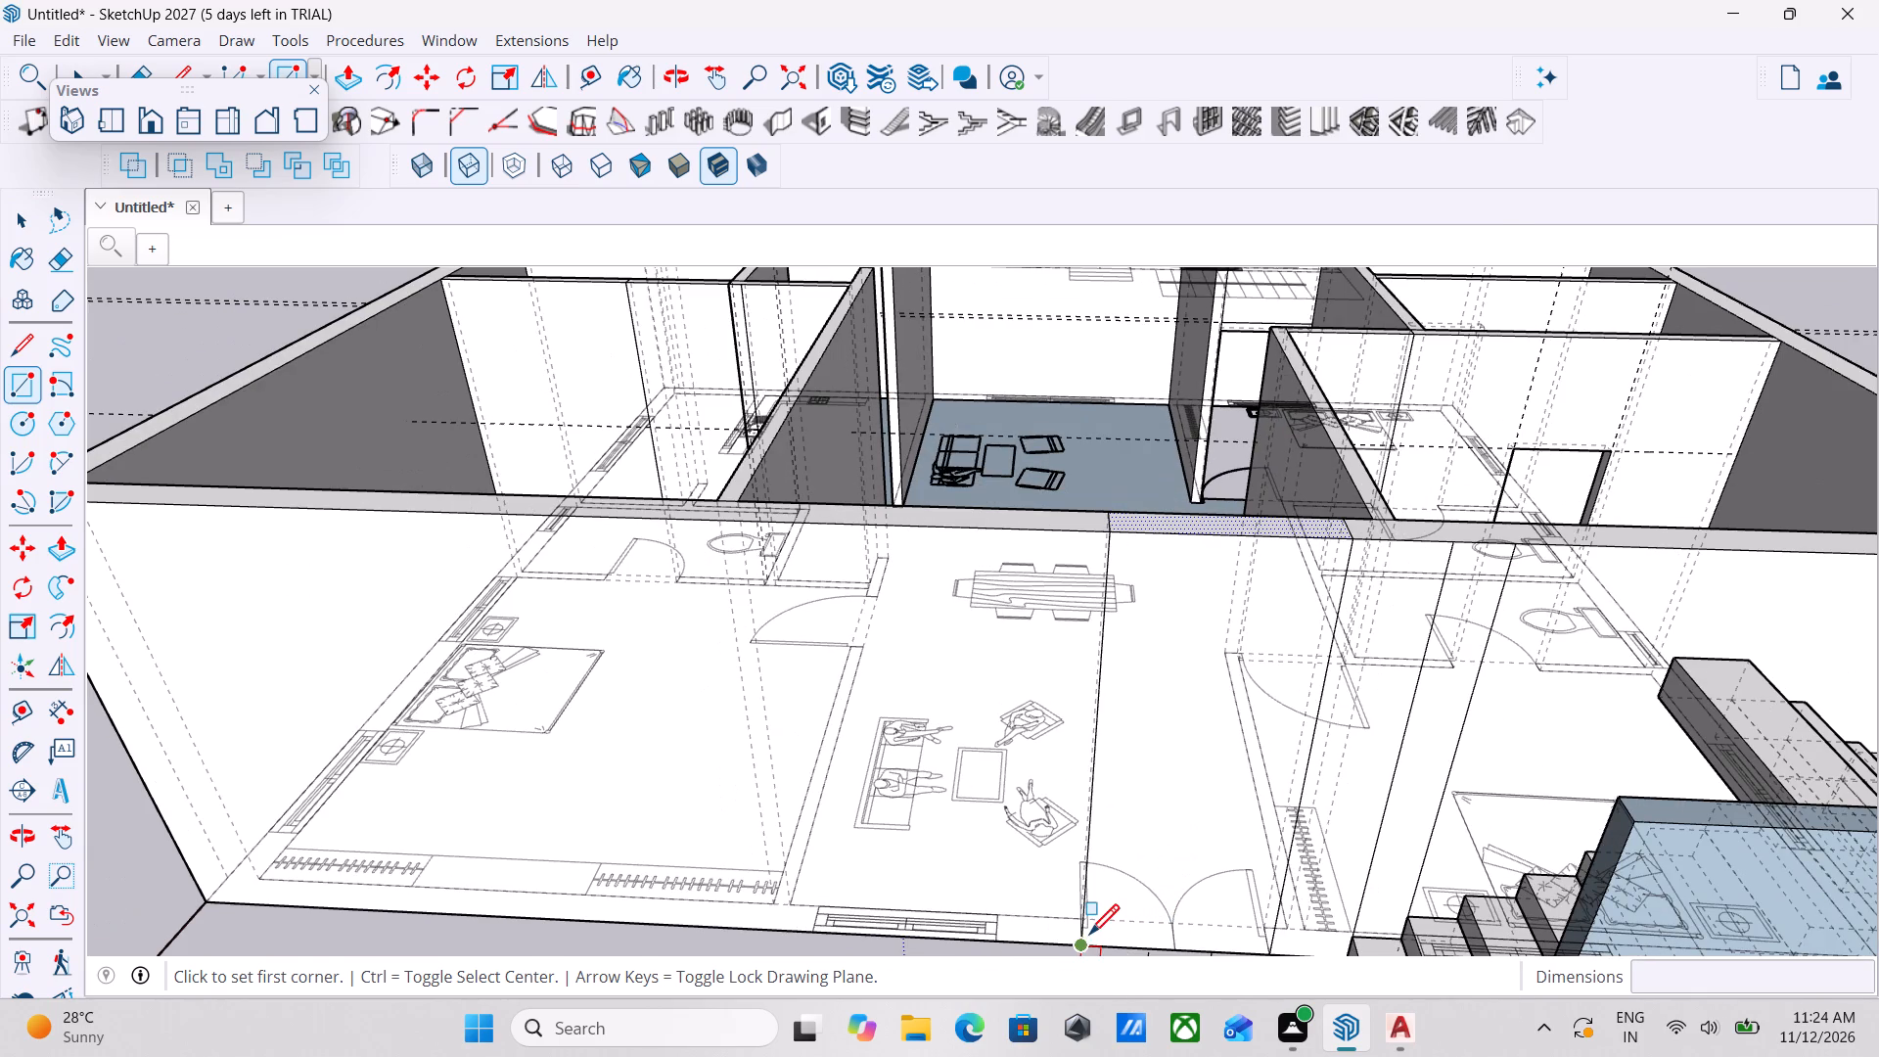
click(1089, 938)
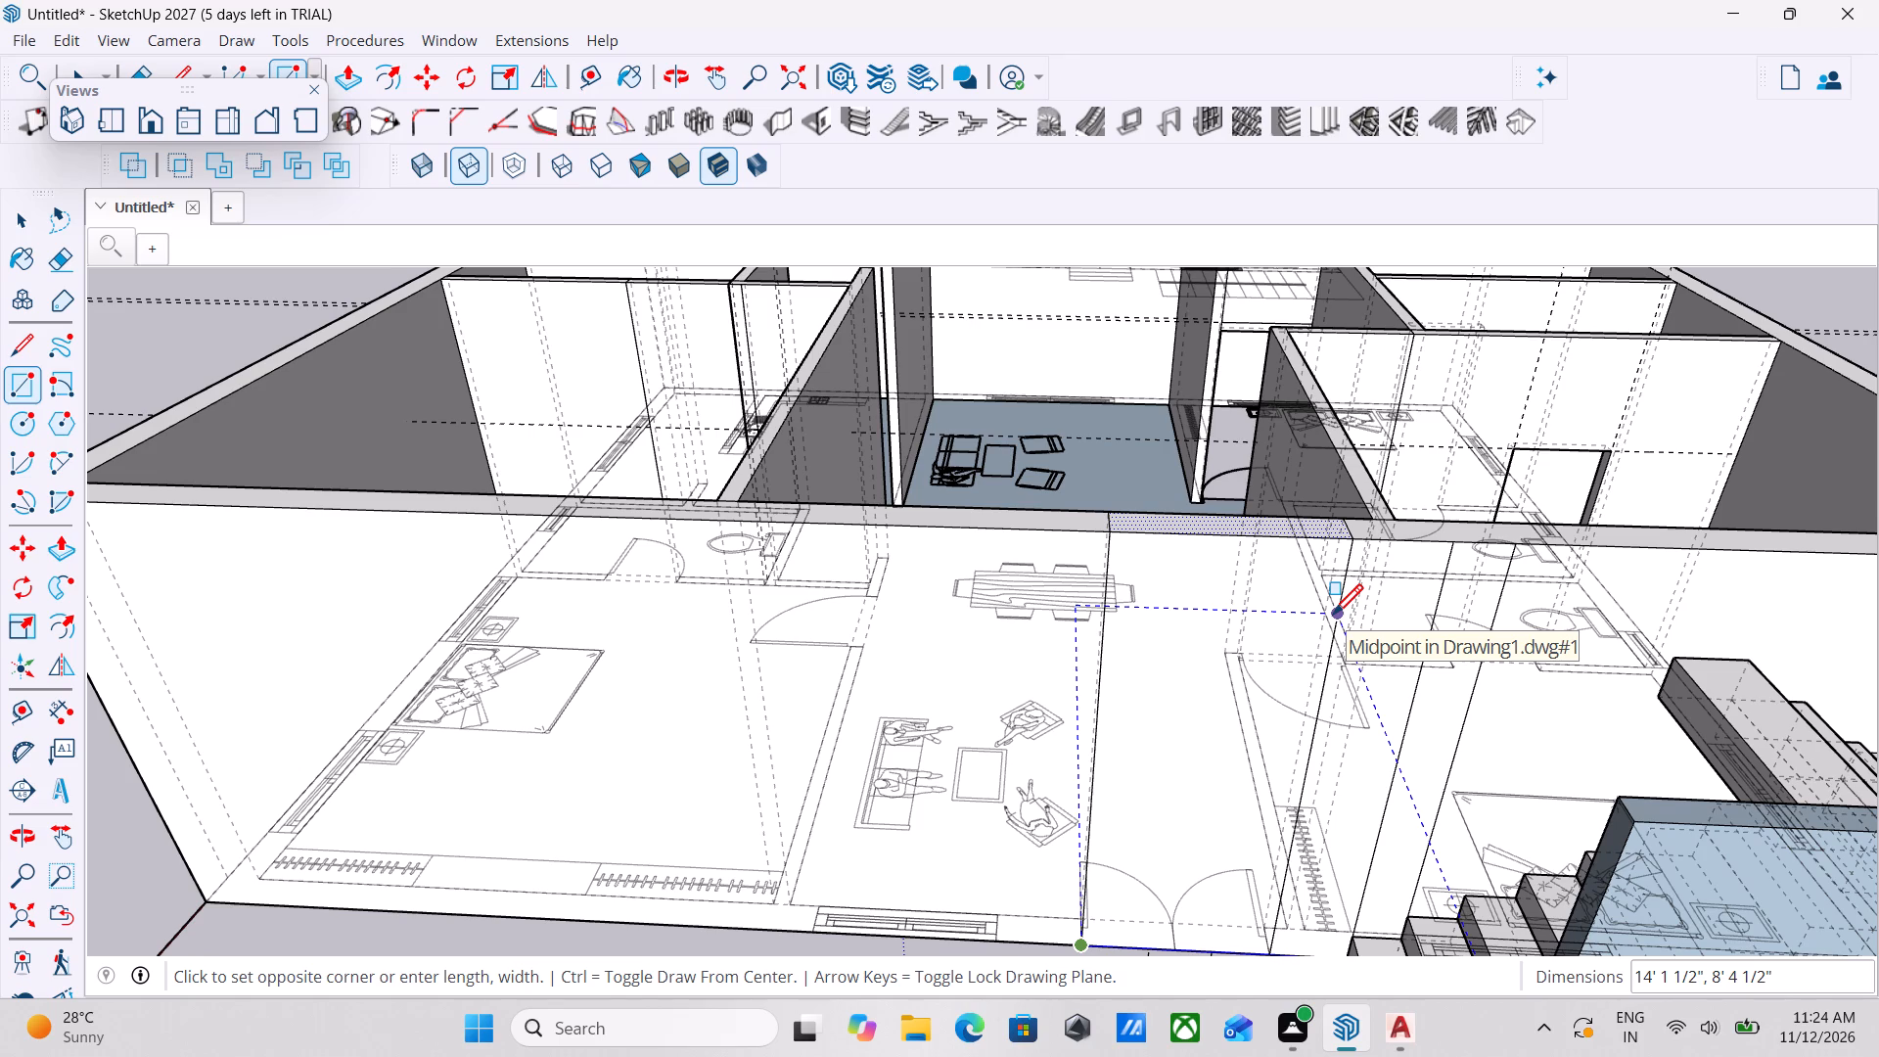
key(7)
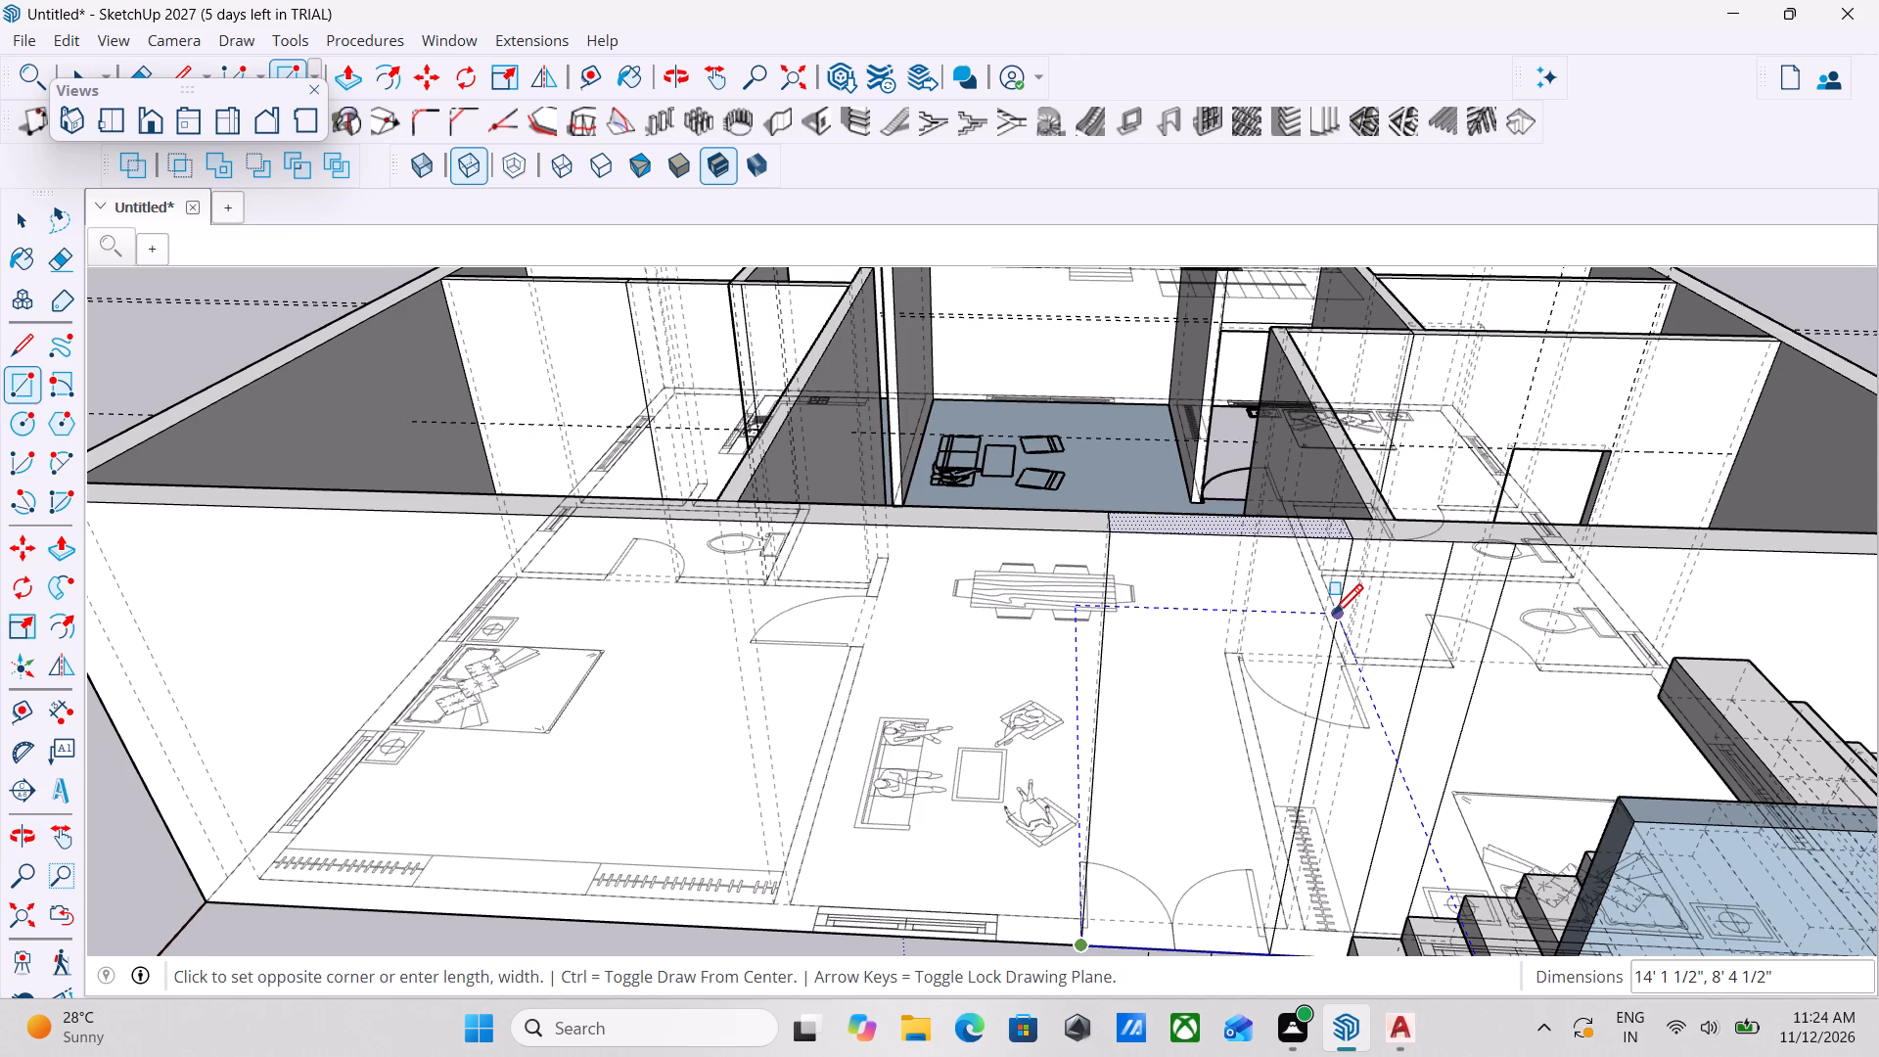
key(BackSpace)
text(8')
key(BackSpace)
key(BackSpace)
text(7')
key(comma)
key(4)
key(apostrophe)
key(Return)
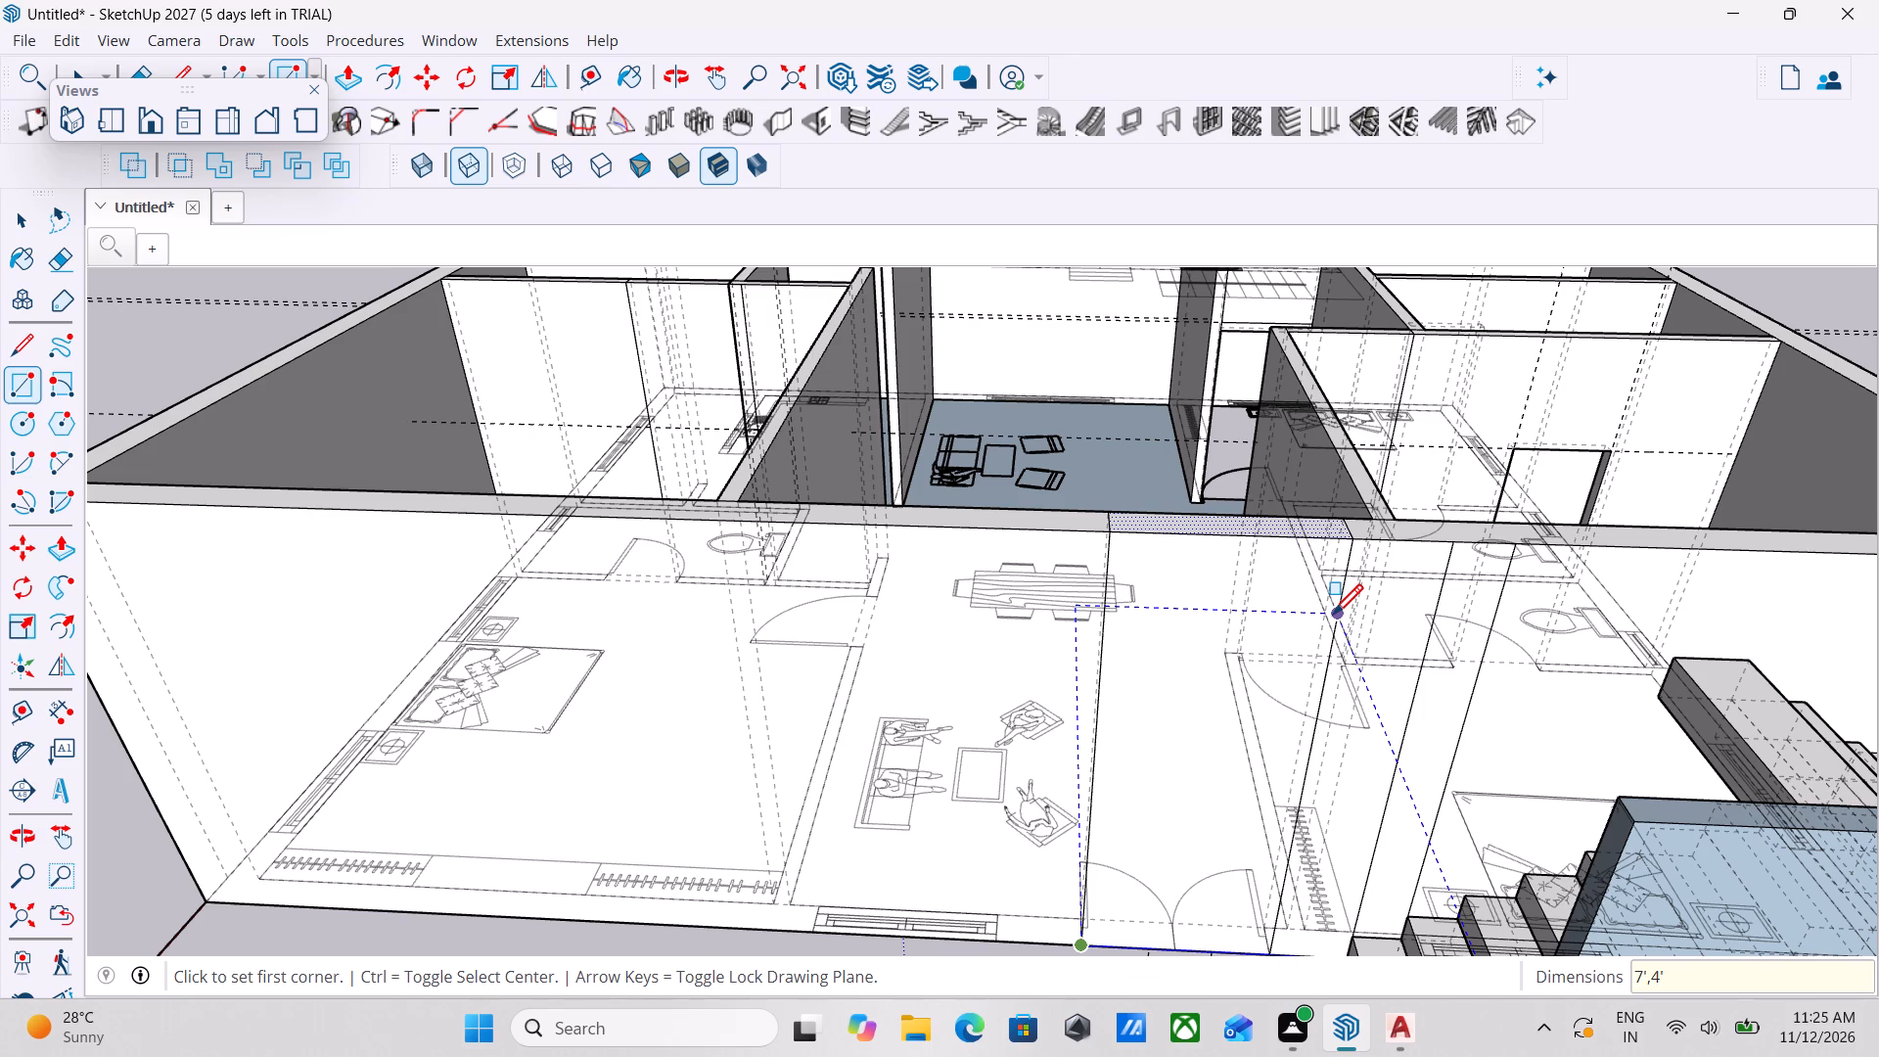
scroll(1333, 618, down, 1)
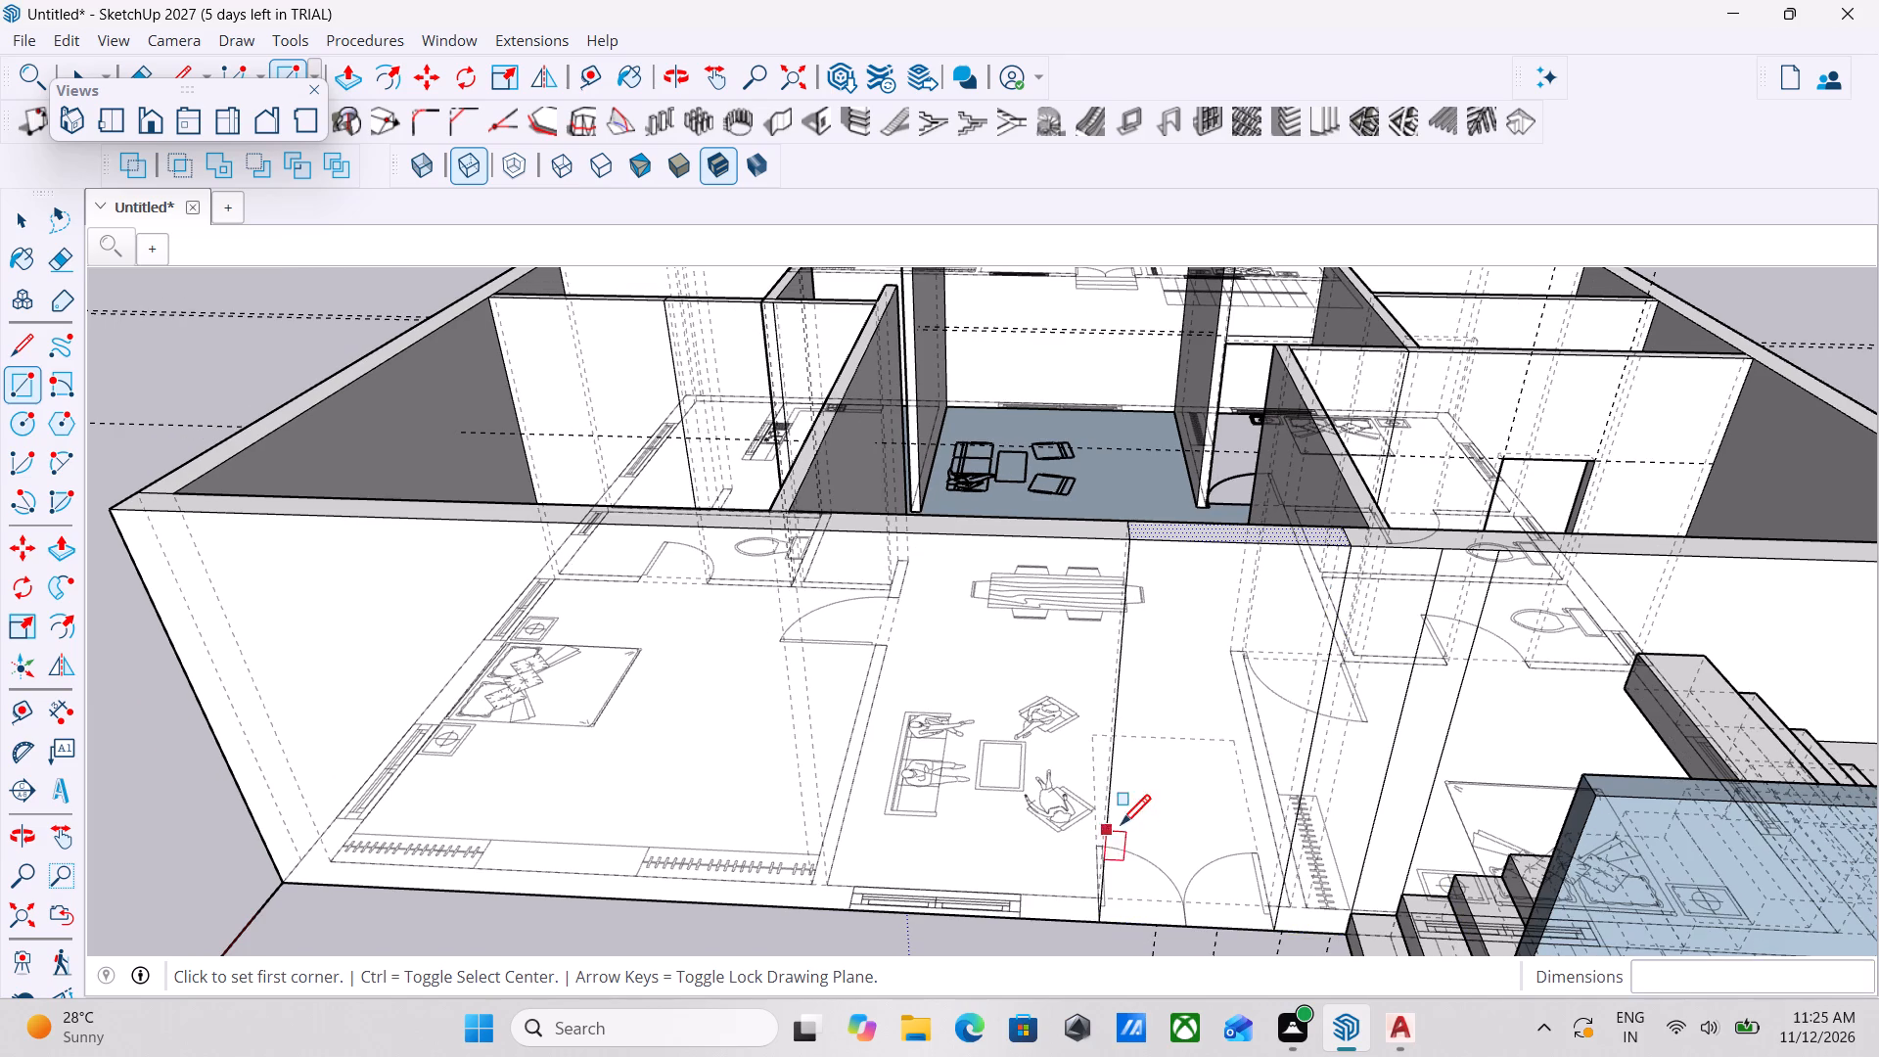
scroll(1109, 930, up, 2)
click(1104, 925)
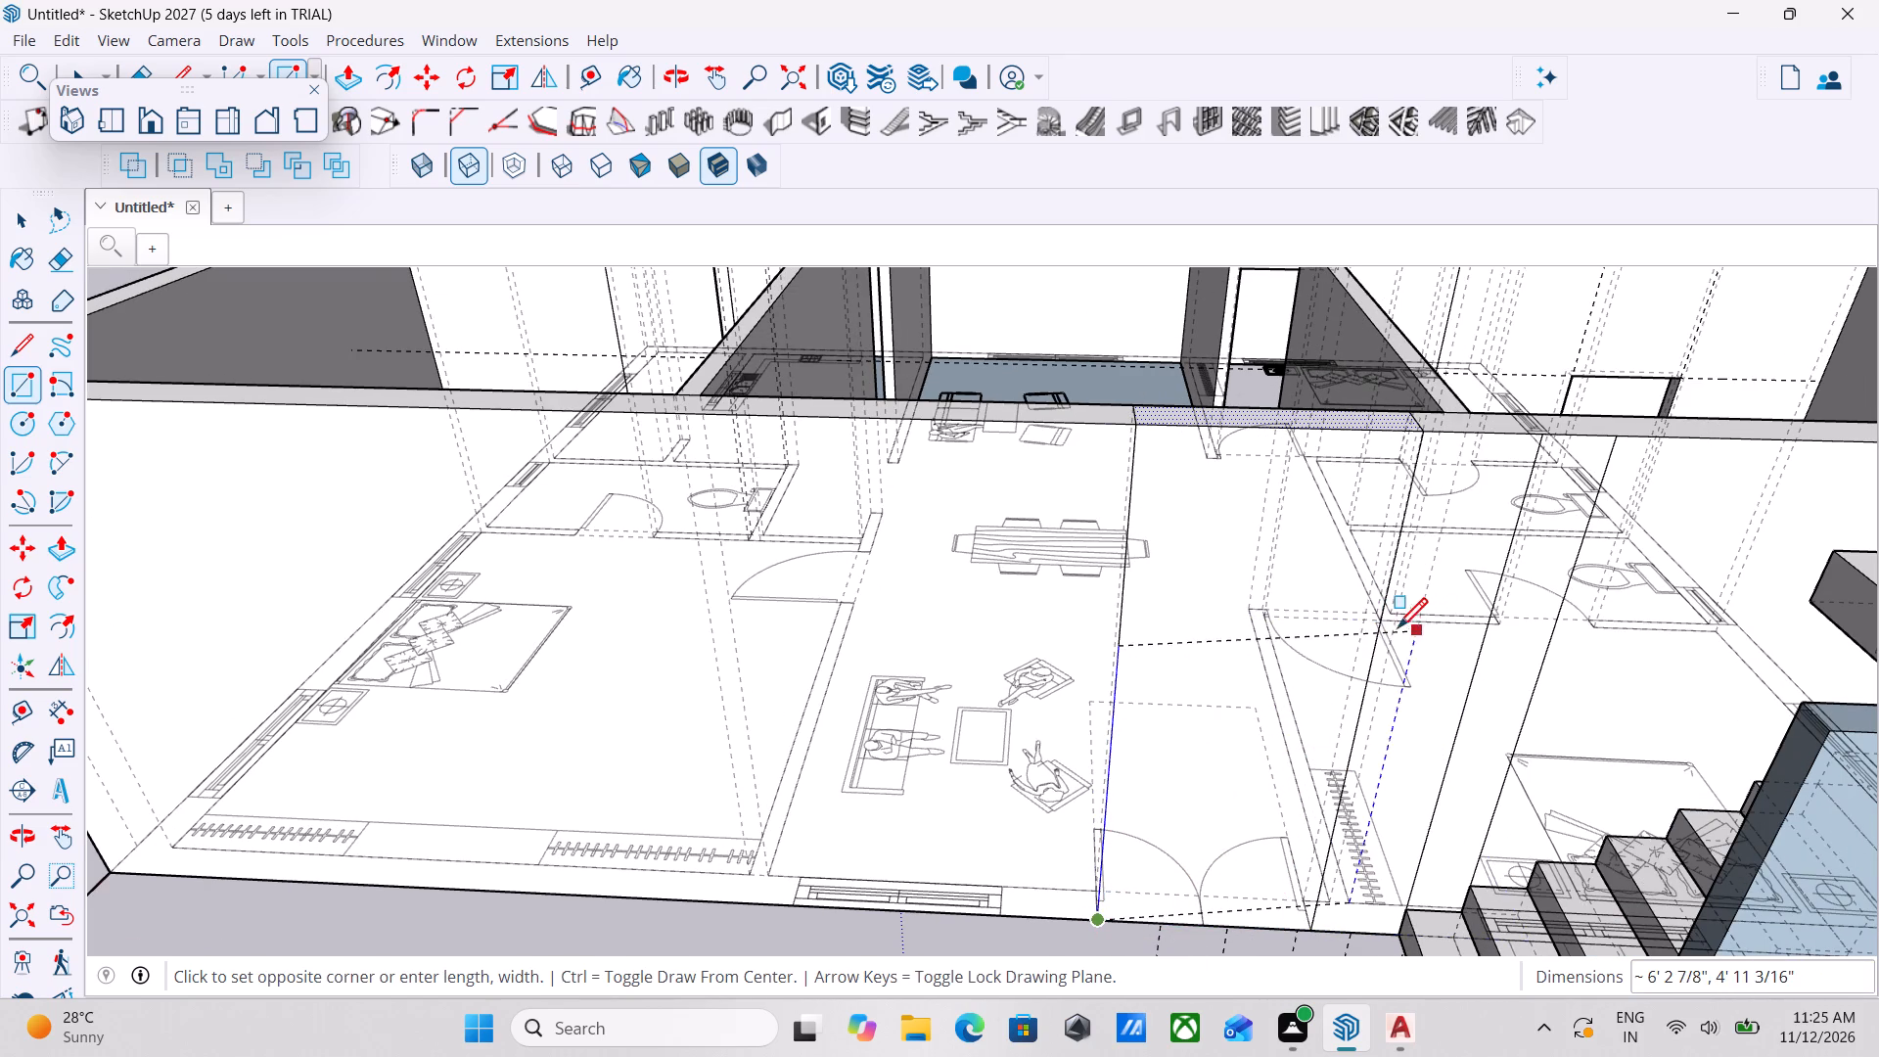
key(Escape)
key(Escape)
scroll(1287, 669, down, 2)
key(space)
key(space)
Examine the front wall around the main entrance's double door and the adjoining rooms from several sides.
scroll(1224, 718, down, 1)
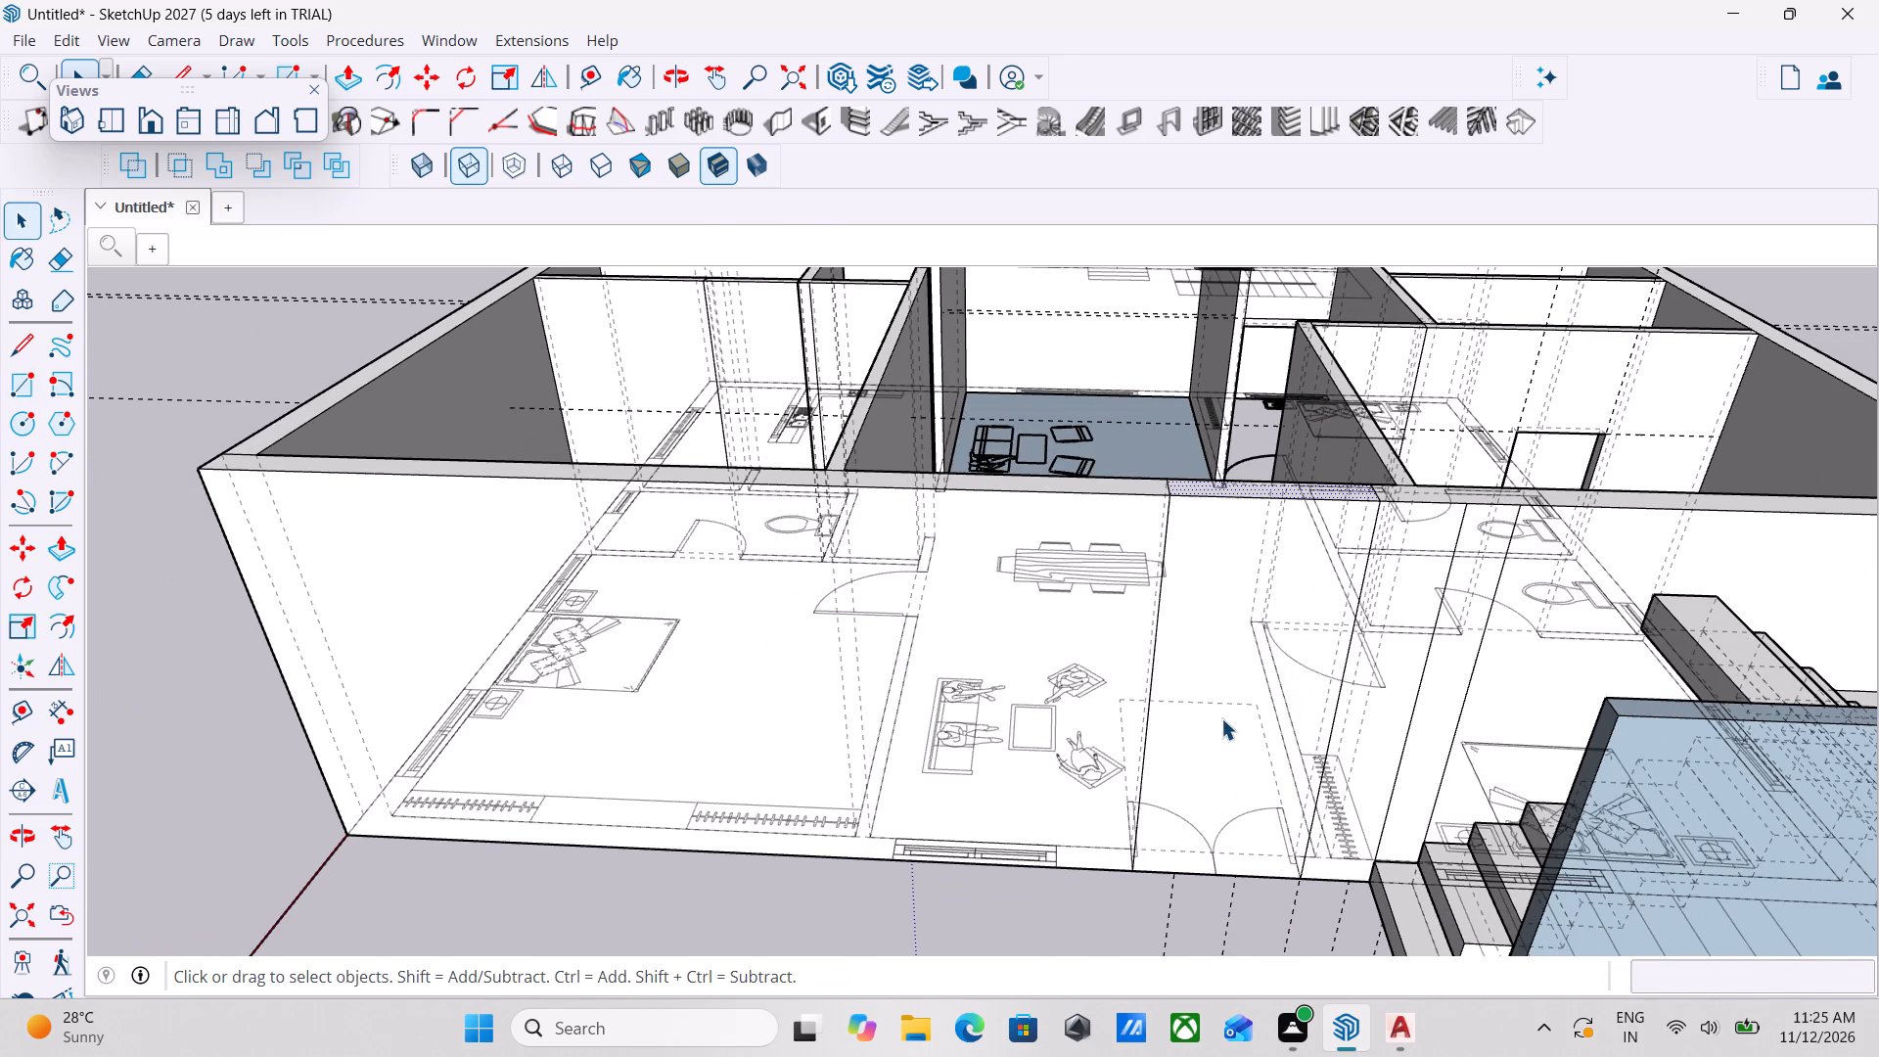
middle_drag(1223, 745, 1091, 974)
middle_drag(1118, 901, 1200, 855)
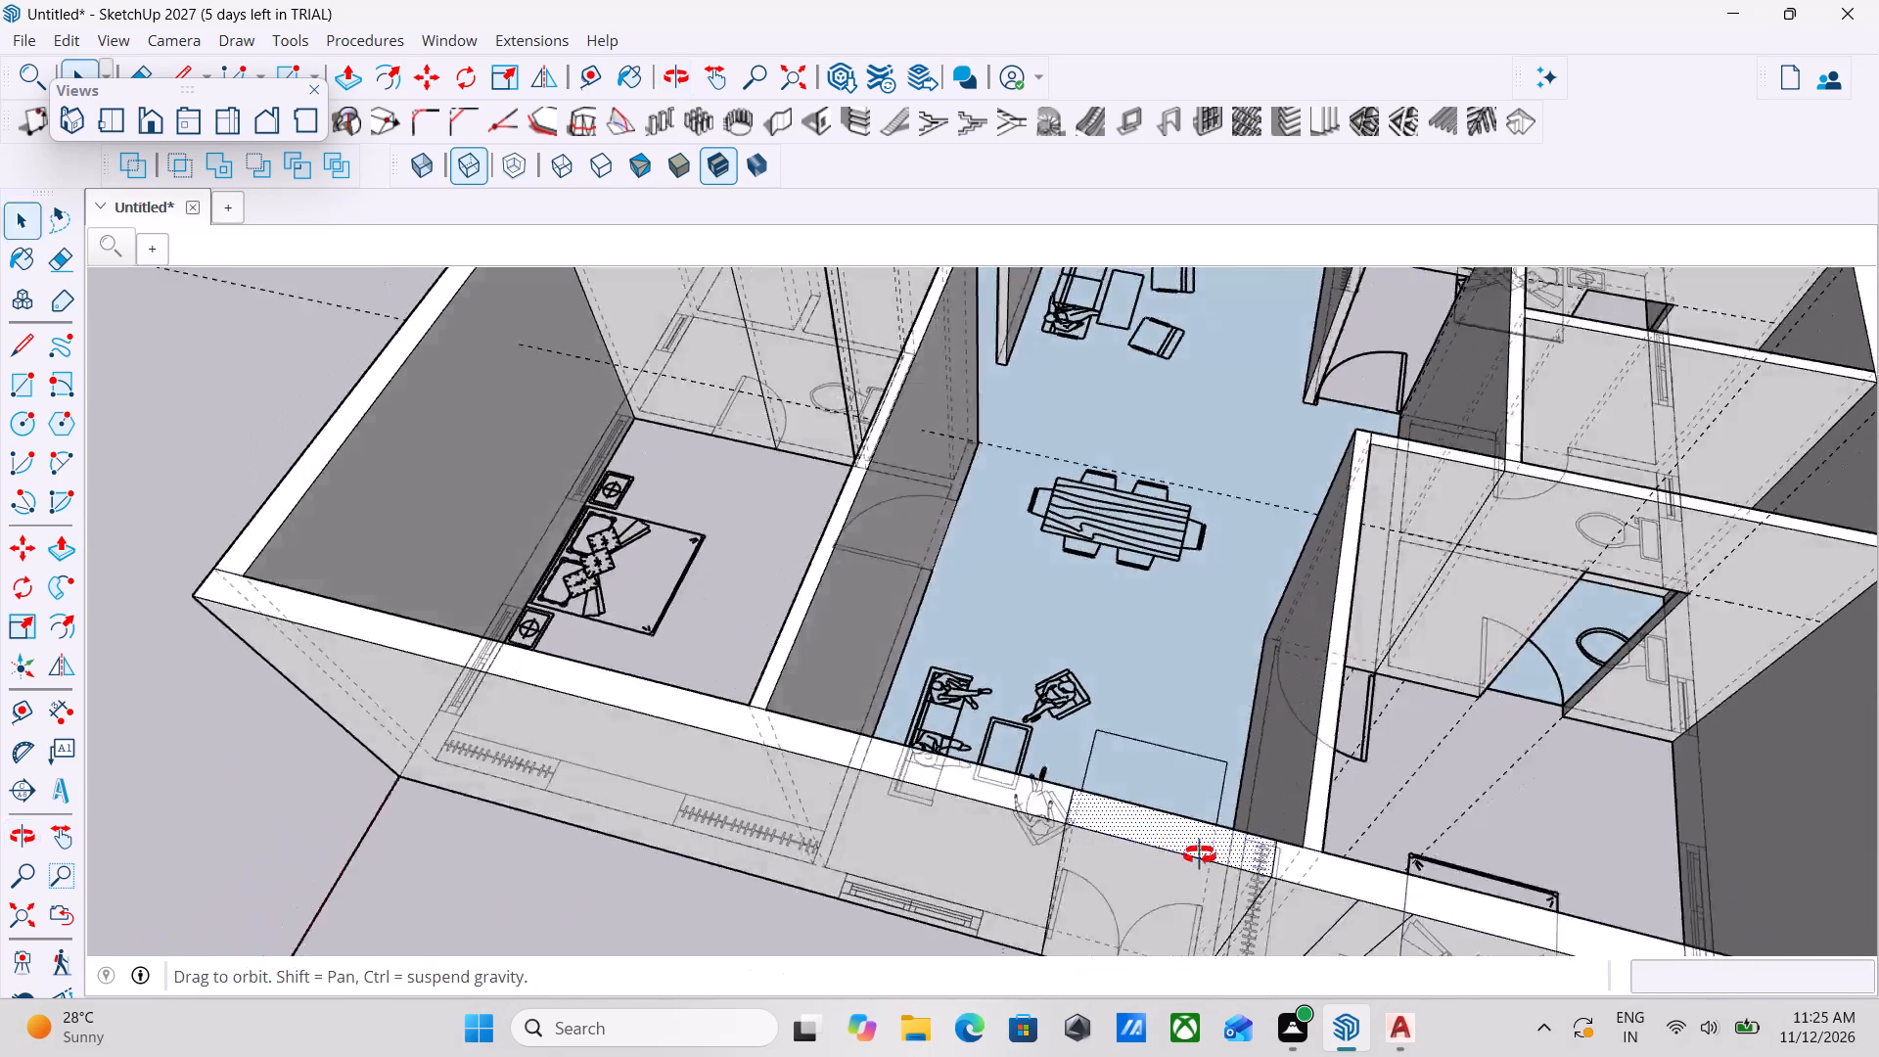
middle_drag(1200, 855, 1484, 880)
key(Escape)
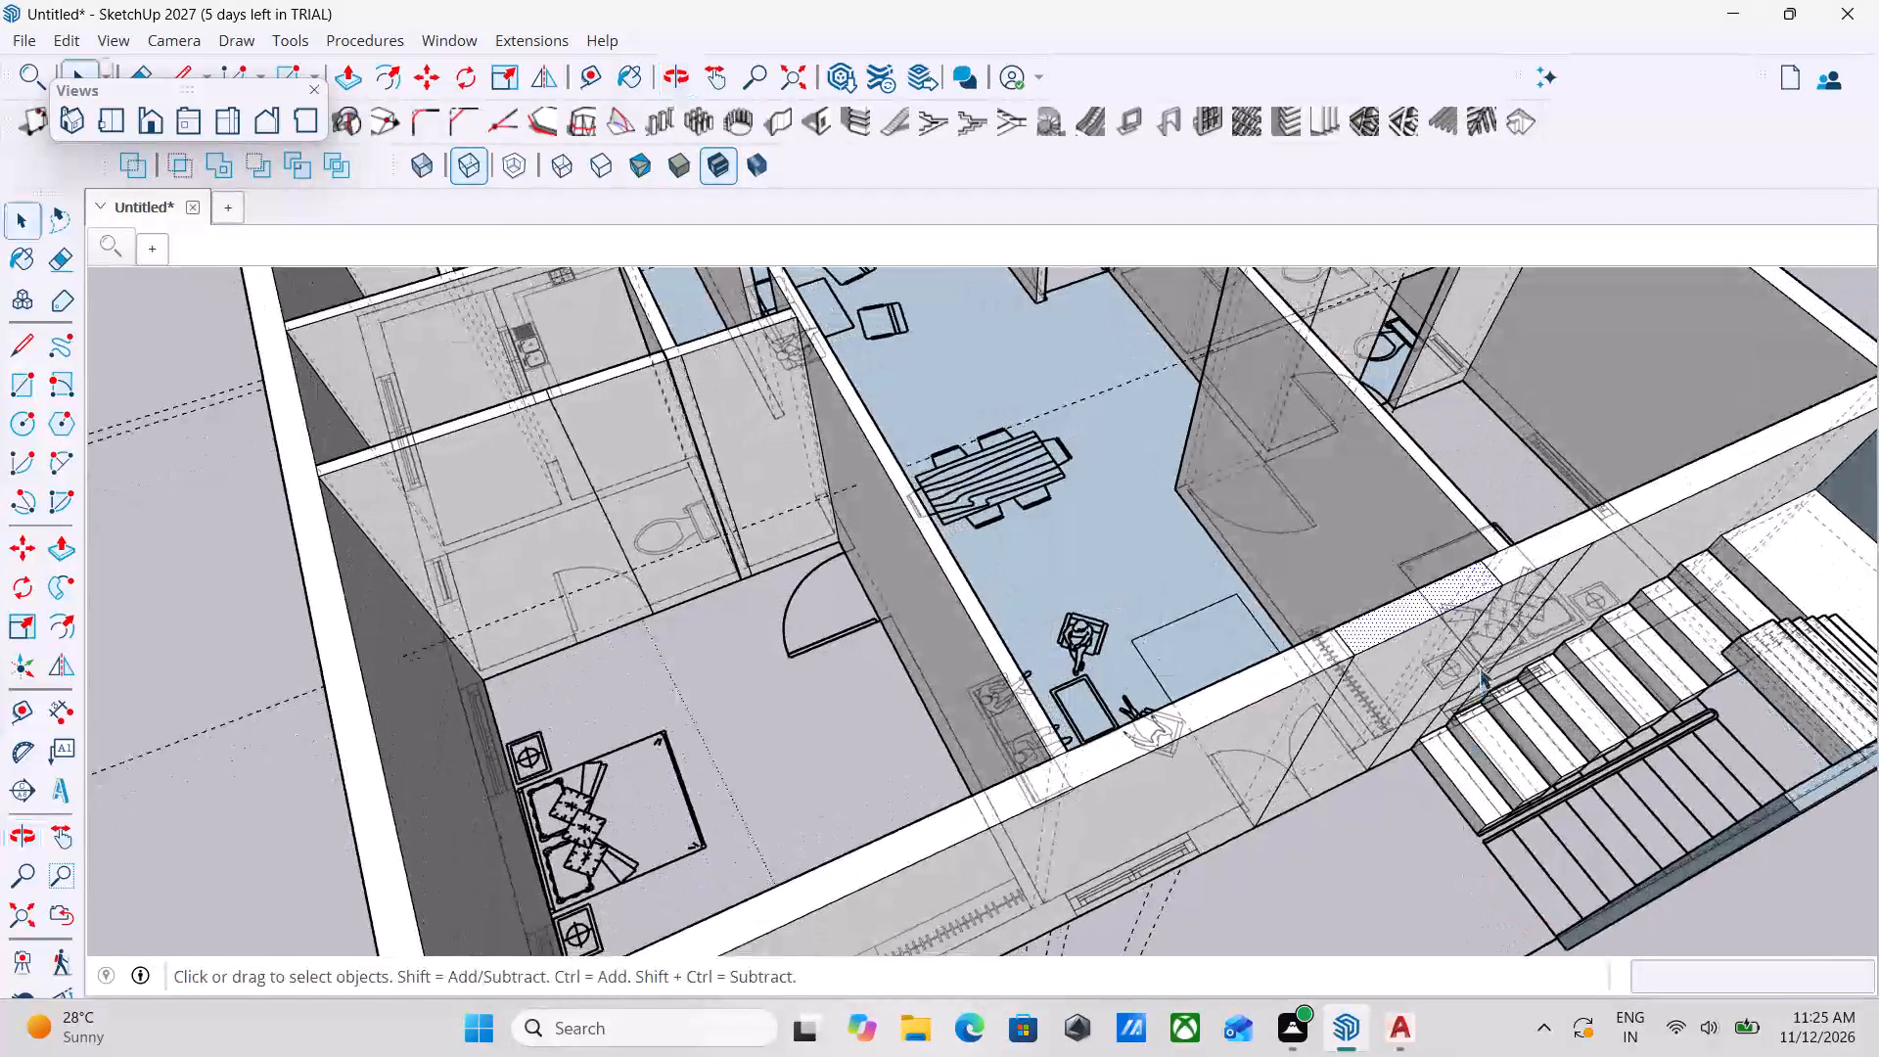
scroll(1339, 715, down, 1)
middle_drag(1338, 715, 1041, 607)
key(Escape)
middle_drag(1370, 665, 1058, 572)
middle_drag(1069, 567, 1095, 559)
key(space)
key(space)
click(1251, 686)
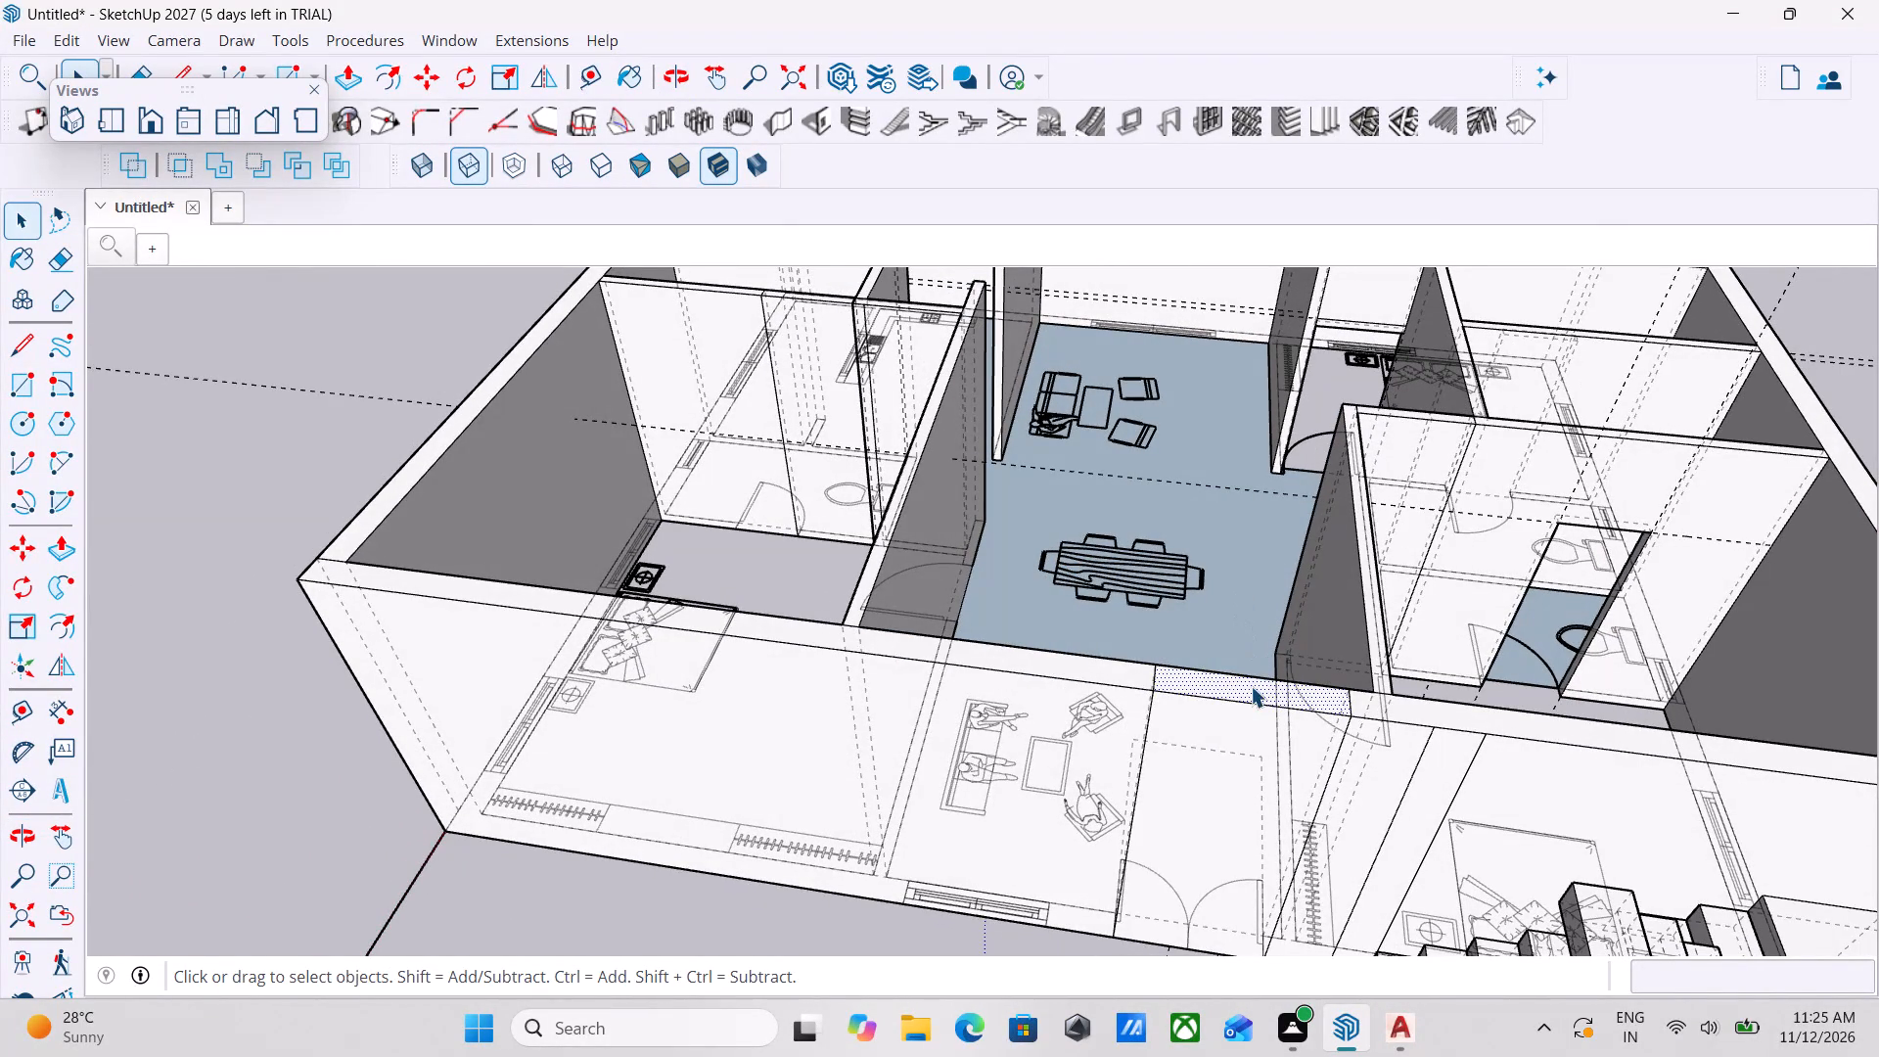
scroll(1249, 772, up, 4)
scroll(1249, 772, down, 6)
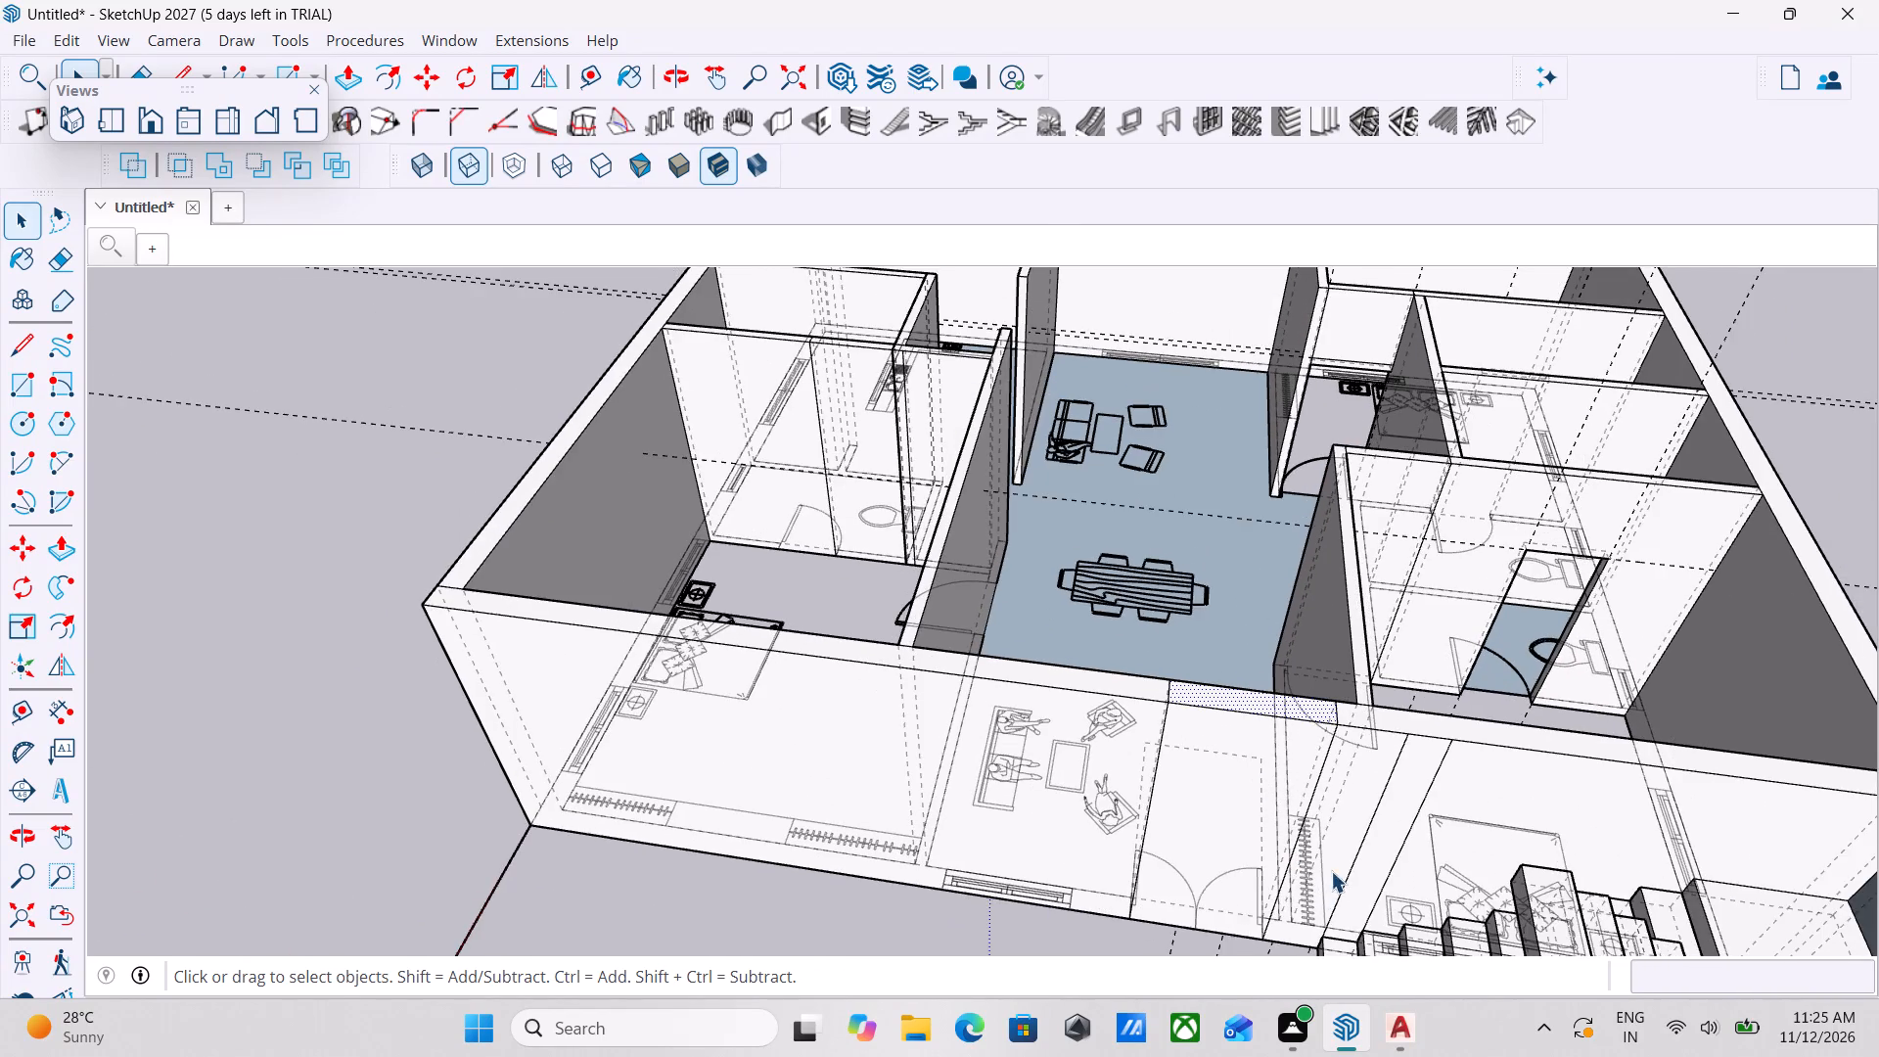
middle_drag(1331, 871, 1489, 796)
middle_drag(1349, 814, 1352, 775)
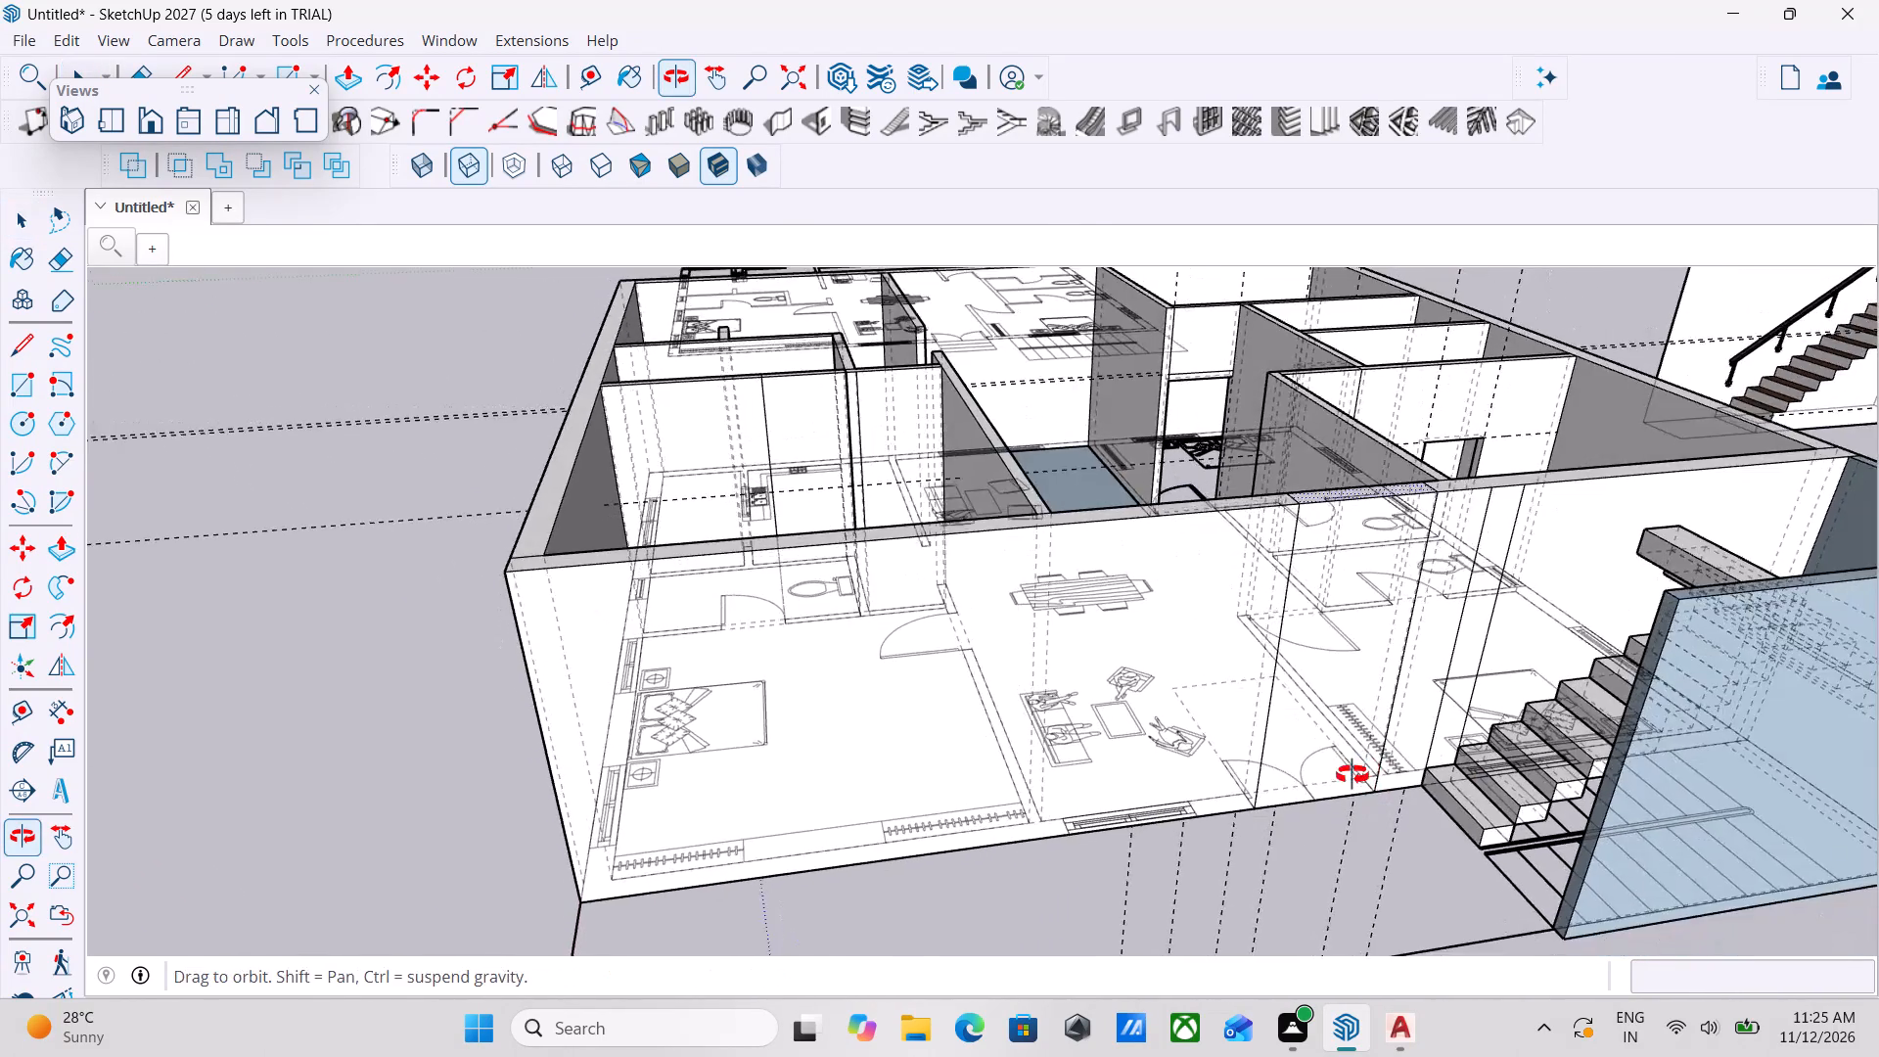
middle_drag(1352, 775, 1322, 792)
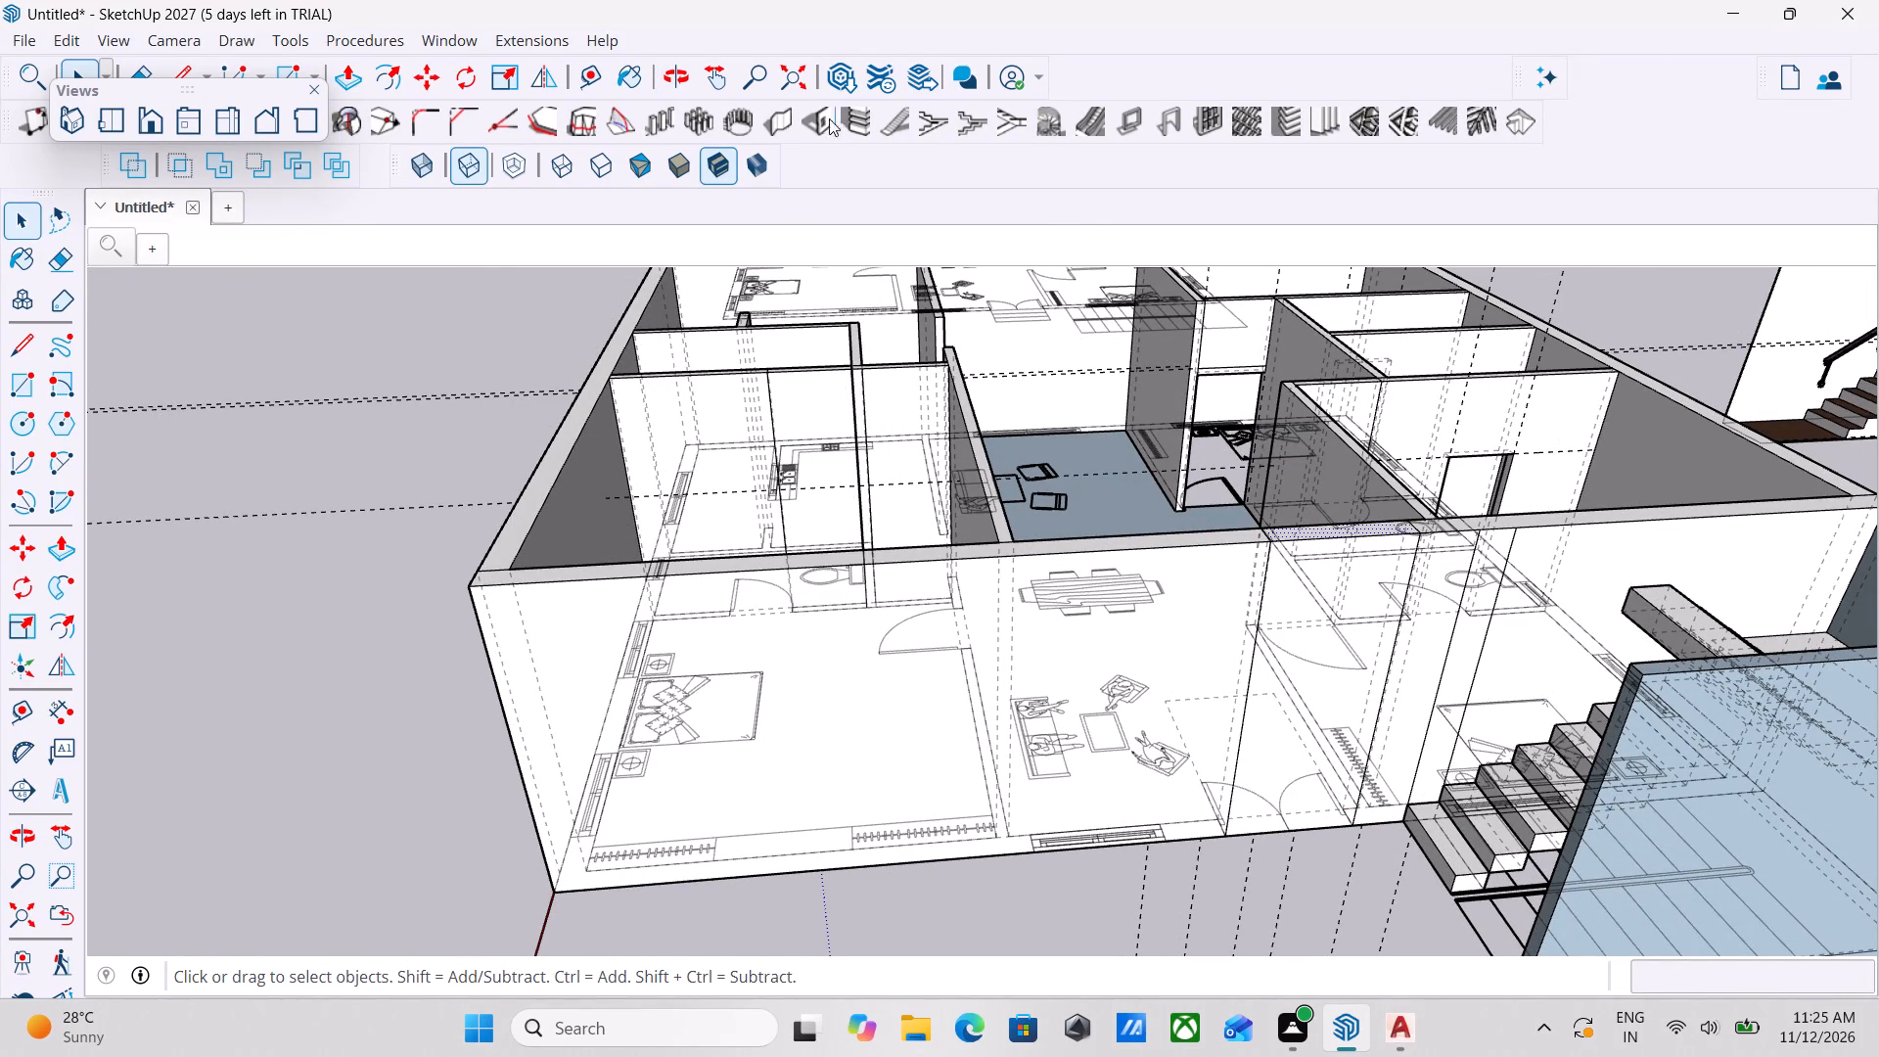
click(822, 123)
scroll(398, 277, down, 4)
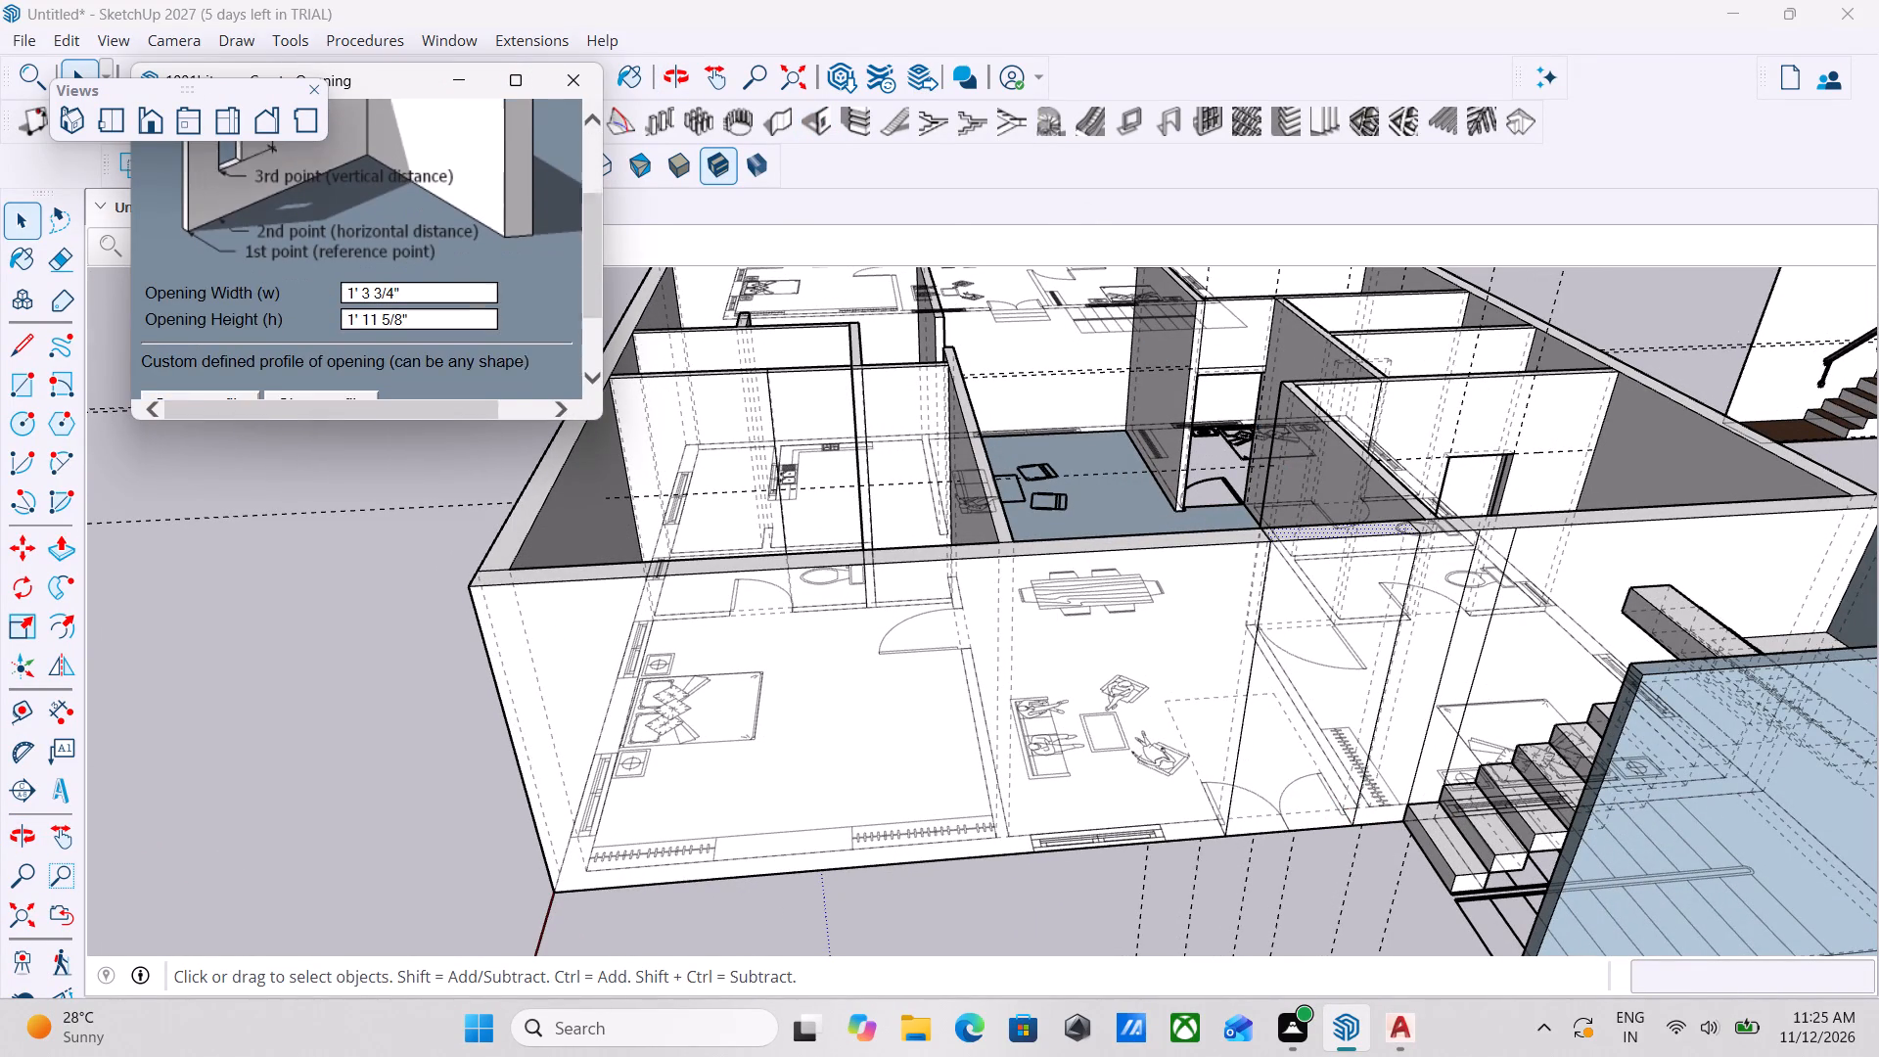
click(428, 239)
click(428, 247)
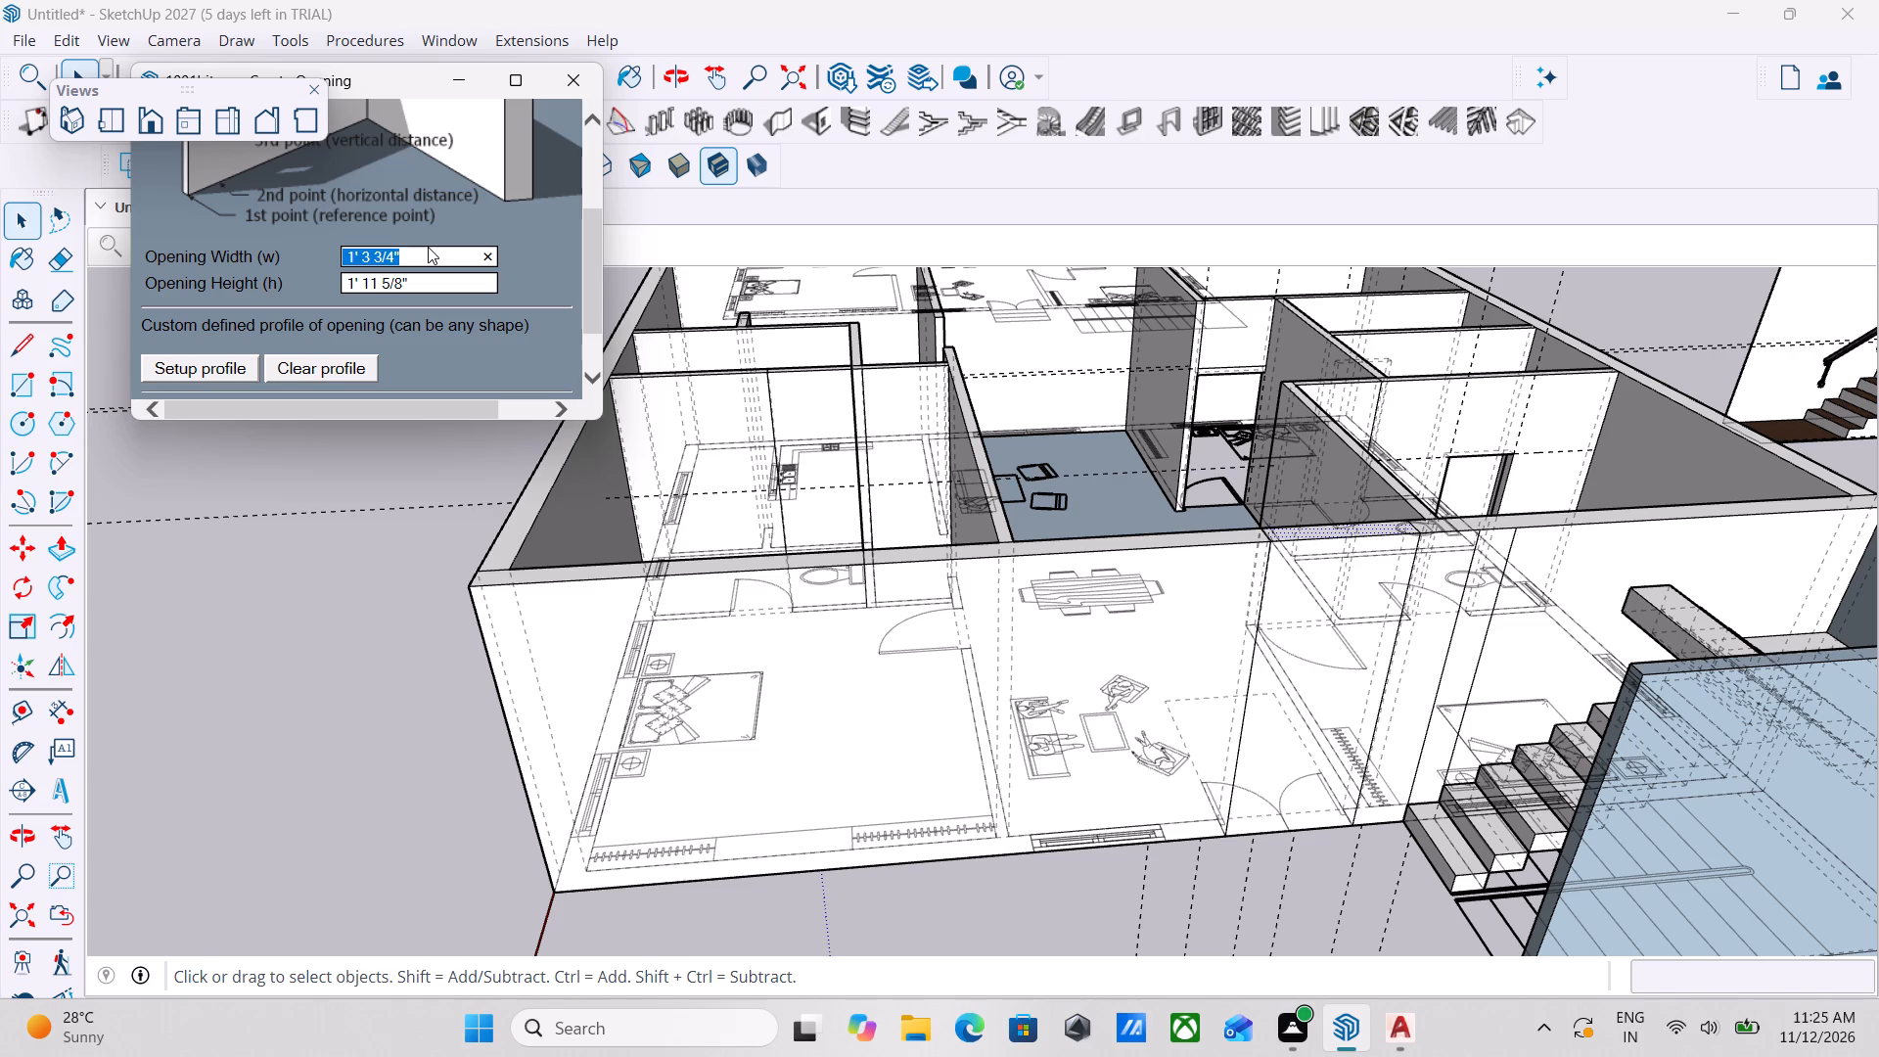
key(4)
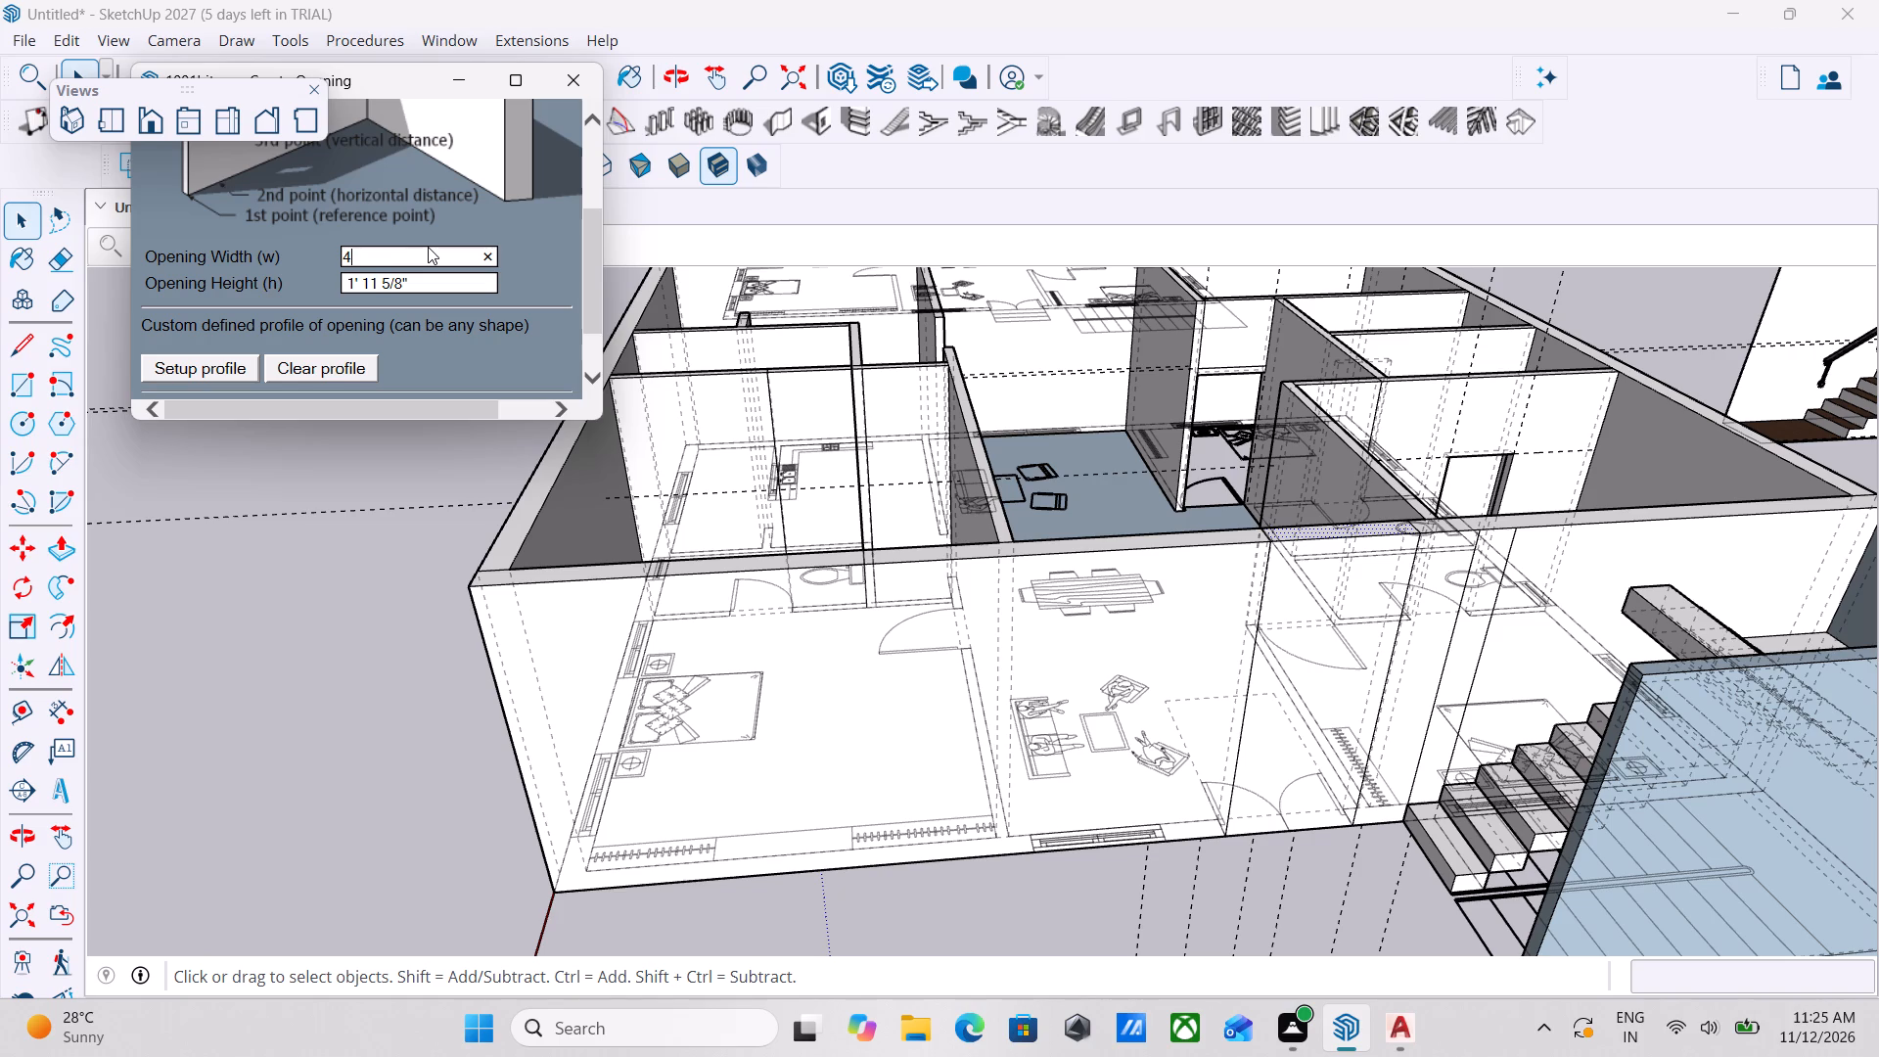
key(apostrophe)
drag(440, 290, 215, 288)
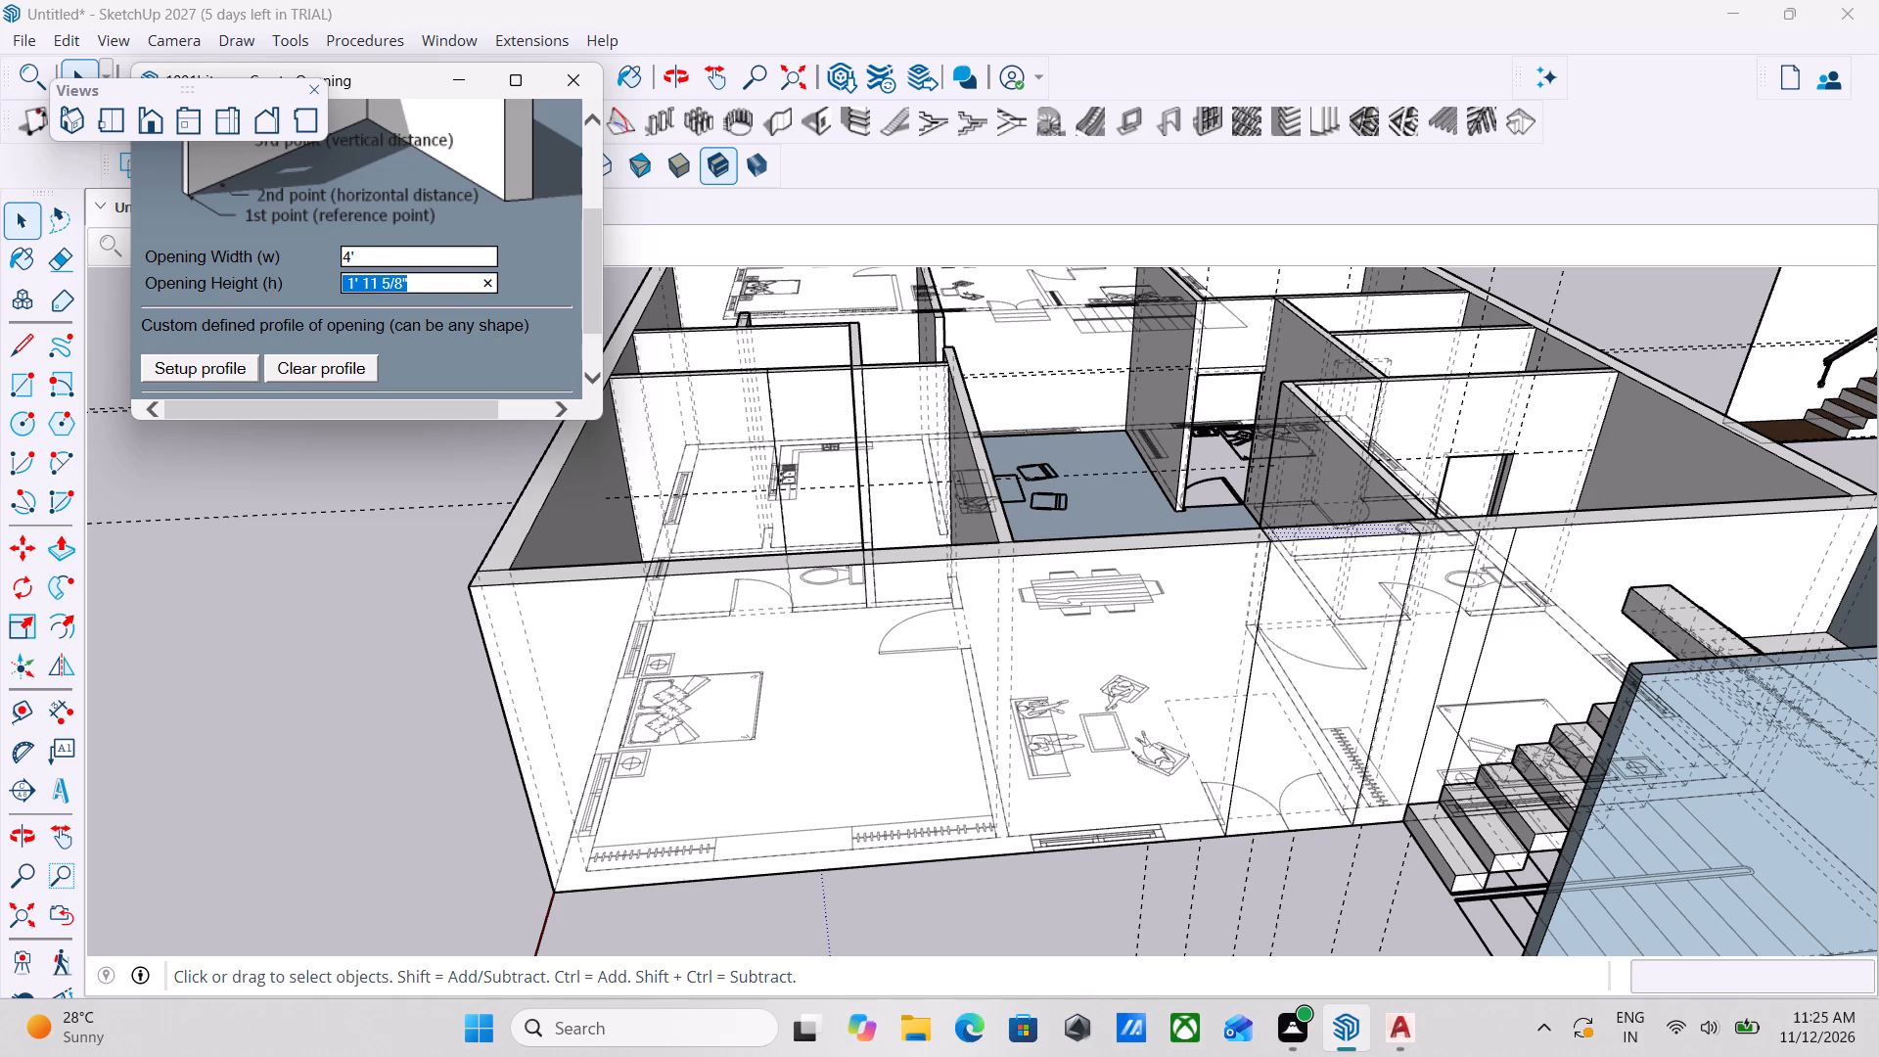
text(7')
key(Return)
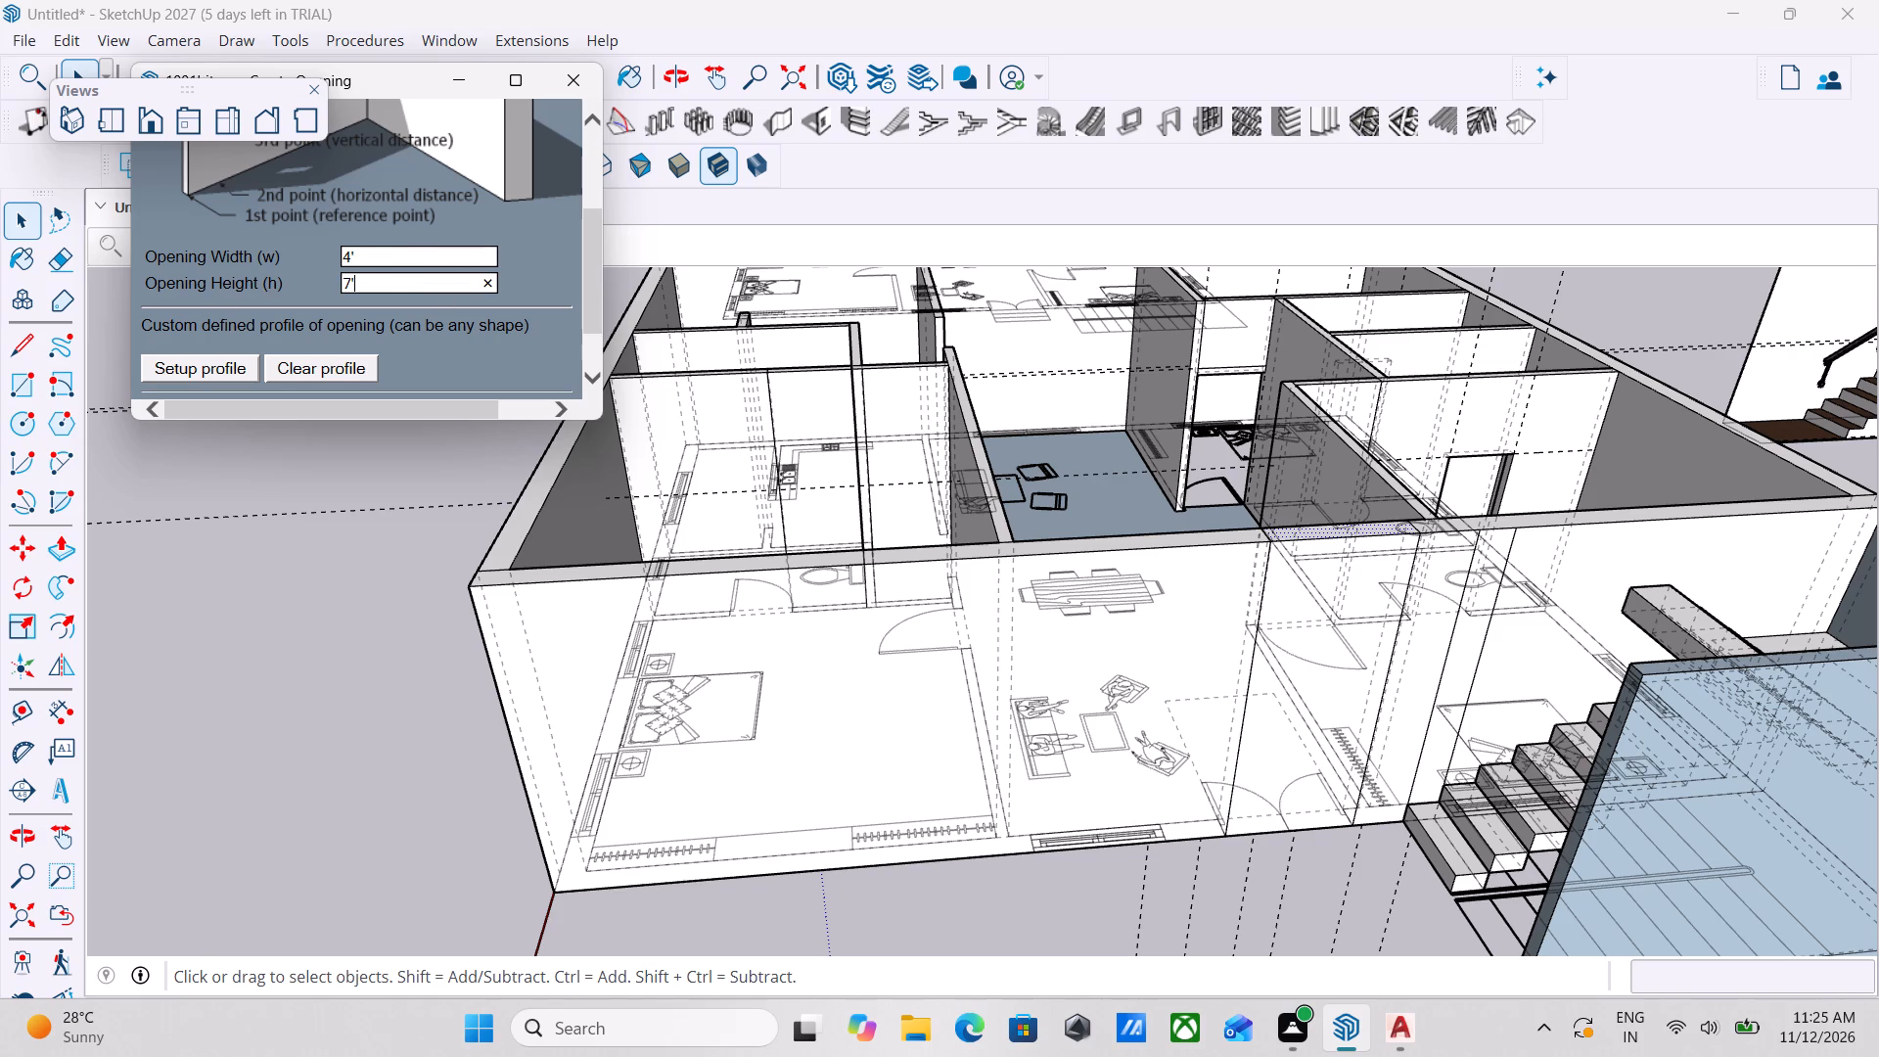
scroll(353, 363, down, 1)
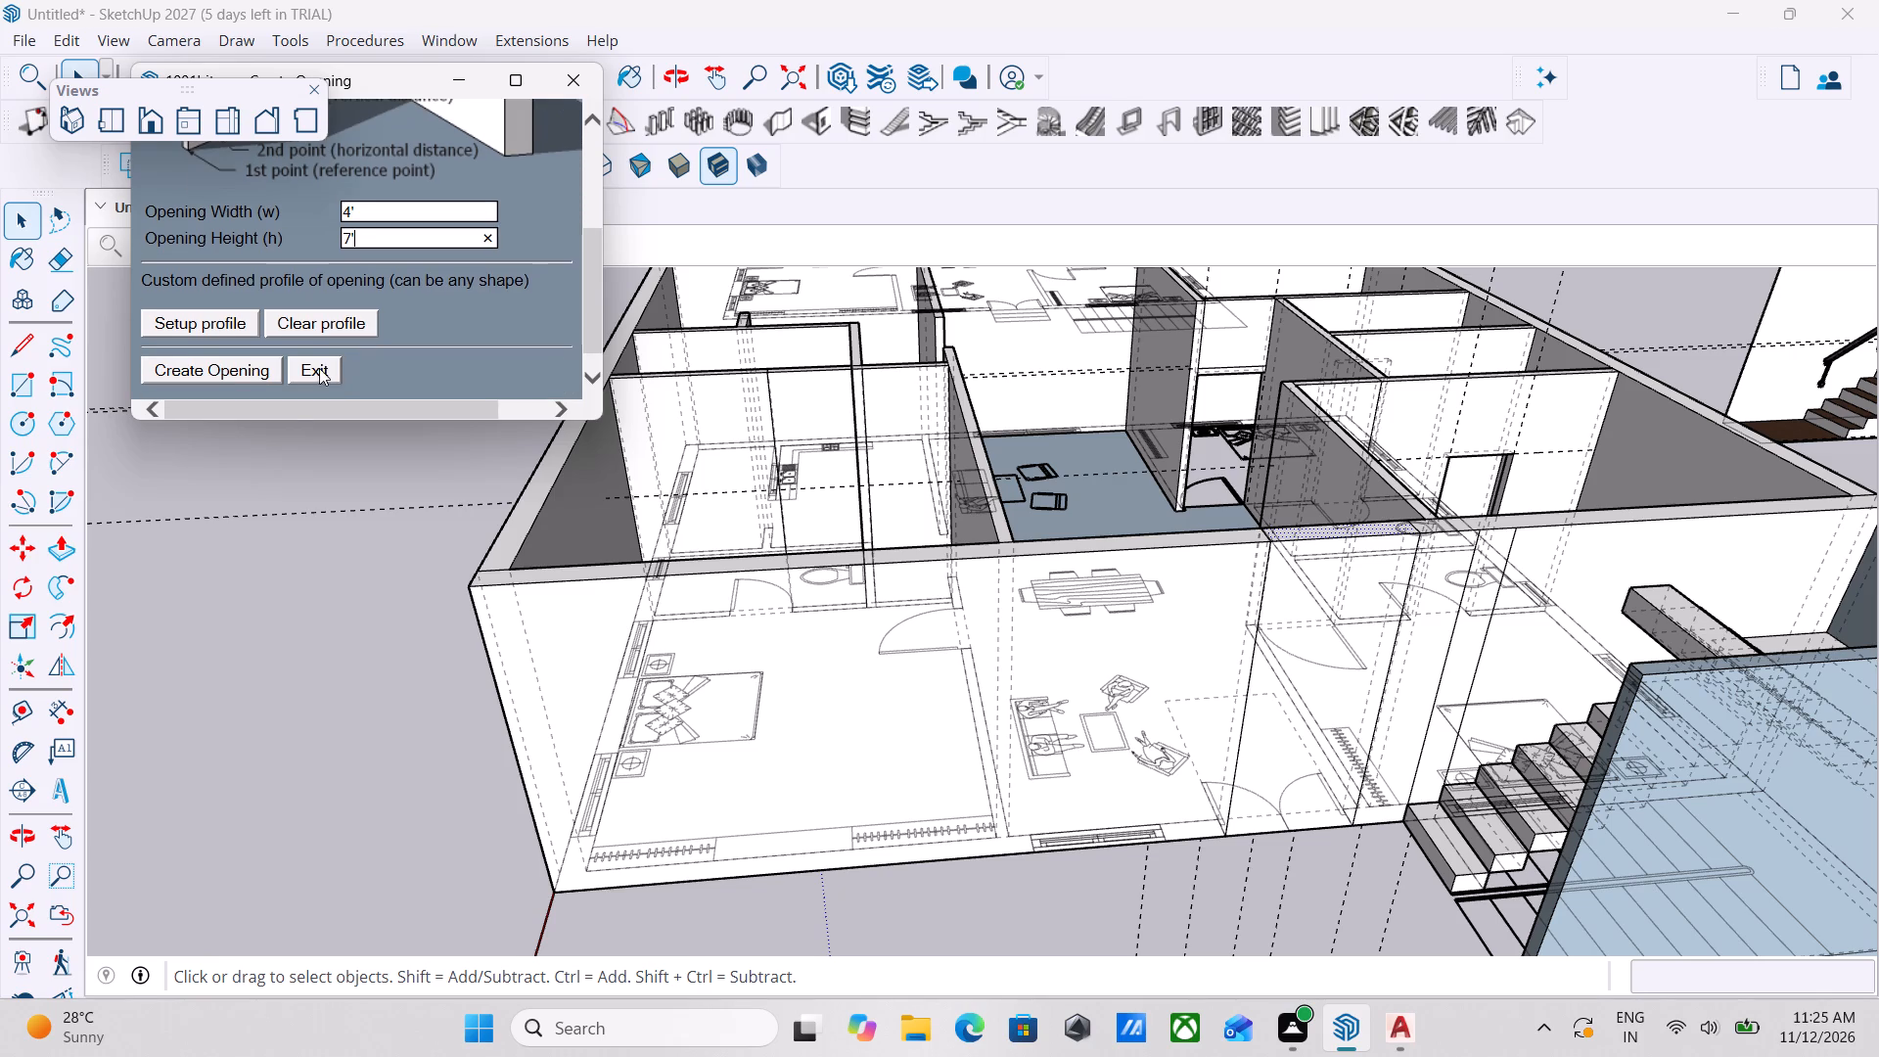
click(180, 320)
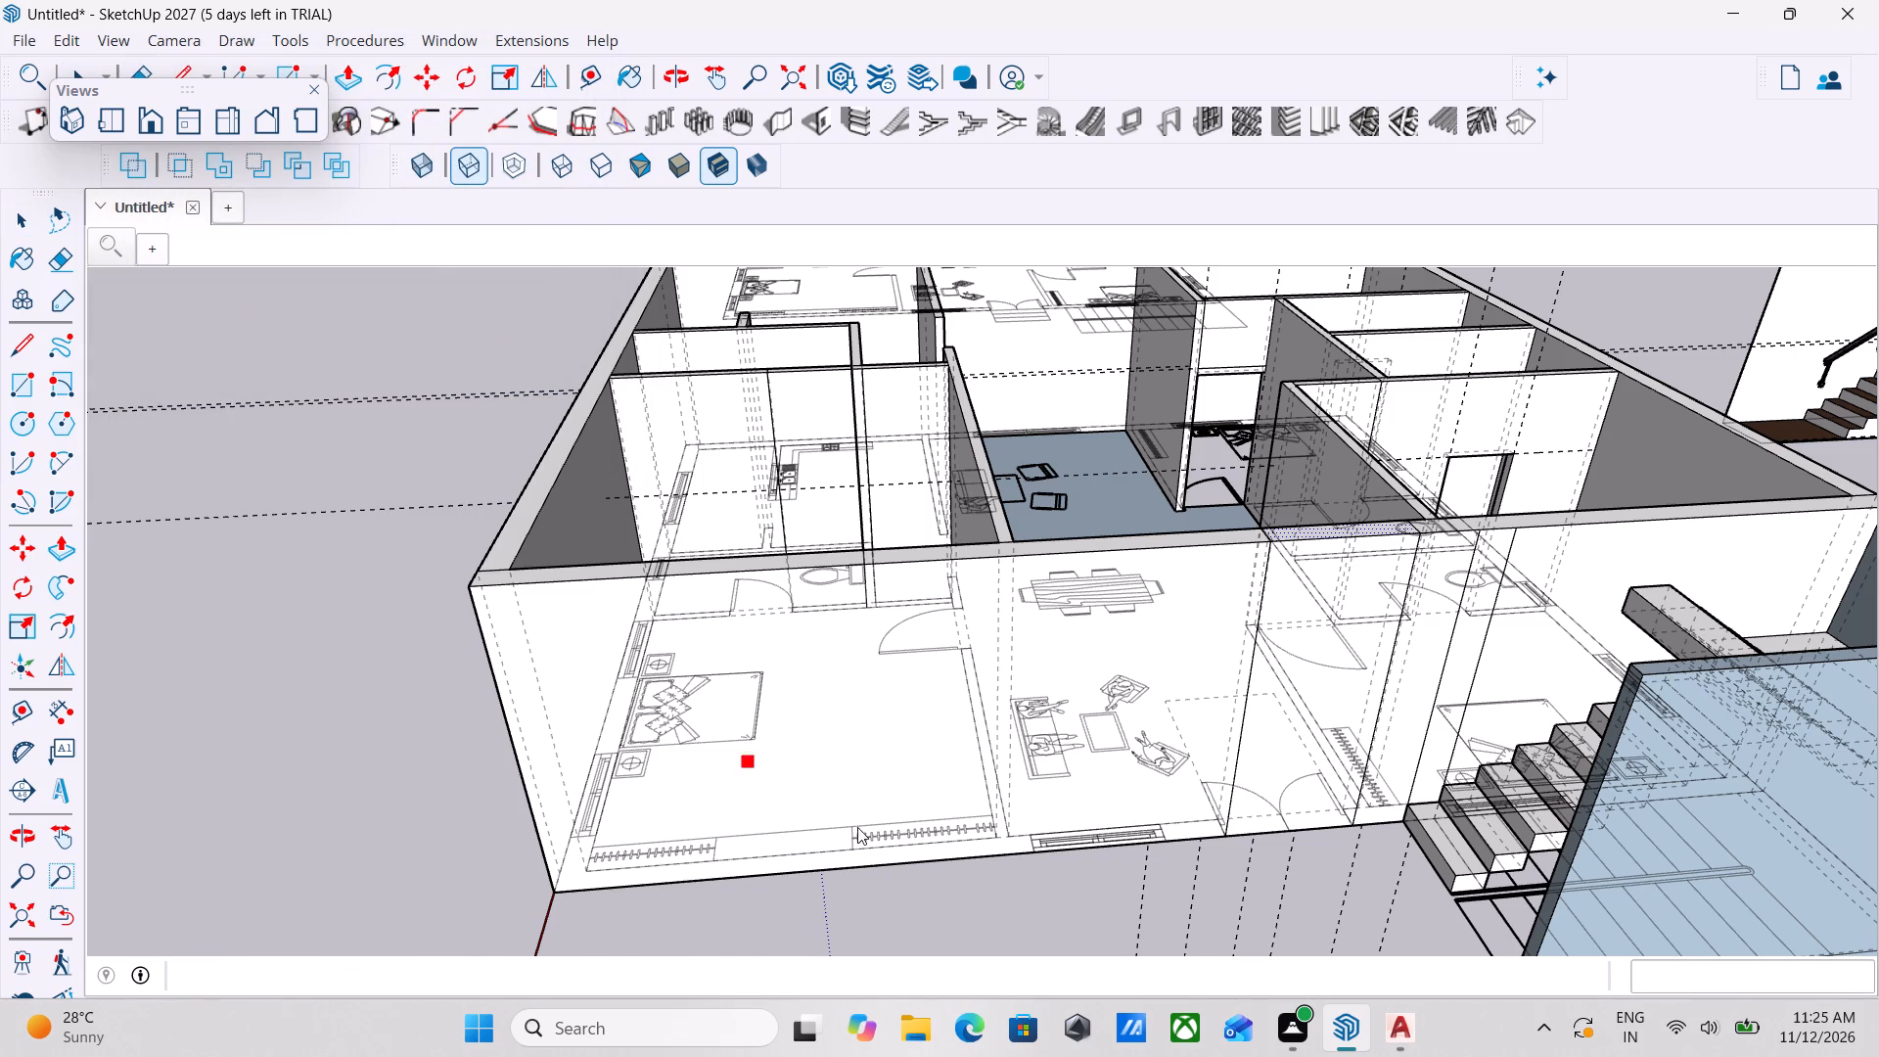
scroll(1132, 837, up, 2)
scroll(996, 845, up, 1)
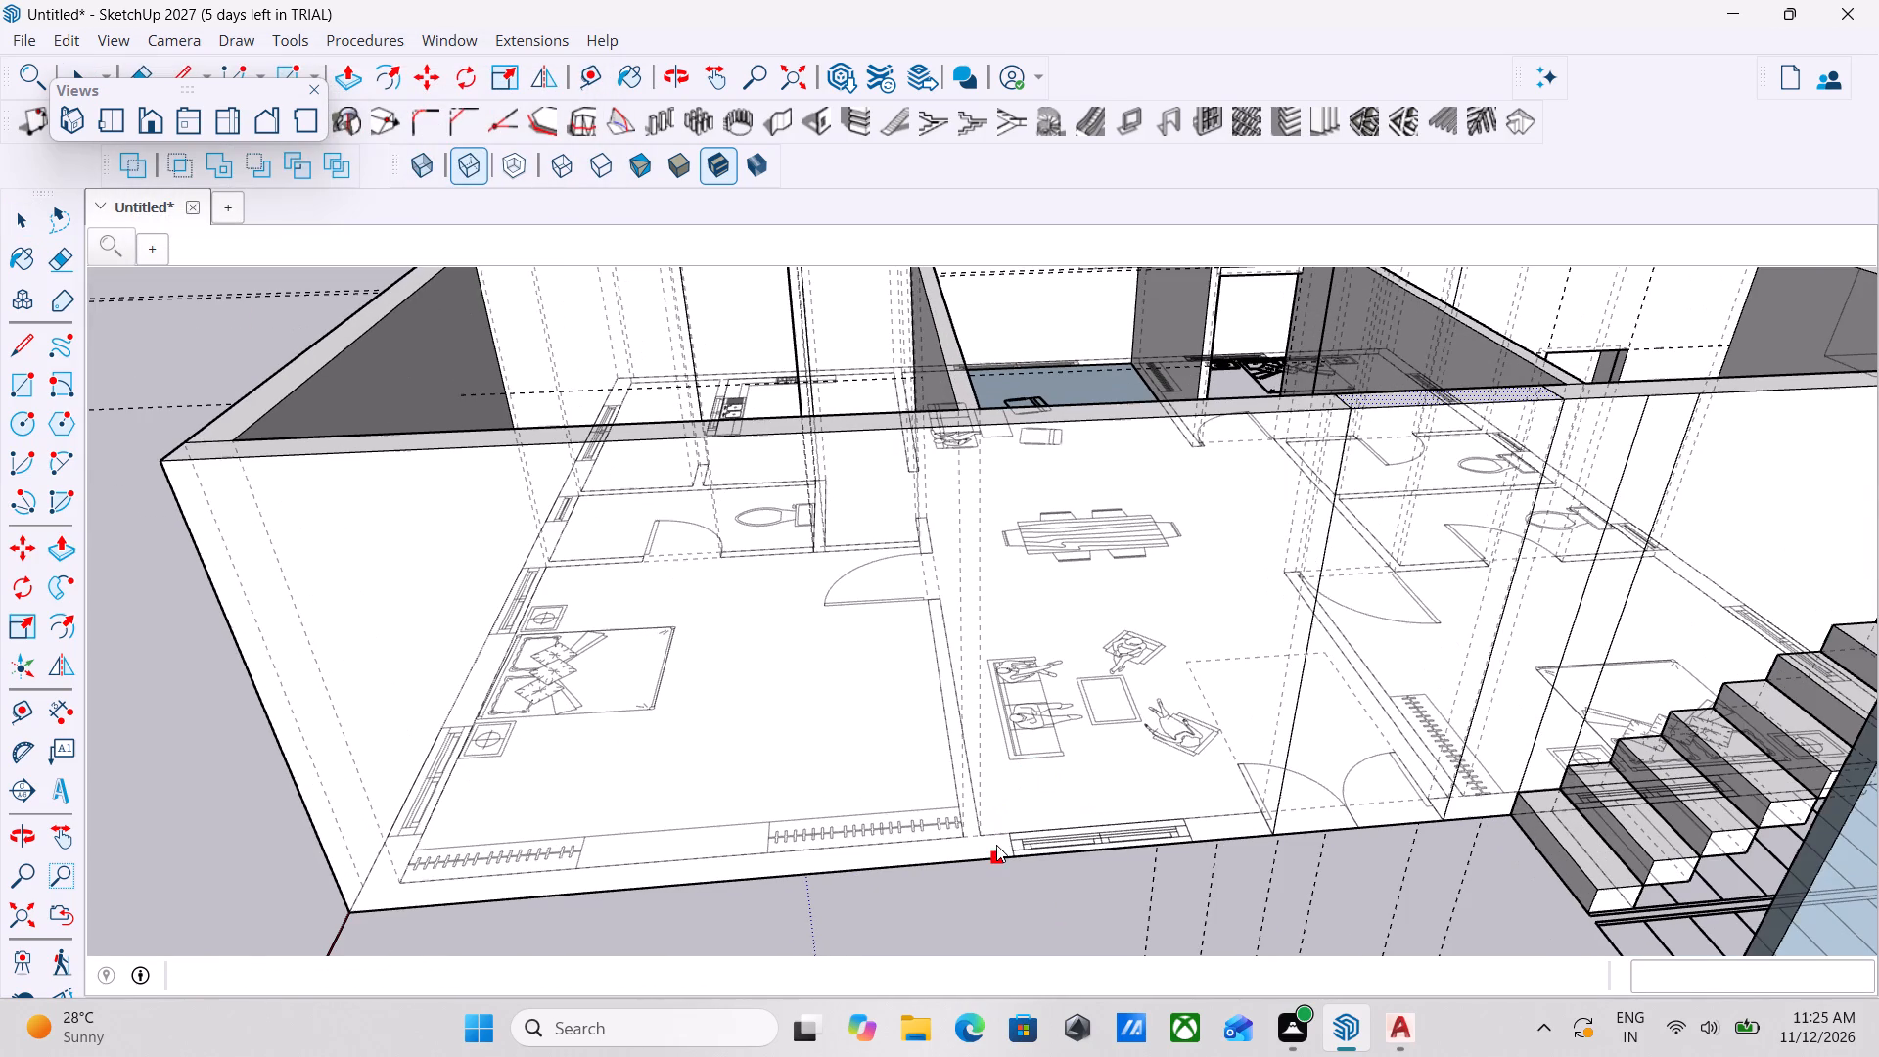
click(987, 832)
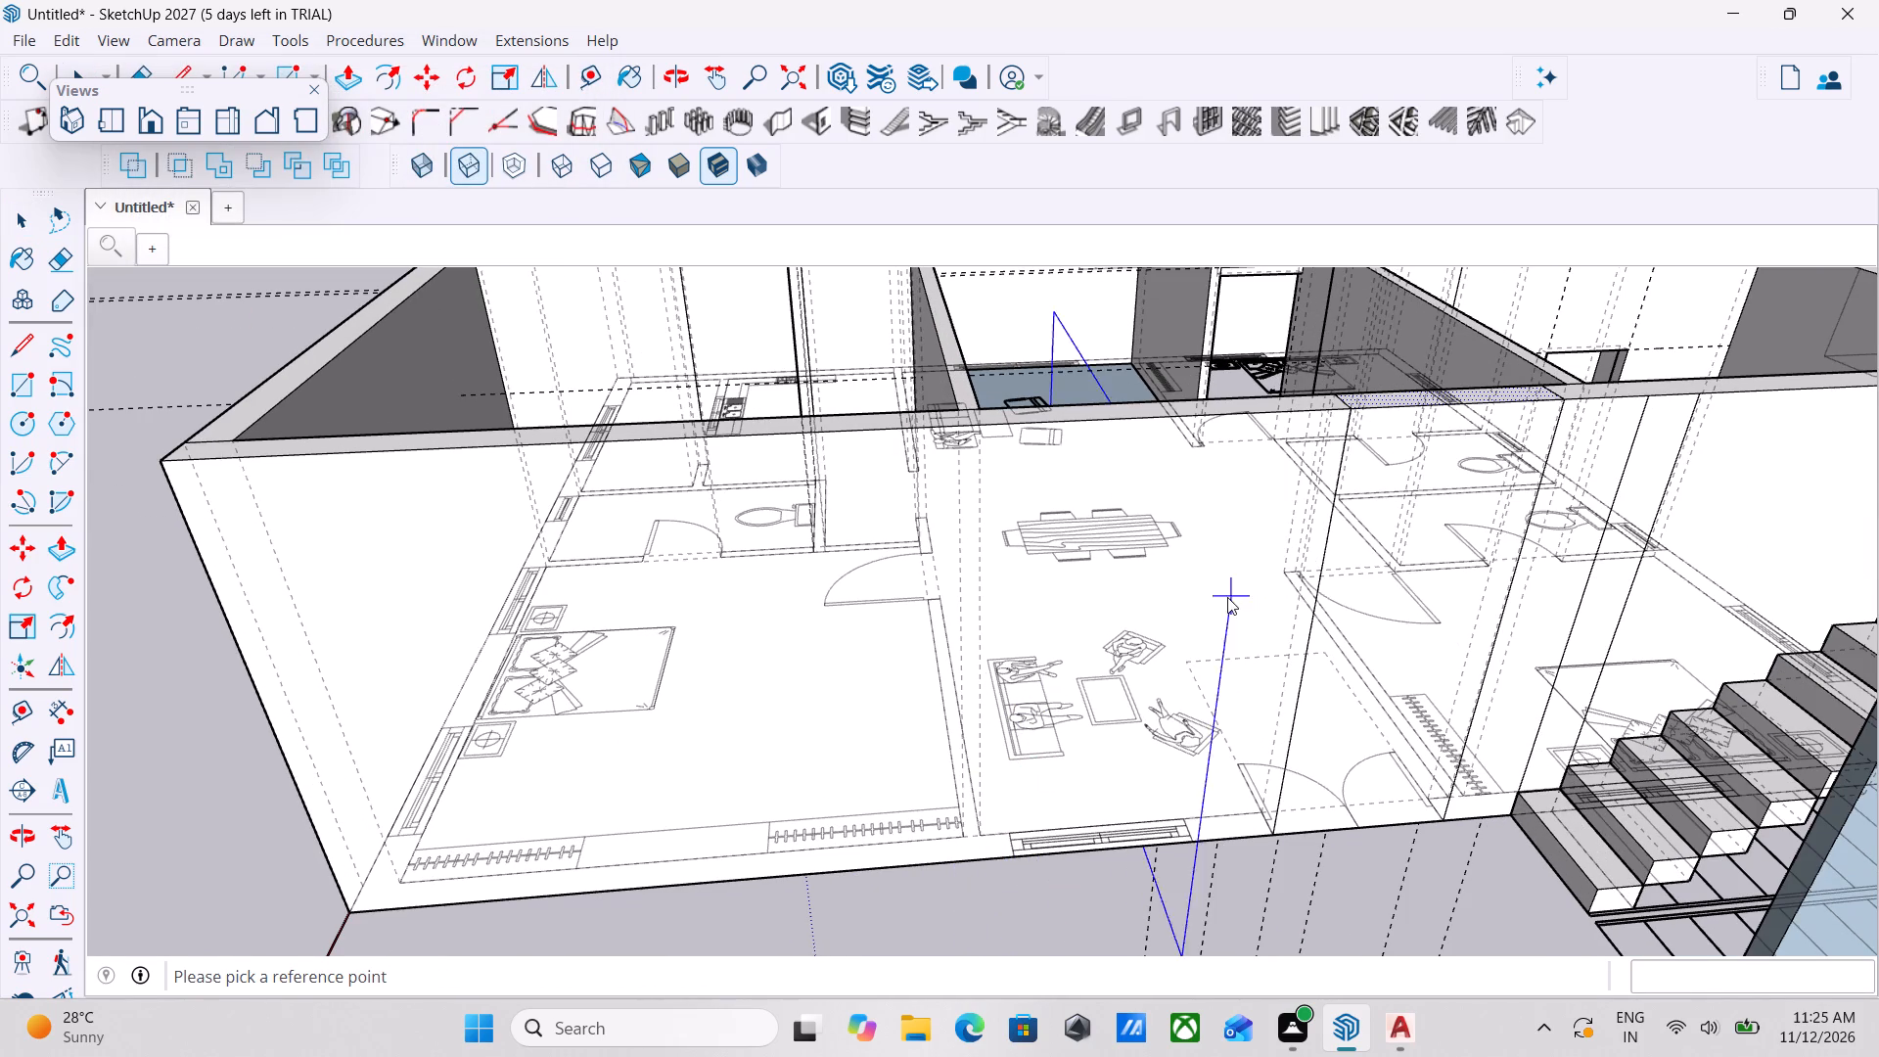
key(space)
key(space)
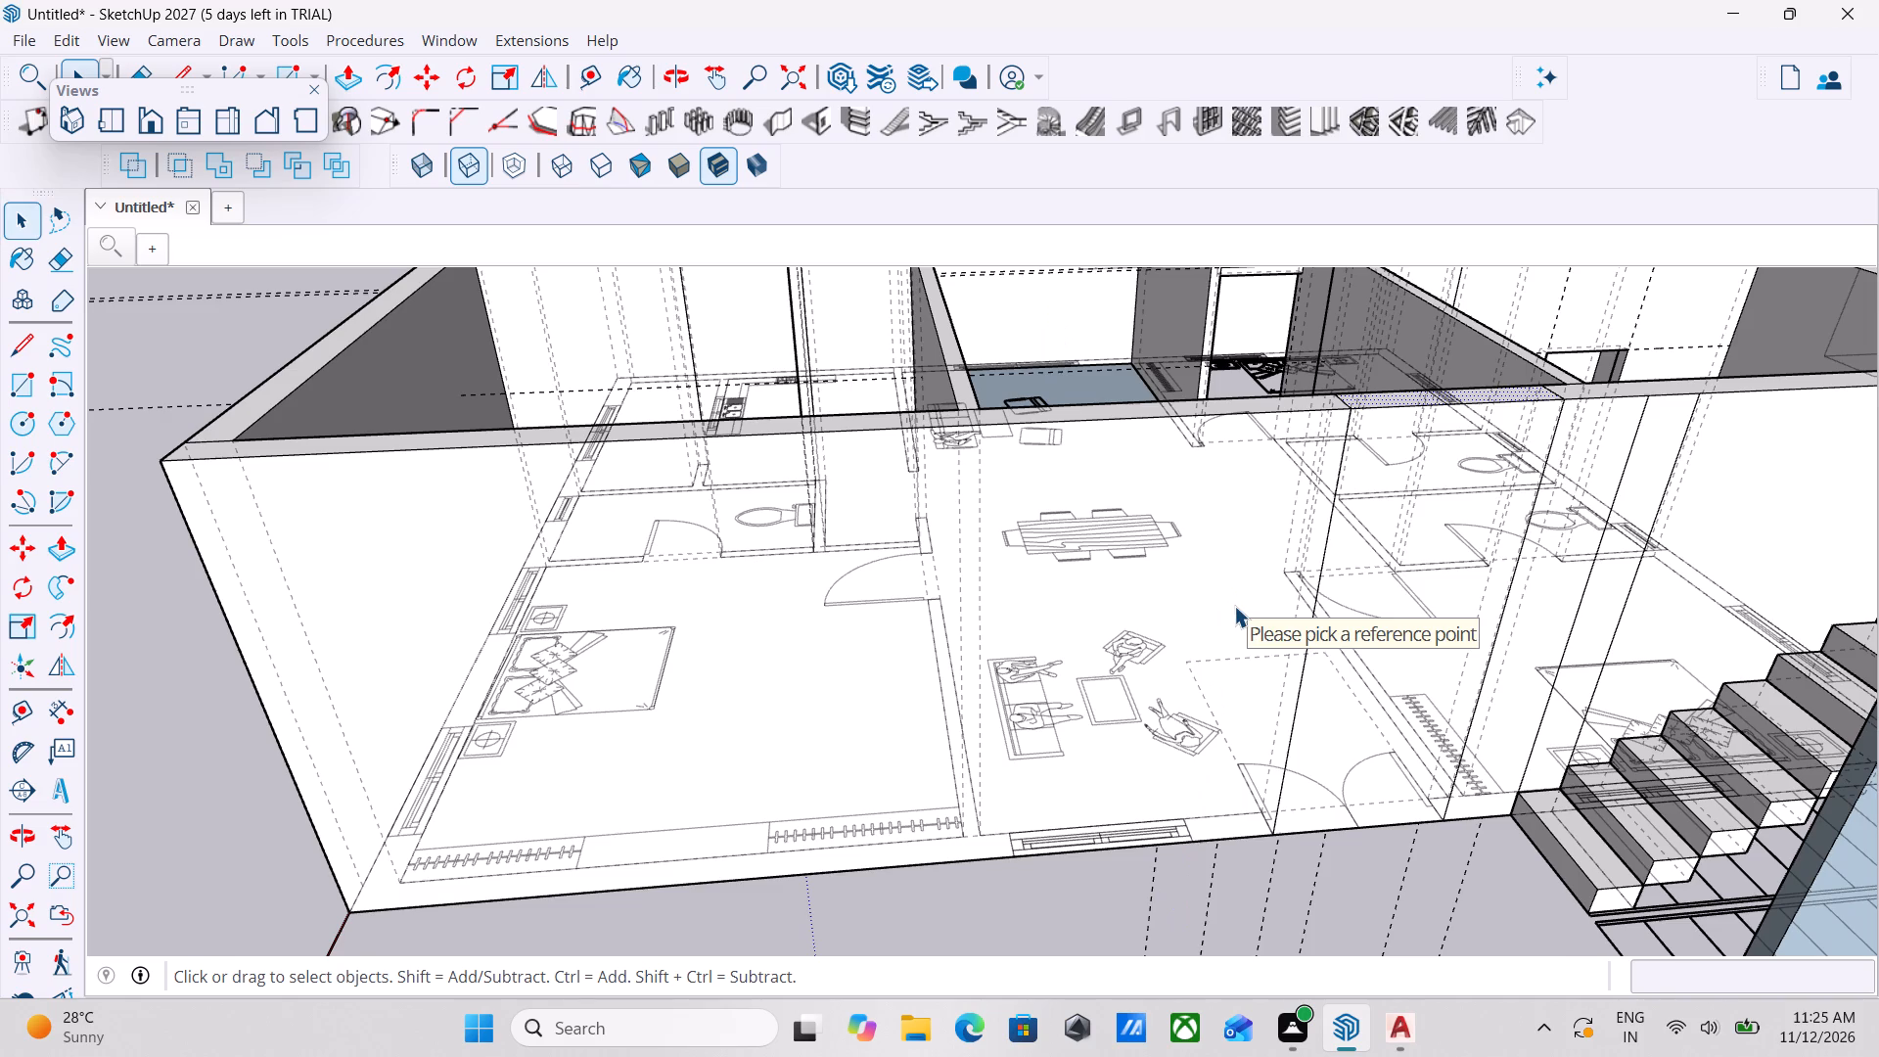
Create an opening 4' wide and 7' high in the front wall, starting at the bottom corner of the main entrance's double door.
scroll(974, 555, down, 3)
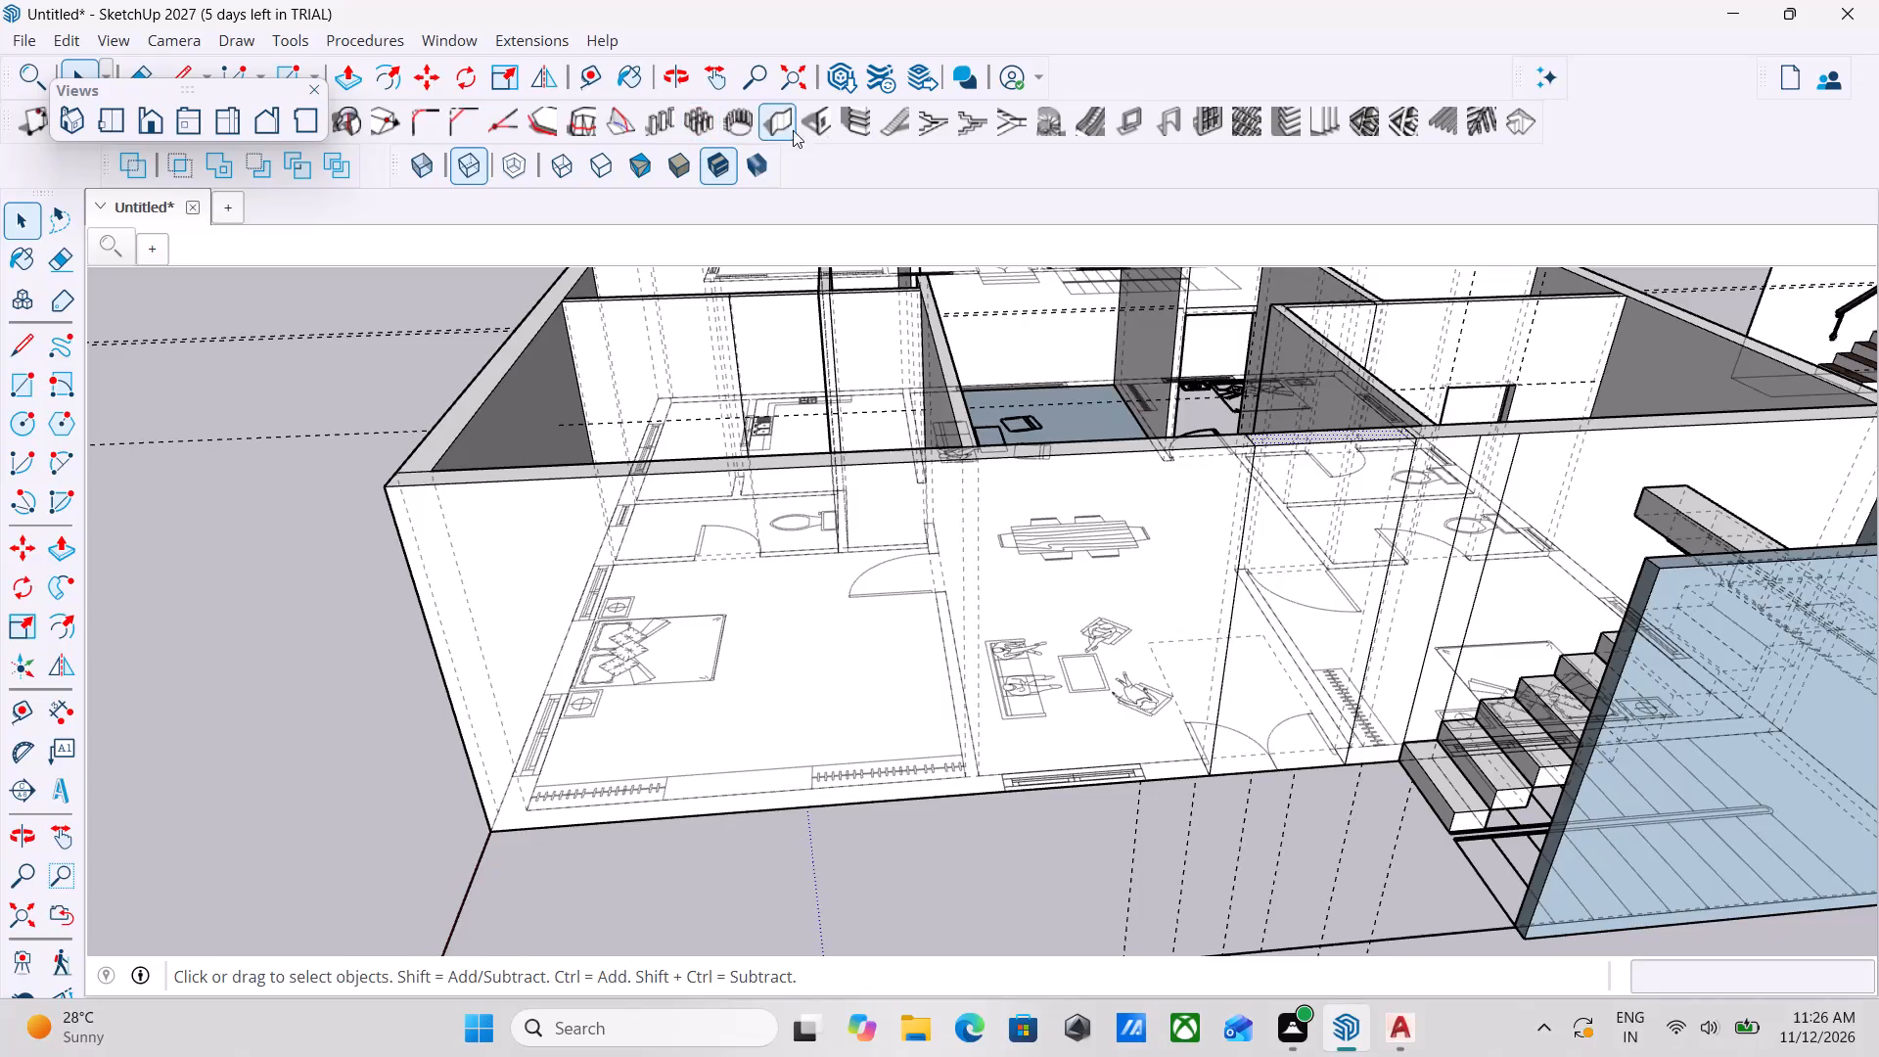
click(805, 116)
scroll(225, 229, down, 3)
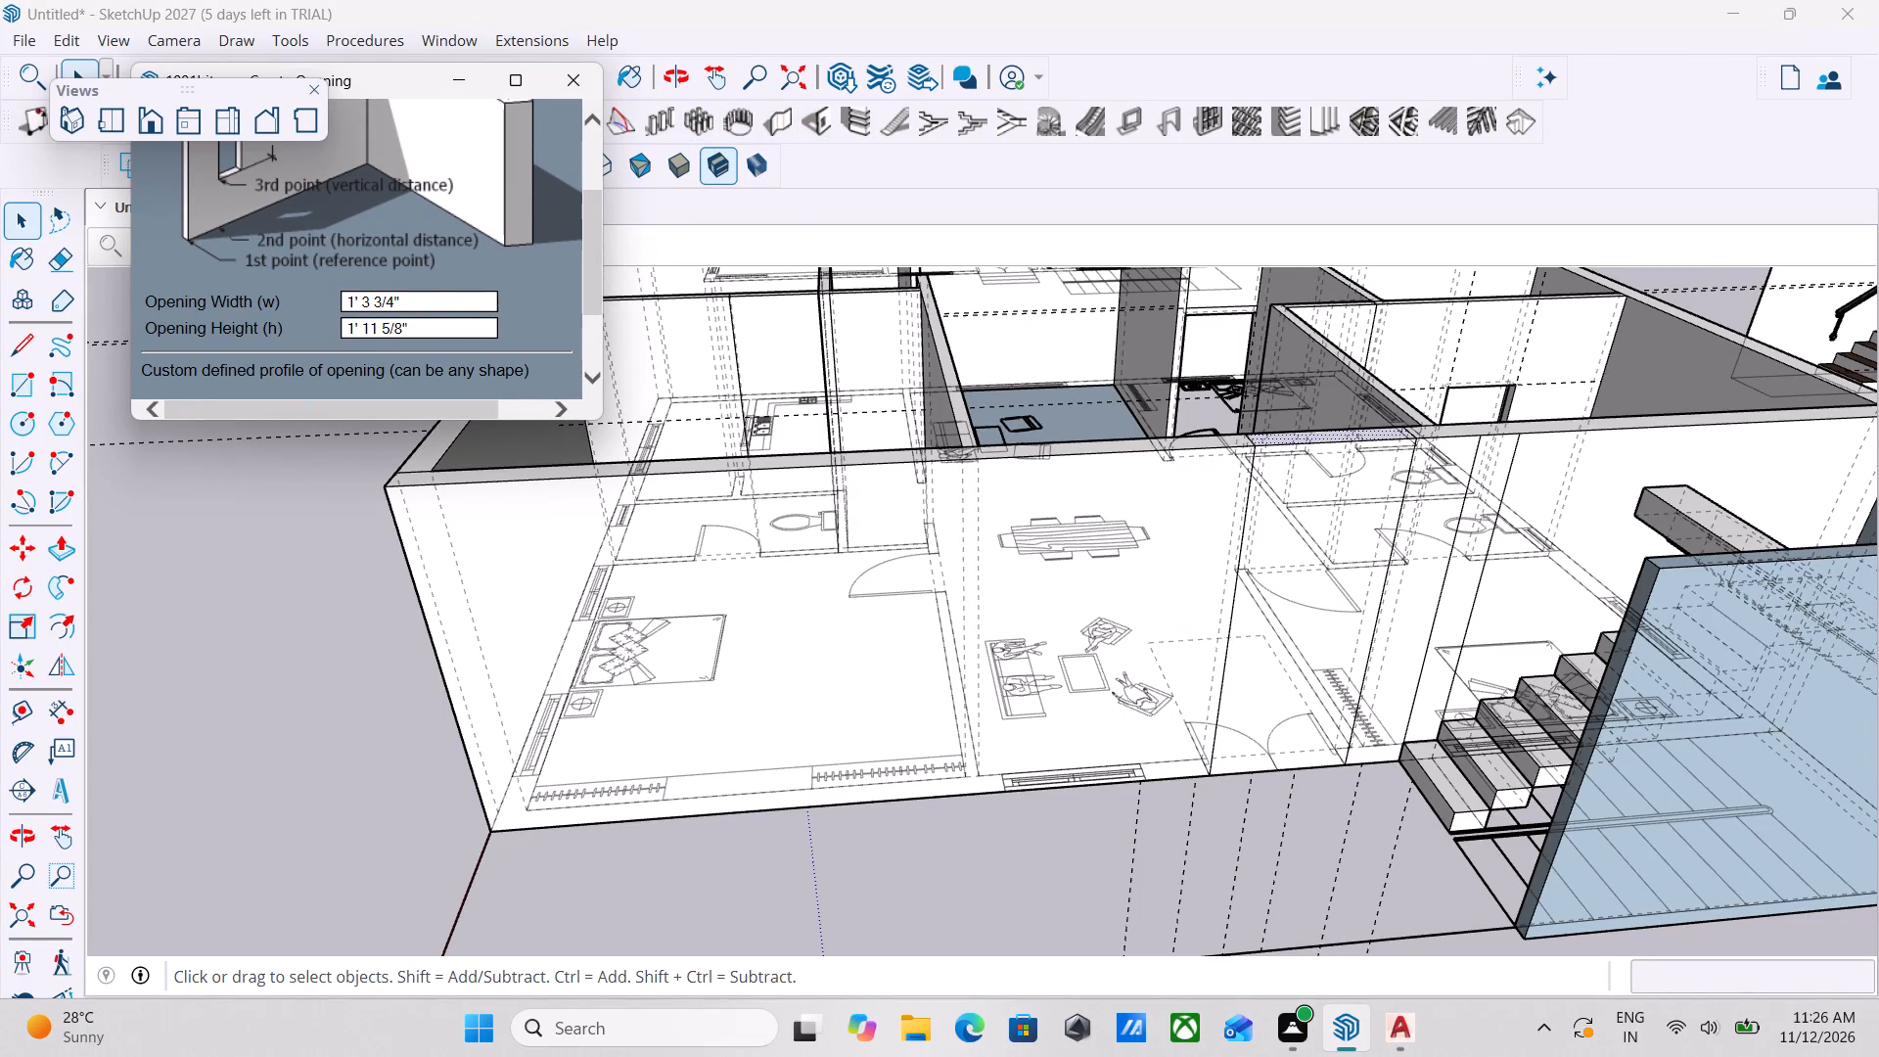
click(441, 313)
click(436, 294)
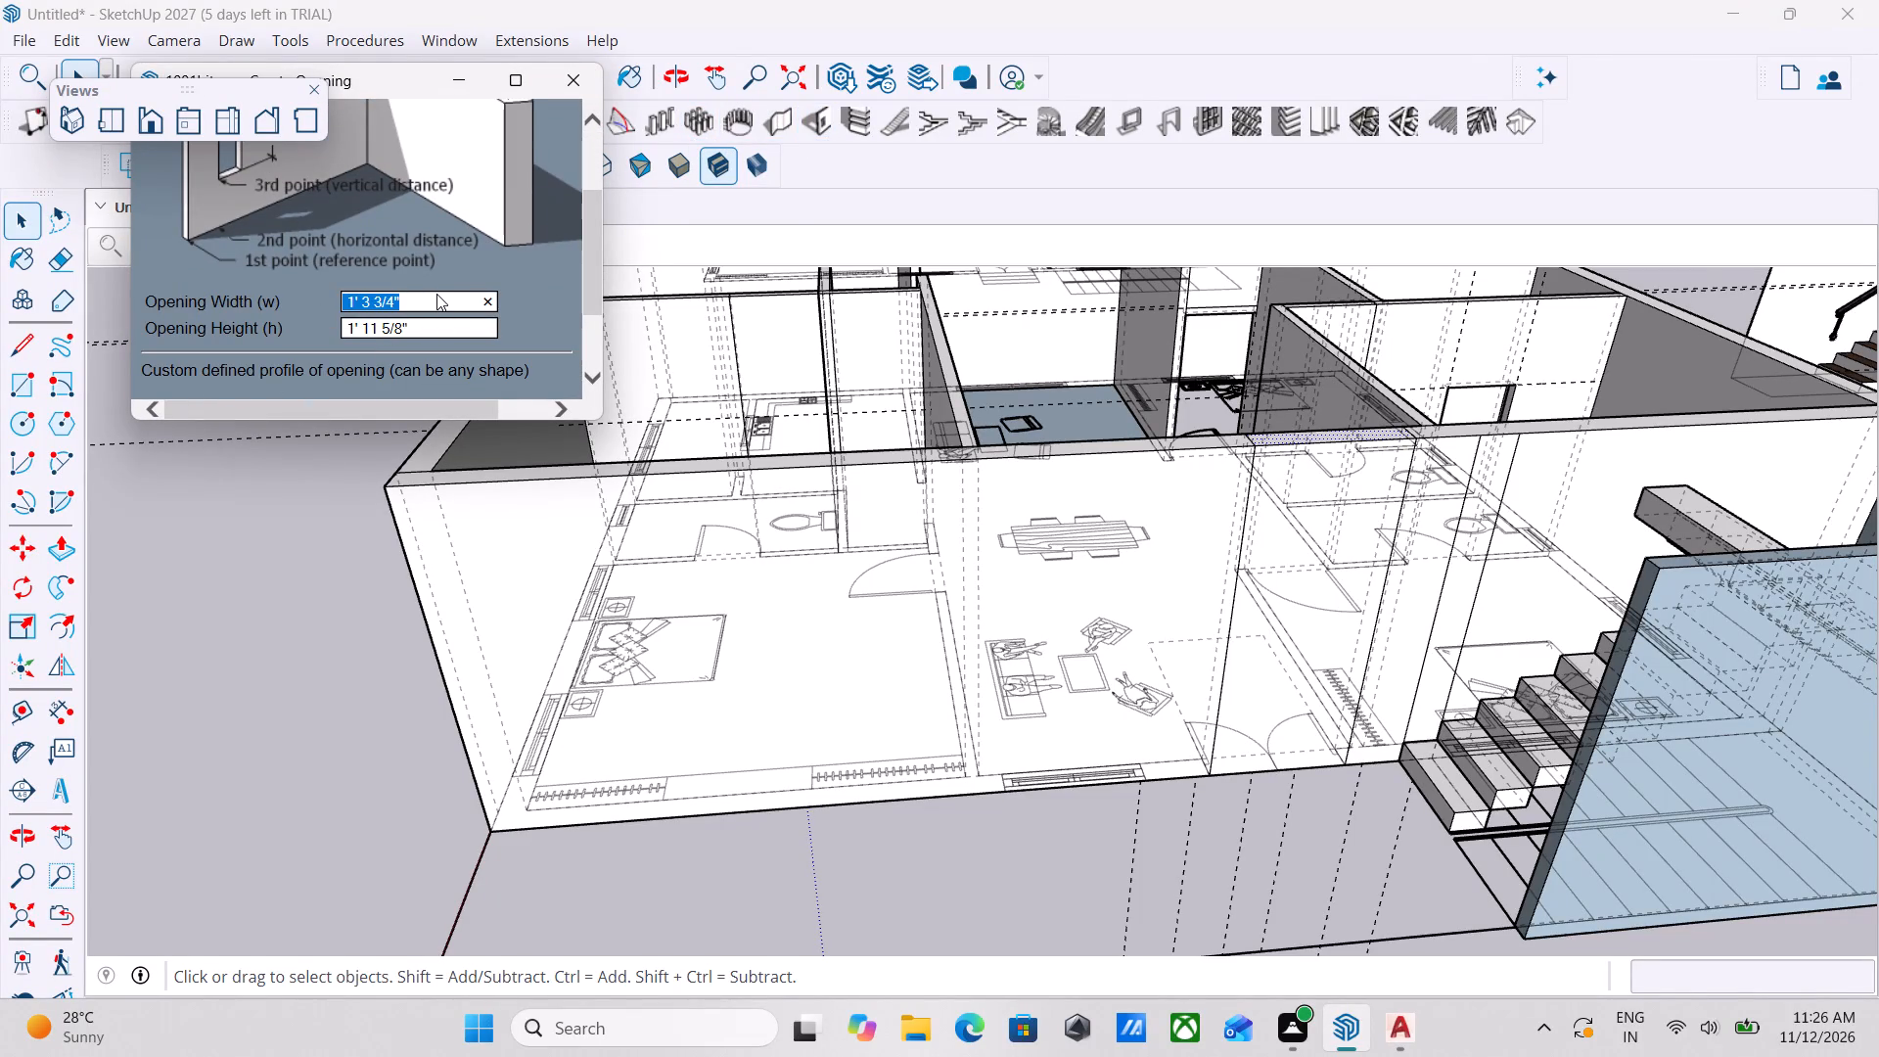
text(4')
click(459, 331)
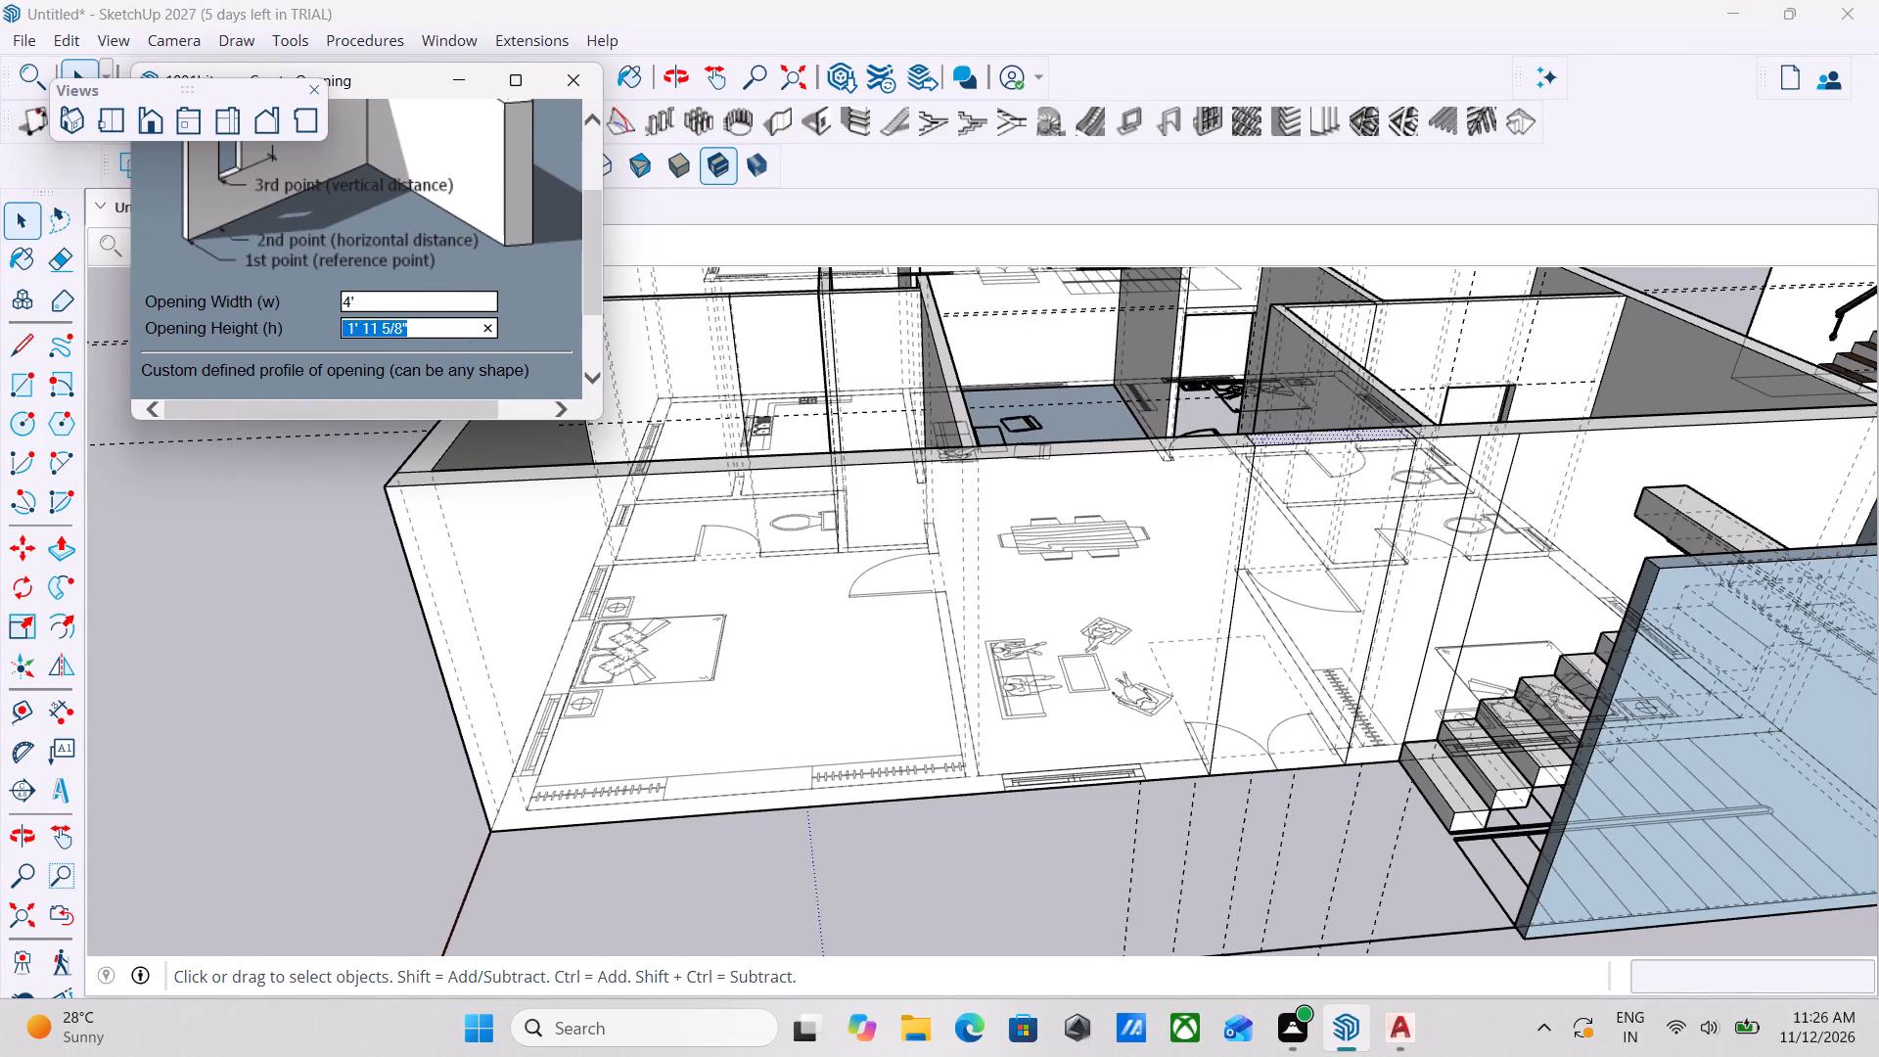
text(7')
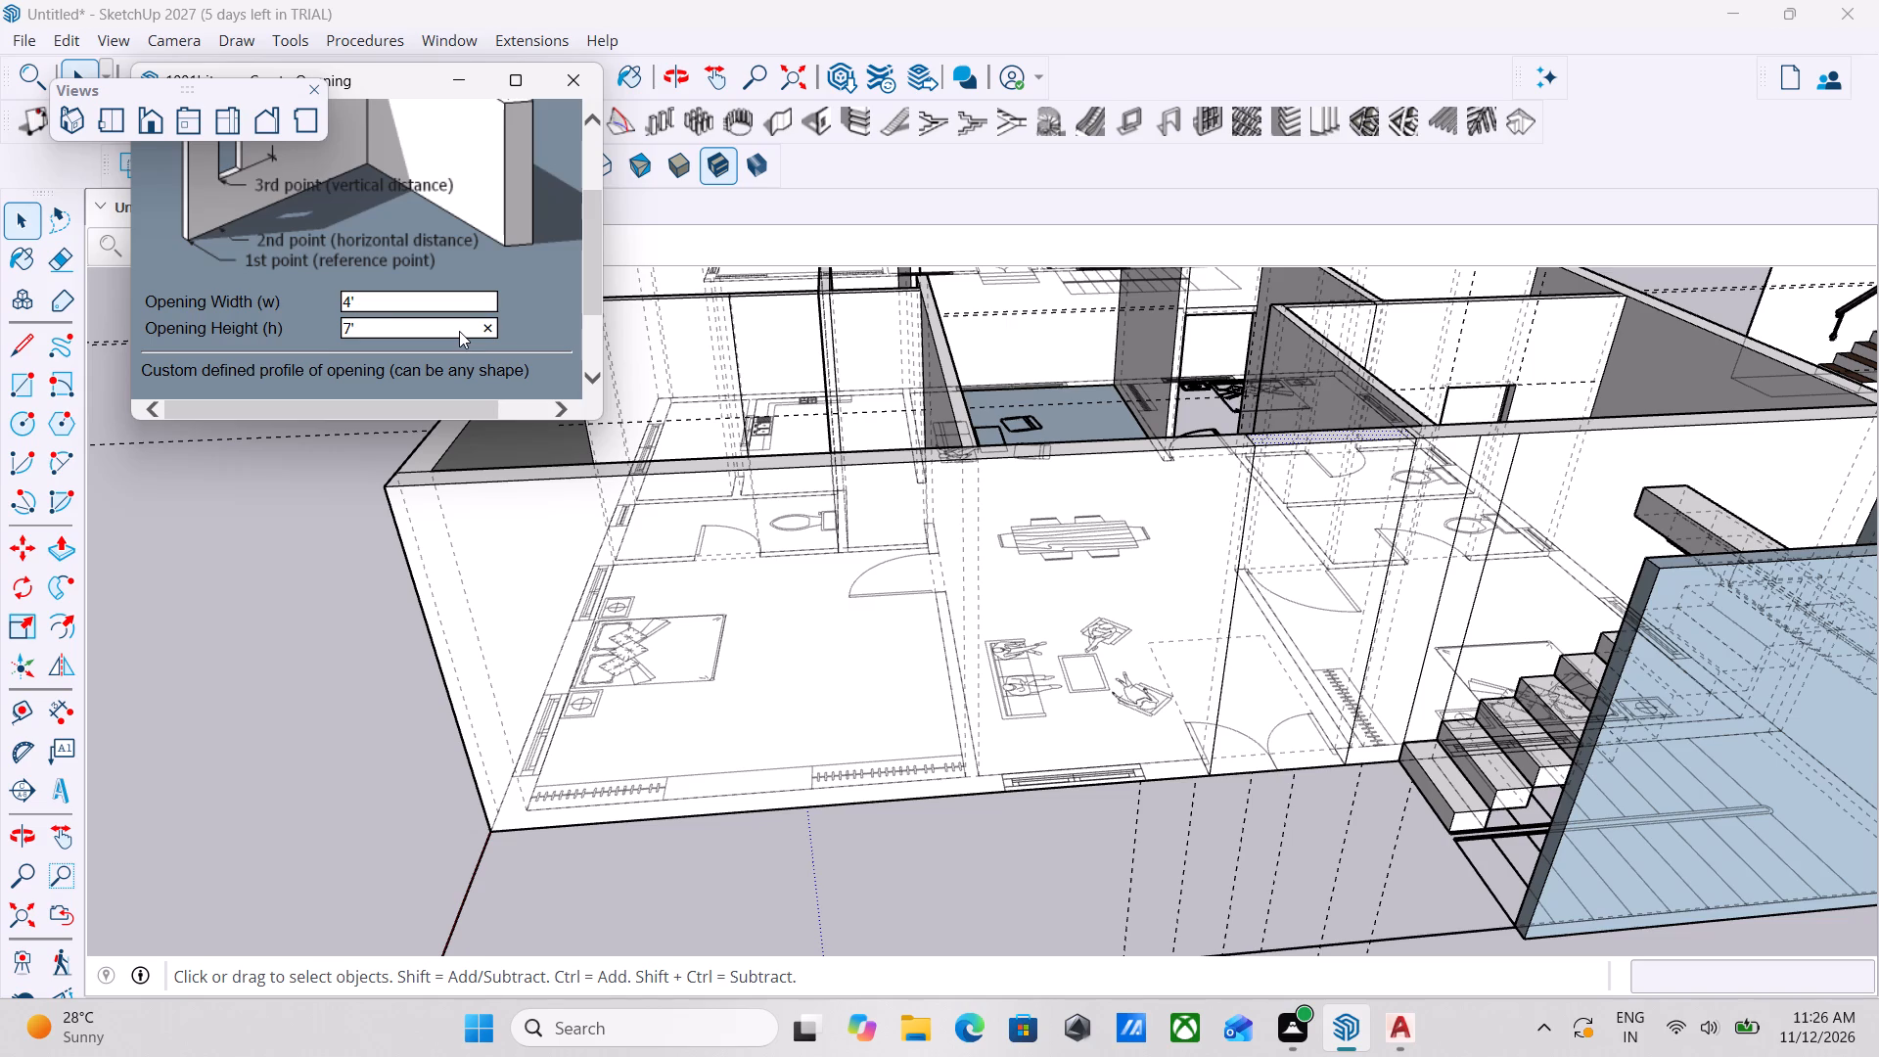
scroll(293, 341, down, 3)
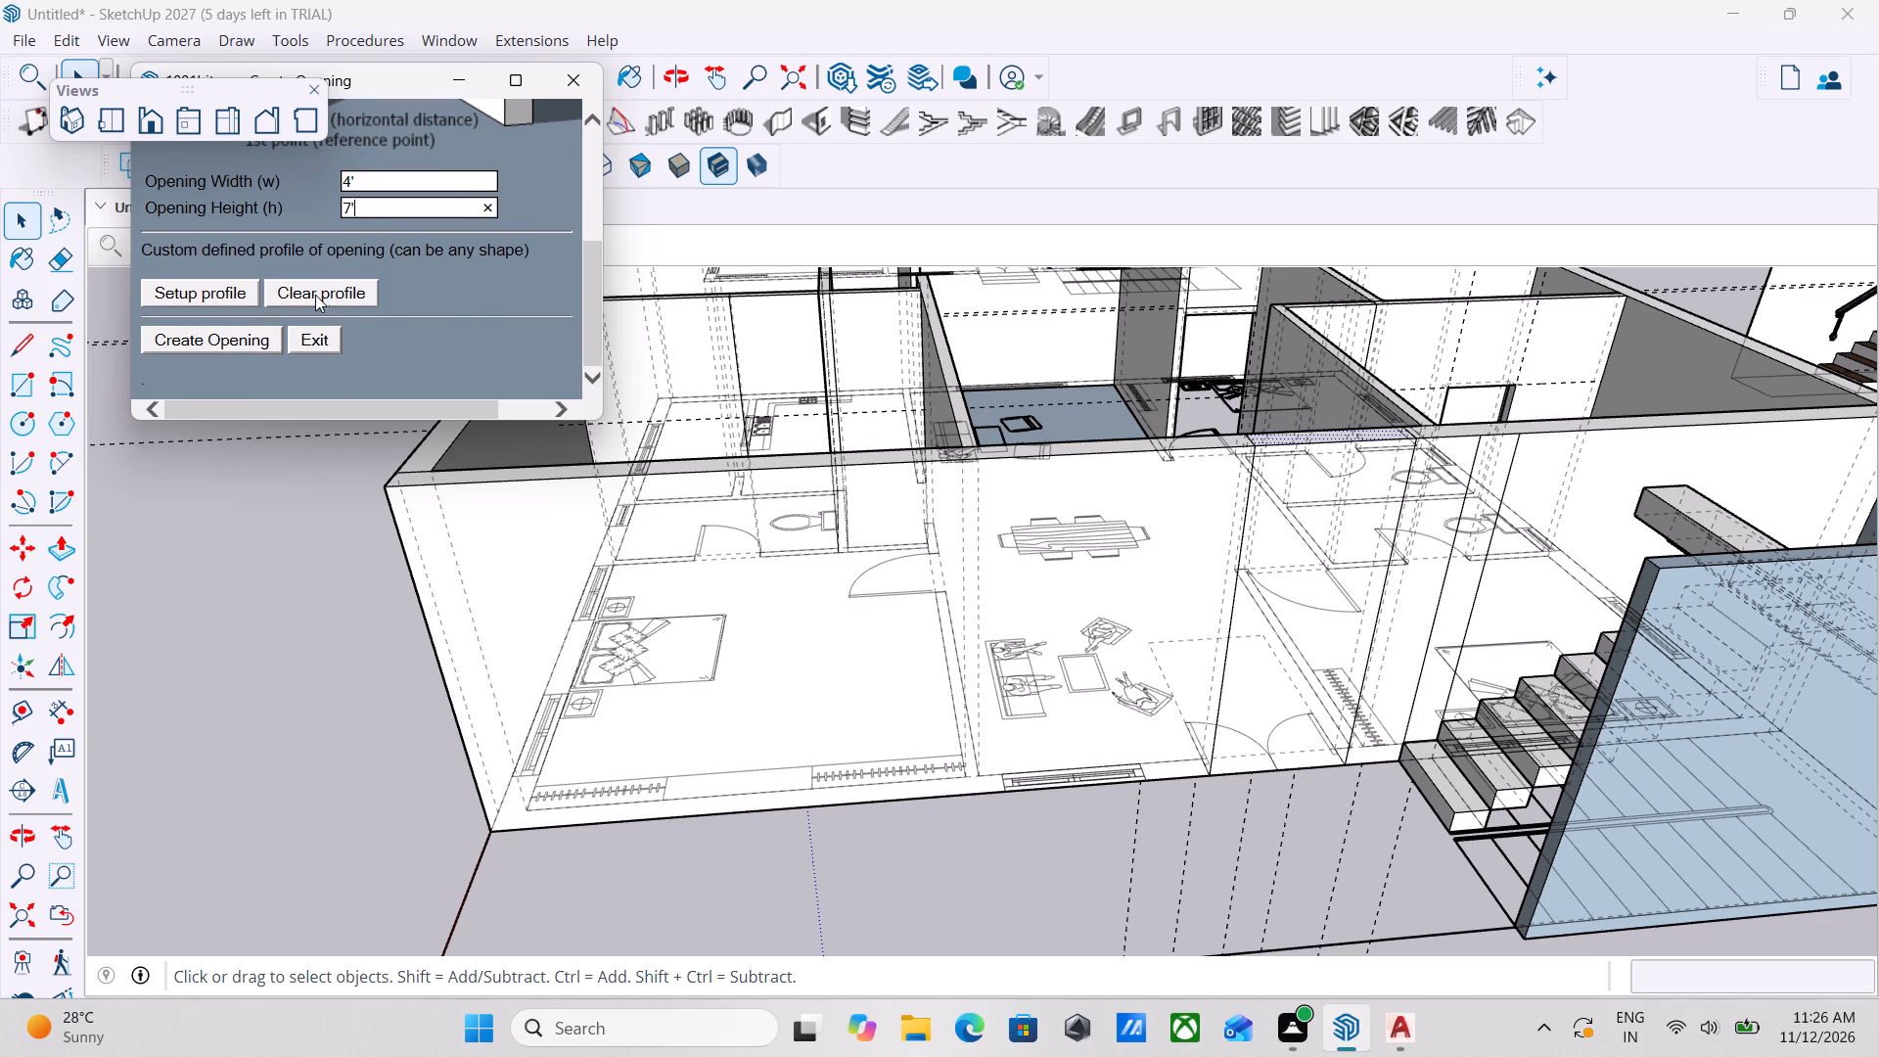
click(180, 340)
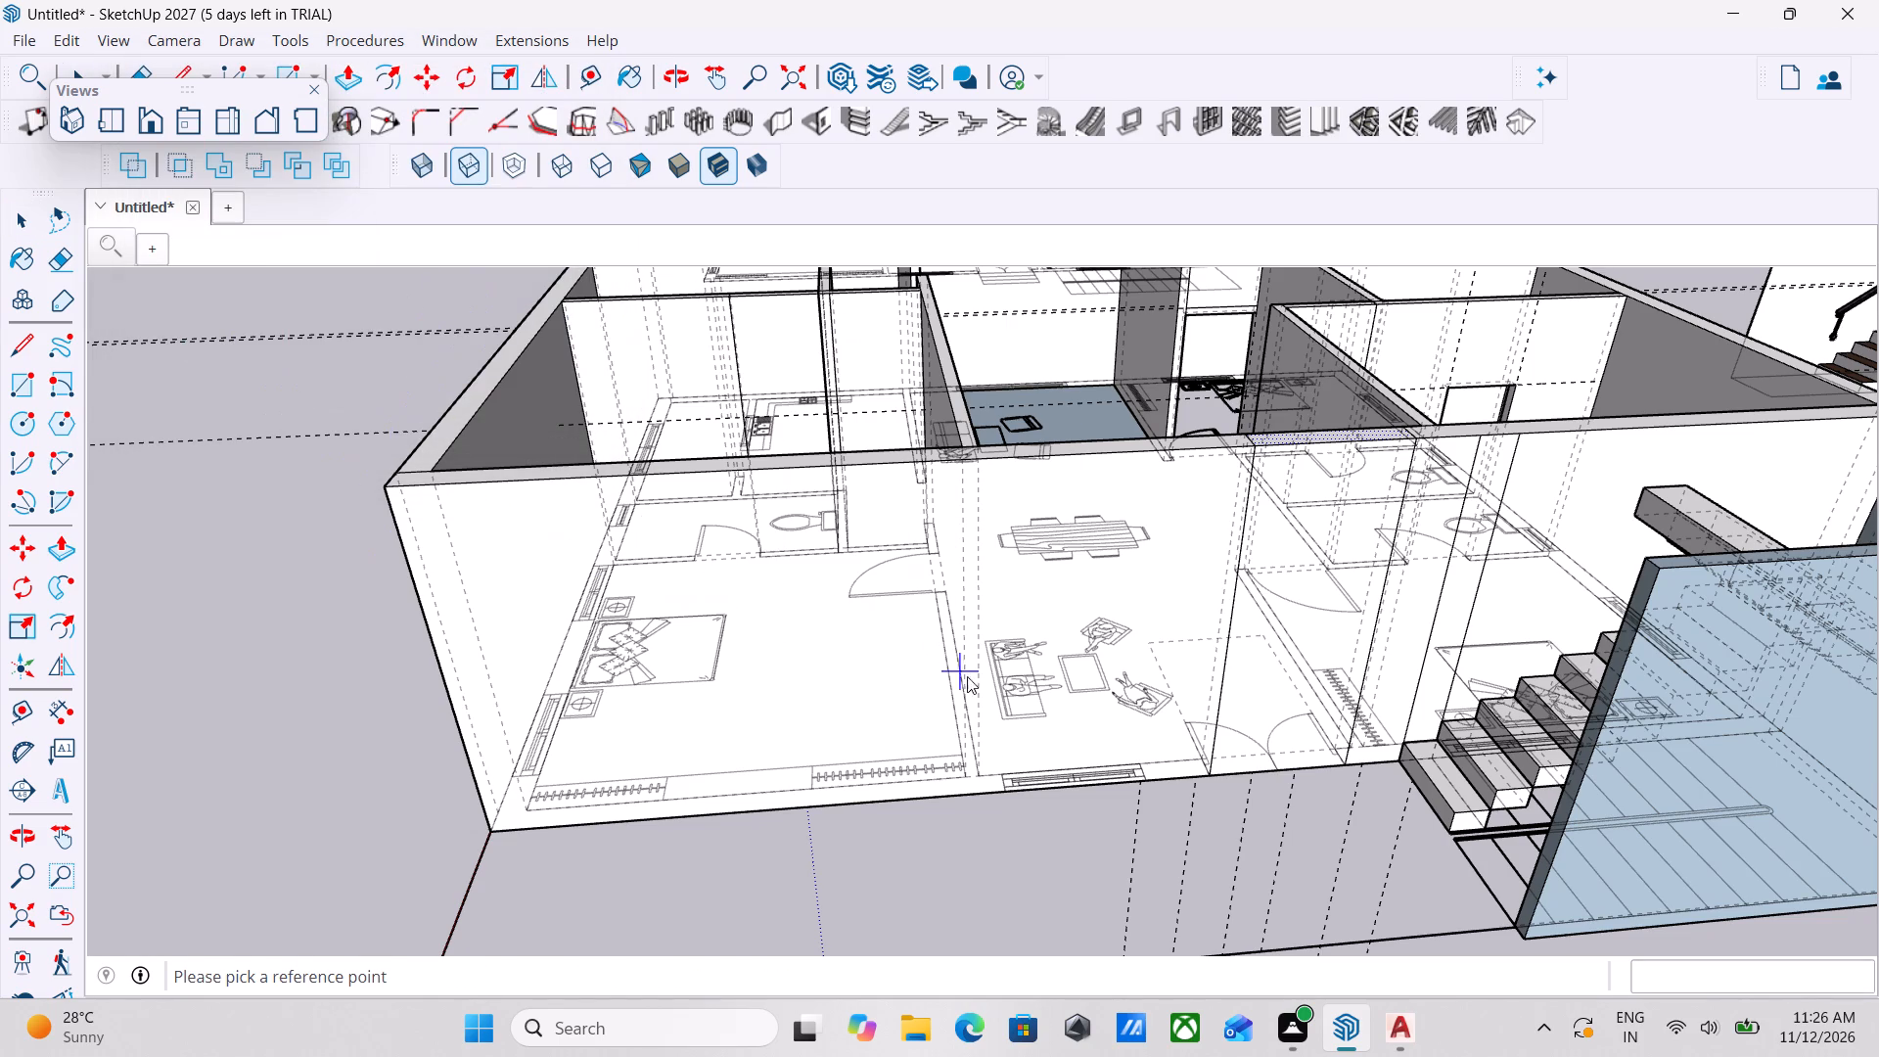
scroll(1000, 780, up, 4)
scroll(1055, 779, down, 4)
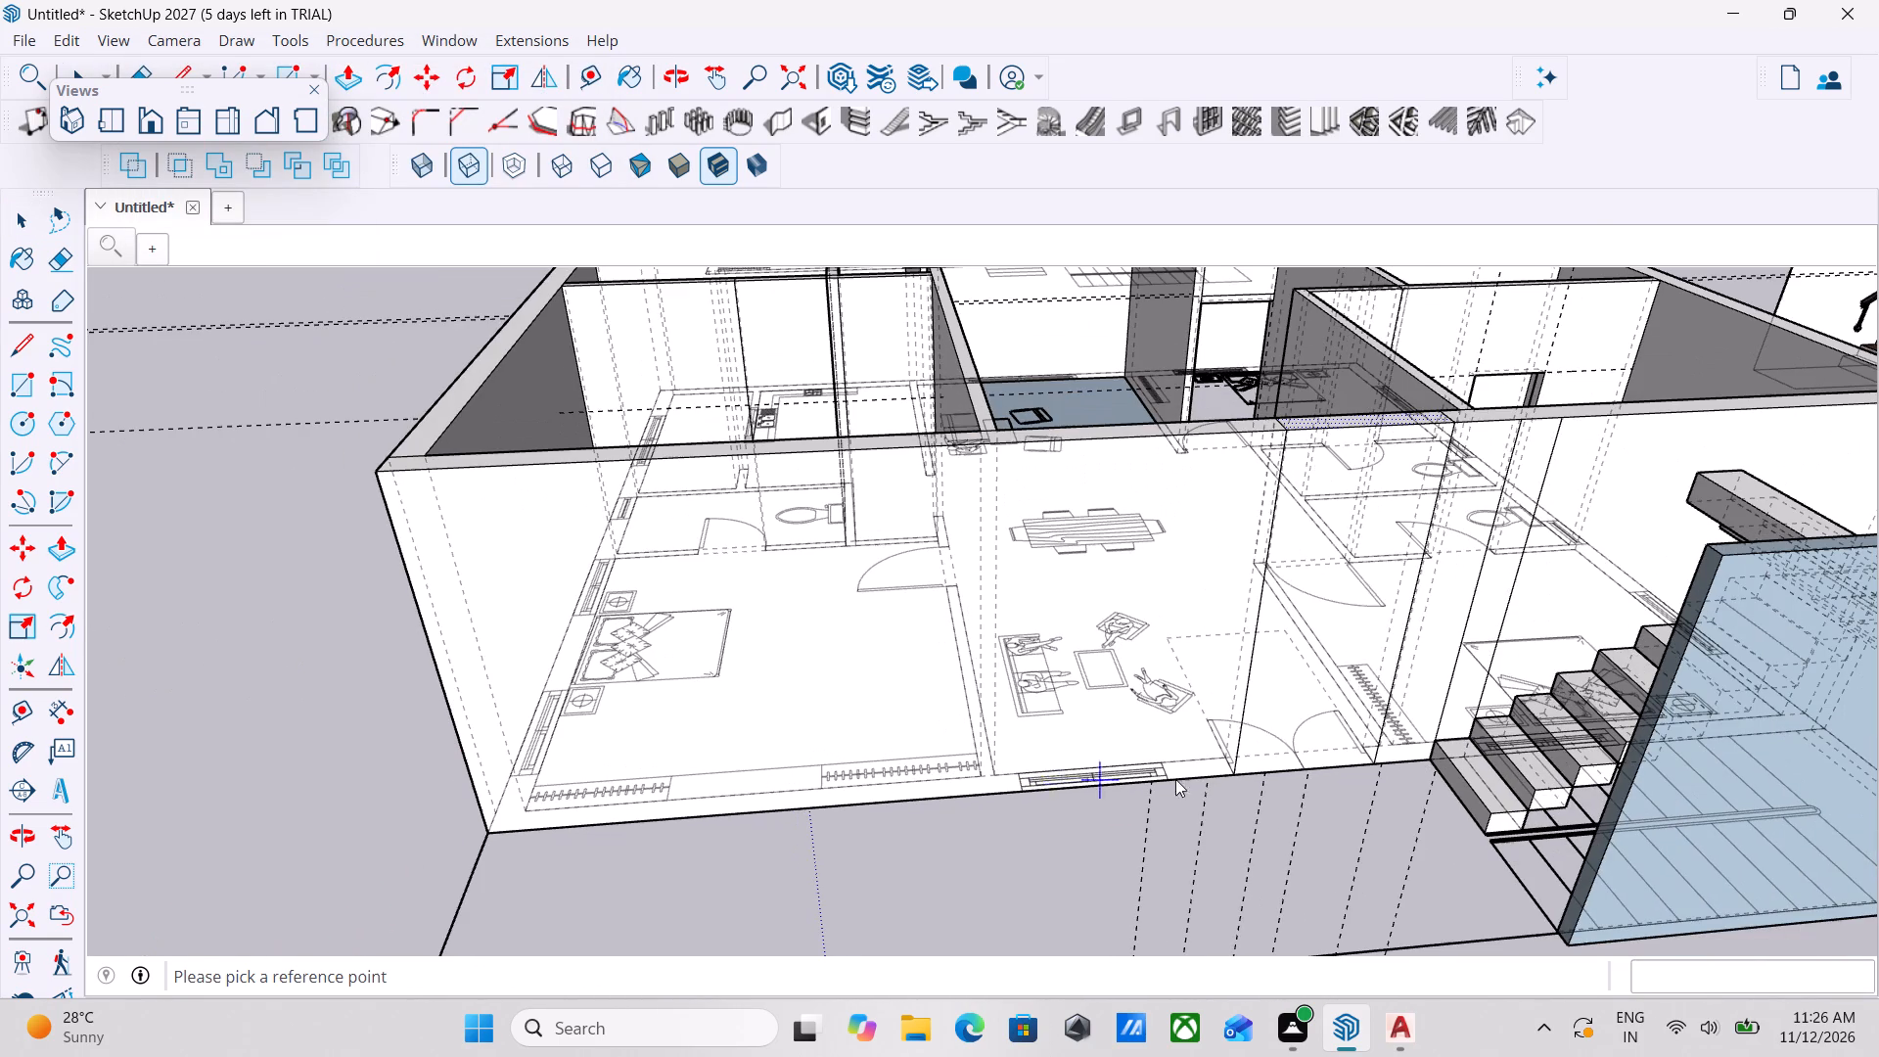
scroll(1247, 774, up, 2)
click(1247, 774)
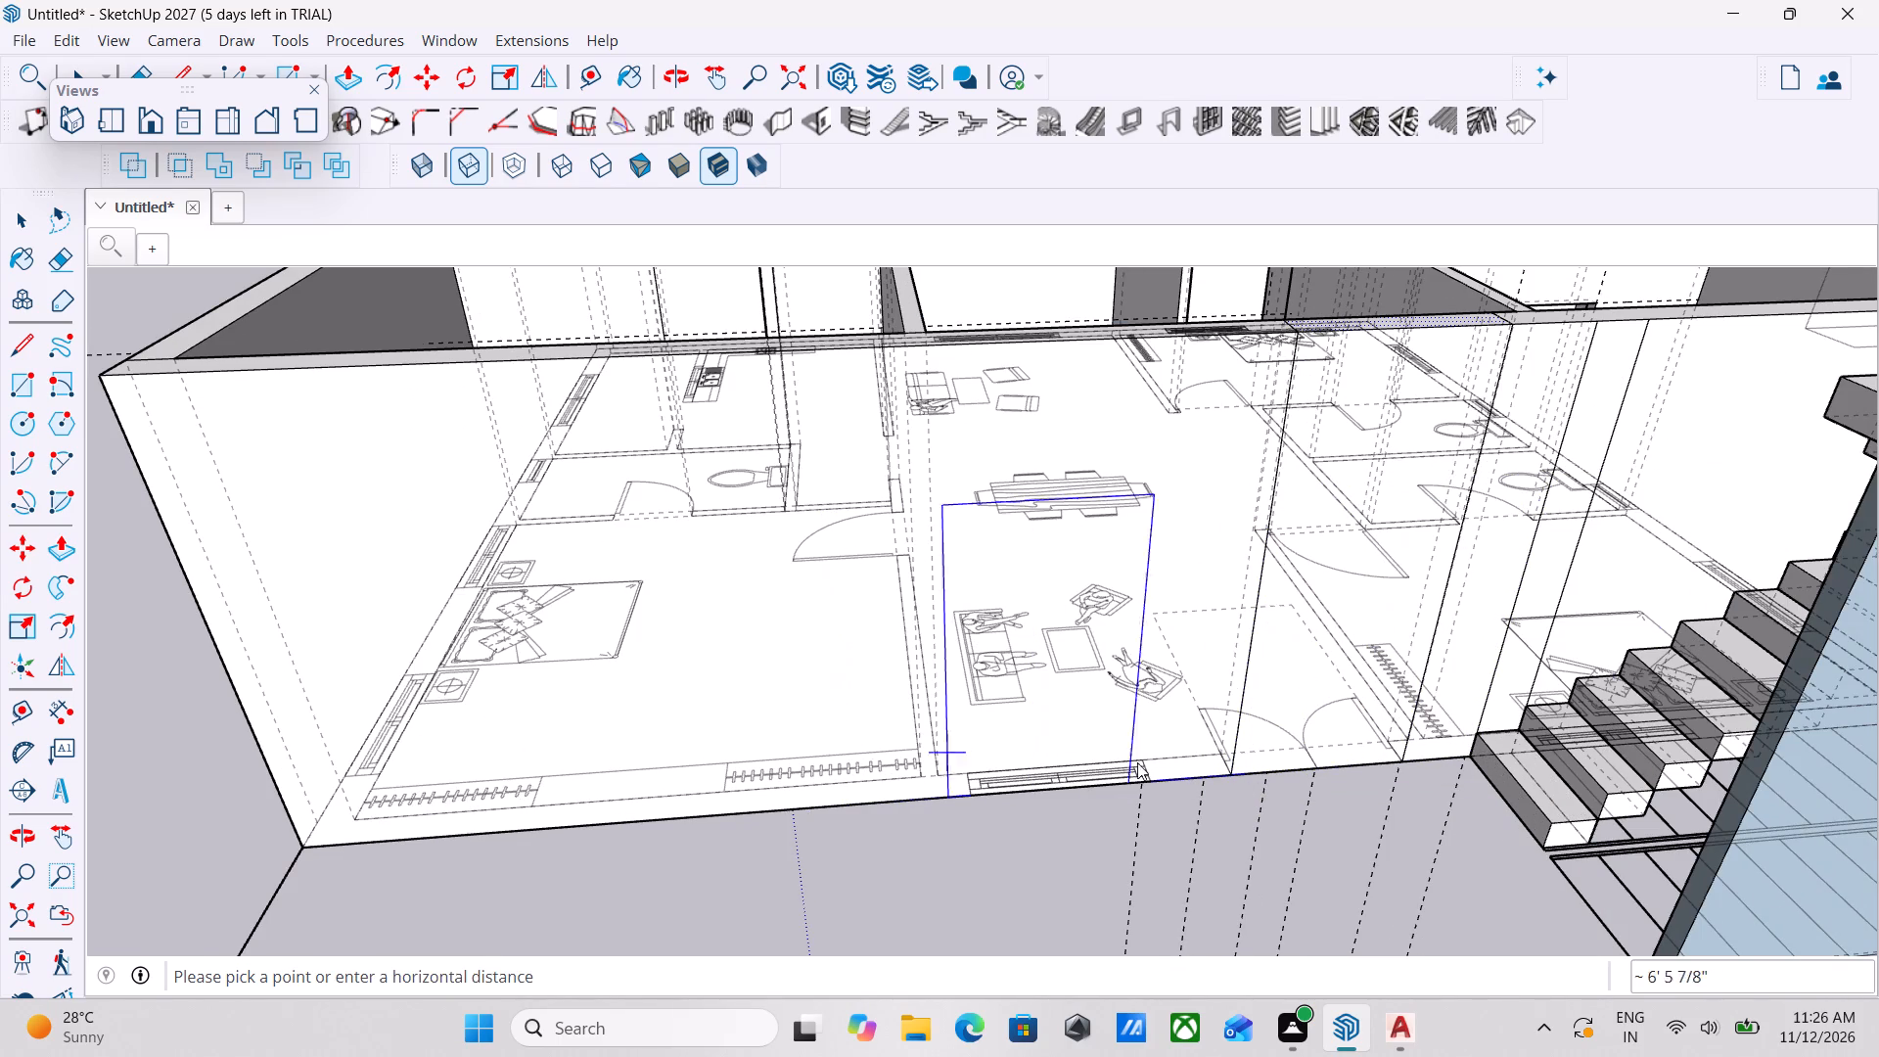
scroll(1223, 762, up, 2)
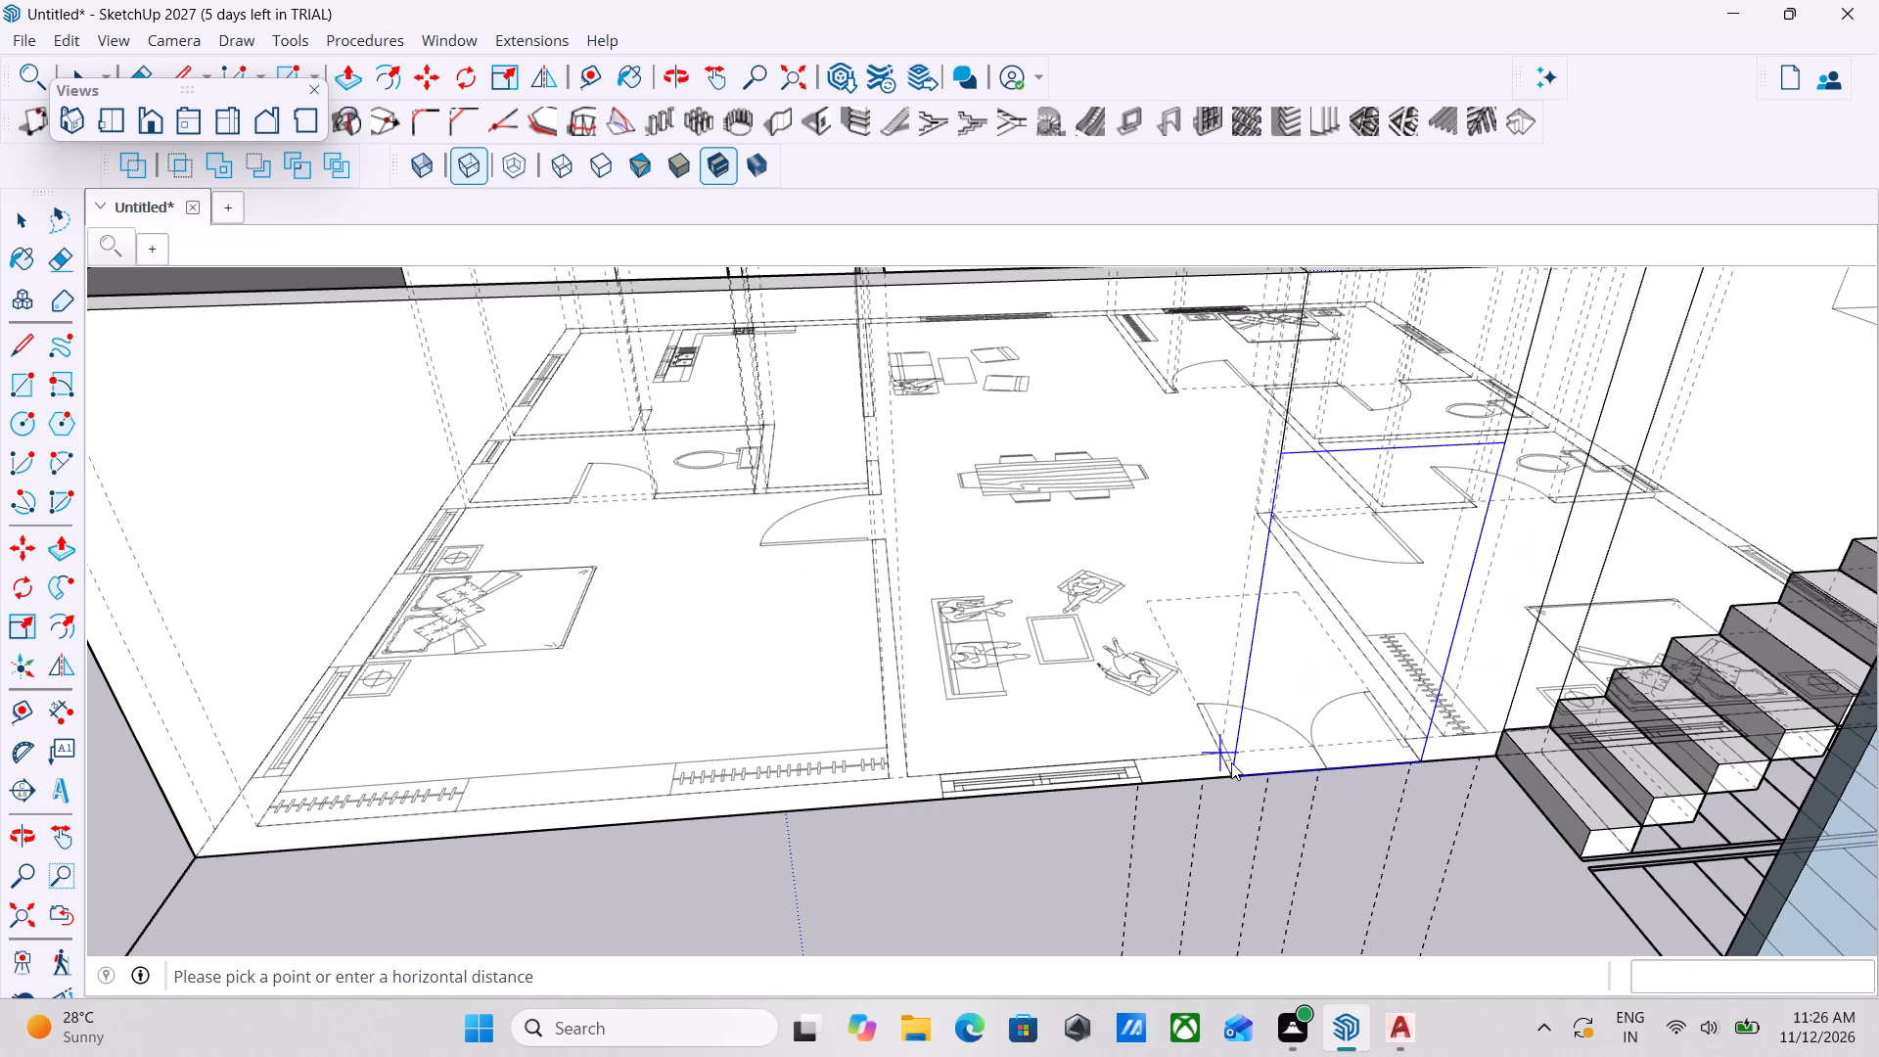
scroll(1232, 762, up, 4)
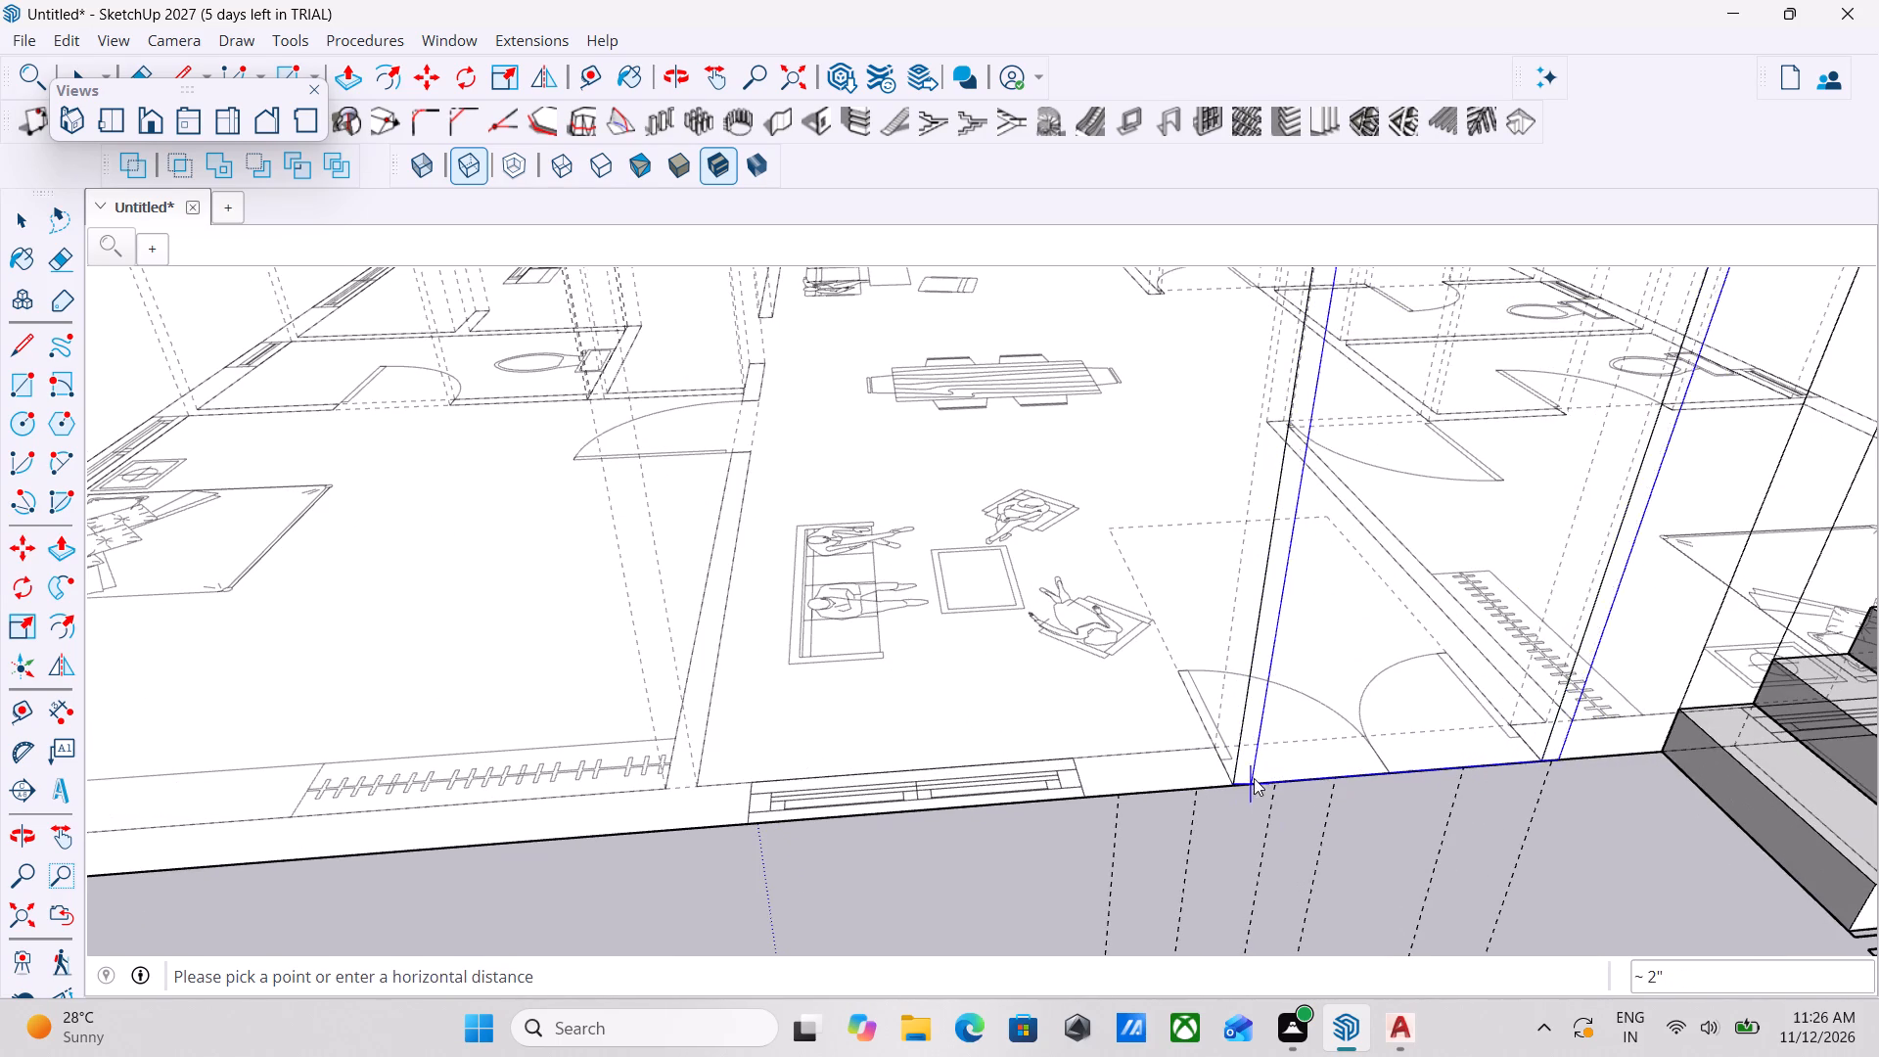
click(1240, 781)
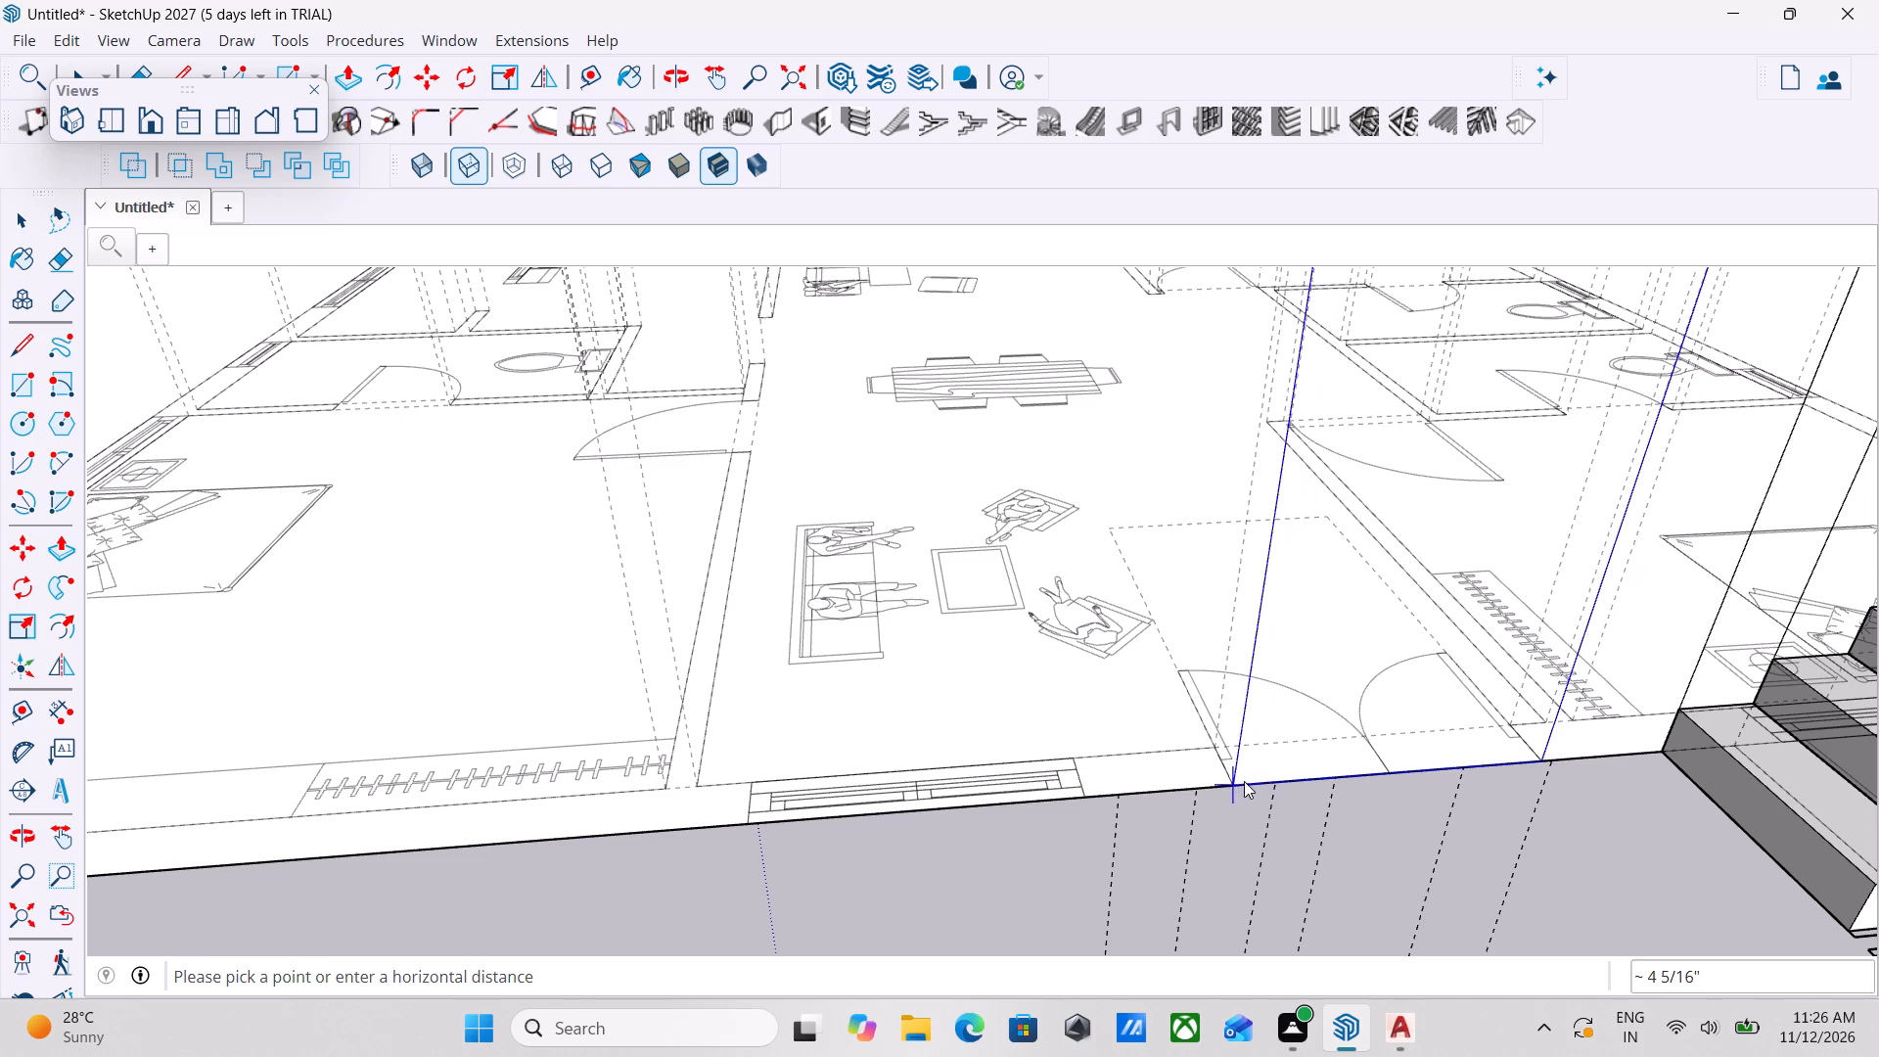
click(1242, 784)
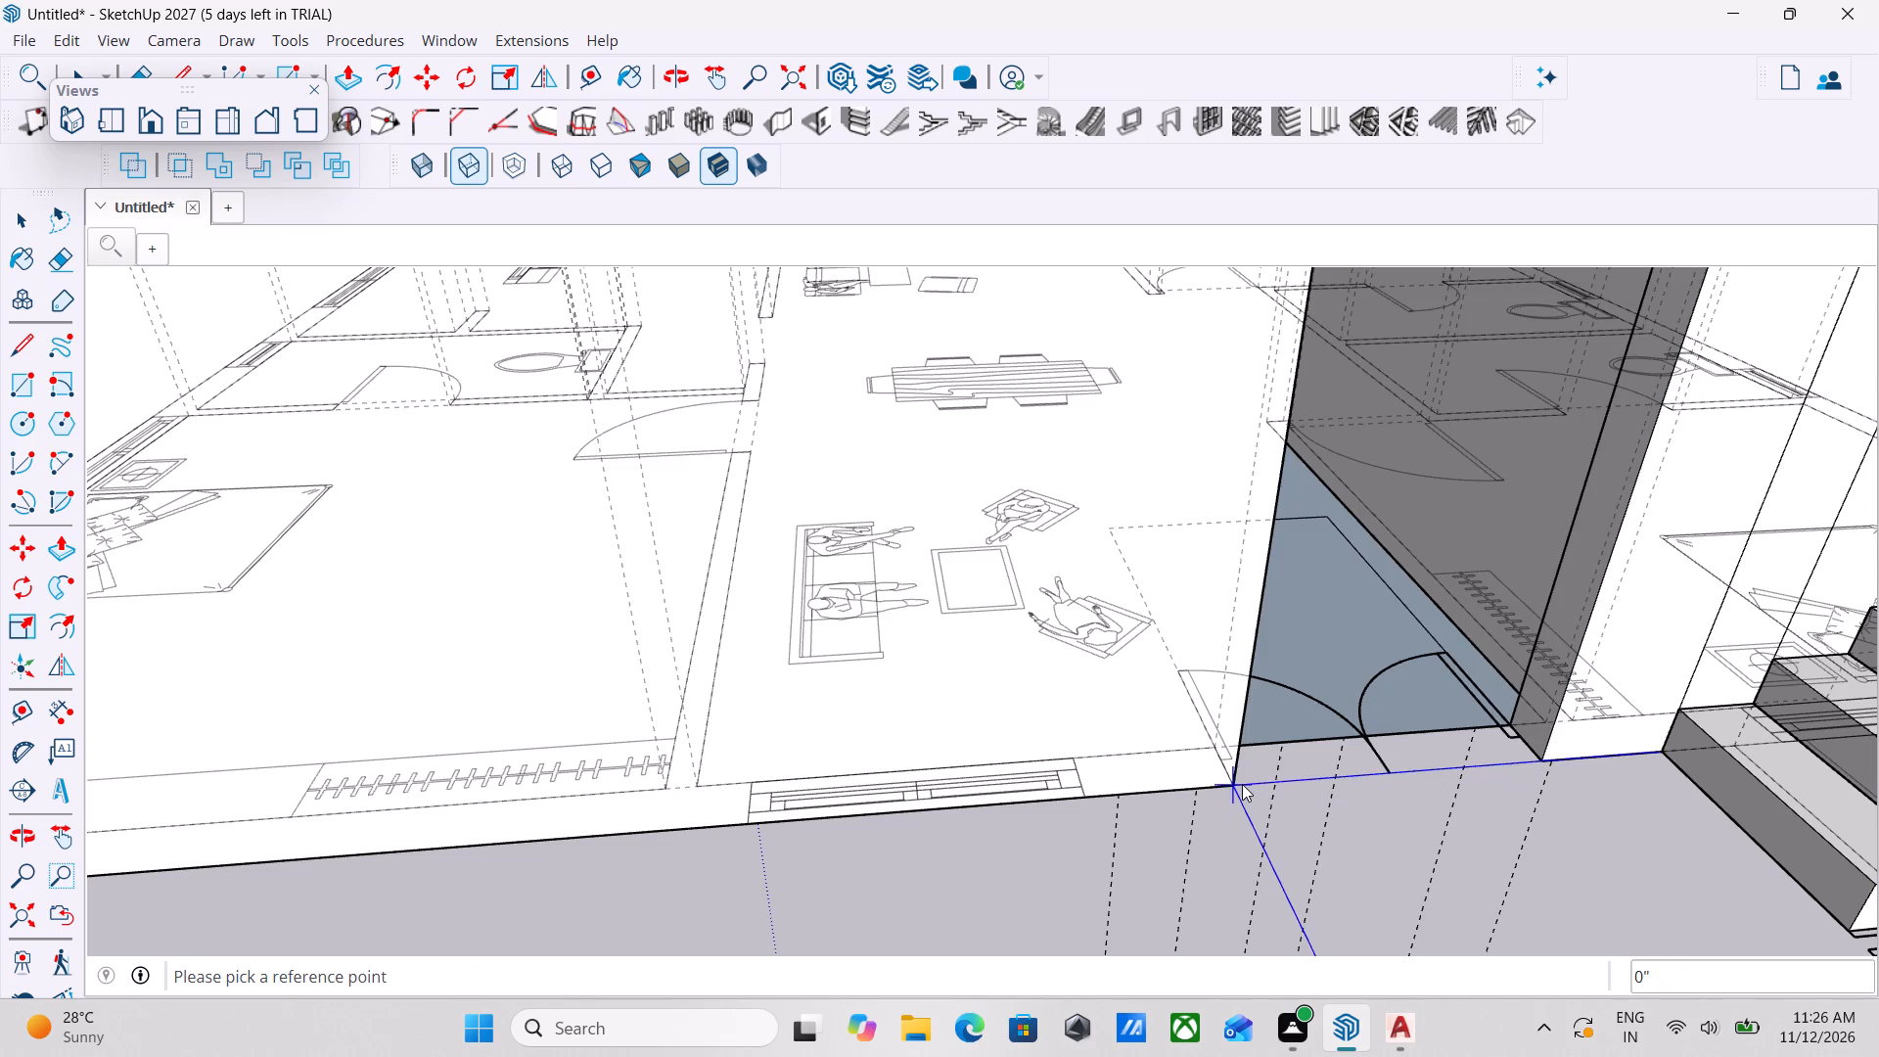
key(Escape)
Examine the bedroom wall facing the living and dining area for the door opening still uncut.
scroll(1242, 784, down, 14)
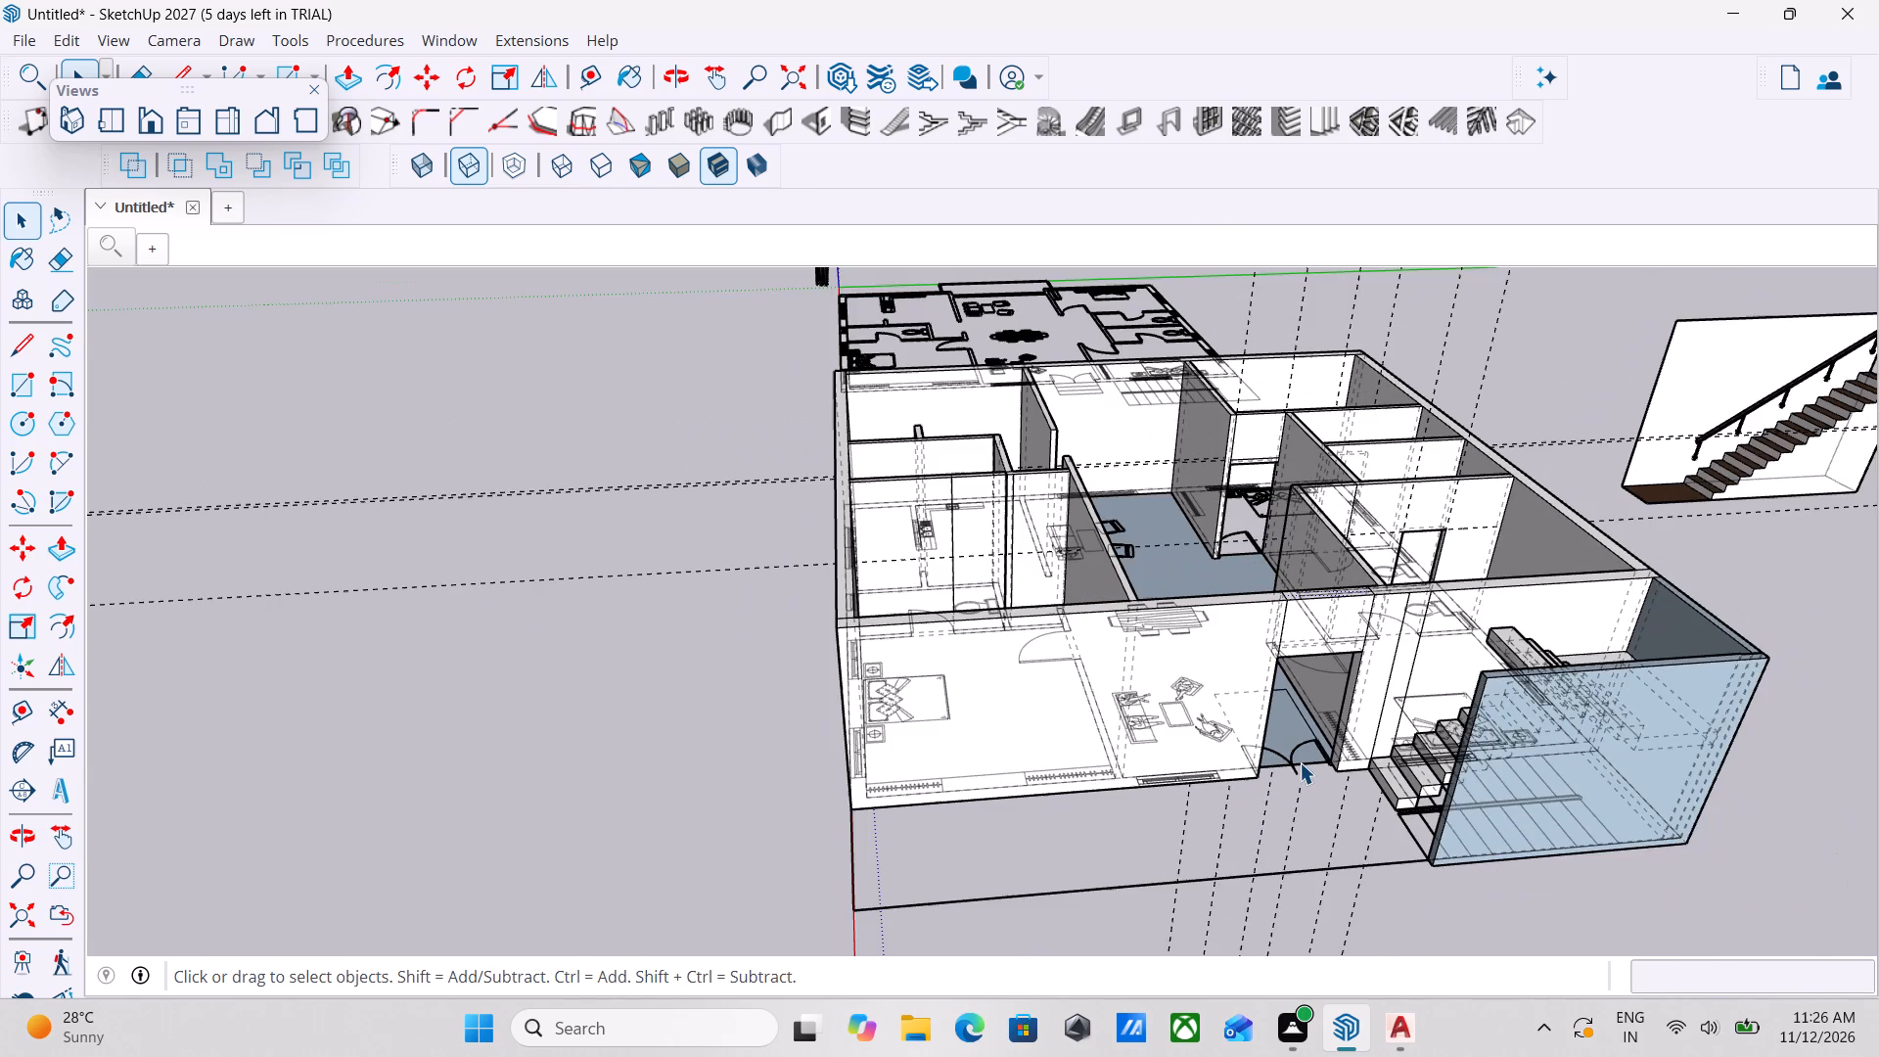
scroll(1300, 762, down, 1)
key(Escape)
key(space)
key(space)
scroll(1300, 762, down, 4)
key(space)
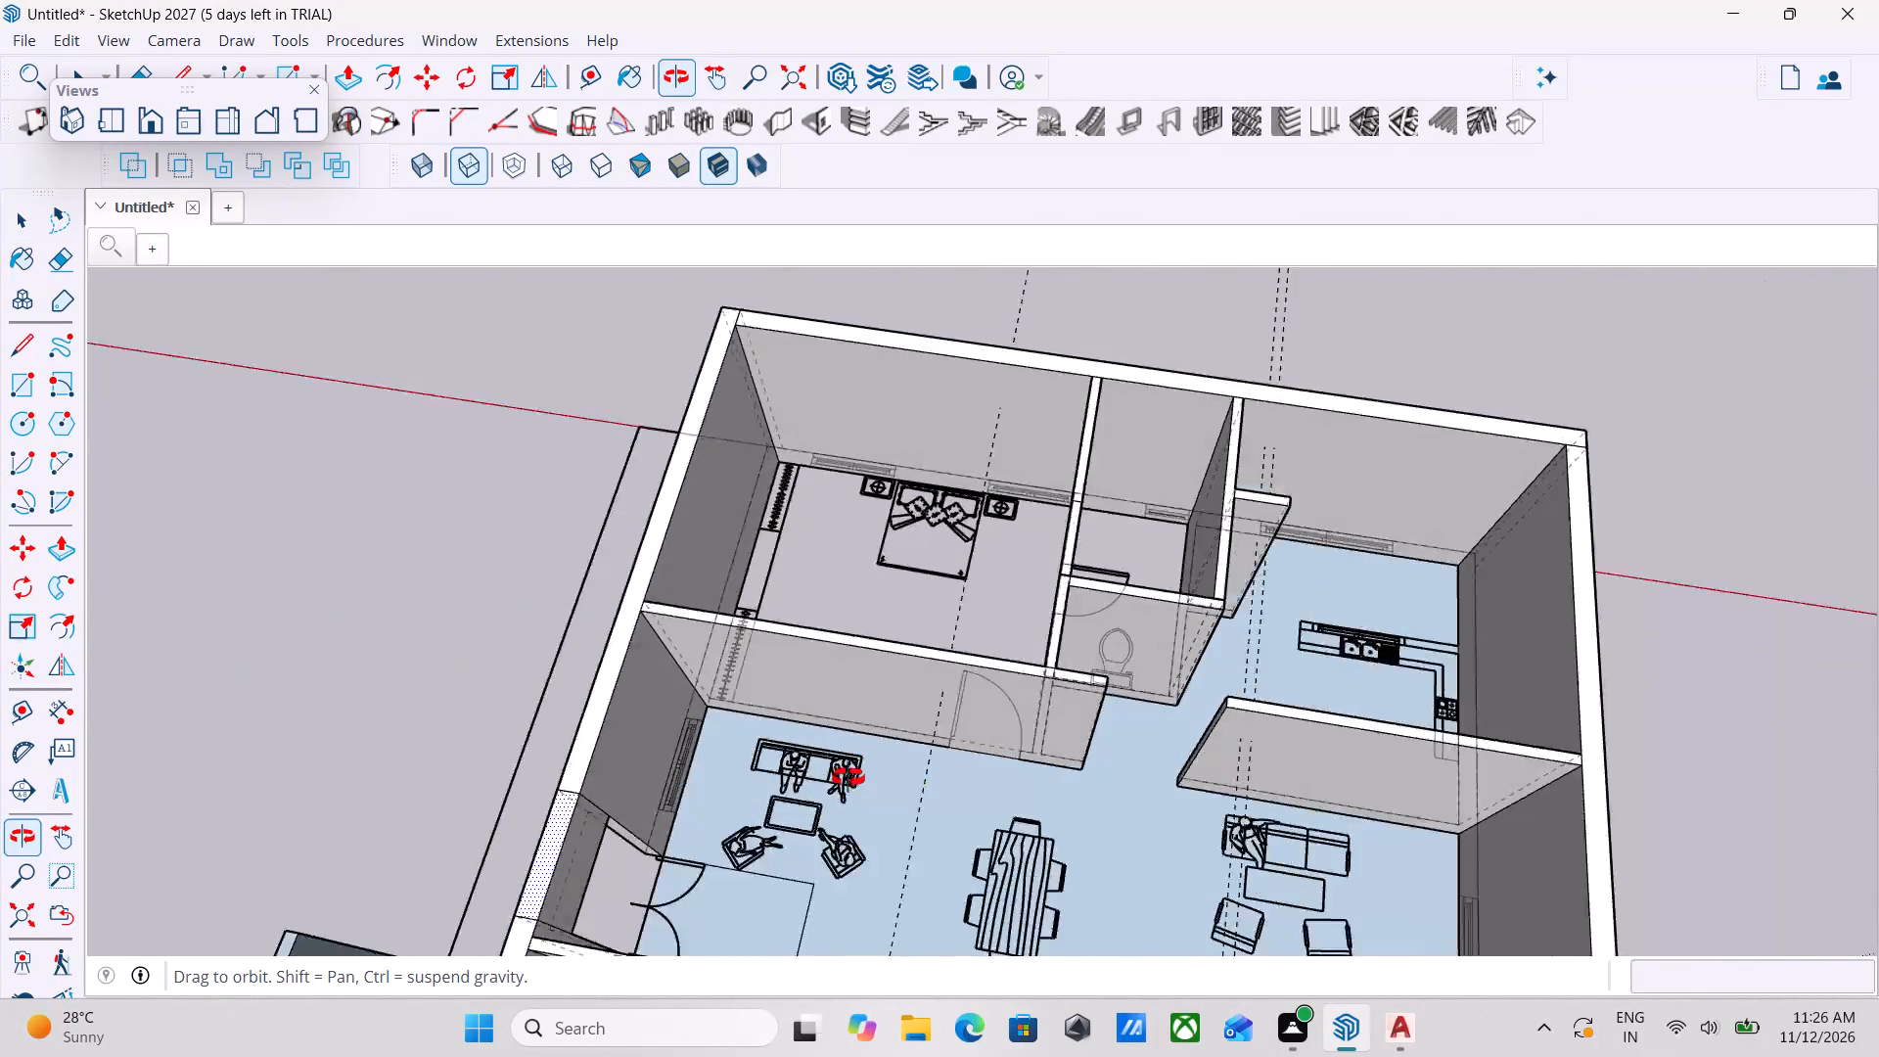
scroll(1090, 743, up, 3)
key(Escape)
key(space)
scroll(957, 741, up, 3)
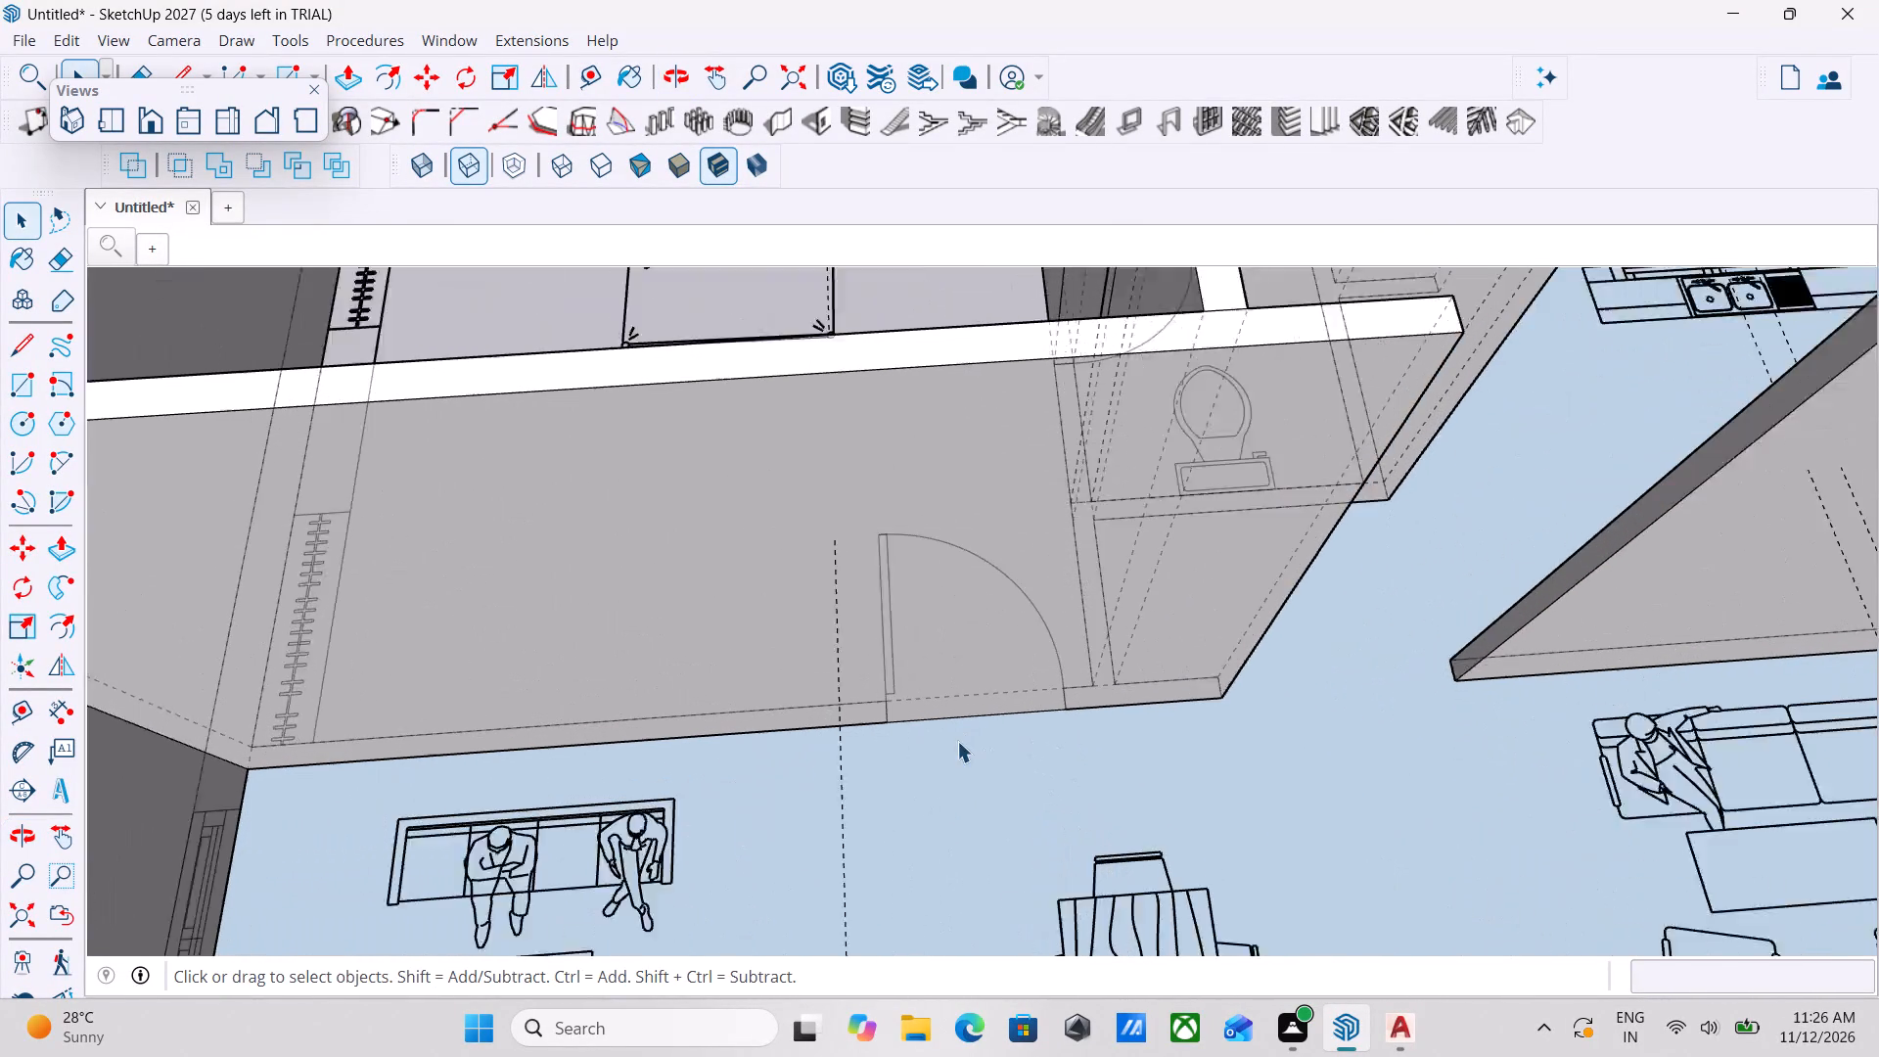
scroll(957, 741, up, 1)
scroll(778, 722, down, 7)
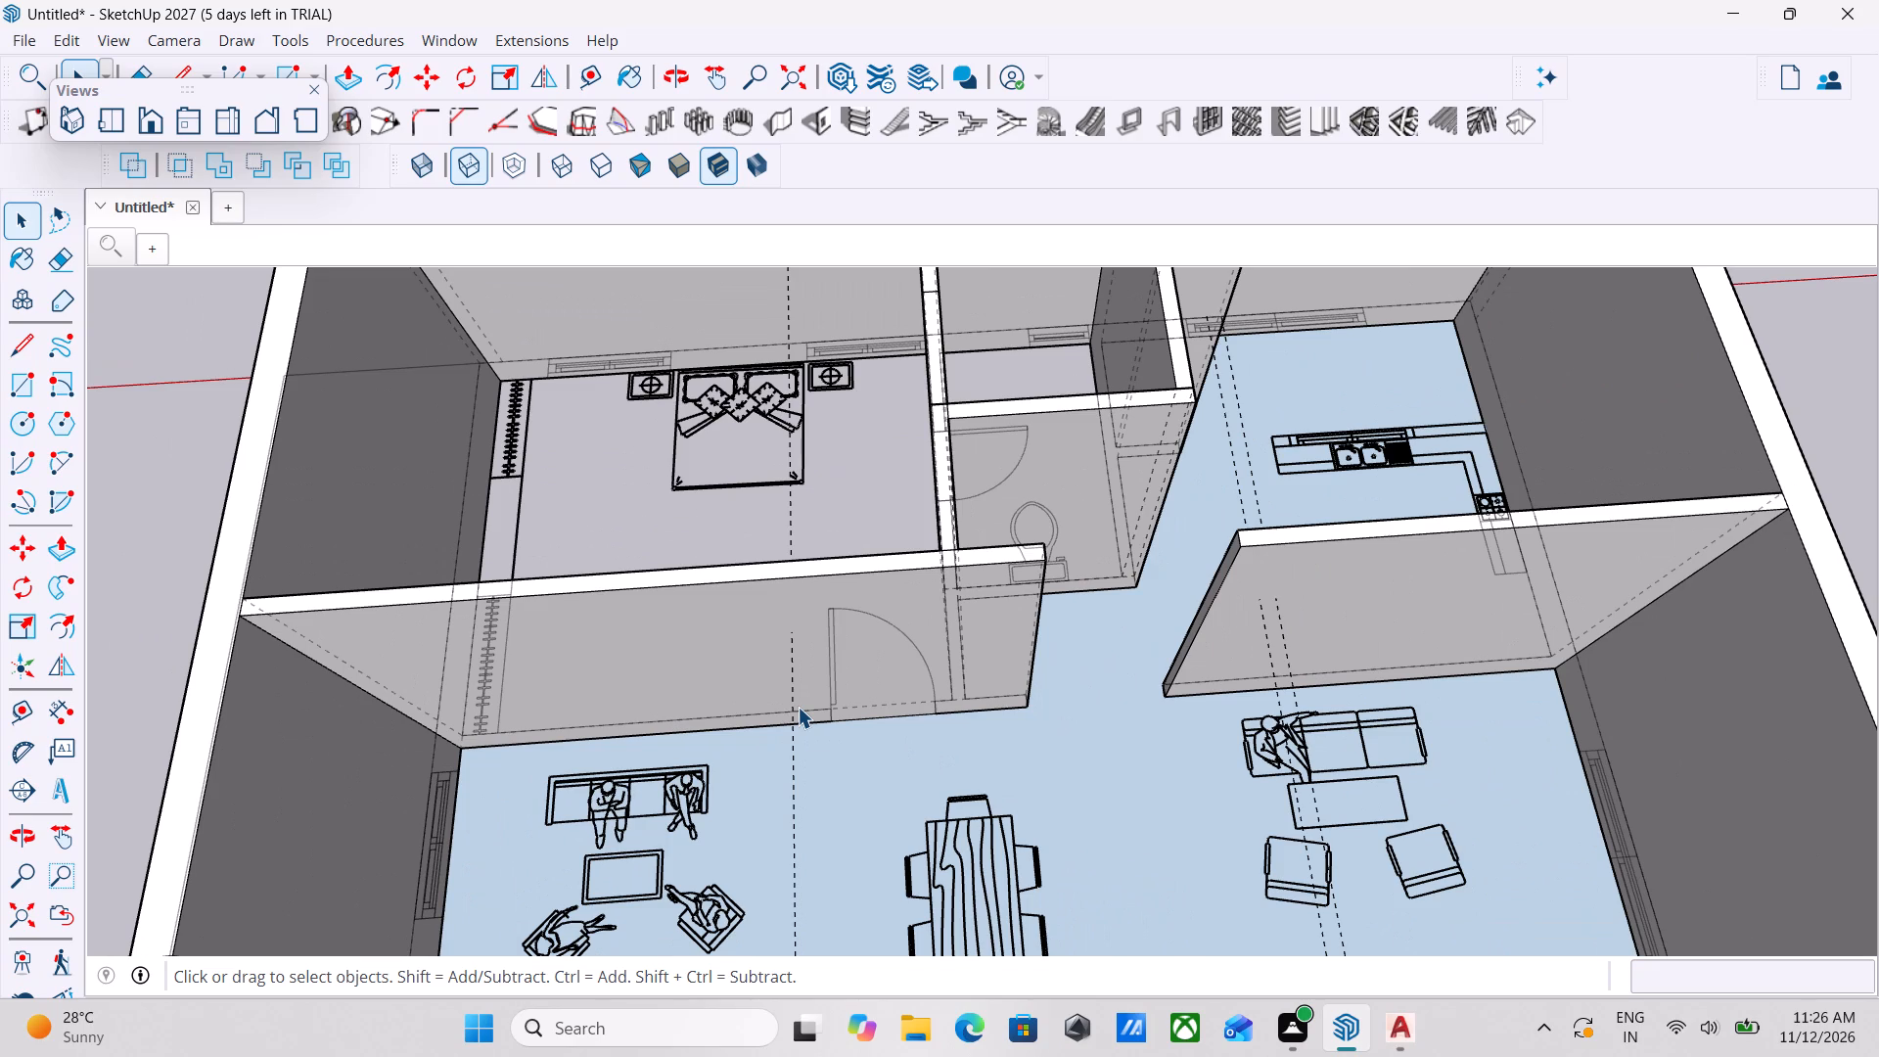
scroll(952, 659, down, 1)
scroll(848, 701, up, 9)
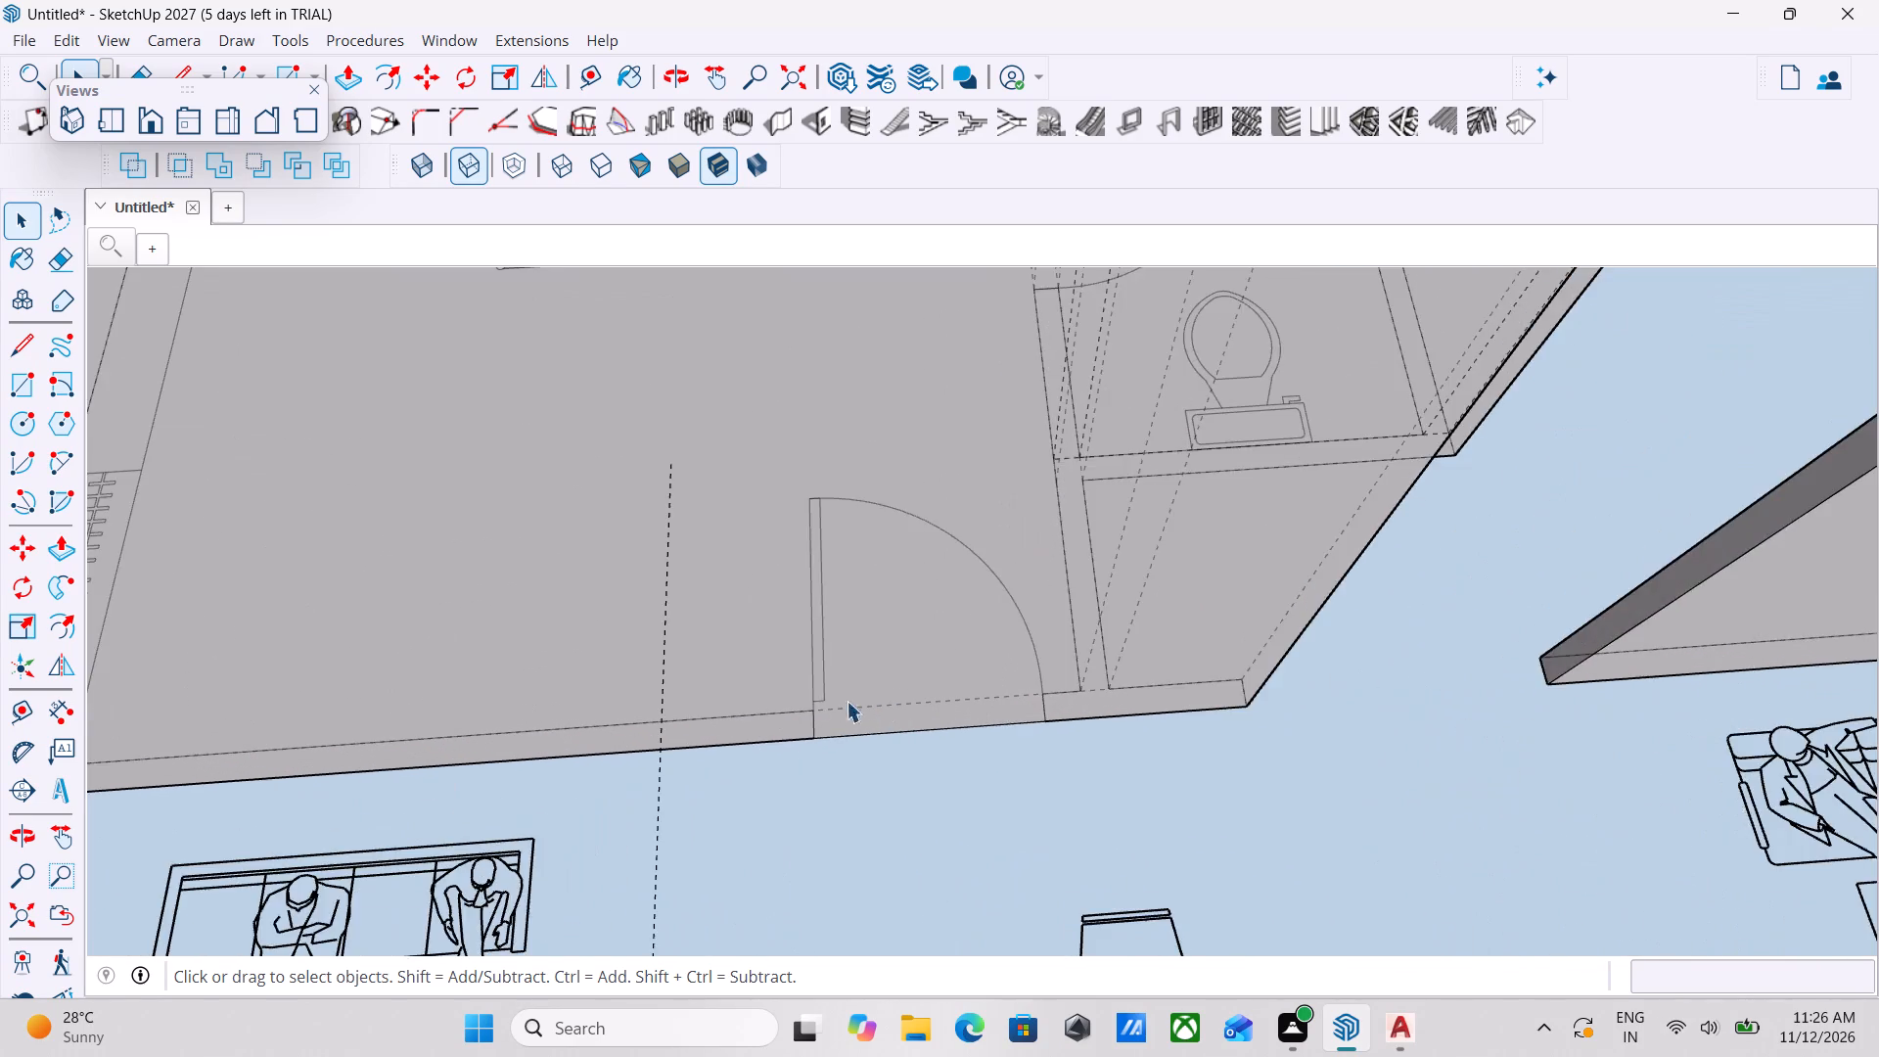
scroll(807, 701, up, 4)
scroll(807, 701, down, 16)
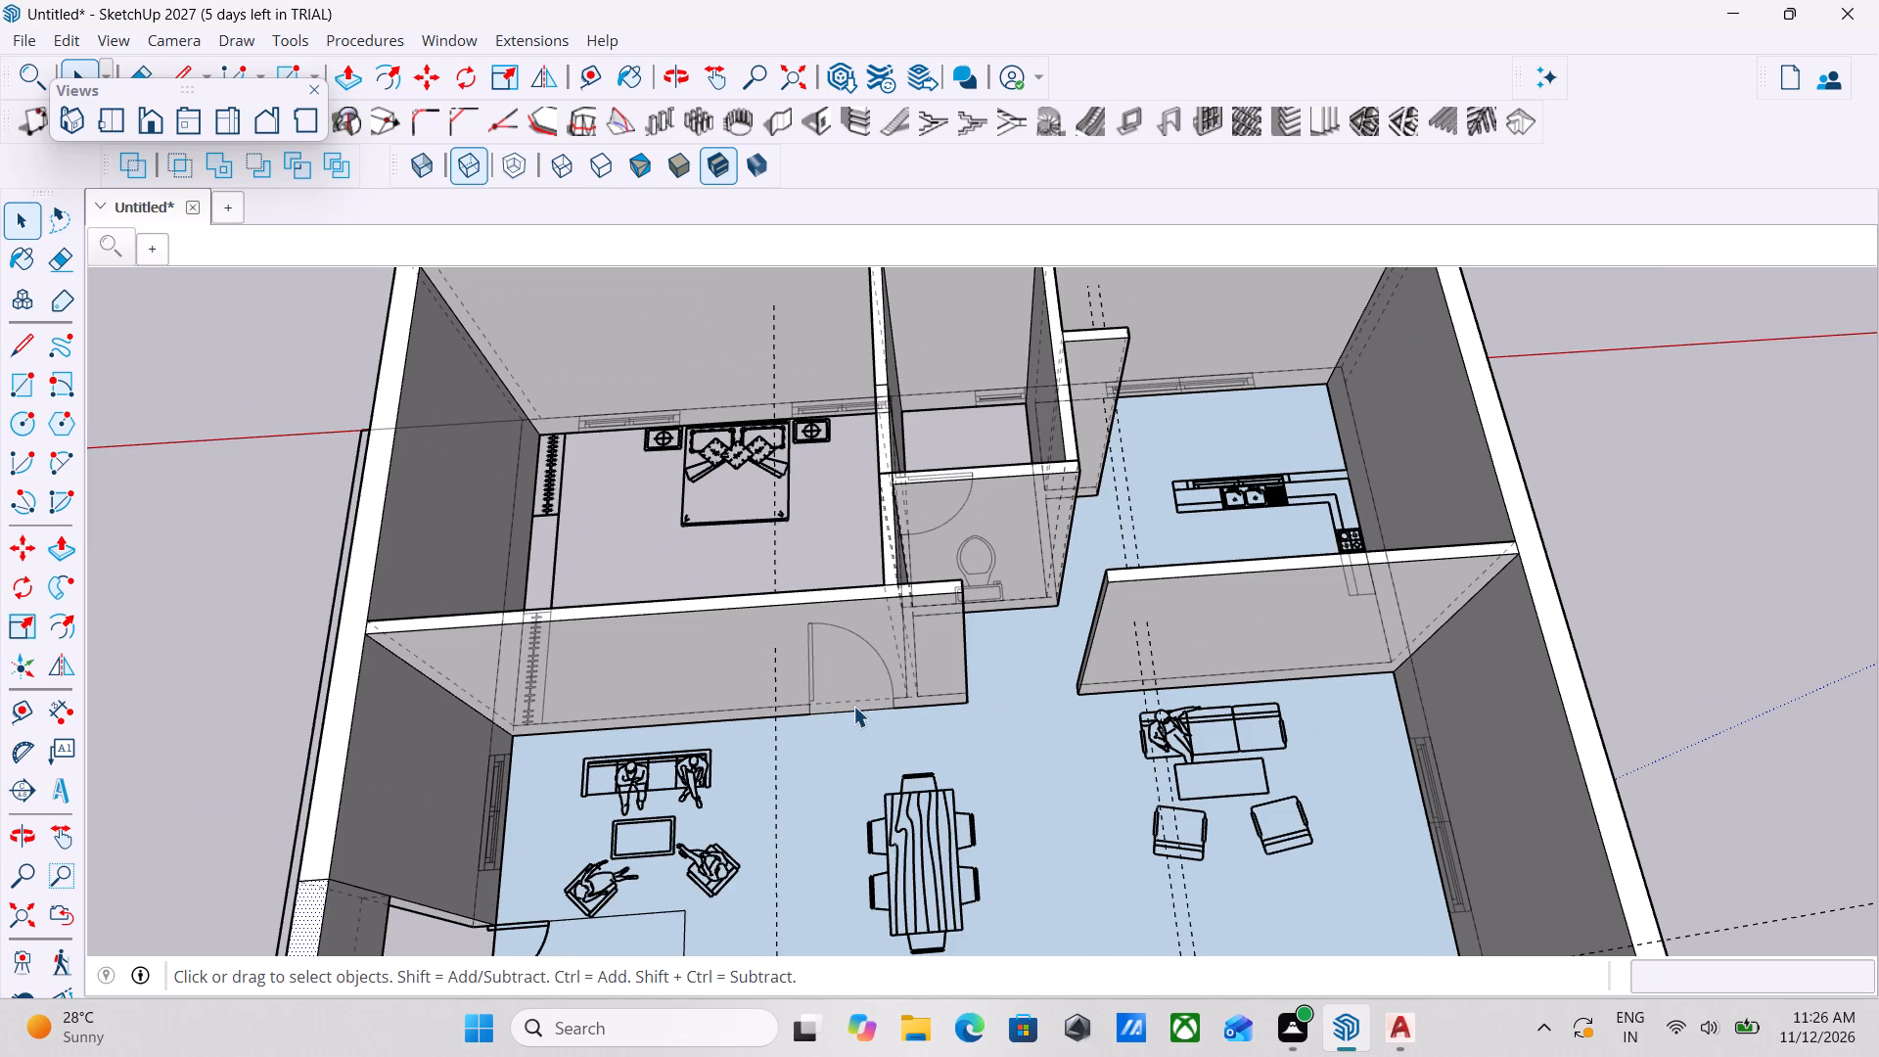
scroll(845, 698, up, 4)
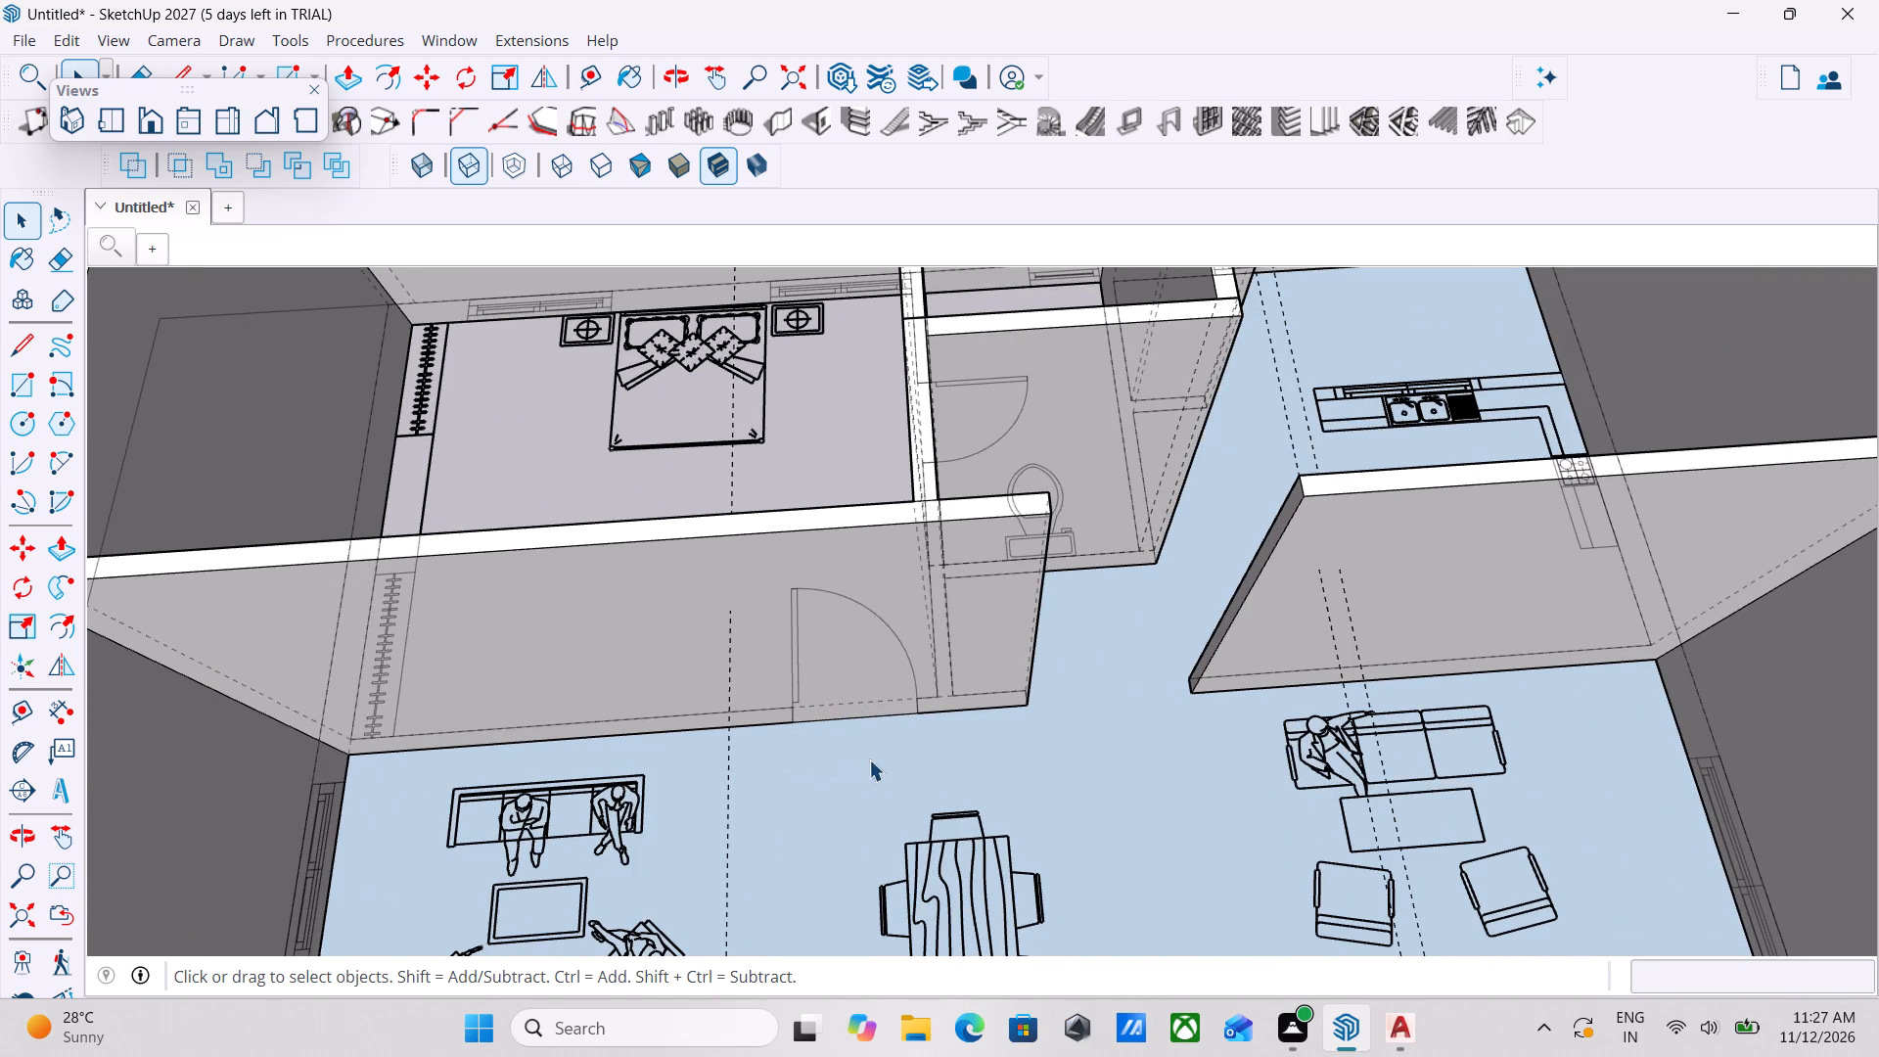
Measure the bedroom door's width along the base of the wall facing the living and dining area.
middle_drag(887, 759, 962, 739)
scroll(962, 739, up, 3)
scroll(851, 740, up, 2)
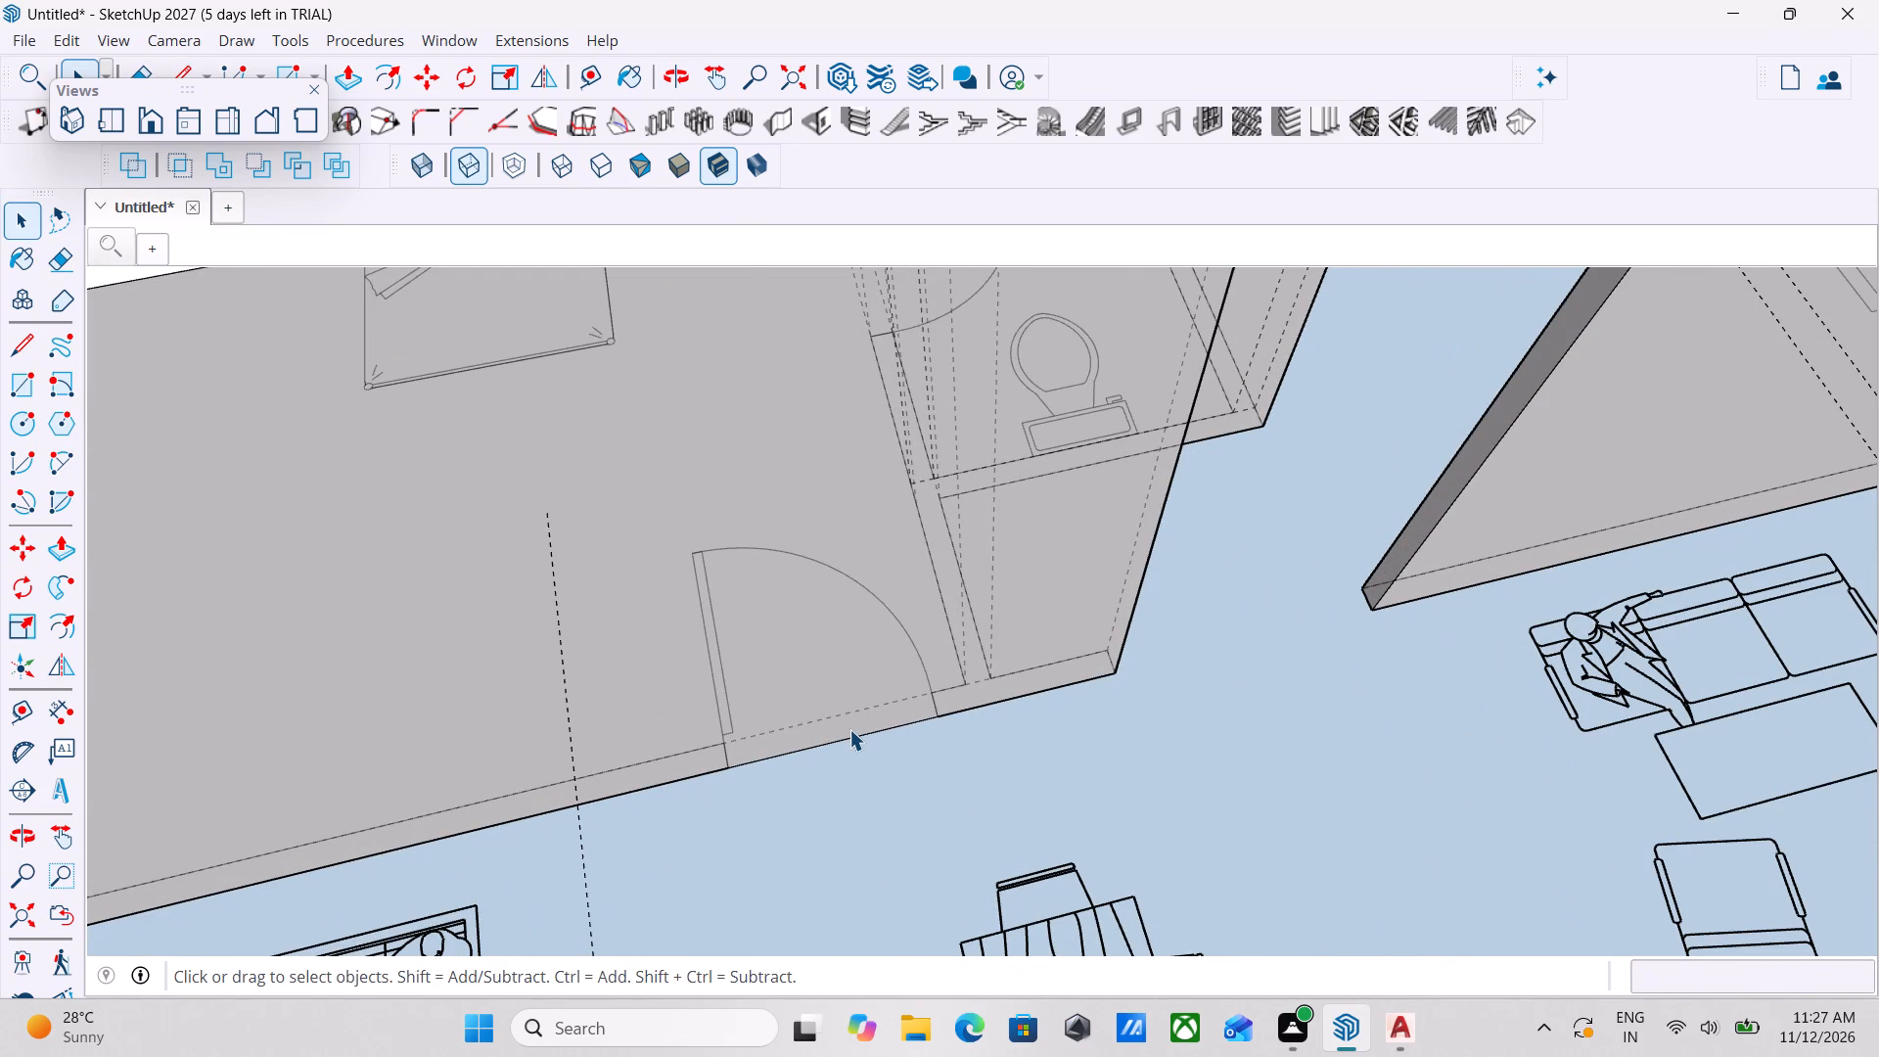
text(GR)
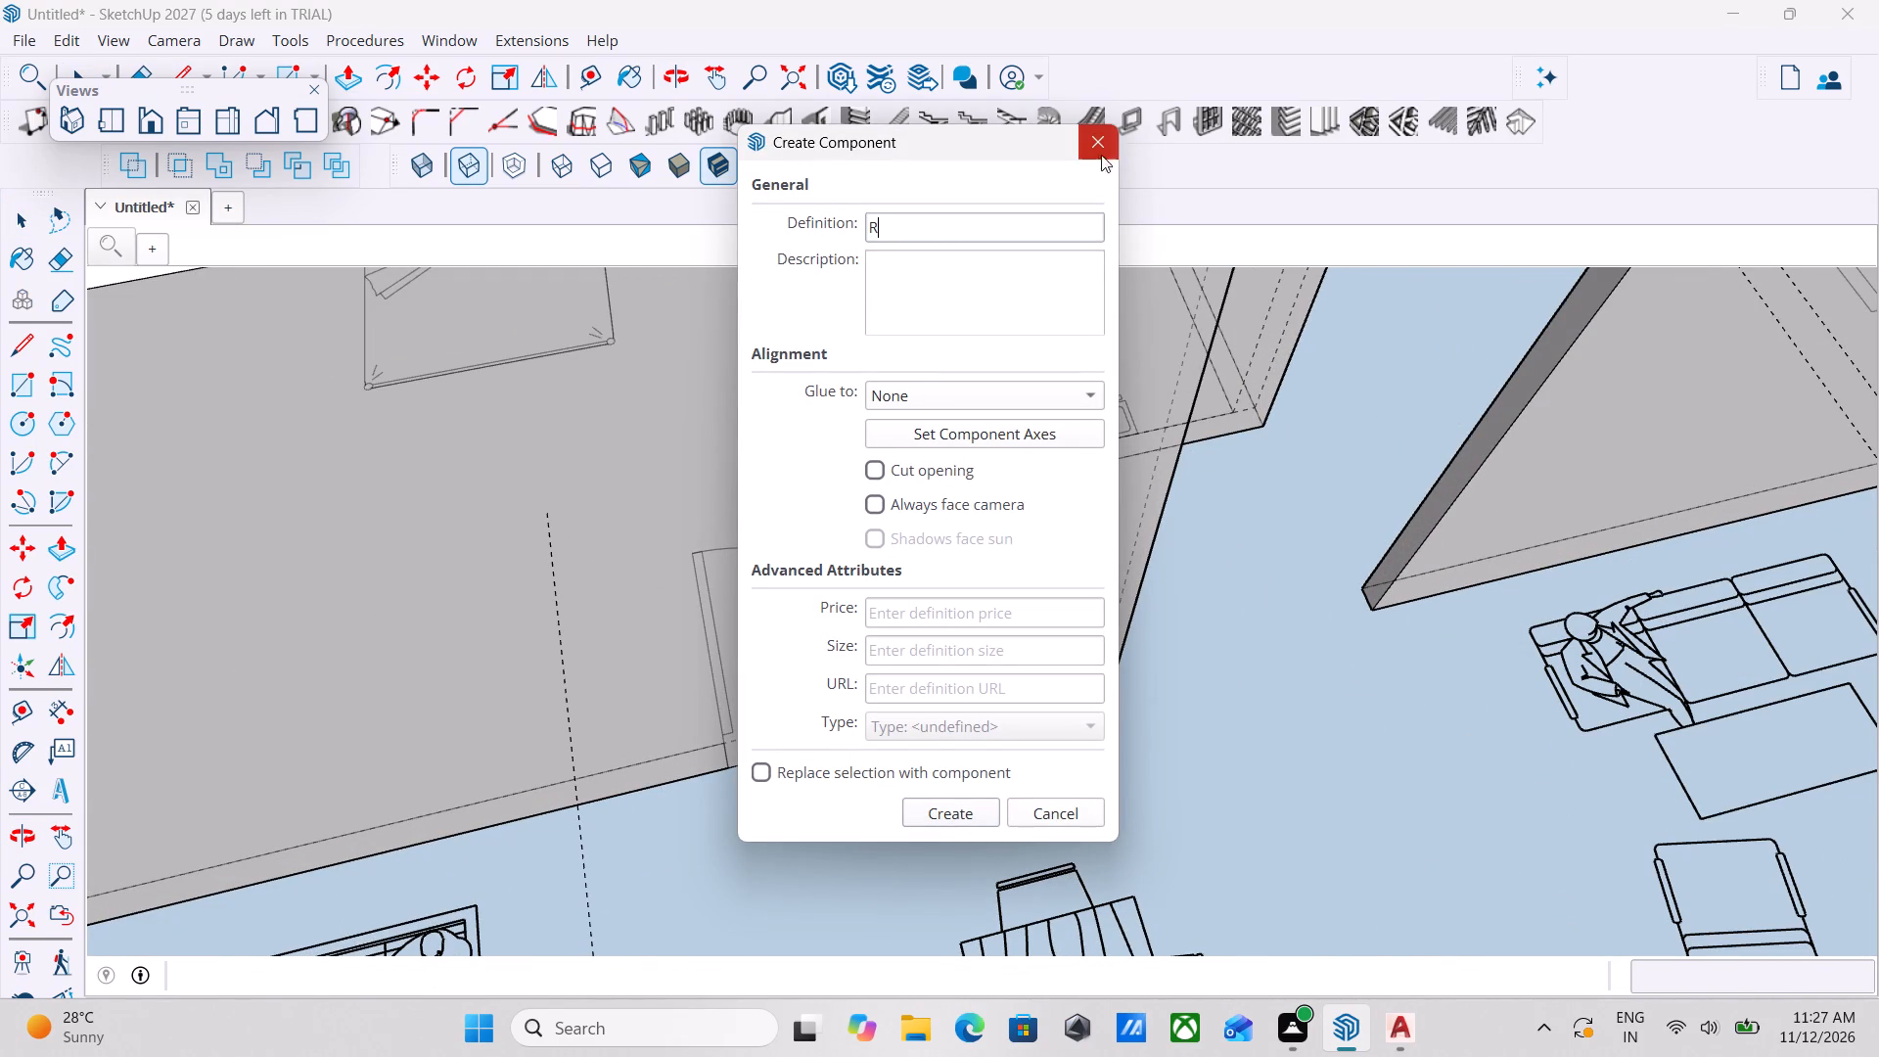
click(1108, 151)
click(583, 67)
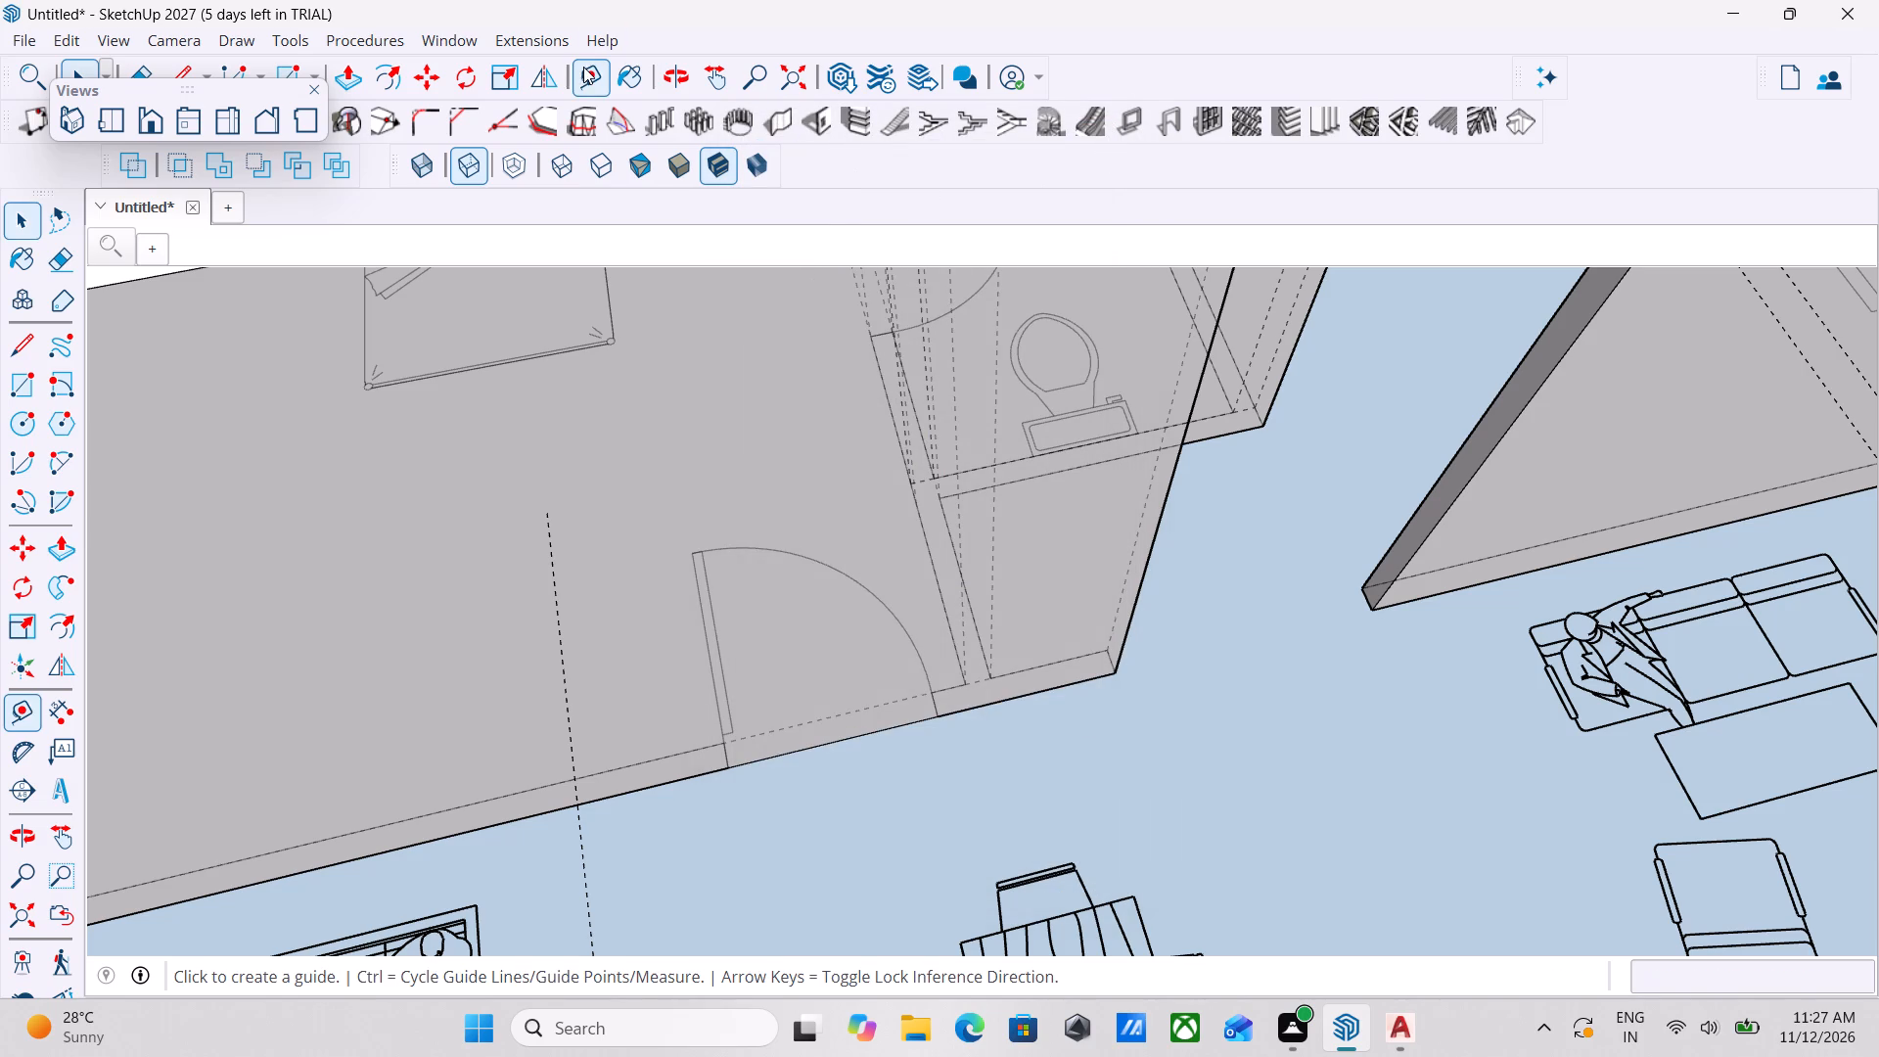
click(938, 721)
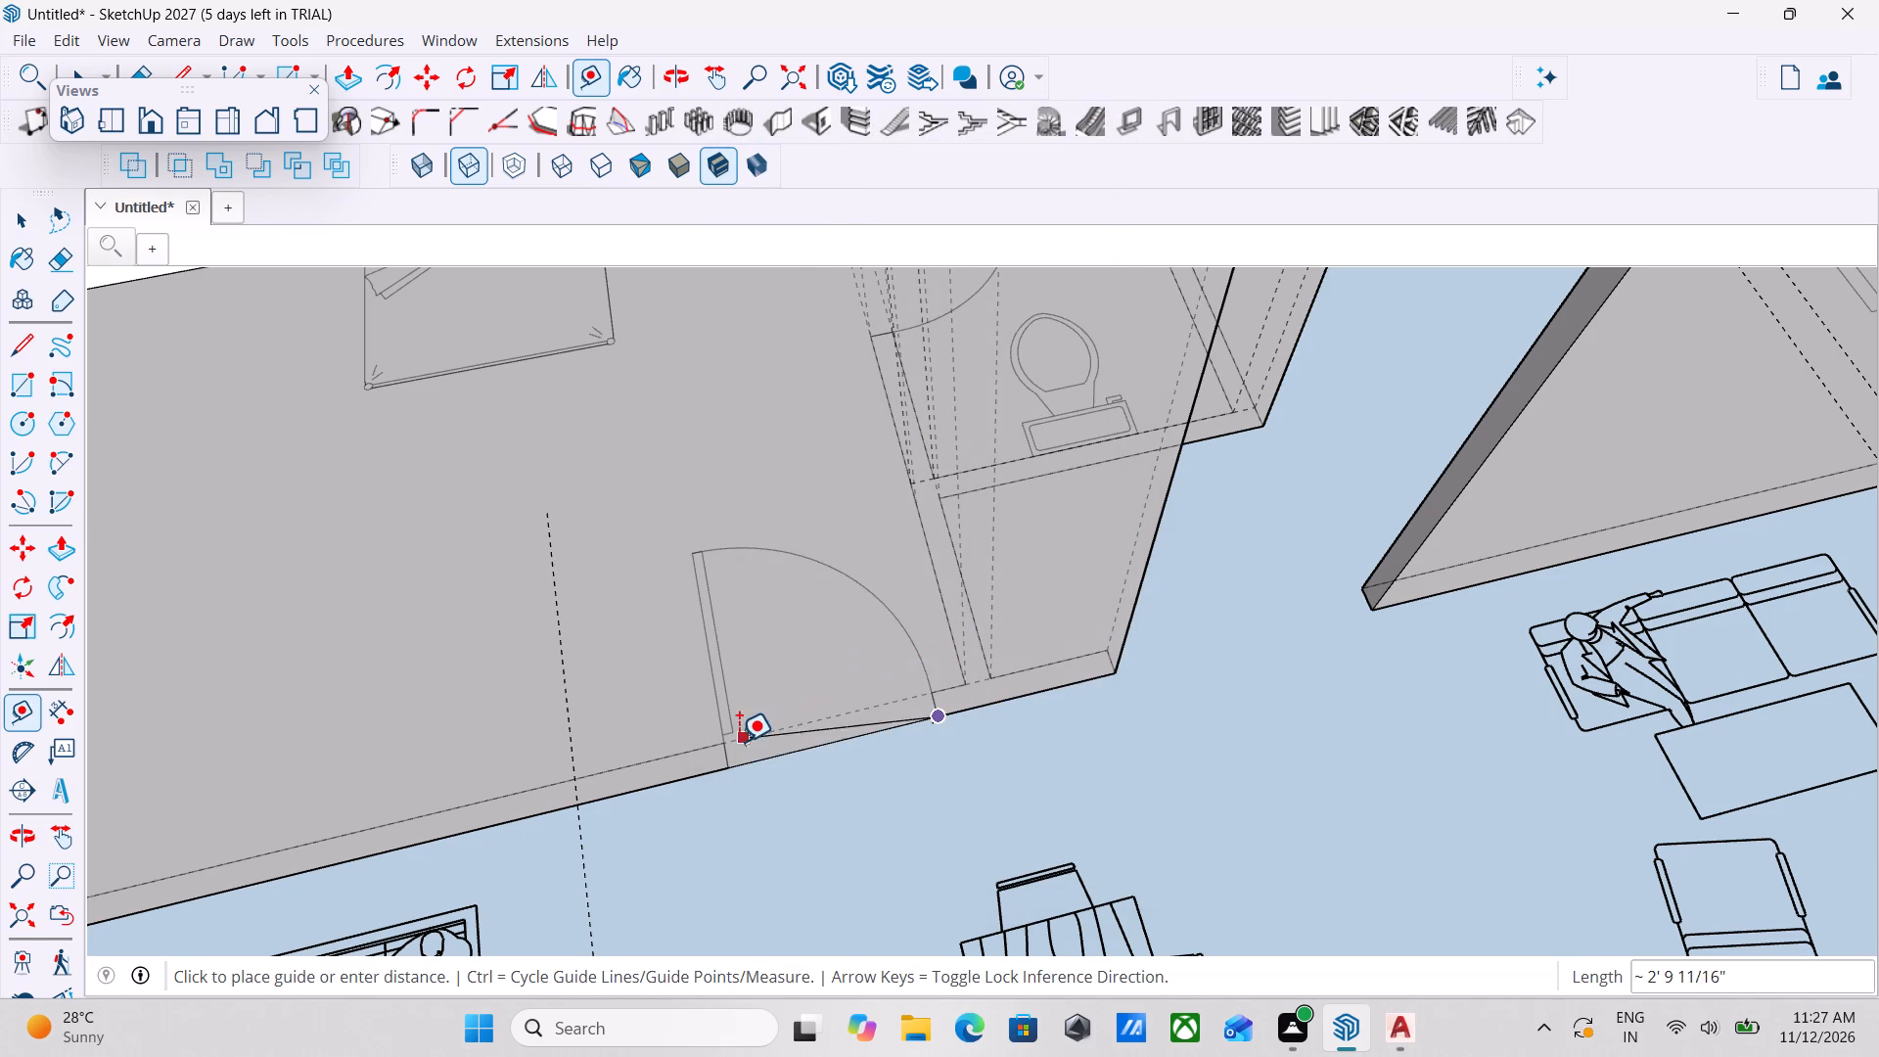
click(720, 773)
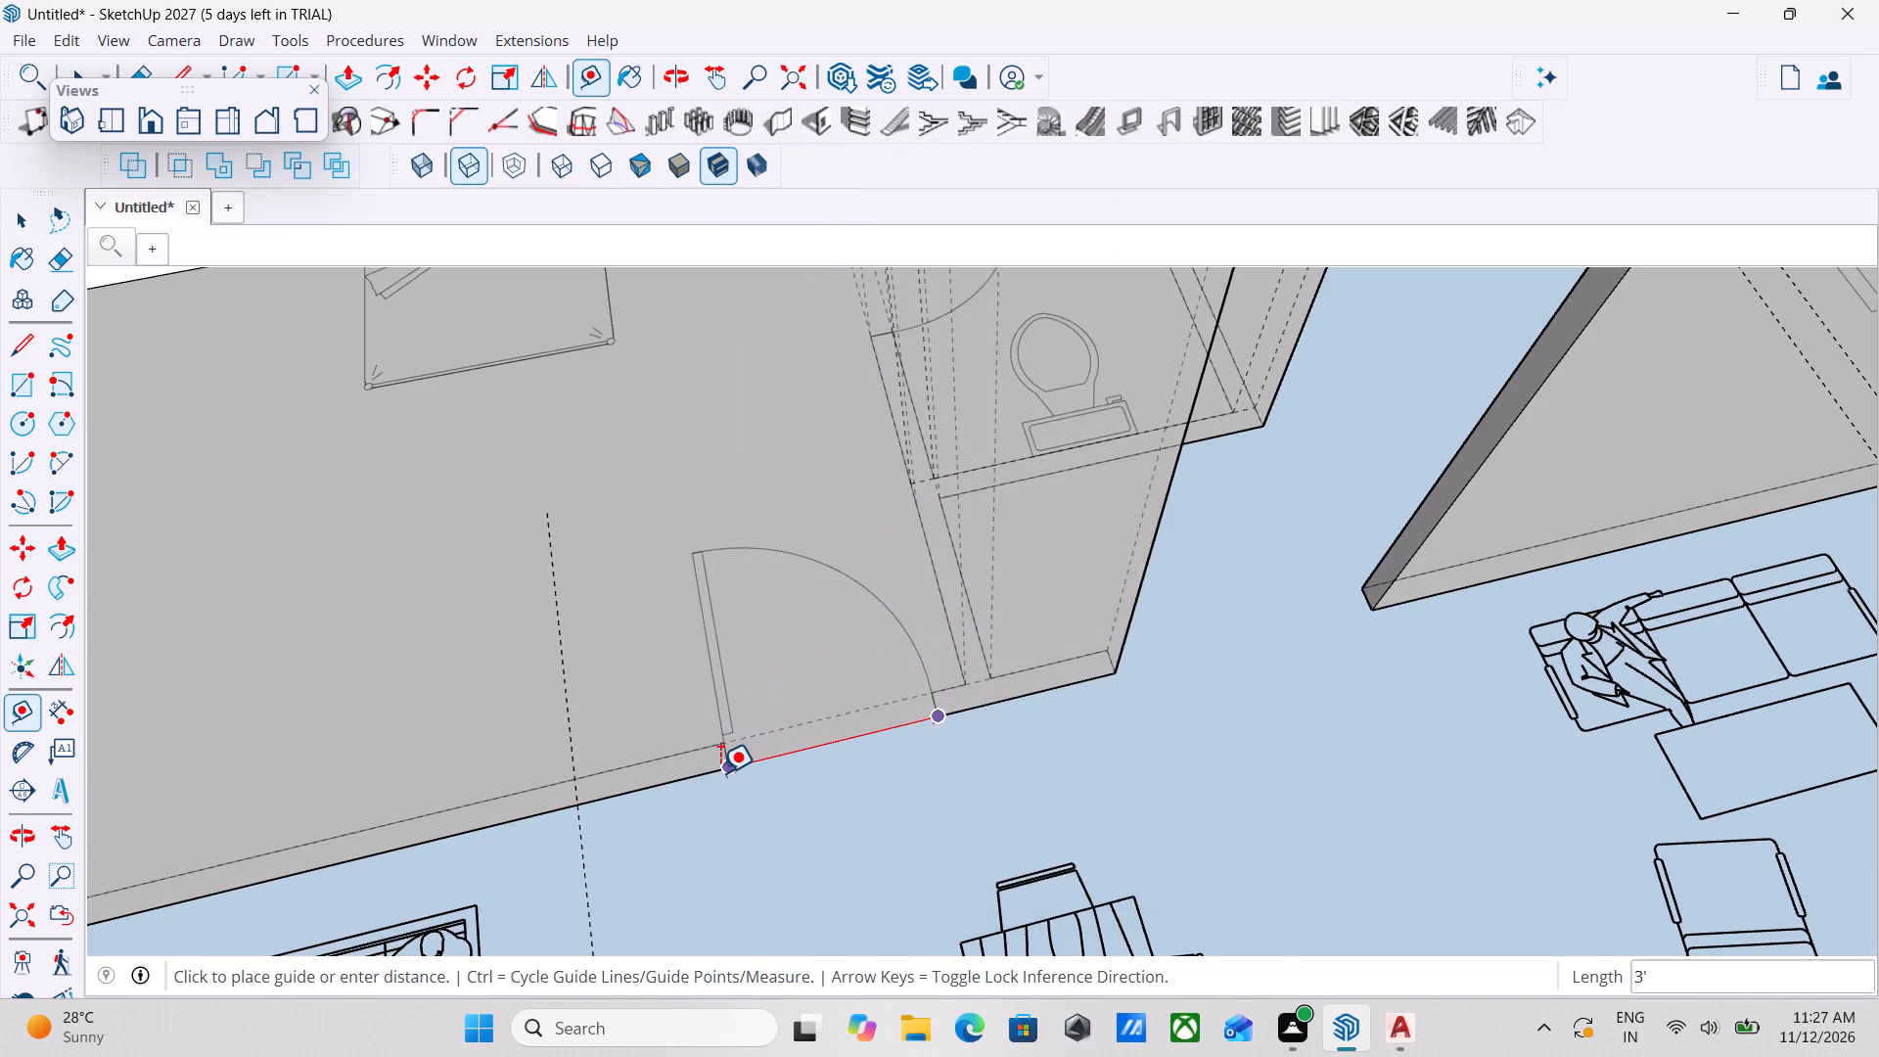
key(Escape)
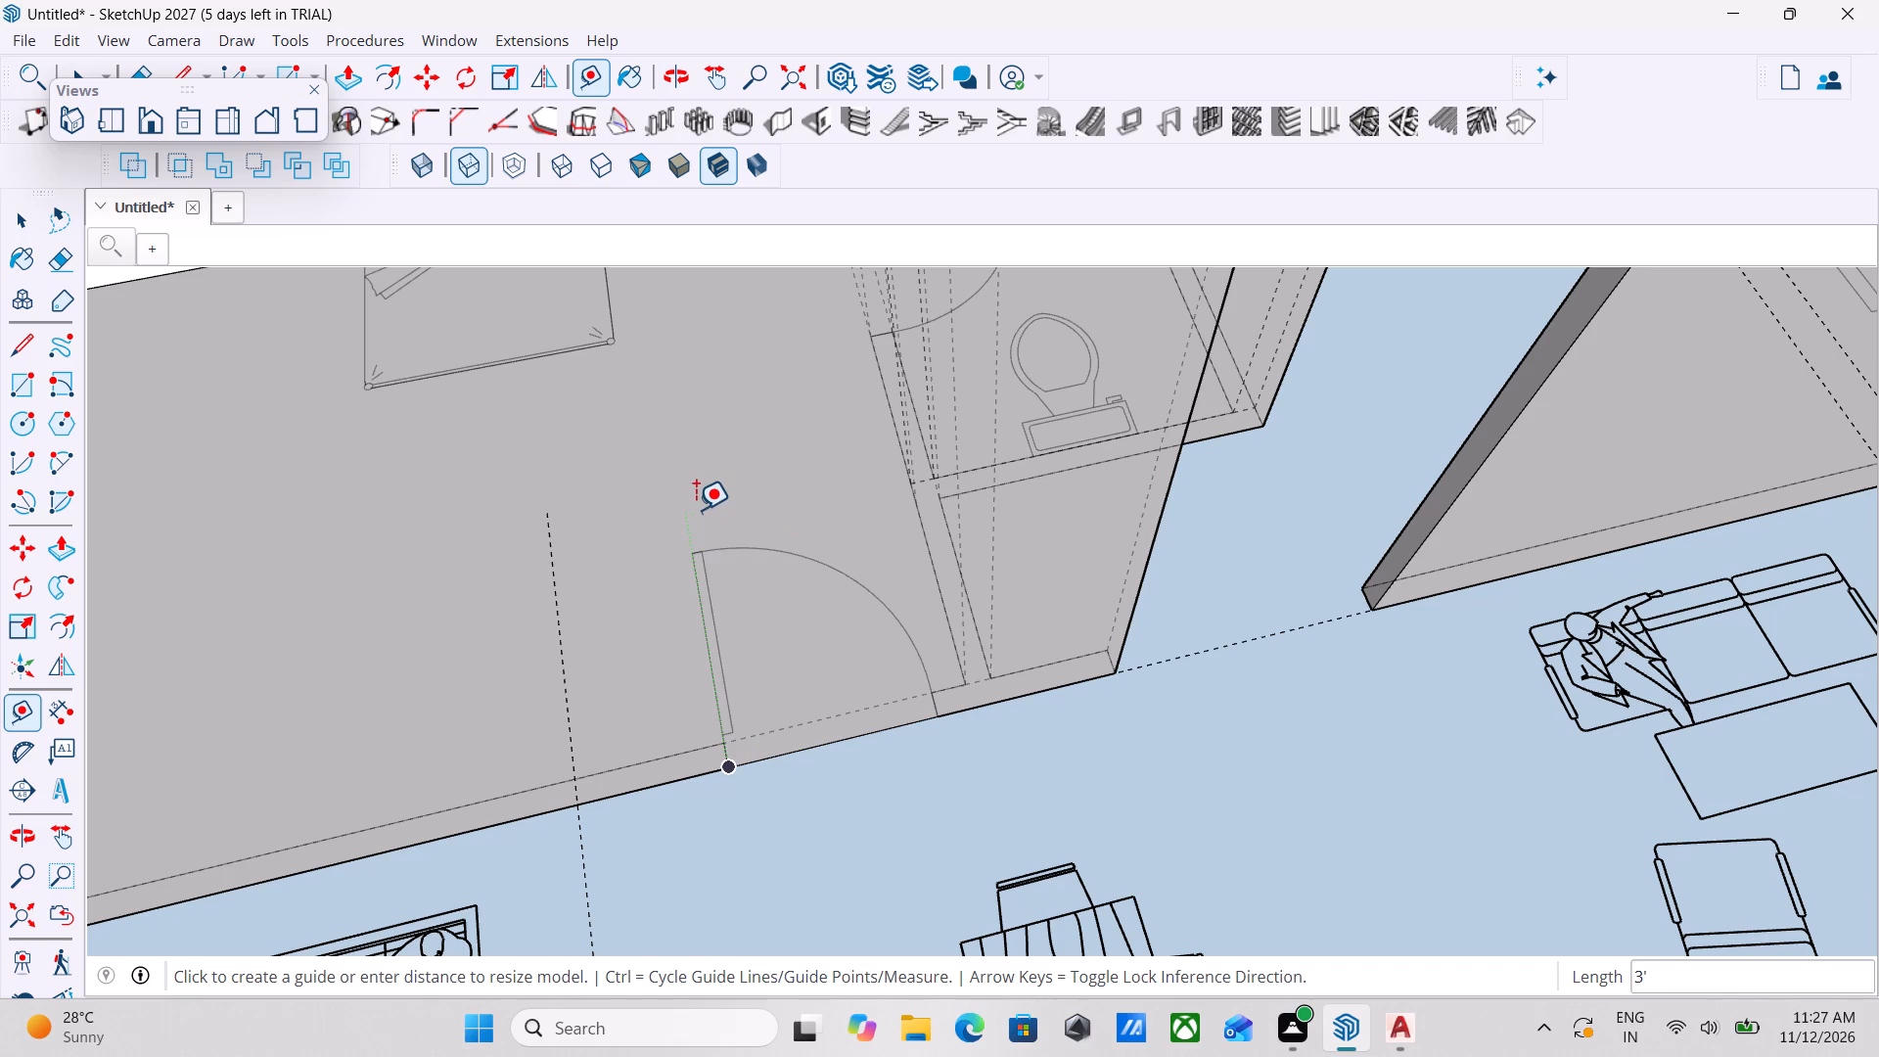
key(space)
key(space)
scroll(880, 745, up, 3)
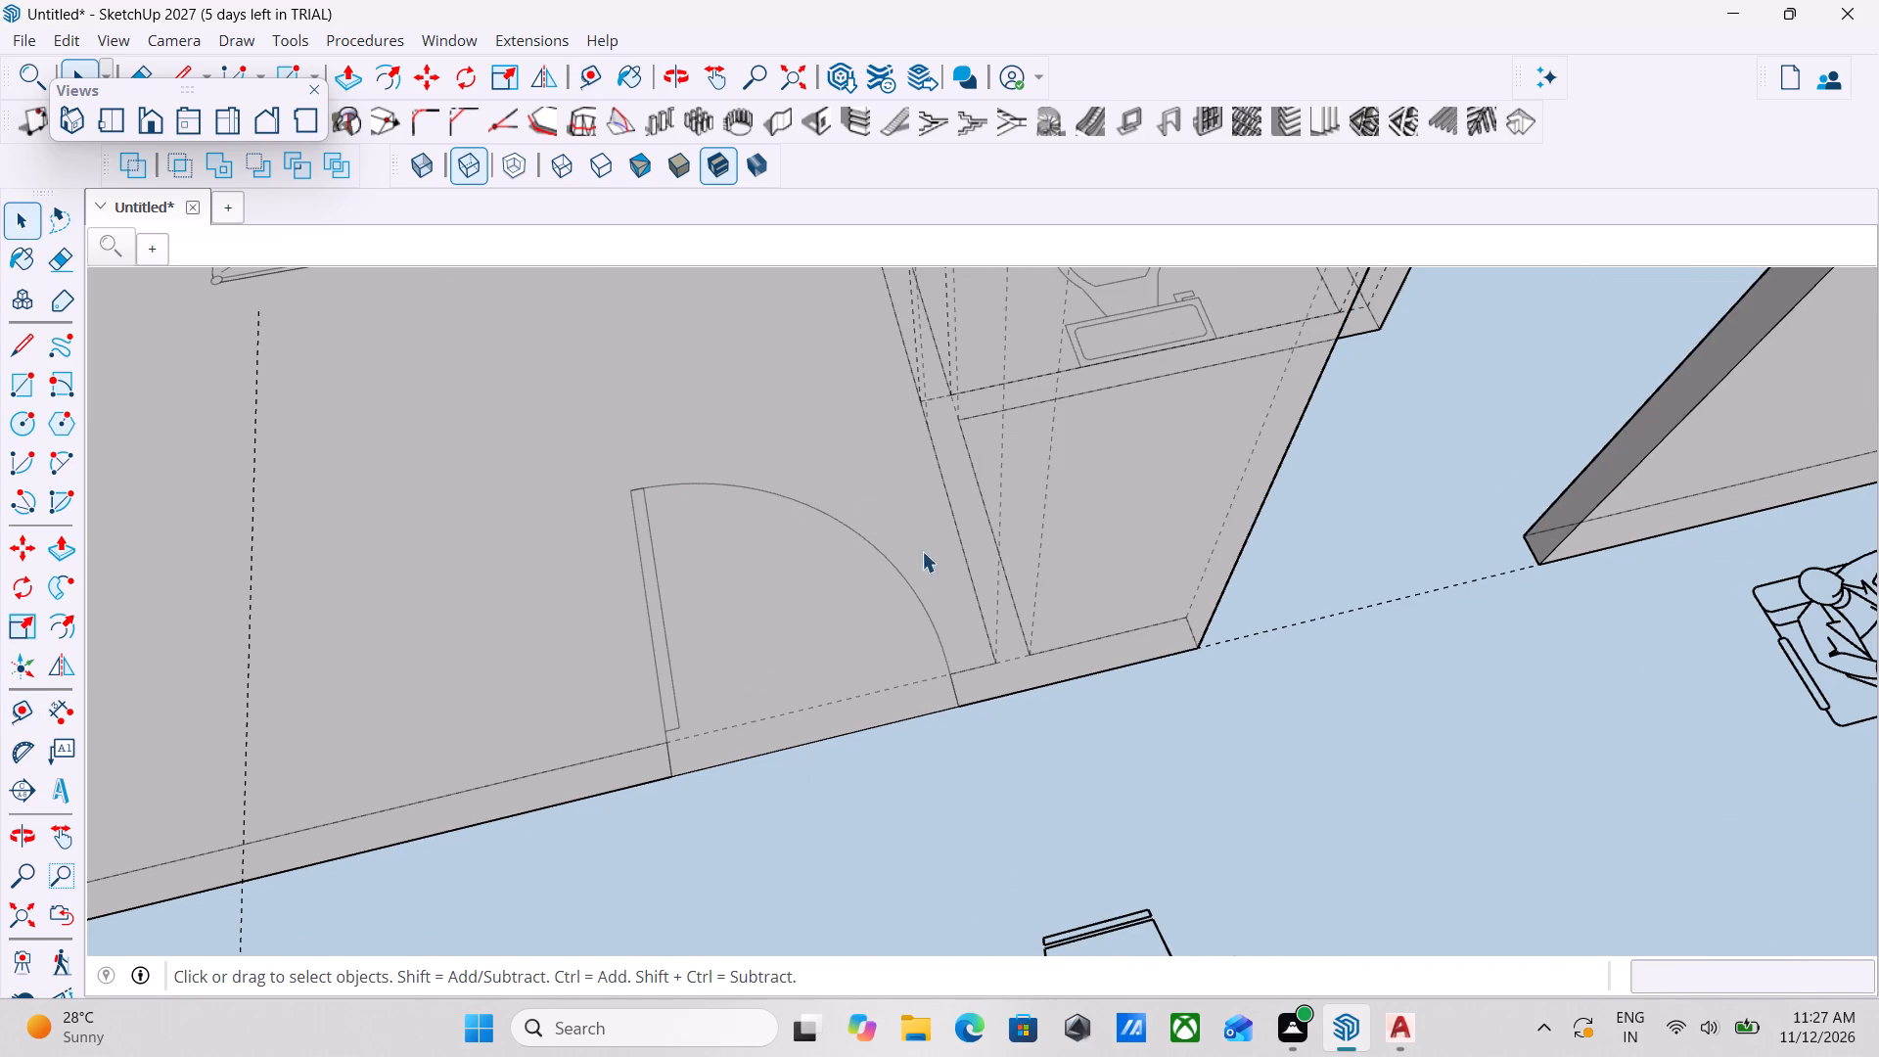
click(604, 85)
scroll(950, 740, up, 3)
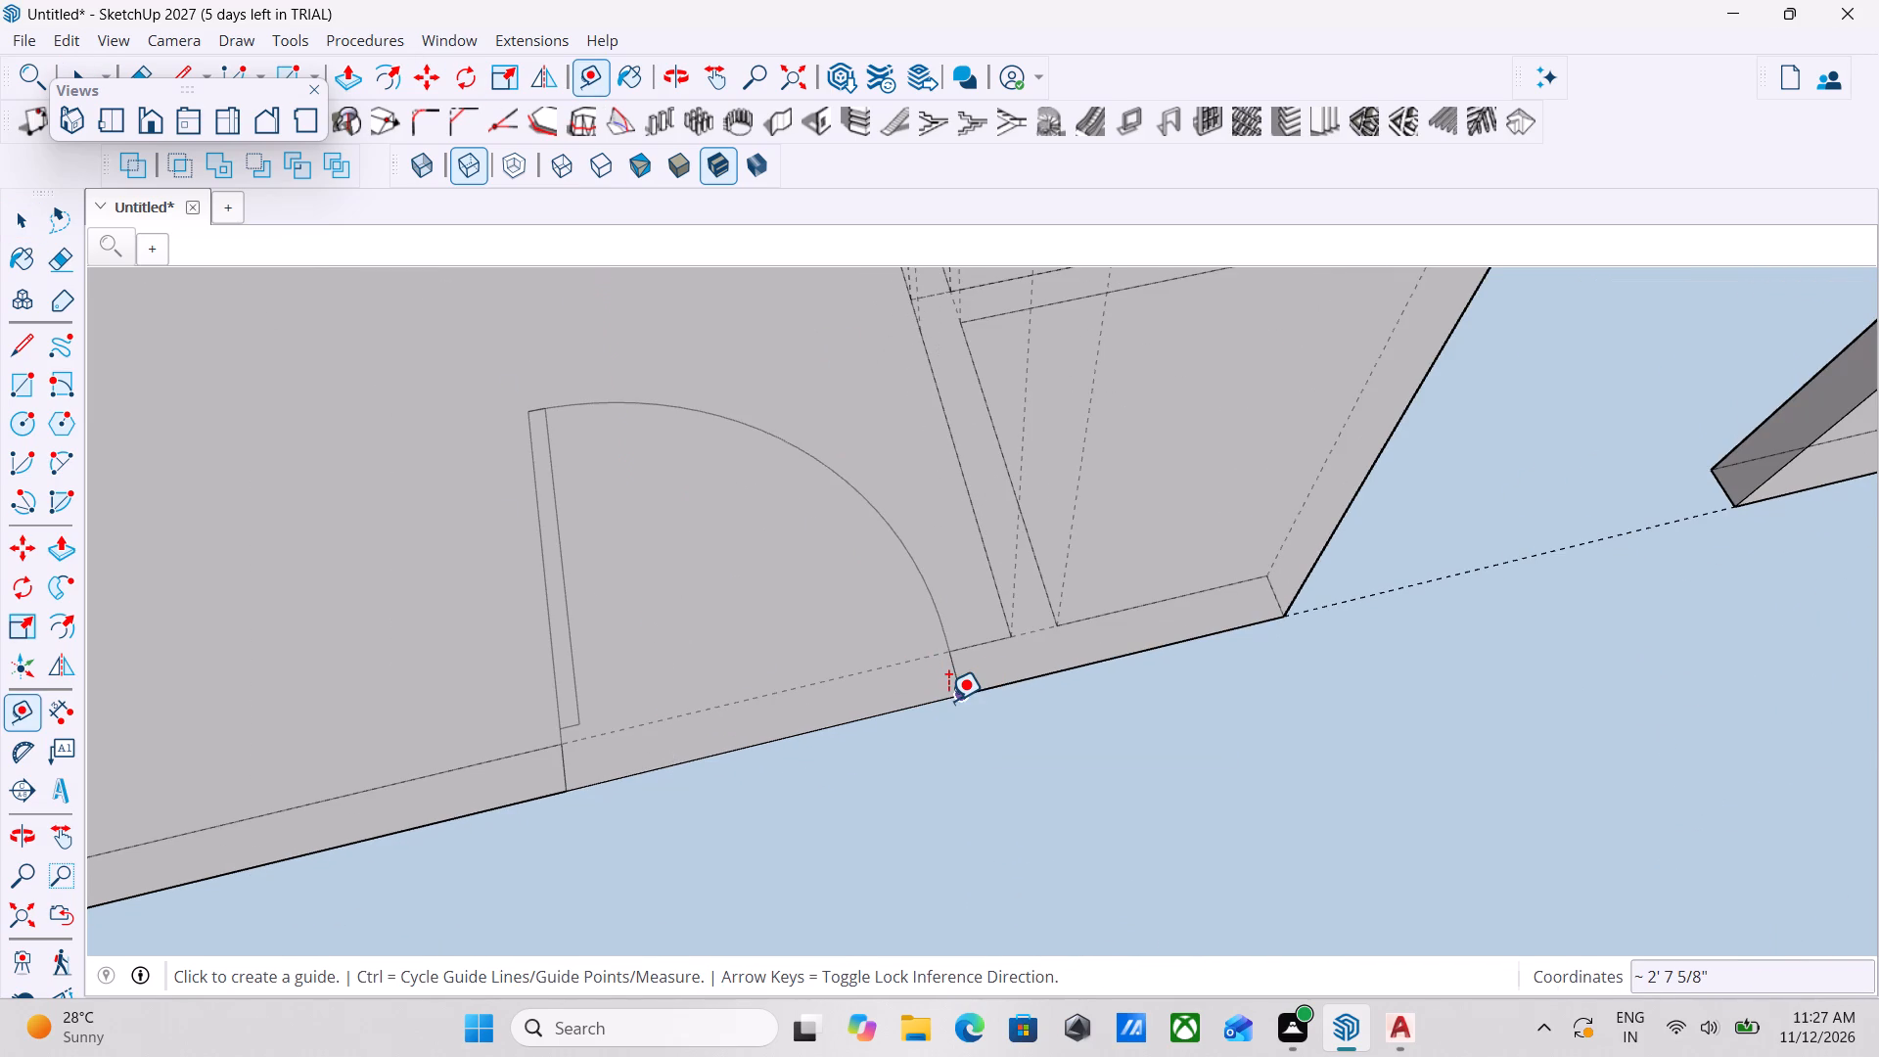
click(951, 701)
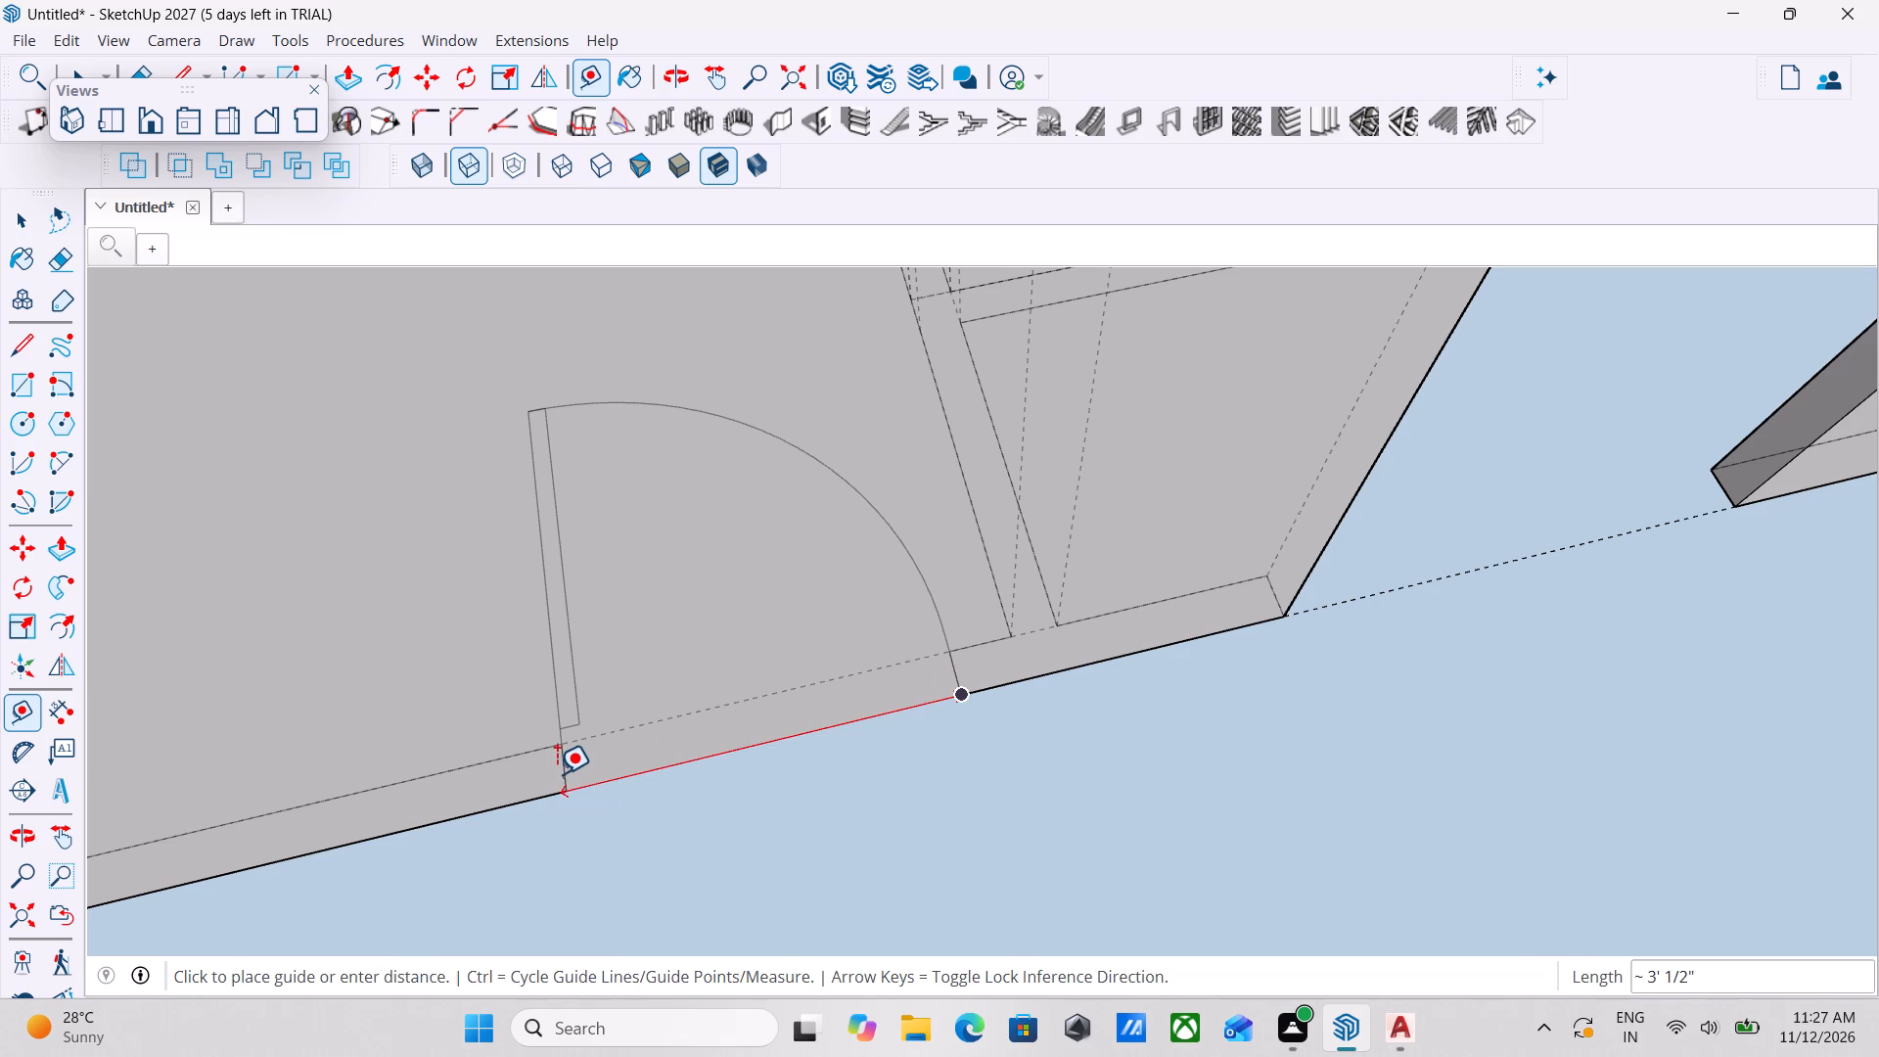
click(557, 790)
scroll(652, 675, down, 4)
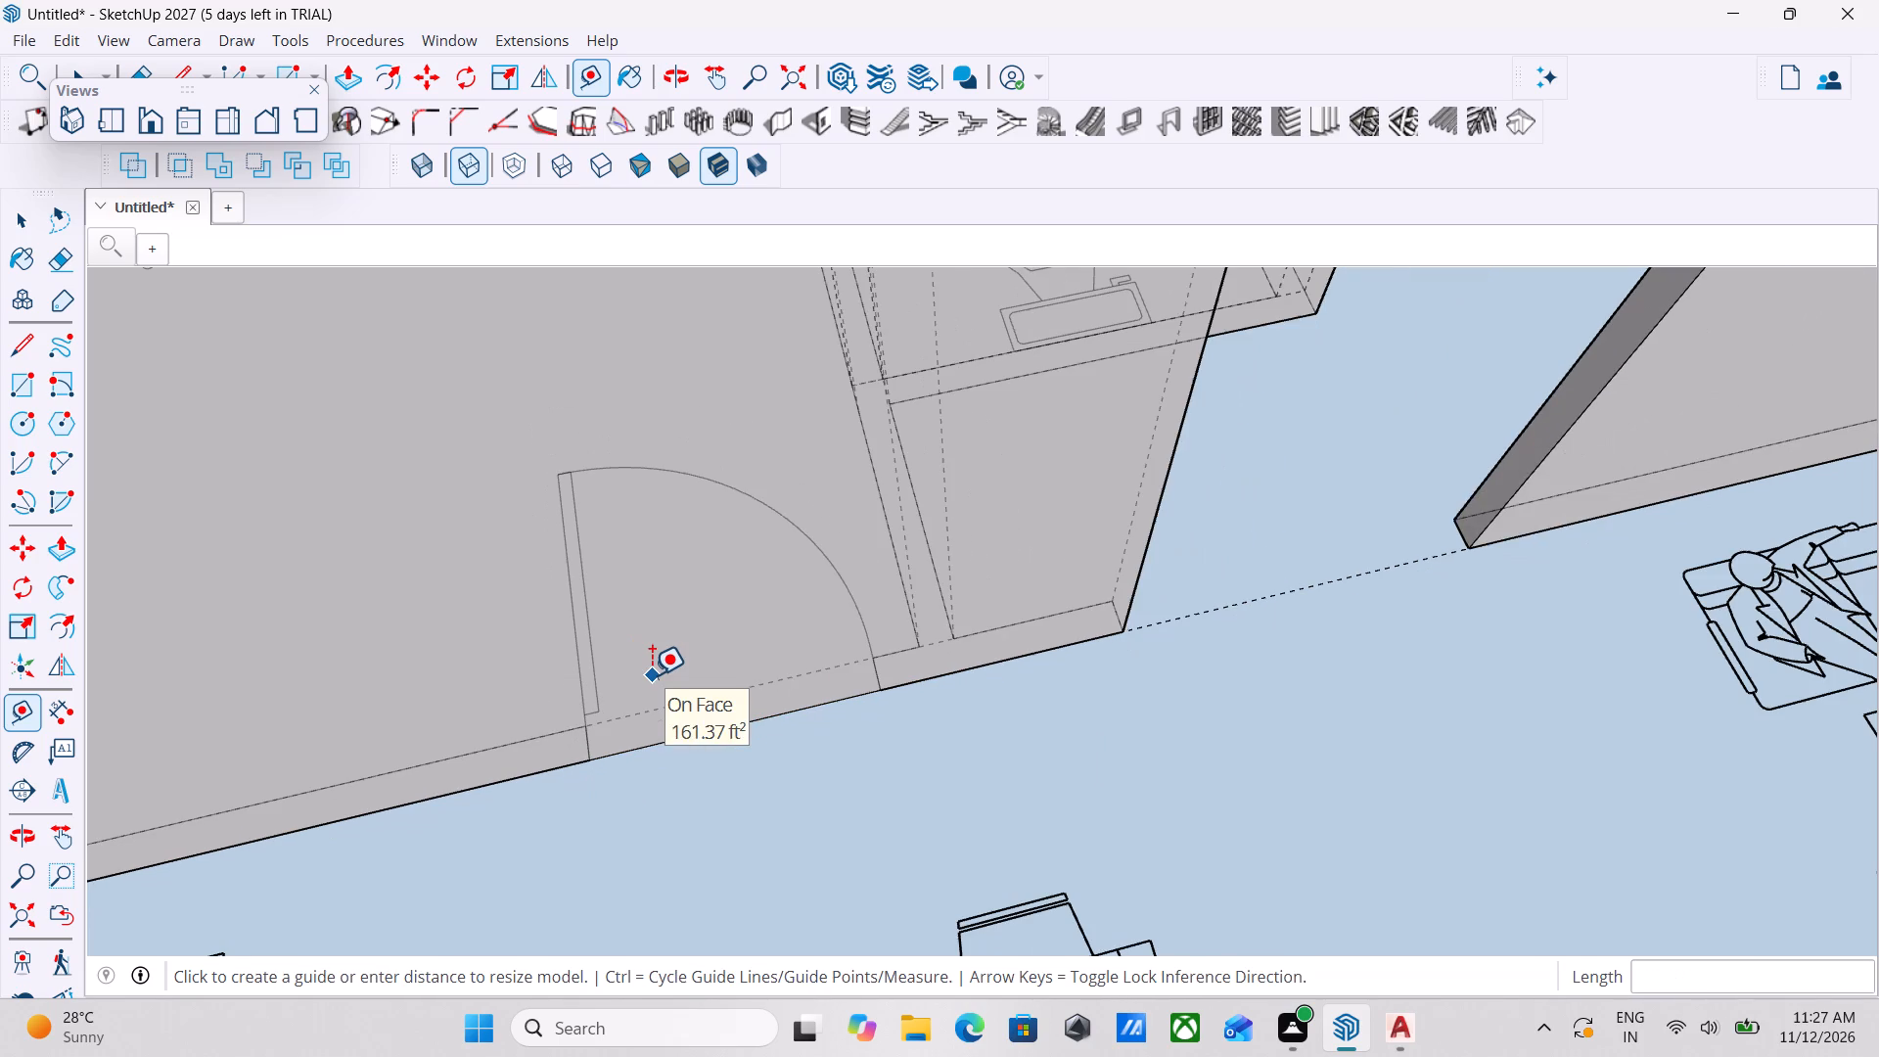
key(Escape)
key(space)
key(space)
Create an opening 3' wide and 7' high in the bedroom wall facing the dining area, starting at the door's bottom corner on the hinge side.
scroll(672, 675, down, 10)
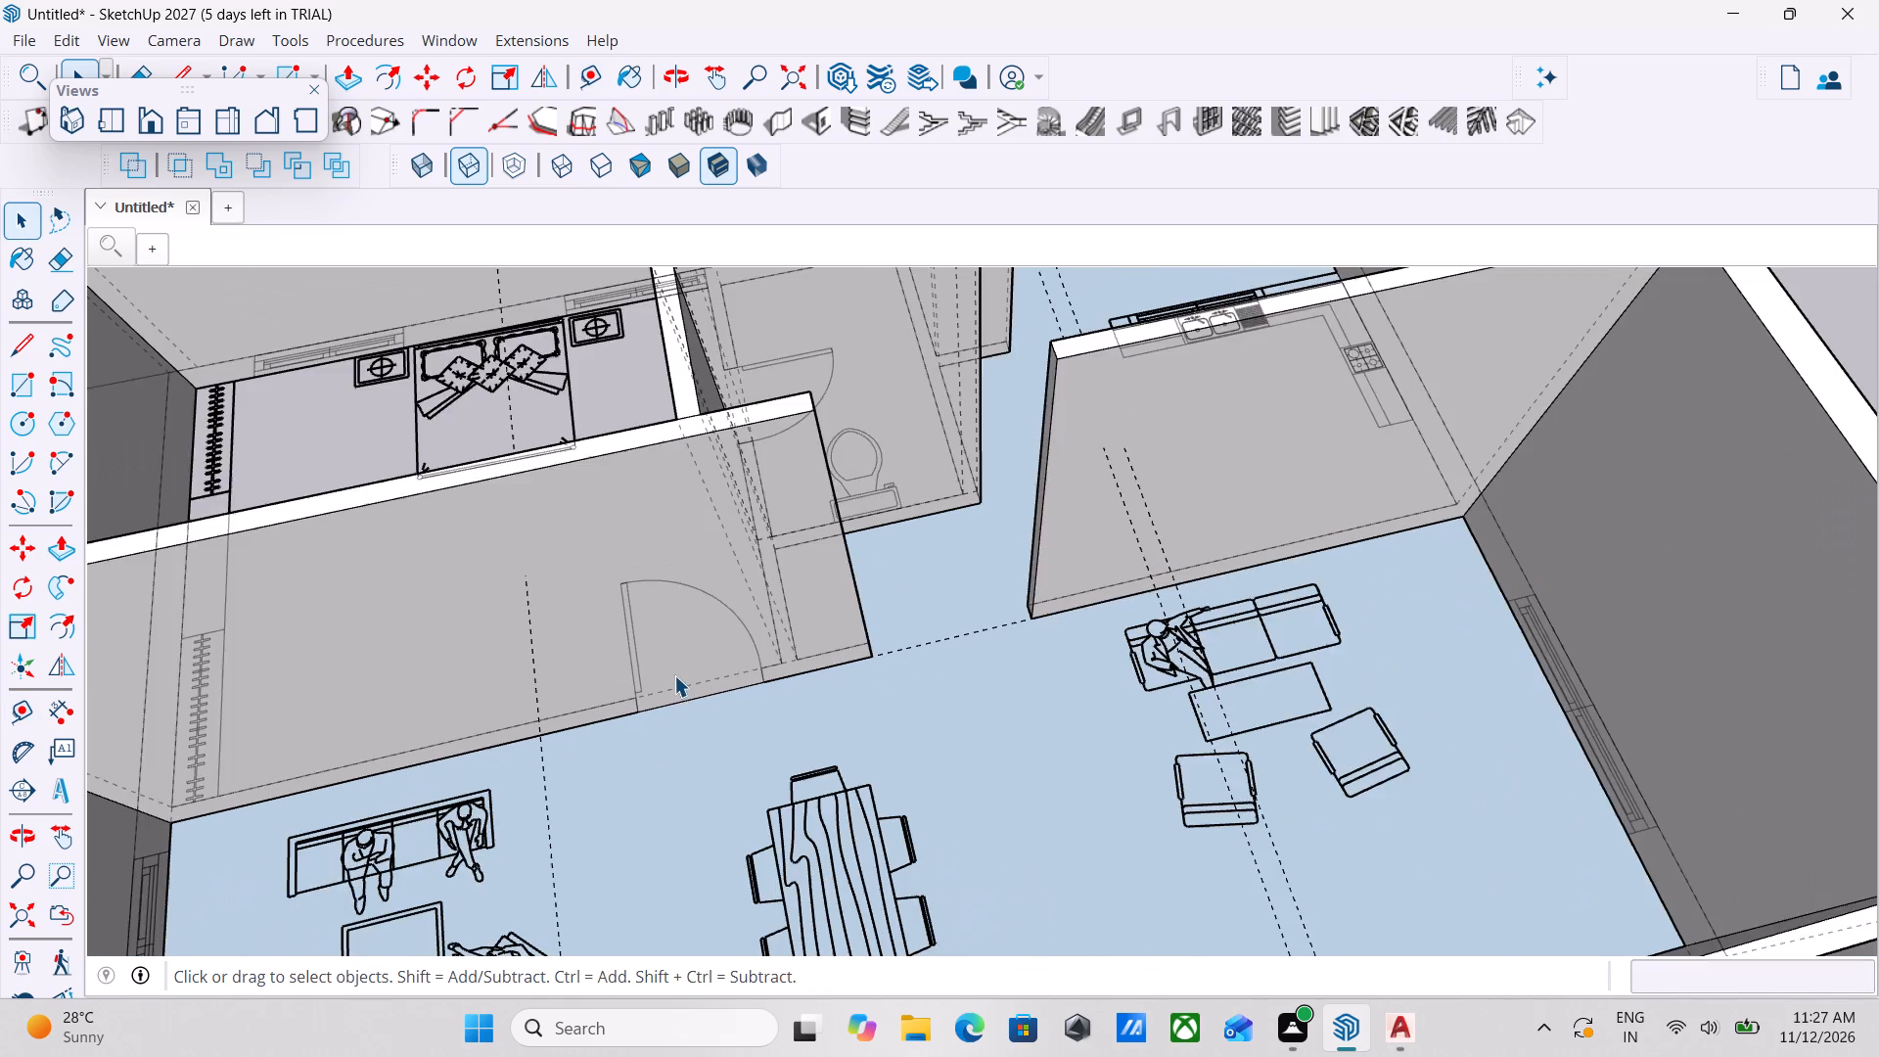
scroll(674, 675, down, 4)
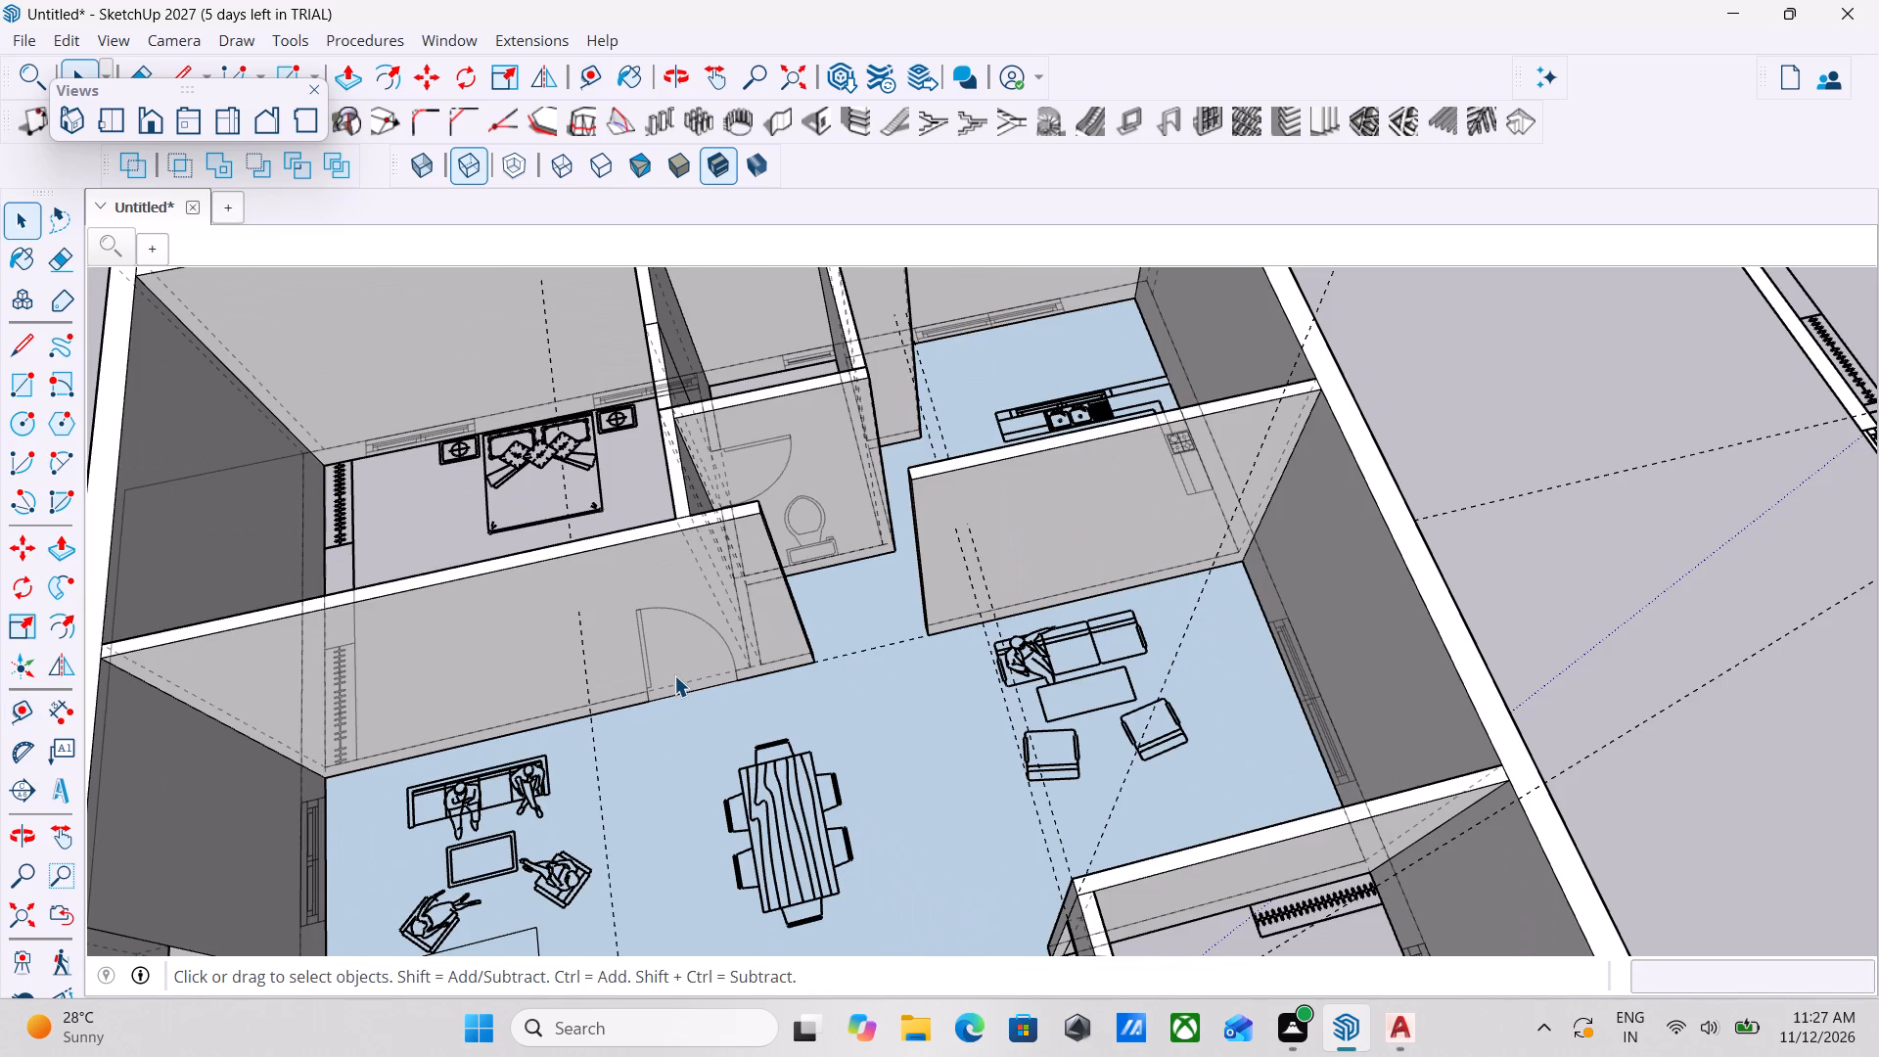
scroll(674, 675, up, 8)
scroll(674, 675, down, 14)
scroll(735, 653, up, 12)
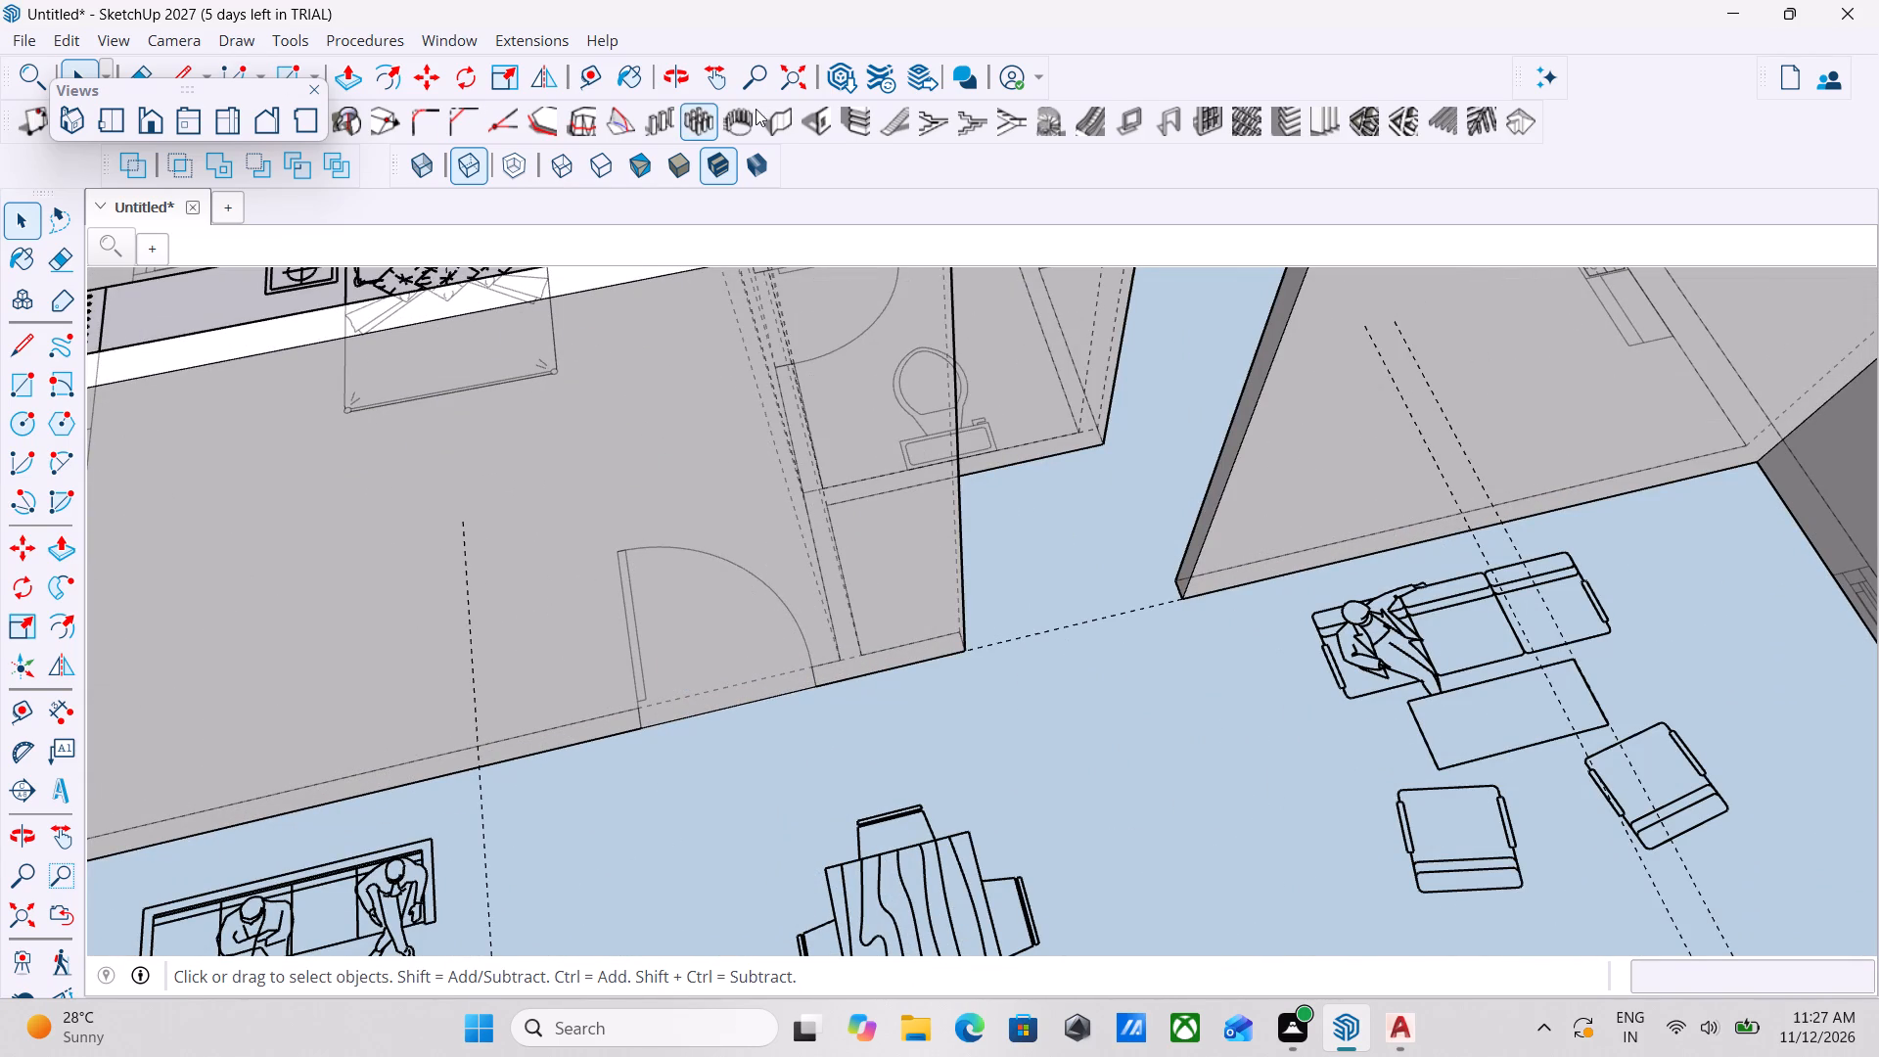
click(834, 117)
scroll(541, 275, down, 2)
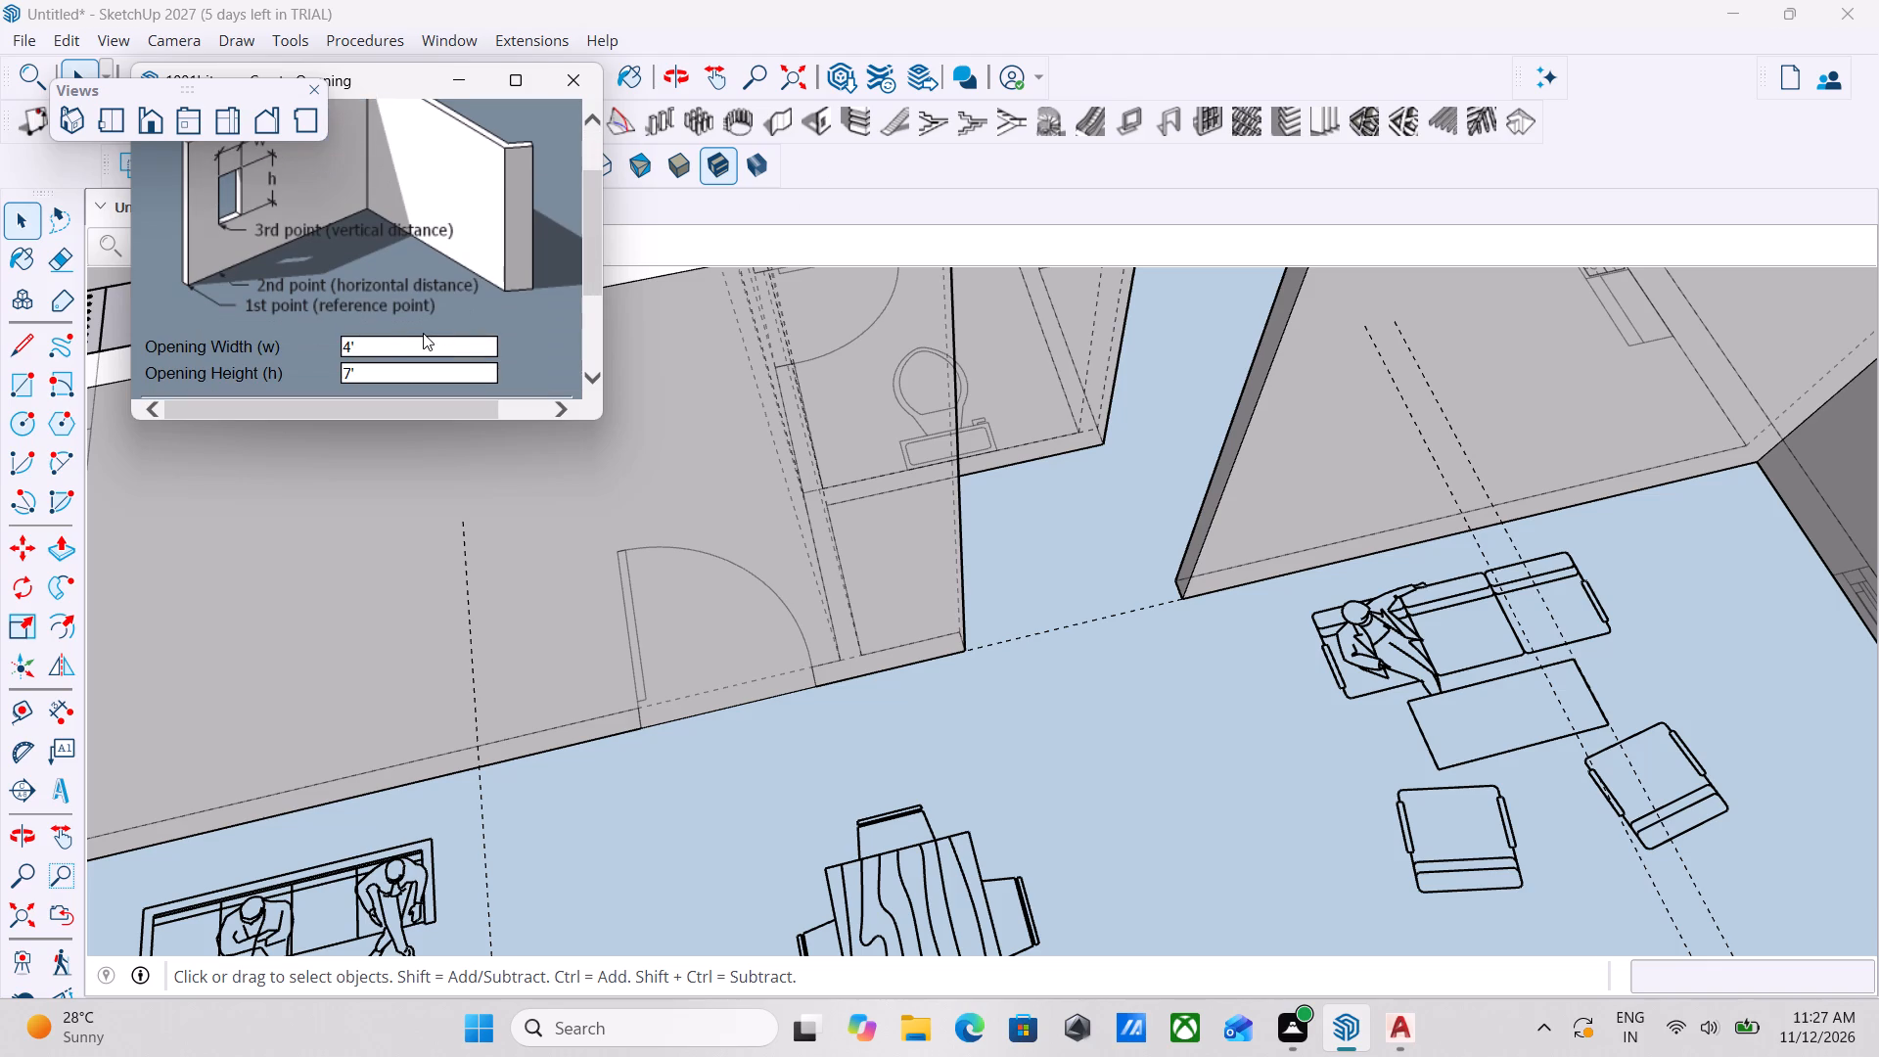
click(381, 343)
text(3')
scroll(428, 377, down, 4)
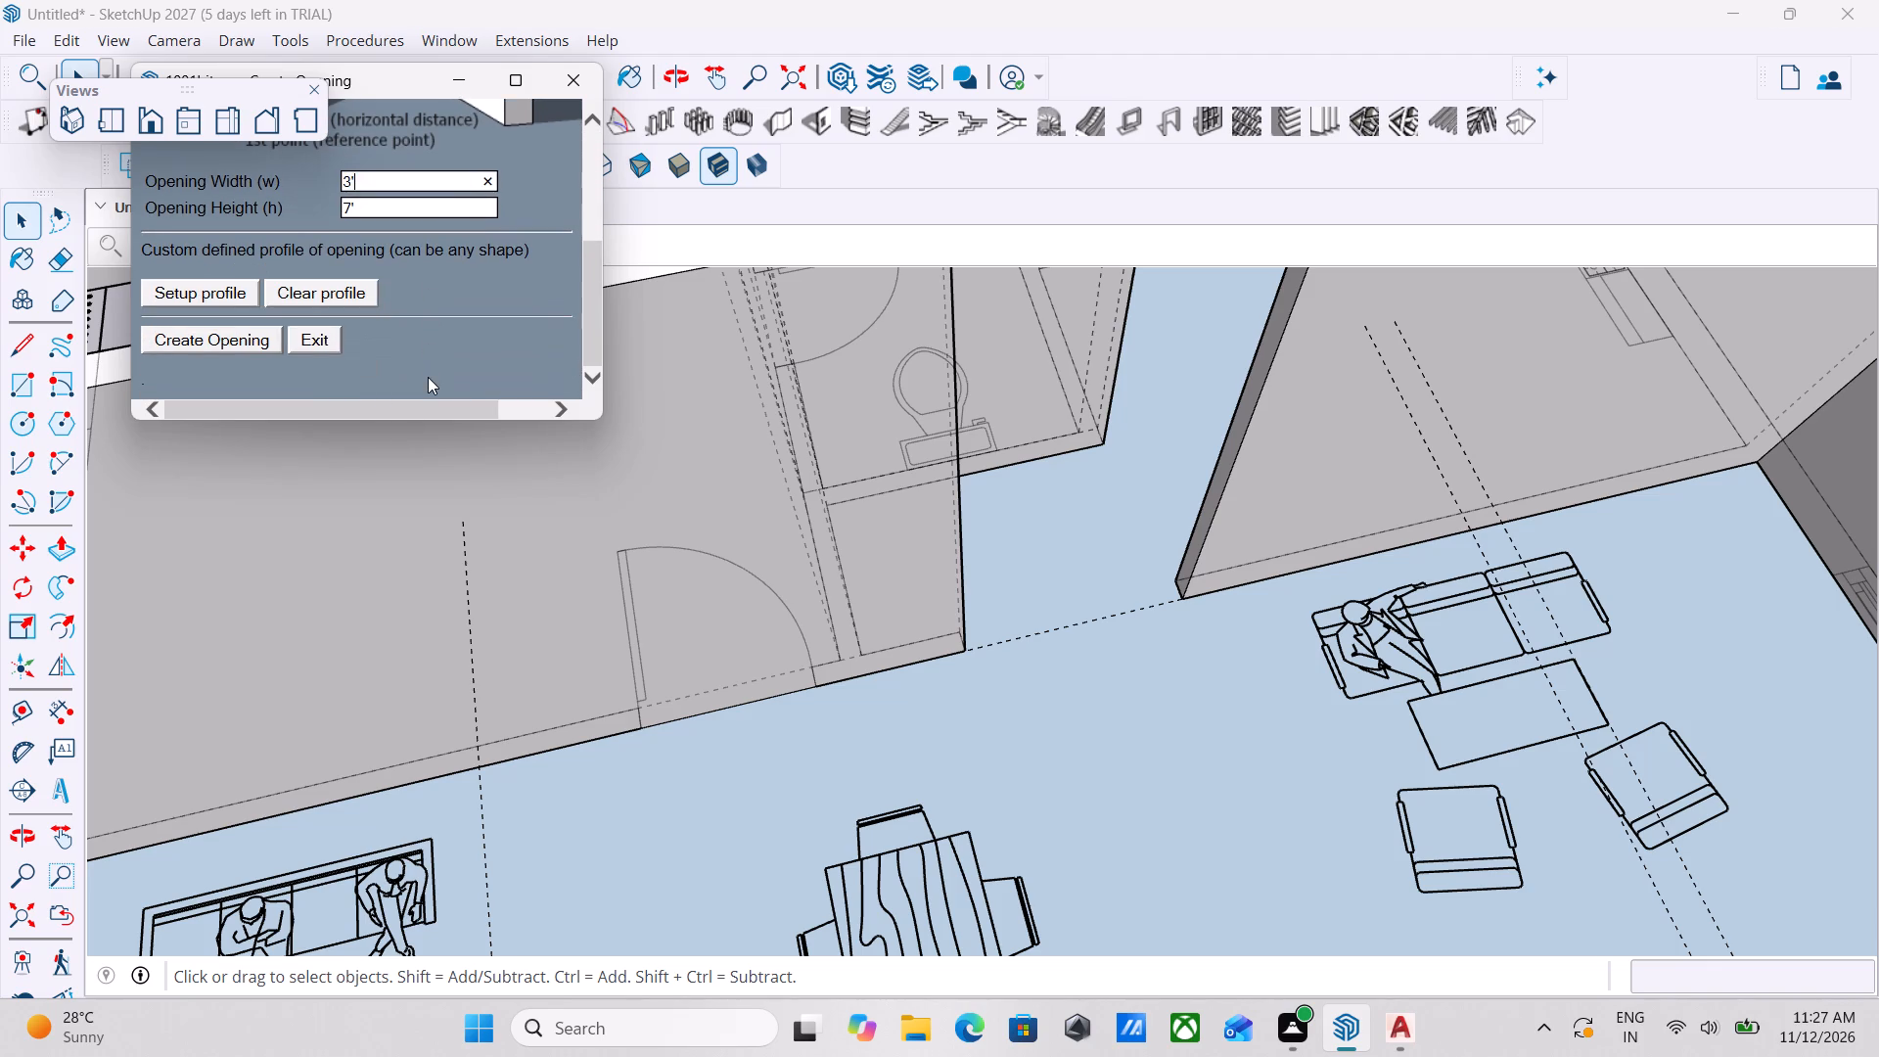
scroll(430, 376, down, 2)
click(220, 335)
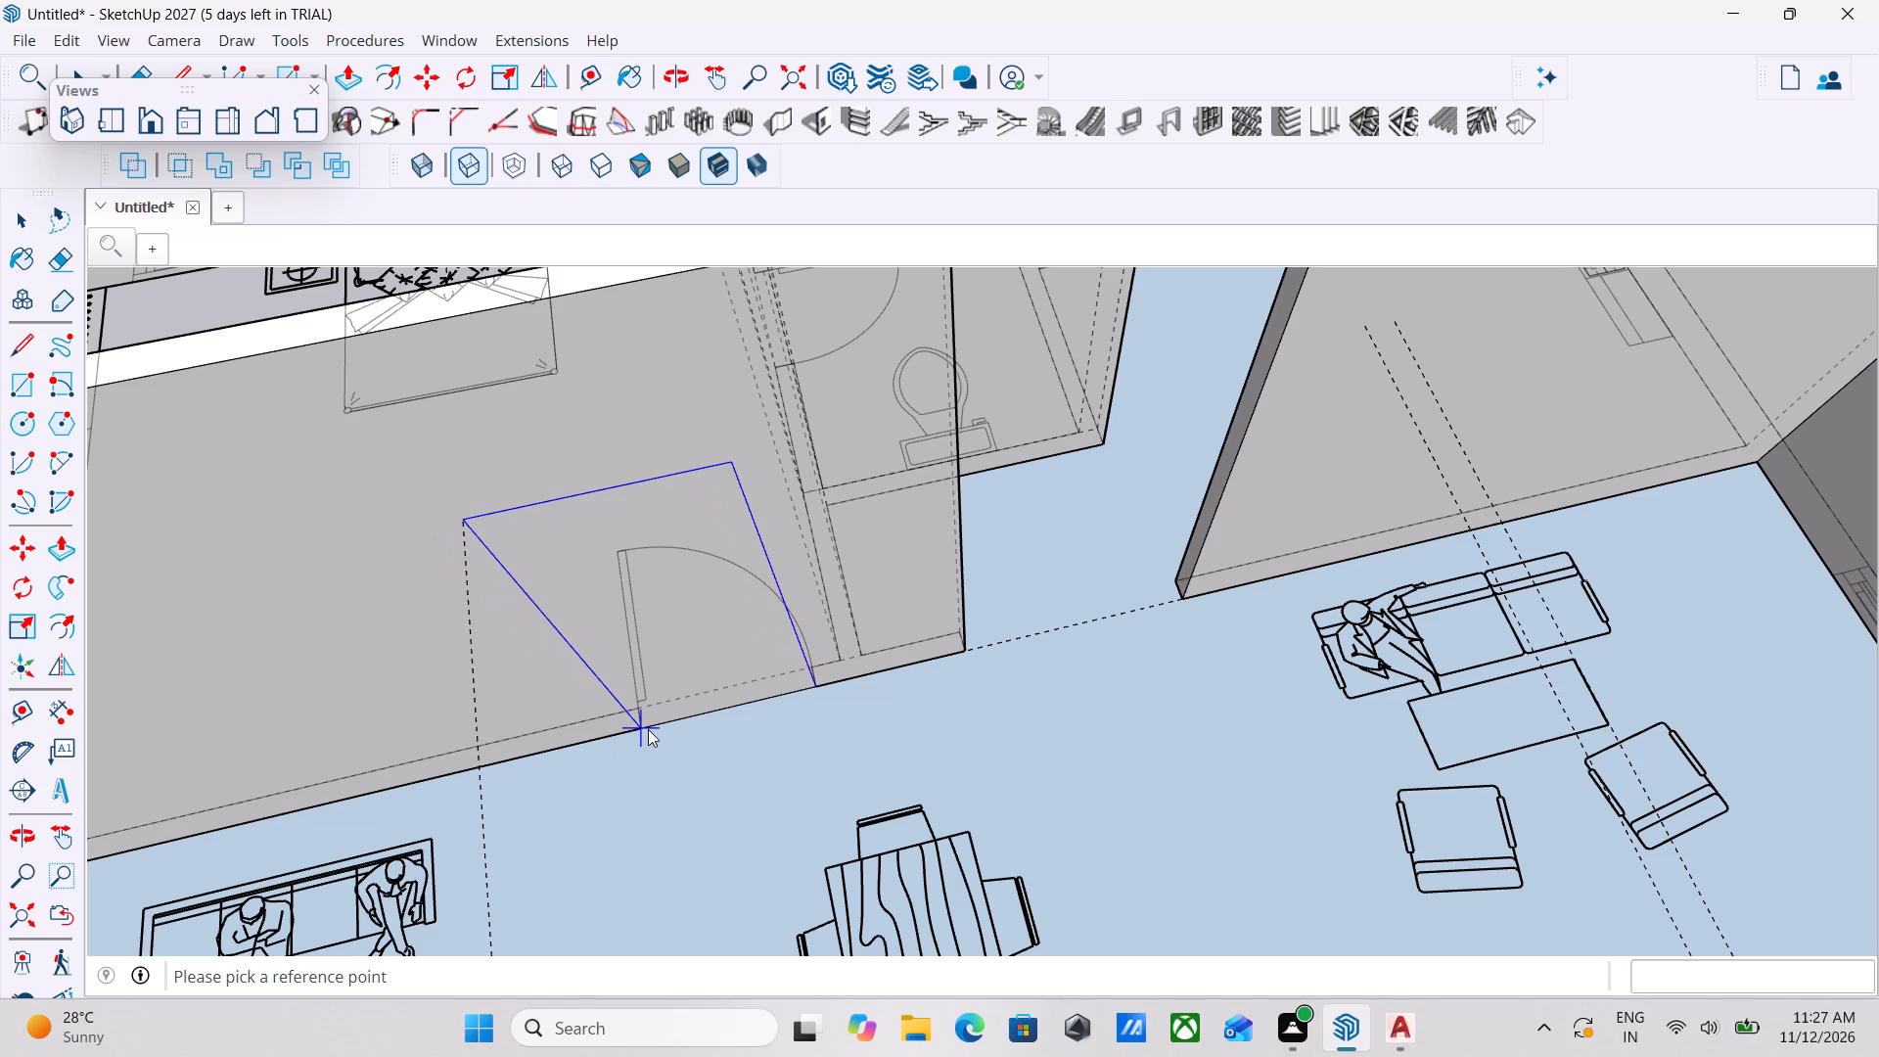
click(648, 729)
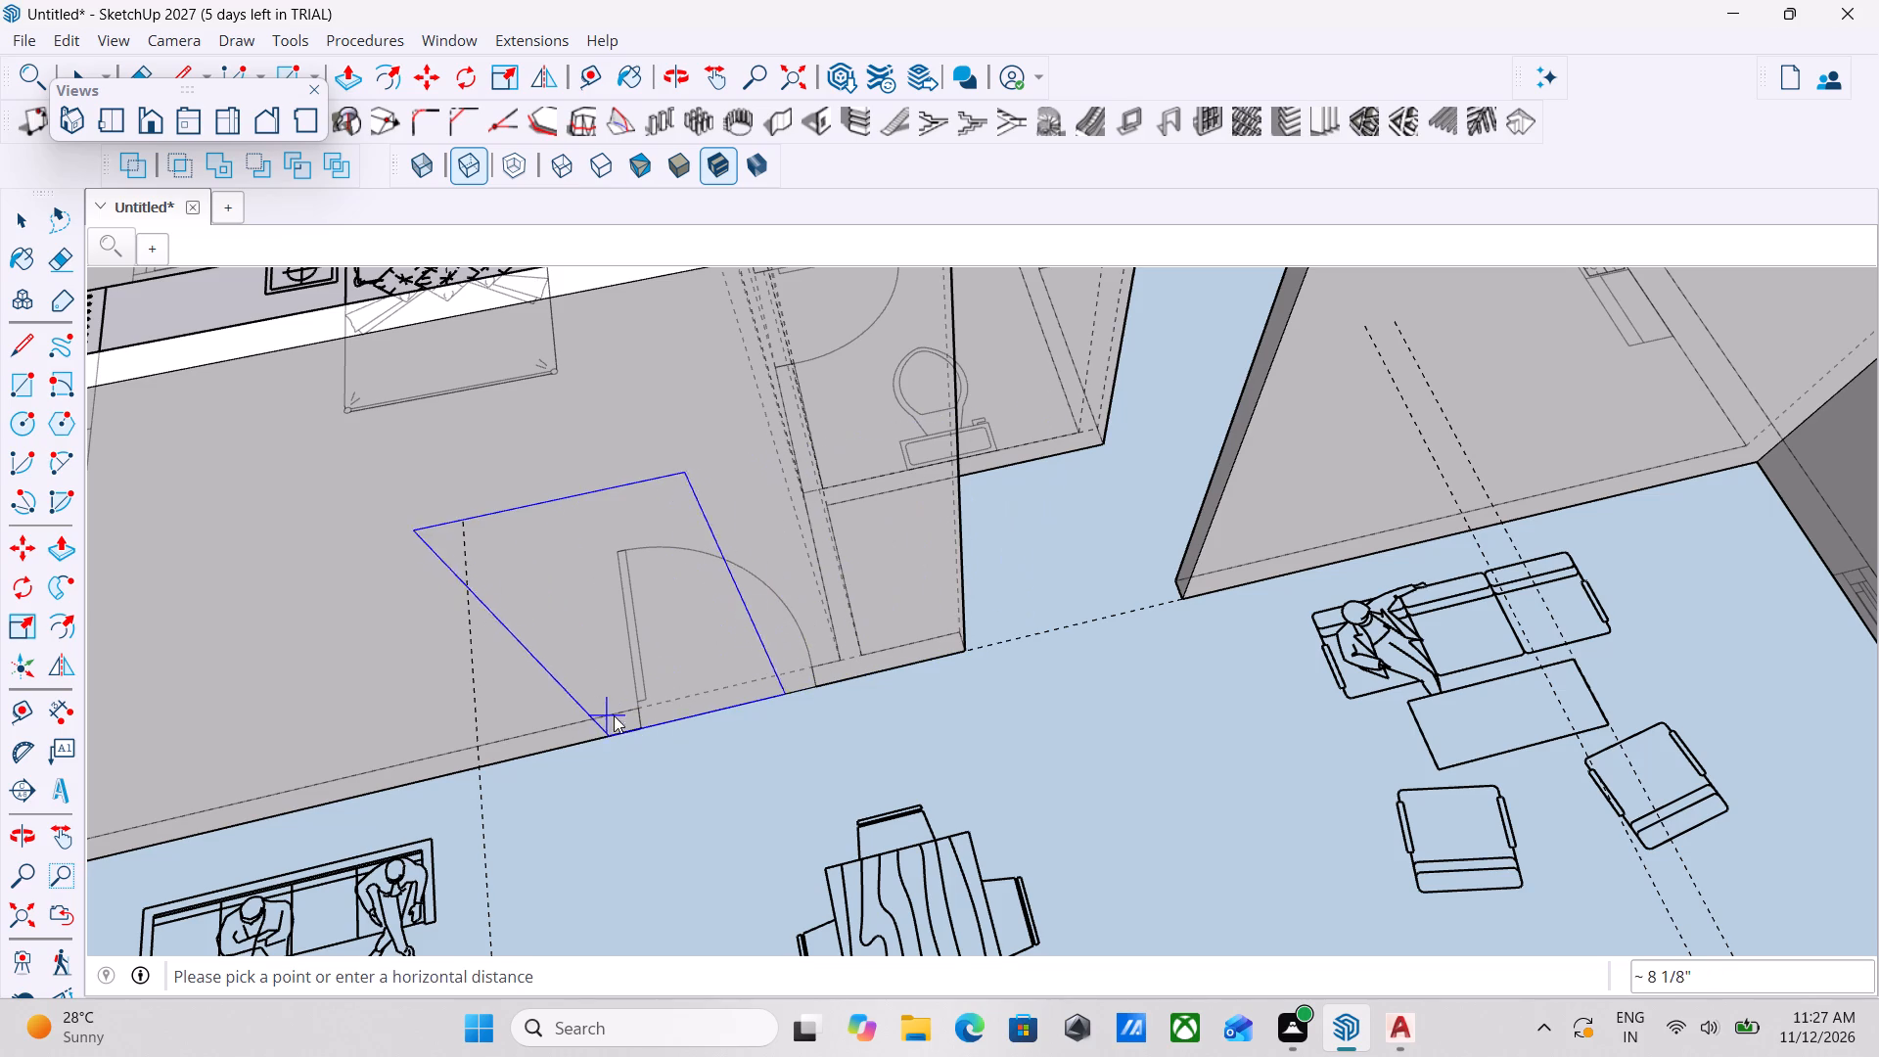
scroll(649, 750, up, 5)
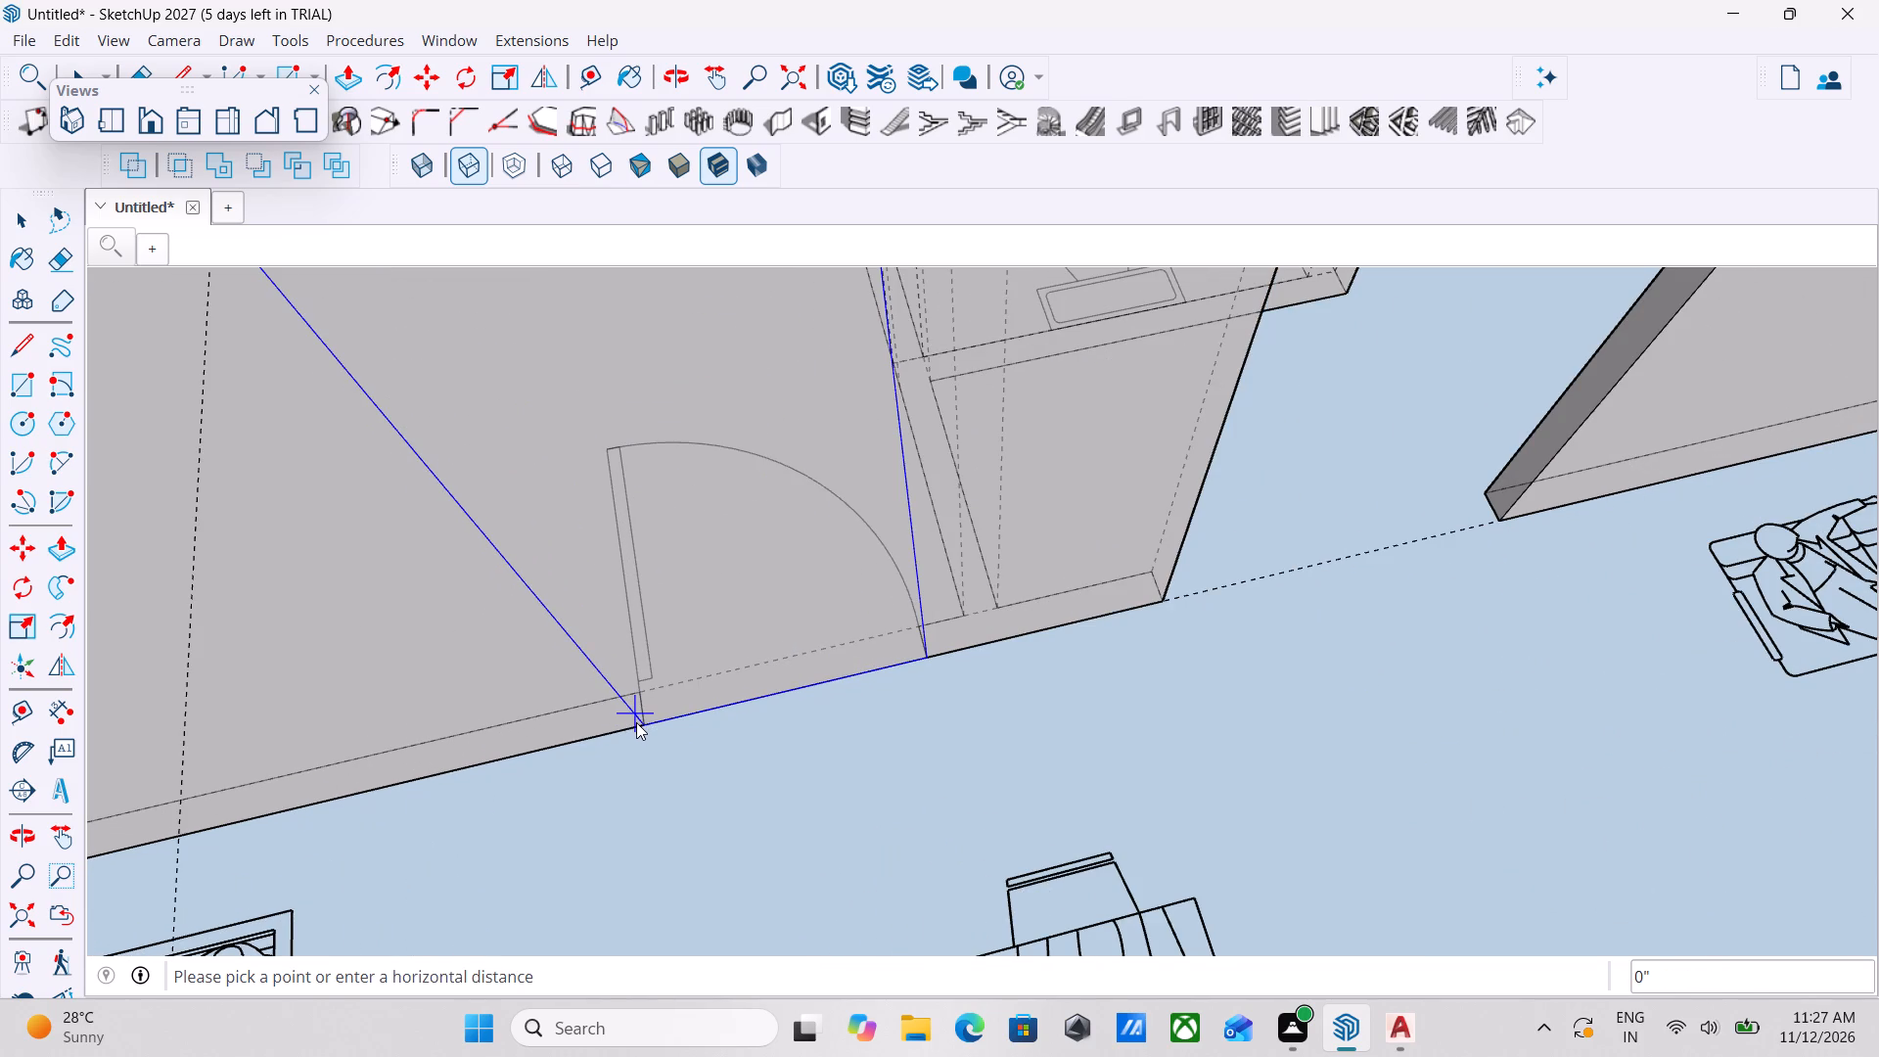
click(636, 722)
click(636, 722)
scroll(636, 722, down, 10)
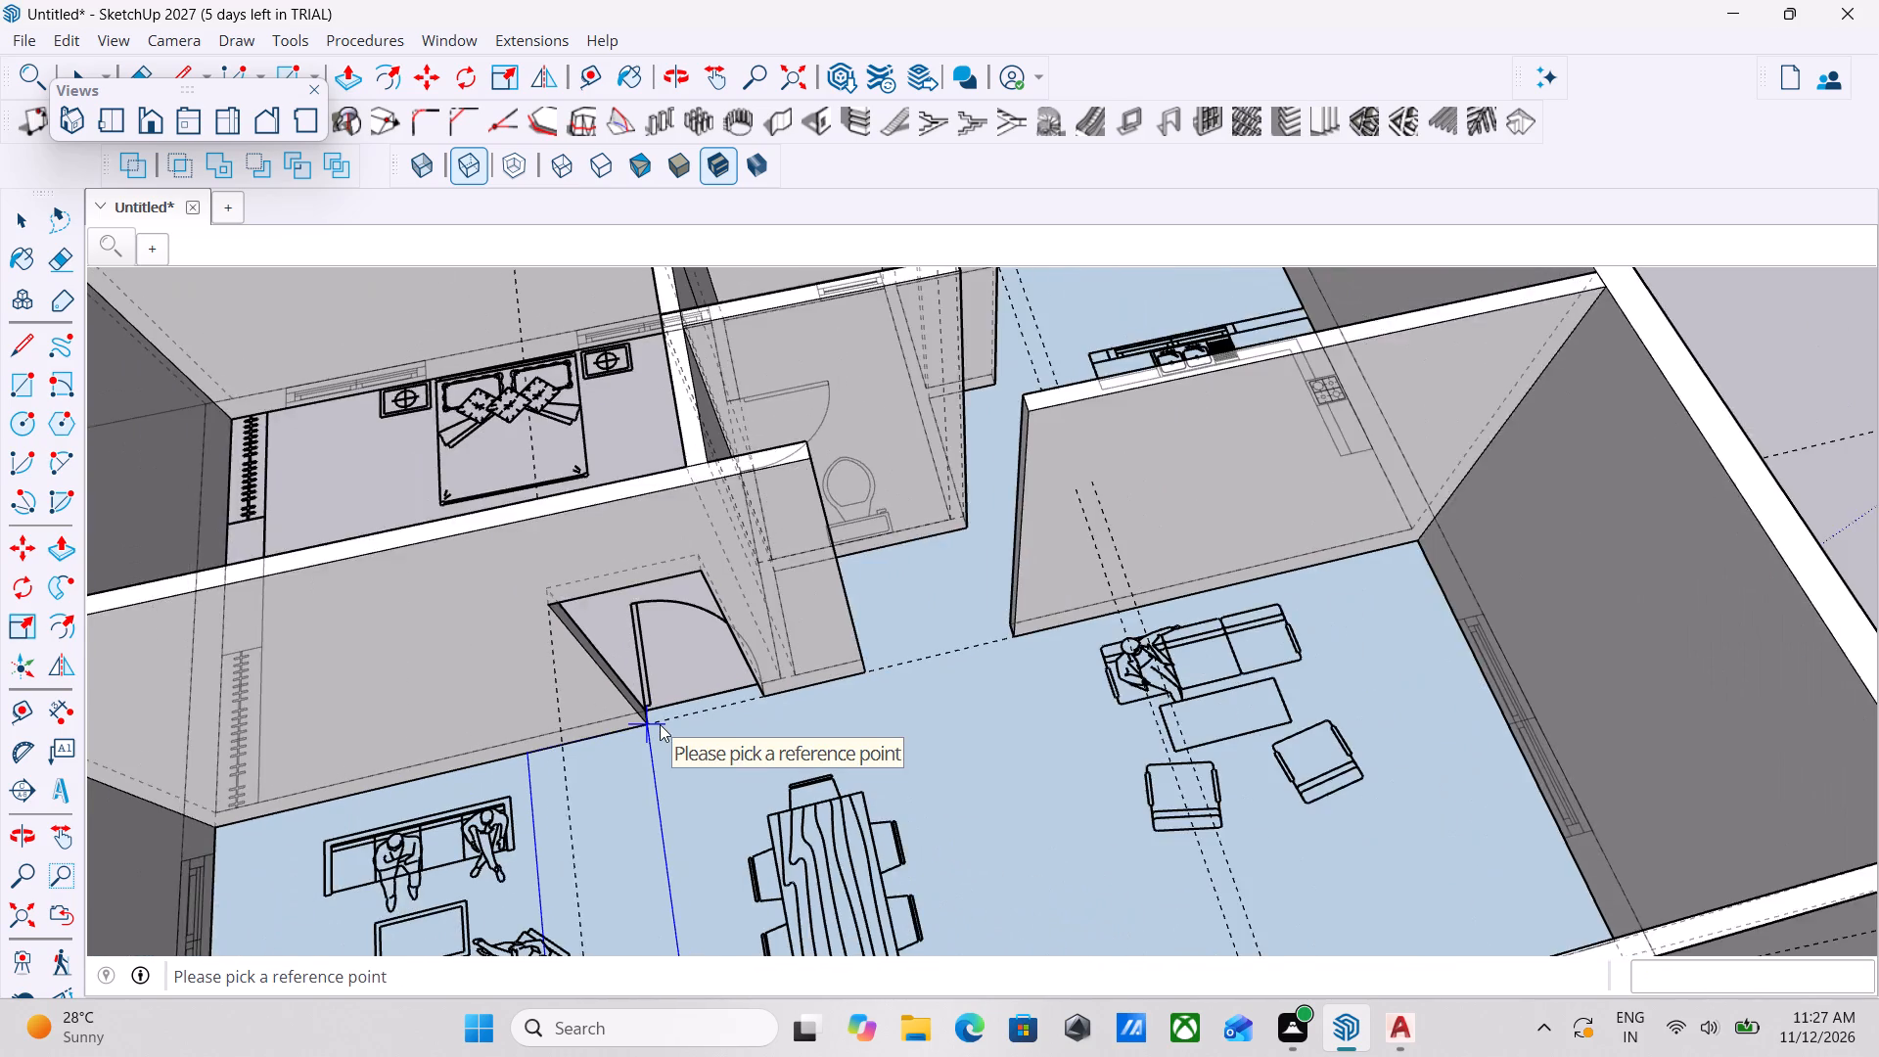
scroll(660, 724, down, 2)
key(Escape)
key(space)
key(space)
Examine the interior walls from several sides, with hidden back edges switched off and on again, for door openings still uncut.
scroll(661, 720, down, 3)
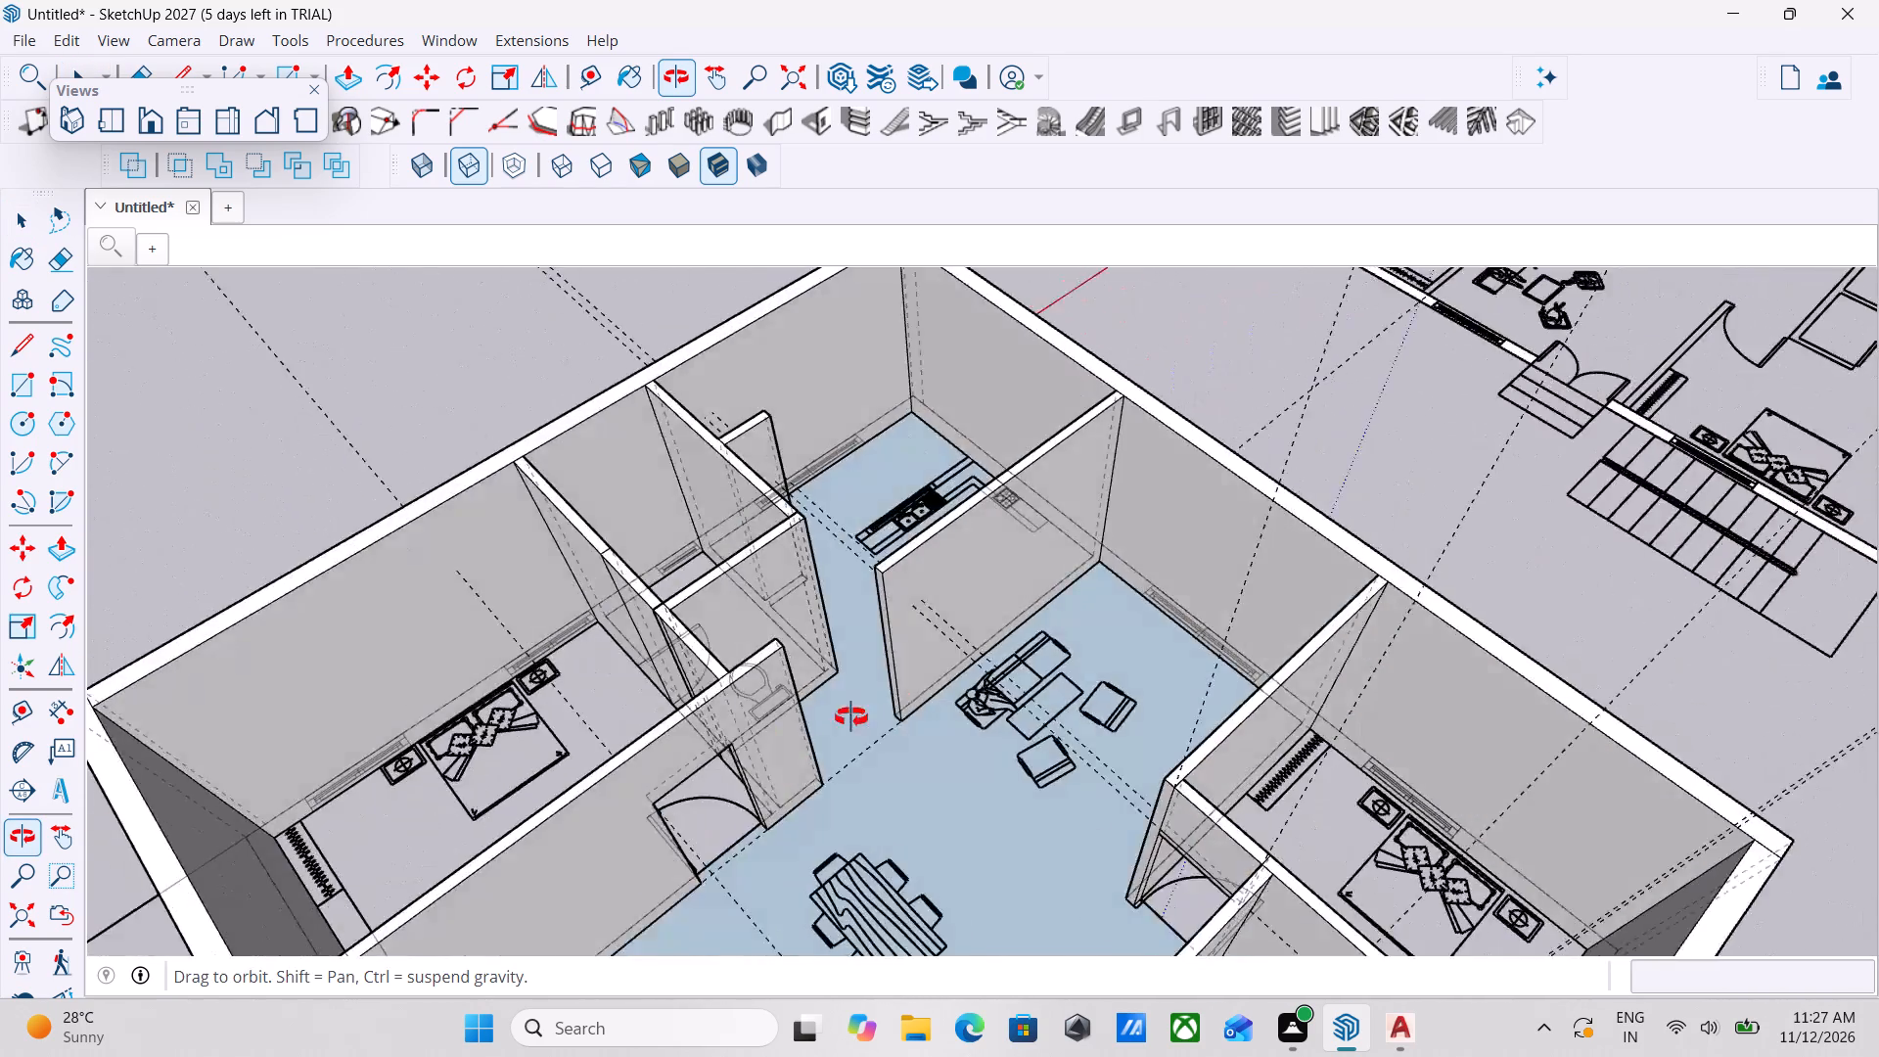
scroll(491, 627, down, 8)
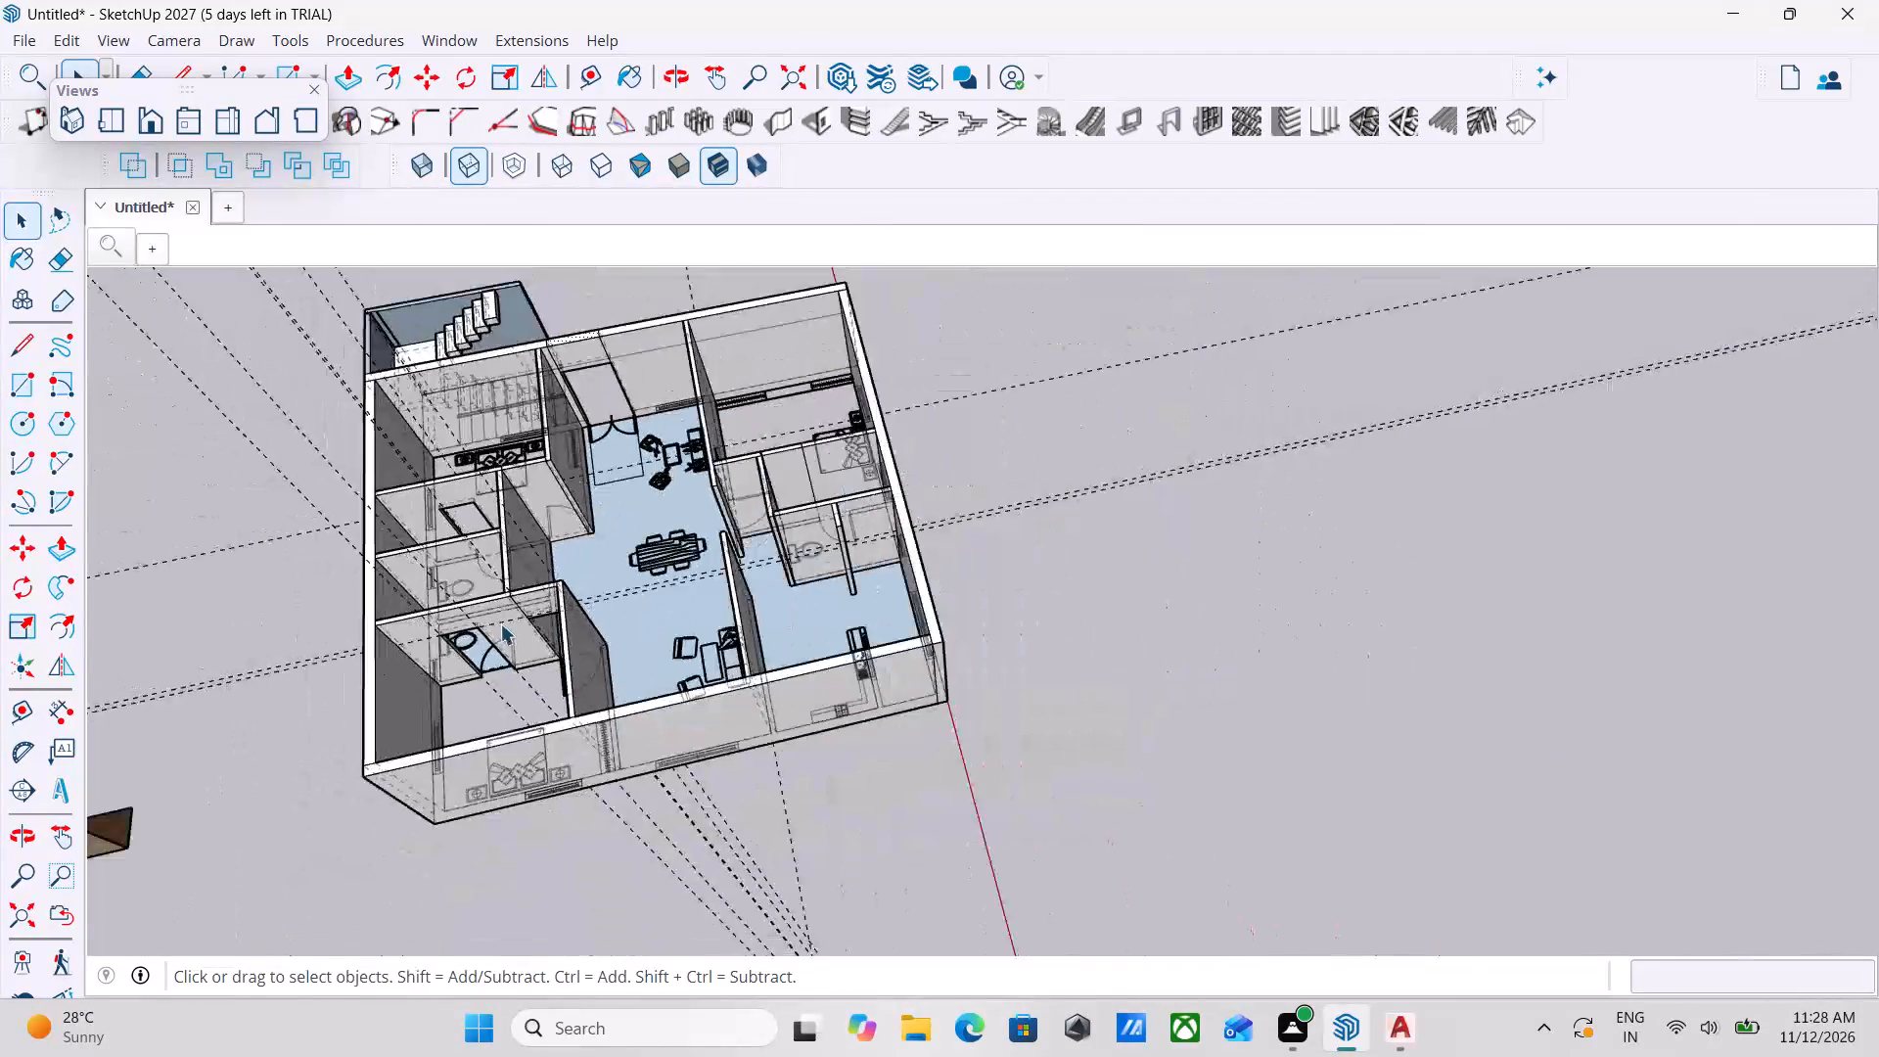
key(k)
scroll(696, 587, down, 2)
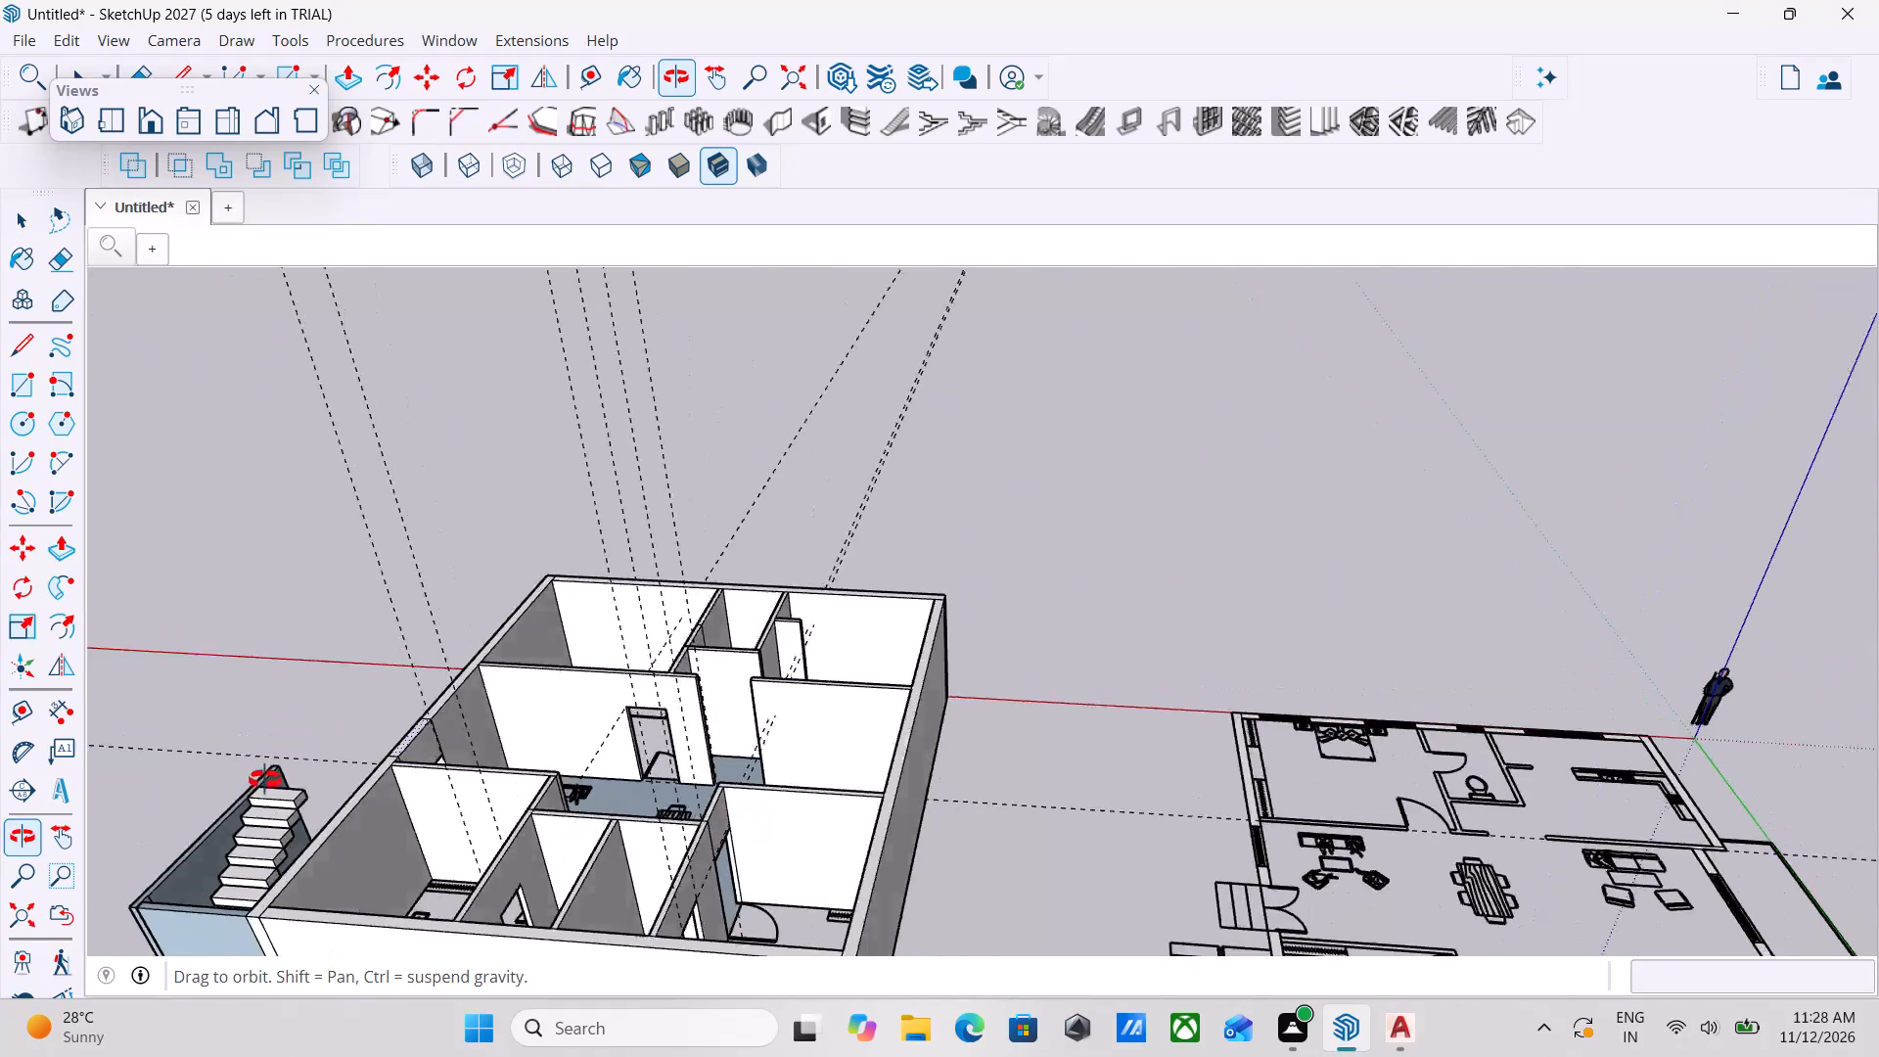
scroll(980, 469, up, 1)
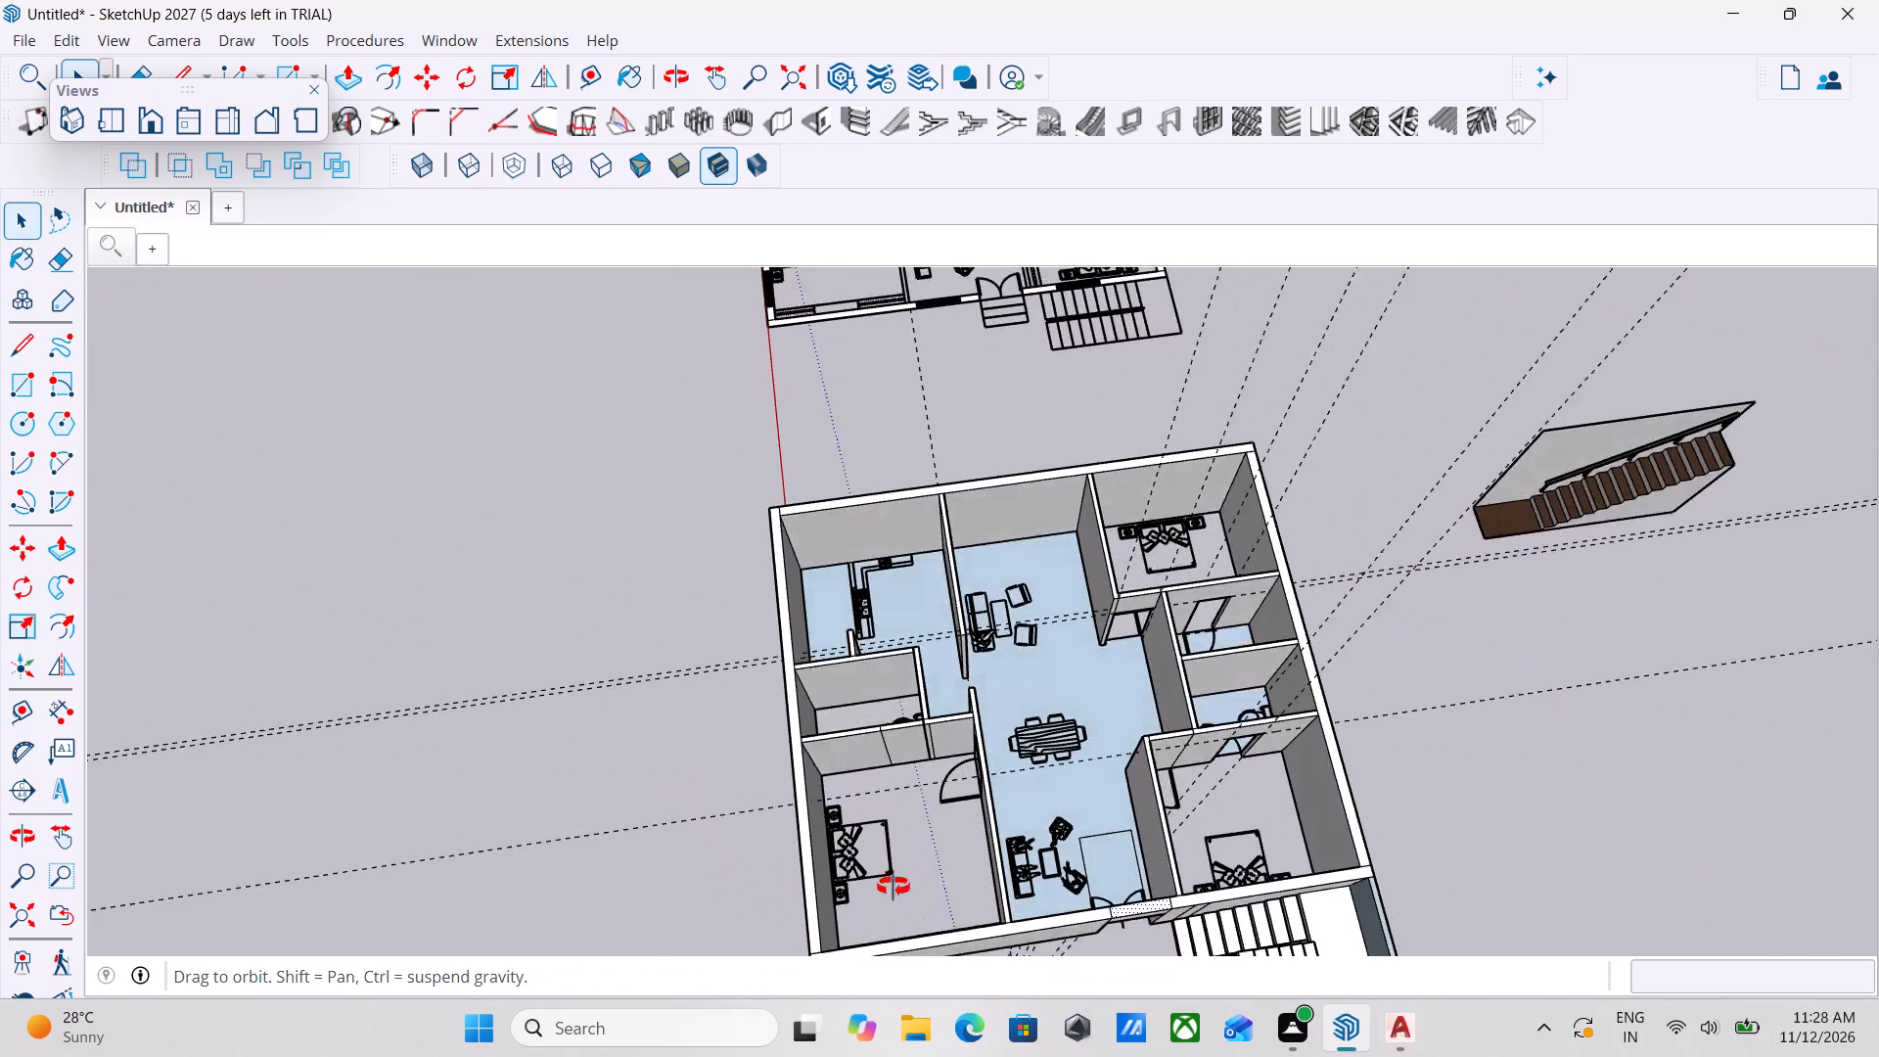
scroll(949, 771, up, 5)
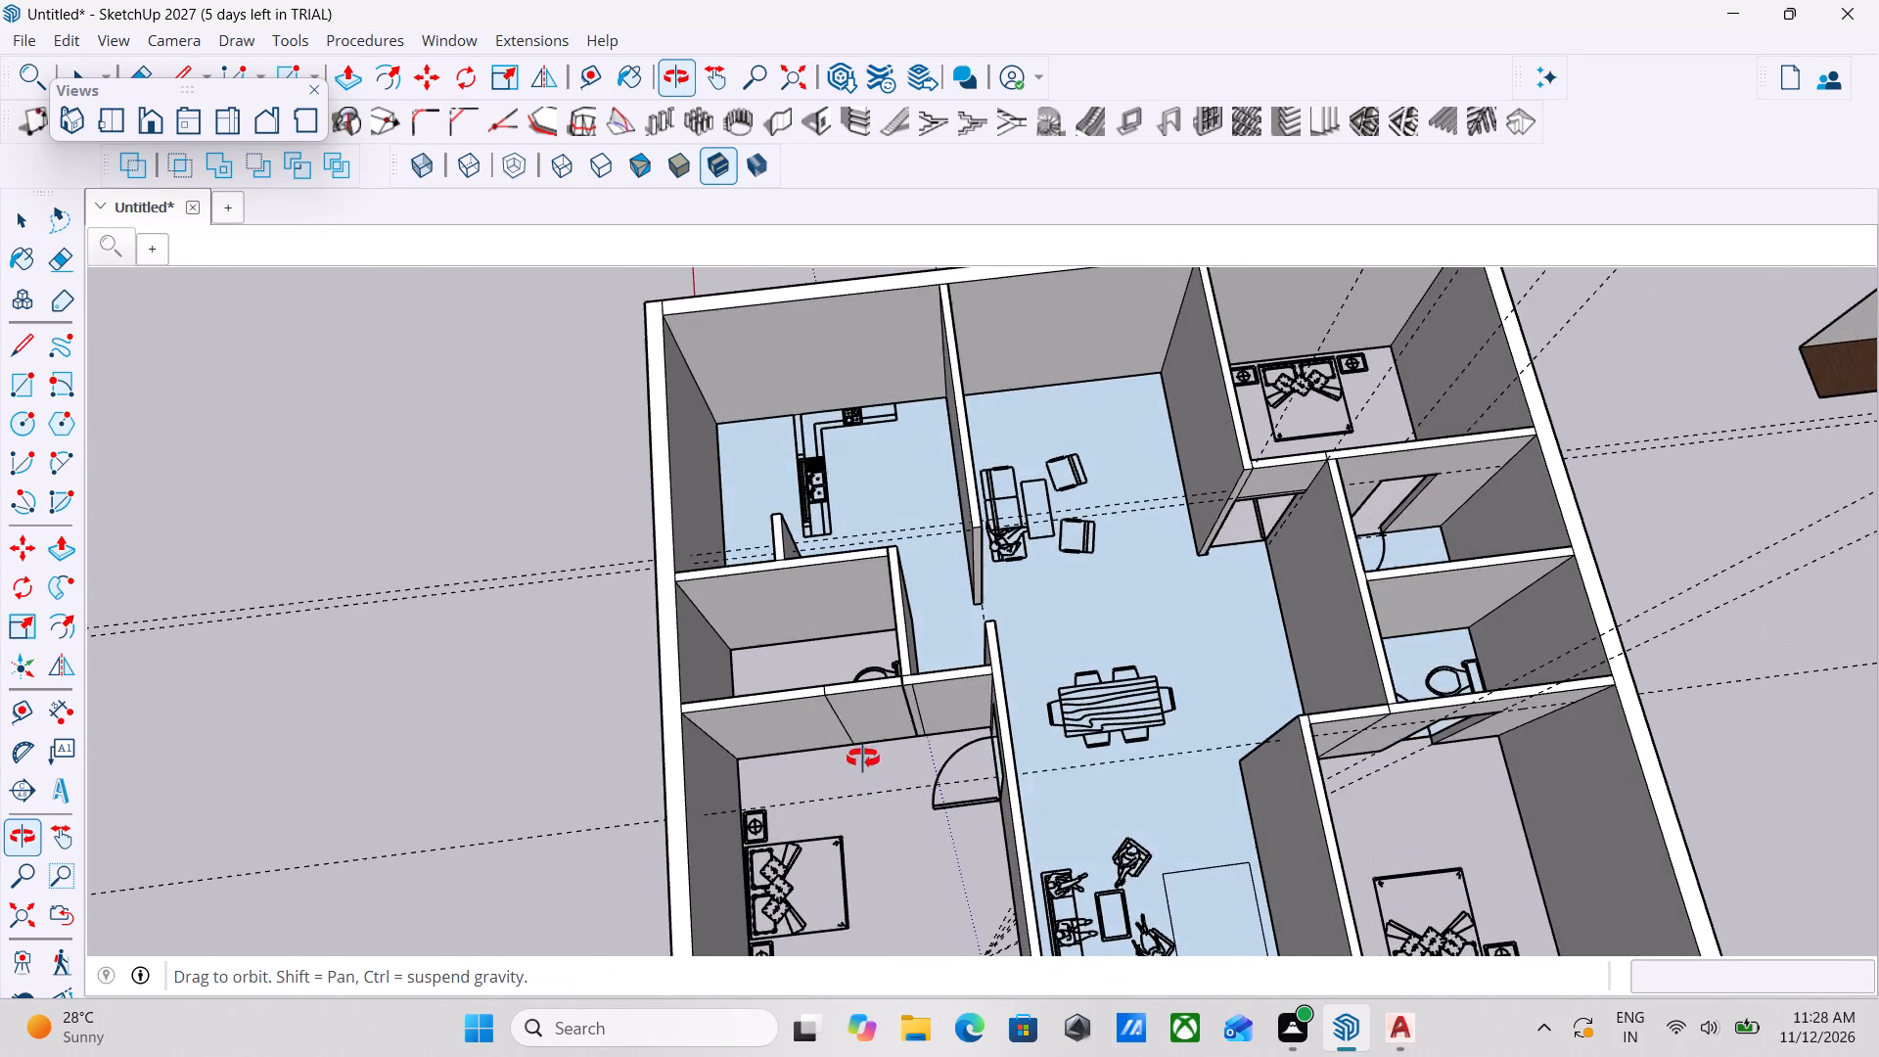
key(k)
Measure the bathroom door's width along the base of the wall shared with the bedroom, from the latch-side corner to the hinge-side corner.
scroll(853, 758, up, 11)
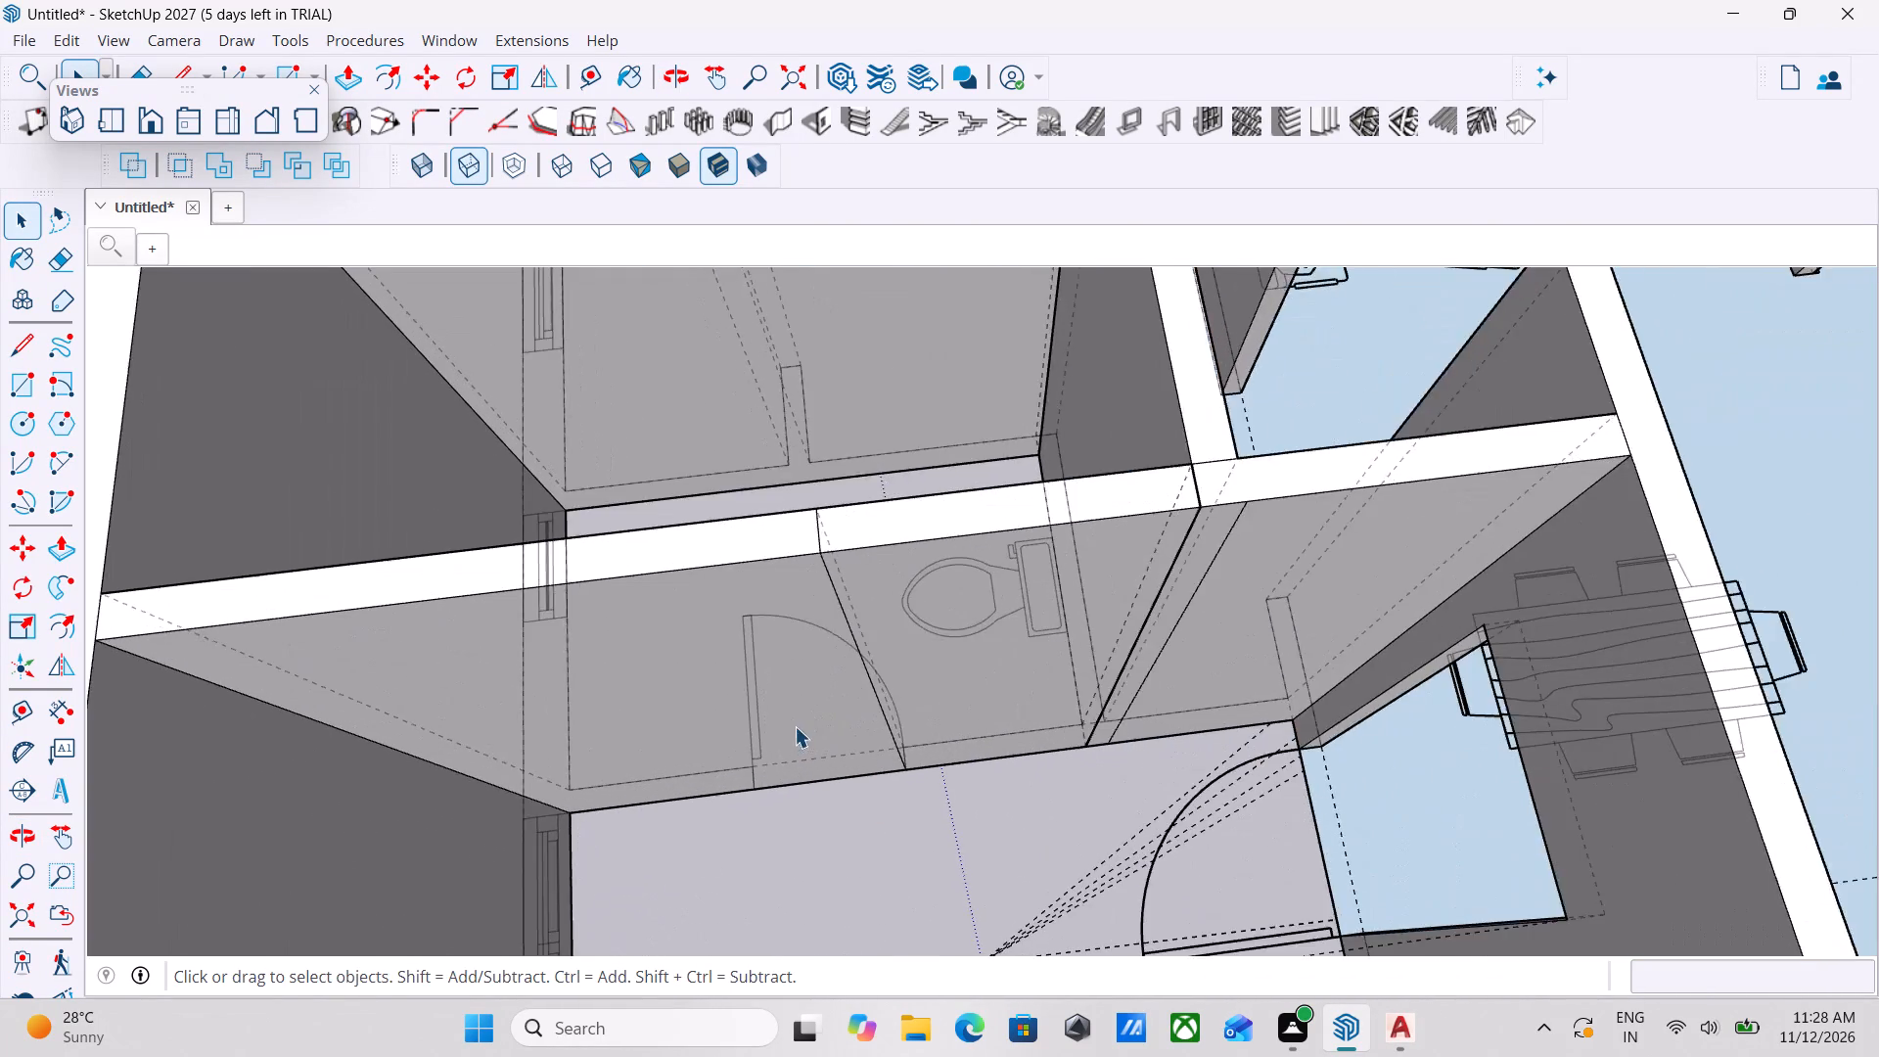
scroll(795, 726, up, 8)
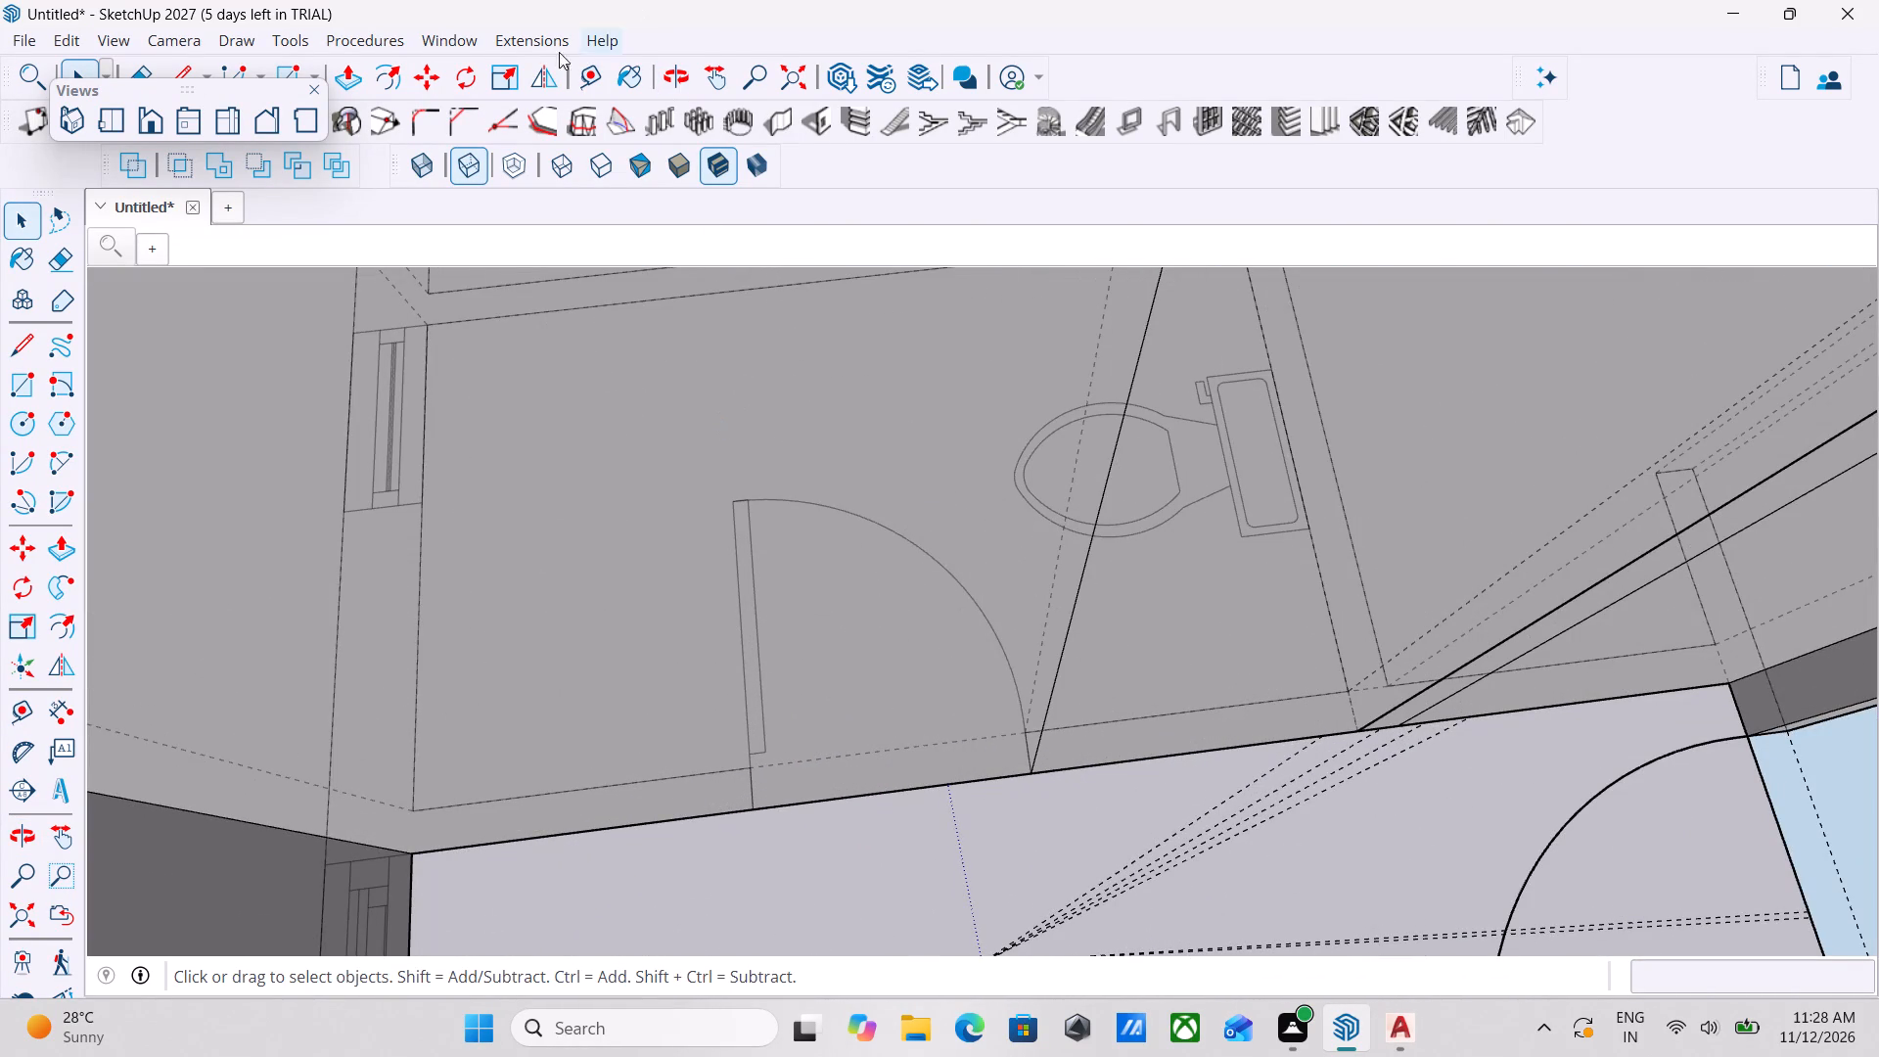
click(584, 60)
scroll(996, 687, up, 5)
scroll(977, 868, up, 3)
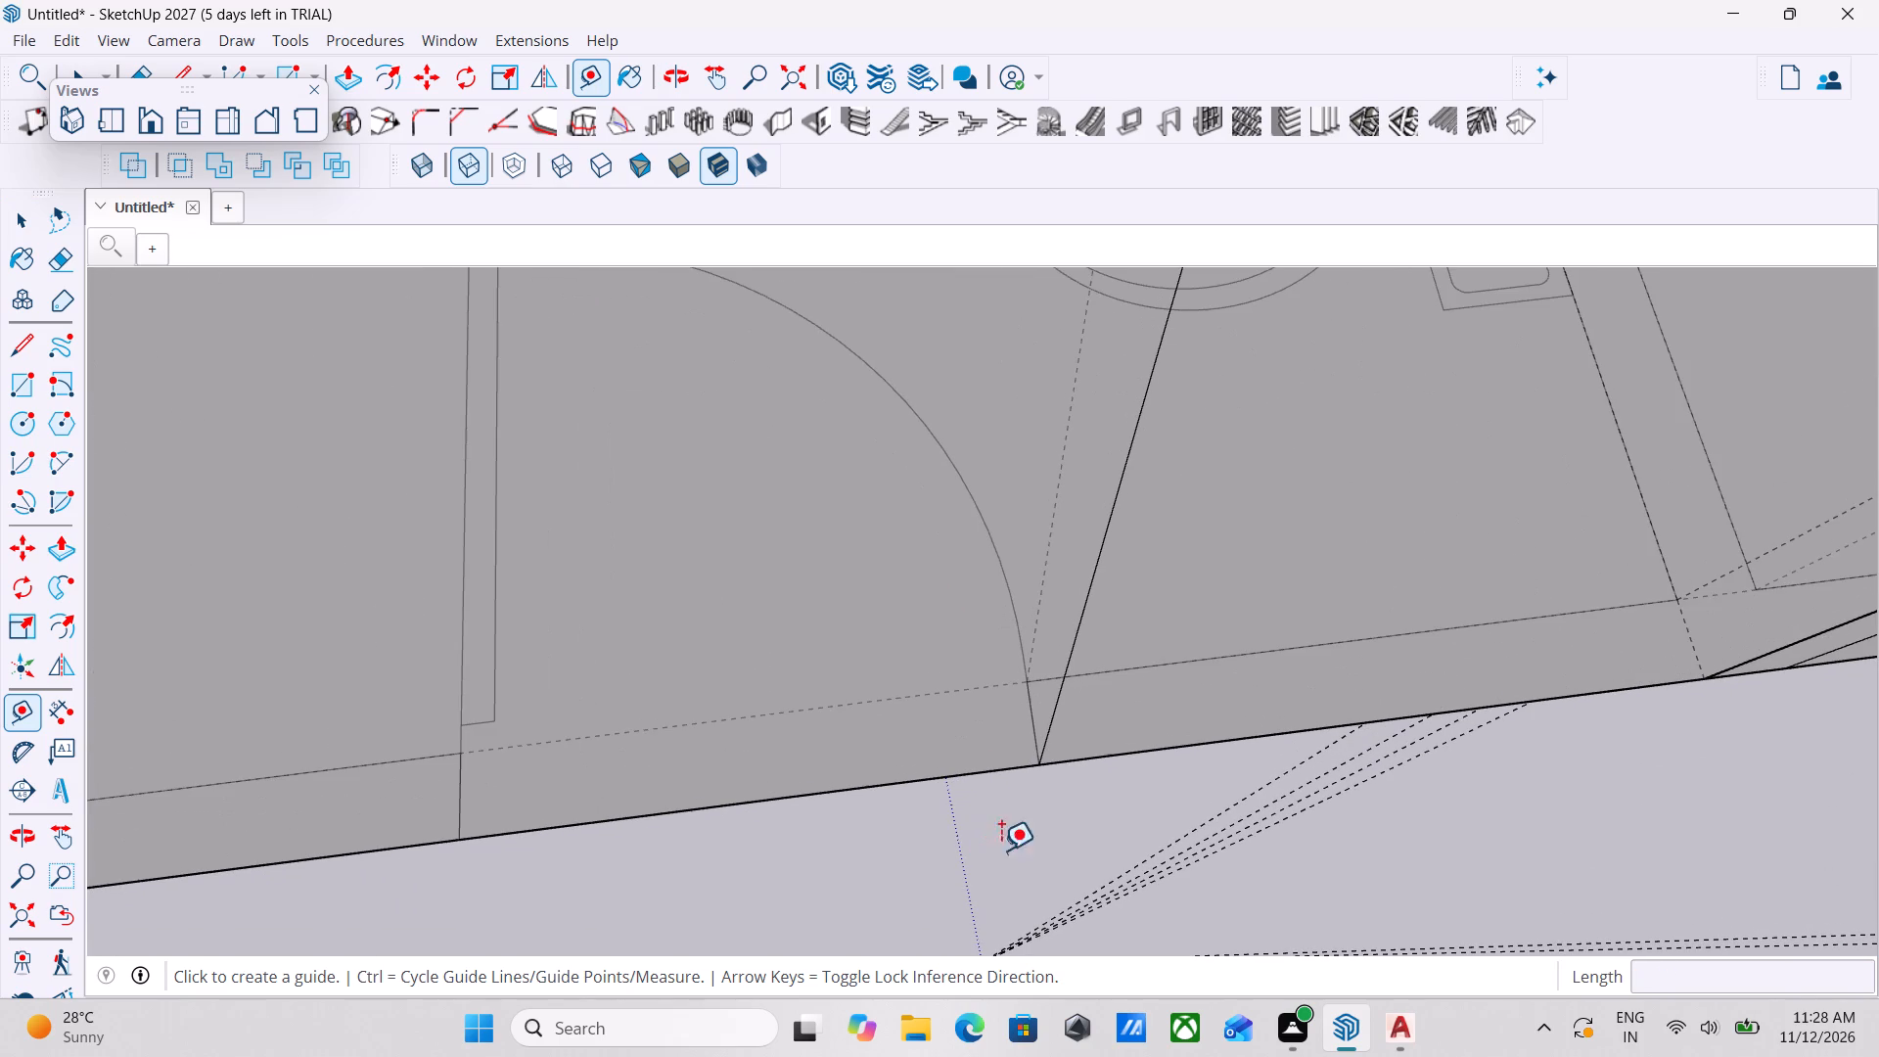
scroll(1035, 791, up, 3)
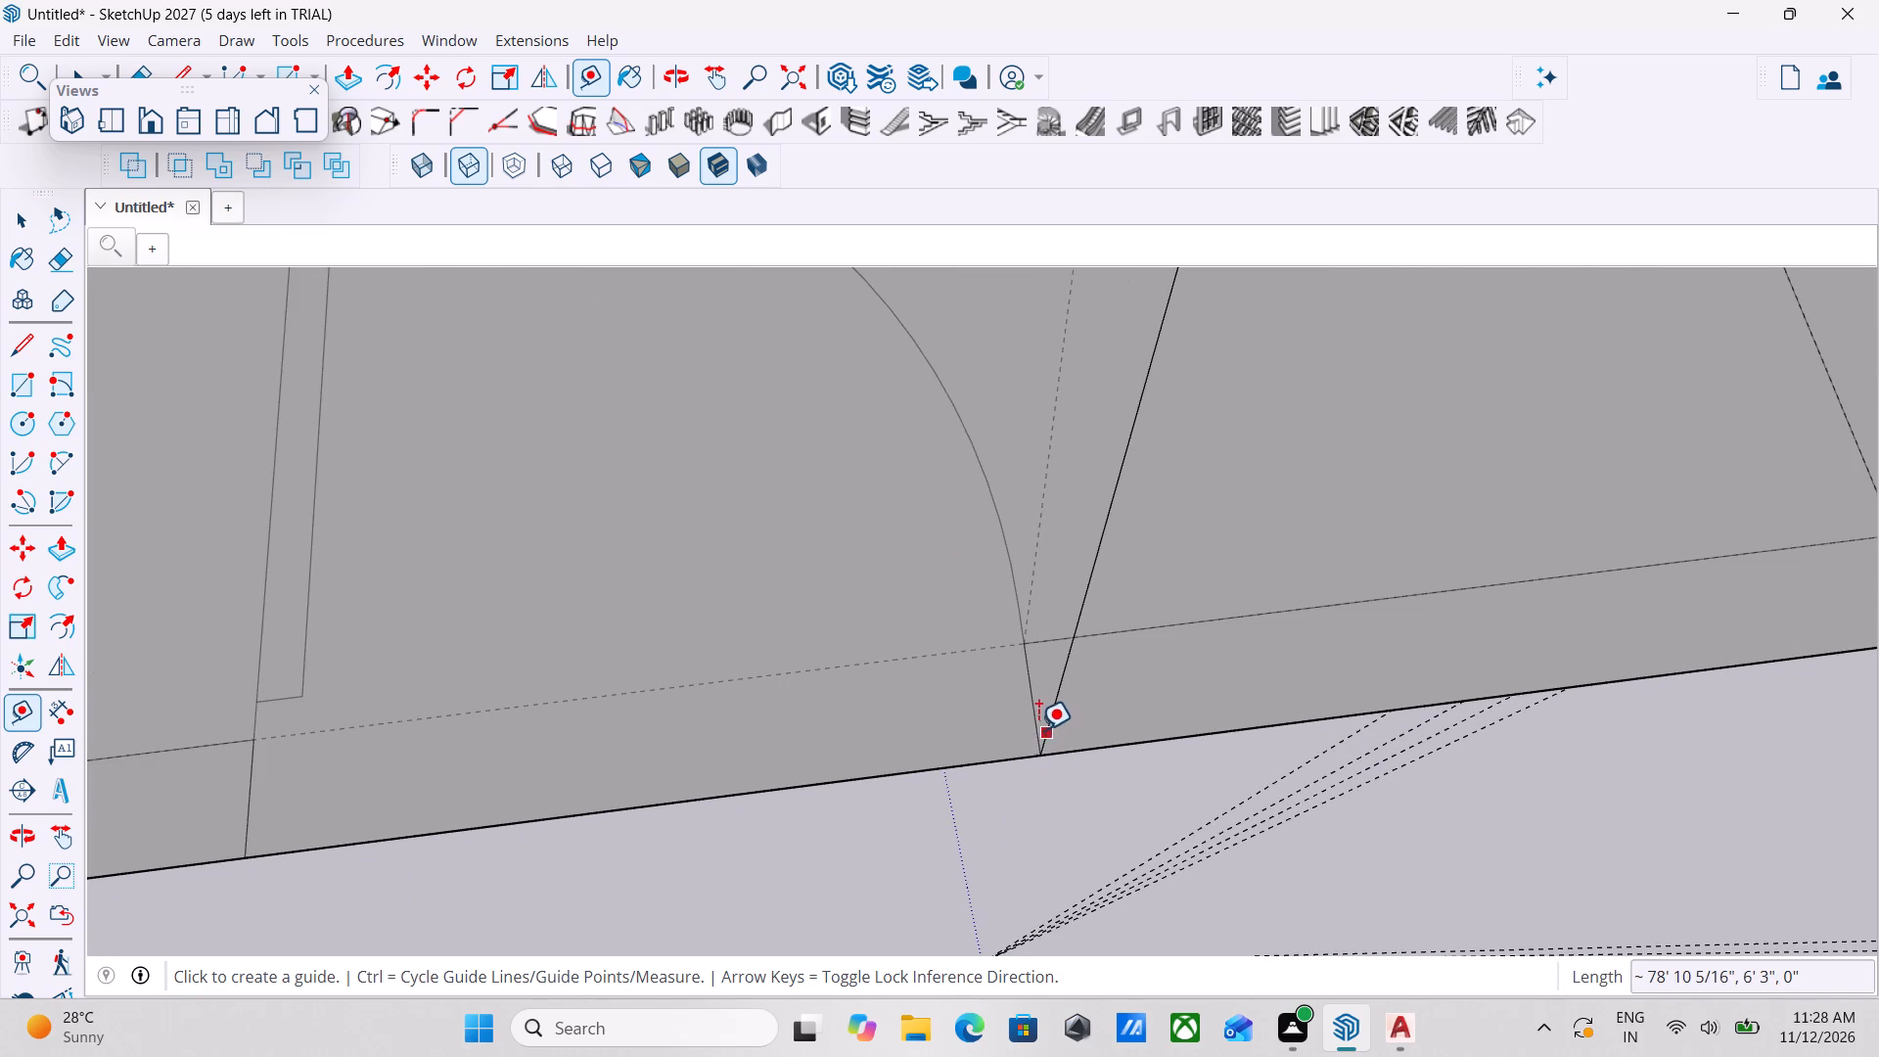
click(1037, 758)
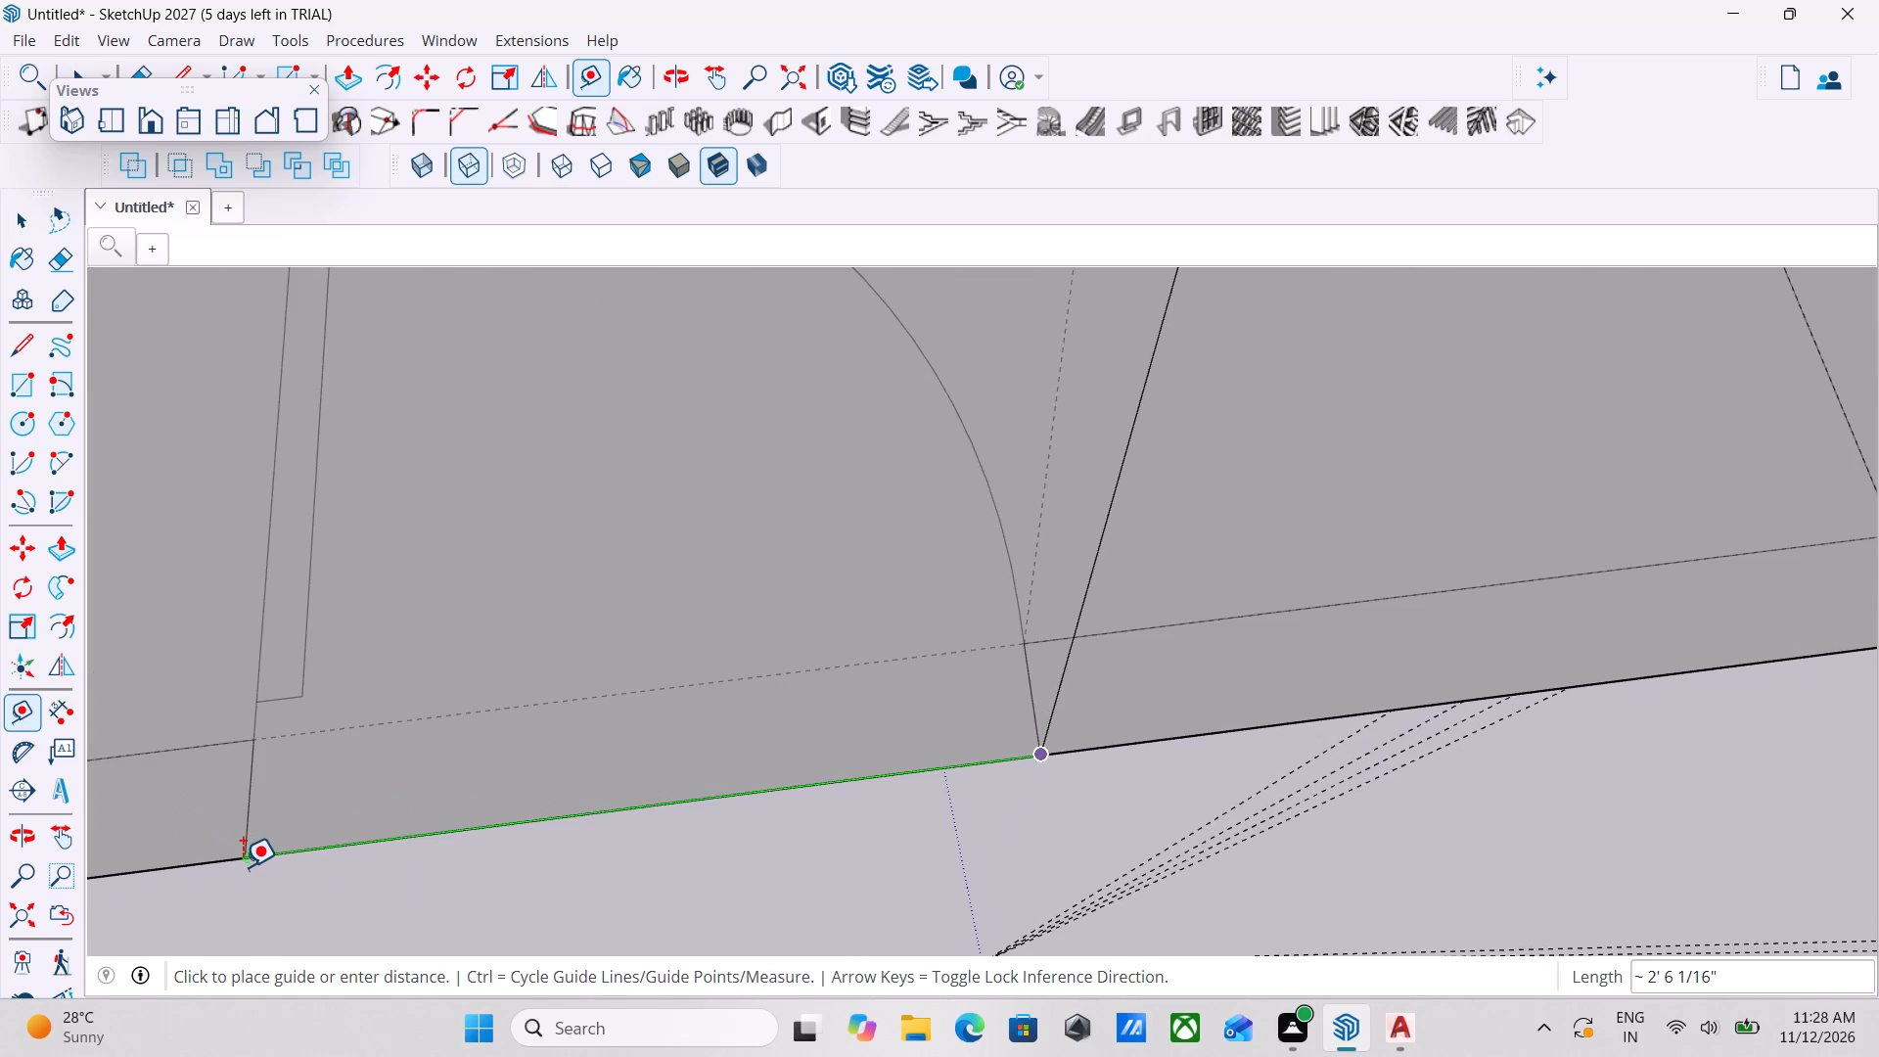
scroll(241, 867, up, 4)
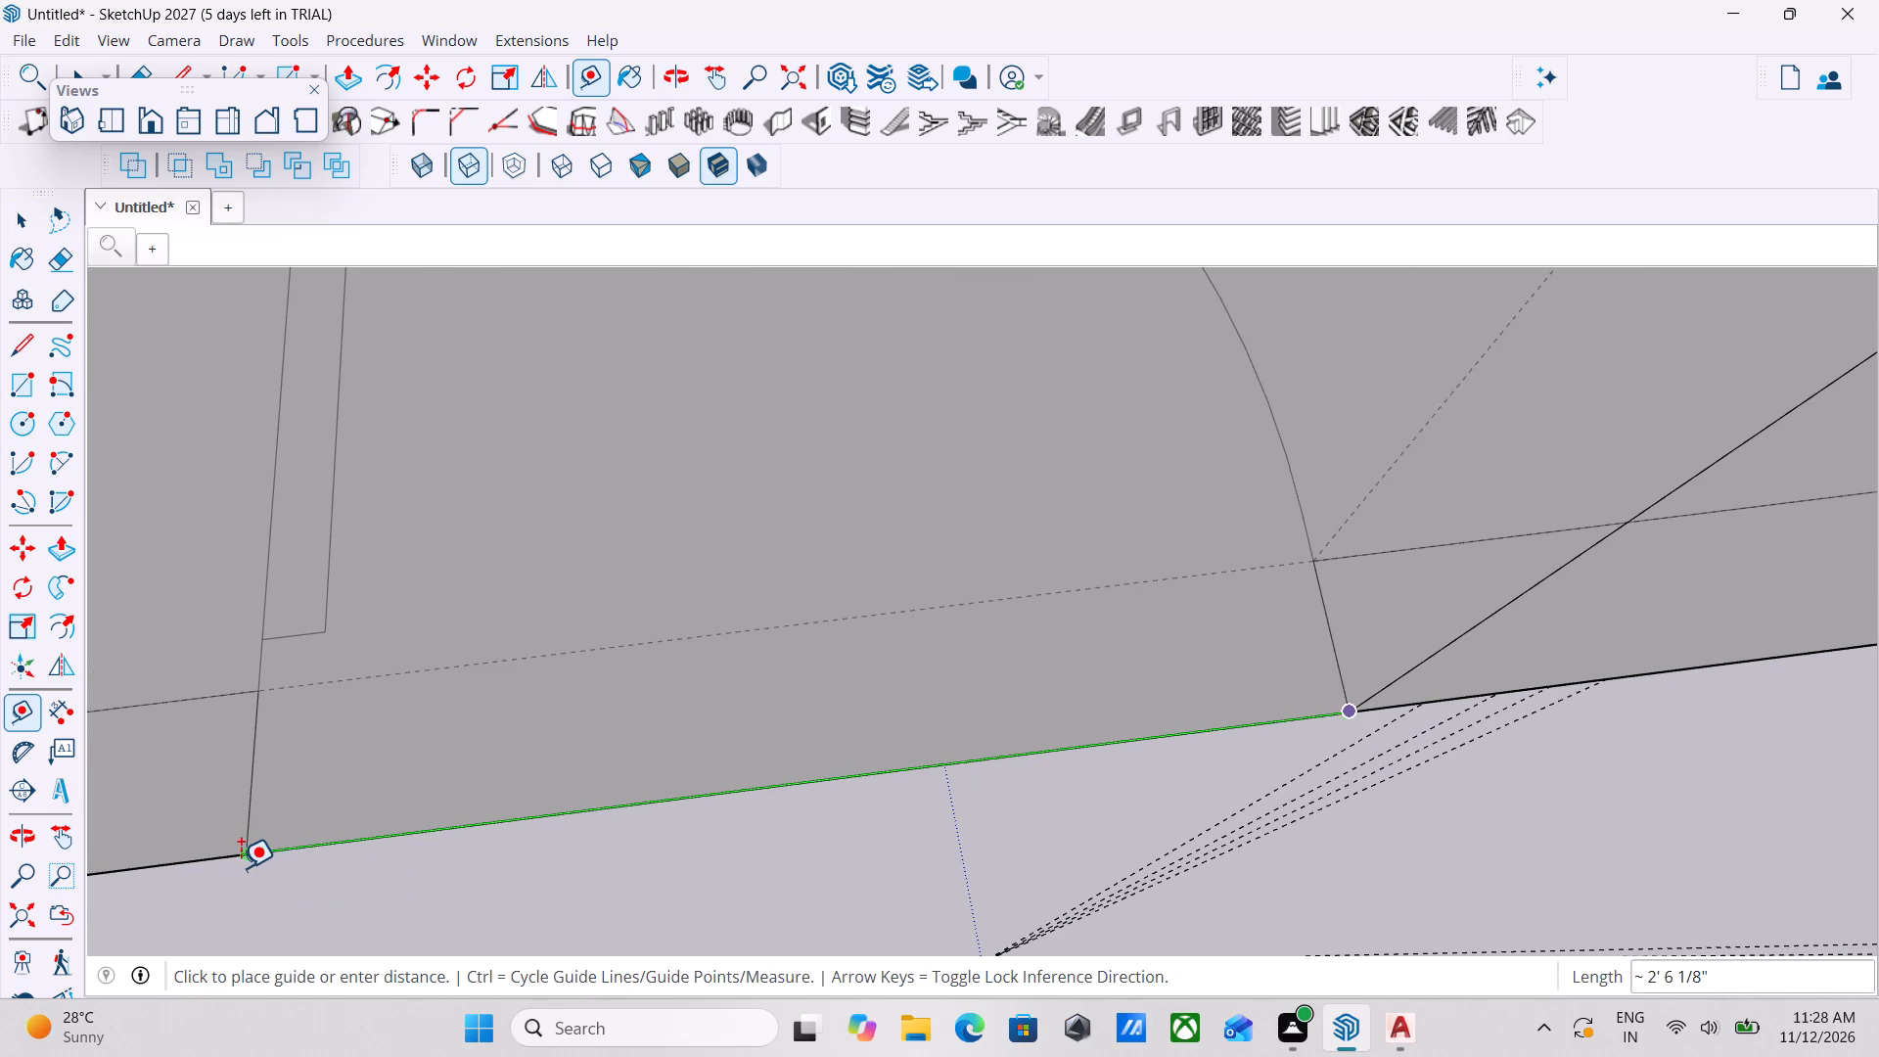
key(Left)
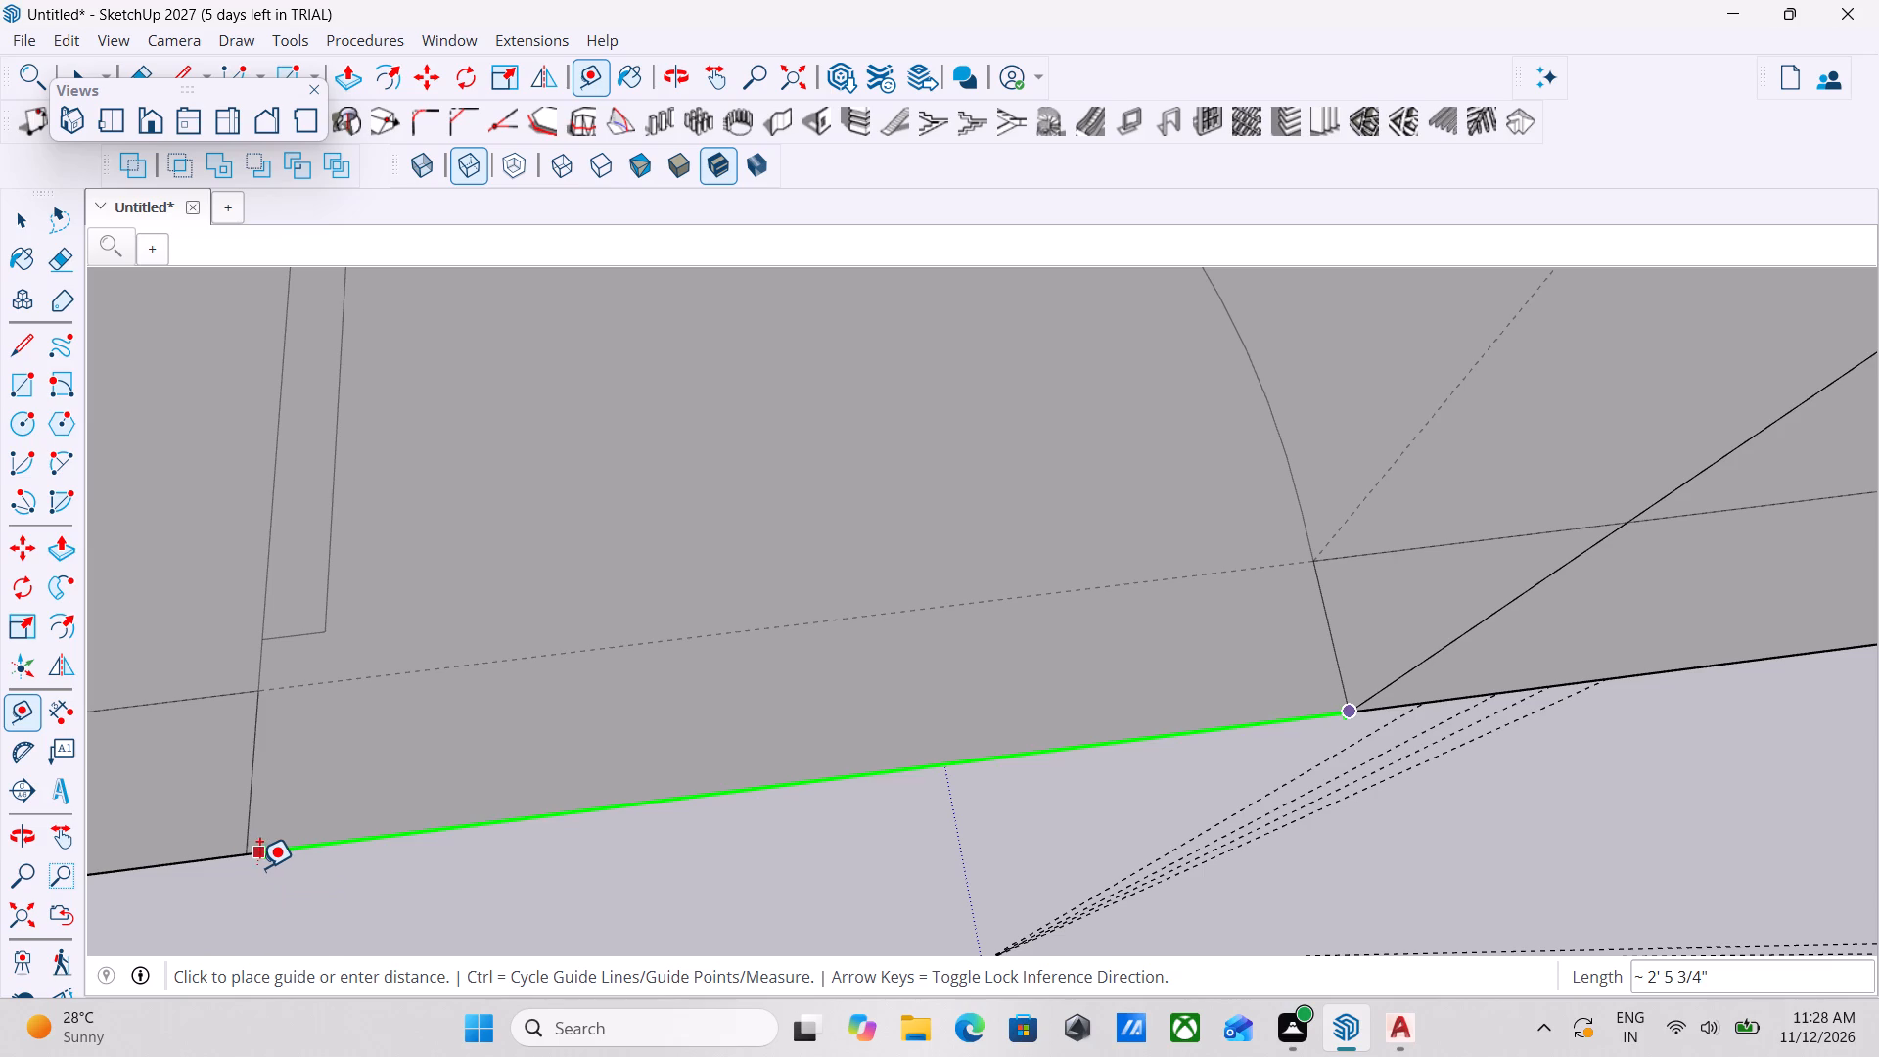
click(242, 863)
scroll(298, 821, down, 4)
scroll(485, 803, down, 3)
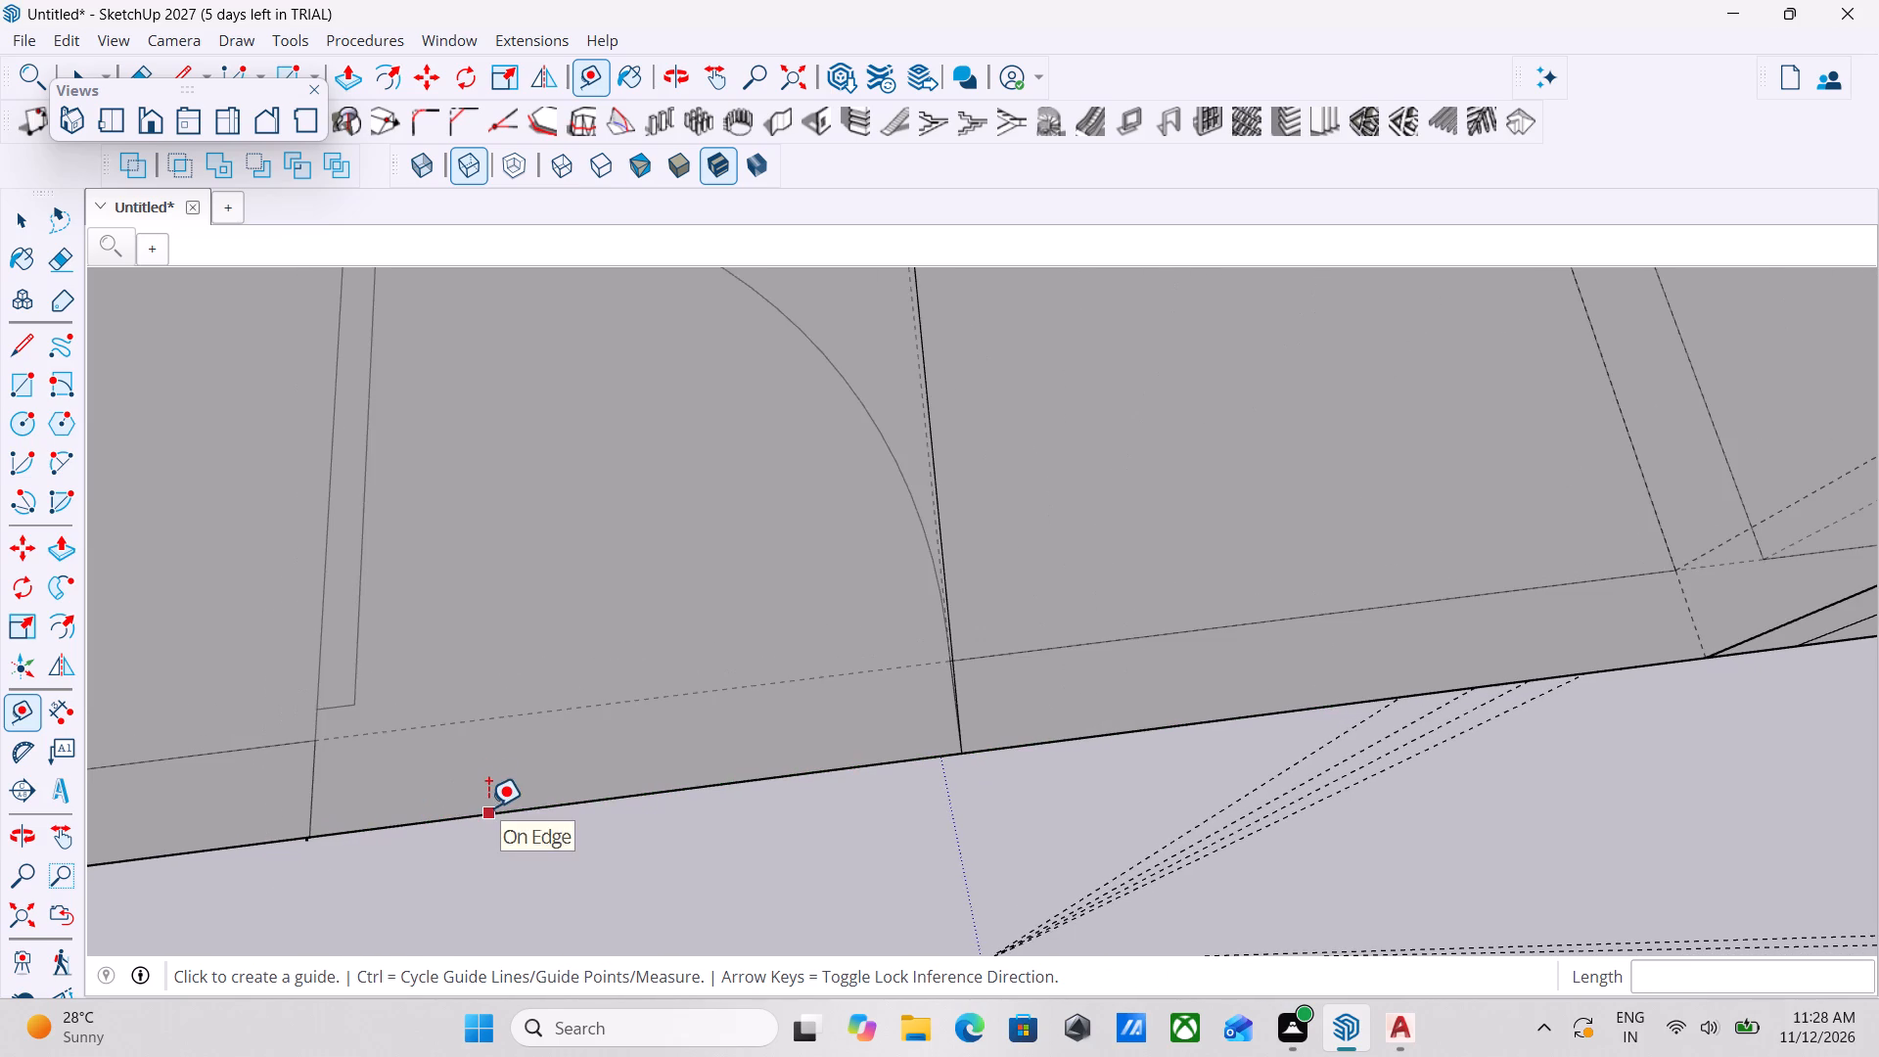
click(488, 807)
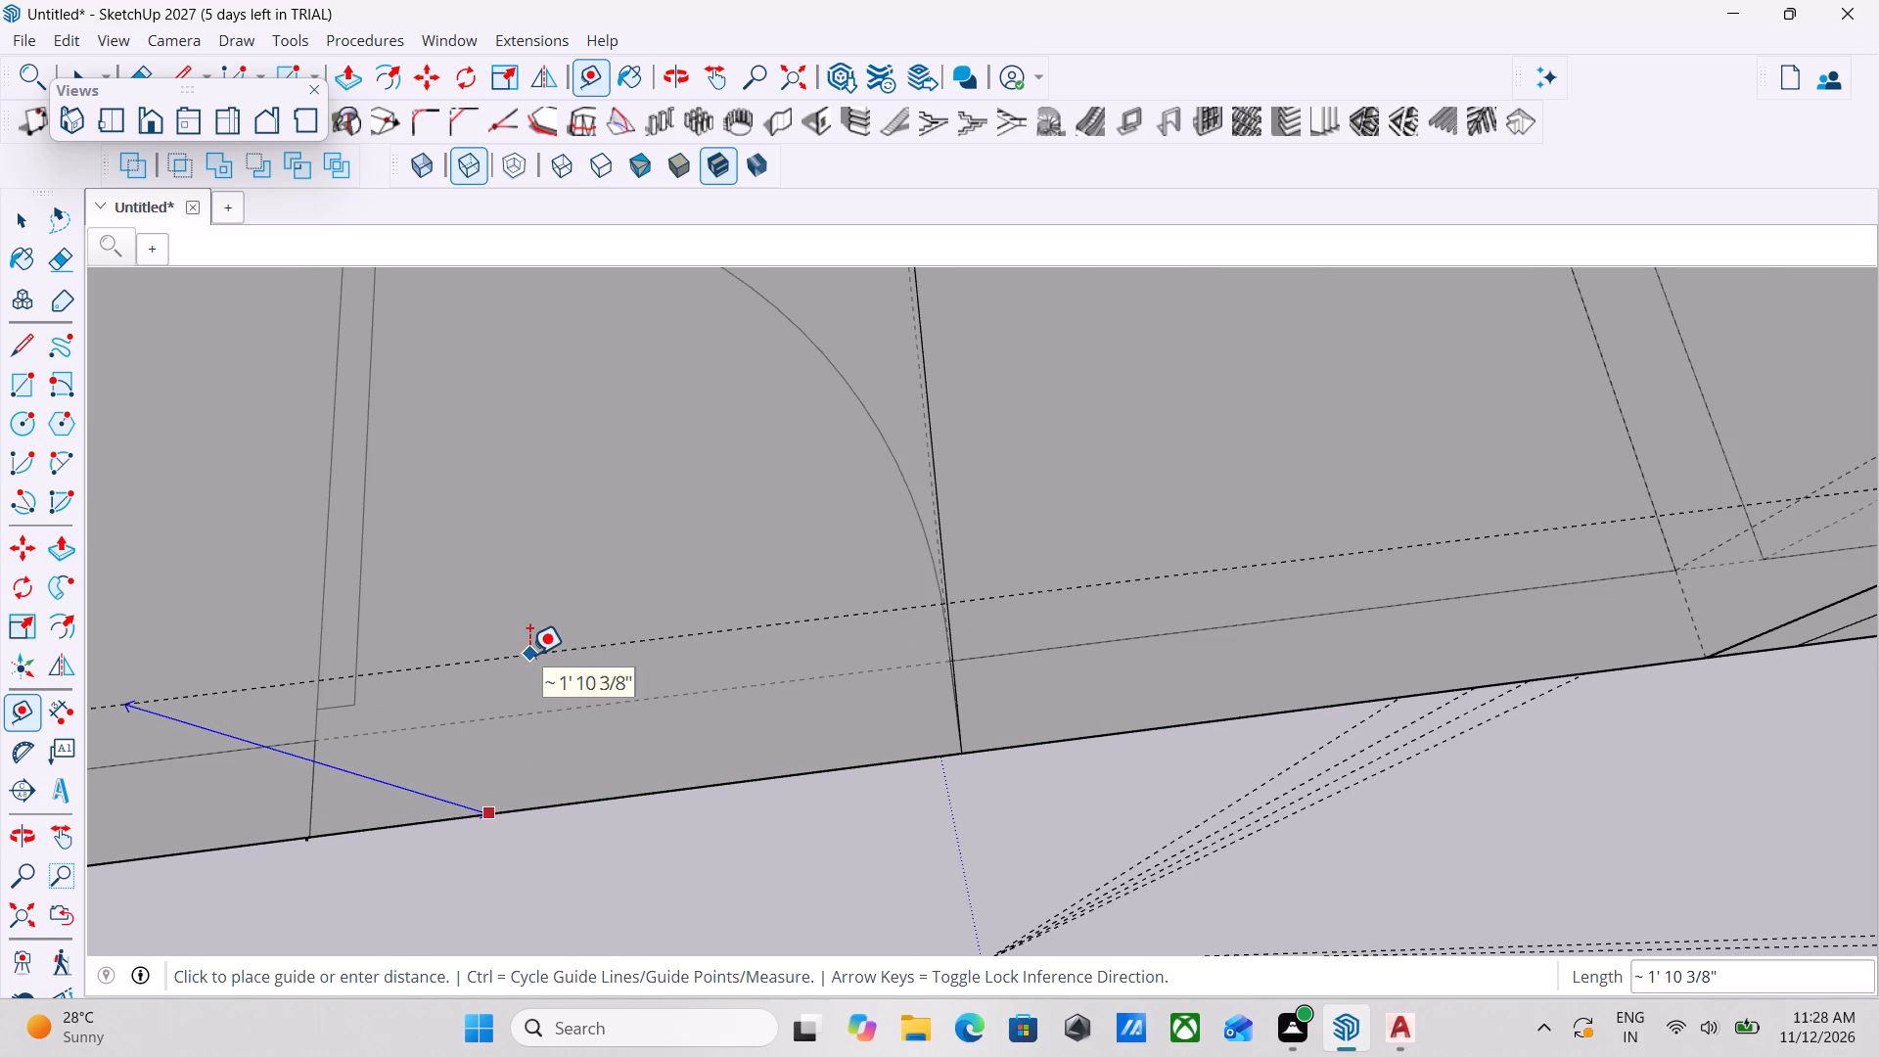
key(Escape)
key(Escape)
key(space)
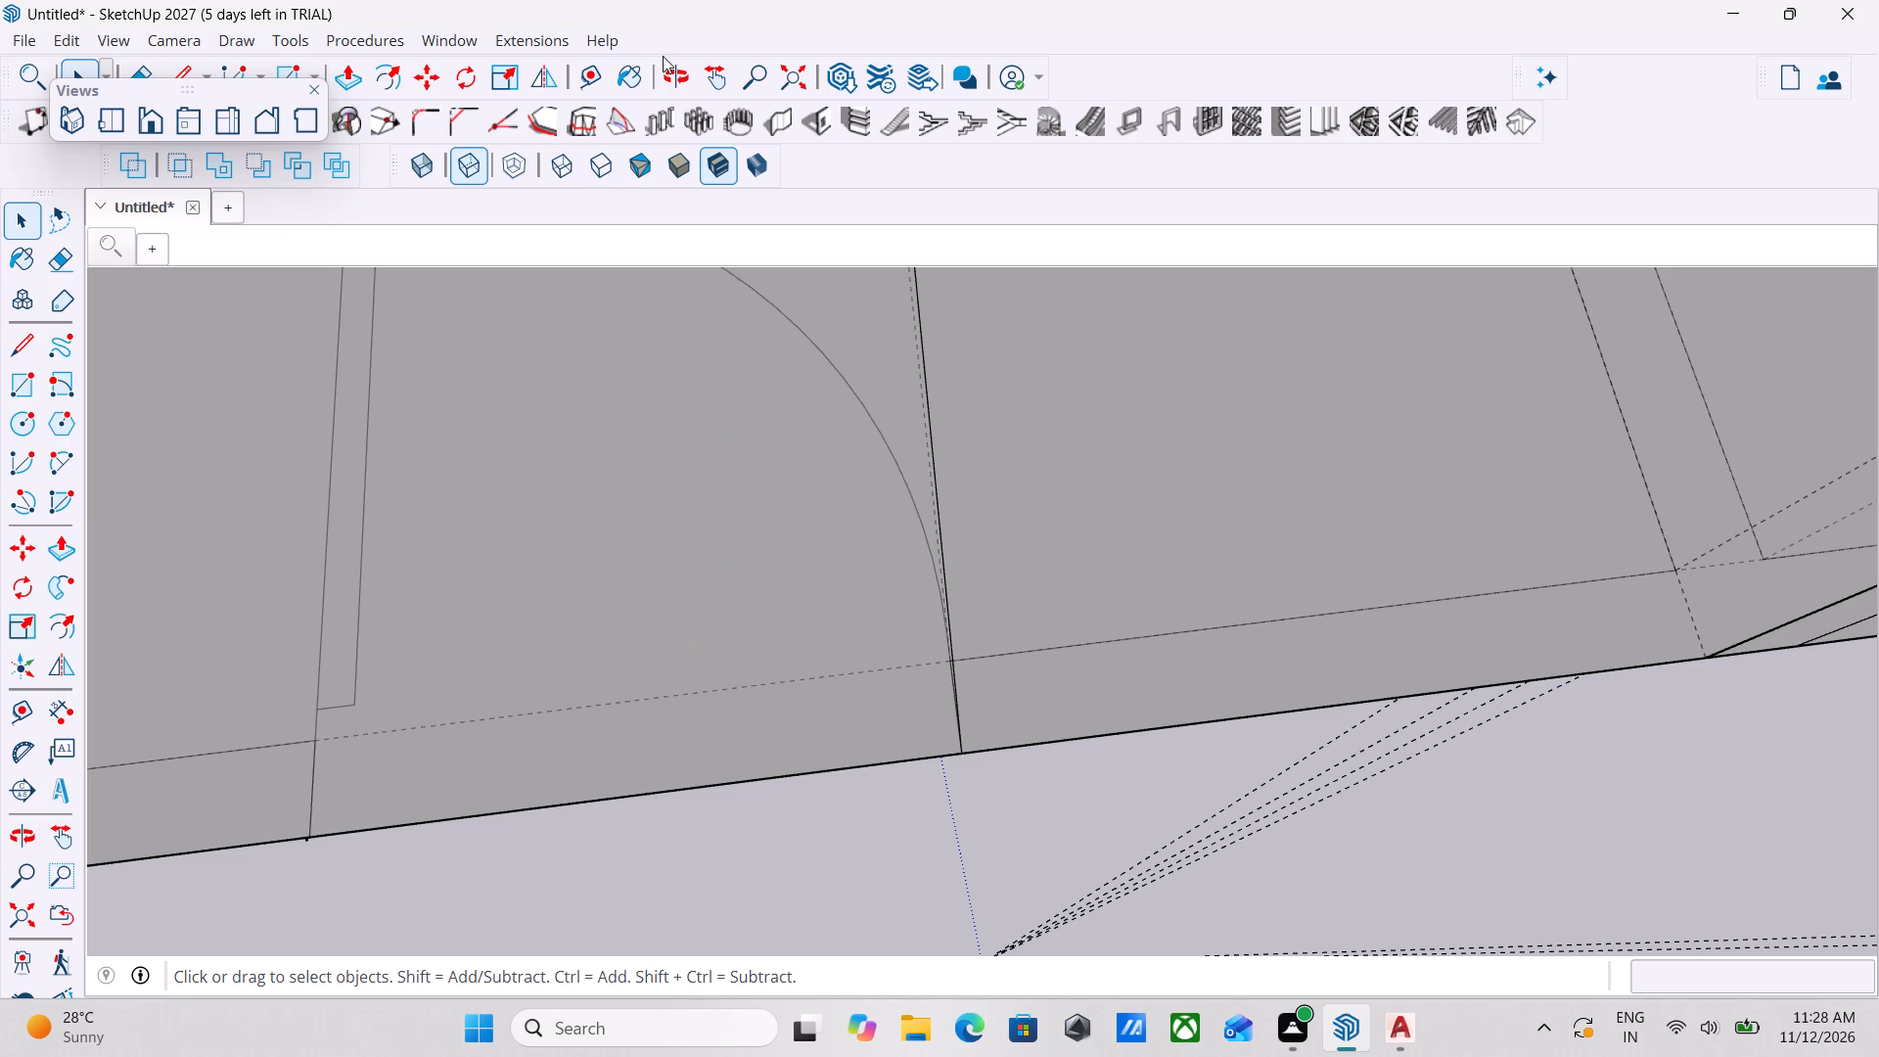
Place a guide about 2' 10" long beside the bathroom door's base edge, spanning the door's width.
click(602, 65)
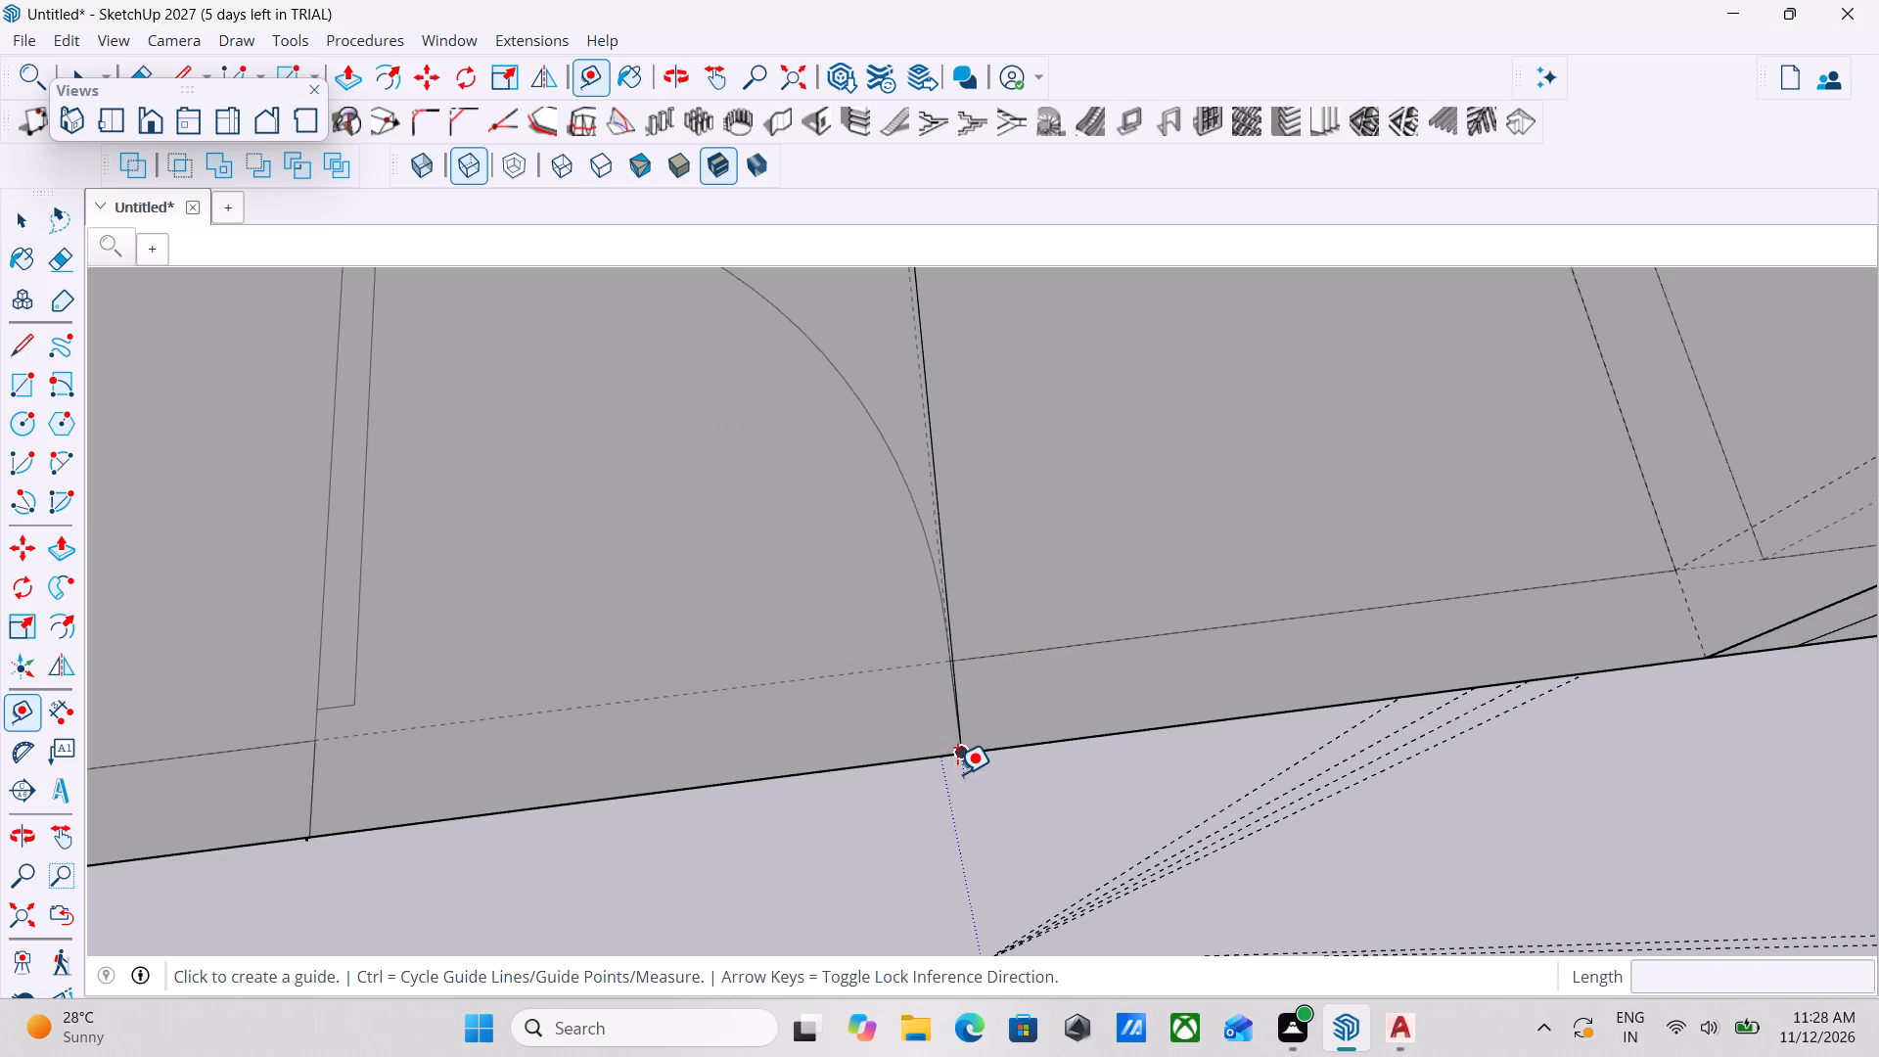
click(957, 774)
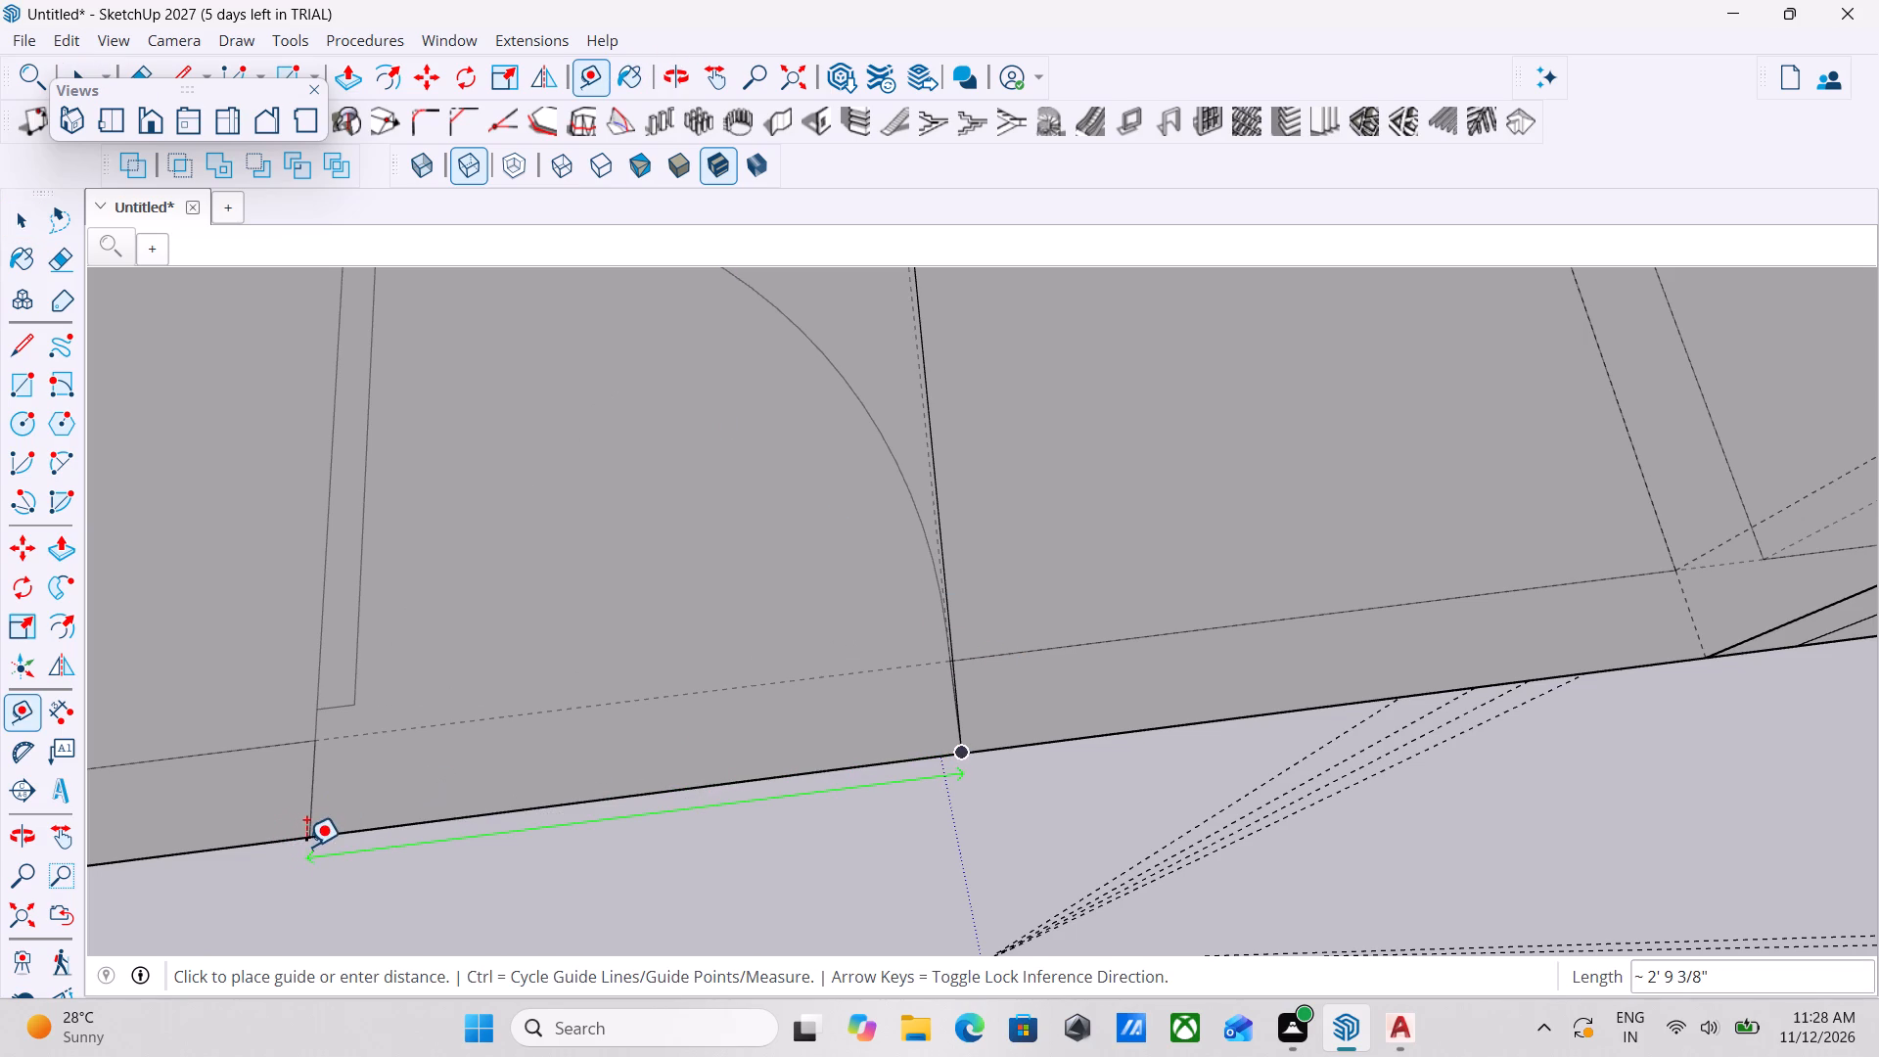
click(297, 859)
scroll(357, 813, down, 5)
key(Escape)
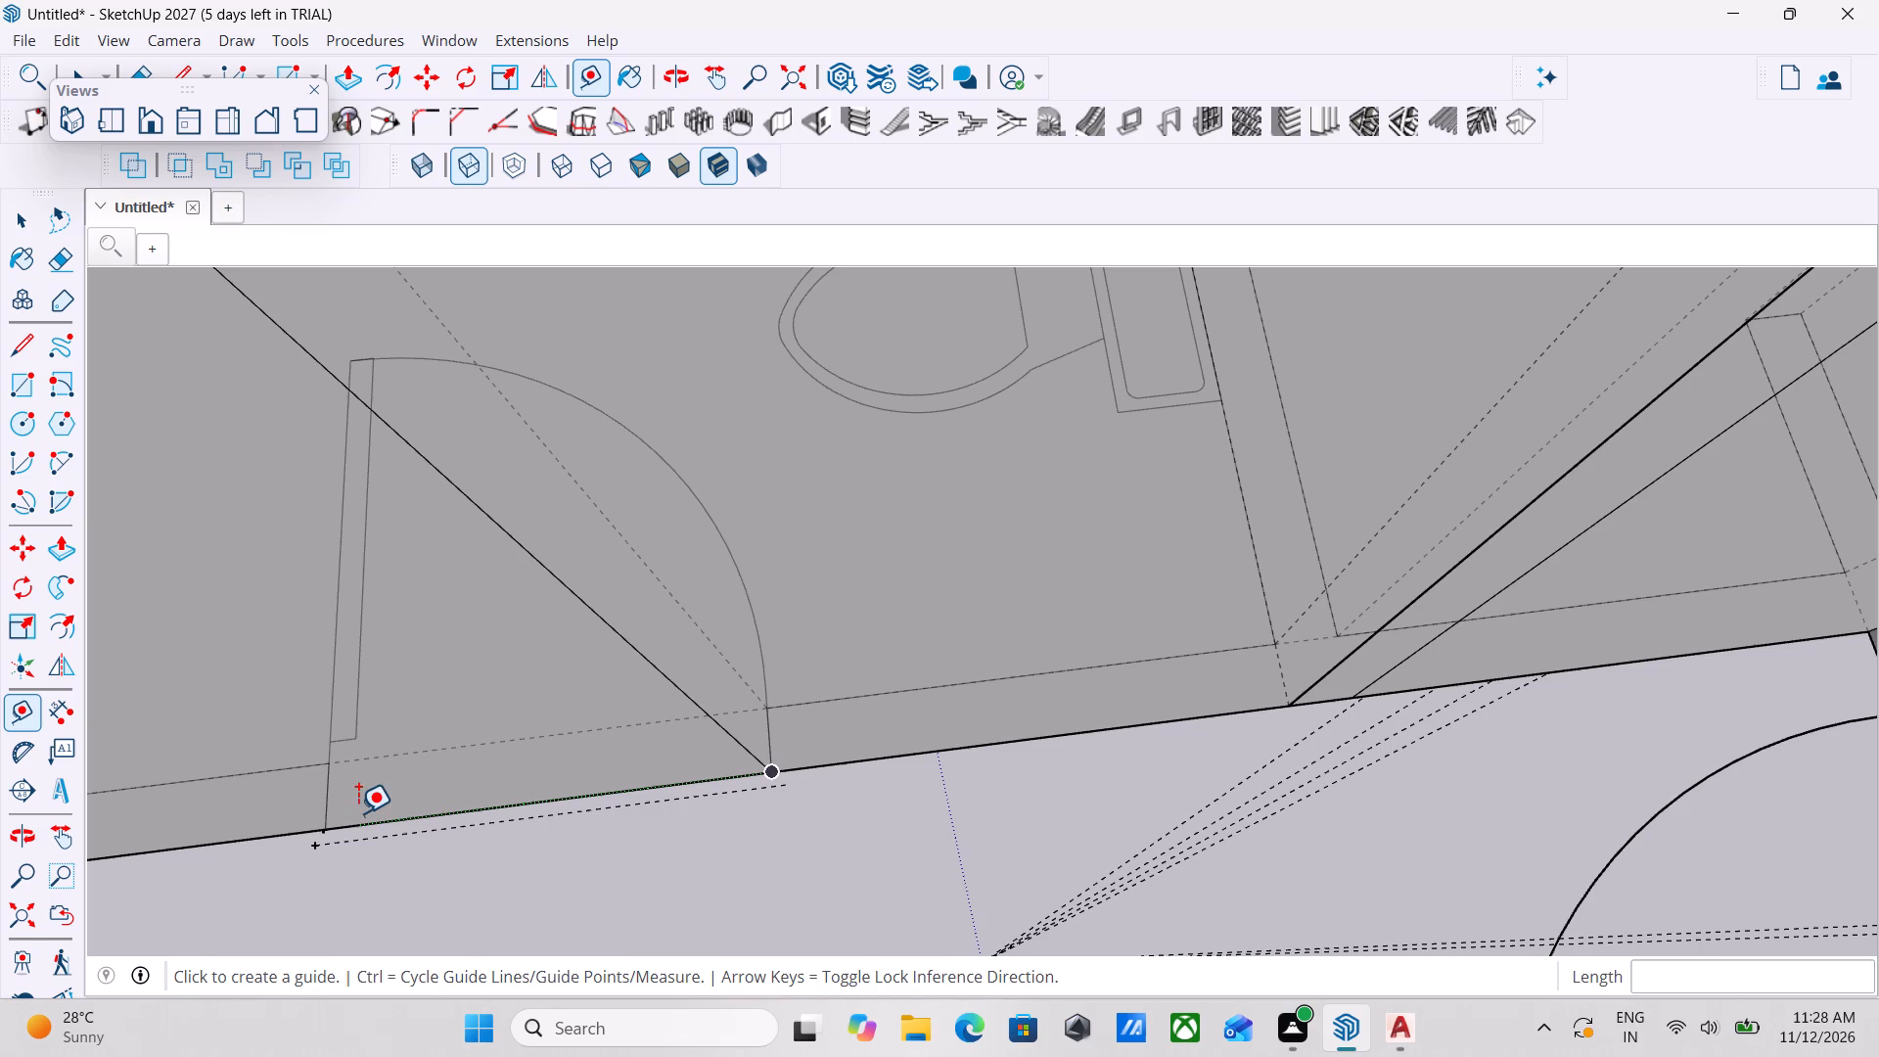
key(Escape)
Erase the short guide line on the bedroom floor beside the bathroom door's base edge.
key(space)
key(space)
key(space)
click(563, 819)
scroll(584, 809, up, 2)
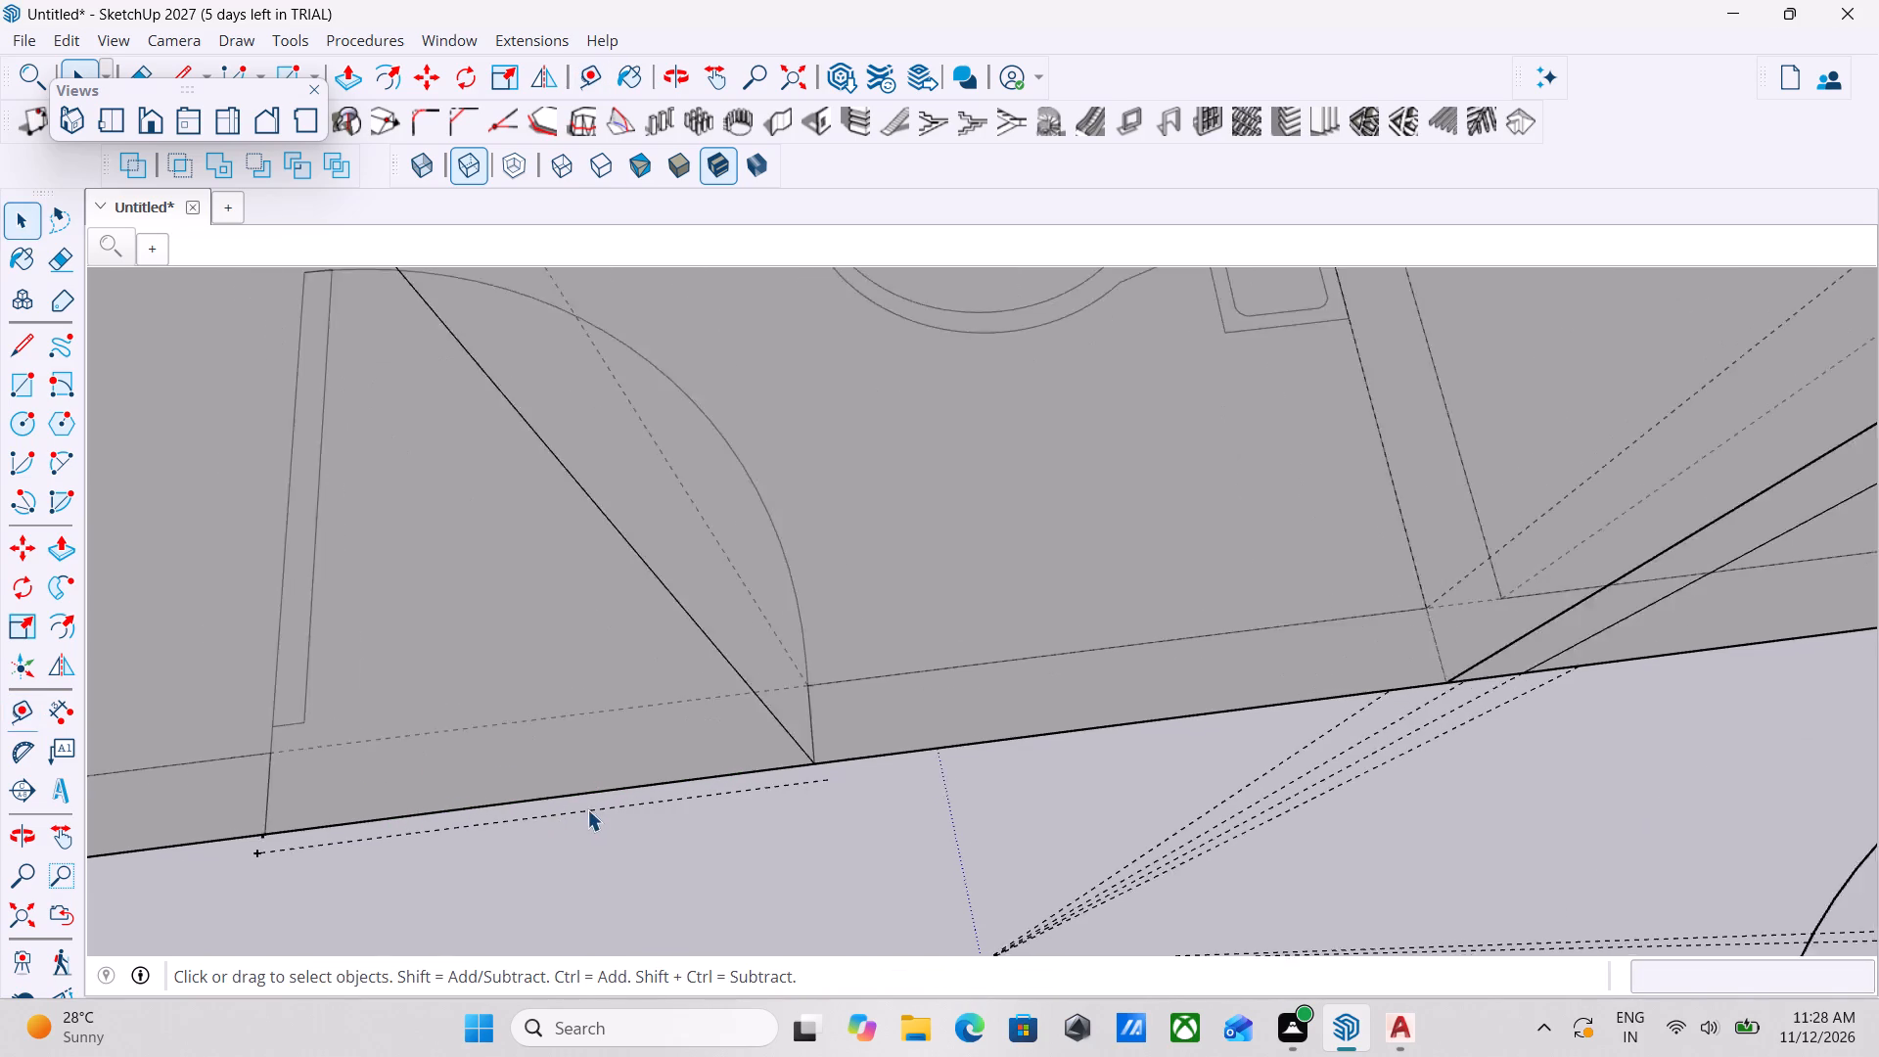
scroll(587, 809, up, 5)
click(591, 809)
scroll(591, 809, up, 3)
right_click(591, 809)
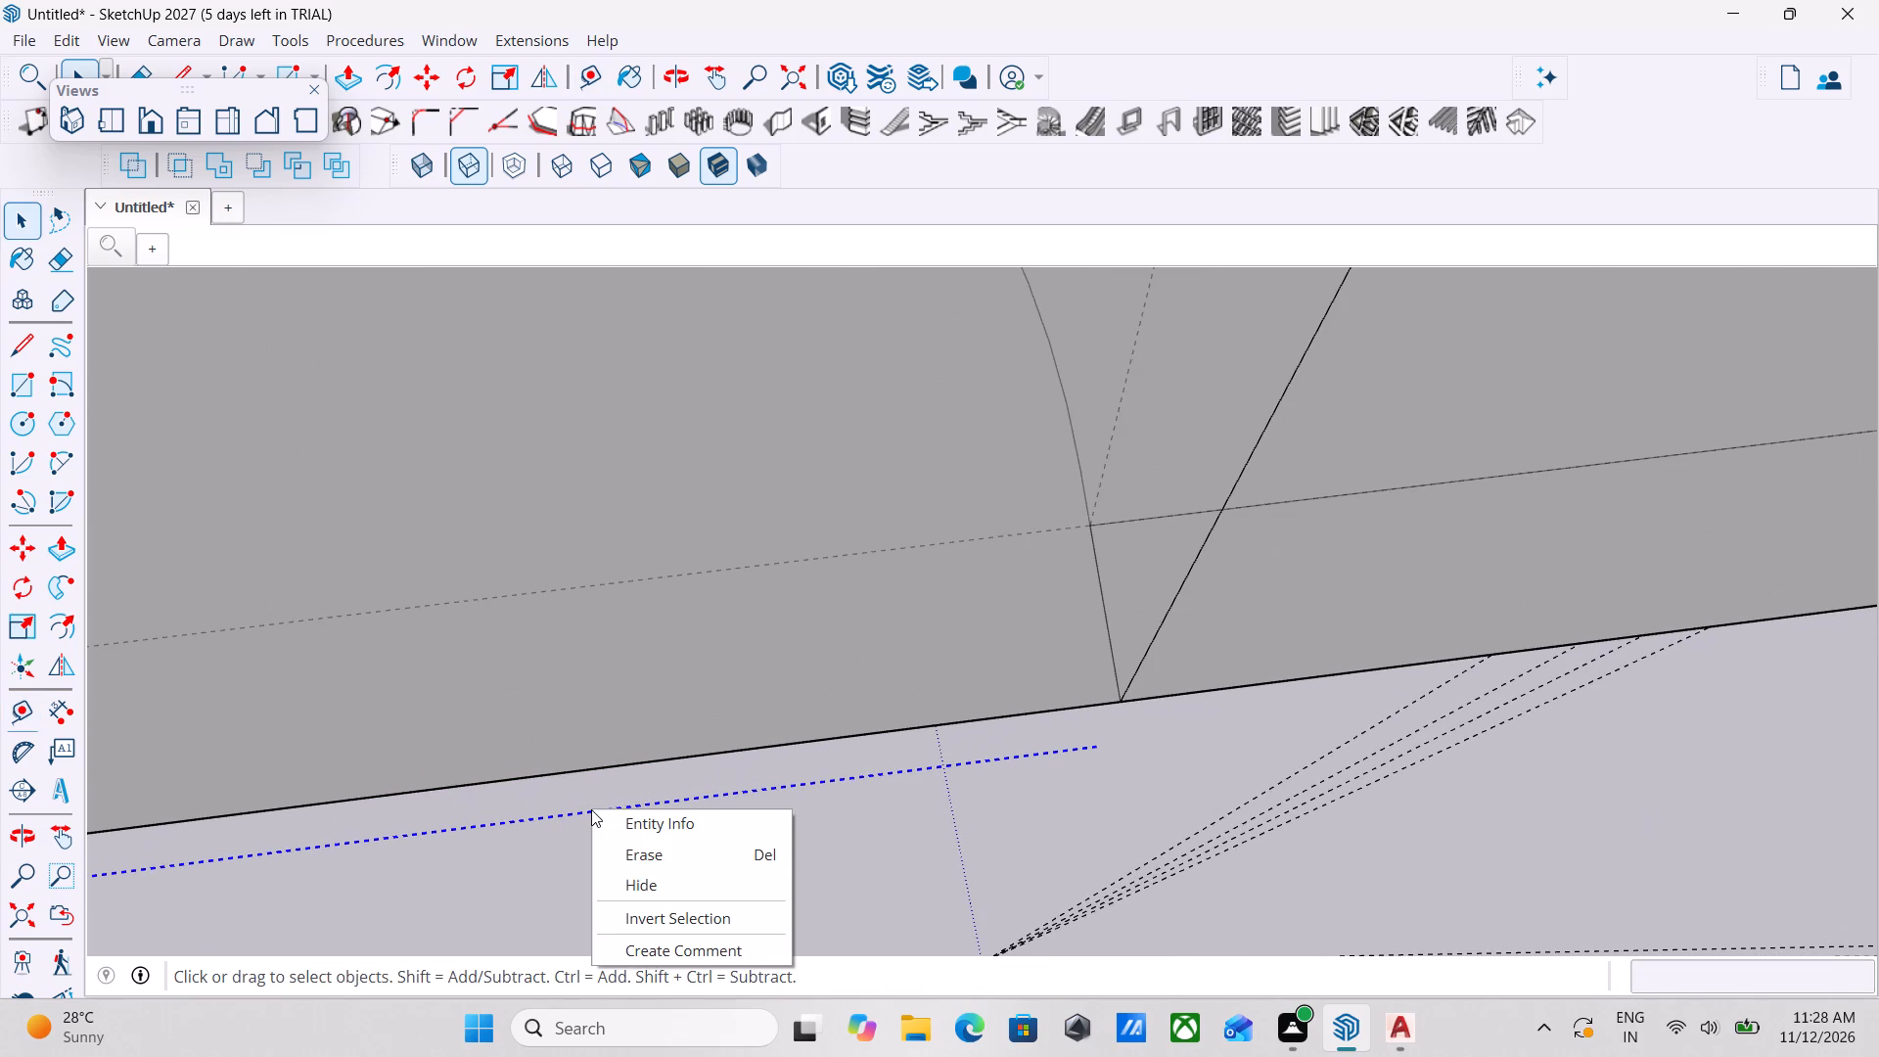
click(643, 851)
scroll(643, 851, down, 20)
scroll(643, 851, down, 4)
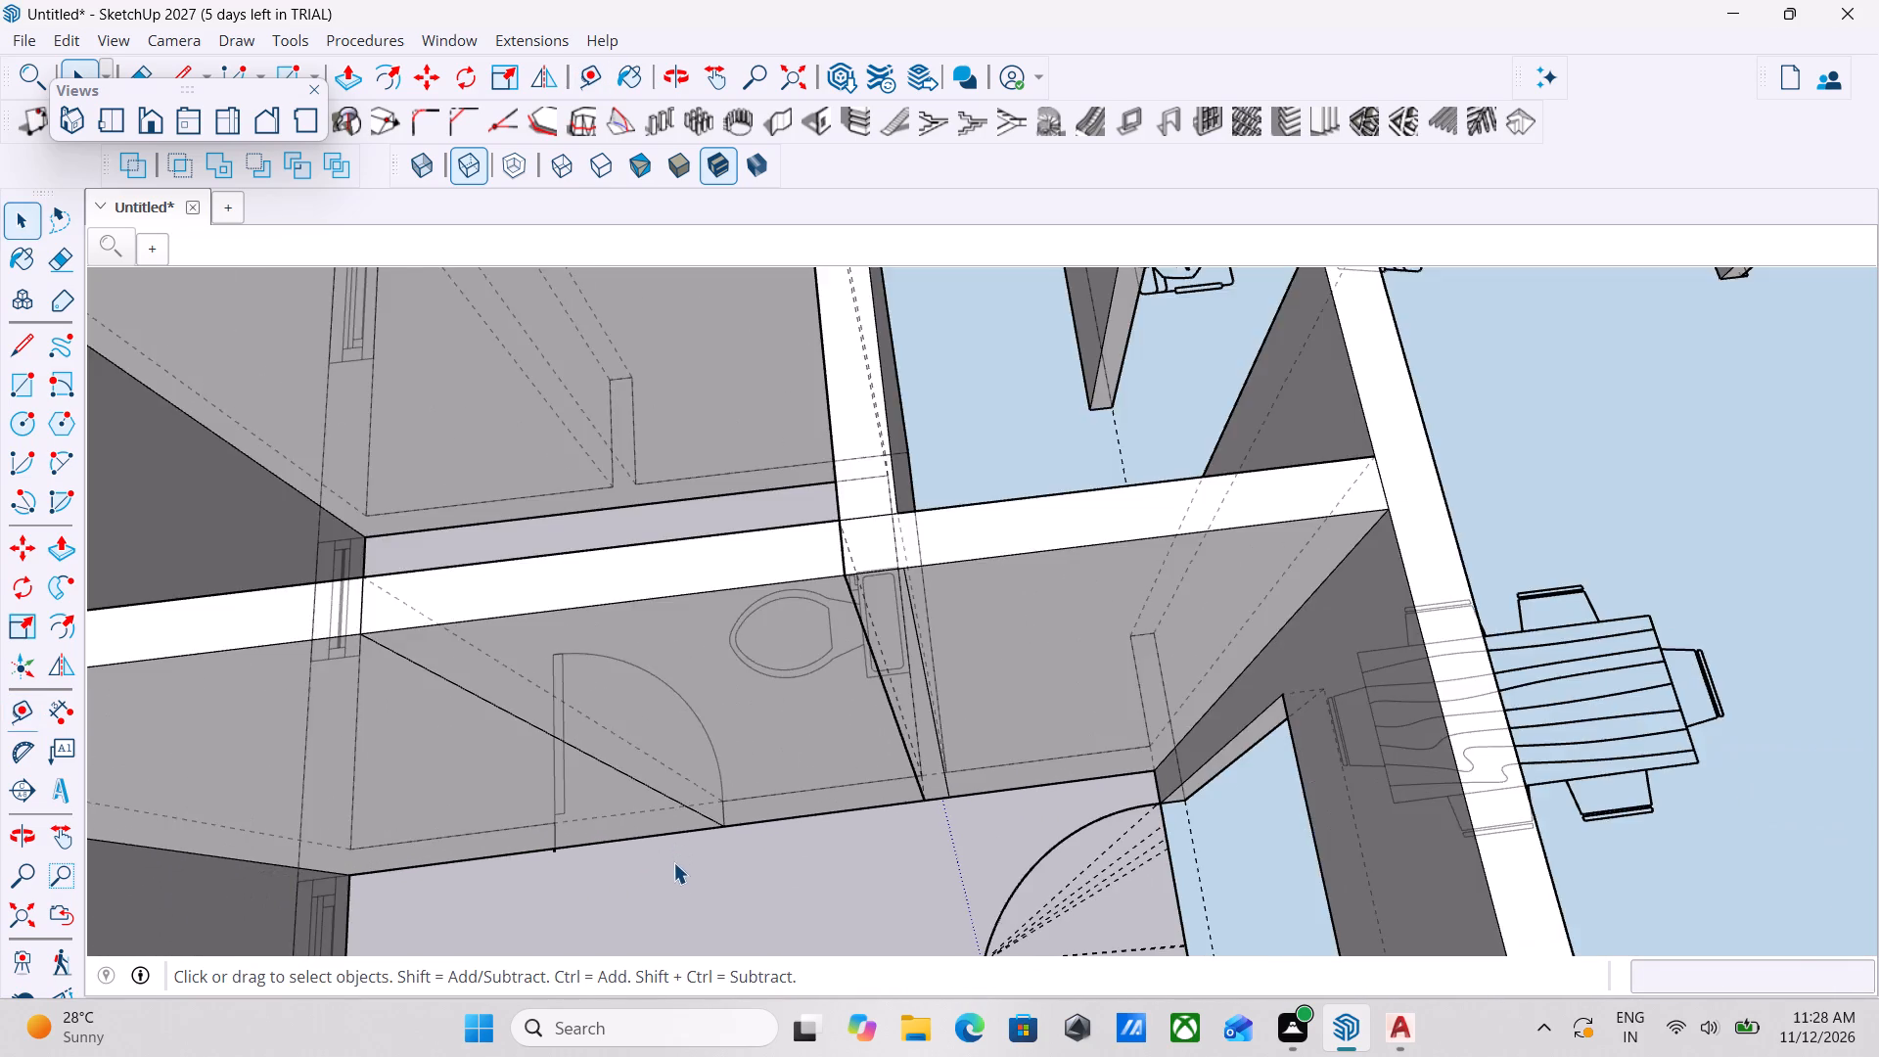
Measure the bathroom door's width again along the wall base, starting from the latch-side corner.
scroll(682, 866, up, 3)
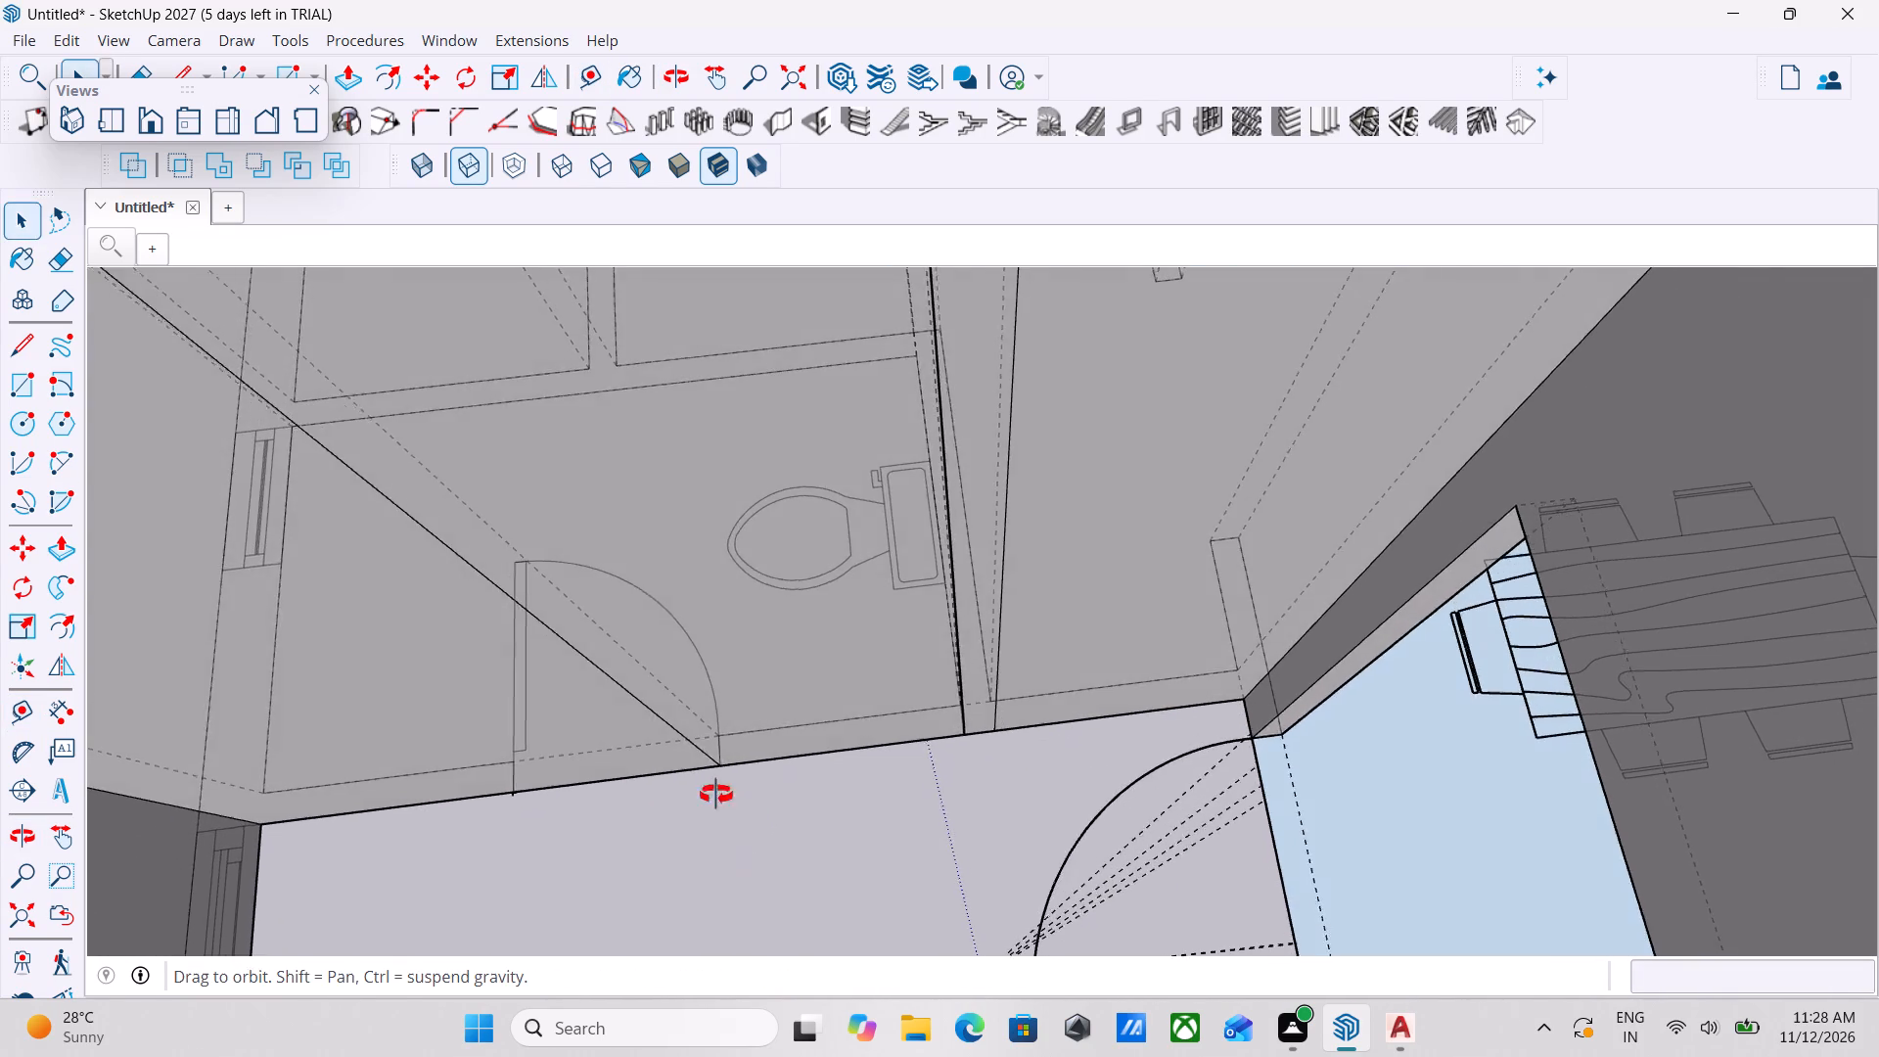
middle_click(609, 779)
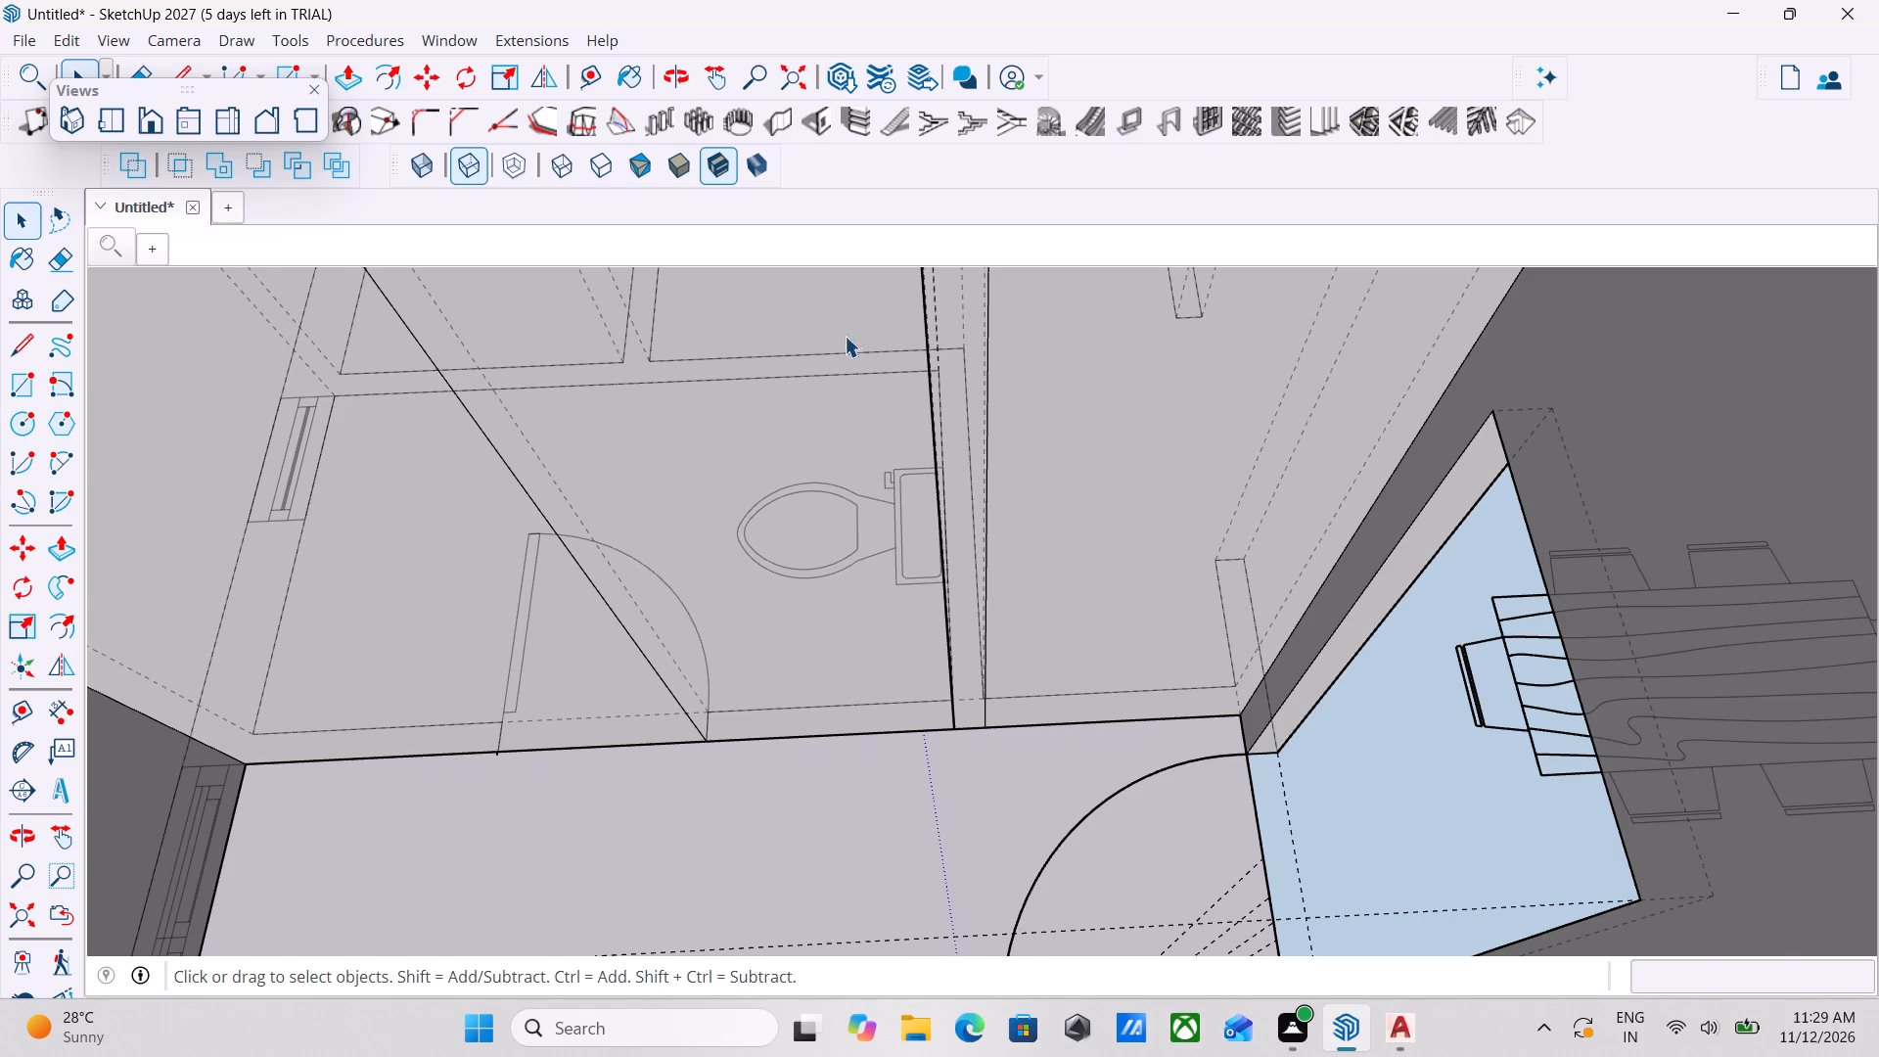
scroll(841, 490, down, 4)
scroll(636, 668, up, 11)
middle_drag(534, 756, 735, 777)
scroll(578, 757, up, 1)
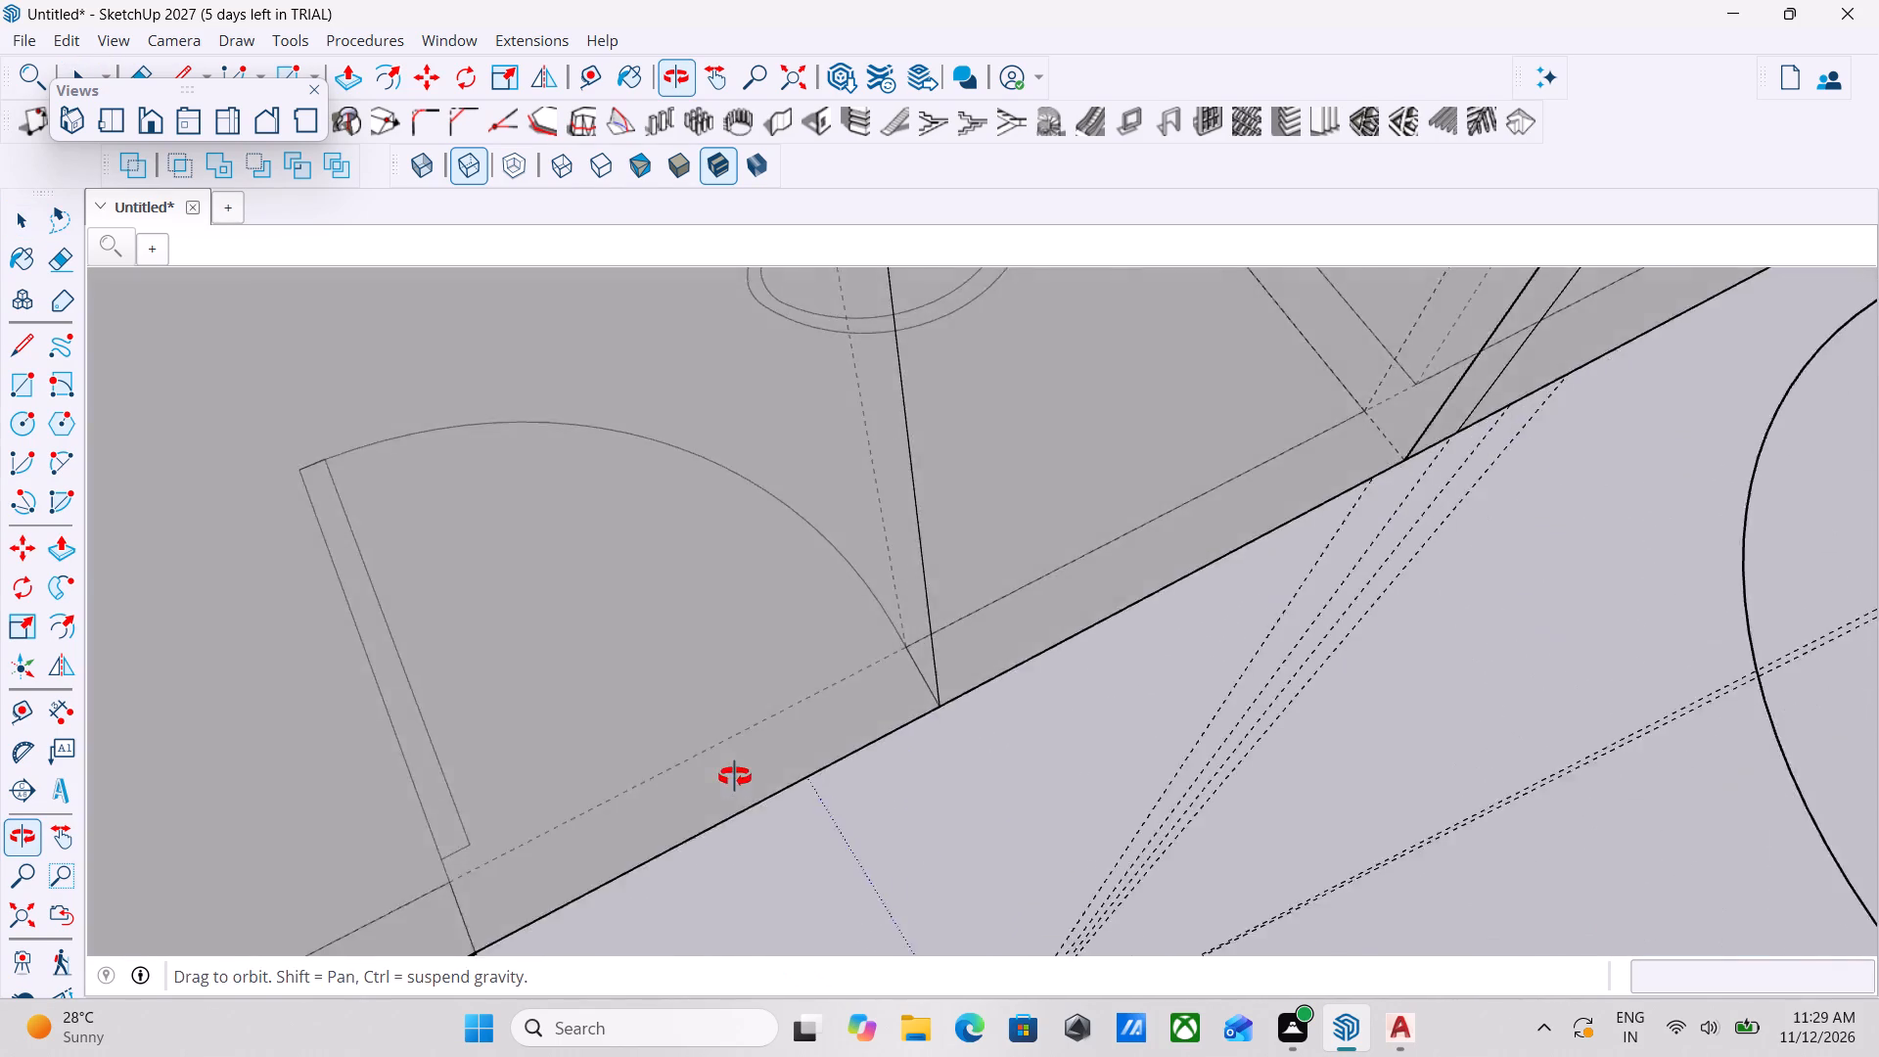
middle_drag(735, 777, 541, 793)
scroll(441, 602, down, 6)
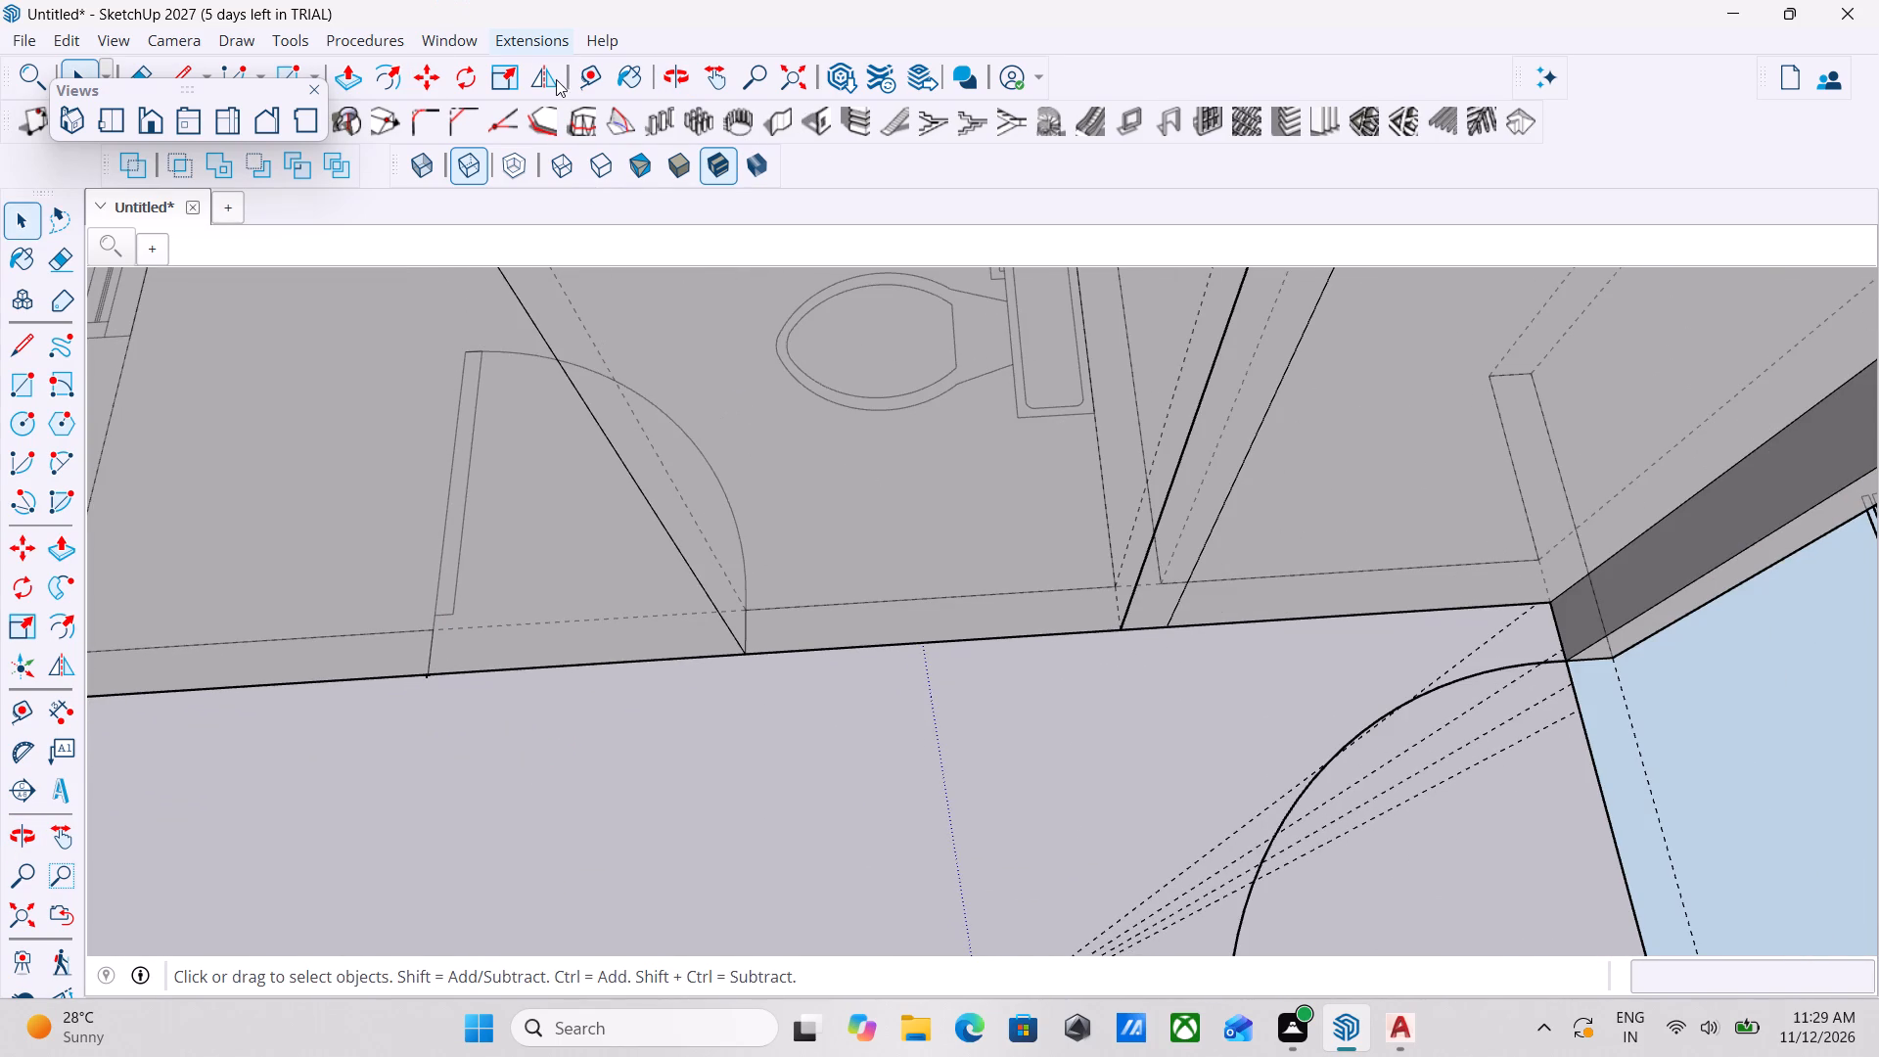
click(593, 65)
scroll(813, 666, up, 3)
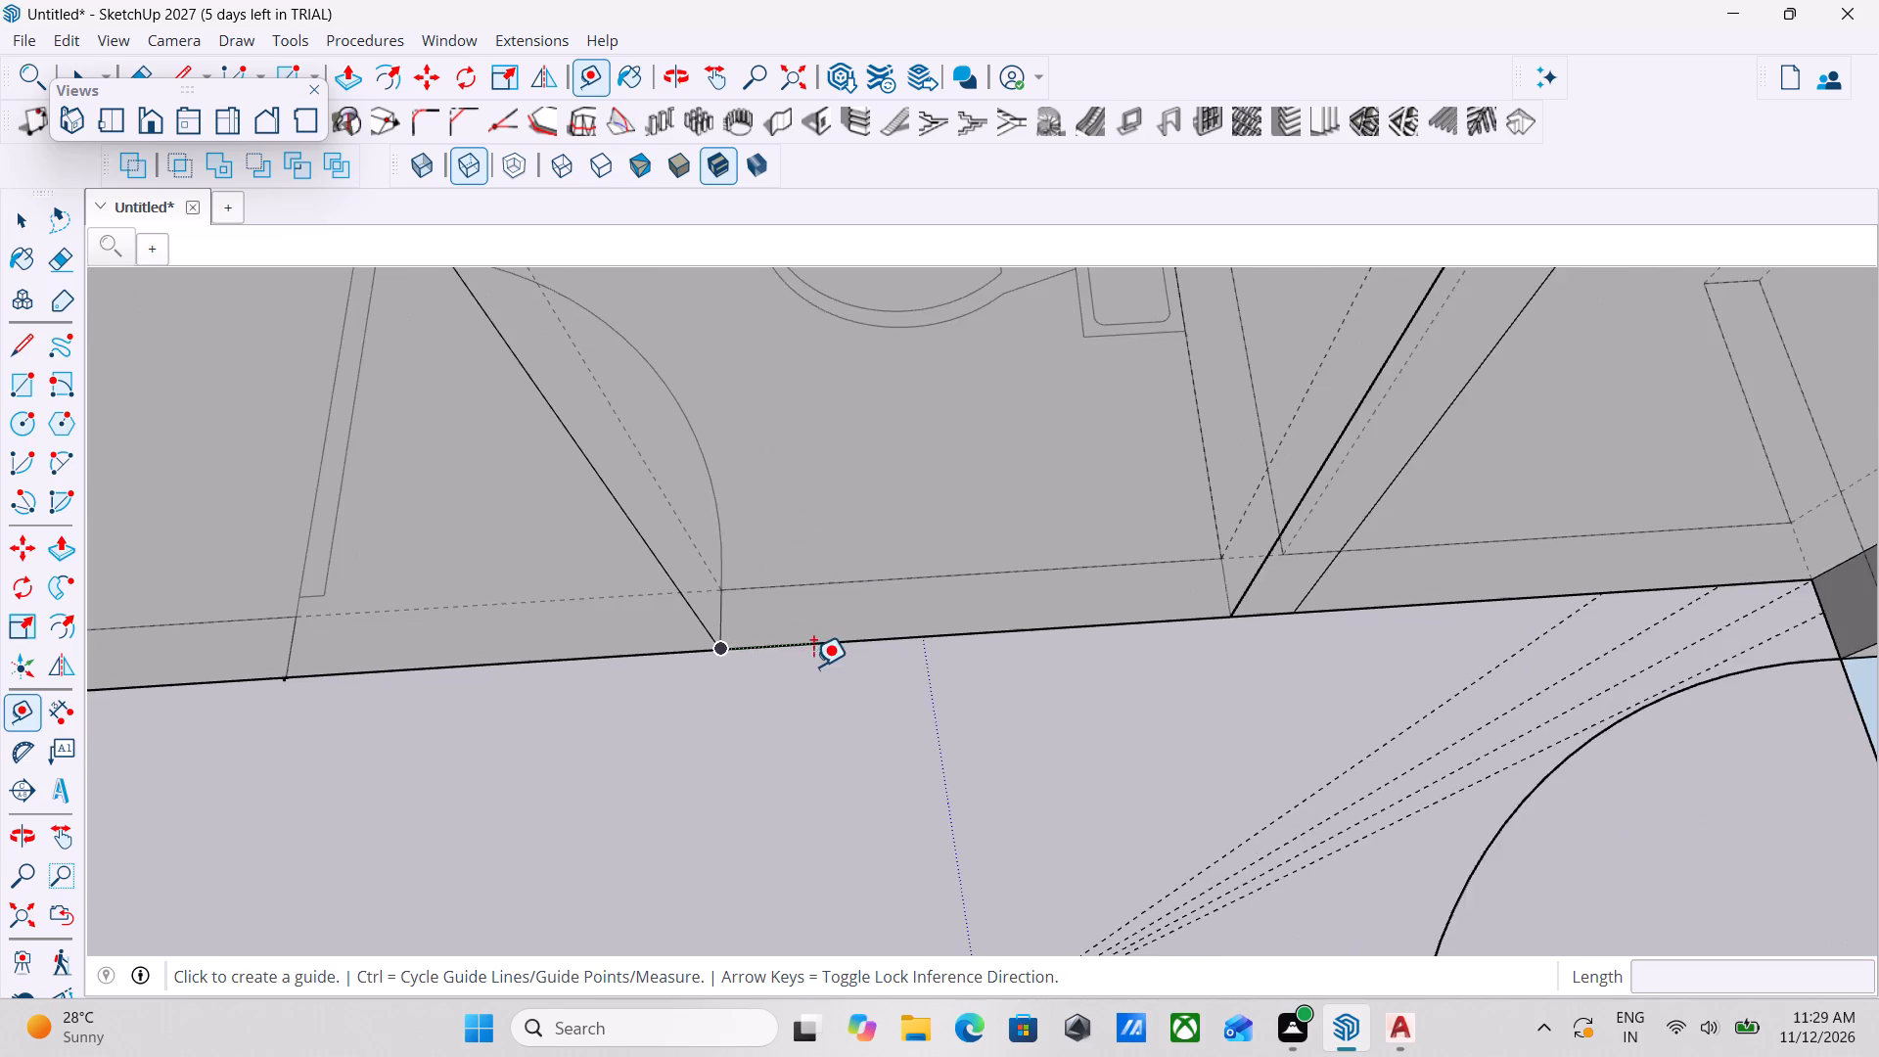
scroll(633, 705, up, 4)
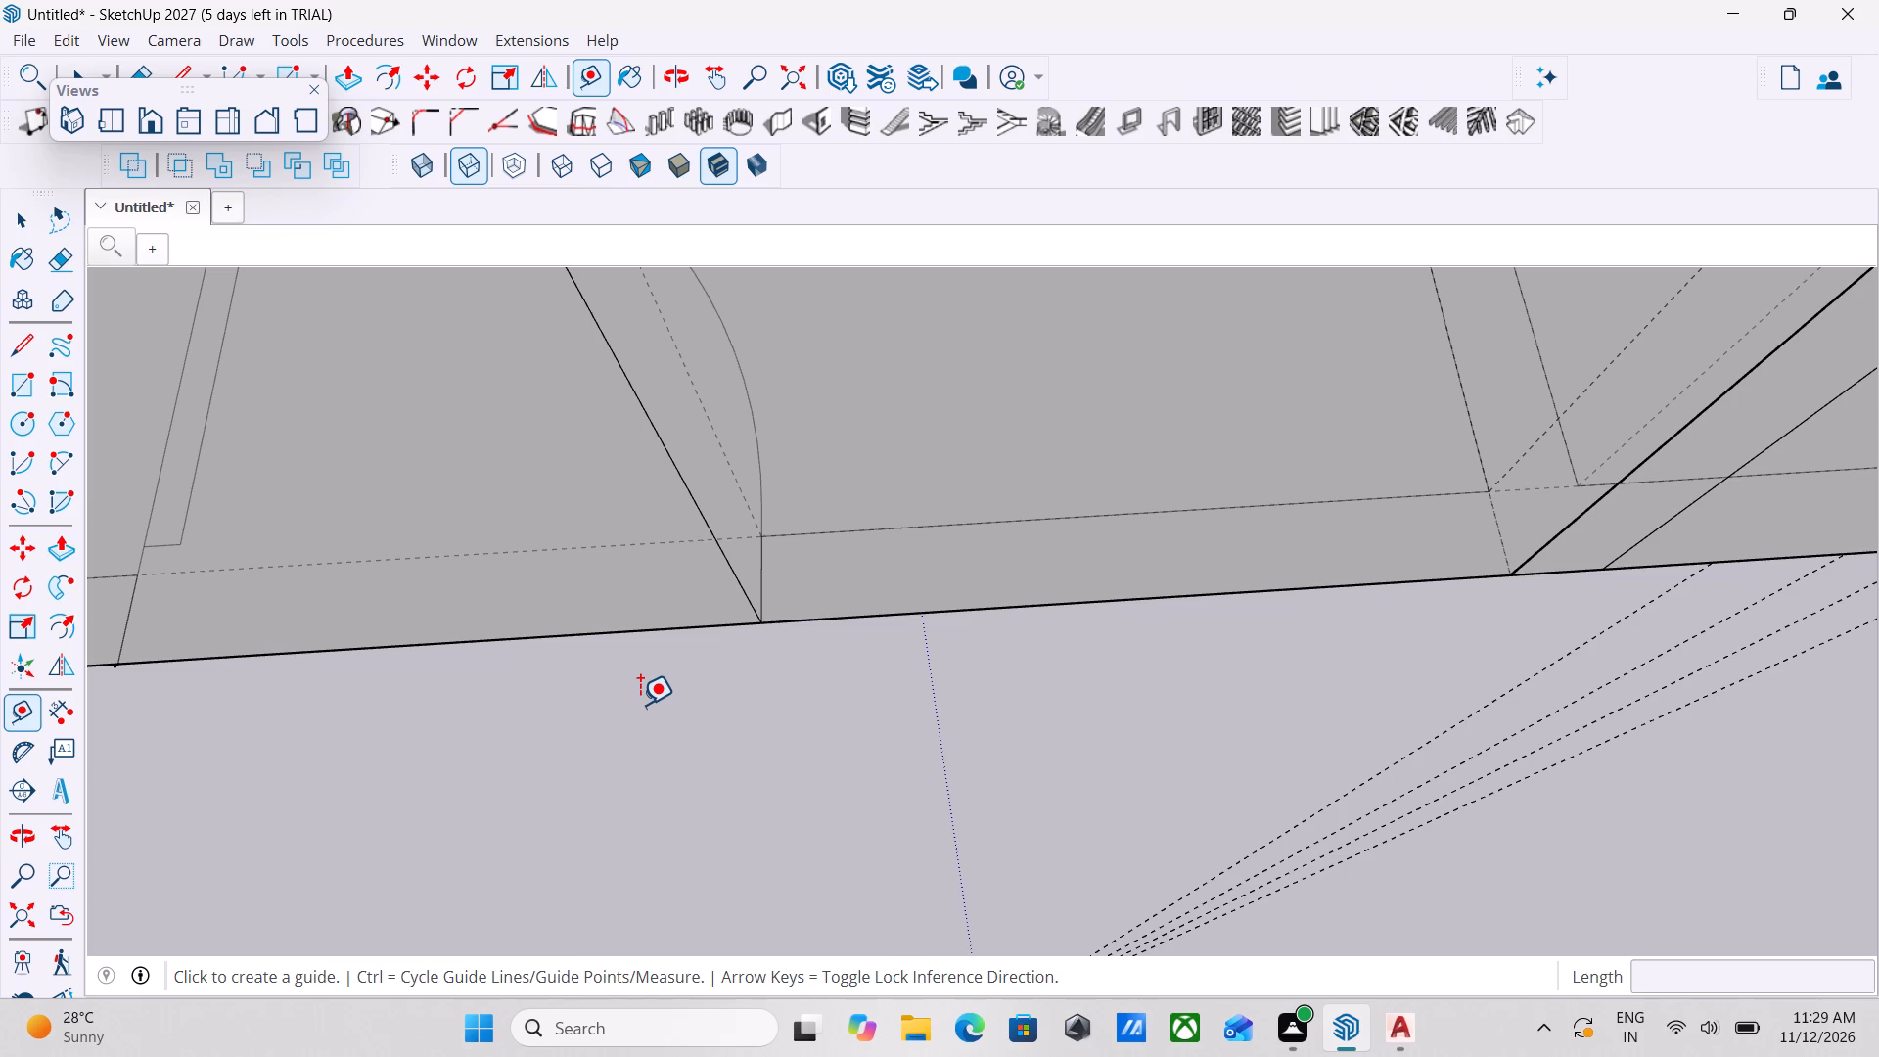
scroll(1016, 725, down, 4)
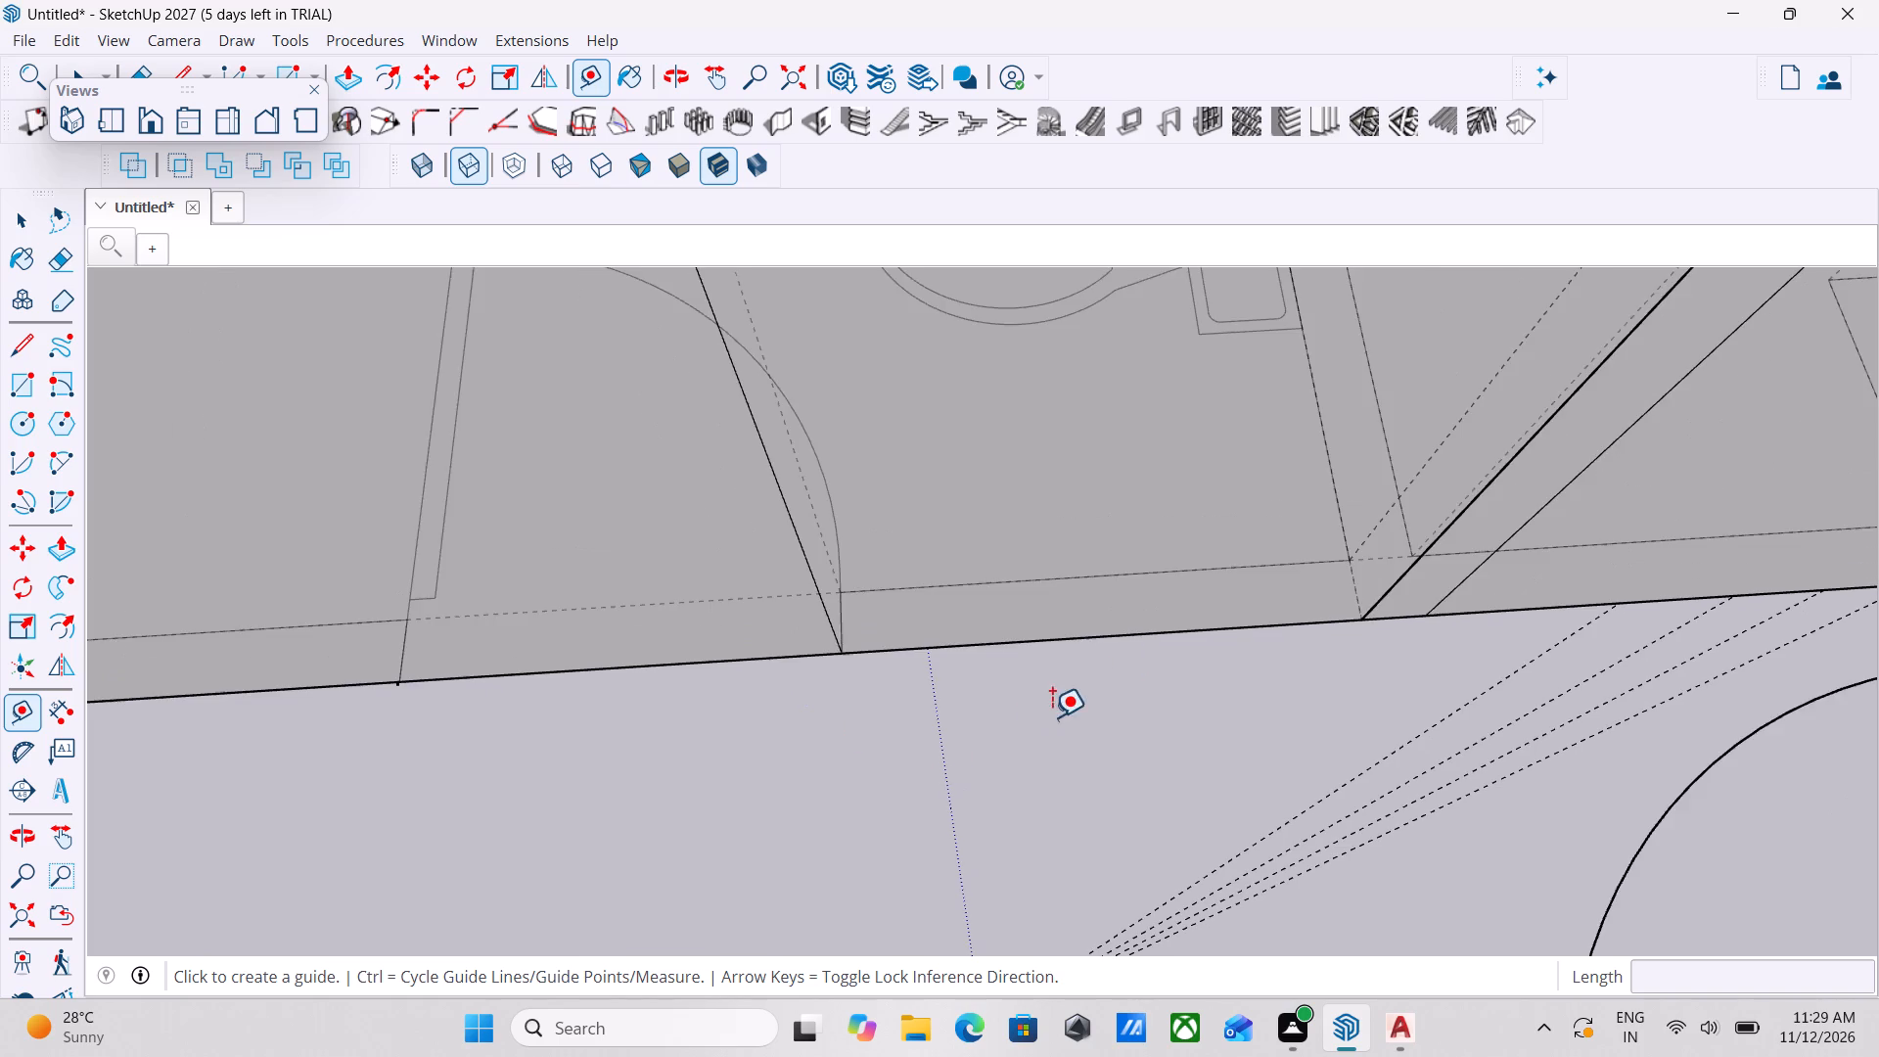
scroll(1229, 642, down, 4)
scroll(1315, 618, down, 4)
scroll(1315, 618, up, 2)
scroll(1315, 618, down, 5)
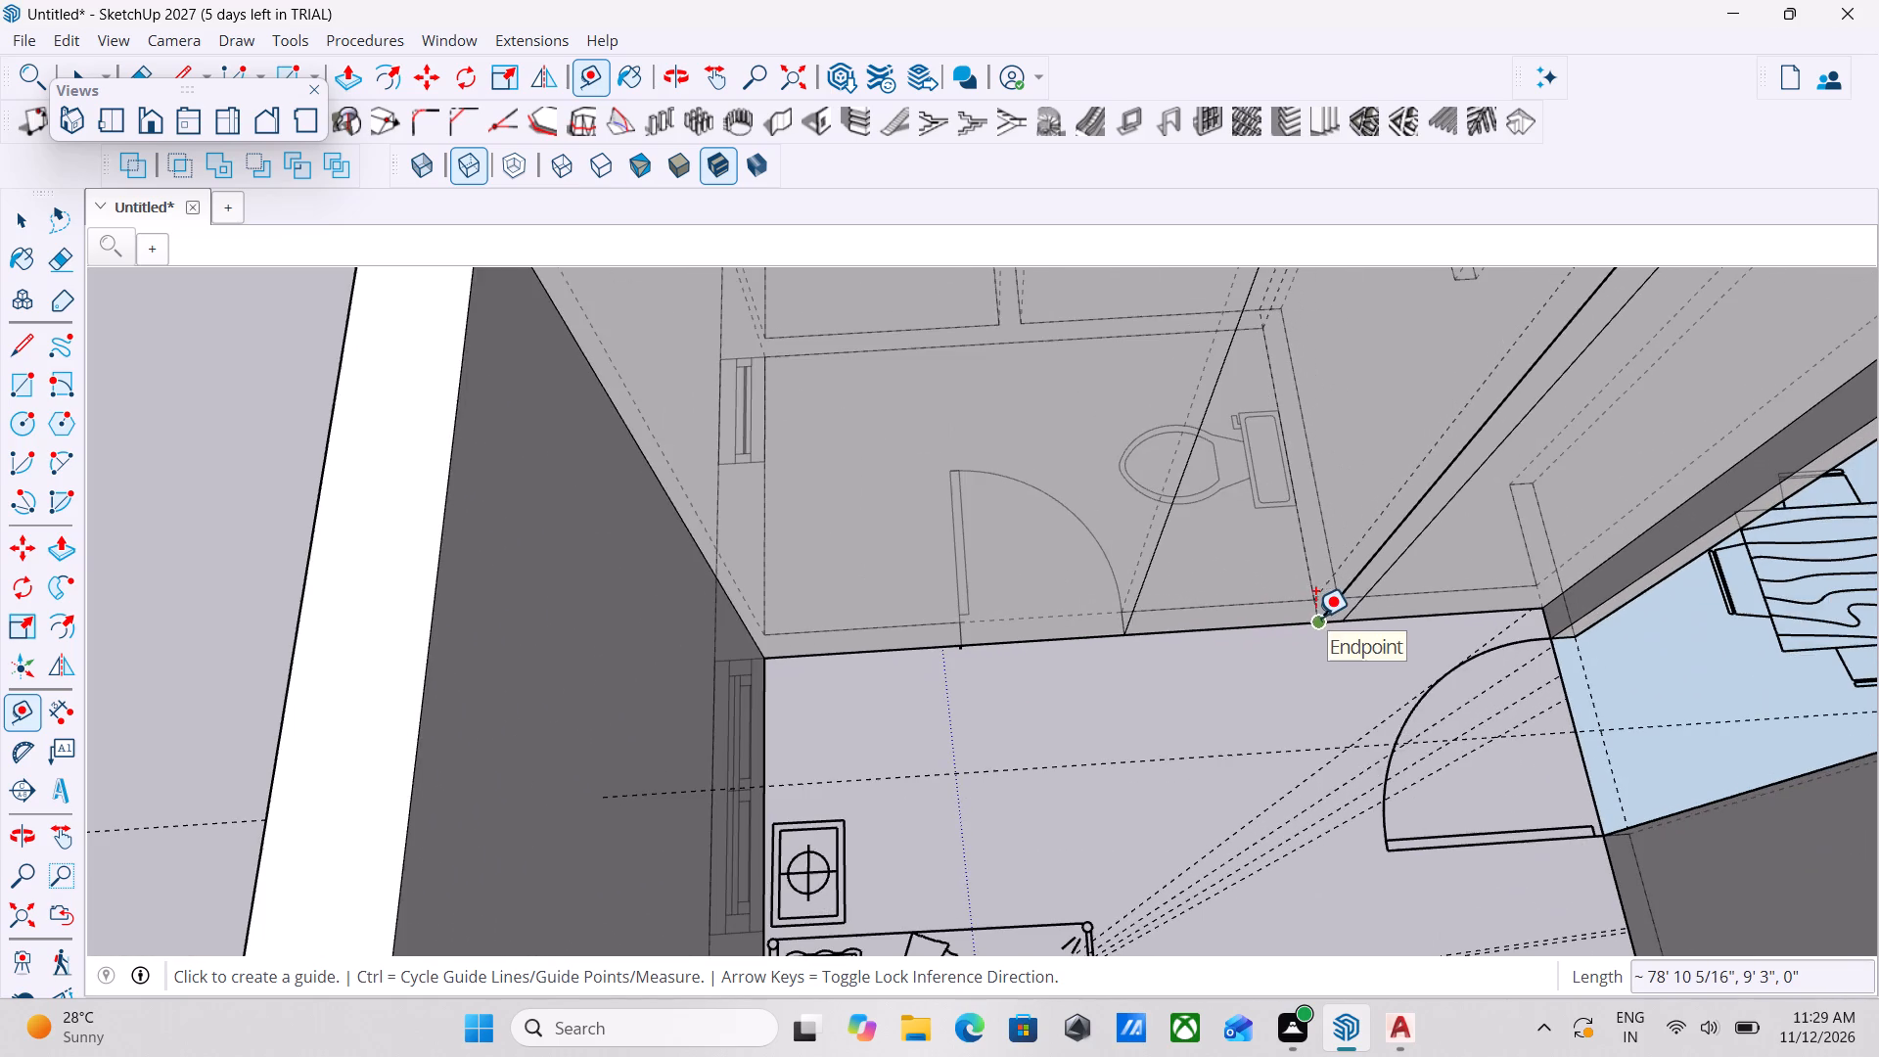
scroll(1108, 635, up, 20)
scroll(1104, 639, up, 14)
click(1089, 604)
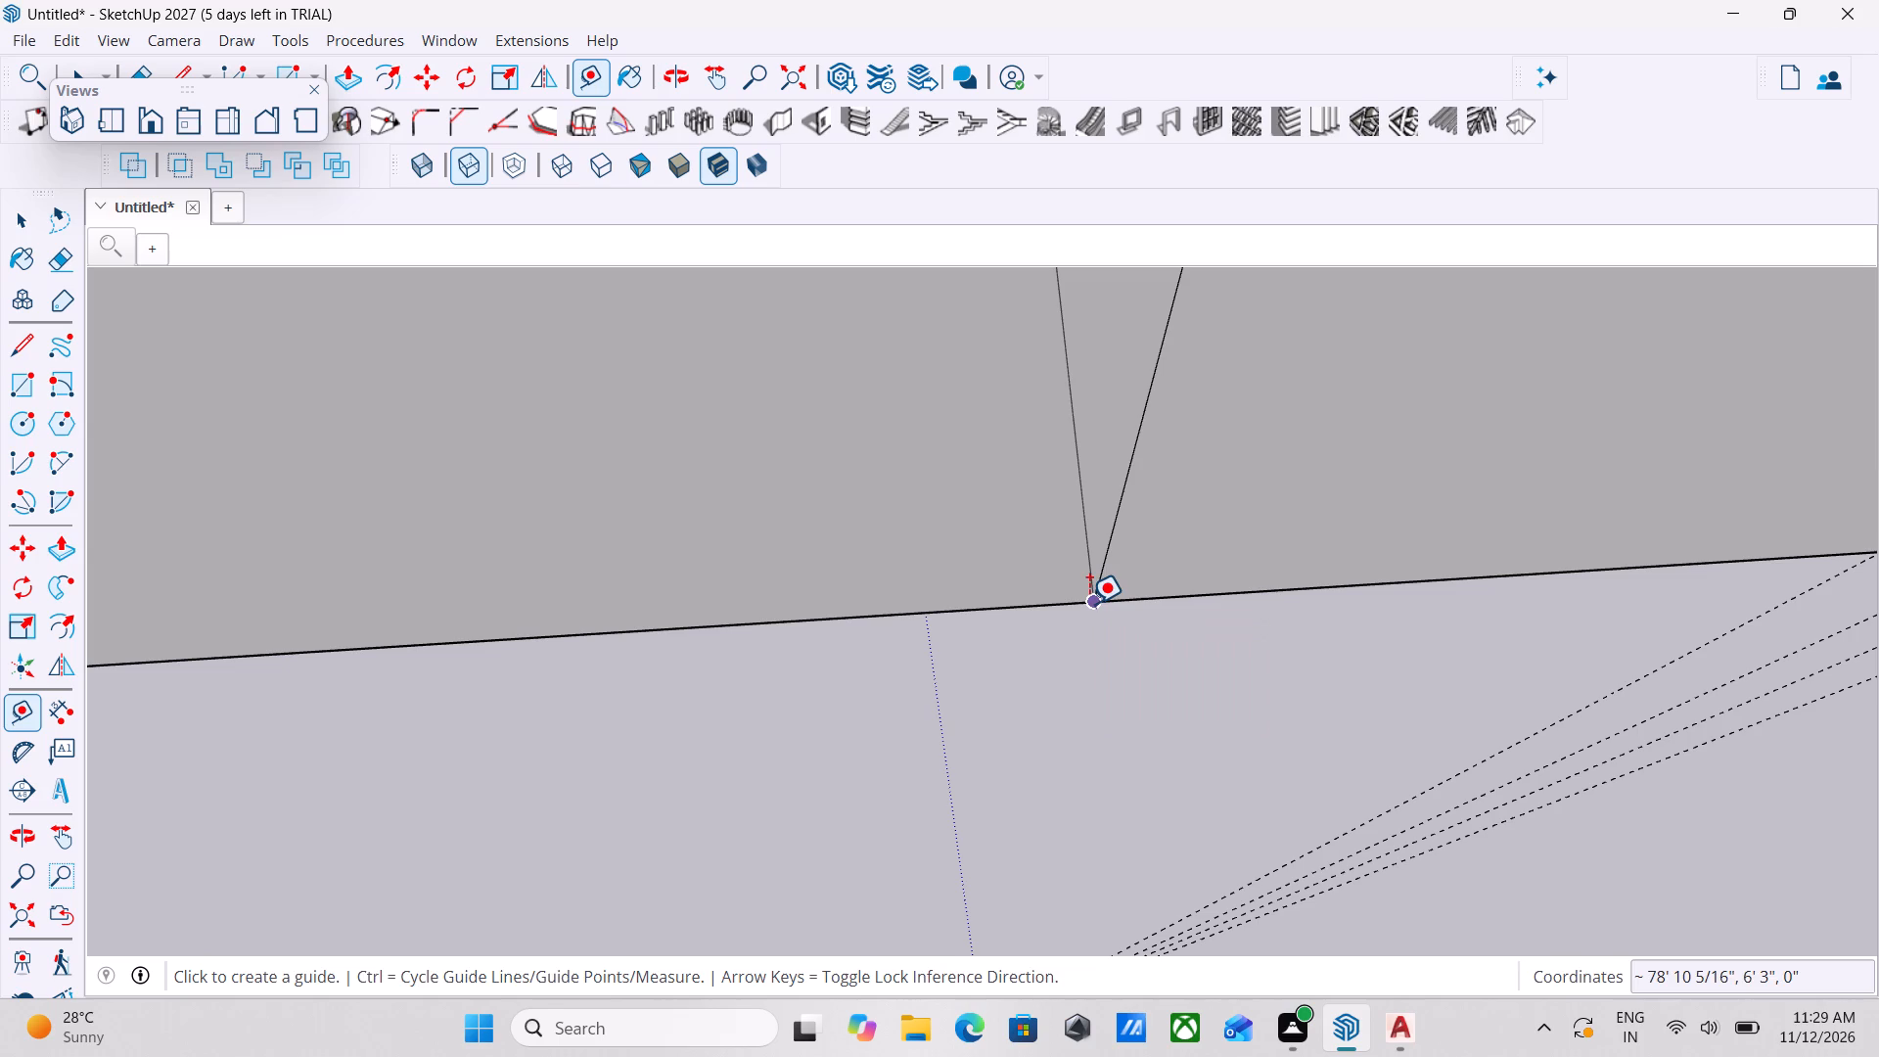
scroll(692, 621, down, 5)
scroll(665, 632, down, 16)
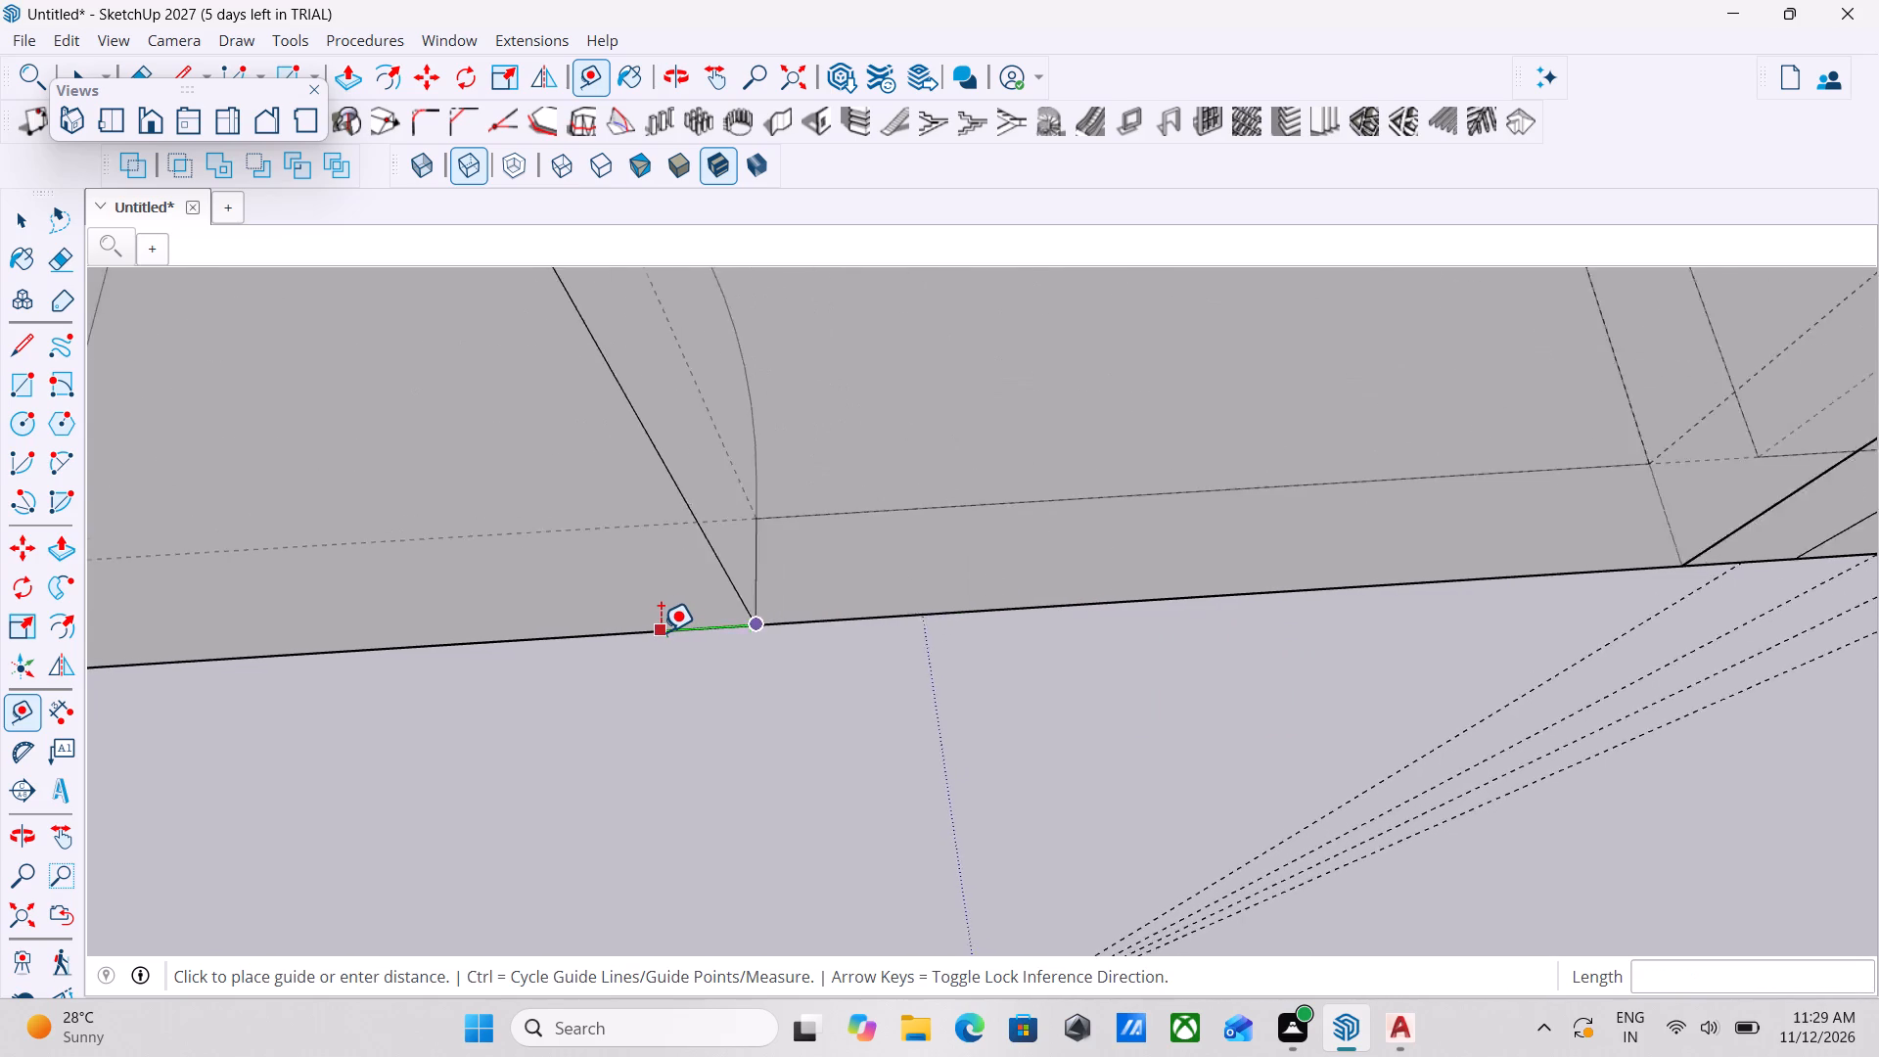
scroll(661, 632, down, 13)
scroll(529, 641, up, 4)
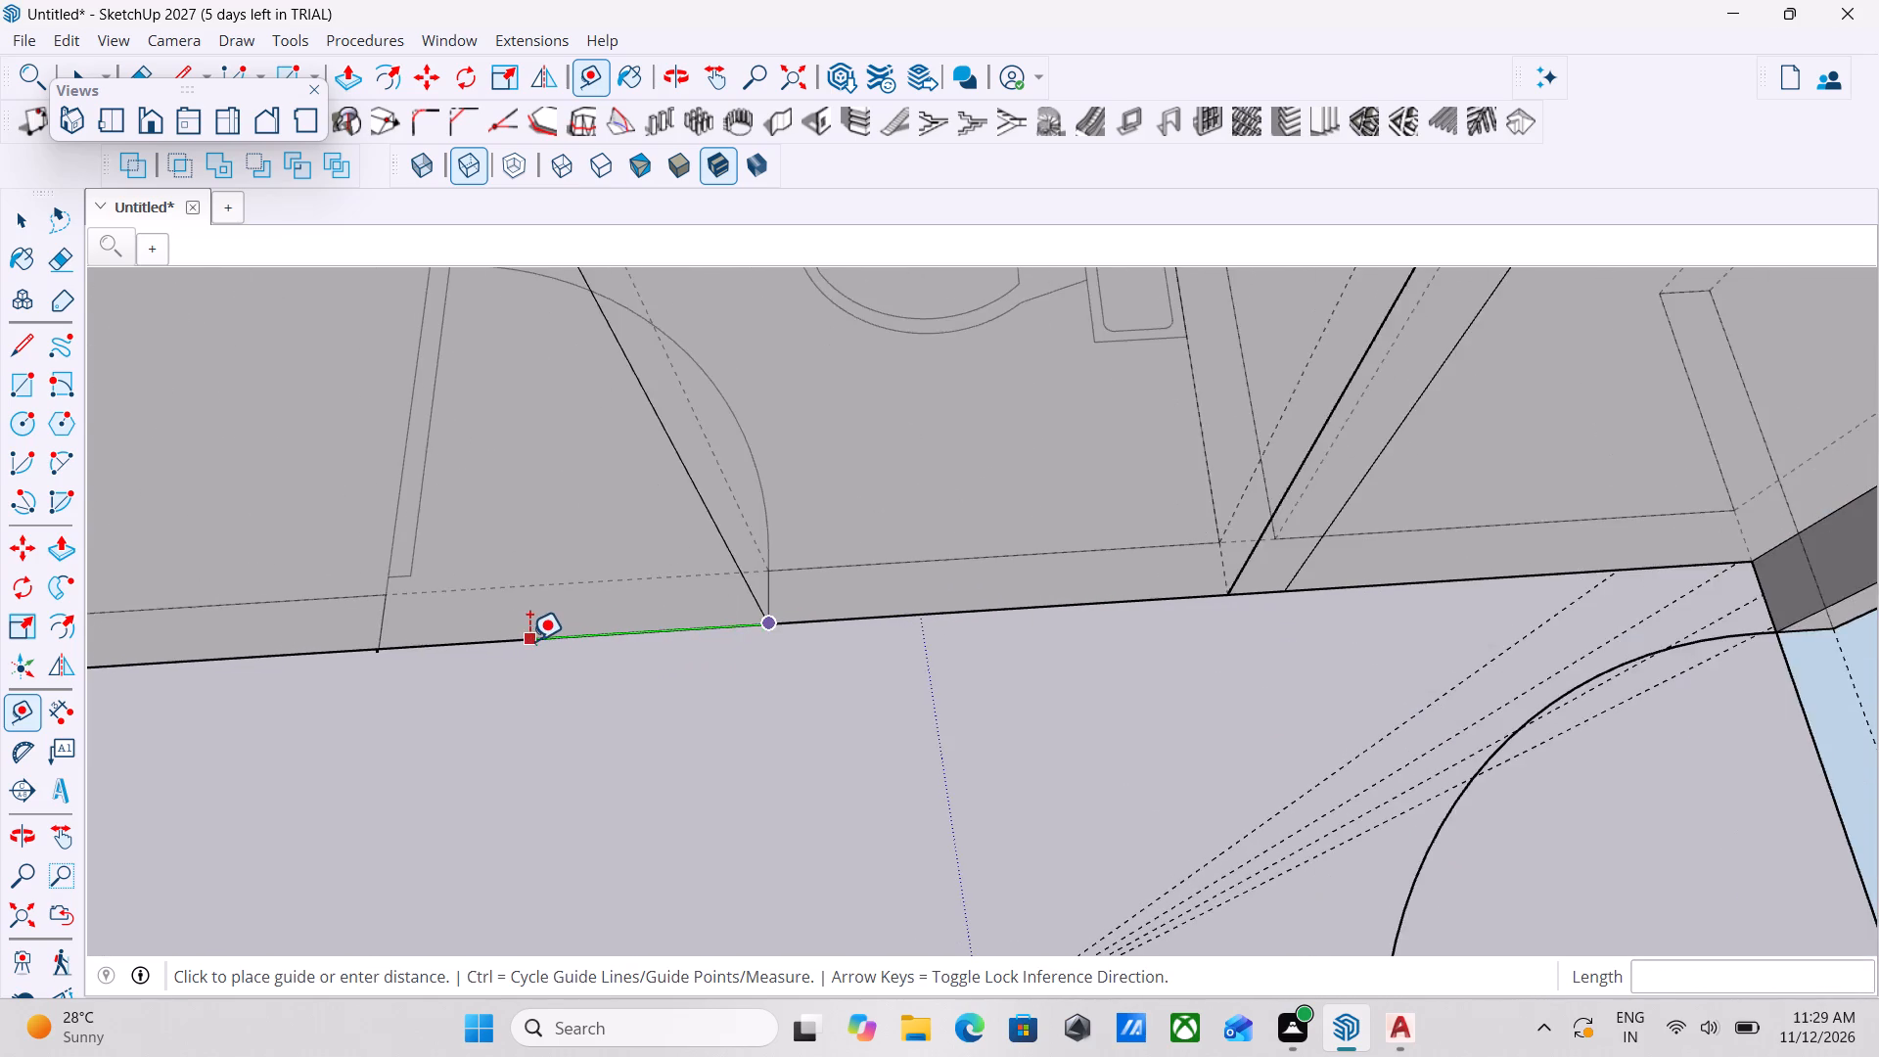
scroll(486, 642, up, 4)
scroll(327, 653, up, 7)
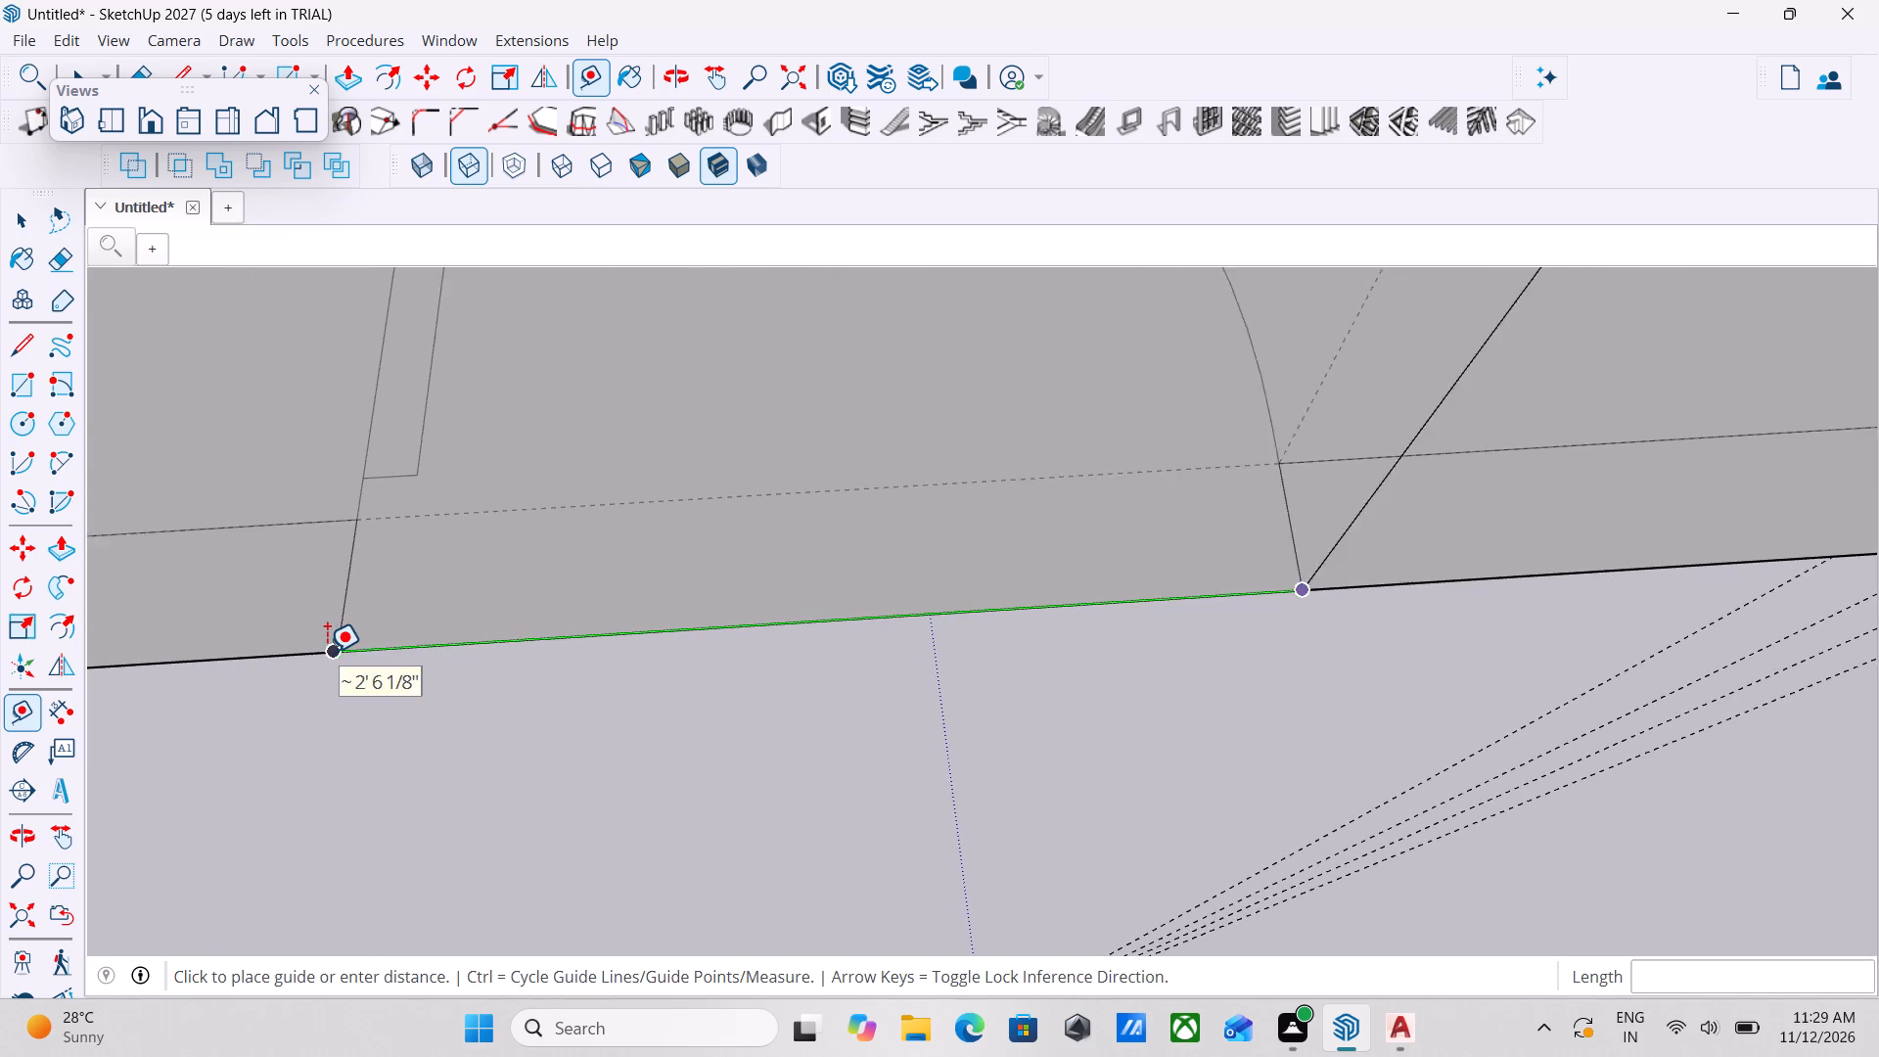
click(327, 653)
Recheck the bathroom door's width between its two exact bottom corners on the wall base.
scroll(329, 649, down, 2)
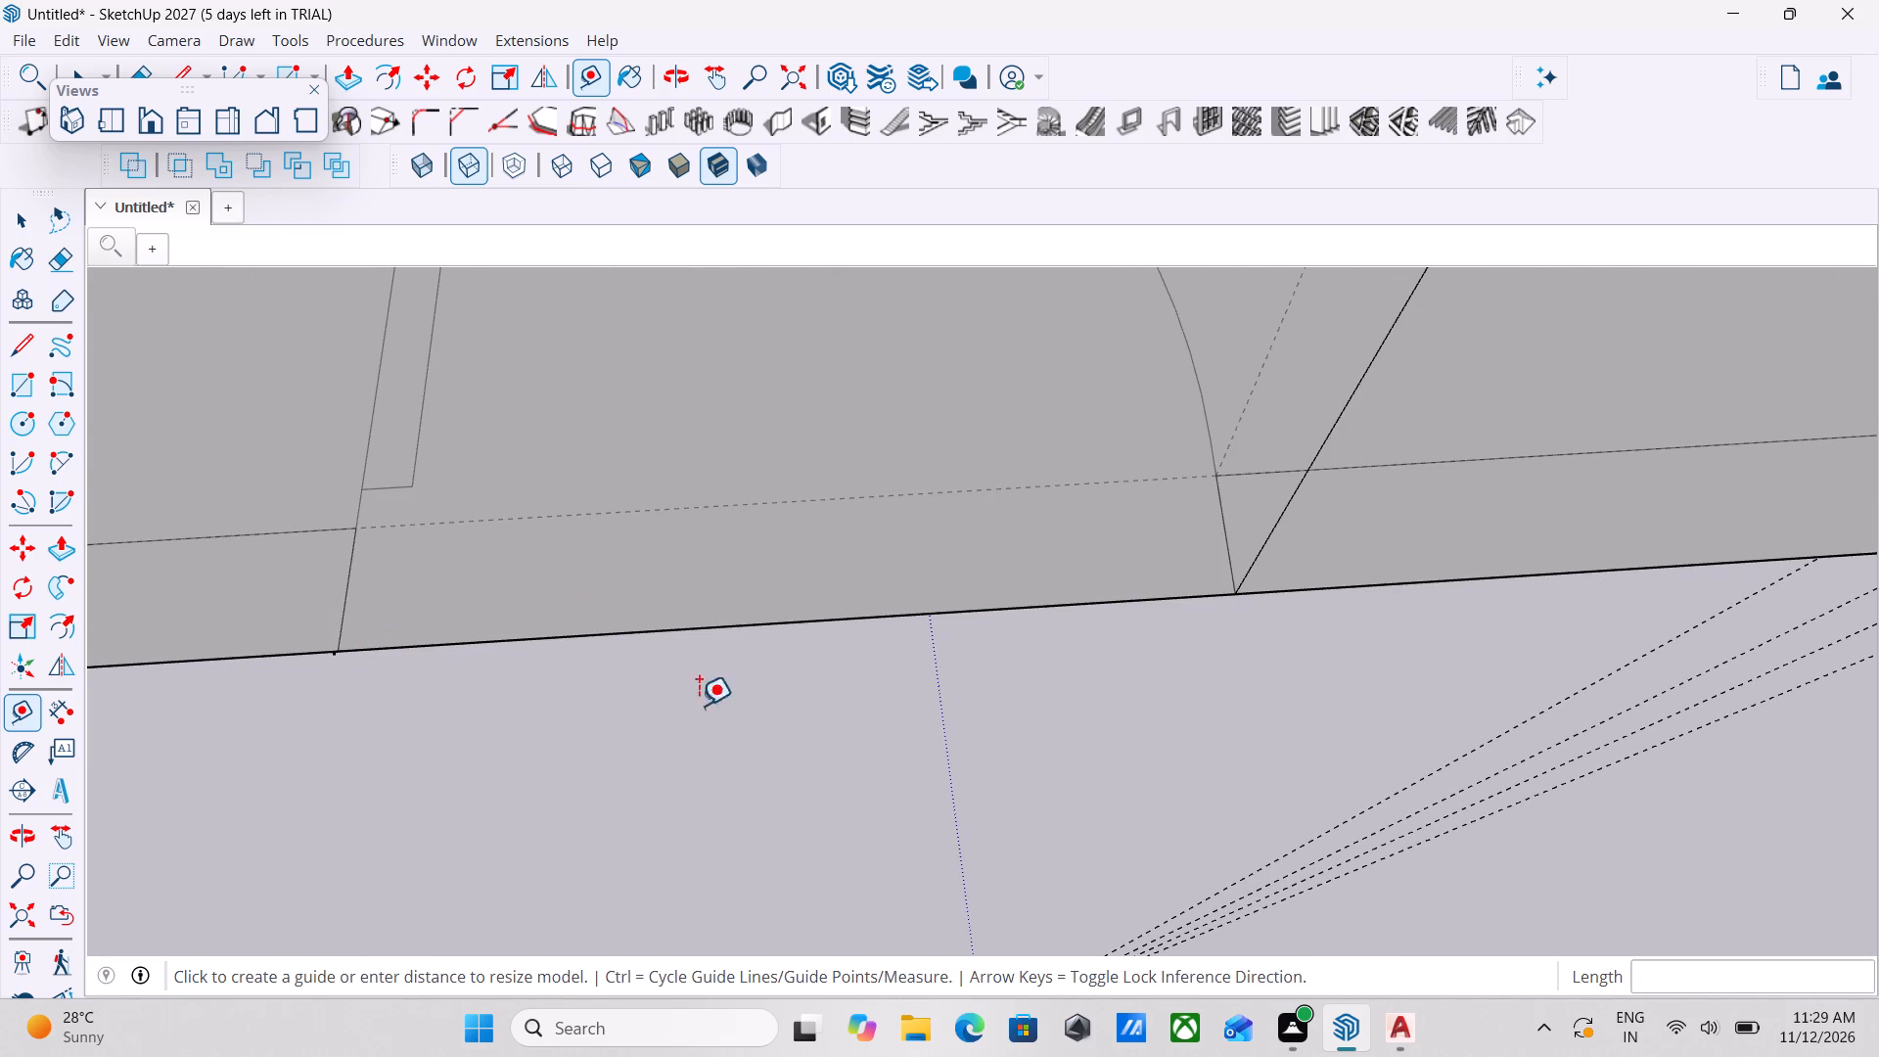
click(1232, 603)
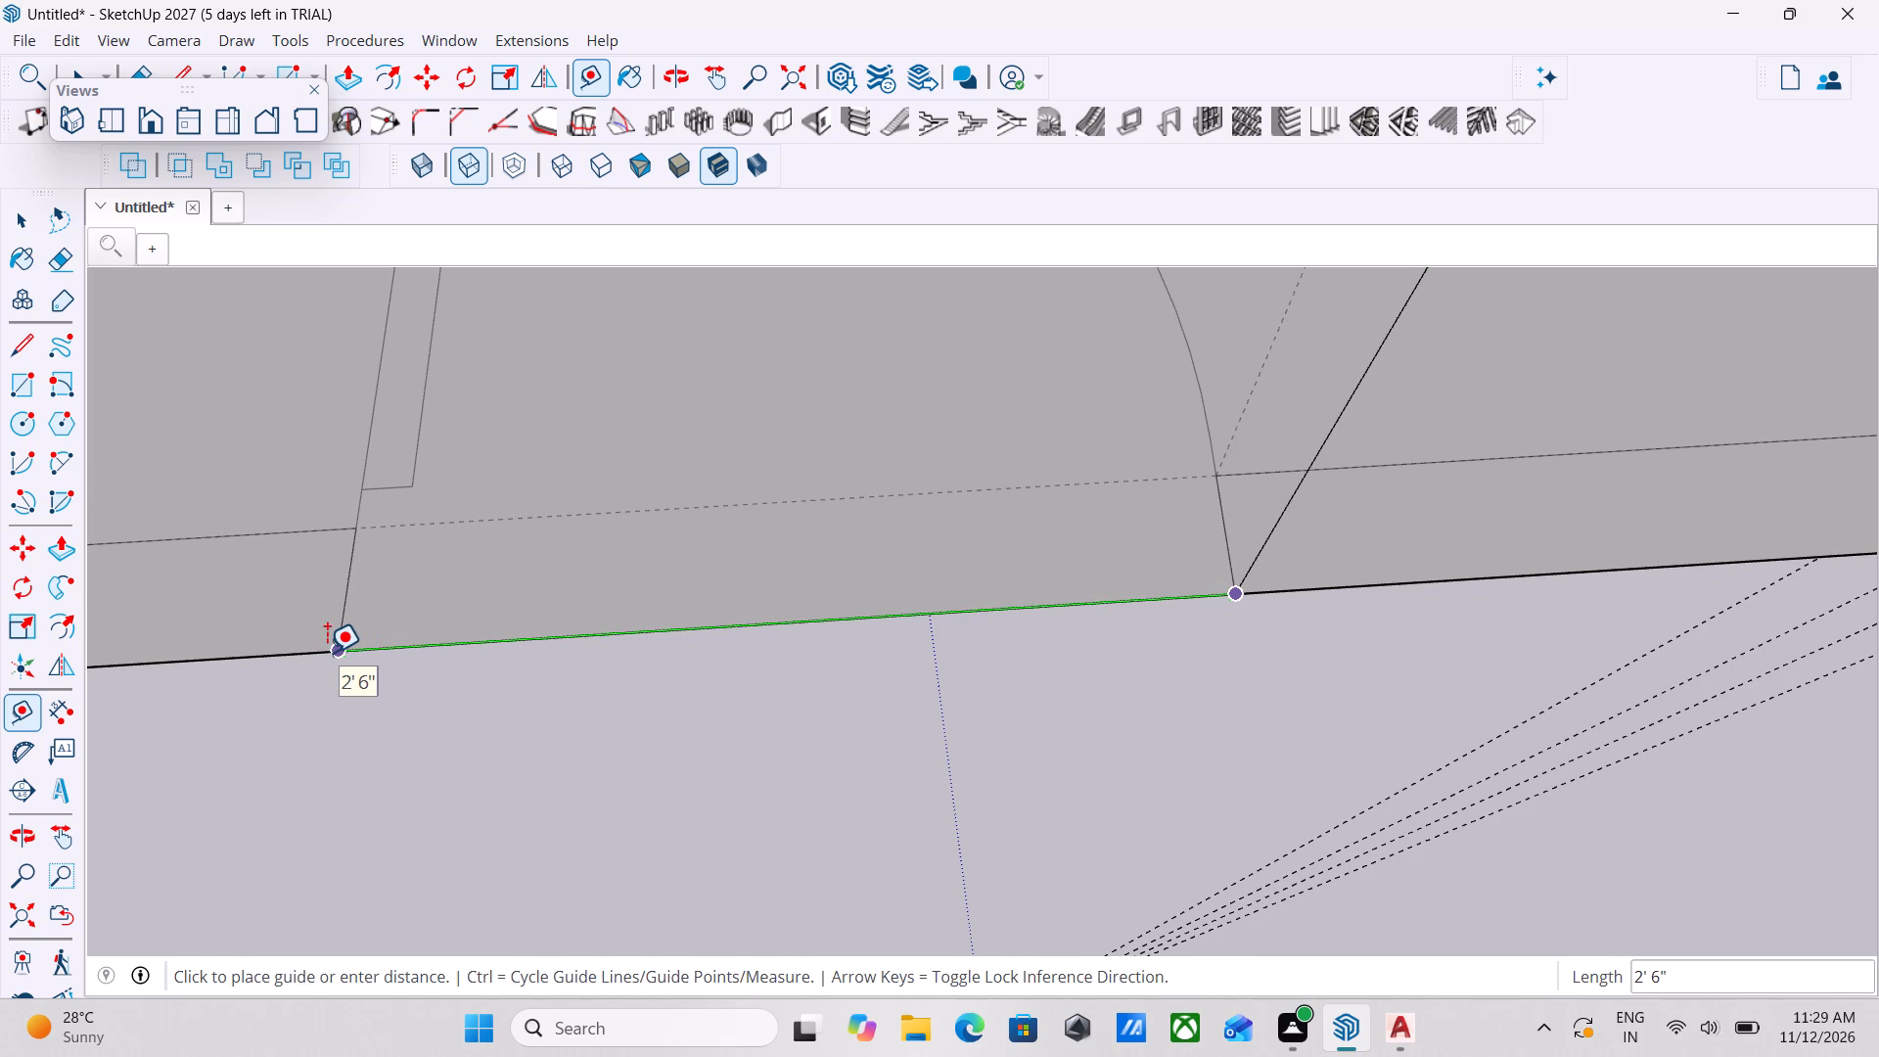
key(Escape)
scroll(327, 653, down, 4)
key(Escape)
scroll(385, 652, down, 3)
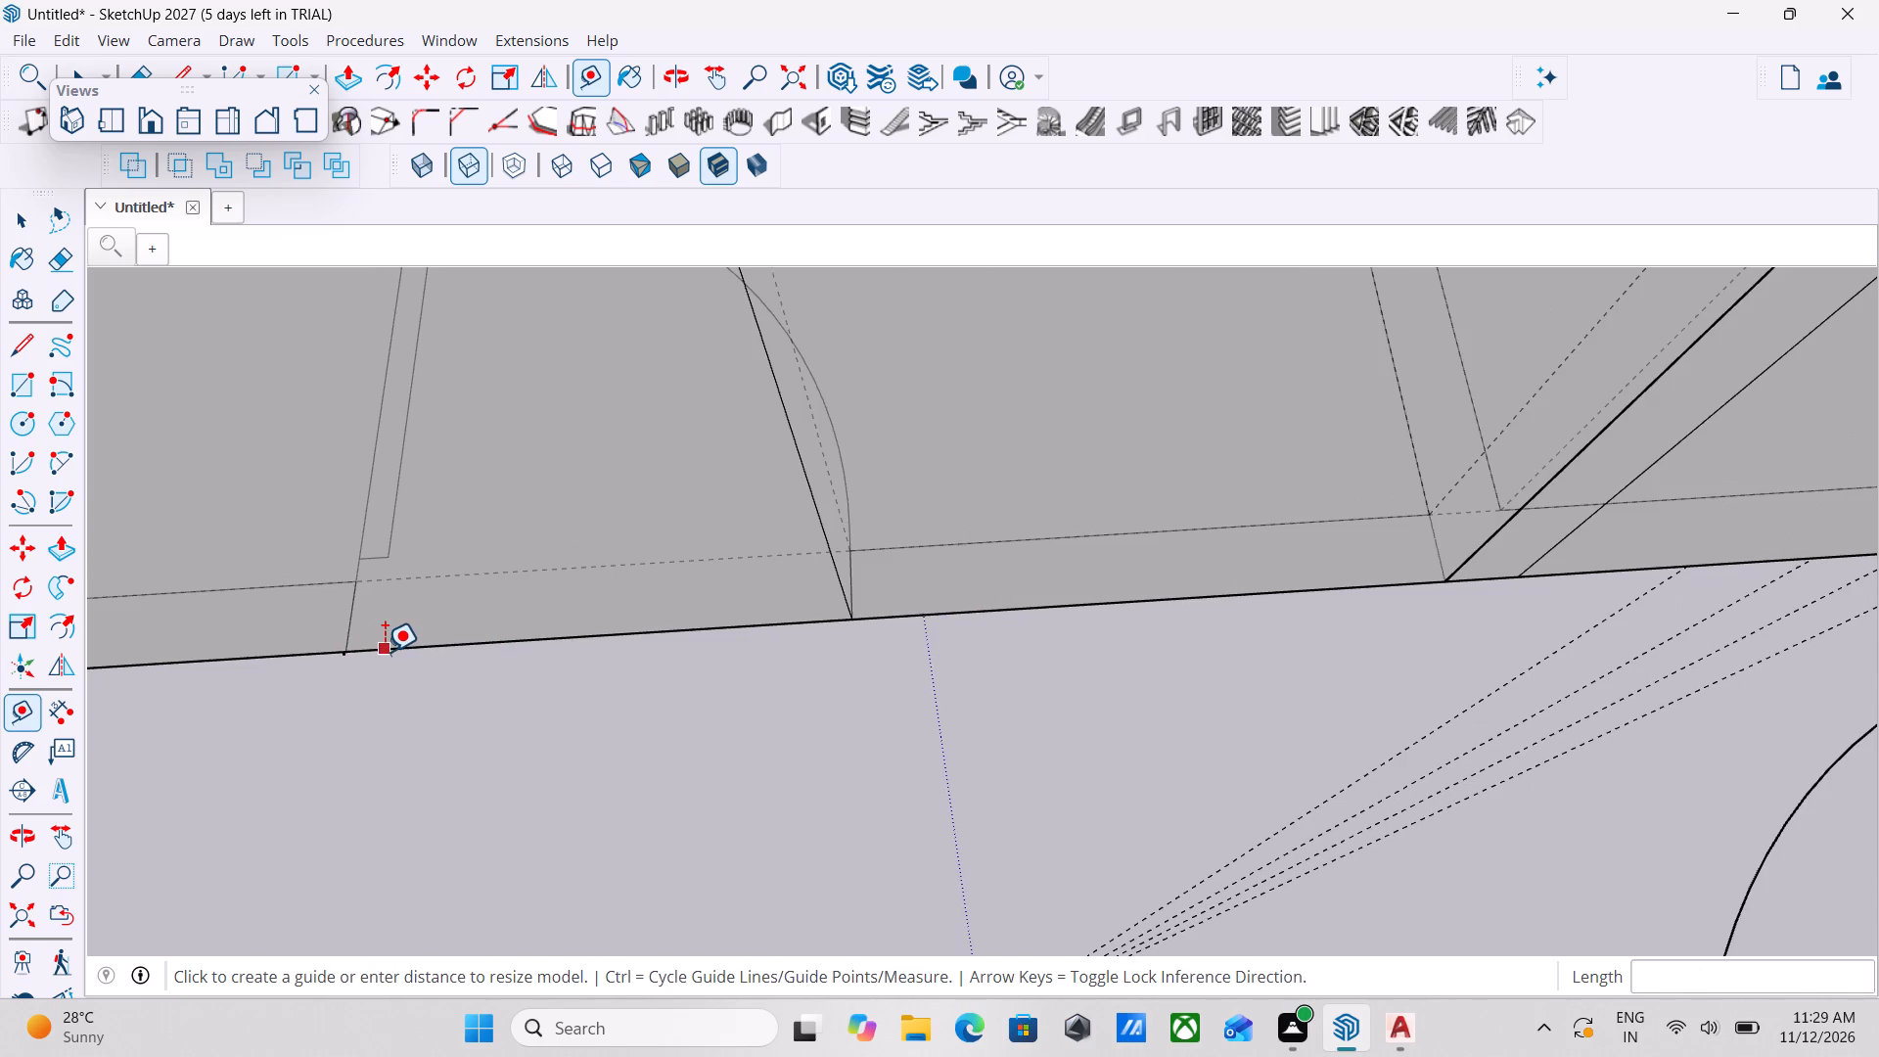
key(space)
key(space)
scroll(385, 652, down, 6)
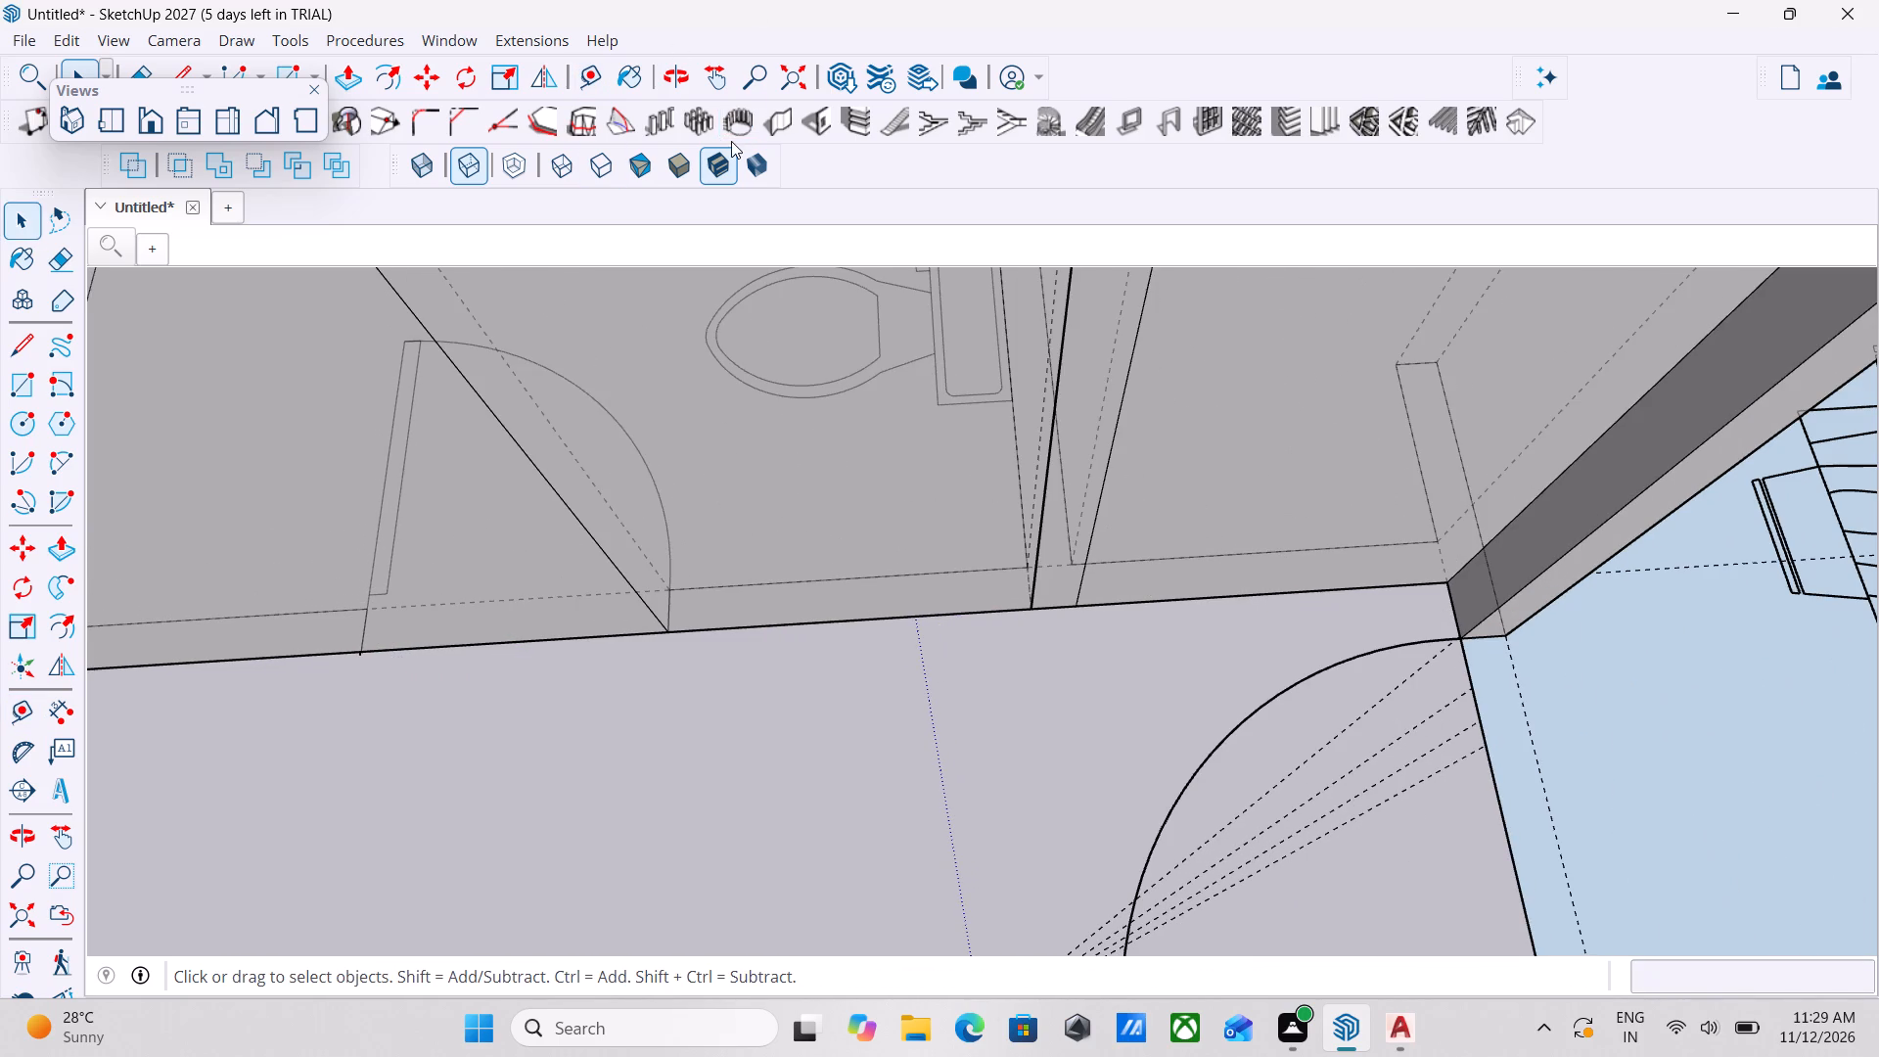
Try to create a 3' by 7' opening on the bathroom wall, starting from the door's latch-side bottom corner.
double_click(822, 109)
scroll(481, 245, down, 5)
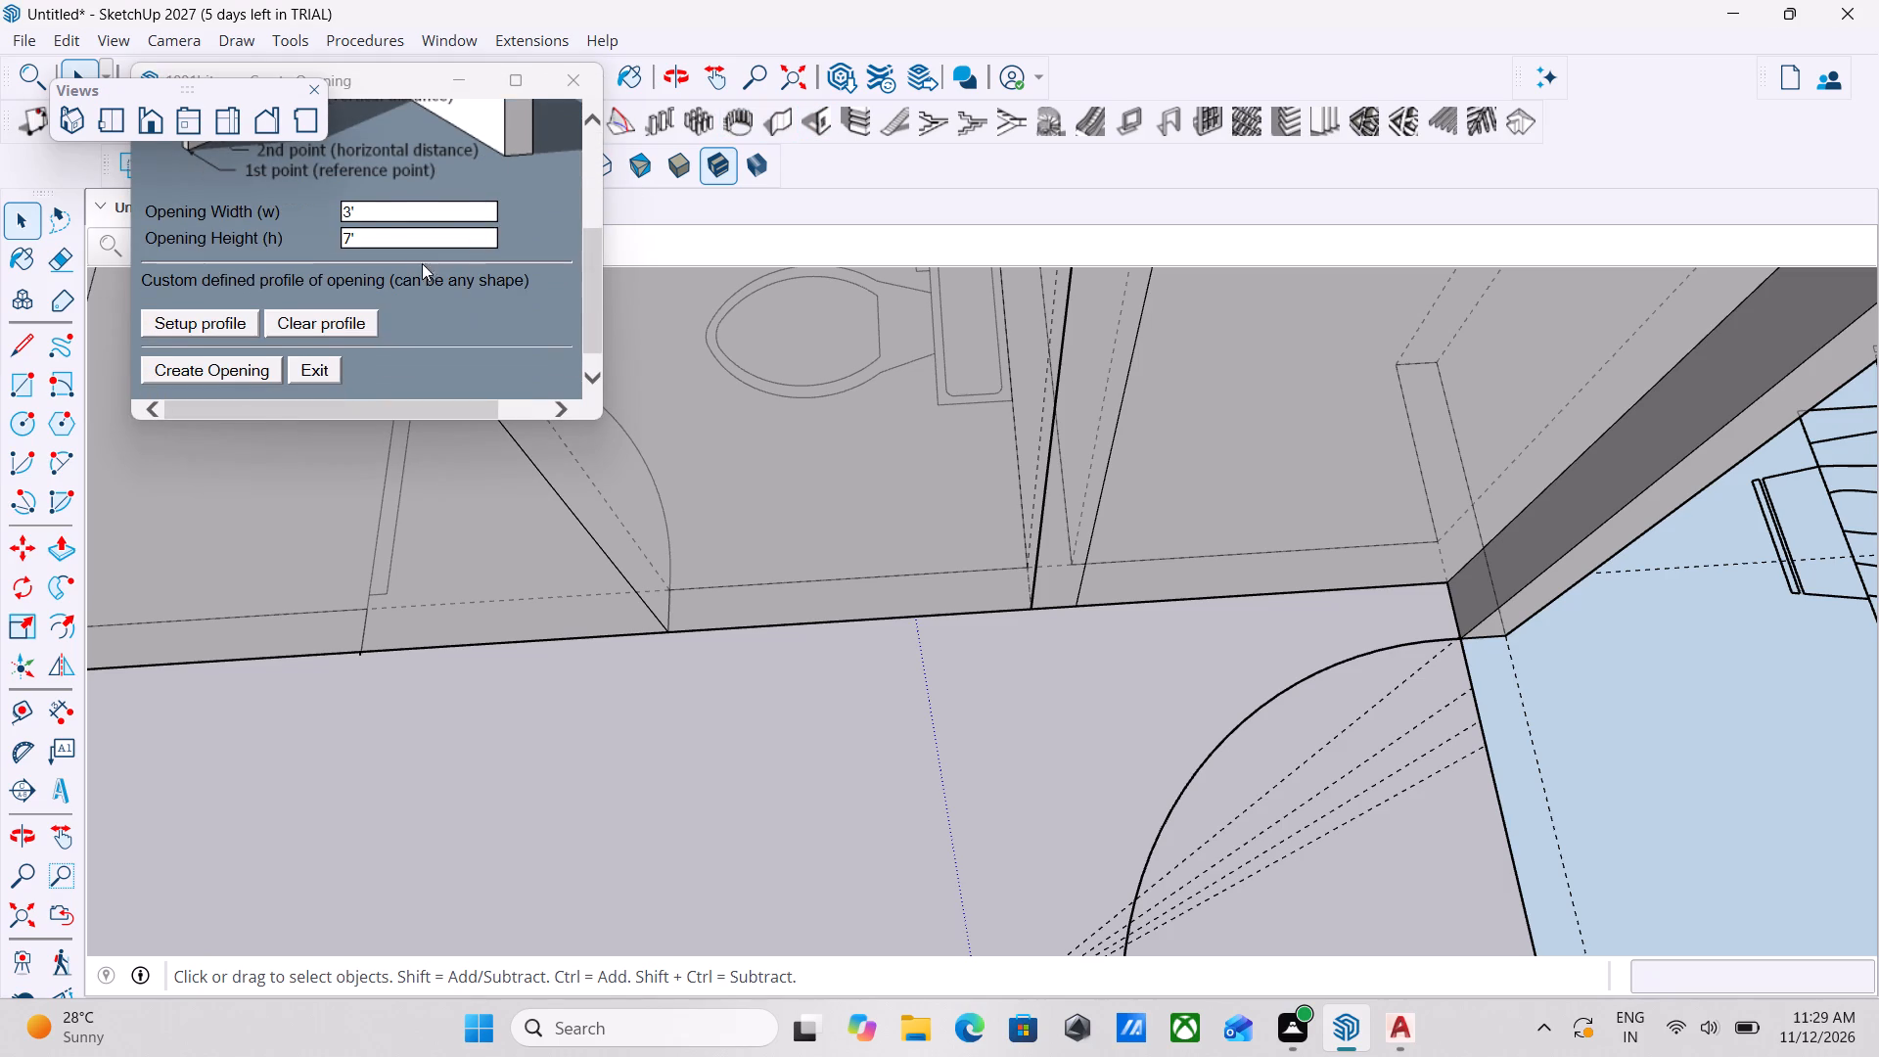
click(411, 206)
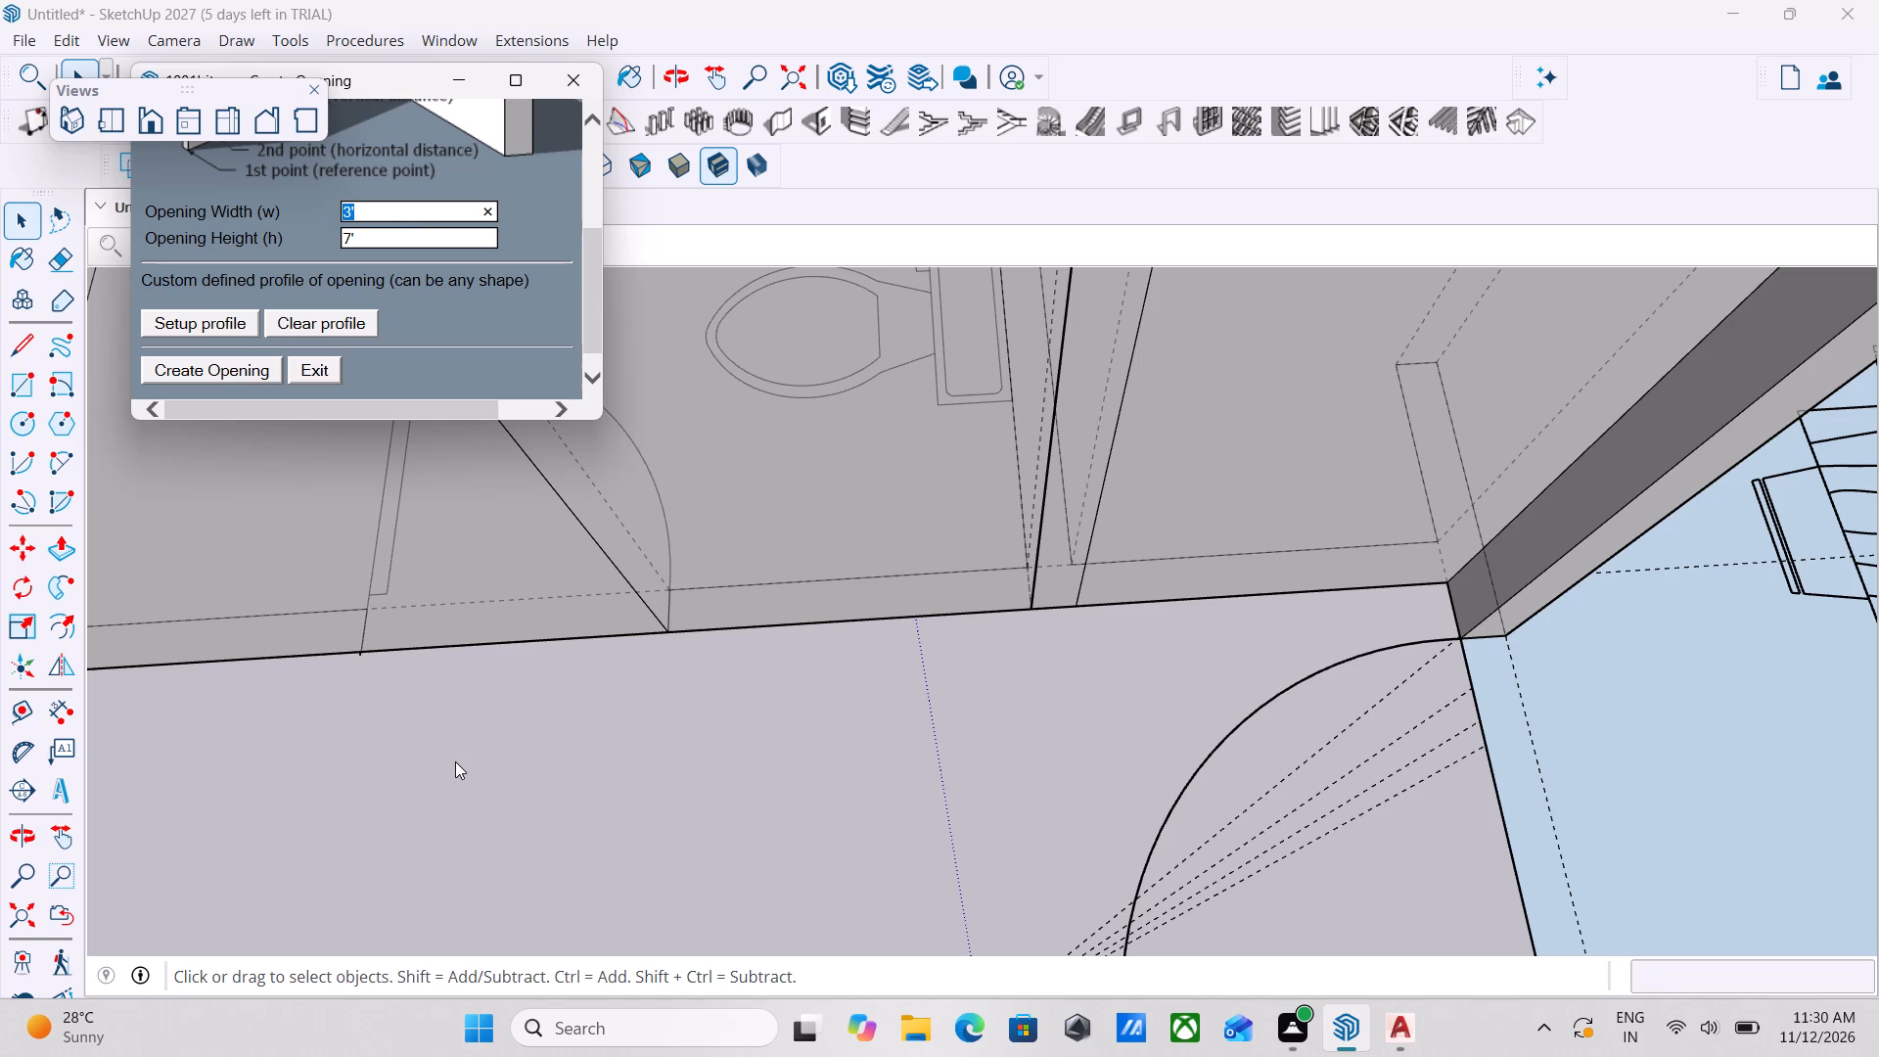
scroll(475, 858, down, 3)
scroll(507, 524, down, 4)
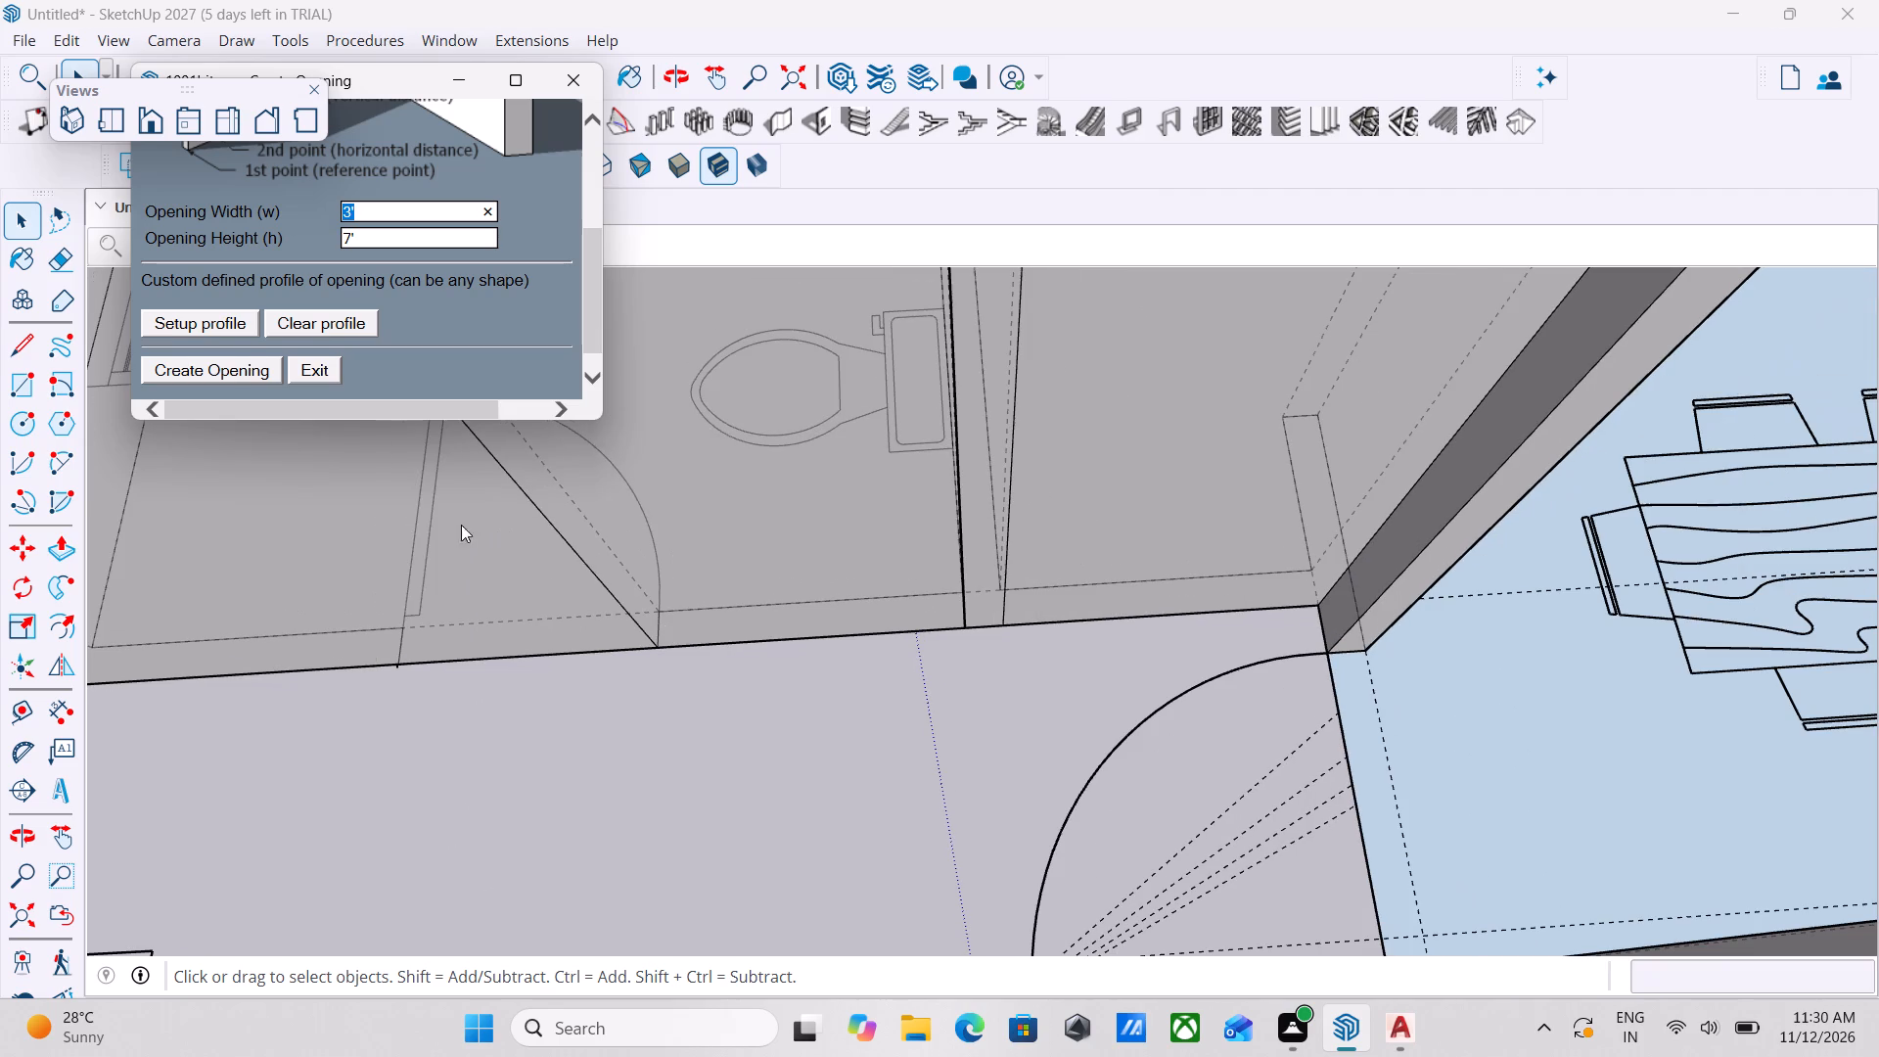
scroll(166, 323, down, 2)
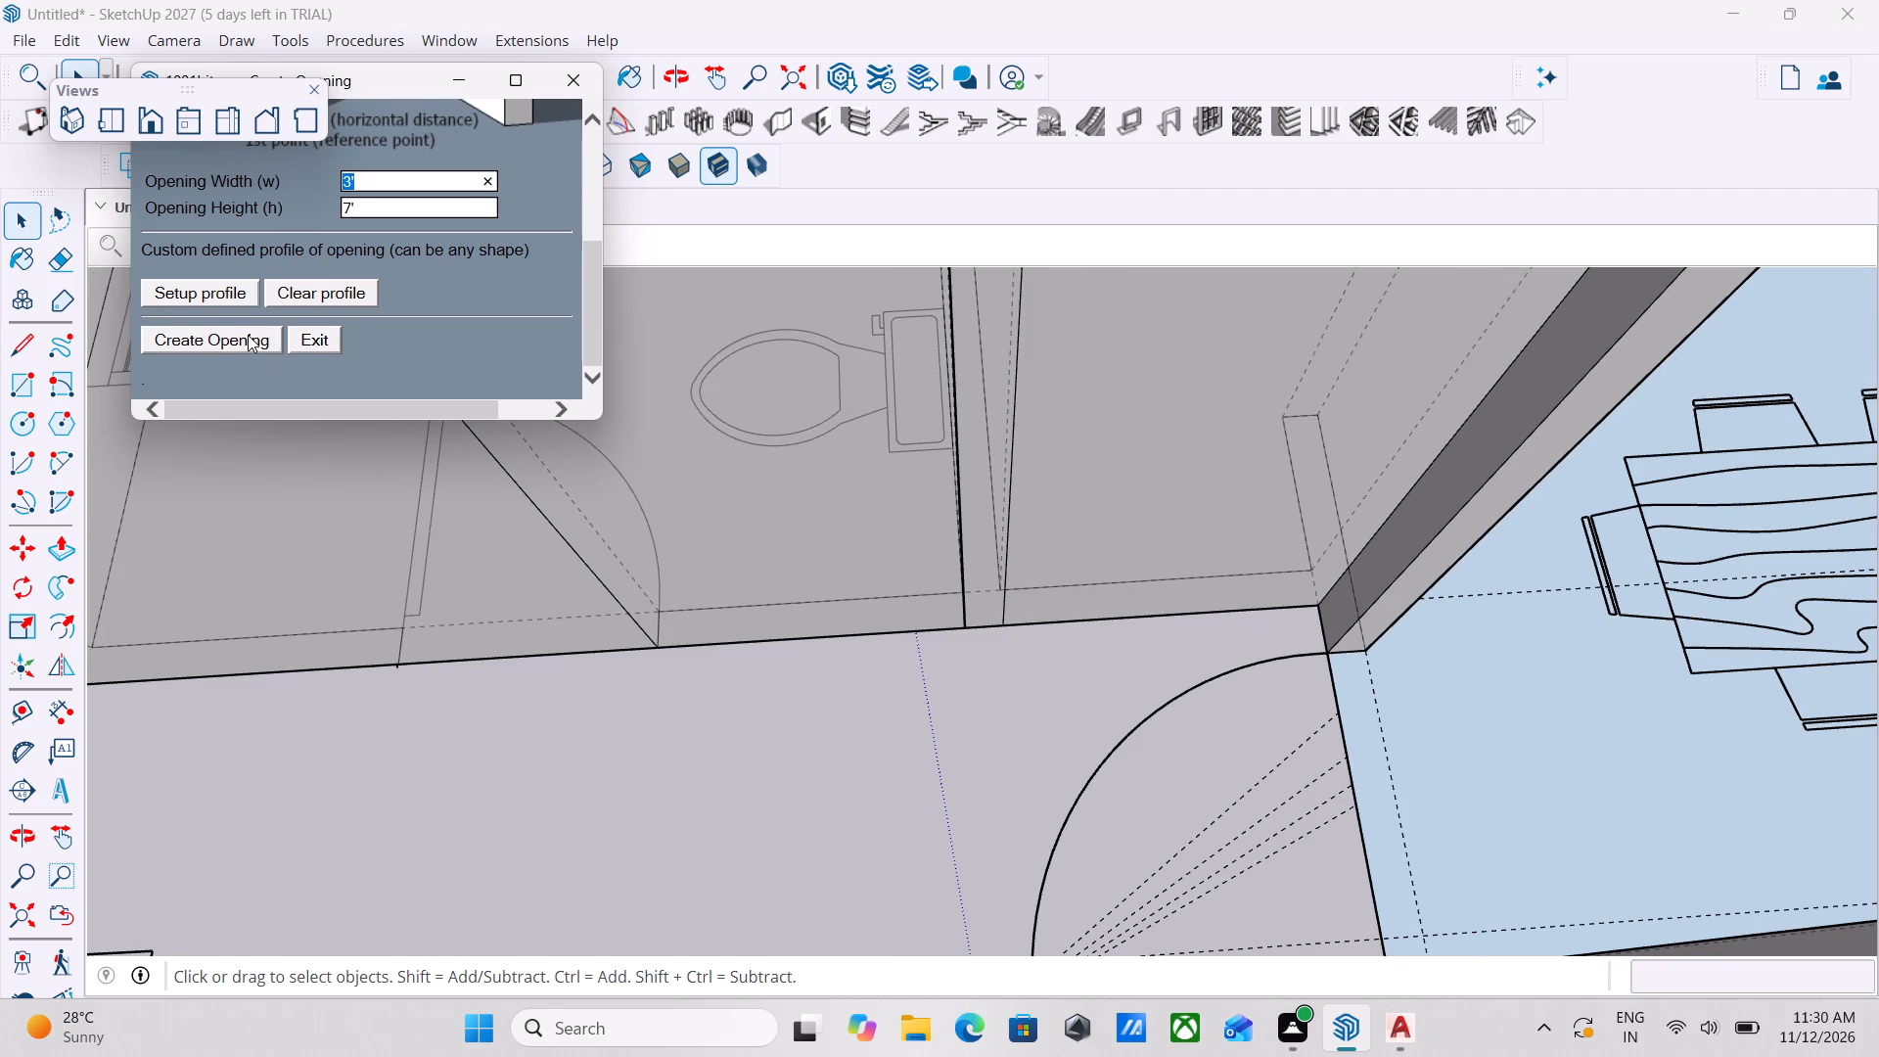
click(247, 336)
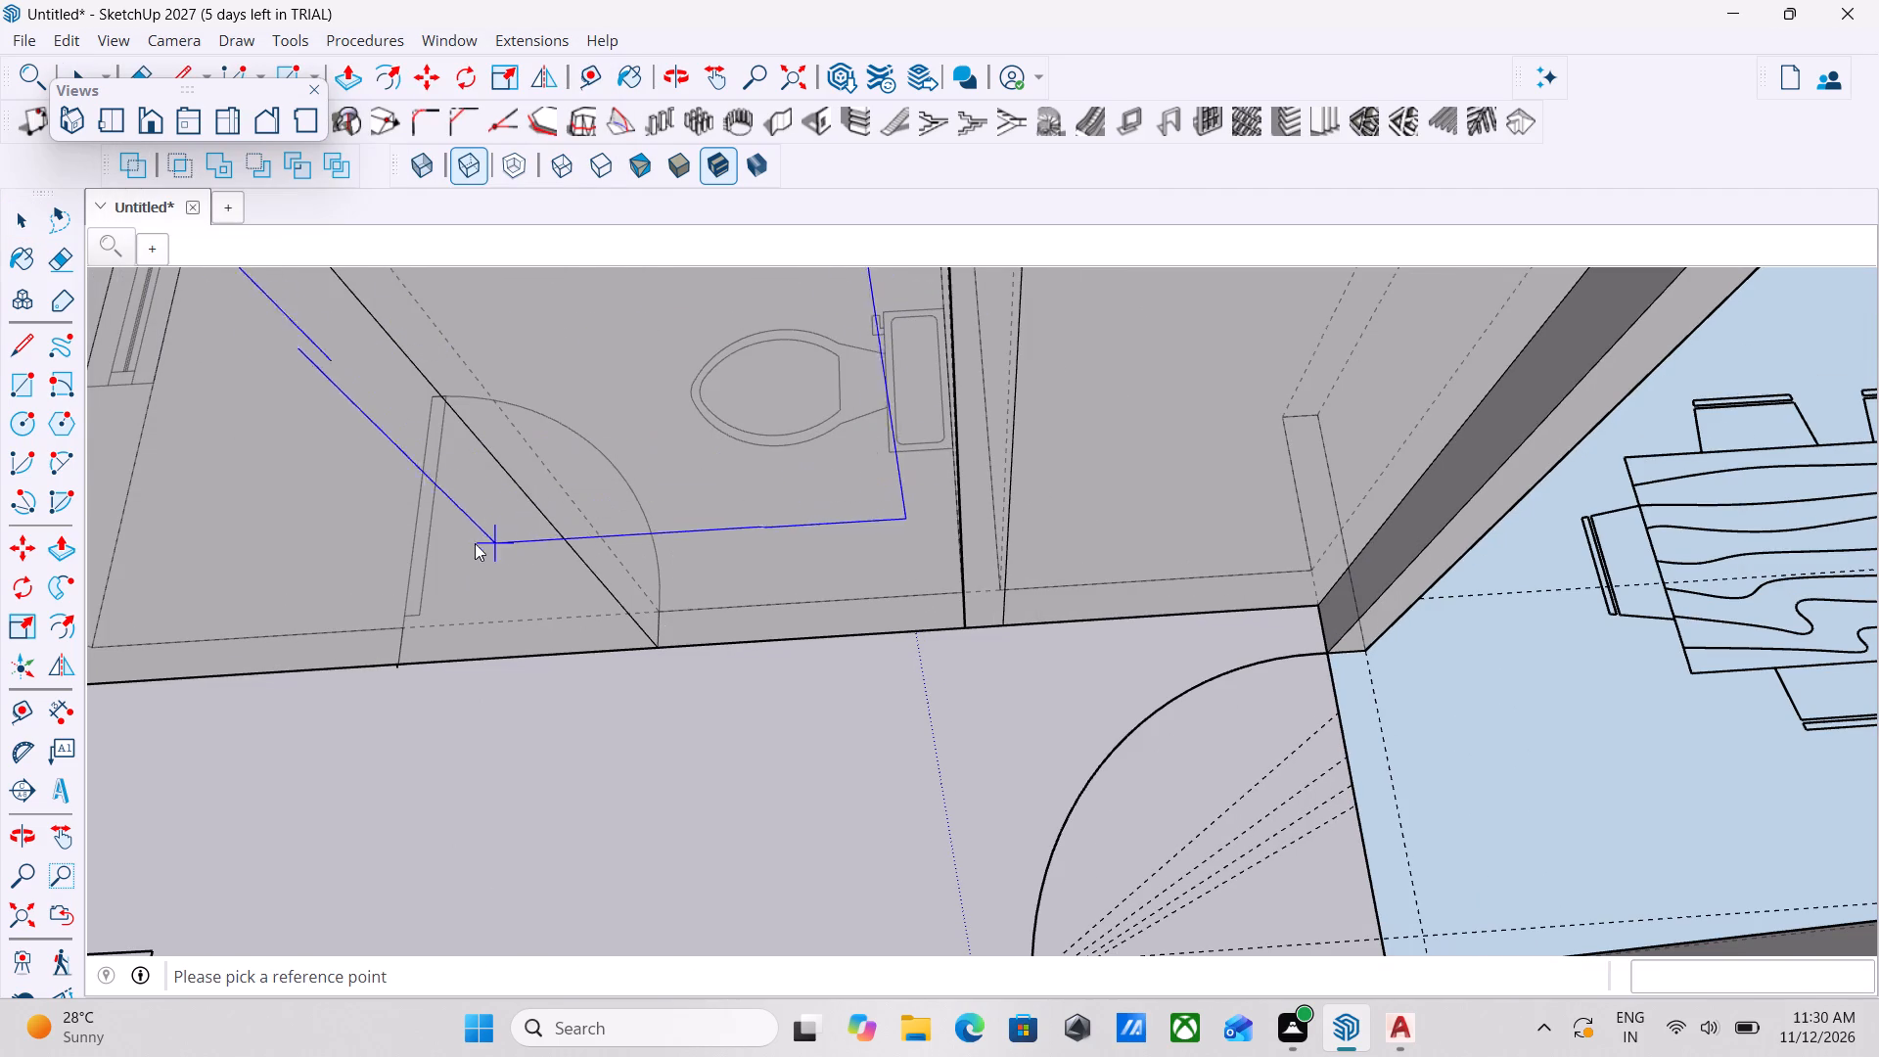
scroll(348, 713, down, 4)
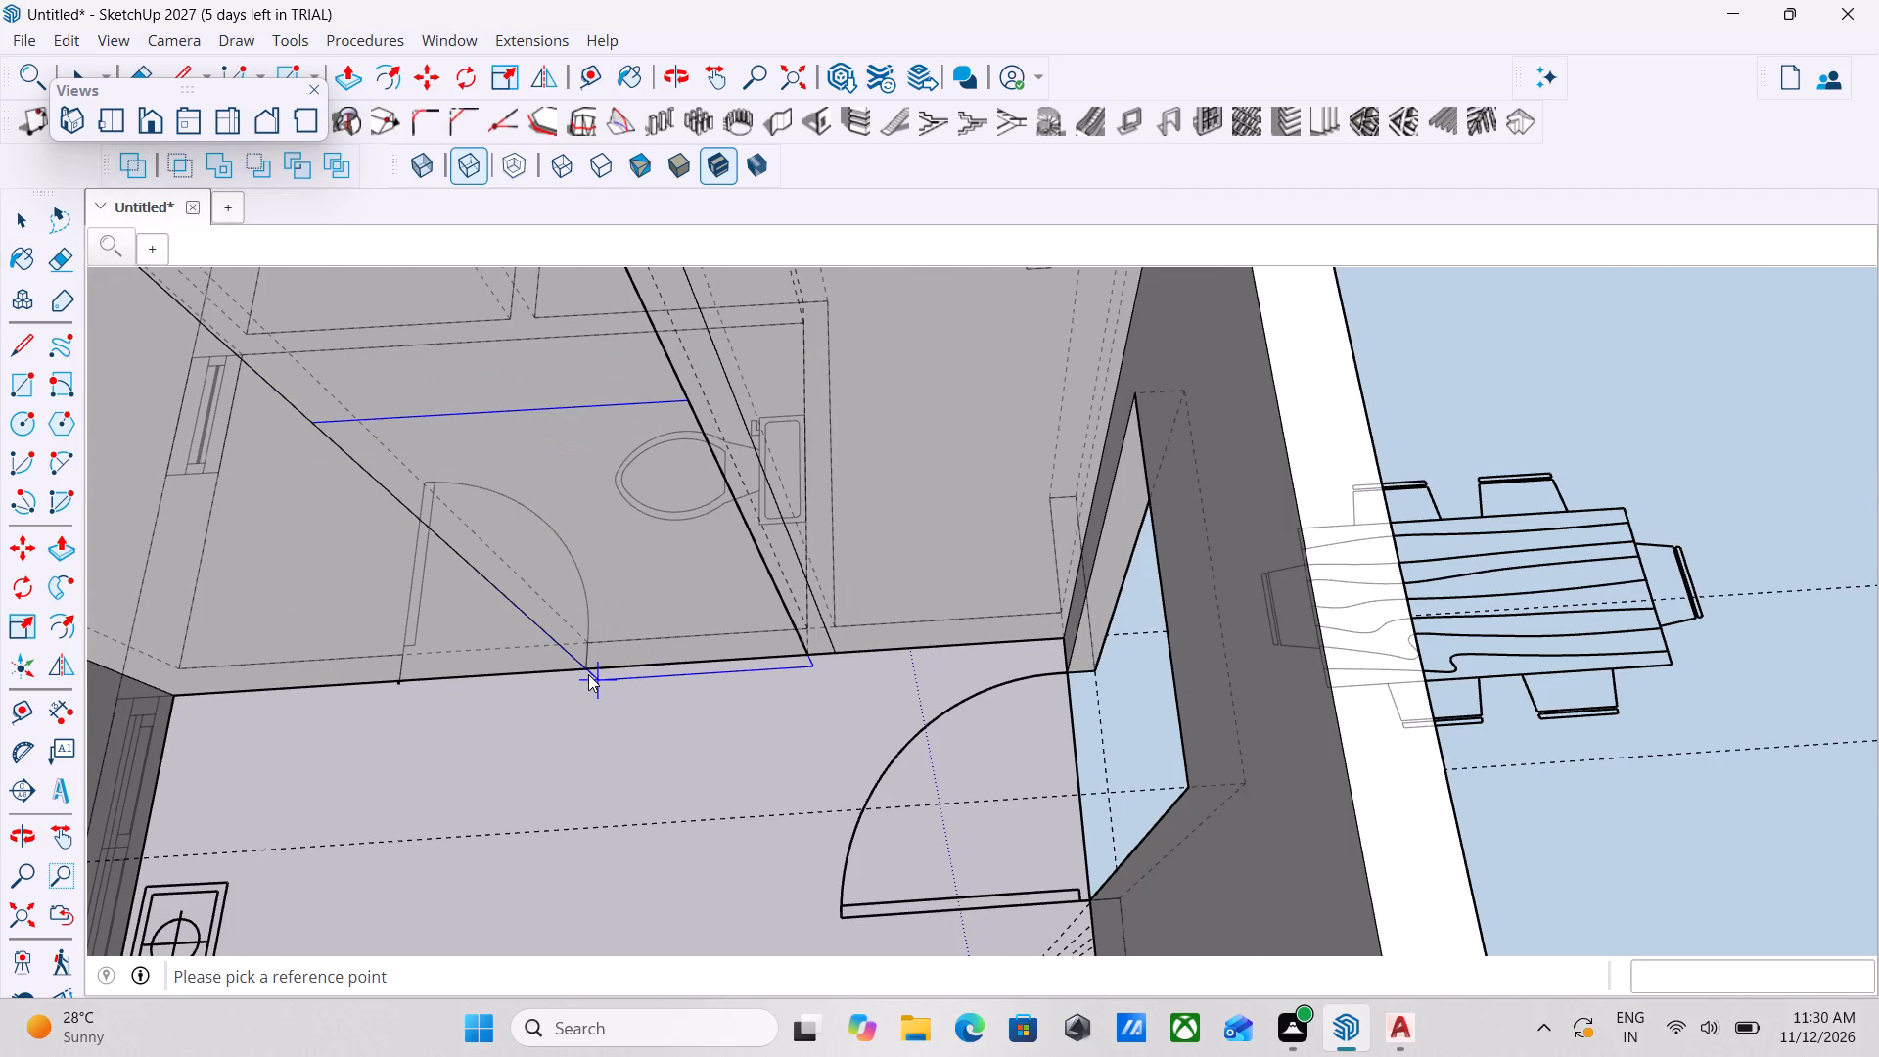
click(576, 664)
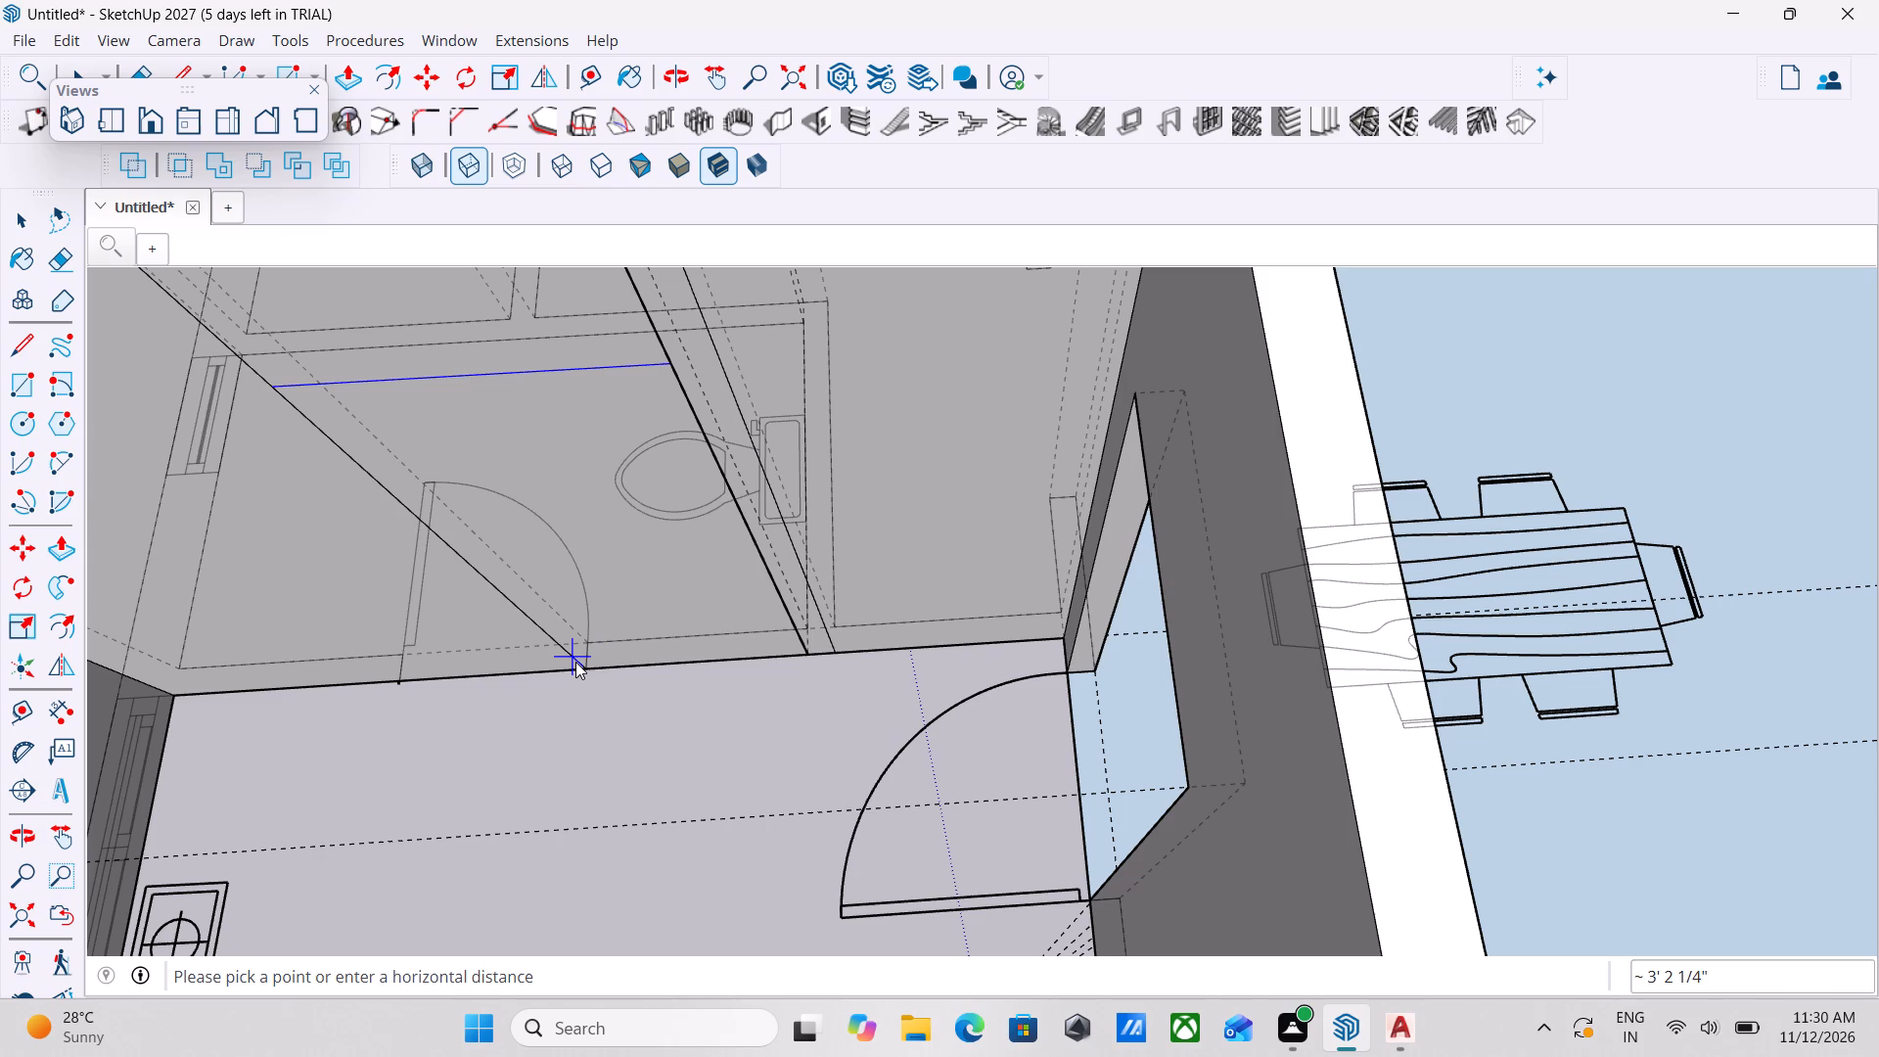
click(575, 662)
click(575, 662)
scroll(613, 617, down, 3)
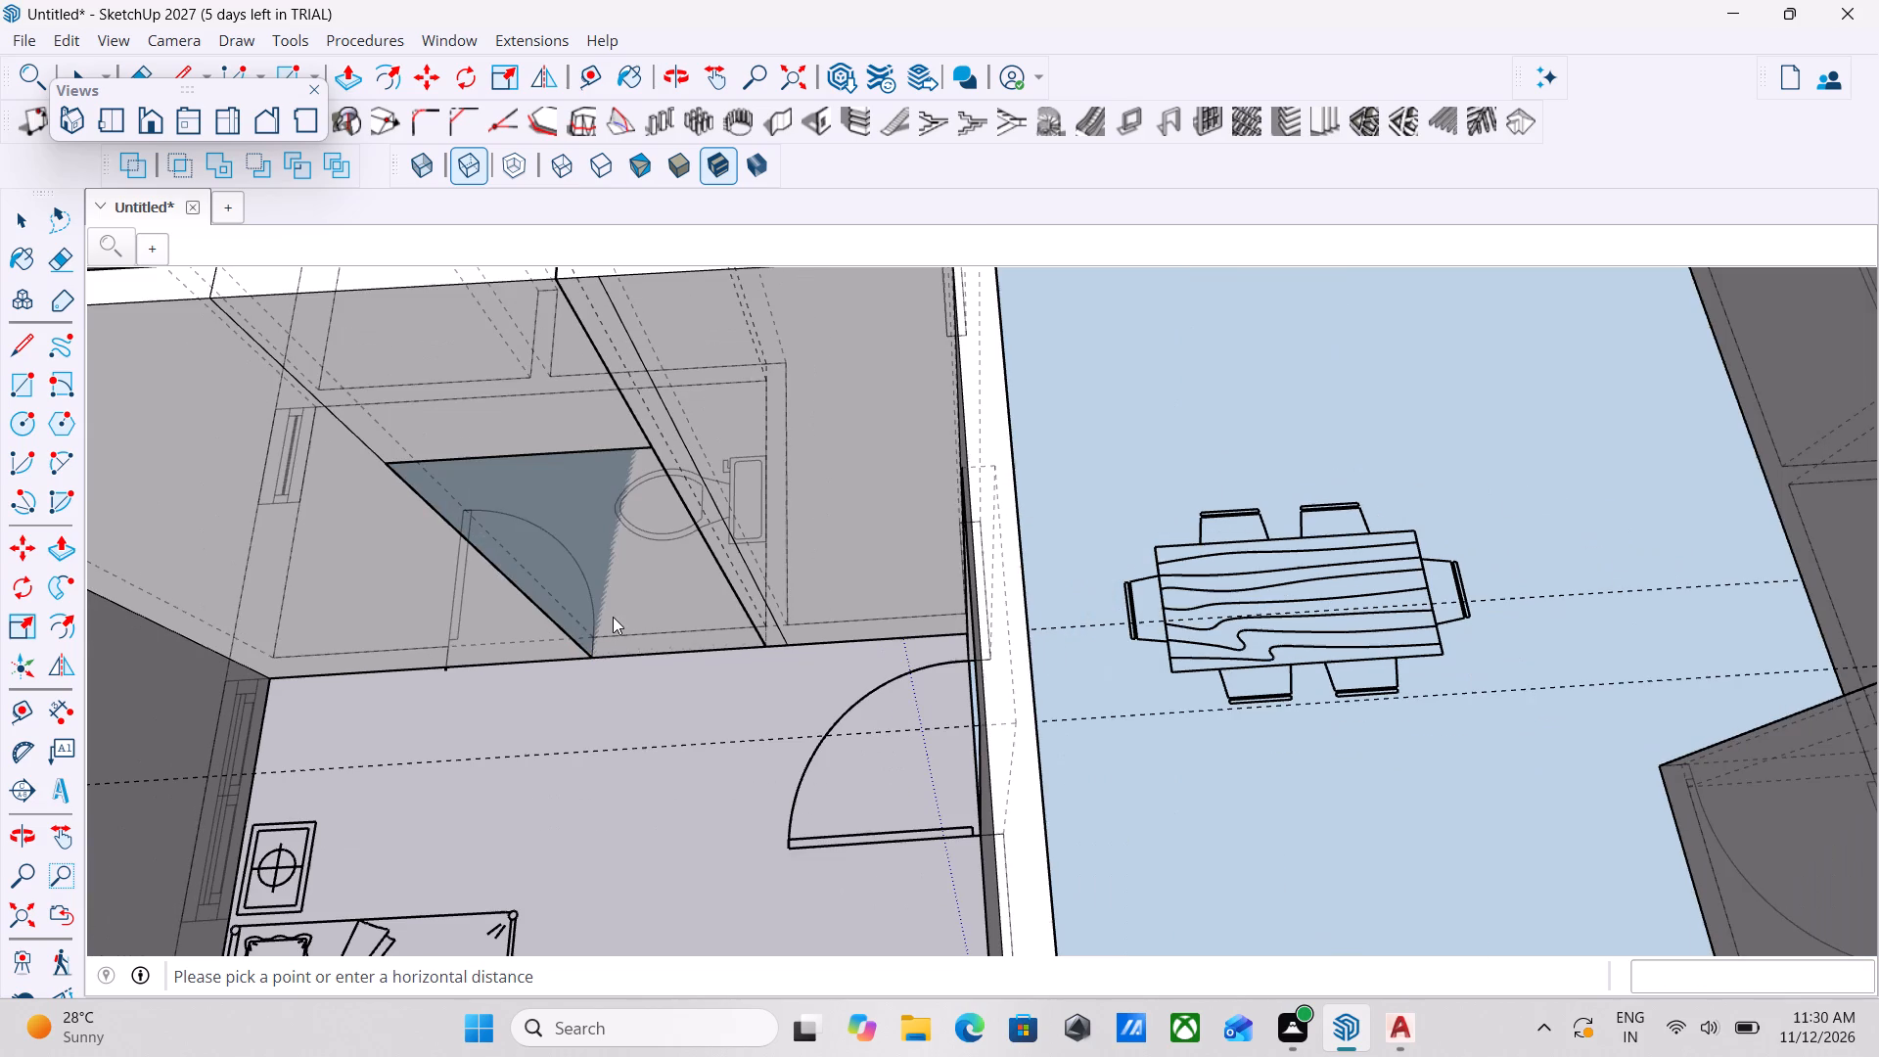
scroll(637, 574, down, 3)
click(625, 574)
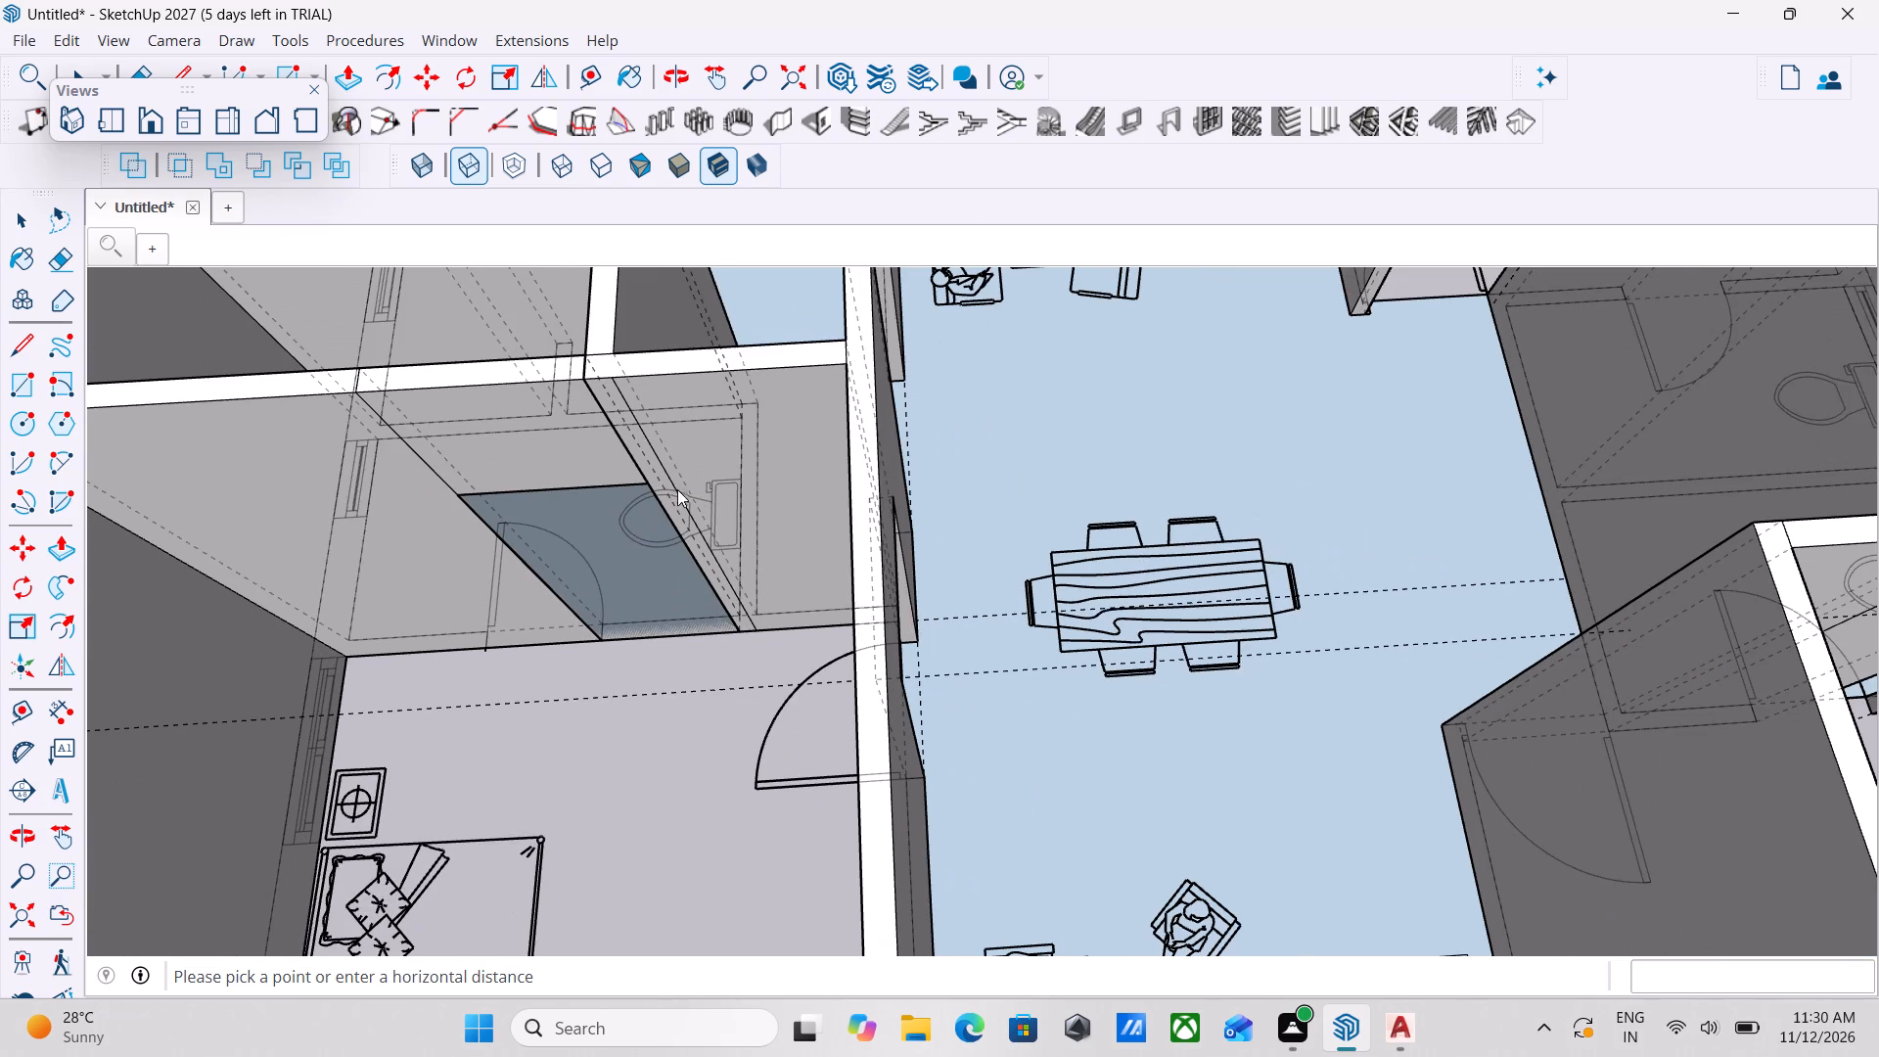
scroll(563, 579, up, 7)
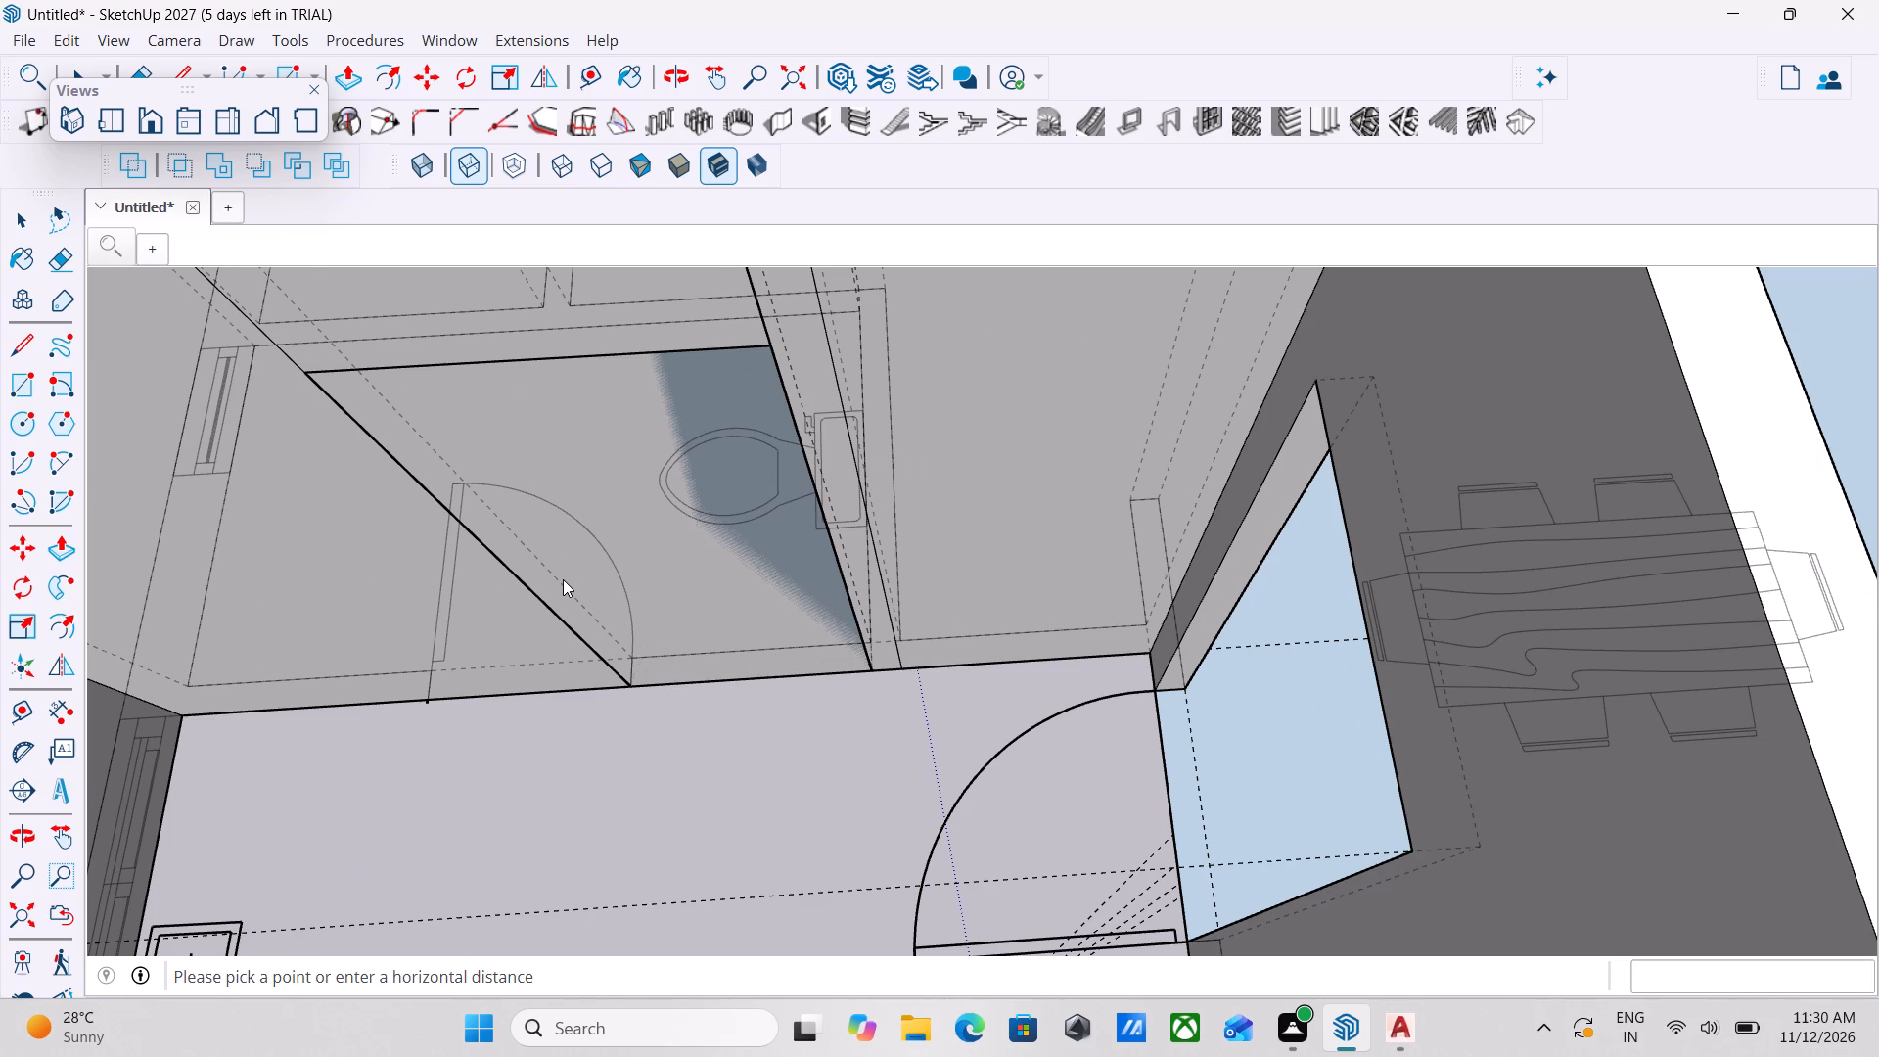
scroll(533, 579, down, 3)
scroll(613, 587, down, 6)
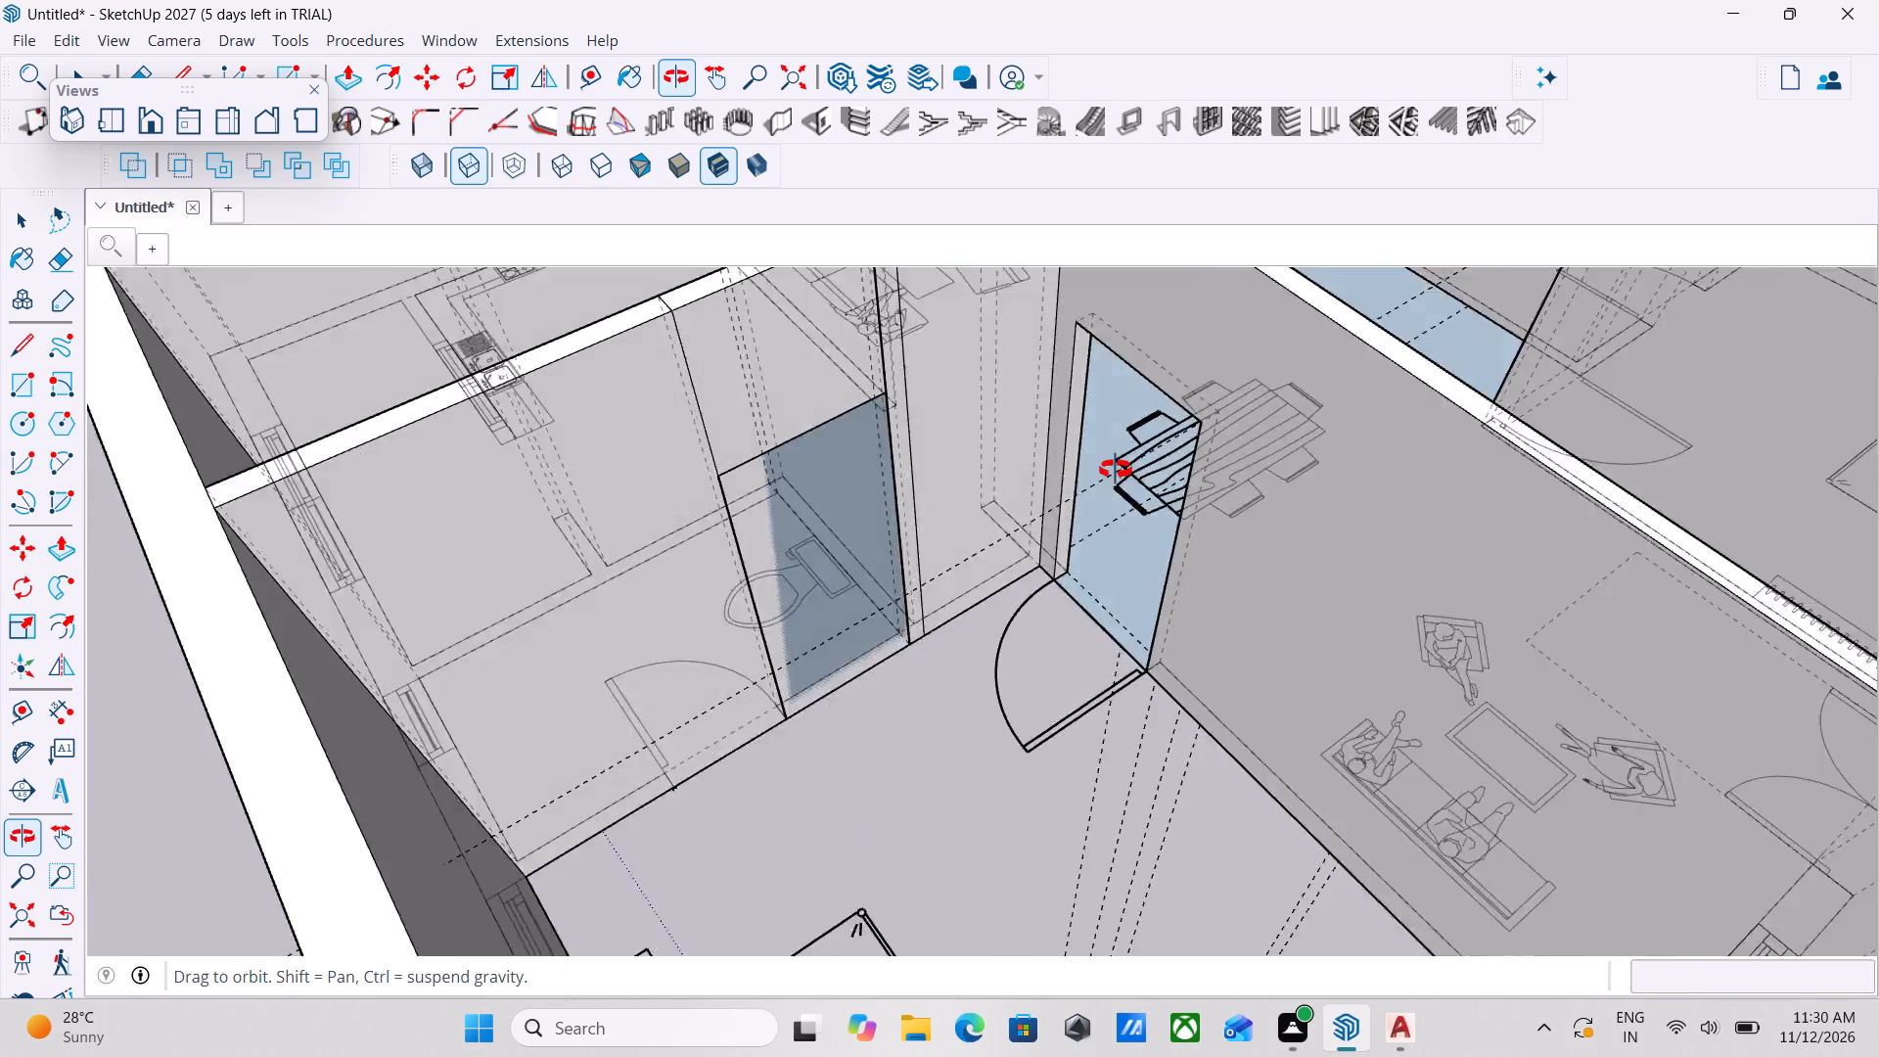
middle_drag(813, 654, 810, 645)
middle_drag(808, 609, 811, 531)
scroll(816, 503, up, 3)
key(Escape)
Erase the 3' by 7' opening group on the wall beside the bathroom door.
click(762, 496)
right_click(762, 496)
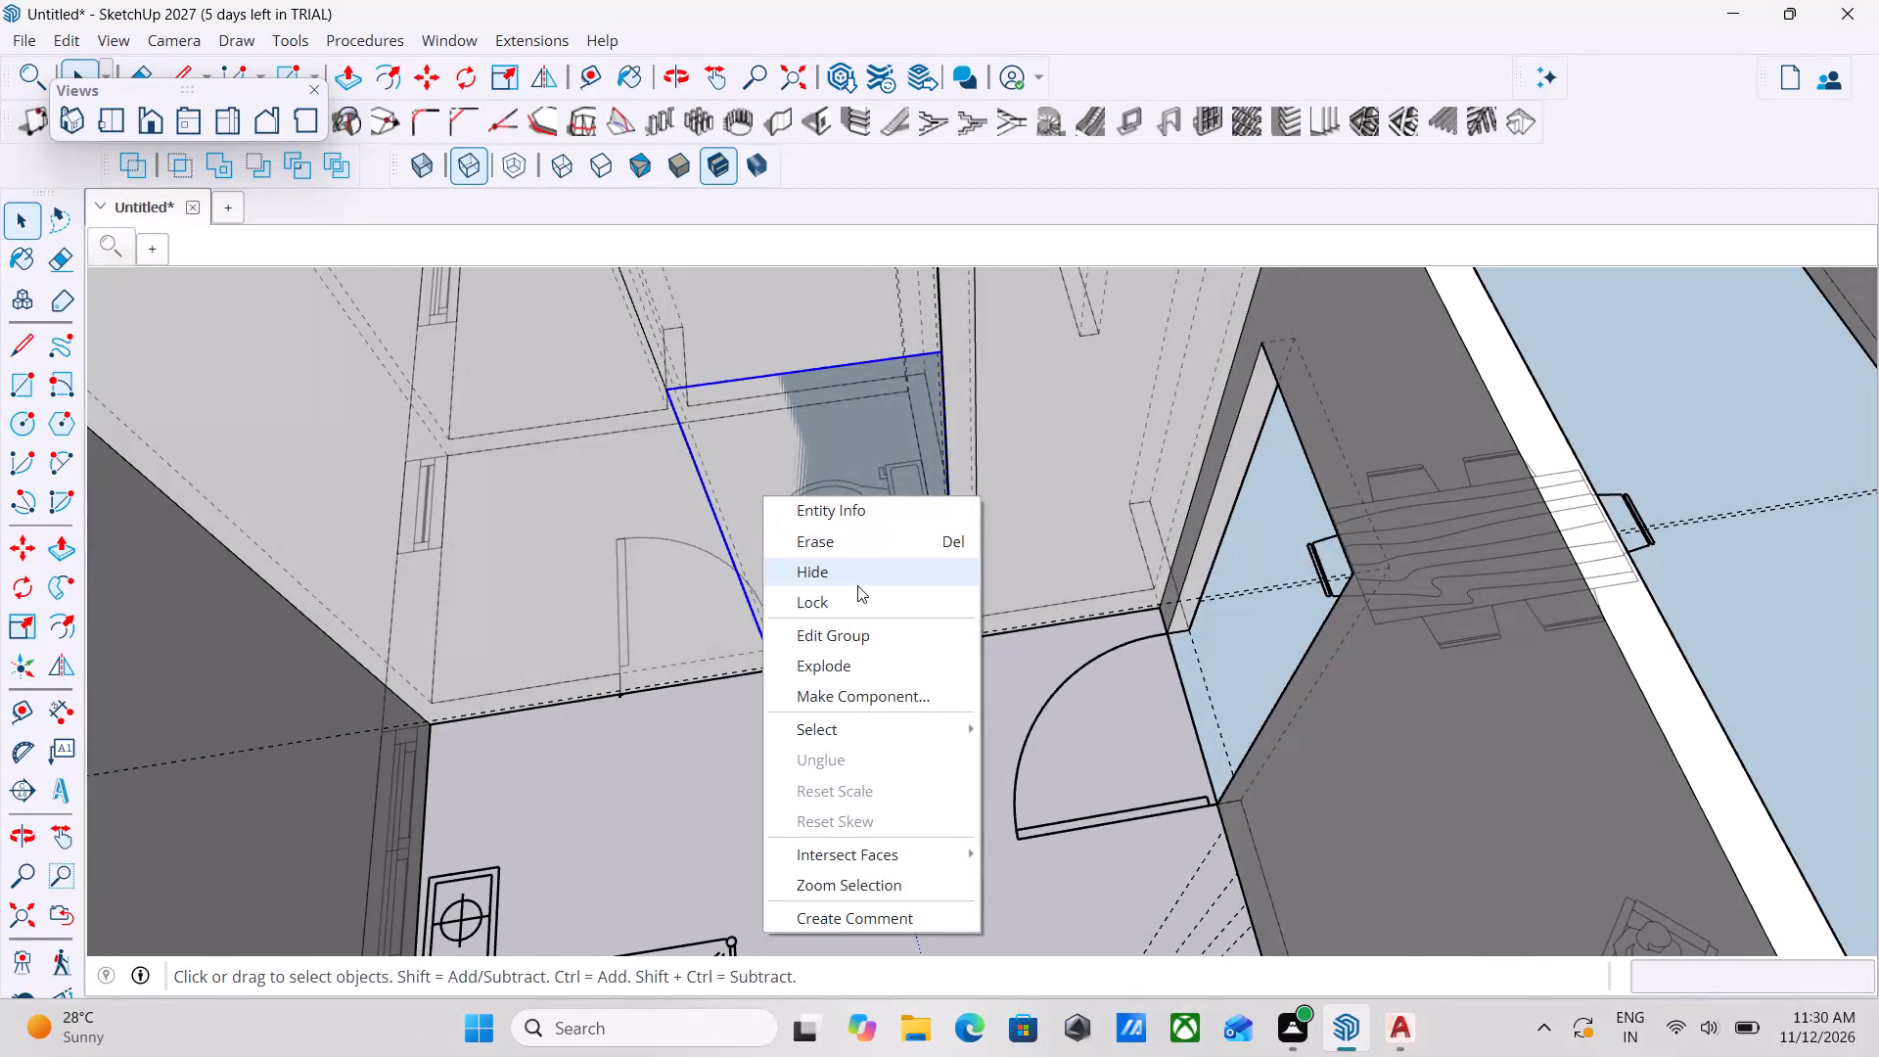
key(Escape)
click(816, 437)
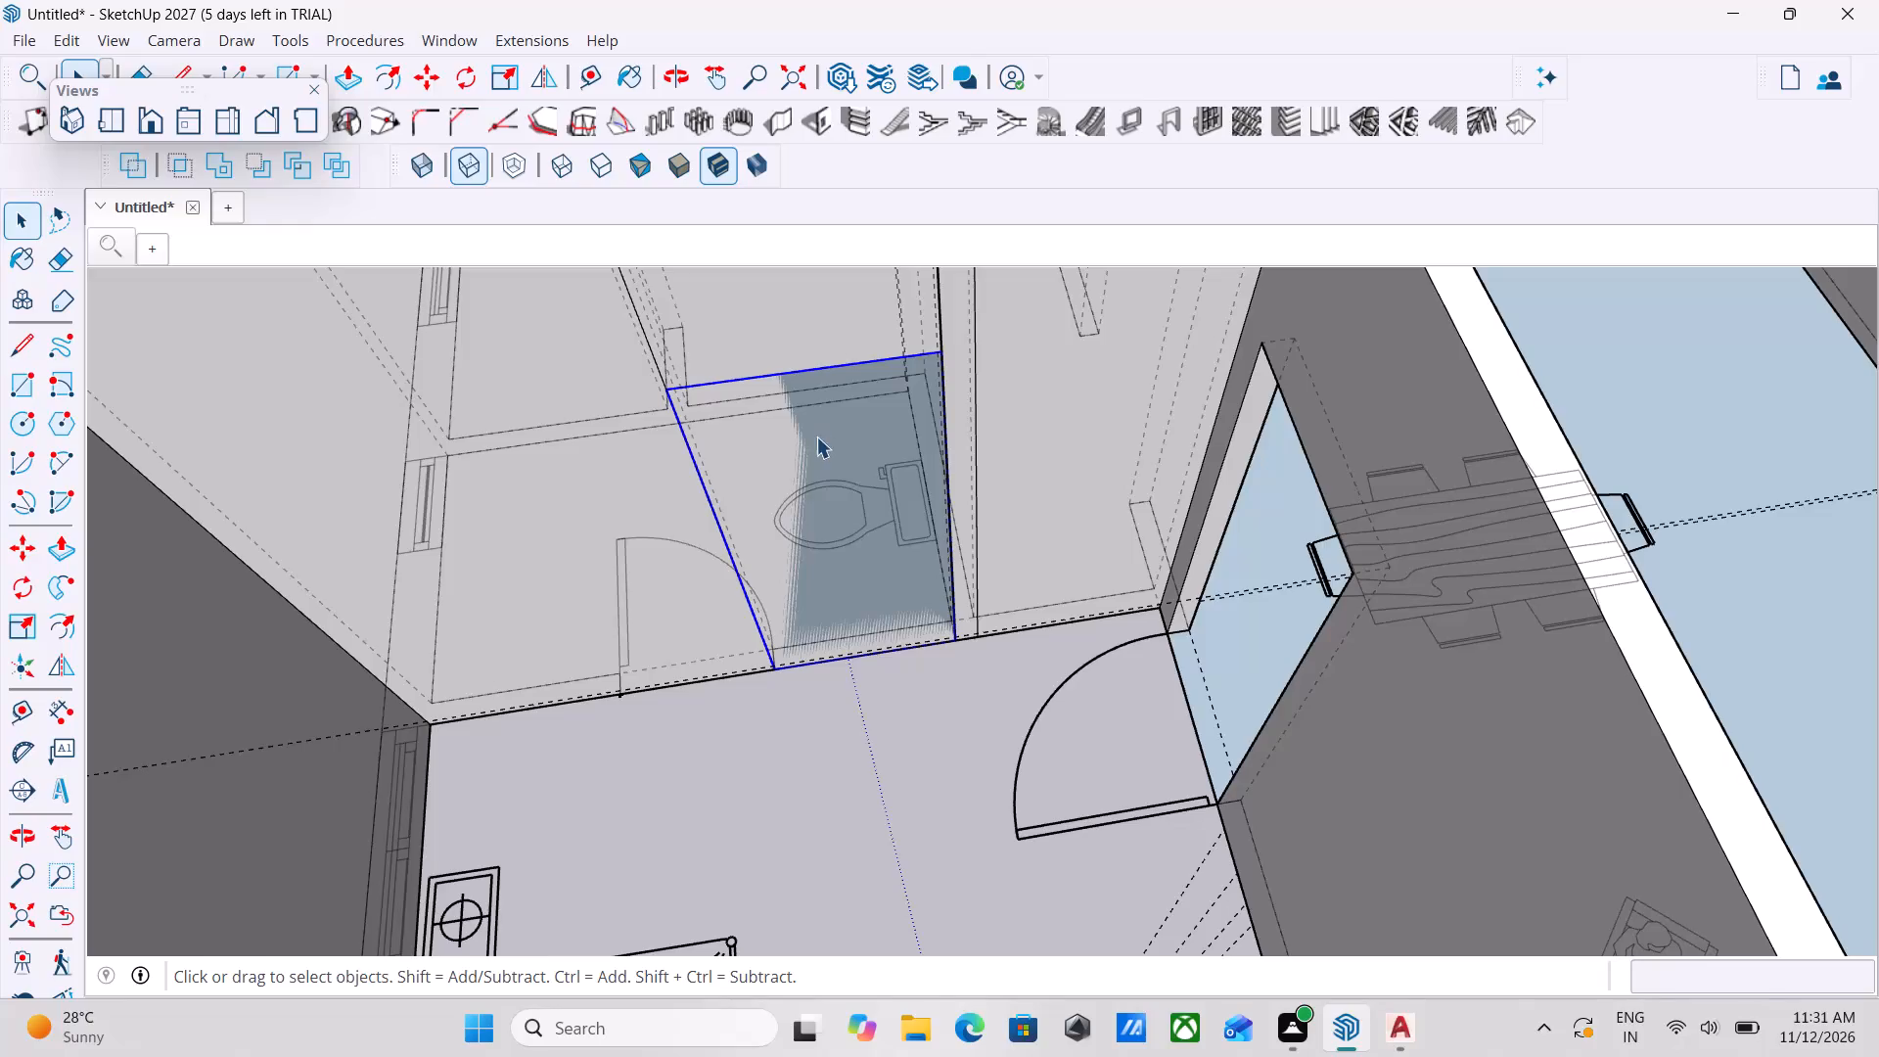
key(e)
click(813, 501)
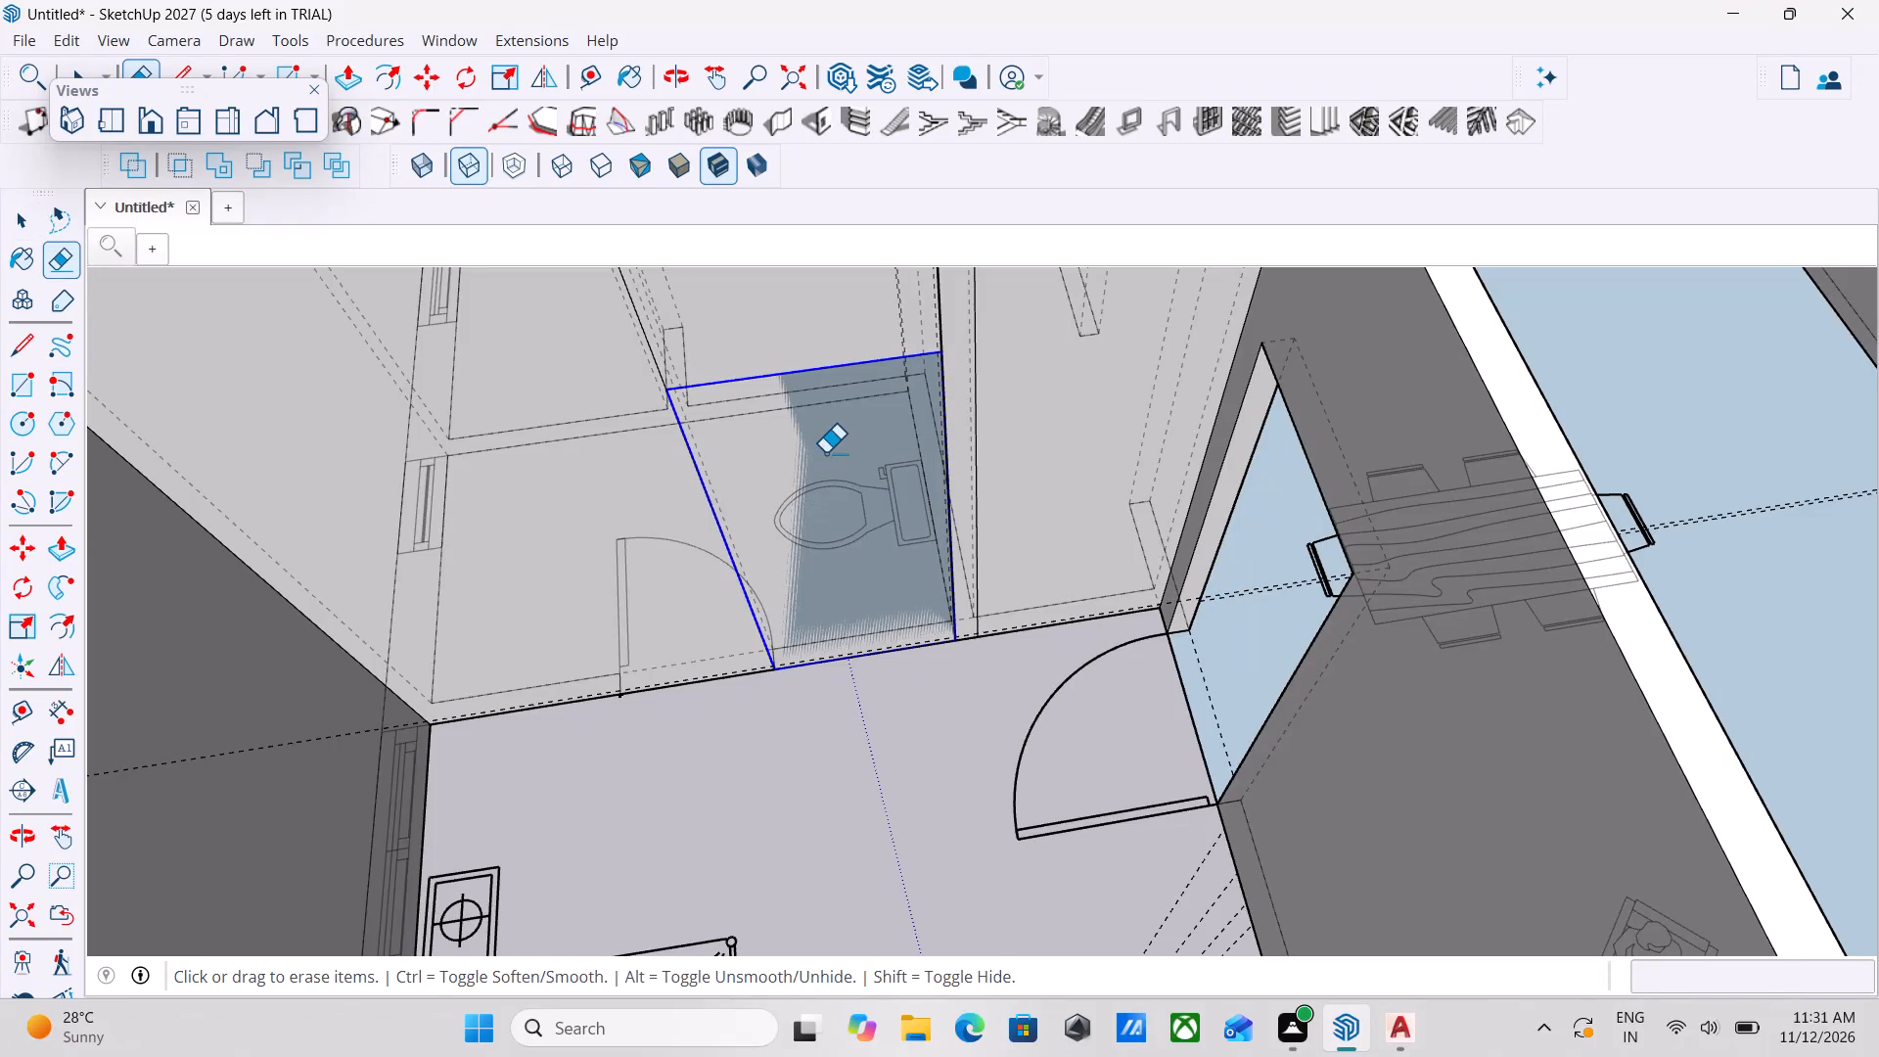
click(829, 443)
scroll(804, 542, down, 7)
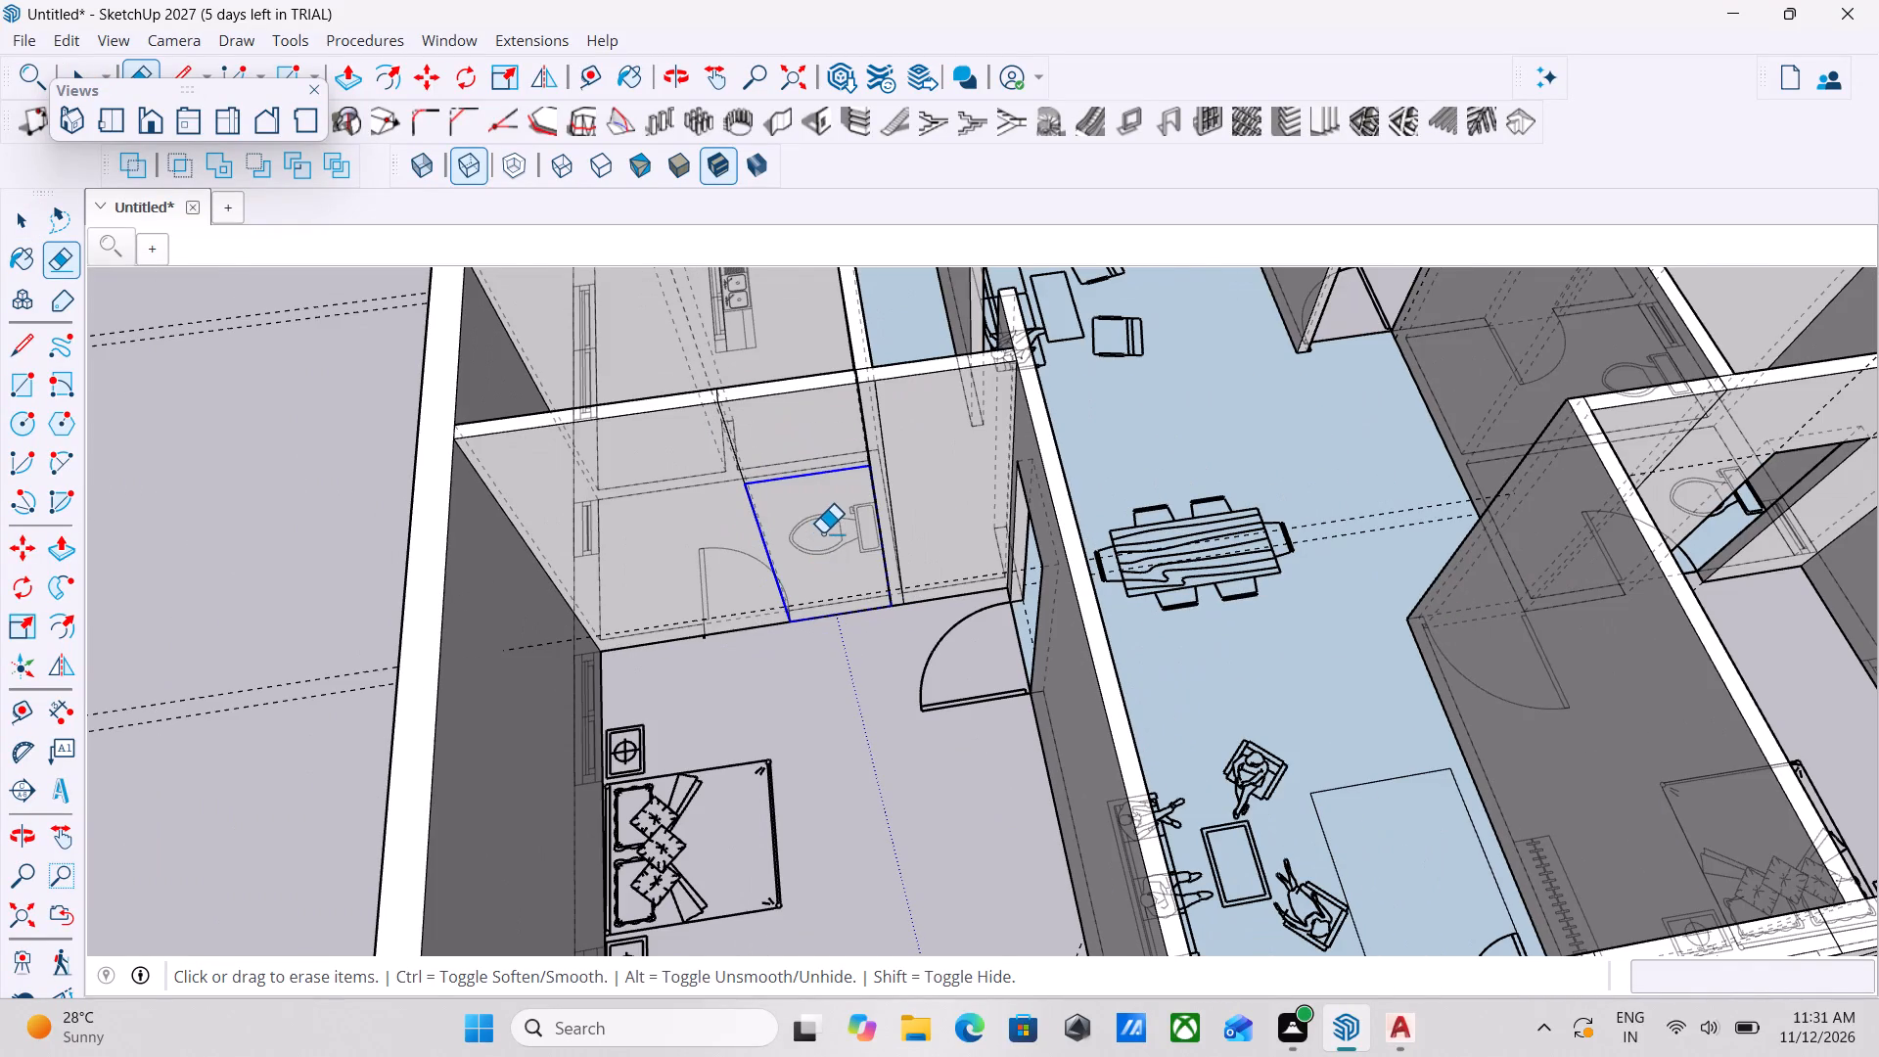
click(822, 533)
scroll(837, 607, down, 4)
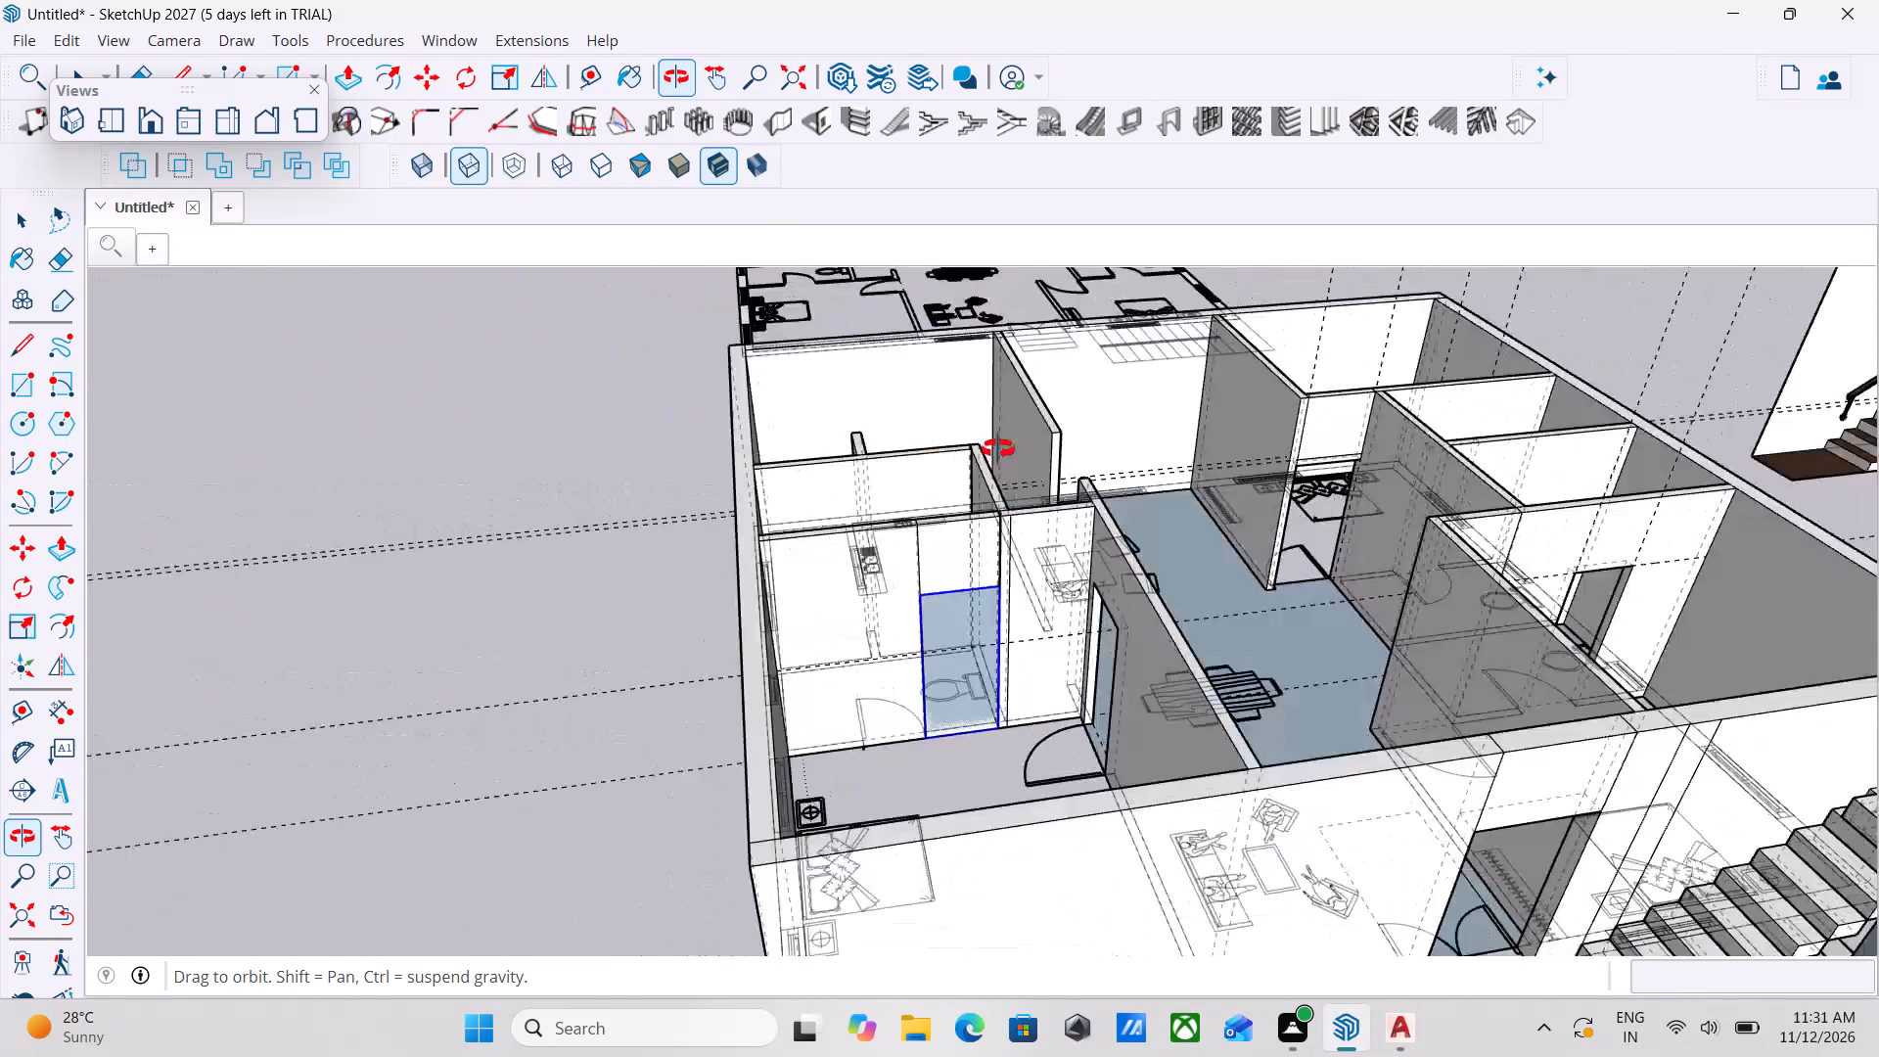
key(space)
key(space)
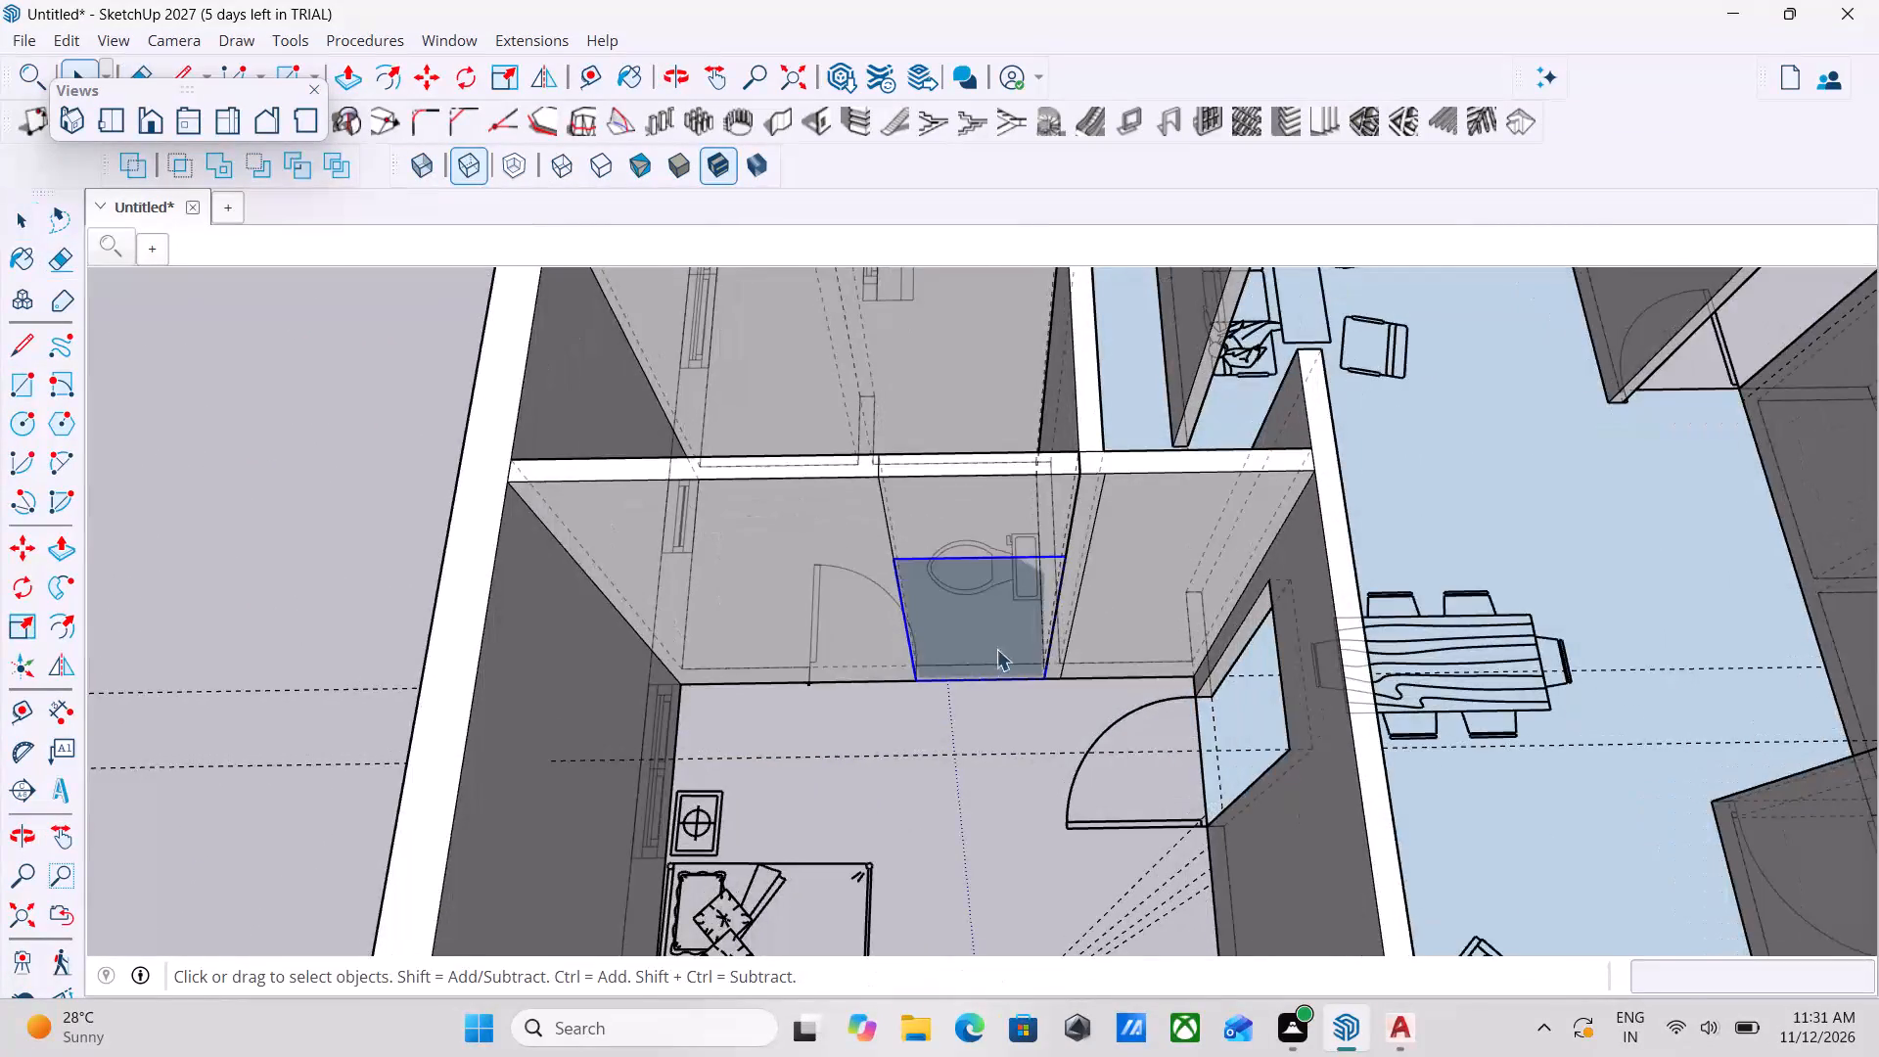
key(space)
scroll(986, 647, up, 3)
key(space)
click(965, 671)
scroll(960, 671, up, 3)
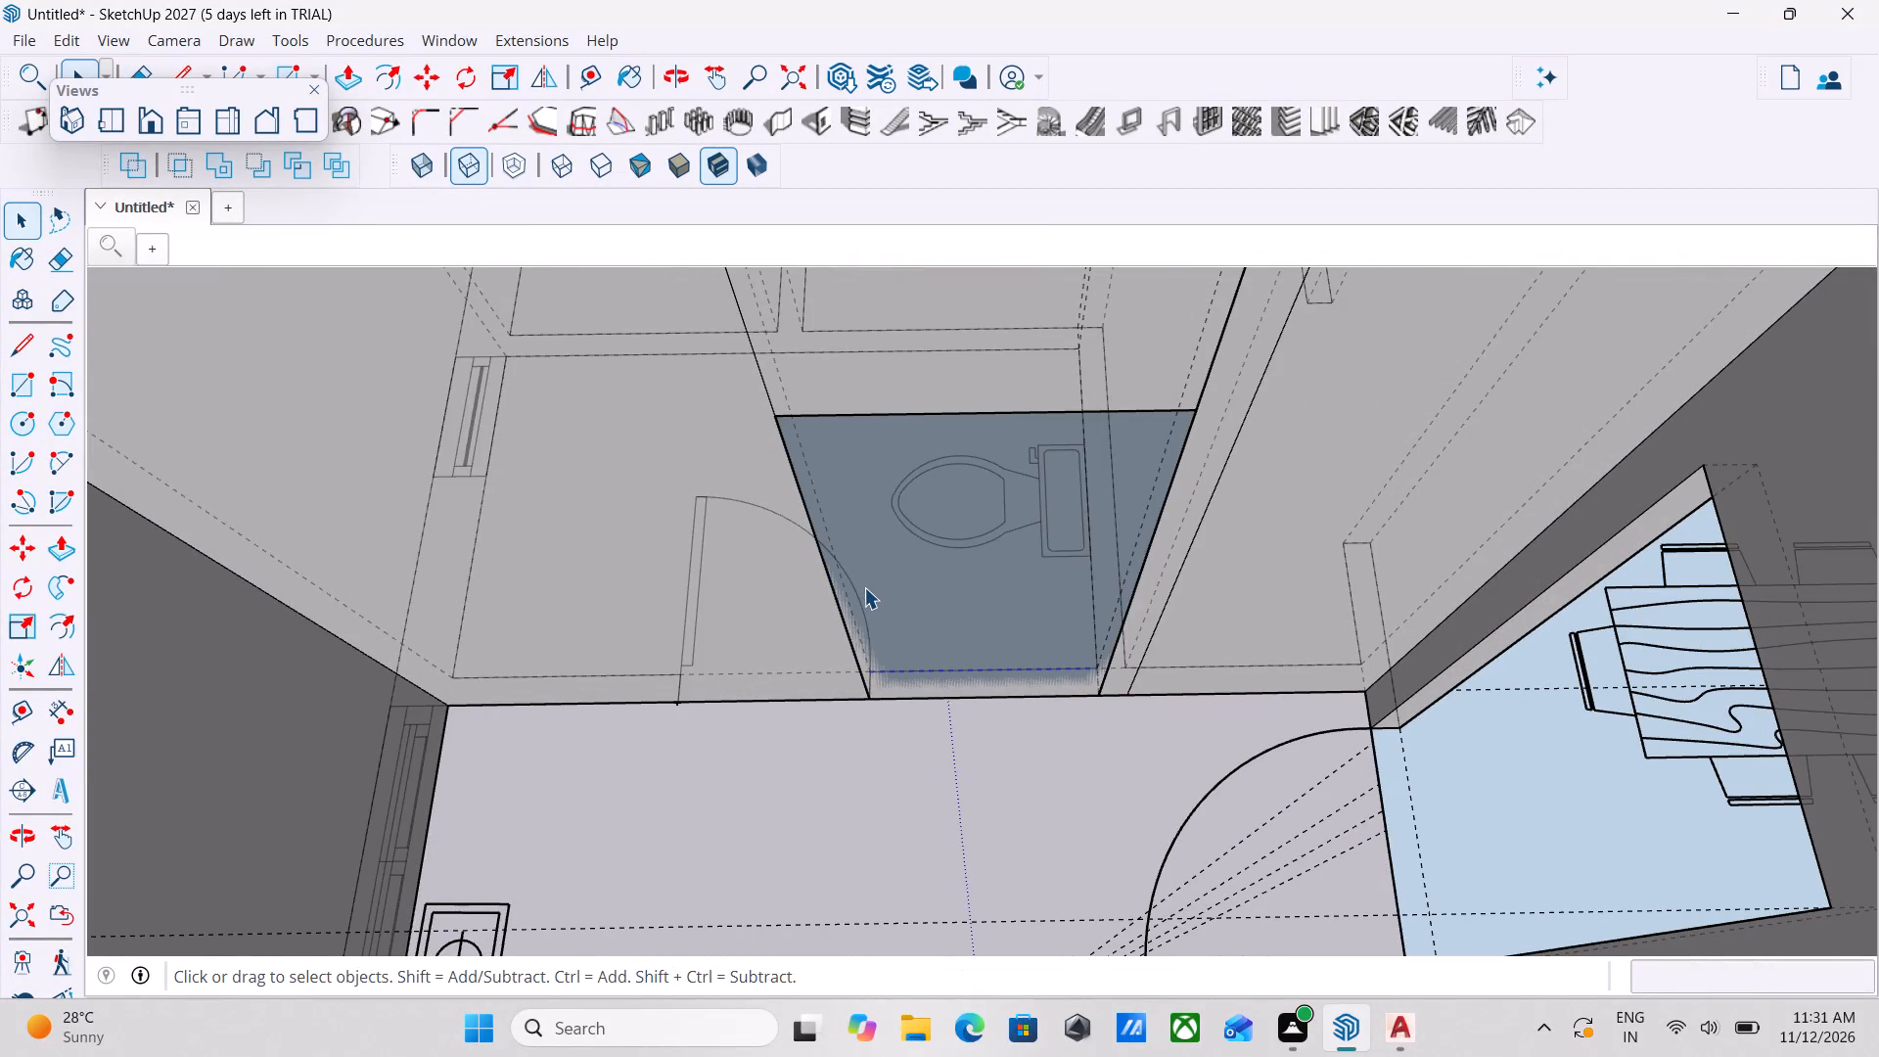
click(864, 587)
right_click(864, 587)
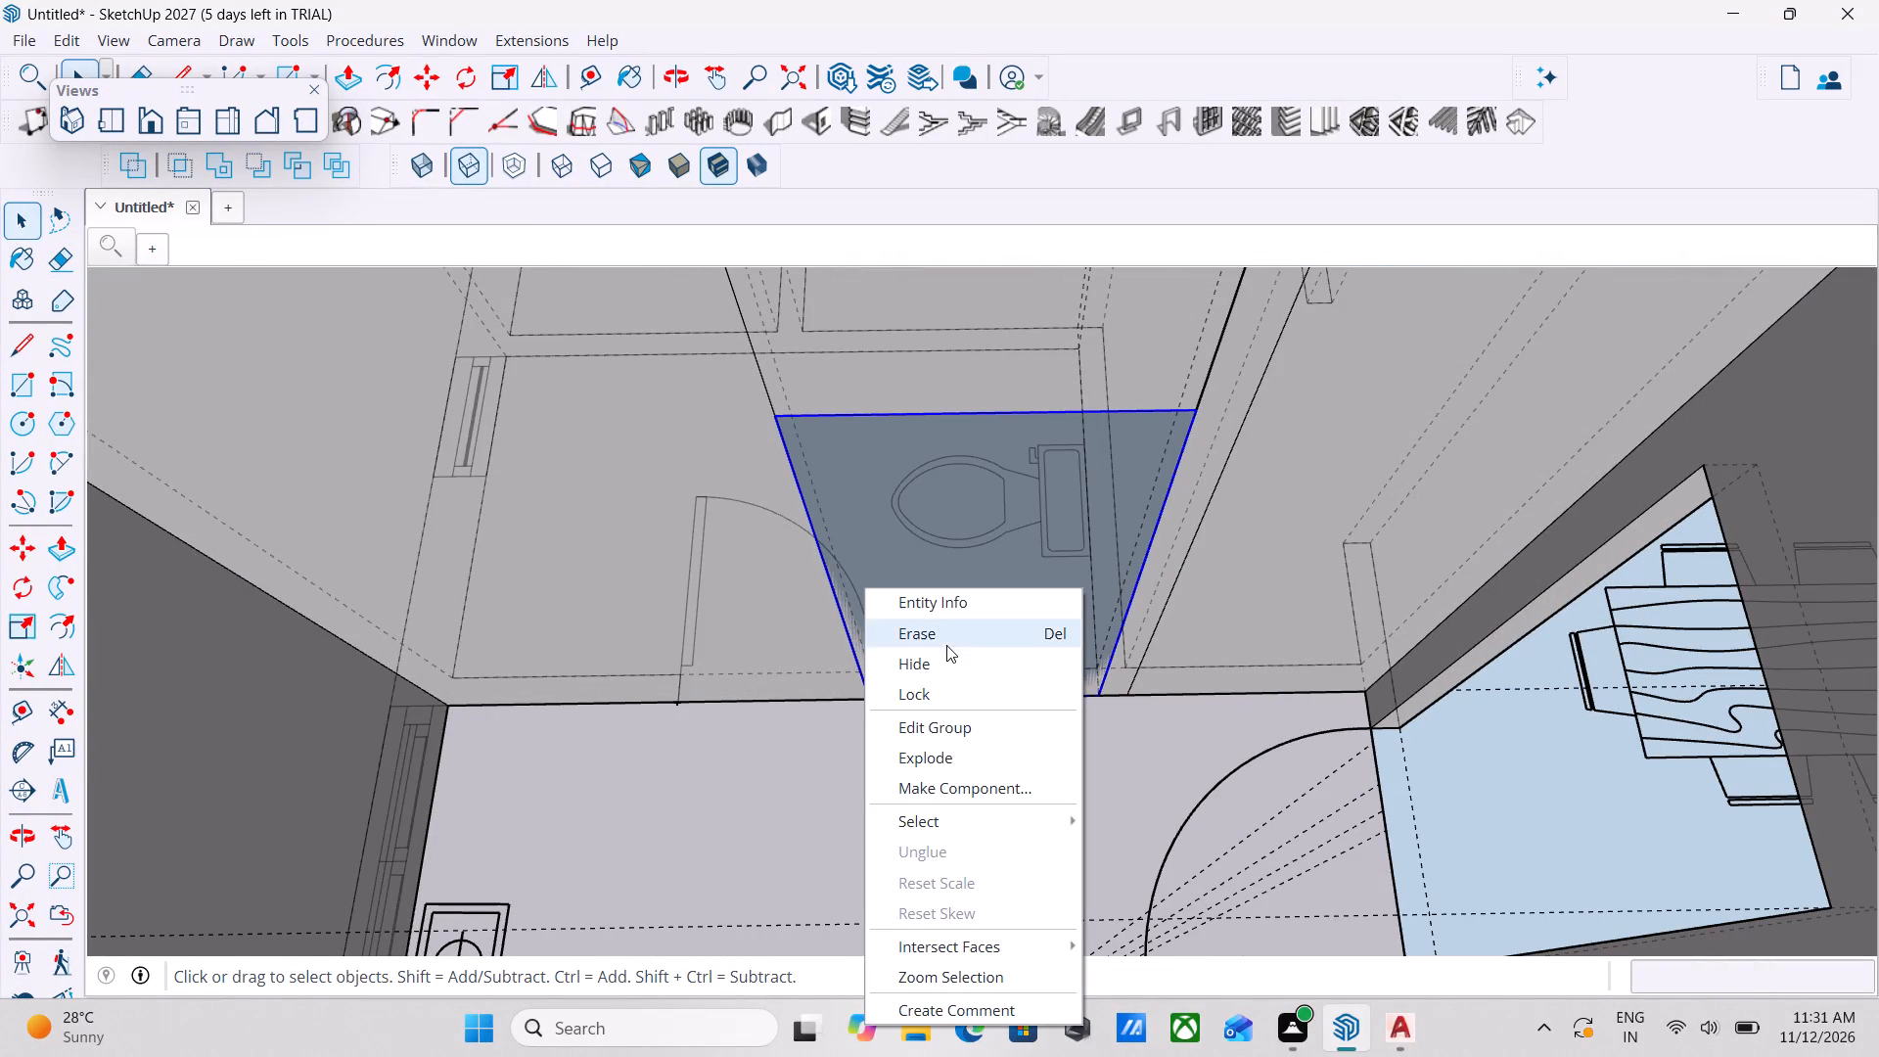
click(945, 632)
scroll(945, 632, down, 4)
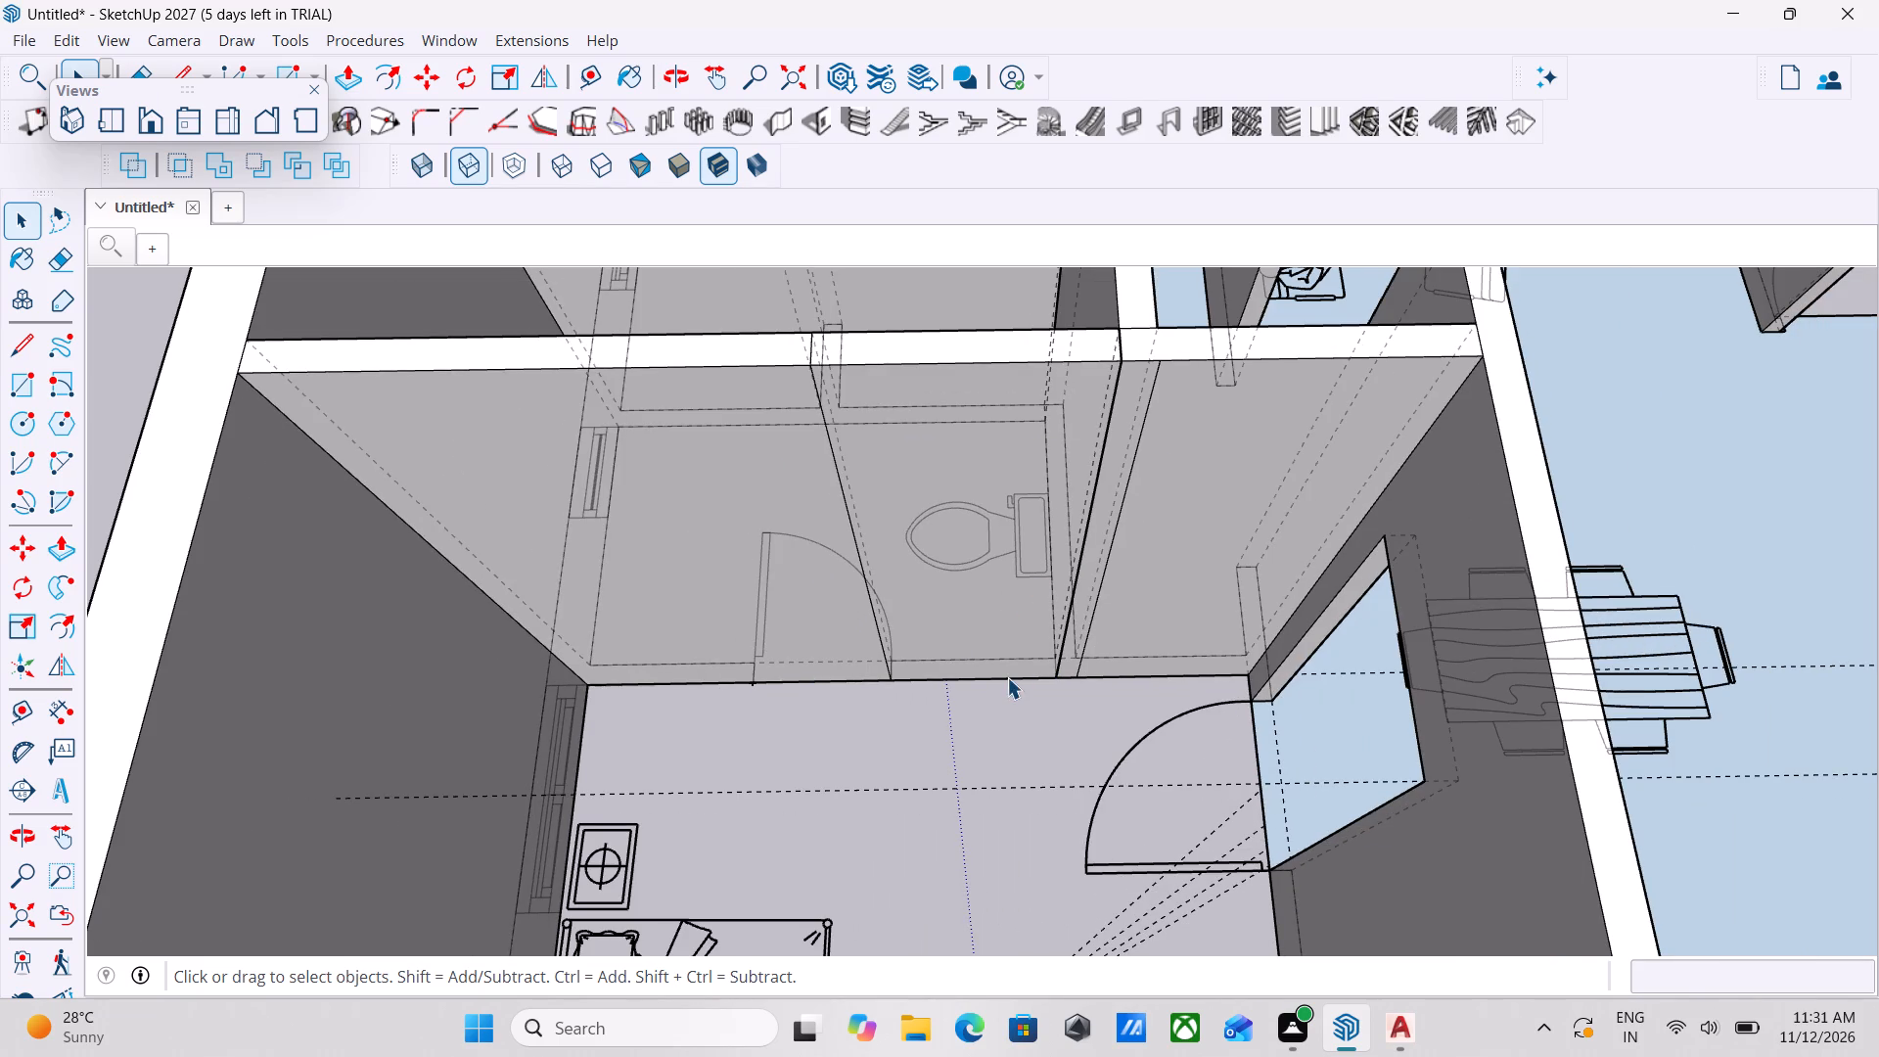
Start a new wall opening for the bathroom door with its width set to 2'6".
click(1007, 677)
scroll(916, 614, up, 3)
key(Escape)
scroll(979, 692, up, 2)
key(Escape)
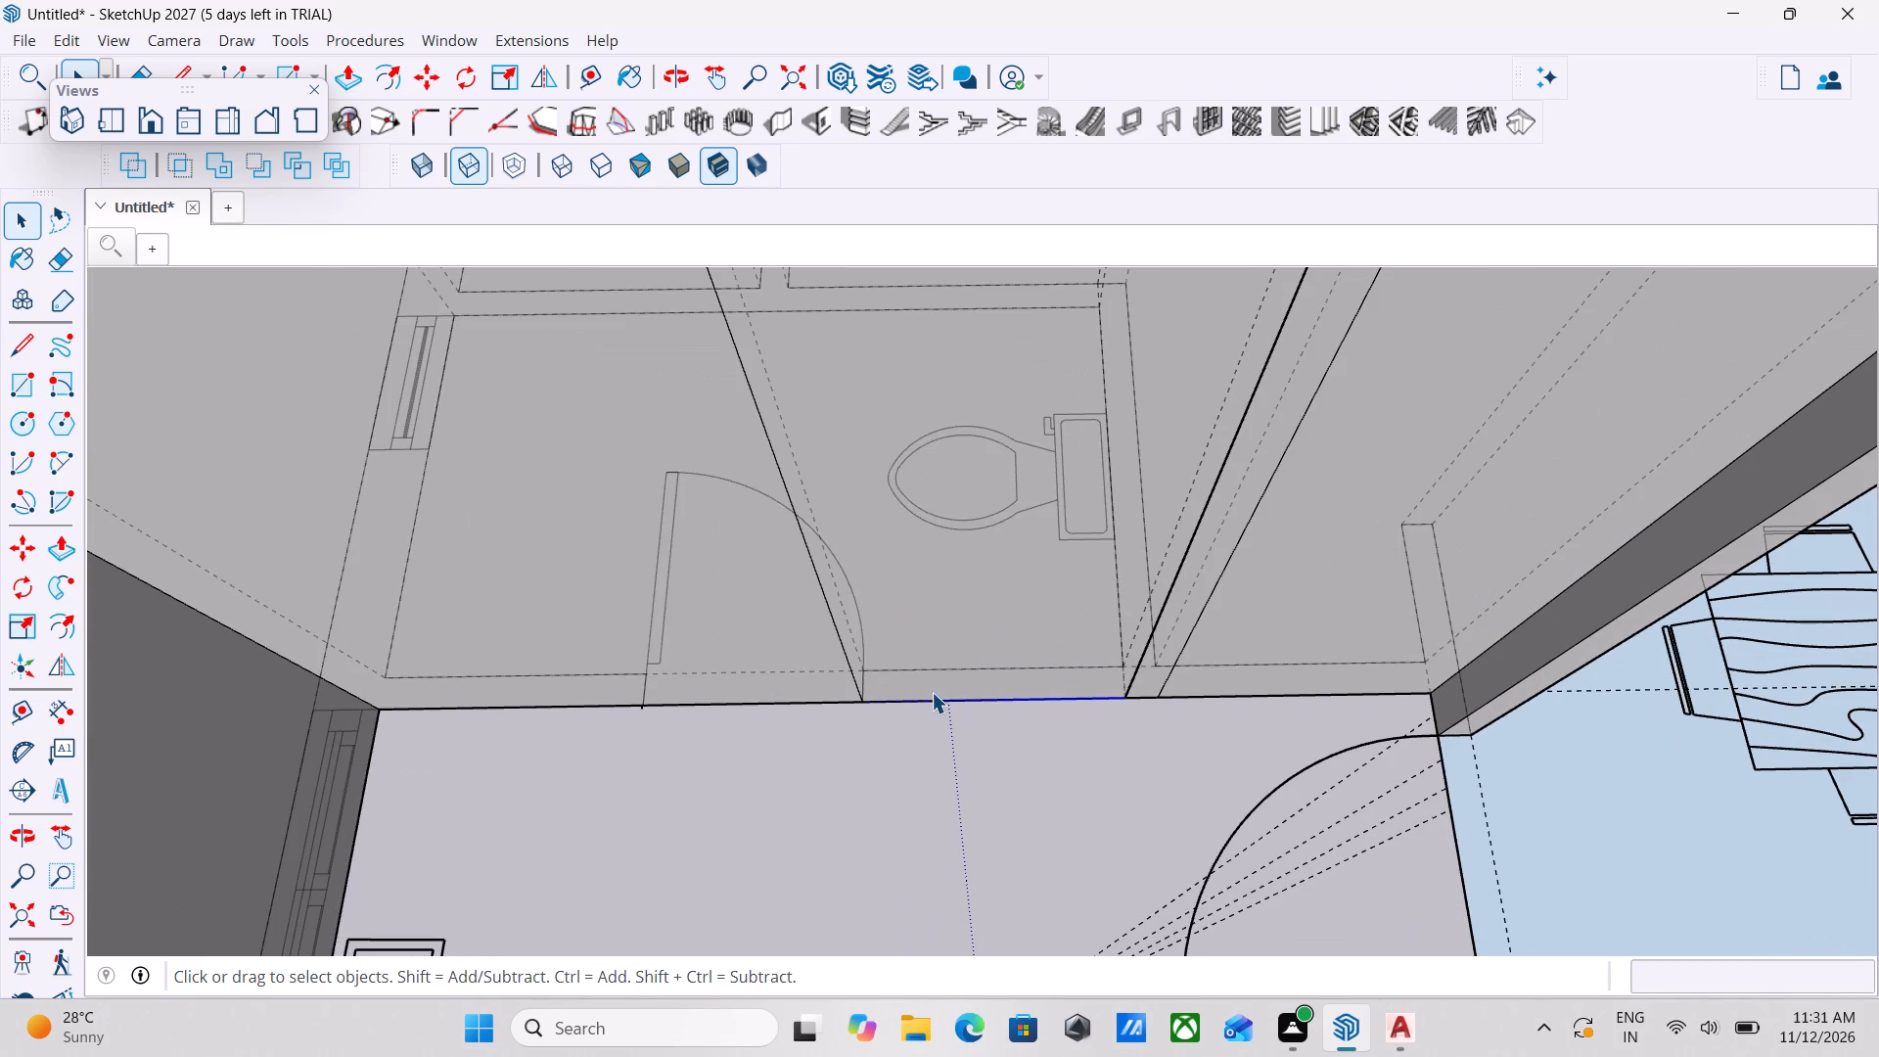
key(space)
key(space)
scroll(944, 686, up, 3)
scroll(942, 687, down, 3)
scroll(937, 612, up, 3)
middle_drag(935, 612, 945, 672)
click(802, 118)
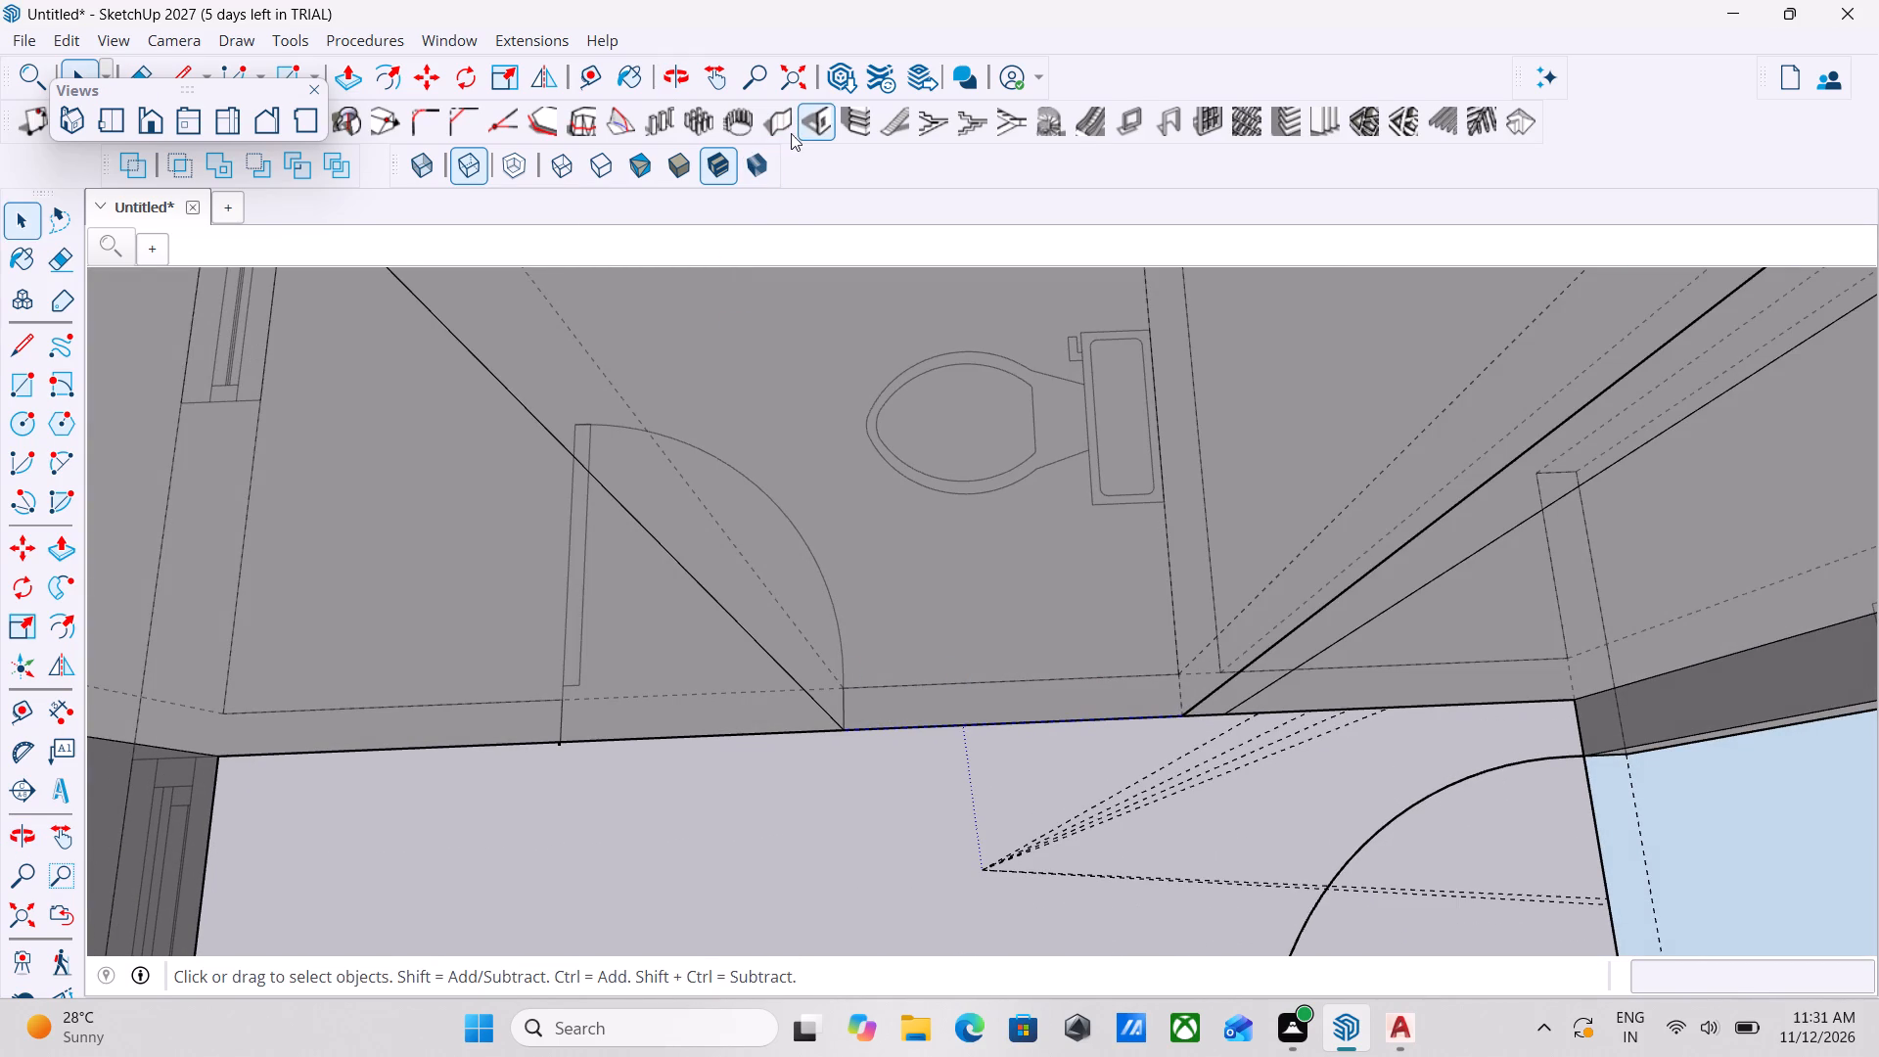
scroll(382, 323, down, 3)
click(409, 295)
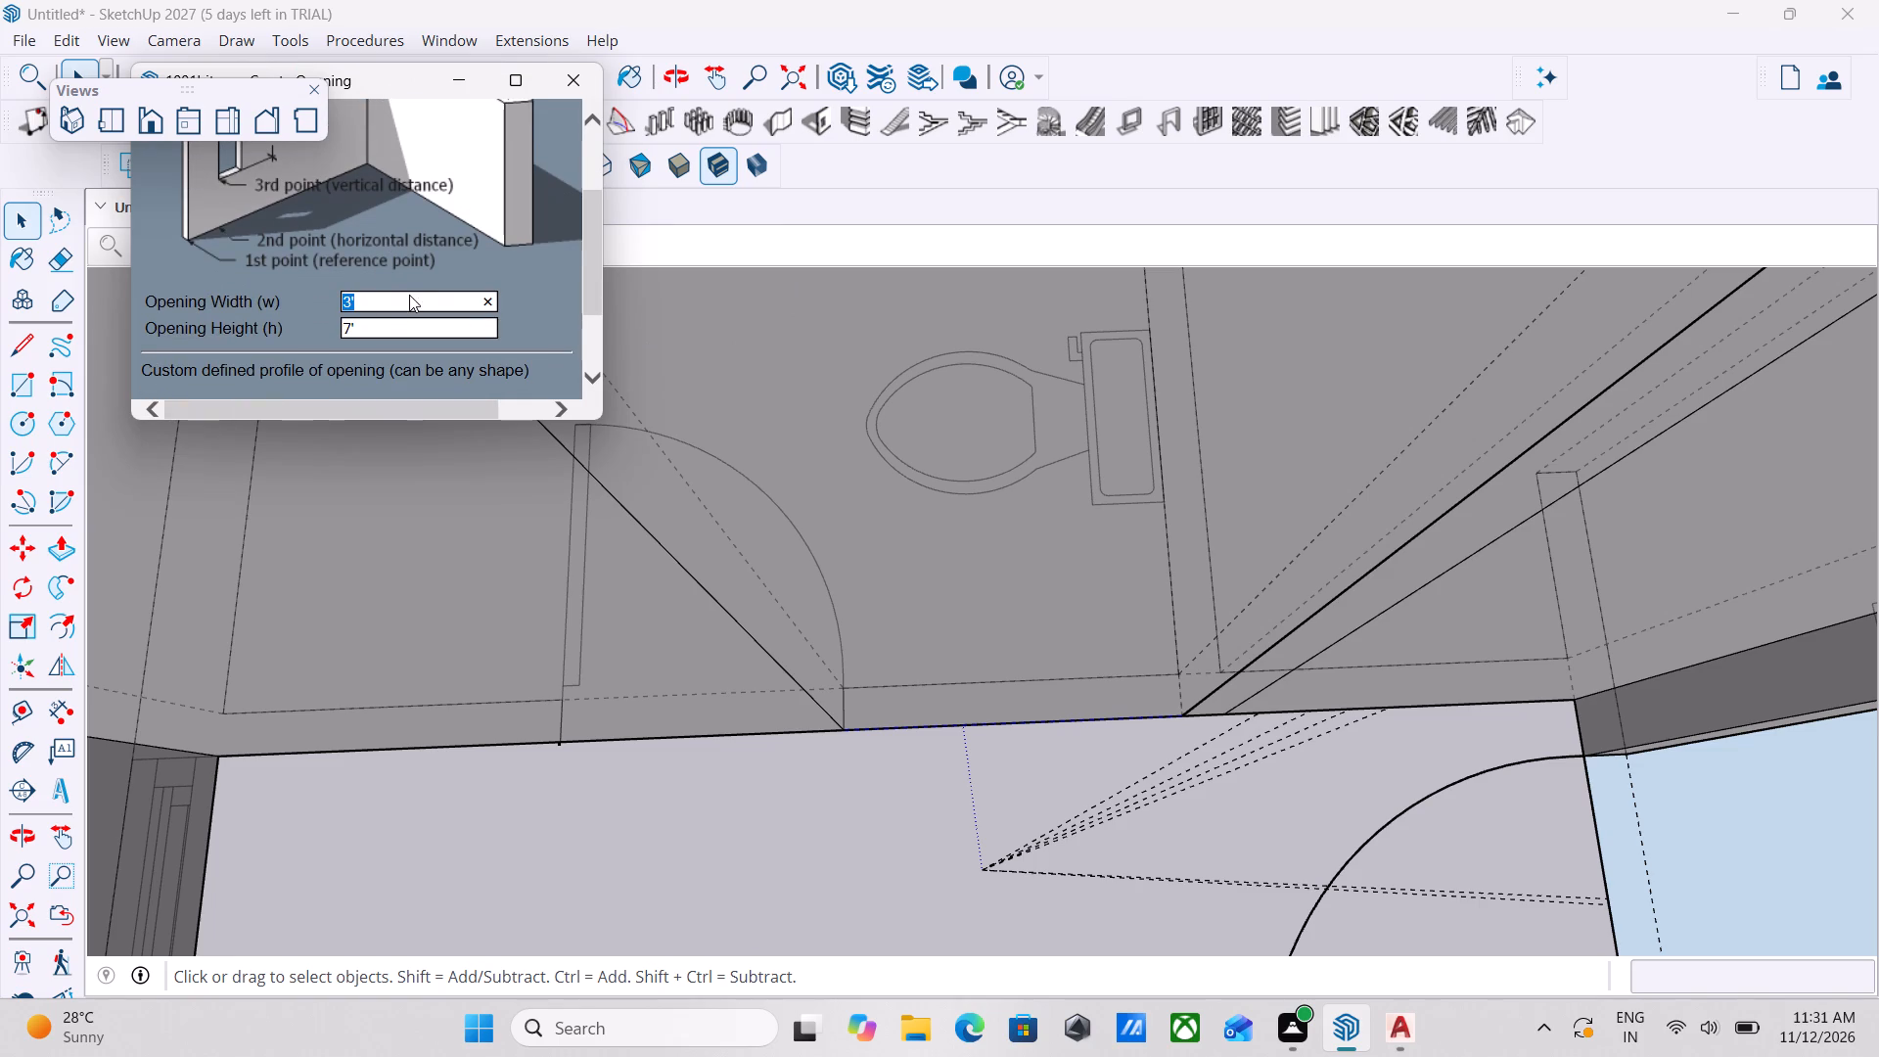
key(2)
text('6)
key(shift+quotedbl)
scroll(408, 295, down, 3)
click(195, 333)
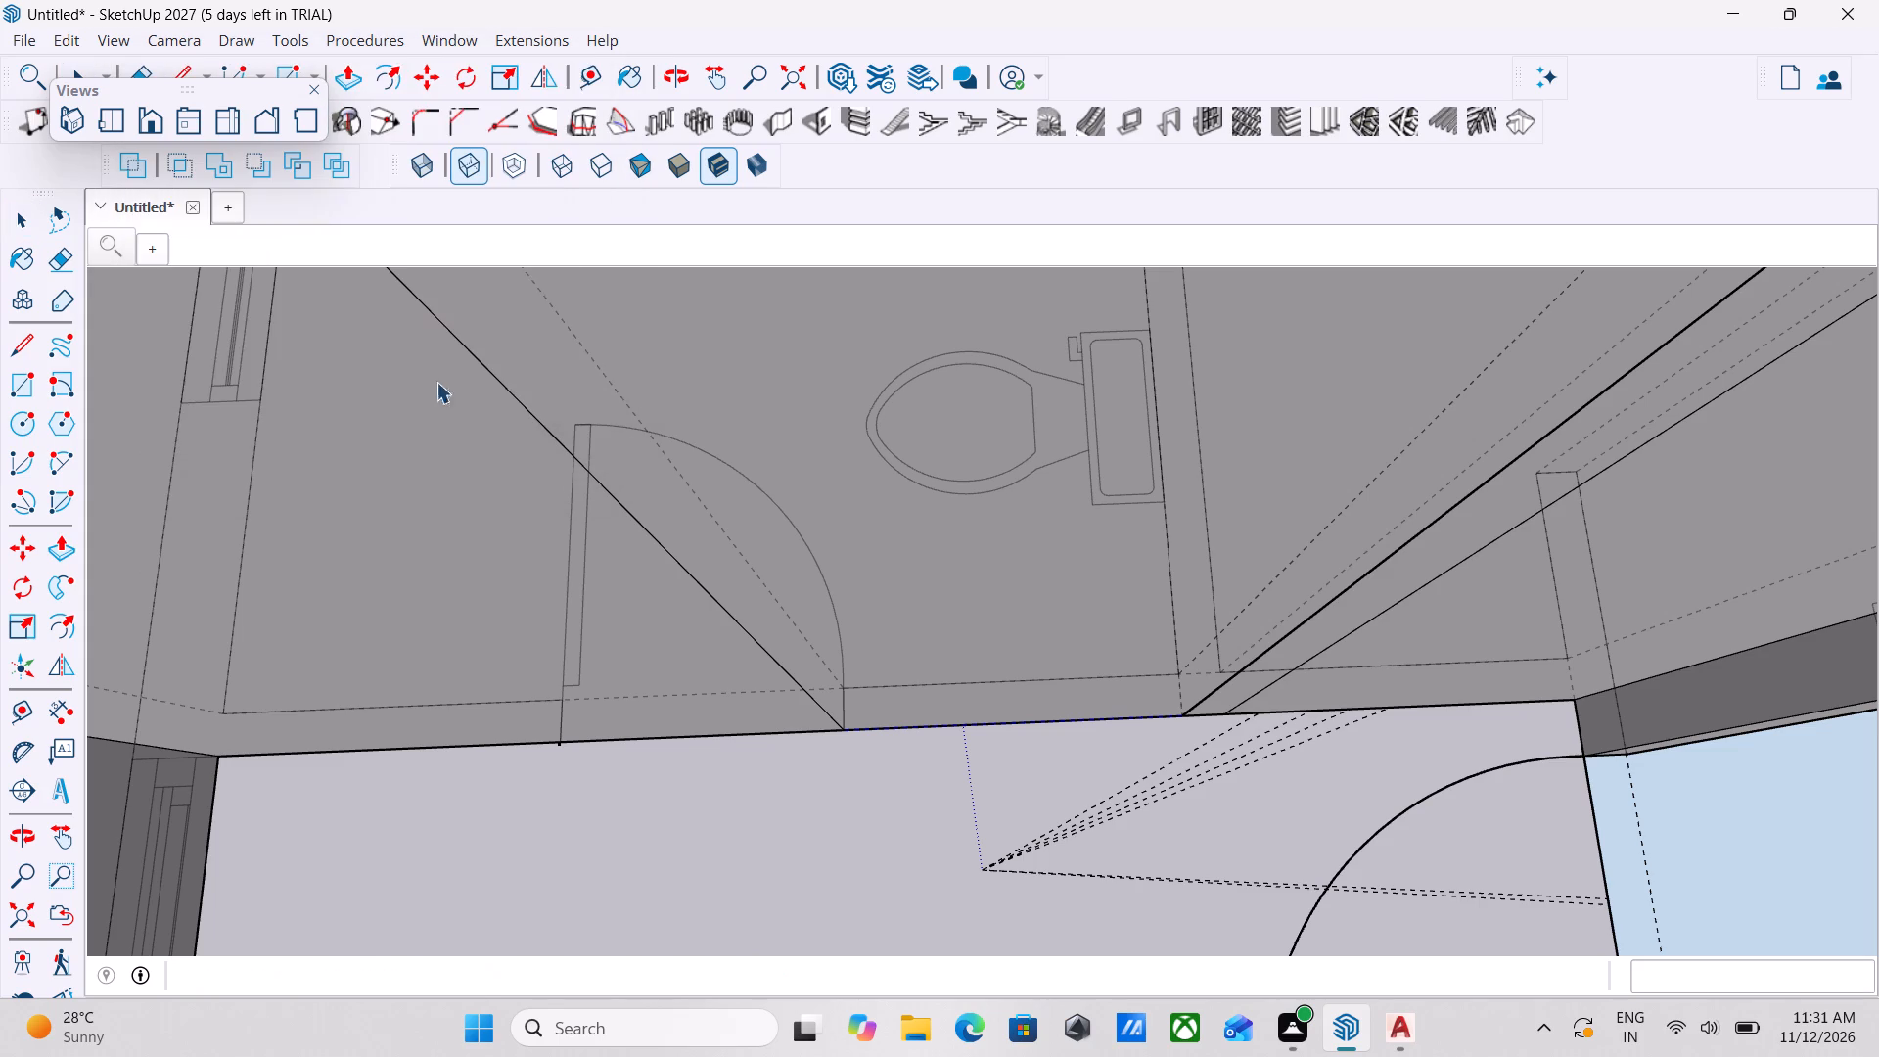
Place the 2'6" by 7' opening at floor level between the bathroom door's latch-side and hinge-side bottom corners.
scroll(831, 735, up, 3)
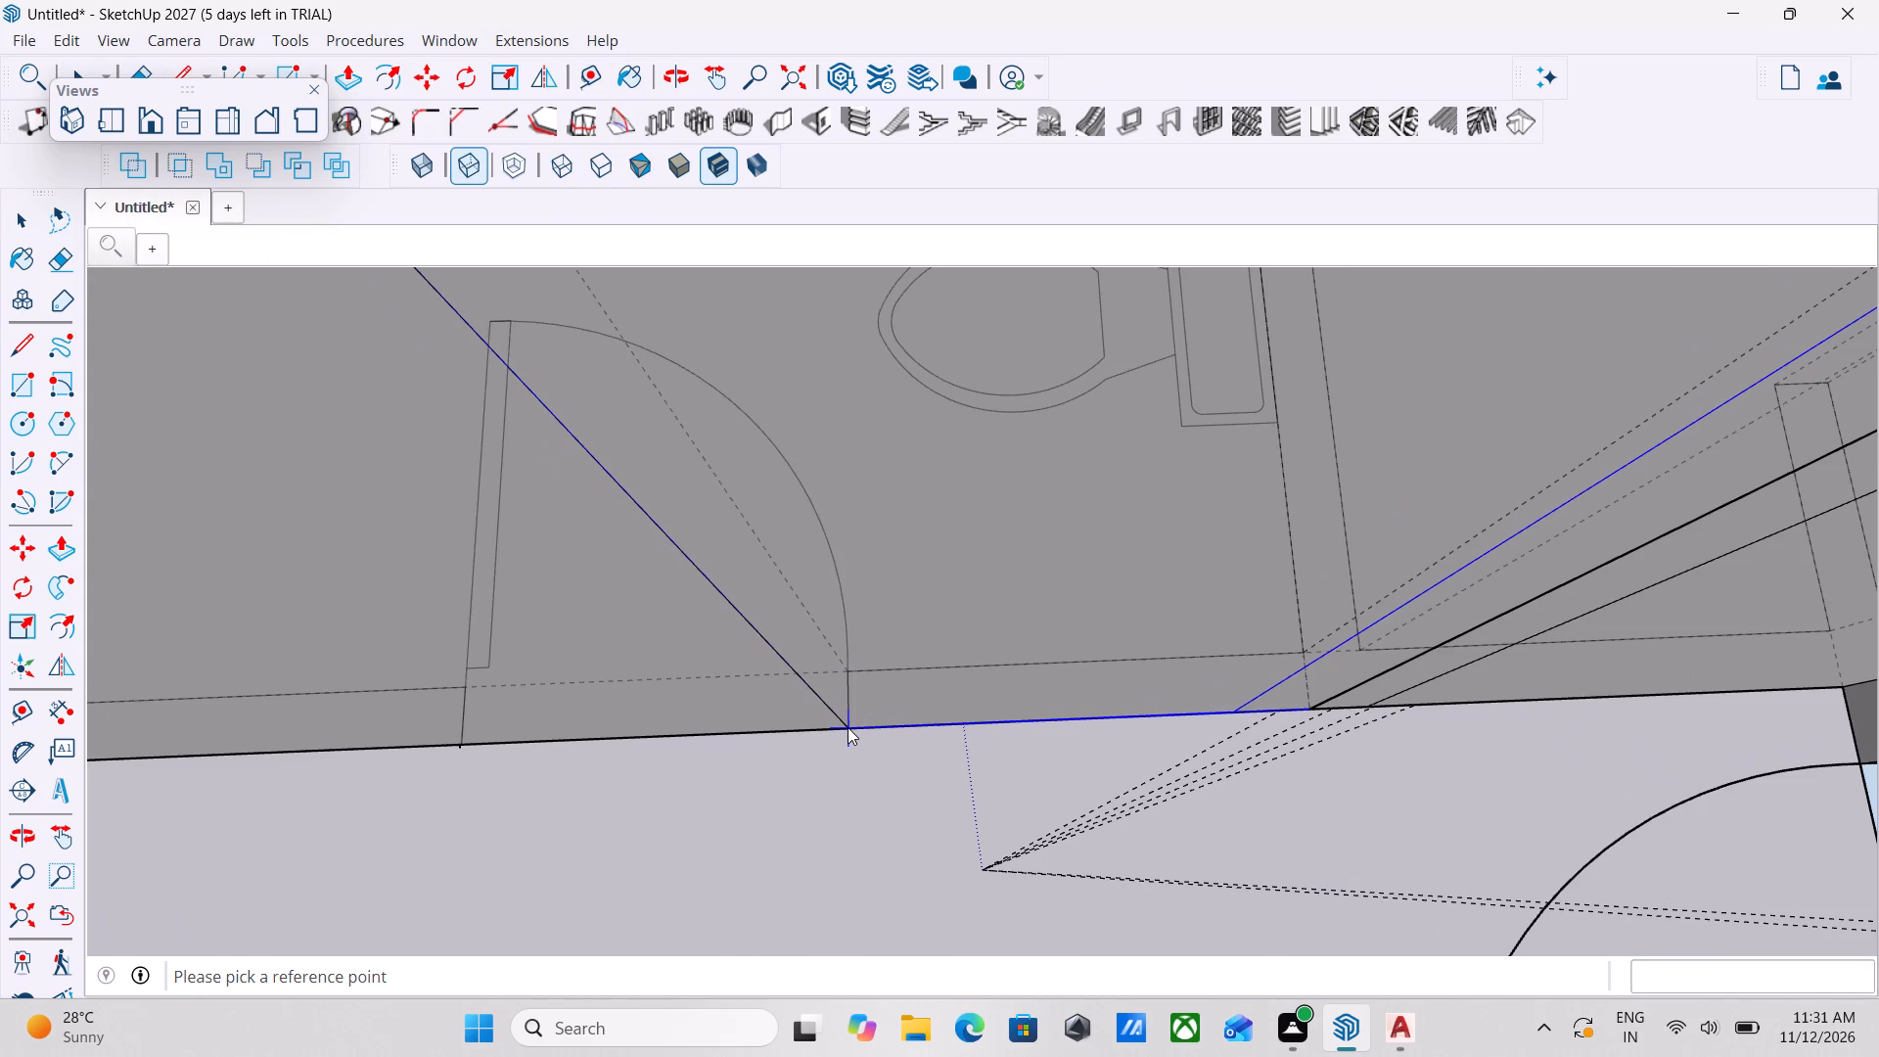
click(849, 726)
scroll(849, 726, down, 8)
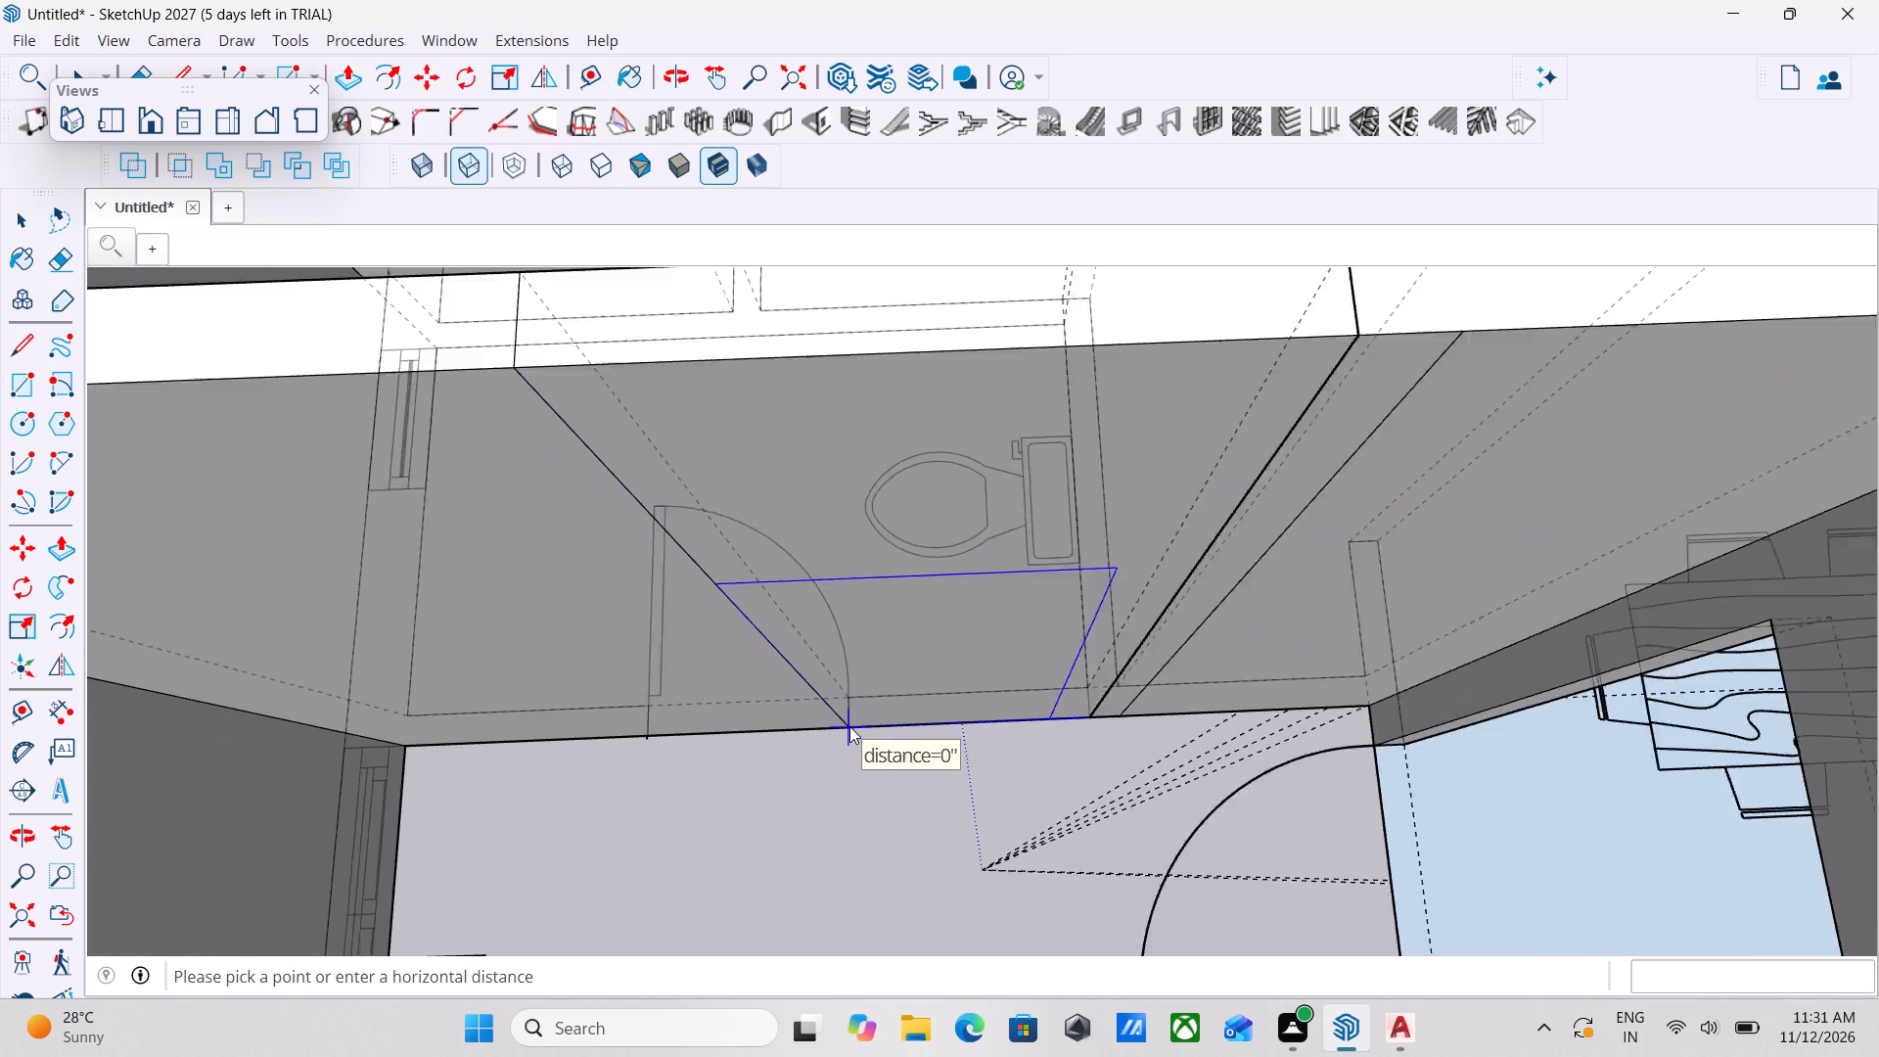
scroll(849, 726, down, 3)
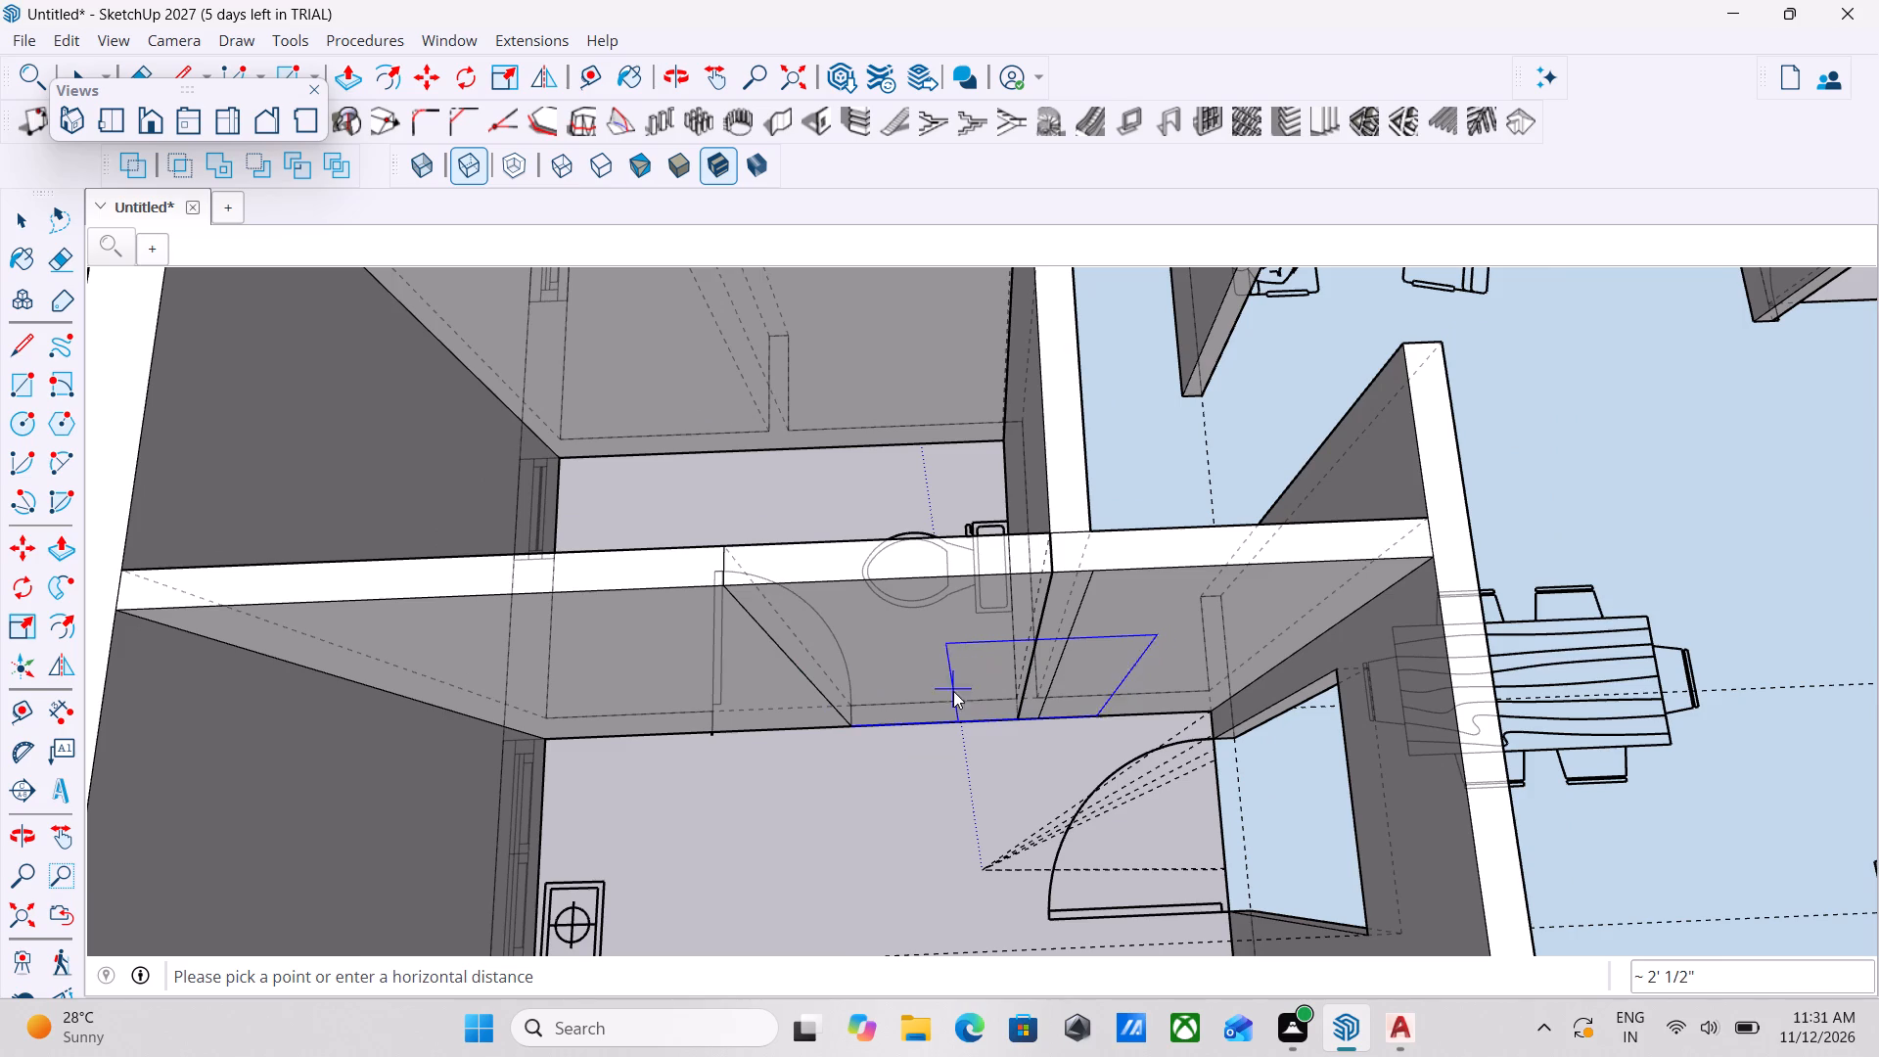
scroll(868, 707, down, 1)
scroll(747, 726, up, 3)
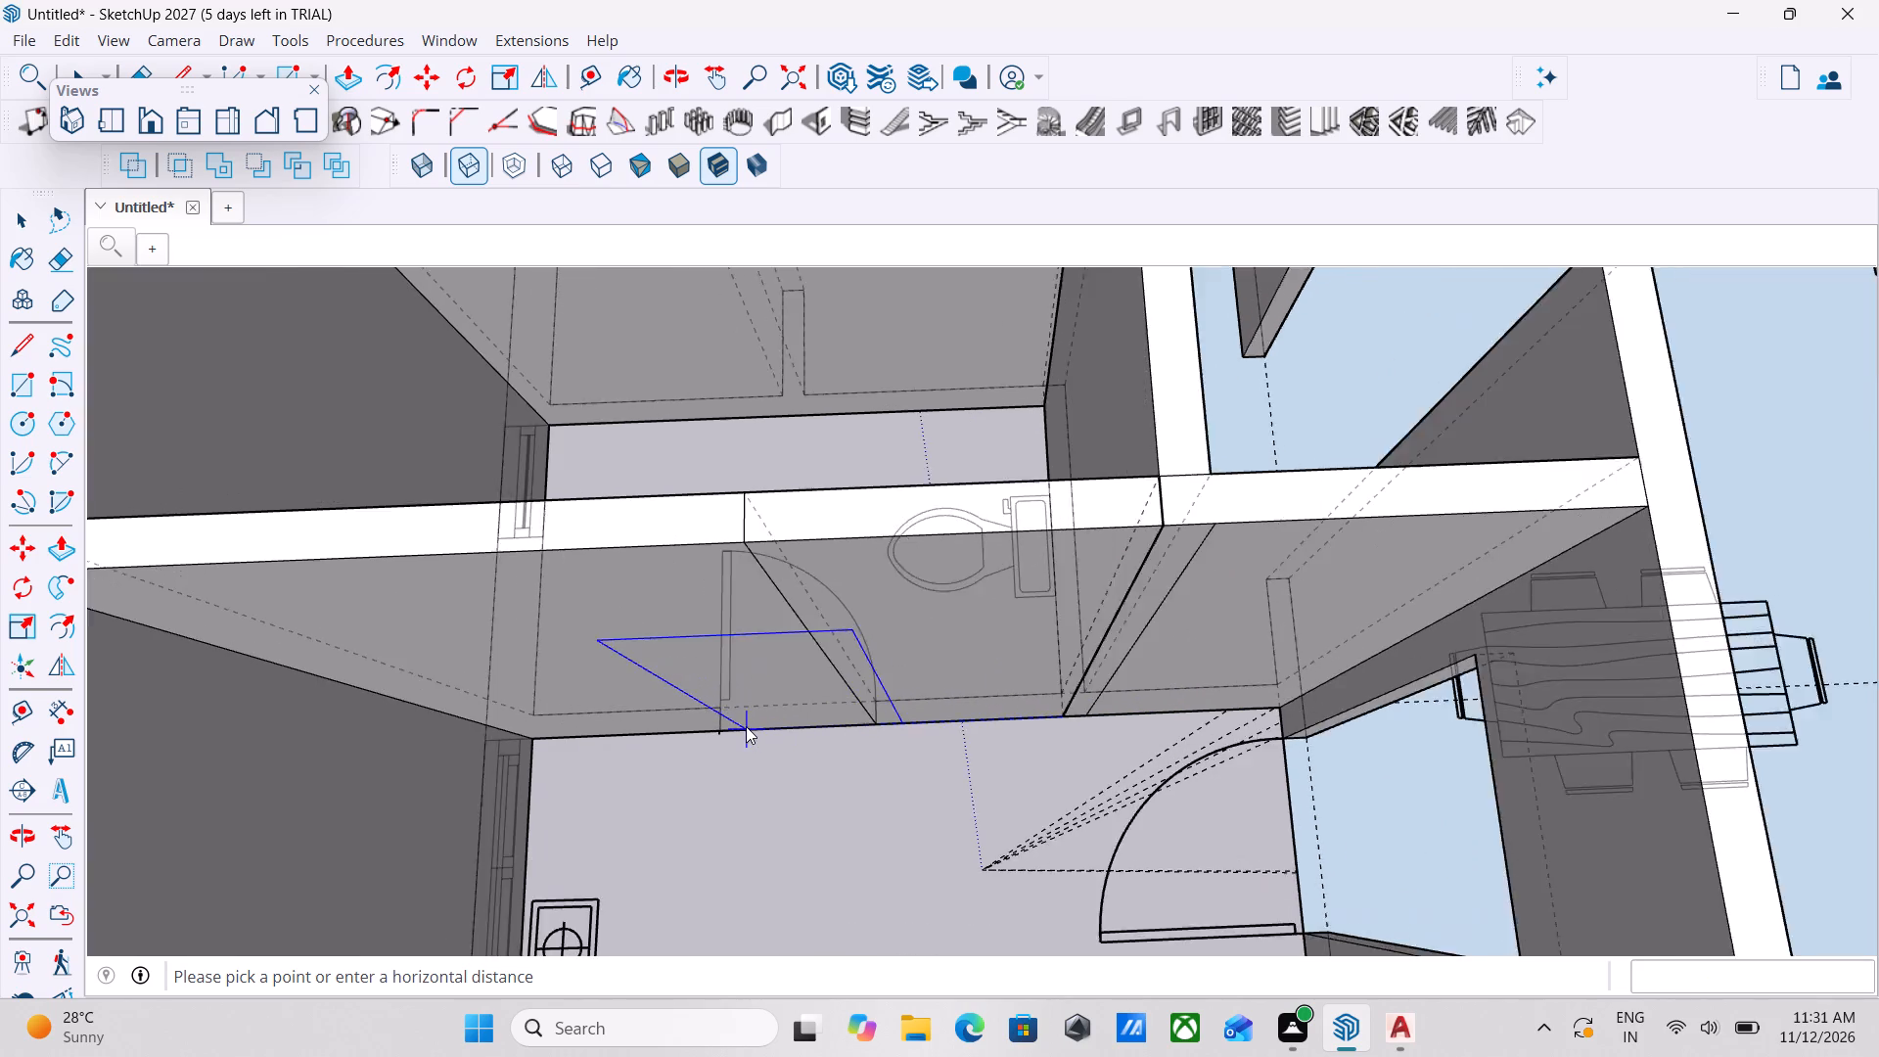
scroll(737, 726, up, 3)
click(706, 725)
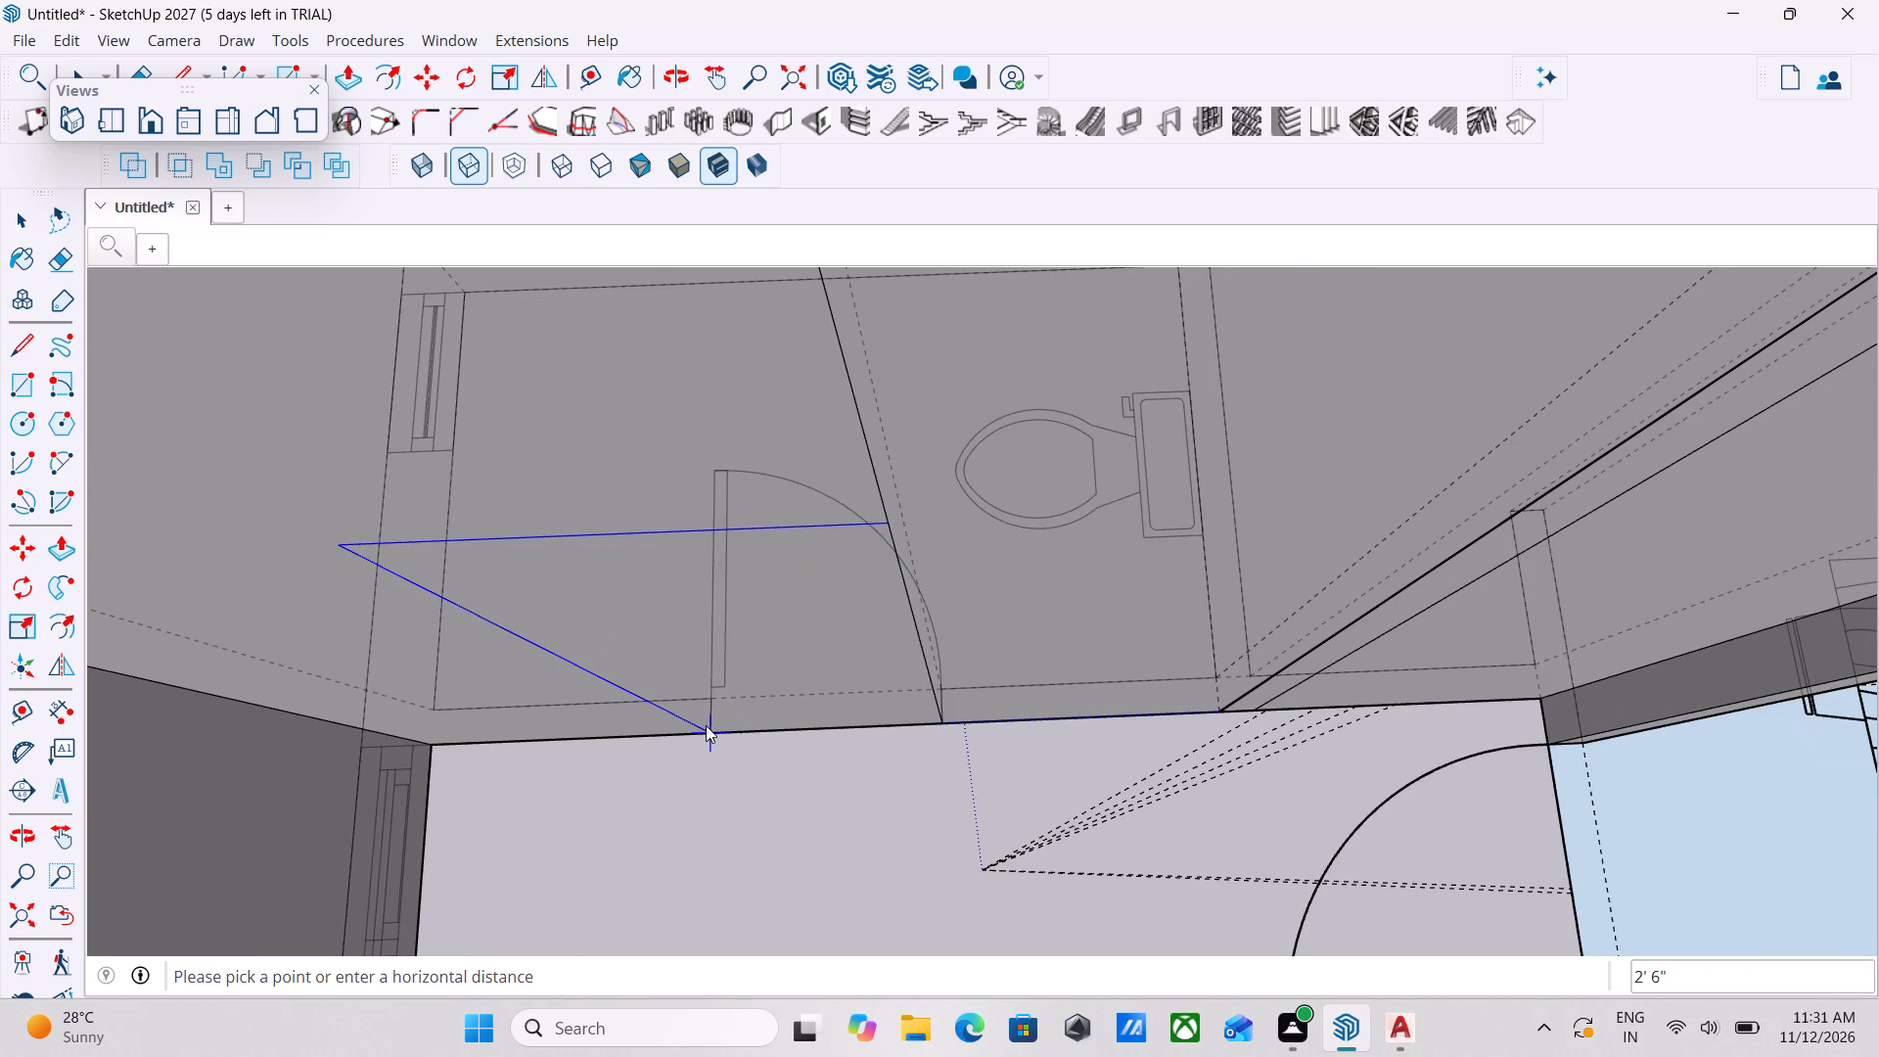
double_click(706, 725)
scroll(706, 725, down, 13)
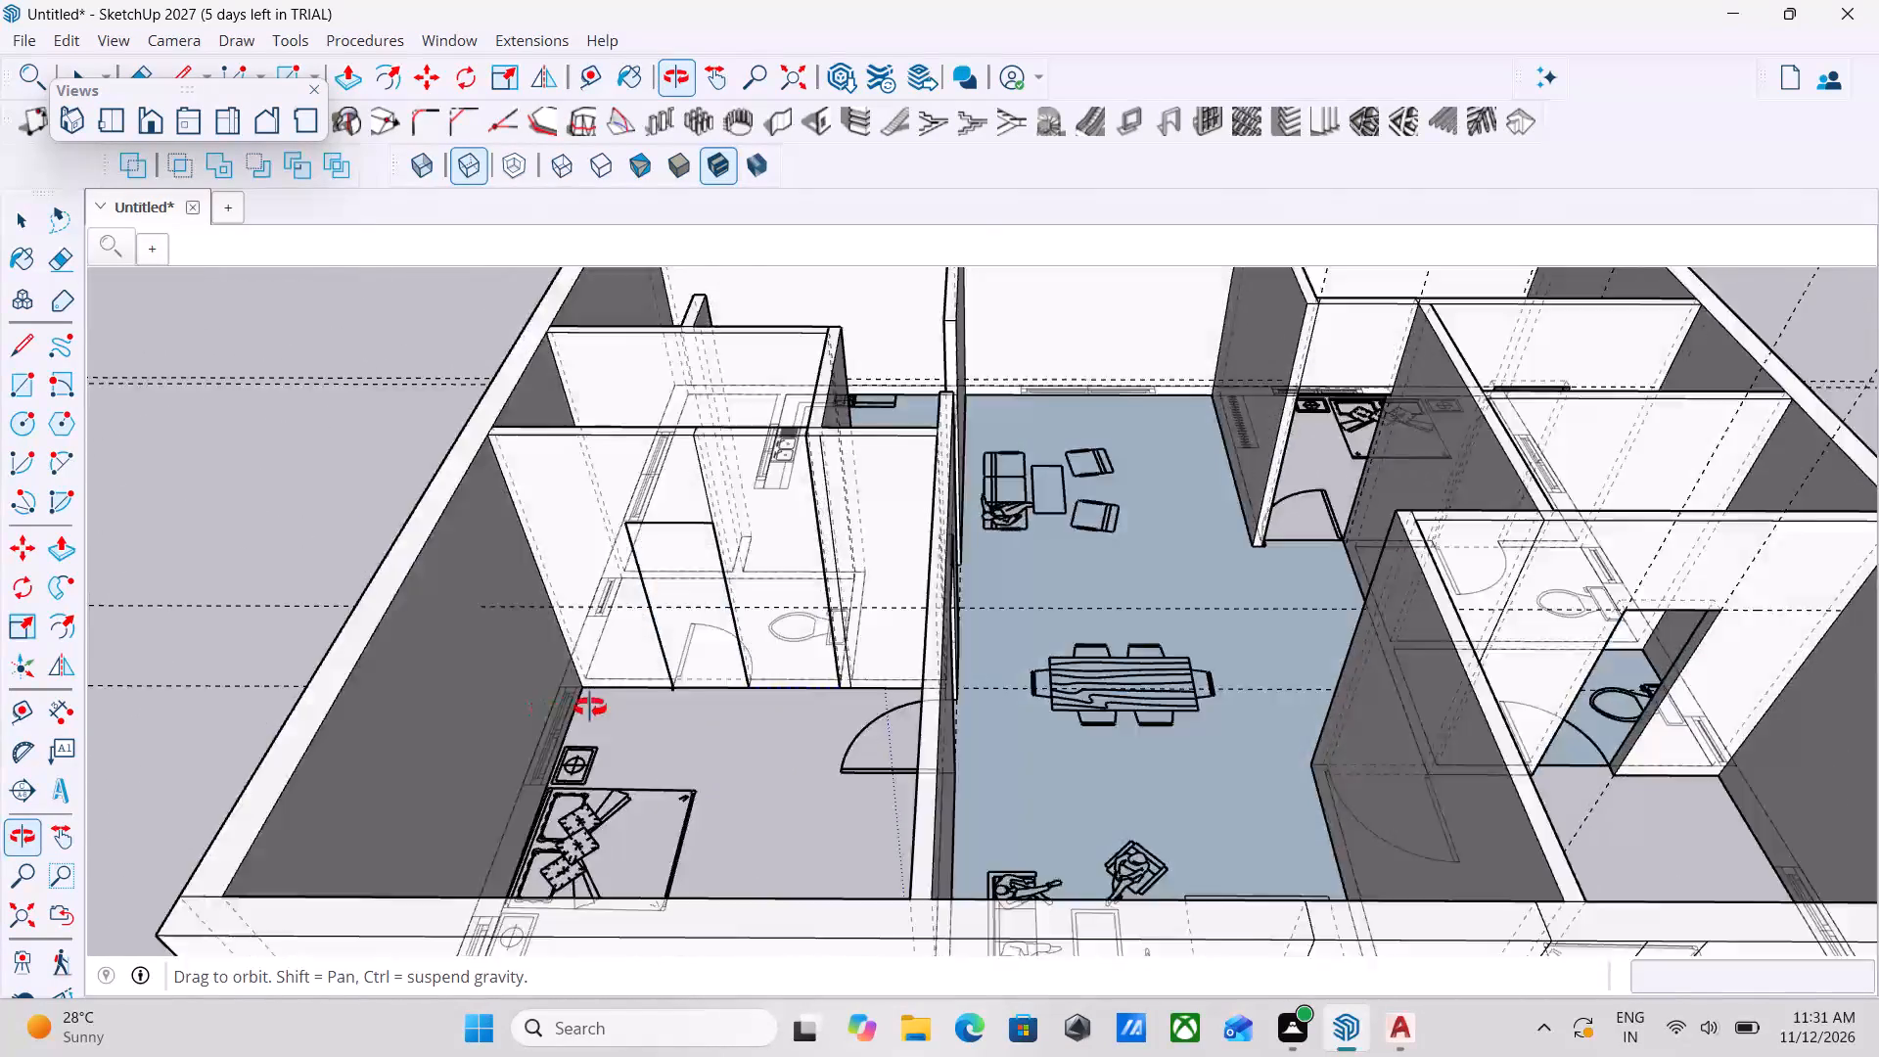
scroll(720, 639, up, 4)
key(space)
key(space)
scroll(747, 627, up, 4)
key(space)
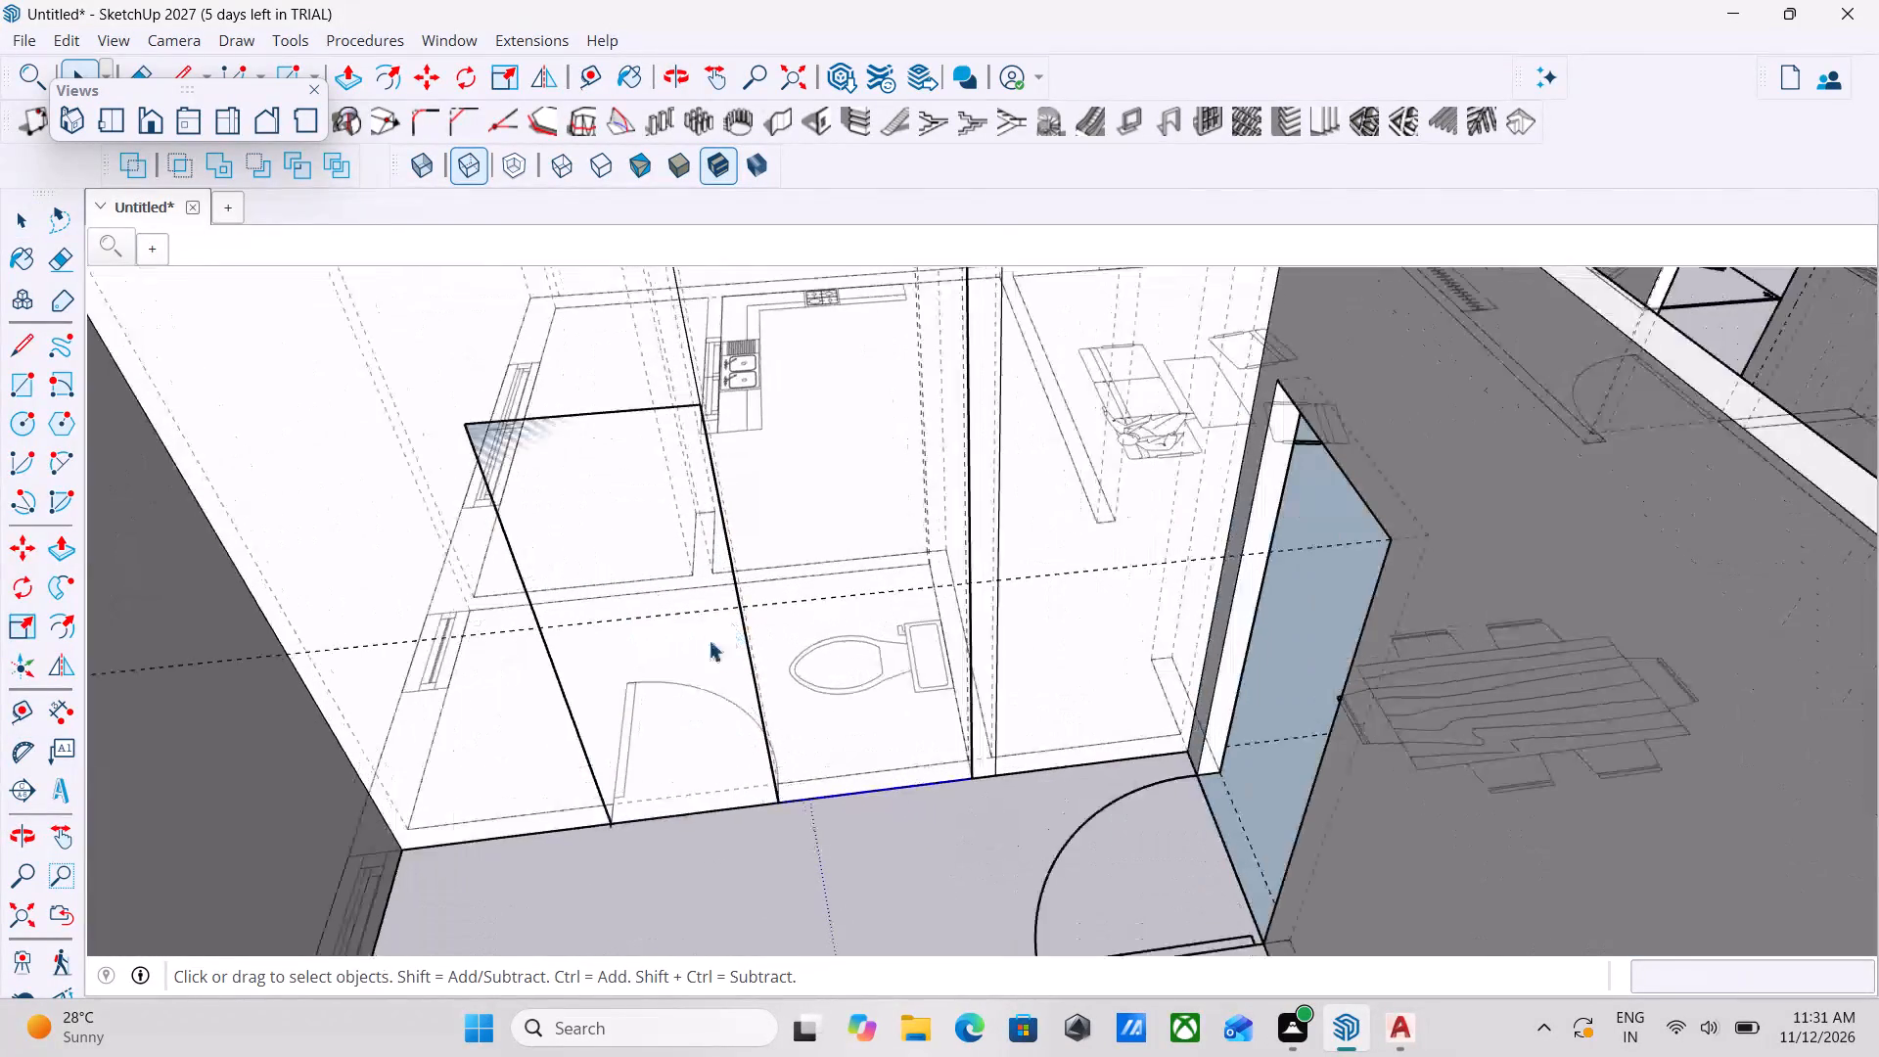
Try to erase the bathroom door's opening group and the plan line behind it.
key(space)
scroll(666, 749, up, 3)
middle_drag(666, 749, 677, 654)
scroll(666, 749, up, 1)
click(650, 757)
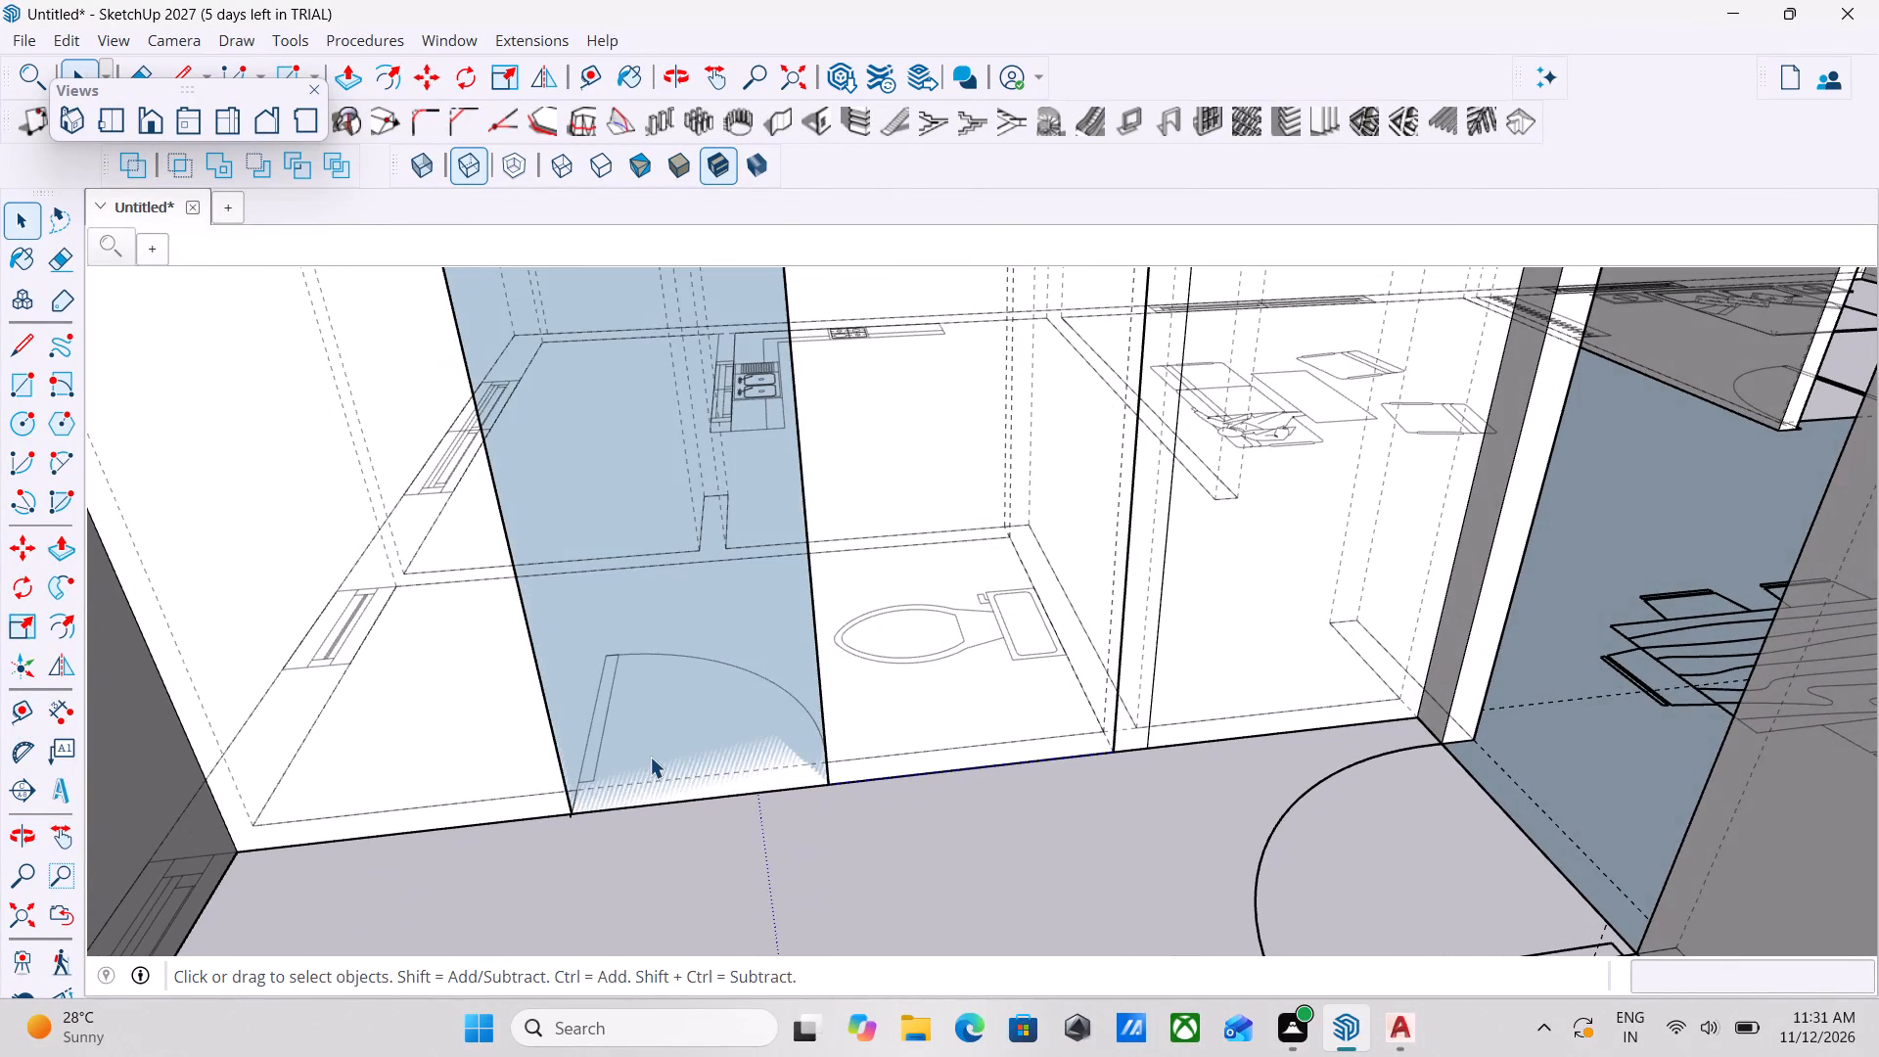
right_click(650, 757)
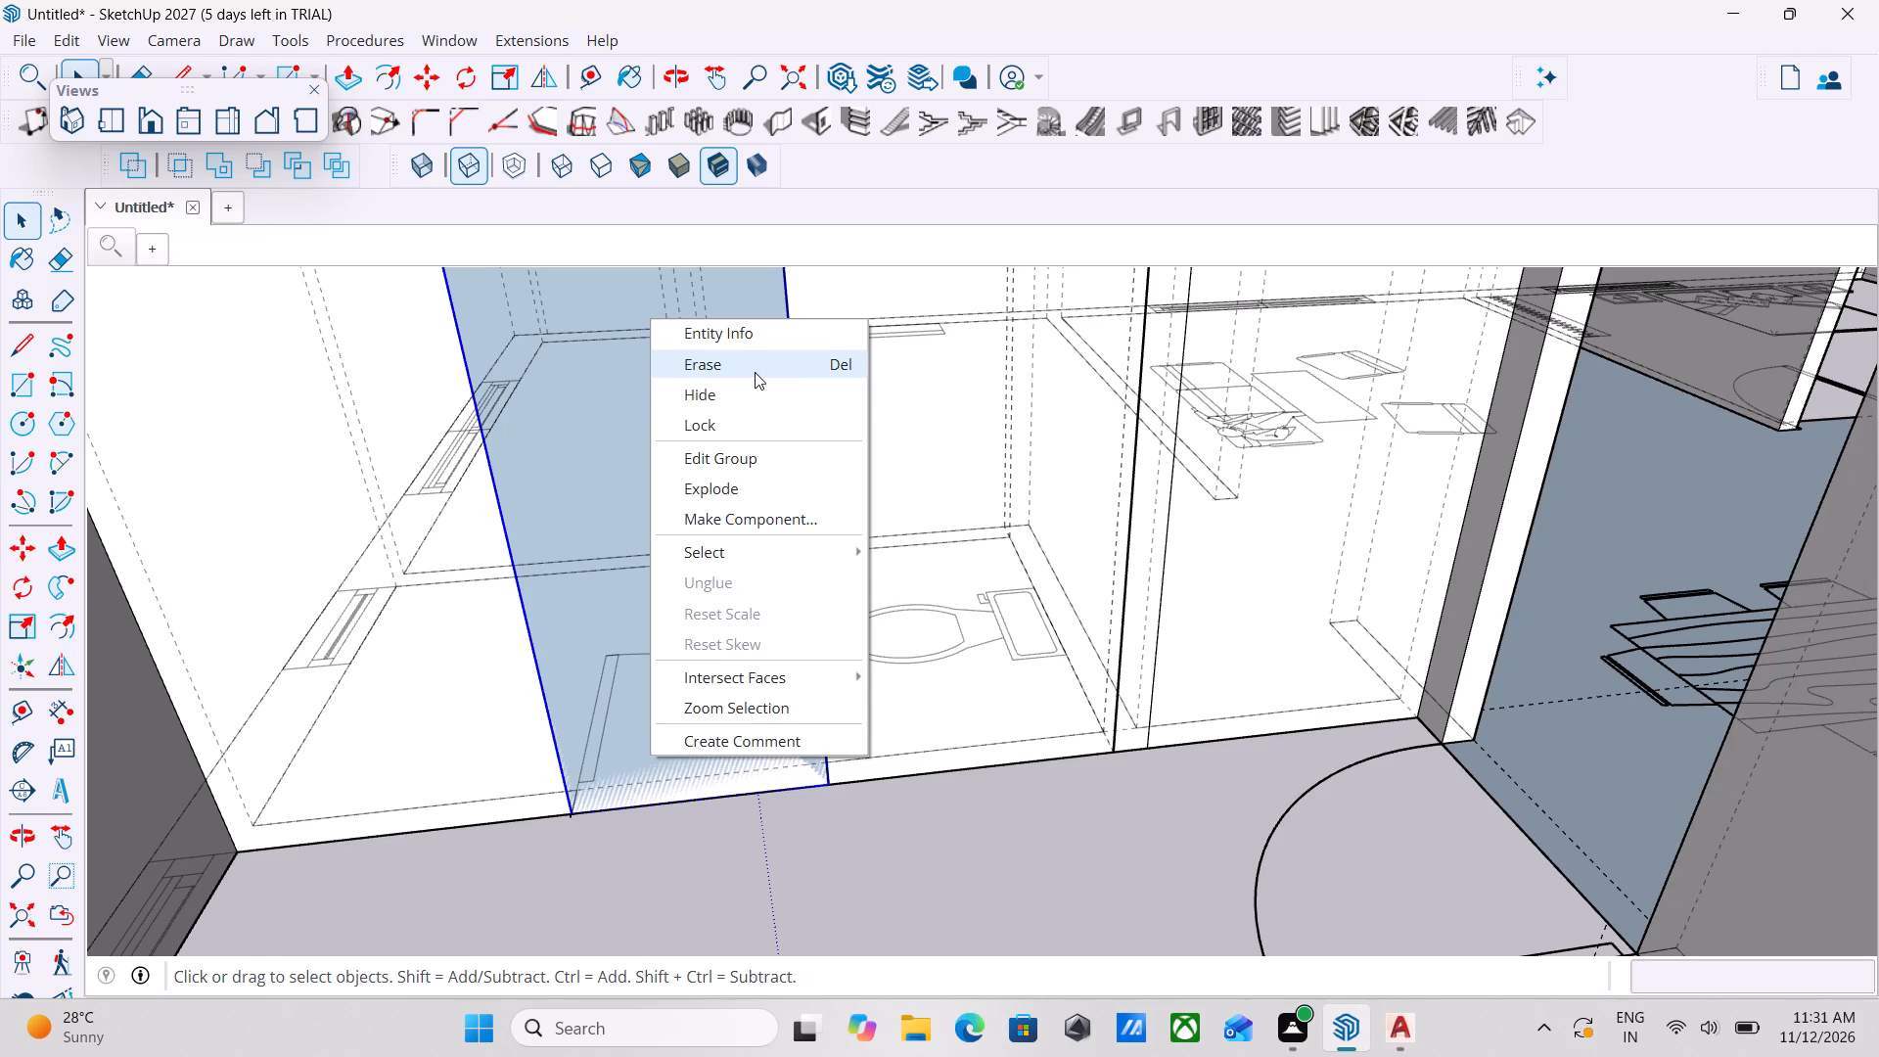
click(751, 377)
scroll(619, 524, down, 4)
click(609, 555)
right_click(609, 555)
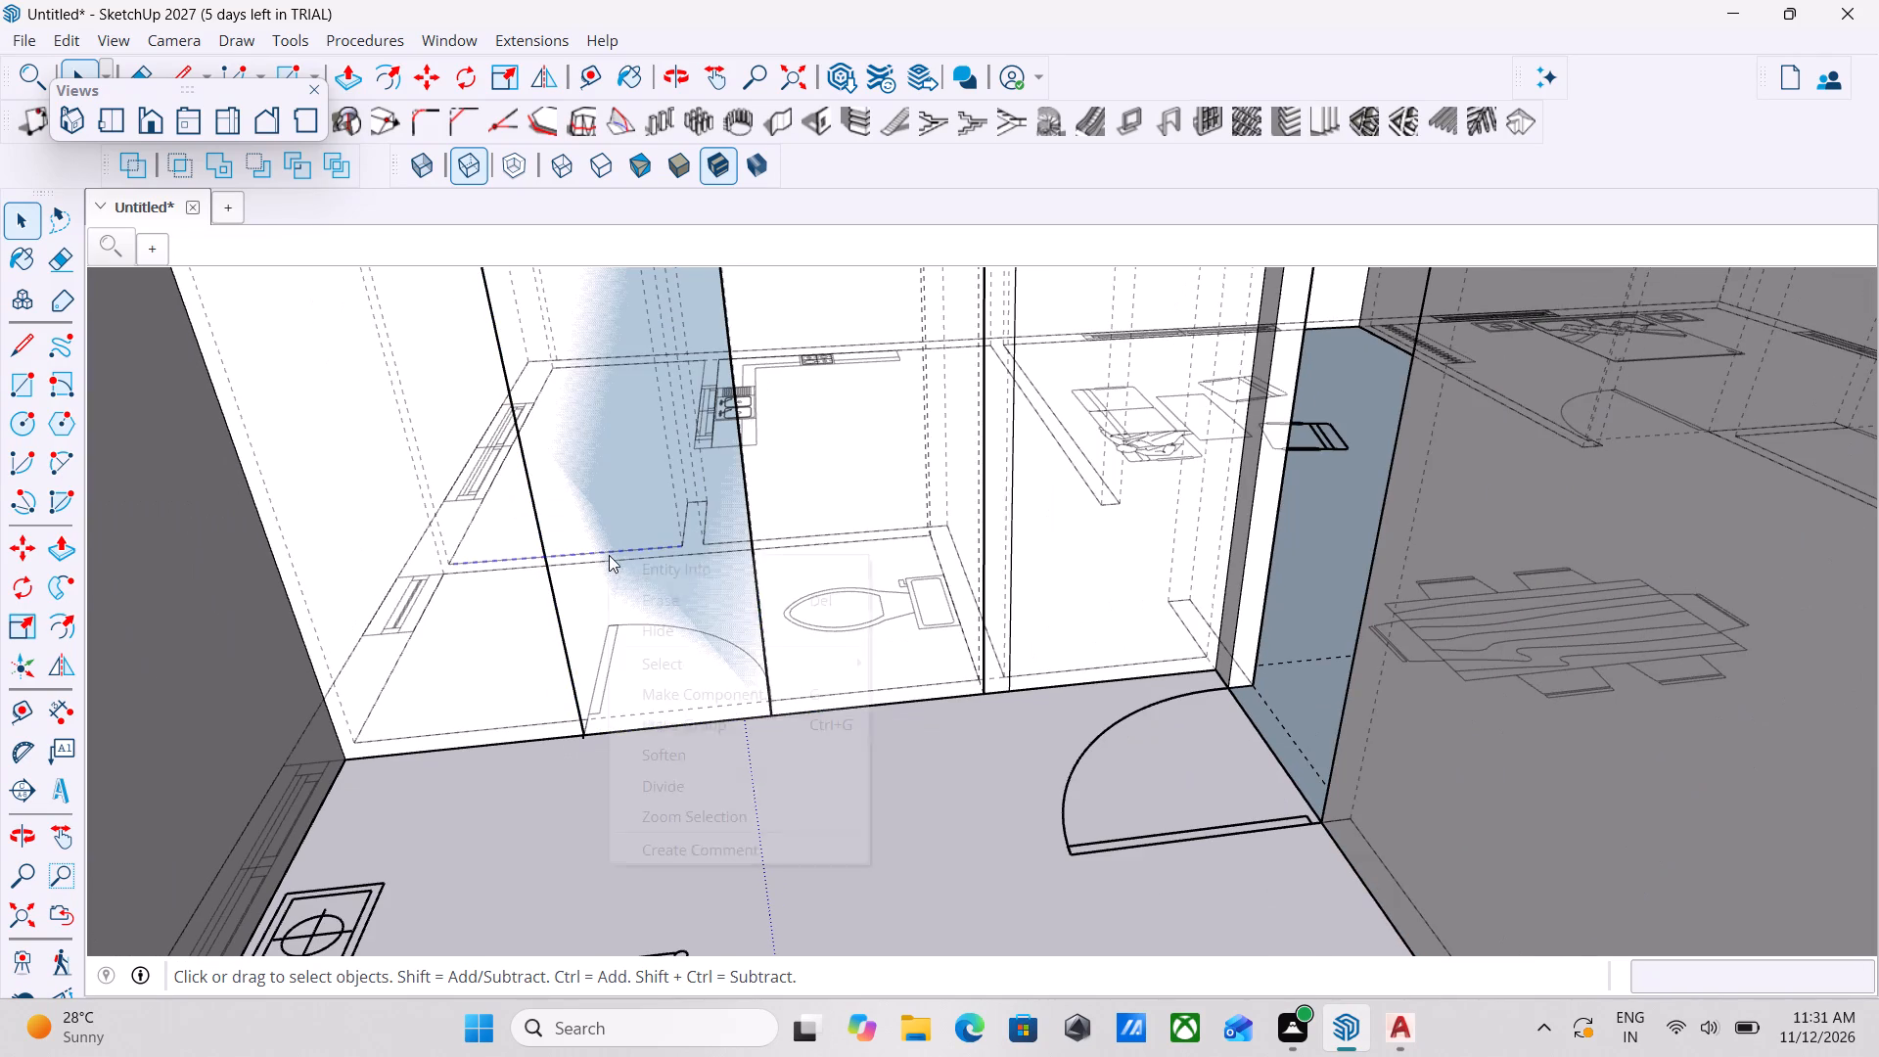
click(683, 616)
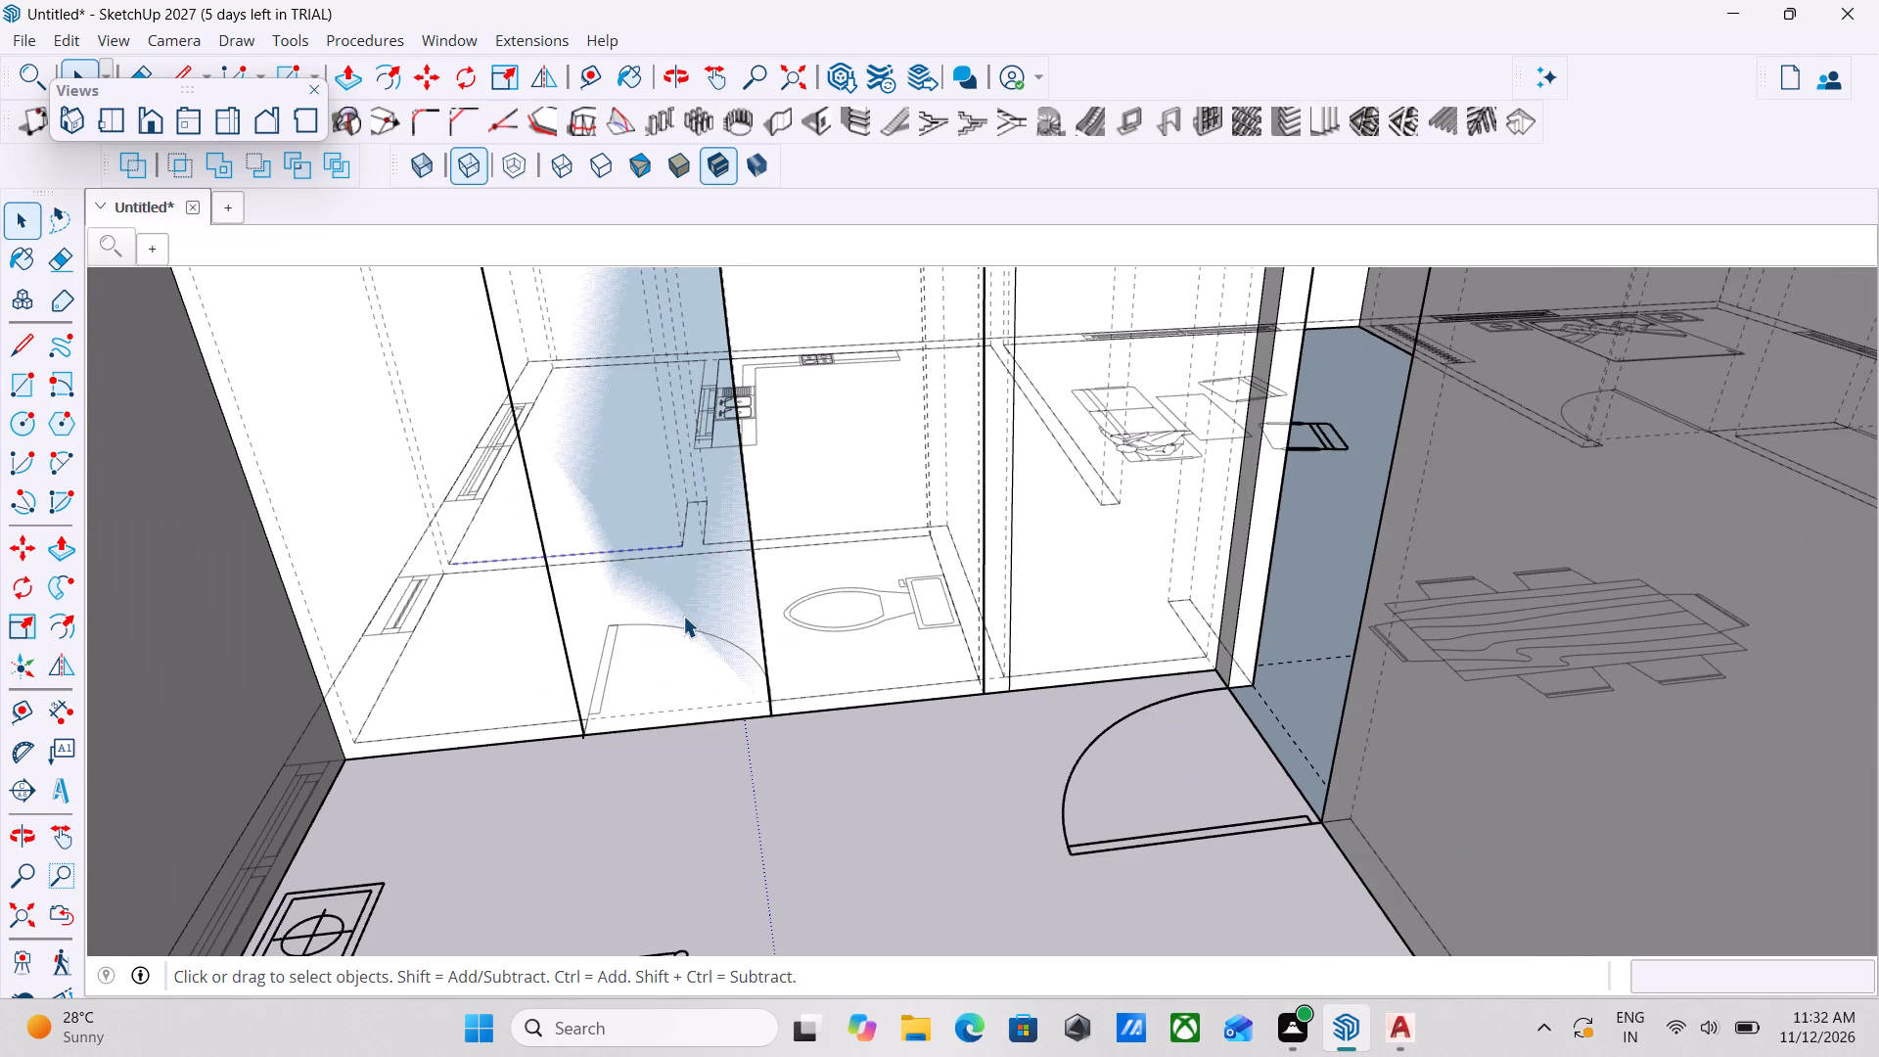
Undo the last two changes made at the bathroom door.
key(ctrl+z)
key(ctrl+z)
Erase the 2'6" by 7' opening group on the wall at the bathroom door.
ctrl+scroll(682, 601, down, 5)
scroll(682, 601, down, 11)
scroll(1030, 489, down, 8)
scroll(875, 510, up, 1)
scroll(871, 512, down, 17)
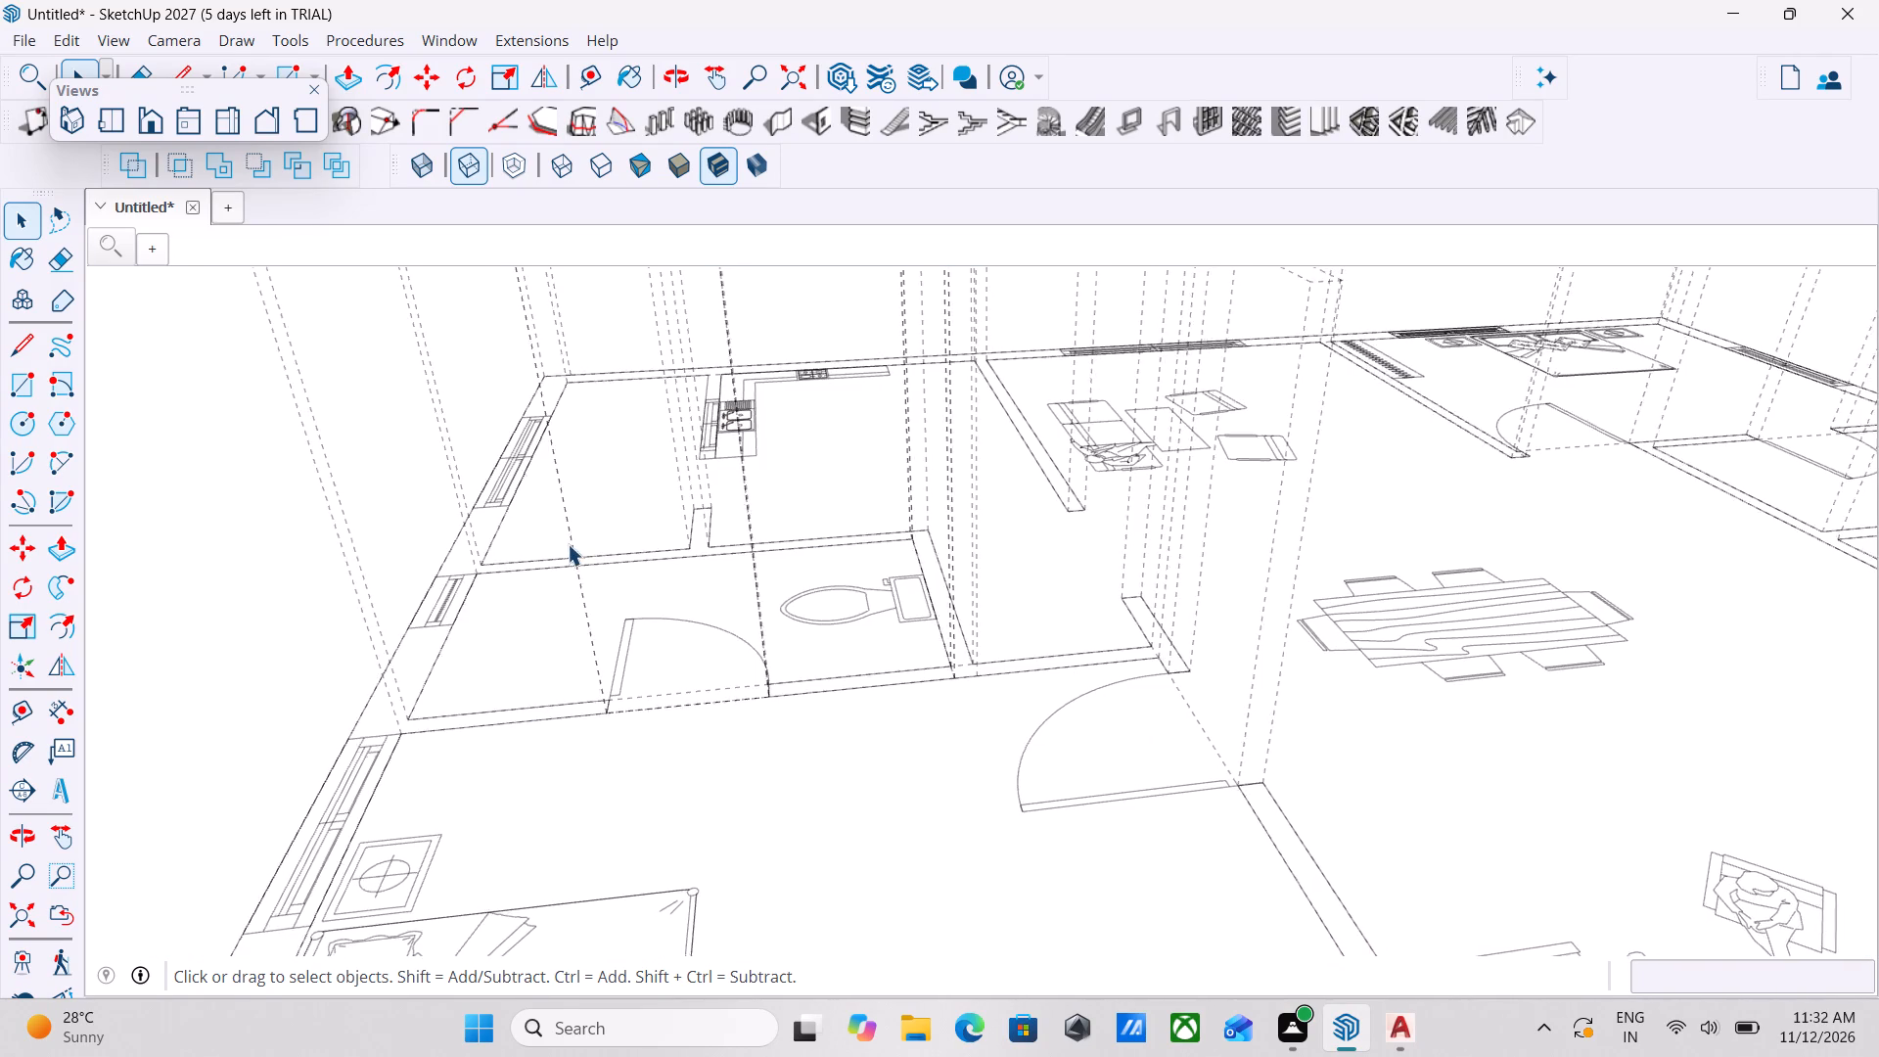
scroll(568, 544, down, 9)
scroll(744, 527, down, 14)
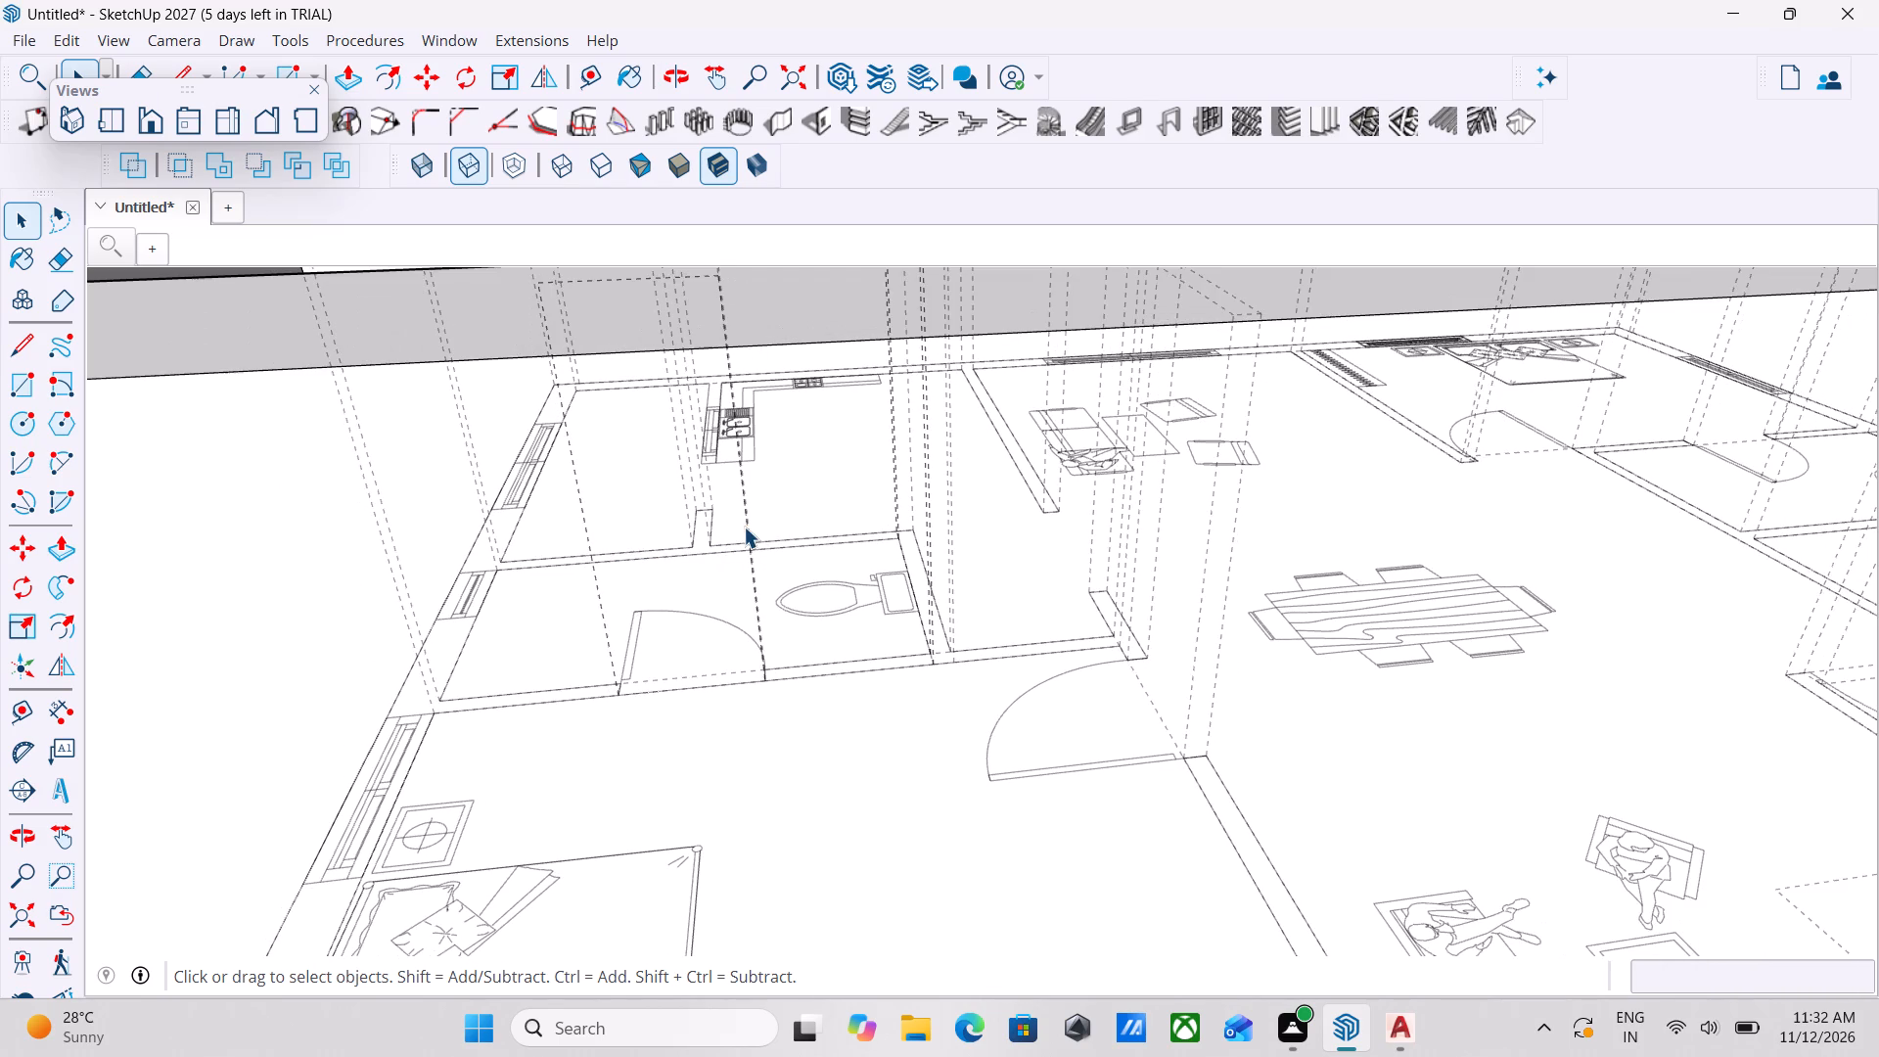
text(KK)
scroll(744, 527, down, 20)
scroll(744, 527, down, 11)
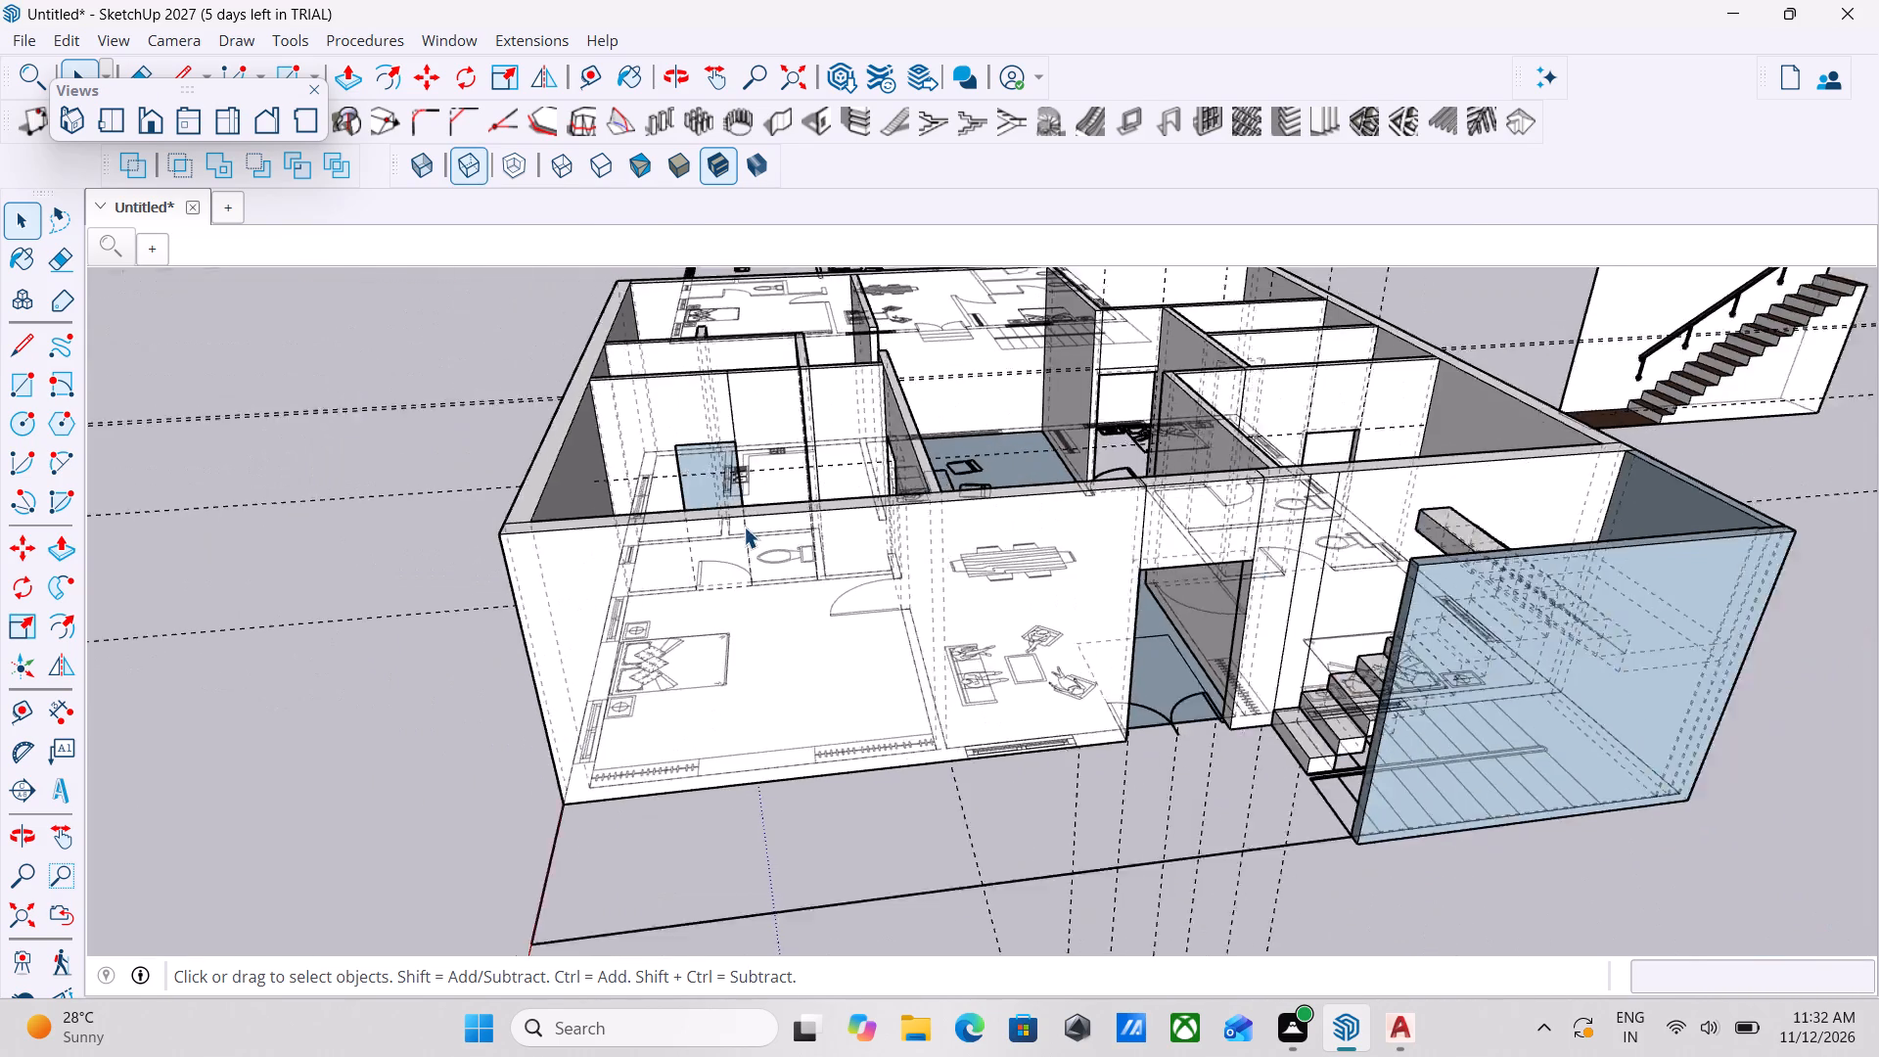
scroll(744, 527, down, 3)
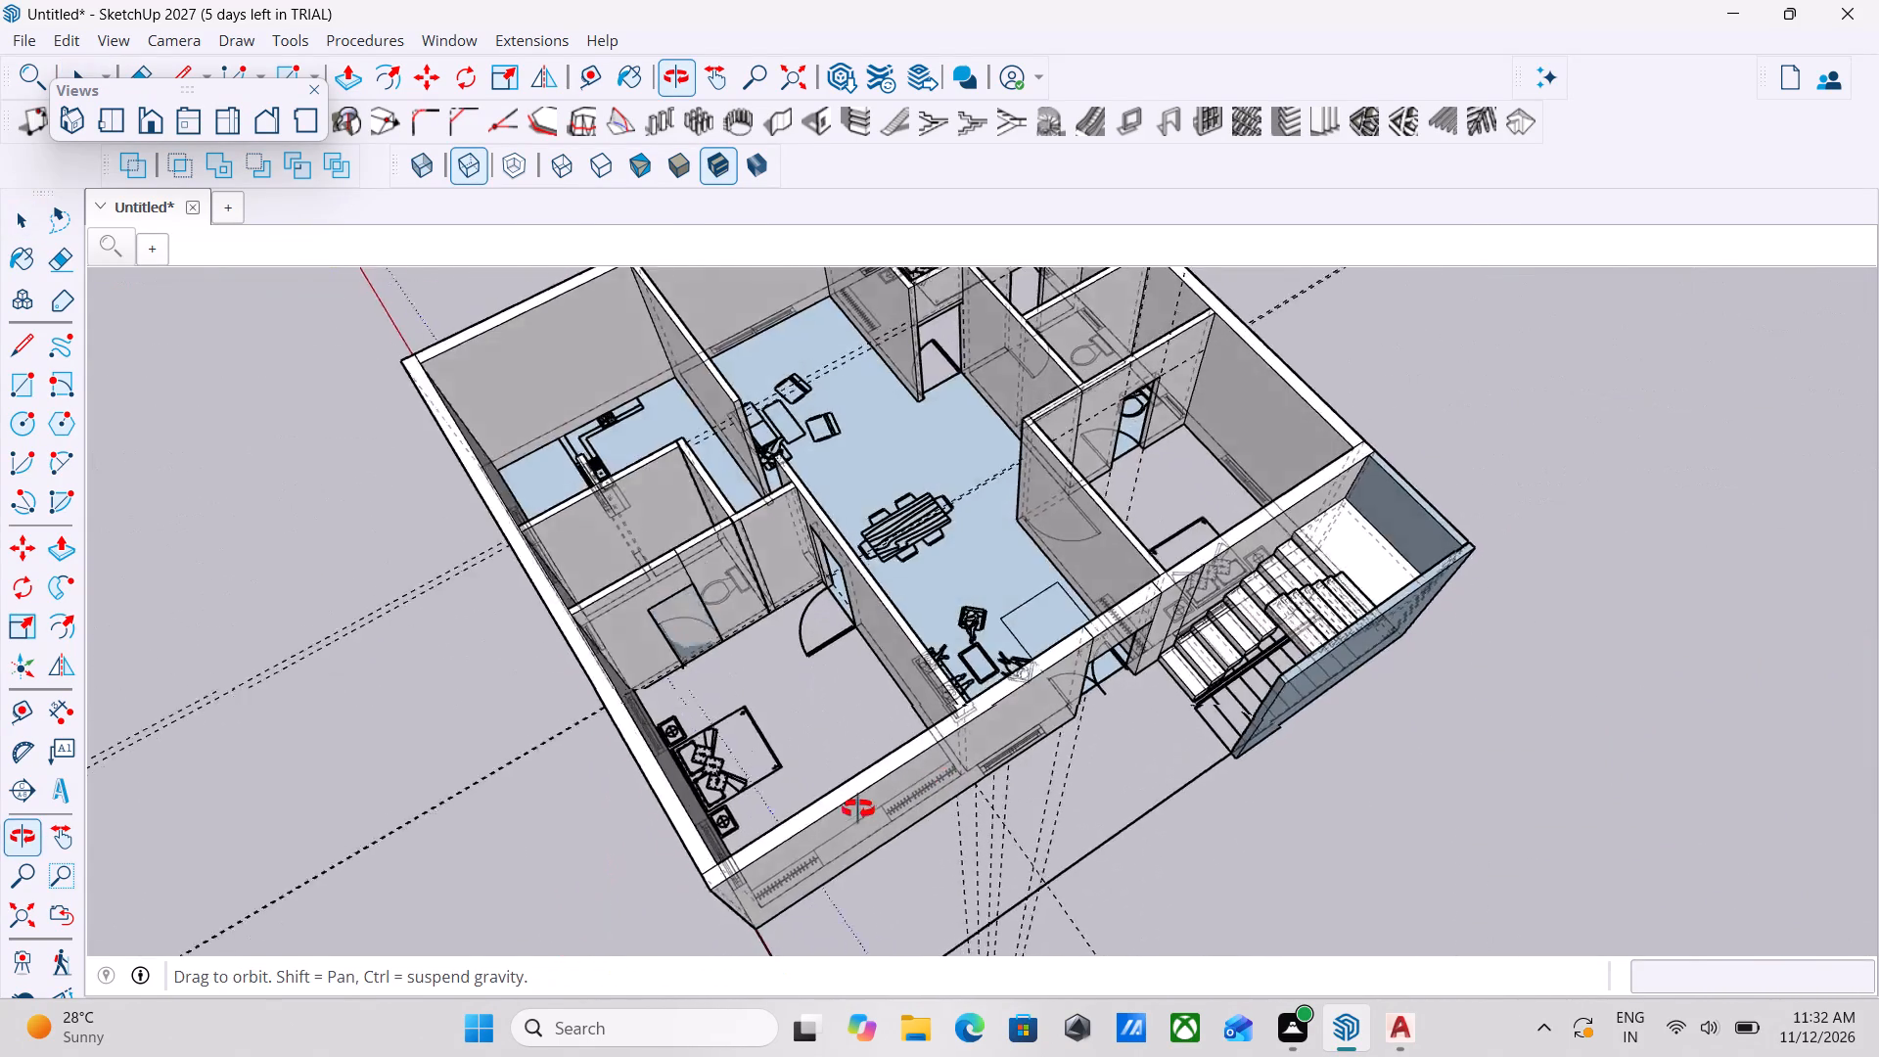
scroll(644, 521, up, 16)
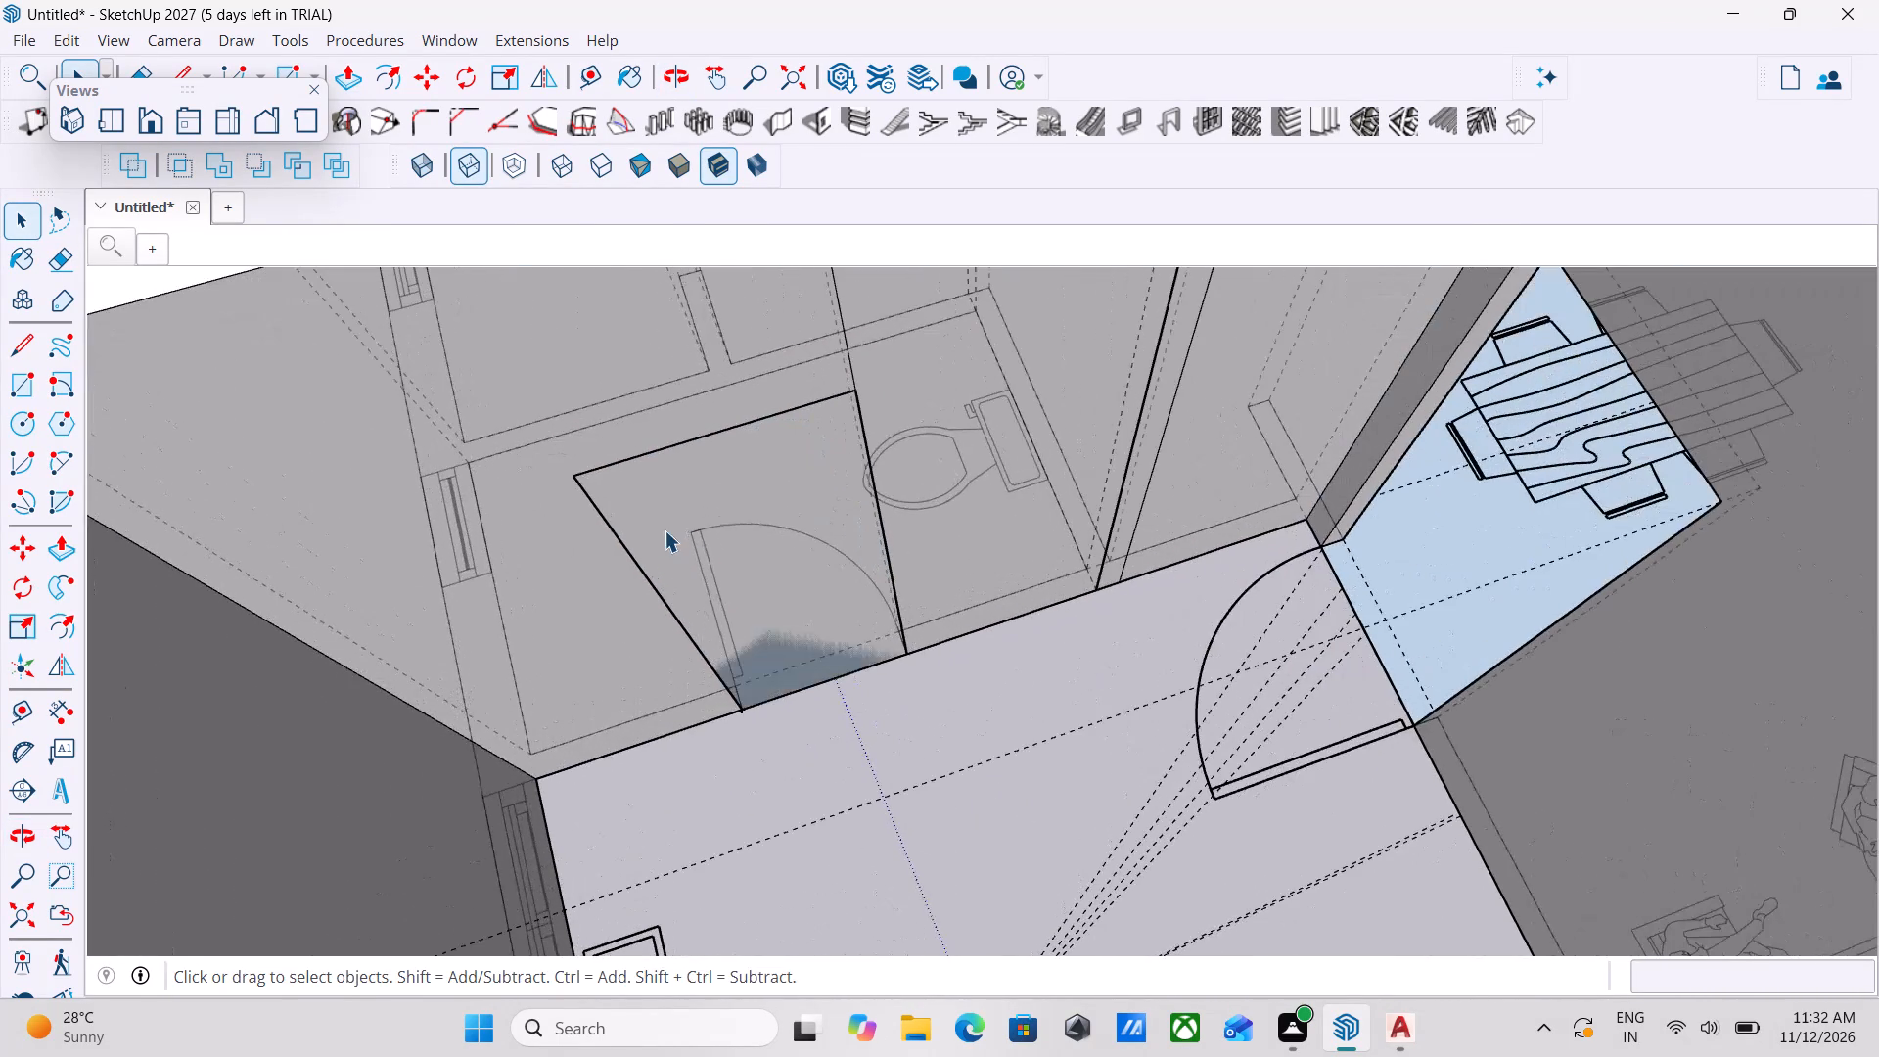
click(692, 527)
click(692, 527)
scroll(692, 527, up, 3)
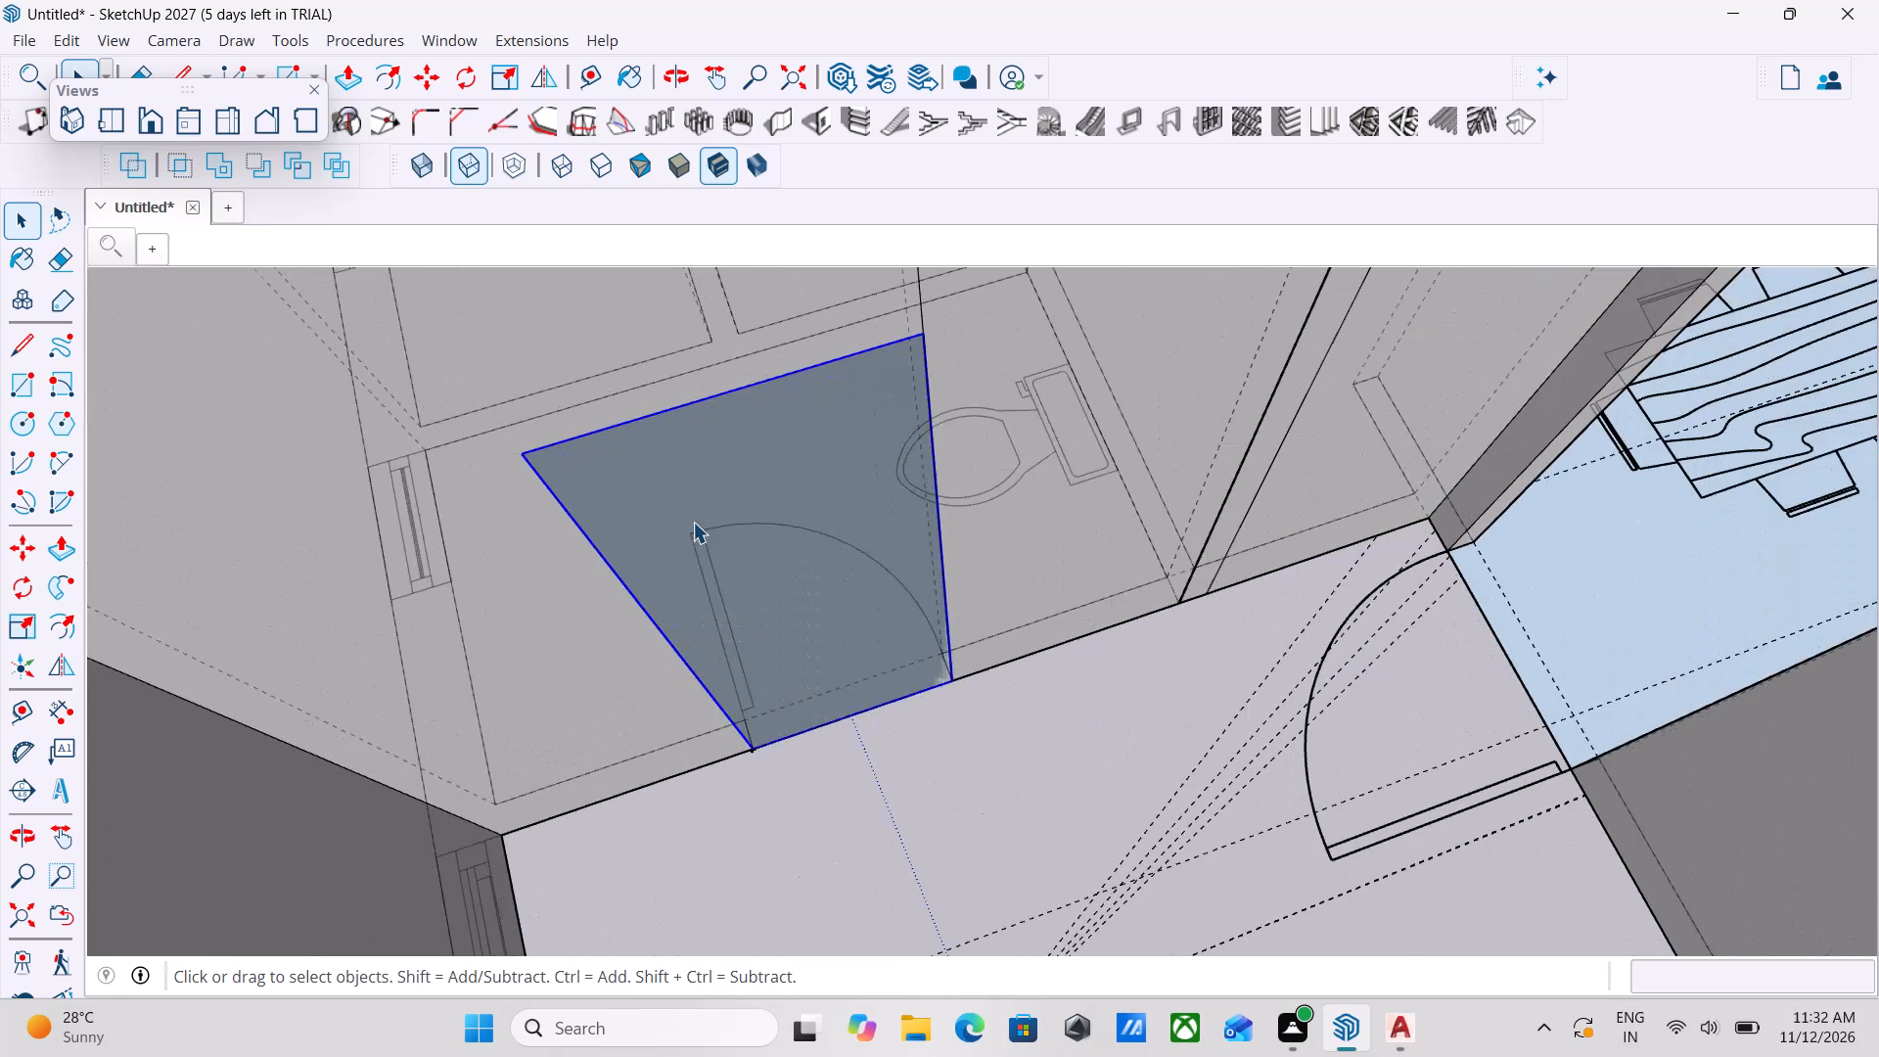
right_click(673, 421)
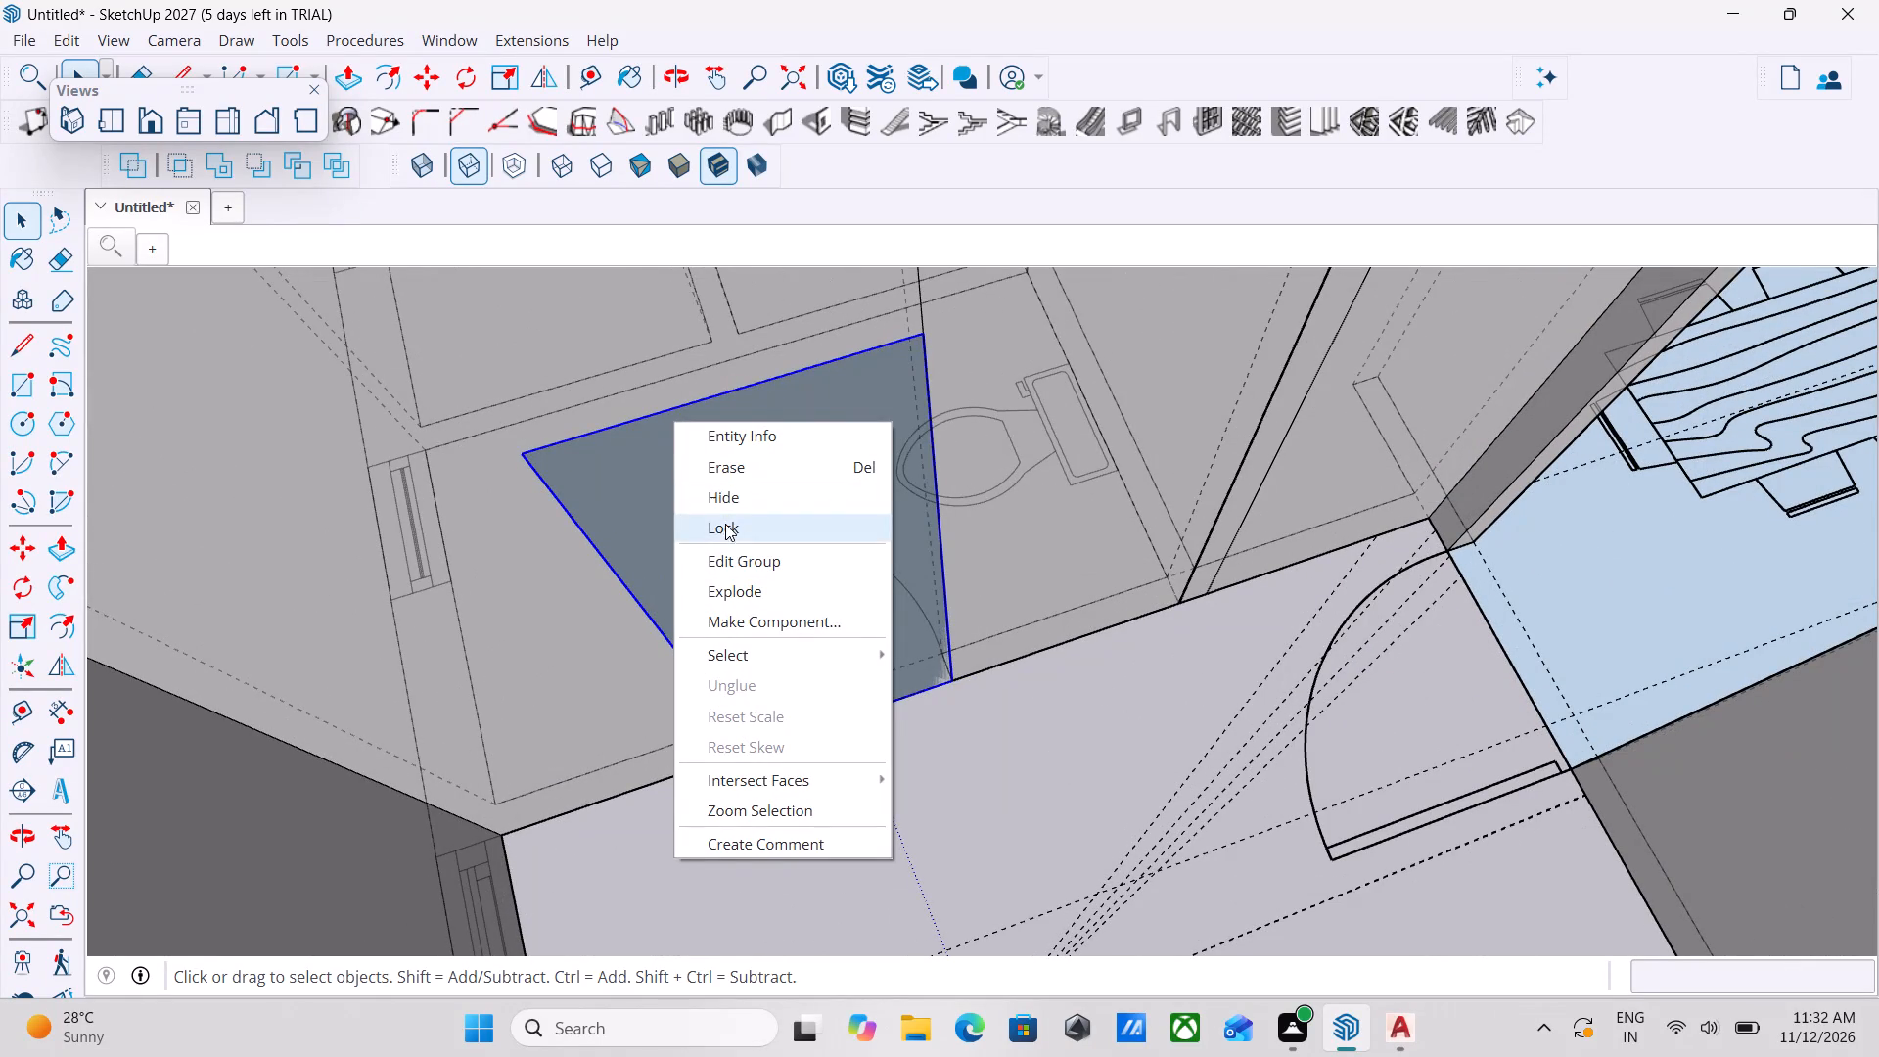
click(751, 467)
Erase the remaining opening outline group on the wall at the bathroom door.
scroll(751, 481, down, 6)
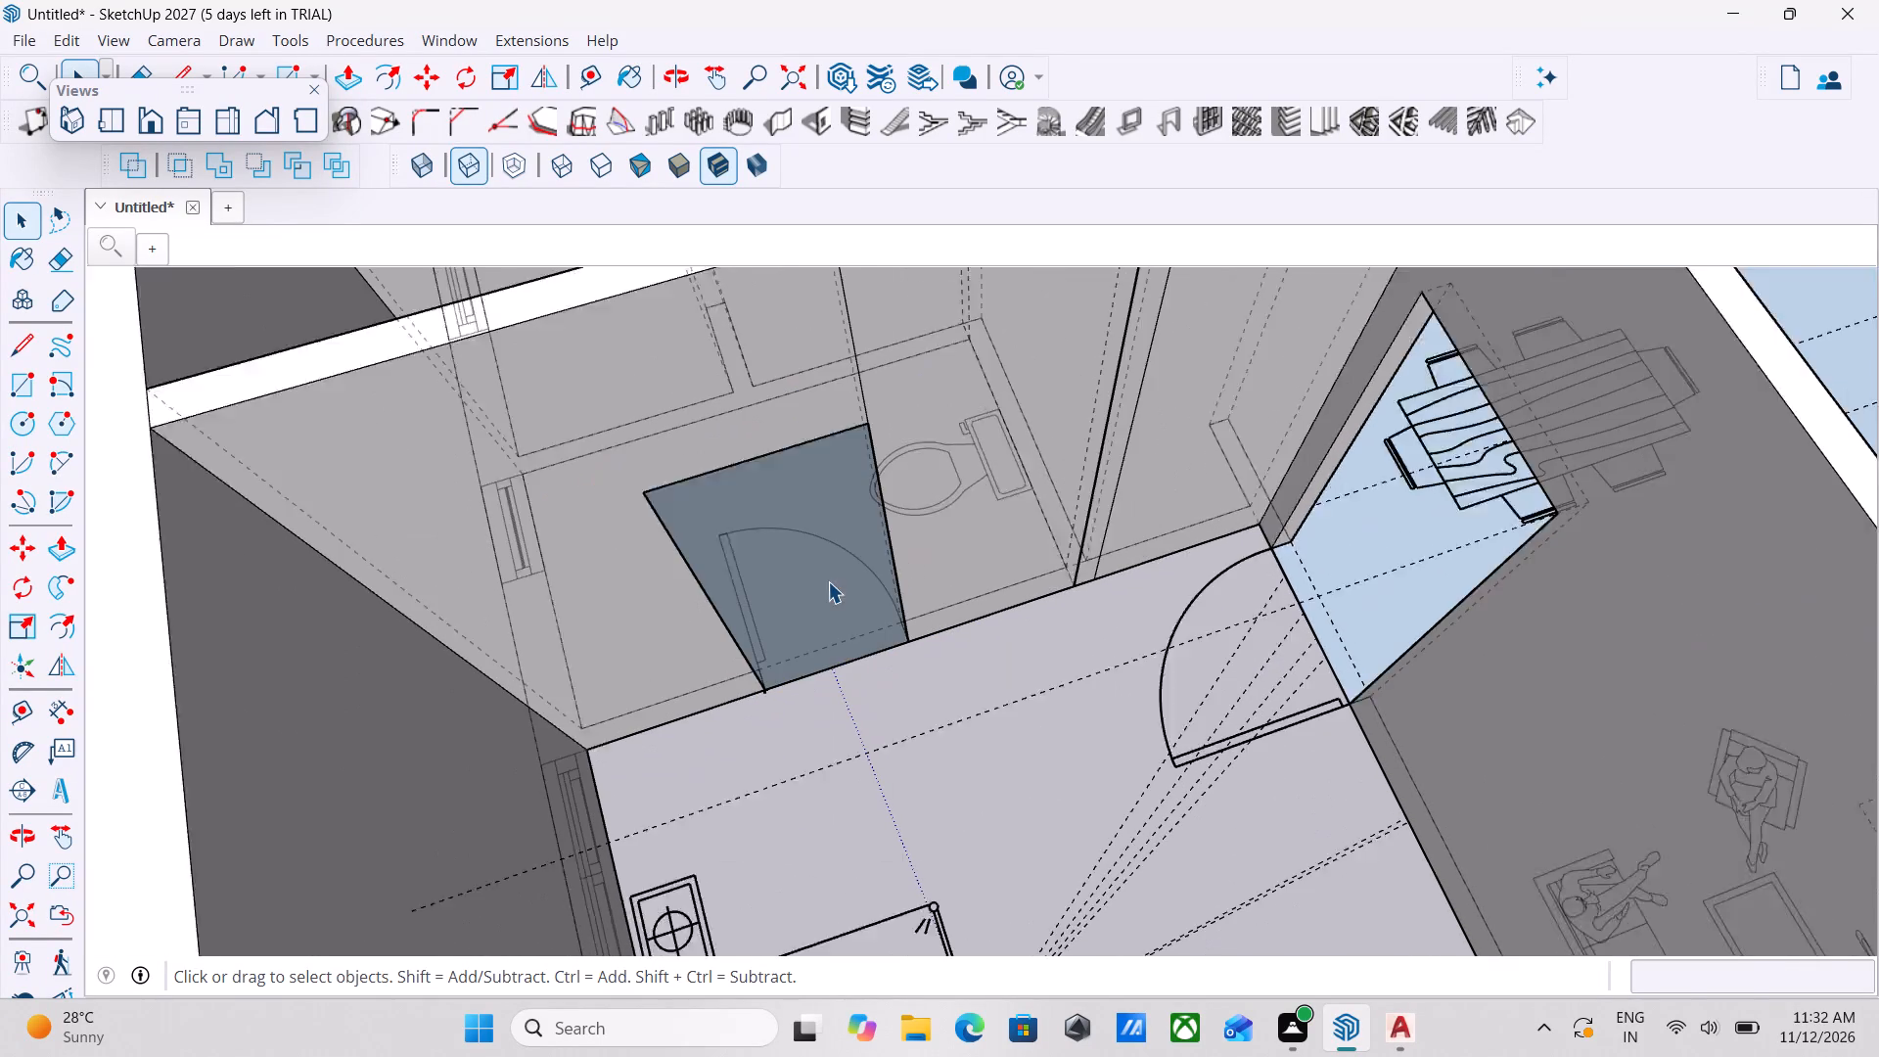
scroll(756, 464, up, 4)
click(756, 482)
scroll(756, 482, up, 3)
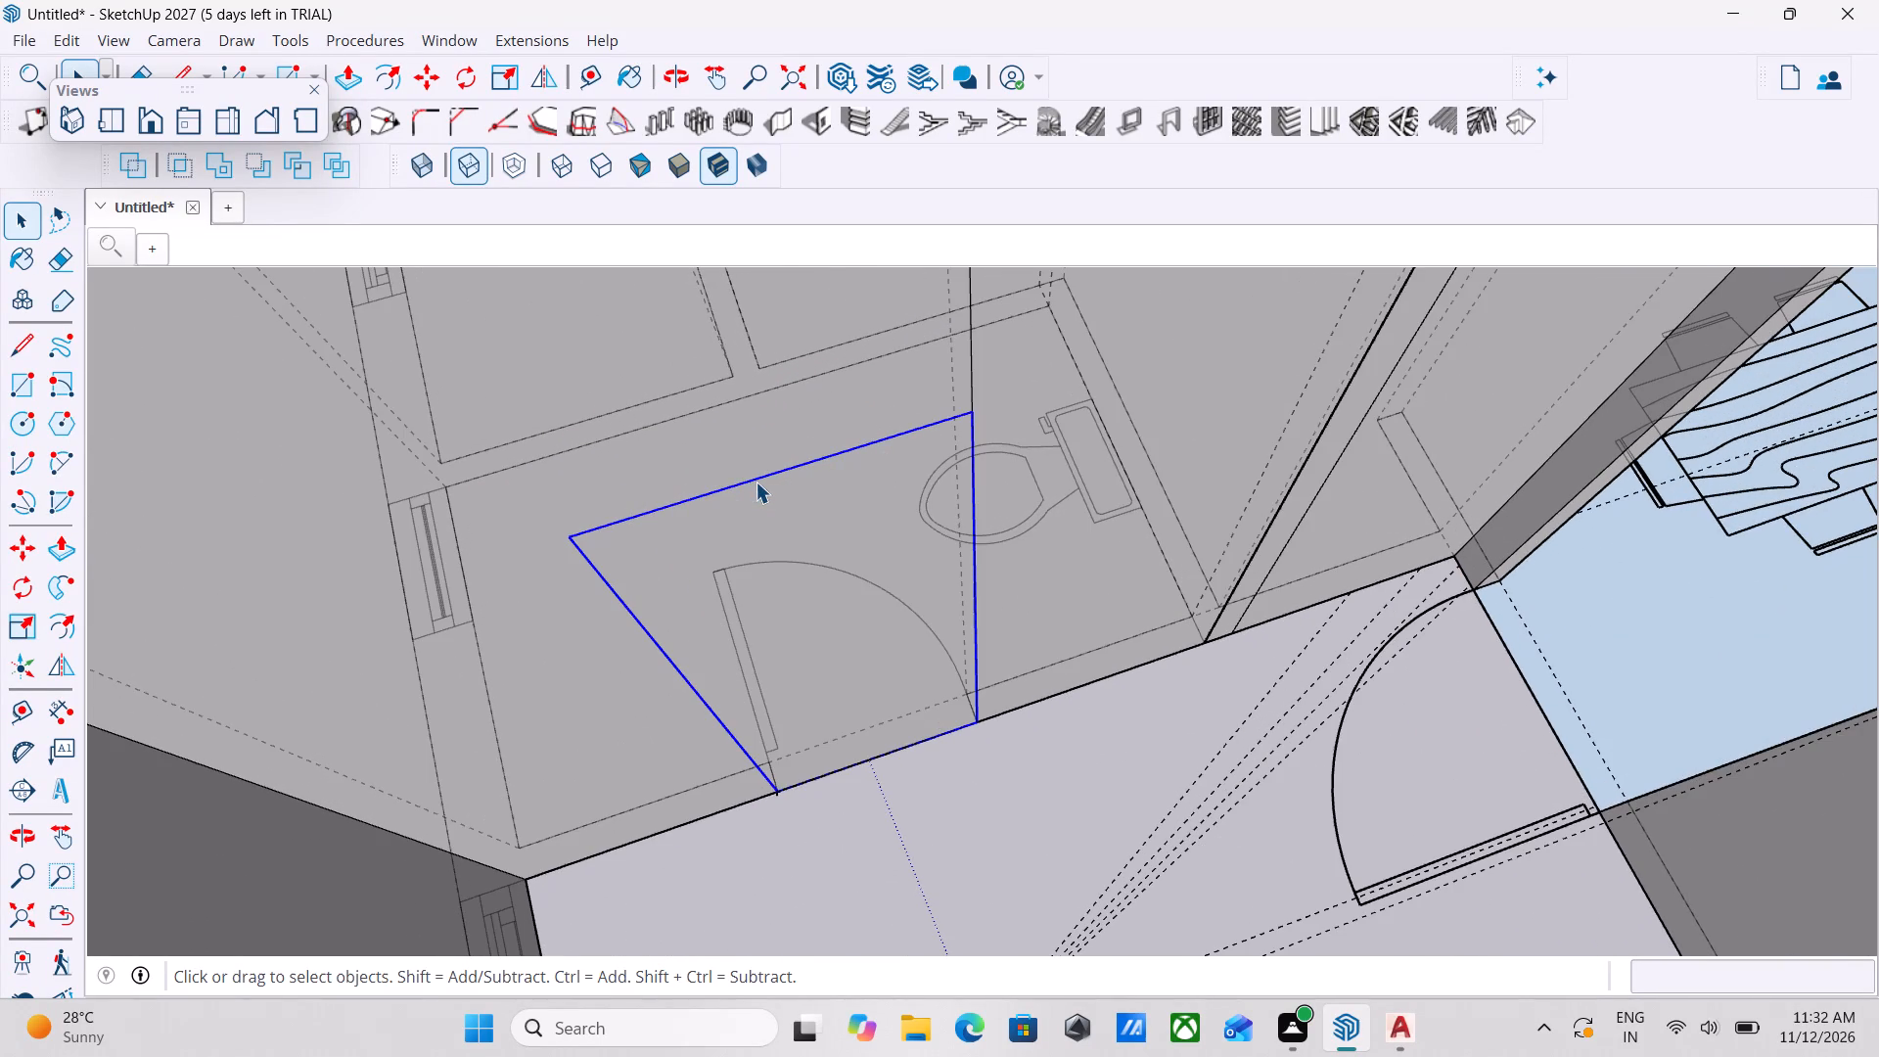
right_click(756, 482)
click(810, 528)
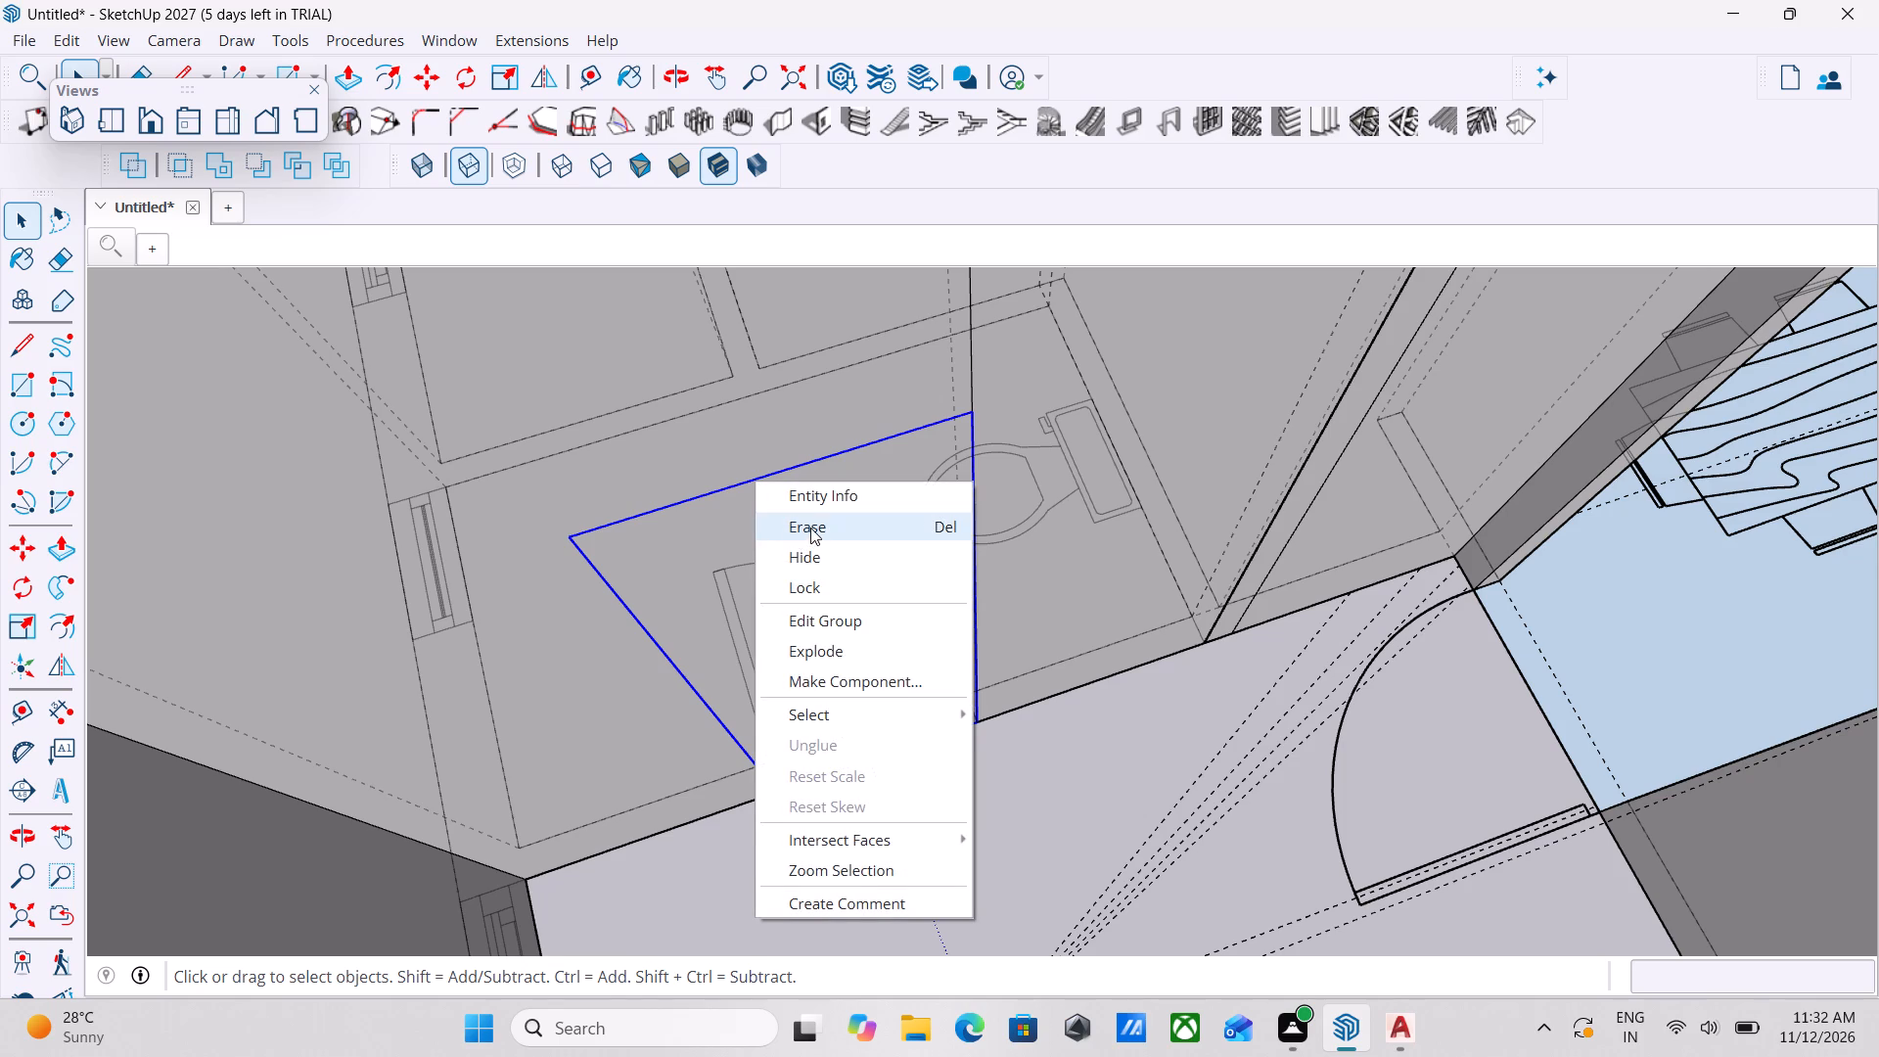
Measure the bathroom door's width along the wall's bottom edge, from its latch-side corner to its hinge-side corner.
scroll(810, 528, down, 4)
middle_drag(855, 676, 749, 499)
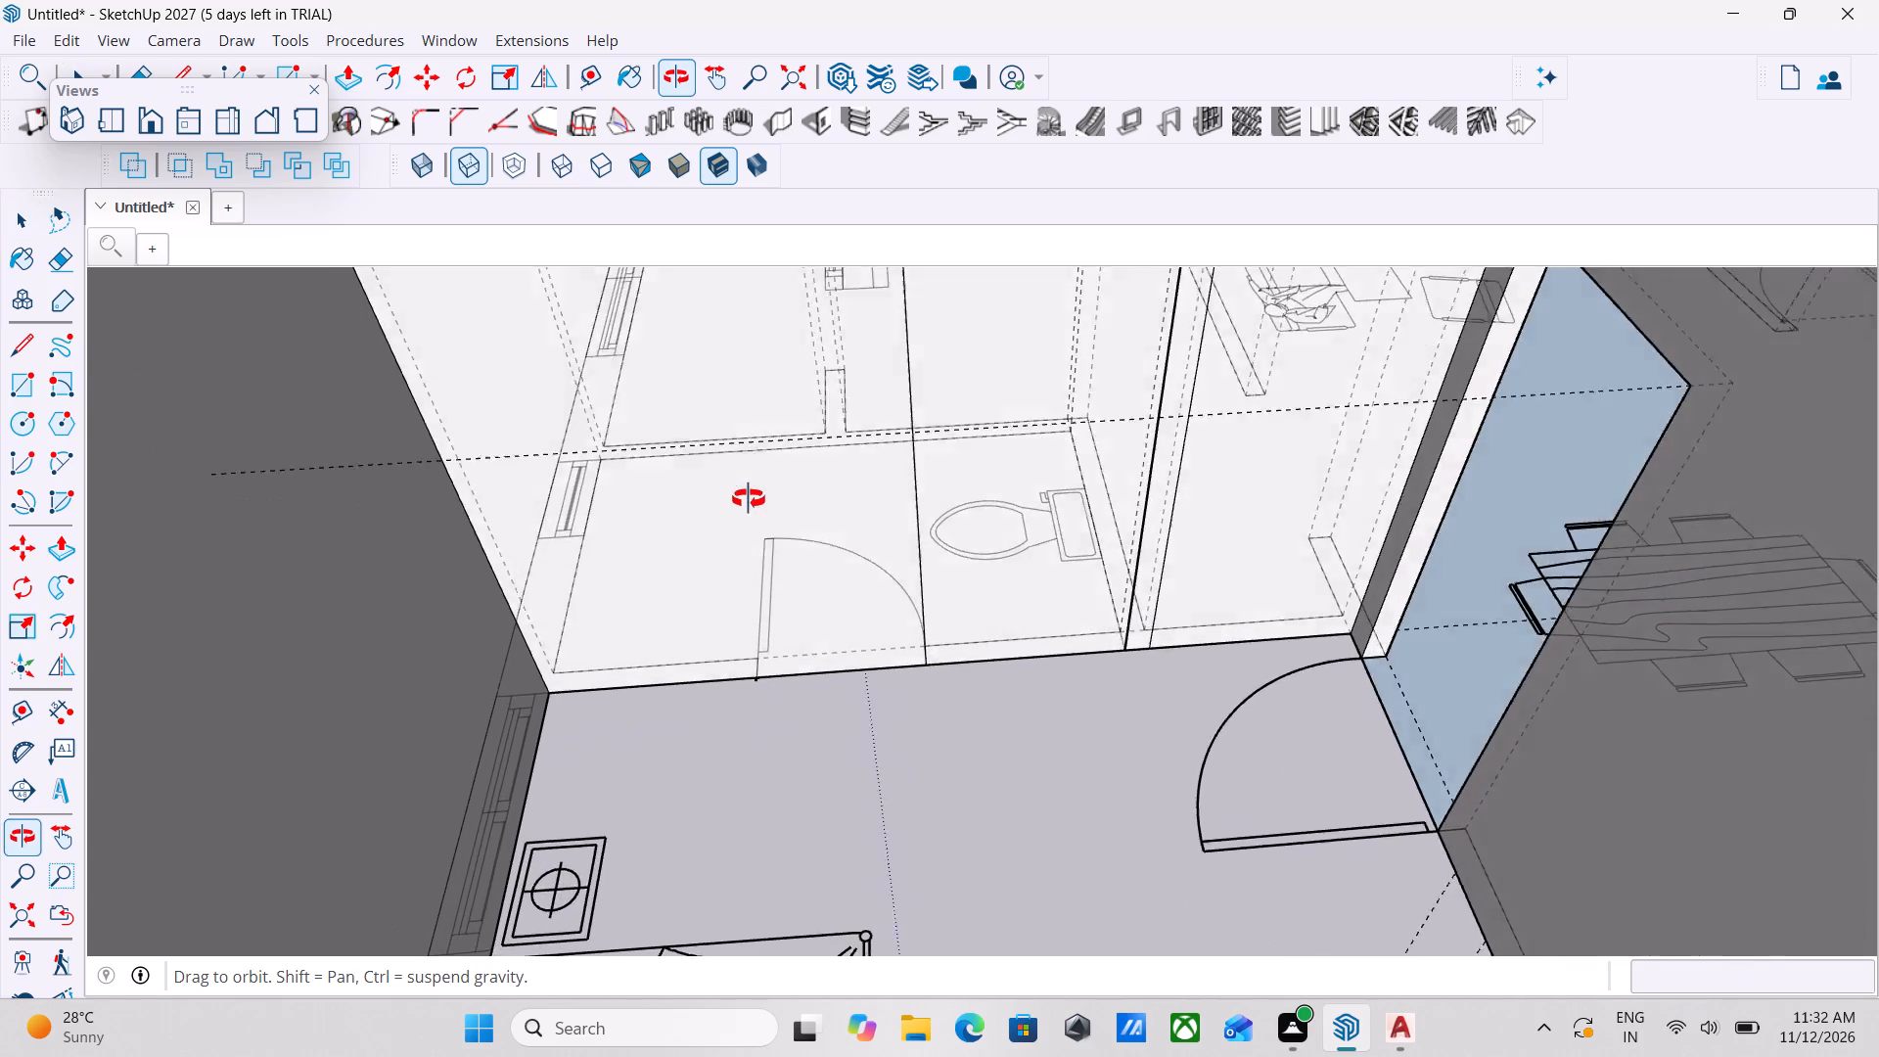
middle_drag(749, 499, 777, 586)
middle_drag(852, 617, 813, 617)
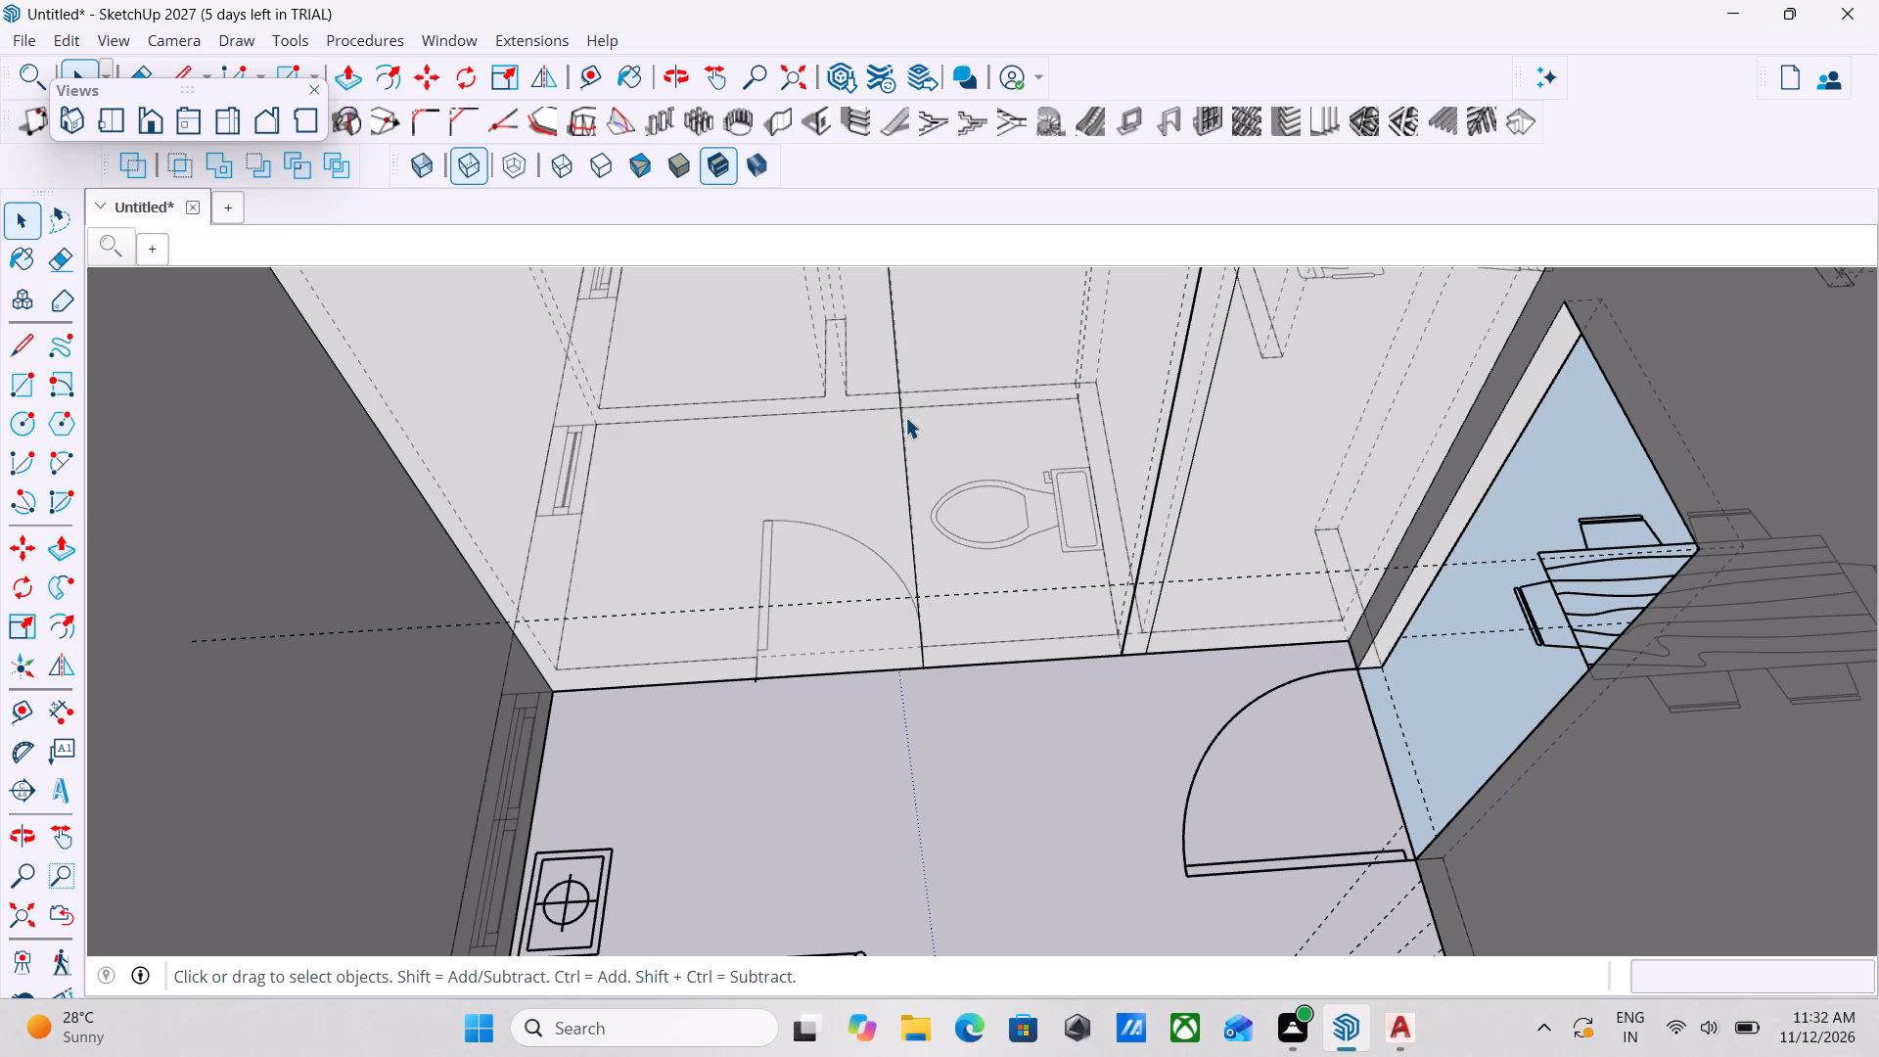
scroll(792, 363, down, 2)
scroll(809, 530, down, 3)
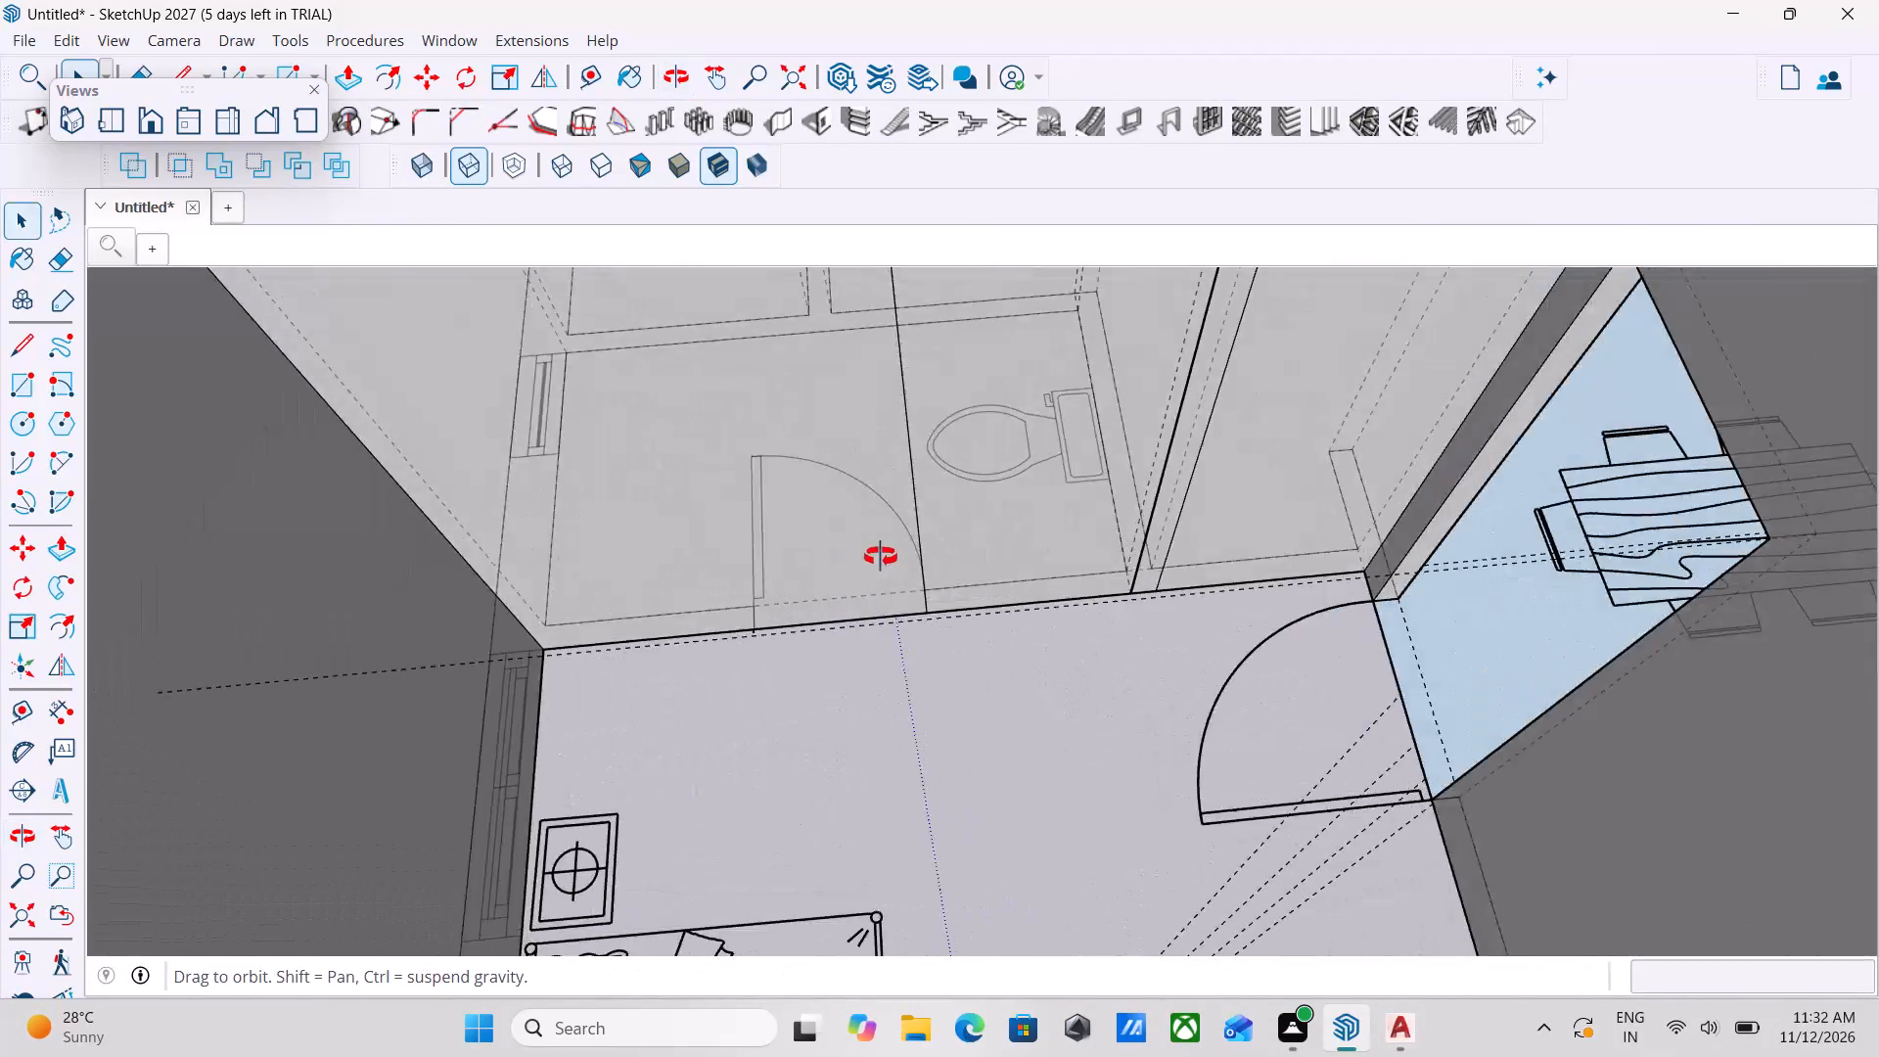
scroll(830, 616, down, 3)
scroll(762, 564, down, 1)
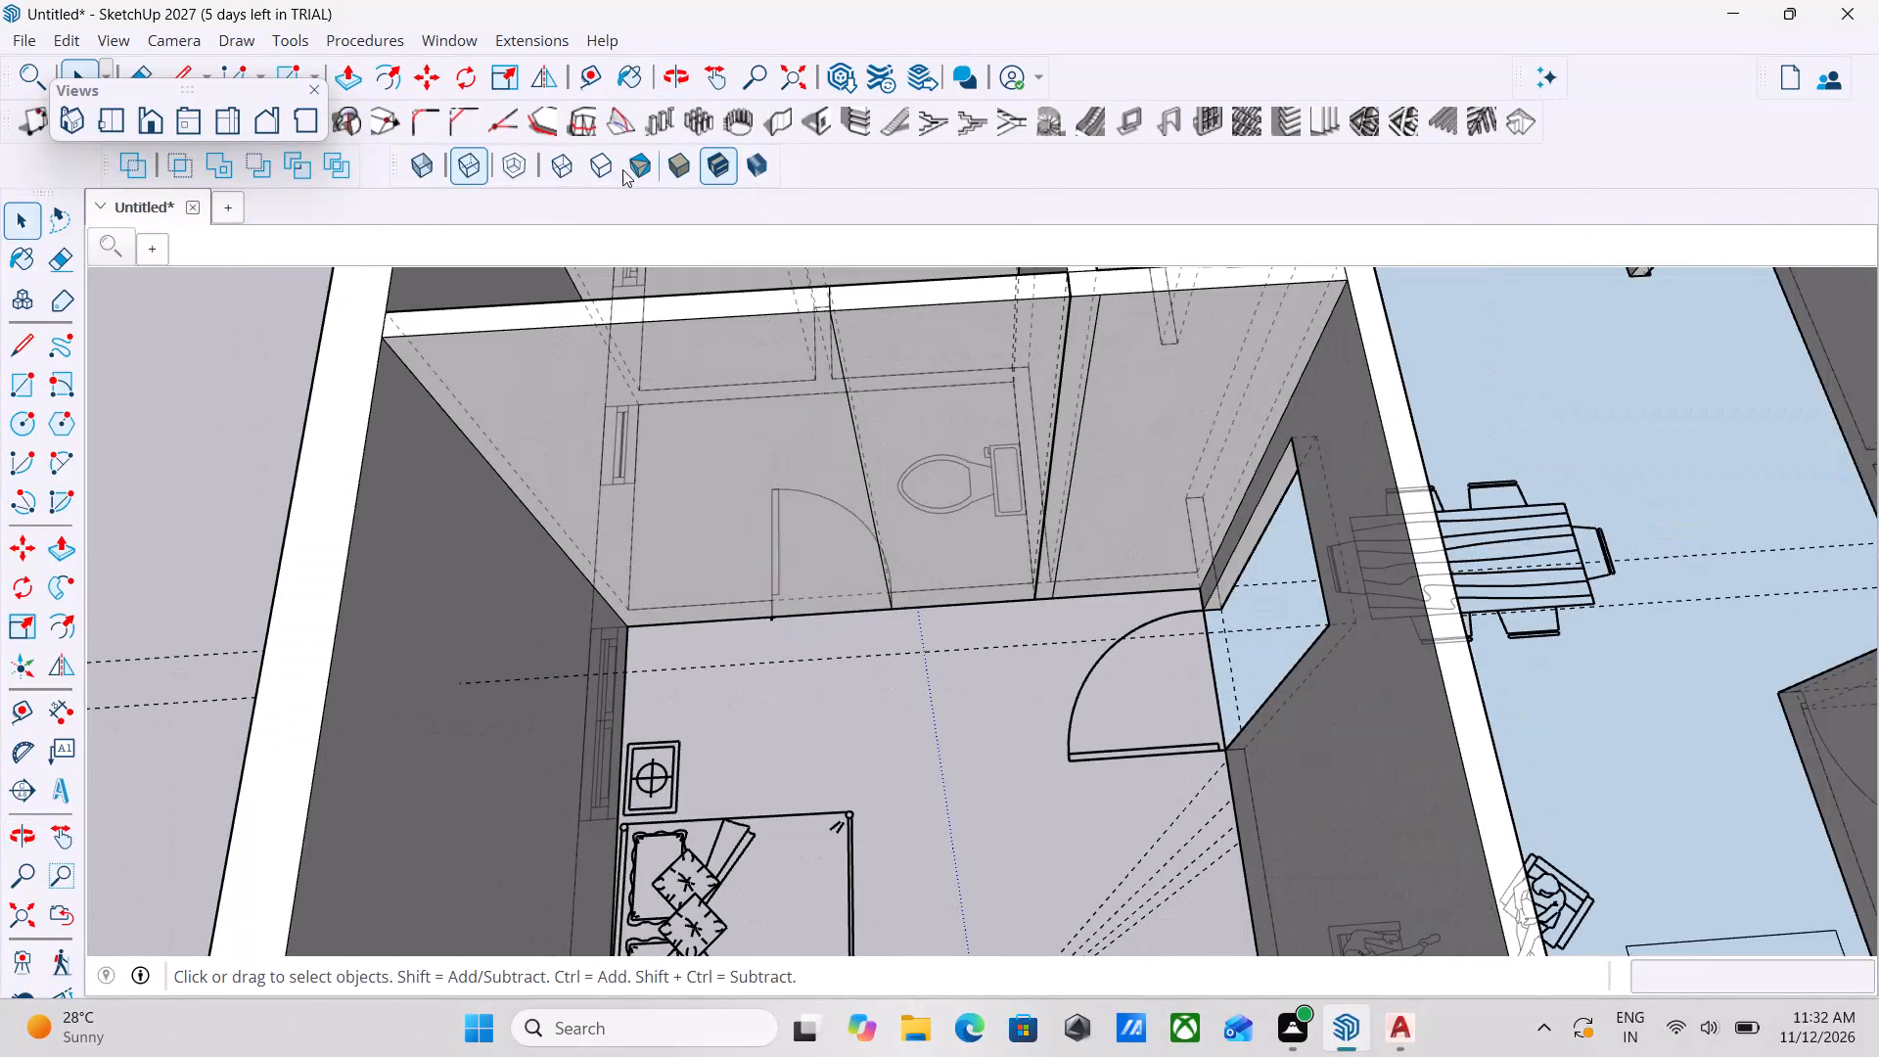
click(573, 67)
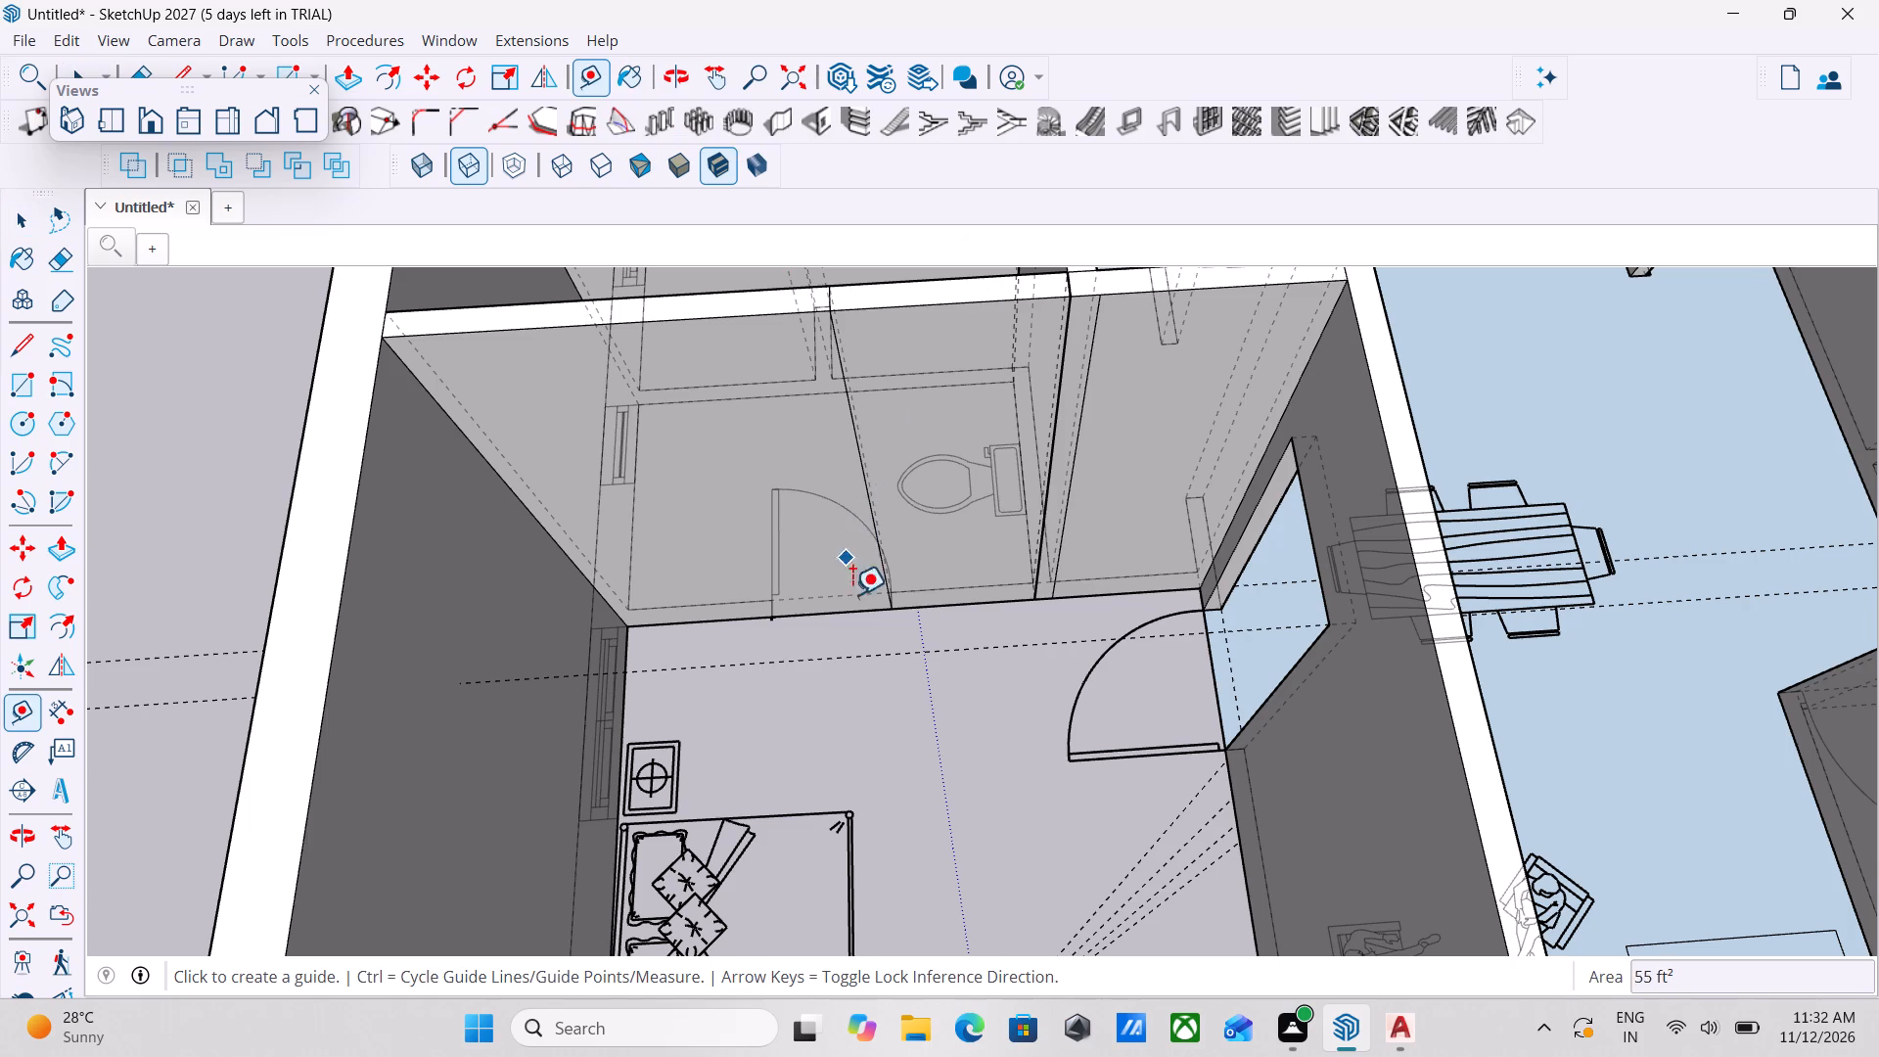
scroll(851, 627, up, 4)
scroll(940, 633, up, 12)
scroll(871, 575, up, 3)
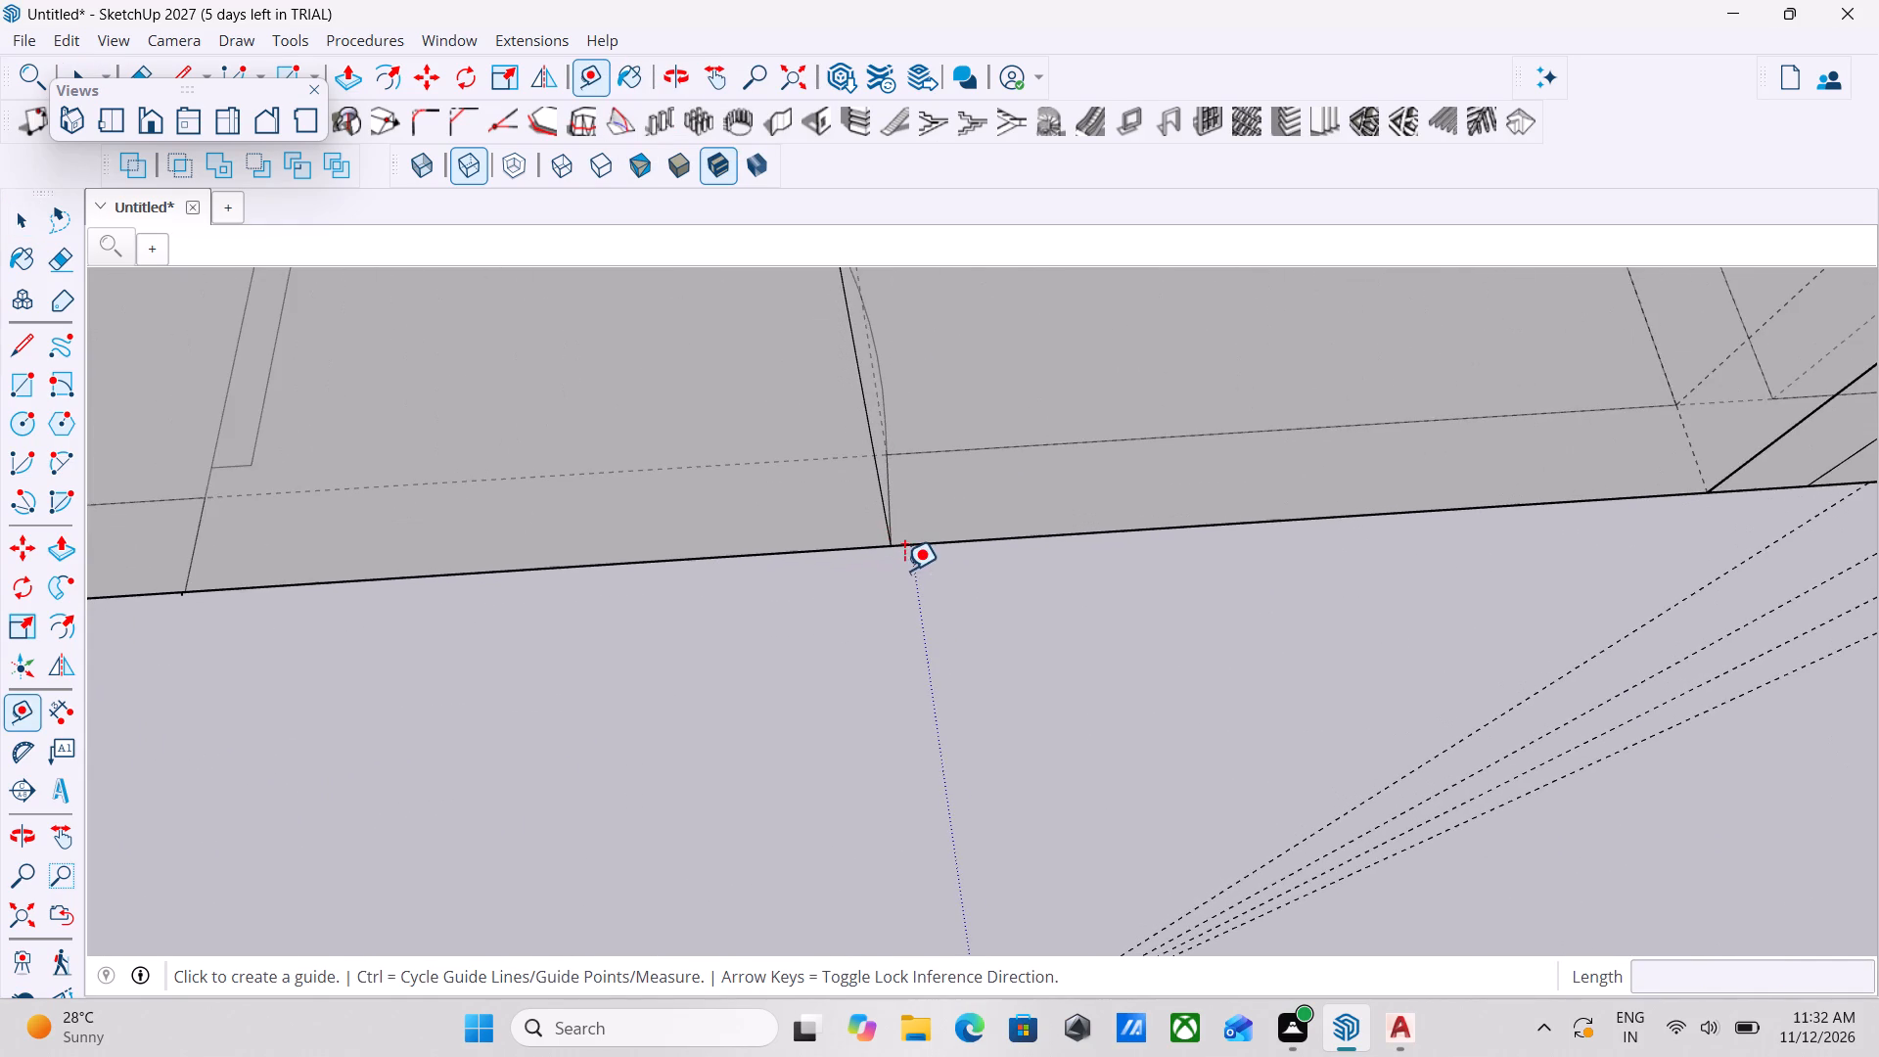
scroll(875, 547, up, 2)
click(886, 541)
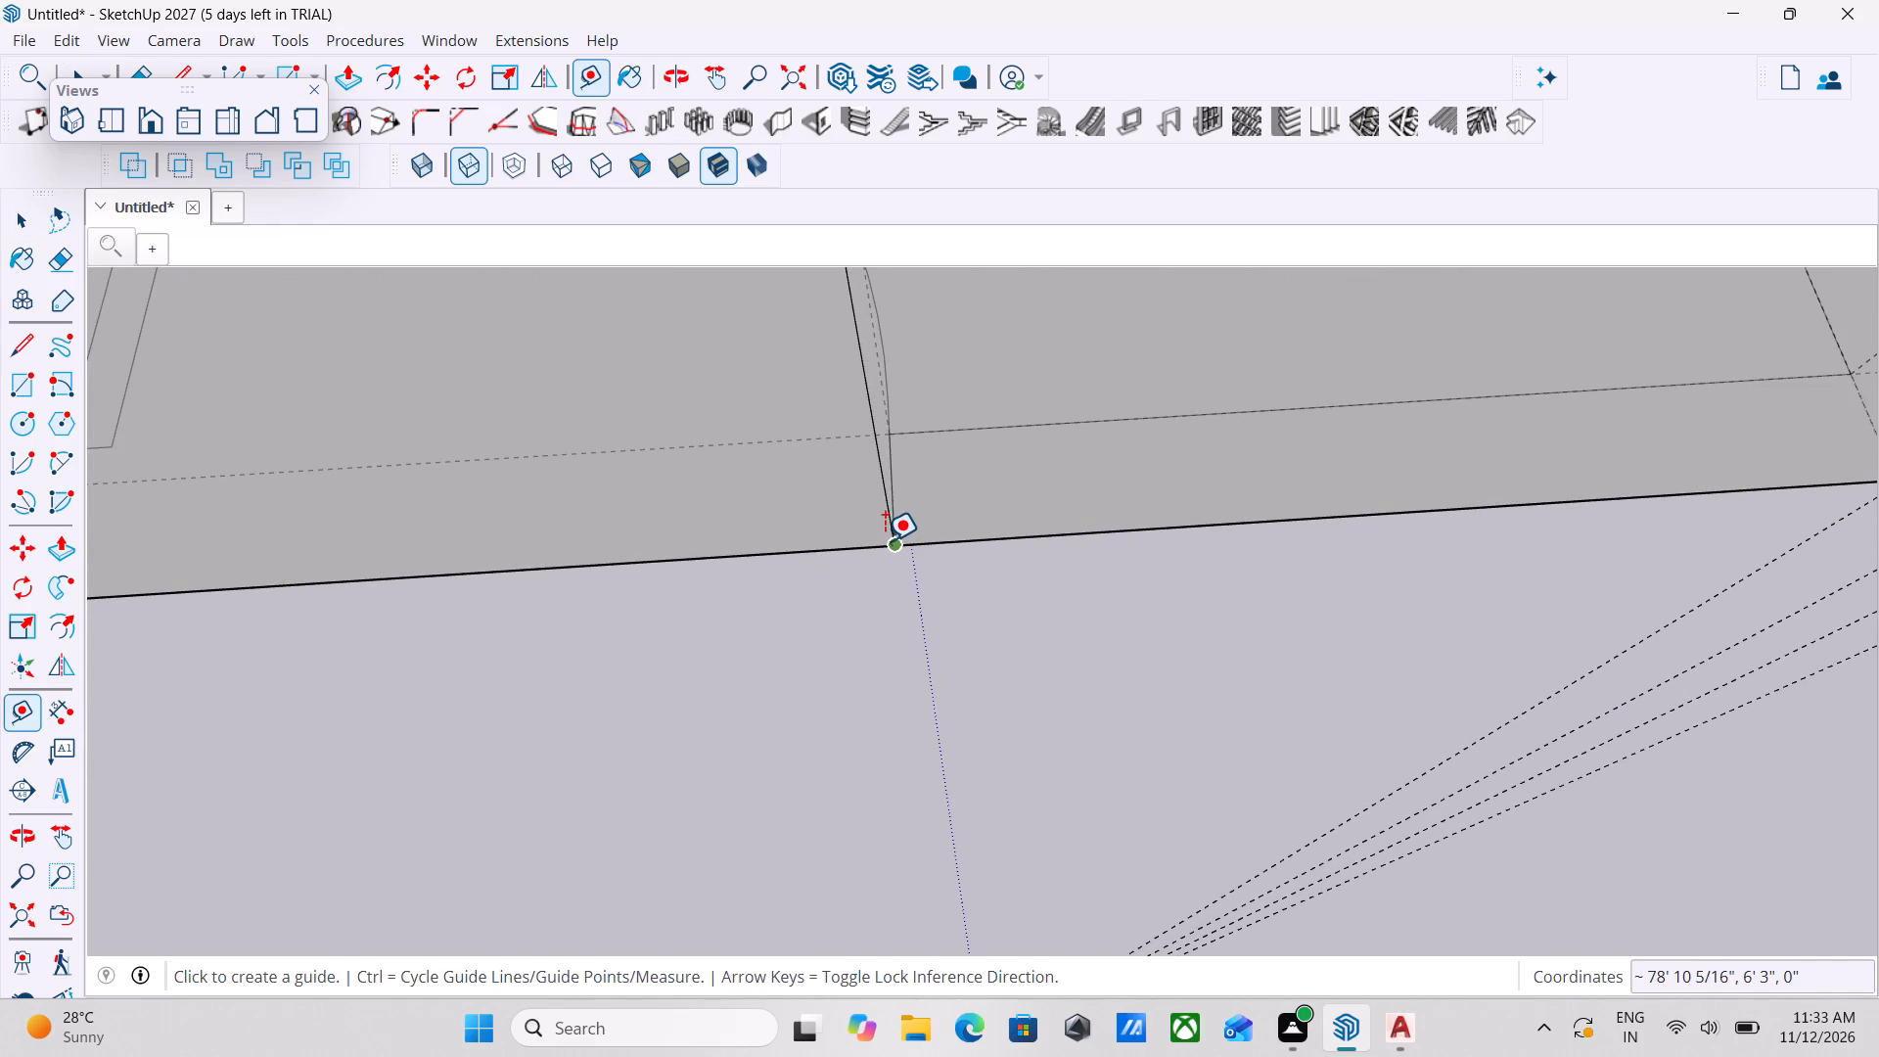
scroll(644, 570, down, 16)
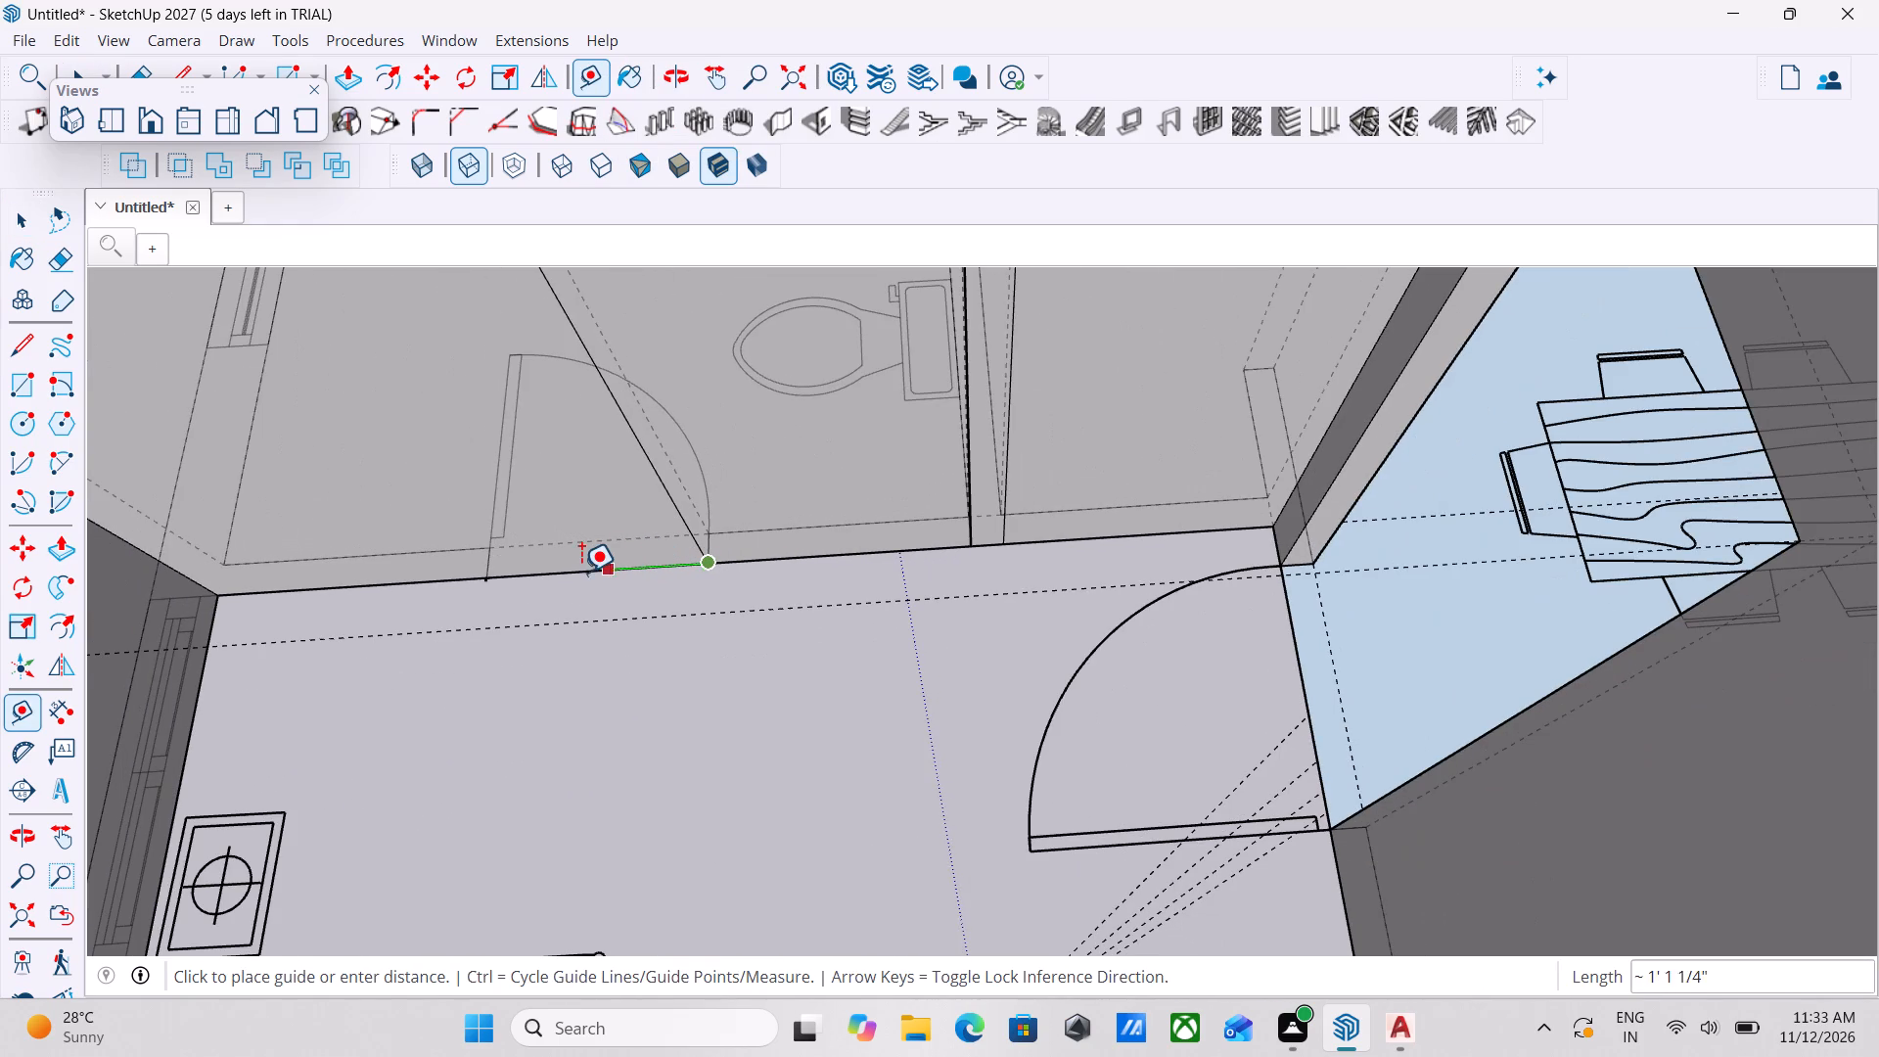
click(489, 584)
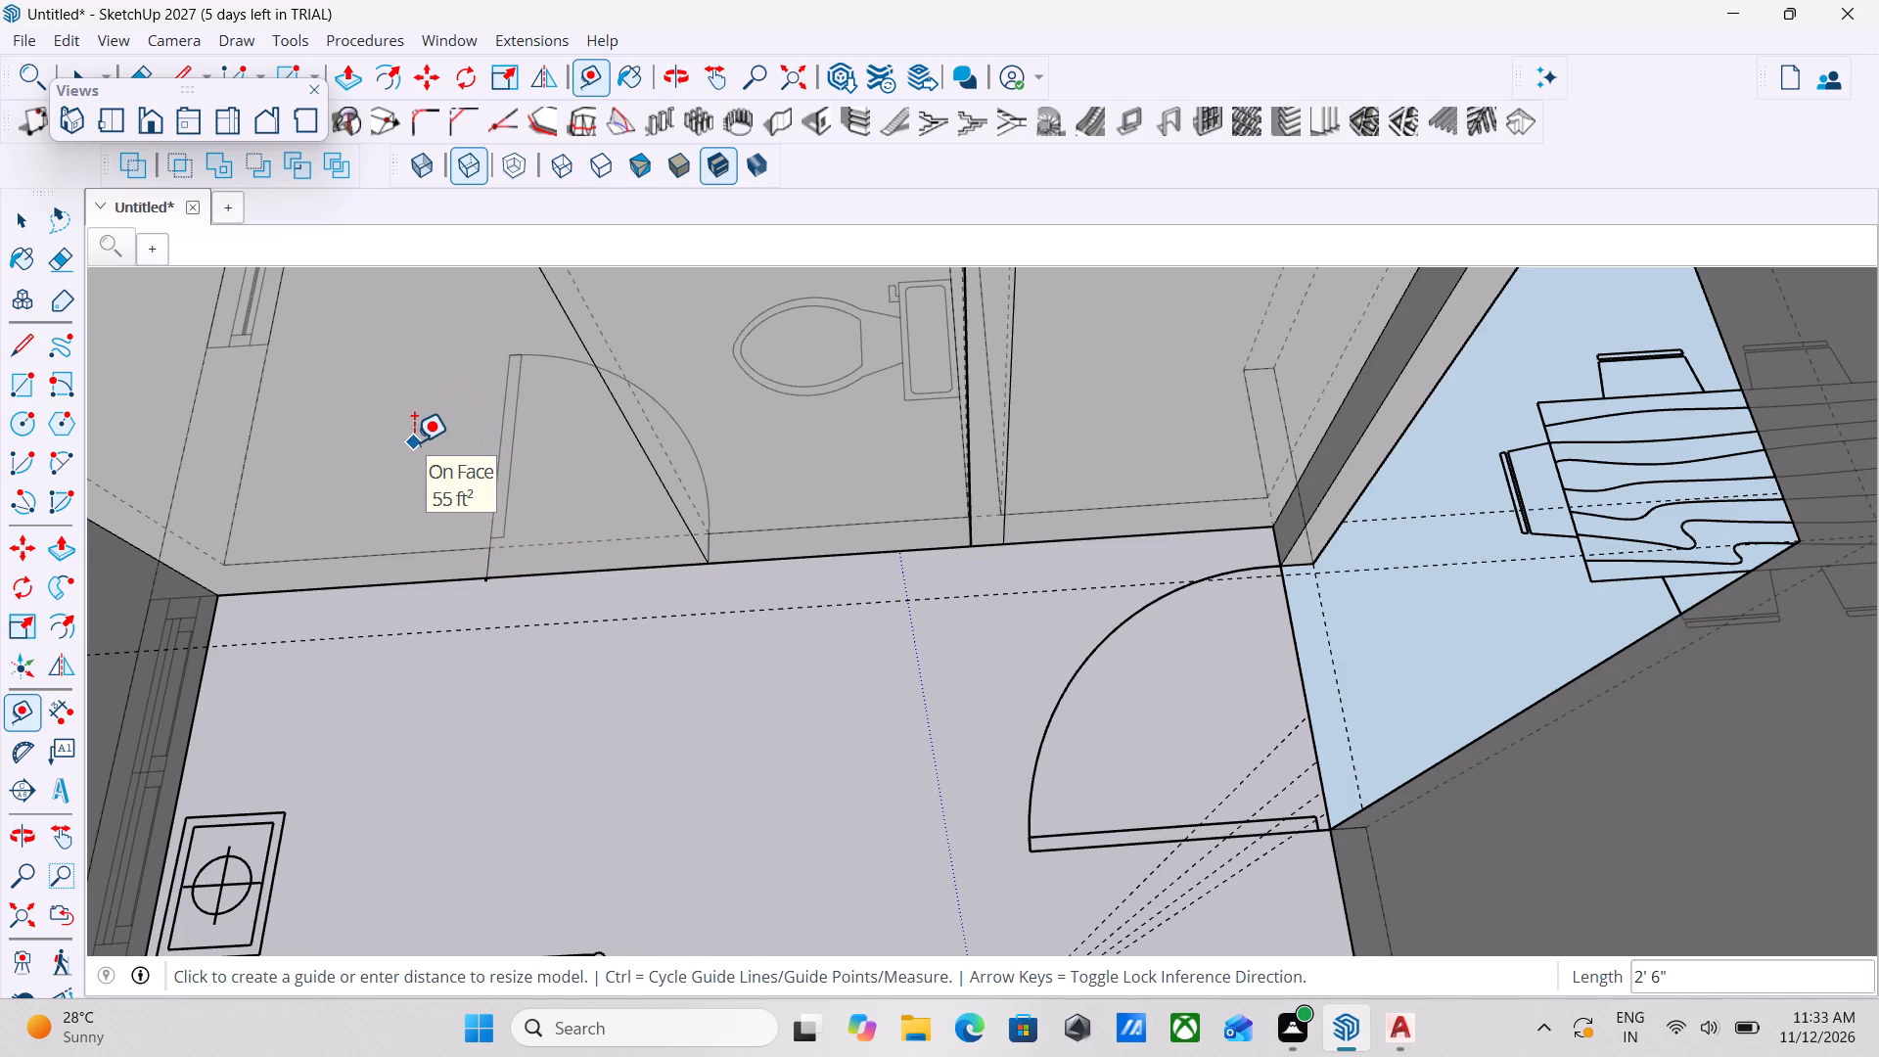
Place a horizontal guide line on the bathroom wall, 7' above the wall's bottom edge at the door.
key(Up)
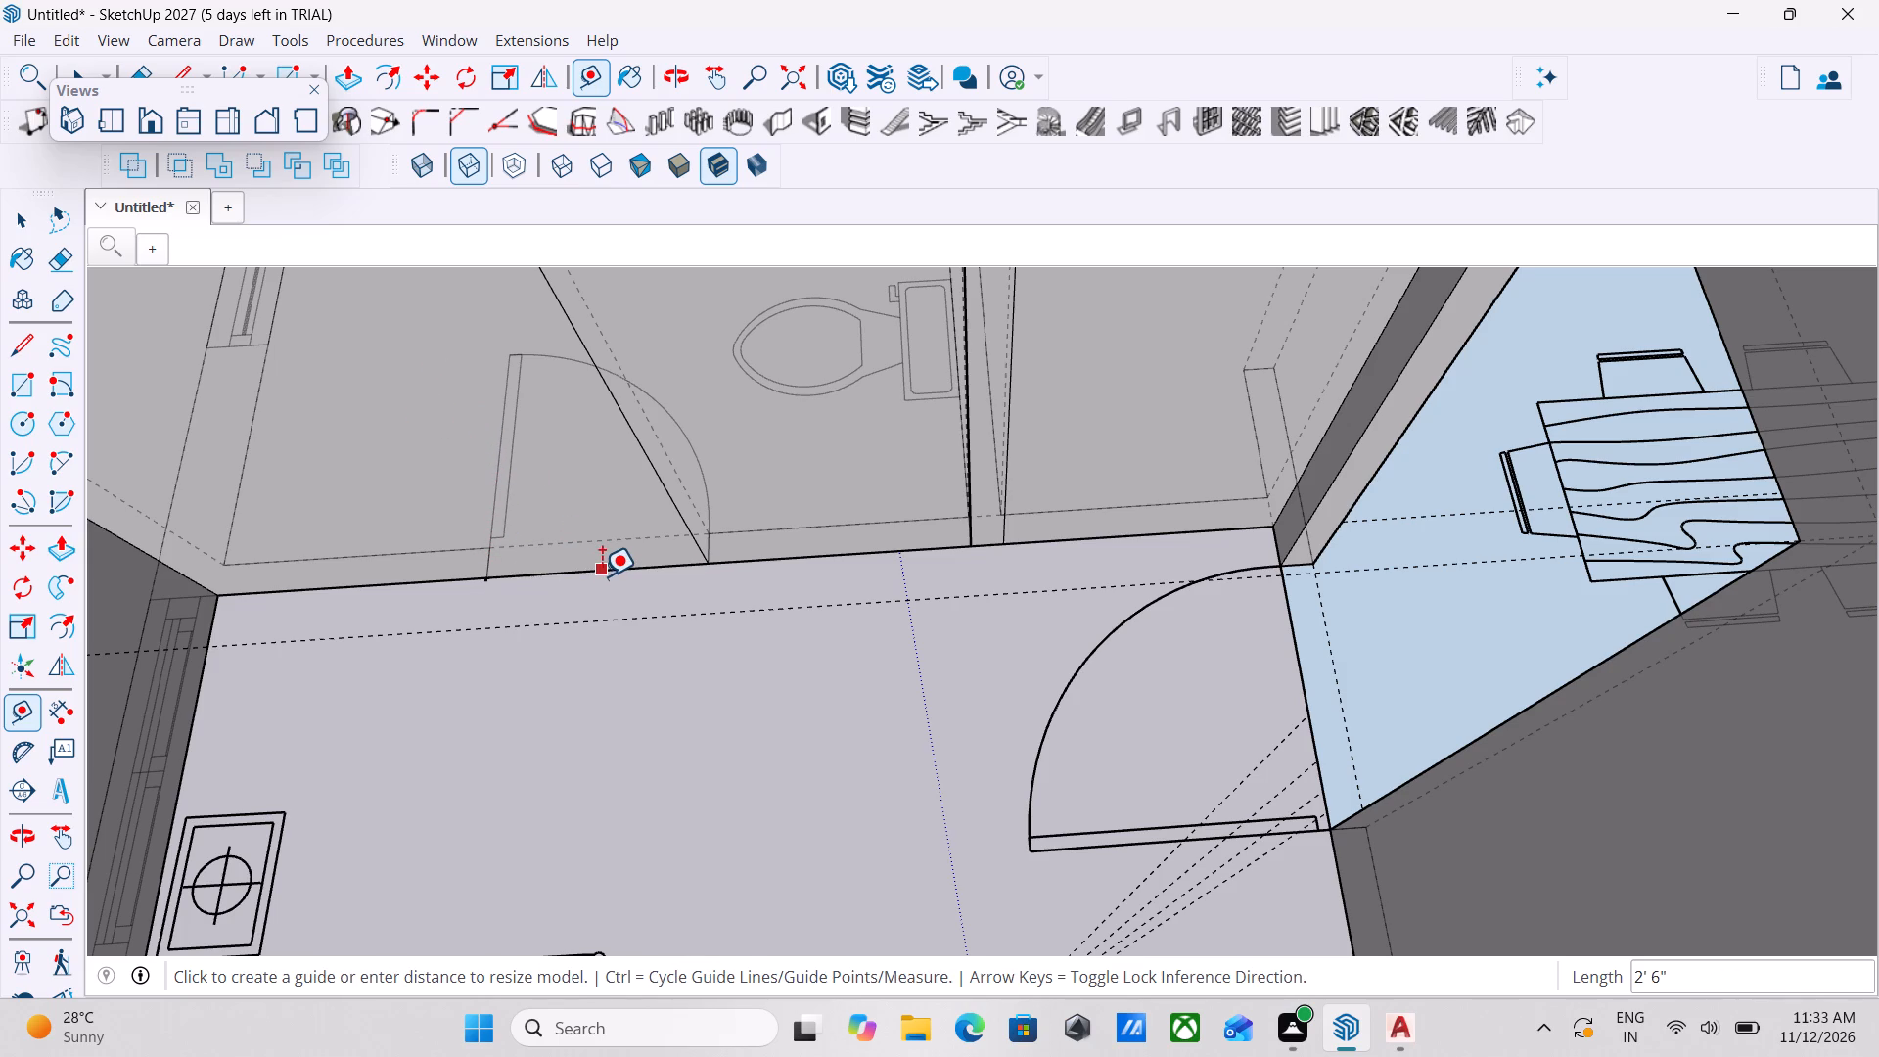
click(602, 576)
scroll(594, 441, down, 5)
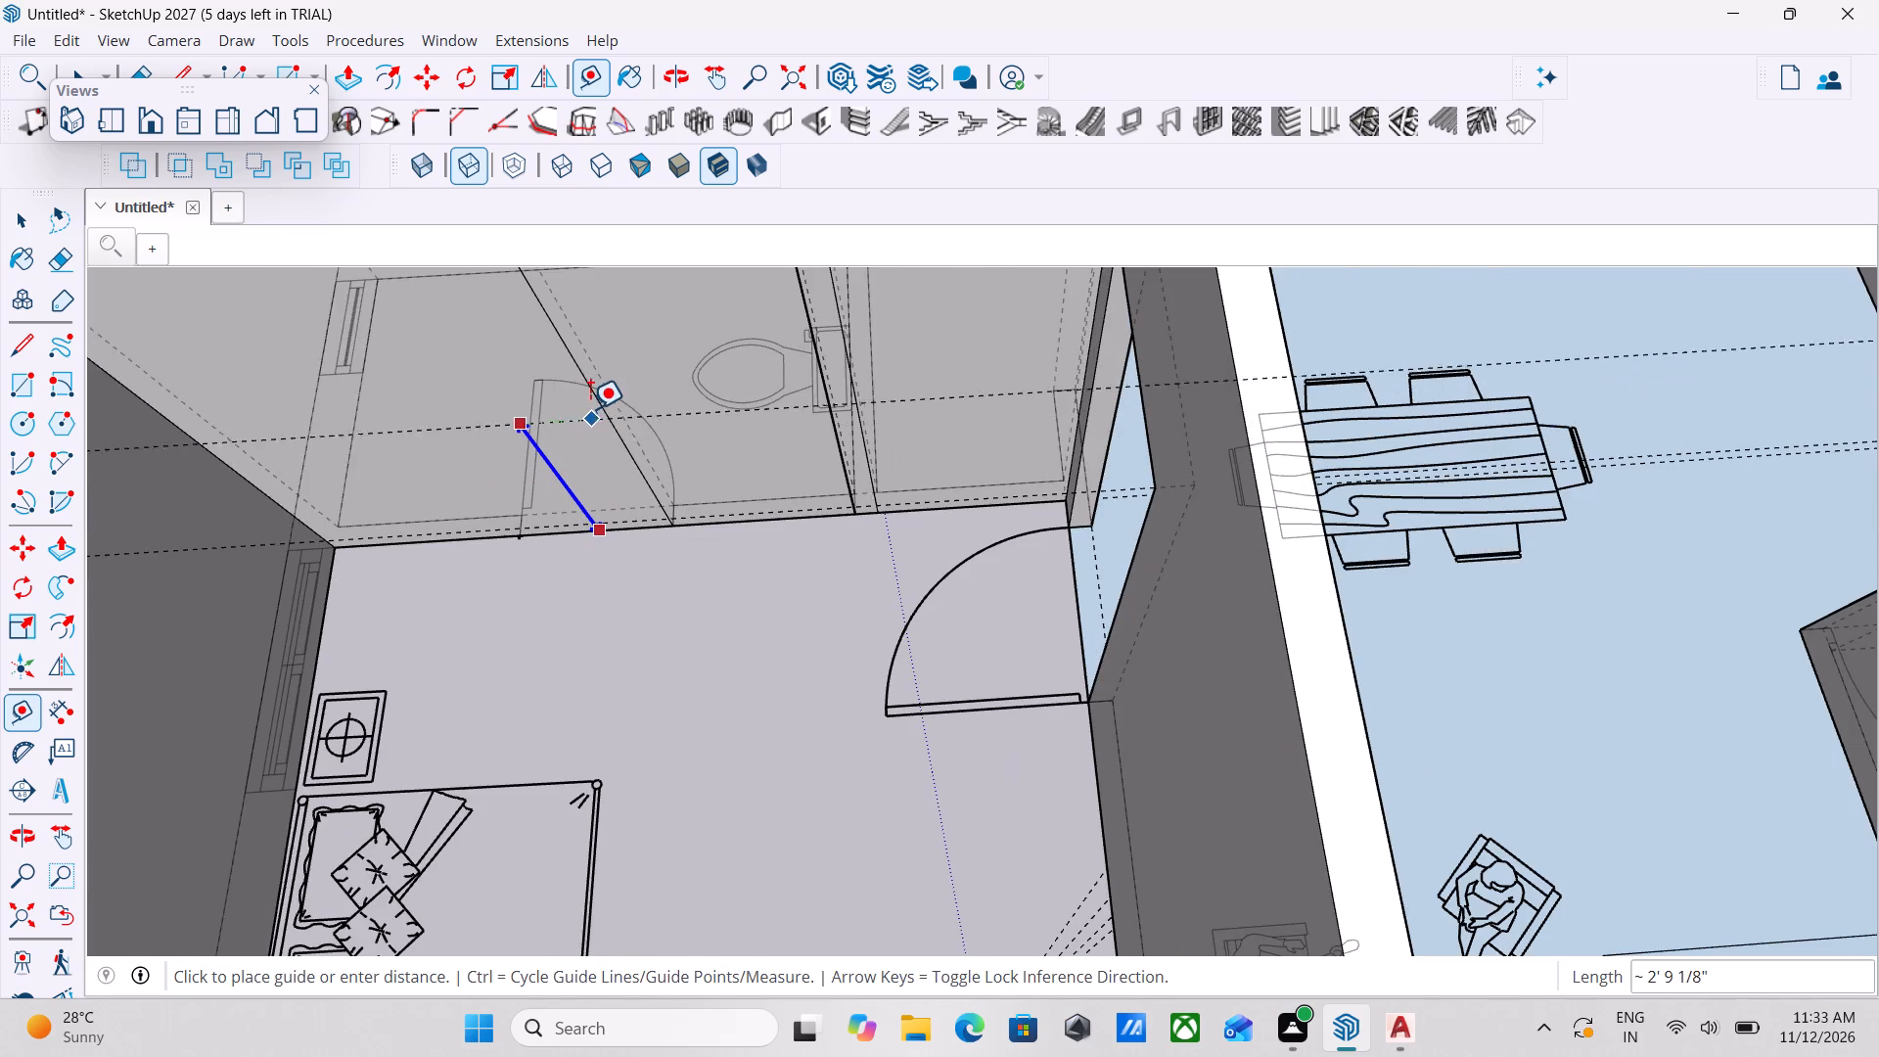
scroll(590, 409, down, 3)
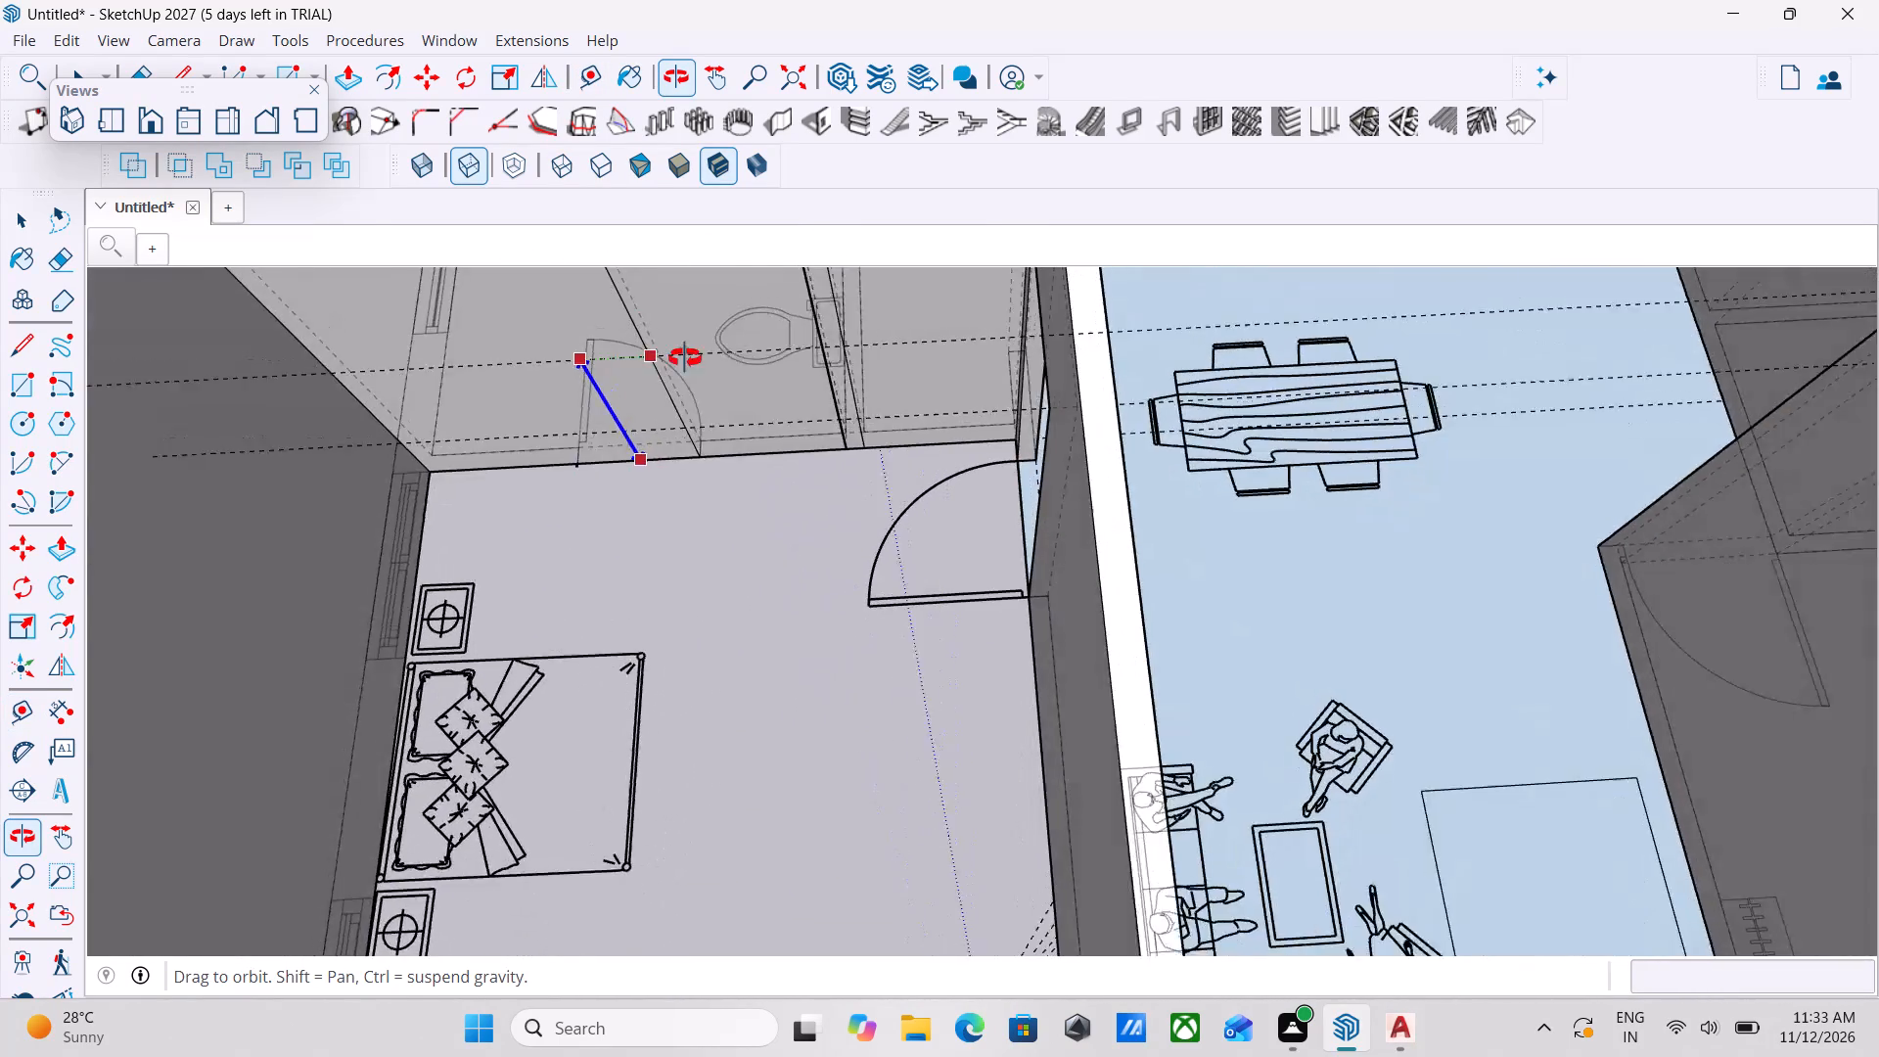
scroll(595, 379, up, 1)
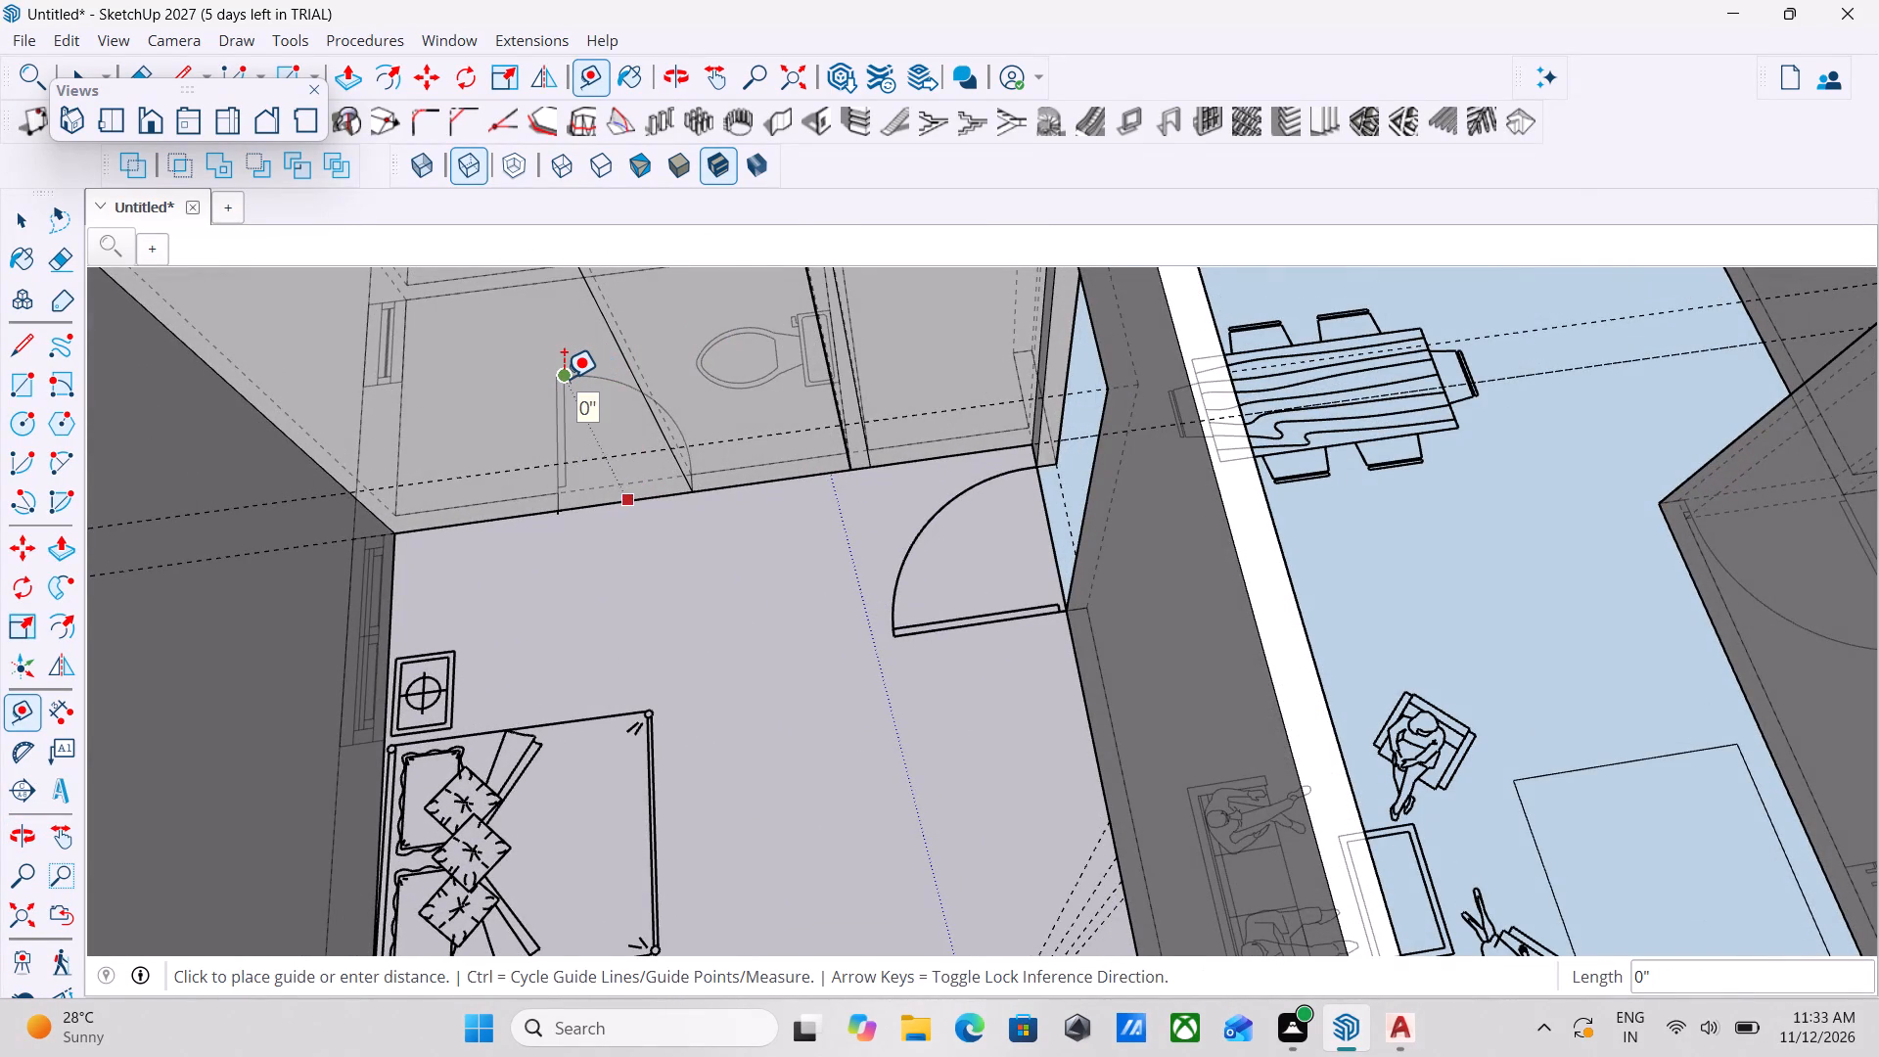
key(Up)
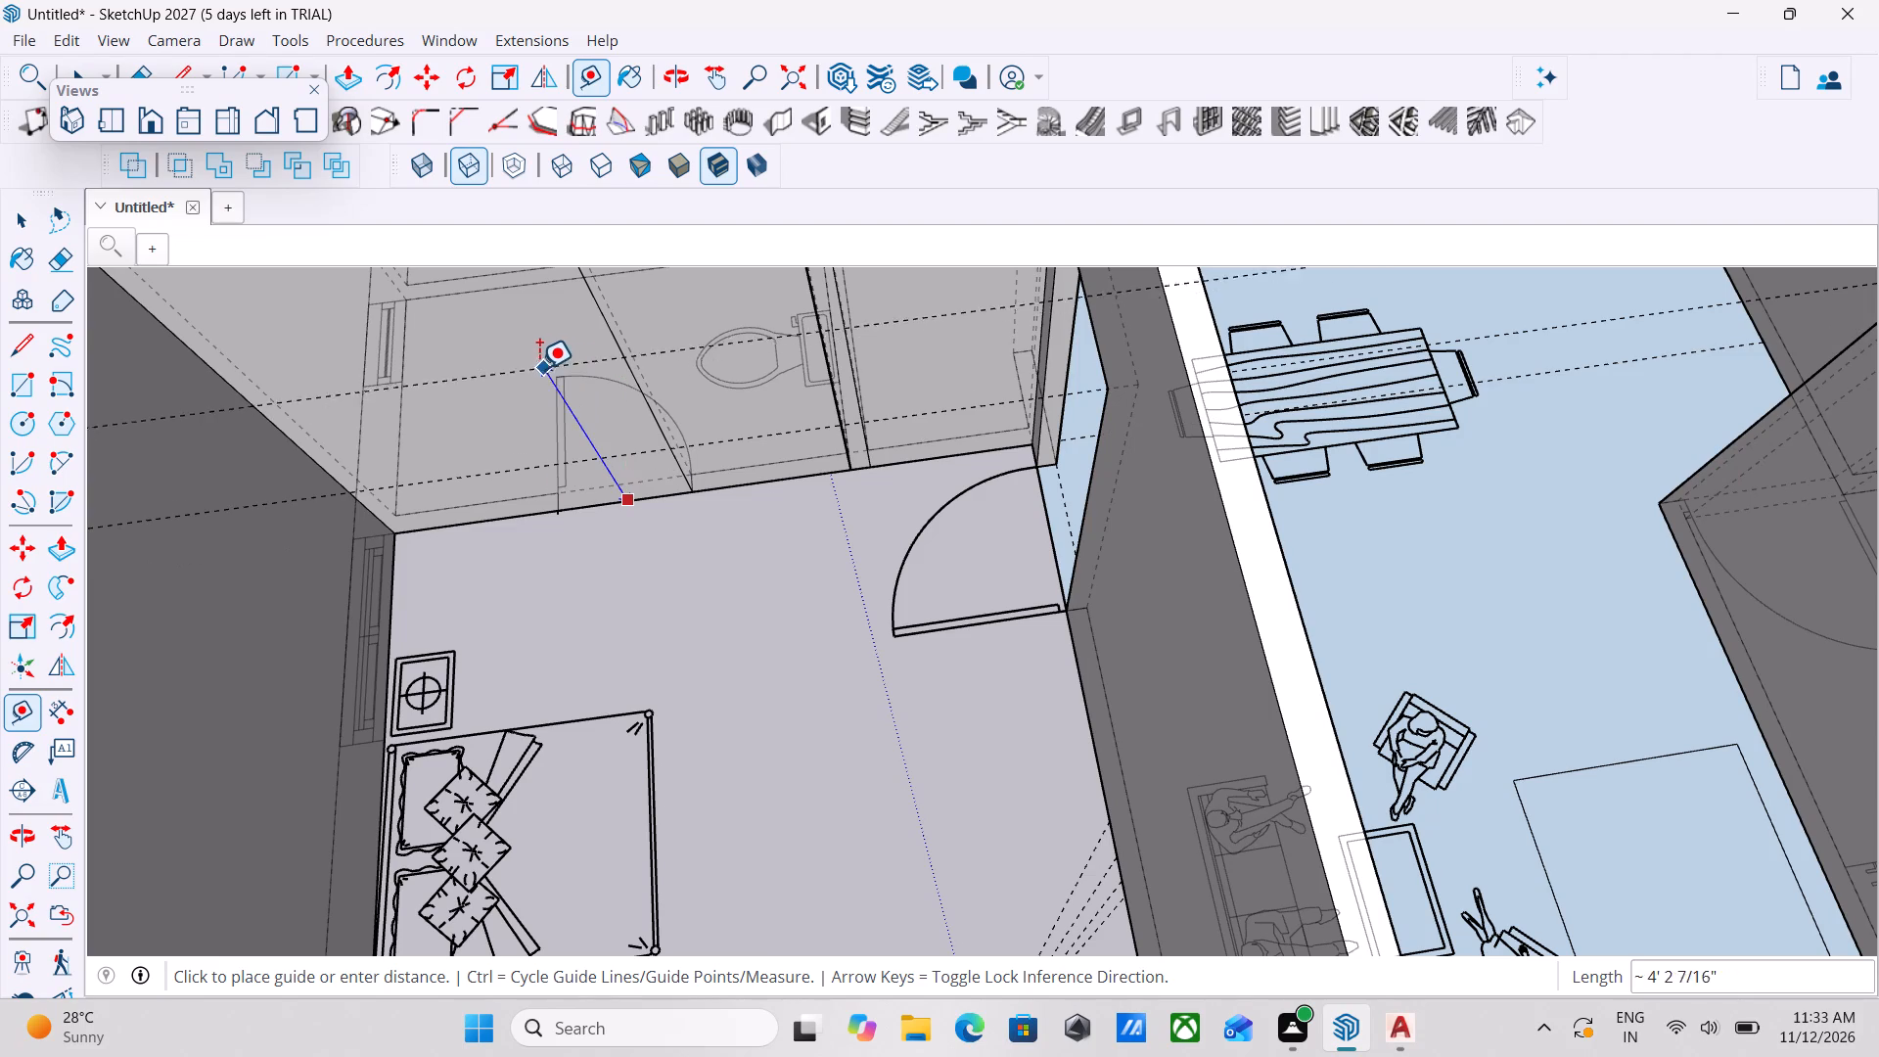
scroll(523, 385, down, 4)
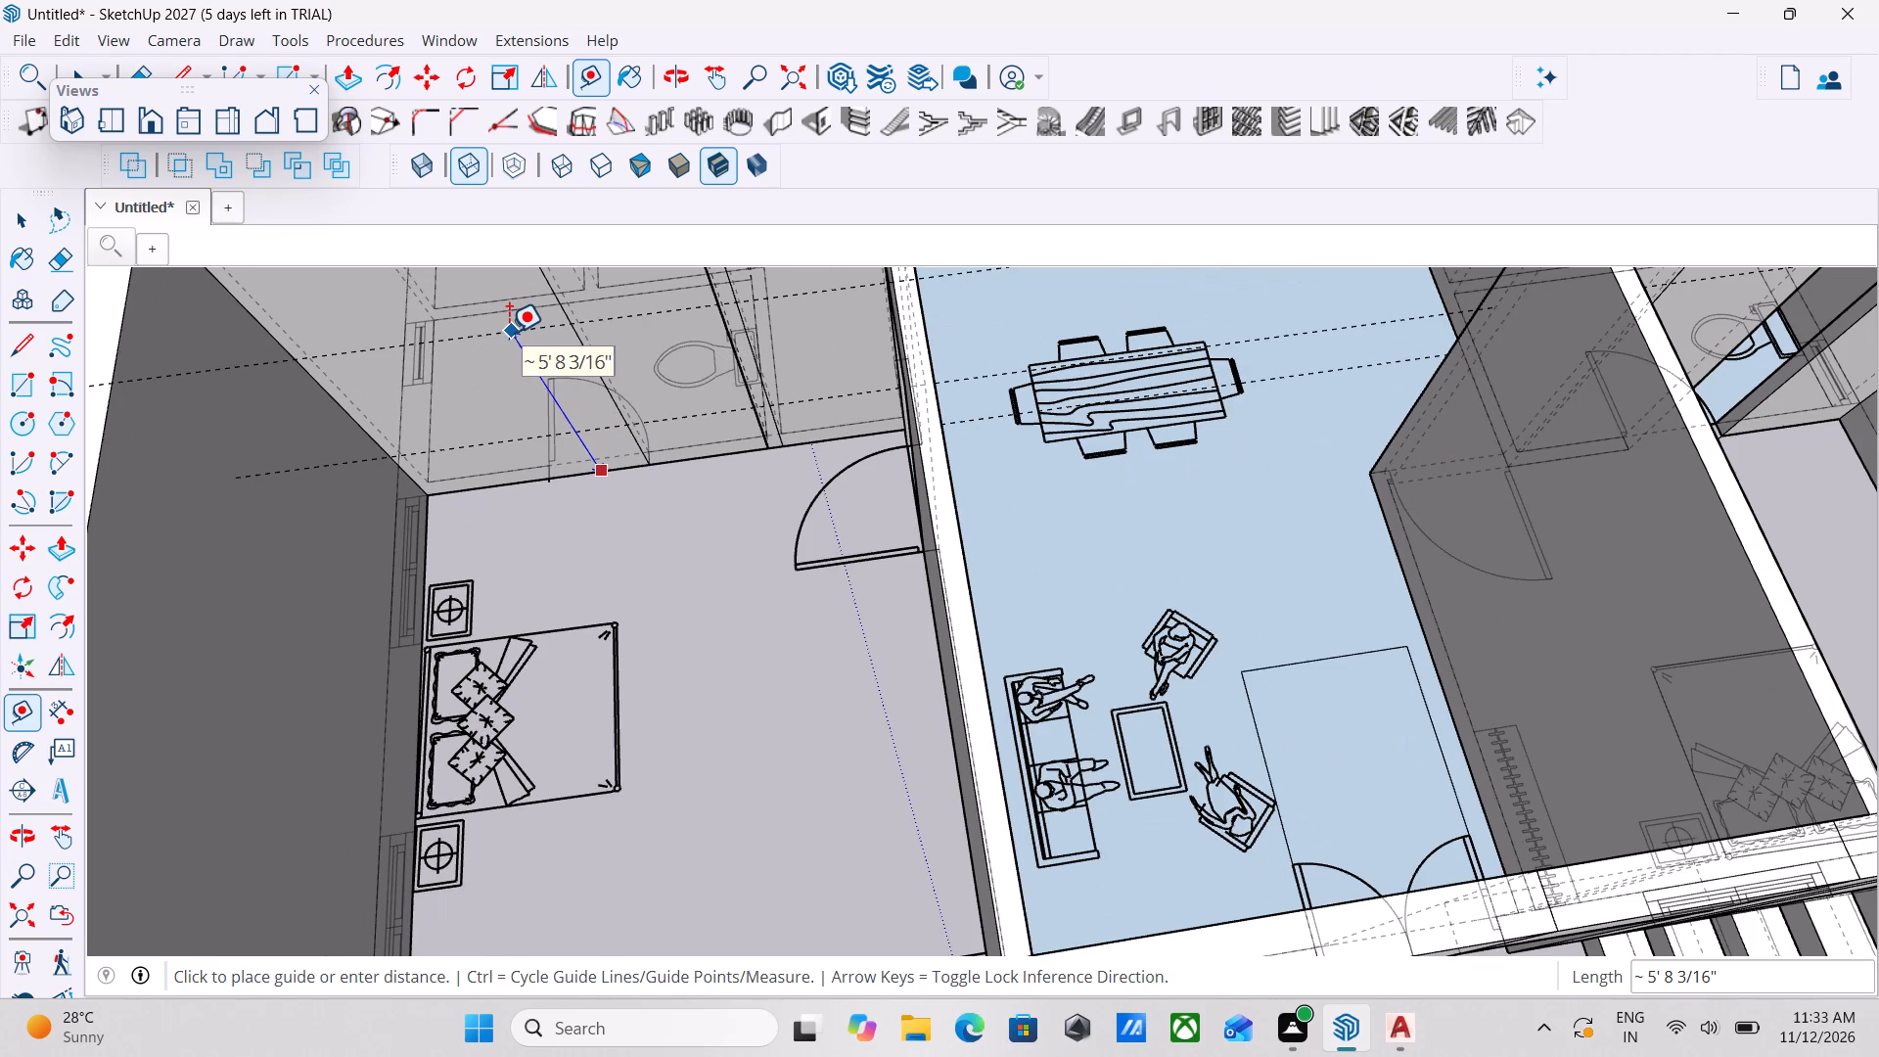
key(Up)
scroll(509, 333, down, 3)
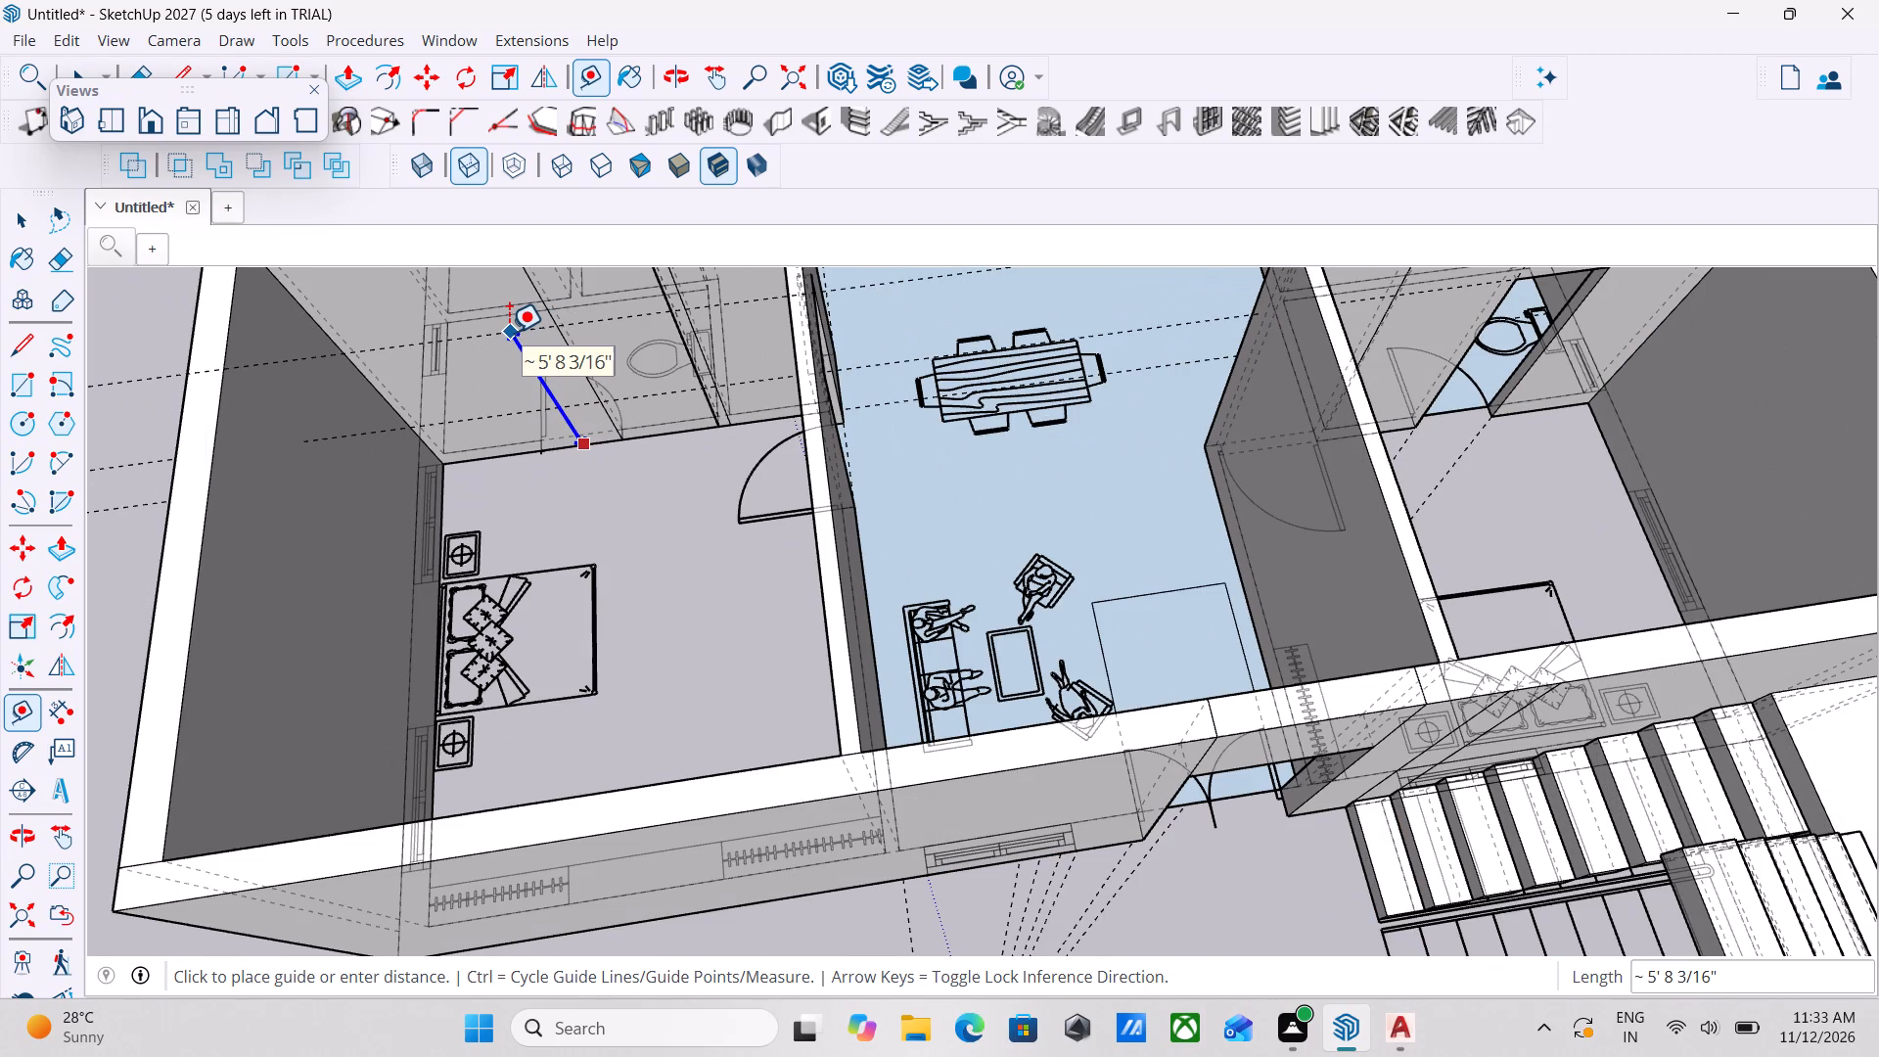
text(7')
key(Return)
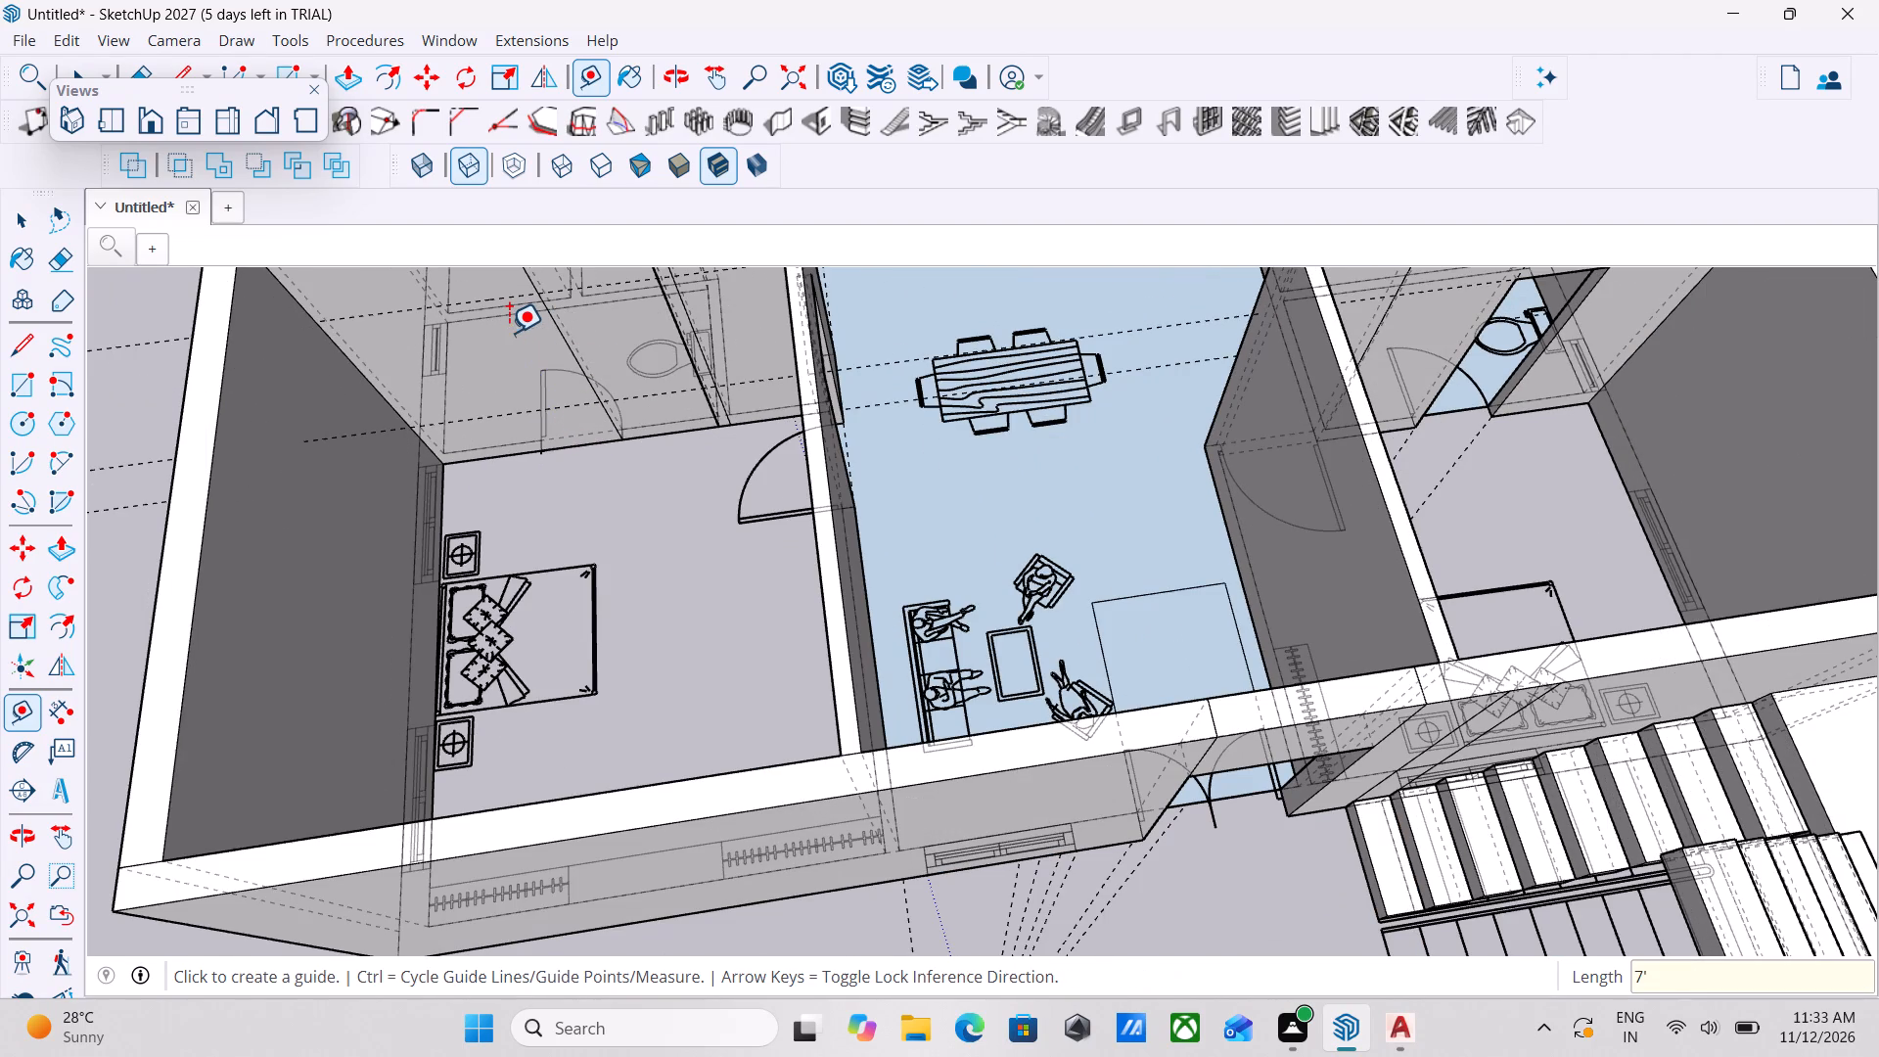
Measure the bathroom door's width along the wall's bottom edge, from its latch-side corner to its hinge-side corner.
scroll(562, 403, down, 1)
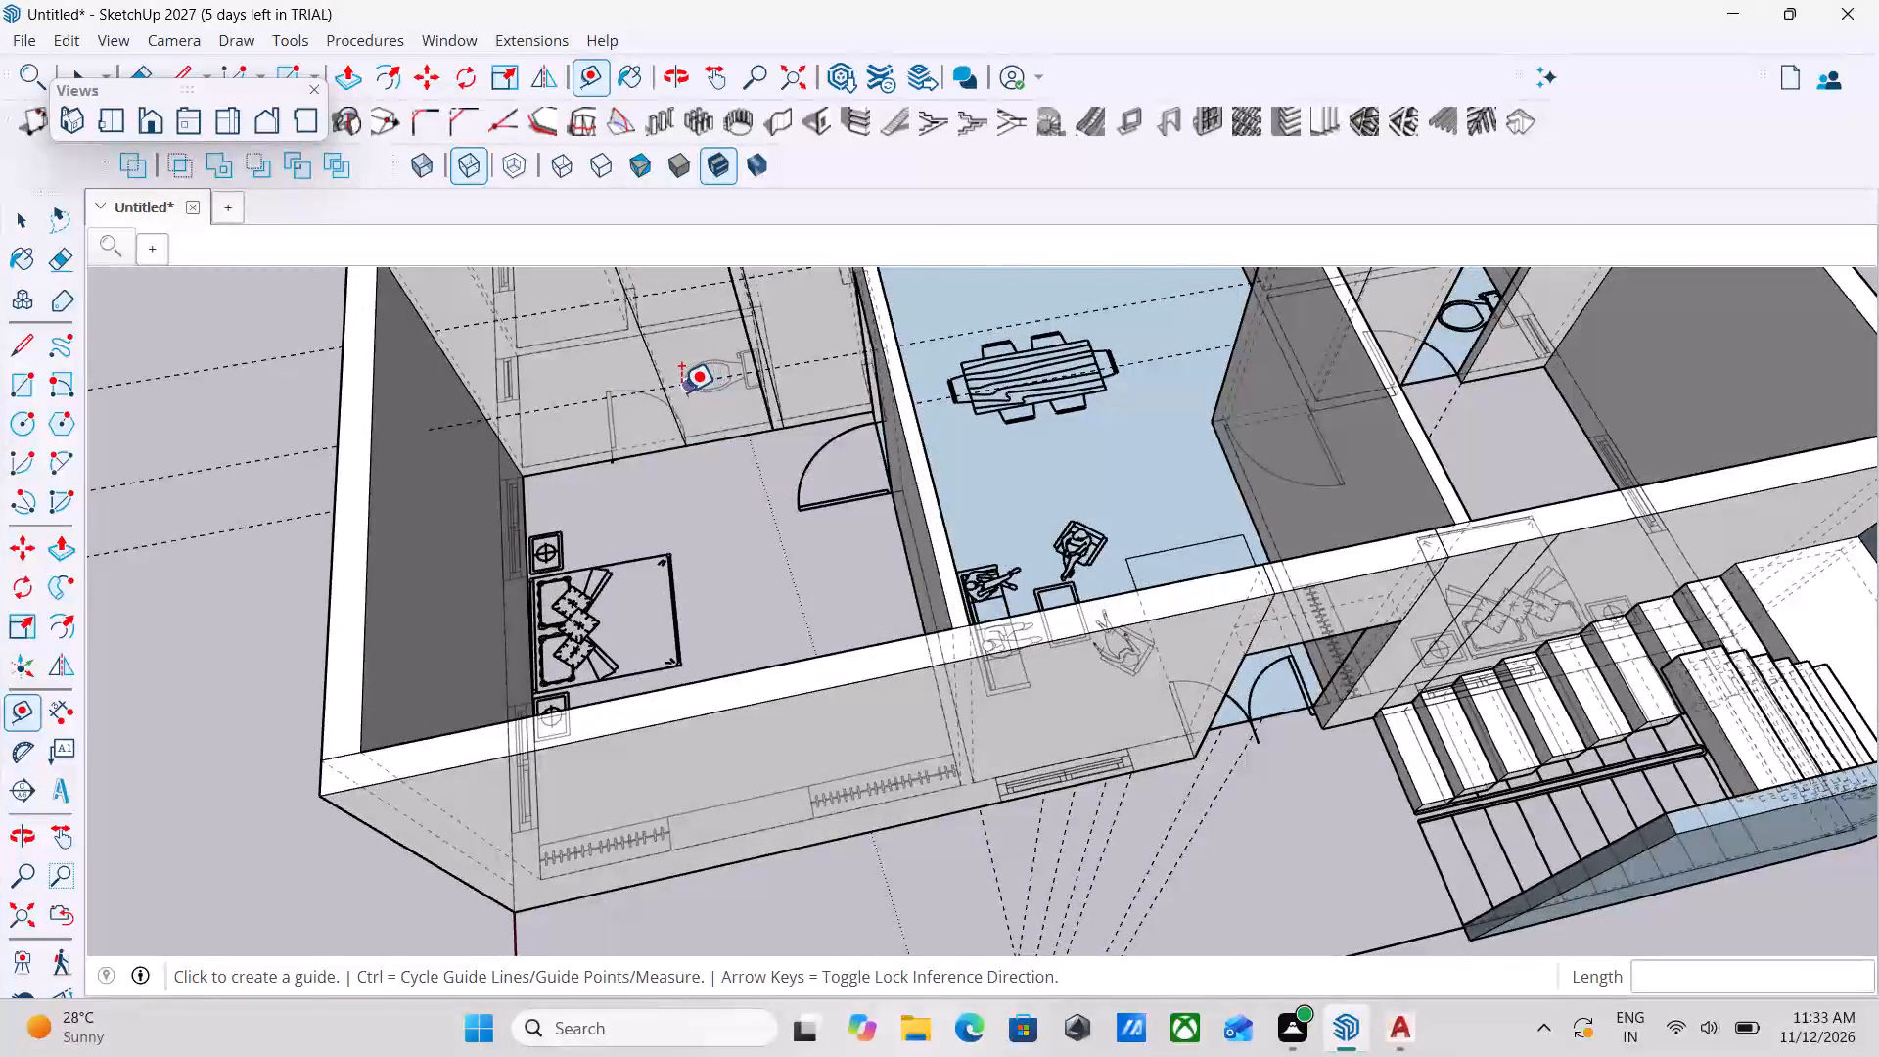
scroll(681, 392, up, 13)
scroll(683, 544, up, 10)
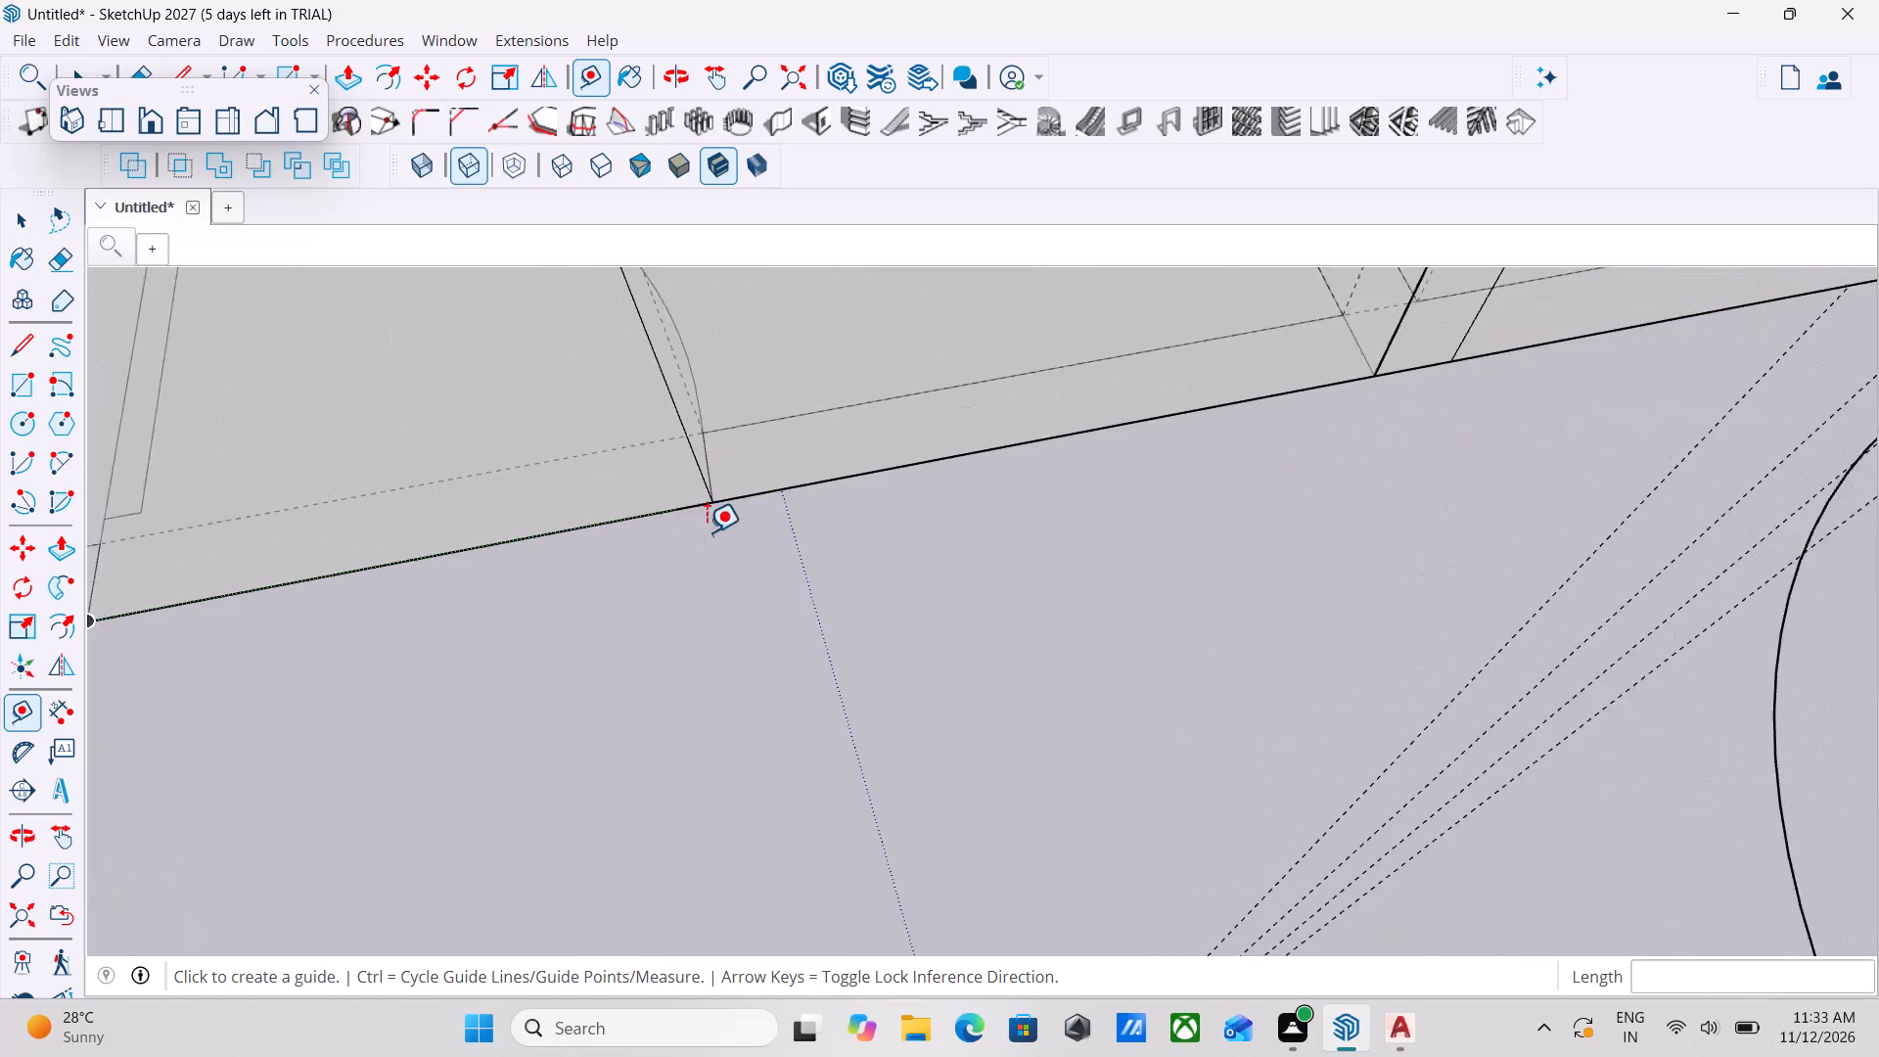
scroll(717, 528, up, 8)
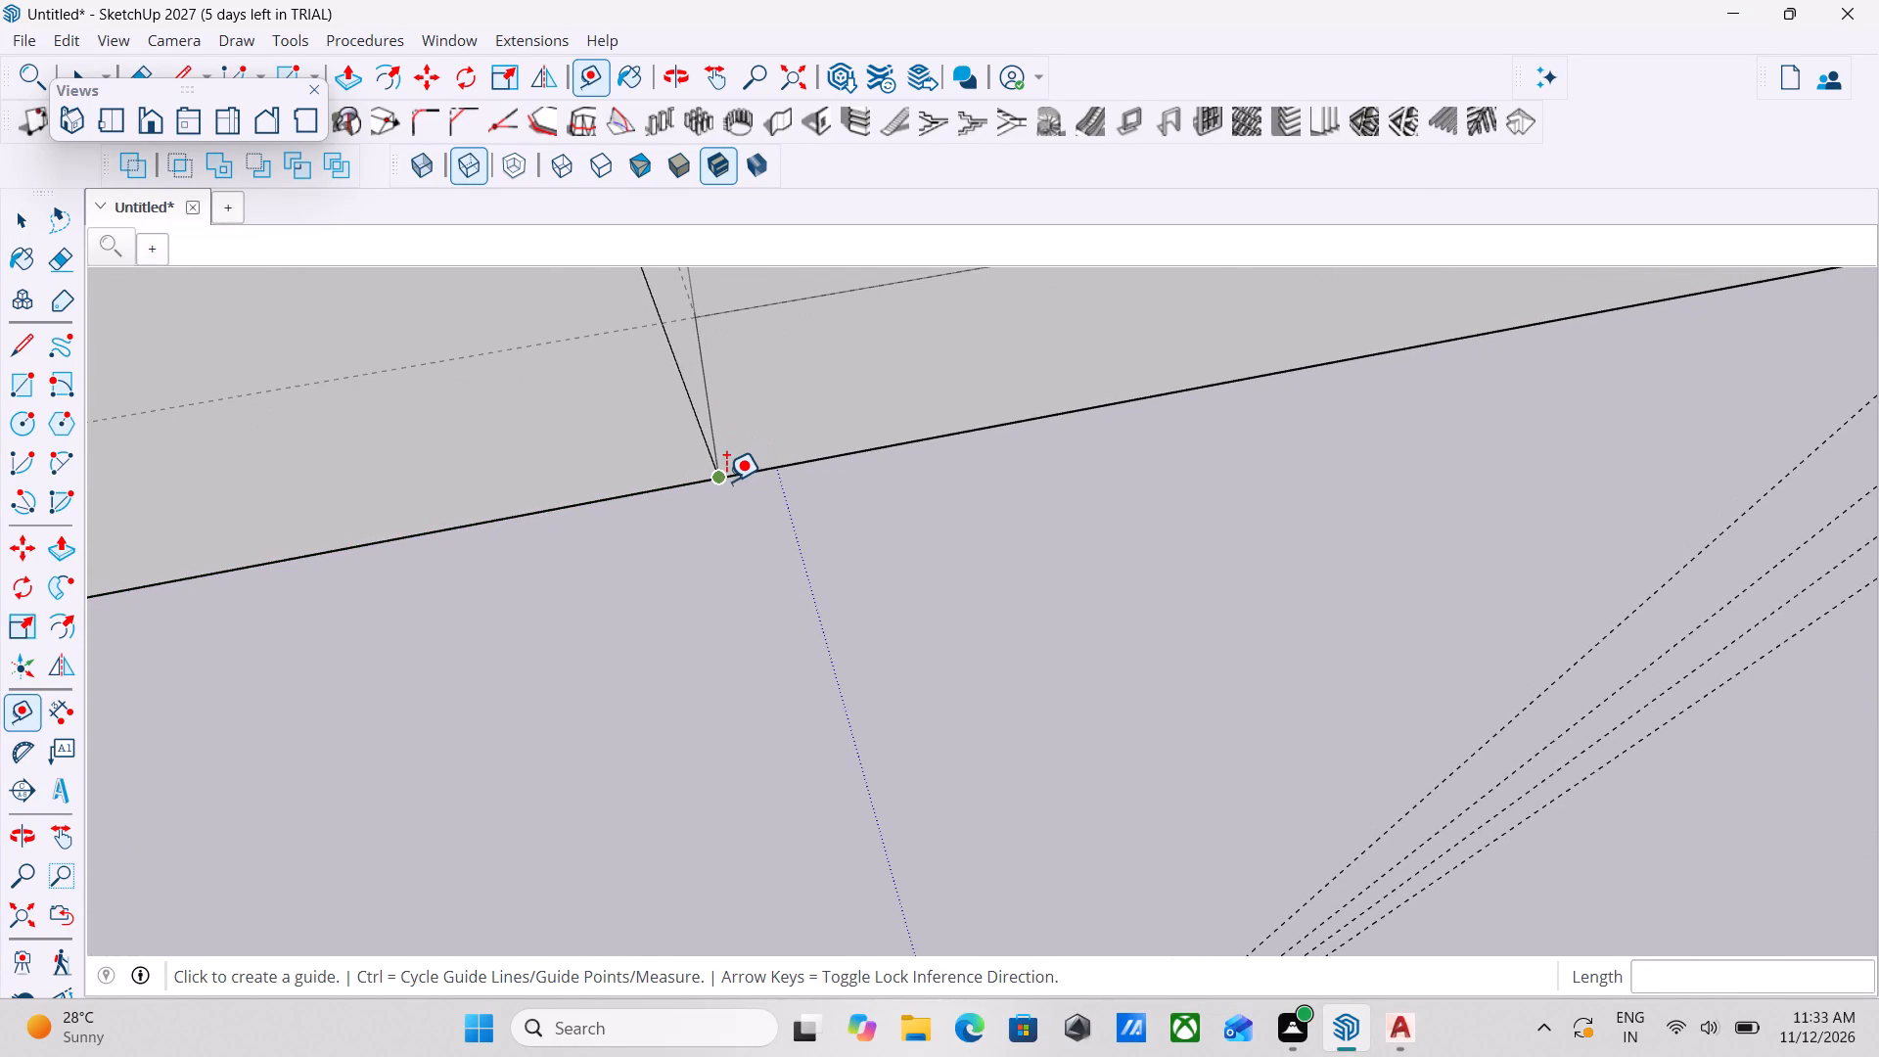
click(717, 472)
scroll(511, 528, down, 6)
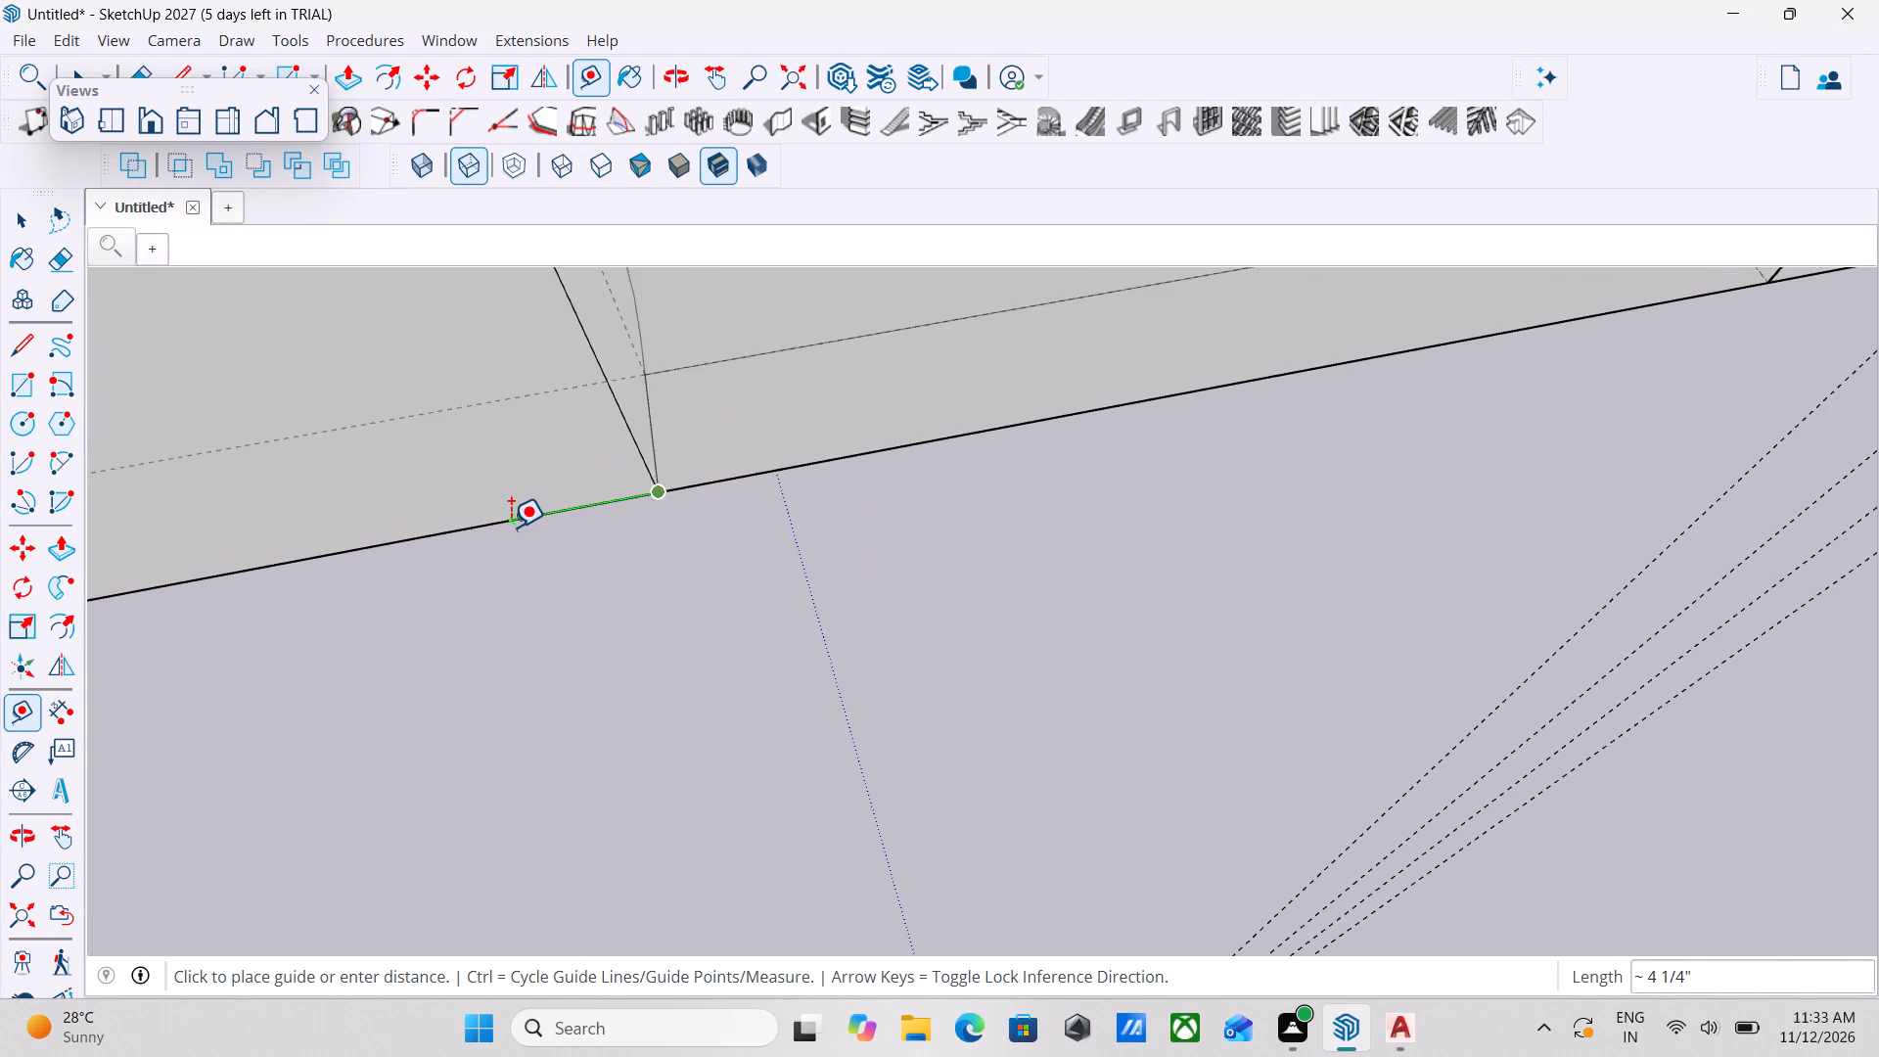
scroll(511, 528, down, 4)
scroll(411, 545, down, 9)
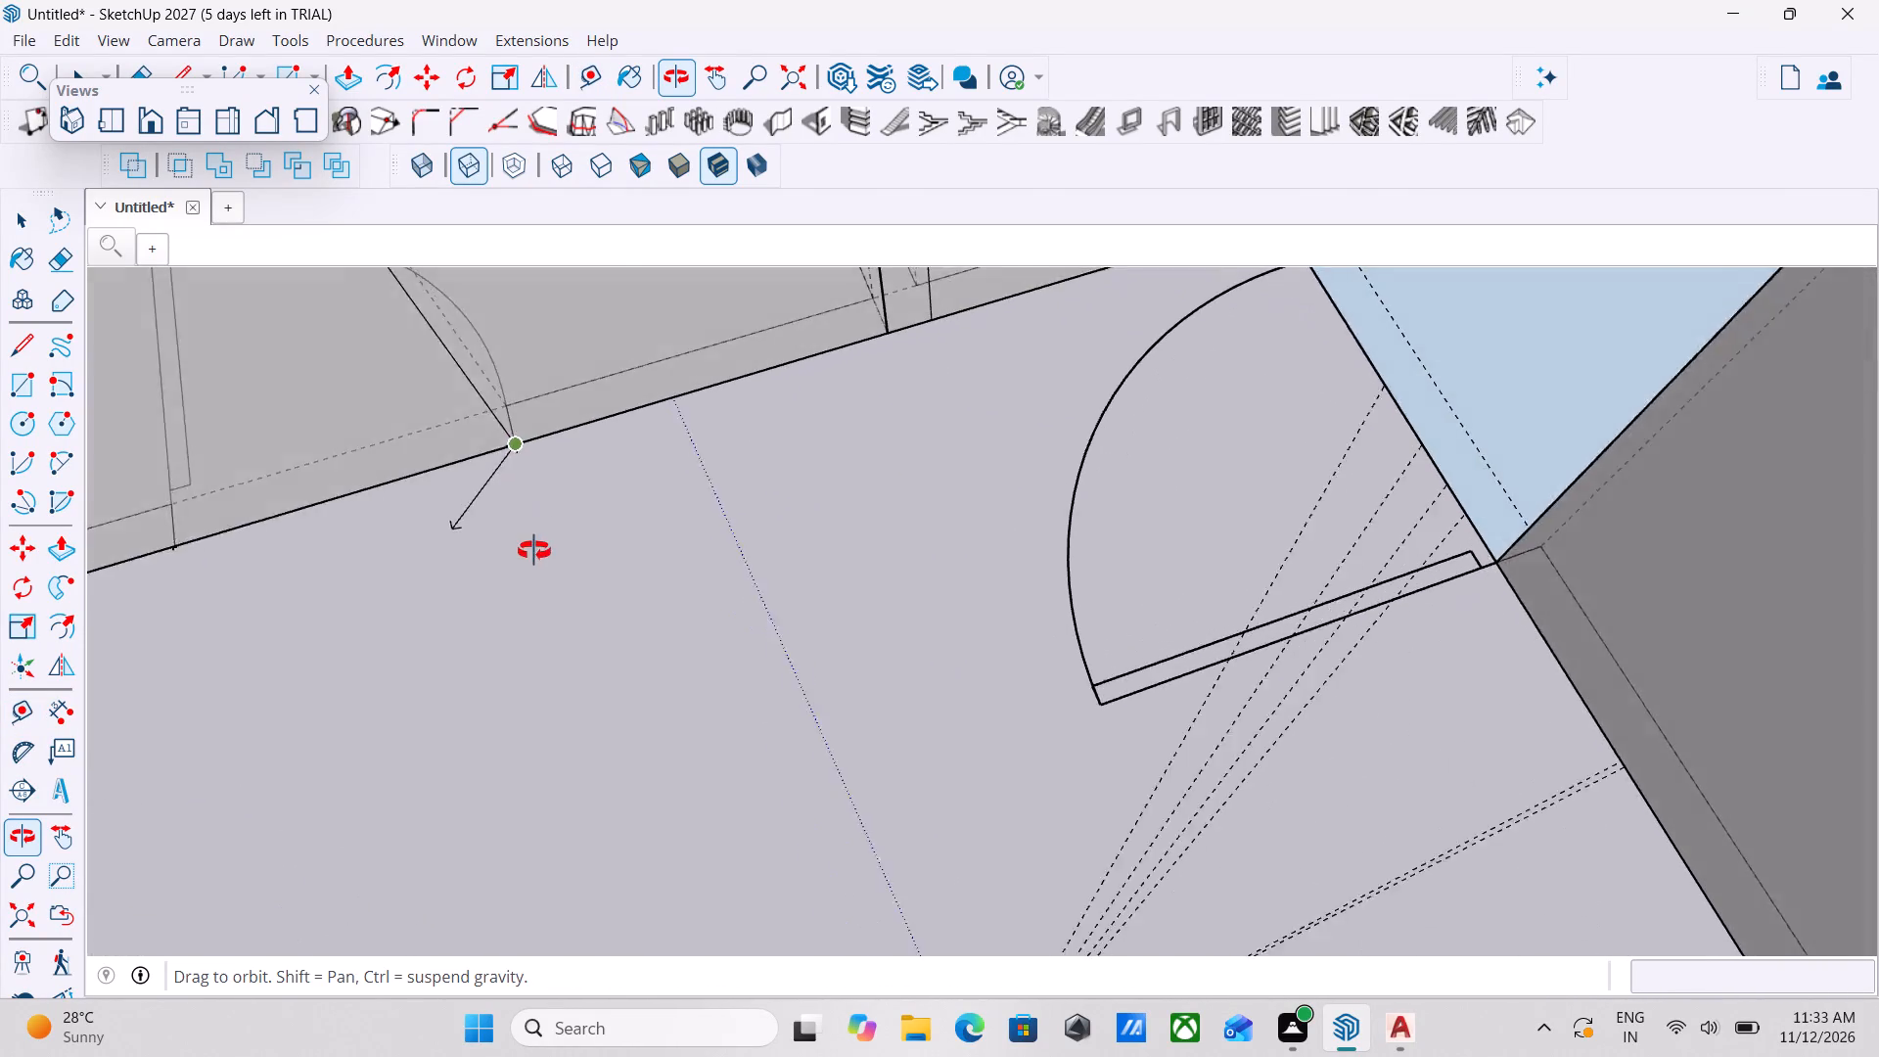
scroll(349, 516, down, 4)
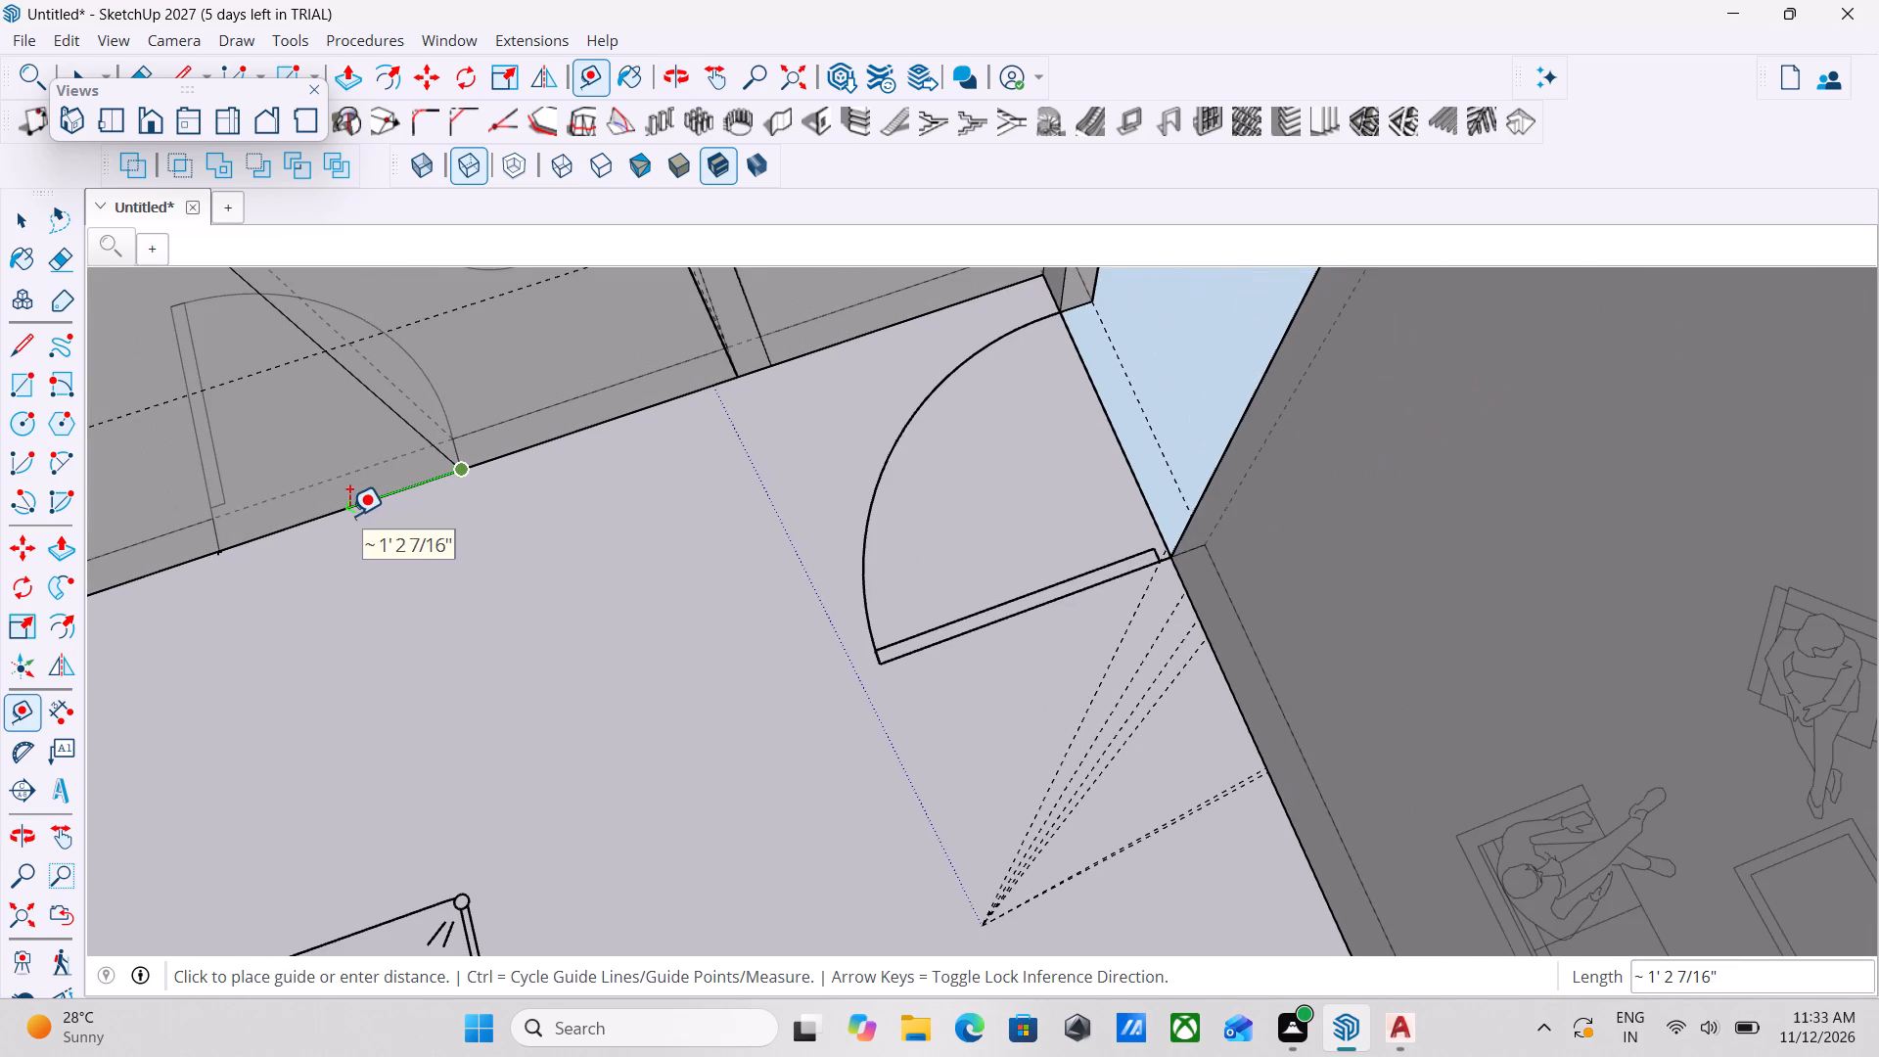
key(Left)
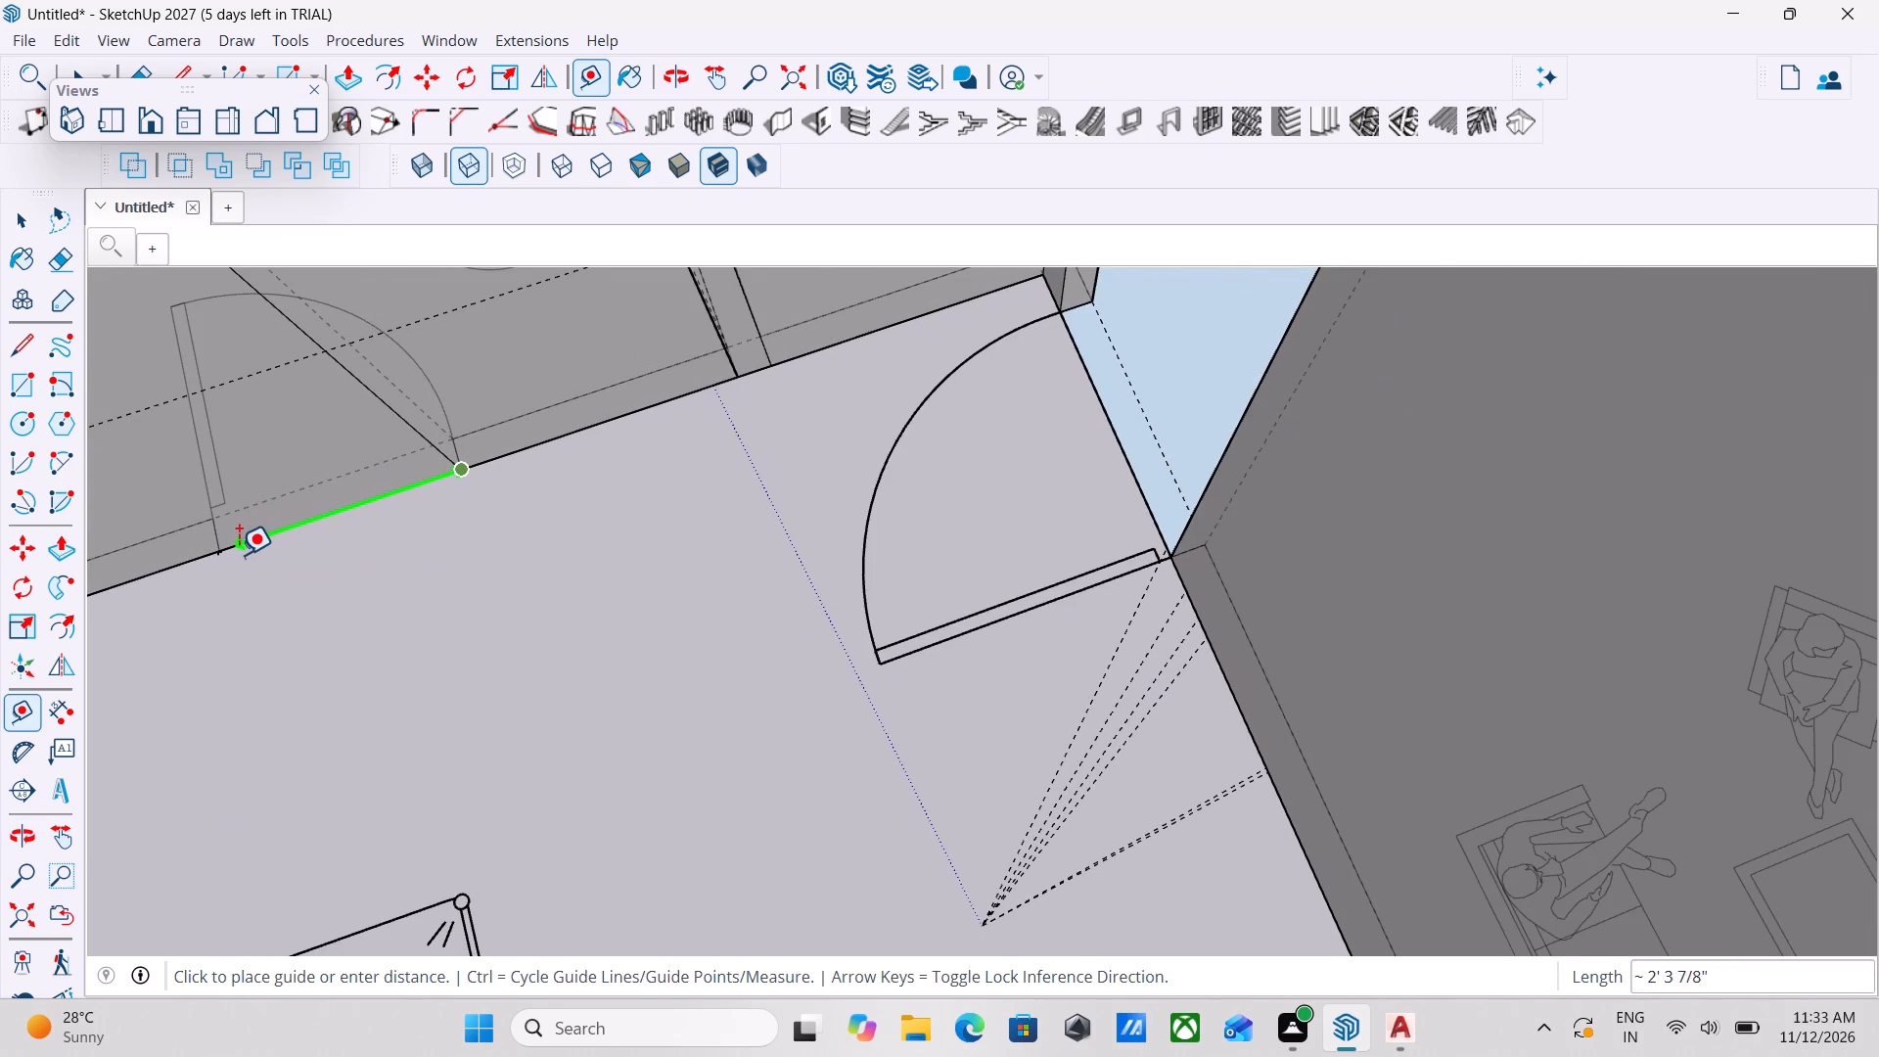
click(207, 550)
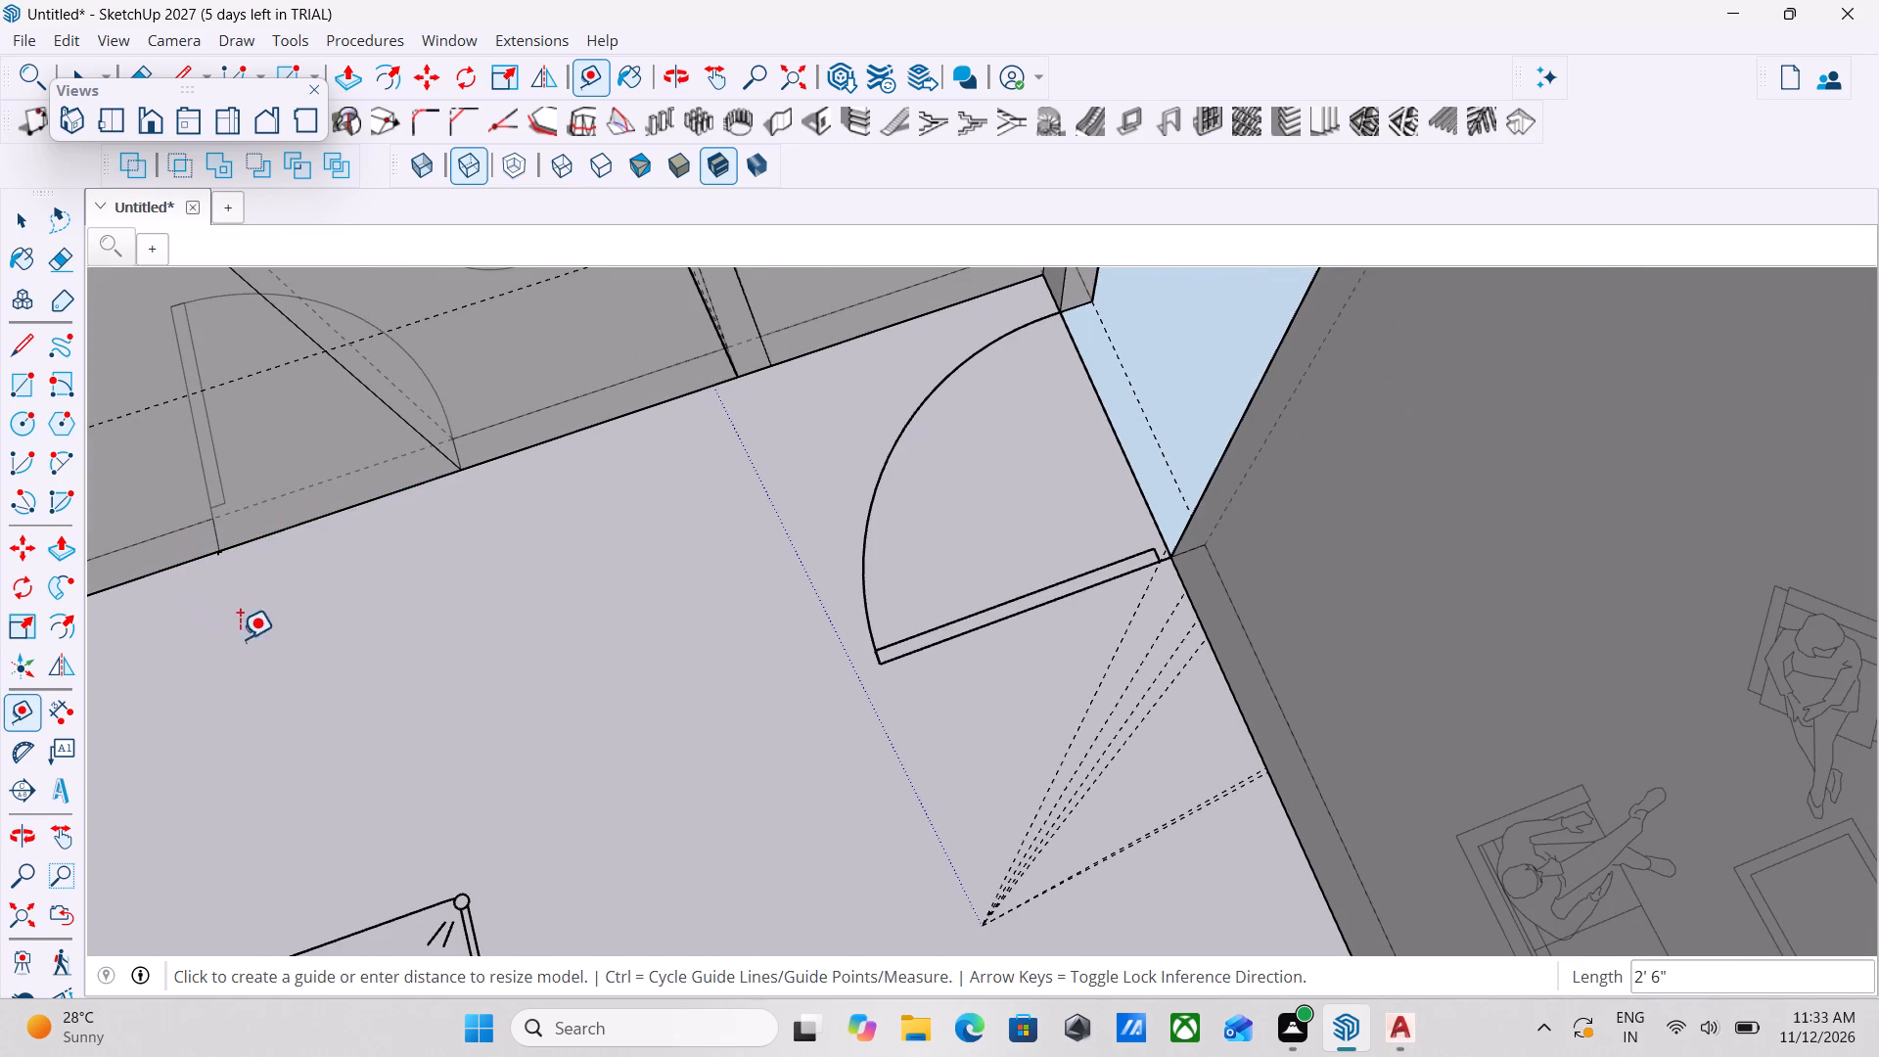
Place a vertical guide line on the bathroom wall, 3' from the bedroom corner edge, at the door's hinge side.
scroll(452, 508, down, 3)
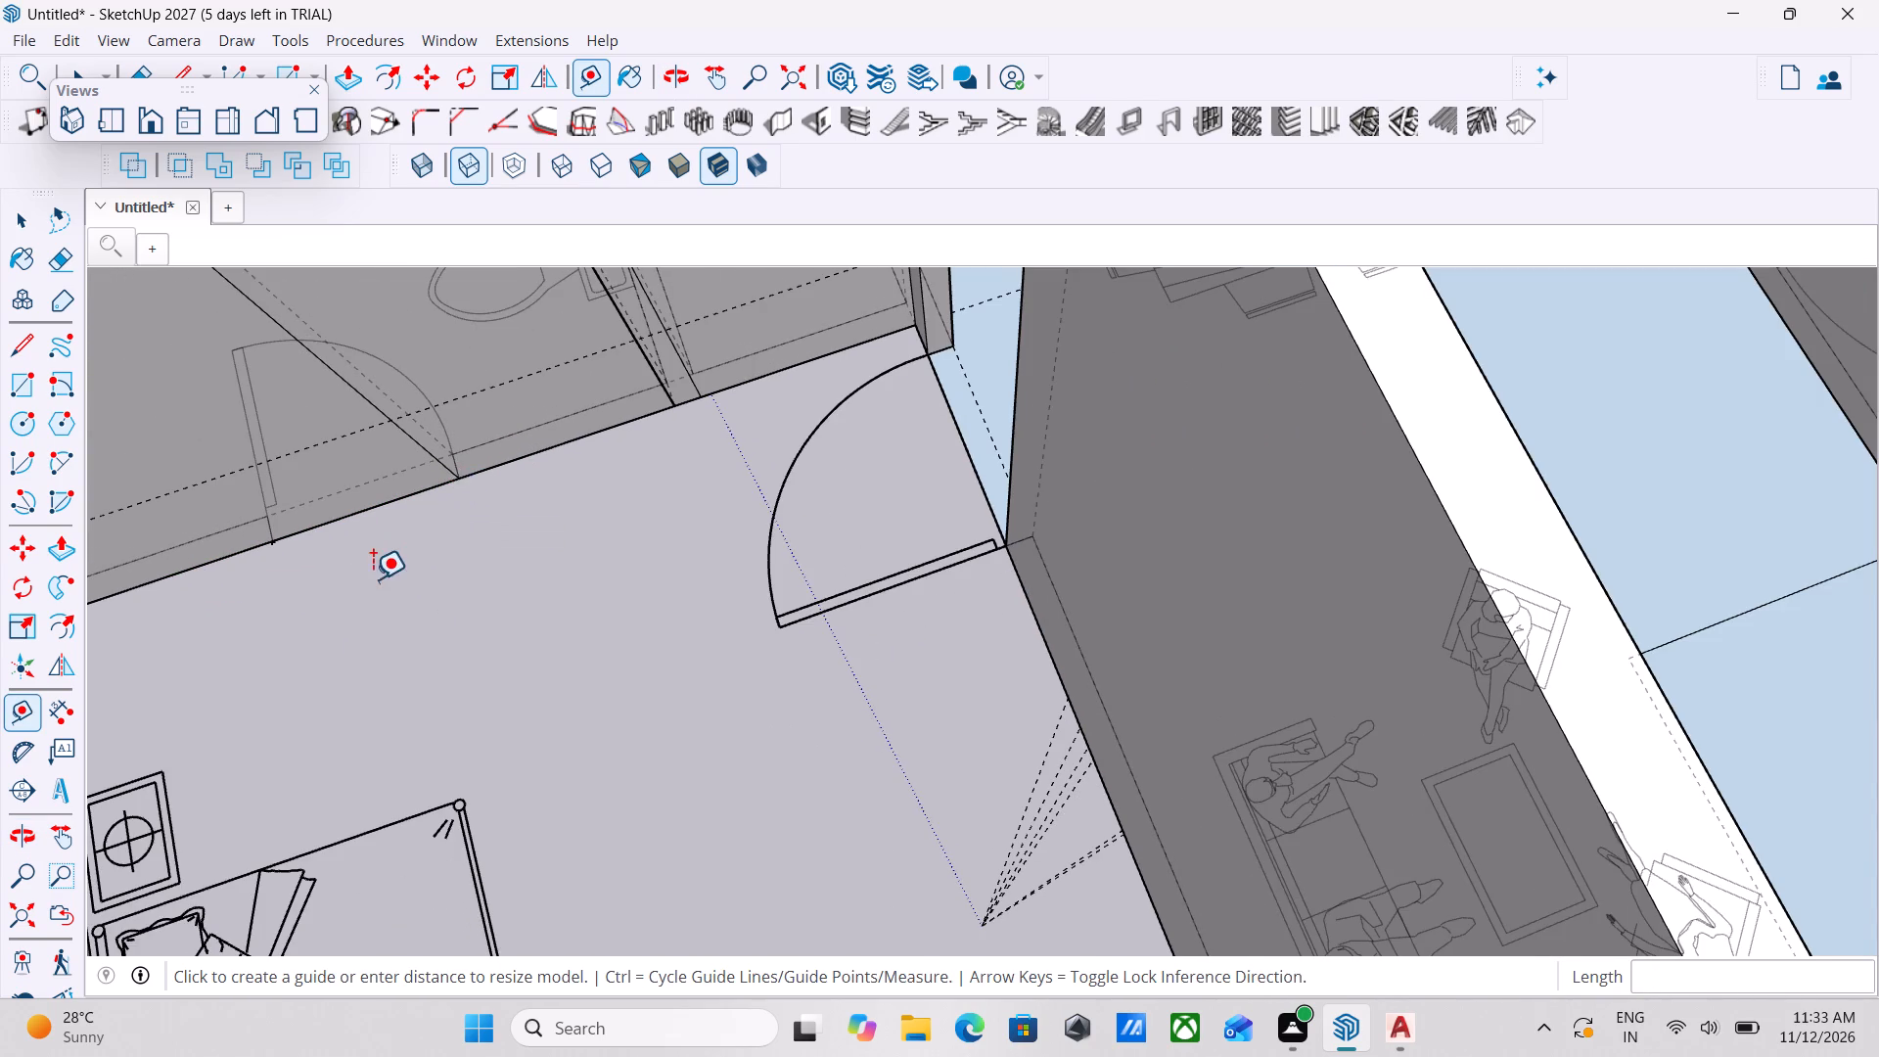
scroll(375, 580, down, 5)
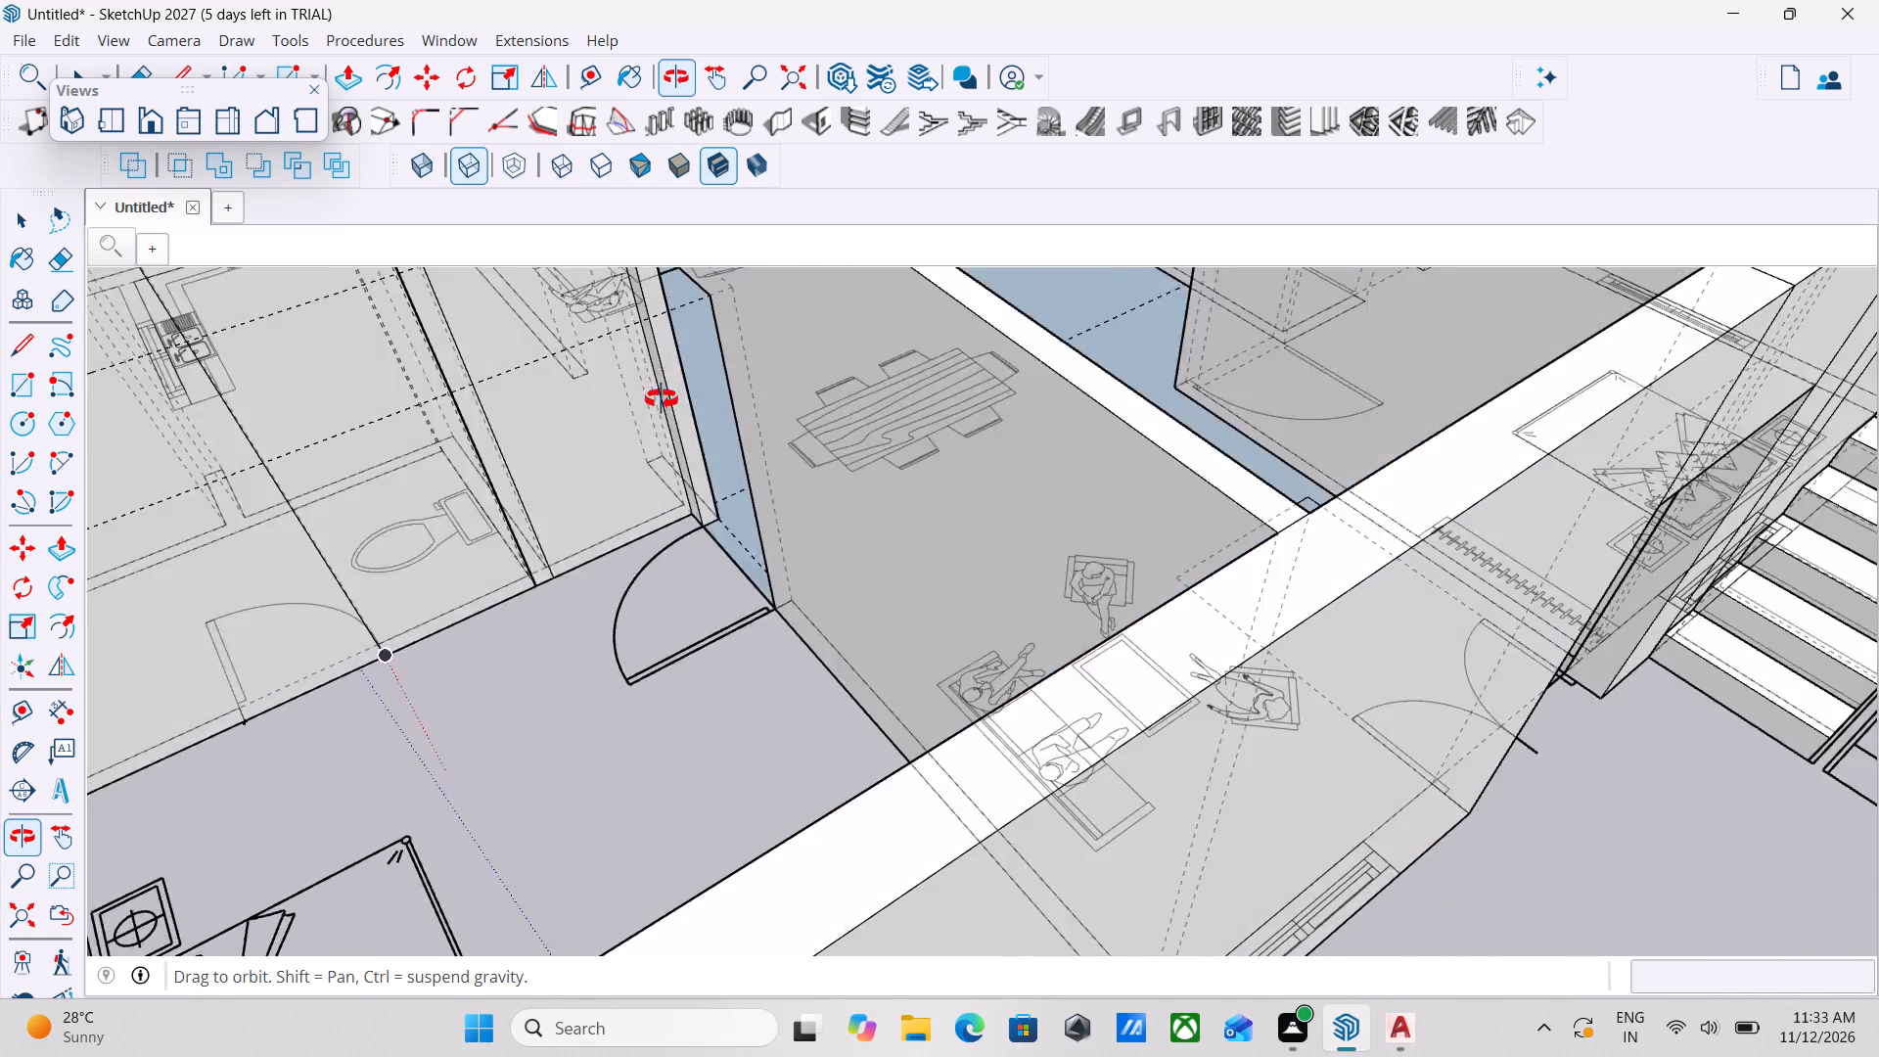
scroll(455, 492, down, 11)
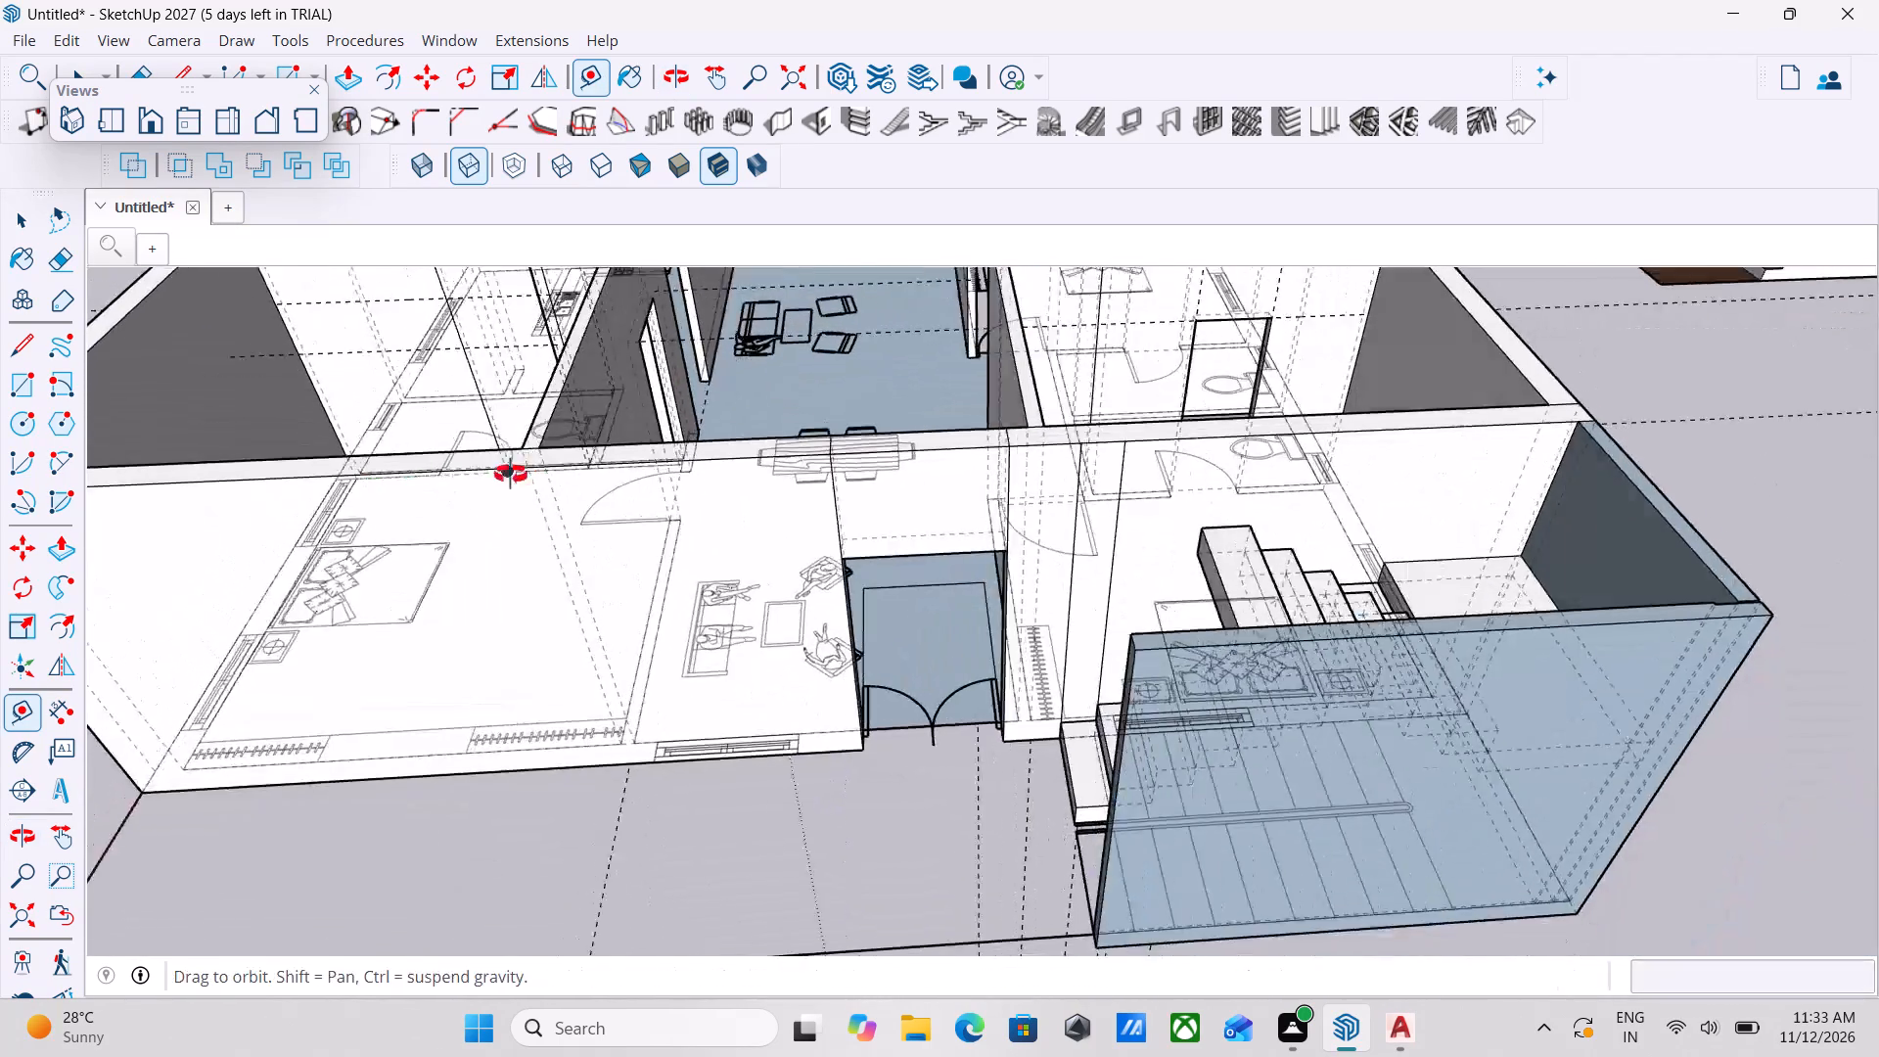
scroll(343, 487, down, 6)
scroll(231, 604, up, 5)
middle_drag(260, 620, 259, 664)
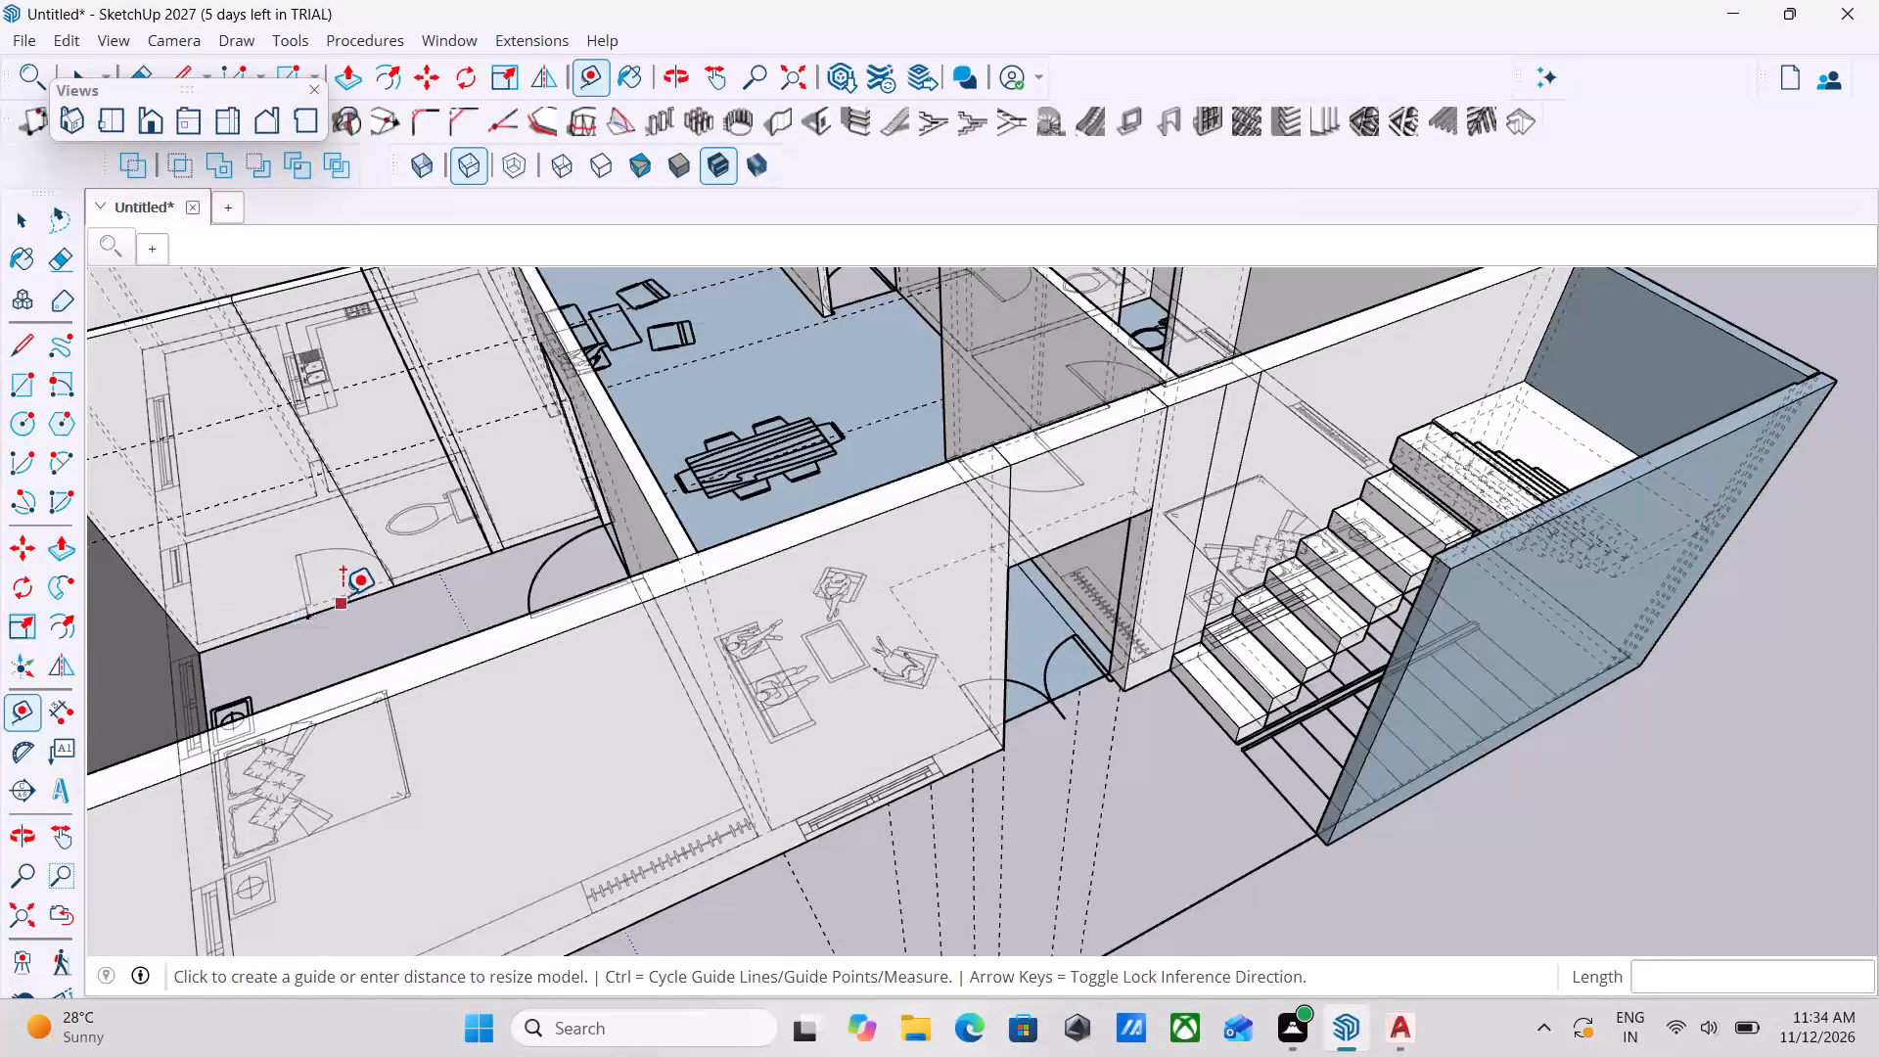
scroll(296, 604, up, 13)
scroll(493, 665, down, 2)
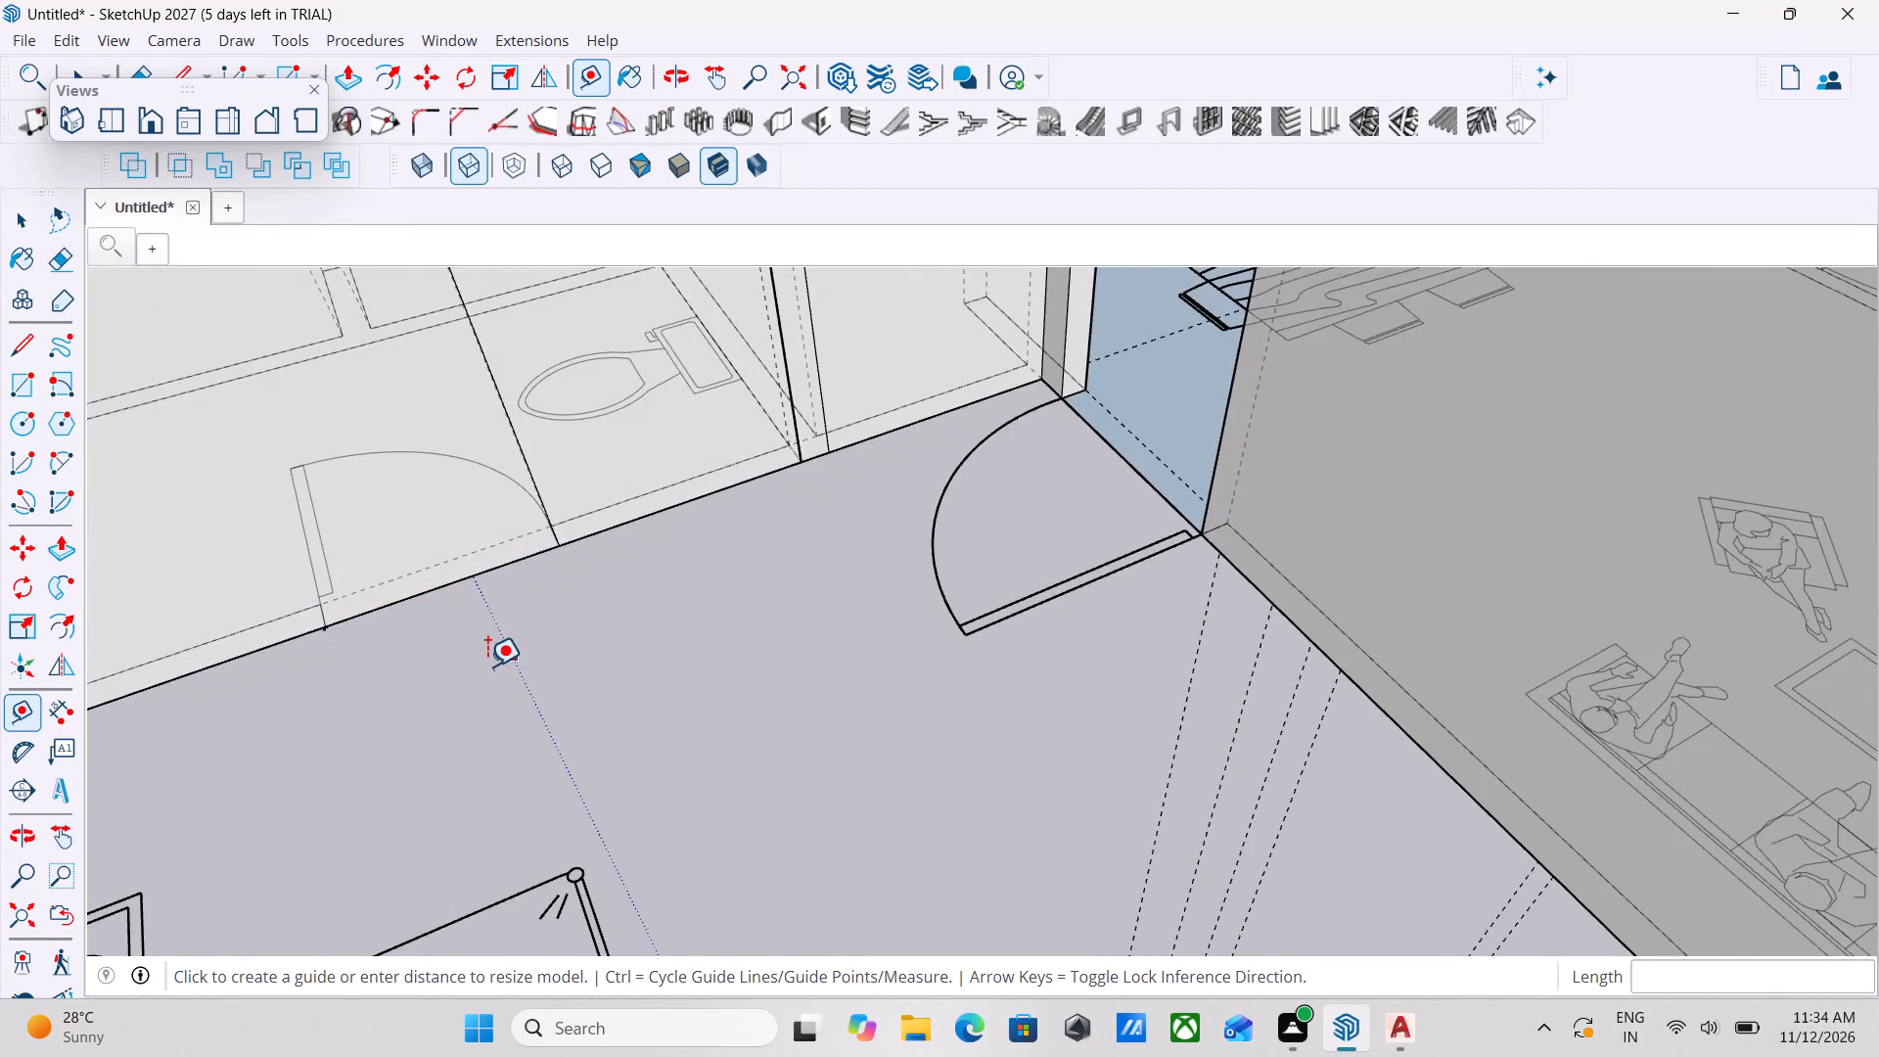
scroll(487, 666, down, 2)
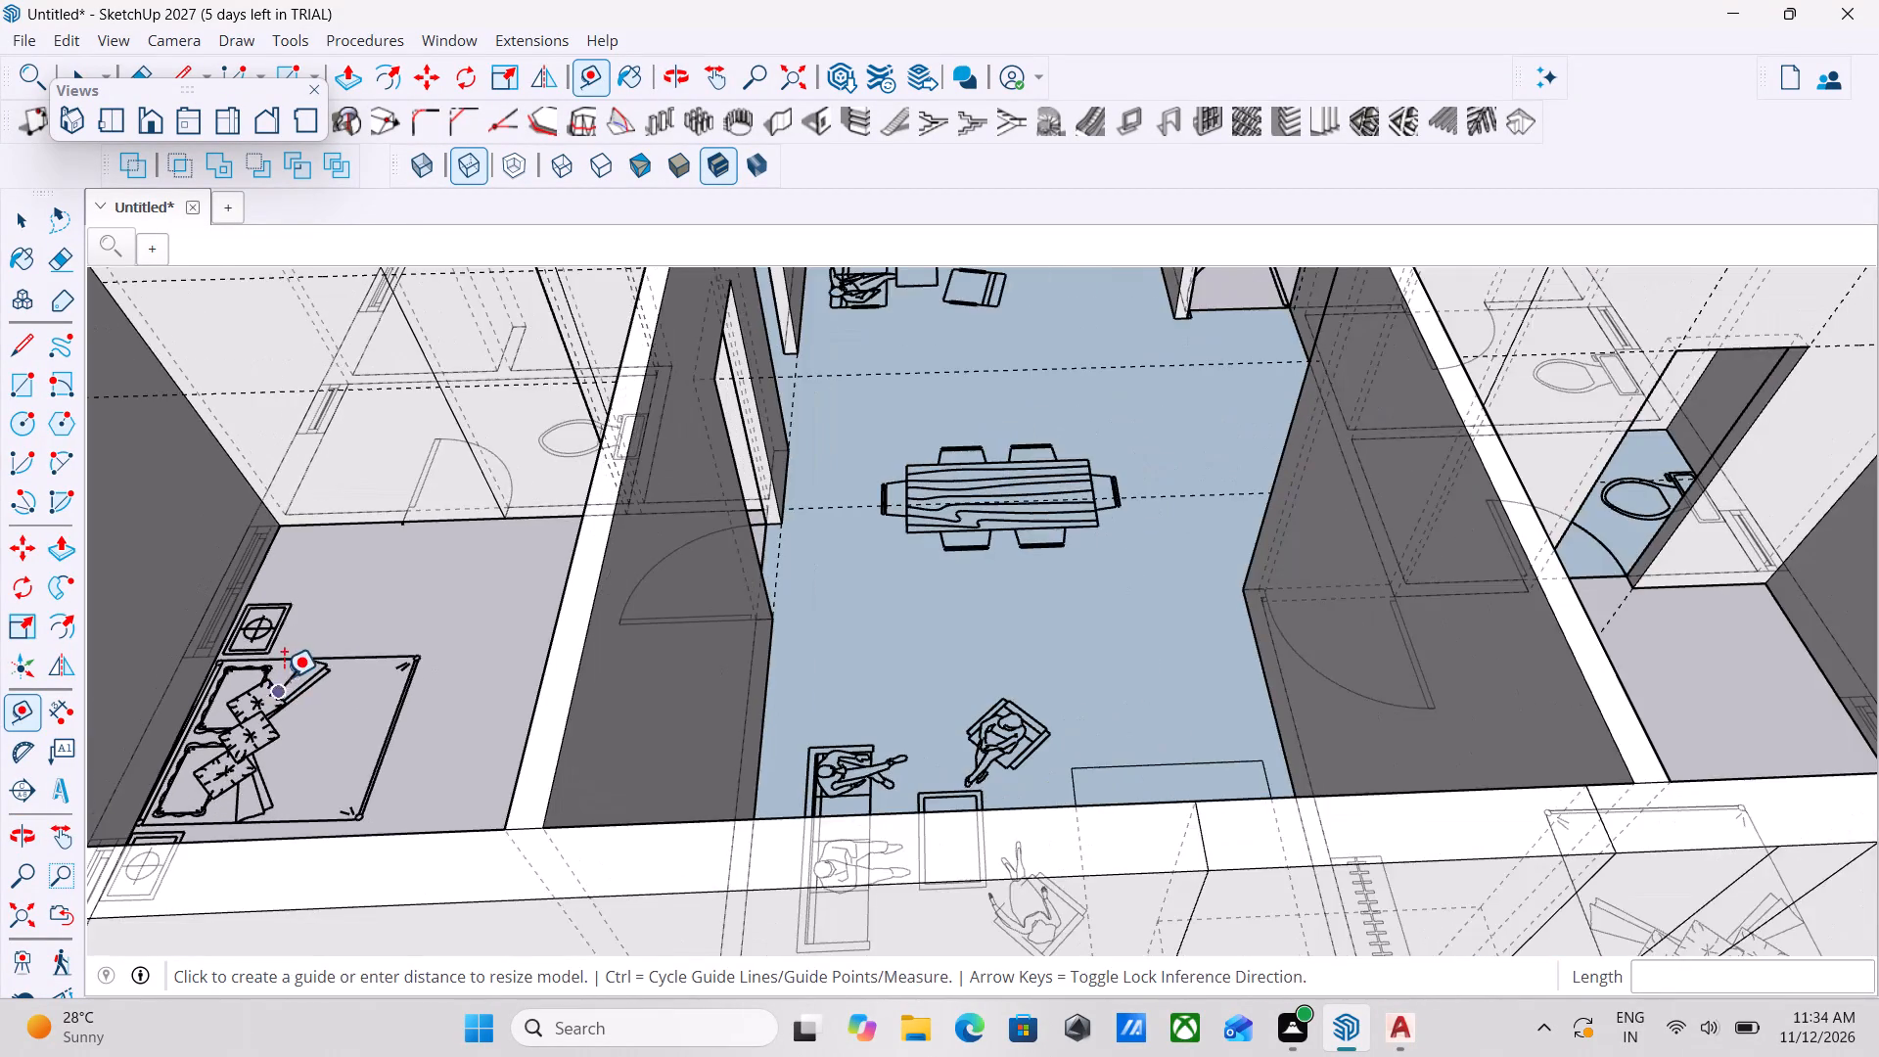
scroll(477, 452, up, 6)
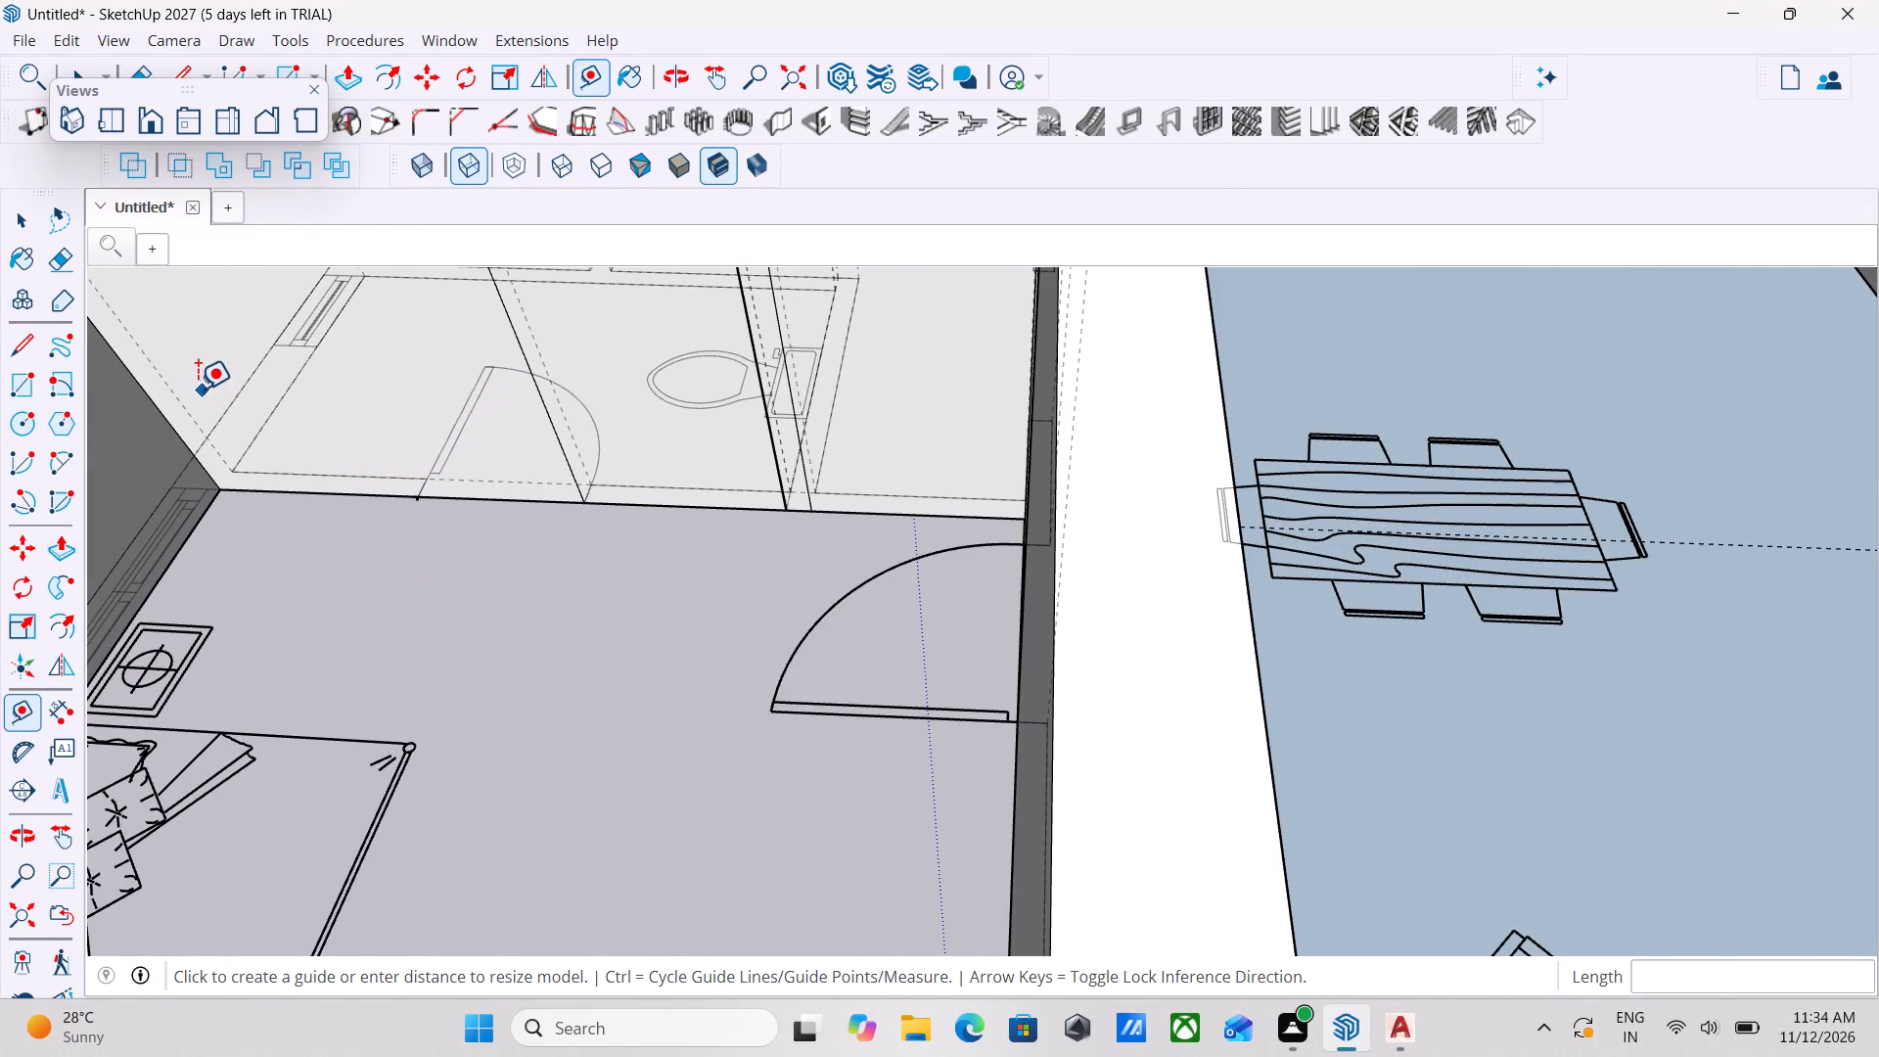
click(145, 386)
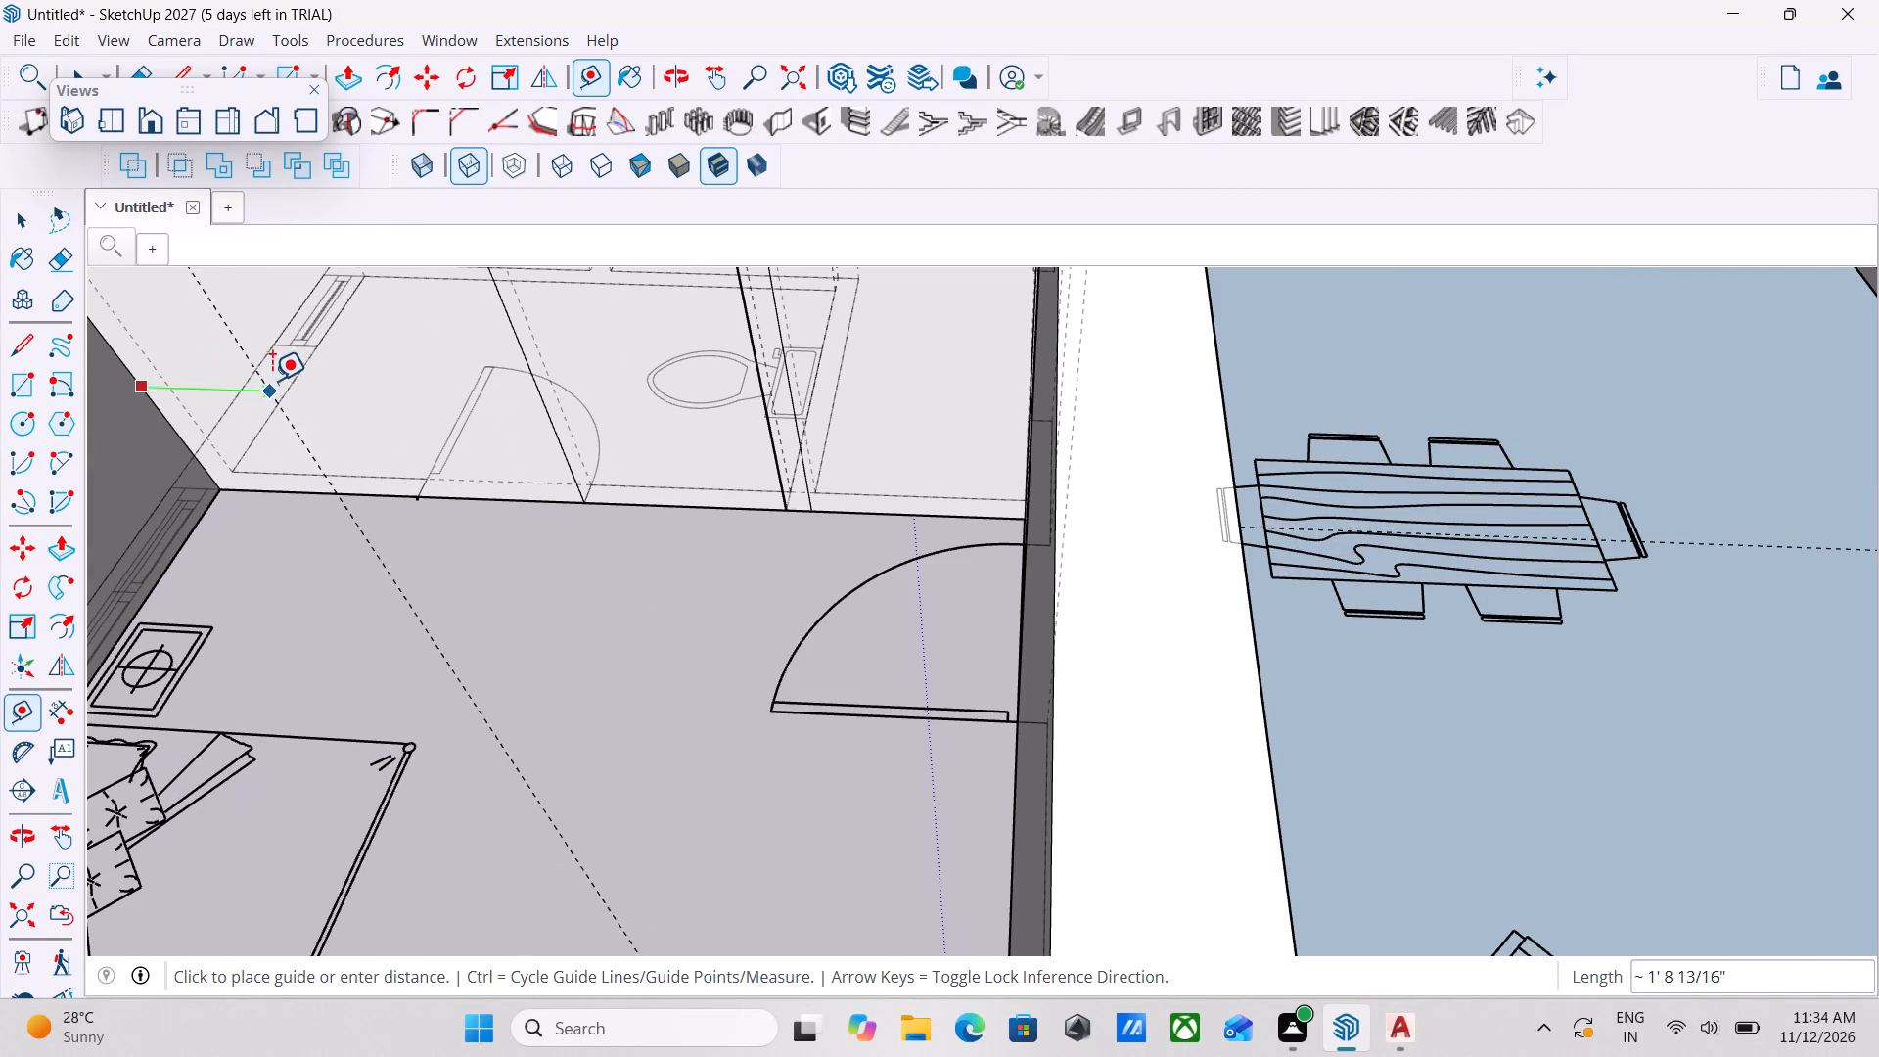
click(362, 395)
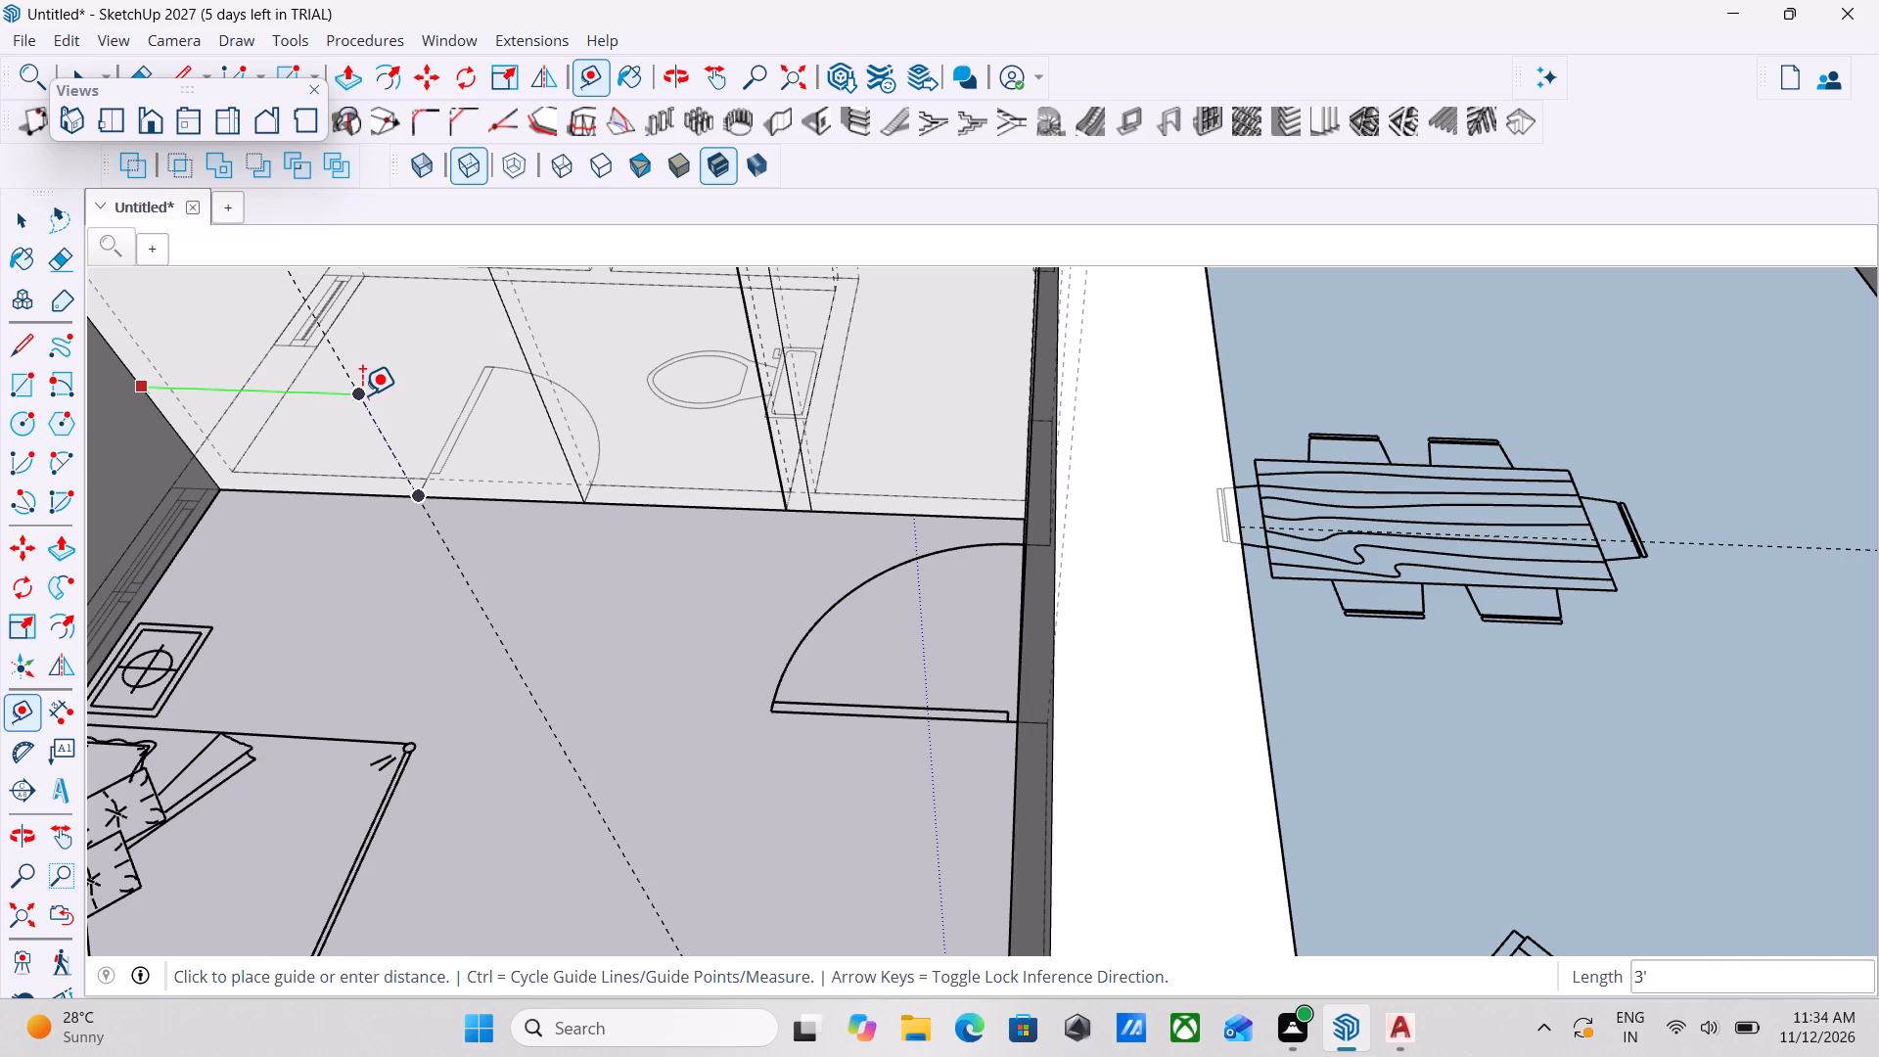
scroll(462, 495, down, 5)
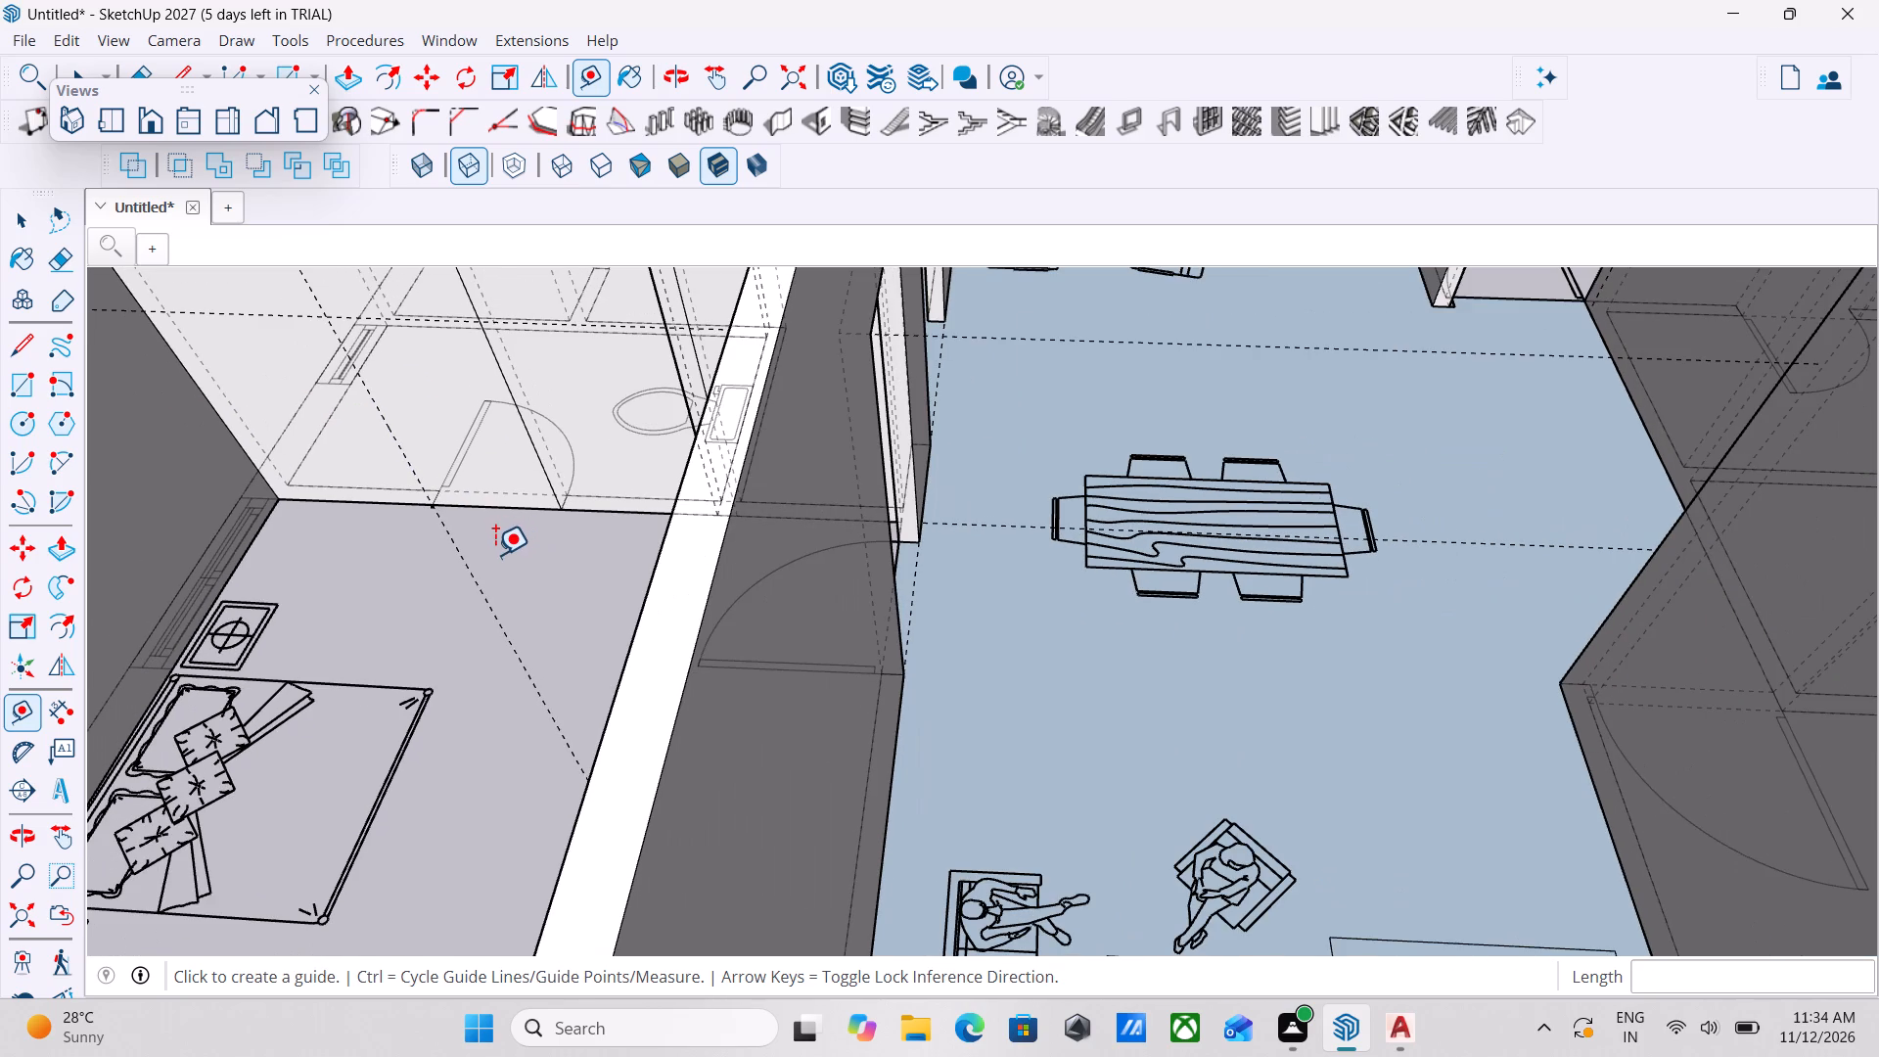
scroll(680, 532, down, 6)
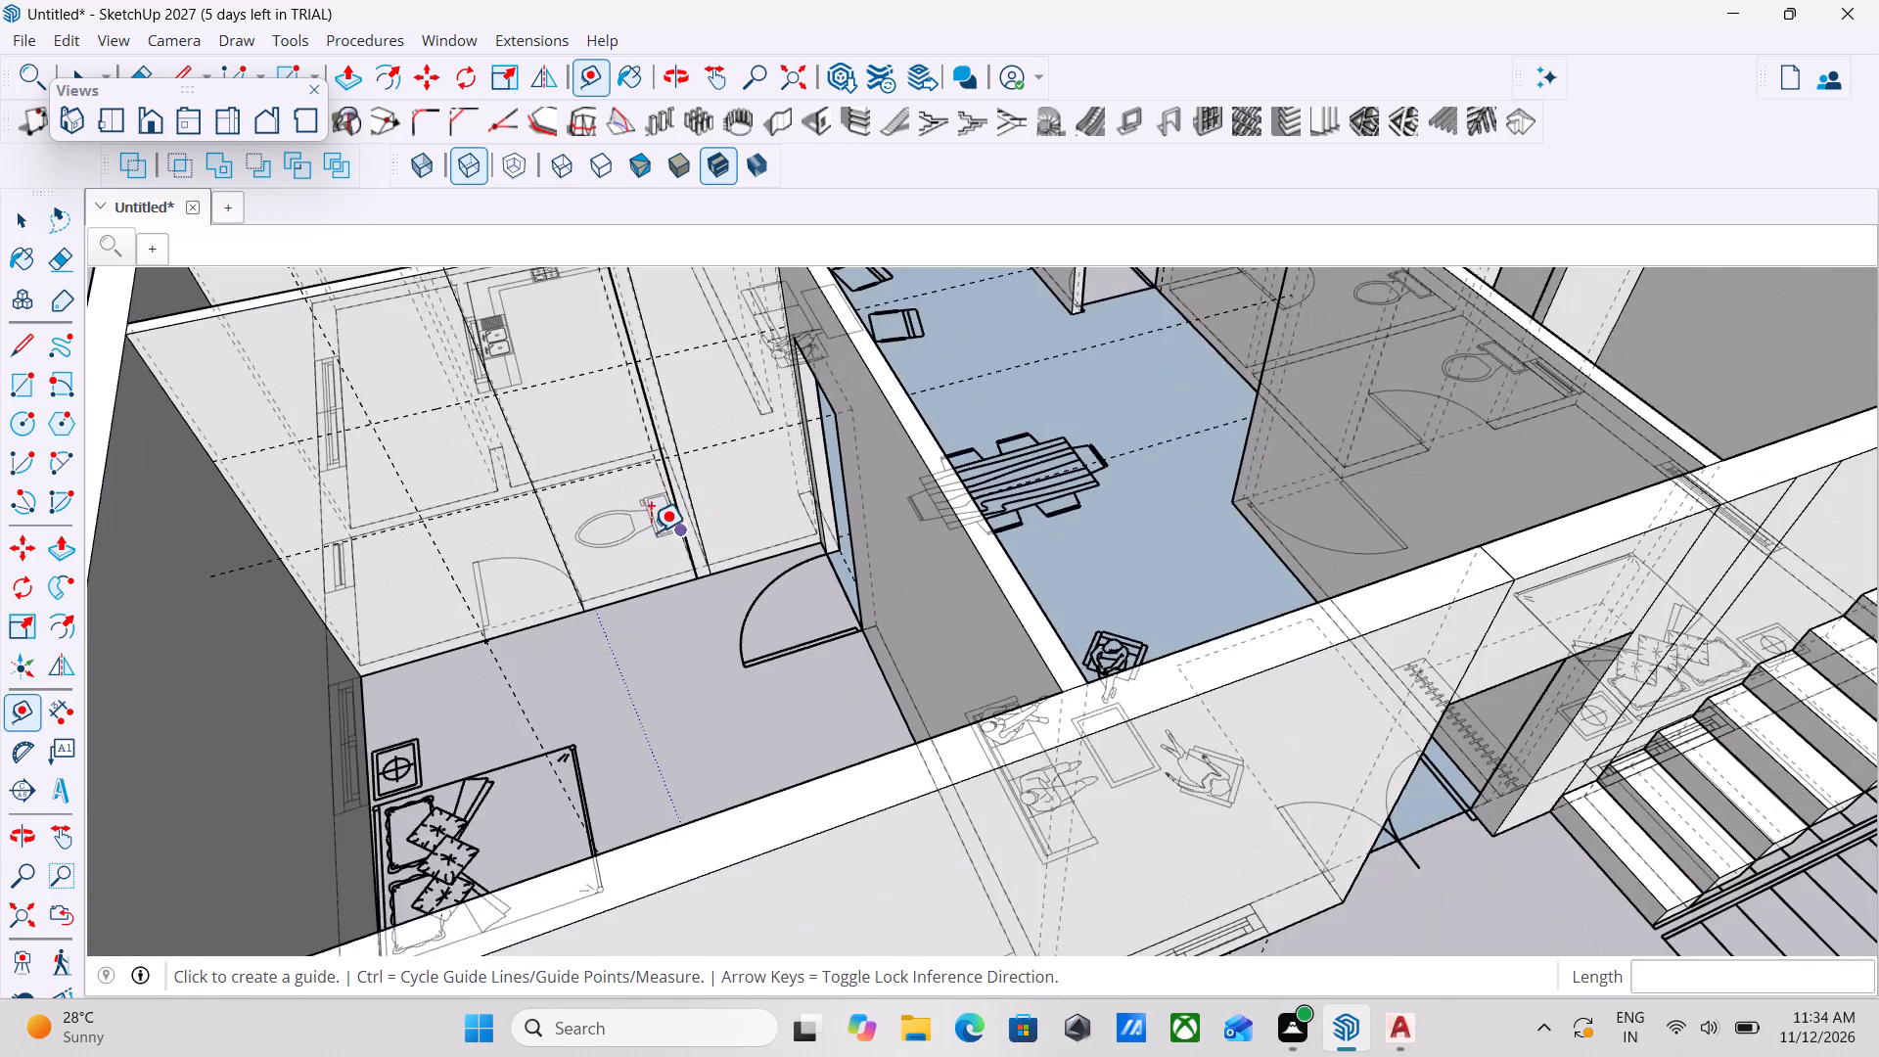
scroll(561, 574, down, 1)
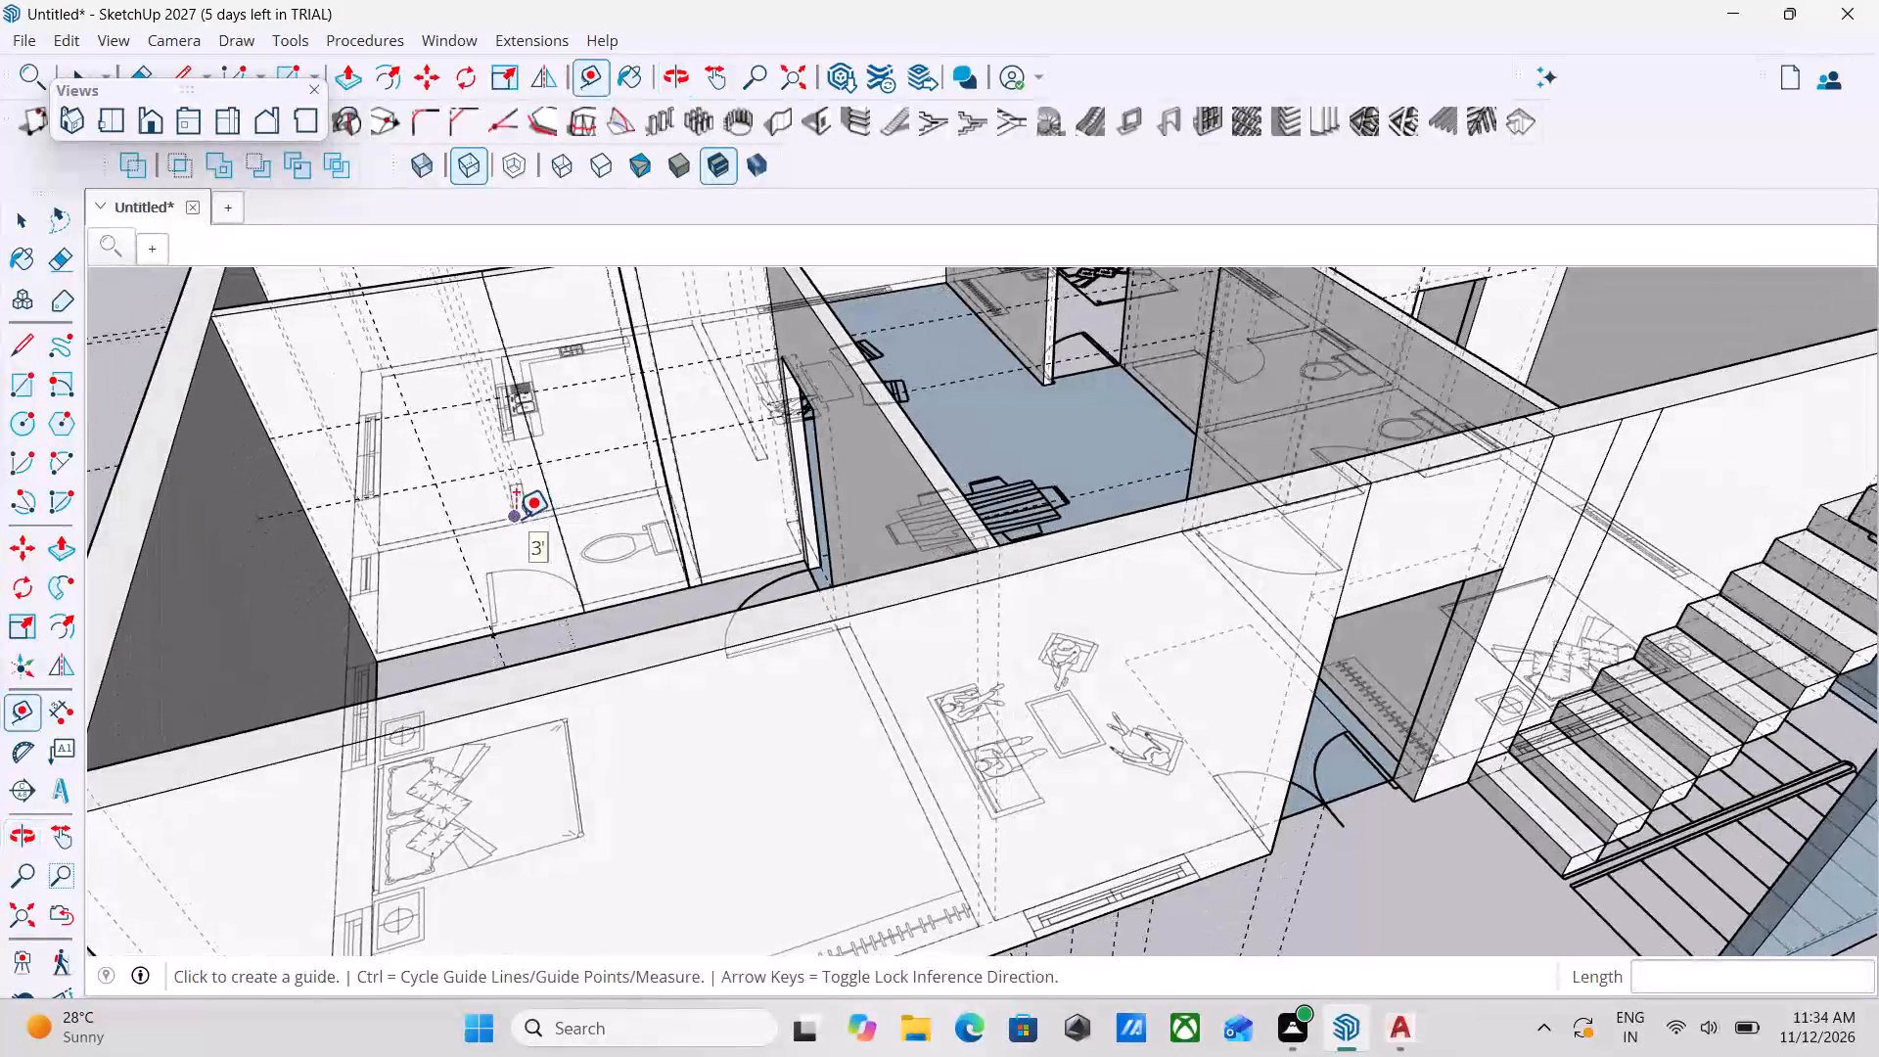
key(Escape)
key(space)
key(space)
key(space)
key(space)
Draw a 2'6" by 7' rectangle on the bathroom wall, from the guide intersection to the door's latch-side bottom corner.
scroll(463, 467, up, 3)
scroll(428, 385, up, 4)
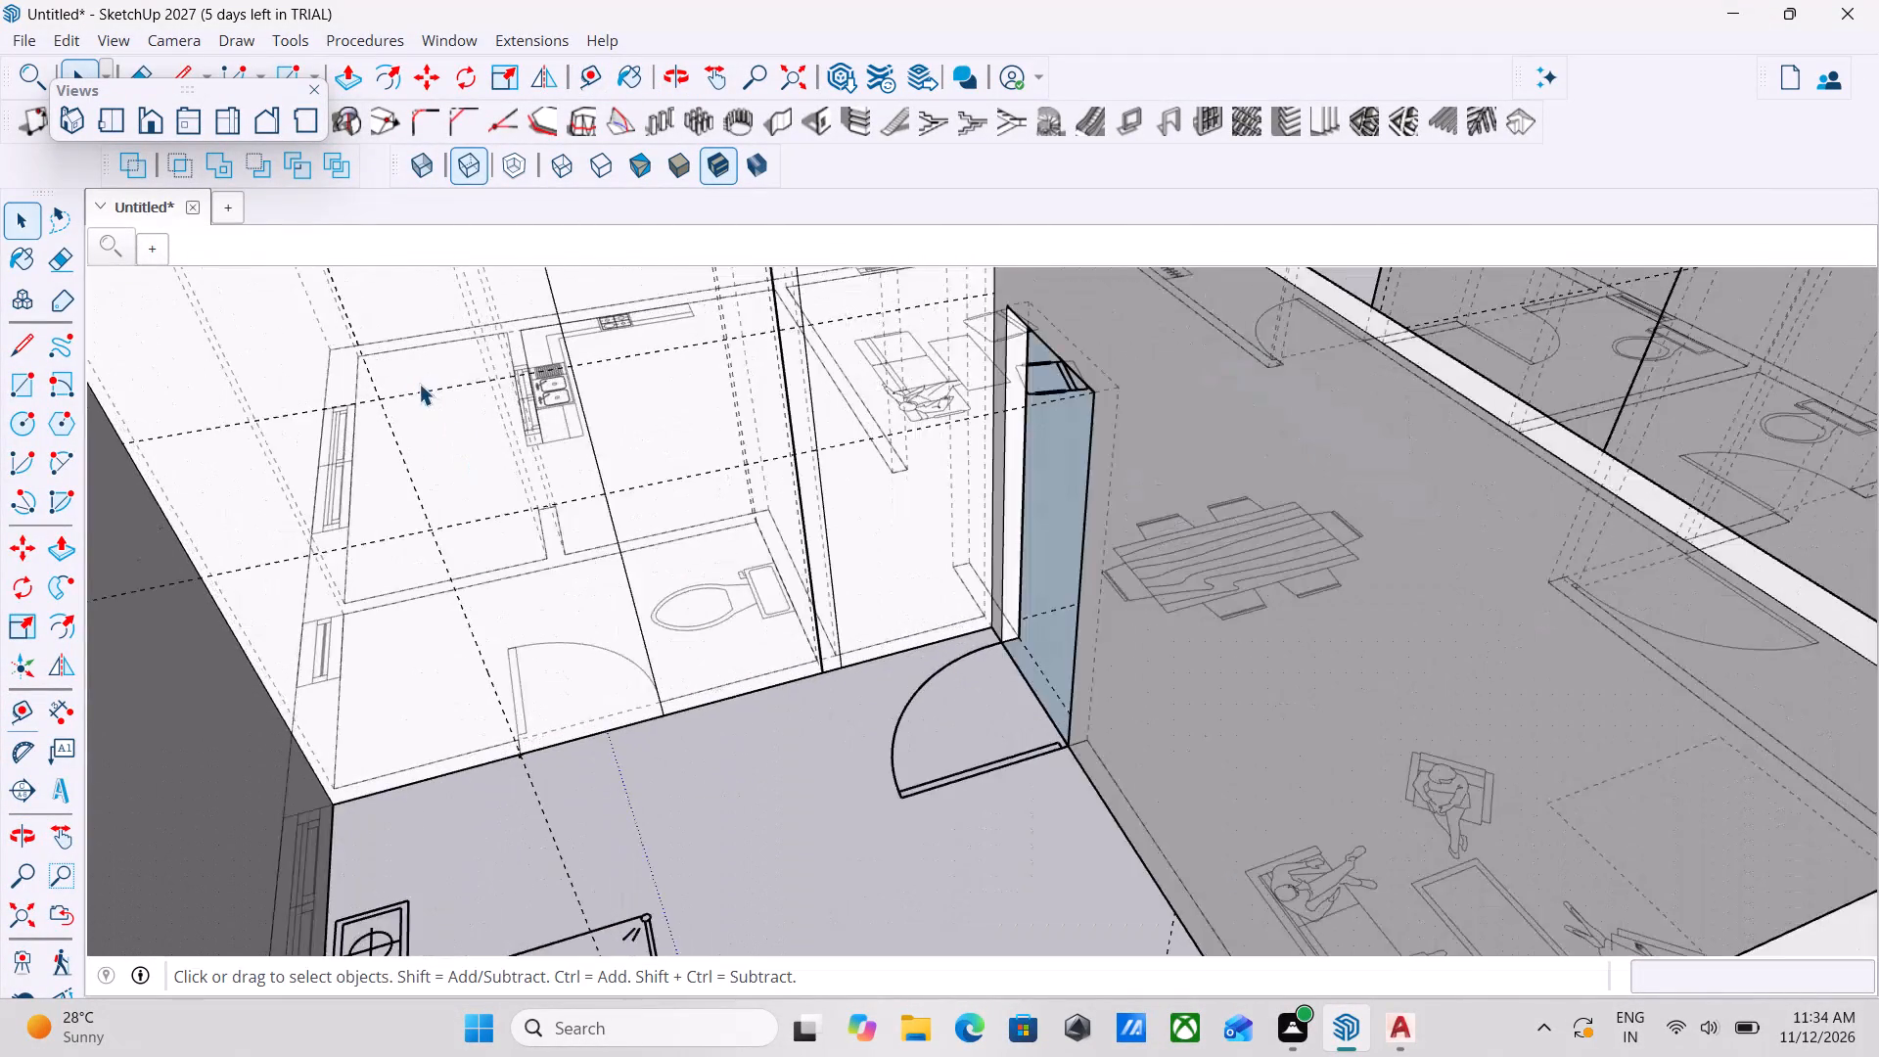
scroll(393, 413, up, 5)
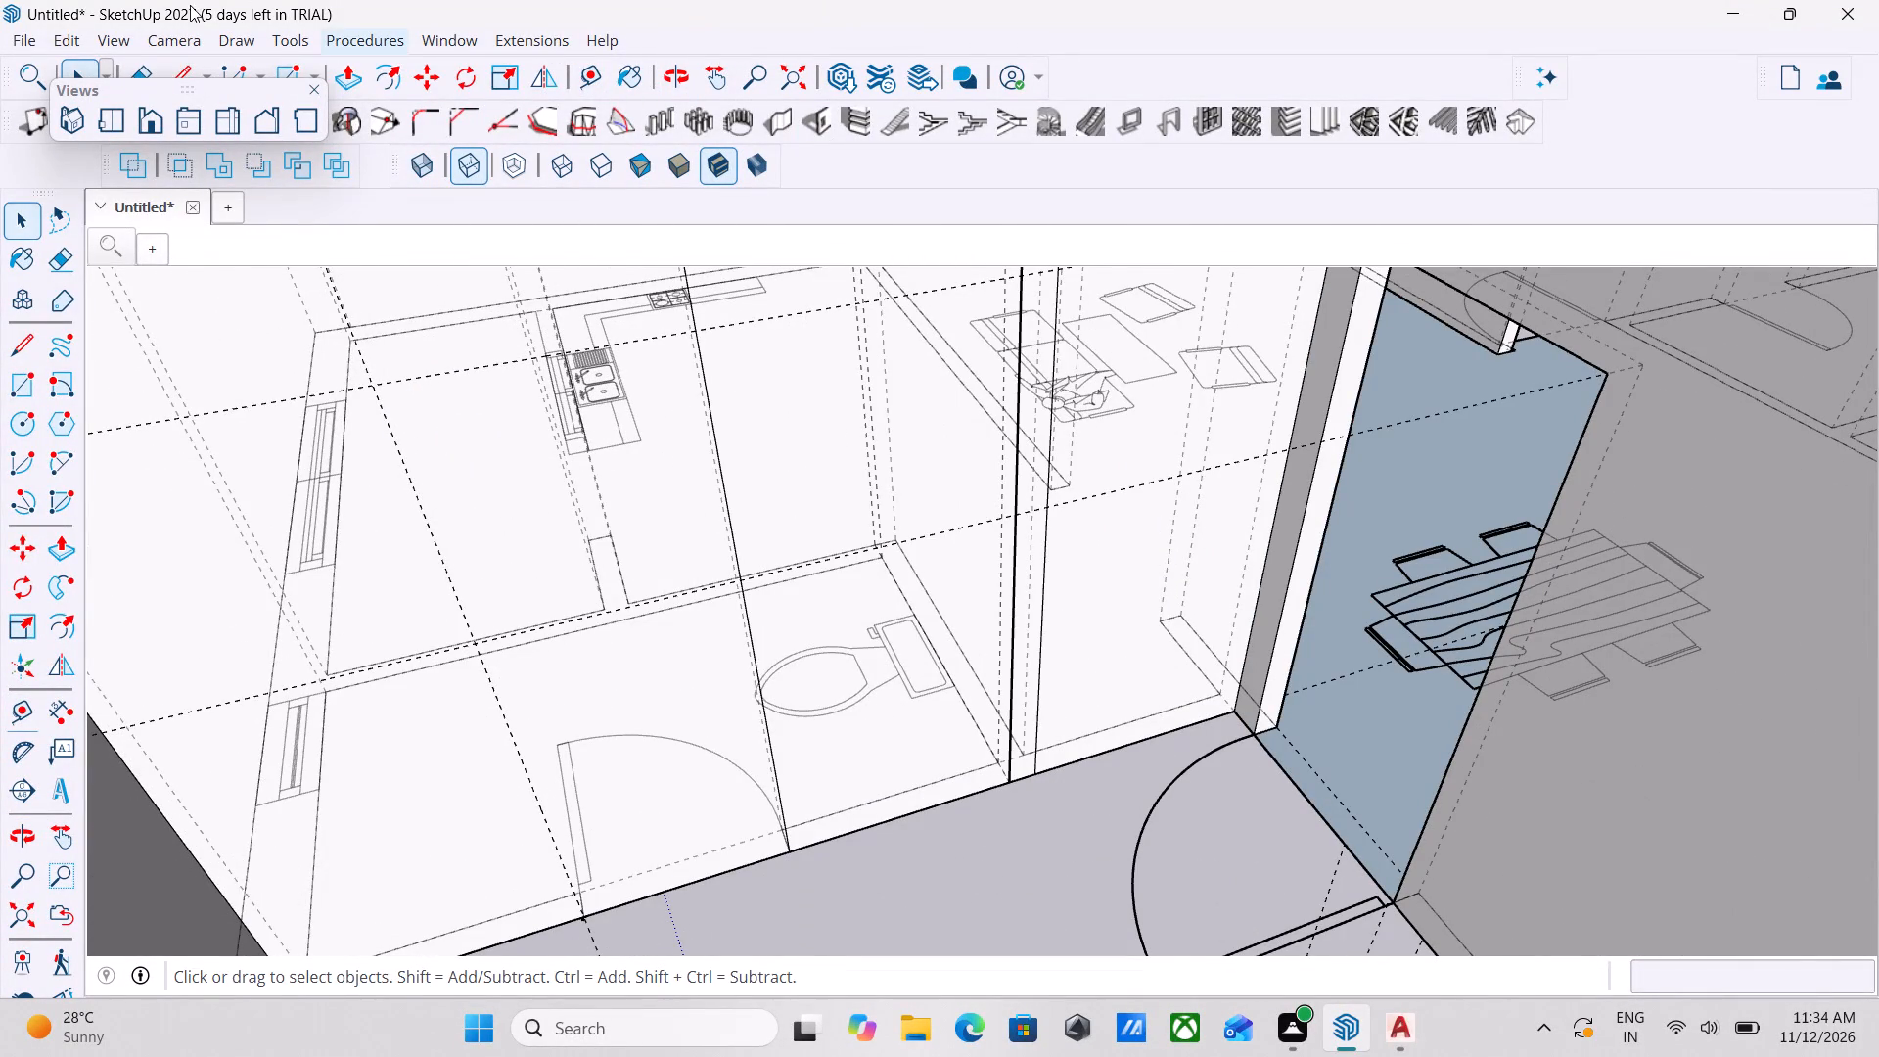
scroll(538, 444, up, 2)
scroll(531, 444, down, 8)
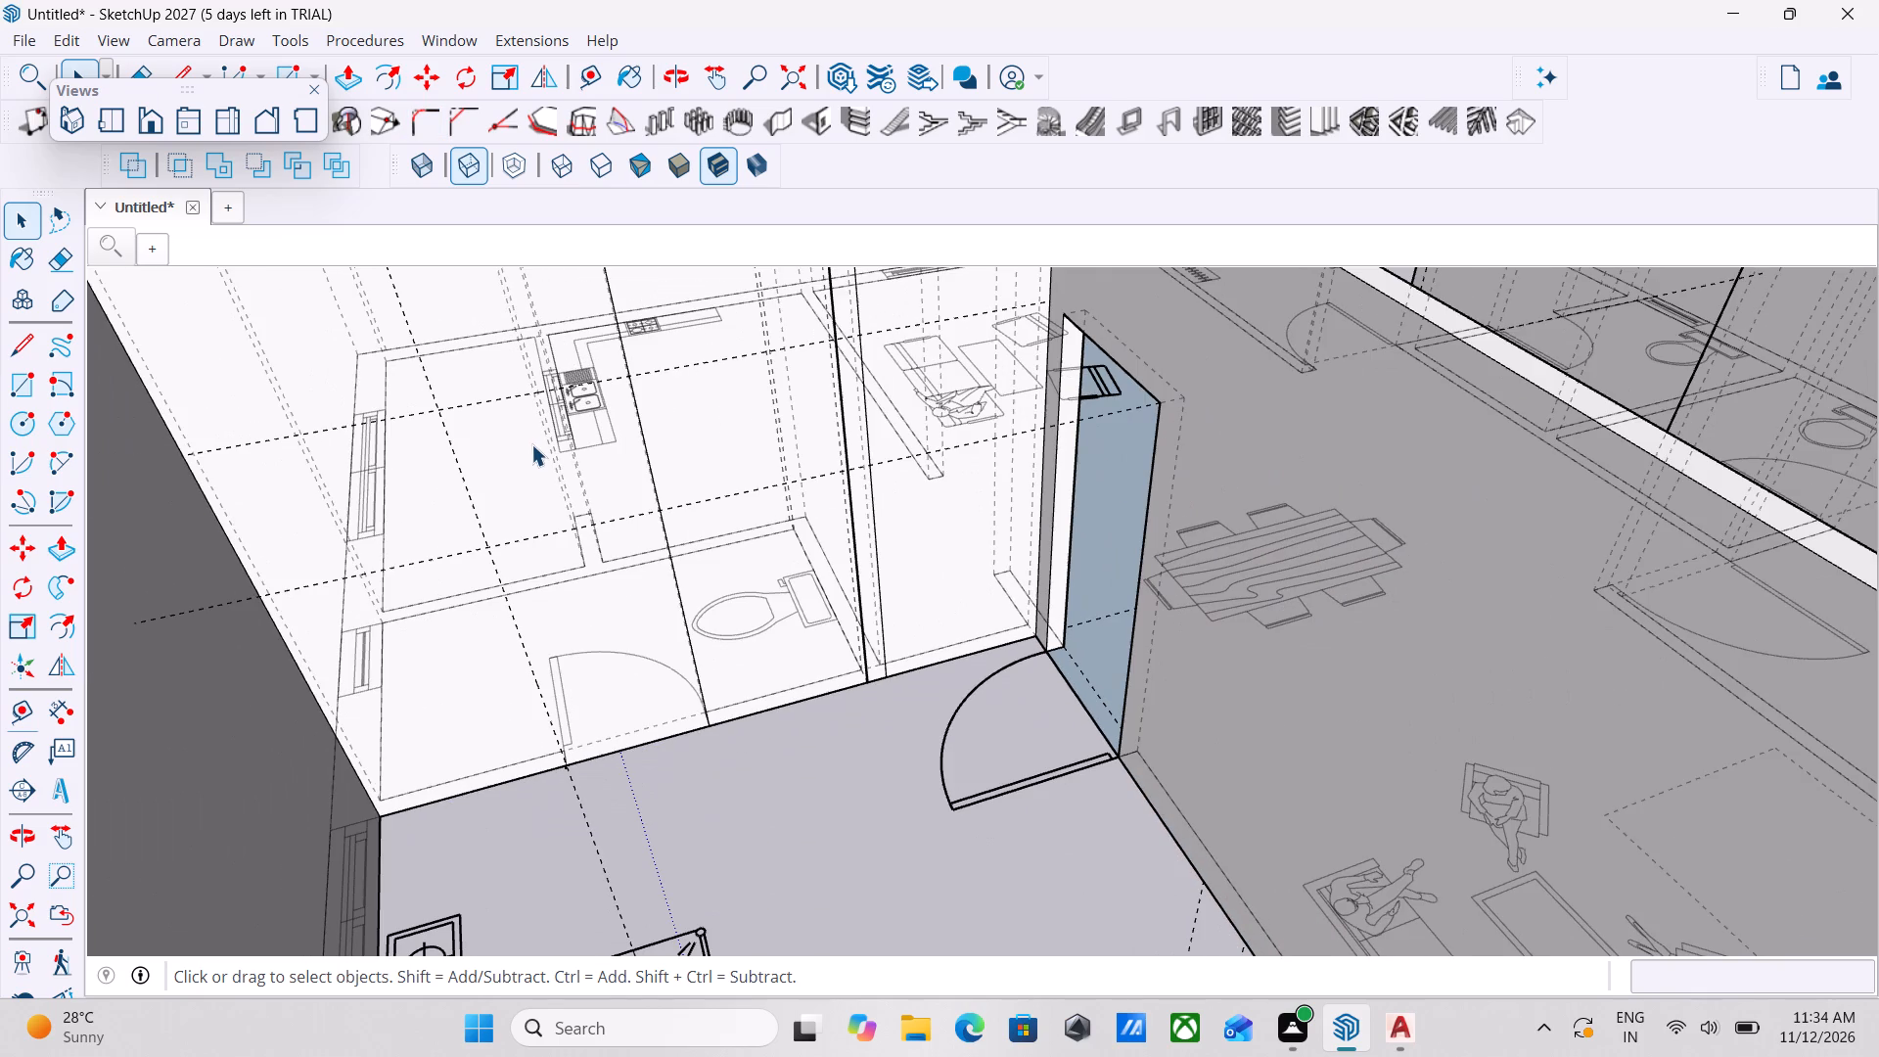
key(r)
scroll(534, 433, up, 4)
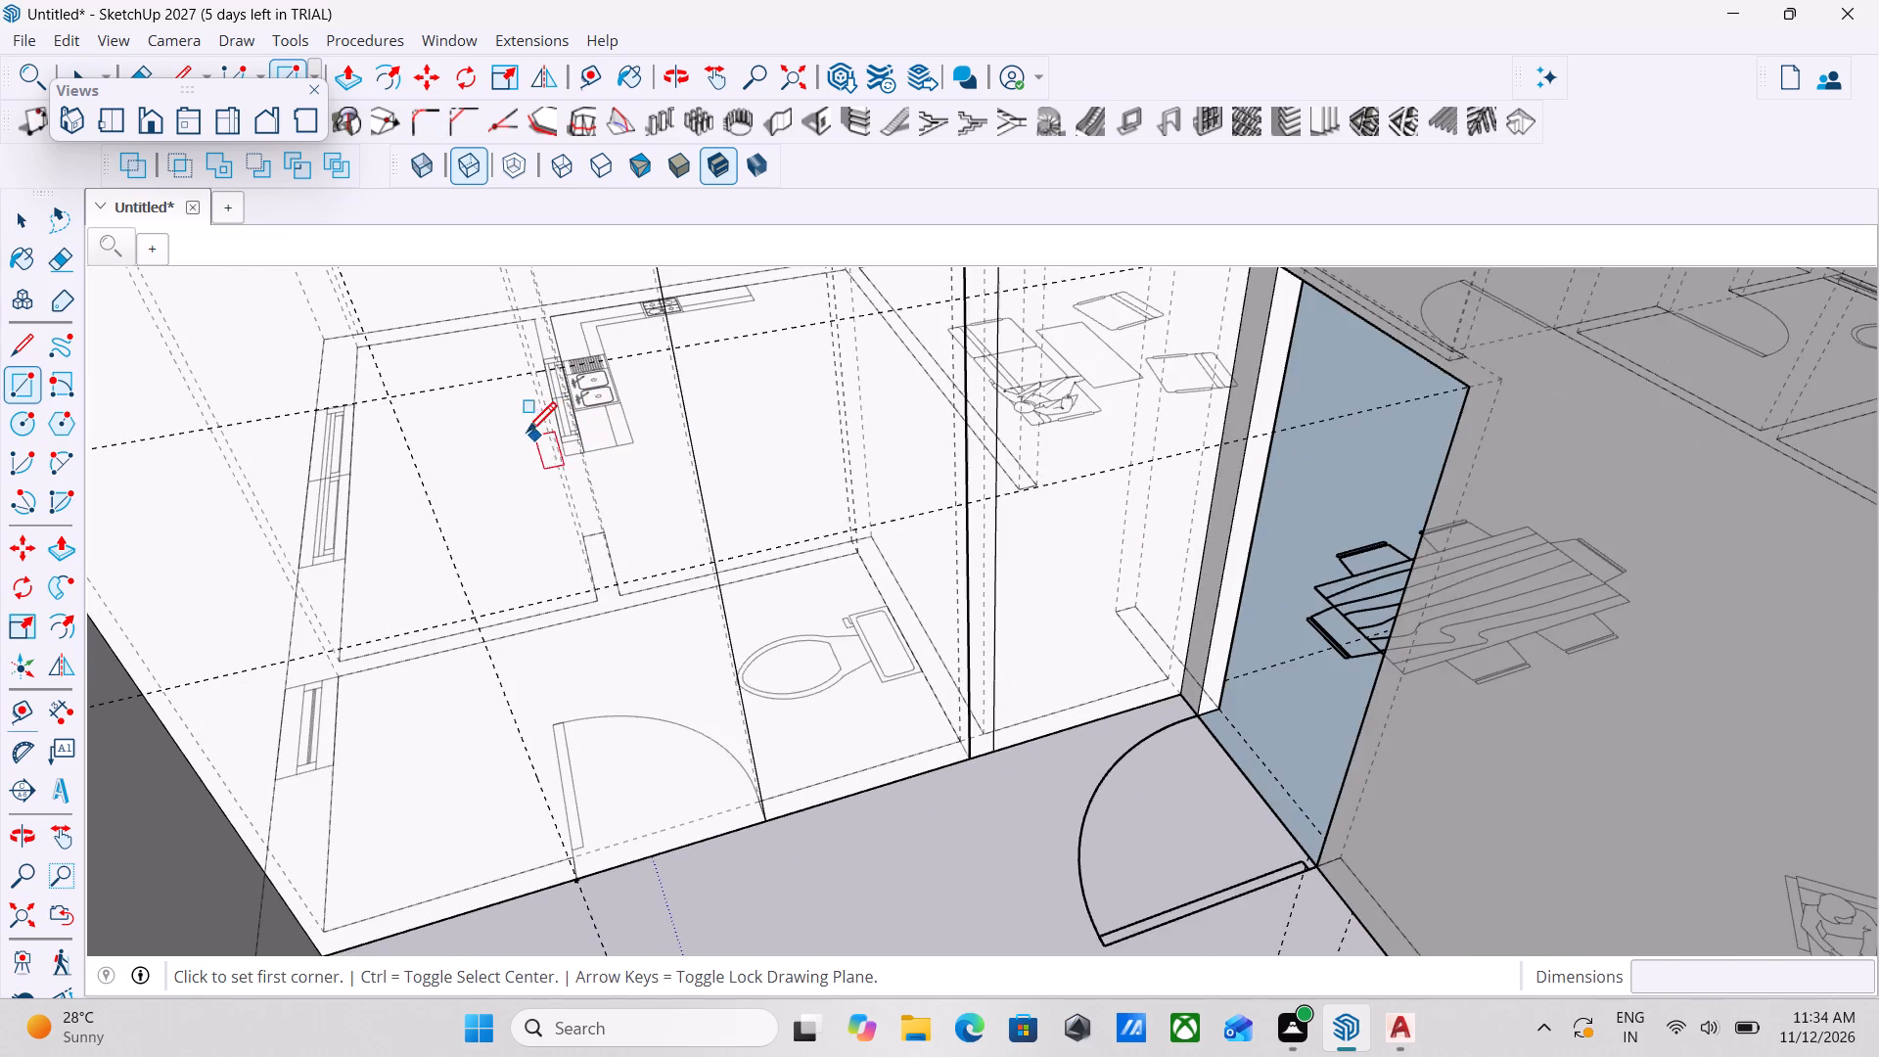
scroll(379, 364, up, 1)
click(399, 400)
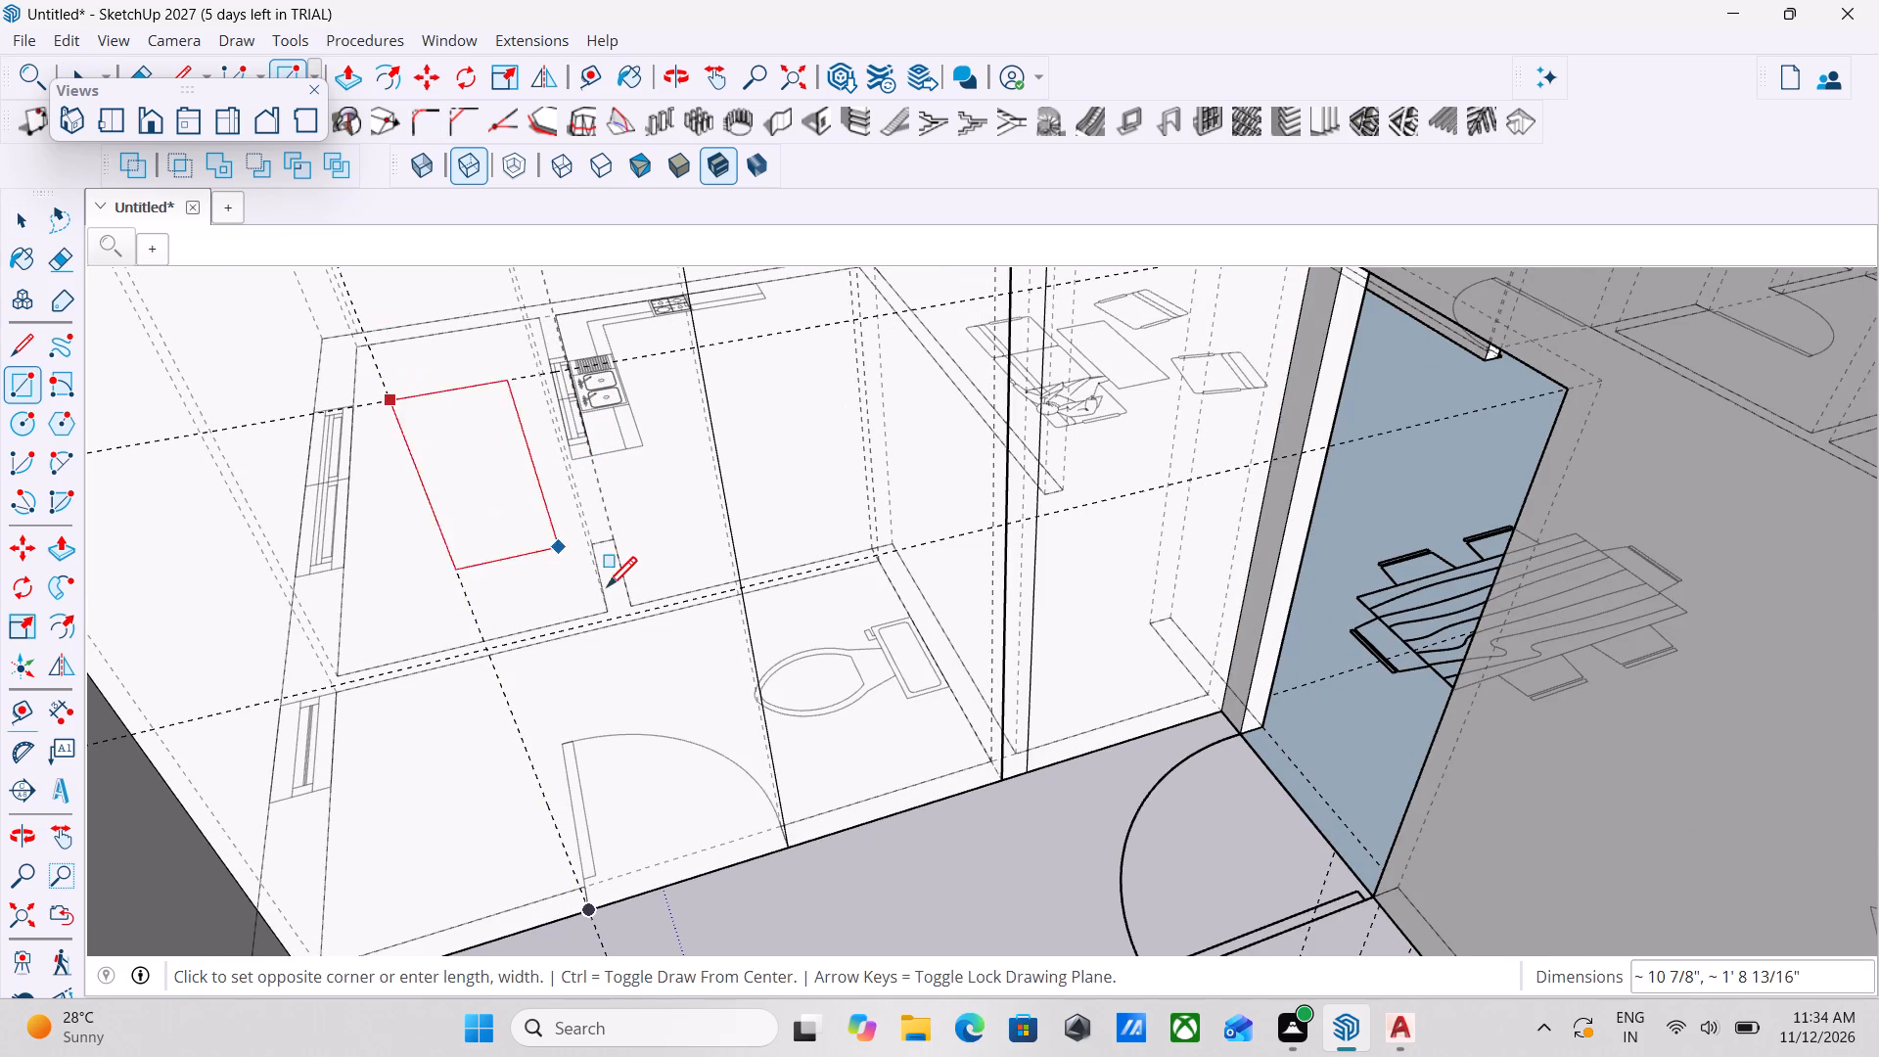
click(783, 856)
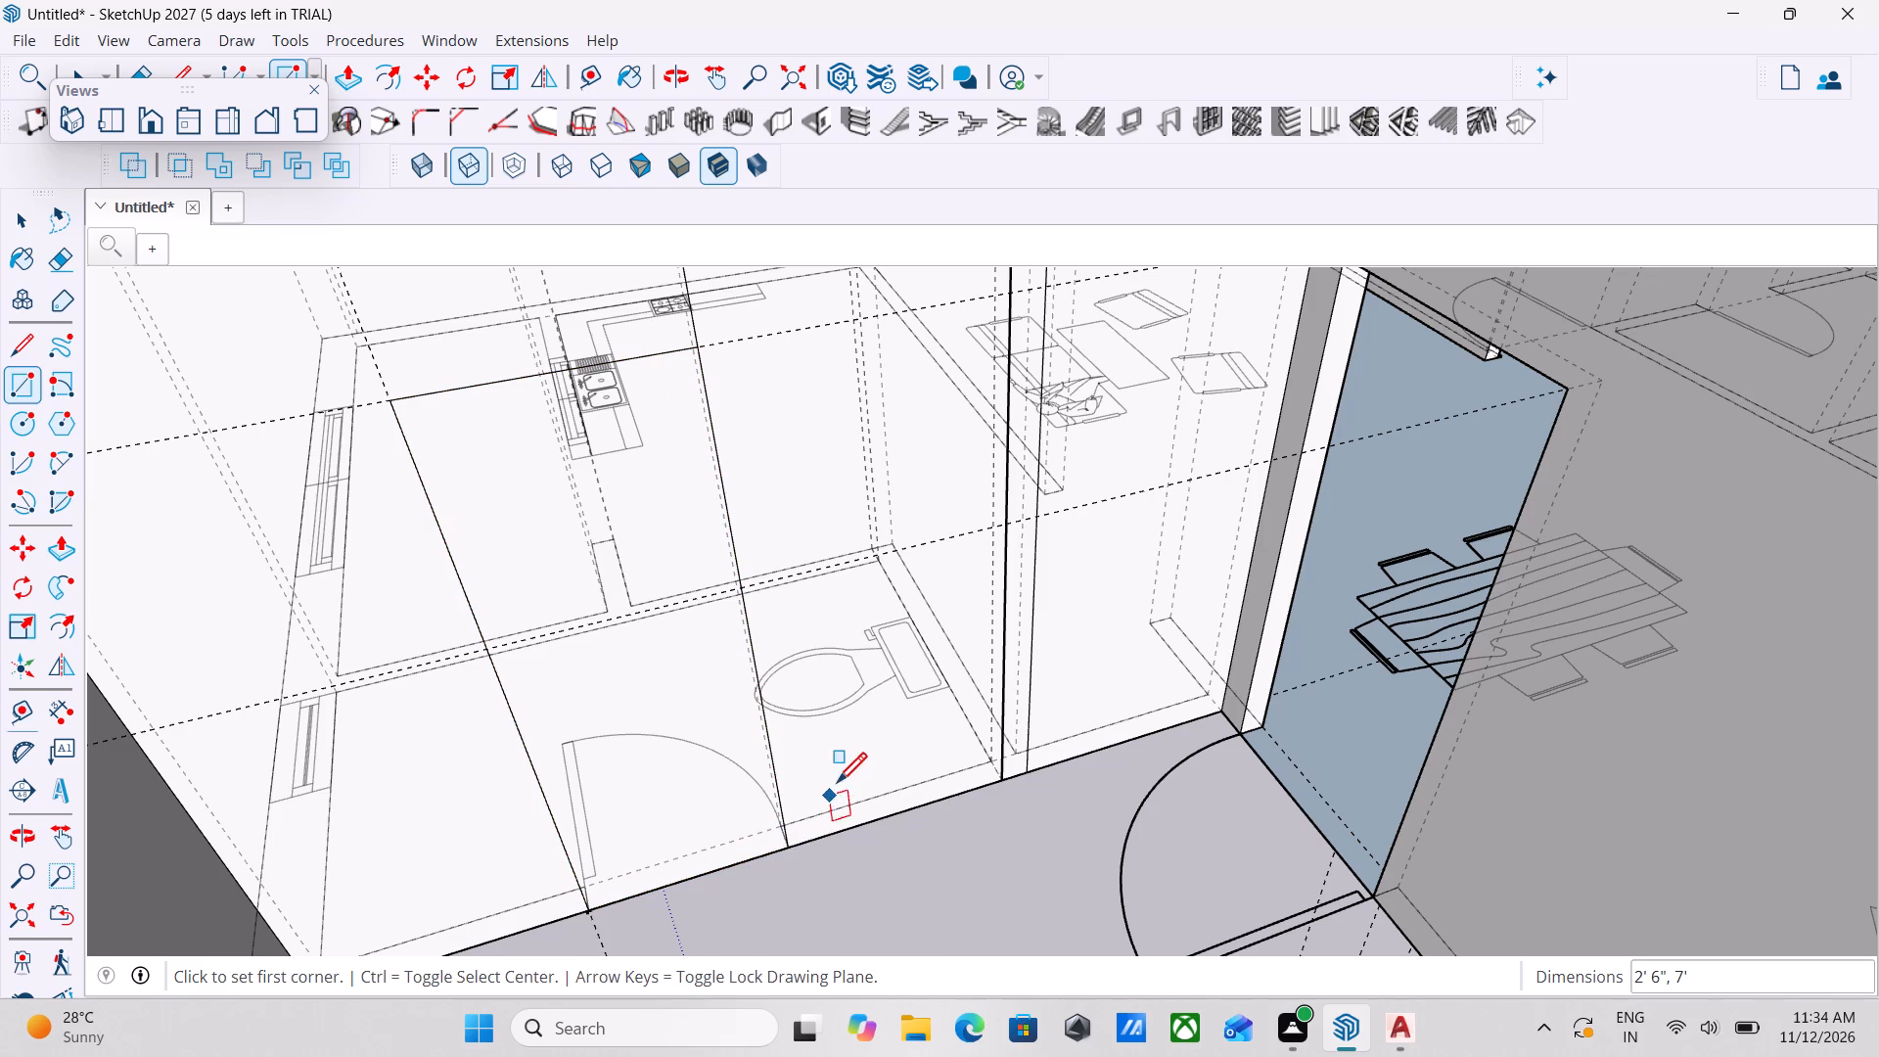
key(space)
key(space)
Push the bathroom door rectangle 4 1/2" through the wall to cut the opening.
click(556, 545)
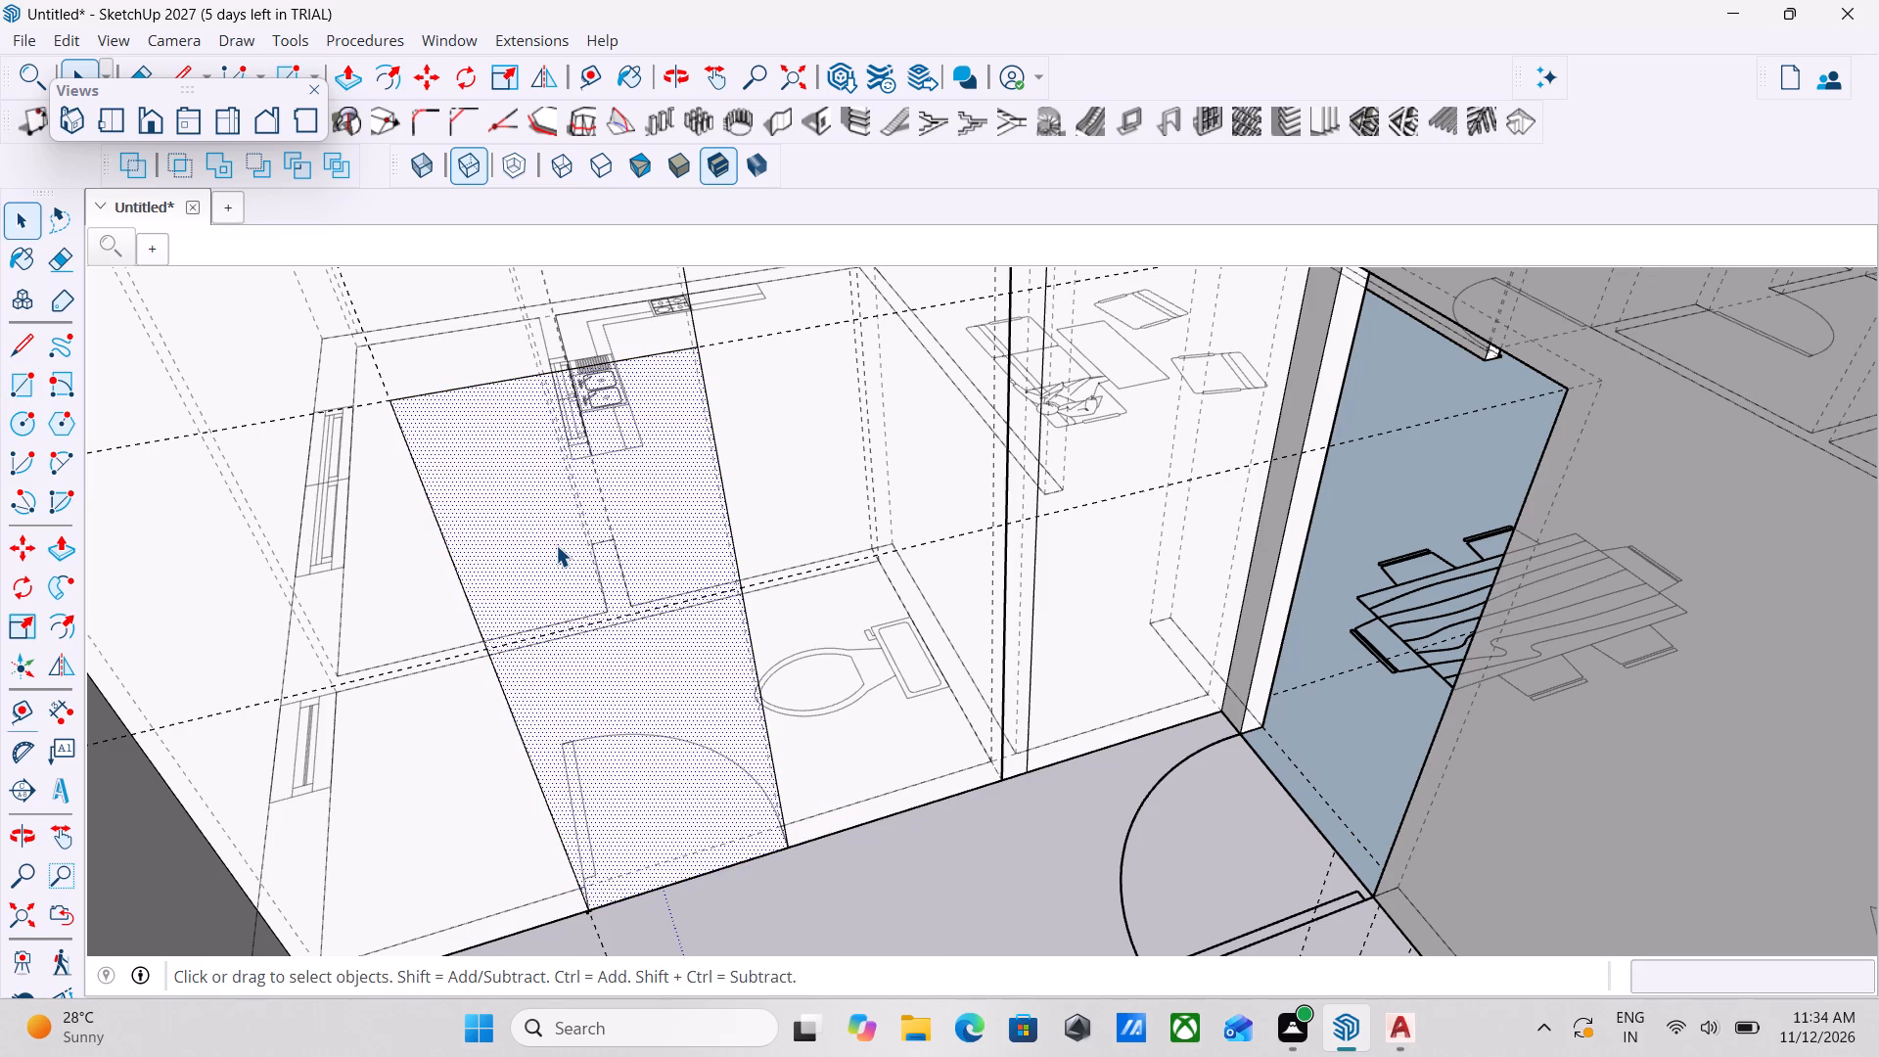
key(p)
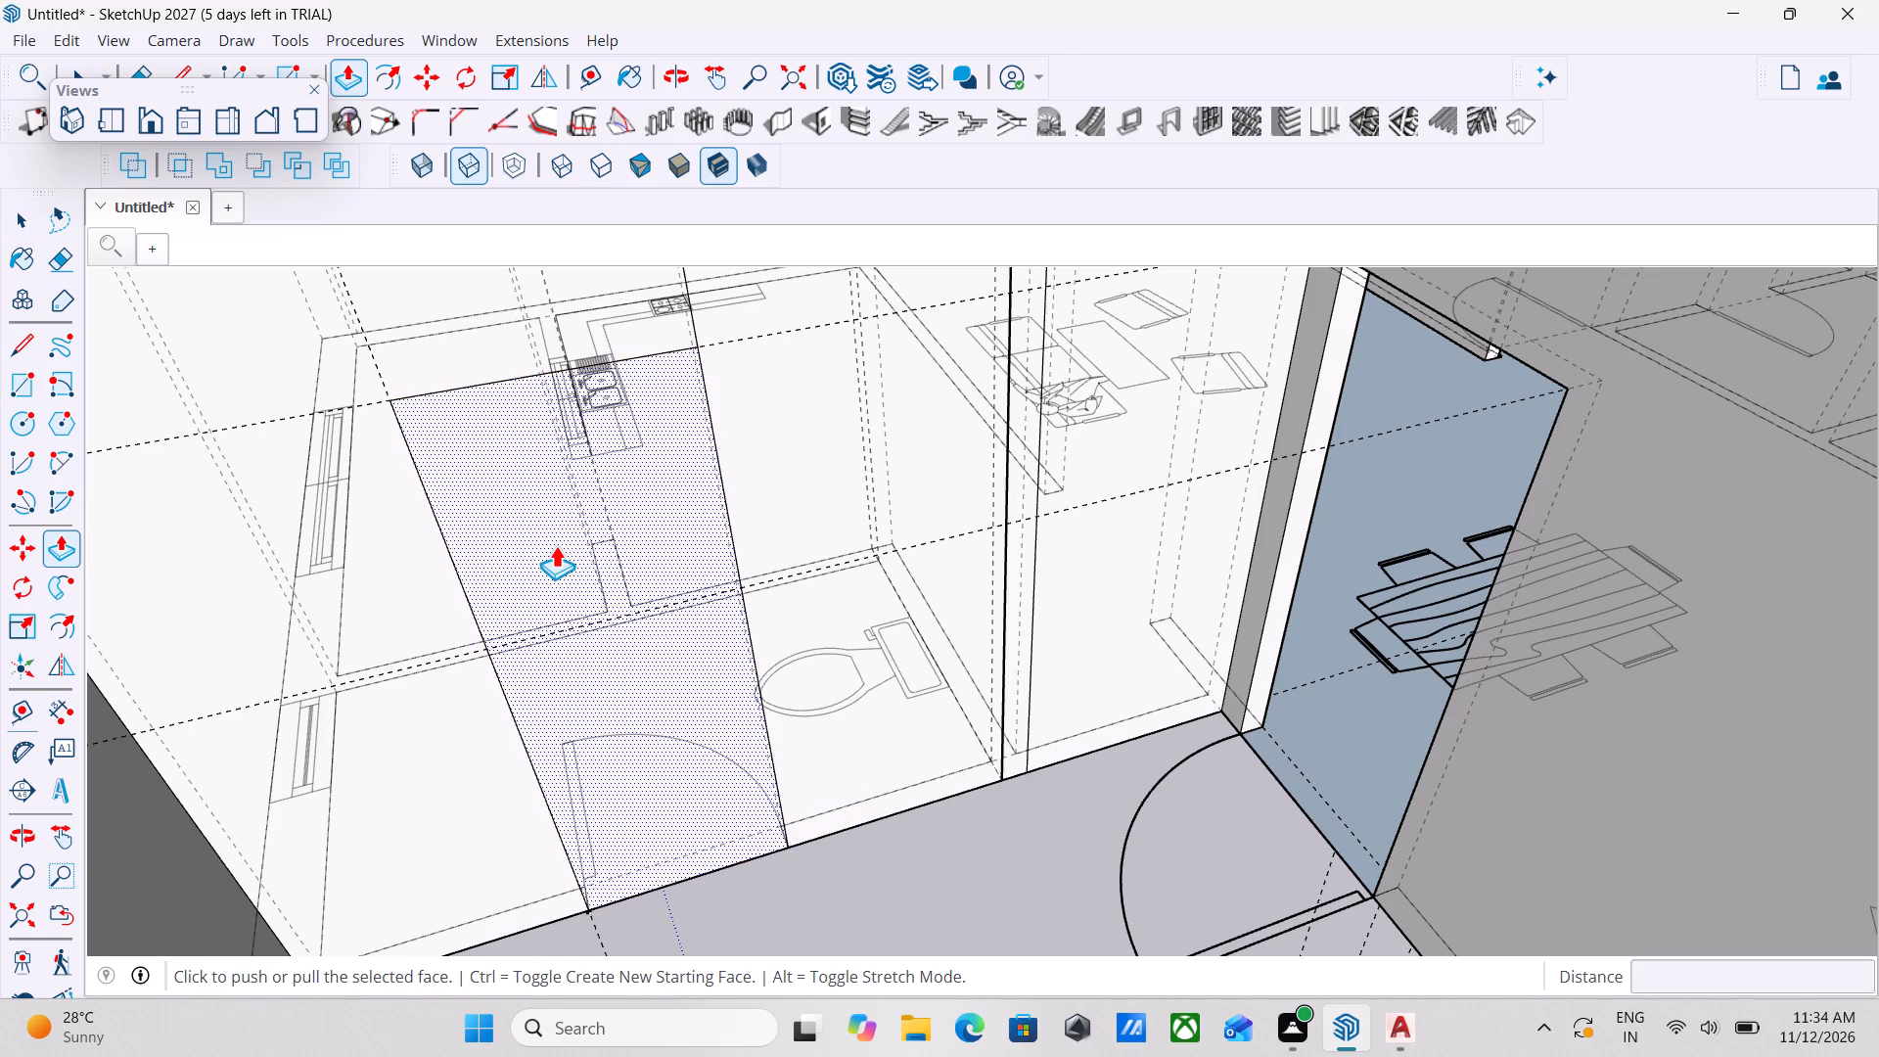
click(556, 545)
click(562, 456)
scroll(639, 471, down, 6)
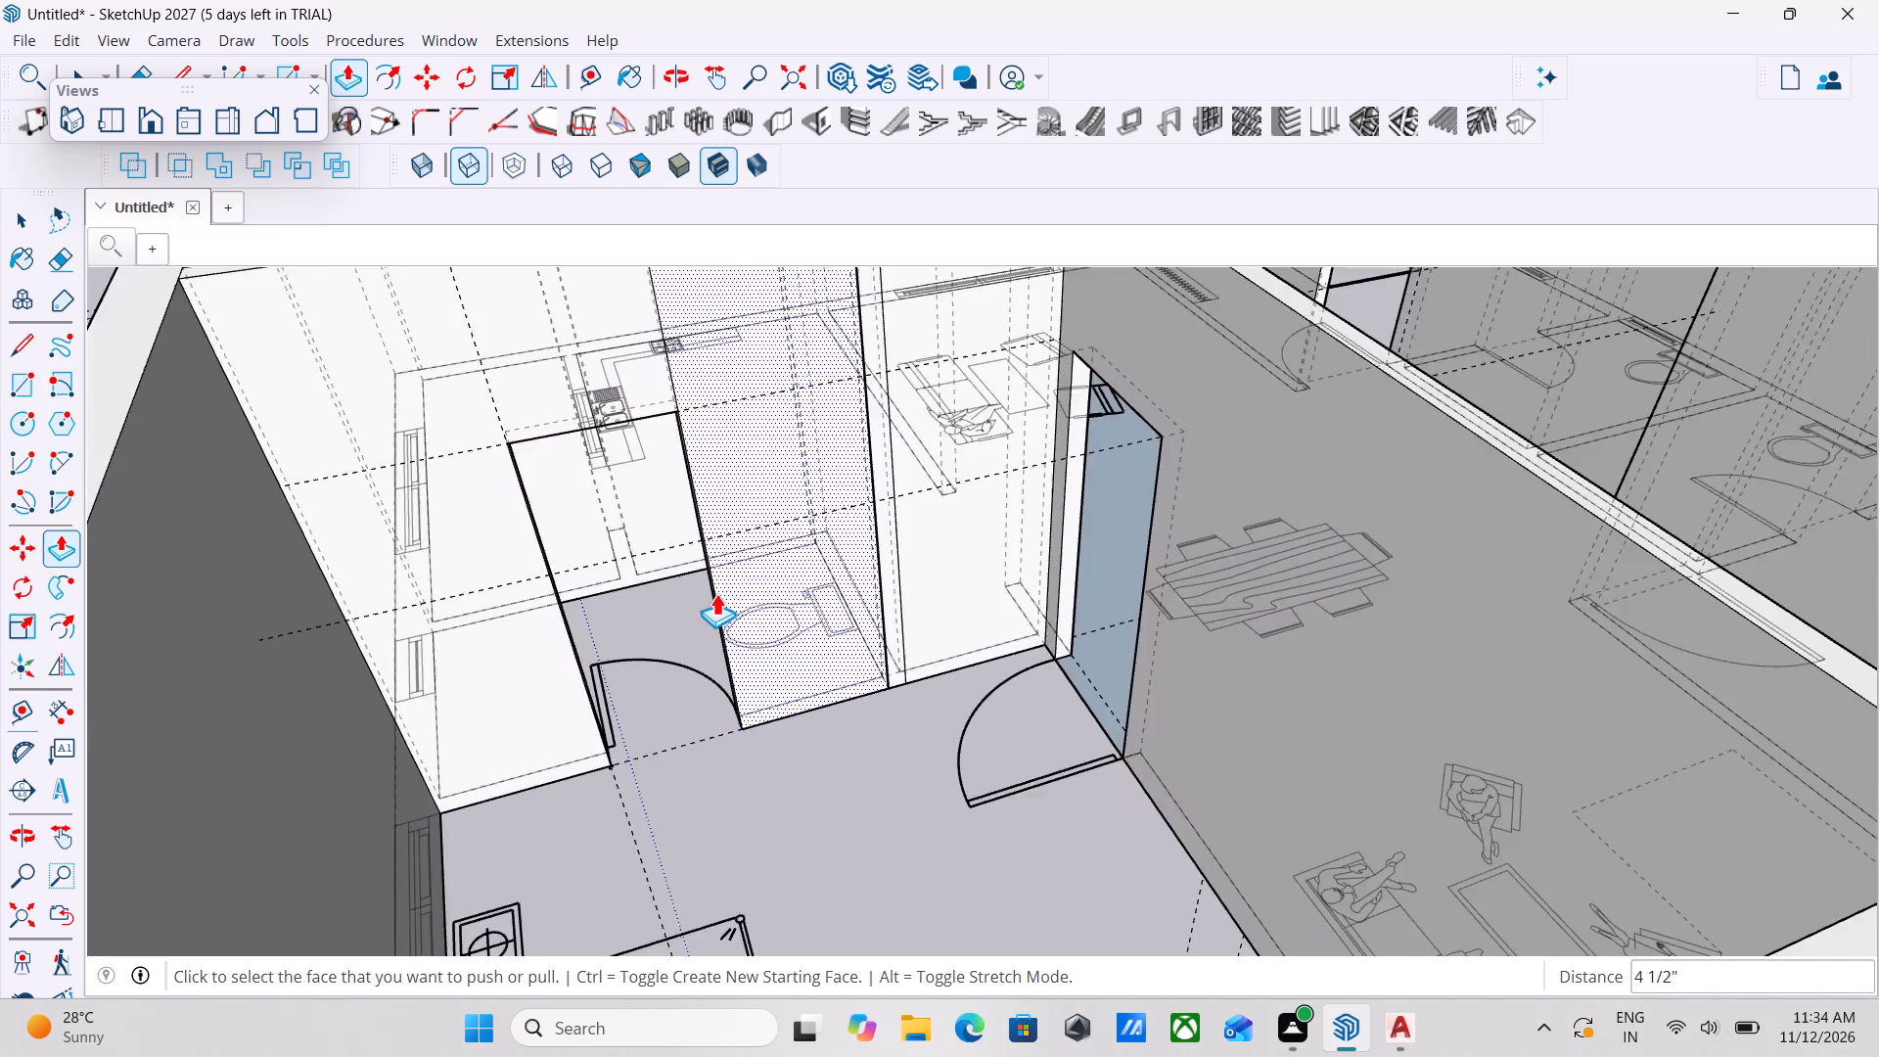
scroll(716, 593, down, 3)
key(Escape)
key(space)
key(space)
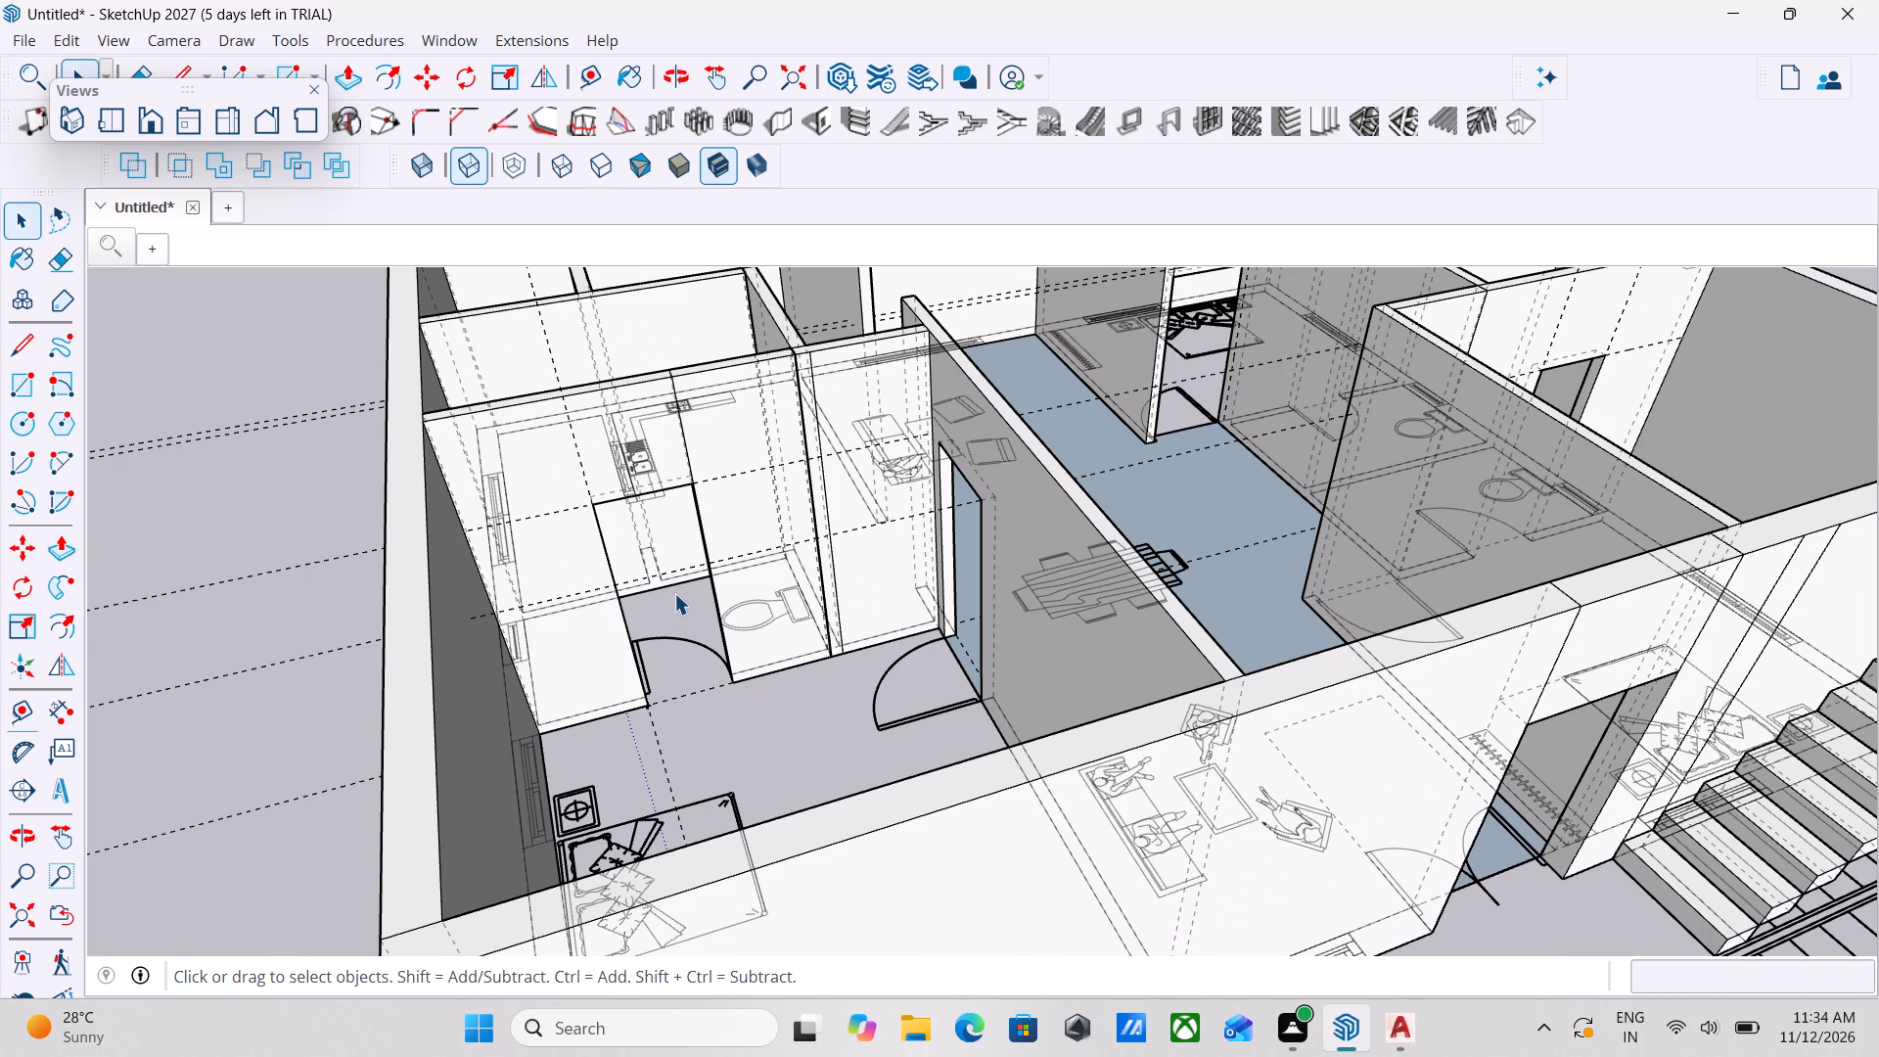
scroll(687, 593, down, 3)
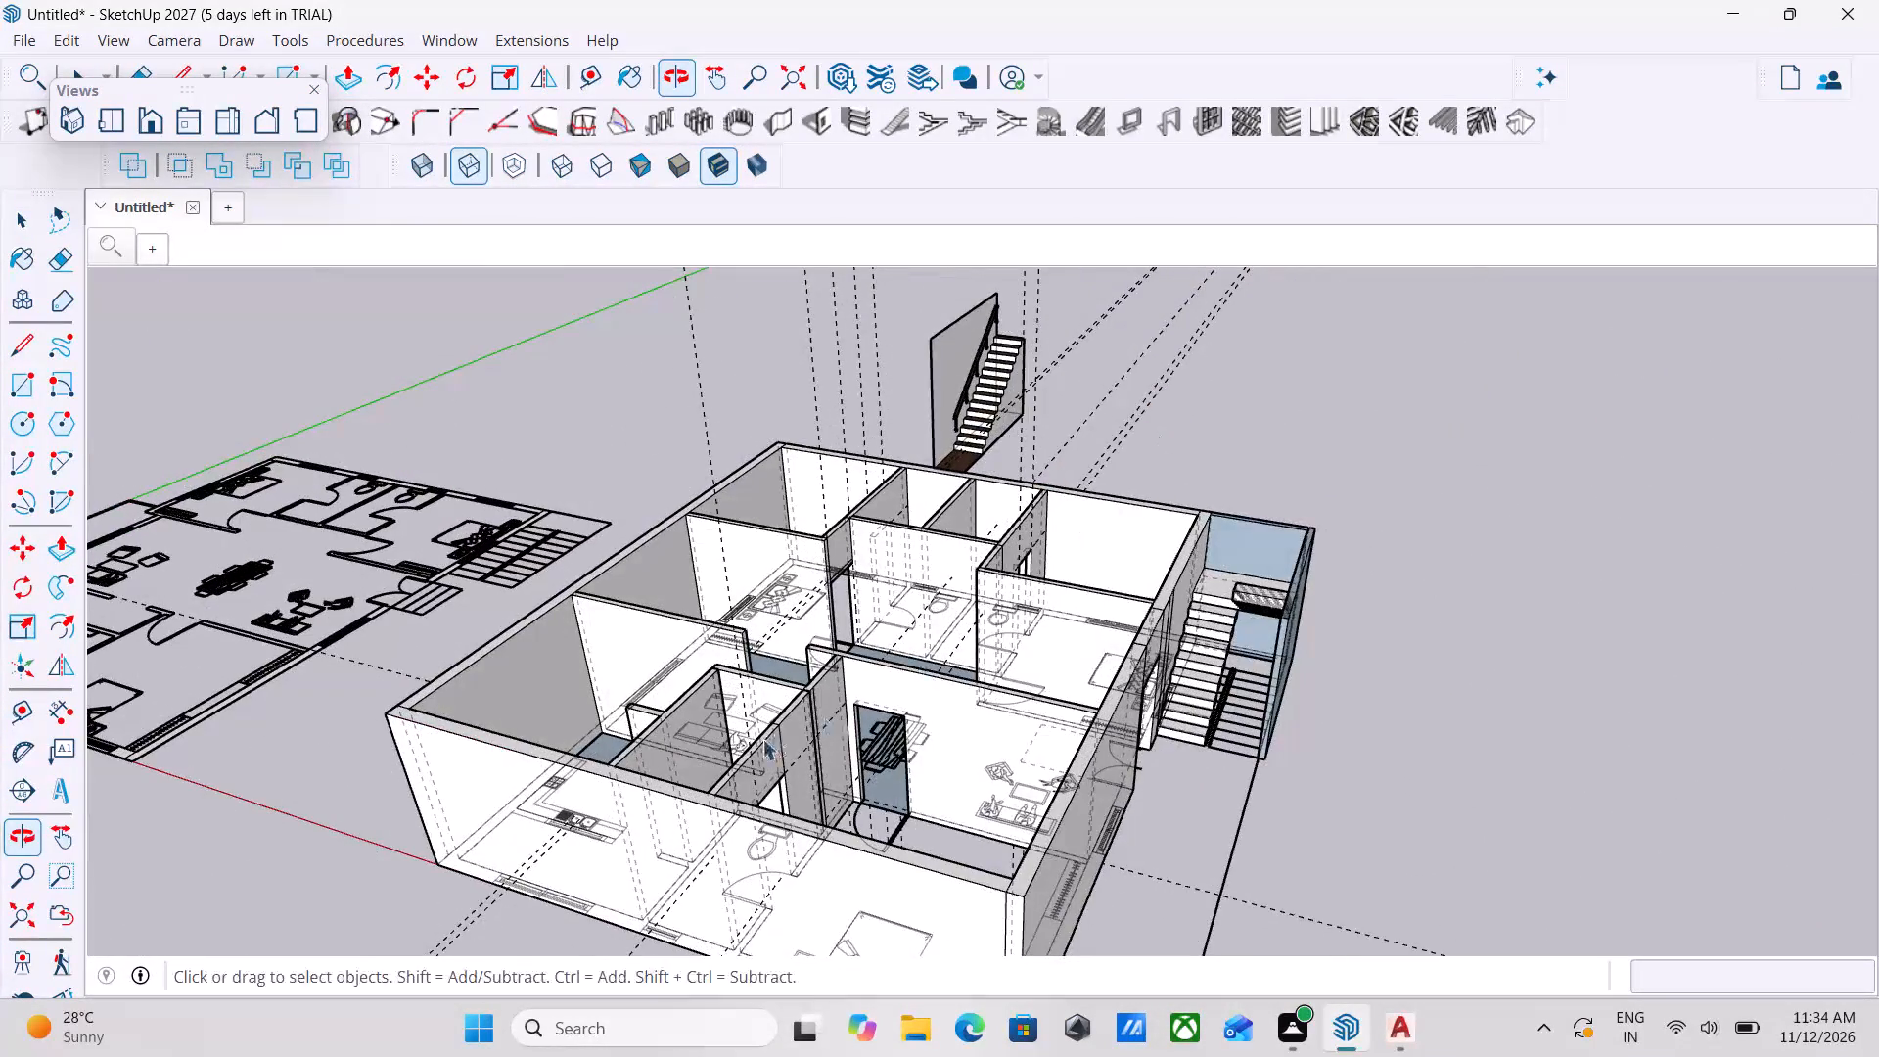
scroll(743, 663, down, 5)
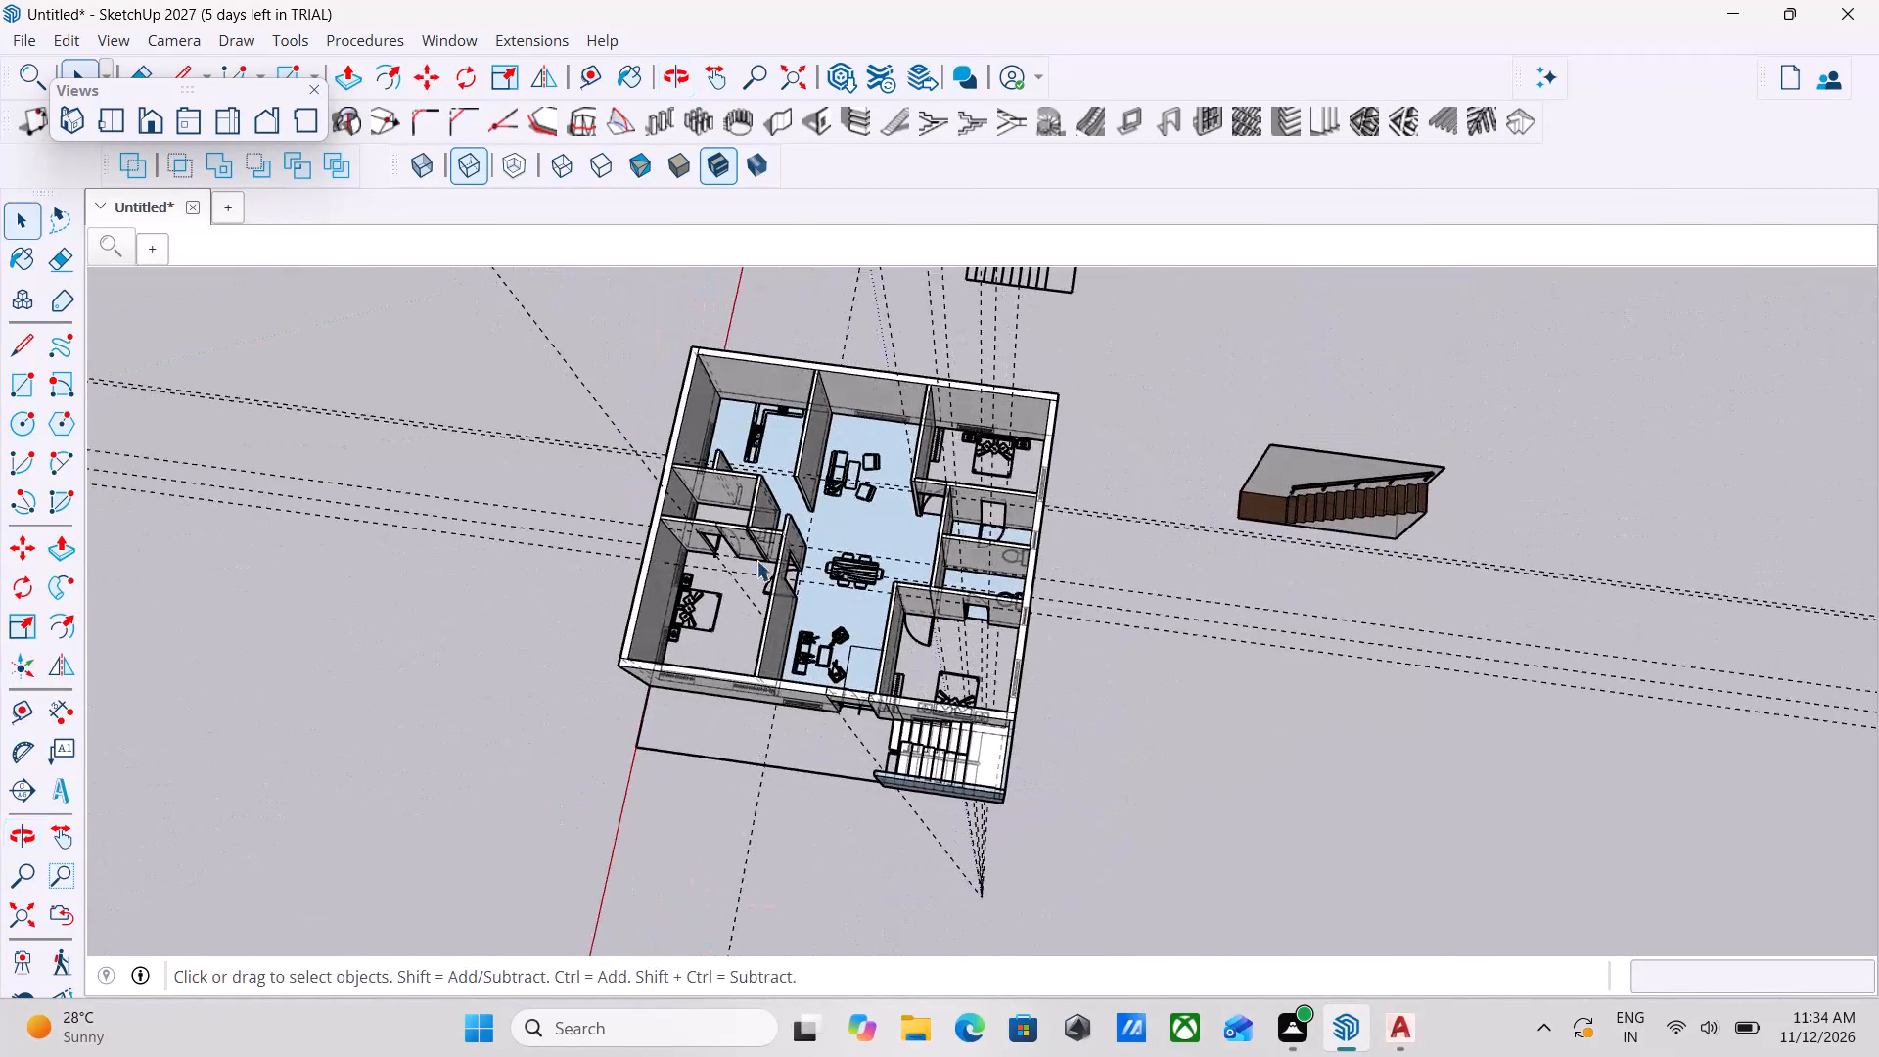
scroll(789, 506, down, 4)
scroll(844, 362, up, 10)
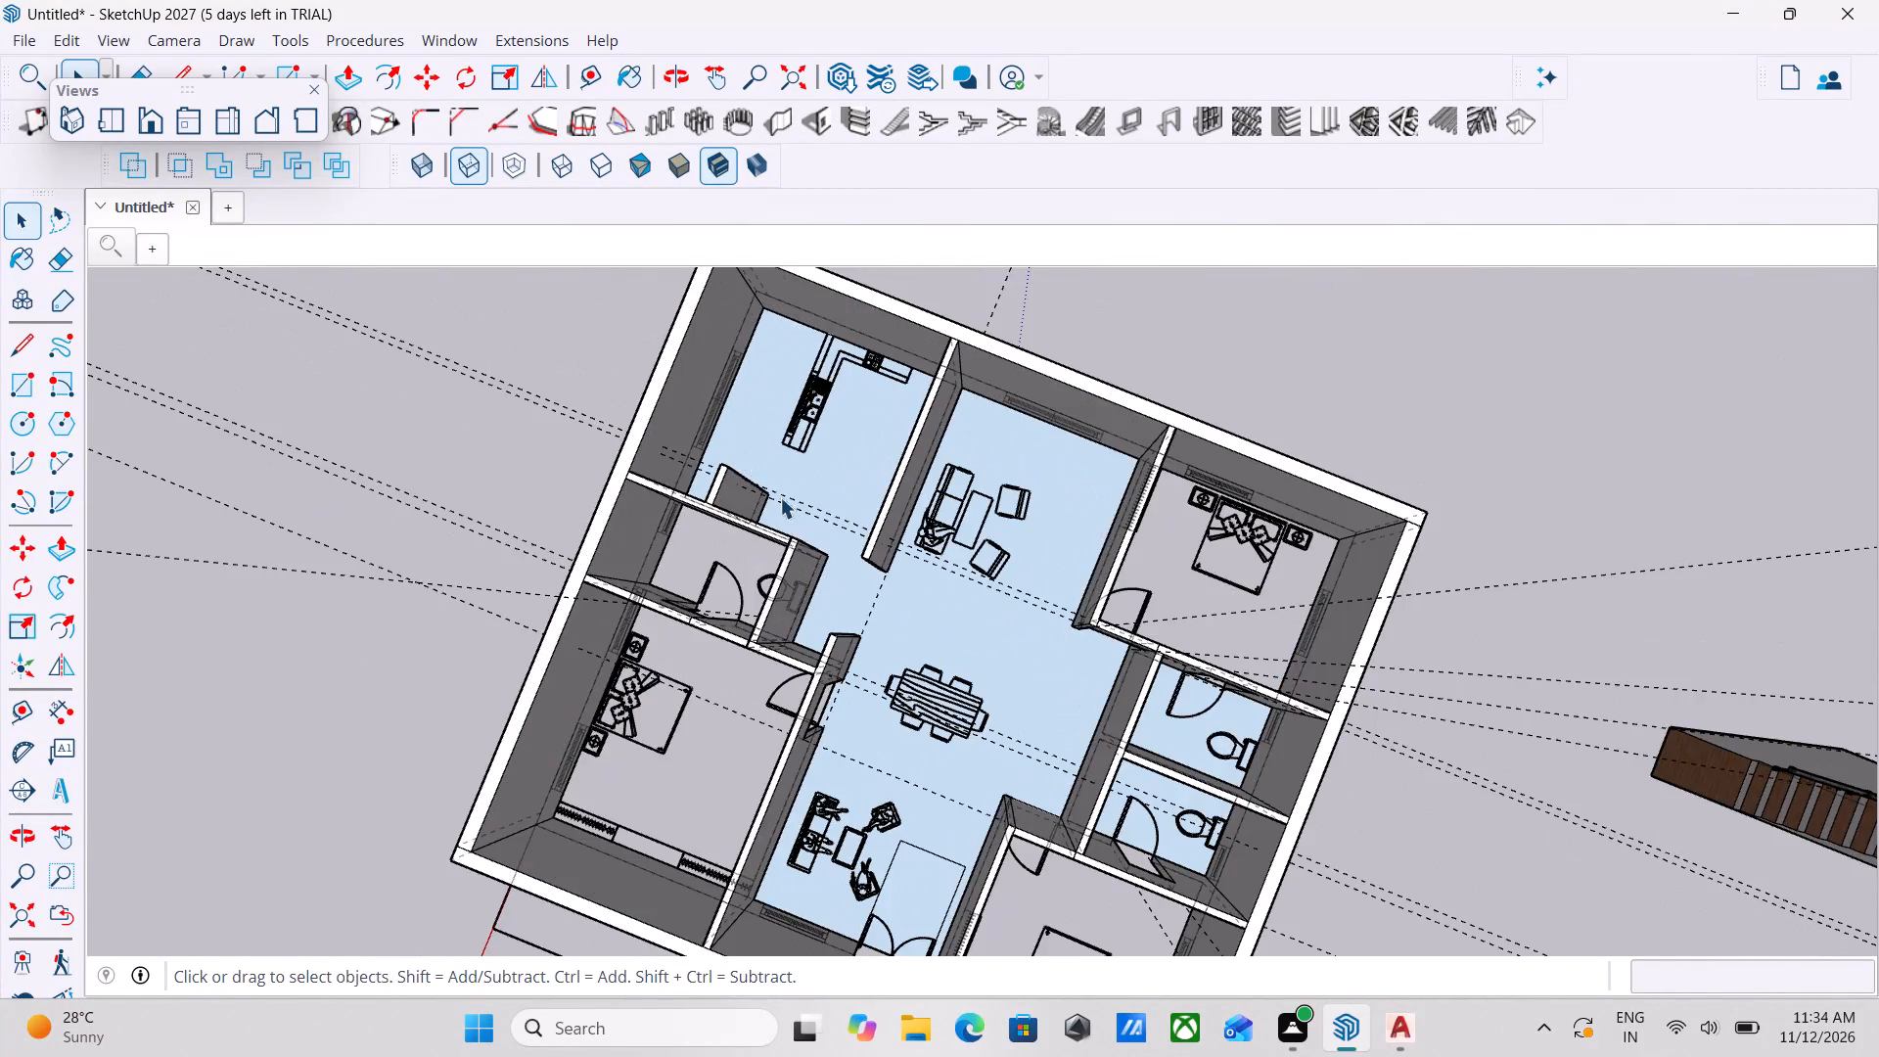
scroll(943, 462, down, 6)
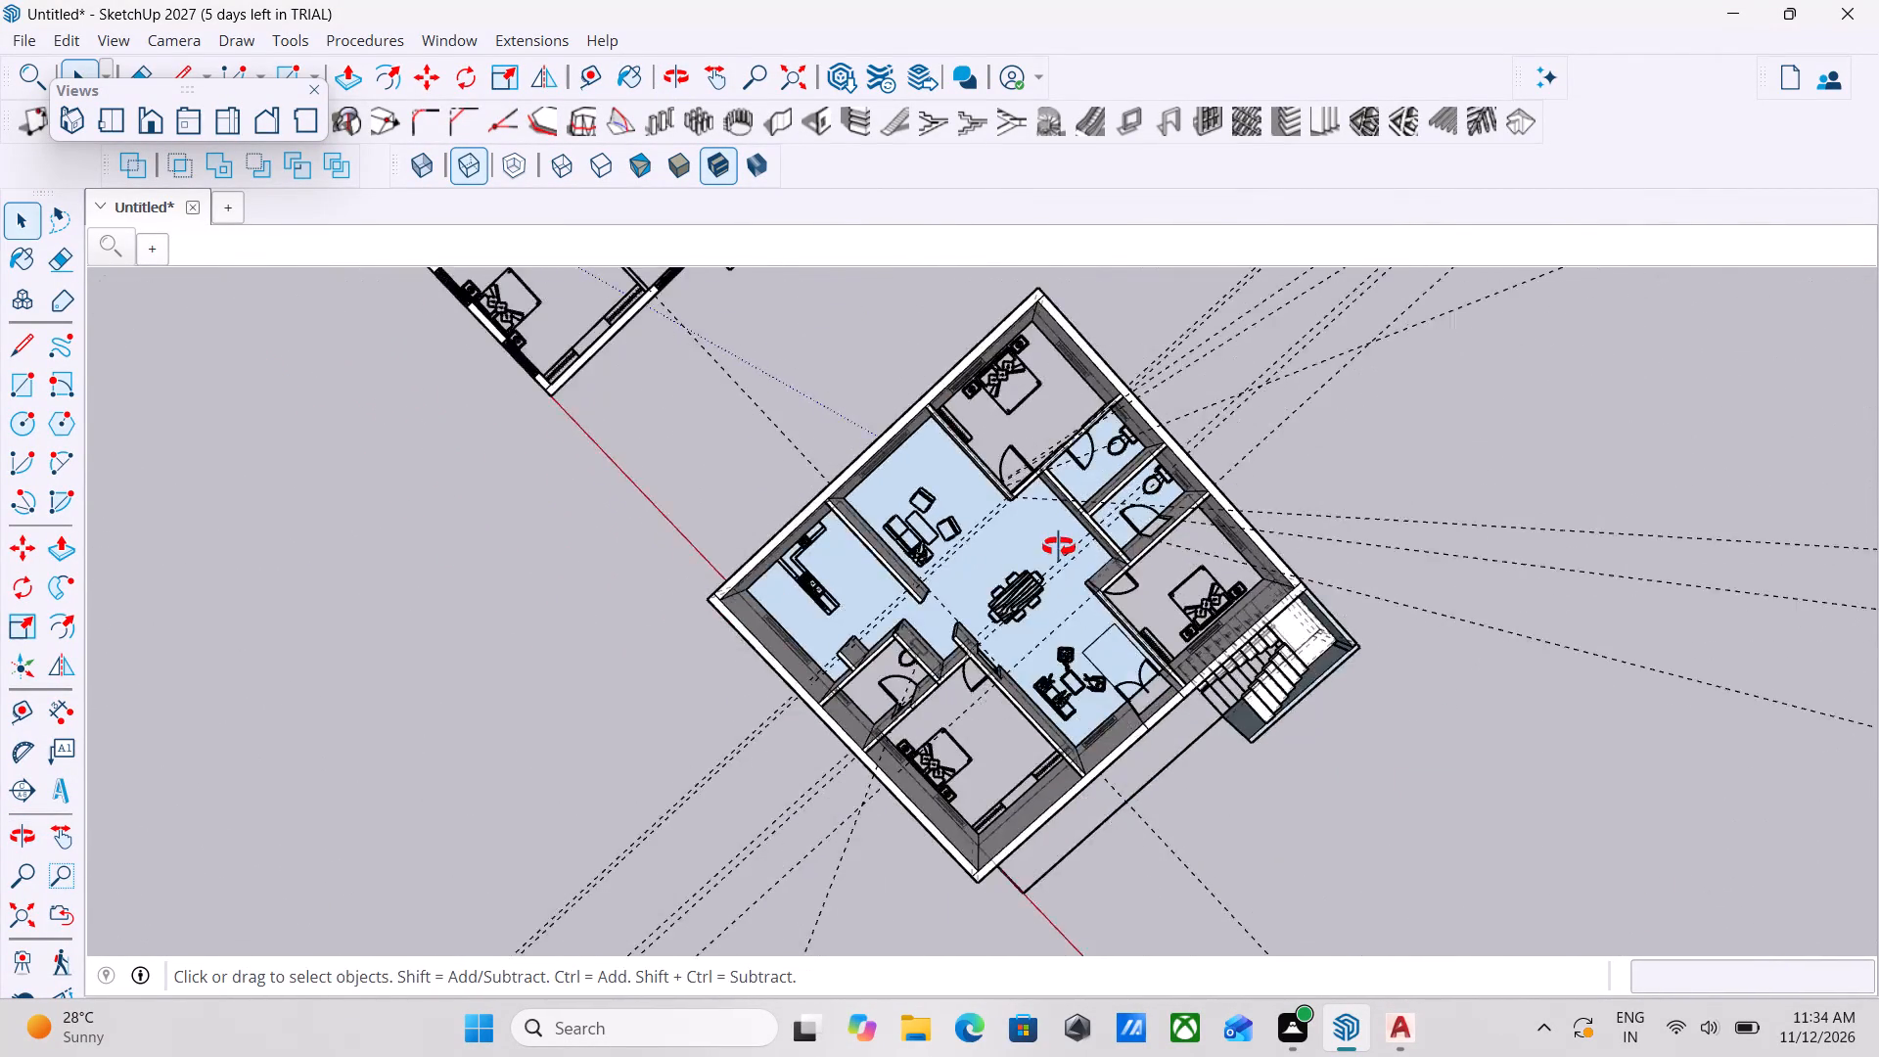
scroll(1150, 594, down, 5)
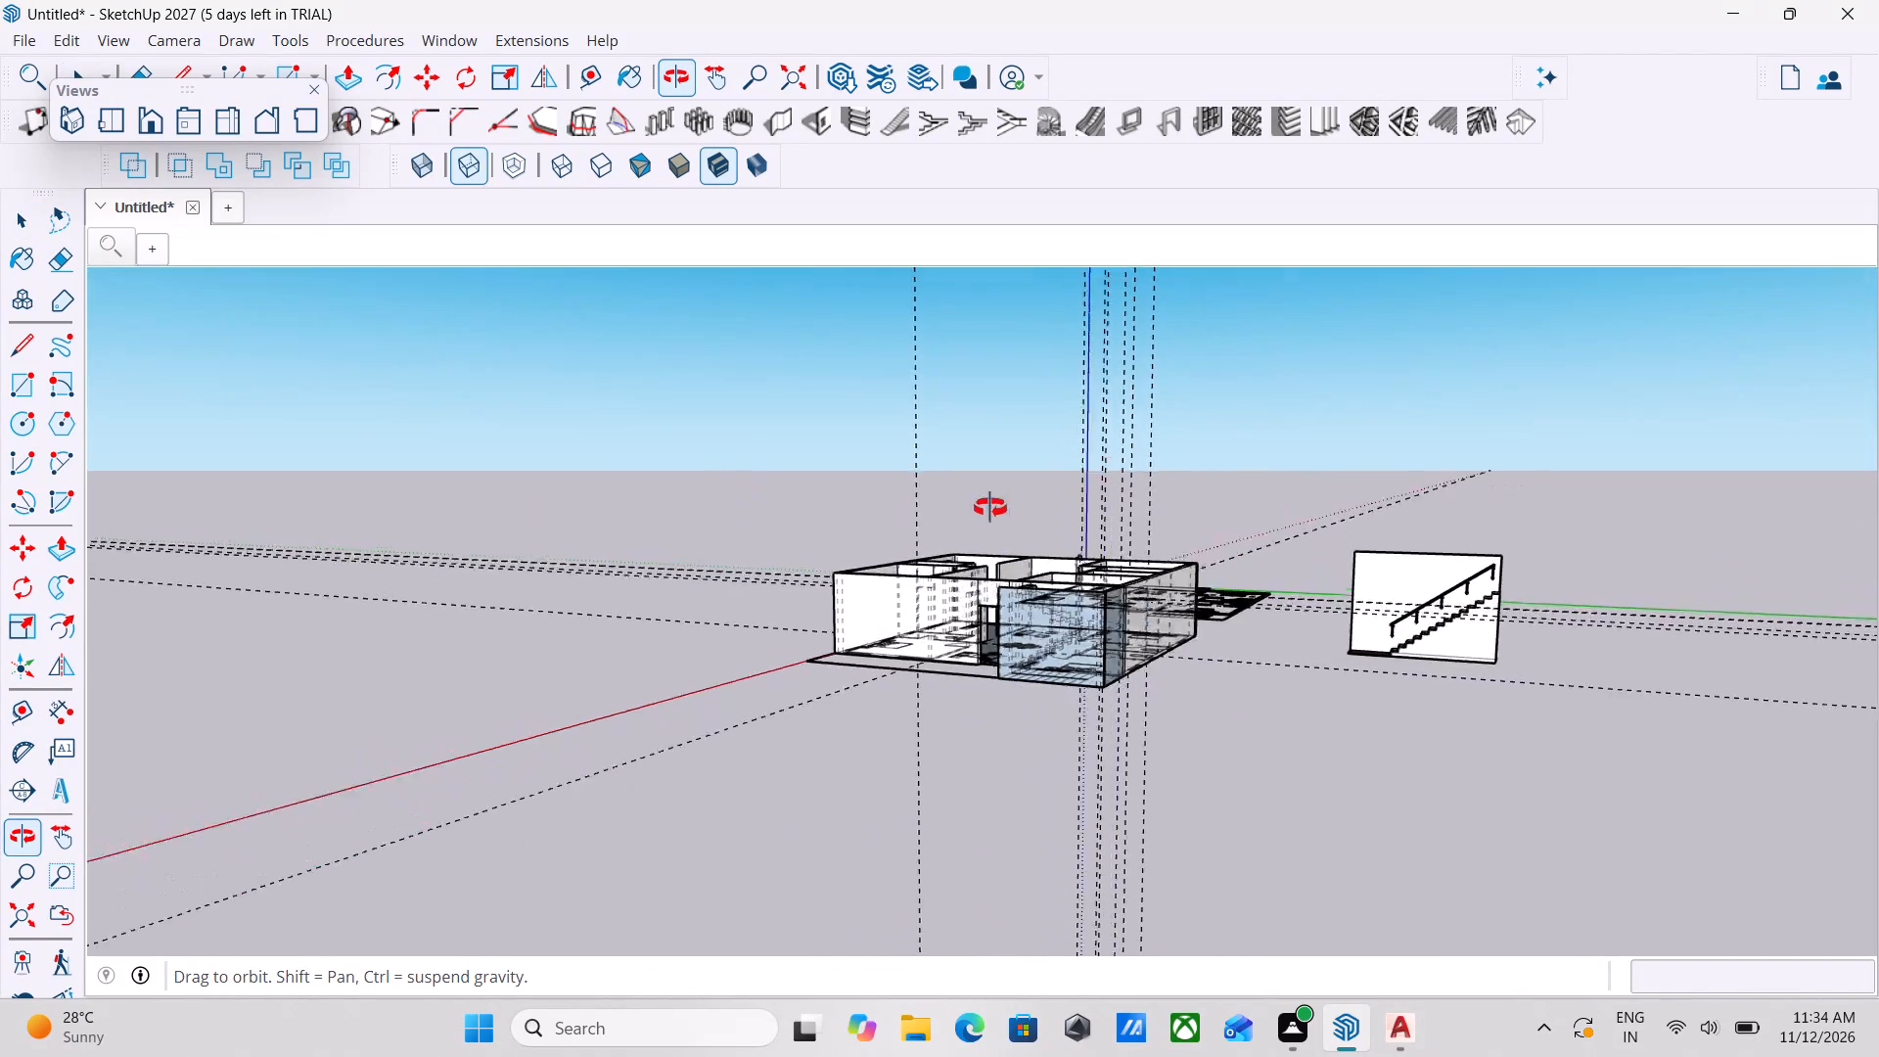
Examine the model from around and above to find the bedroom door that still needs an opening.
scroll(1086, 705, up, 3)
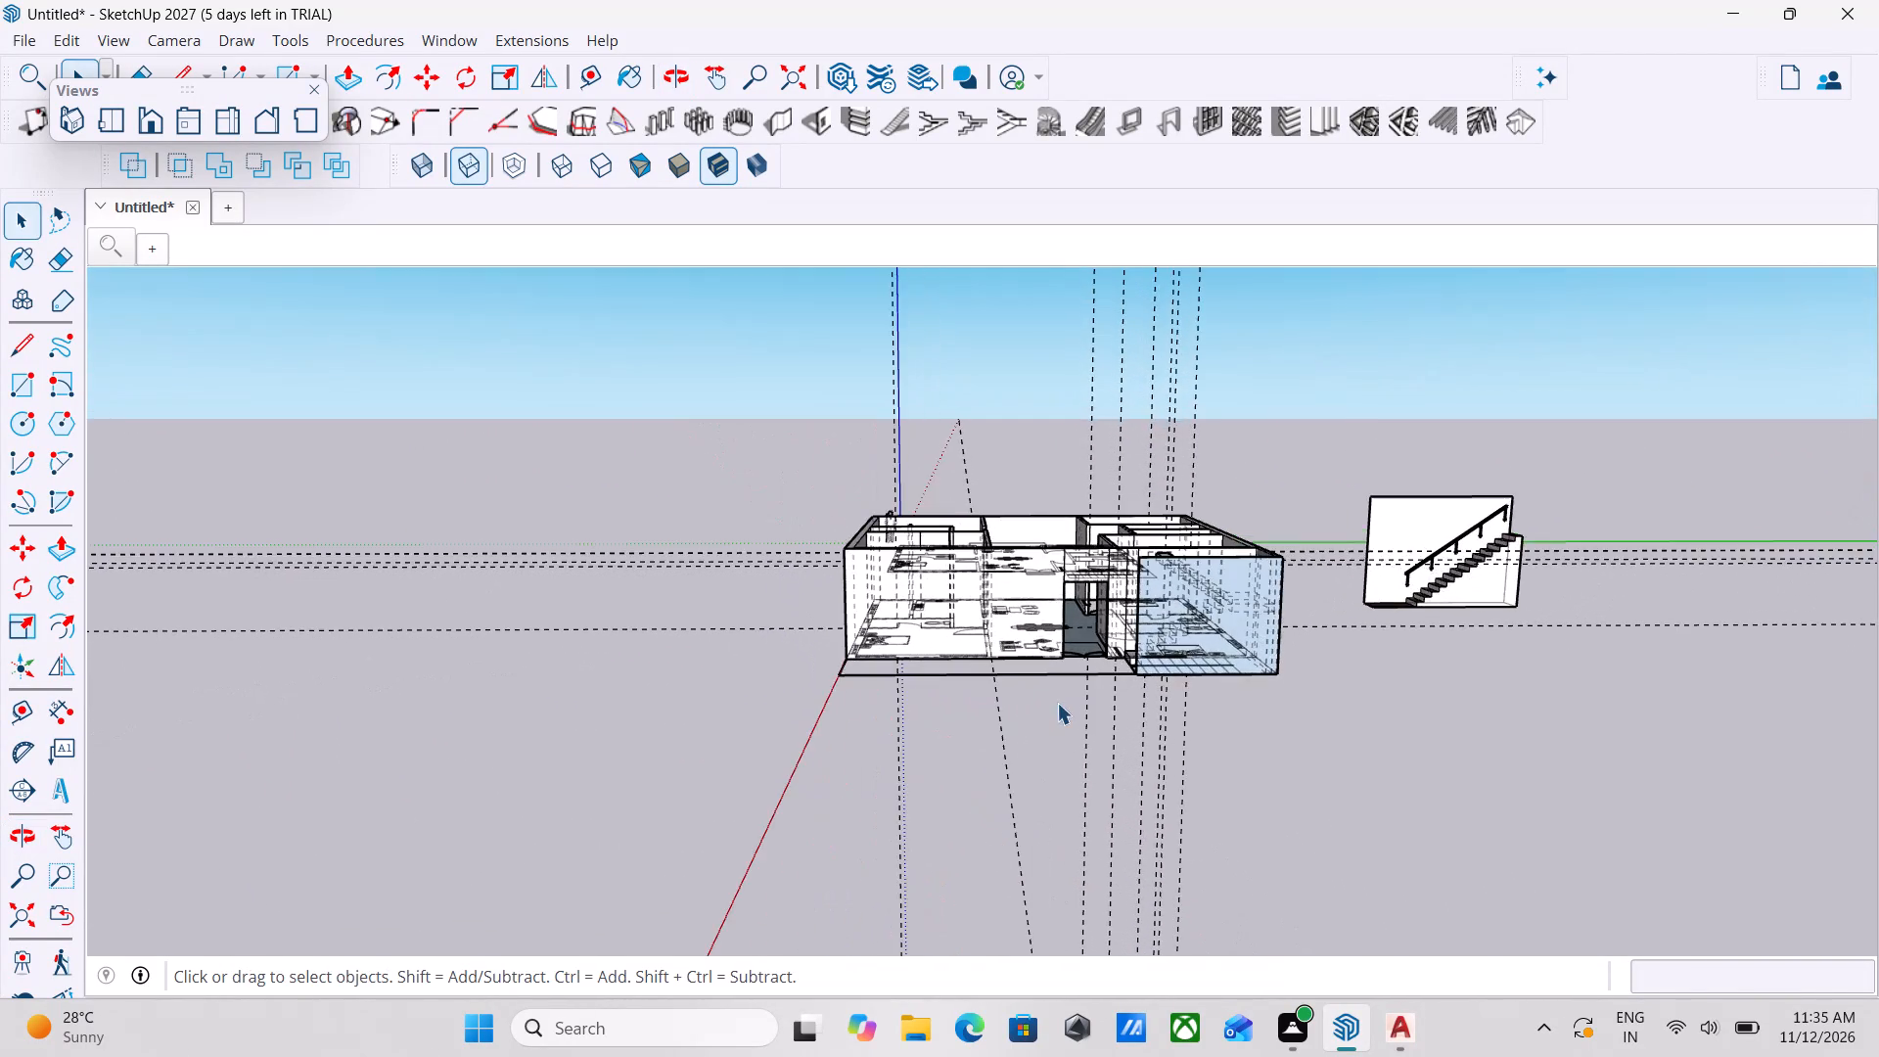
scroll(971, 637, up, 3)
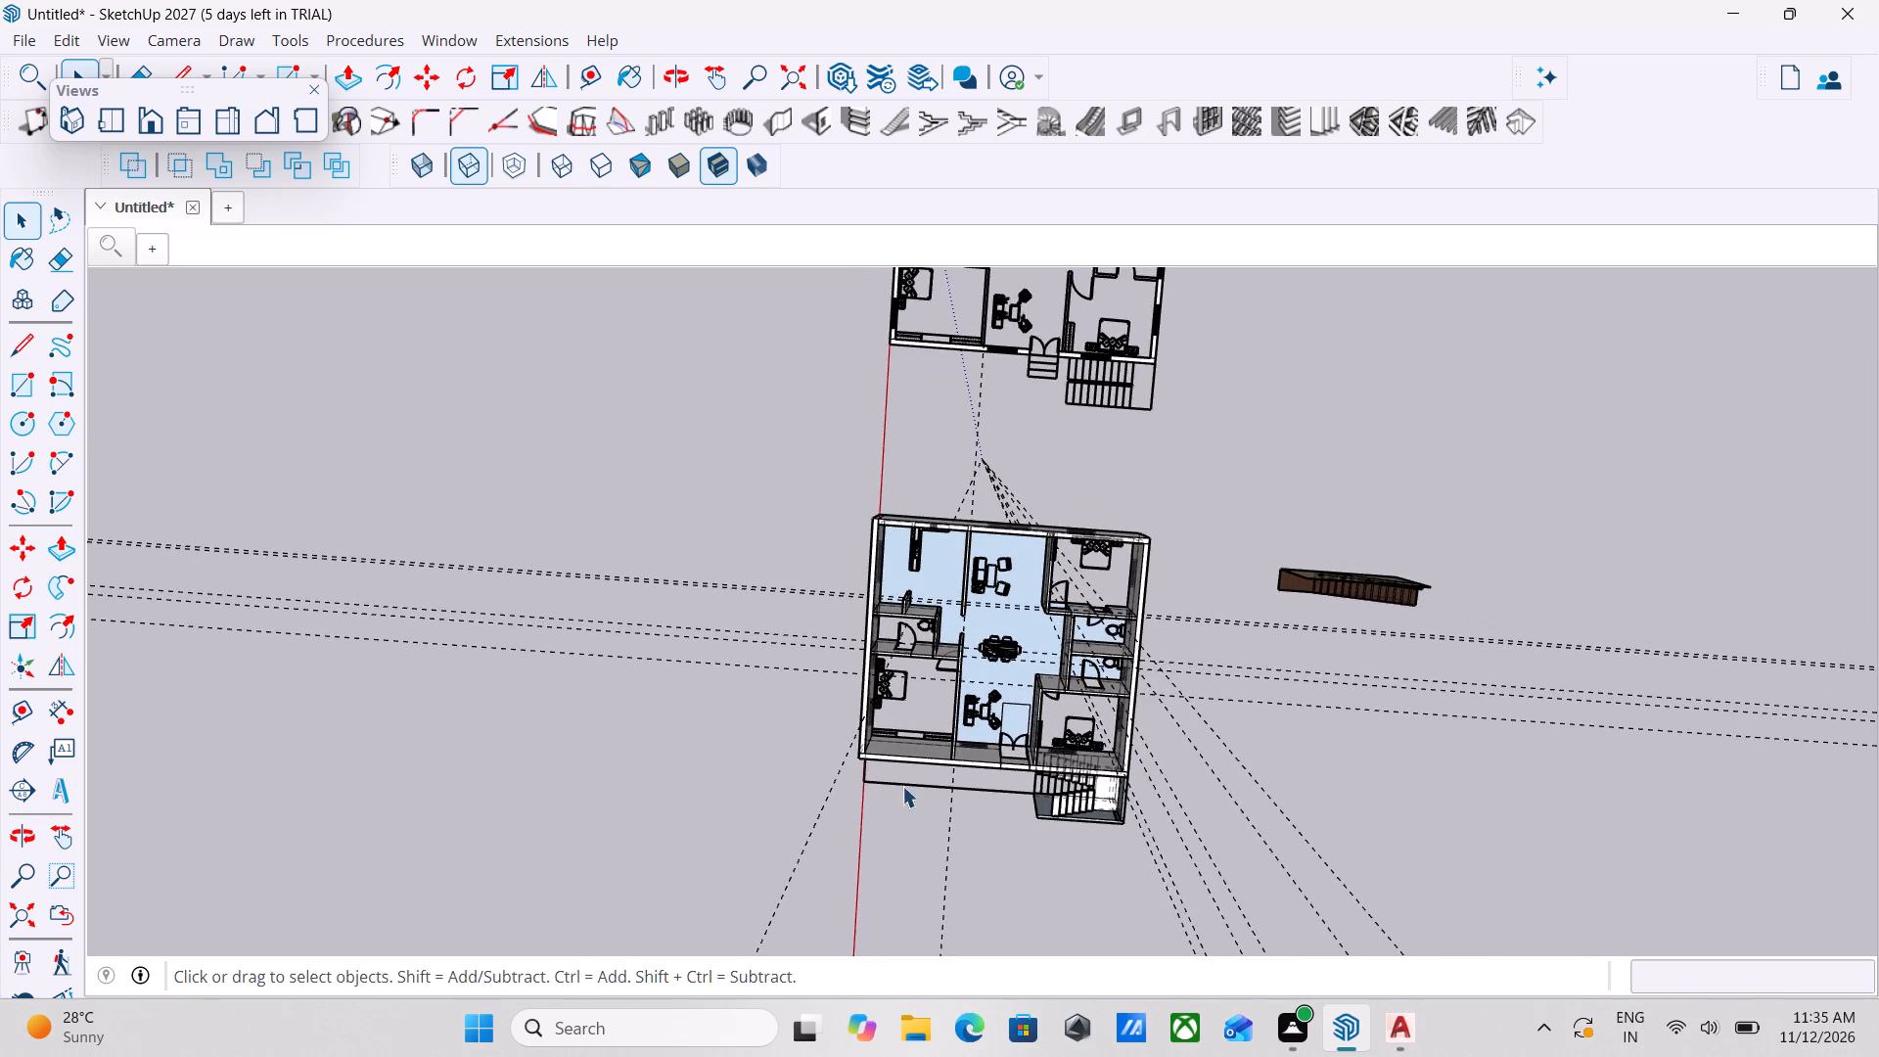
scroll(904, 749, up, 16)
scroll(891, 701, down, 6)
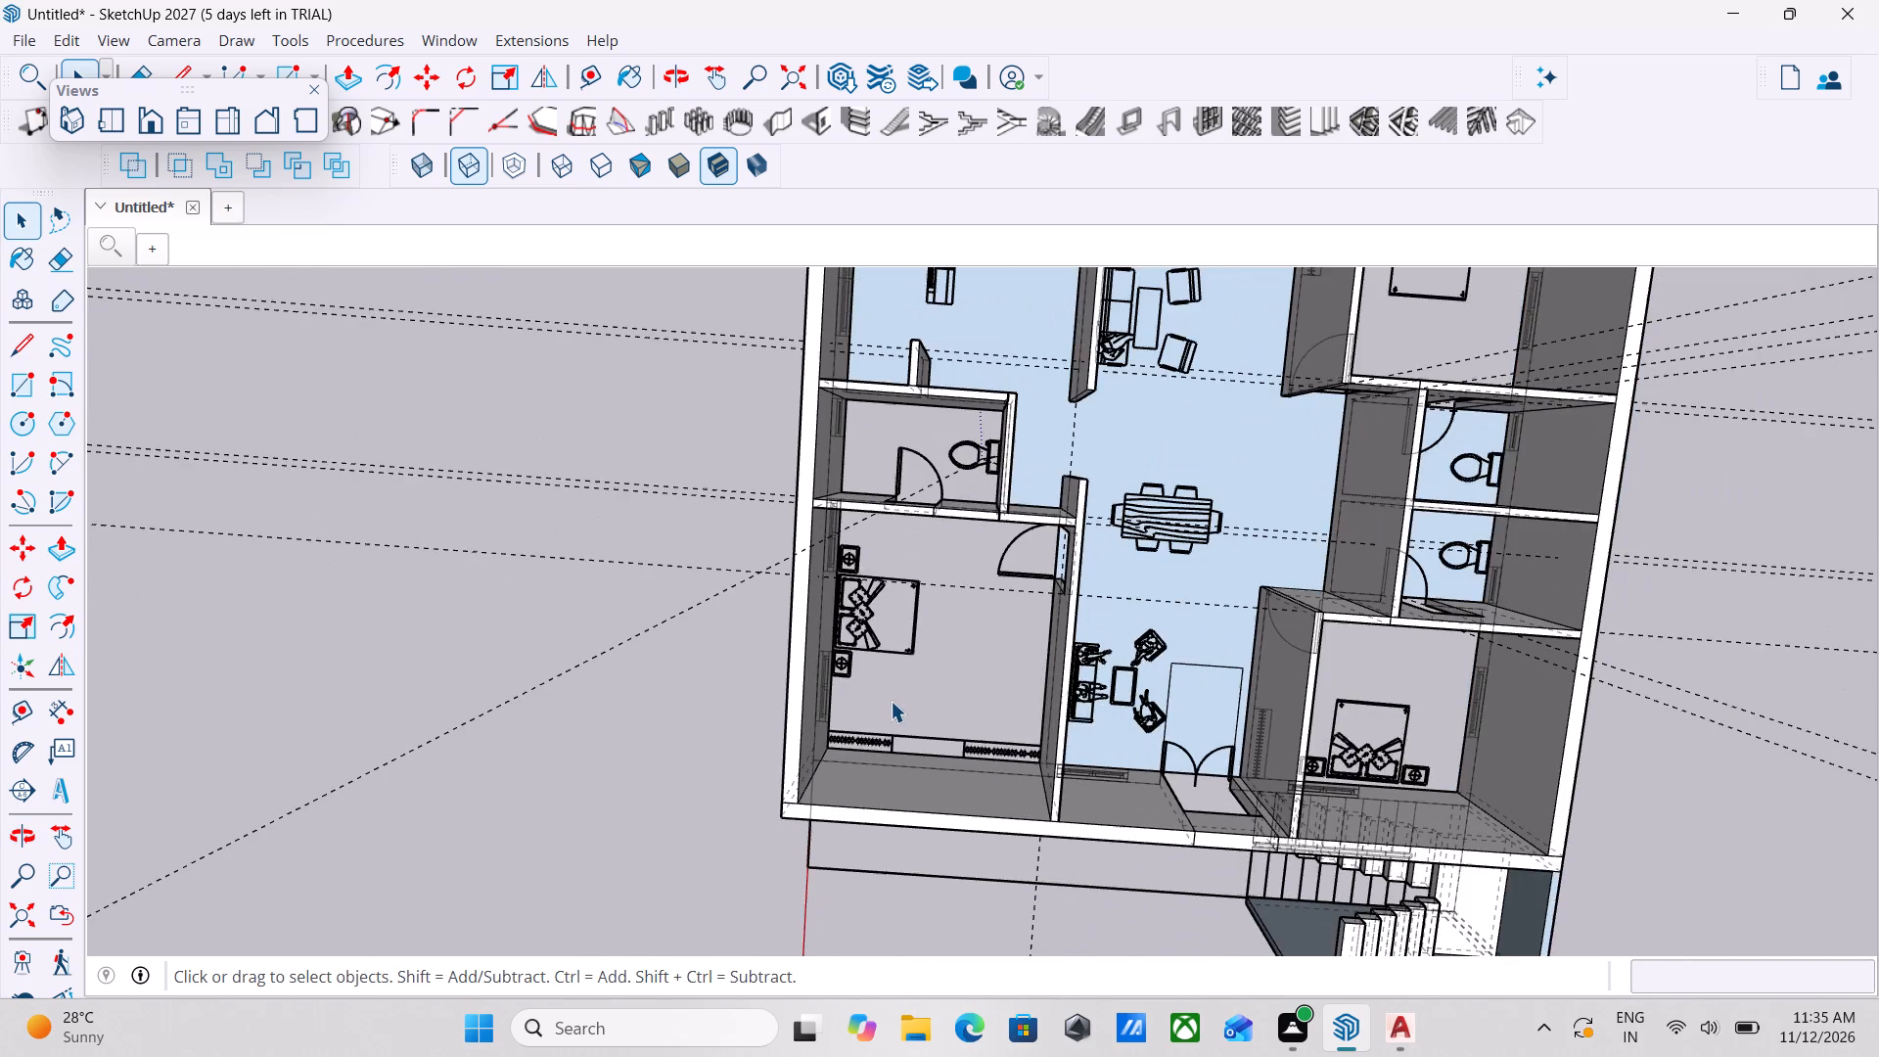
scroll(891, 701, down, 5)
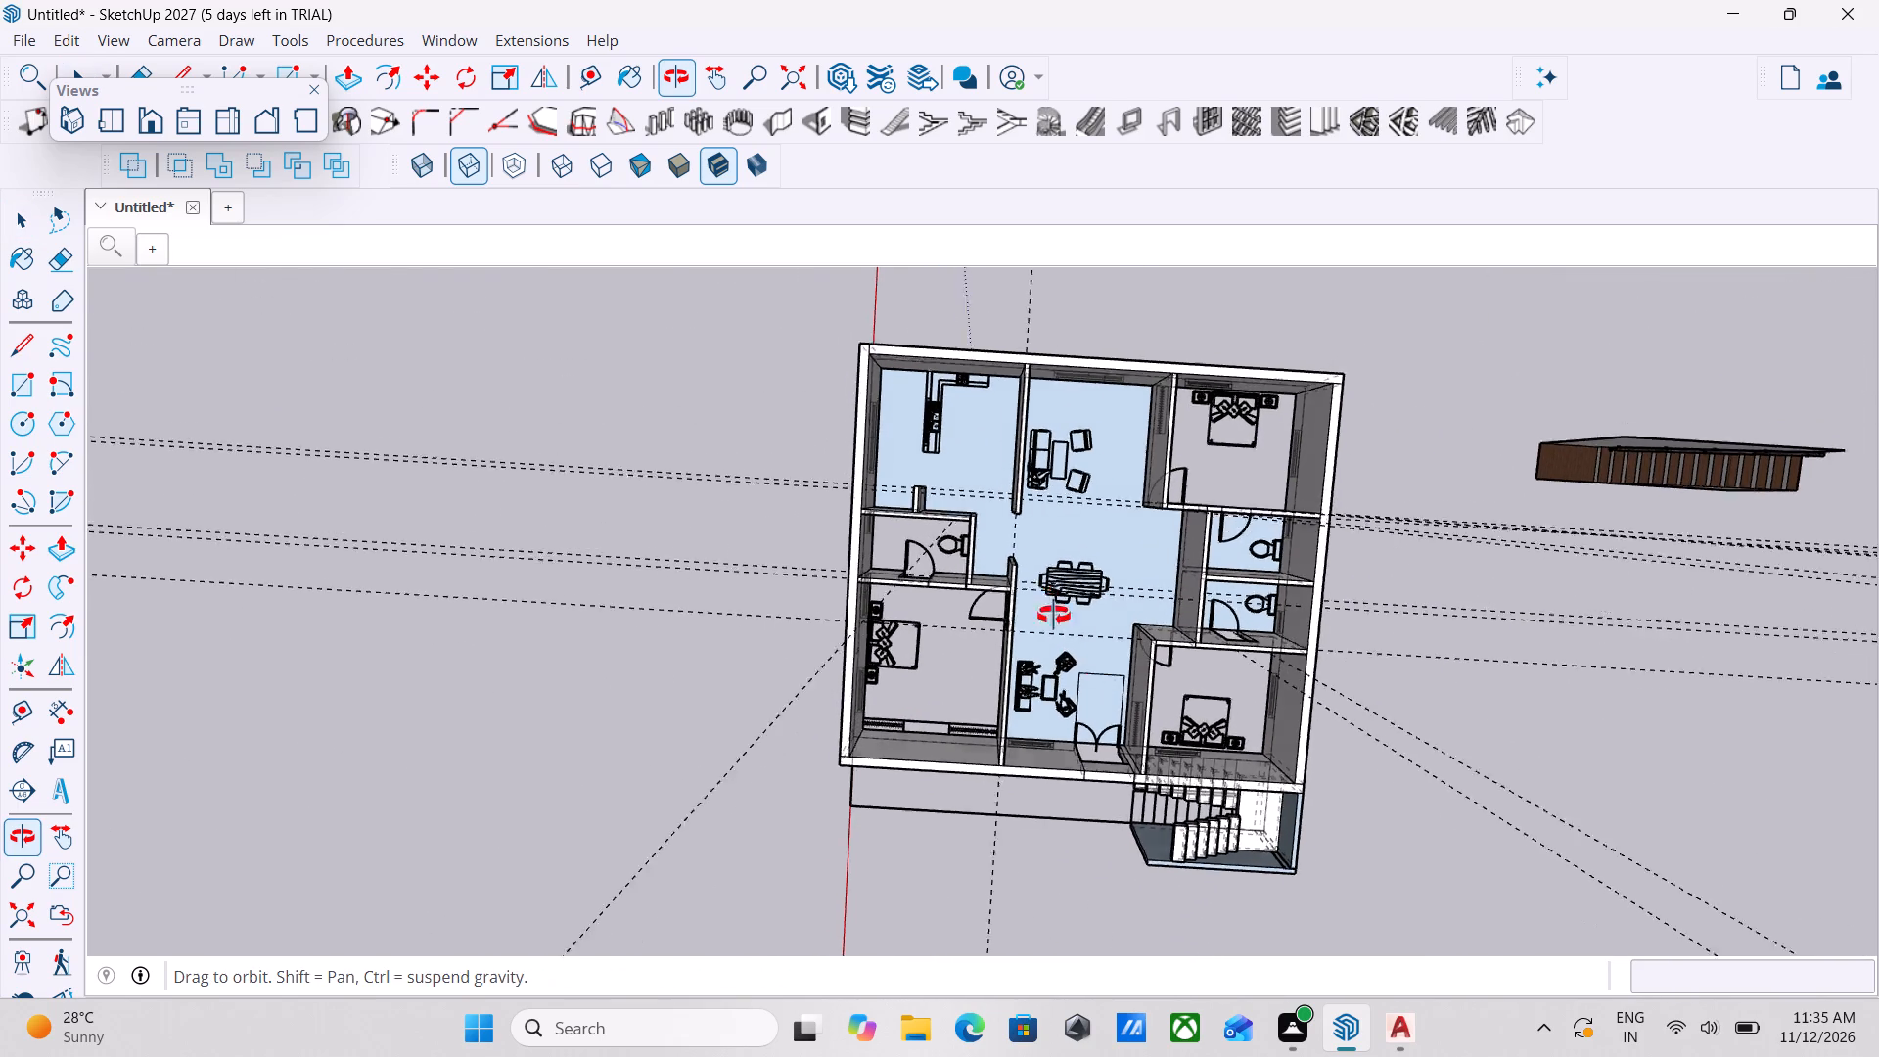
middle_drag(1290, 724, 612, 530)
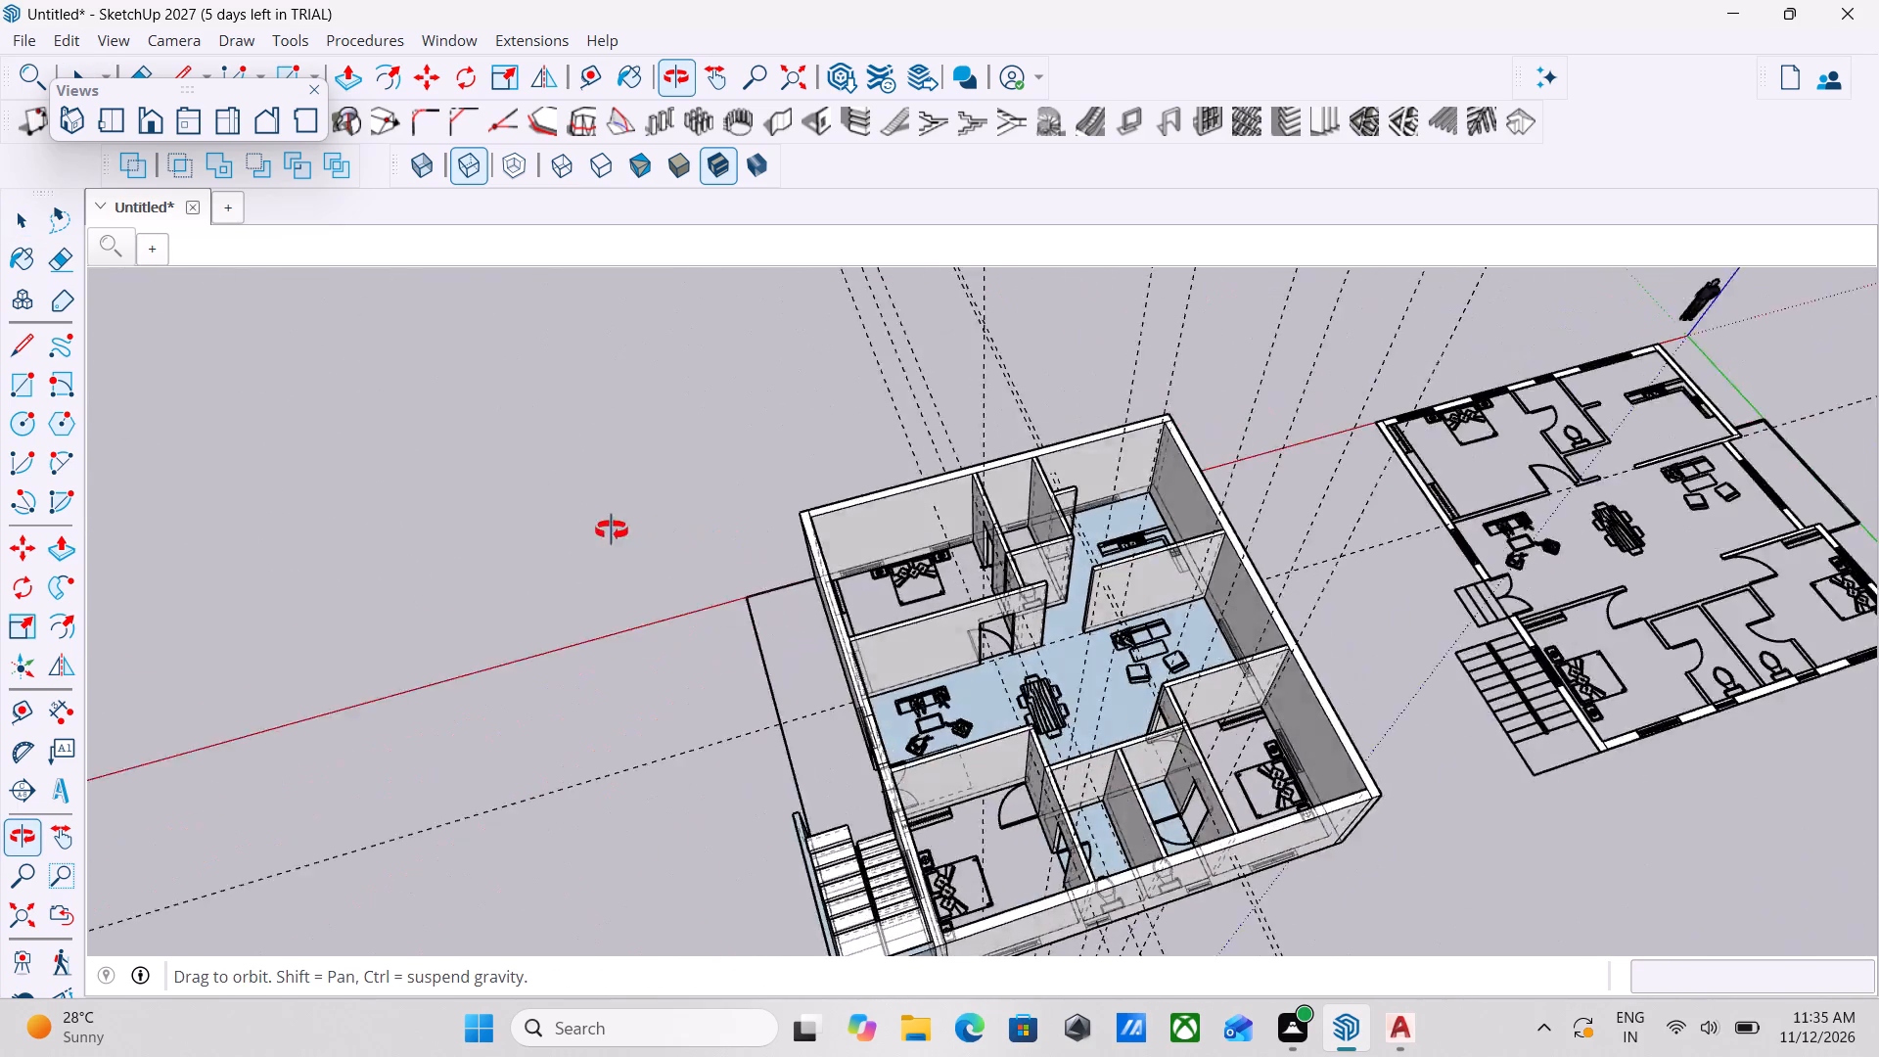
middle_drag(612, 530, 575, 532)
scroll(1090, 817, down, 2)
middle_drag(1090, 817, 1003, 958)
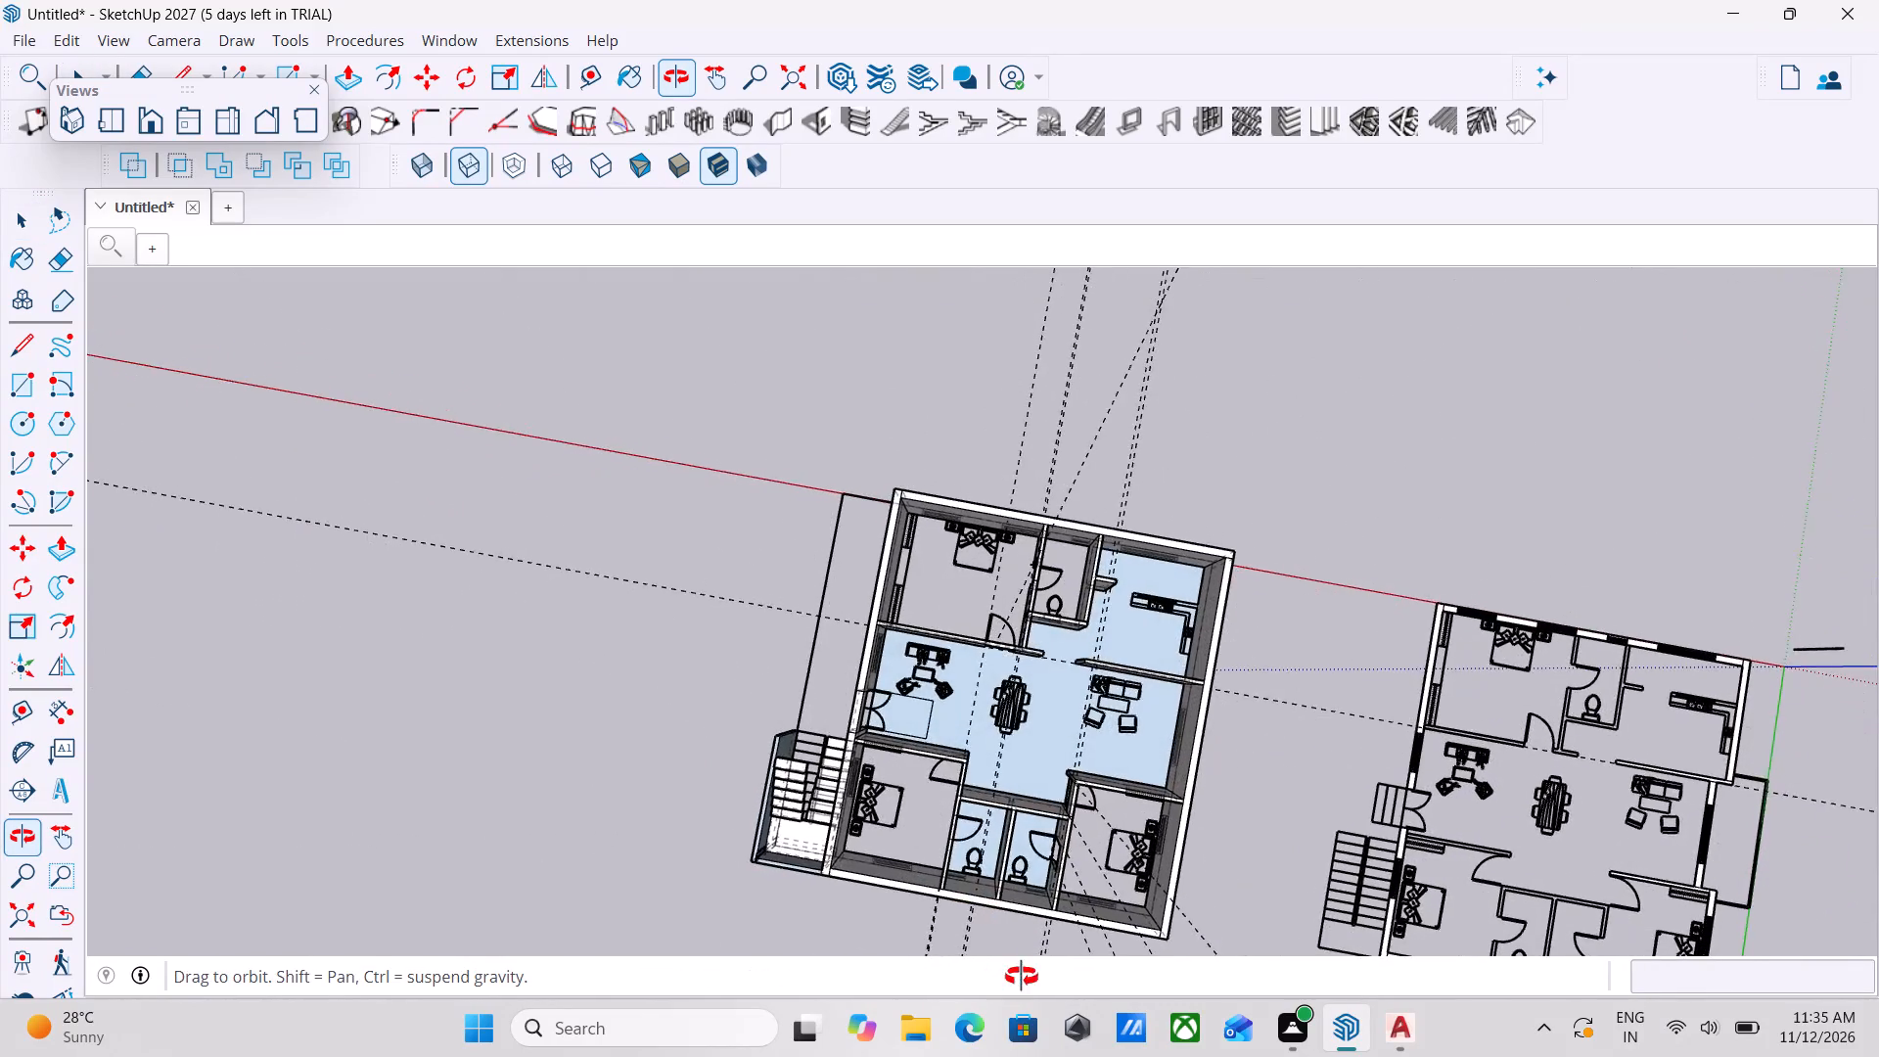
scroll(1025, 930, up, 9)
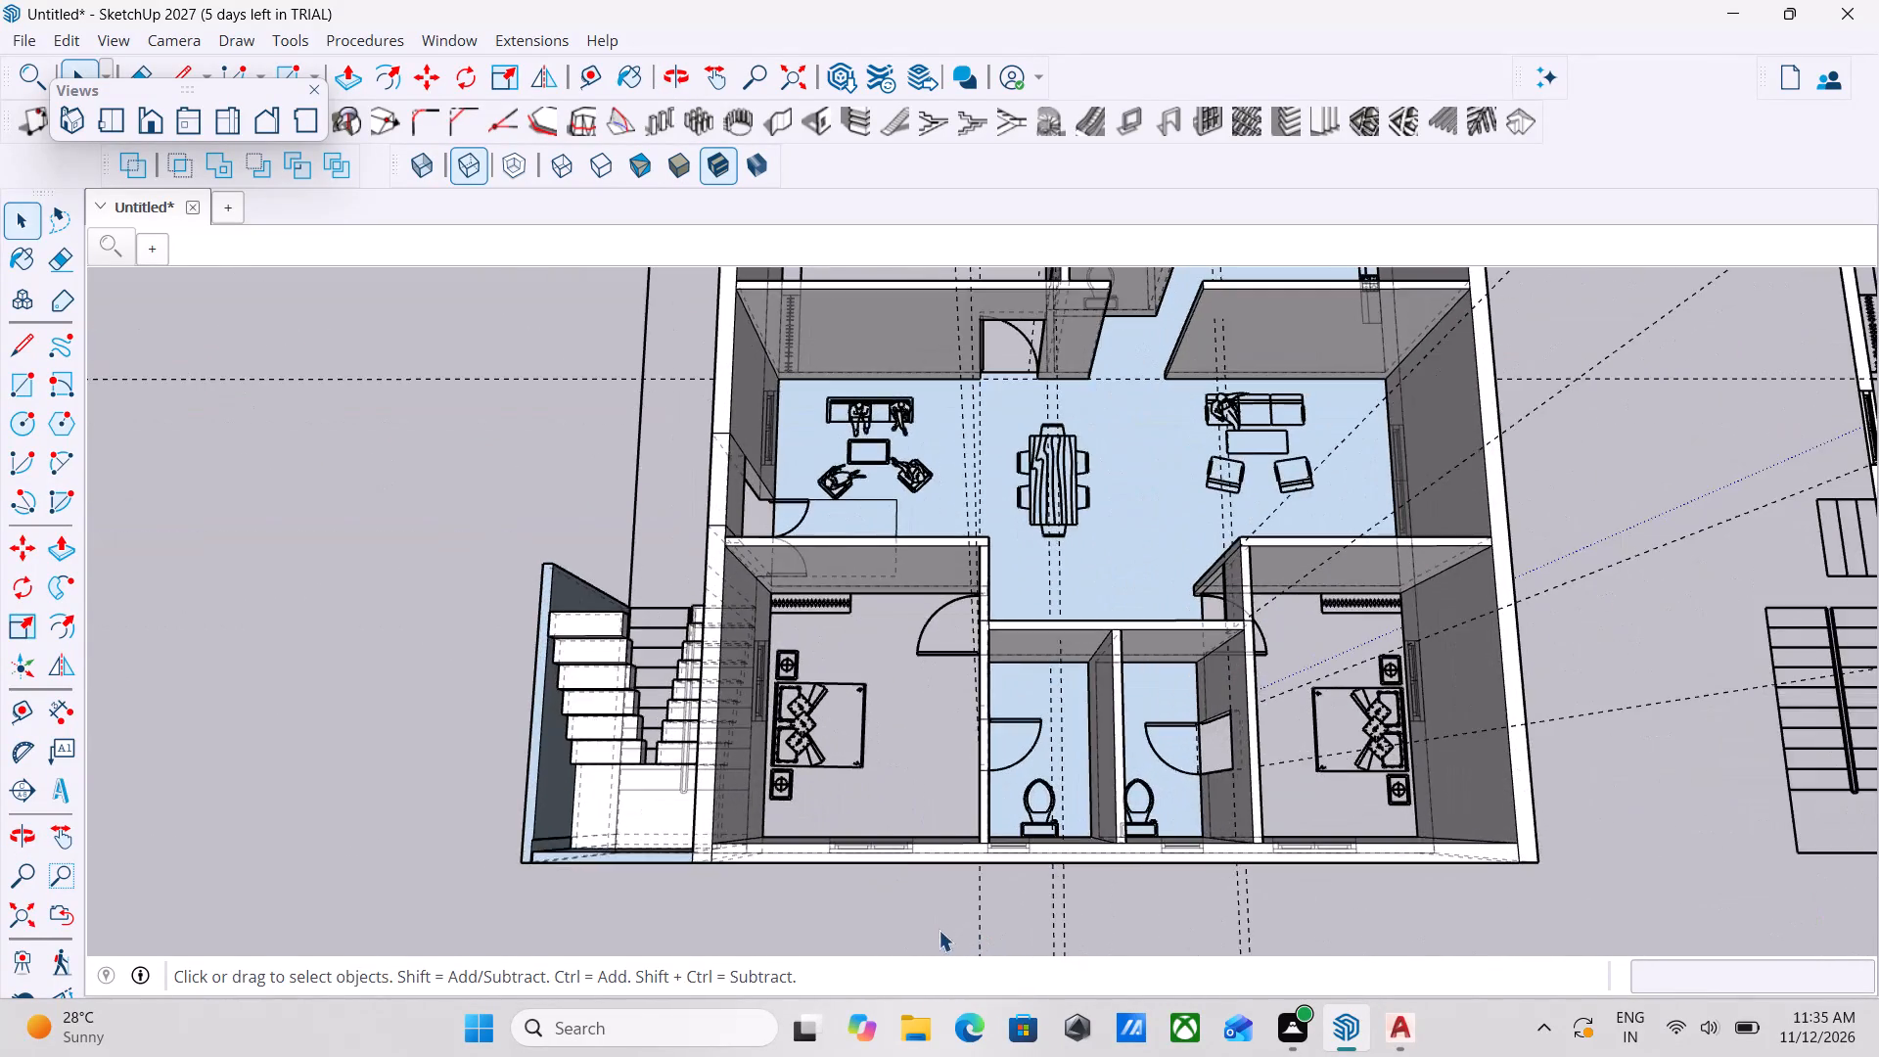
scroll(939, 930, up, 8)
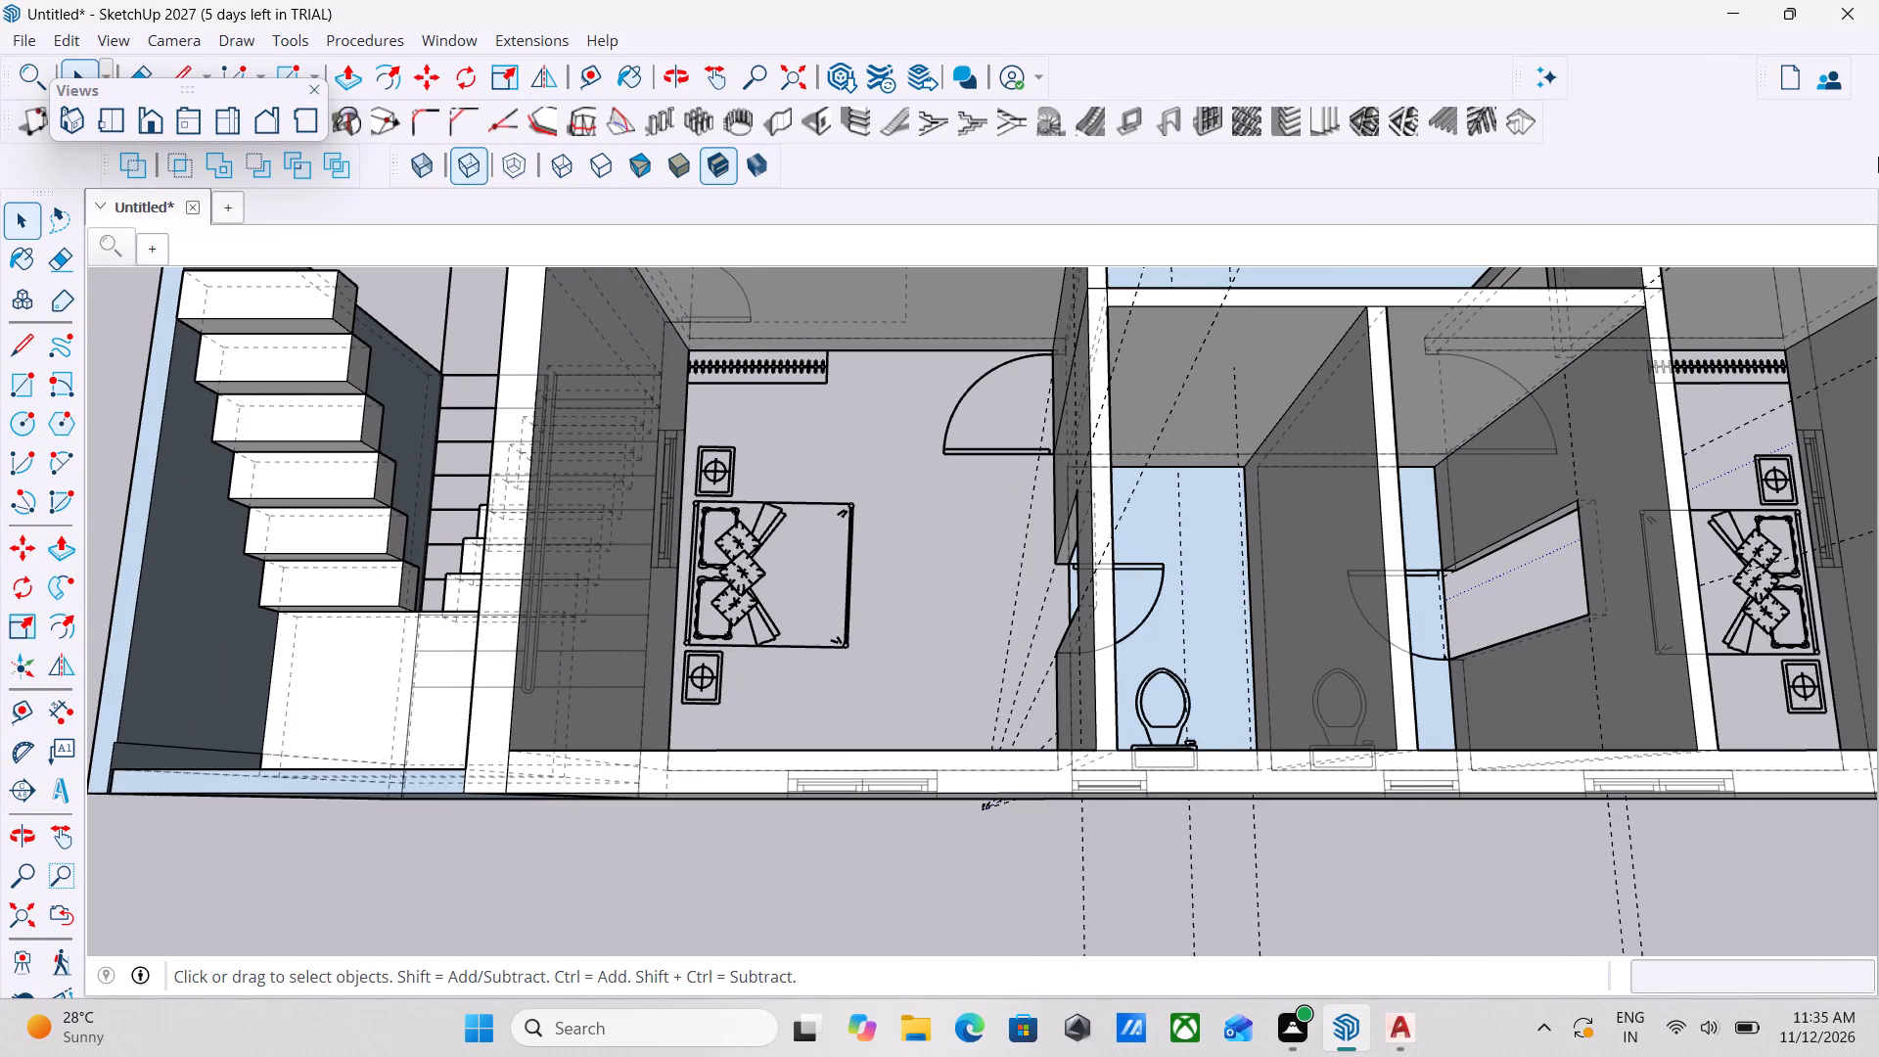
scroll(1214, 376, down, 17)
scroll(1268, 397, down, 4)
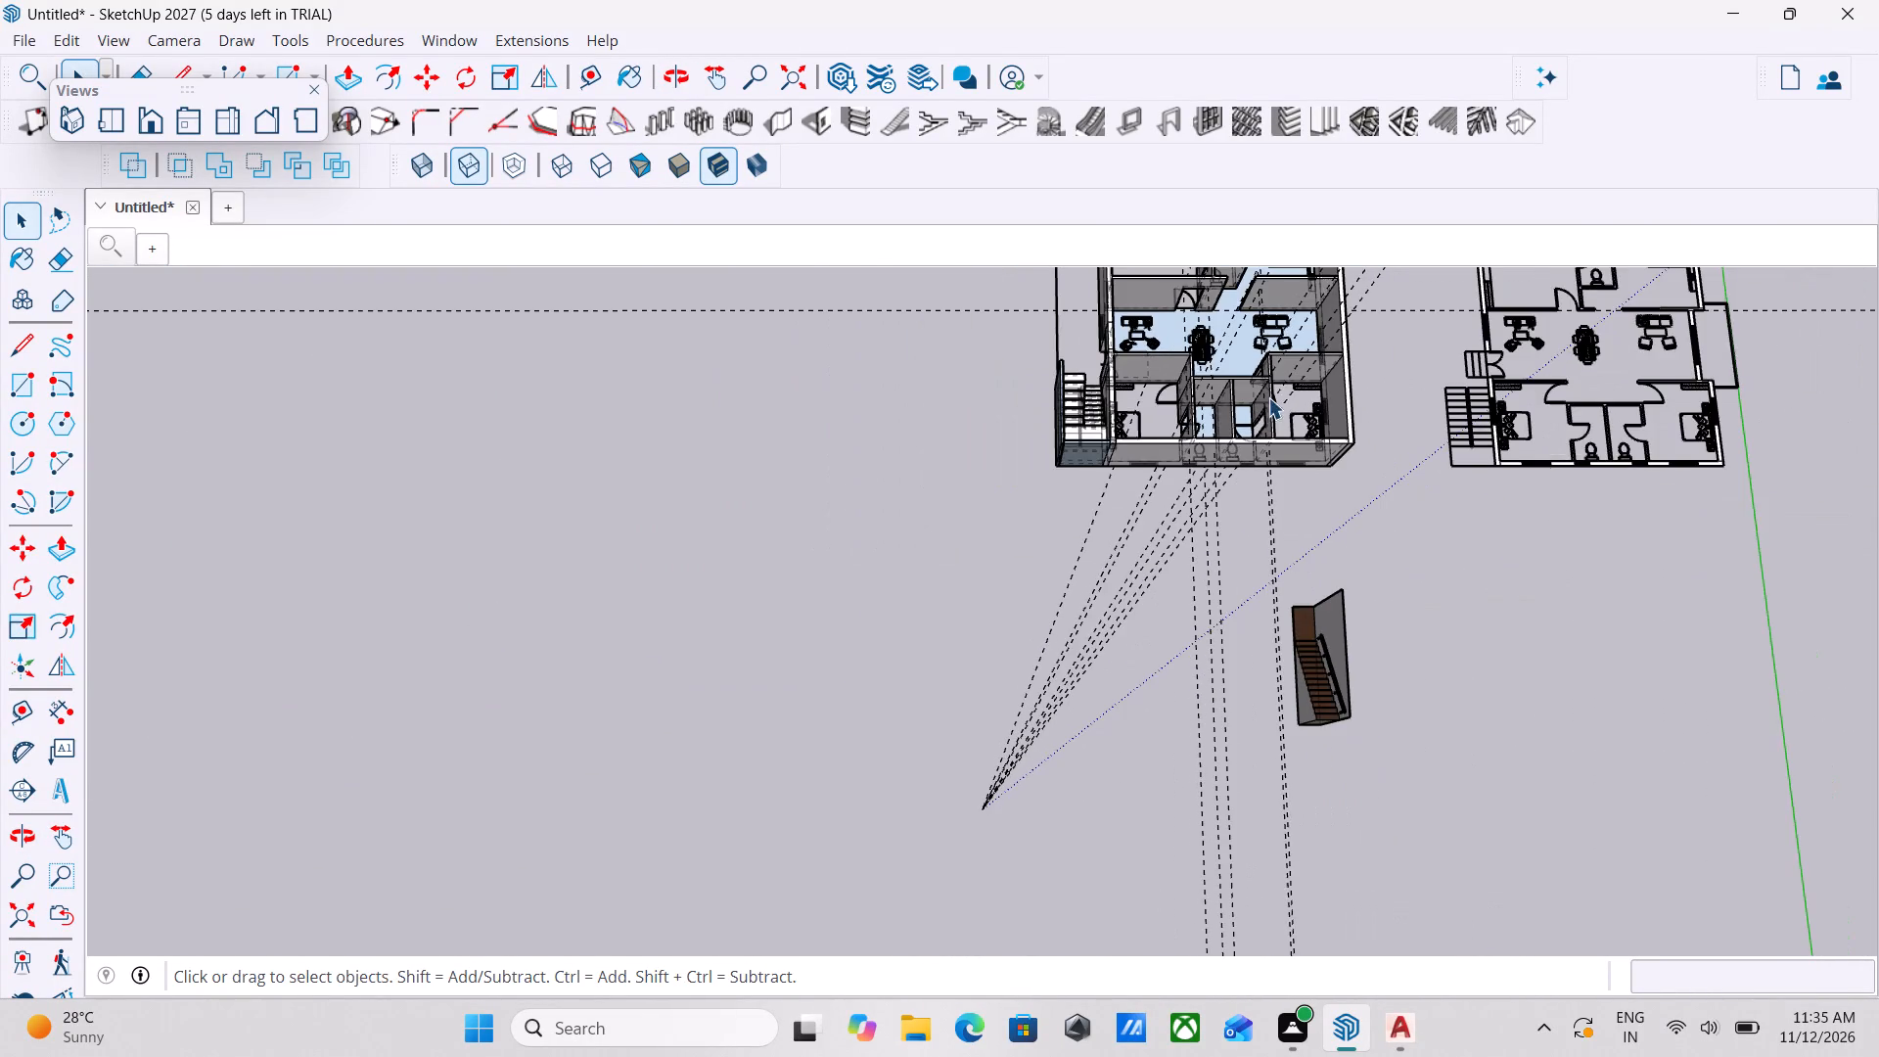
scroll(1321, 368, up, 6)
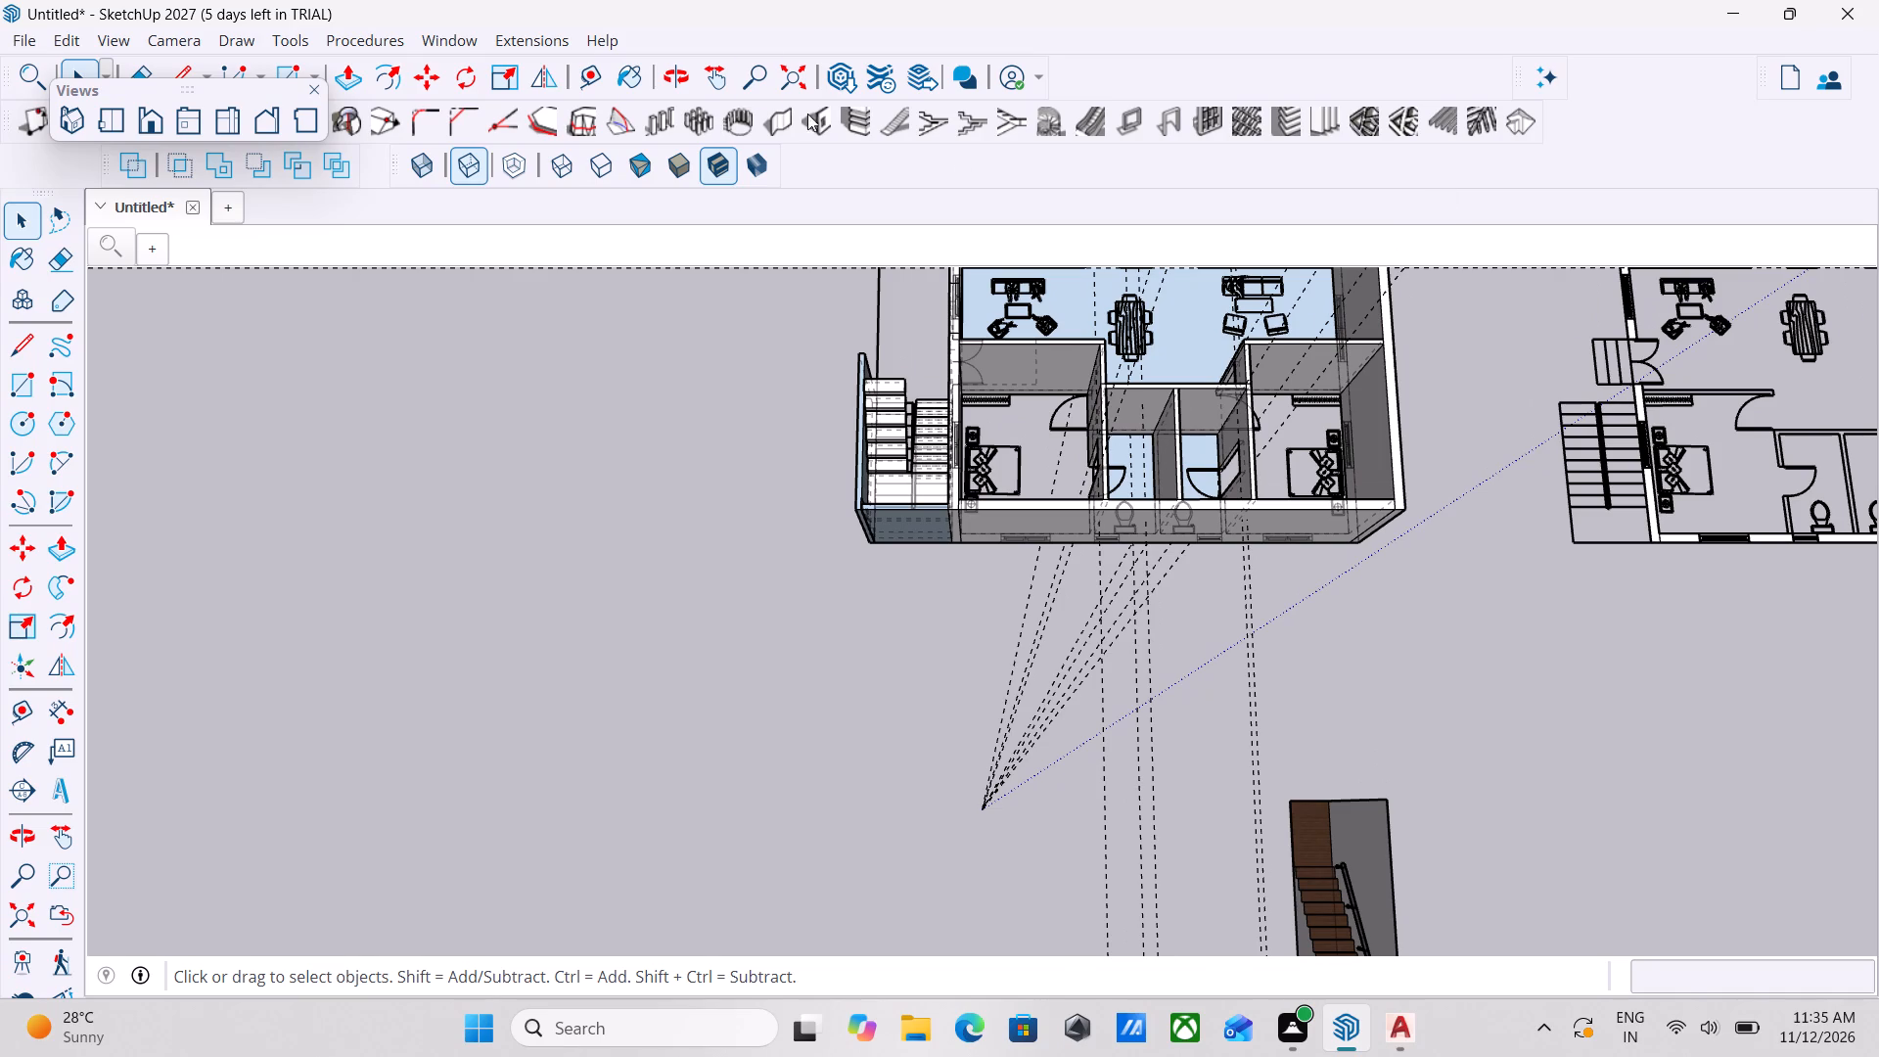
click(109, 114)
scroll(1040, 520, down, 2)
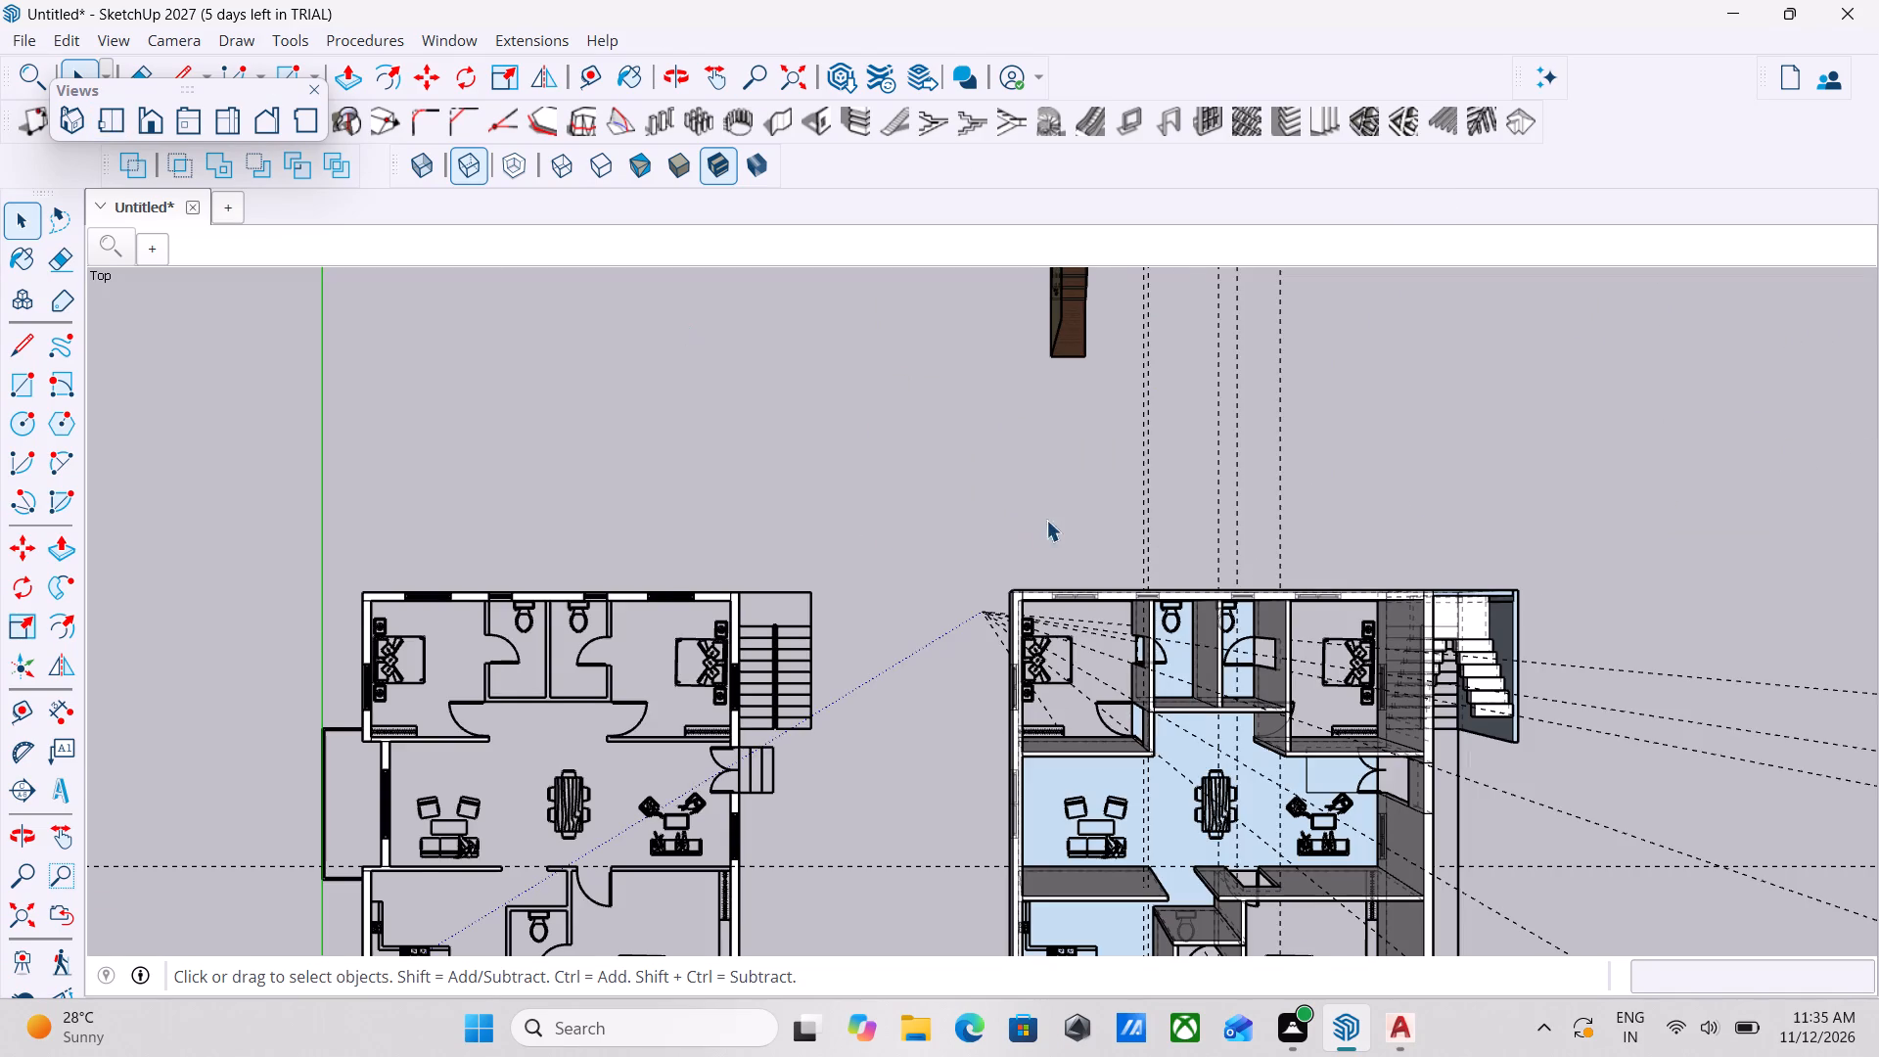
scroll(1046, 520, down, 2)
scroll(1342, 723, up, 12)
scroll(1198, 467, up, 4)
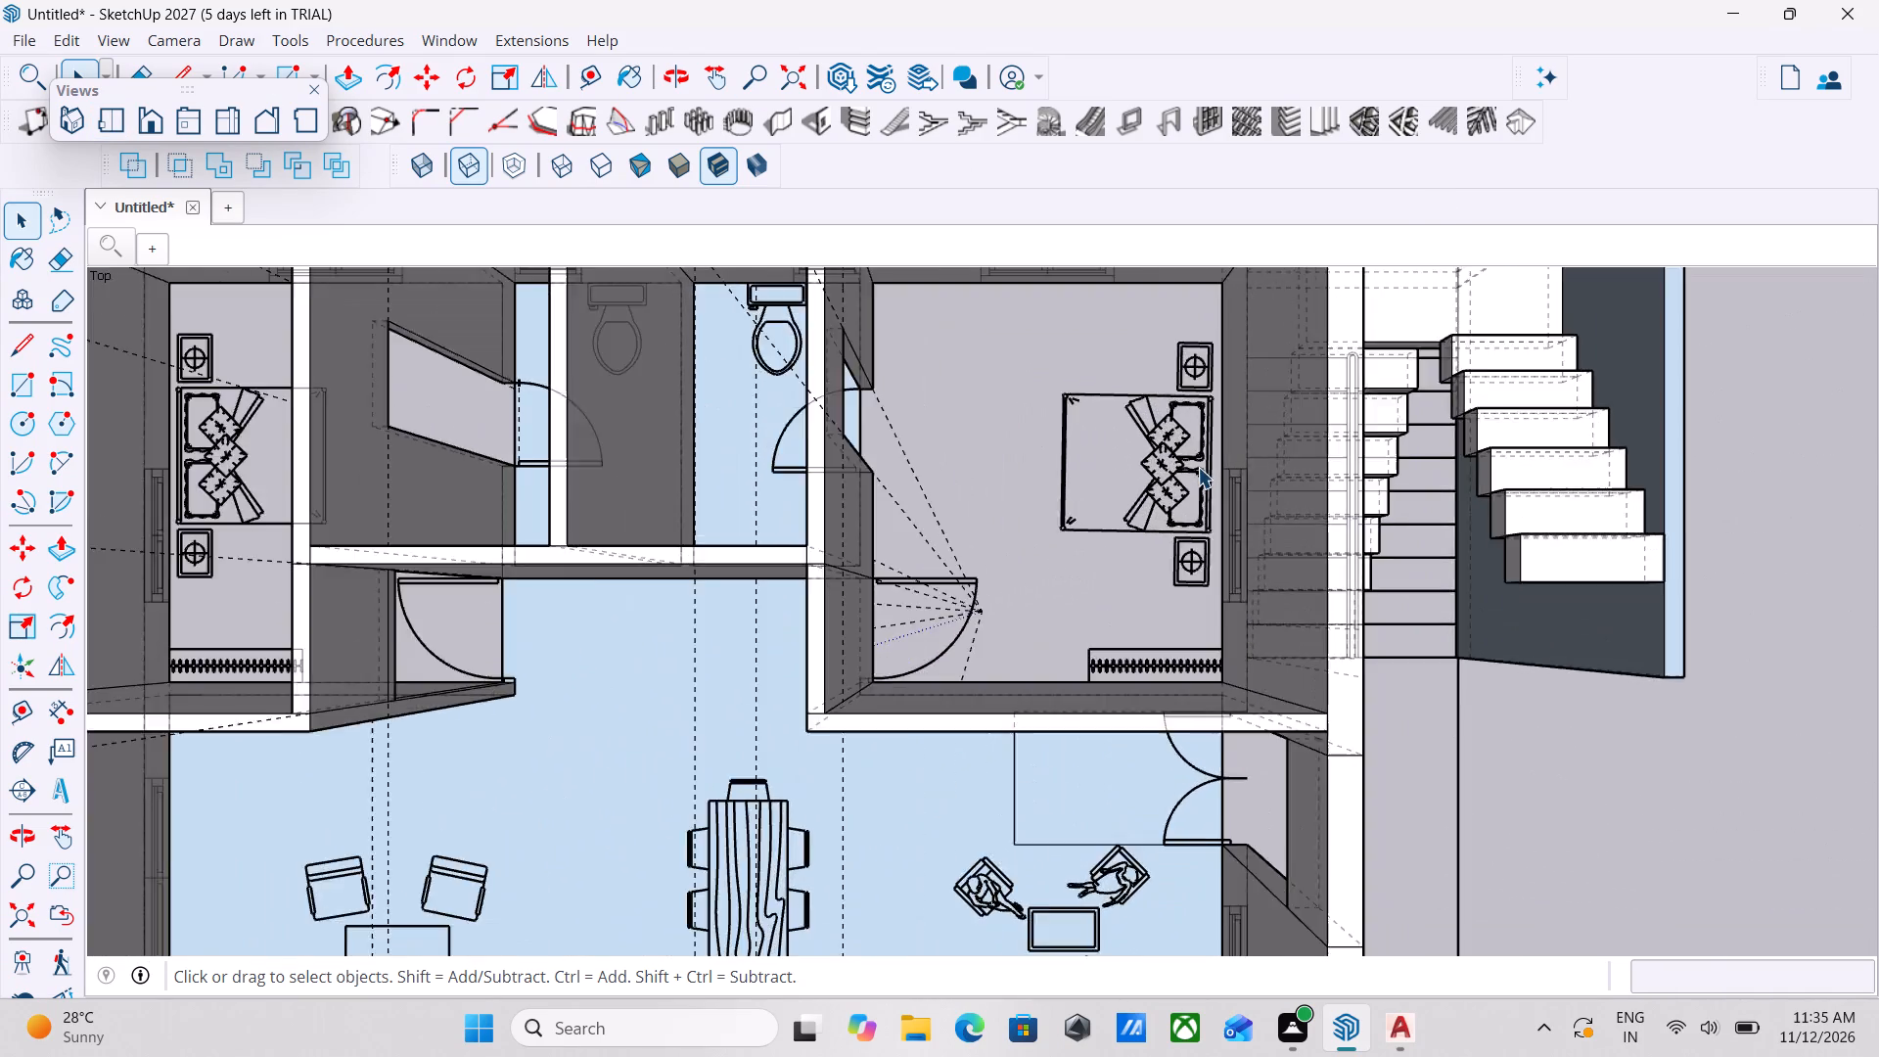
scroll(1198, 467, down, 6)
scroll(969, 447, down, 3)
scroll(898, 403, up, 4)
scroll(1167, 477, up, 5)
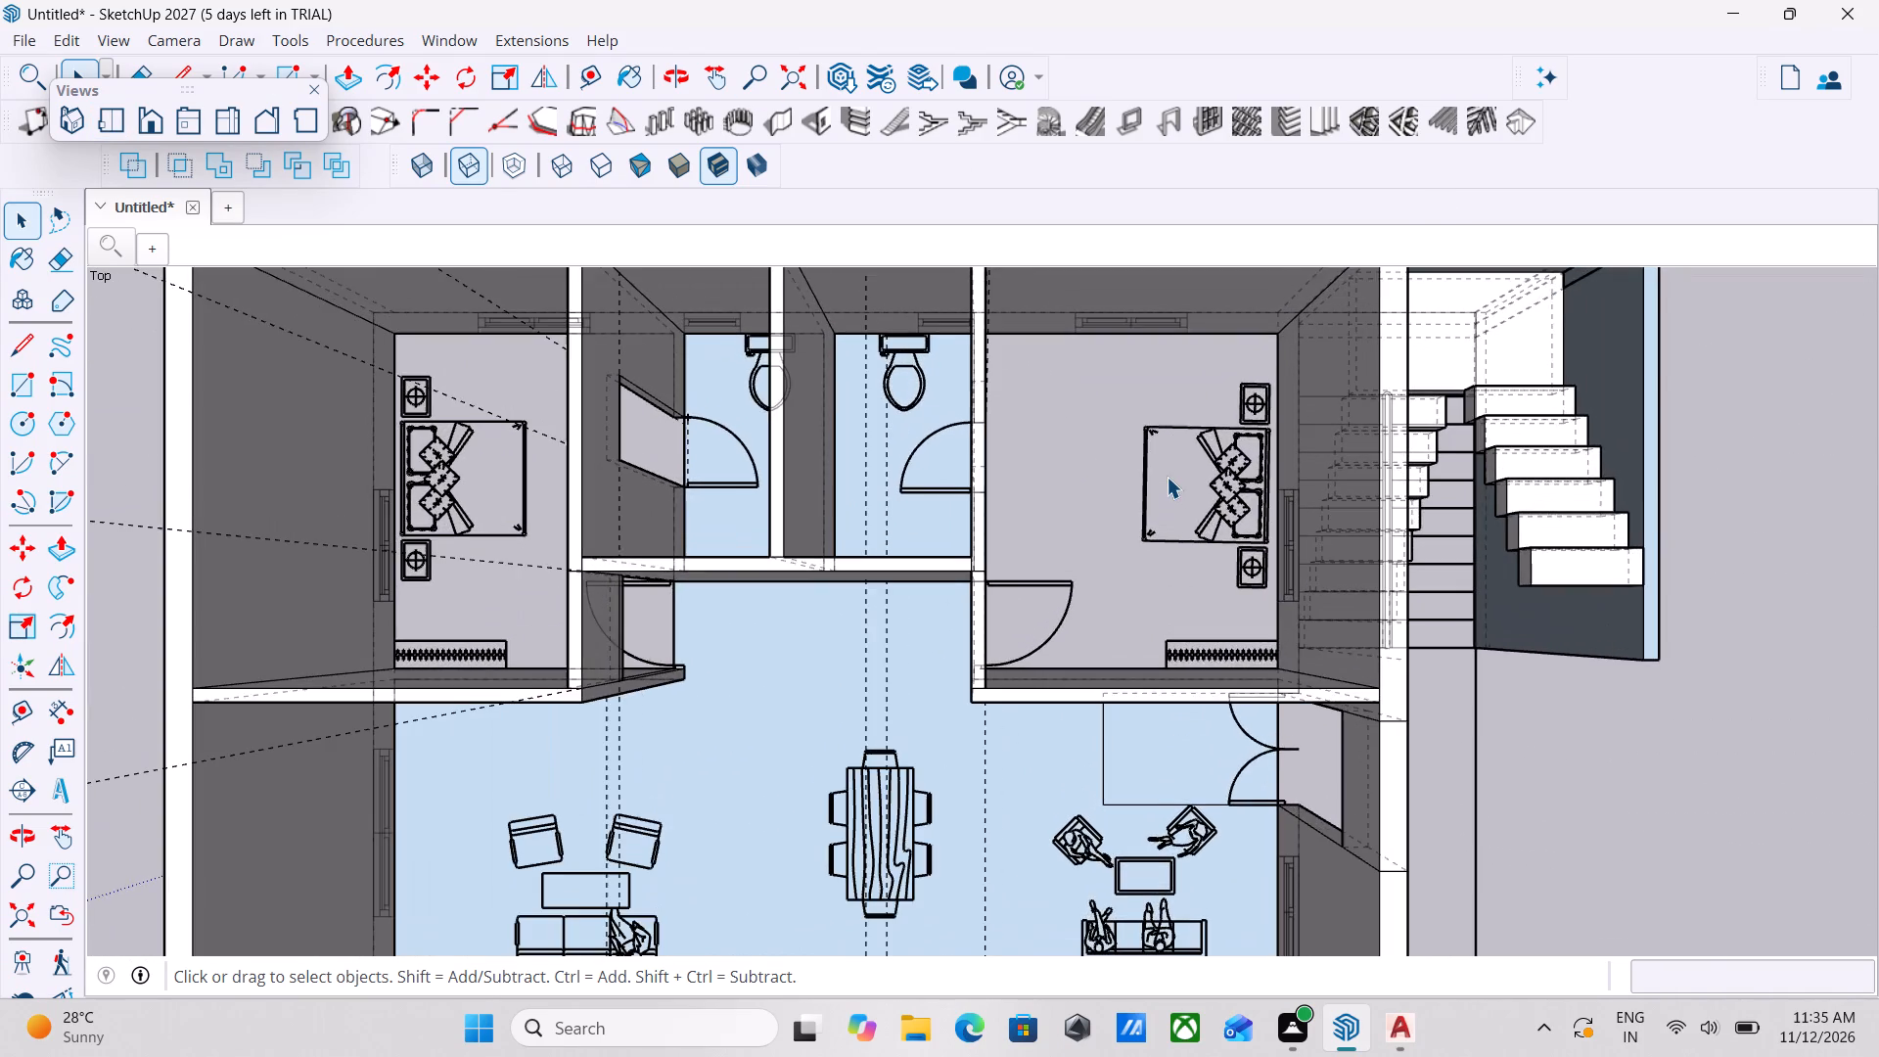
scroll(986, 451, down, 6)
scroll(1029, 571, up, 13)
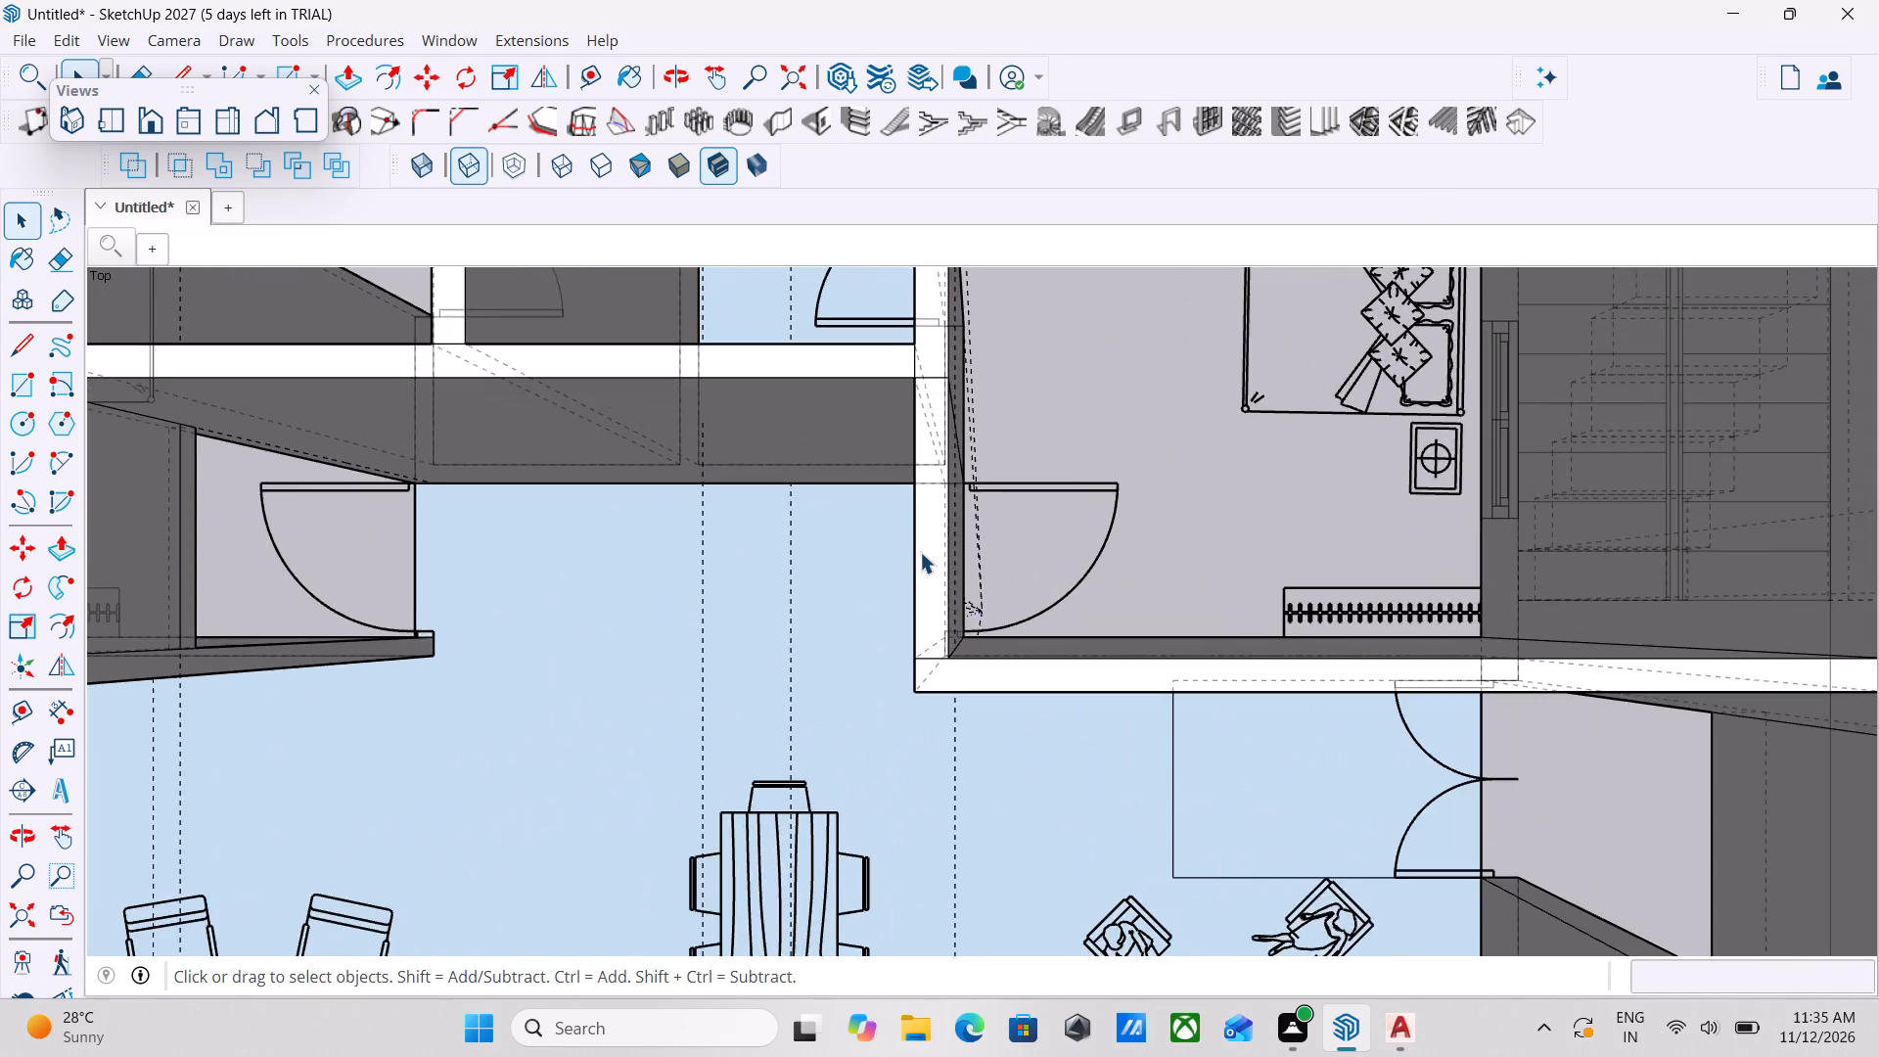
scroll(927, 549, down, 8)
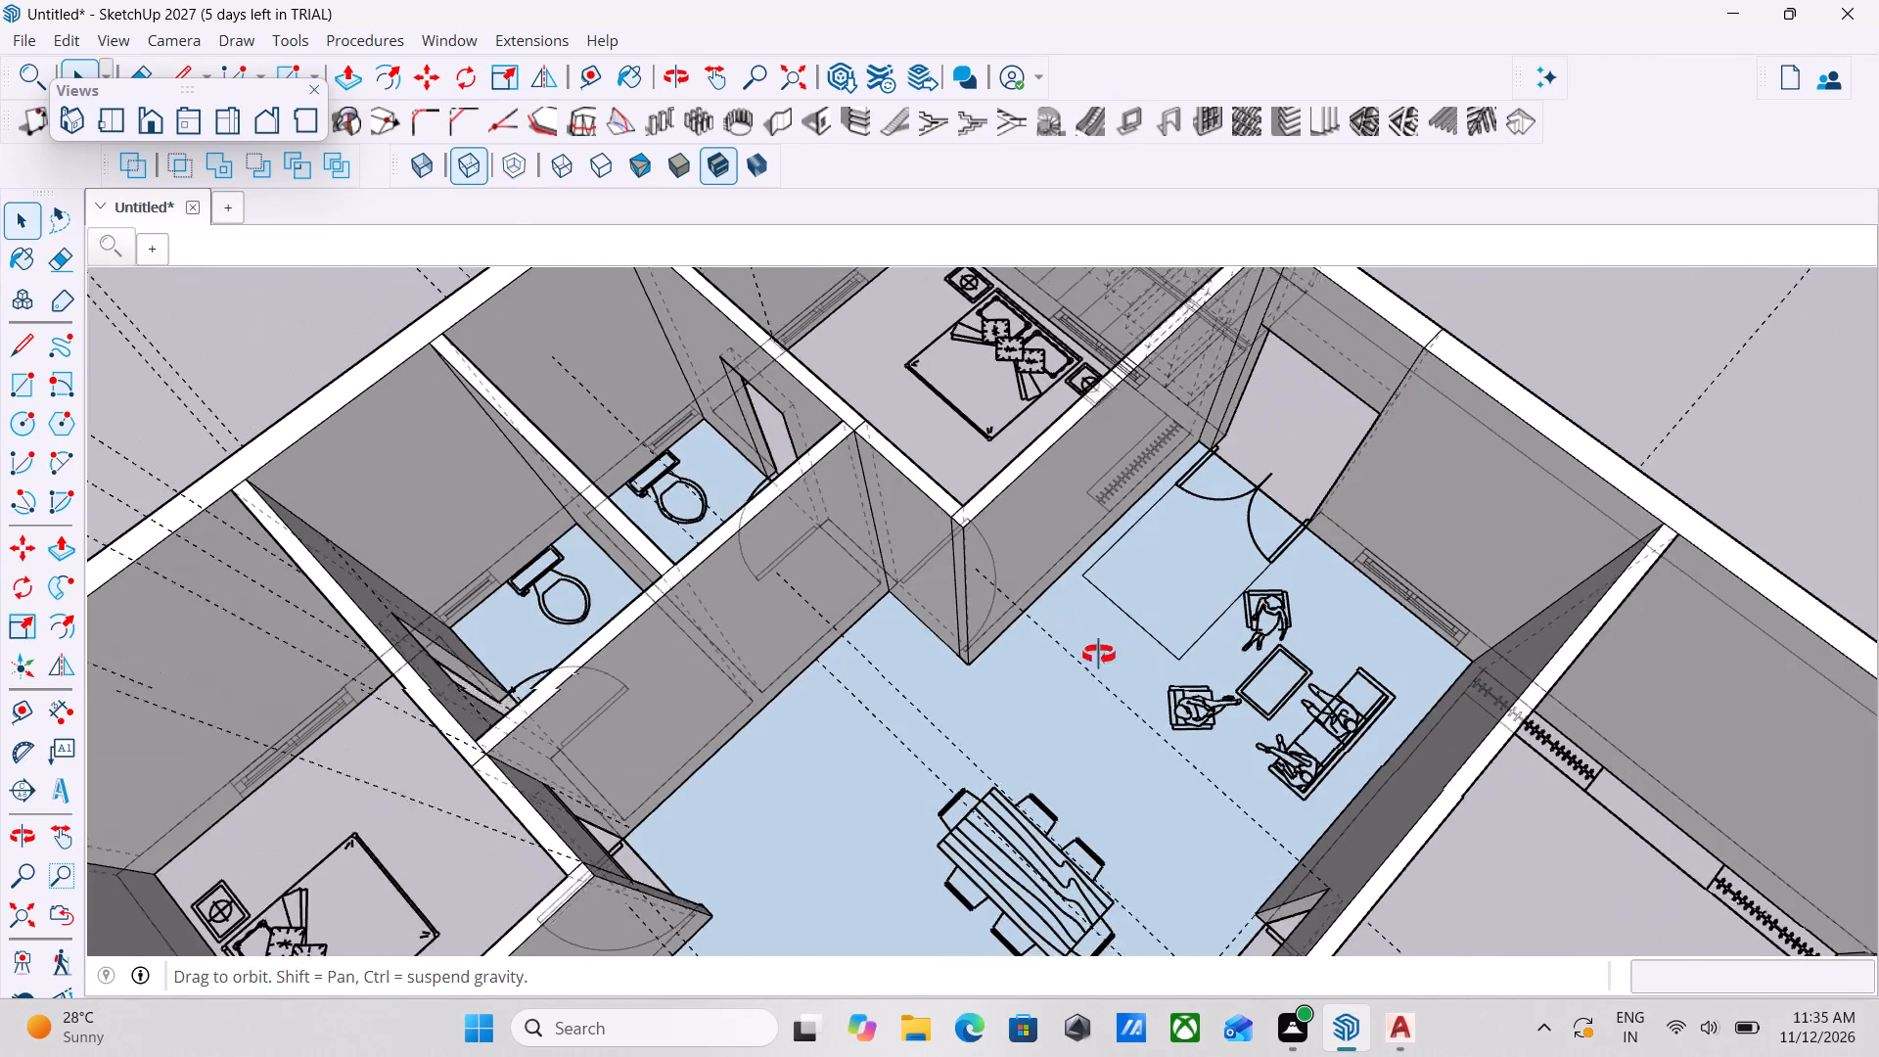
Place a vertical guide line on the stair-side bedroom wall, 6" from its outer corner edge, at the door's latch side.
scroll(1017, 687, up, 8)
scroll(935, 682, up, 2)
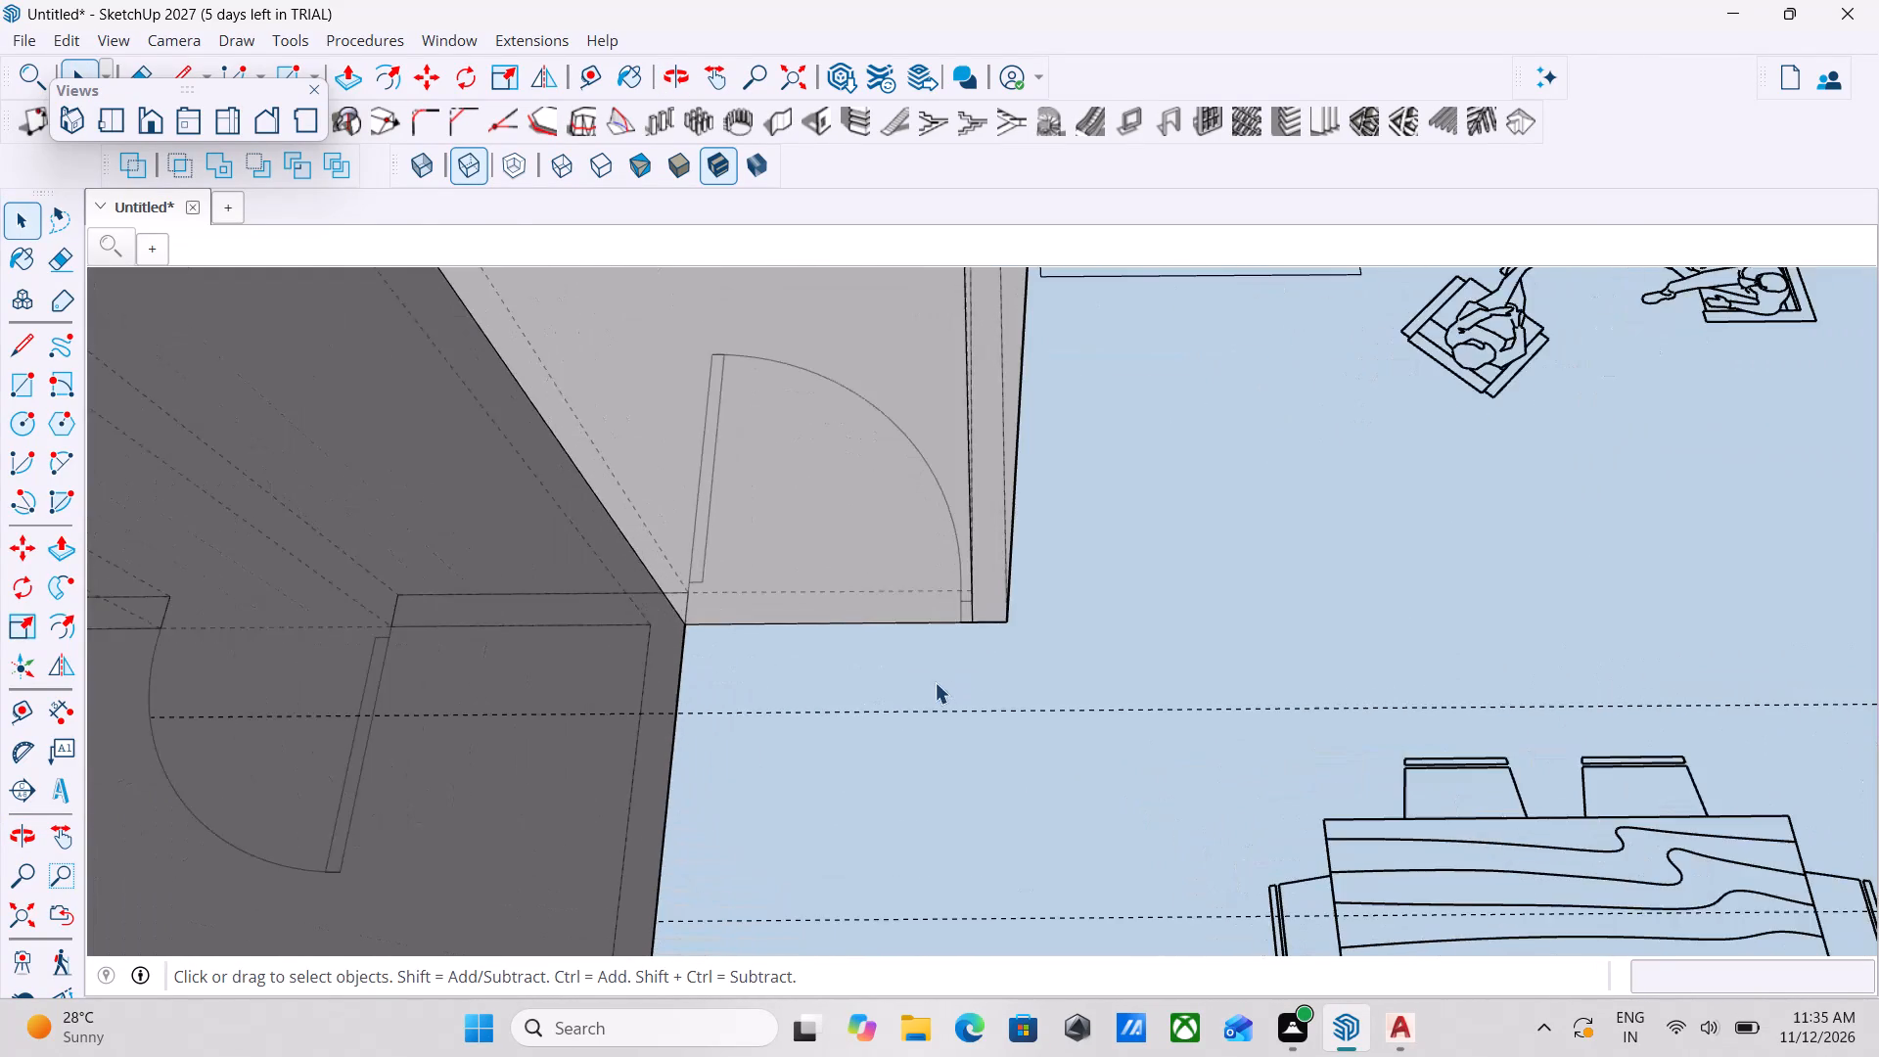
middle_drag(937, 682, 974, 697)
scroll(974, 697, up, 1)
scroll(973, 689, down, 7)
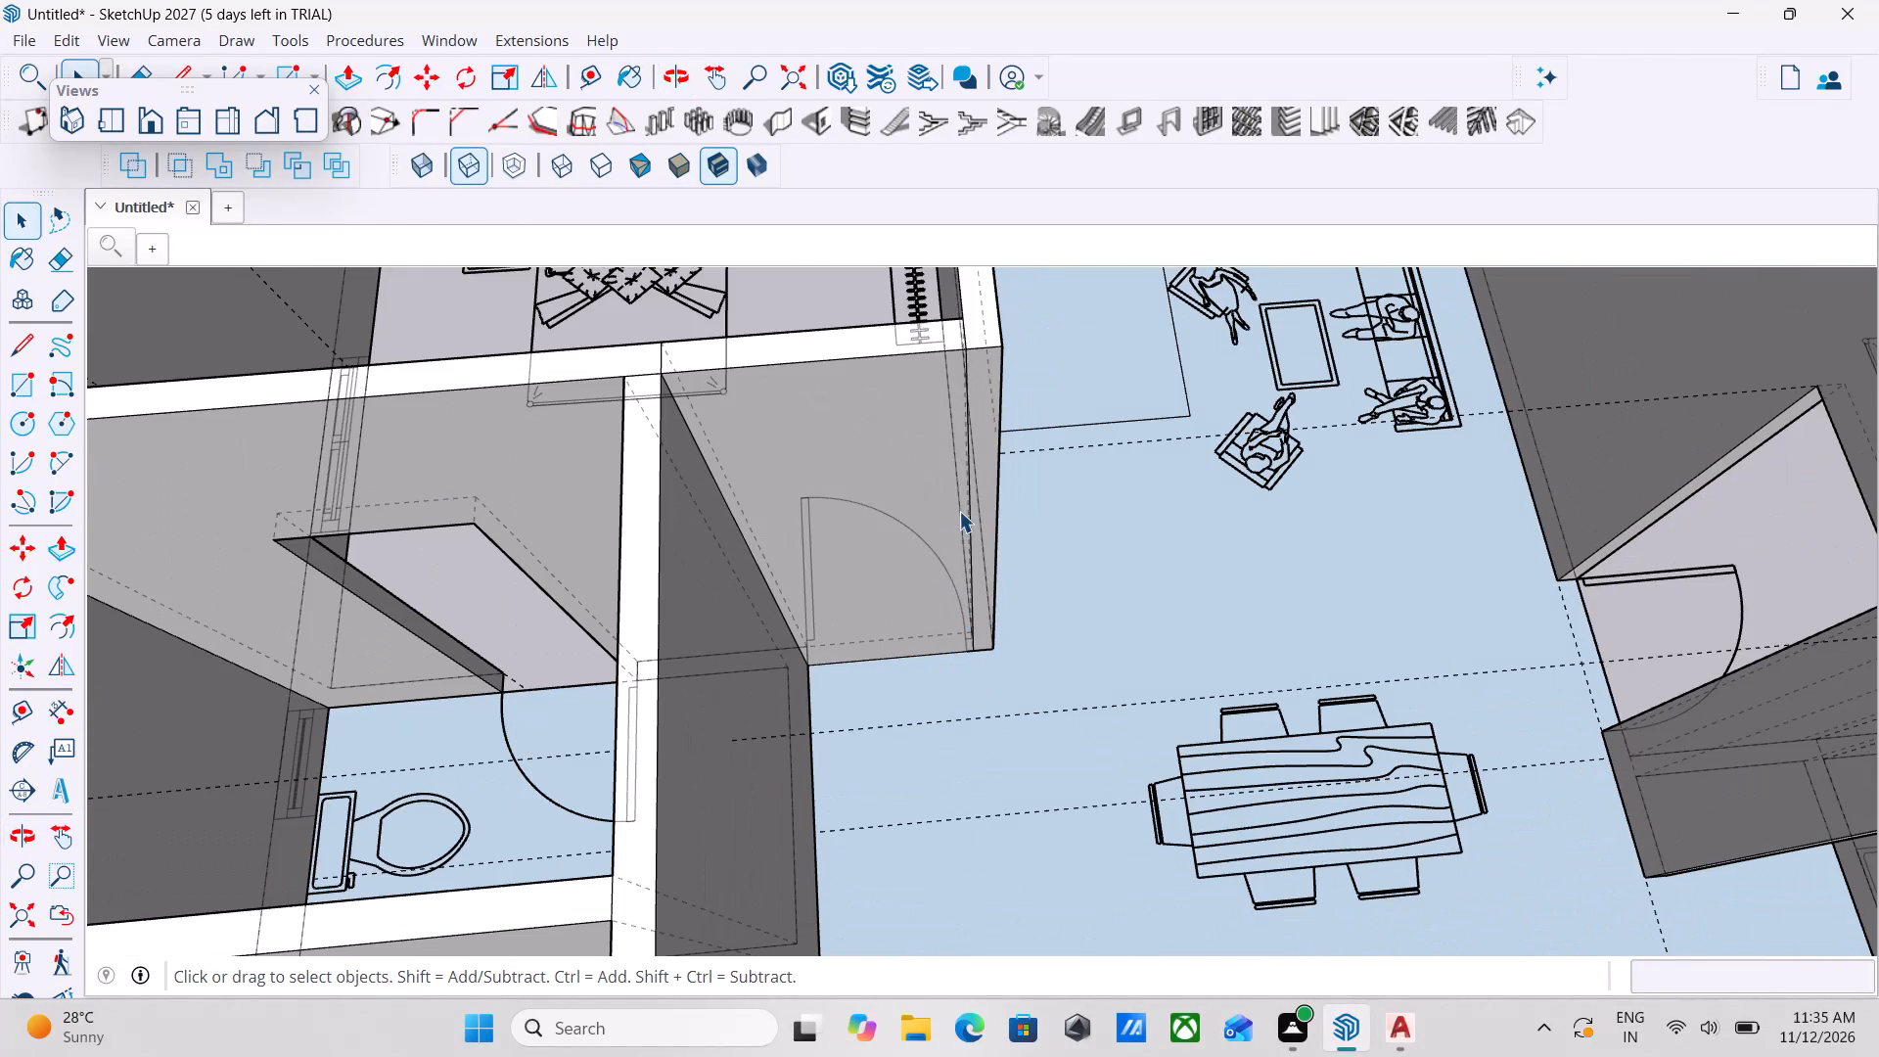
click(593, 78)
scroll(891, 642, up, 5)
scroll(982, 654, up, 7)
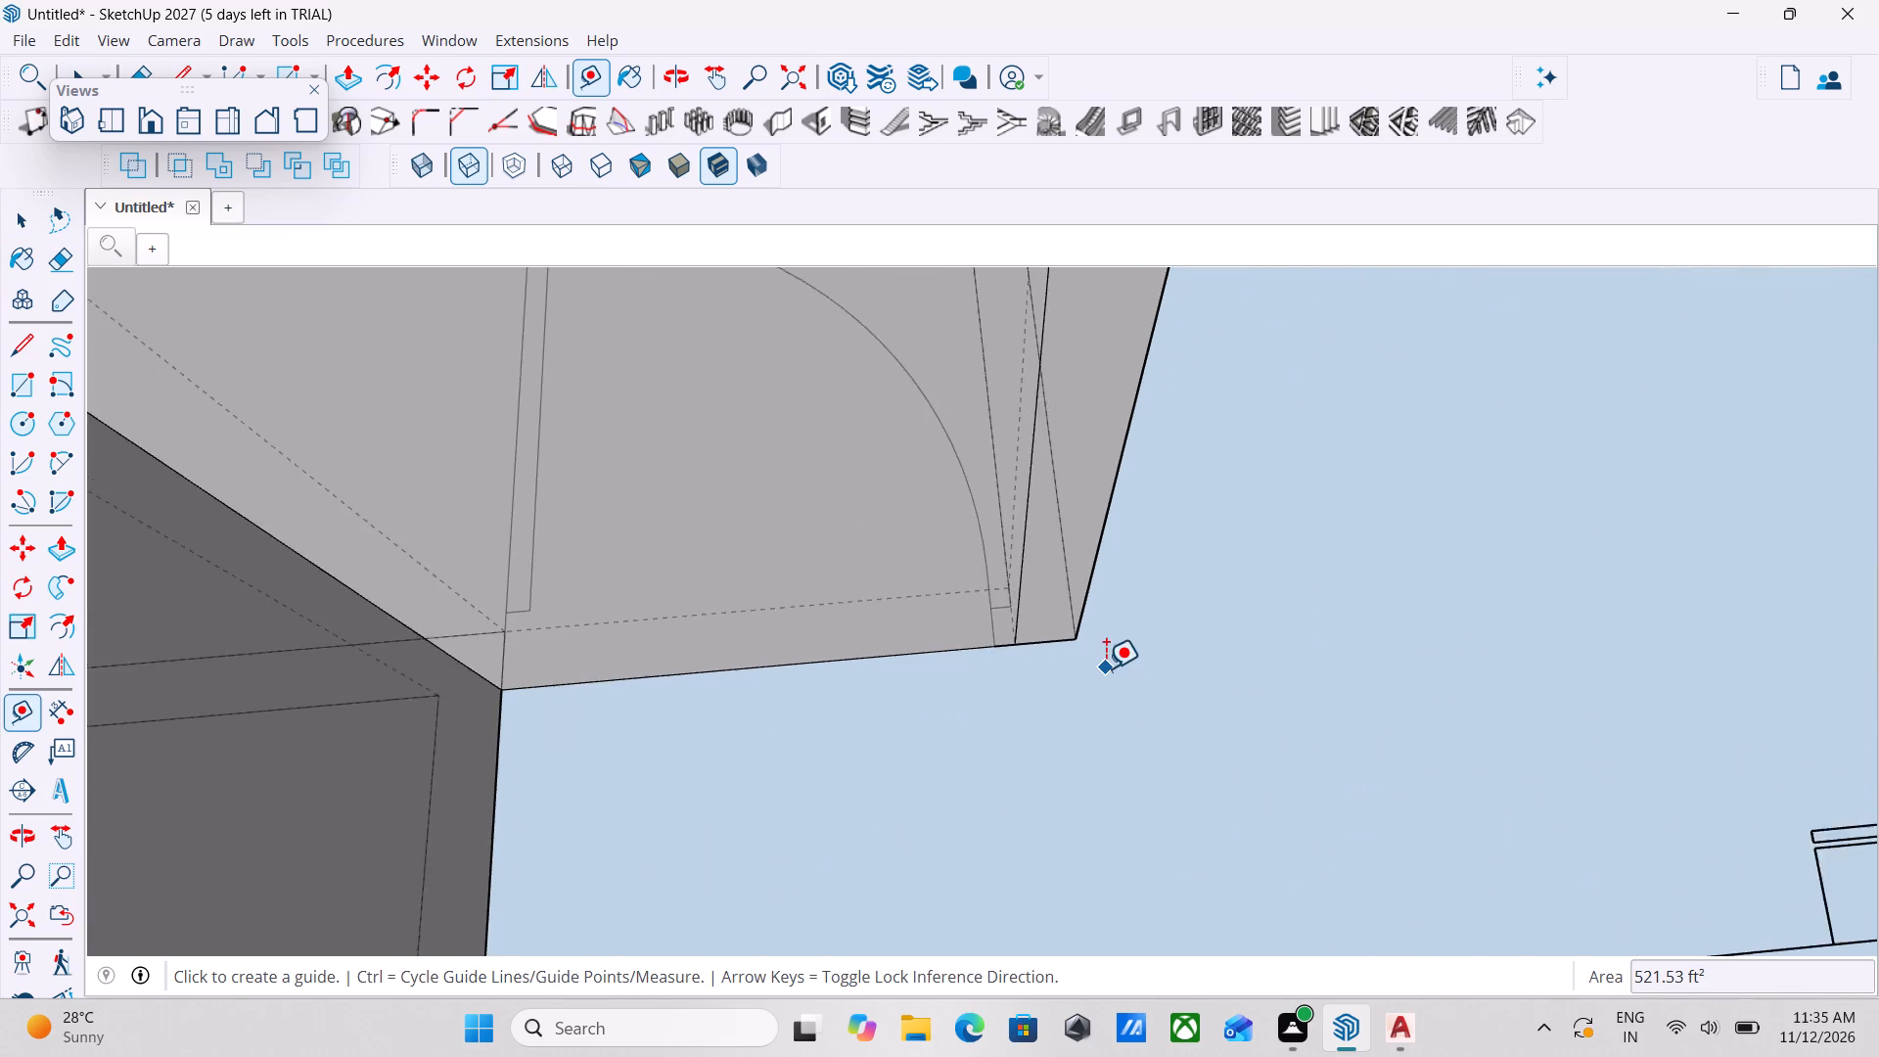
scroll(1106, 668, up, 2)
click(1077, 561)
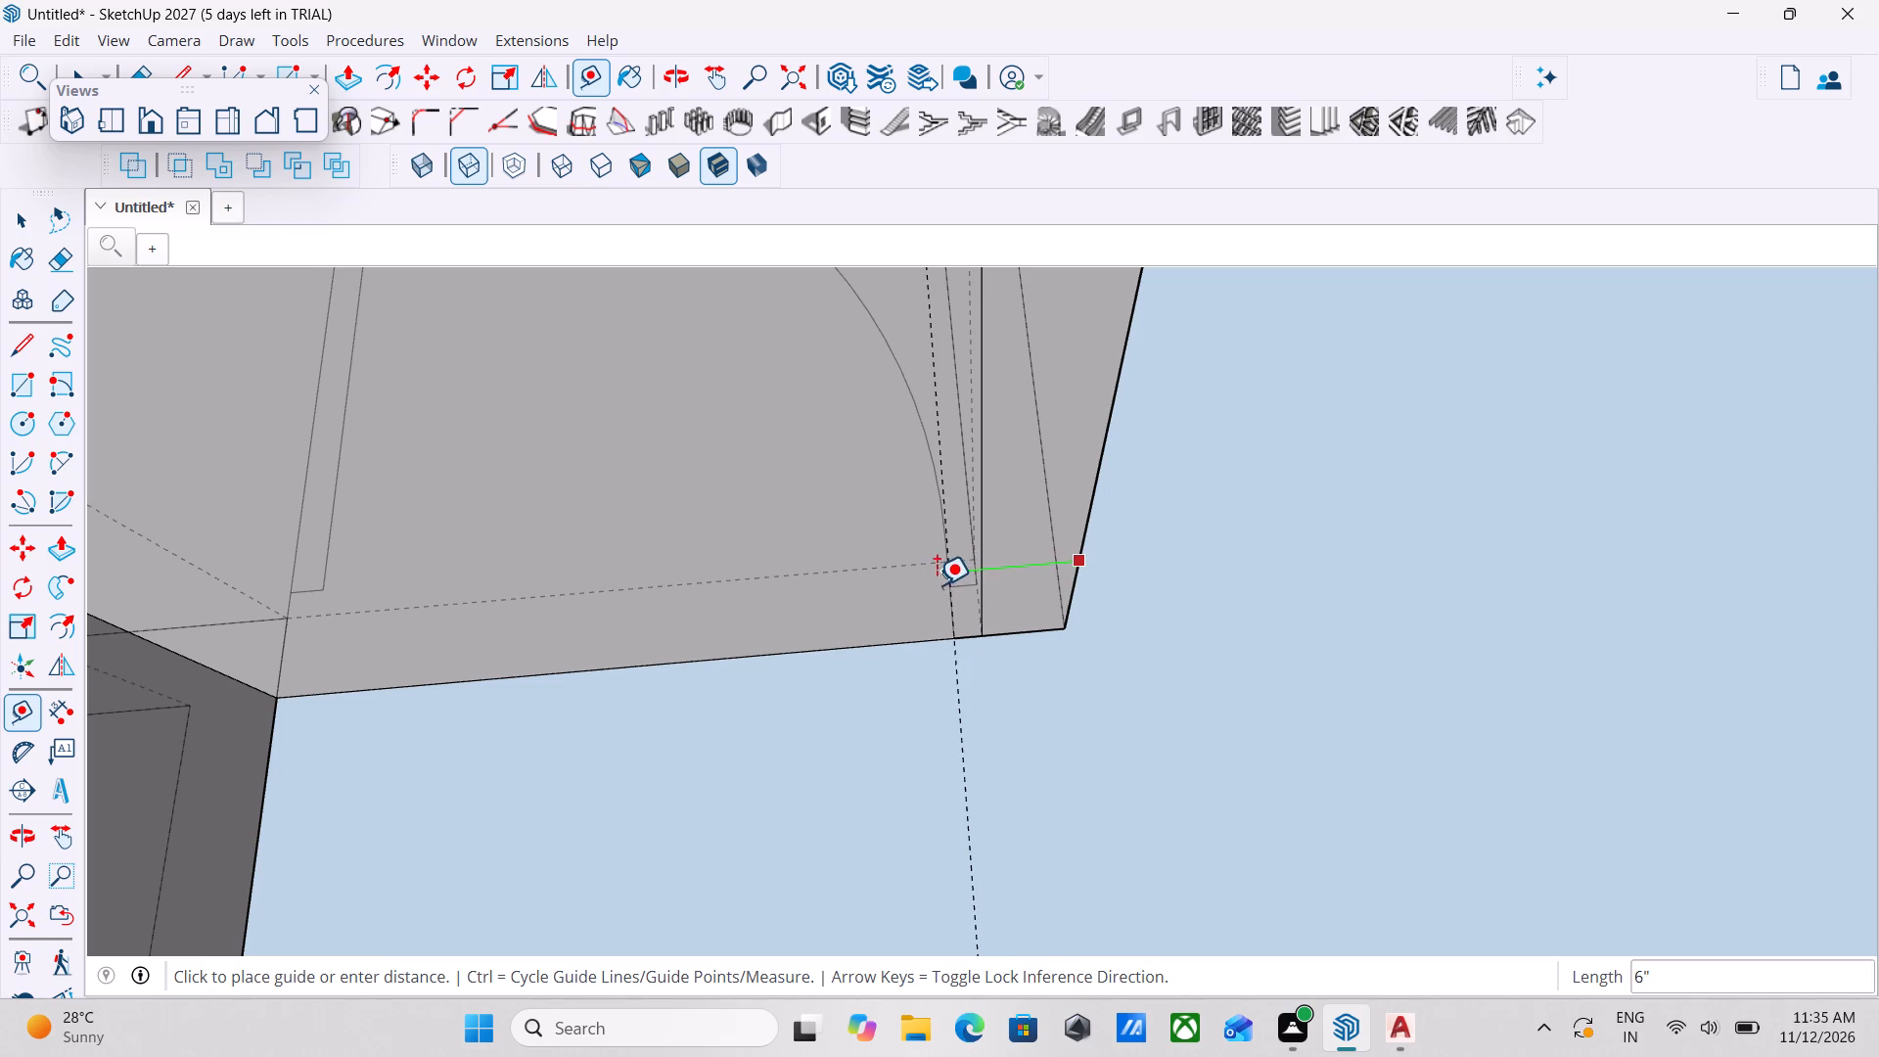
scroll(976, 585, up, 3)
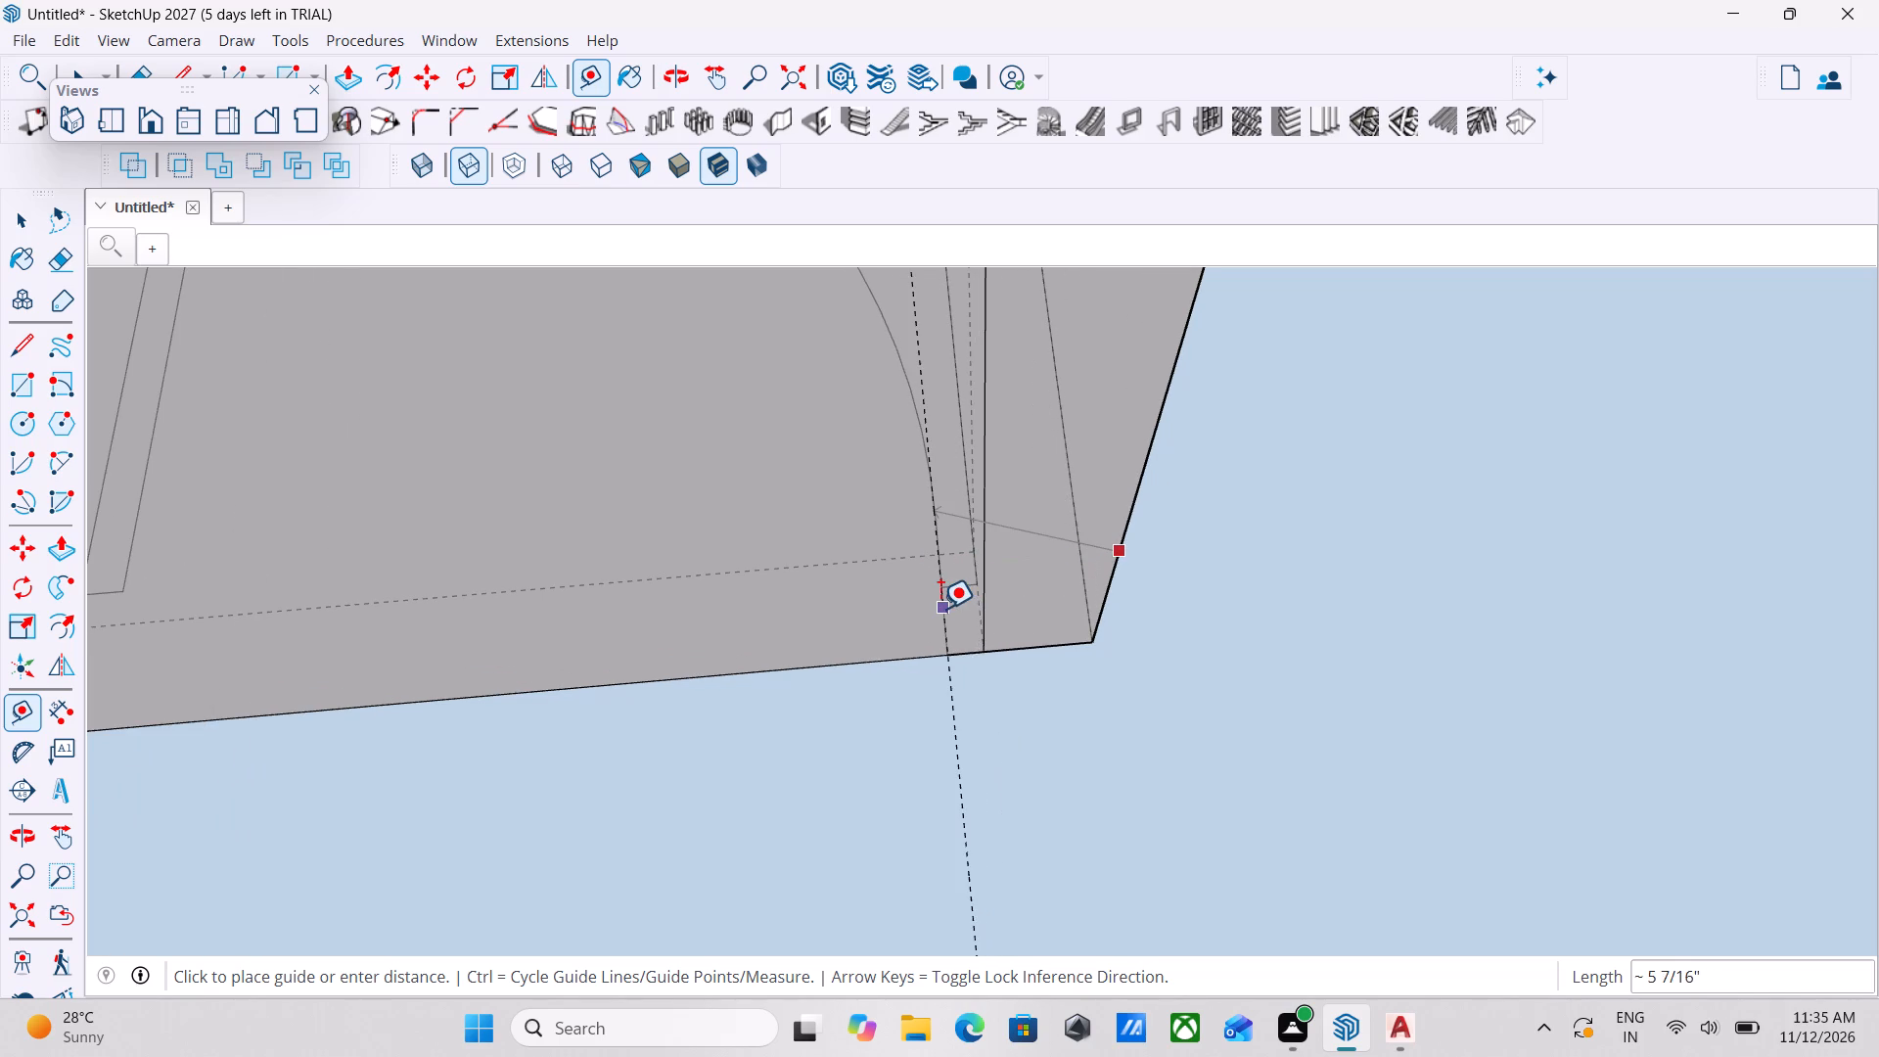
key(Left)
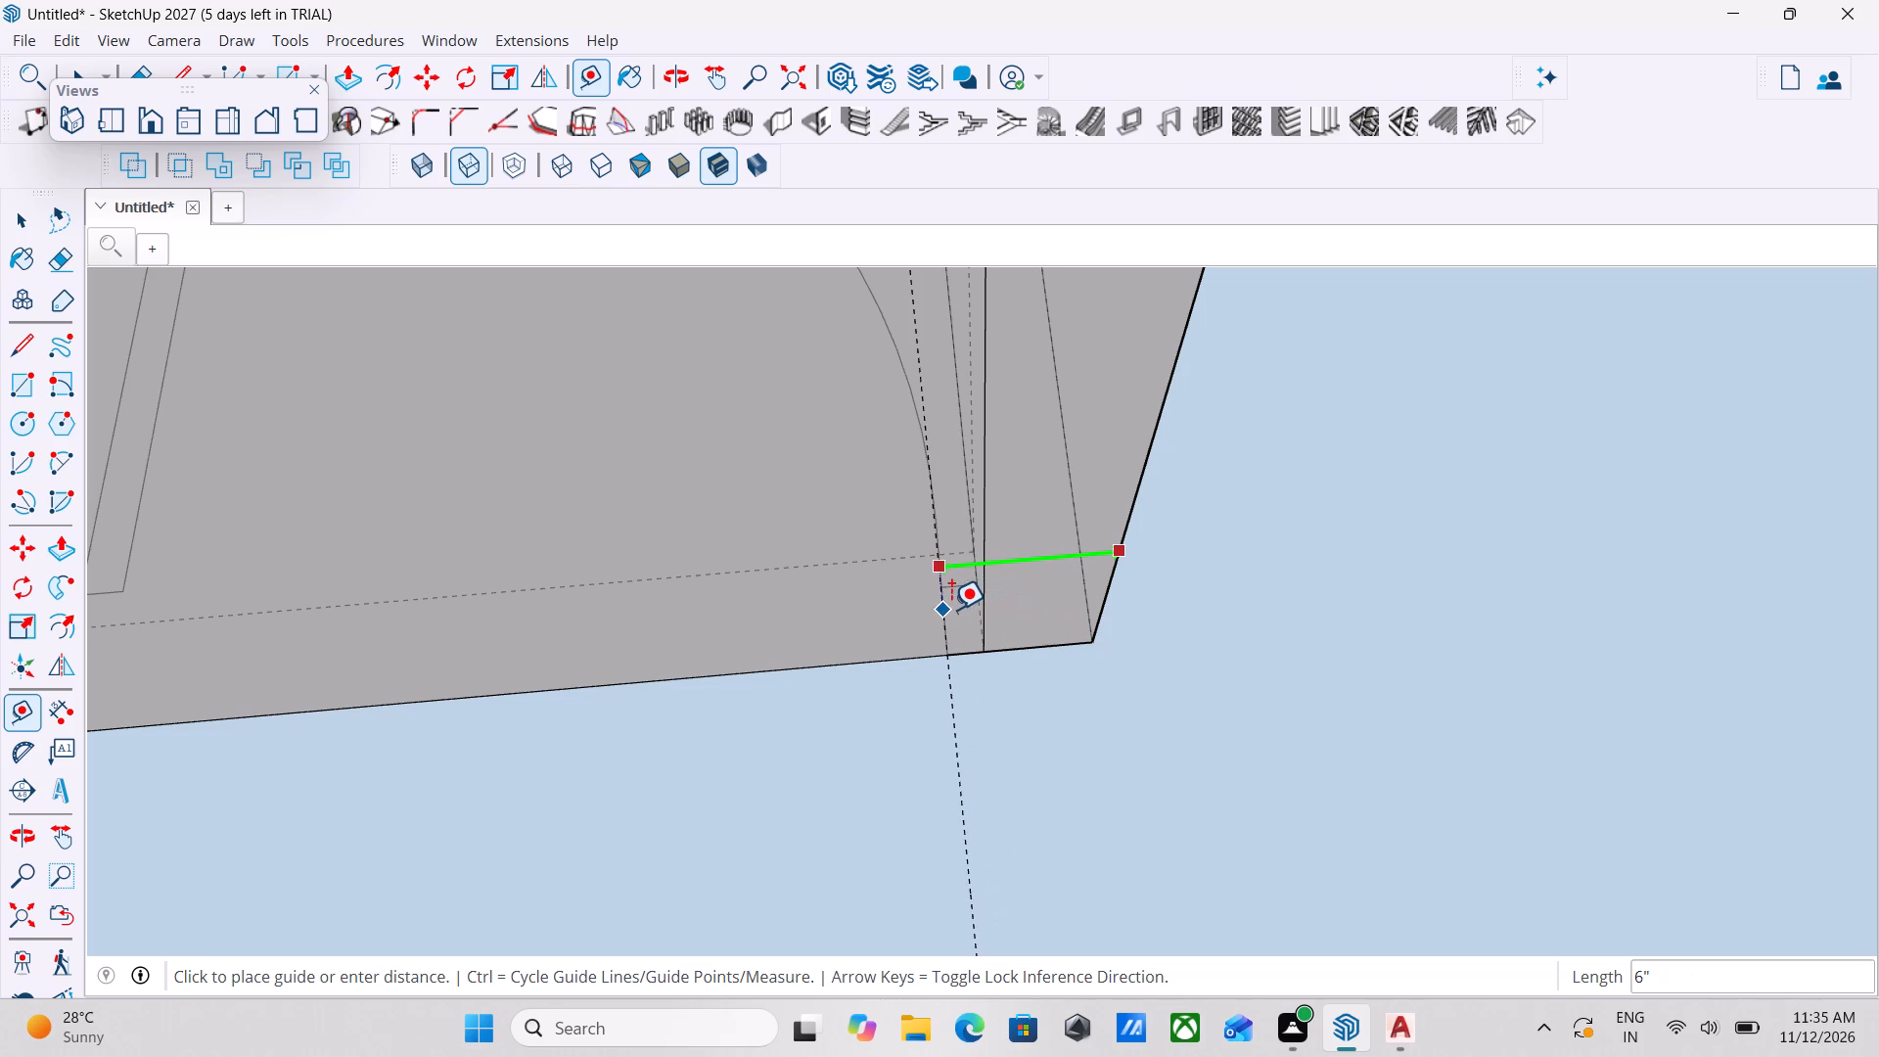
click(950, 610)
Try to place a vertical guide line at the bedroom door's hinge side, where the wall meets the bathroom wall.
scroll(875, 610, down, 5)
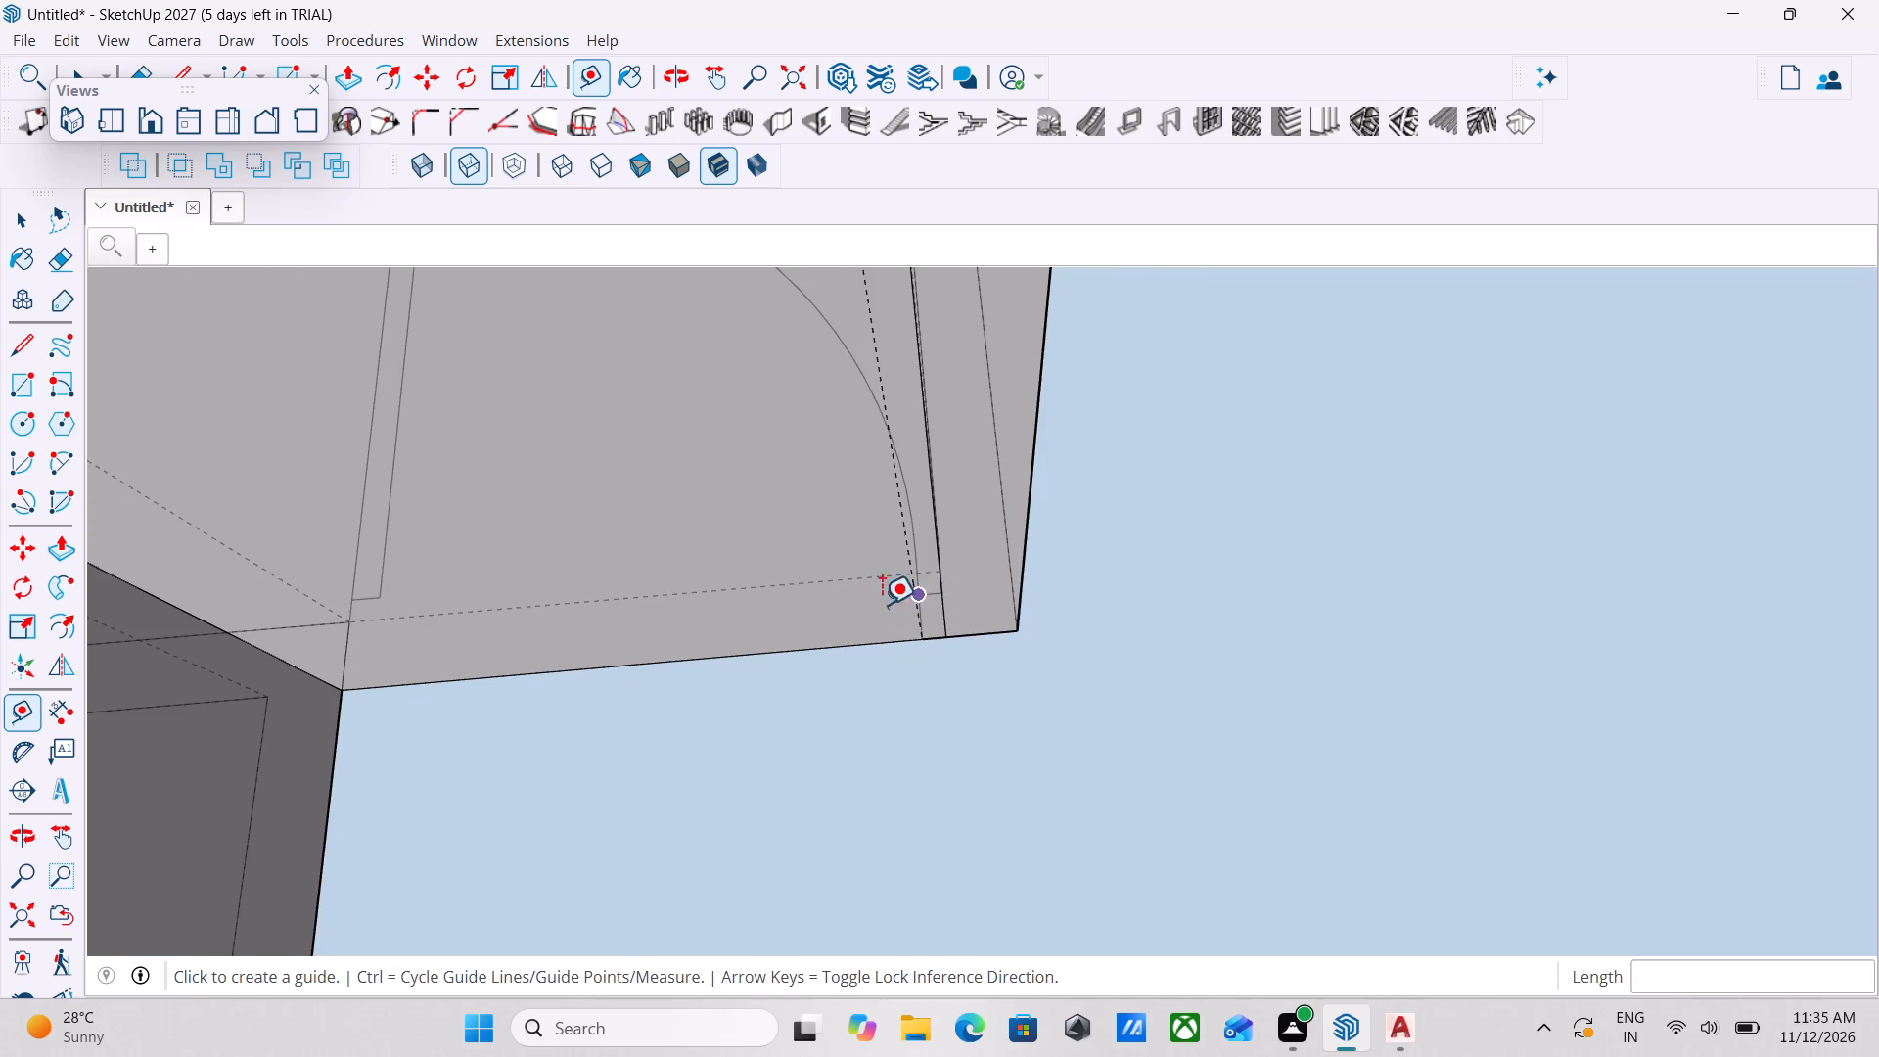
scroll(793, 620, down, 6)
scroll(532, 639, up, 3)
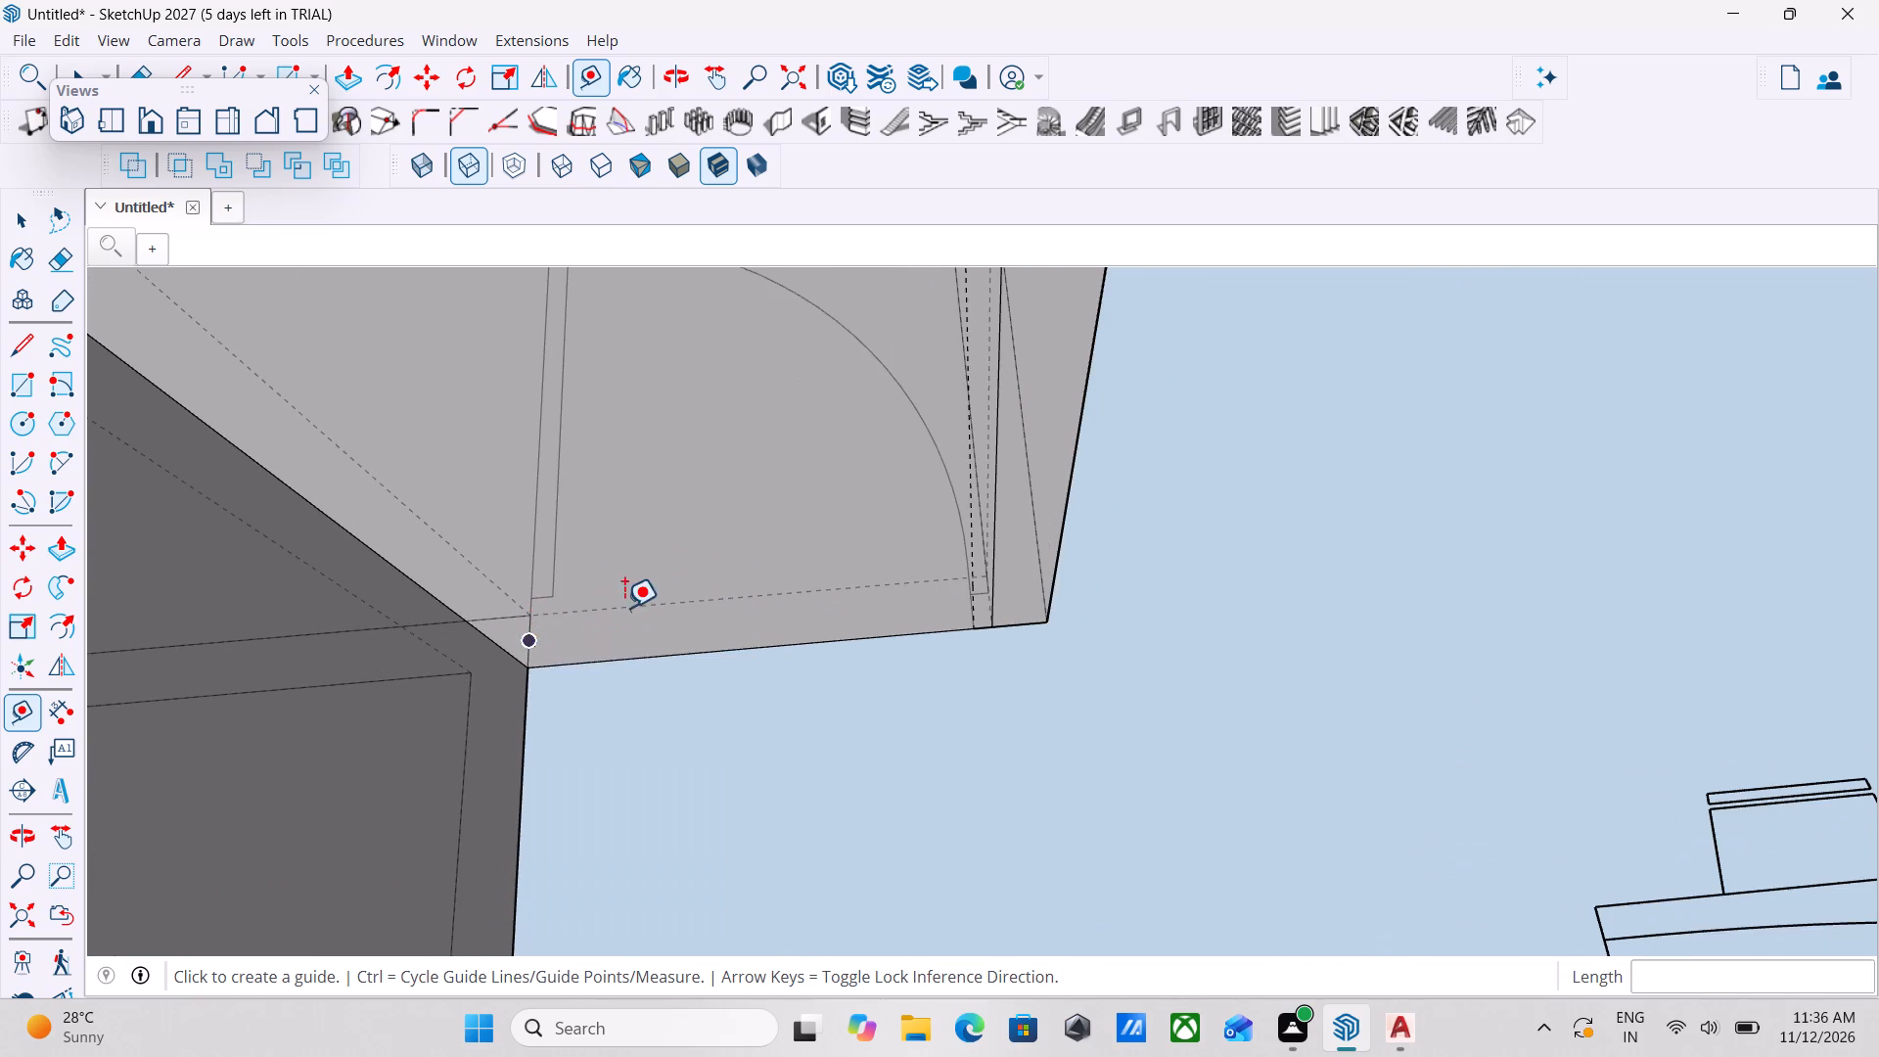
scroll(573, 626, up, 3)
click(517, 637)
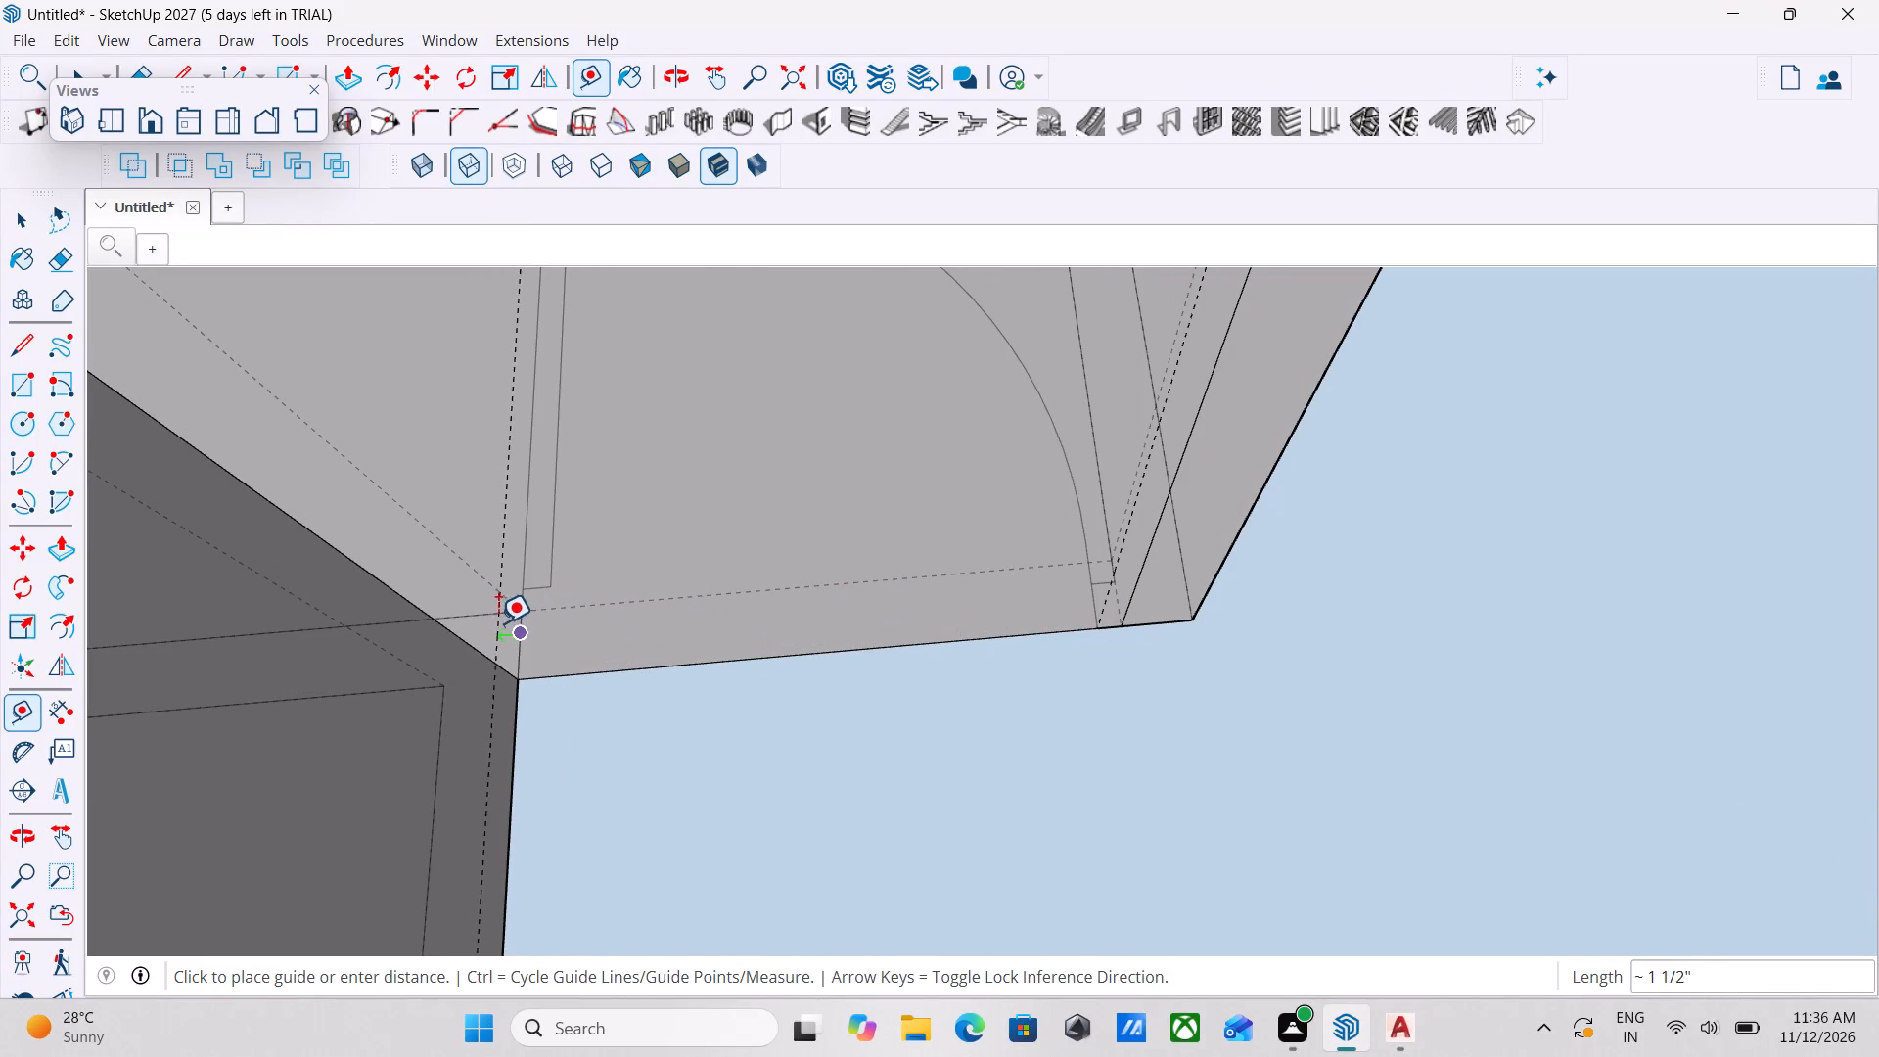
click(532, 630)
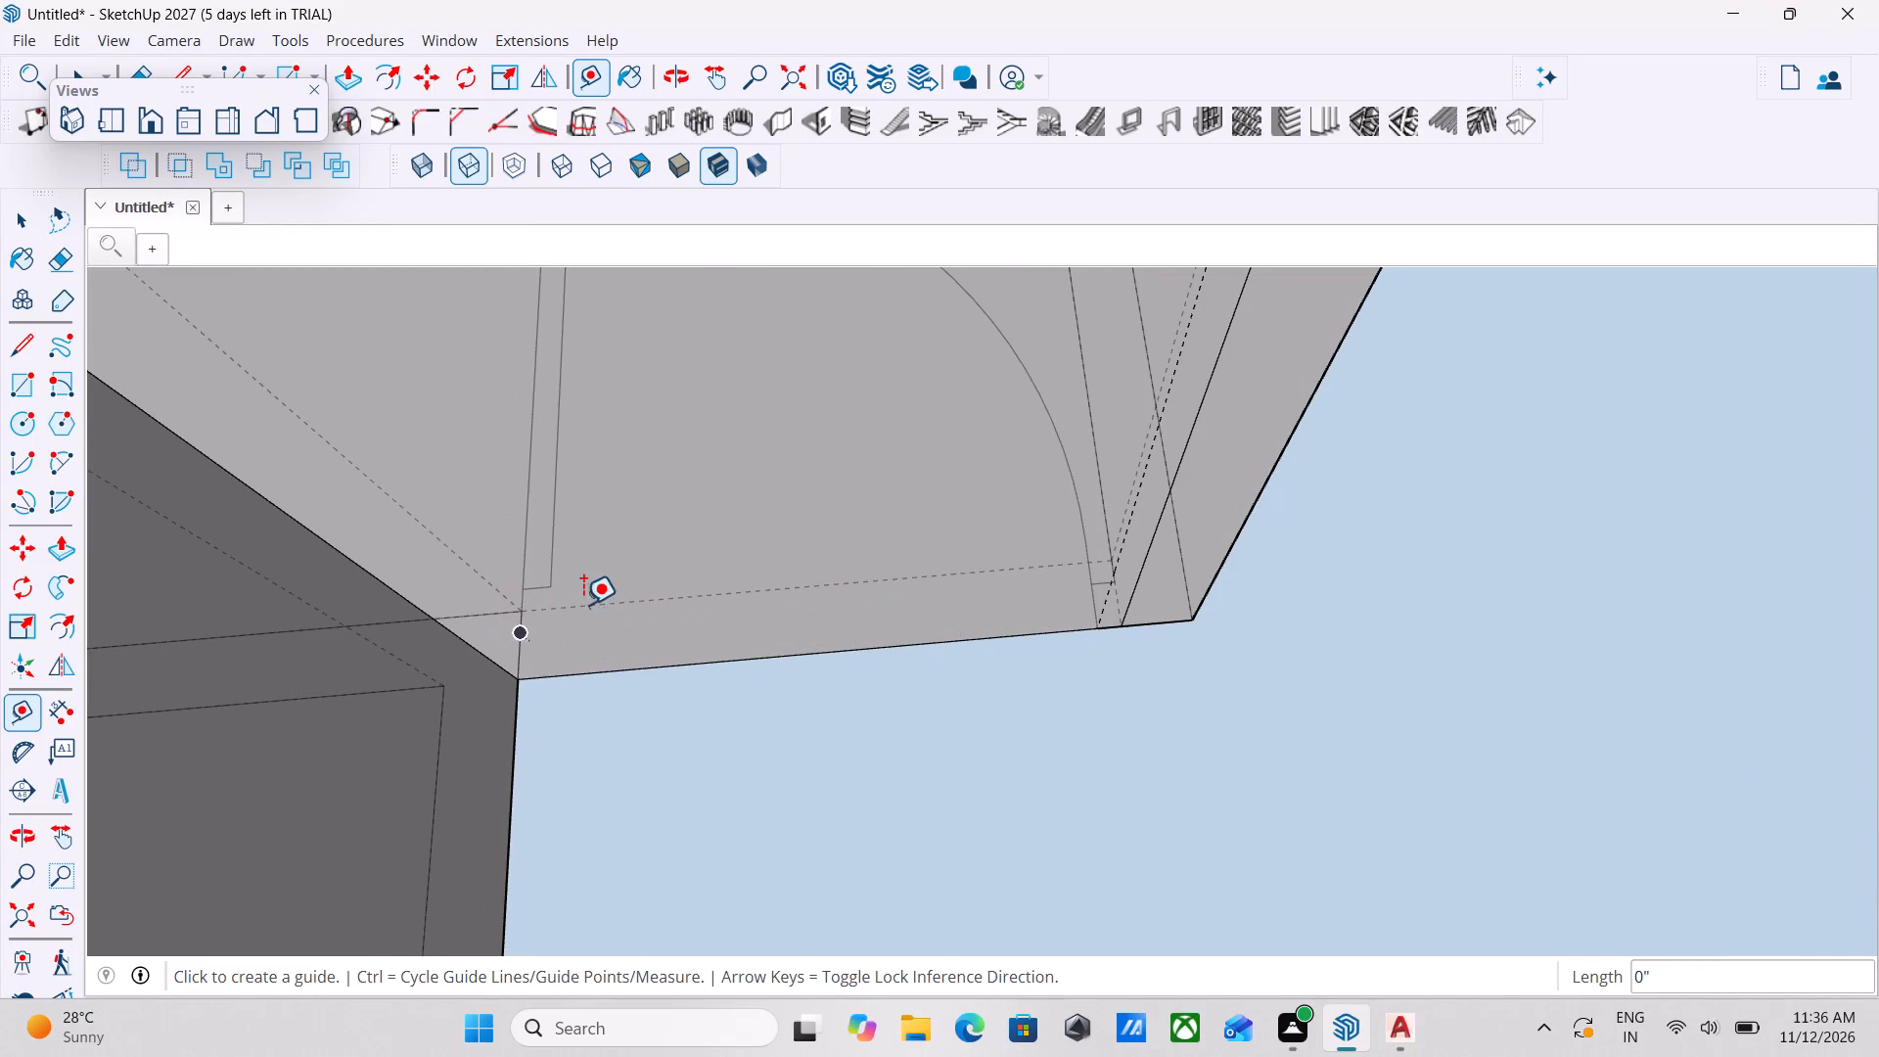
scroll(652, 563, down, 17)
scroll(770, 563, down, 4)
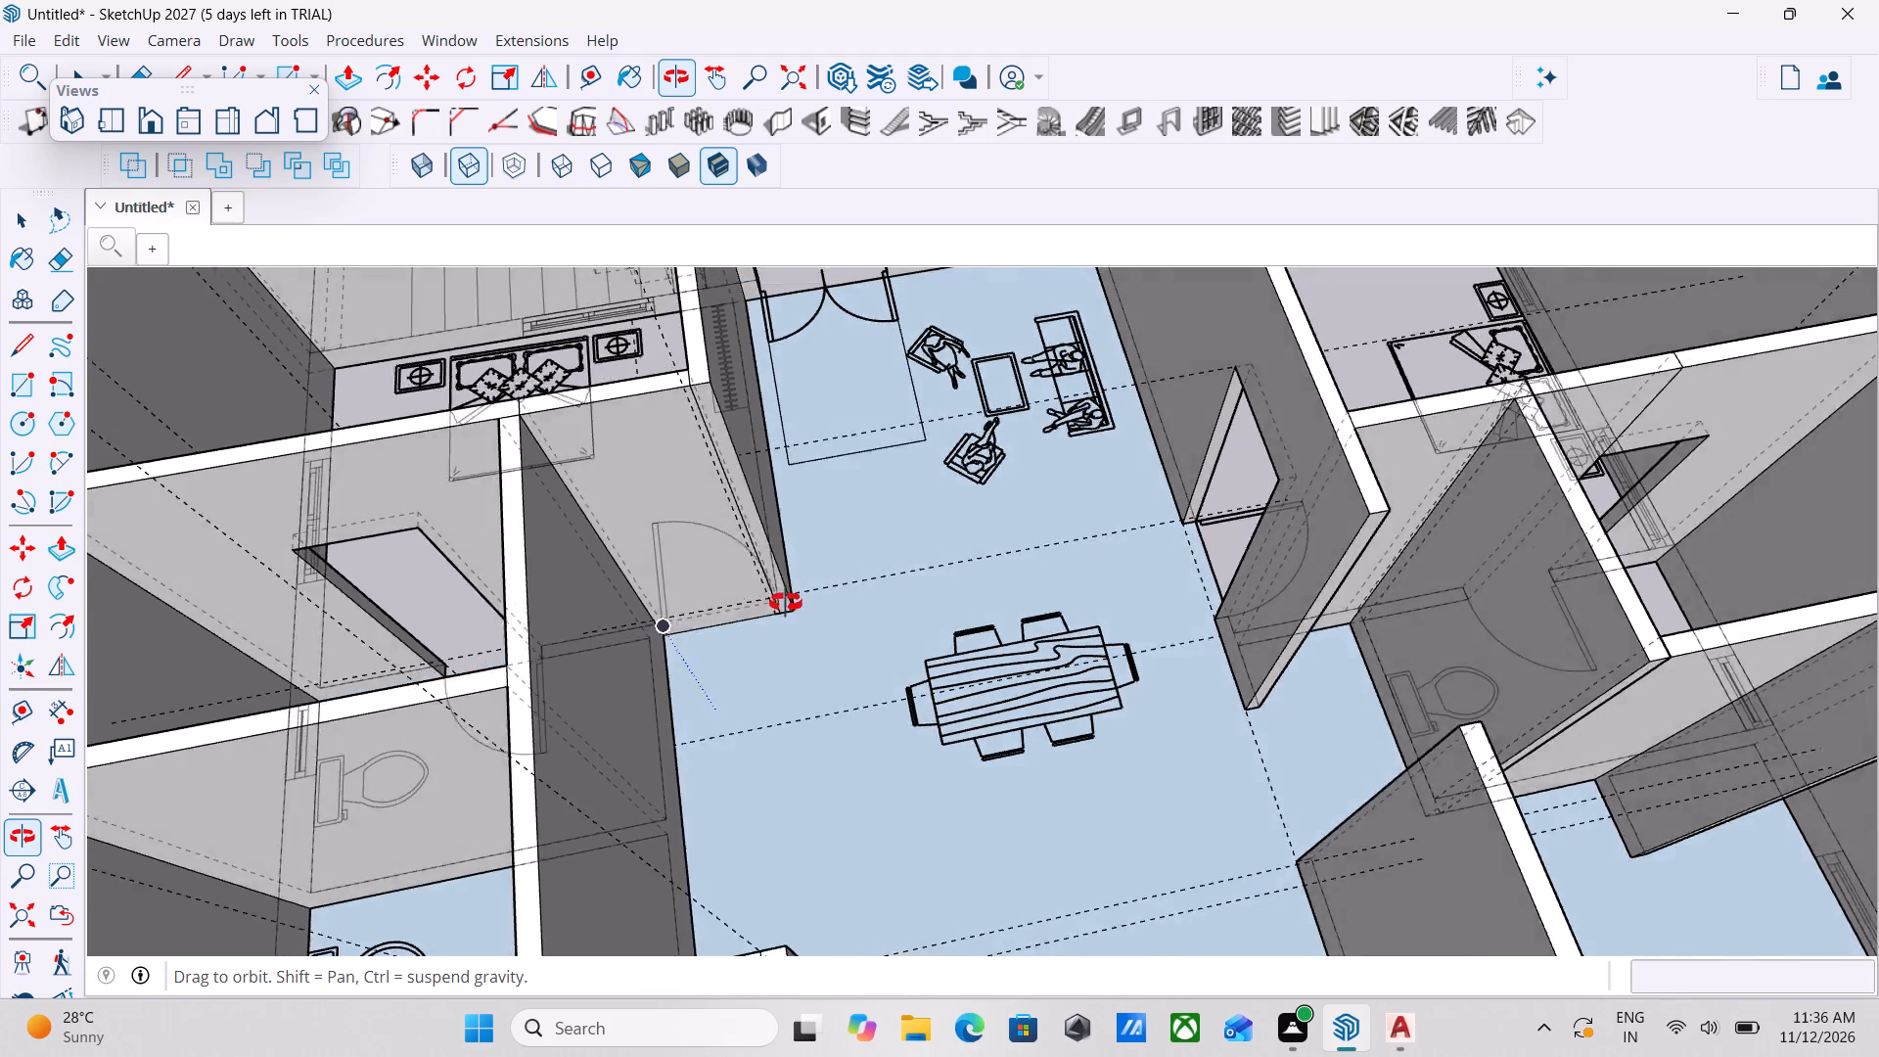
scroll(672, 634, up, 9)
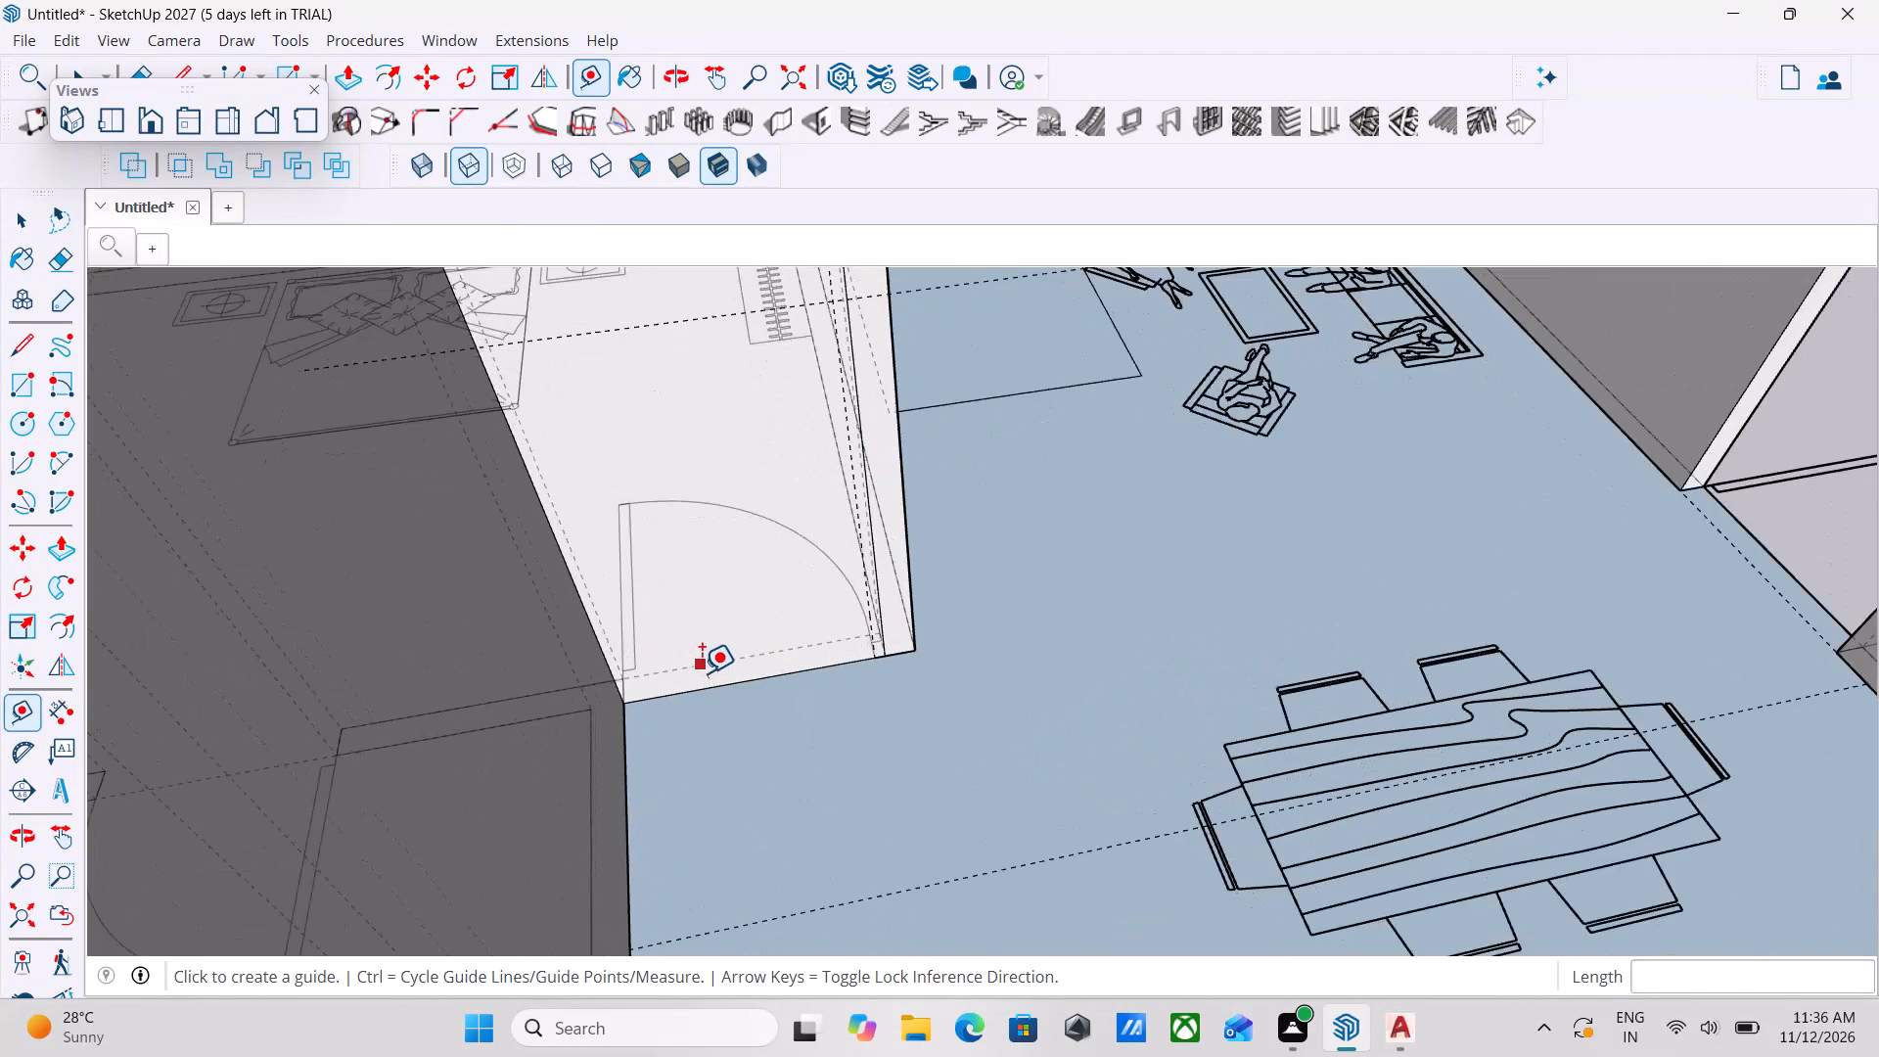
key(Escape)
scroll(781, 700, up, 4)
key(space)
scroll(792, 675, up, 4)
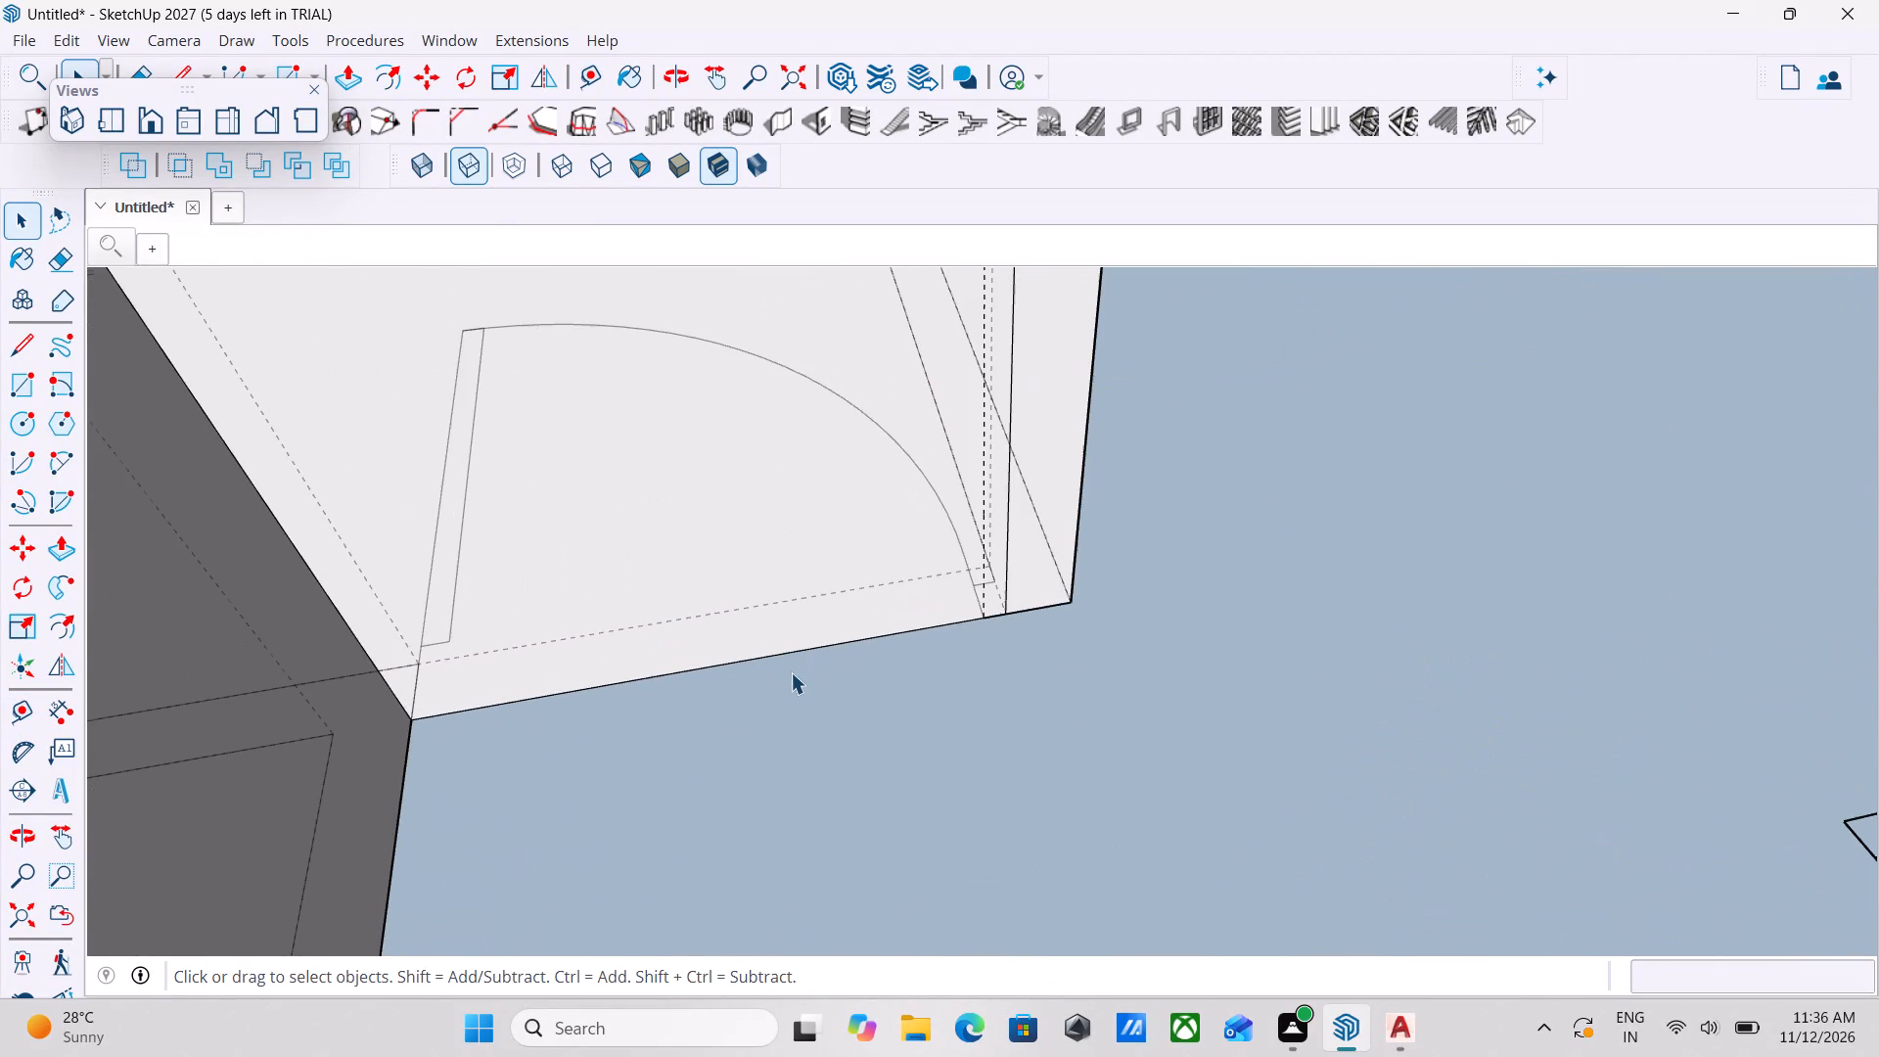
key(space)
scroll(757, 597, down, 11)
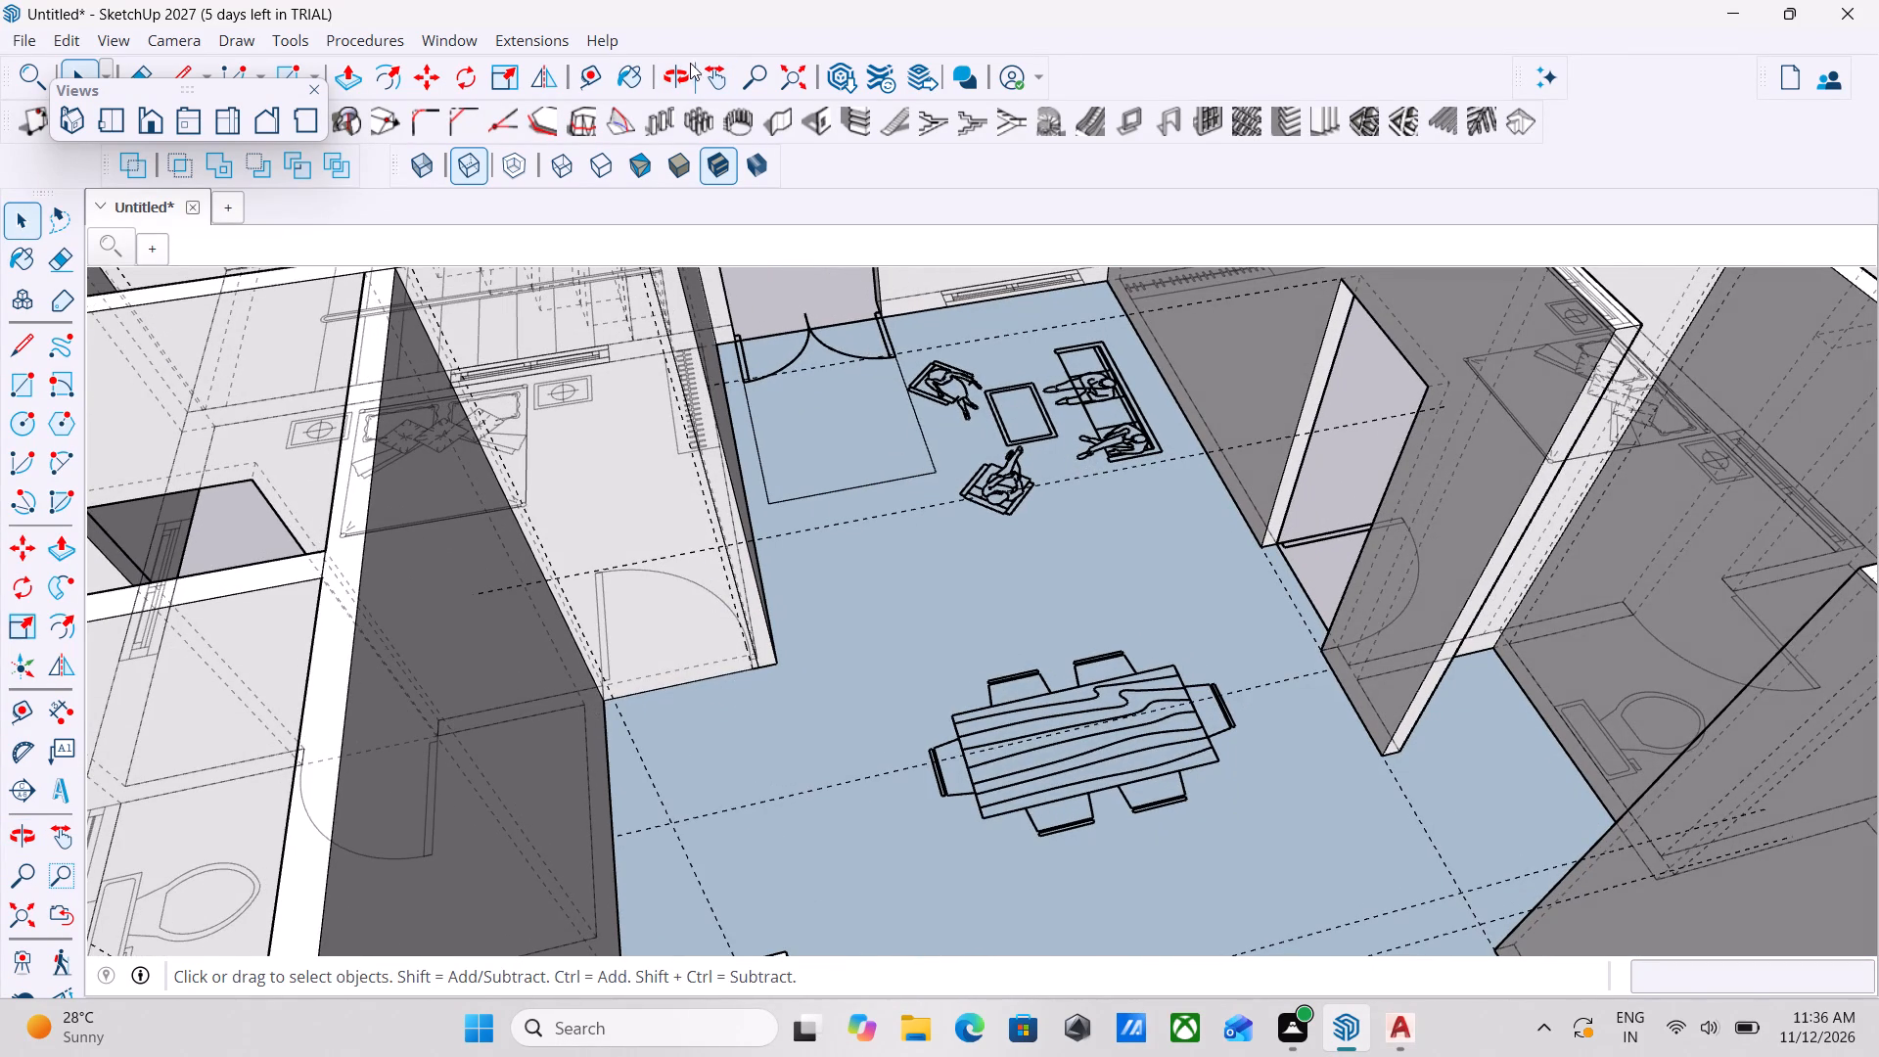
Place a guide 7' above the wall's base line at the stair-side bedroom door, measured straight up.
click(582, 70)
scroll(729, 726, up, 8)
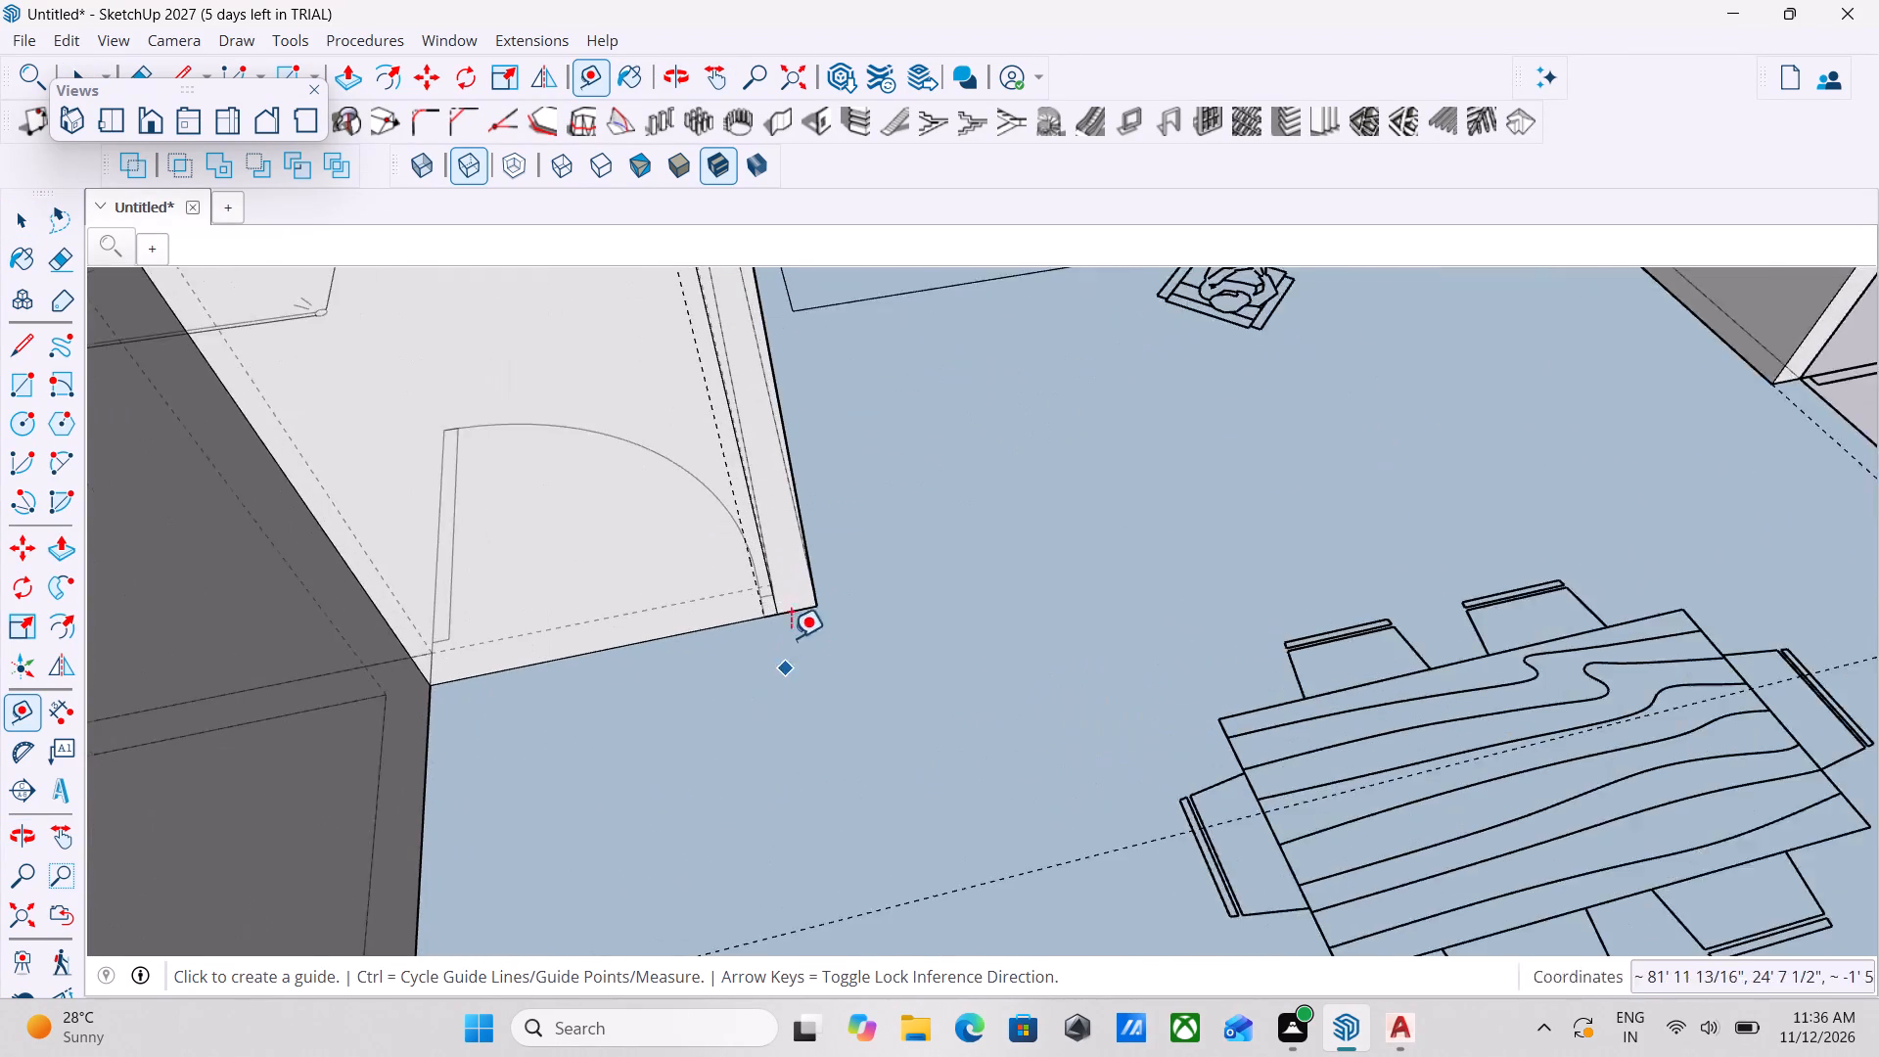
scroll(791, 638, up, 6)
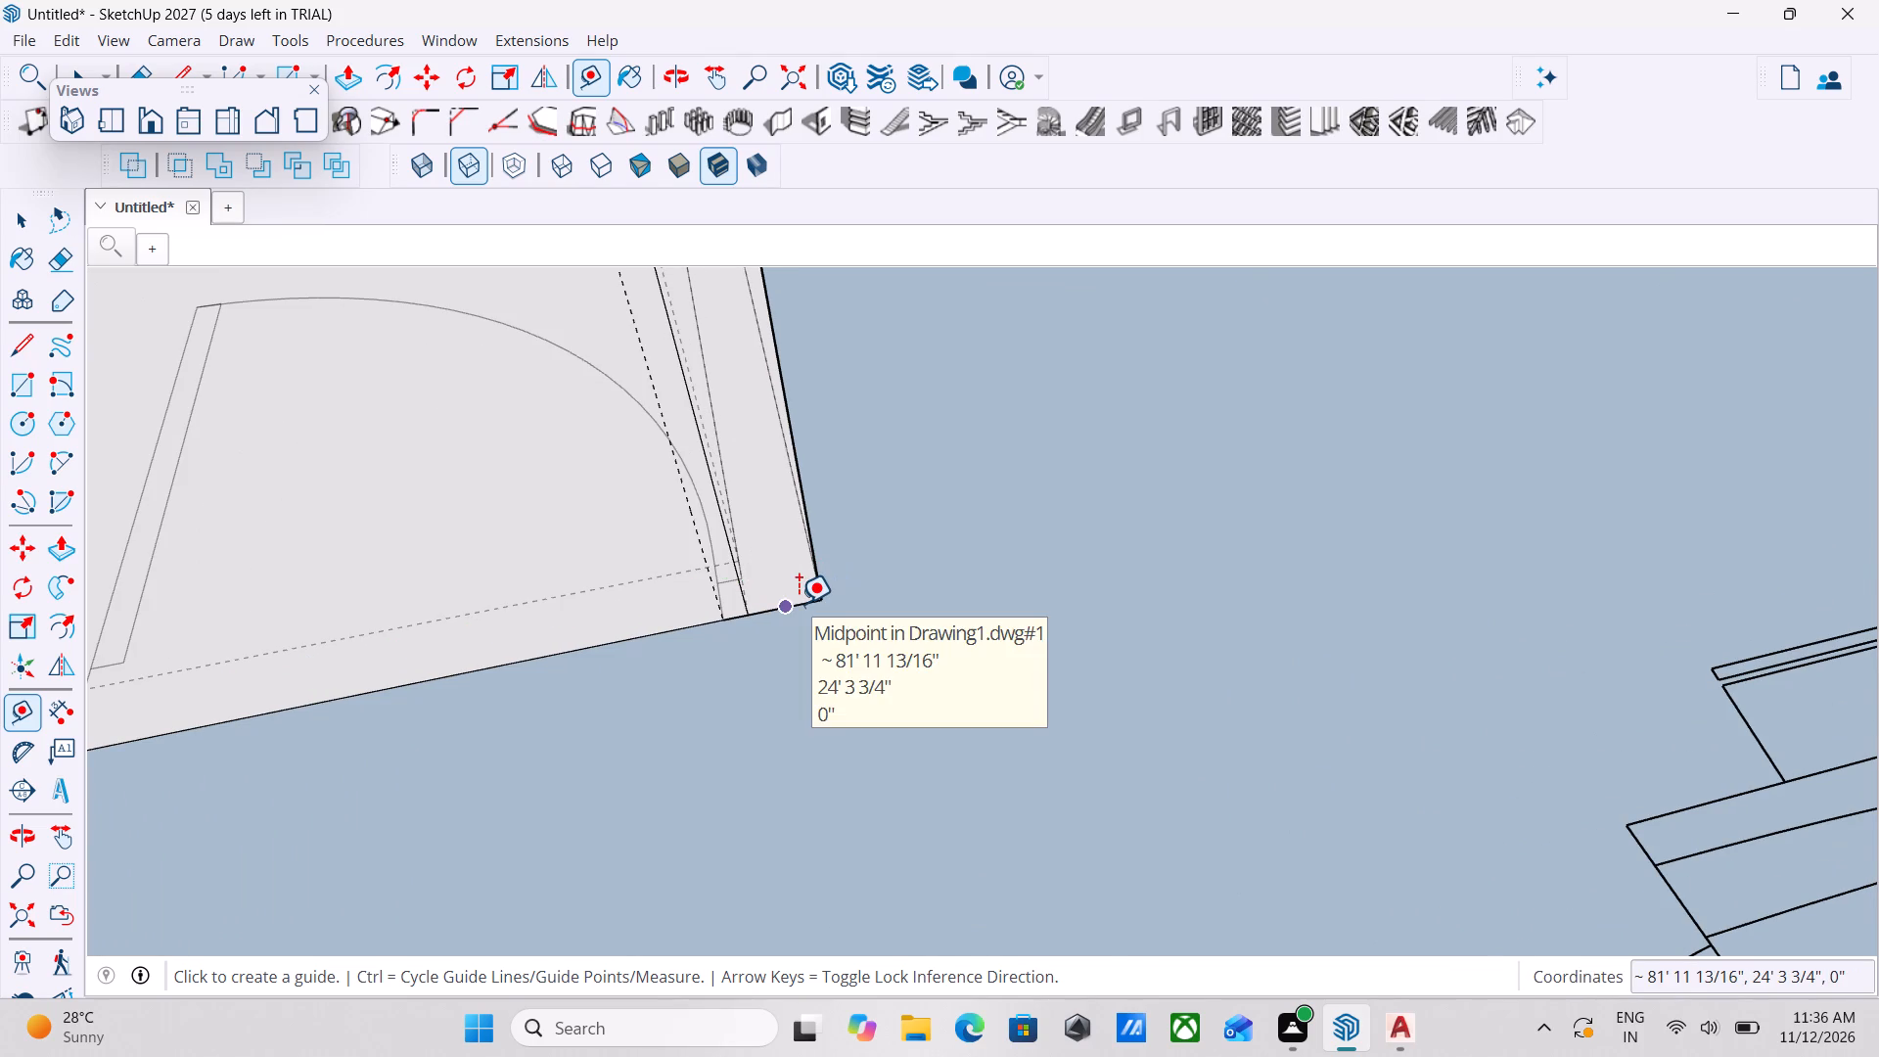
click(799, 604)
scroll(769, 474, down, 6)
scroll(774, 354, down, 6)
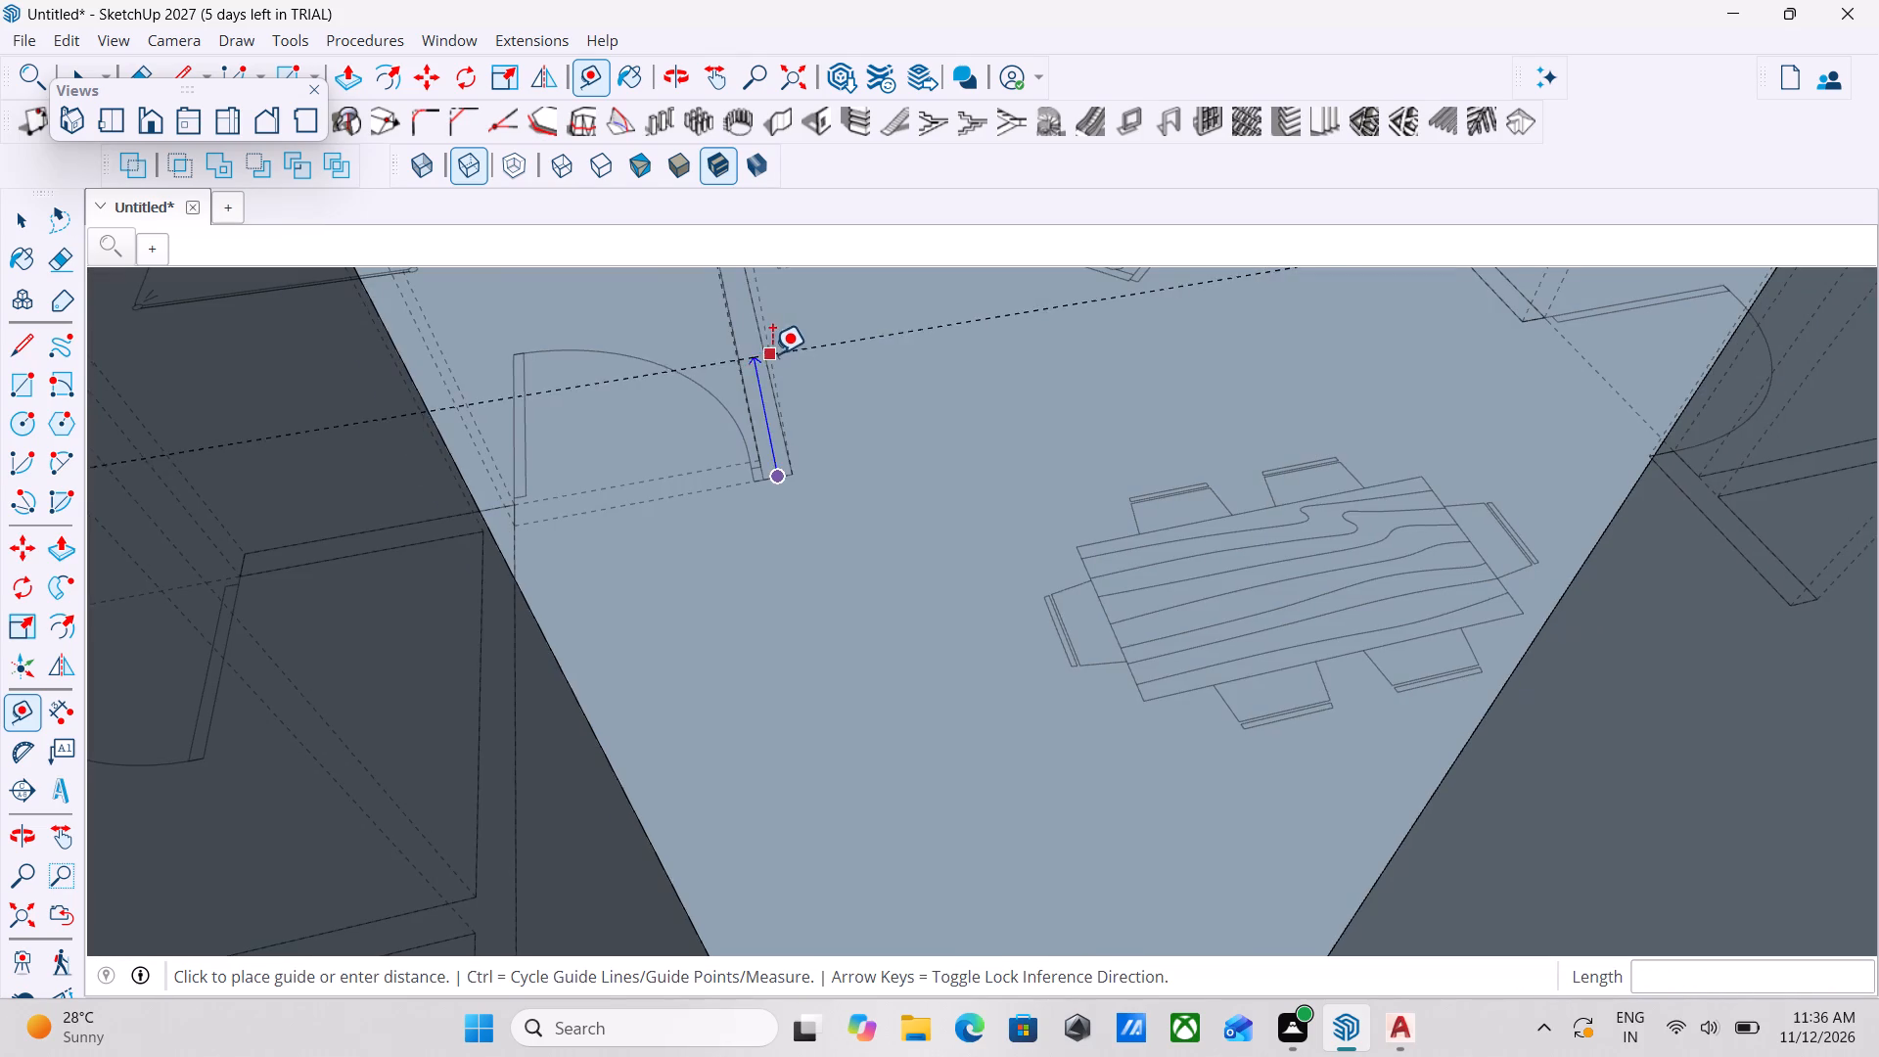
key(Up)
scroll(747, 332, down, 5)
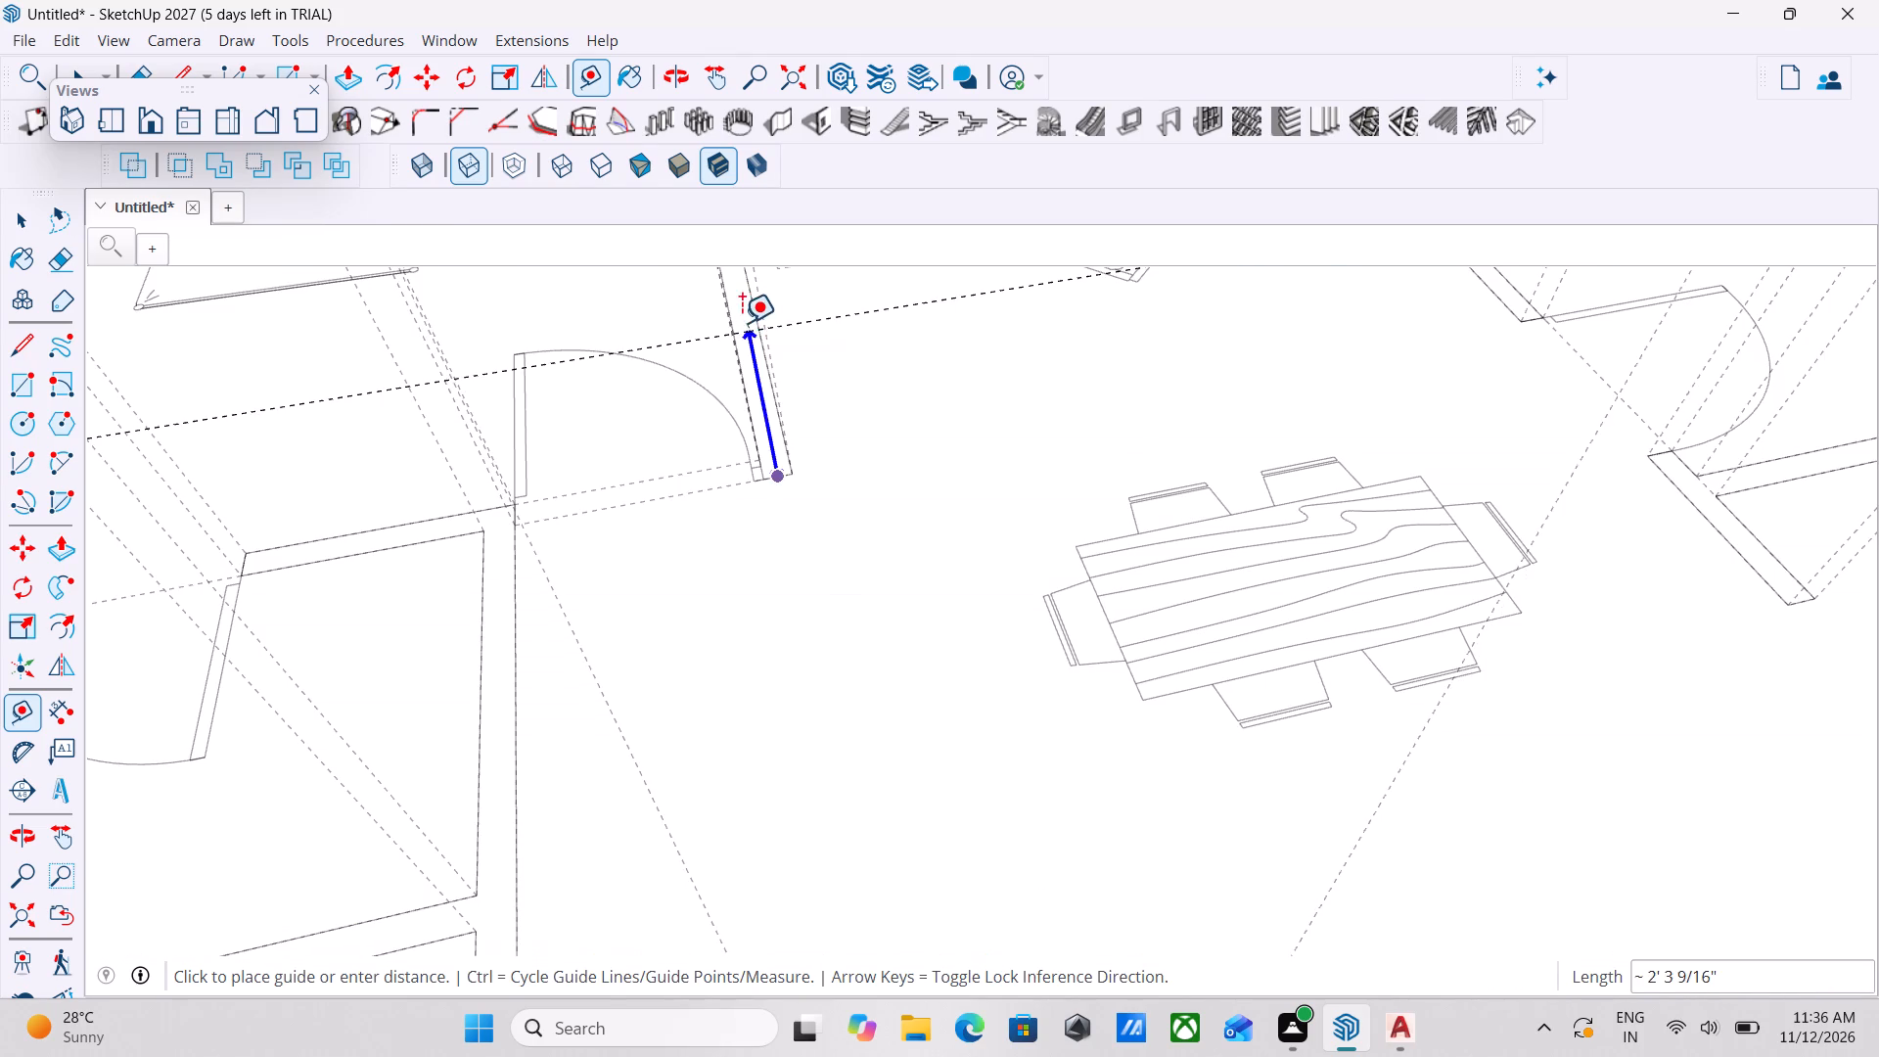
scroll(738, 314, down, 15)
scroll(776, 485, down, 2)
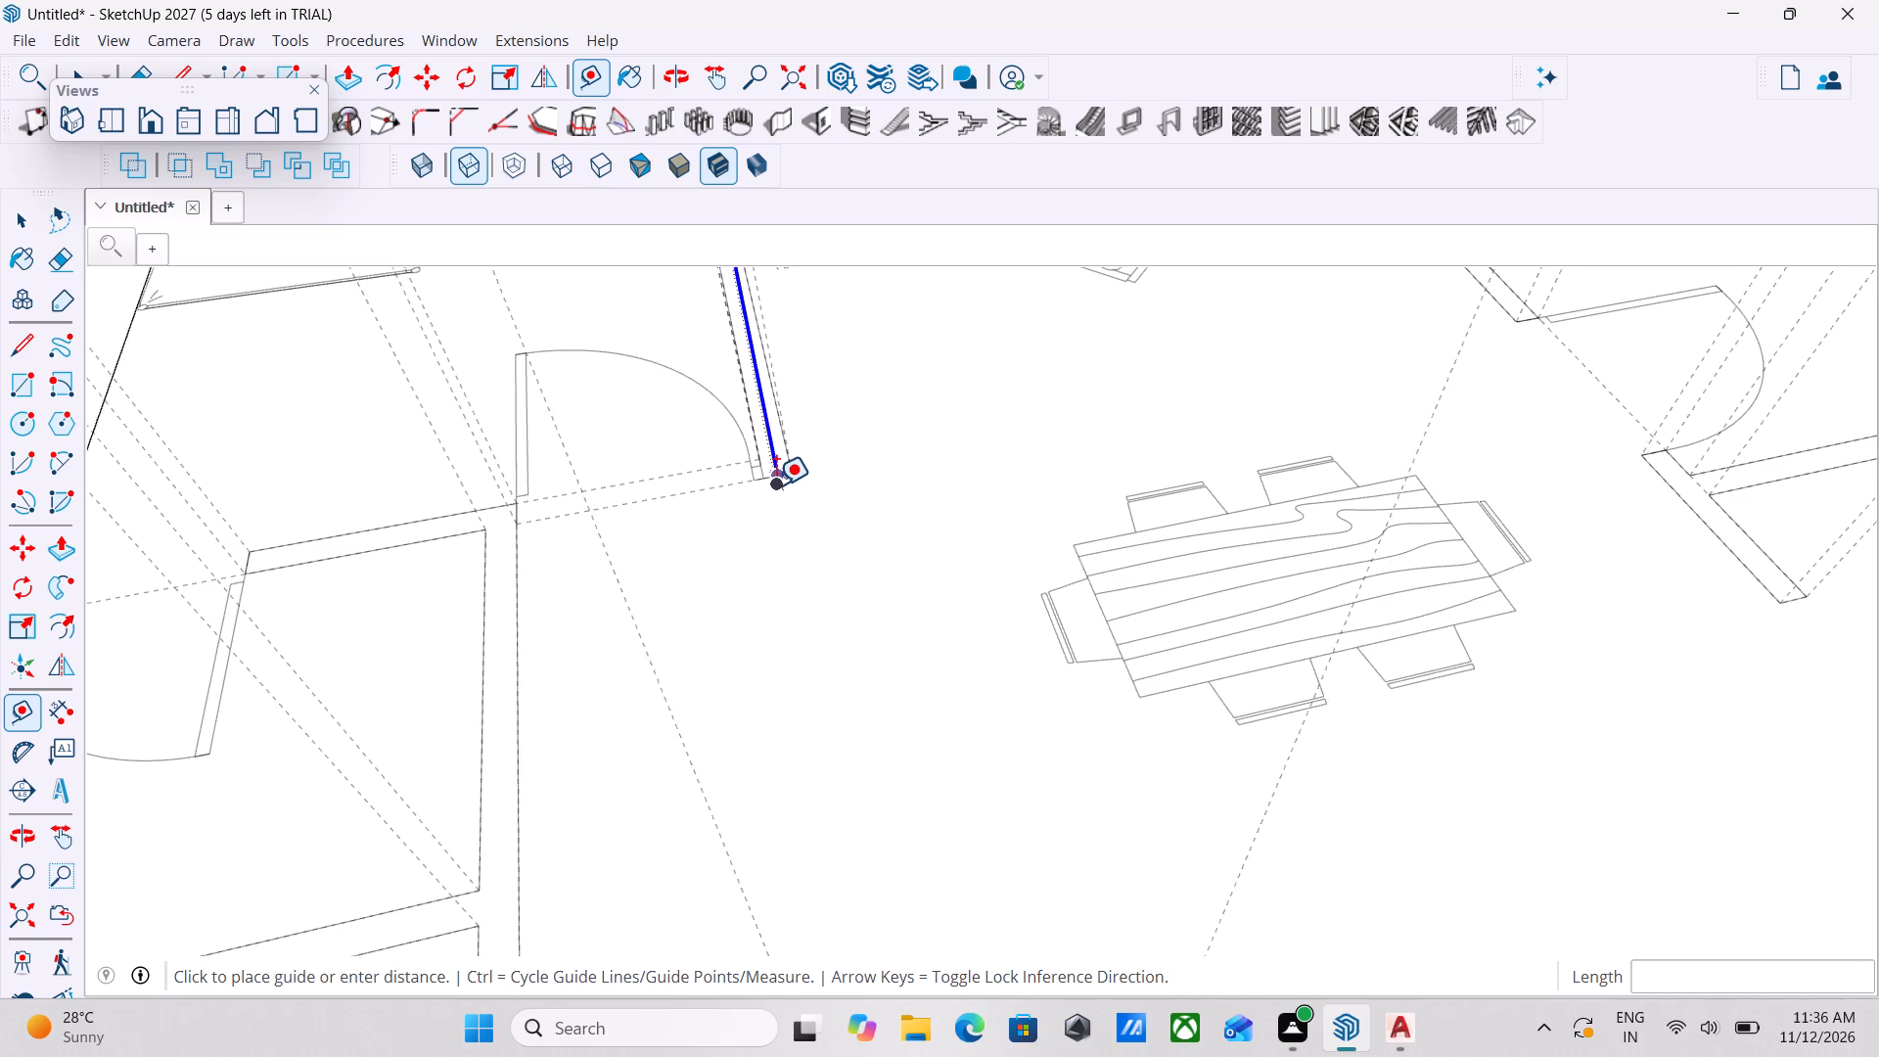
scroll(776, 485, down, 6)
scroll(681, 567, down, 3)
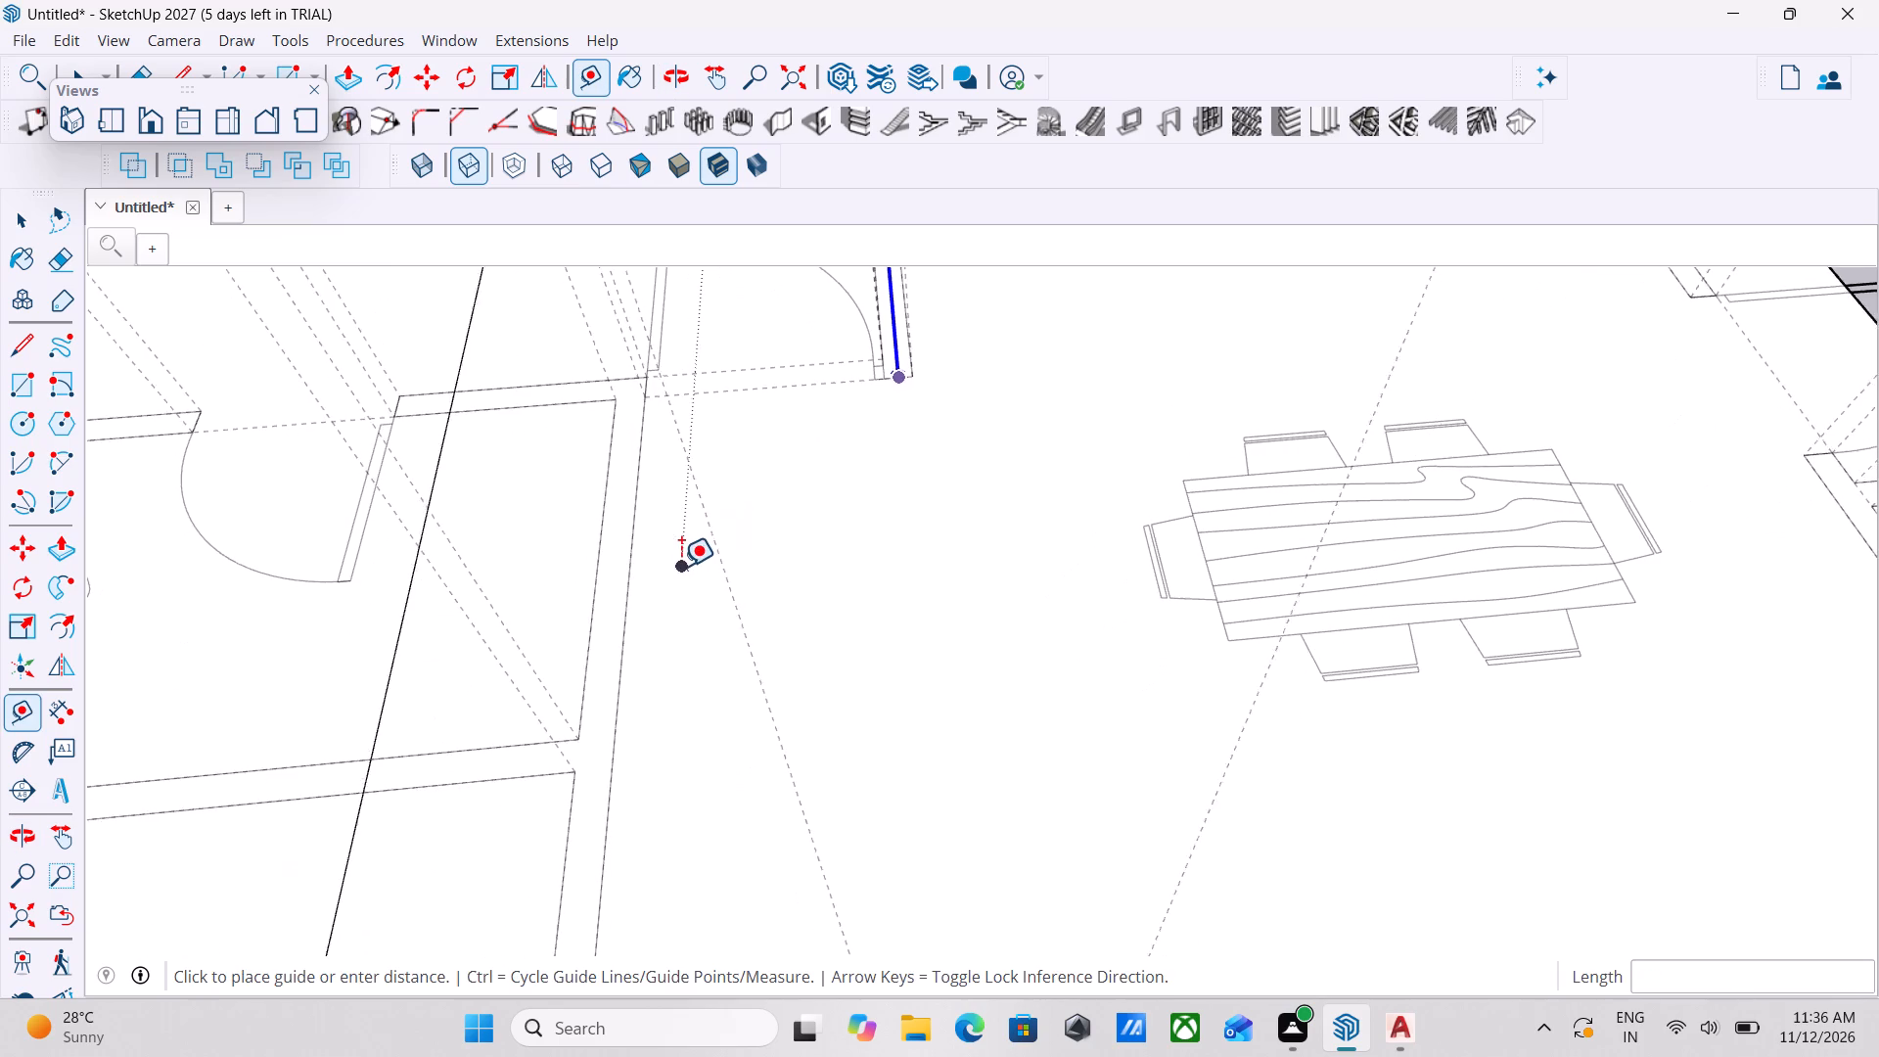
scroll(681, 567, down, 9)
scroll(907, 374, down, 20)
scroll(907, 374, down, 4)
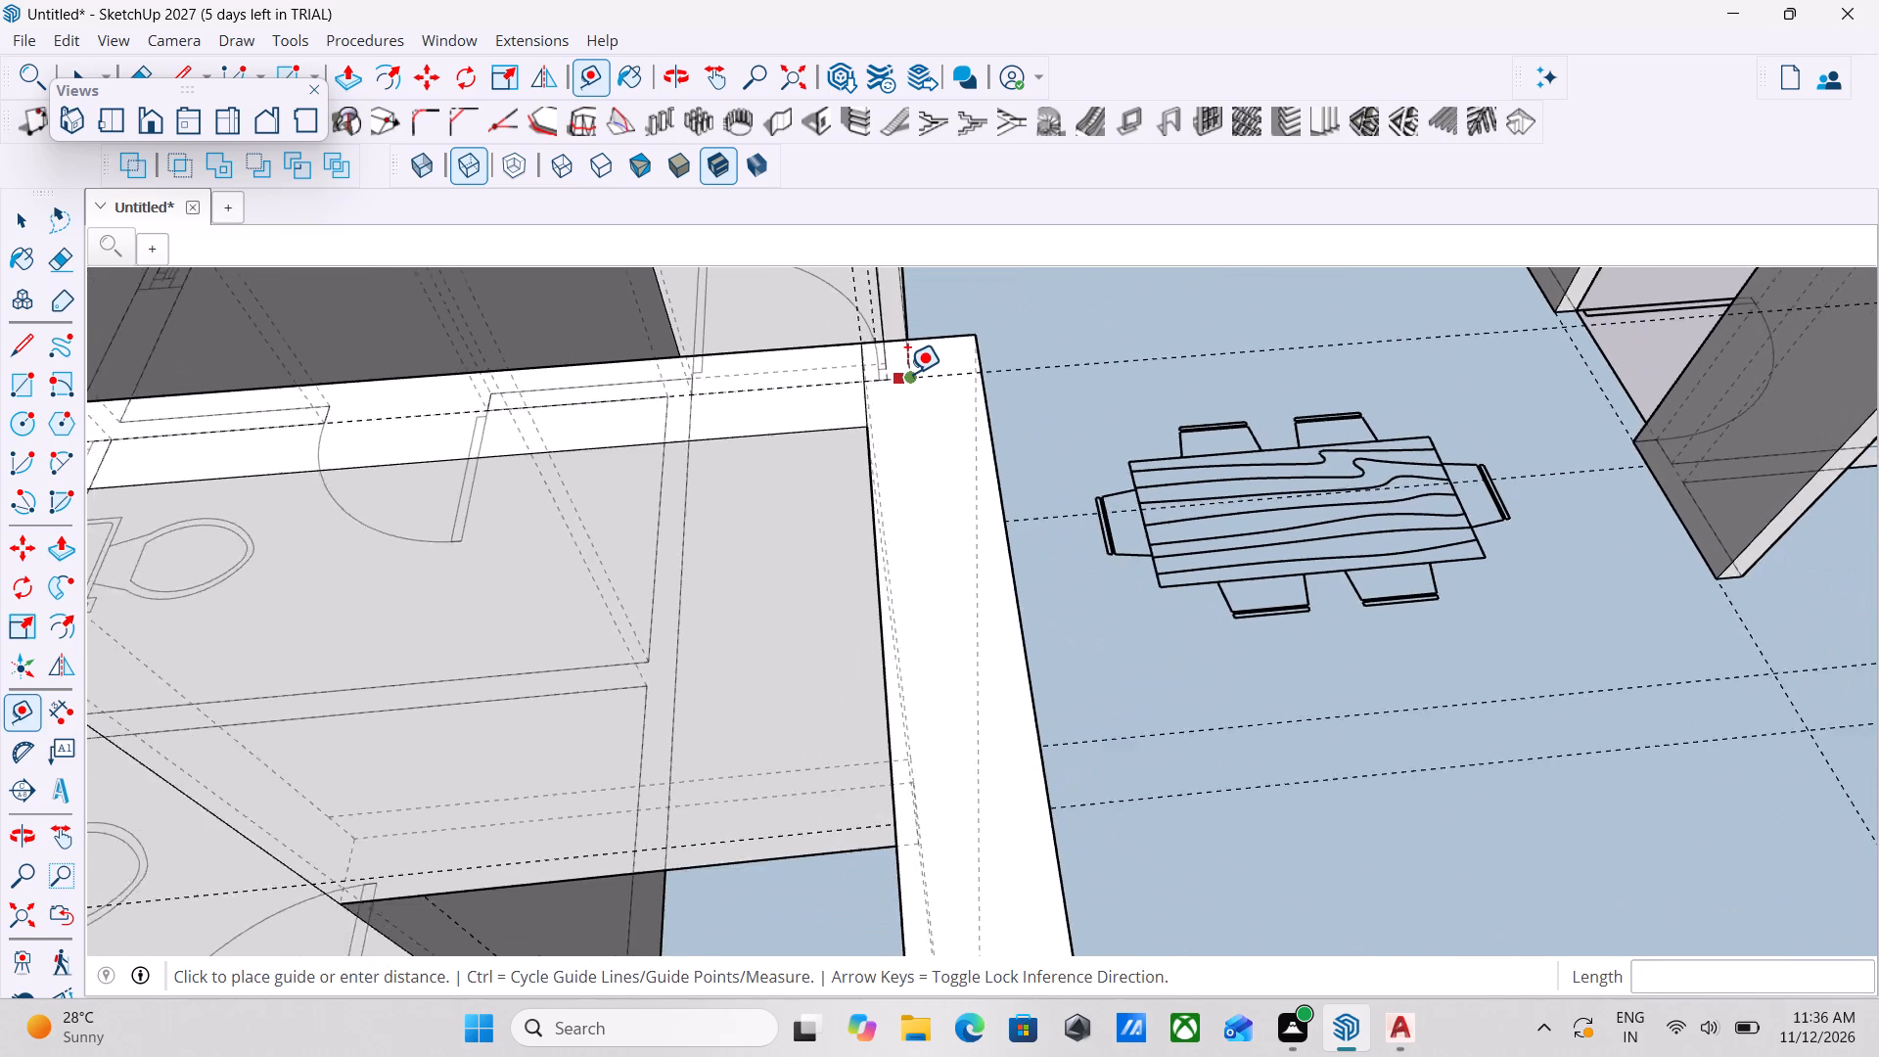
scroll(907, 374, down, 8)
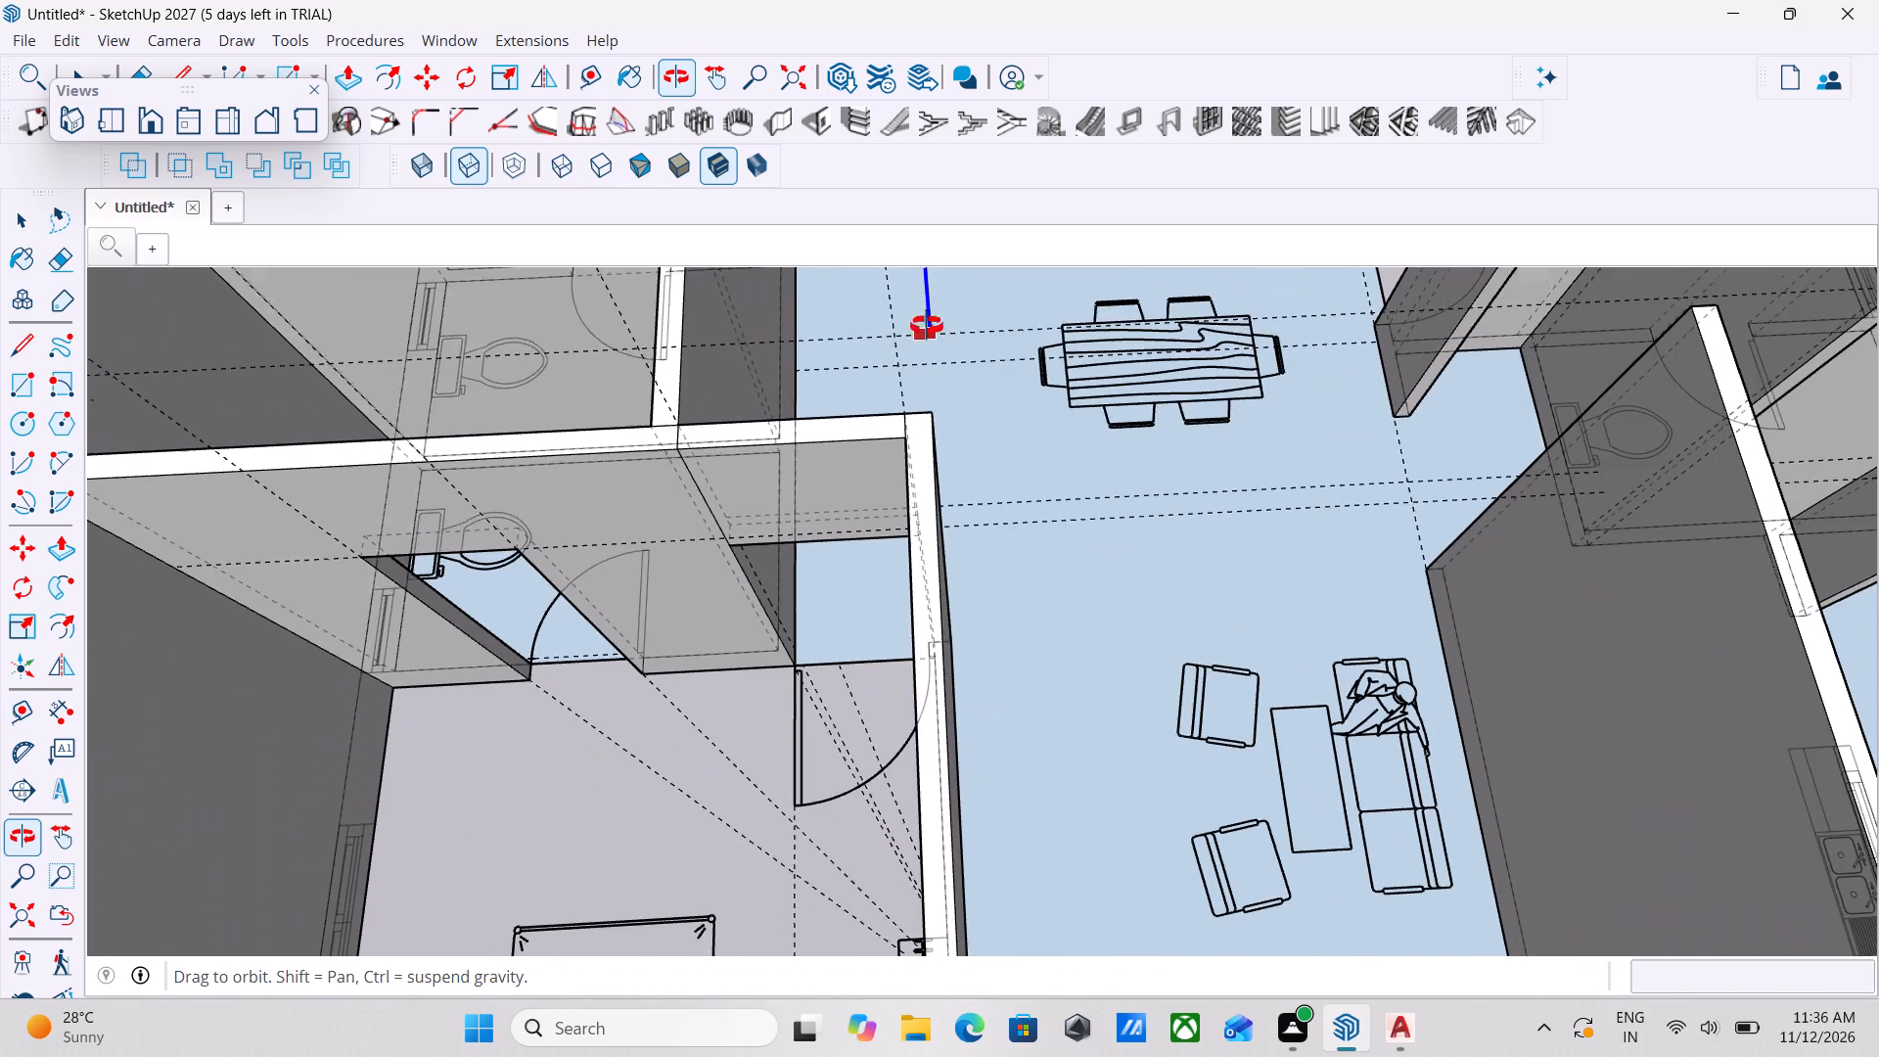
scroll(931, 307, up, 4)
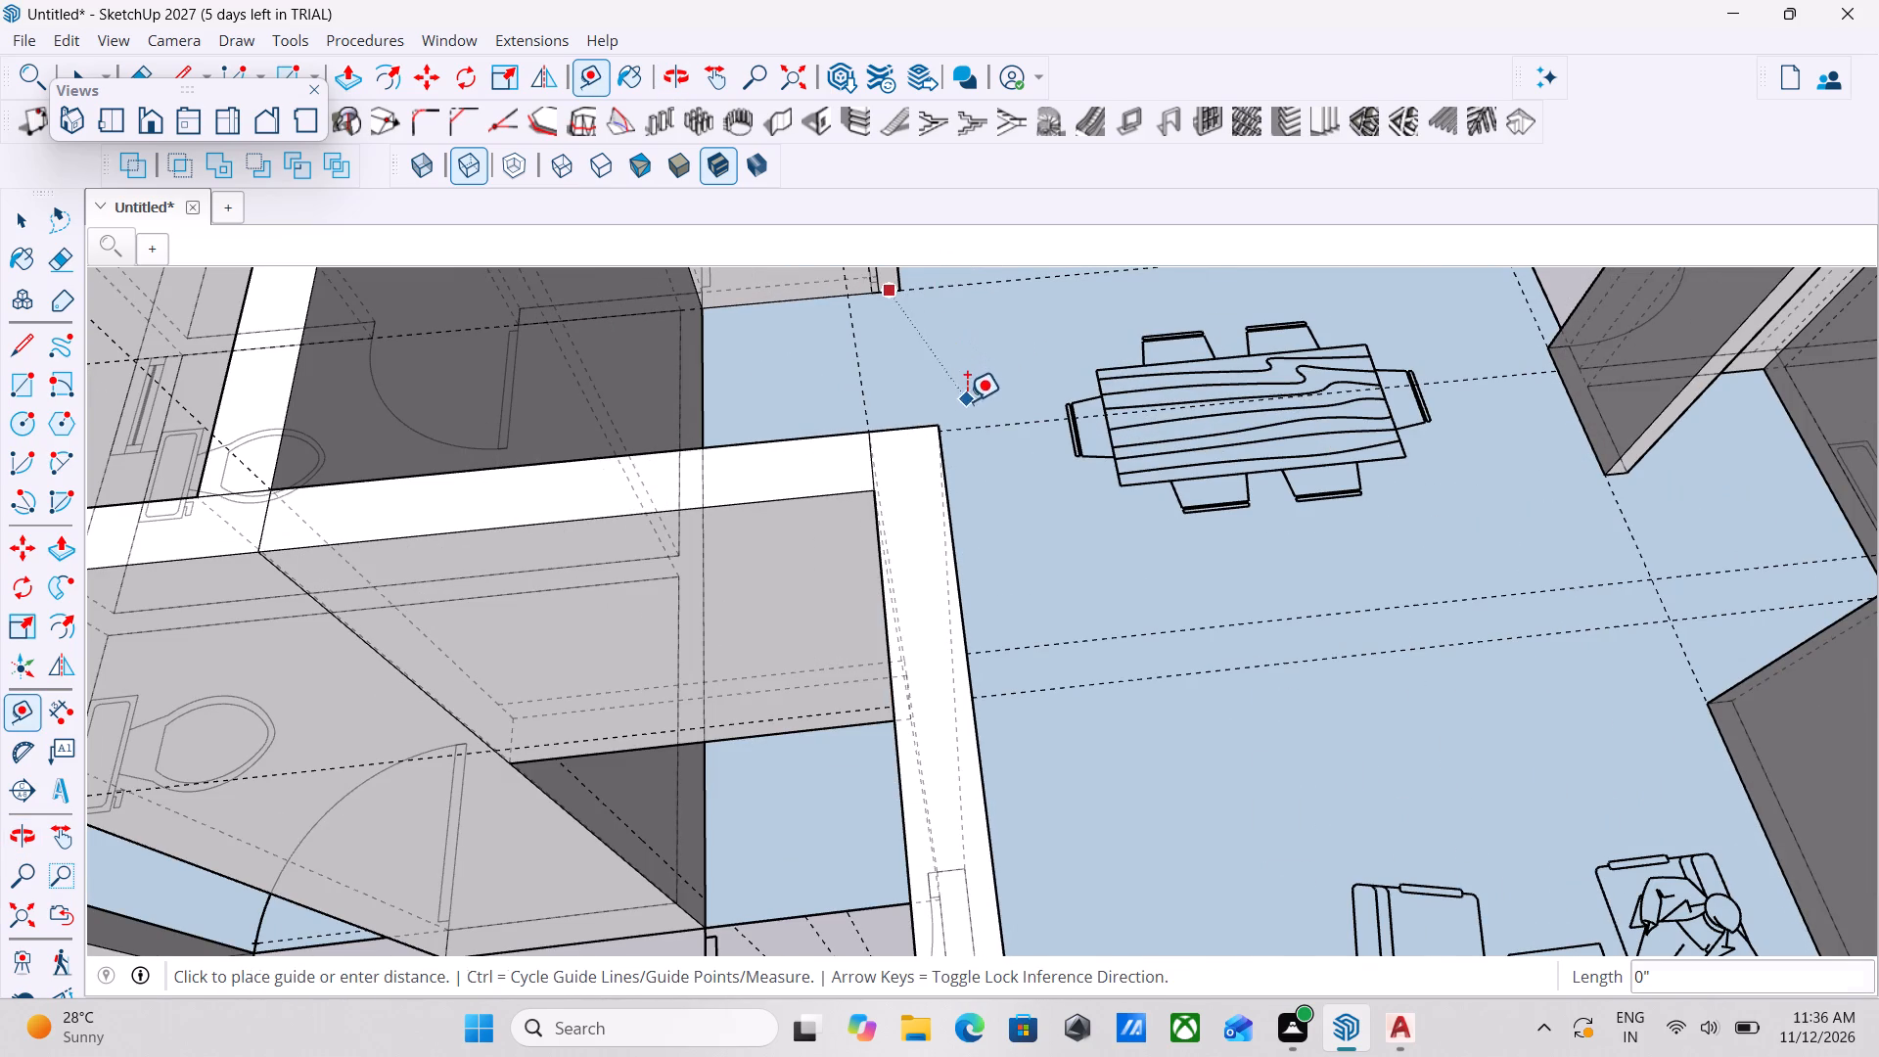
middle_drag(967, 401, 936, 333)
scroll(935, 333, up, 1)
scroll(935, 333, down, 13)
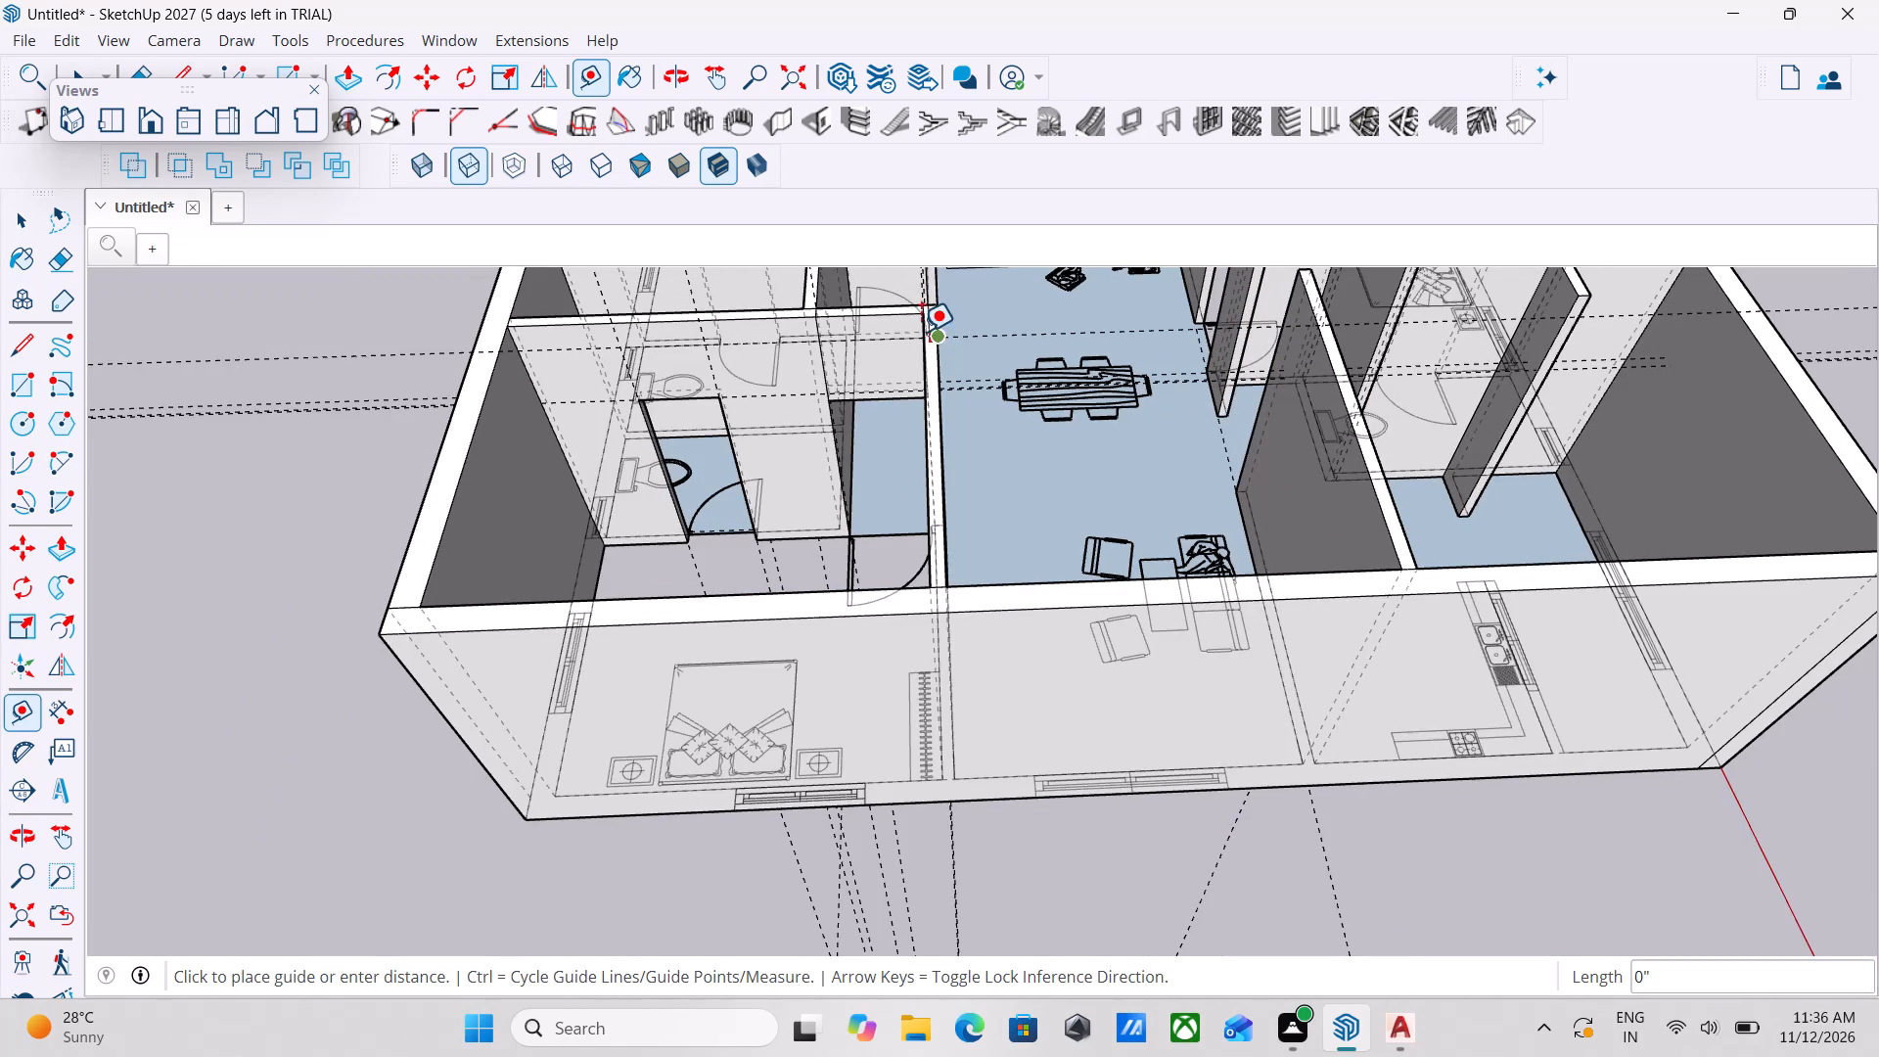
shift+middle_drag(876, 386, 848, 540)
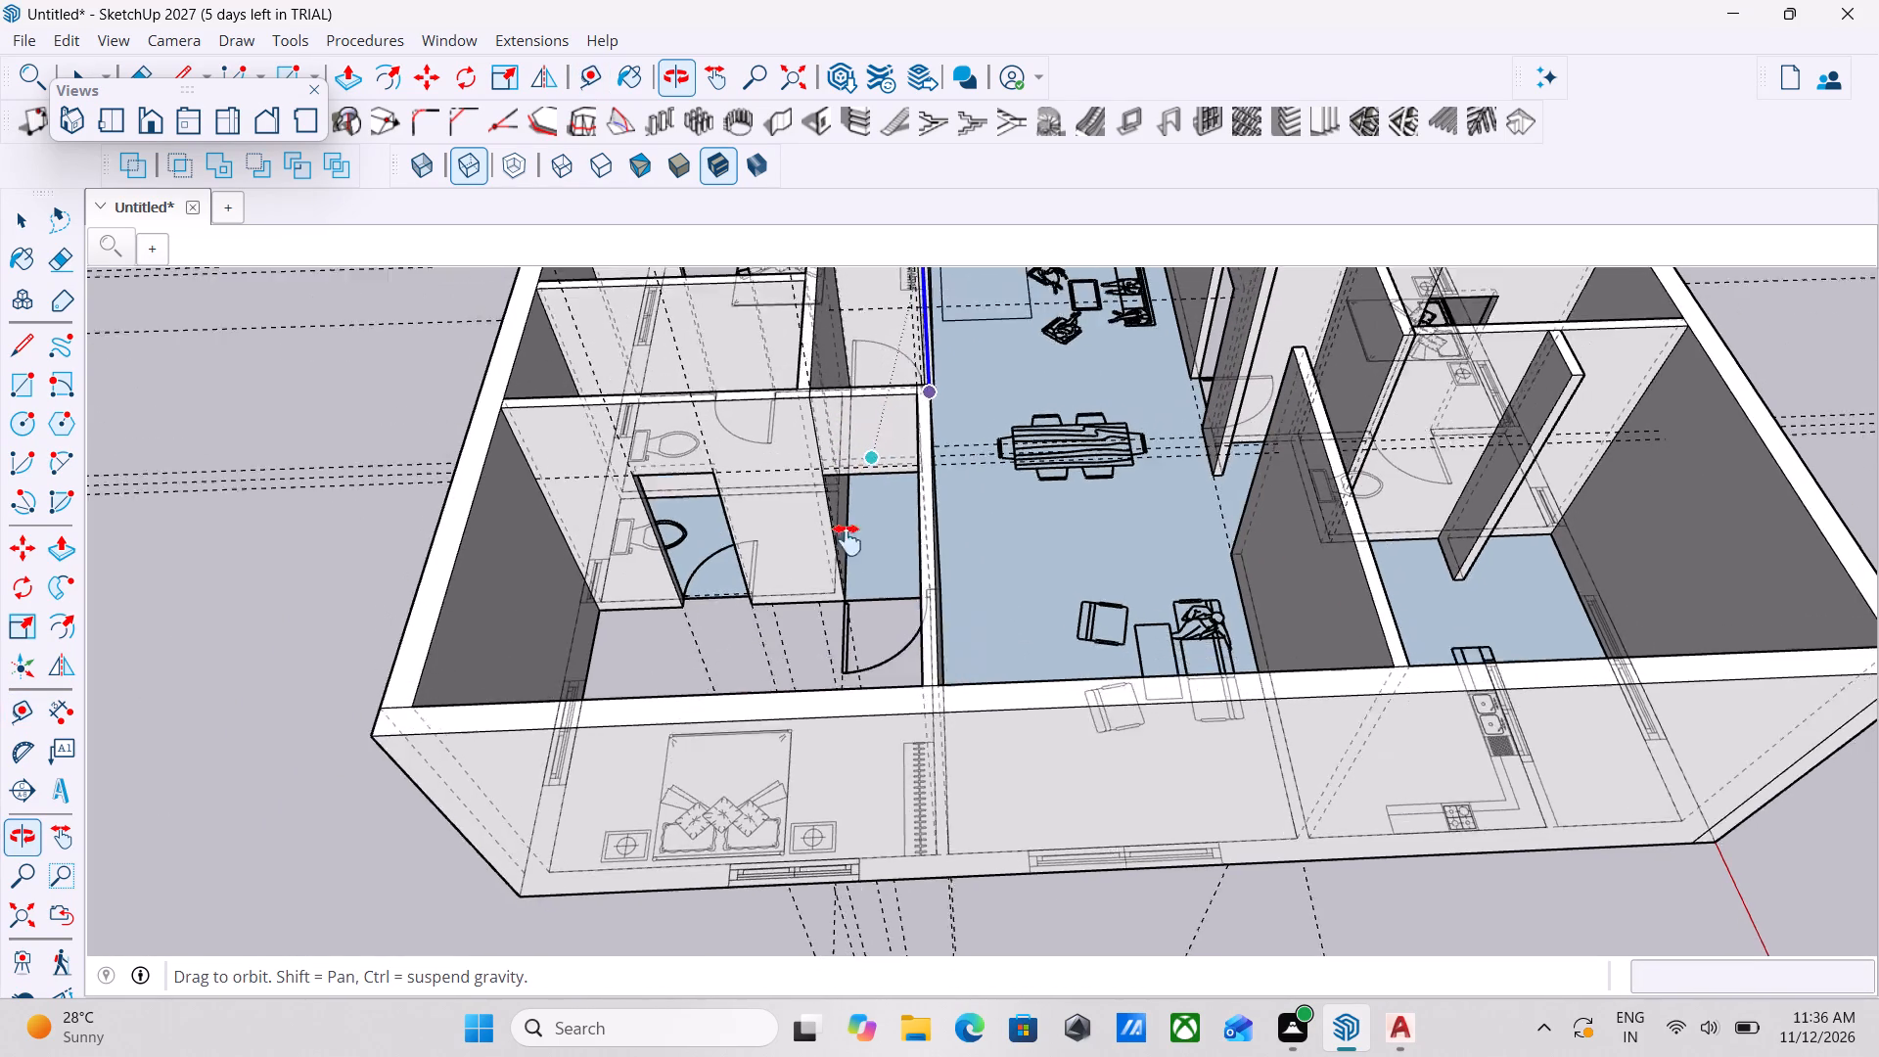
shift+middle_drag(848, 540, 751, 844)
scroll(785, 698, up, 3)
scroll(780, 611, up, 4)
scroll(830, 474, up, 4)
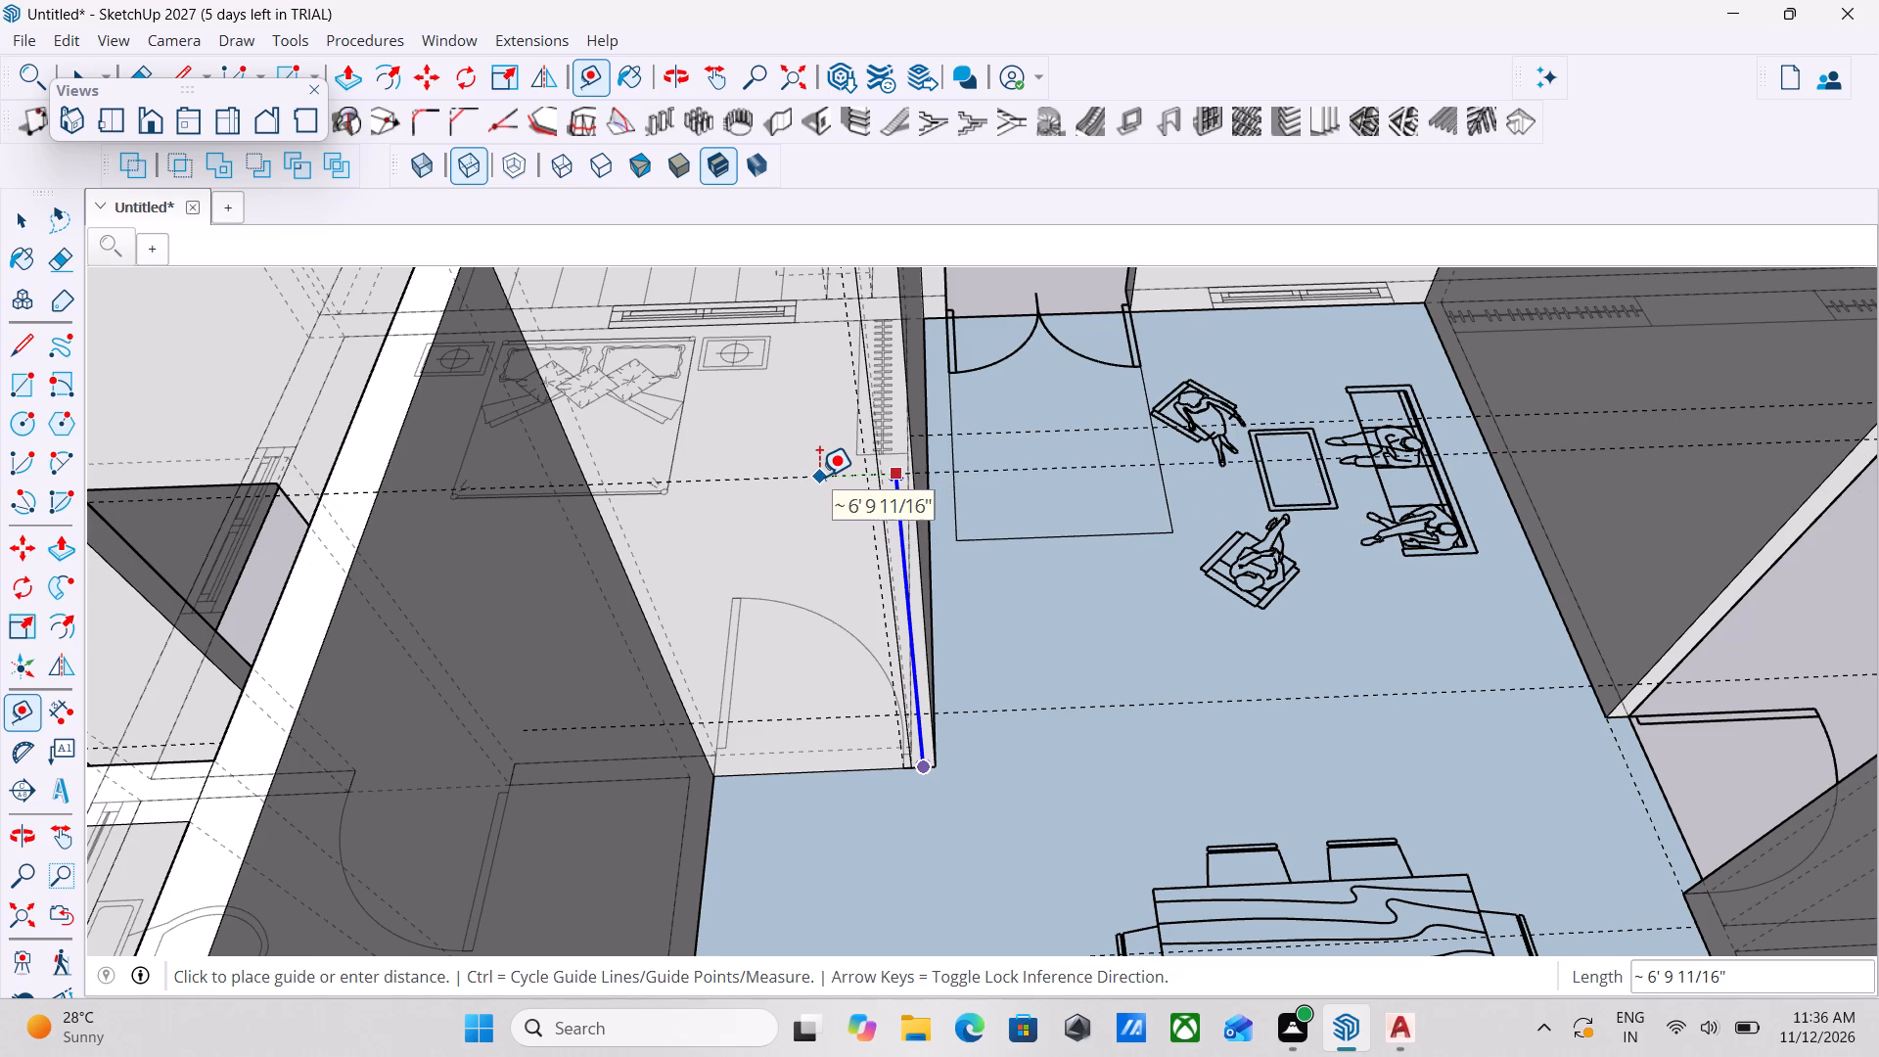
text(7')
key(Return)
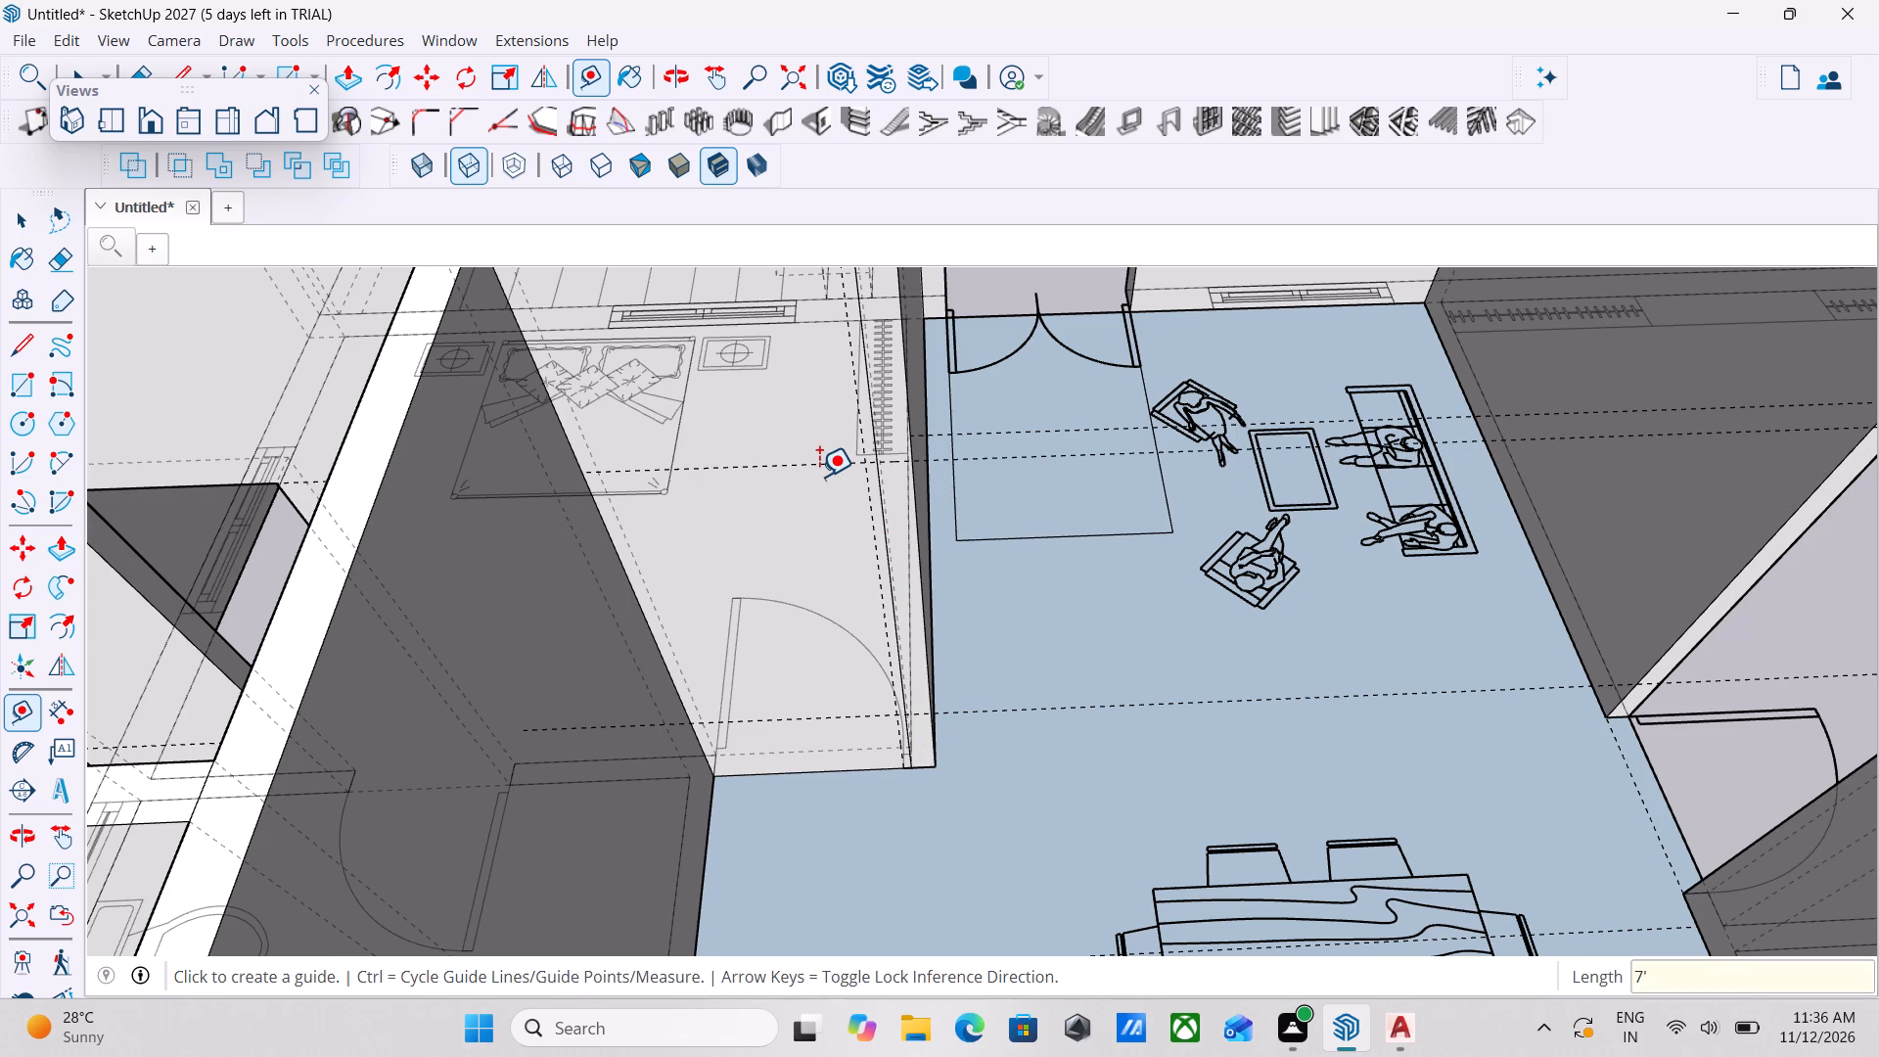
key(space)
key(space)
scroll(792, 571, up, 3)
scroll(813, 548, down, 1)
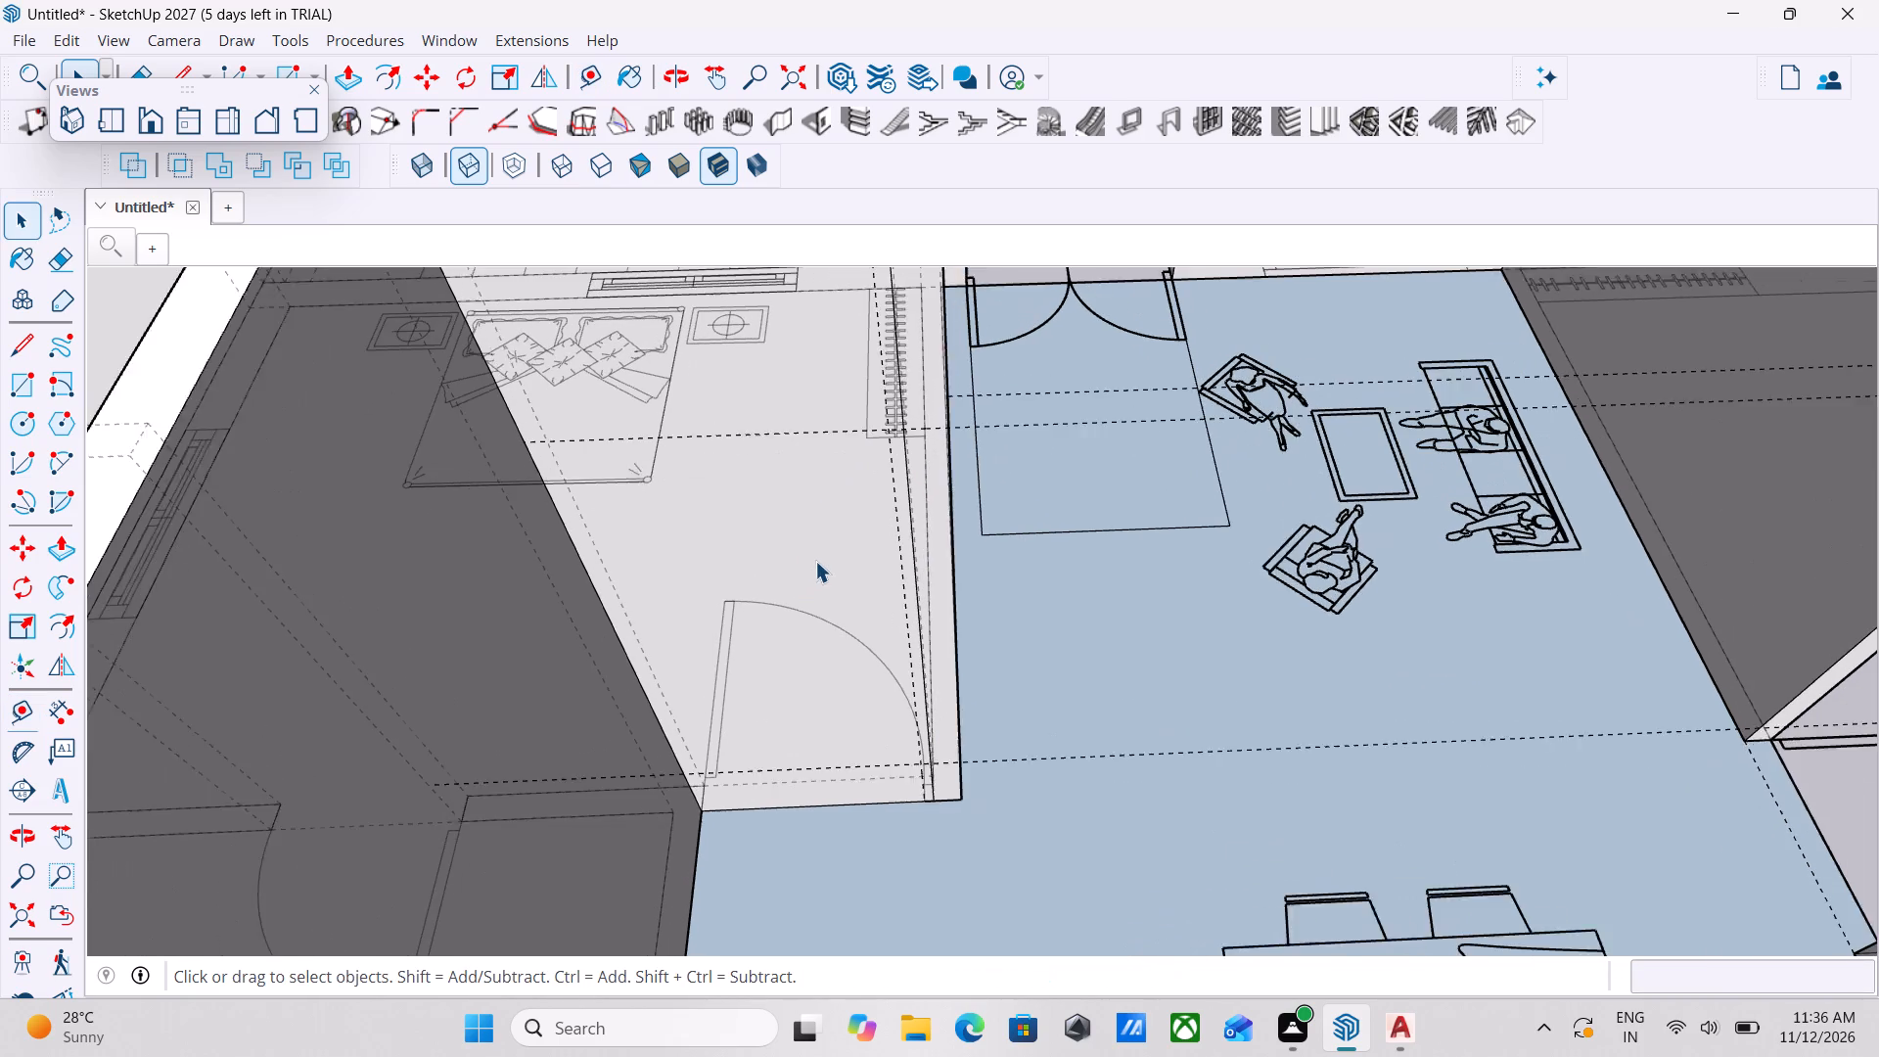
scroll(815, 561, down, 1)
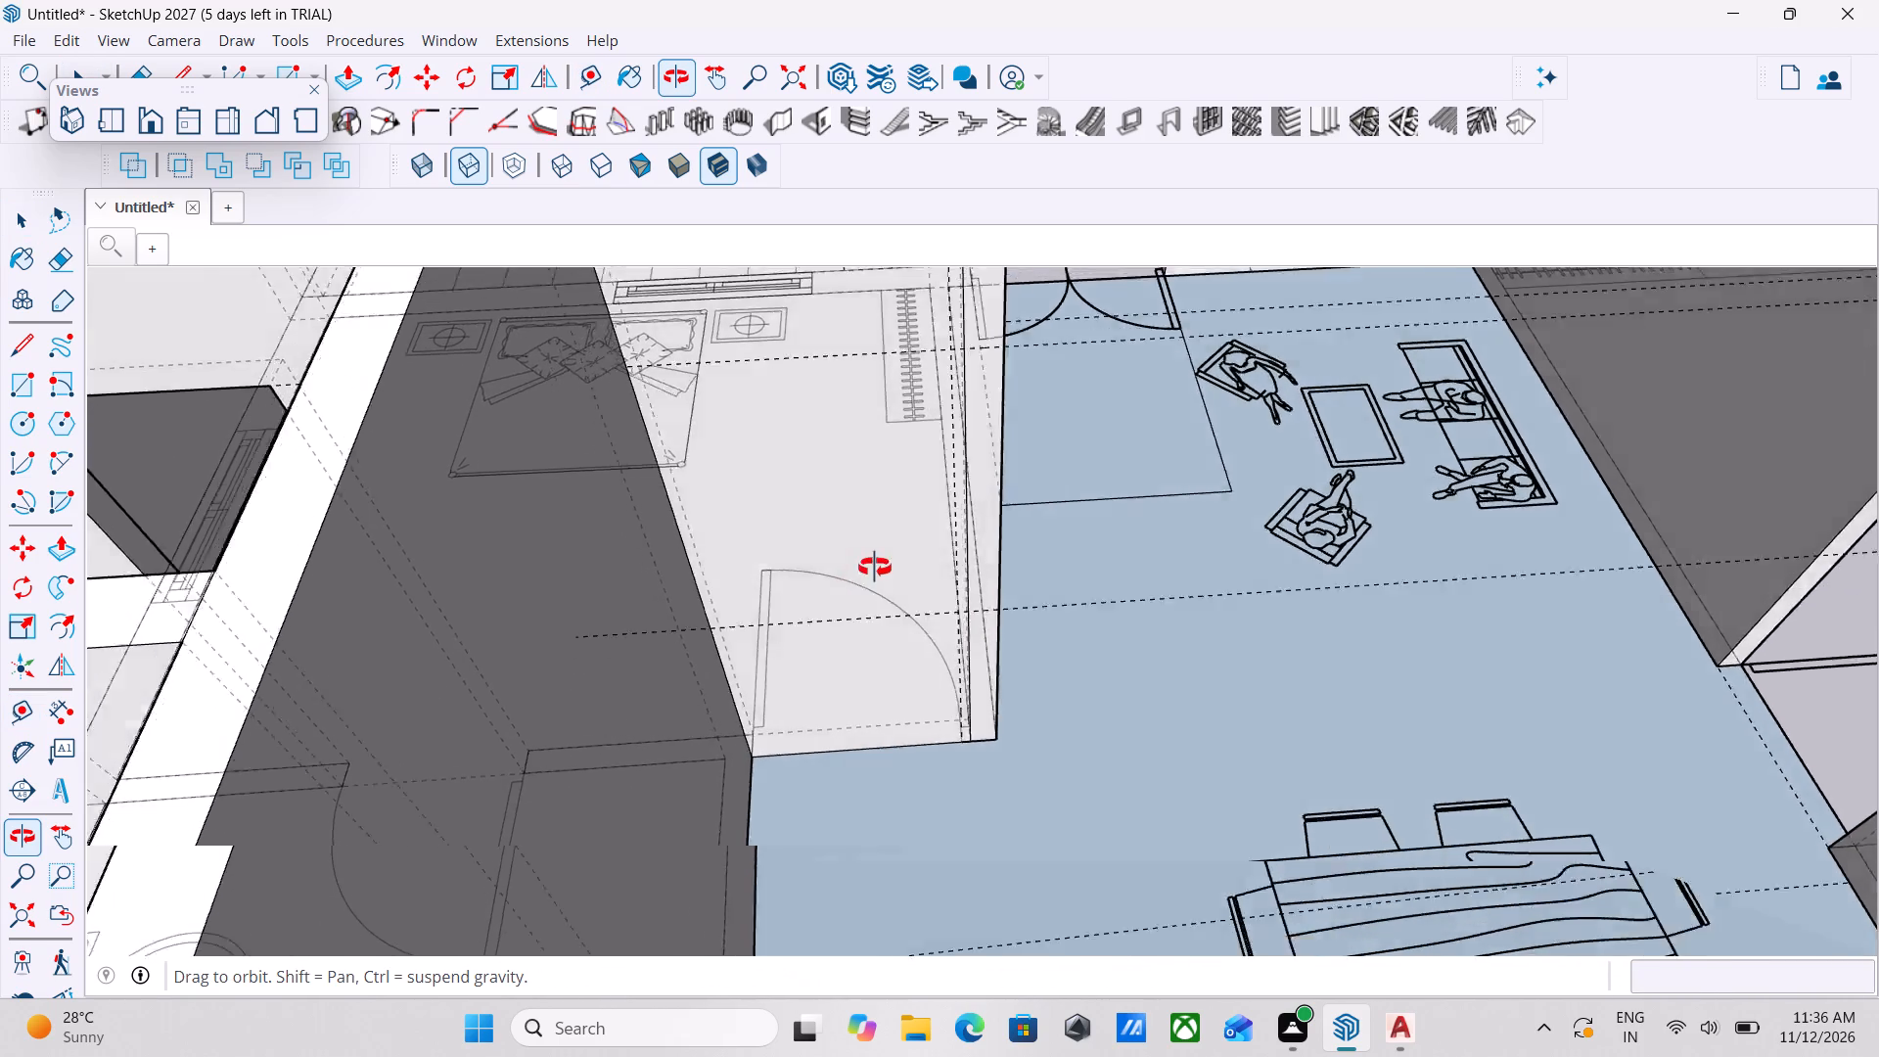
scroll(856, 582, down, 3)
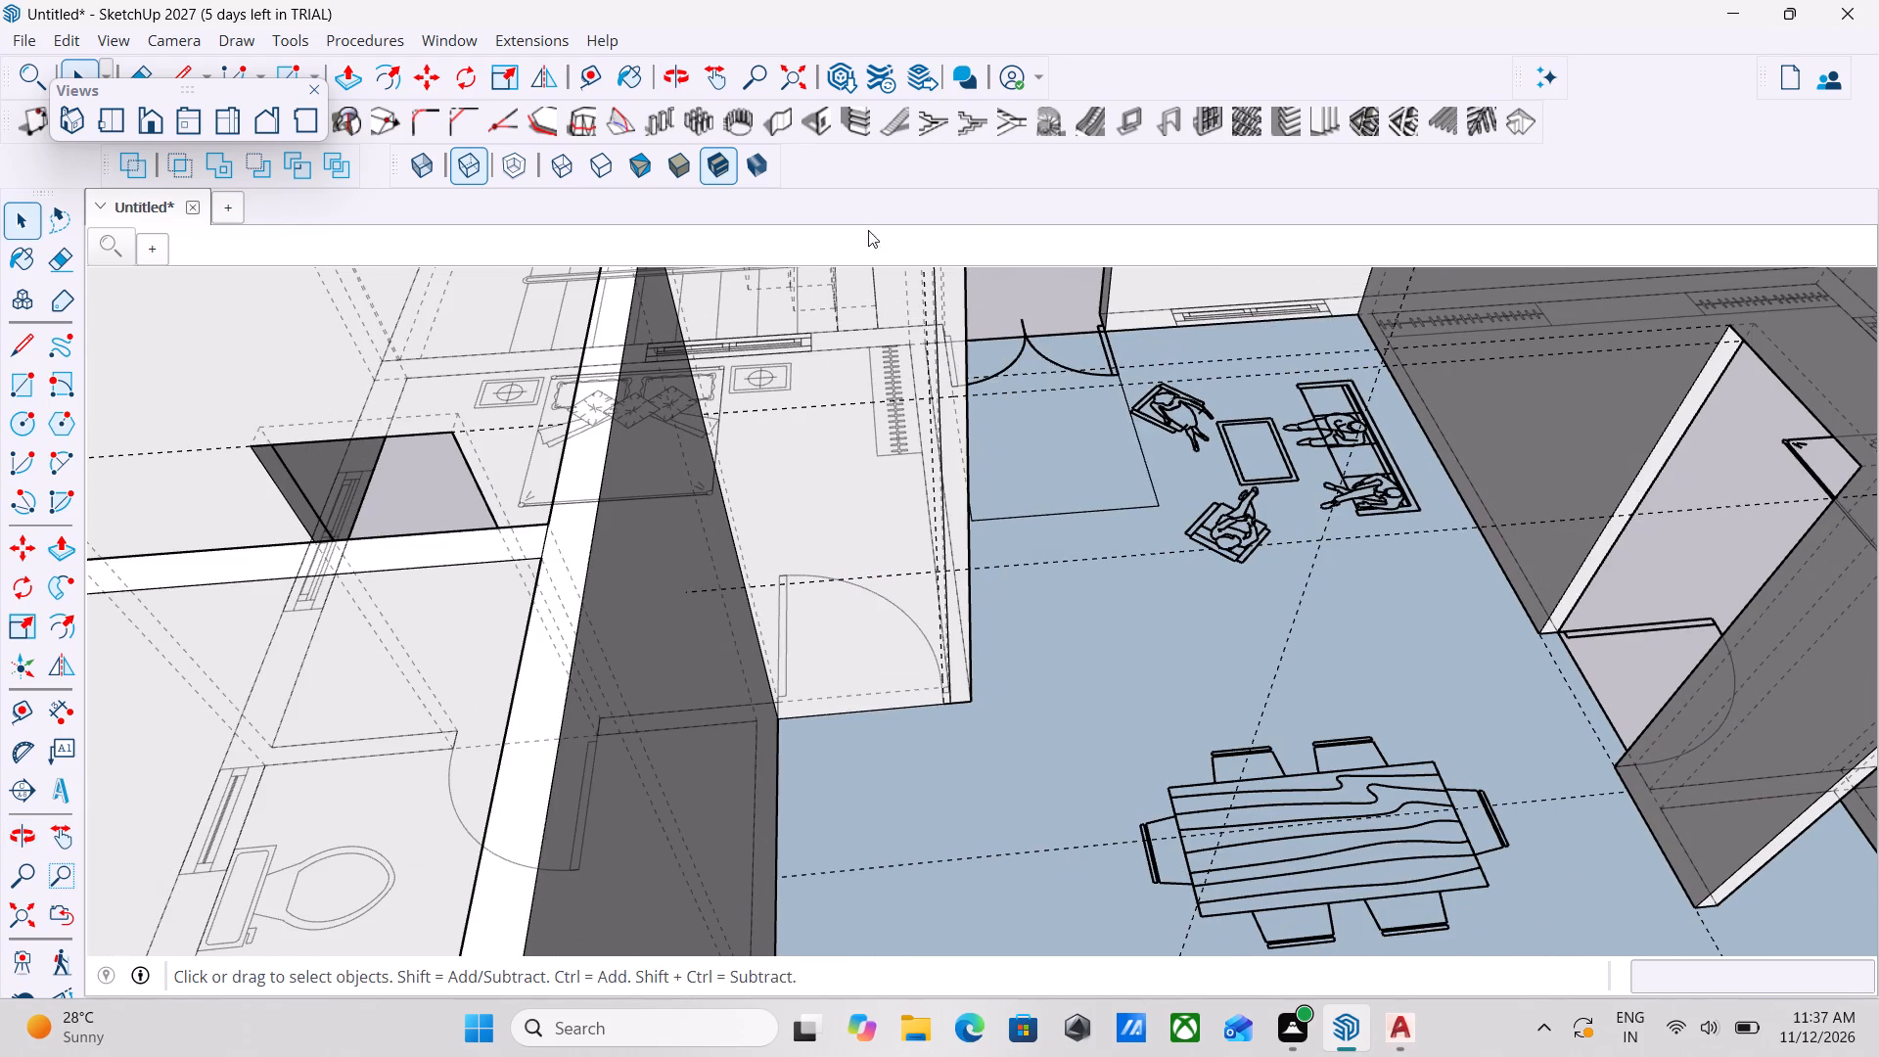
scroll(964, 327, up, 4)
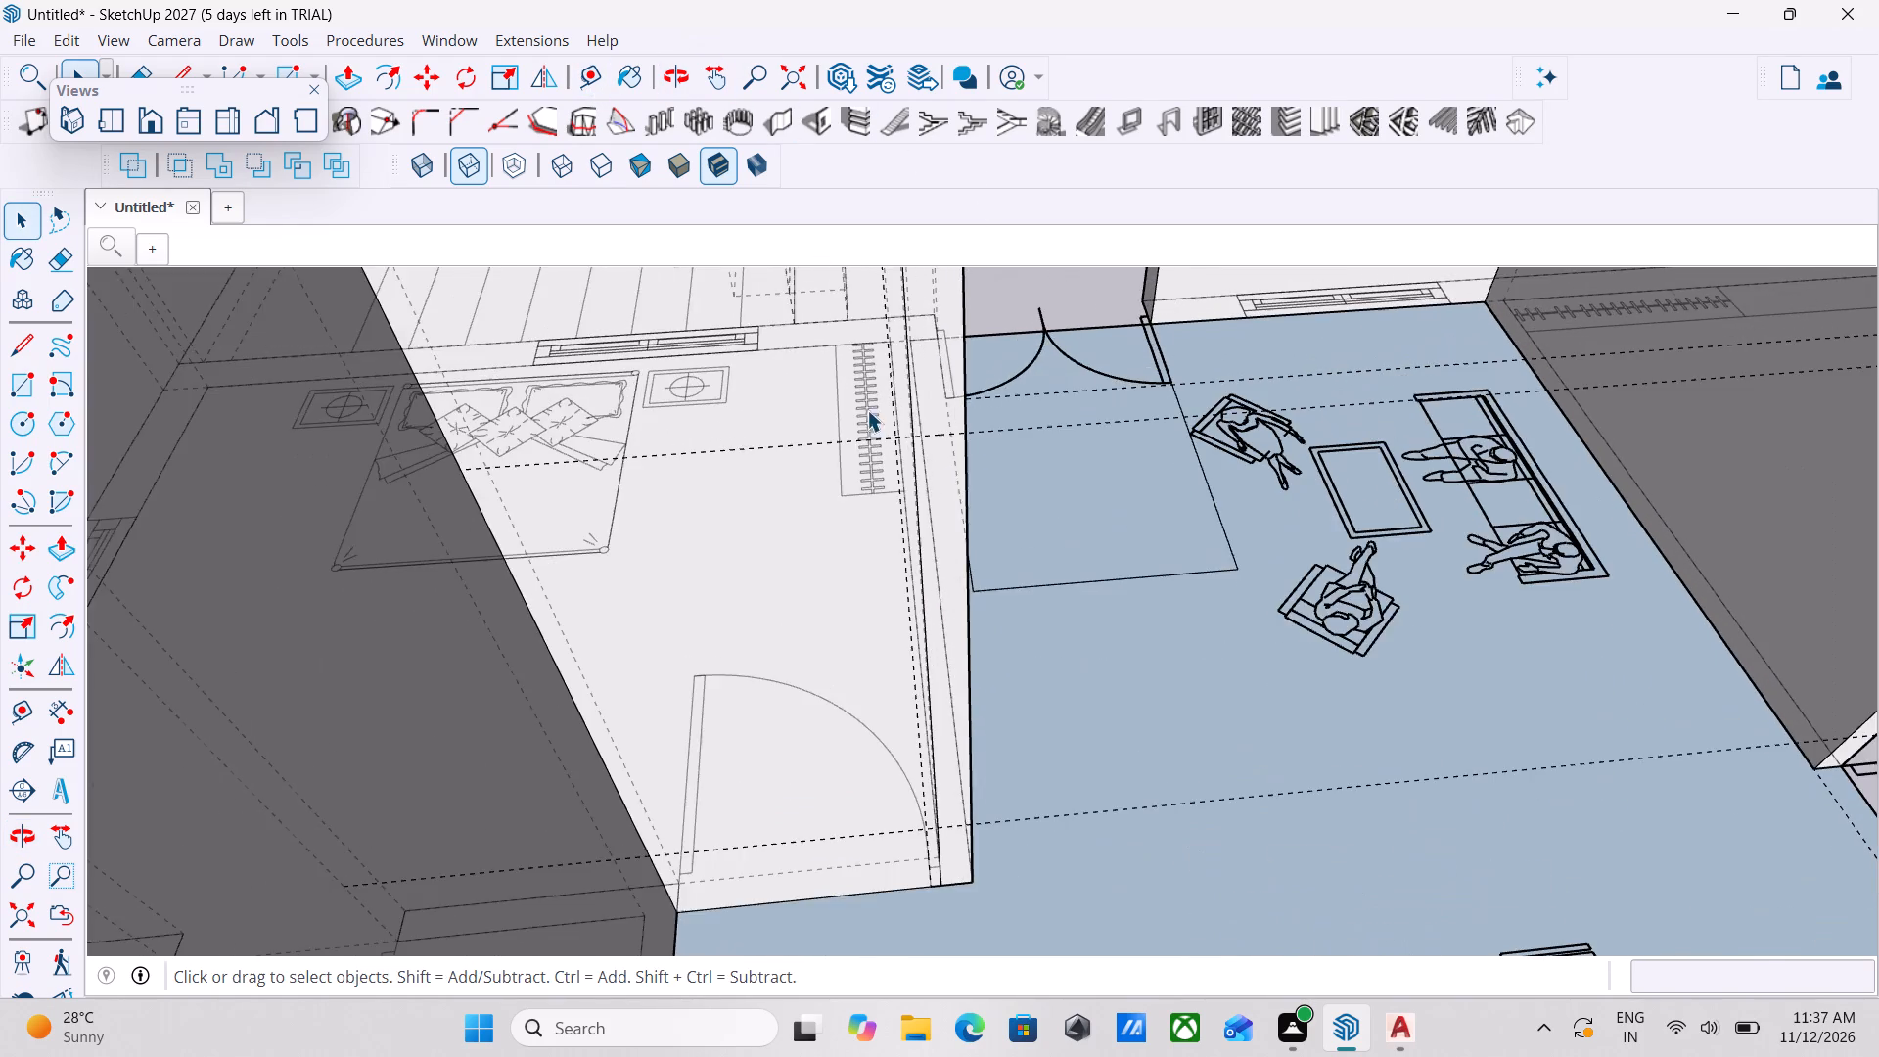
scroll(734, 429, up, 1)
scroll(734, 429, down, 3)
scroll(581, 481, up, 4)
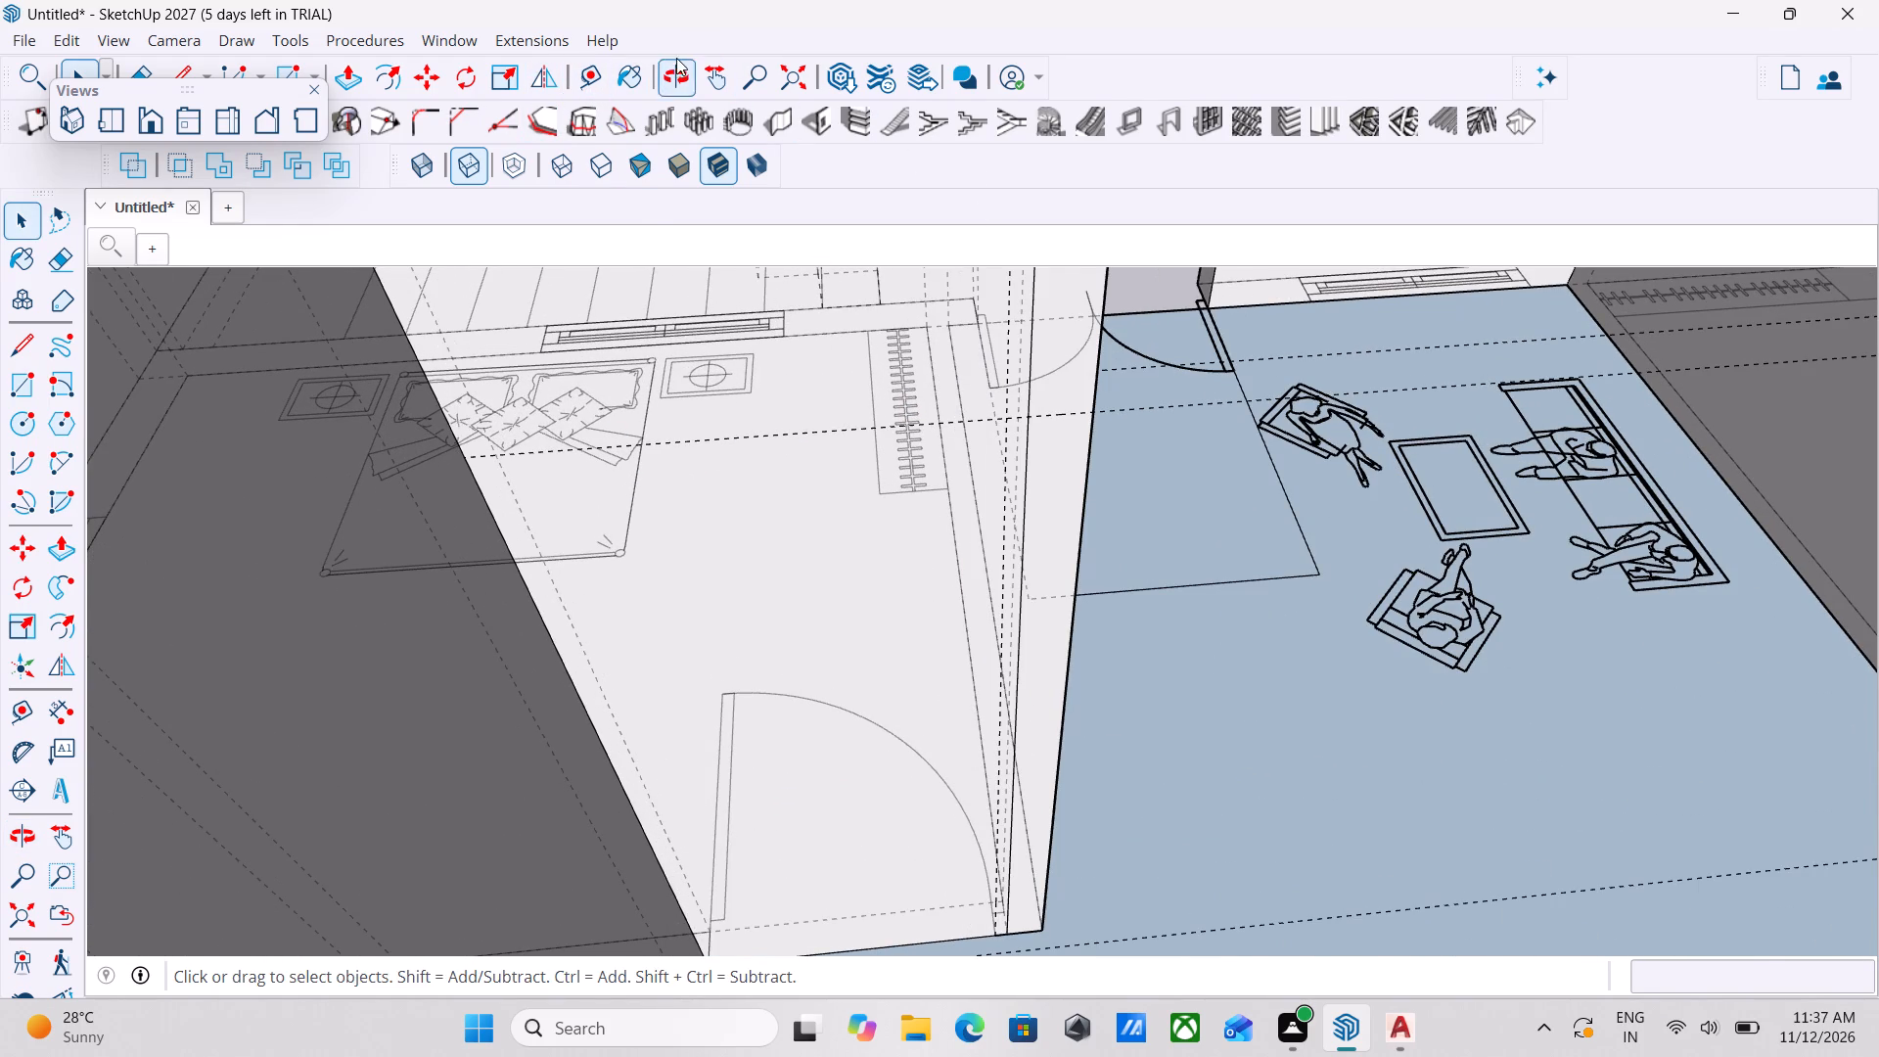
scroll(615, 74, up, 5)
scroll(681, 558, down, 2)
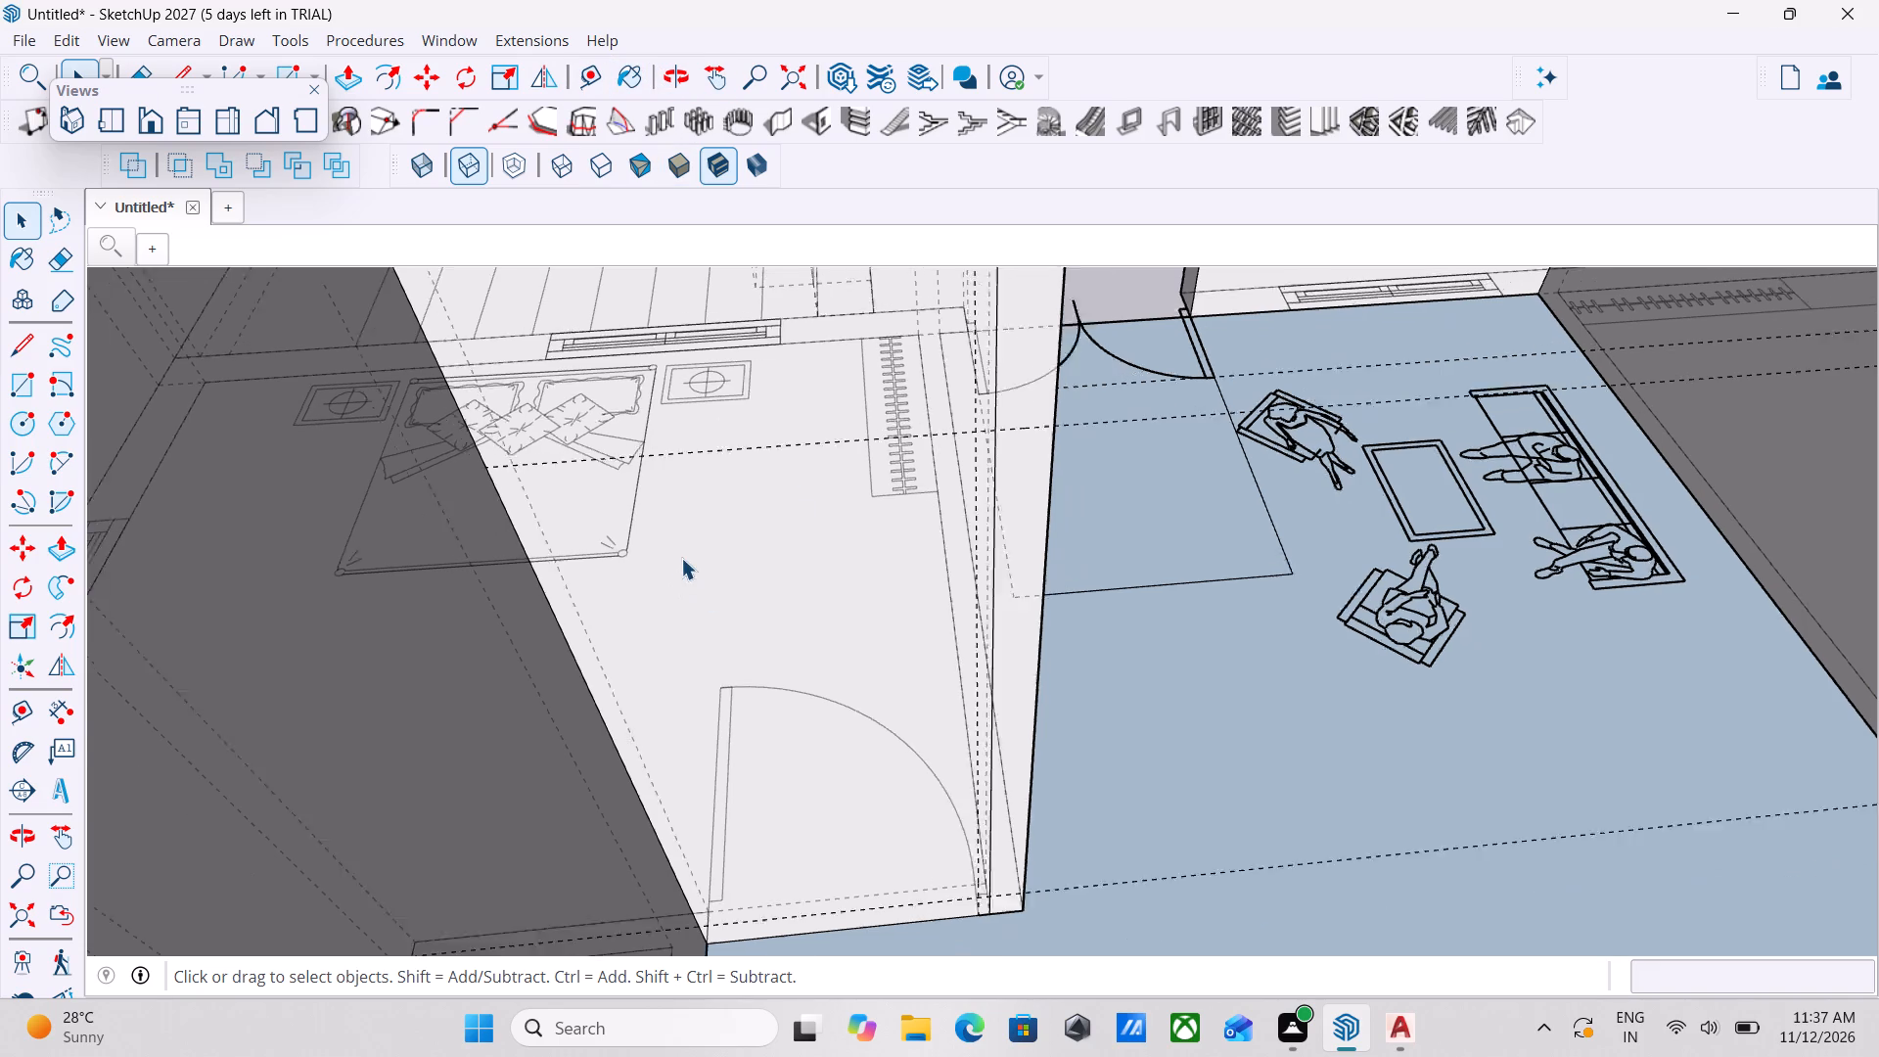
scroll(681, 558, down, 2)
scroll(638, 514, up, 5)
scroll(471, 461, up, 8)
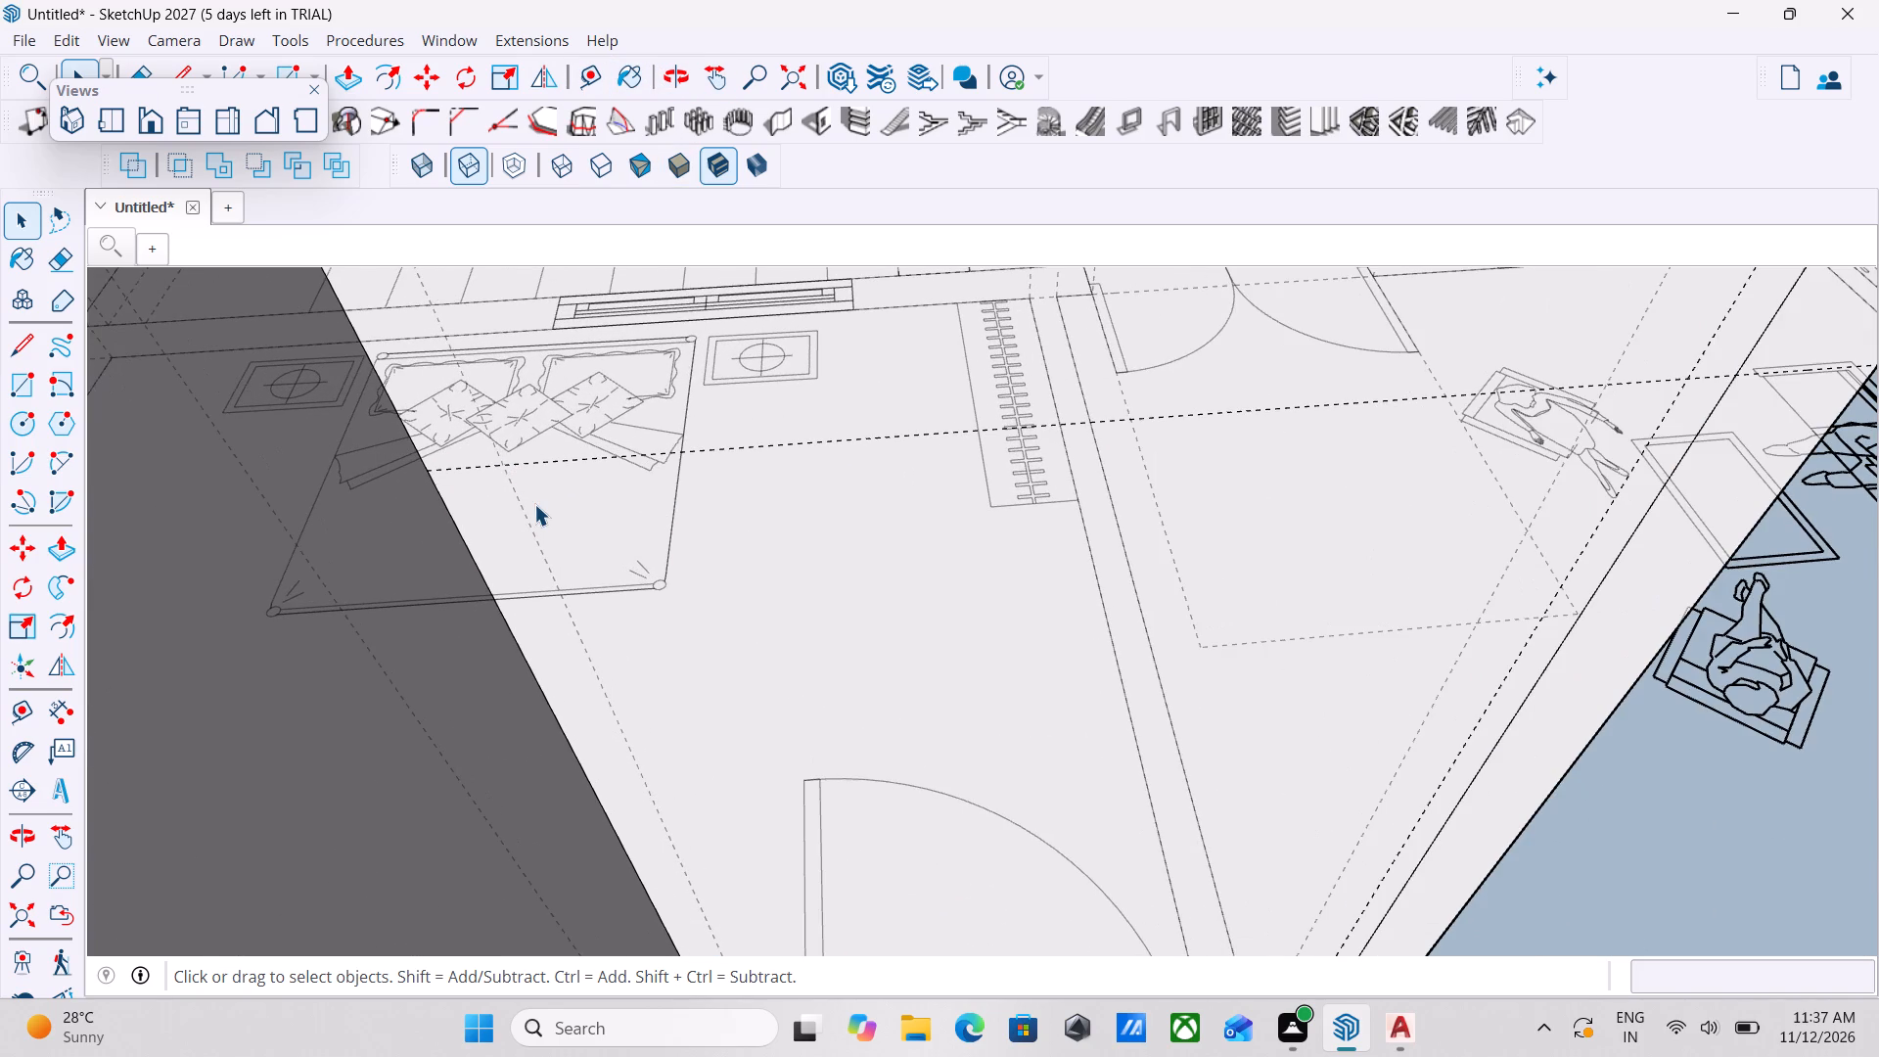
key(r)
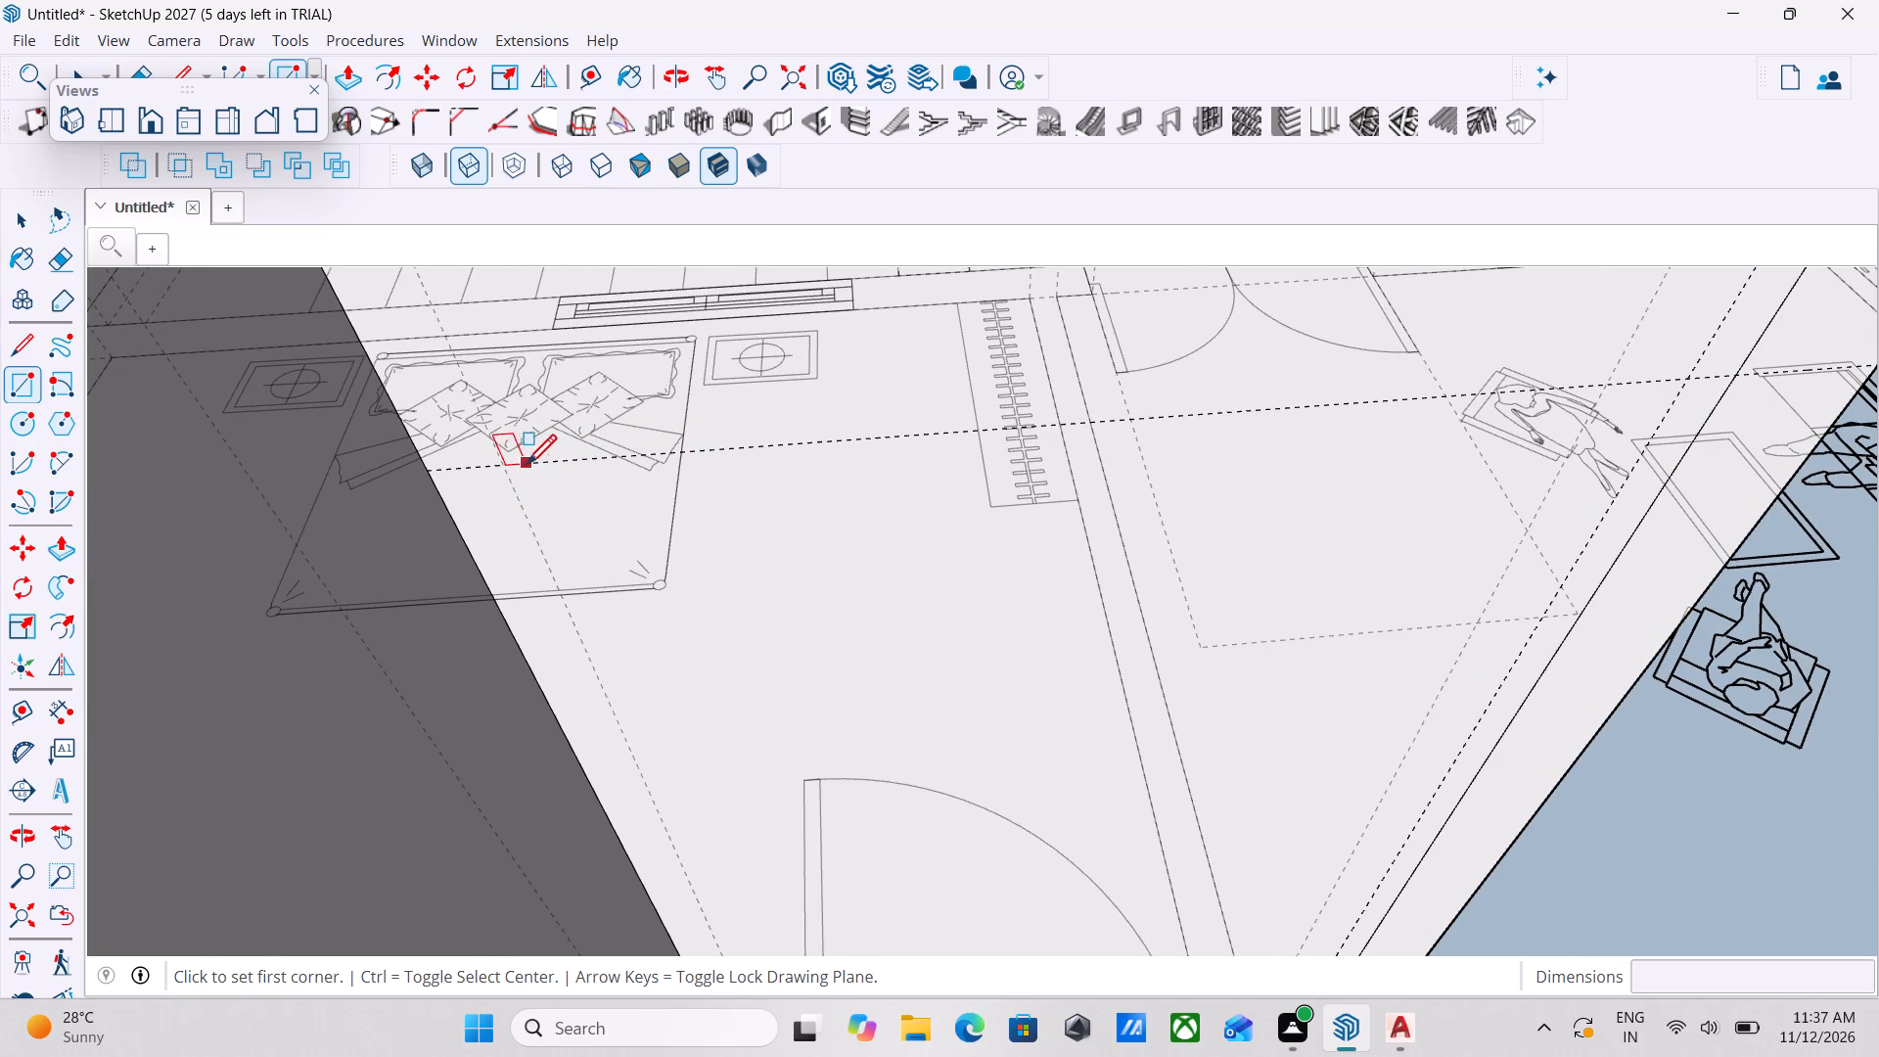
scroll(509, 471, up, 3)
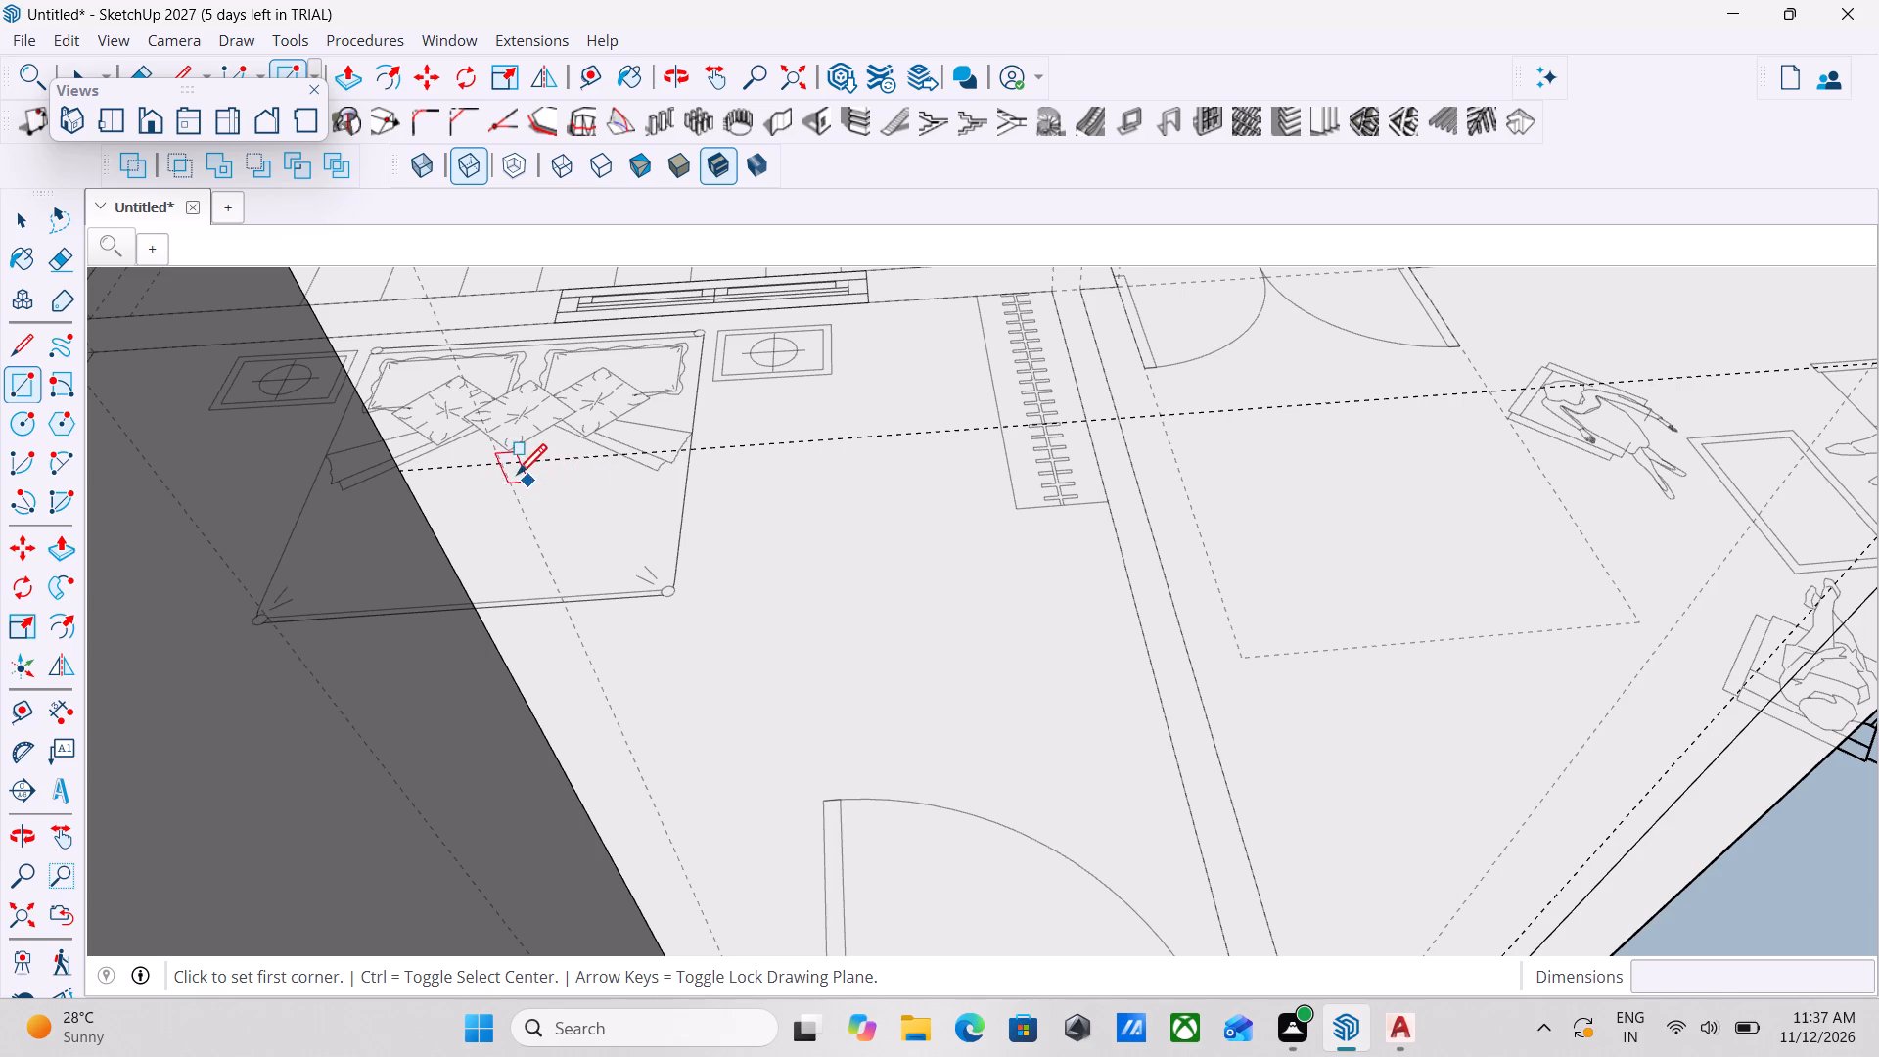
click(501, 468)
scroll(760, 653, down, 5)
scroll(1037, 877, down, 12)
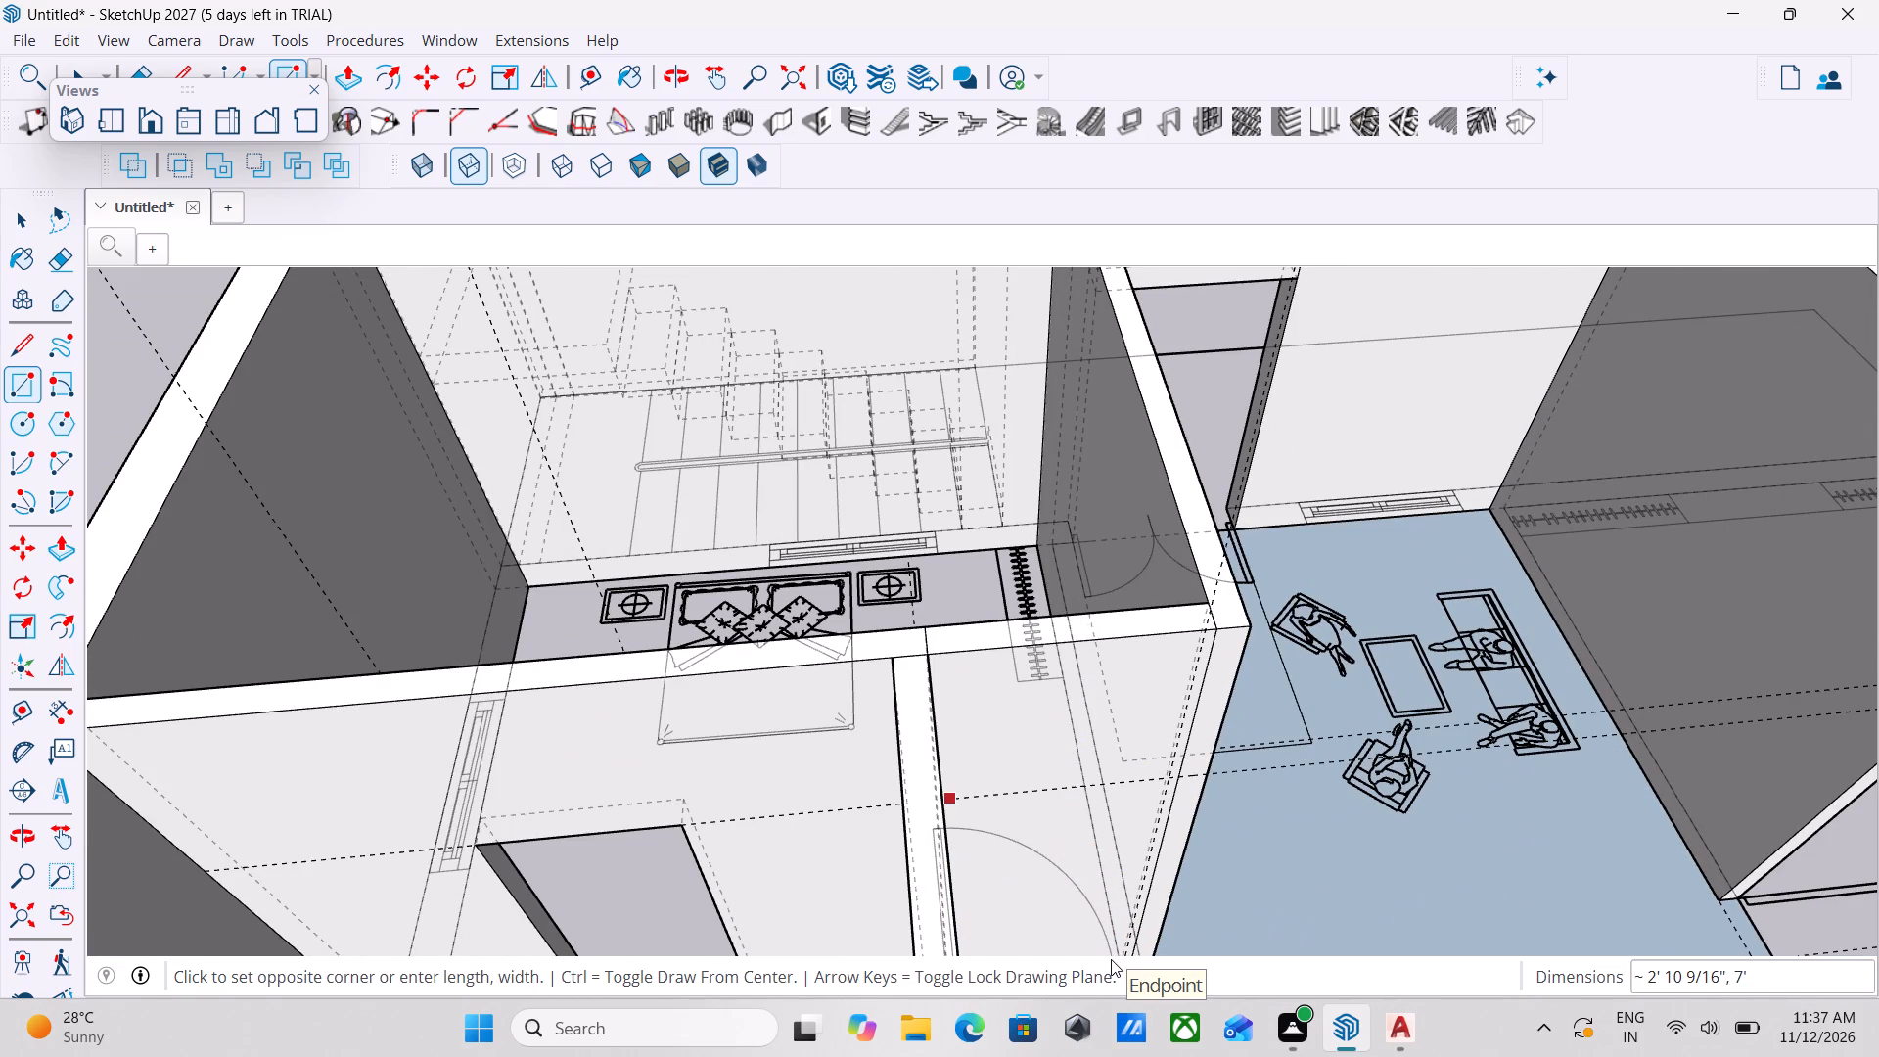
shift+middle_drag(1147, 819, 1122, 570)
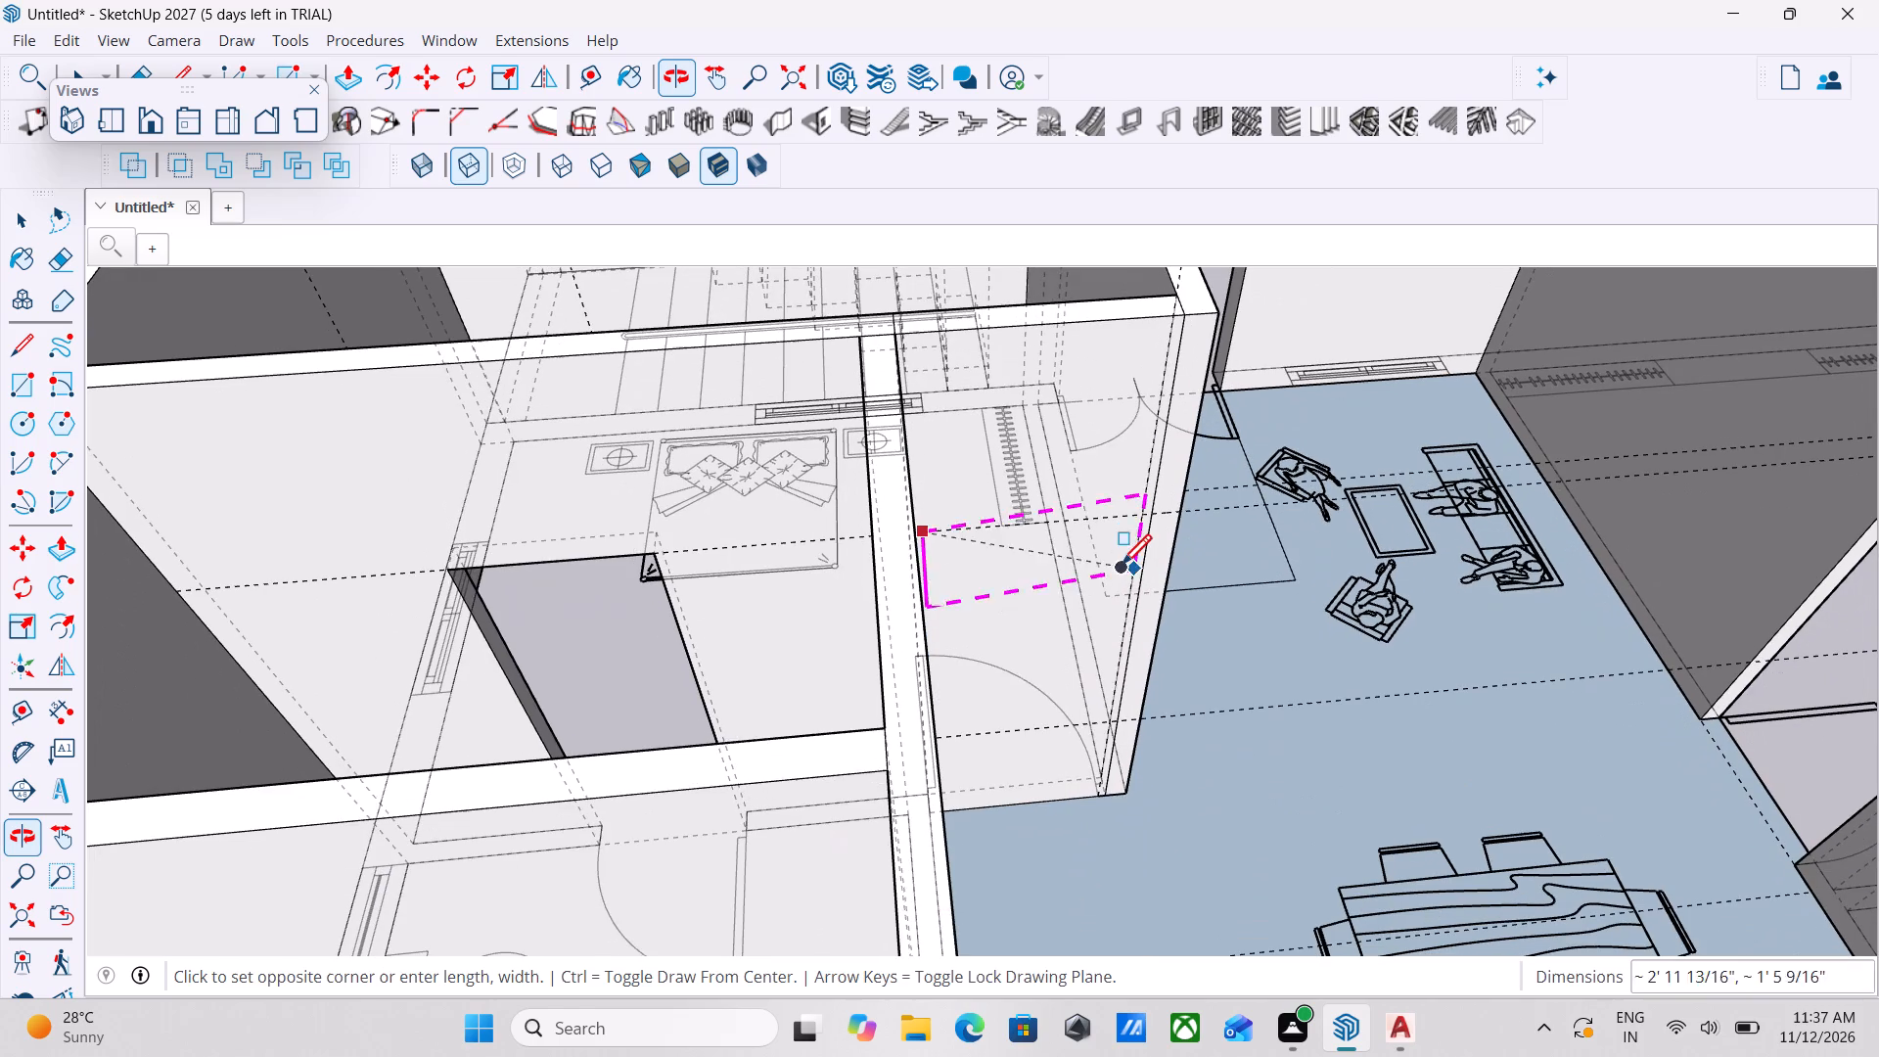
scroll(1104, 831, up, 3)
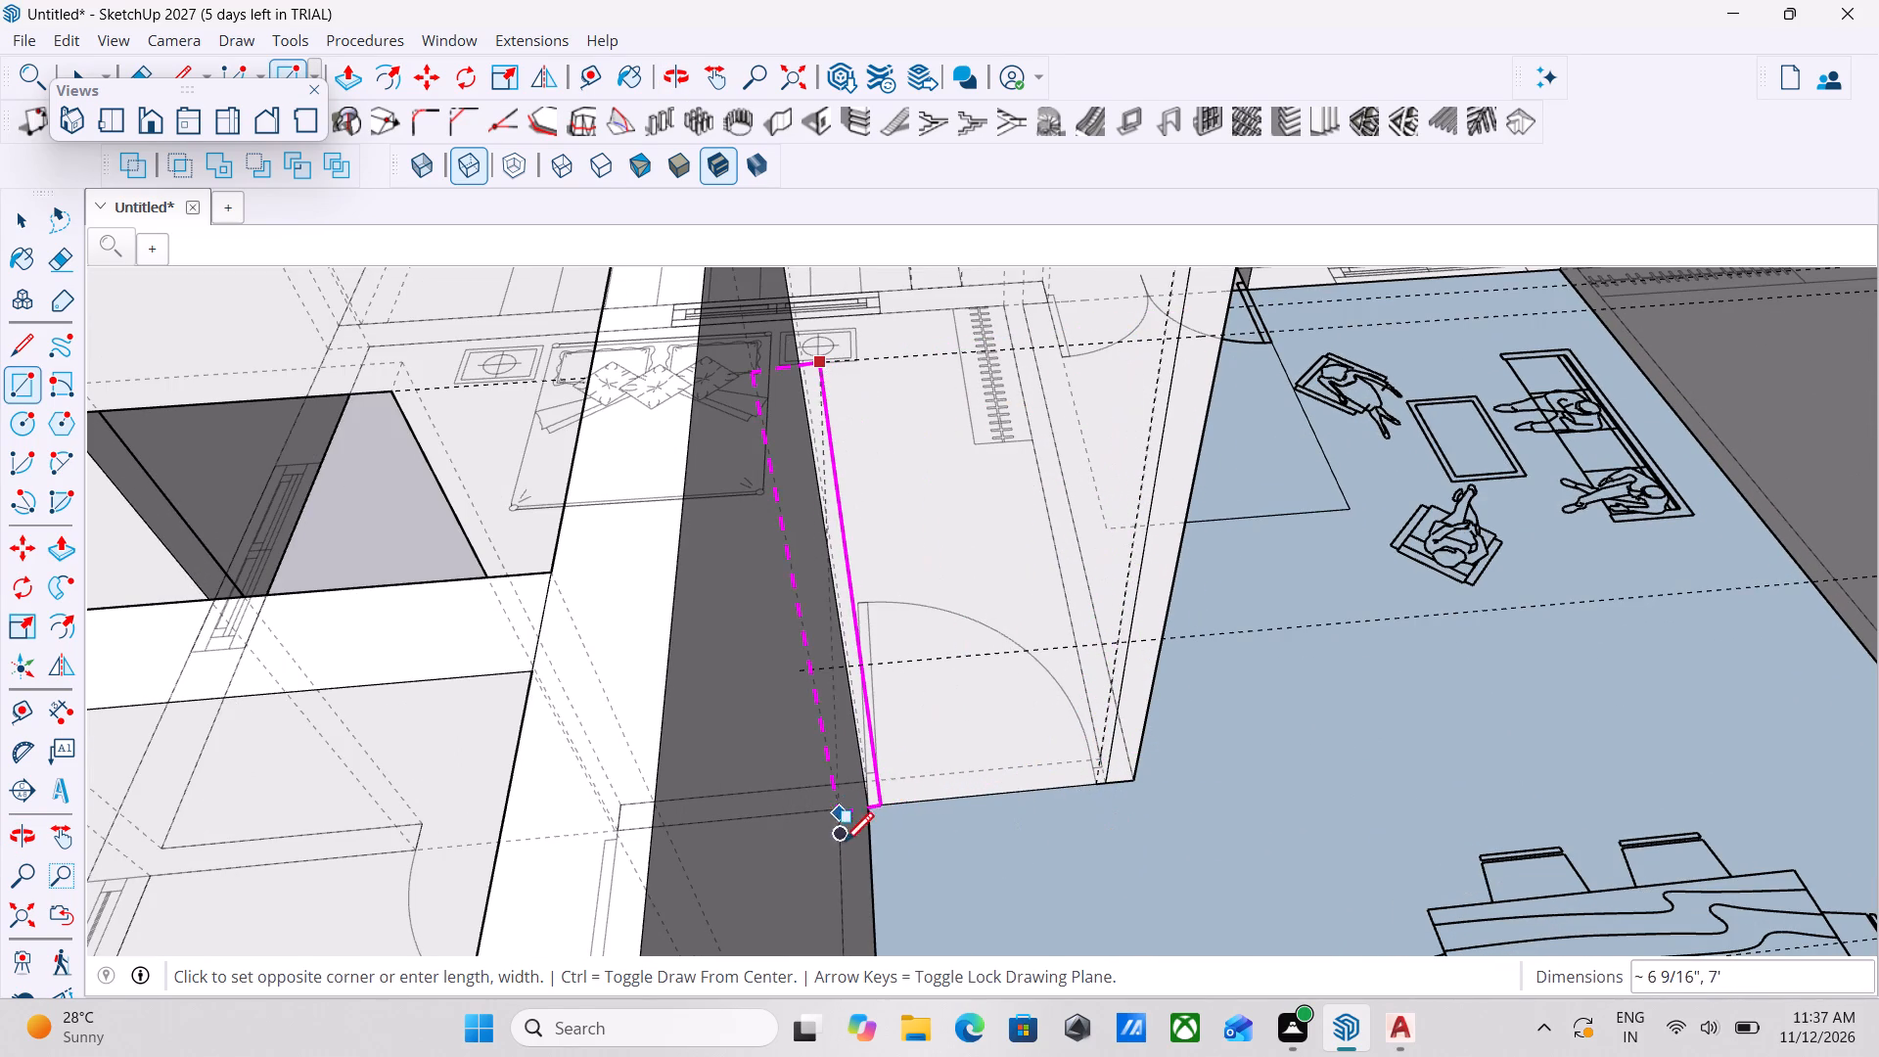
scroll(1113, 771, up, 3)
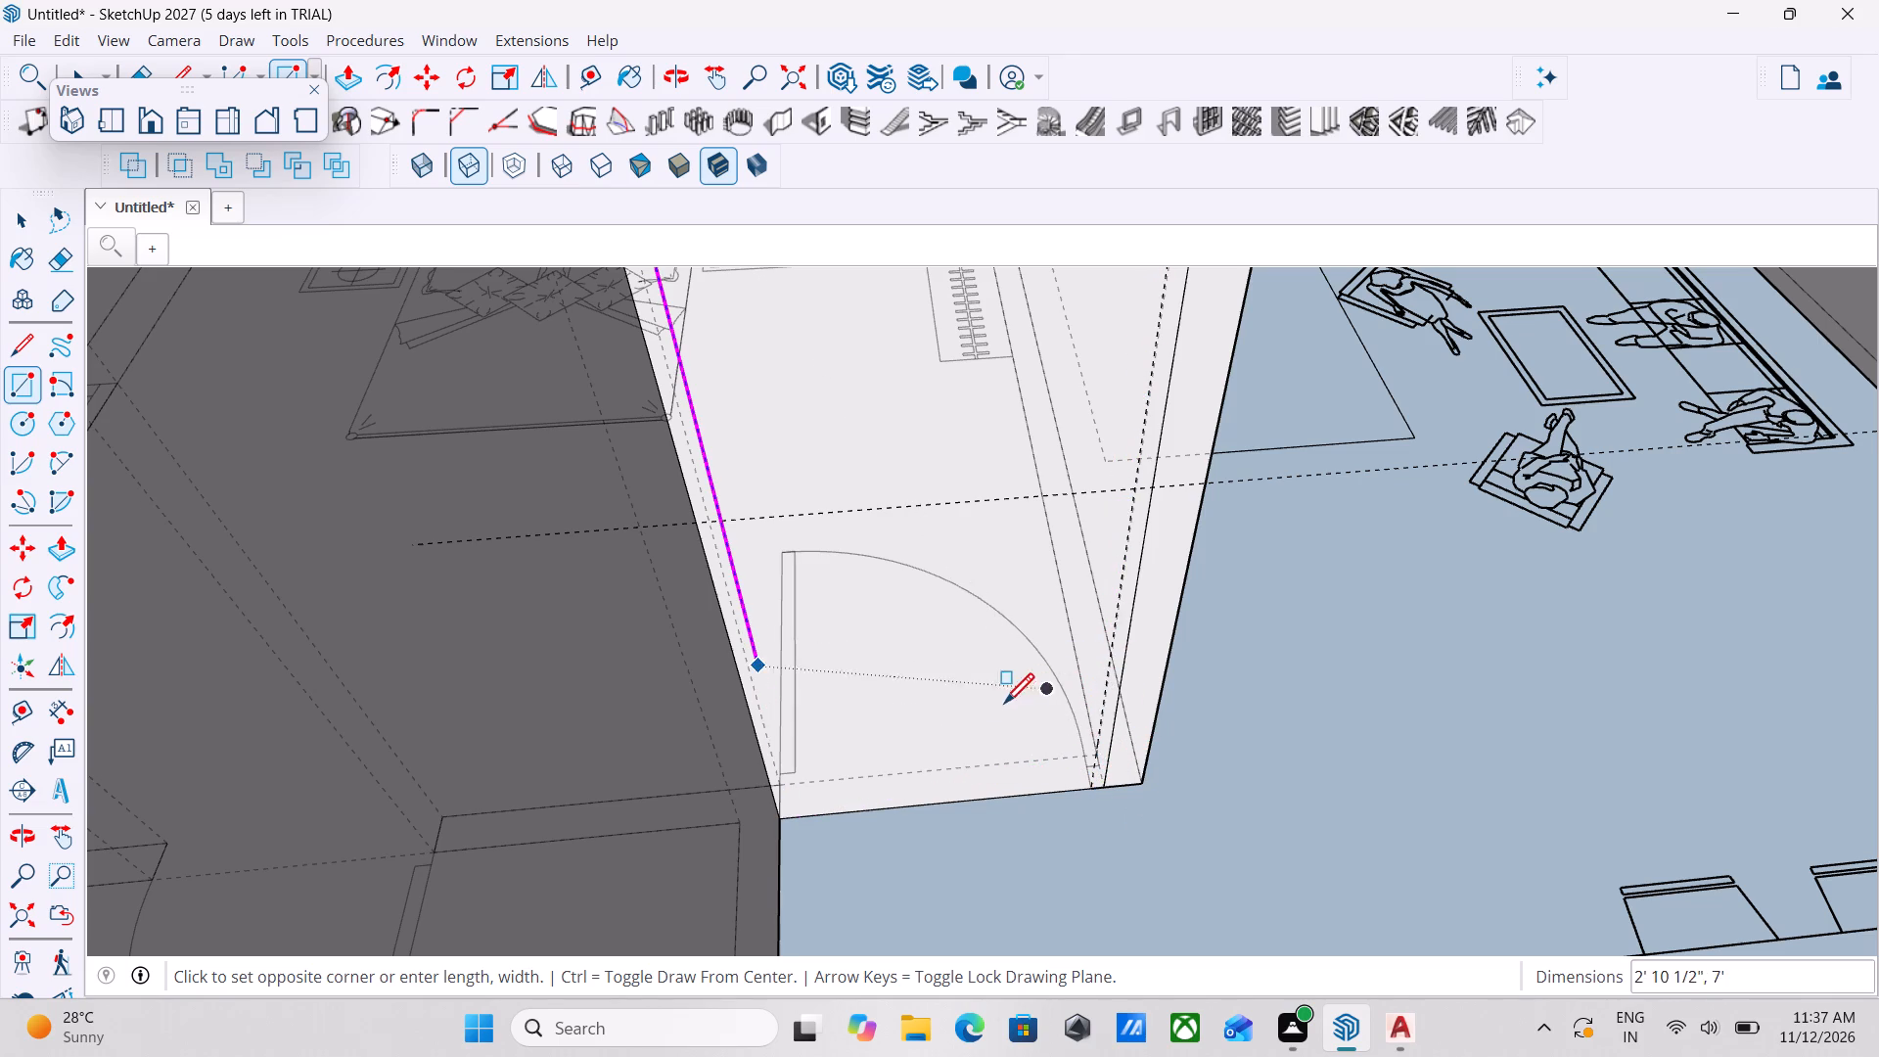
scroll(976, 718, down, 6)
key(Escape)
Draw a 3' by 7' door rectangle on the bedroom wall, from the guide intersection to the bottom corner at the adjoining wall.
scroll(1073, 428, up, 2)
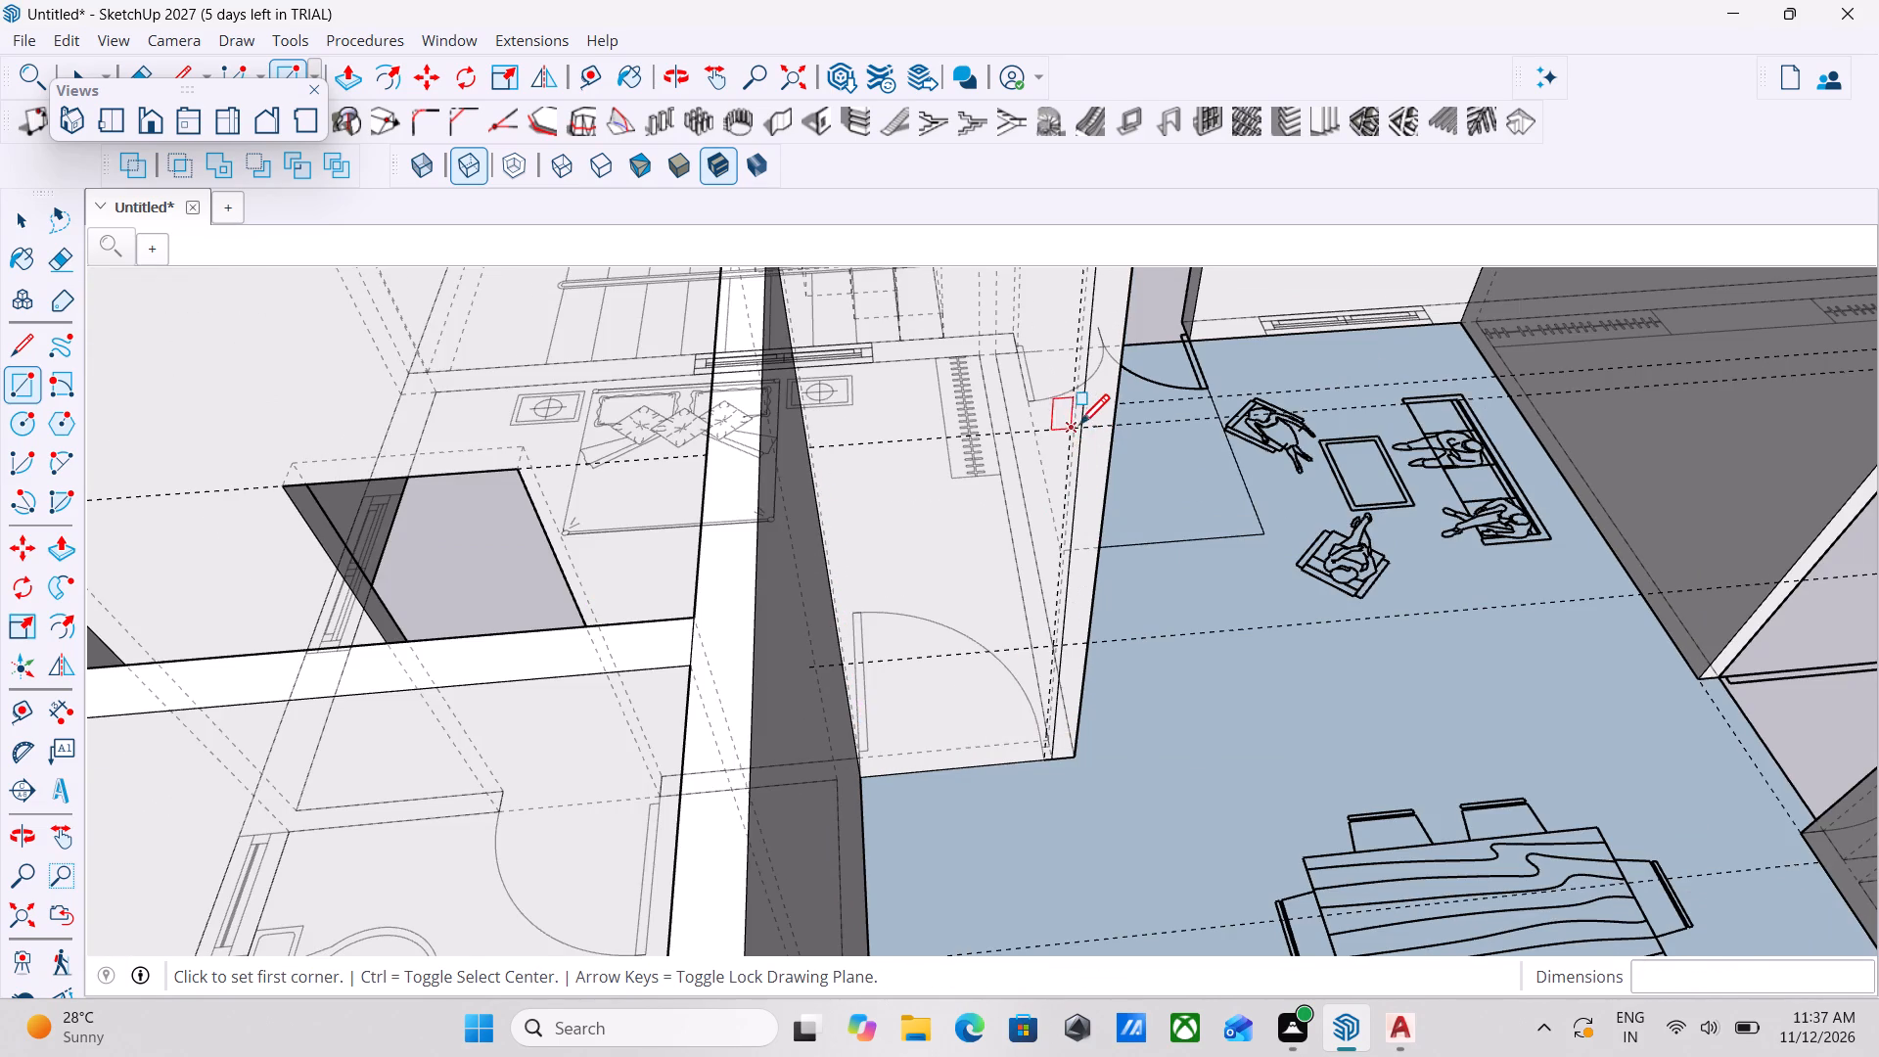
scroll(1079, 428, up, 16)
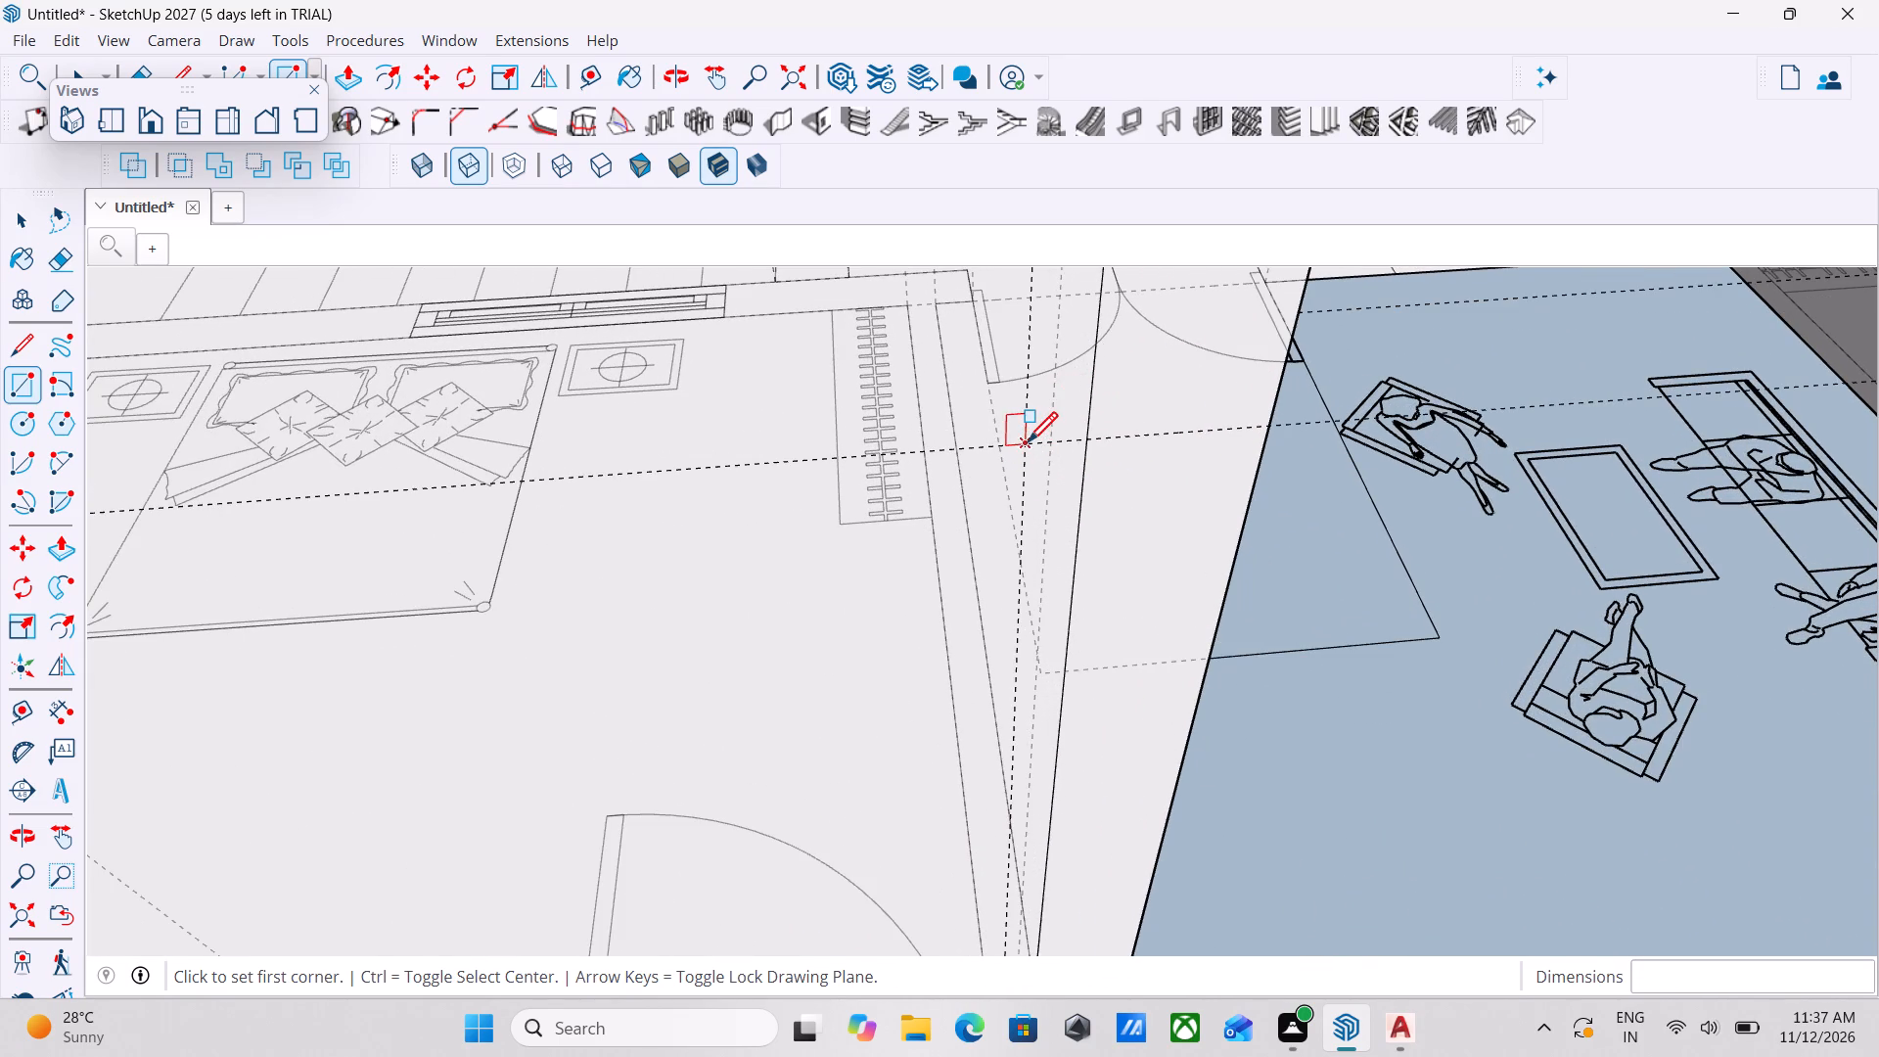
click(1028, 445)
scroll(921, 654, down, 17)
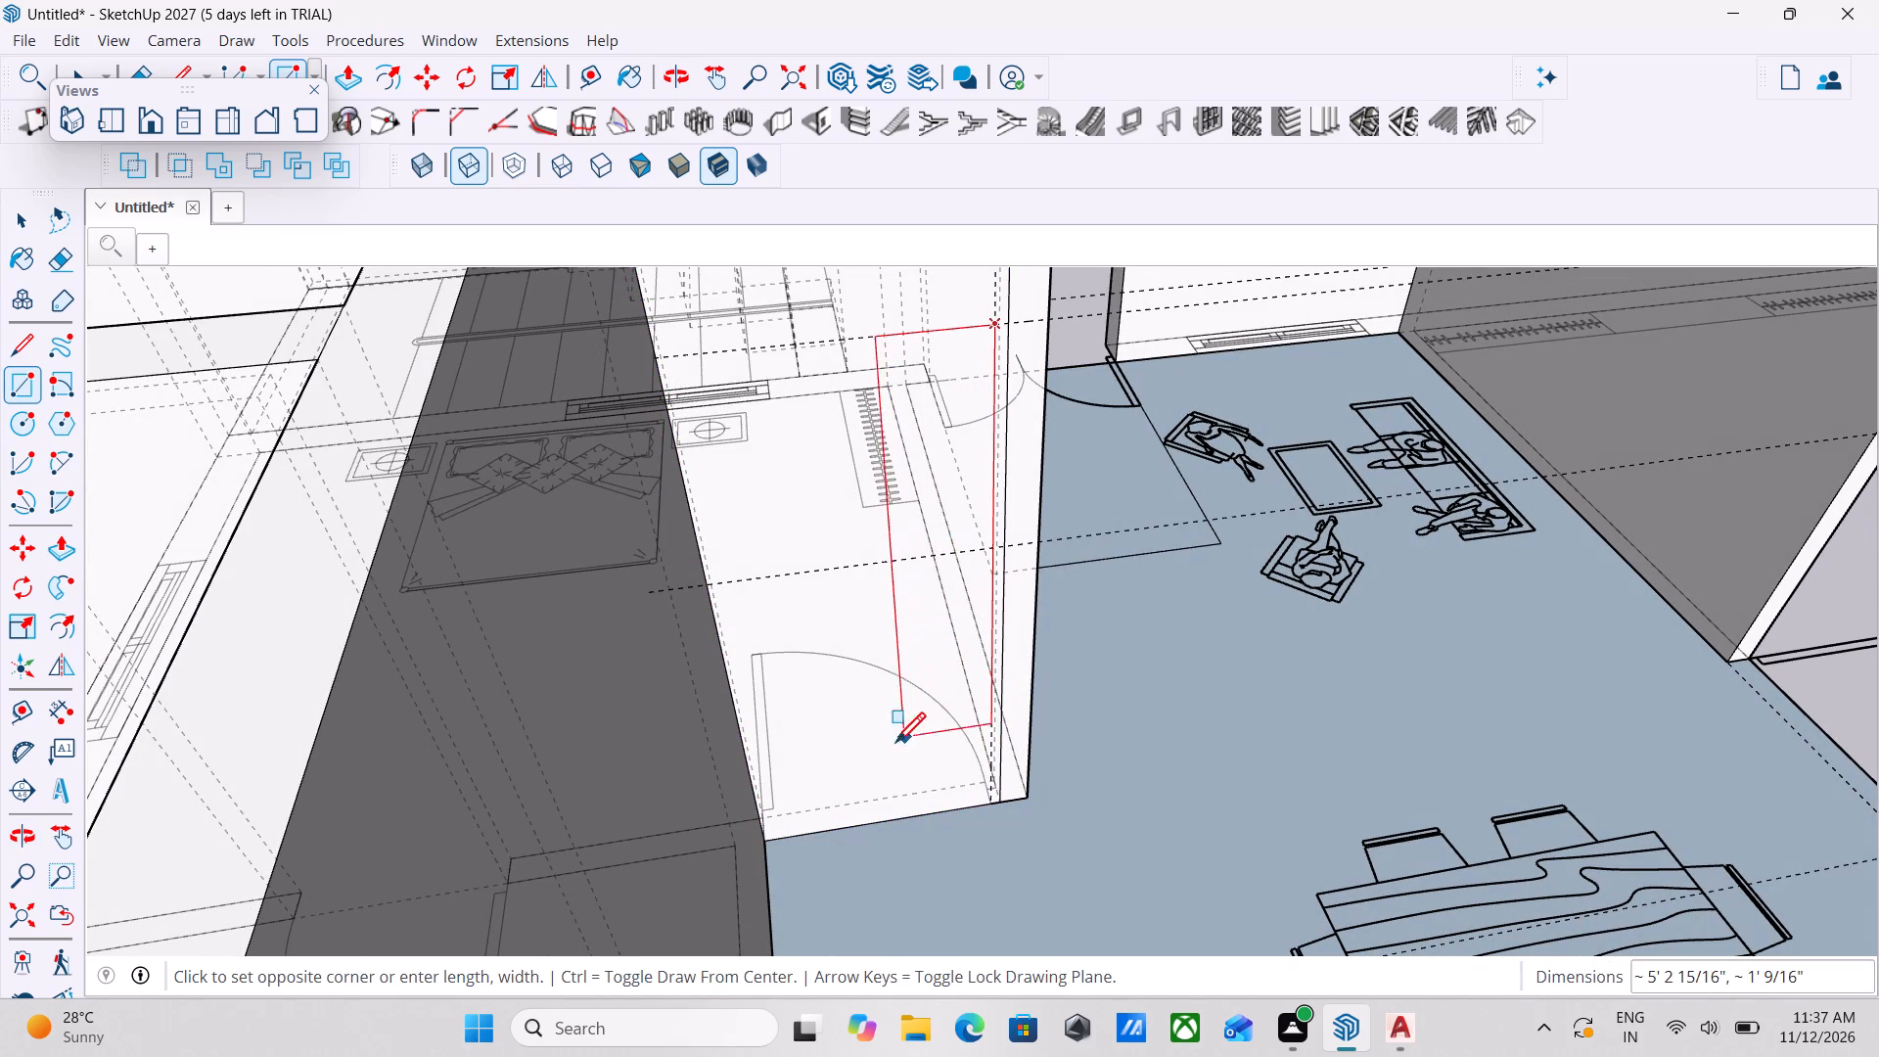
click(770, 849)
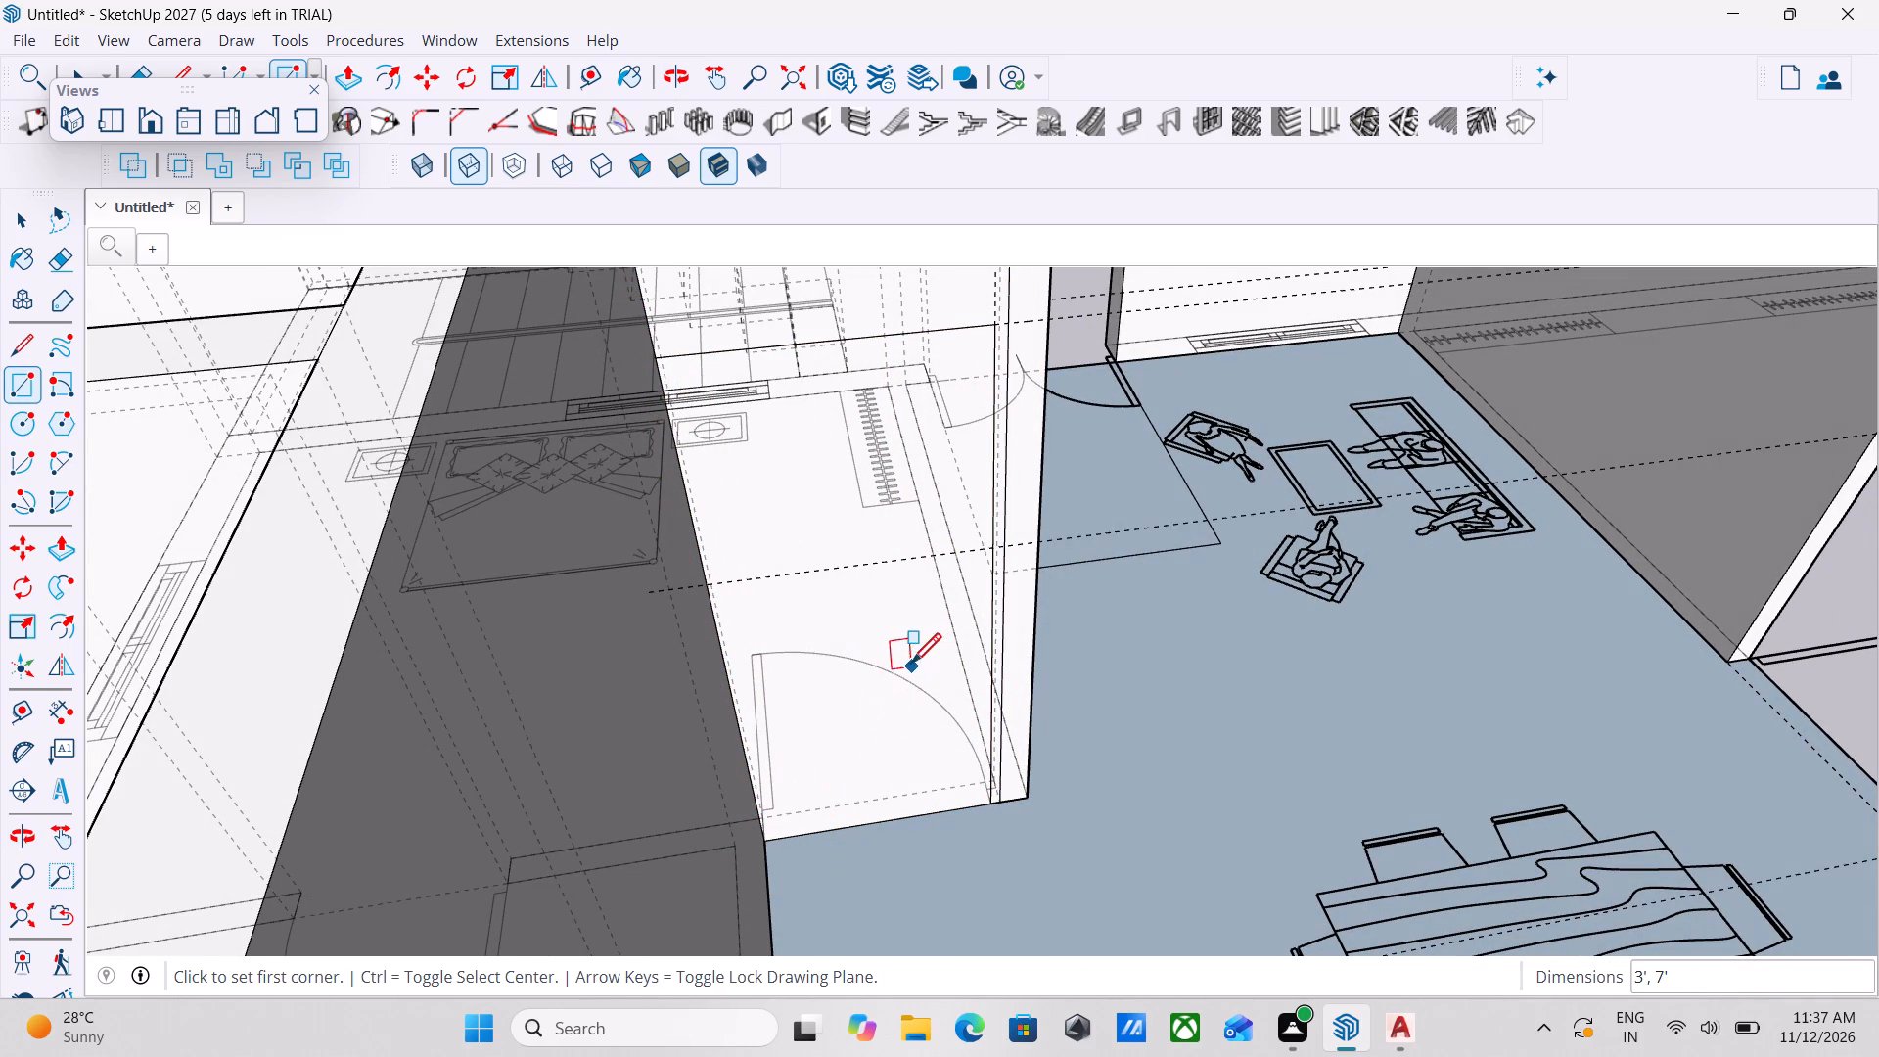
key(space)
key(space)
Push the bedroom door rectangle 4 1/2" through the wall to cut the opening.
click(932, 449)
scroll(925, 449, down, 2)
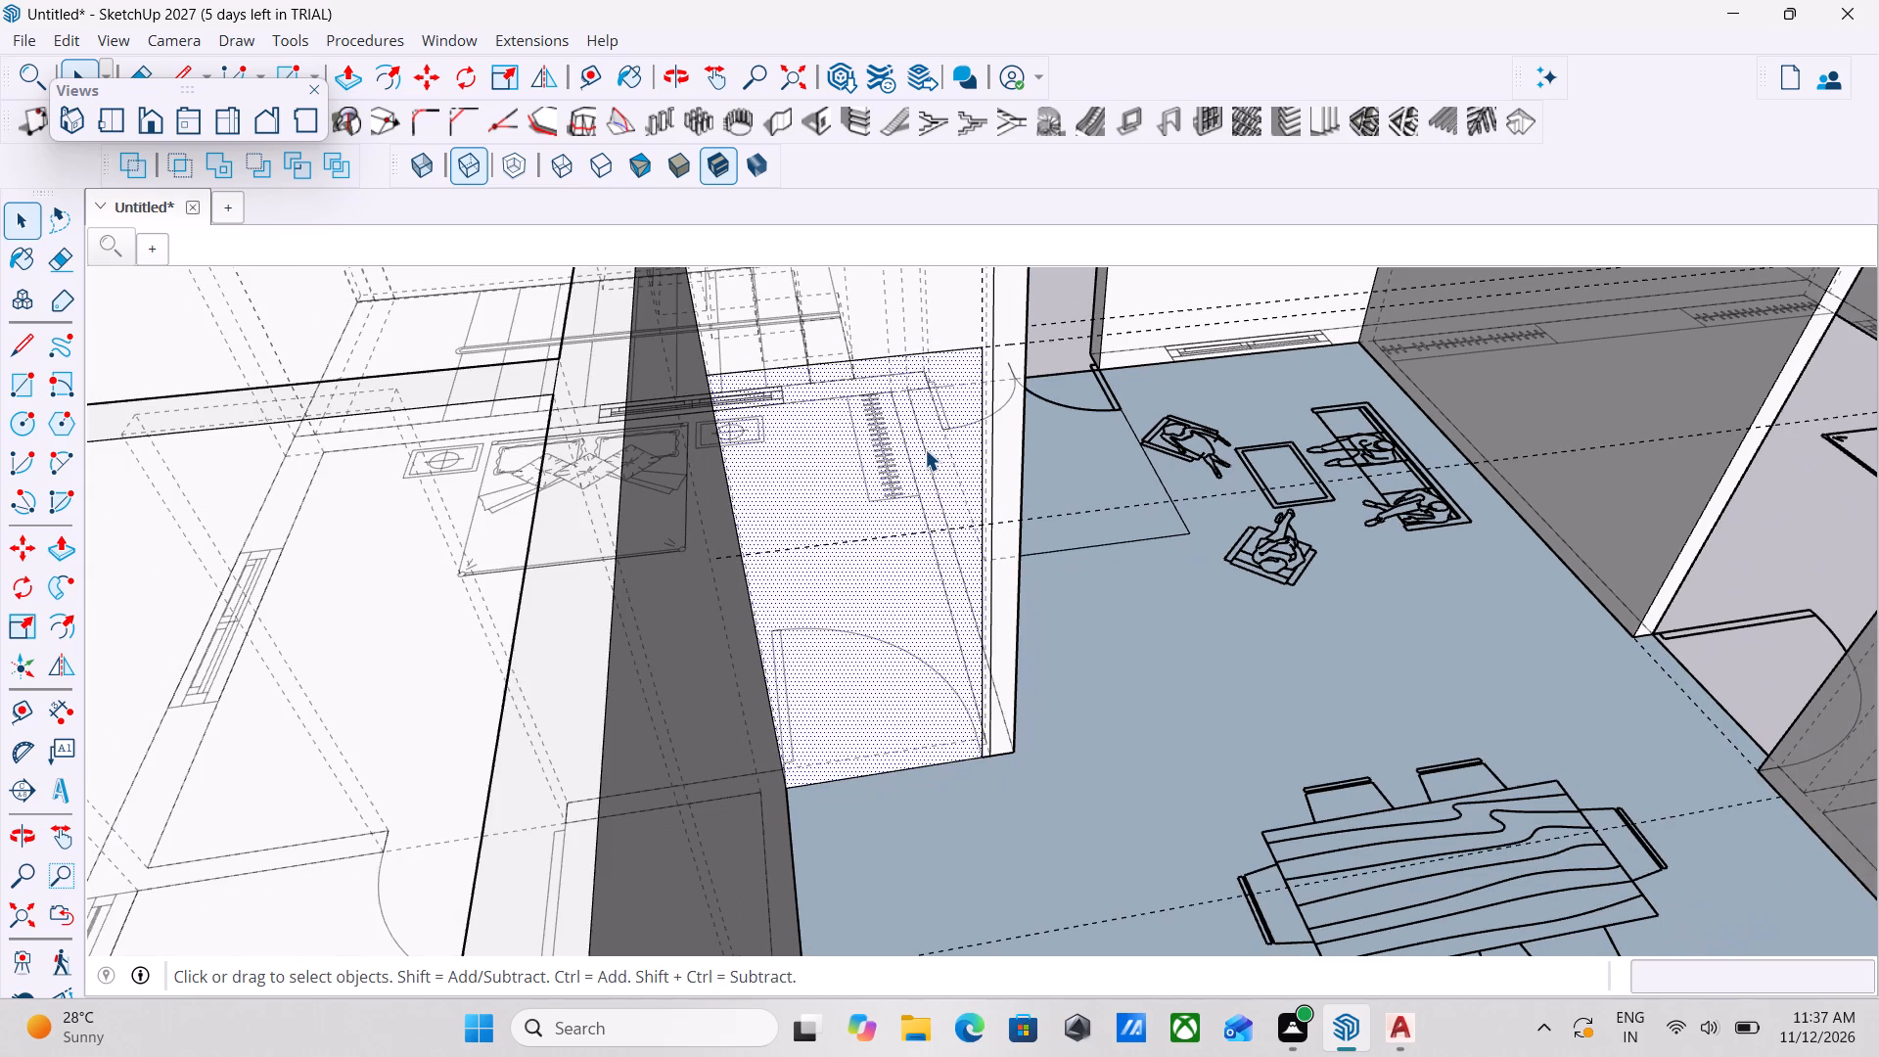
key(p)
click(925, 449)
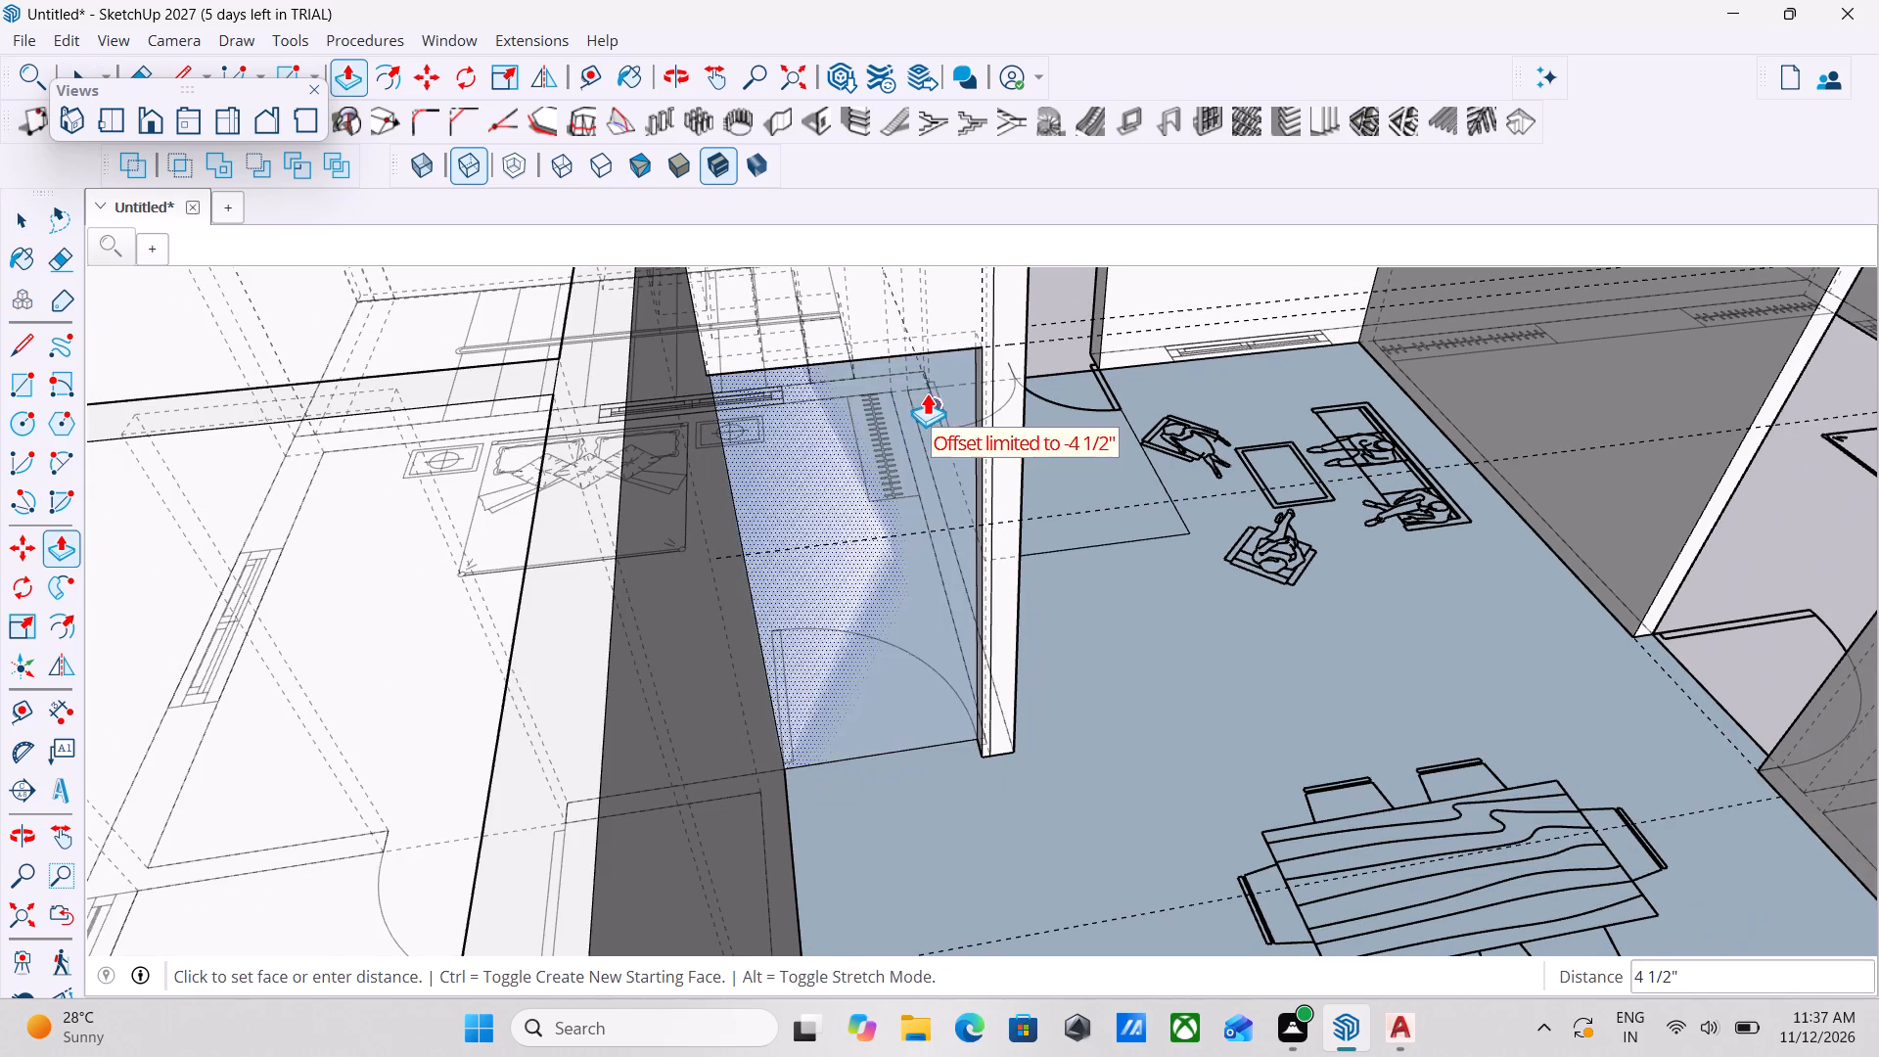
click(926, 382)
scroll(1010, 627, down, 9)
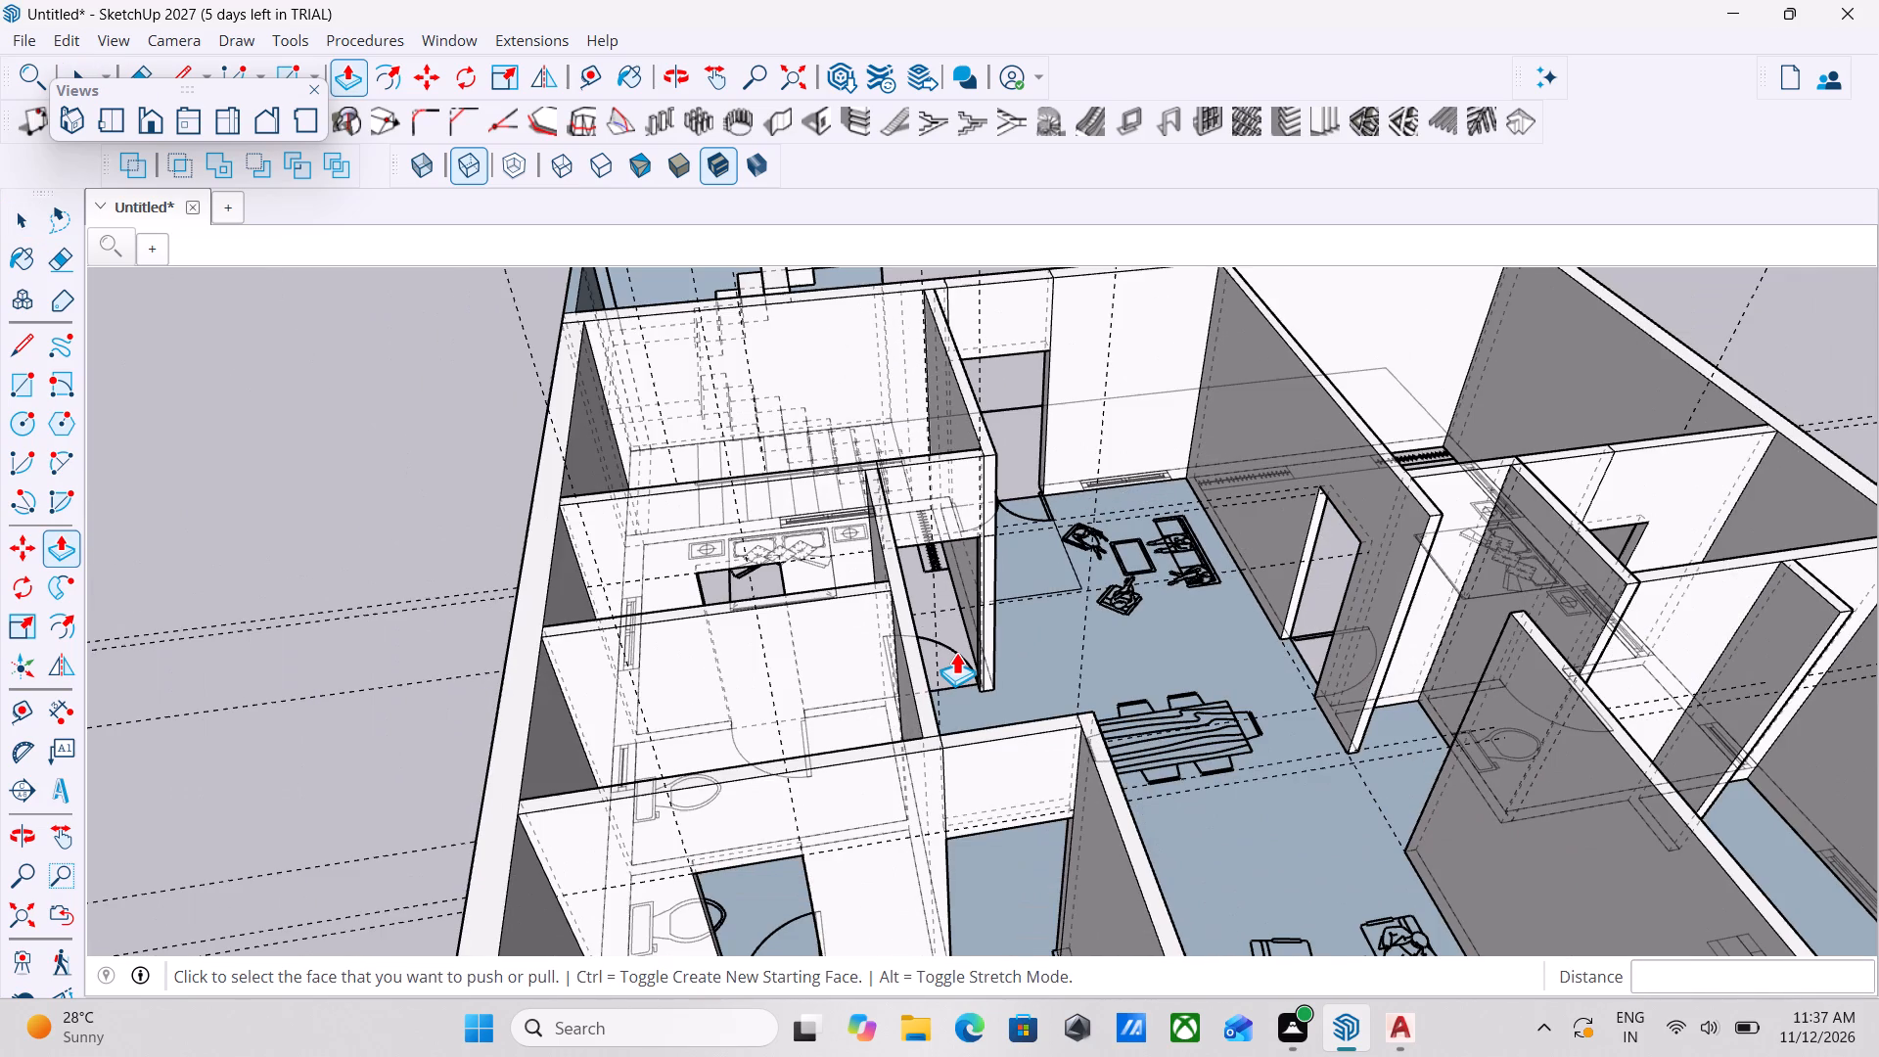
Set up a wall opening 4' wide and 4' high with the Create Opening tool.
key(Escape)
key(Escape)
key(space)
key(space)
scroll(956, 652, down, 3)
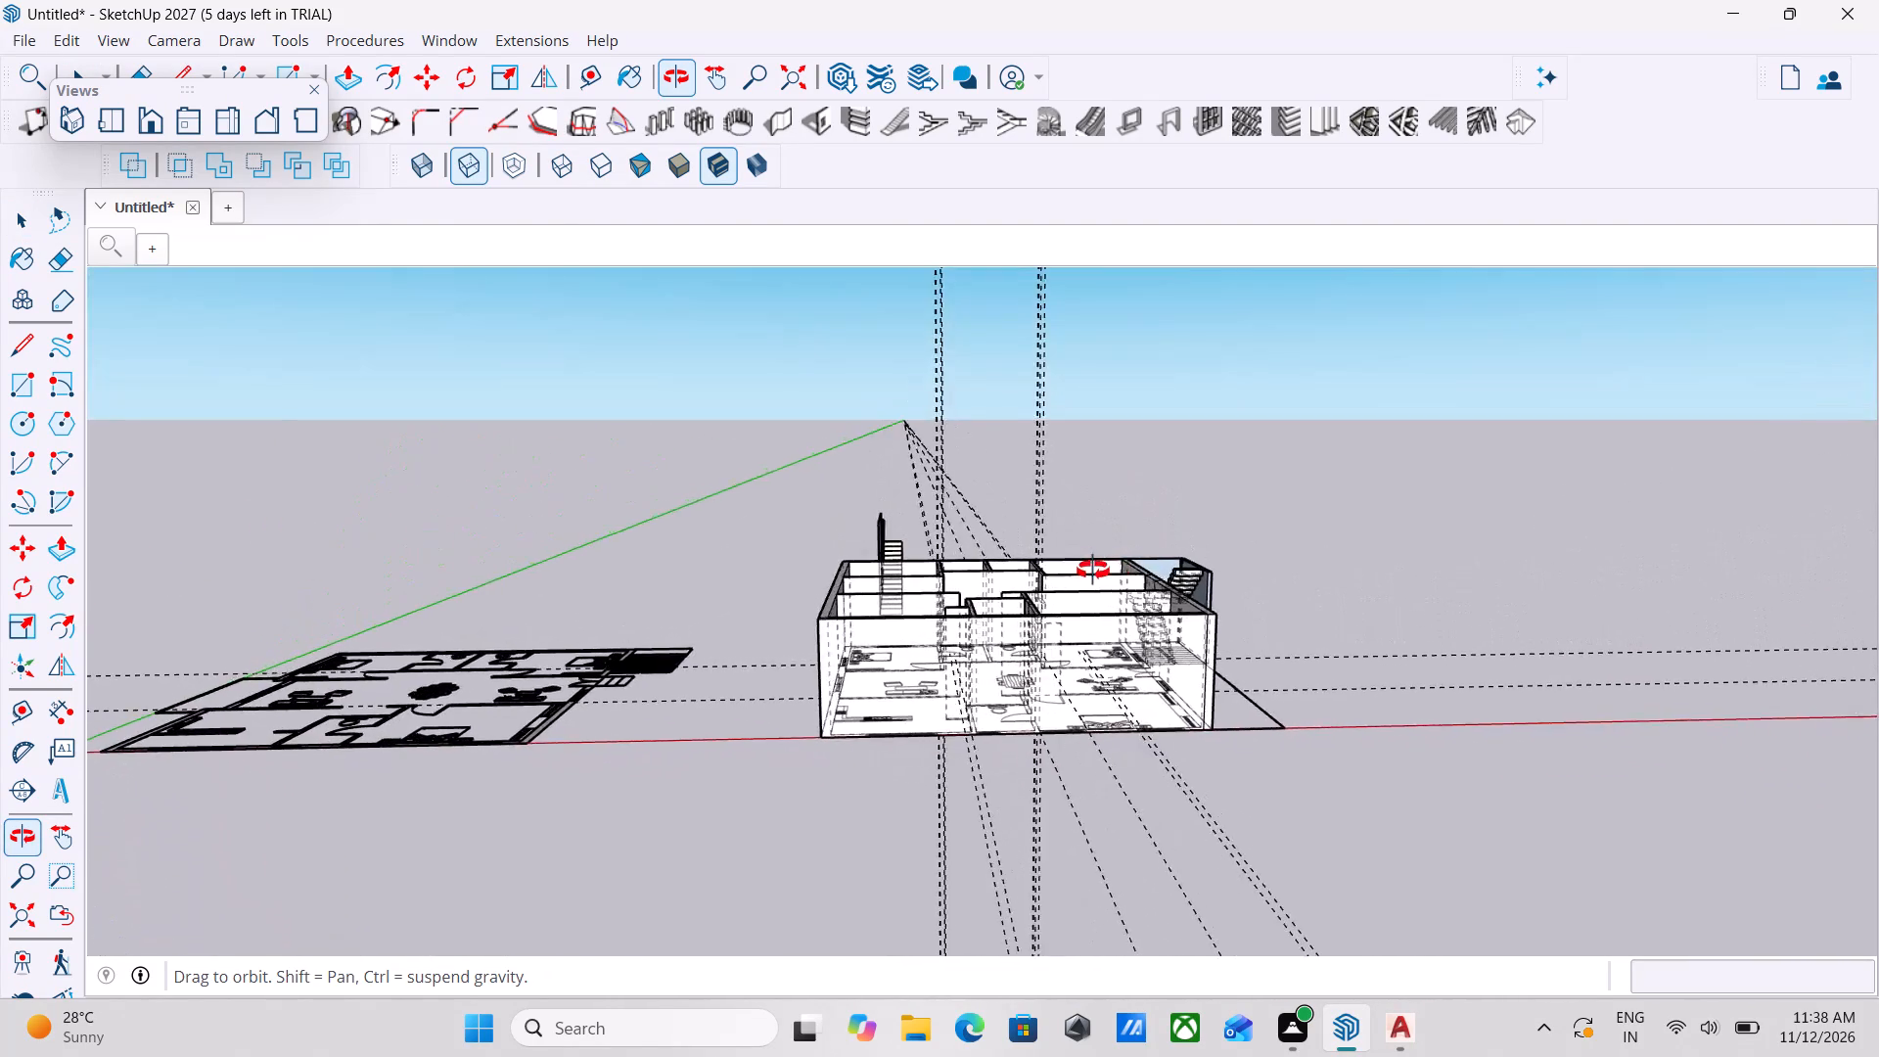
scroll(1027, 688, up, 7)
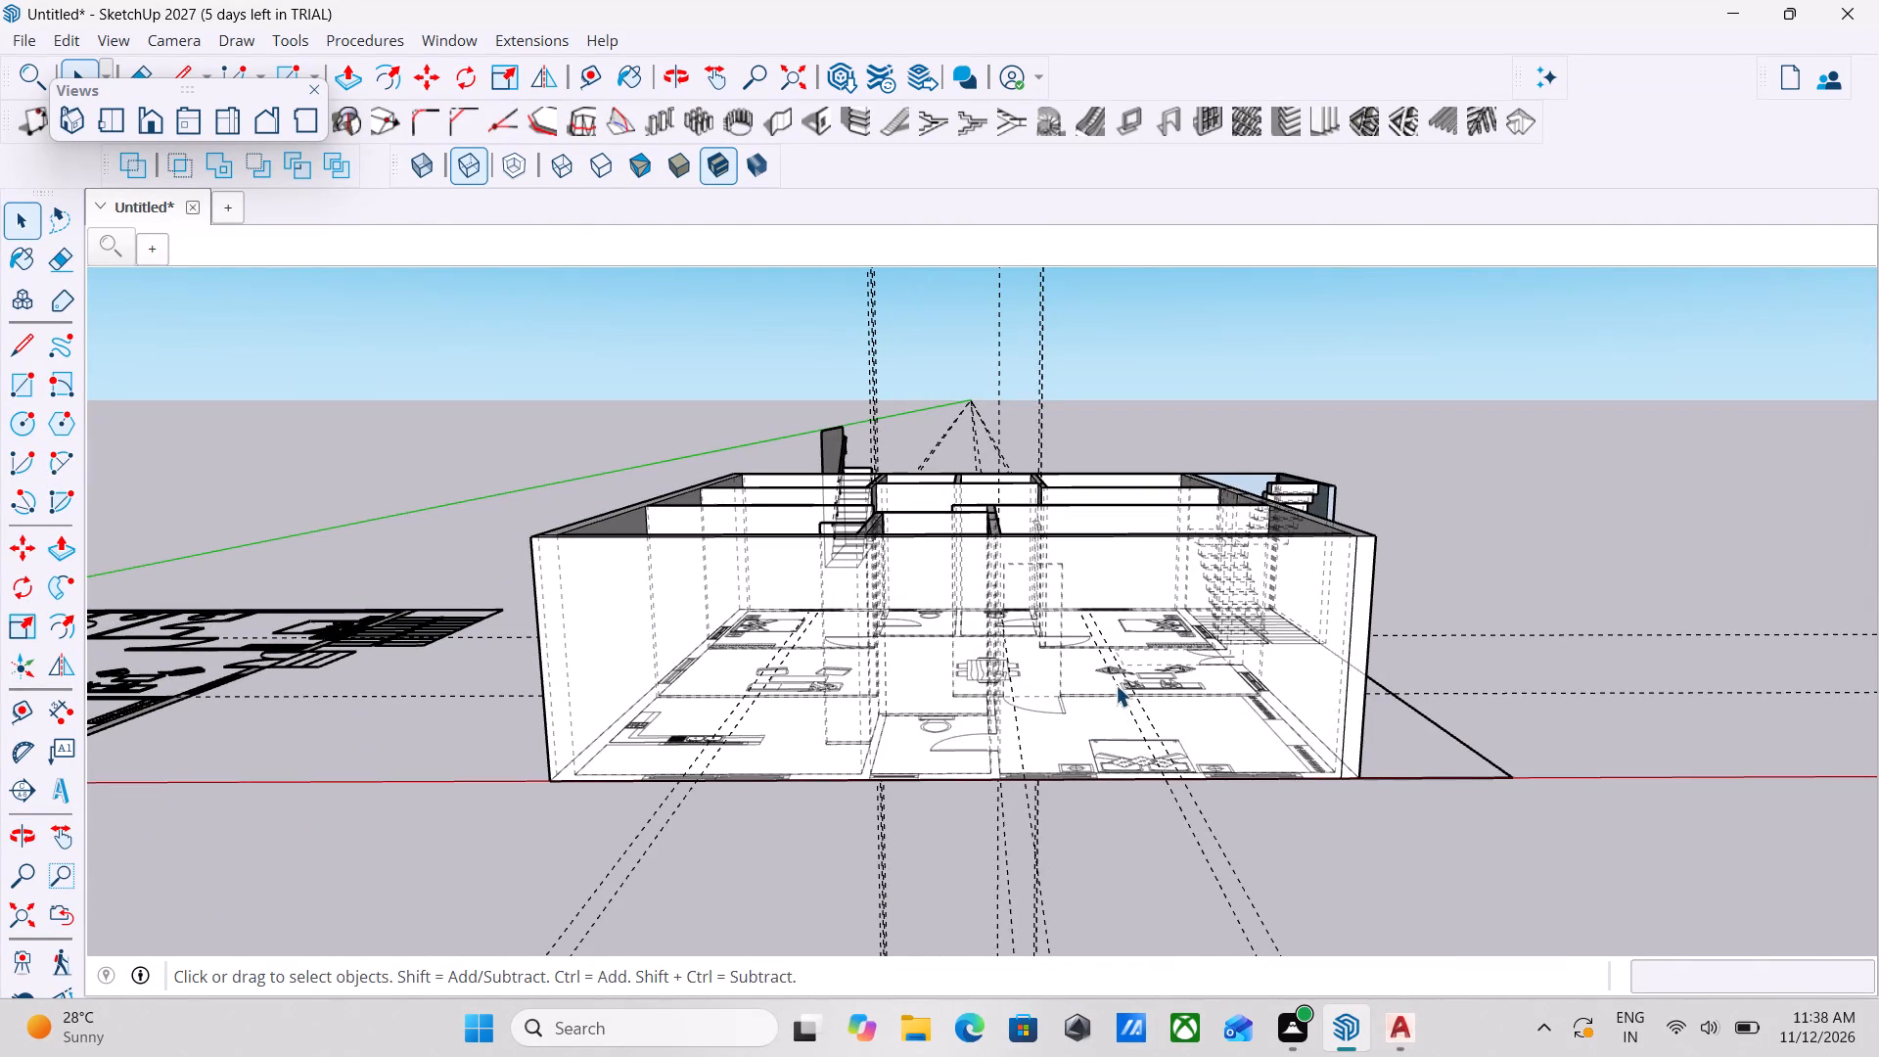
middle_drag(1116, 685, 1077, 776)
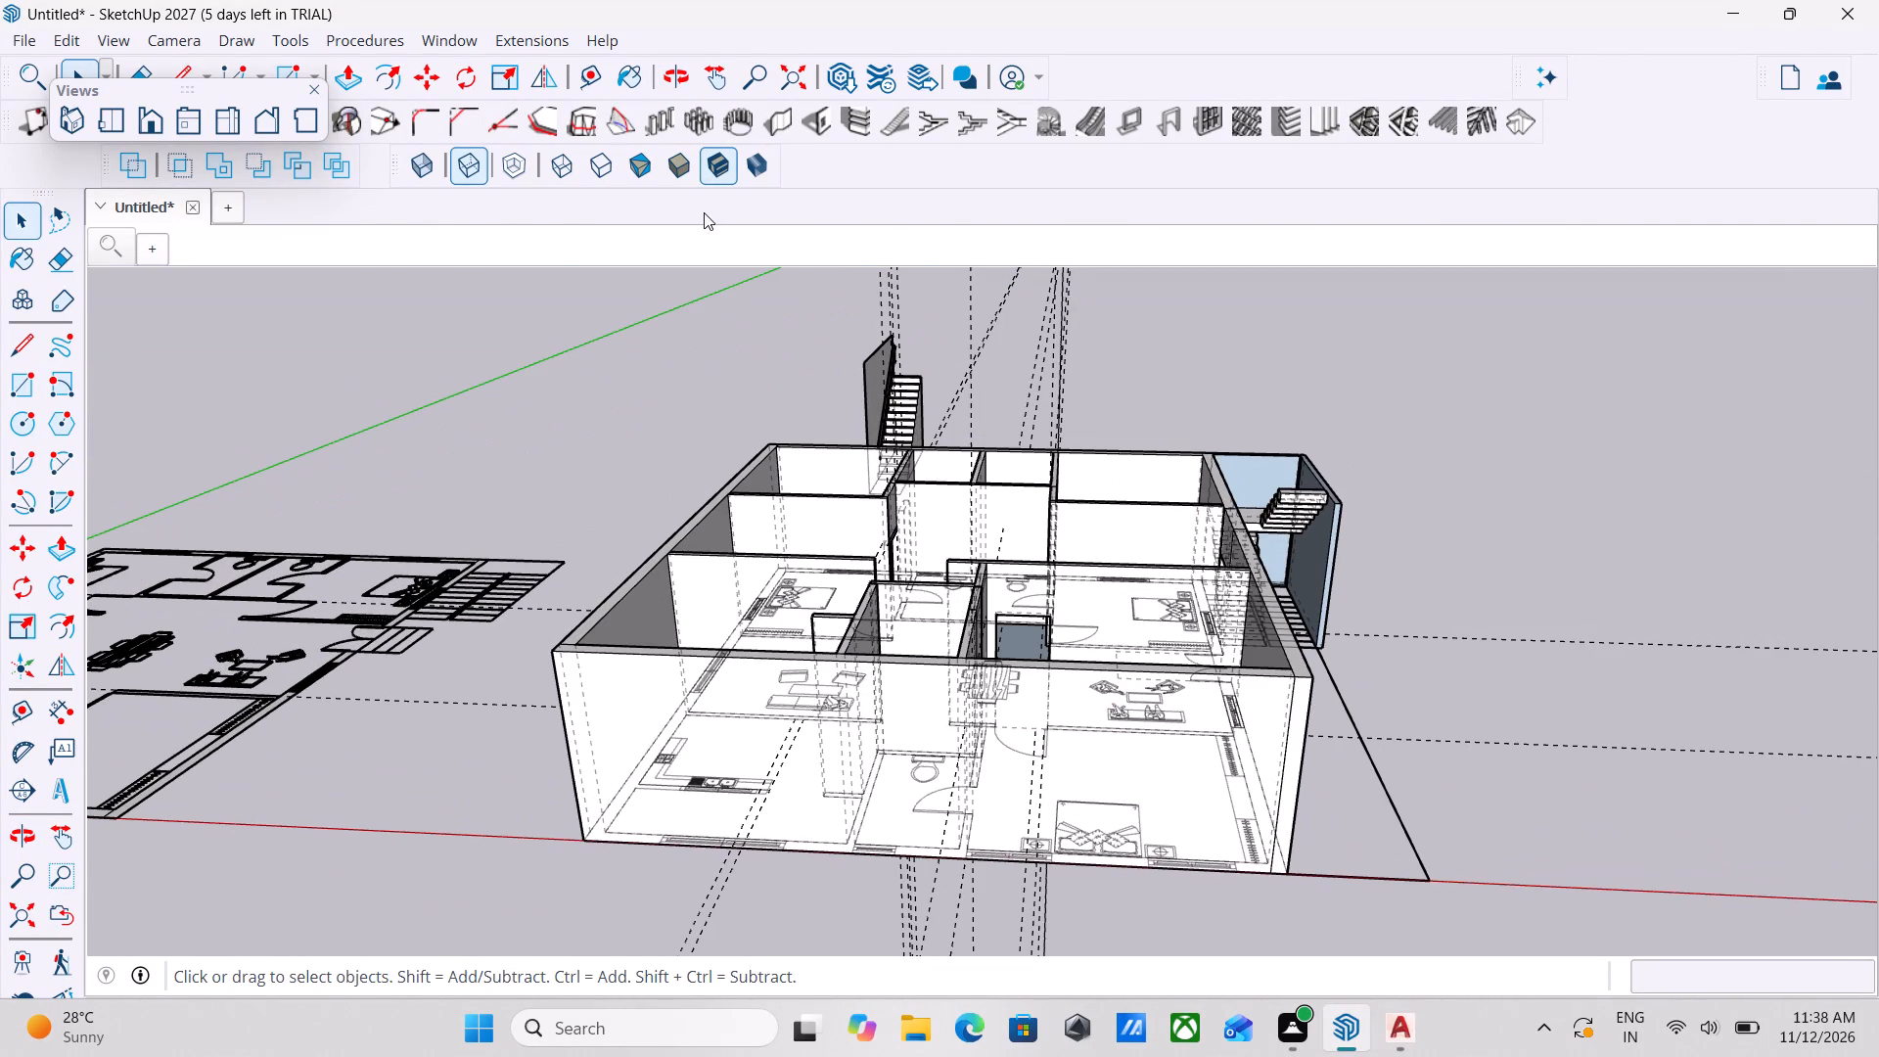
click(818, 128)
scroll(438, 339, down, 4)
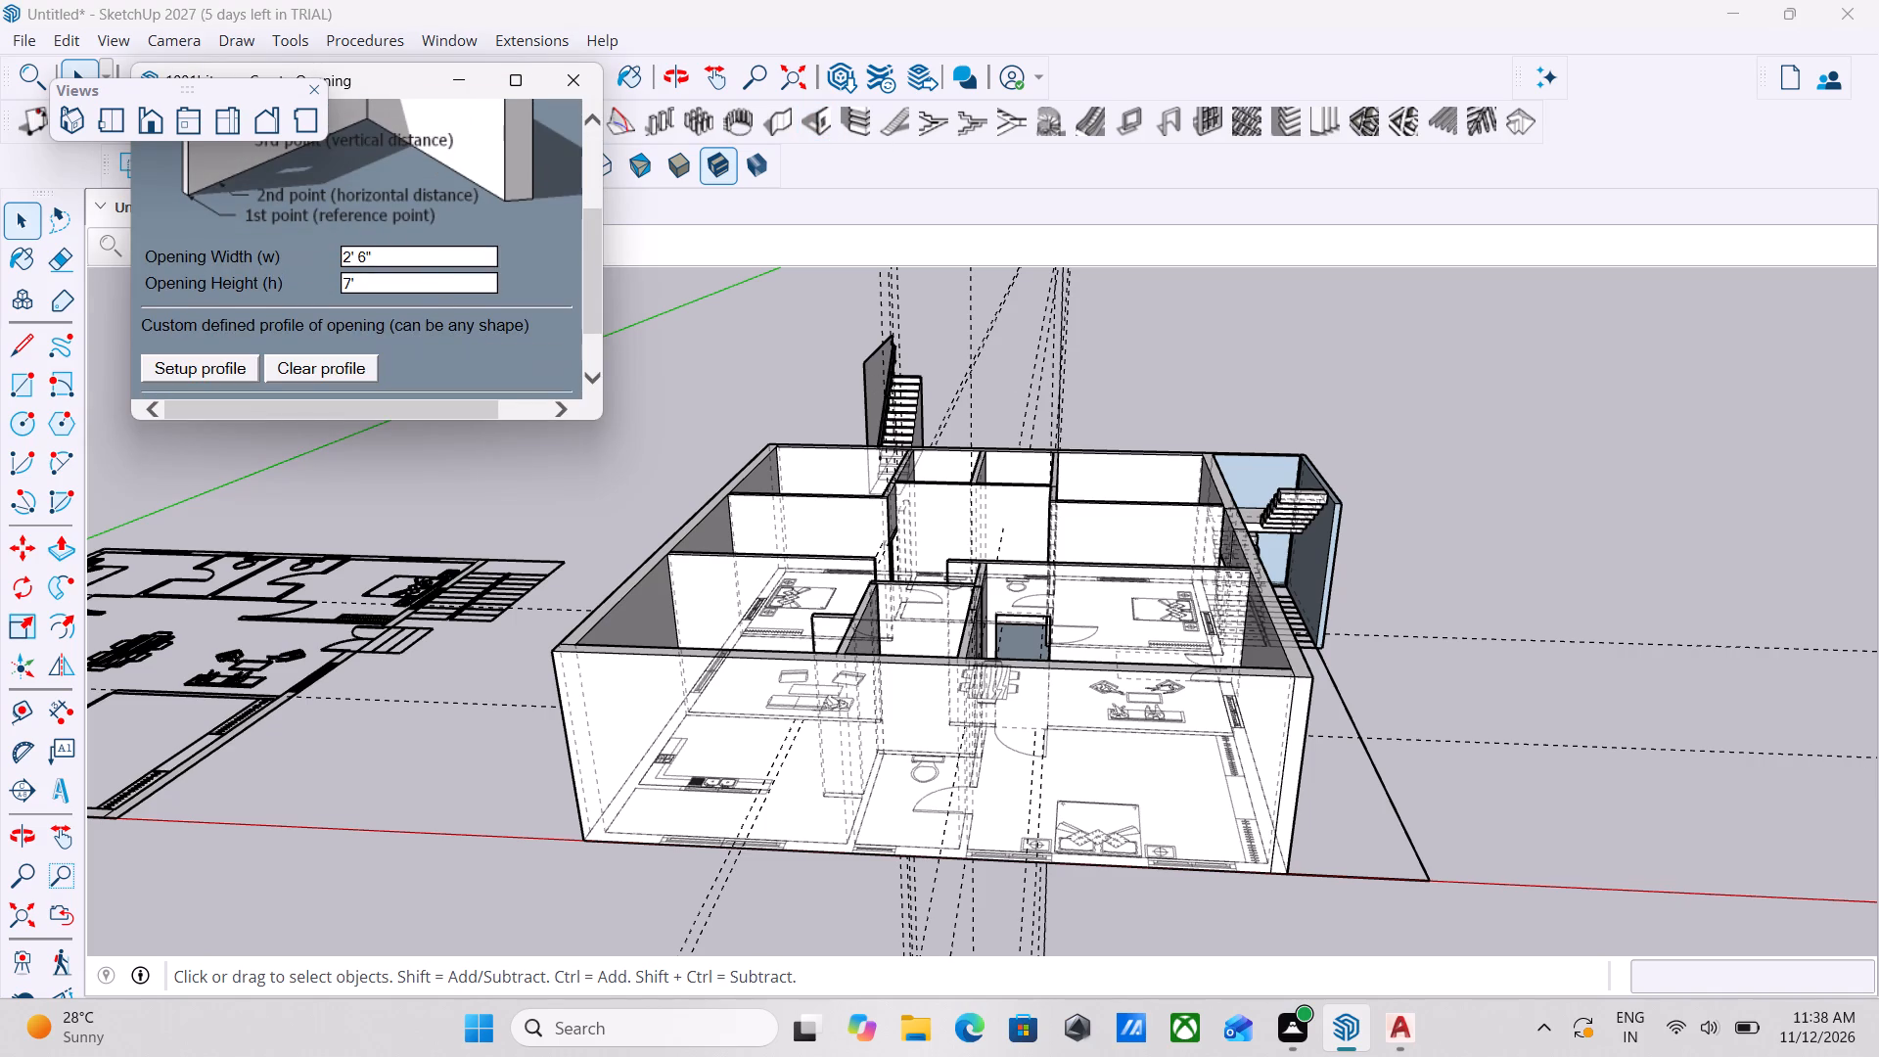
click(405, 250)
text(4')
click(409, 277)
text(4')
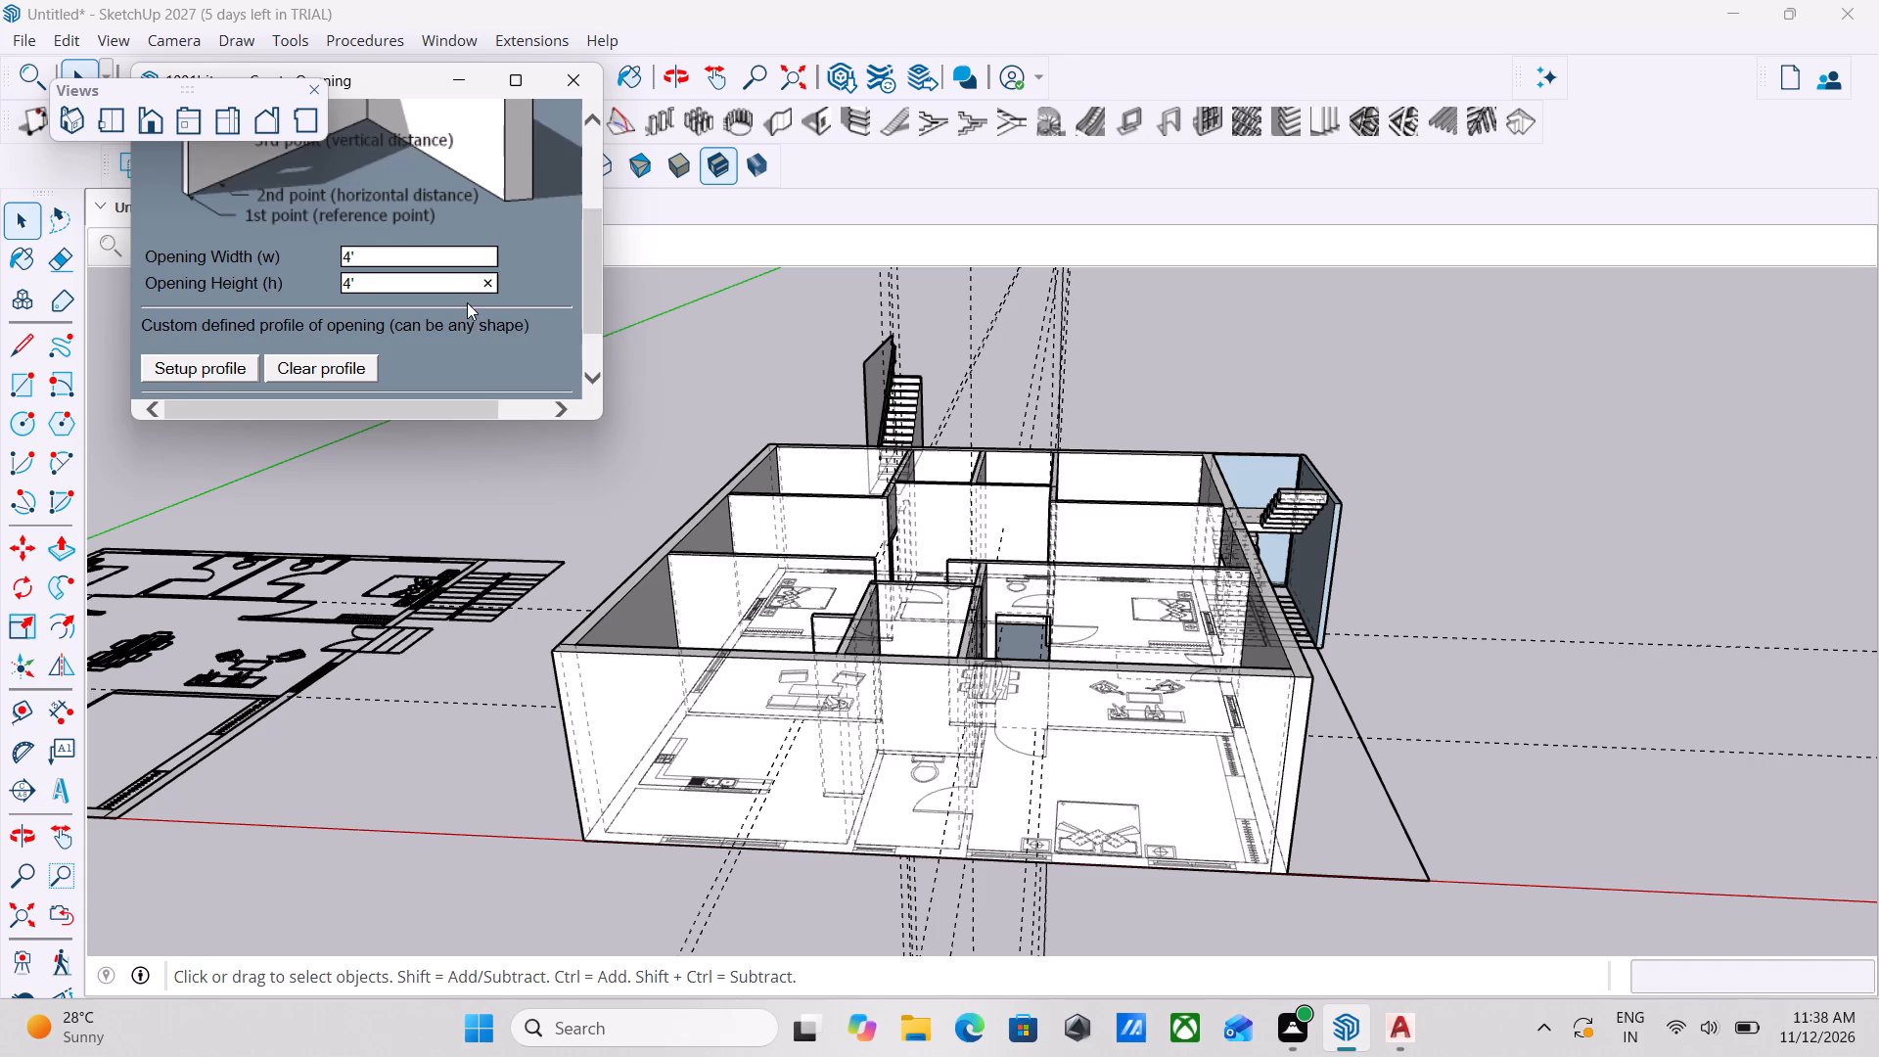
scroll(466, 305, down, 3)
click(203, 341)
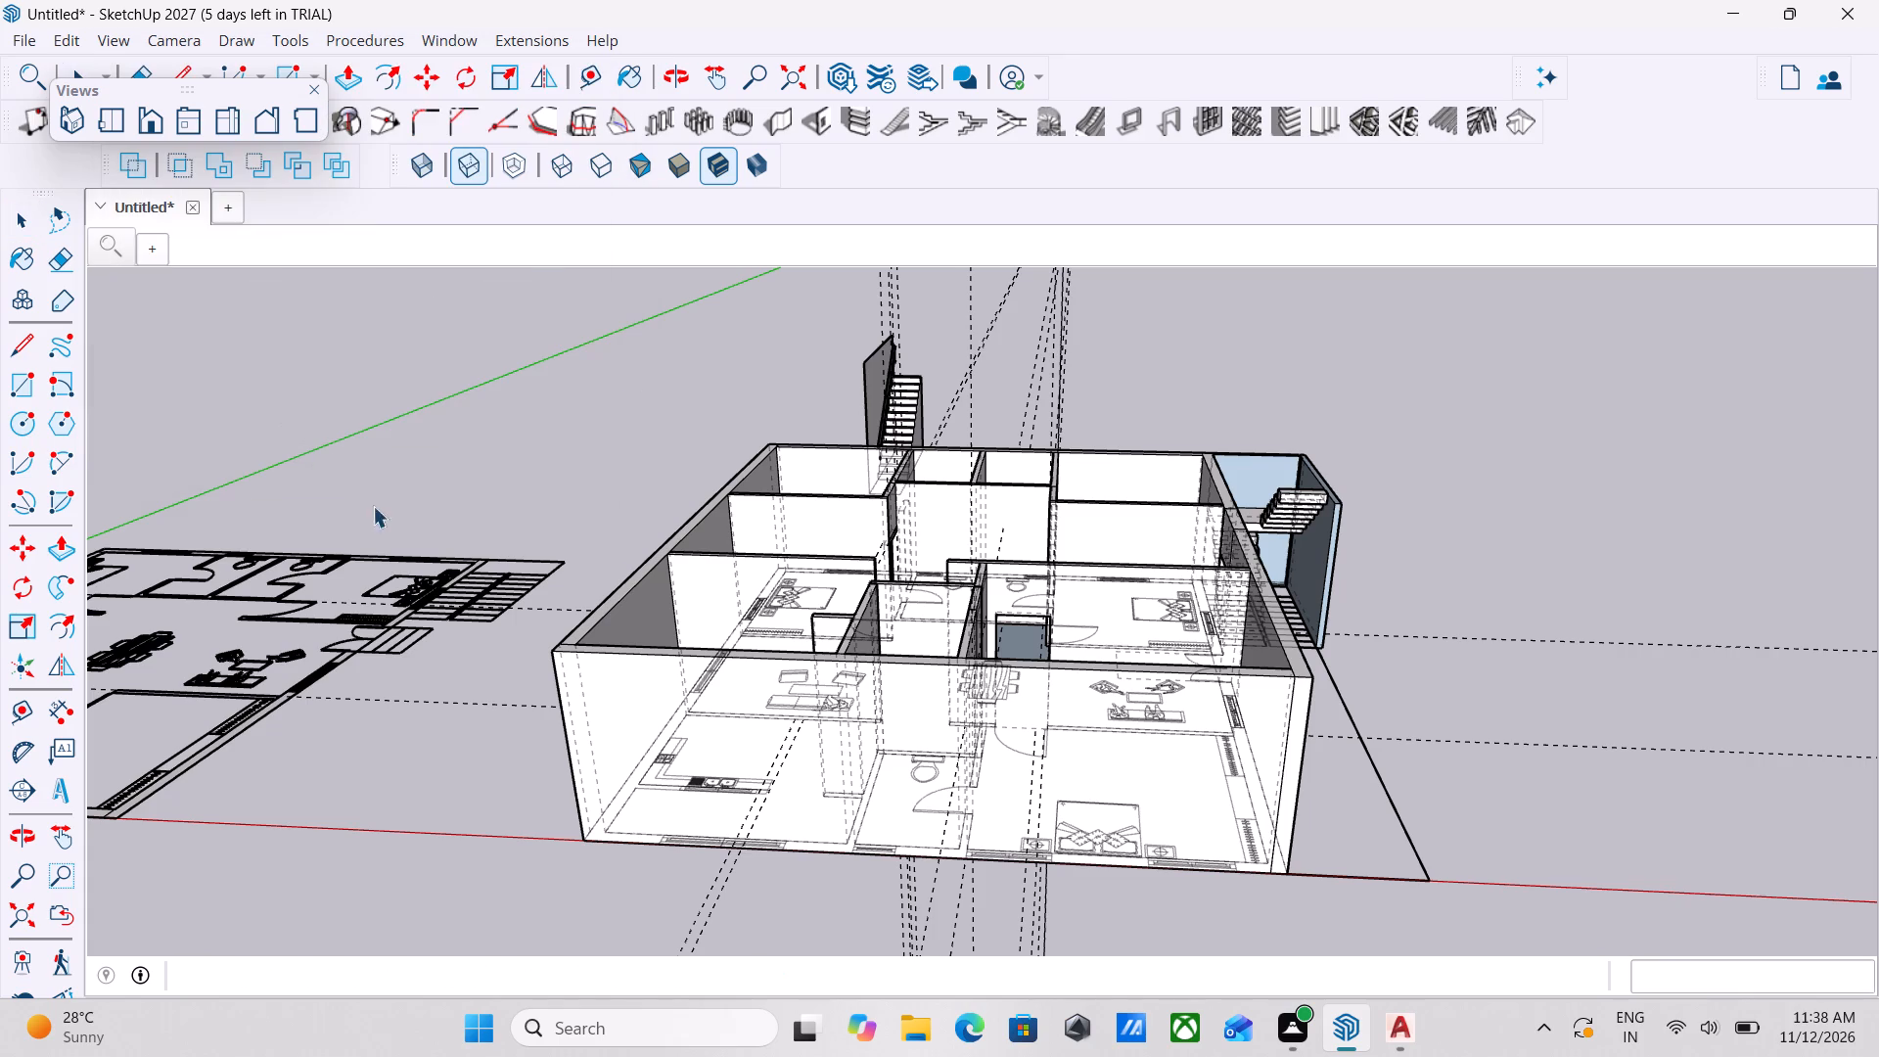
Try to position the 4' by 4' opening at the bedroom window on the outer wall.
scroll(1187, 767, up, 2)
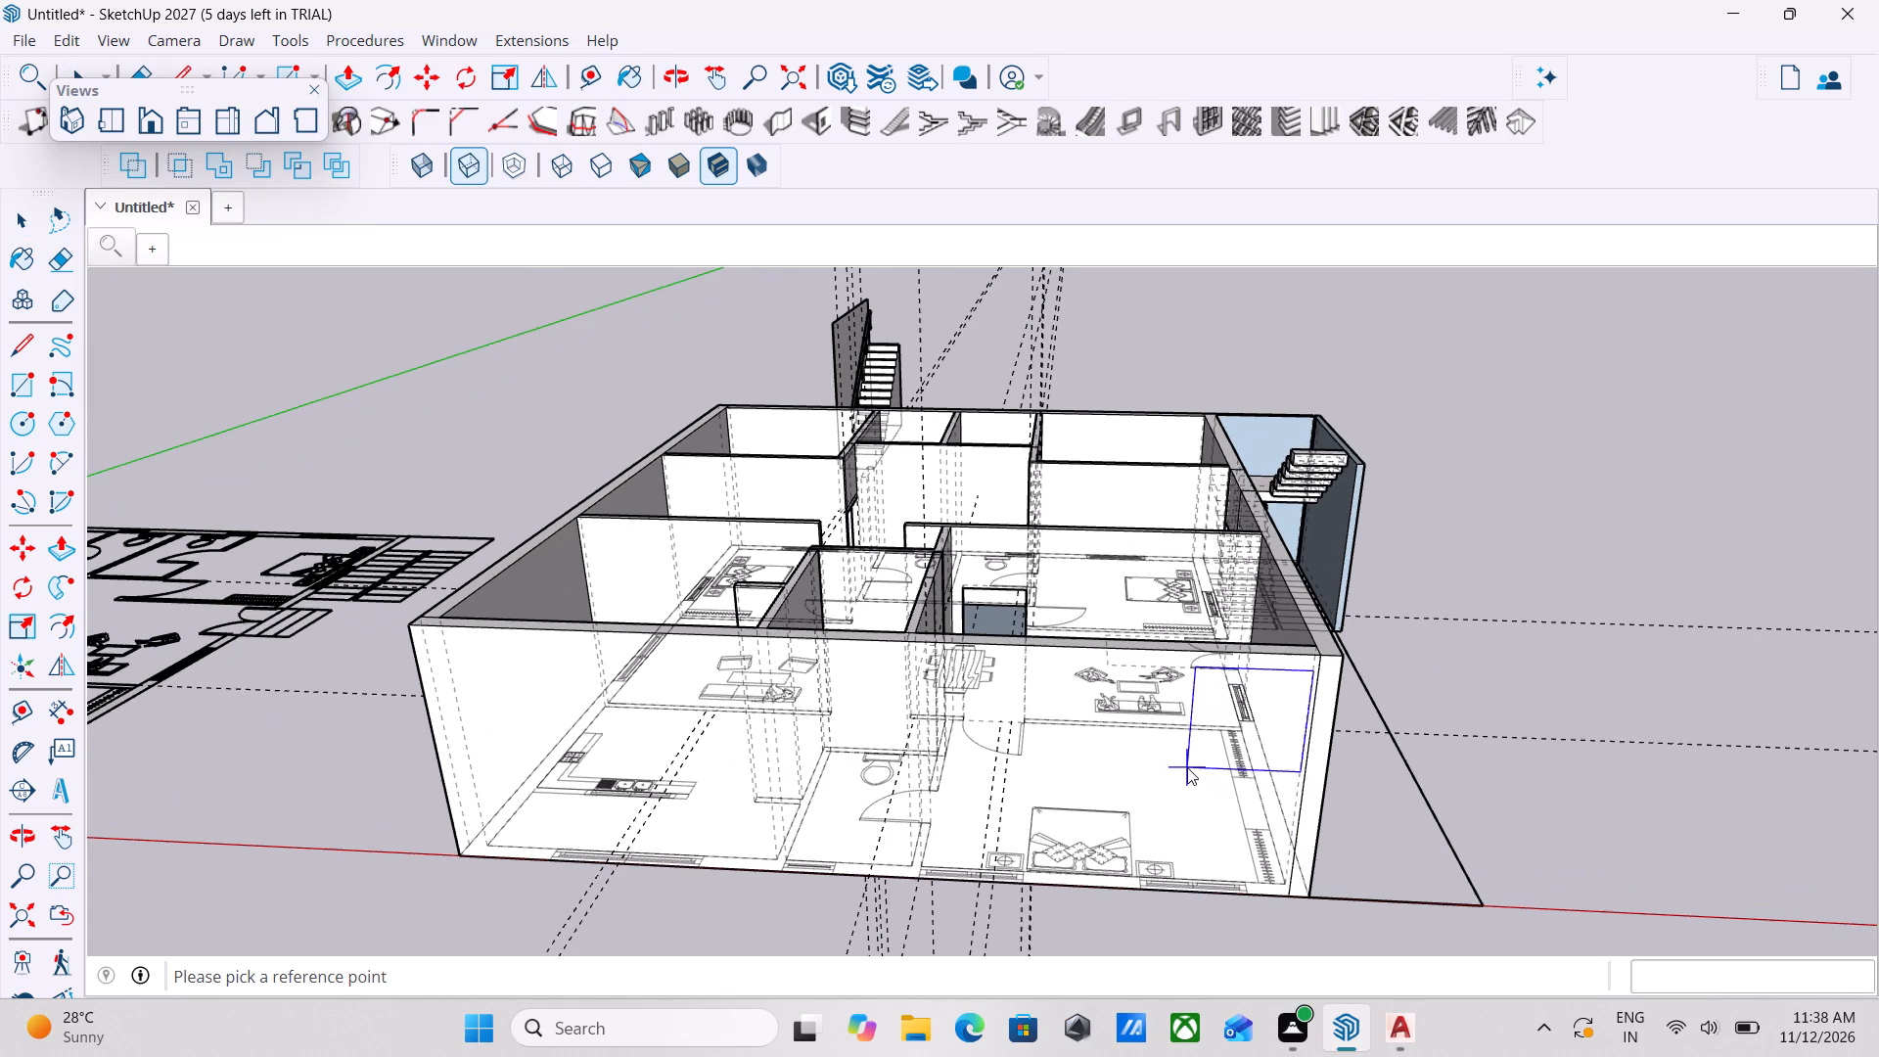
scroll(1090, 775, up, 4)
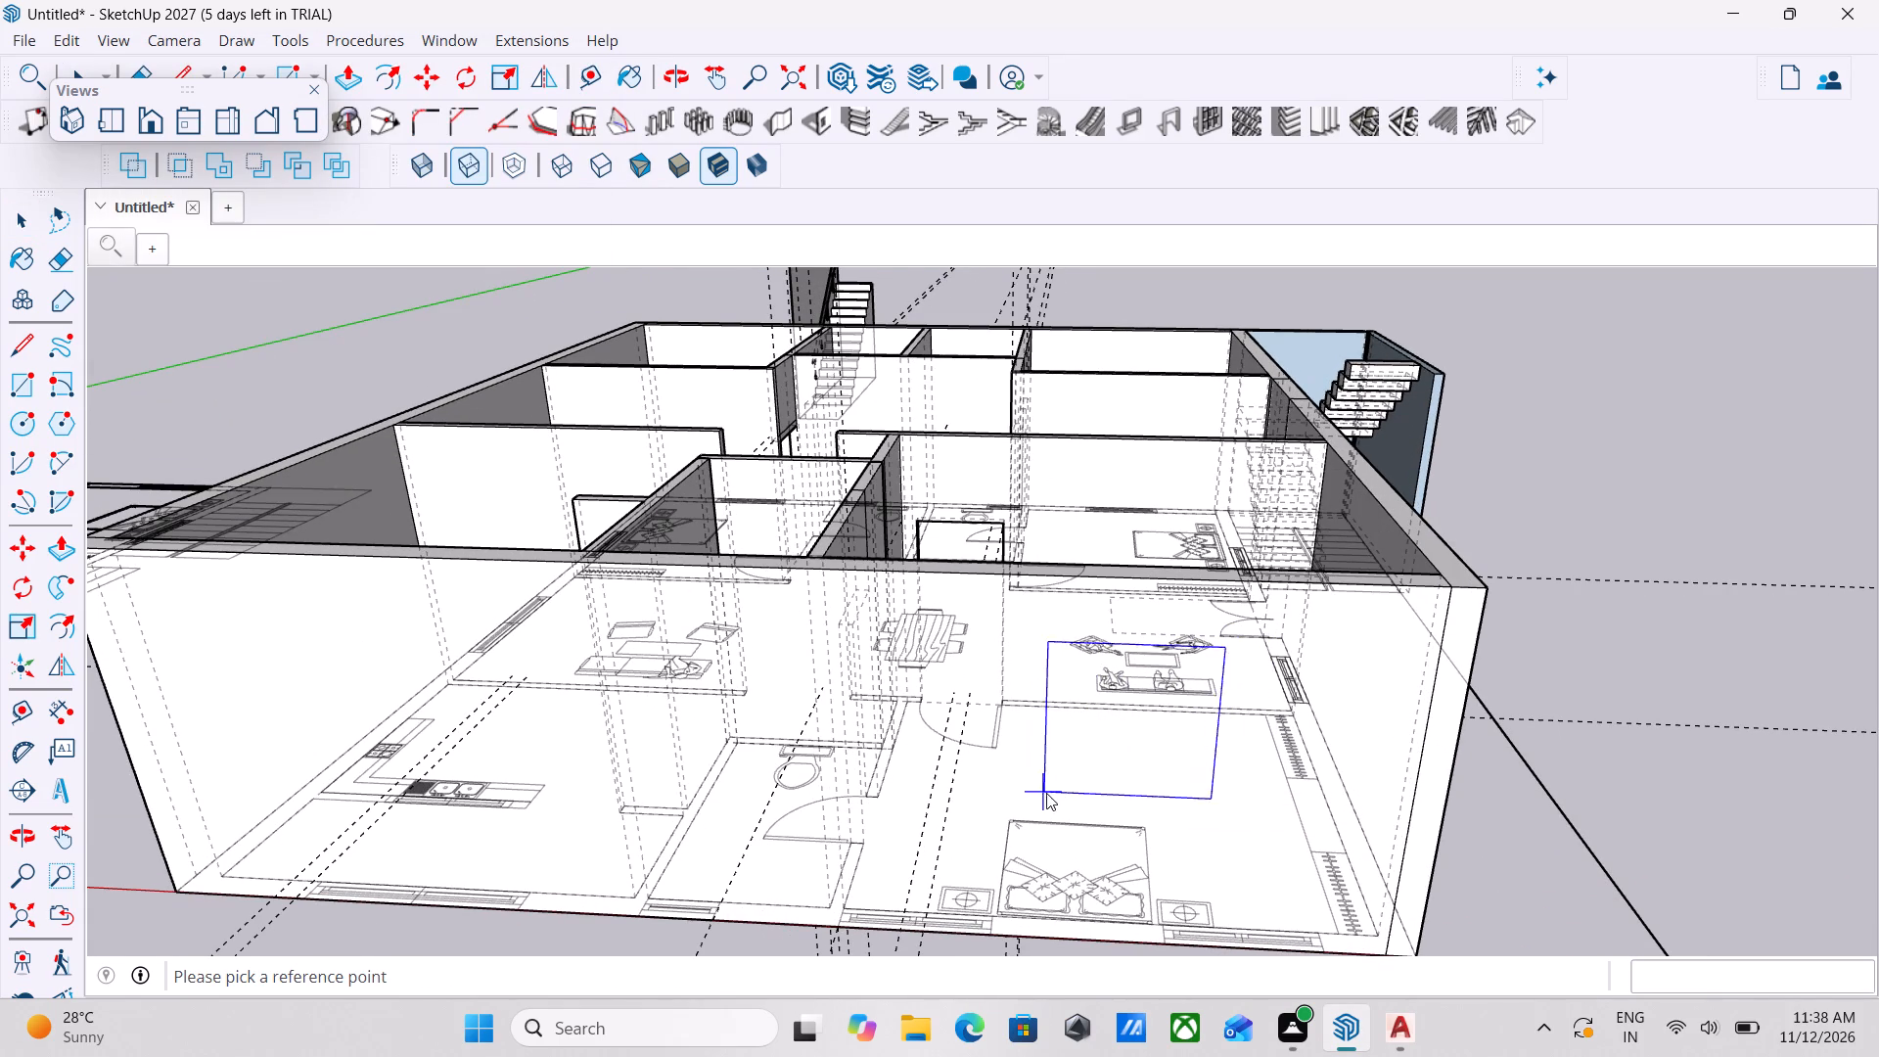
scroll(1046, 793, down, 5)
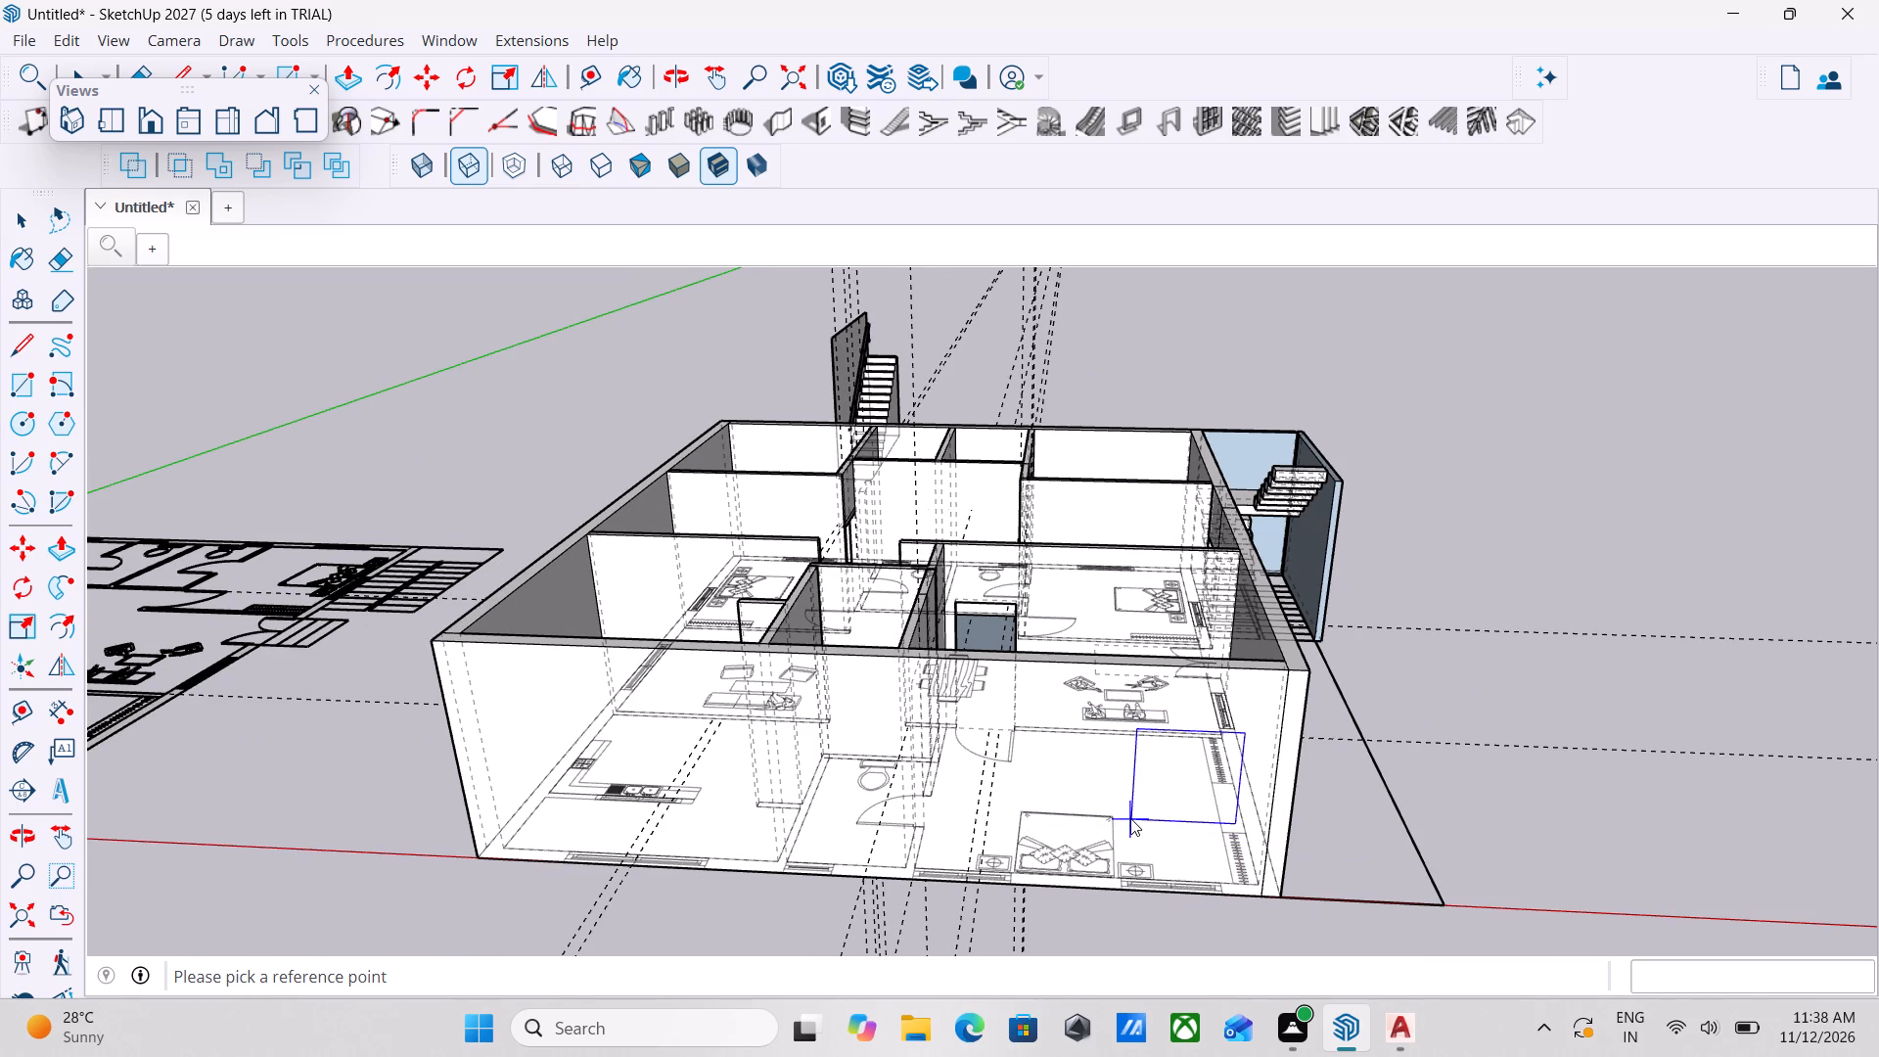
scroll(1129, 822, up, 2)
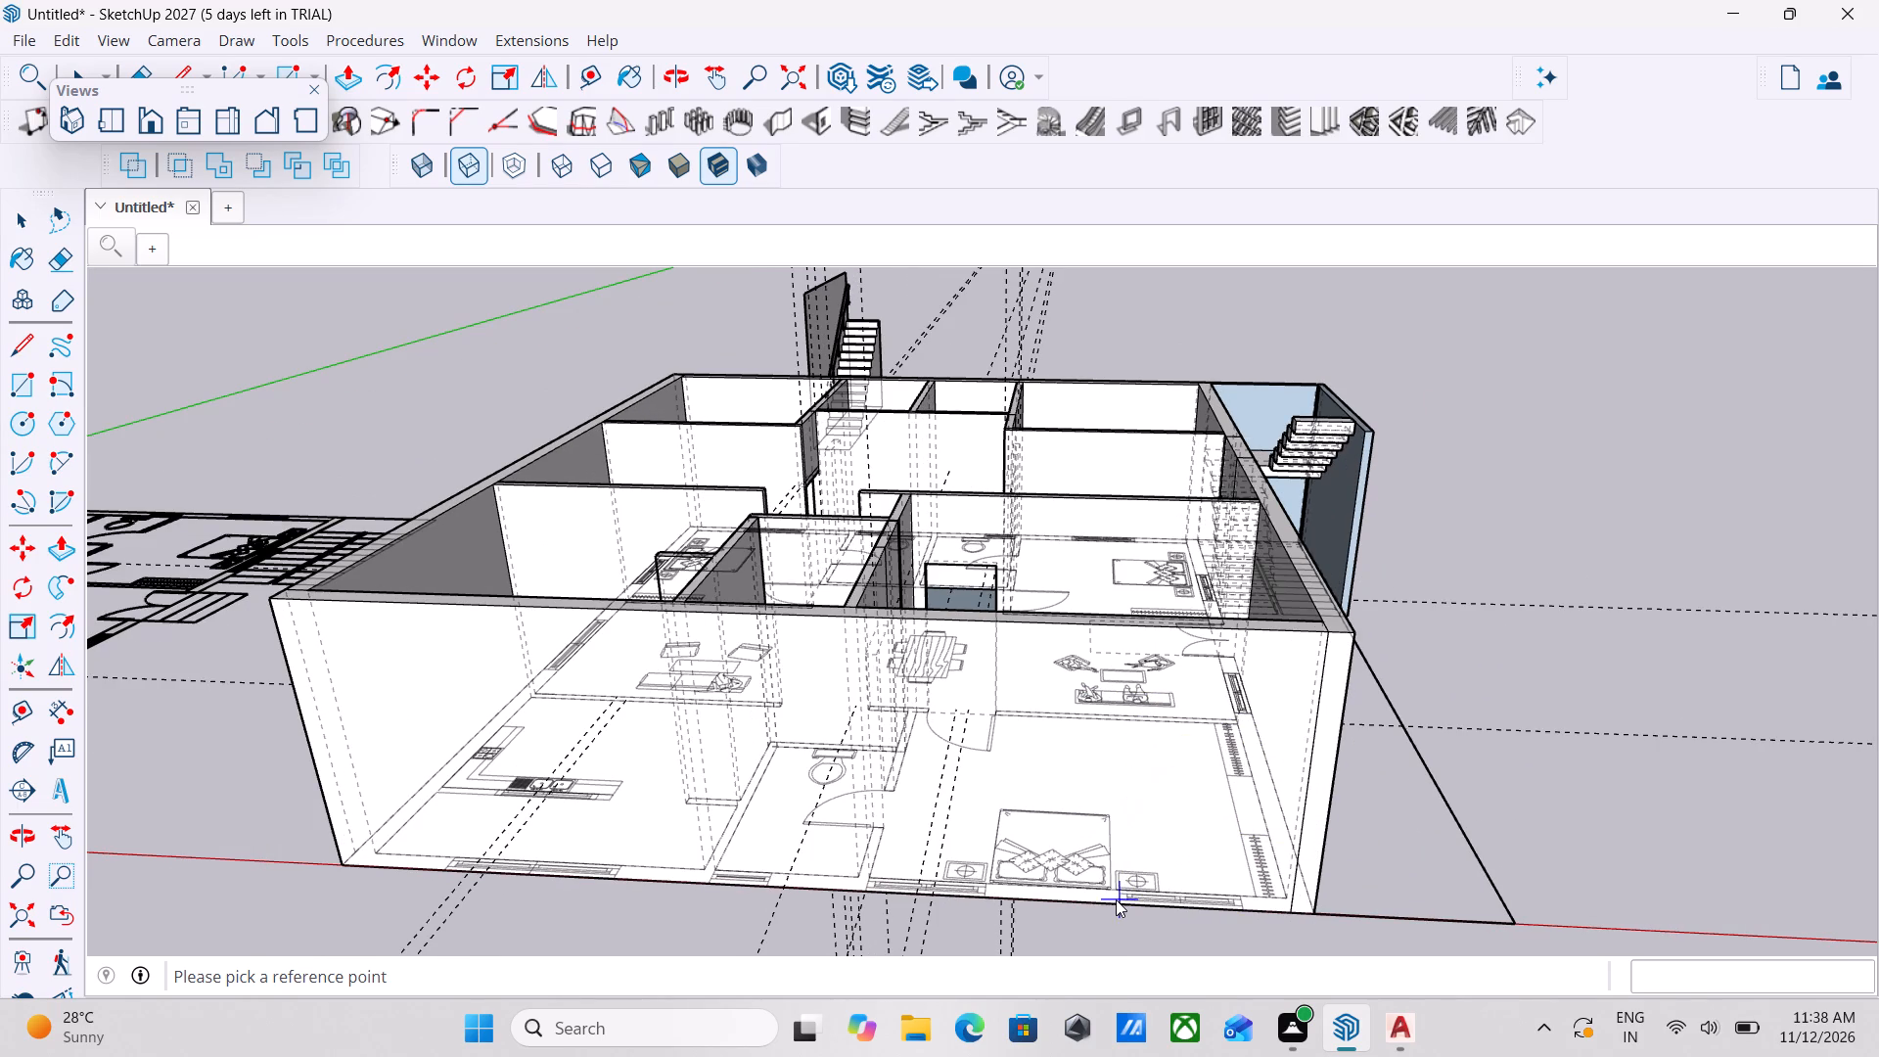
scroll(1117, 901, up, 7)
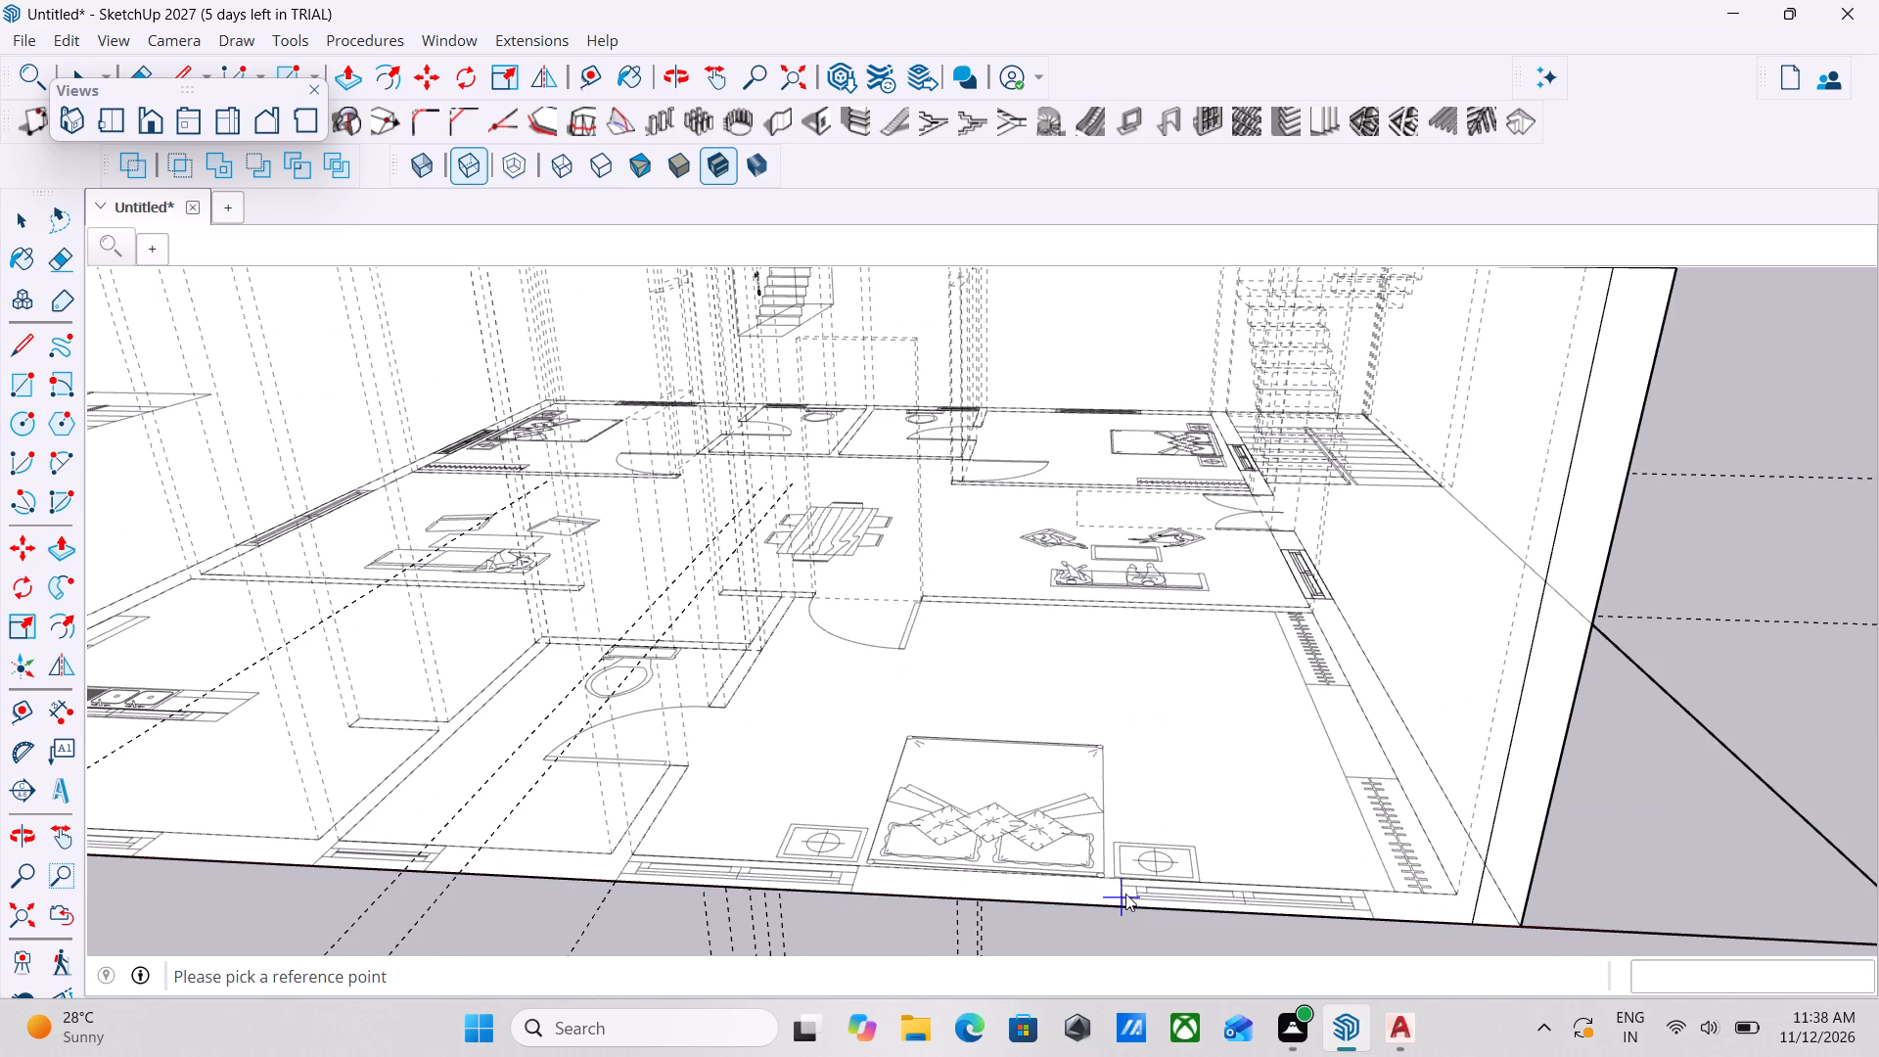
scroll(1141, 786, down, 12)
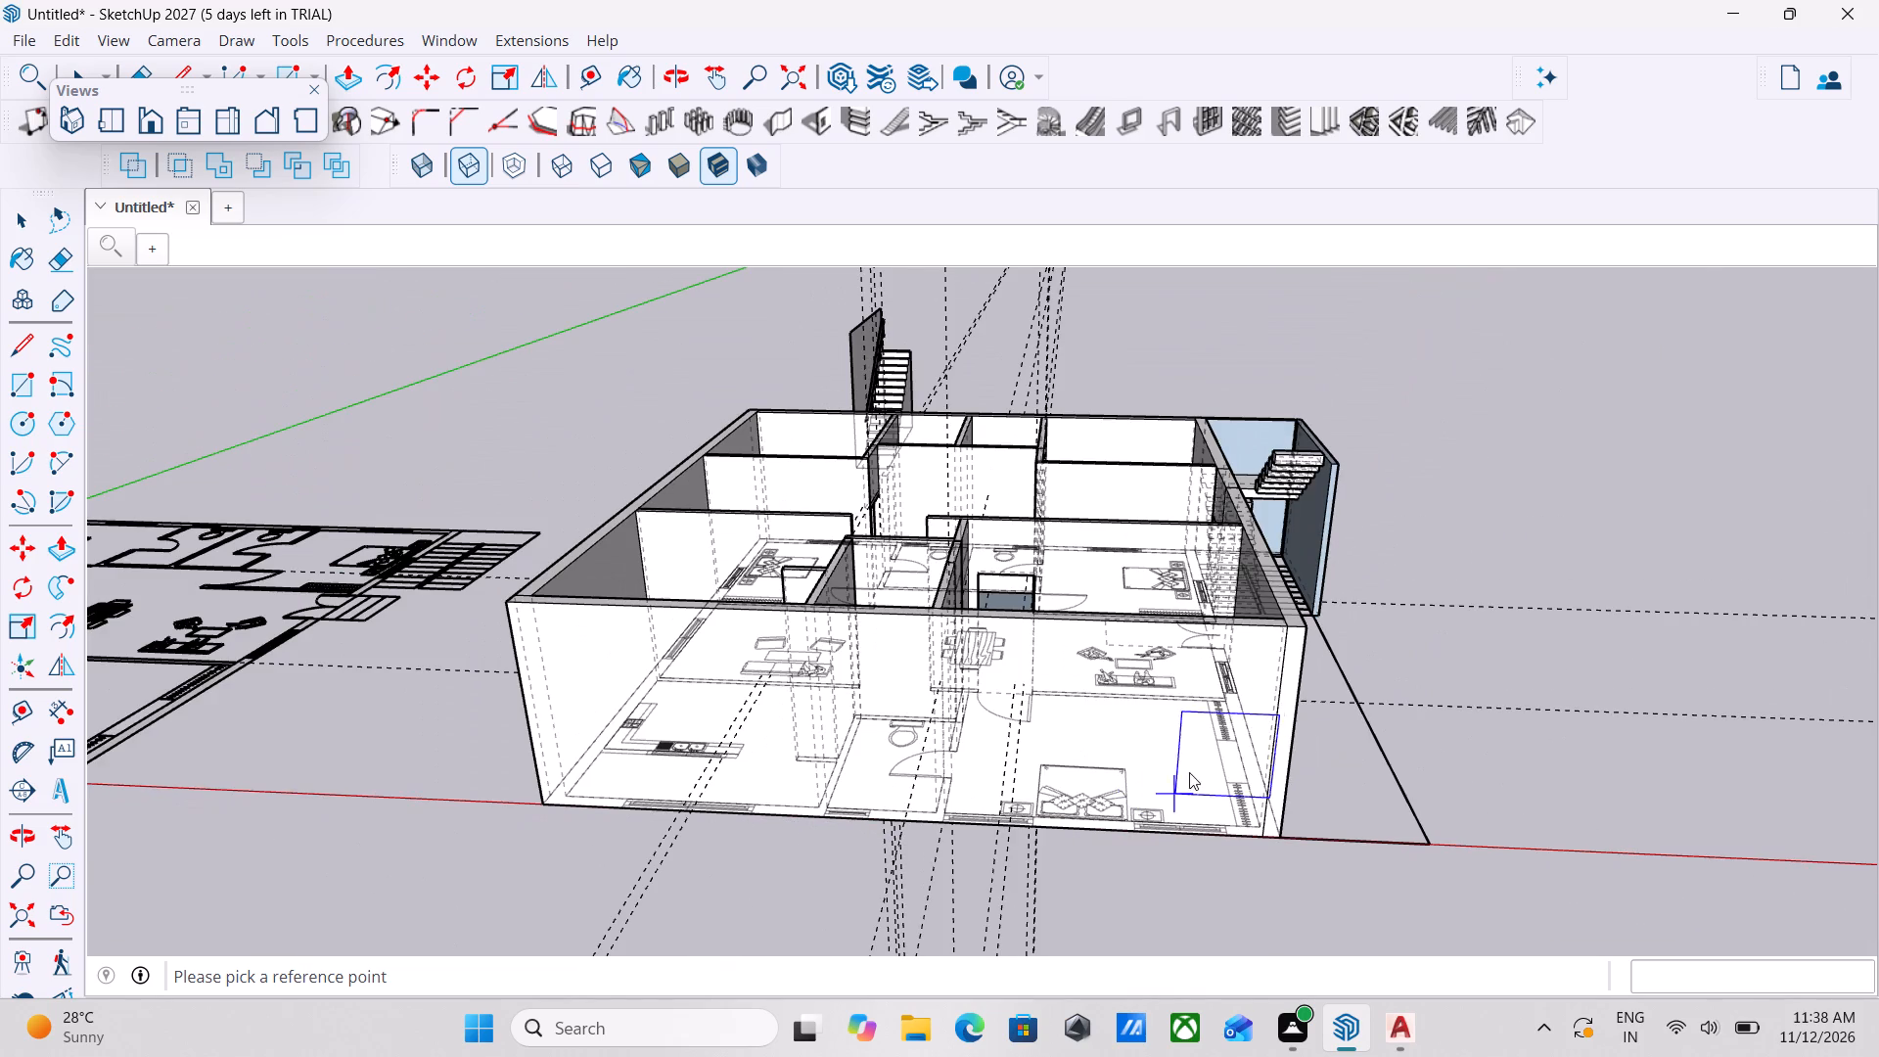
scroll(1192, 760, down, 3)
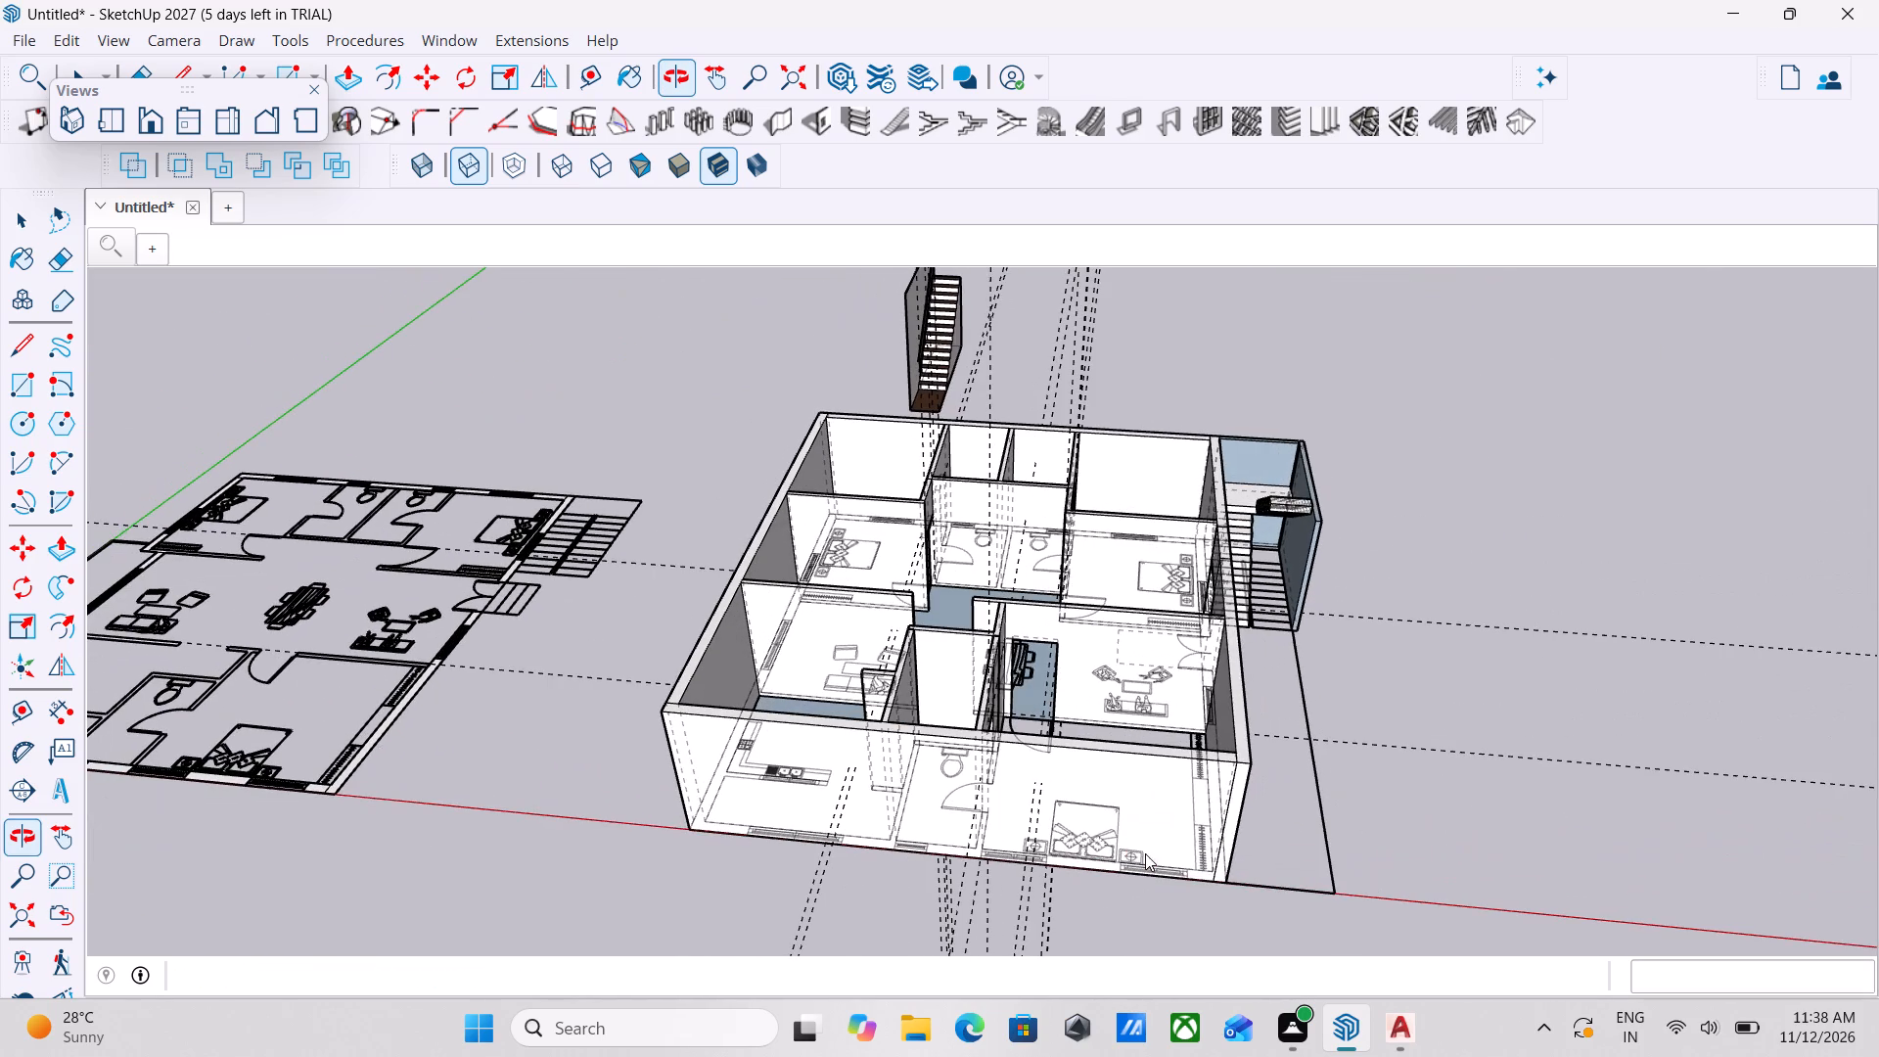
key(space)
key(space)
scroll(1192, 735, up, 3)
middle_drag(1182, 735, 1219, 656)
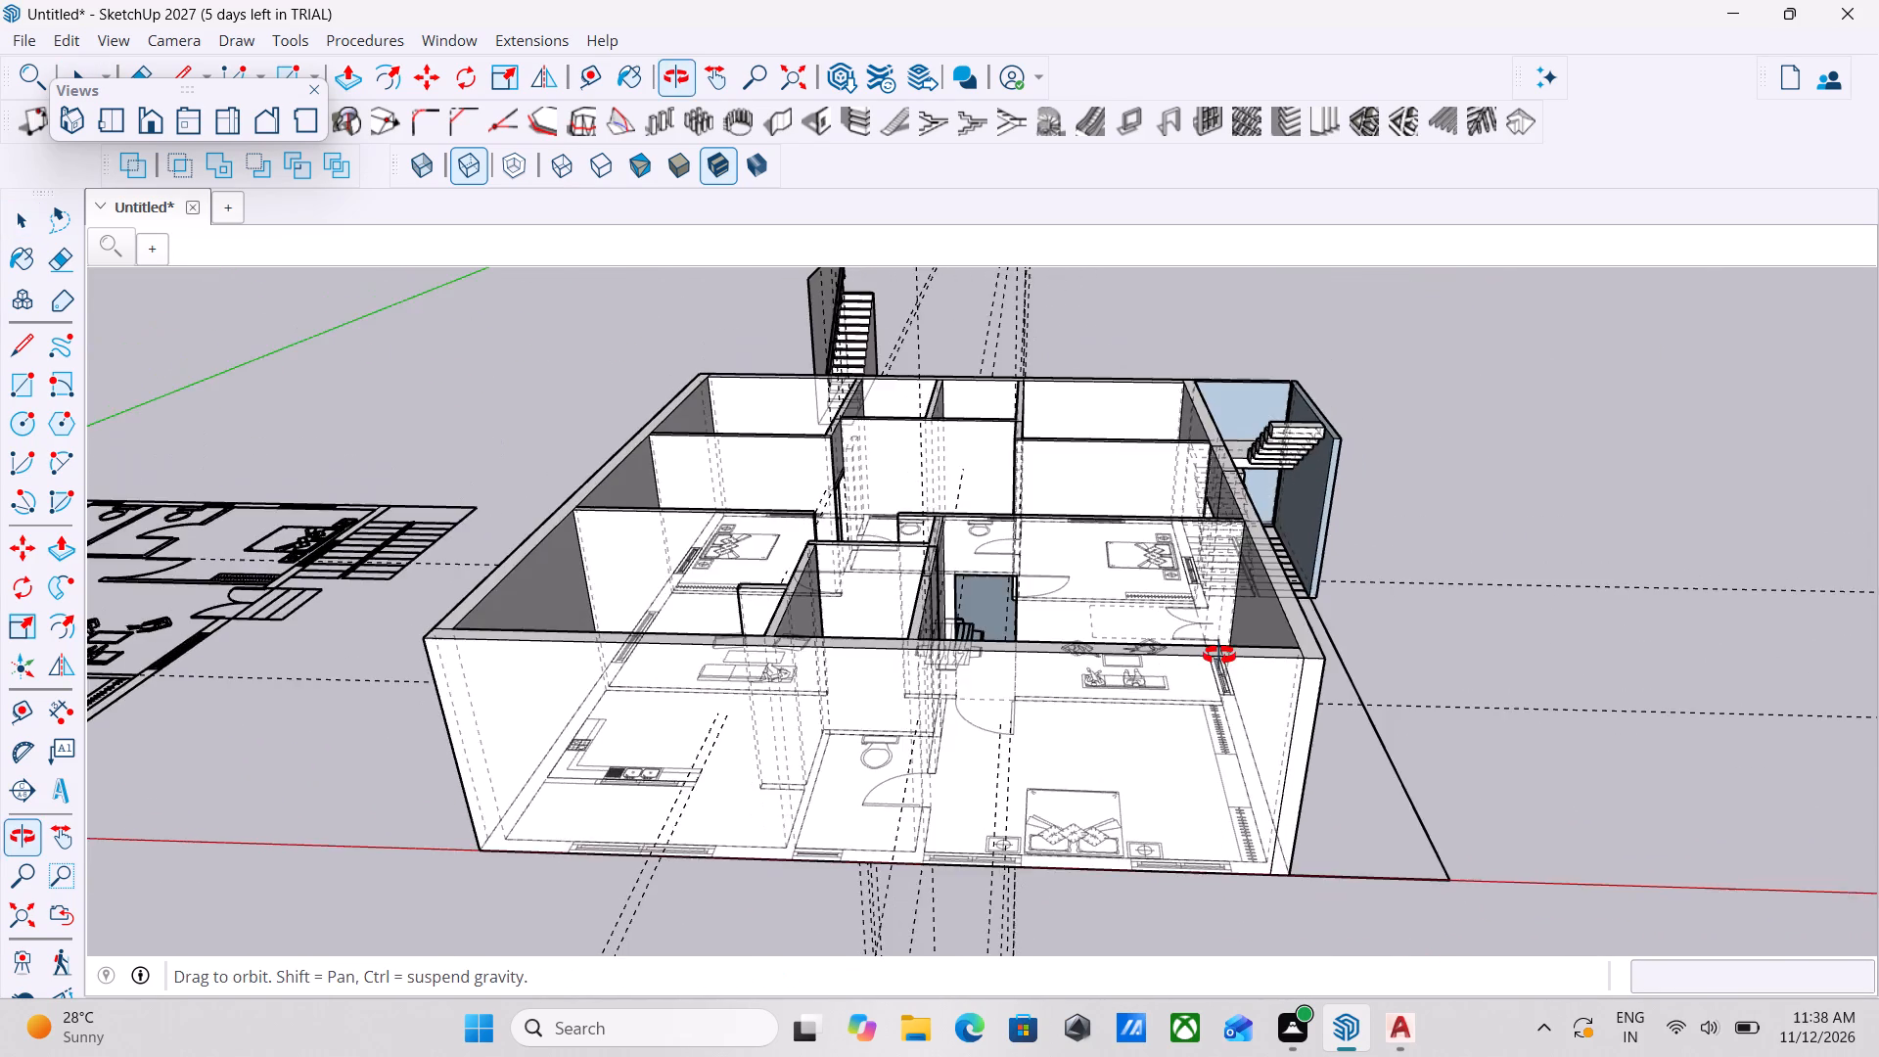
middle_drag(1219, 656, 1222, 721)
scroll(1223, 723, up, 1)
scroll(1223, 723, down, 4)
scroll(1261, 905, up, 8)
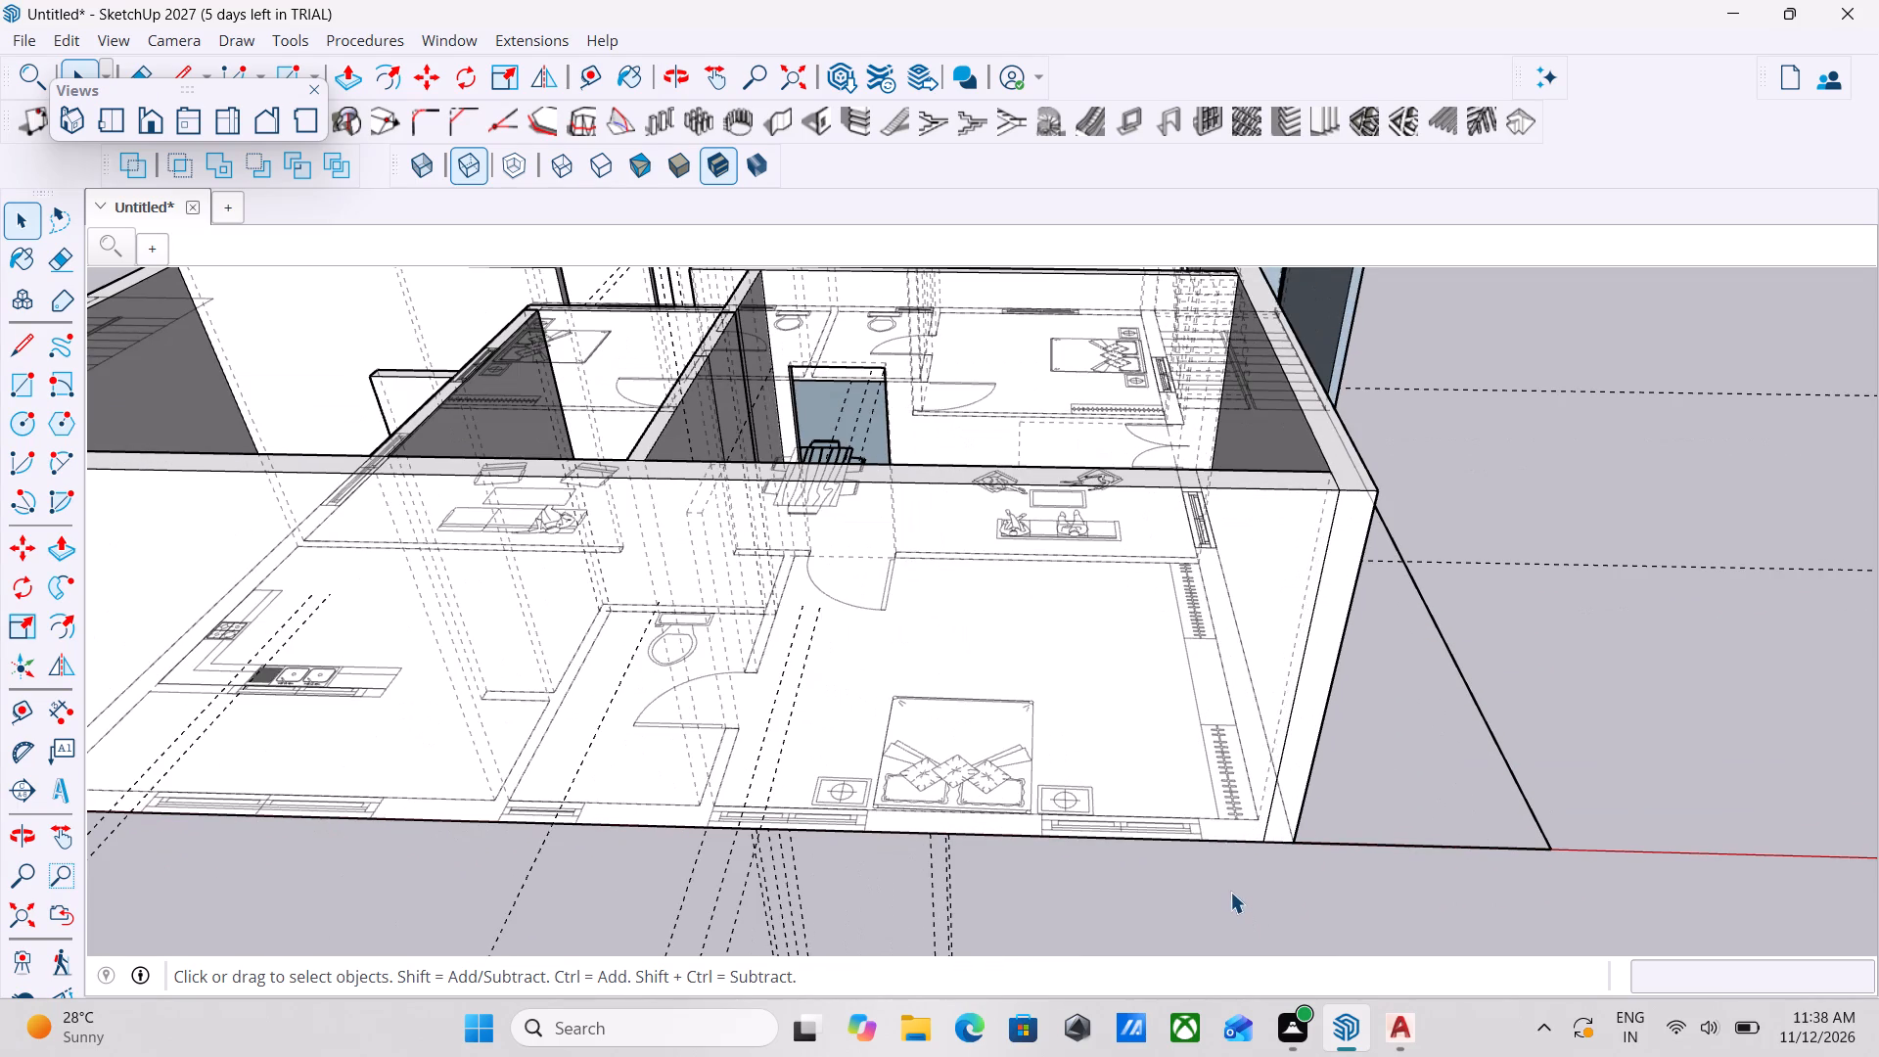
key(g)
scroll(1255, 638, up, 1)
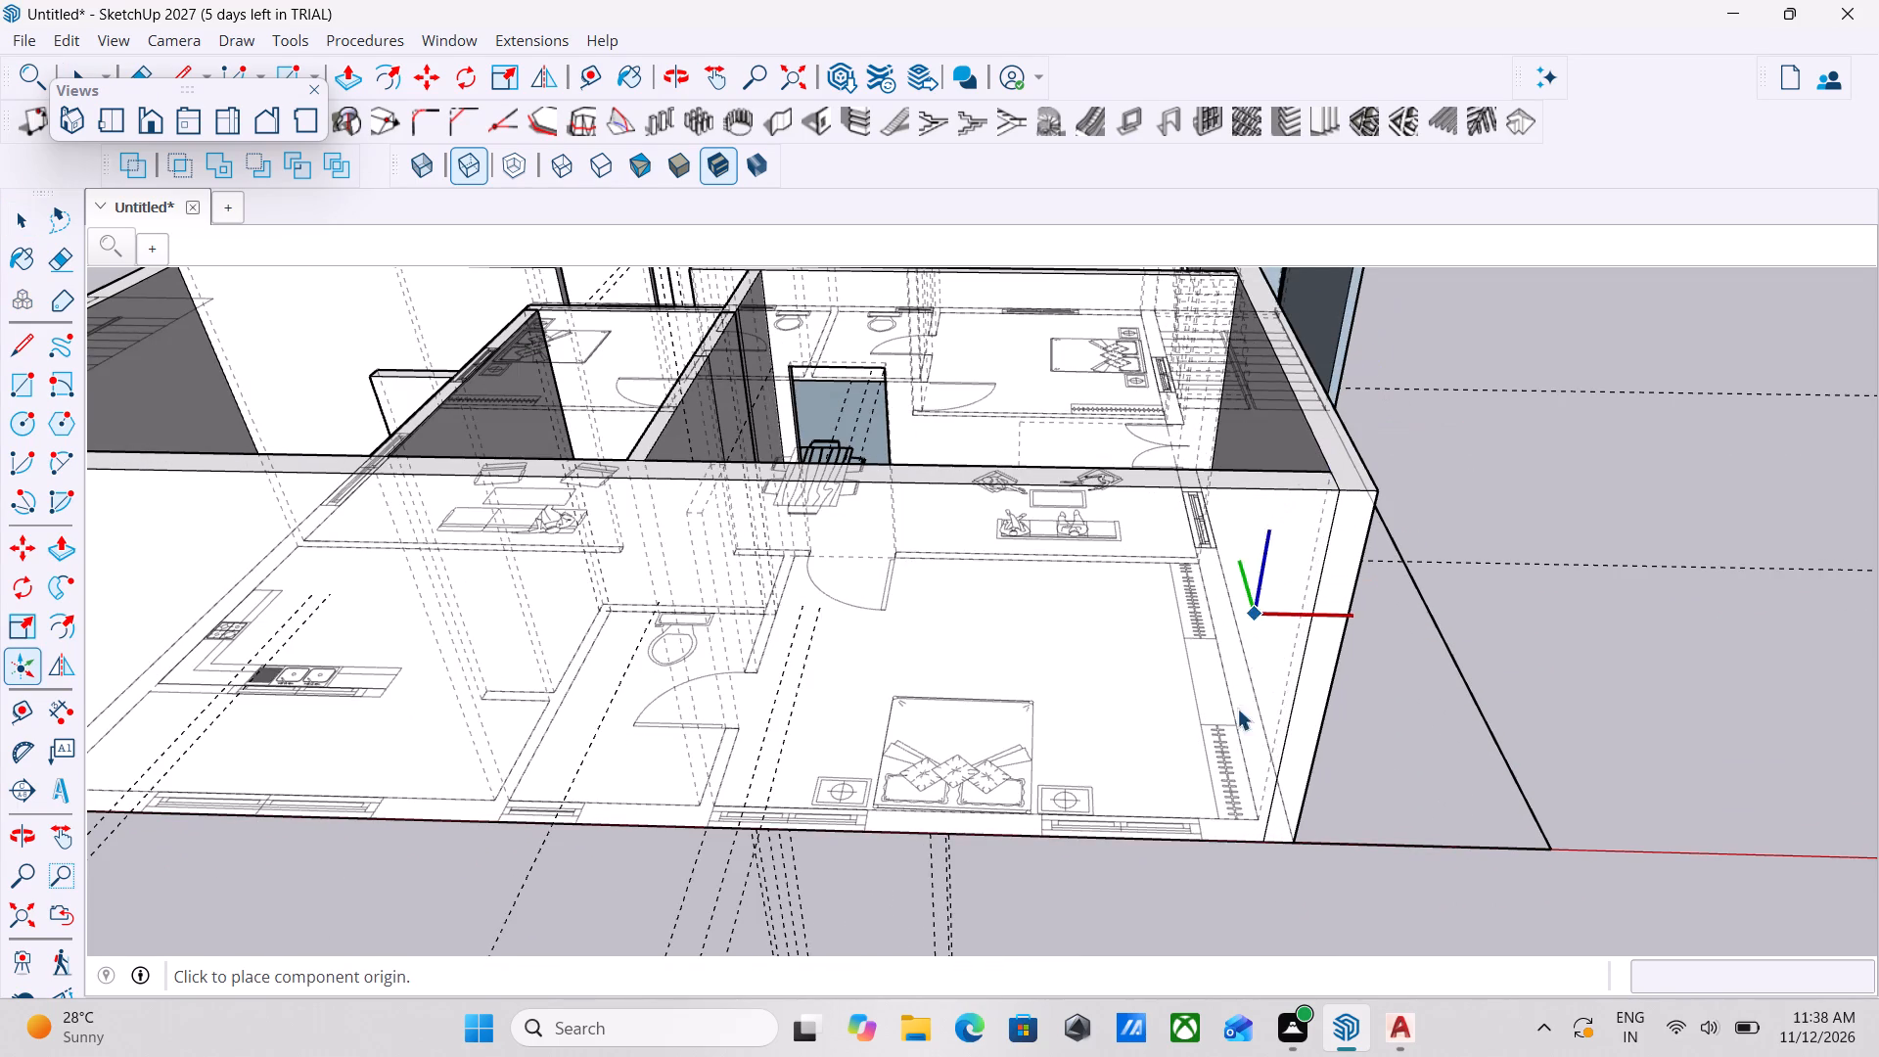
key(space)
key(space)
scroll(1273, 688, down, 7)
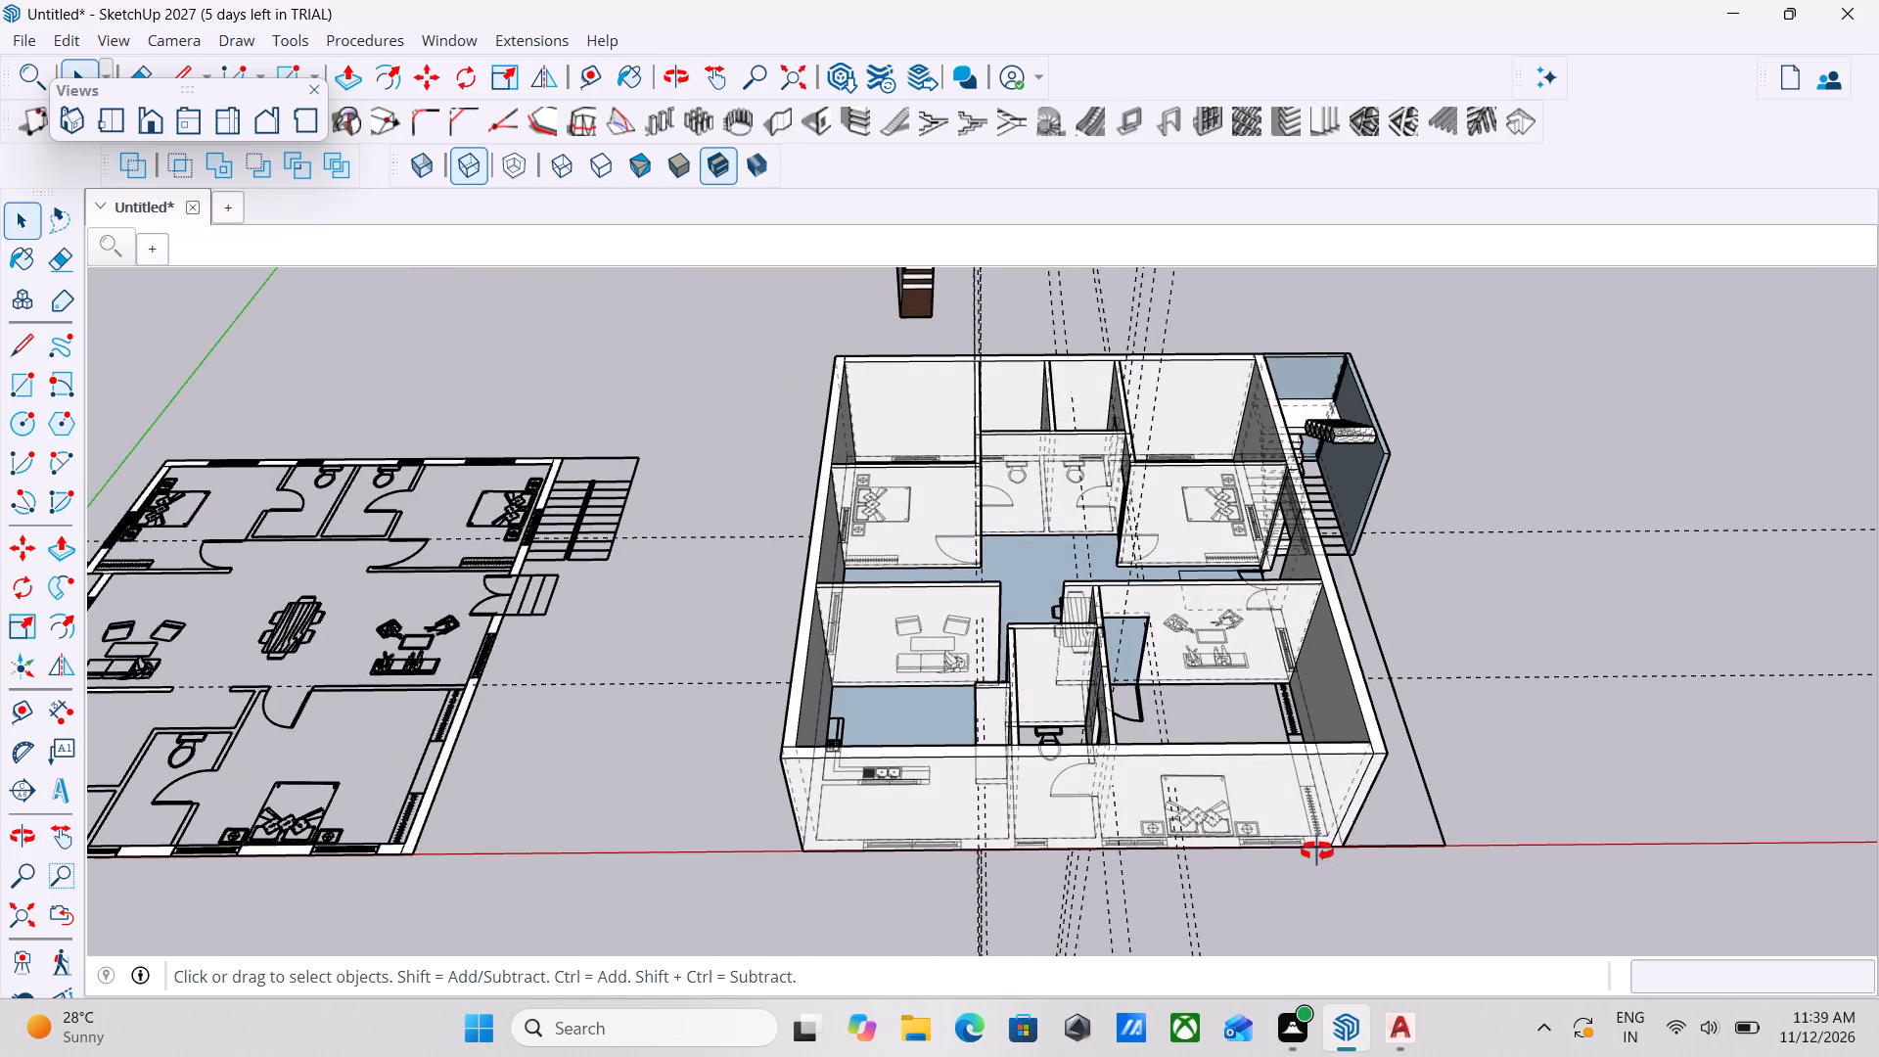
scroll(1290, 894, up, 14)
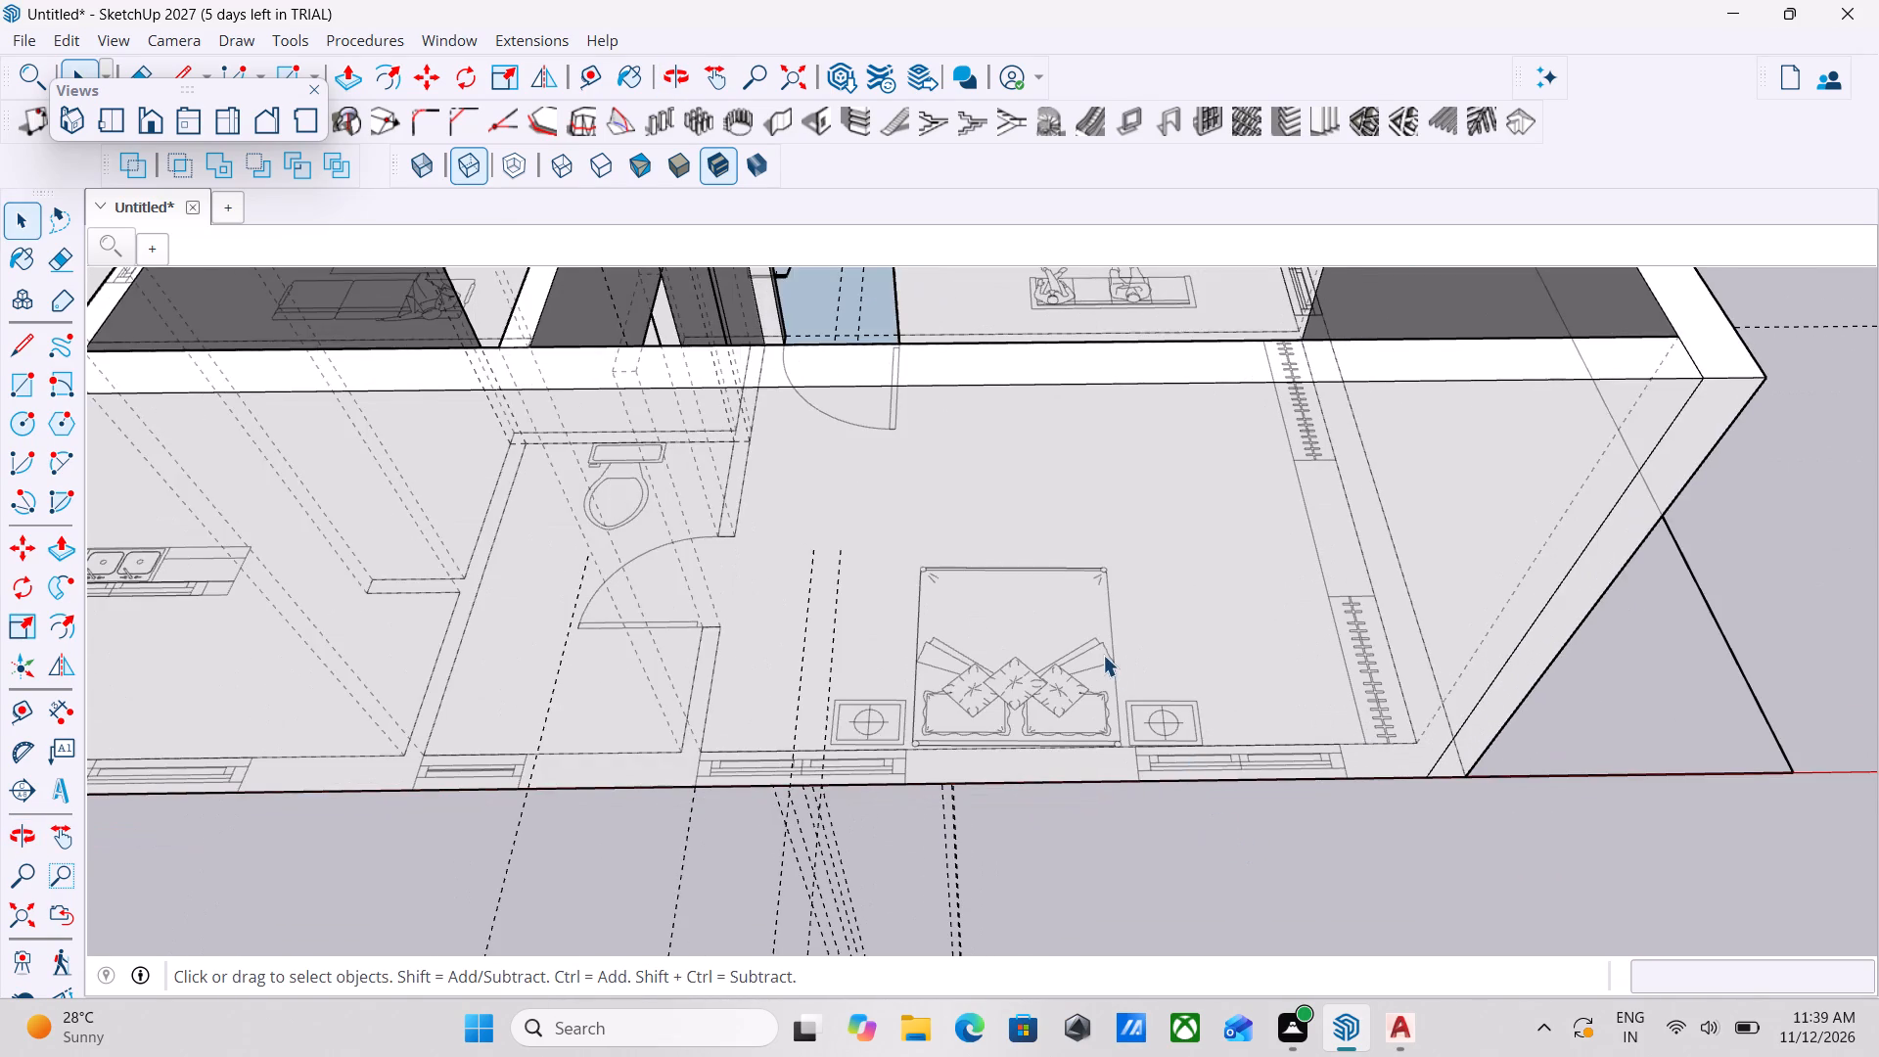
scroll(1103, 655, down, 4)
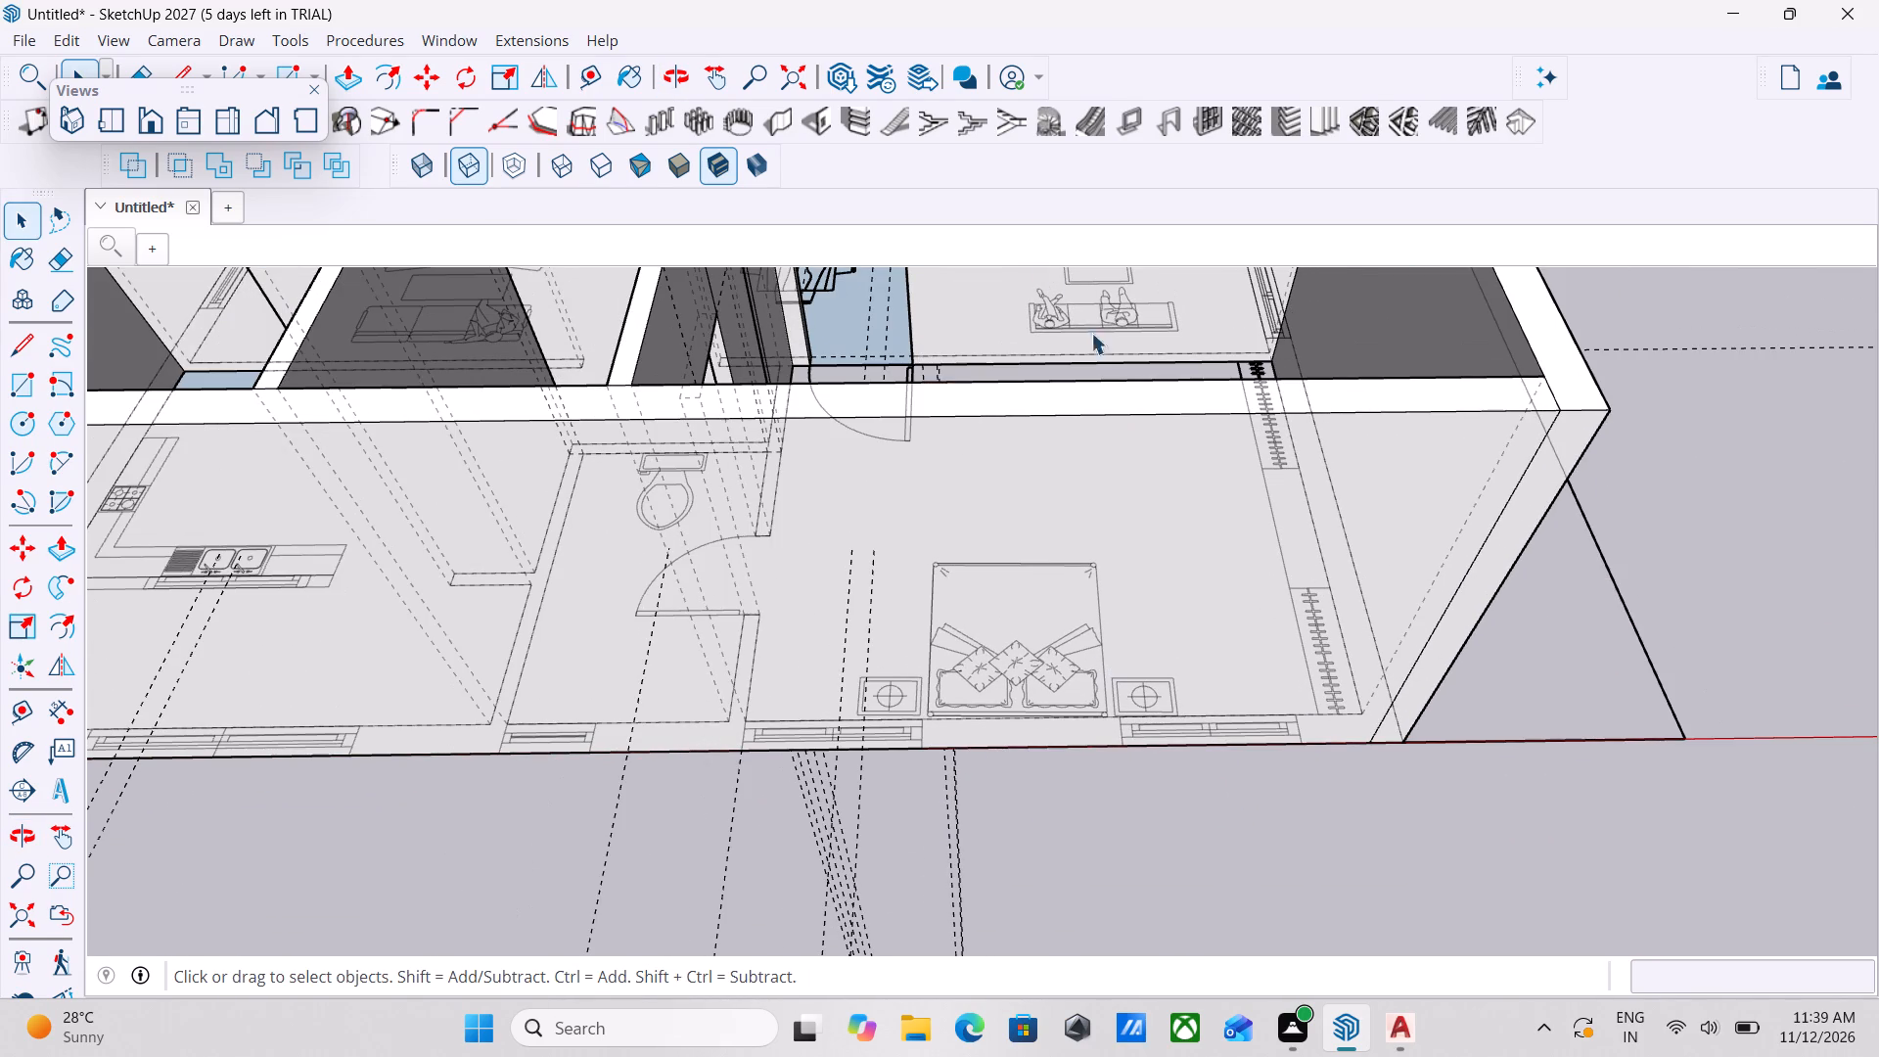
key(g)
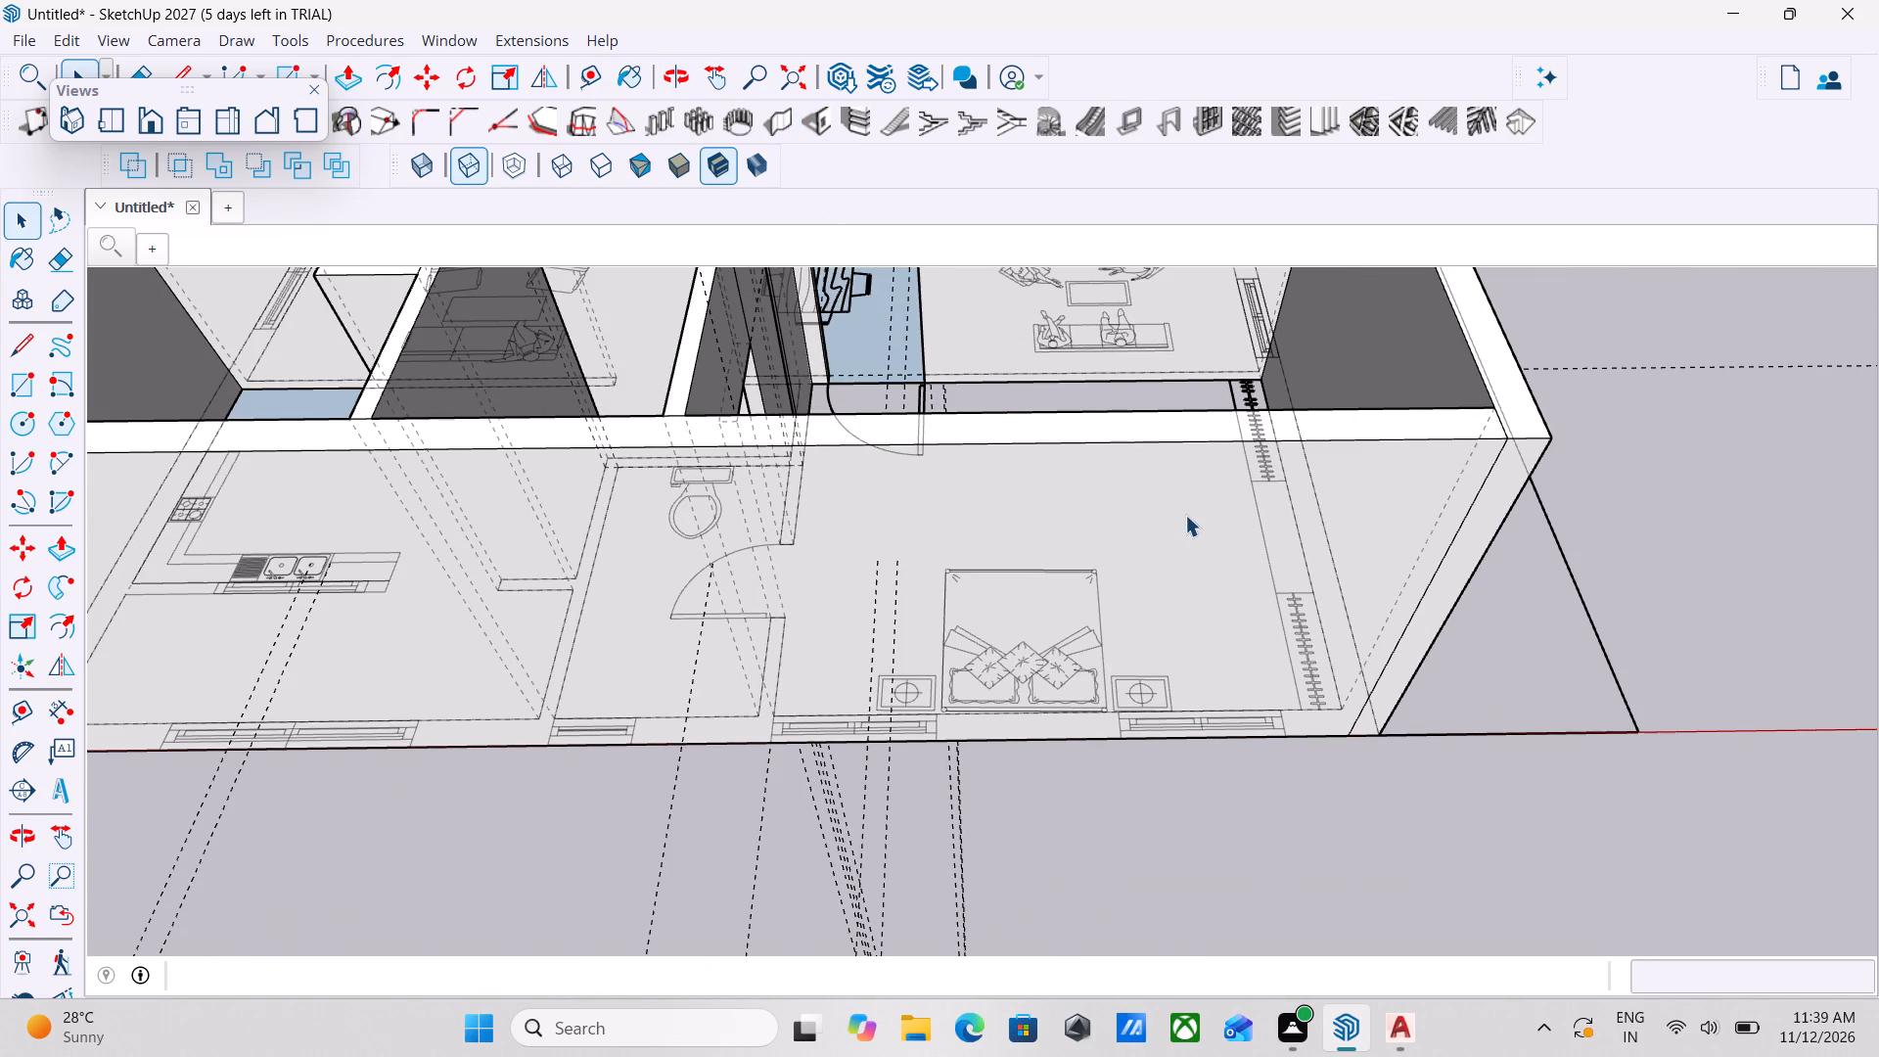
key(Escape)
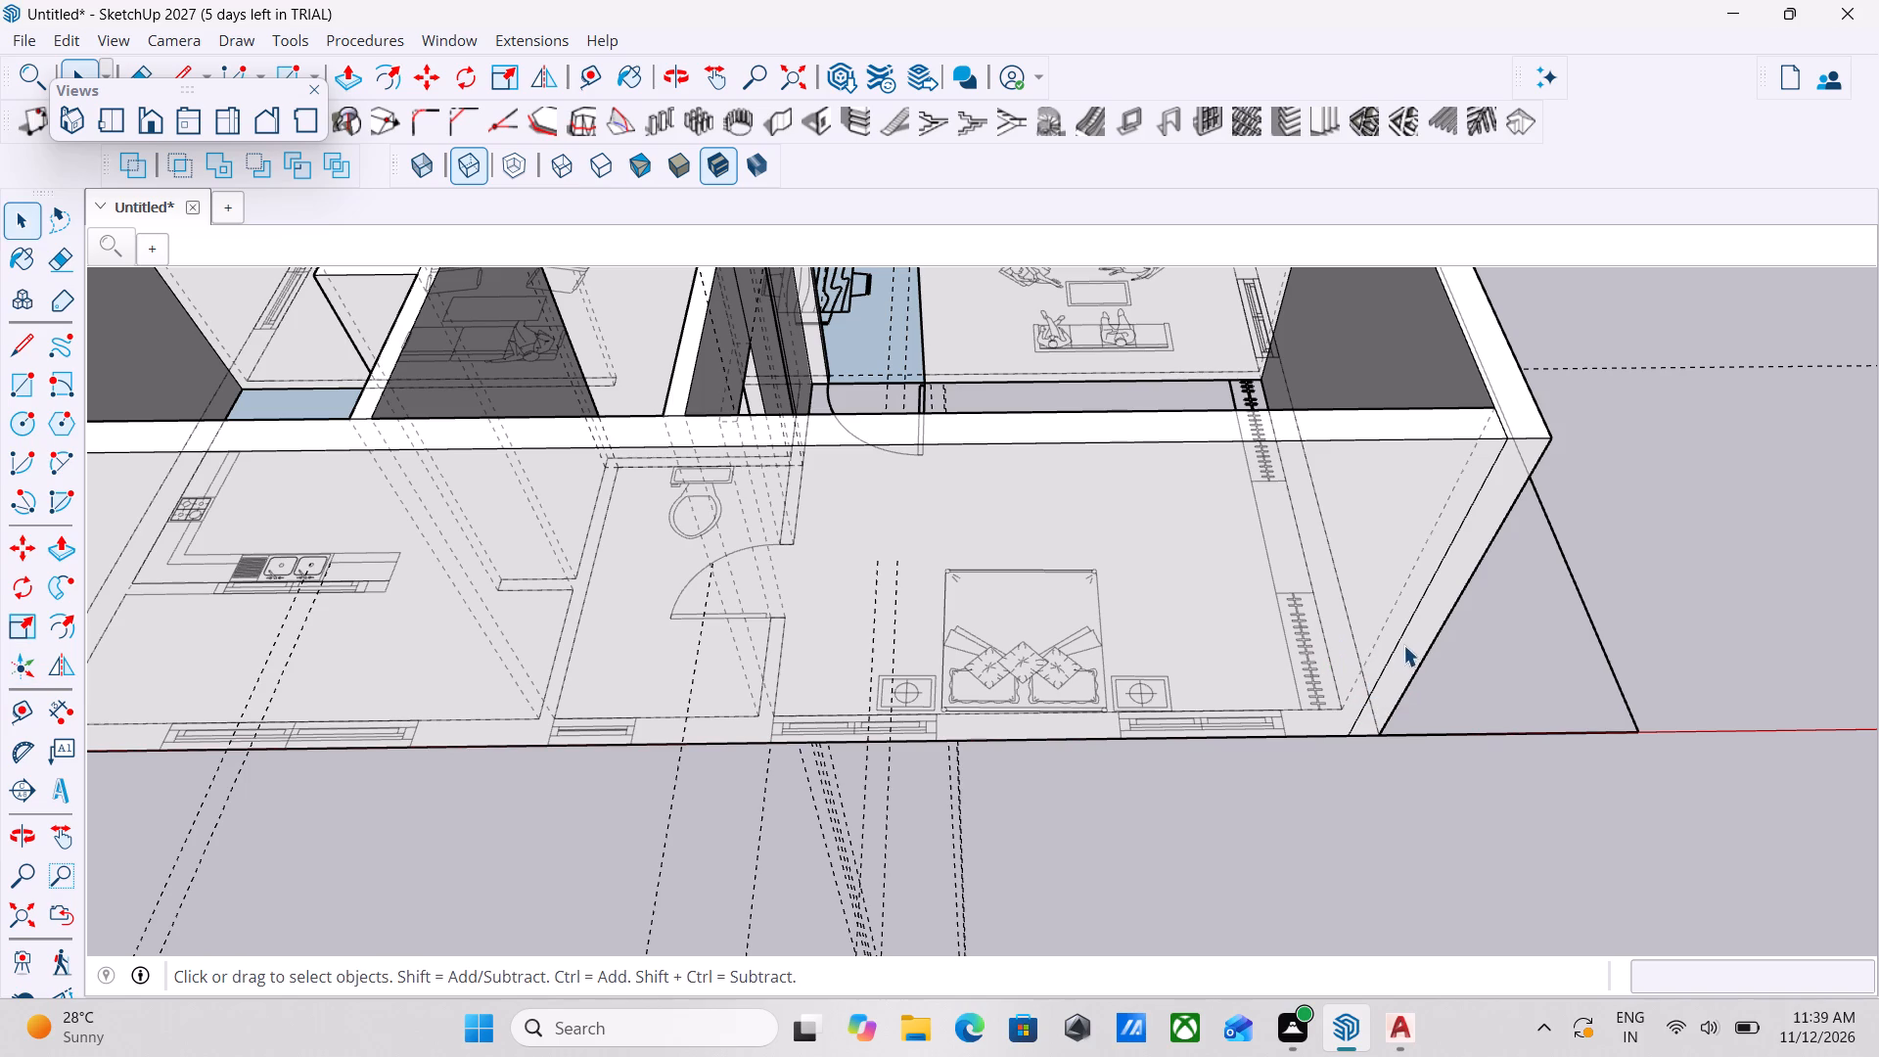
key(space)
Place a vertical guide about 2' 3" from the outer wall's corner edge, at the nearer side of the bedroom window beside the wardrobe.
scroll(1407, 625, down, 7)
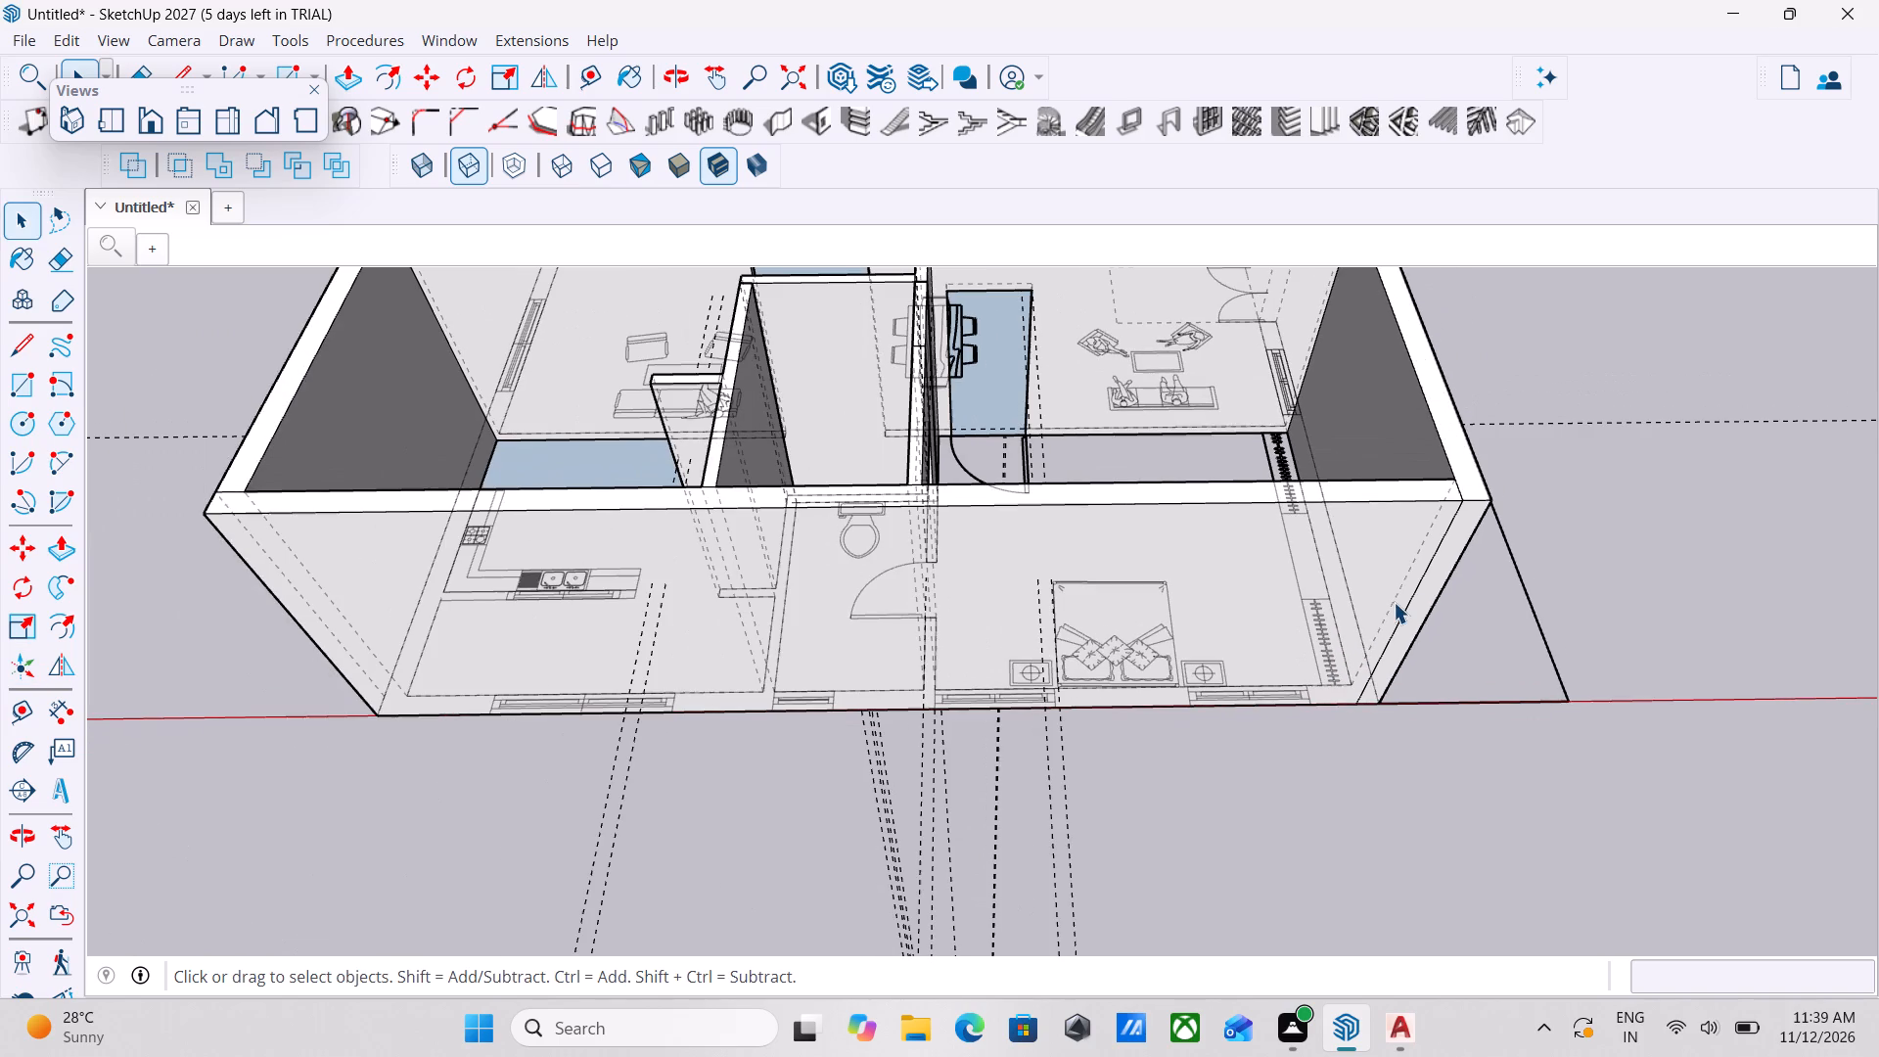
scroll(1215, 695, up, 4)
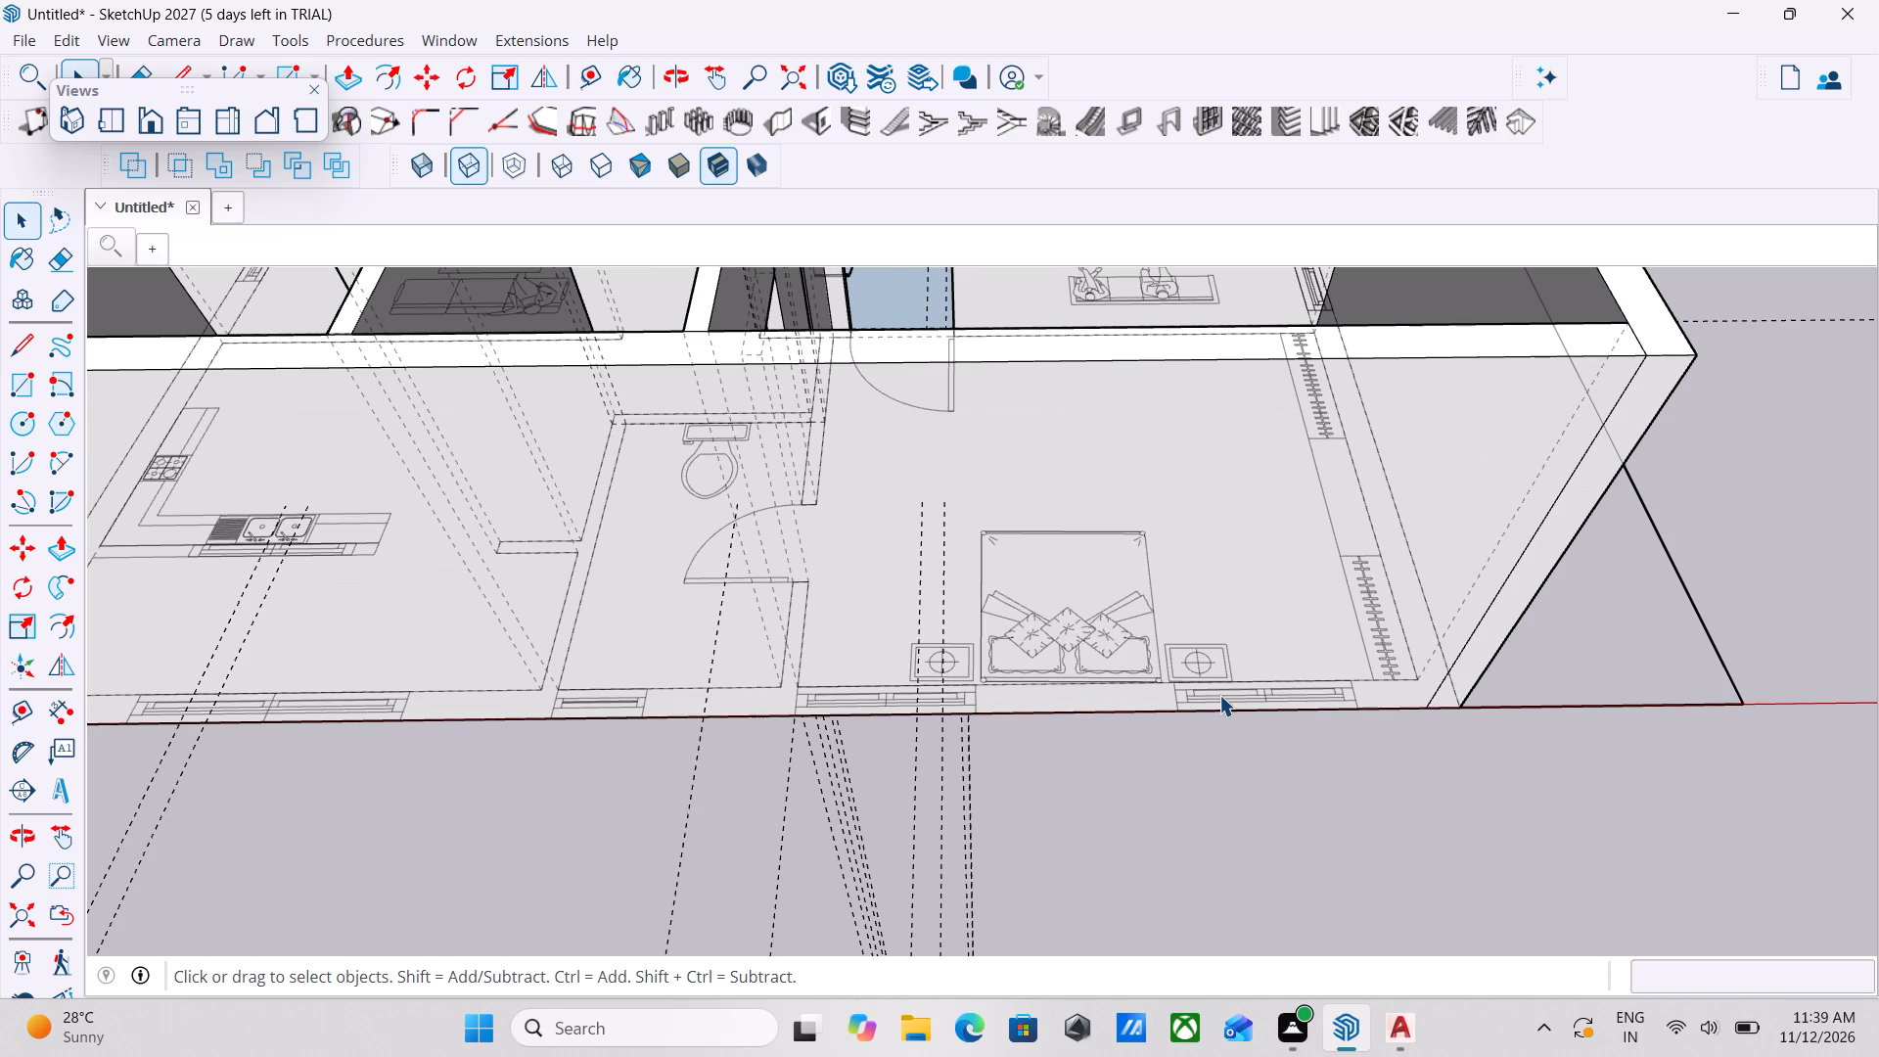
scroll(1212, 677, down, 4)
scroll(1343, 614, down, 3)
scroll(1328, 614, up, 9)
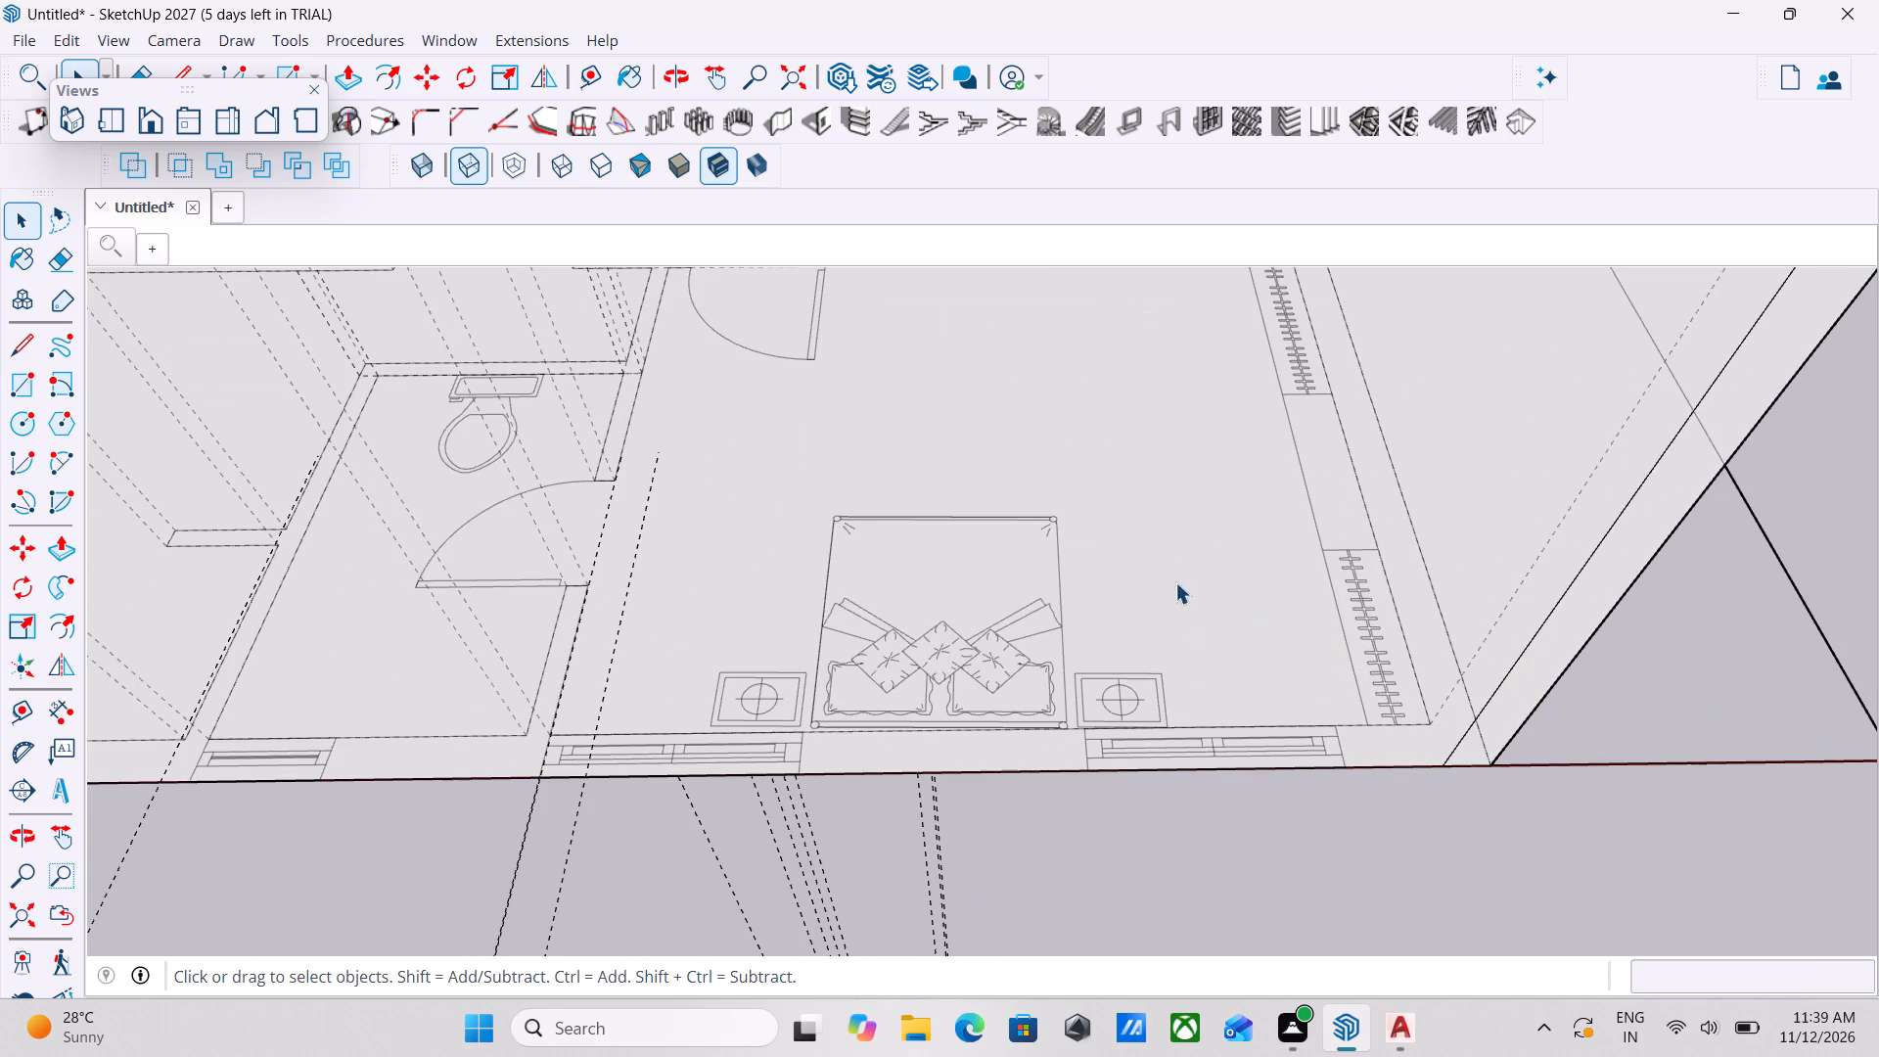
scroll(1147, 588, up, 3)
scroll(1151, 631, down, 7)
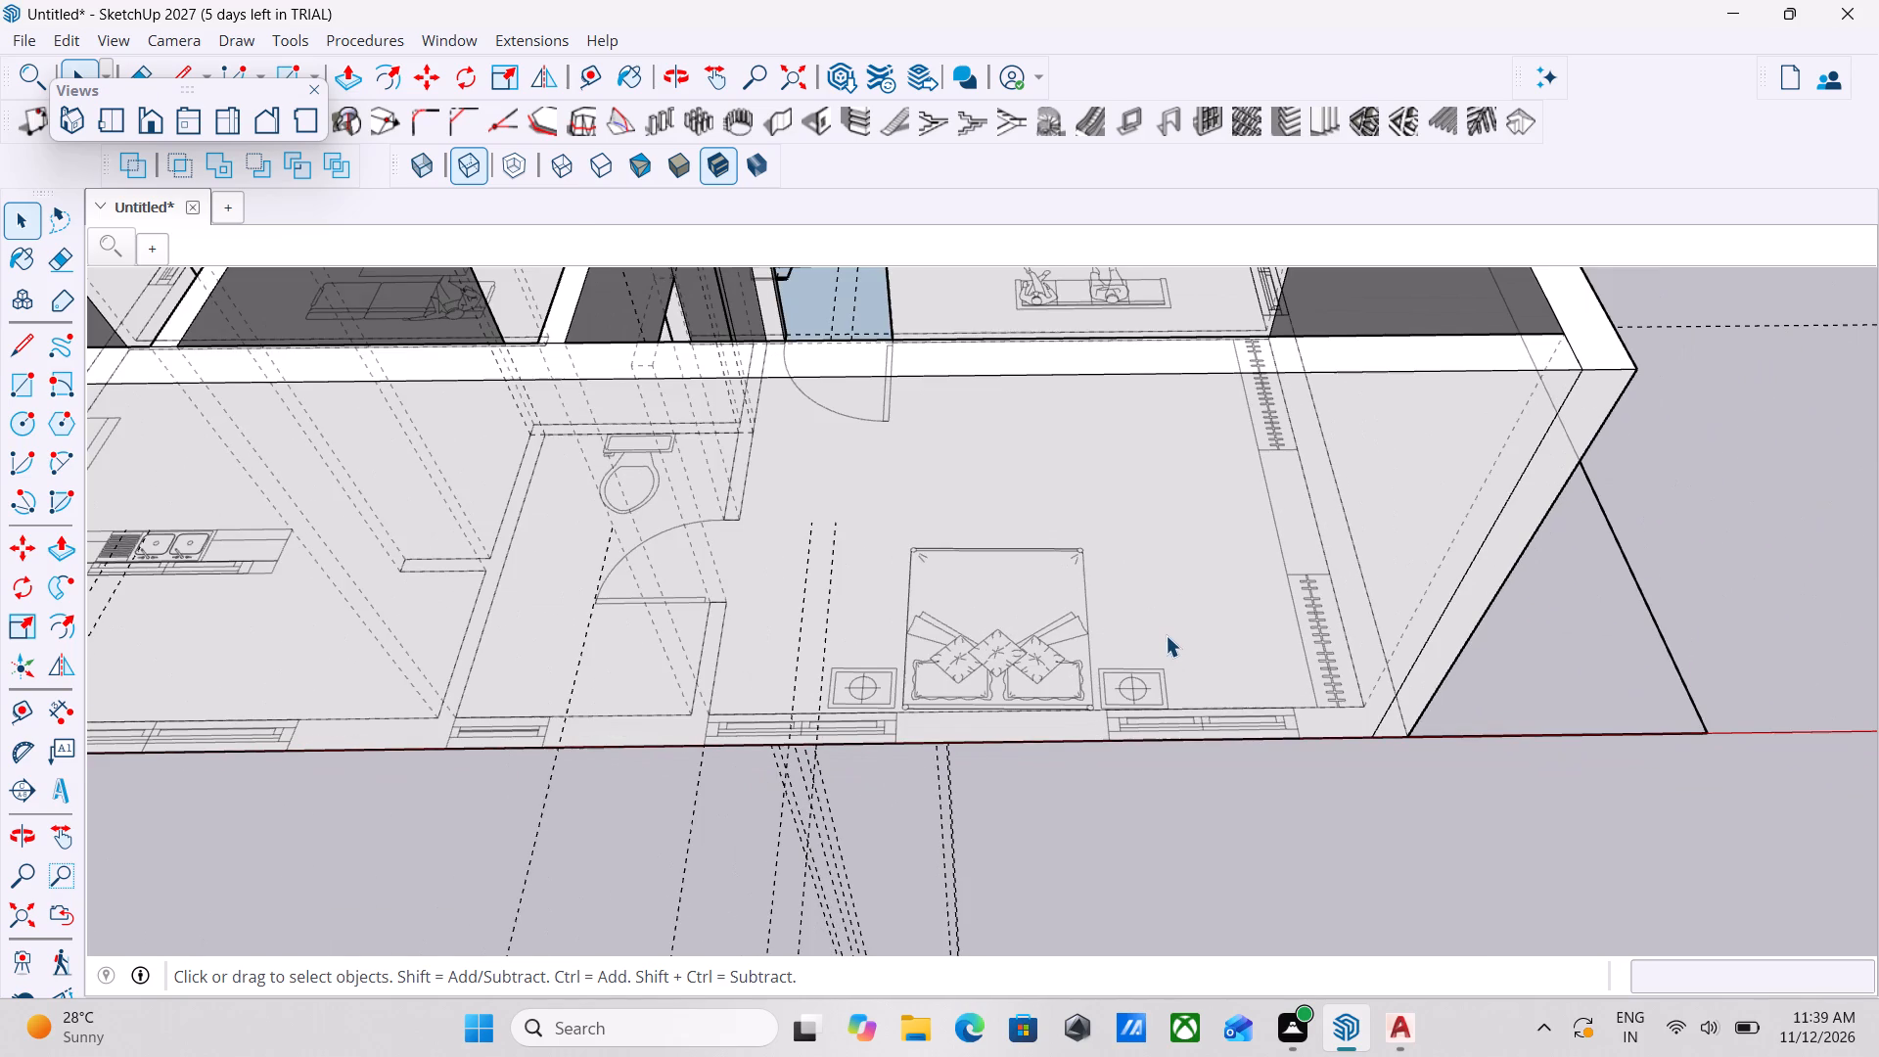
scroll(1138, 751, up, 2)
scroll(1176, 509, down, 3)
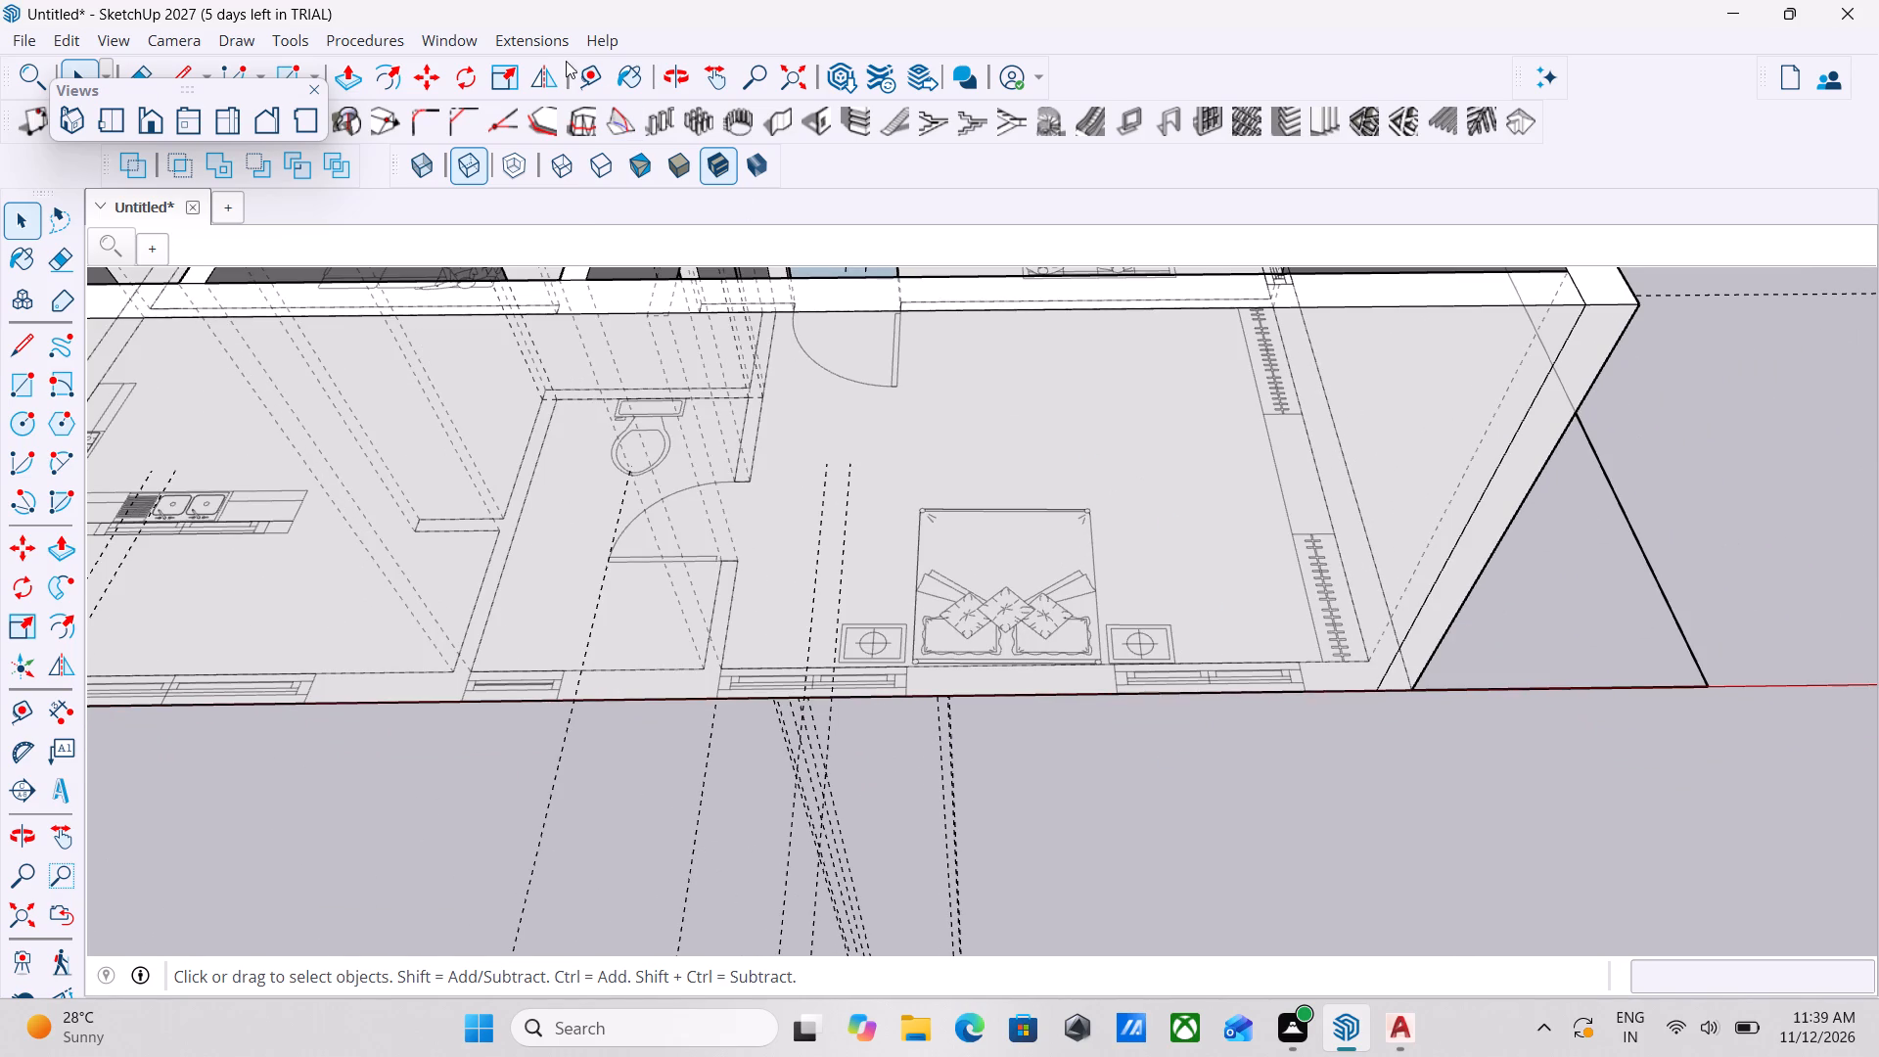
click(603, 75)
scroll(1352, 812, up, 2)
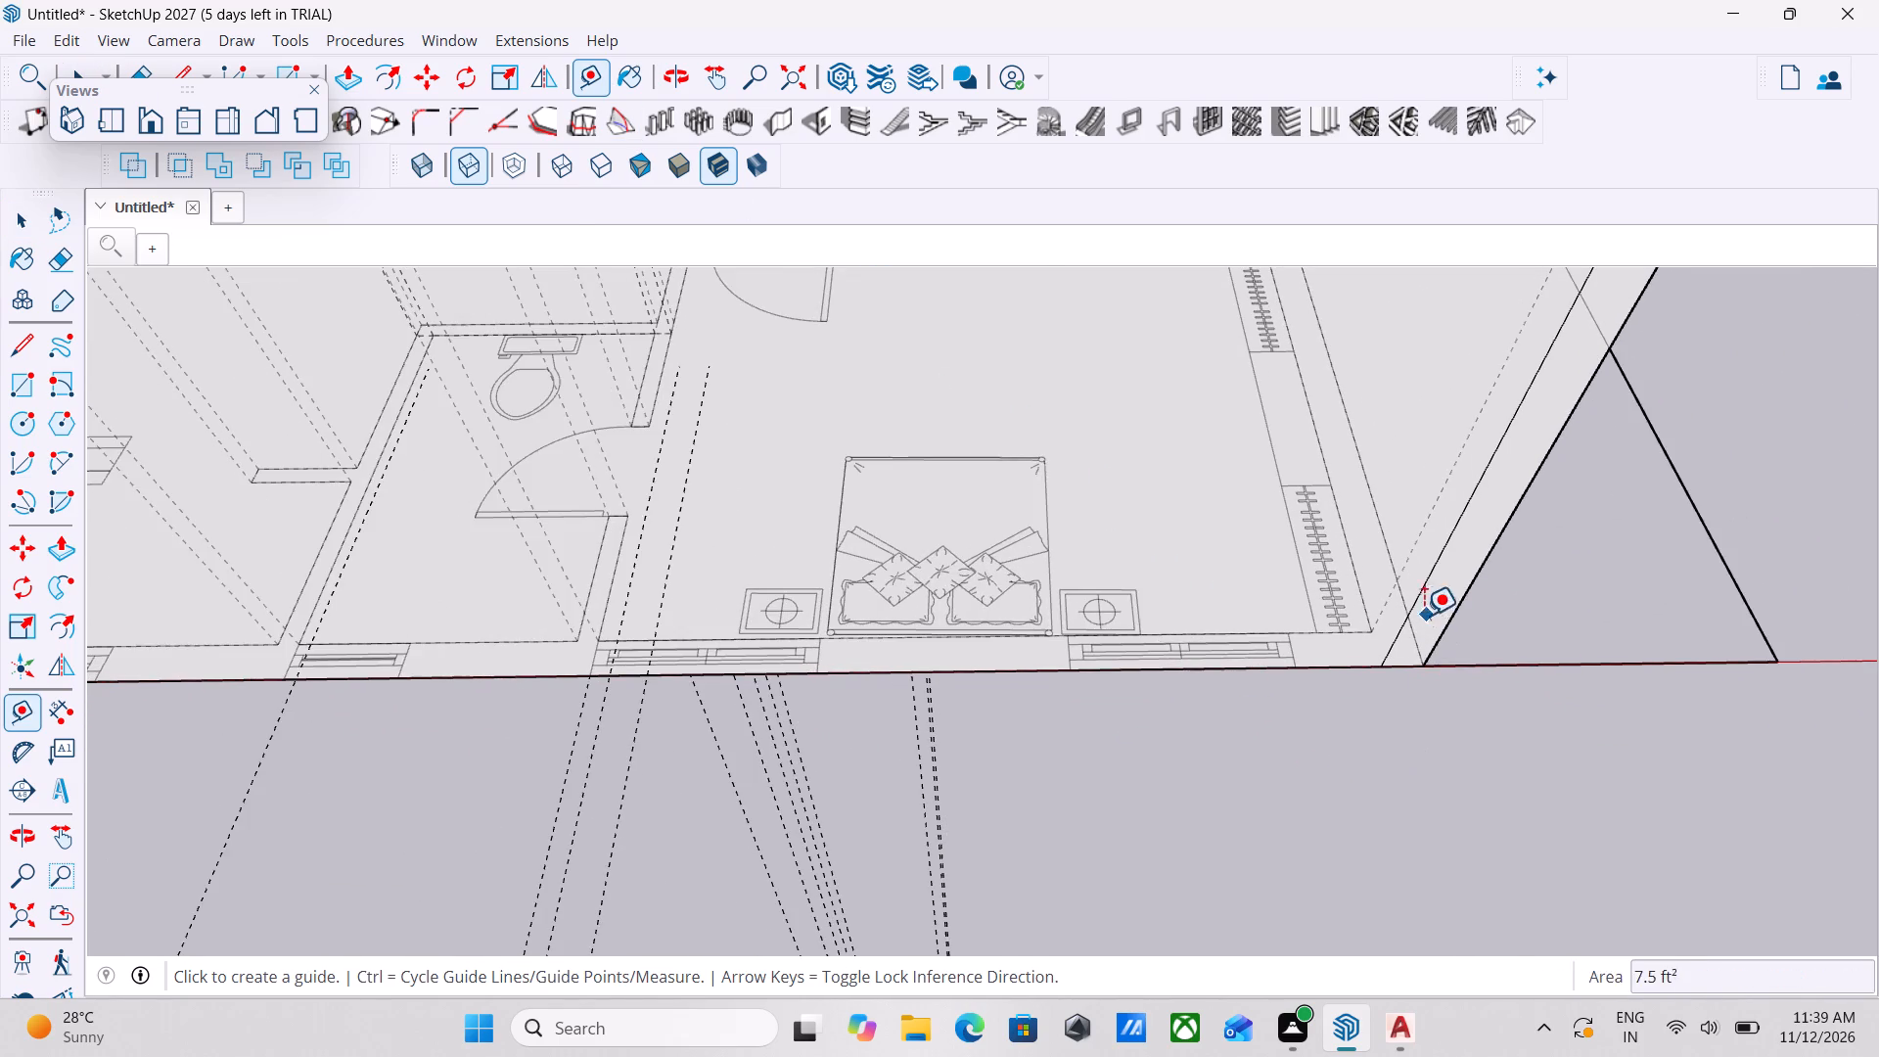
scroll(1384, 624, up, 3)
scroll(1468, 645, up, 2)
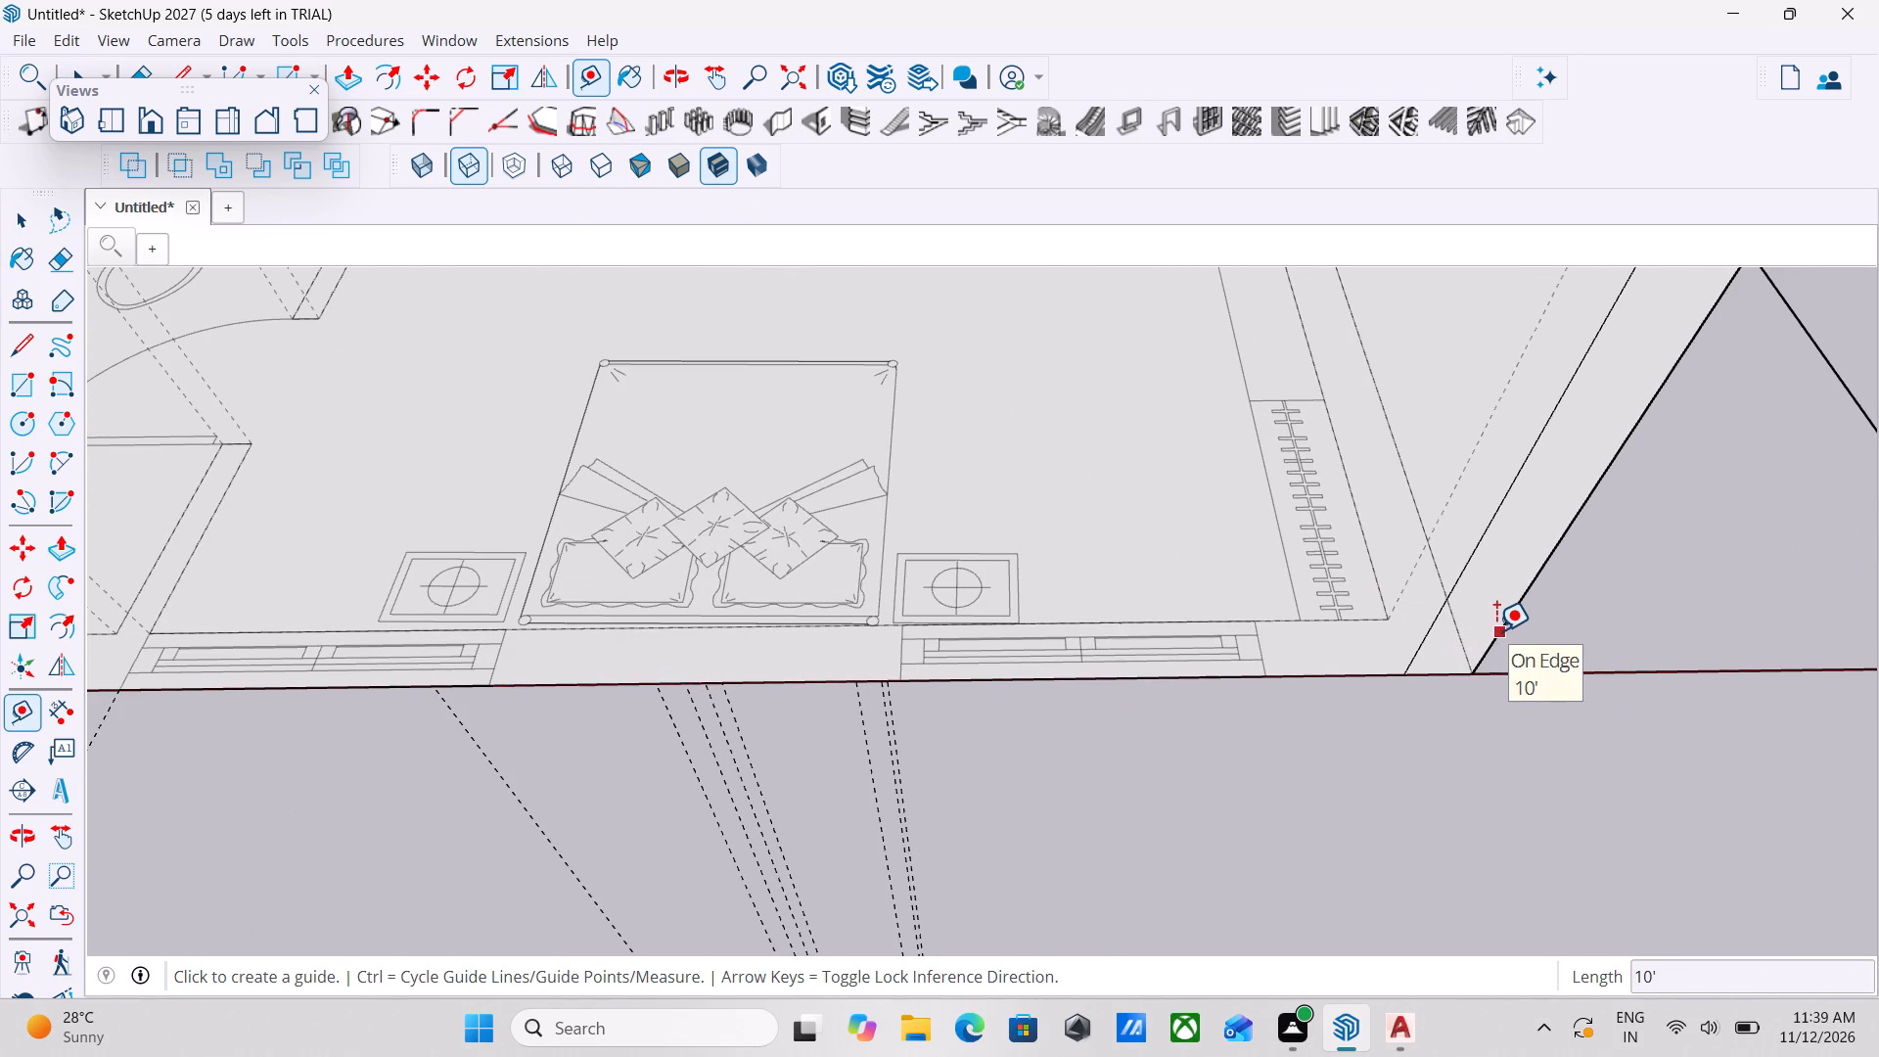
click(1496, 631)
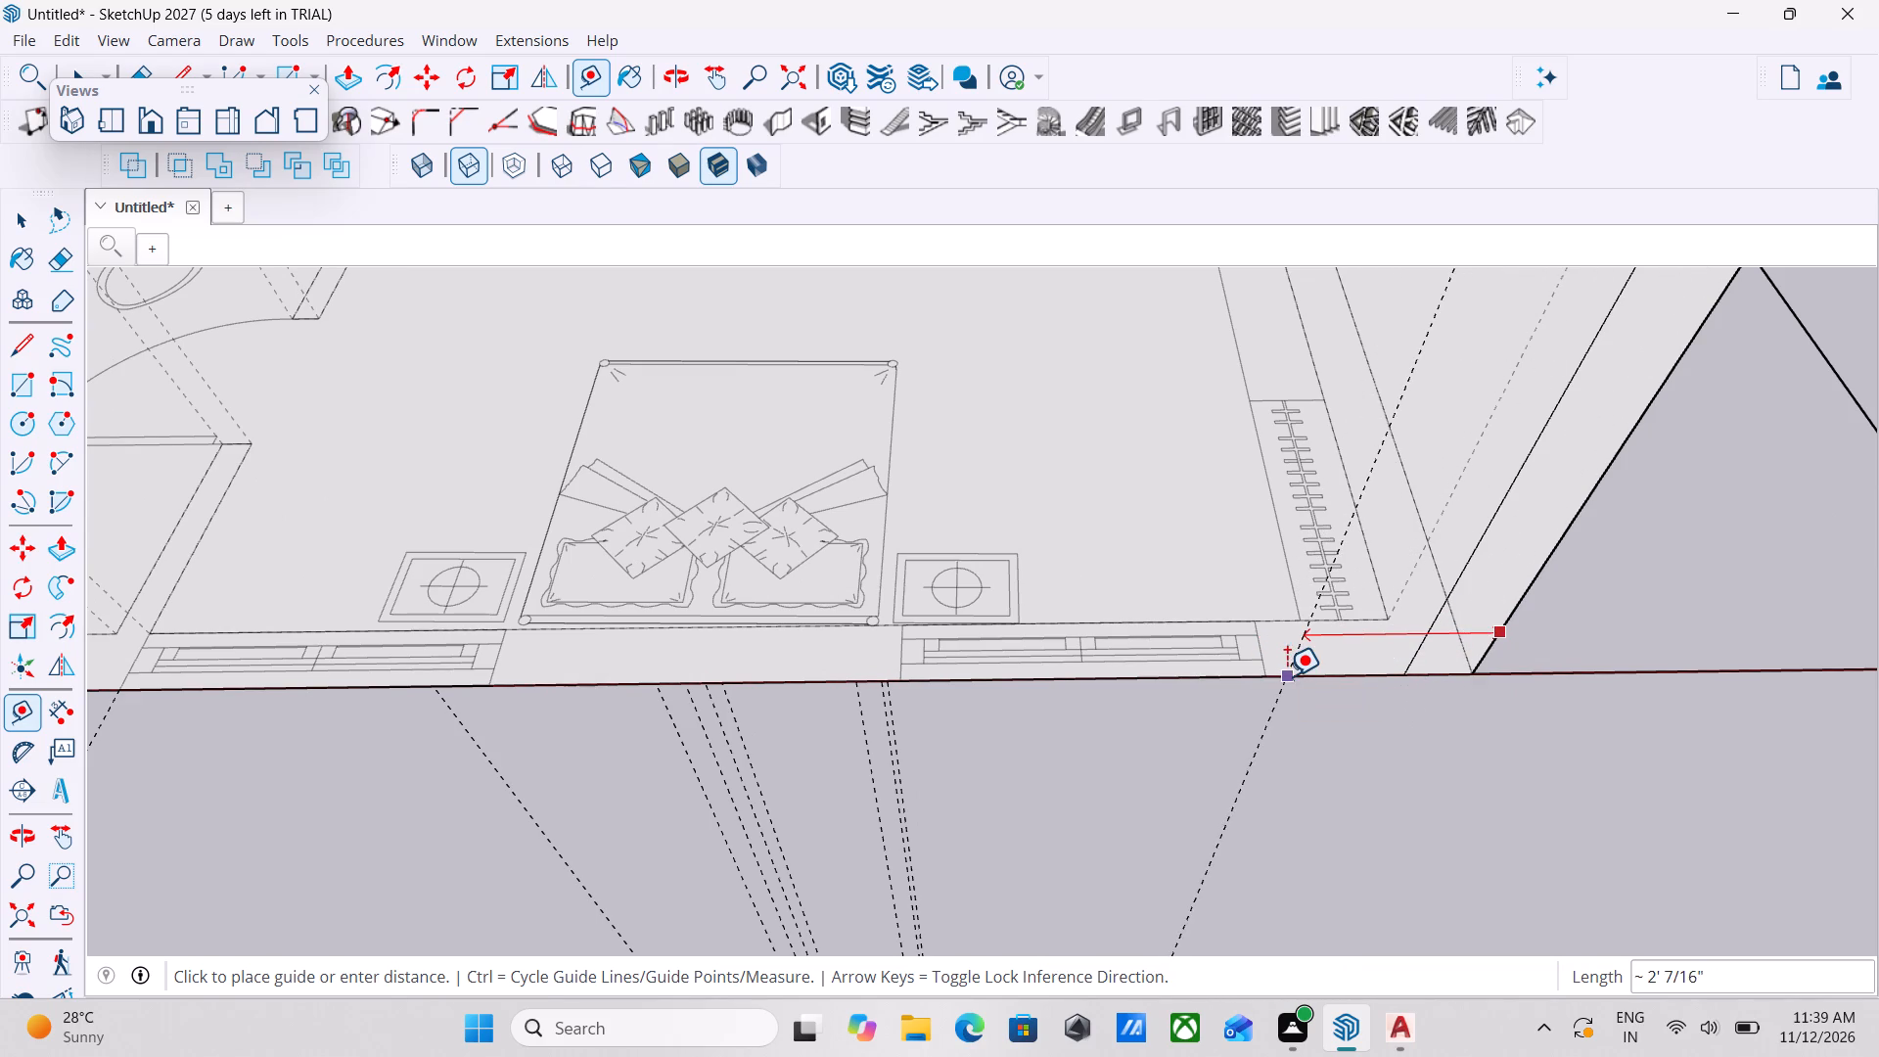
click(1260, 676)
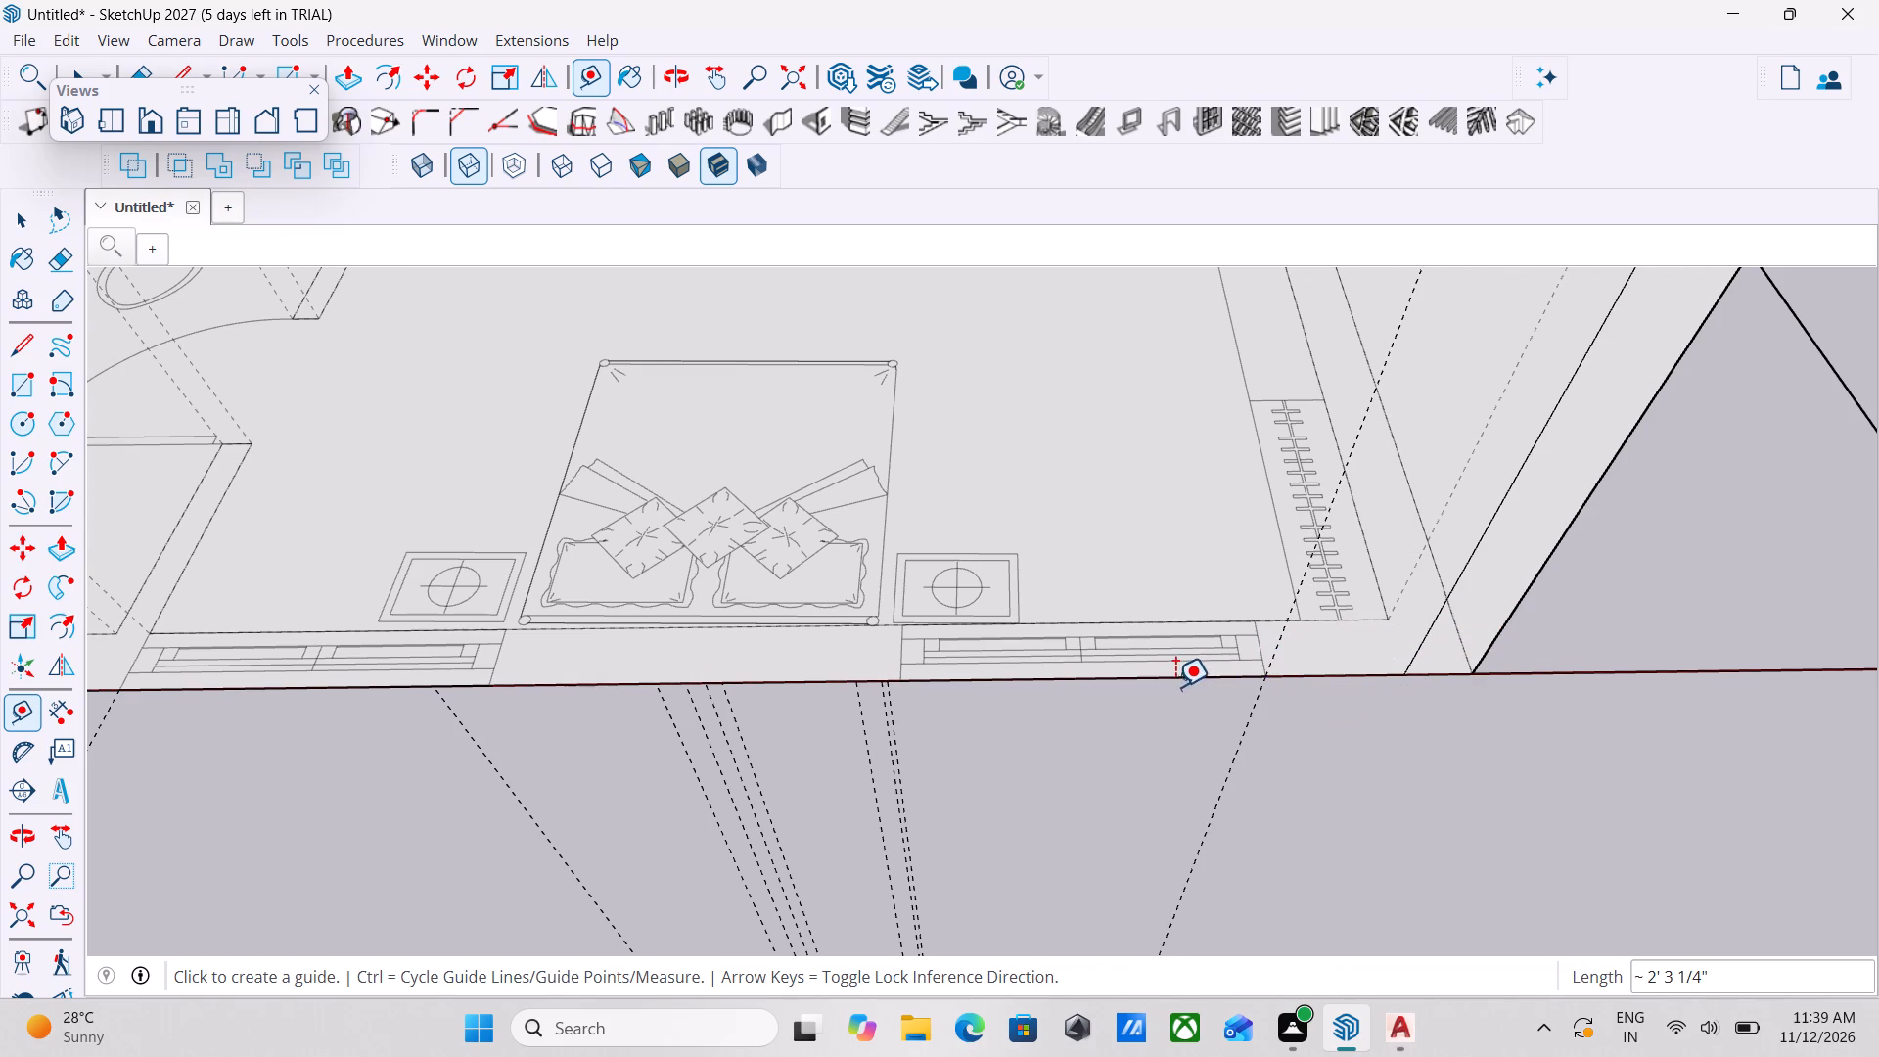
Place a vertical guide about 6' 3" from the outer wall's corner edge, at the far side of the bedroom window.
click(1515, 602)
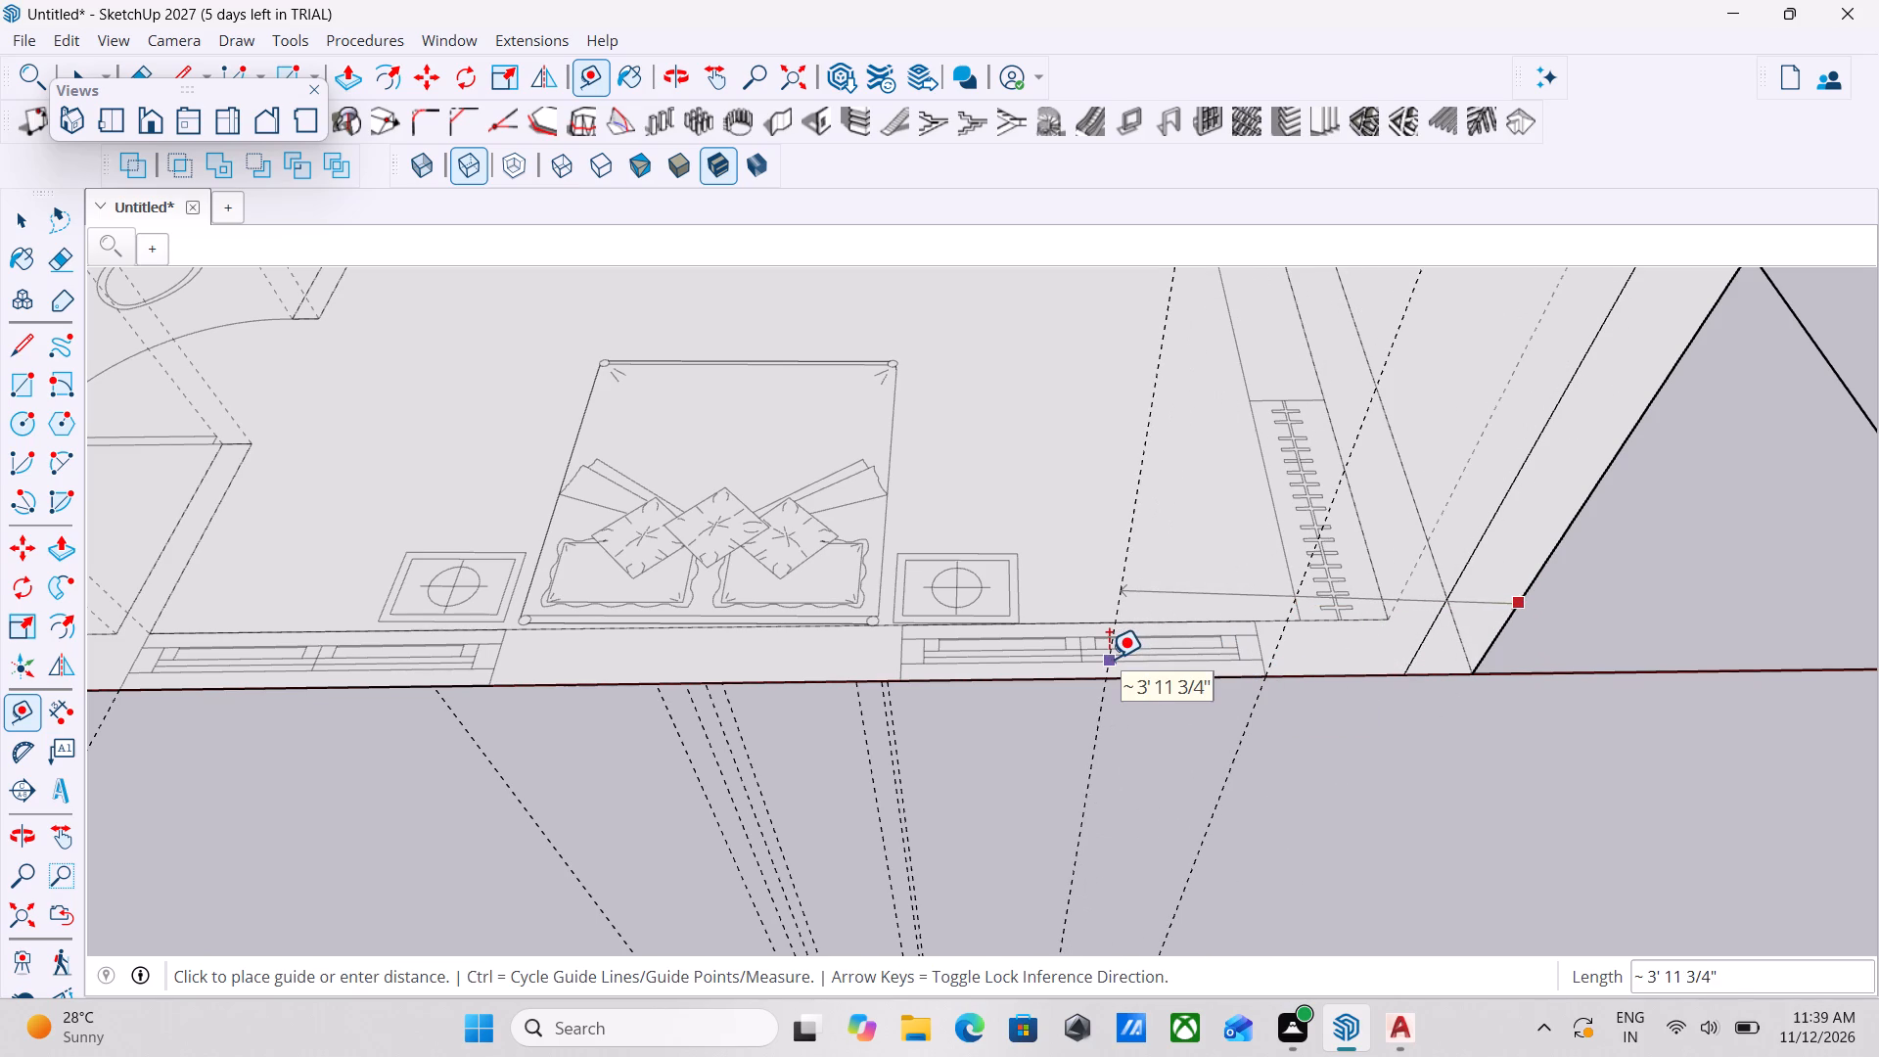
key(Left)
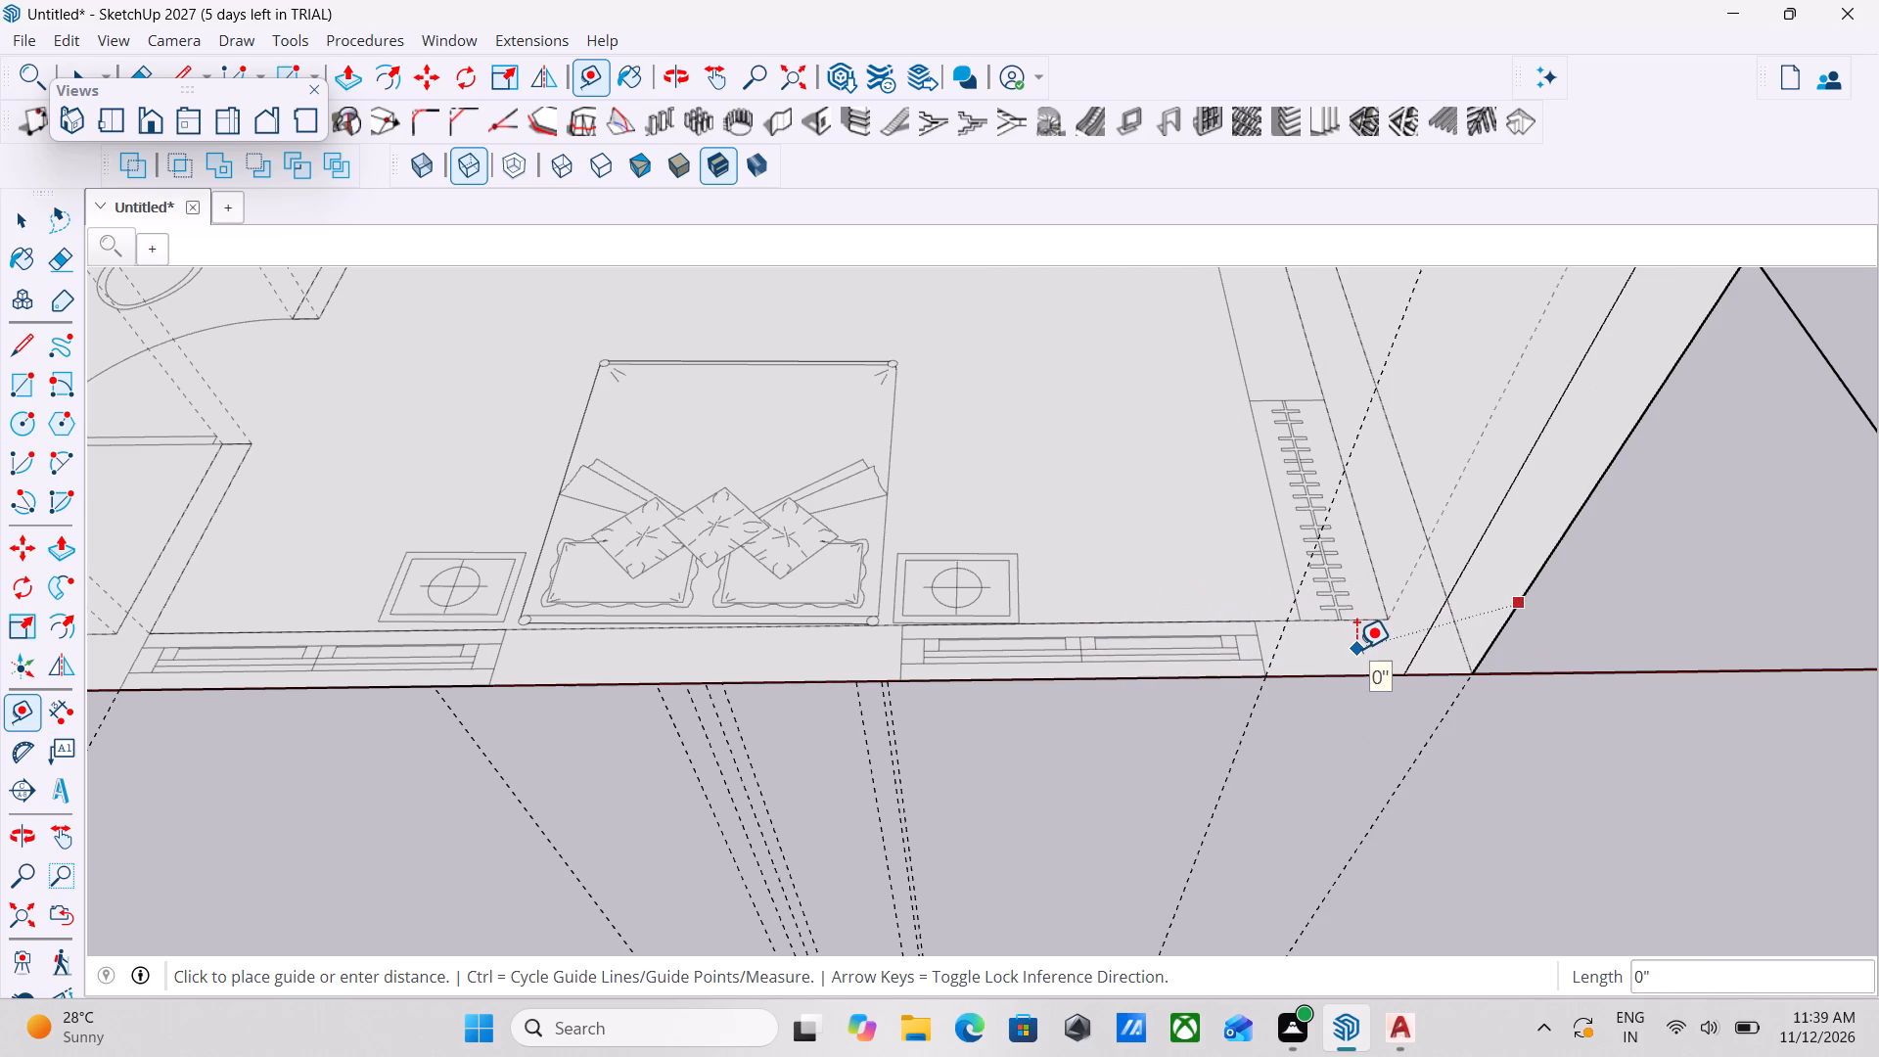
key(Left)
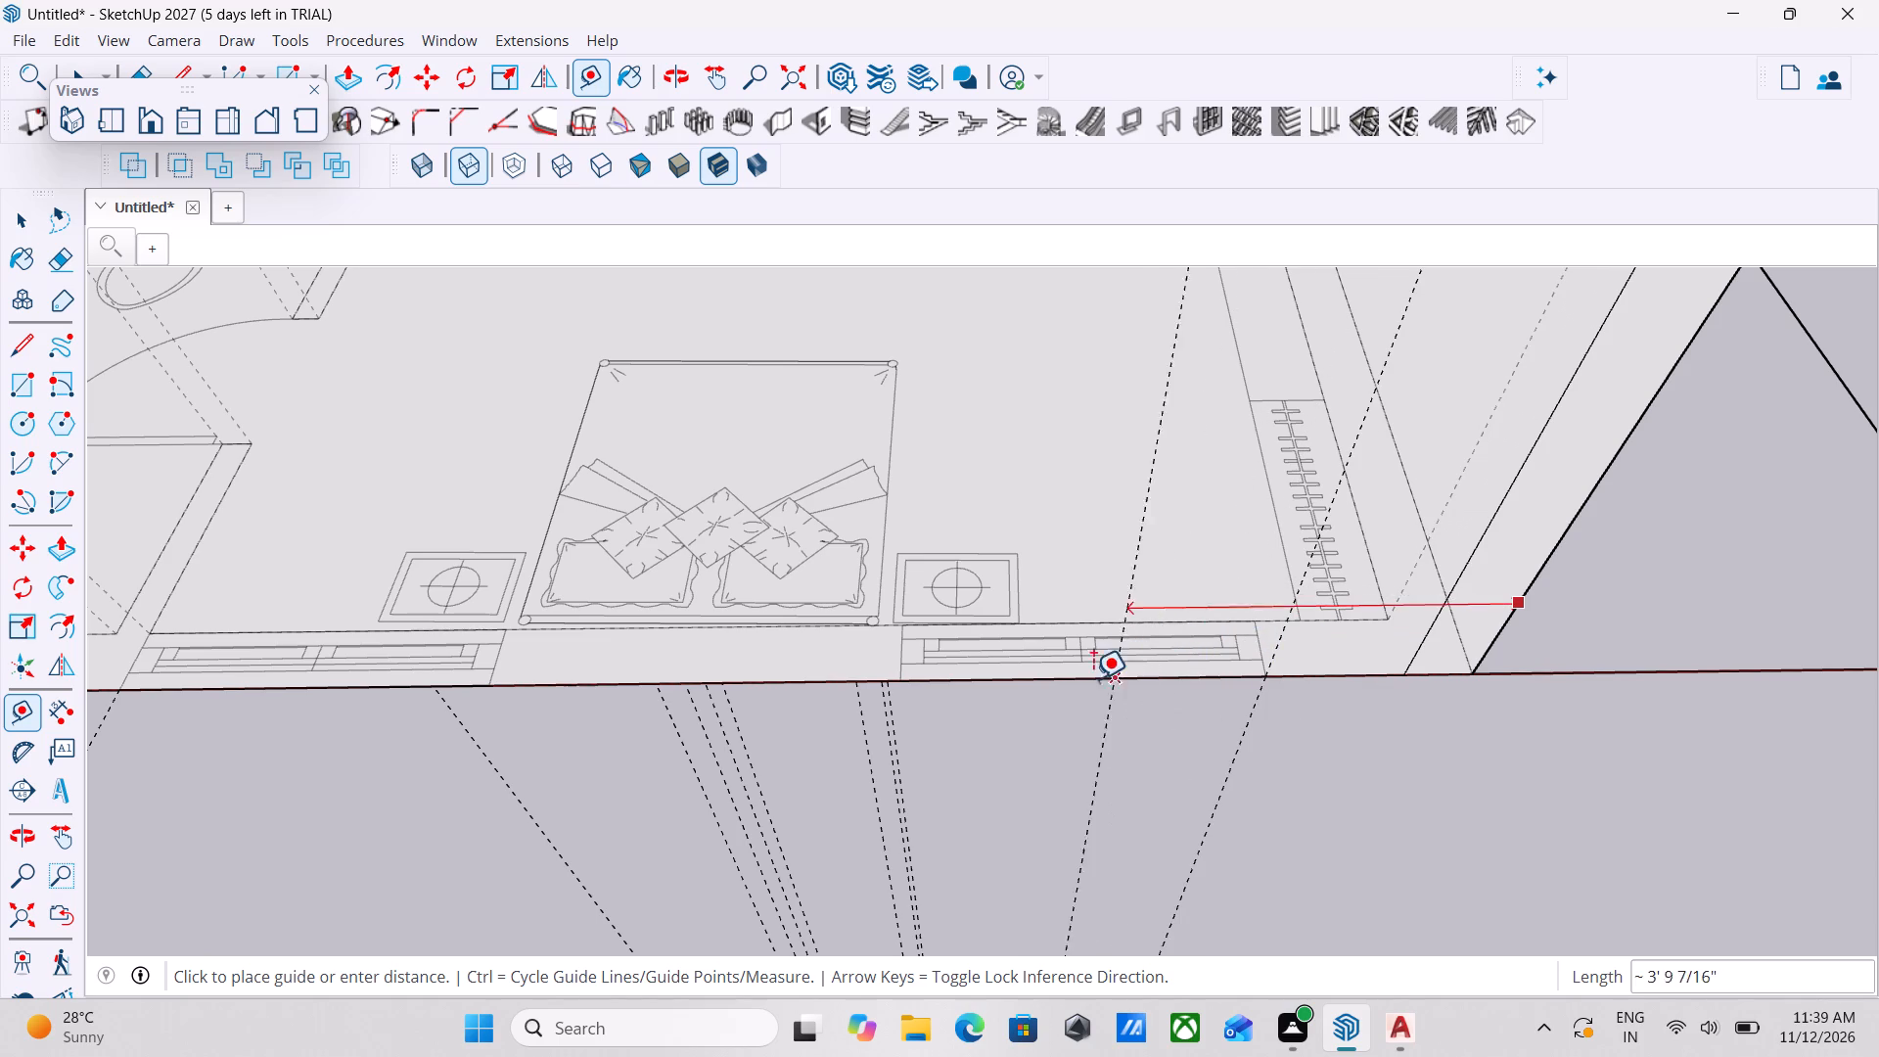
key(Up)
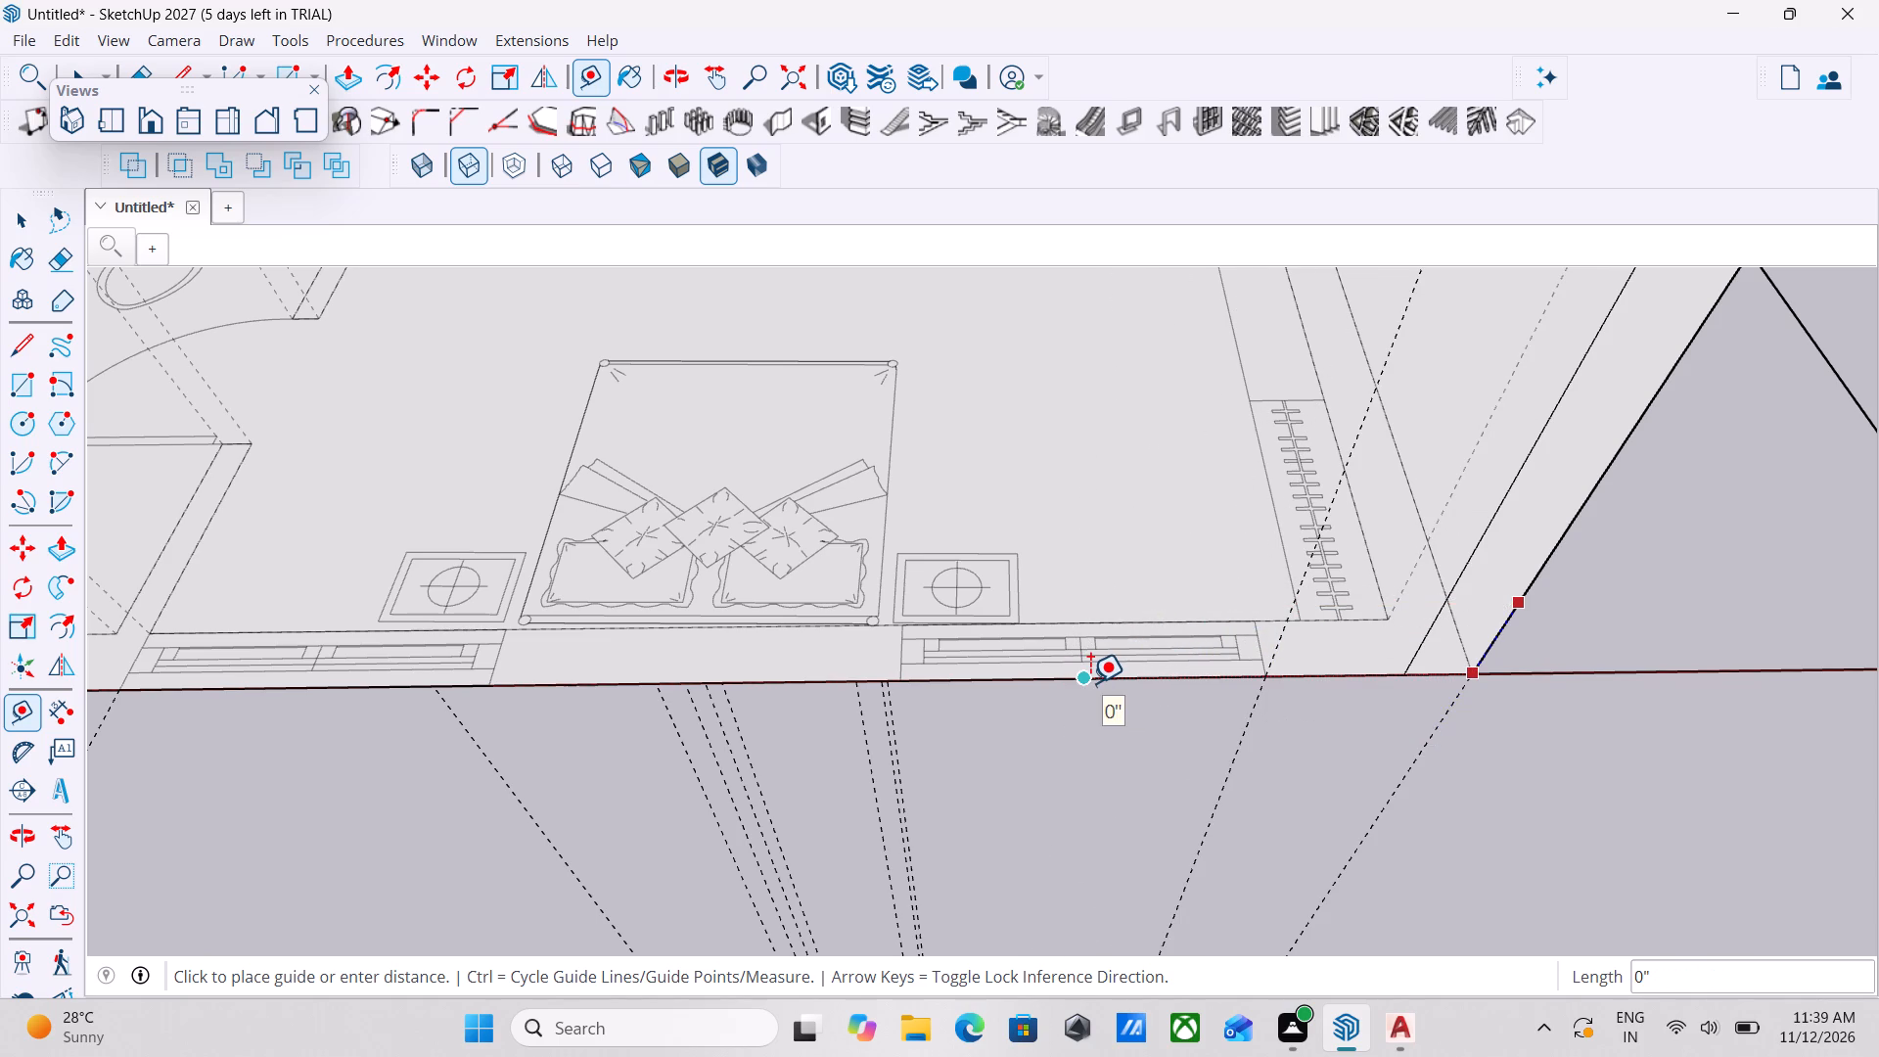
key(Down)
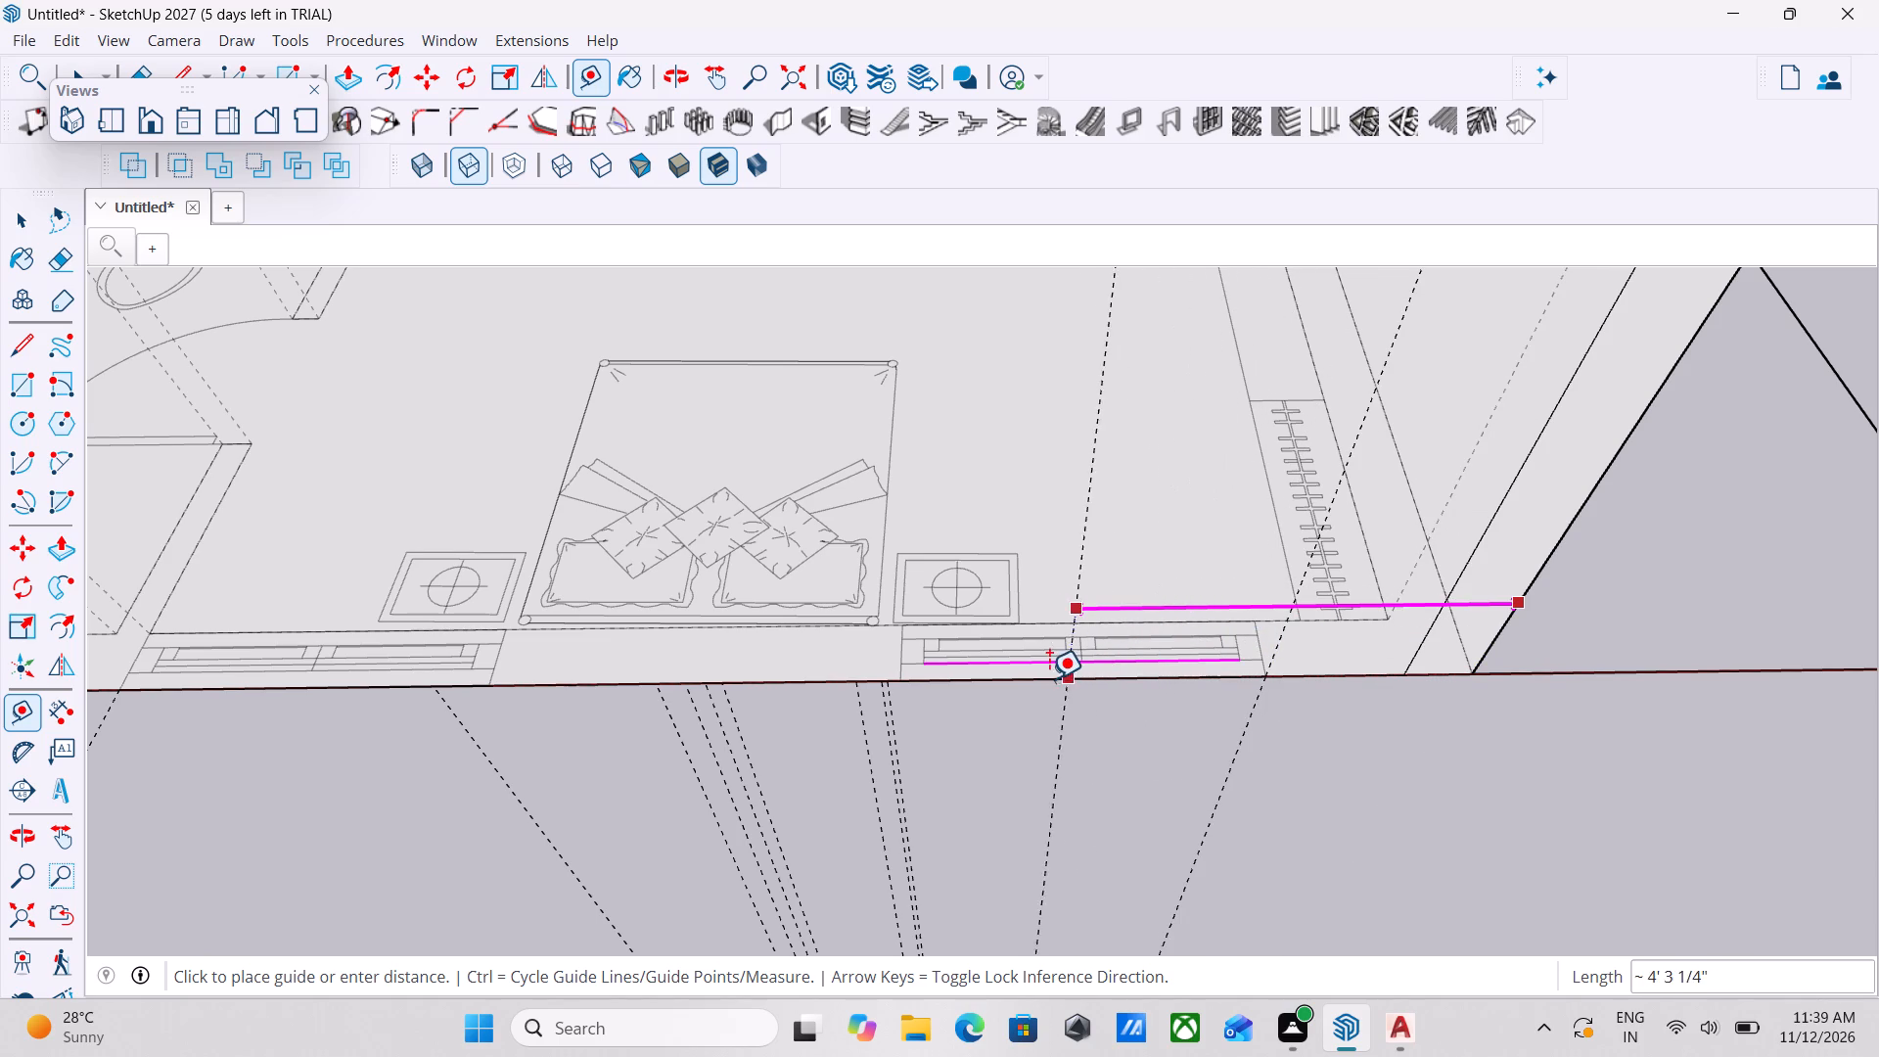
click(899, 674)
Place a horizontal guide 3' above the outer wall's bottom edge for the bedroom window sill.
scroll(1101, 691, up, 5)
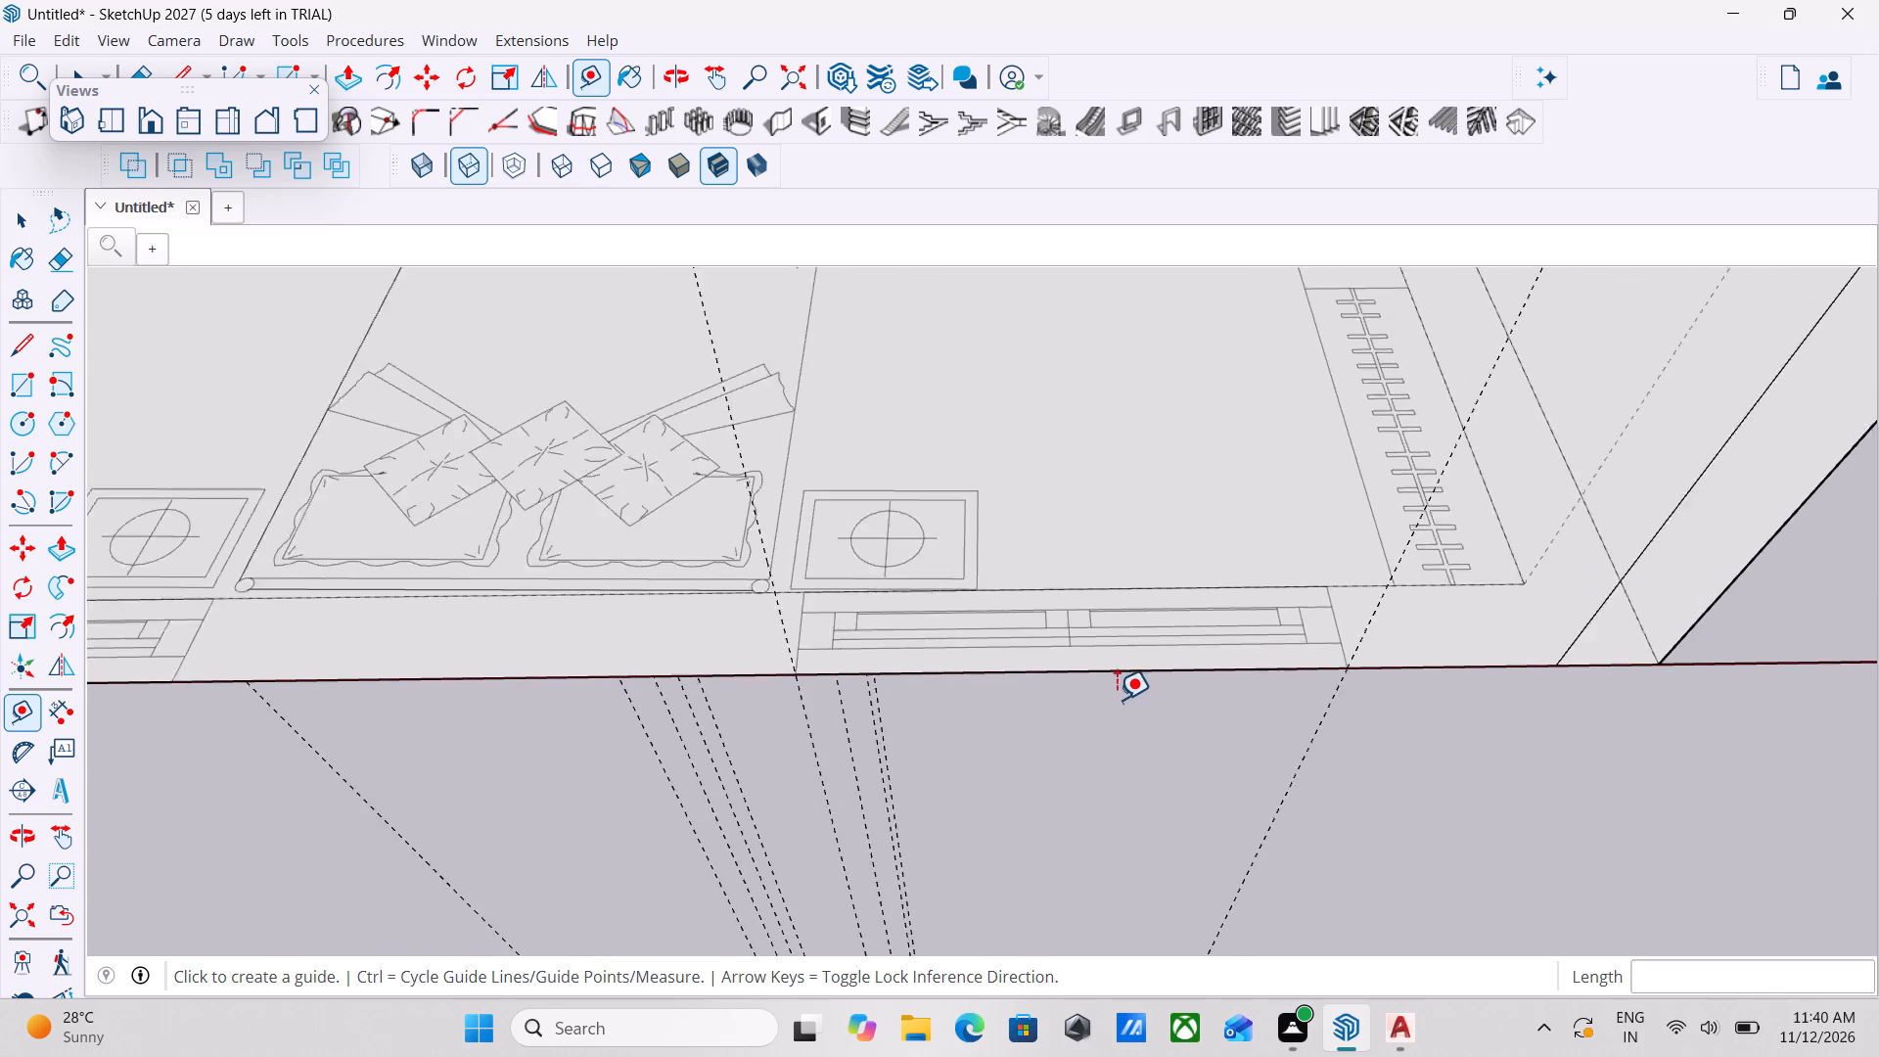
scroll(1117, 700, up, 1)
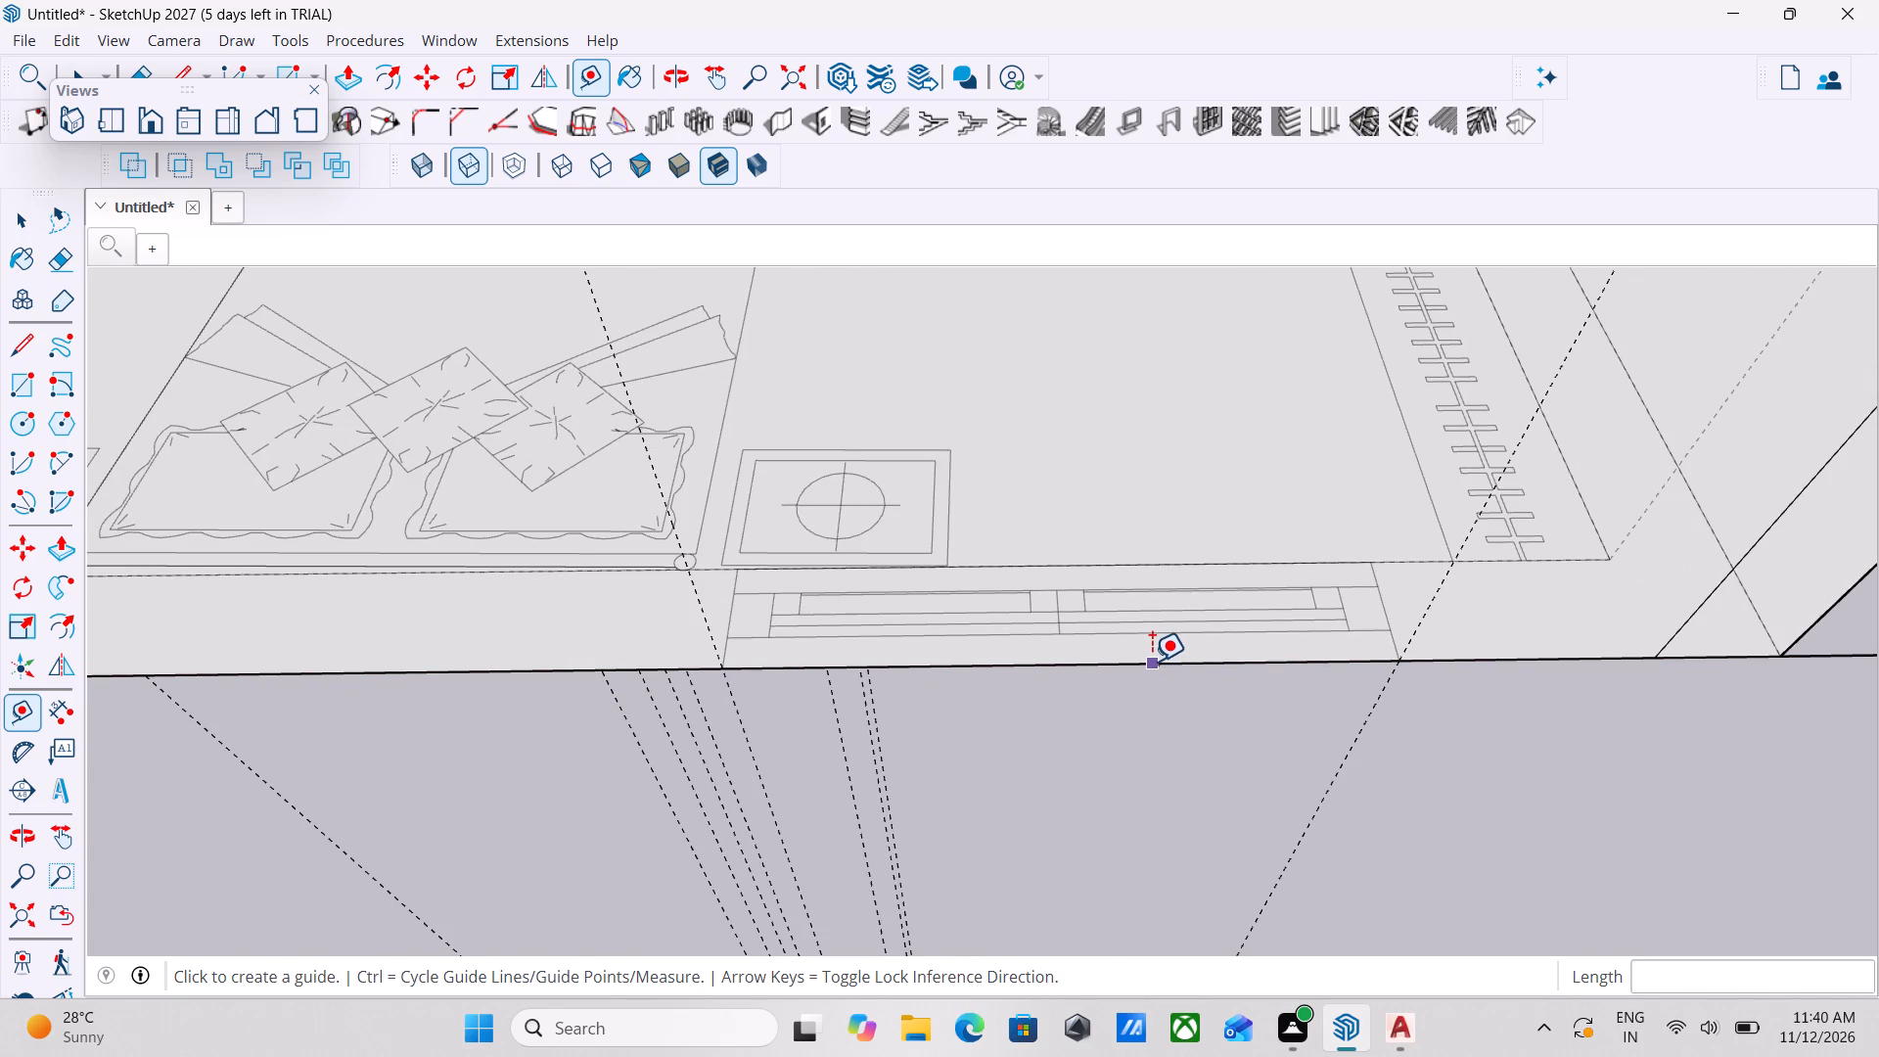
click(1152, 662)
scroll(1172, 539, down, 5)
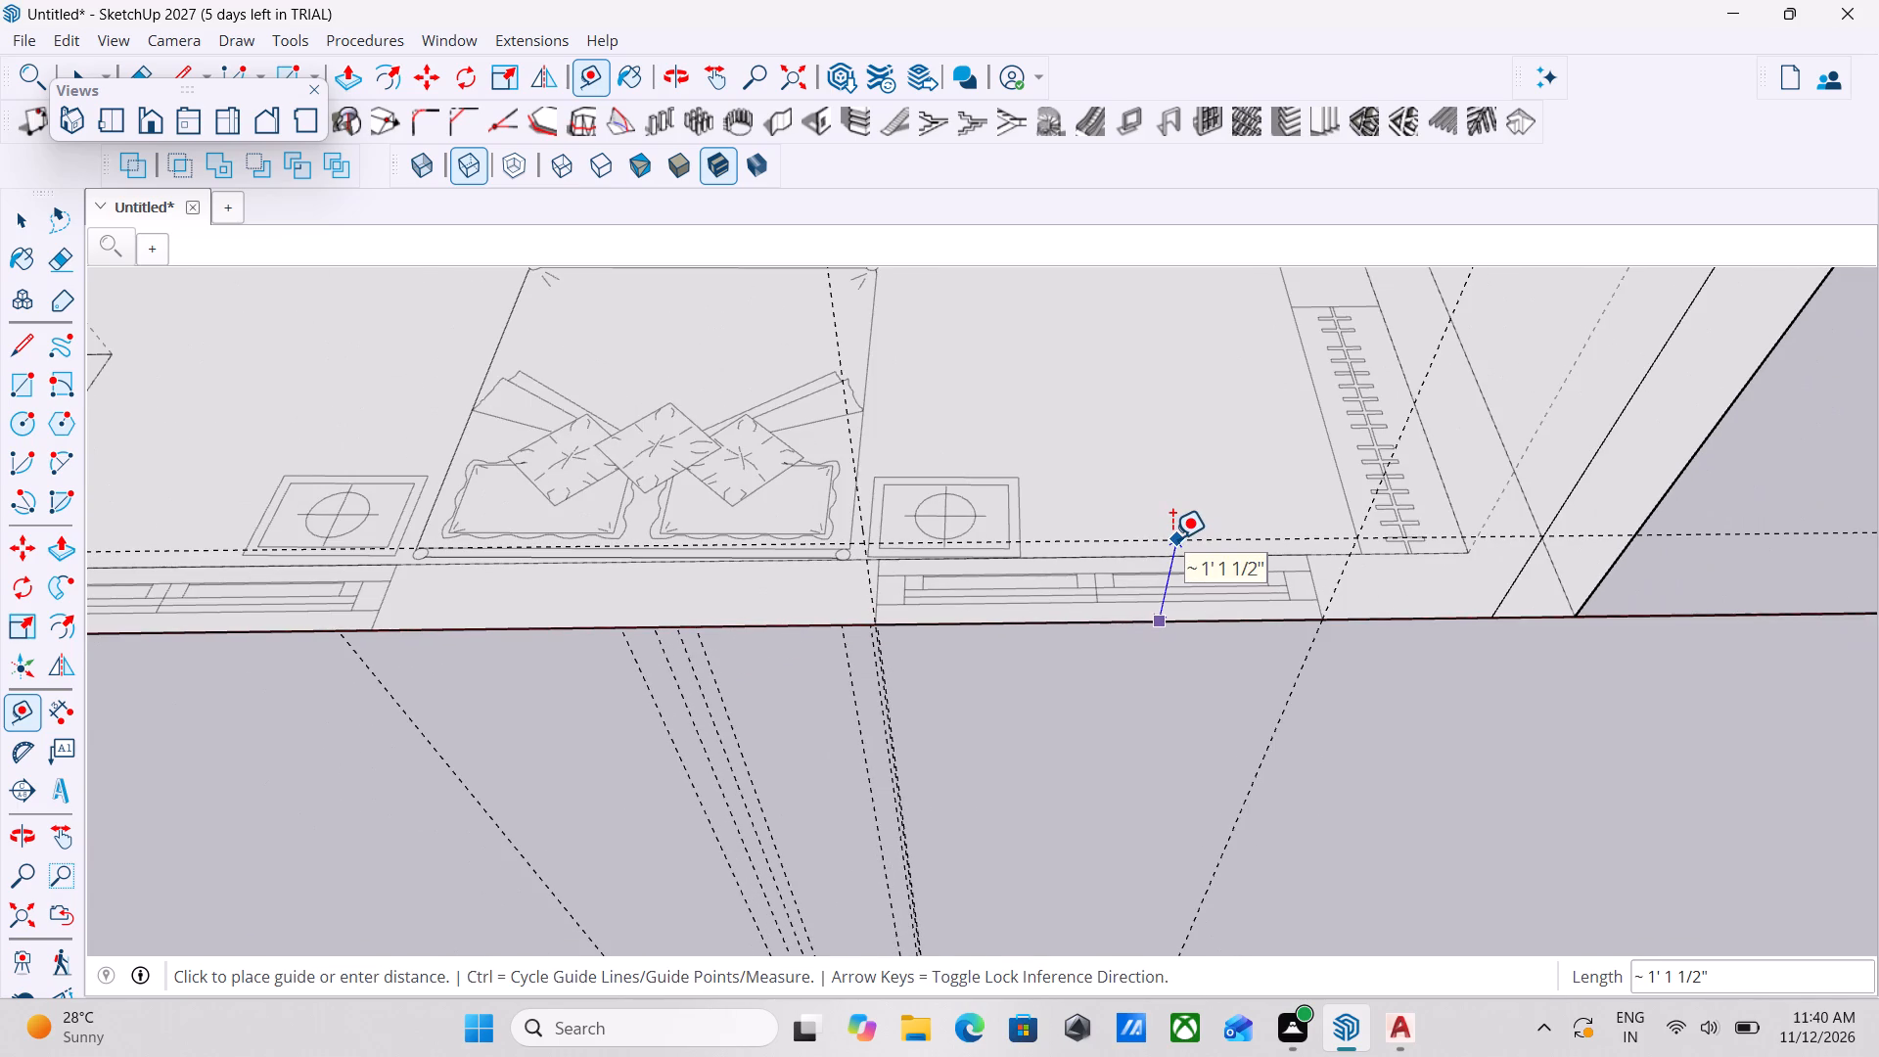
key(Up)
scroll(1189, 438, down, 6)
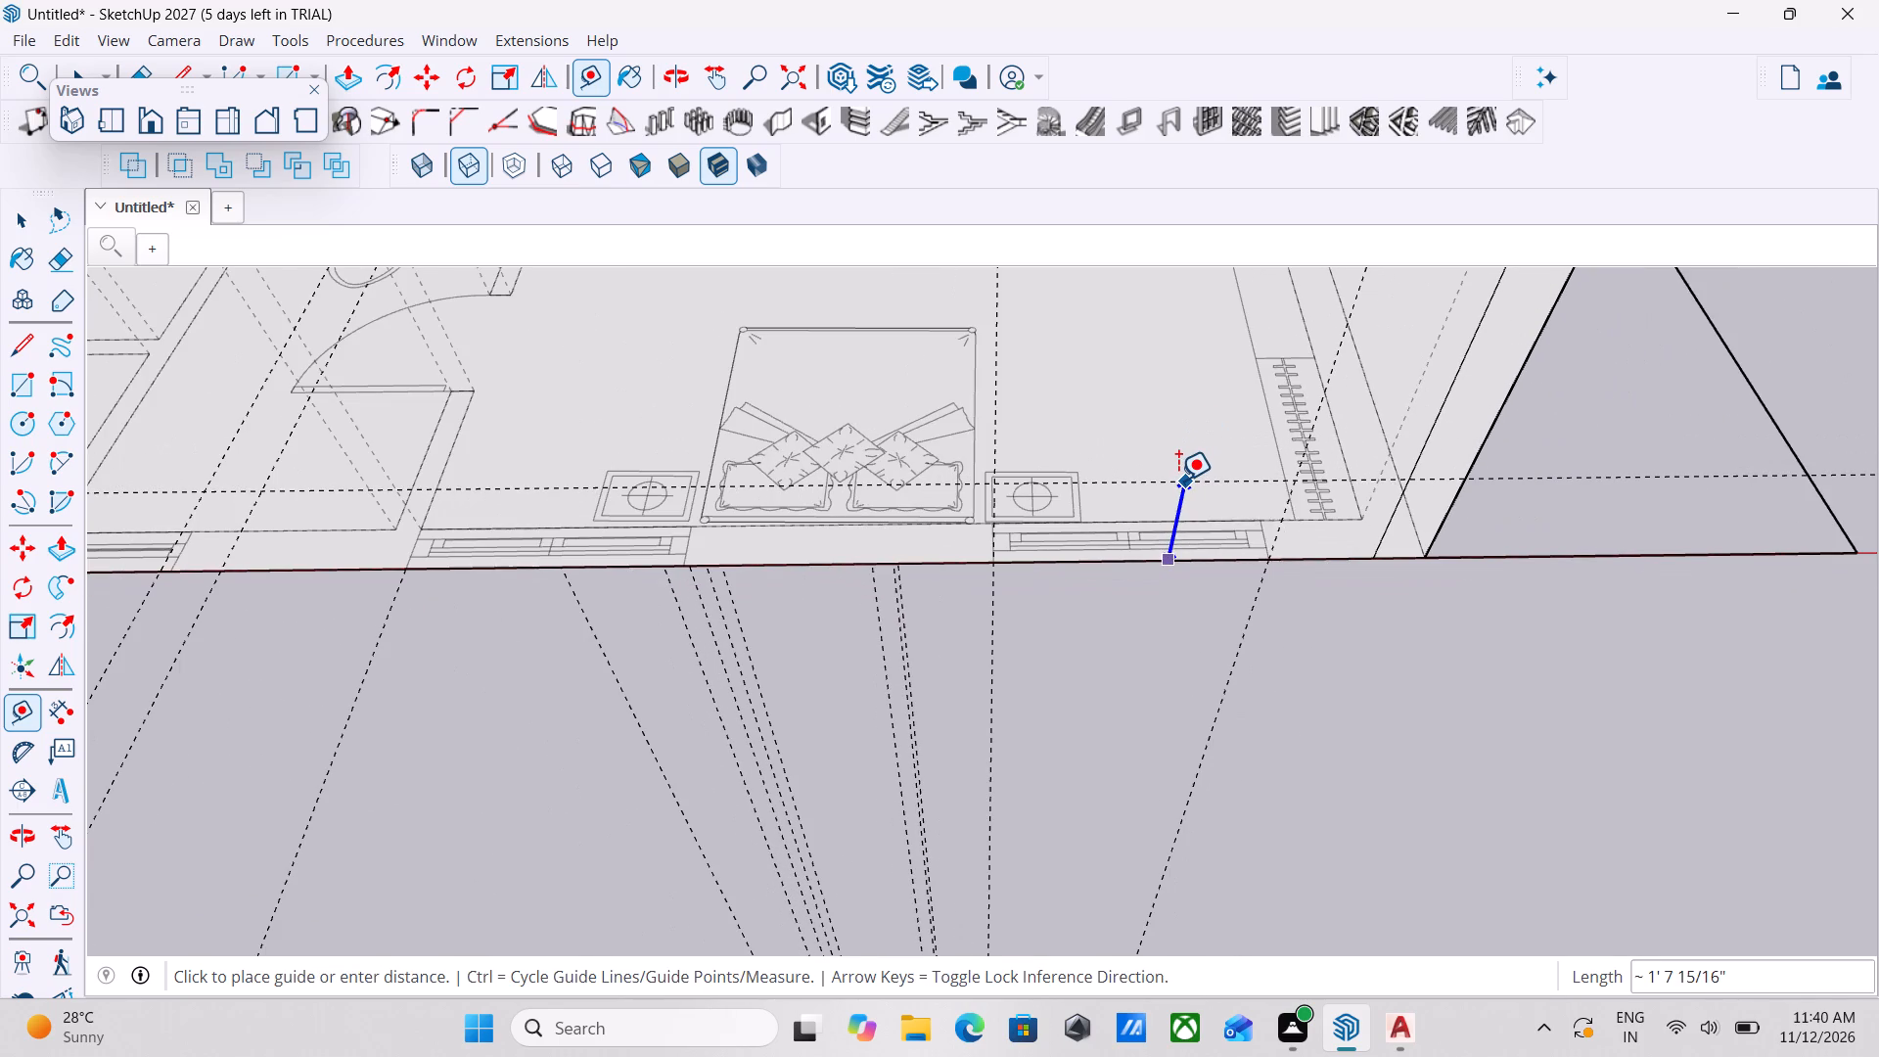
scroll(1178, 481, down, 2)
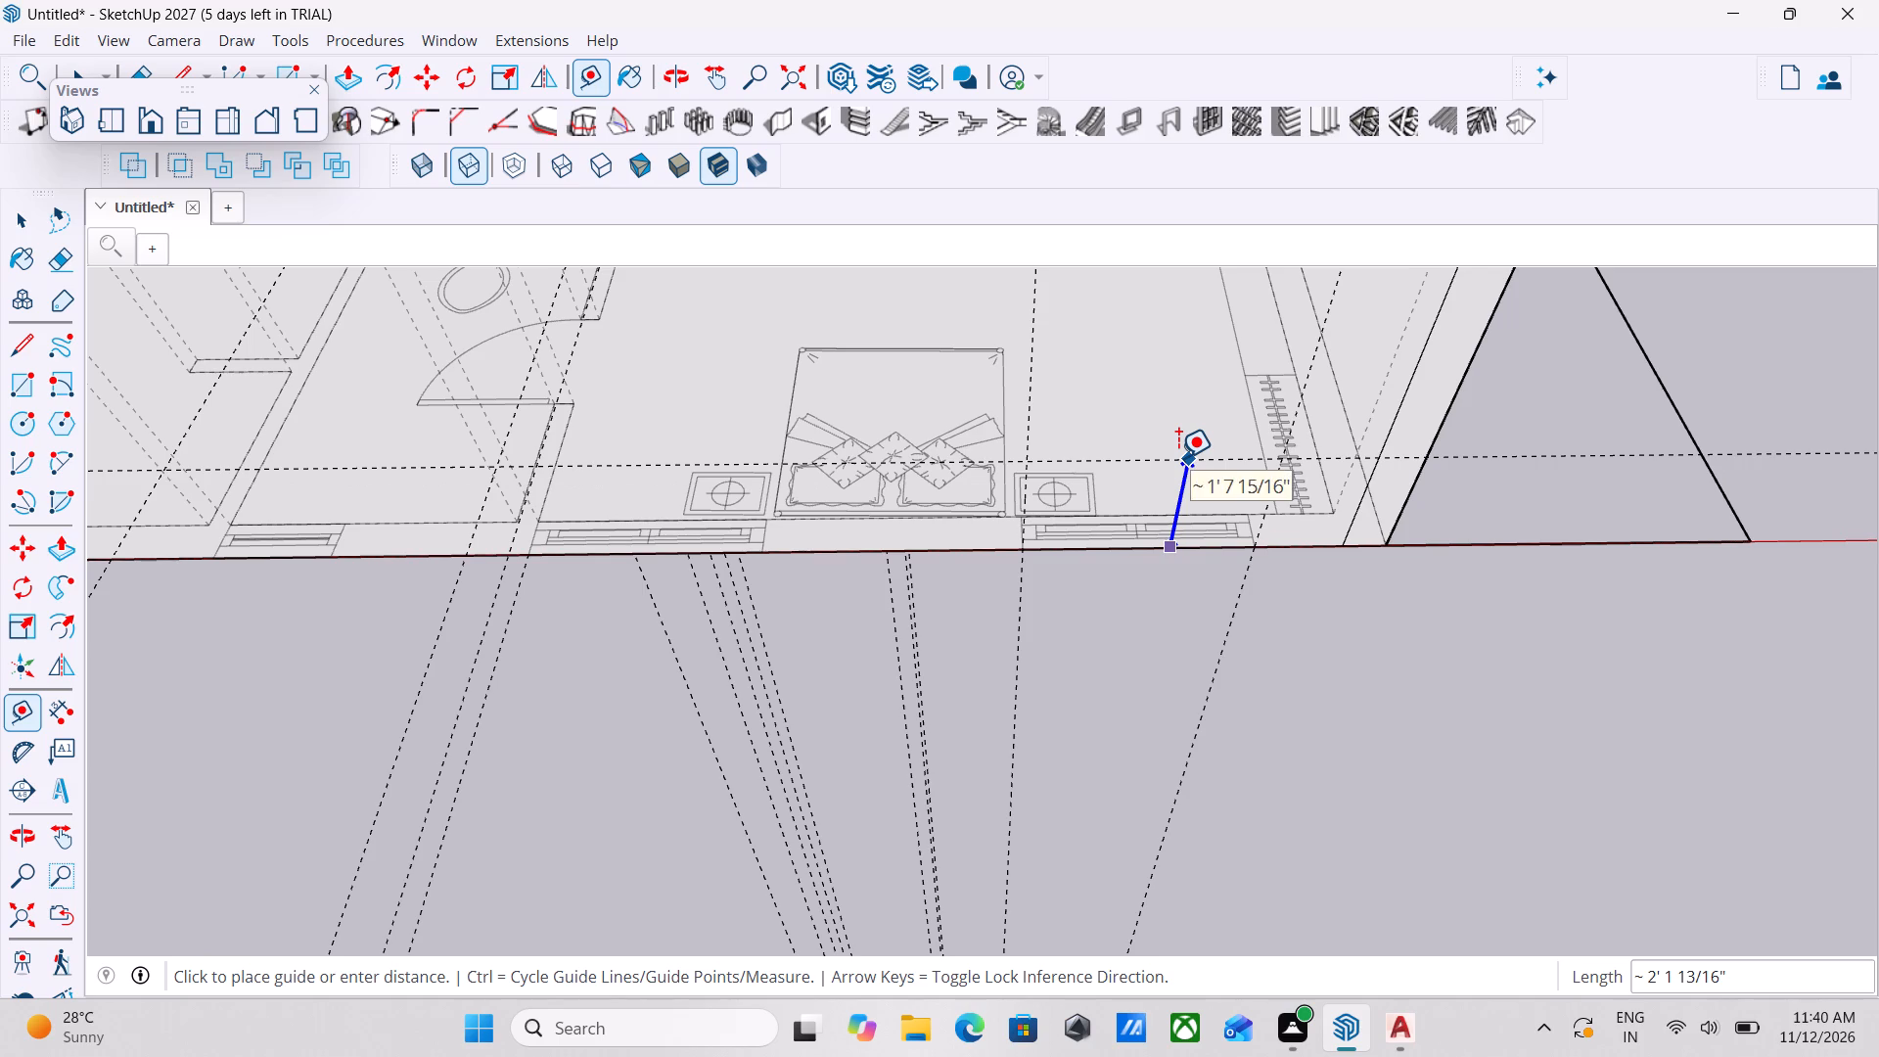
key(3)
key(apostrophe)
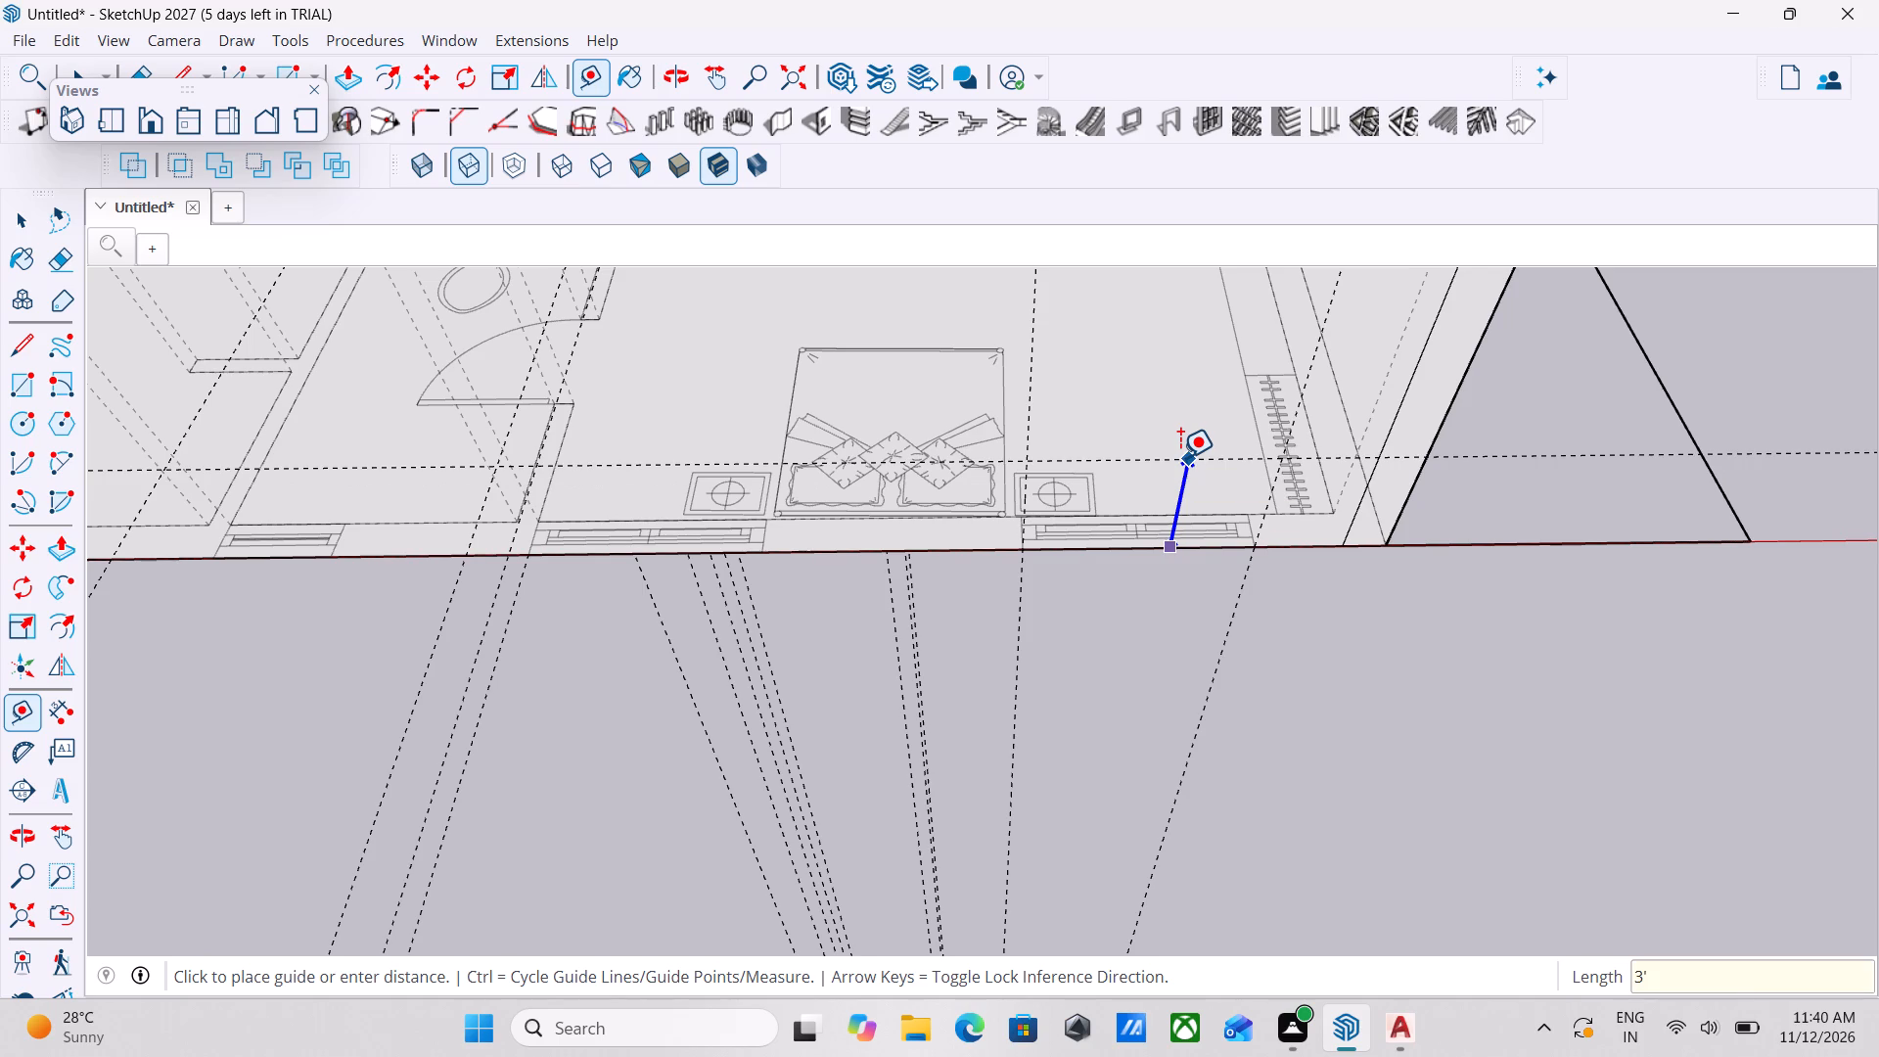
key(Return)
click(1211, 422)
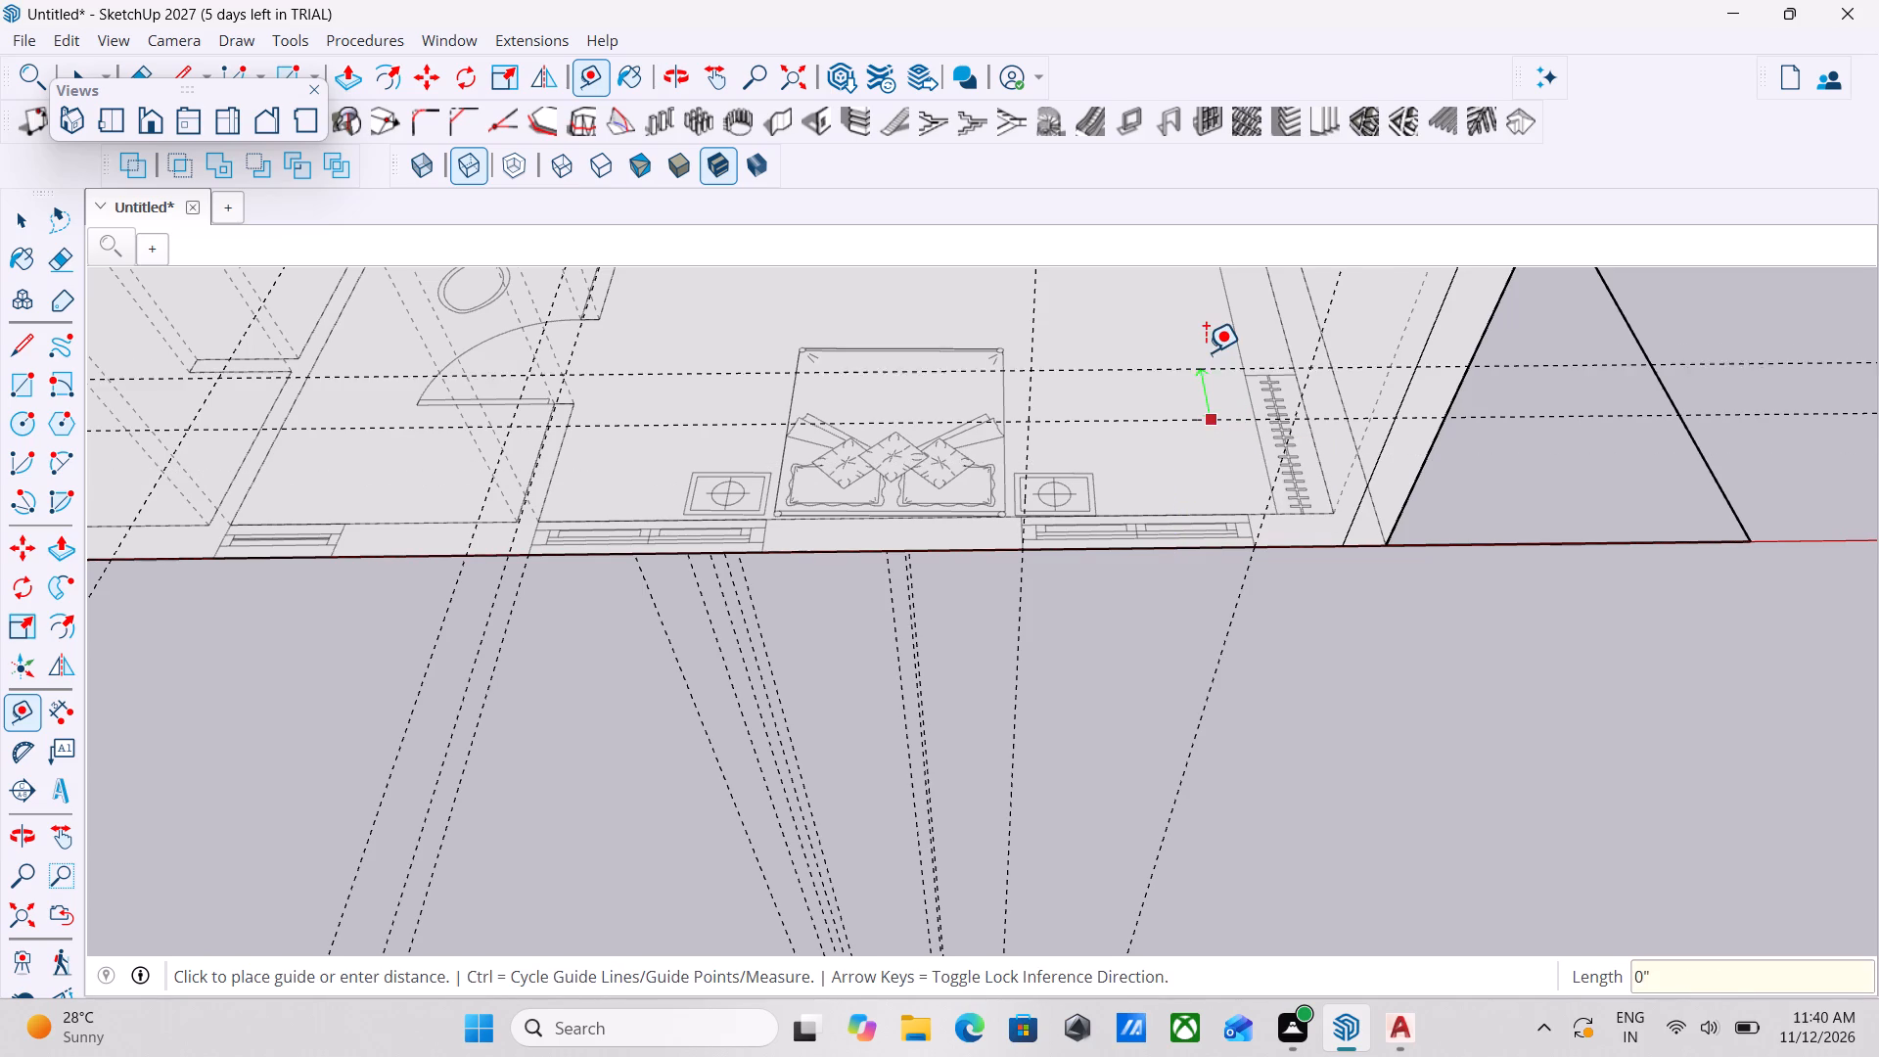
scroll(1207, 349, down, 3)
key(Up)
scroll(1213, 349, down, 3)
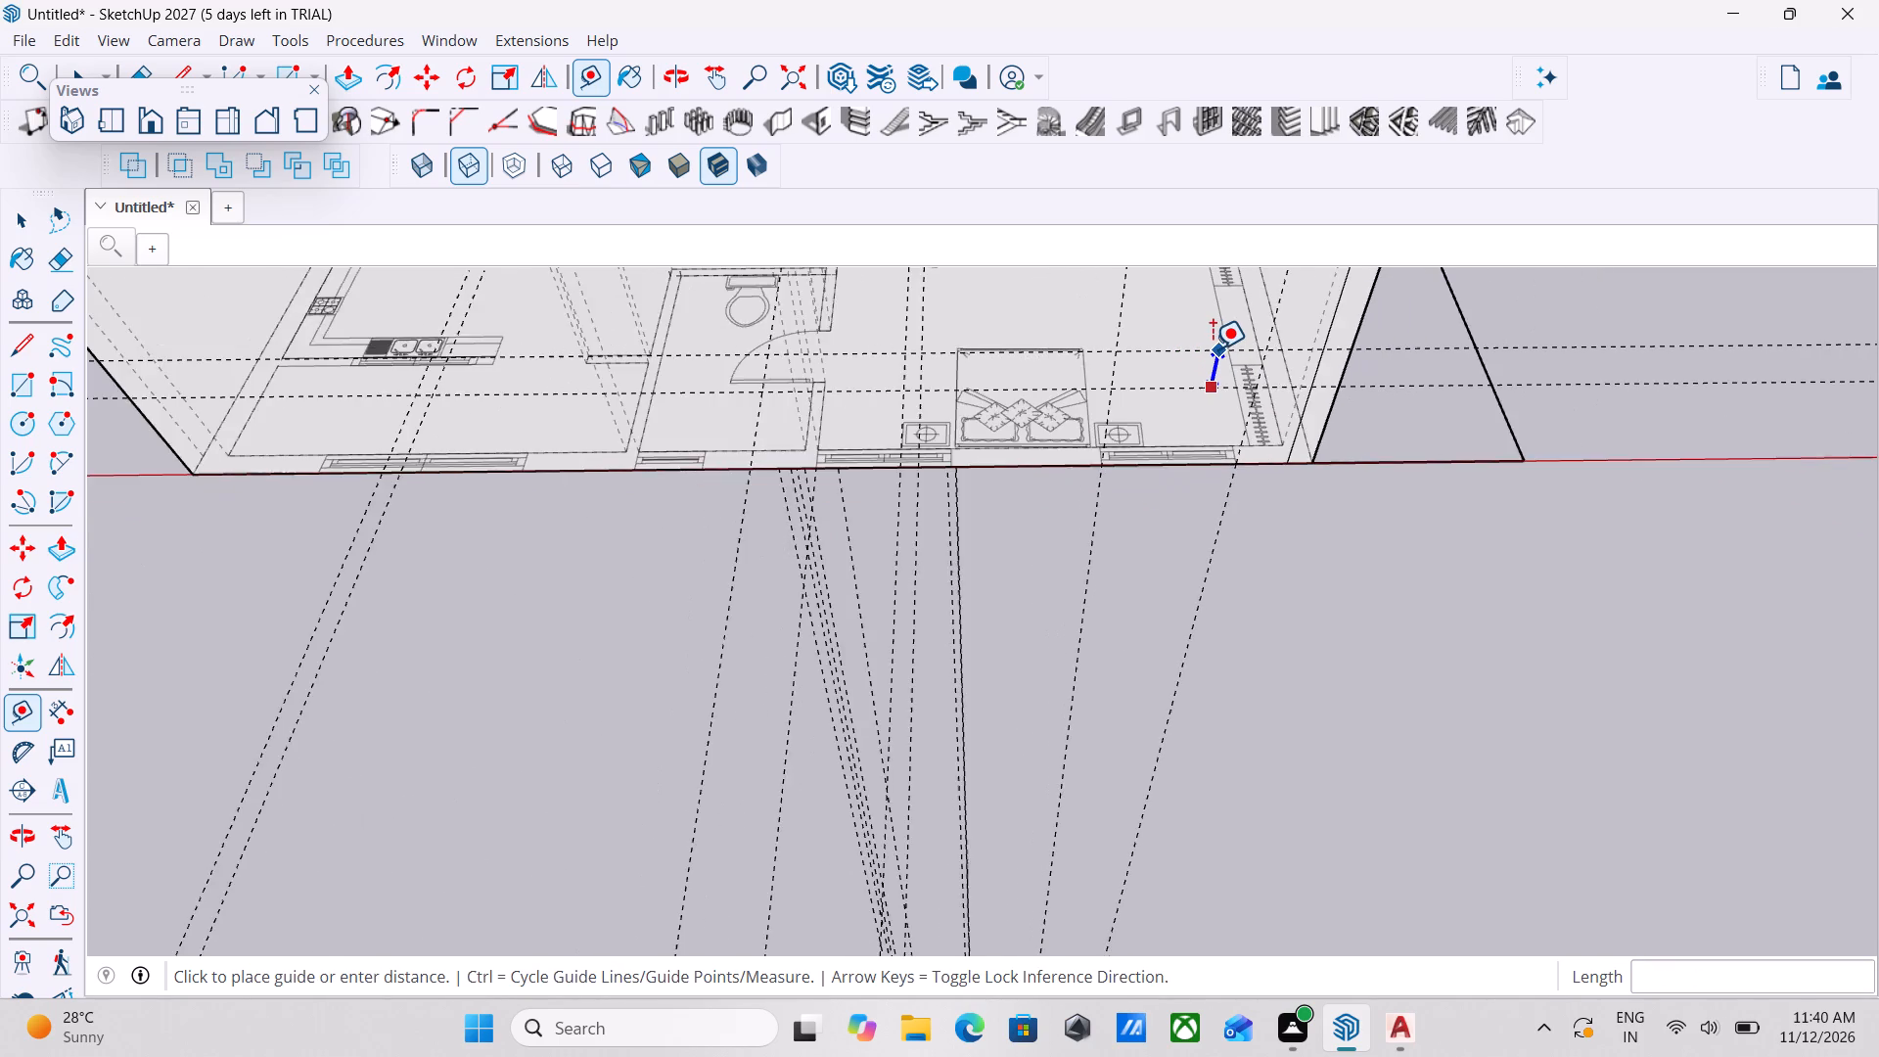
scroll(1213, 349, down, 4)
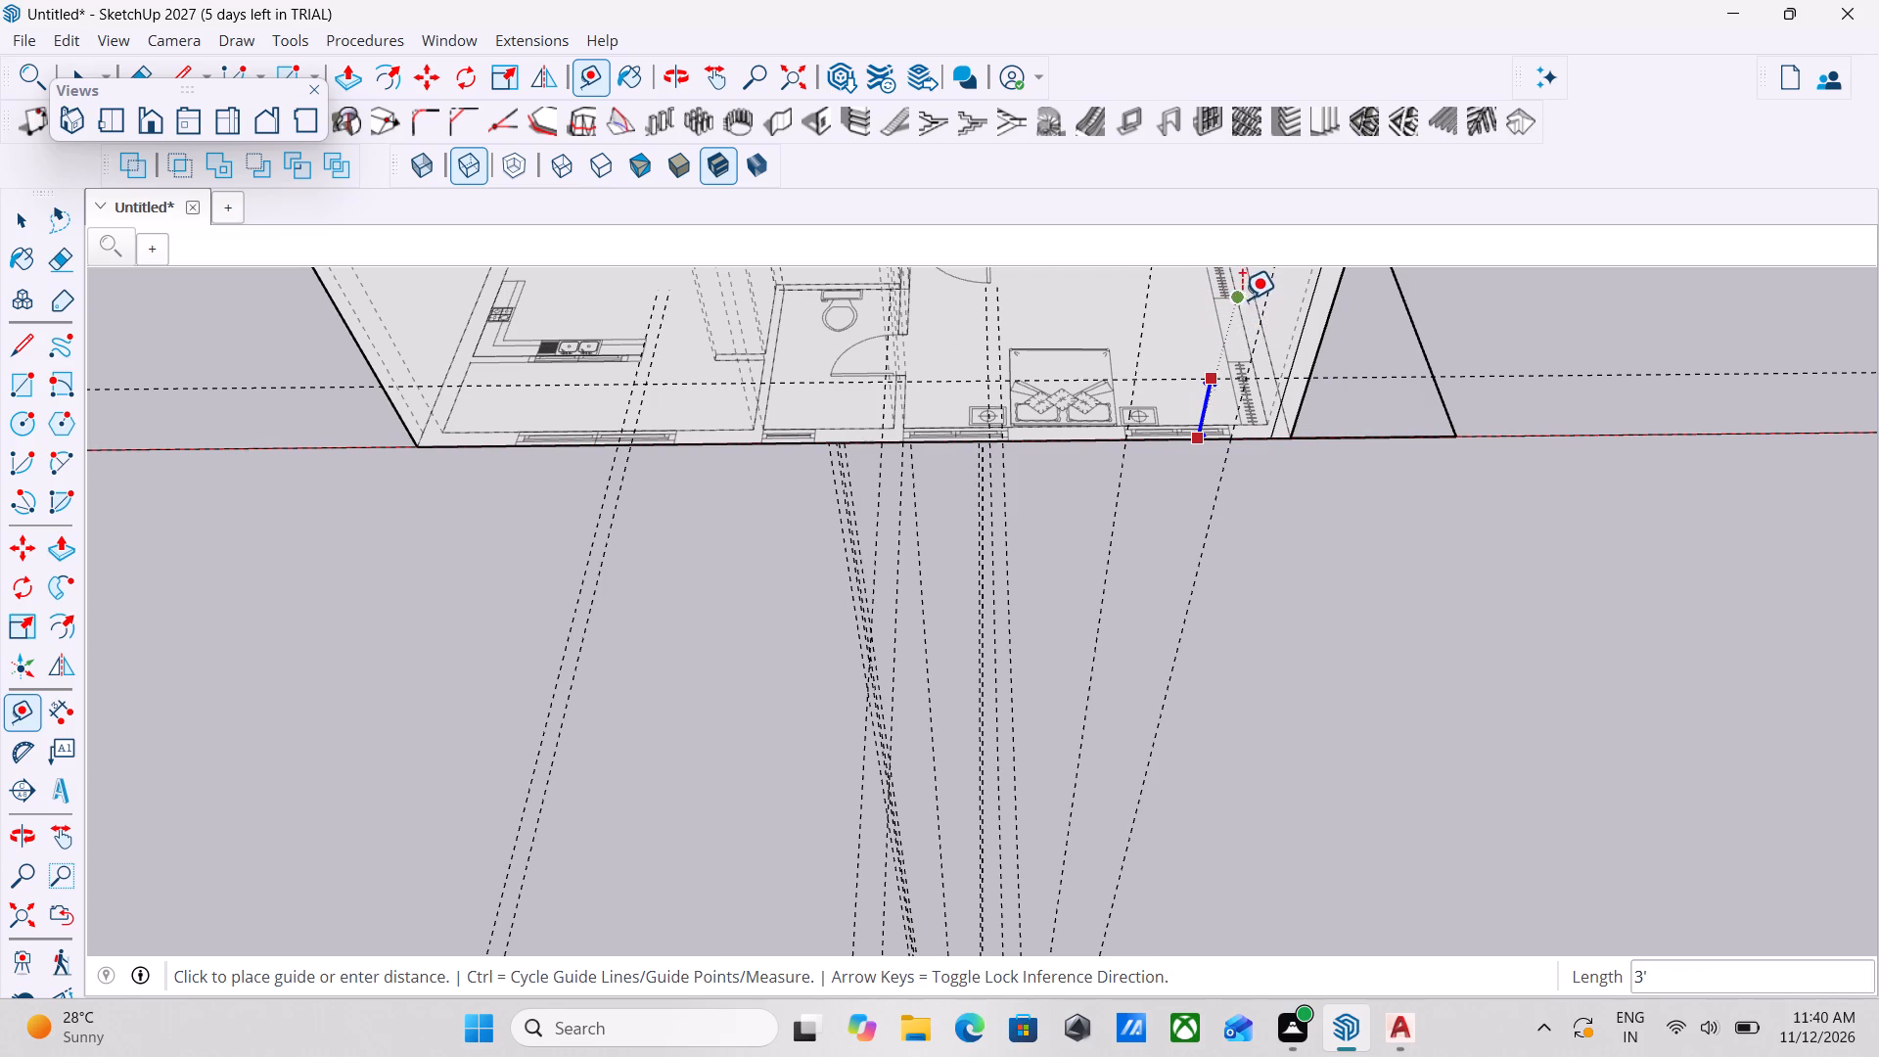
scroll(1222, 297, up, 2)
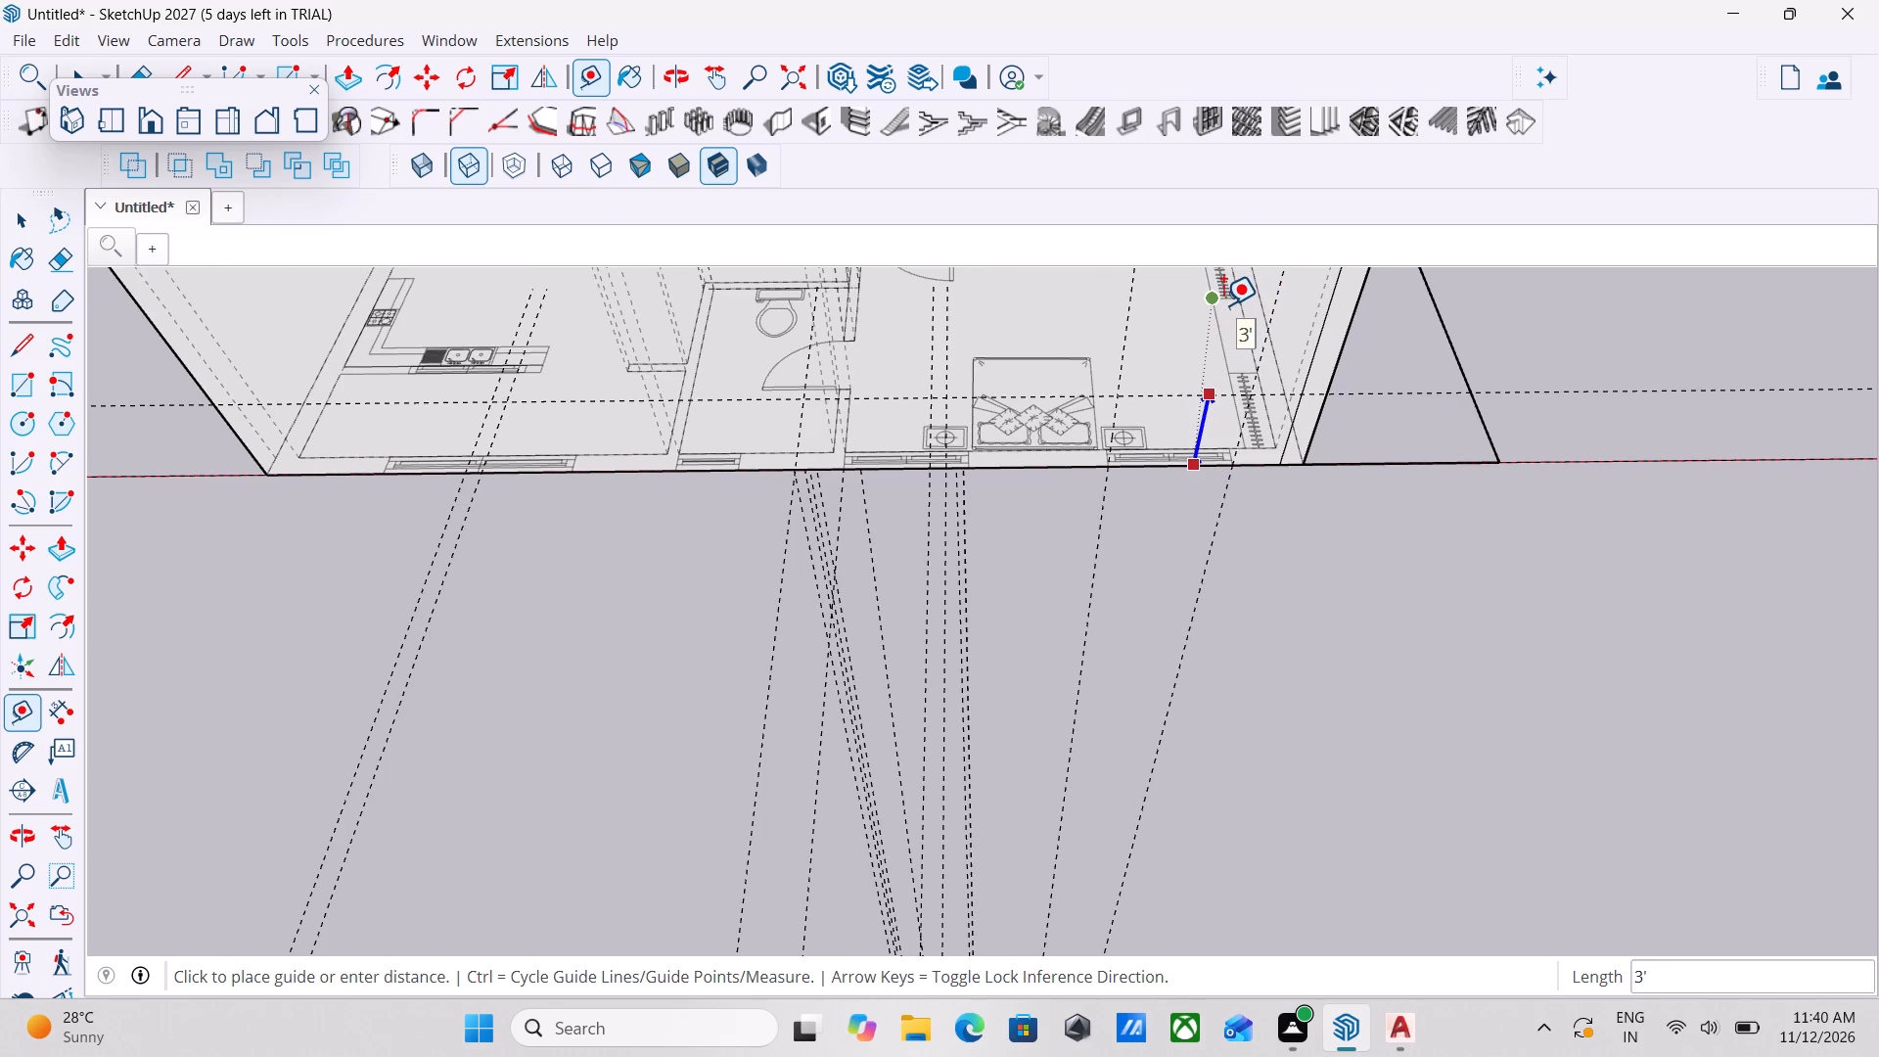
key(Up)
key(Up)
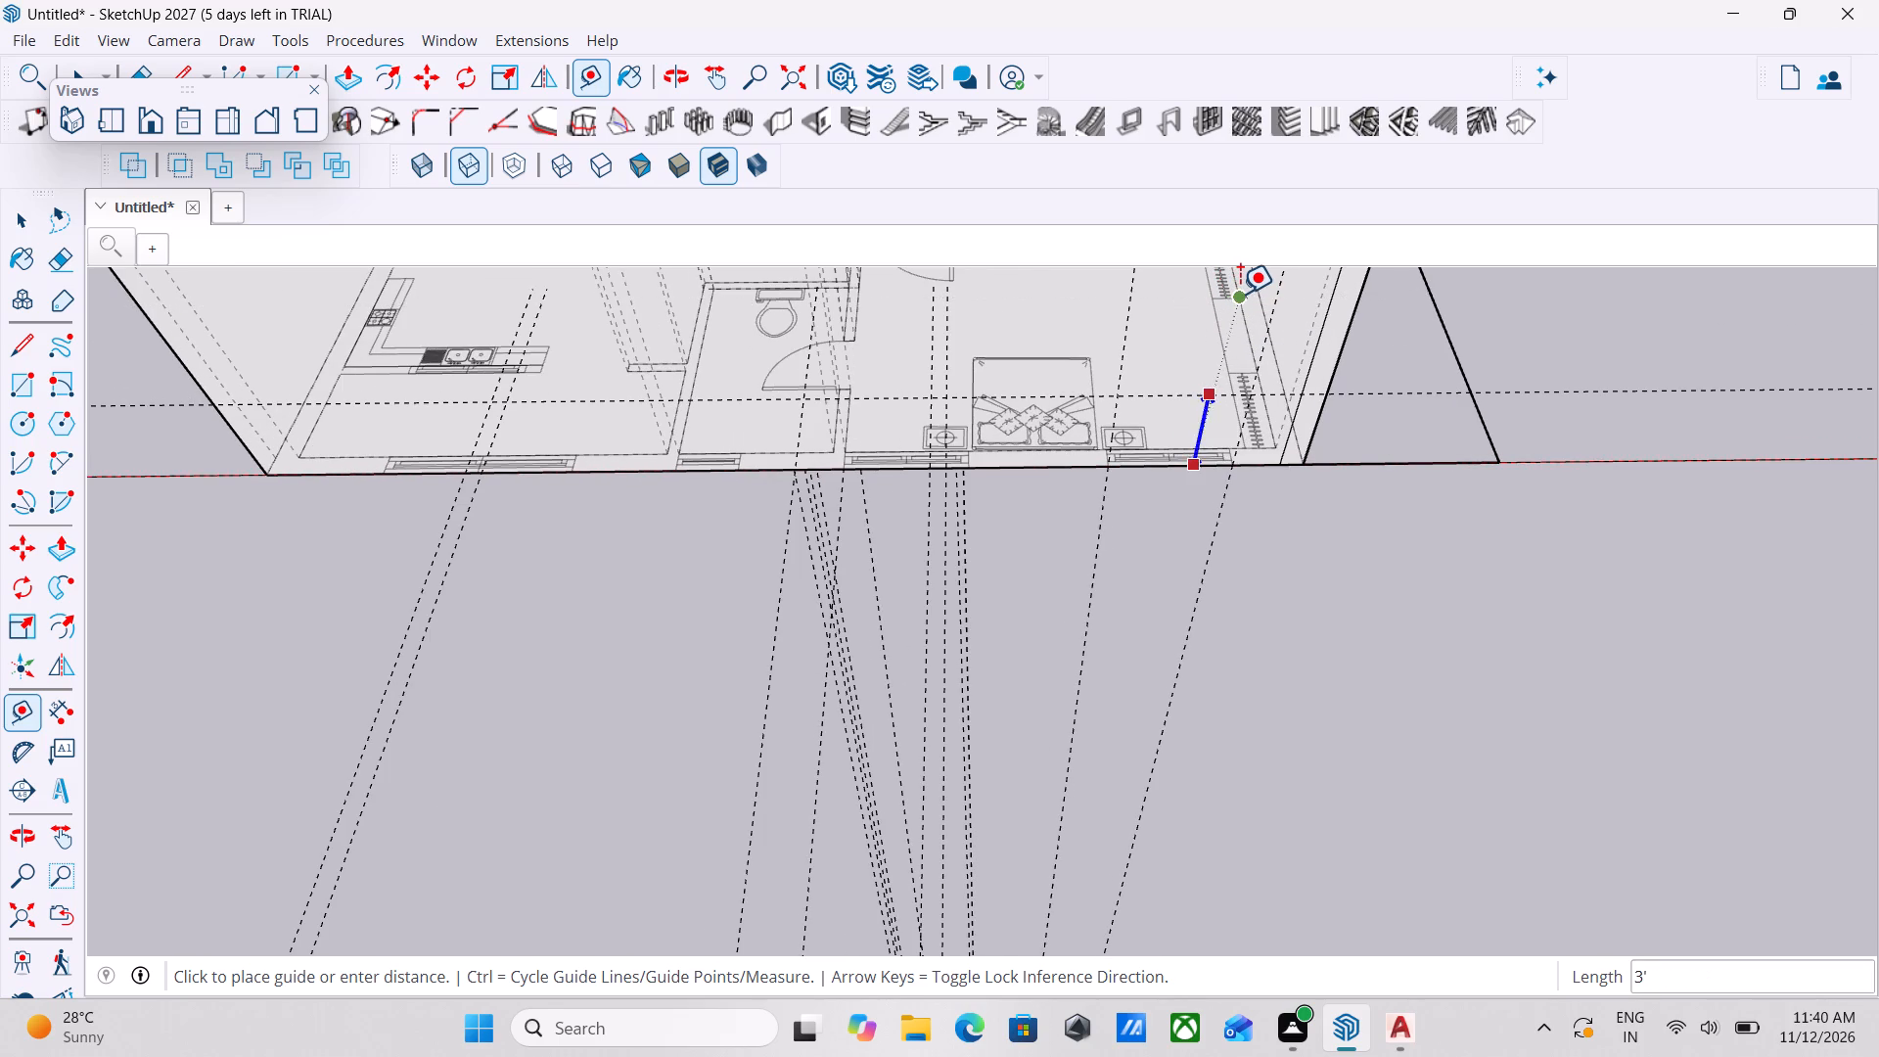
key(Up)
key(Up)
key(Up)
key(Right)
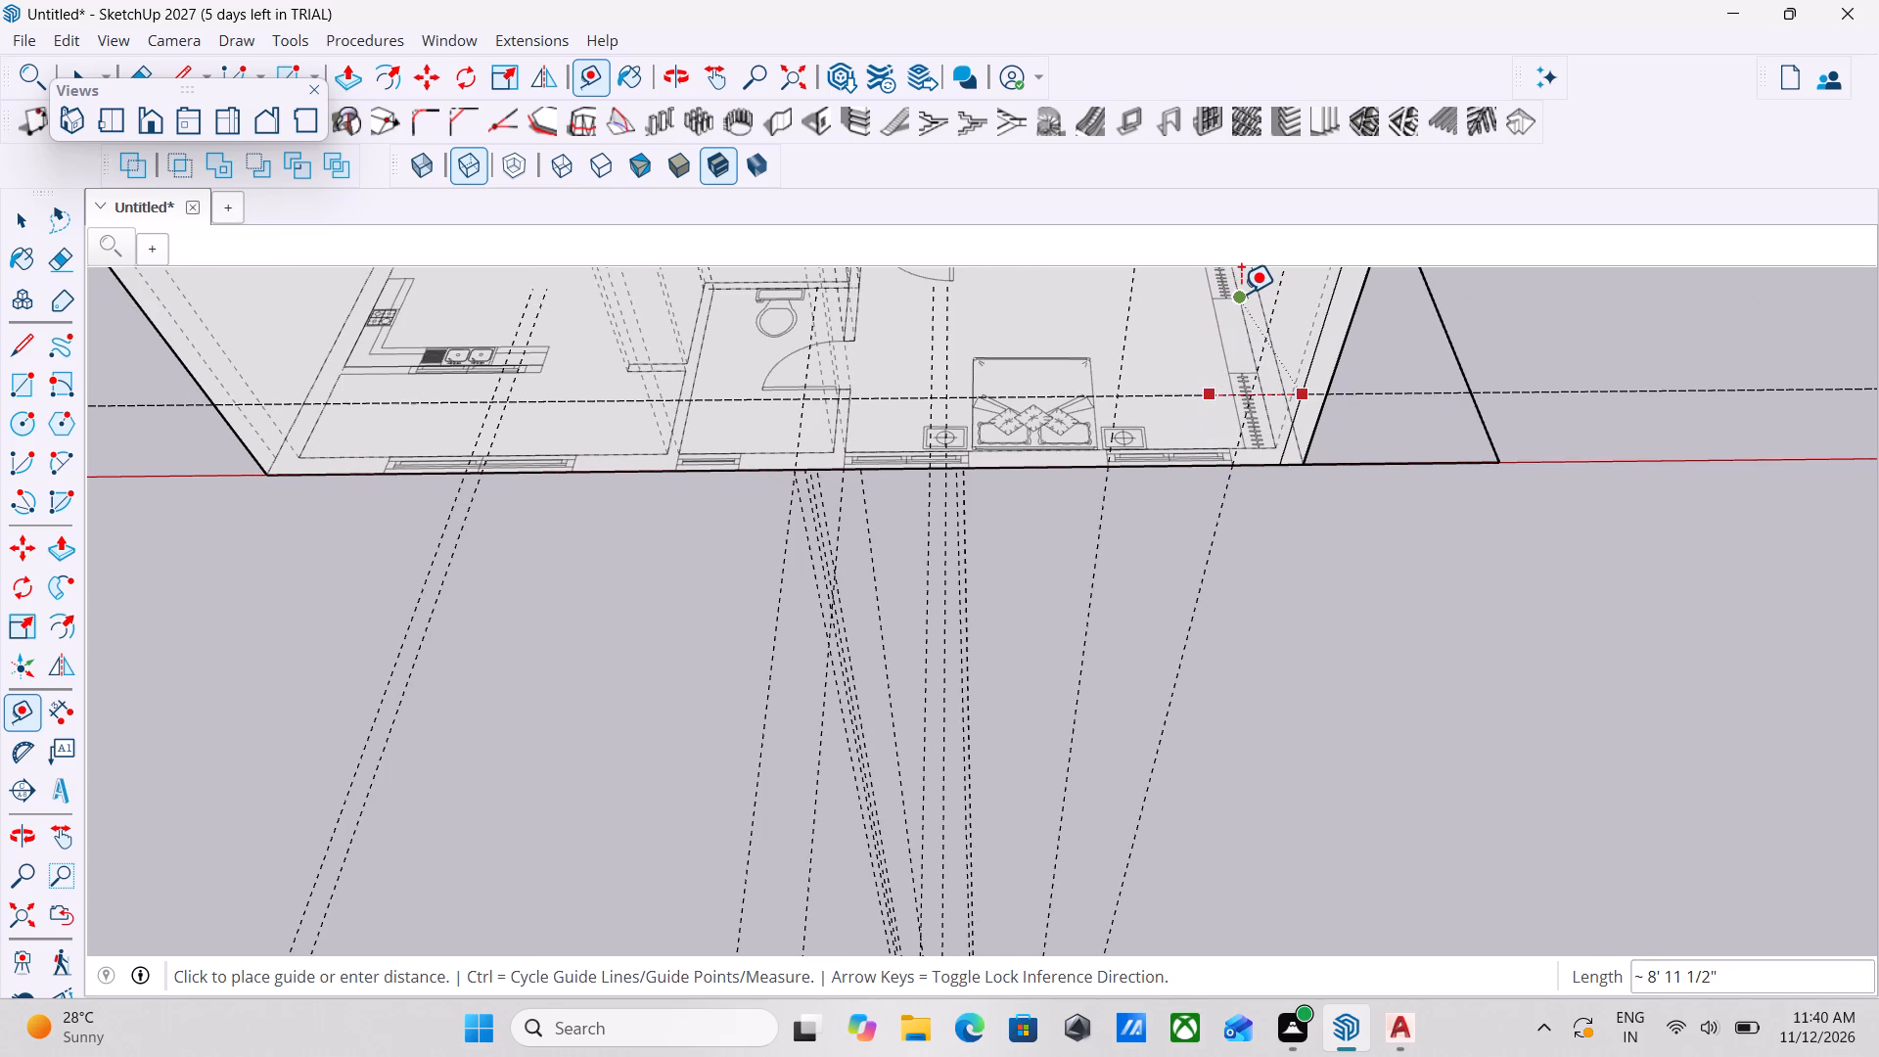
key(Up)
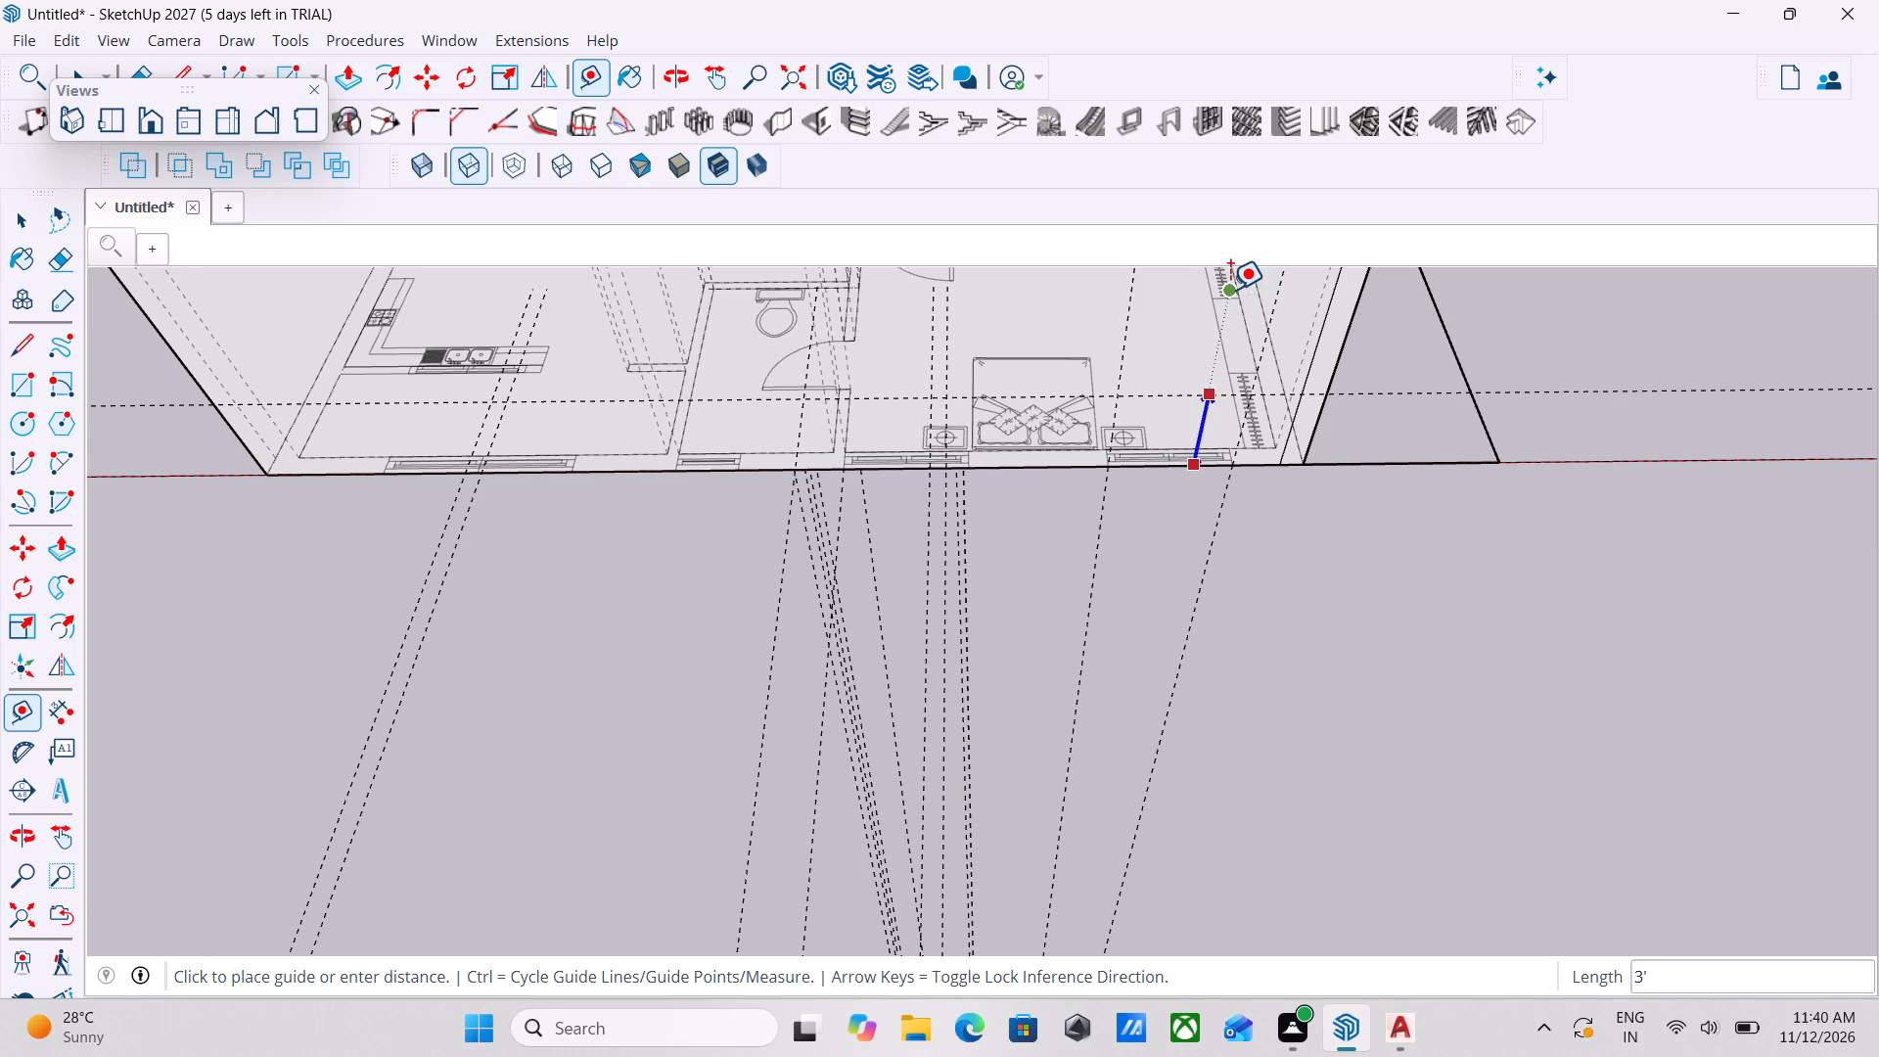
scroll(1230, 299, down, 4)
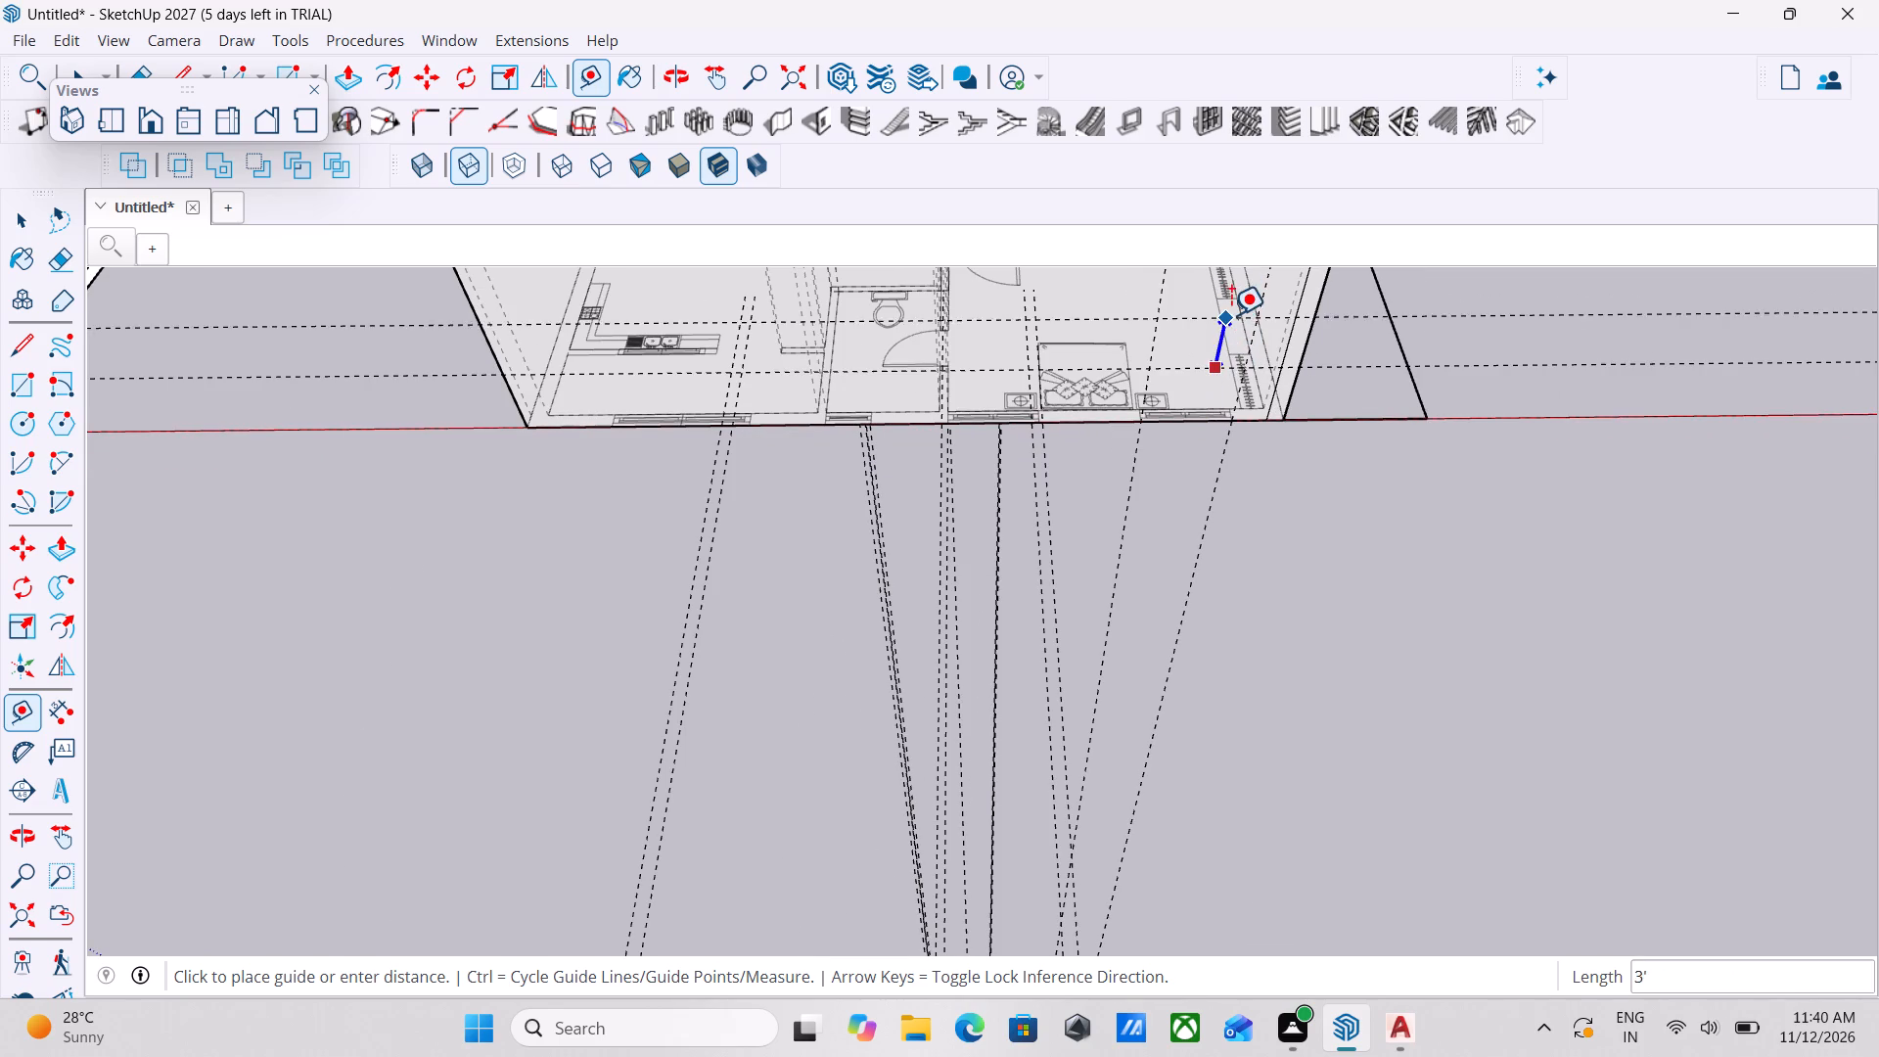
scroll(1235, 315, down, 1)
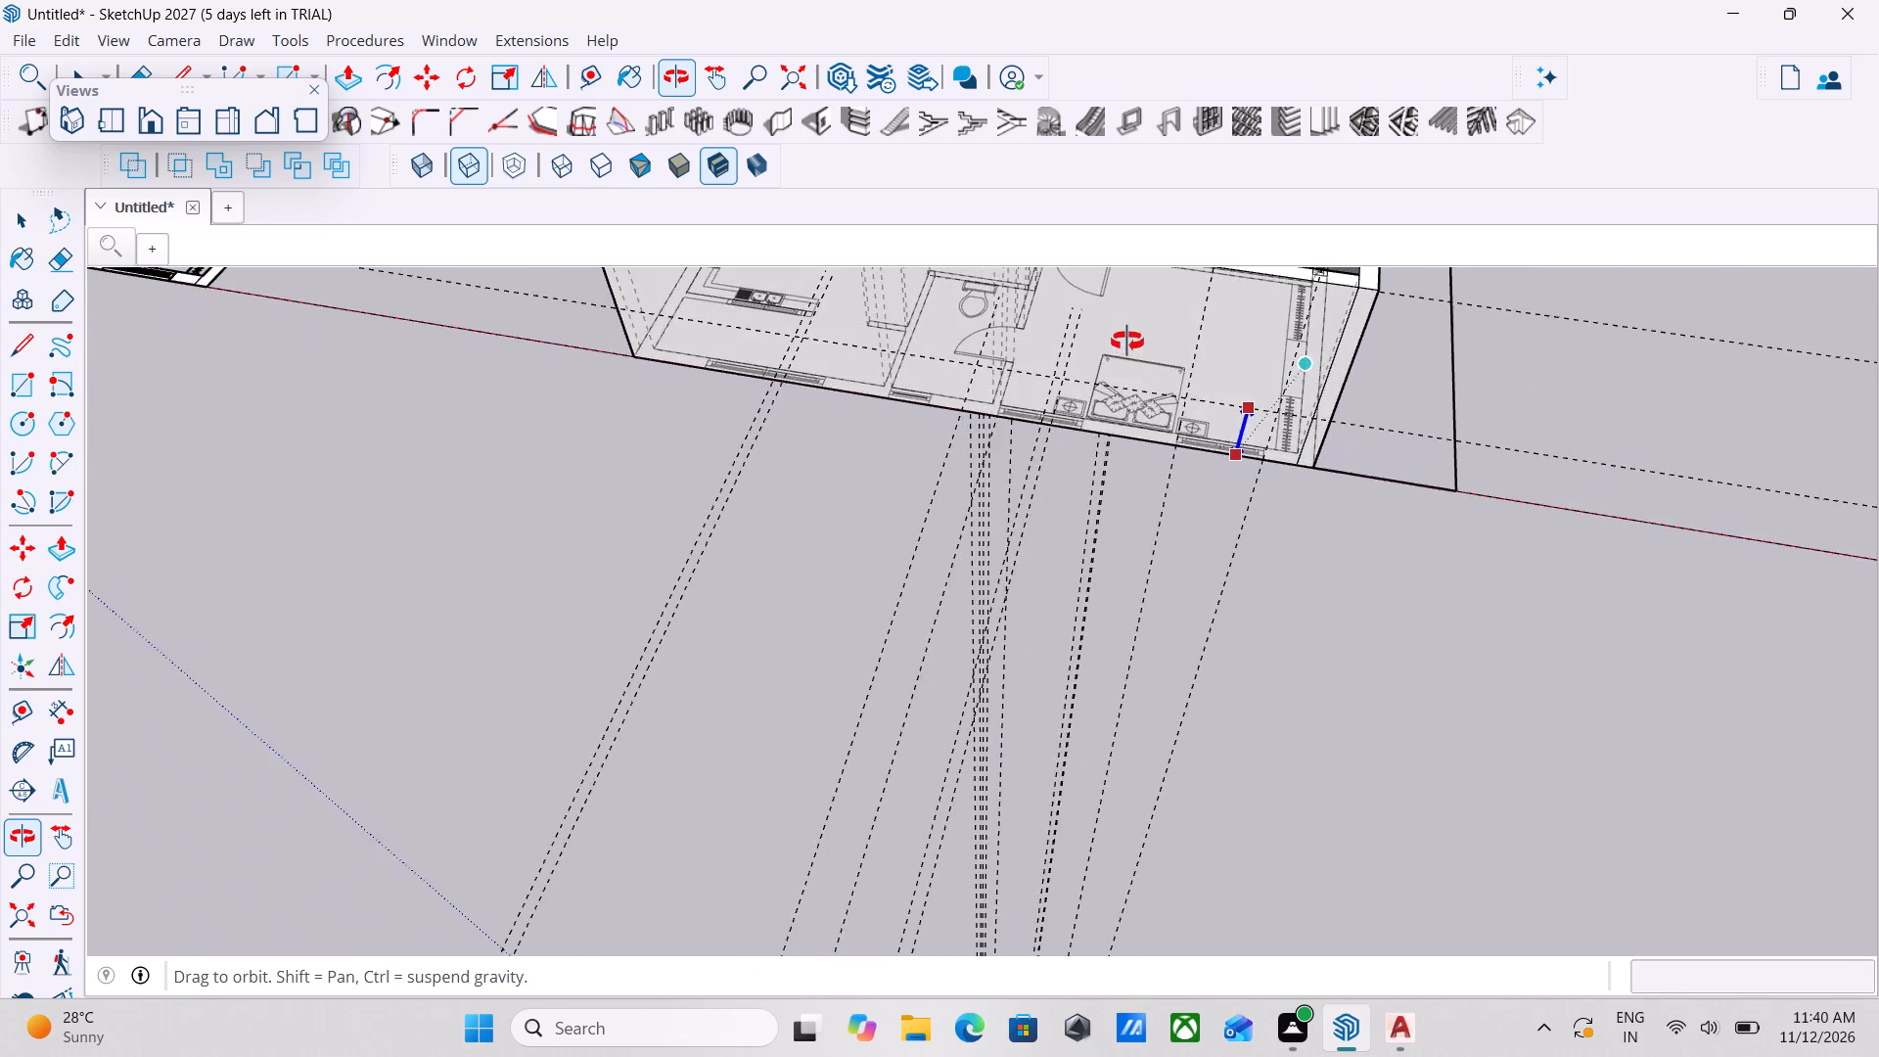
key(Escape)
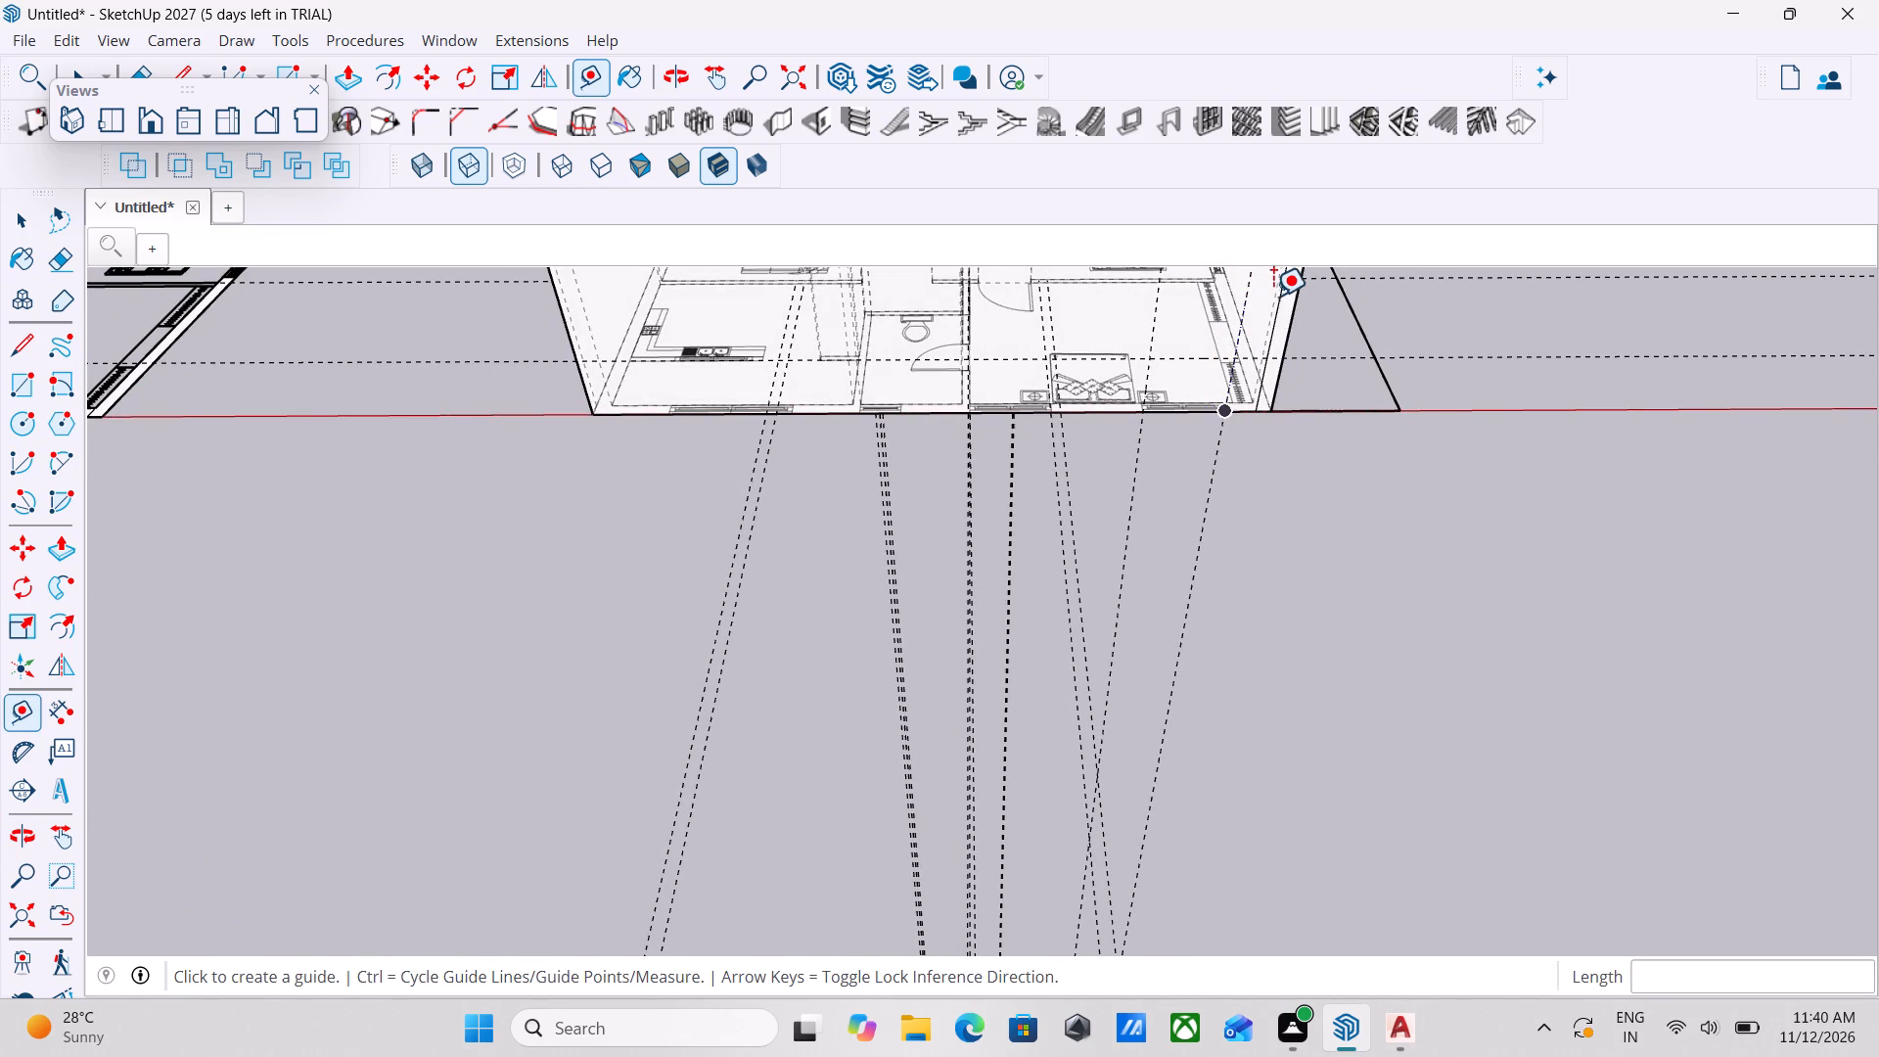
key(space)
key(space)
Draw a 4' by 4' rectangle on the outer wall from the guide intersection at the bedroom window's sill corner.
scroll(1267, 399, up, 3)
scroll(1088, 416, up, 1)
middle_drag(1159, 449, 1096, 303)
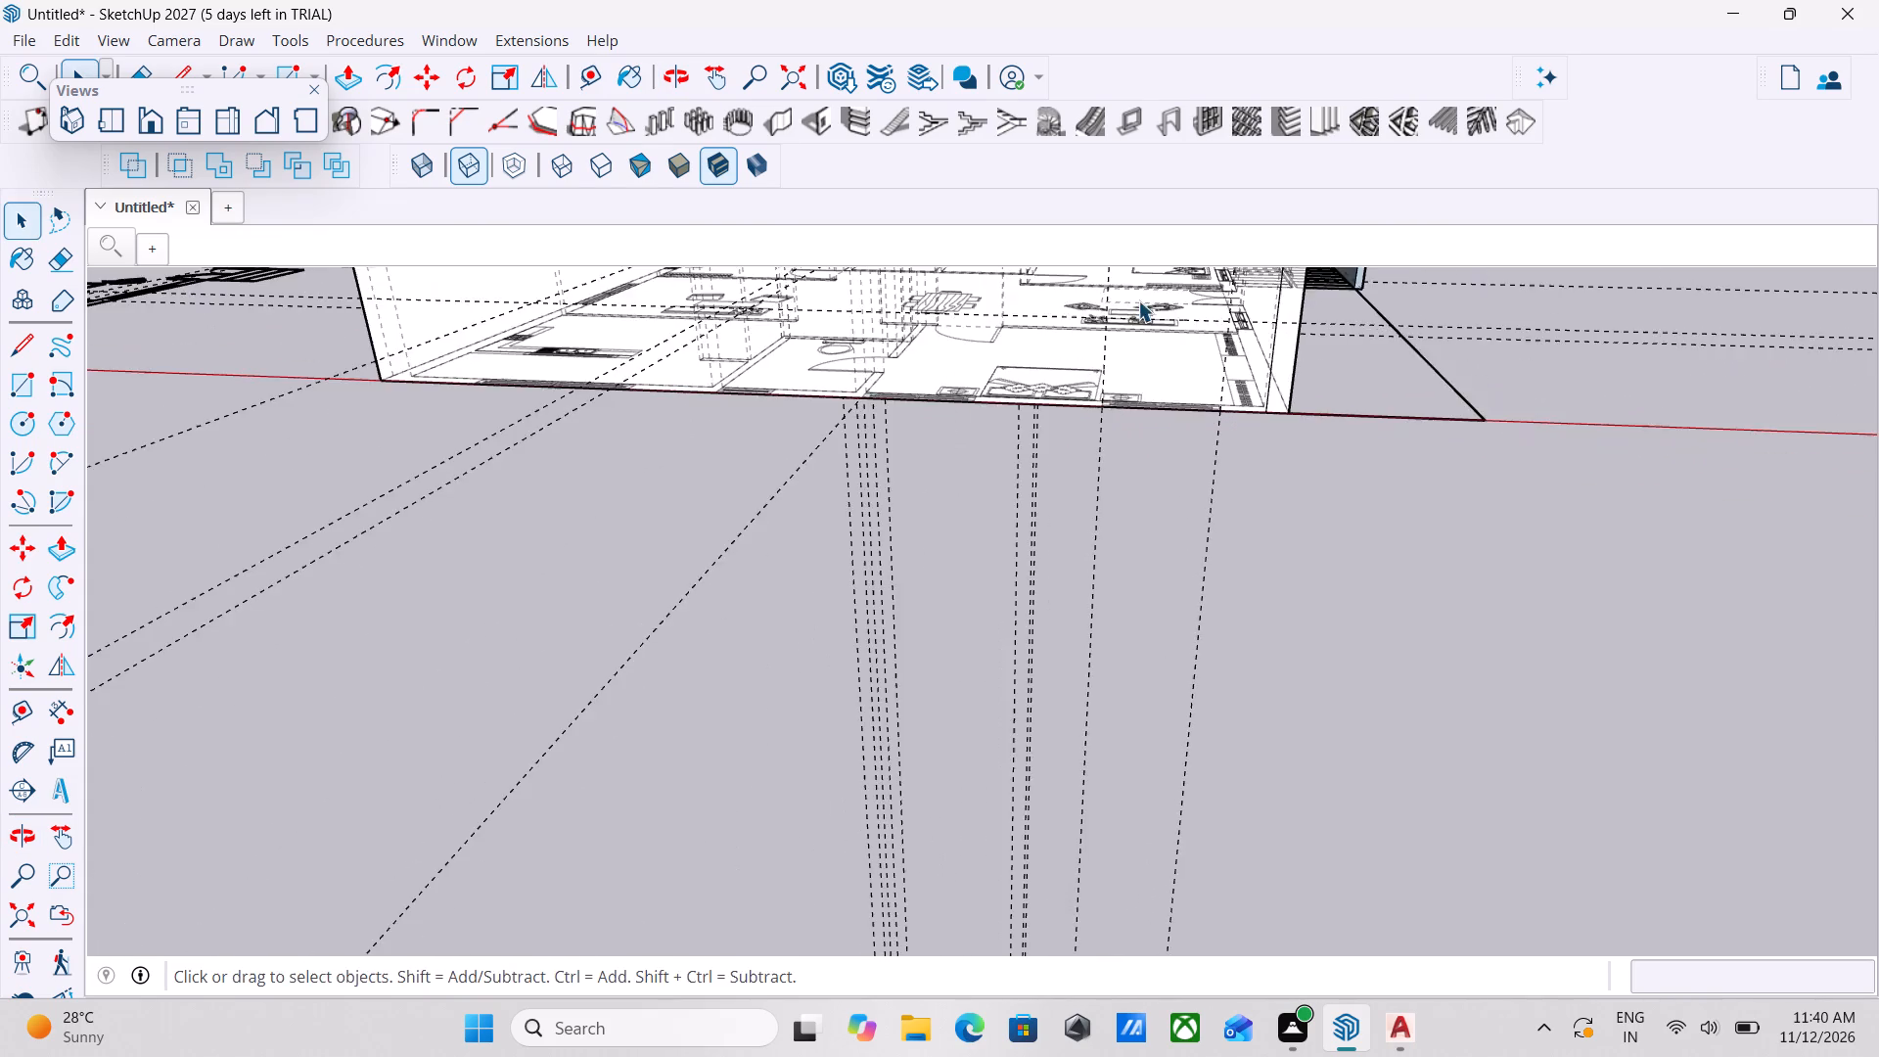
scroll(1198, 444, down, 4)
middle_drag(1231, 464, 1239, 530)
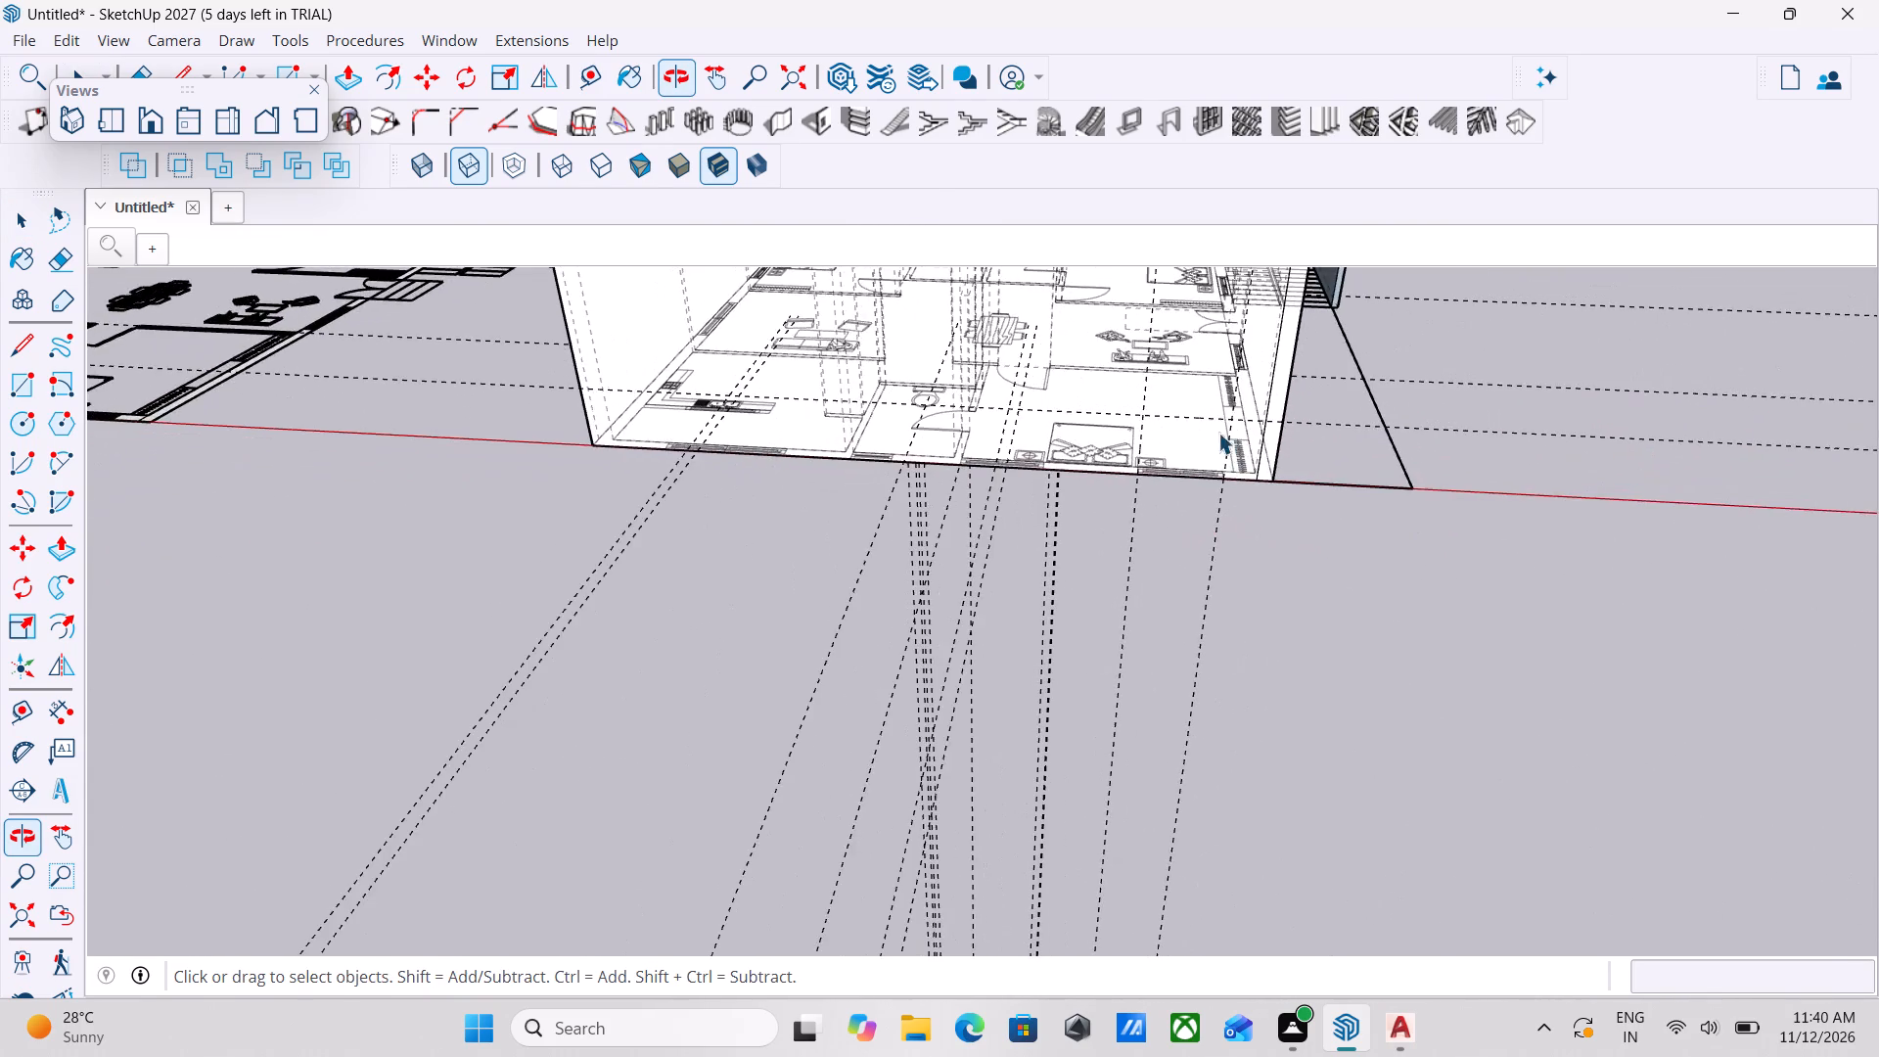
scroll(1205, 432, up, 8)
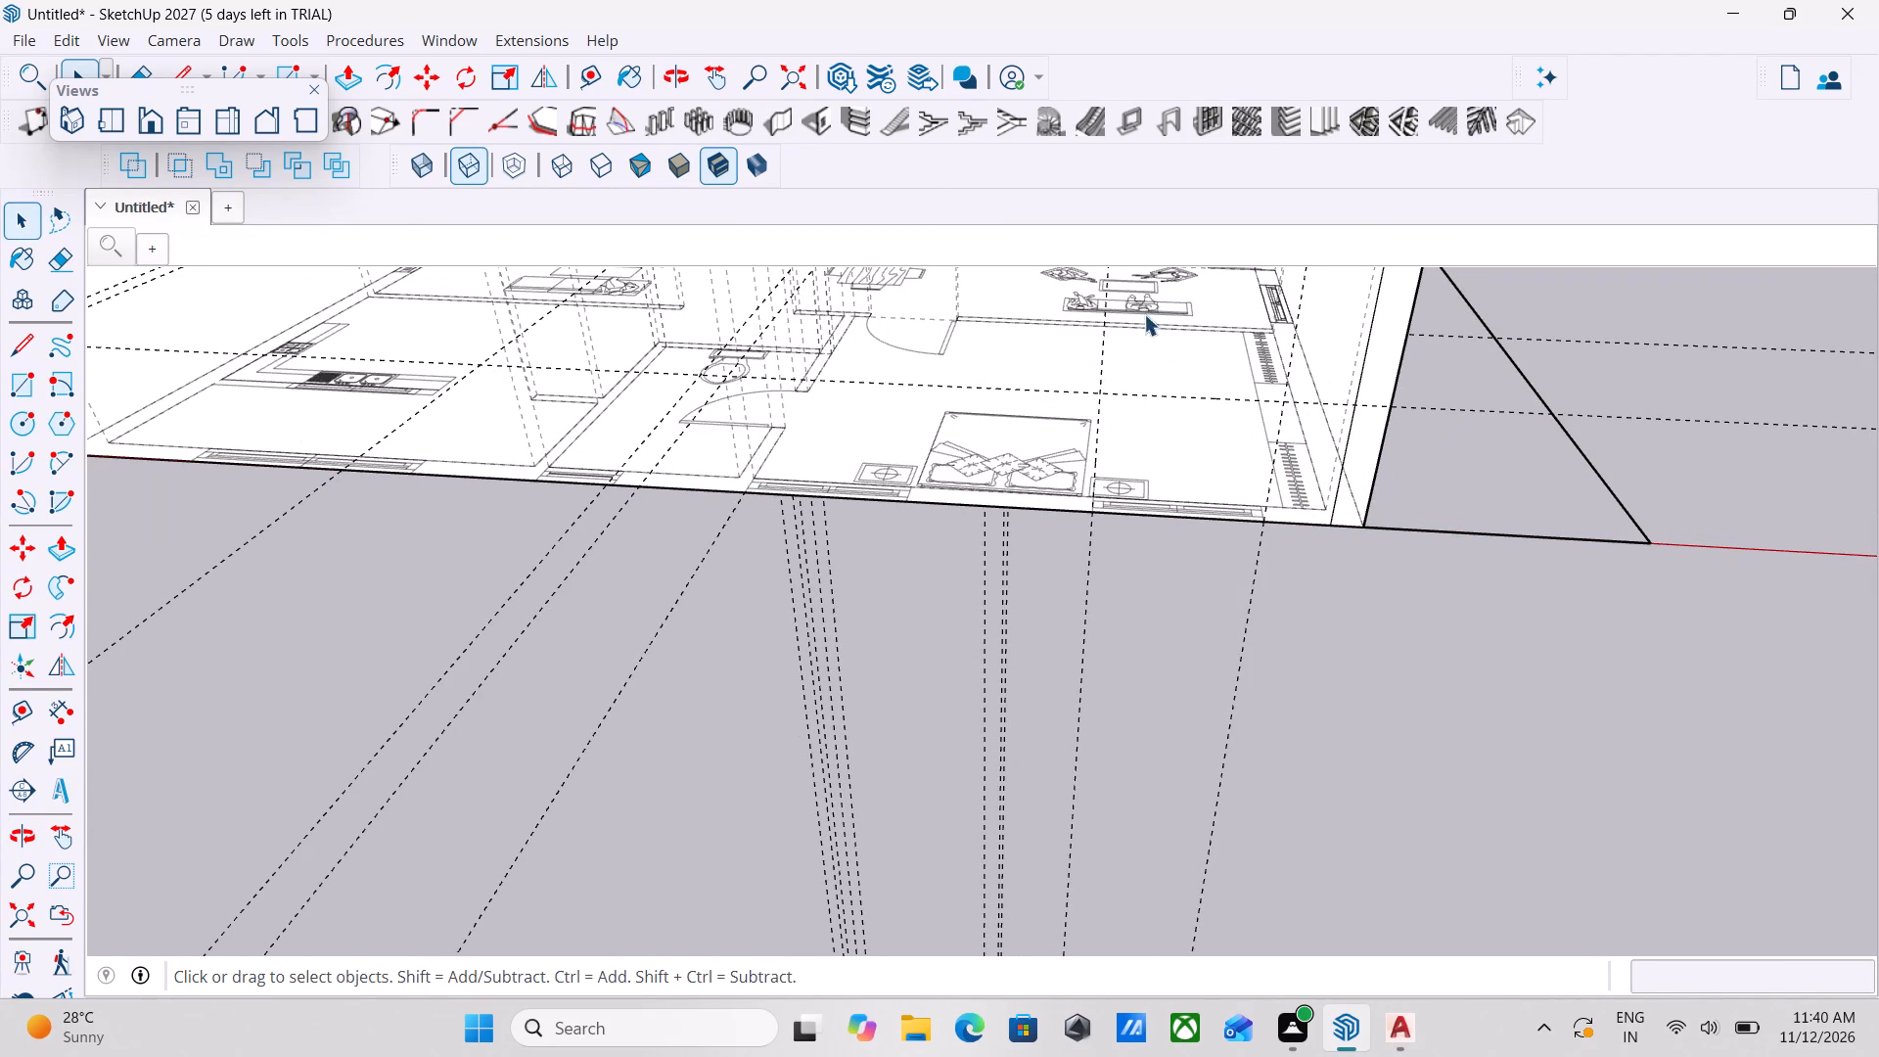
click(12, 389)
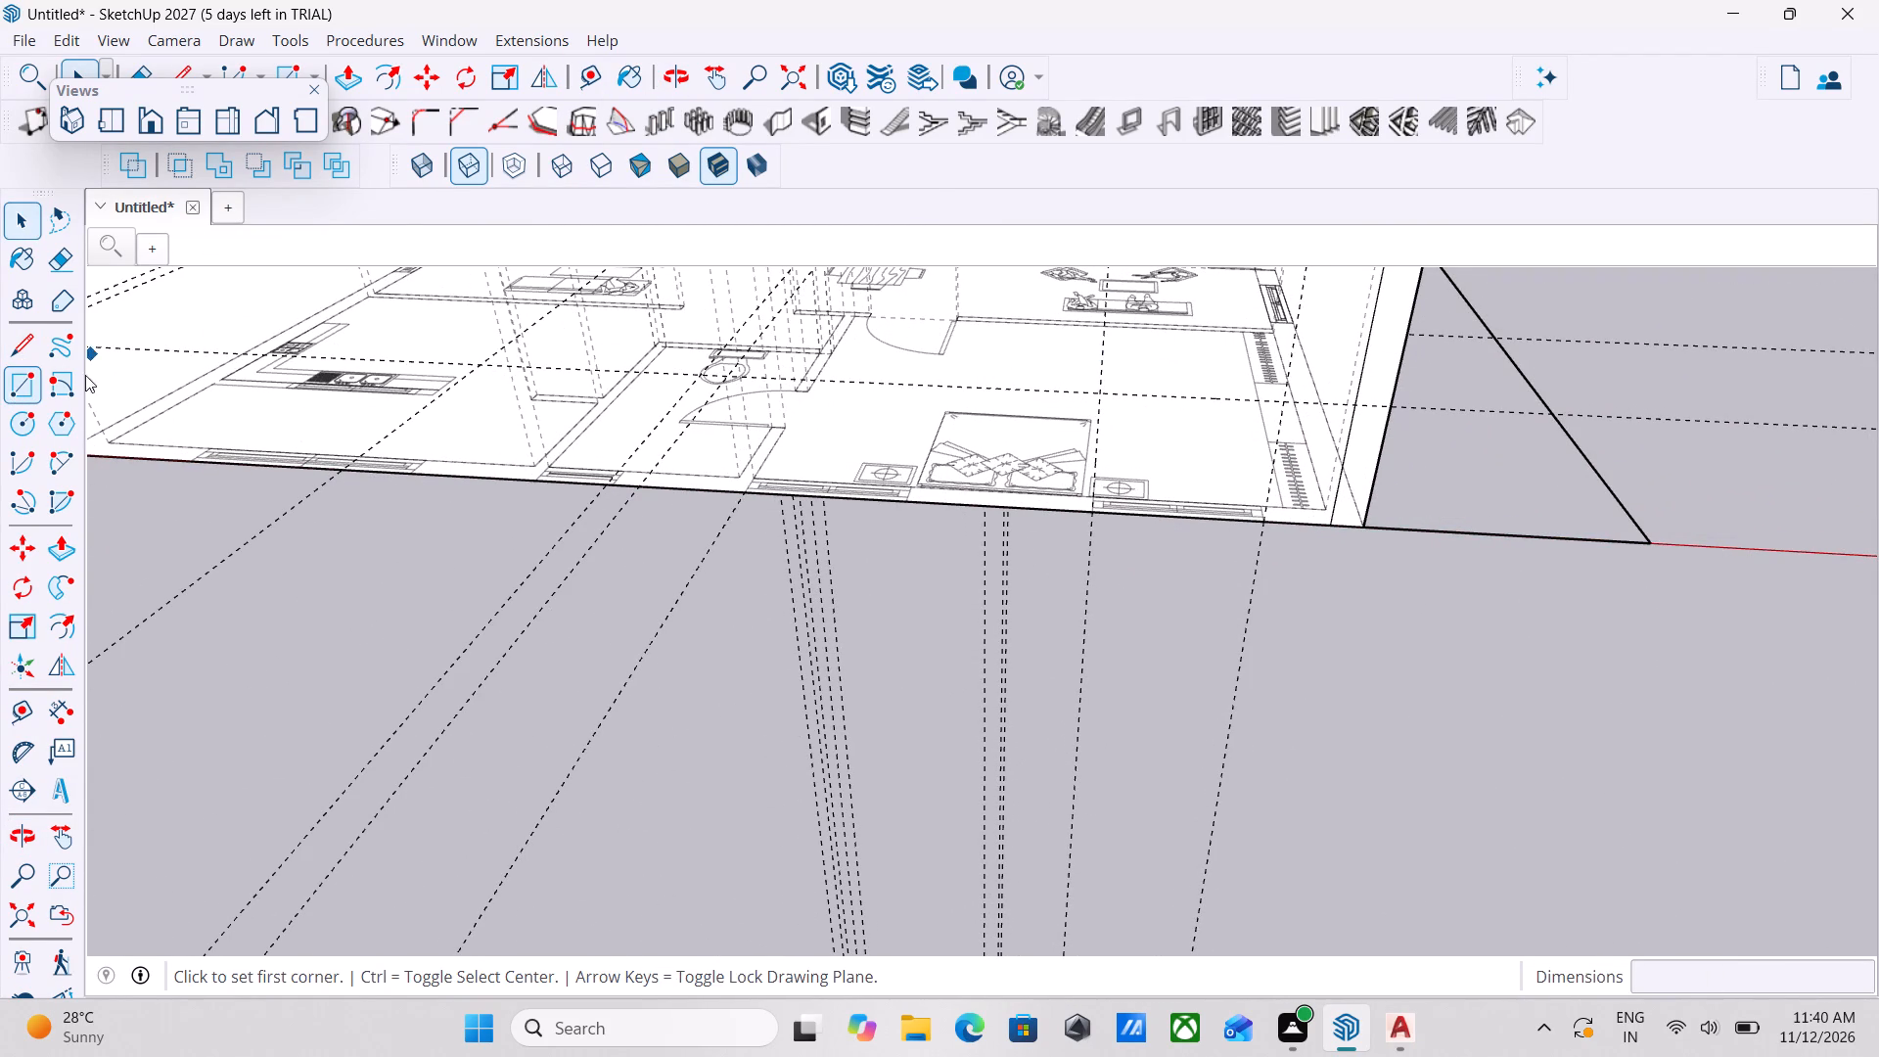
scroll(1155, 384, up, 2)
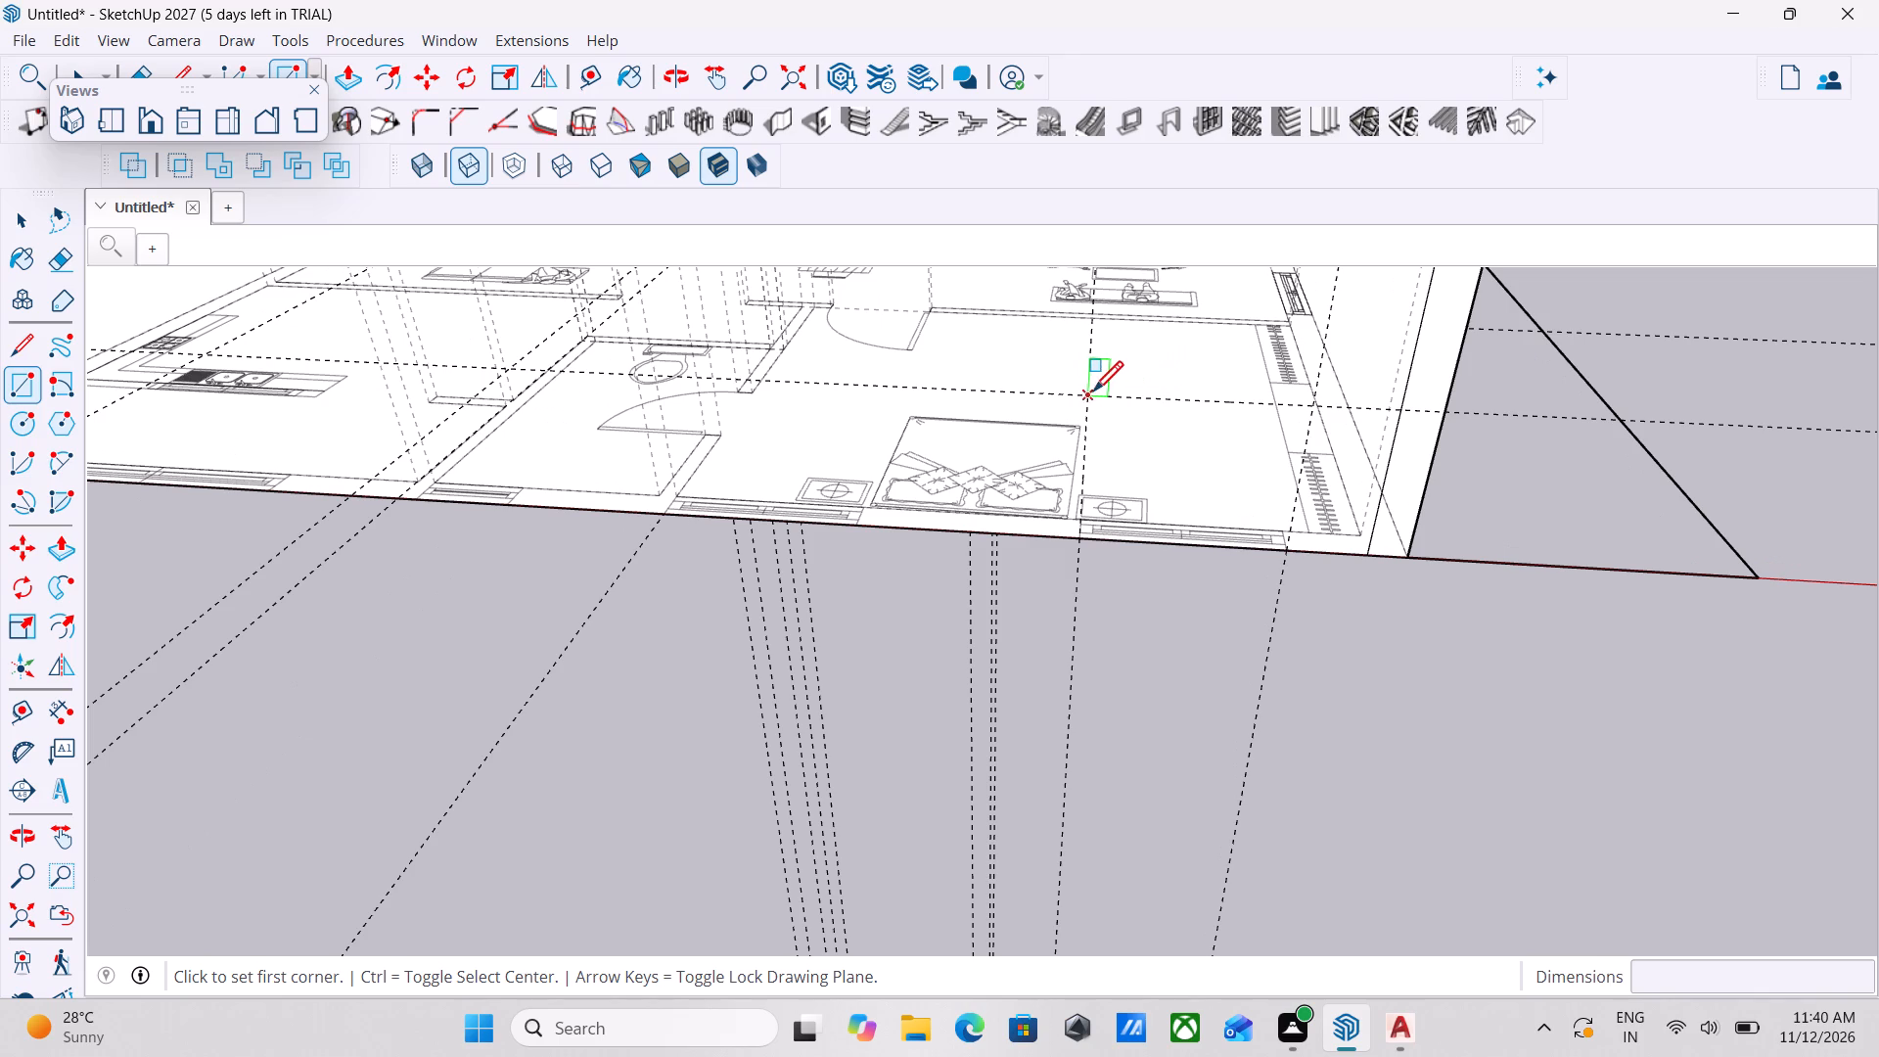
click(1091, 394)
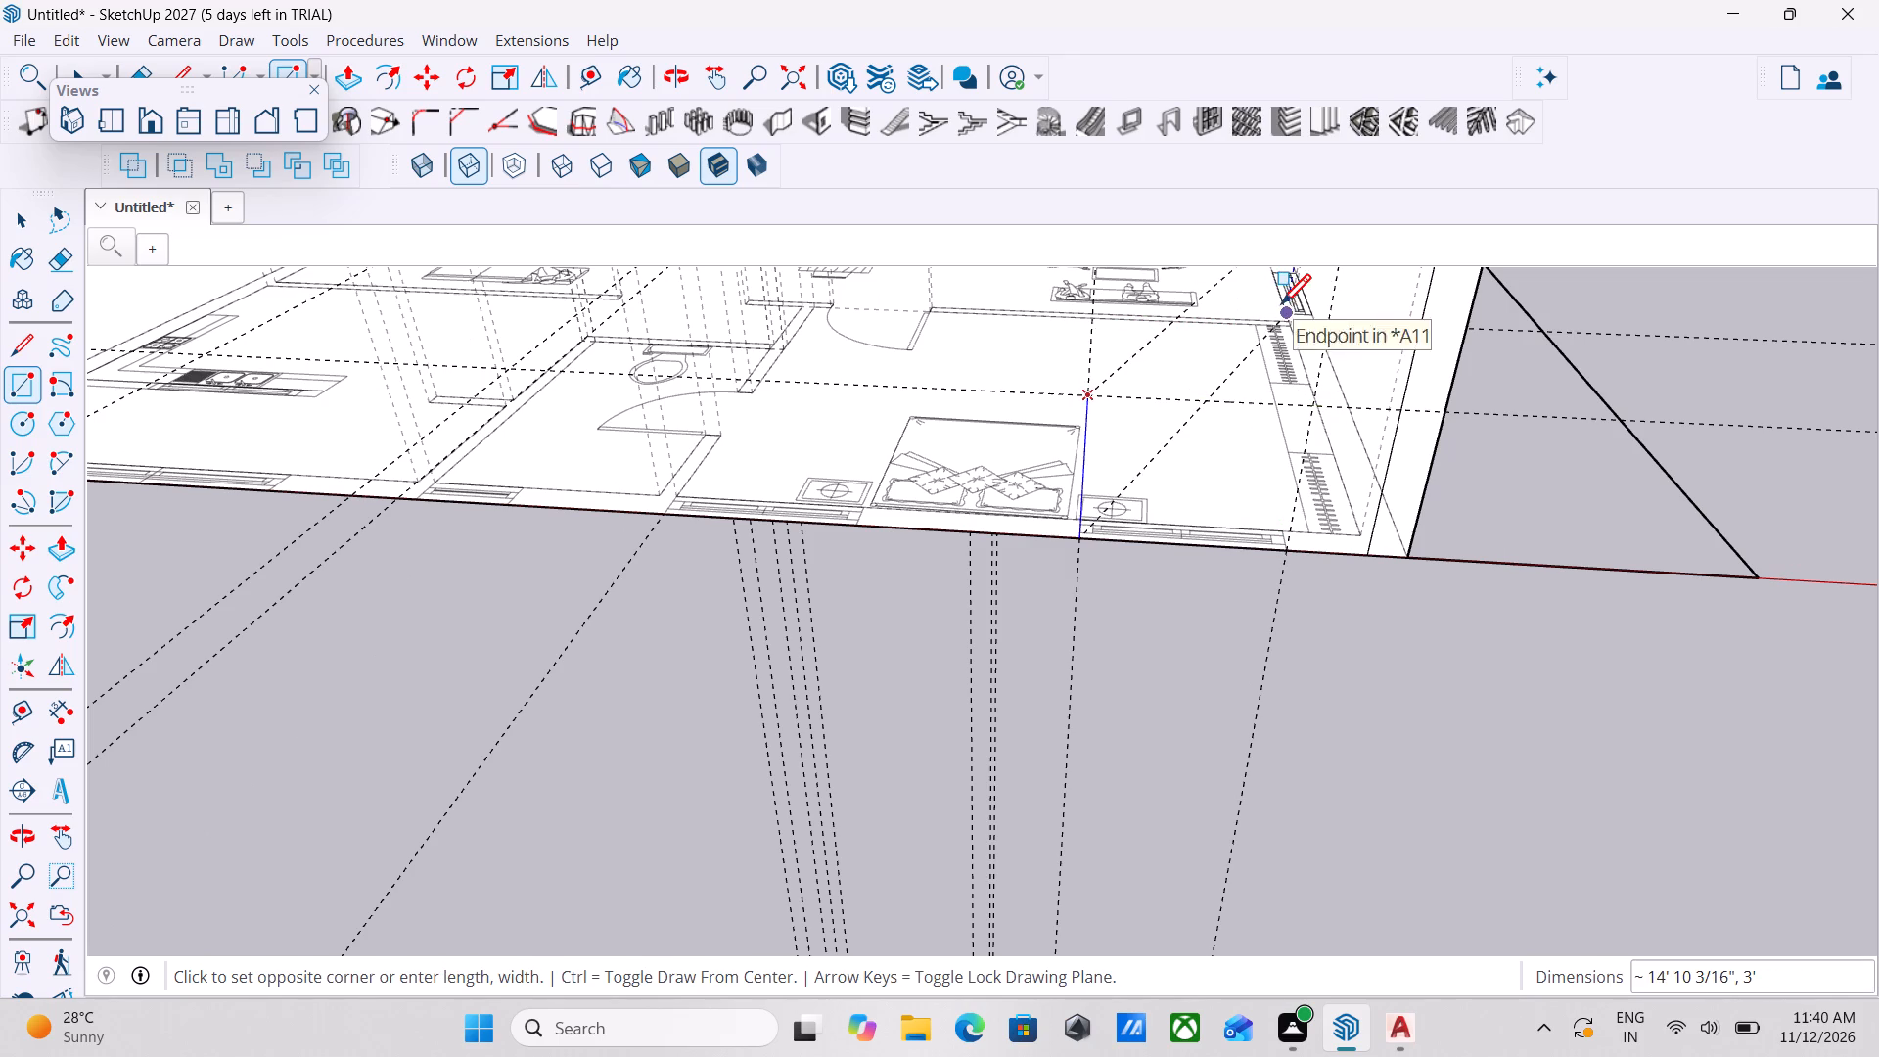
scroll(1320, 336, down, 3)
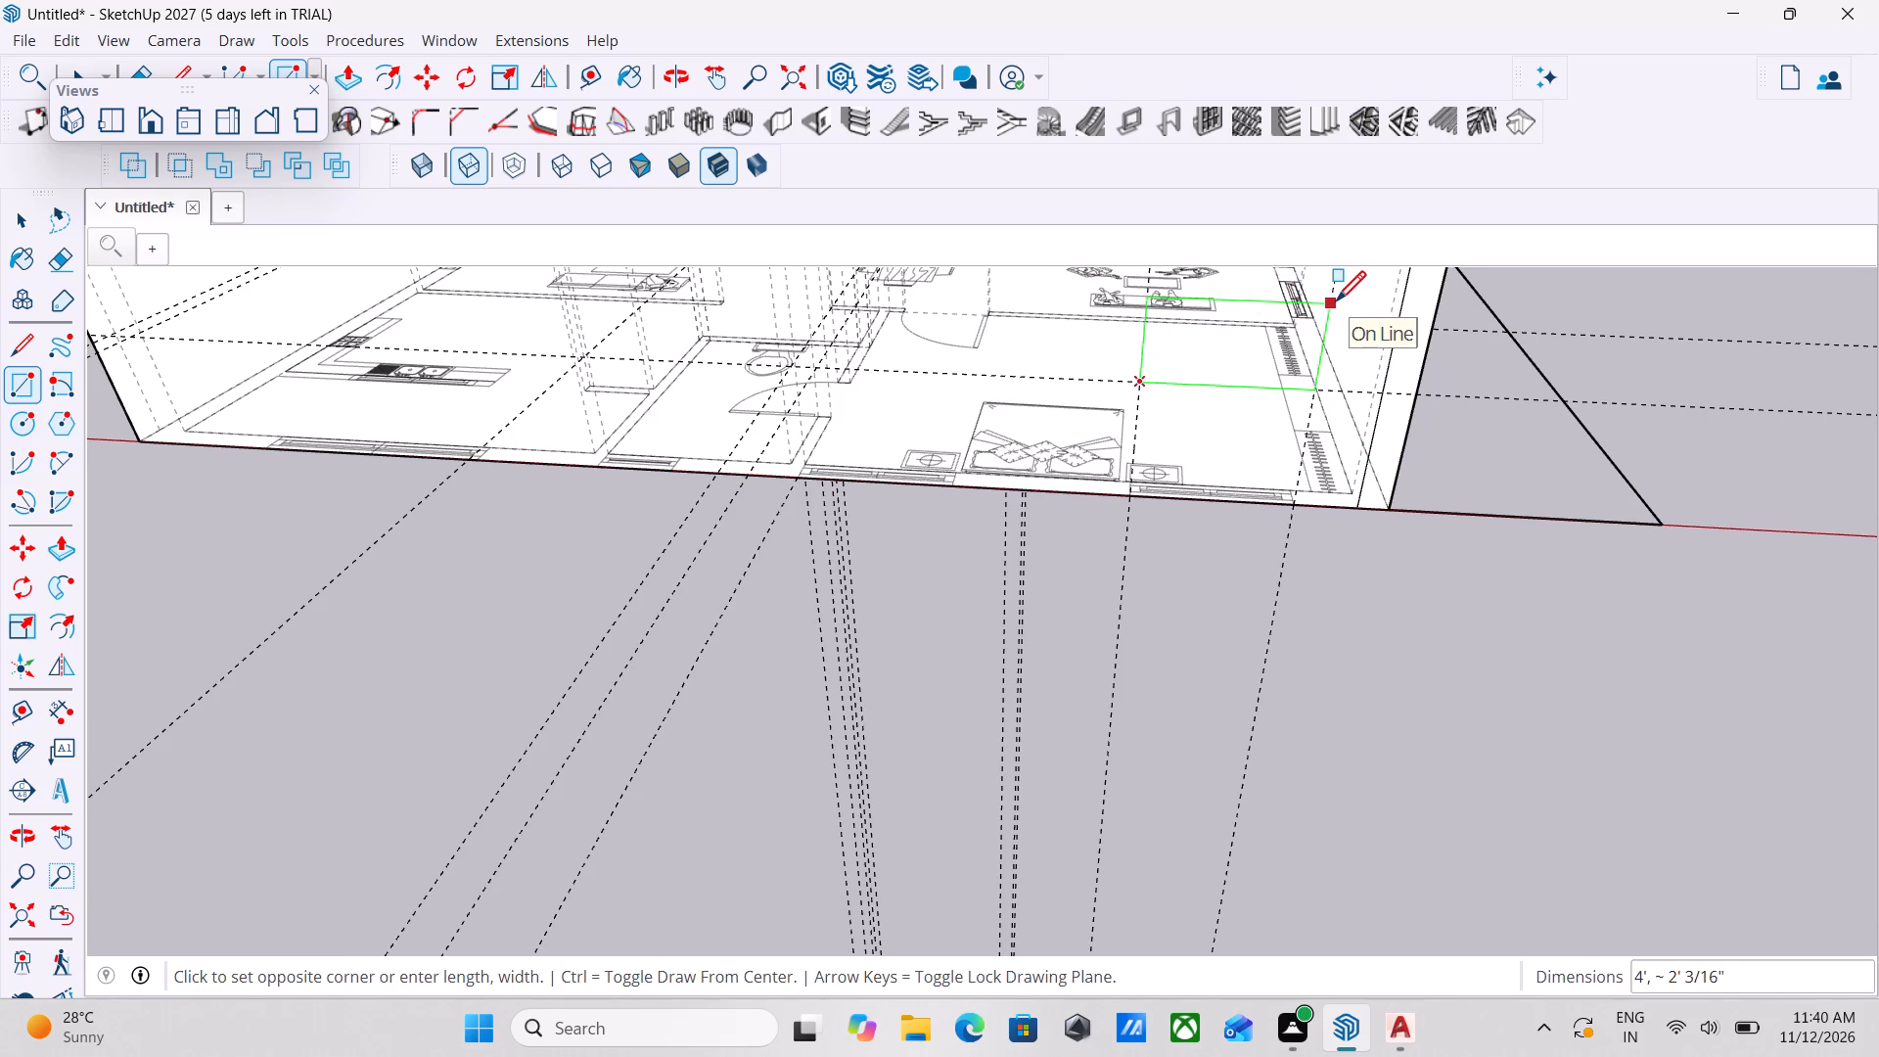
text(4')
key(comma)
text(4')
key(Return)
scroll(1336, 304, down, 3)
scroll(1371, 421, down, 2)
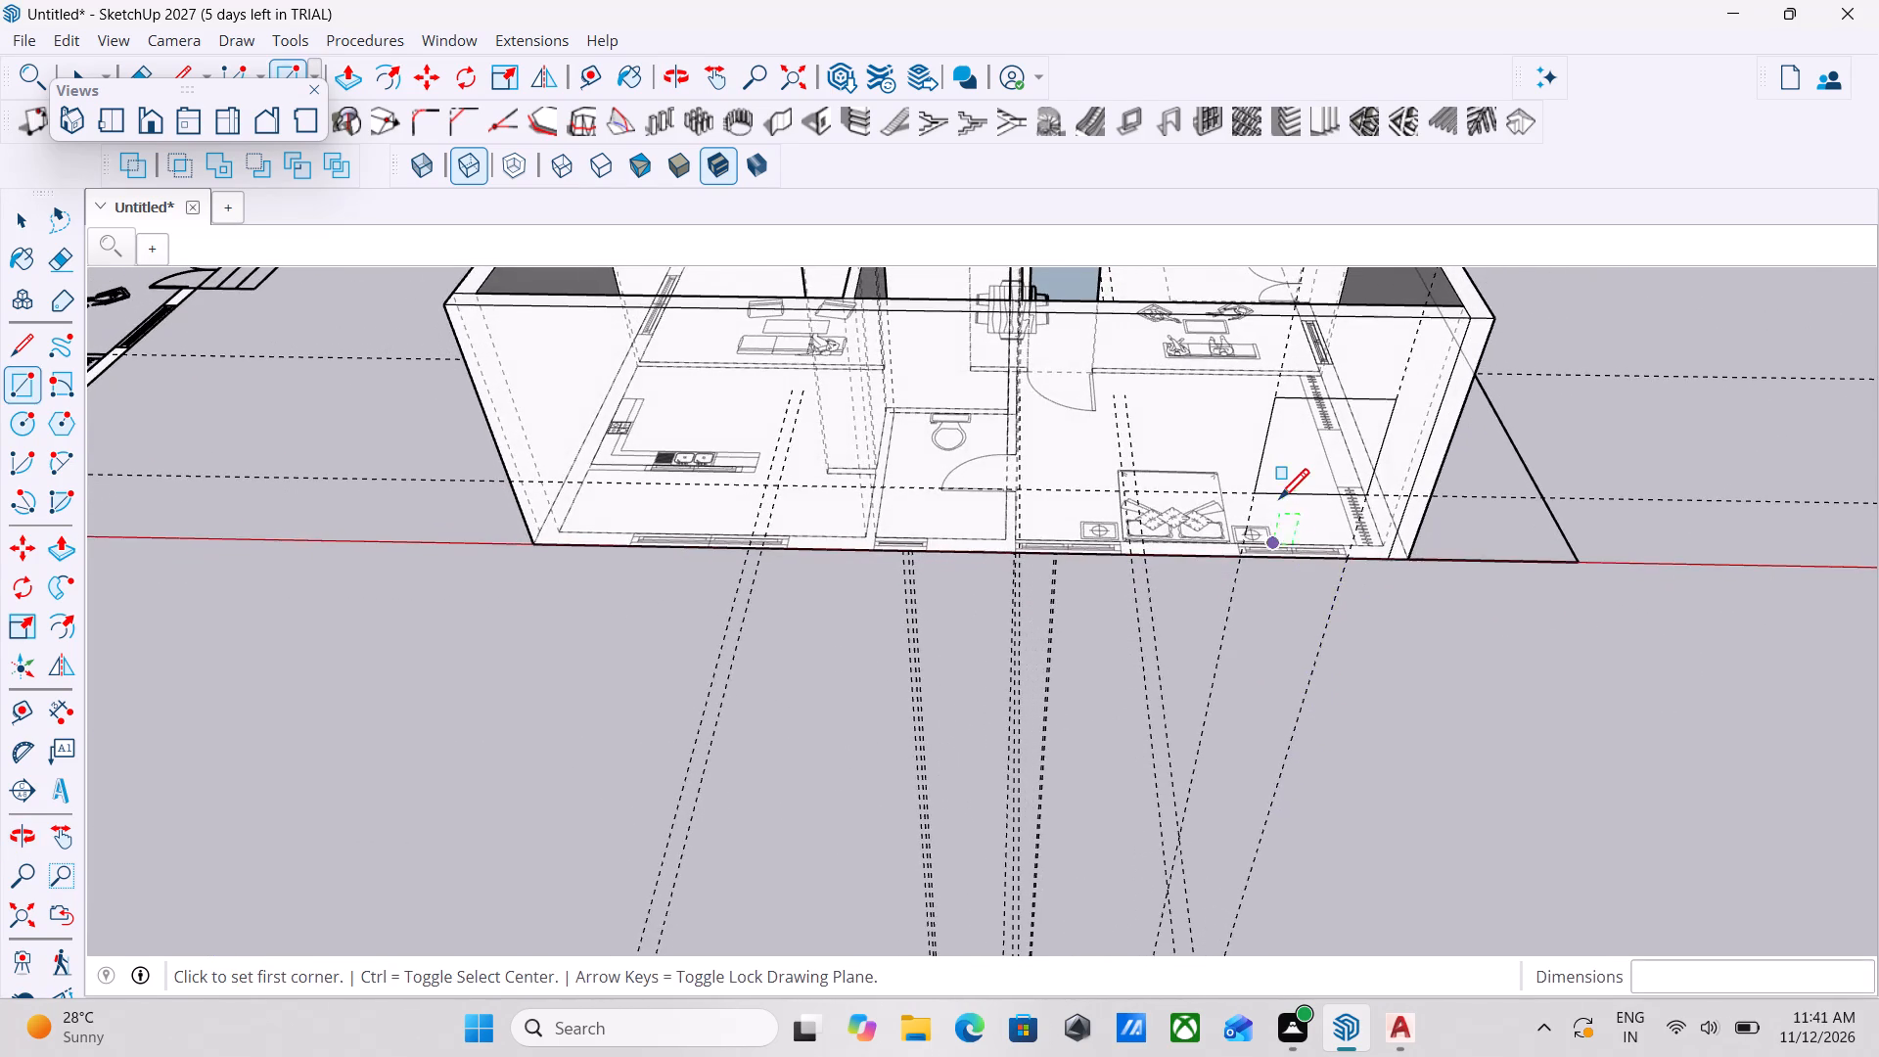
scroll(1279, 502, up, 5)
scroll(935, 592, down, 3)
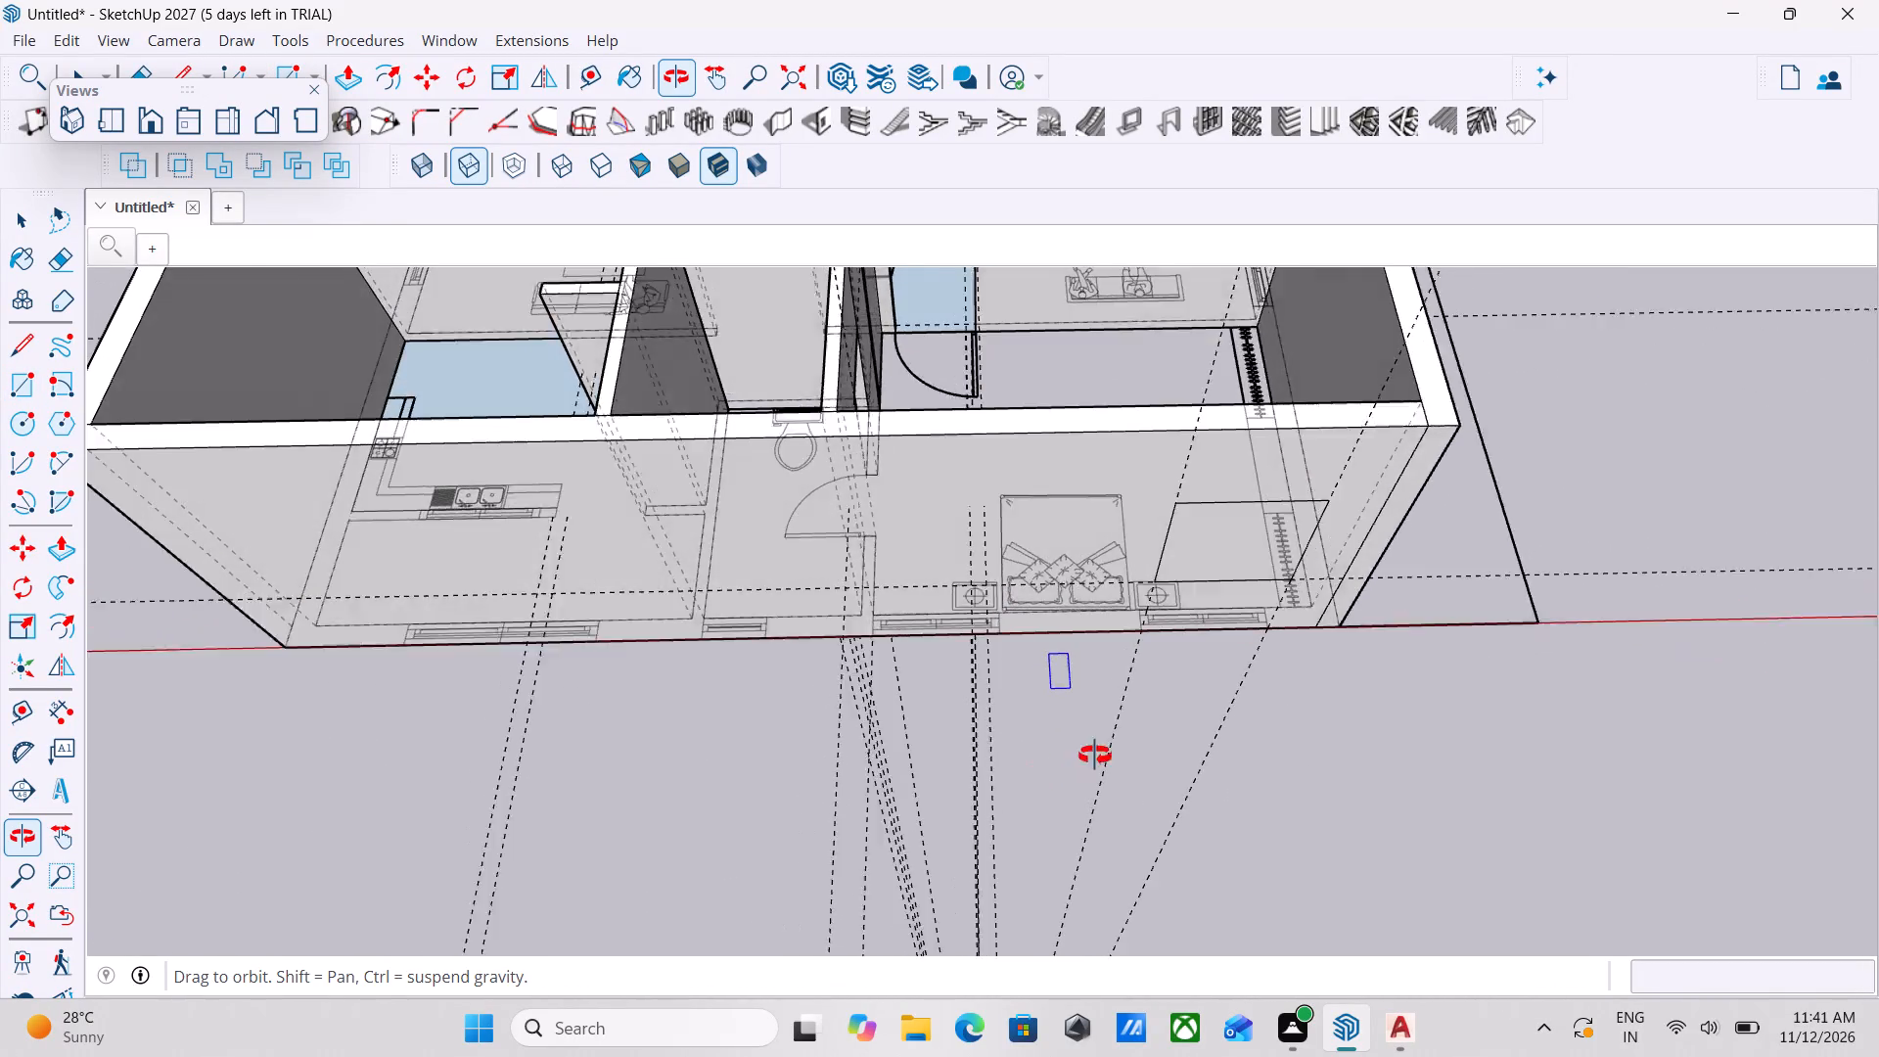
key(Escape)
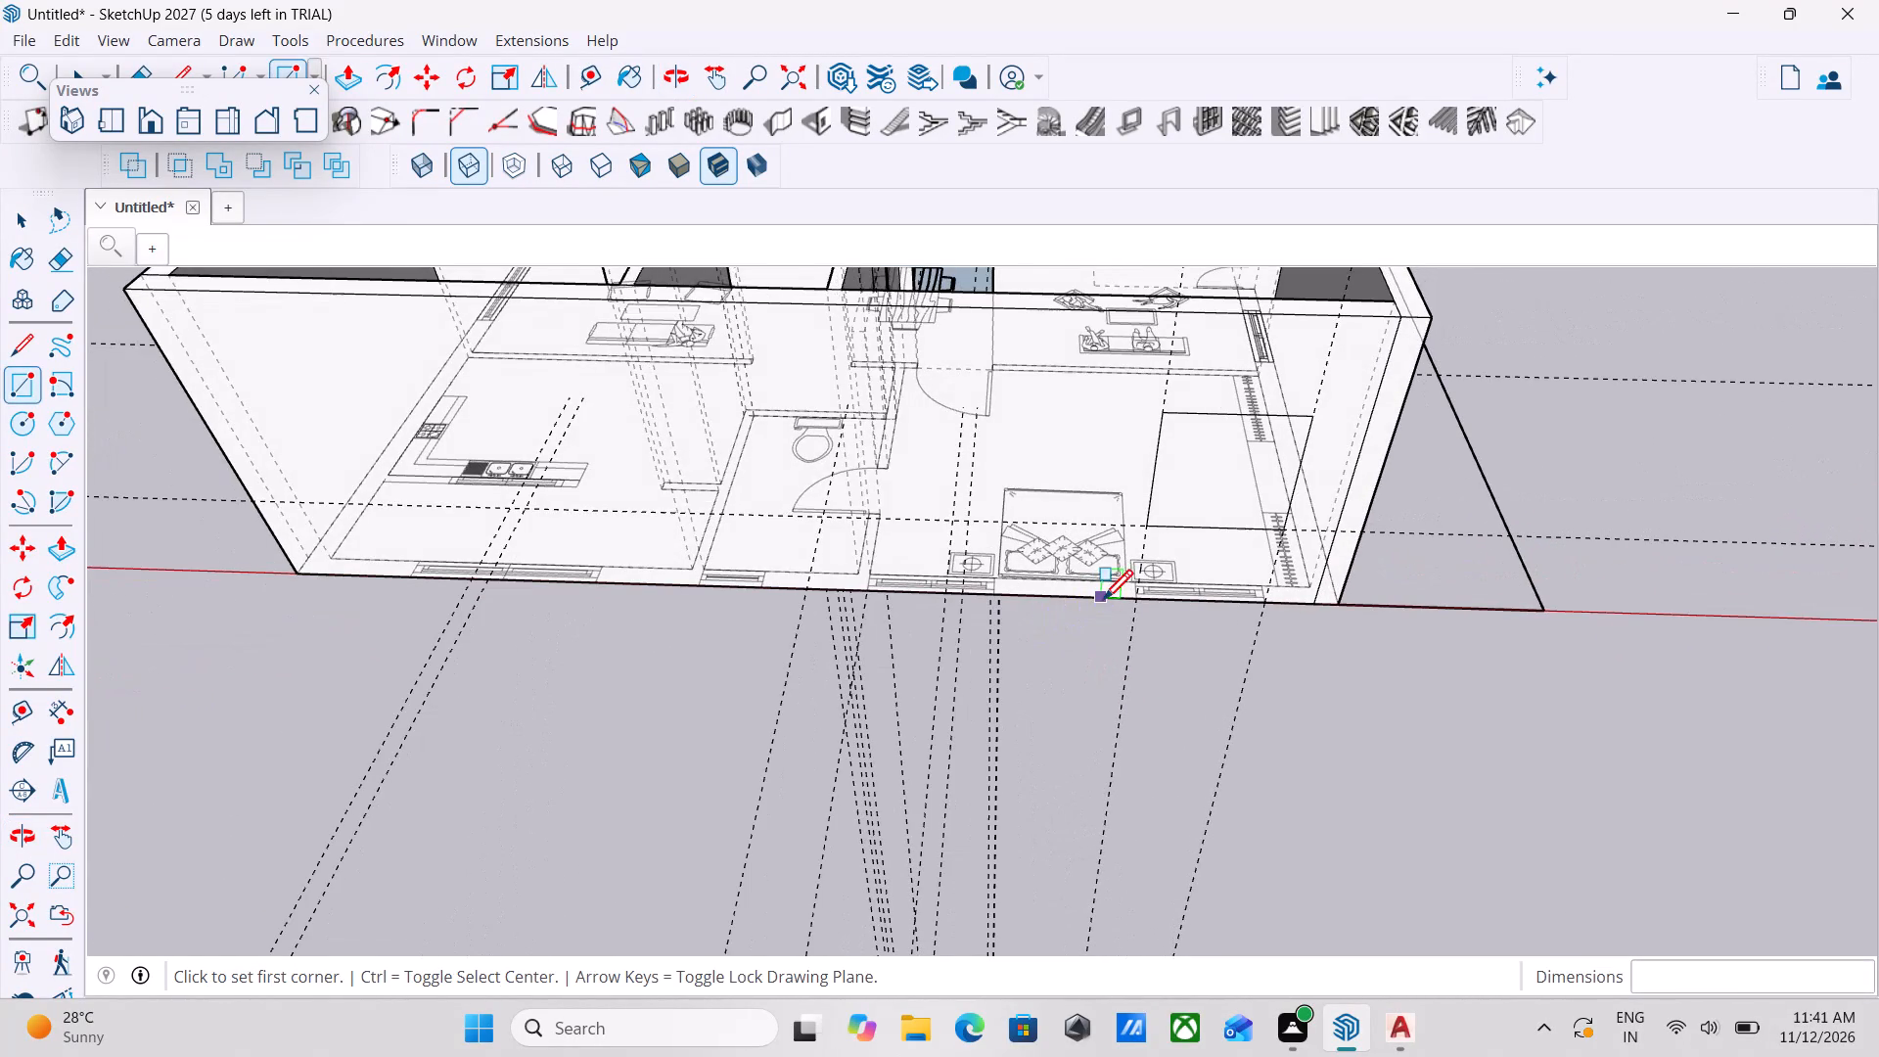
key(space)
key(space)
key(space)
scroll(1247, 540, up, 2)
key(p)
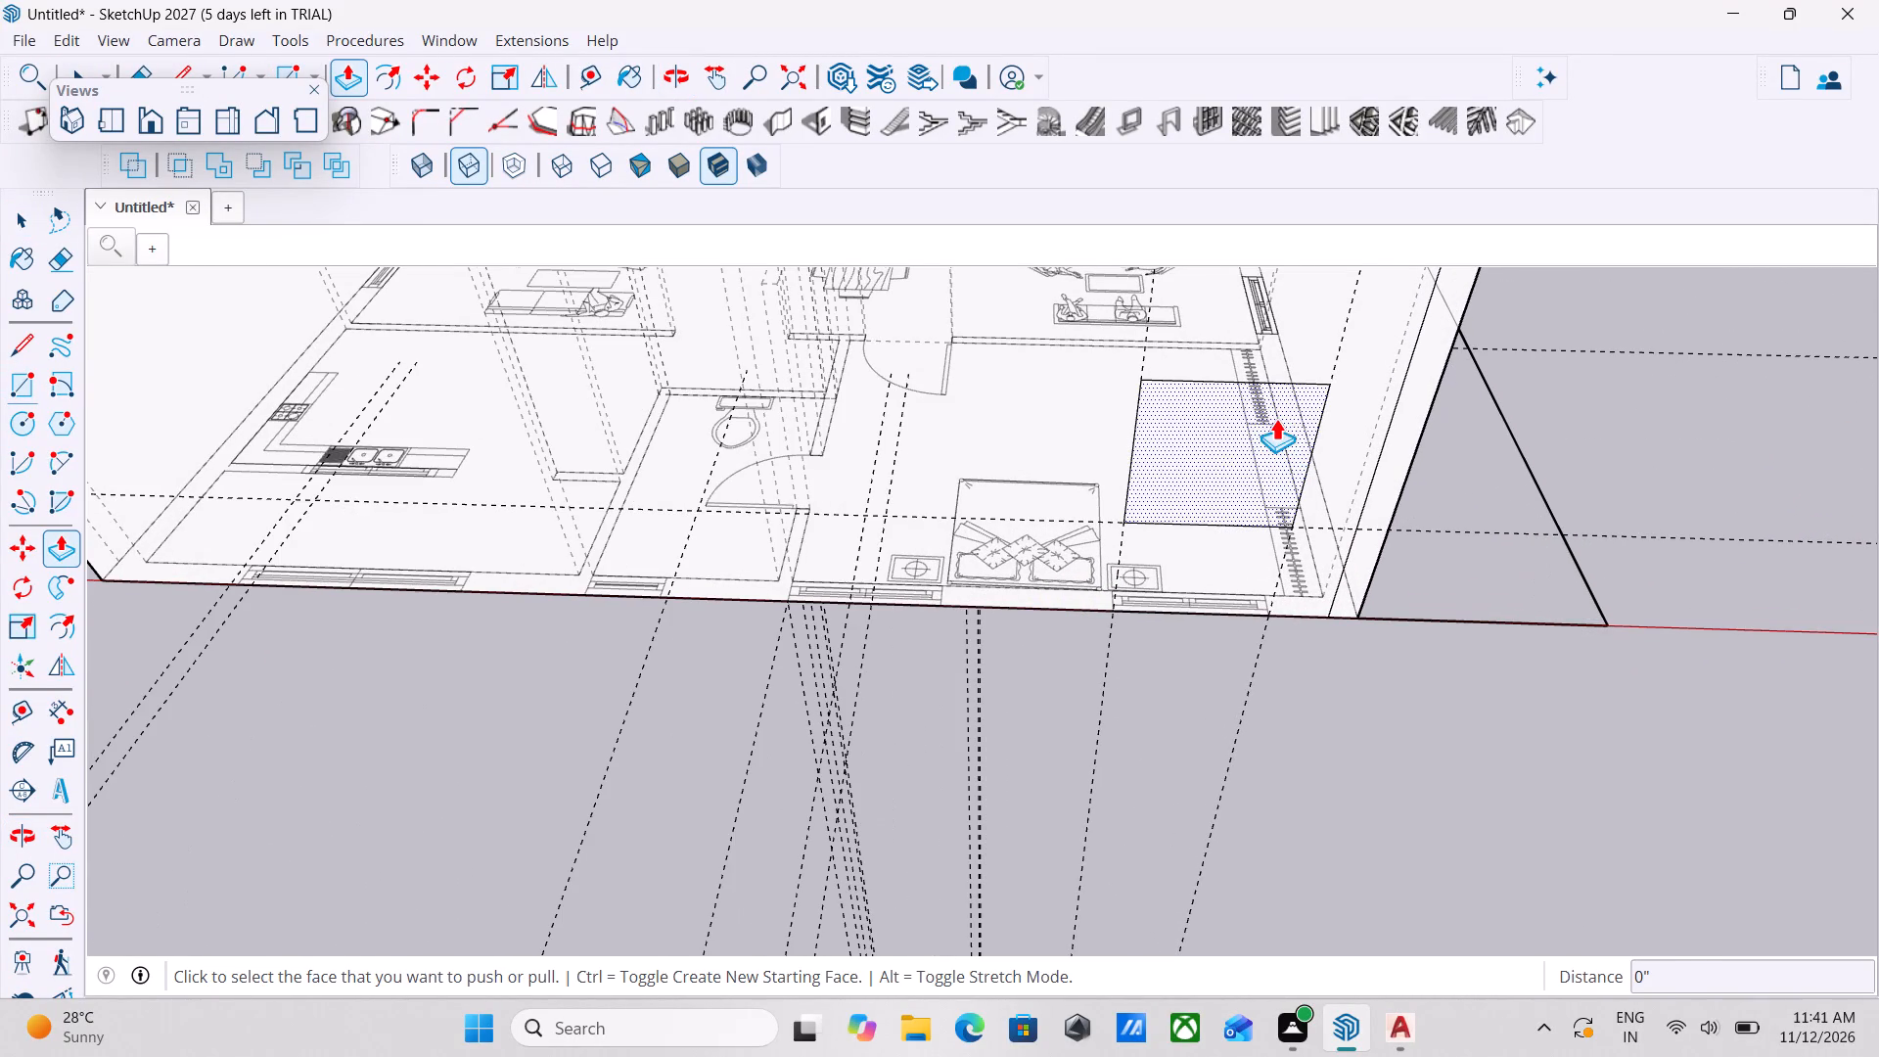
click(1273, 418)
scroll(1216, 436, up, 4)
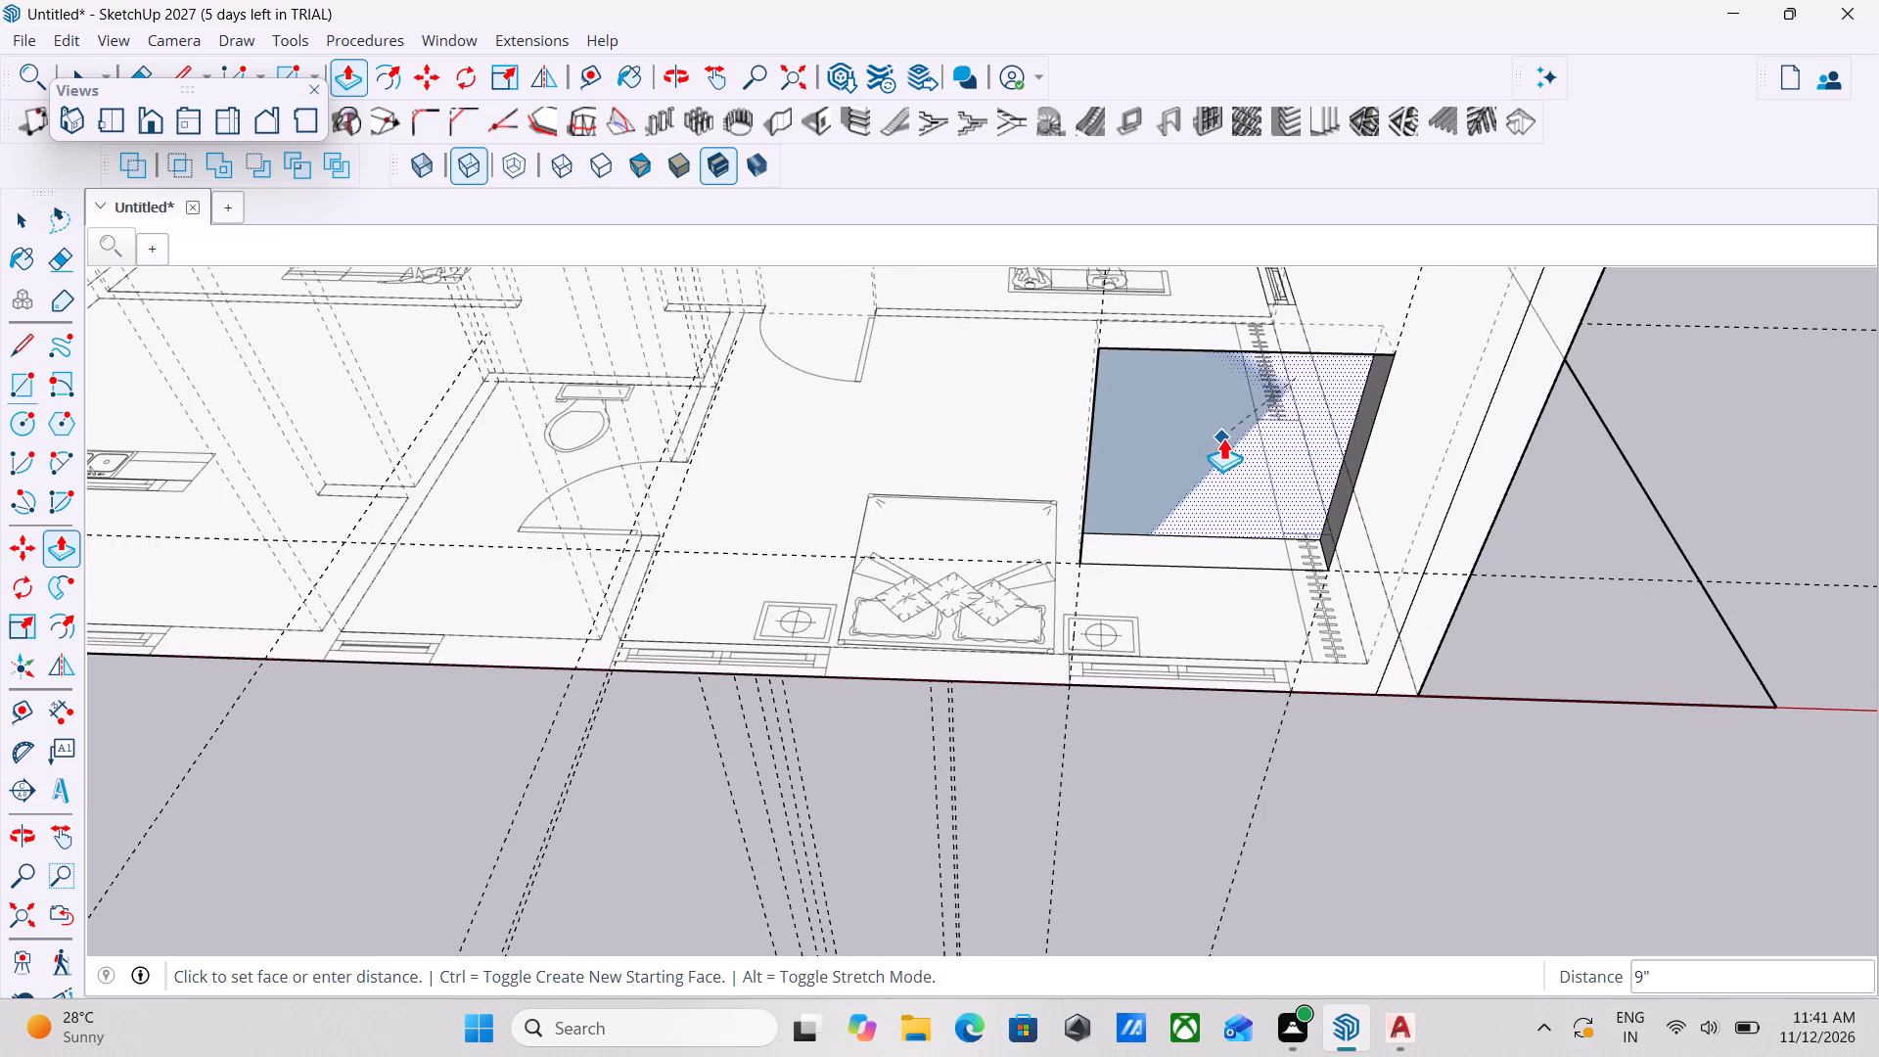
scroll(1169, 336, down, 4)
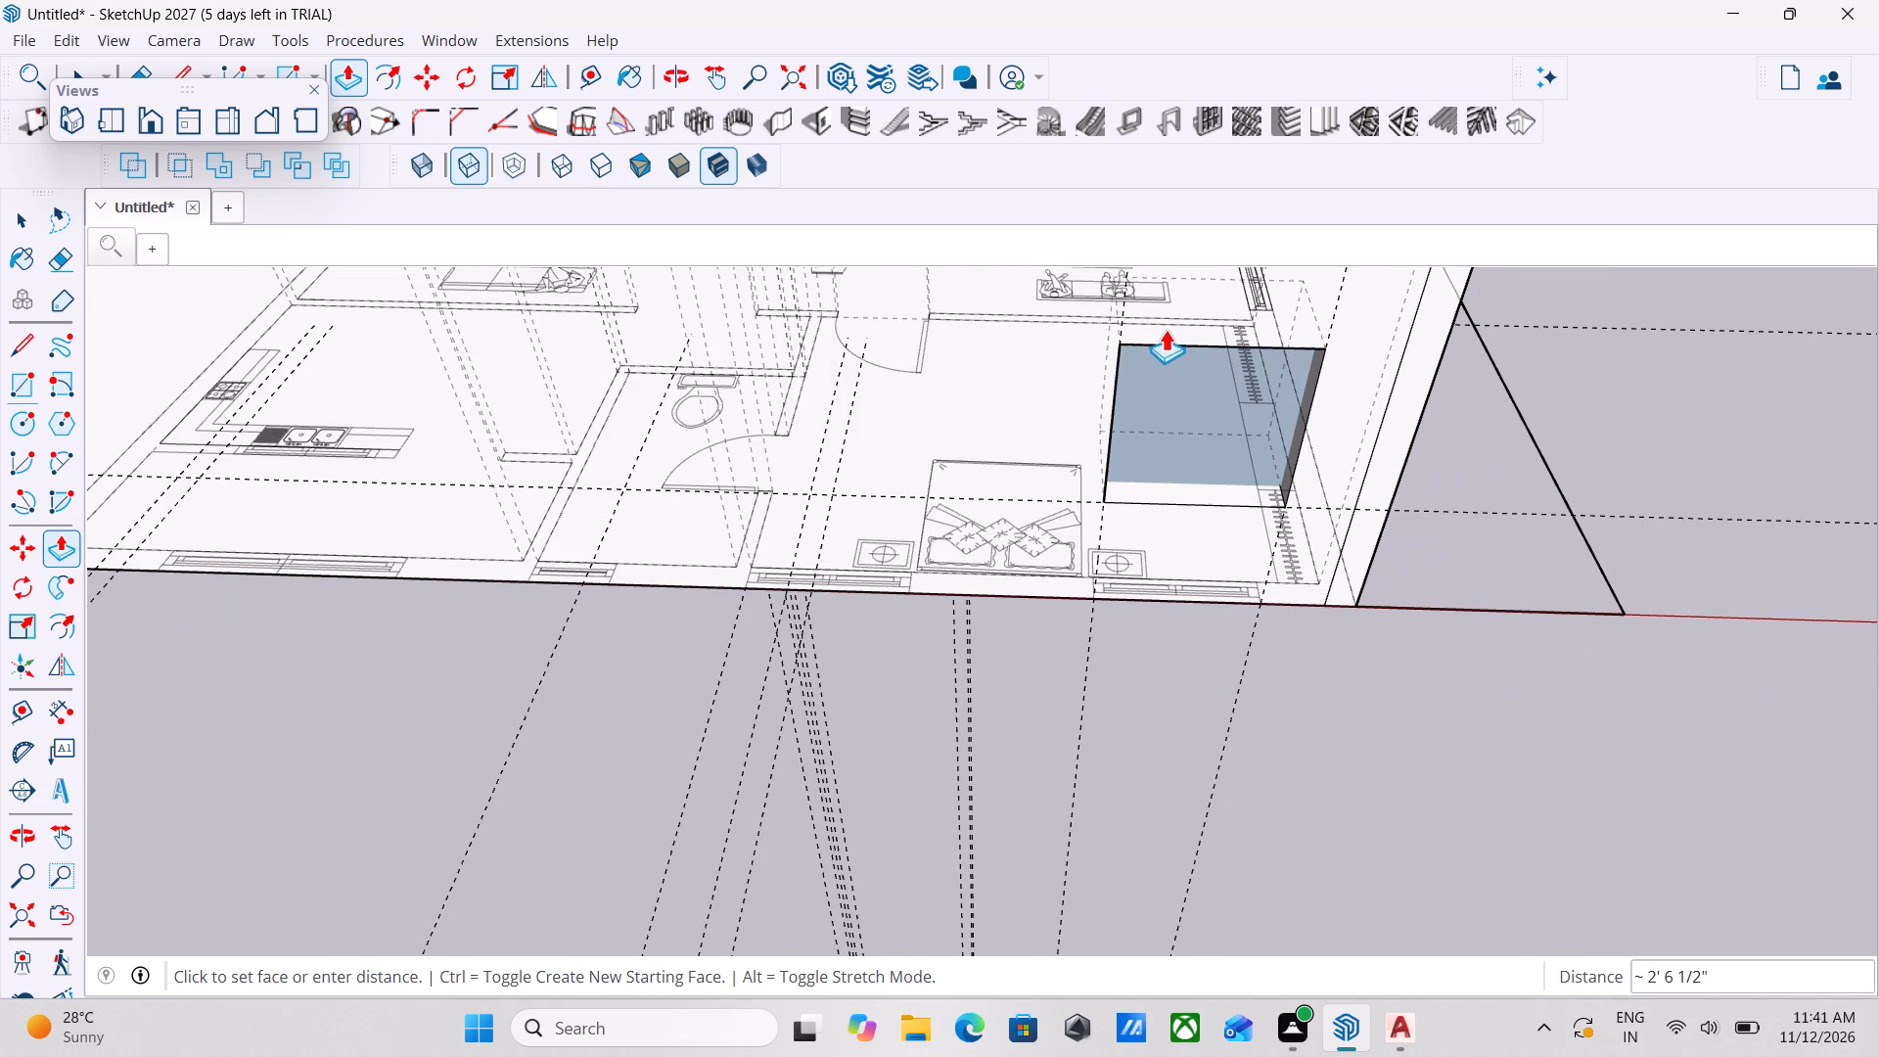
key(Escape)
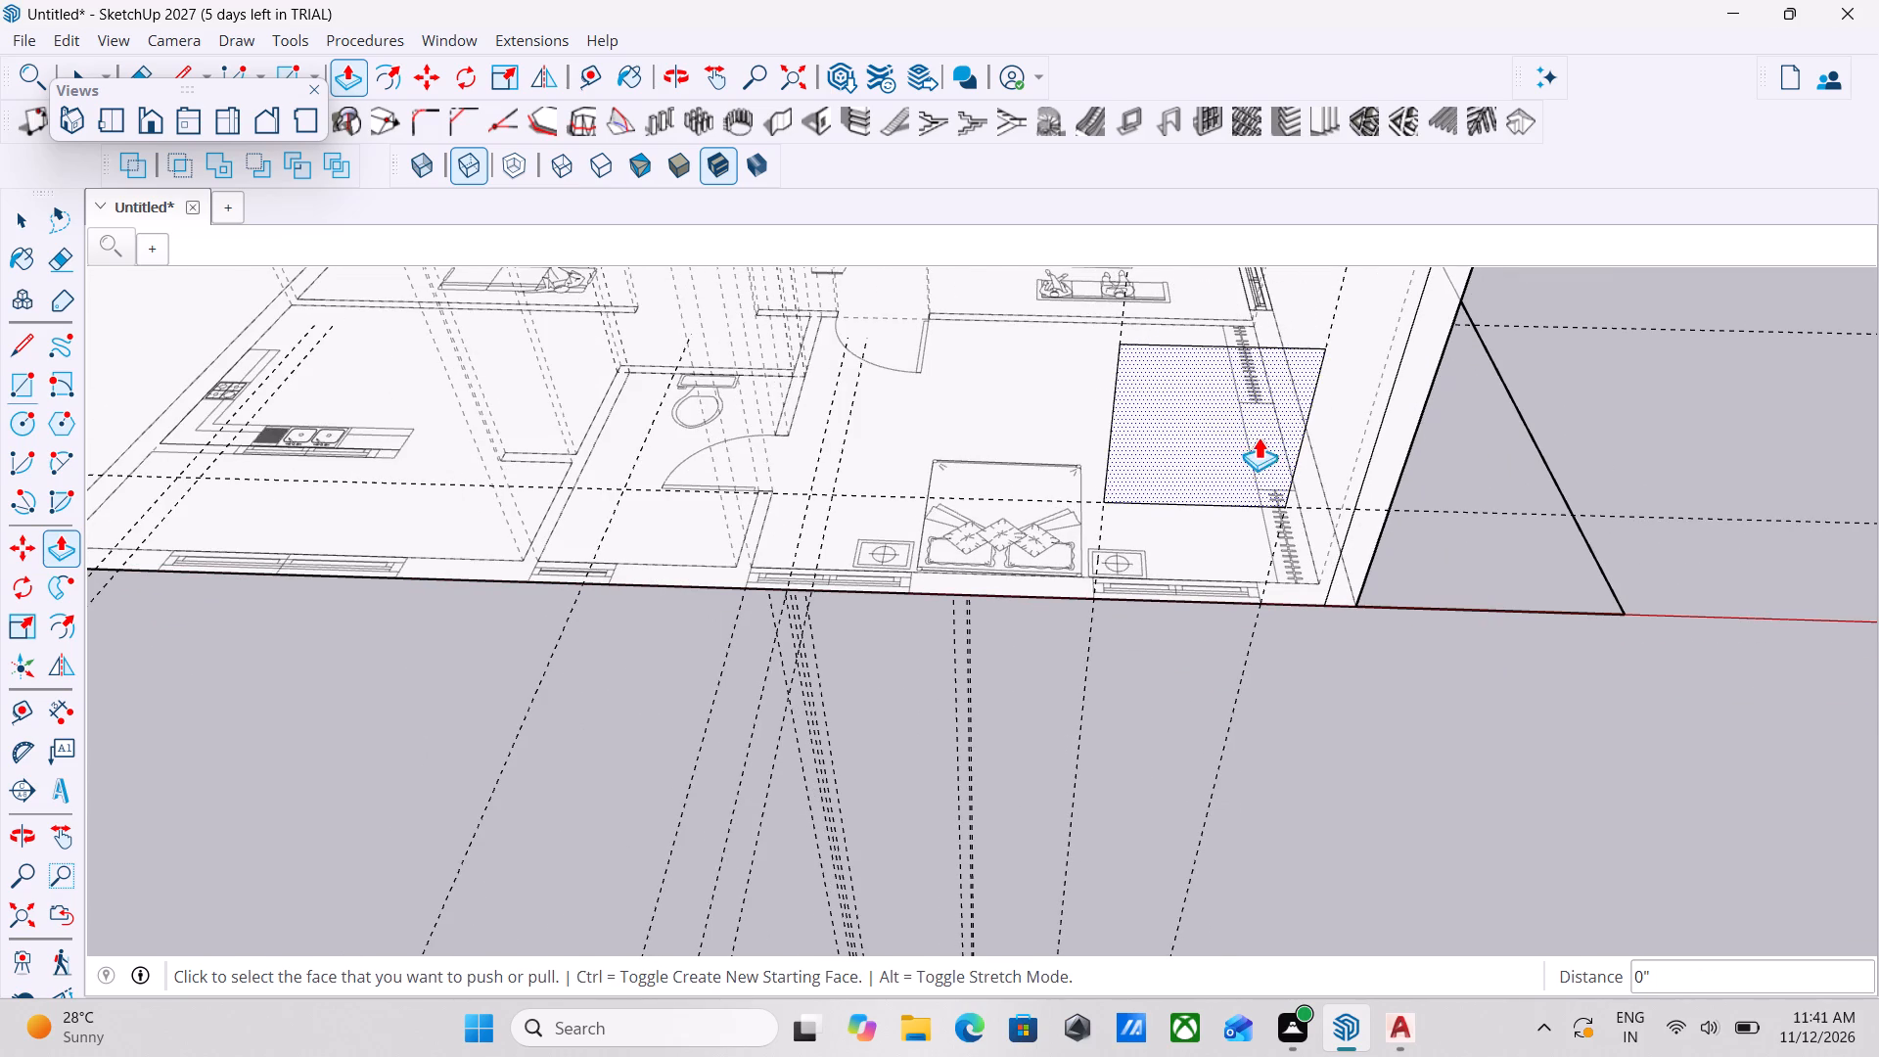
Push the 4' by 4' rectangle on the outer wall 9" through the wall to cut the bedroom window opening beside the wardrobe.
key(space)
key(space)
scroll(1250, 435, up, 1)
click(1230, 420)
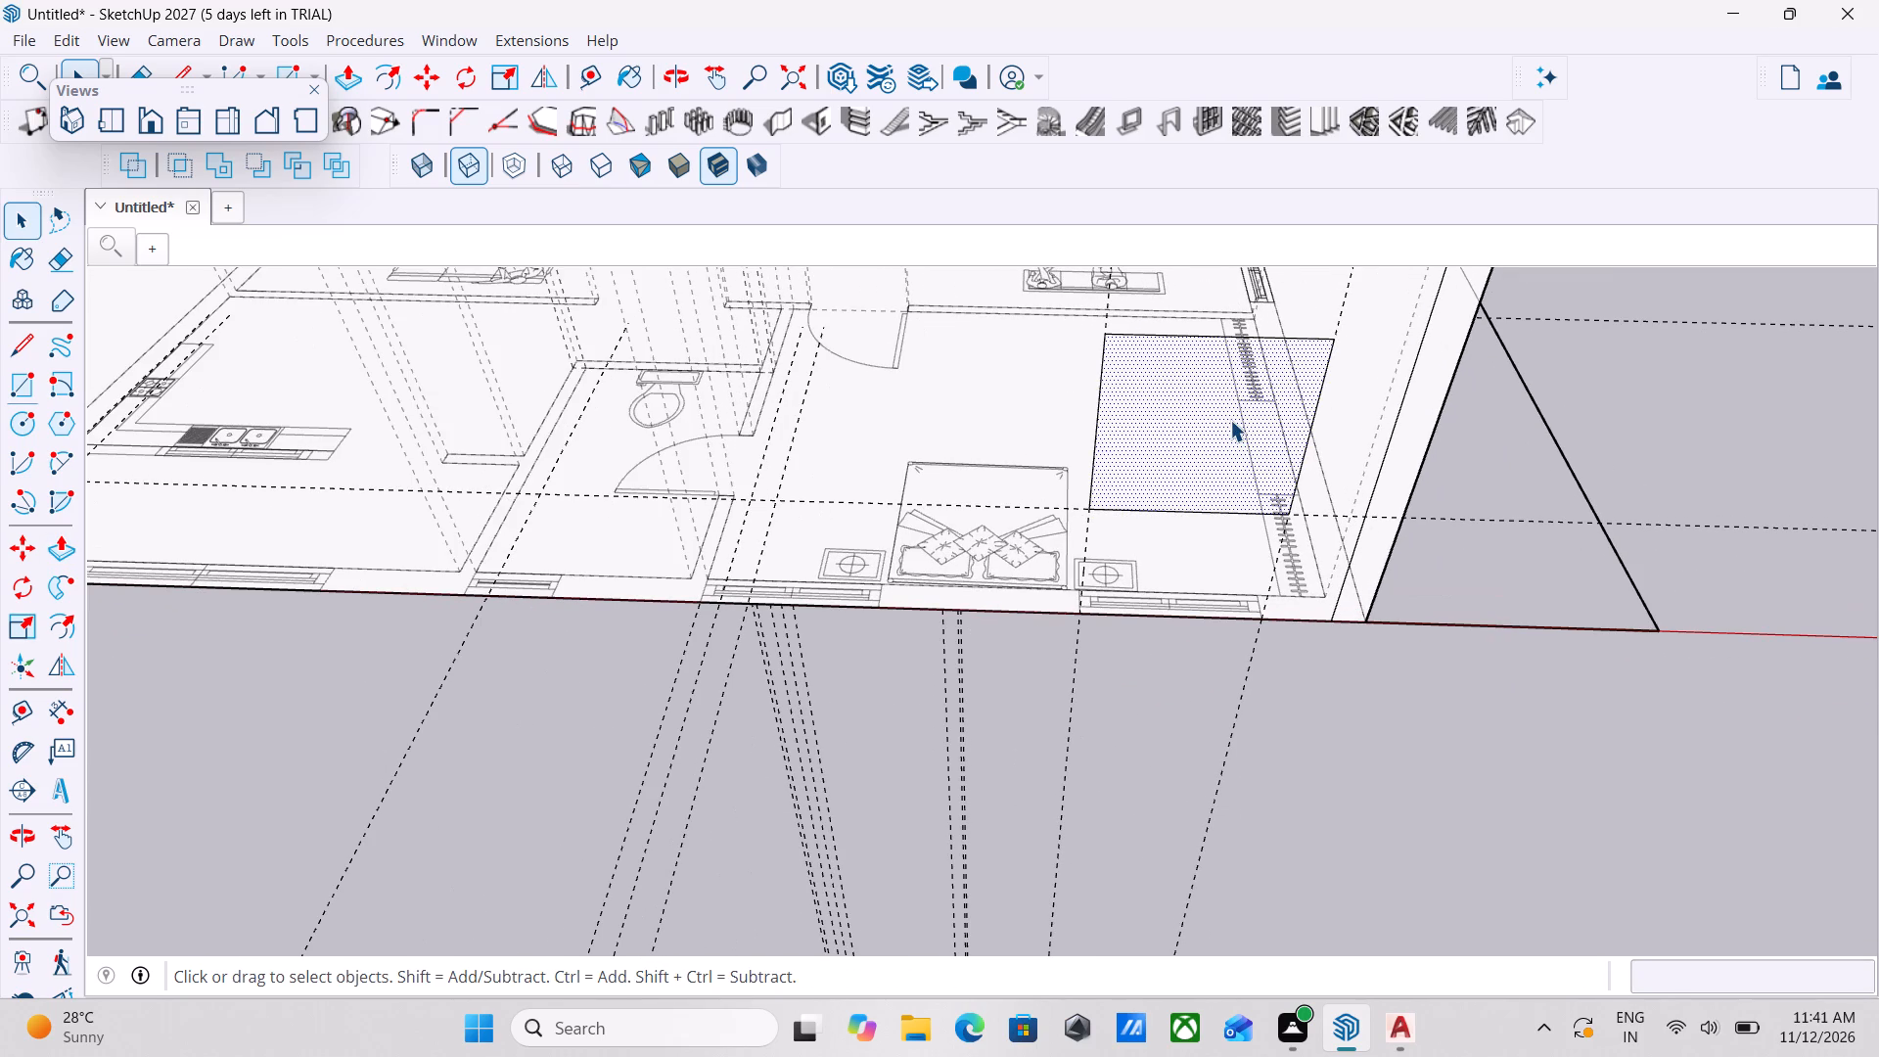
key(p)
click(1230, 420)
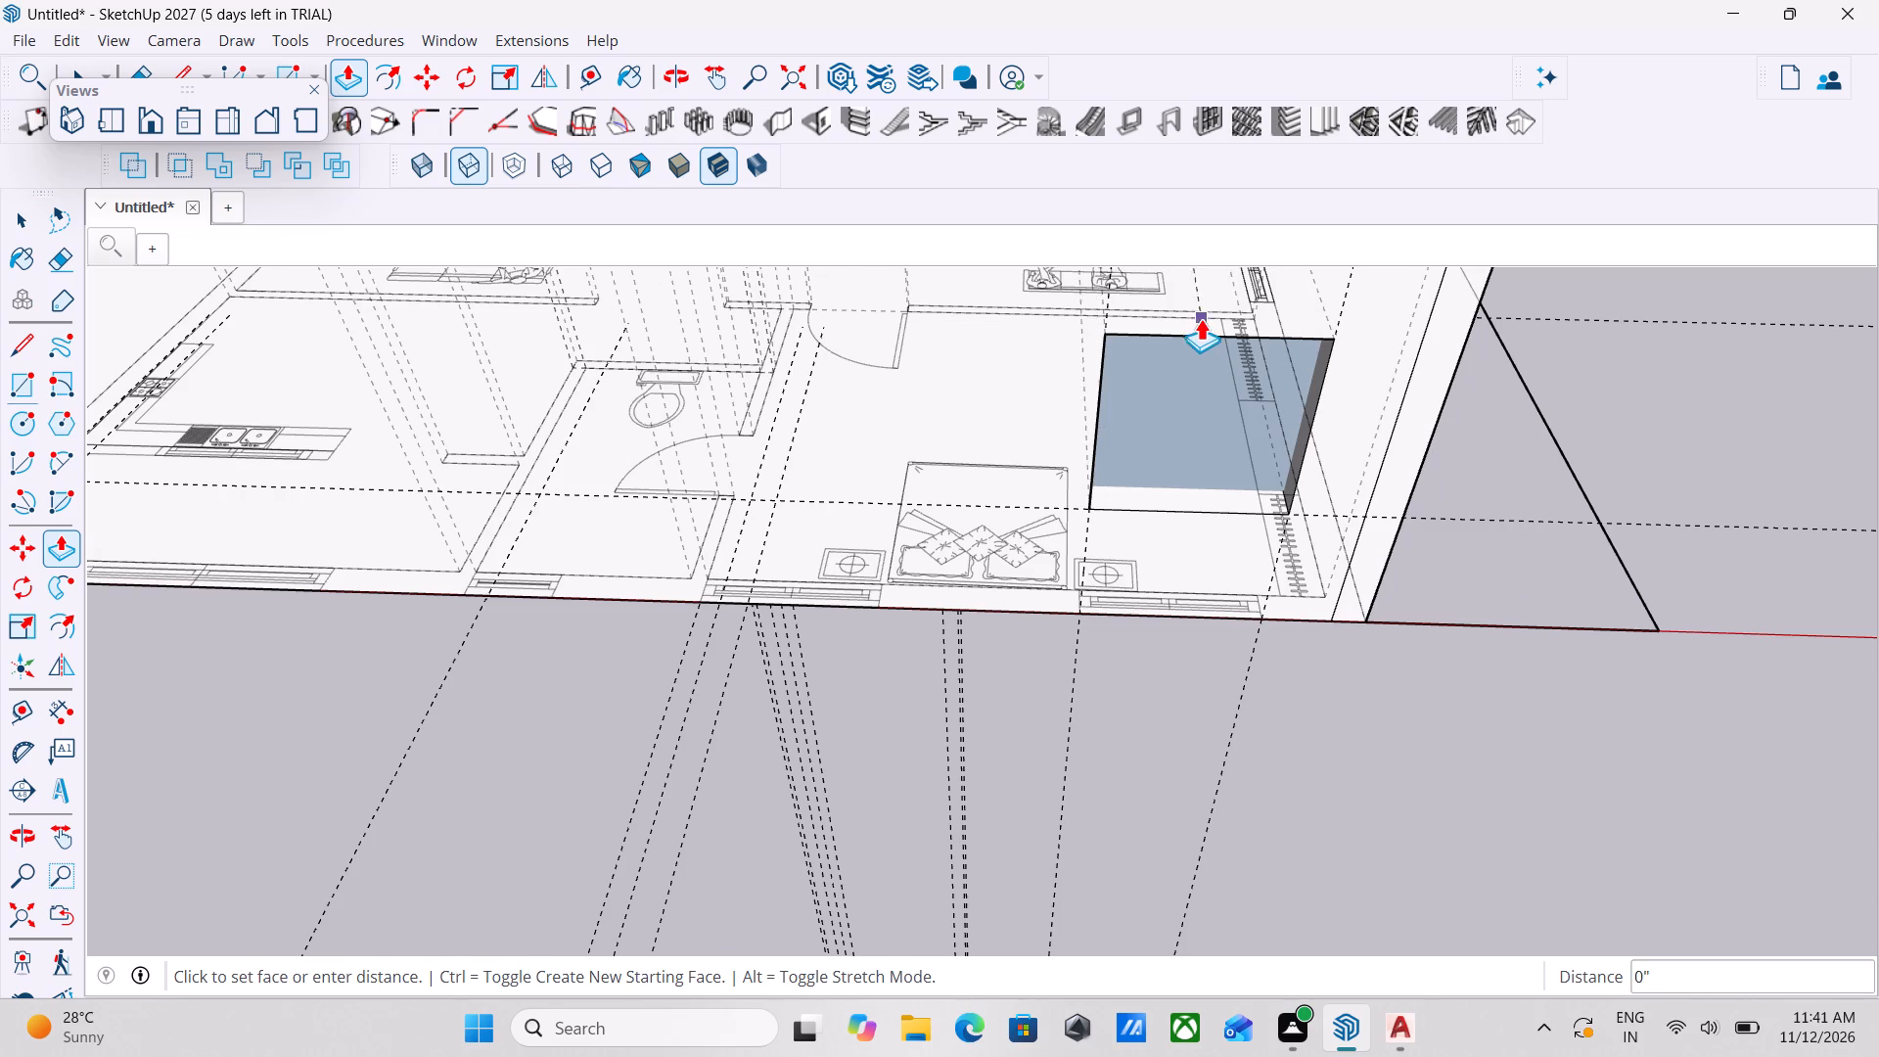
click(1202, 402)
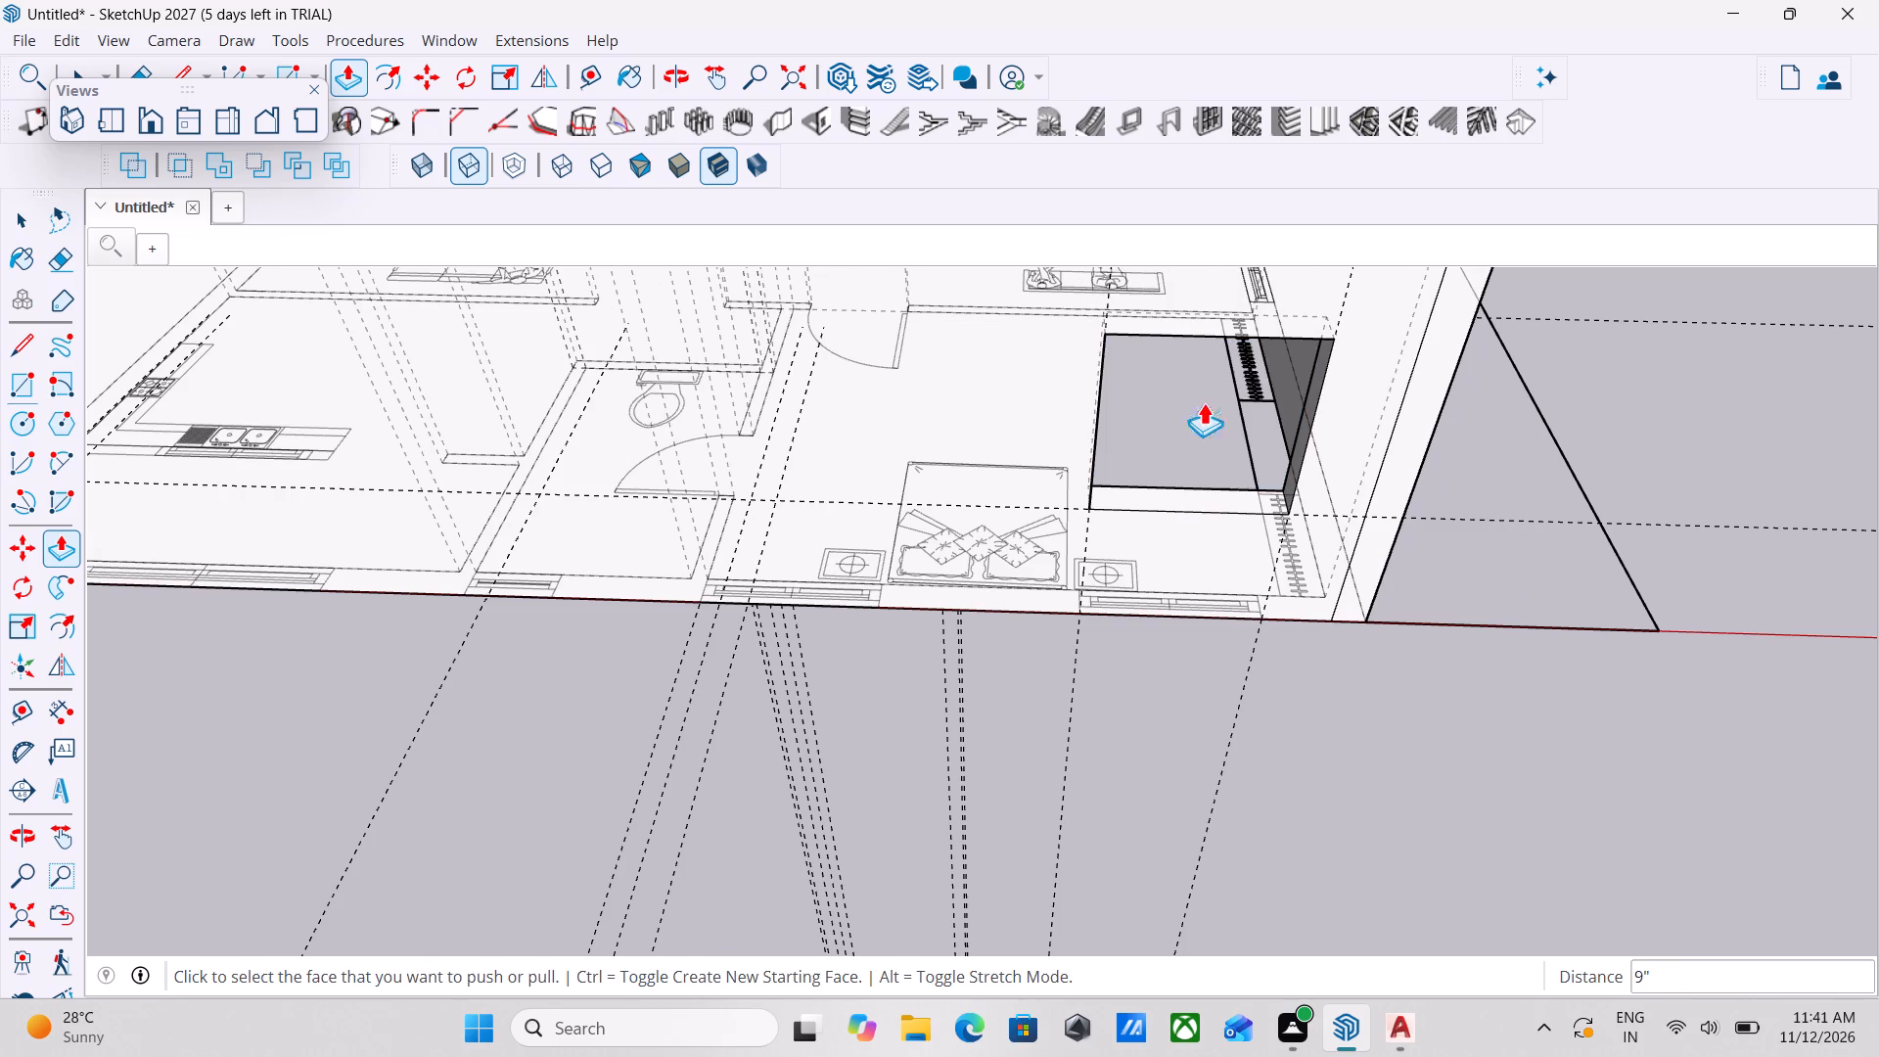
Start a Tape Measure guide on the outer wall for the other bedroom window, between the bed and the toilet wall.
scroll(1214, 450, down, 4)
middle_drag(1202, 394, 1205, 485)
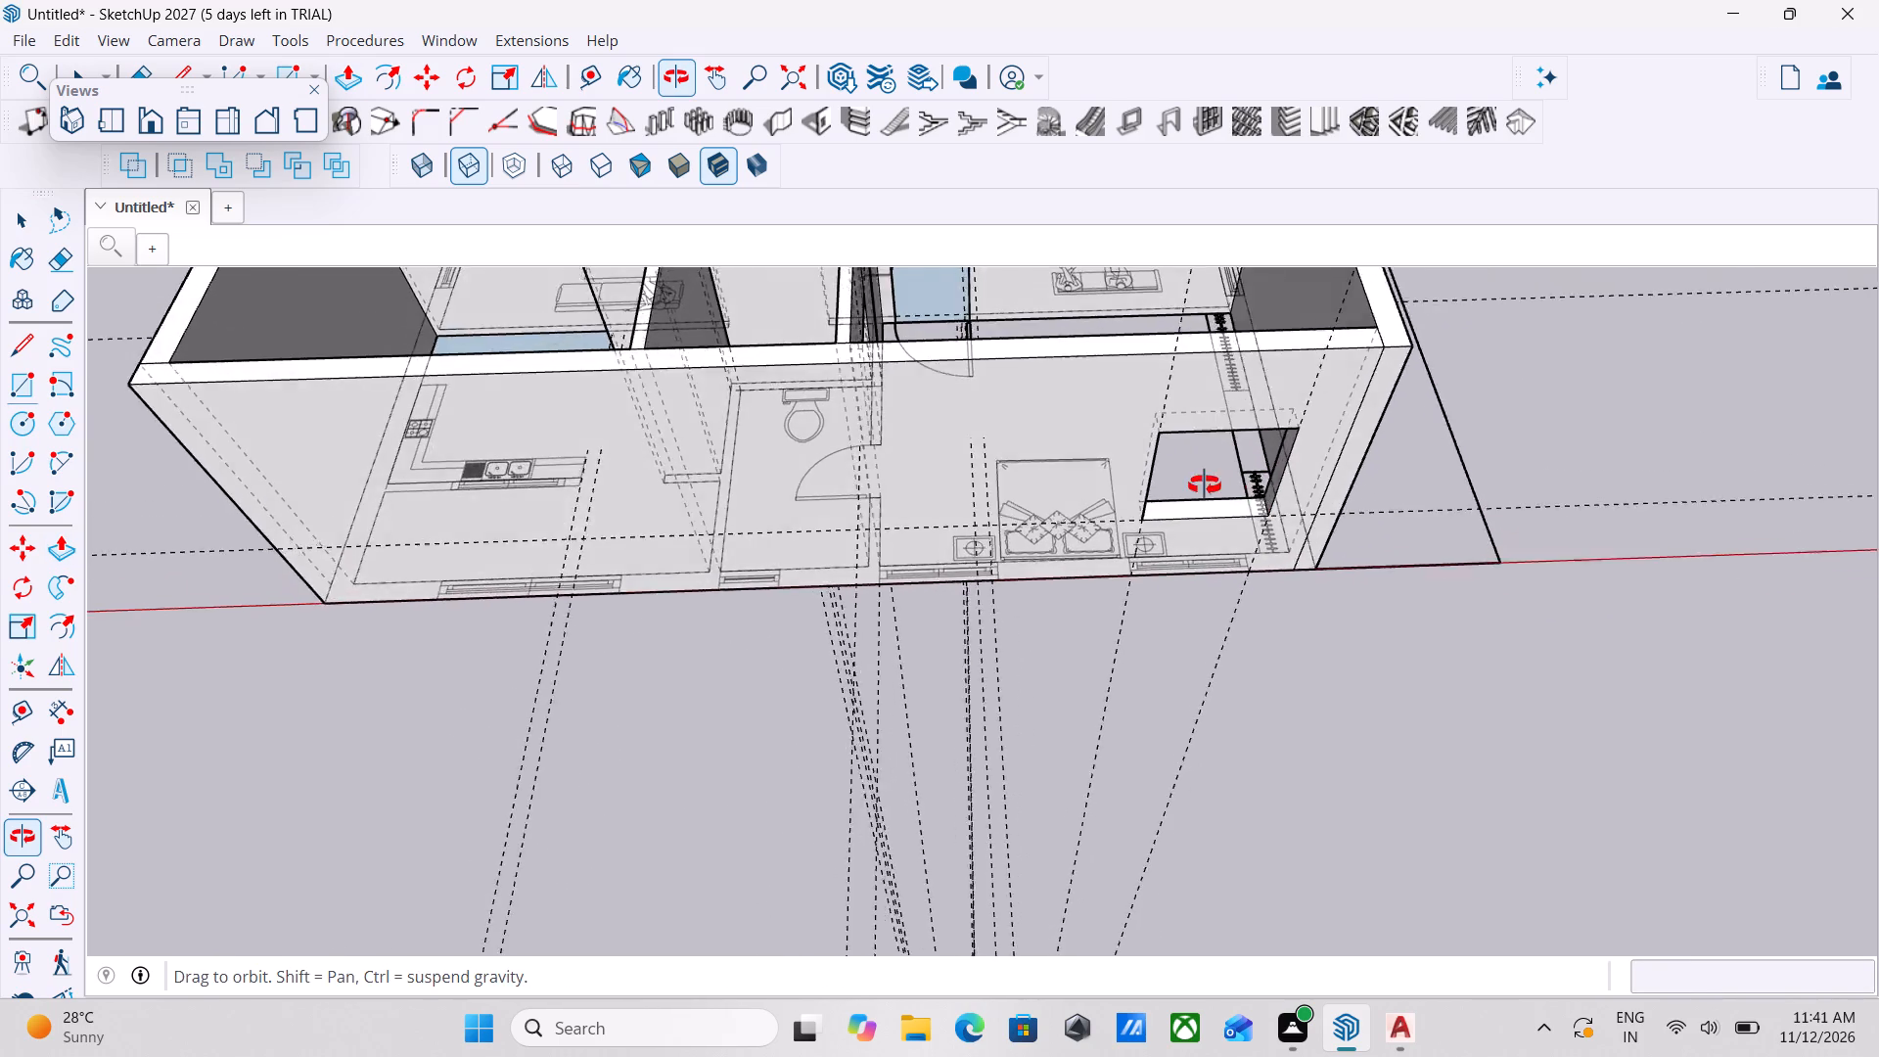
middle_drag(1205, 485, 1278, 437)
scroll(1018, 592, up, 2)
key(space)
key(space)
scroll(1020, 578, up, 2)
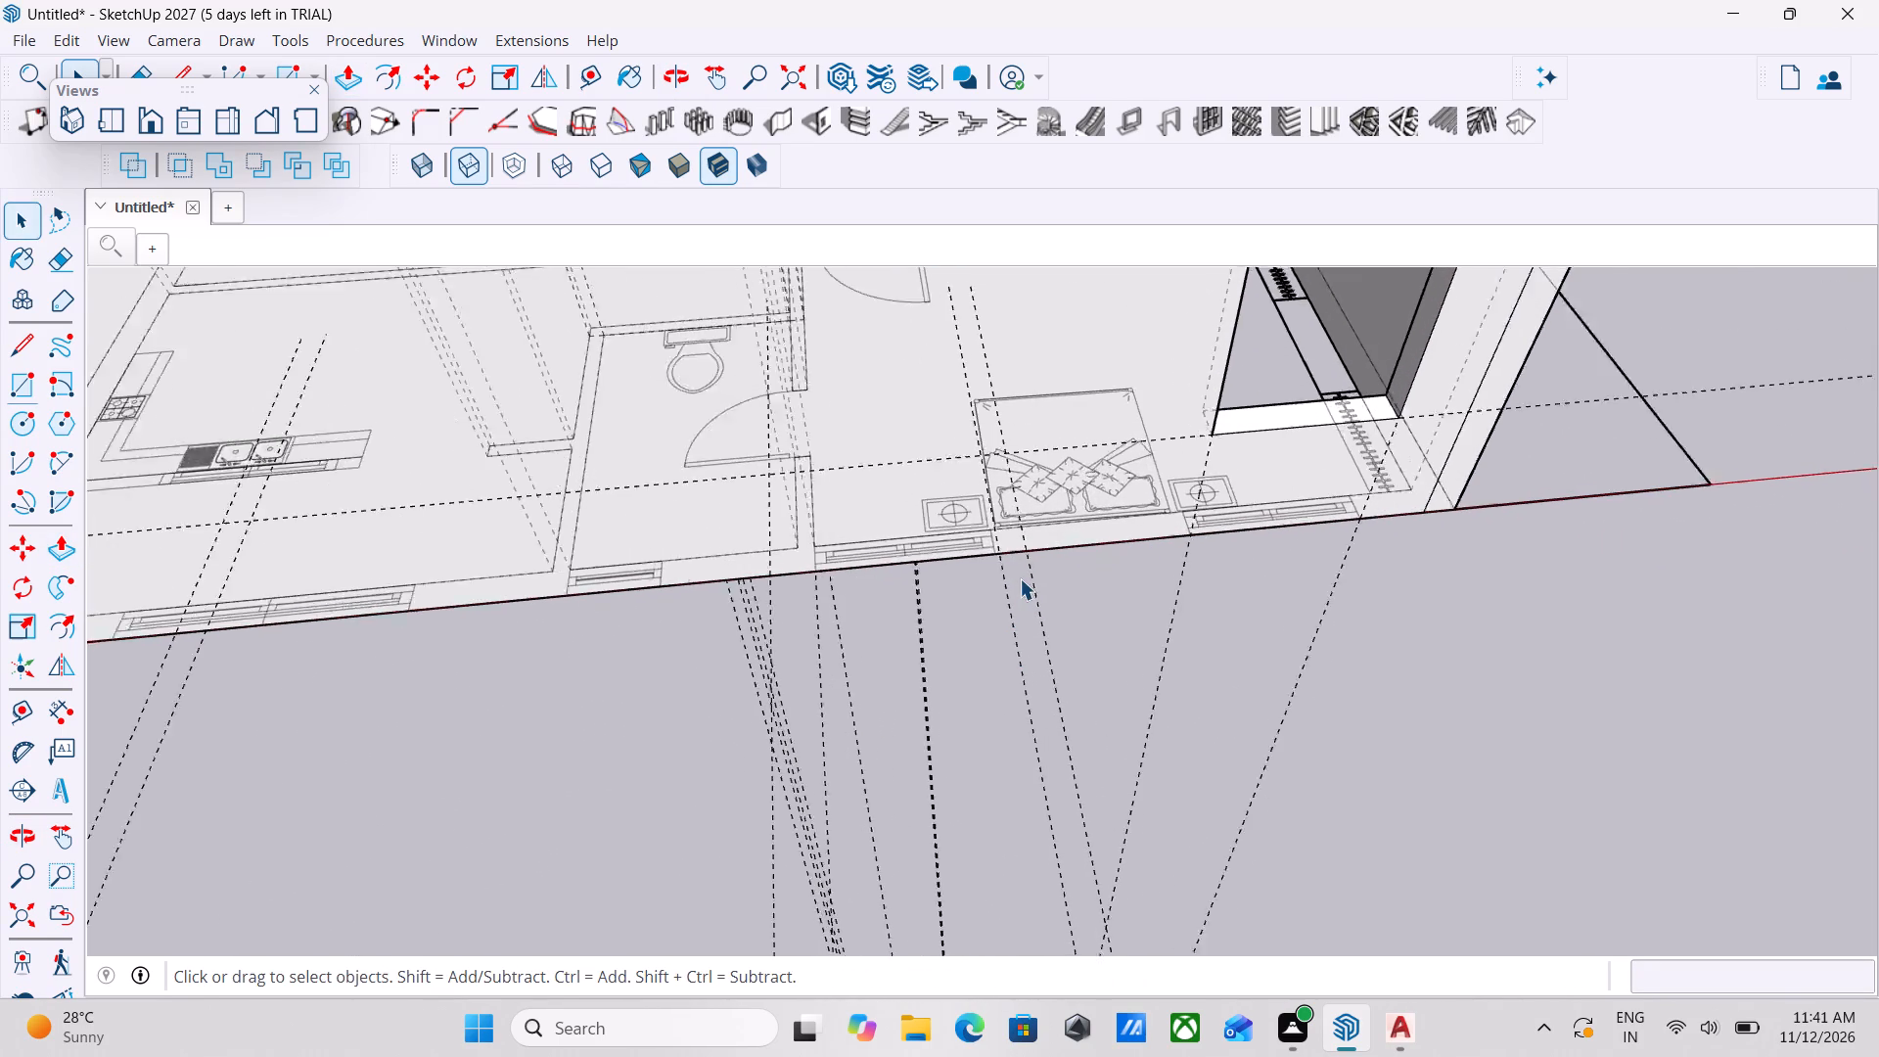
scroll(1020, 578, up, 1)
middle_drag(1011, 578, 917, 563)
middle_drag(923, 563, 932, 563)
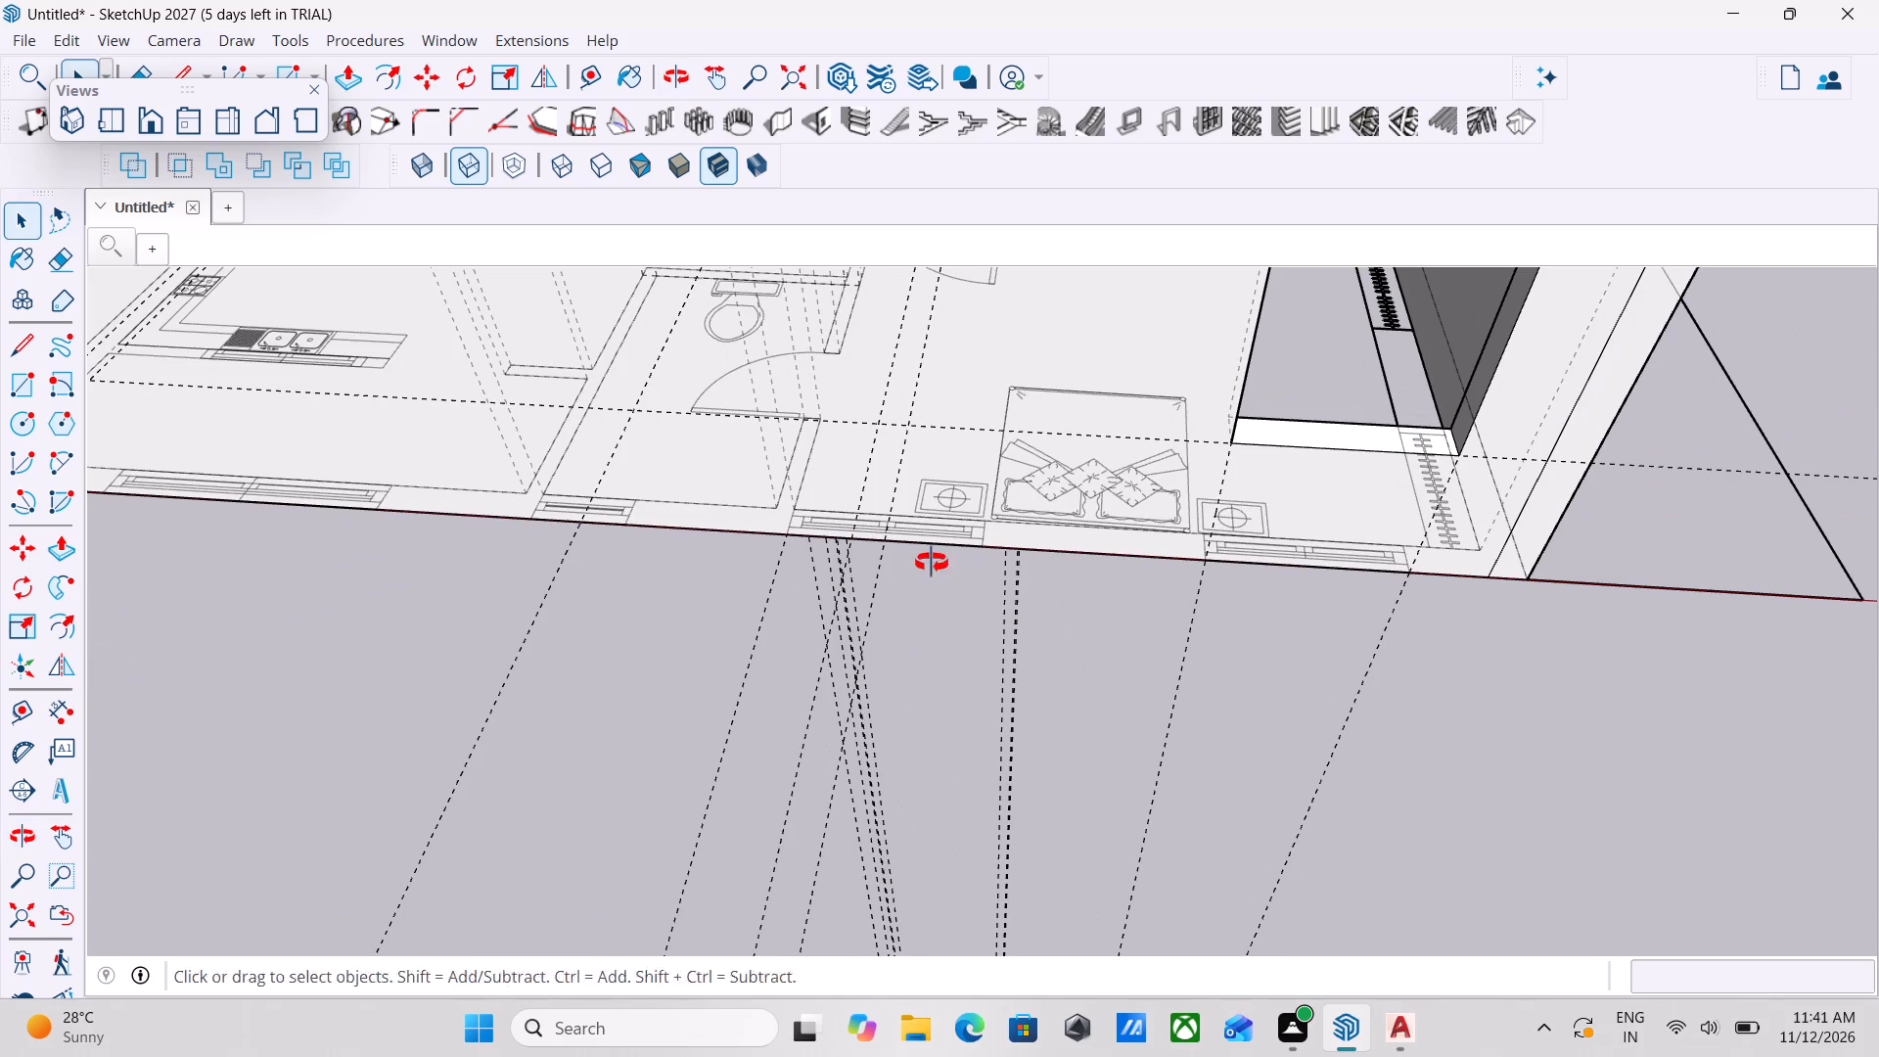
middle_drag(932, 563, 967, 638)
middle_drag(985, 638, 1145, 331)
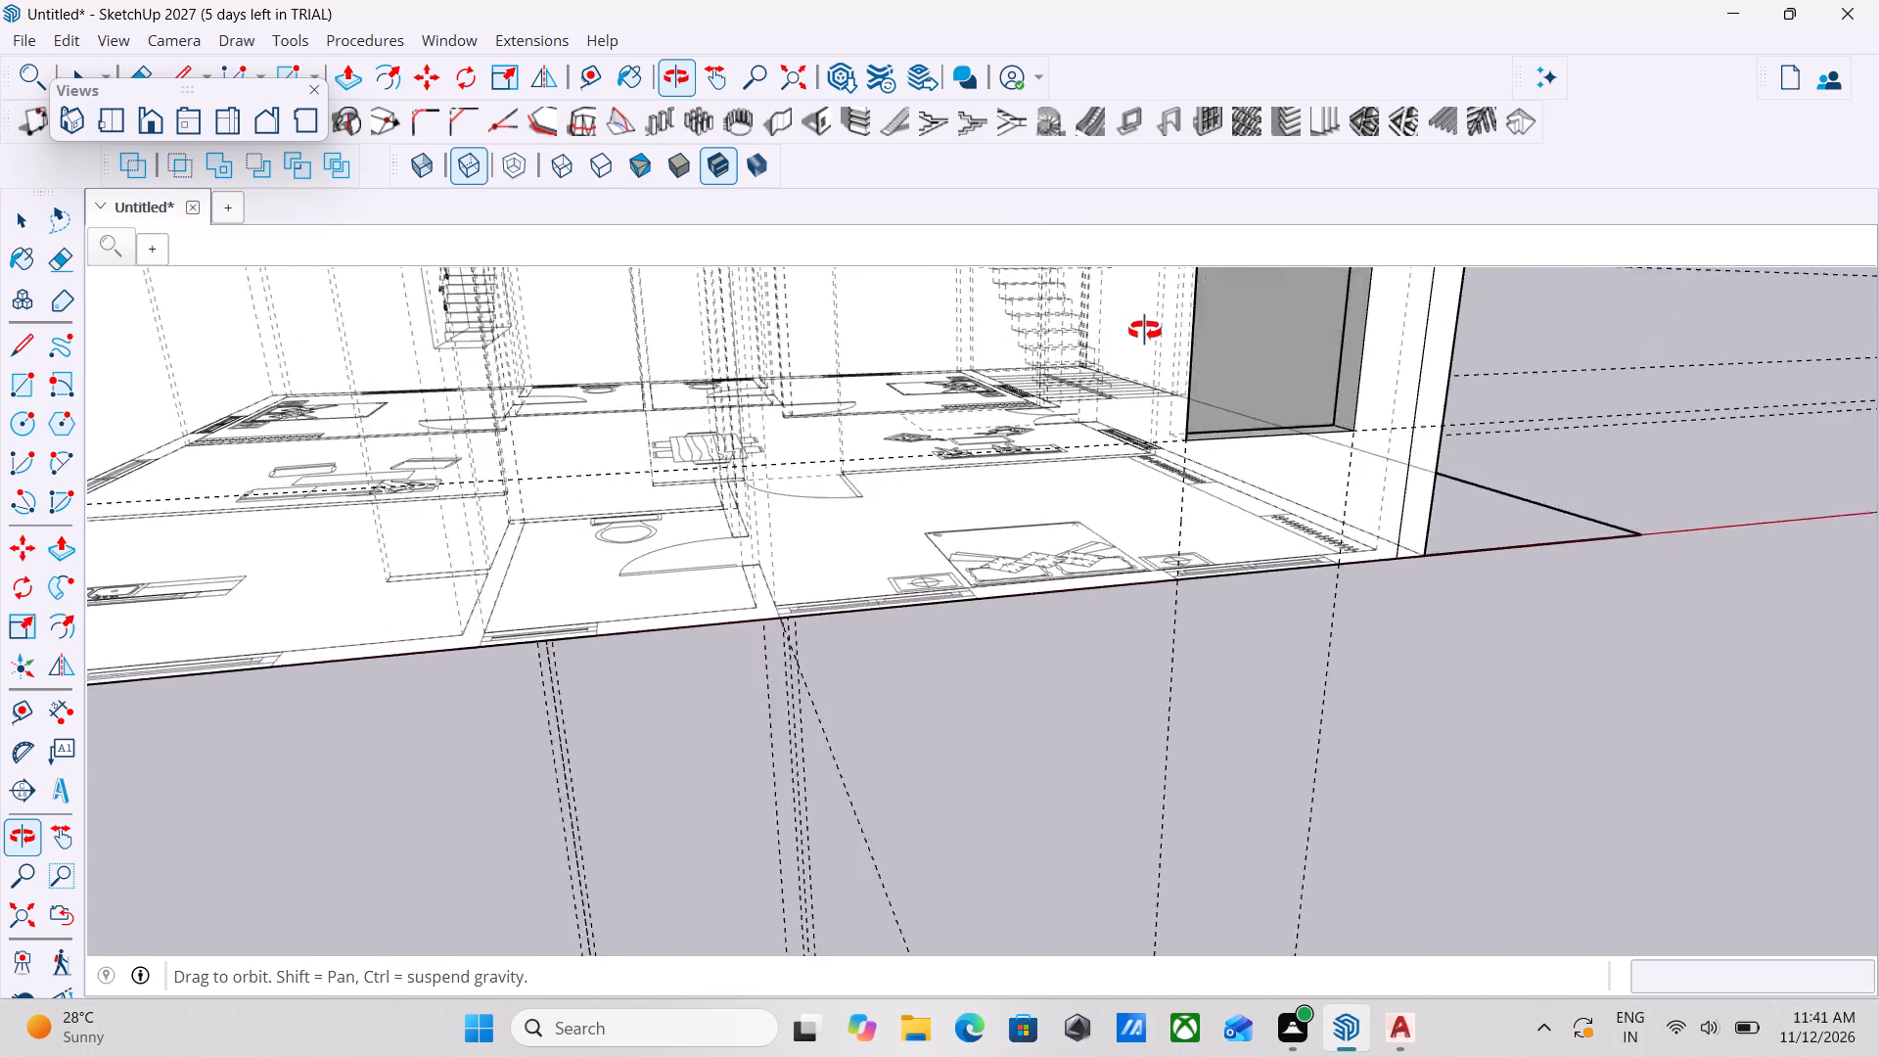
middle_drag(1145, 331, 984, 660)
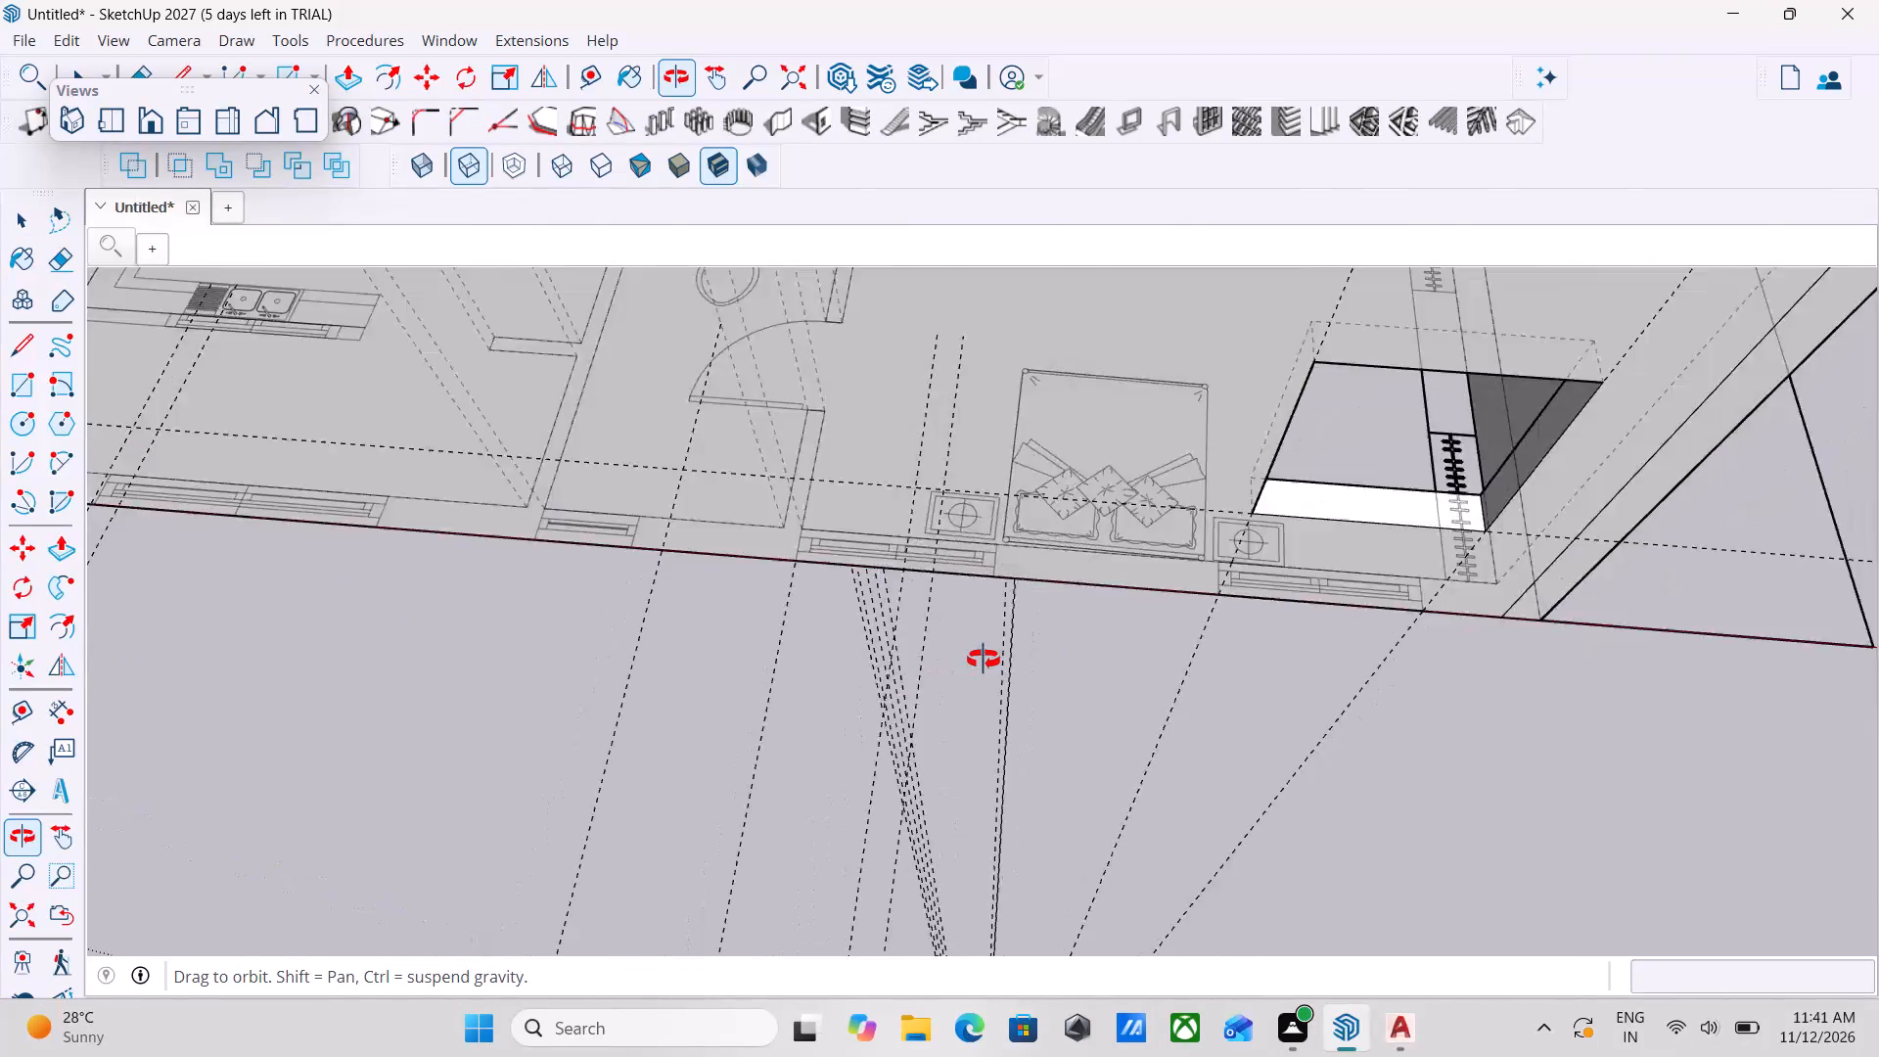
middle_drag(984, 660, 1133, 597)
middle_drag(910, 656, 875, 649)
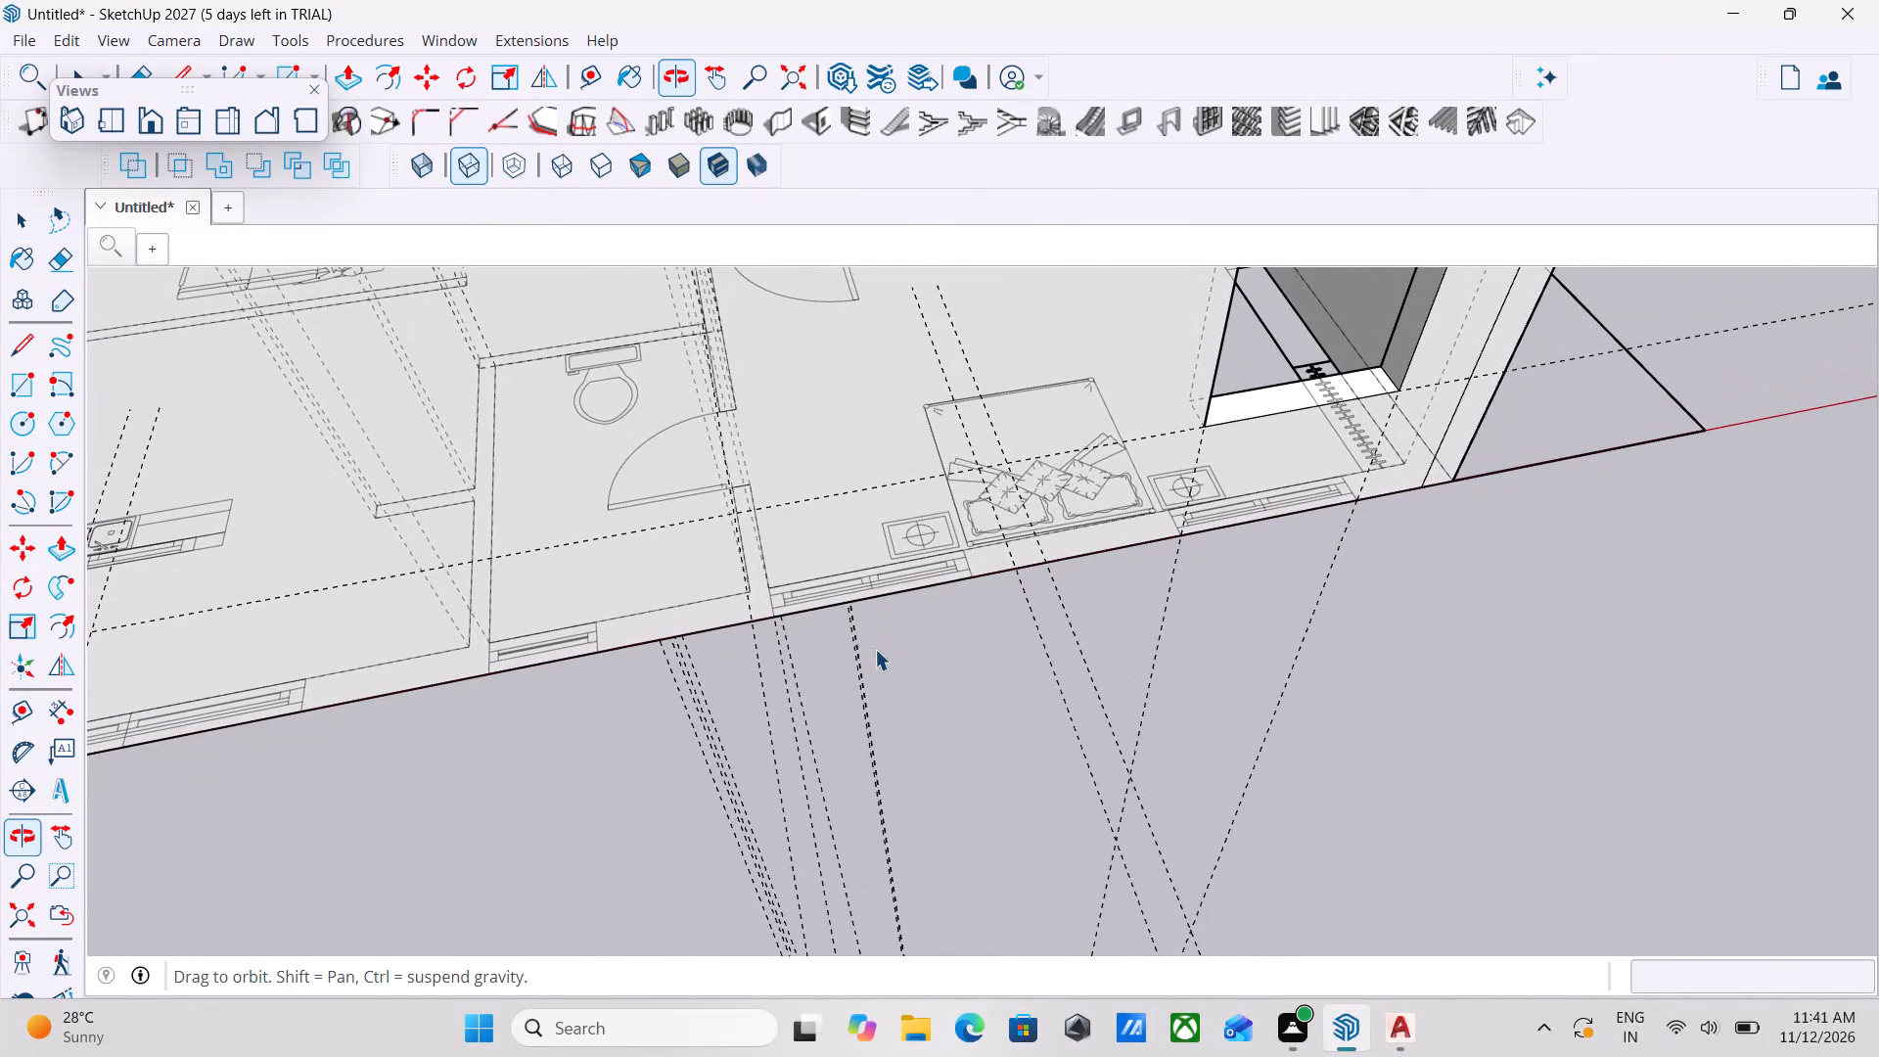
scroll(875, 649, up, 4)
scroll(935, 580, up, 6)
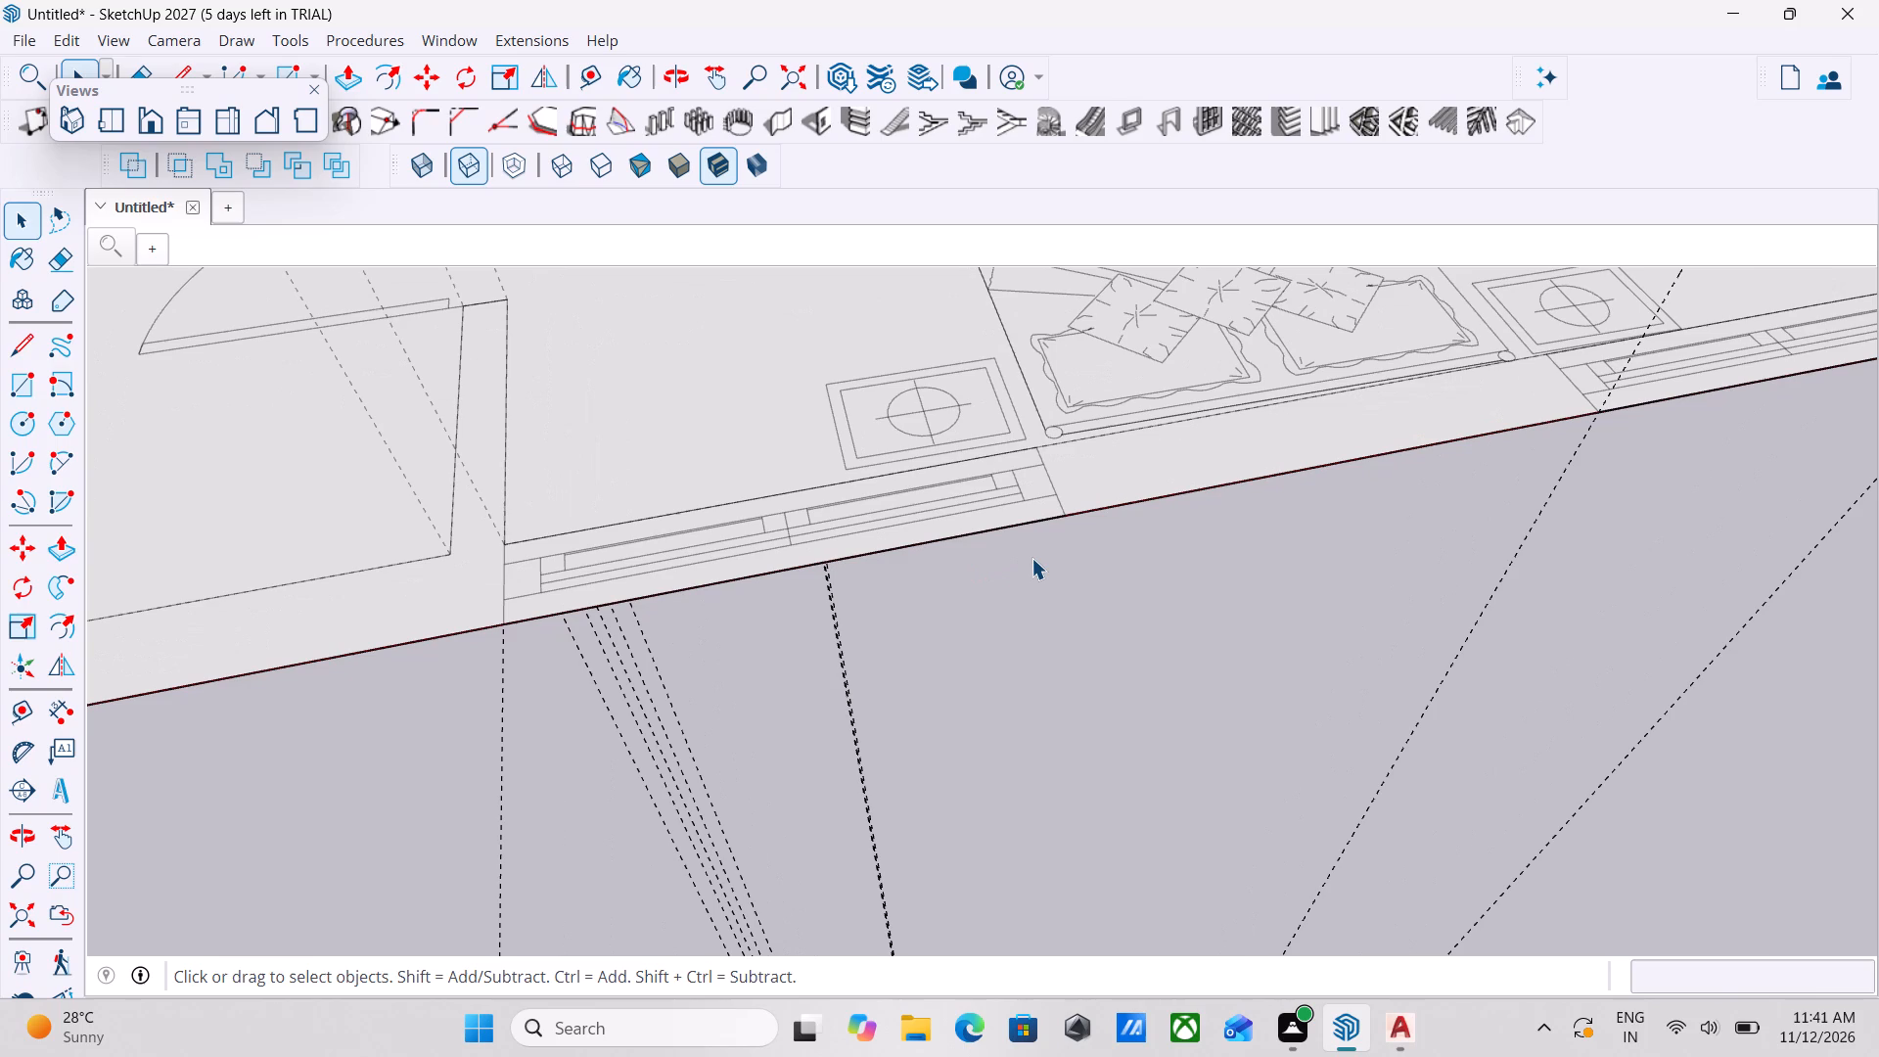
text(GR)
scroll(1069, 509, up, 2)
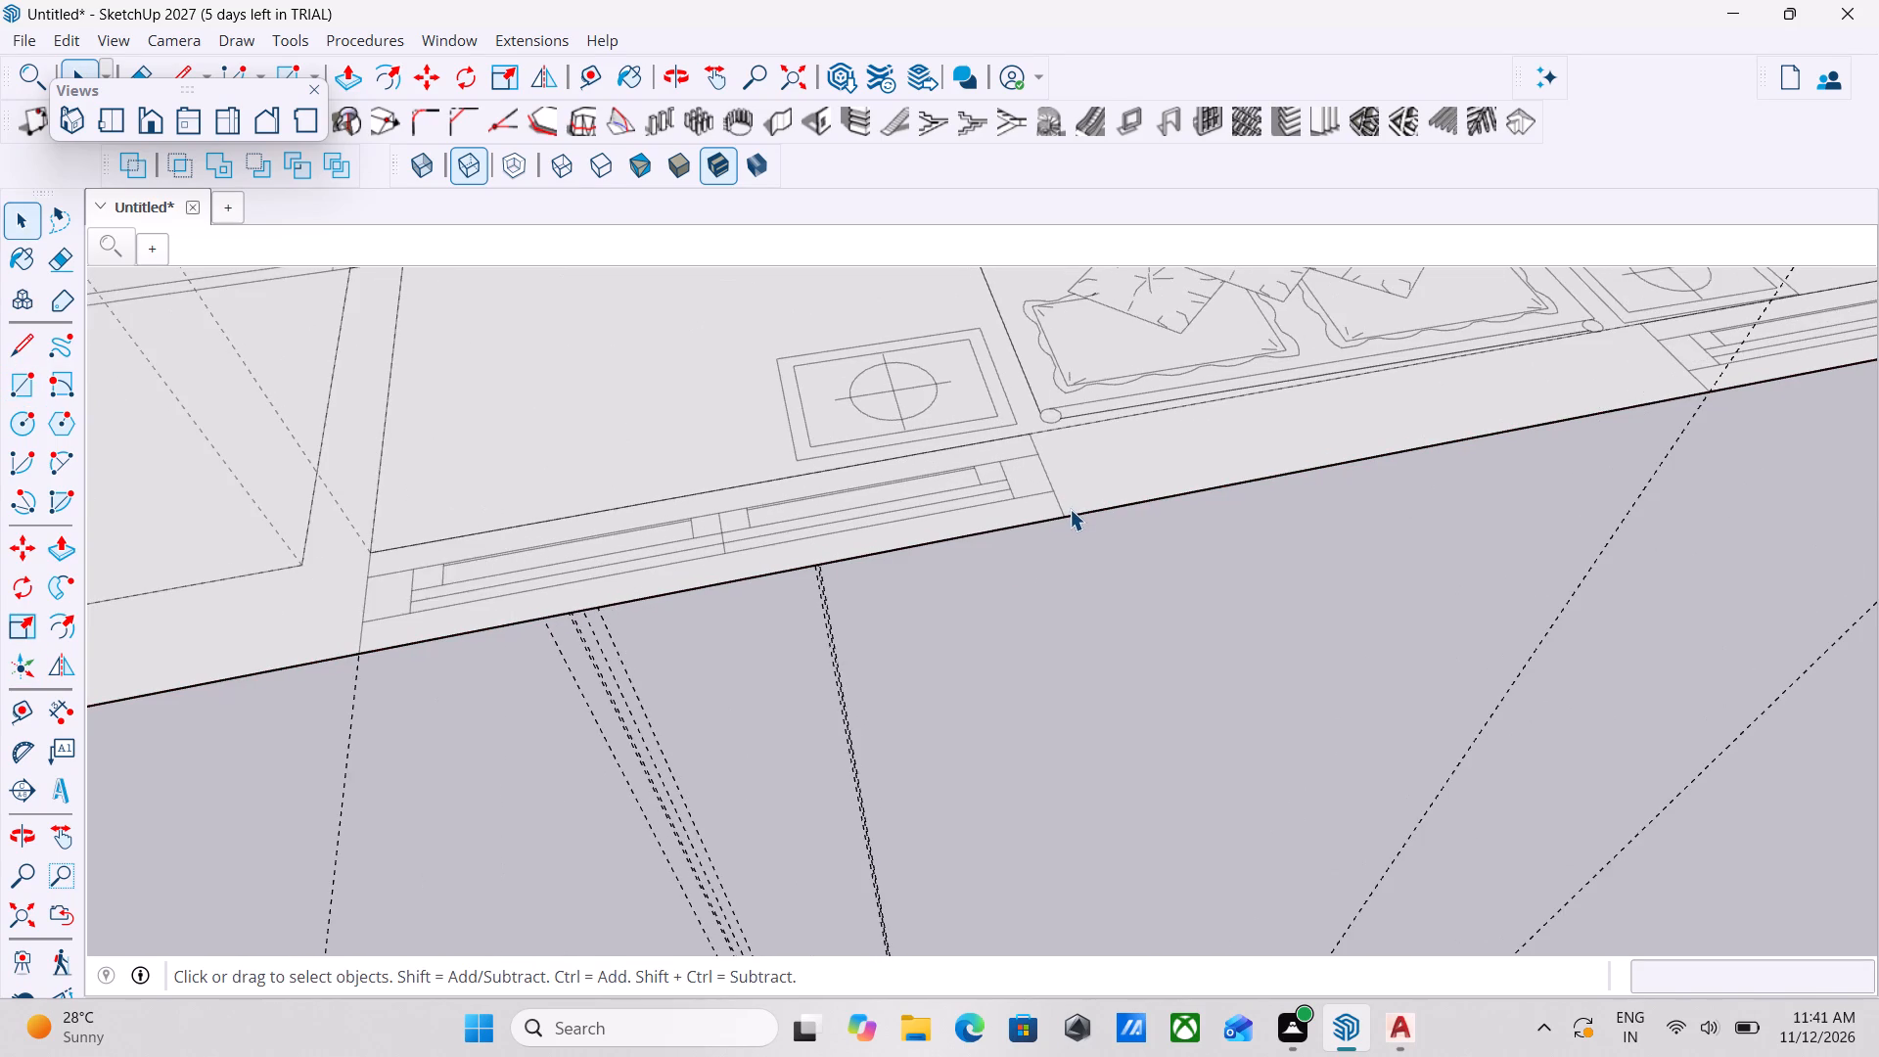
key(Escape)
scroll(1072, 509, down, 3)
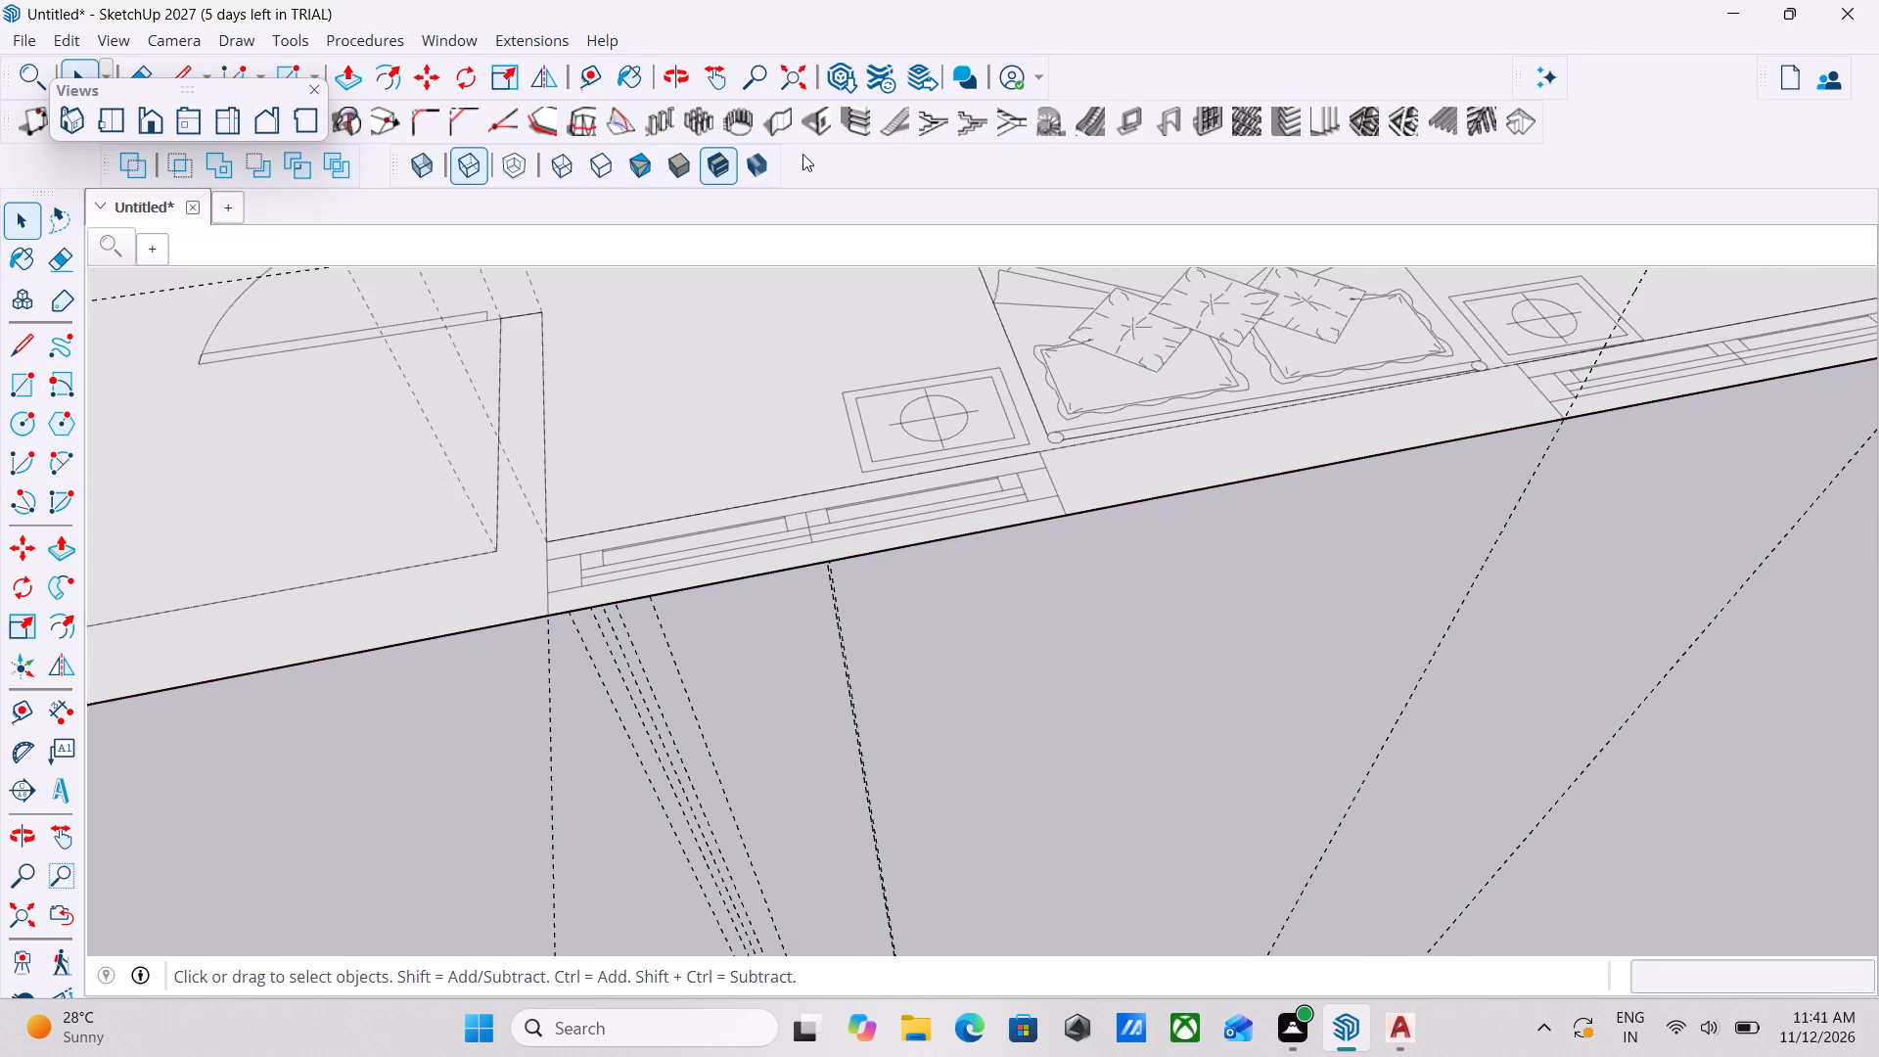
click(588, 73)
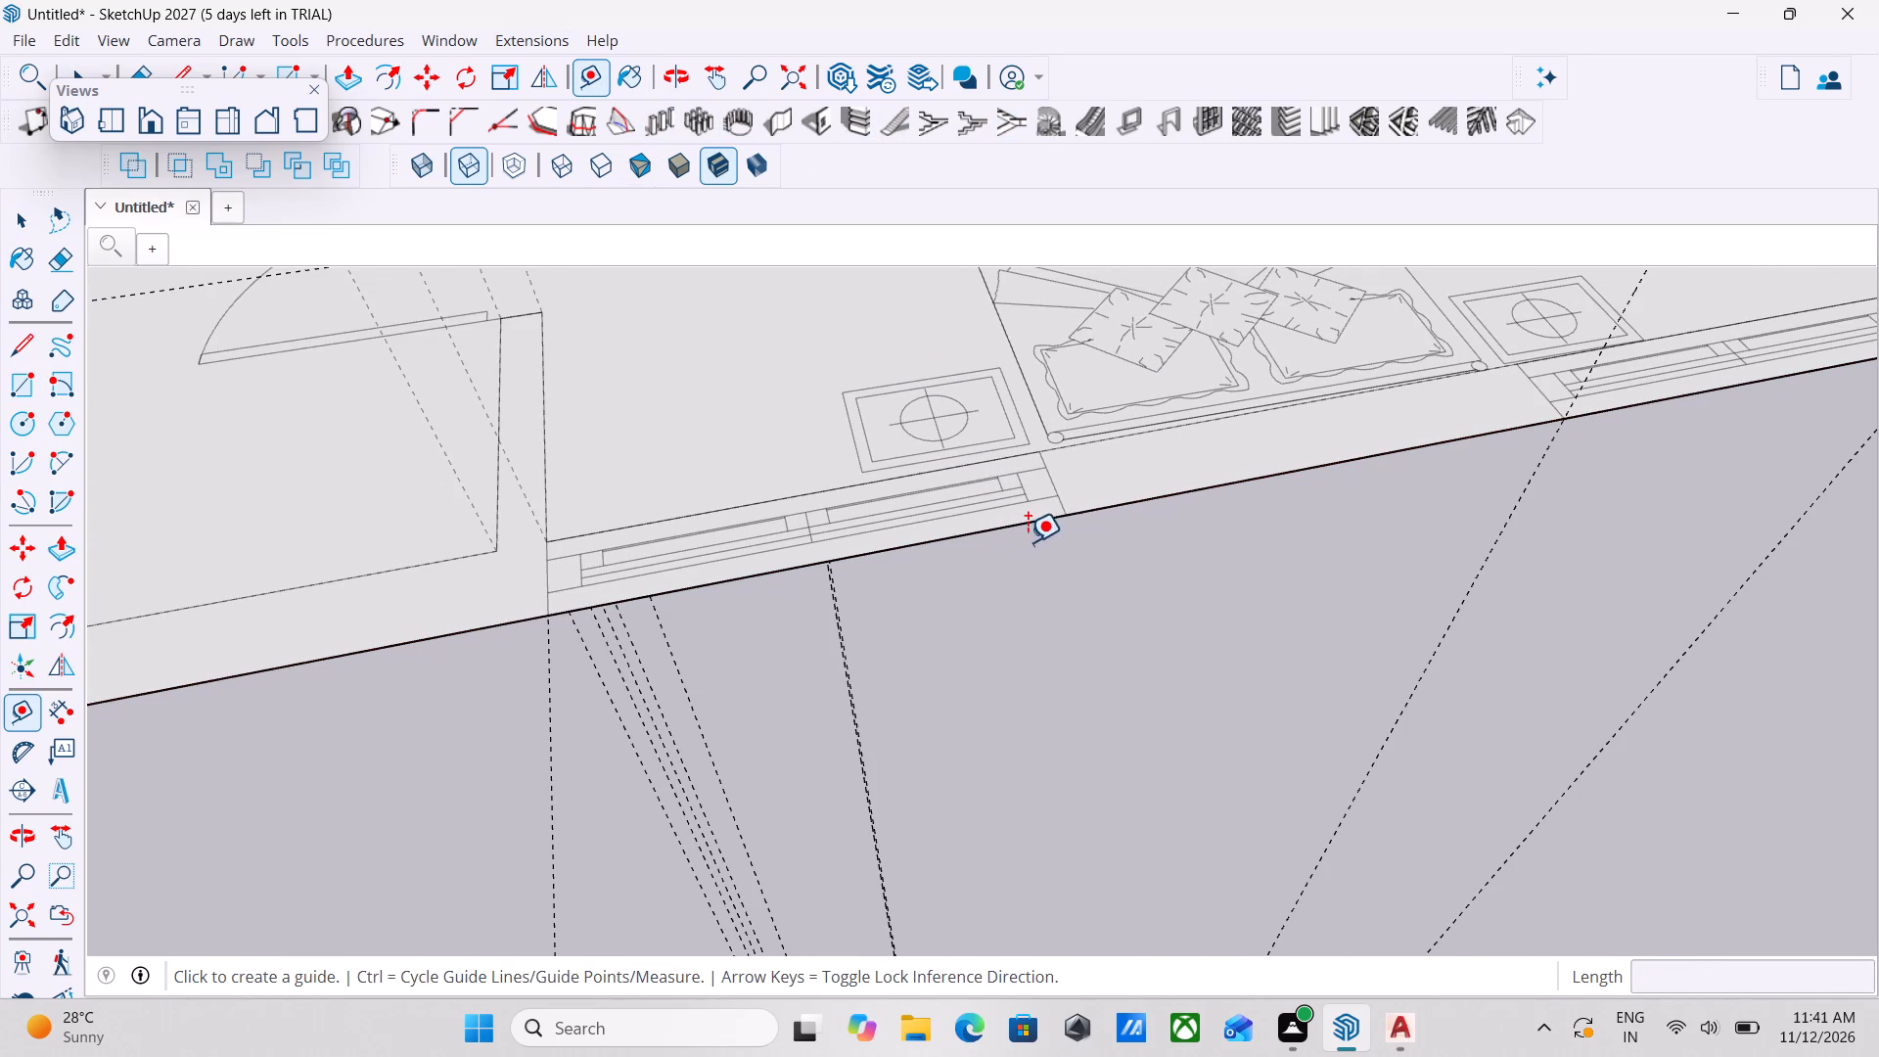
Place a guide 10' 9" from the floor plan's outer side edge, at the bed-side end of the window next to the bathroom.
scroll(1028, 542, down, 2)
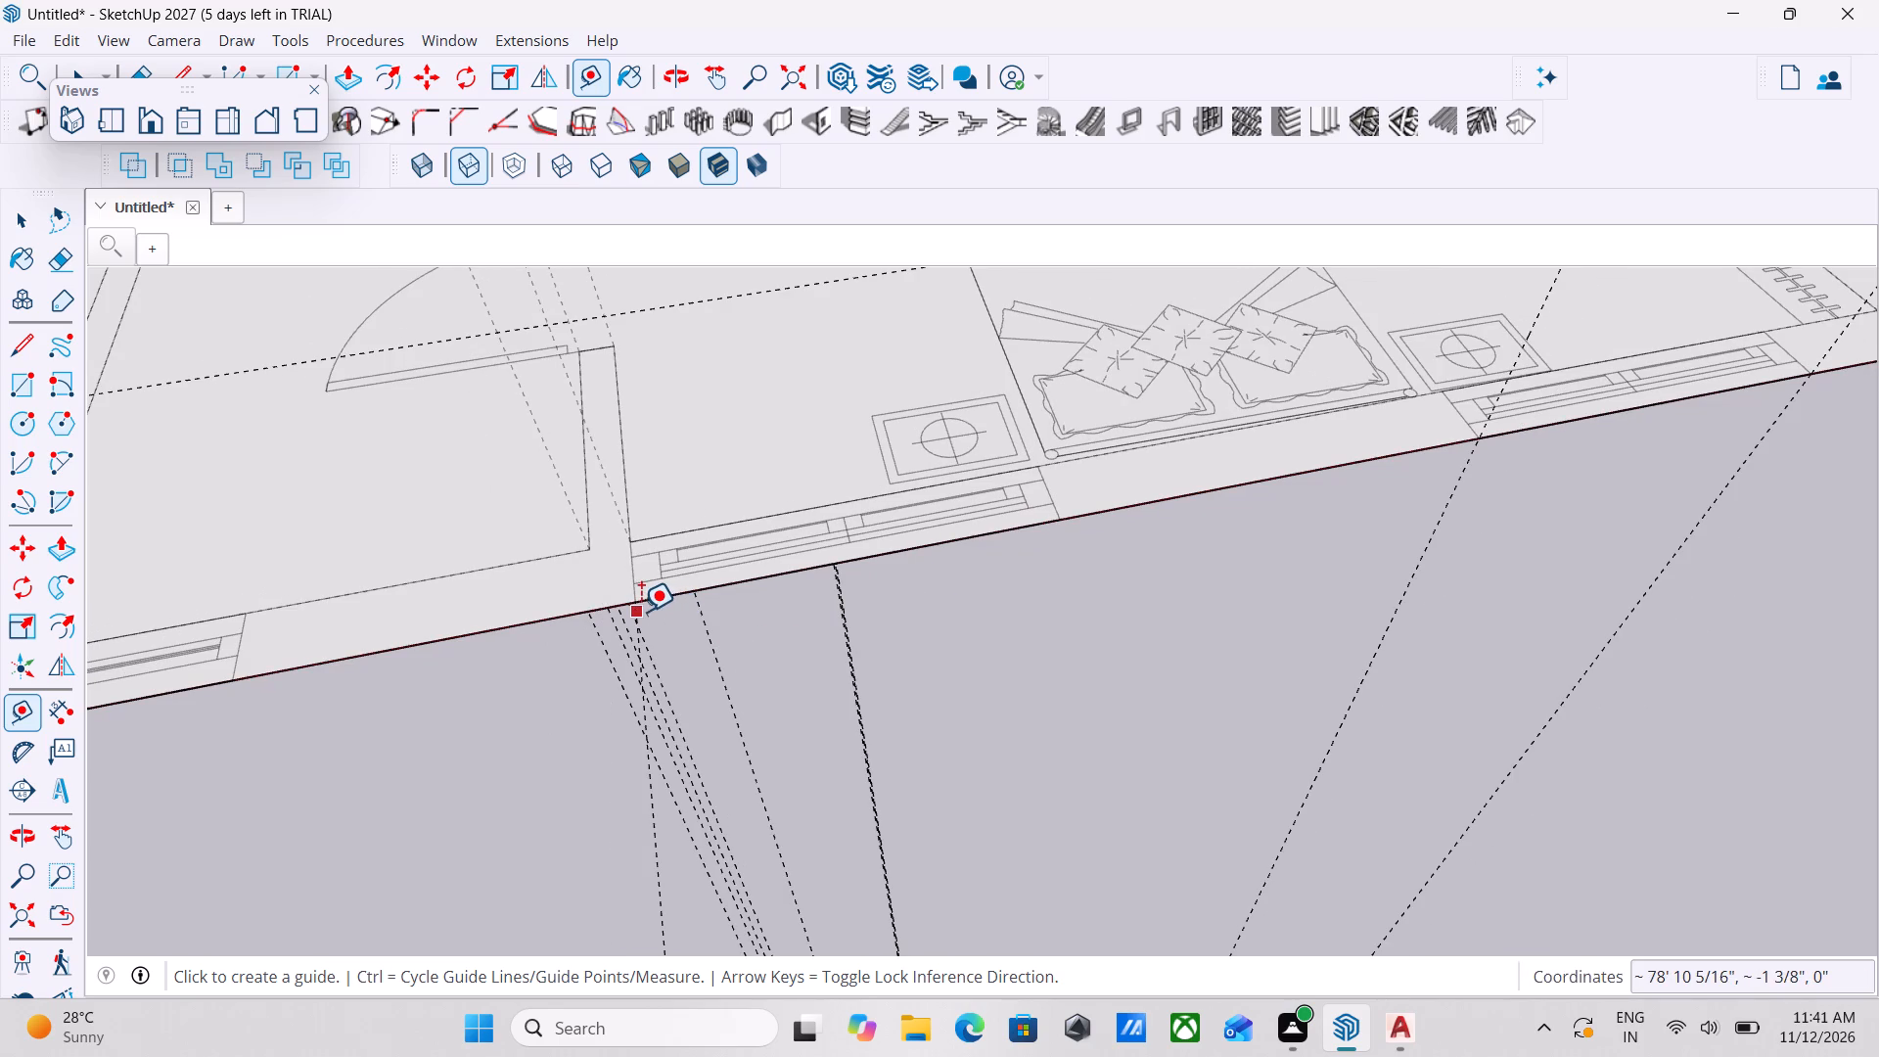
scroll(641, 612, up, 1)
scroll(1099, 518, down, 4)
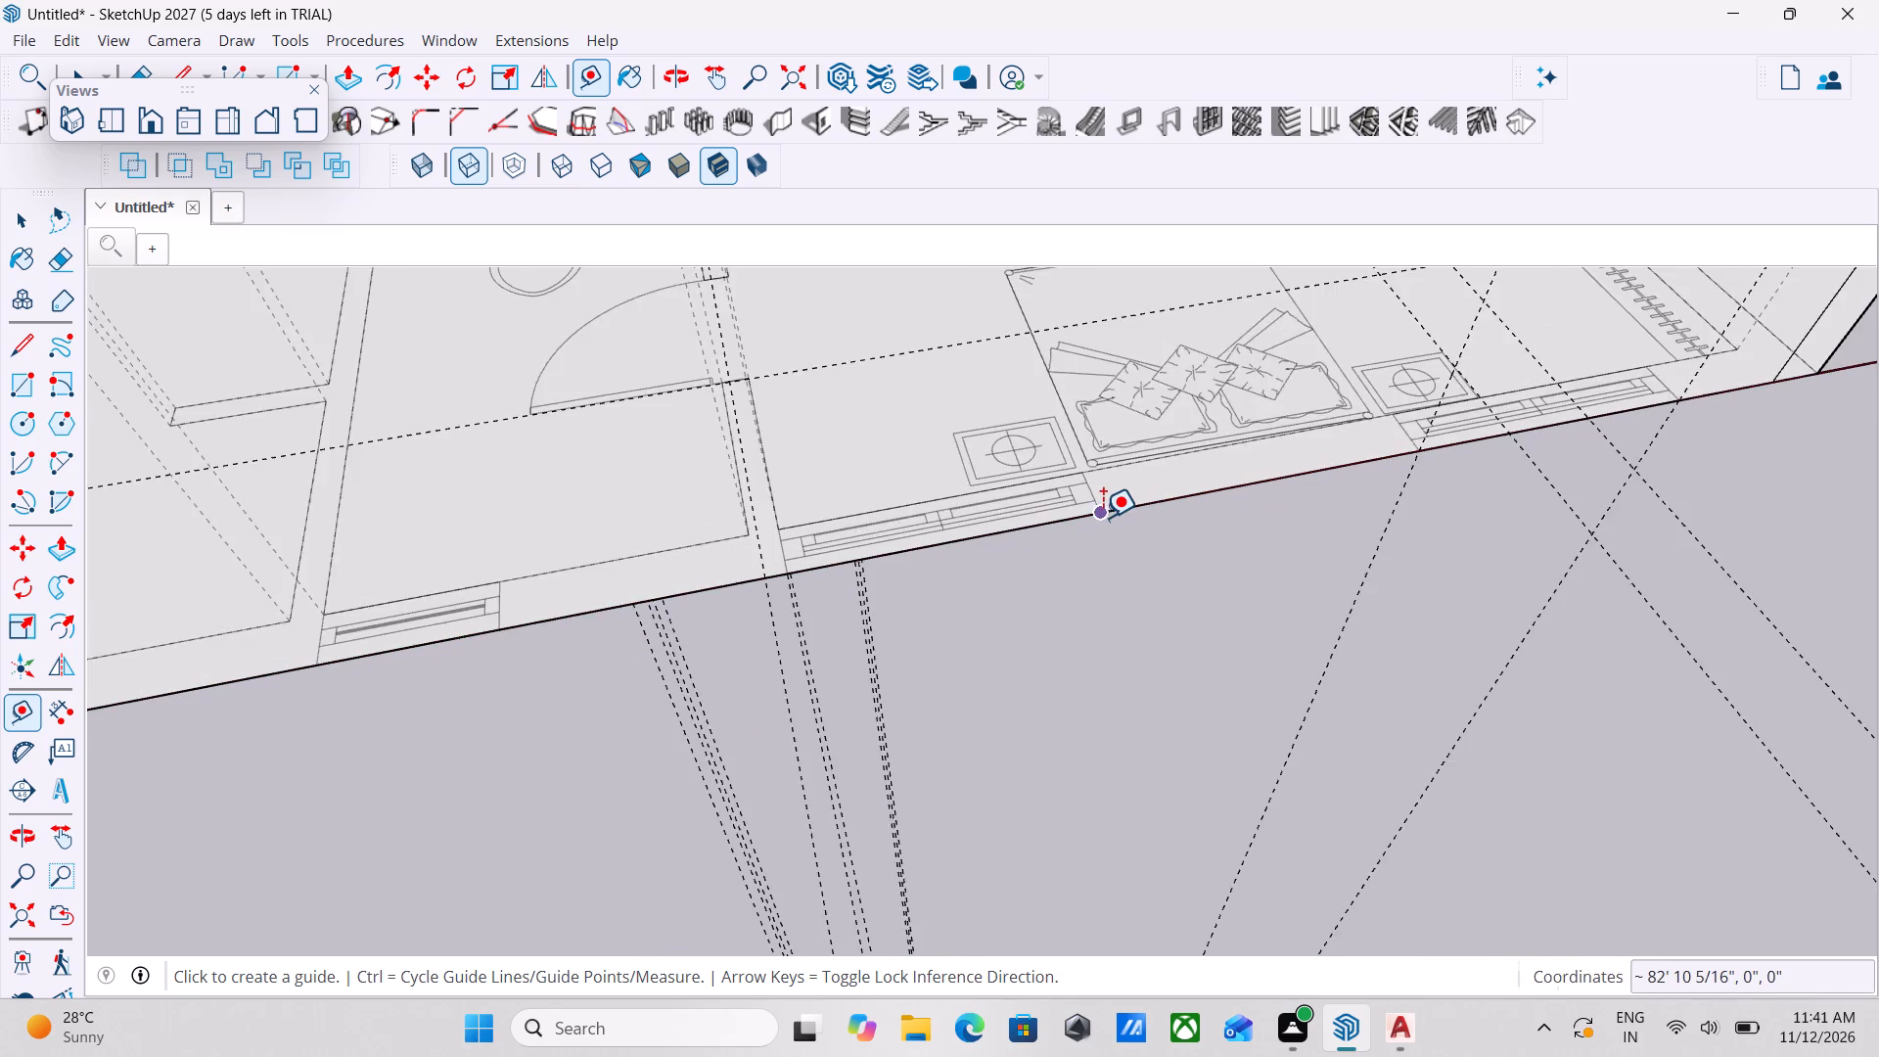
scroll(1103, 518, down, 8)
scroll(1526, 393, up, 4)
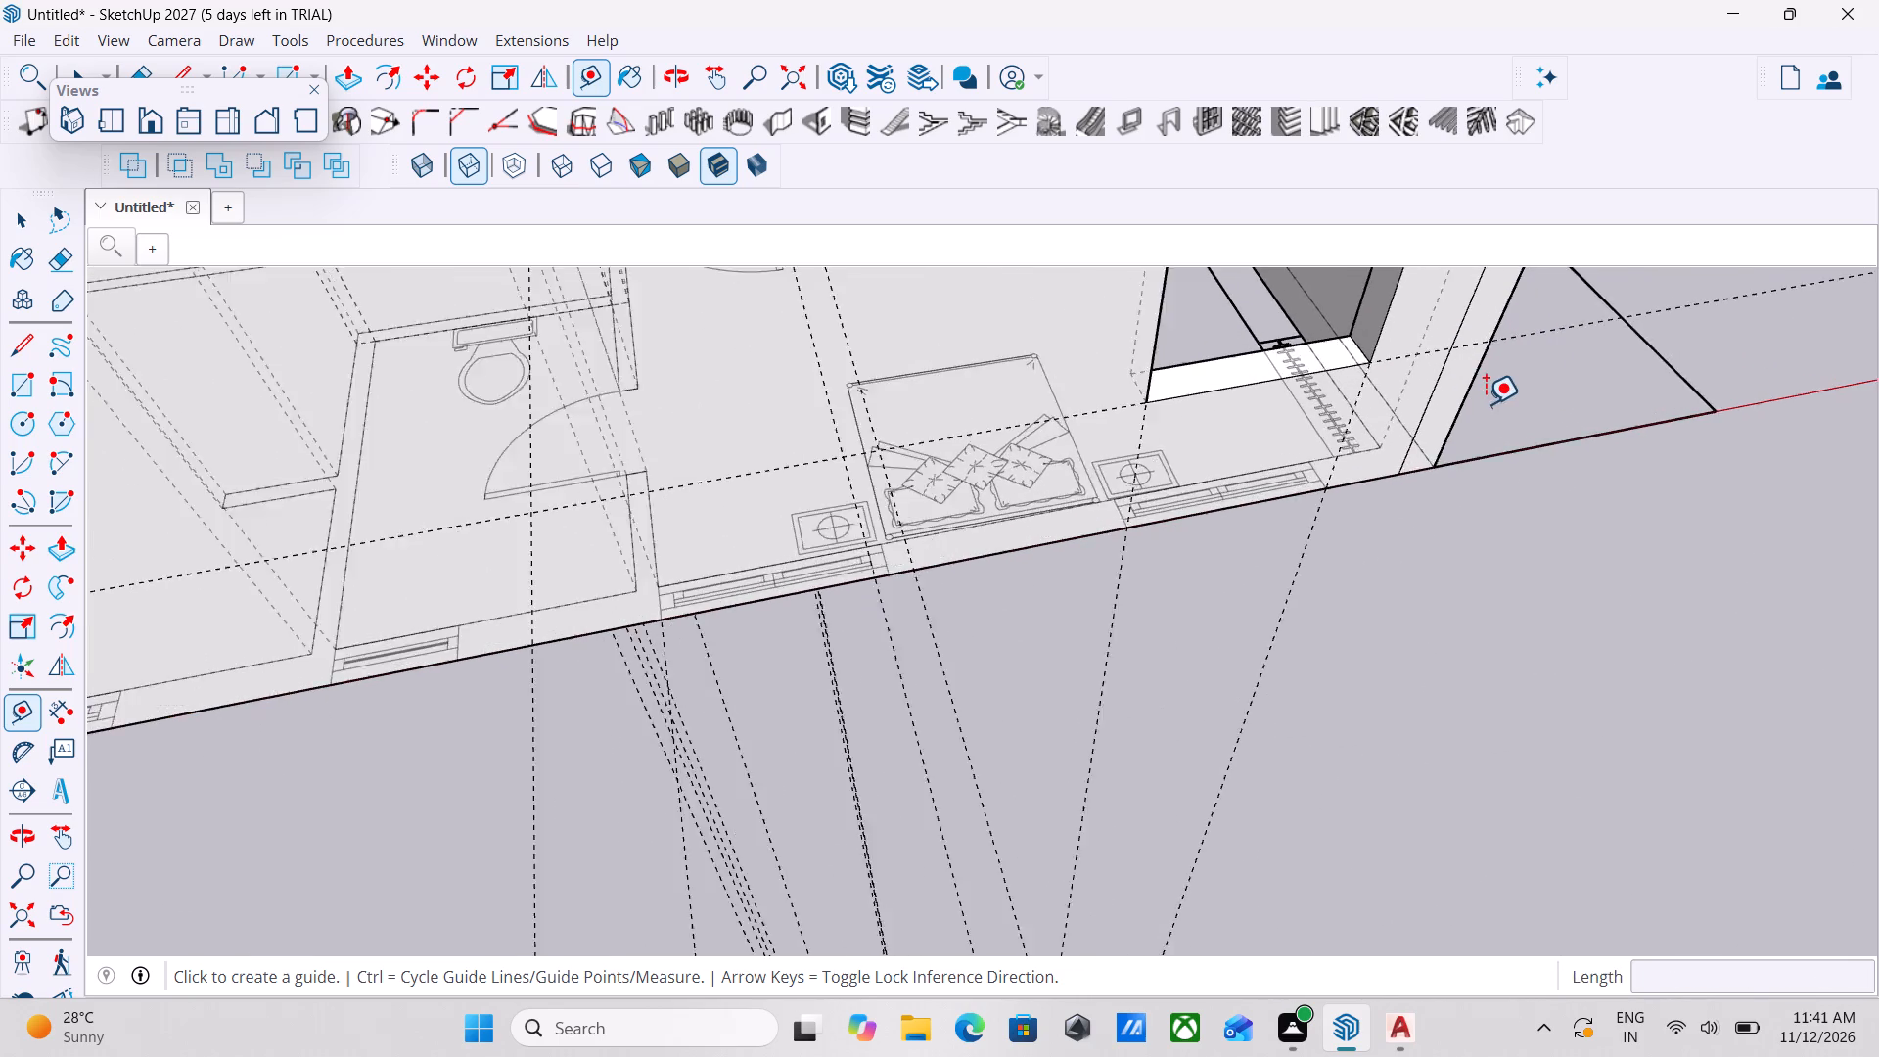
scroll(1486, 404, up, 3)
click(1460, 404)
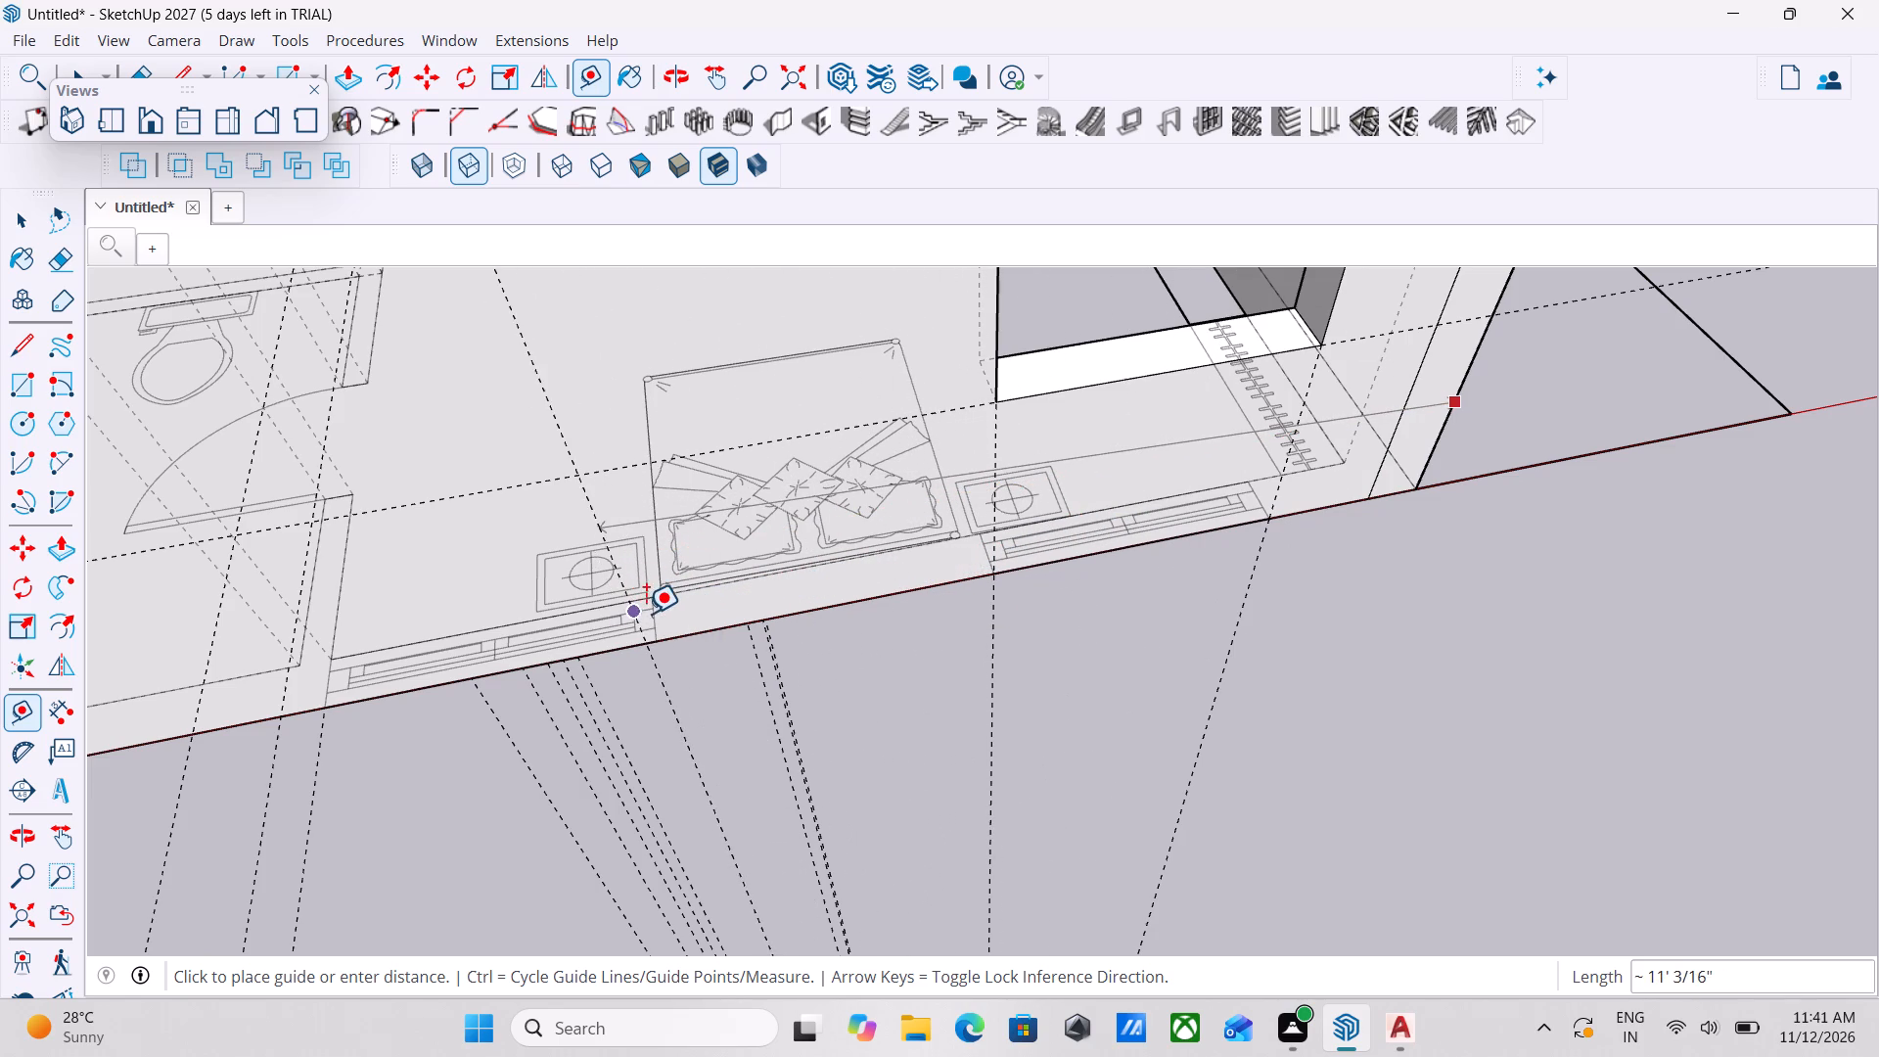
scroll(642, 621, up, 3)
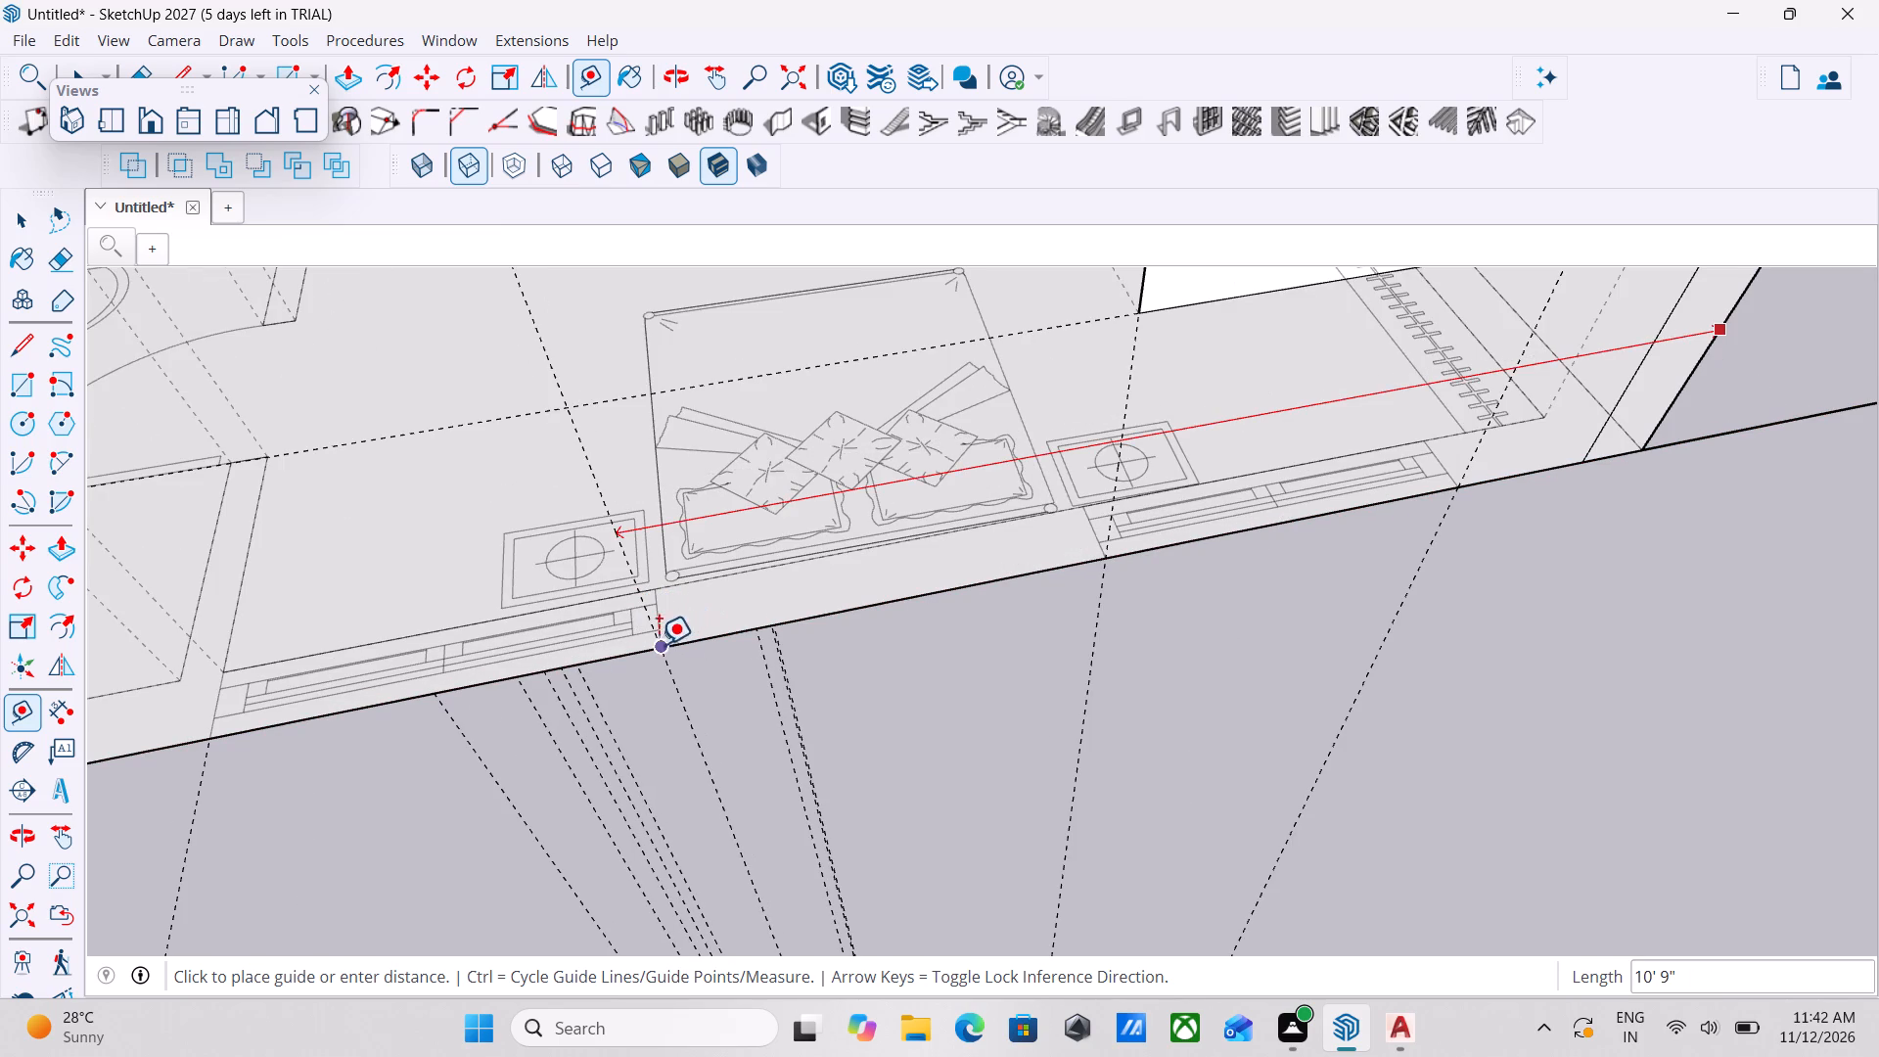
click(649, 659)
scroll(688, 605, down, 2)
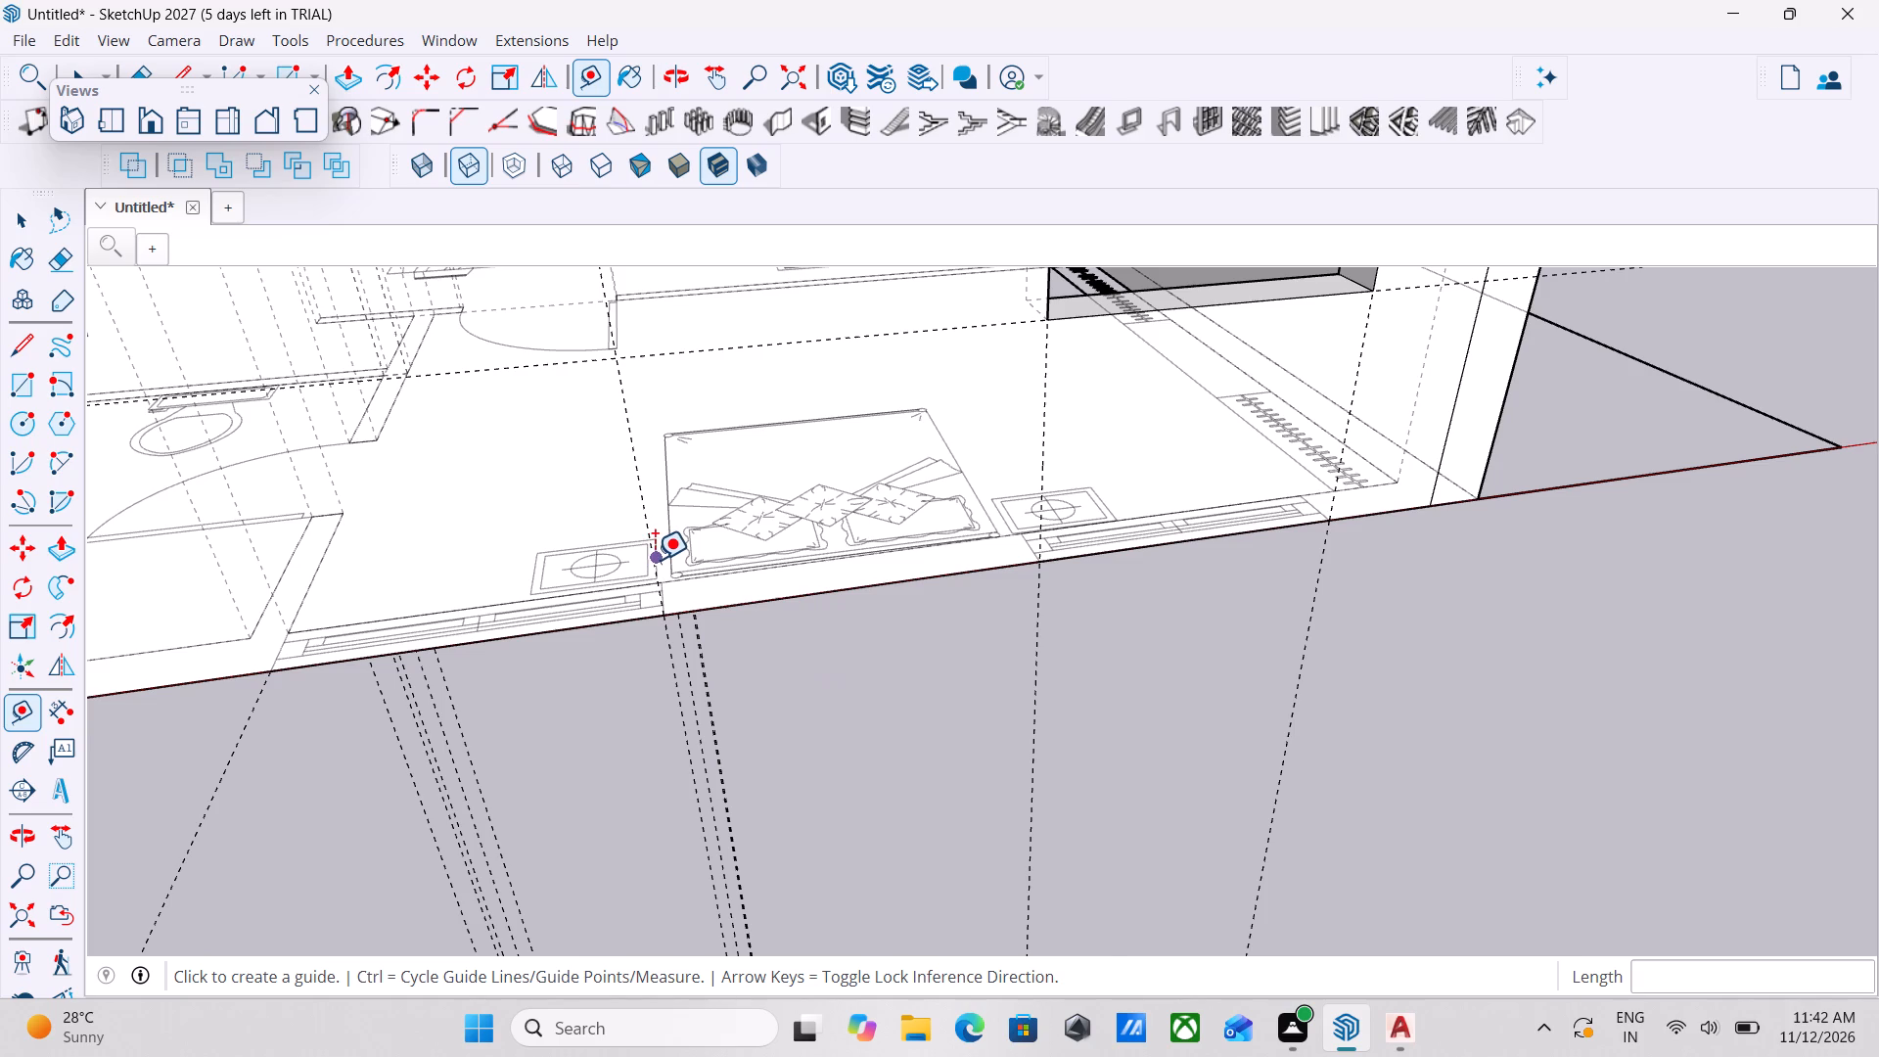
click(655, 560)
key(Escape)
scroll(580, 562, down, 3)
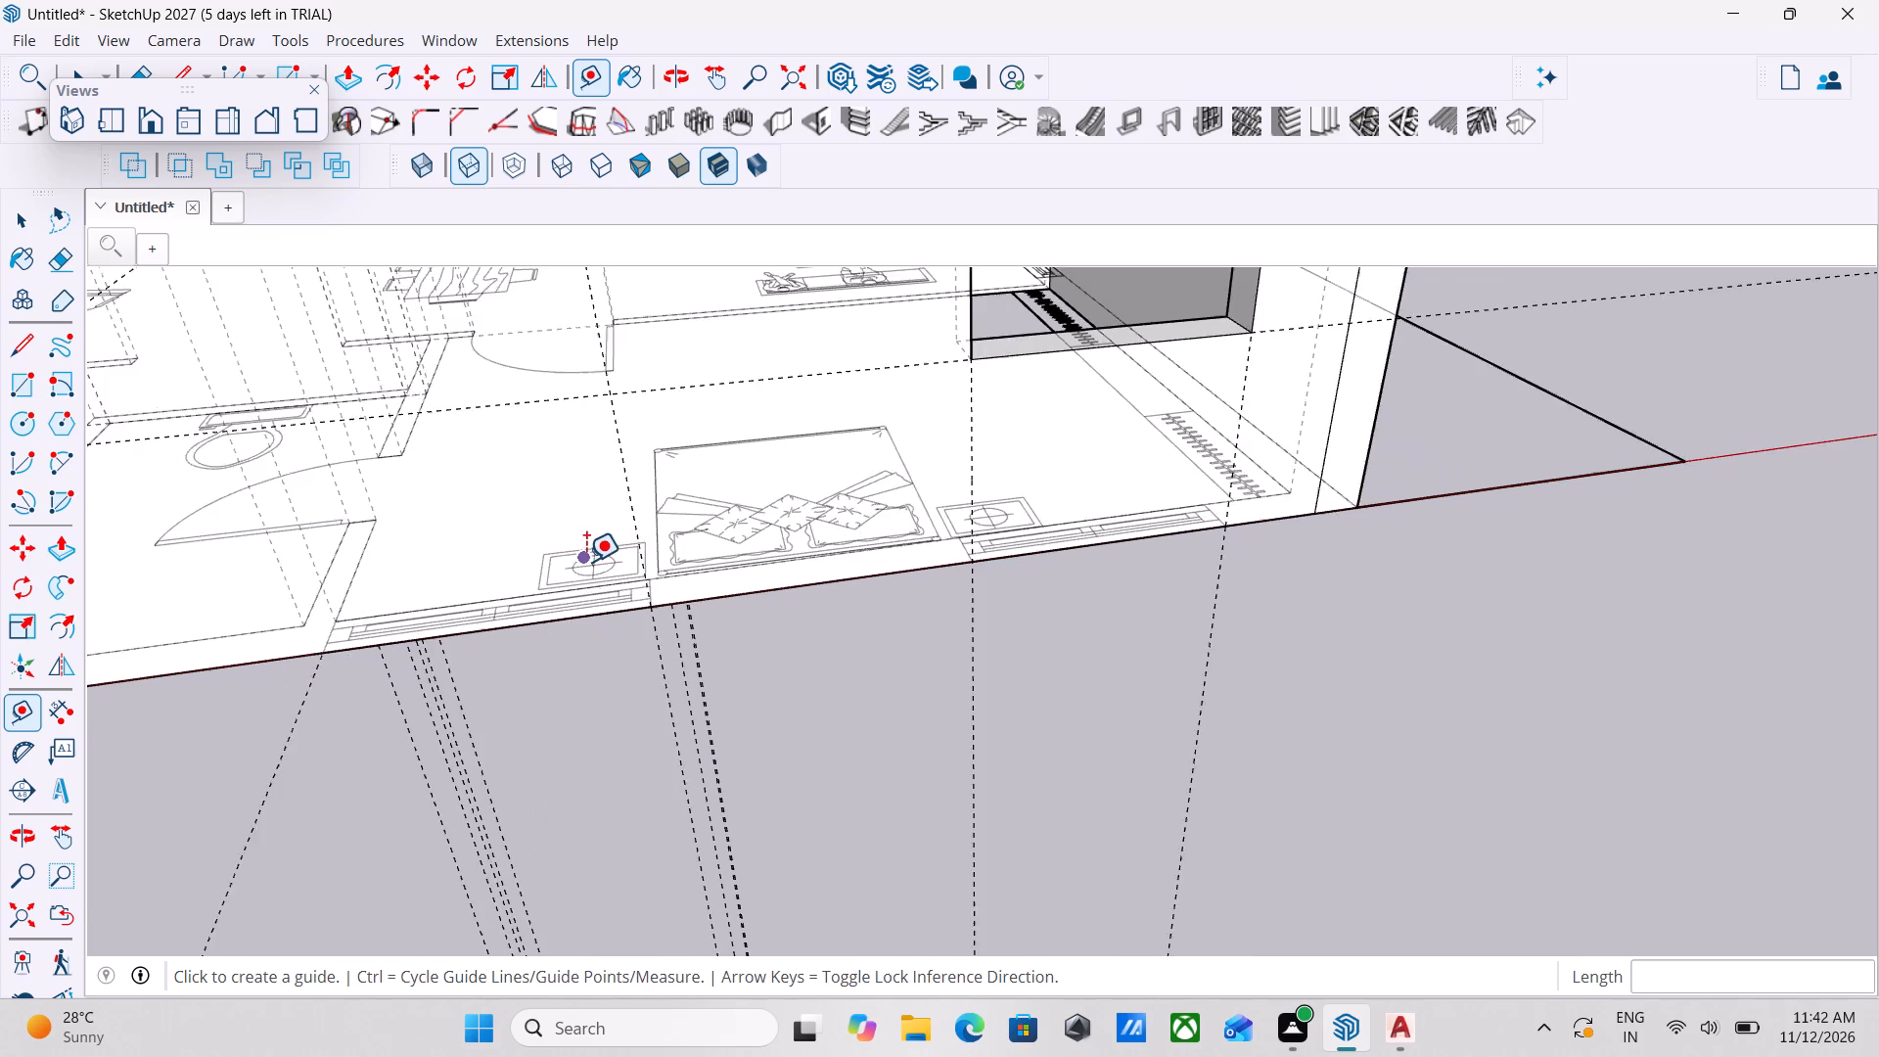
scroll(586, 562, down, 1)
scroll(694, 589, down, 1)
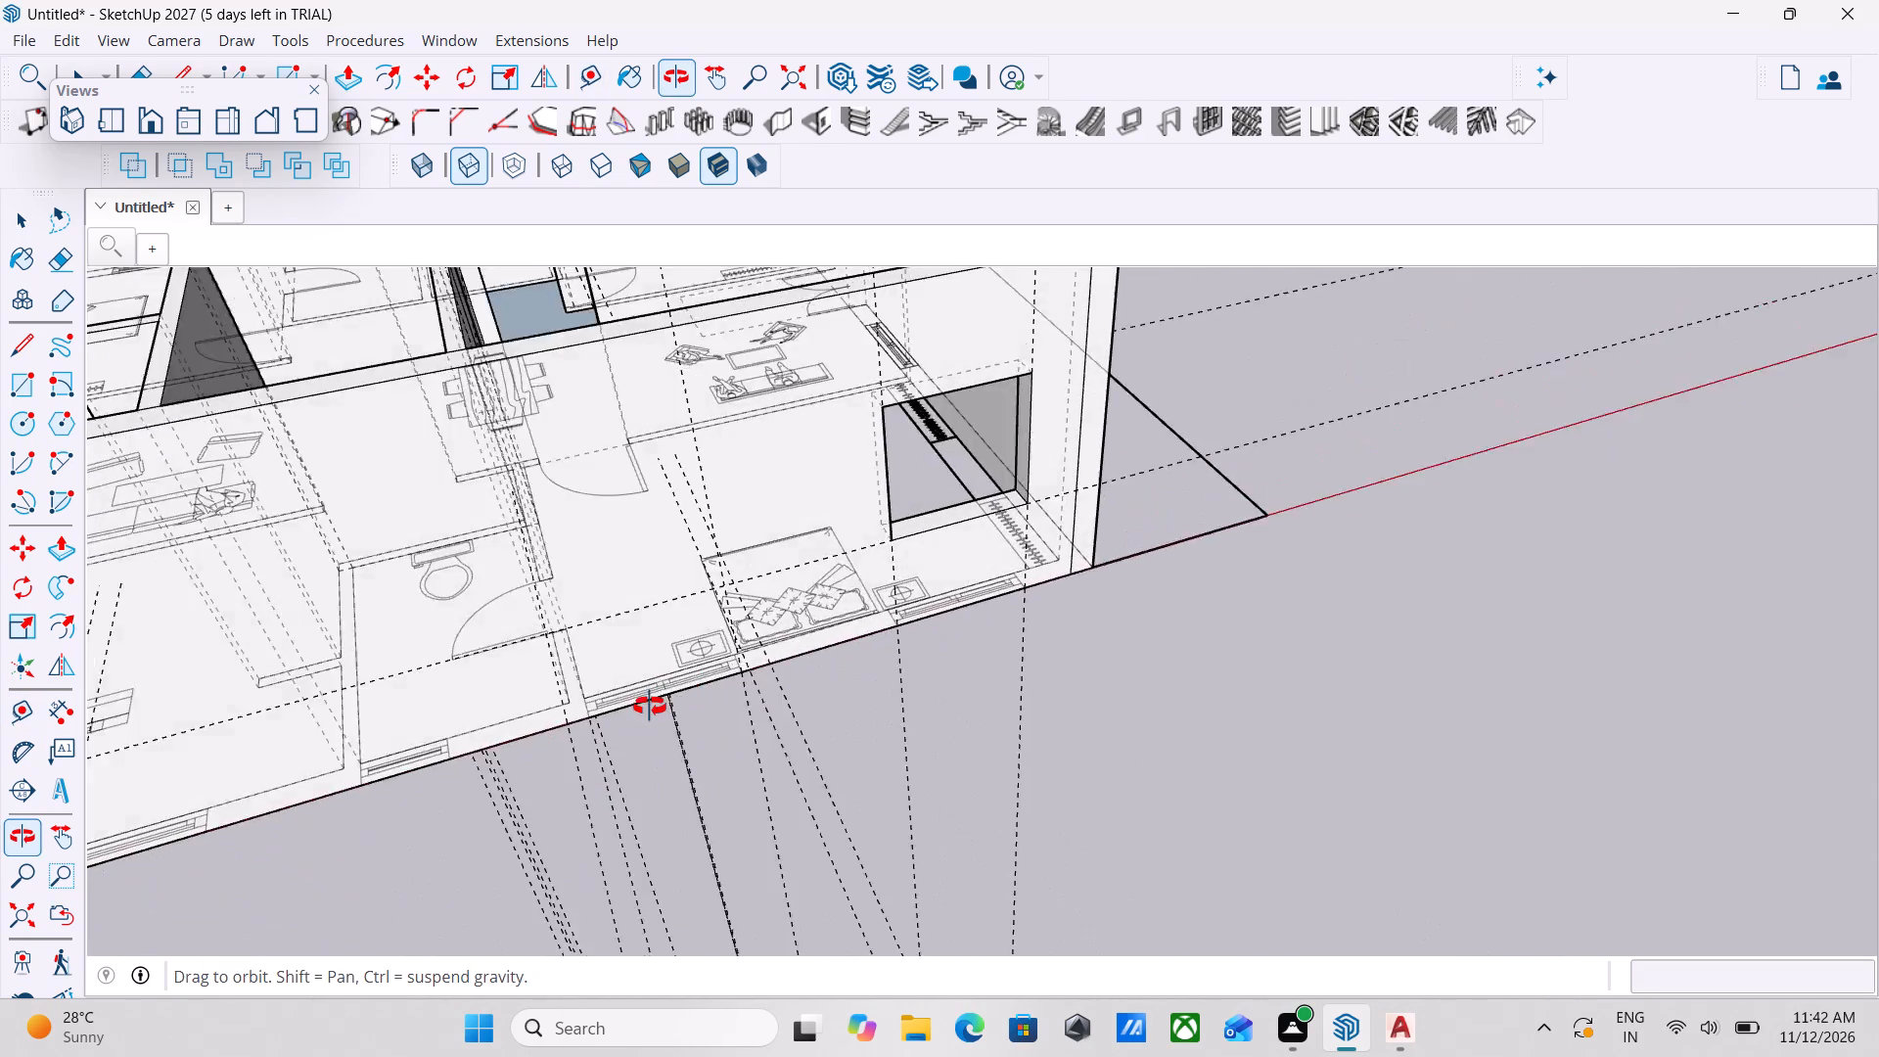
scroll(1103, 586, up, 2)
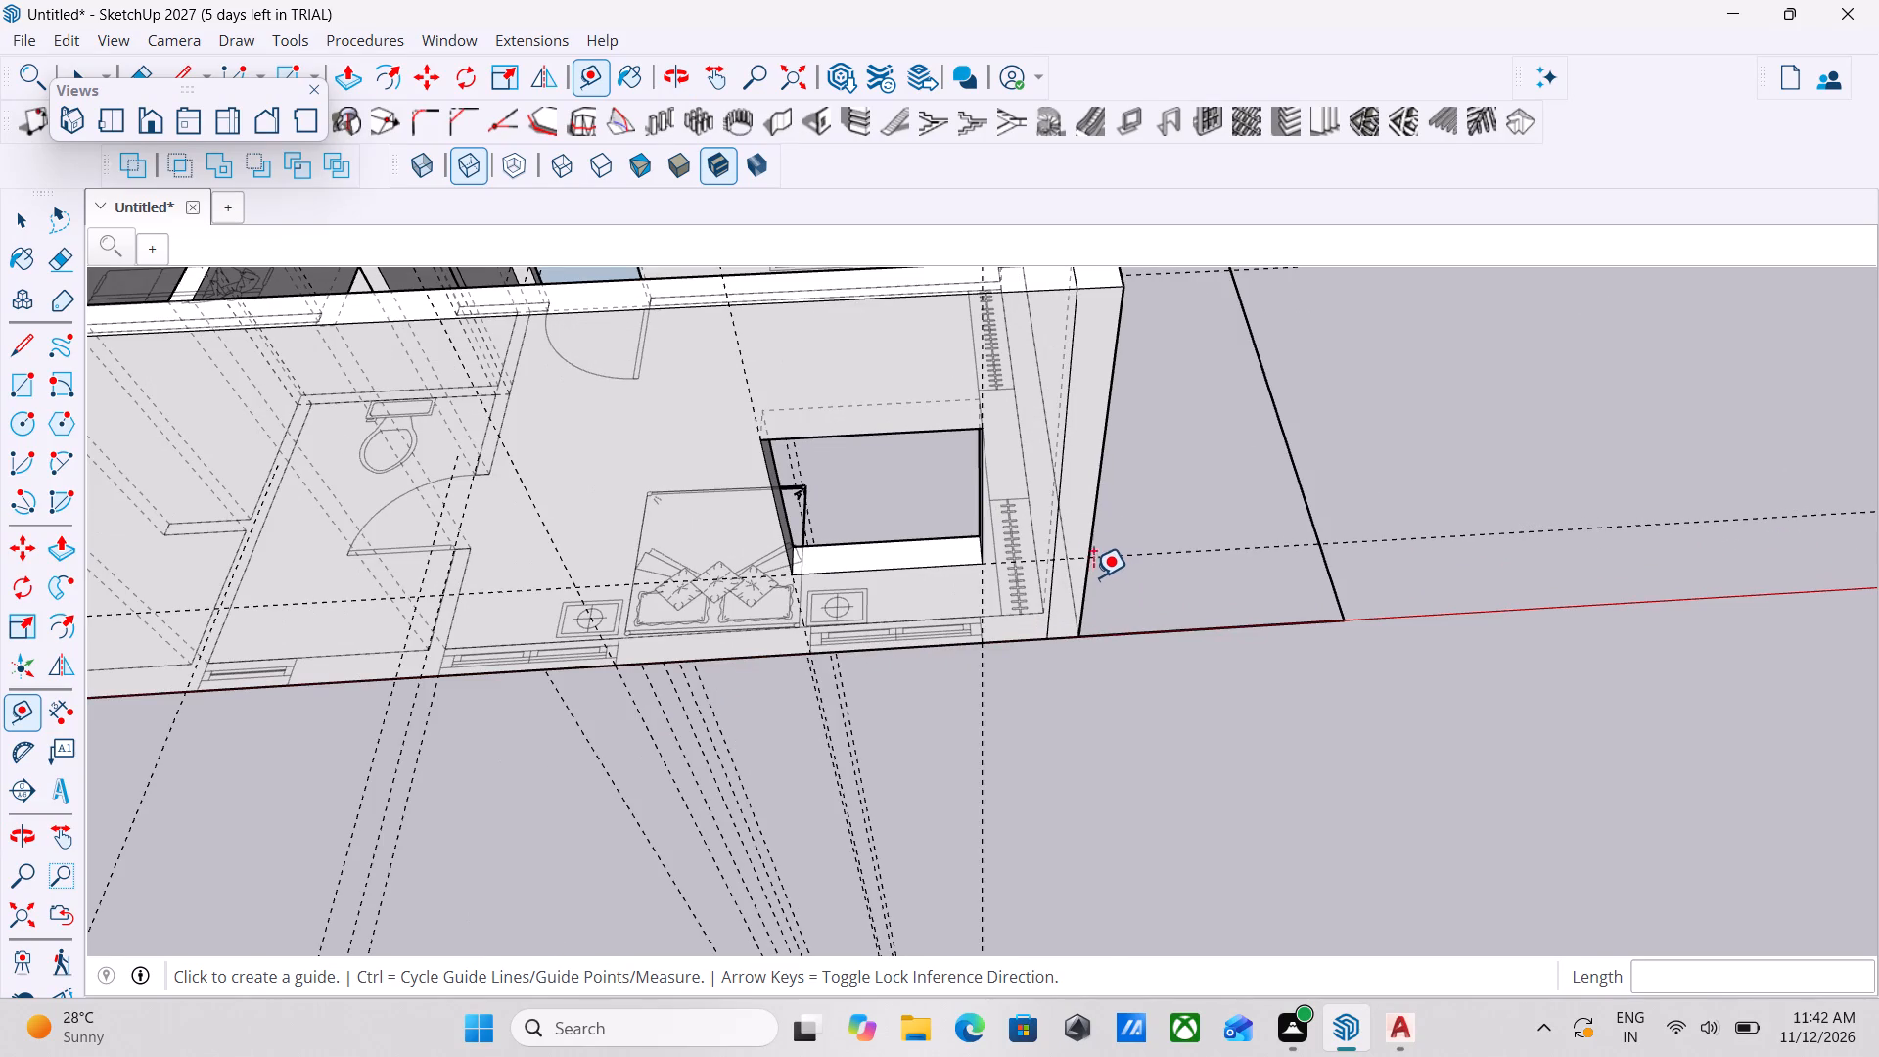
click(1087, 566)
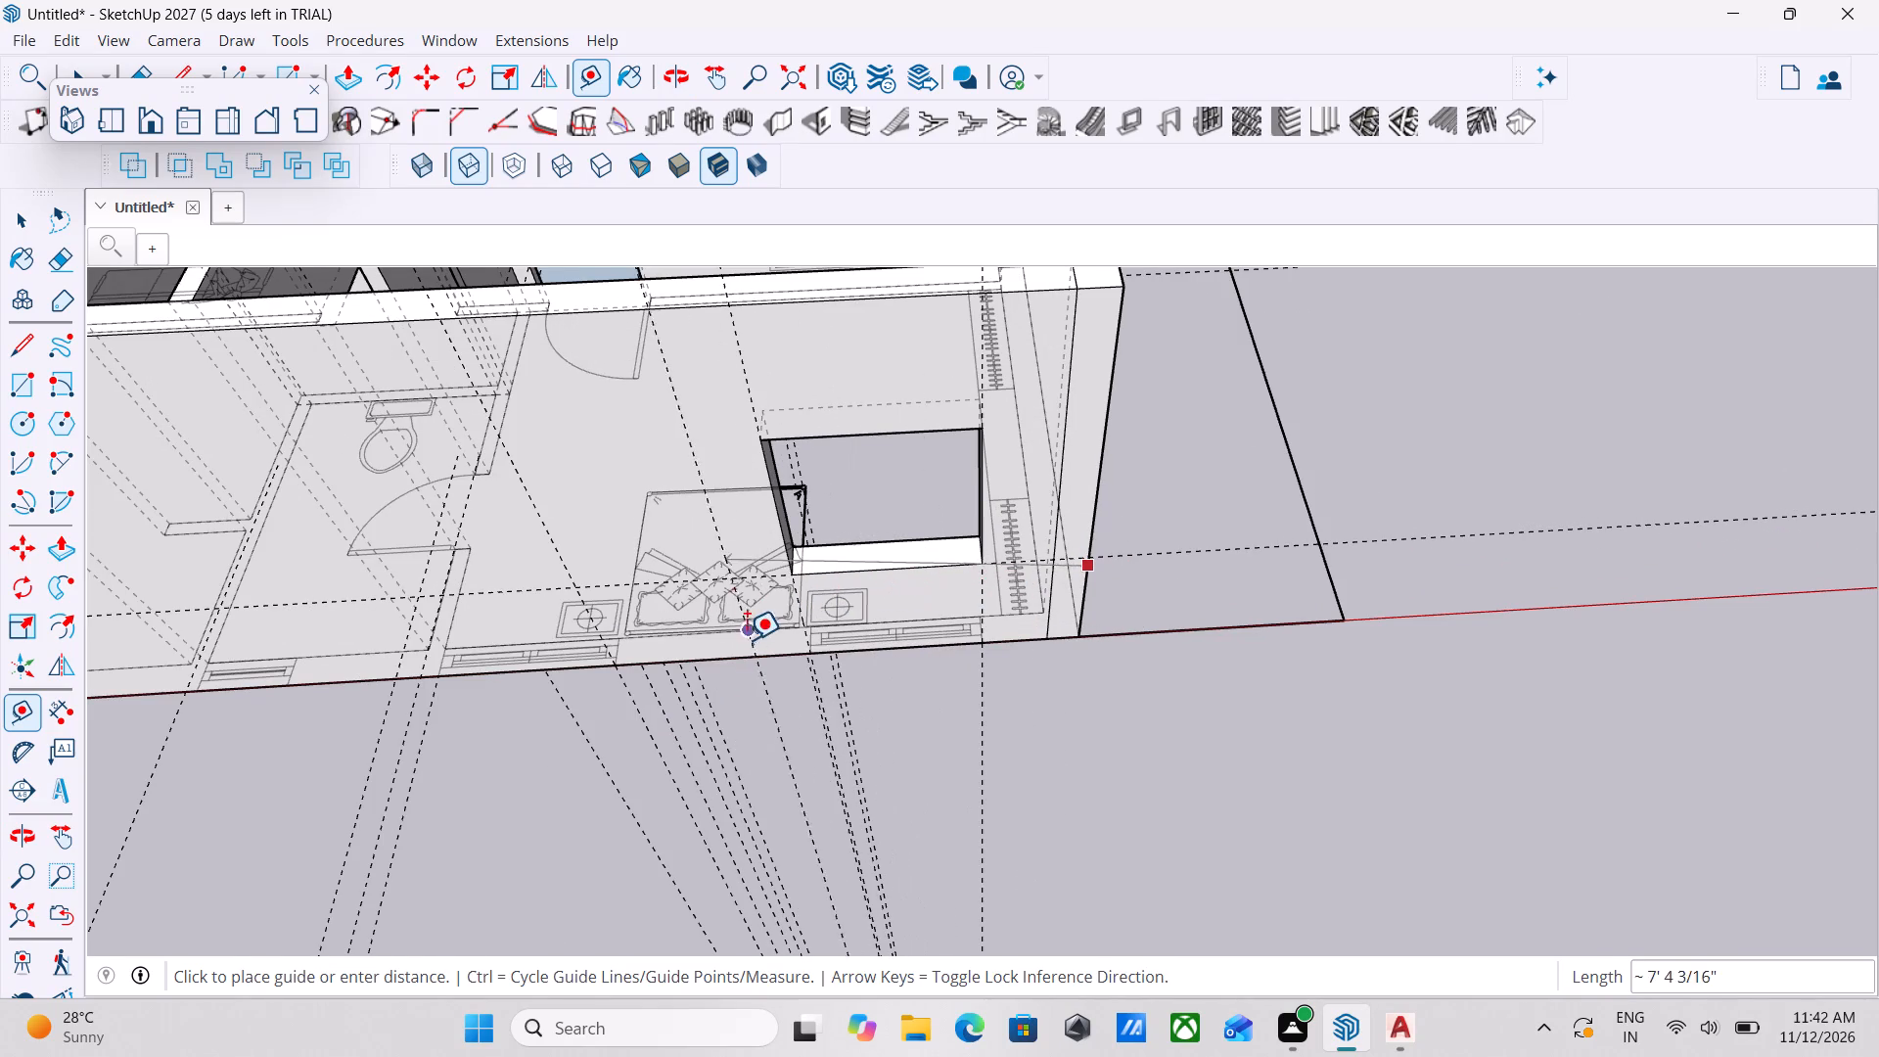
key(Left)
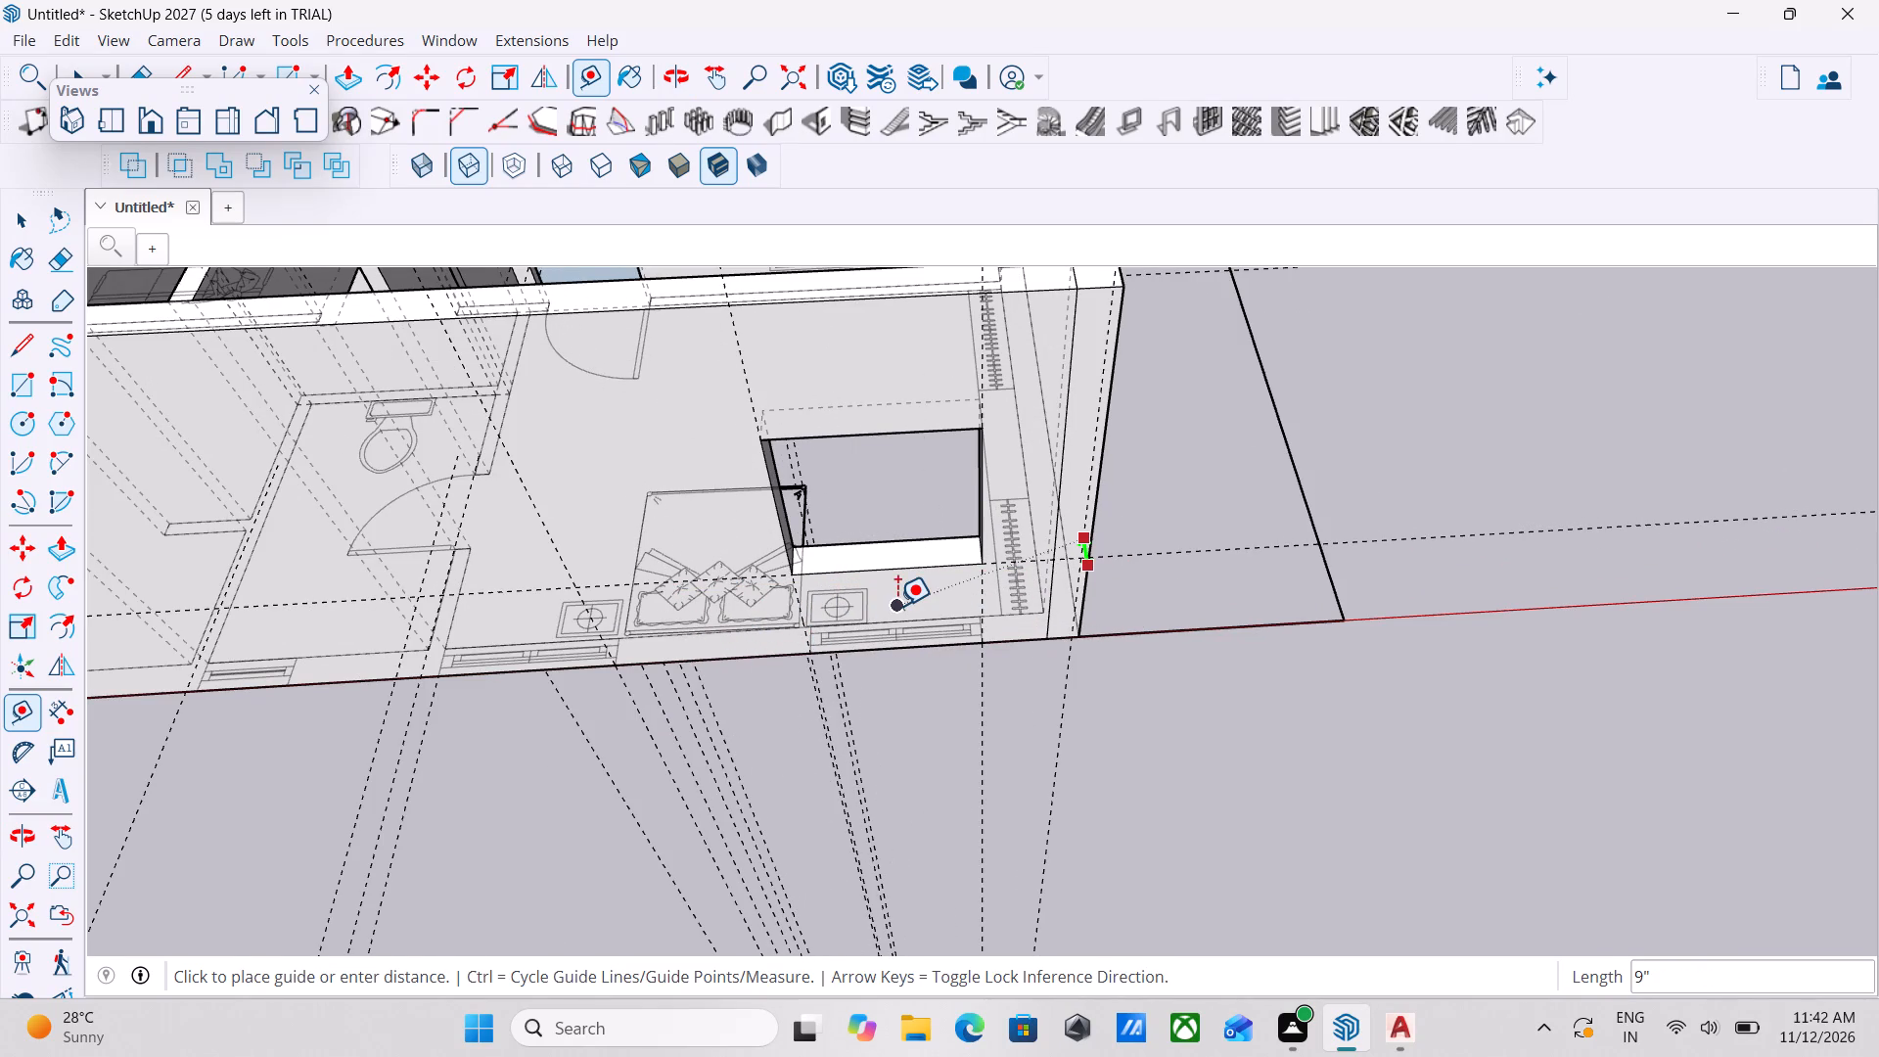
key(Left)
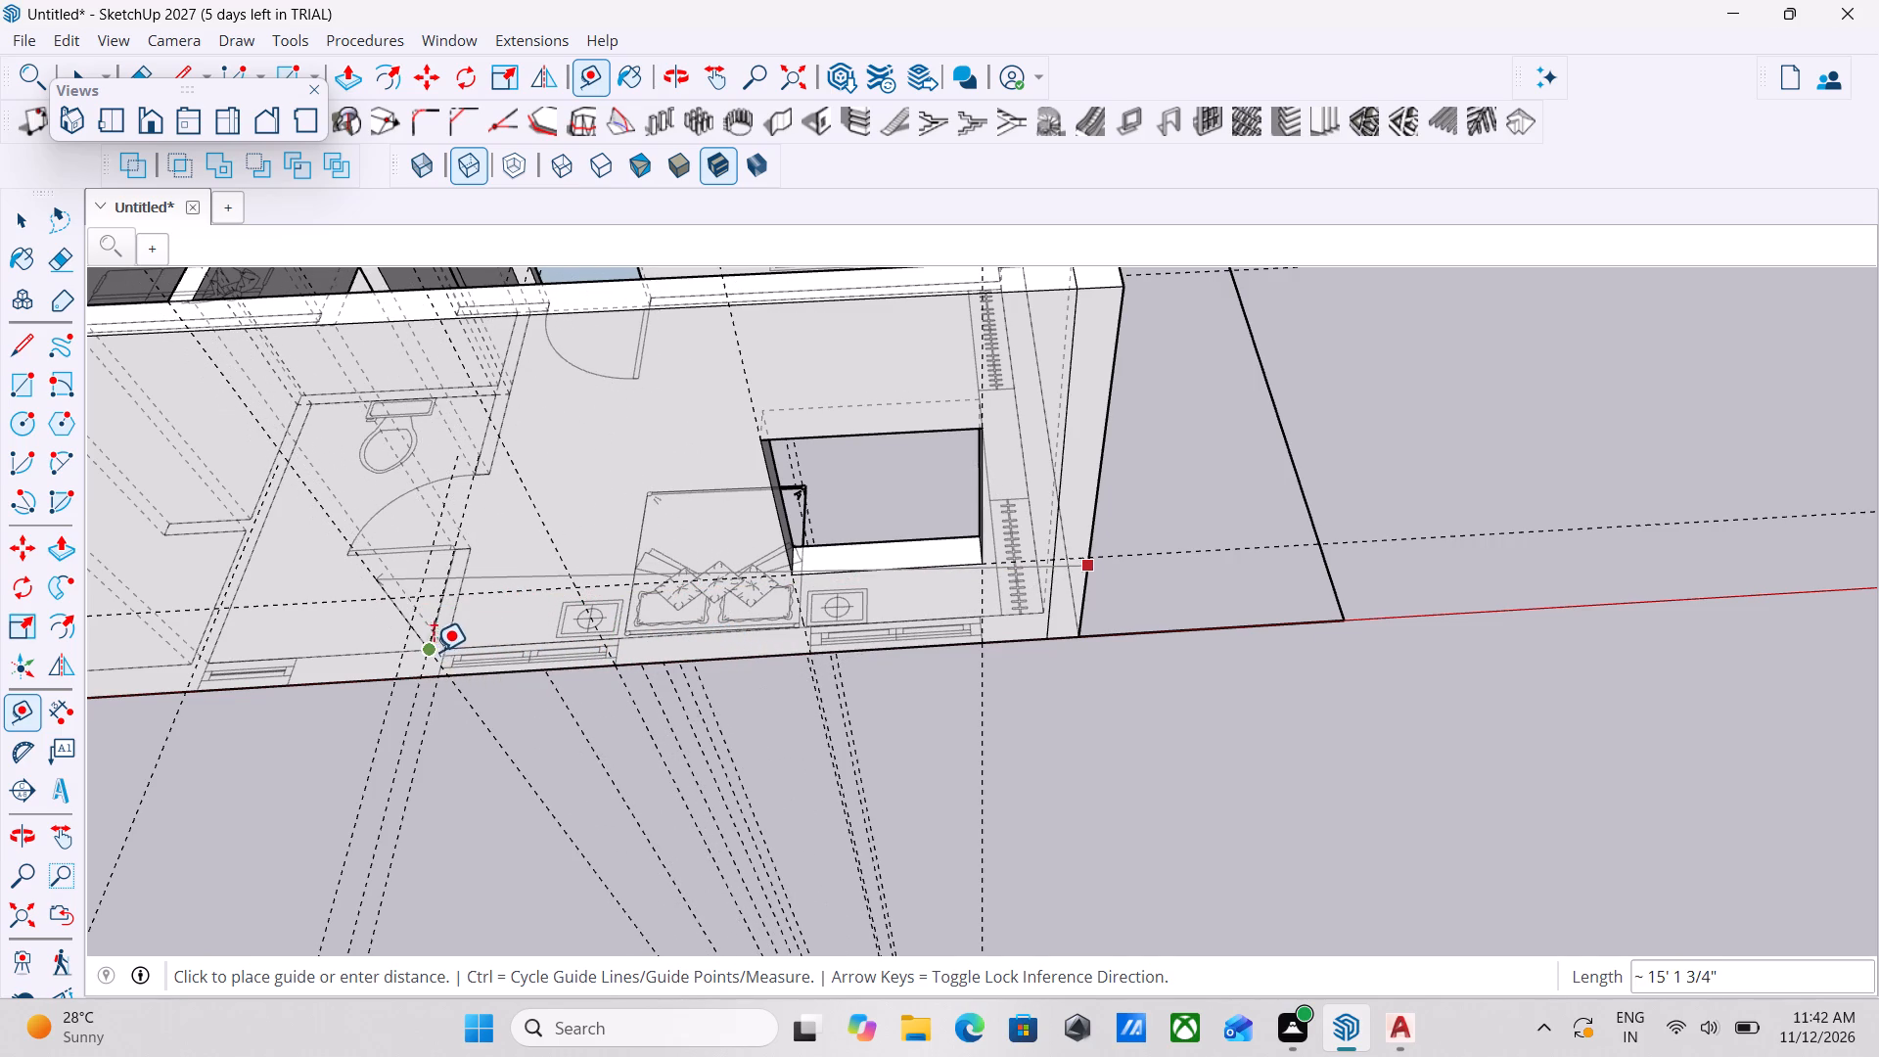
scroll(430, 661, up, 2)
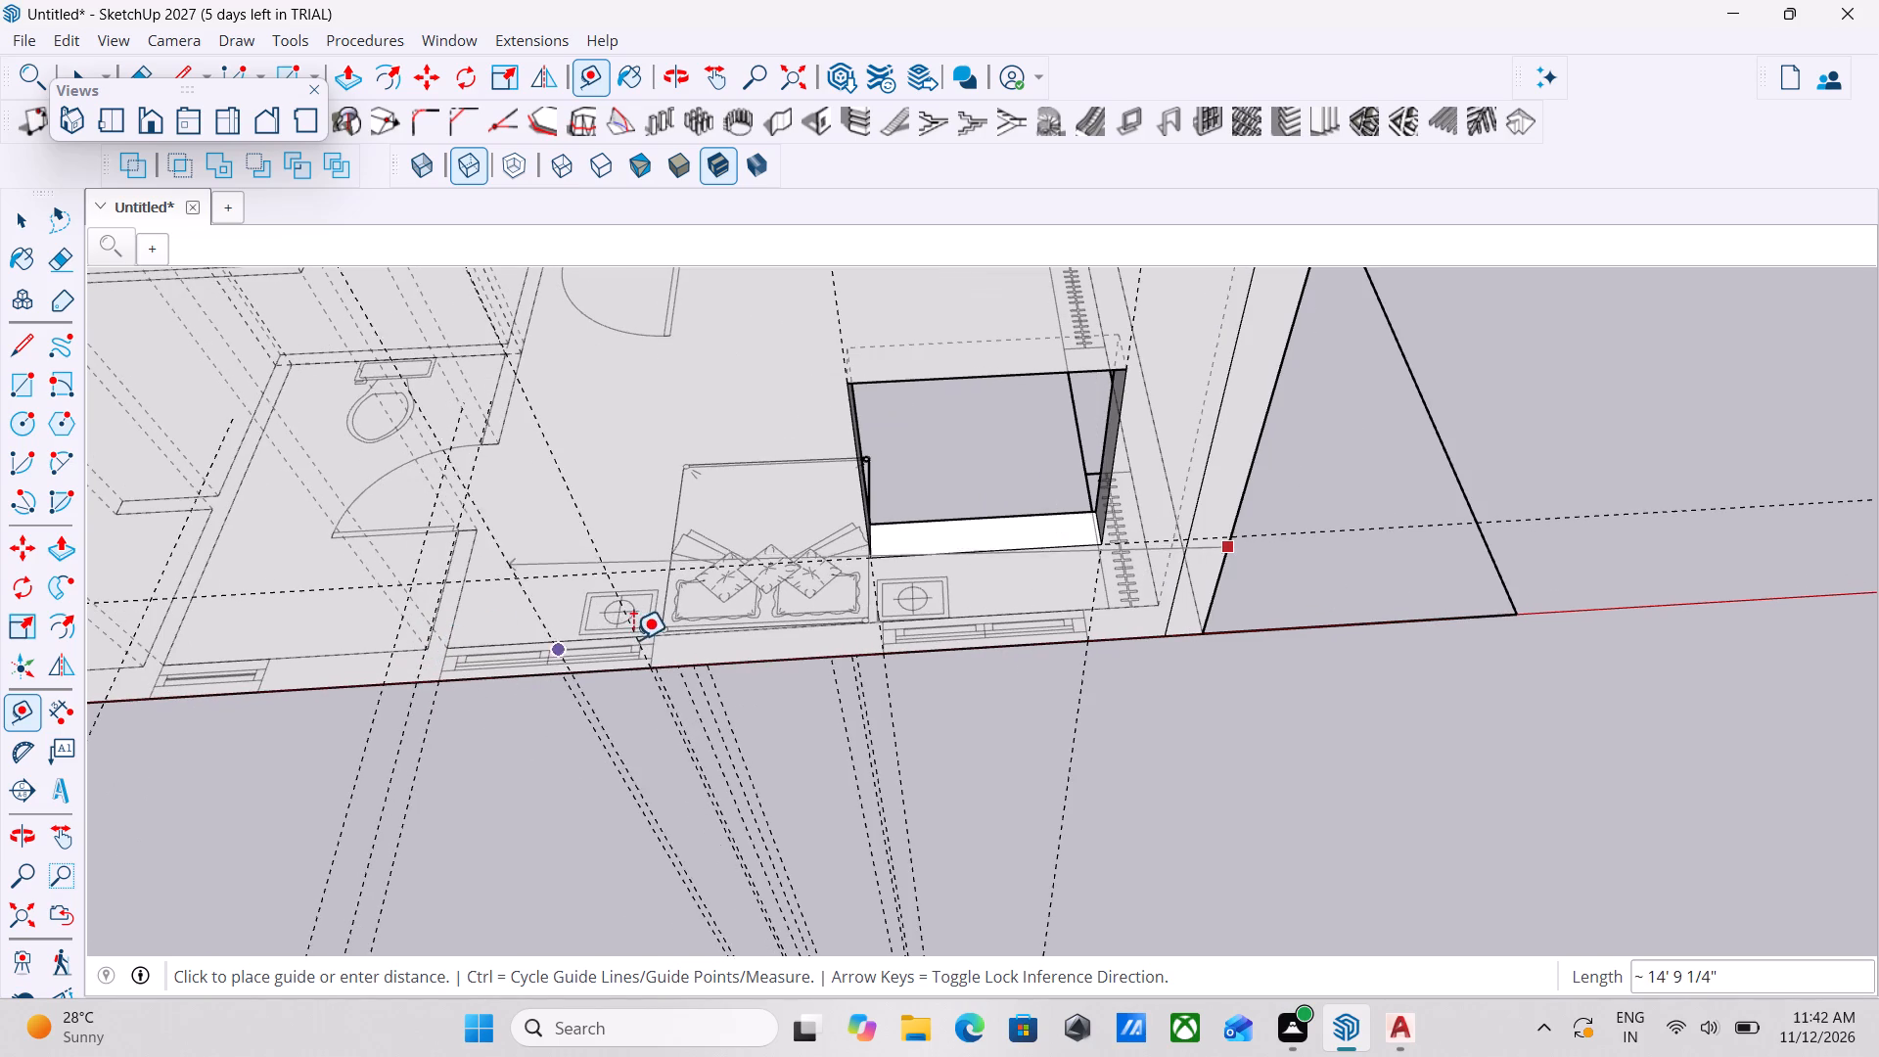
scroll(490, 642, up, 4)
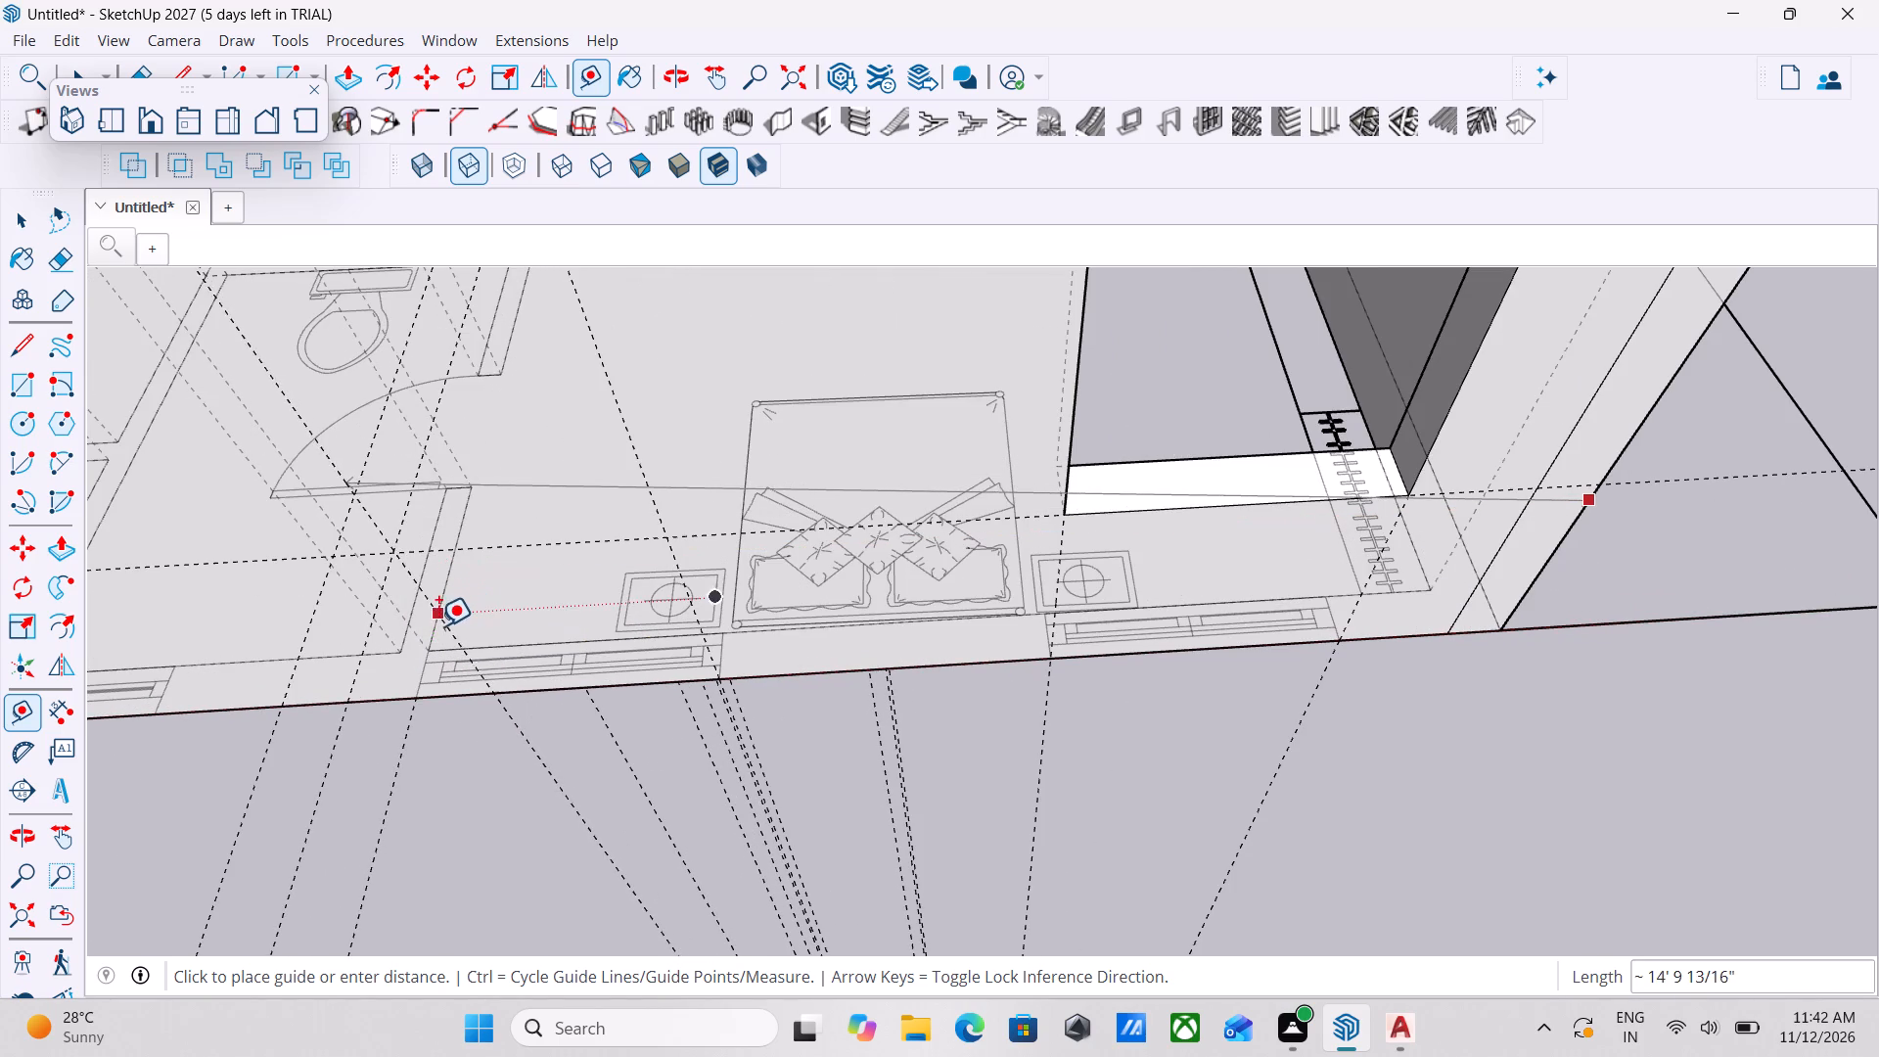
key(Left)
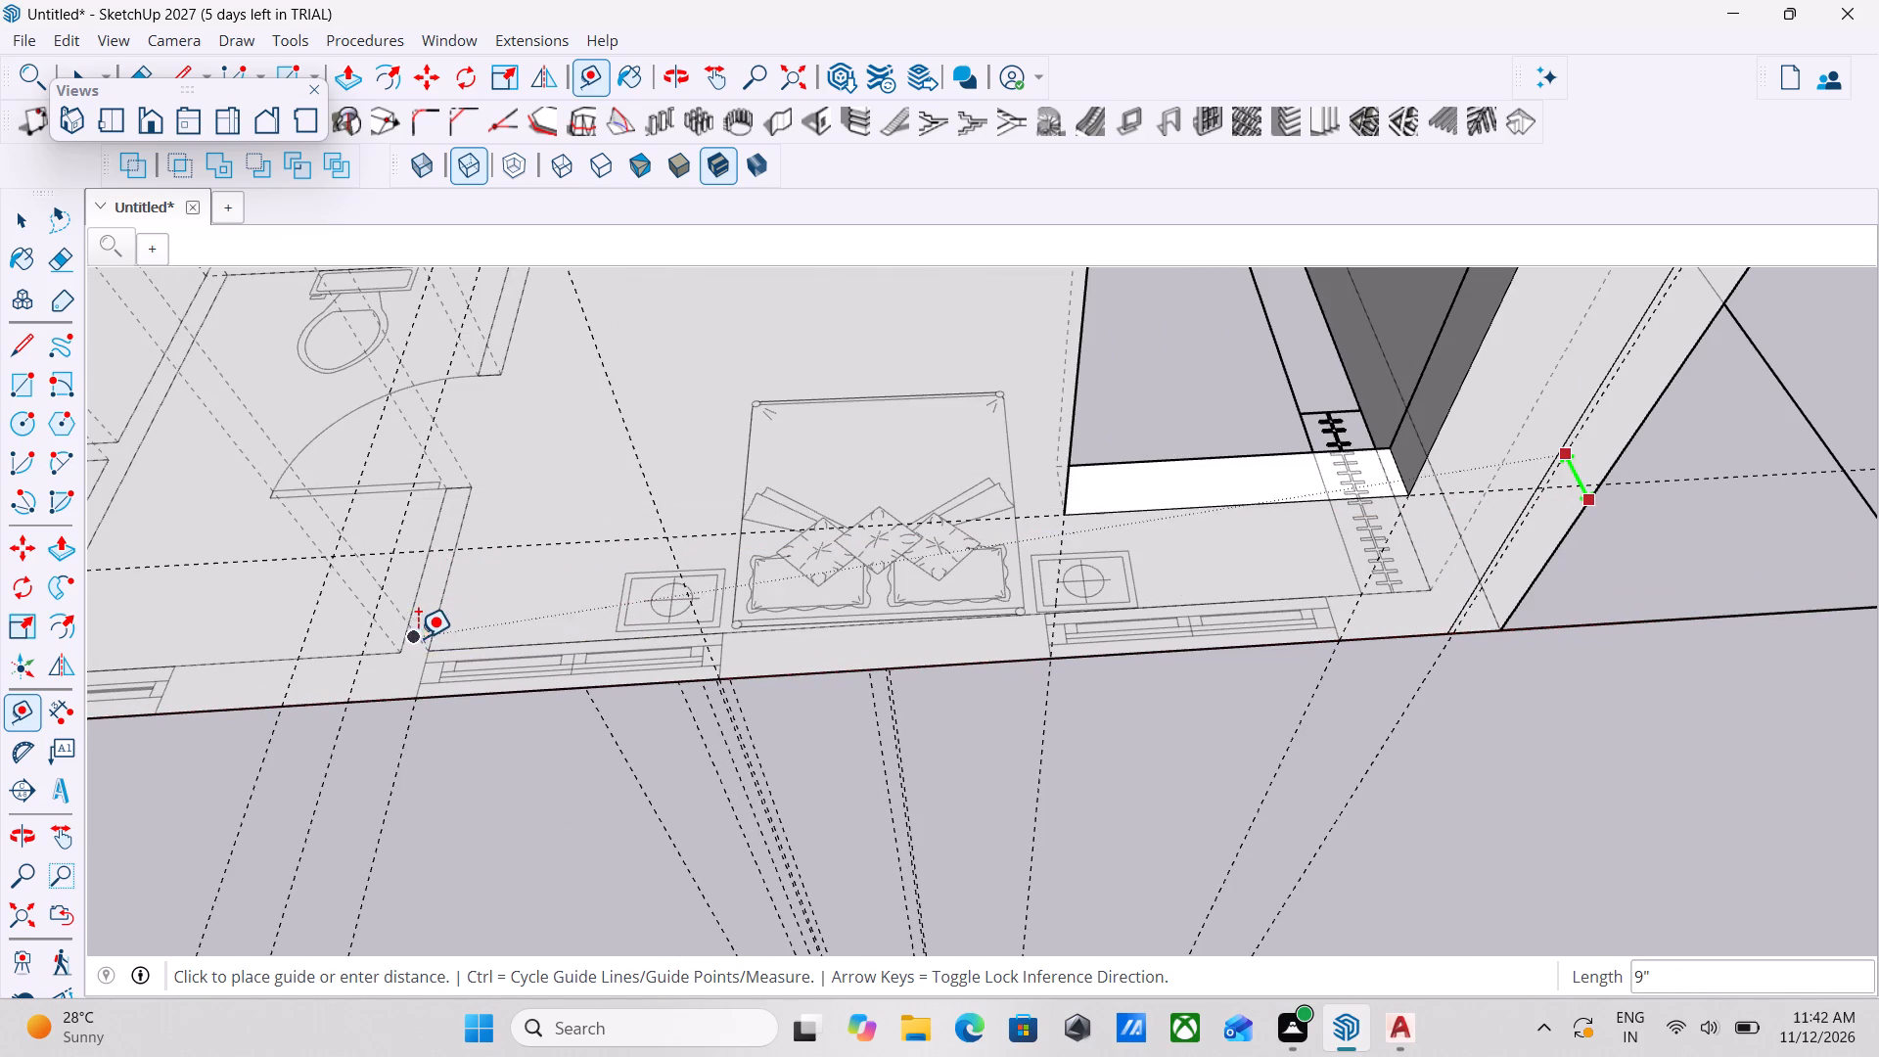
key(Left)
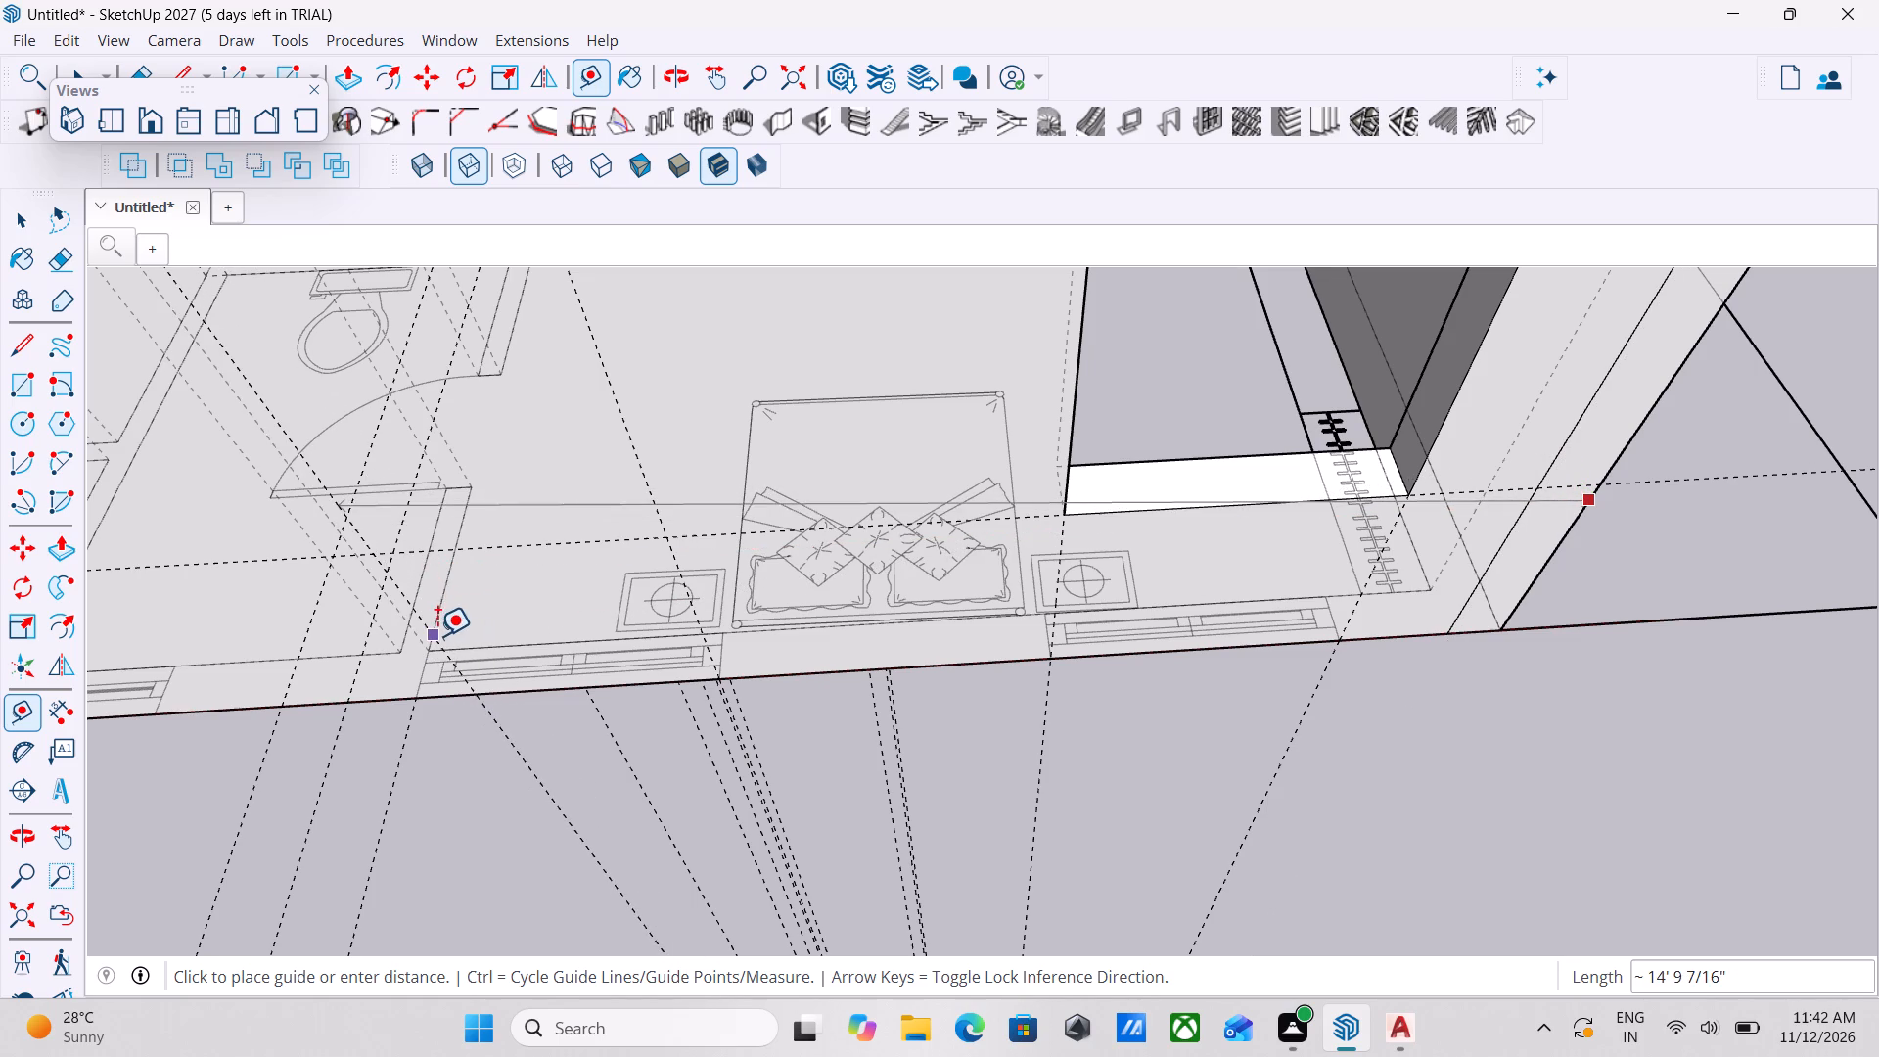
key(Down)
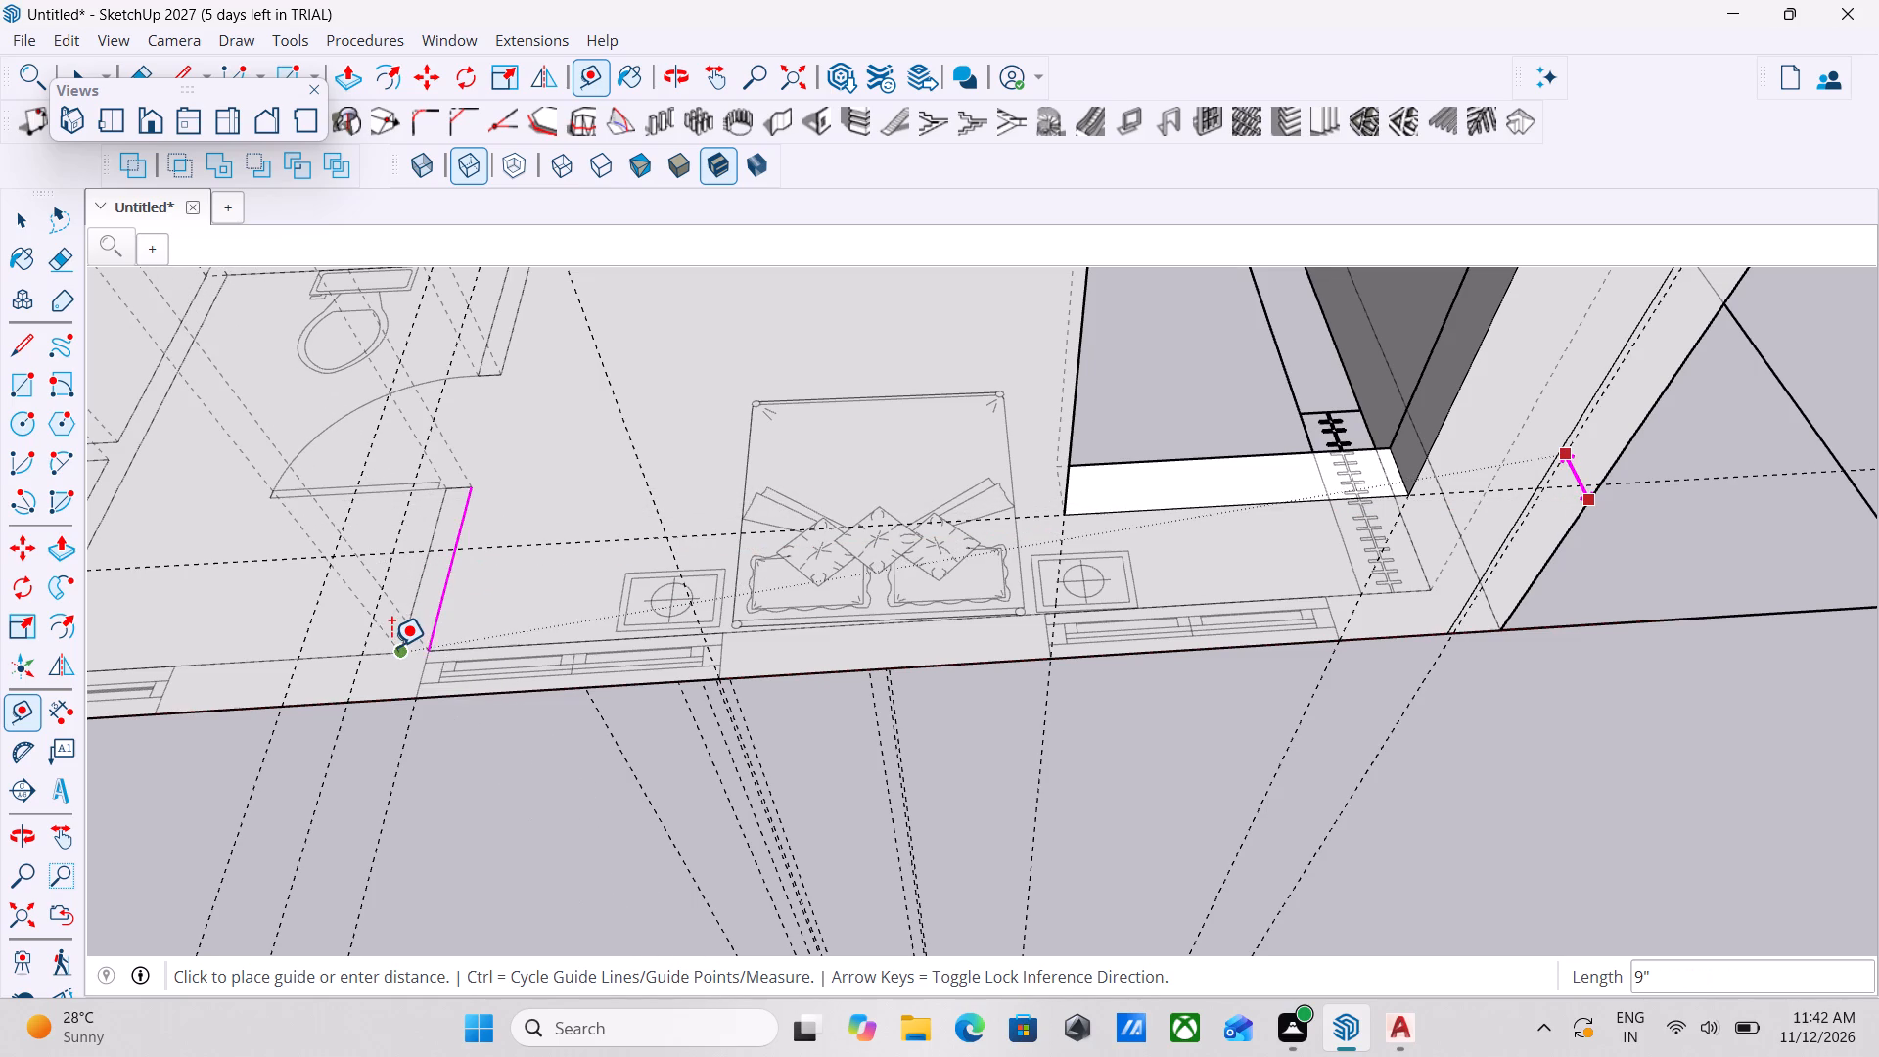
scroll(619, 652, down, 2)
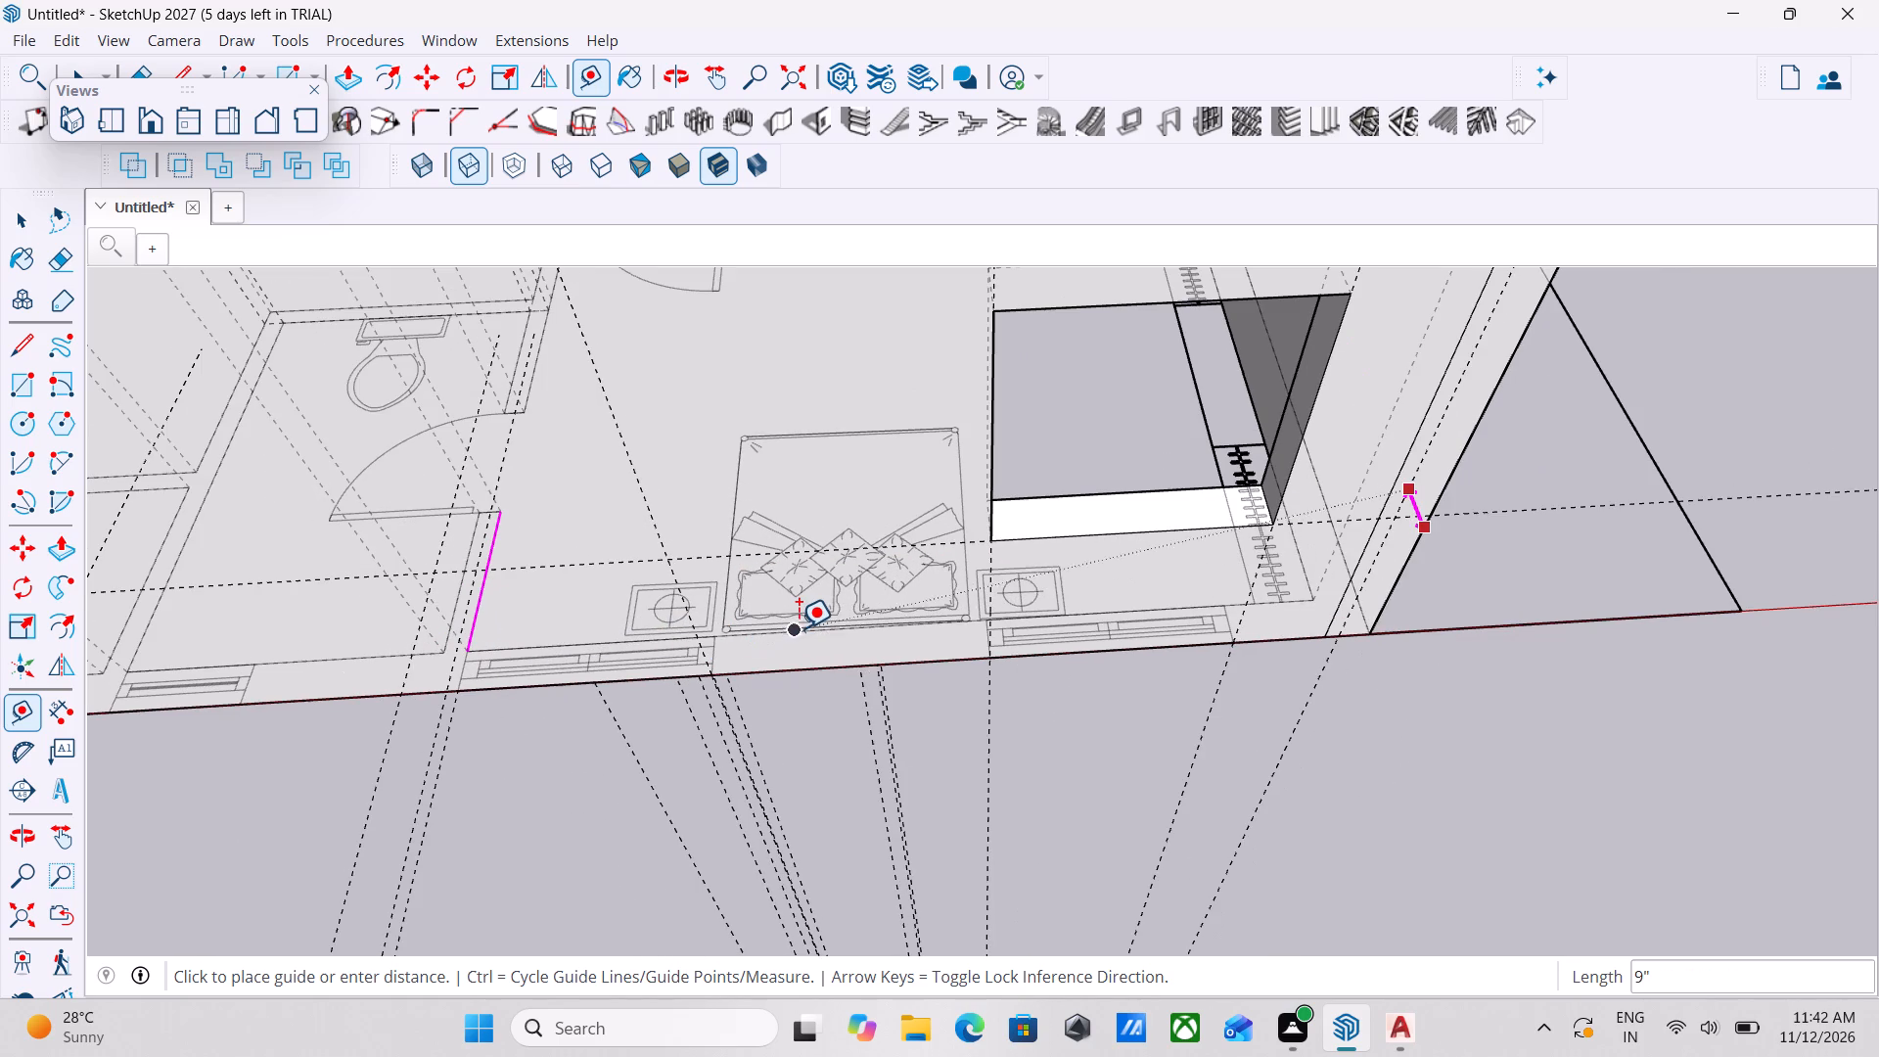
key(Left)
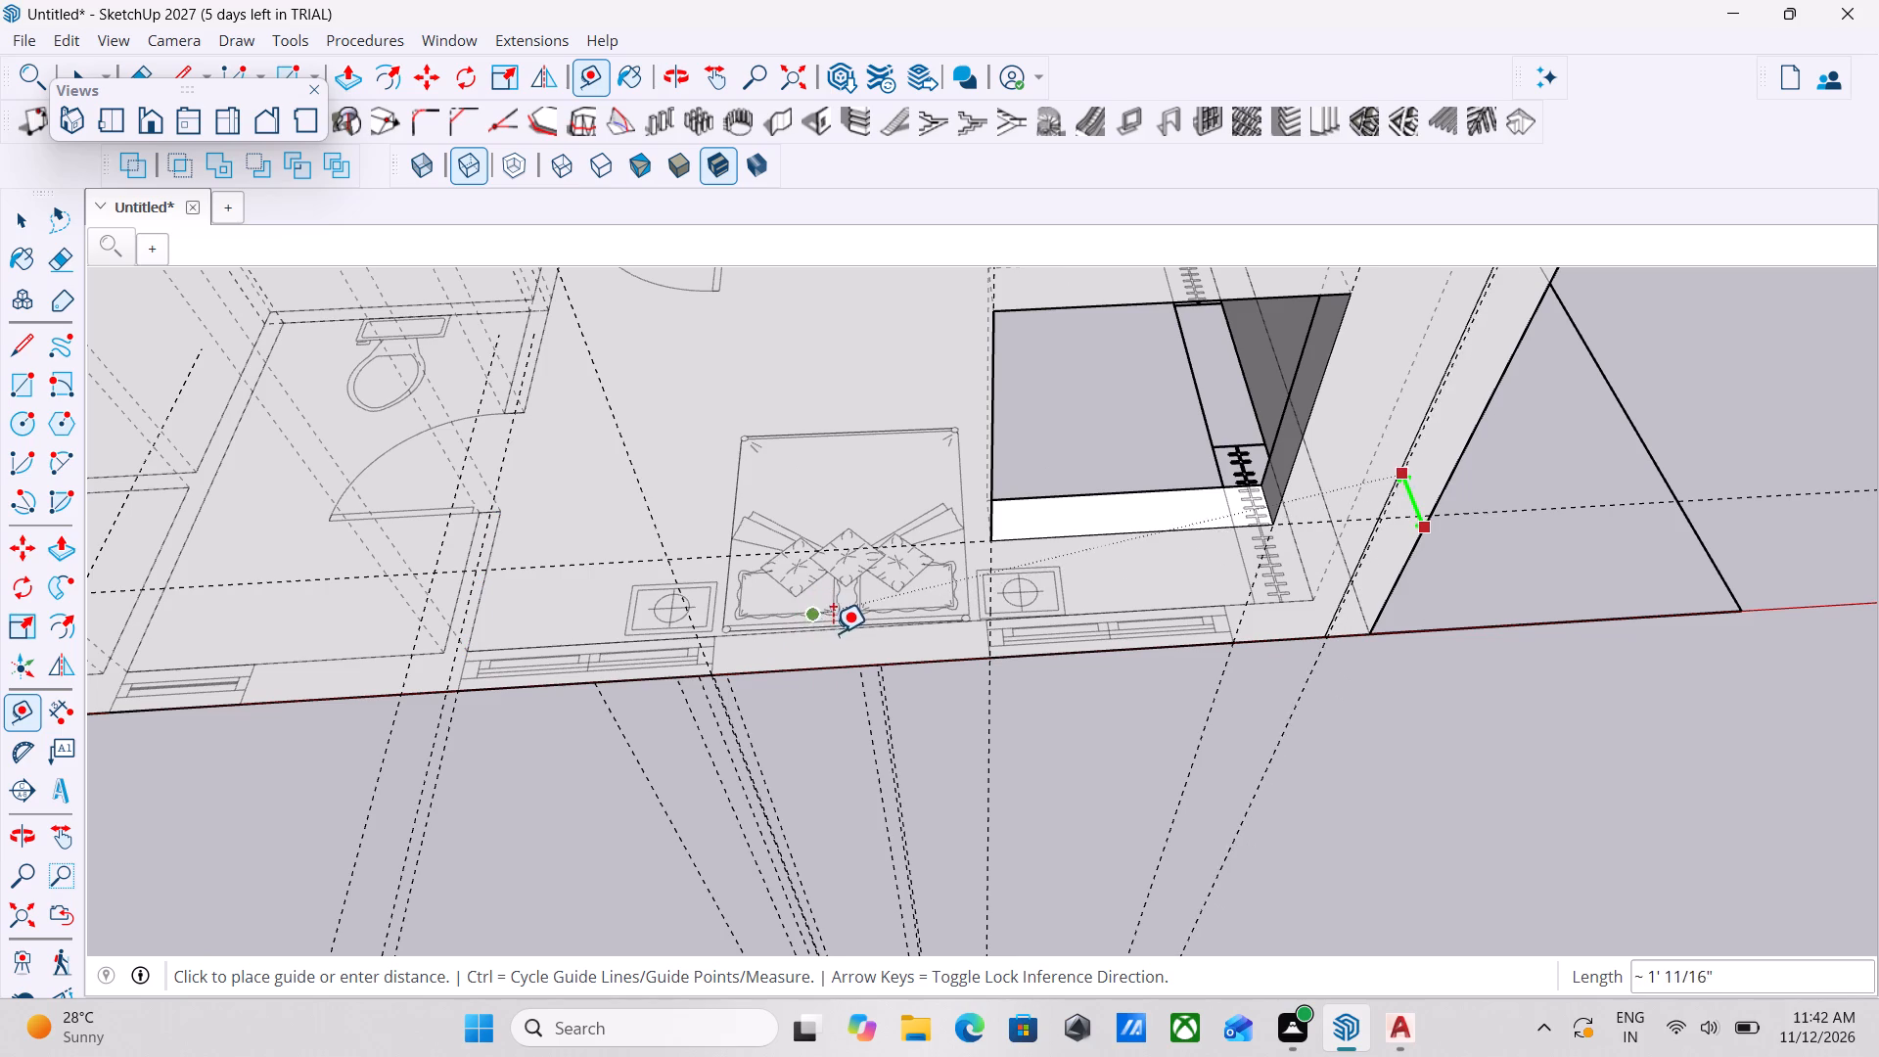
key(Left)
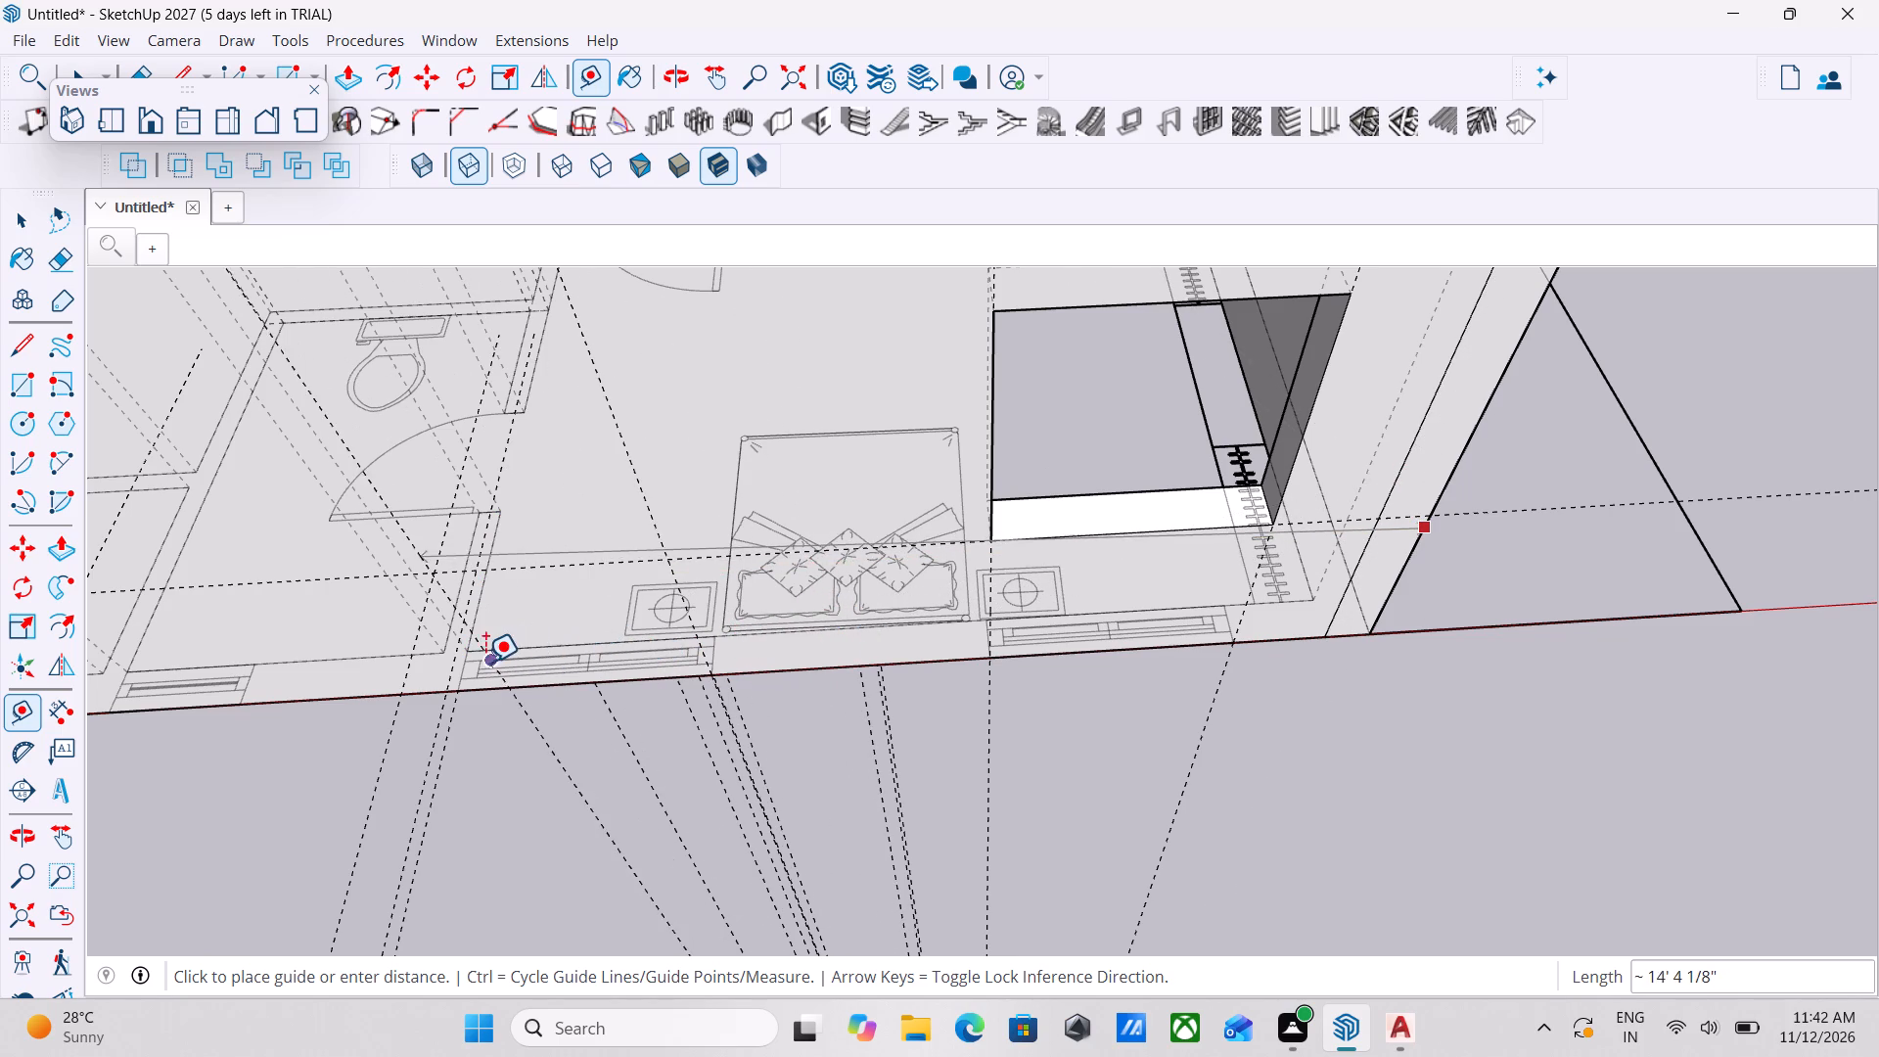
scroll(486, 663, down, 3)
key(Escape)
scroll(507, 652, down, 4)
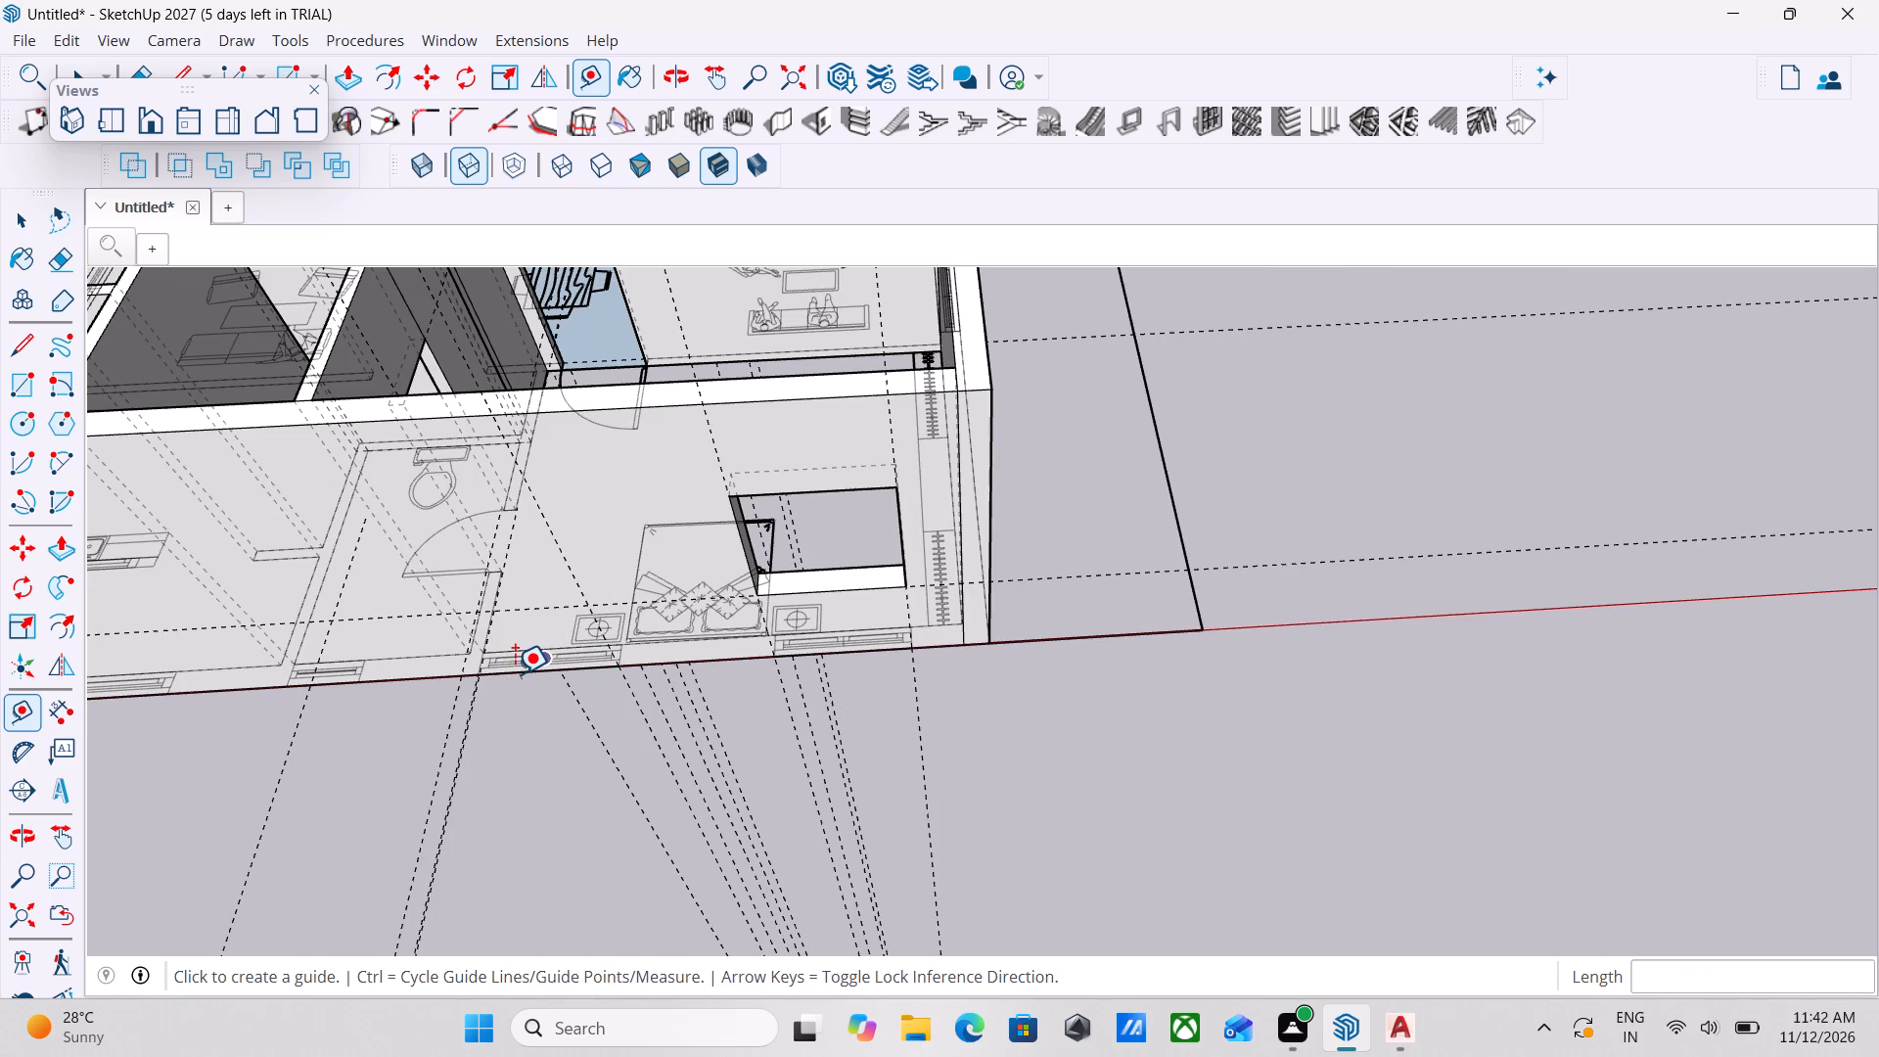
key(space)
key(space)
Place a parallel guide about 4' from the guide at the window's bed-side end, at the window end nearest the bathroom.
scroll(601, 600, down, 2)
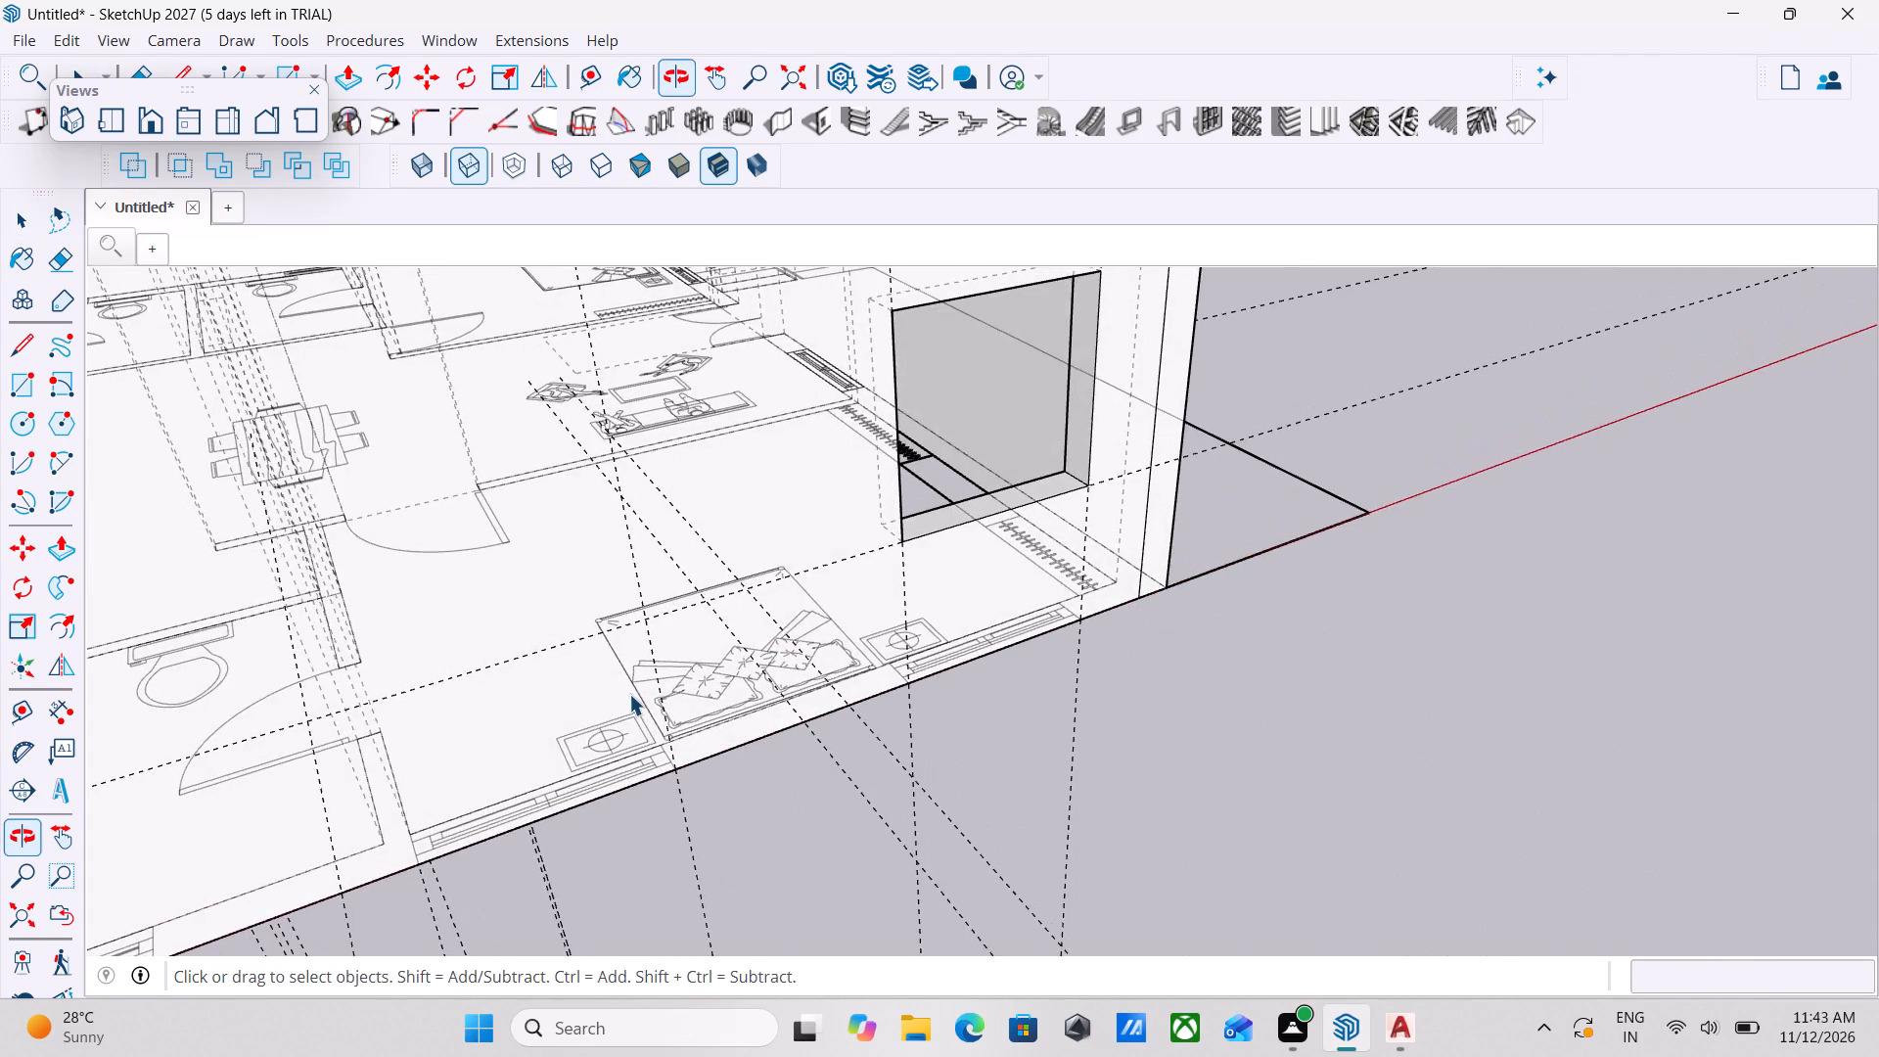
scroll(629, 694, up, 3)
scroll(756, 630, up, 6)
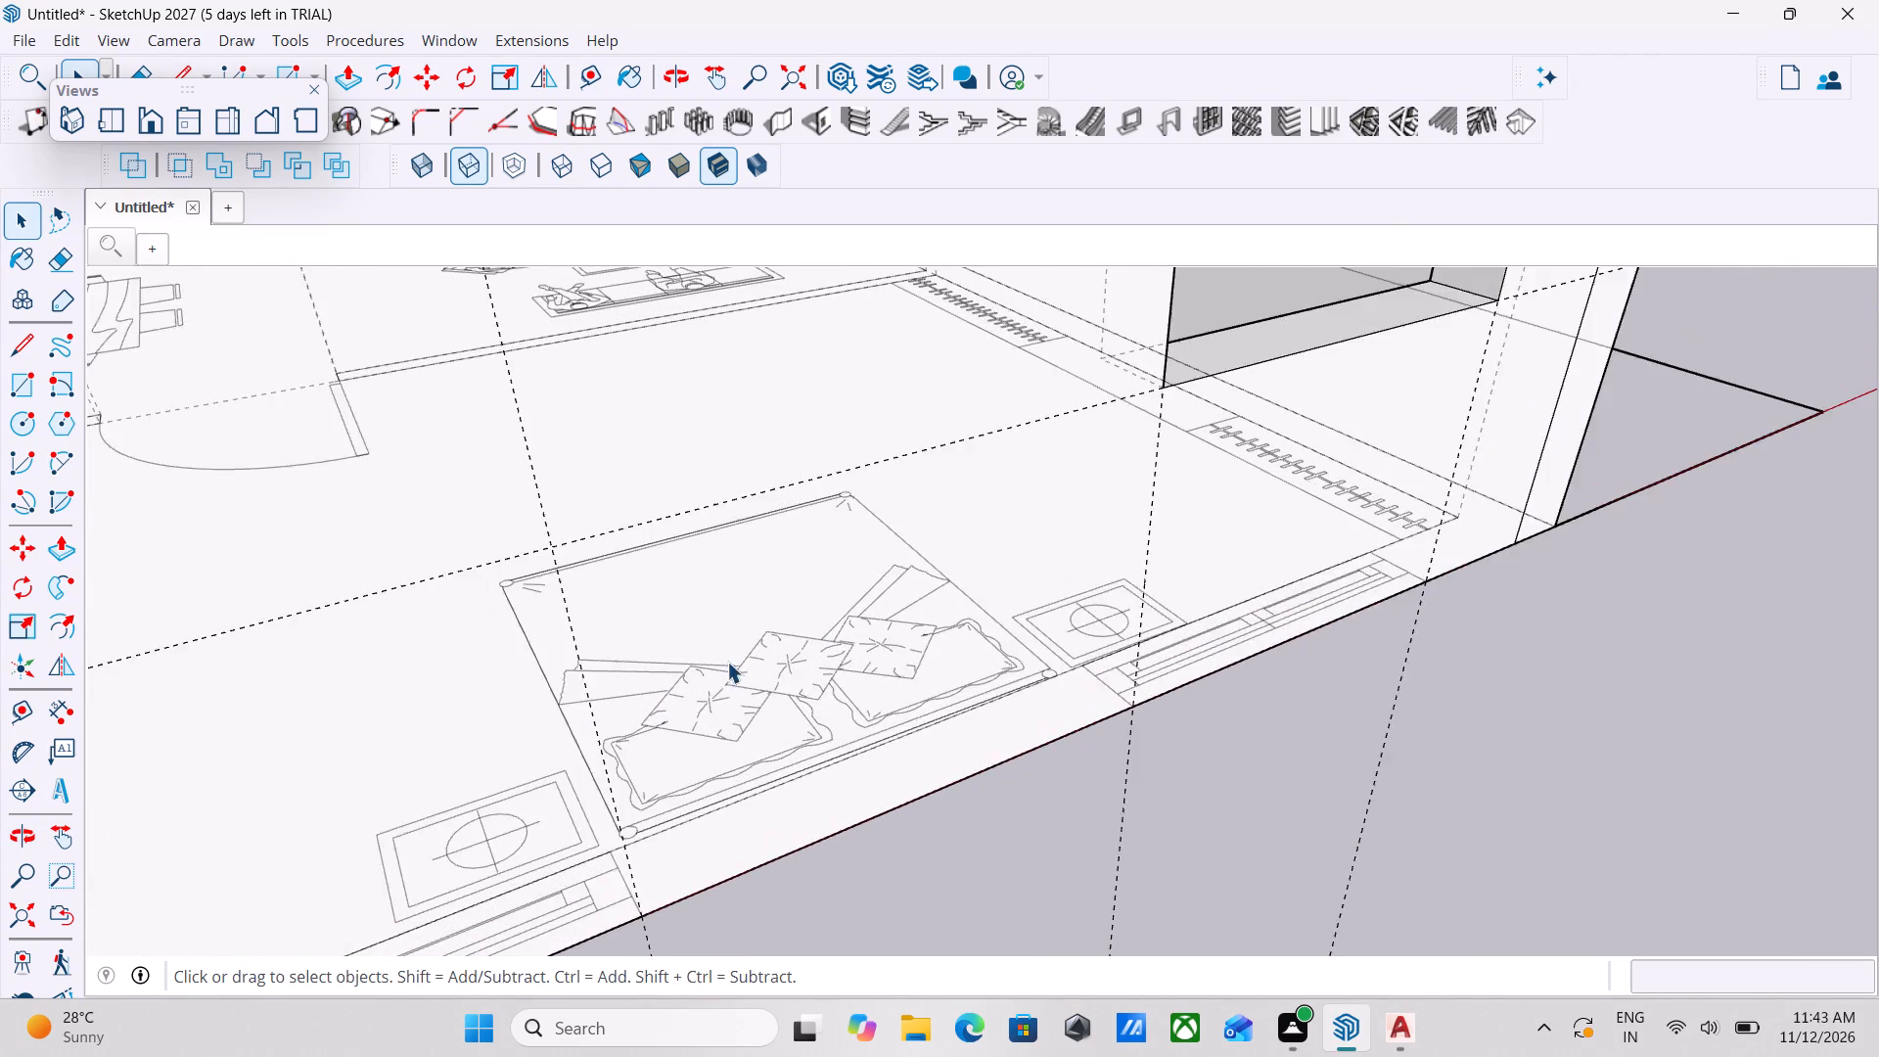
scroll(725, 662, down, 7)
middle_drag(731, 660, 724, 633)
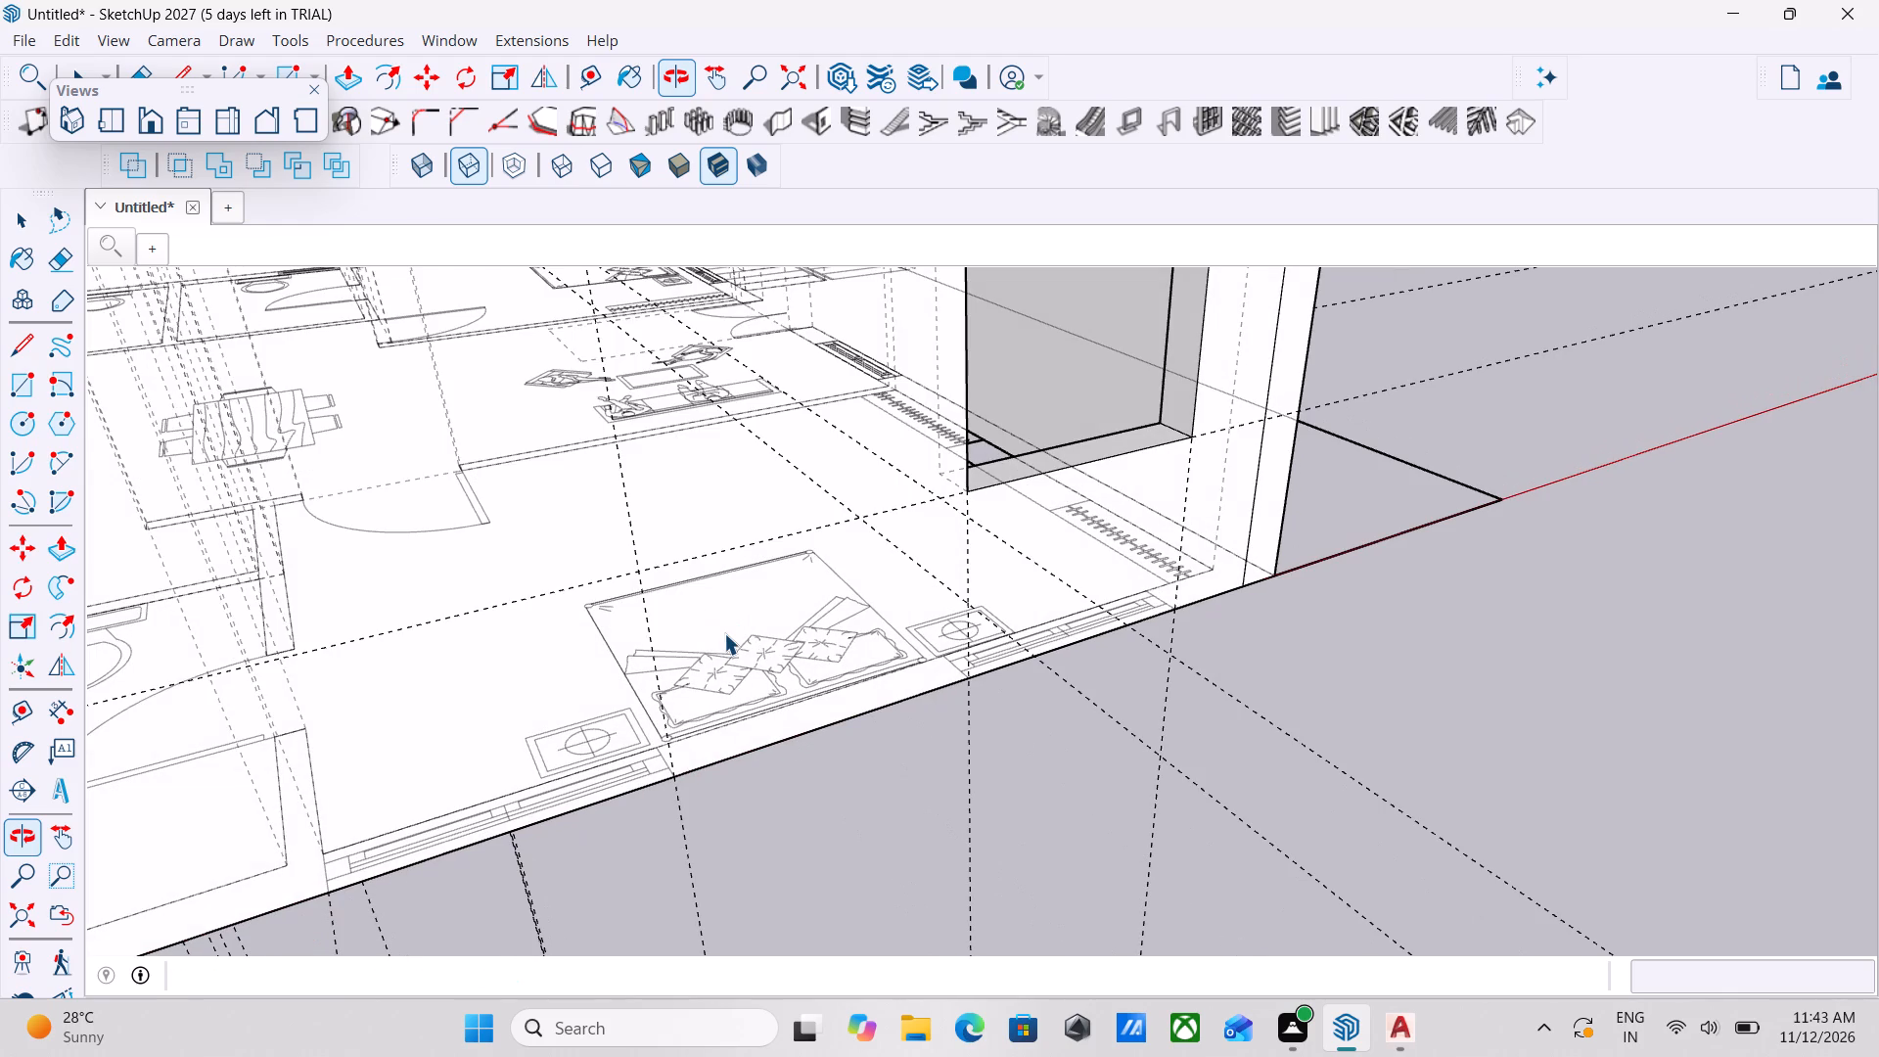
scroll(694, 601, up, 3)
scroll(693, 598, down, 2)
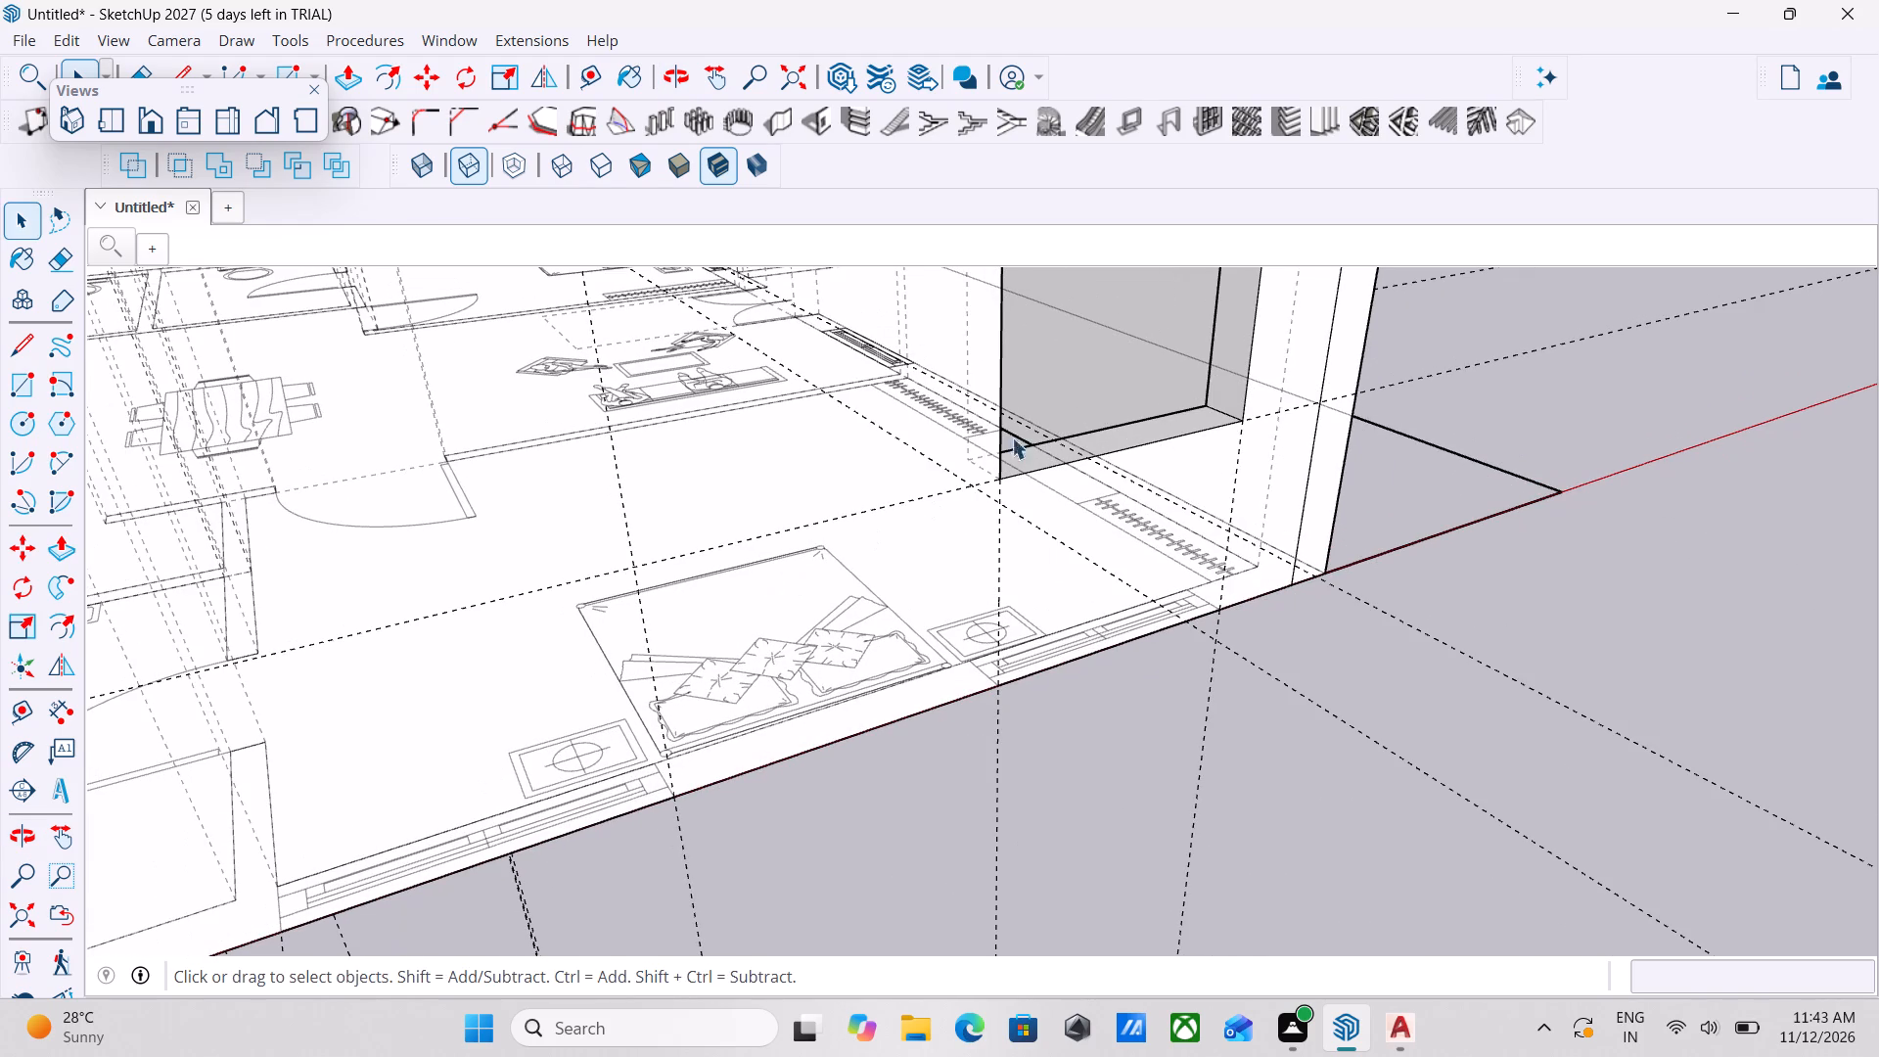
click(592, 68)
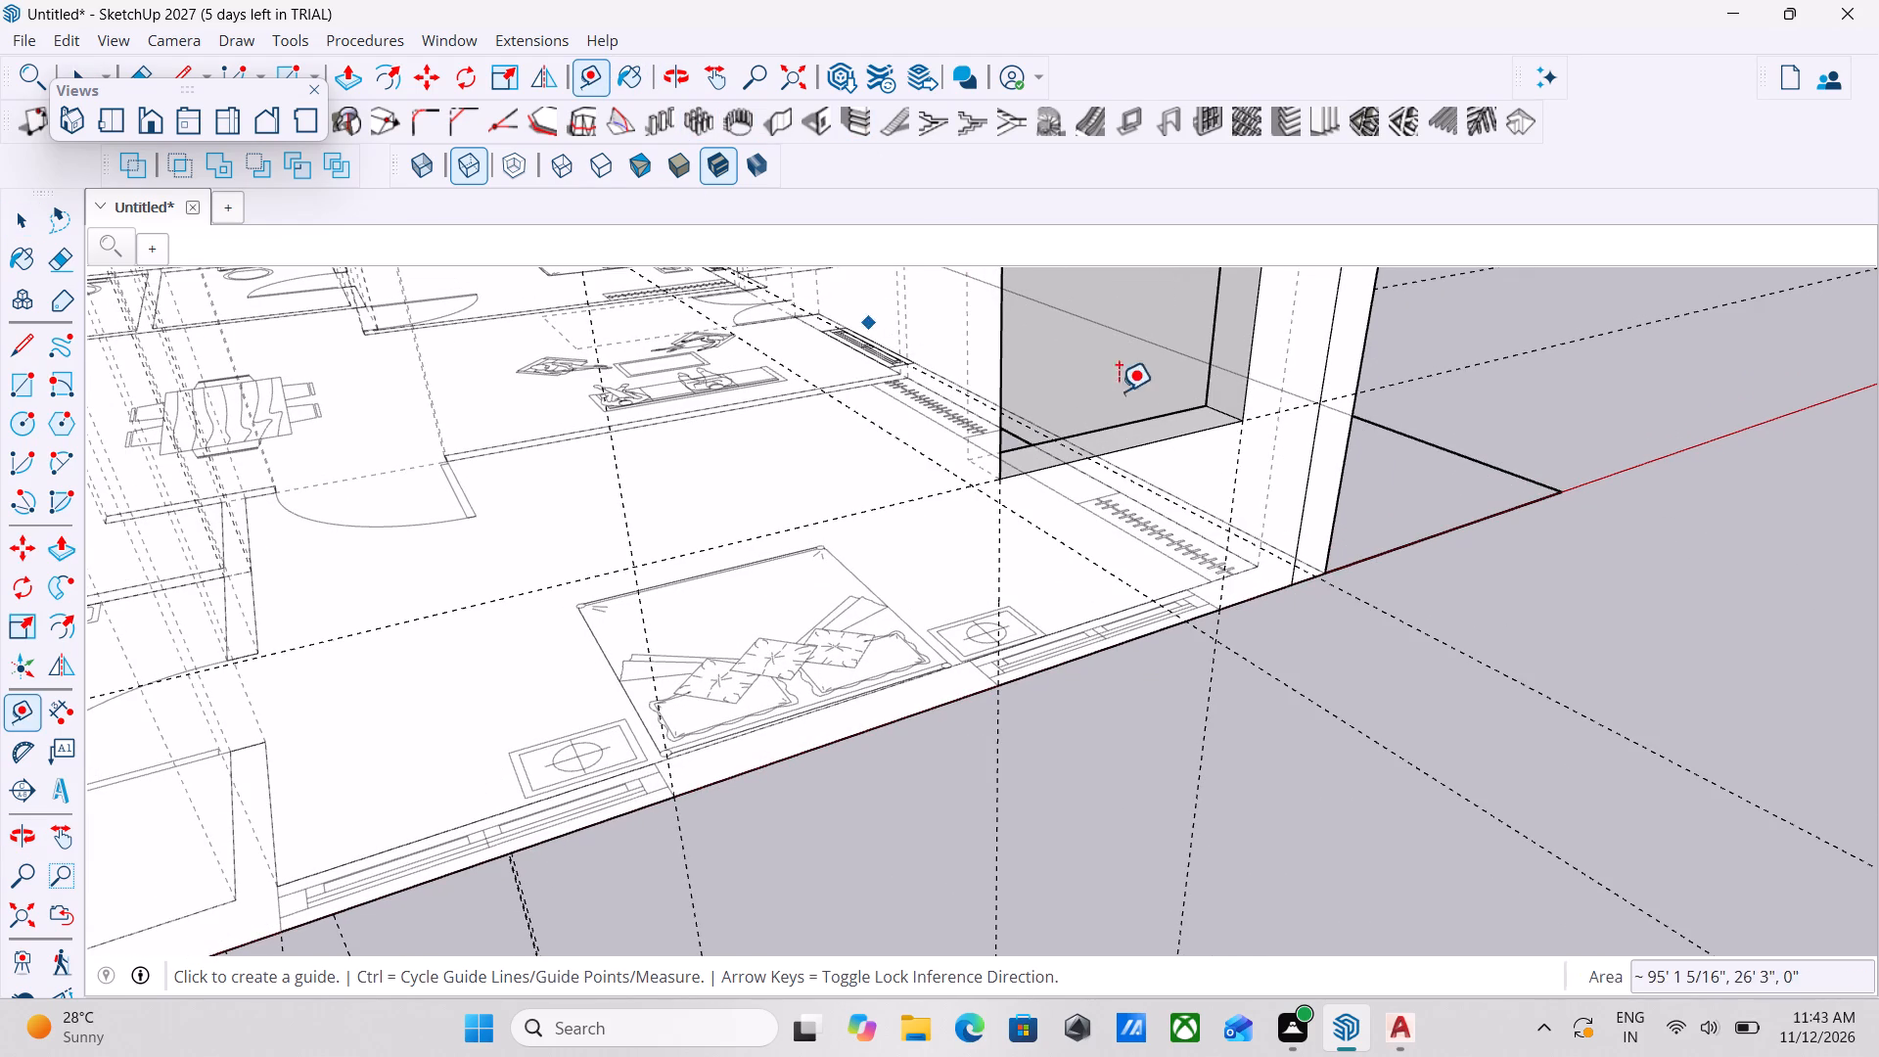
scroll(1293, 396, down, 3)
scroll(846, 569, up, 1)
click(841, 569)
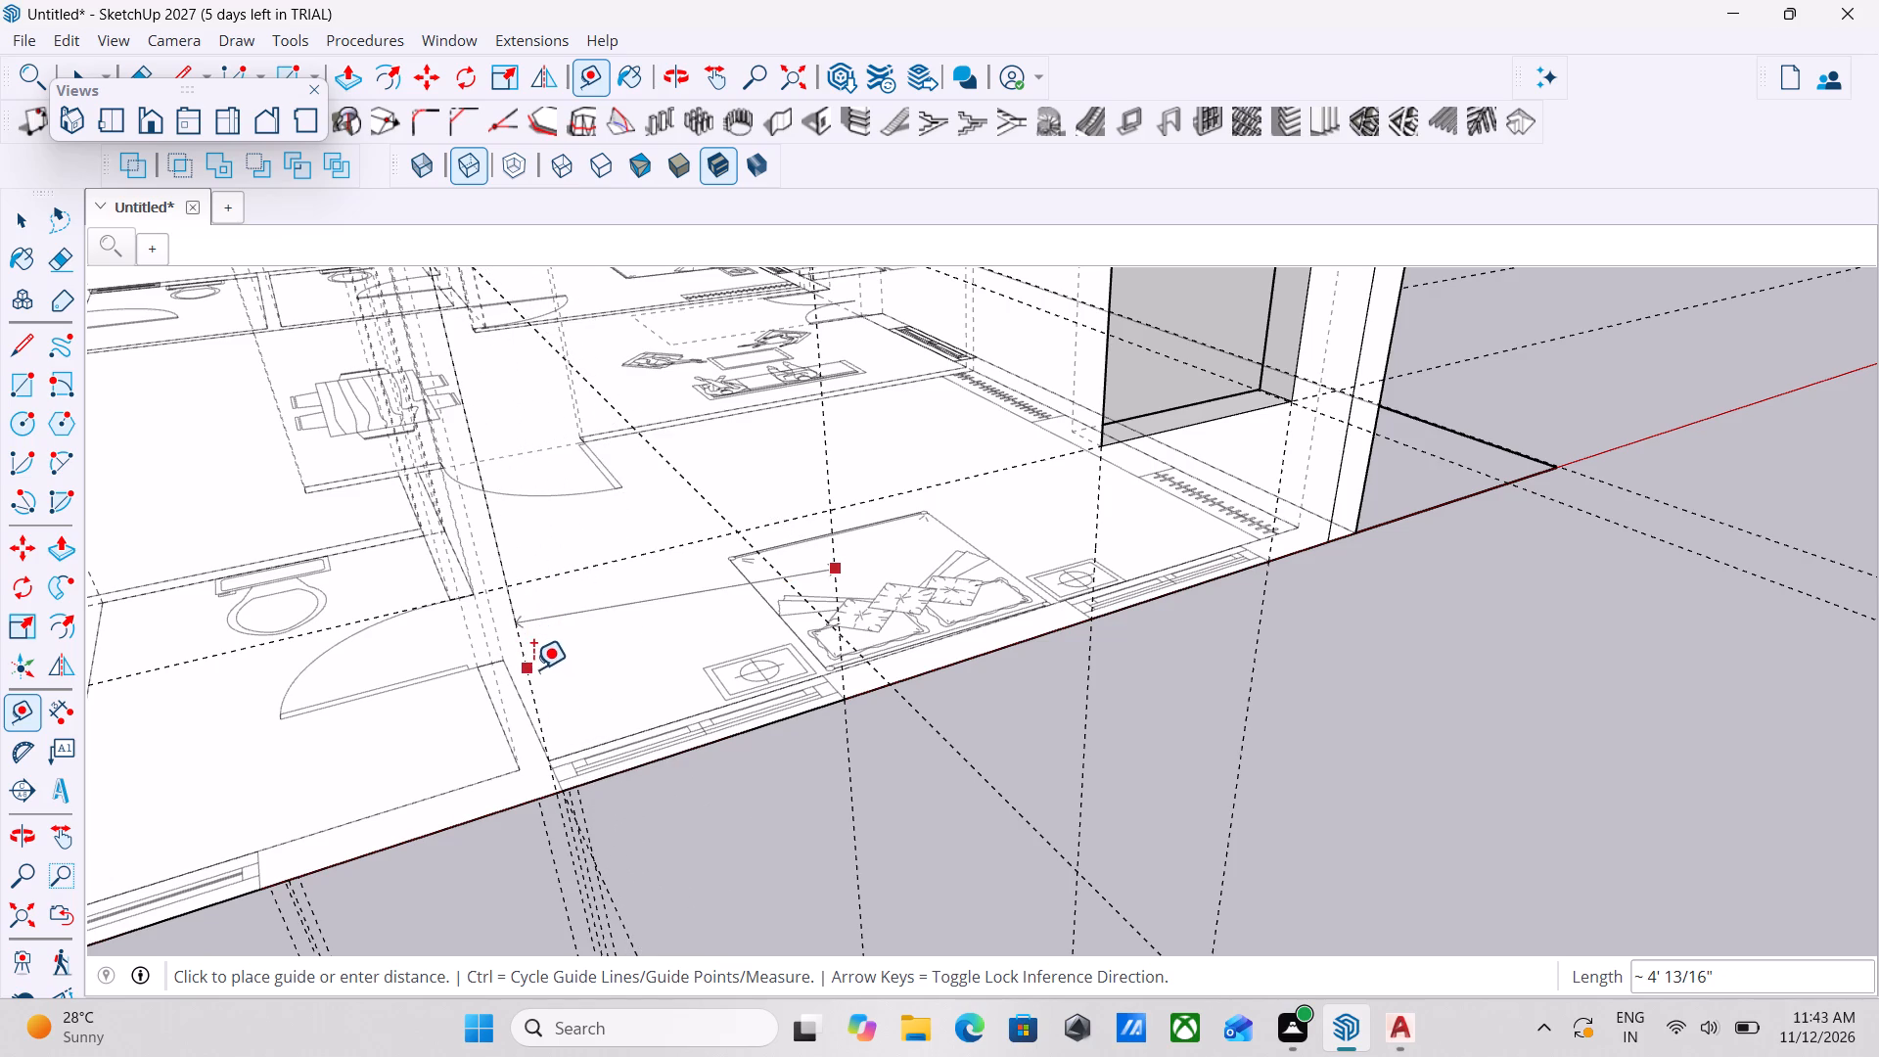
scroll(551, 708, down, 2)
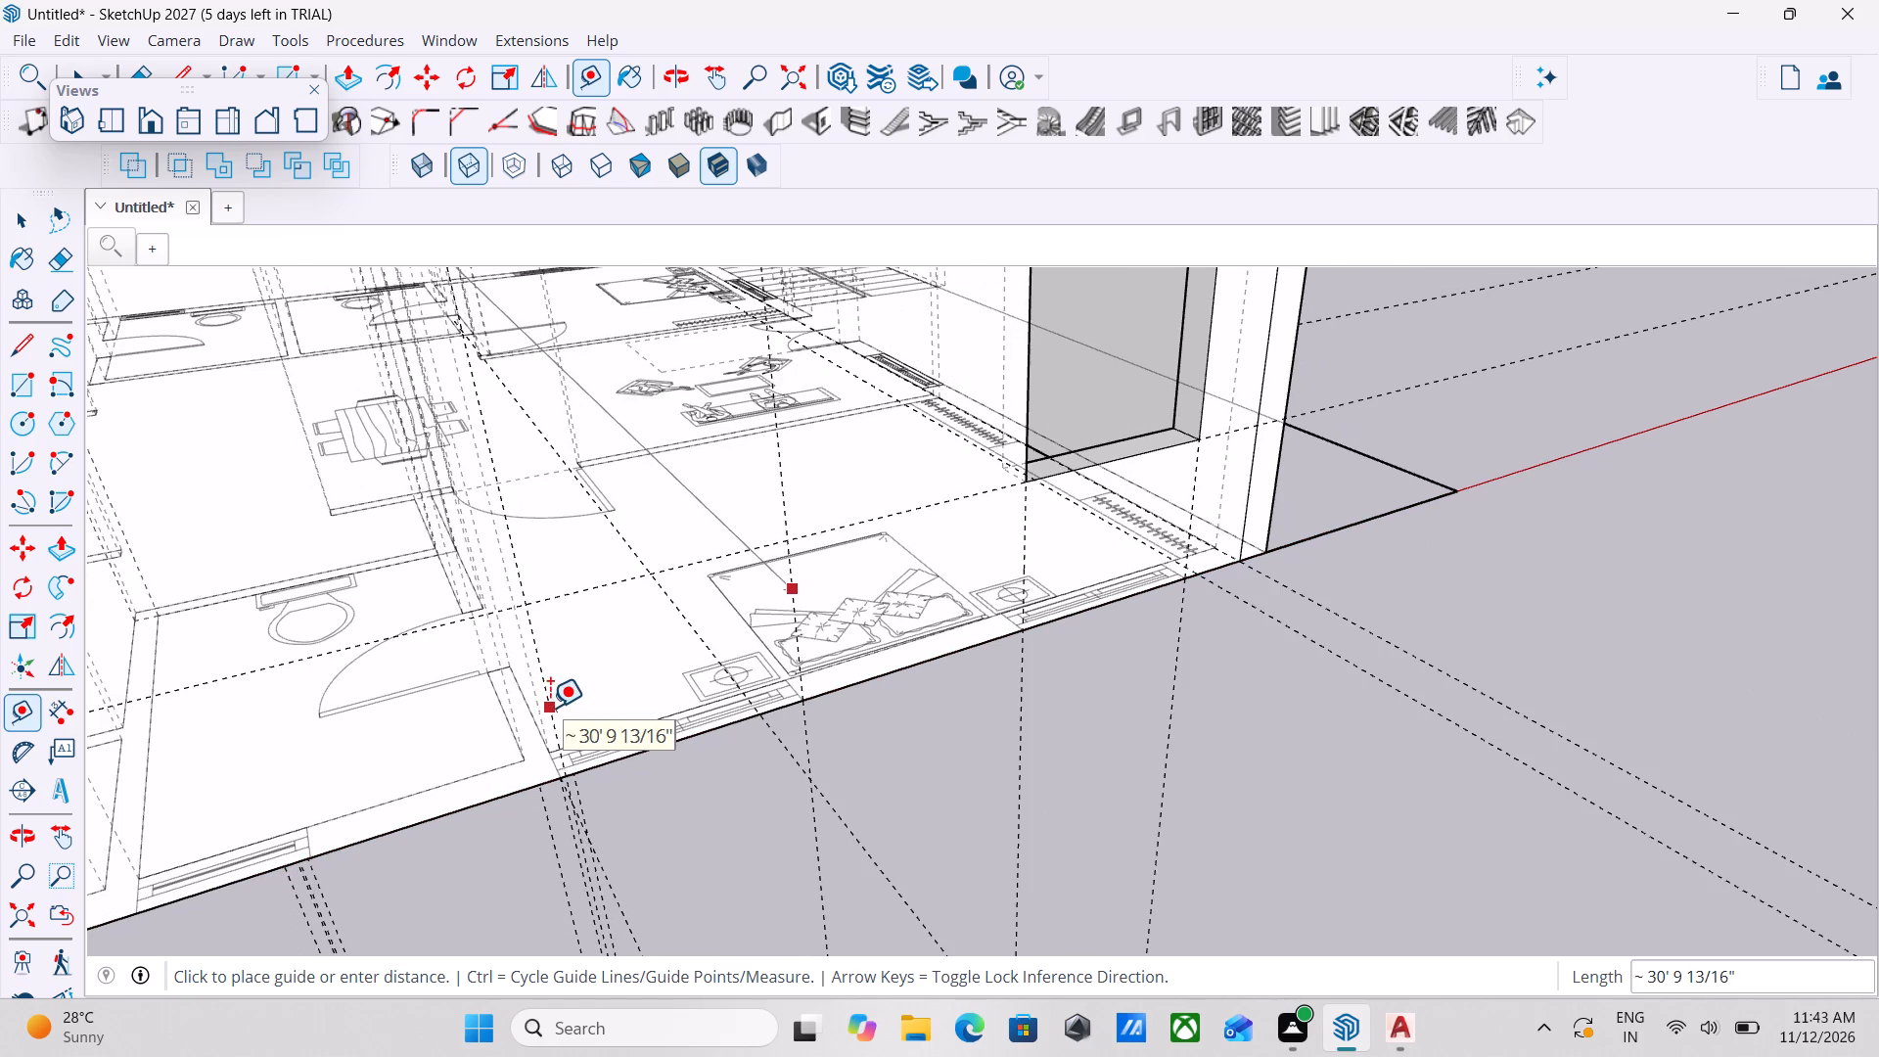
shift+scroll(550, 708, up, 1)
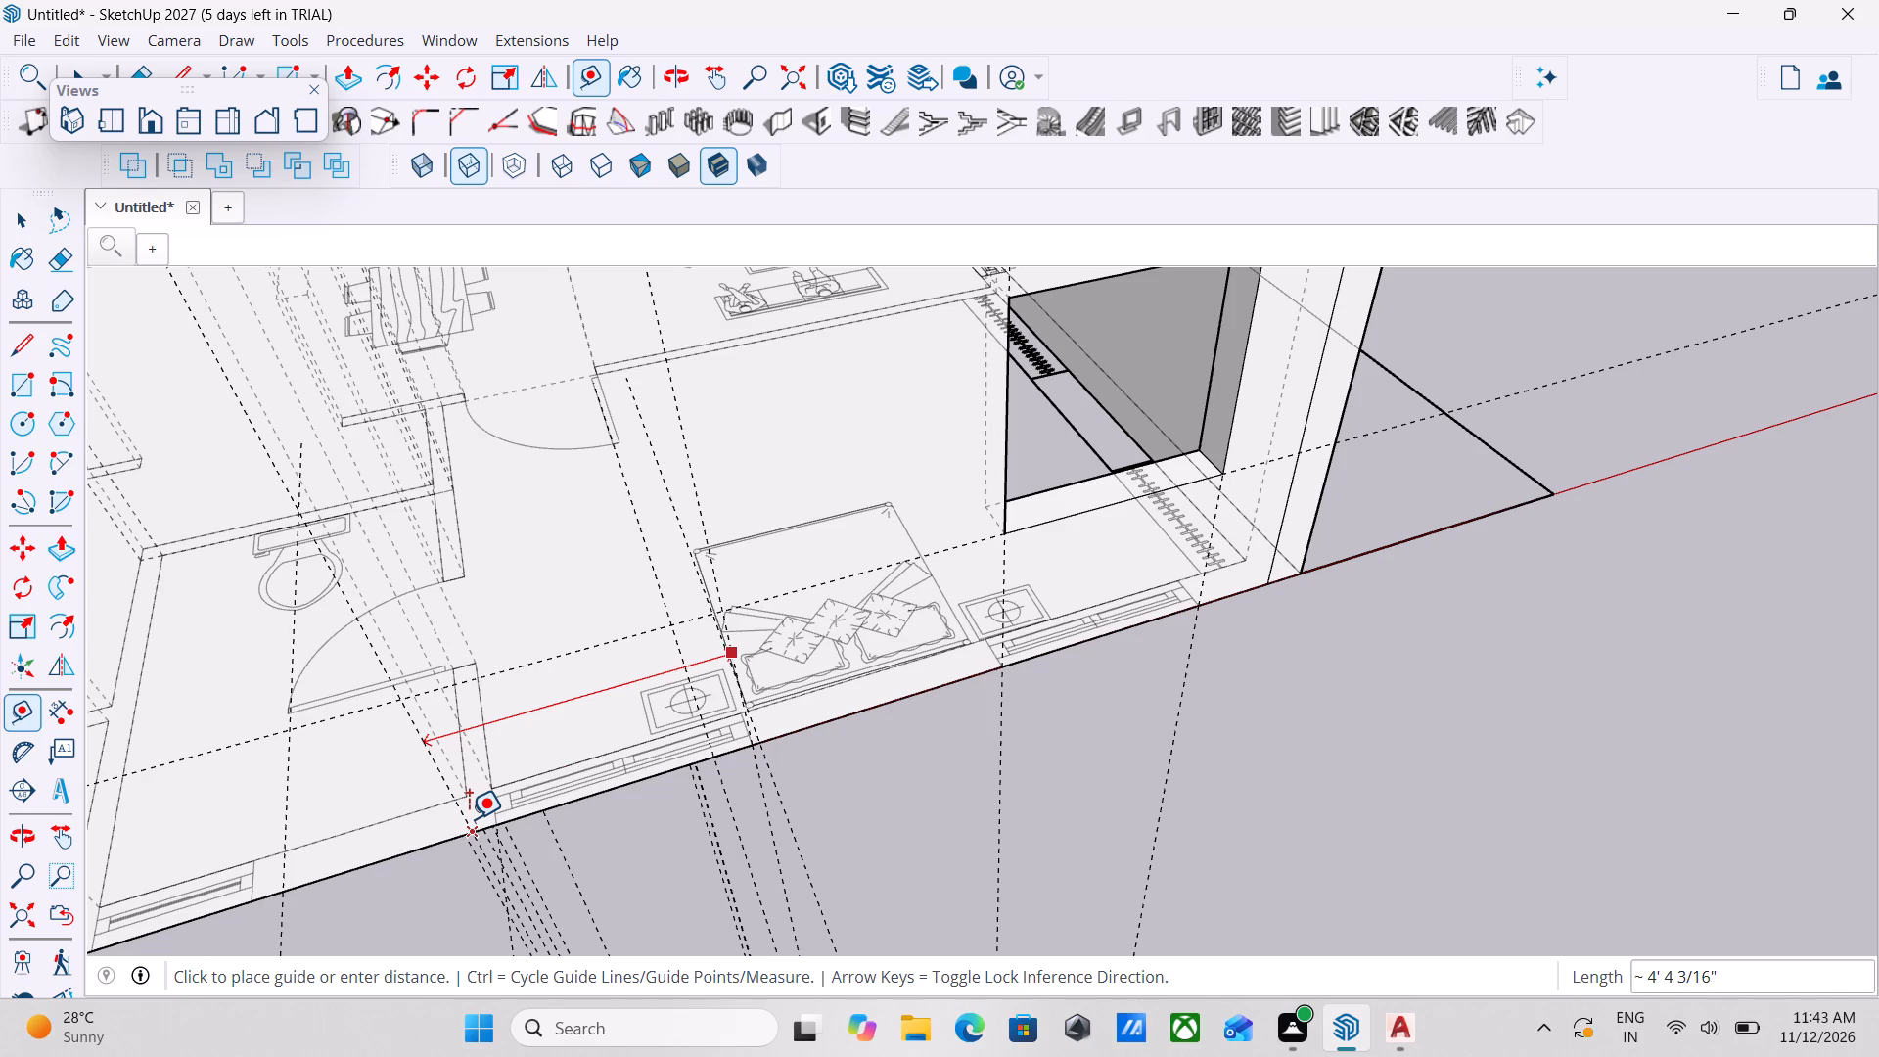
scroll(535, 758, up, 1)
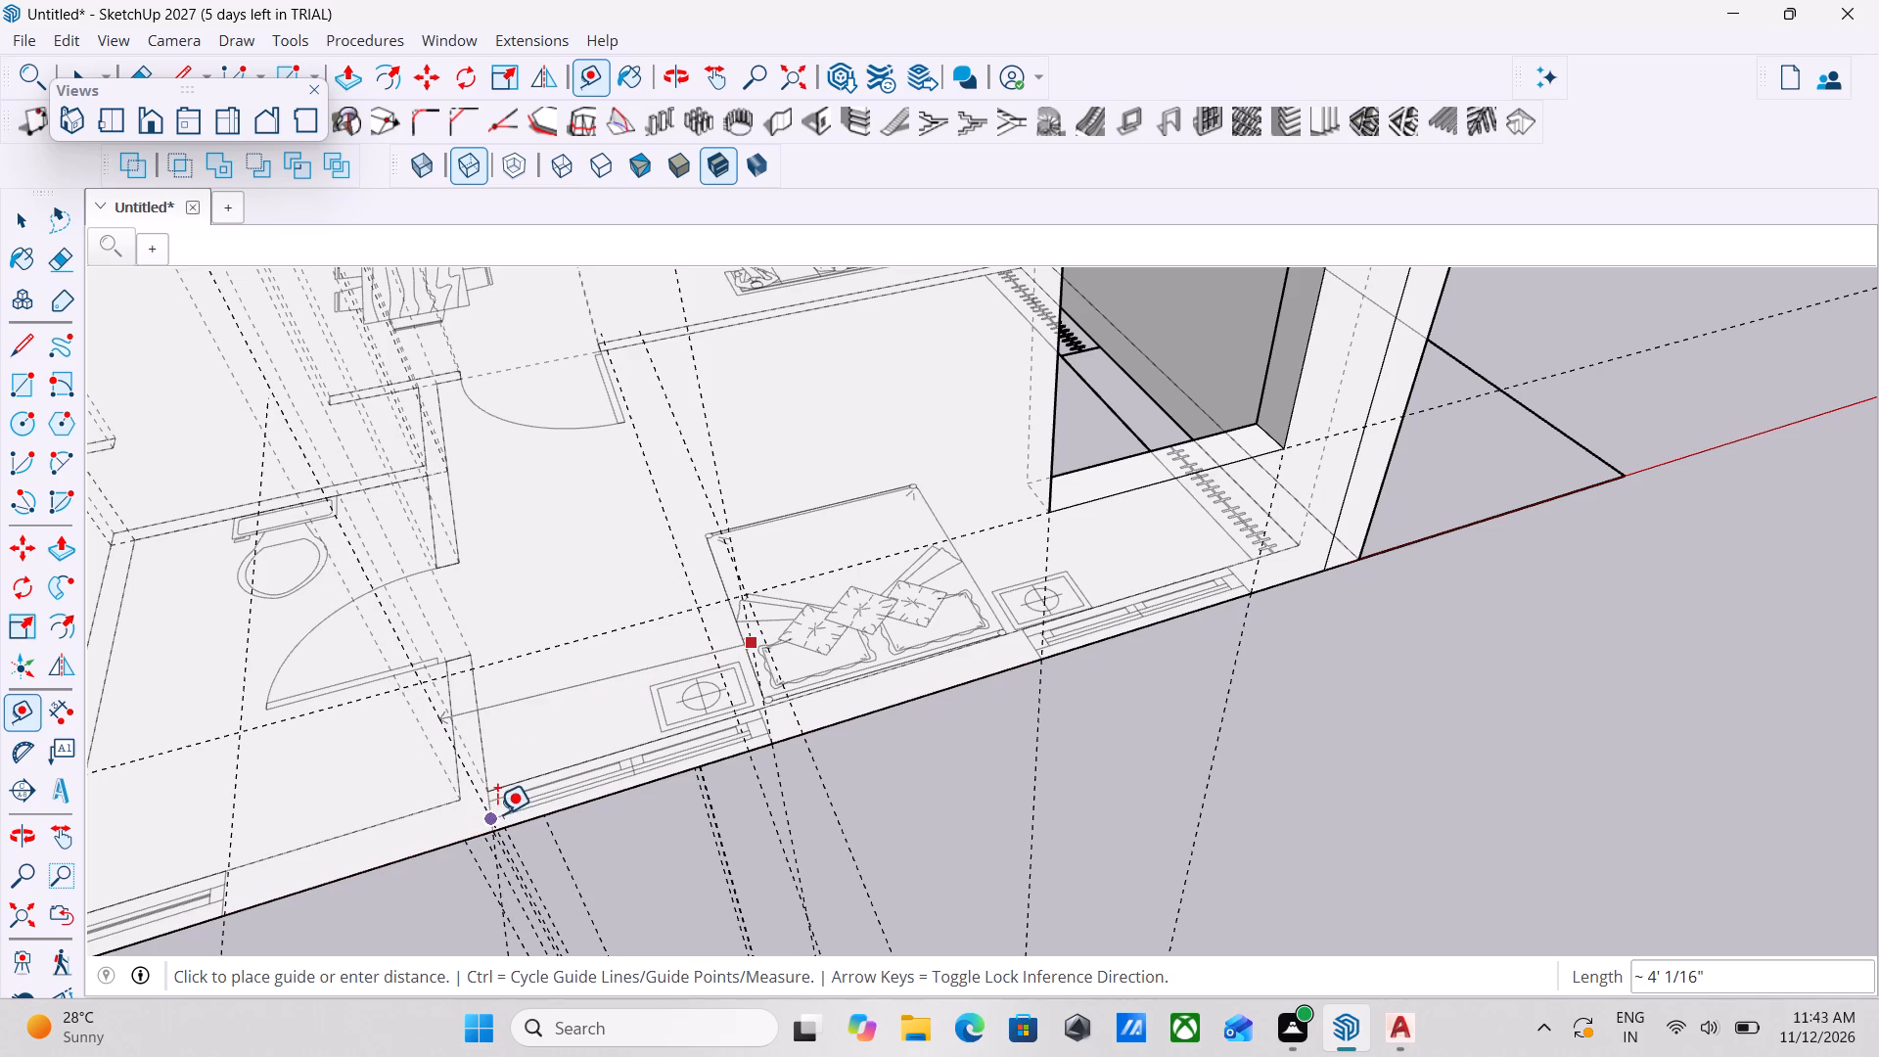
scroll(485, 826, down, 2)
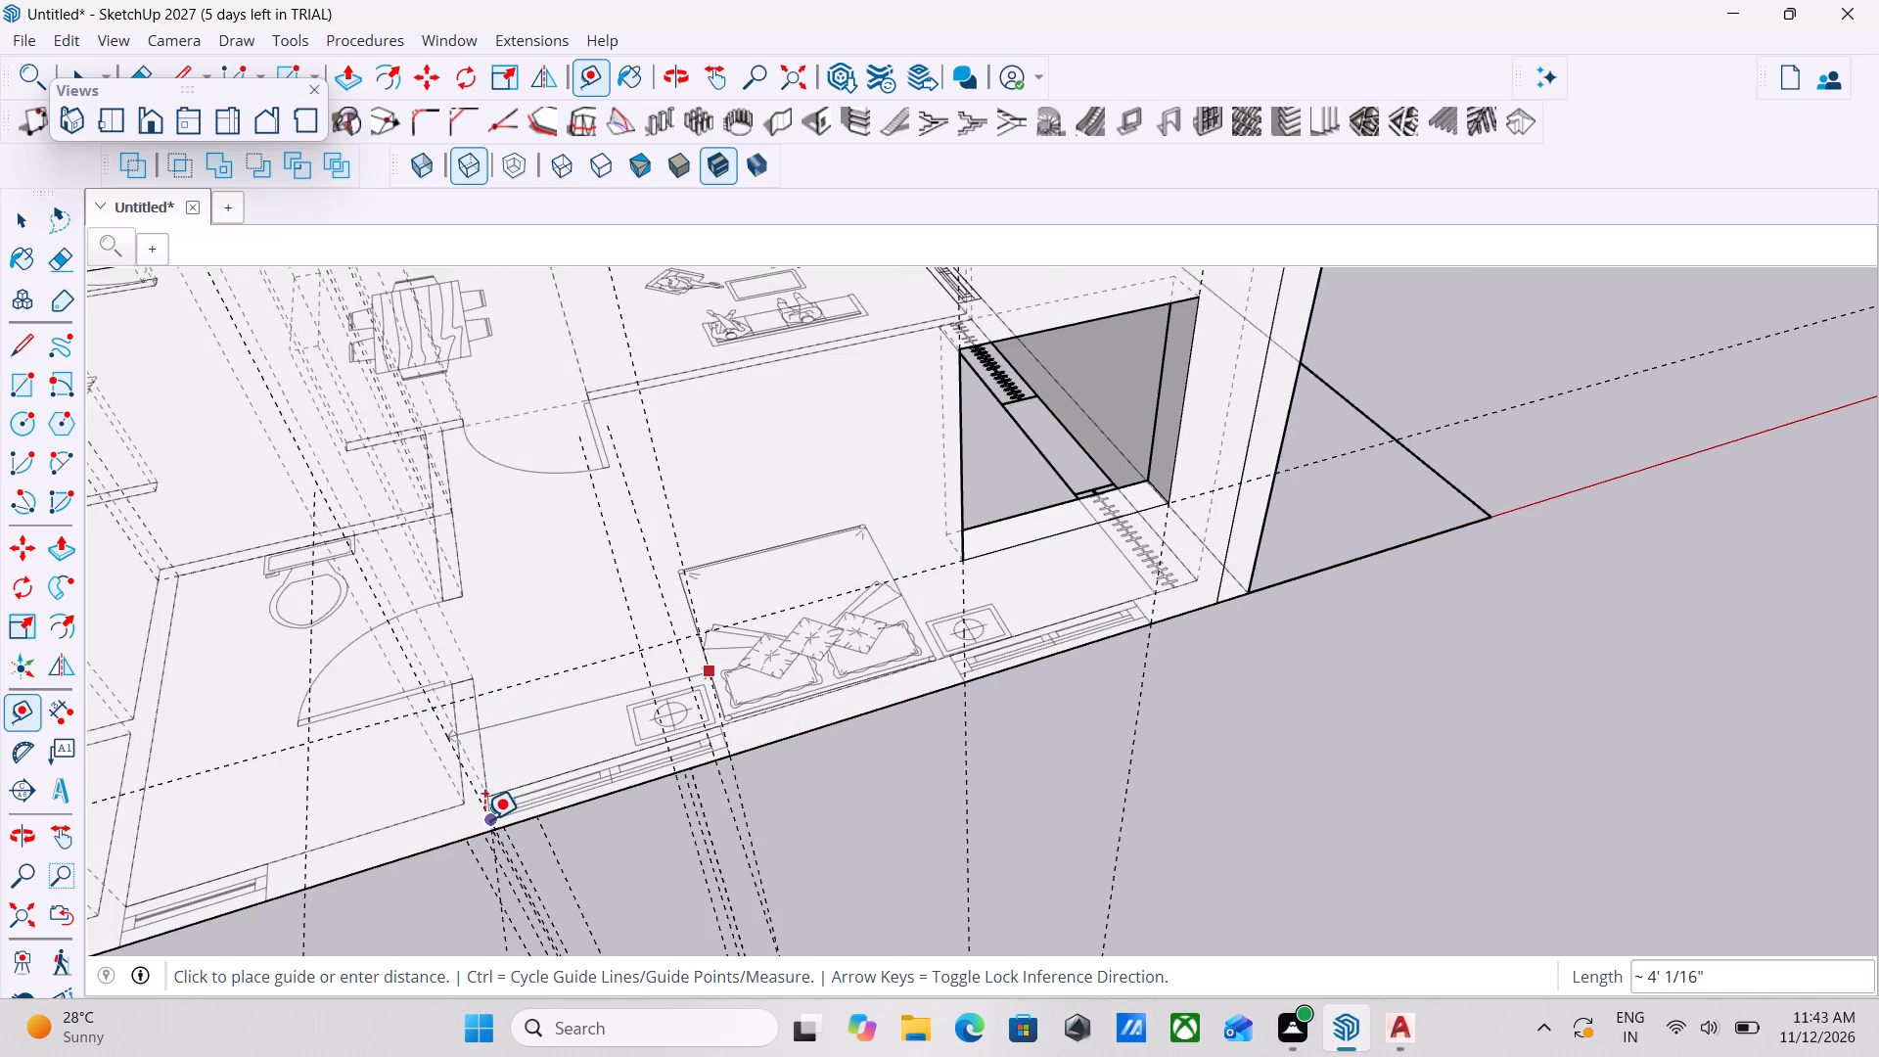
scroll(484, 820, up, 5)
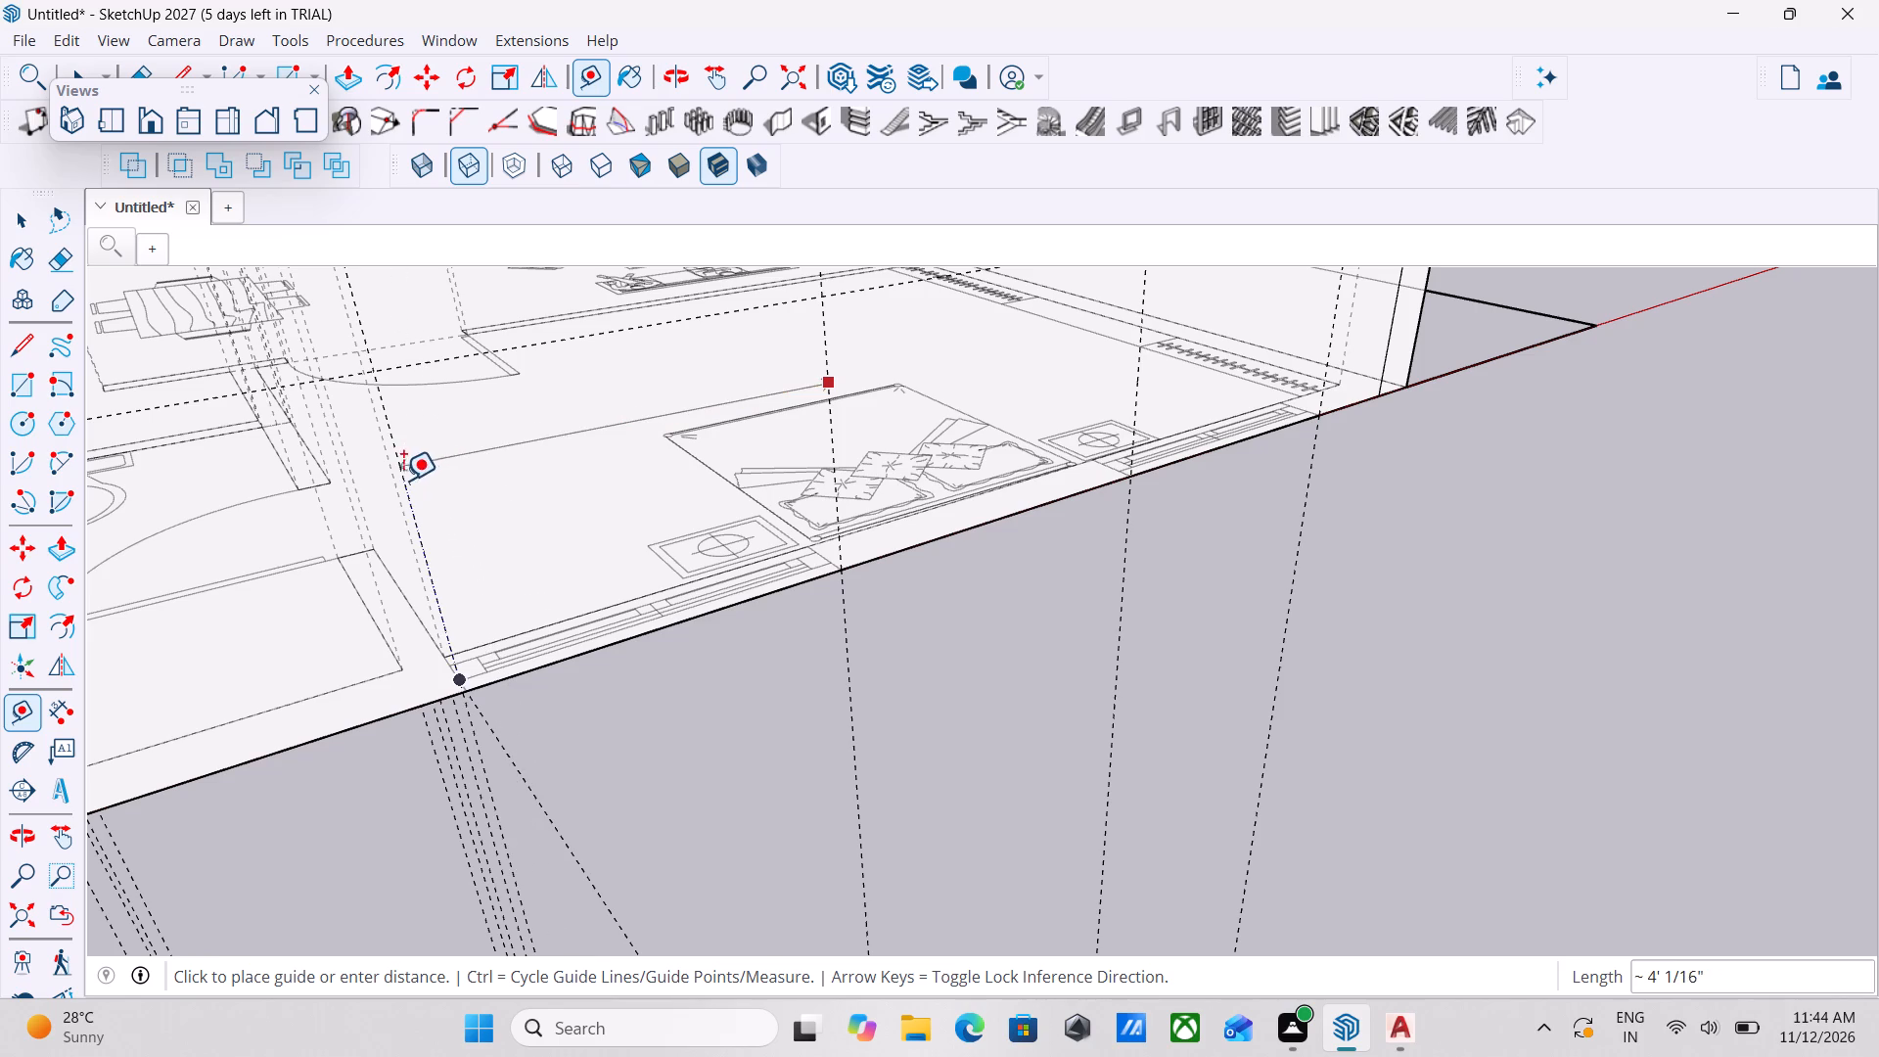
click(410, 501)
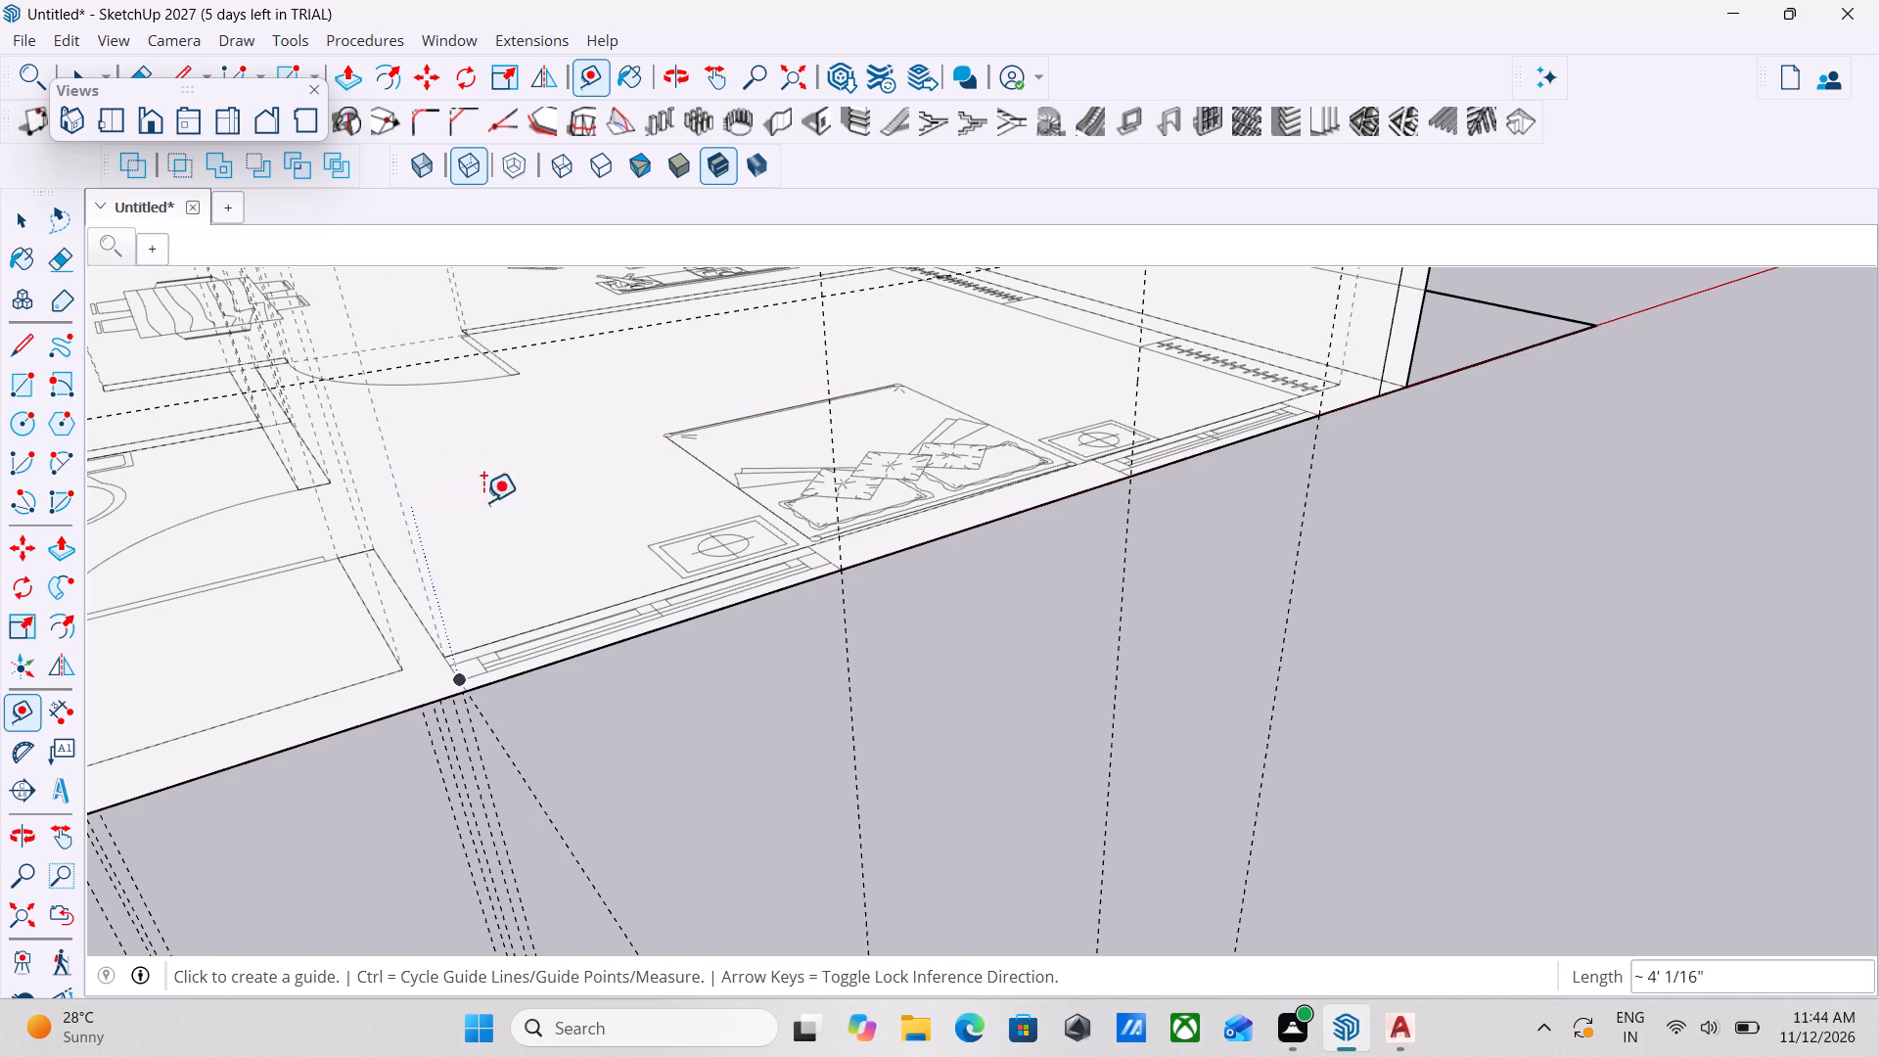
scroll(605, 673, up, 2)
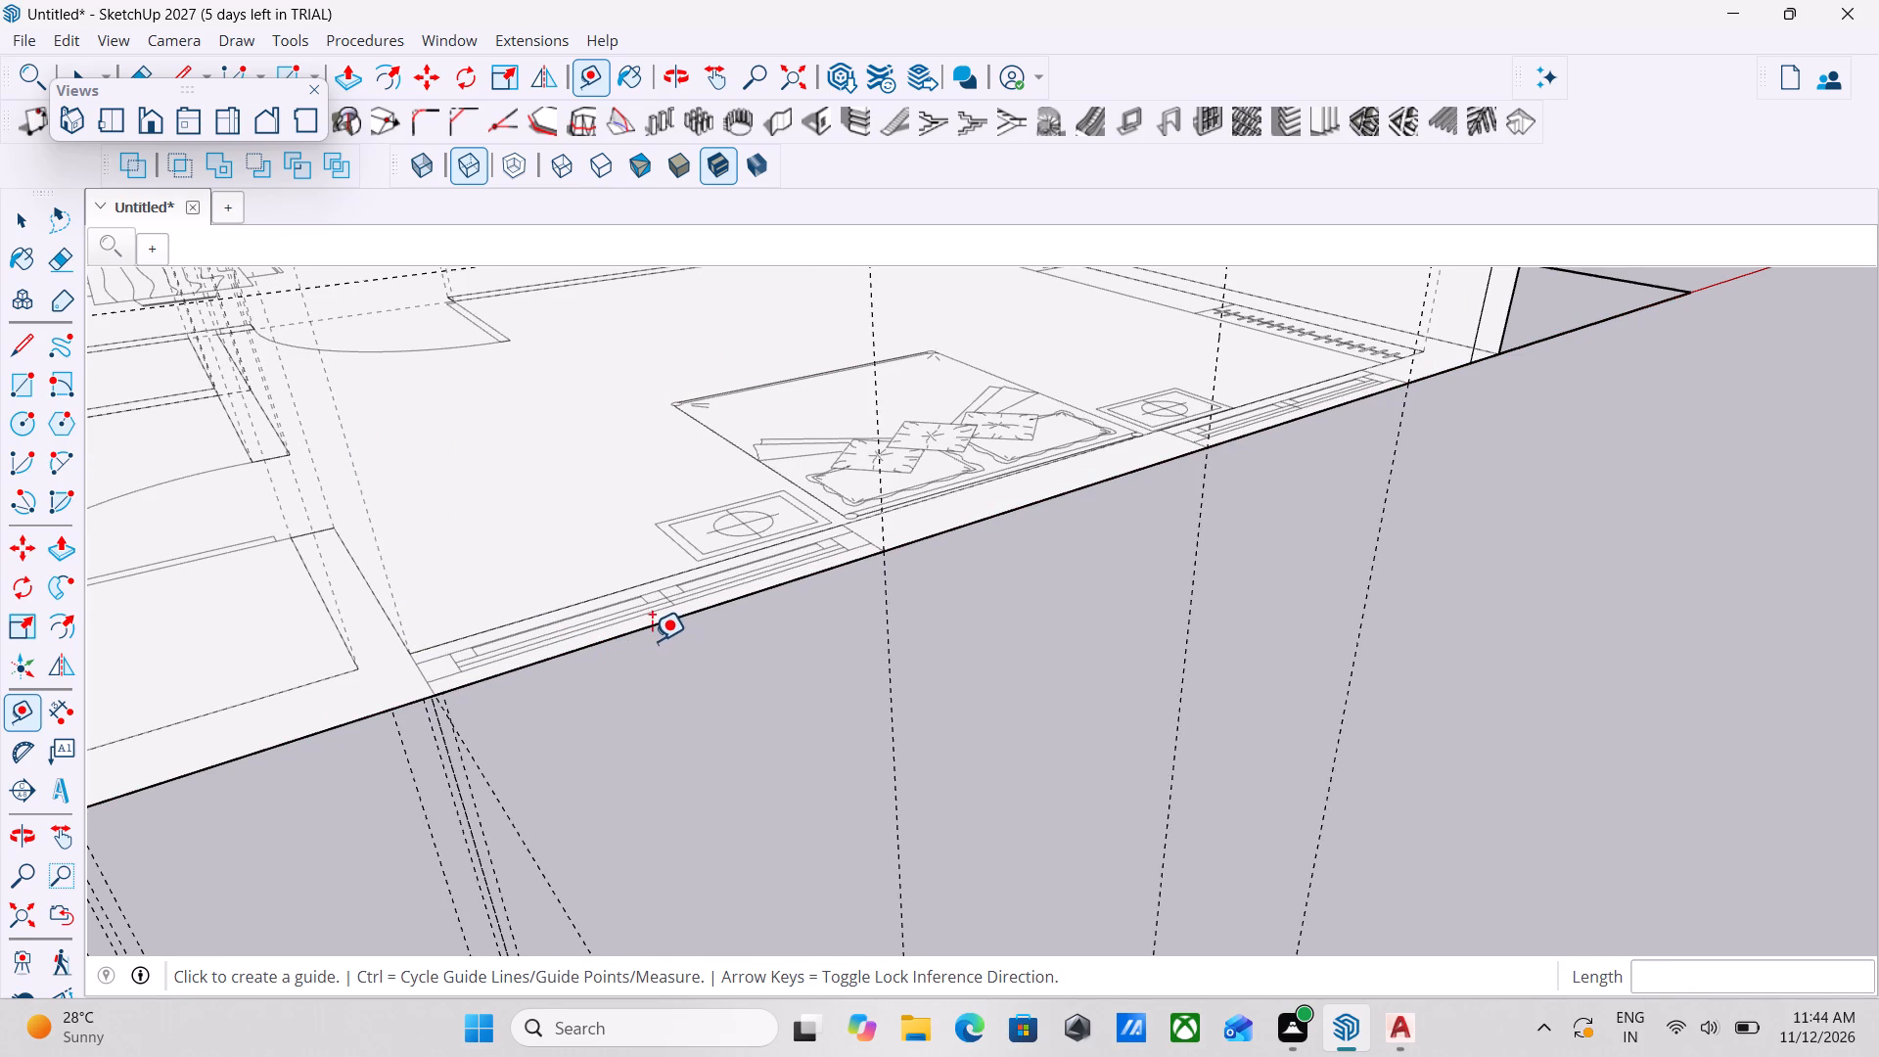
key(Escape)
scroll(698, 633, down, 4)
key(Escape)
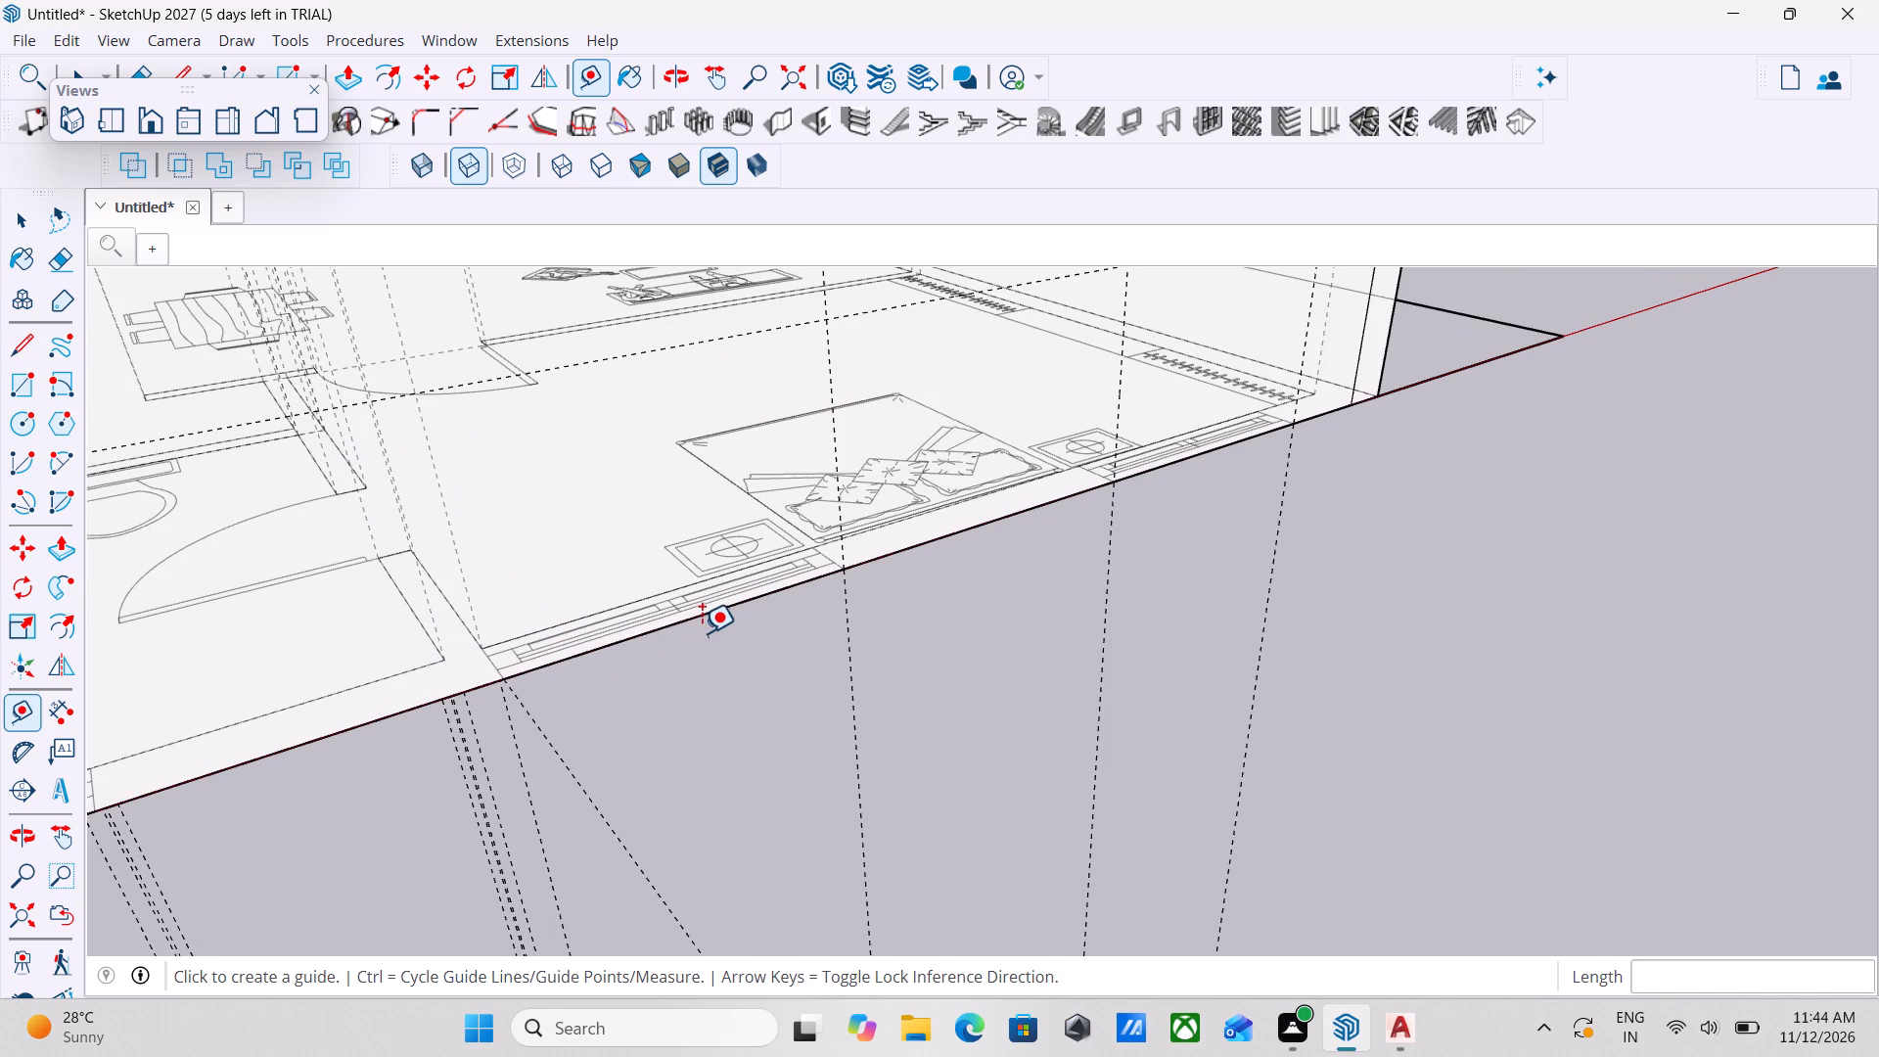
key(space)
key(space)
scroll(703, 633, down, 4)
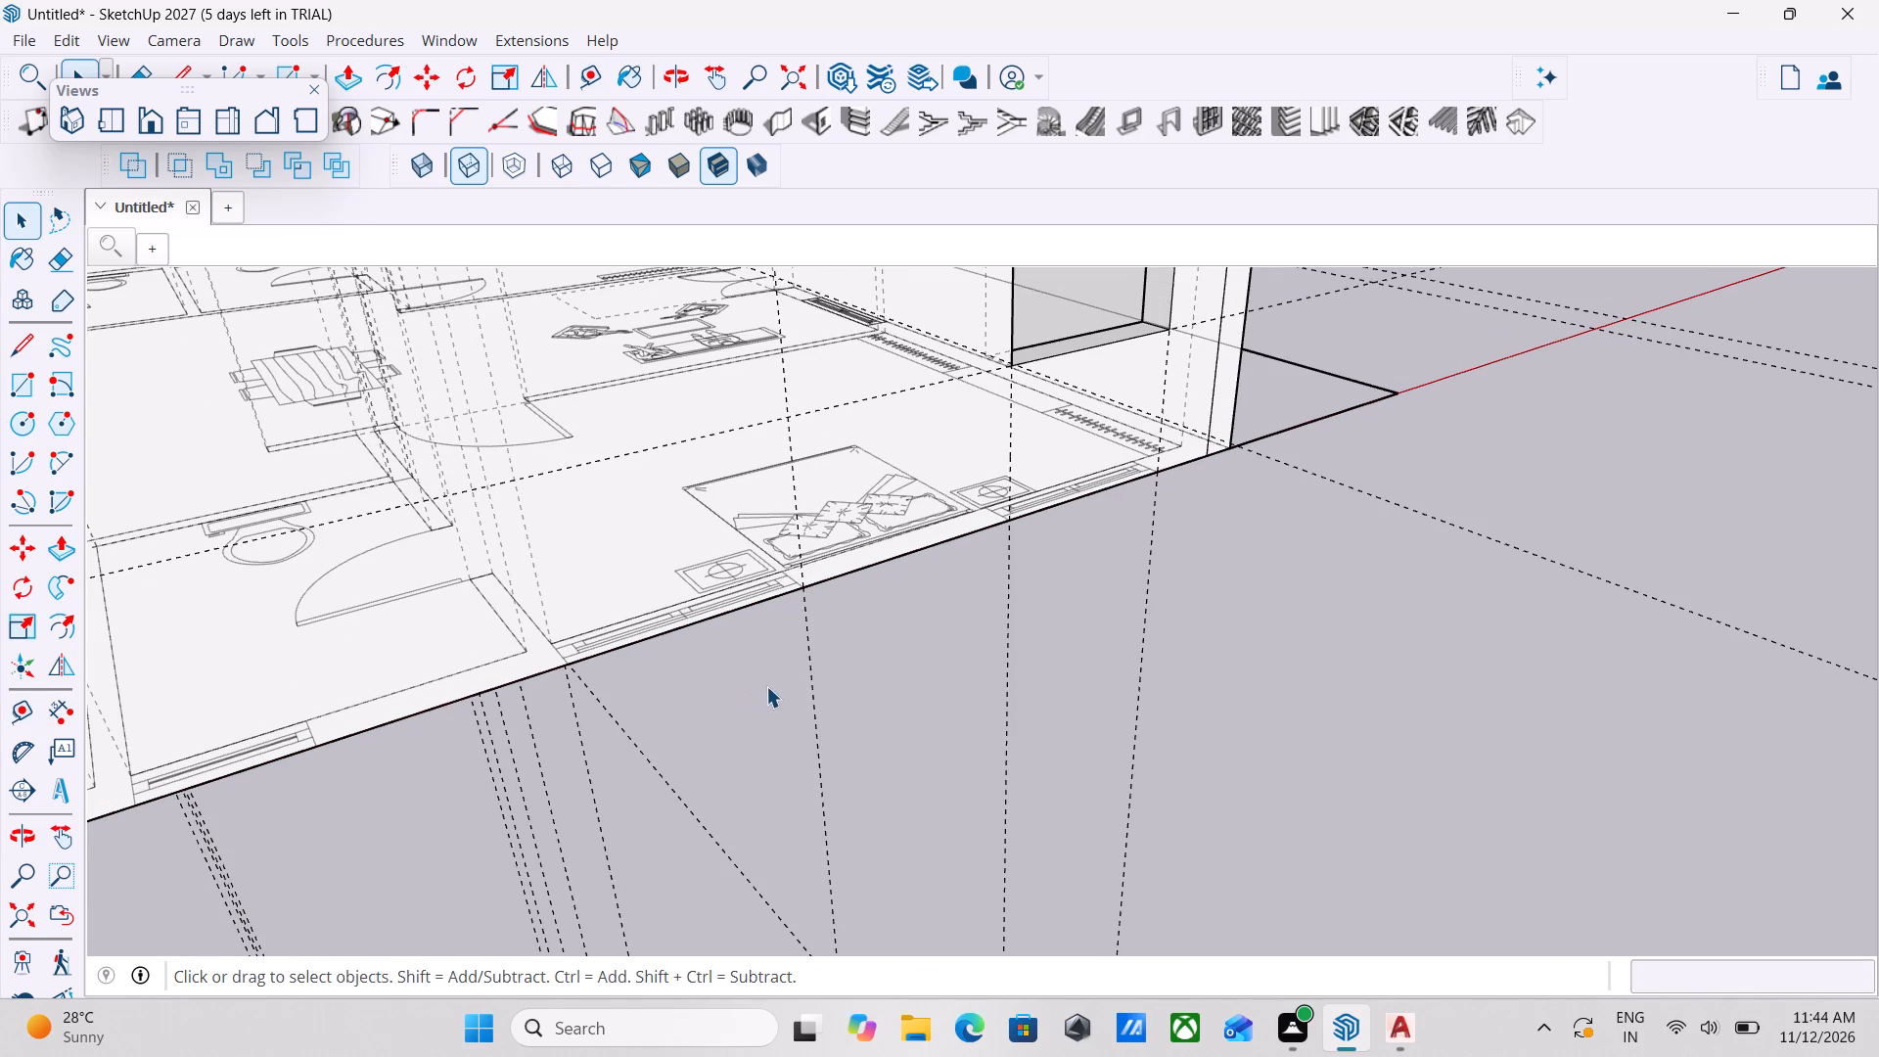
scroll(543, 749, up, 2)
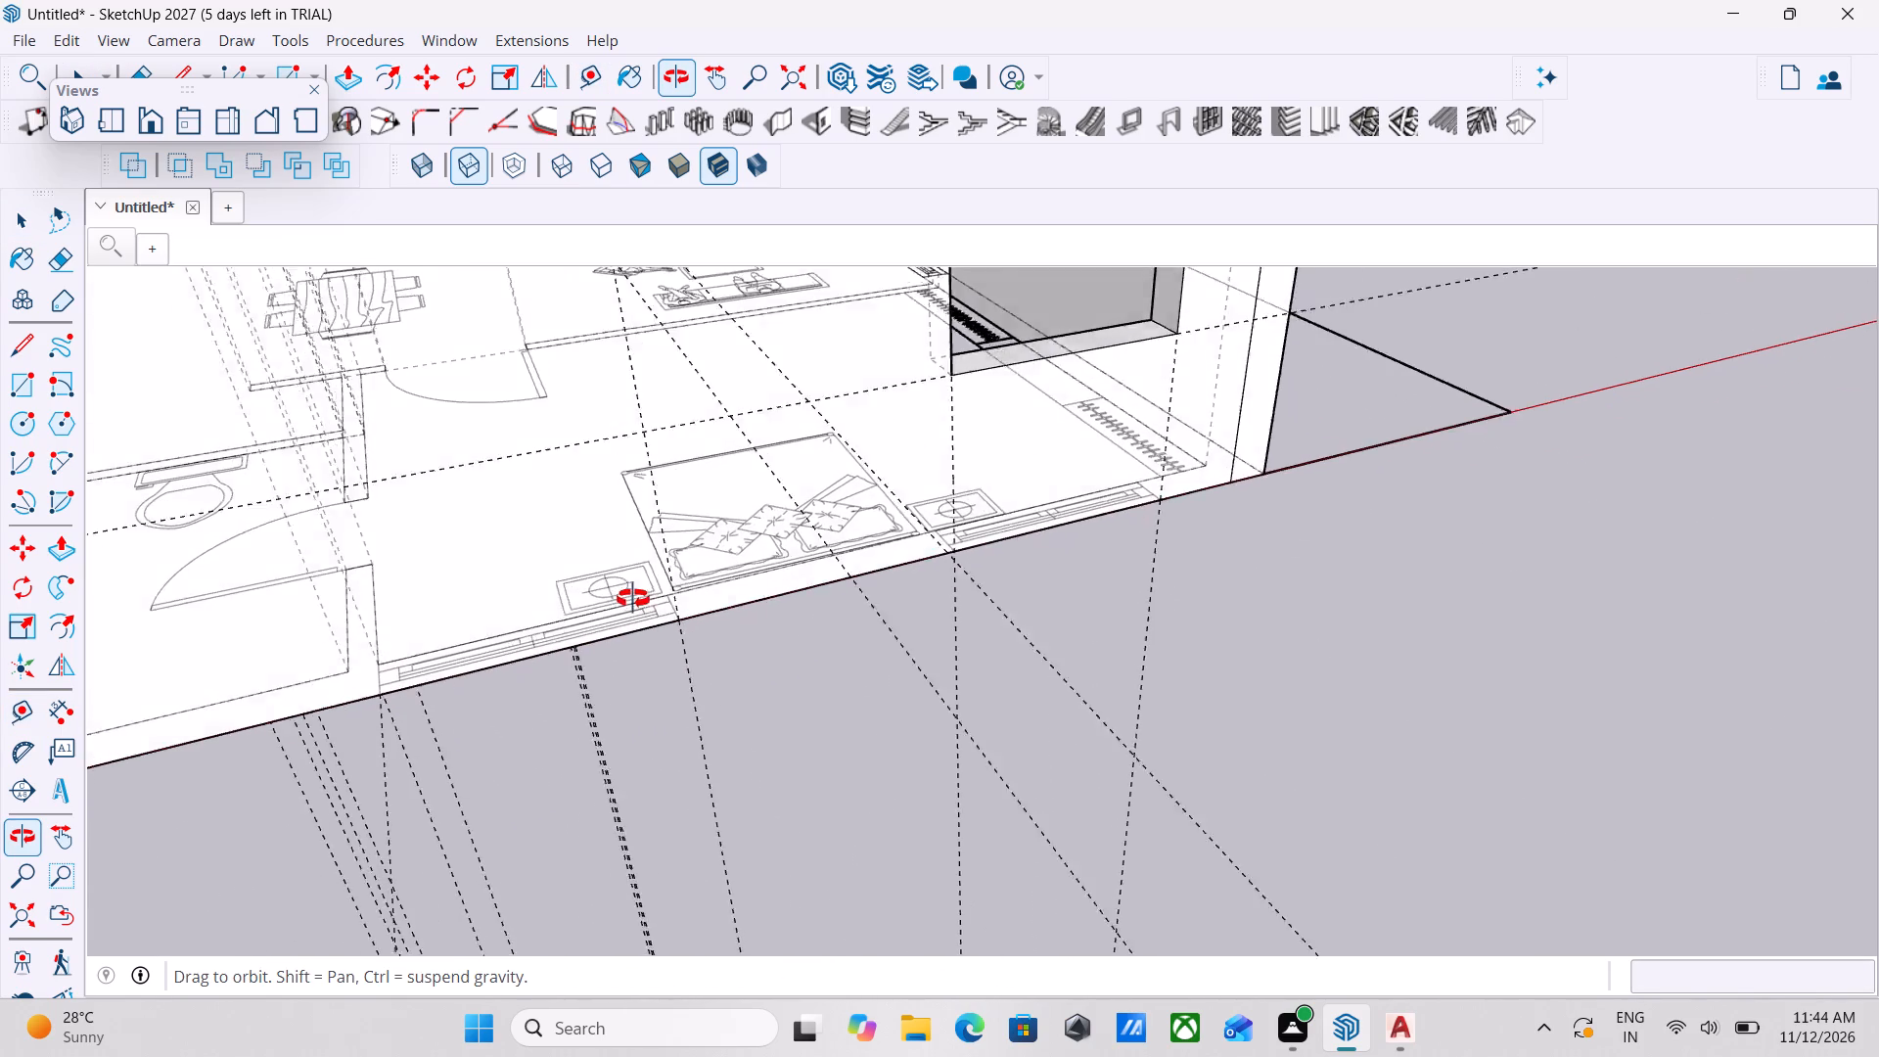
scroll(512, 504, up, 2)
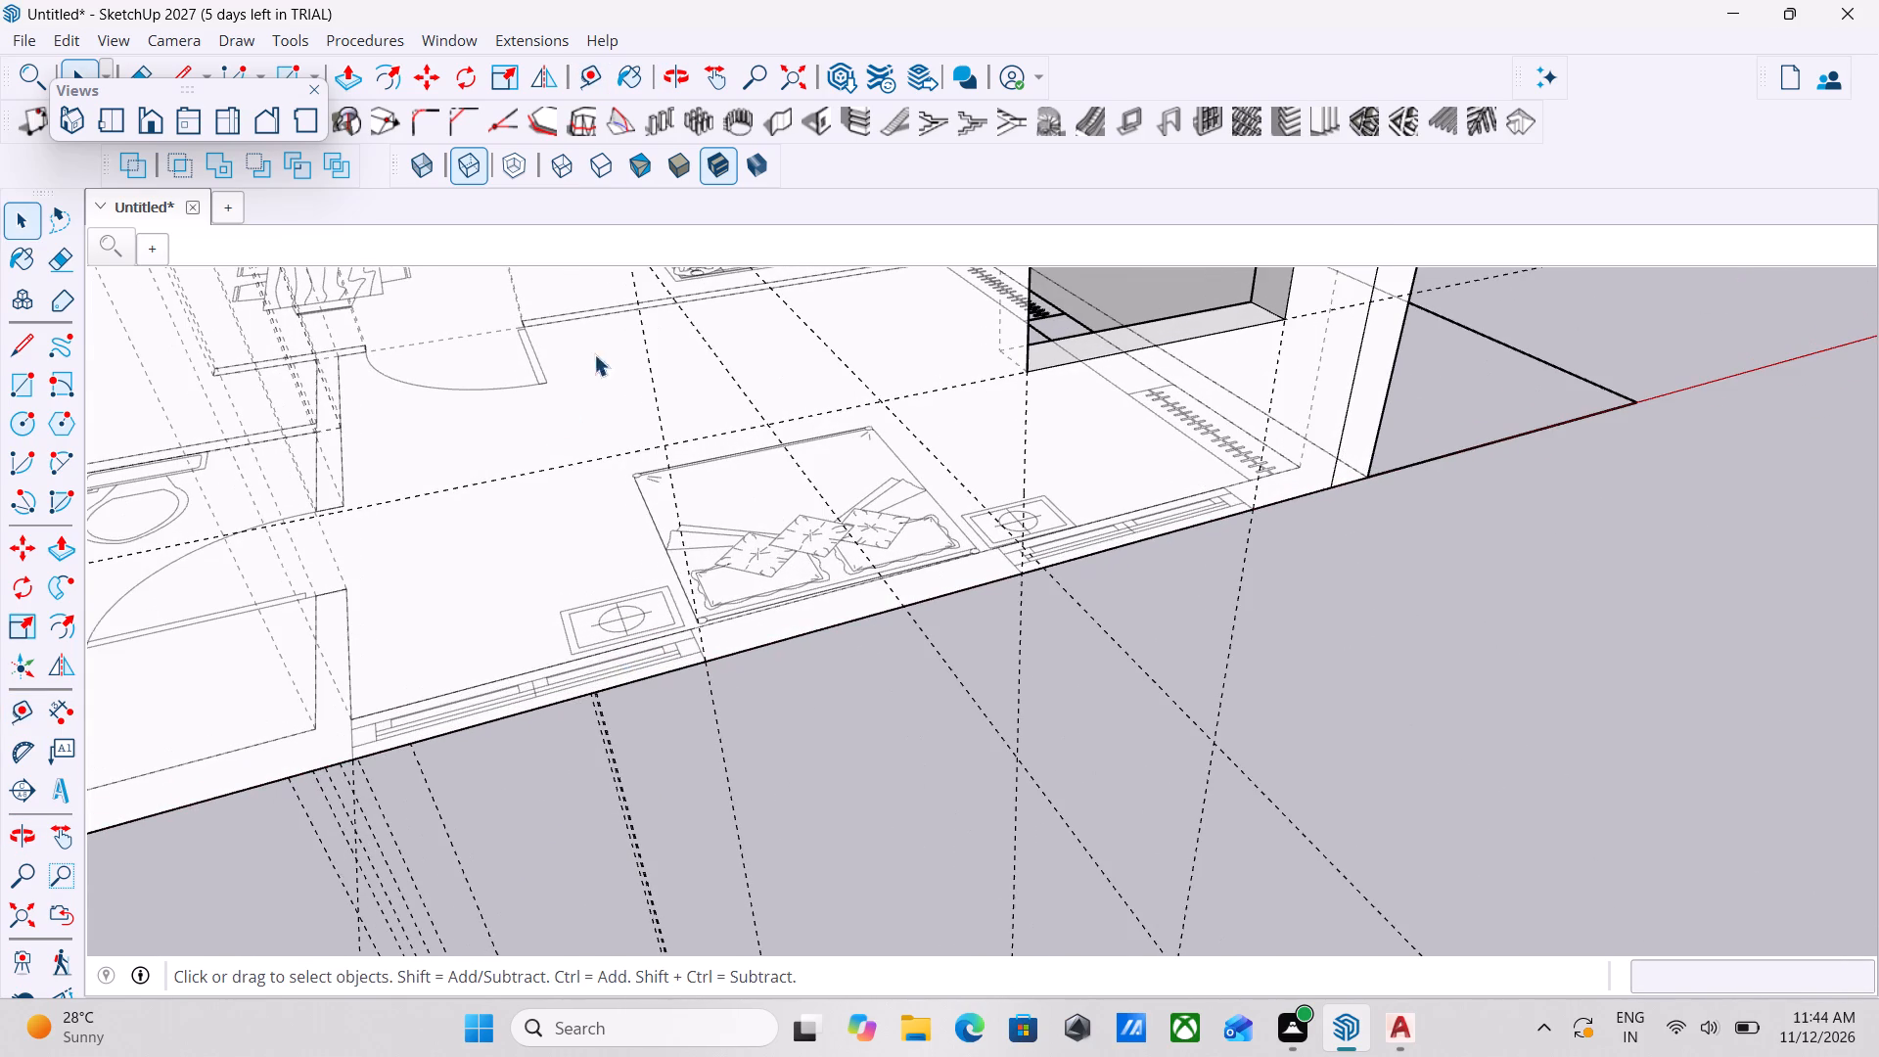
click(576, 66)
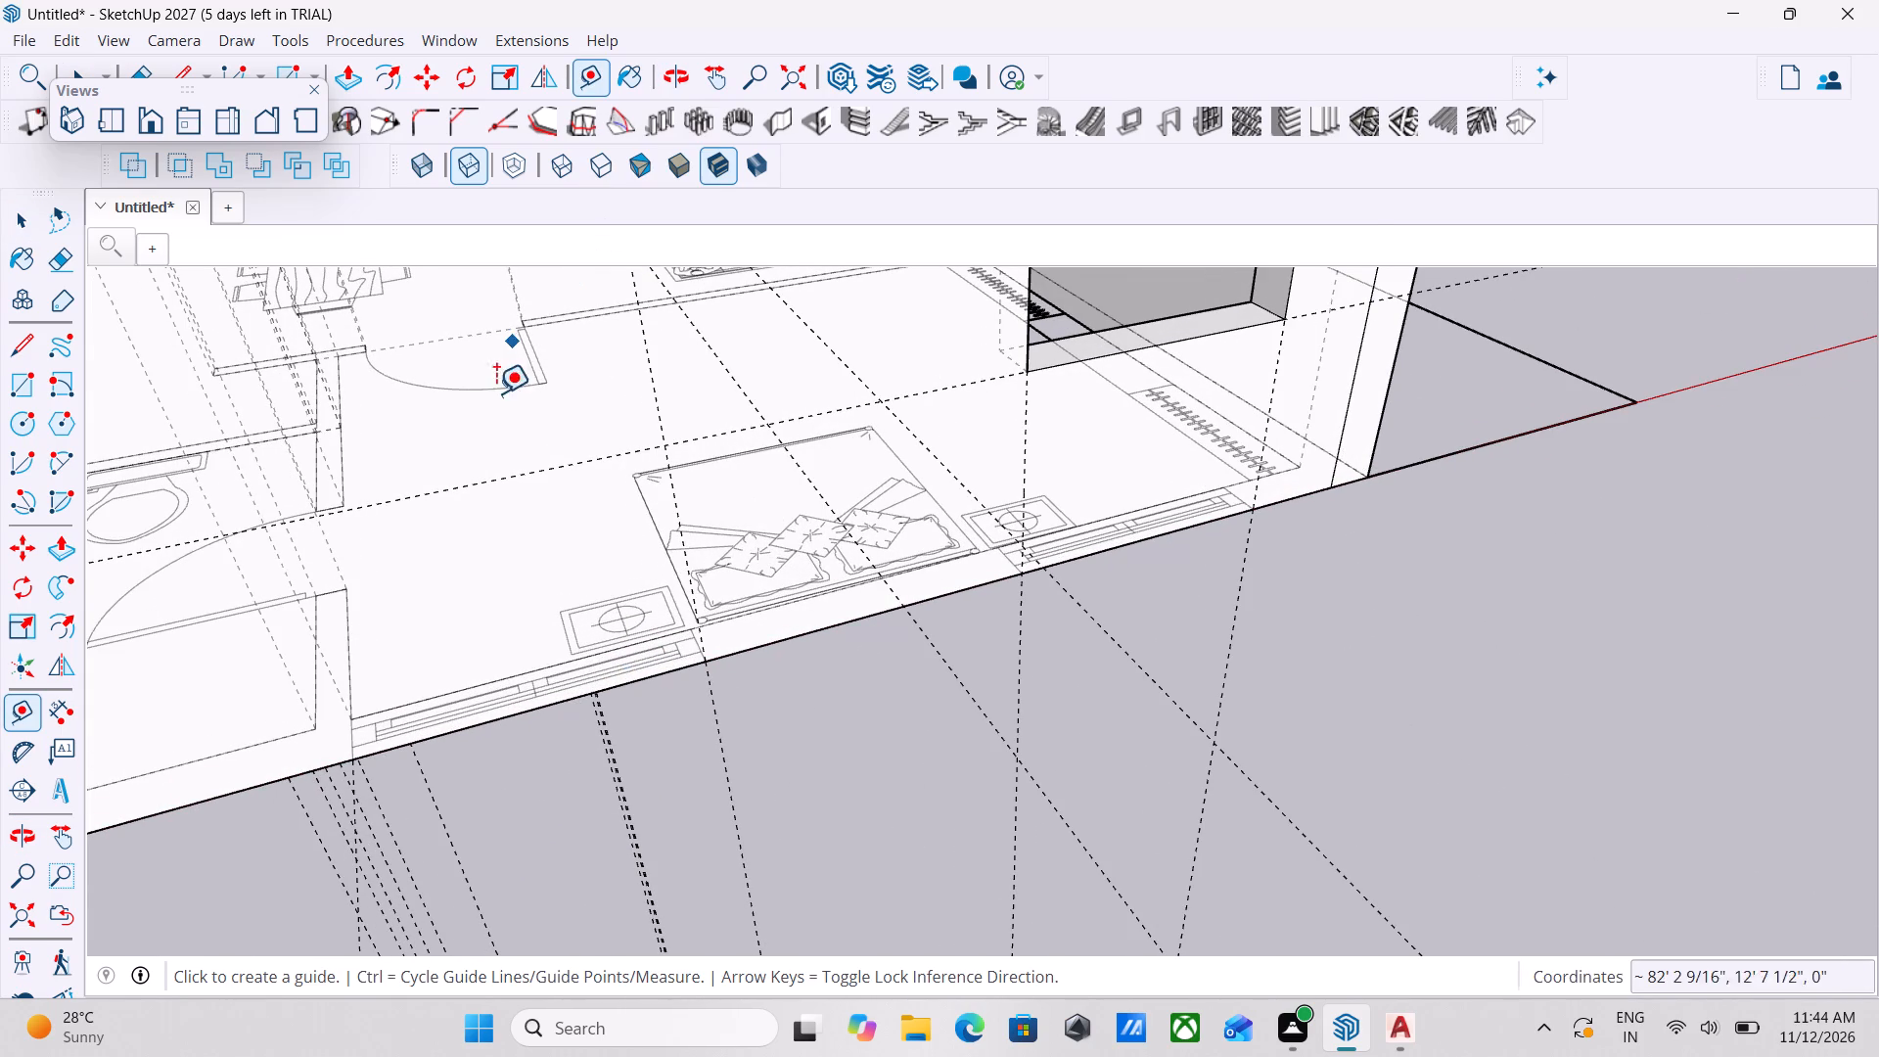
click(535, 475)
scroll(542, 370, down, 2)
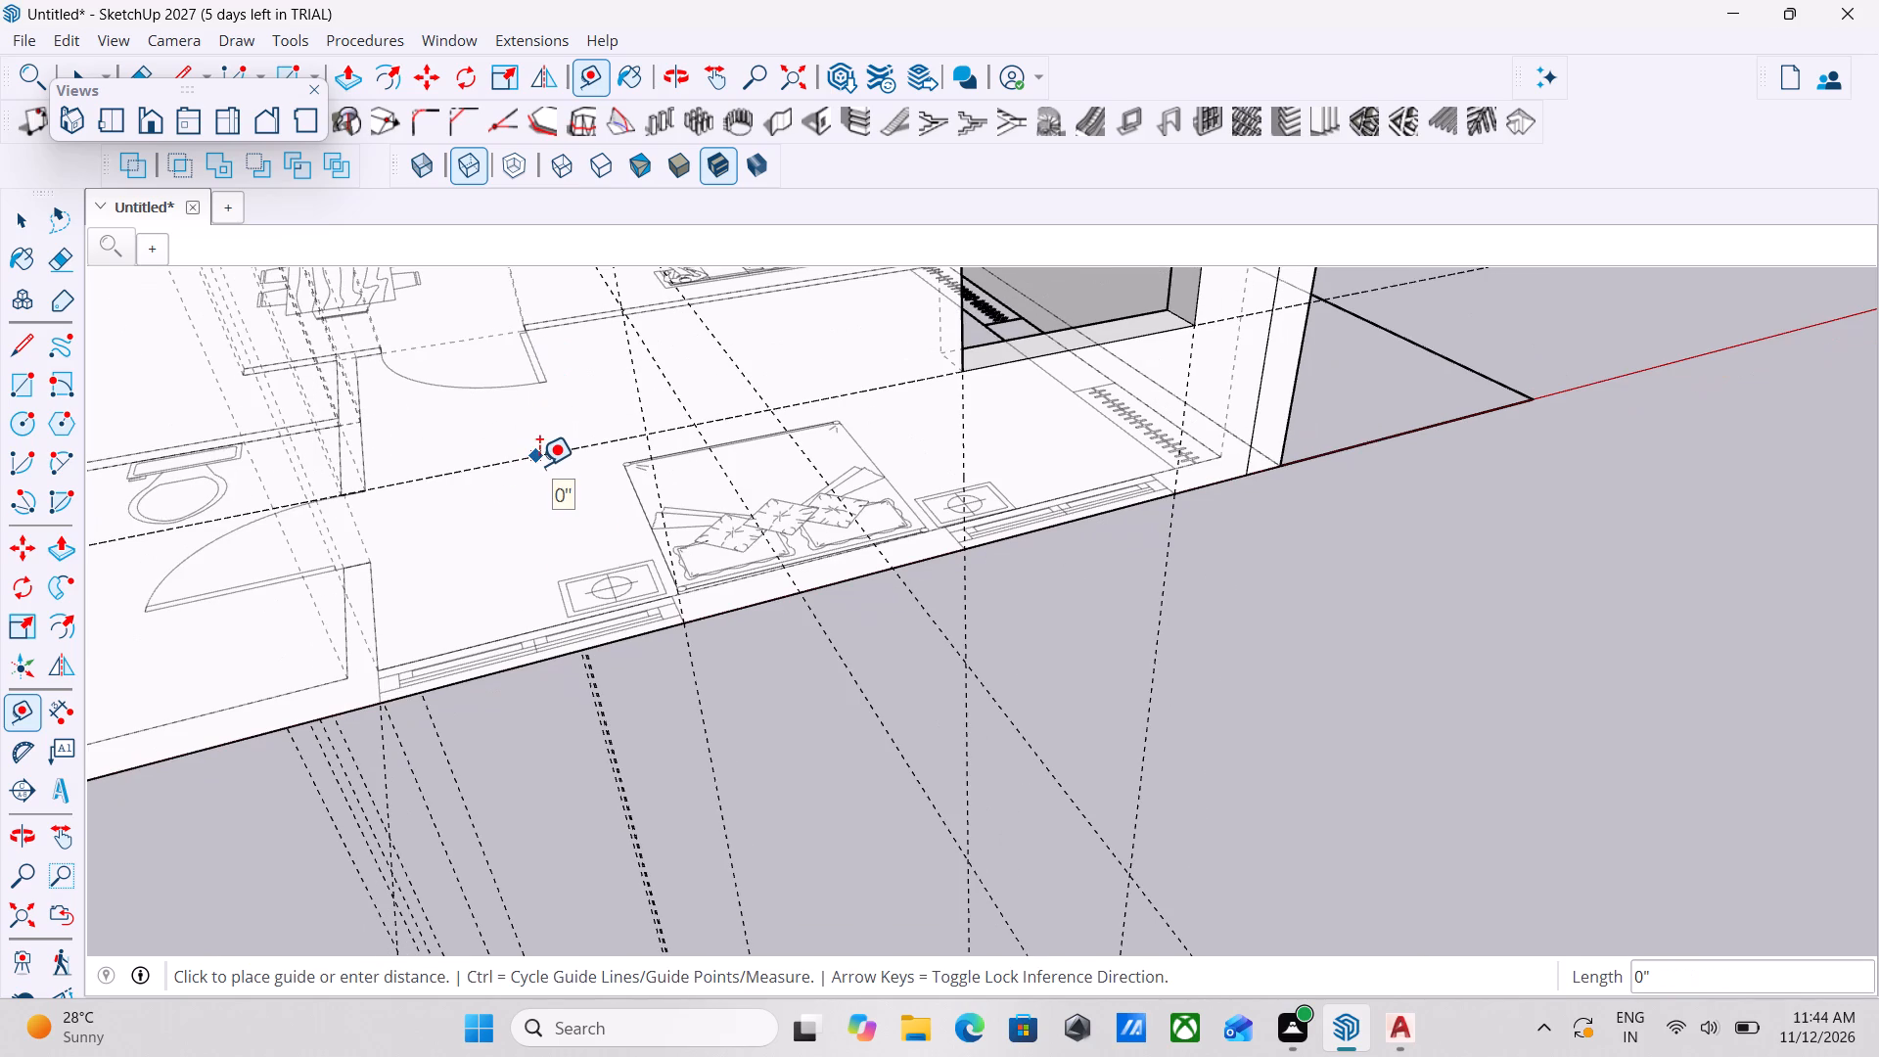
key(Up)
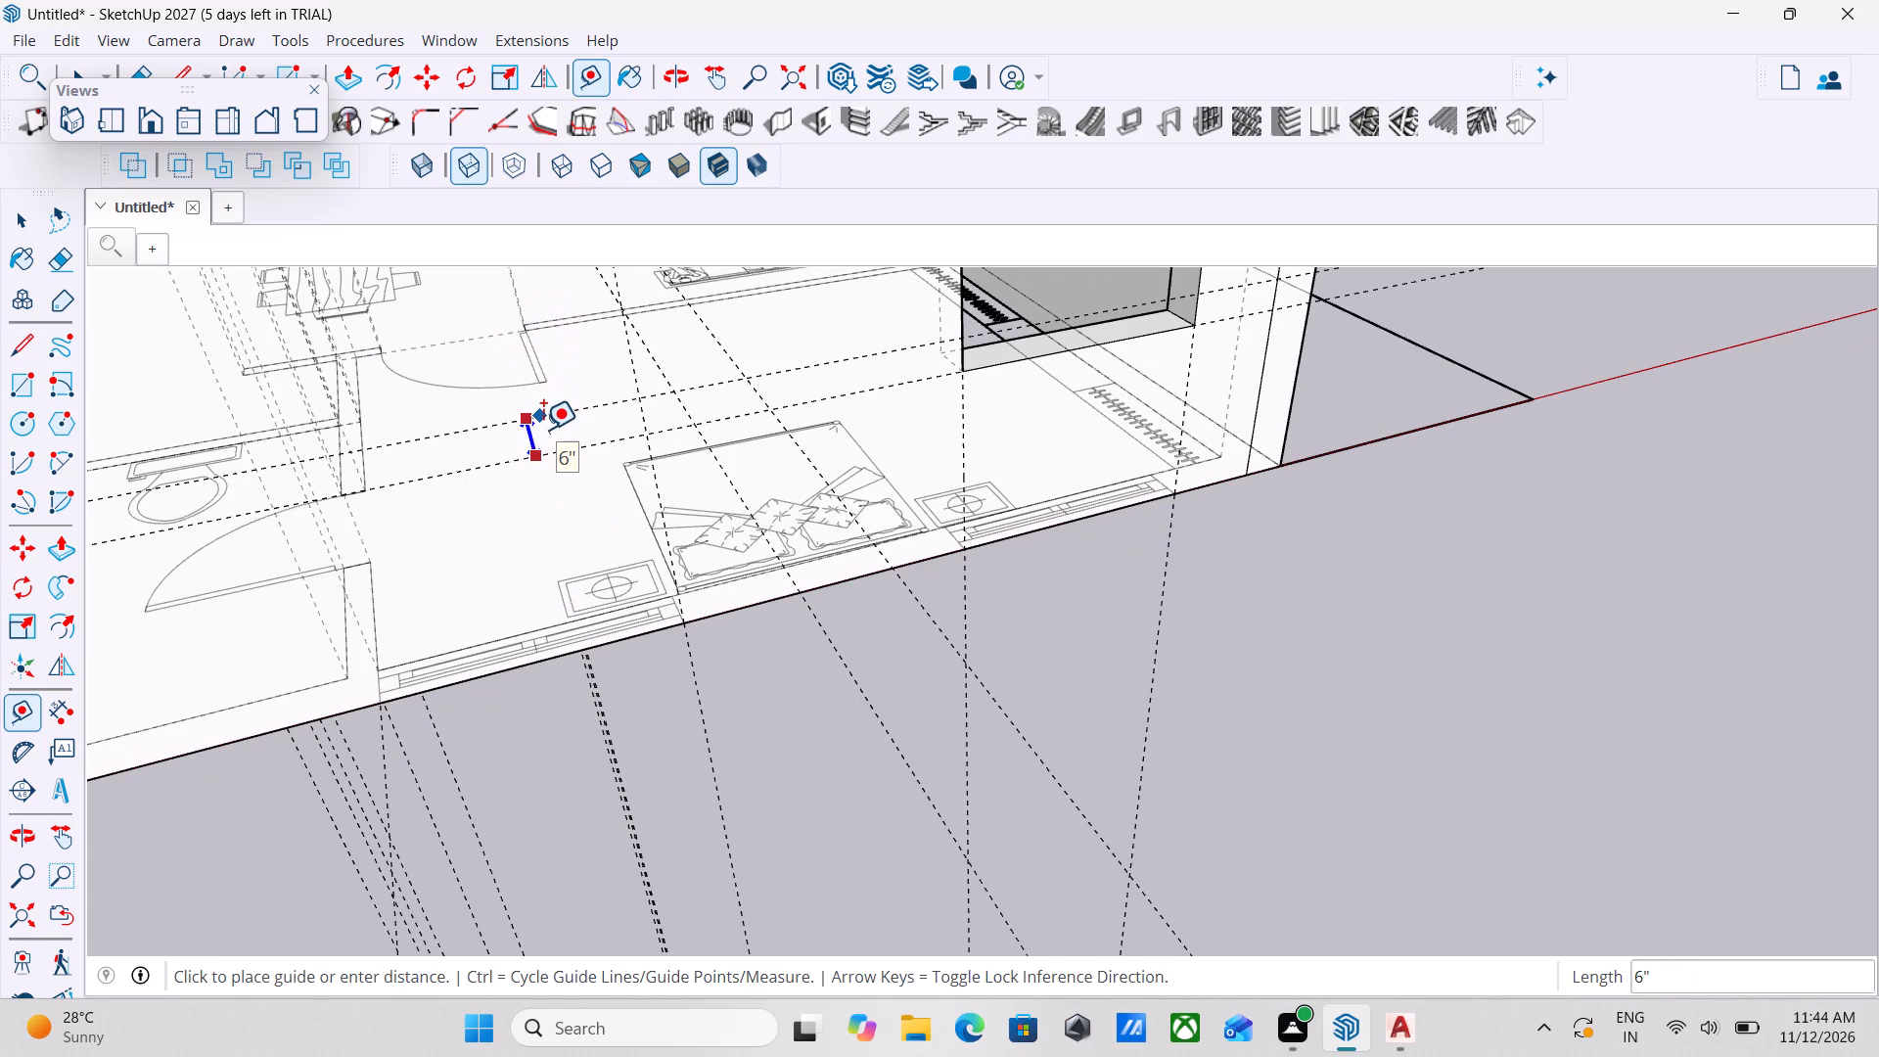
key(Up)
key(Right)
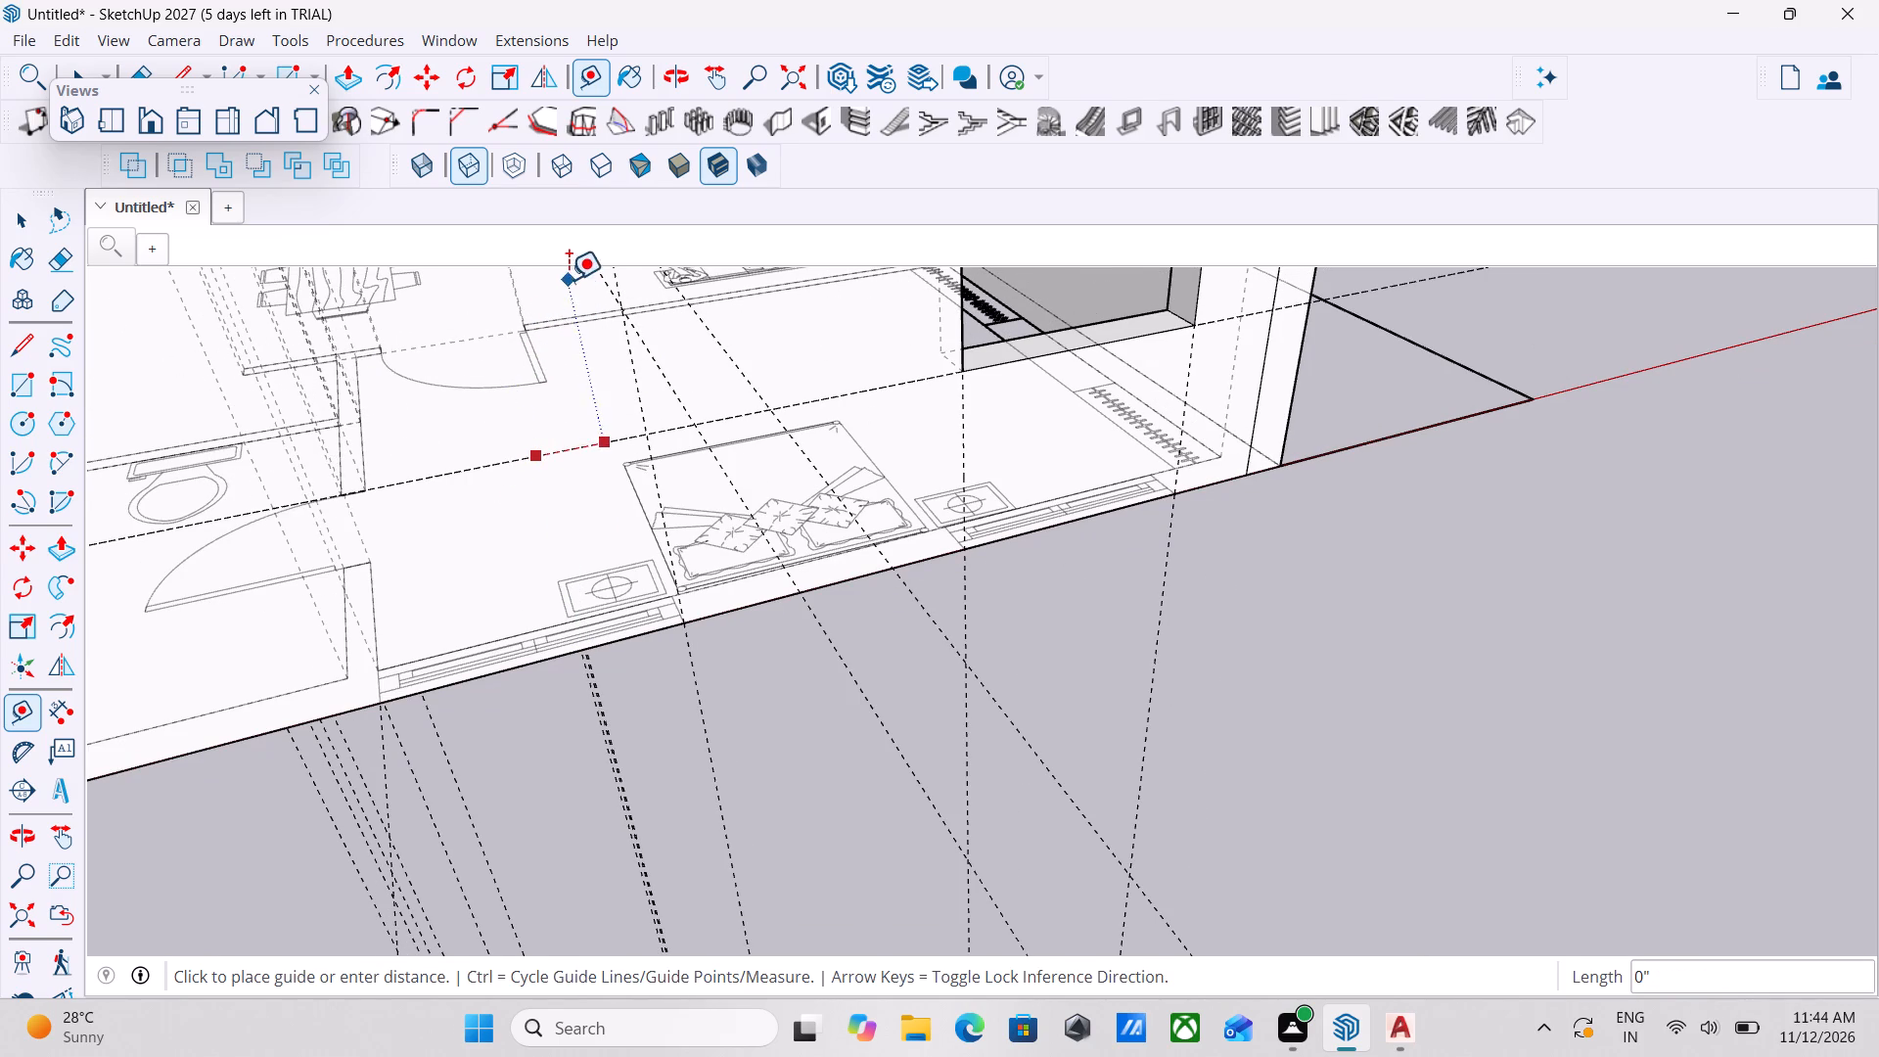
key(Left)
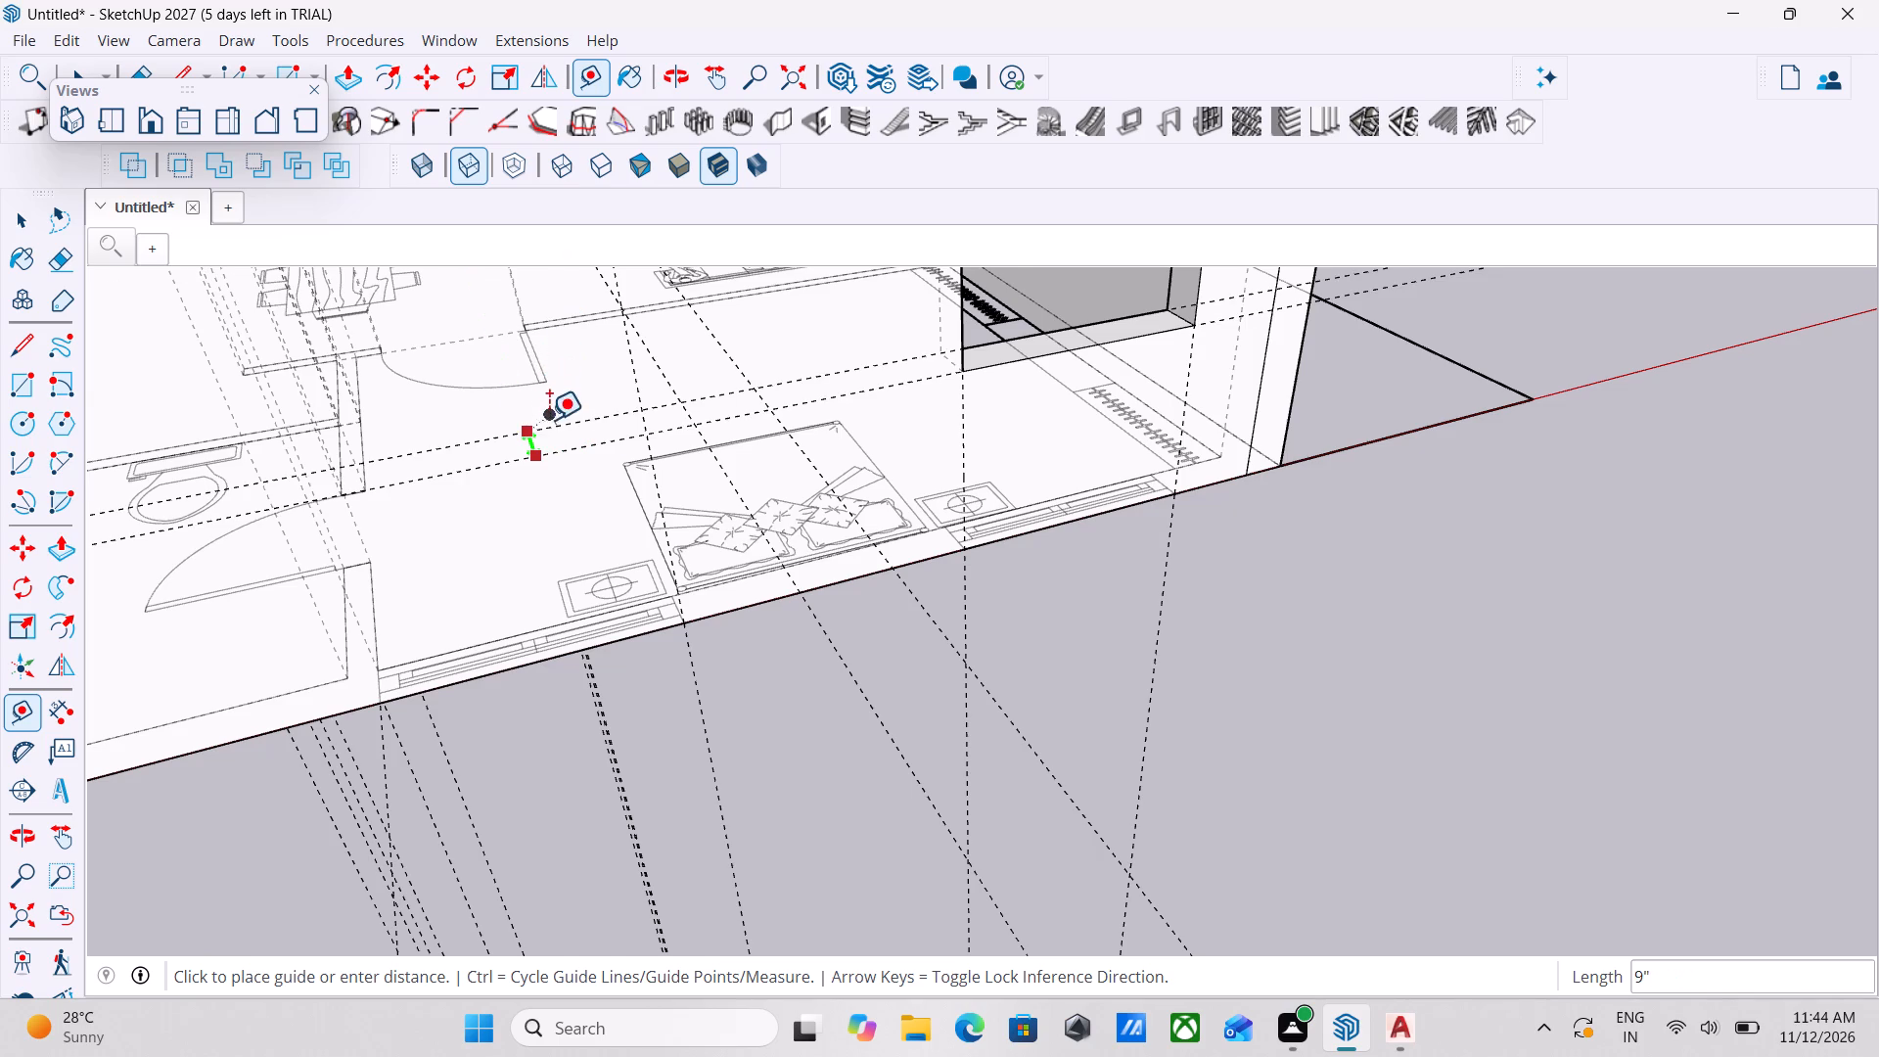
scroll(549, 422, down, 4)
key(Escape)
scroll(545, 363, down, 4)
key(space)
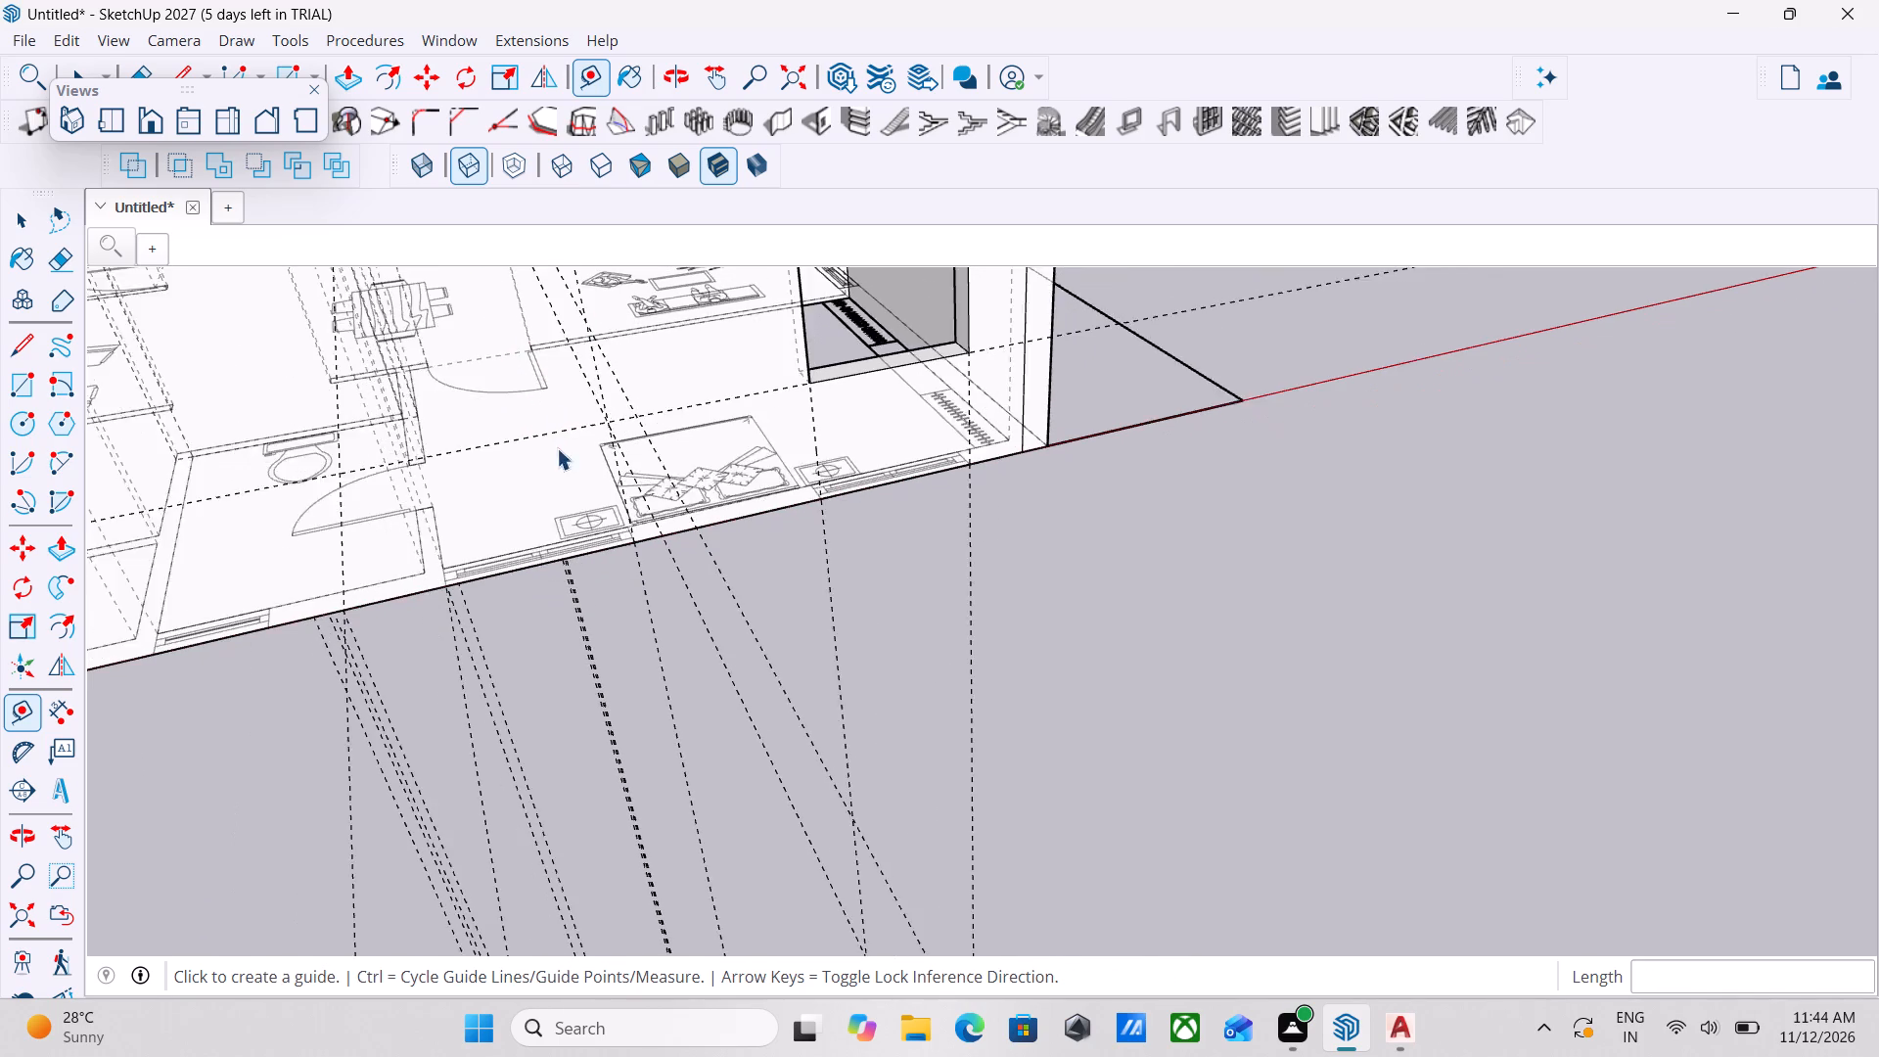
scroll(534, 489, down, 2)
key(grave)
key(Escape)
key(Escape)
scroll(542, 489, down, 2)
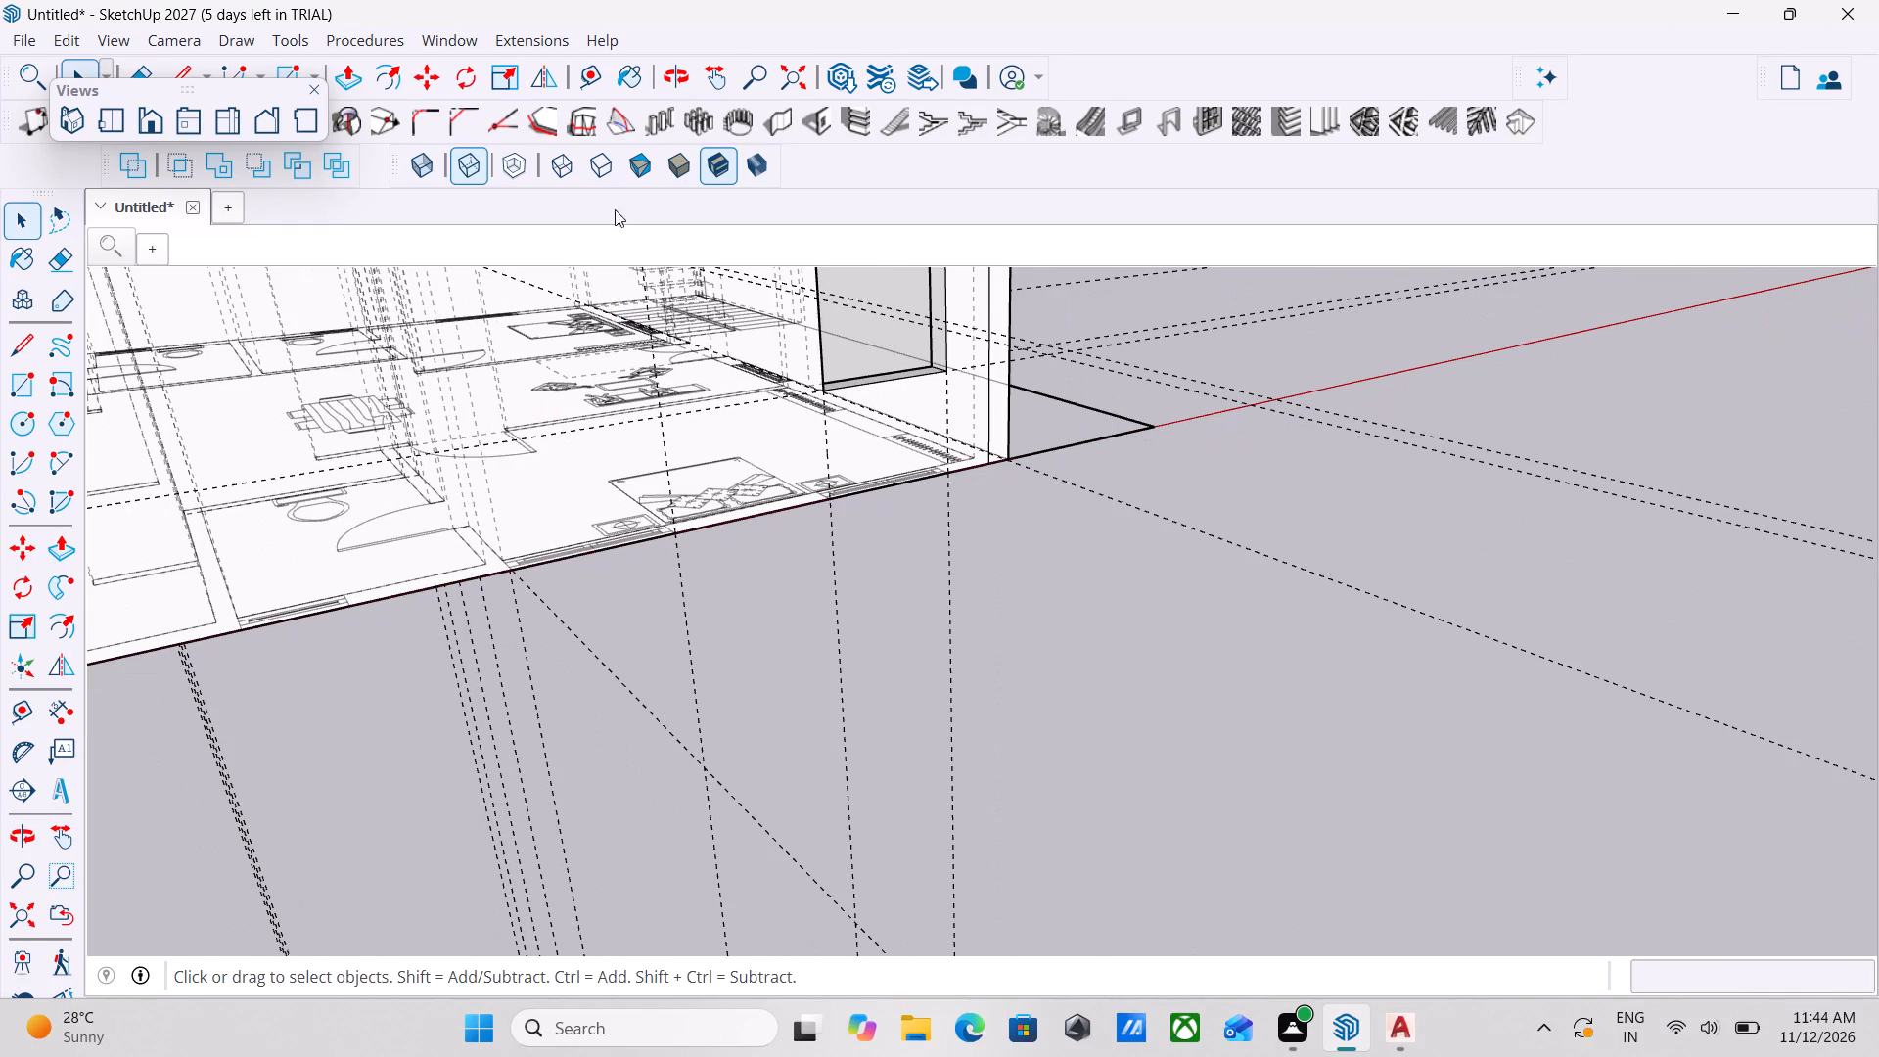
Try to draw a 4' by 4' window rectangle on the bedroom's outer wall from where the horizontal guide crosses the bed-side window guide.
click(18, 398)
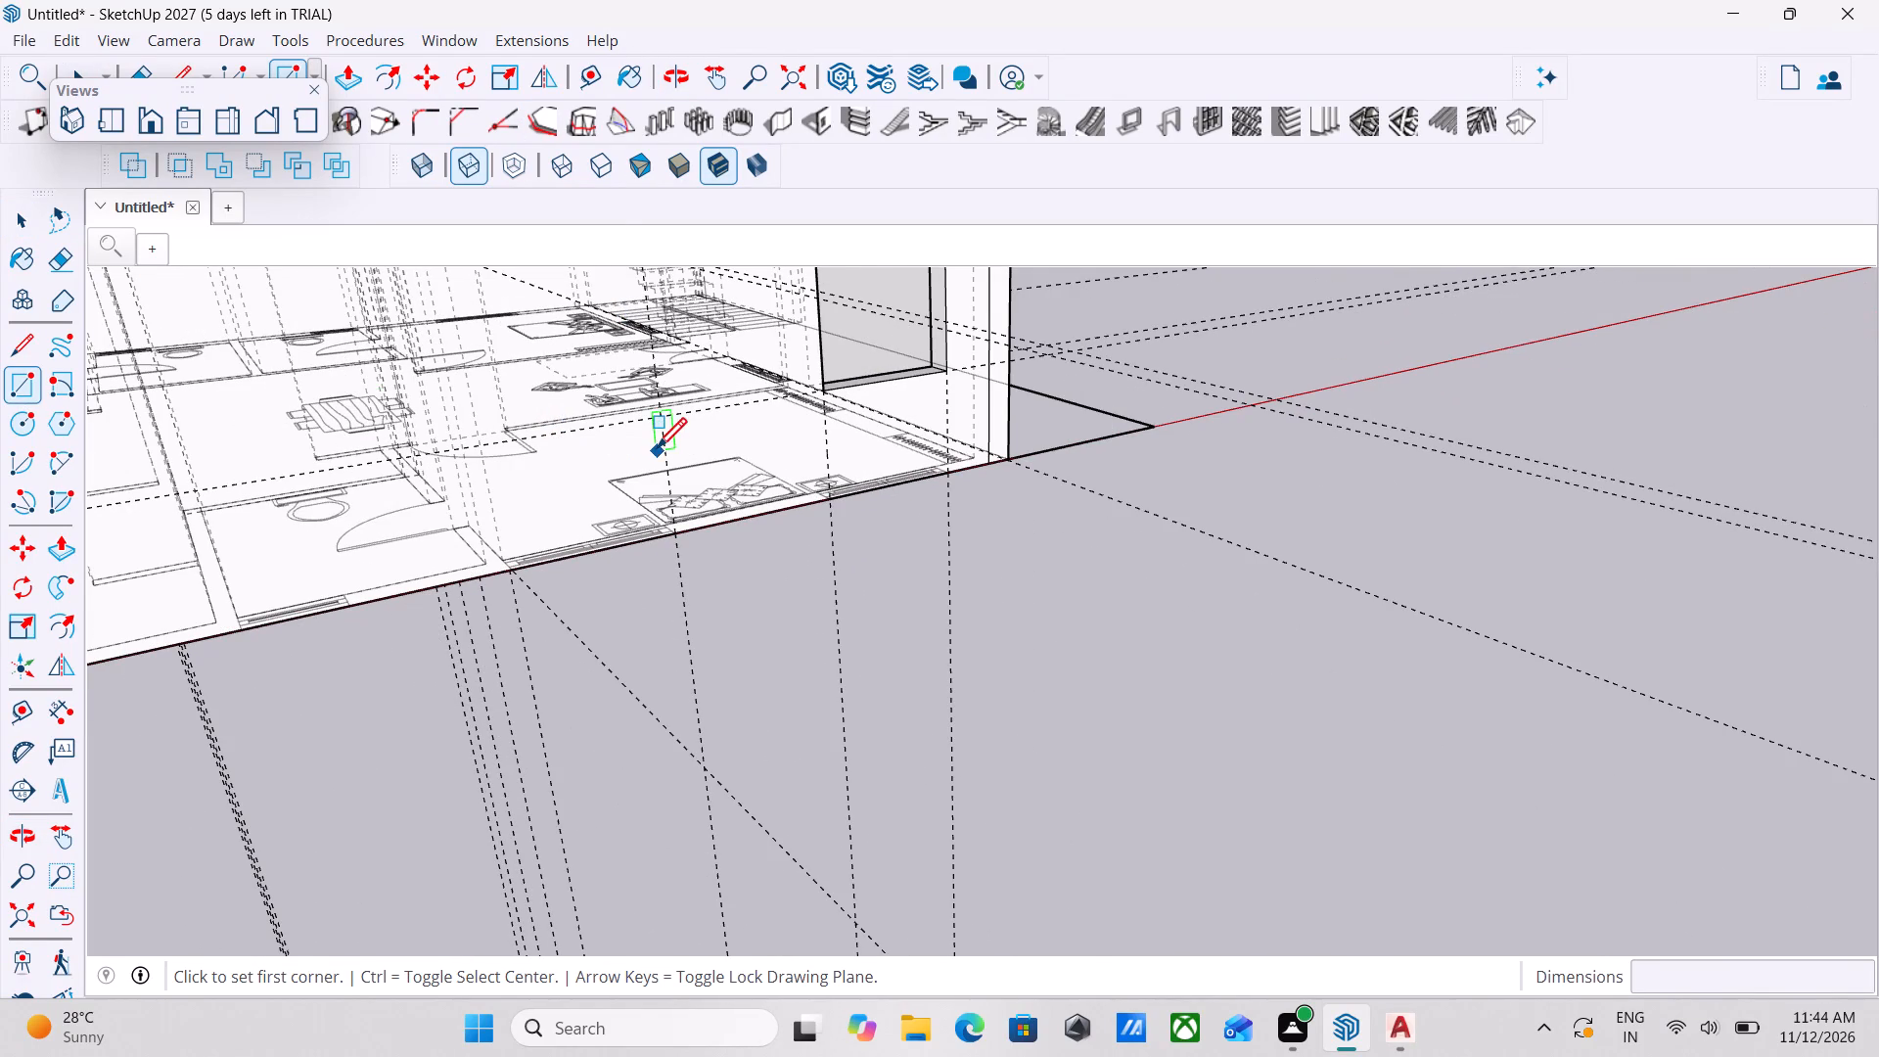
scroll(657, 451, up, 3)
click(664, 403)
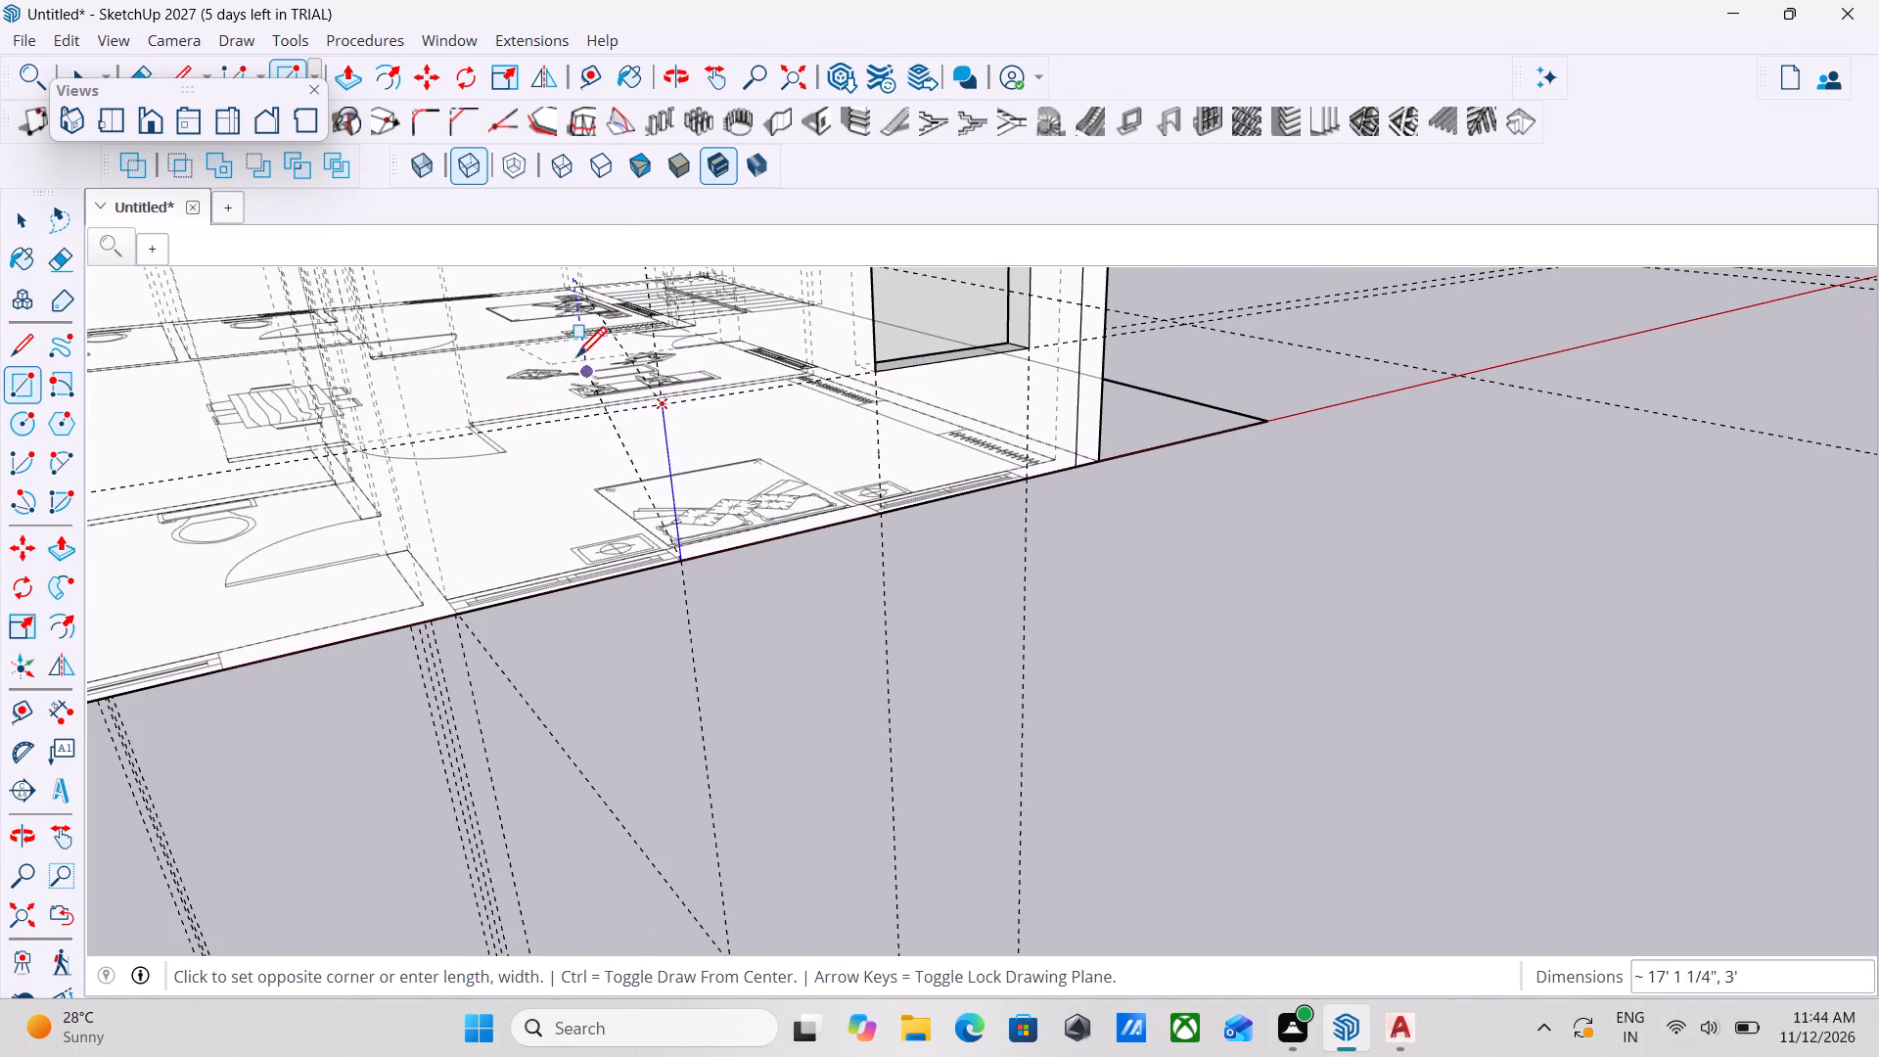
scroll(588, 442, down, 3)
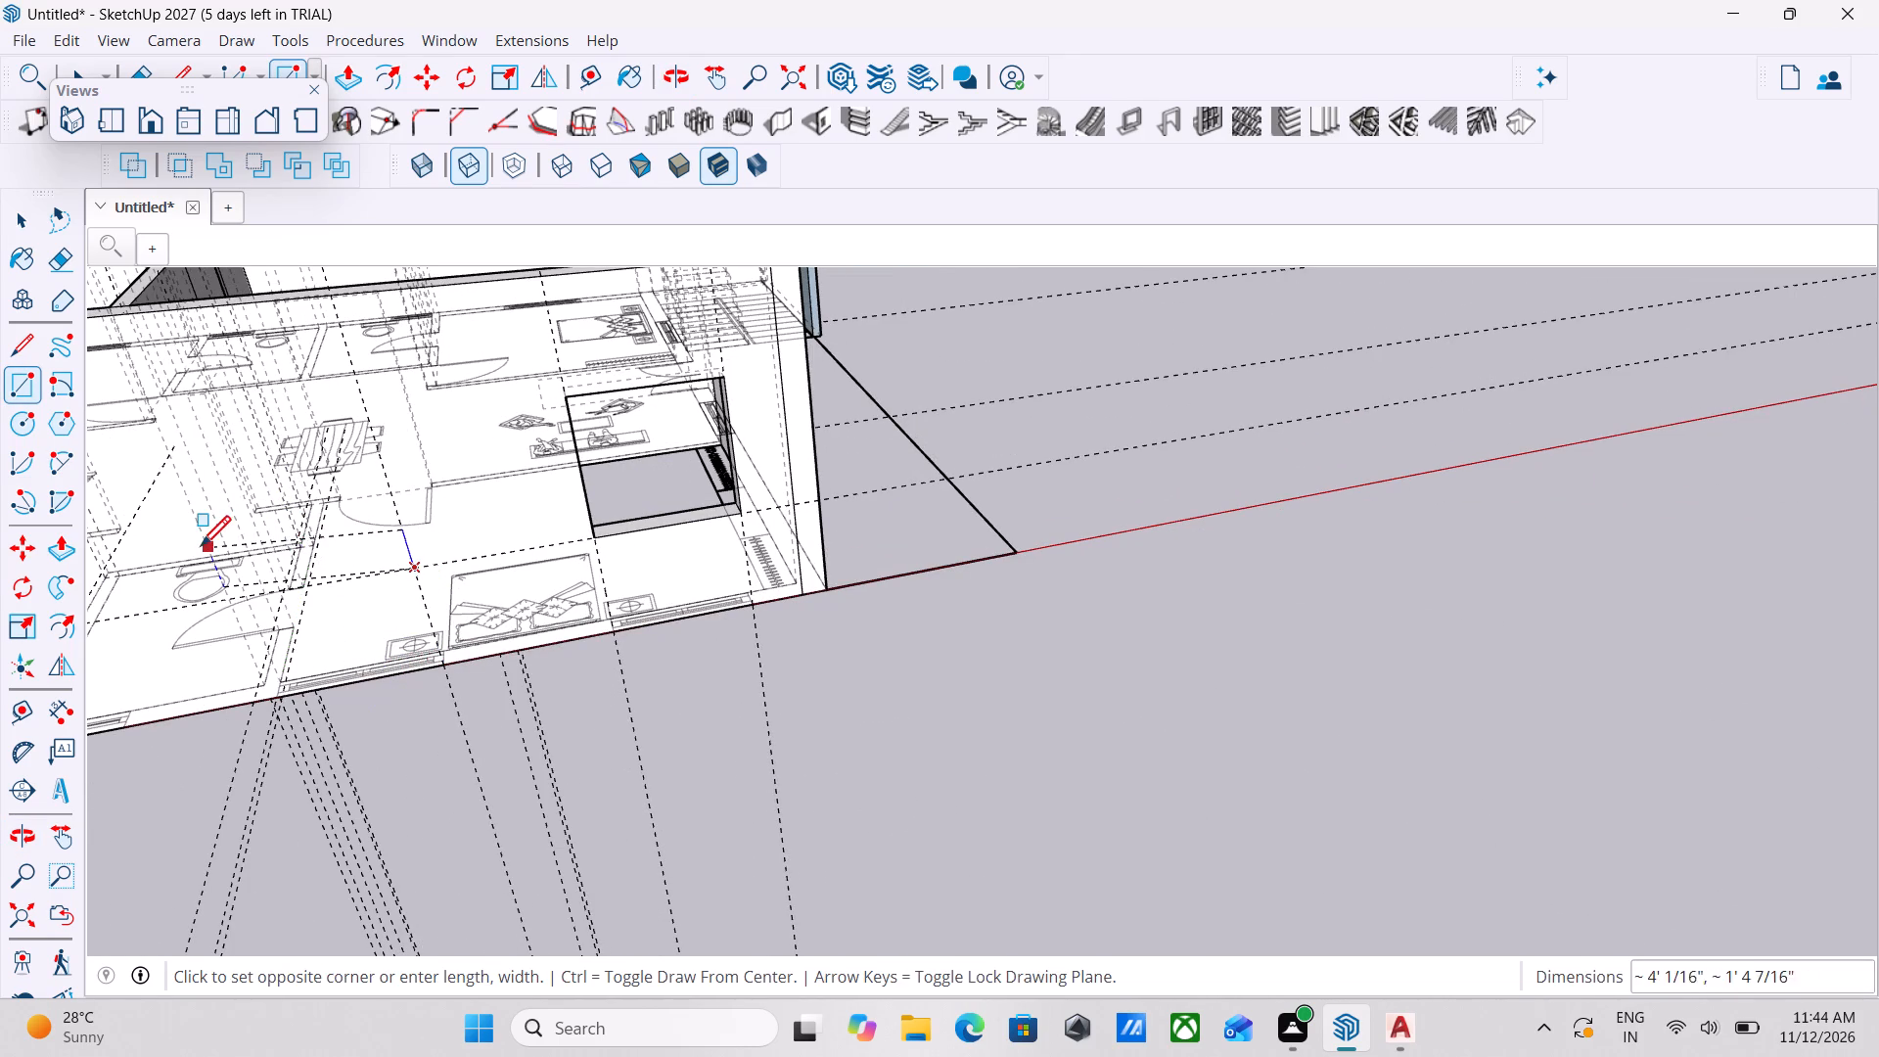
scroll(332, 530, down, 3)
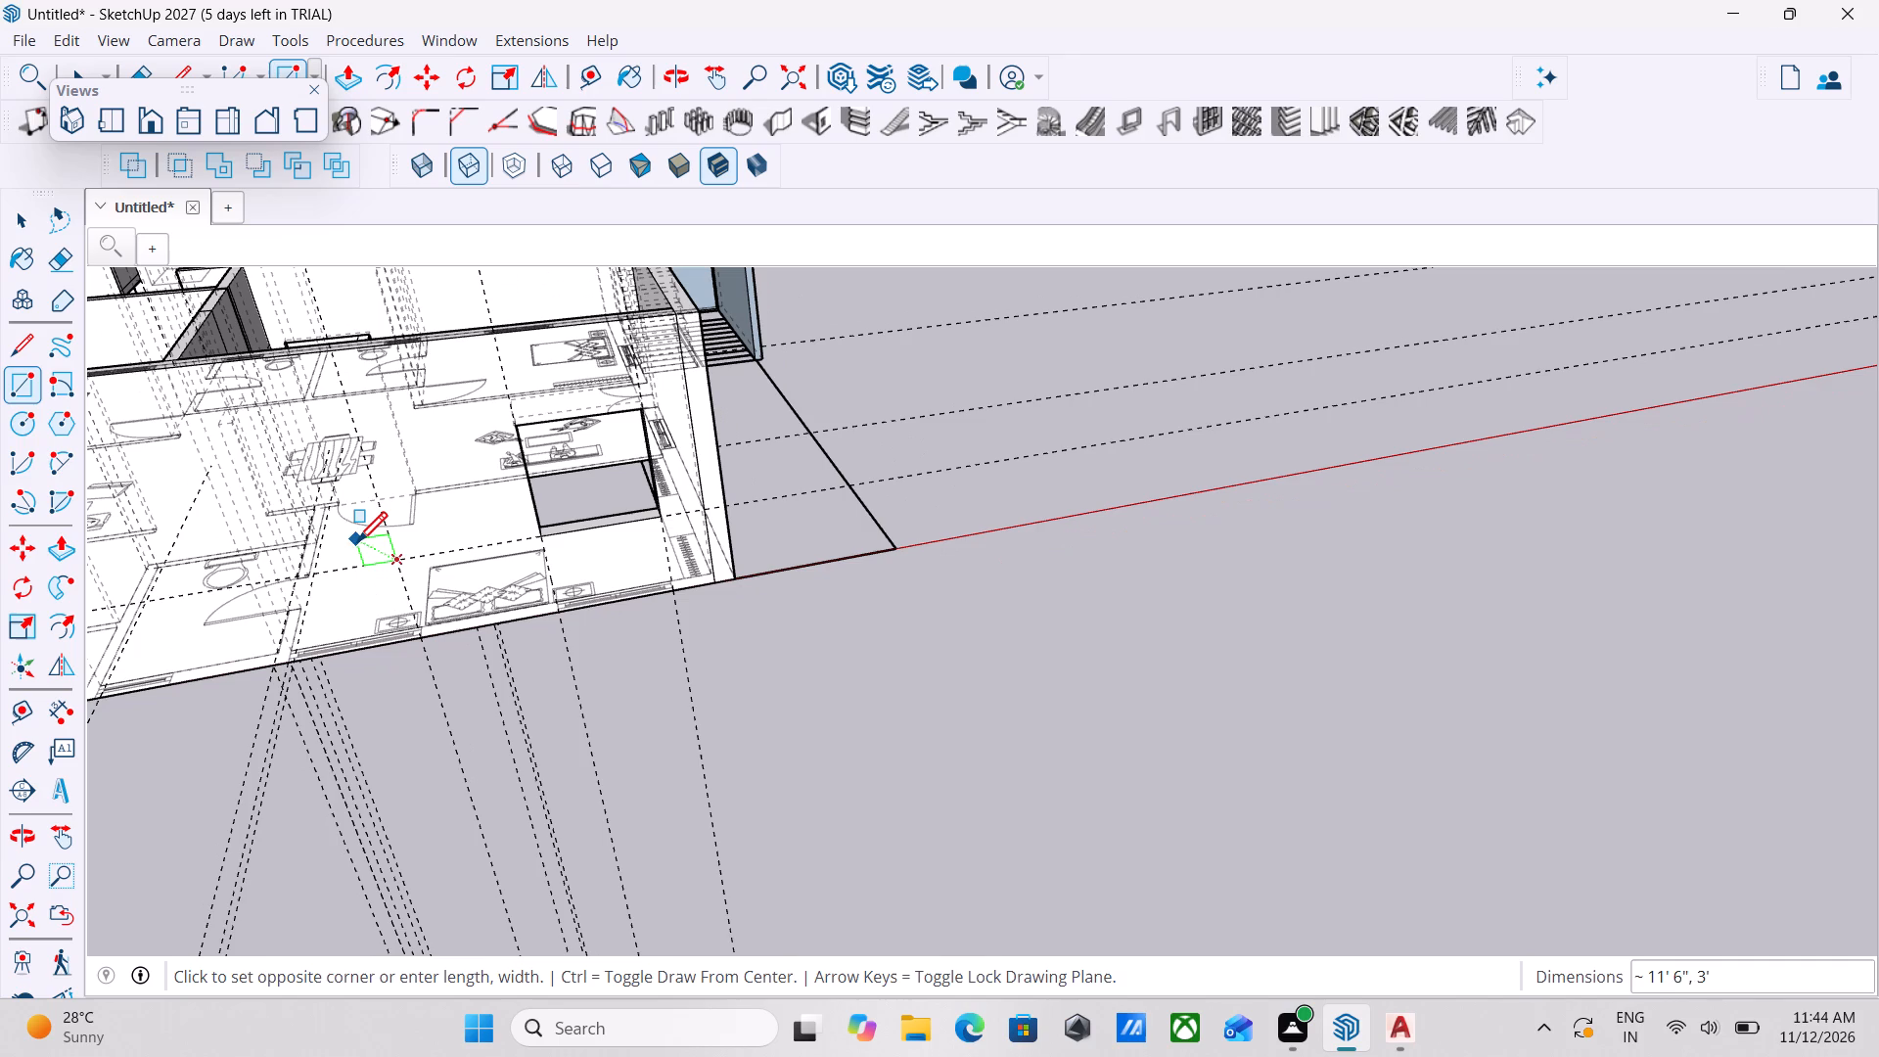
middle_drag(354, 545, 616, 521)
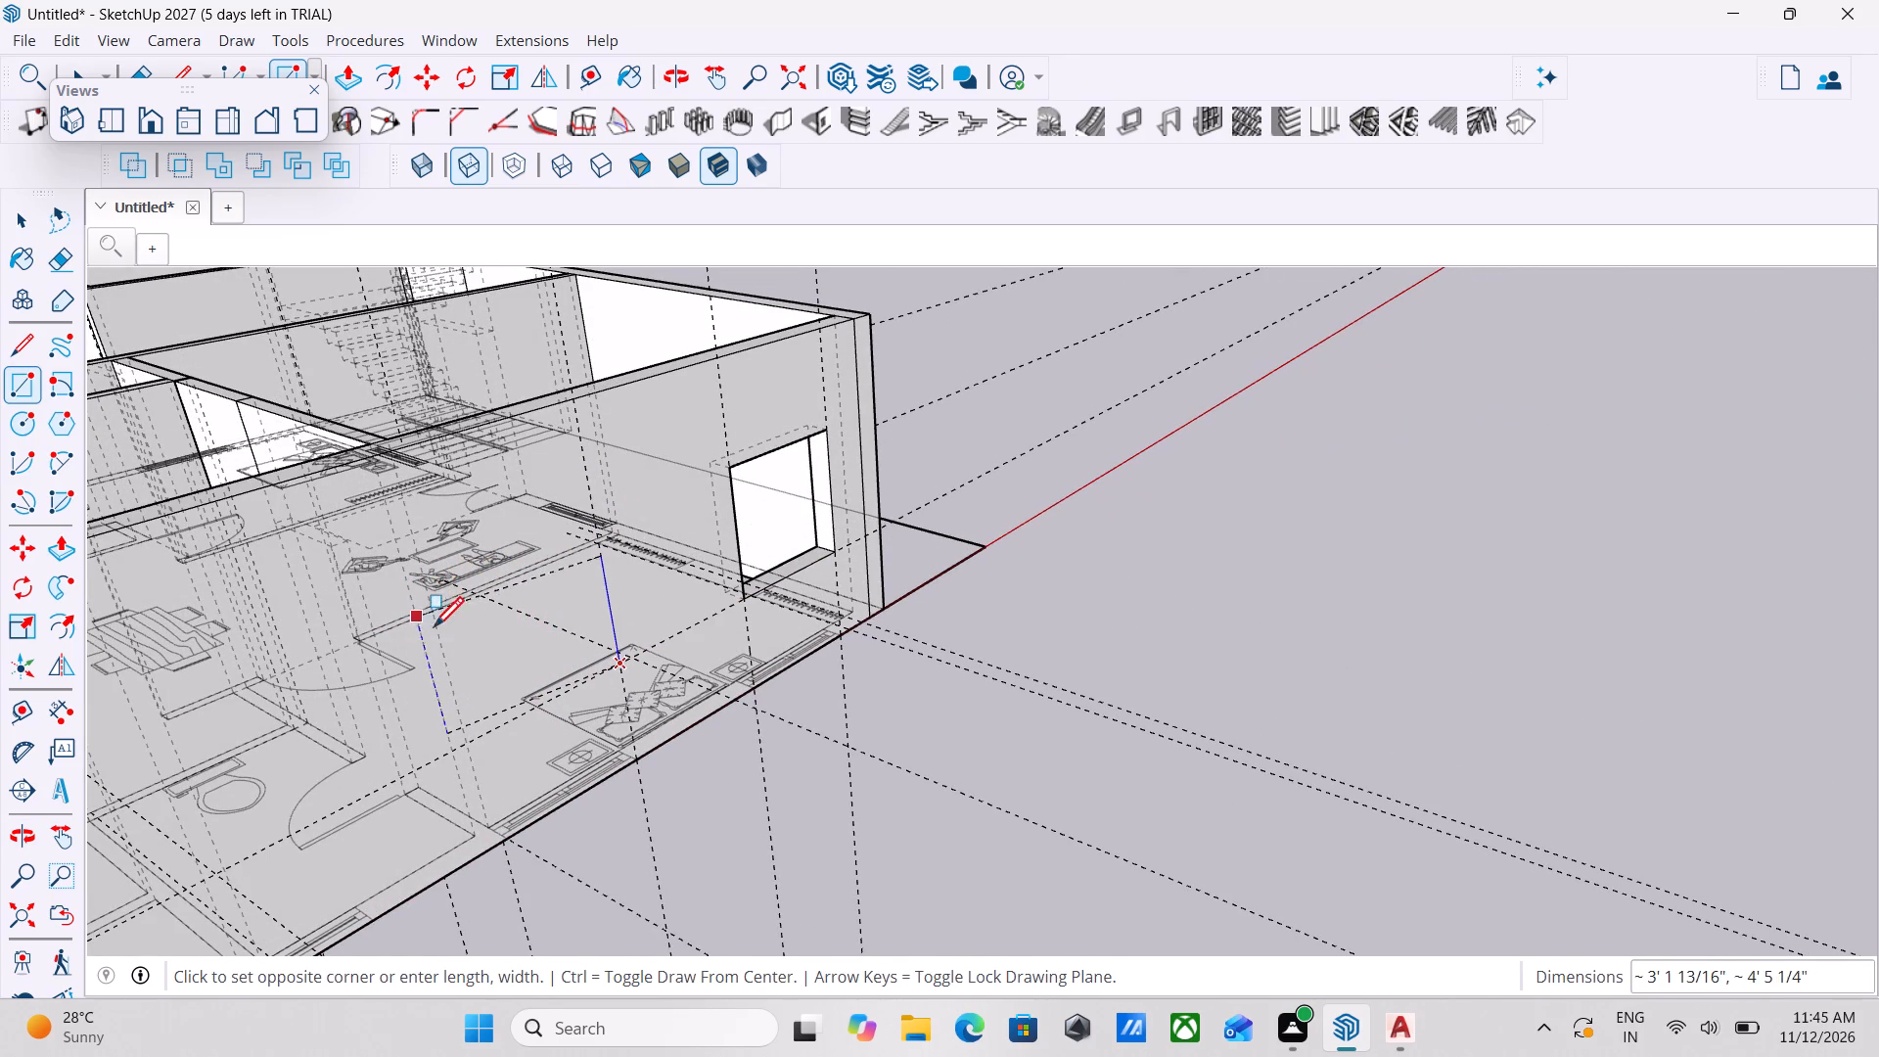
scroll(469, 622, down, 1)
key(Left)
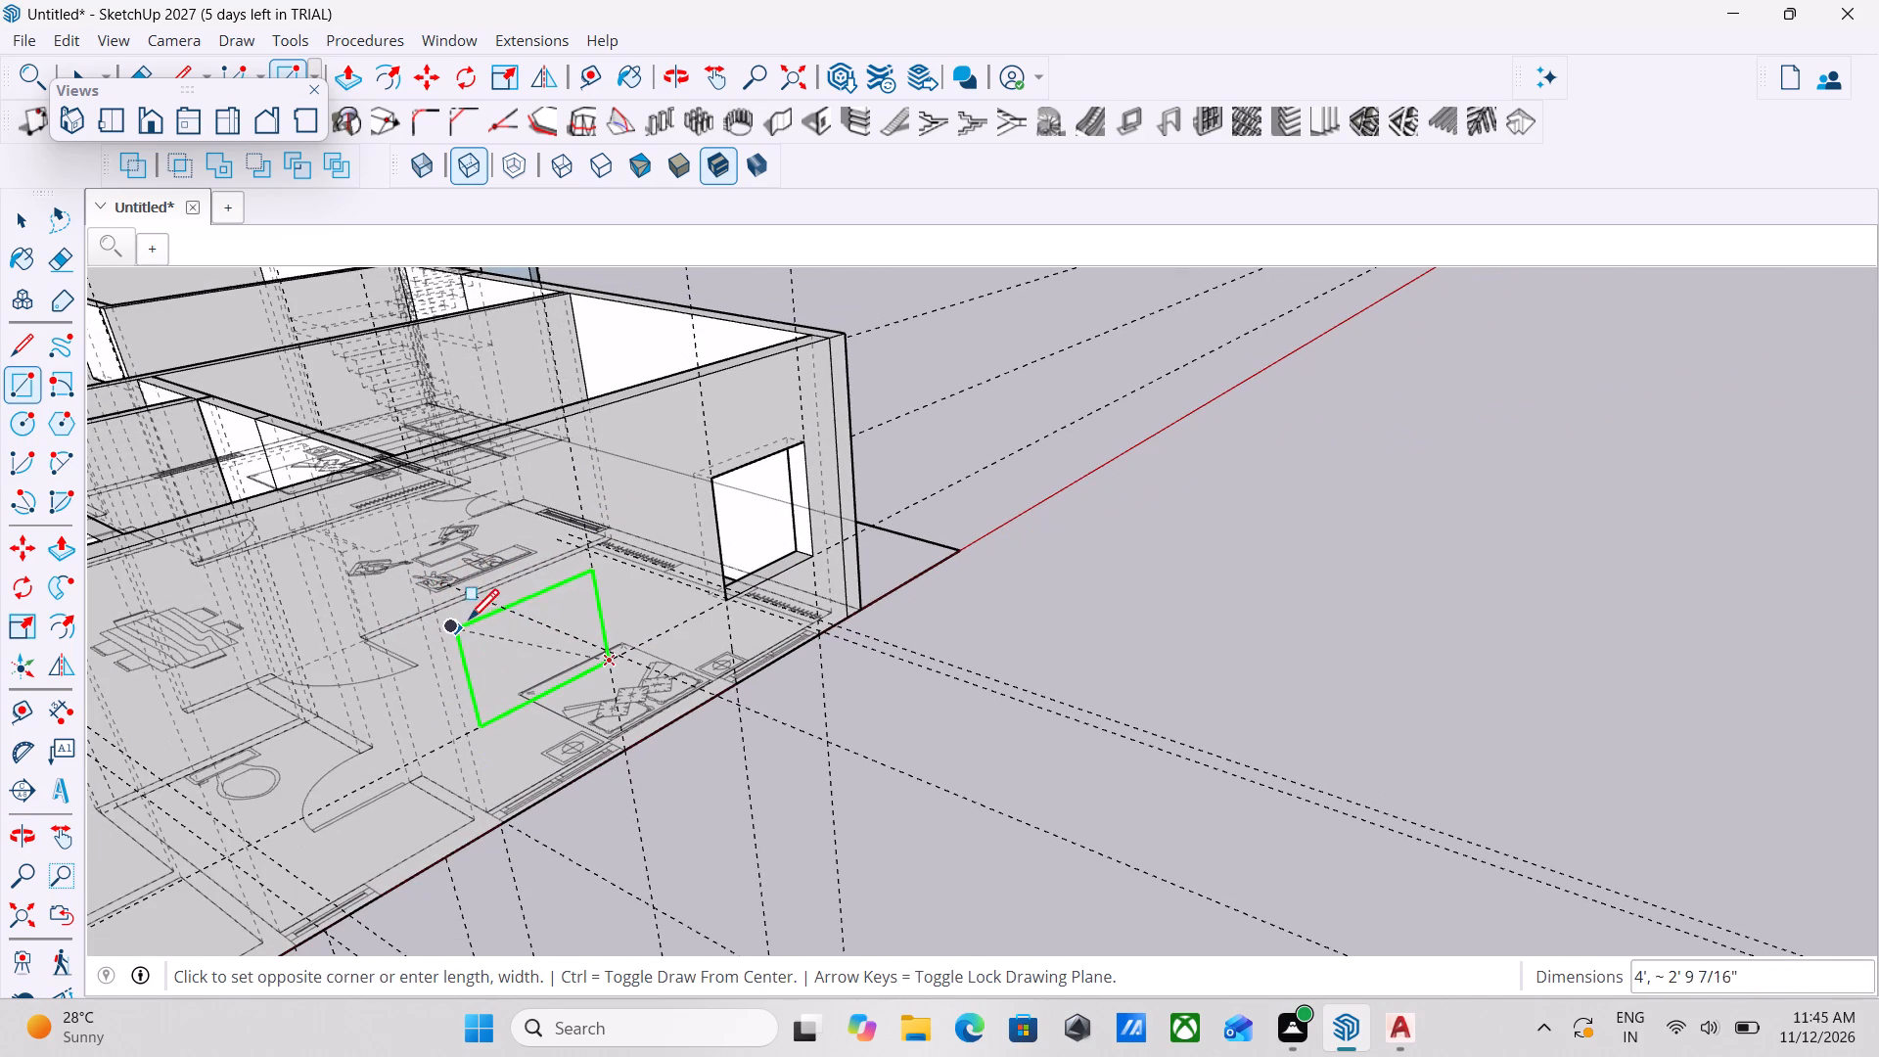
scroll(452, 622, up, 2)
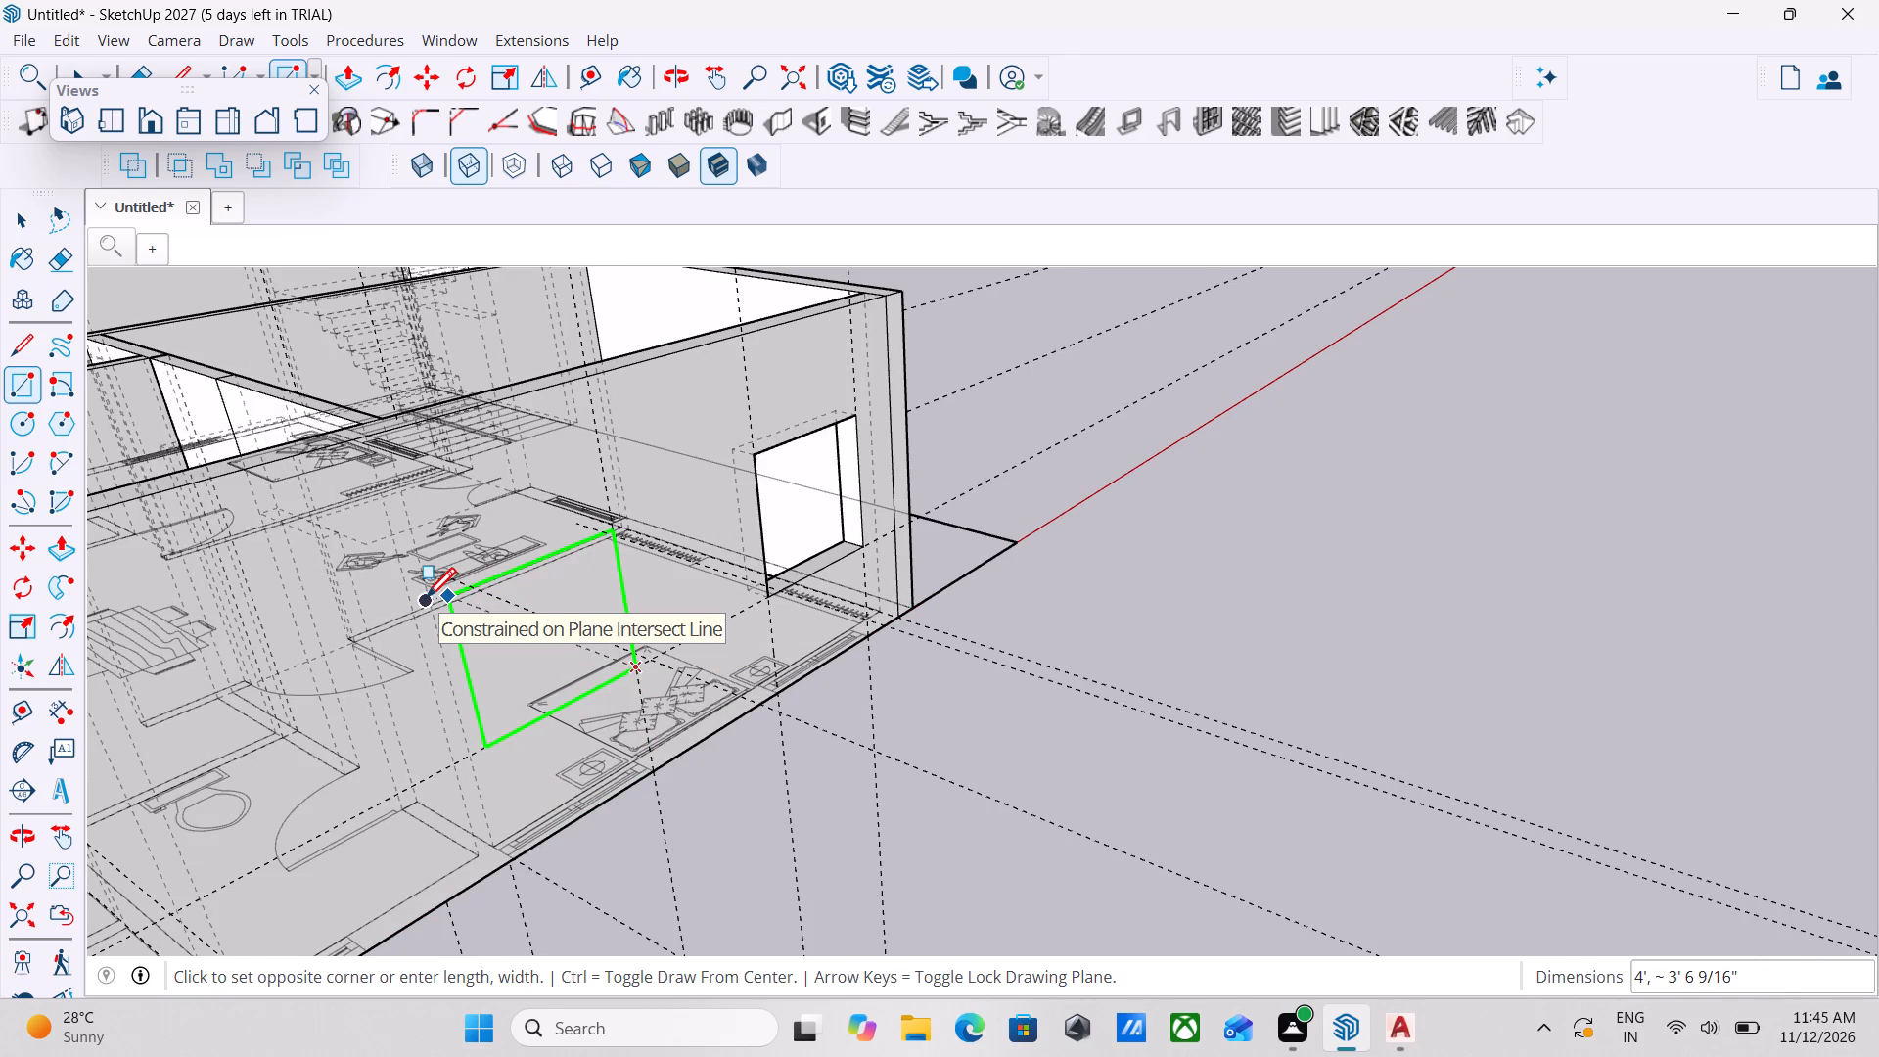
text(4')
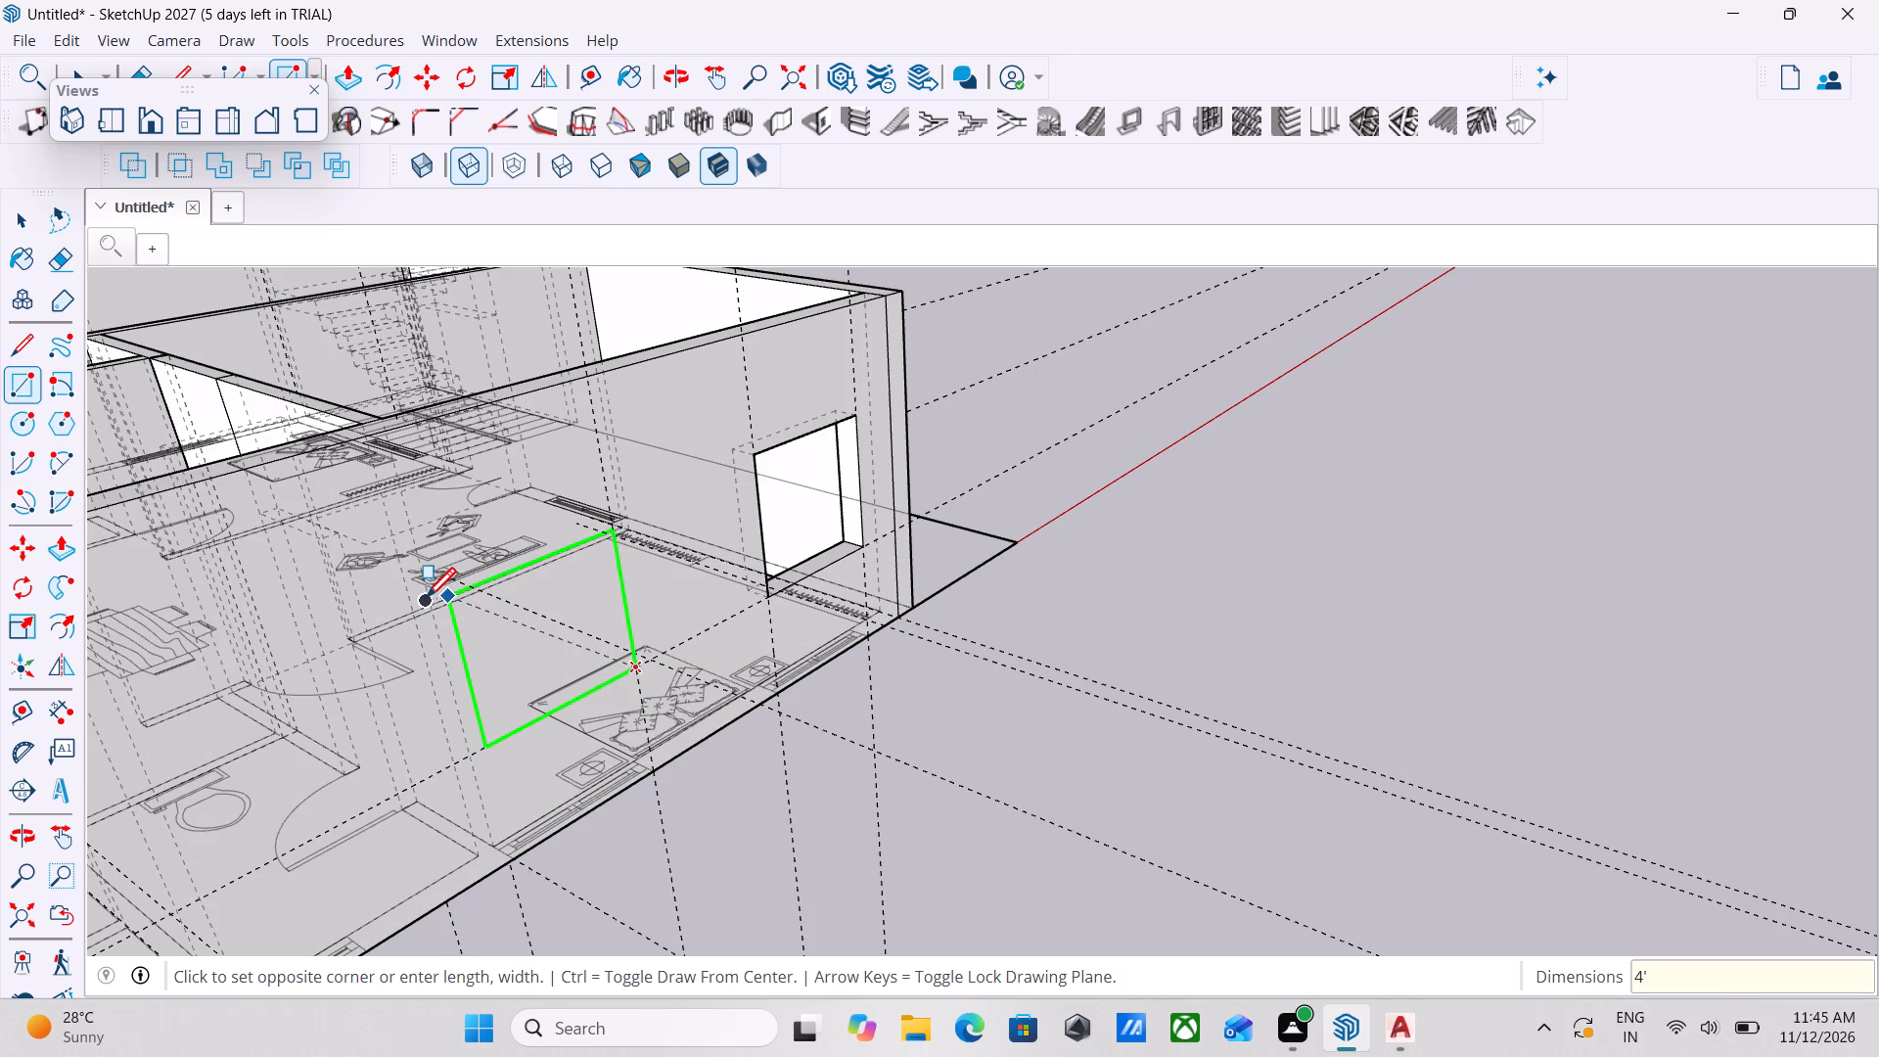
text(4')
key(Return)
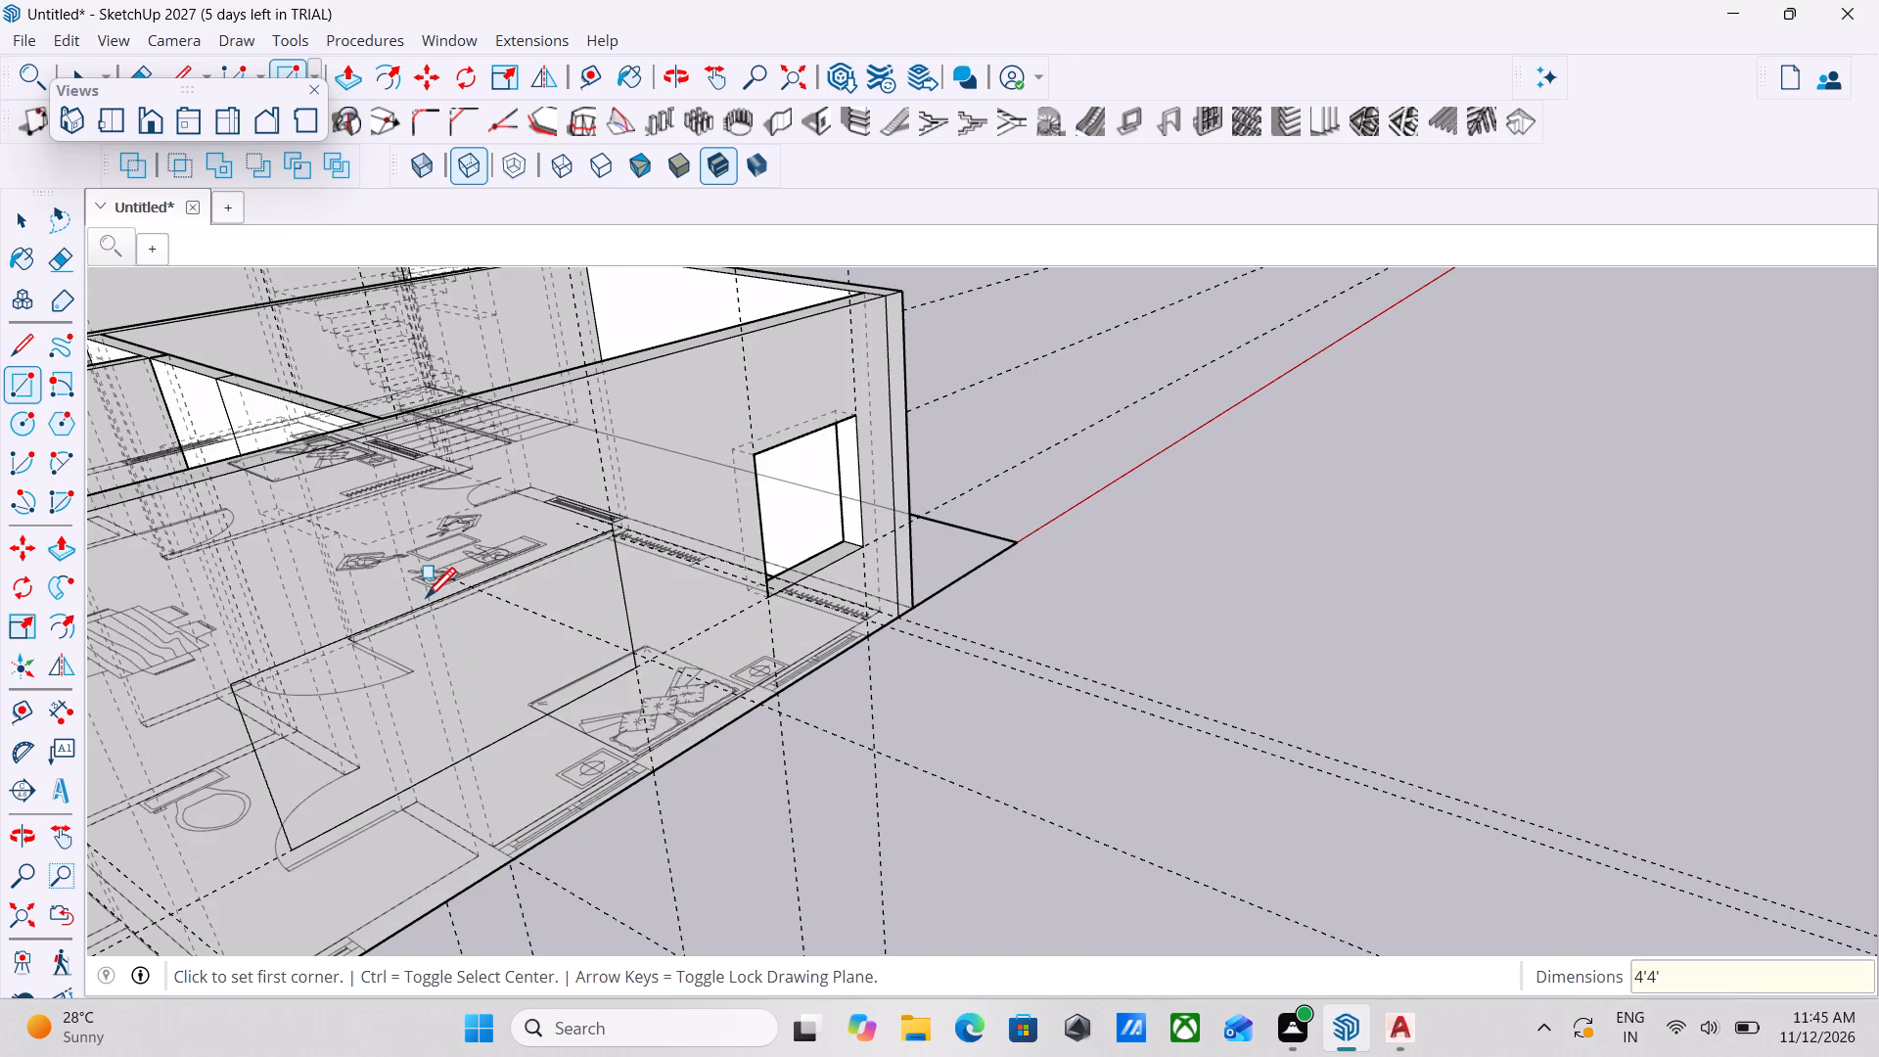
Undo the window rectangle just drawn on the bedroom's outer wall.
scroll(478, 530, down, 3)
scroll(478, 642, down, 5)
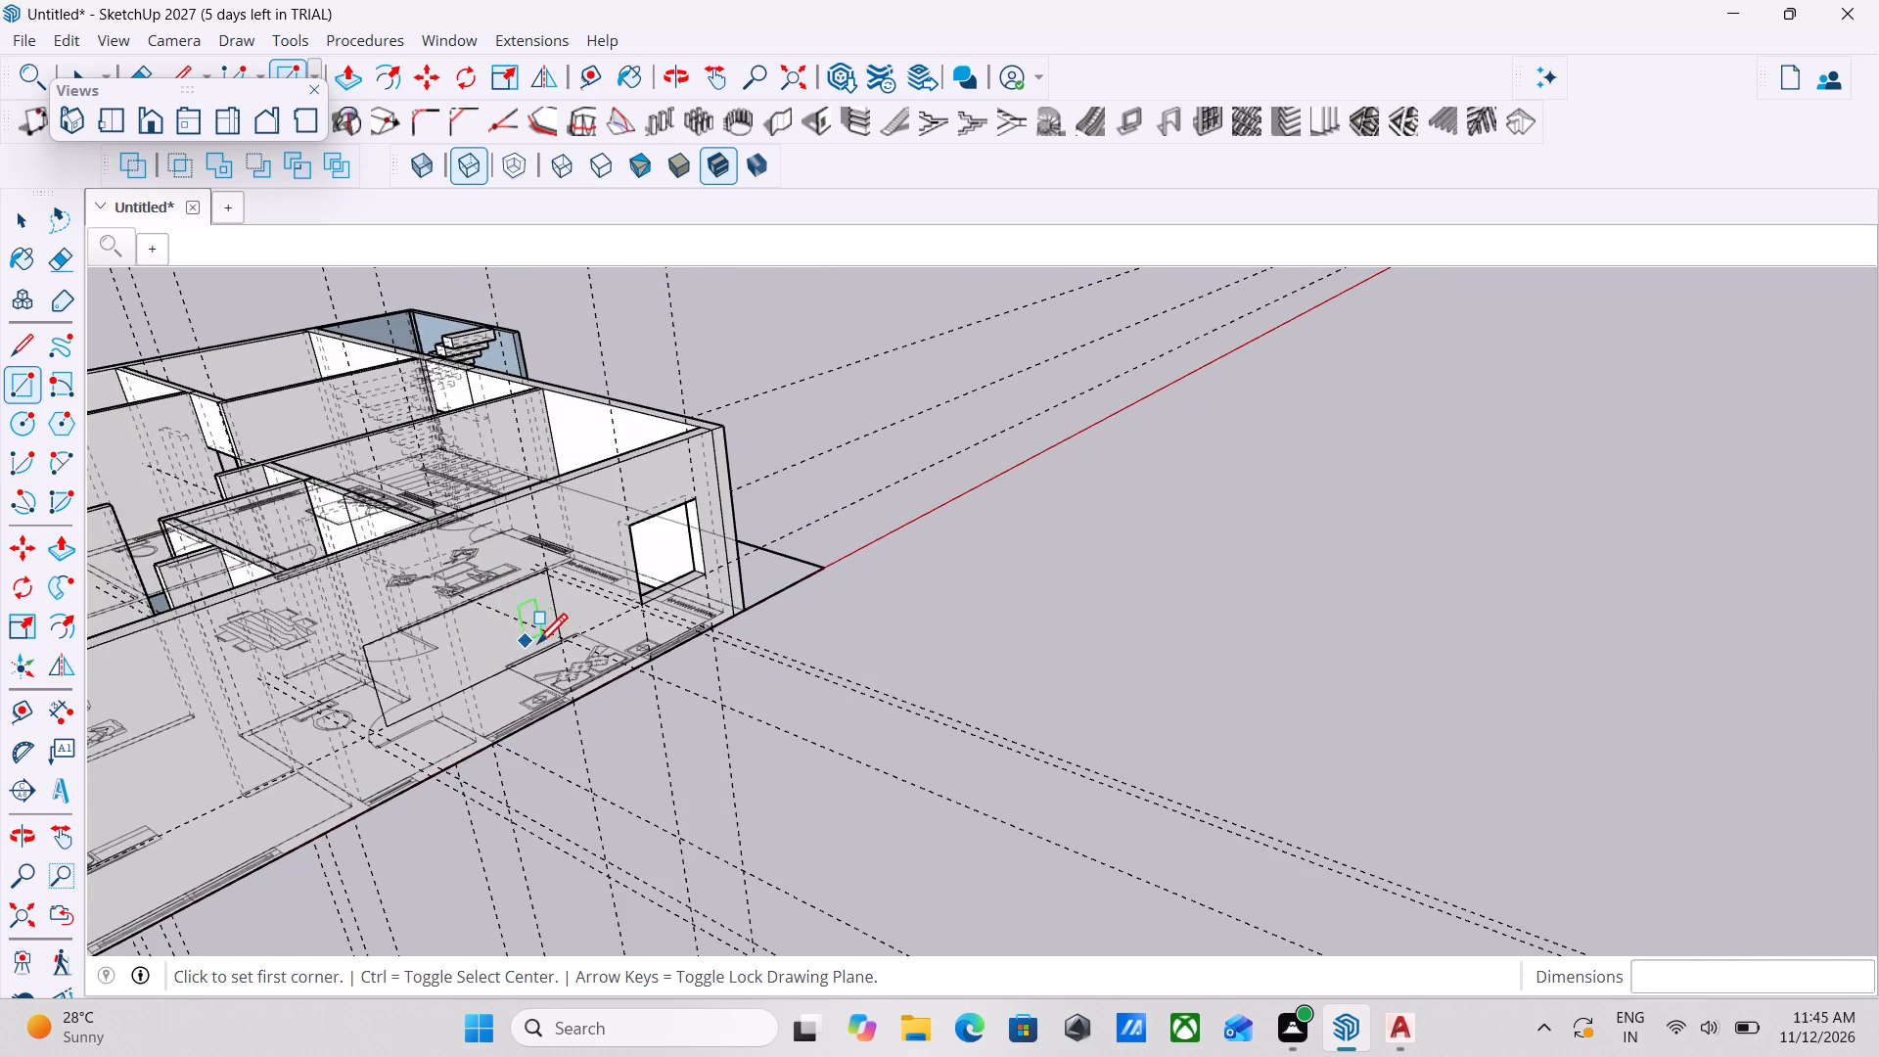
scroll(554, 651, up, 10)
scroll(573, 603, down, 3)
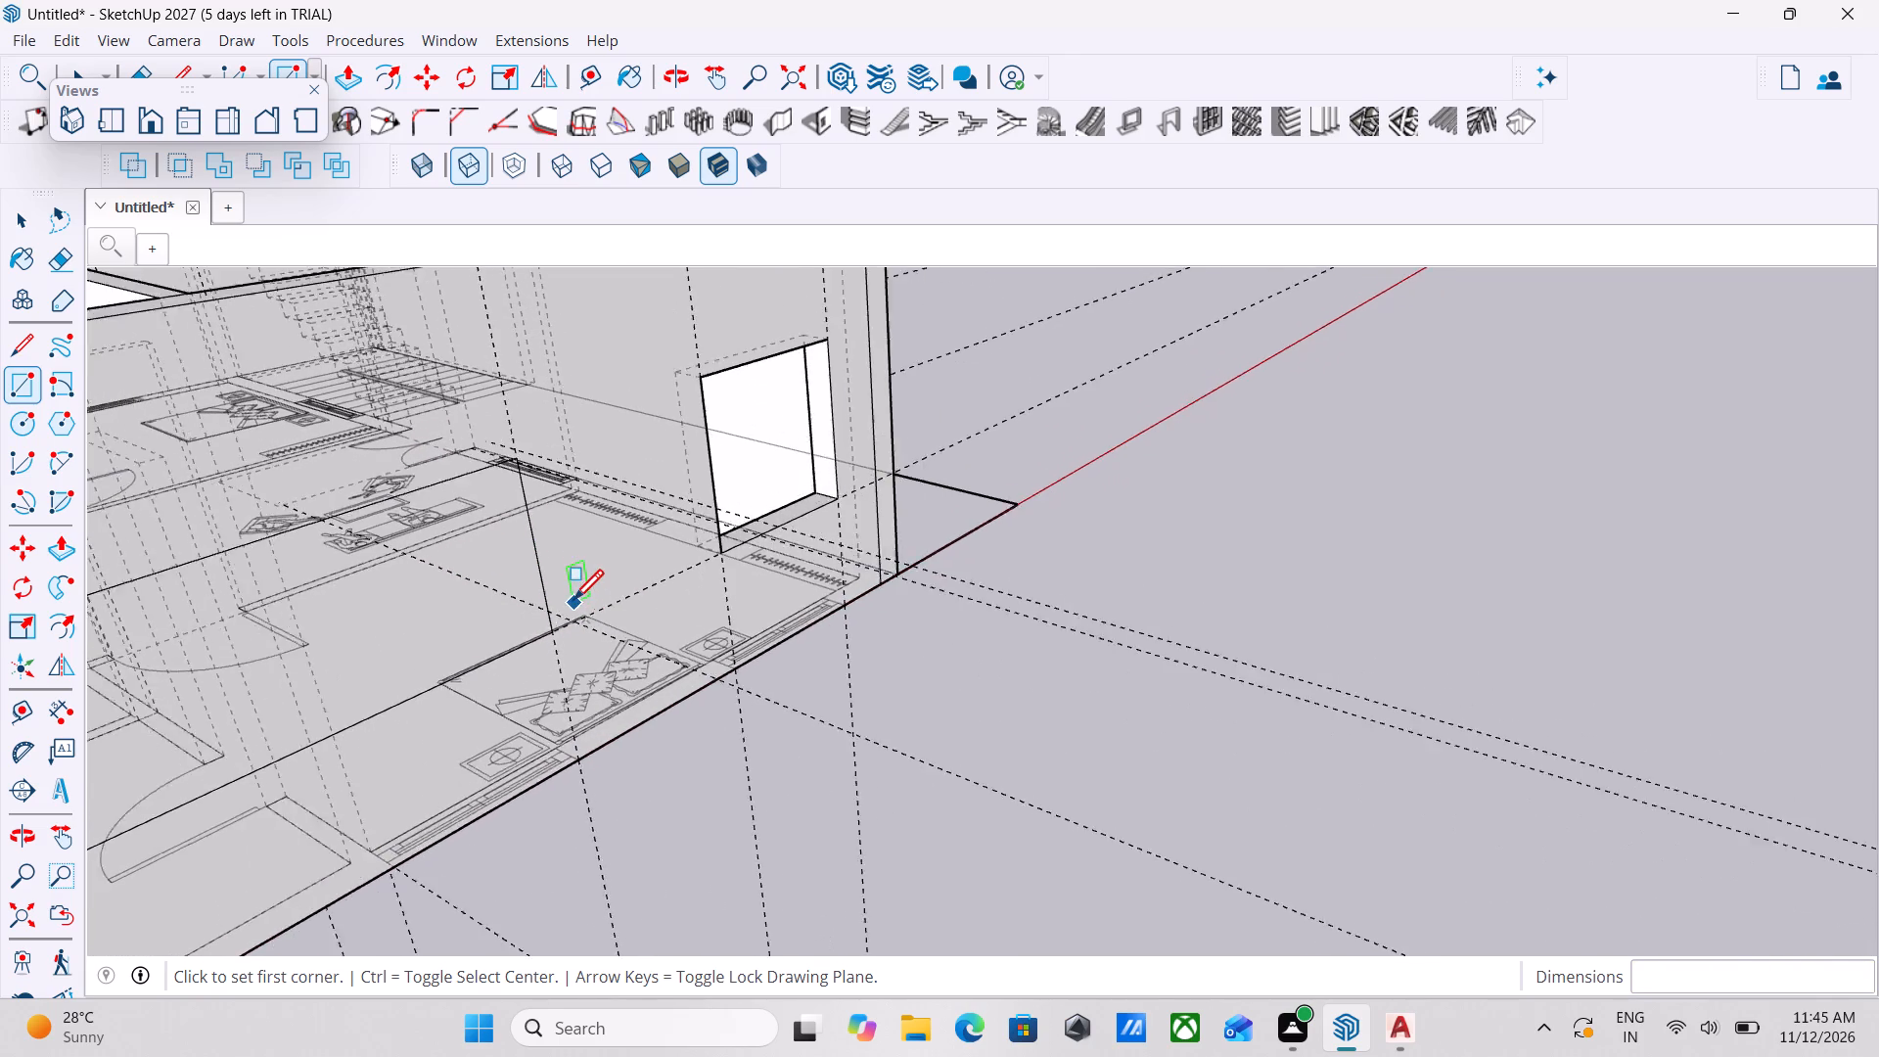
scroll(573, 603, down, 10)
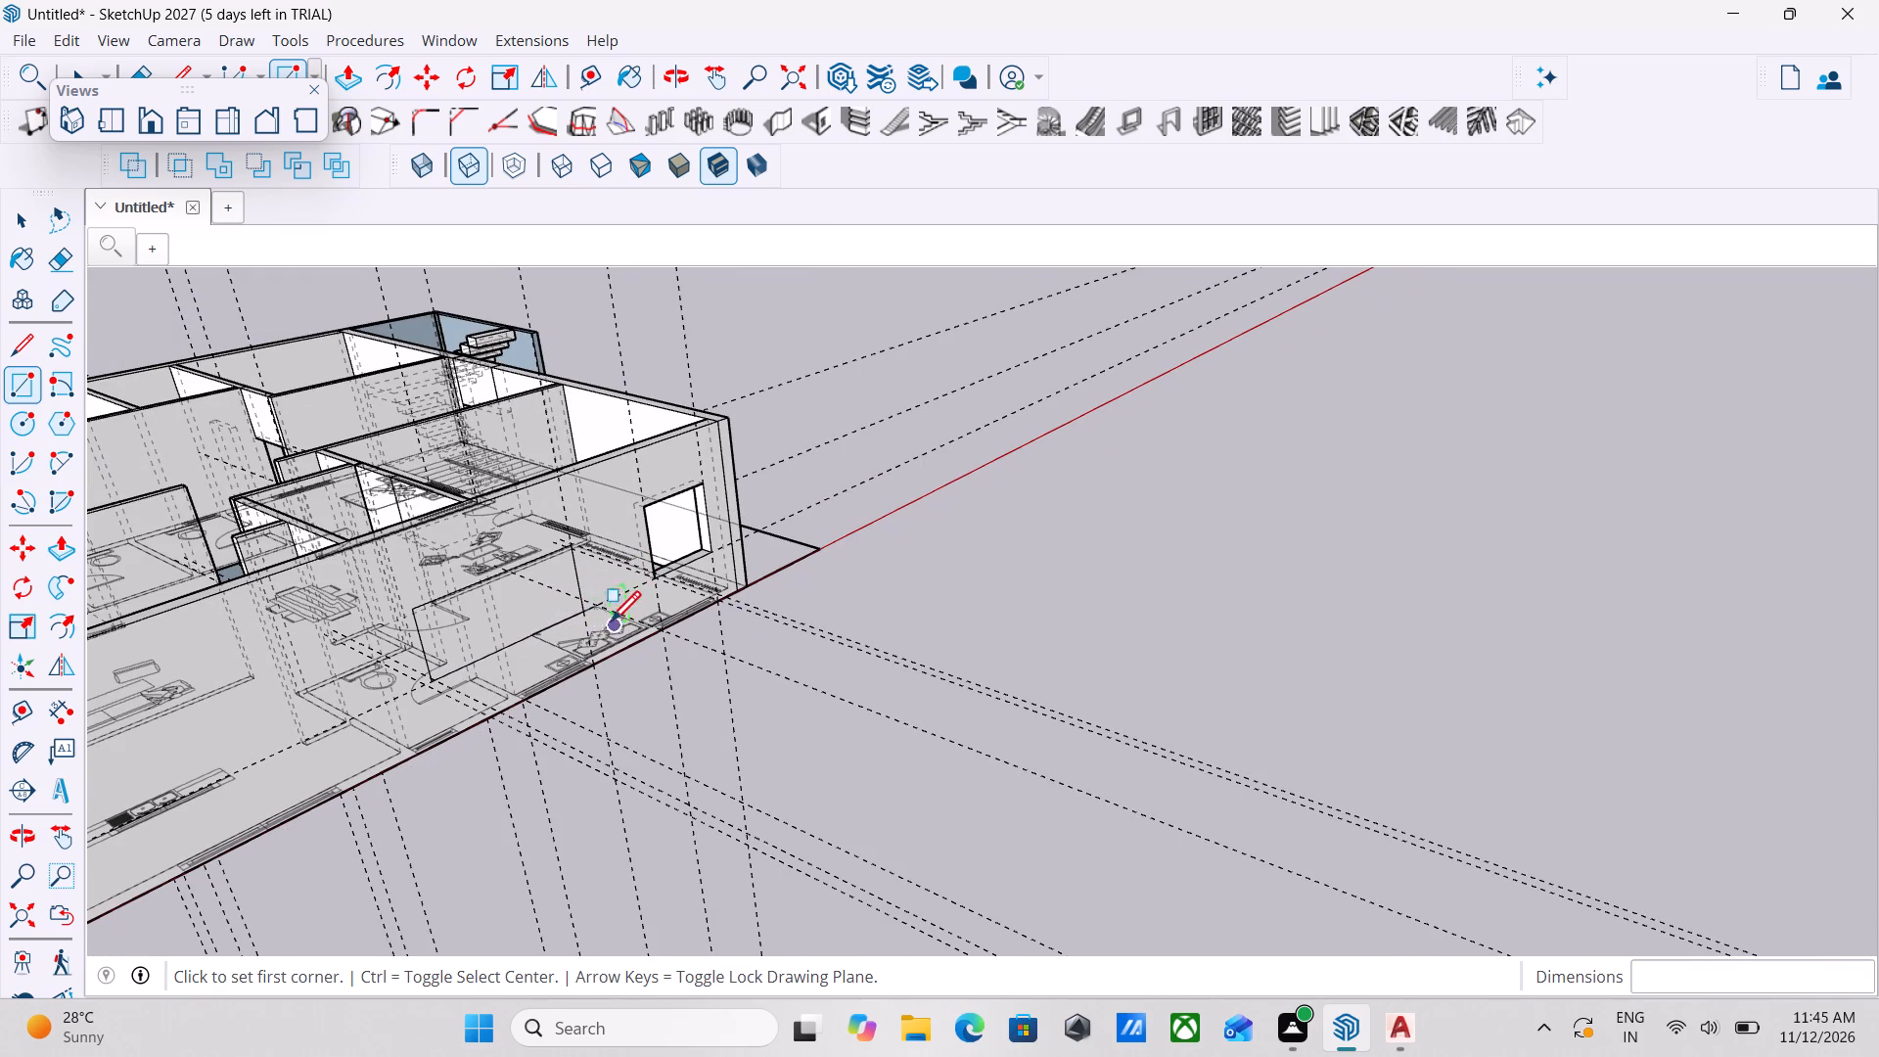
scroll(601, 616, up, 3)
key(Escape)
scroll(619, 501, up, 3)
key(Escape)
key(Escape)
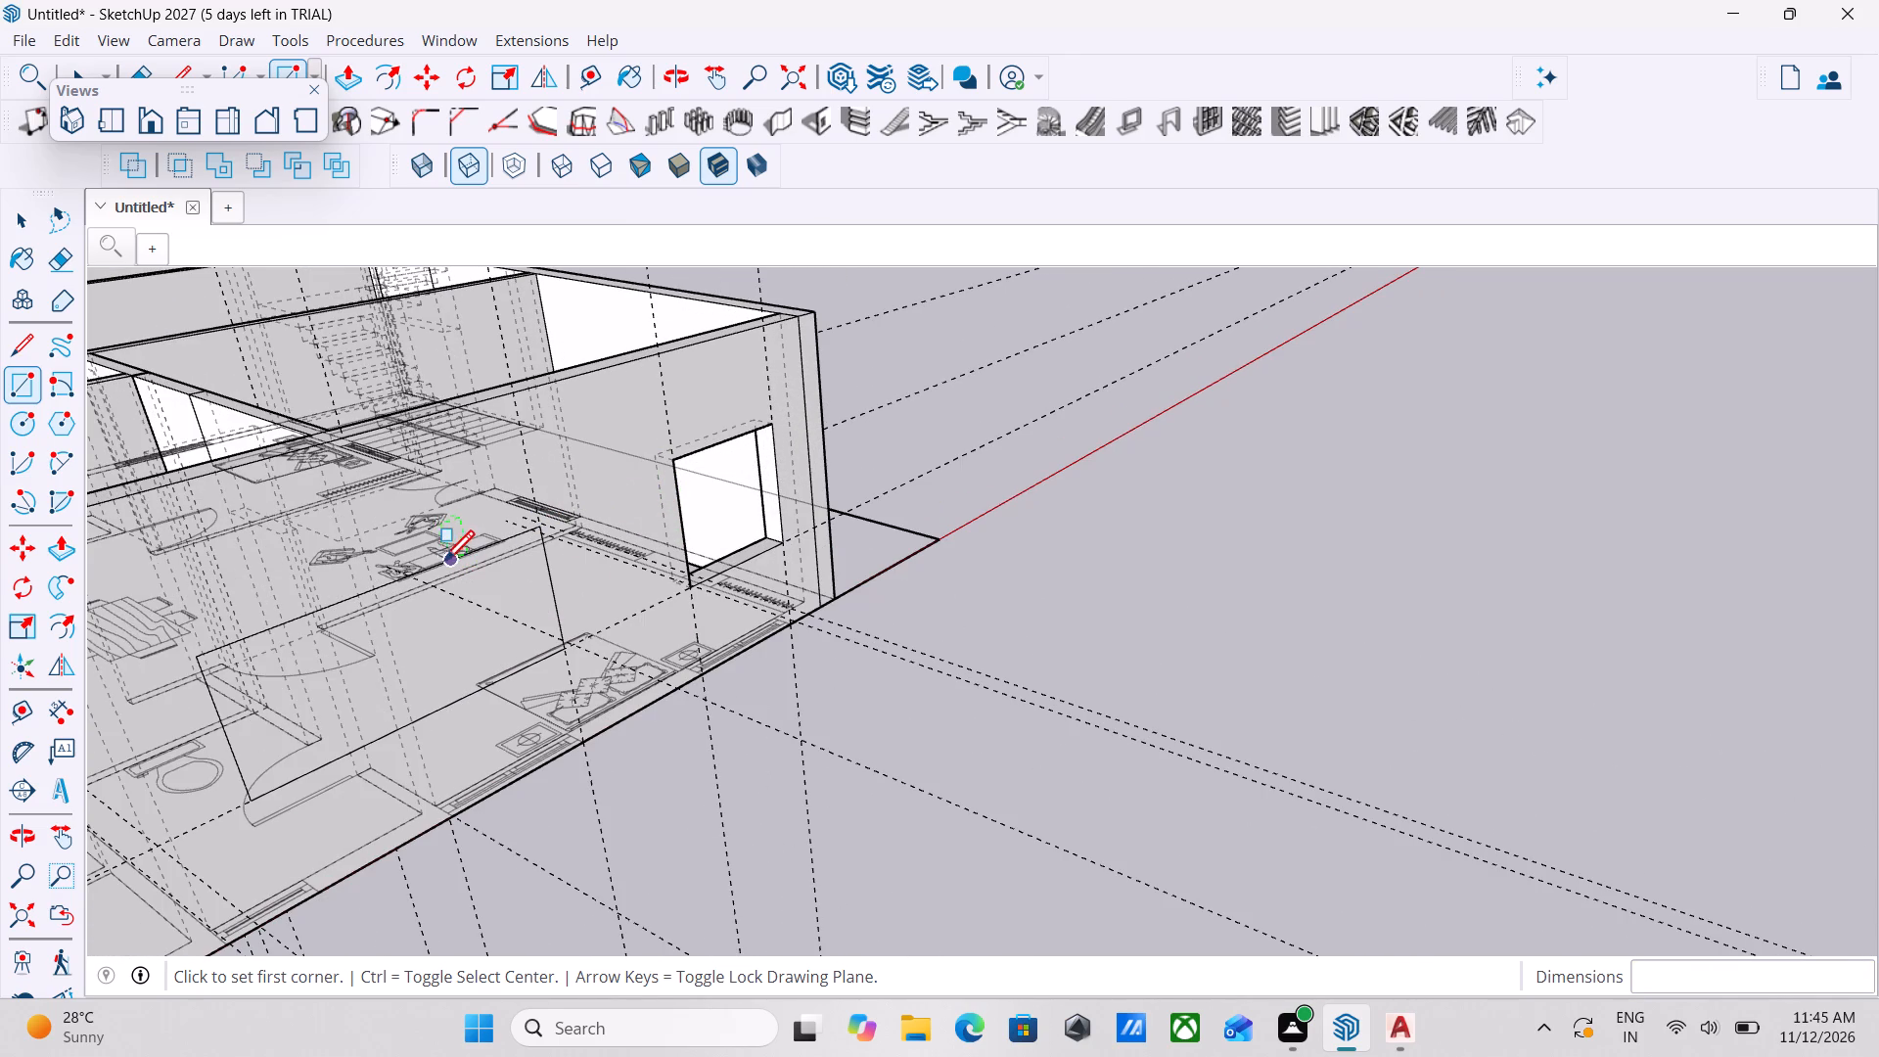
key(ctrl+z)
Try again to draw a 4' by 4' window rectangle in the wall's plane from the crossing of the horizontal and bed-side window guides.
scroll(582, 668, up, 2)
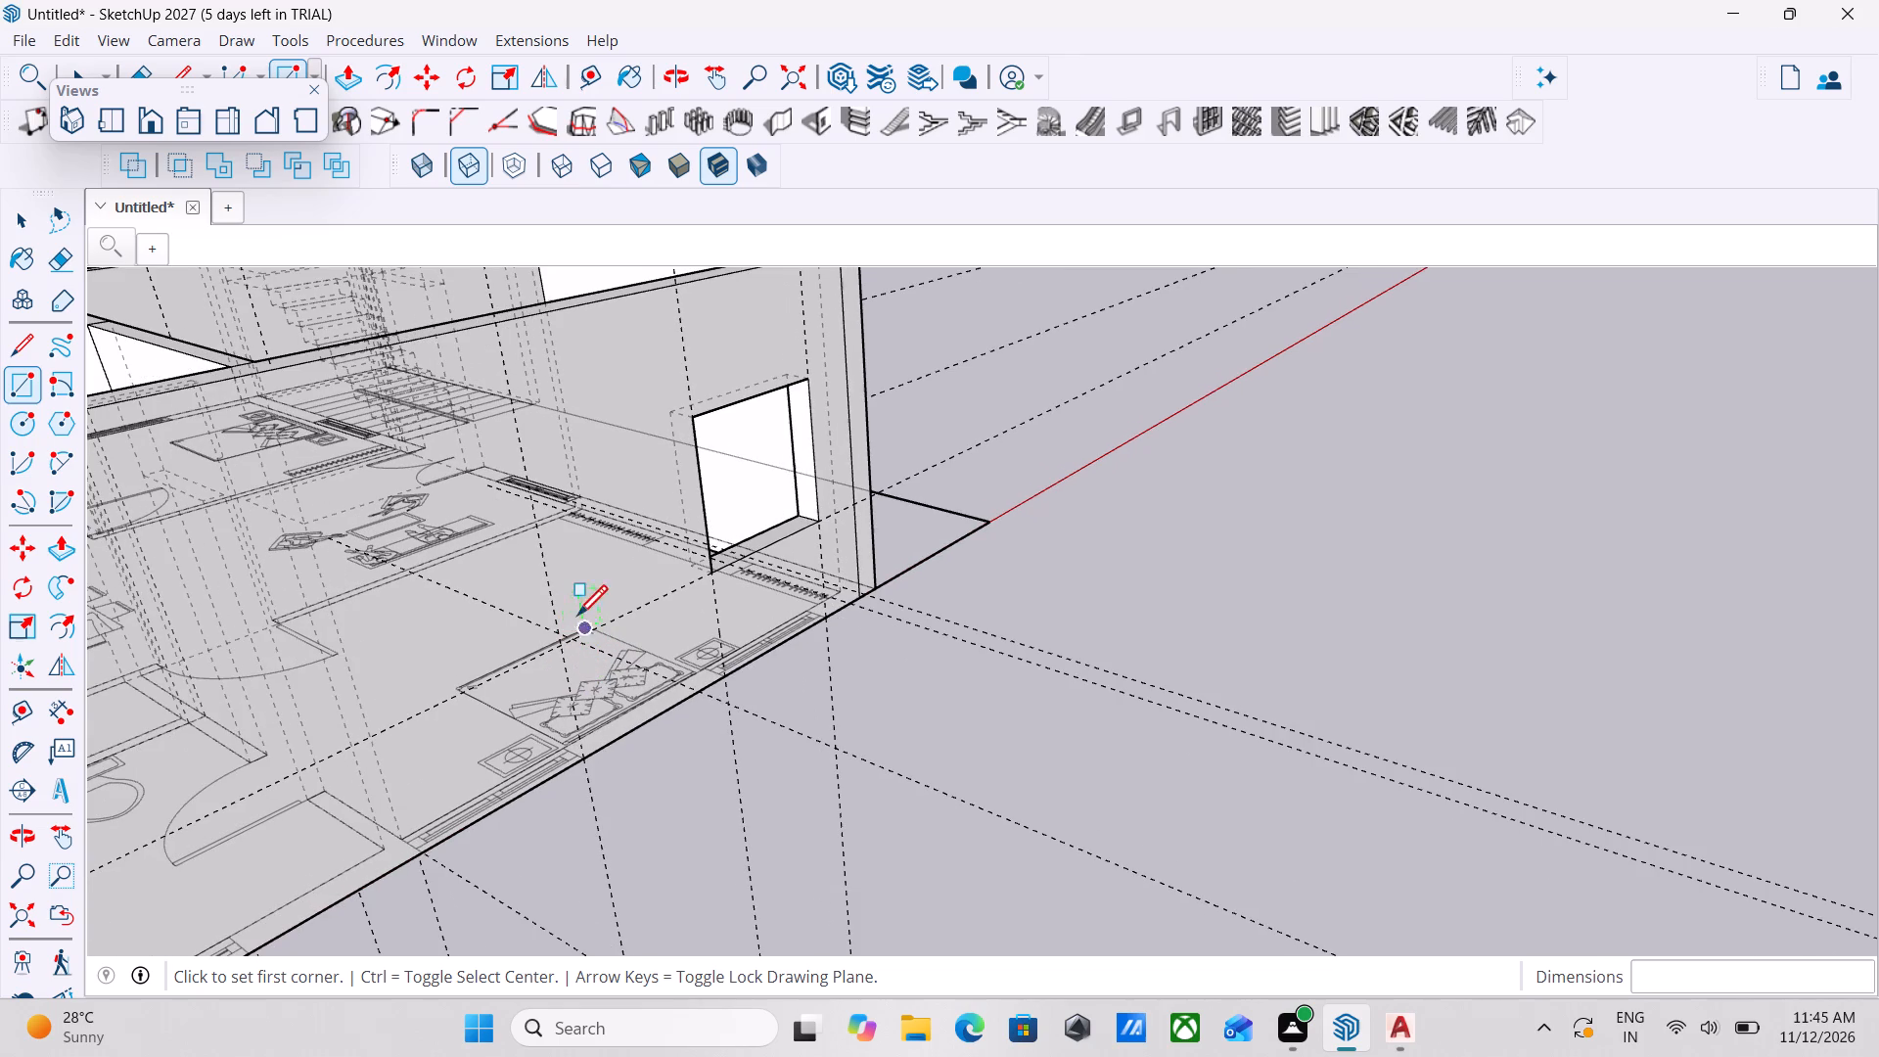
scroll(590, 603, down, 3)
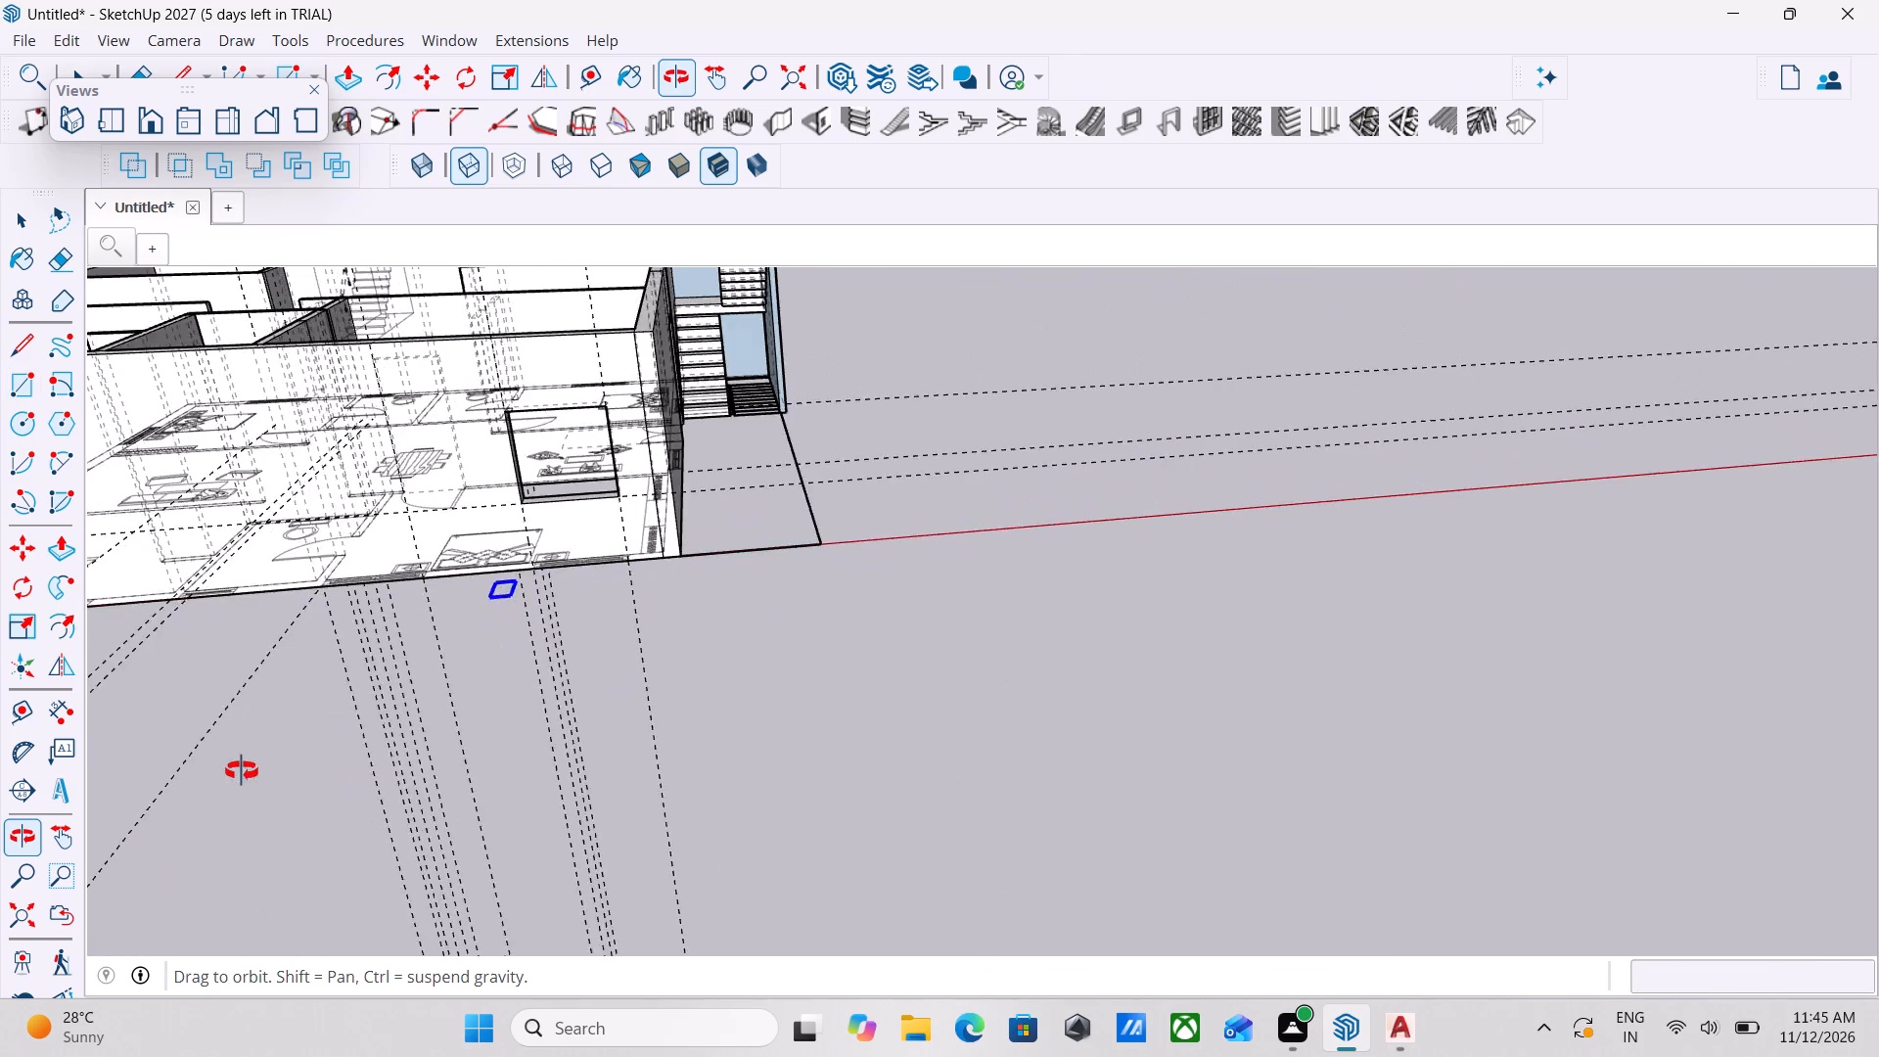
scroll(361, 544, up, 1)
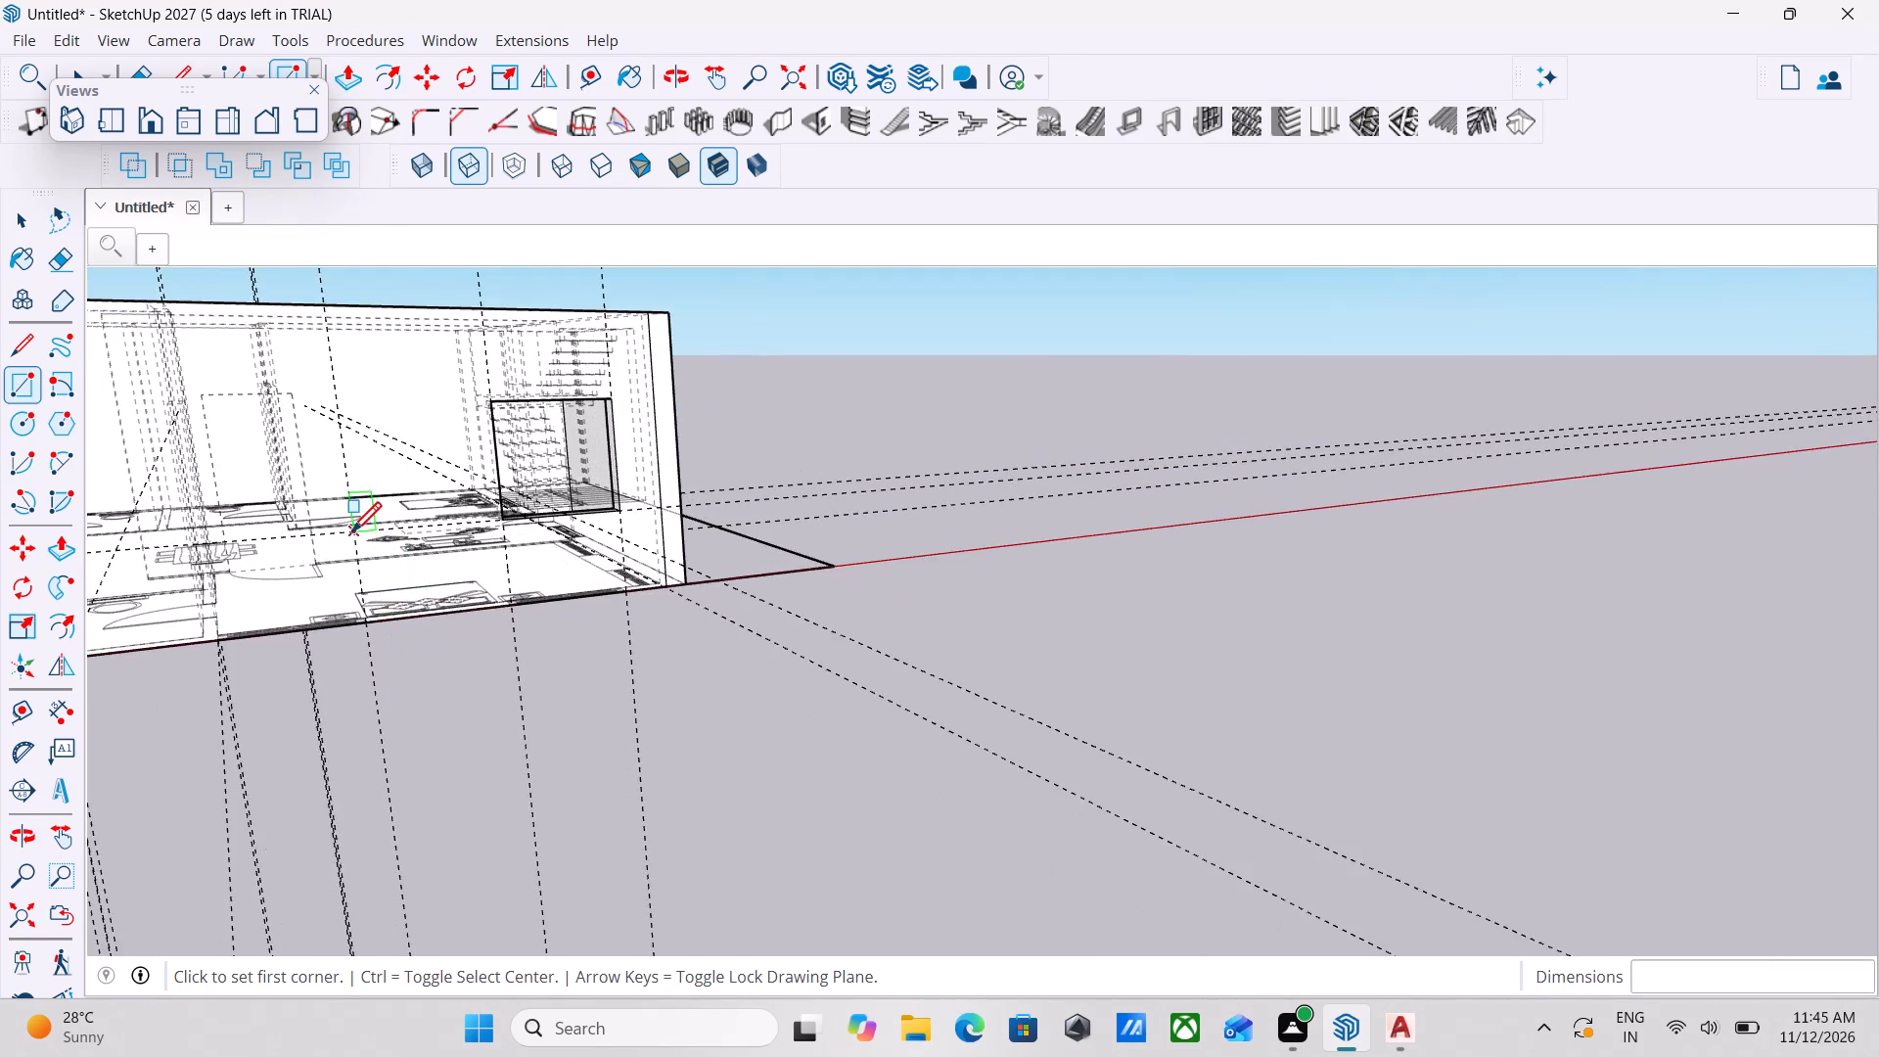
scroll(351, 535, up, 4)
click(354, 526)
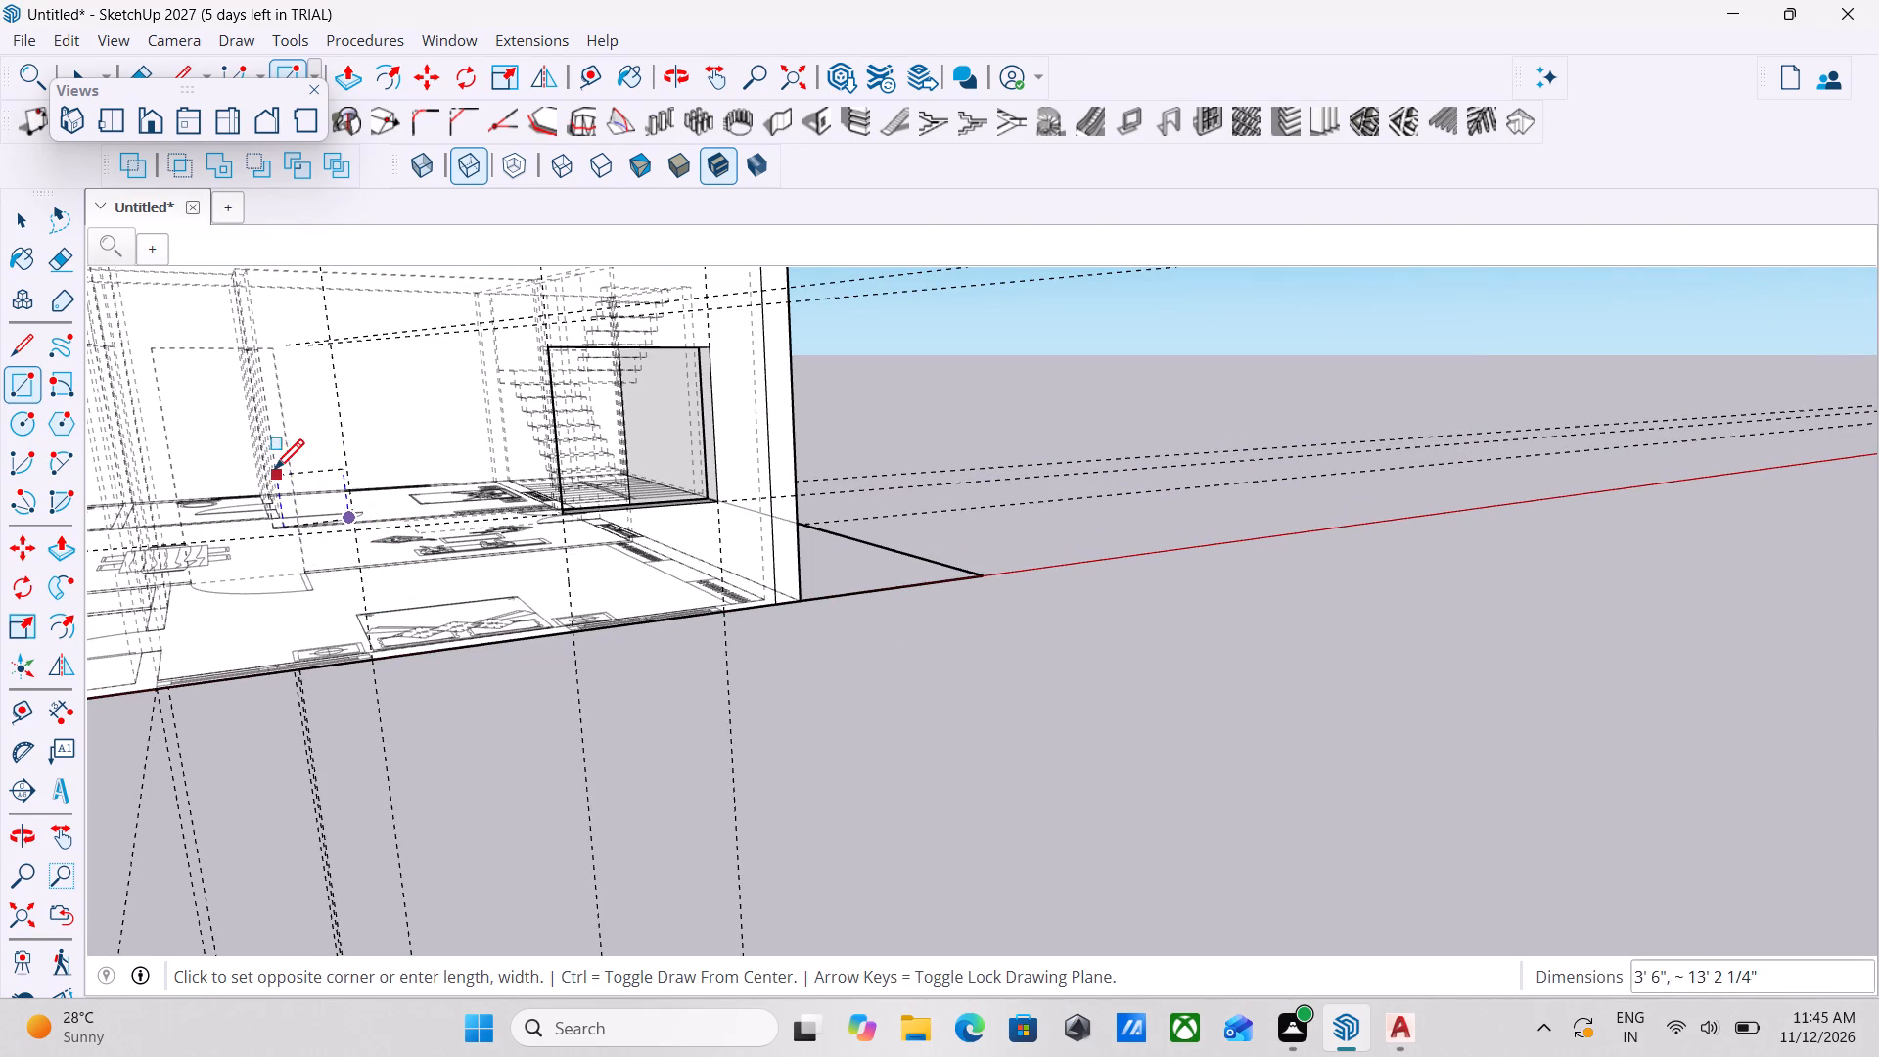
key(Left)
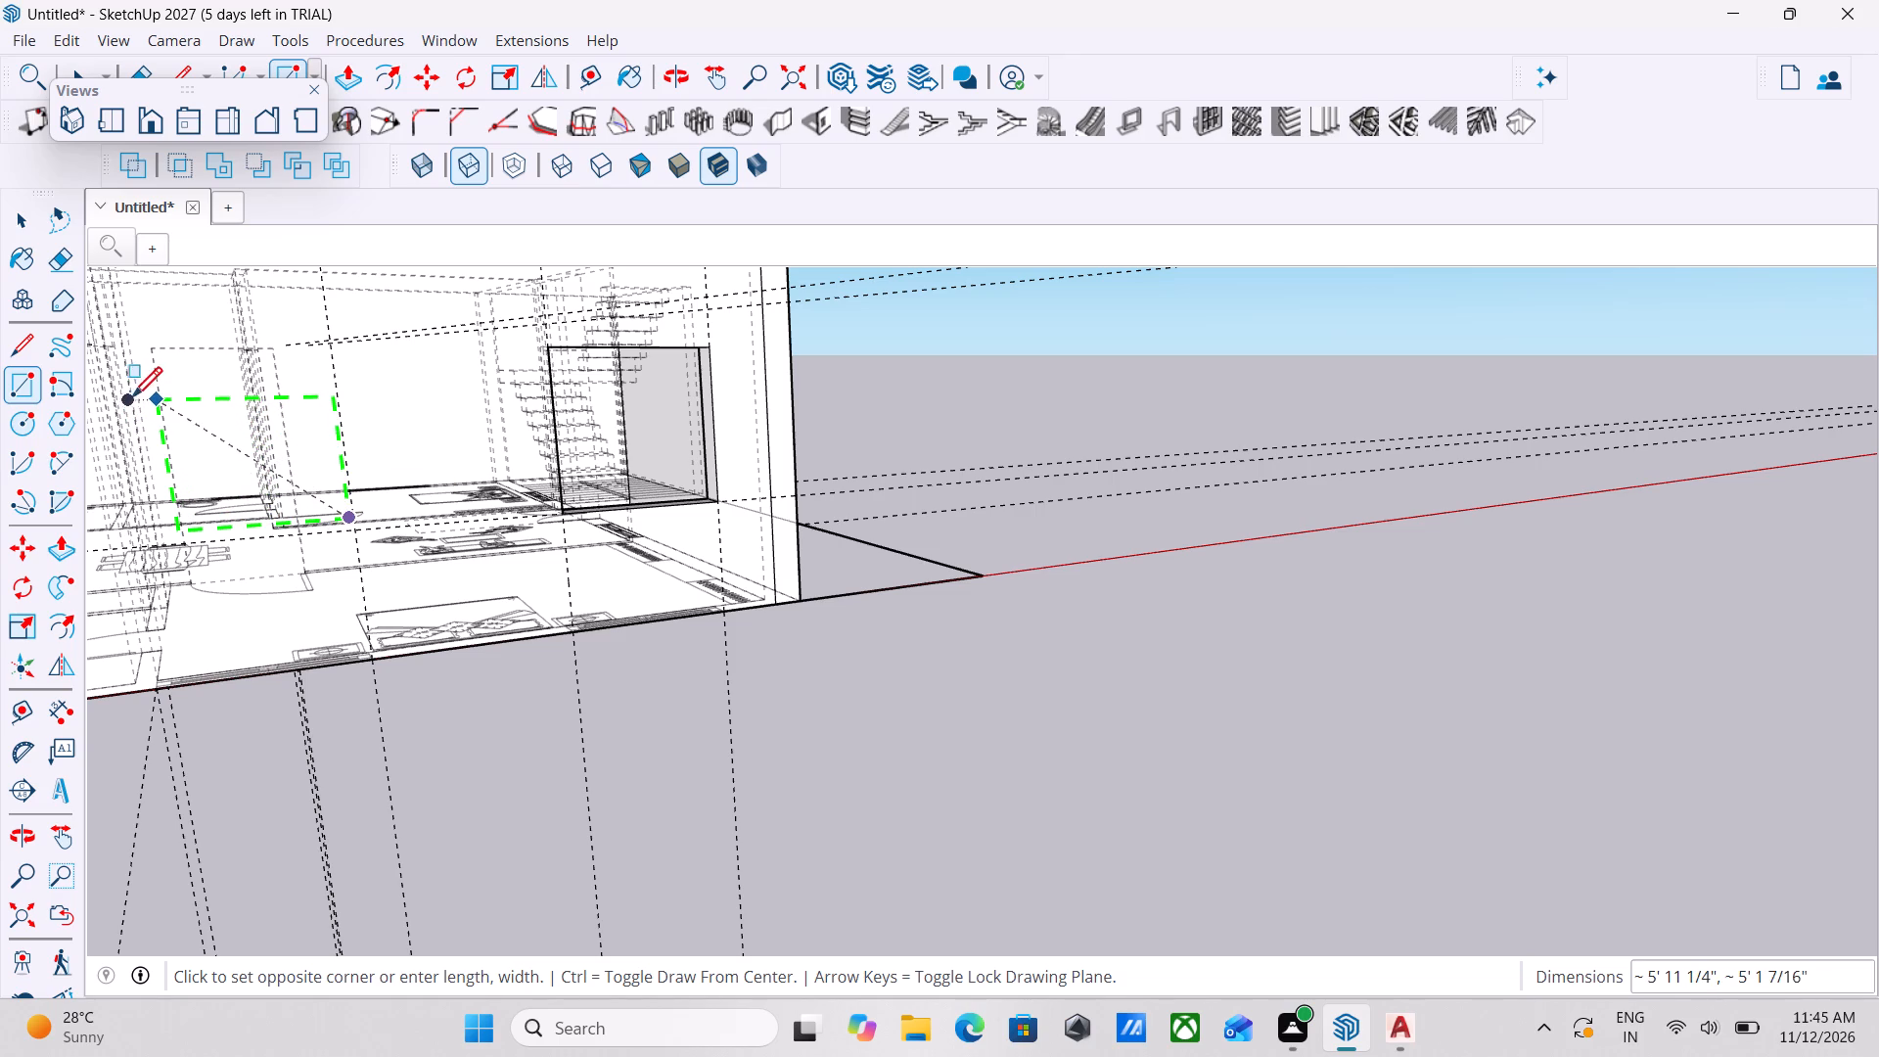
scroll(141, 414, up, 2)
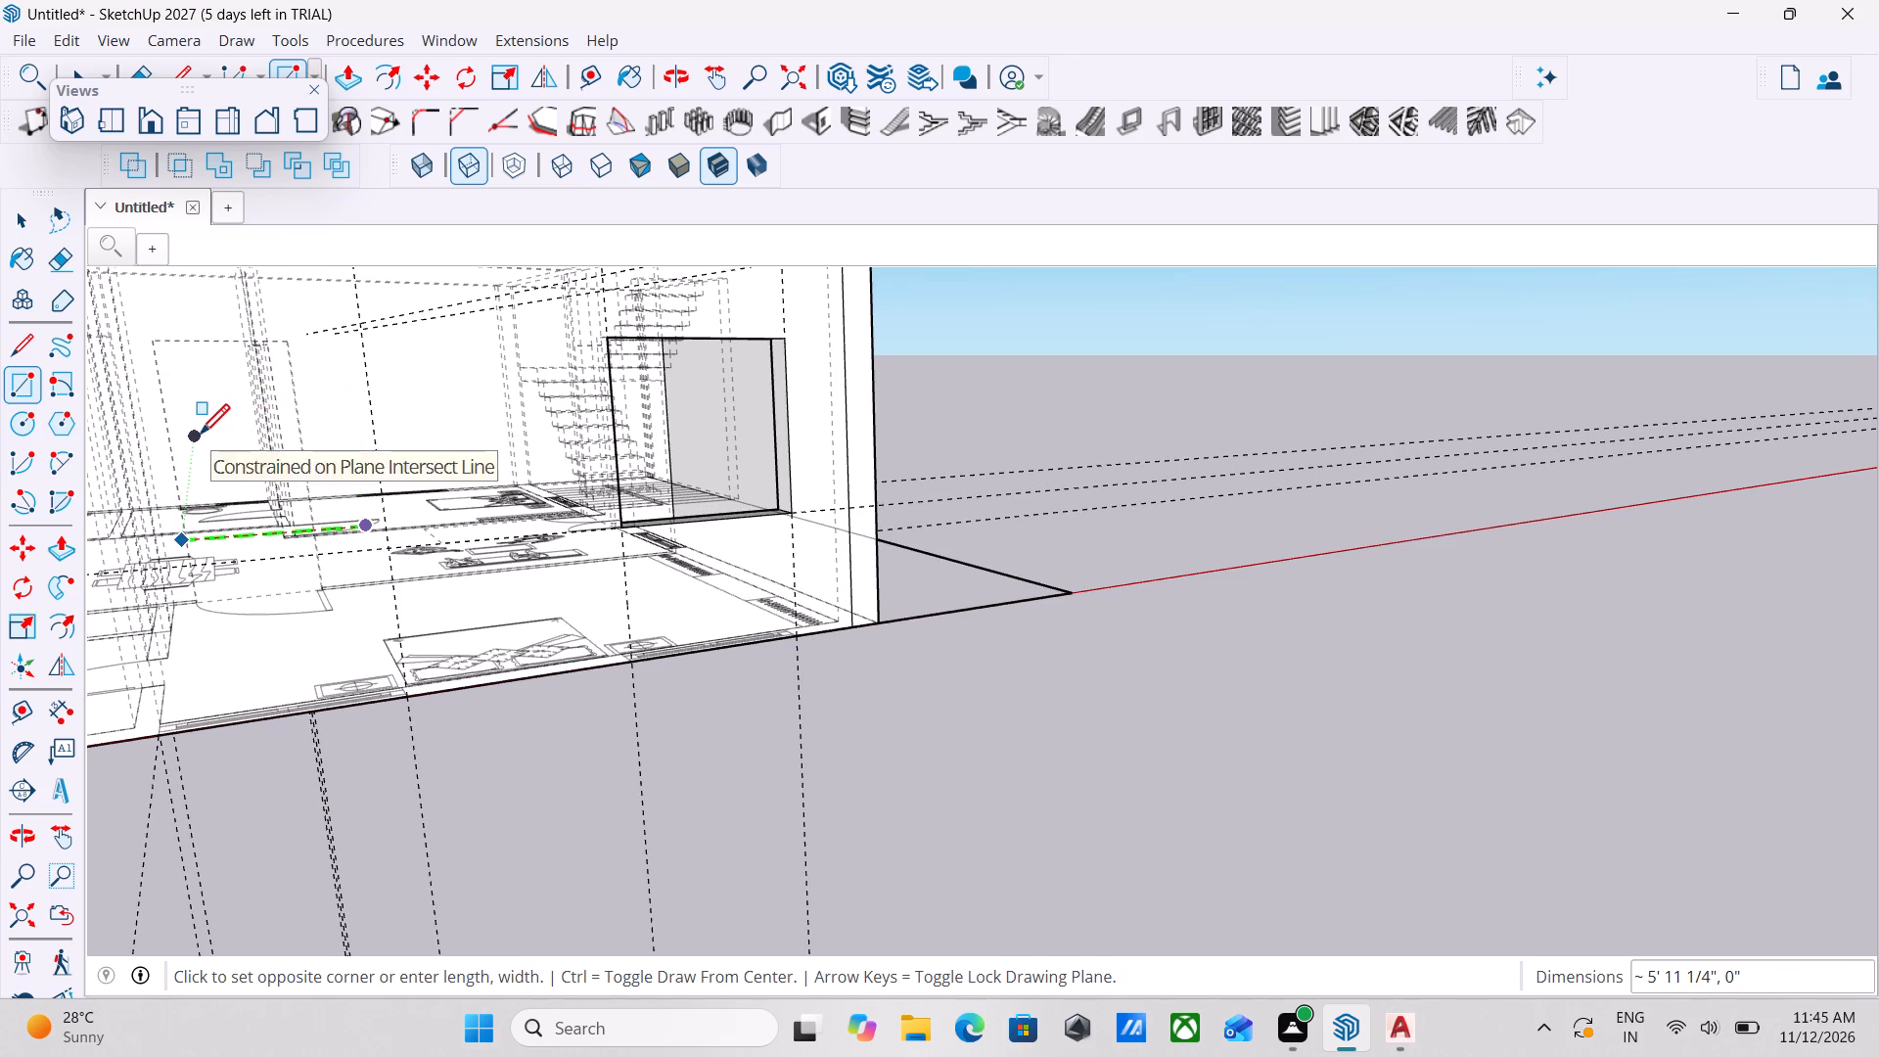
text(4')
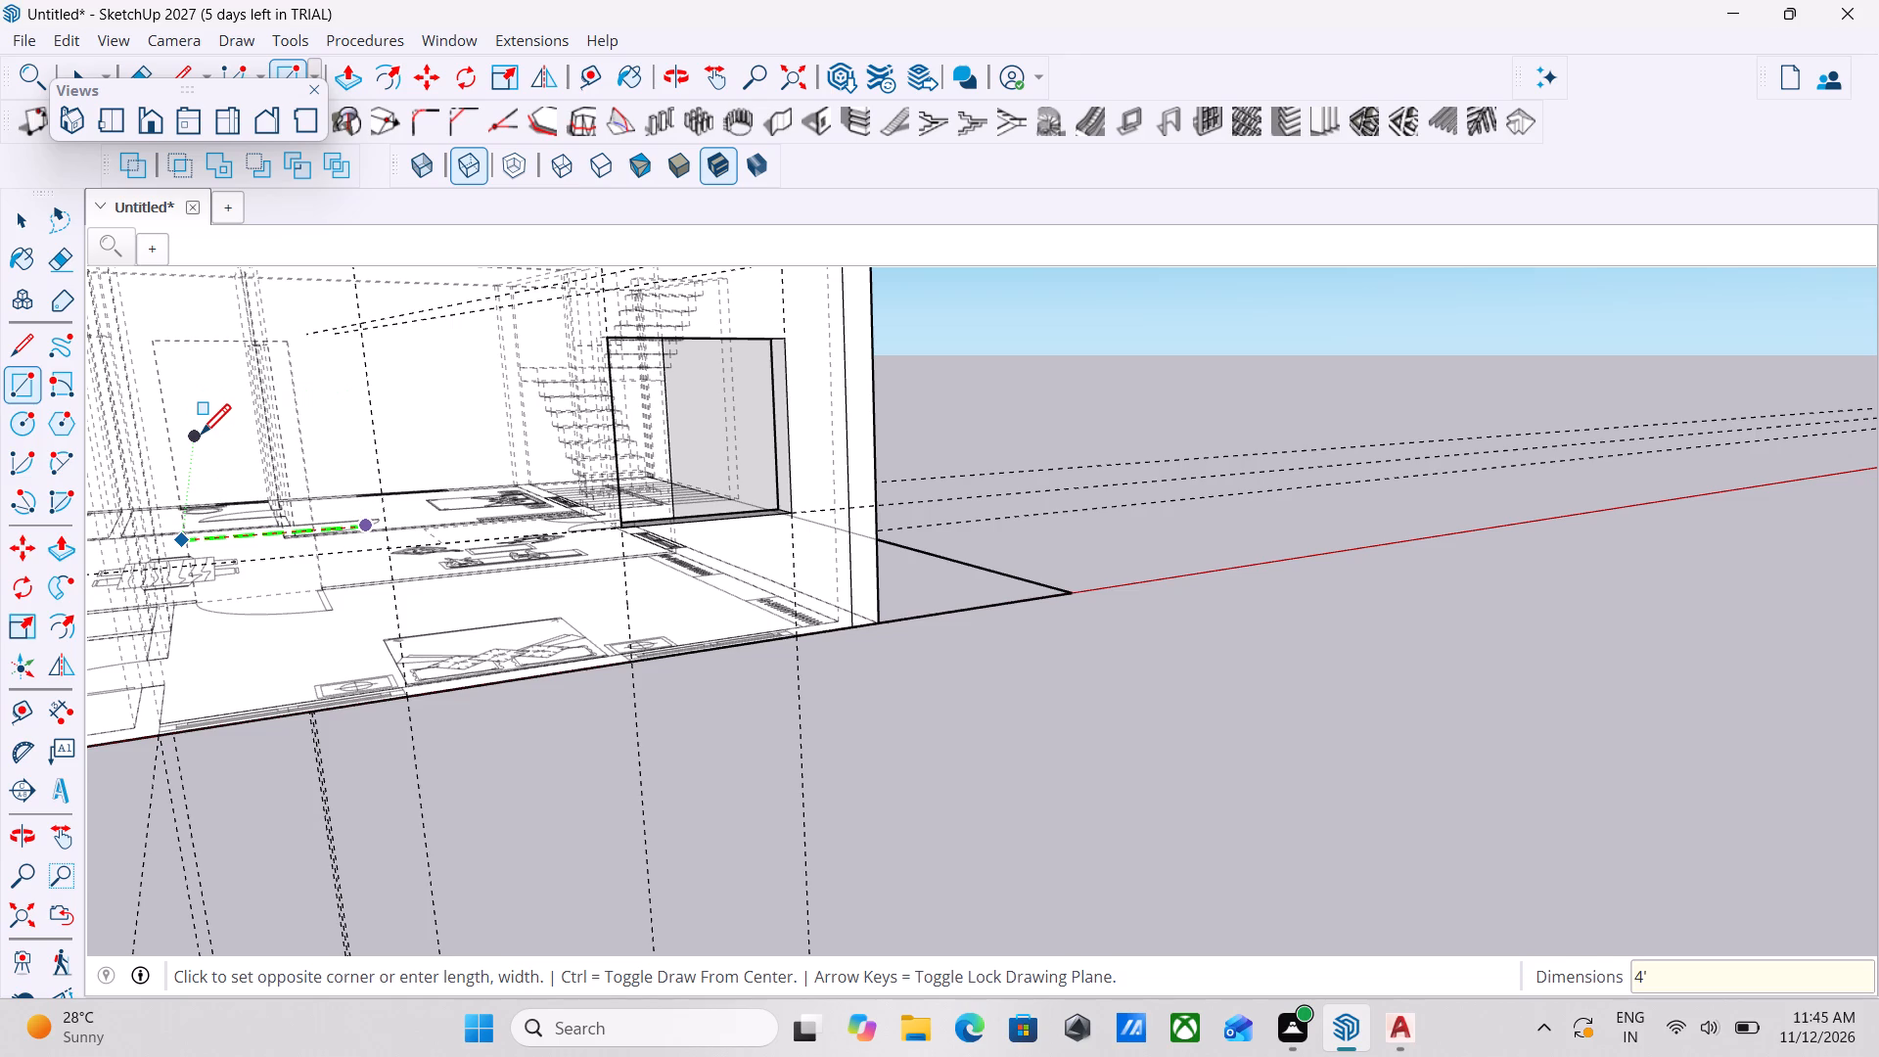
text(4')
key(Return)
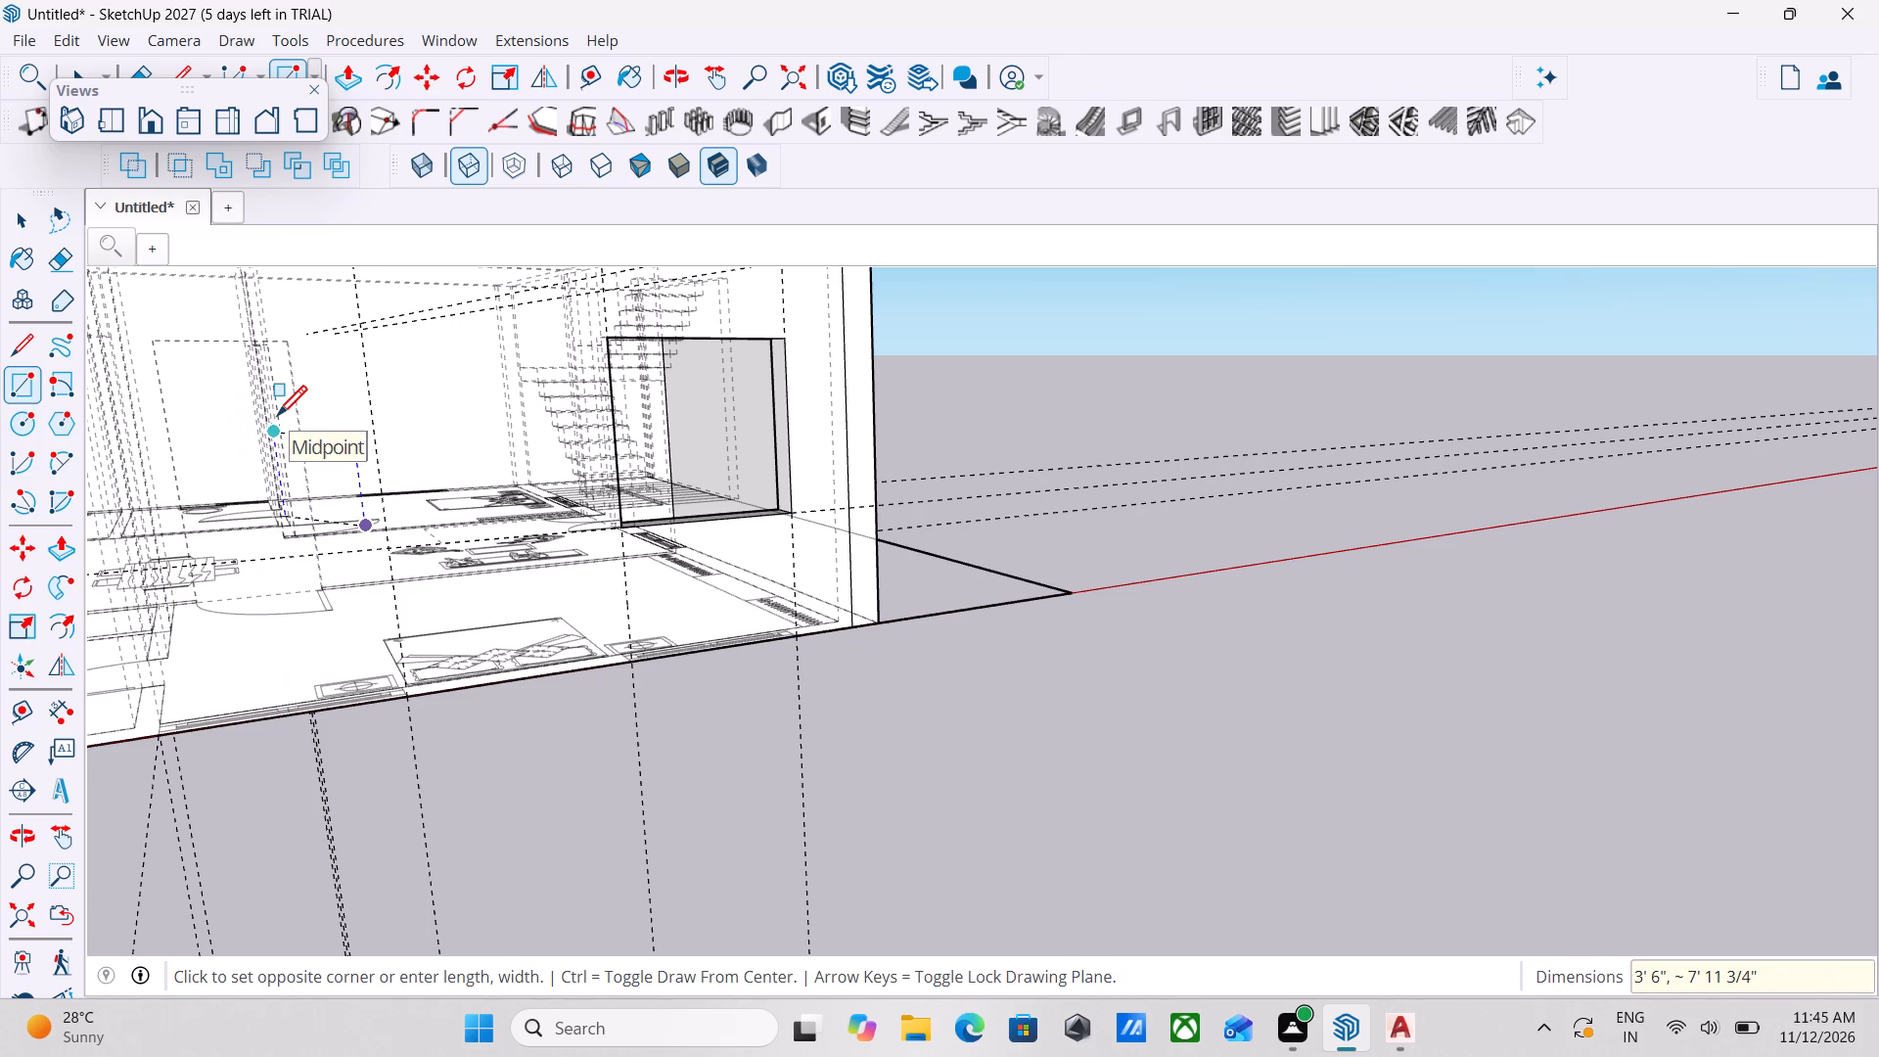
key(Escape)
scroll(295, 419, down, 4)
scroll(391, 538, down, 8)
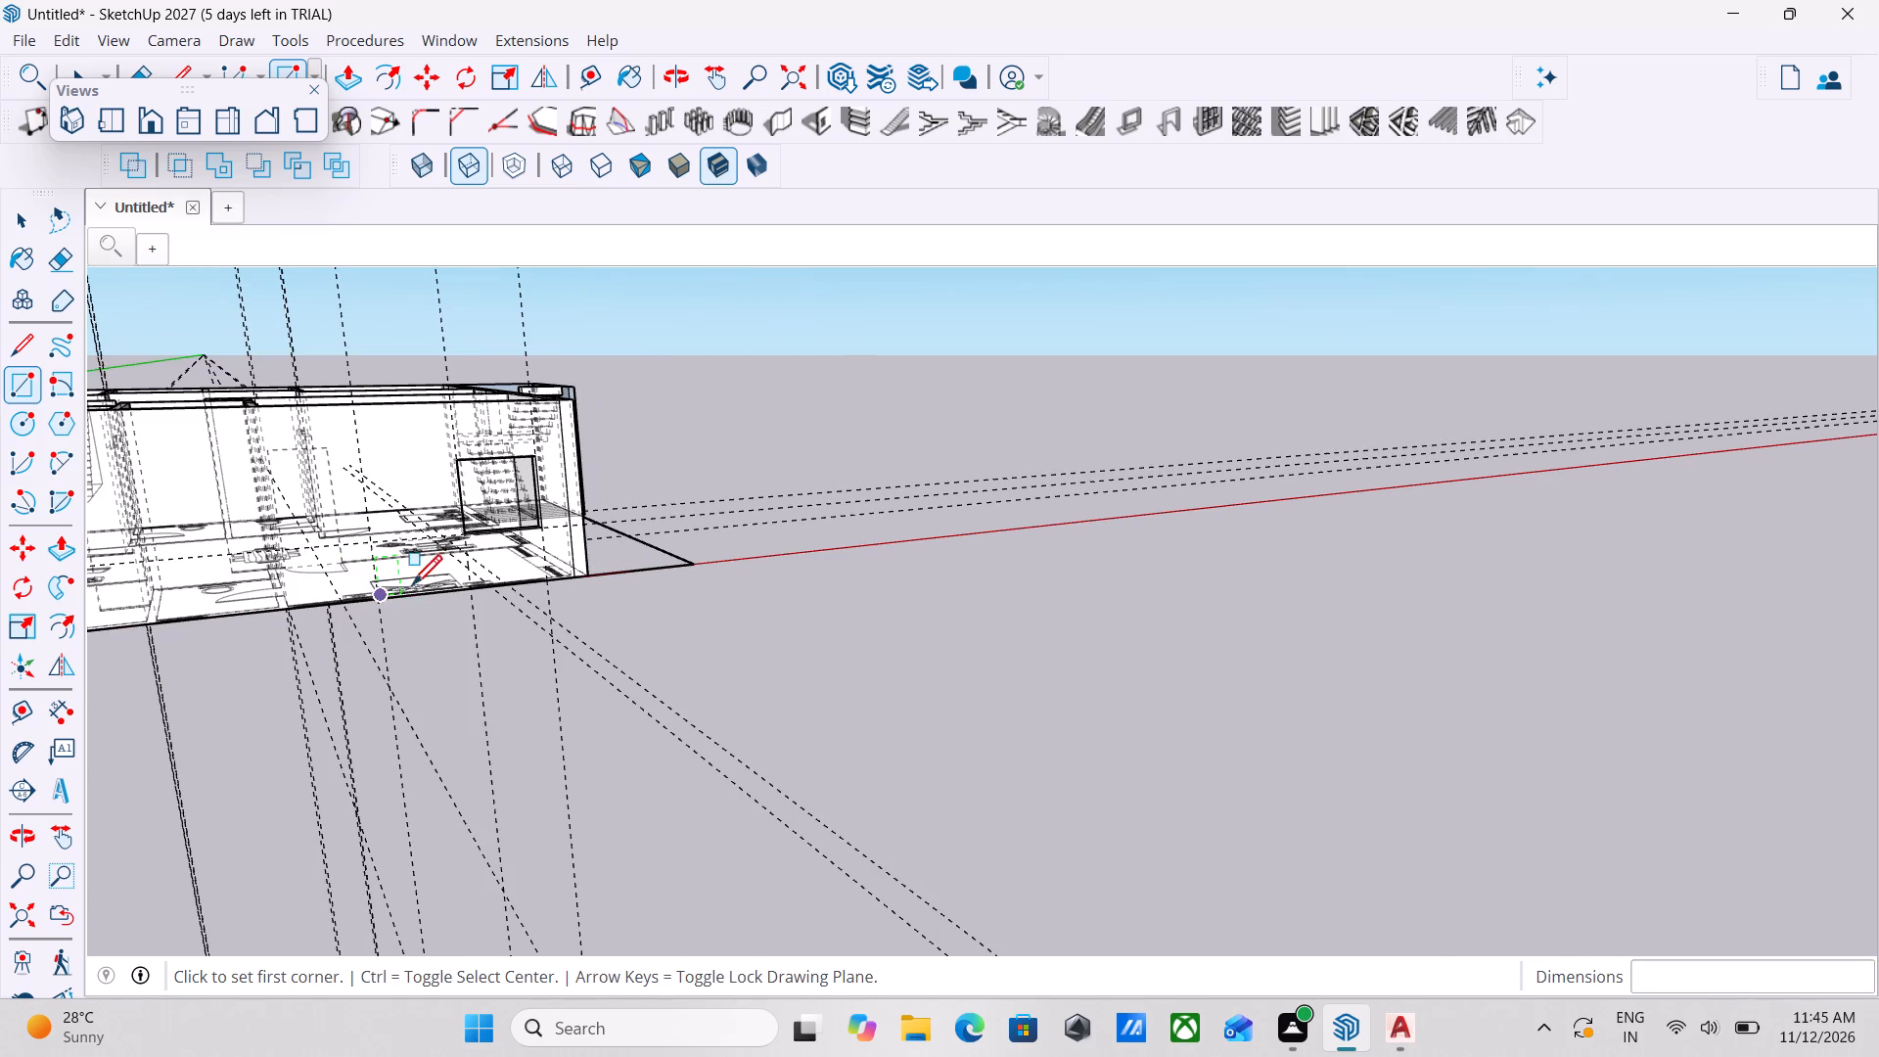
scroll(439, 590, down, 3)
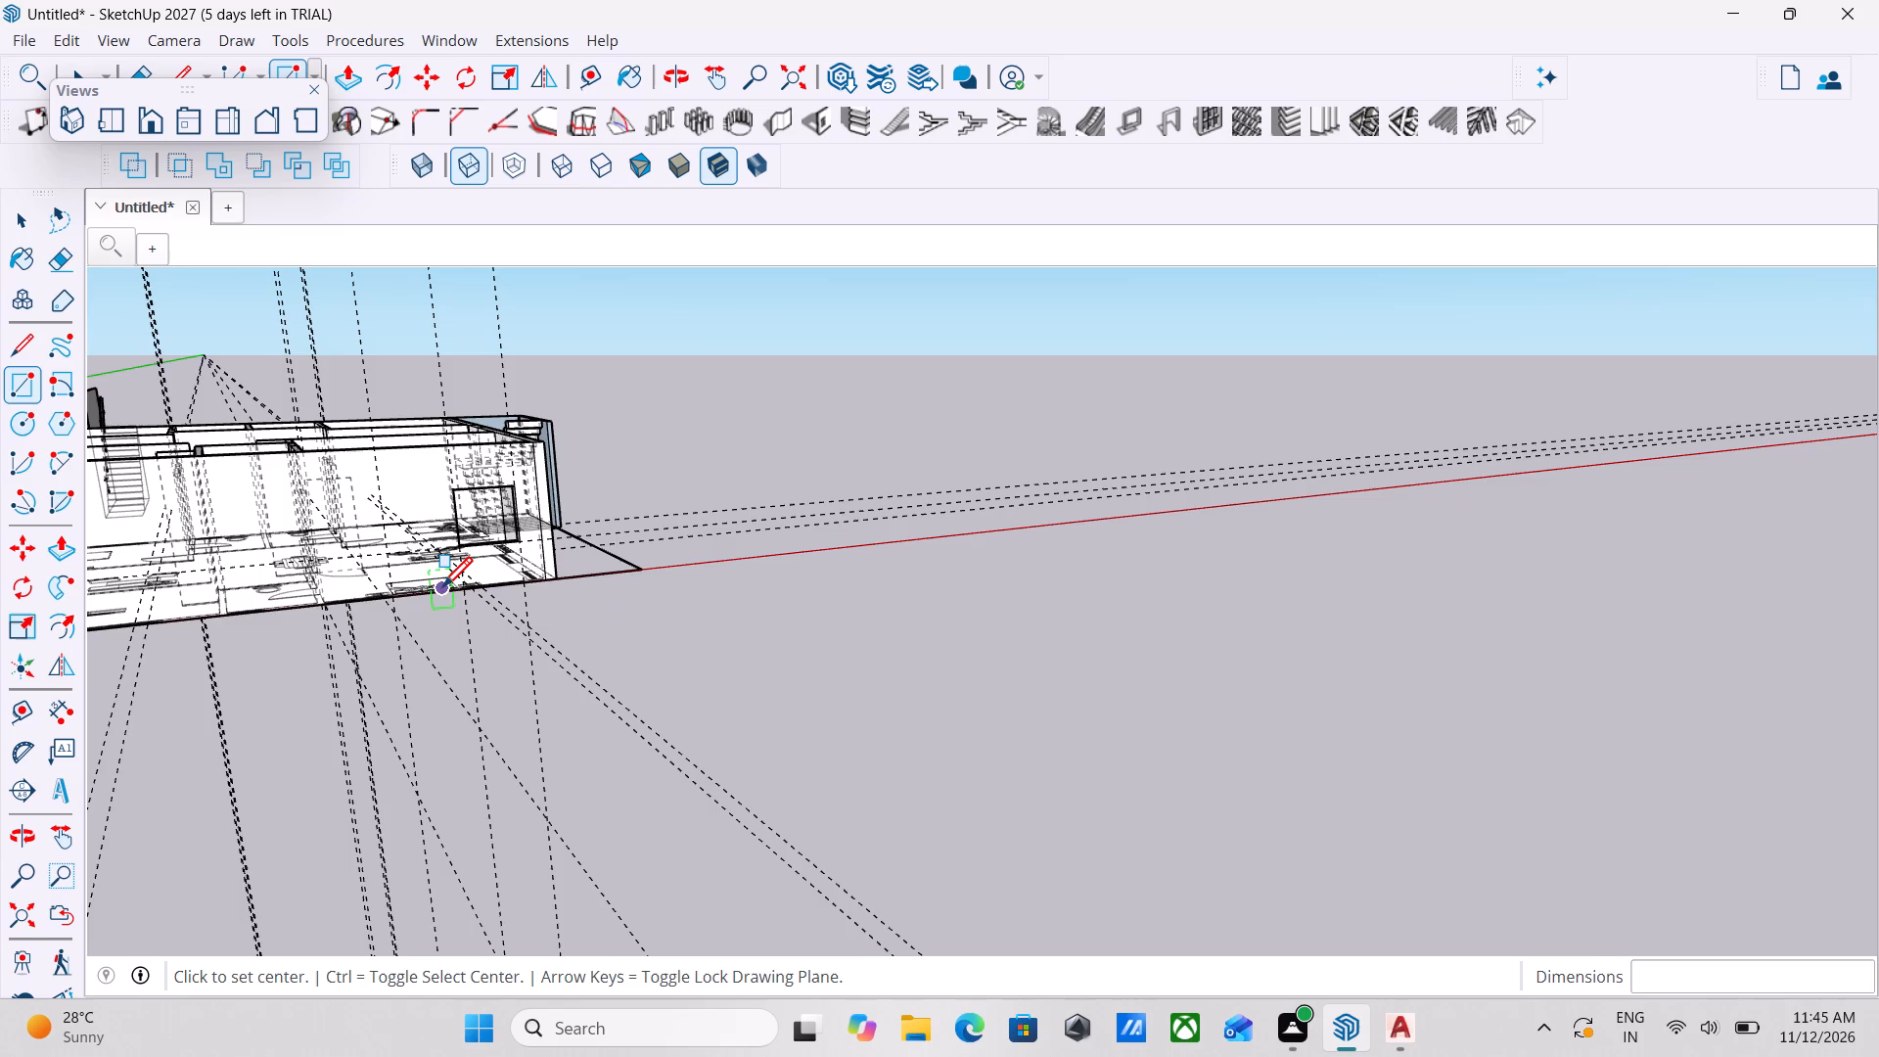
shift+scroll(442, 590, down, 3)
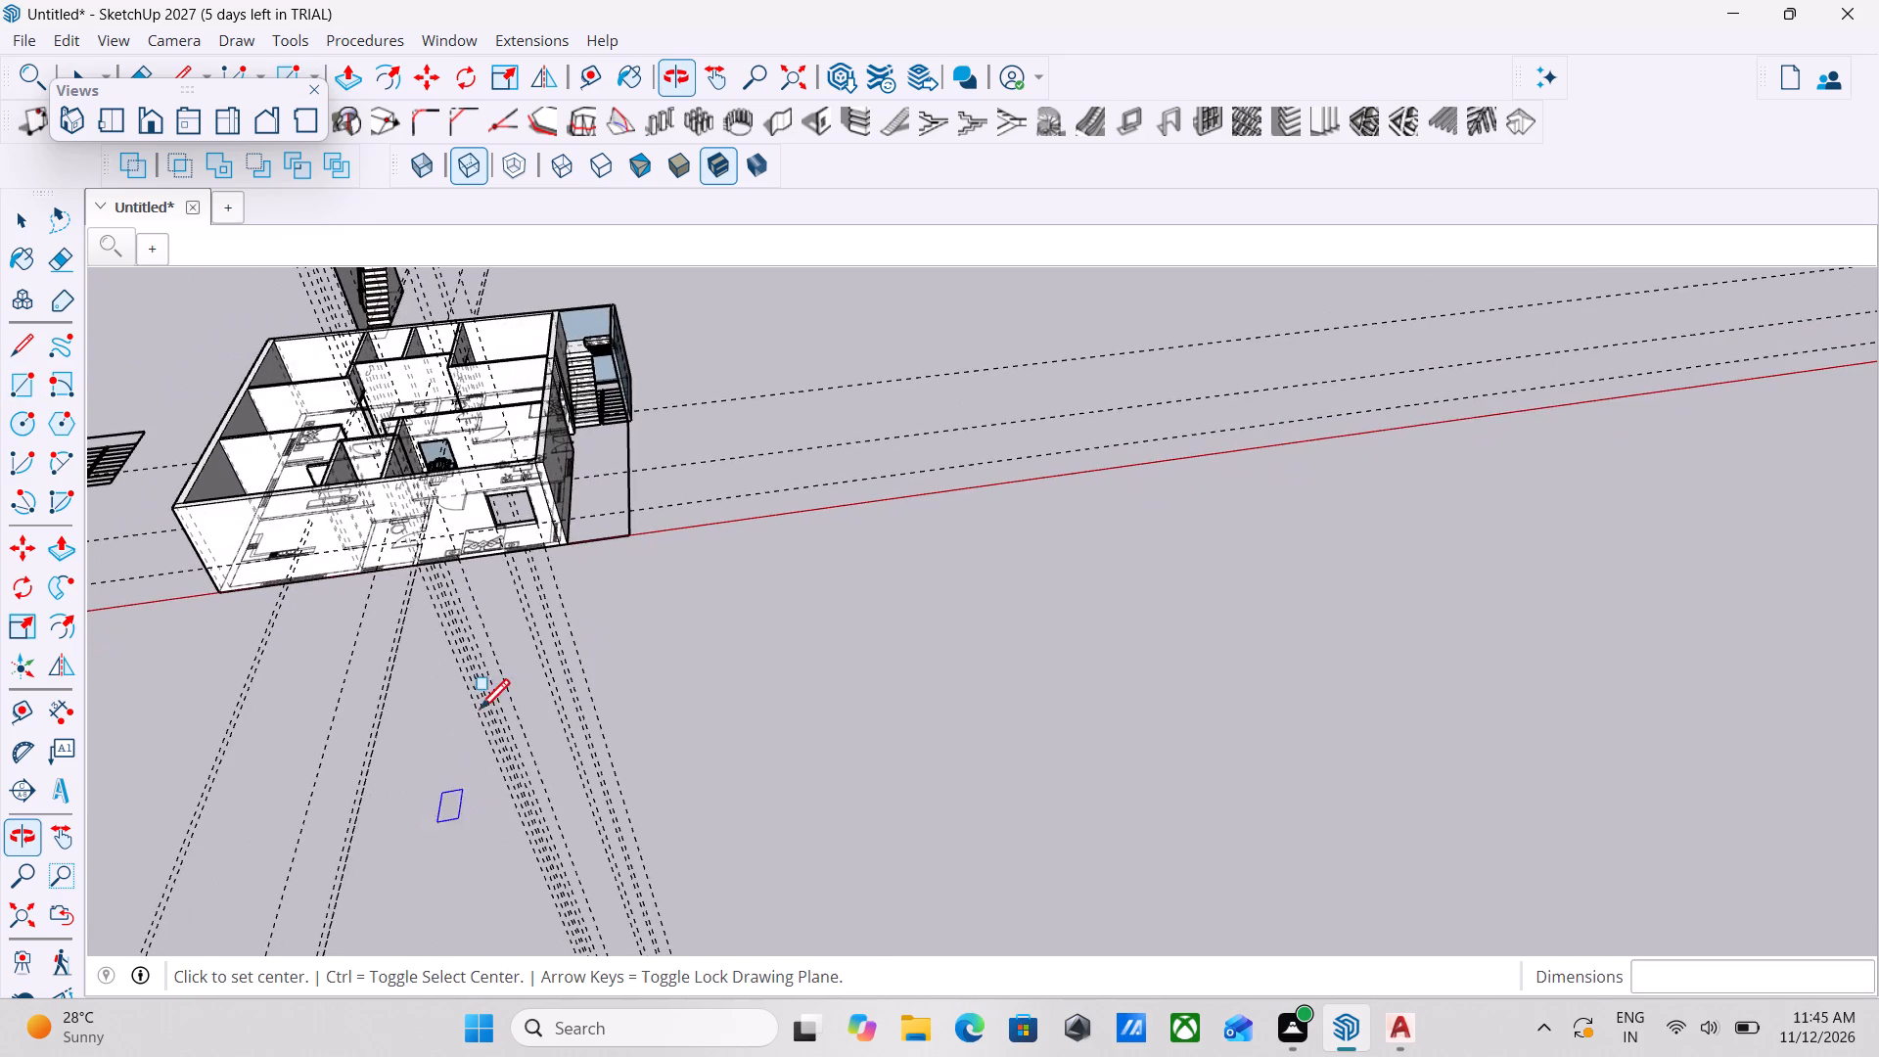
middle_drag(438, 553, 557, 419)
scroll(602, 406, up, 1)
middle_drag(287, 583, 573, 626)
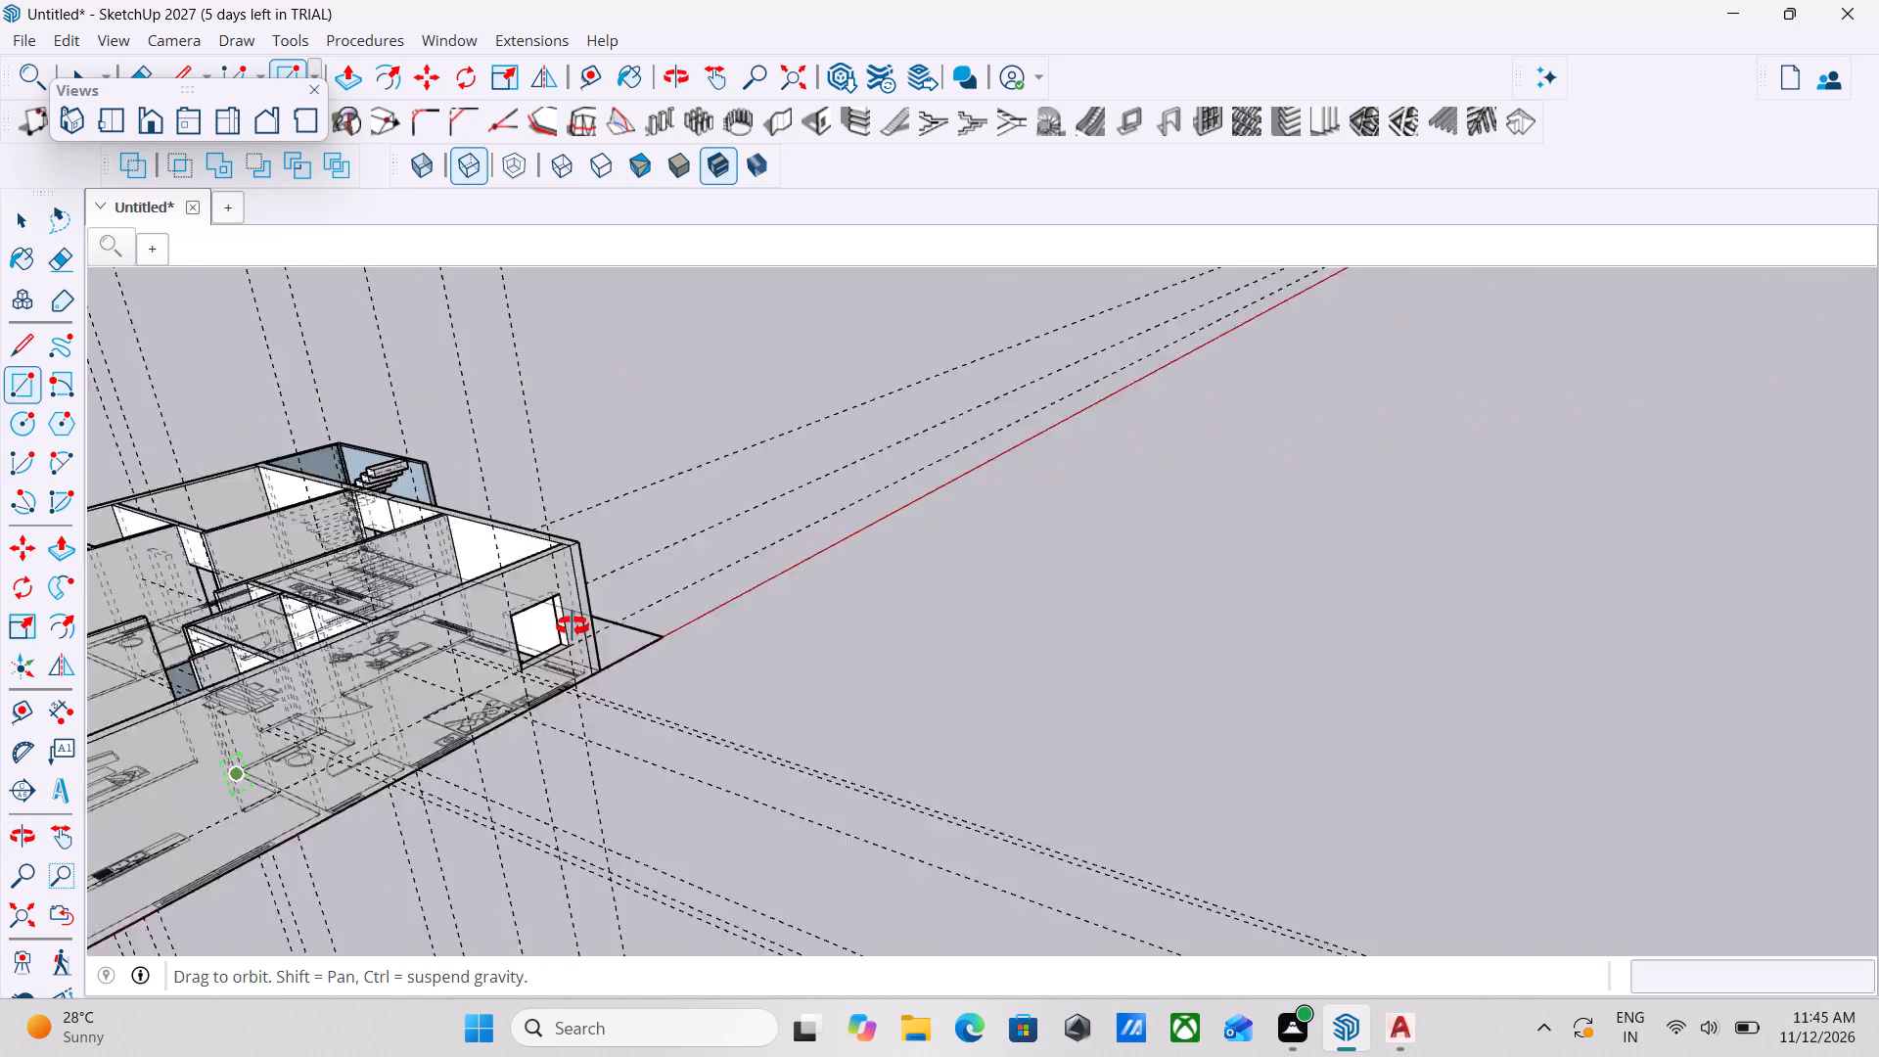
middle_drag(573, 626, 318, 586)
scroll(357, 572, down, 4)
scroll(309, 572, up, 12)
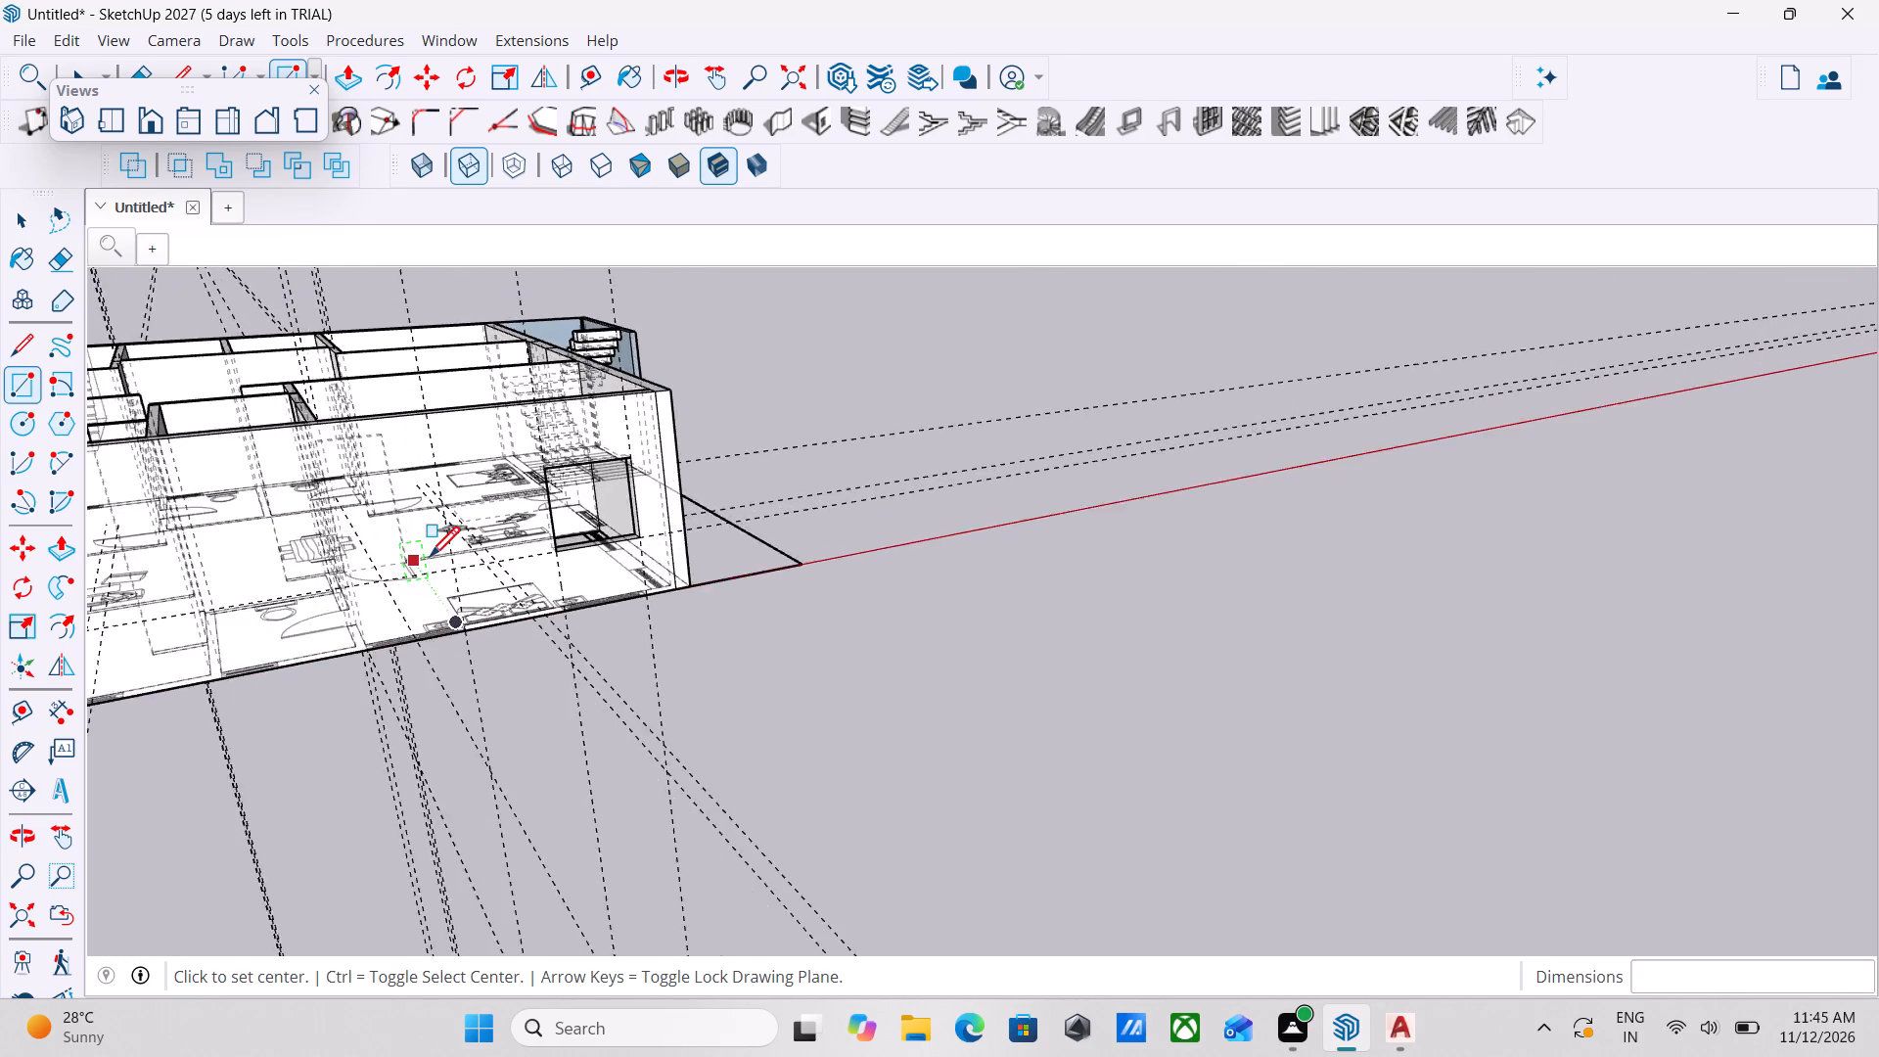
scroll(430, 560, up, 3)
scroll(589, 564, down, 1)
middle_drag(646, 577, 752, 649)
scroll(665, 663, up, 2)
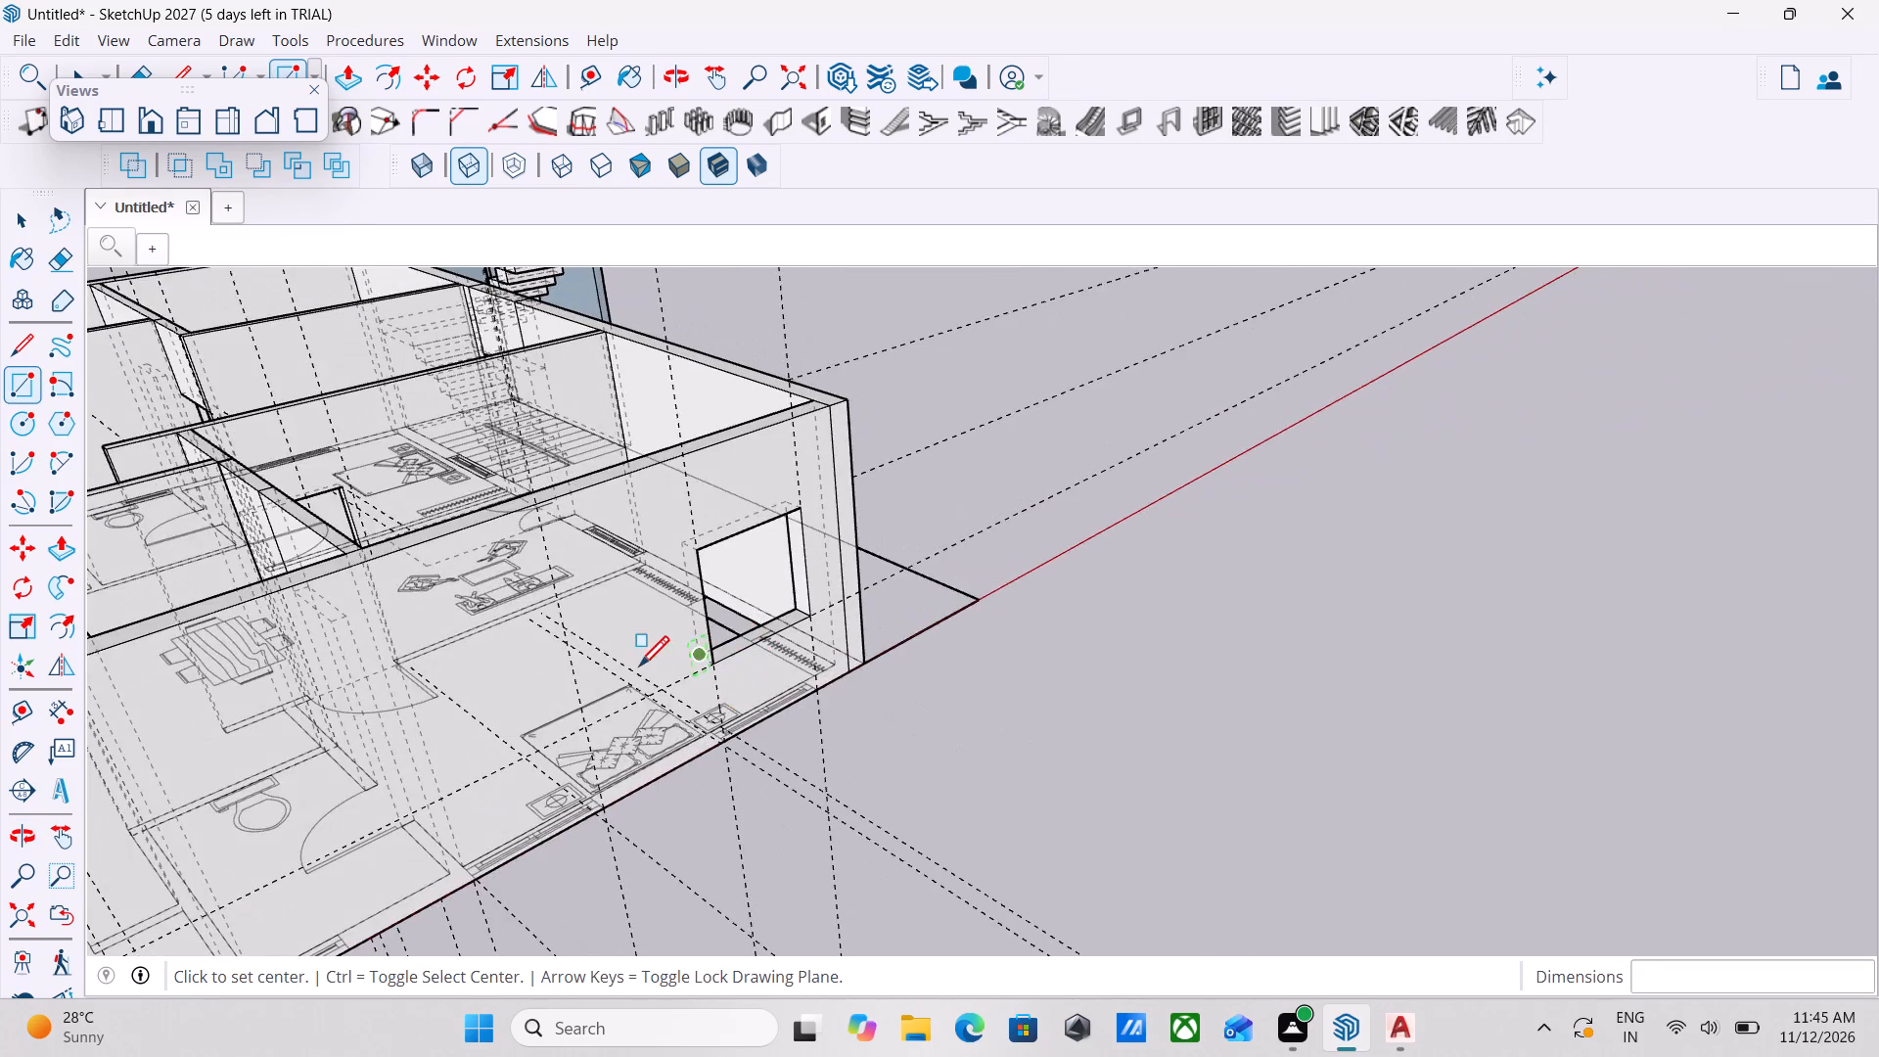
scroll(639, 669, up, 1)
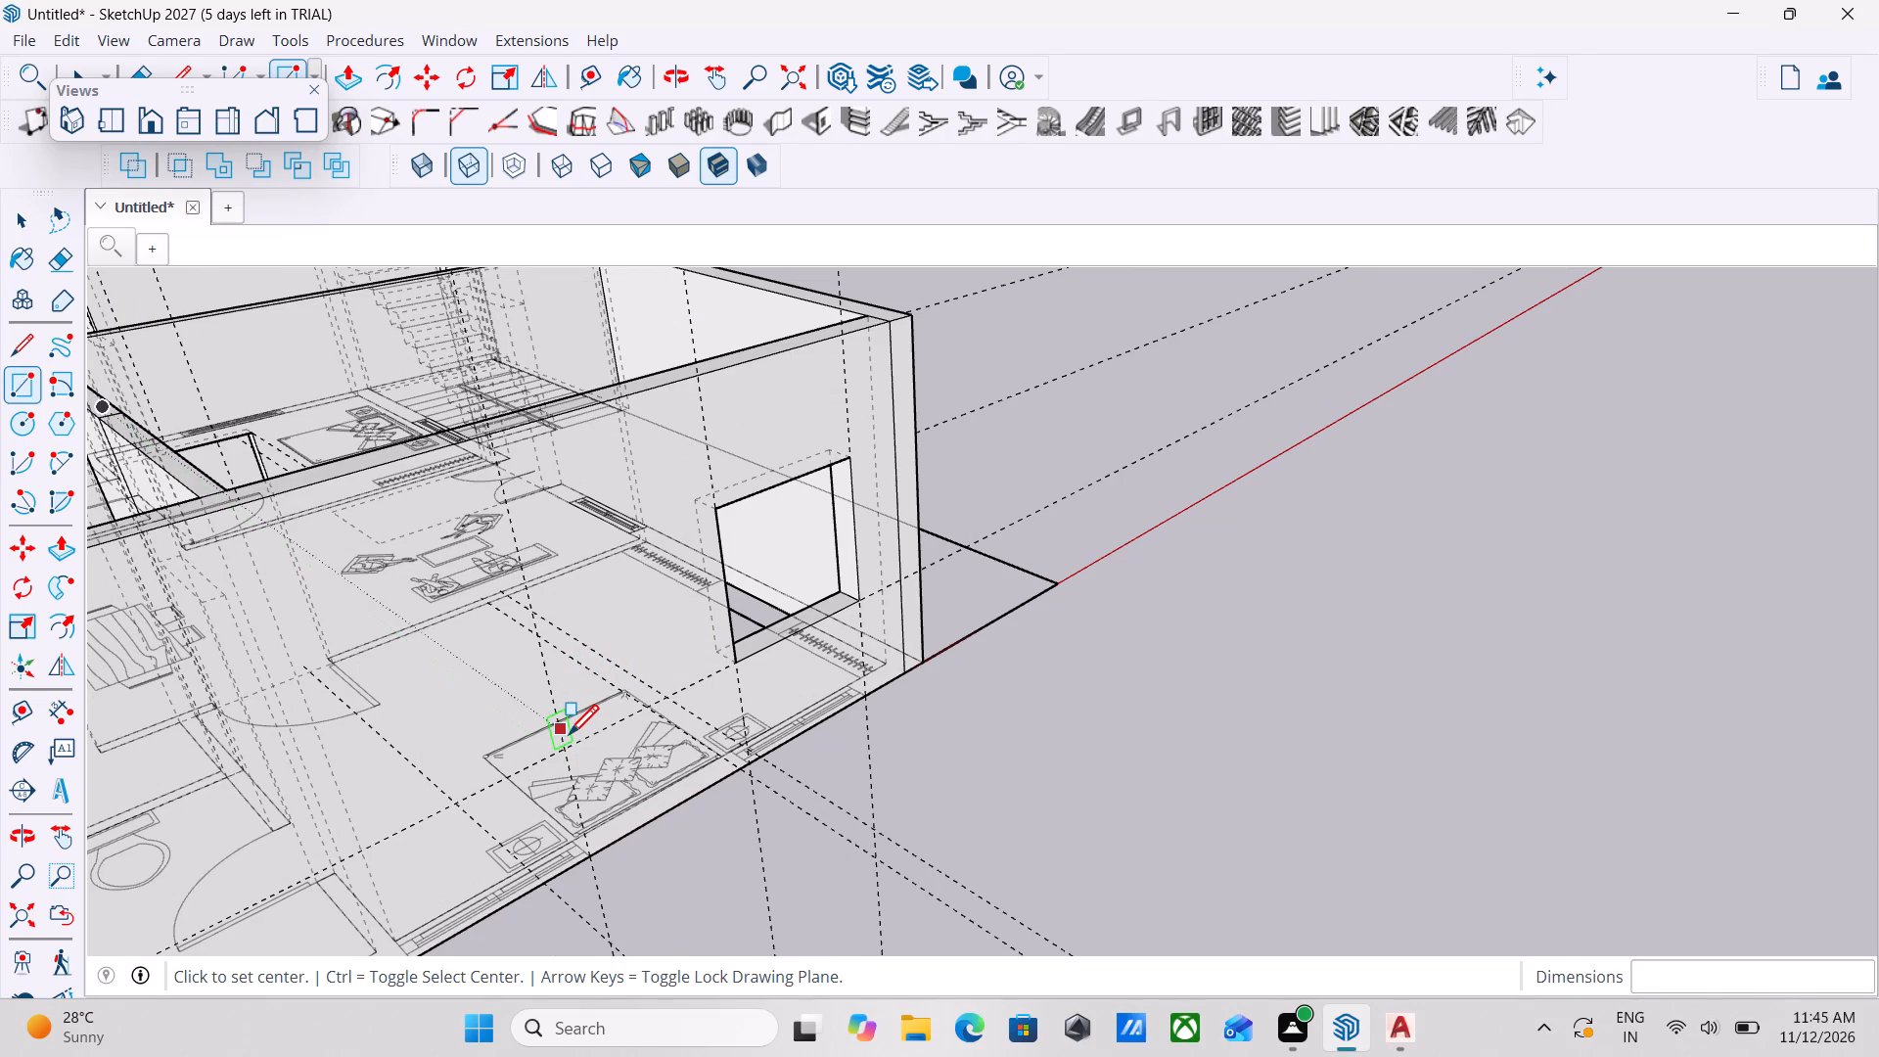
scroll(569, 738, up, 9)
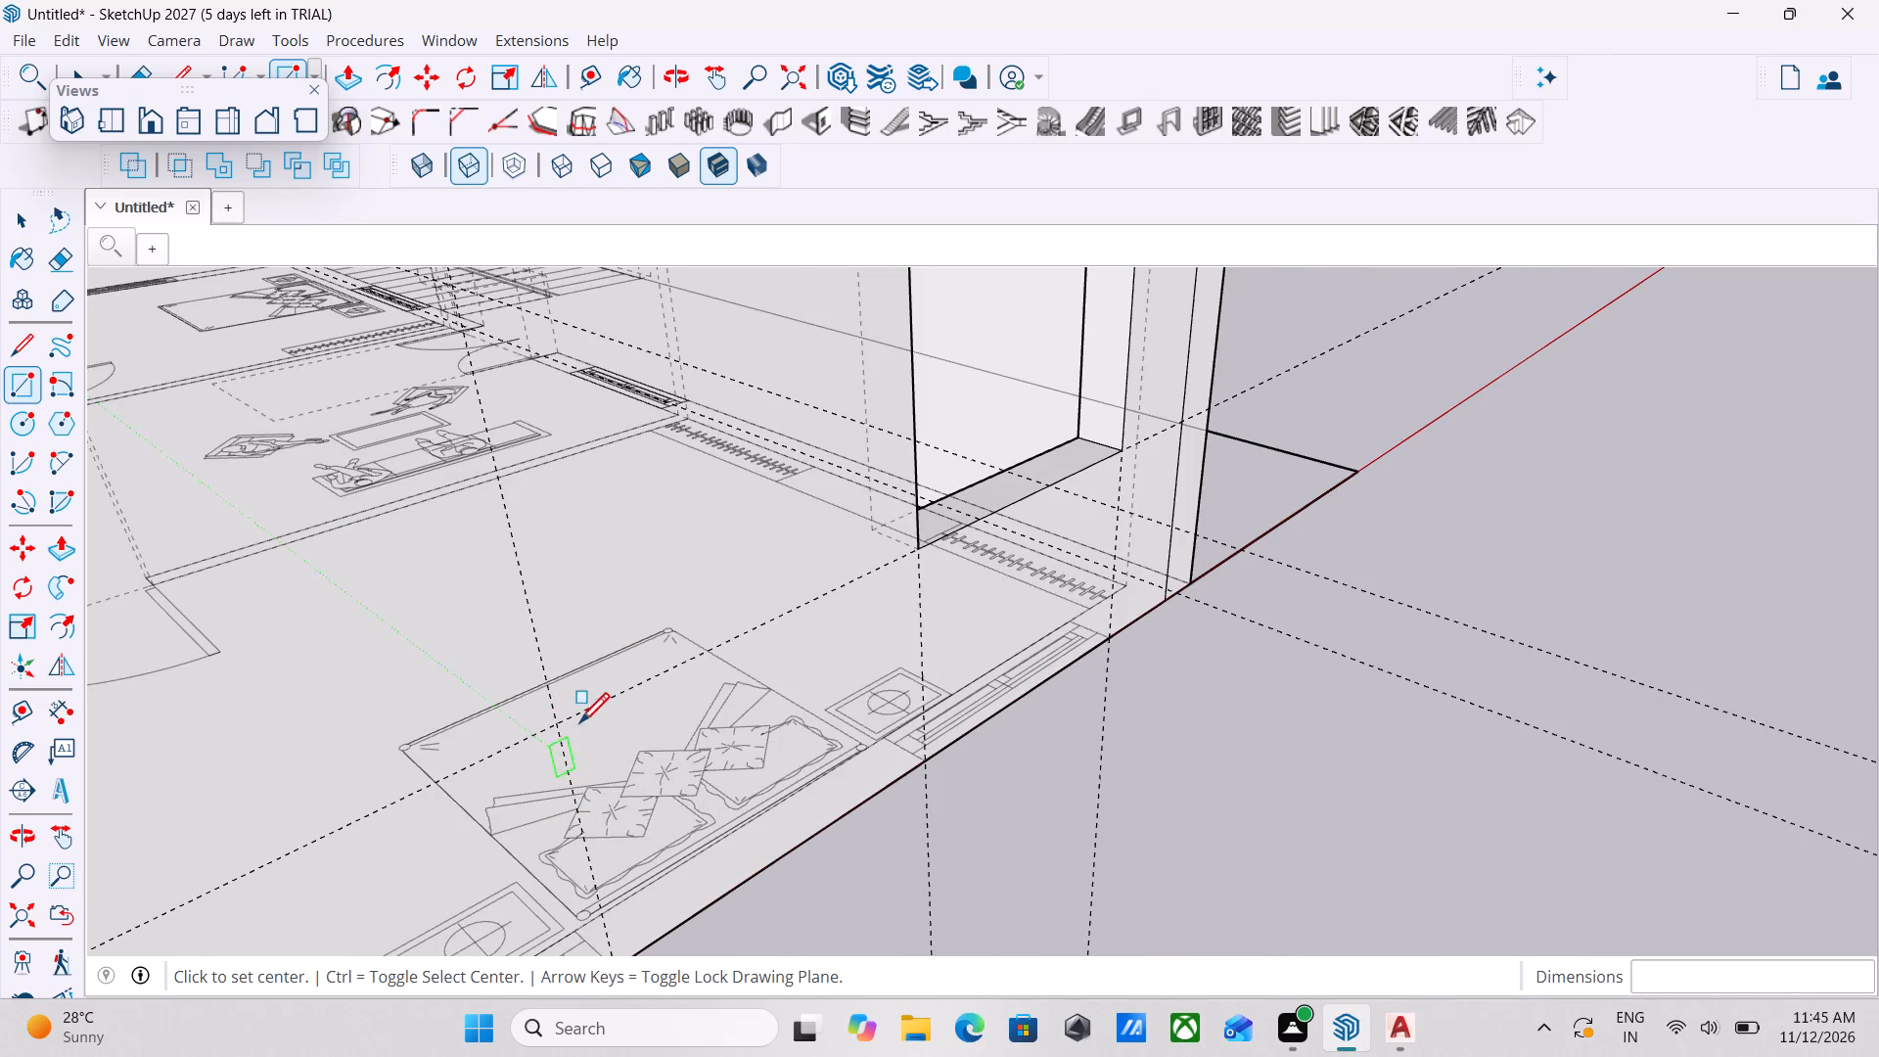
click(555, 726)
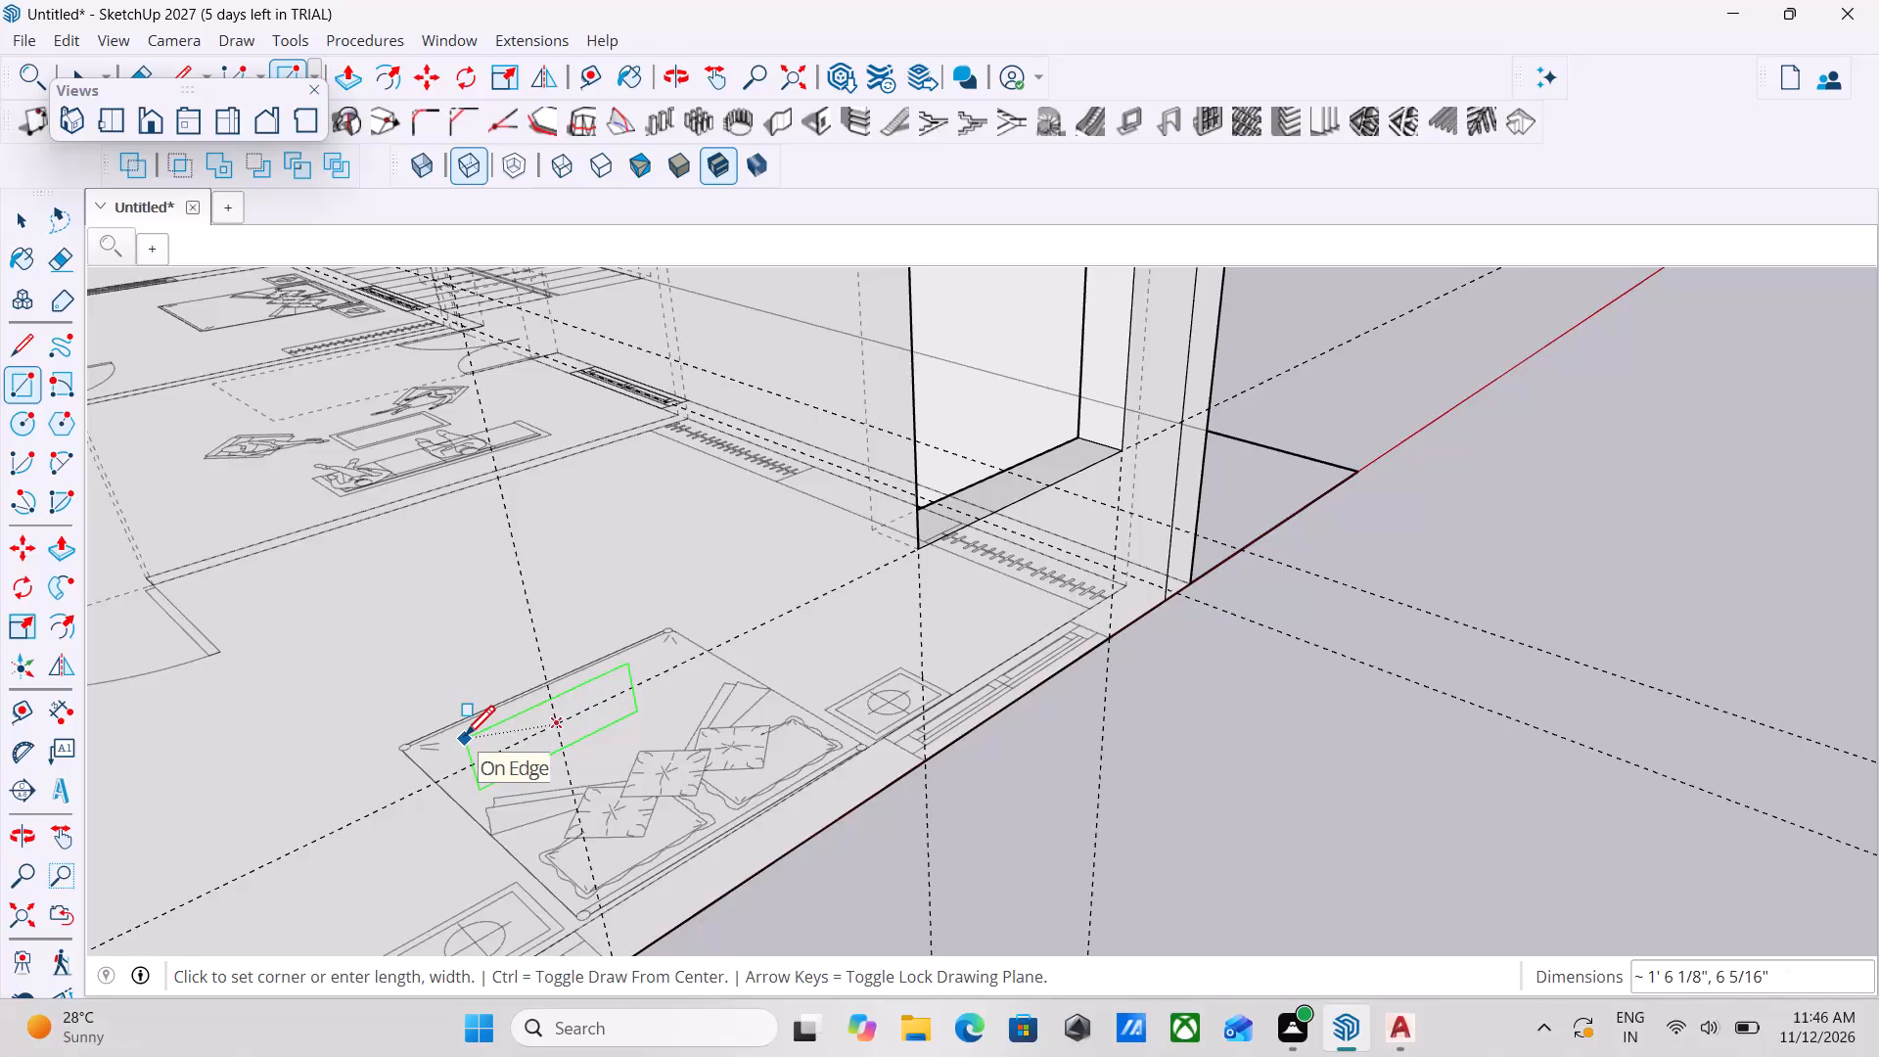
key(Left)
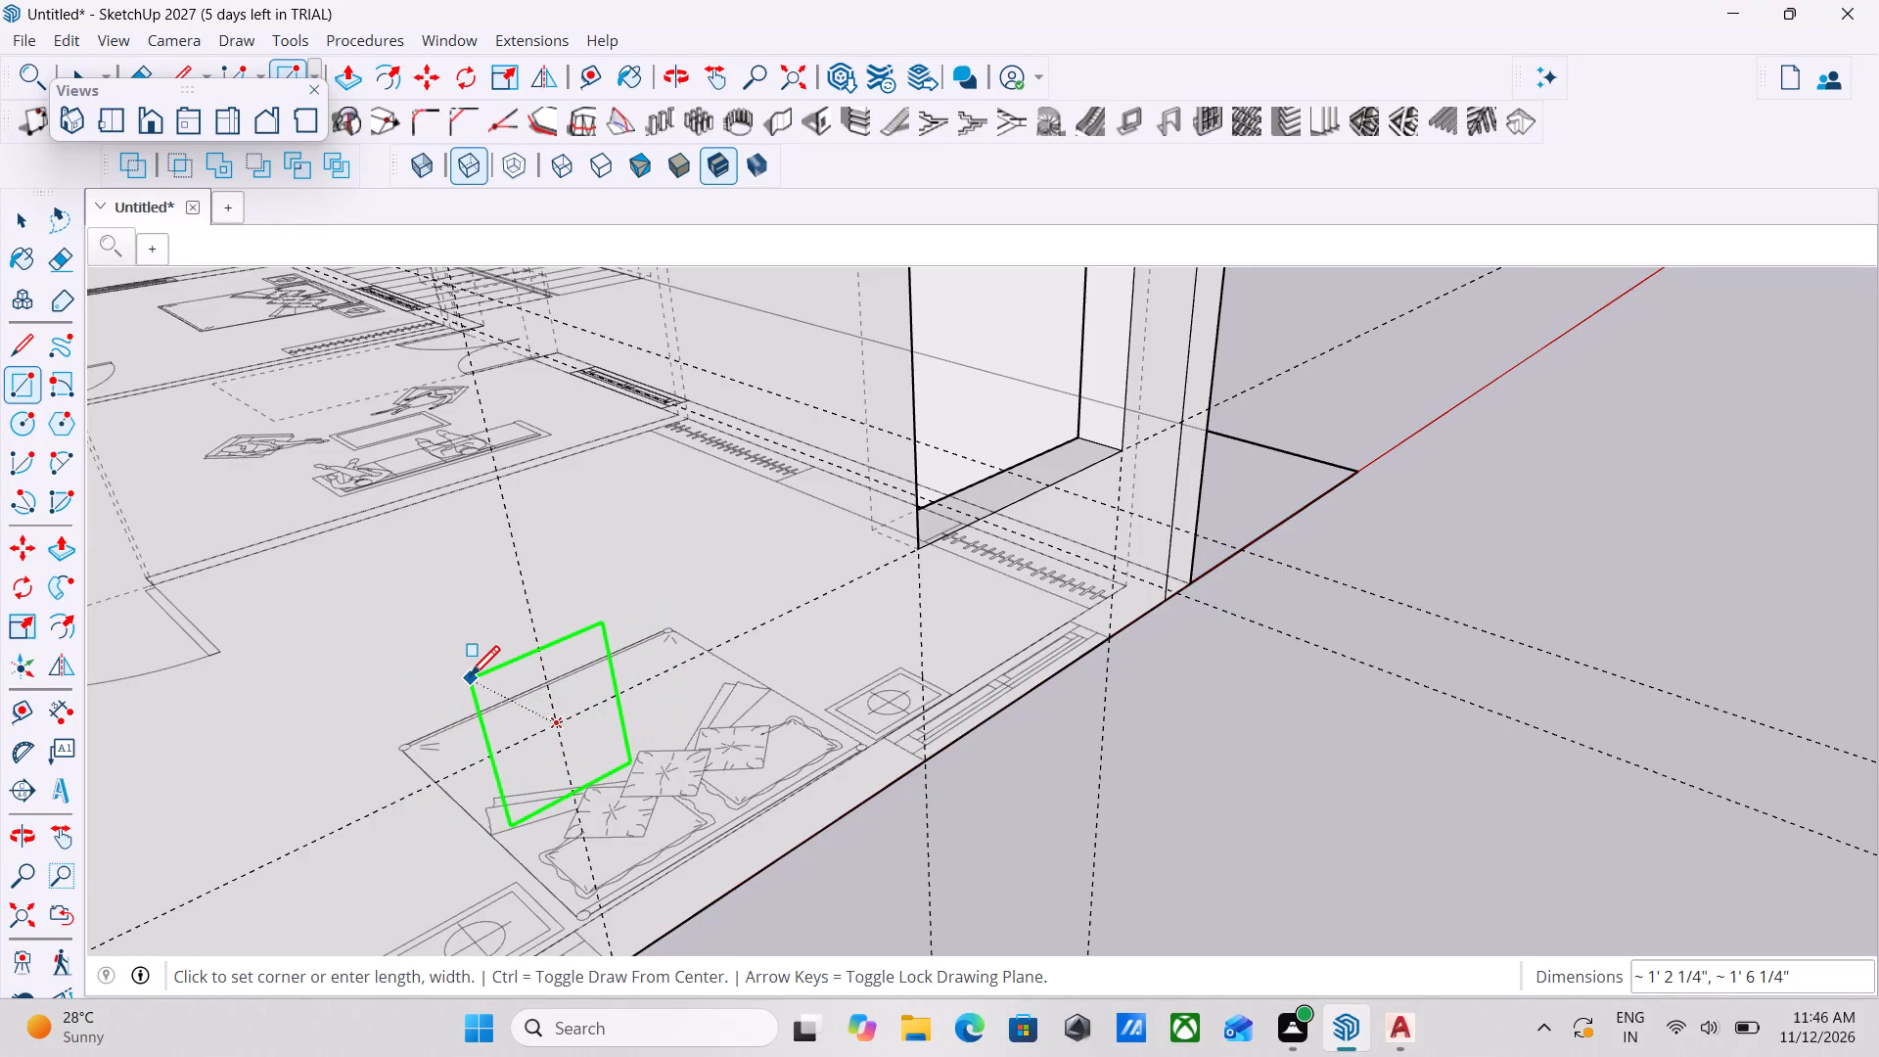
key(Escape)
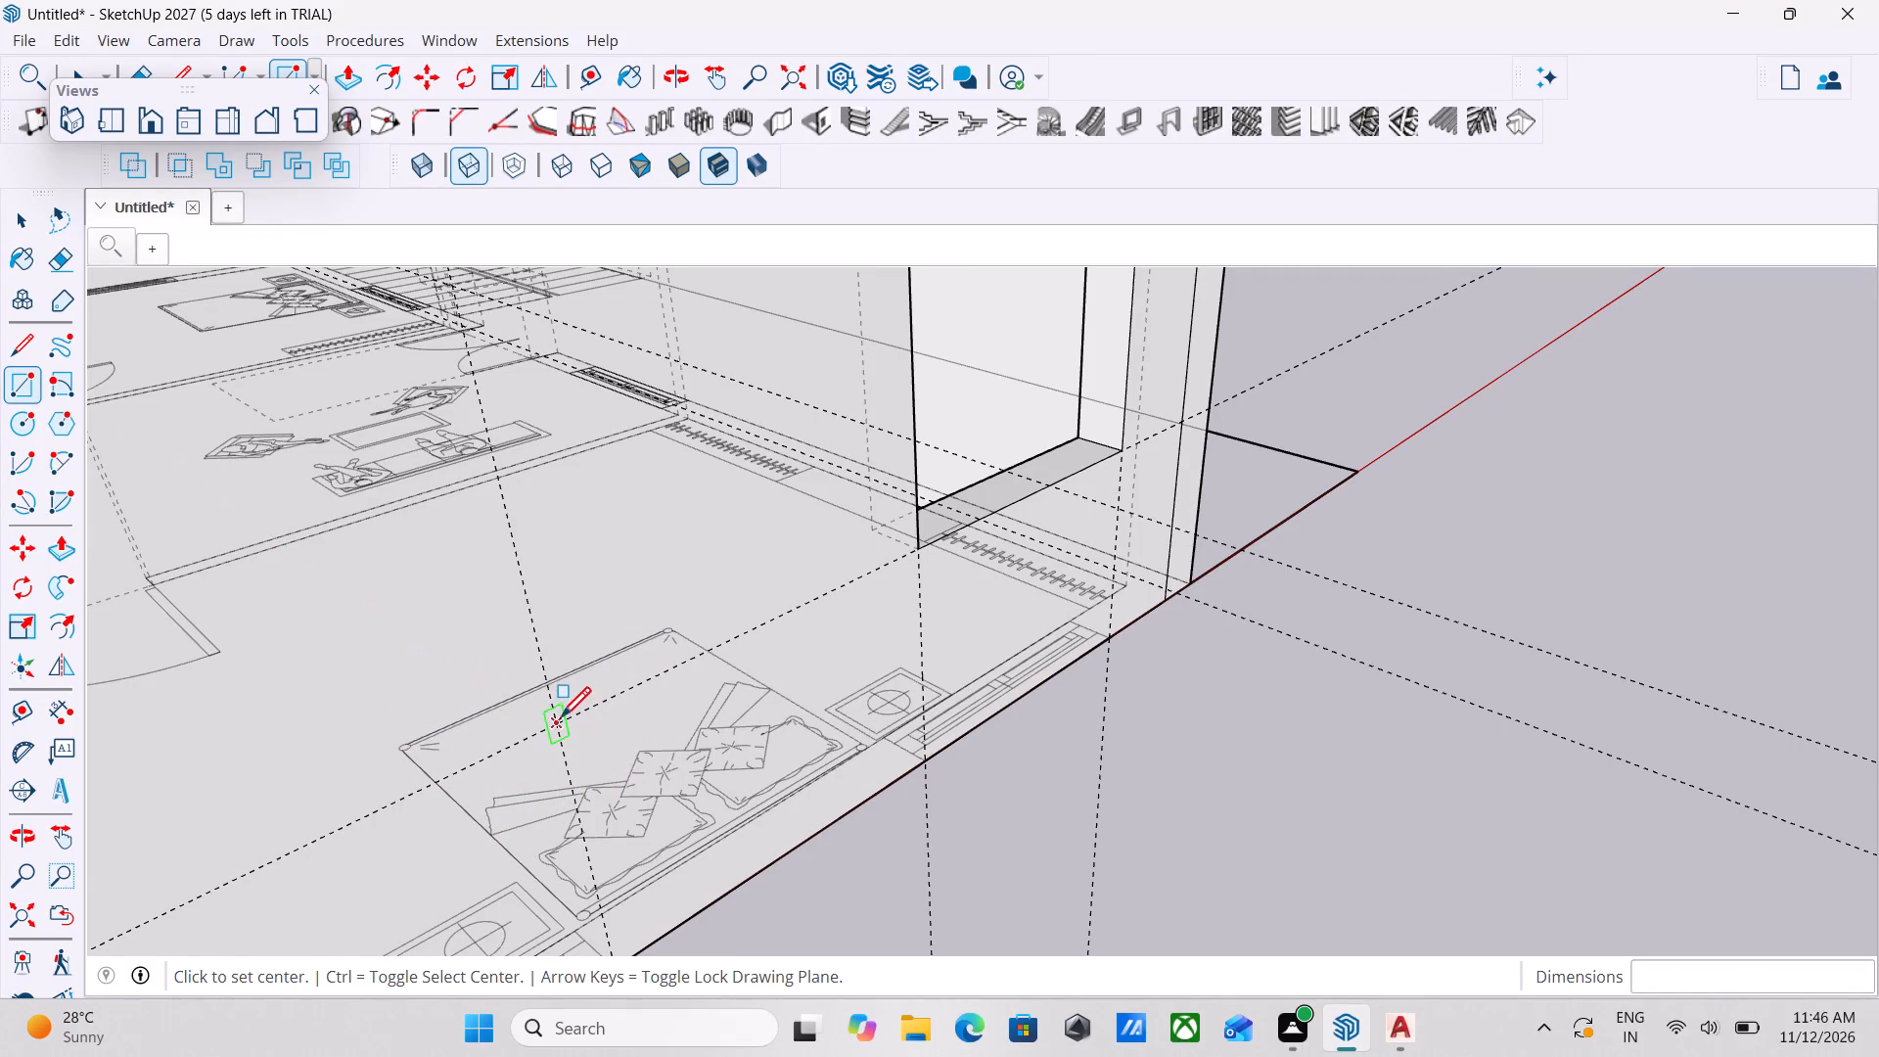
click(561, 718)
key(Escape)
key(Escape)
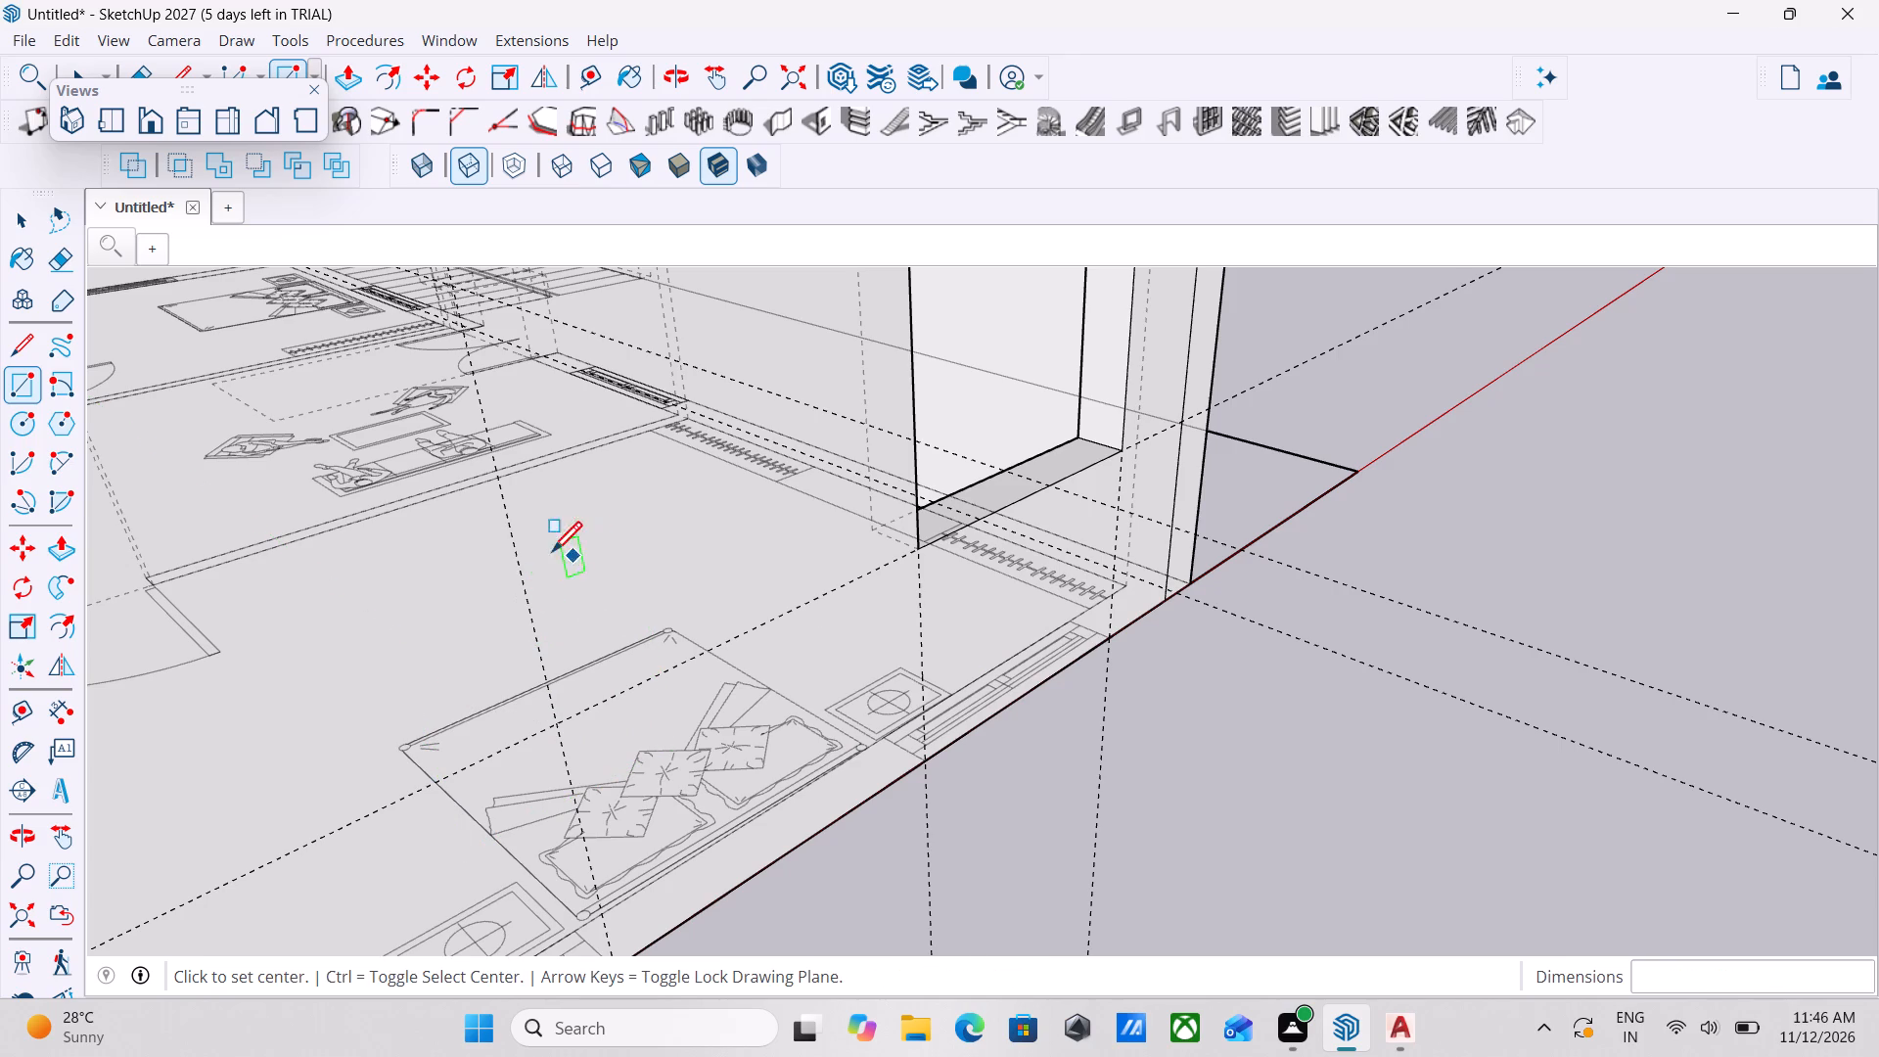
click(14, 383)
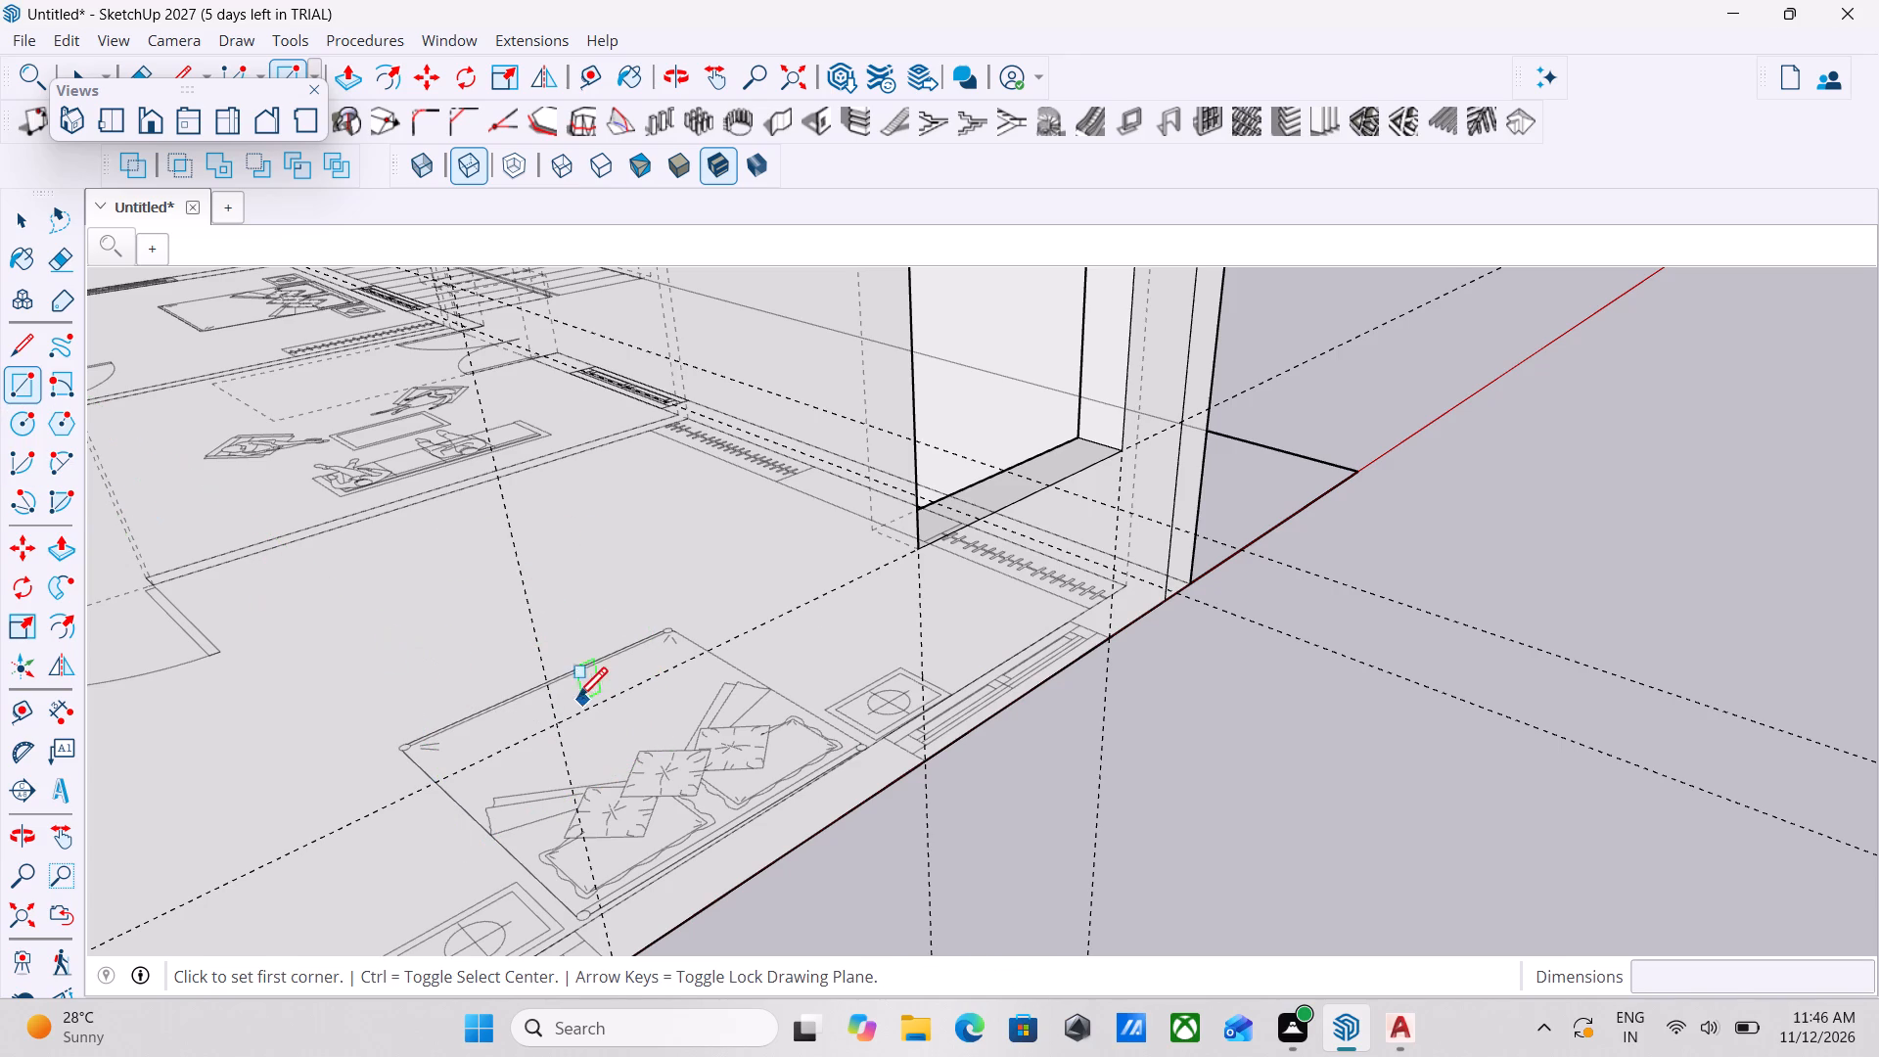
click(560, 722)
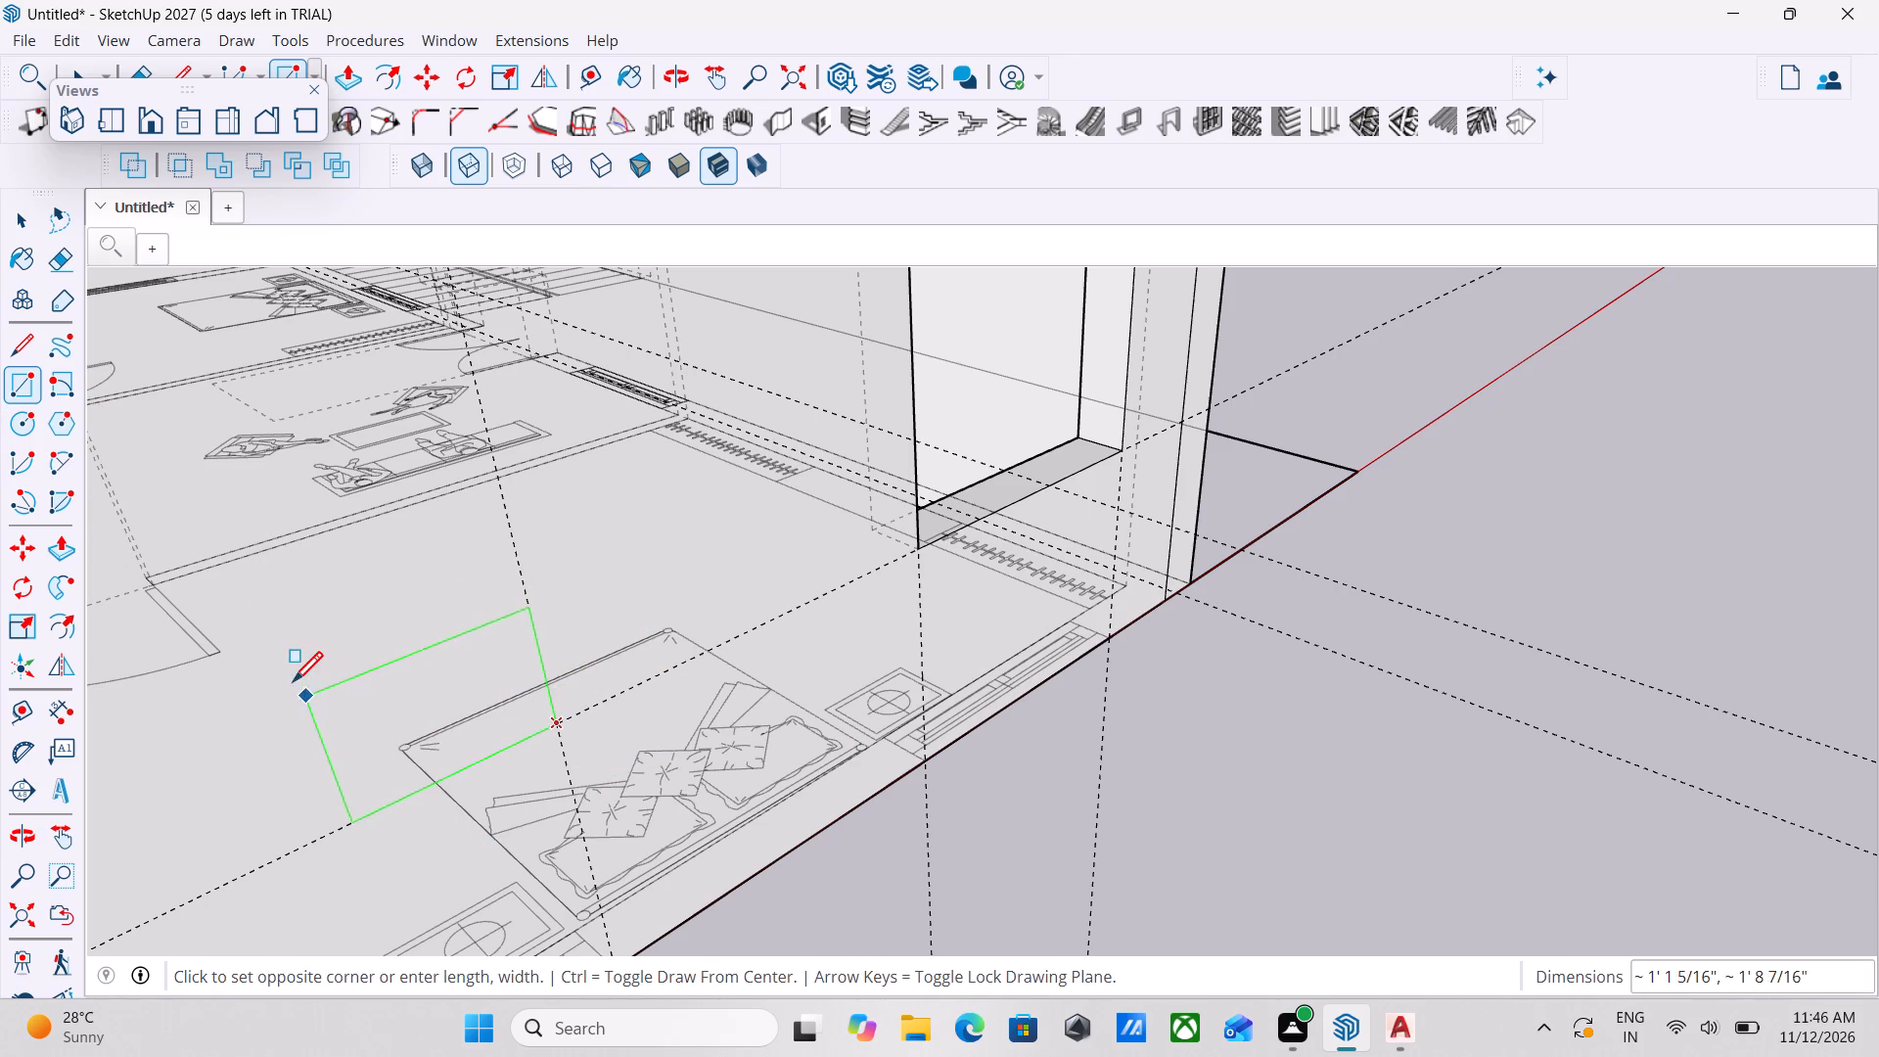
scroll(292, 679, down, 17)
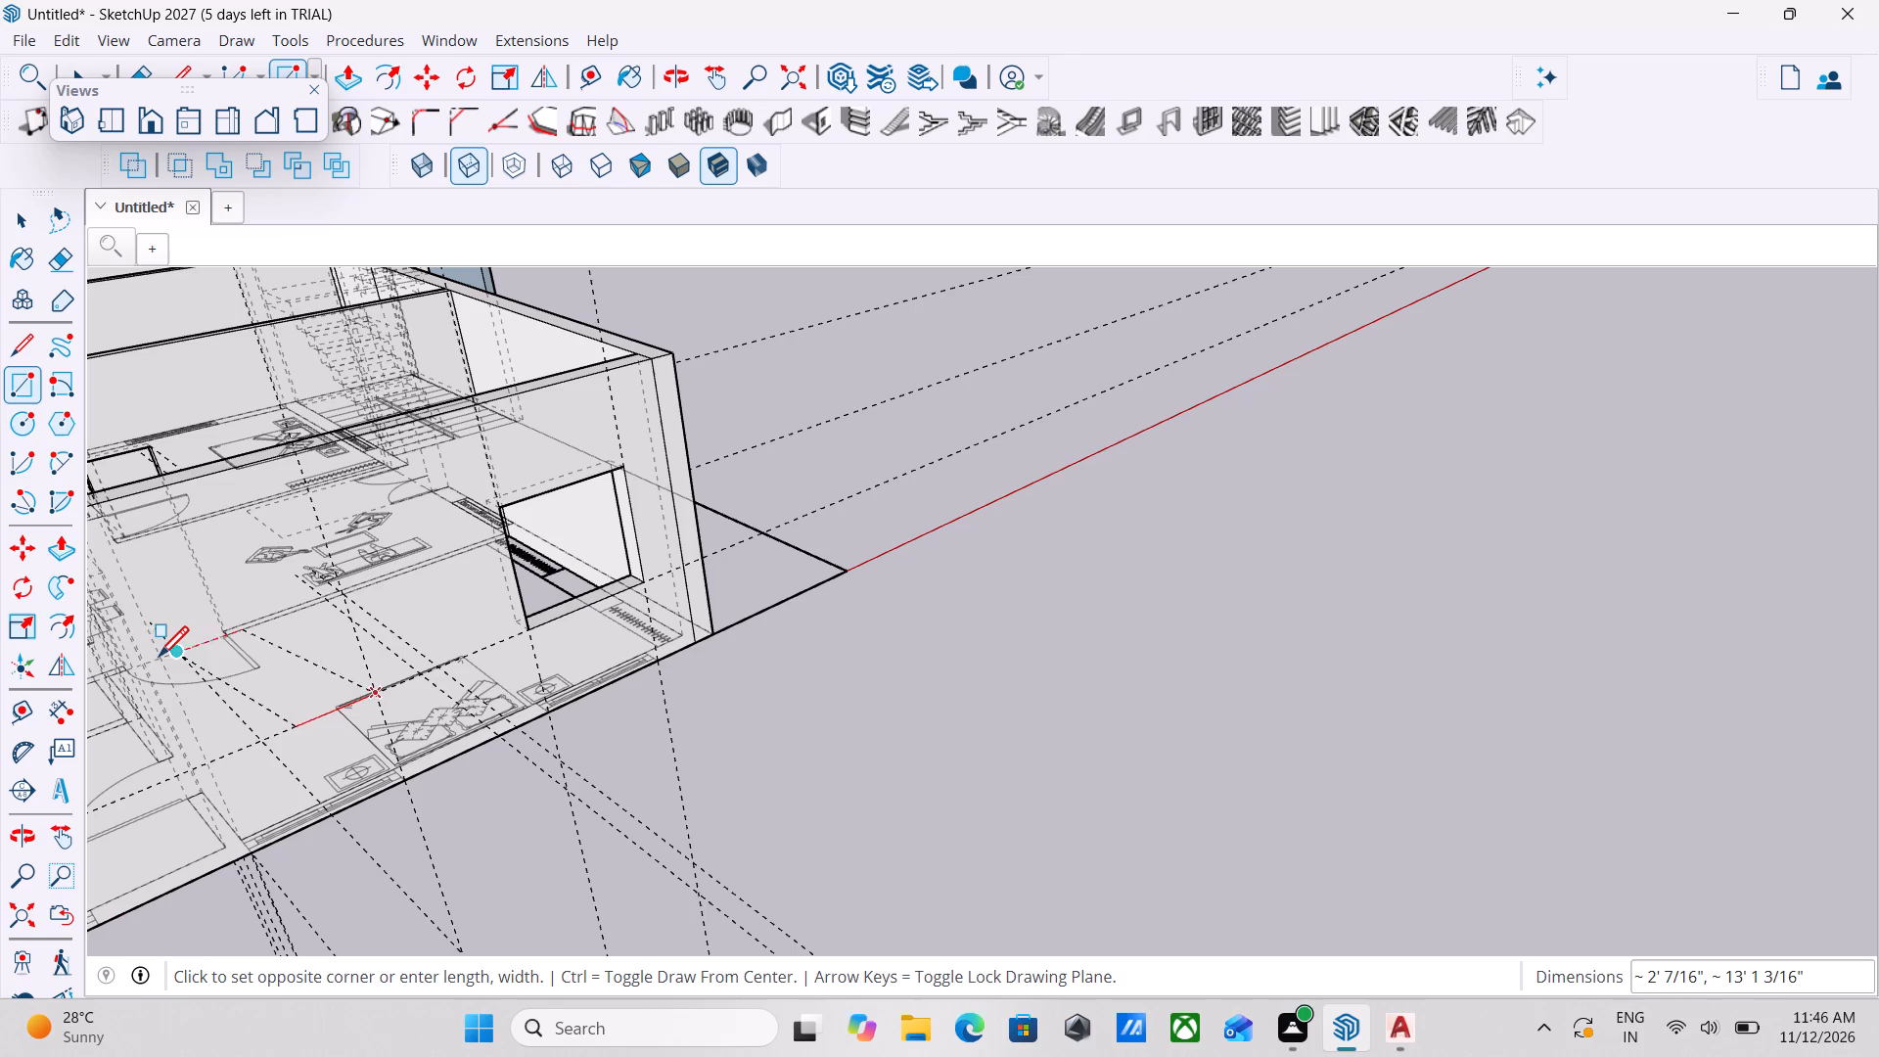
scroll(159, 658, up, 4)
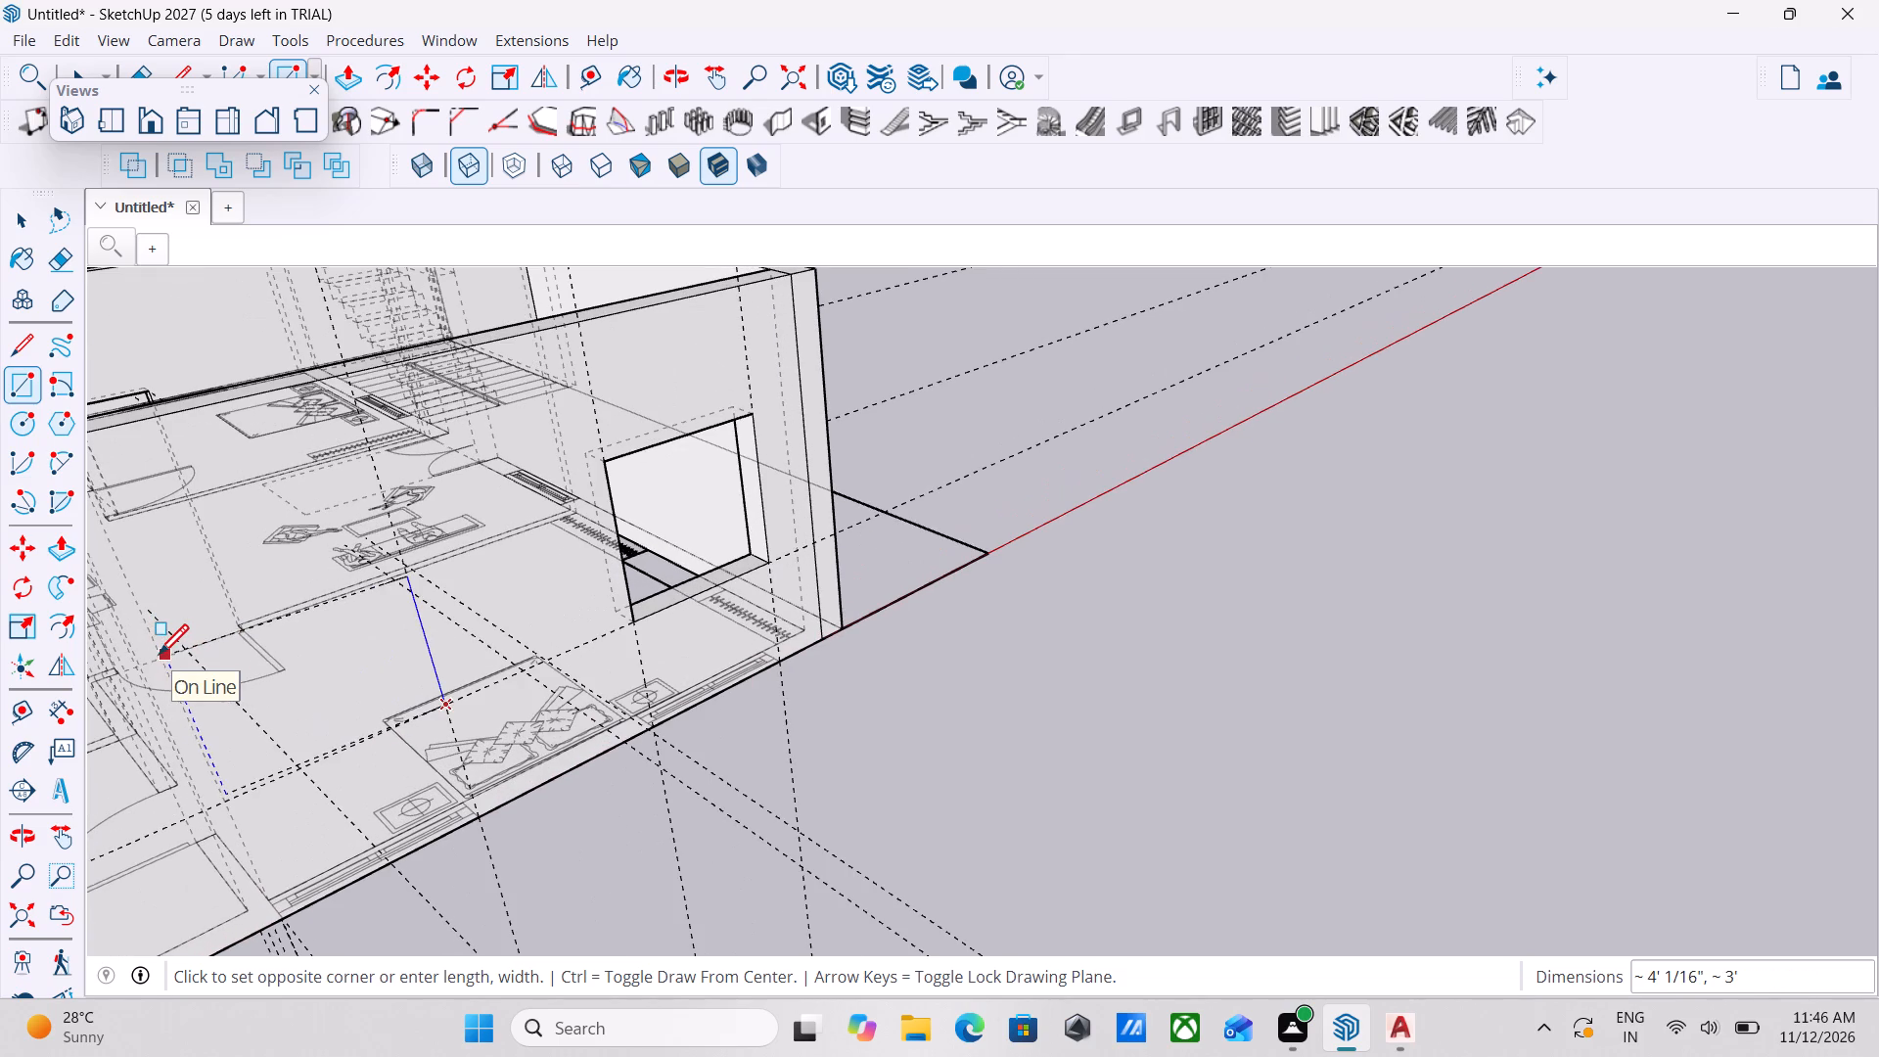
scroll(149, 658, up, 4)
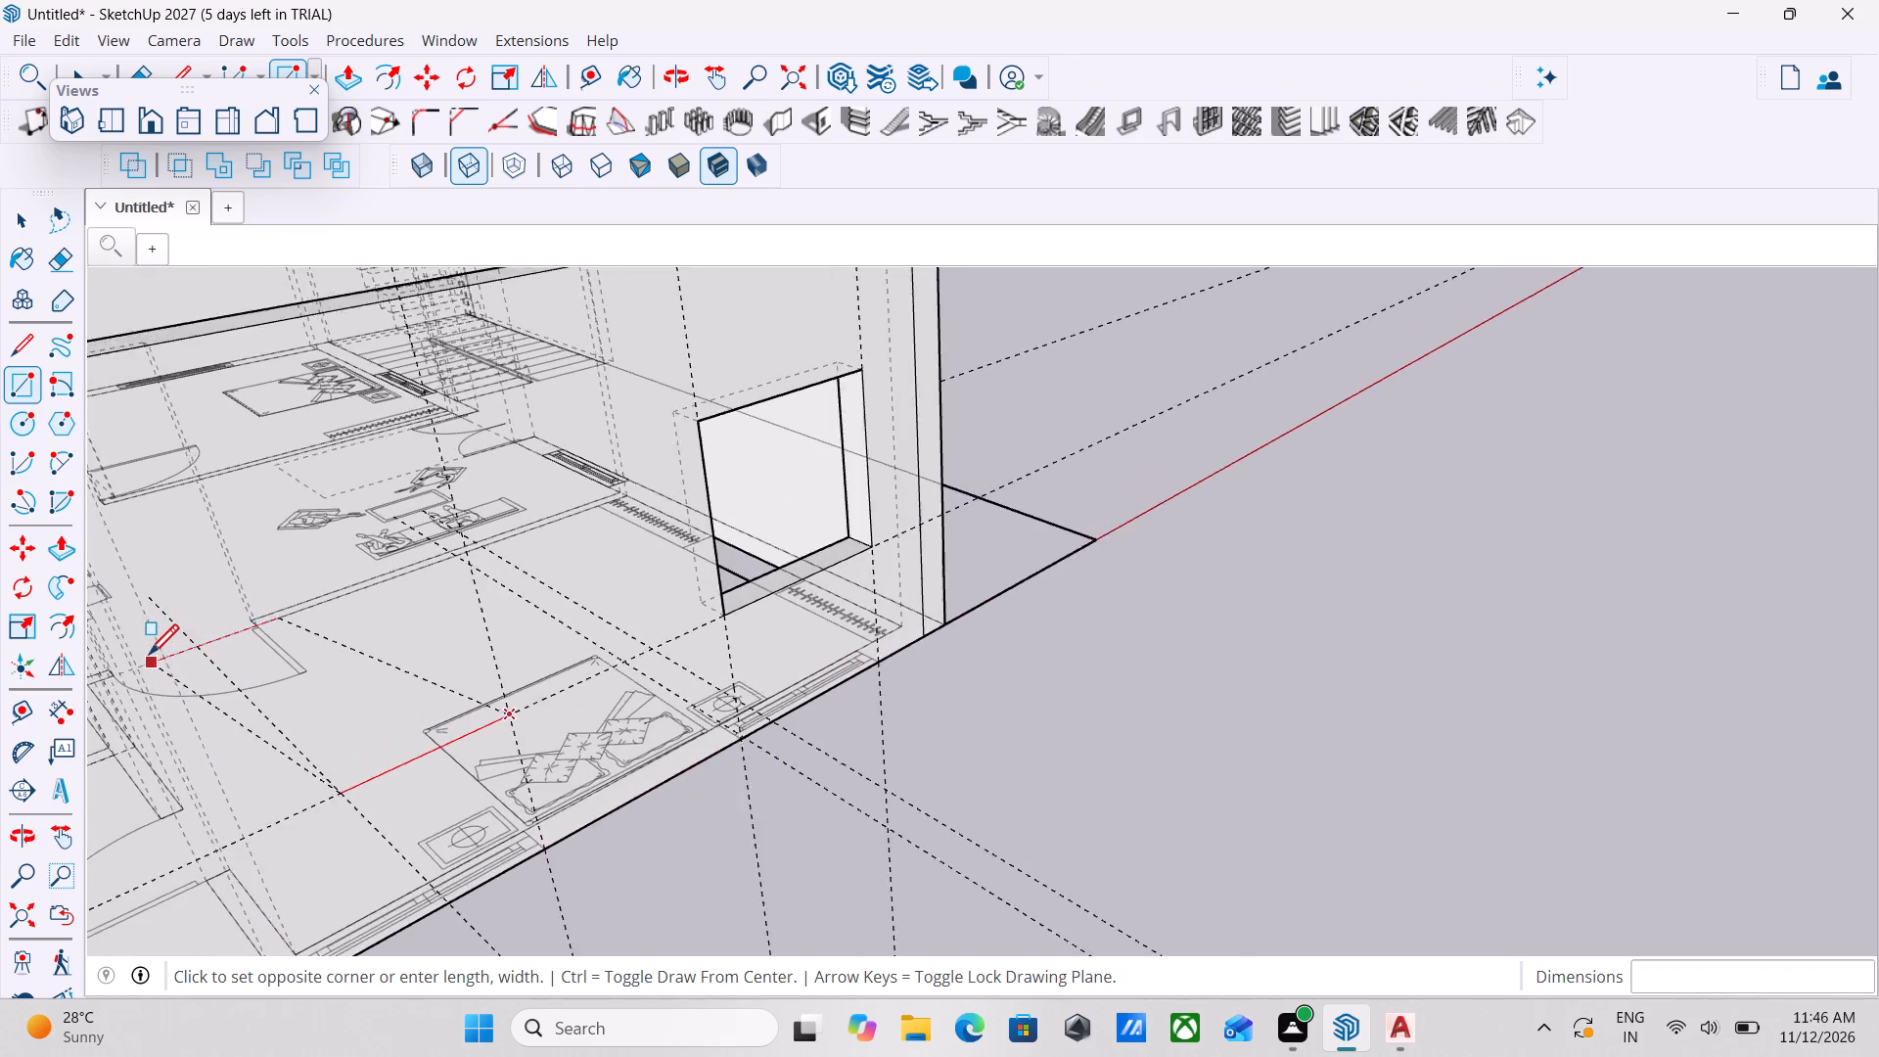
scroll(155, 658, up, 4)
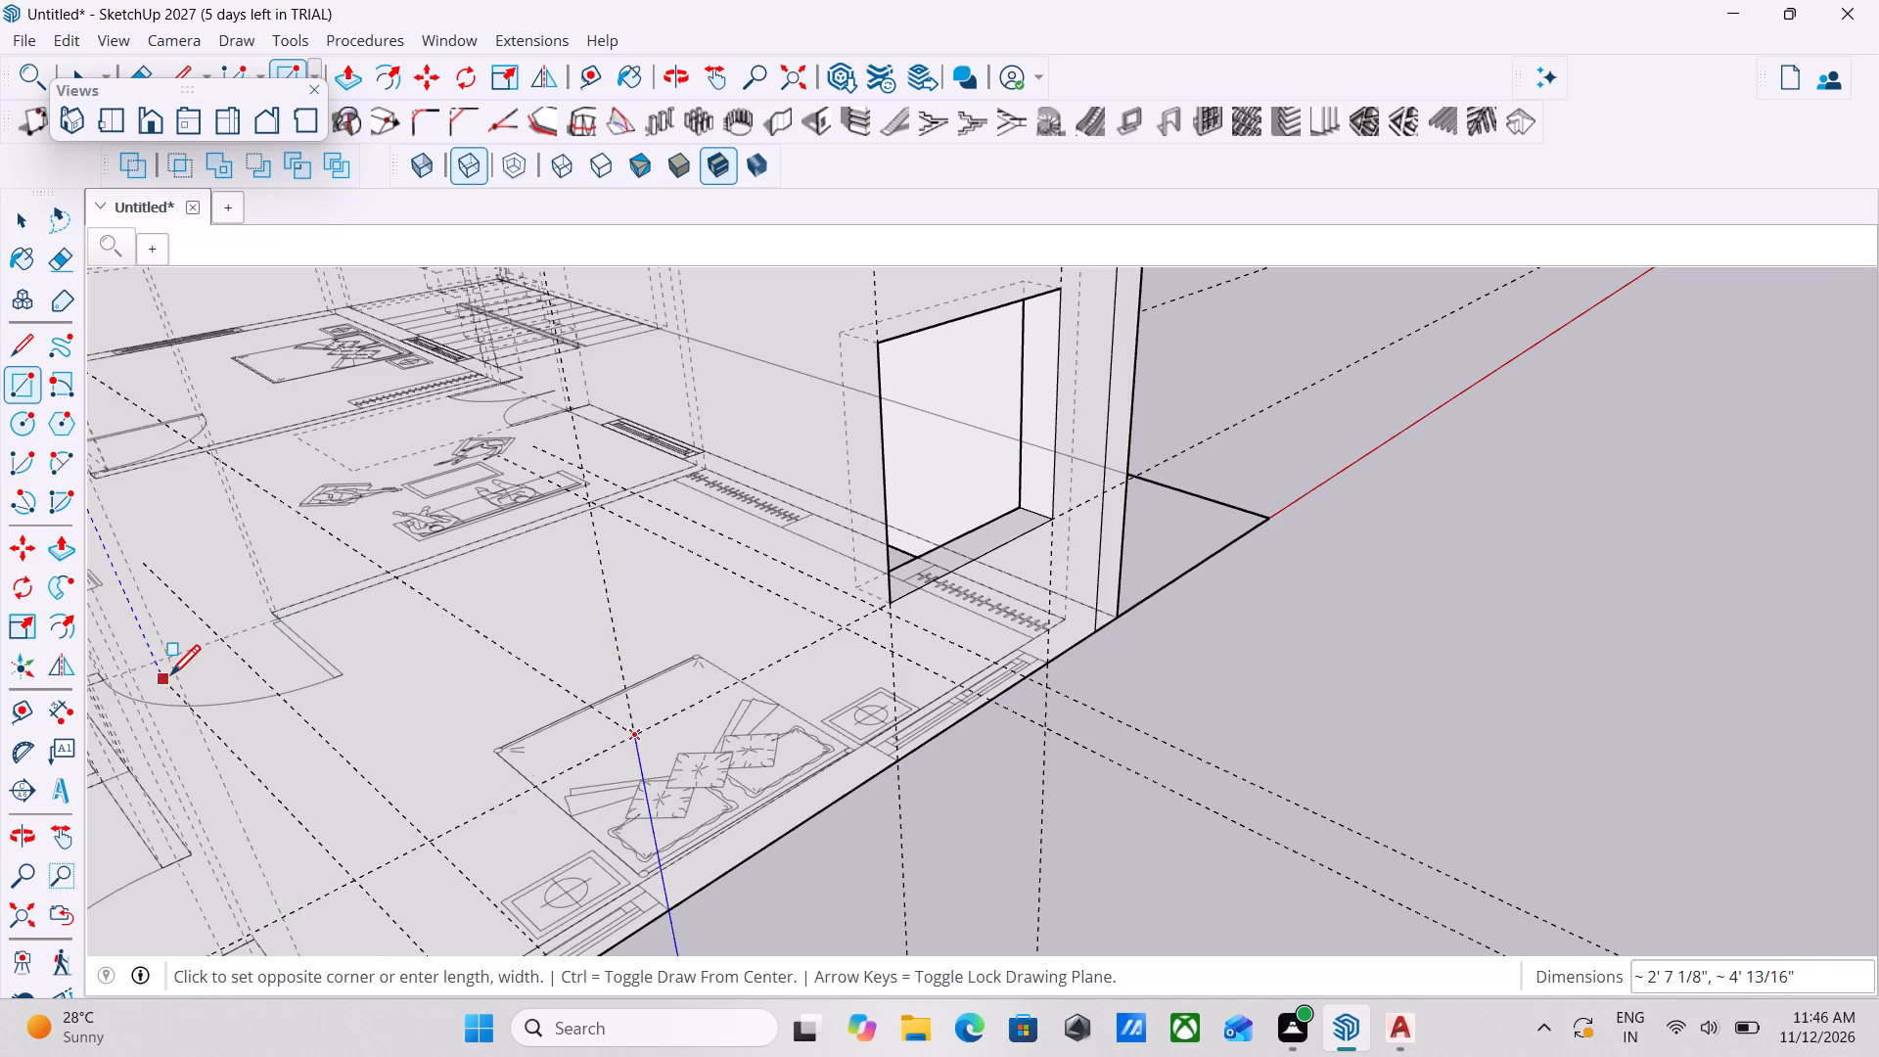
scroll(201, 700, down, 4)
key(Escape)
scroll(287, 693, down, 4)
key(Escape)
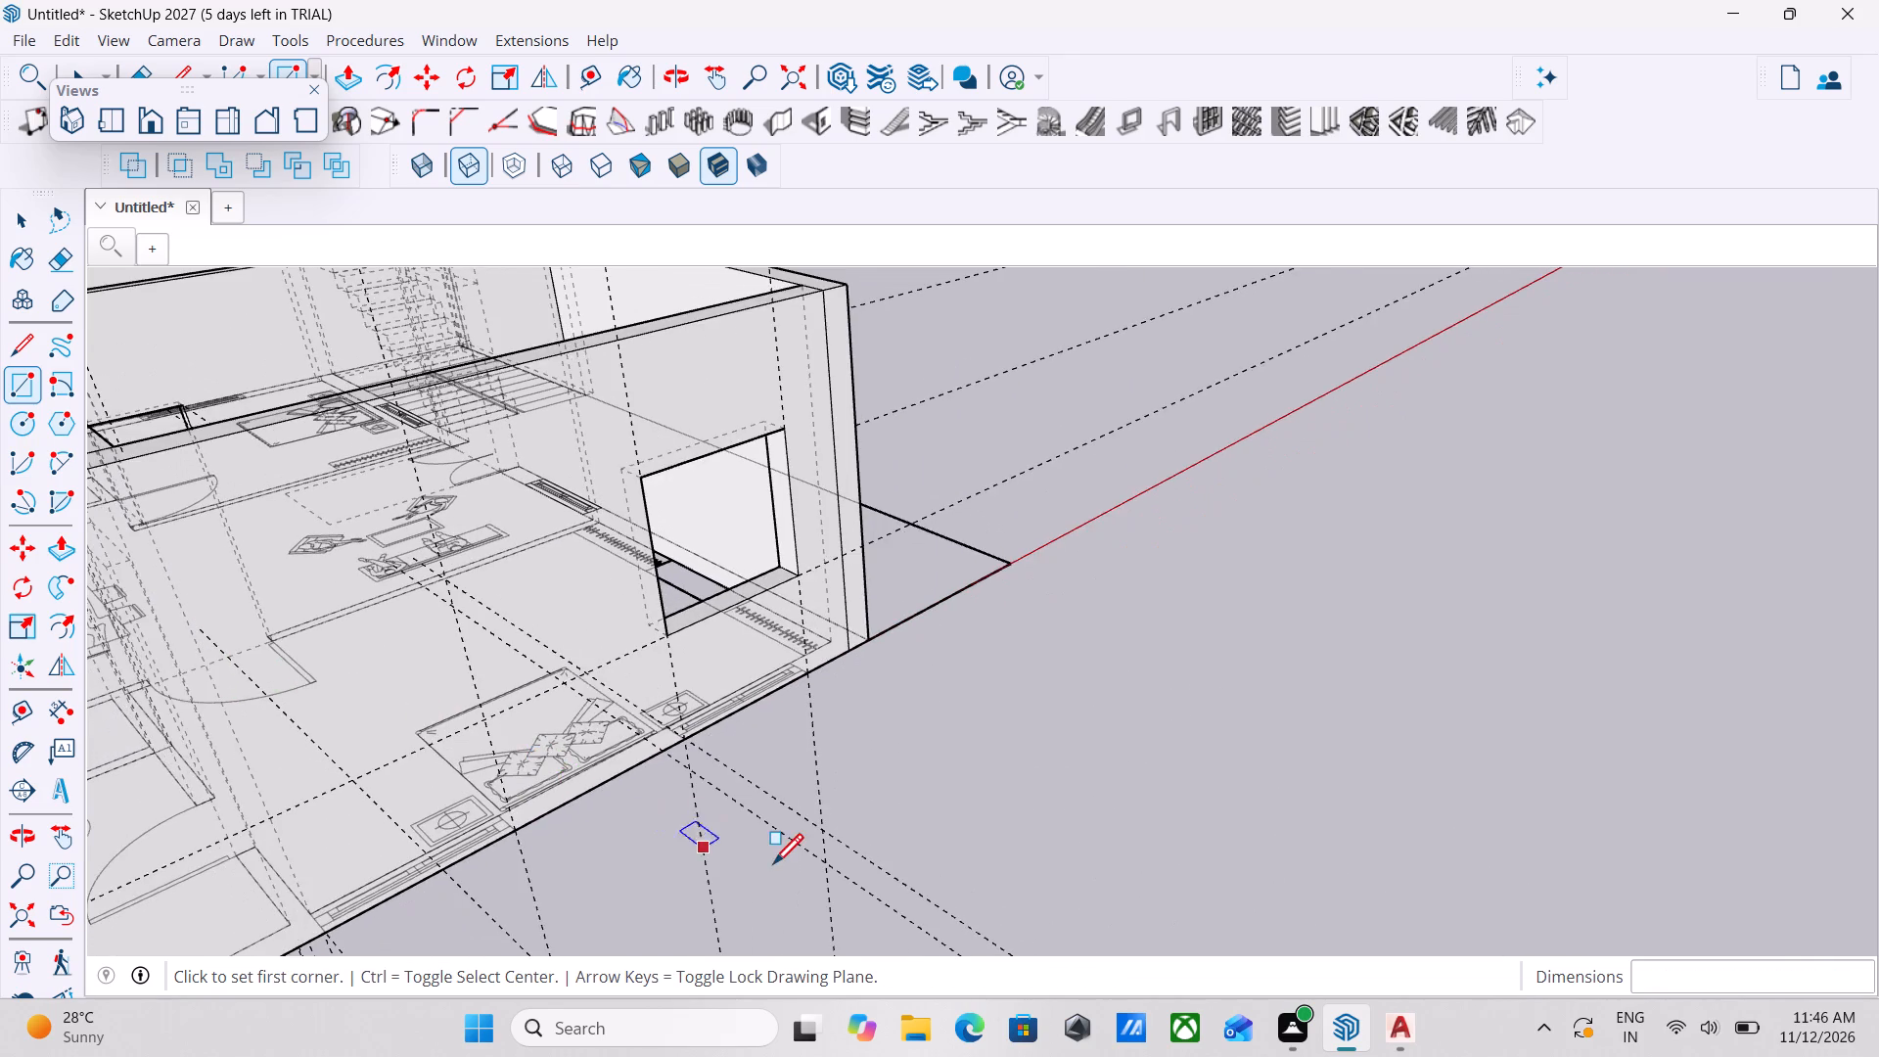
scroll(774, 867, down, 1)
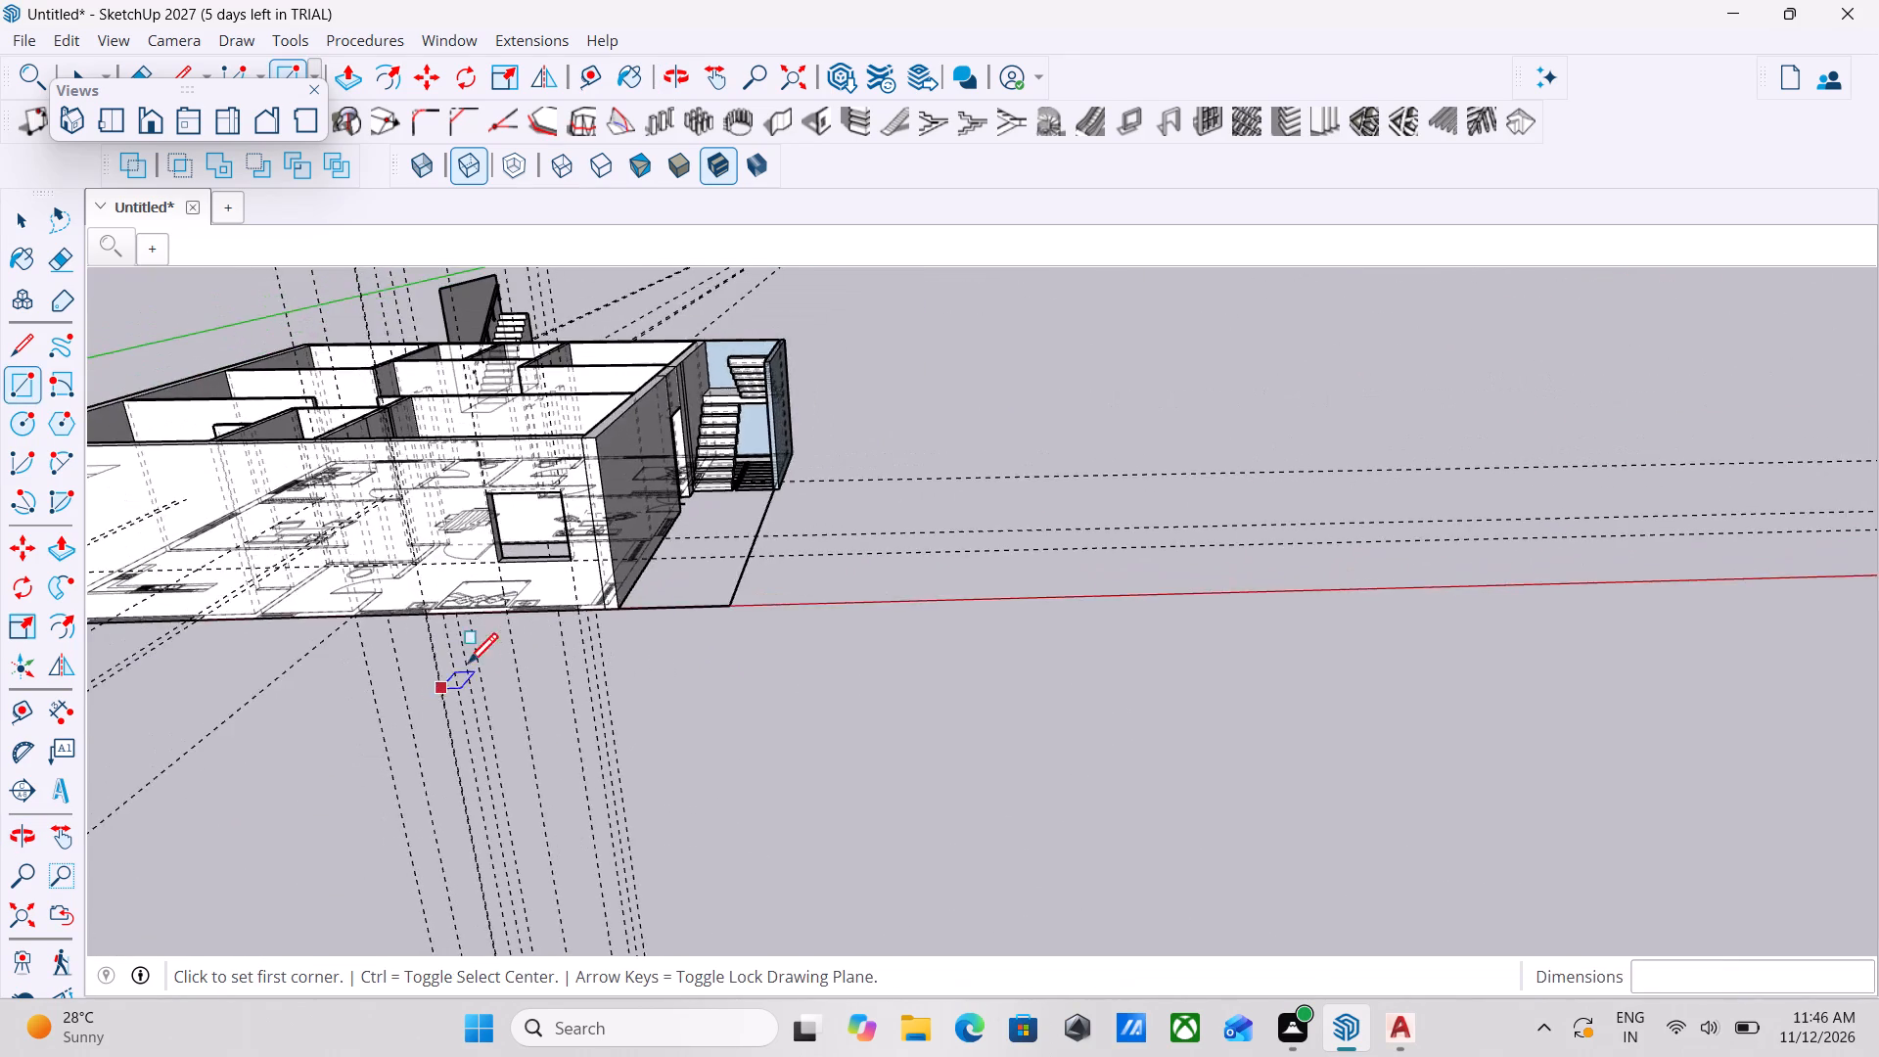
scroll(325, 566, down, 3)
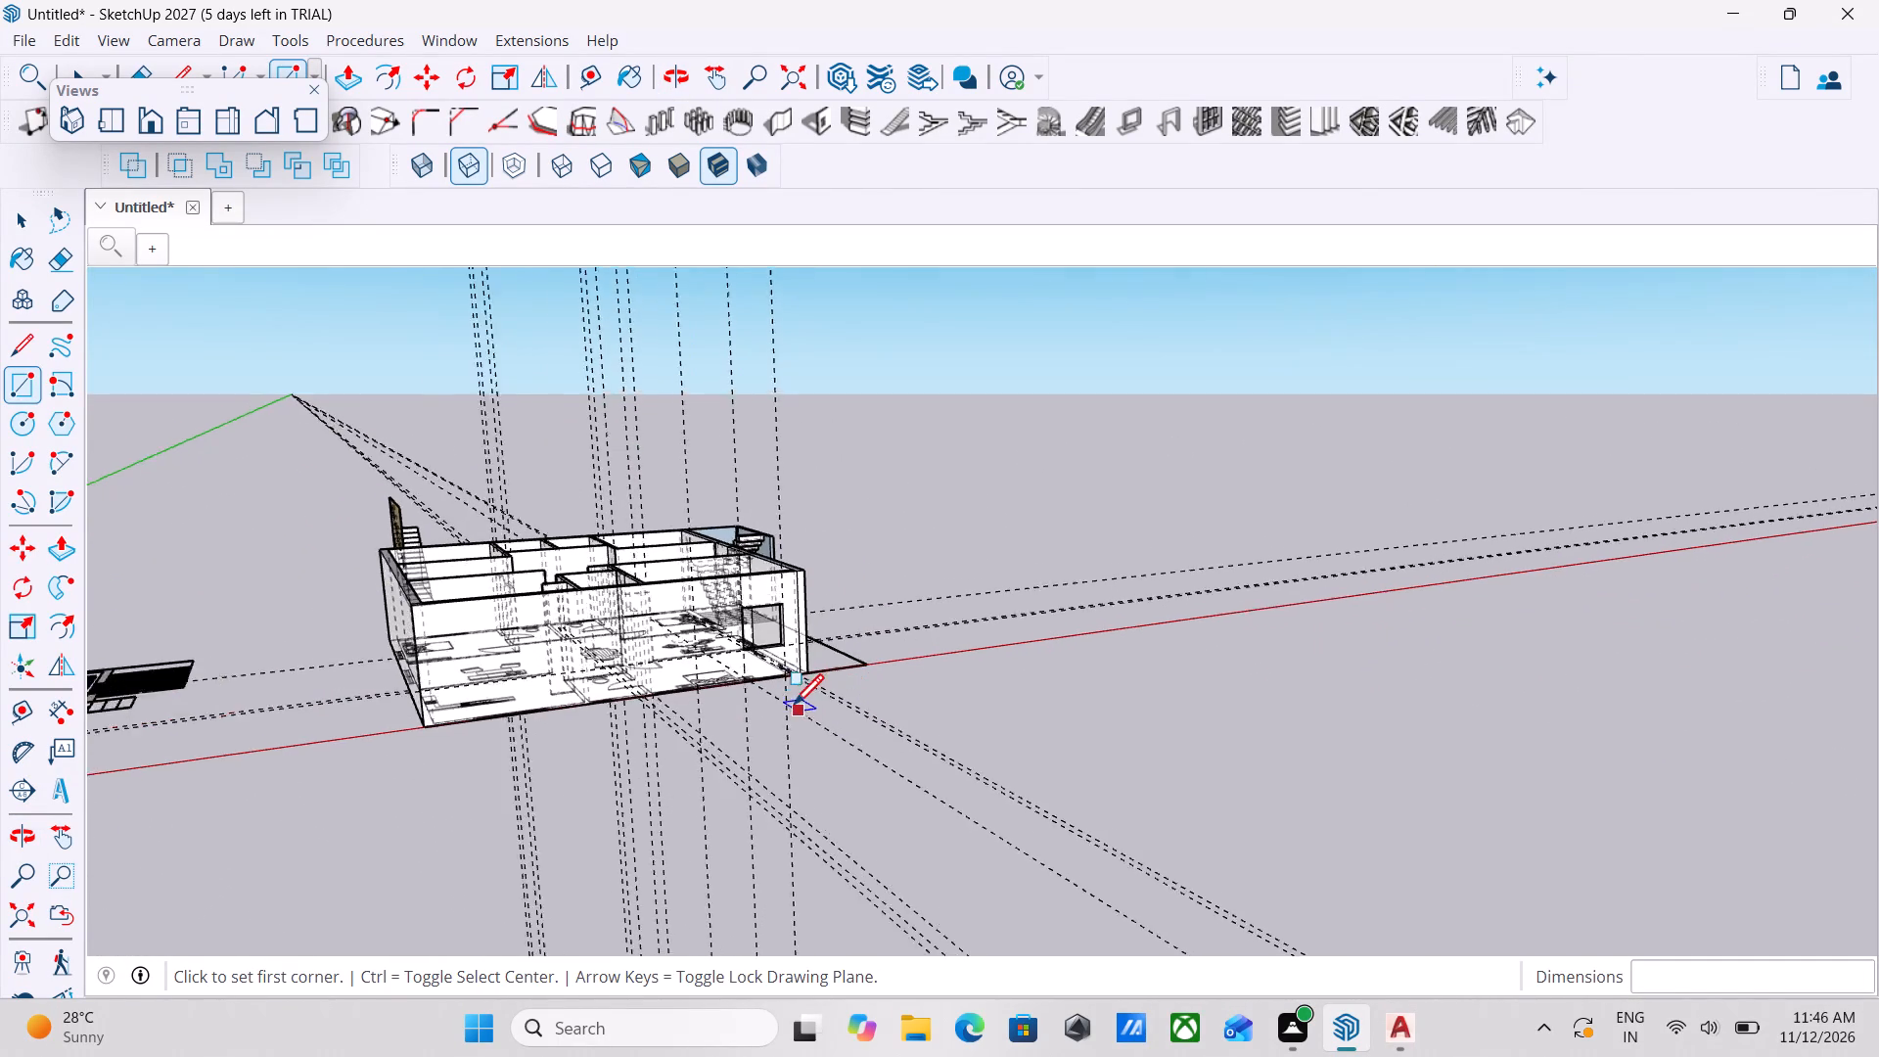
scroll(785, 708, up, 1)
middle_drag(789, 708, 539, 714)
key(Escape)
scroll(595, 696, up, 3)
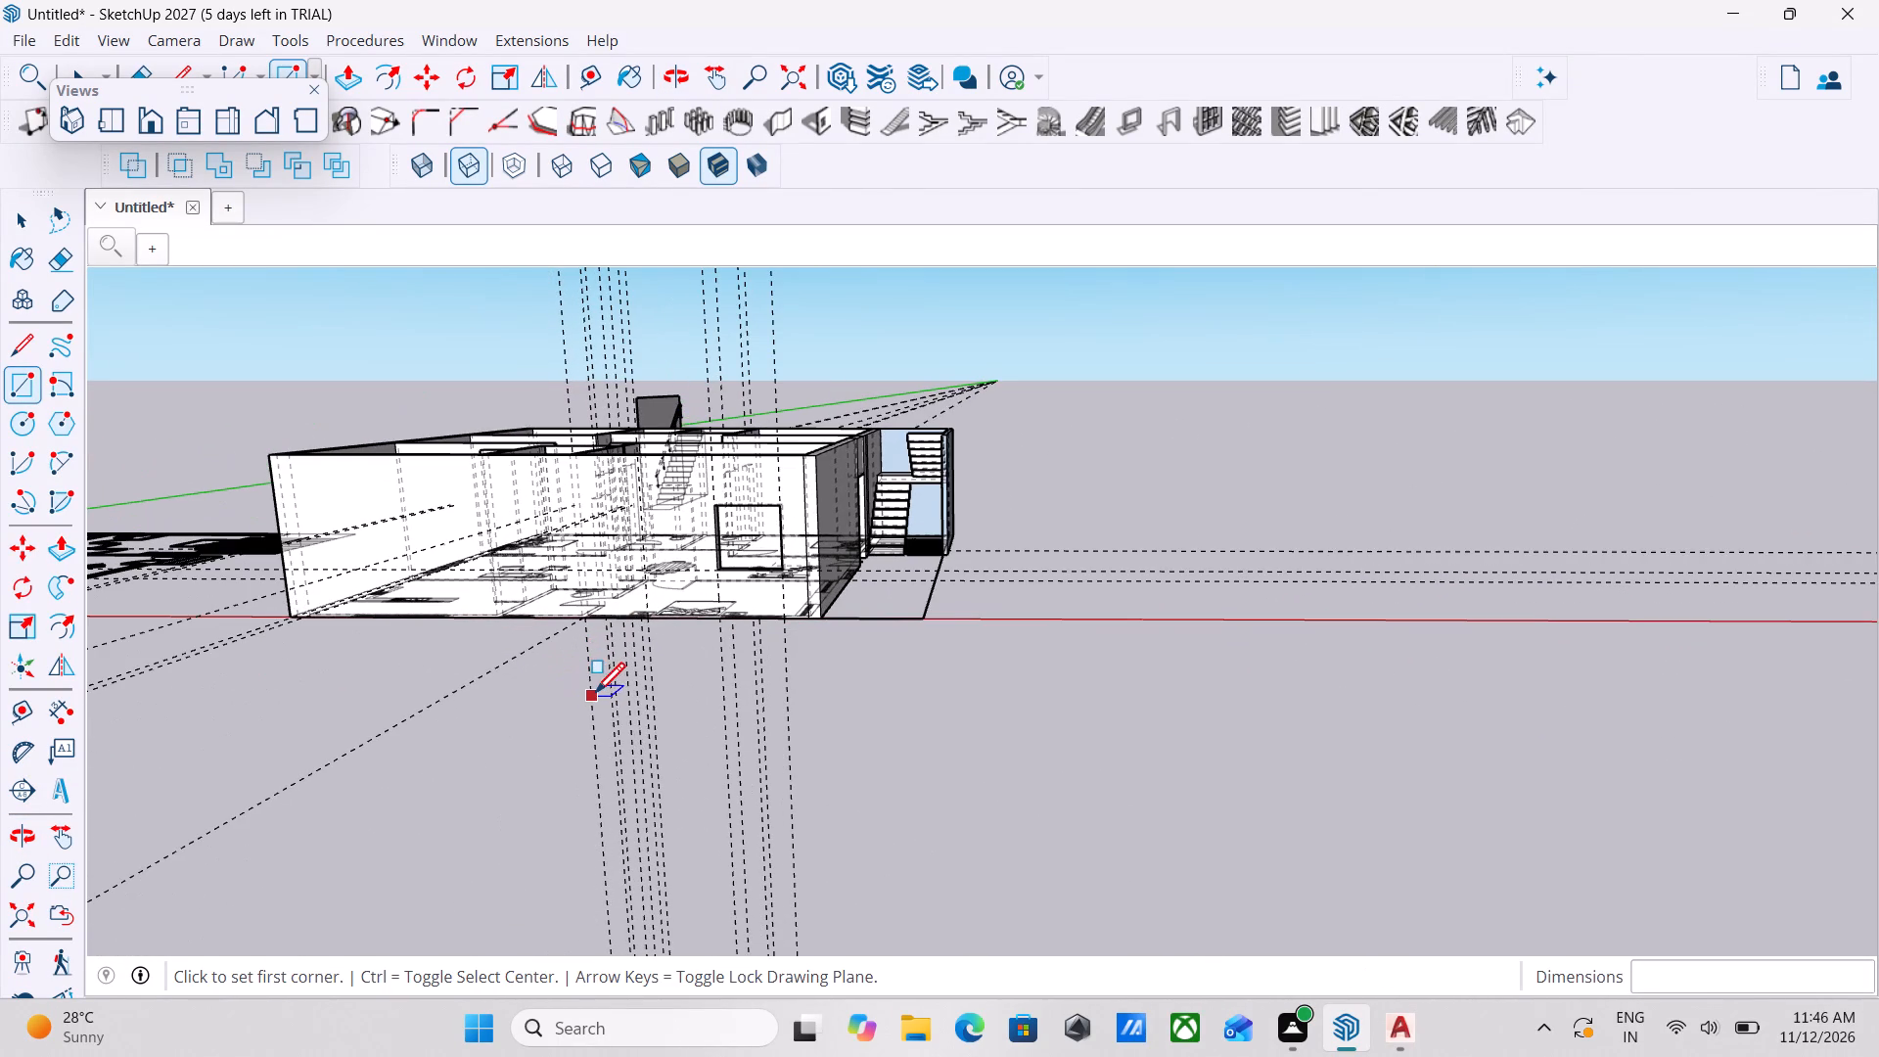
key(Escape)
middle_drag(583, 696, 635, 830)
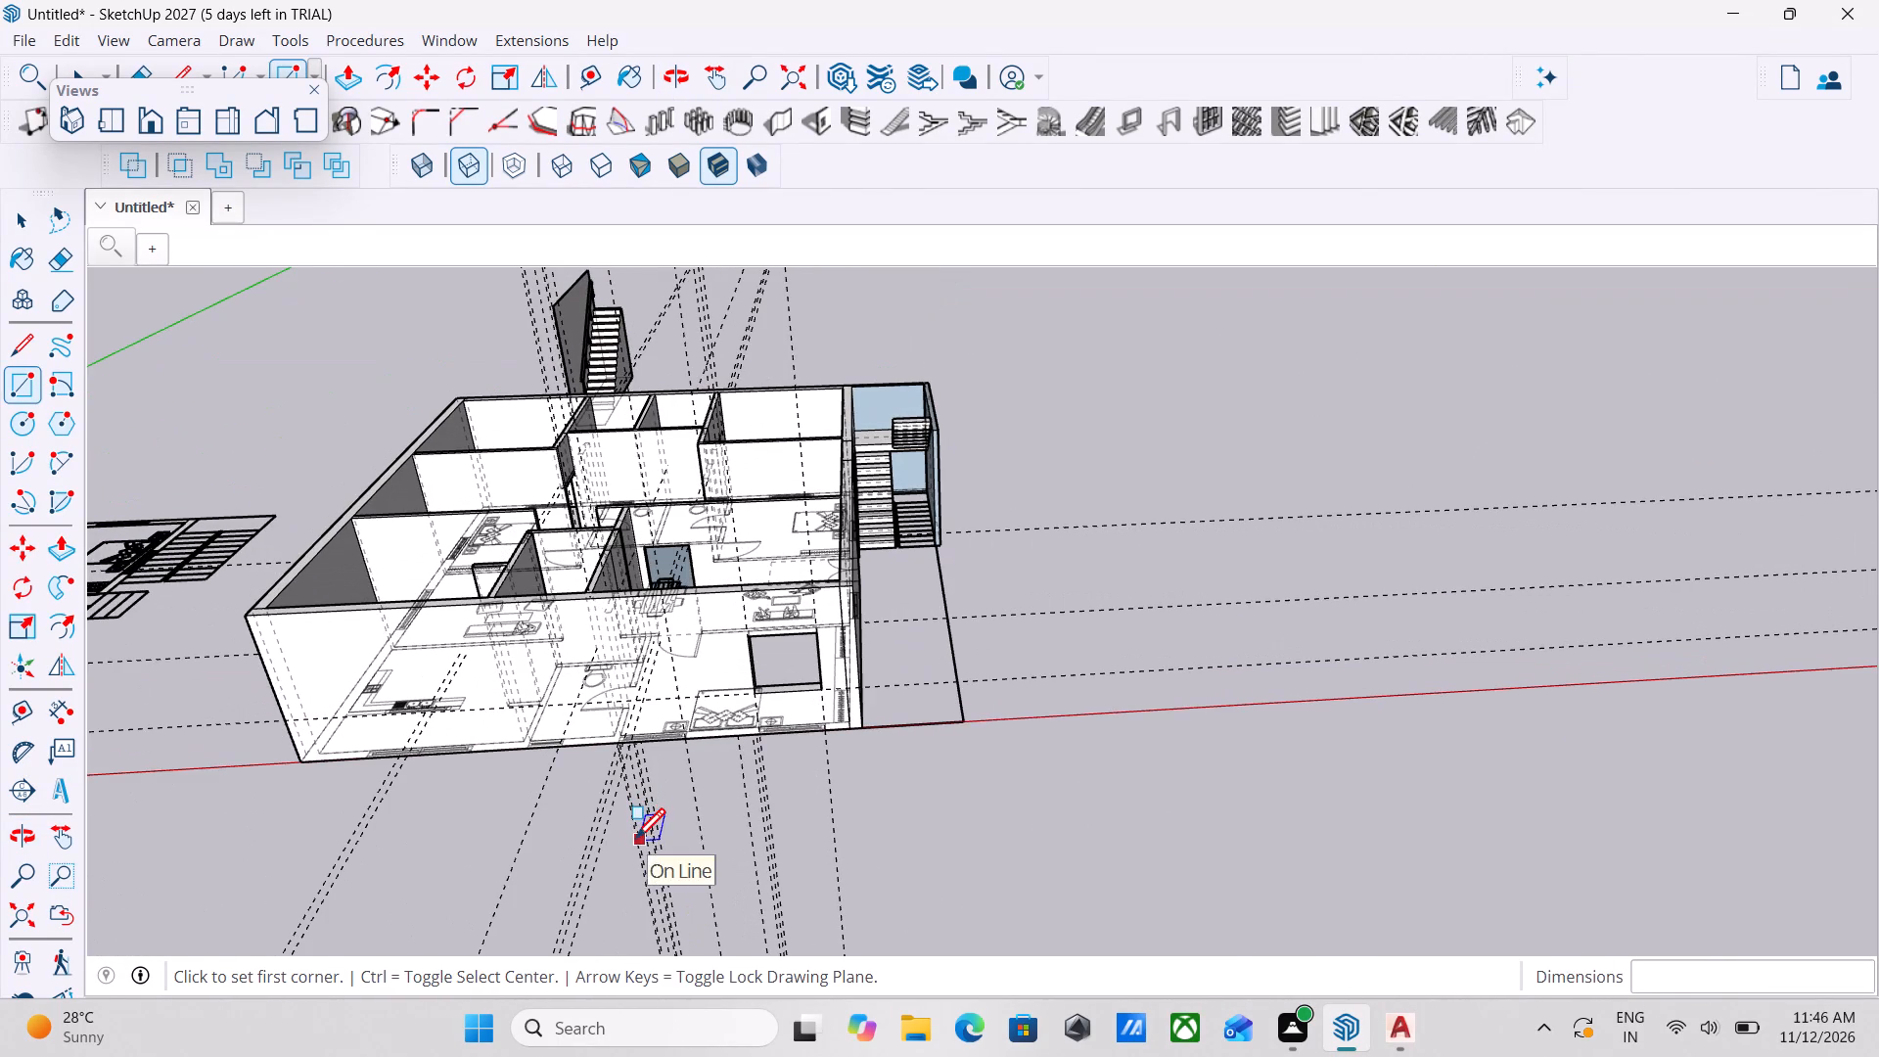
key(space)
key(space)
Use Create Opening to cut a 4' by 4' window in the bedroom's outer wall from the crossing of the horizontal and bathroom-side guides.
scroll(621, 728, up, 4)
scroll(679, 595, up, 5)
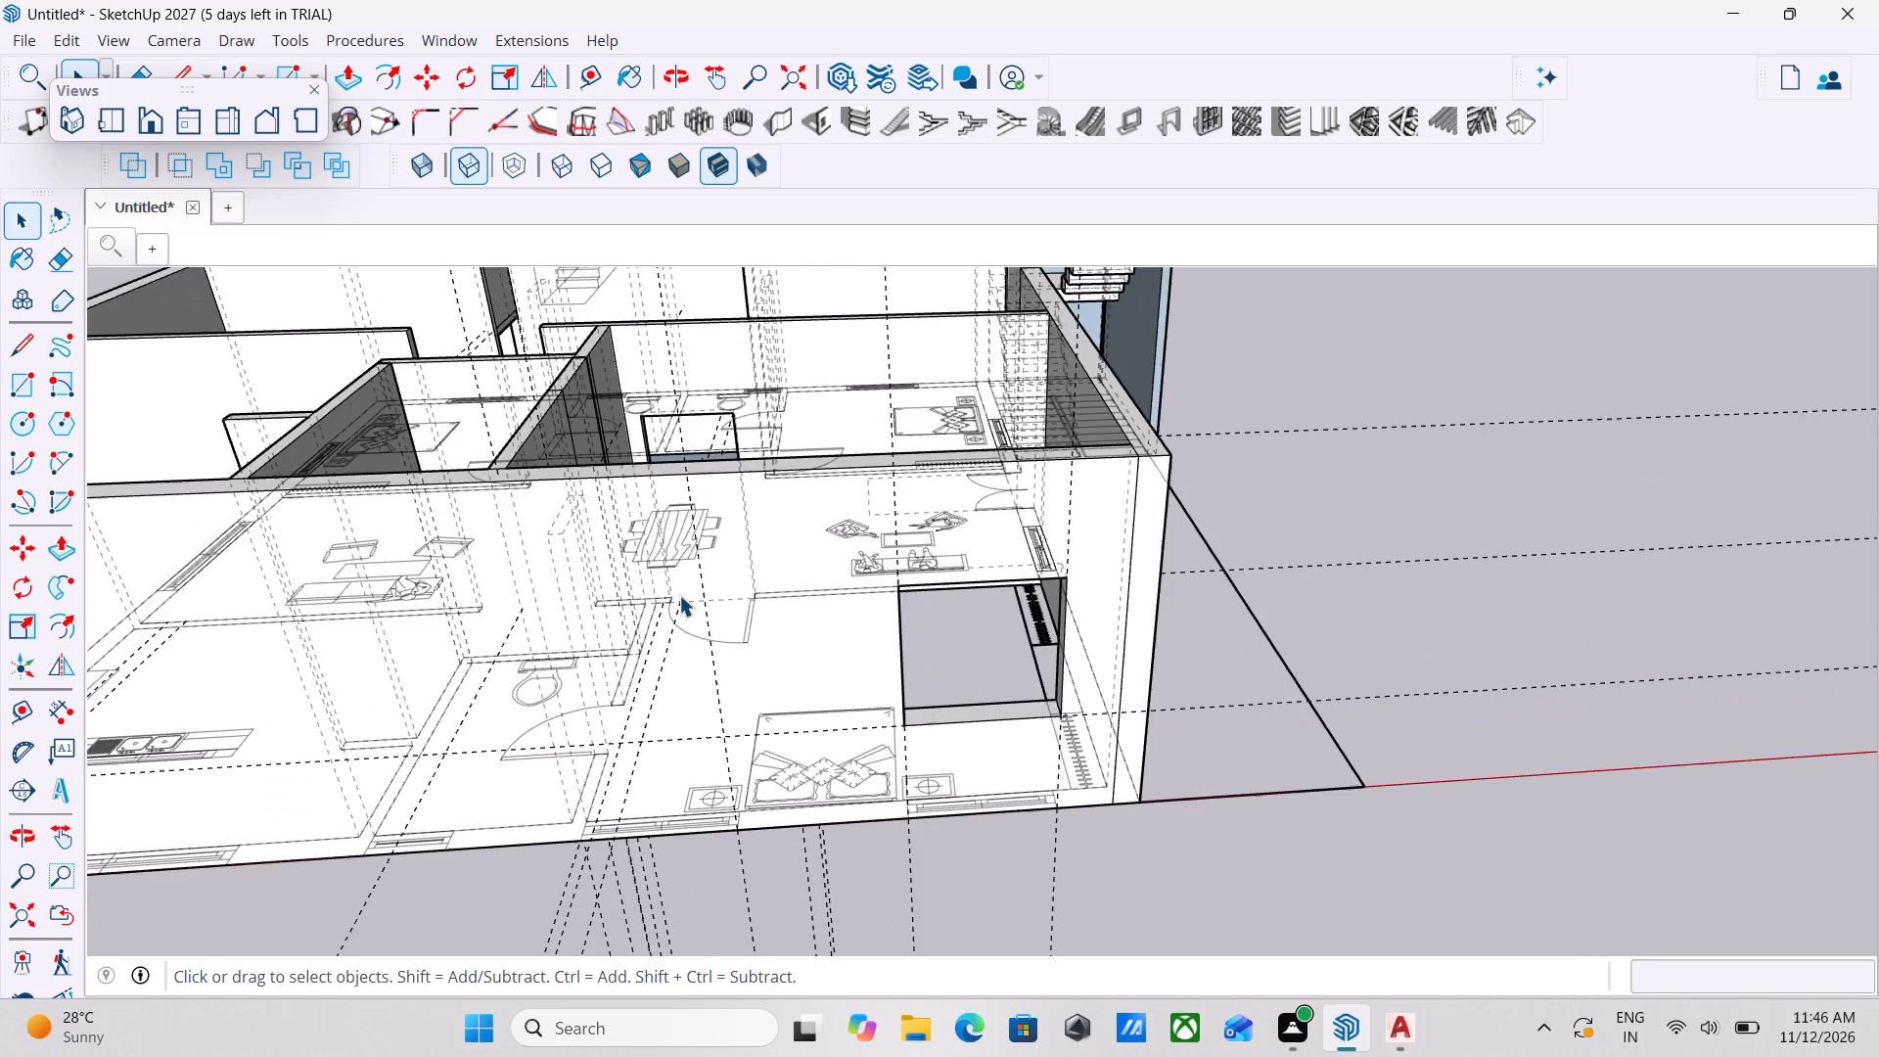
scroll(640, 676, up, 4)
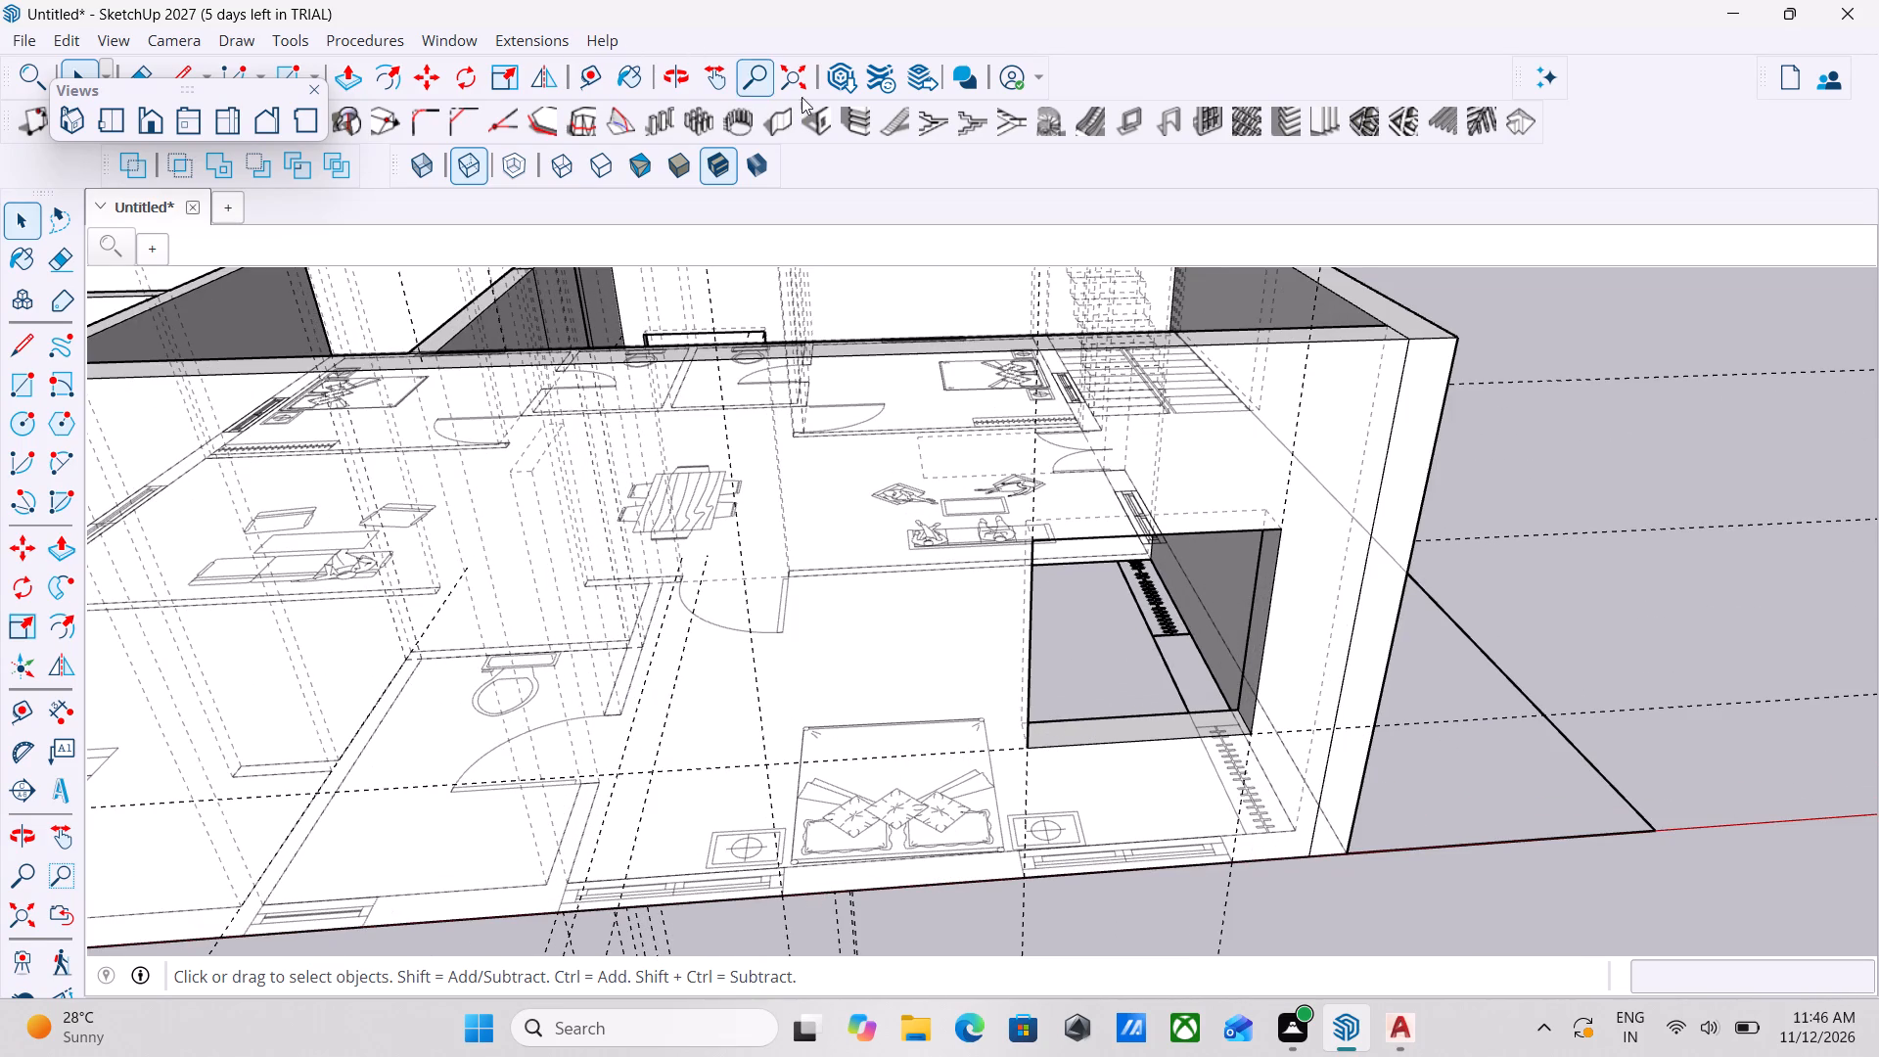
click(815, 121)
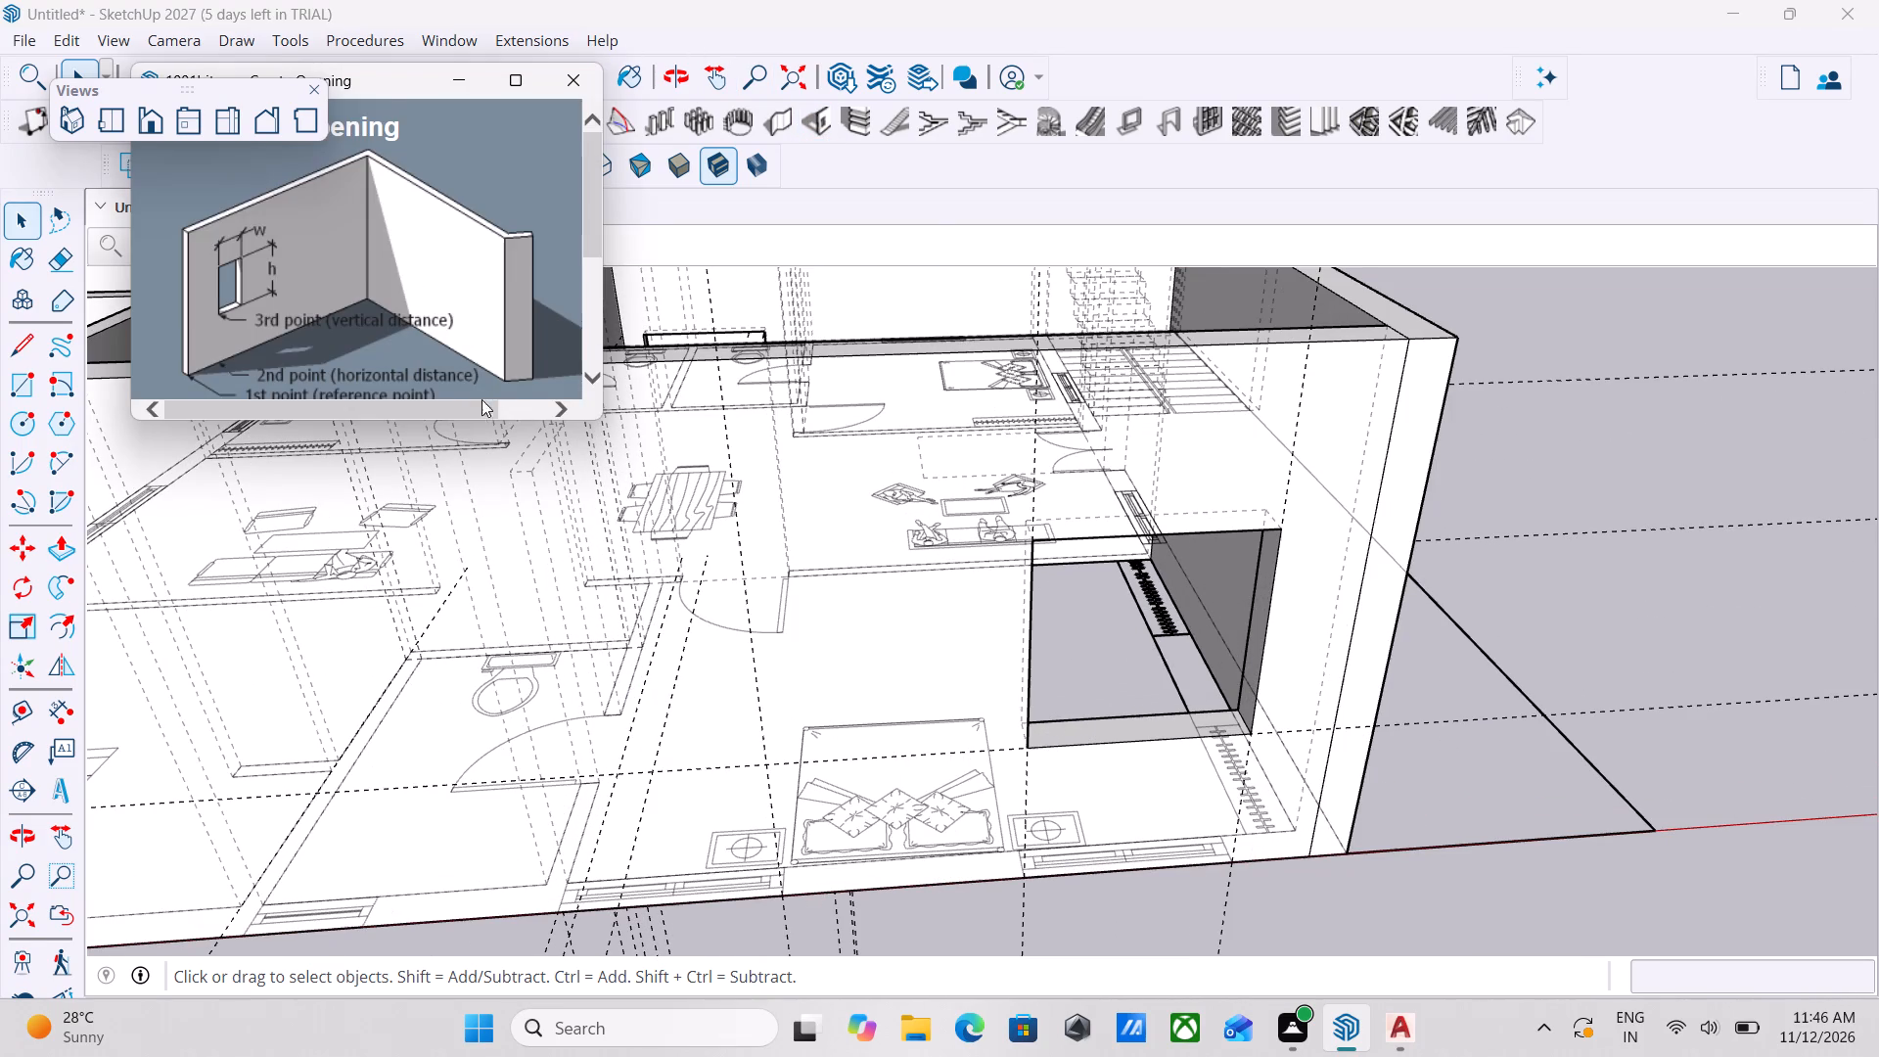
scroll(445, 377, down, 5)
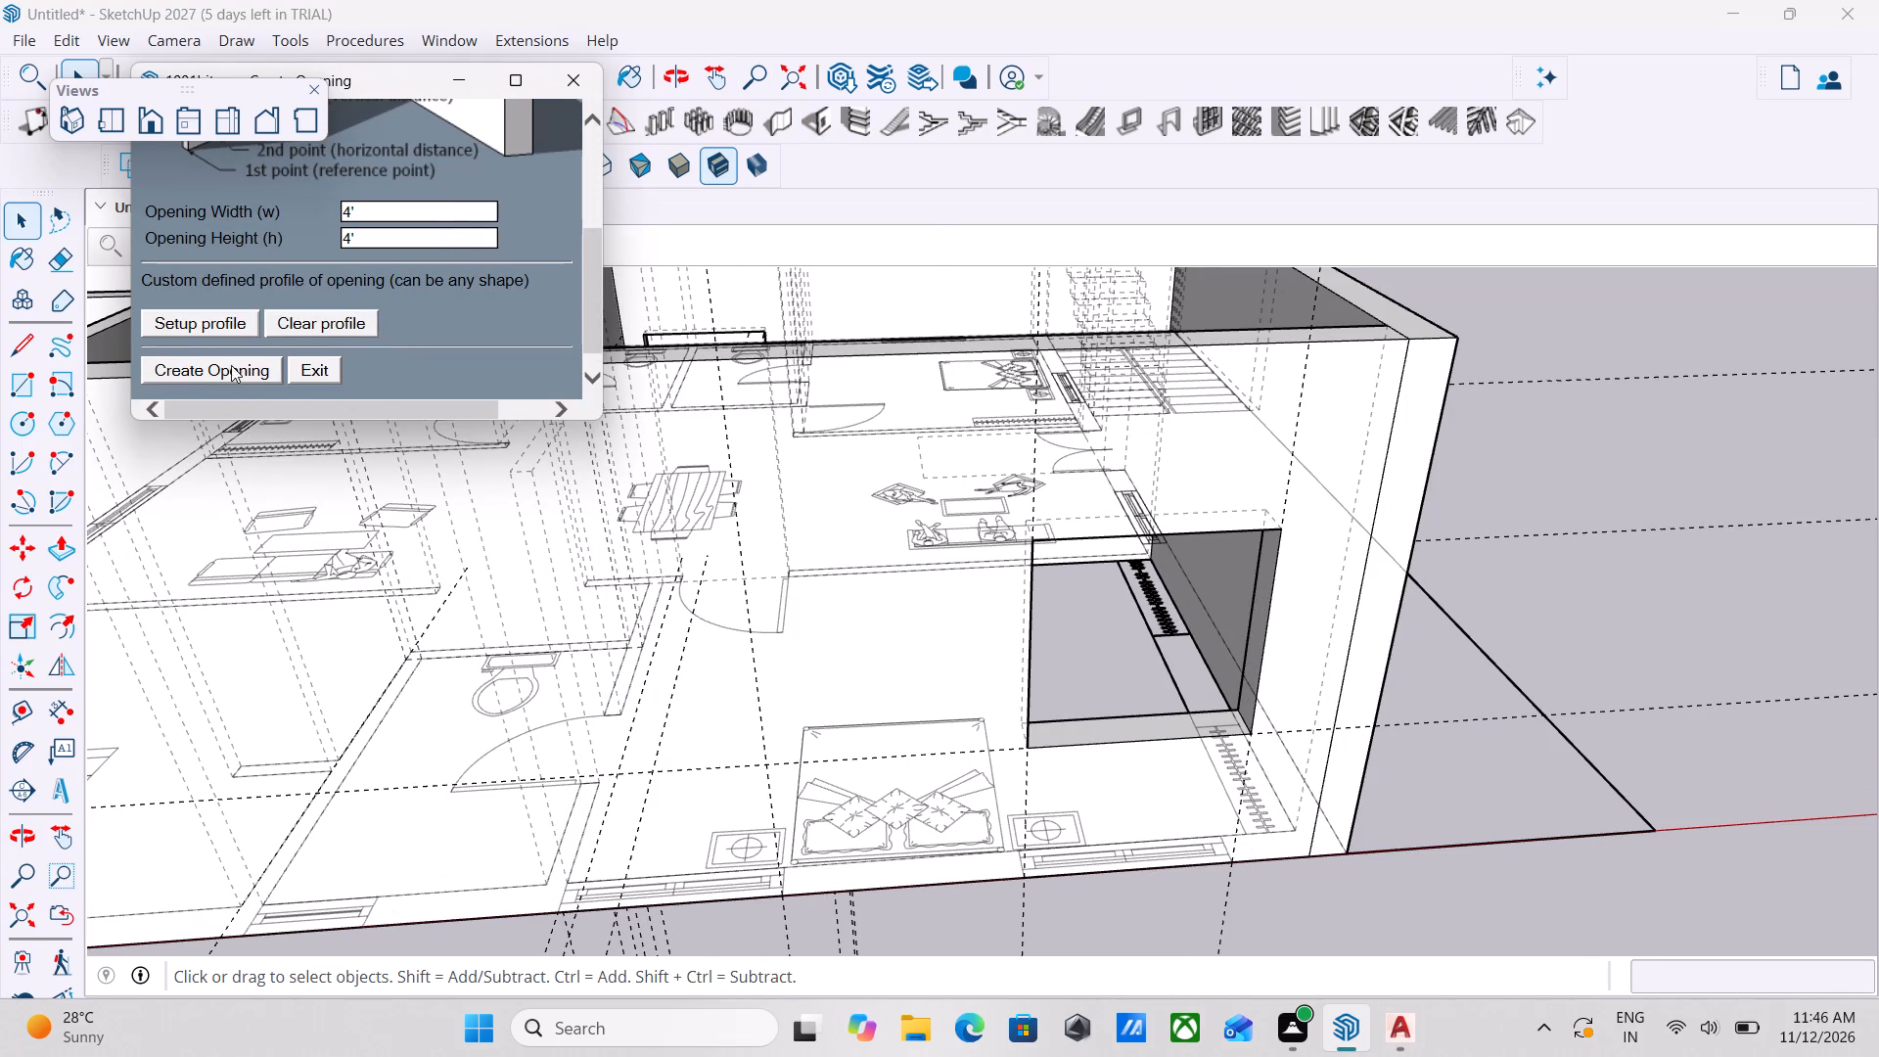
click(225, 365)
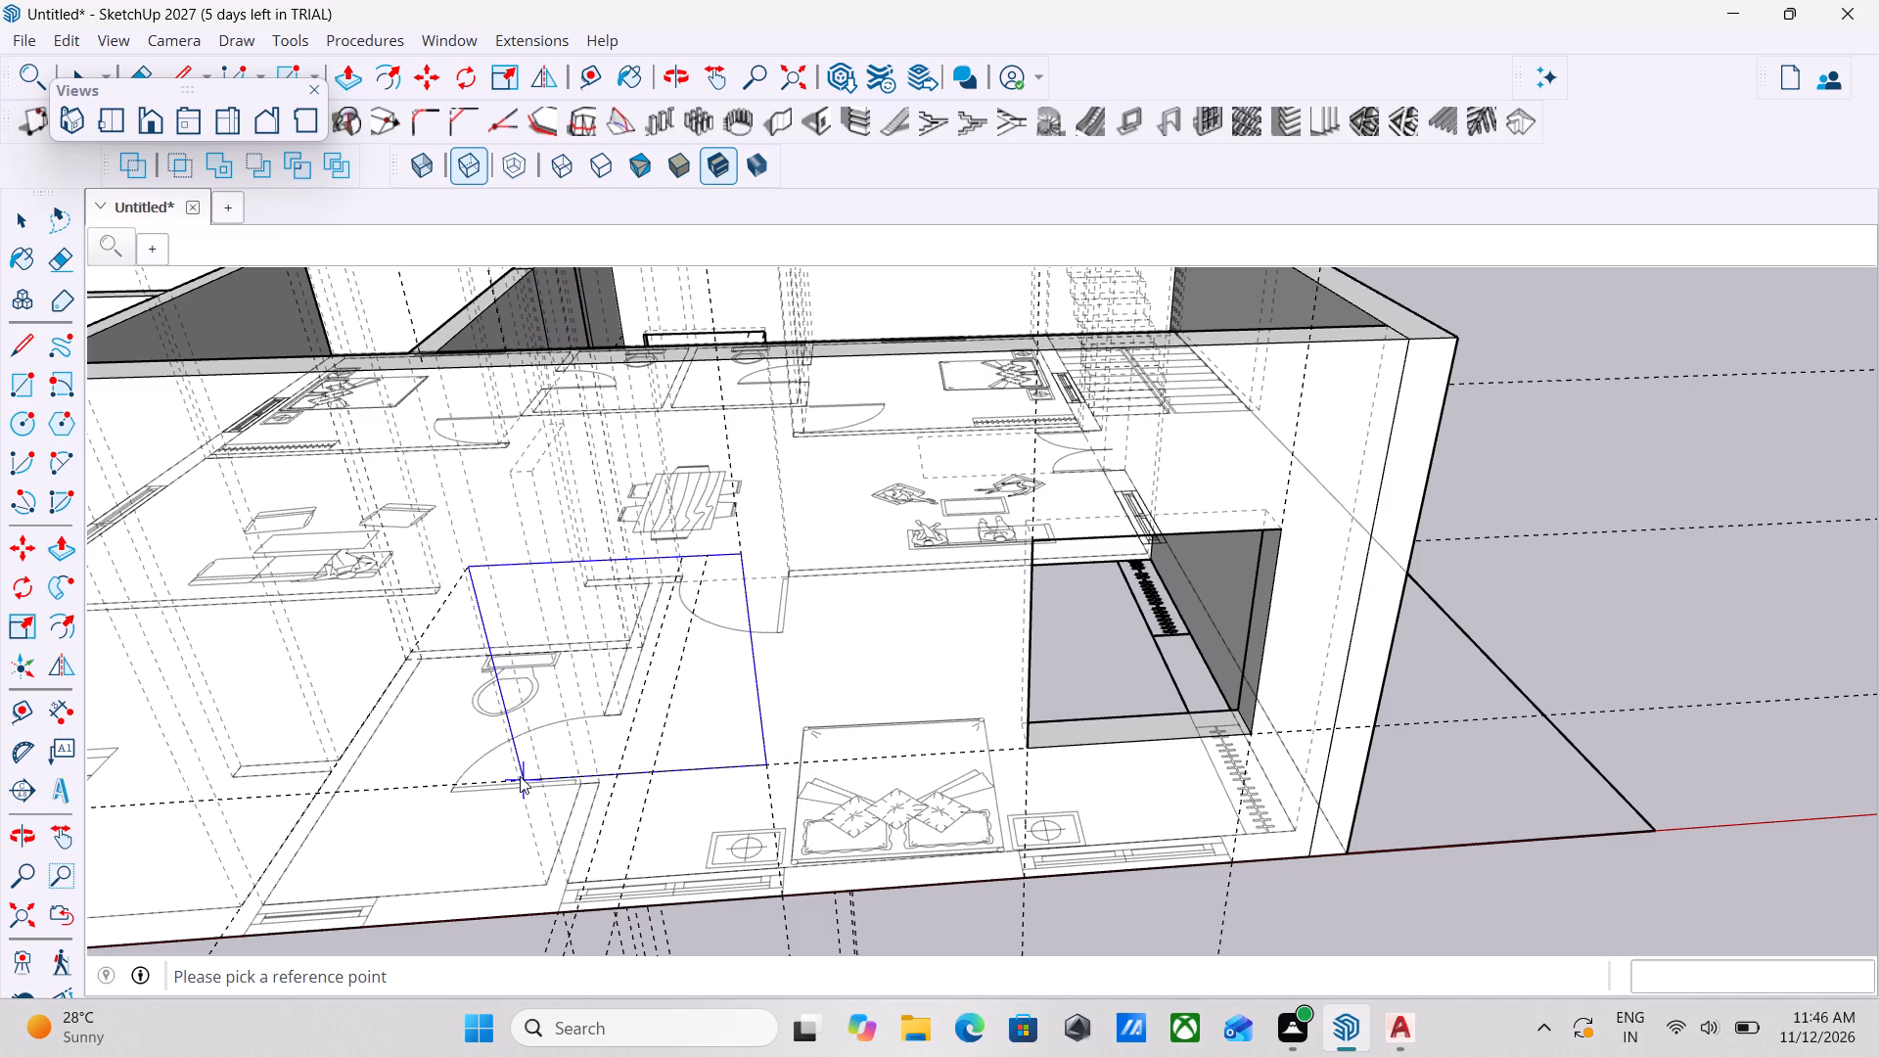
scroll(520, 776, up, 7)
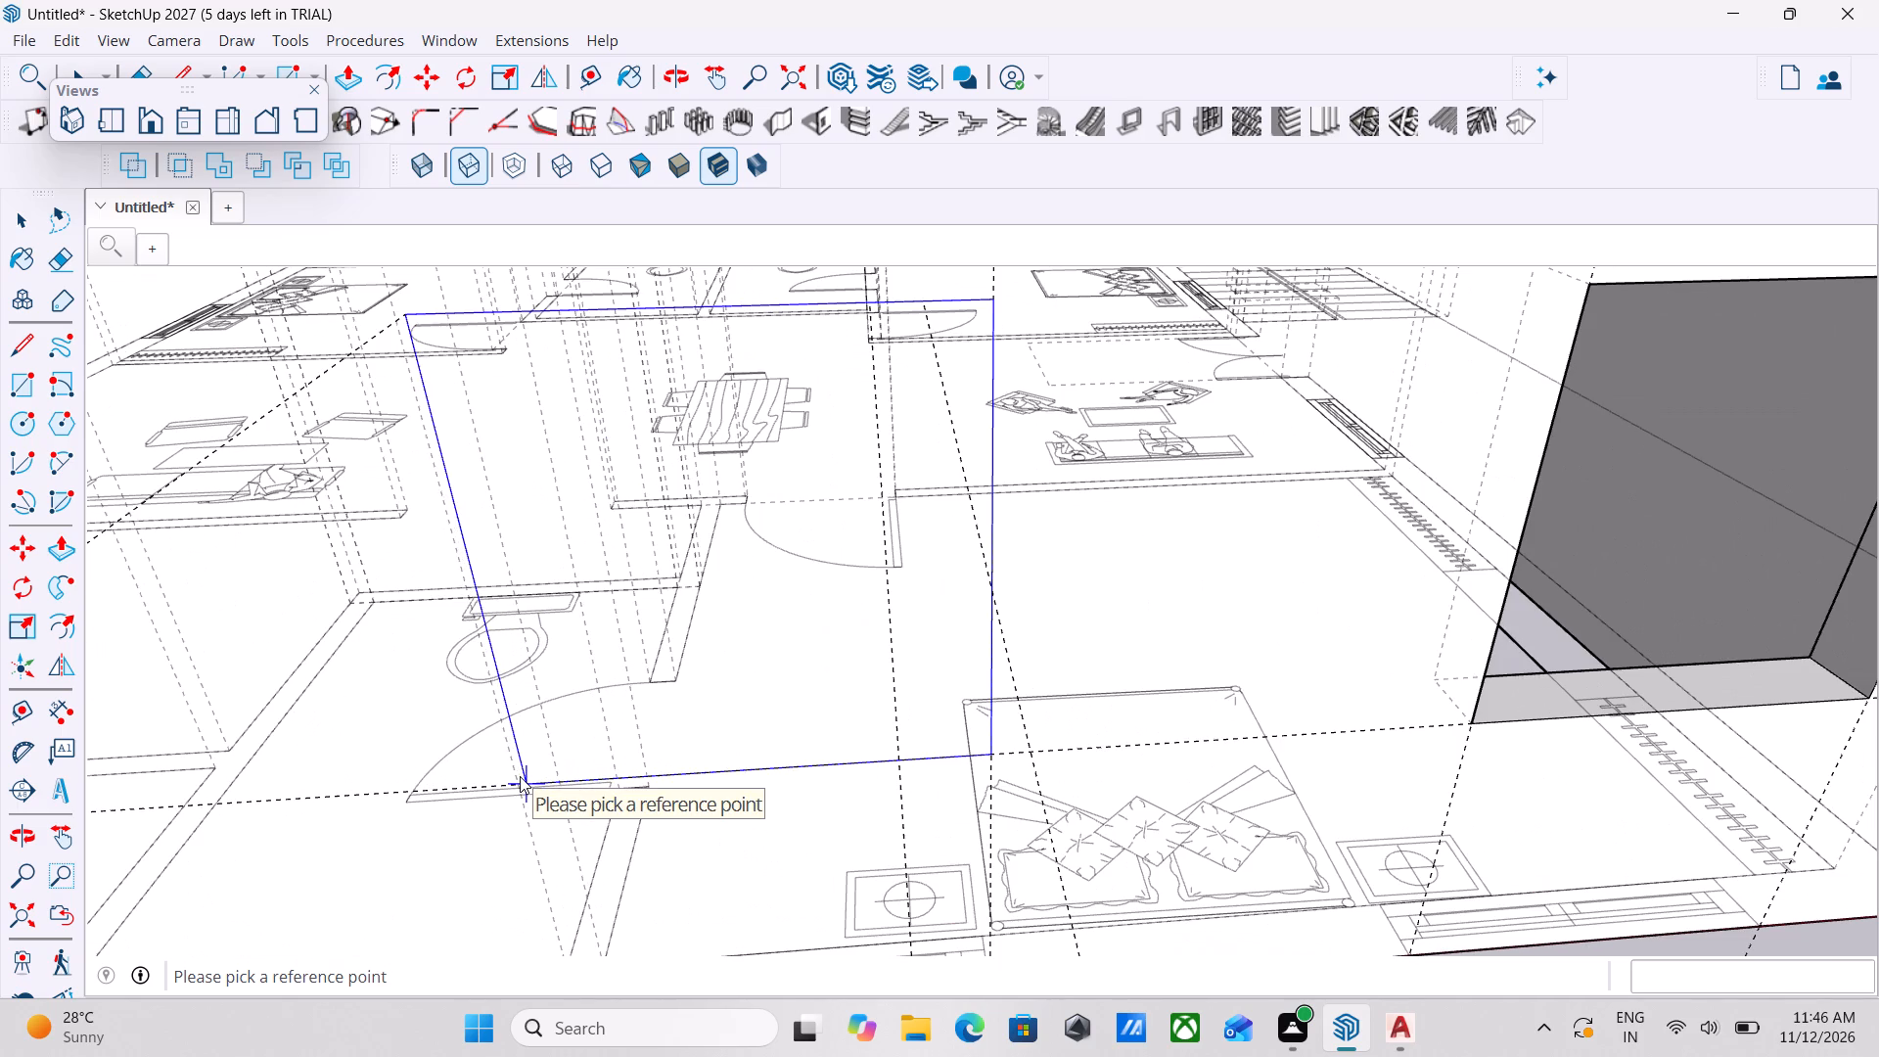
scroll(525, 776, down, 5)
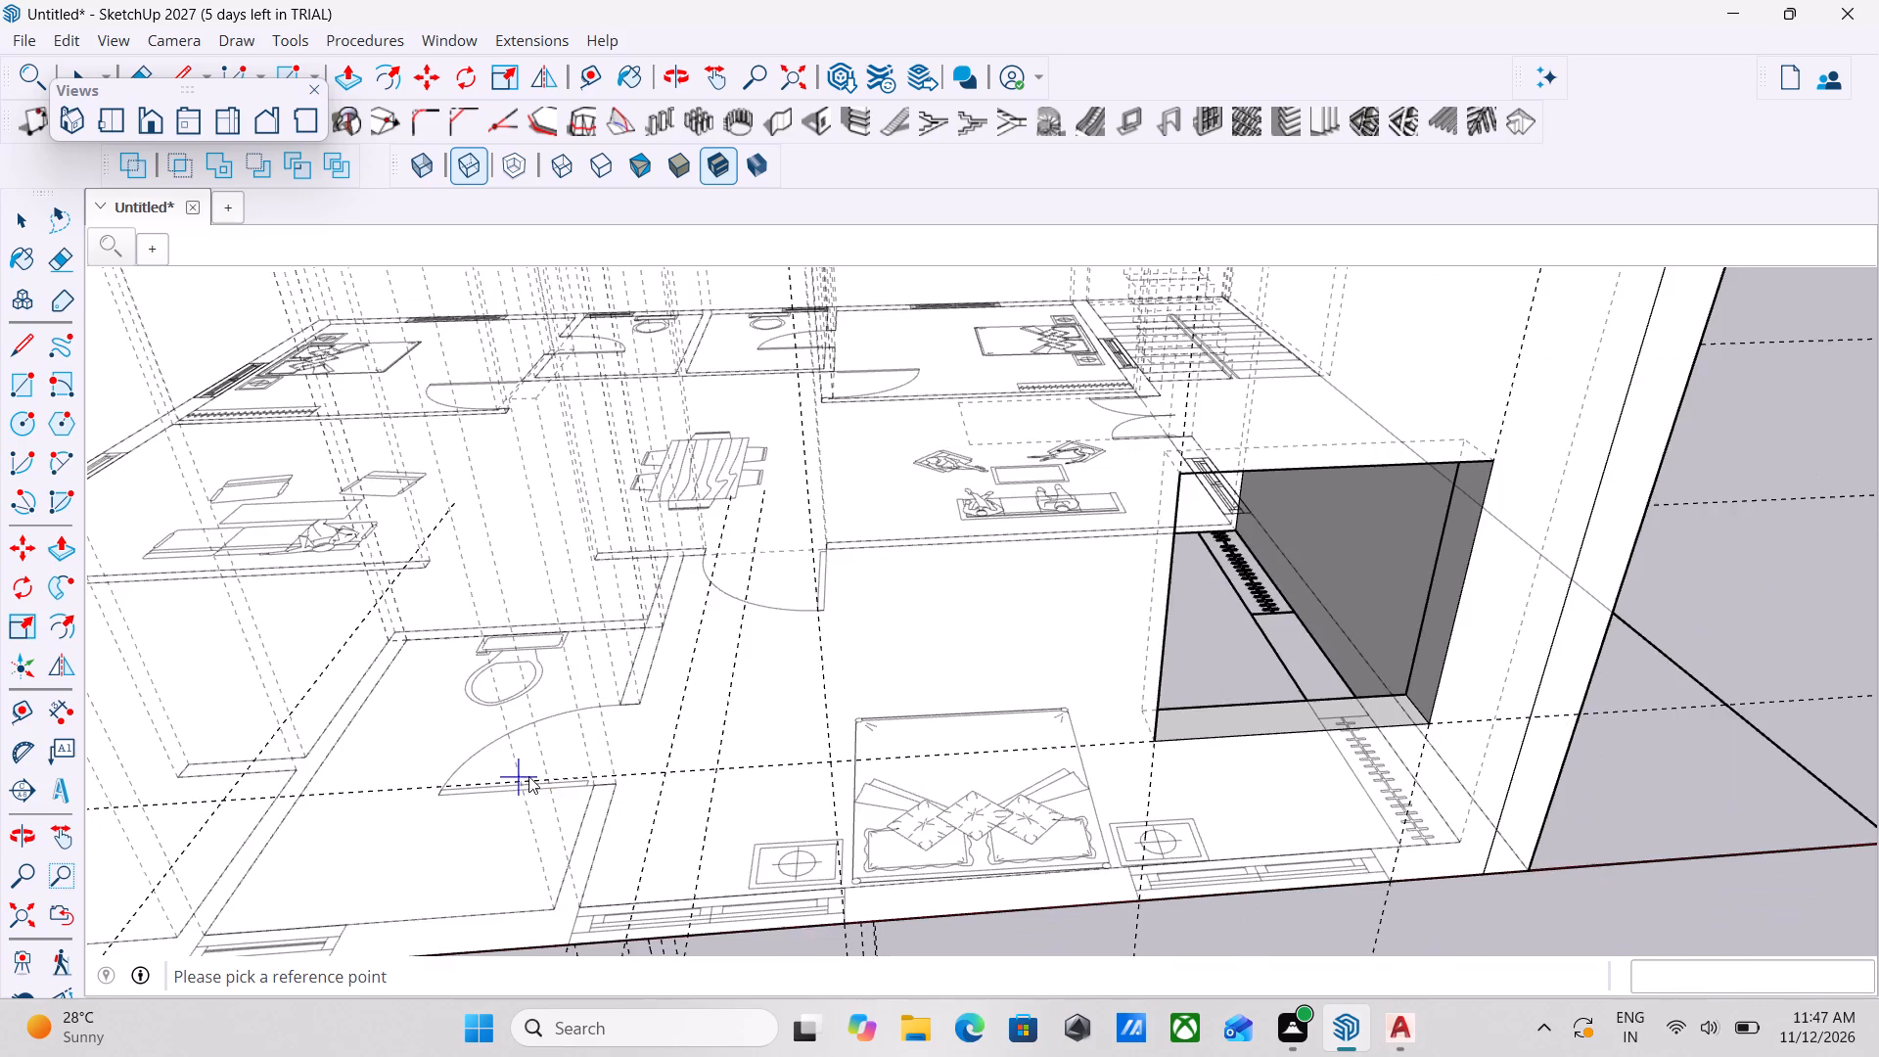
scroll(539, 776, down, 4)
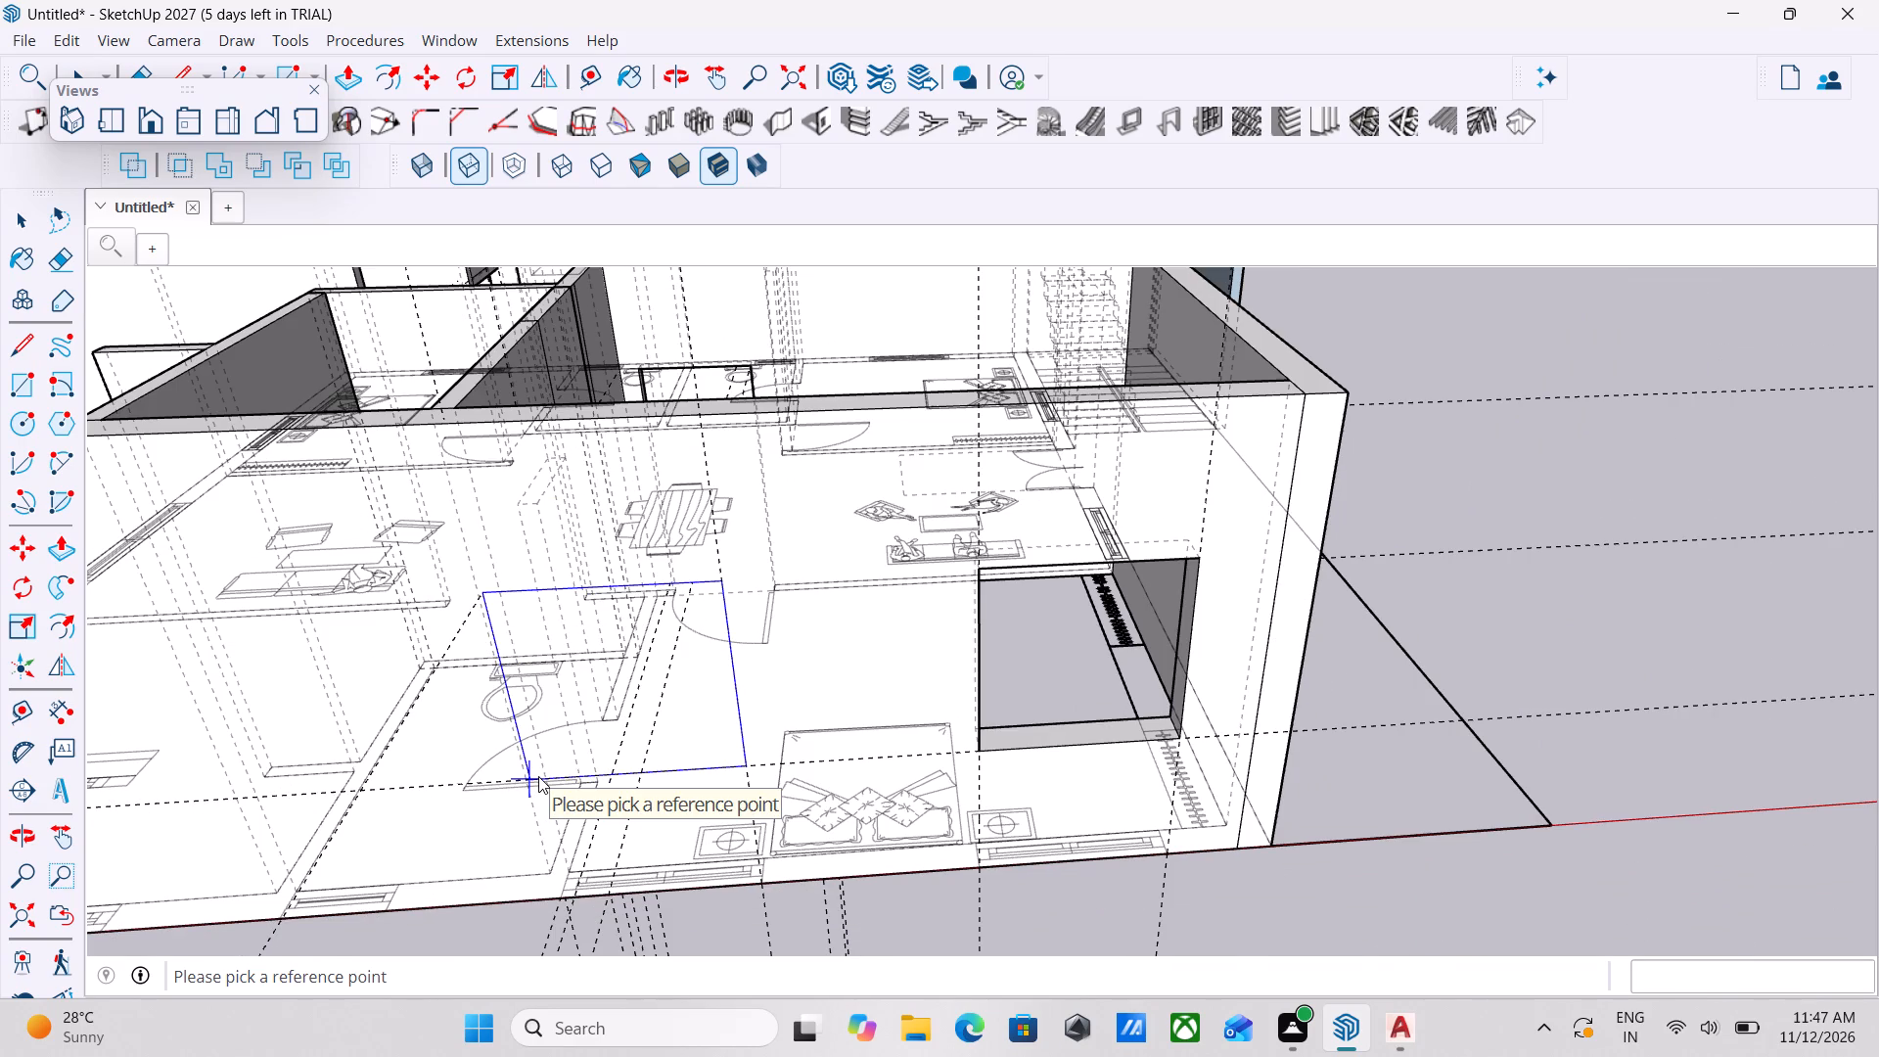
click(536, 776)
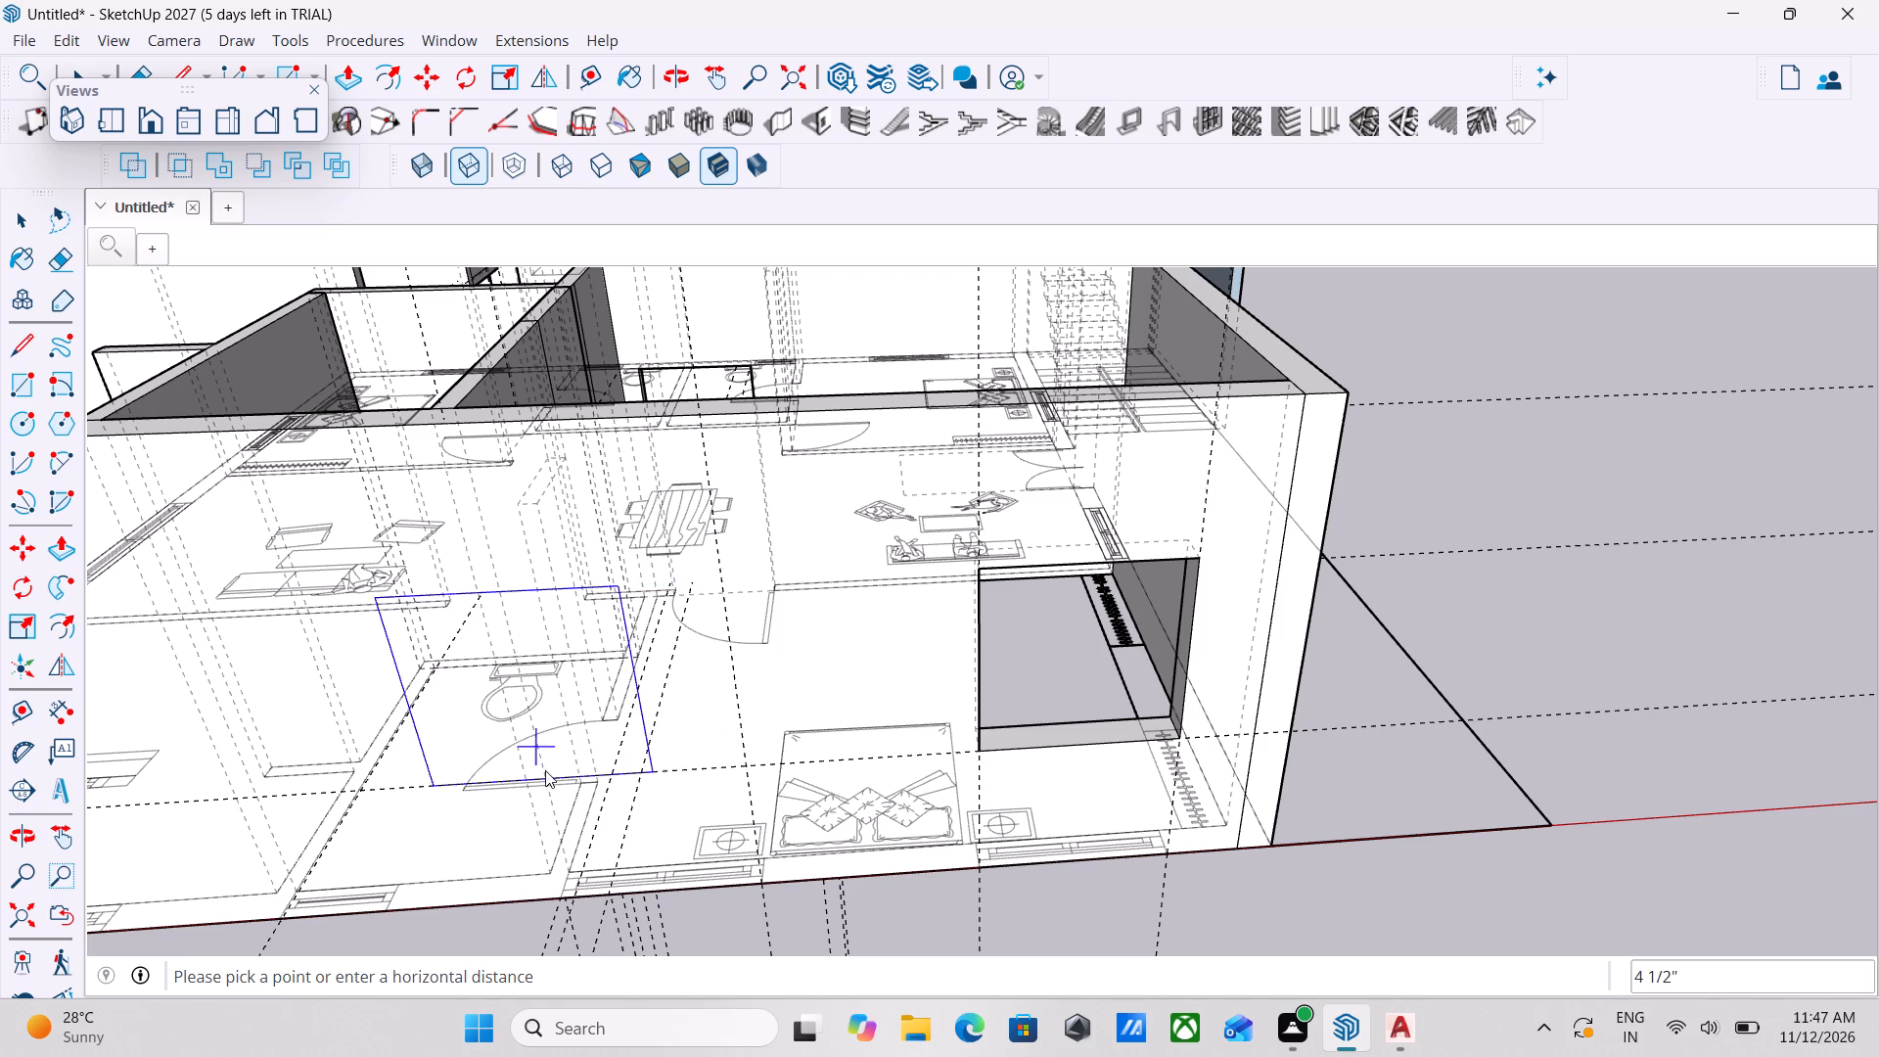
click(530, 771)
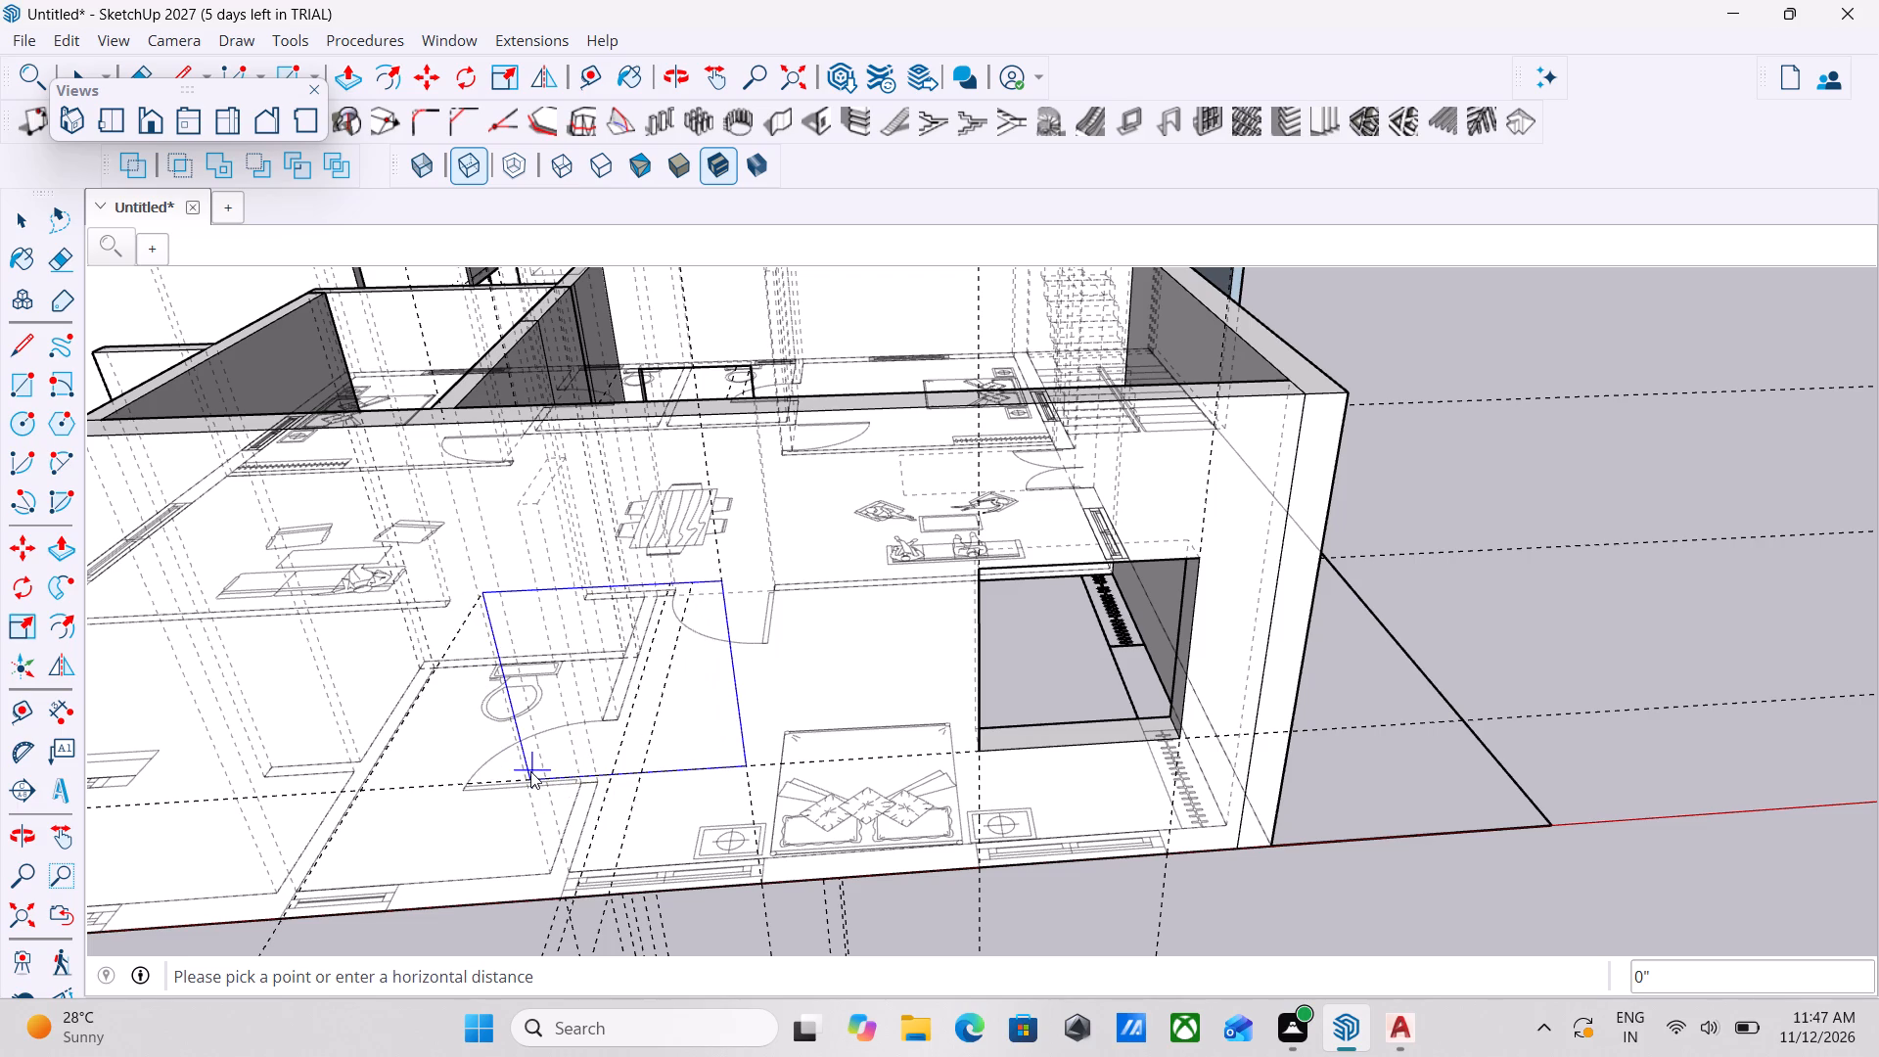
click(531, 771)
scroll(755, 608, down, 5)
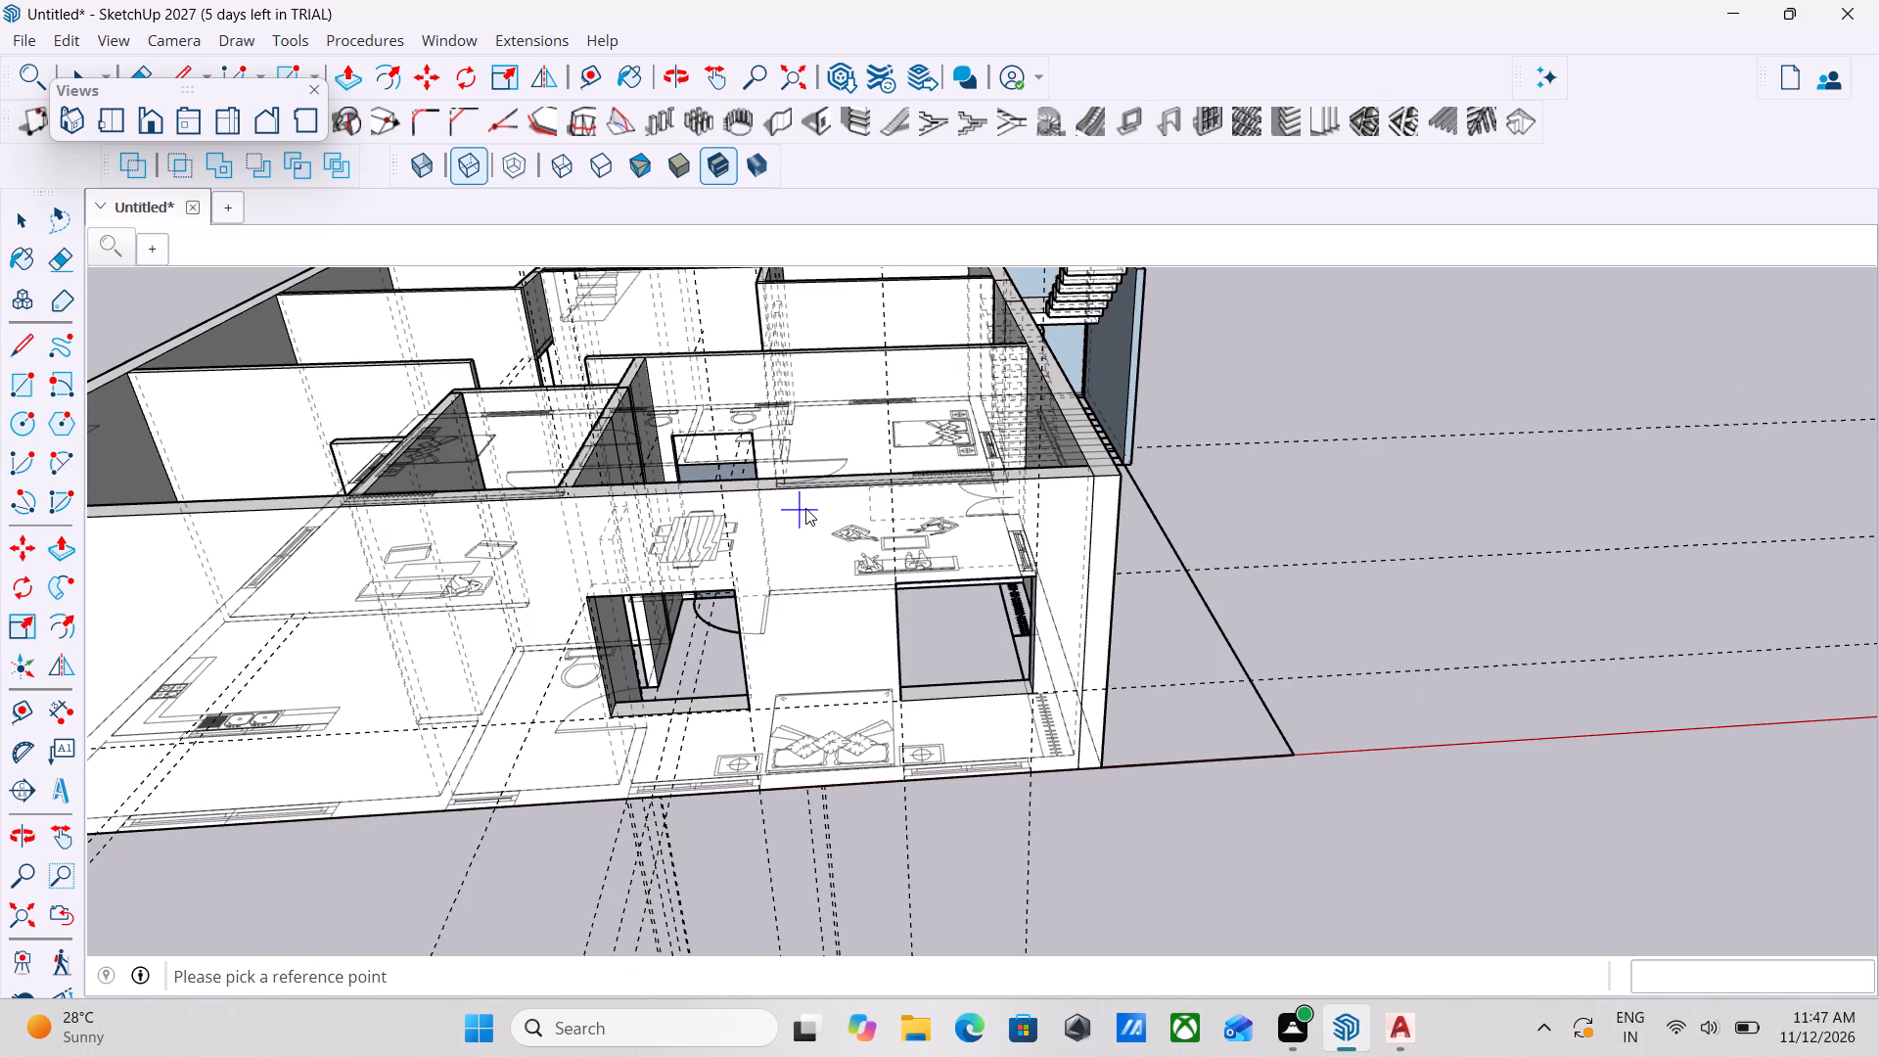
key(Escape)
key(space)
key(space)
Use Create Opening to cut a 2' by 2' window high in the bathroom's outer wall, placed by eye above the toilet.
scroll(976, 543, down, 3)
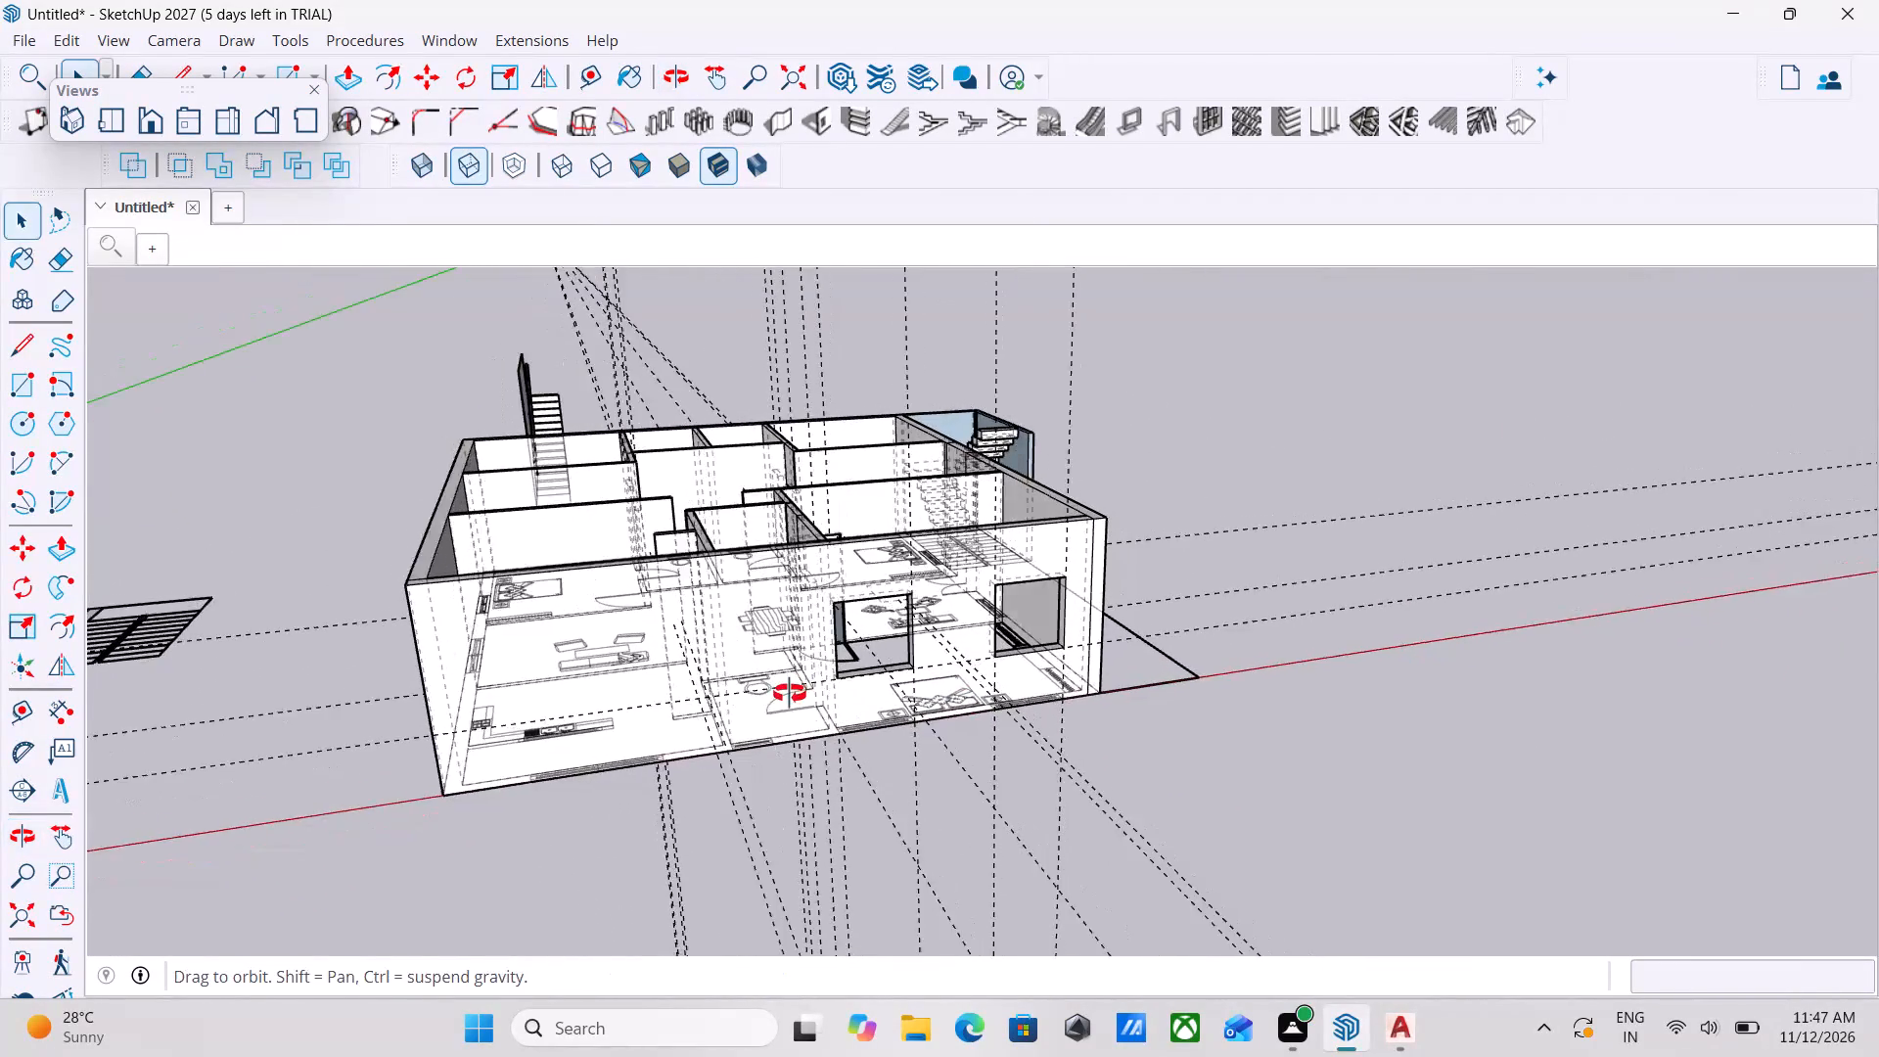
scroll(708, 665, up, 3)
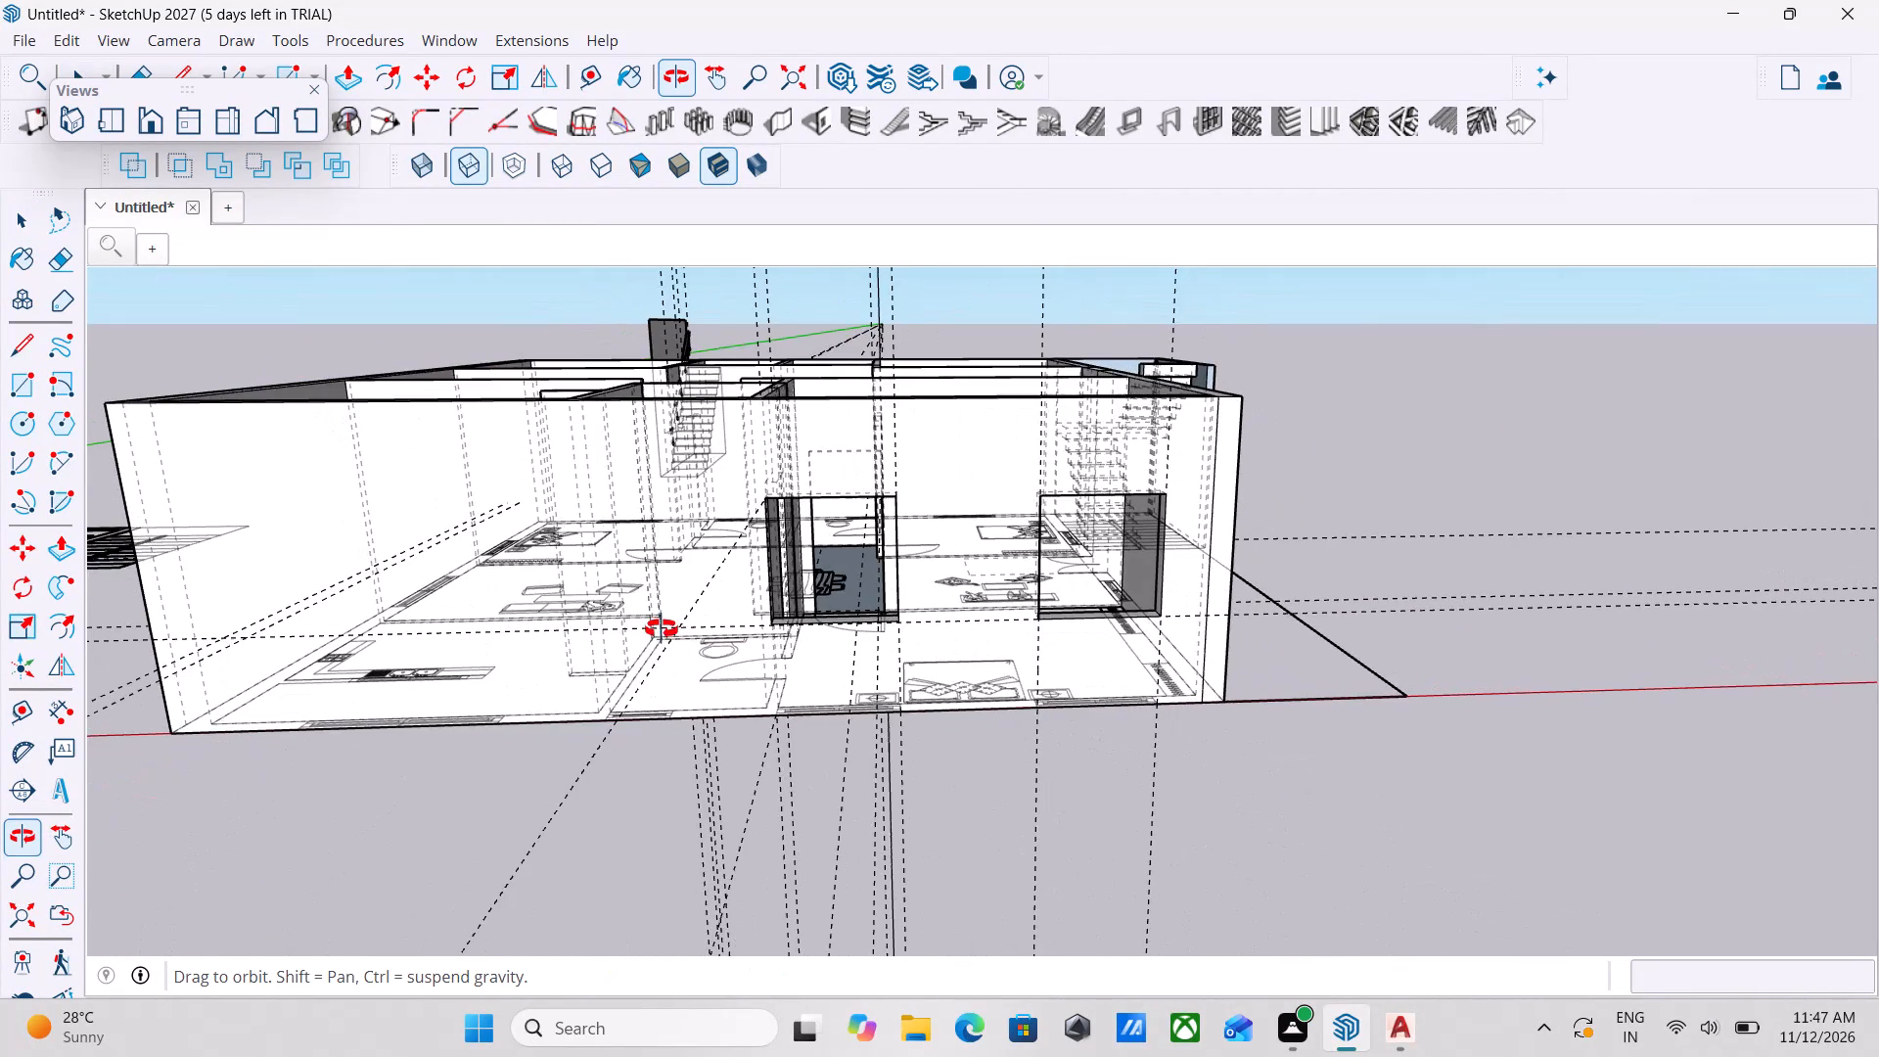
scroll(881, 670, down, 4)
scroll(1009, 565, up, 7)
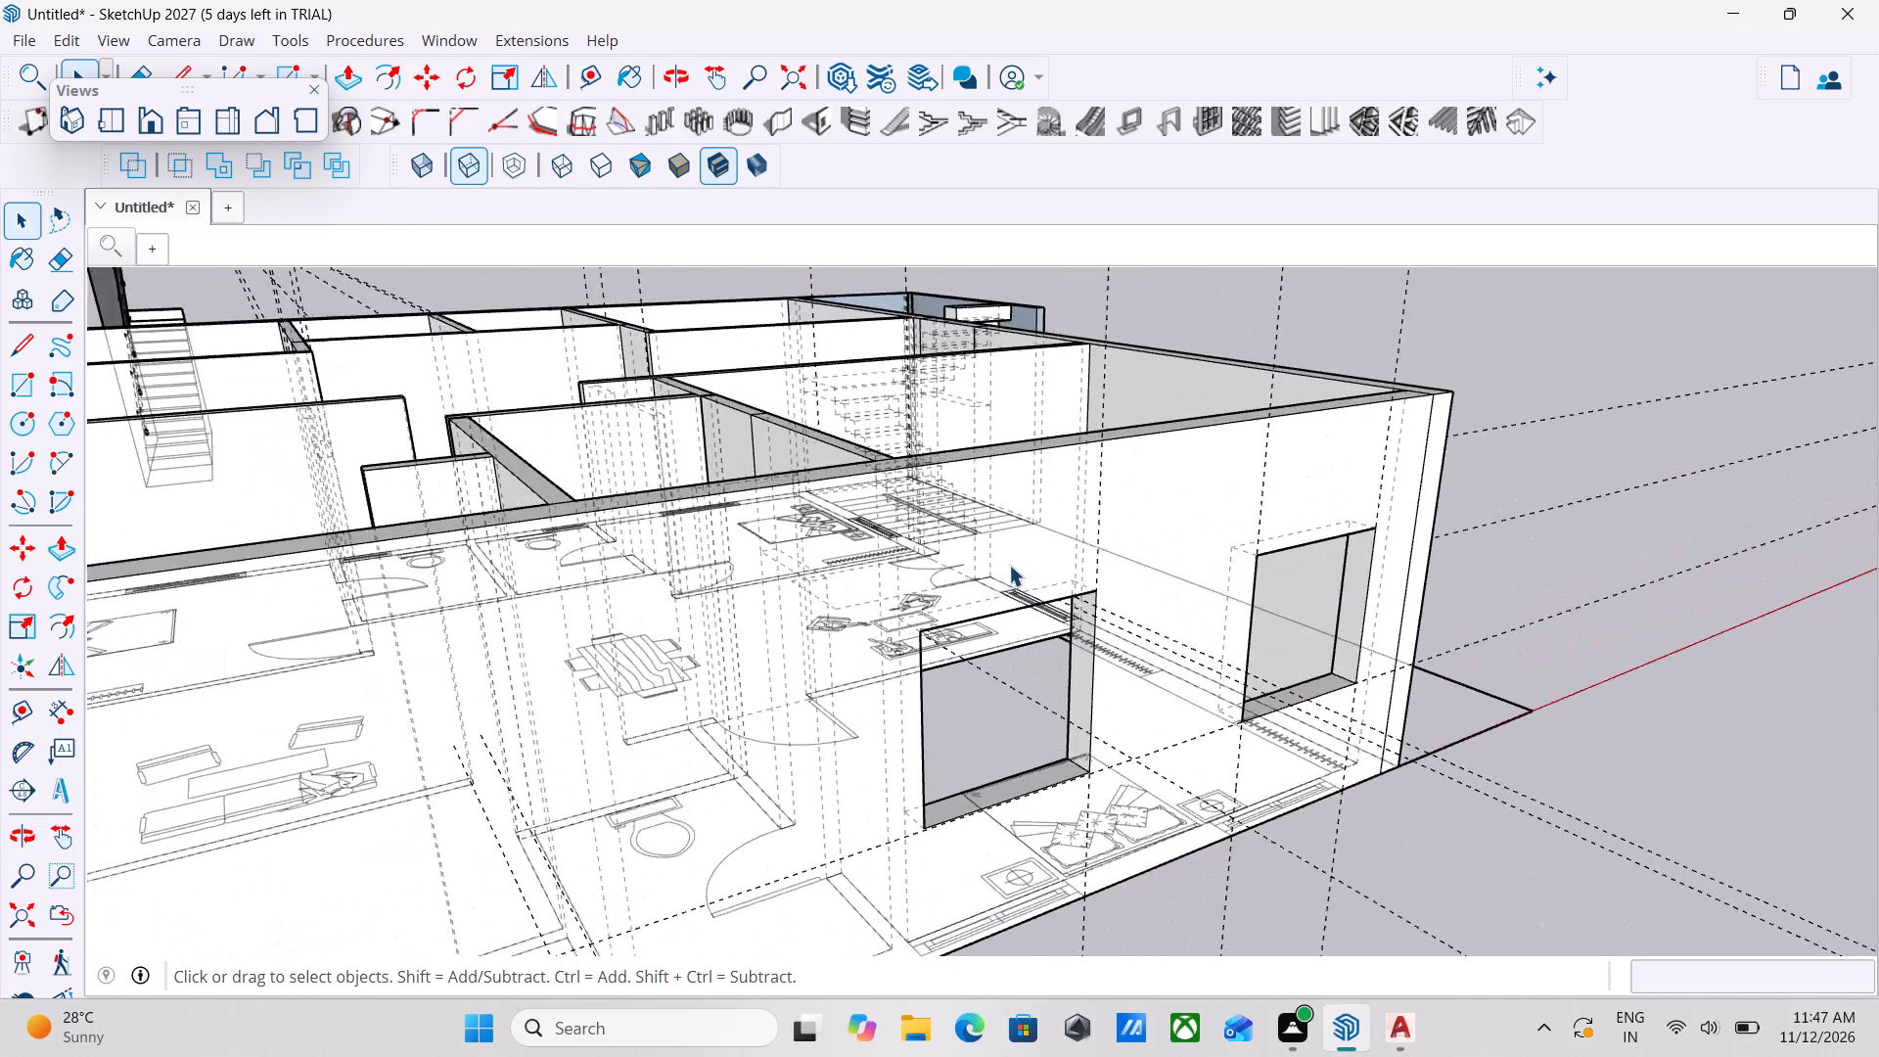
scroll(1009, 565, up, 2)
scroll(1009, 565, down, 6)
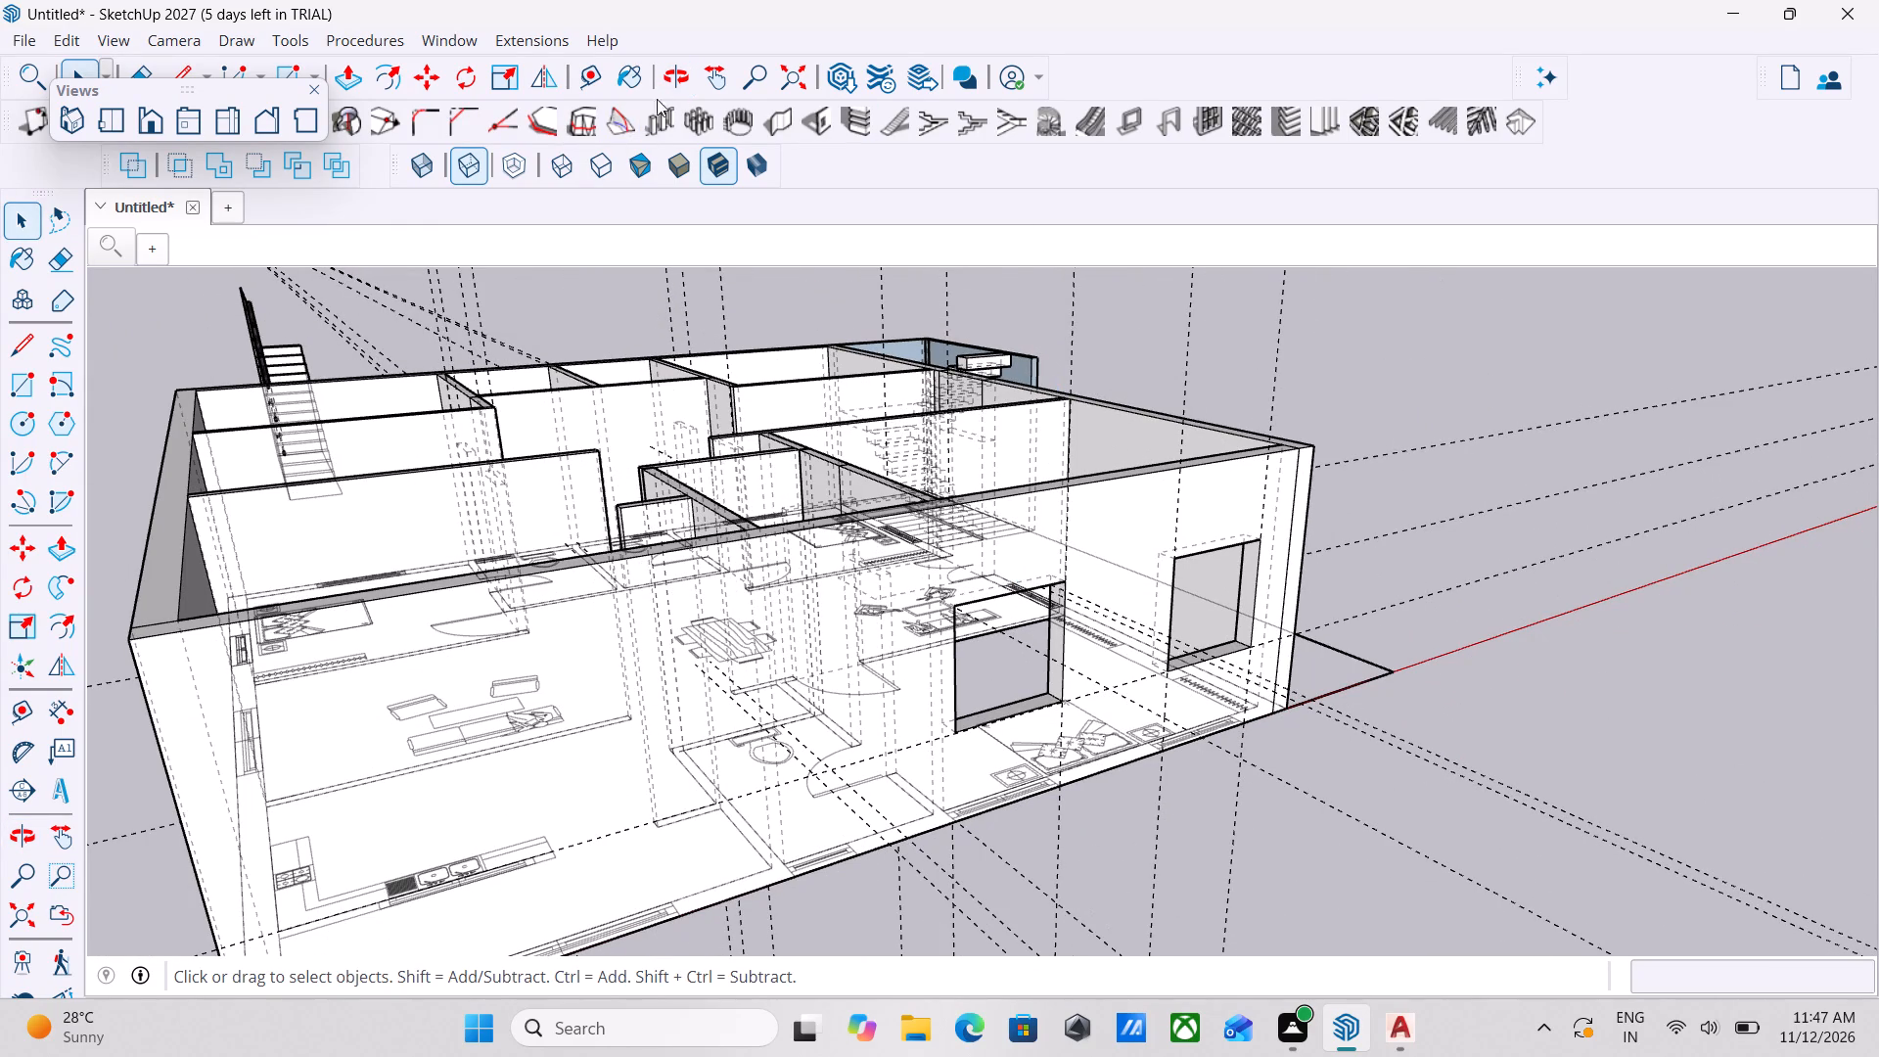
click(818, 109)
scroll(414, 330, down, 4)
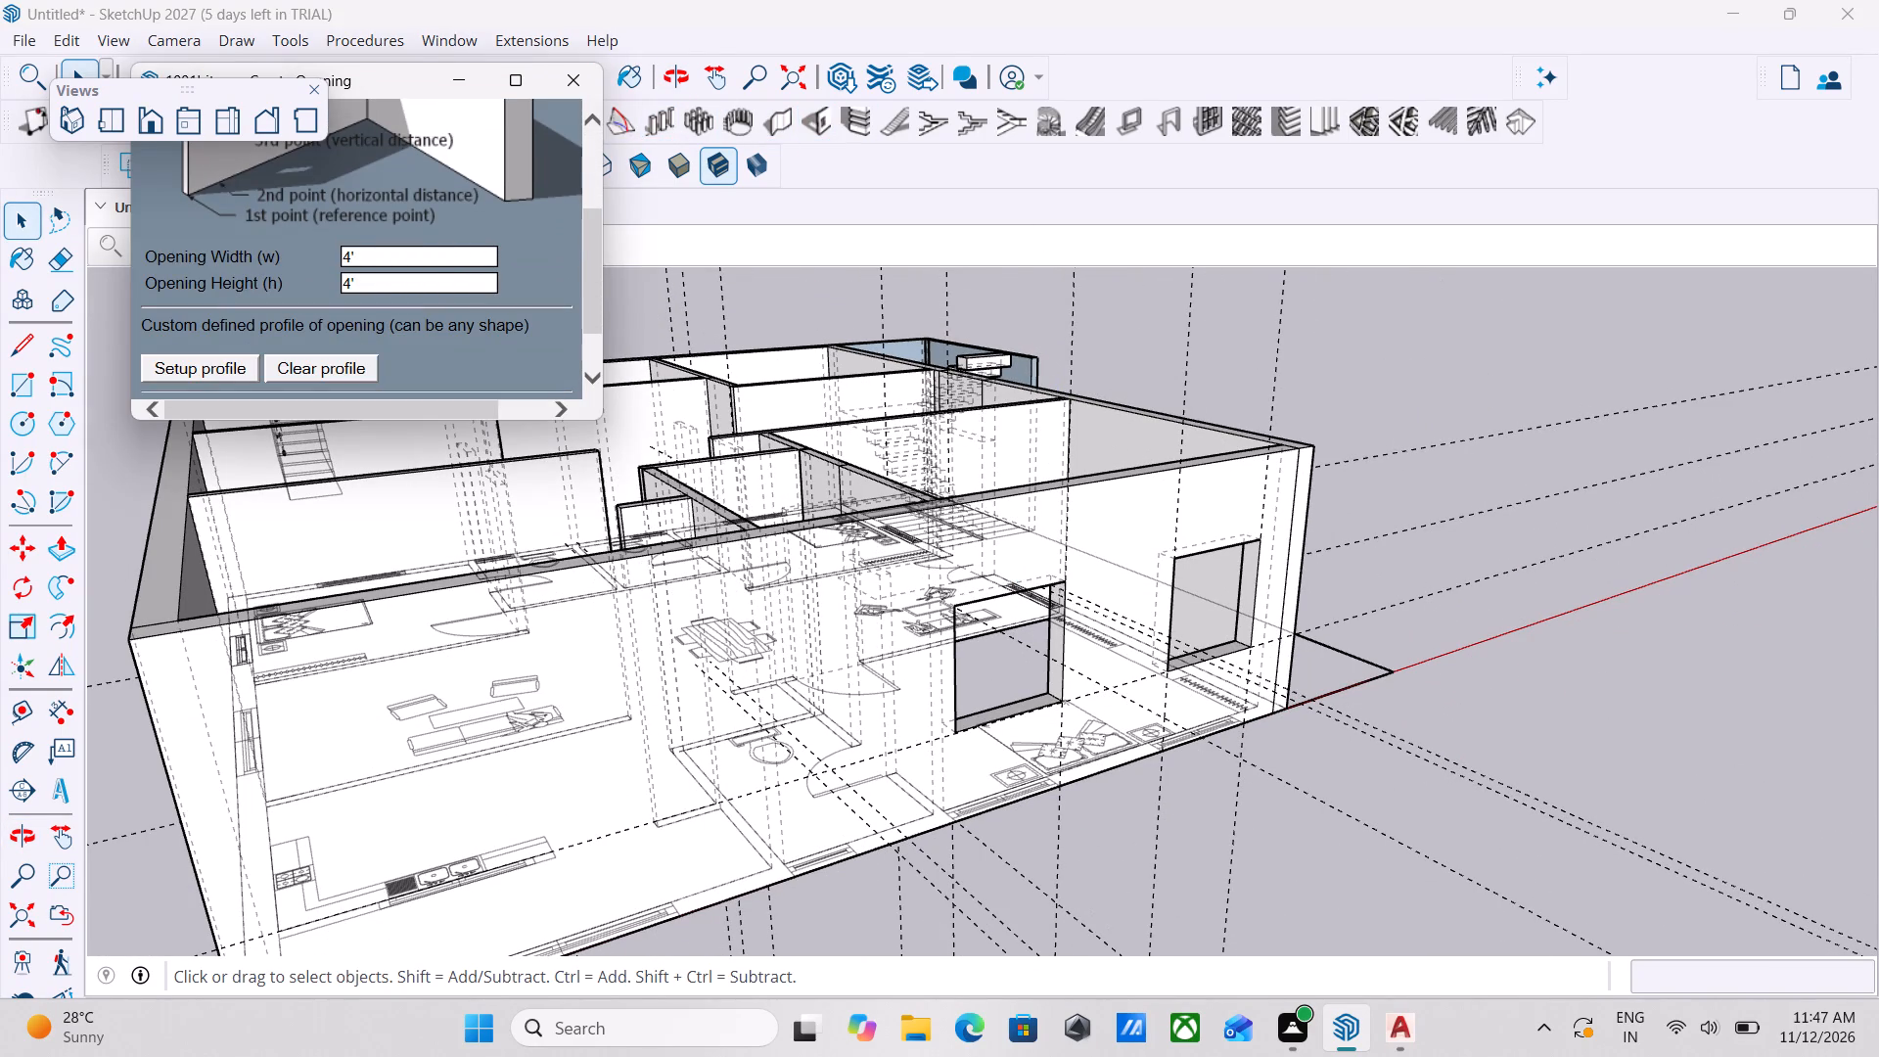
click(430, 253)
key(2)
key(apostrophe)
click(394, 282)
text(2')
scroll(377, 282, down, 2)
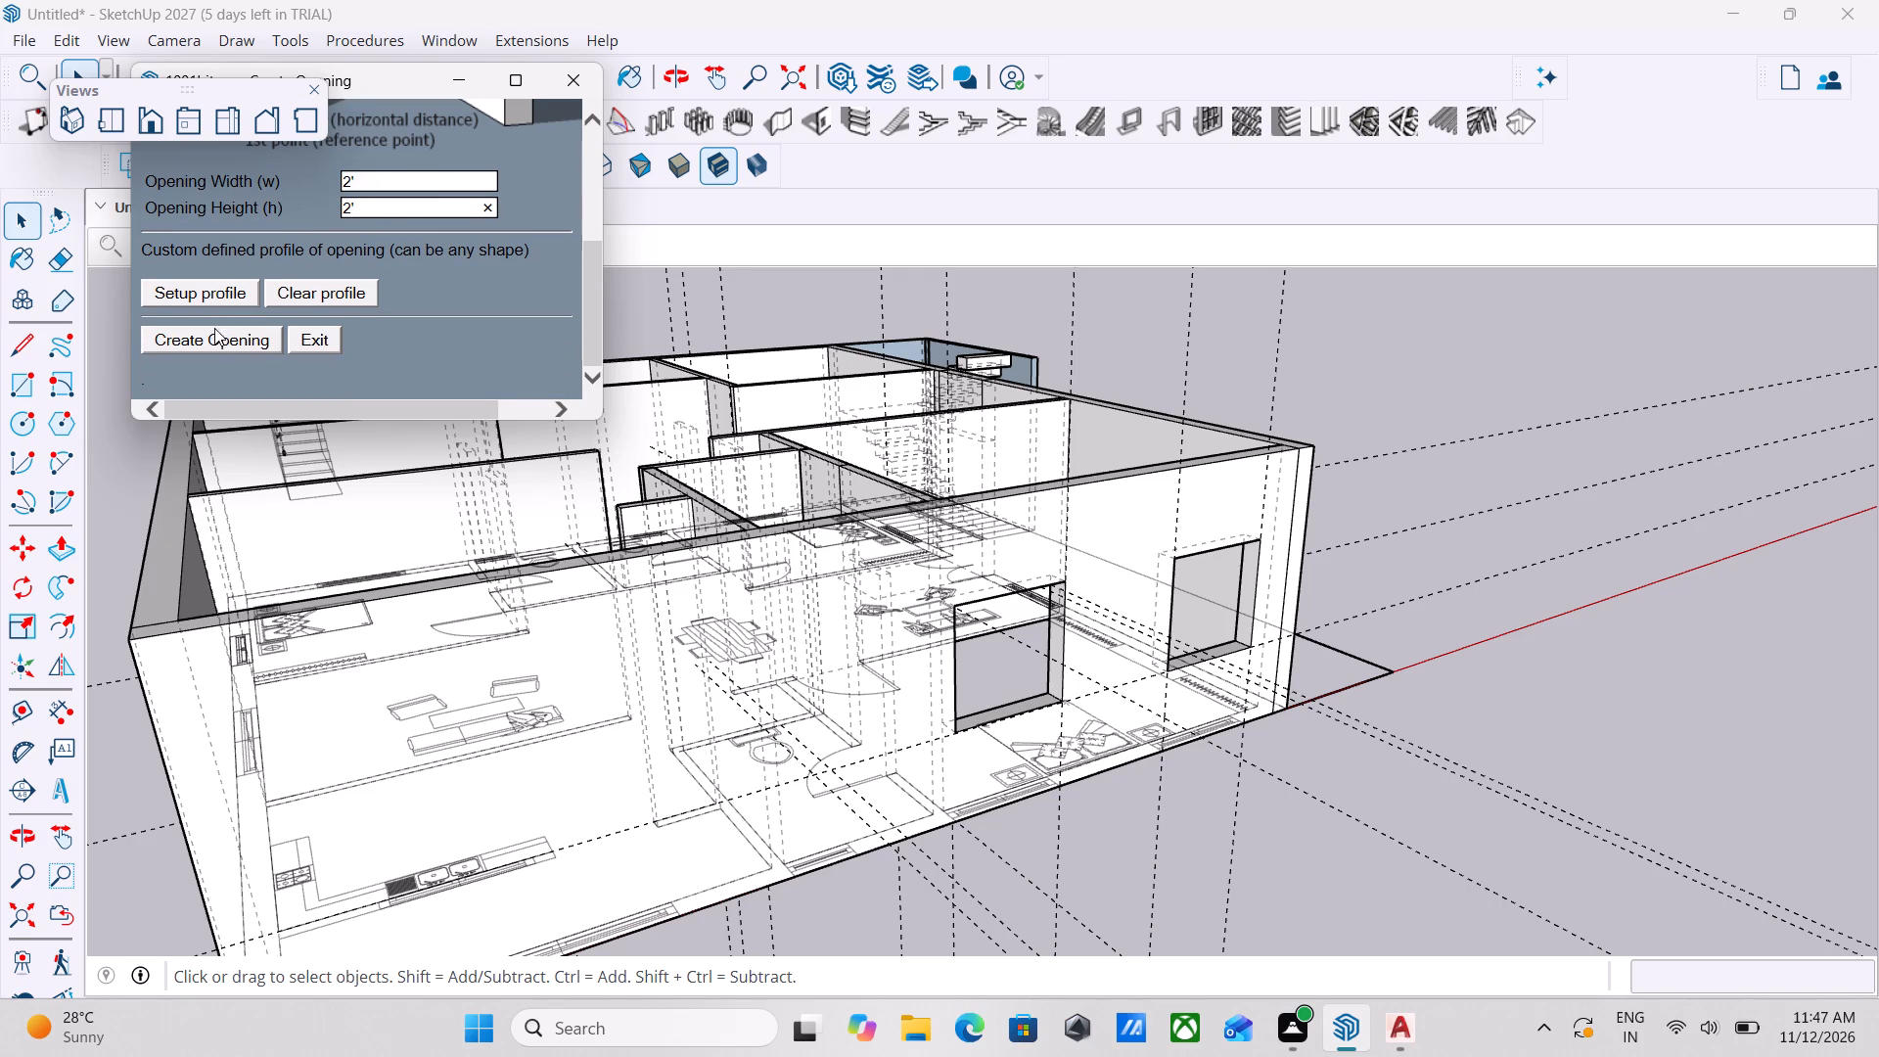
click(201, 333)
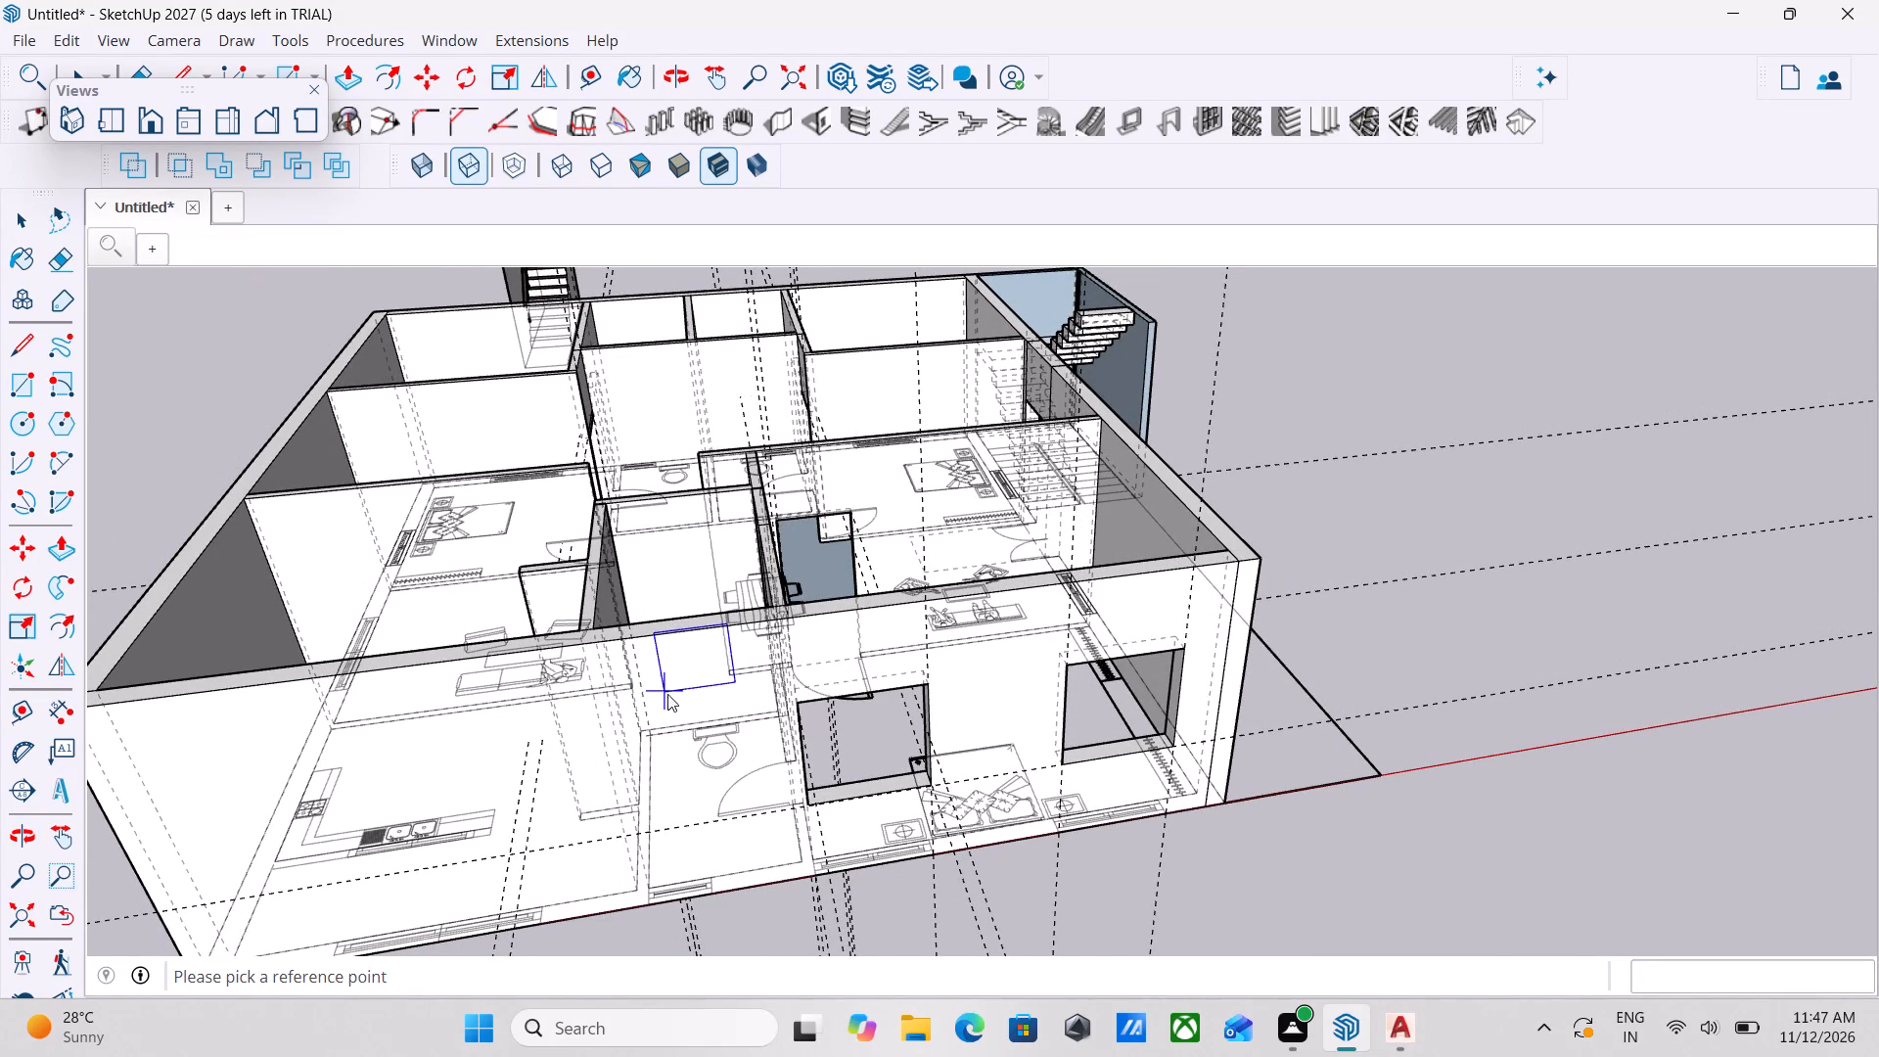
scroll(665, 696, up, 4)
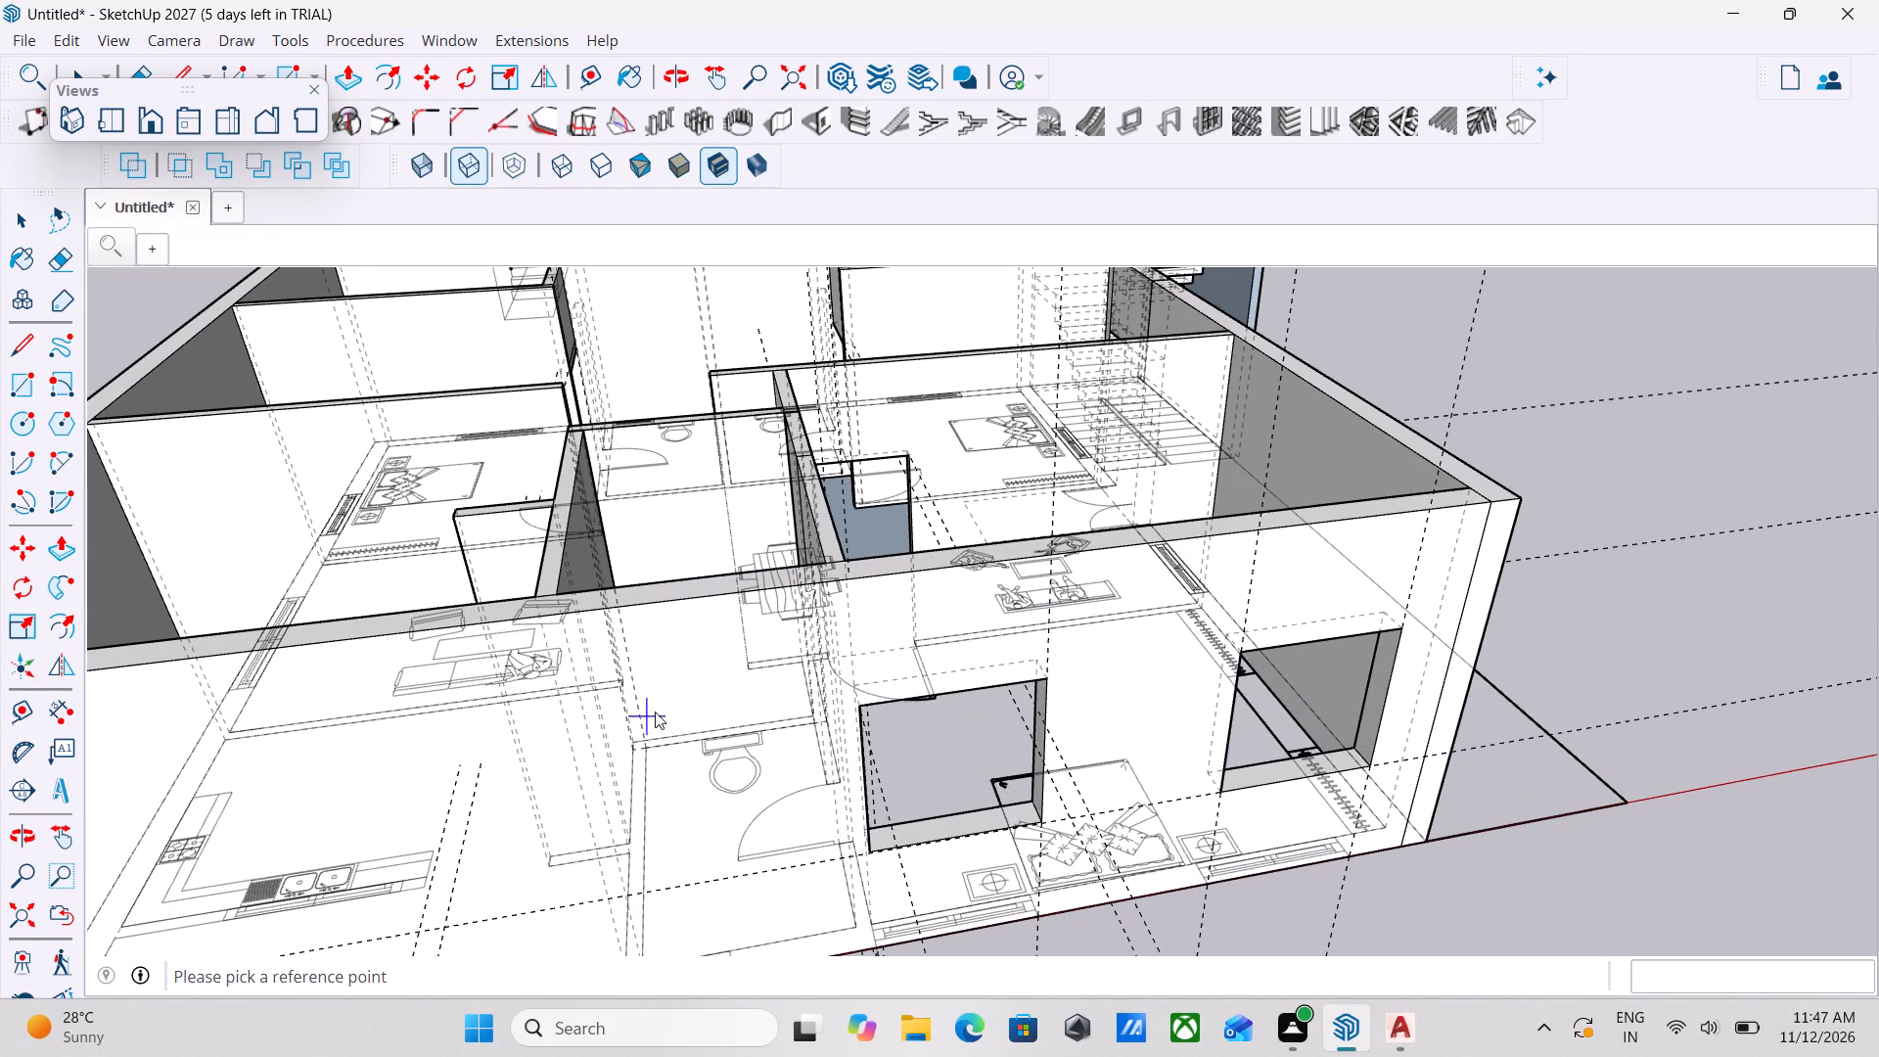
click(660, 701)
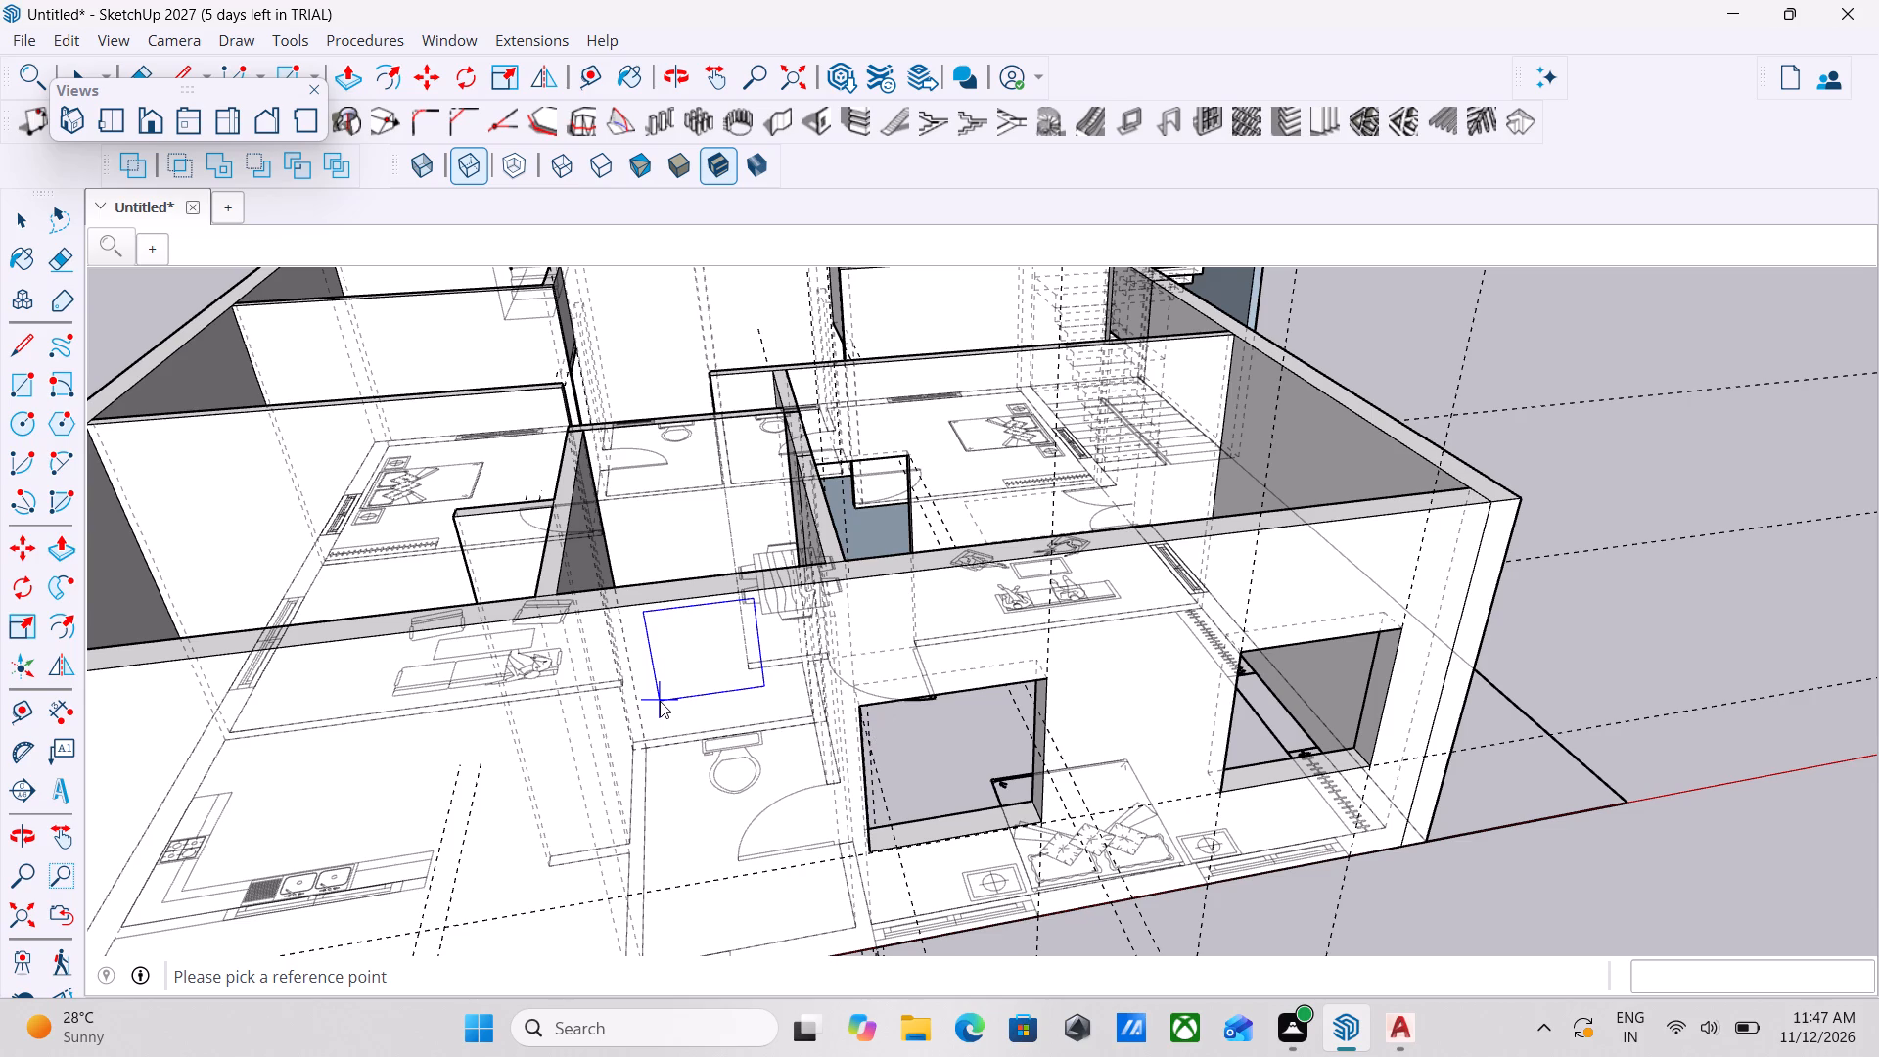
click(660, 701)
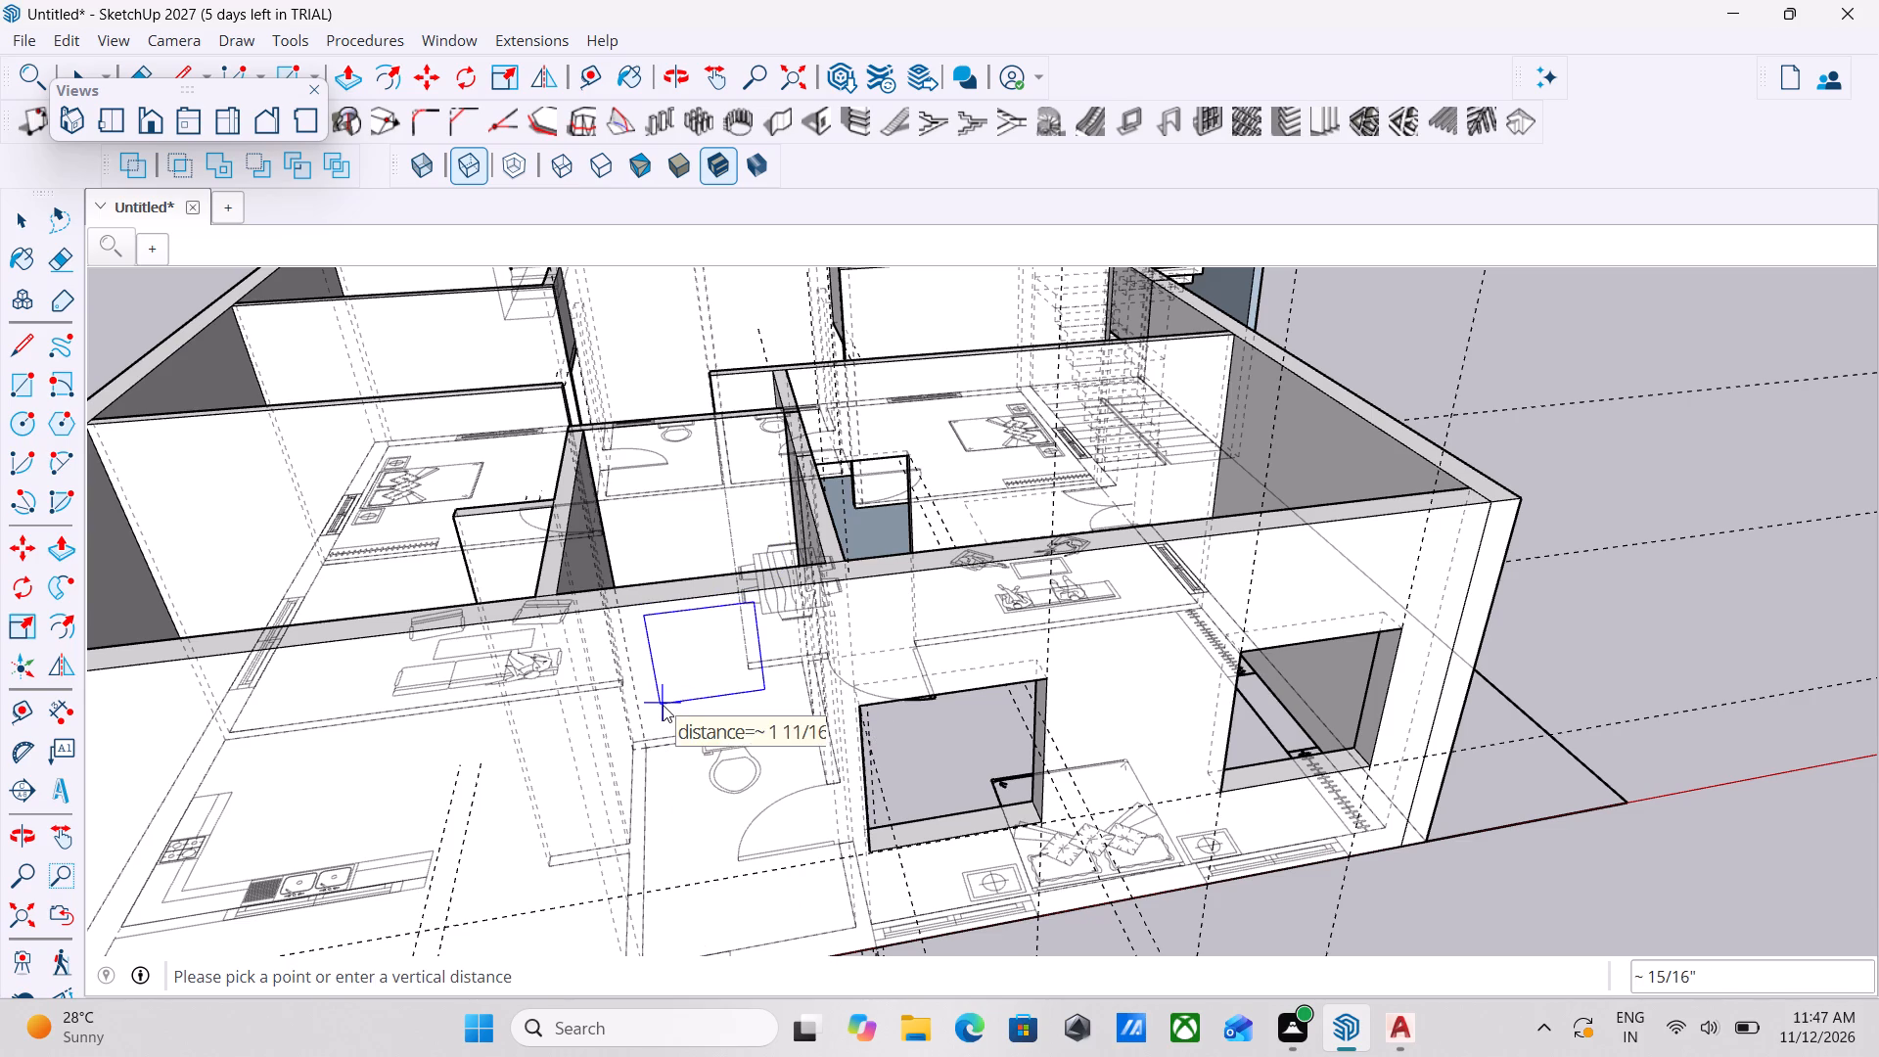
click(663, 705)
scroll(752, 499, down, 4)
scroll(665, 544, down, 3)
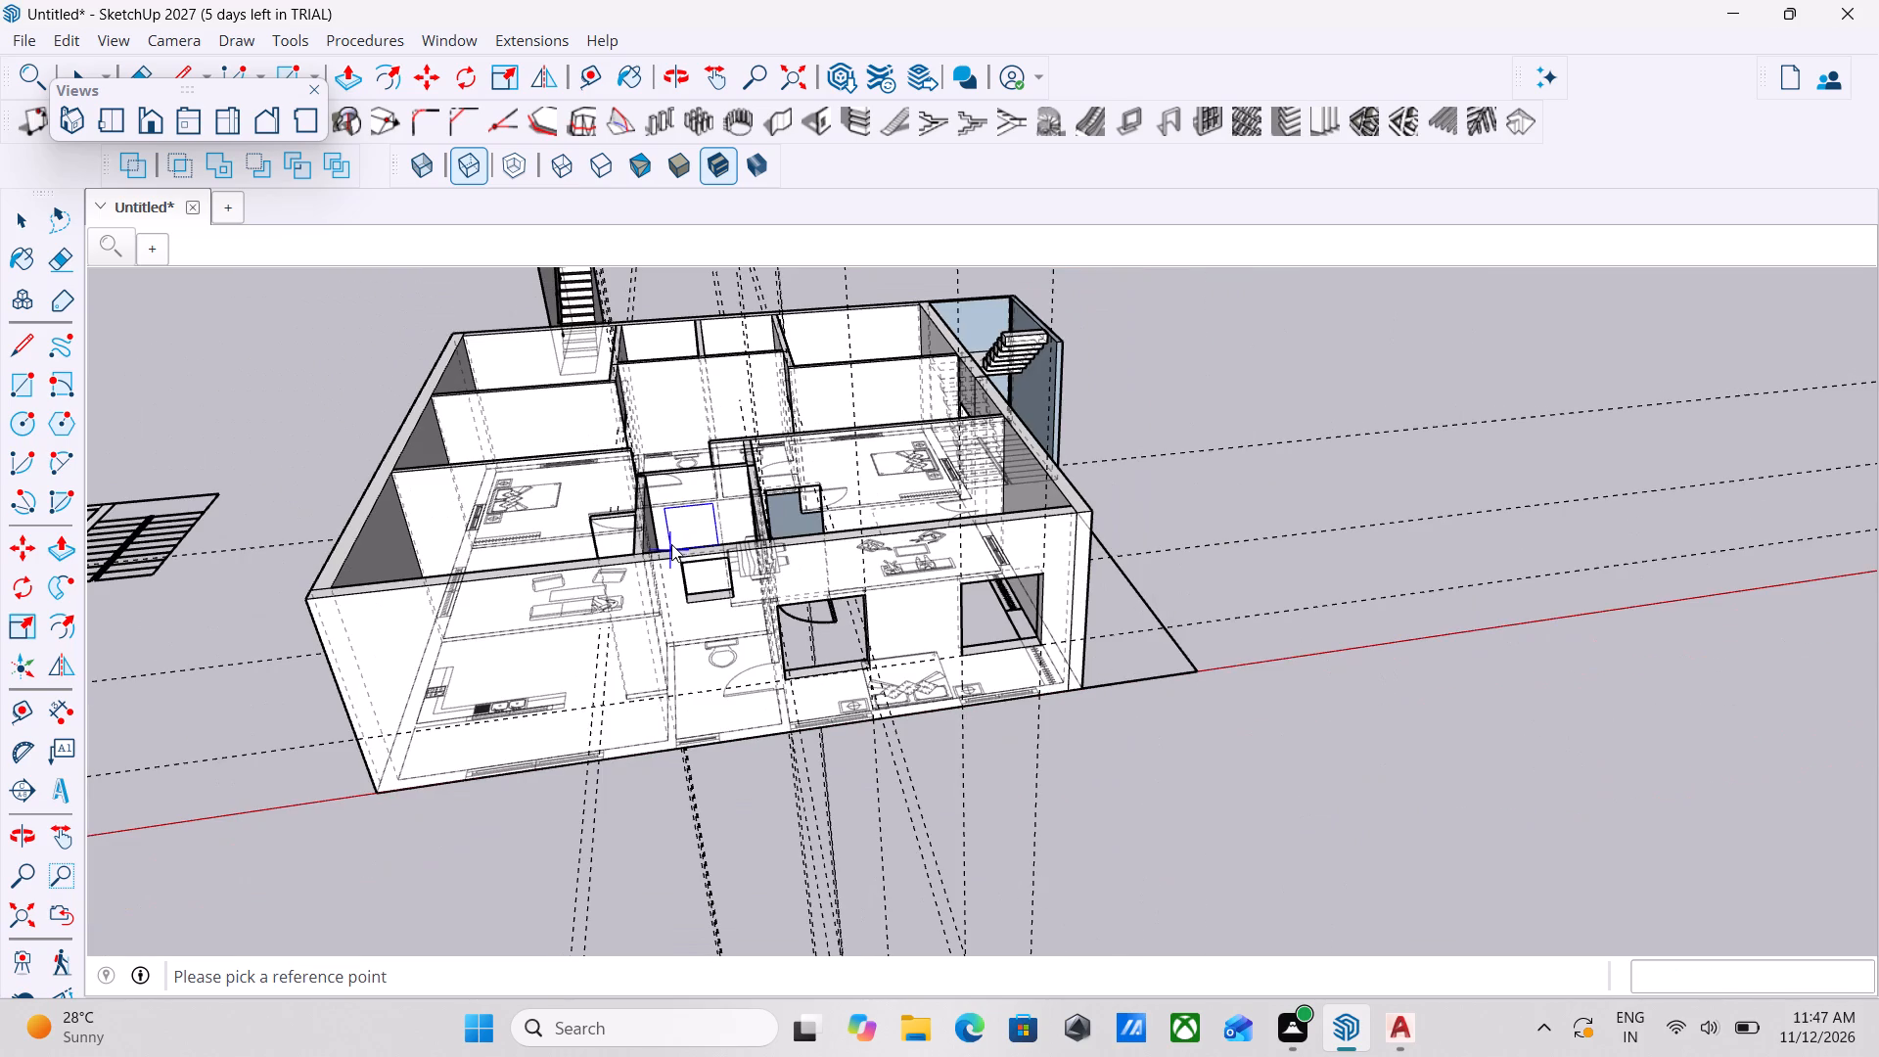
key(Escape)
key(Escape)
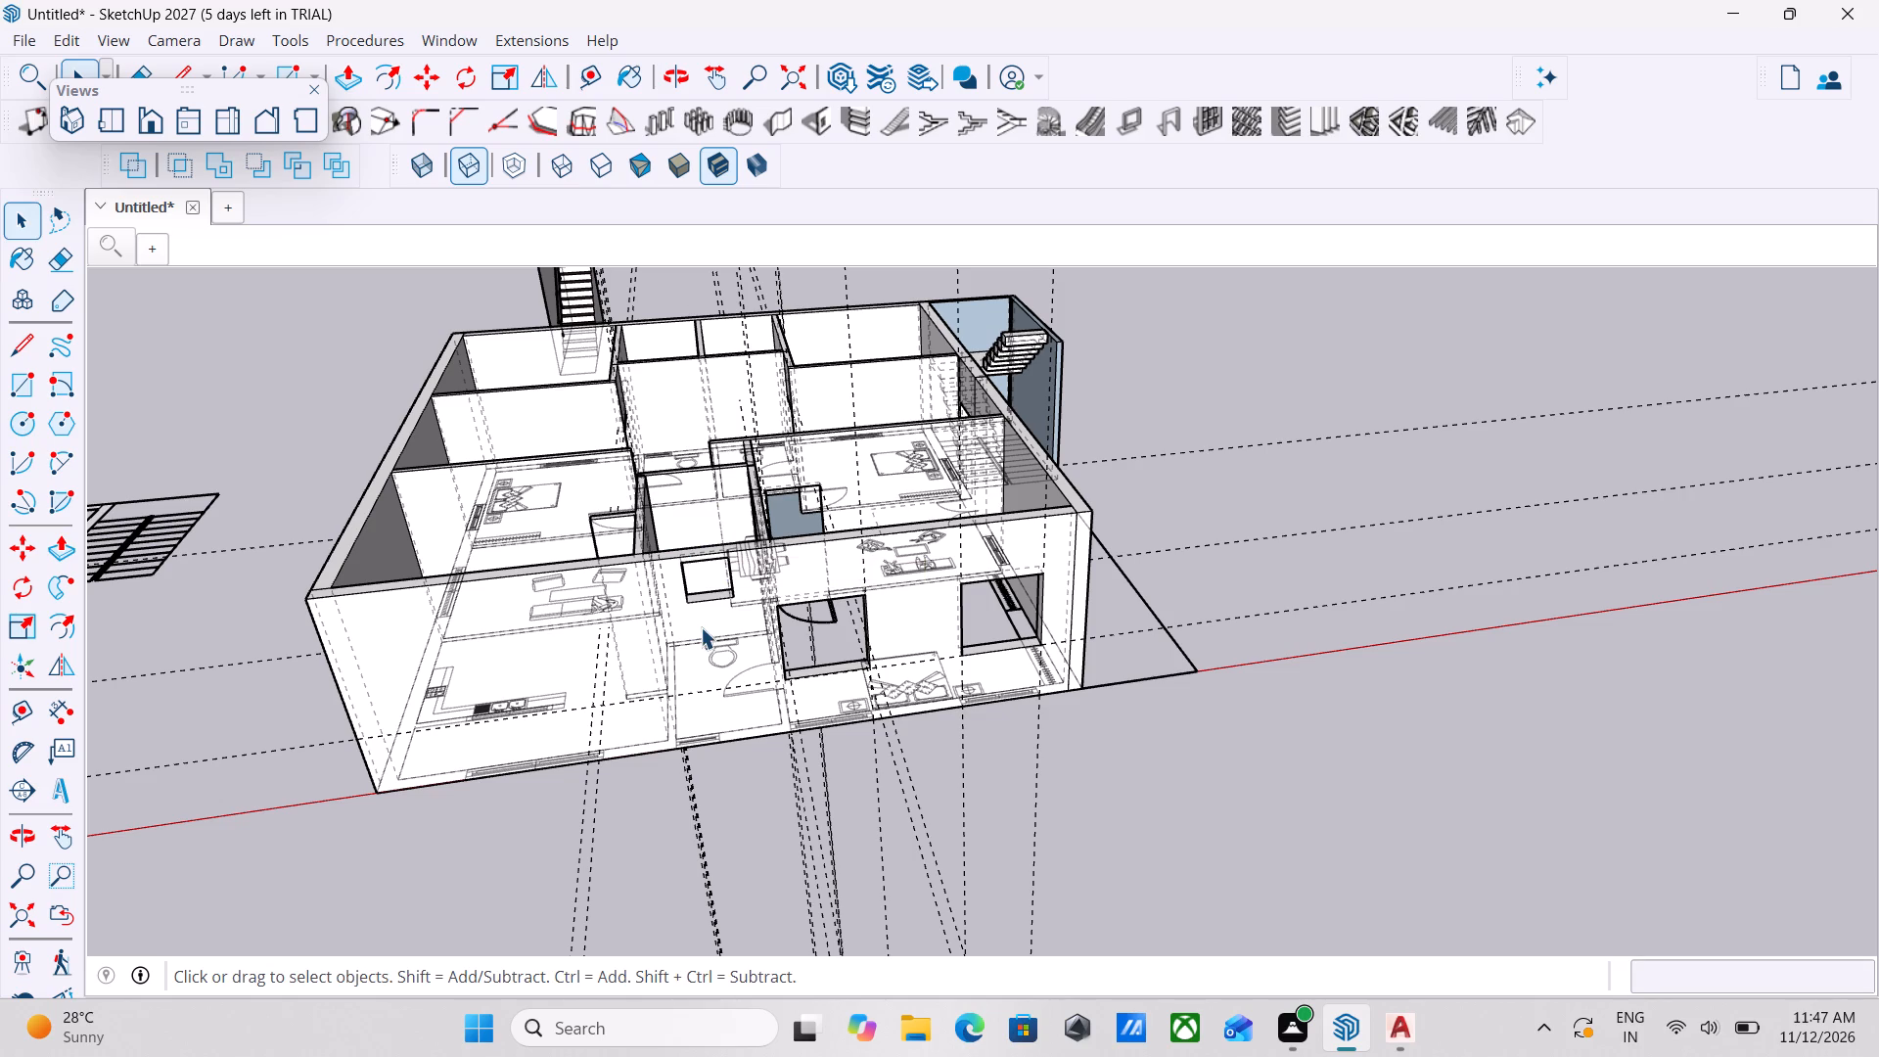
Examine the window openings along the outer wall and the kitchen window's position on the floor plan.
middle_drag(697, 628, 391, 788)
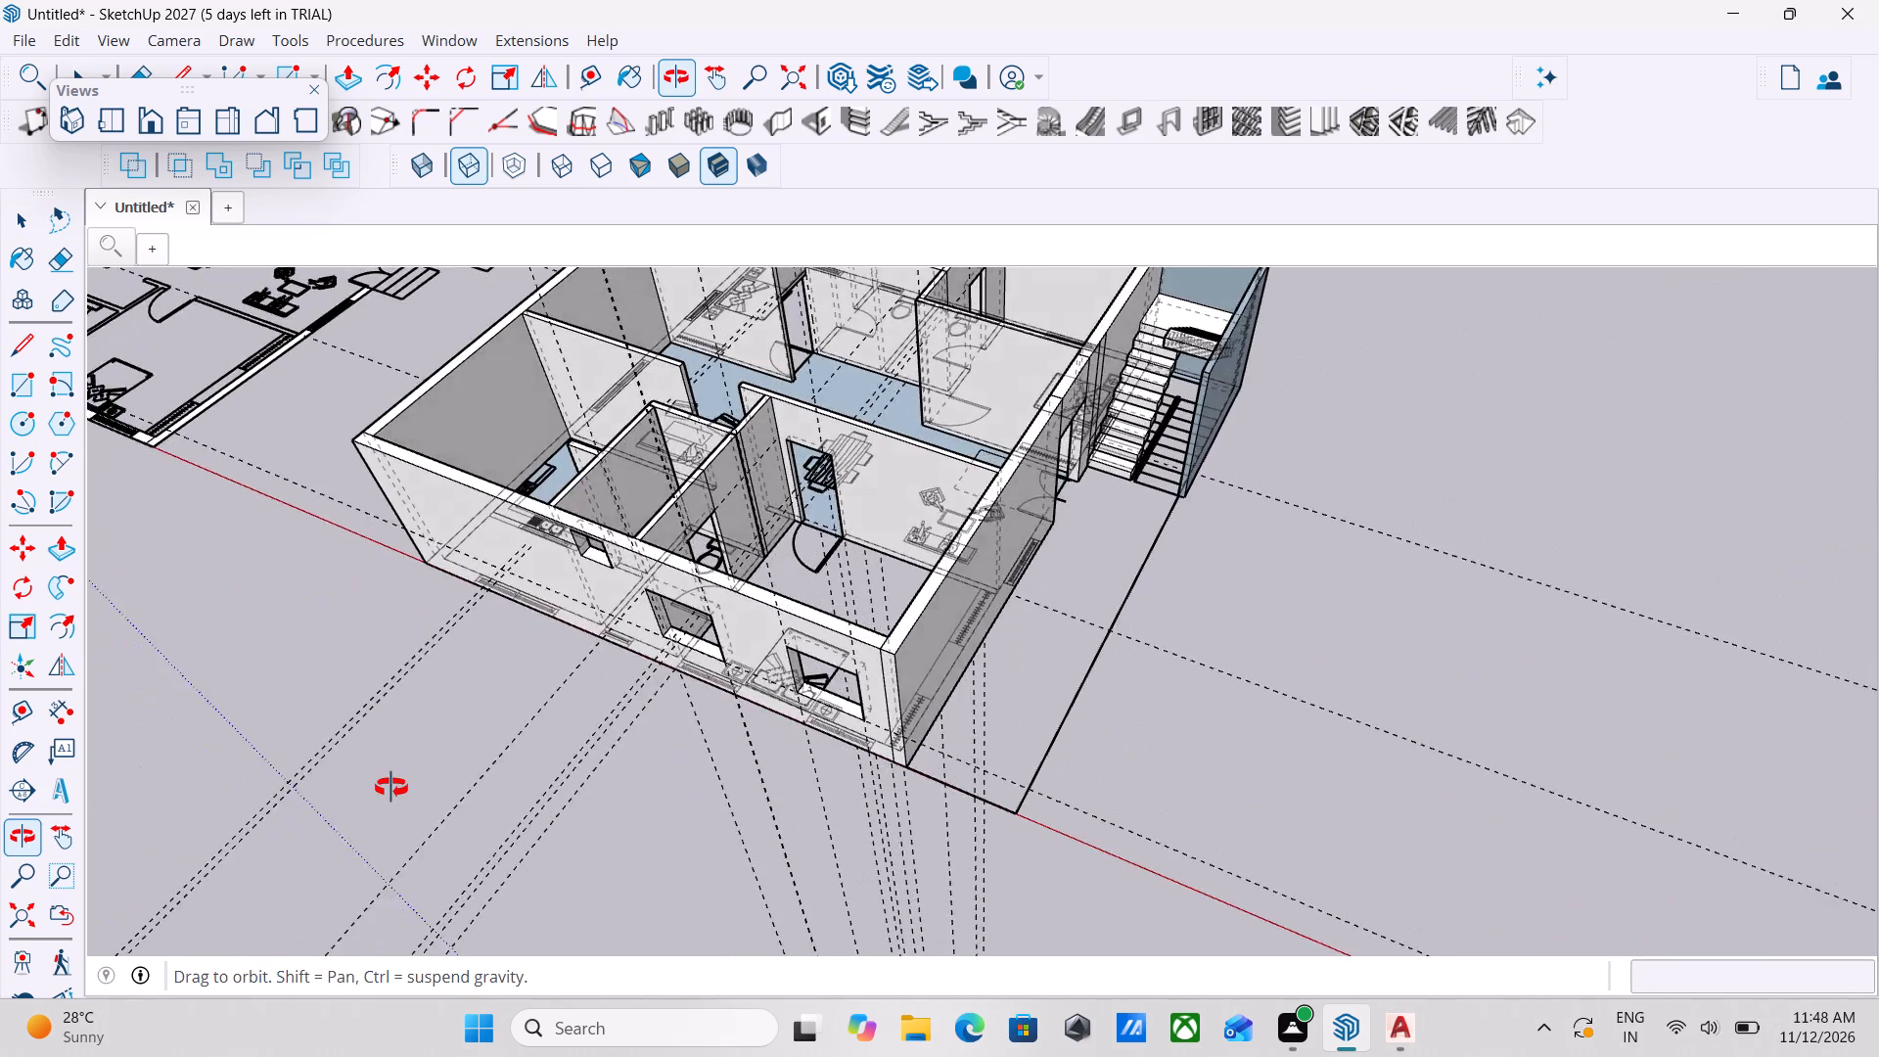
middle_drag(391, 788, 835, 665)
scroll(835, 665, down, 1)
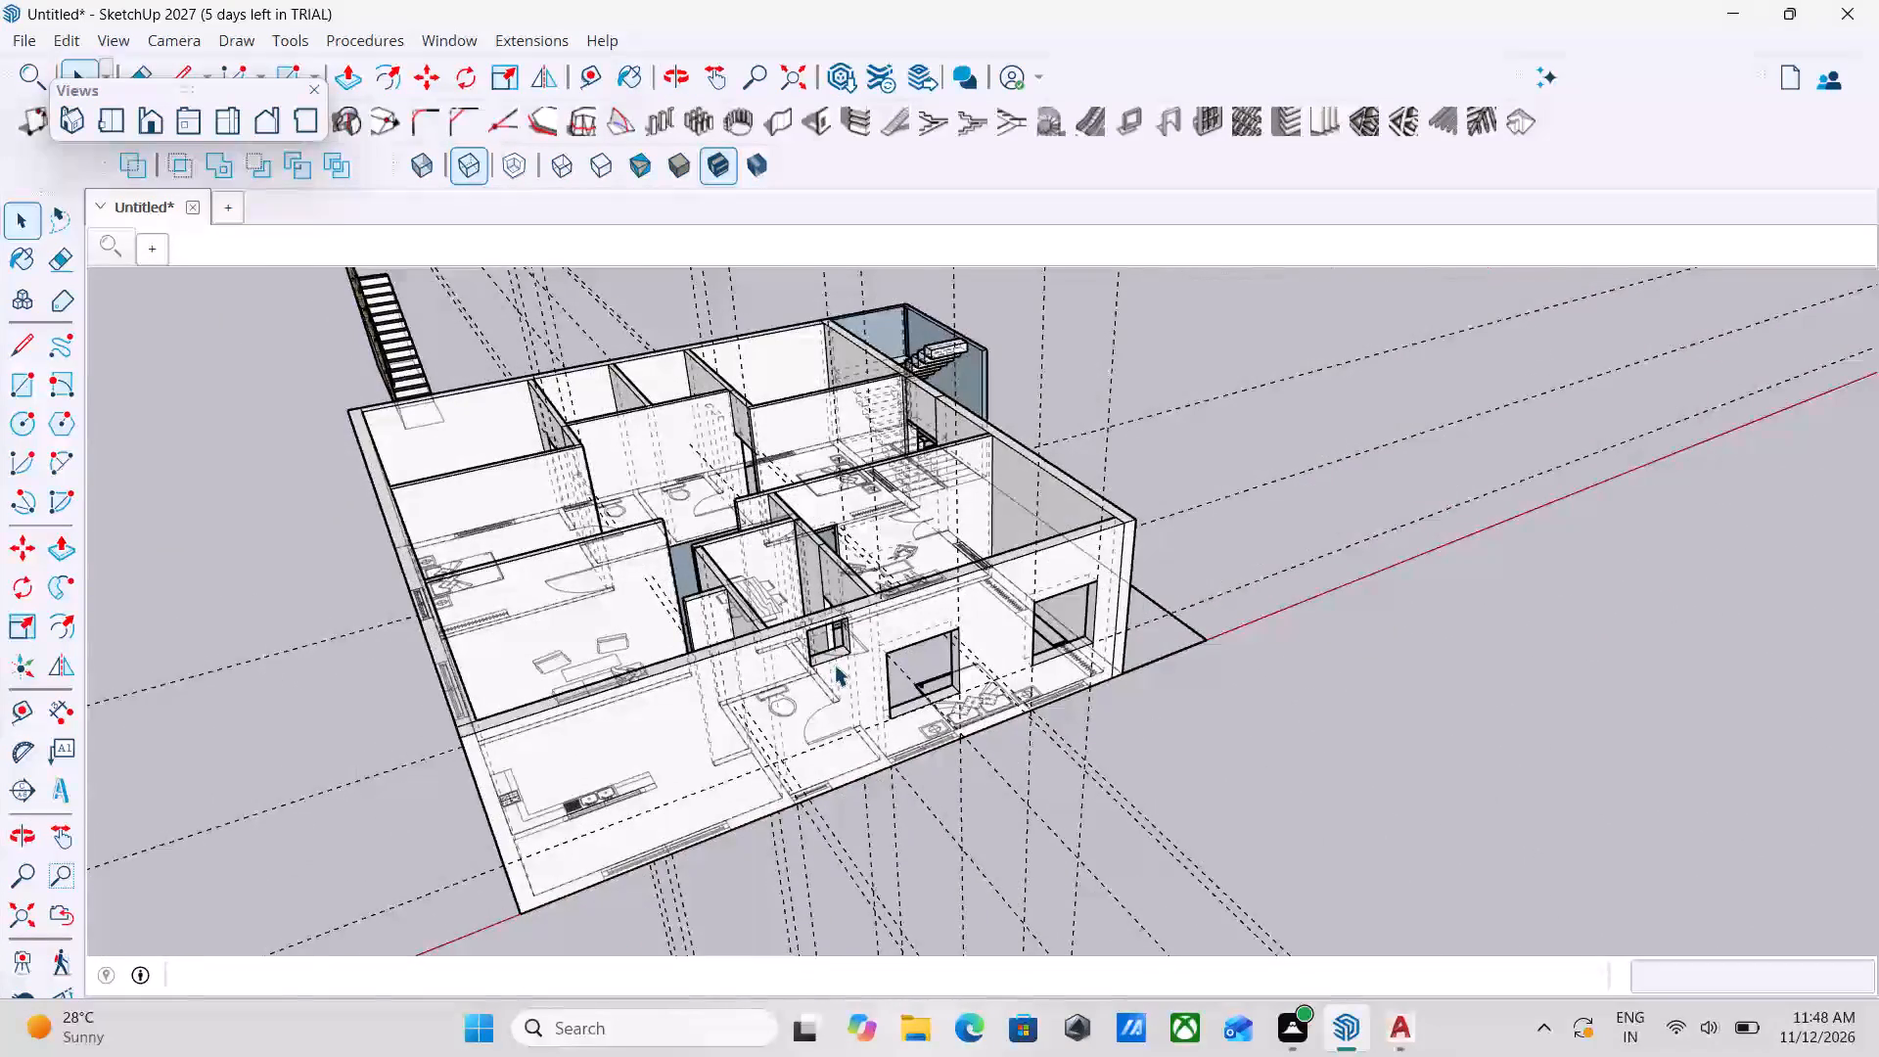
scroll(825, 665, down, 3)
middle_drag(808, 731, 633, 666)
scroll(634, 666, up, 2)
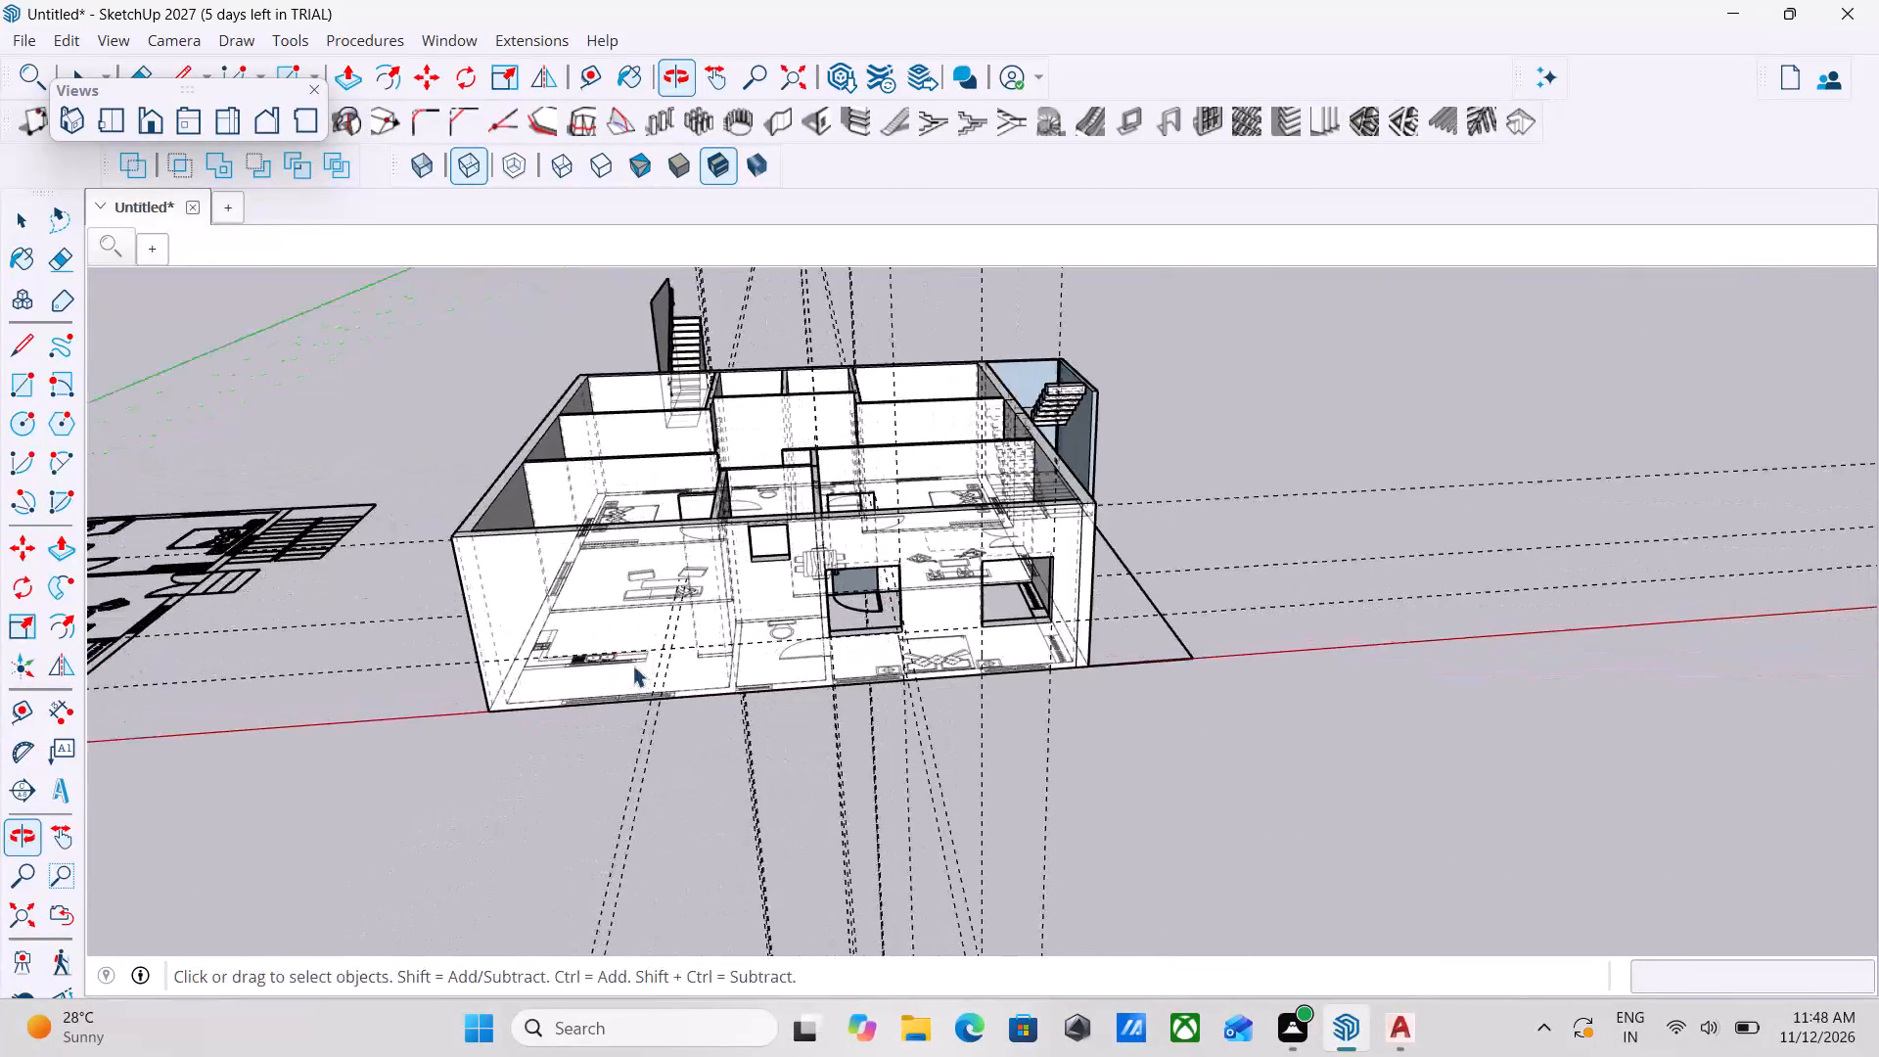
middle_drag(603, 700, 734, 732)
scroll(720, 700, up, 2)
scroll(711, 732, down, 2)
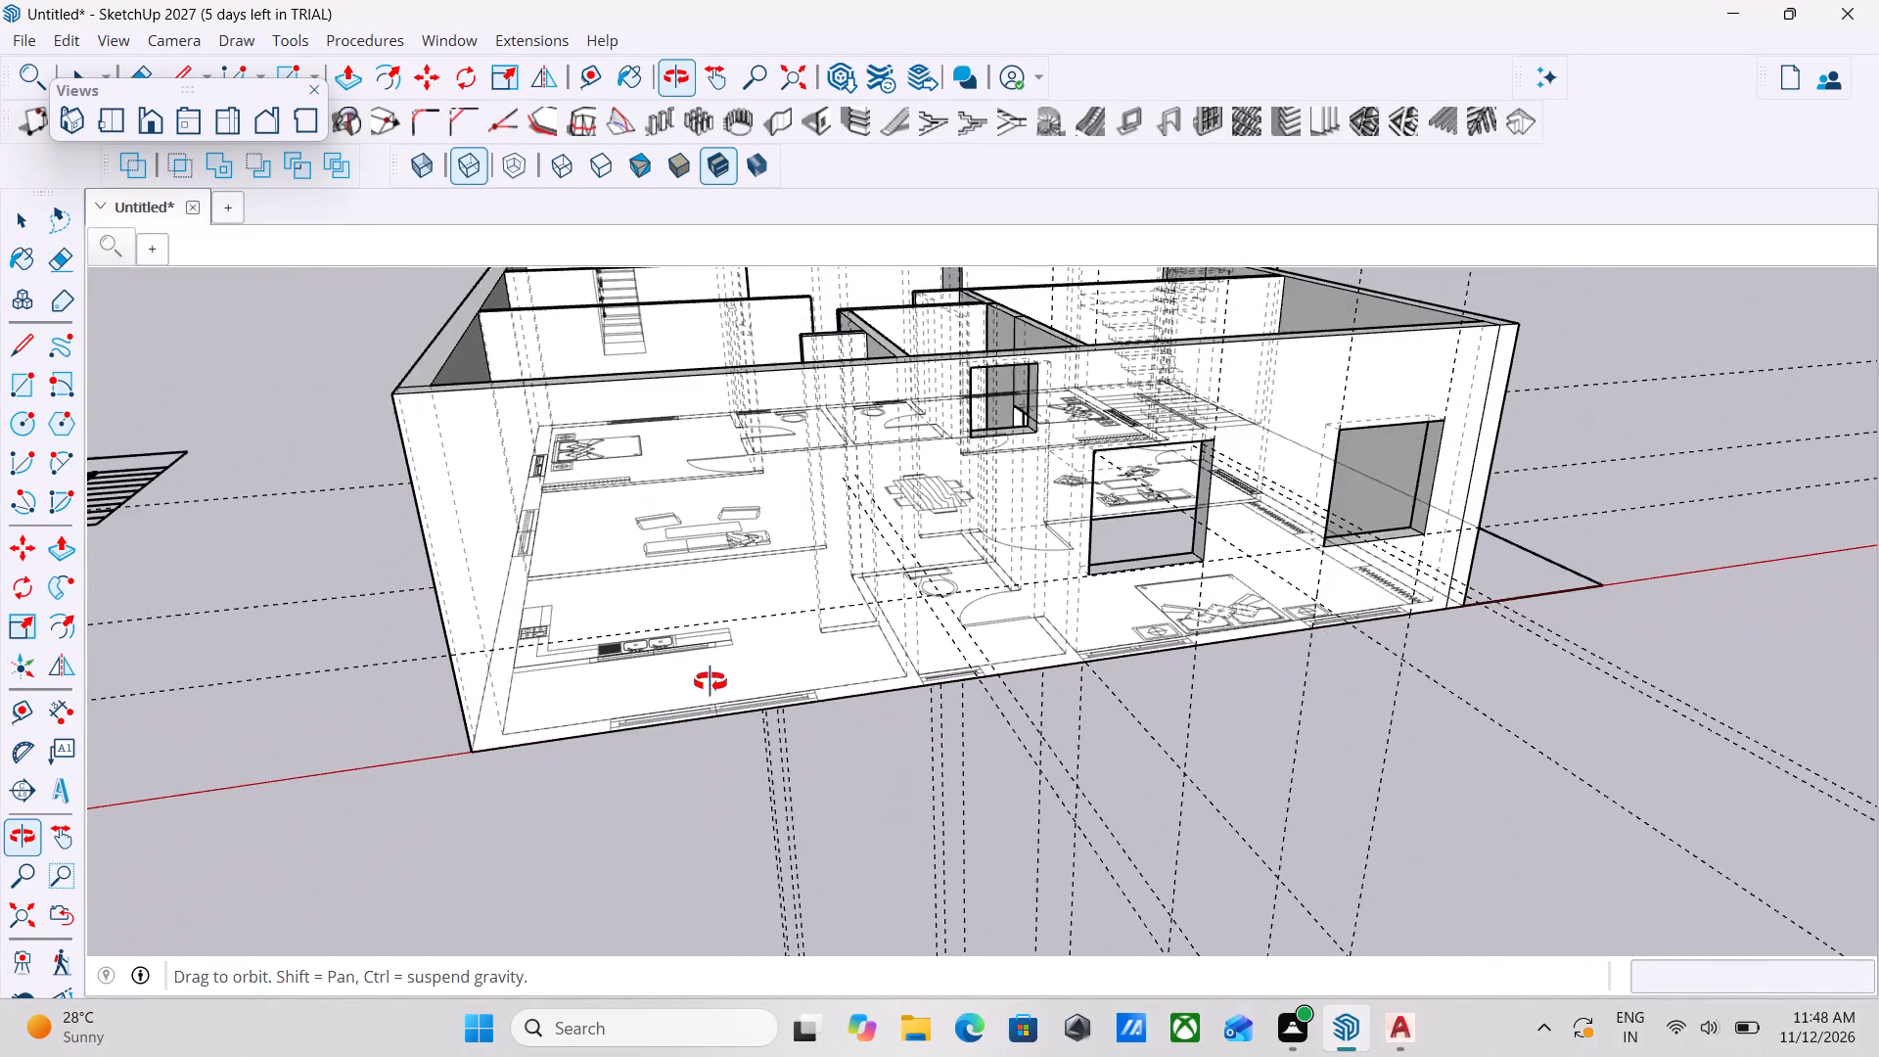
scroll(718, 688, up, 3)
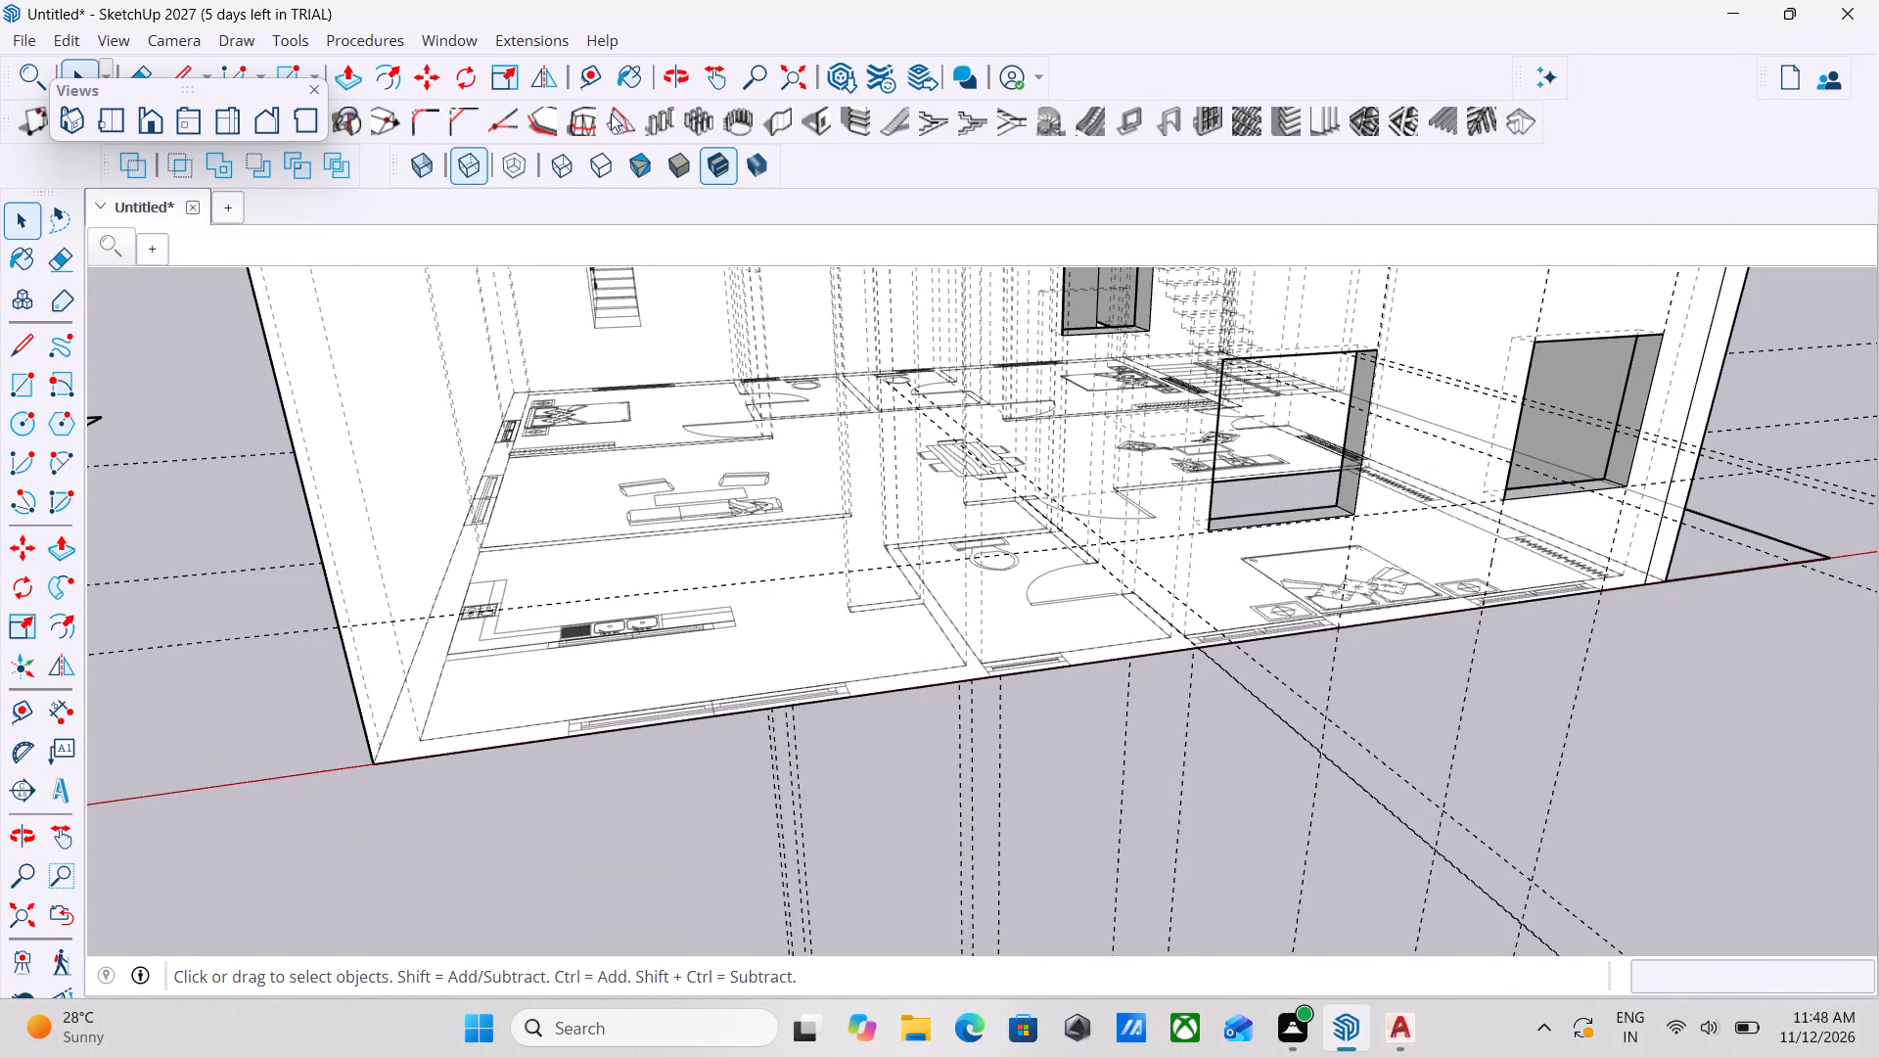
Measure the kitchen window's width between its two ends along the base of the outer wall.
click(597, 87)
scroll(964, 797, up, 4)
scroll(815, 635, up, 3)
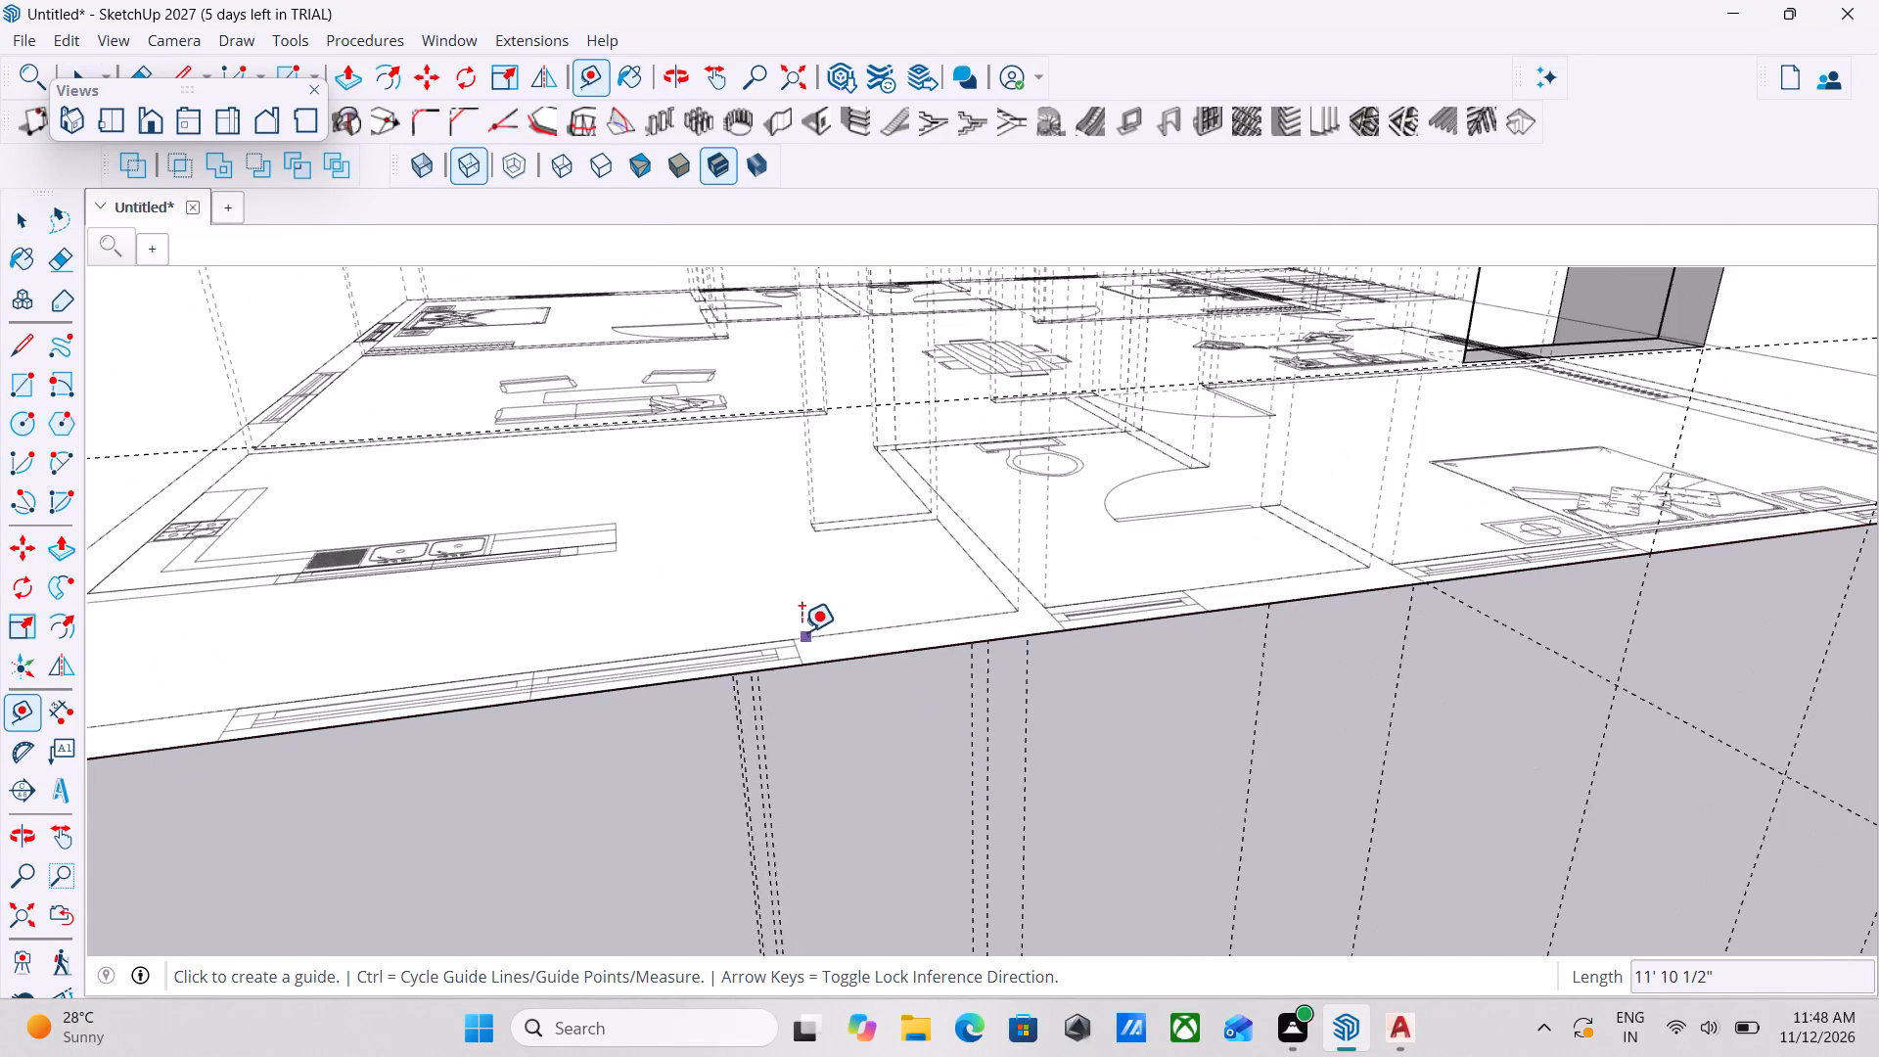
scroll(802, 633, up, 3)
click(804, 677)
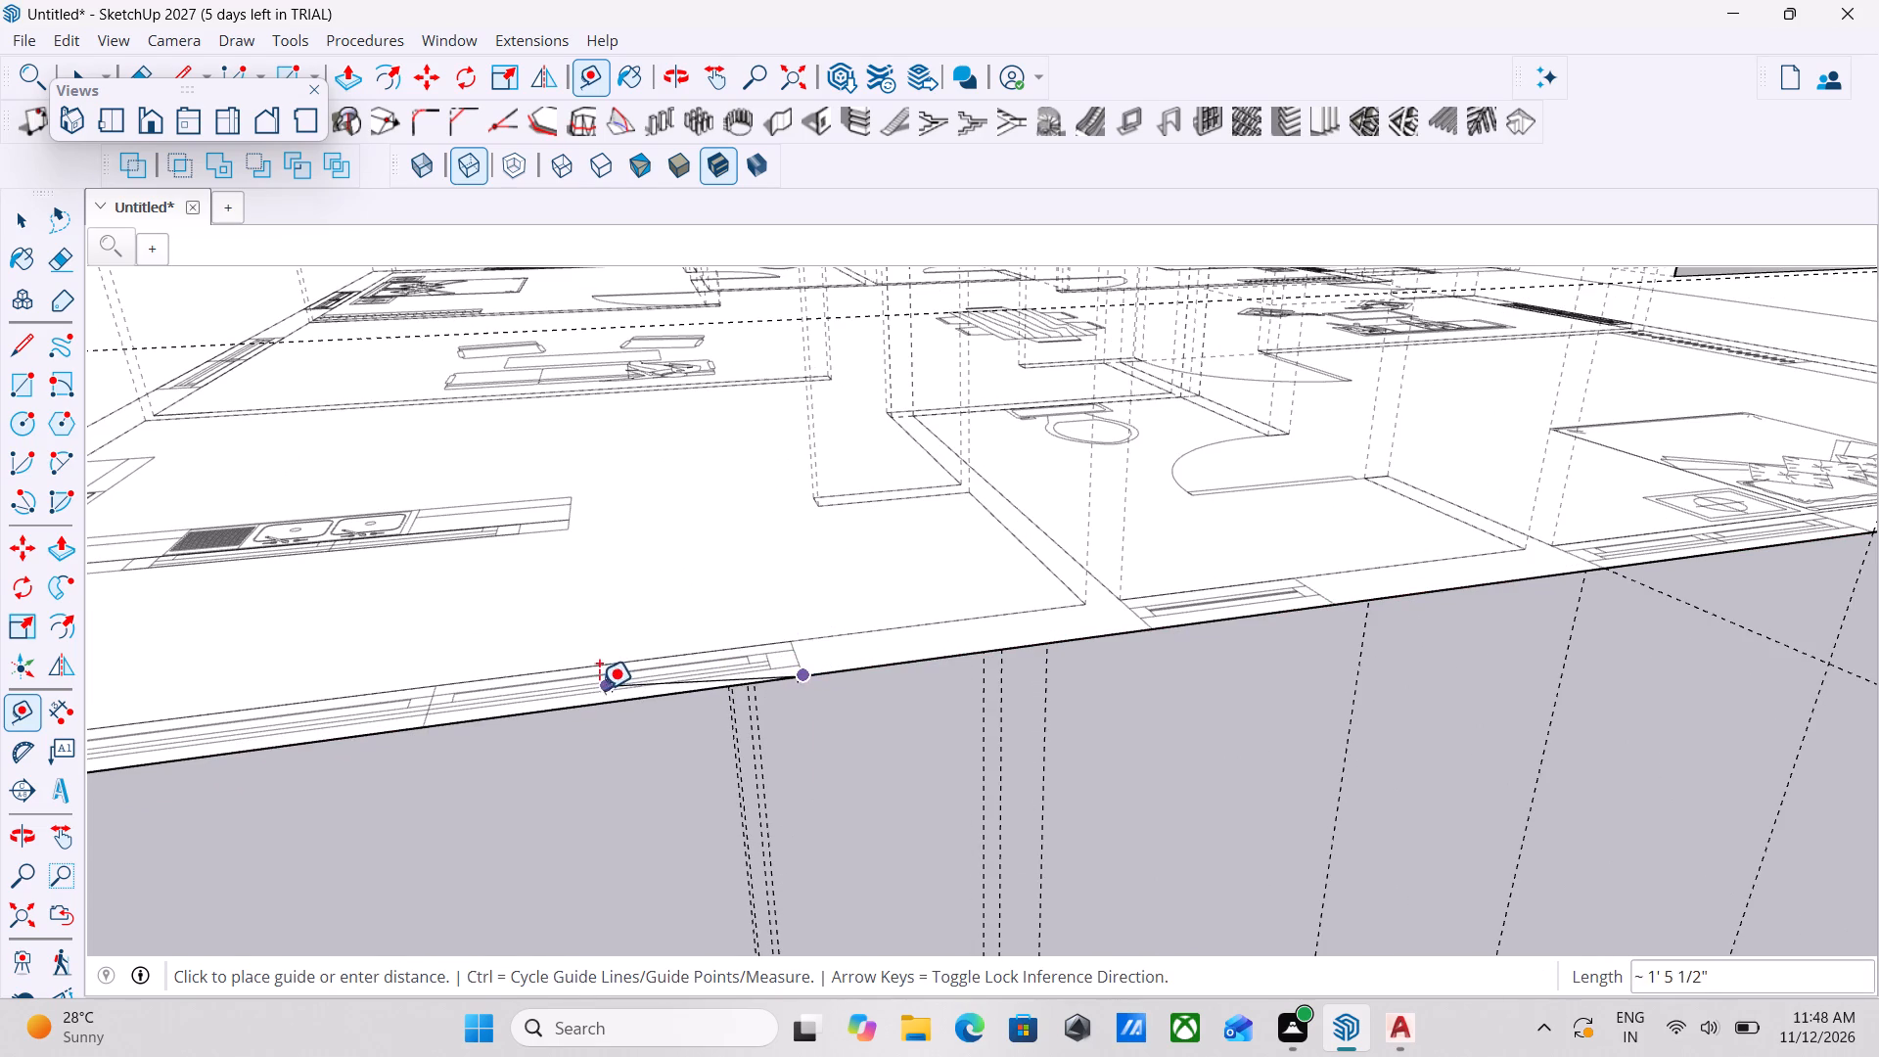
scroll(598, 690, down, 5)
scroll(434, 740, down, 2)
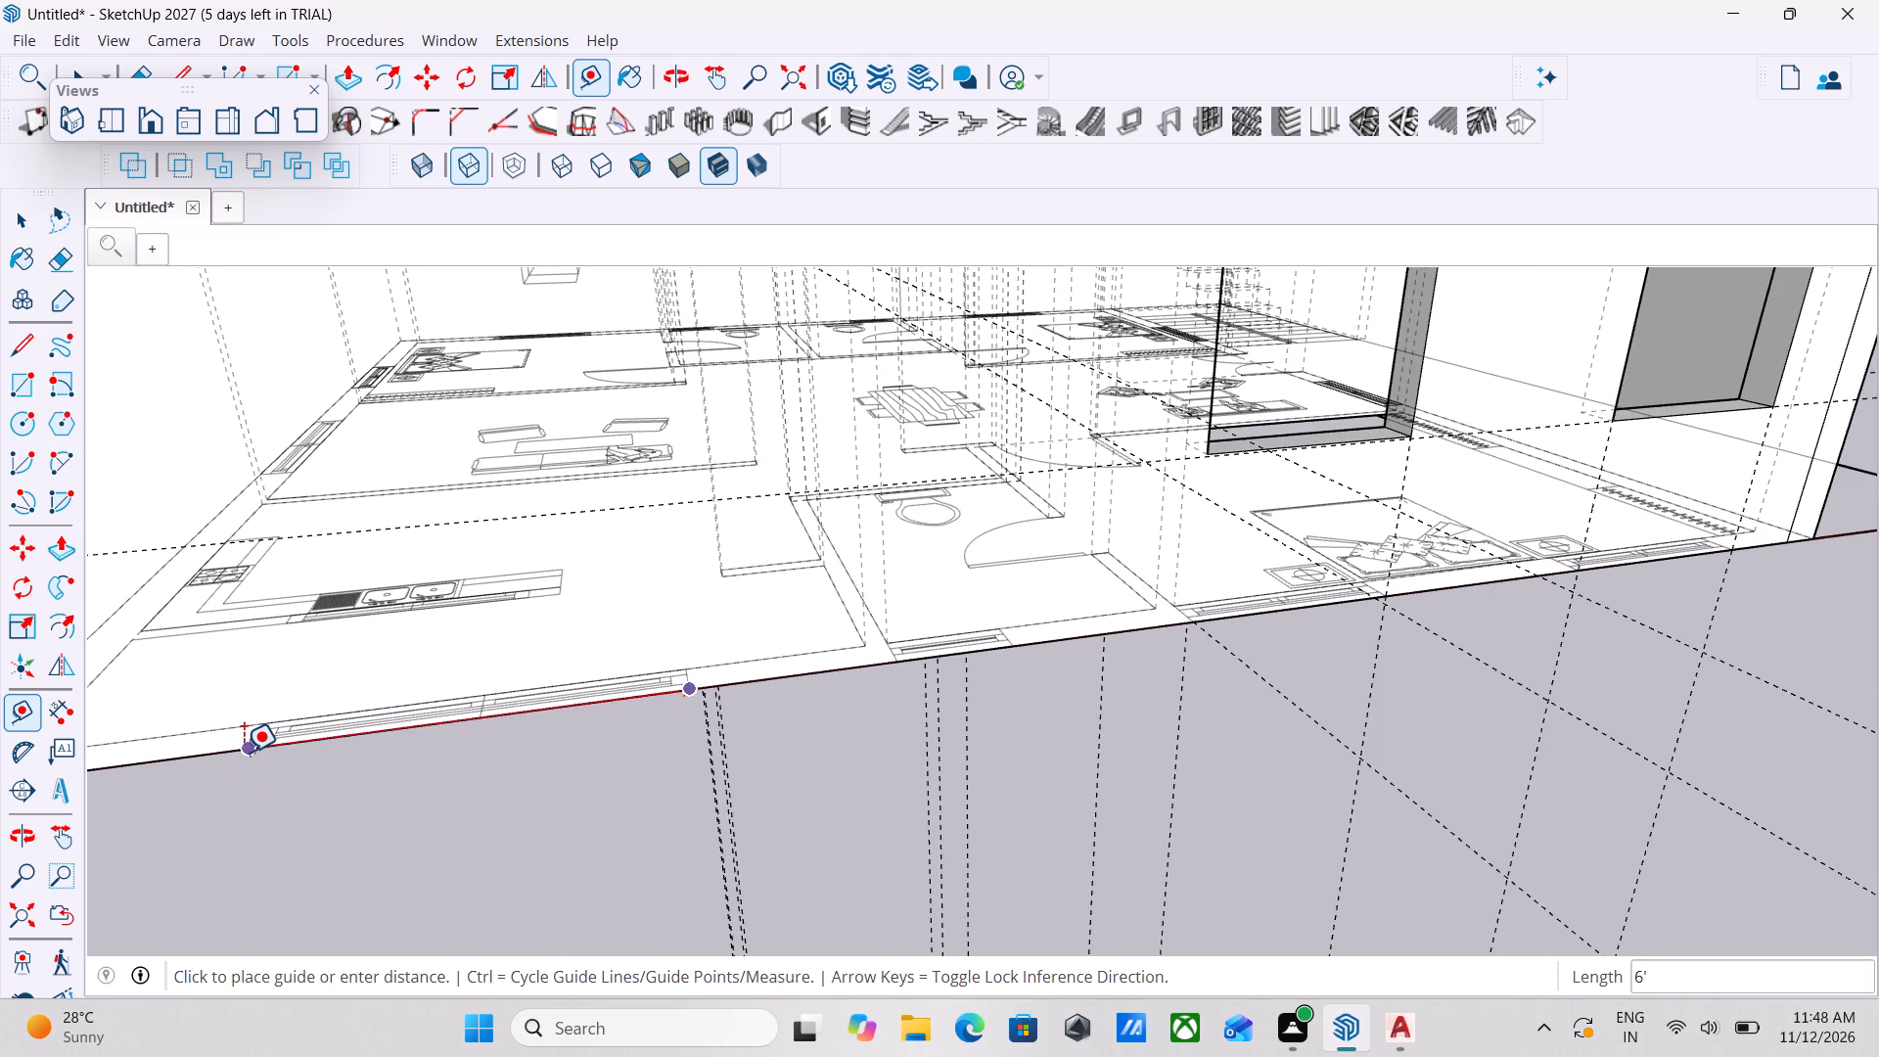
click(244, 753)
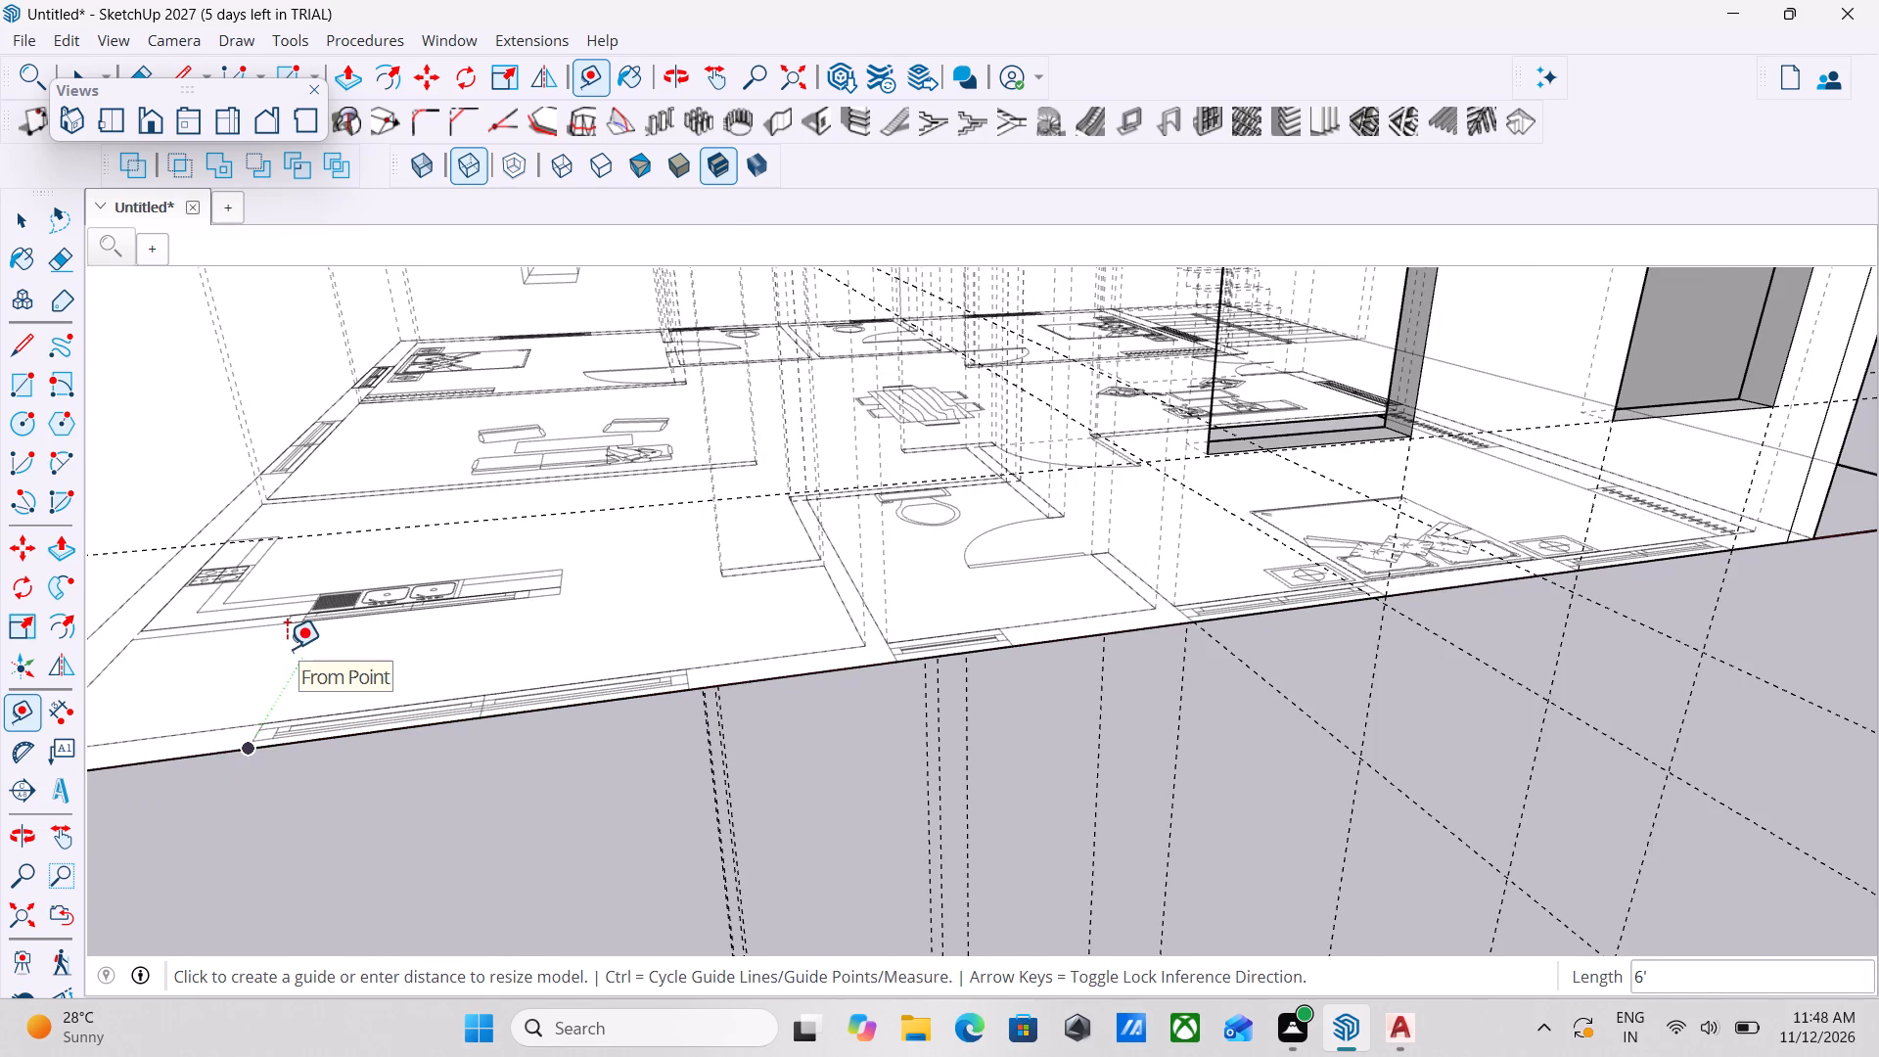
key(Escape)
key(Escape)
scroll(289, 649, down, 5)
key(space)
key(space)
Examine the kitchen's outer wall and where its window sits on the plan relative to the existing openings.
scroll(394, 687, down, 2)
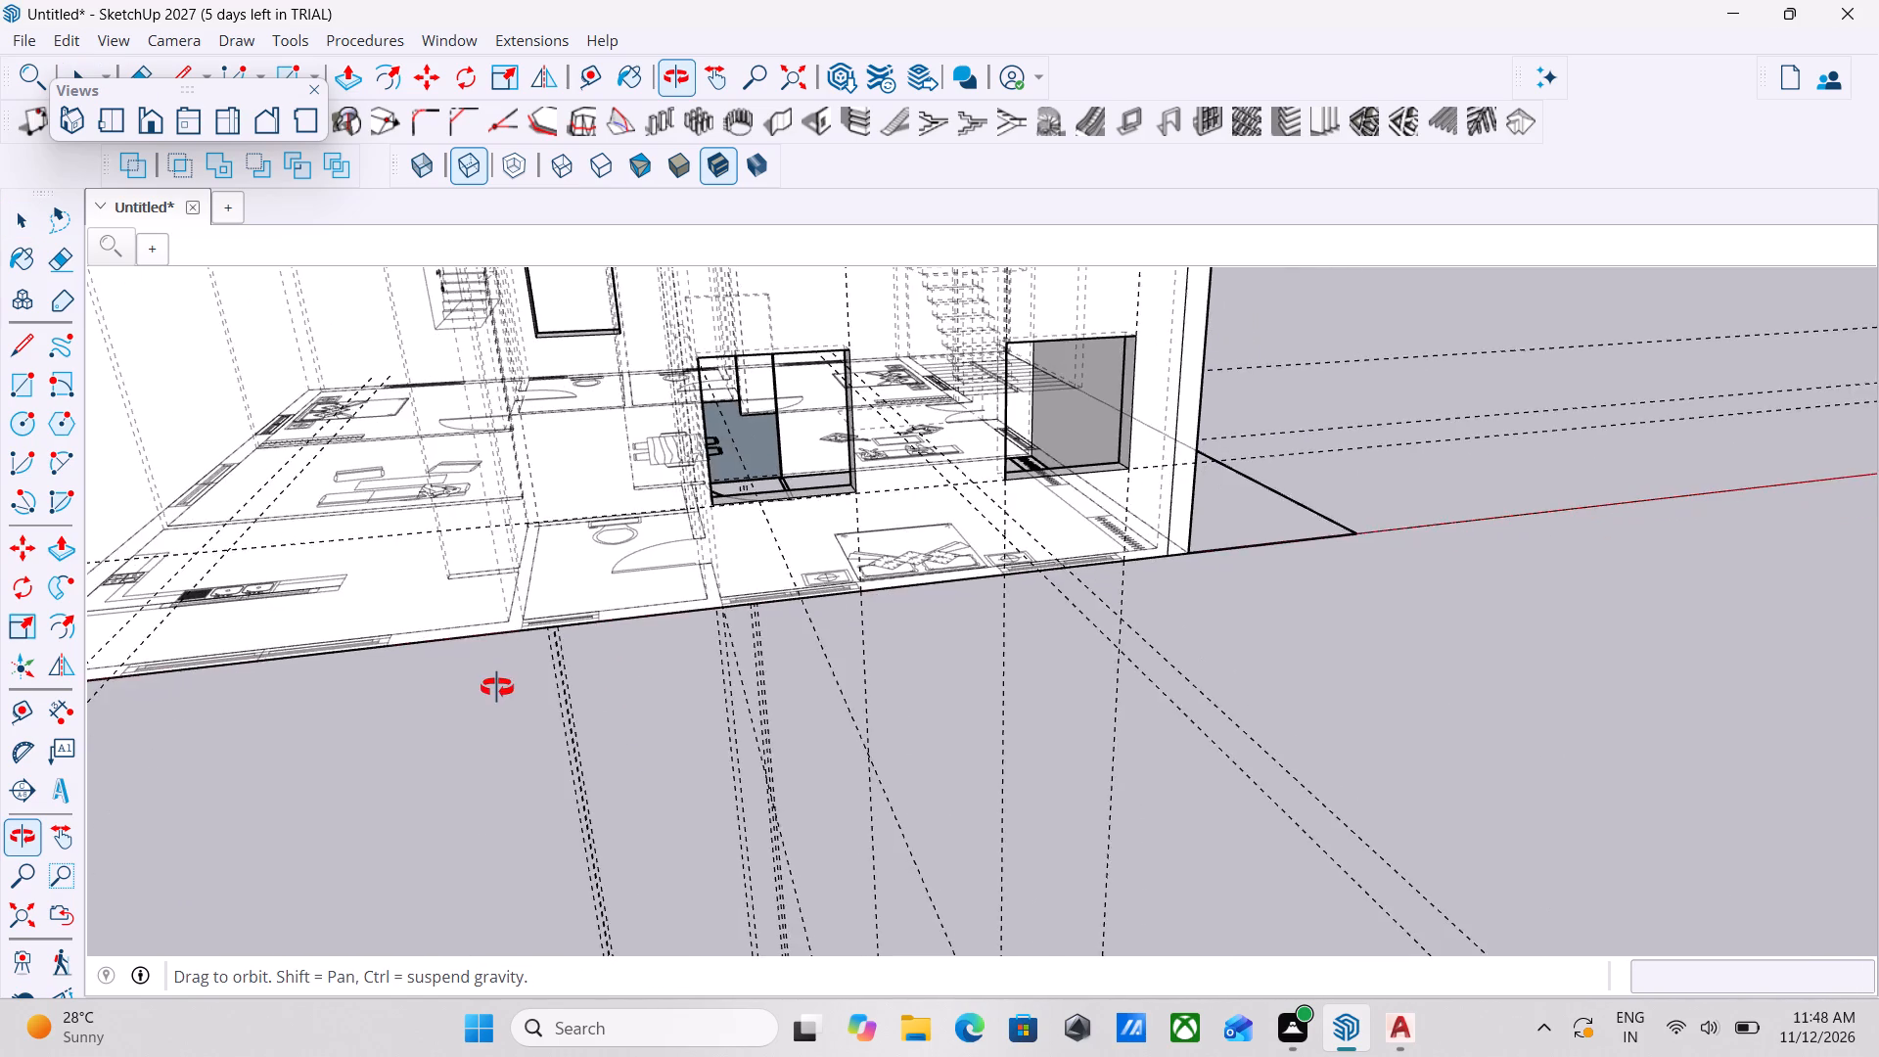
scroll(559, 772, down, 4)
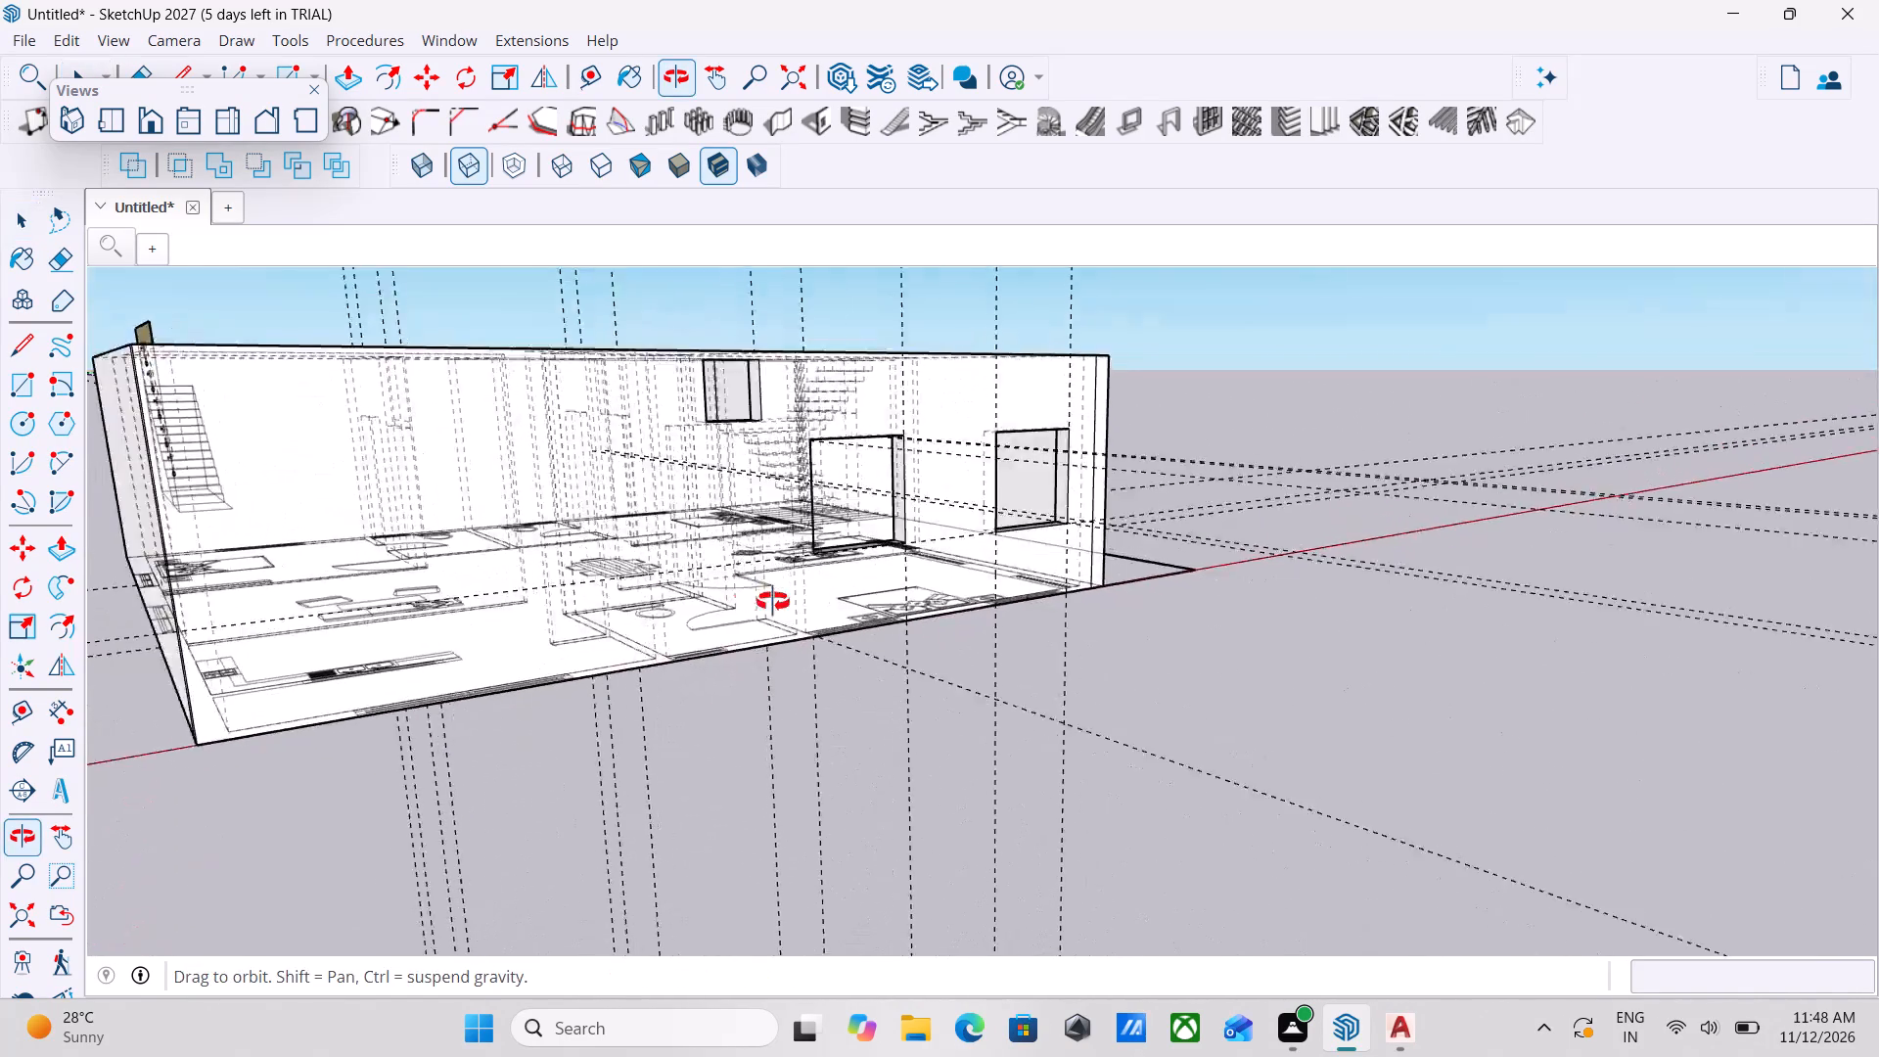
scroll(716, 687, down, 4)
middle_drag(822, 654, 811, 638)
scroll(780, 638, down, 3)
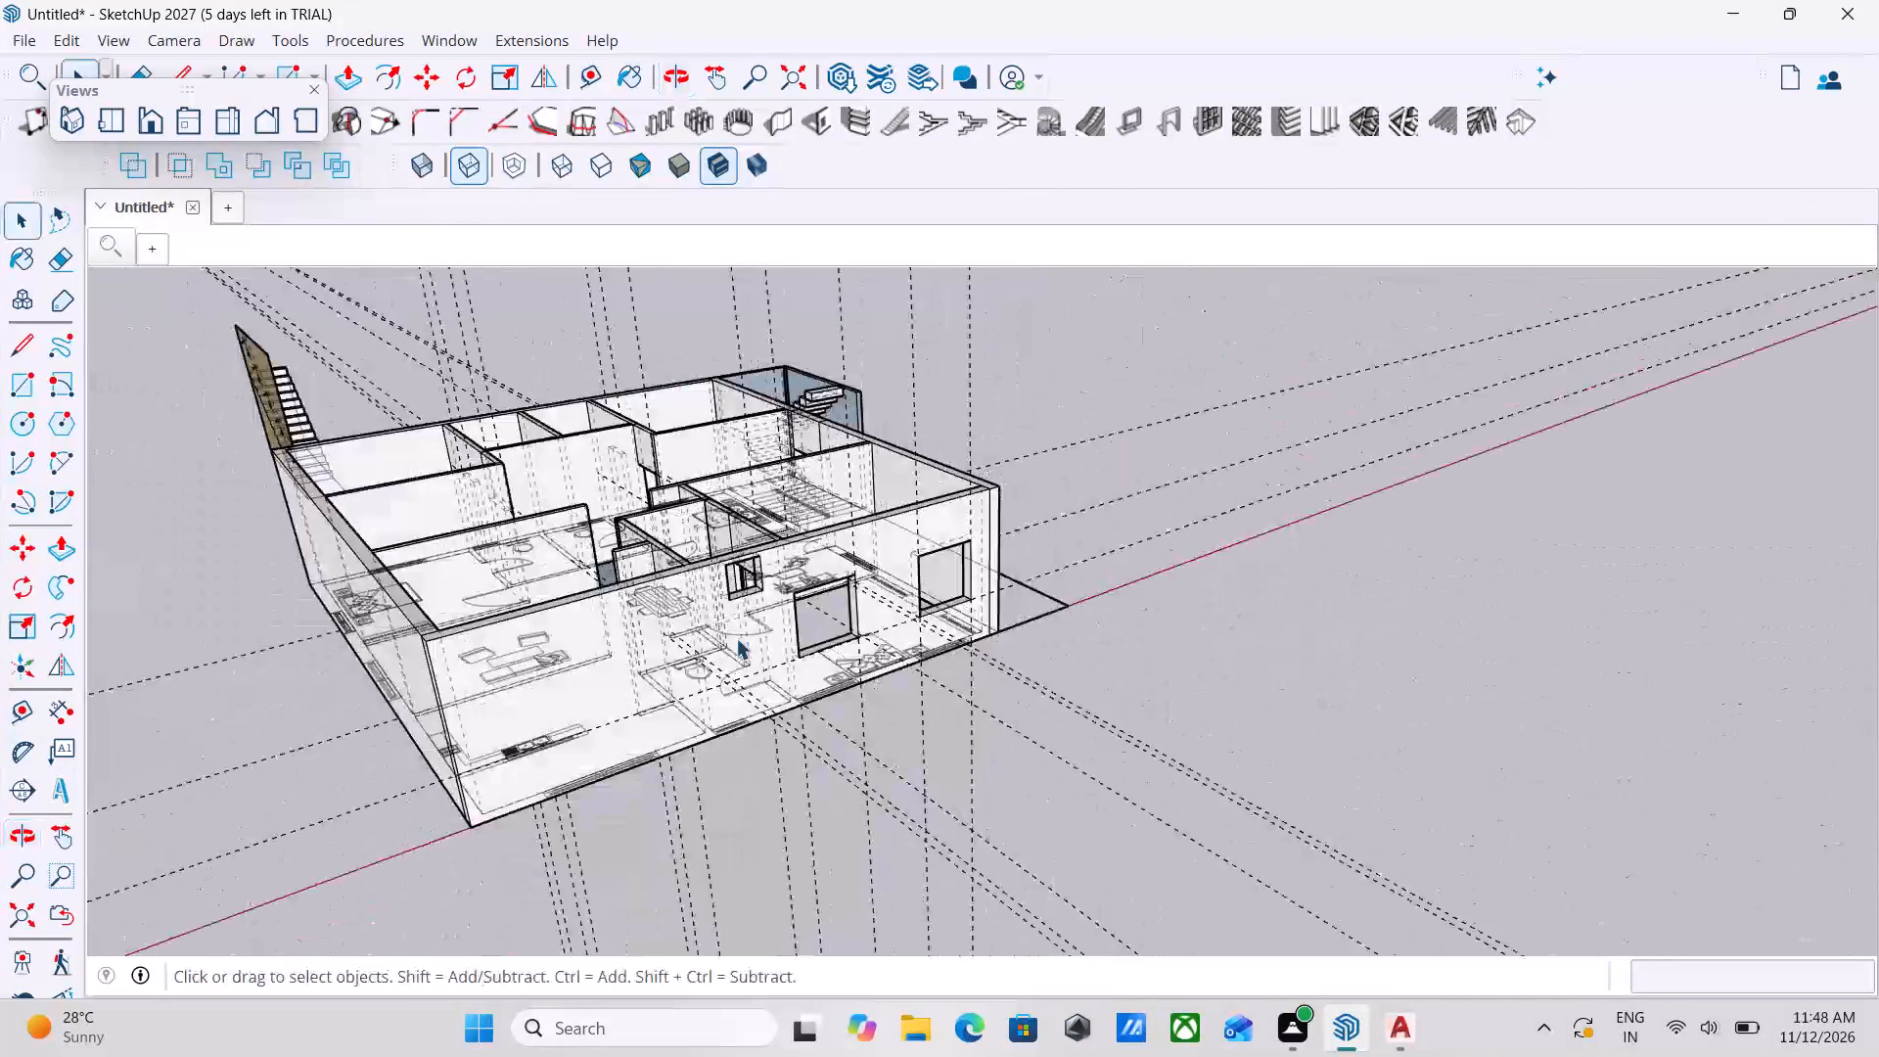
scroll(736, 638, down, 10)
scroll(633, 749, up, 11)
scroll(857, 618, up, 4)
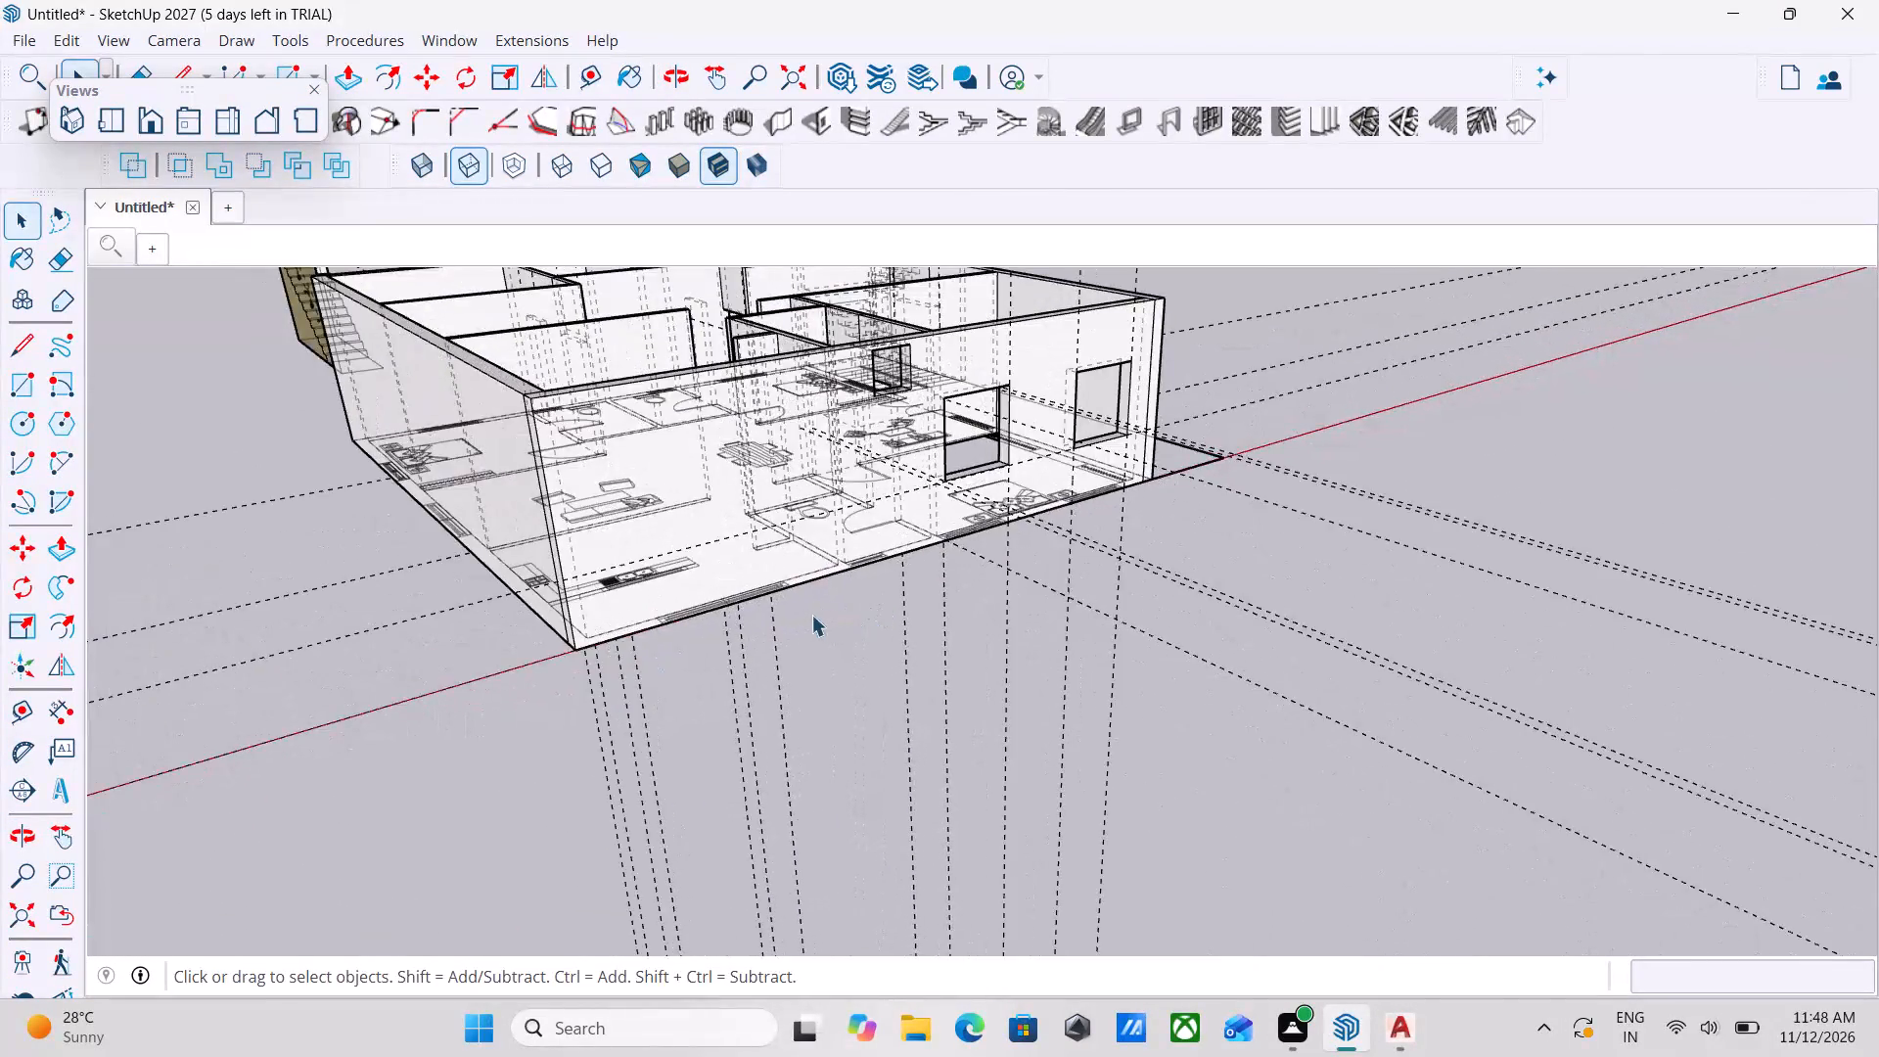
middle_drag(782, 627, 586, 748)
scroll(592, 666, up, 5)
middle_drag(572, 639, 585, 658)
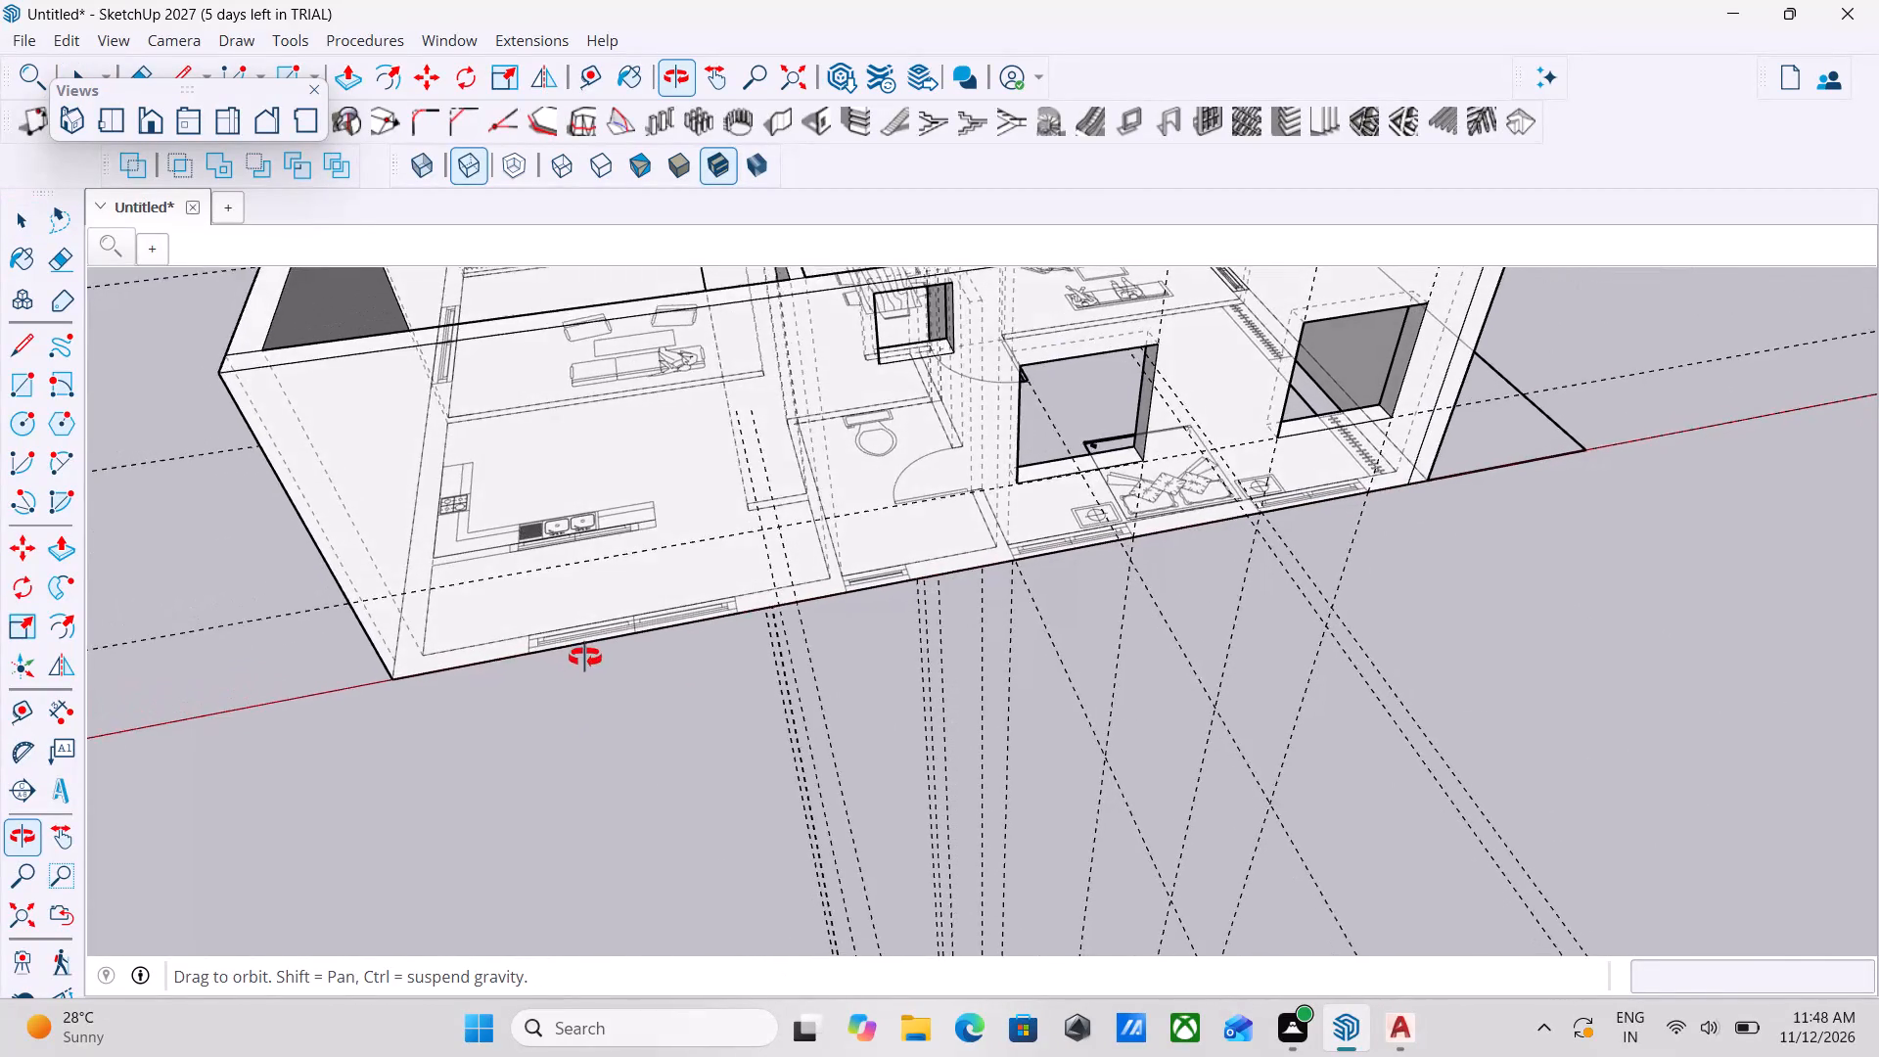
middle_drag(585, 658, 644, 620)
scroll(607, 622, up, 3)
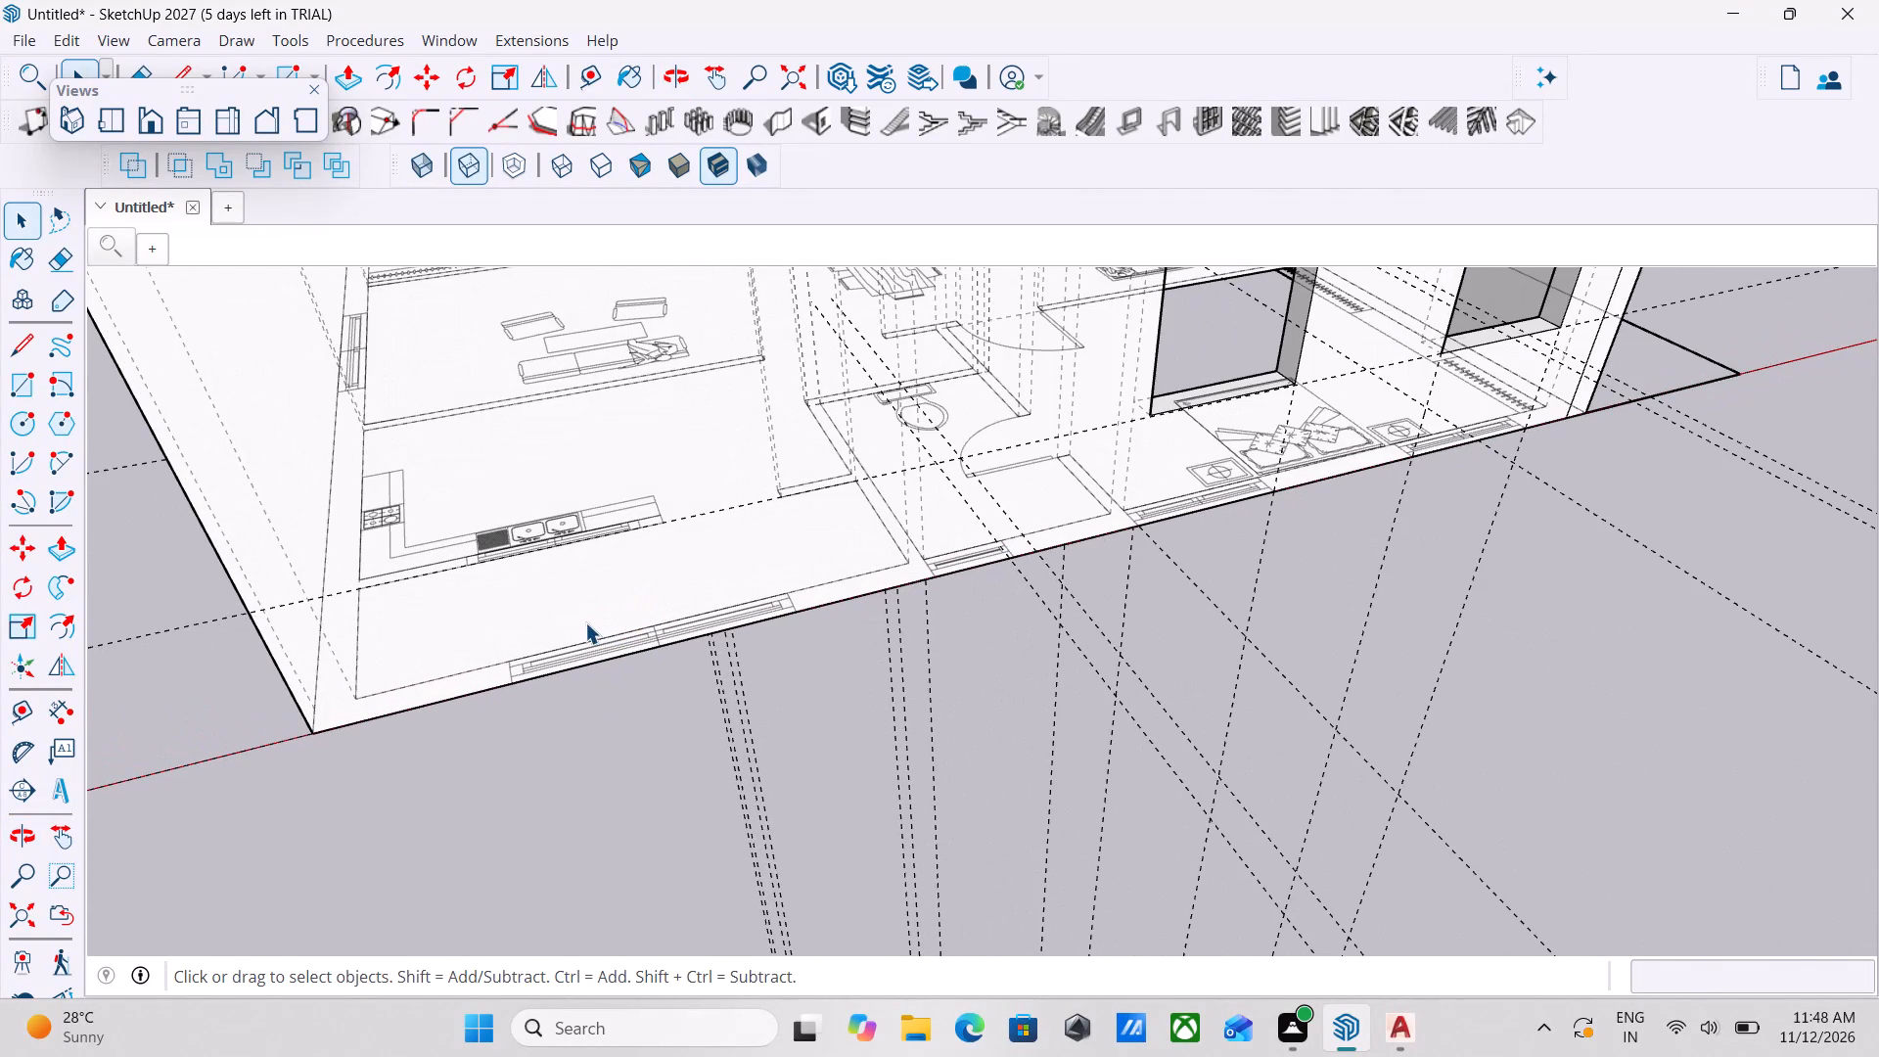
scroll(585, 622, down, 1)
scroll(668, 666, up, 5)
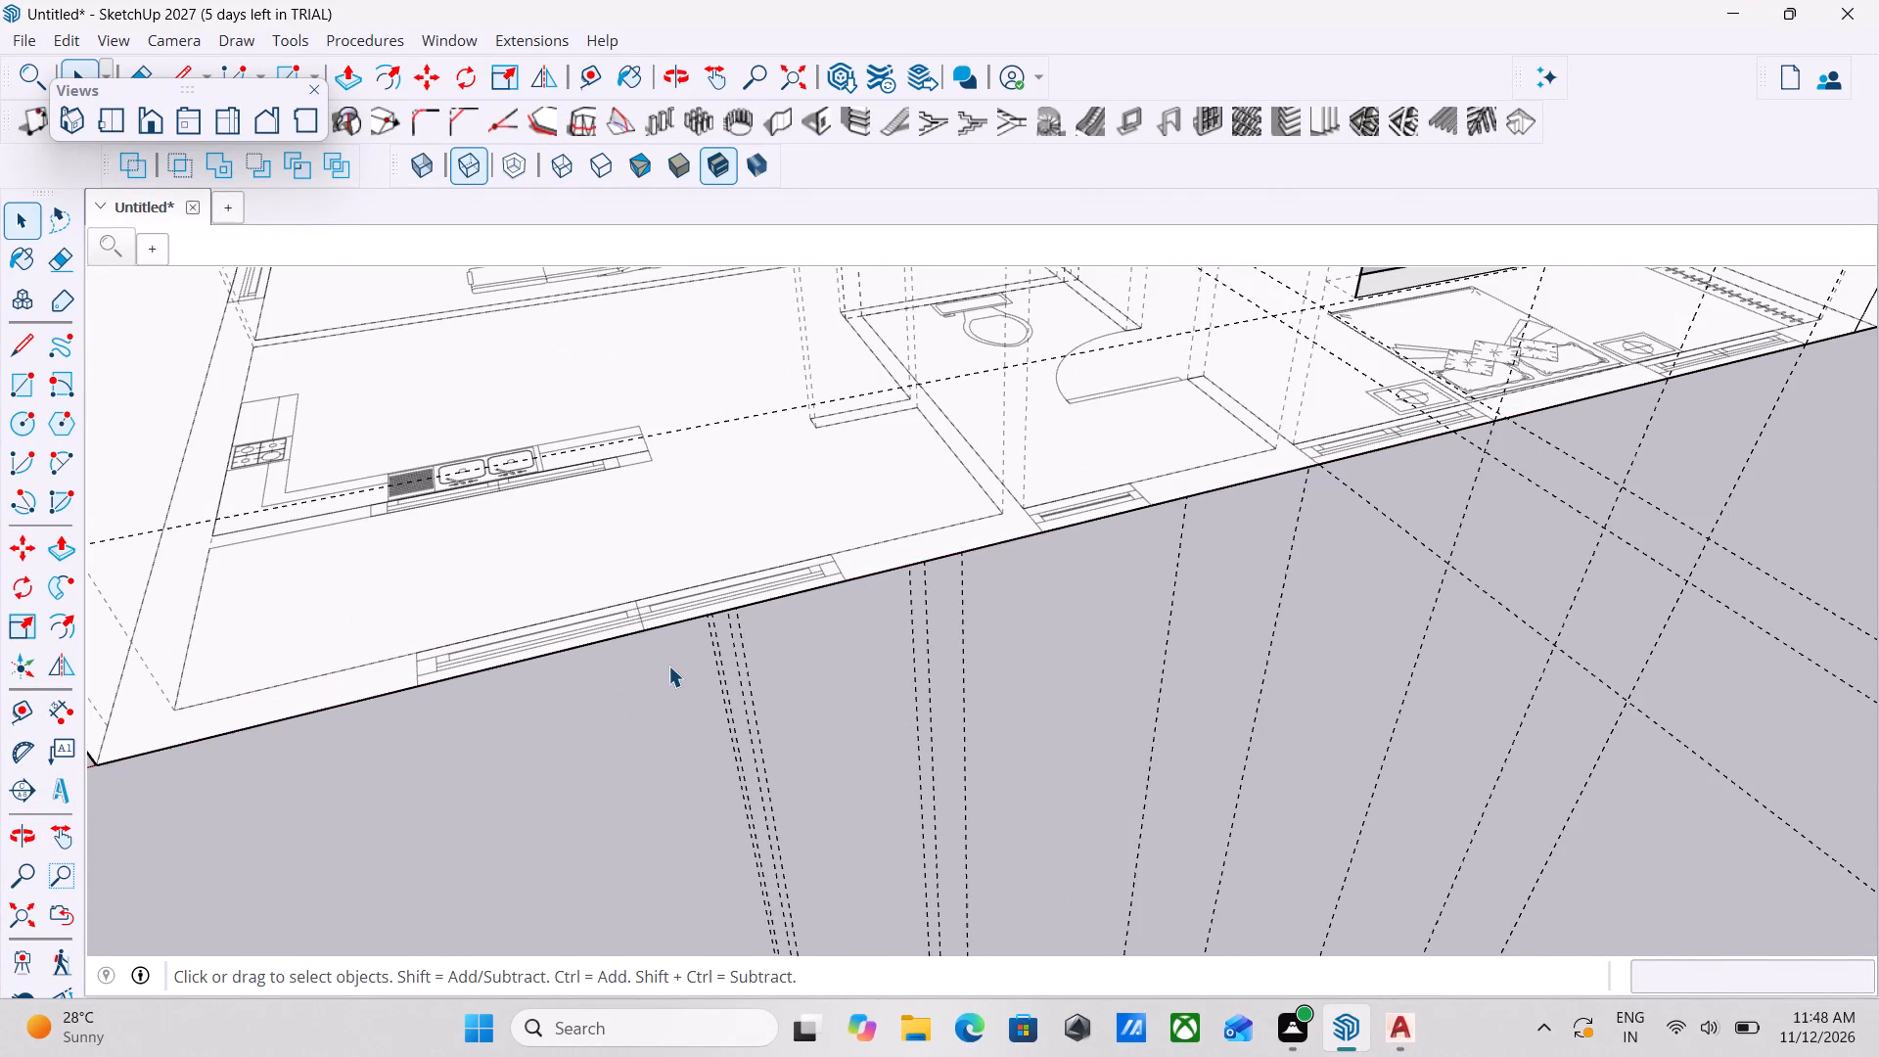
scroll(668, 666, down, 10)
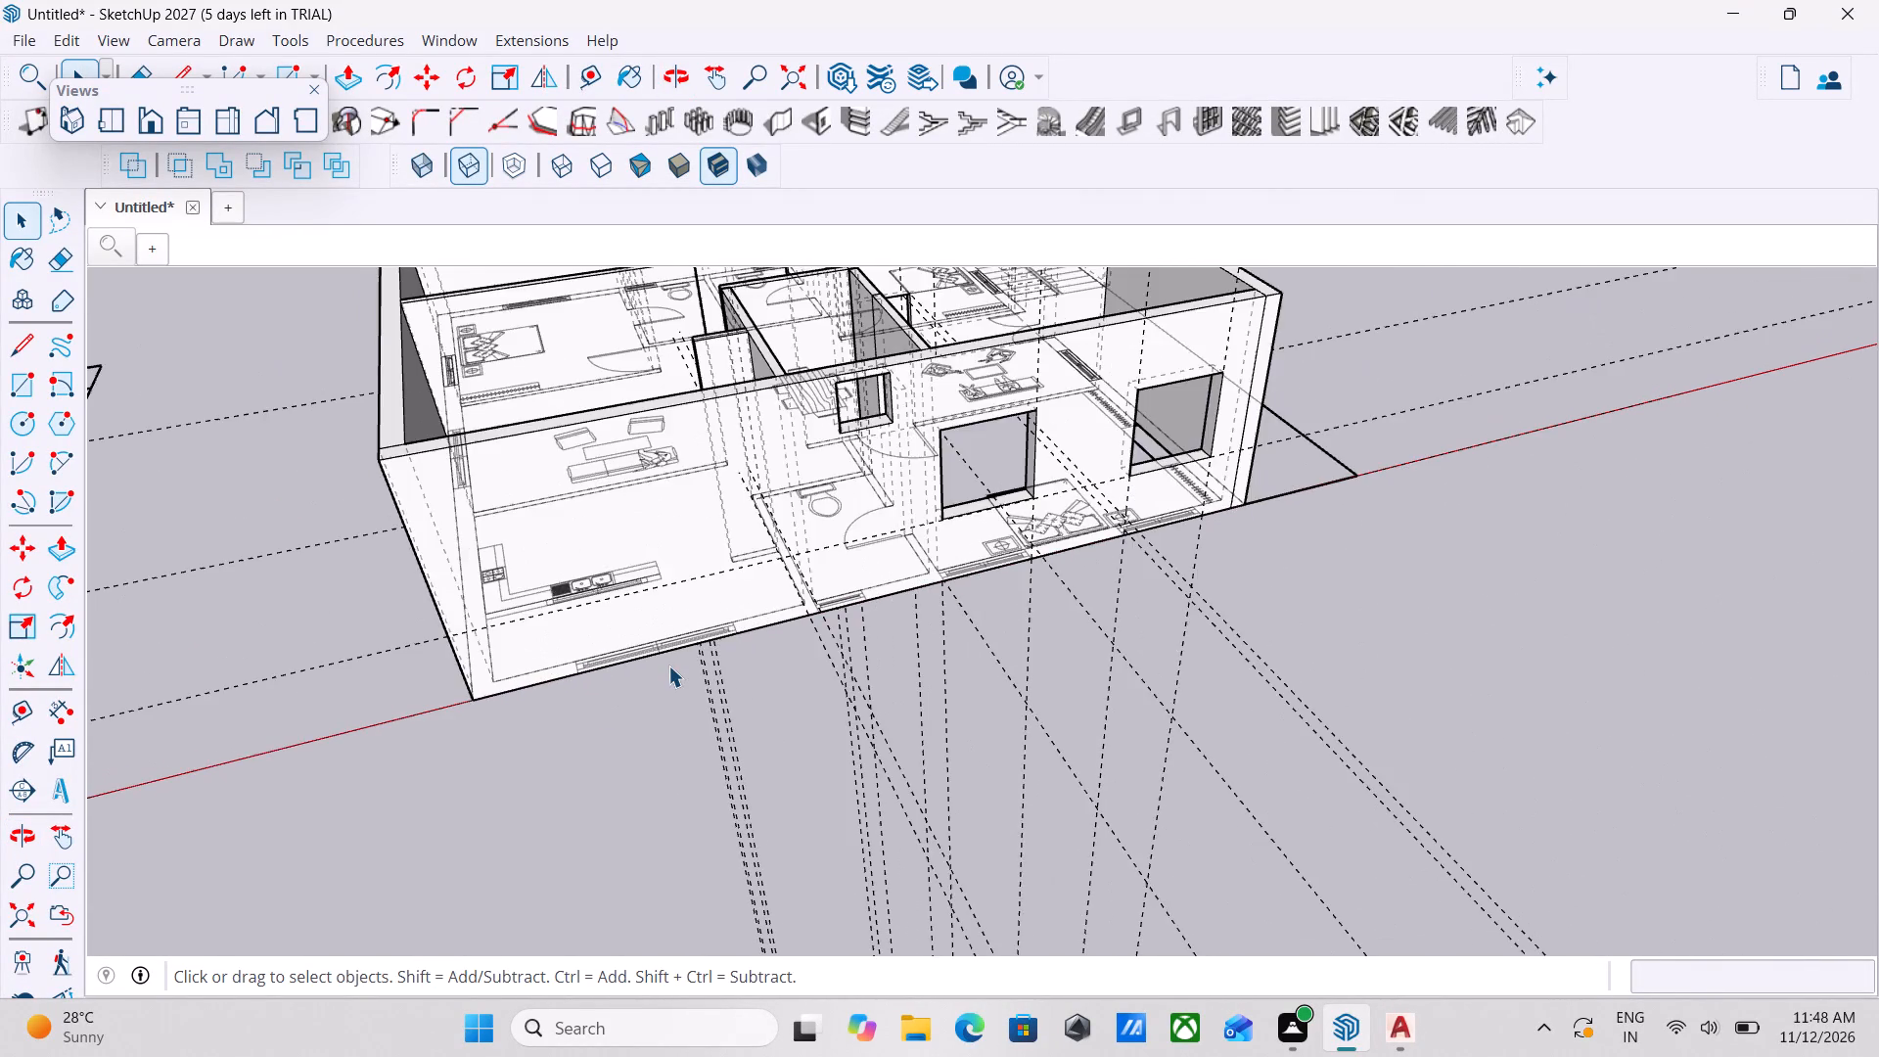
scroll(668, 666, down, 5)
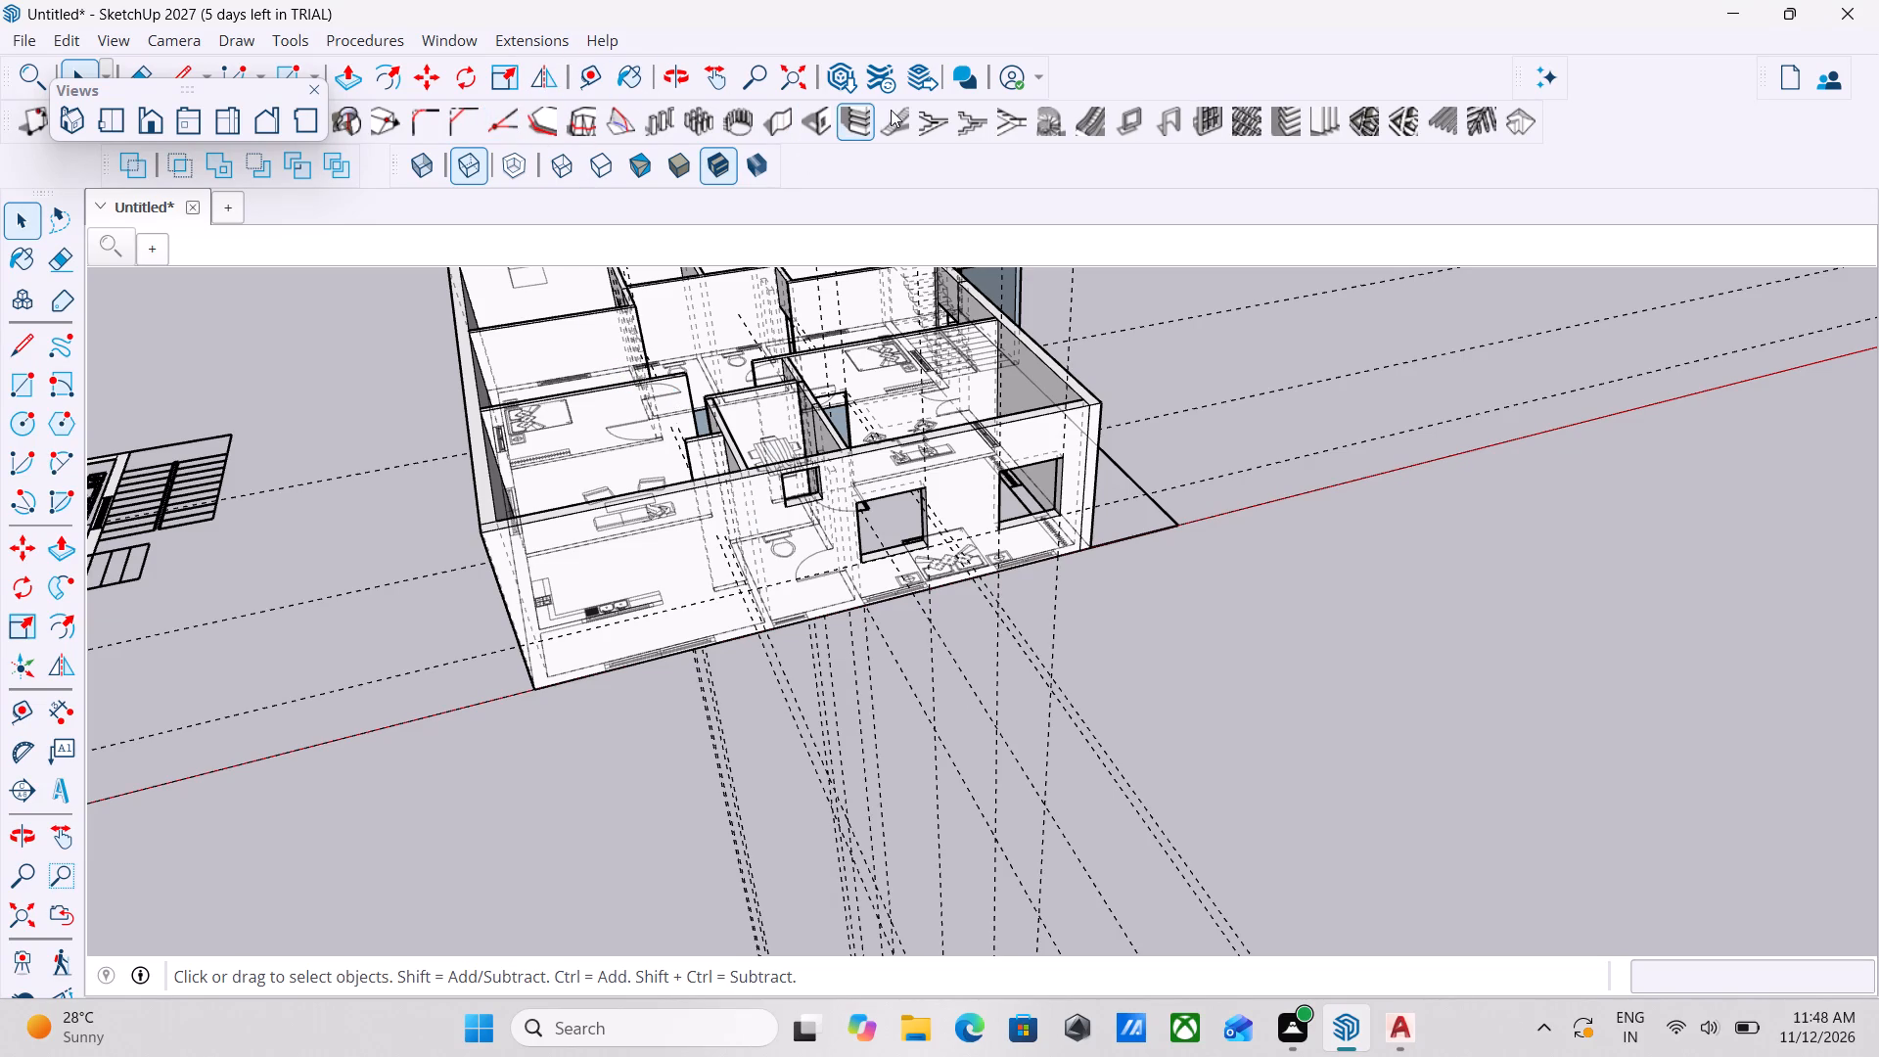
Use Create Opening to cut a 6' by 4' window in the kitchen's outer wall, its lower corner on the horizontal guide above the plan window's end.
click(833, 114)
scroll(320, 265, down, 5)
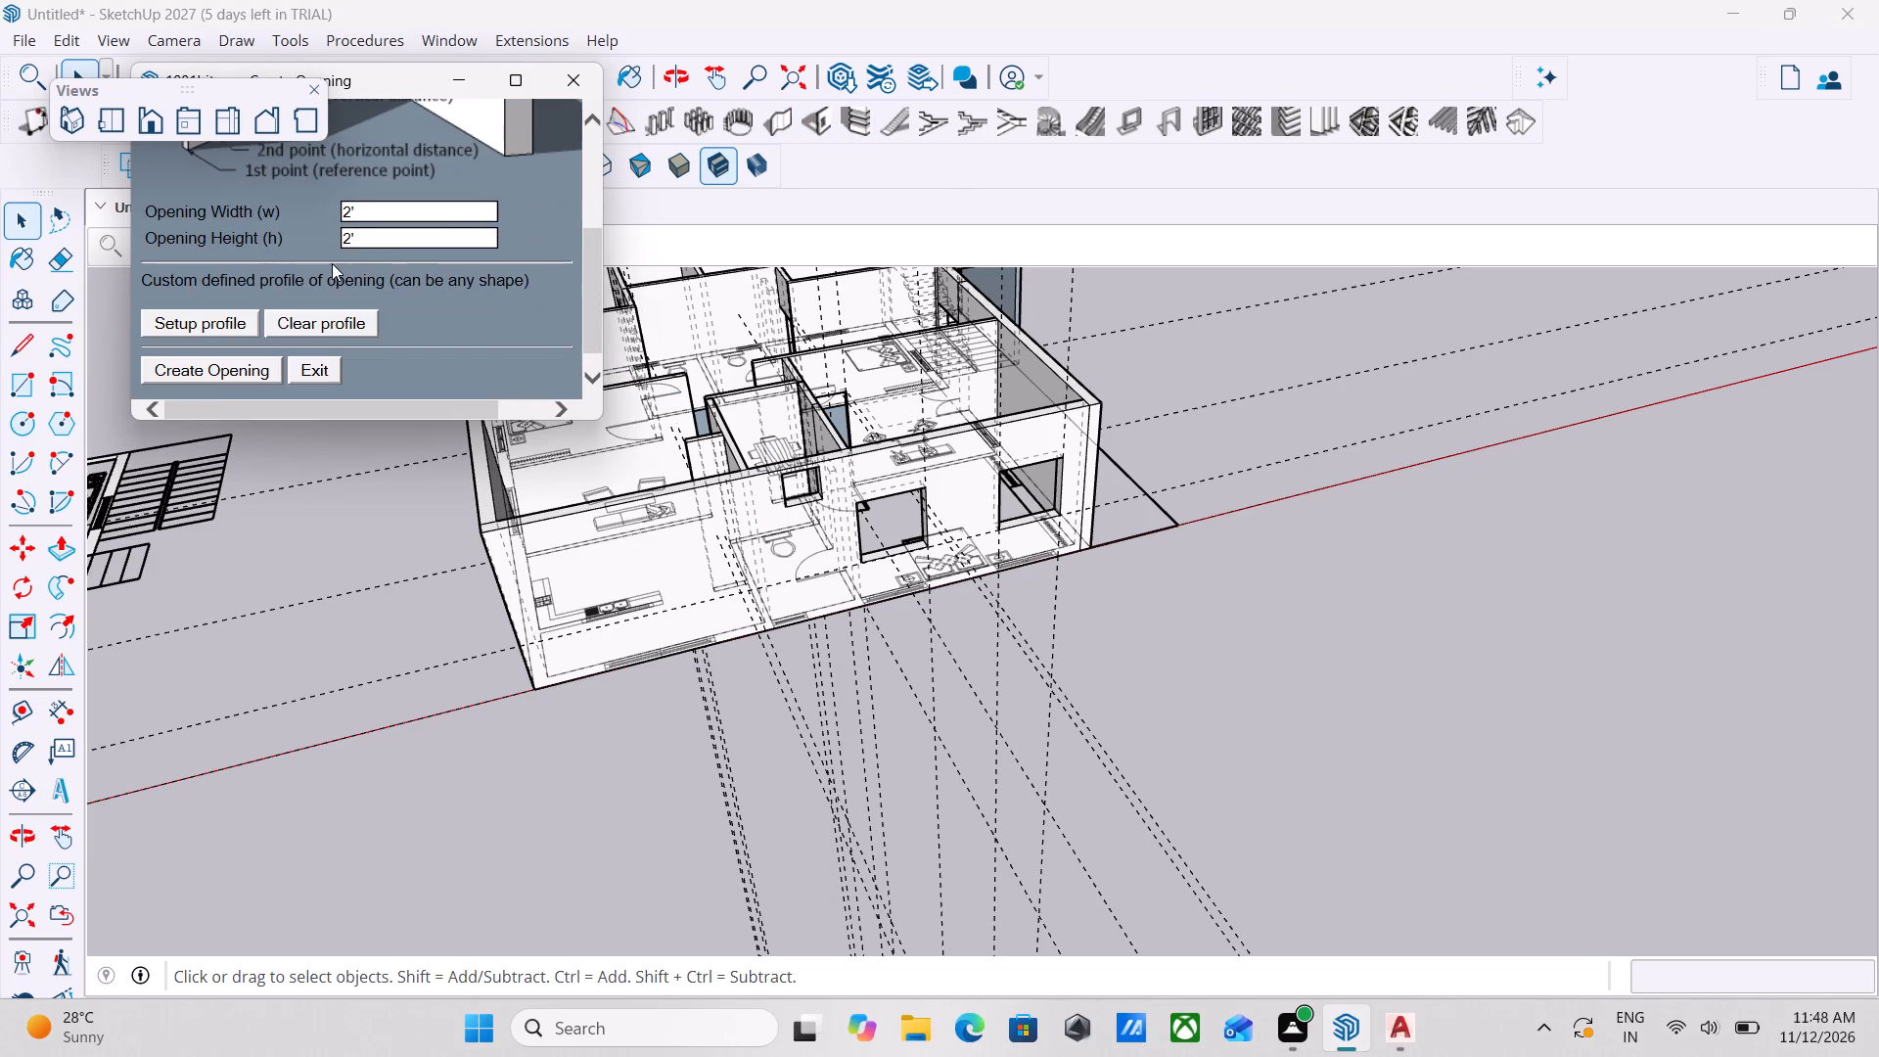
click(447, 204)
key(4)
key(BackSpace)
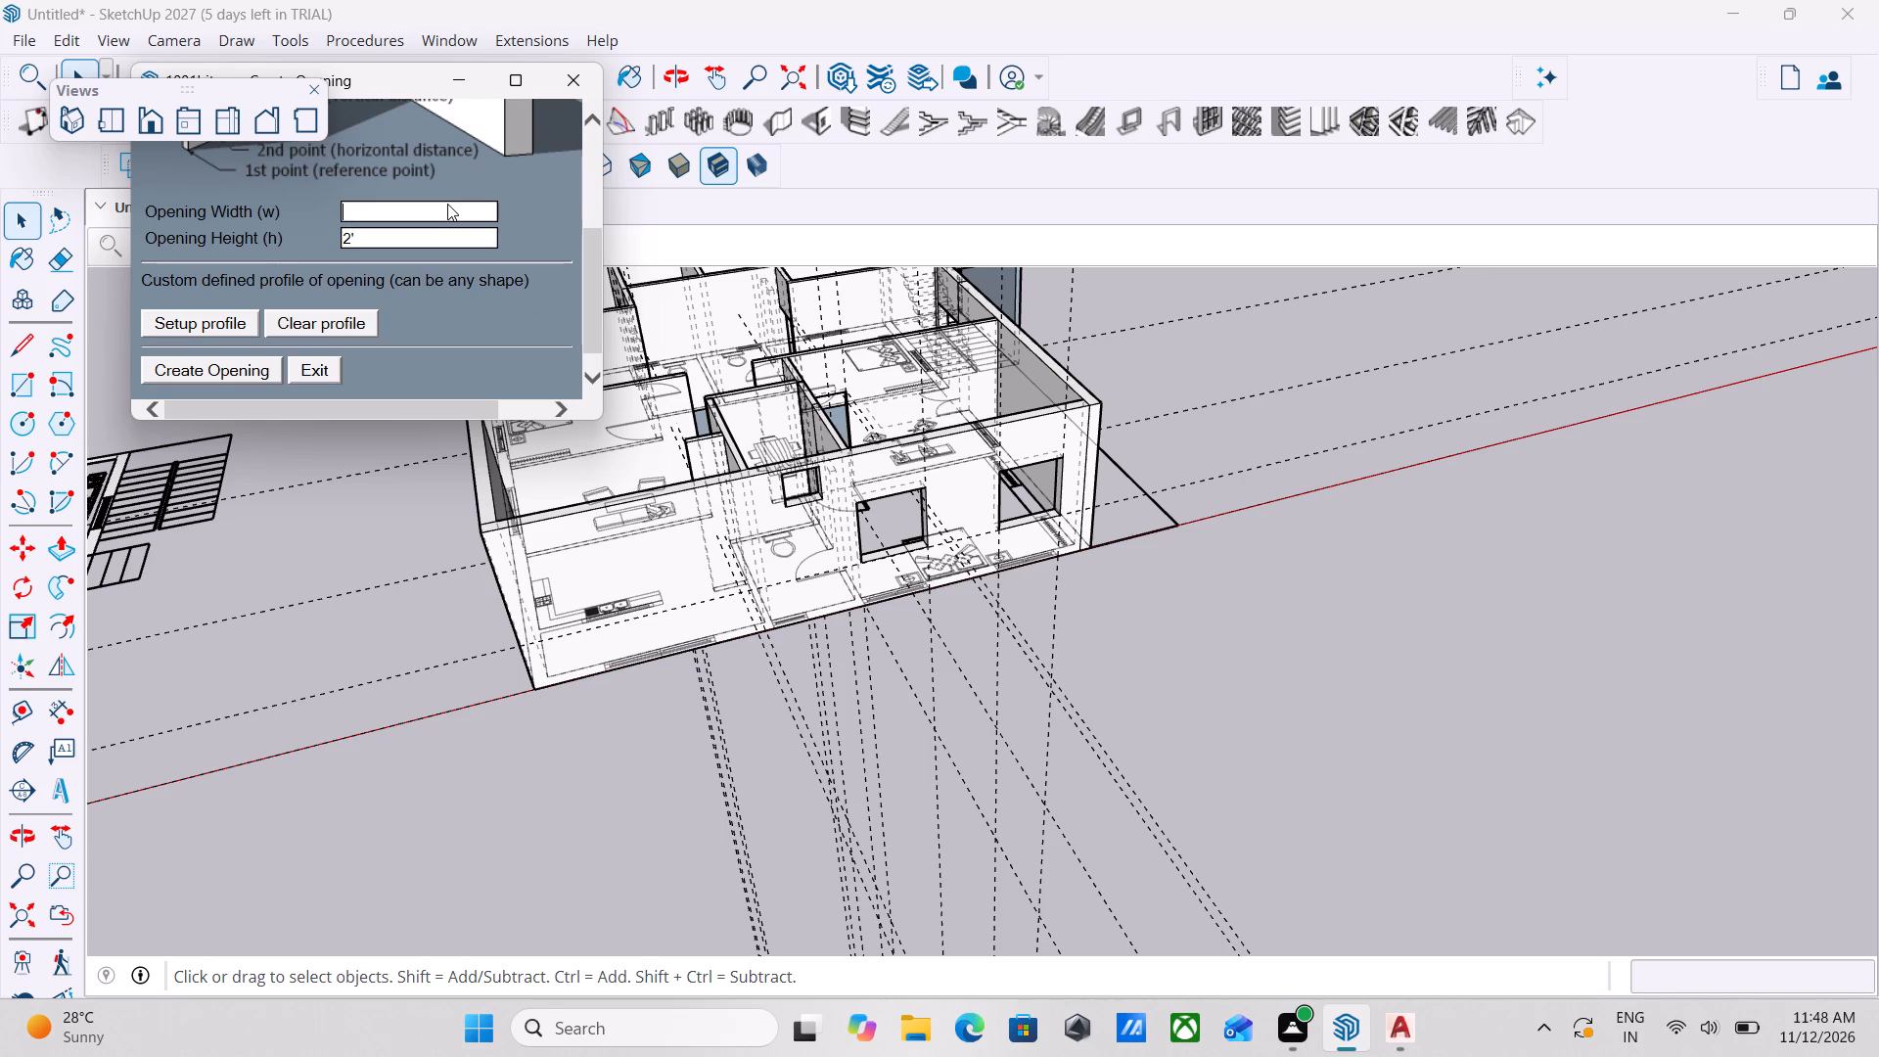
key(BackSpace)
text(6')
click(405, 248)
key(4)
key(apostrophe)
key(Return)
scroll(403, 293, down, 3)
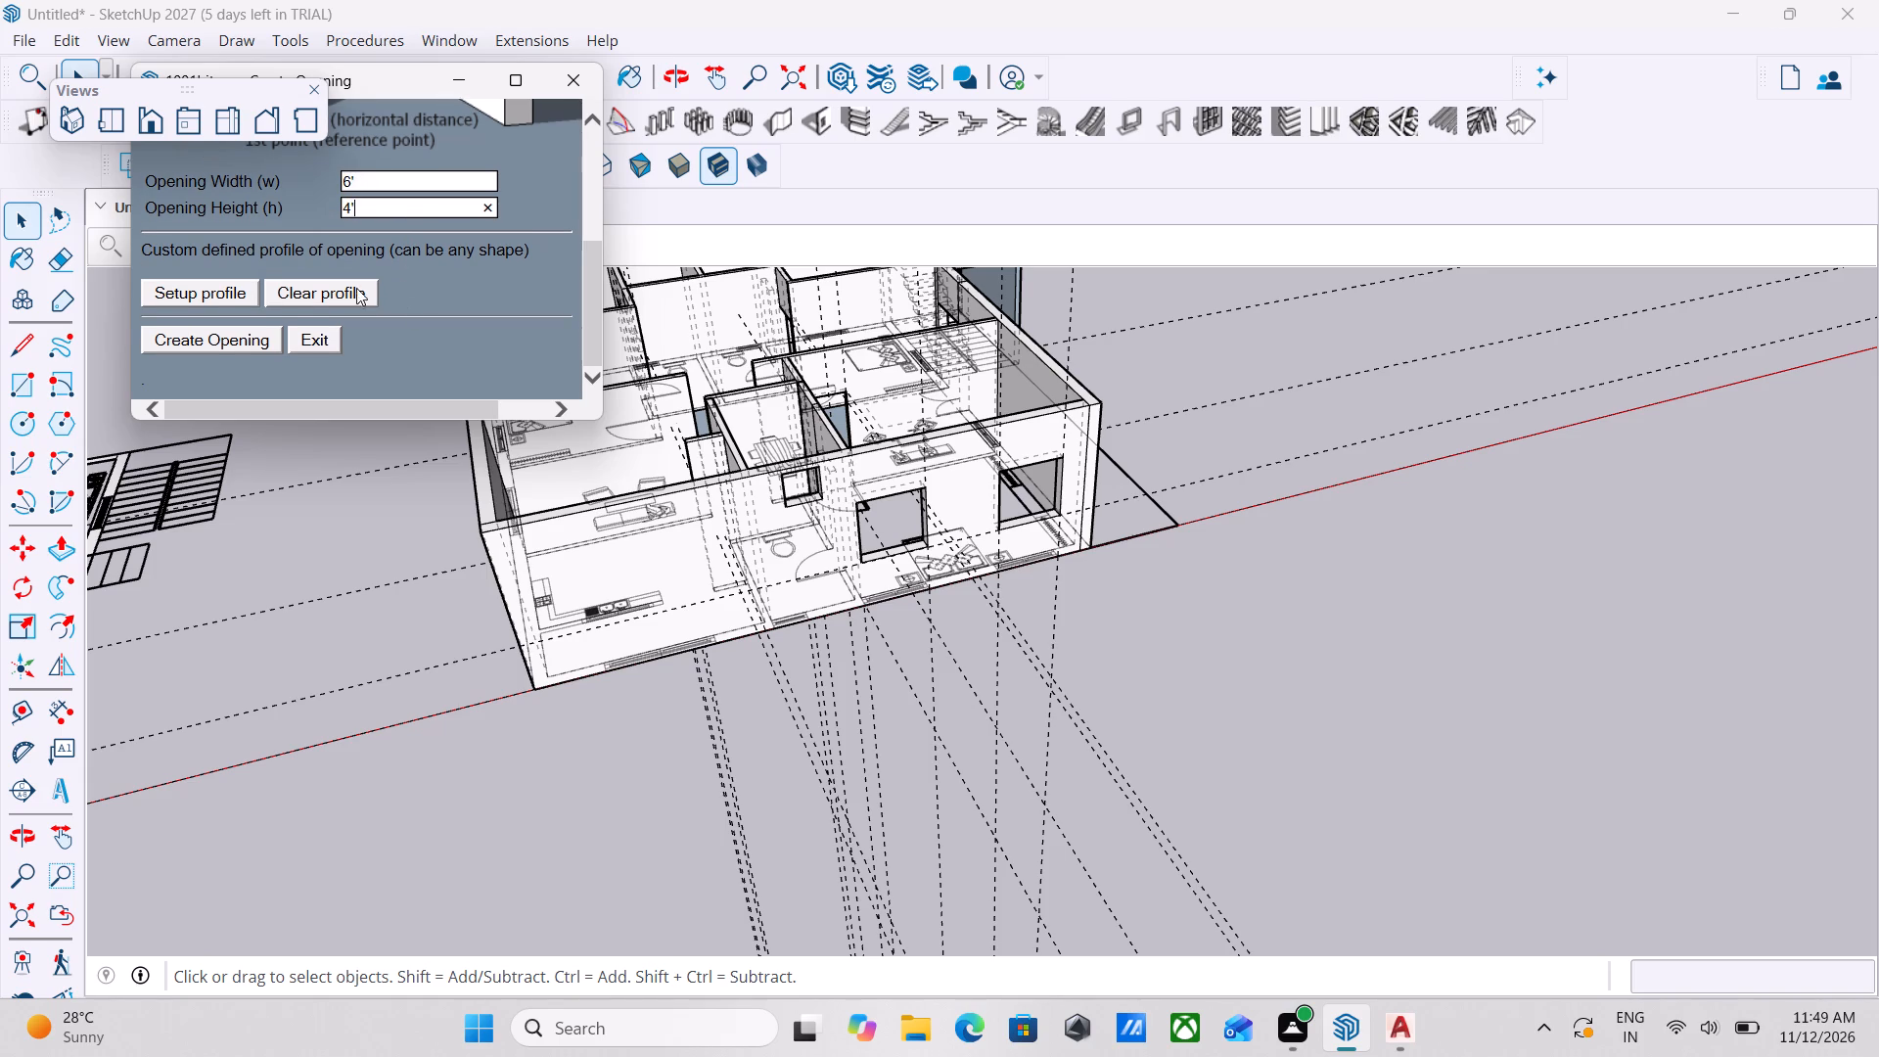
click(239, 337)
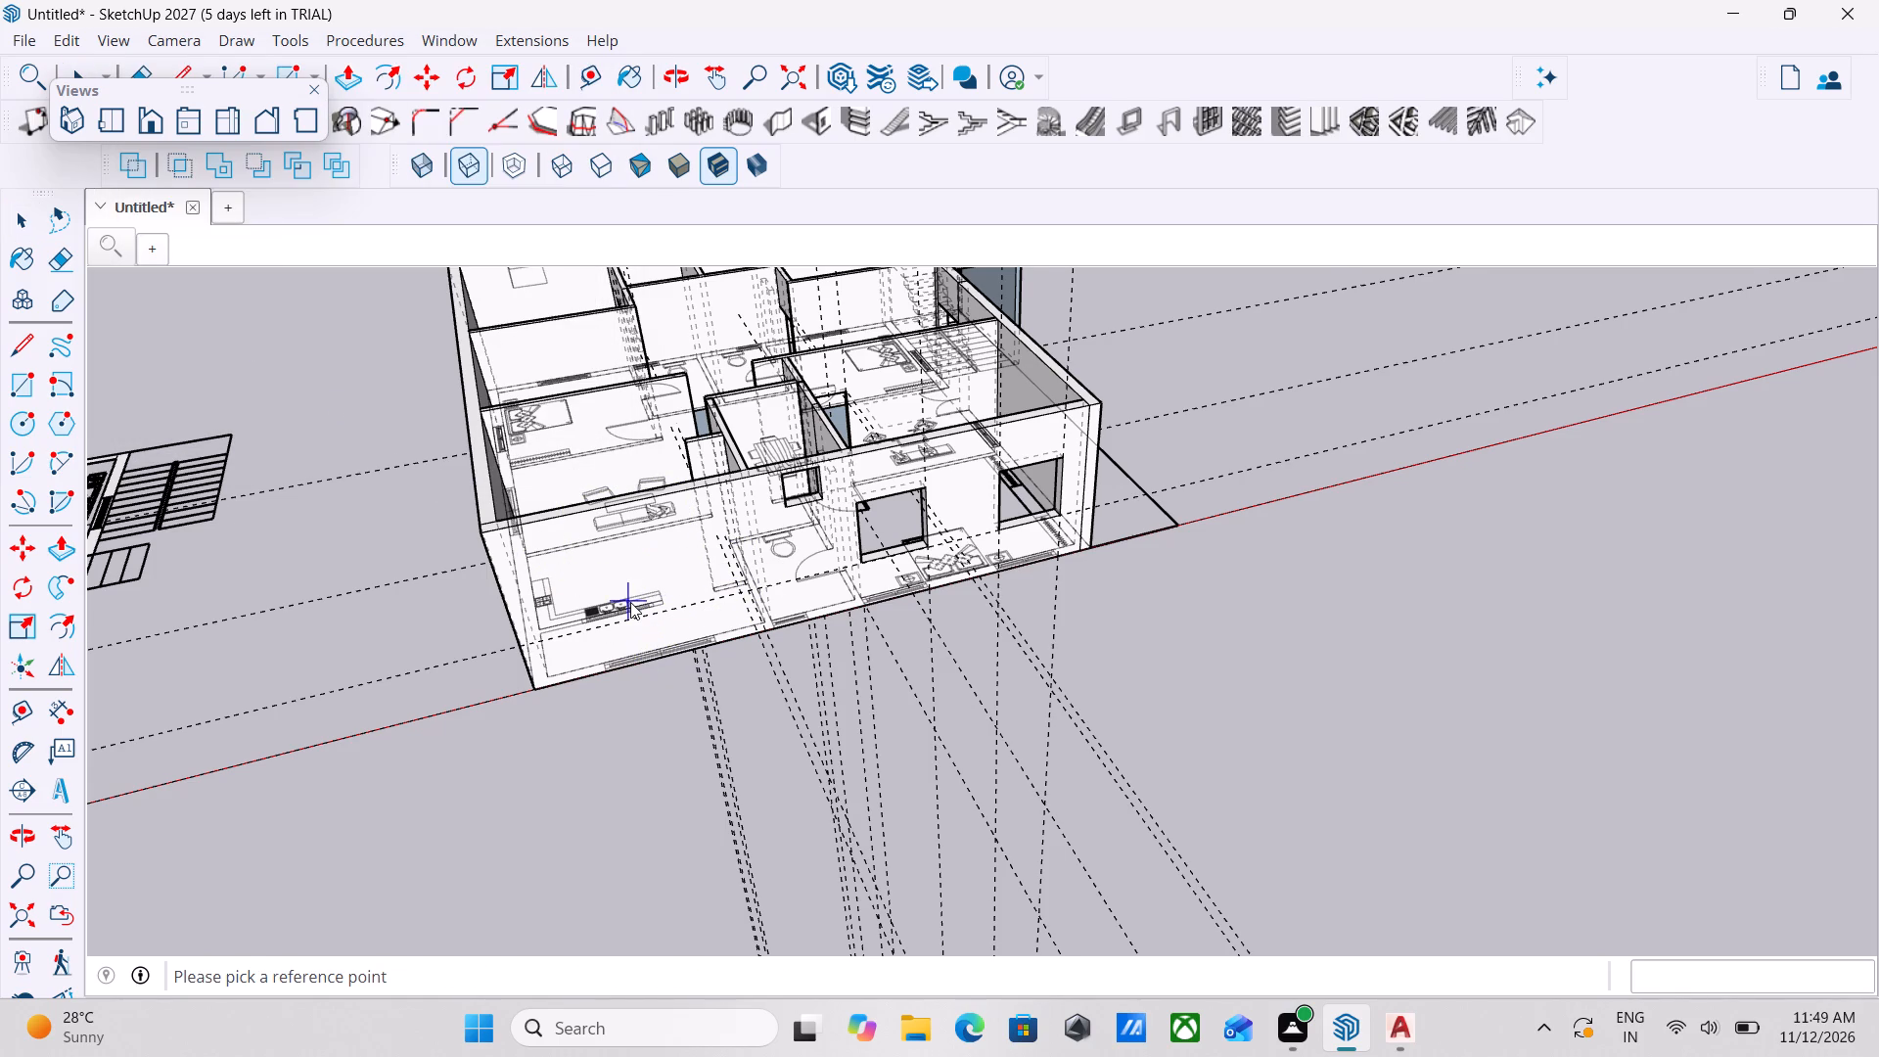
scroll(630, 602, up, 12)
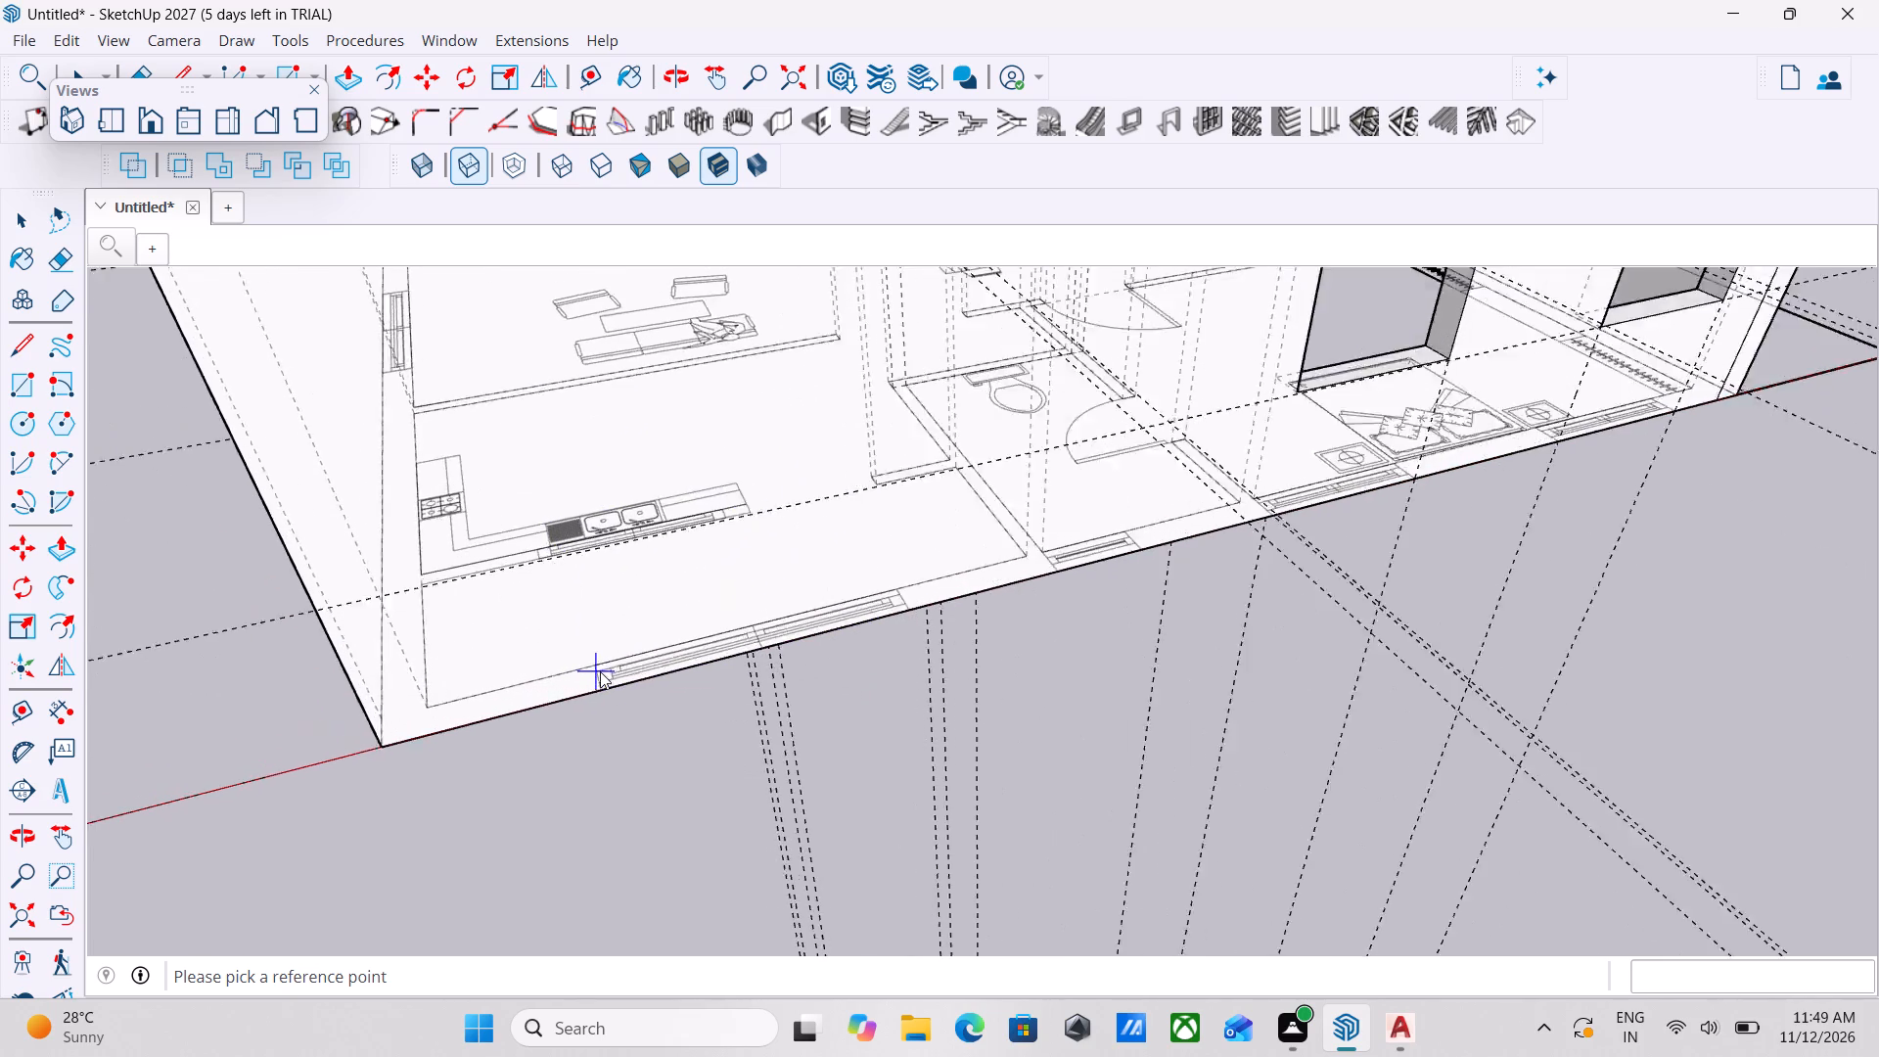
scroll(600, 671, up, 2)
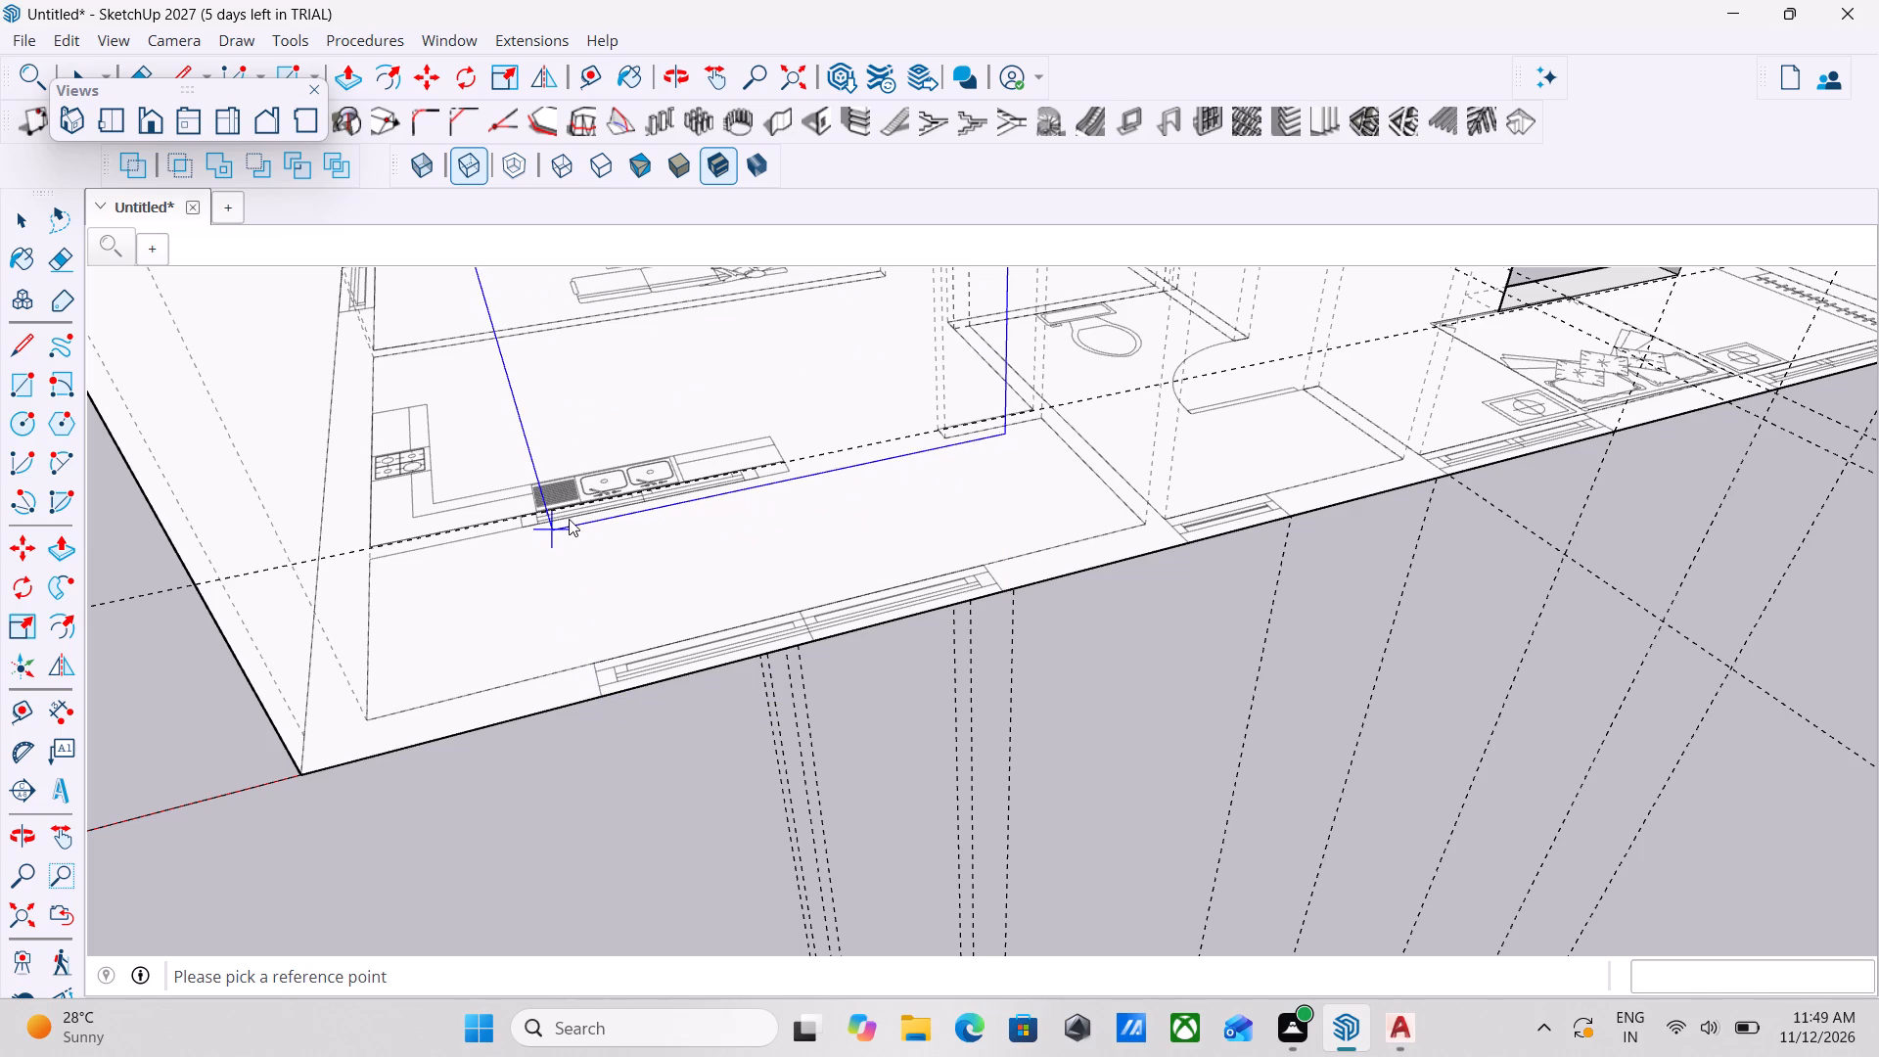
scroll(544, 505, down, 9)
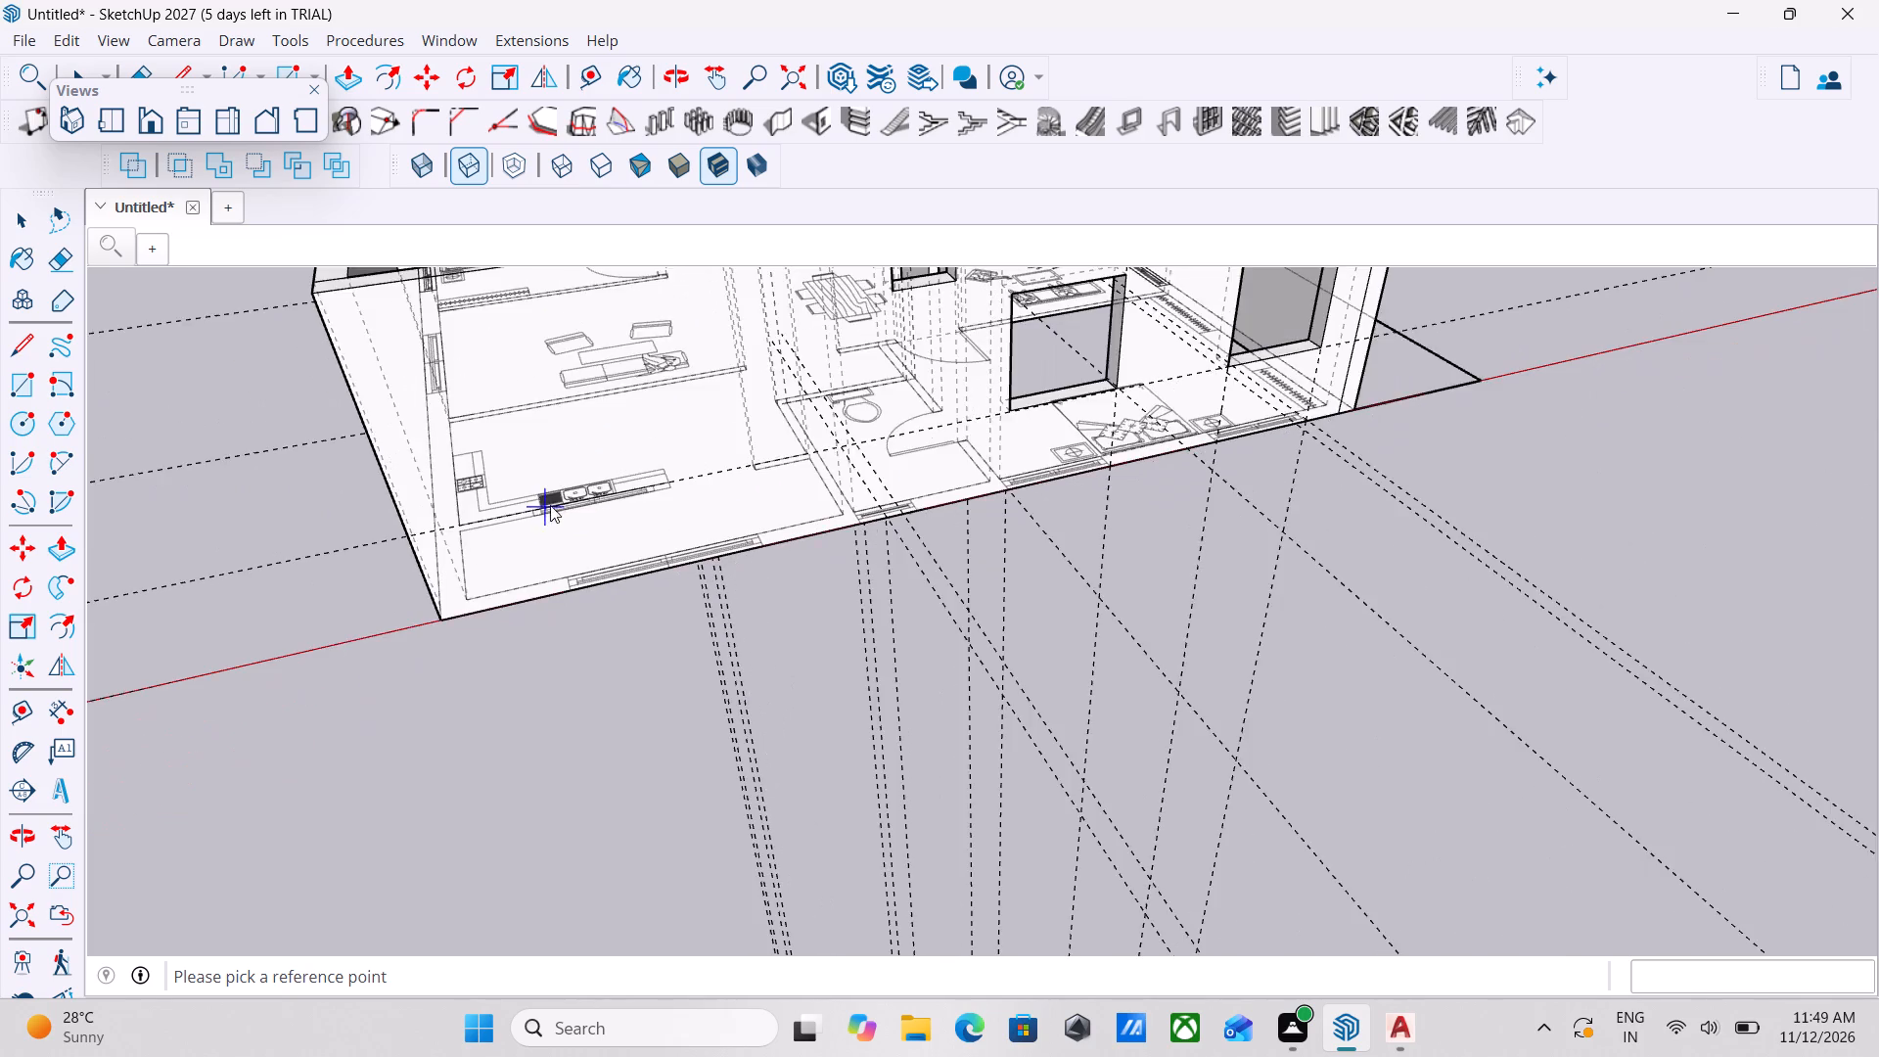
scroll(550, 505, down, 4)
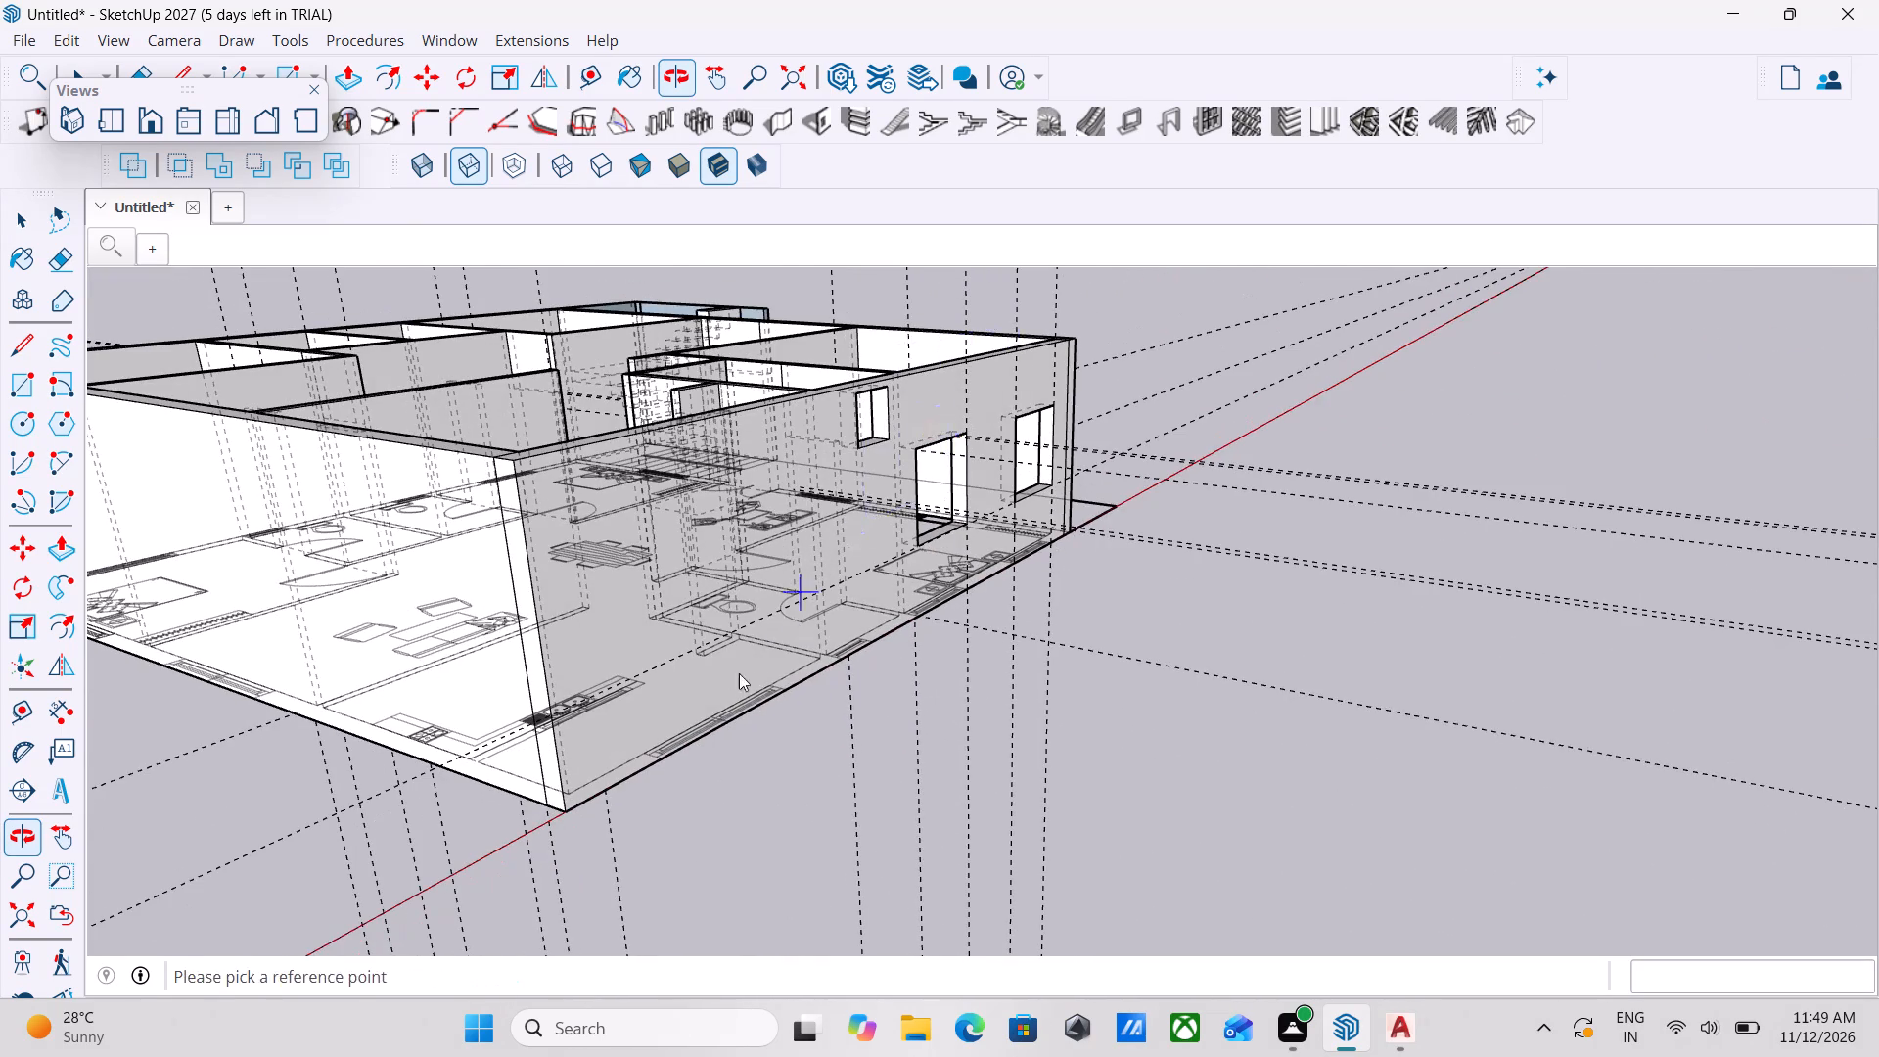
scroll(660, 769, up, 5)
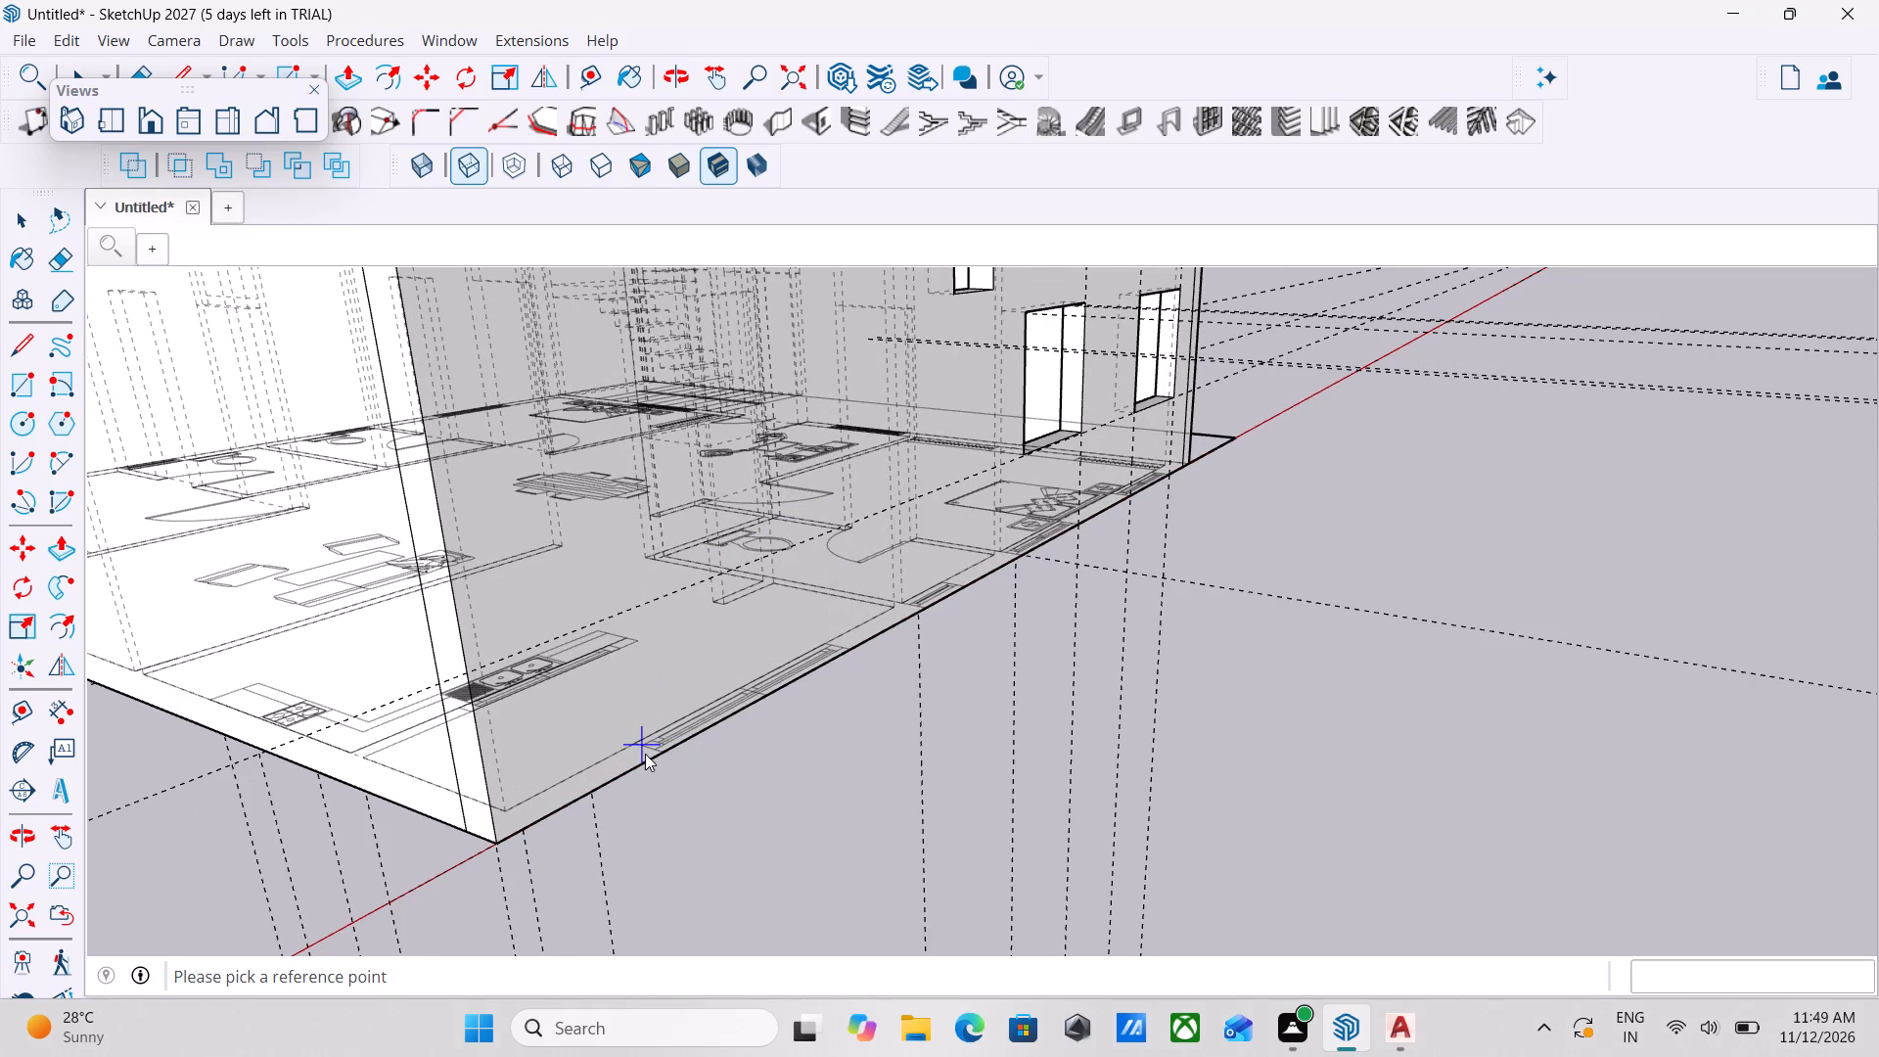
click(640, 599)
click(640, 599)
scroll(845, 592, down, 3)
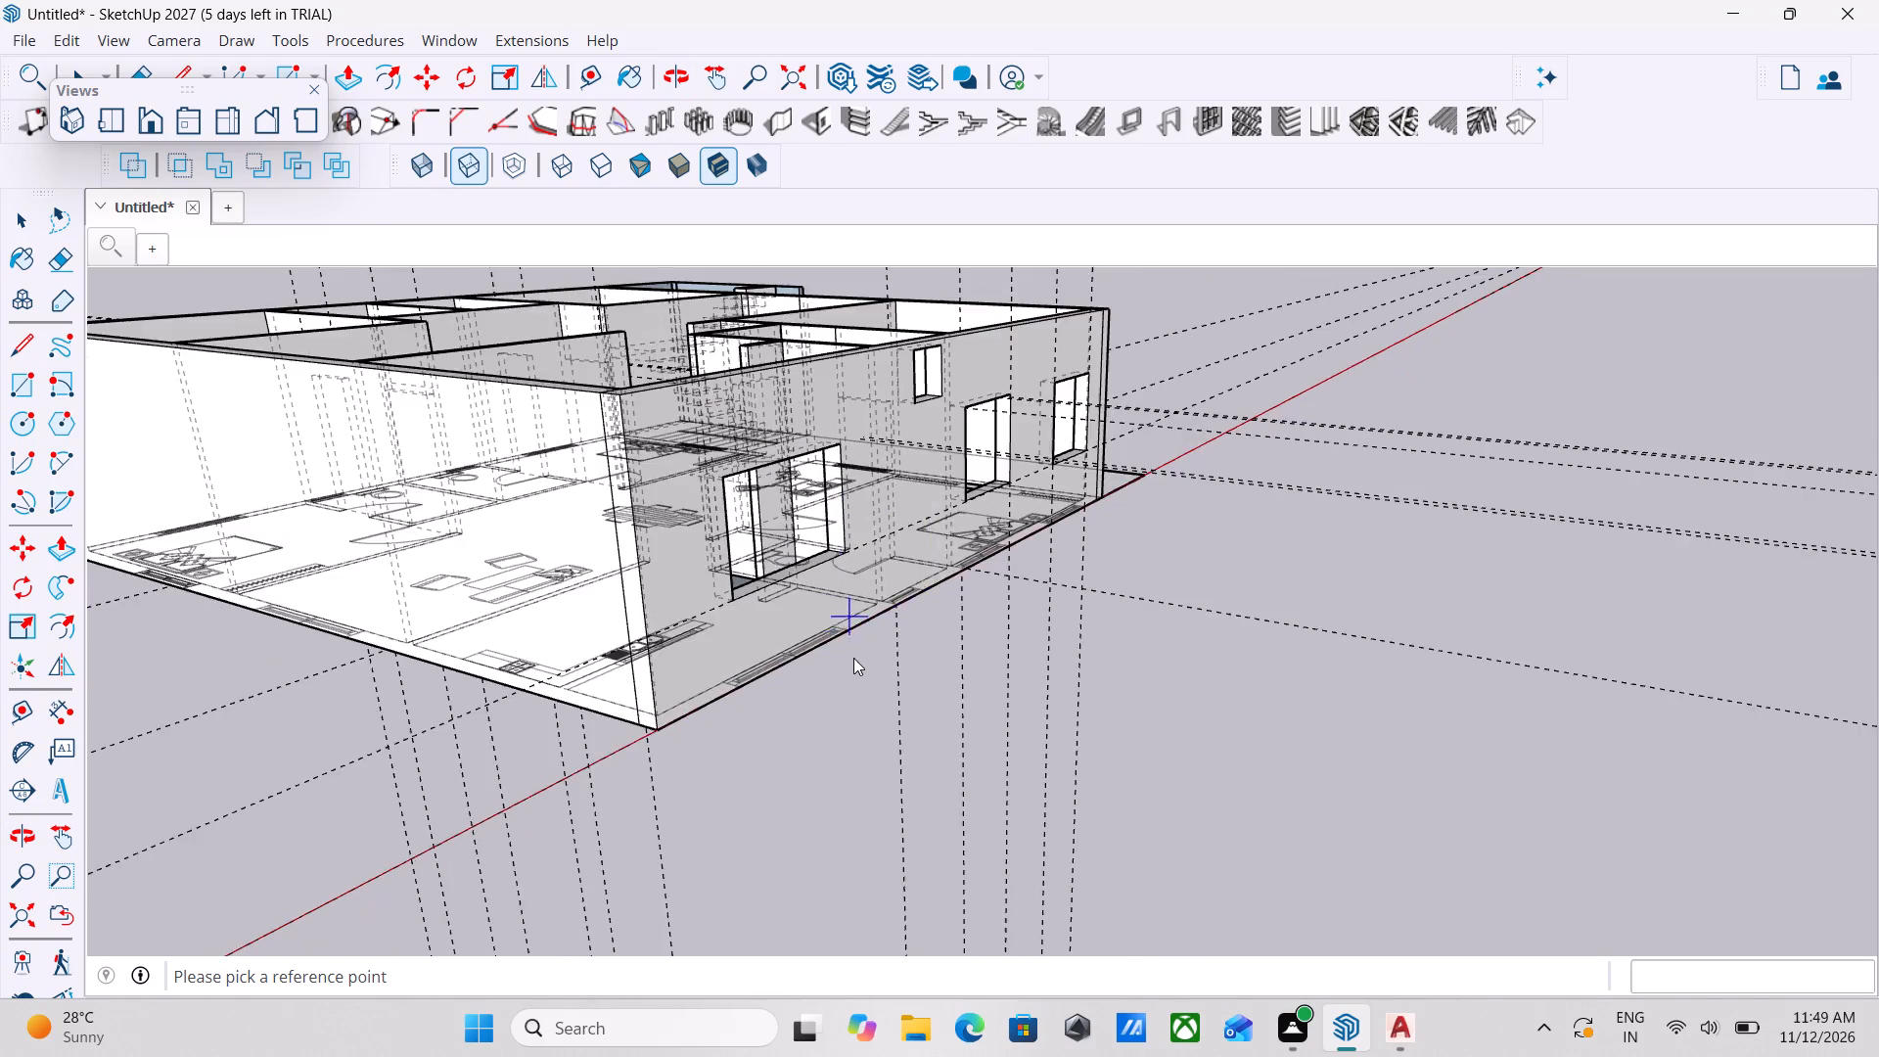
scroll(853, 658, down, 9)
scroll(910, 565, up, 4)
key(Escape)
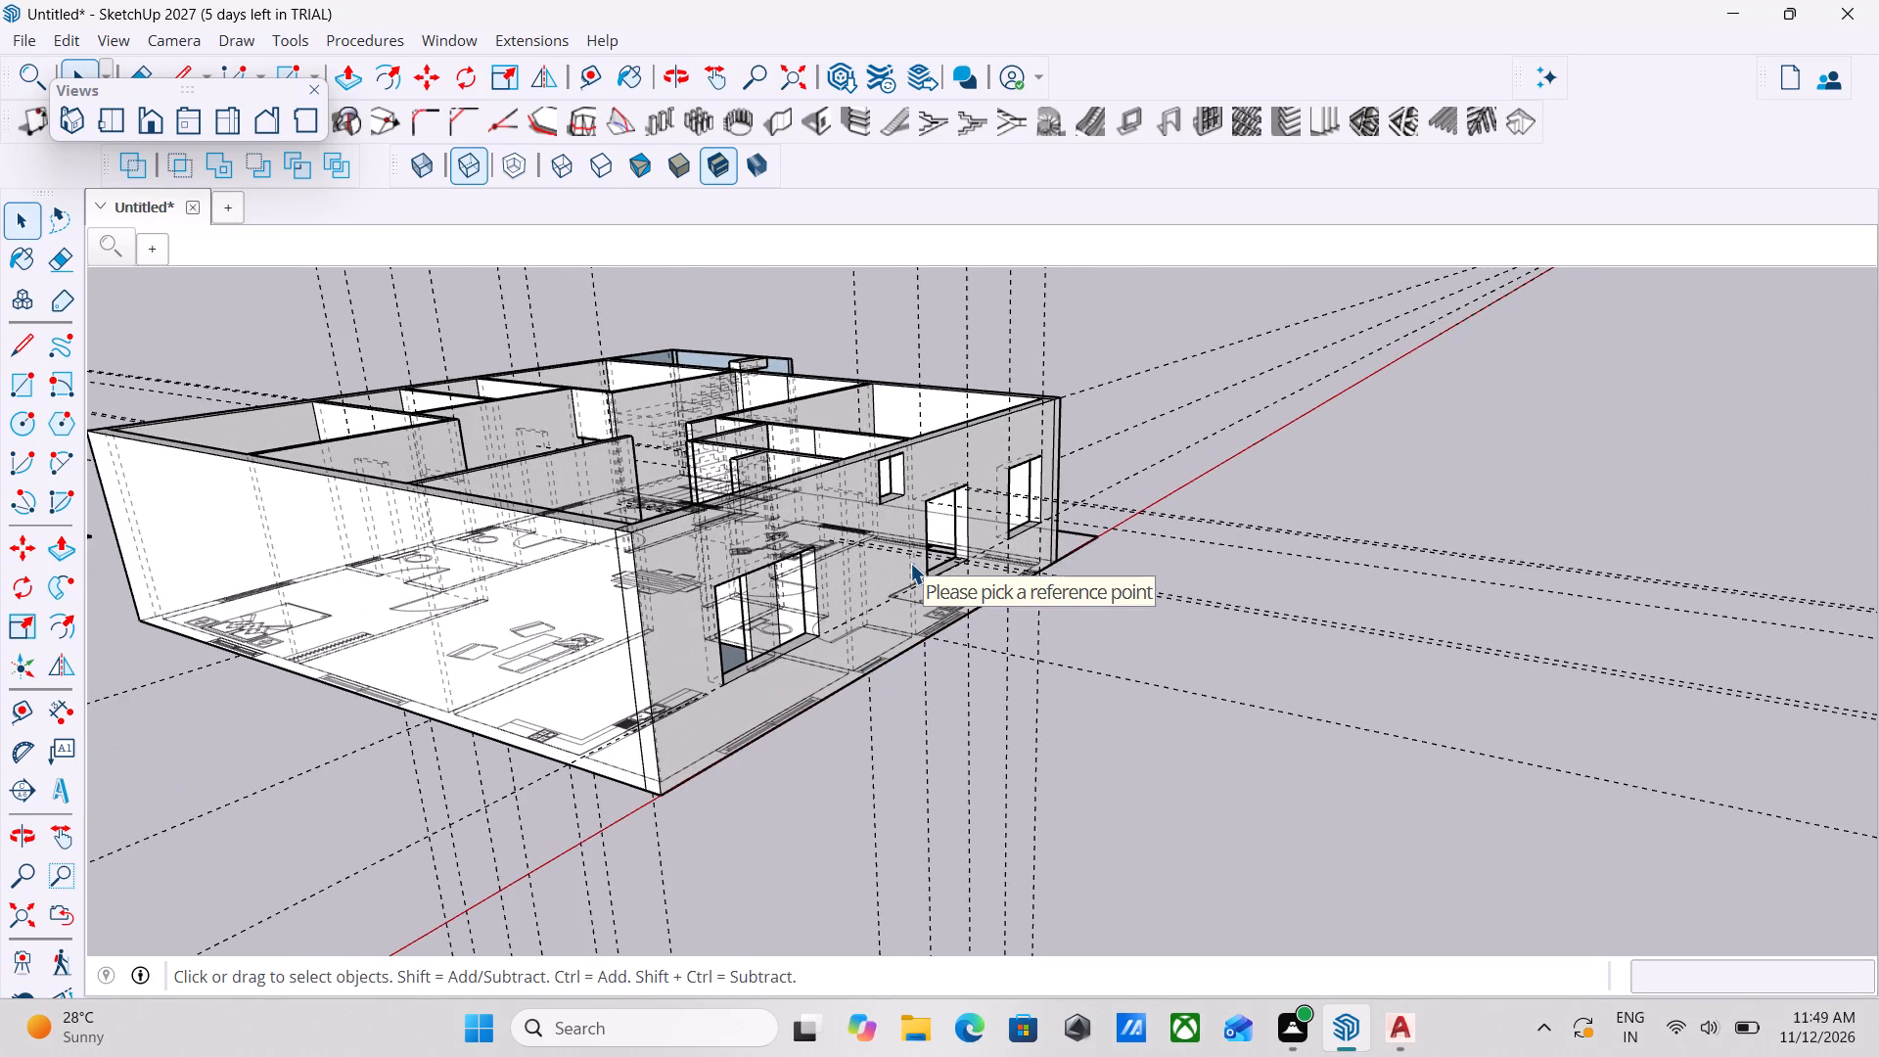
key(space)
key(space)
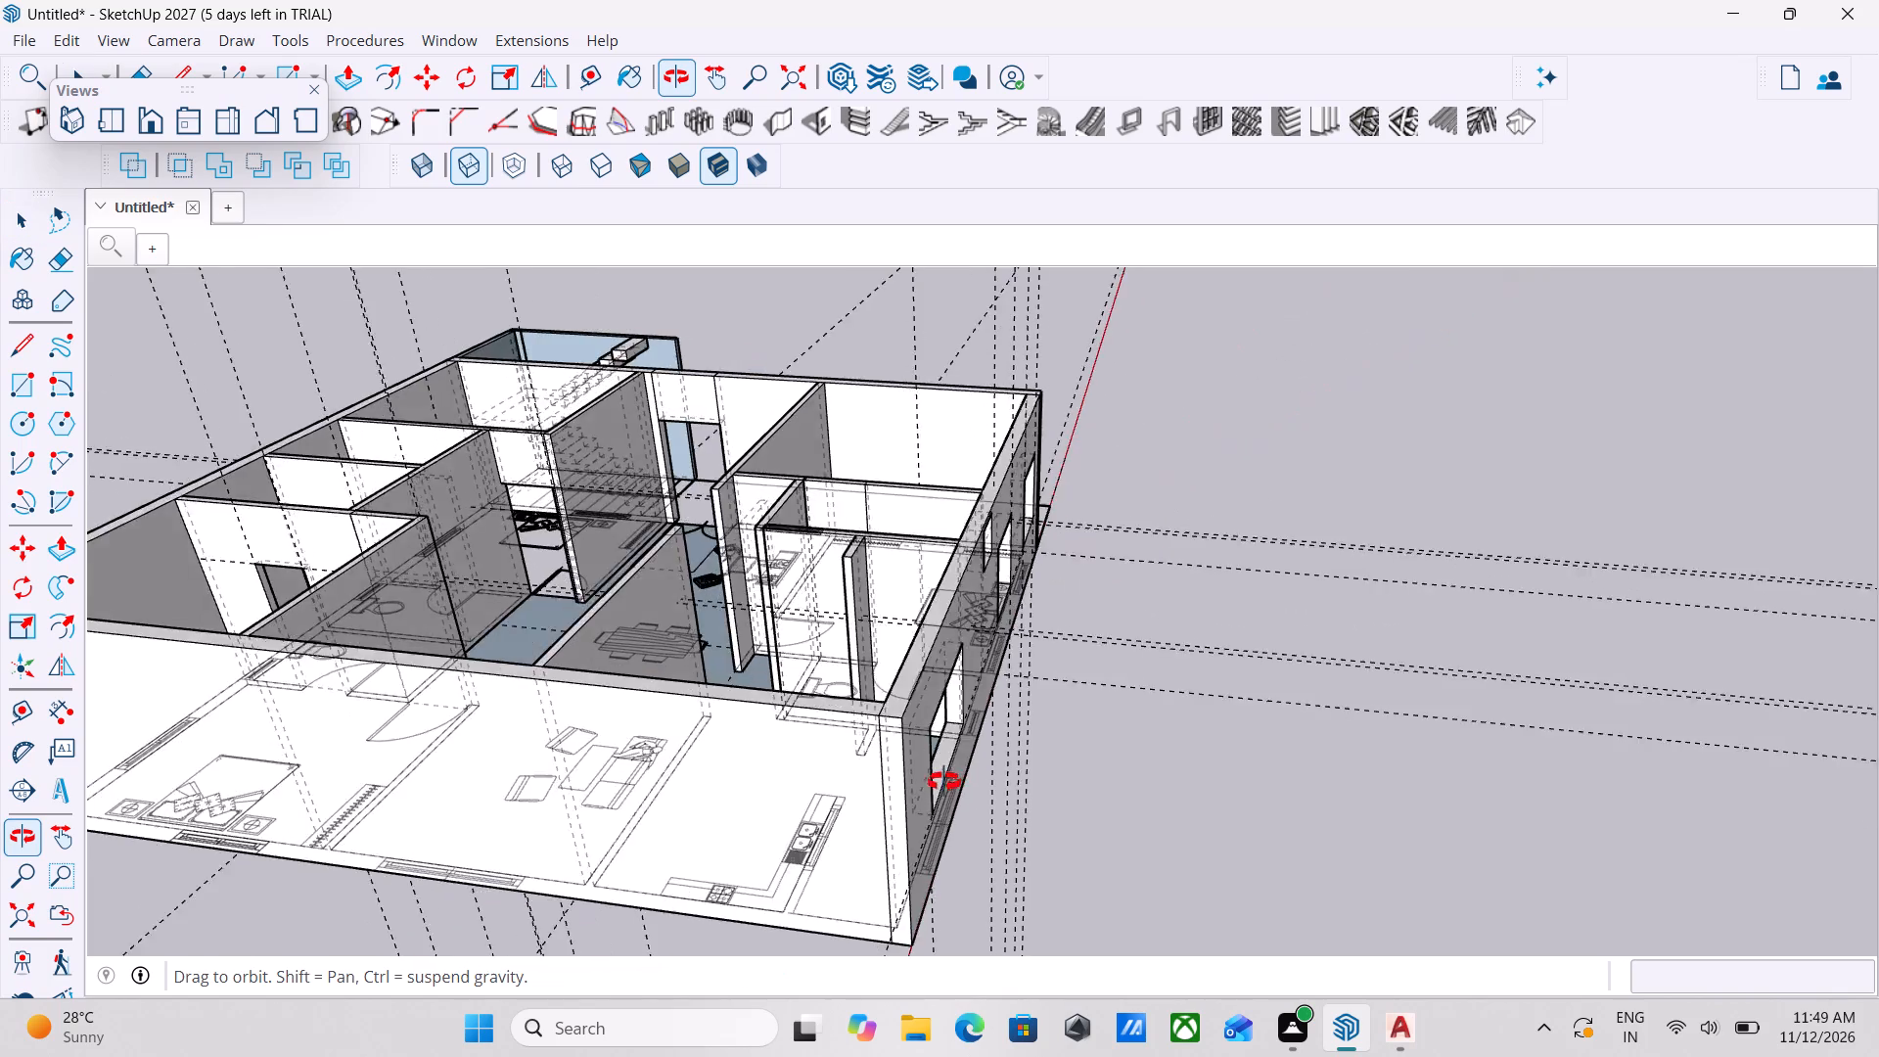
Examine the kitchen opening from inside and the opposite outer wall, where the other bedrooms and bathrooms have windows on the plan.
scroll(768, 774, down, 3)
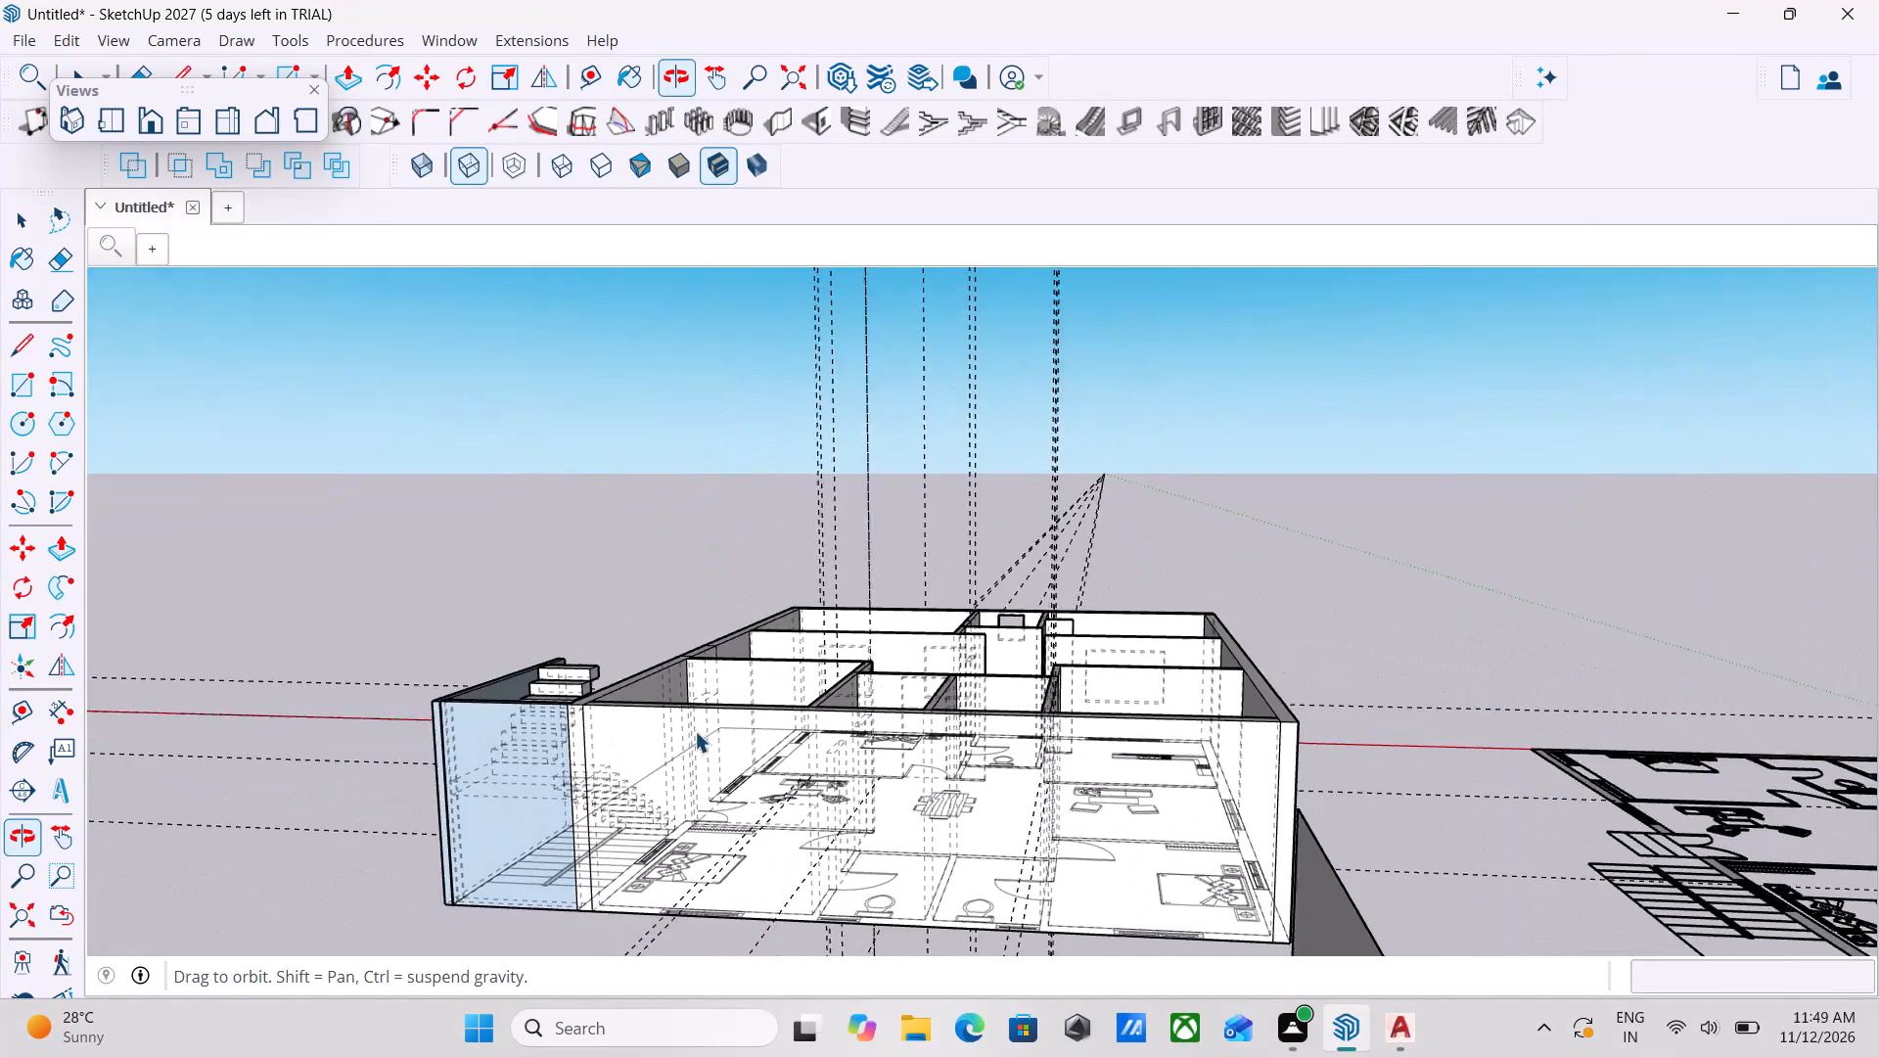
scroll(1022, 834, down, 3)
scroll(1045, 935, down, 4)
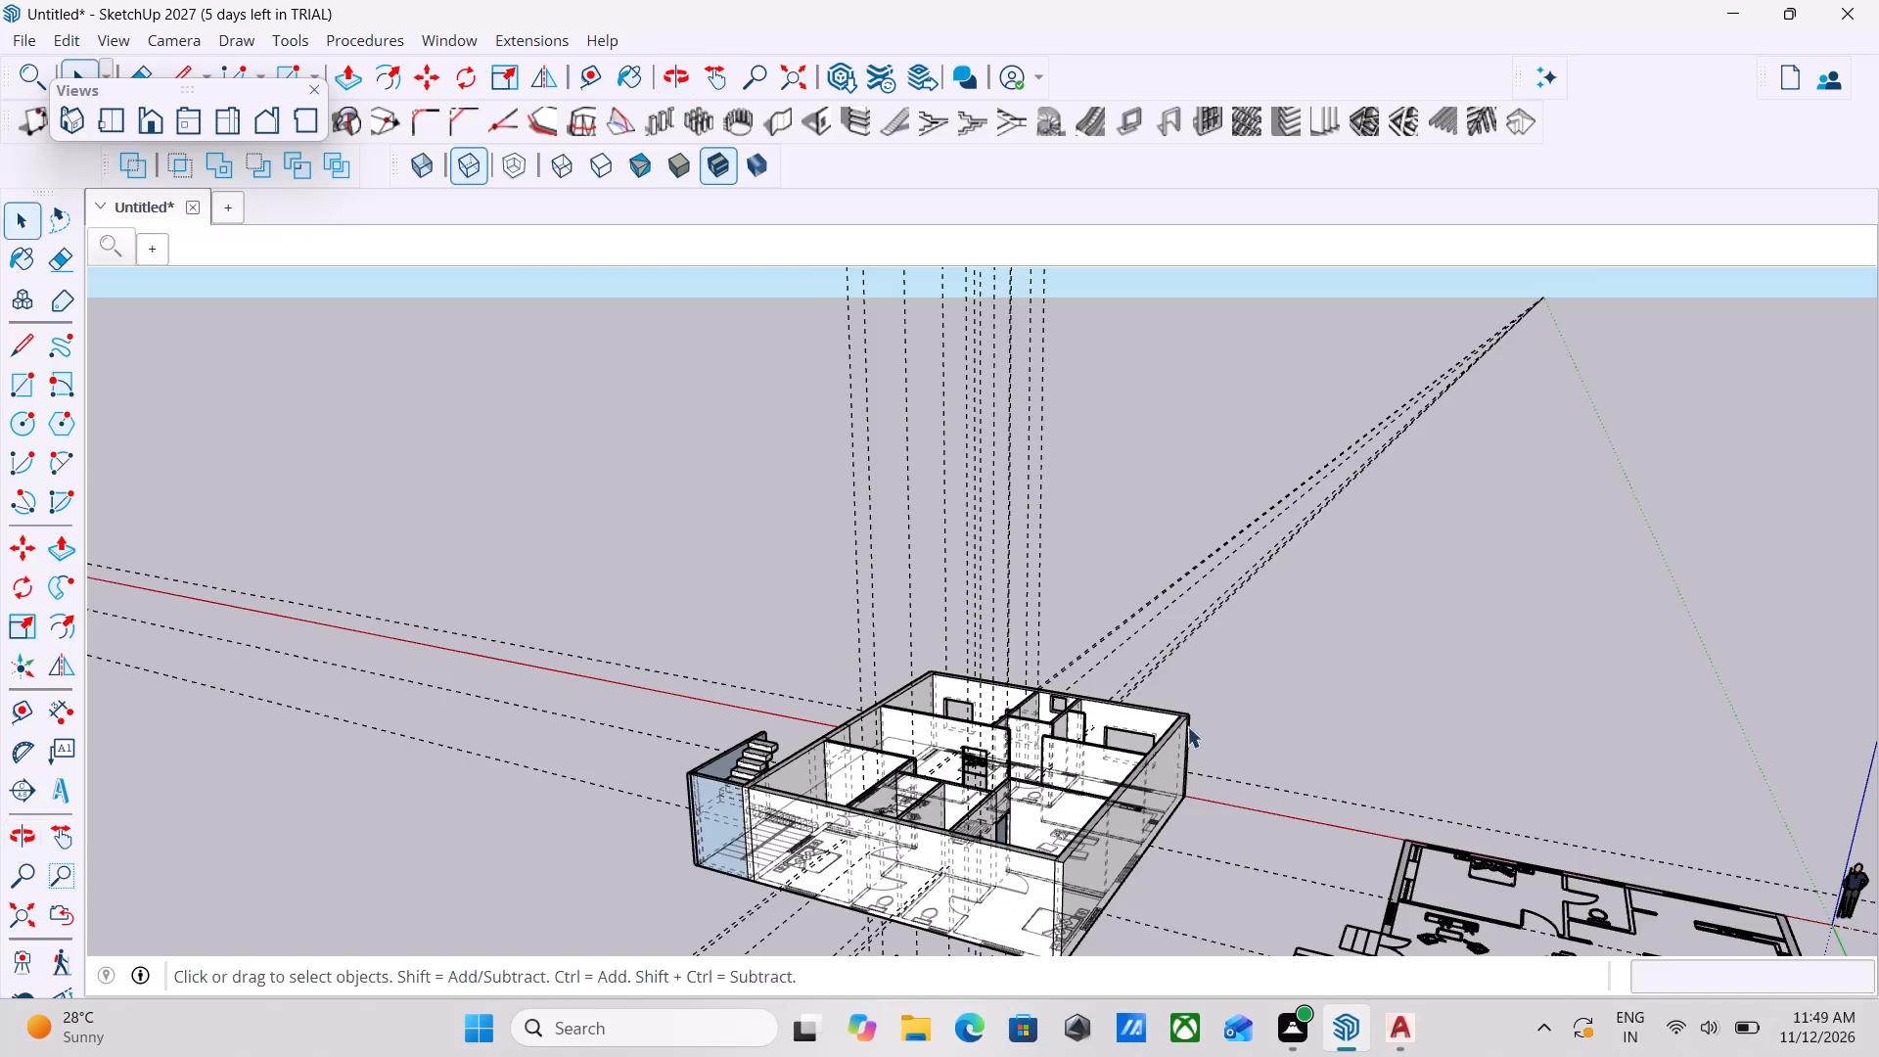
scroll(1184, 686, up, 17)
click(1096, 726)
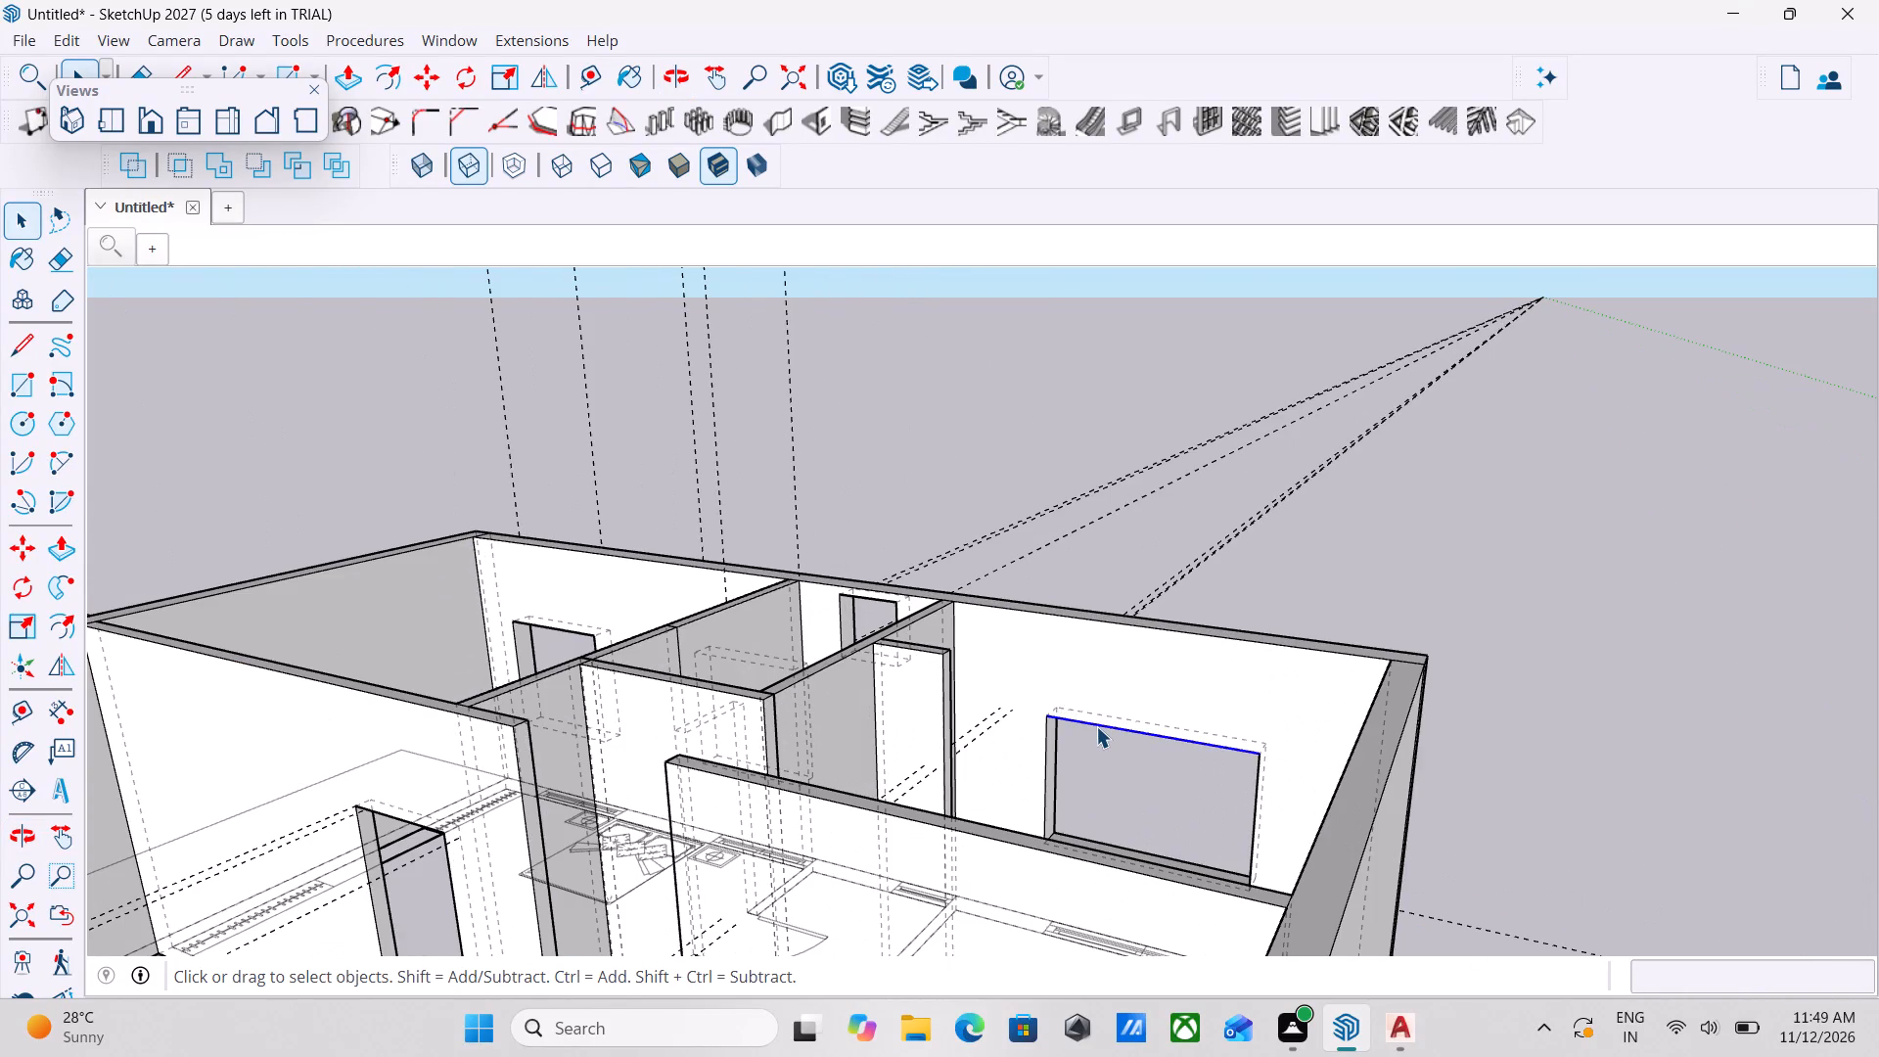
scroll(1096, 726, up, 3)
scroll(1096, 726, down, 4)
key(Escape)
scroll(1047, 758, down, 5)
middle_drag(947, 831, 1015, 812)
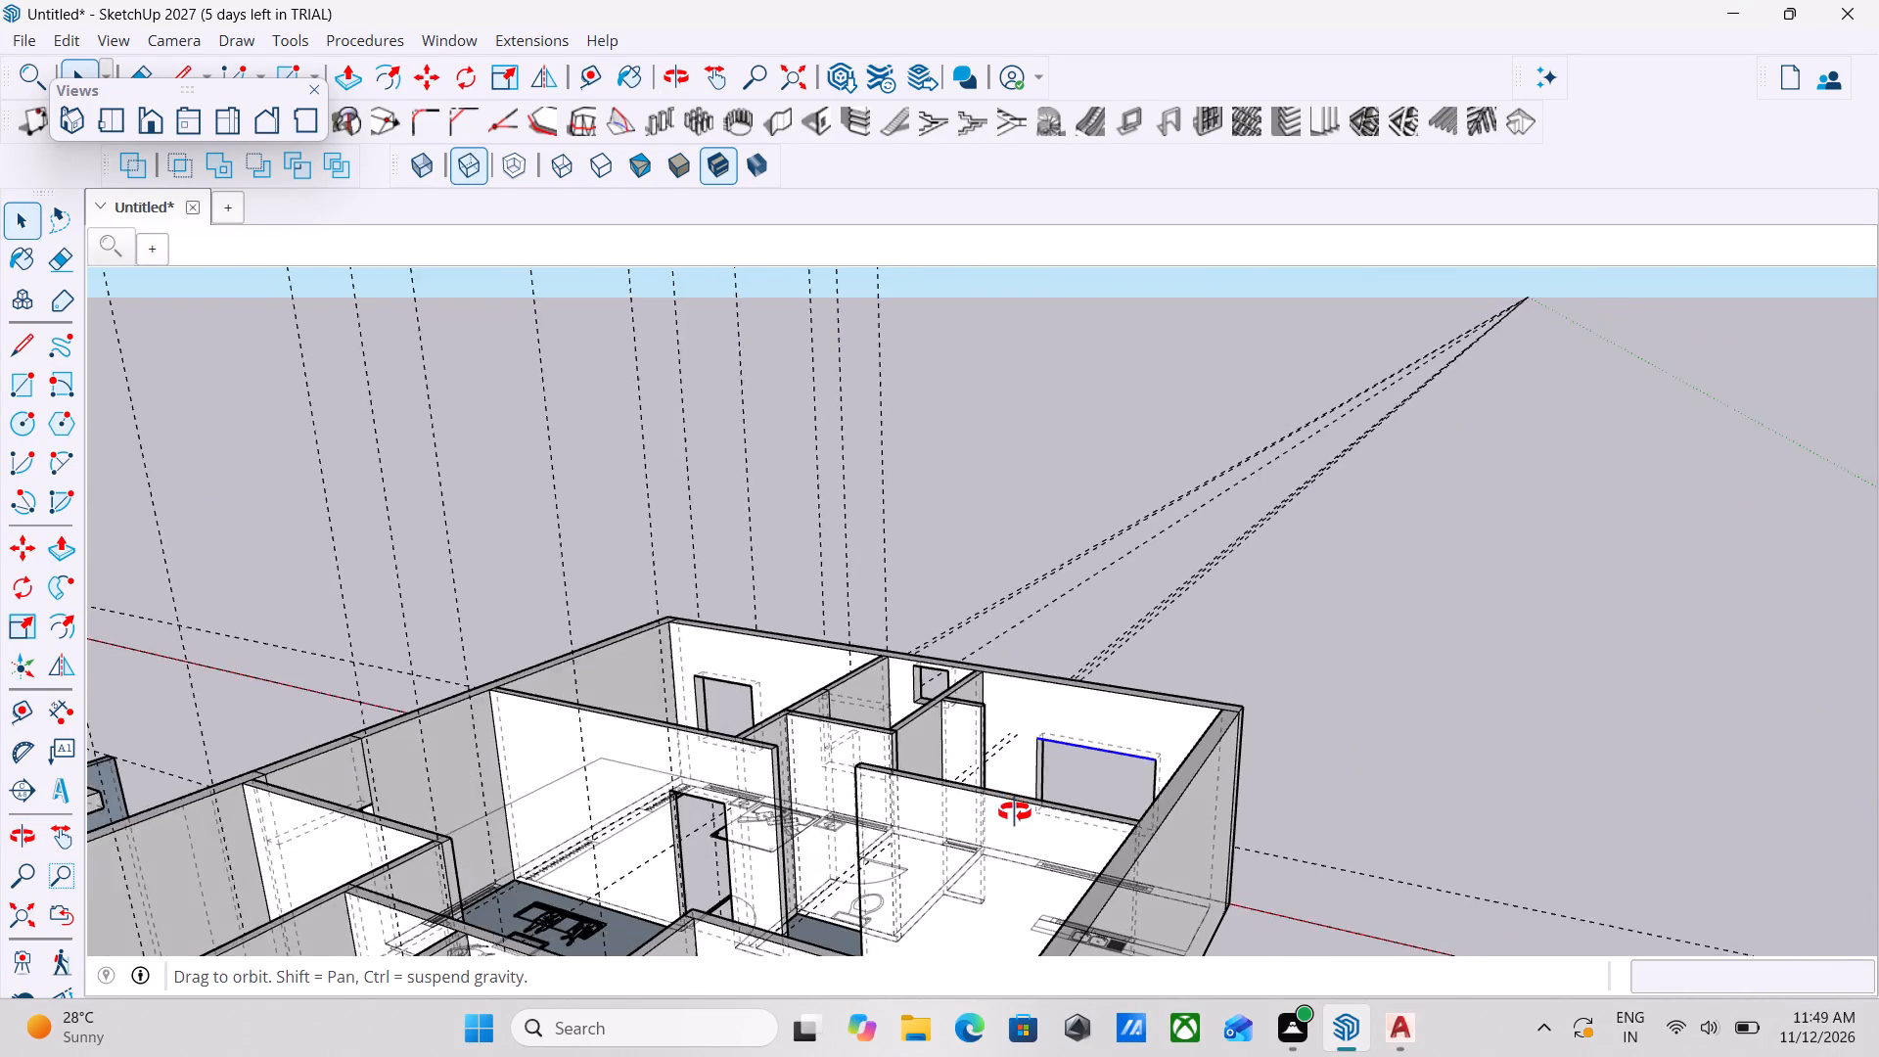
middle_drag(1015, 812, 1218, 756)
scroll(1218, 756, down, 16)
scroll(1256, 854, up, 1)
middle_drag(1256, 854, 1152, 909)
scroll(1152, 909, up, 13)
middle_drag(1173, 827, 1164, 774)
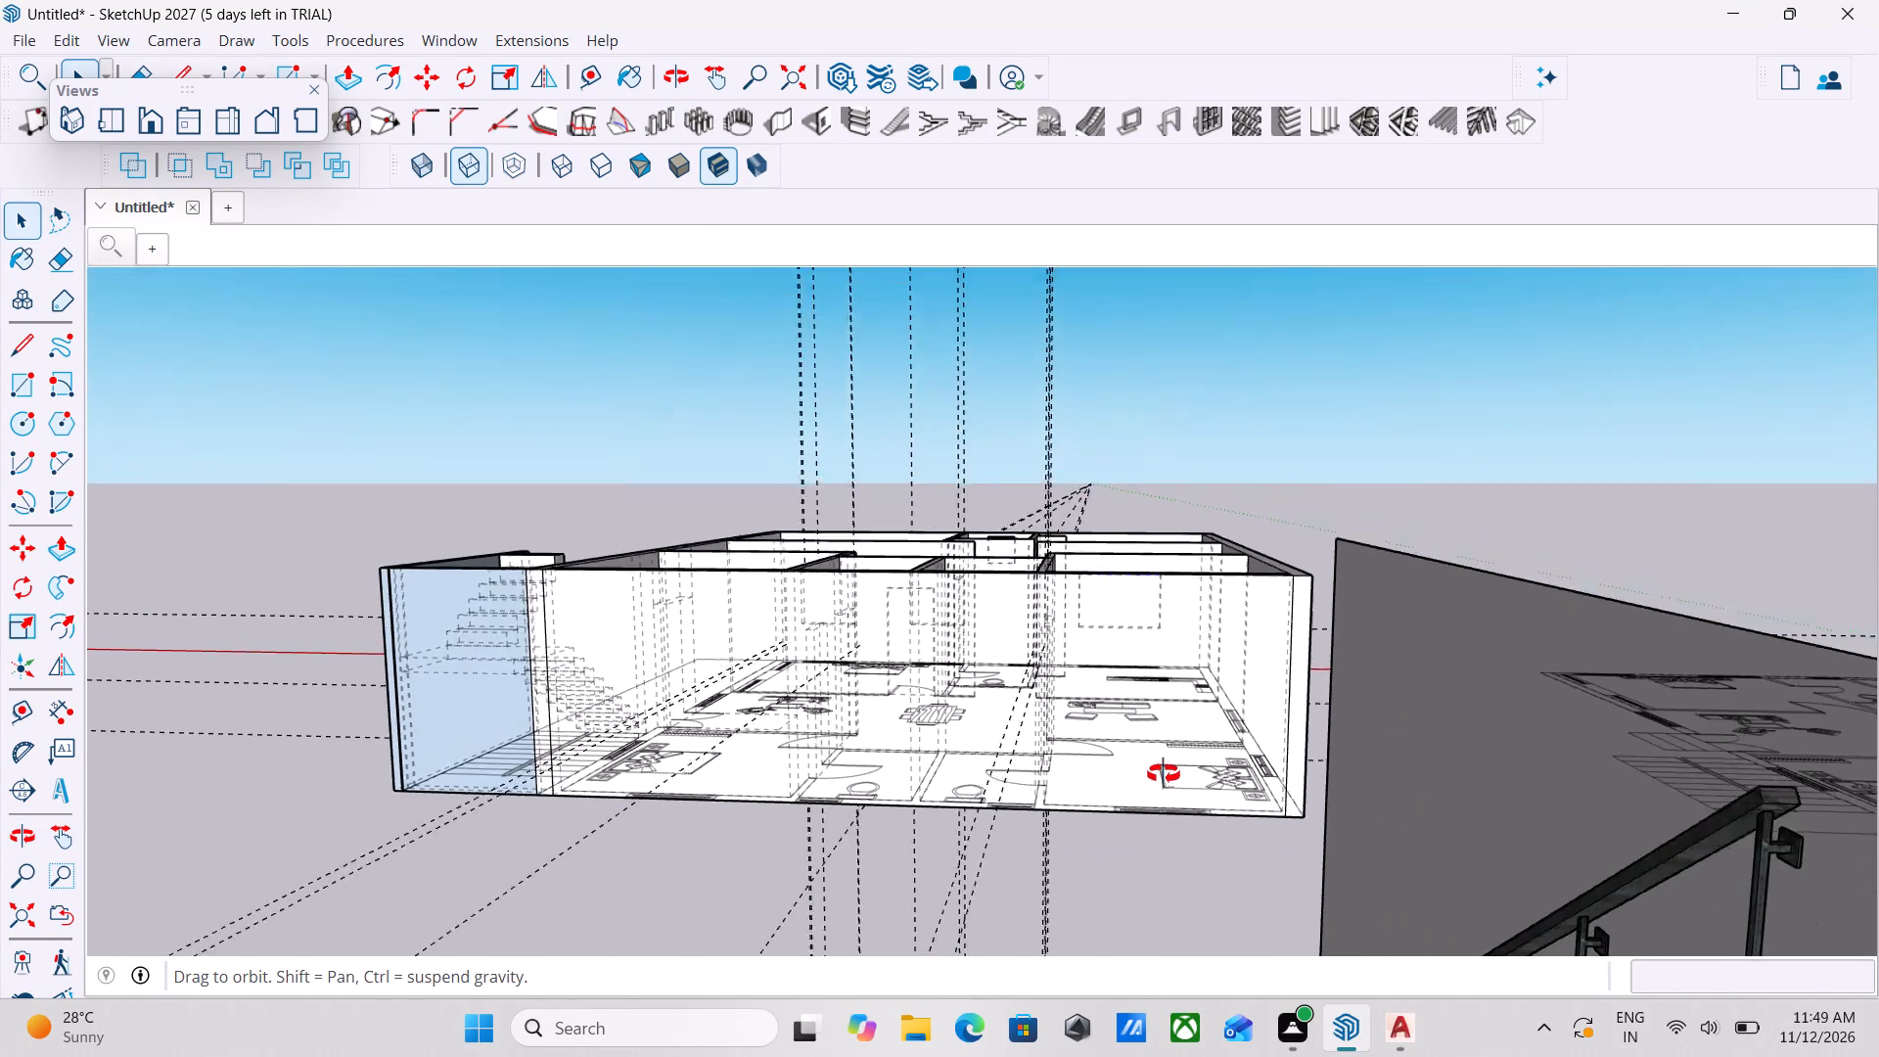
middle_drag(1164, 774, 1145, 802)
scroll(1144, 832, up, 3)
middle_drag(1220, 827, 1218, 783)
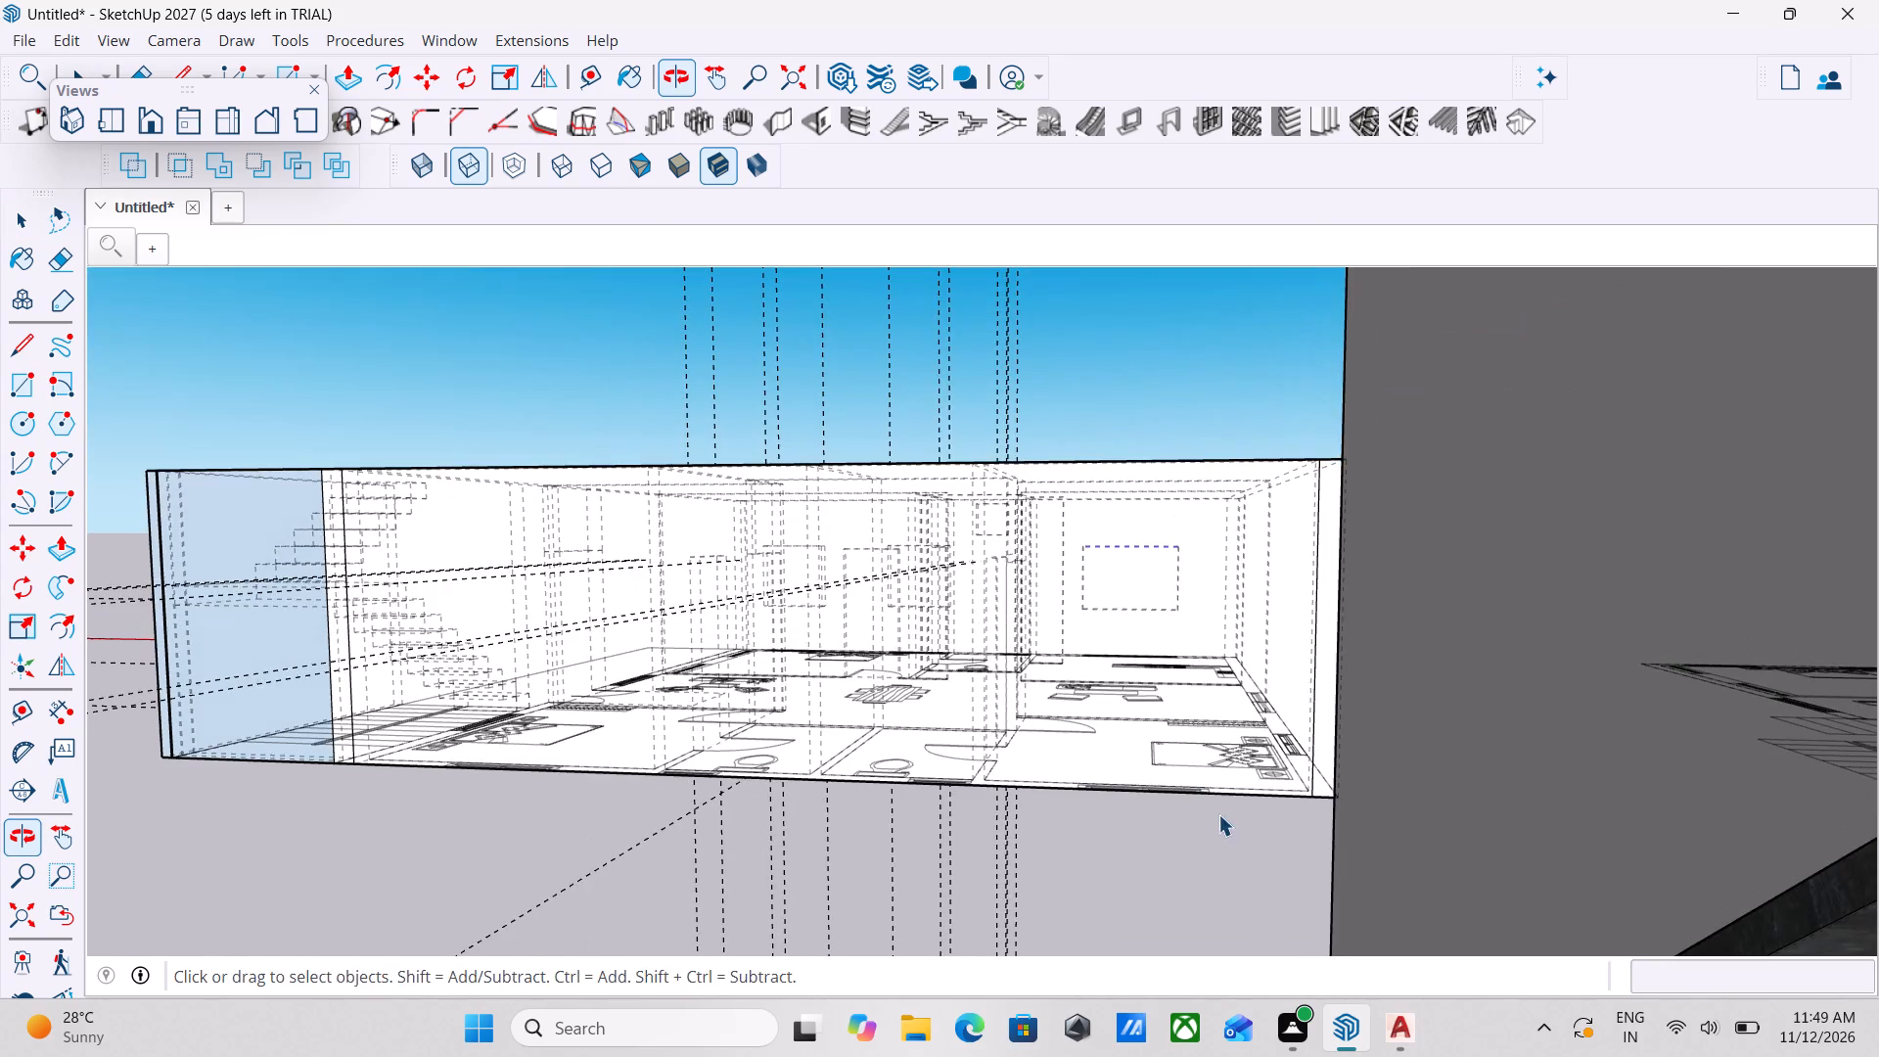
middle_drag(1218, 814, 1230, 851)
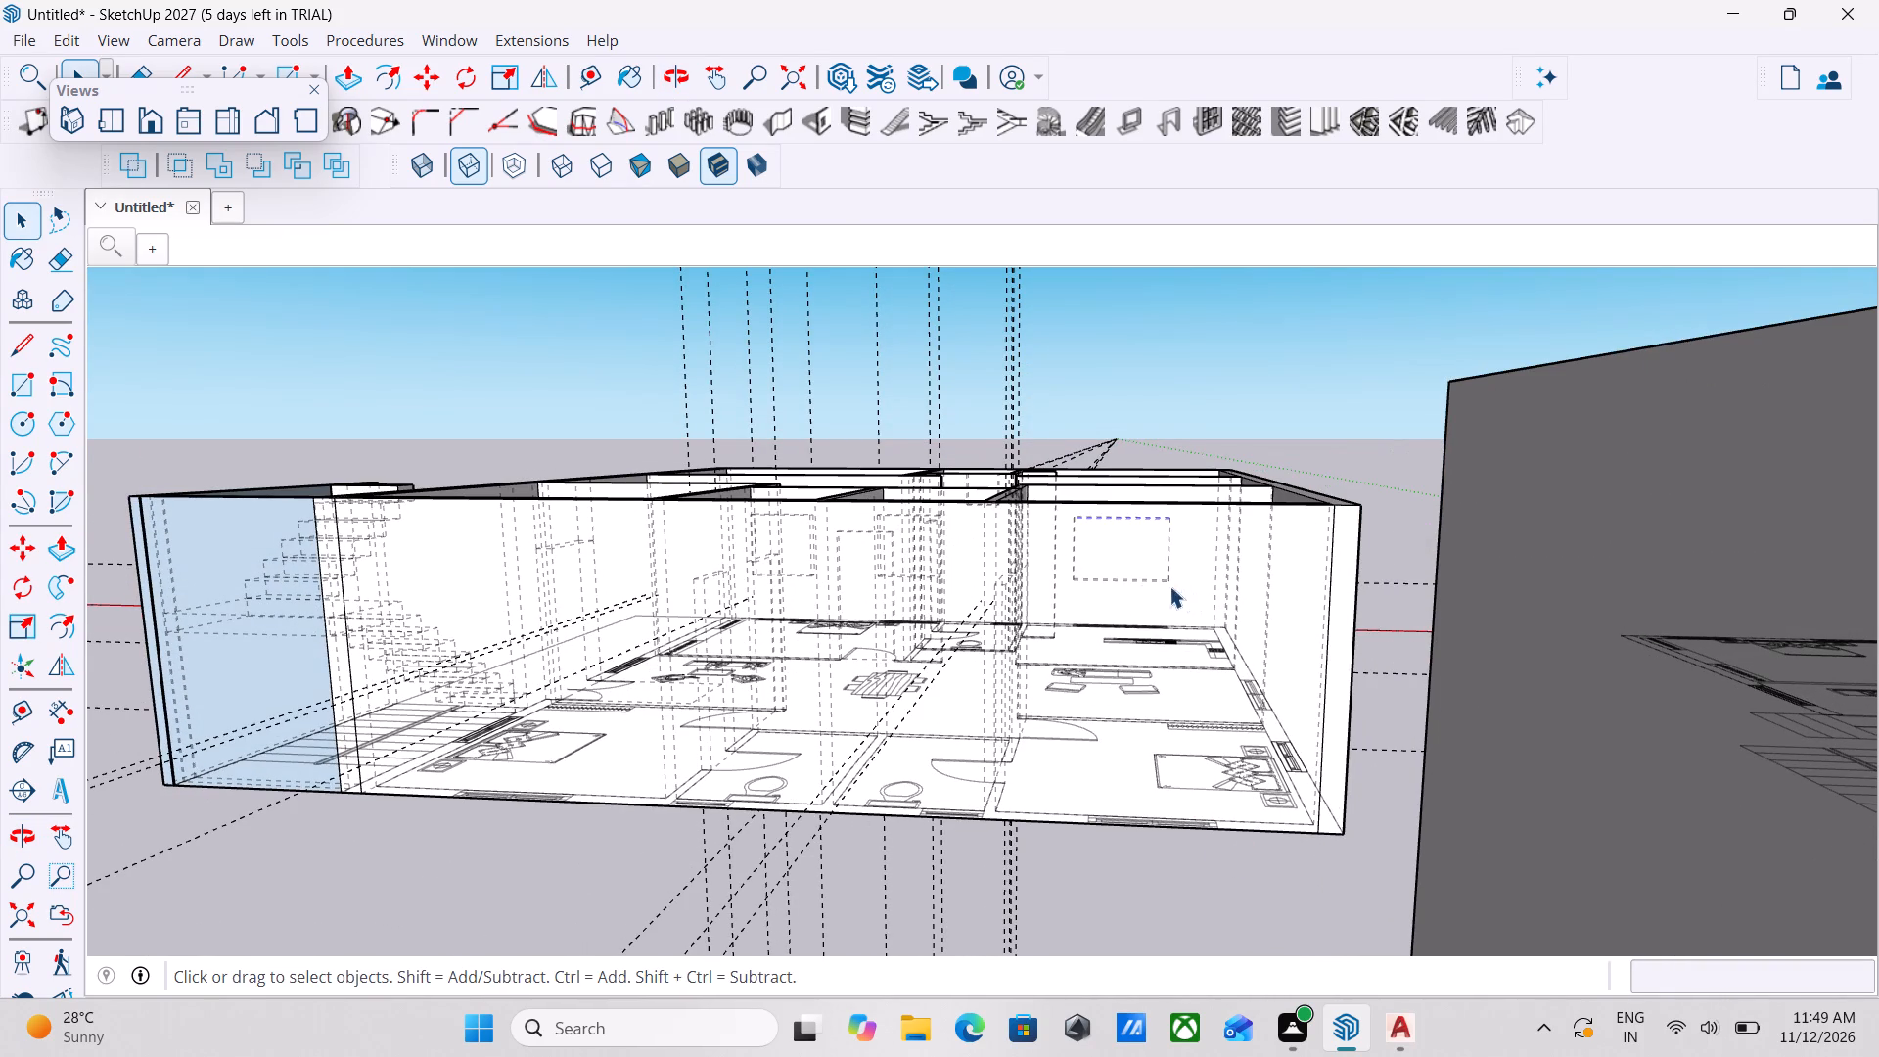
Place a horizontal guide line 3' above the base edge of the outer wall opposite the kitchen.
click(602, 67)
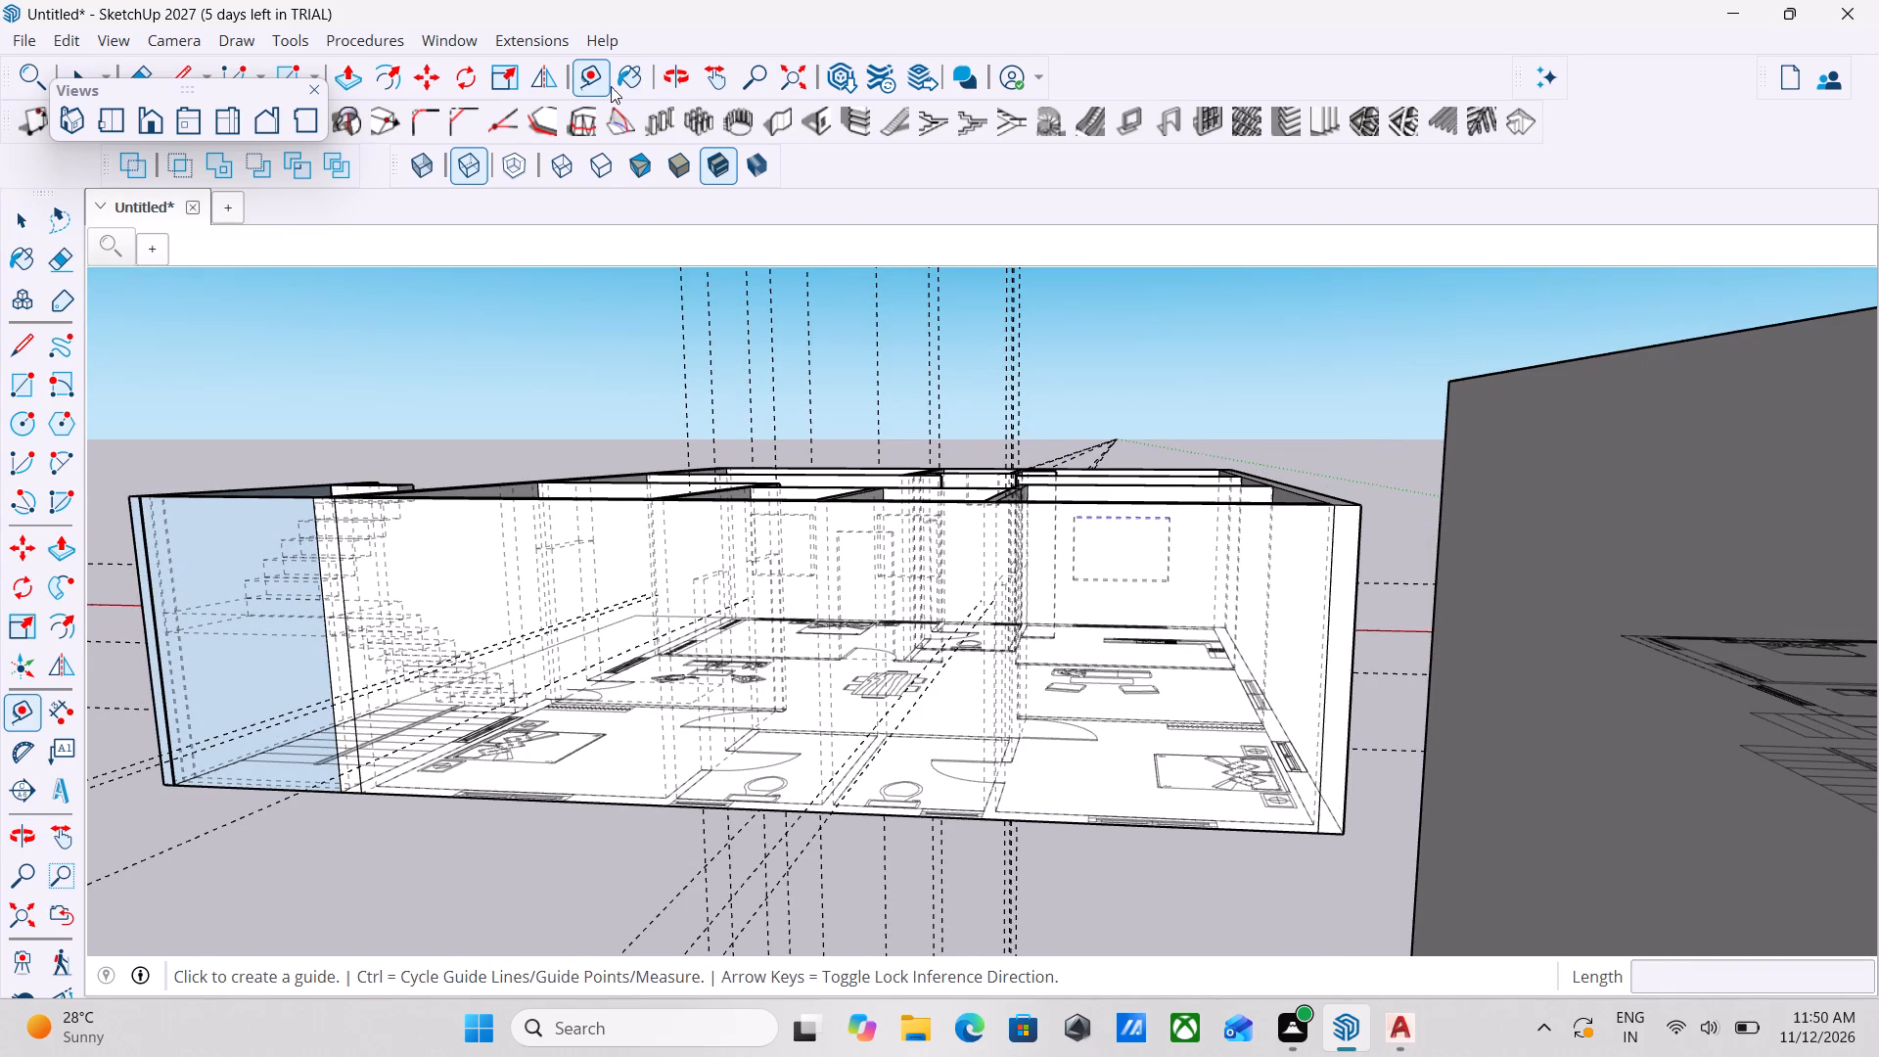
scroll(1189, 853, up, 3)
scroll(1327, 854, up, 8)
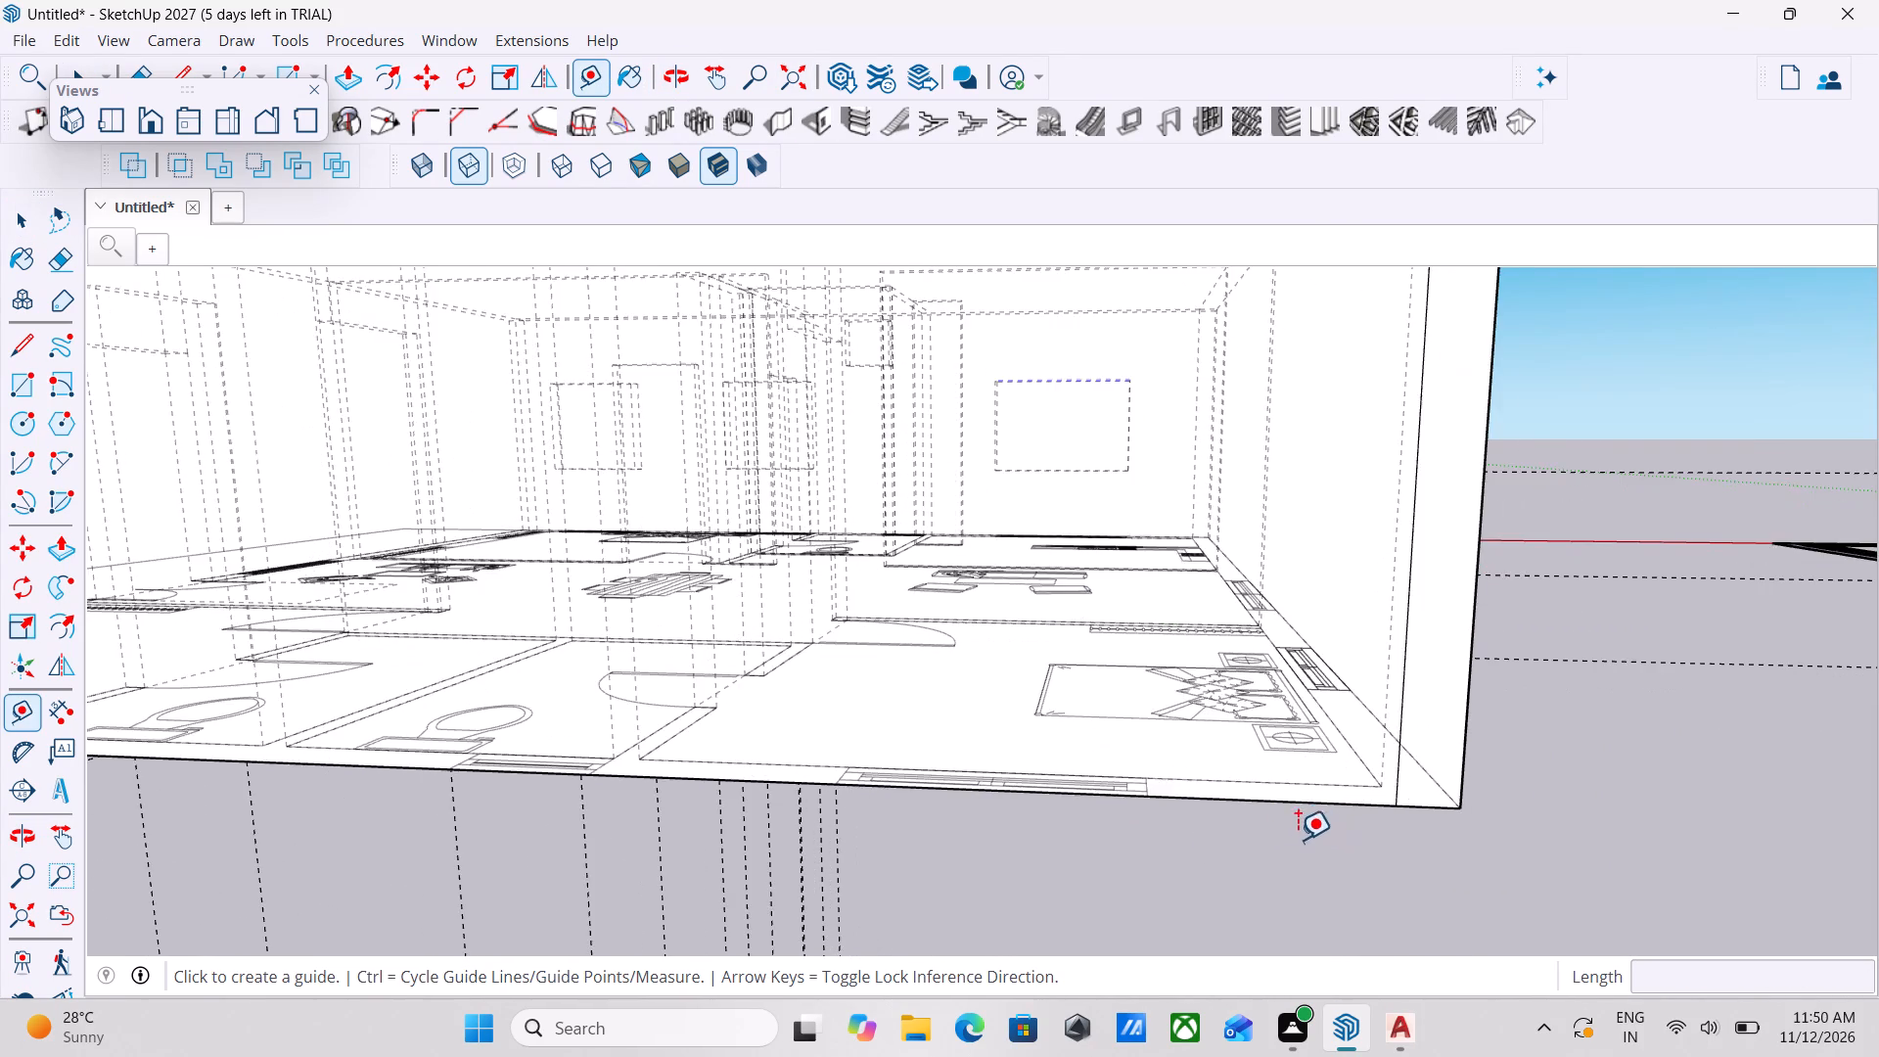
scroll(1298, 840, up, 3)
click(1225, 787)
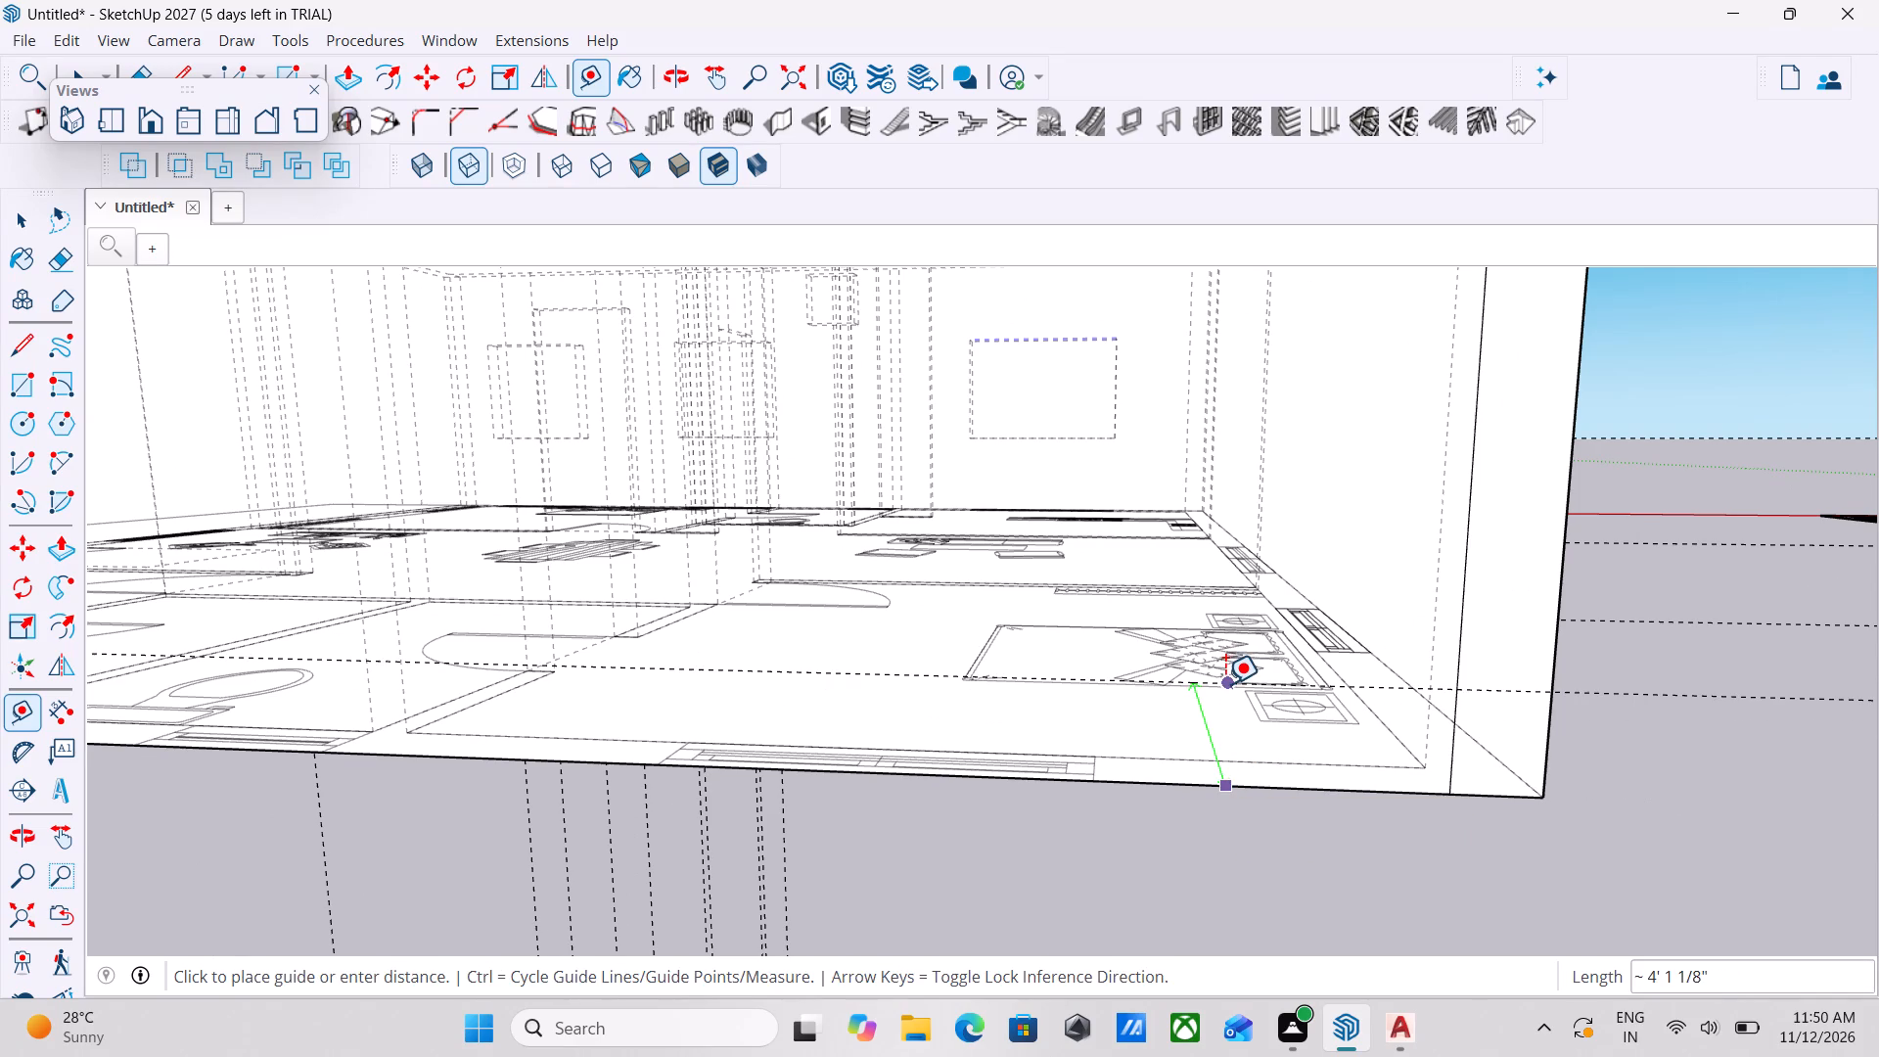
scroll(1225, 684, down, 4)
key(Up)
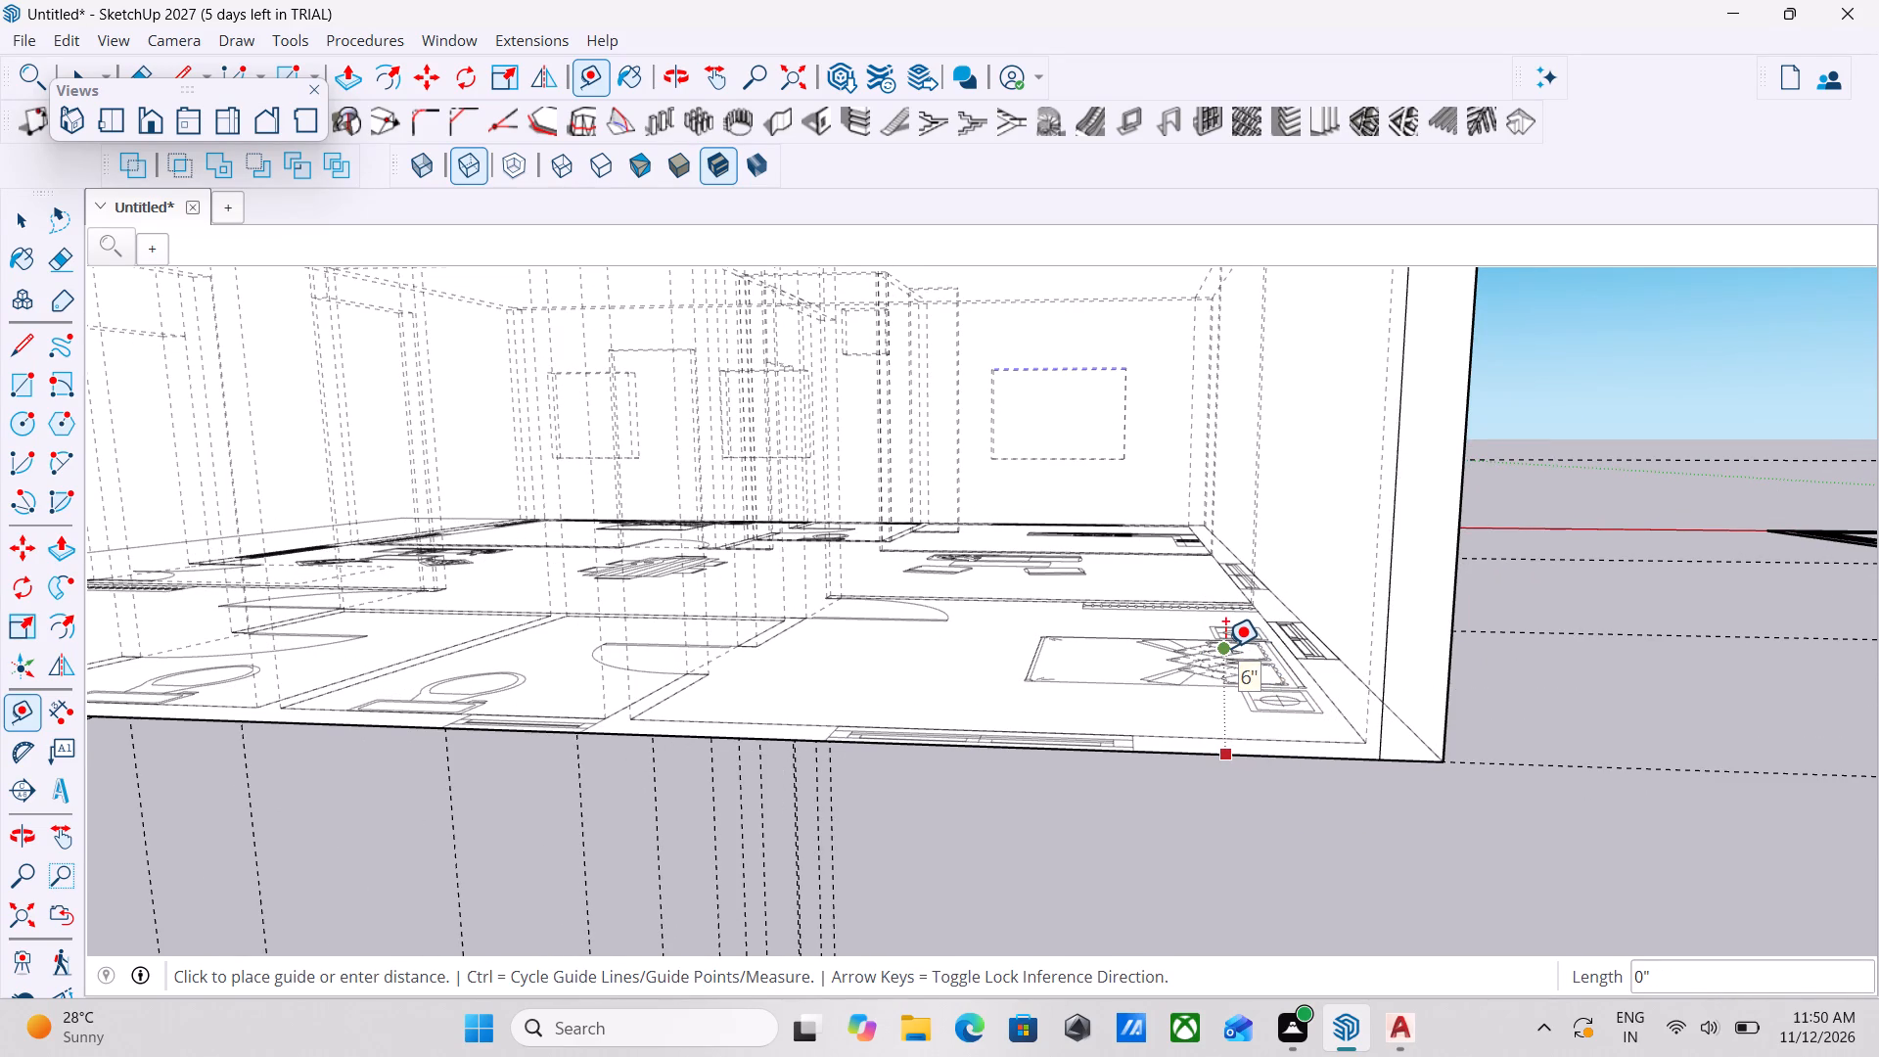
key(Up)
key(Up)
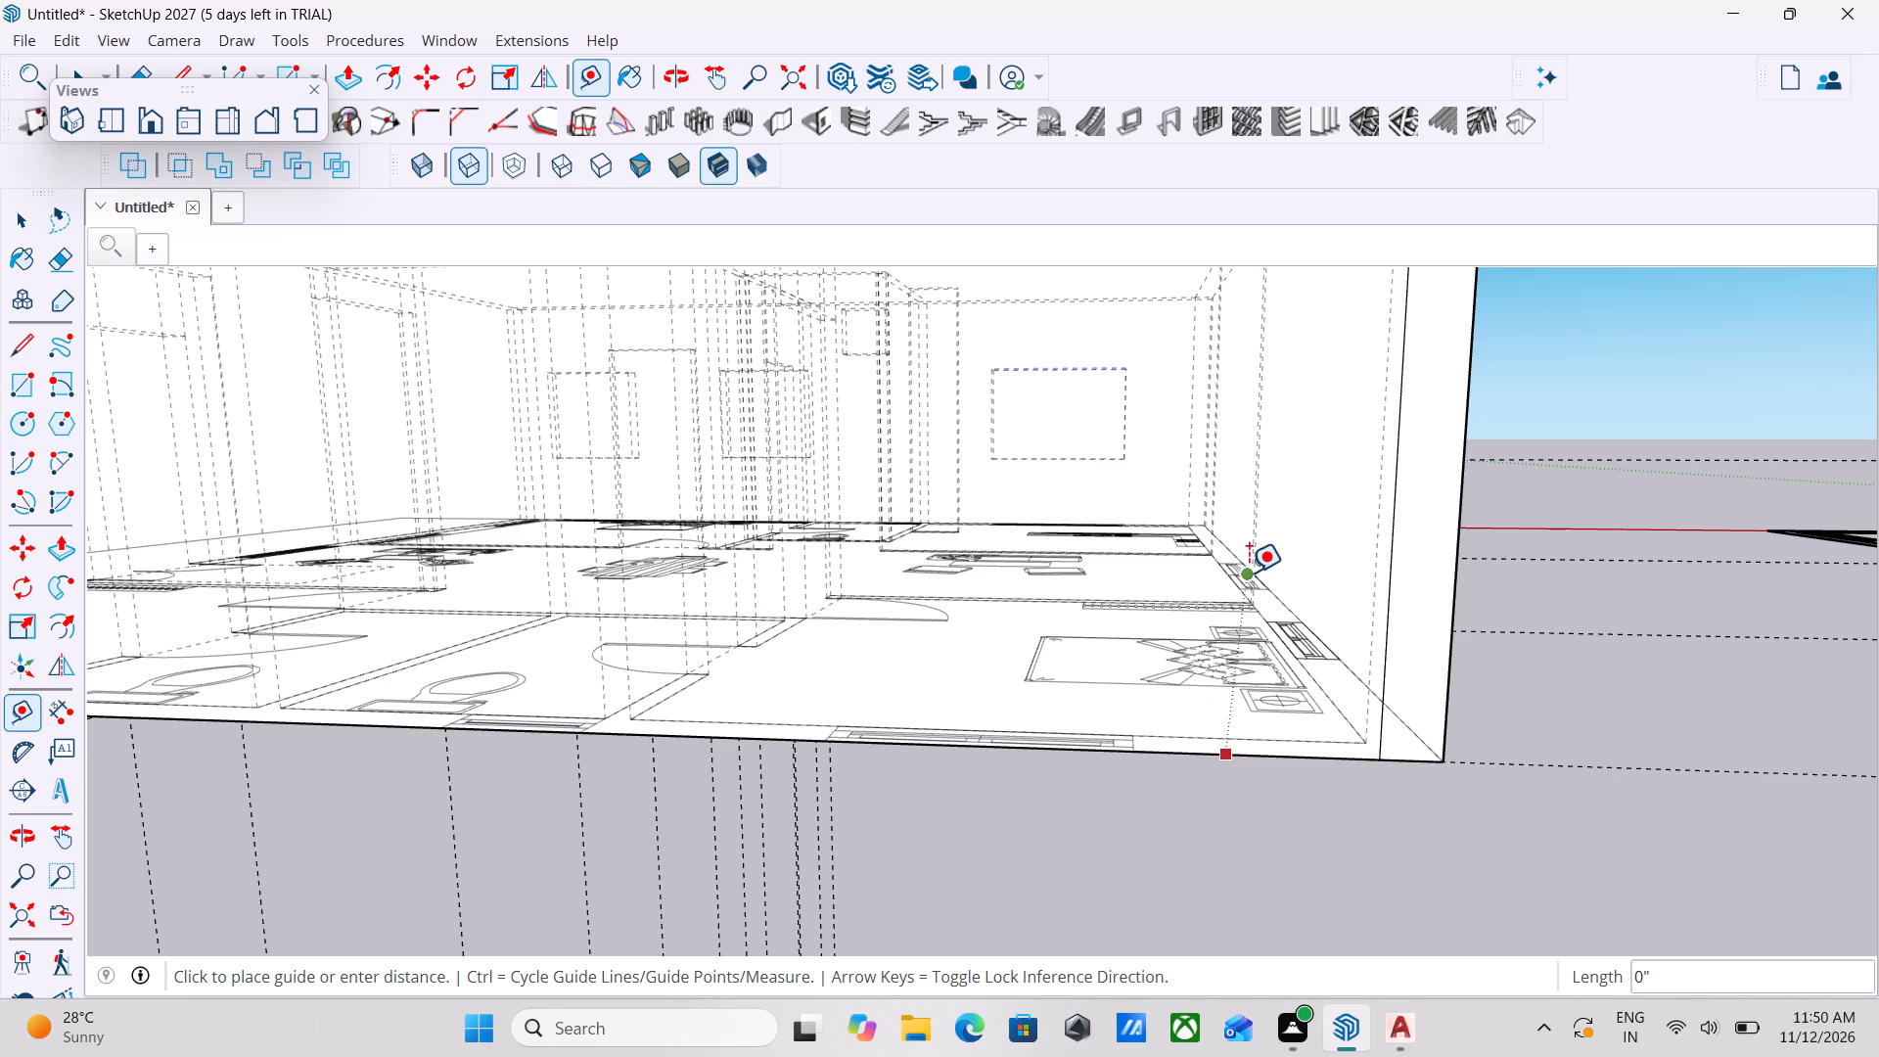
scroll(1235, 647, down, 1)
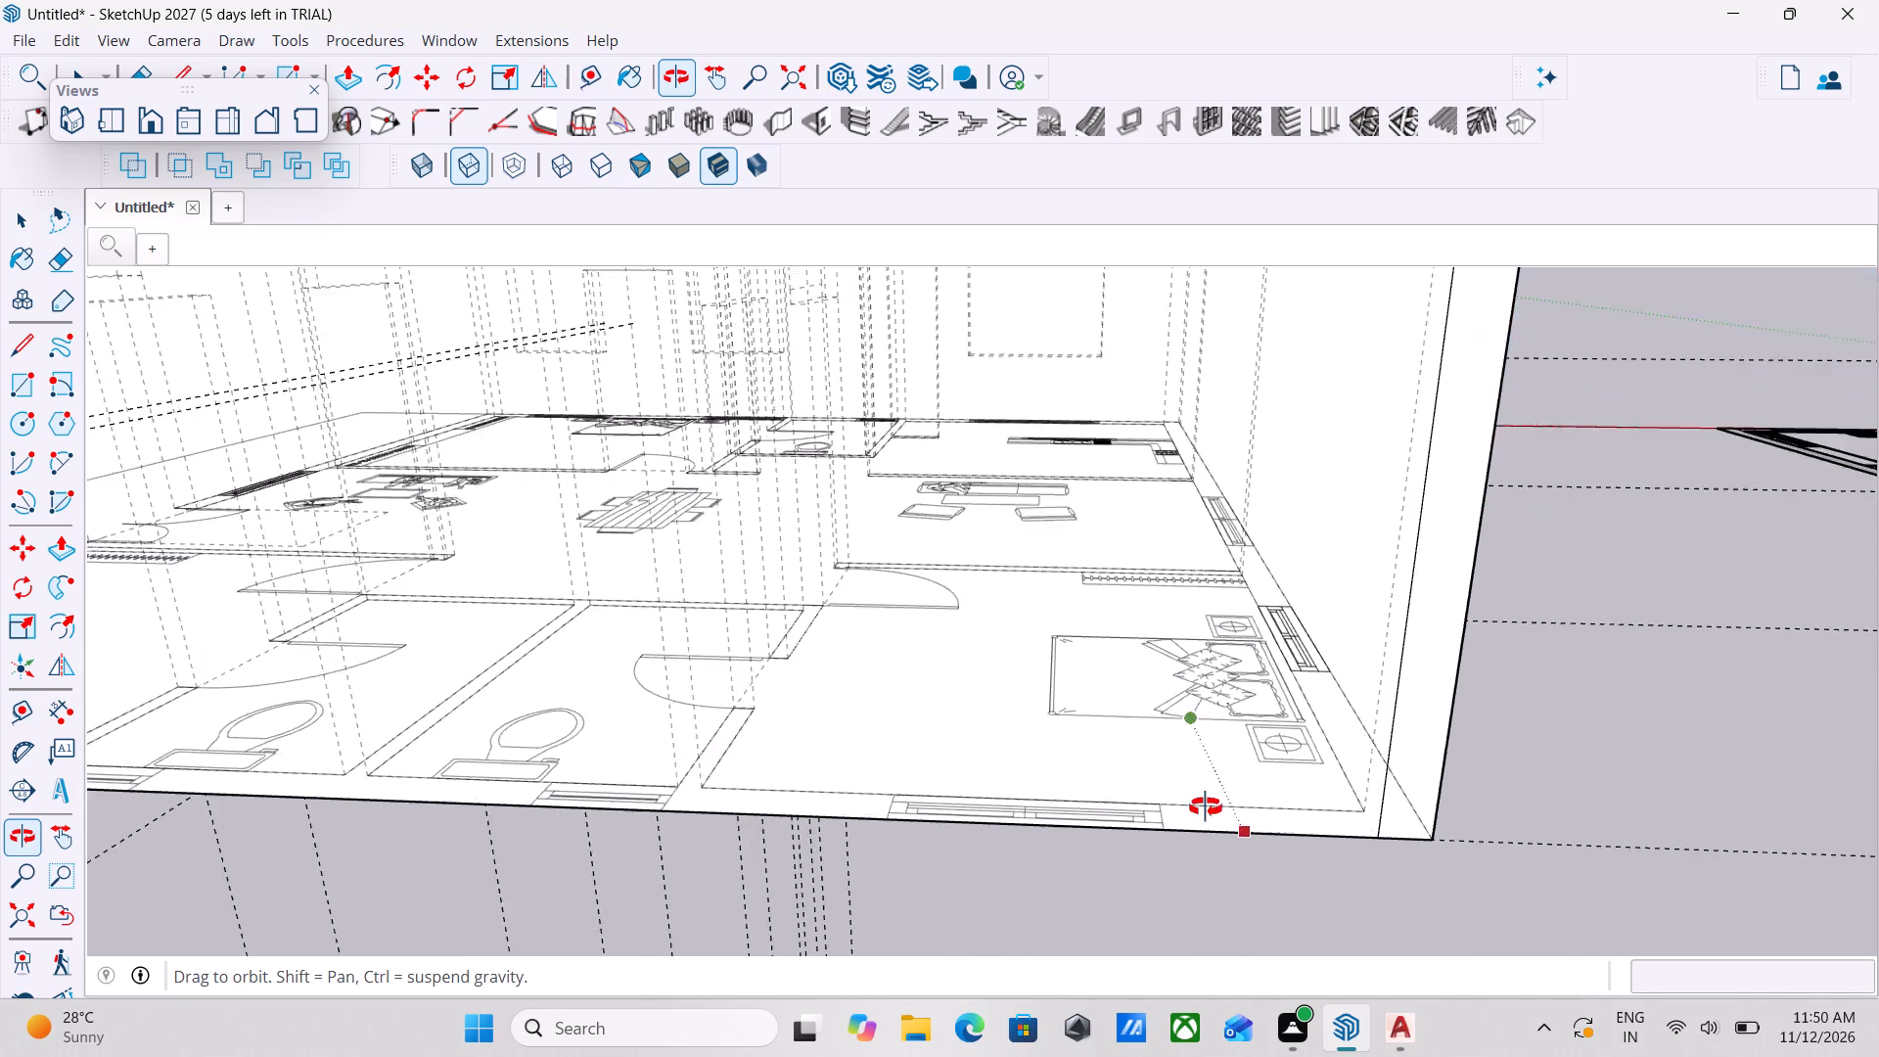
scroll(1250, 837, down, 5)
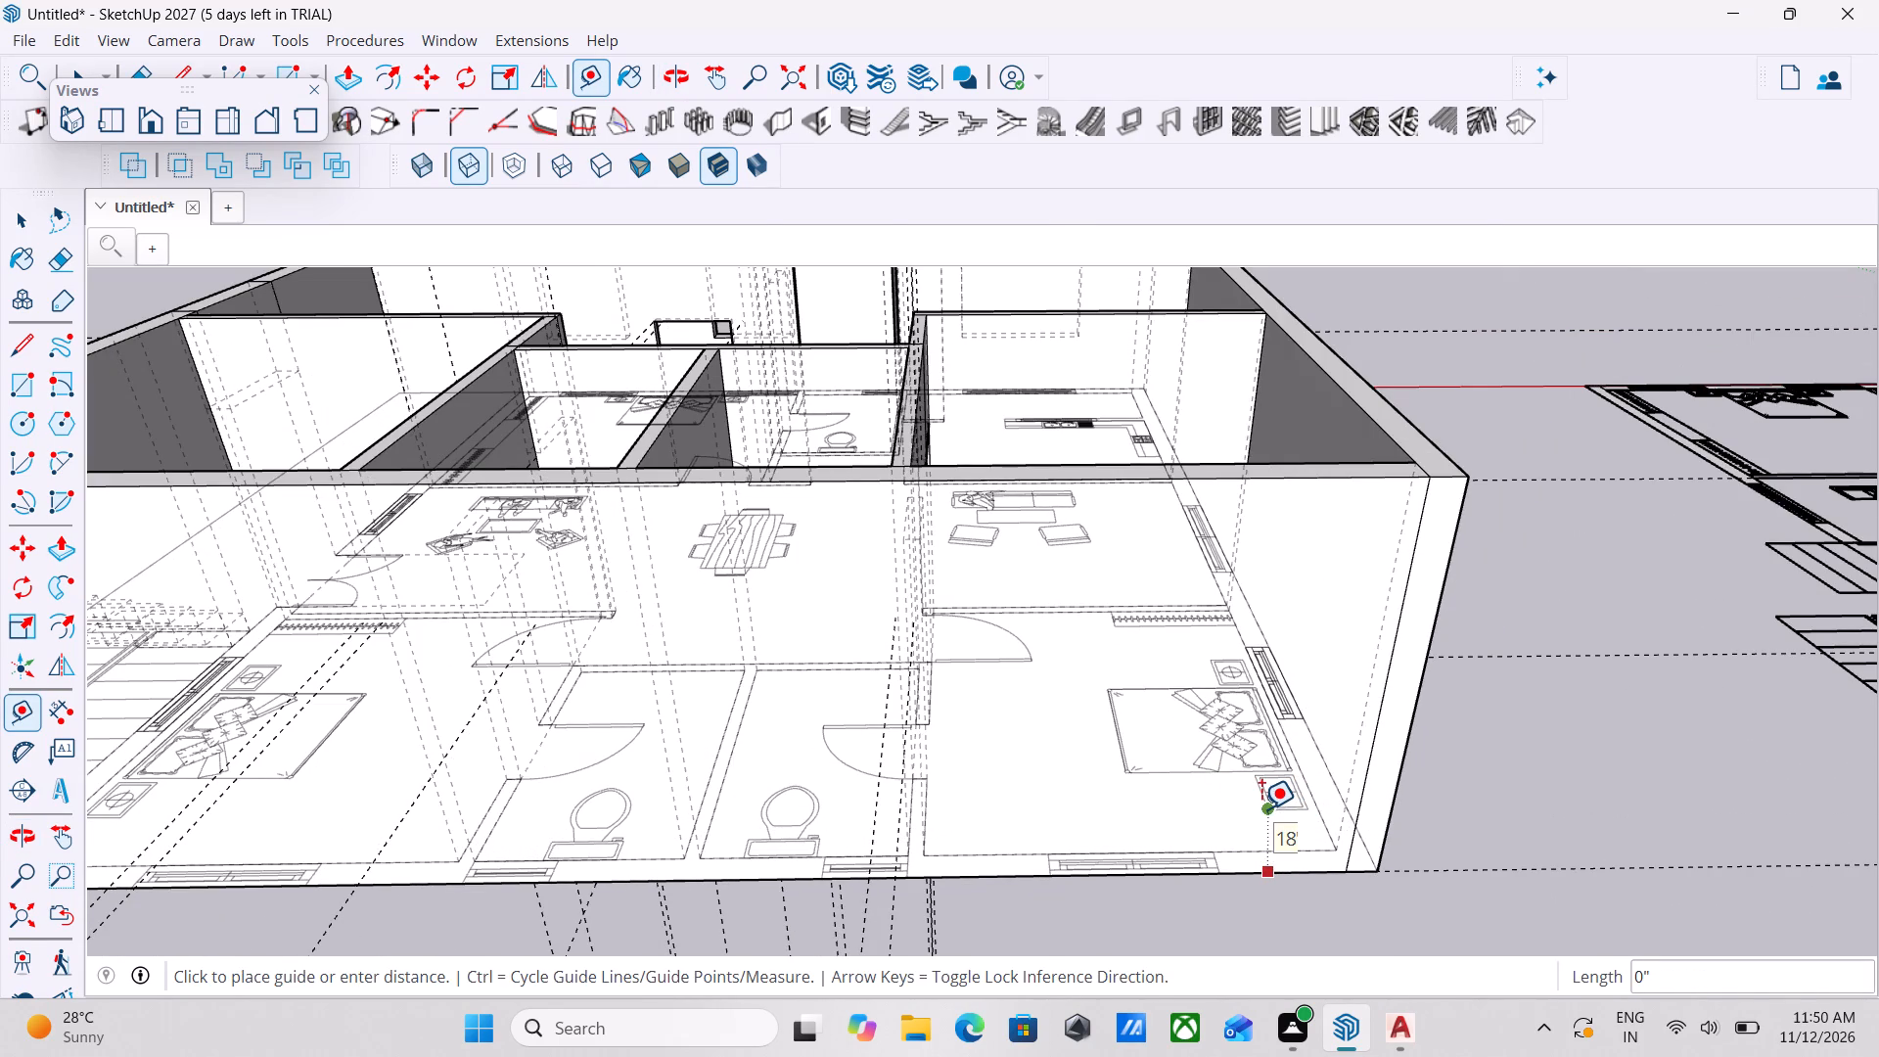
key(Up)
key(Up)
key(Right)
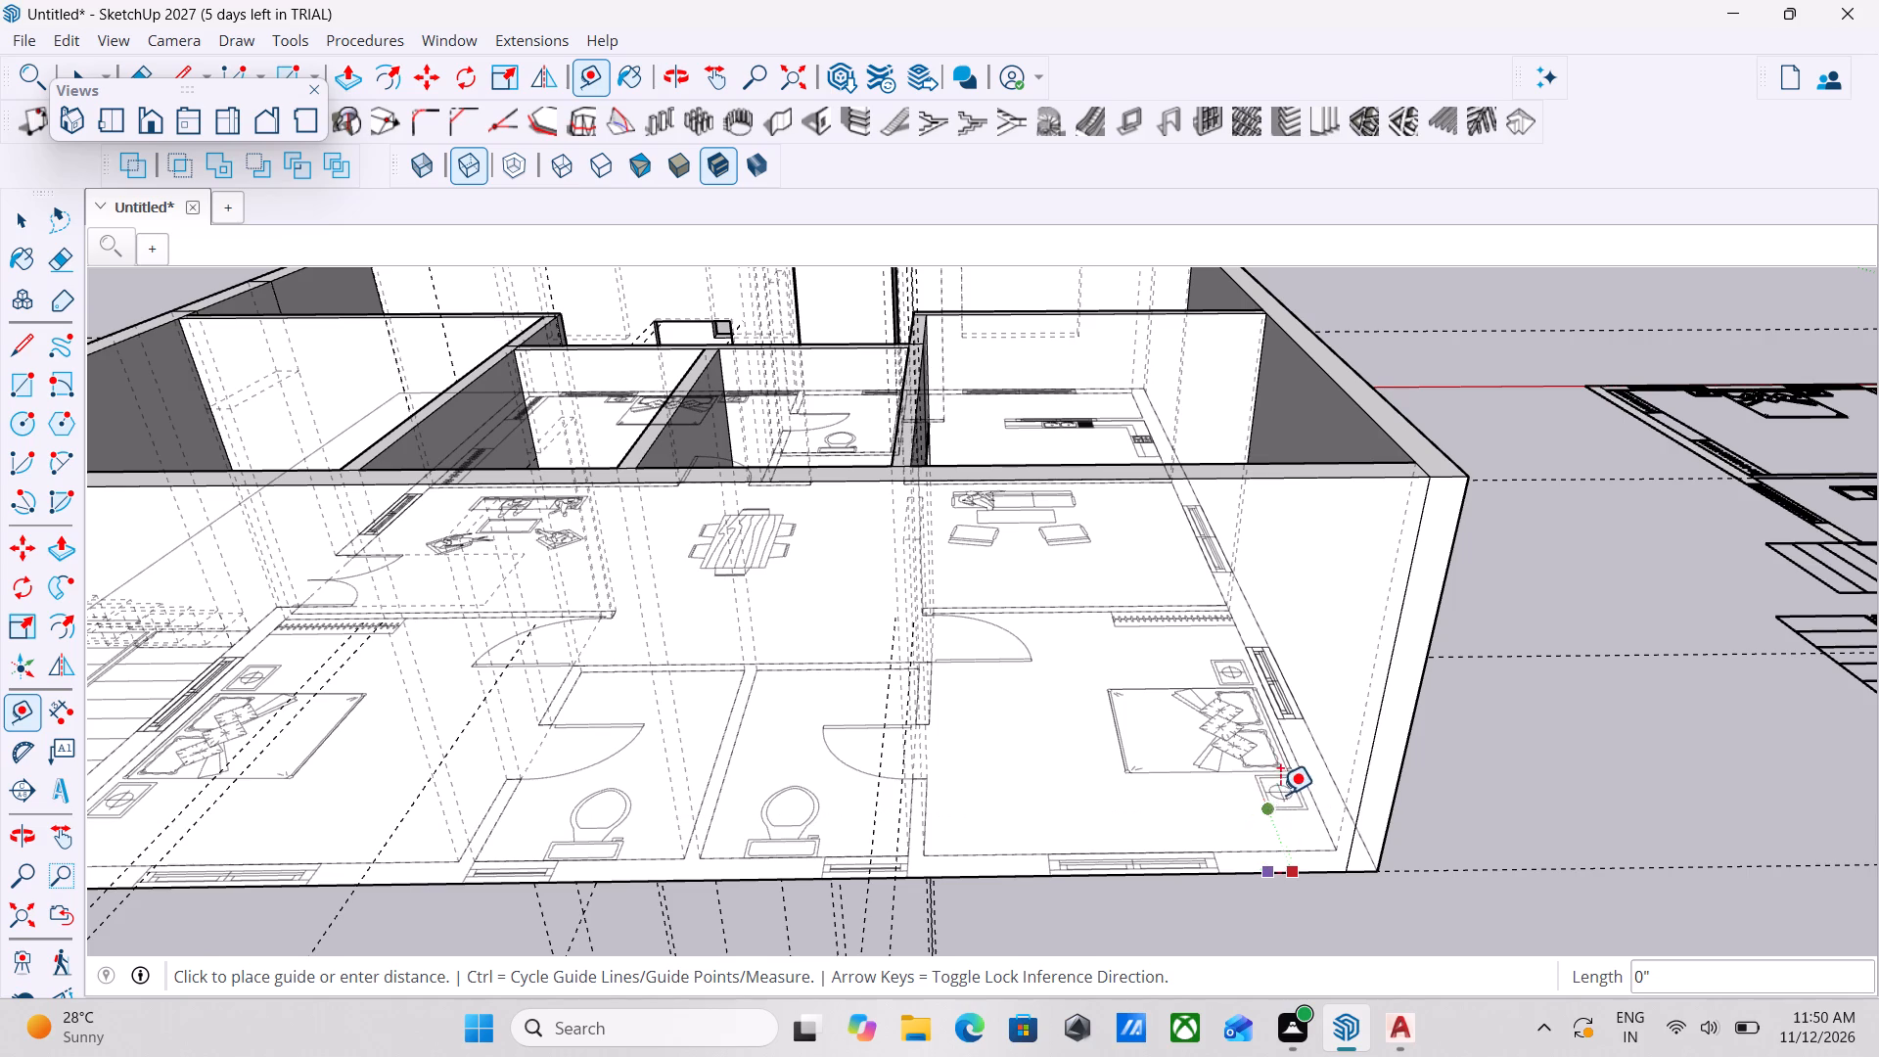
key(Up)
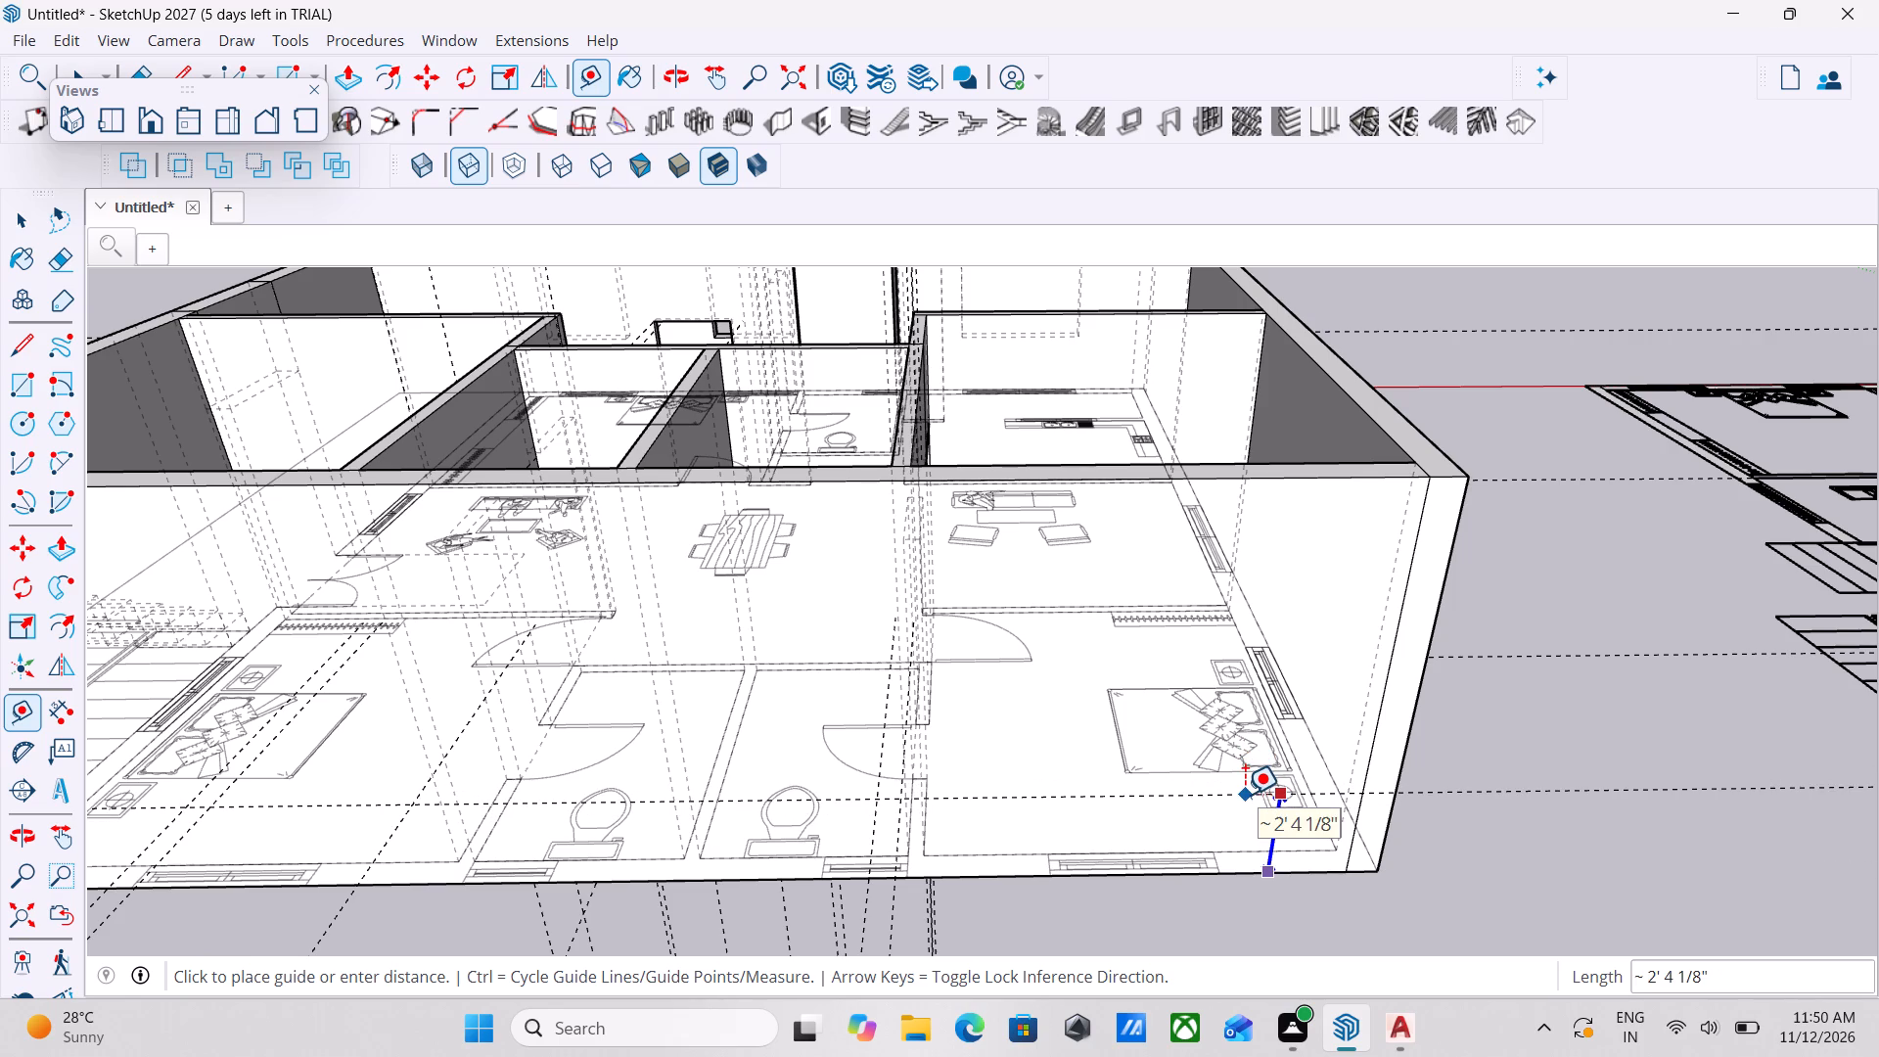
key(3)
key(apostrophe)
key(Return)
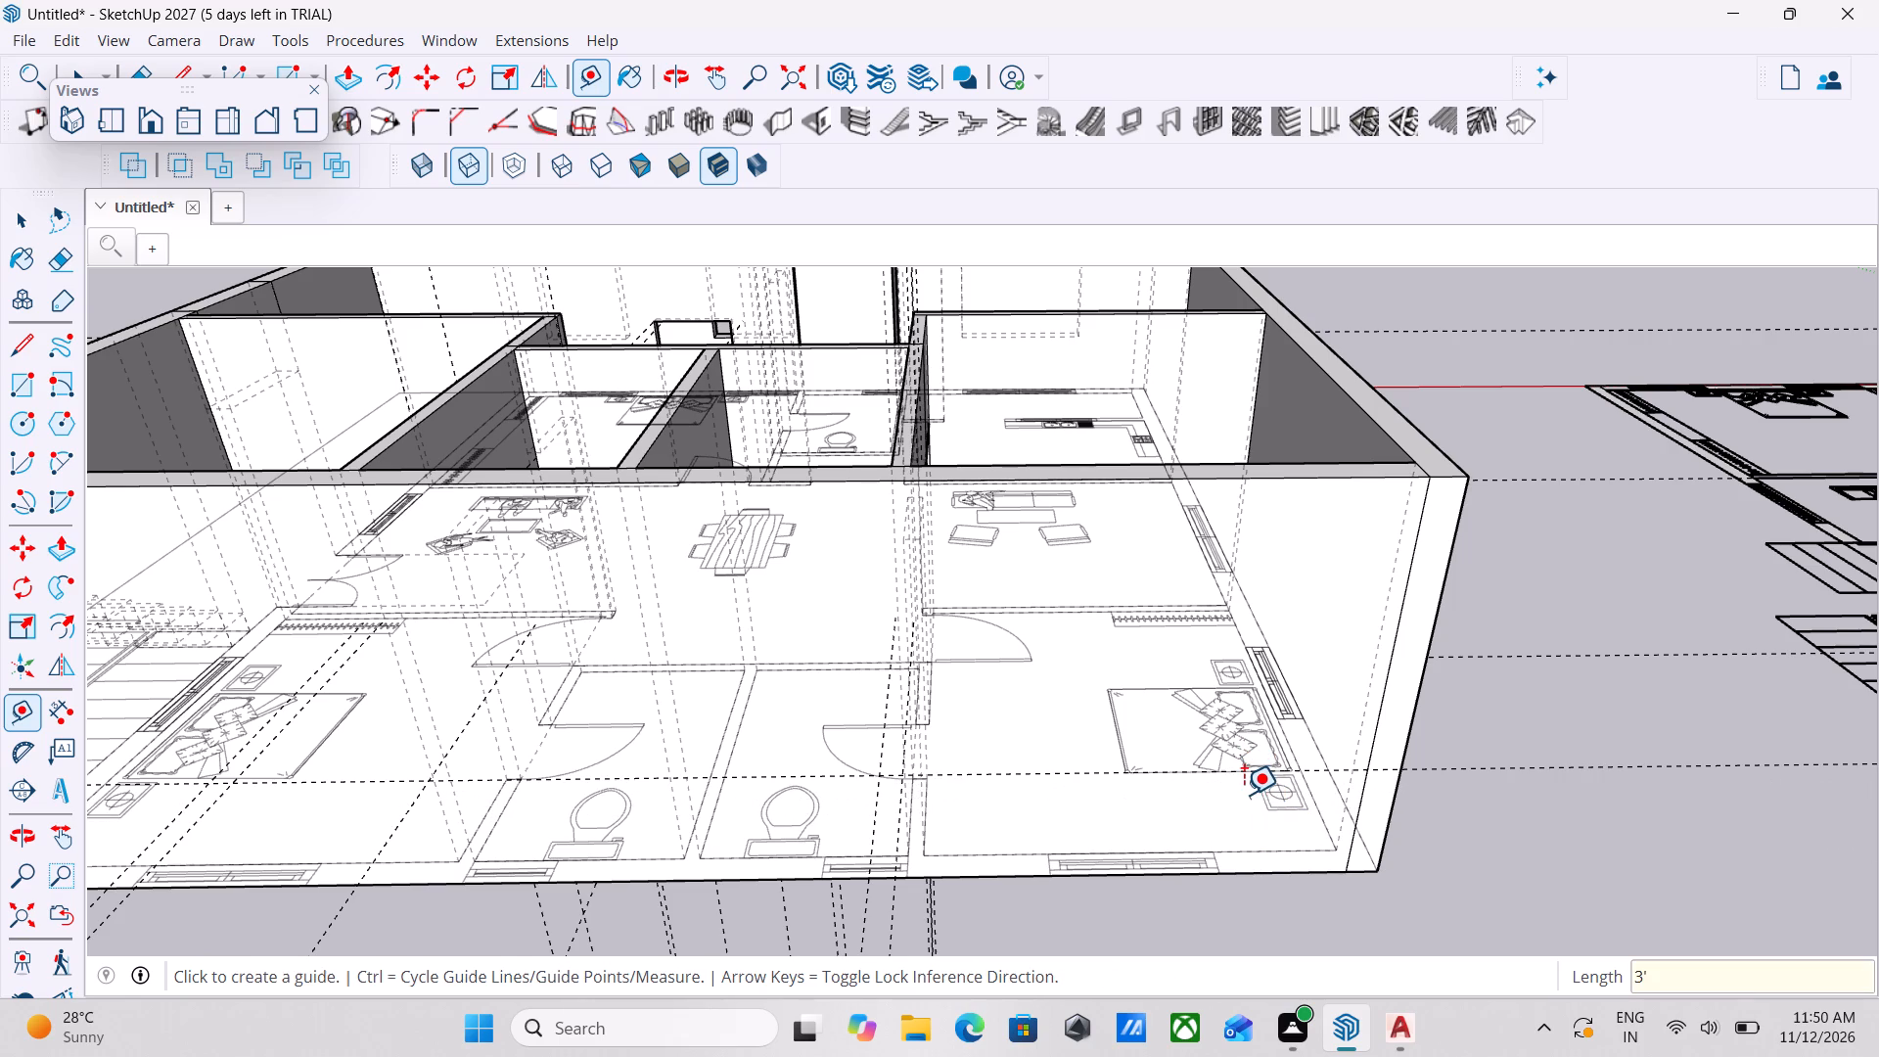
scroll(1109, 811, up, 2)
key(Escape)
key(Escape)
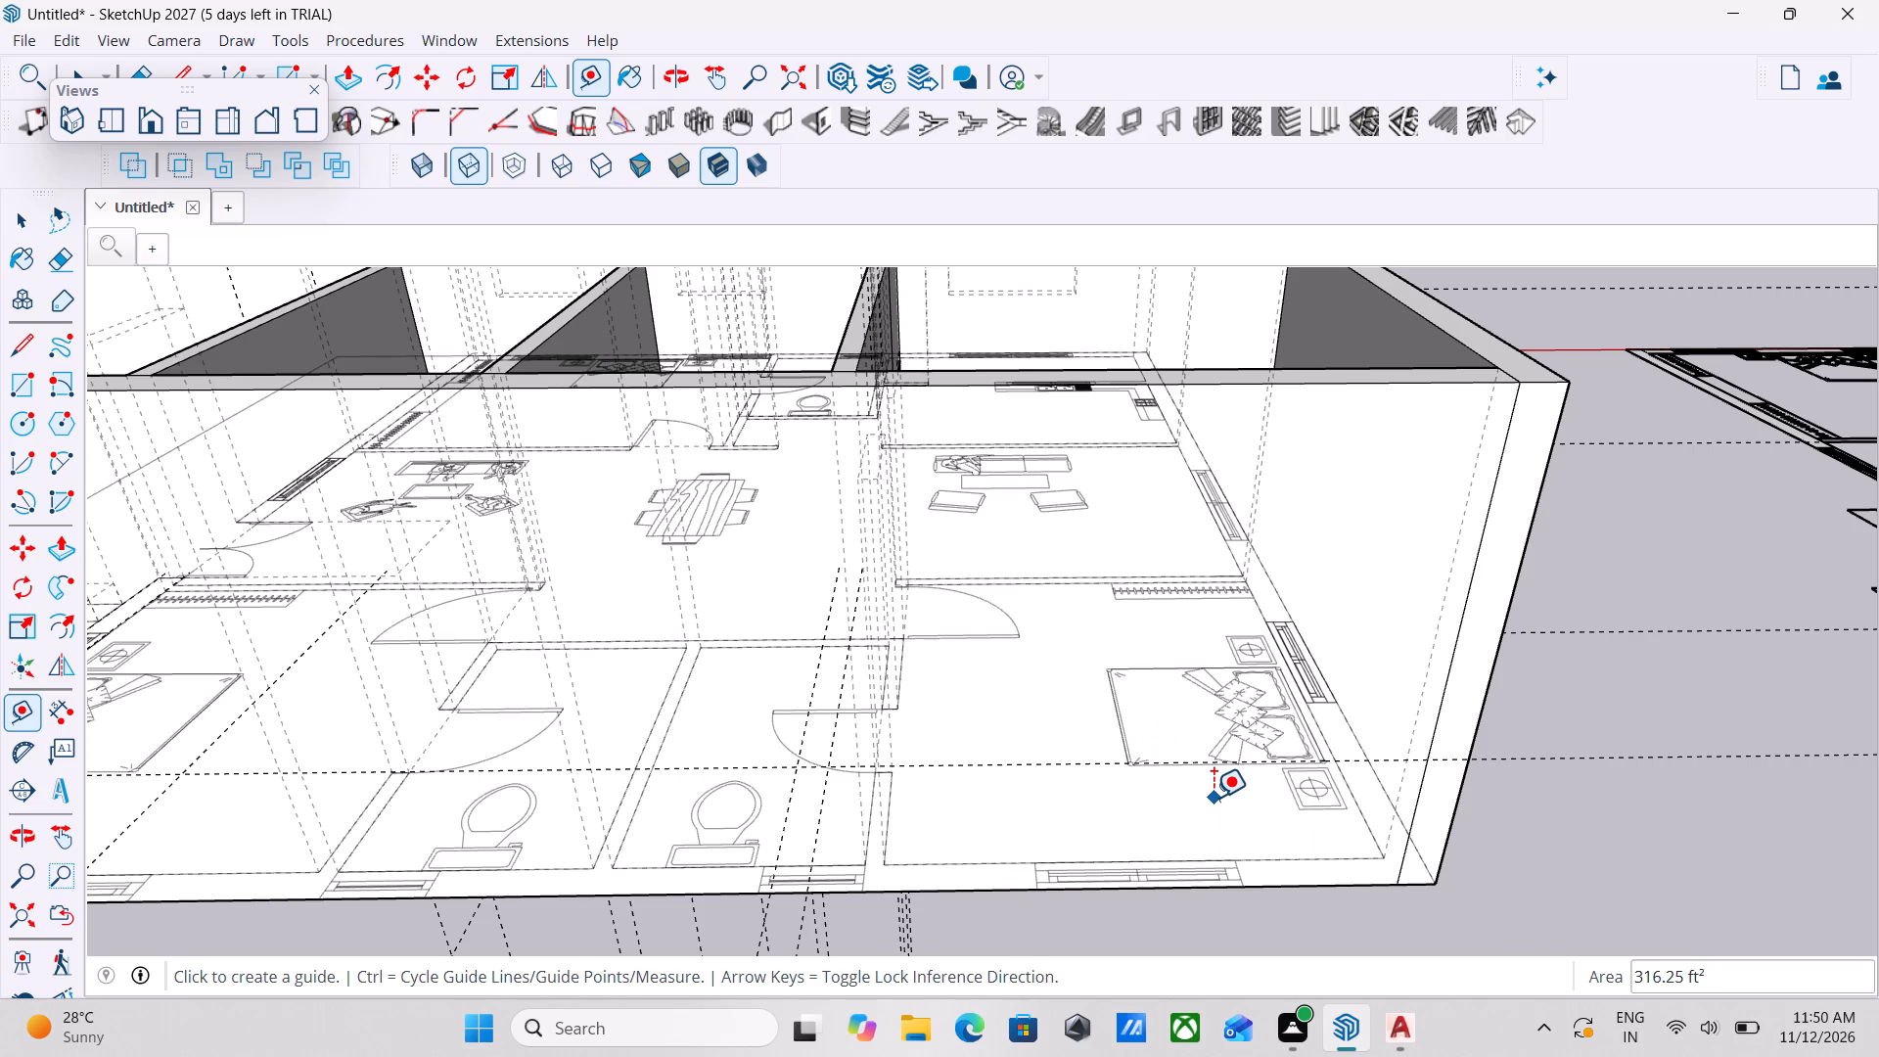
key(space)
key(space)
scroll(1248, 842, down, 4)
scroll(1261, 903, up, 3)
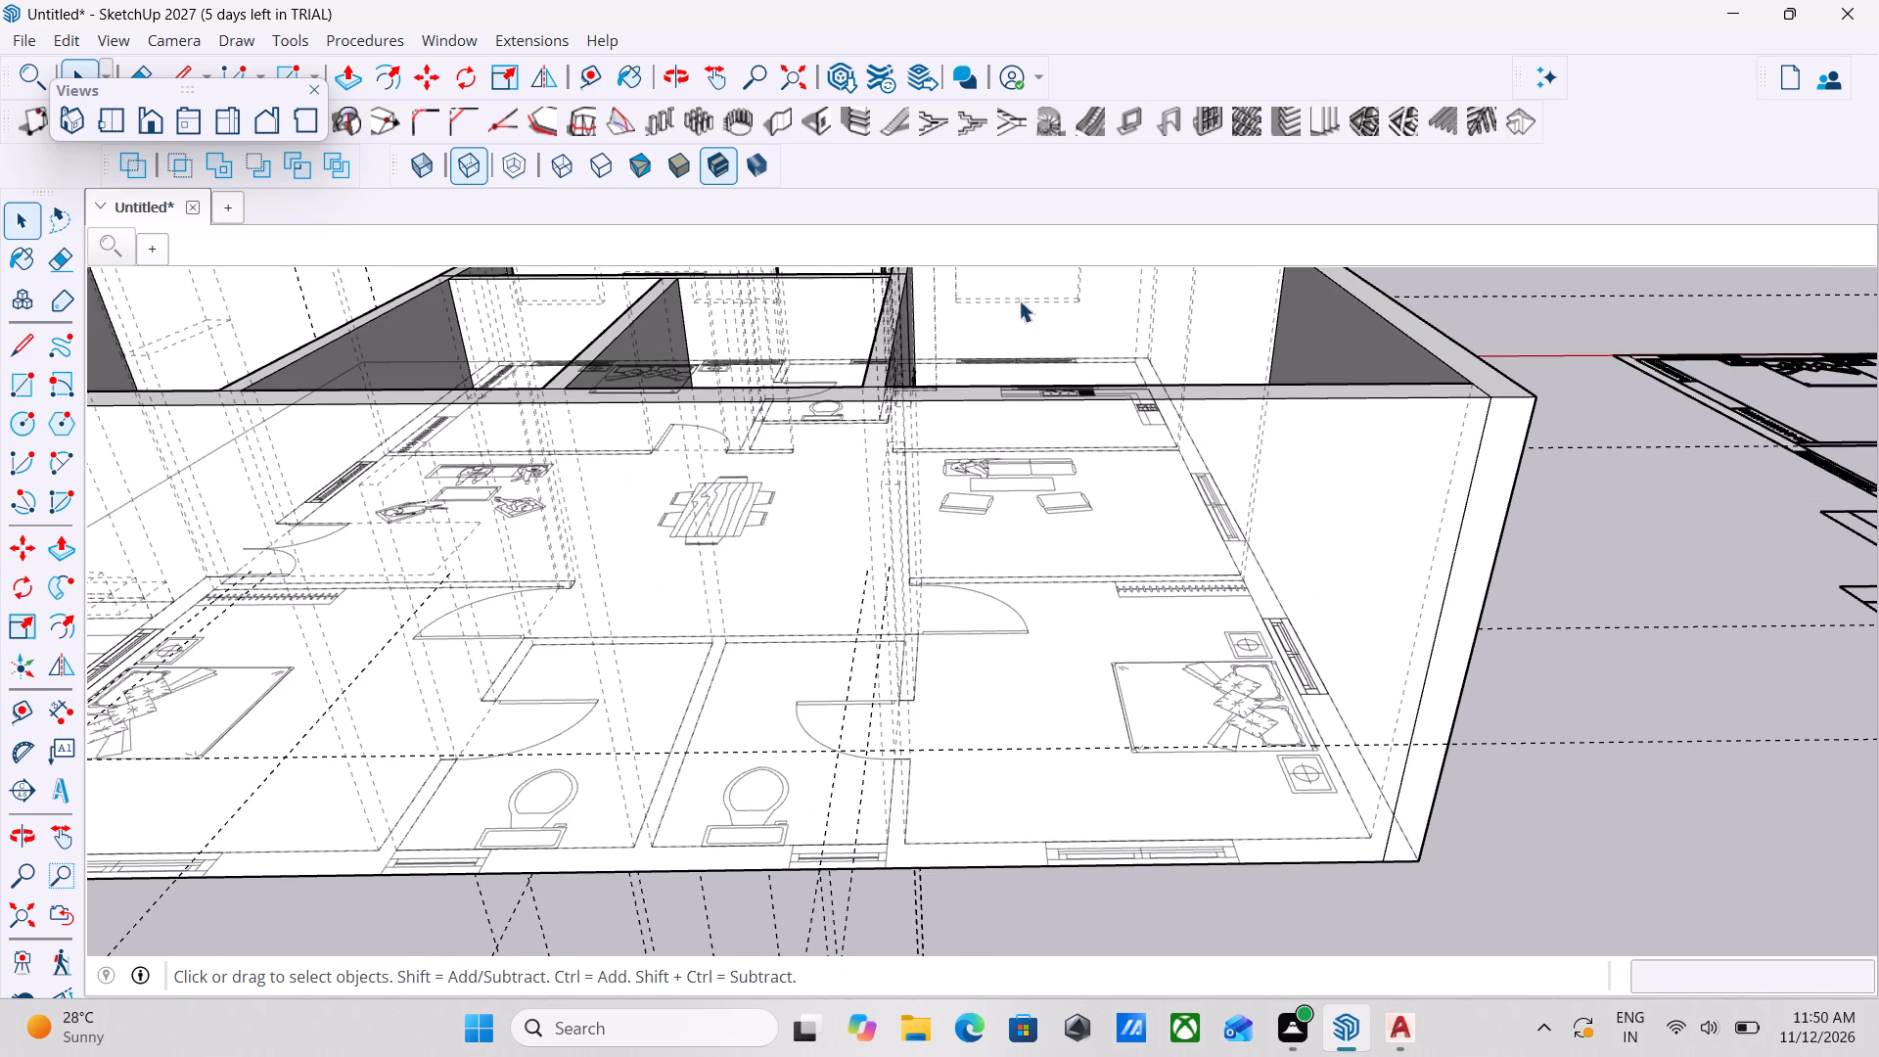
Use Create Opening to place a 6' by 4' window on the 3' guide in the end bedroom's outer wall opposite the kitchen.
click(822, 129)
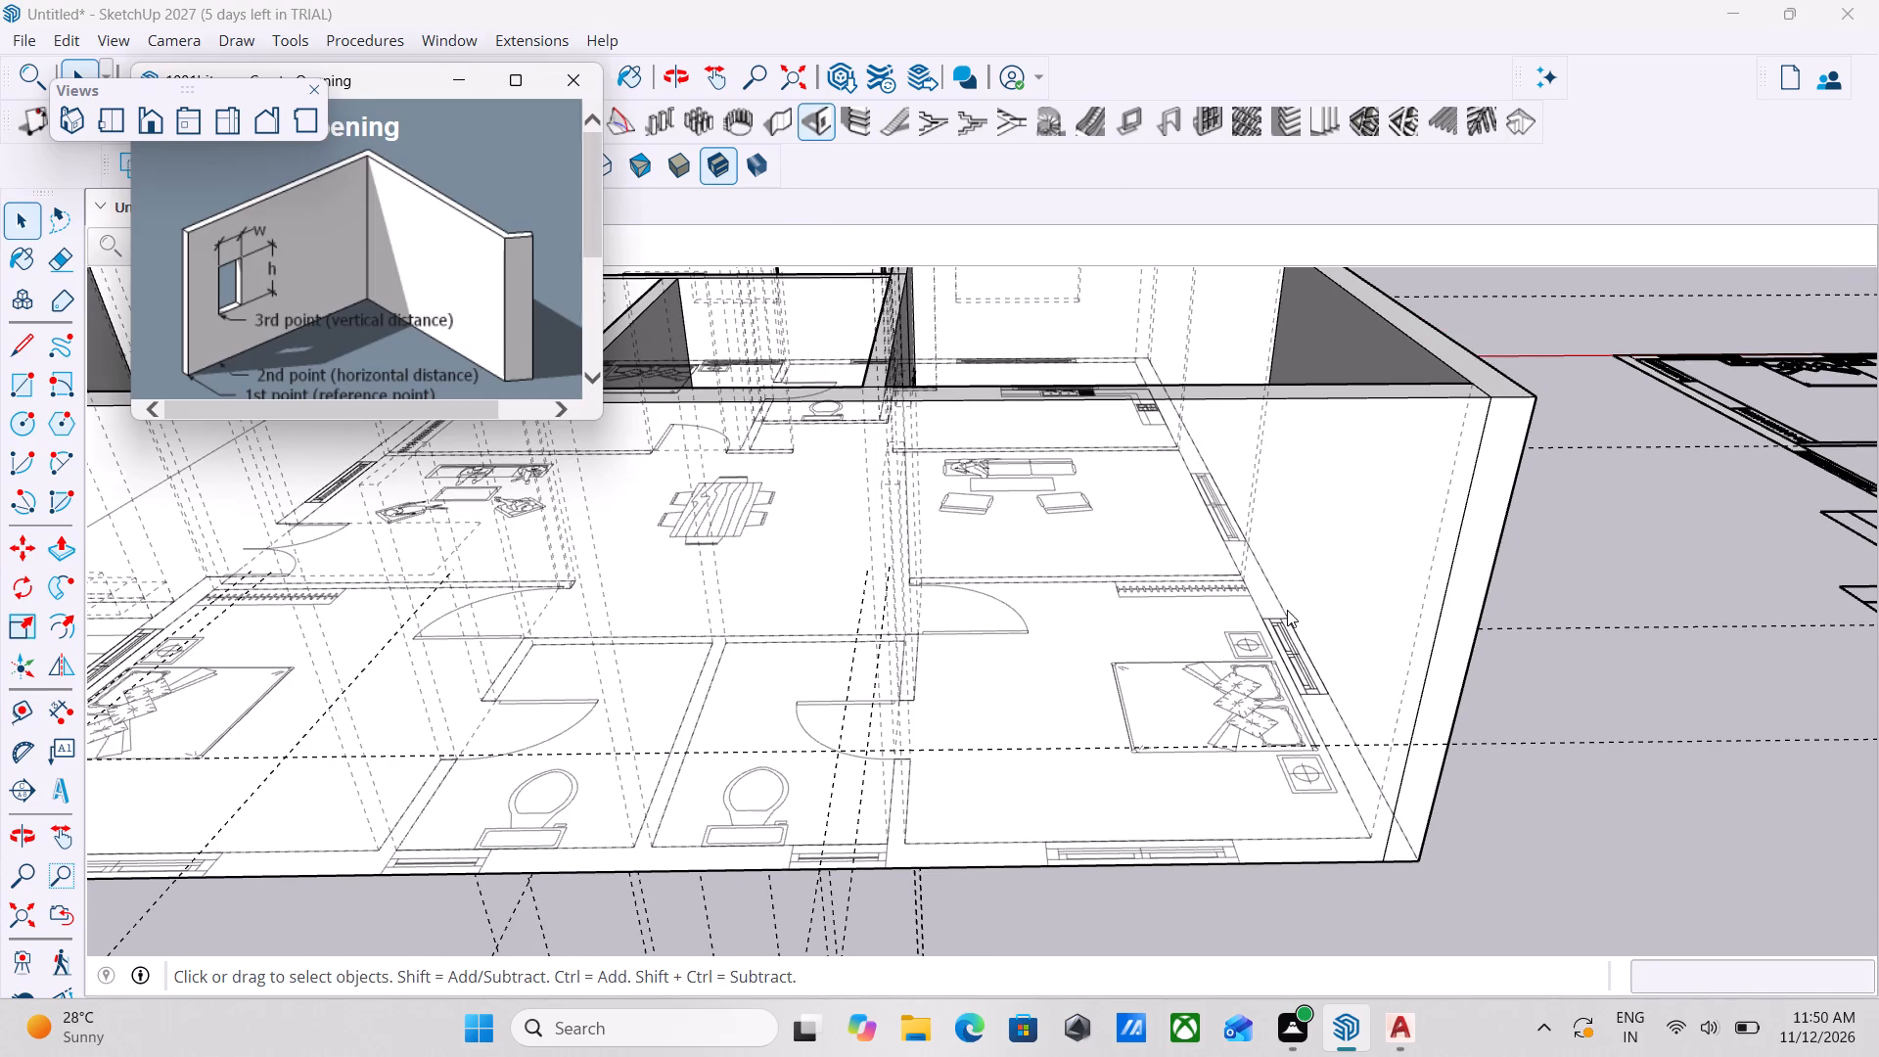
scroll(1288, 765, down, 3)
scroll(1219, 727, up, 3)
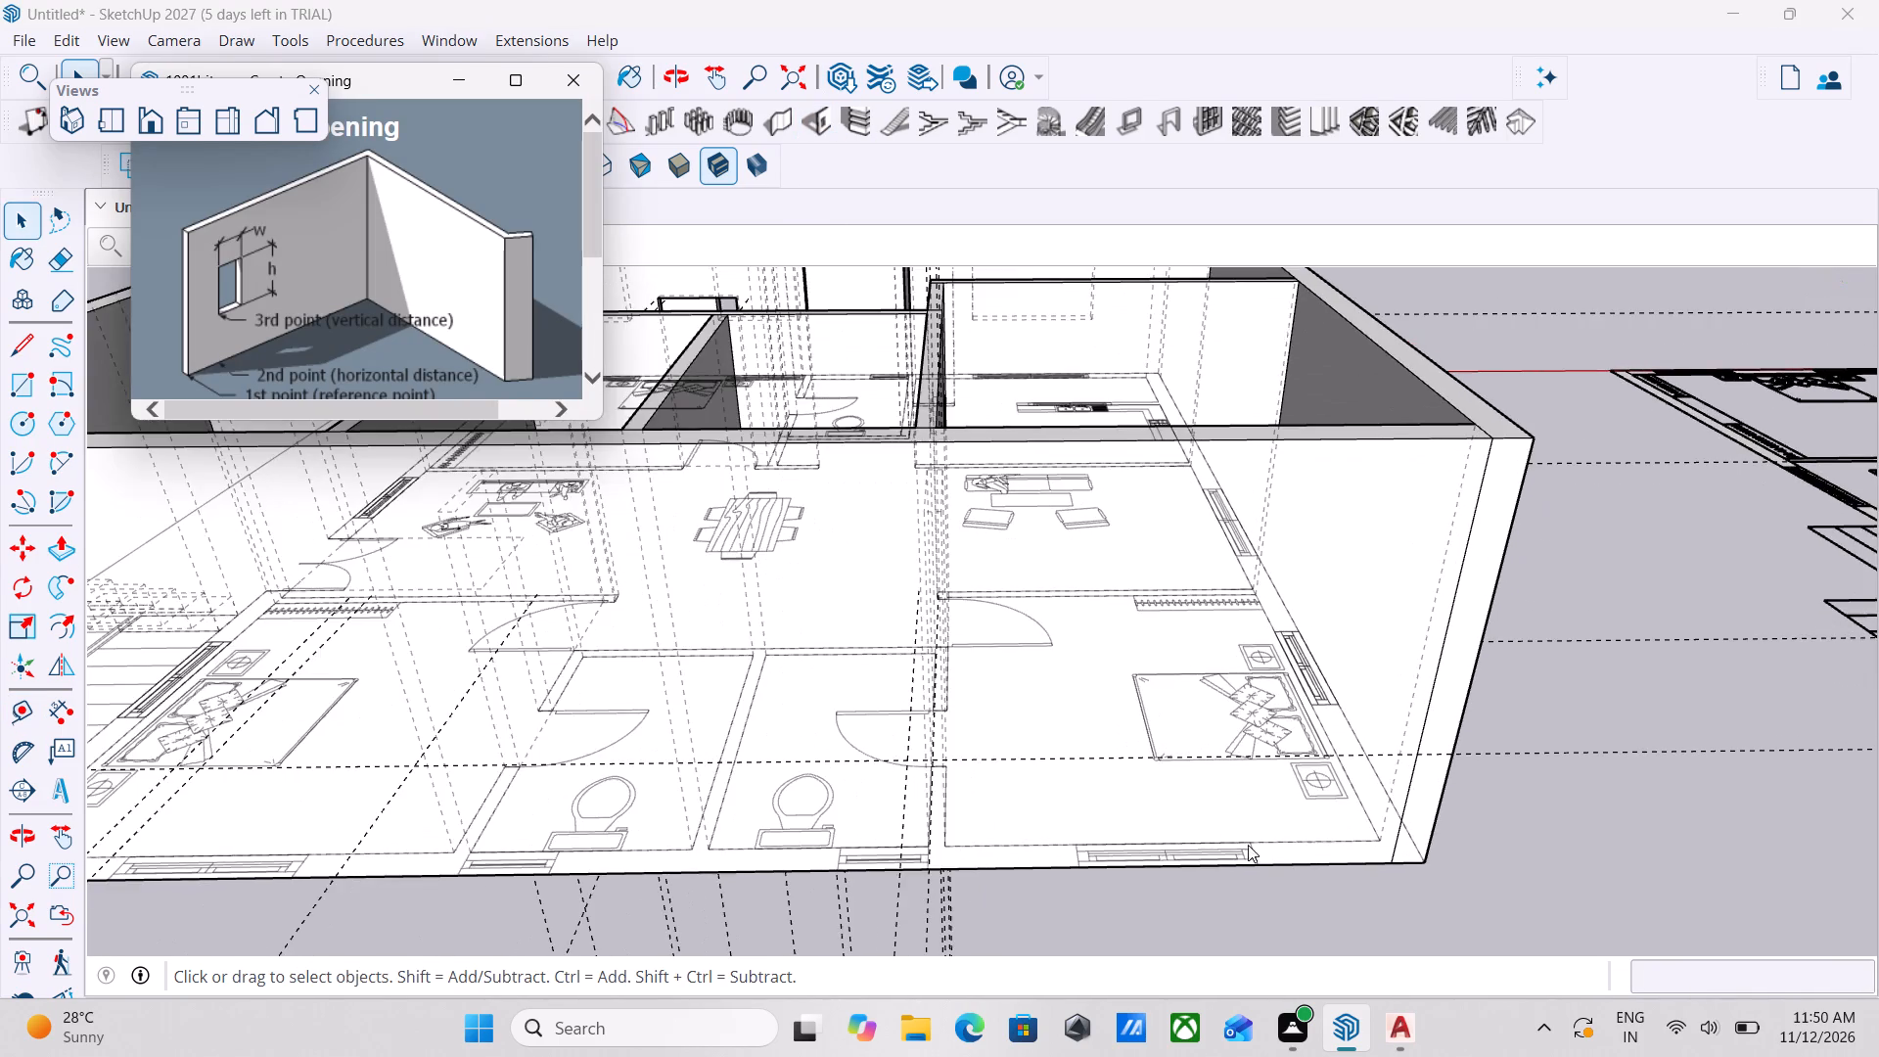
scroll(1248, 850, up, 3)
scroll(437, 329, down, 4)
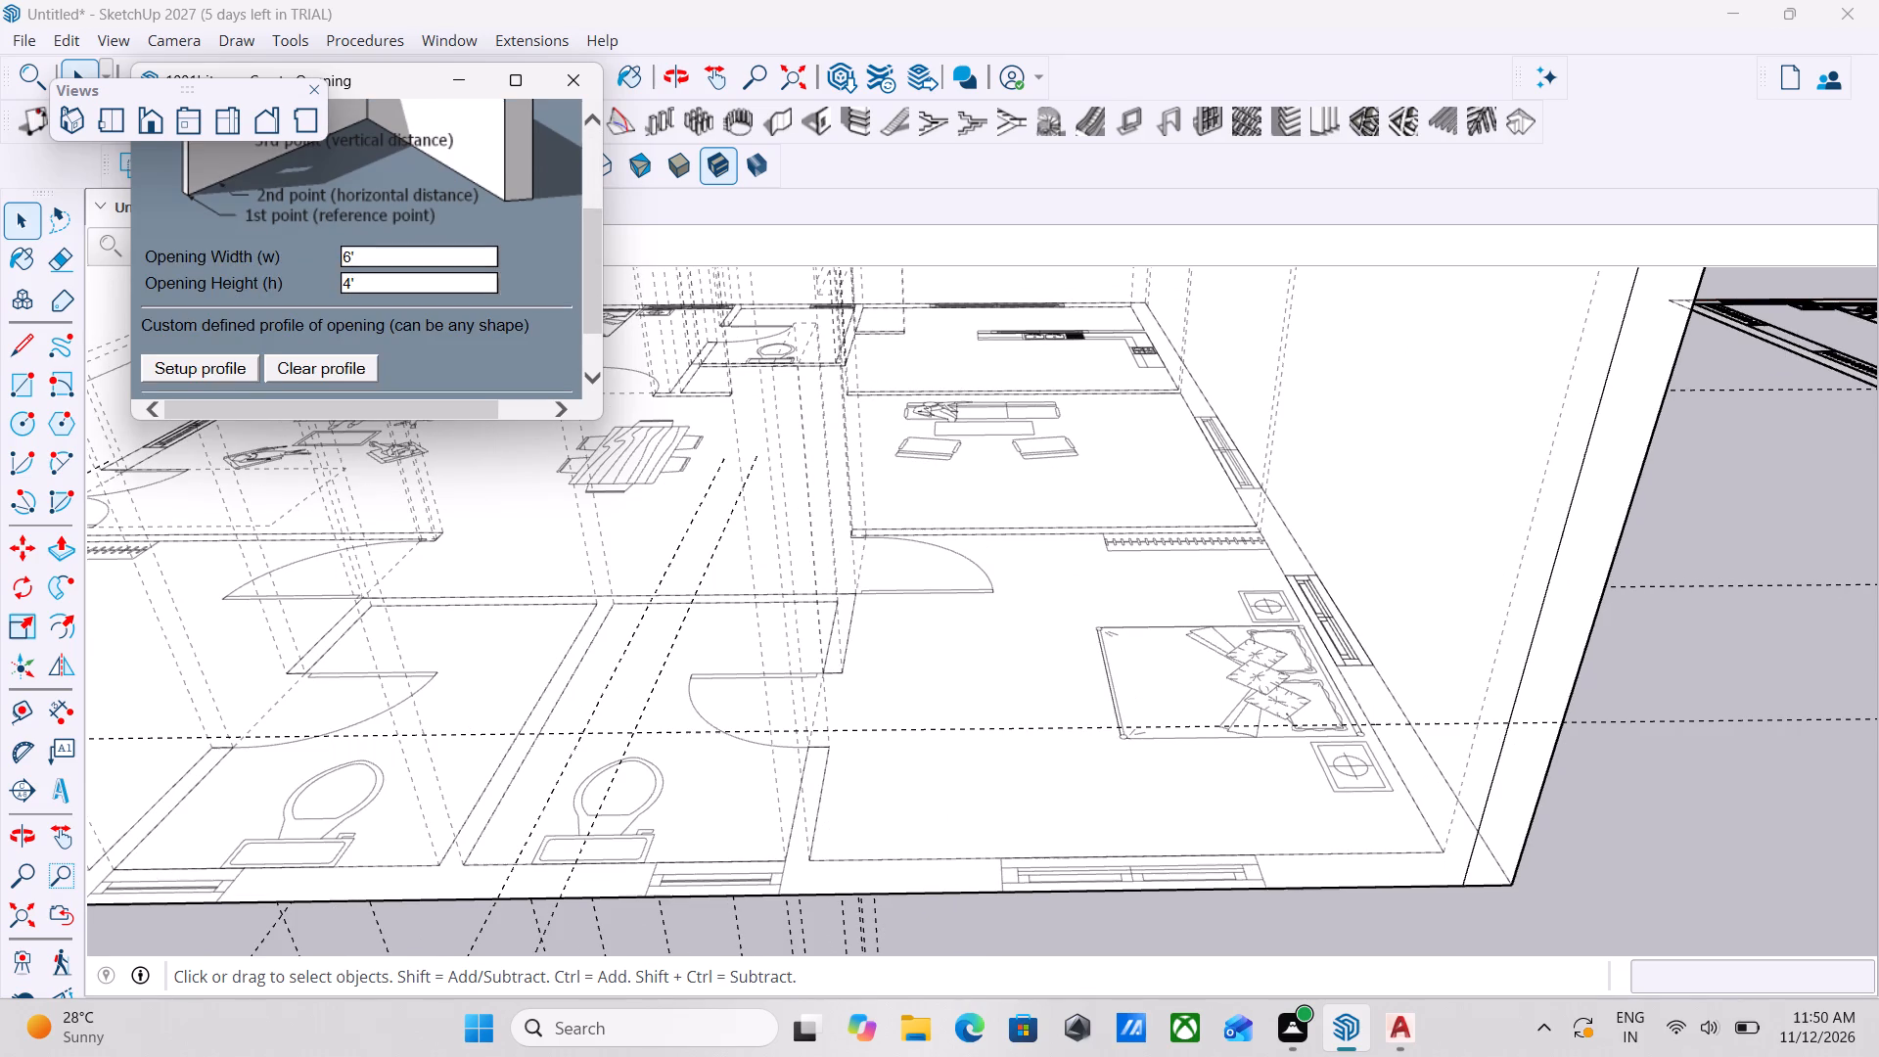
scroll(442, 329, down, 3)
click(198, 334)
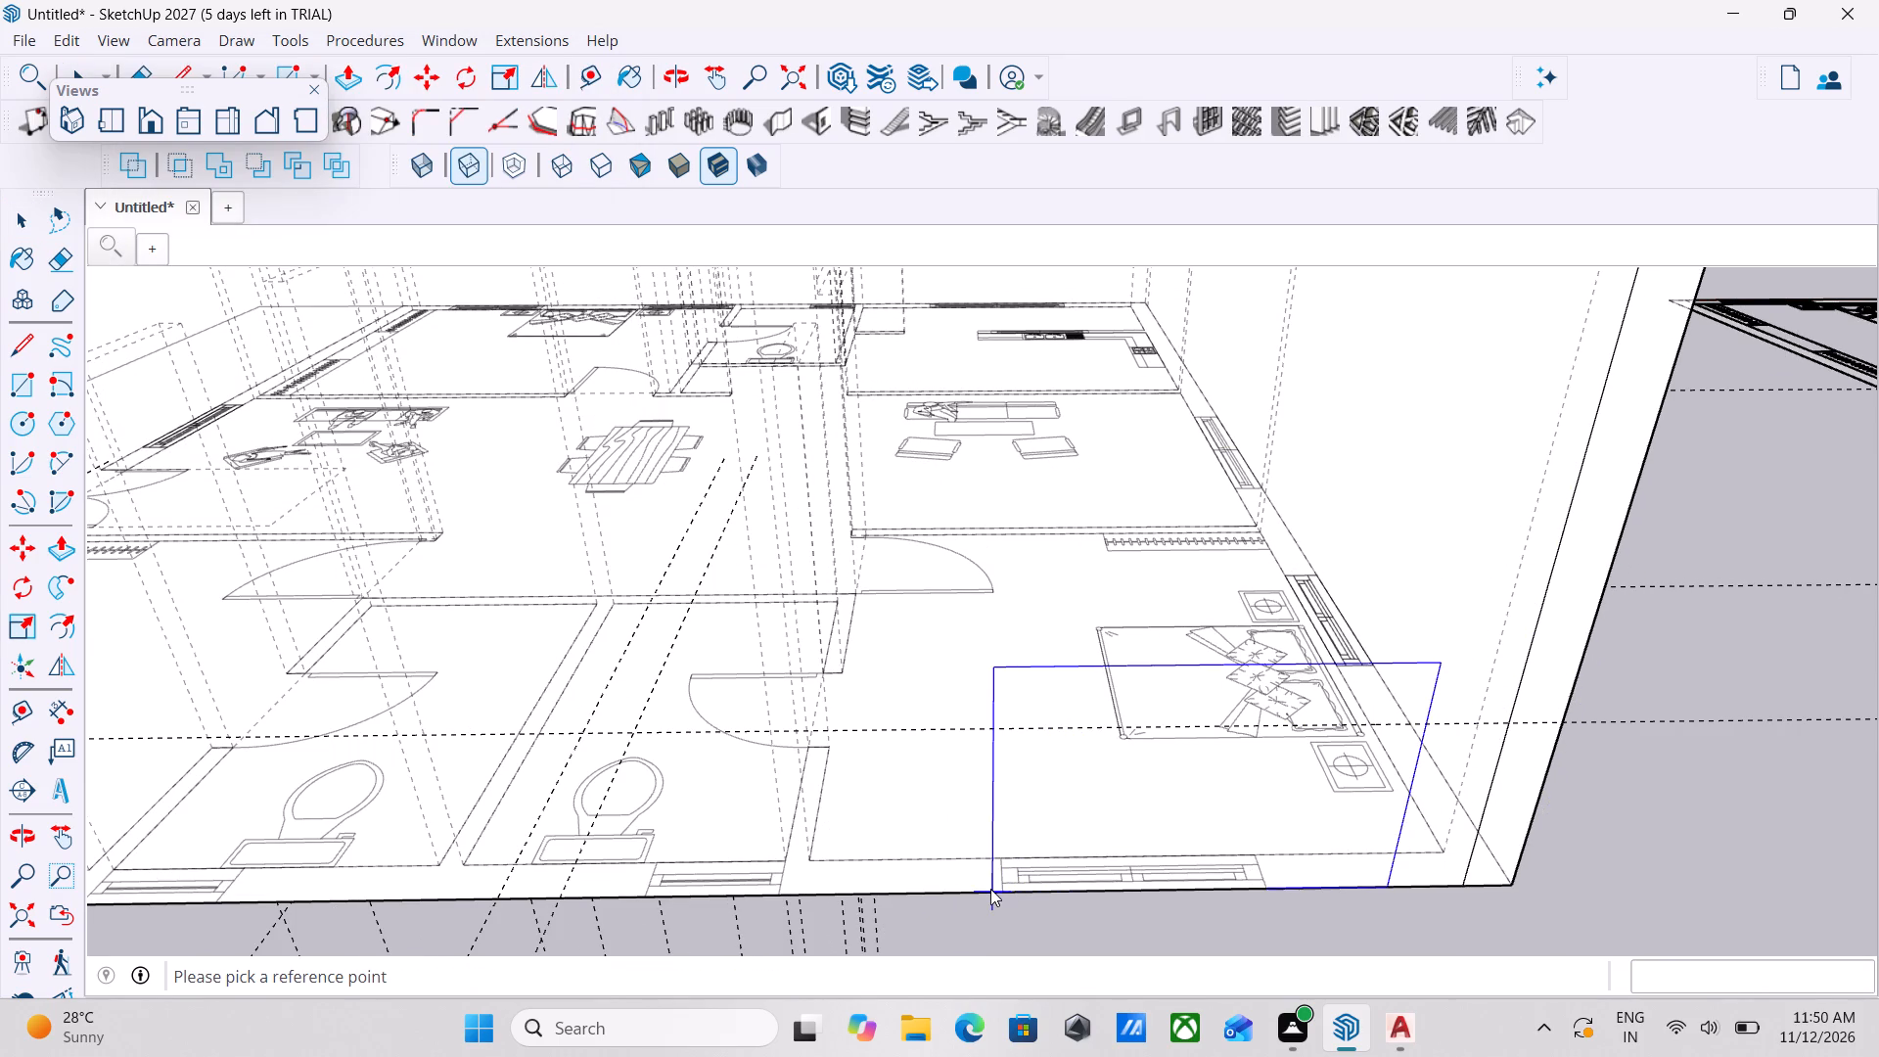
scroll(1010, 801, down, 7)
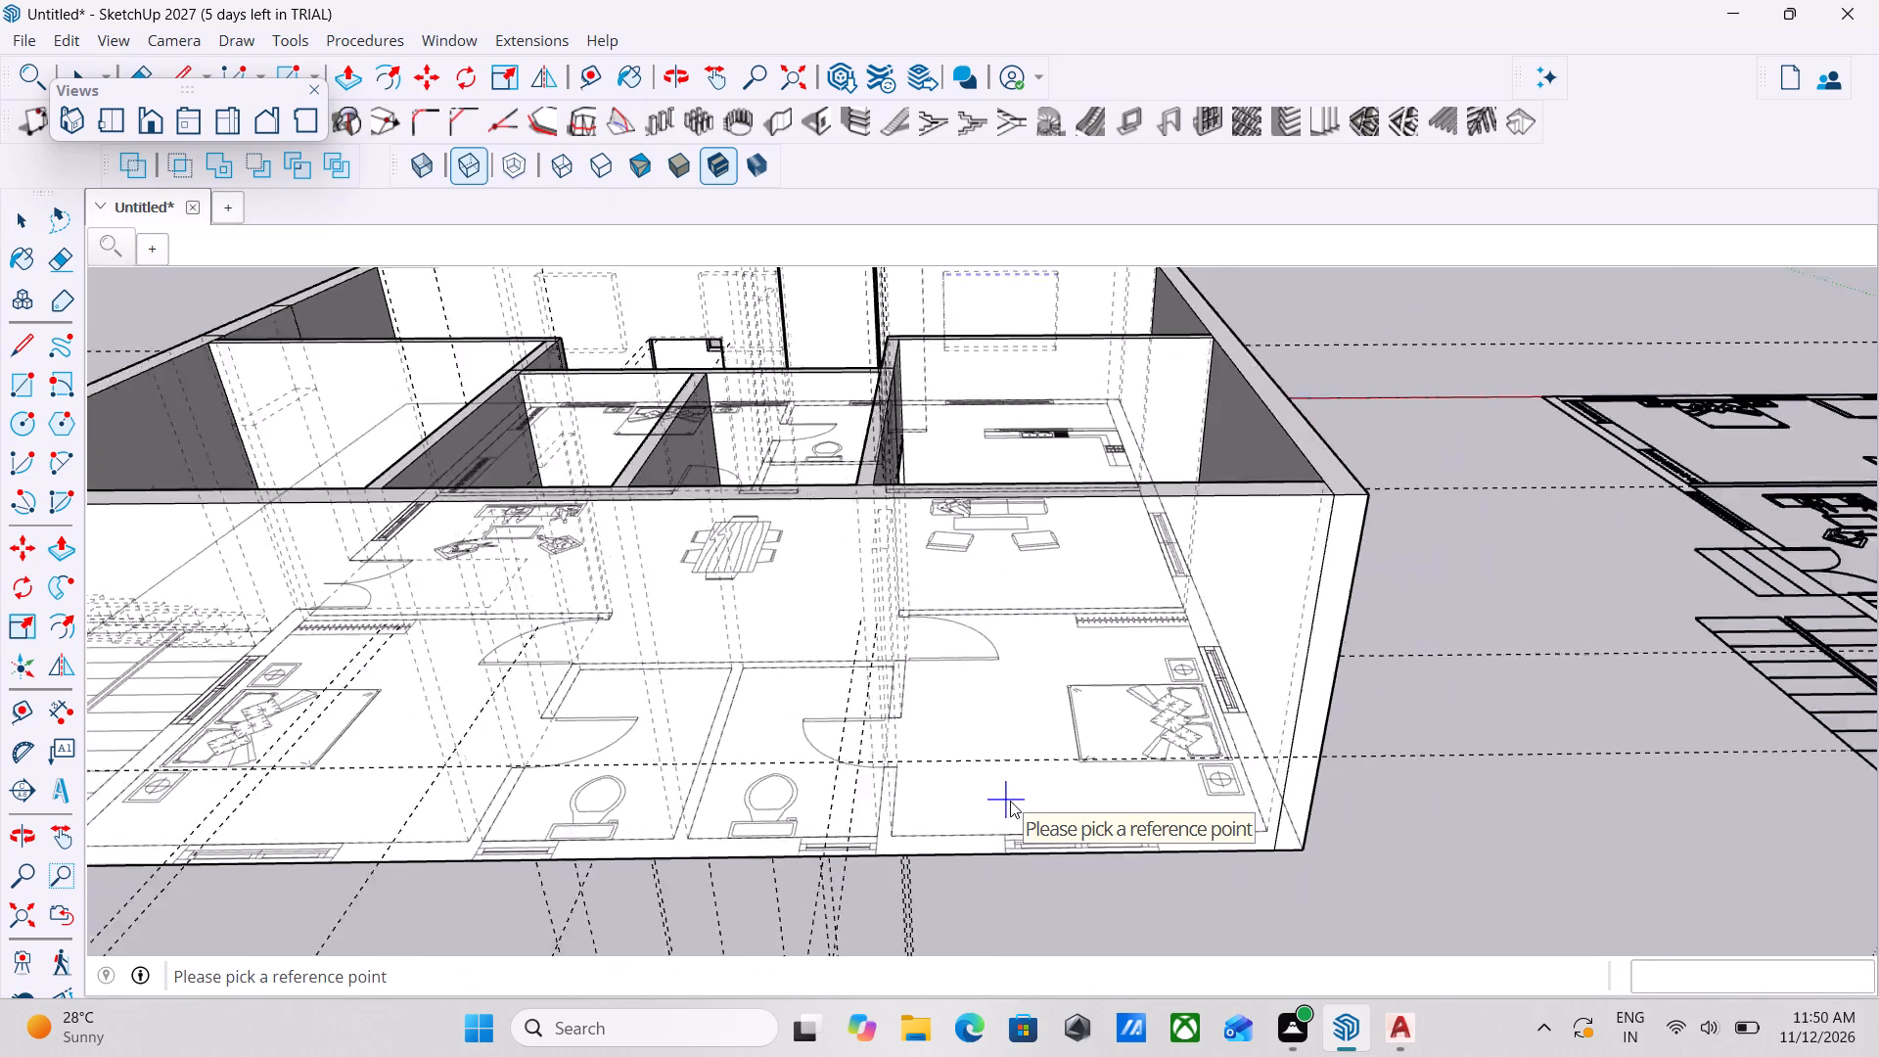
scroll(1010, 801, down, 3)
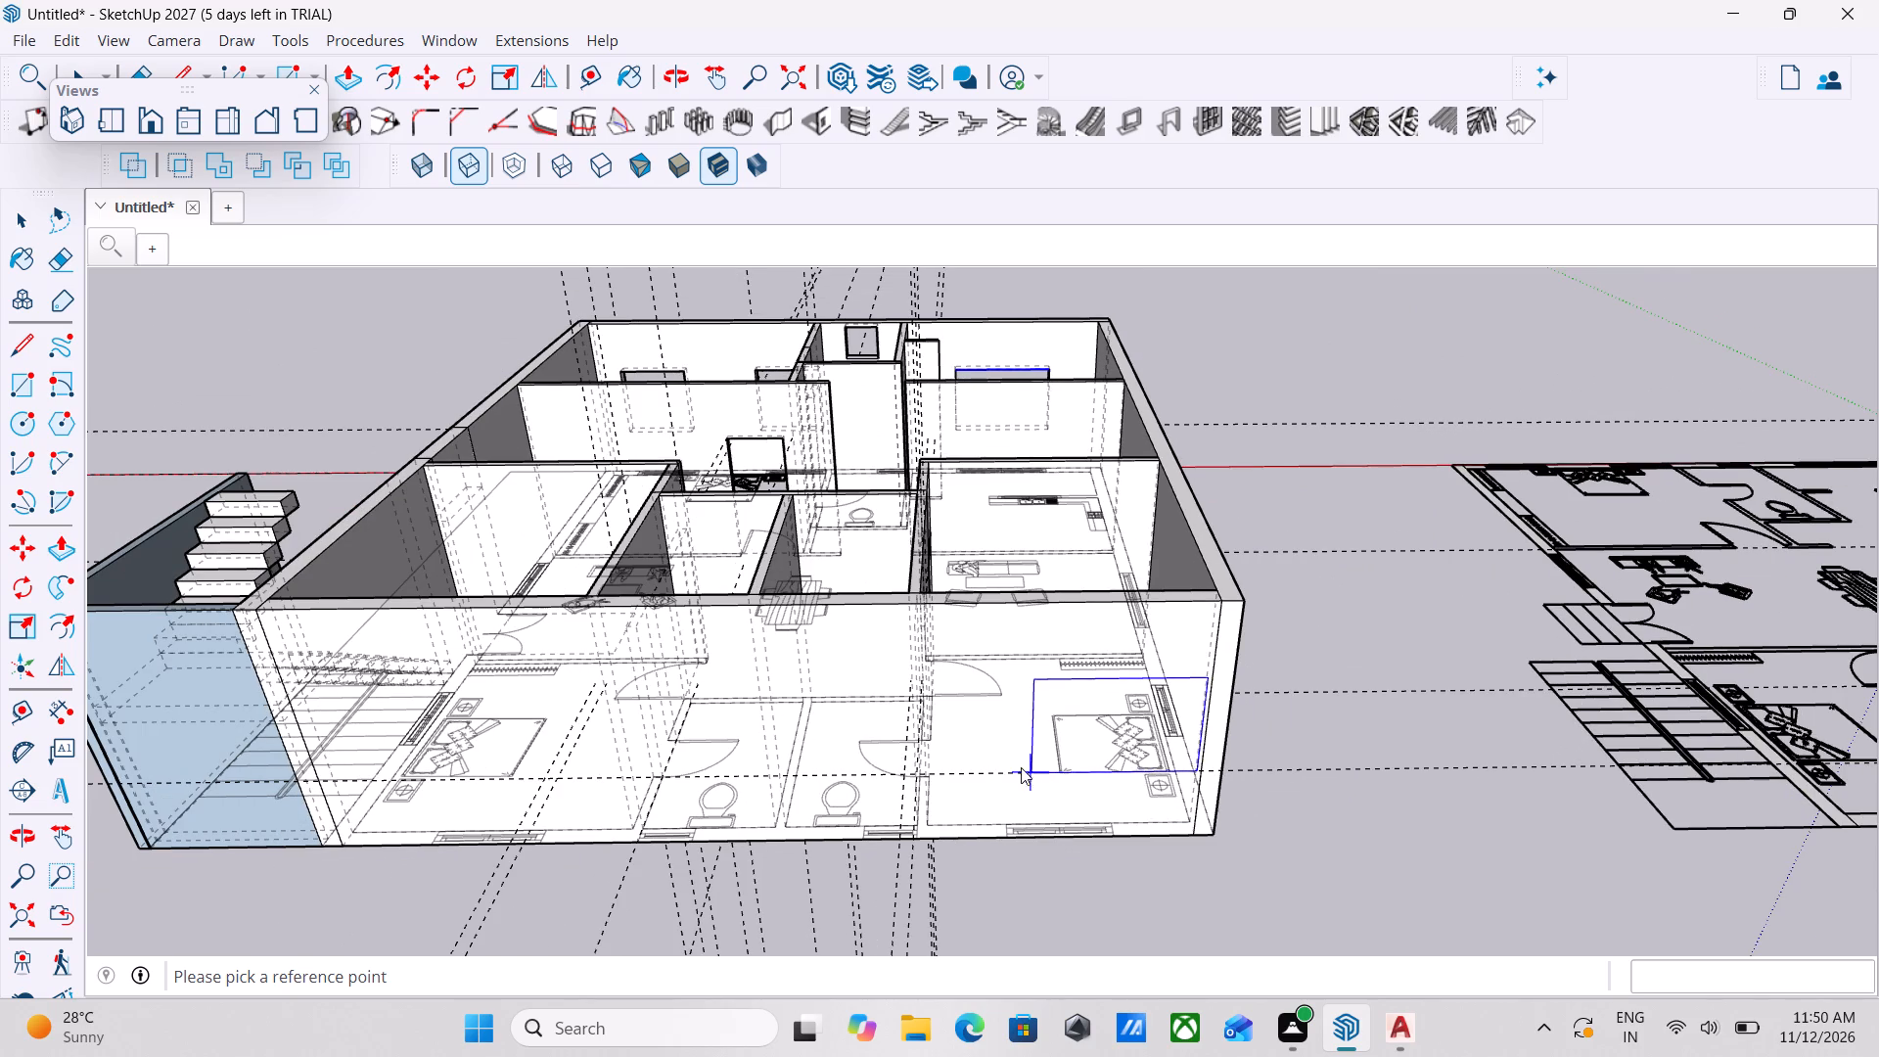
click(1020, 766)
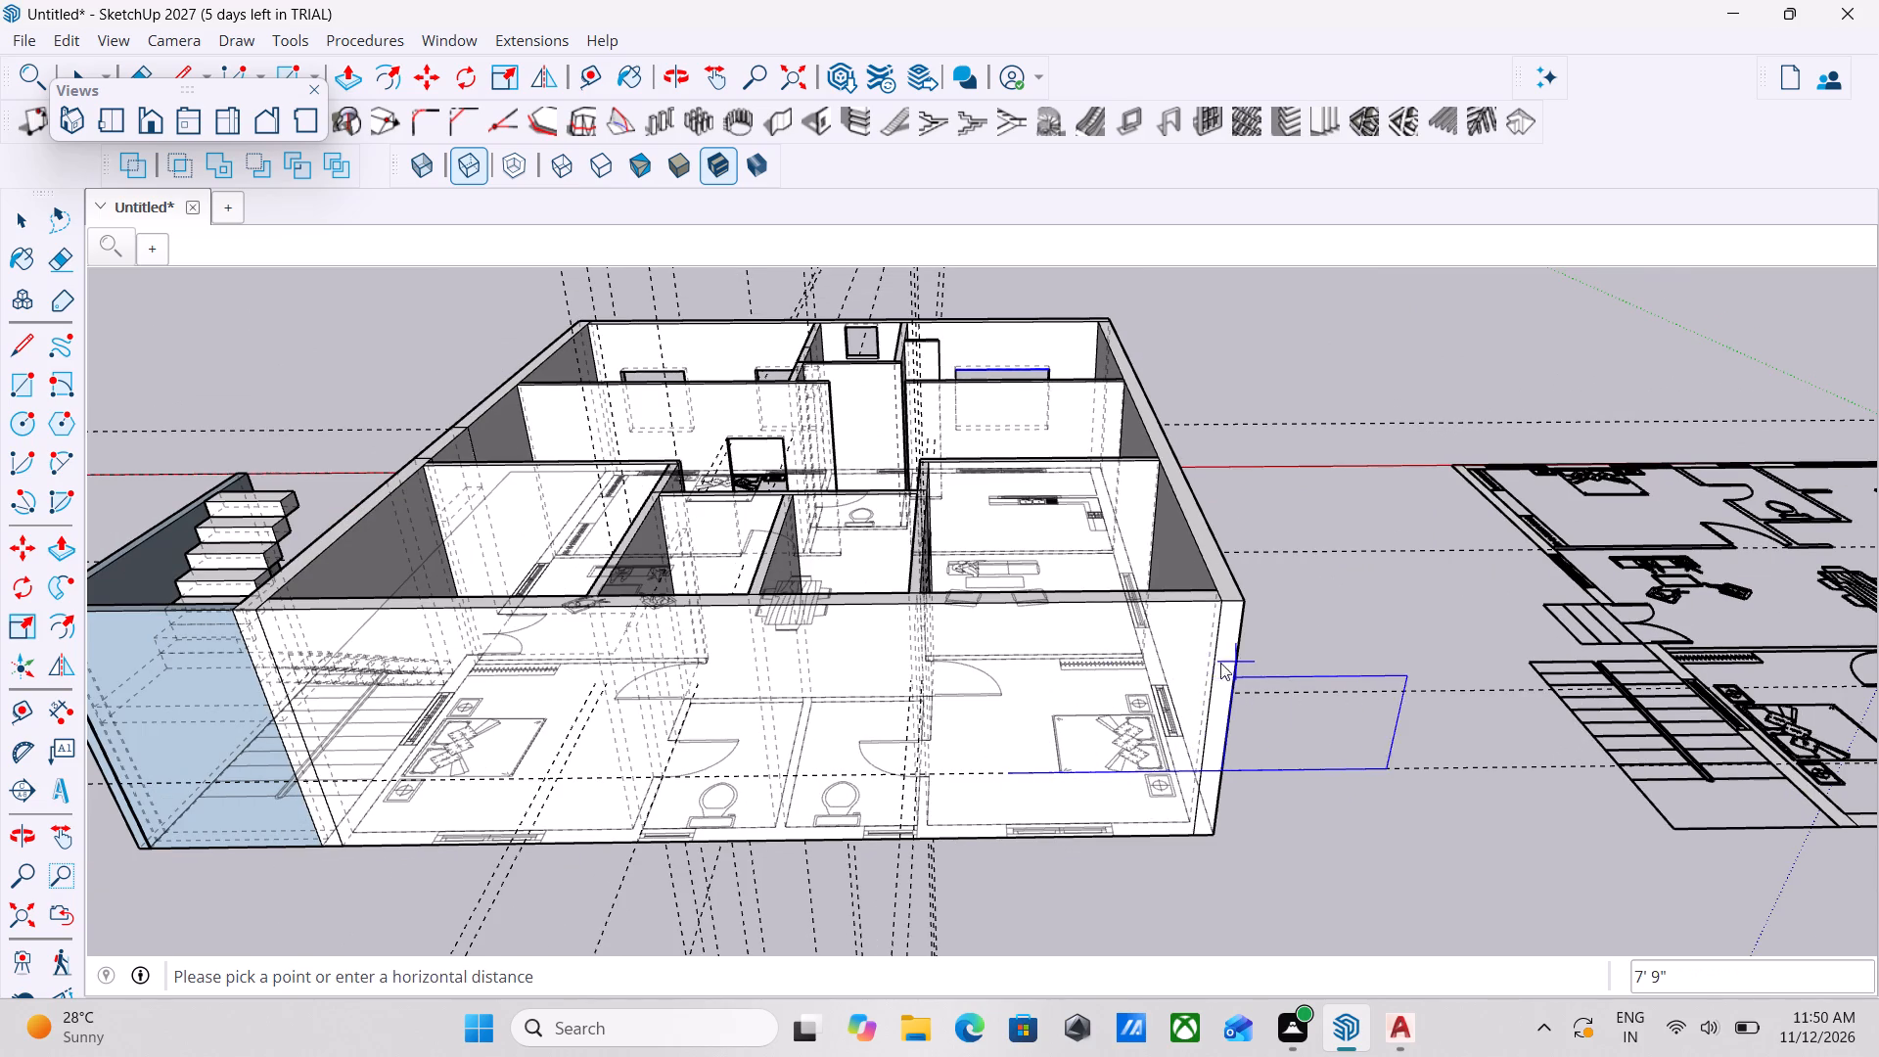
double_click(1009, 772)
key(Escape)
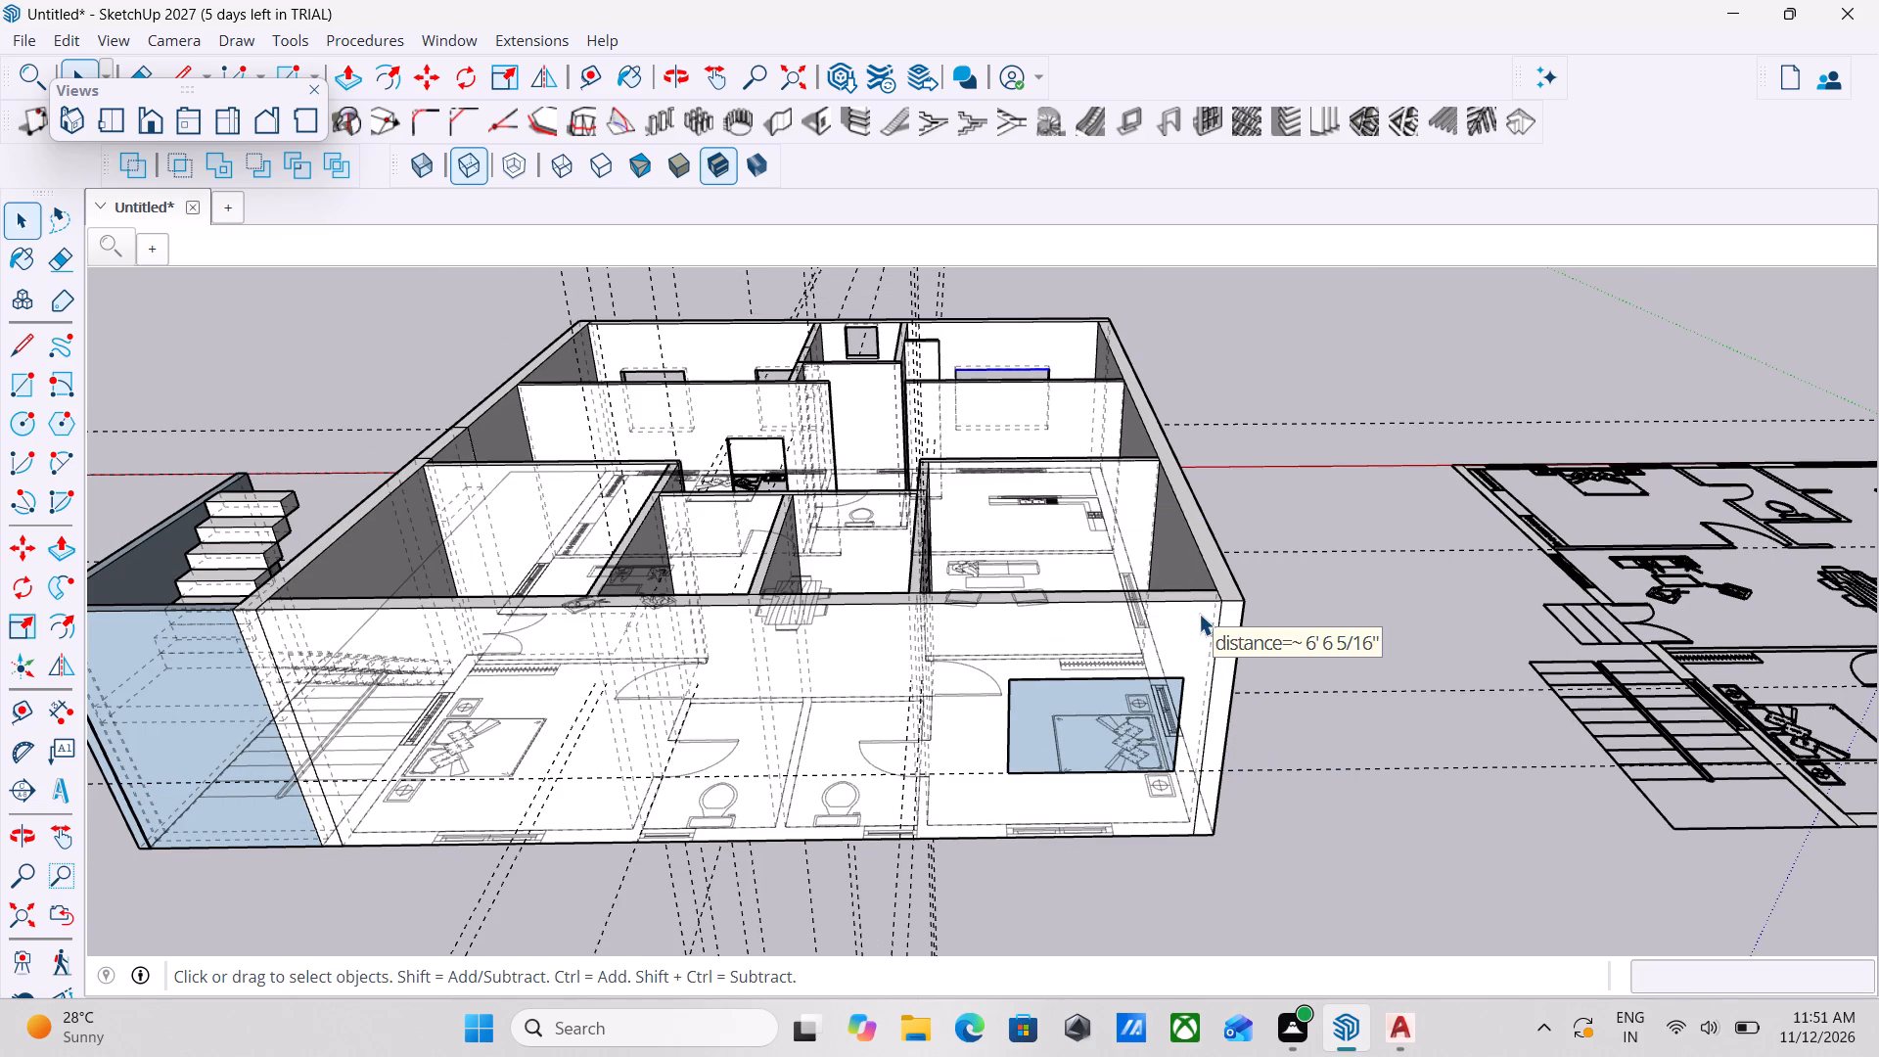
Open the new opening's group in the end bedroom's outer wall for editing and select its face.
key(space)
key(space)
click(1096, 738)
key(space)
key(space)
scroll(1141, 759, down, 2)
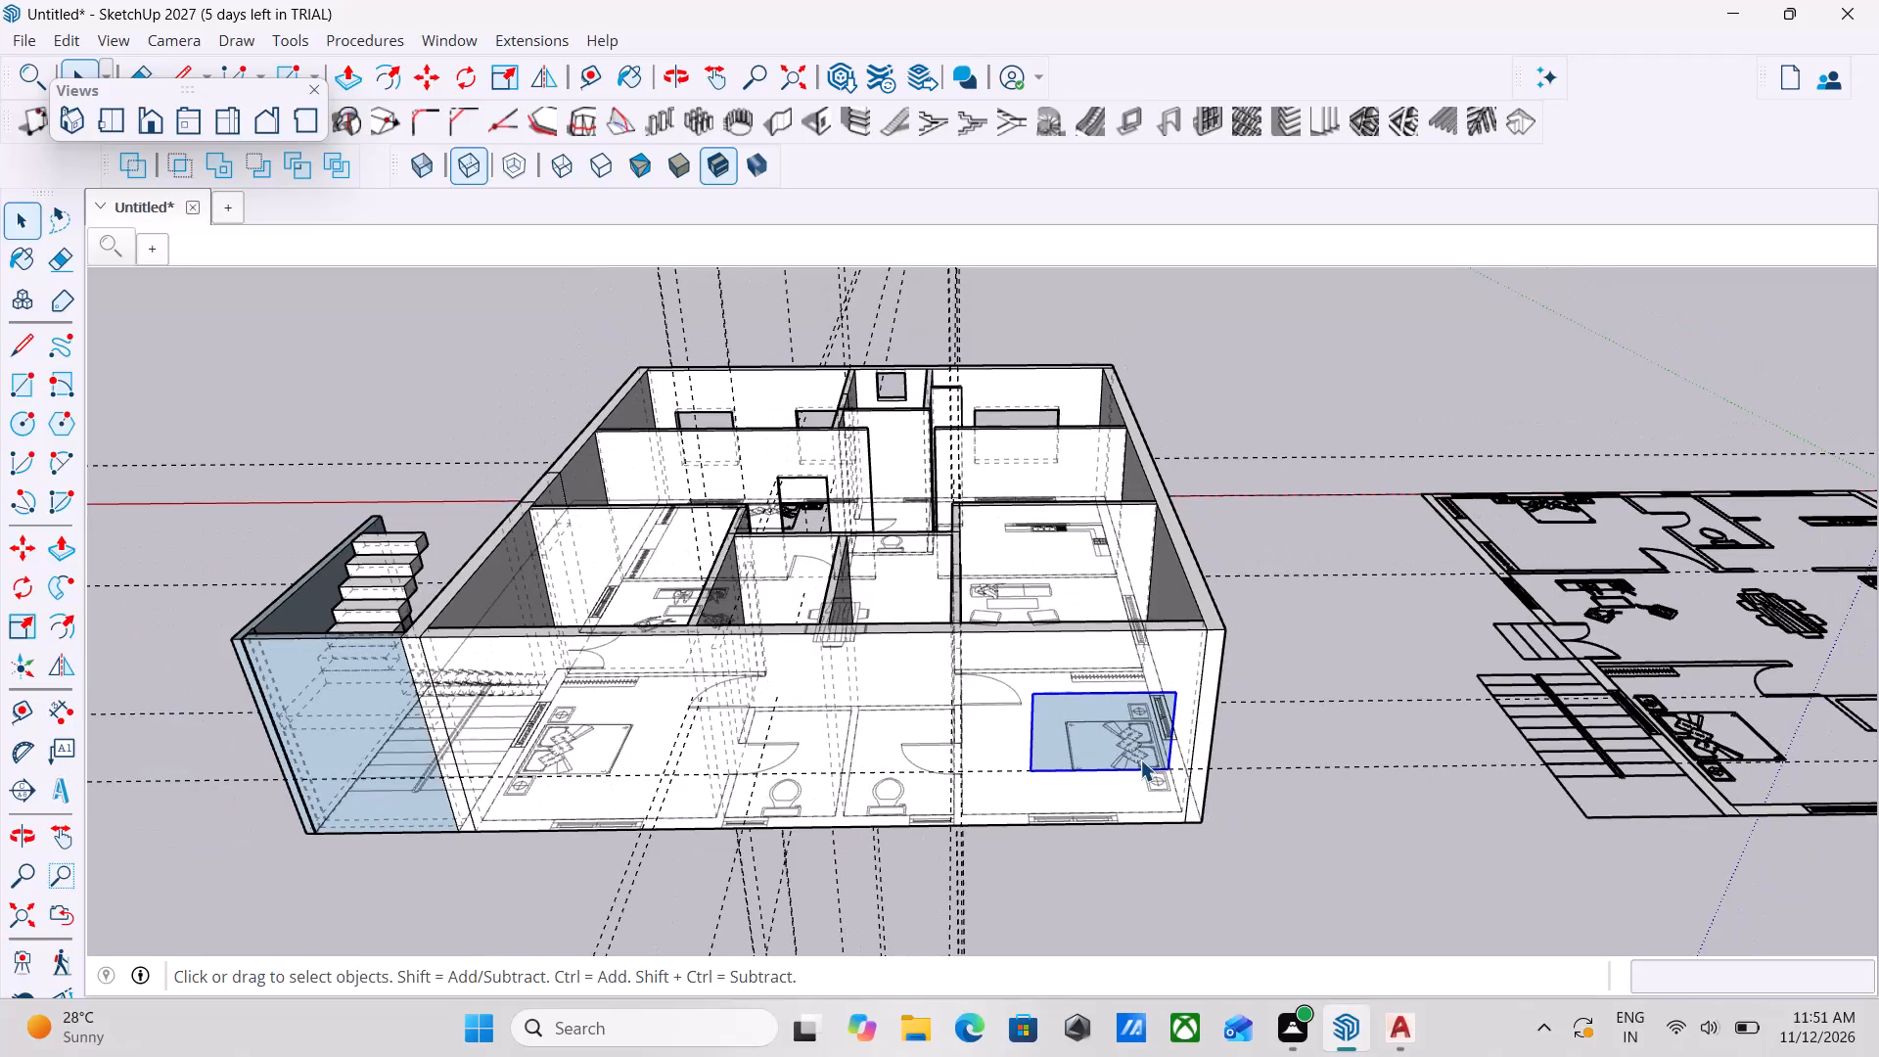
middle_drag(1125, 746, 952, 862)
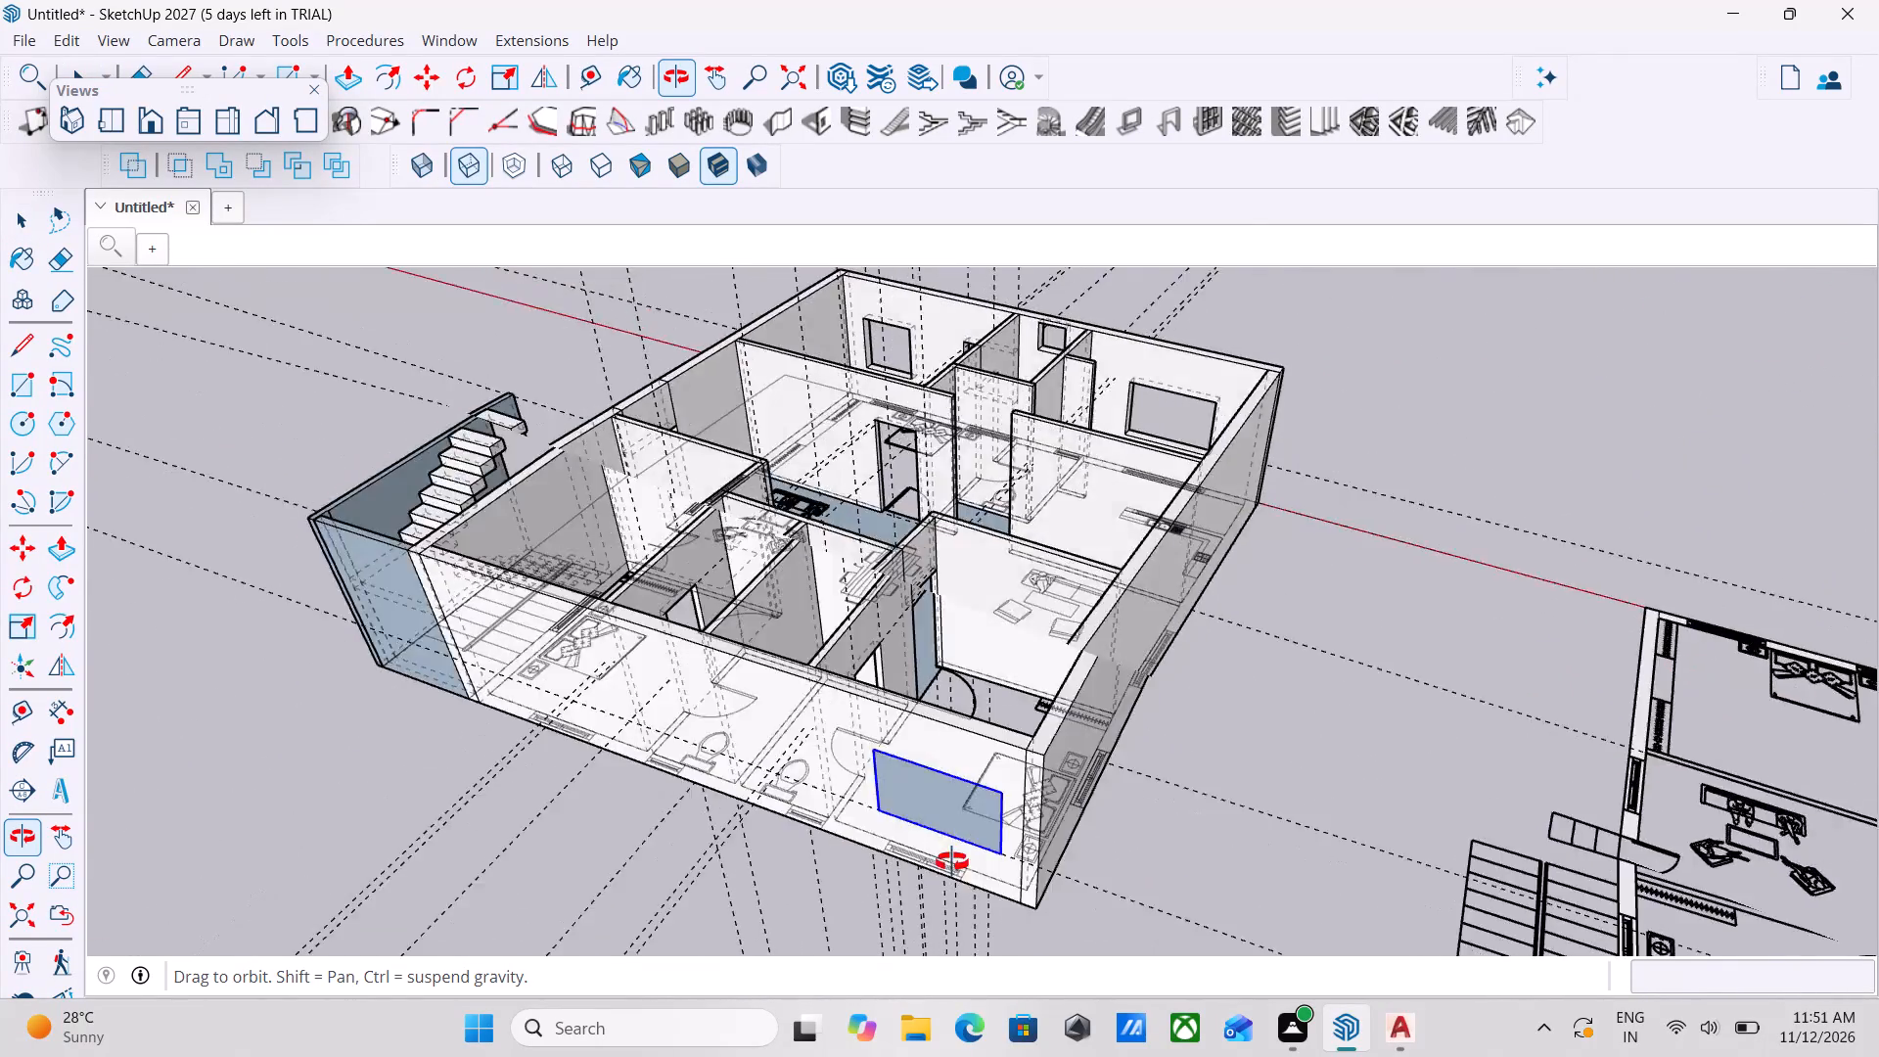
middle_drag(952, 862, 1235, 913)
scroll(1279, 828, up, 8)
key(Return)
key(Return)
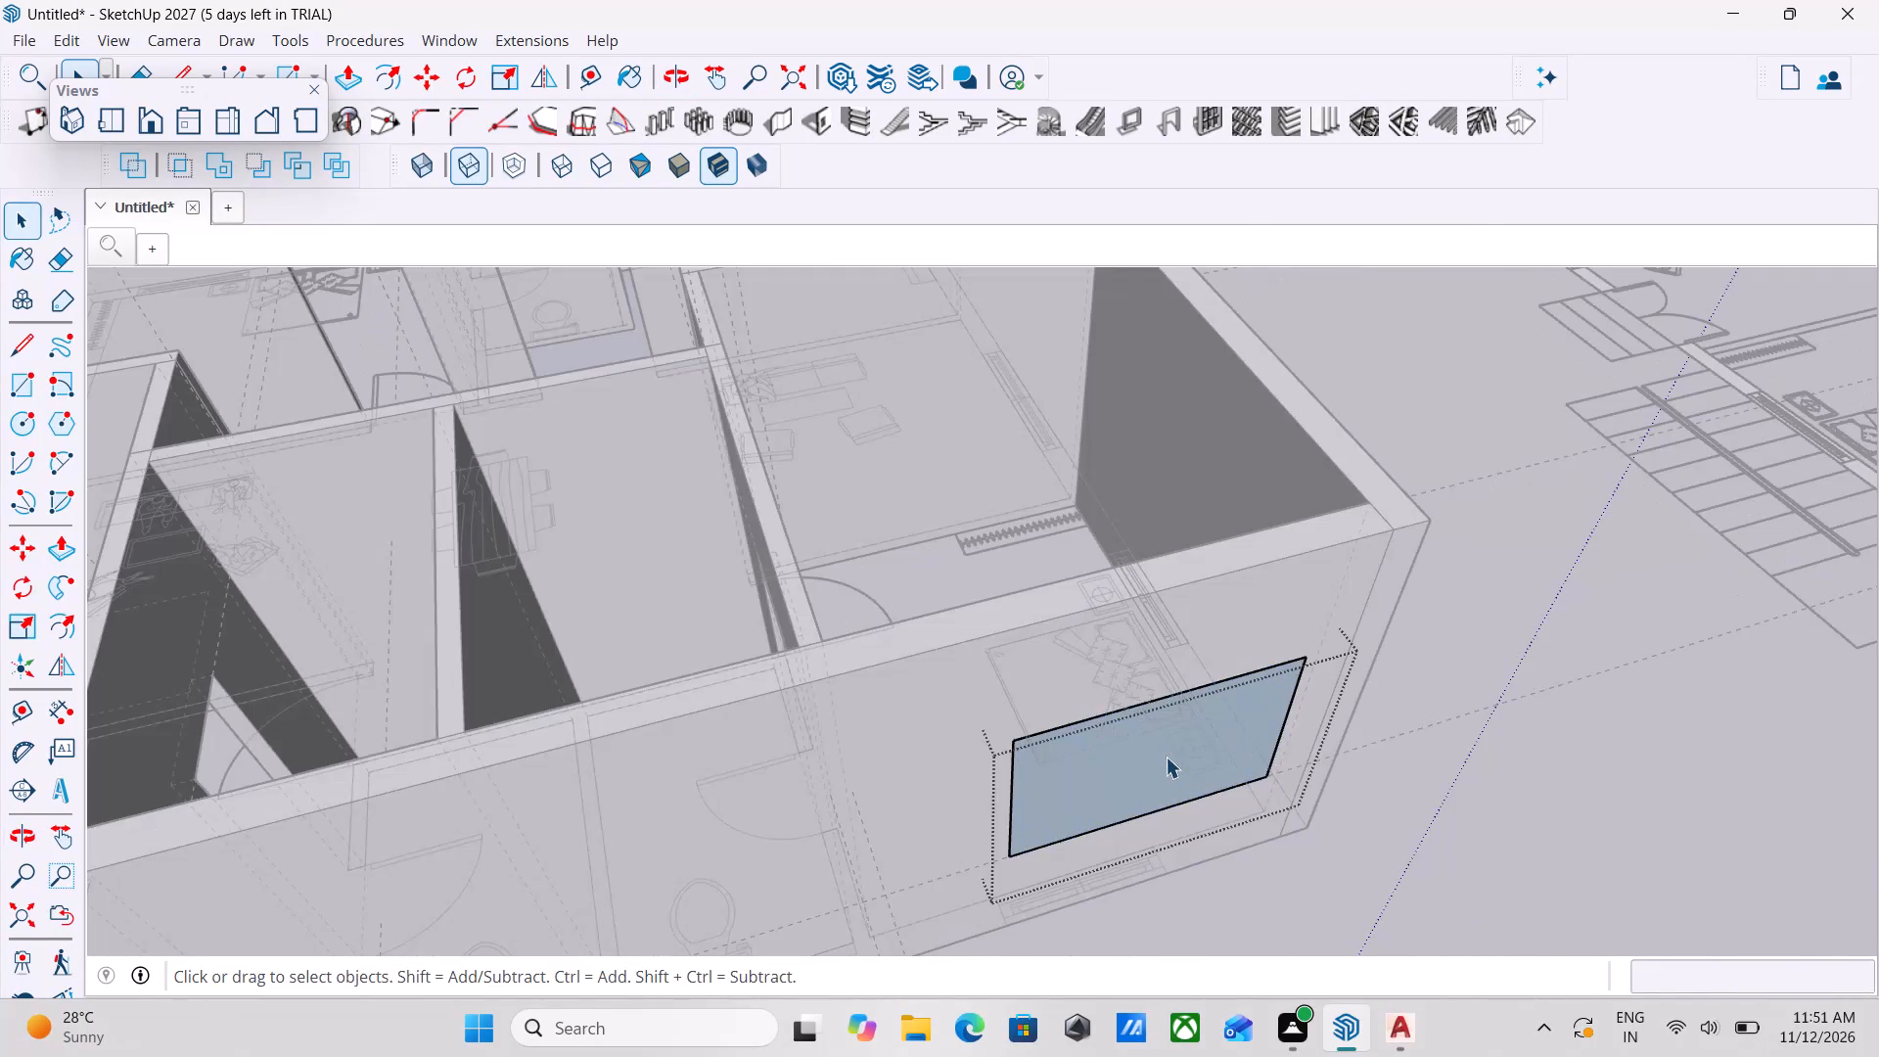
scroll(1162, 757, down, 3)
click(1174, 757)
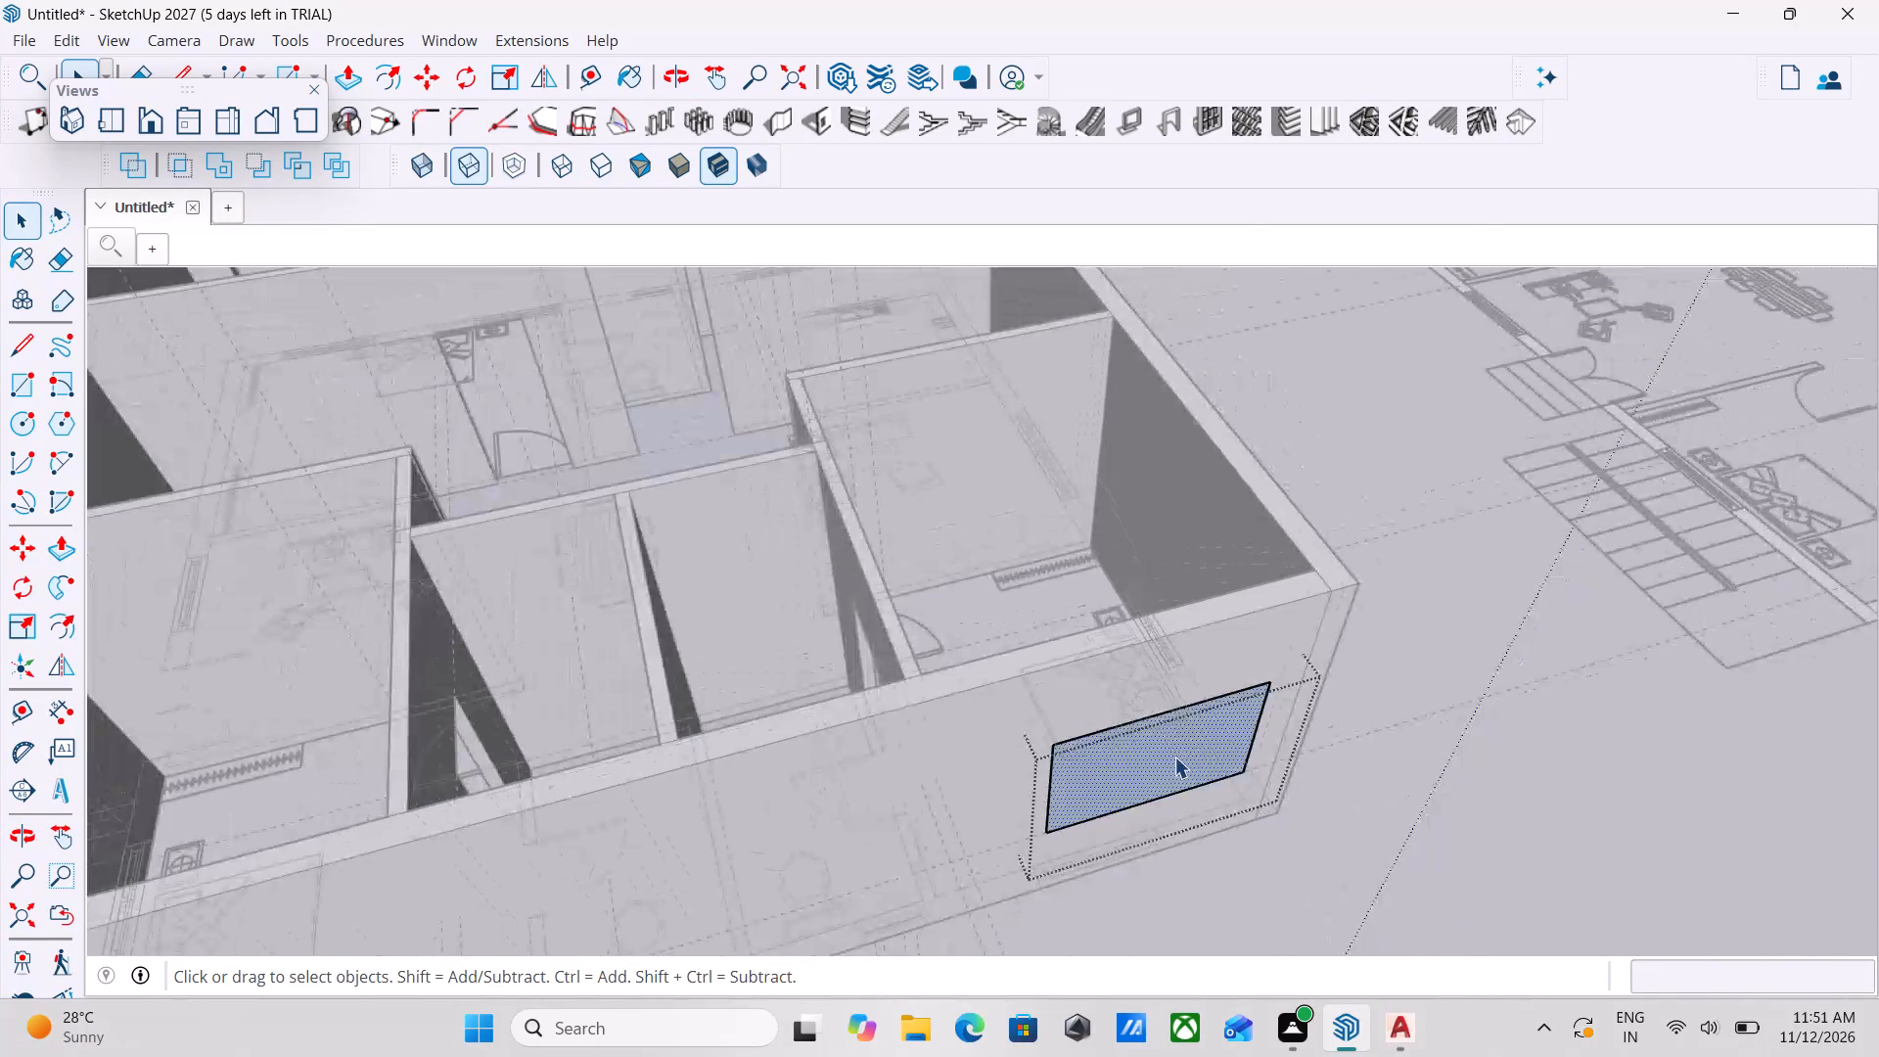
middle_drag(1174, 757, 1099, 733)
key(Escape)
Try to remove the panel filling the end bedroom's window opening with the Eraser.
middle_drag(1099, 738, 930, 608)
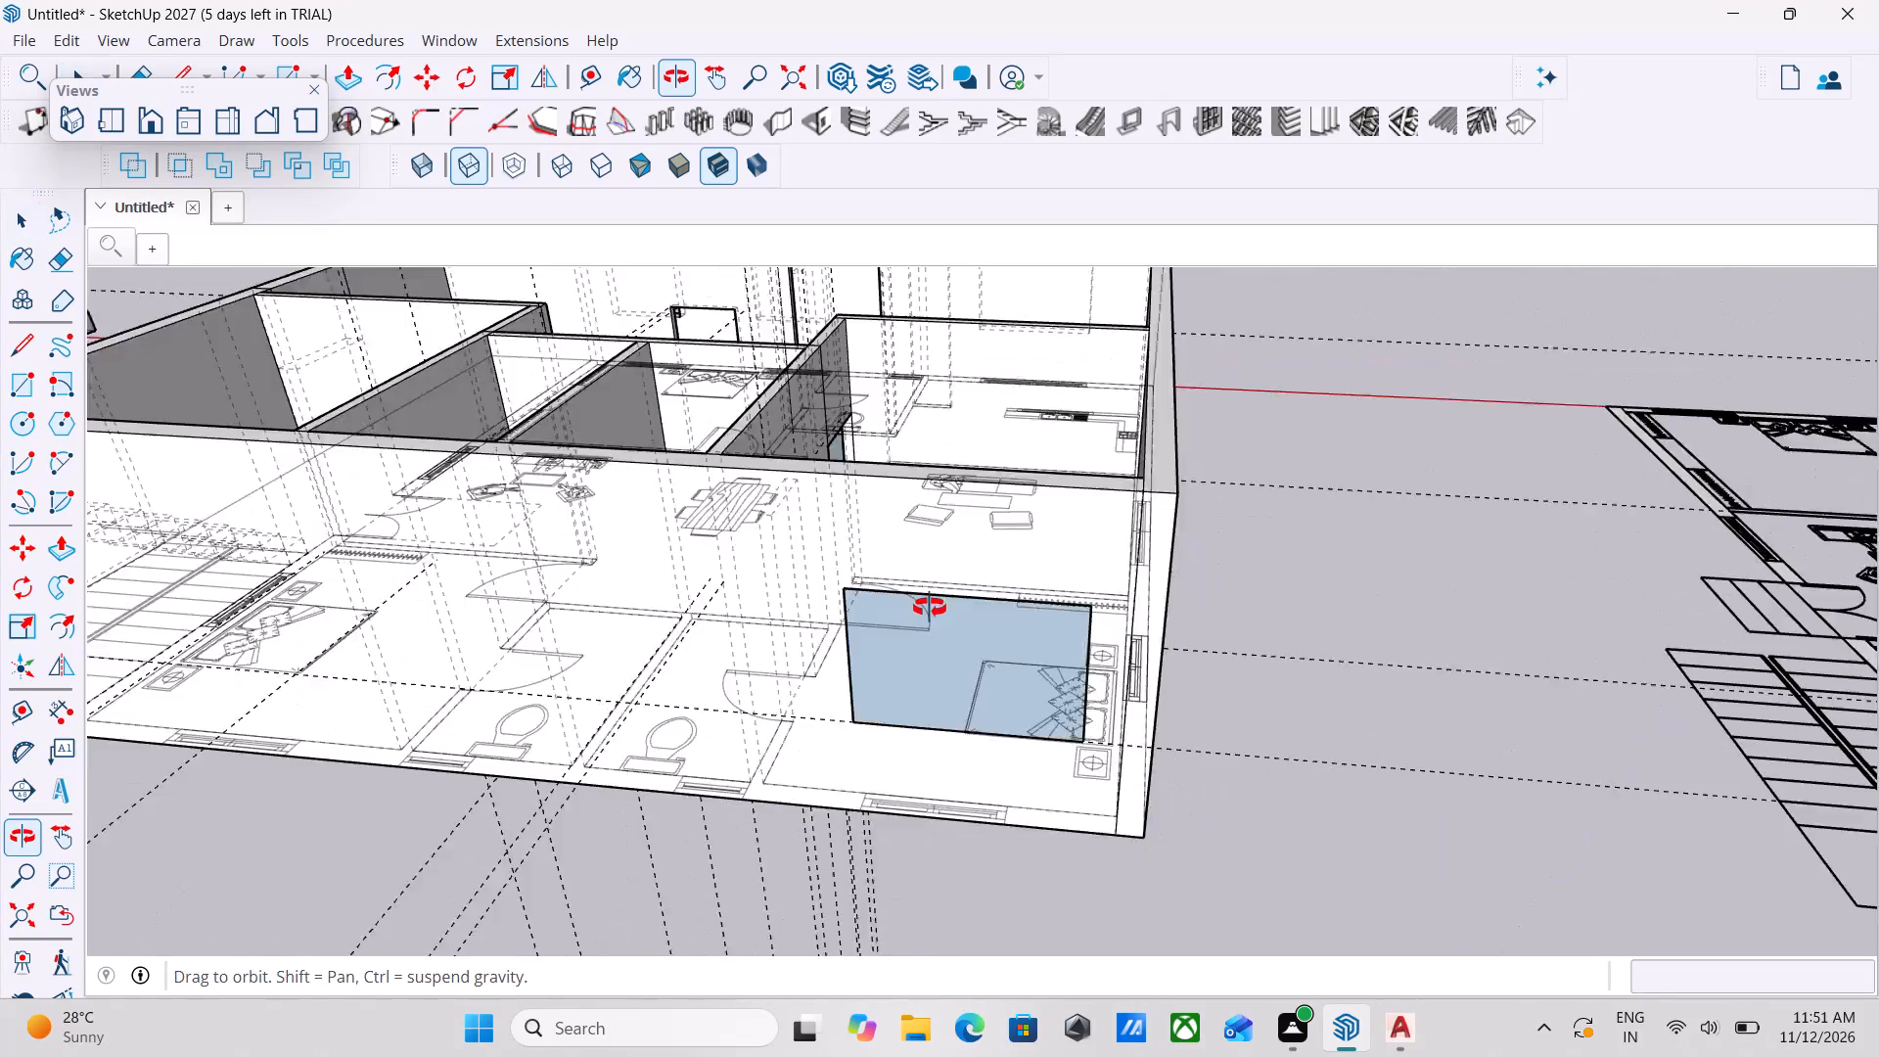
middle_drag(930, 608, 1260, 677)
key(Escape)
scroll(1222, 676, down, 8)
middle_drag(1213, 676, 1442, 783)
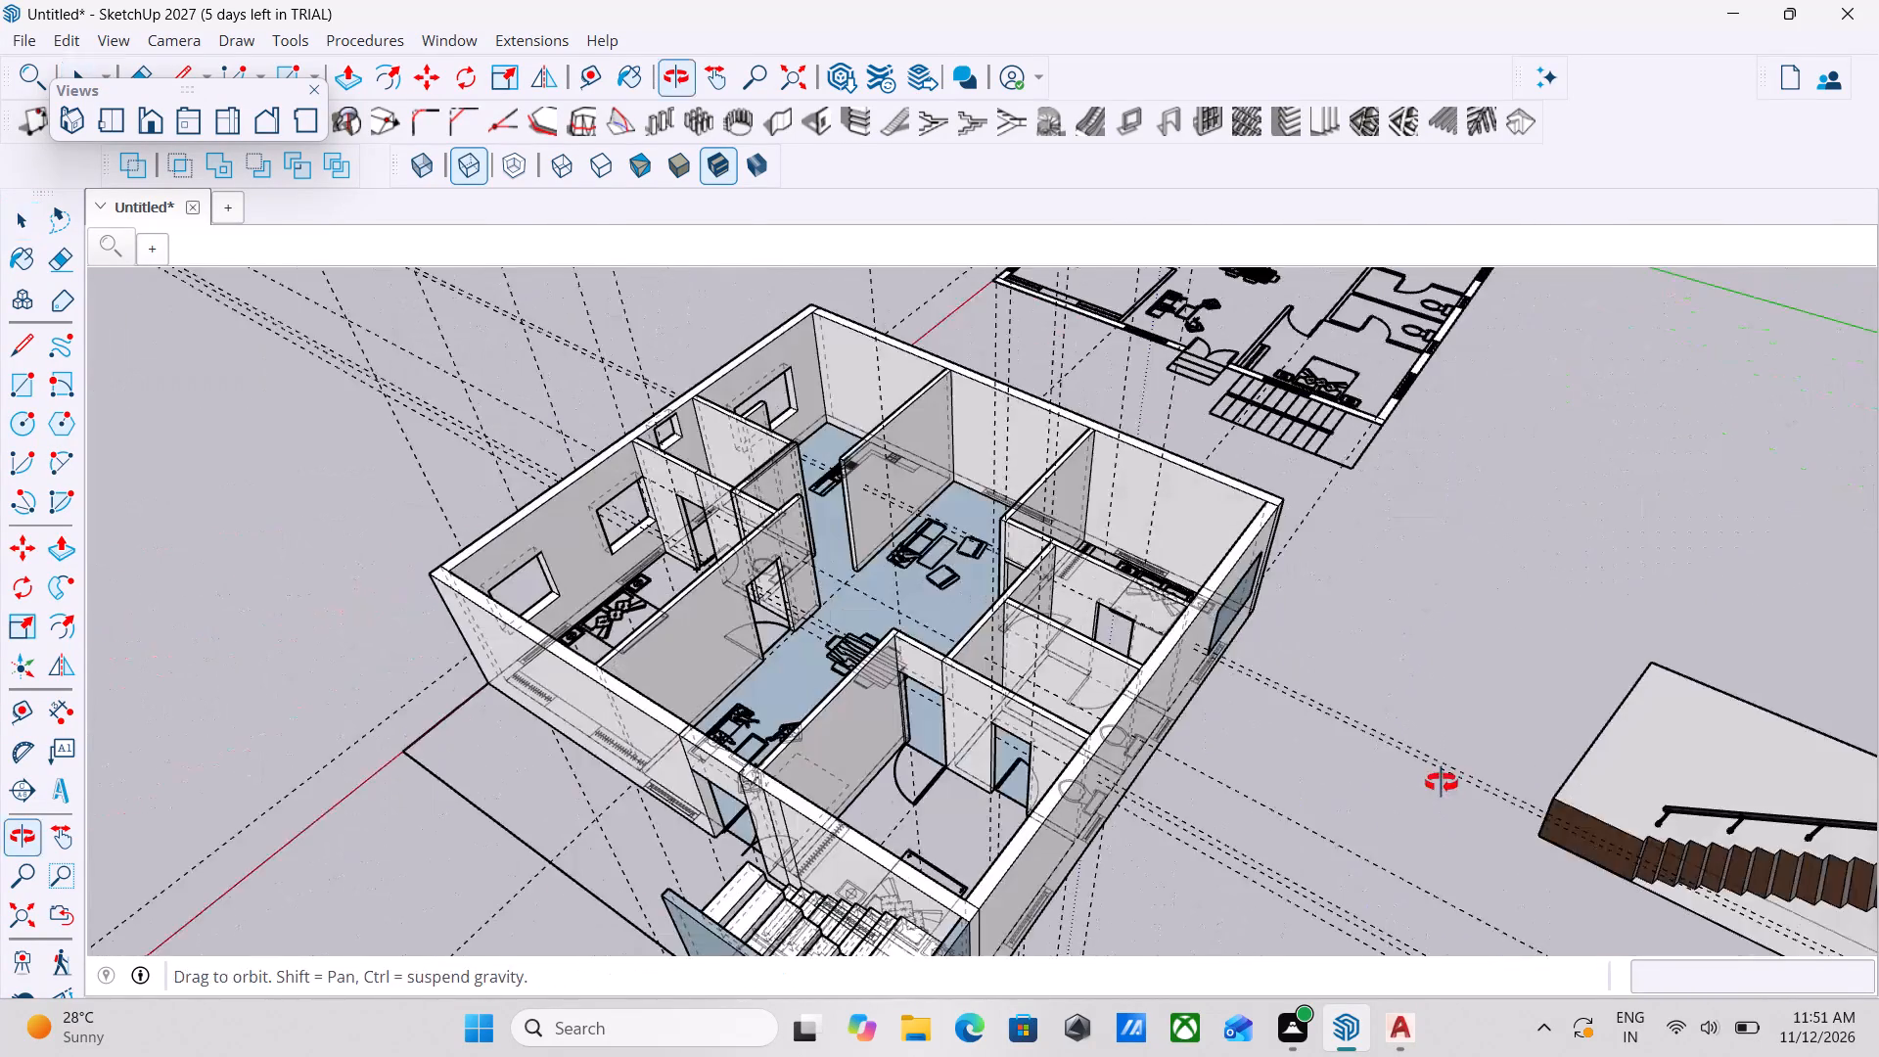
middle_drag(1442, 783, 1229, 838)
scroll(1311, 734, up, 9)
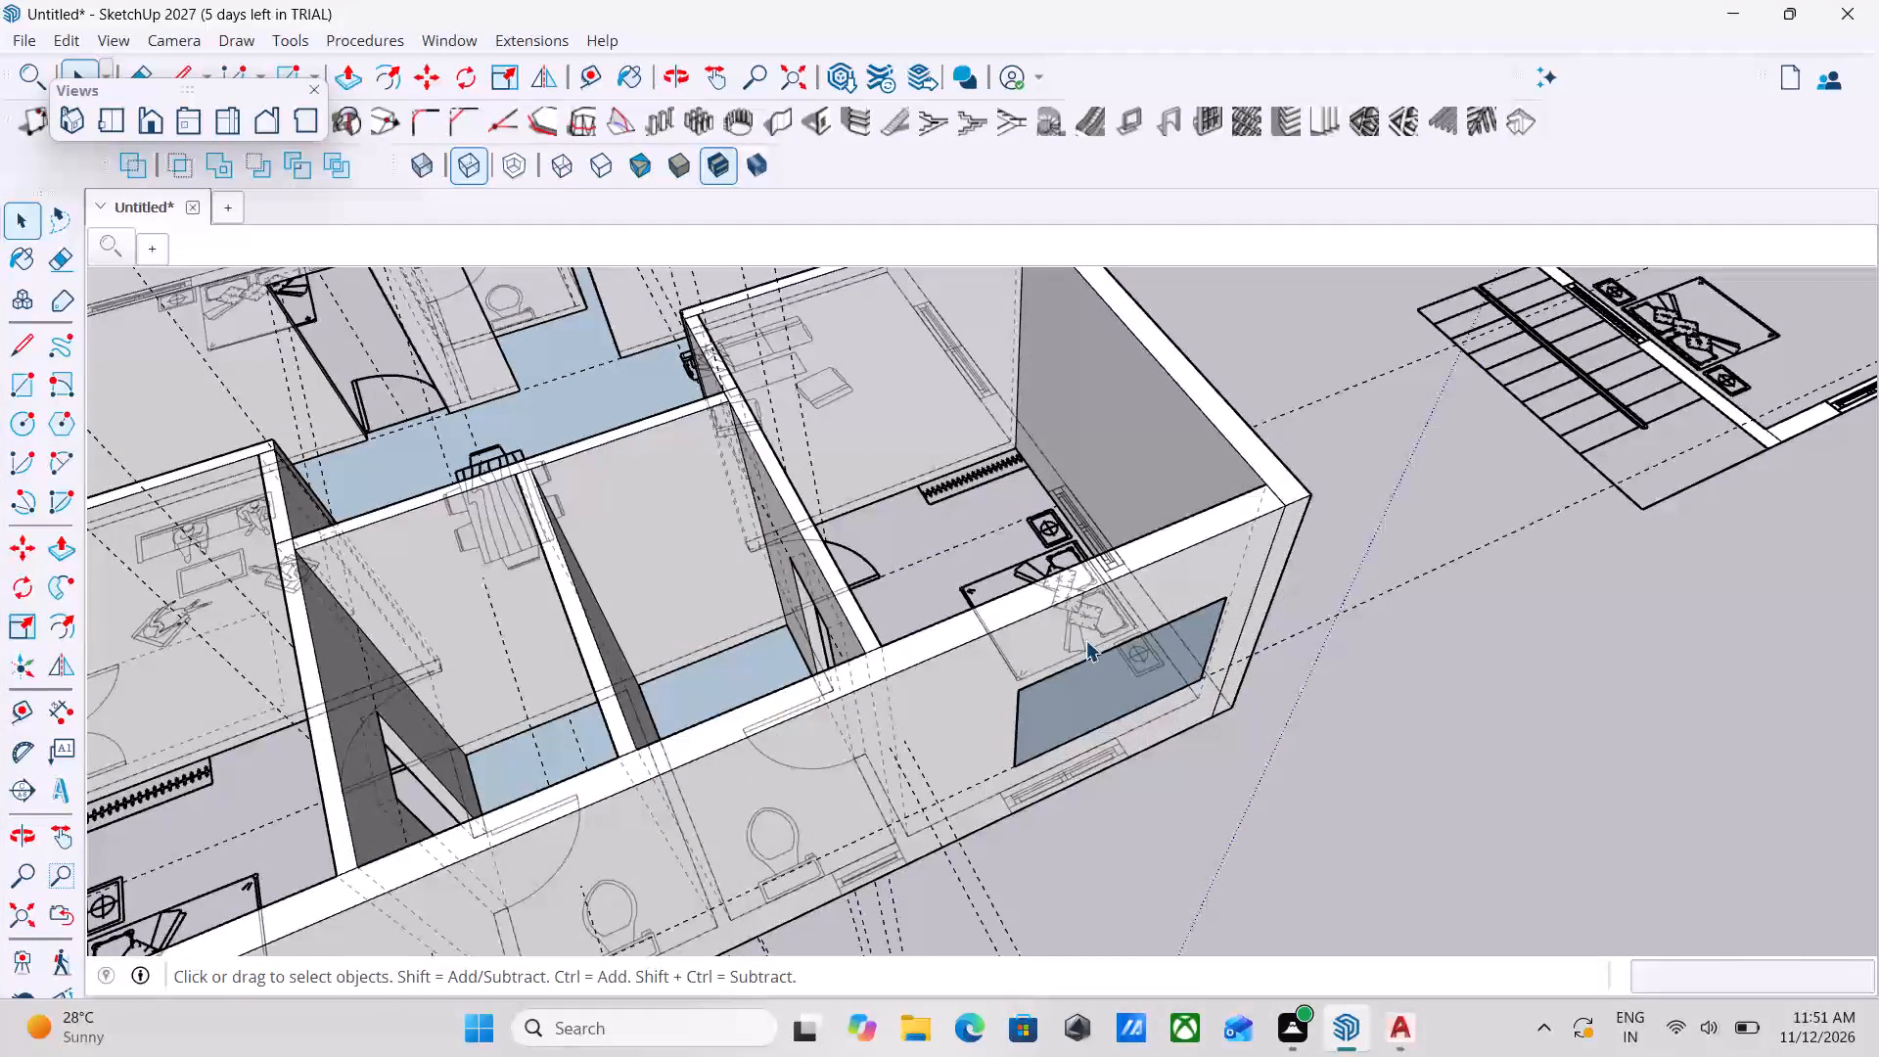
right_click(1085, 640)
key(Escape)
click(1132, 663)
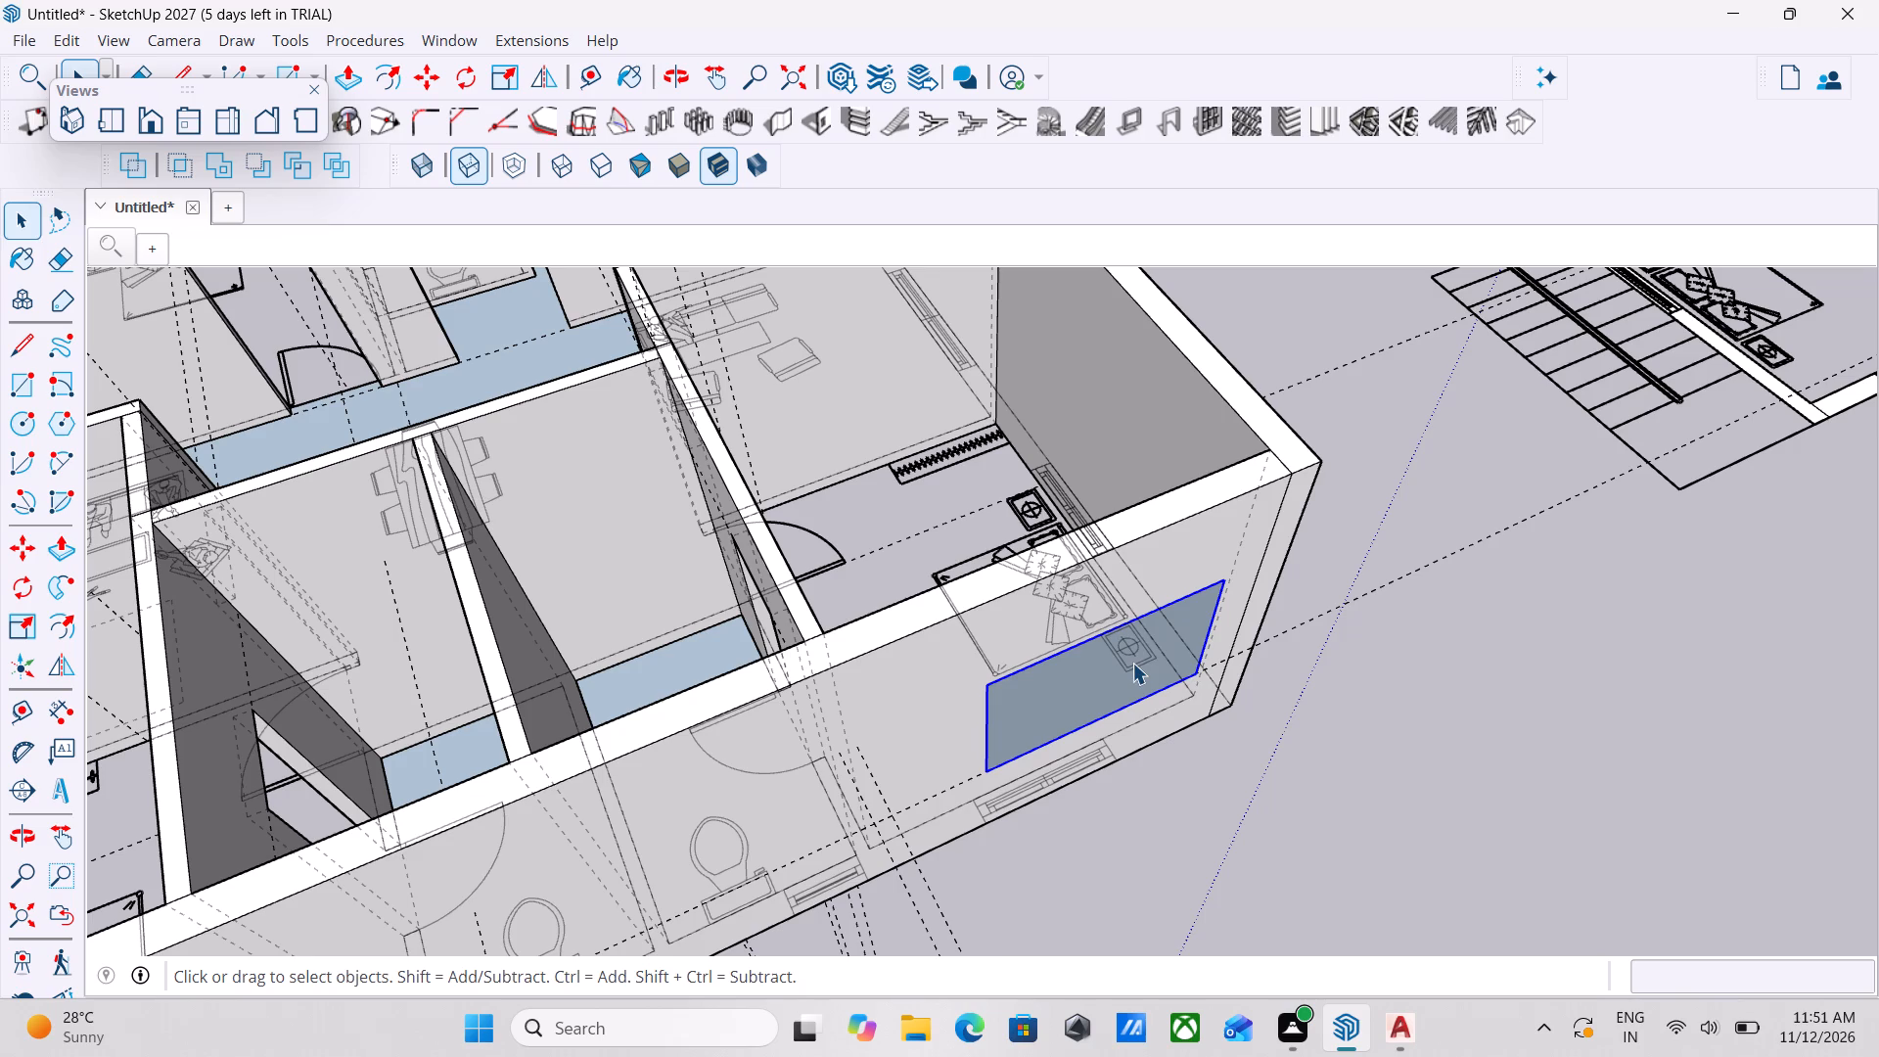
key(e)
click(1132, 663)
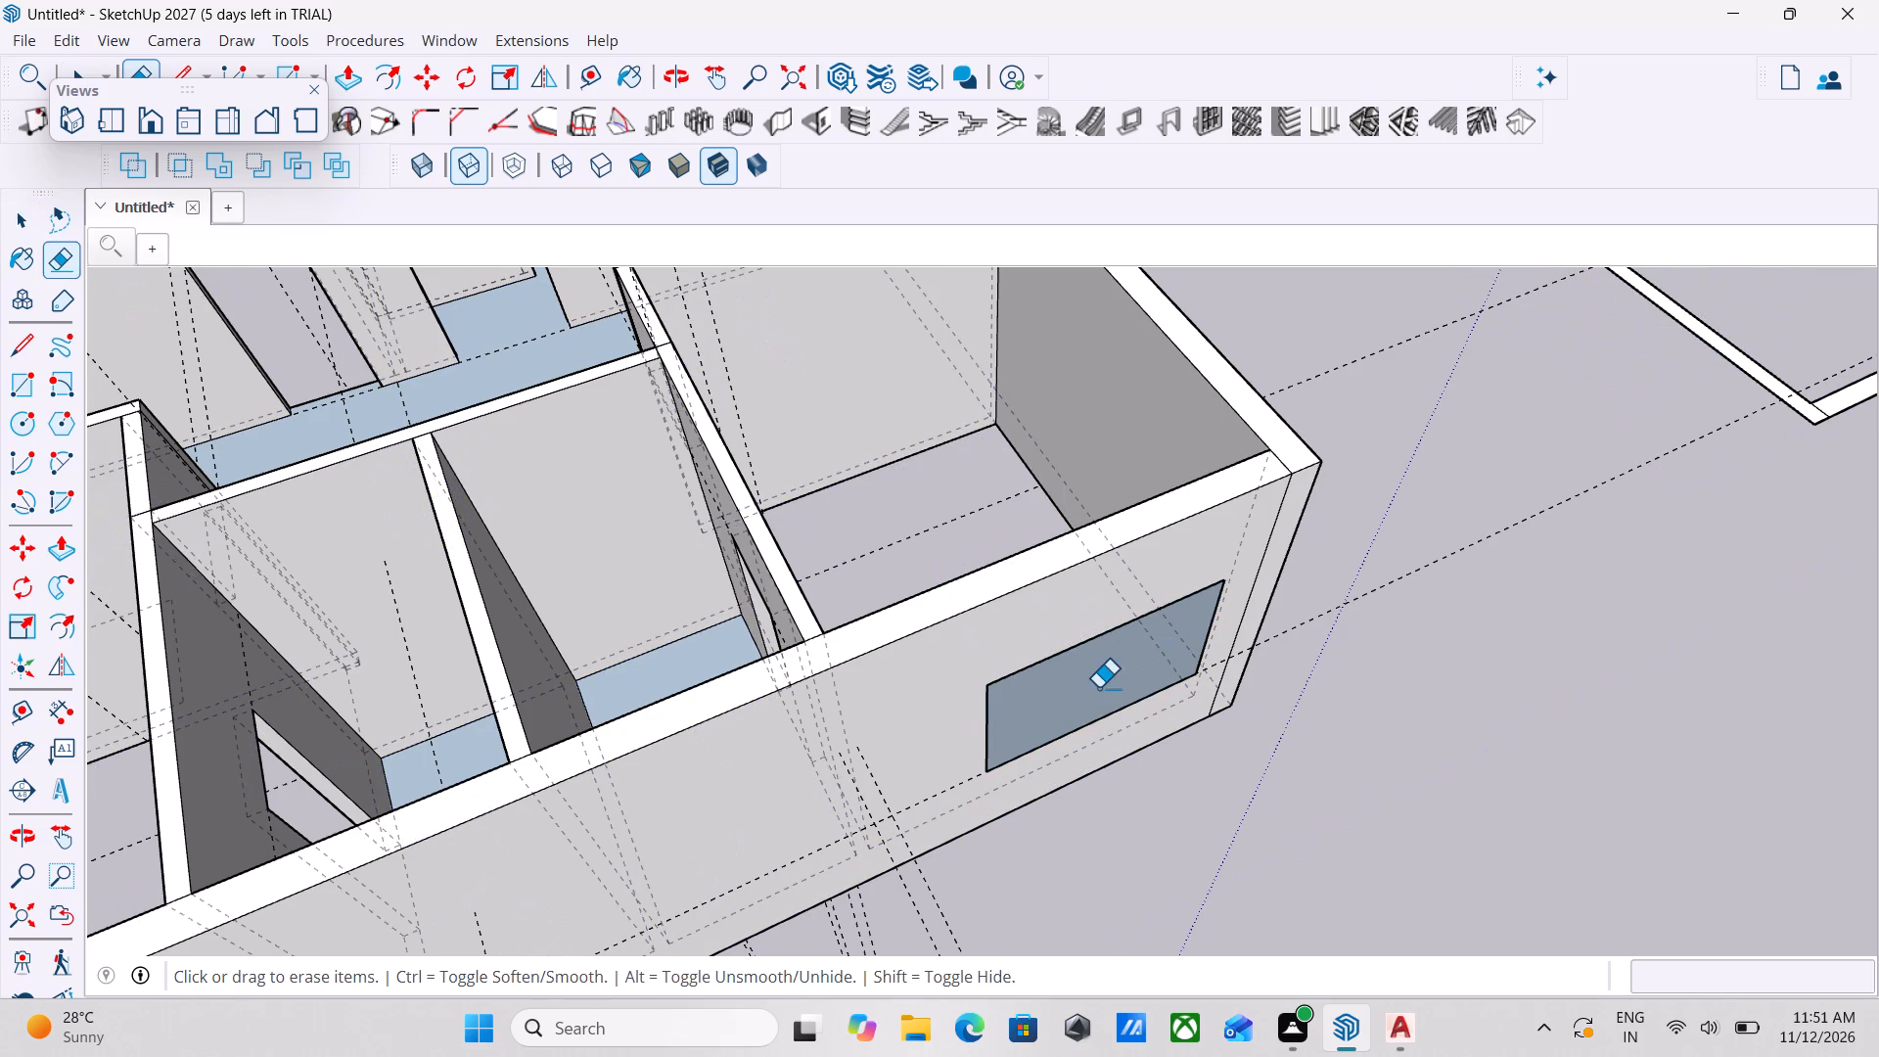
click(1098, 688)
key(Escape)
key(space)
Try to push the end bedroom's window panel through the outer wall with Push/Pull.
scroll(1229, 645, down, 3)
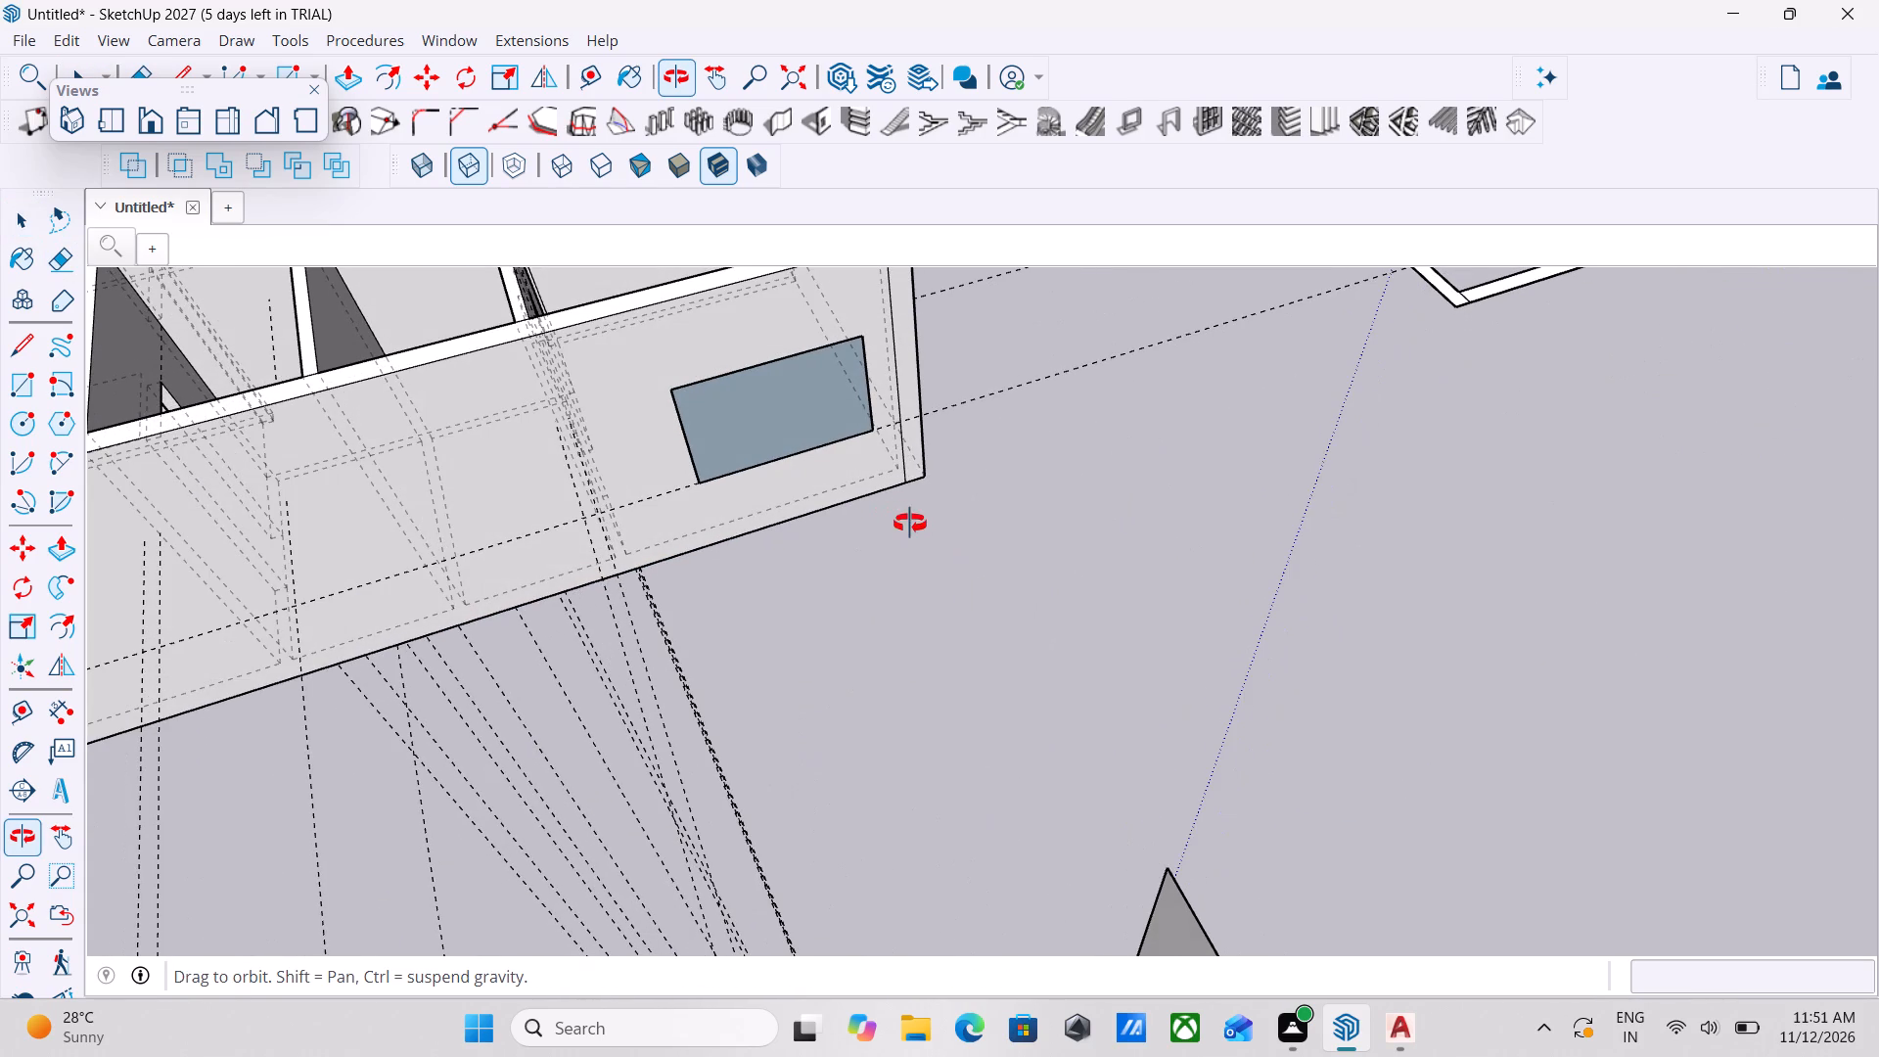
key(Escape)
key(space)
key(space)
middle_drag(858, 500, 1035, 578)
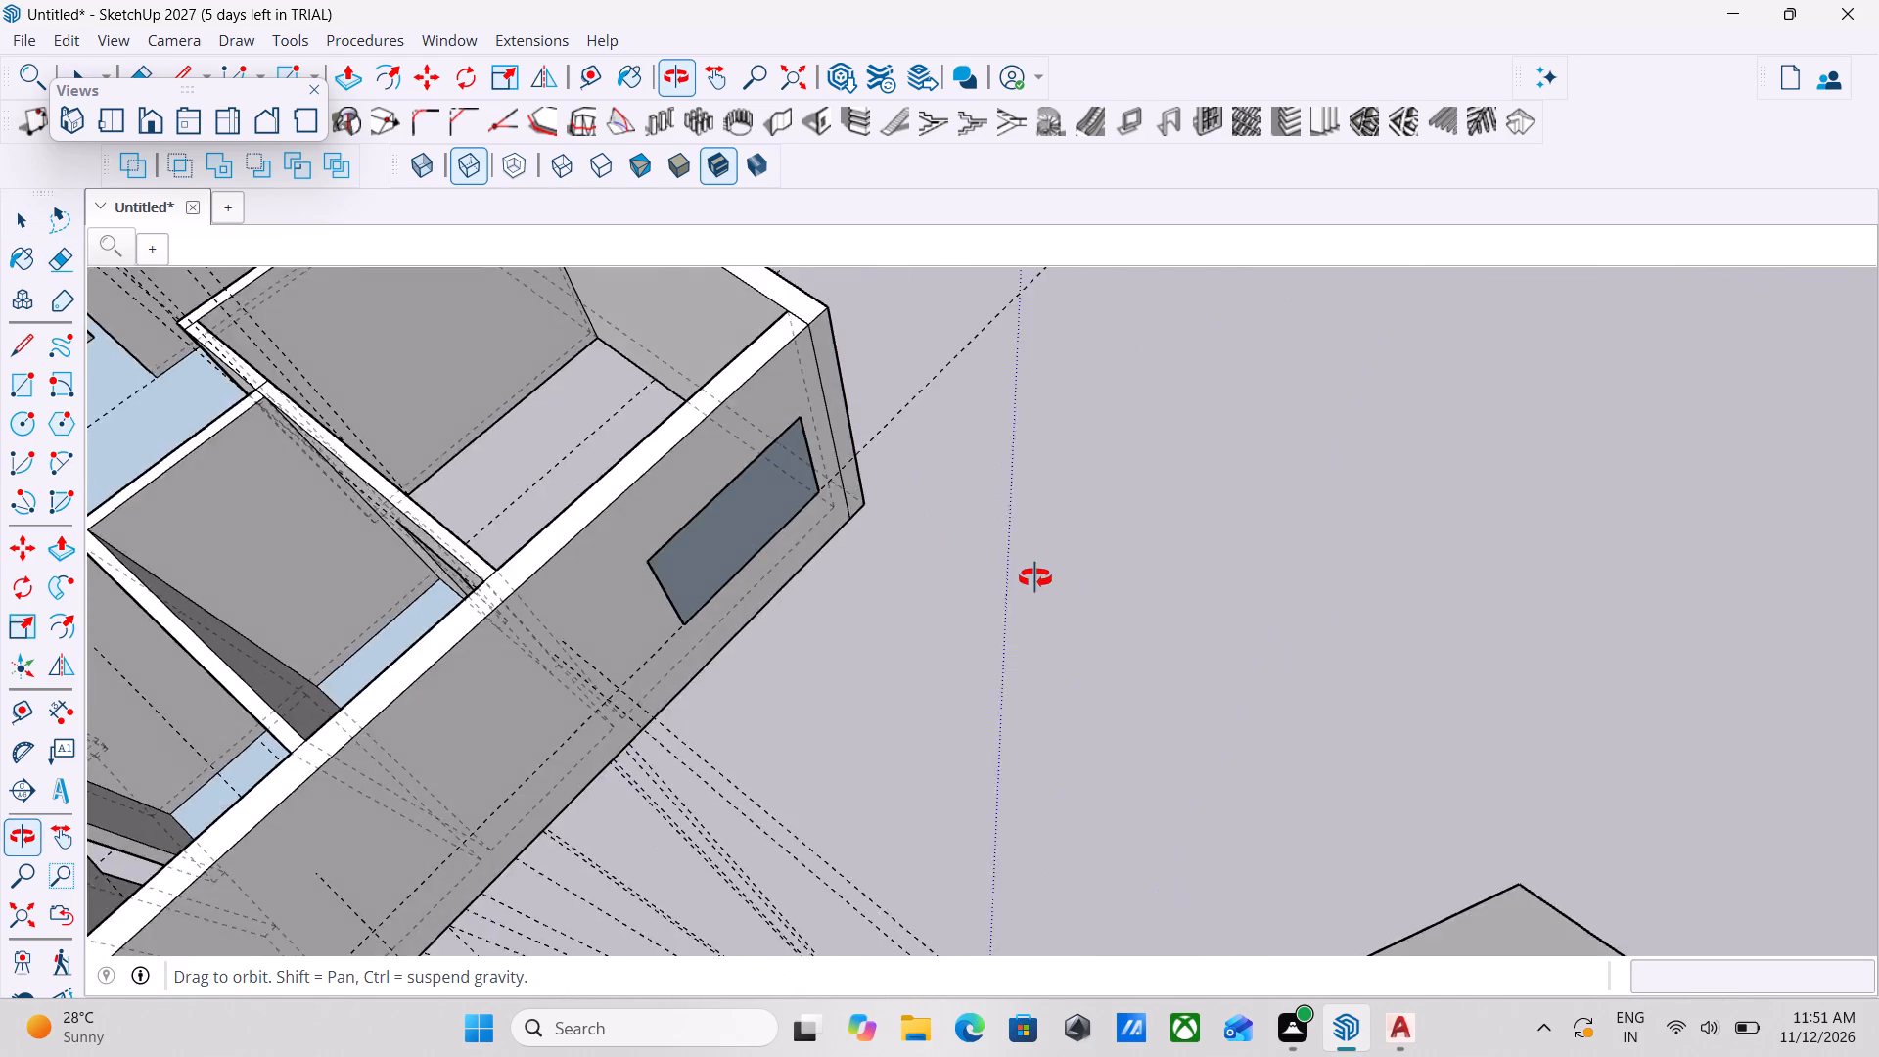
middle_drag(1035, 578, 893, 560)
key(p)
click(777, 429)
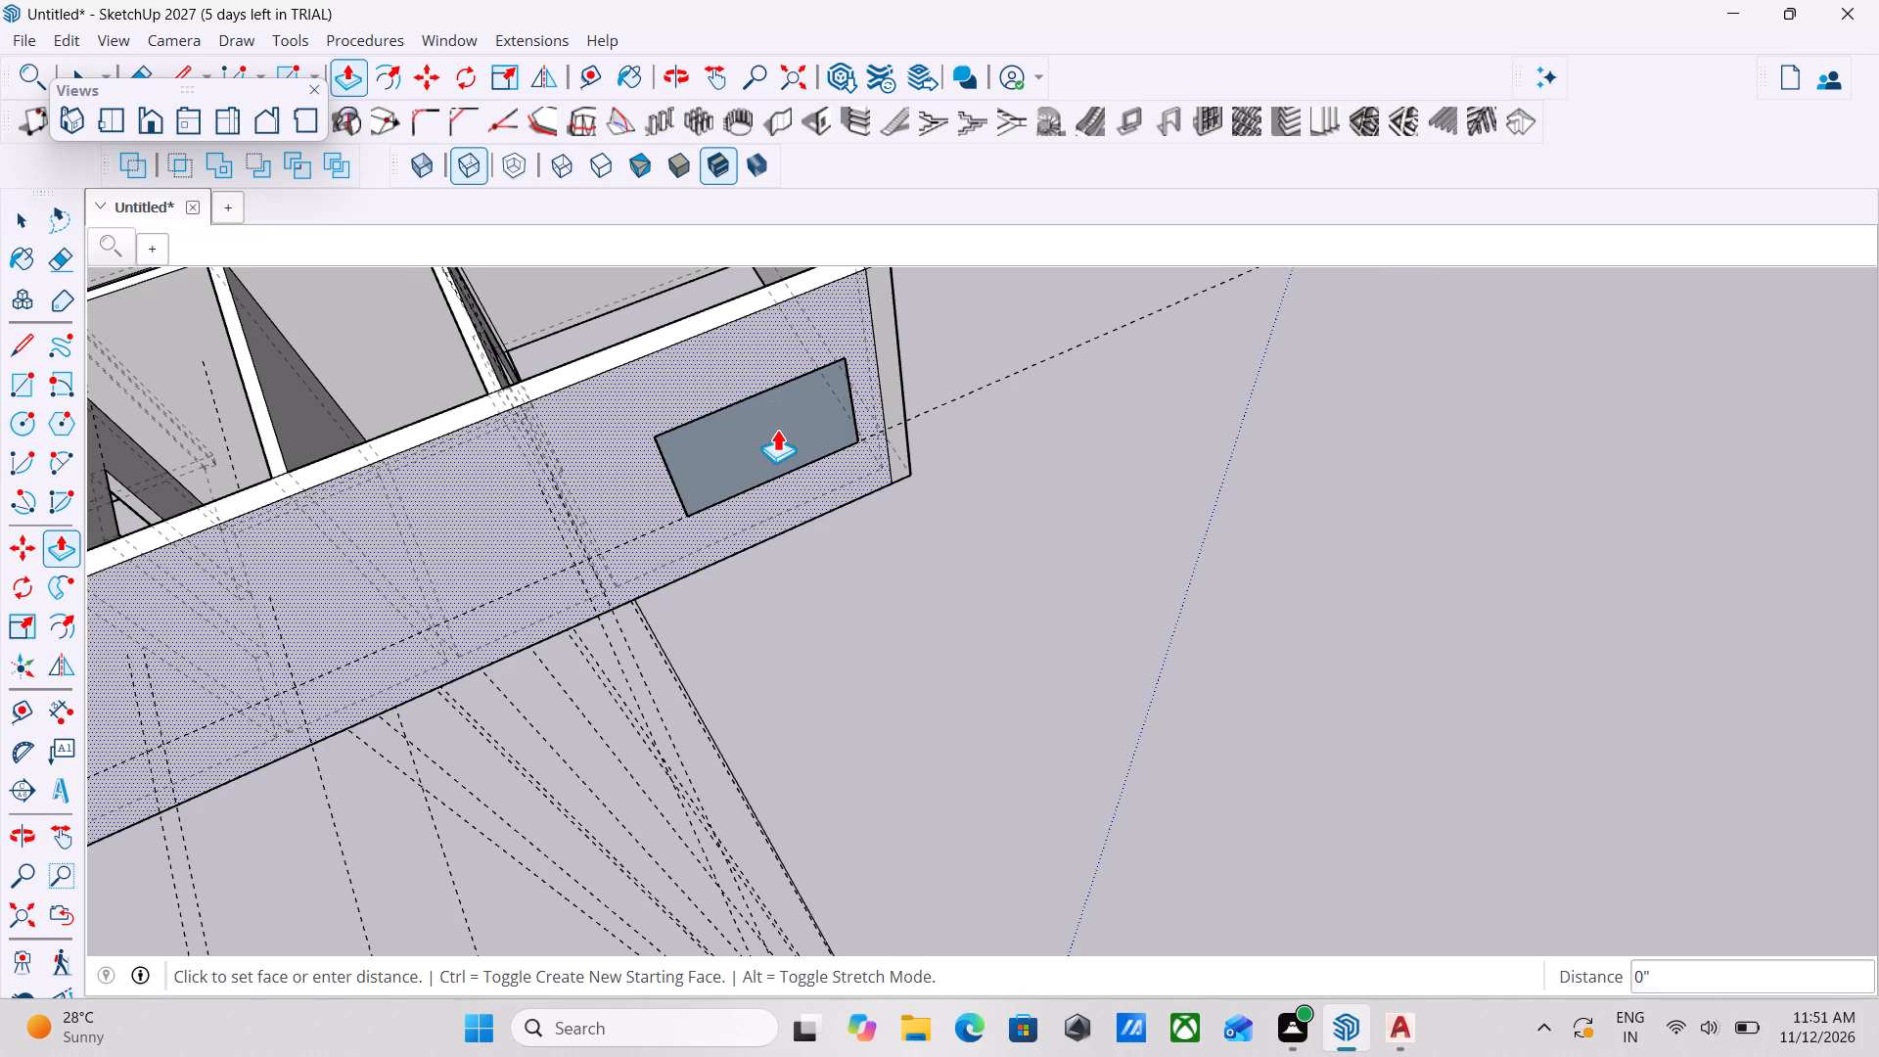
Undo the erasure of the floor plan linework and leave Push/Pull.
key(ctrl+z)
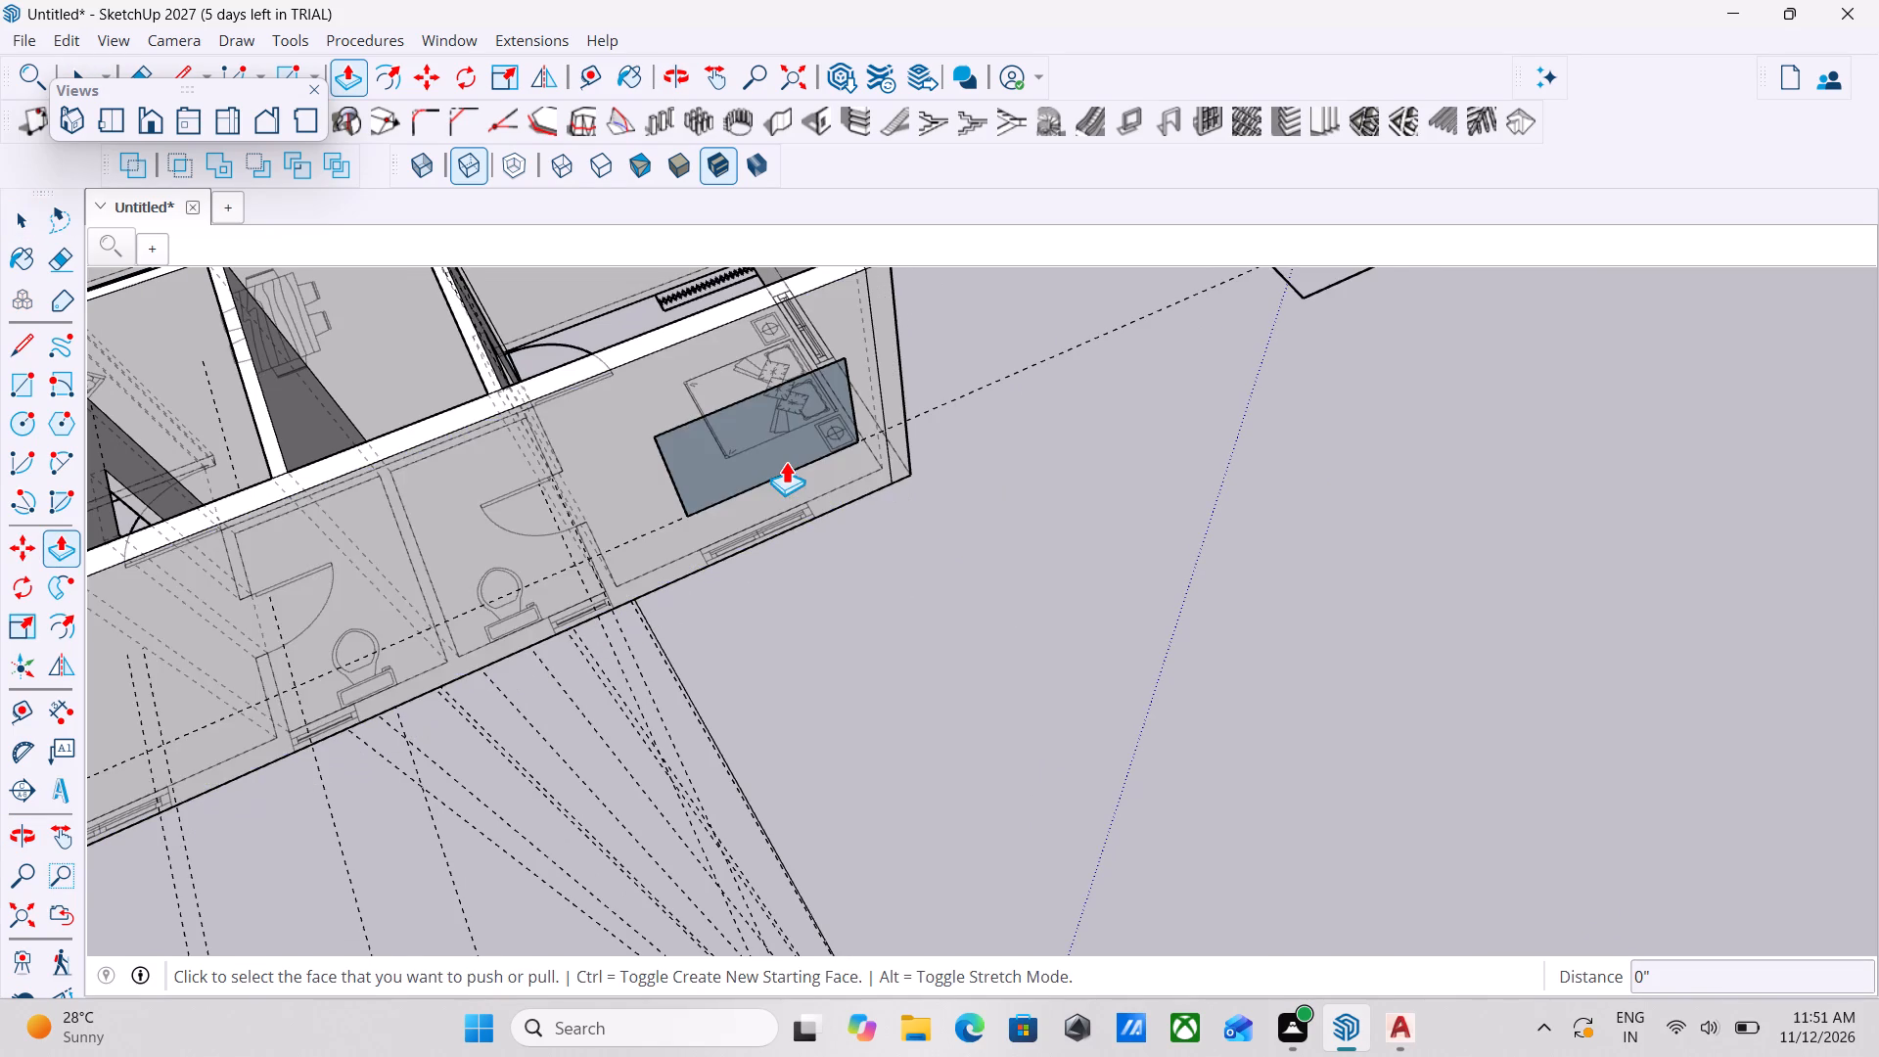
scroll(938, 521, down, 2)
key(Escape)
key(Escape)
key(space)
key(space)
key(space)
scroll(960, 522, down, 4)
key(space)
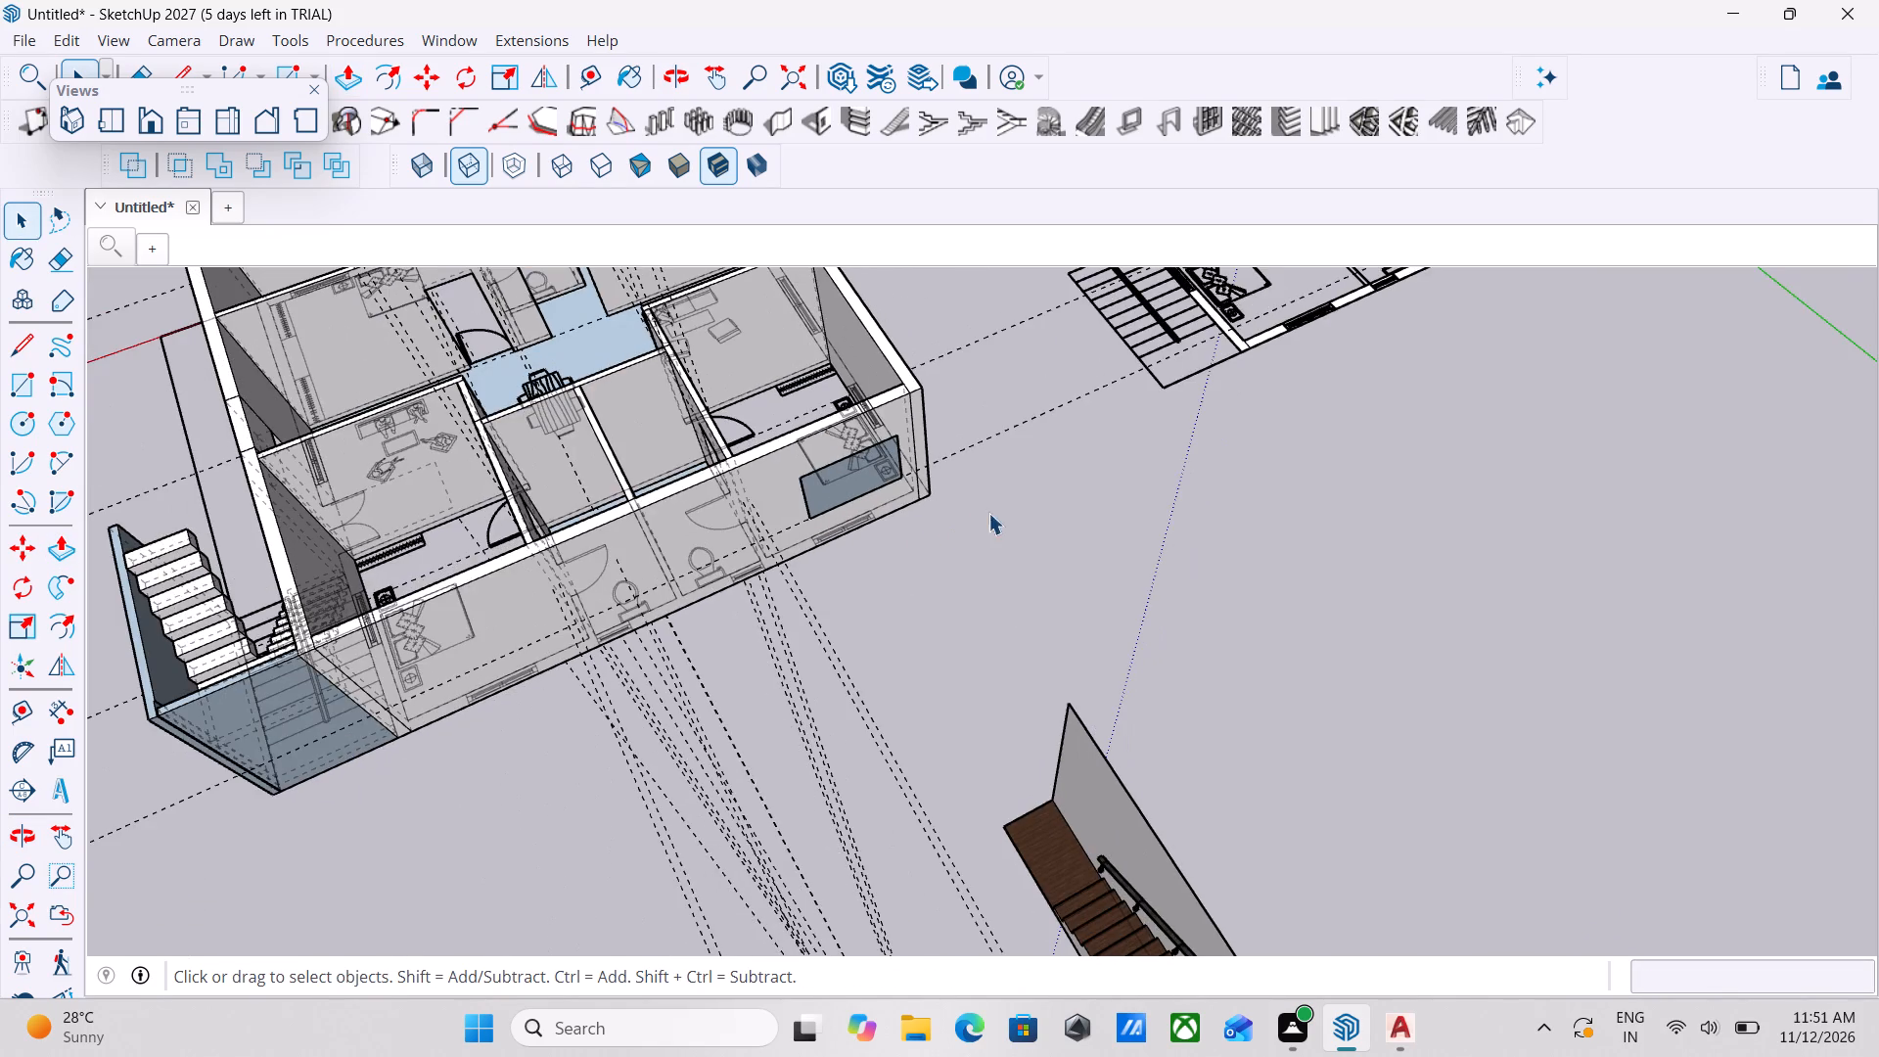
Erase the standalone staircase component with the handrail that lies outside the house.
middle_drag(1015, 507, 719, 442)
middle_drag(969, 475, 804, 371)
middle_drag(818, 370, 1278, 460)
scroll(874, 384, up, 1)
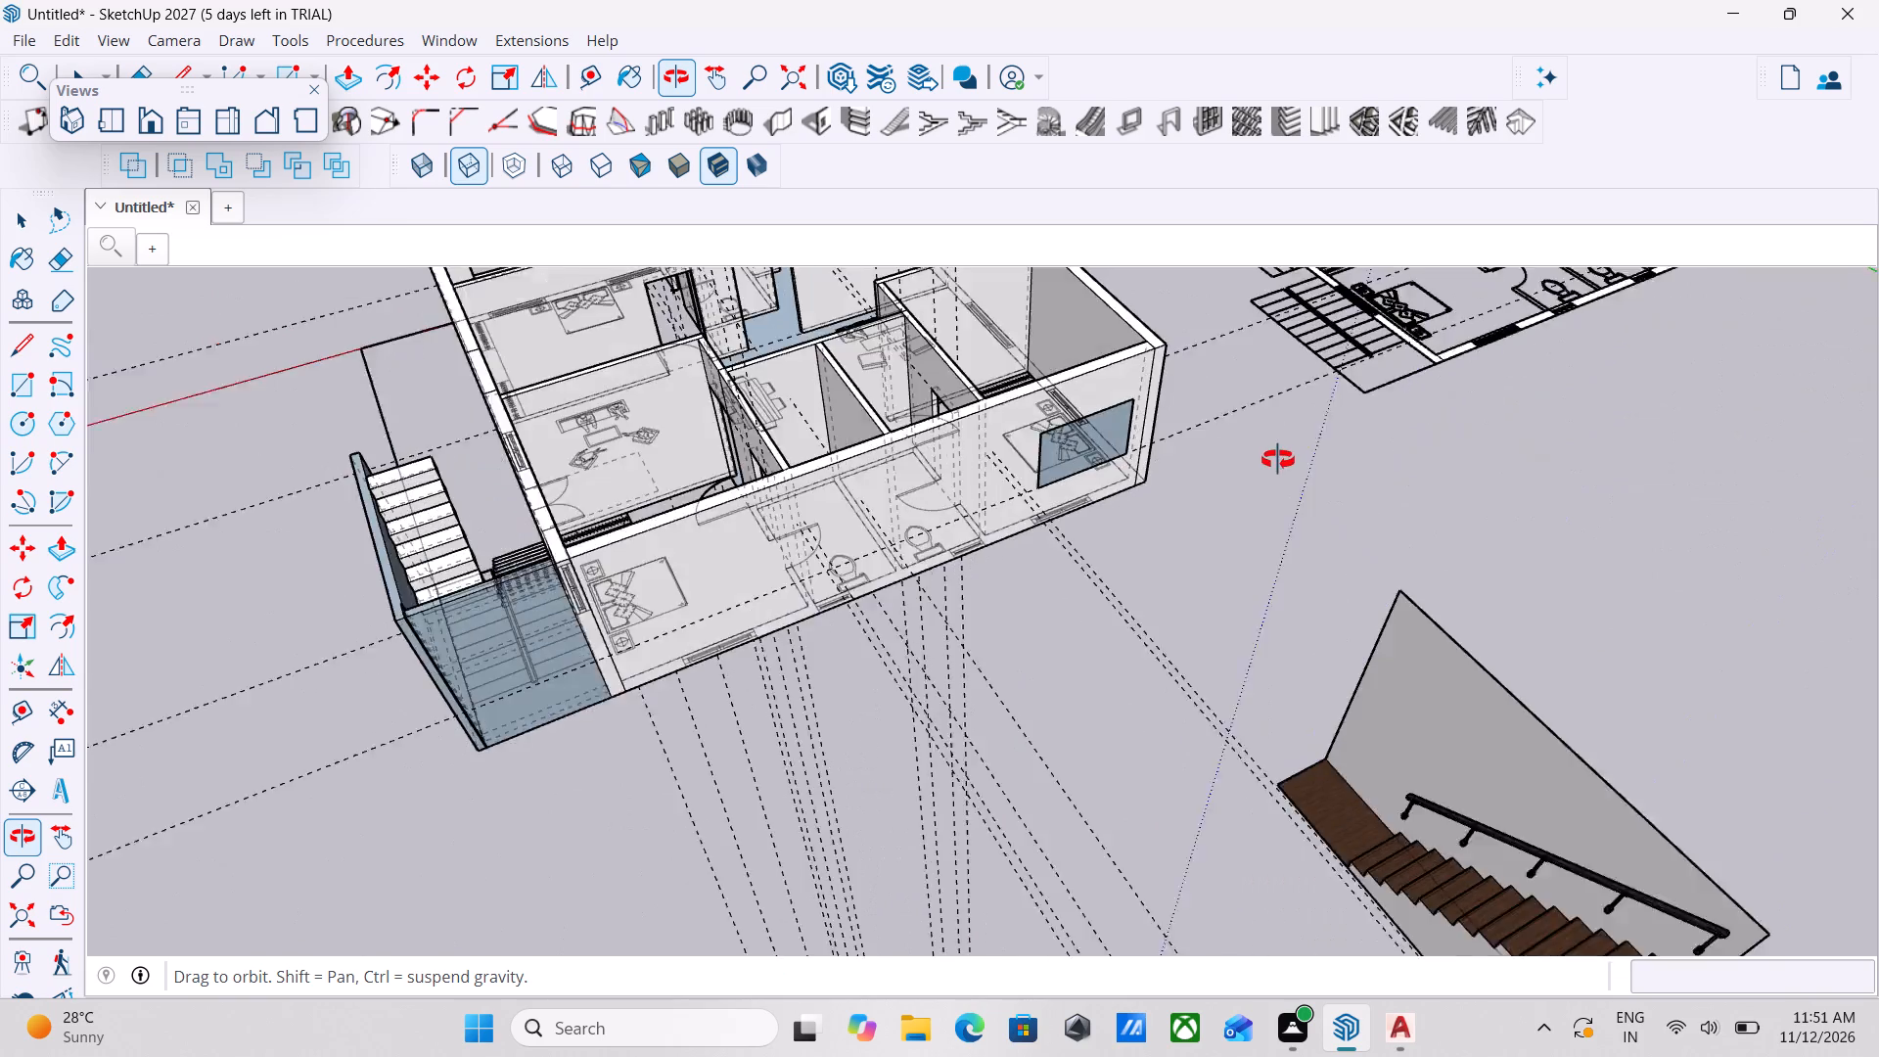
middle_drag(1278, 460, 1251, 448)
scroll(1496, 680, down, 4)
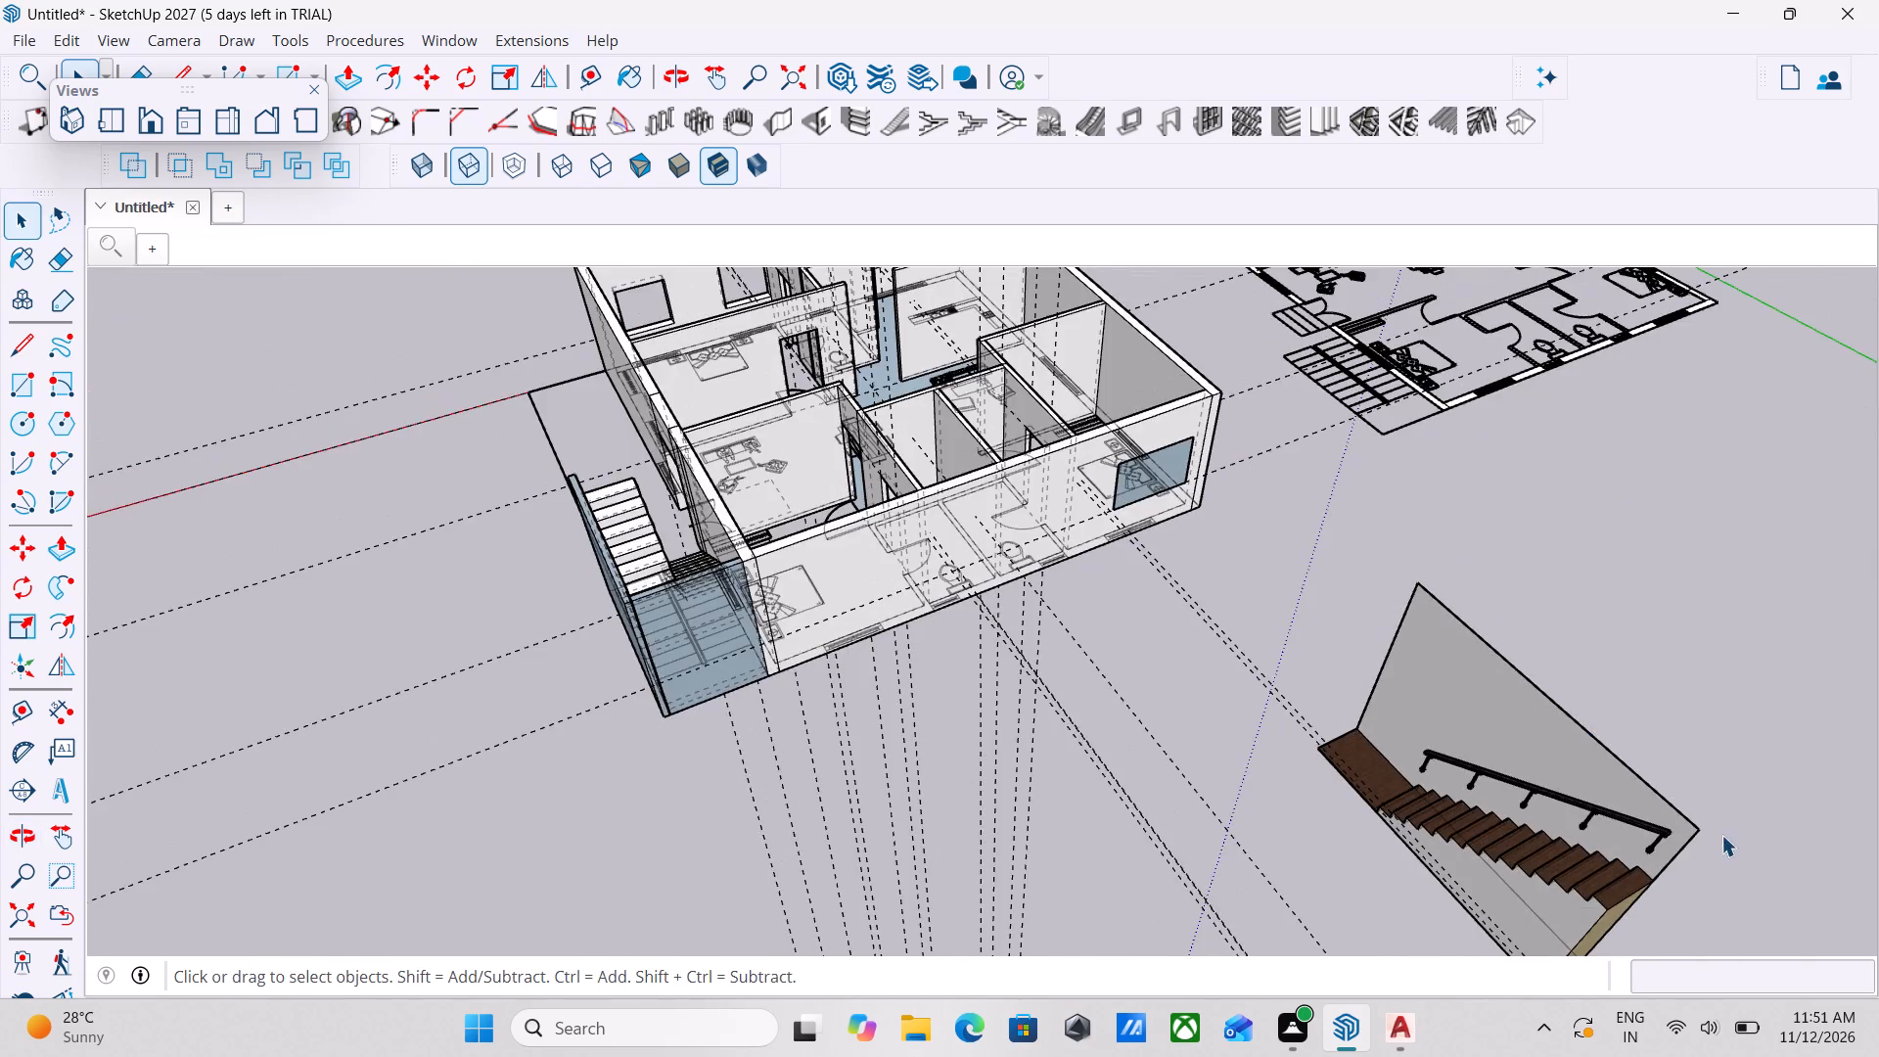
scroll(1721, 838, down, 1)
middle_drag(1721, 841, 1548, 704)
drag(1581, 833, 1470, 724)
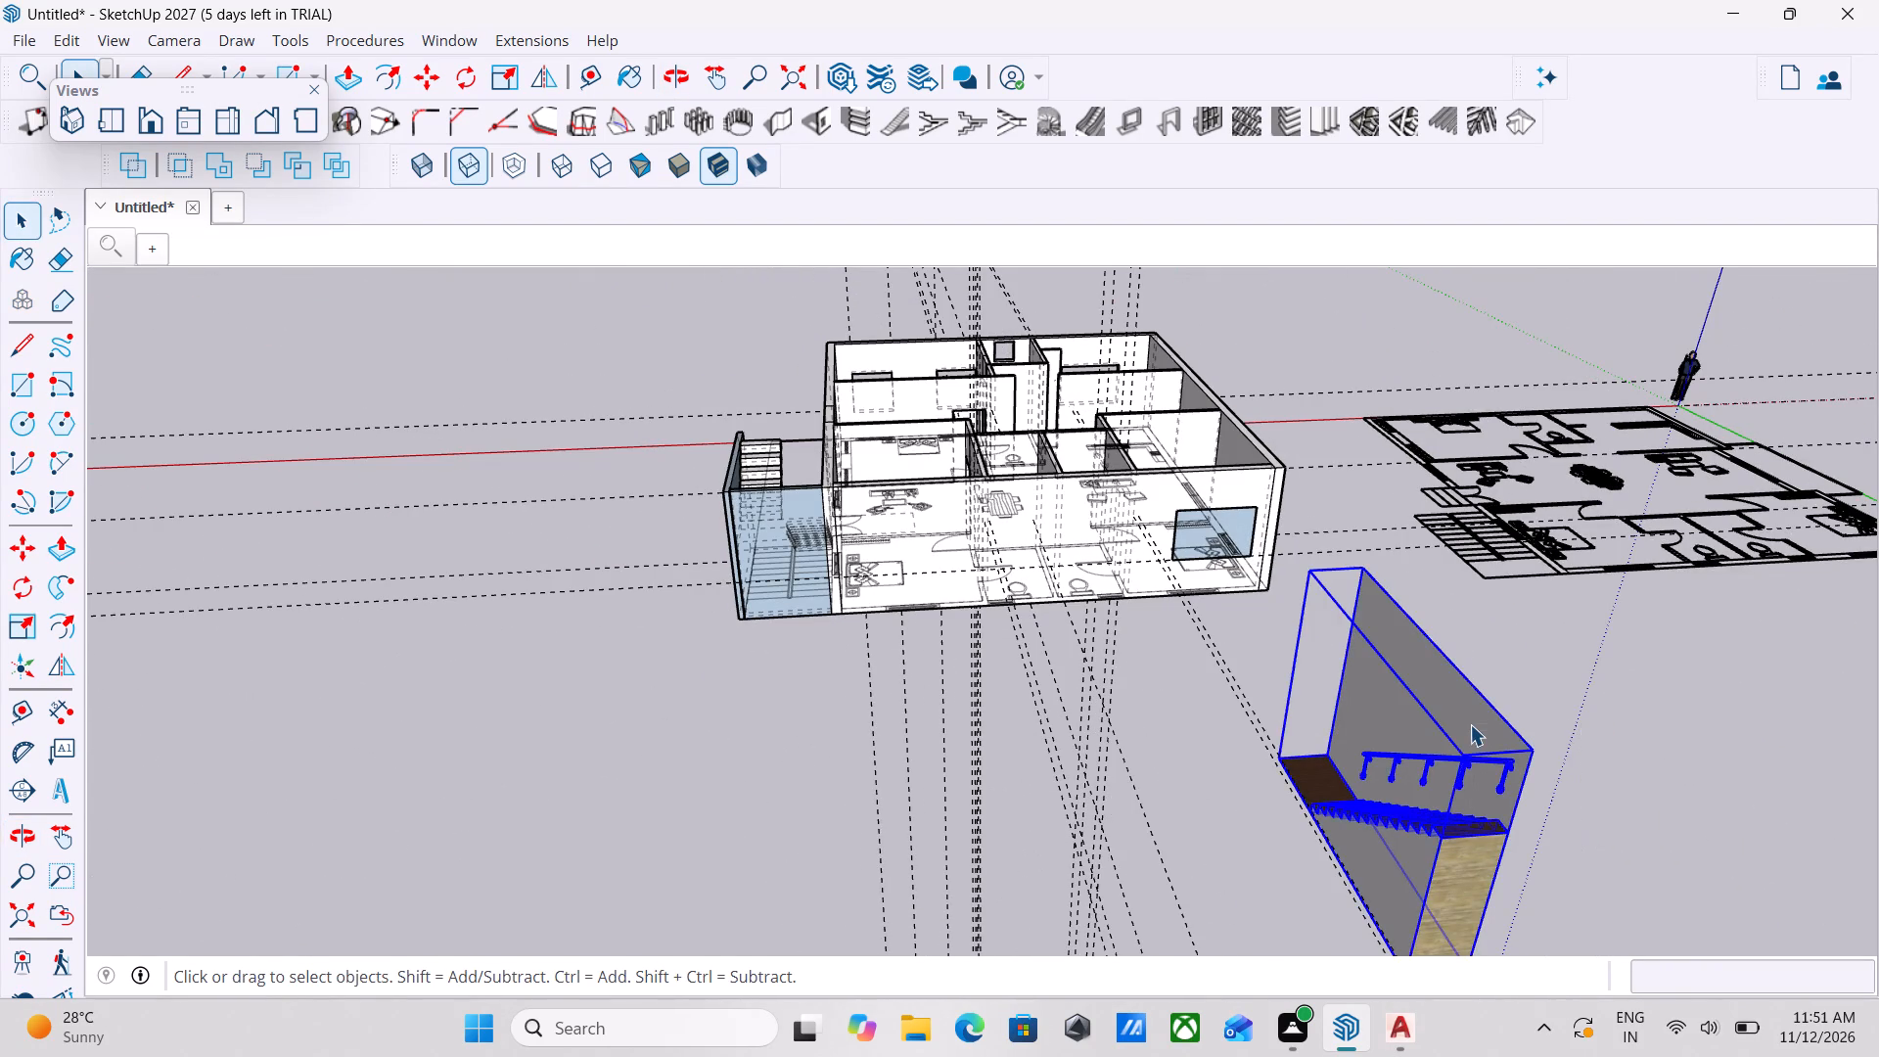
scroll(1470, 724, down, 2)
middle_drag(1470, 724, 1511, 758)
right_drag(1500, 764, 1482, 776)
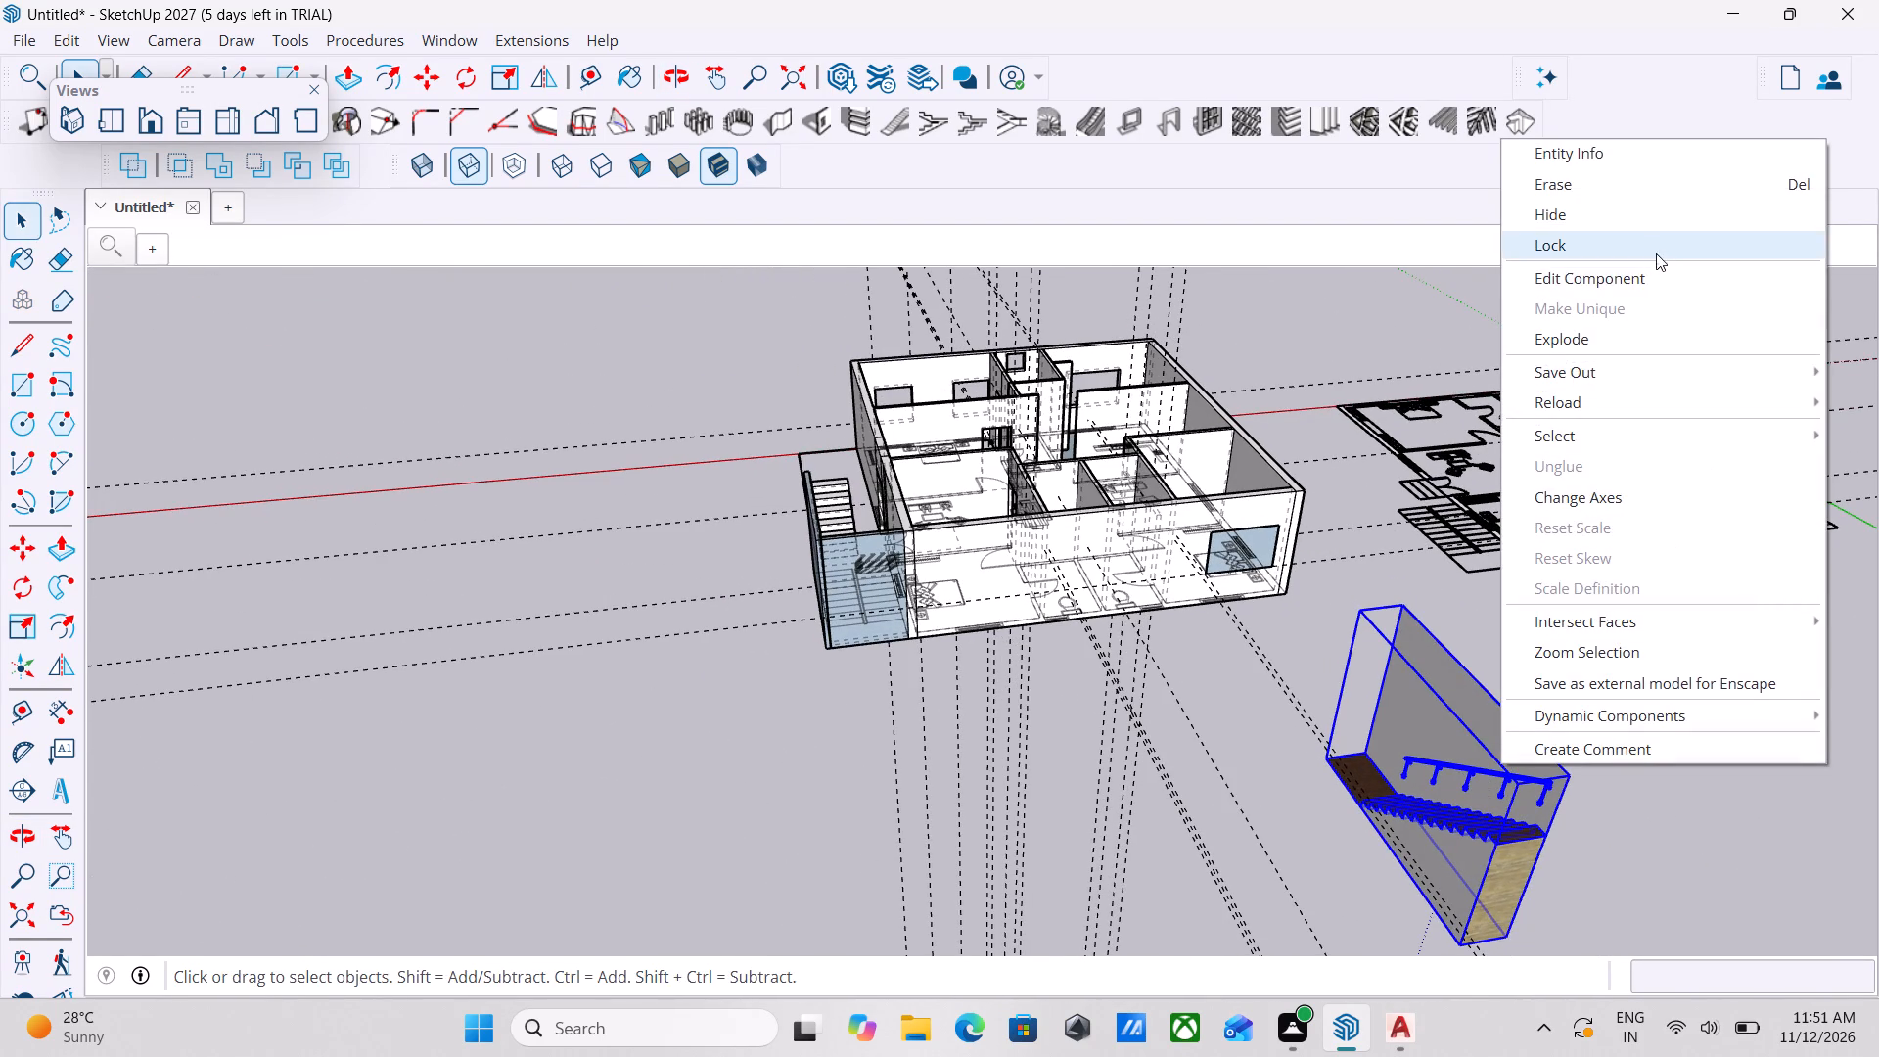
click(1565, 186)
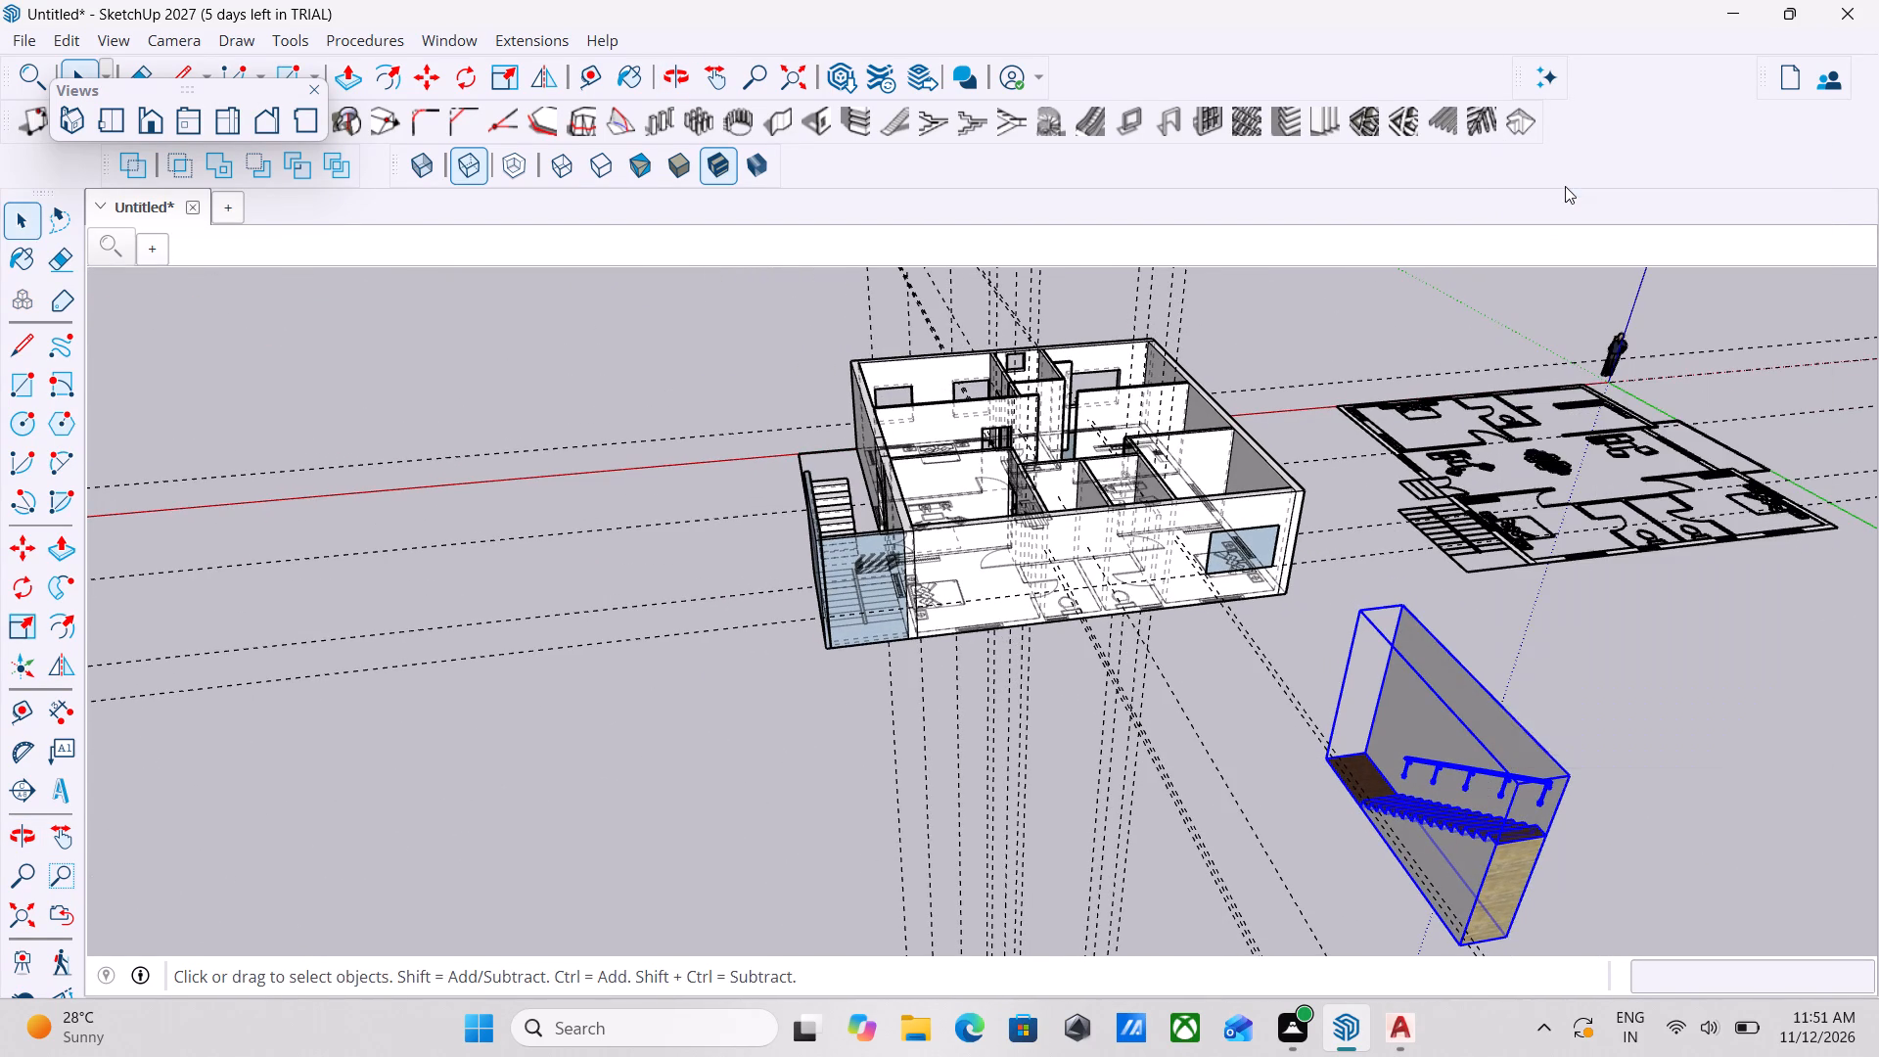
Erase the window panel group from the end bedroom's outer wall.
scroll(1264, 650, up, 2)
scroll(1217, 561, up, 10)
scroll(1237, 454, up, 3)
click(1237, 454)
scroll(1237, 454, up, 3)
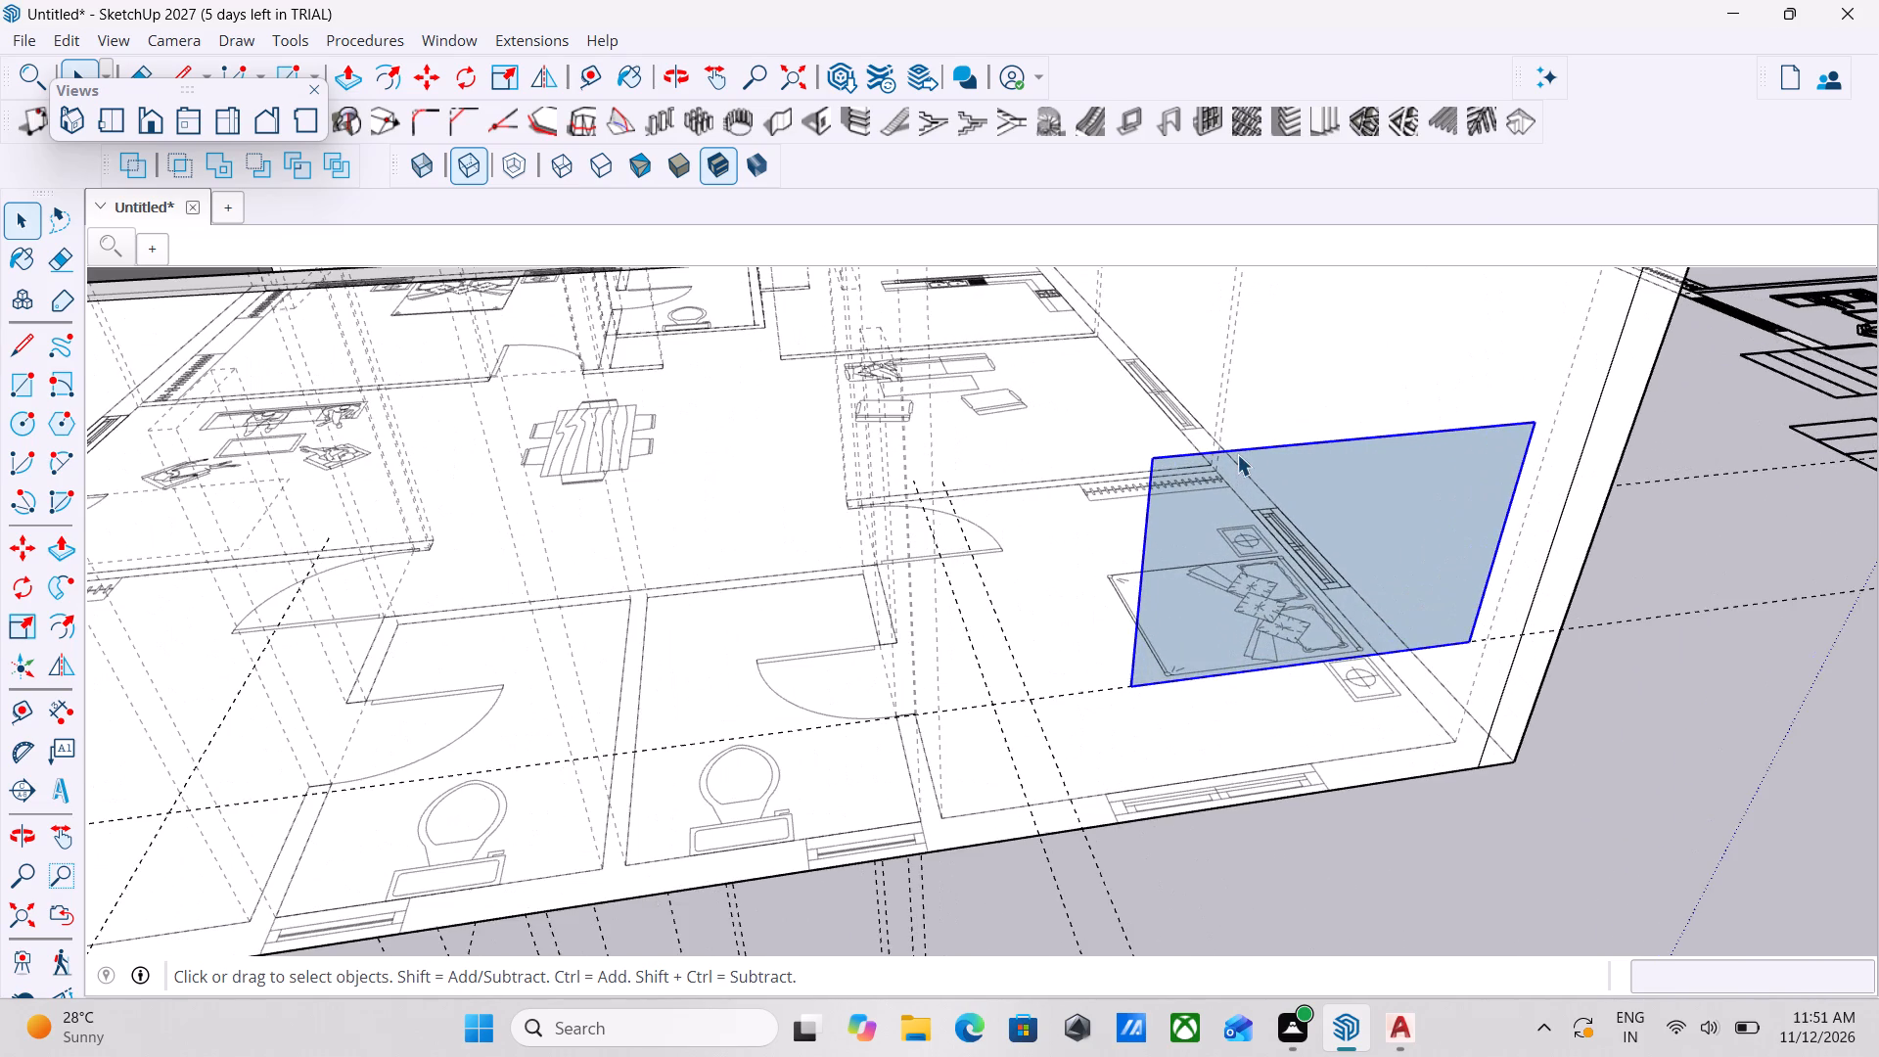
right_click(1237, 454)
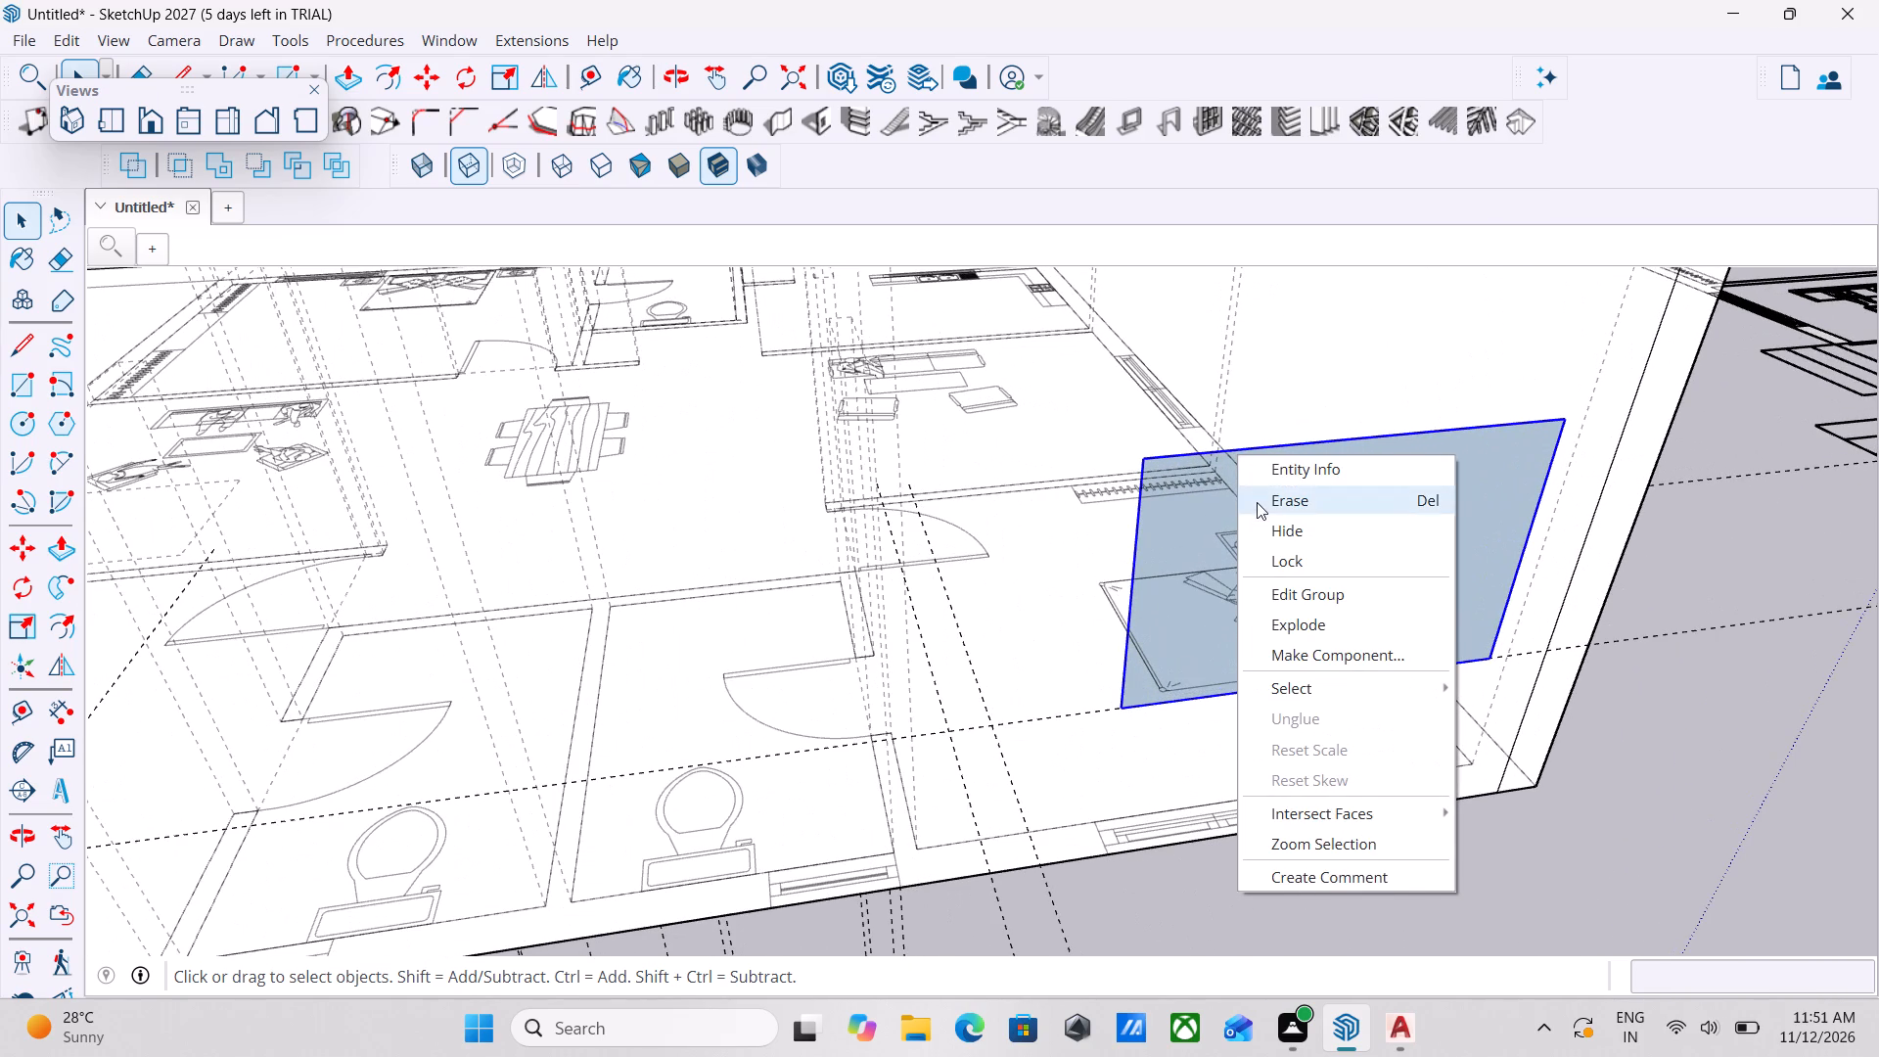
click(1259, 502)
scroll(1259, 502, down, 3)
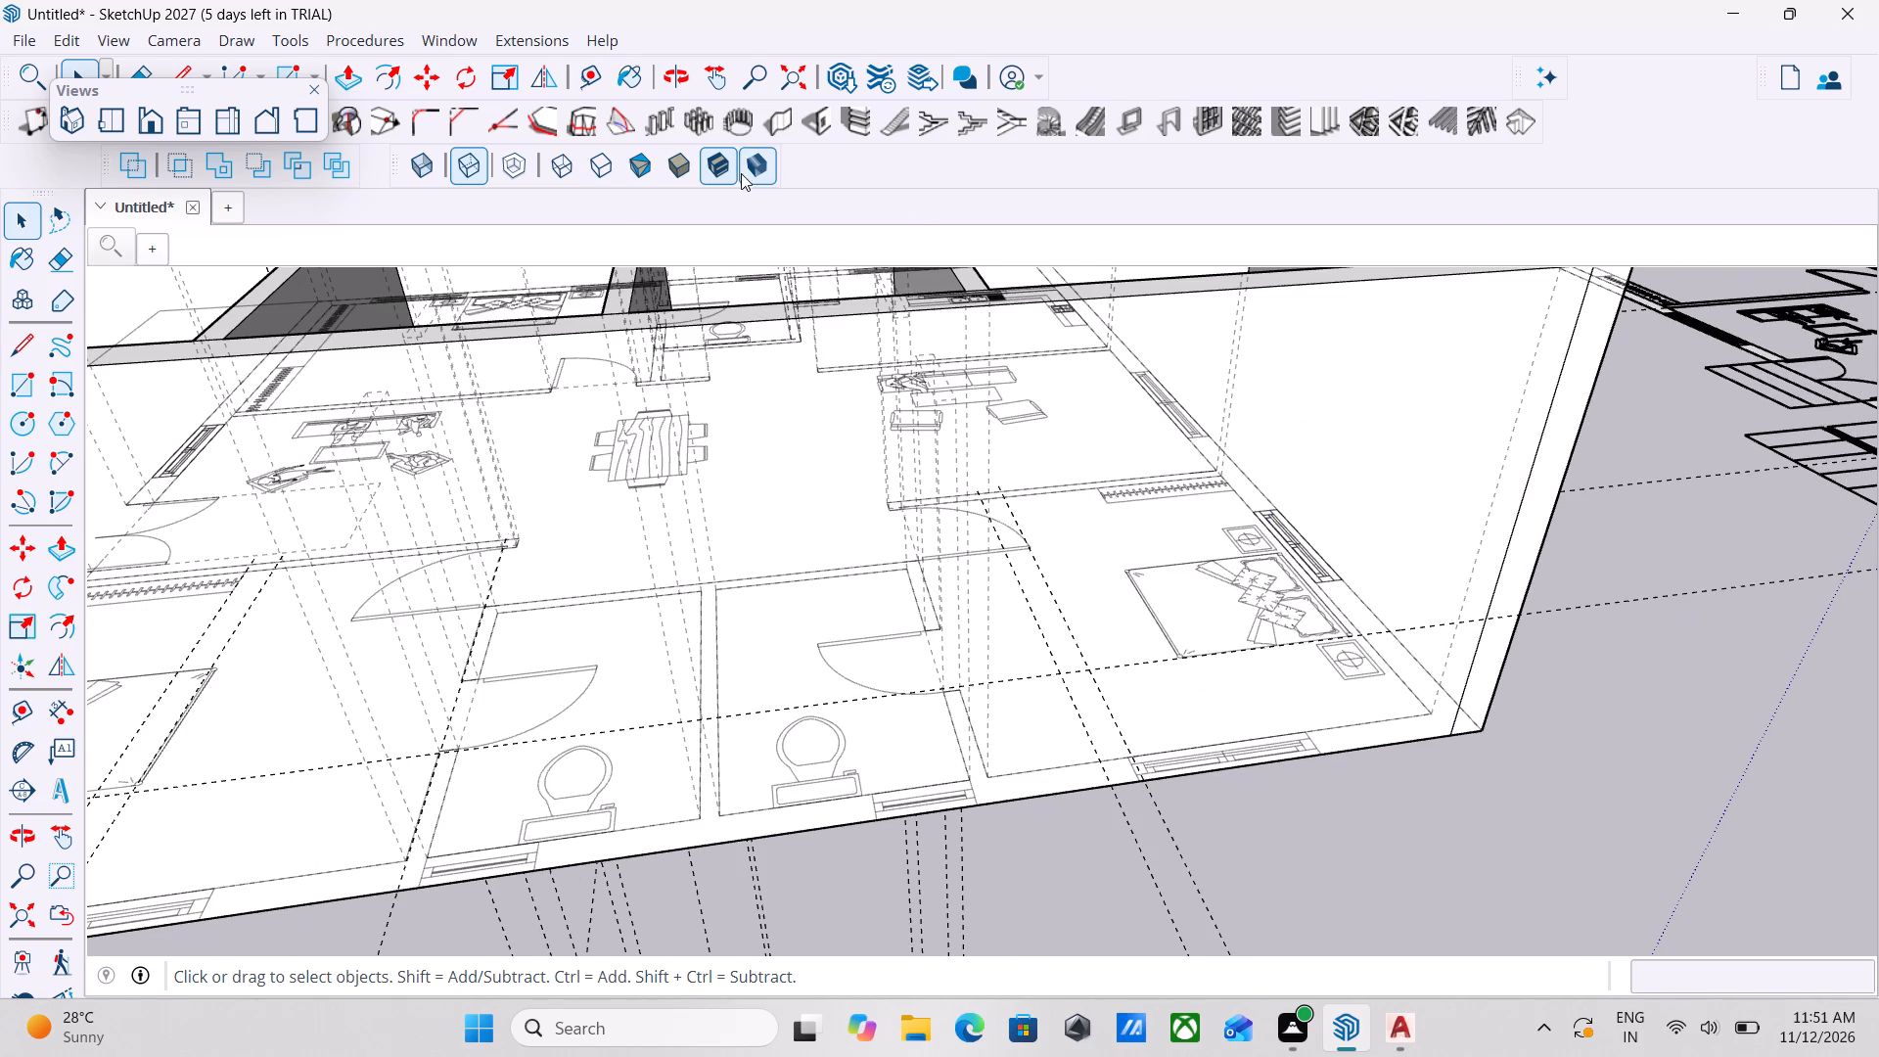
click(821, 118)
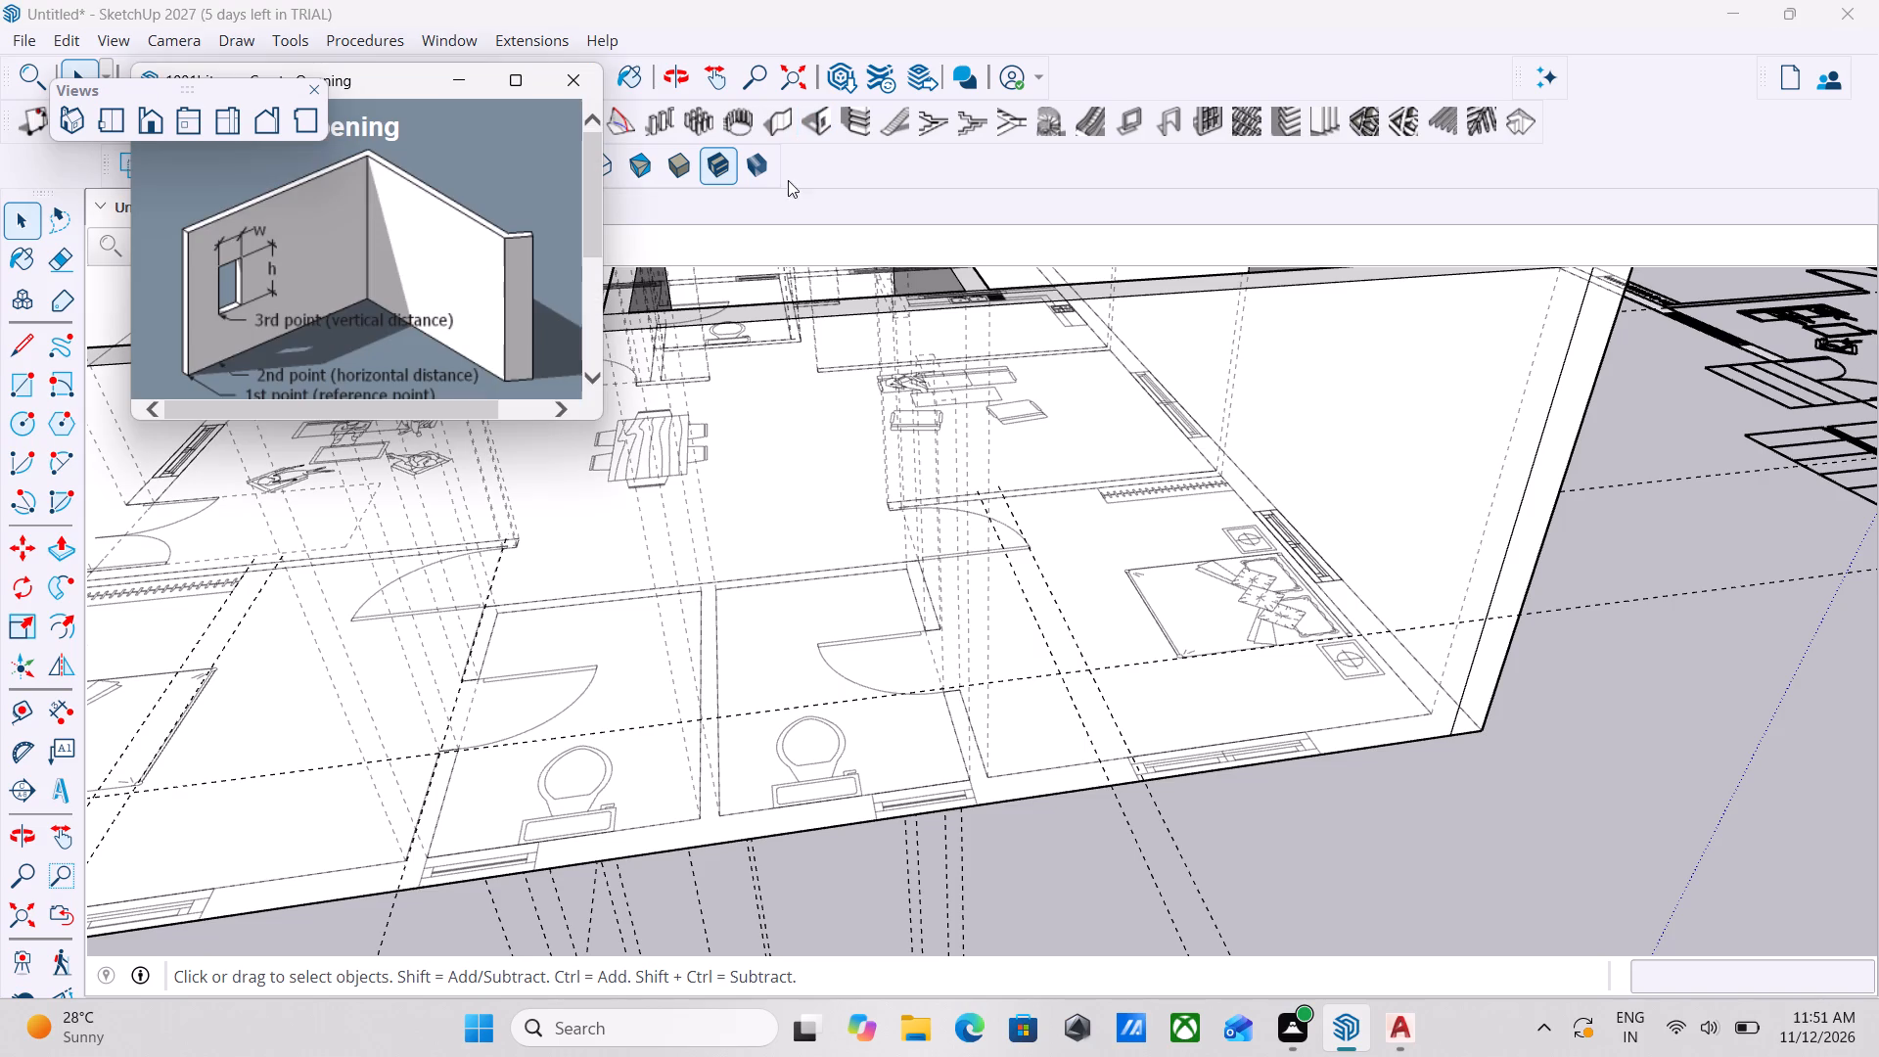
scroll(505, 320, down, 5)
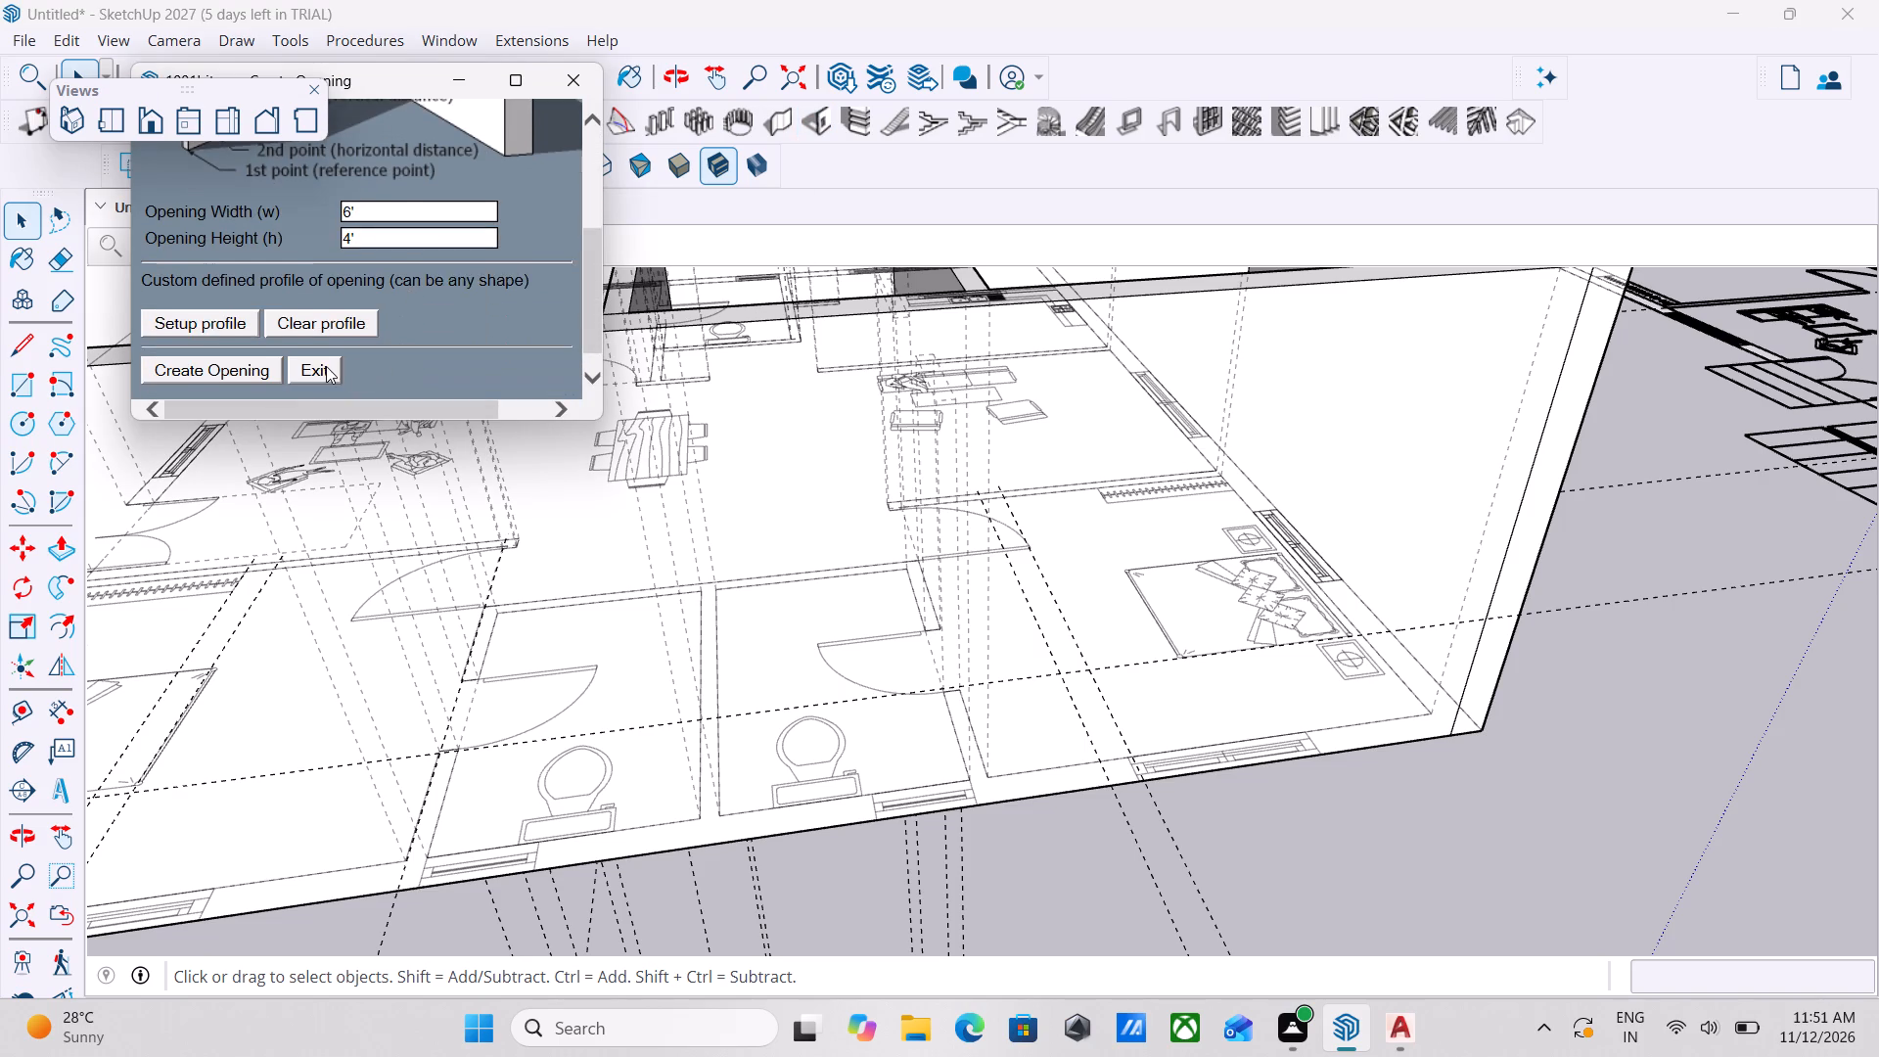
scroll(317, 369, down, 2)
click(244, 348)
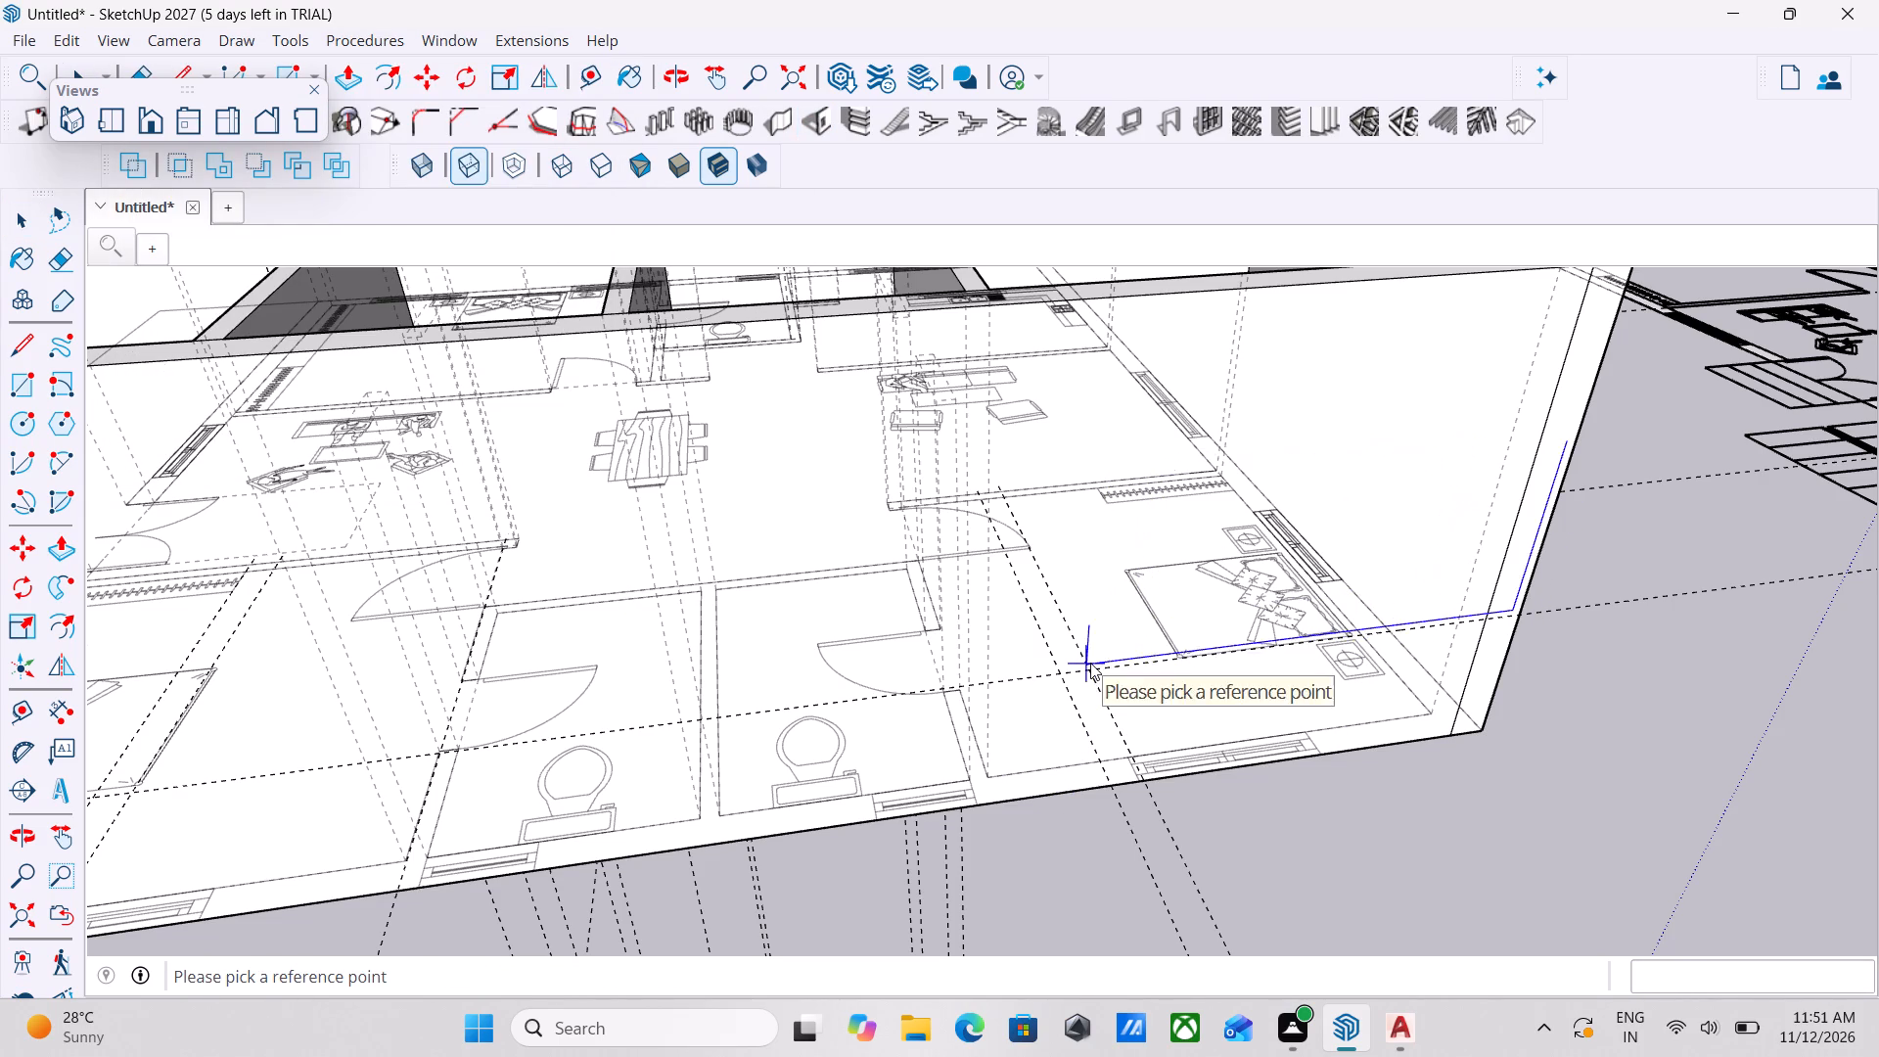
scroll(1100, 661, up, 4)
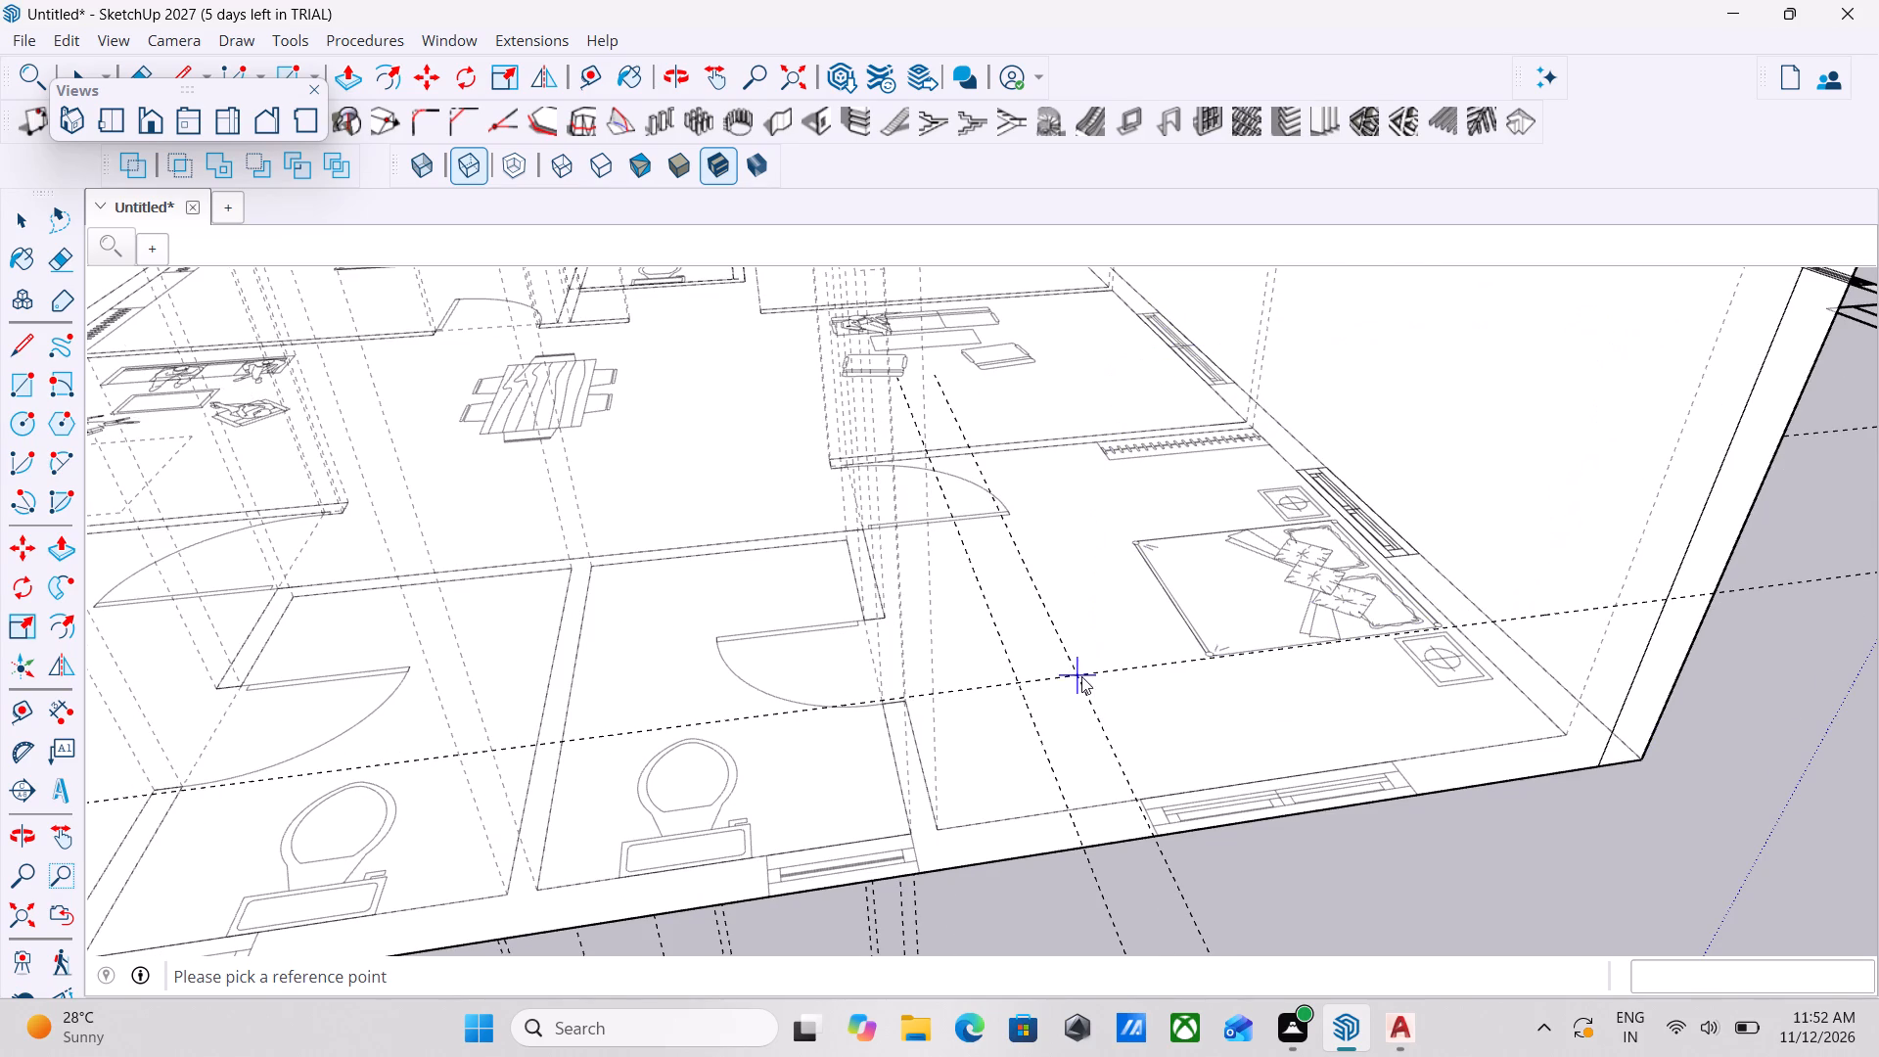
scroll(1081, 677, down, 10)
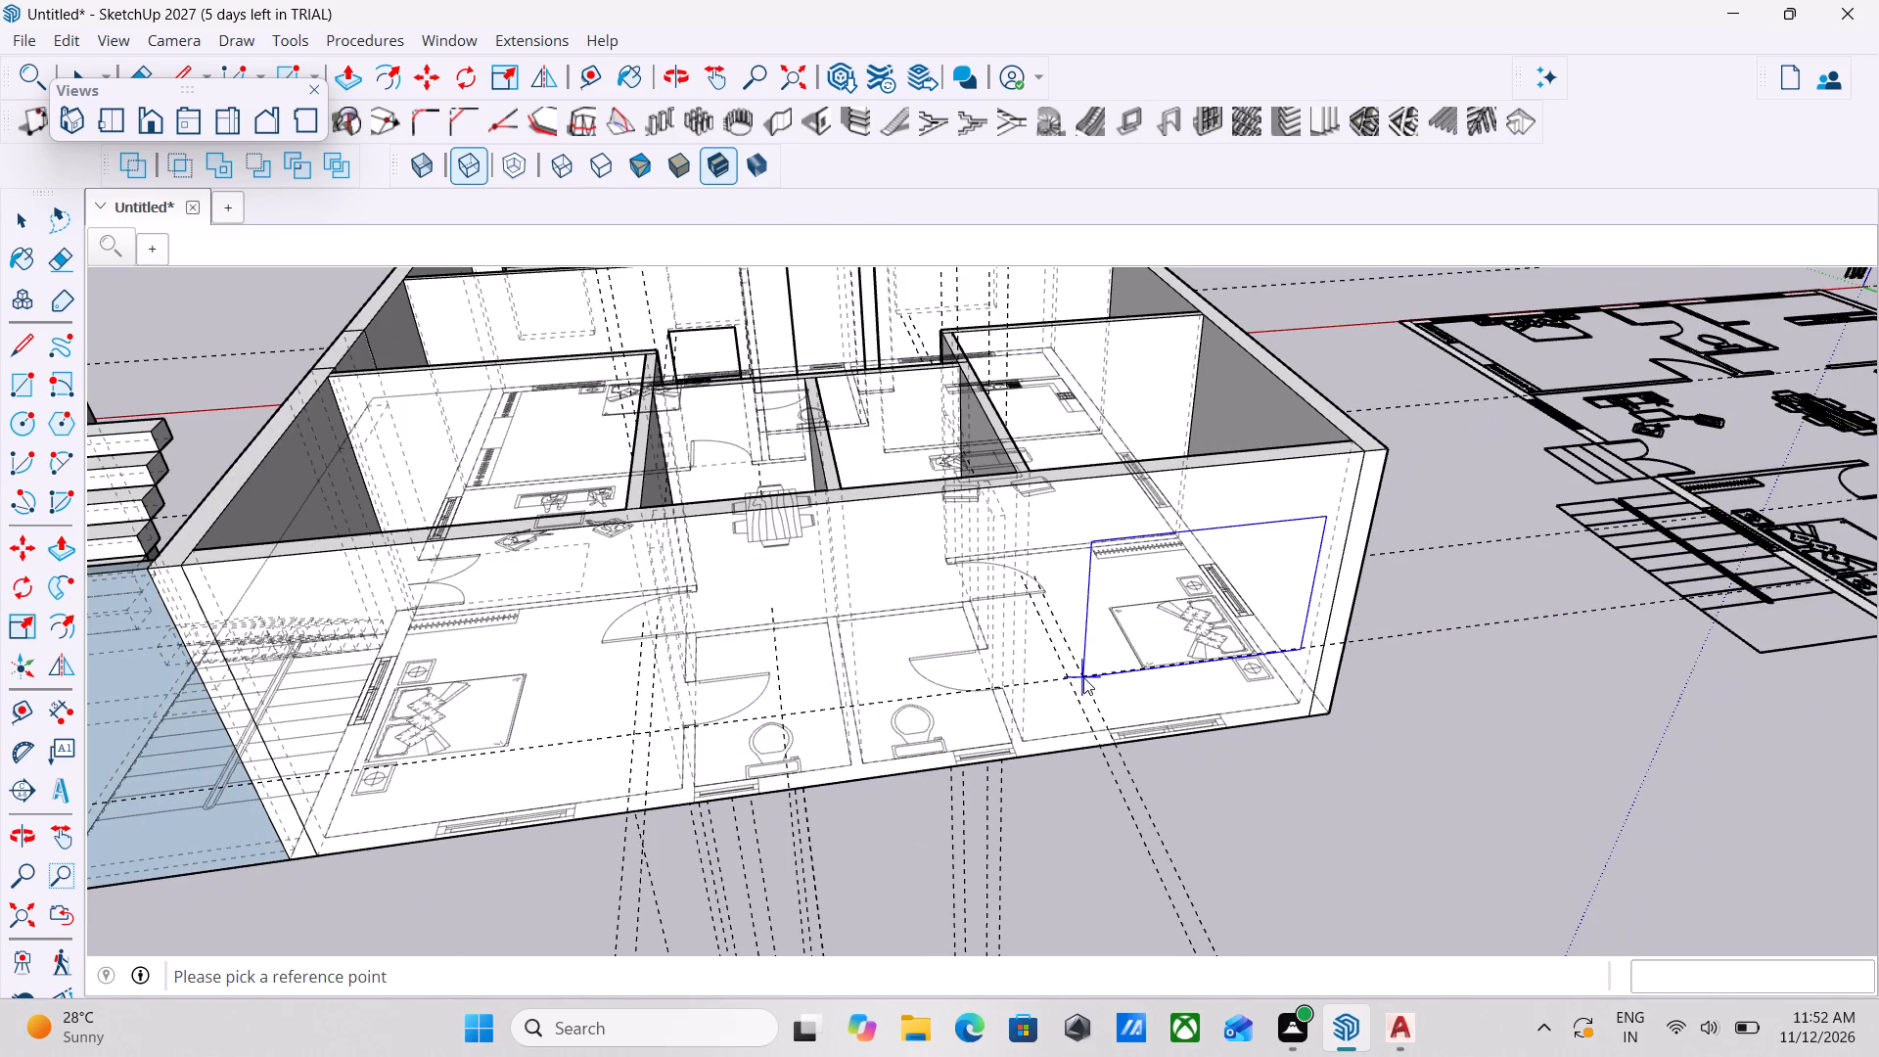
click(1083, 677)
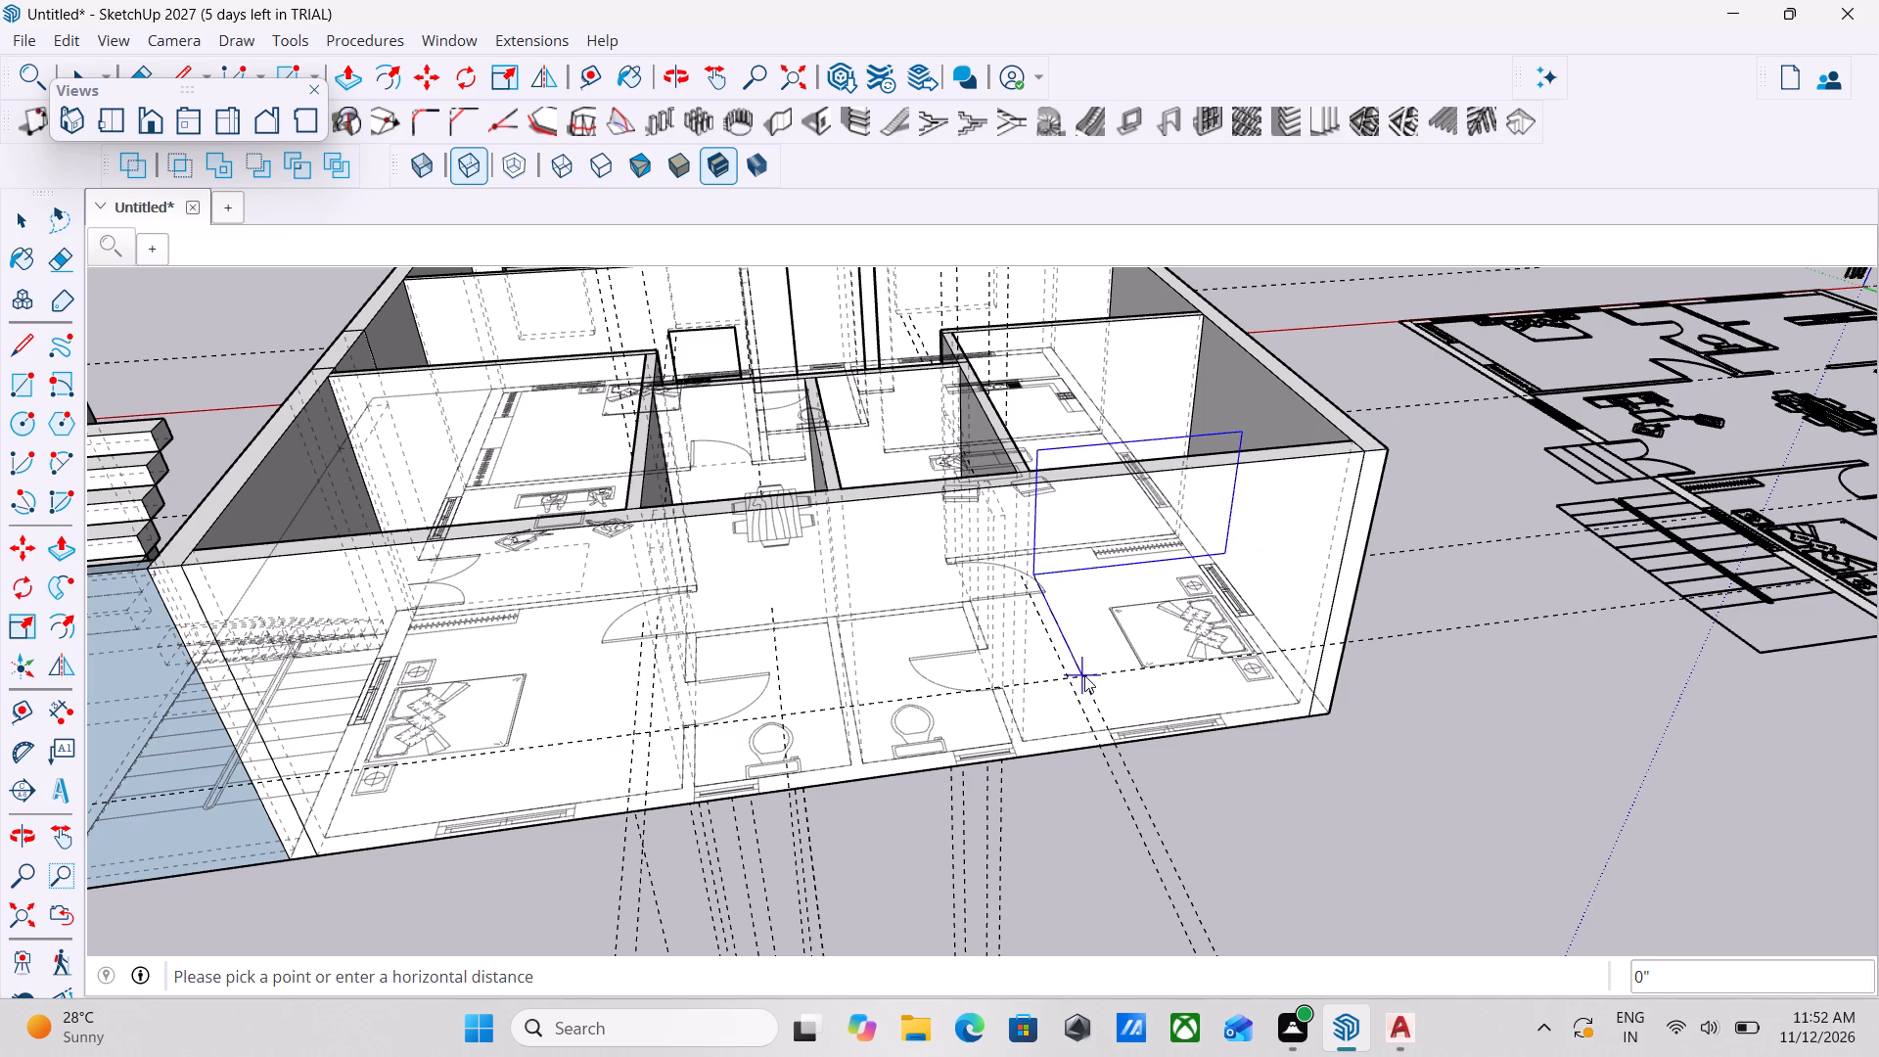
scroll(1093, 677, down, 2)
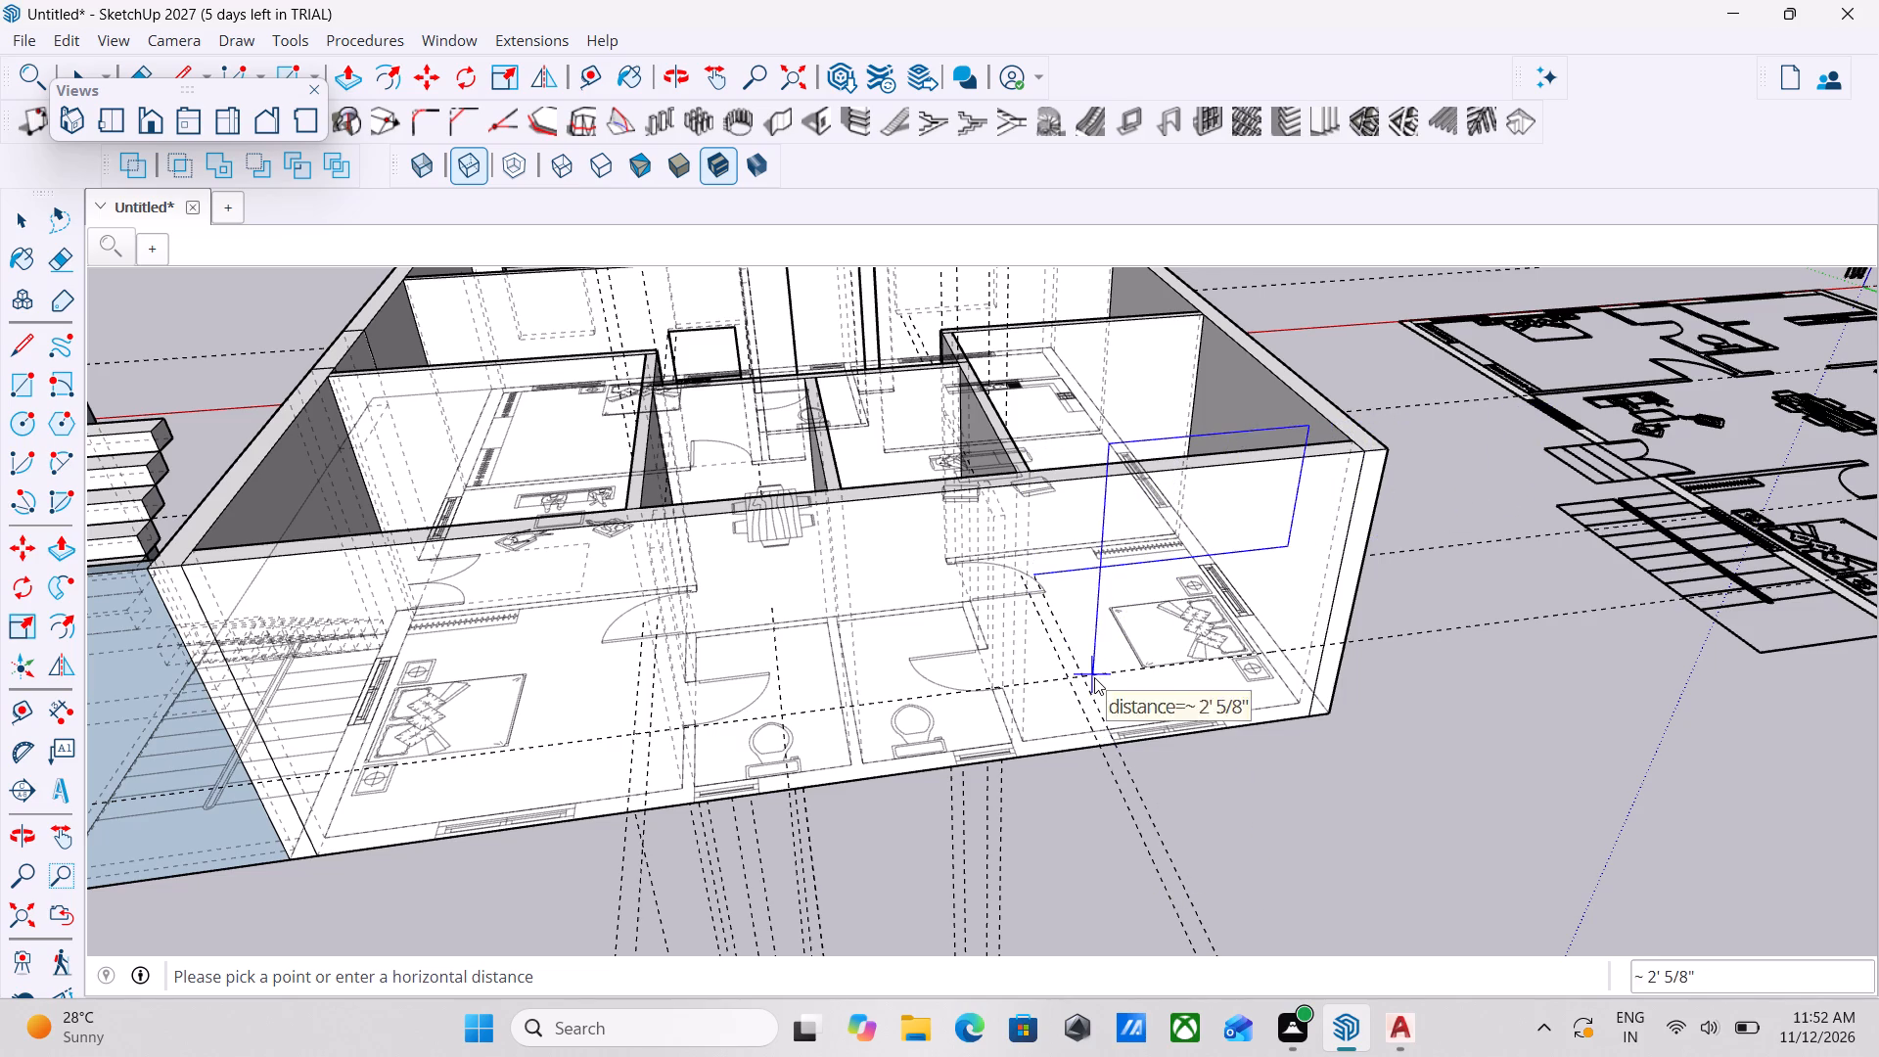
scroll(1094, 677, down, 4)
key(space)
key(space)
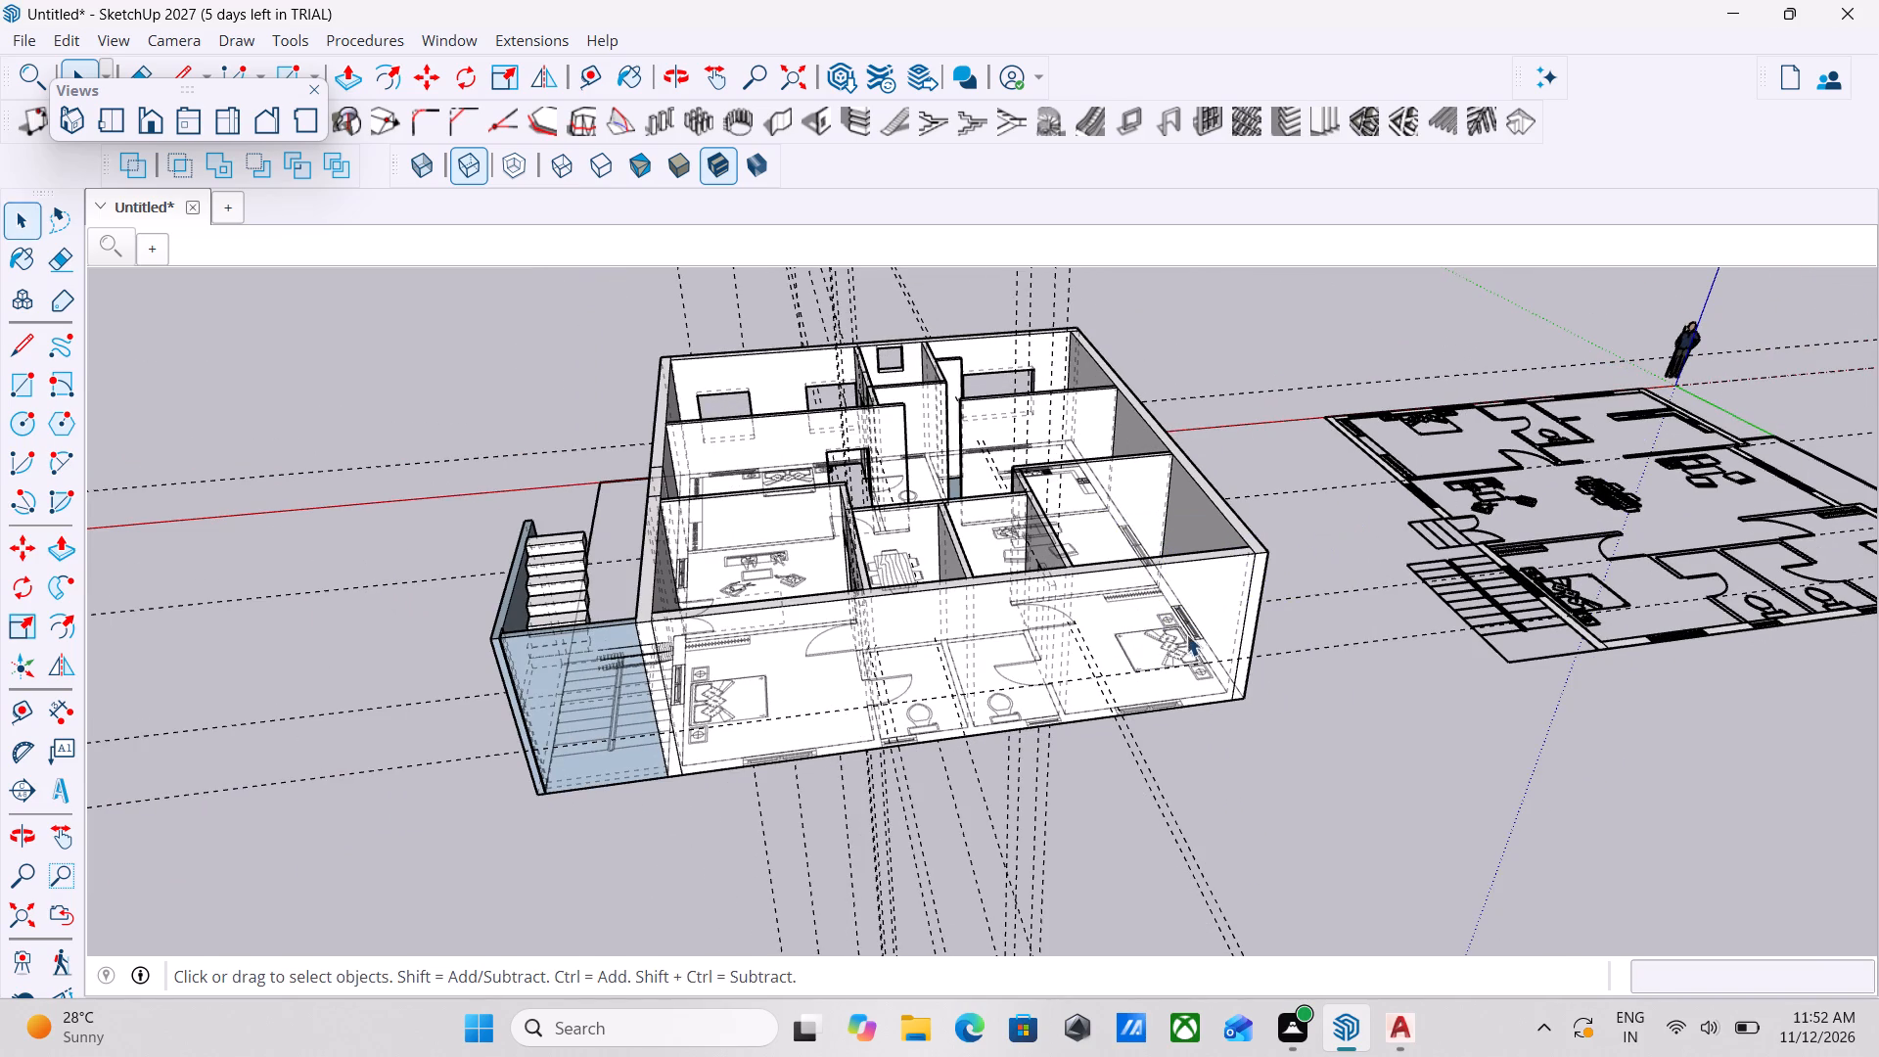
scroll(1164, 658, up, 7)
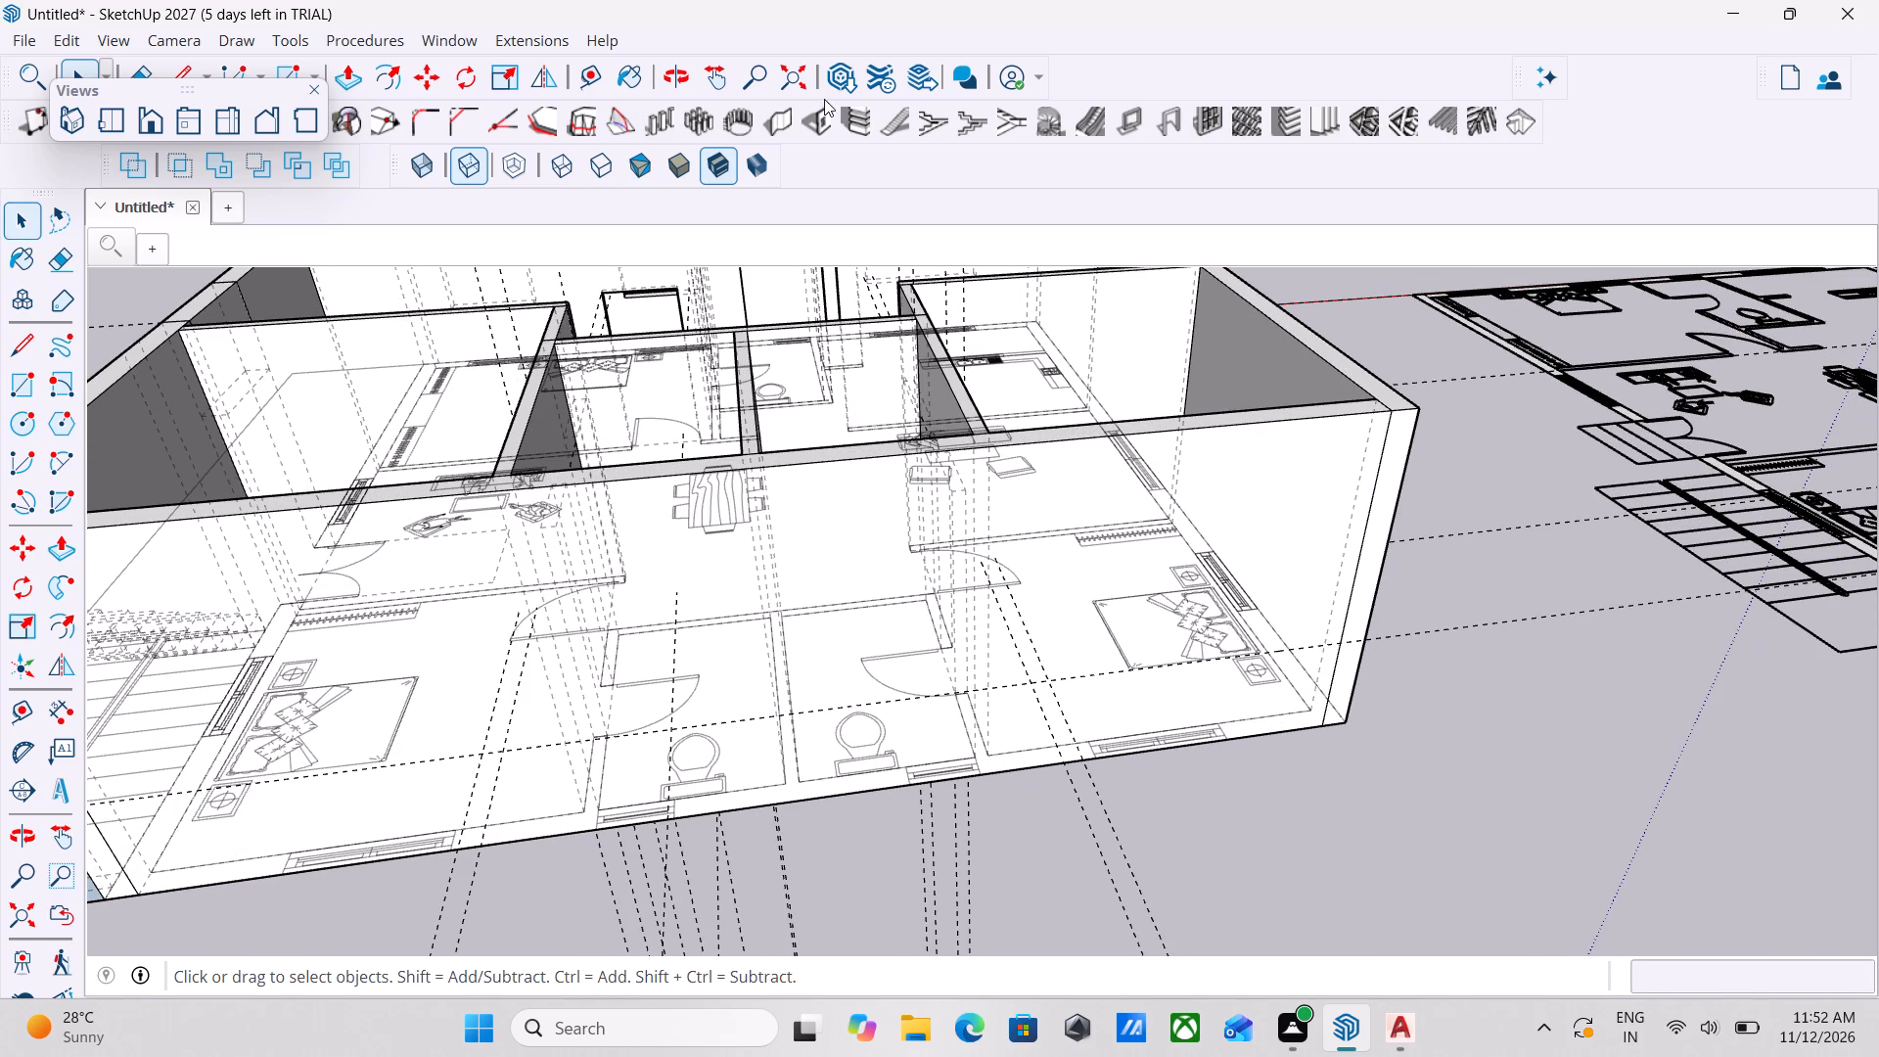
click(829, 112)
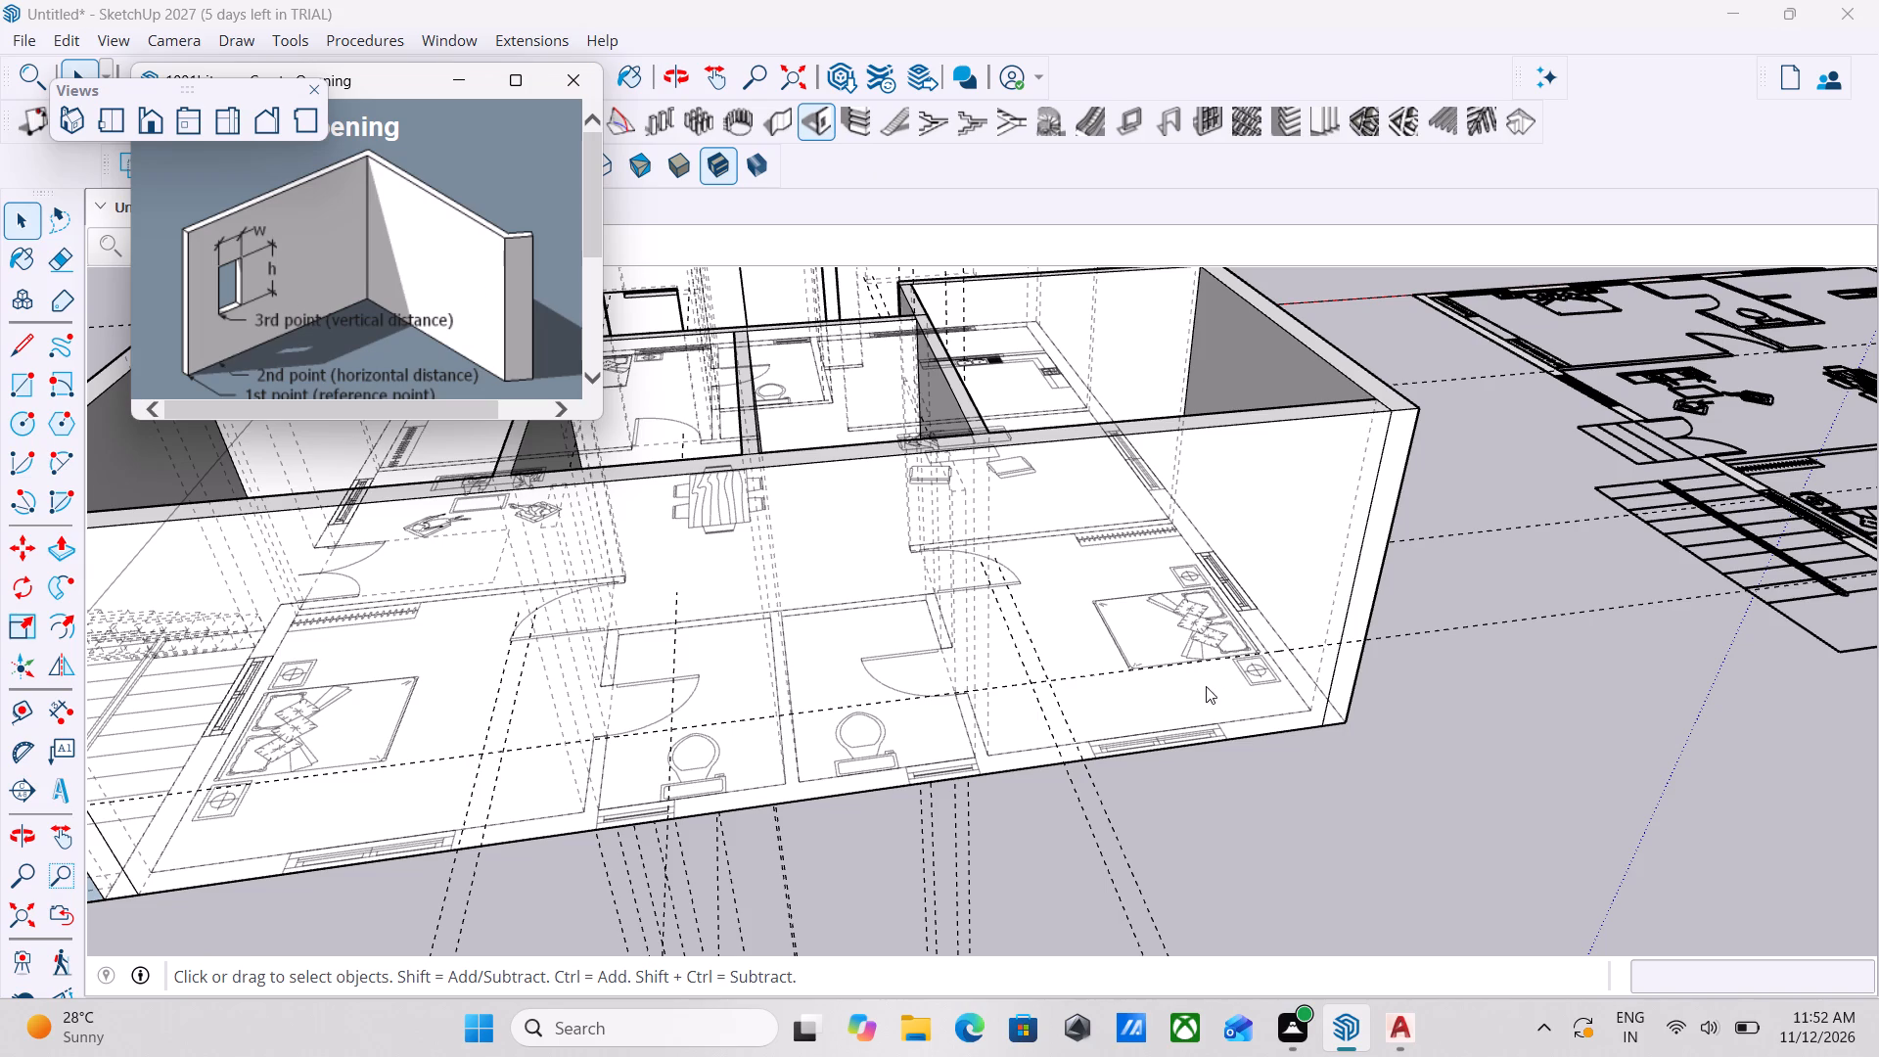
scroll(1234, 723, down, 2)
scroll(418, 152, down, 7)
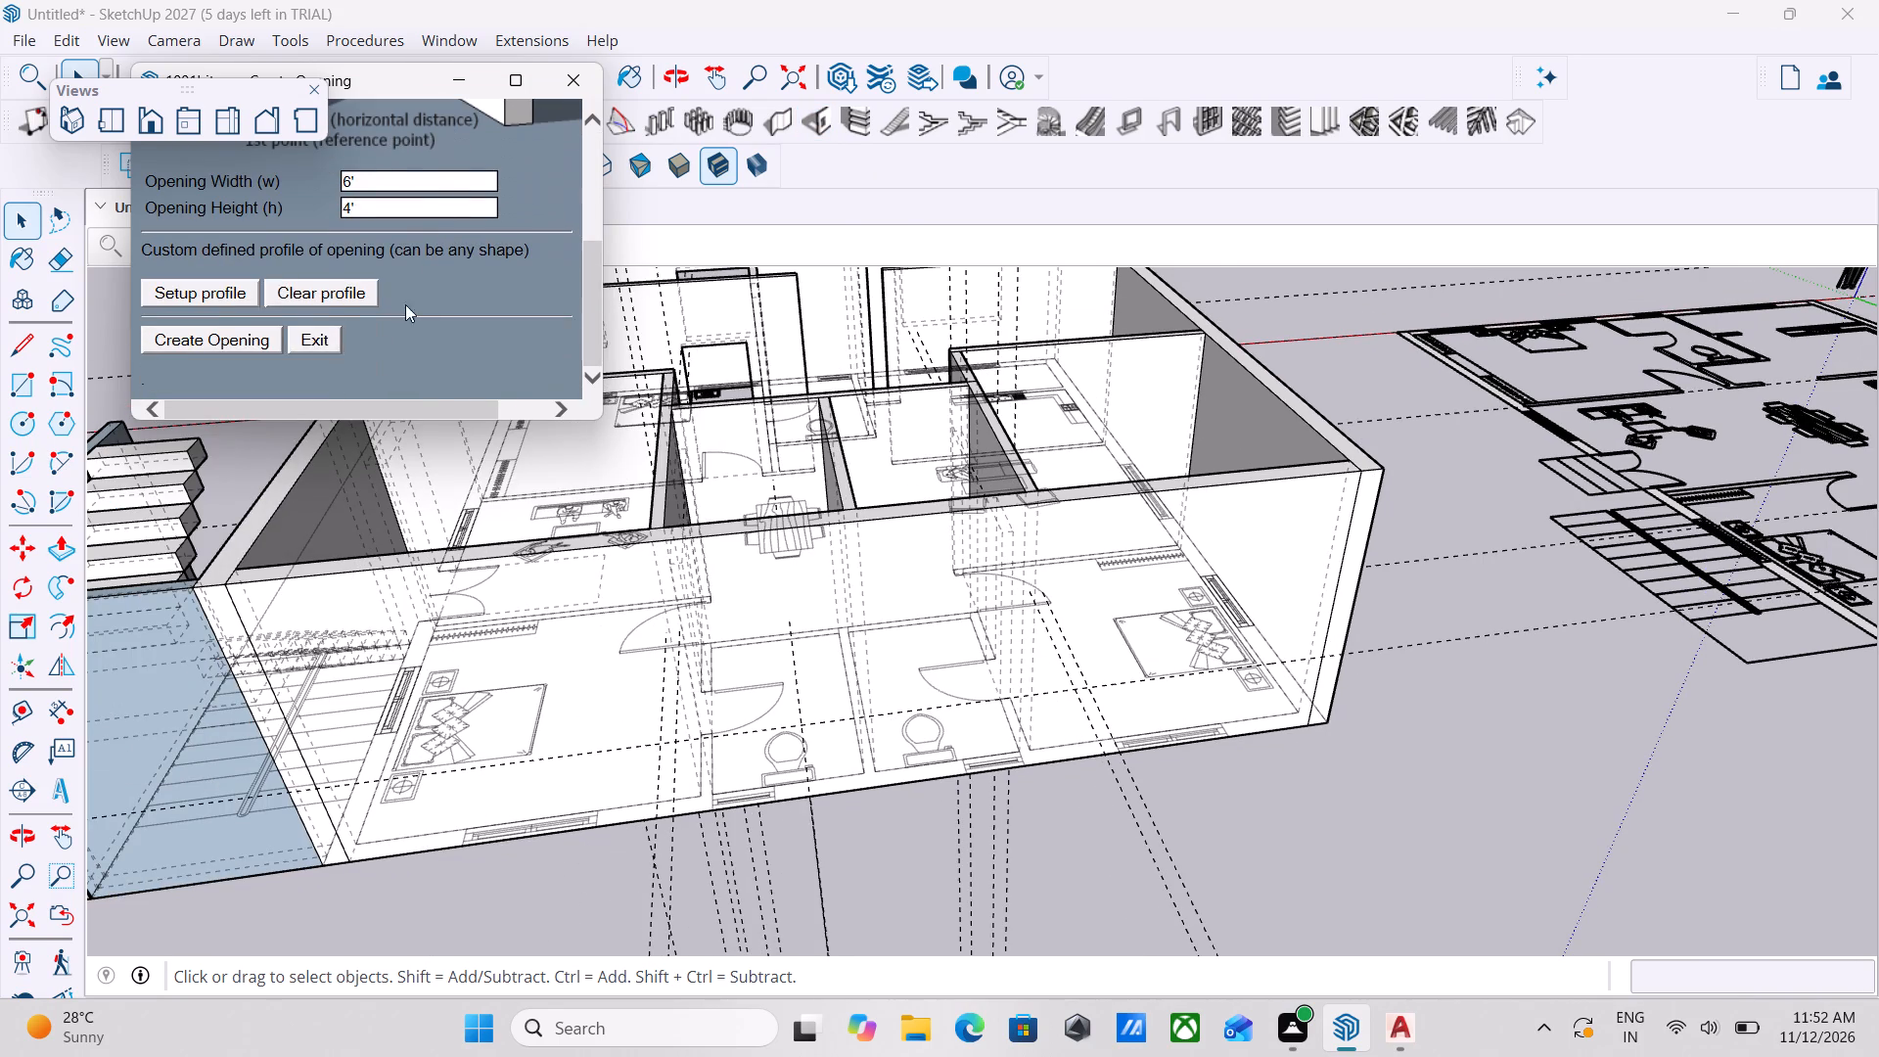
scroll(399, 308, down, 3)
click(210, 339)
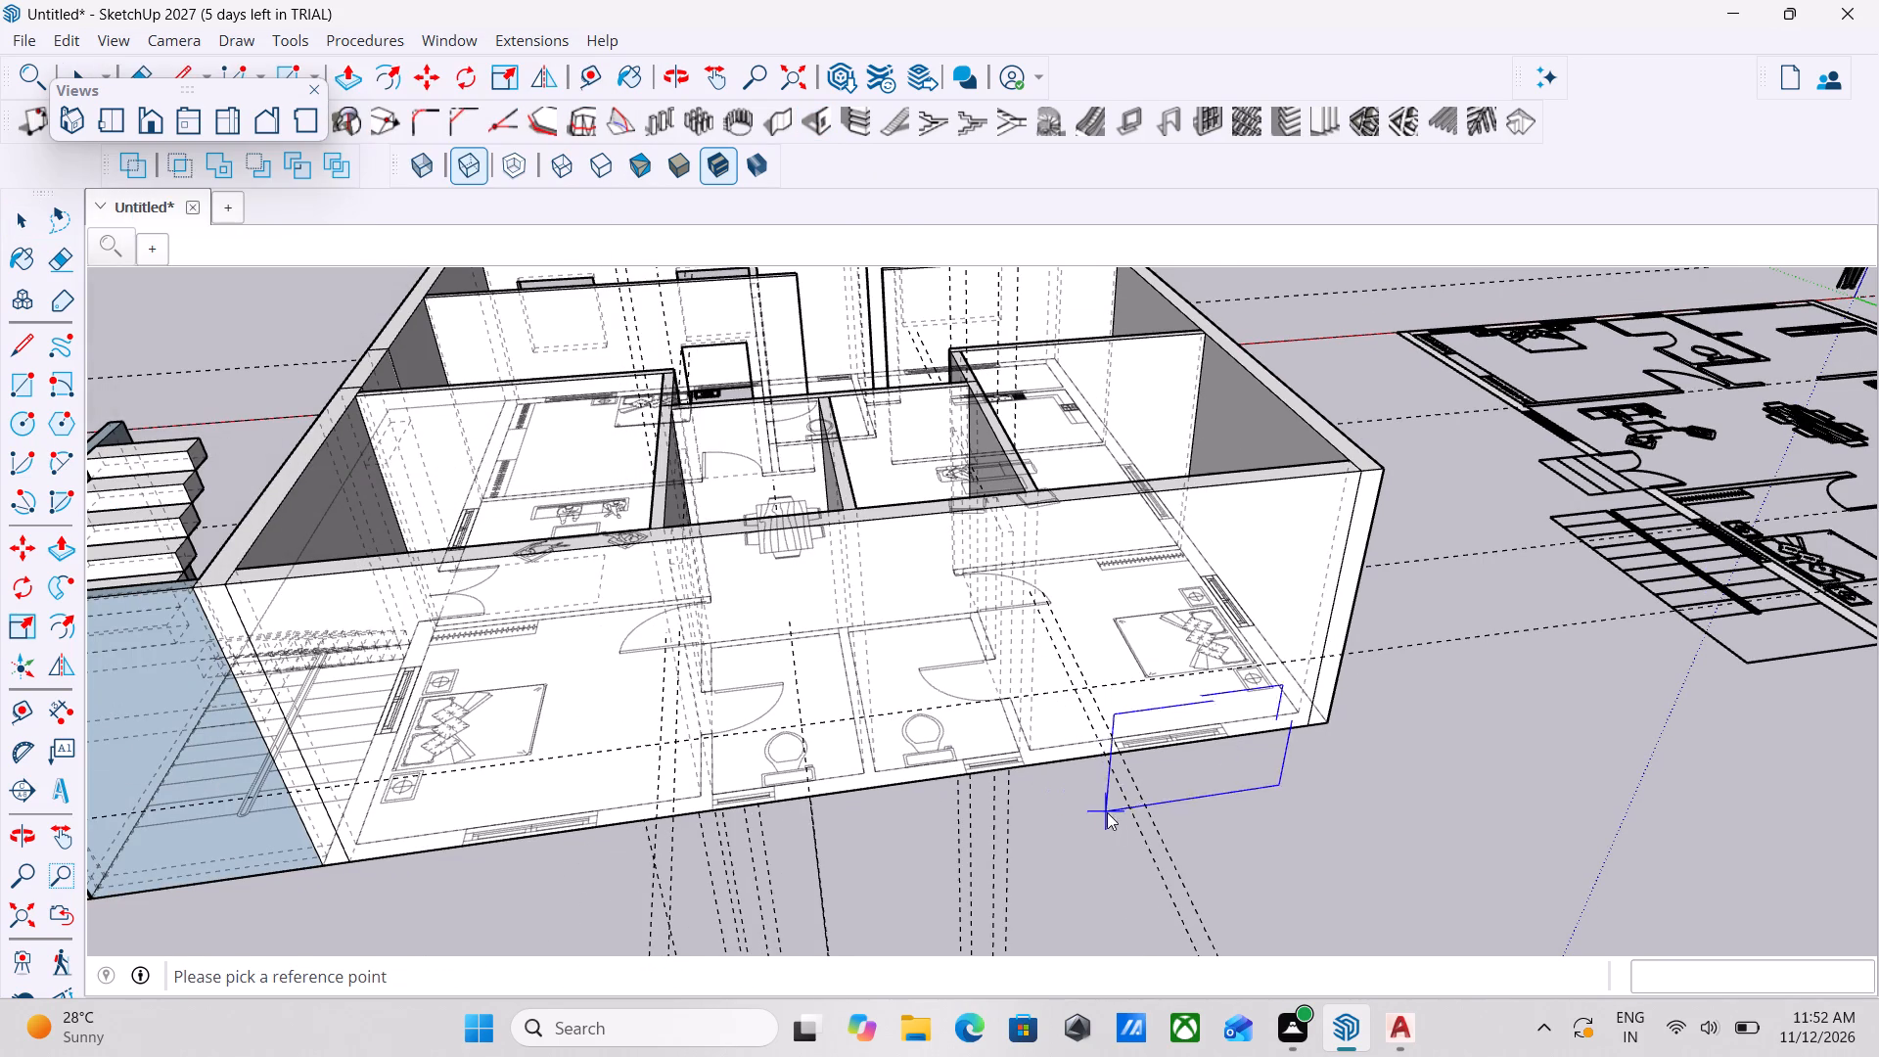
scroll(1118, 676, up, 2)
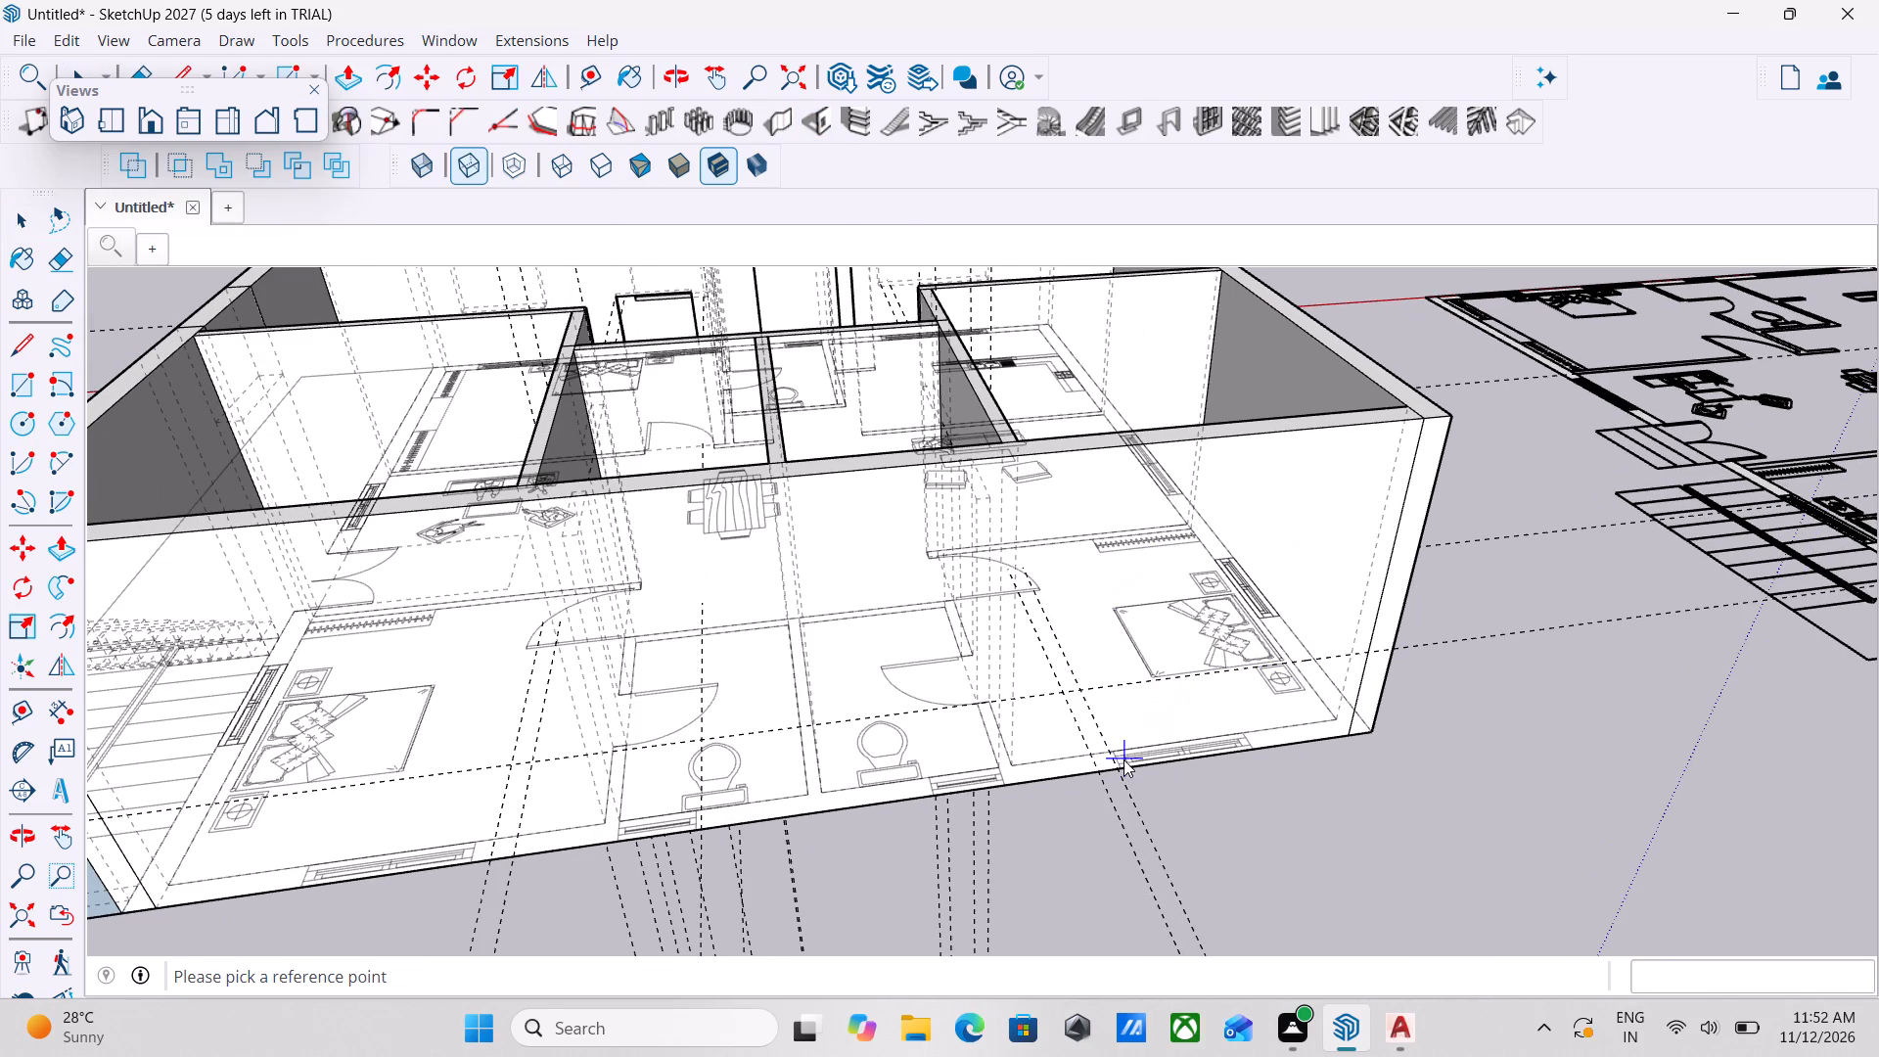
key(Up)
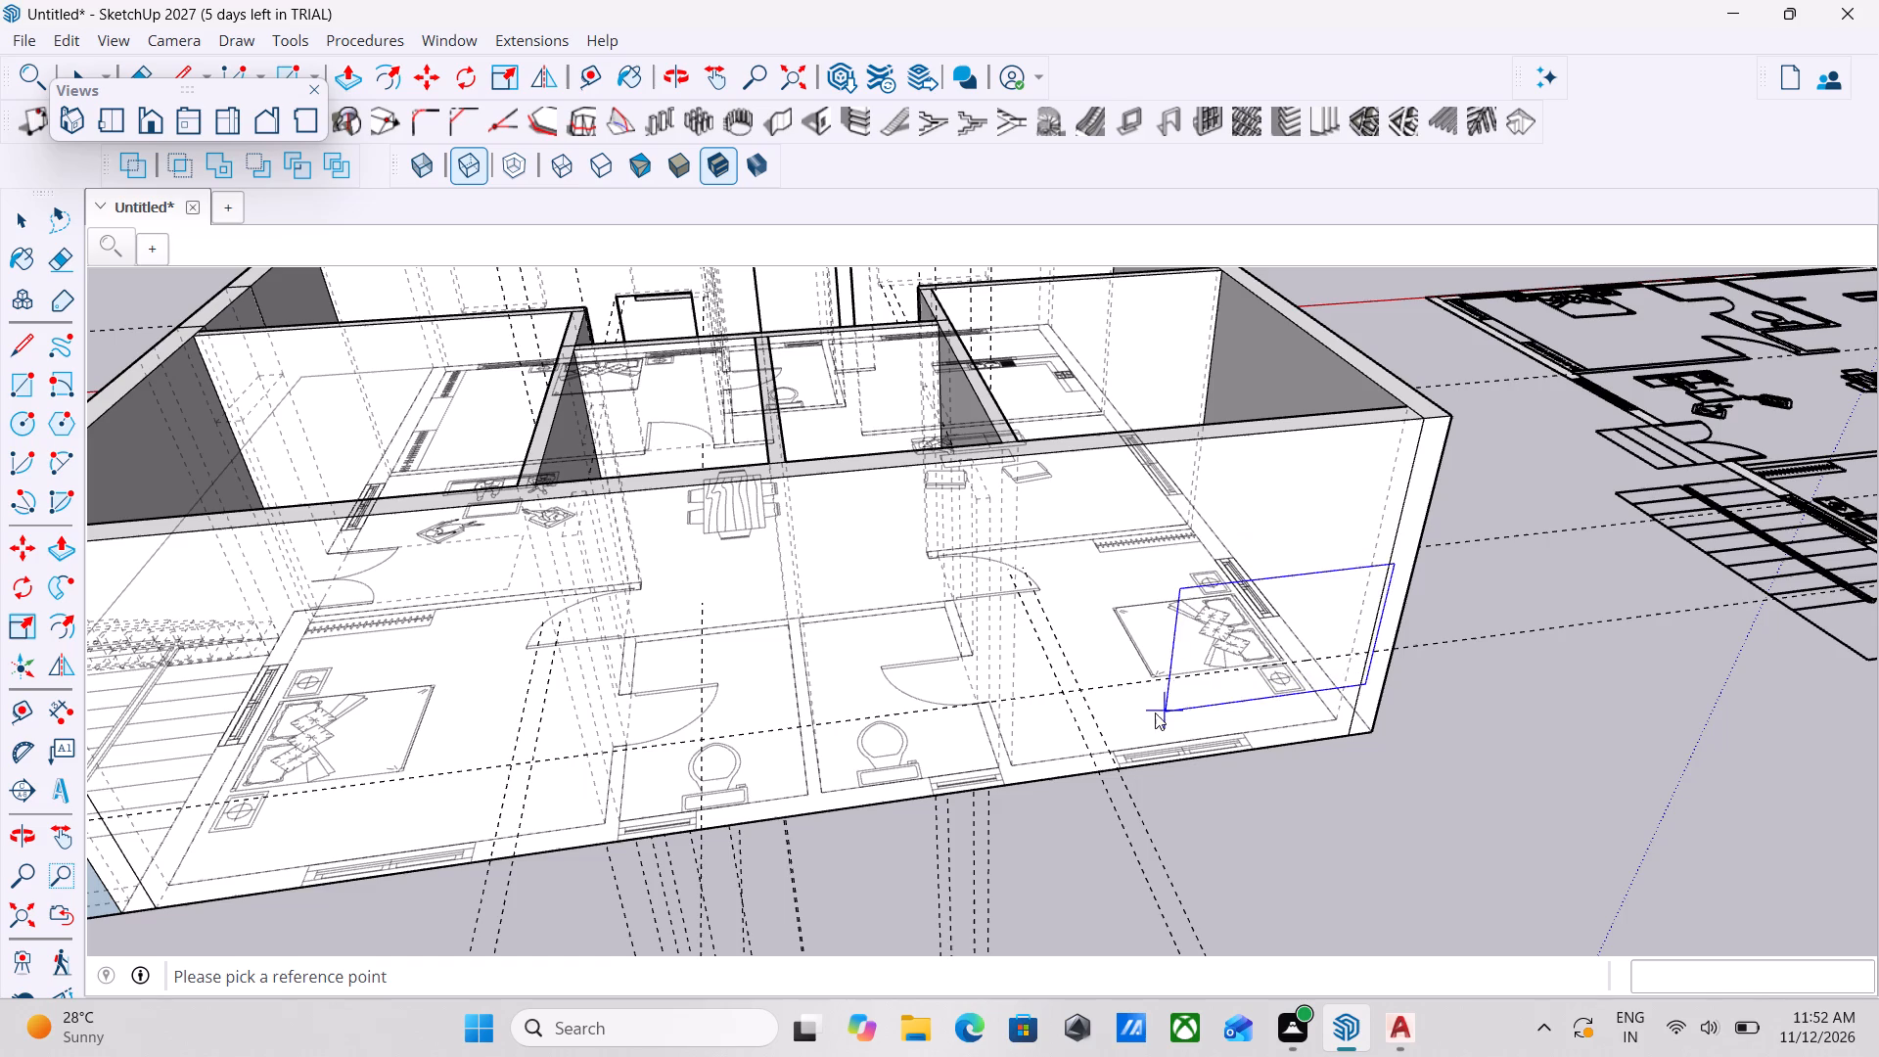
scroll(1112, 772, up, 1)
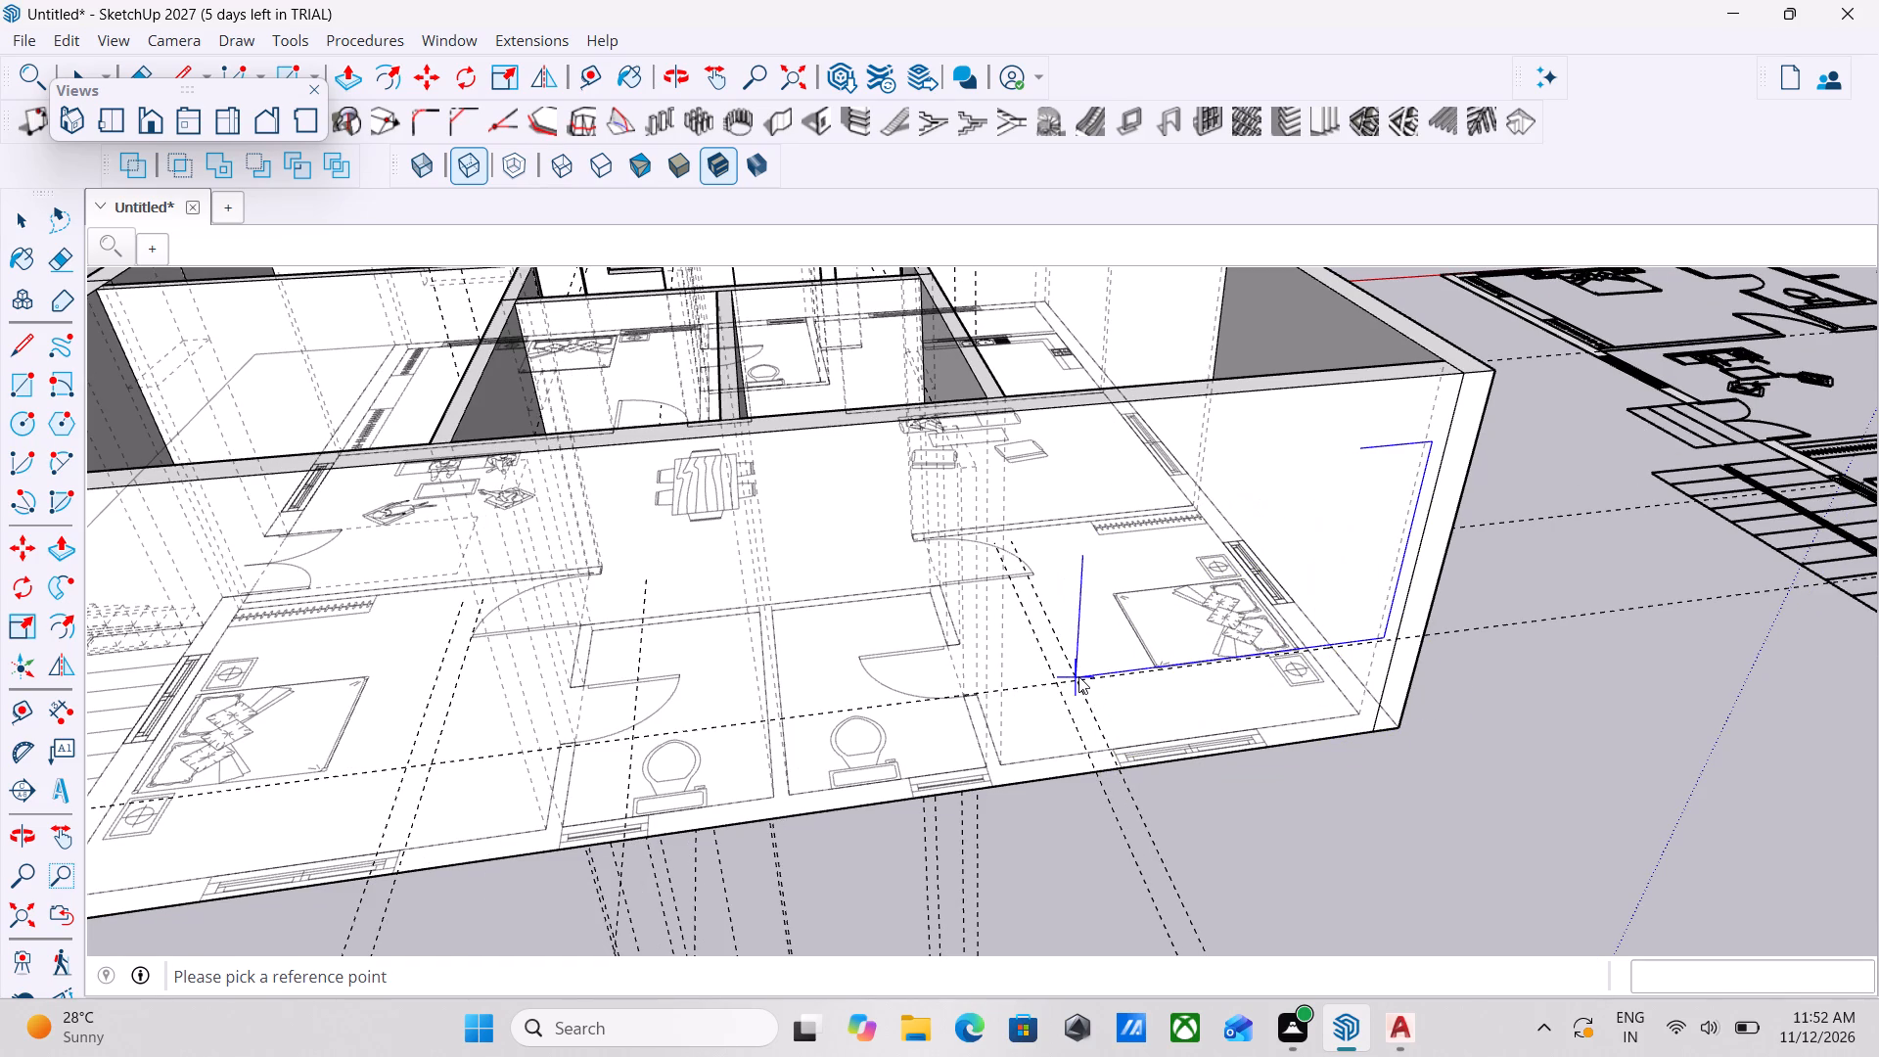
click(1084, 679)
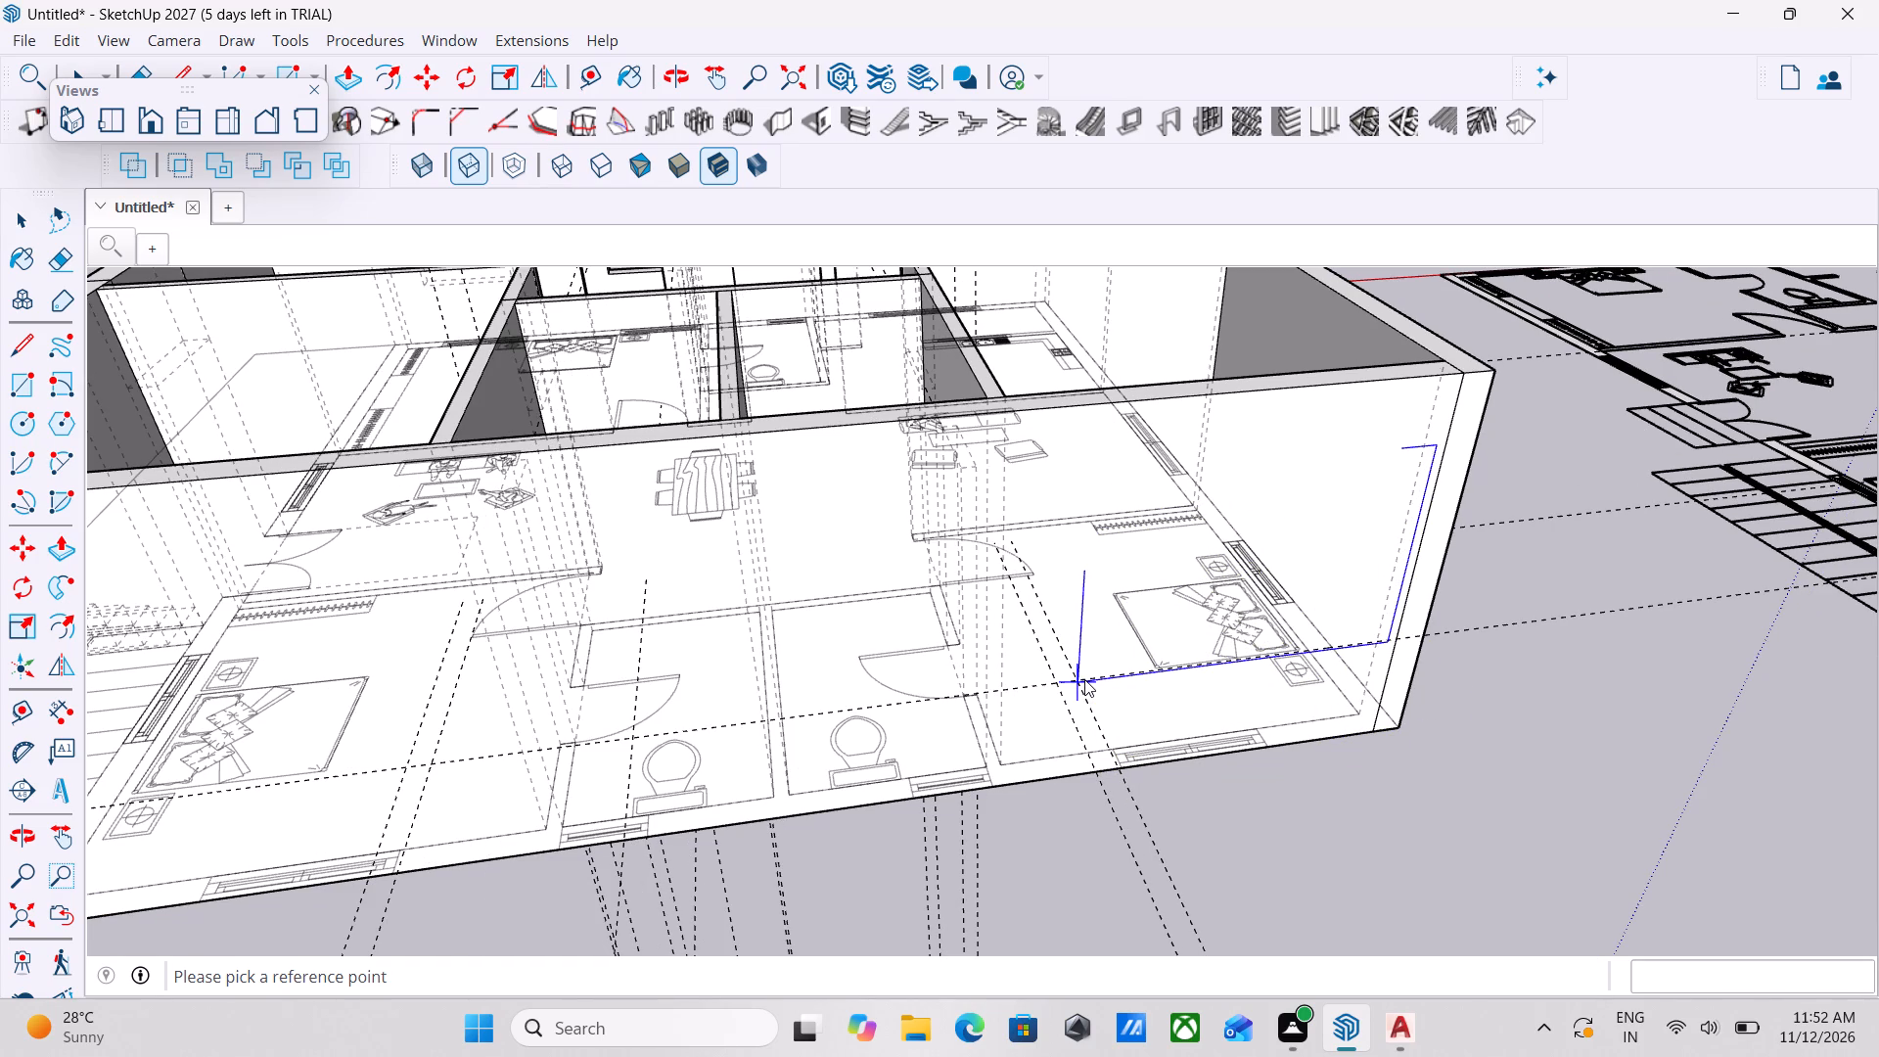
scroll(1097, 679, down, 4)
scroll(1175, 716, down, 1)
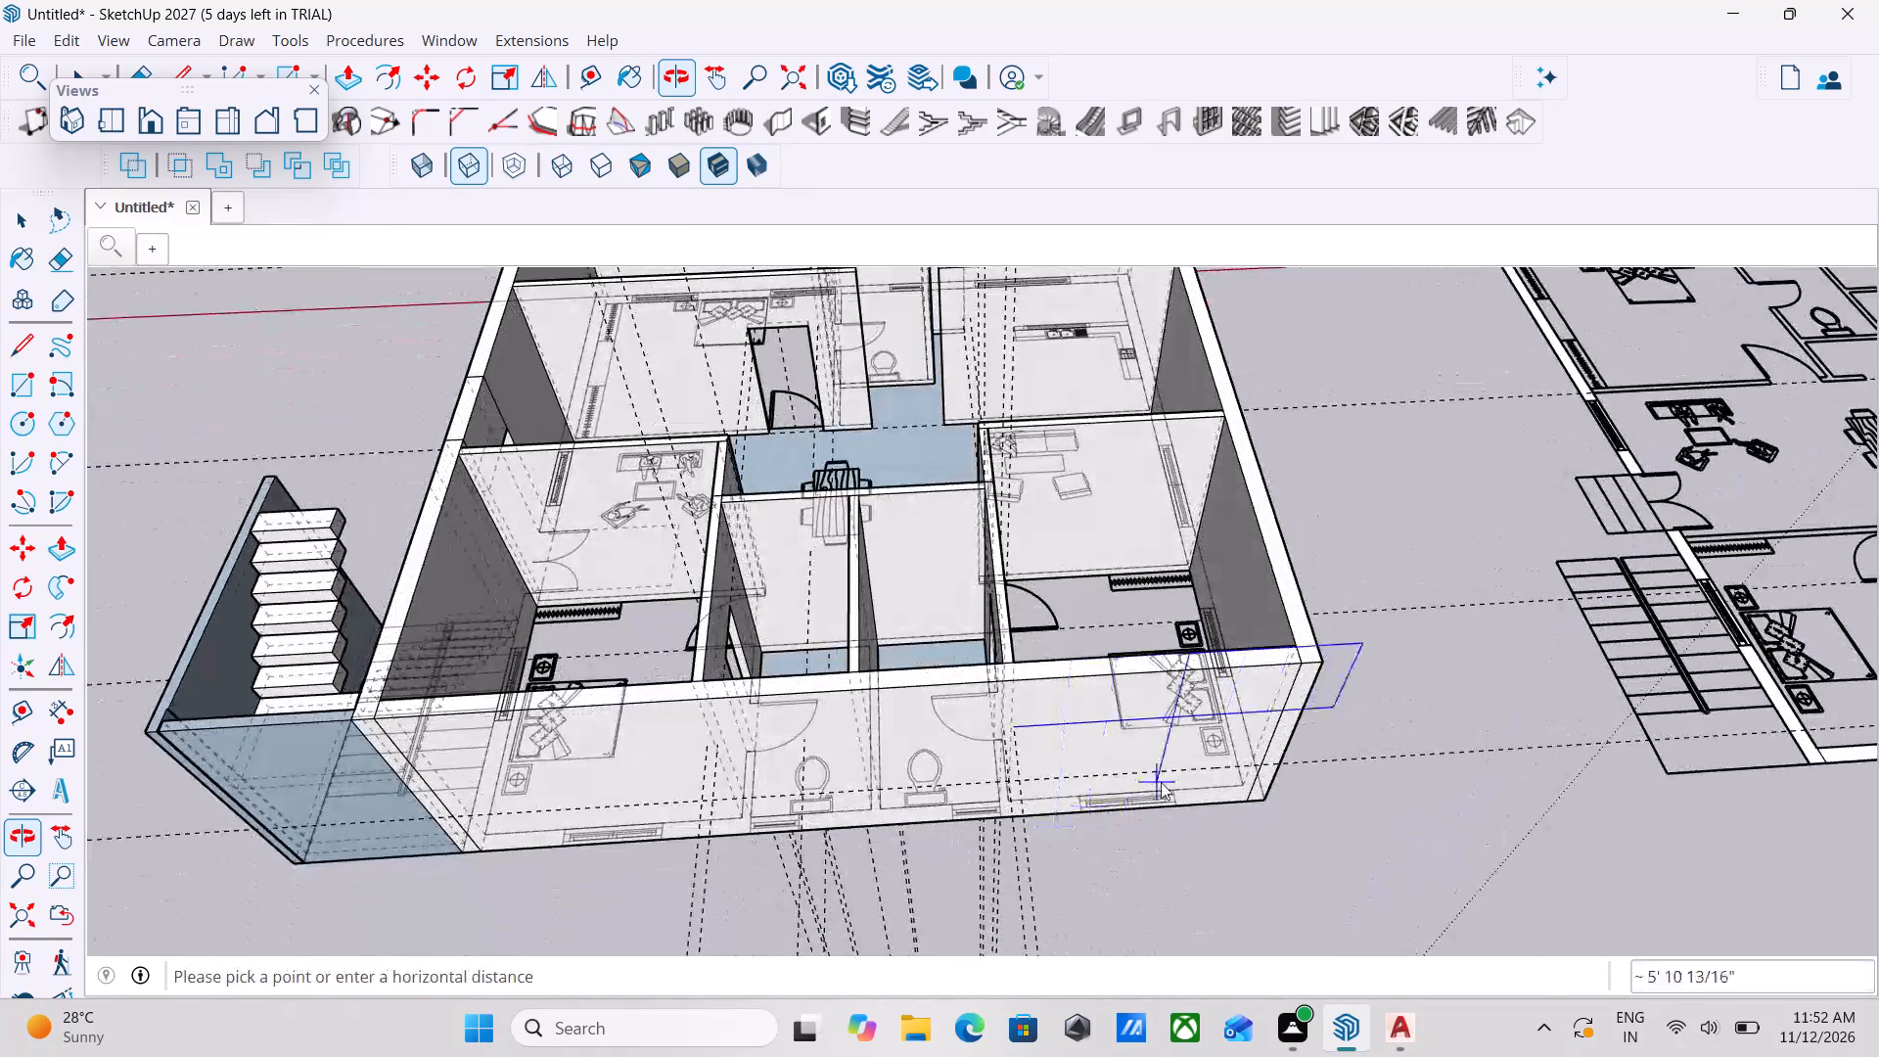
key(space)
Place a 6' wide by 4' high opening on the end bedroom's outer wall above the plan's window symbol with Create Opening.
scroll(1156, 696, up, 3)
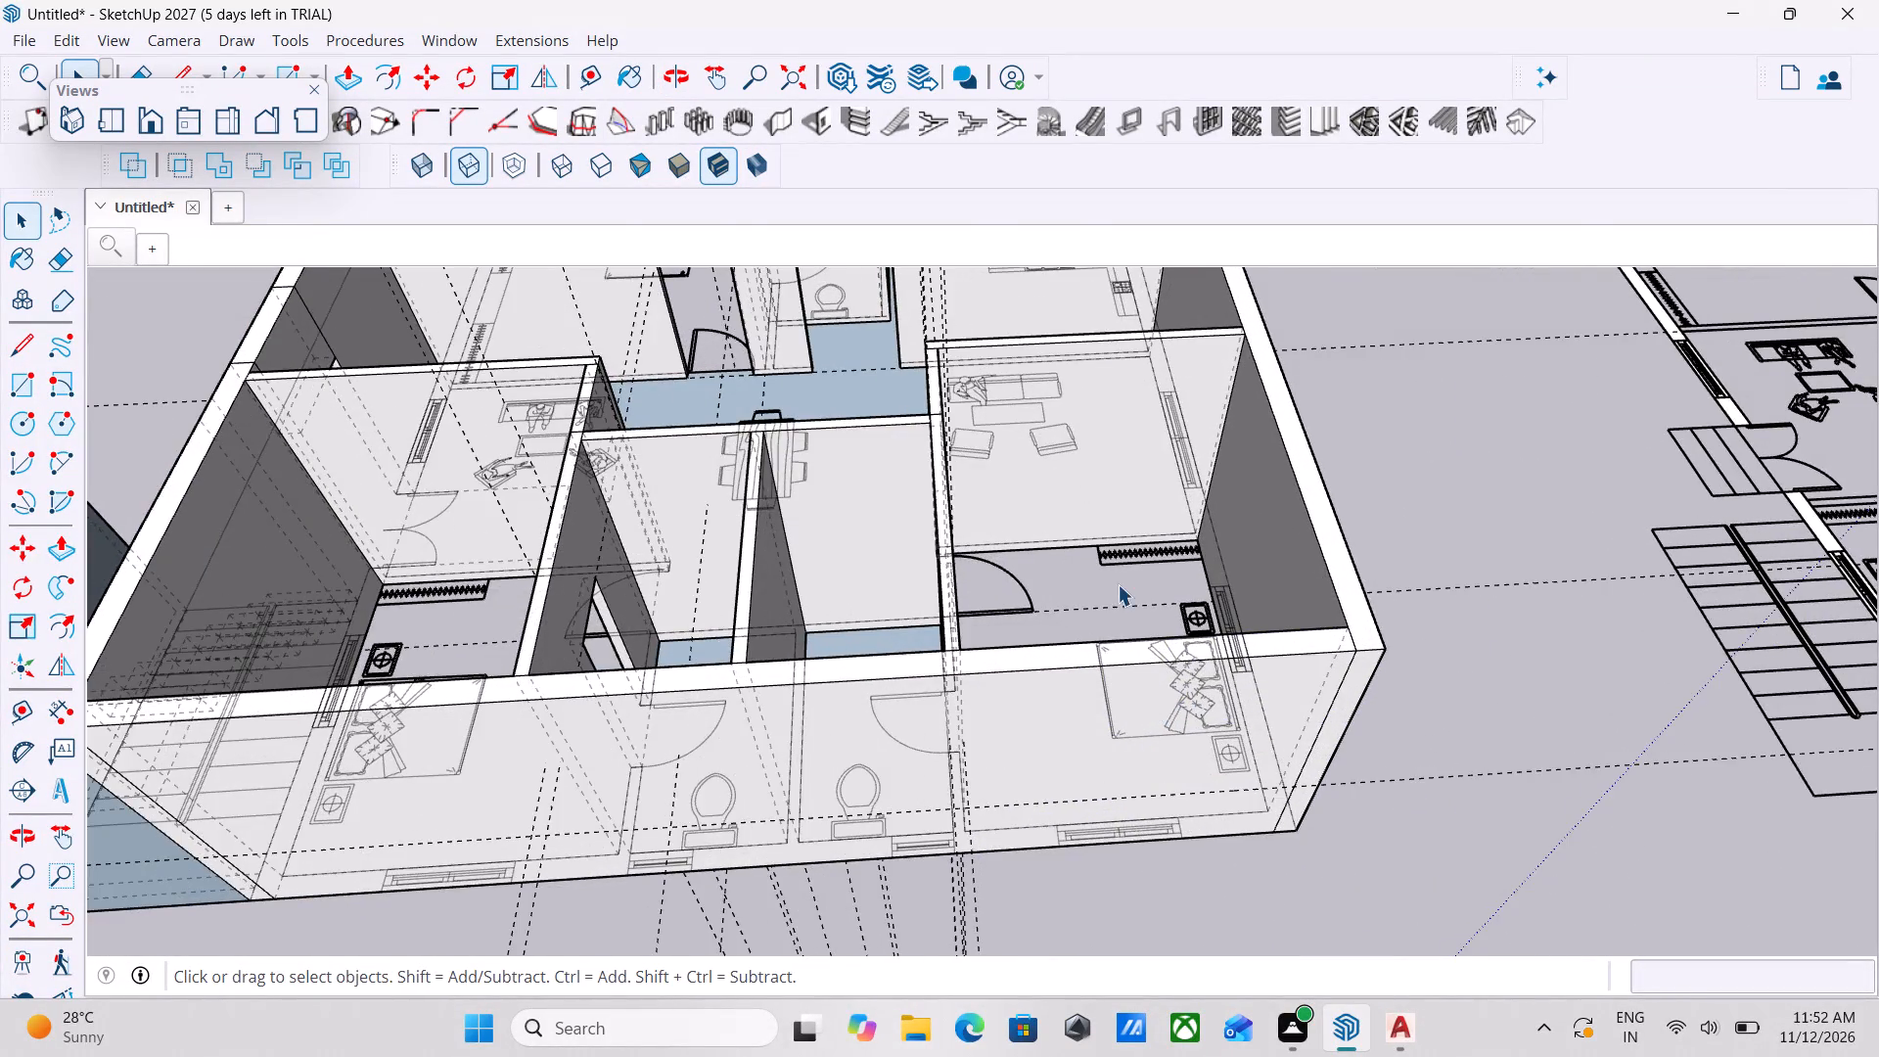
scroll(1116, 584, down, 2)
middle_drag(1144, 704, 1277, 737)
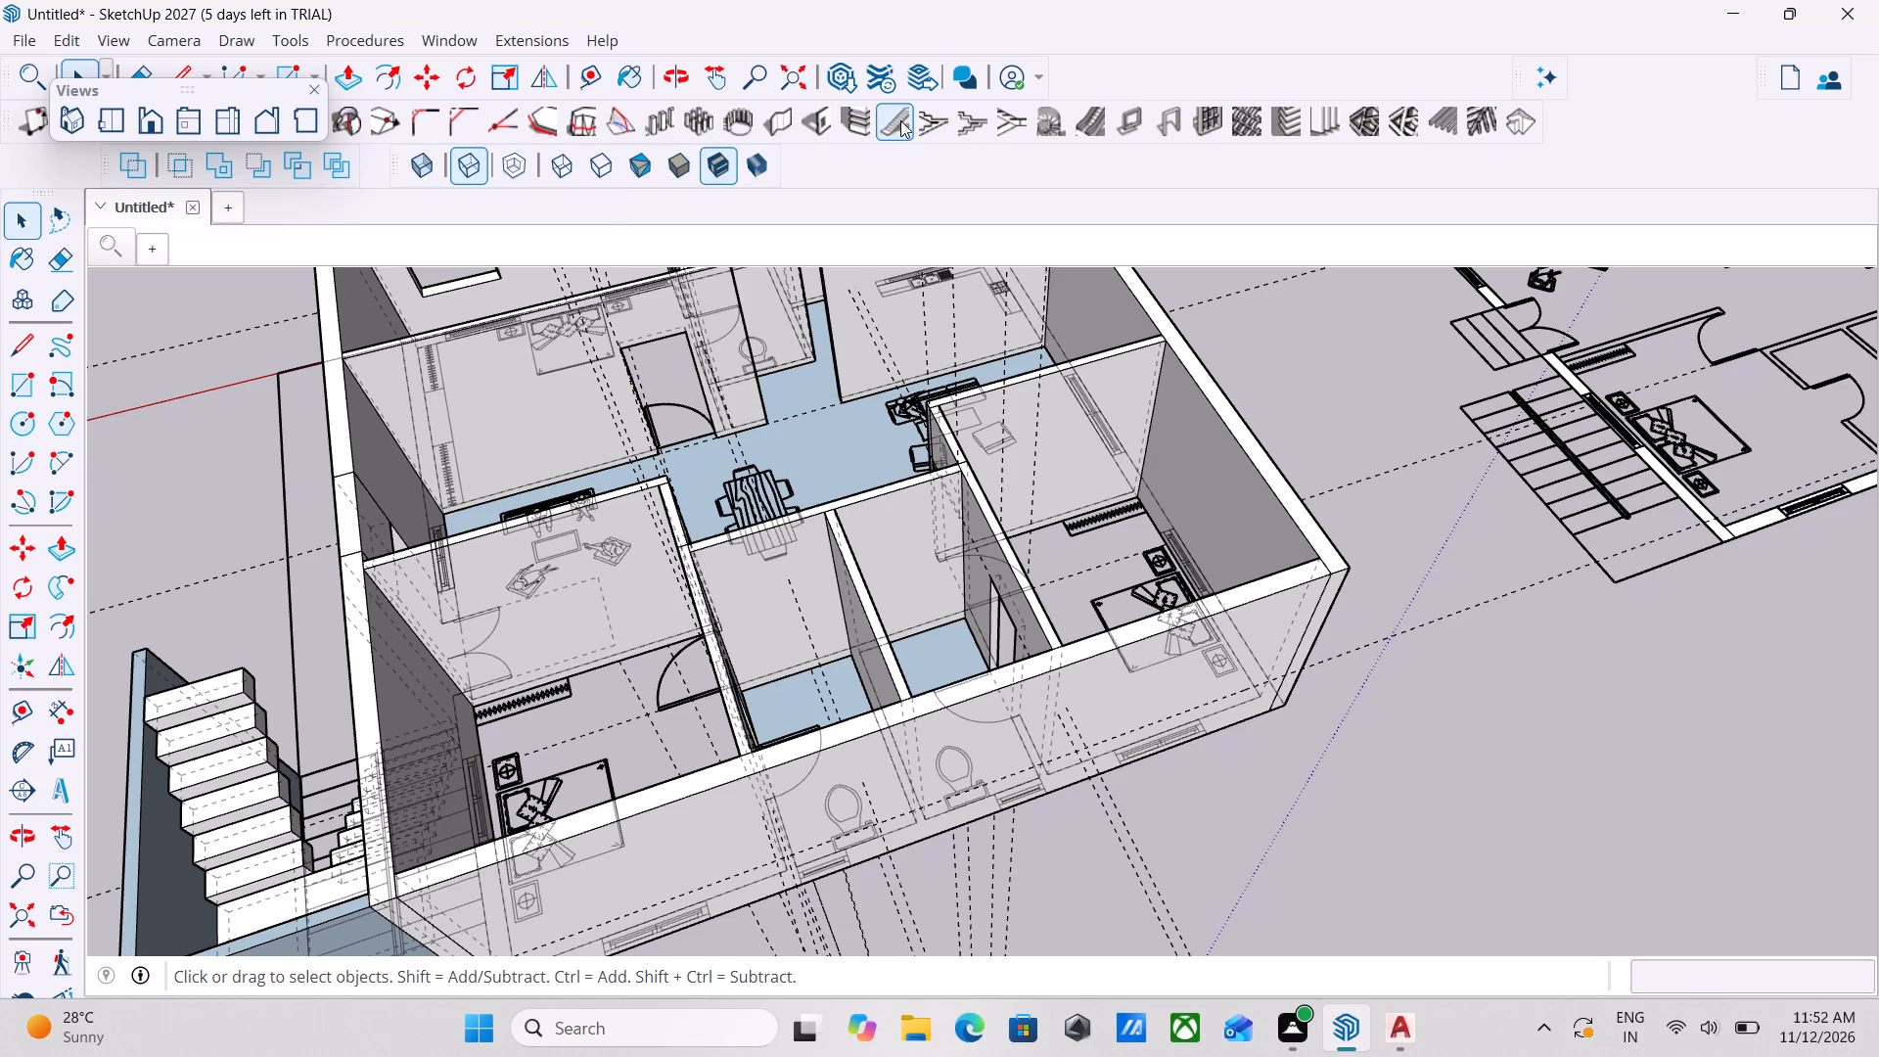
click(829, 112)
scroll(456, 315, down, 3)
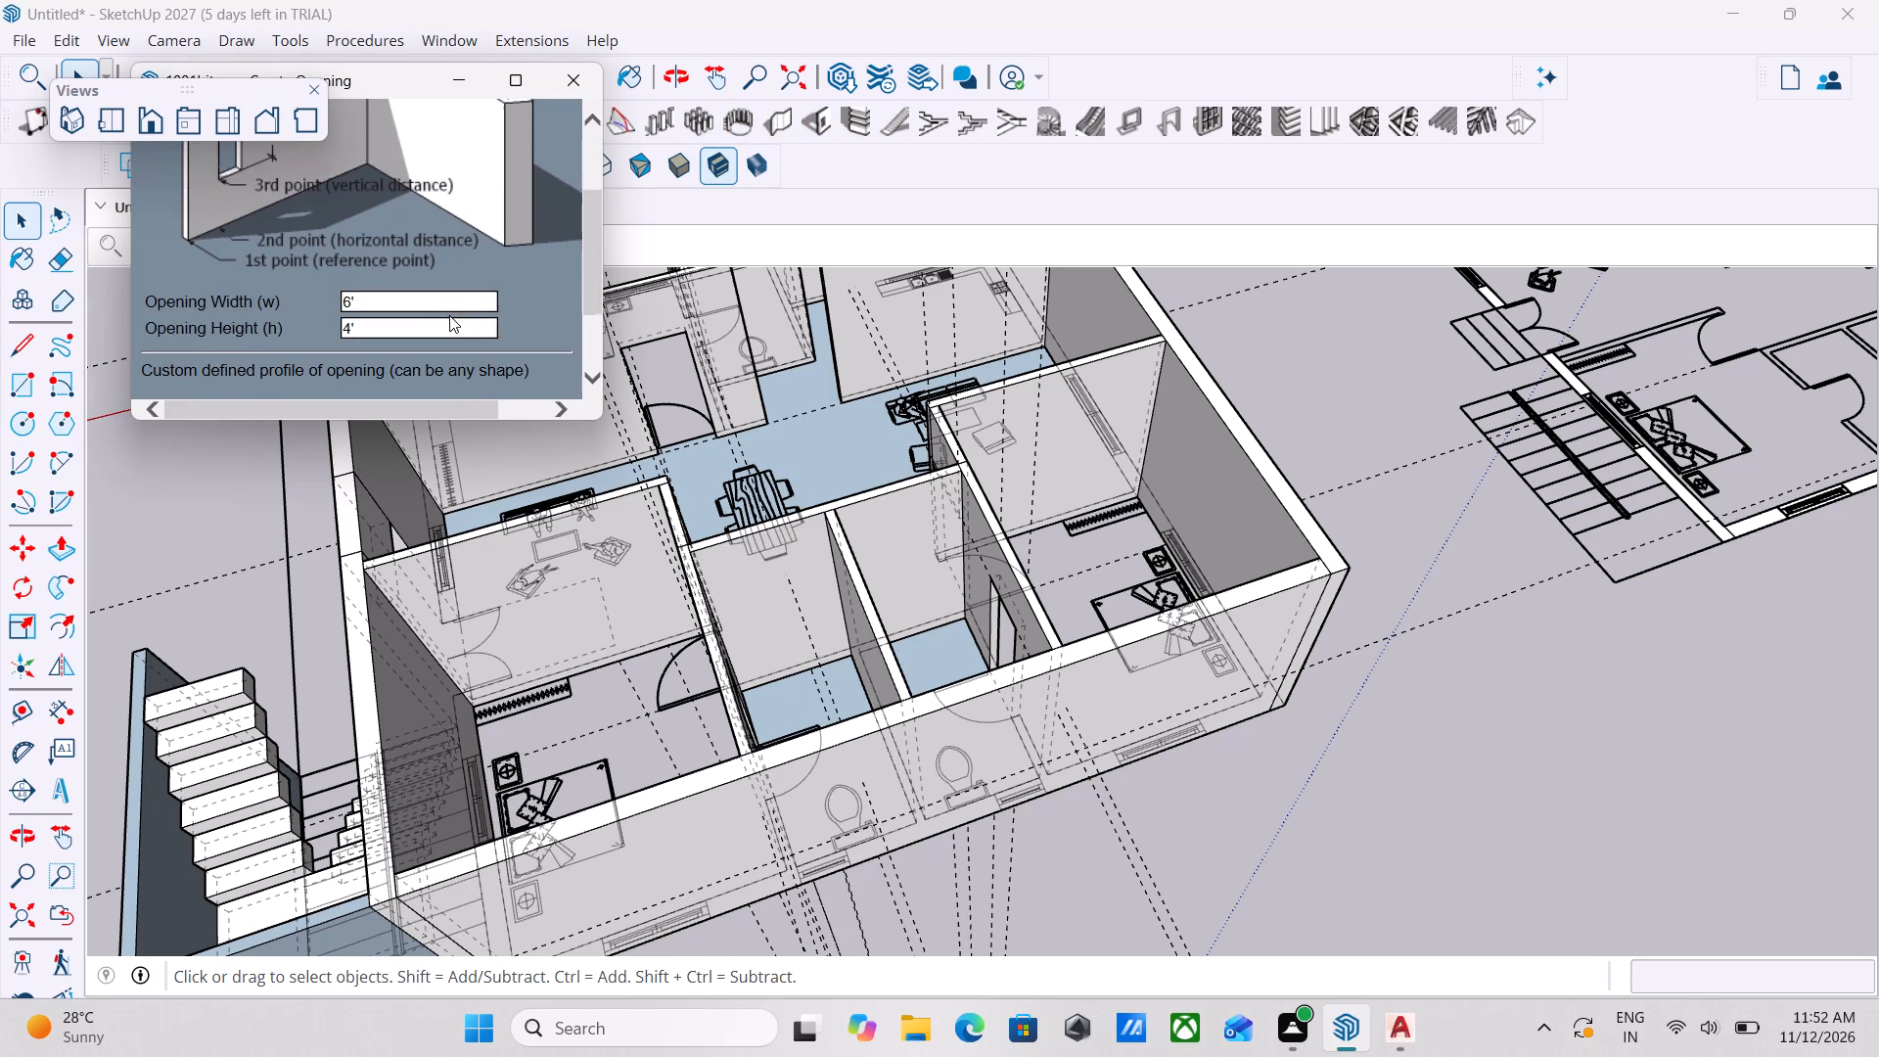
scroll(423, 312, down, 3)
click(230, 343)
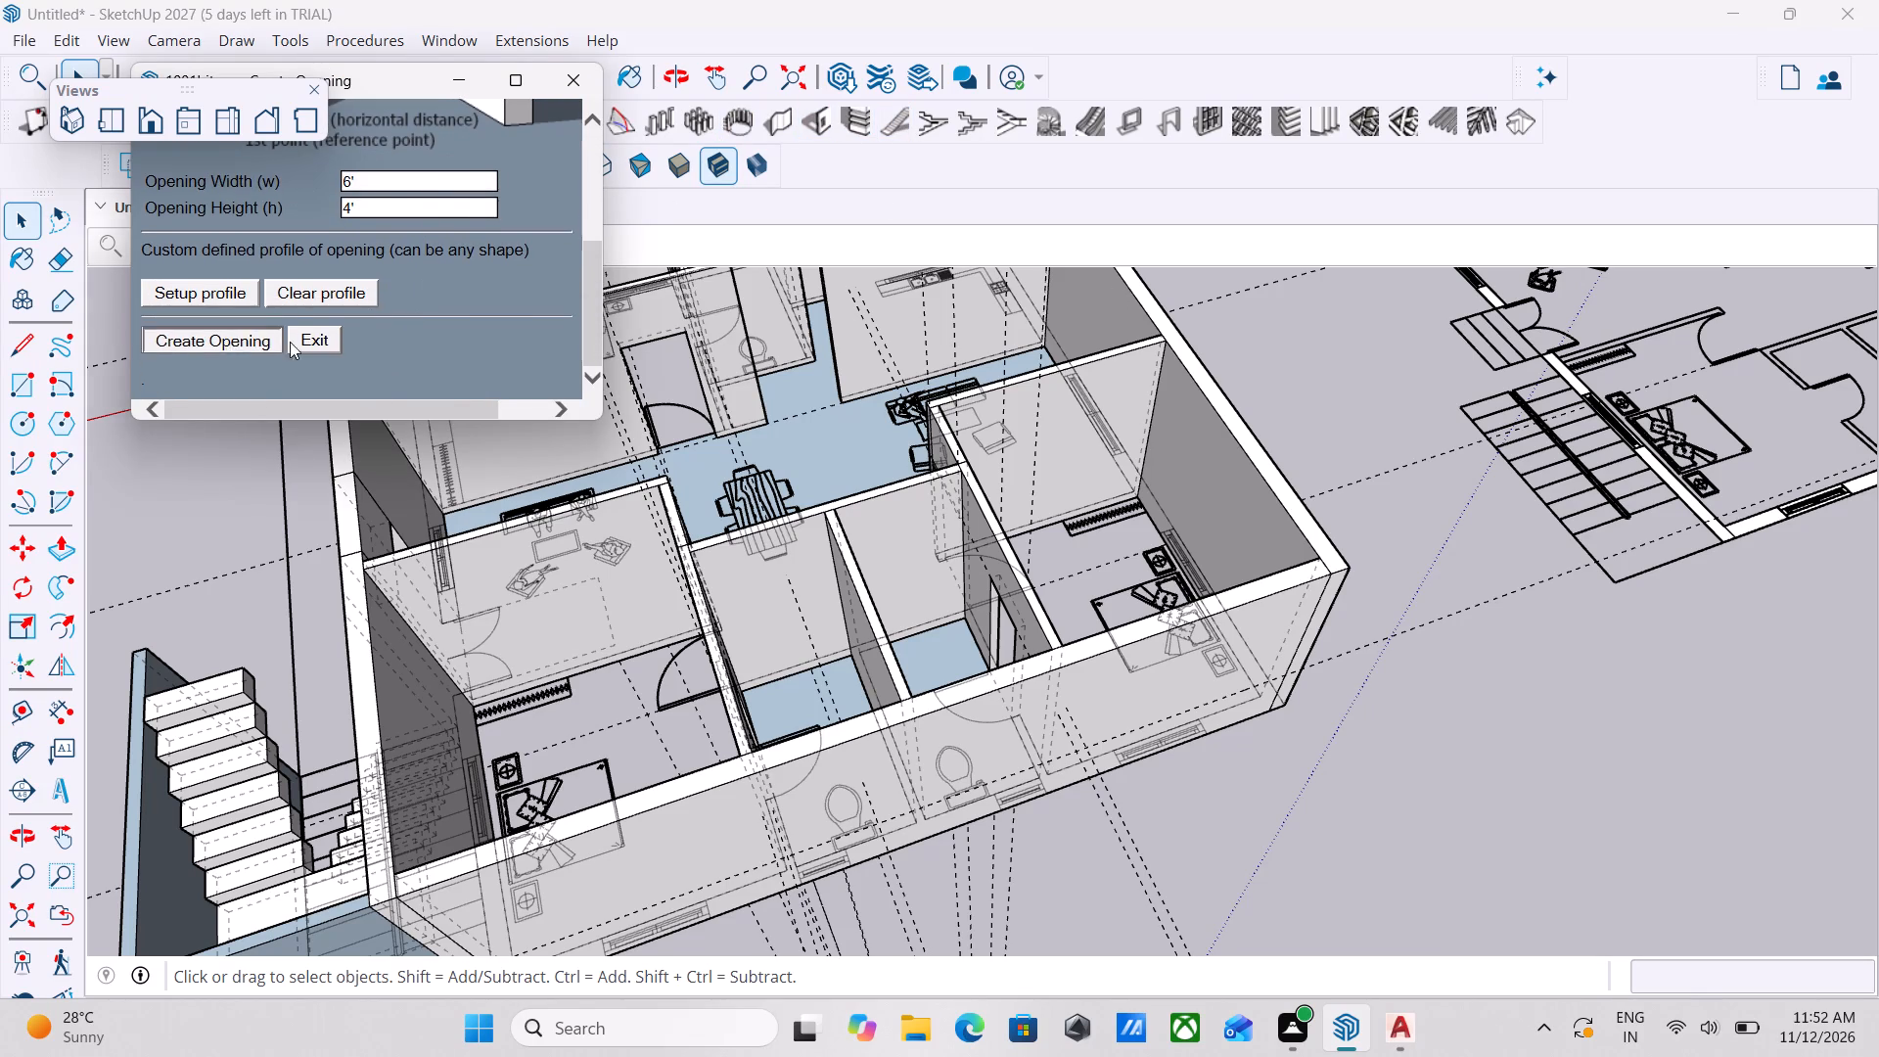
scroll(1103, 700, up, 3)
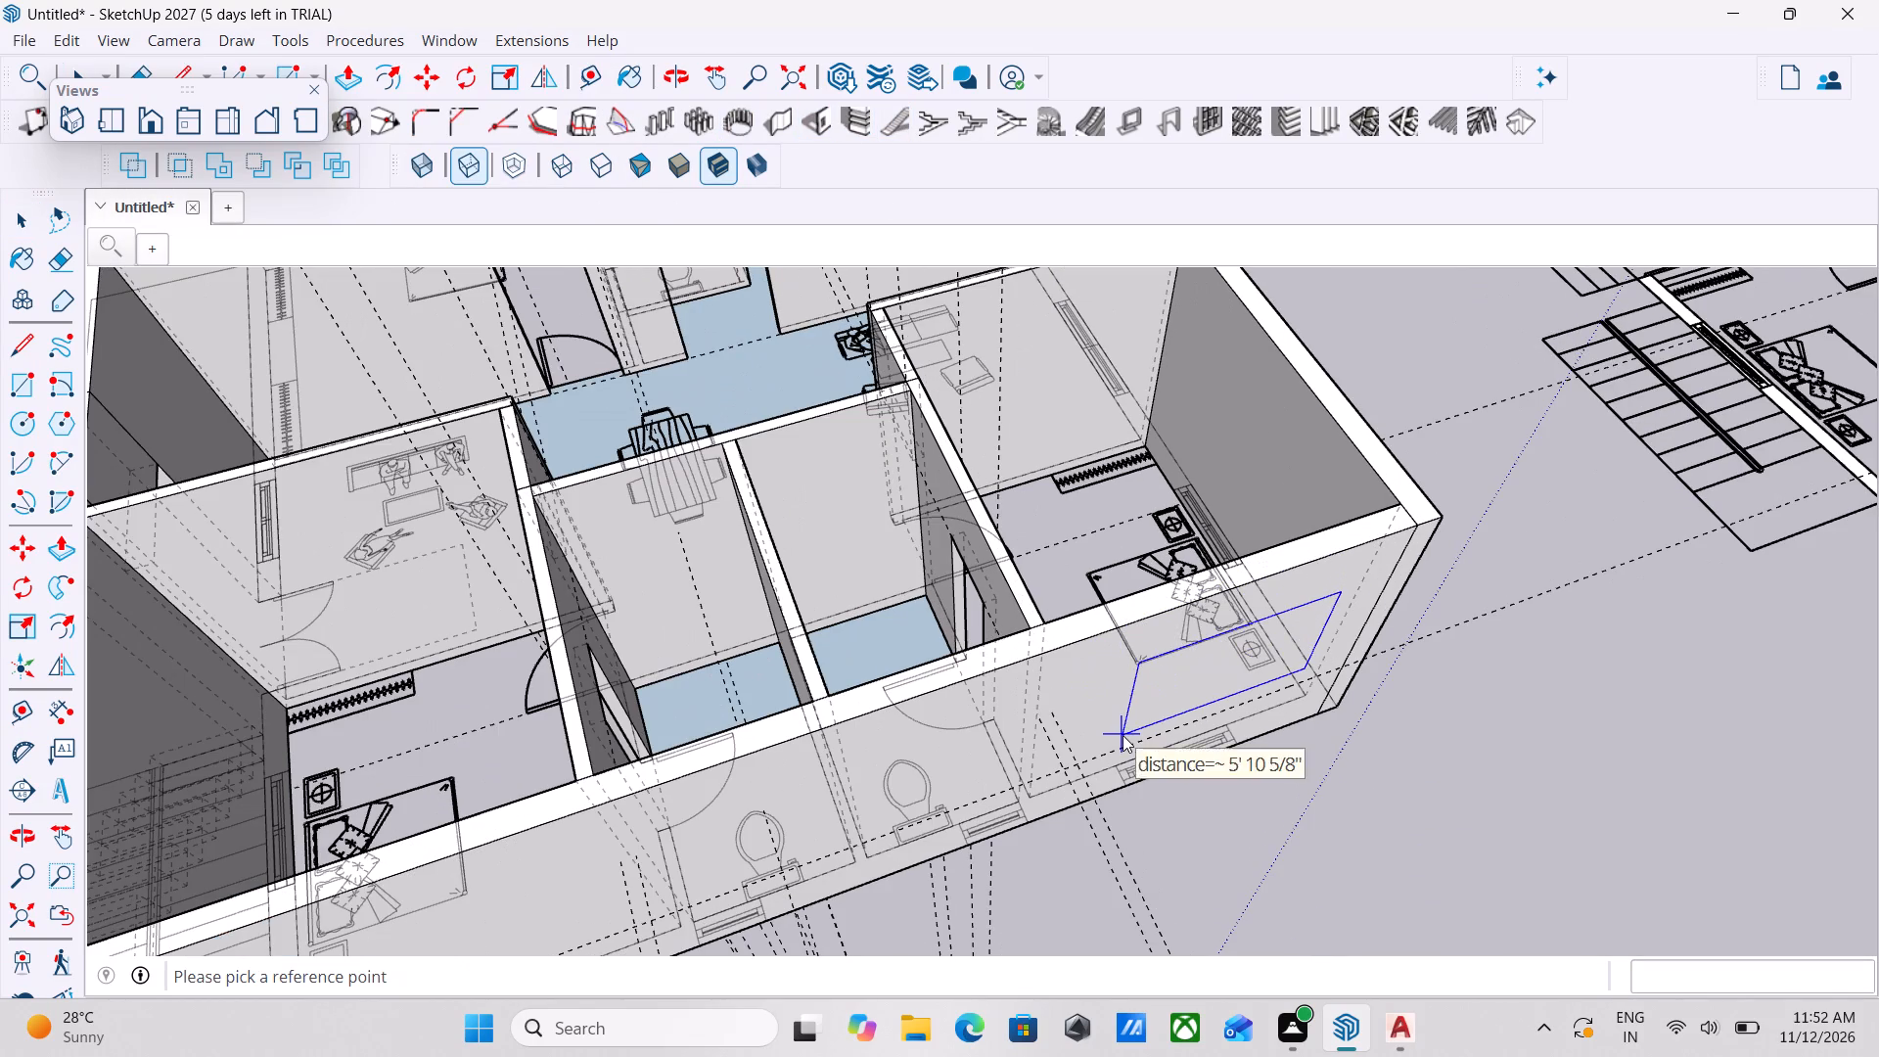
scroll(1120, 735, up, 2)
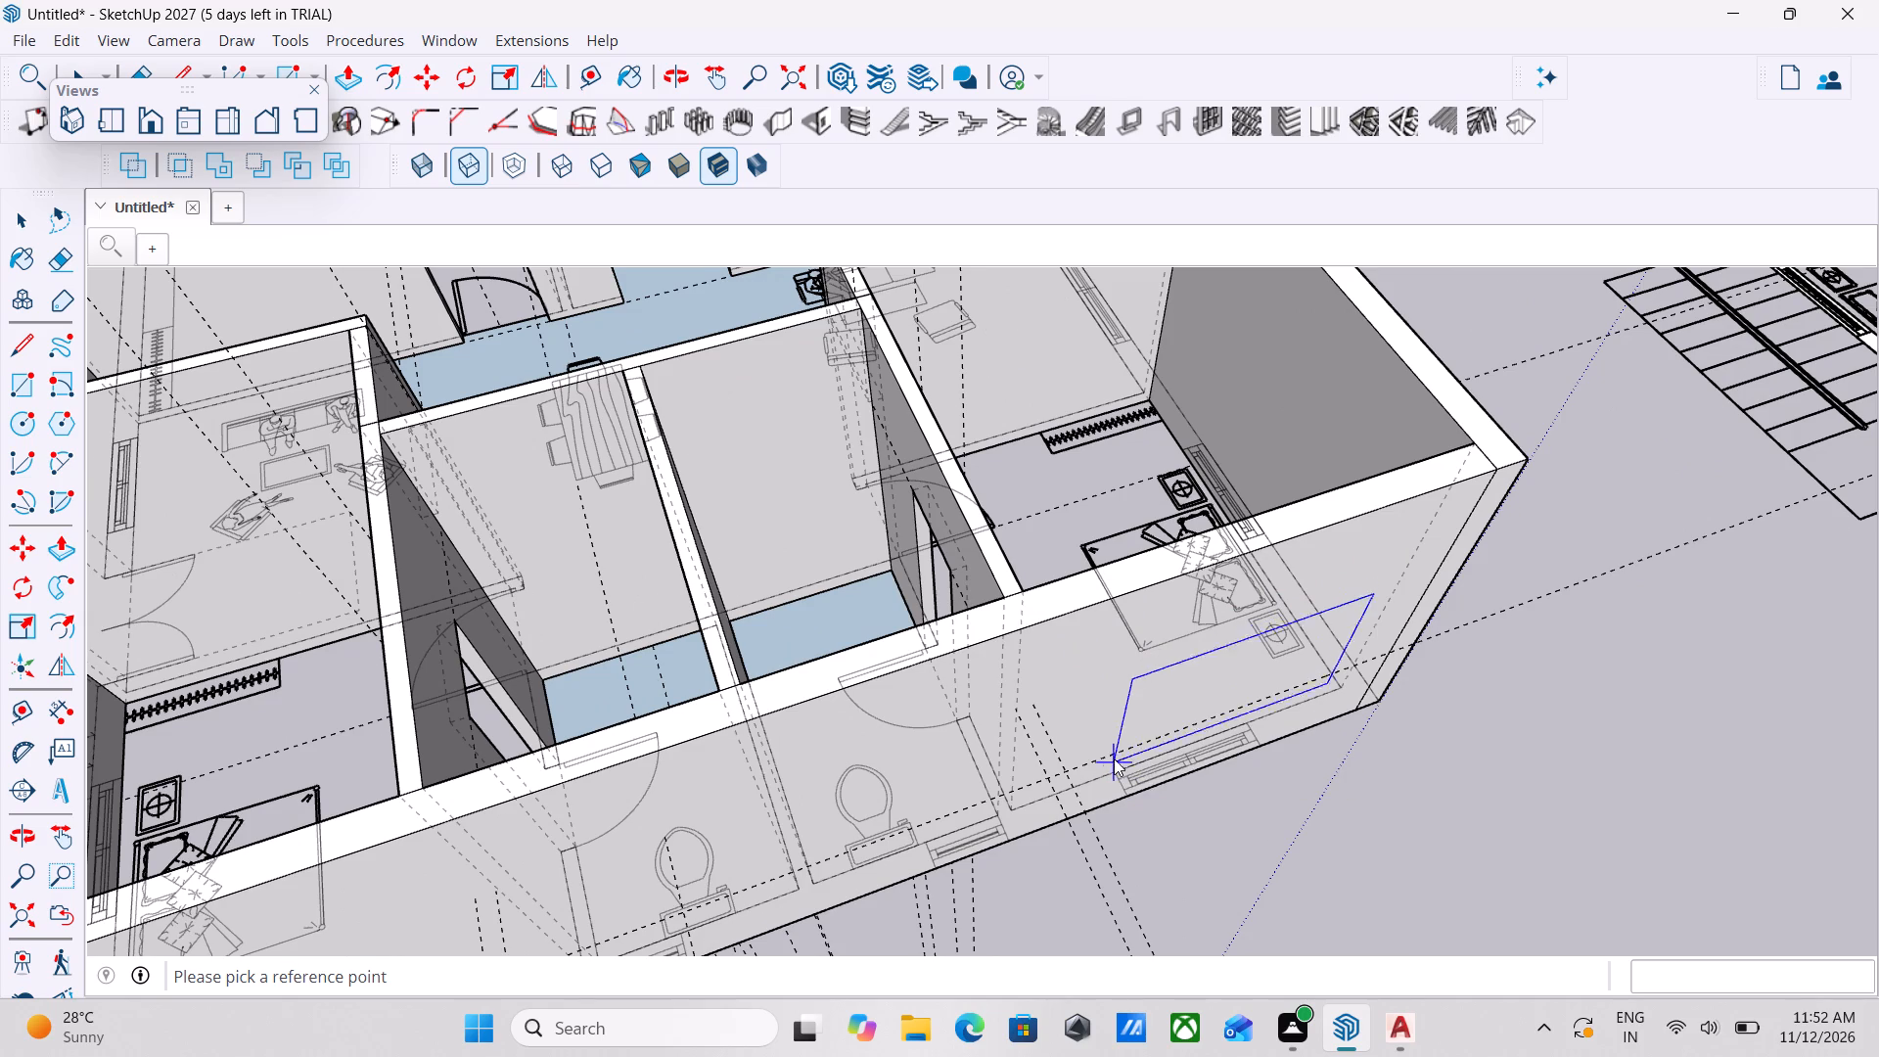
click(1116, 743)
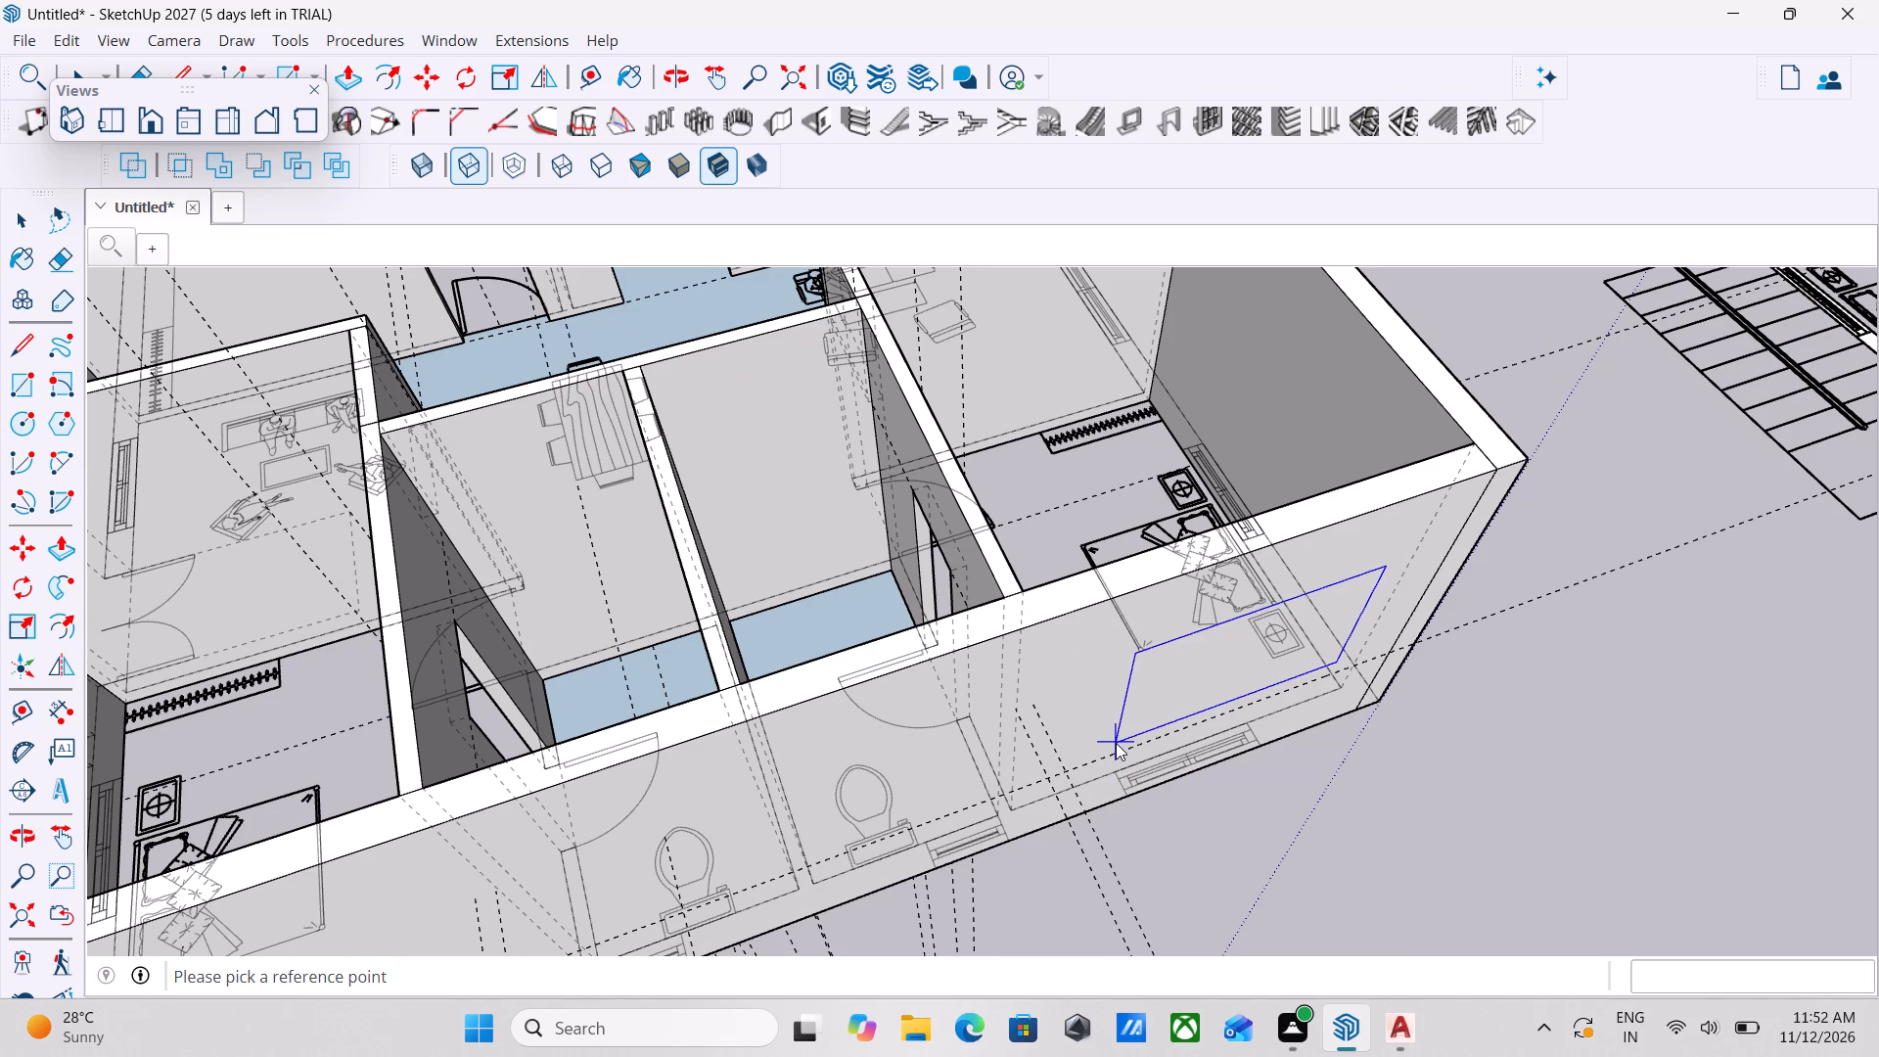
click(1116, 743)
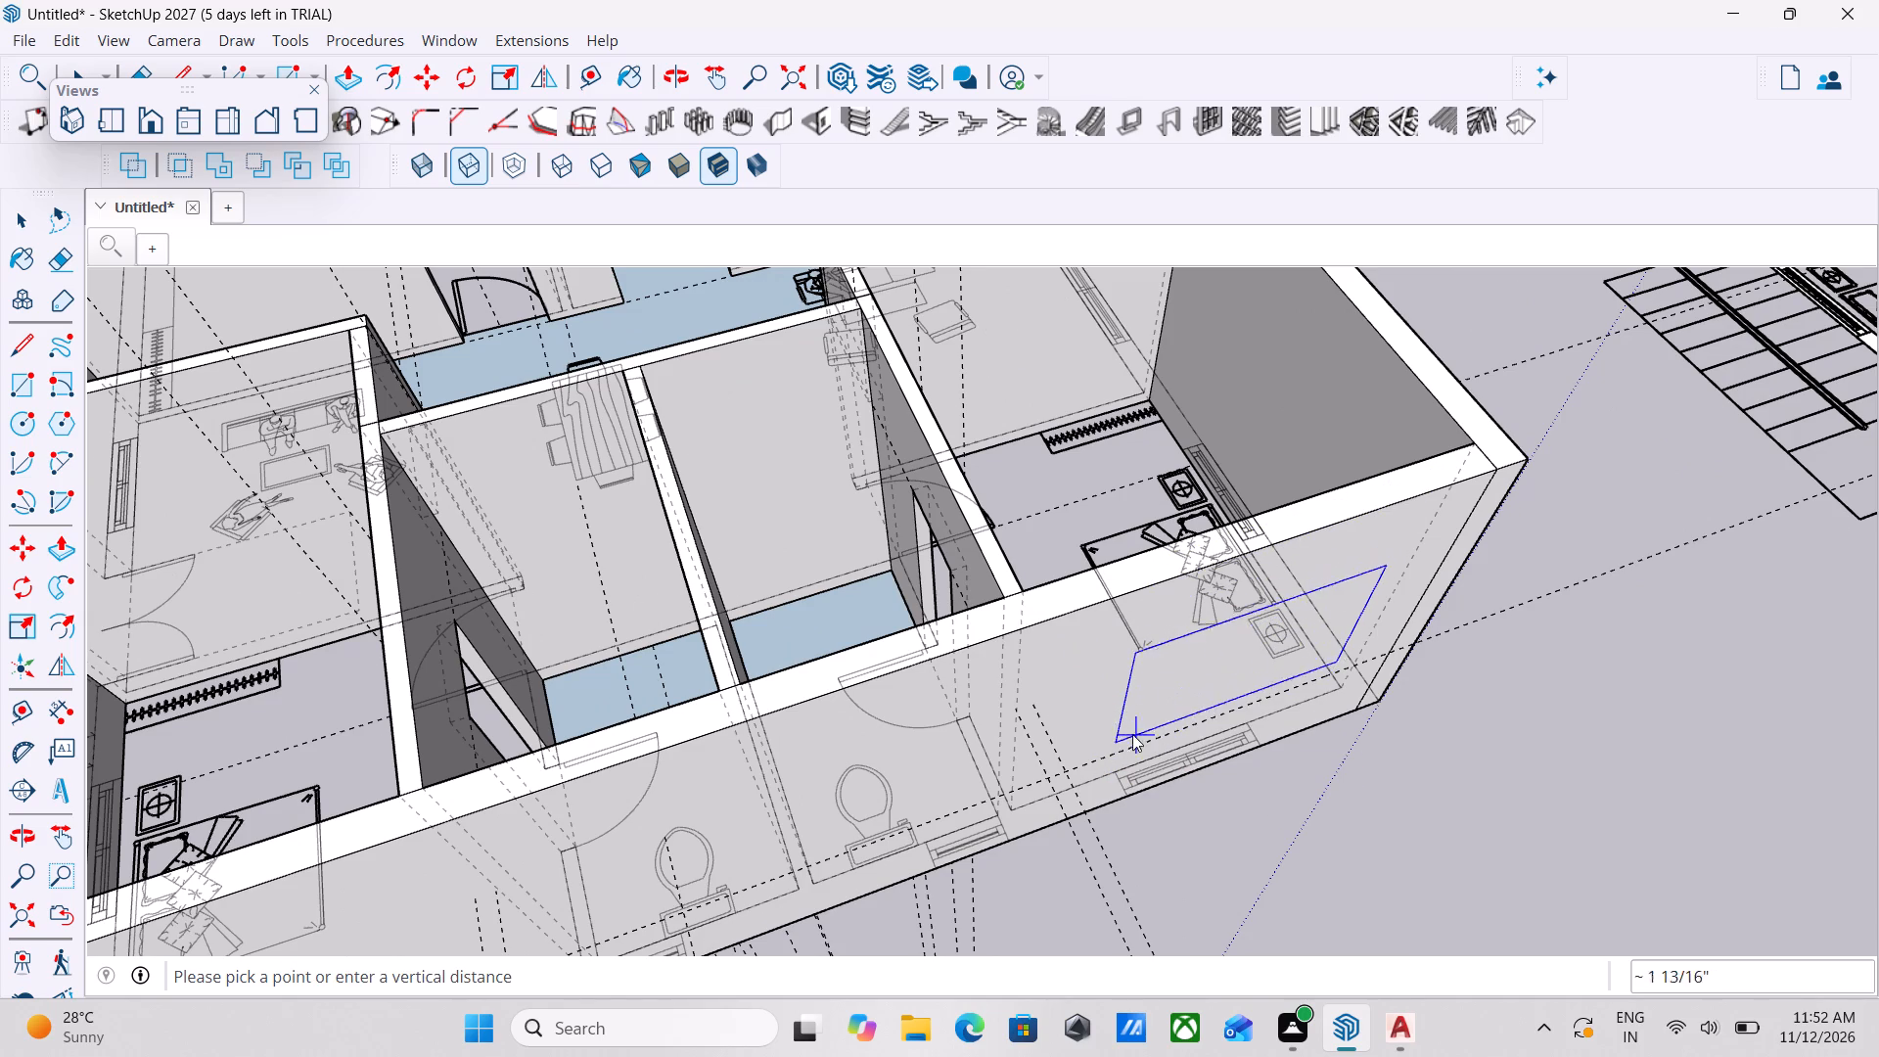
click(1118, 753)
click(1119, 753)
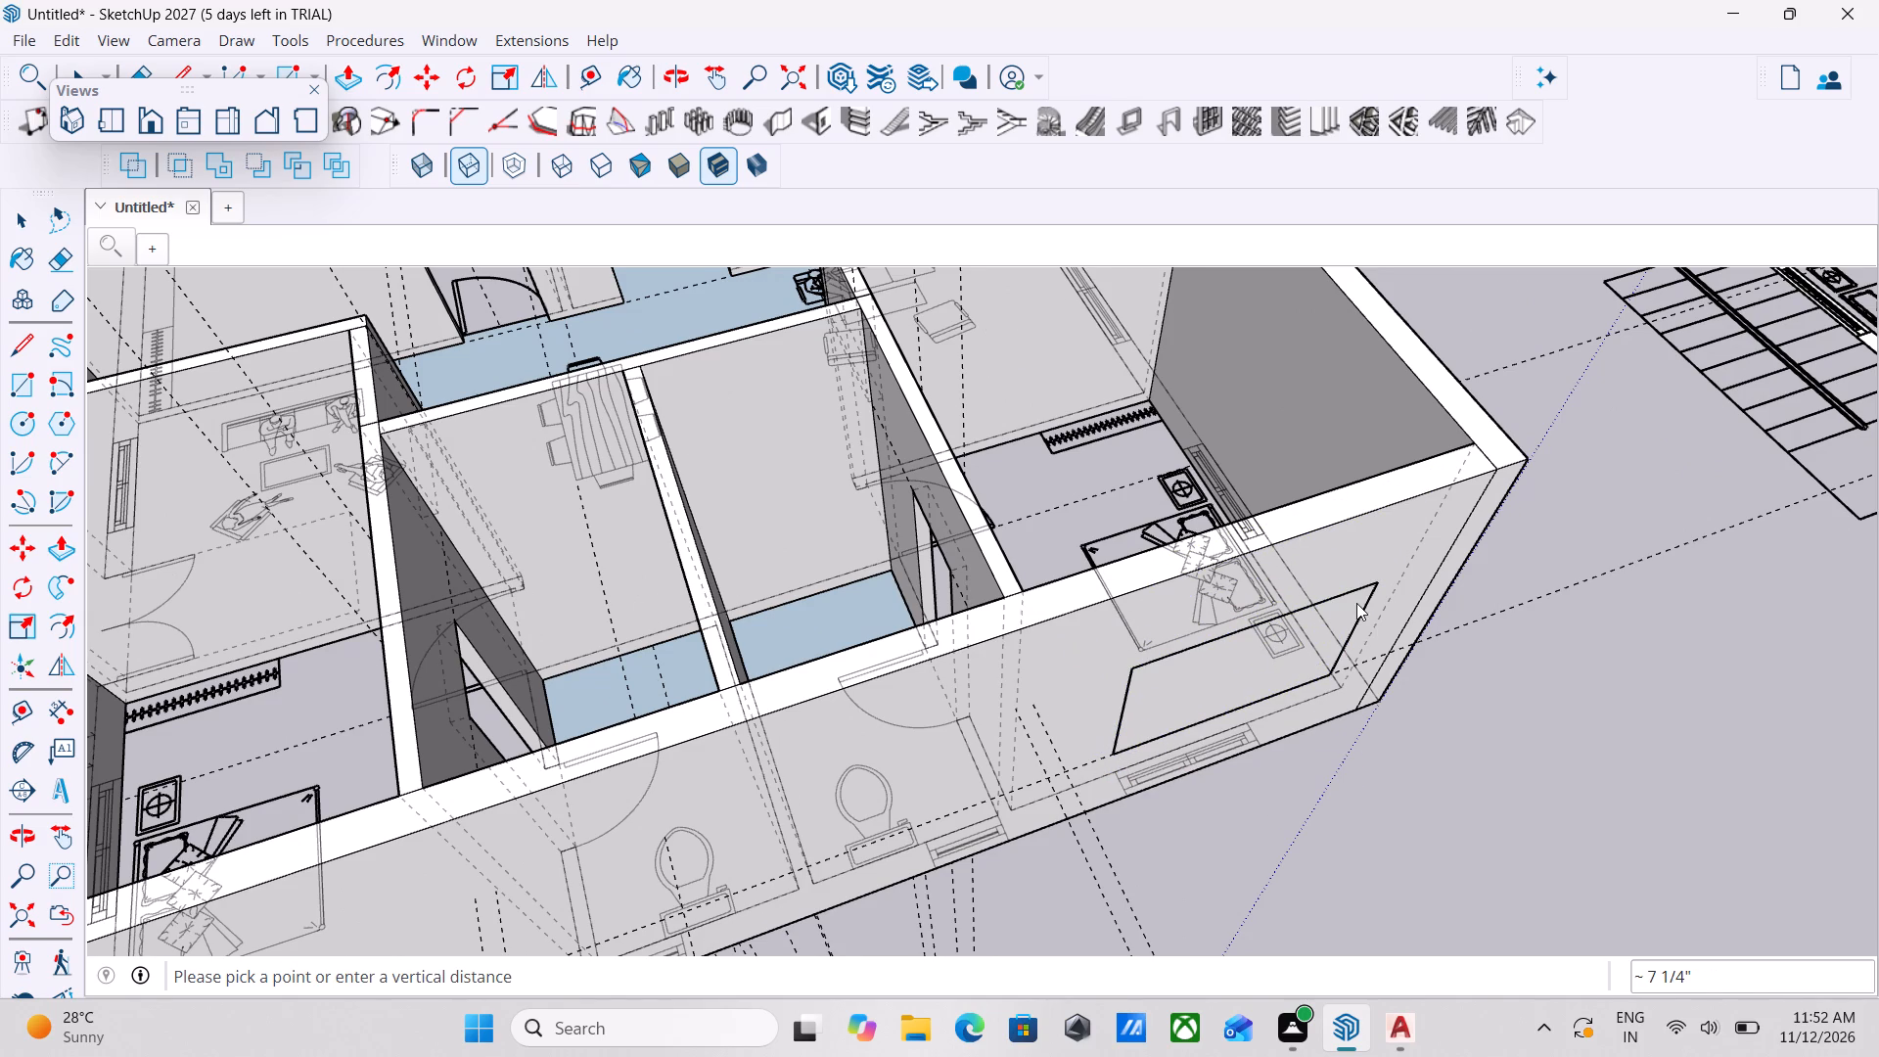
scroll(1358, 603, down, 2)
middle_drag(1340, 697, 1127, 422)
key(Escape)
key(Escape)
key(Escape)
key(Escape)
key(Escape)
key(Escape)
key(Escape)
key(Escape)
key(Escape)
Inspect the end bedroom's outer wall and its new window outline from around the house.
middle_drag(1609, 827, 1070, 784)
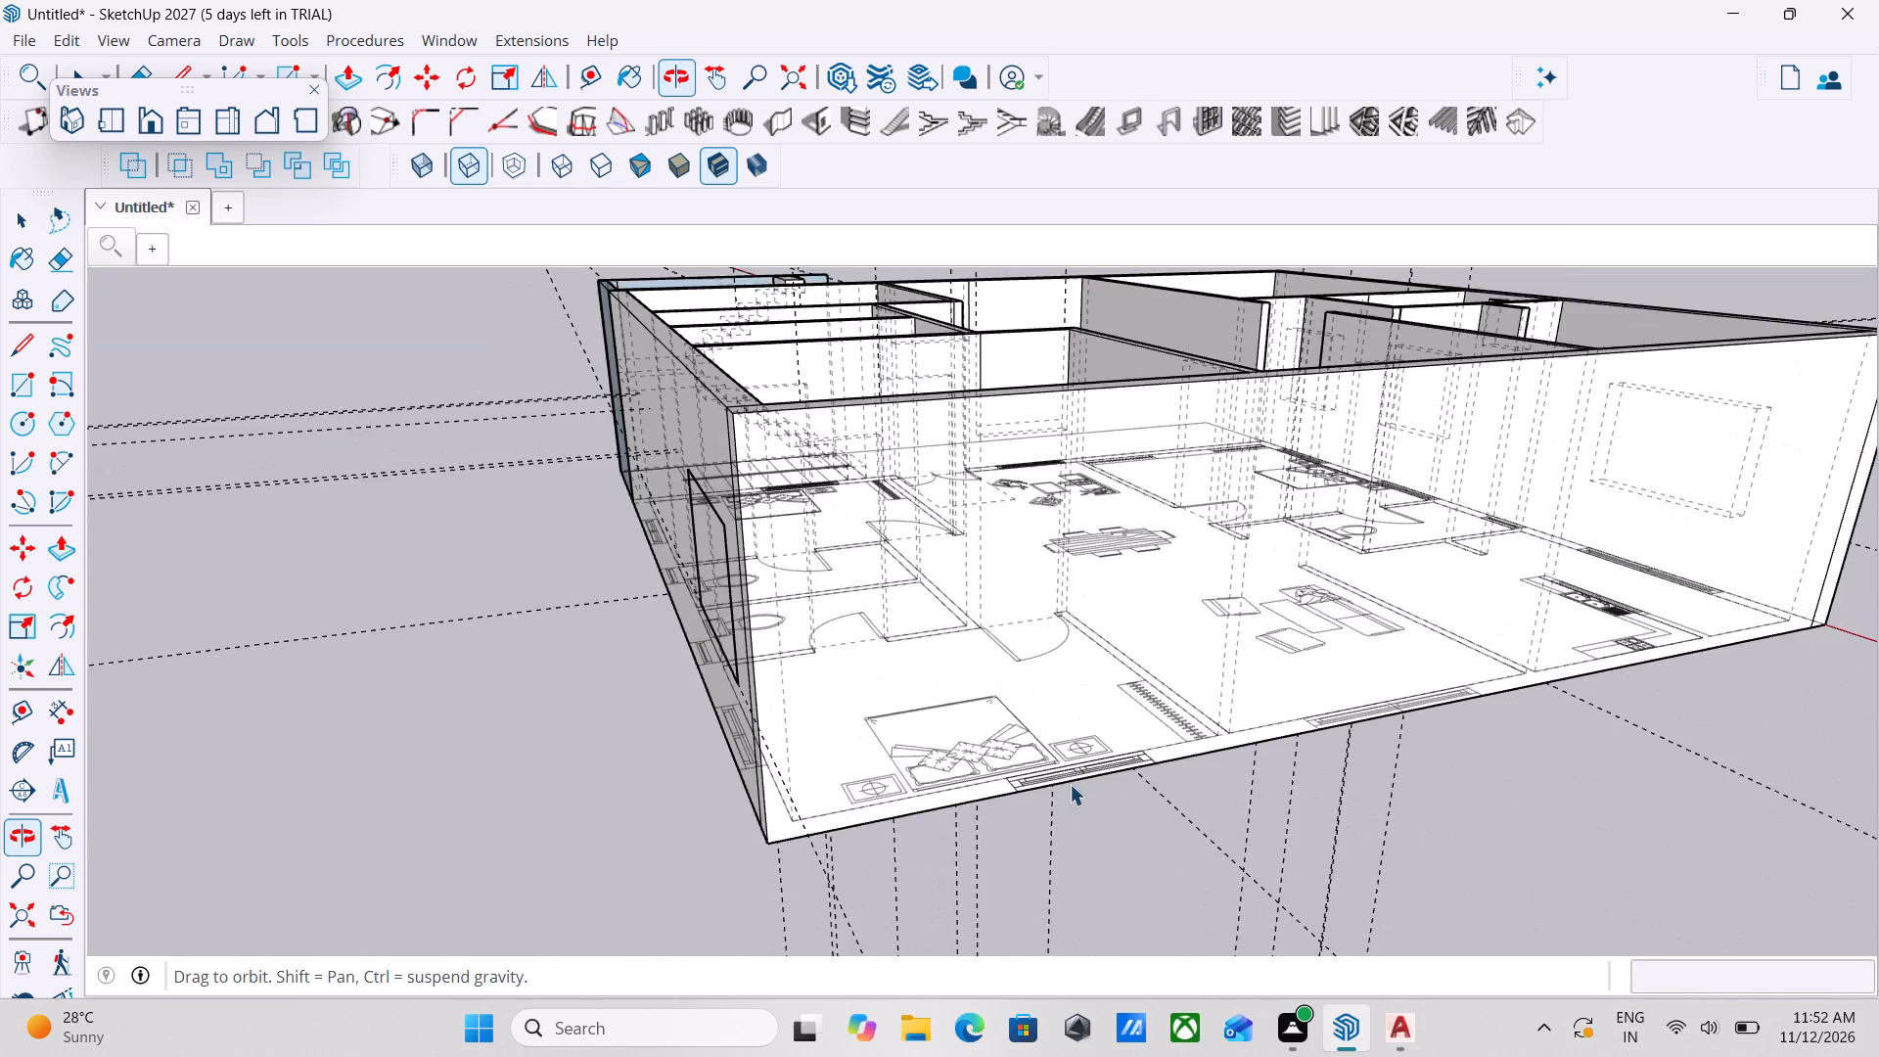
scroll(1070, 784, down, 7)
key(Escape)
middle_drag(1050, 670, 782, 752)
key(Escape)
middle_drag(1677, 748, 1030, 541)
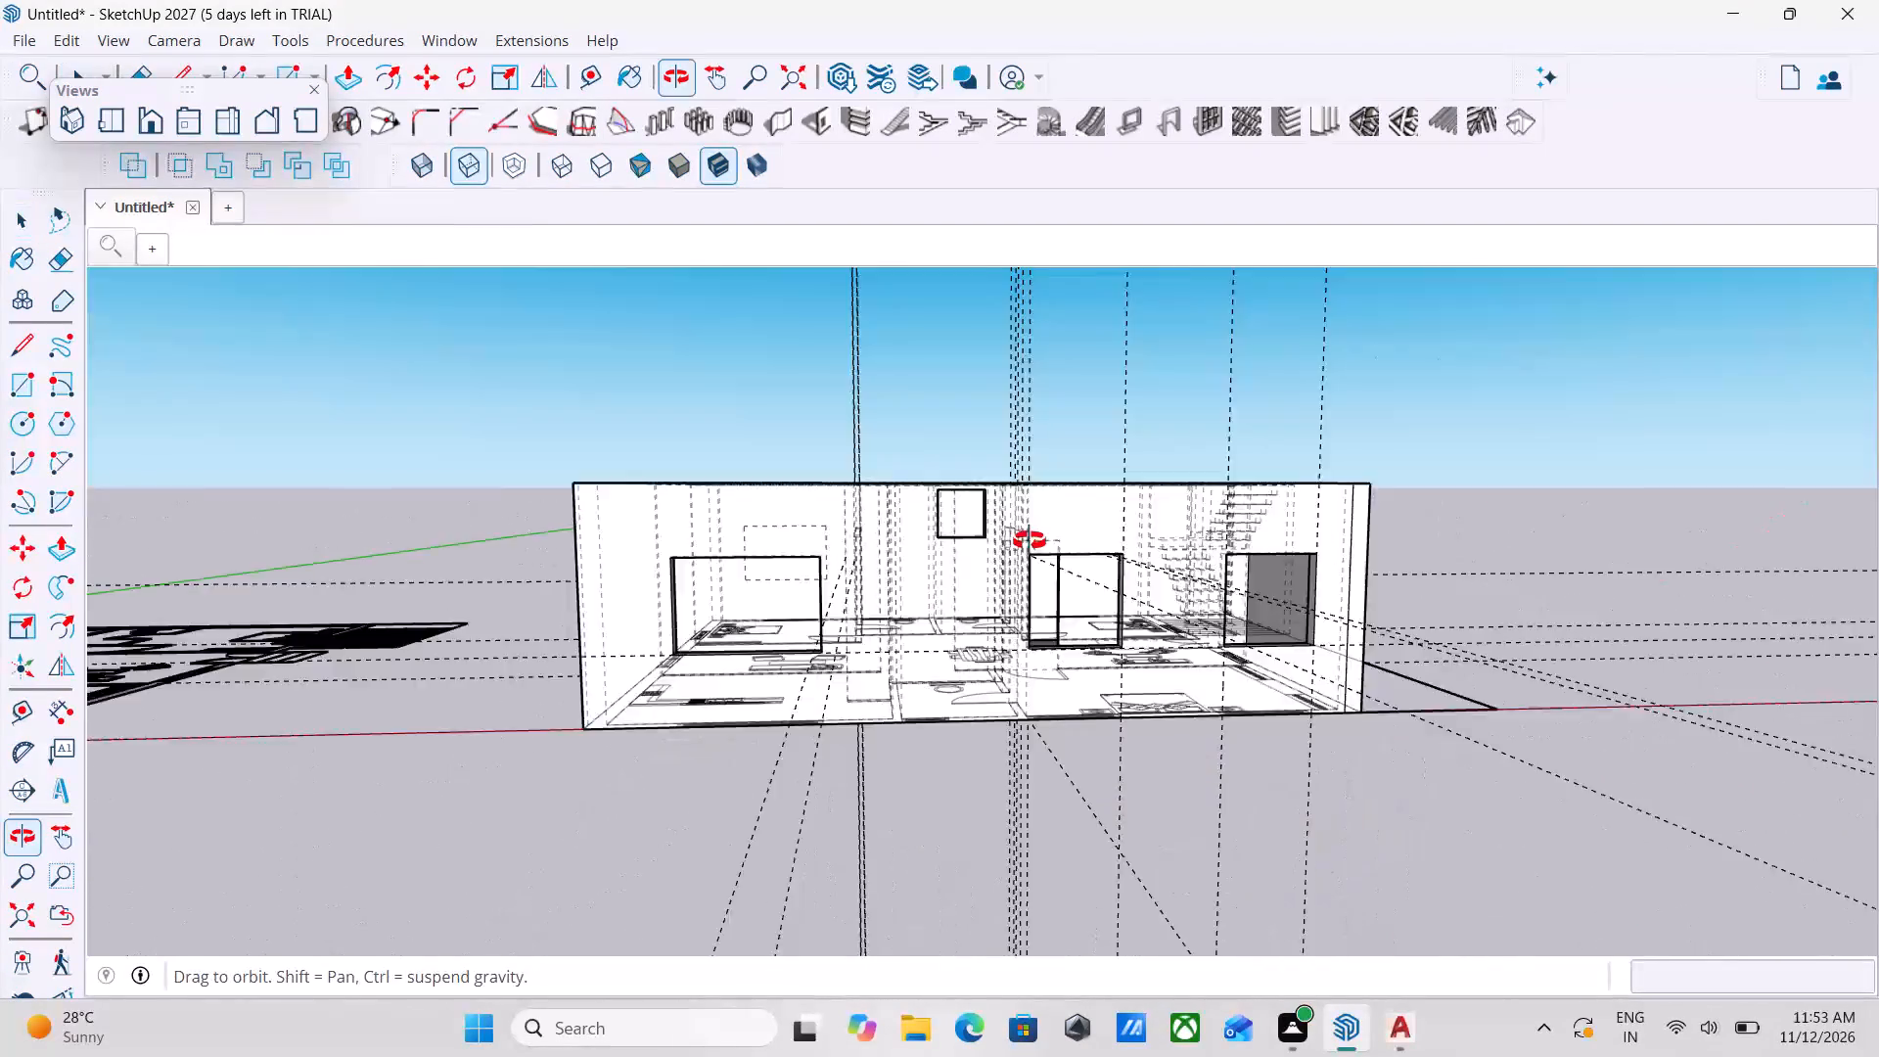
middle_drag(1030, 541, 1596, 904)
key(Escape)
scroll(880, 610, down, 3)
key(Escape)
middle_drag(873, 610, 1700, 702)
key(Escape)
key(Escape)
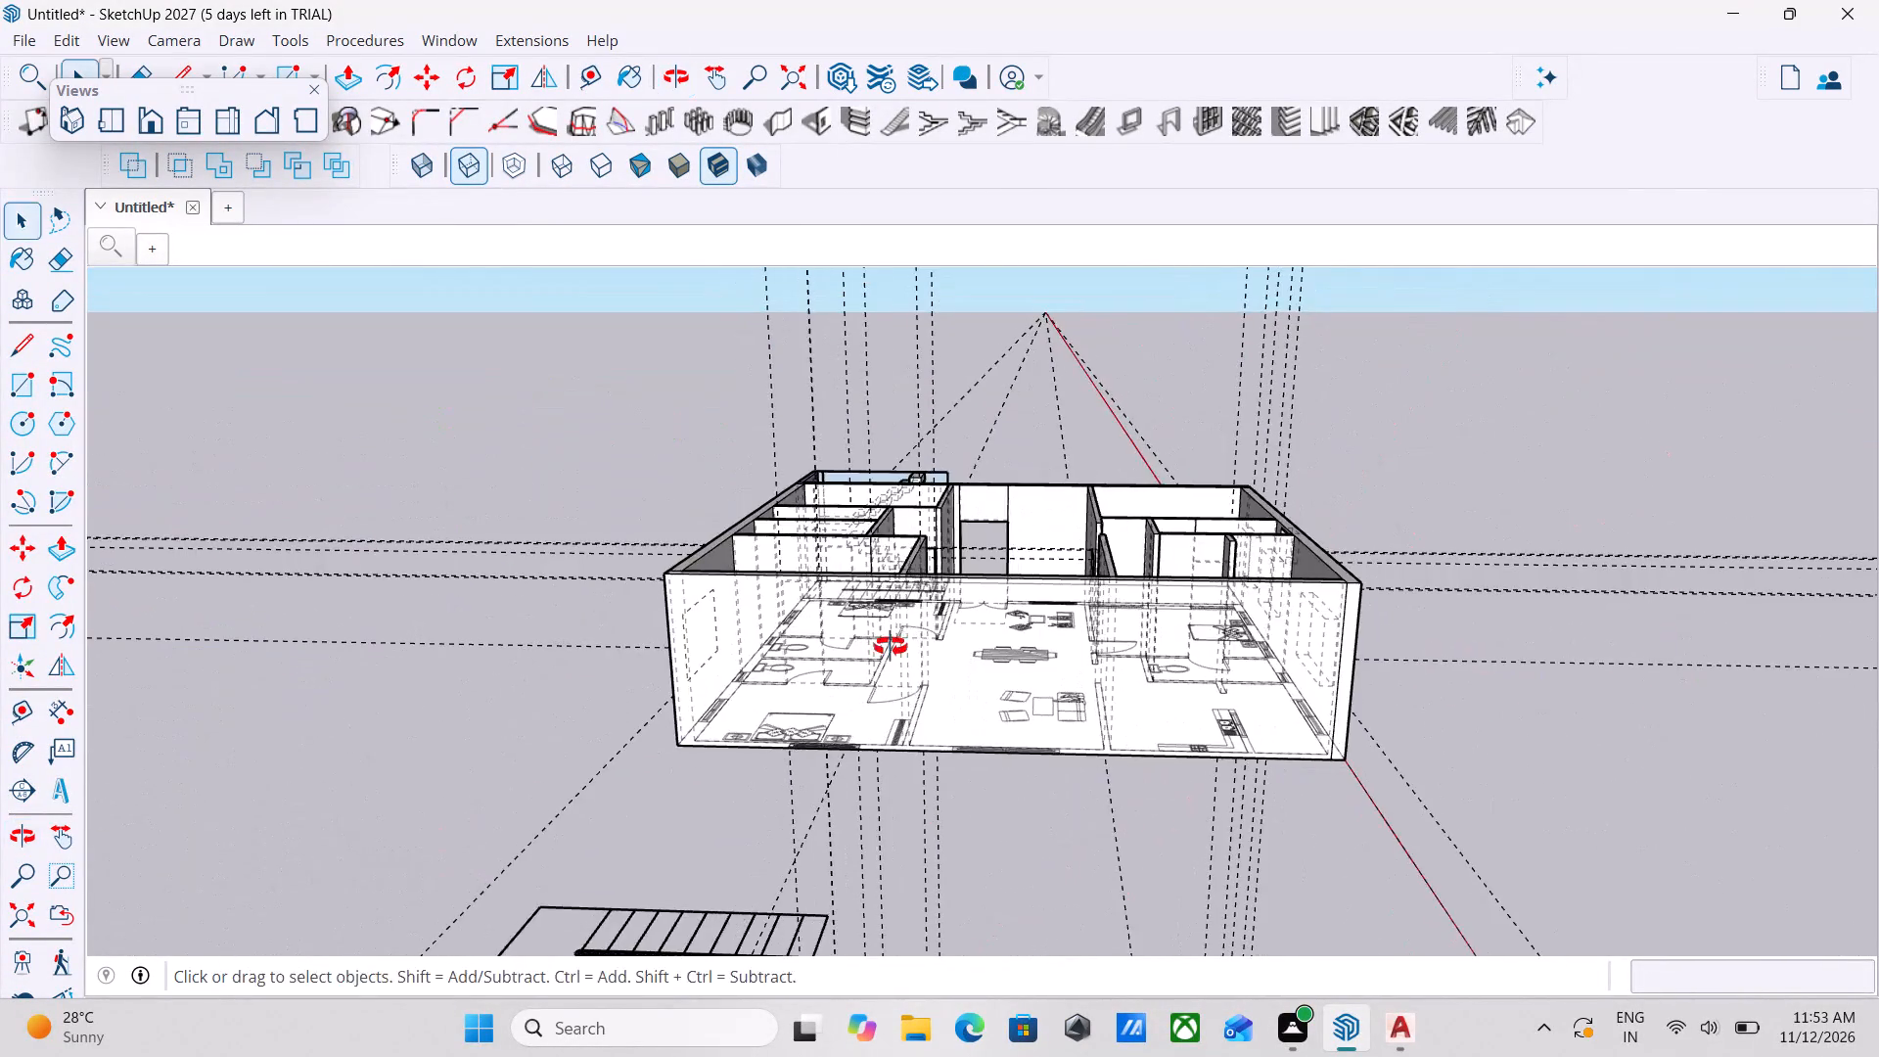
middle_drag(852, 647, 1476, 711)
key(Escape)
middle_drag(1143, 734, 1380, 783)
scroll(1290, 706, up, 8)
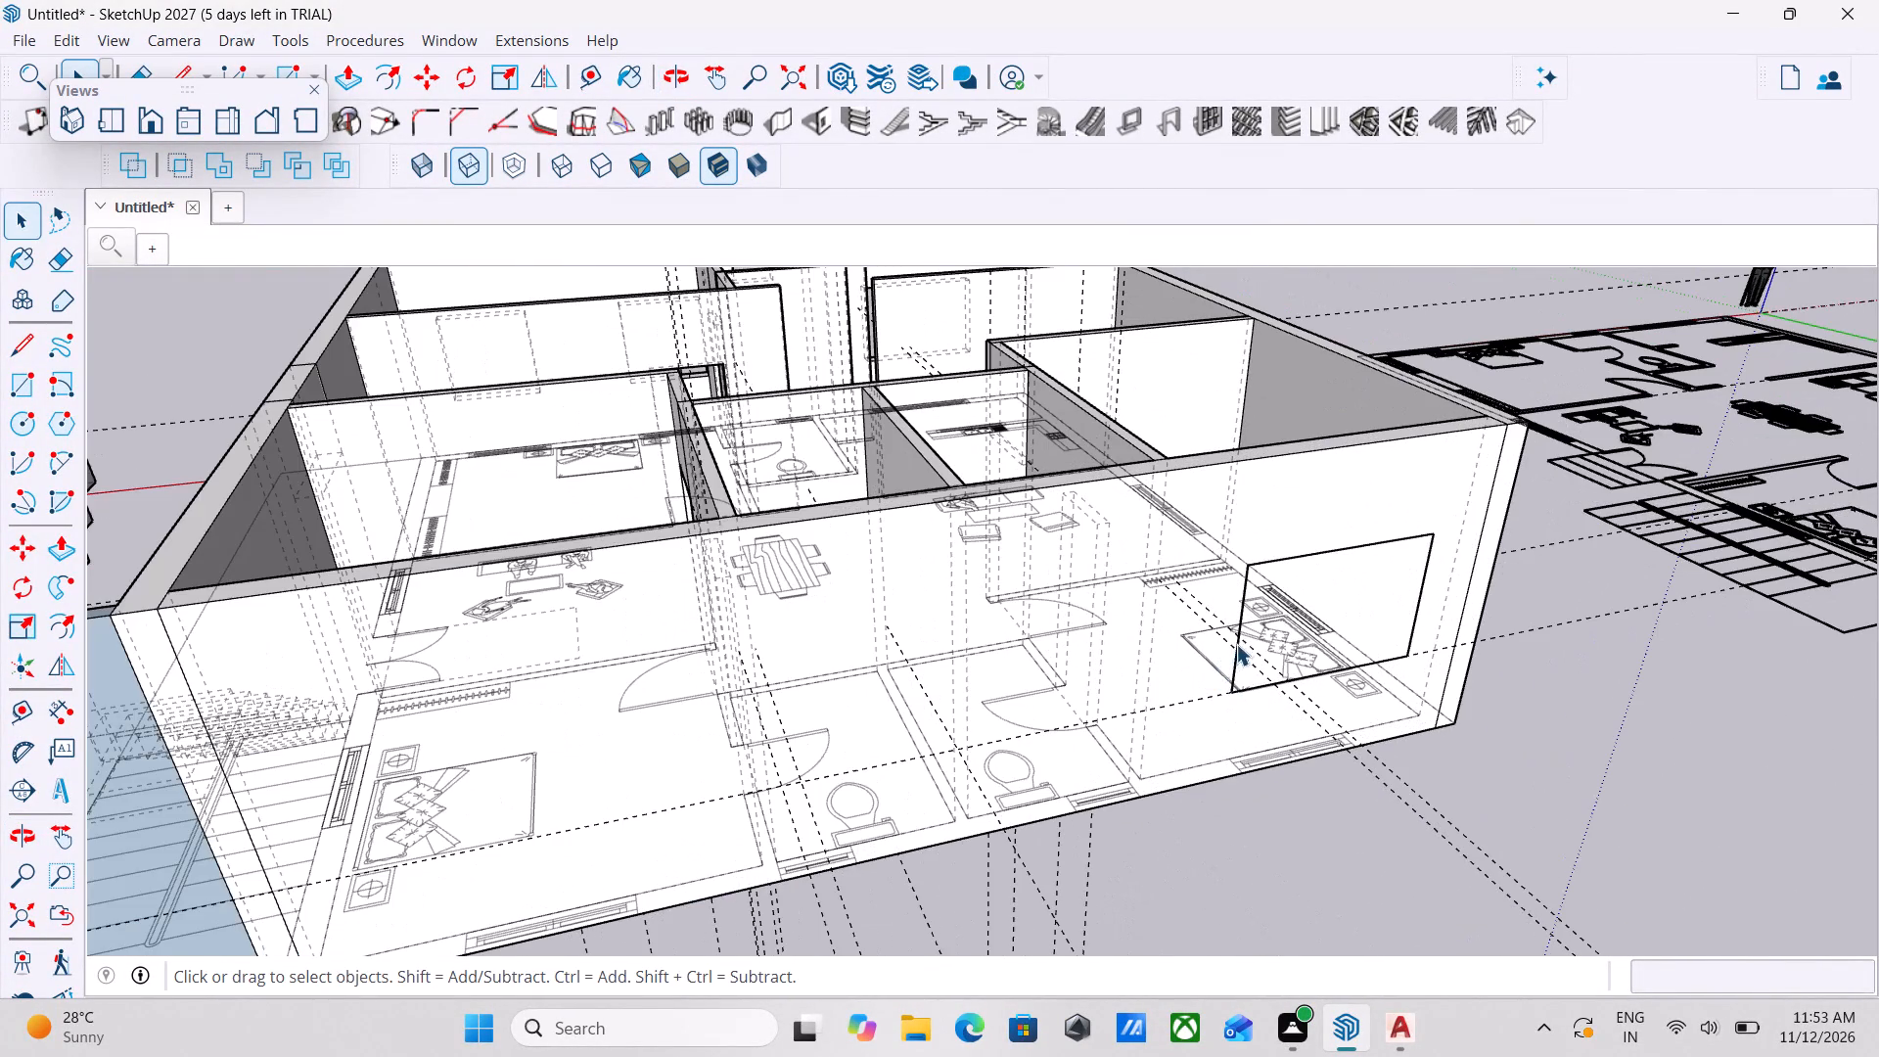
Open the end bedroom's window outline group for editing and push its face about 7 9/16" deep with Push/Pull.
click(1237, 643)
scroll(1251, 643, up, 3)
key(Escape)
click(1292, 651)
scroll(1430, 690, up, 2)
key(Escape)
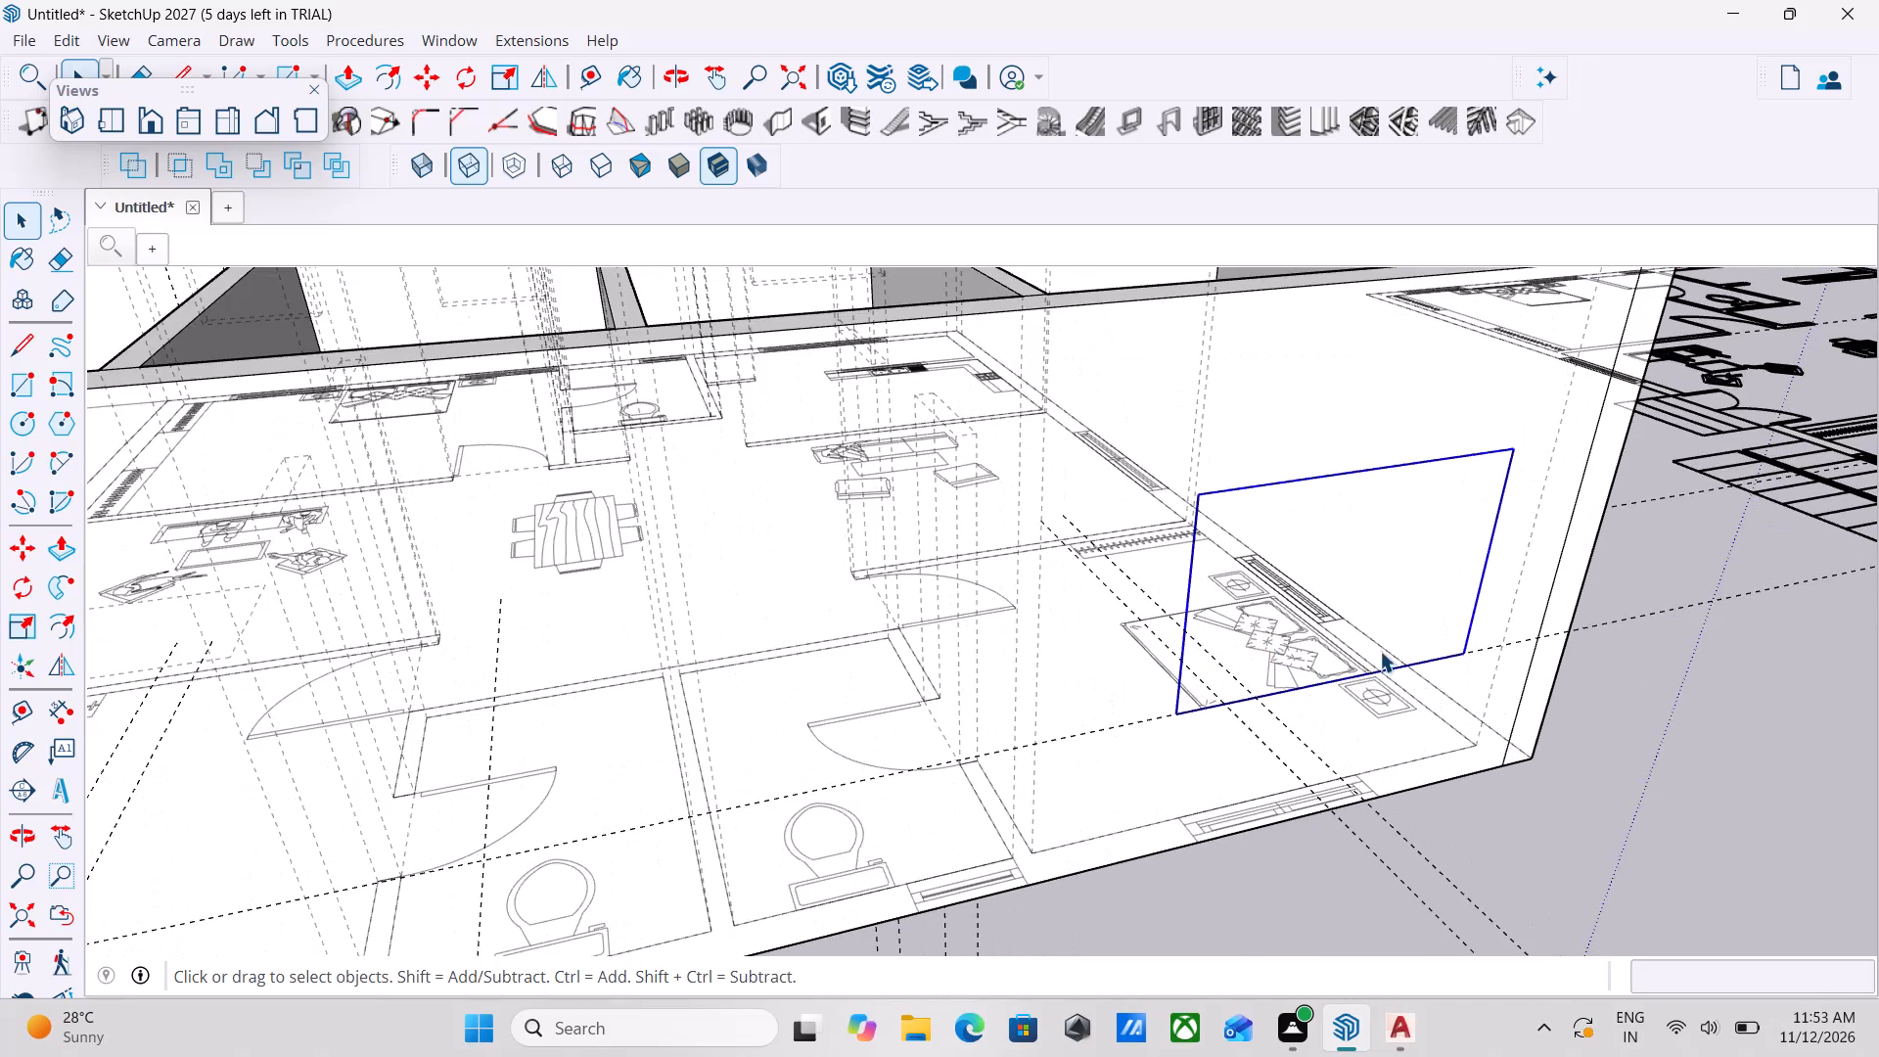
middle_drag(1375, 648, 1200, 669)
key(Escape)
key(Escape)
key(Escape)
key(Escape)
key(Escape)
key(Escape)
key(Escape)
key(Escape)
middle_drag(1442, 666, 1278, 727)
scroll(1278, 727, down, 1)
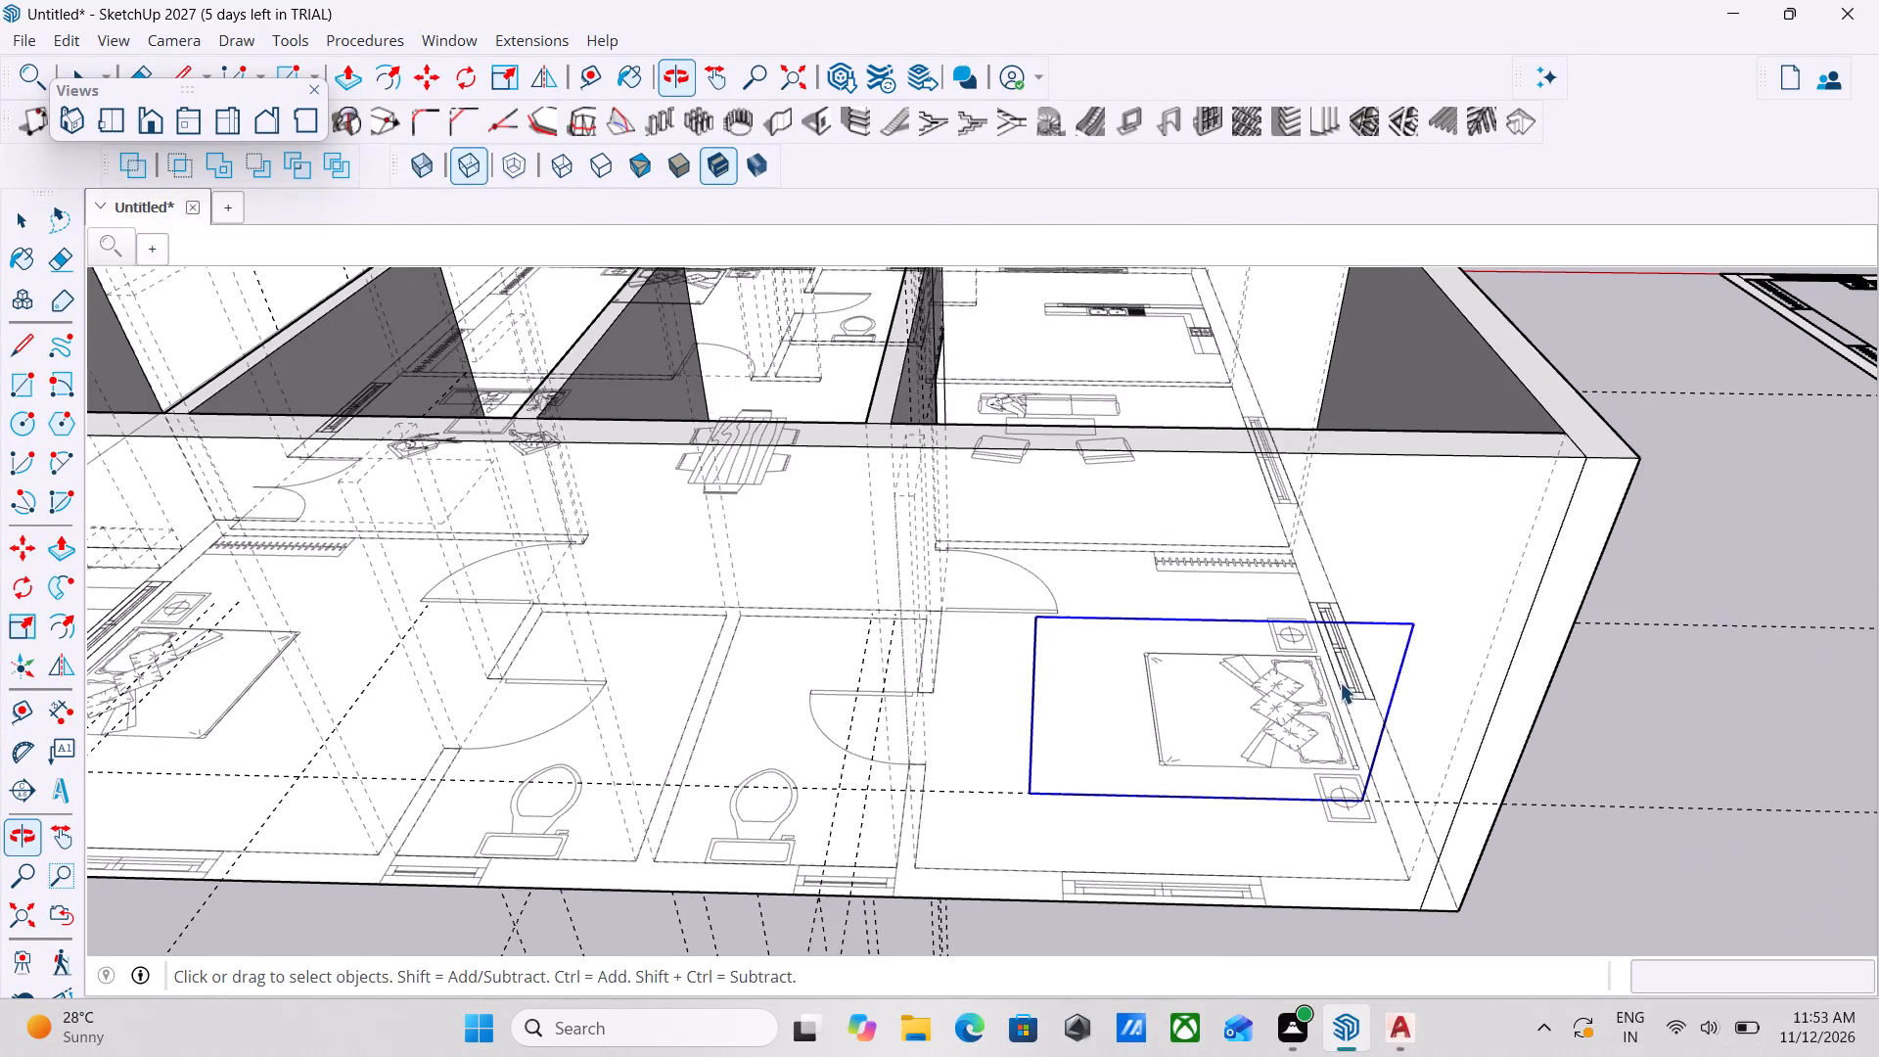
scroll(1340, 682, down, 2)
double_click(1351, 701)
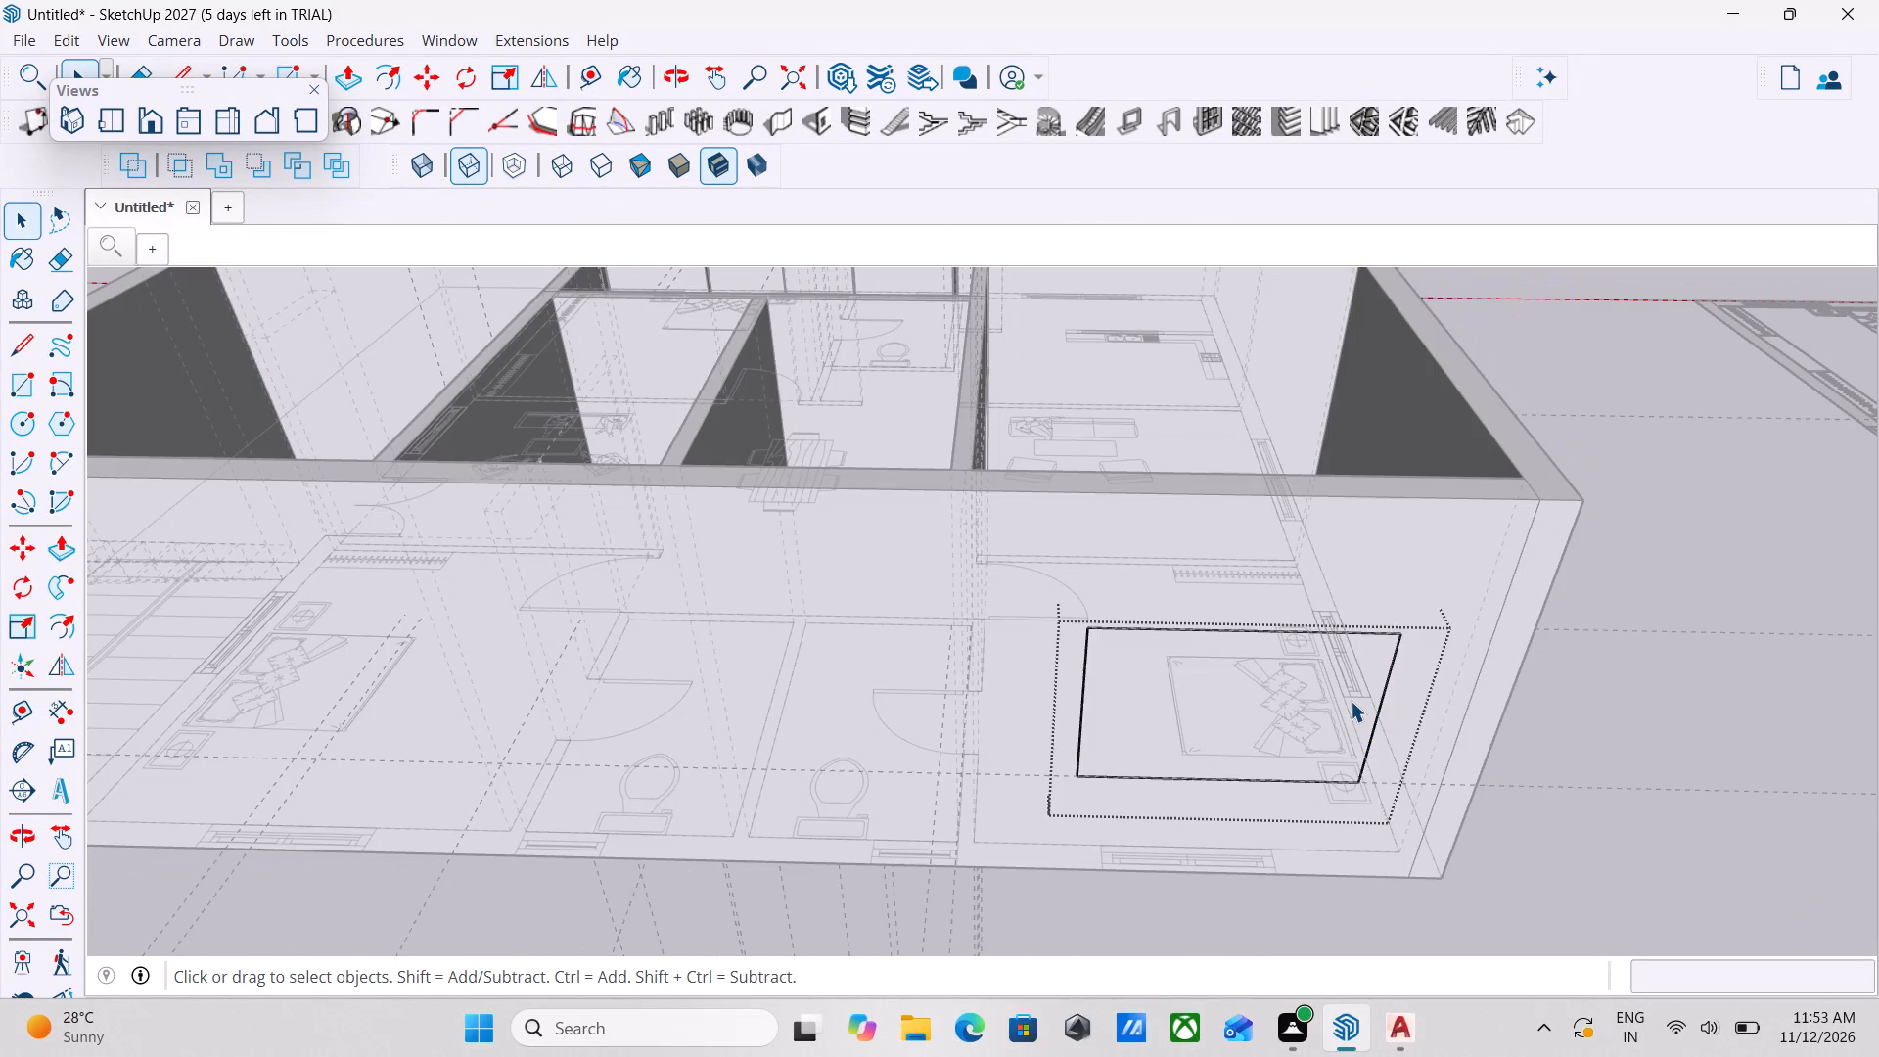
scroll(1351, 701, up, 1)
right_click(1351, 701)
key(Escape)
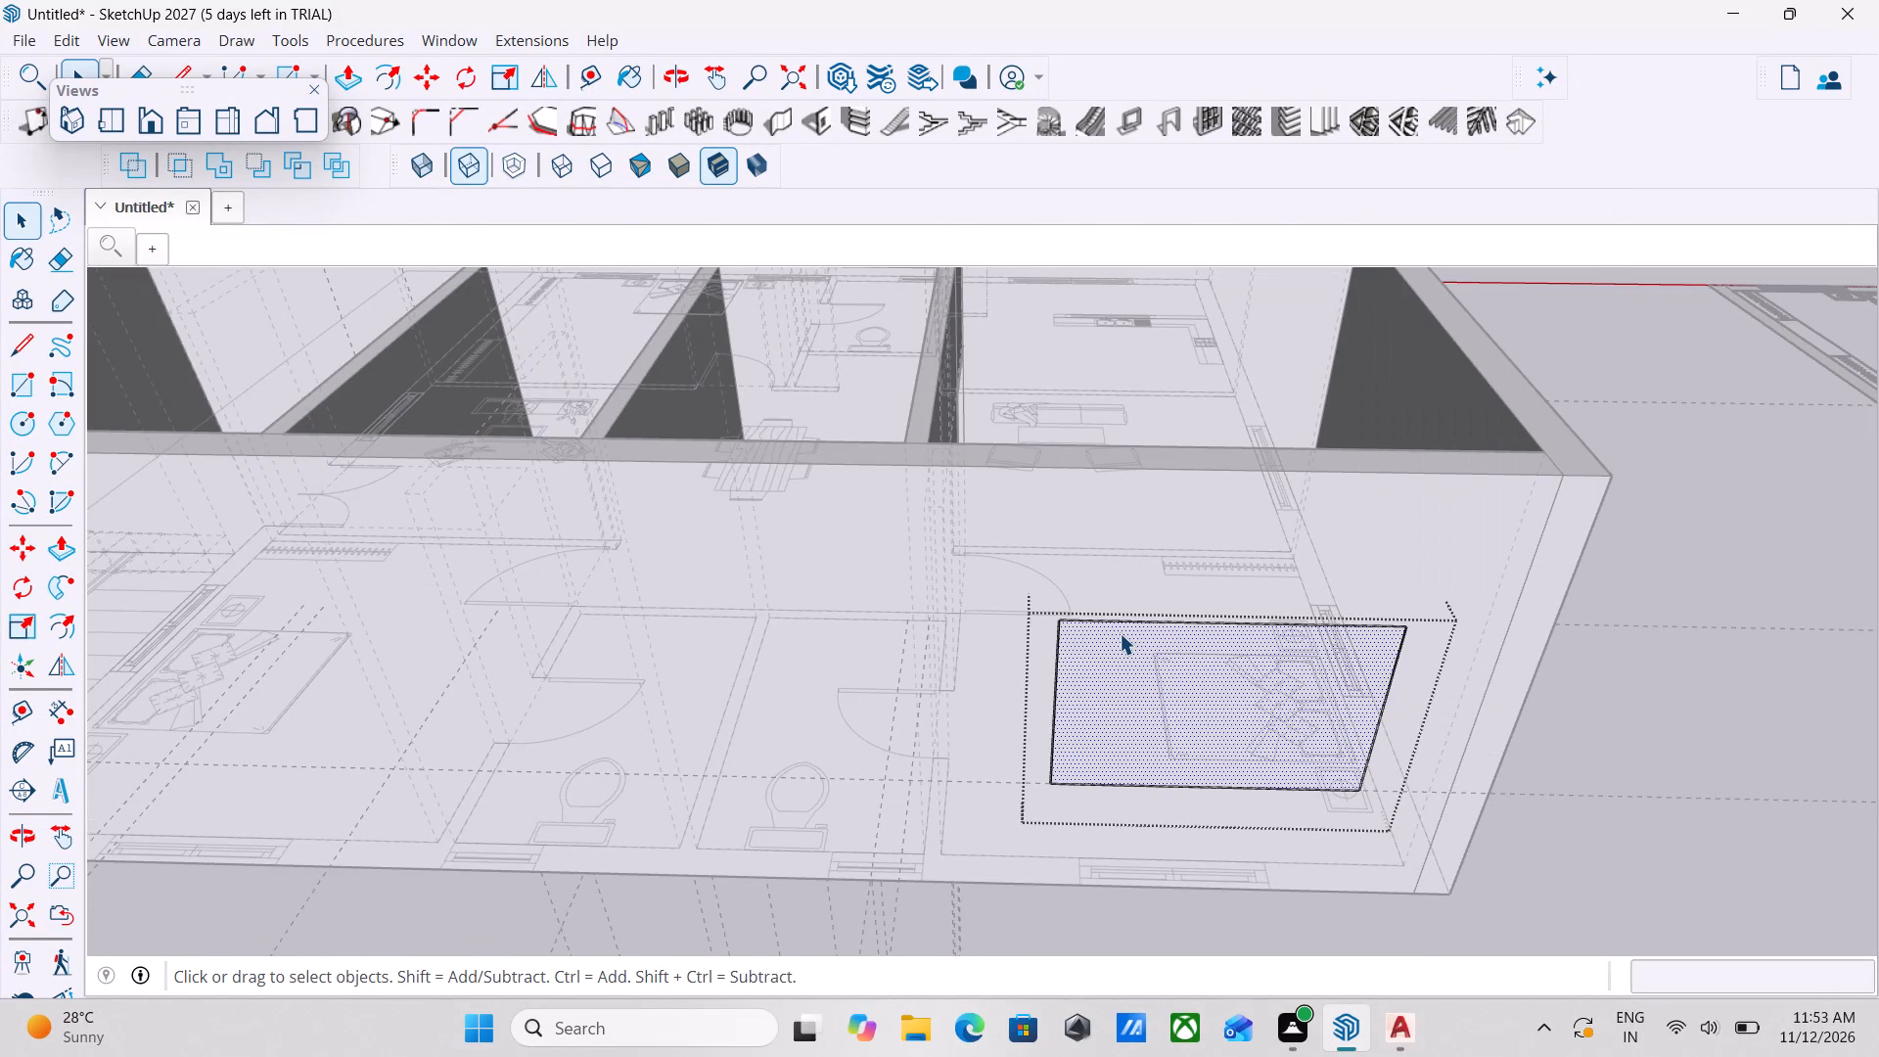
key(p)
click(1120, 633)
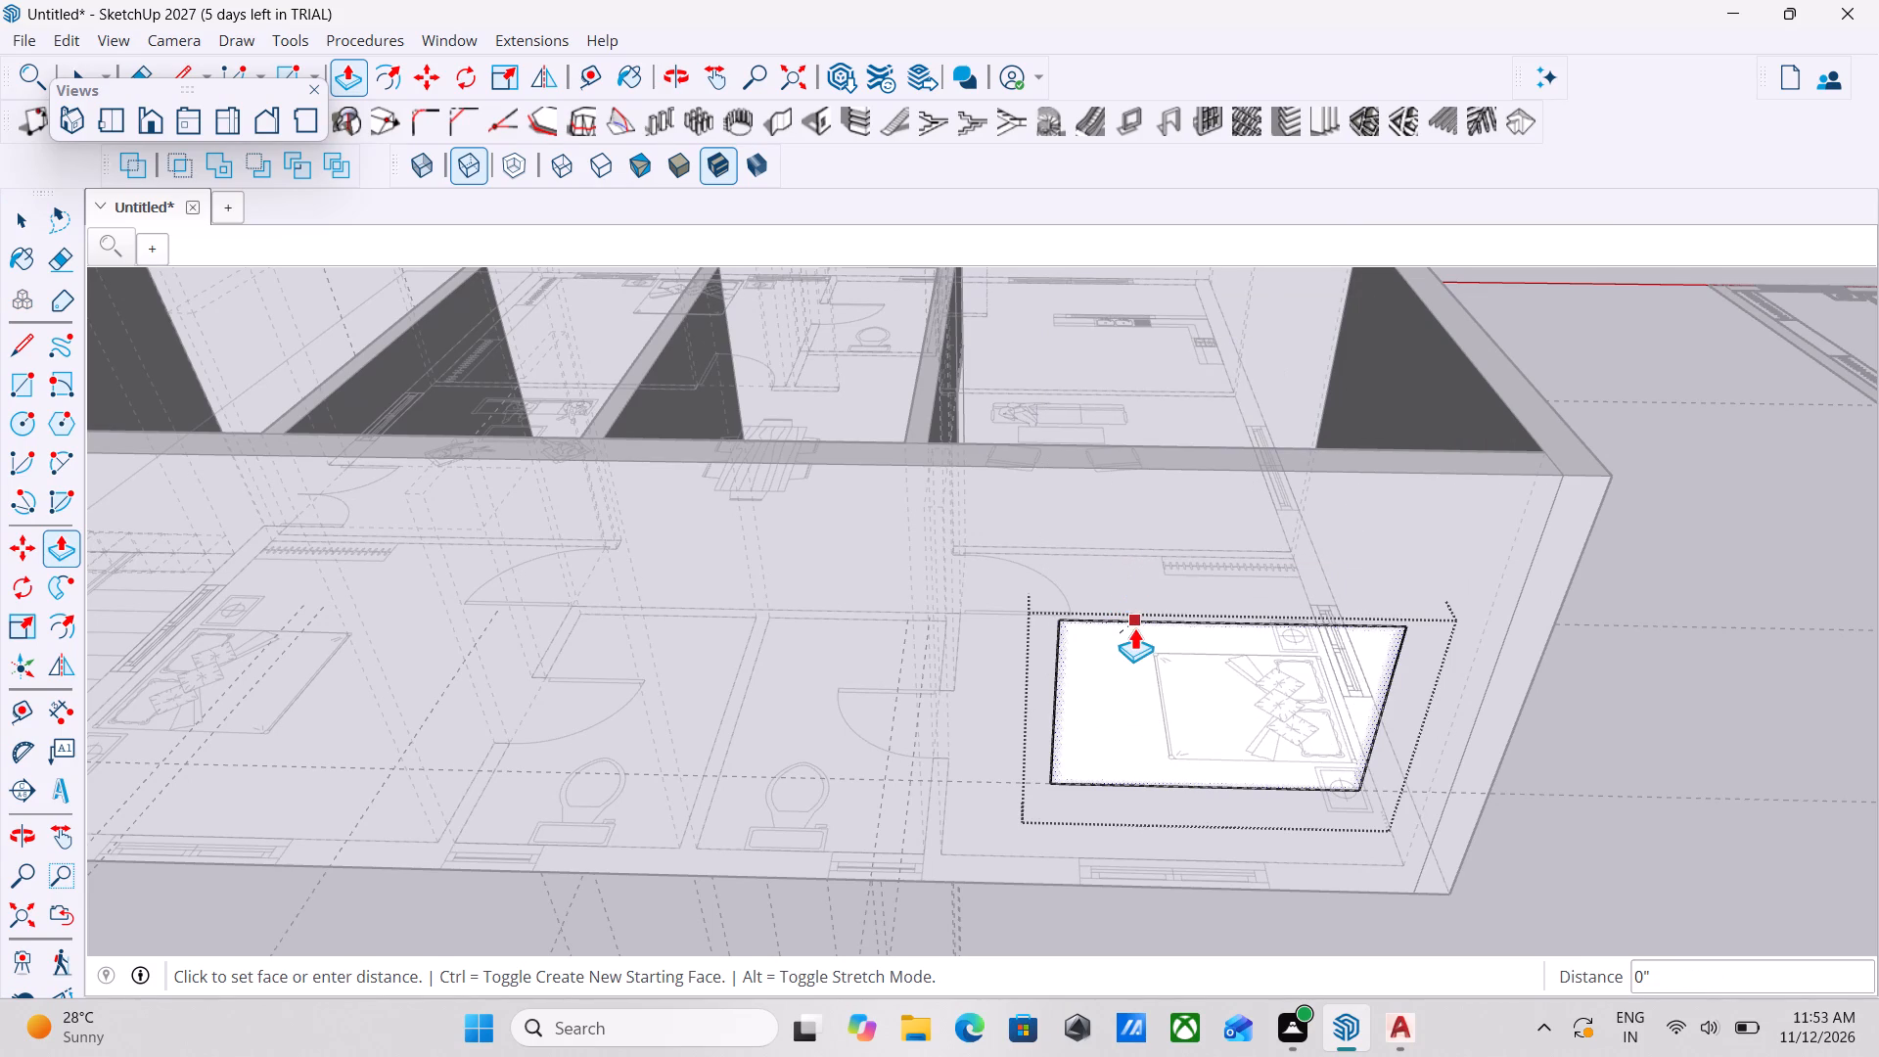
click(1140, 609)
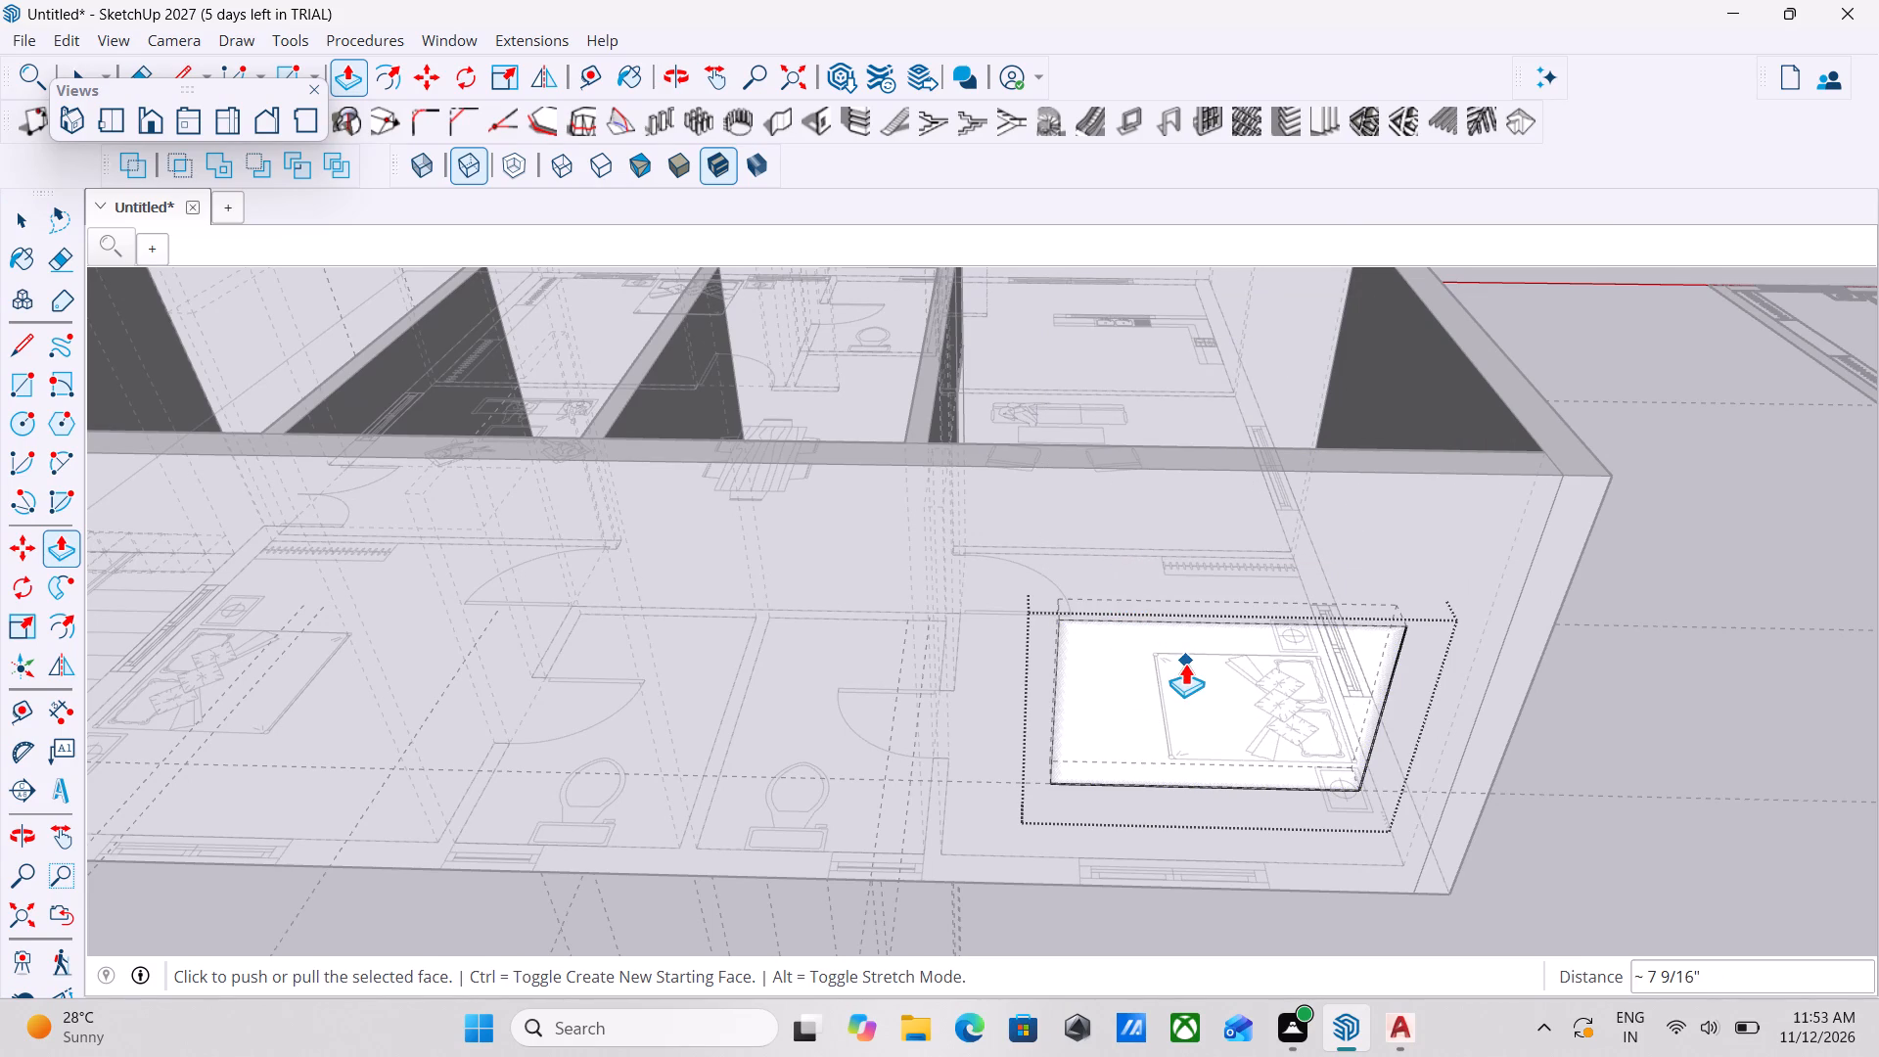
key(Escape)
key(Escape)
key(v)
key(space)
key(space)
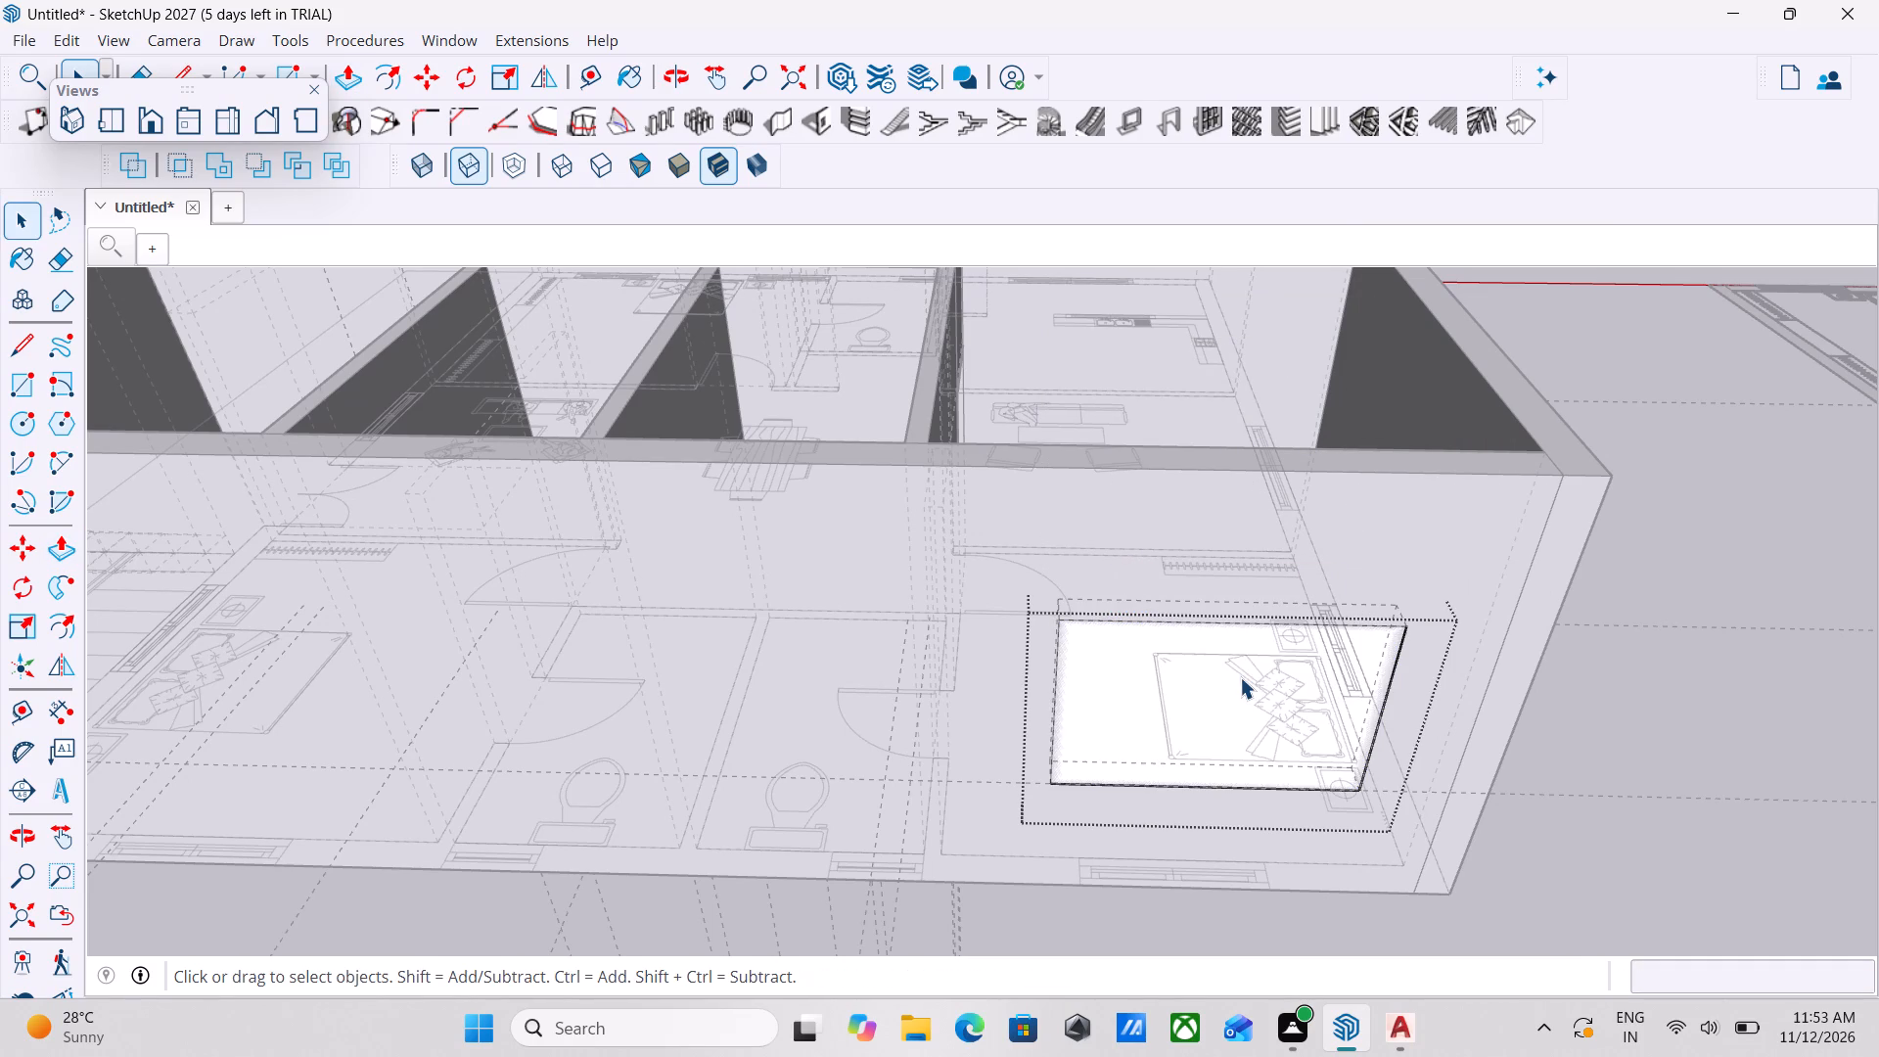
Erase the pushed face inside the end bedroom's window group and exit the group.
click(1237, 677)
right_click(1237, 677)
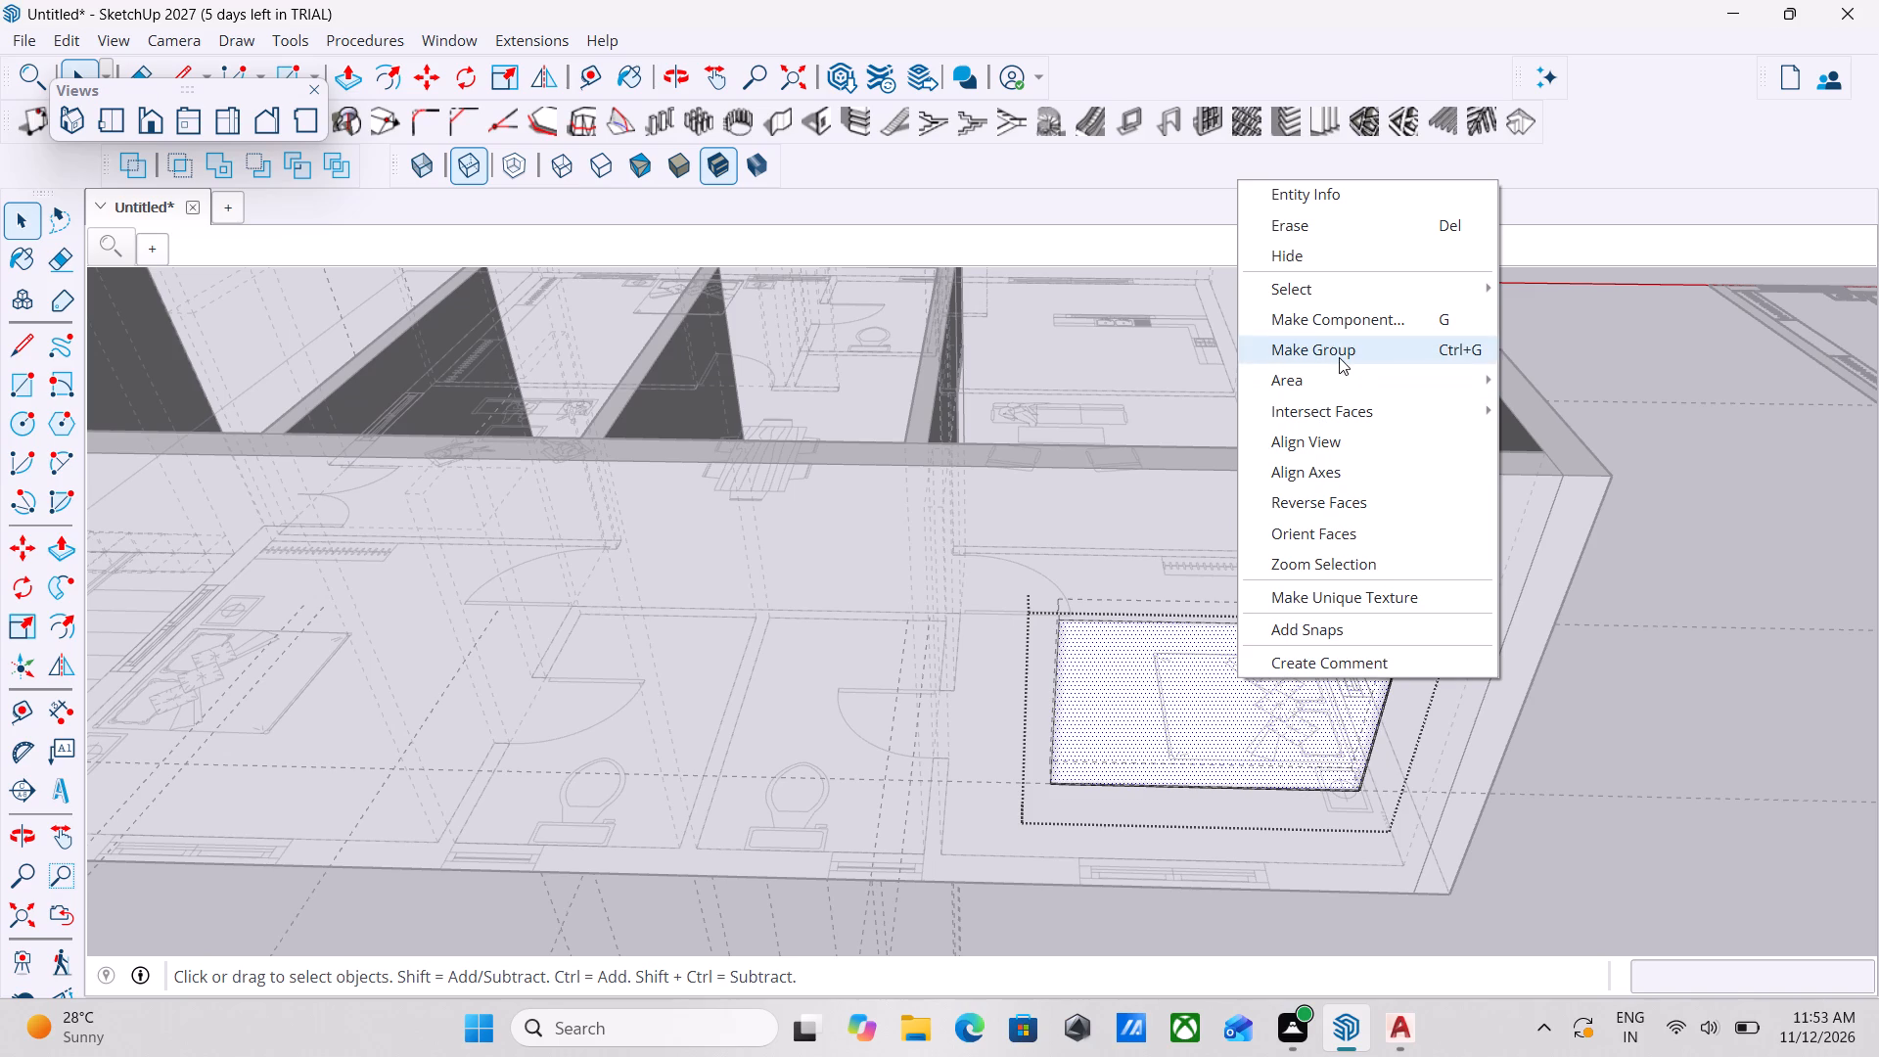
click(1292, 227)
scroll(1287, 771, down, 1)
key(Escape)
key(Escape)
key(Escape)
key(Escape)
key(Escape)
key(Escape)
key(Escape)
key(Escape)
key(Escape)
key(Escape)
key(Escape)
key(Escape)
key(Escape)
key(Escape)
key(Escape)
Erase the outer wall face enclosed by the end bedroom's window outline.
middle_drag(1287, 771, 1273, 717)
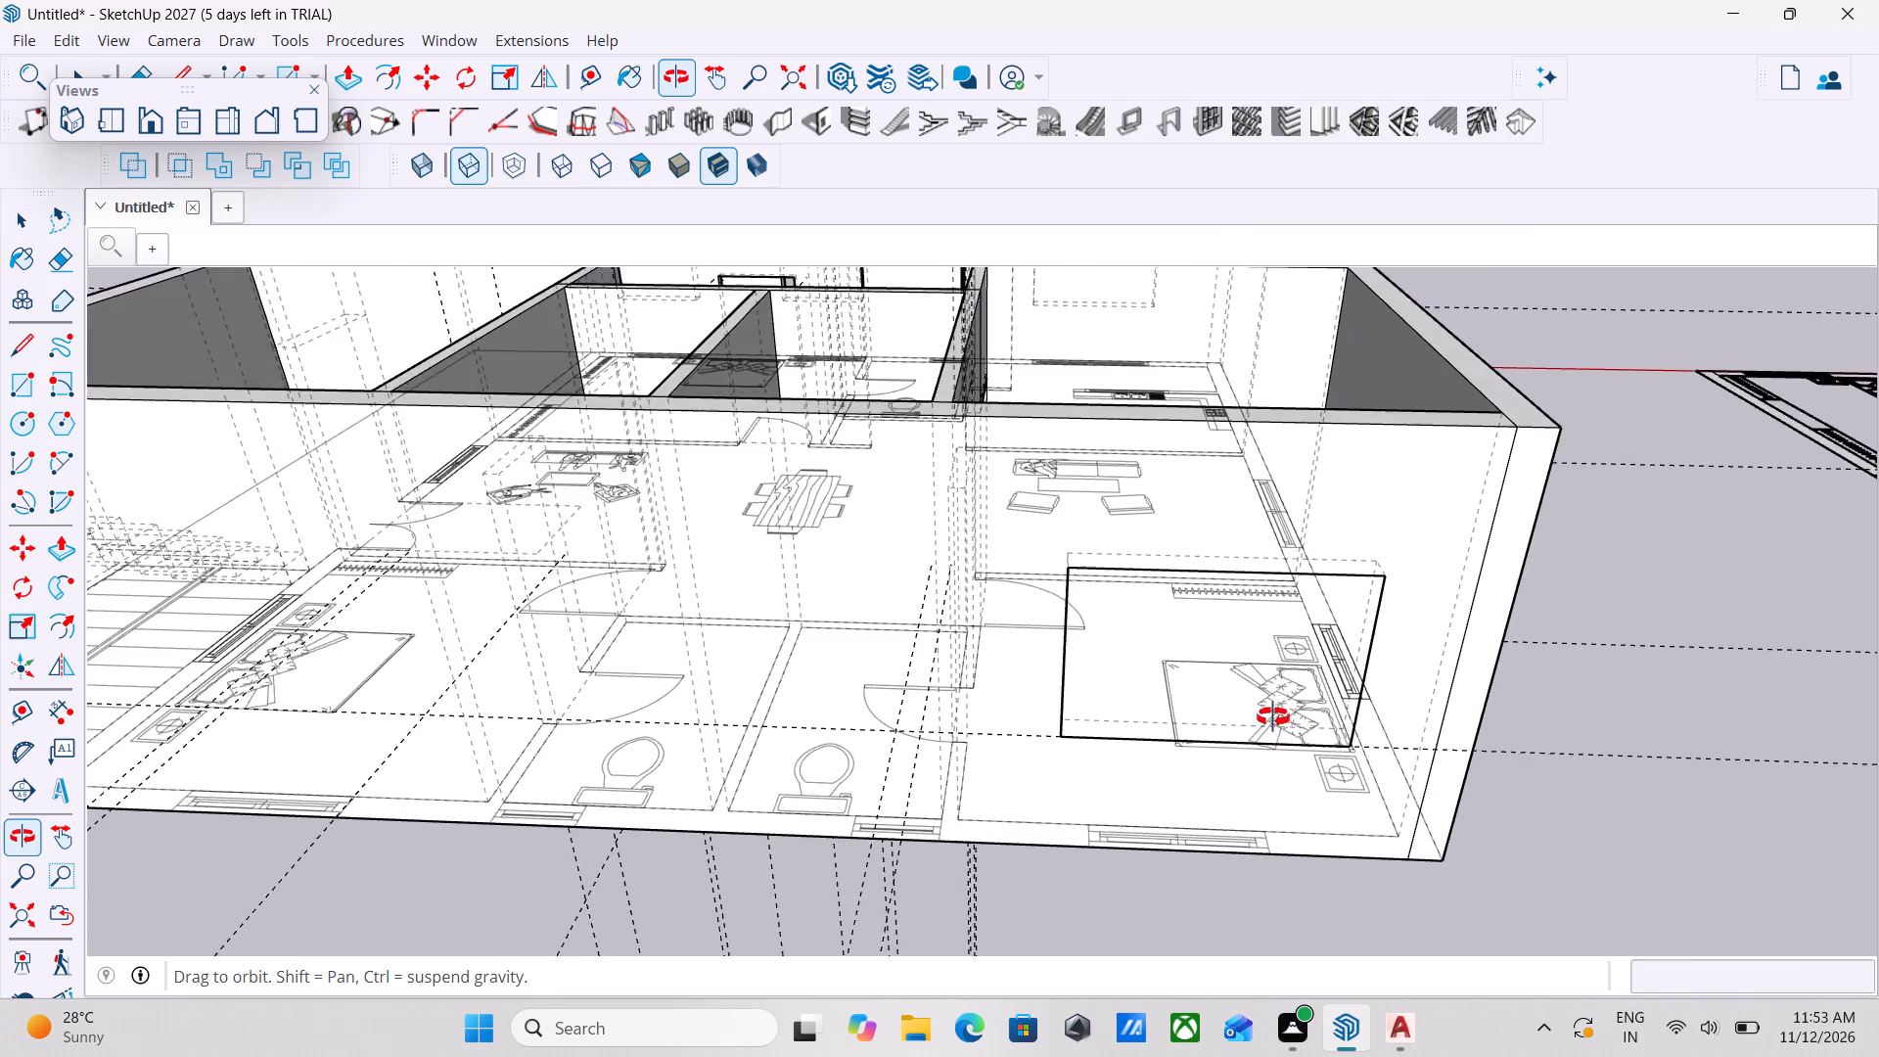
middle_drag(1273, 717, 1081, 660)
click(922, 503)
middle_drag(939, 503, 1119, 581)
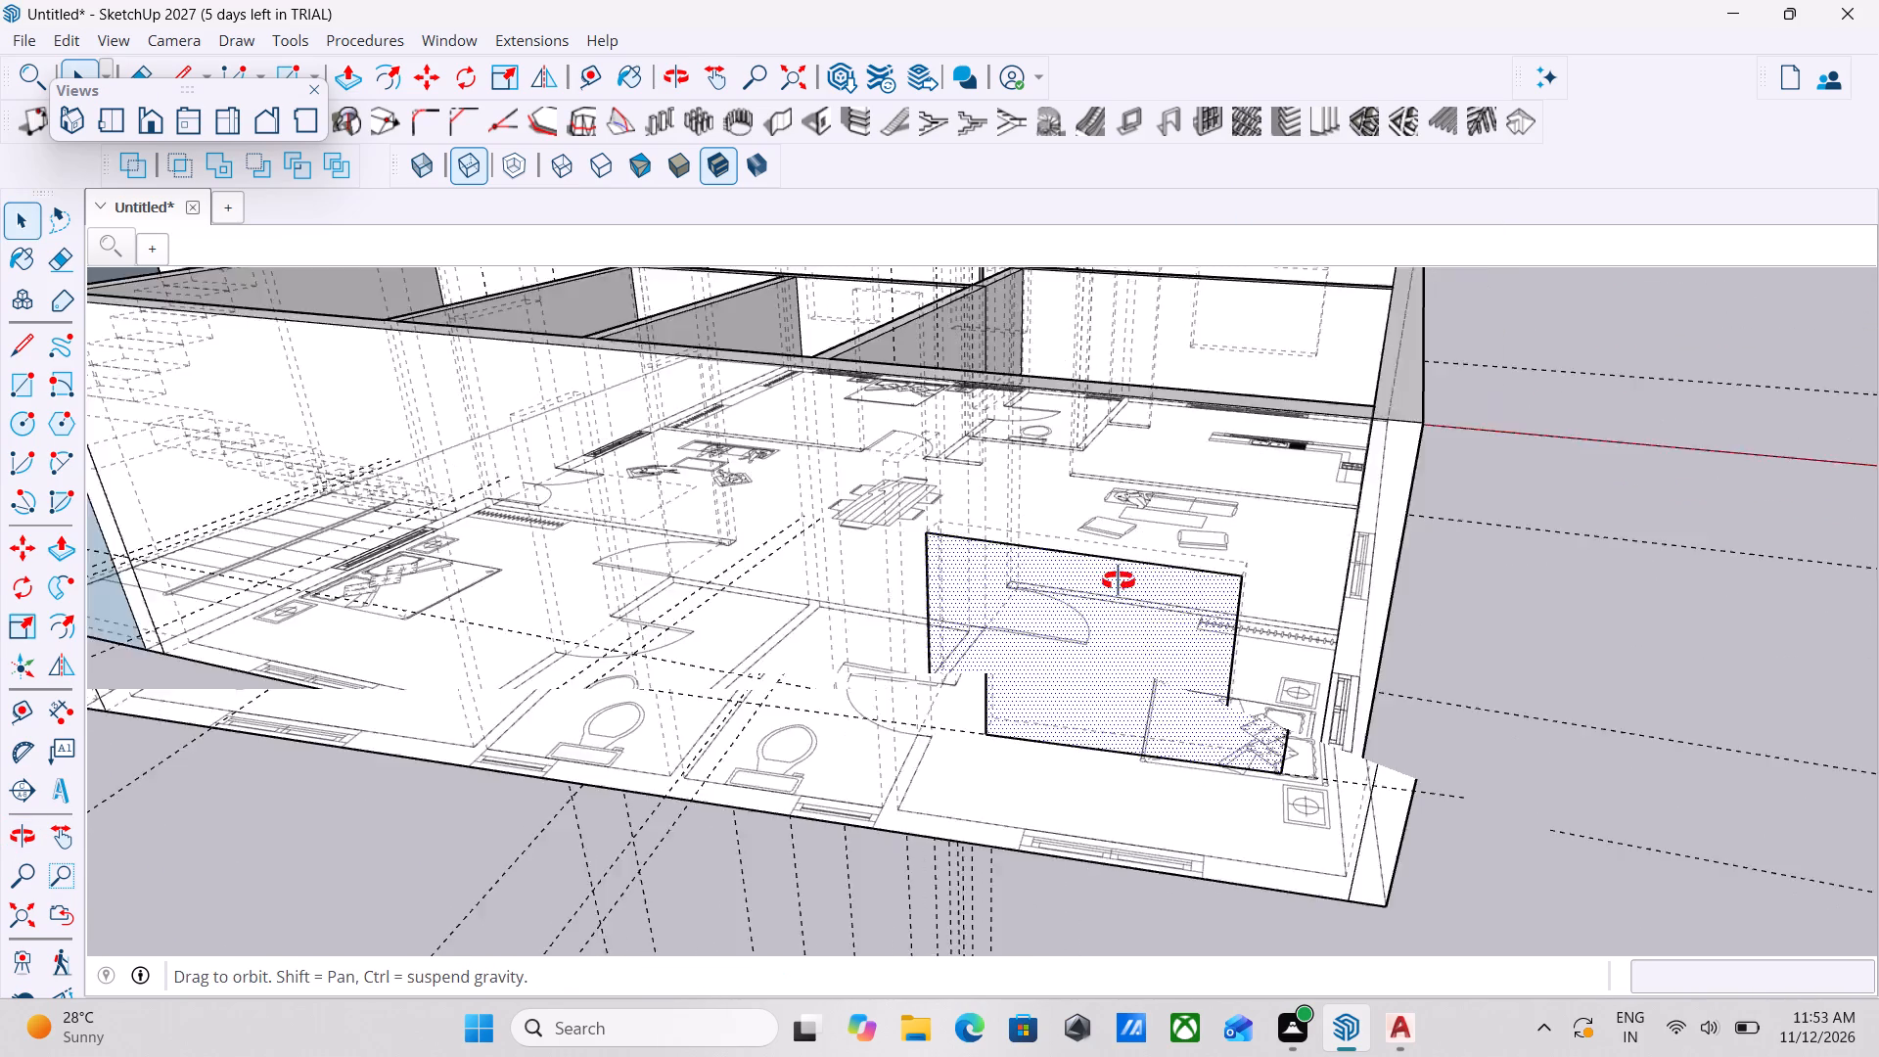
middle_drag(1119, 581, 1233, 623)
right_click(1233, 623)
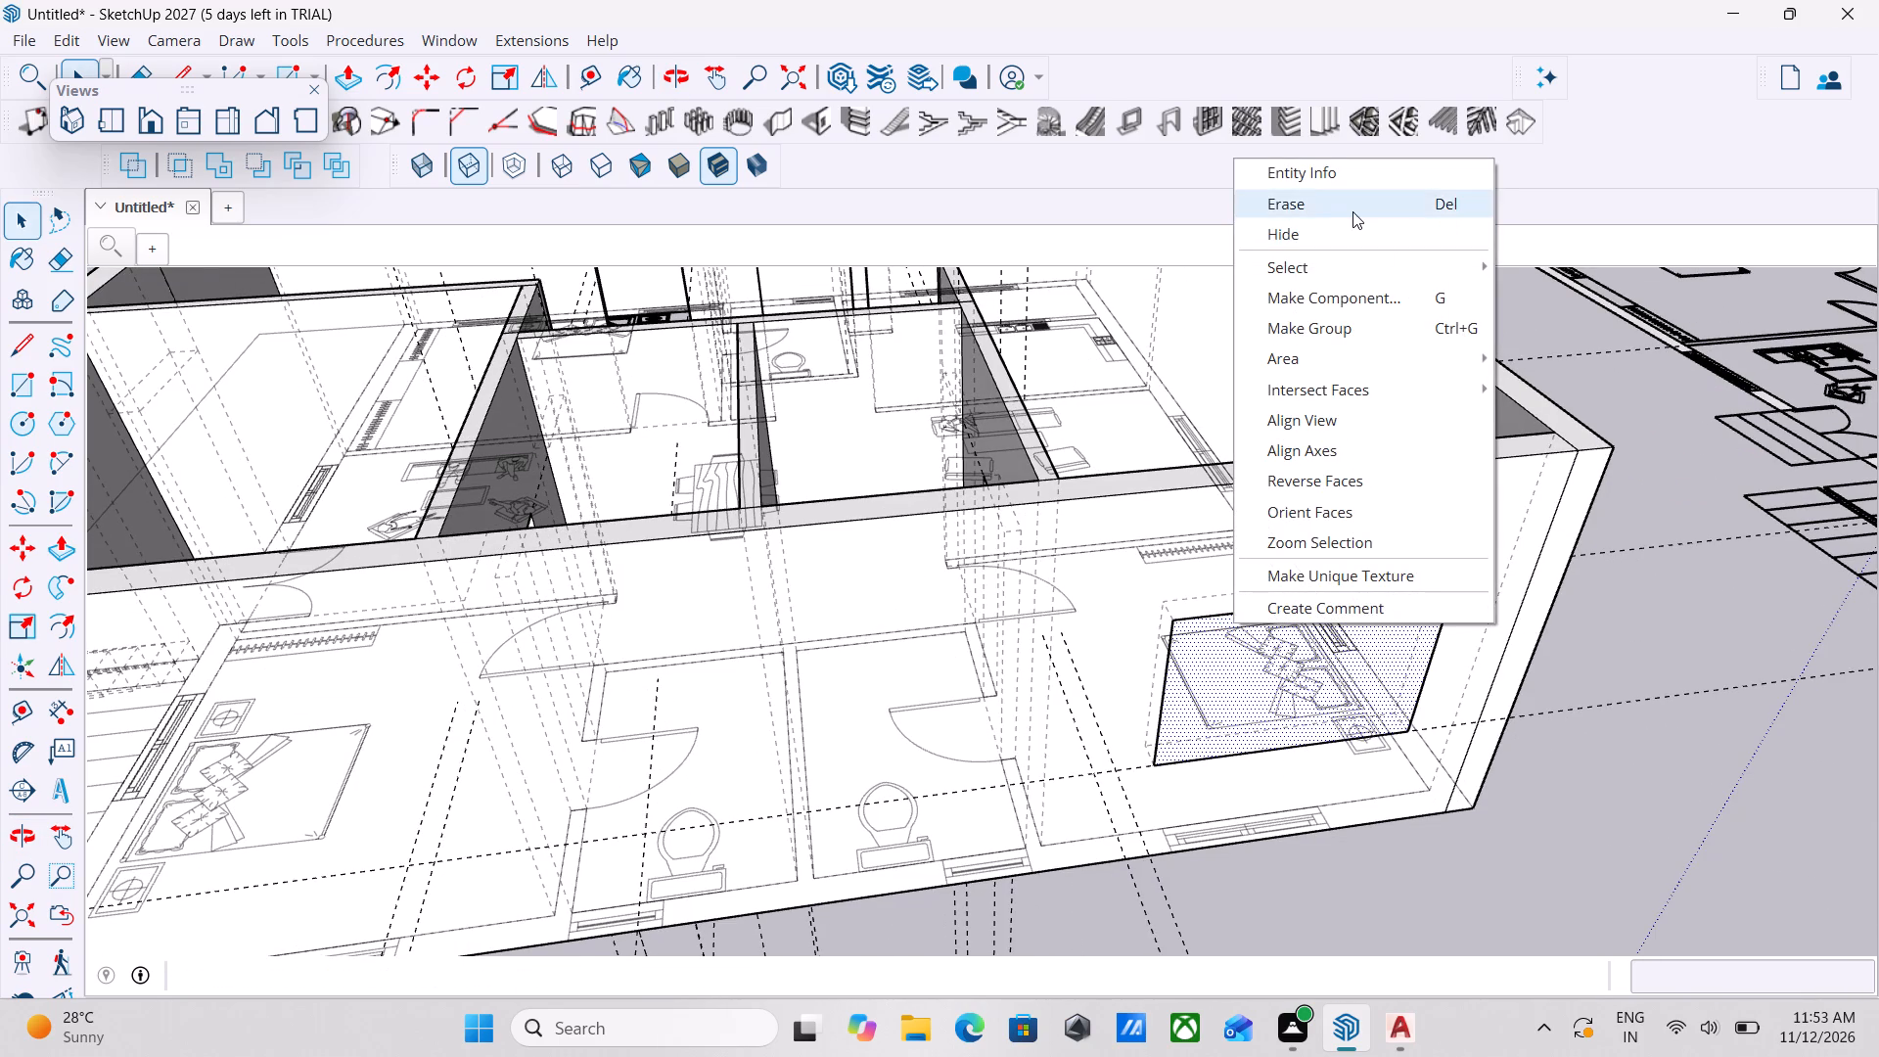
click(1352, 211)
Erase the window group that fills the end bedroom's wall opening.
scroll(1383, 652, down, 1)
middle_drag(1382, 655, 1460, 716)
key(Escape)
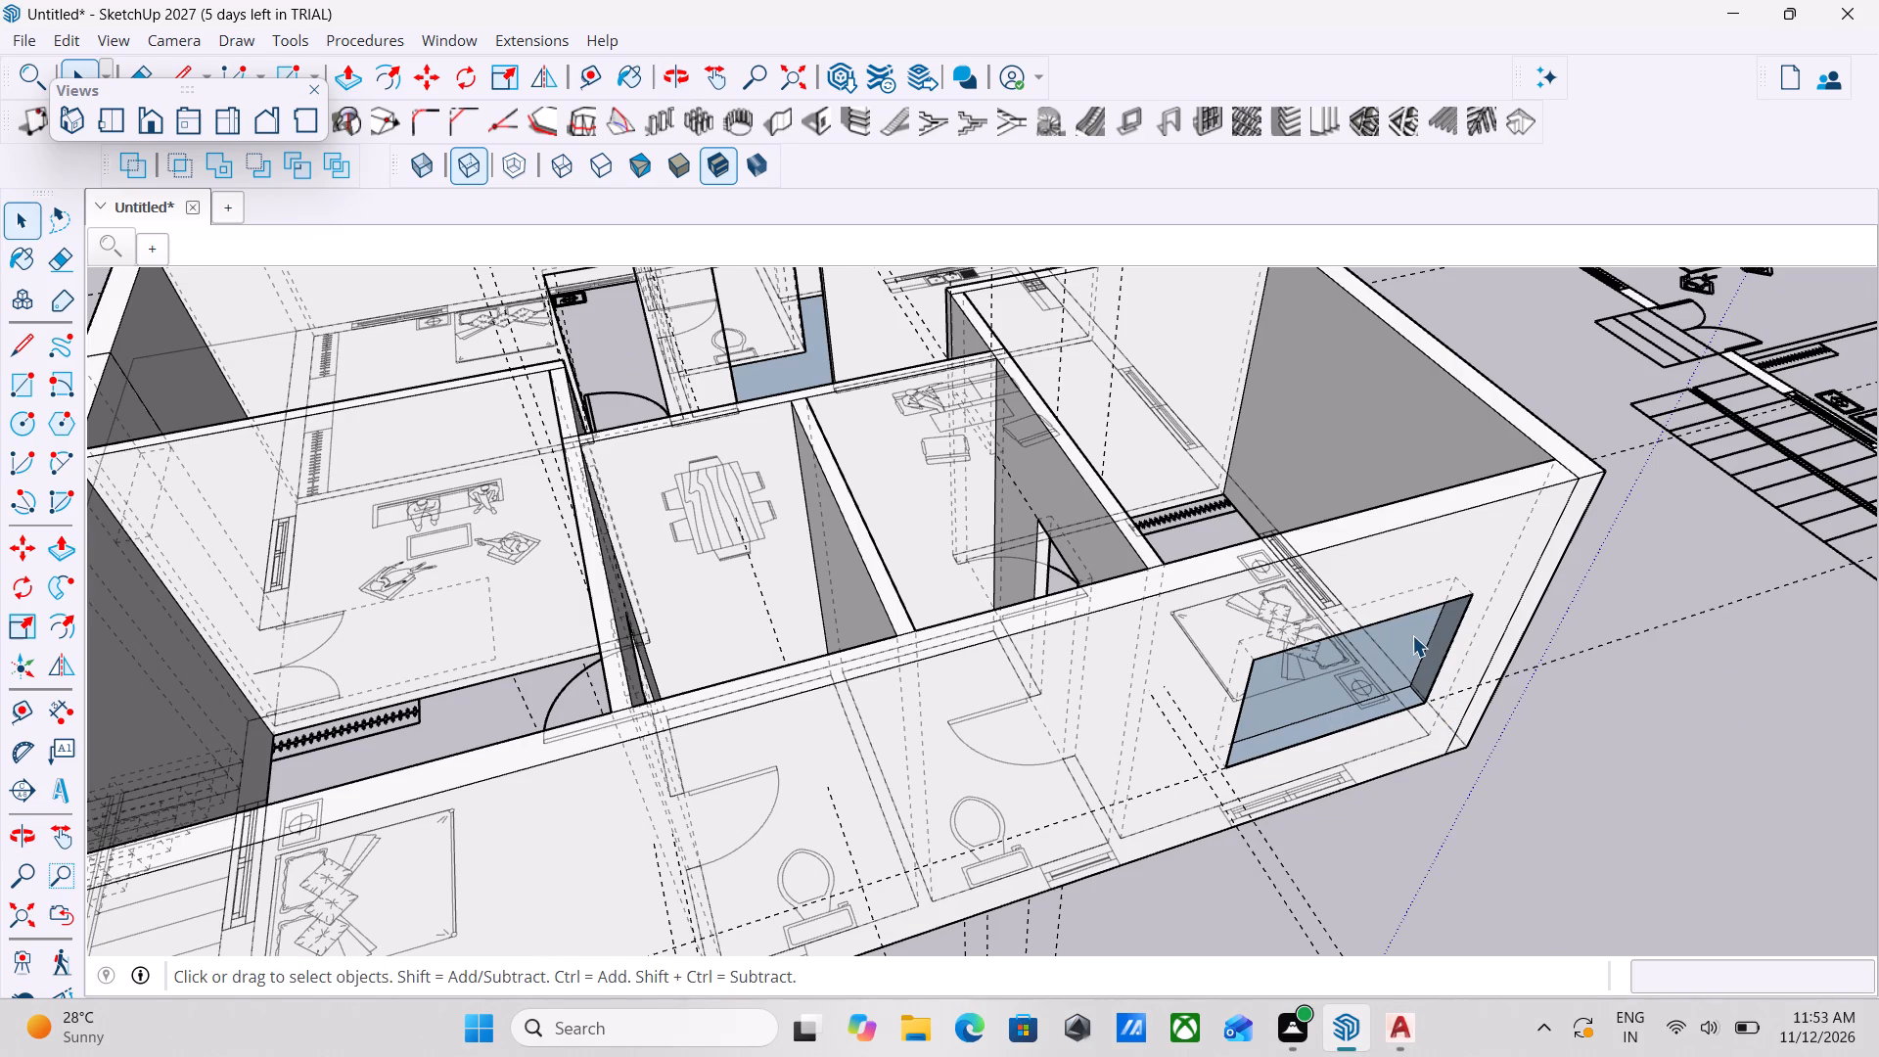
click(1412, 635)
right_click(1412, 635)
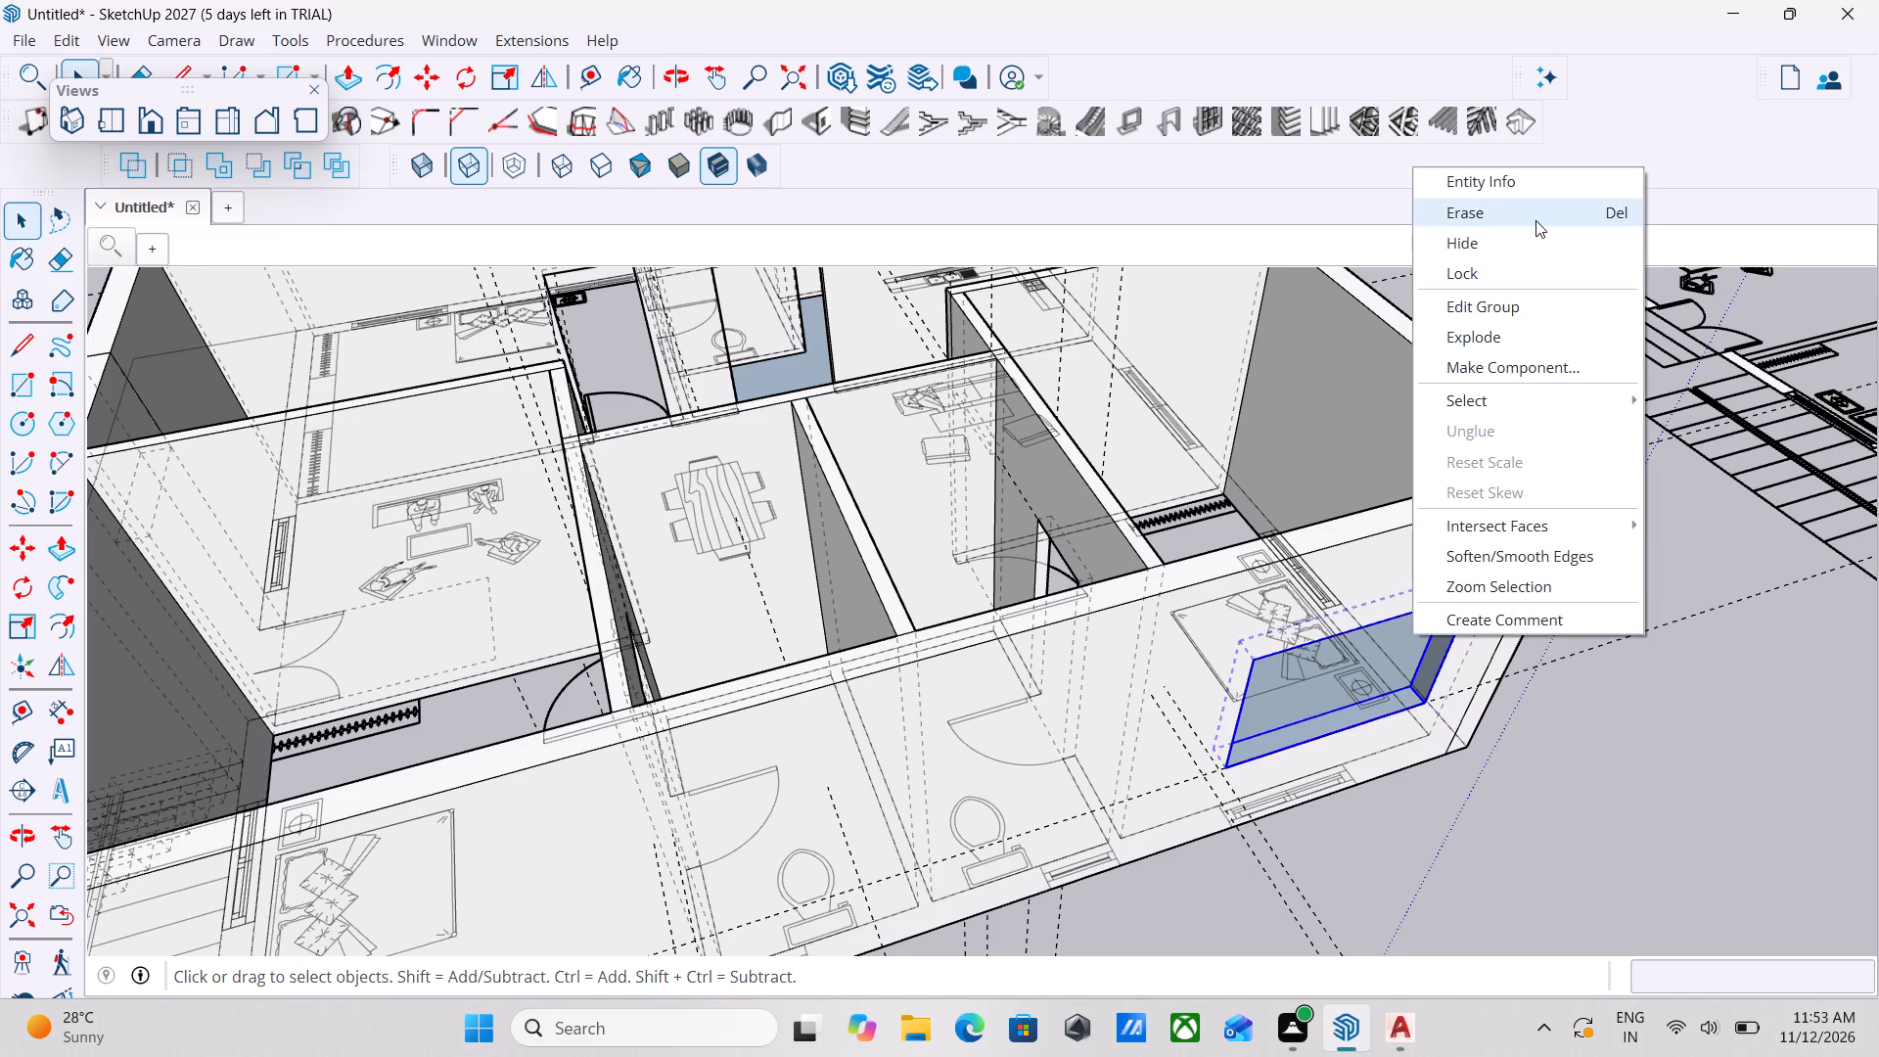
click(1535, 220)
key(Escape)
Erase the remaining wall face inside the end bedroom's window outline so the opening passes through the wall.
middle_drag(1406, 701, 1278, 682)
scroll(1193, 731, up, 6)
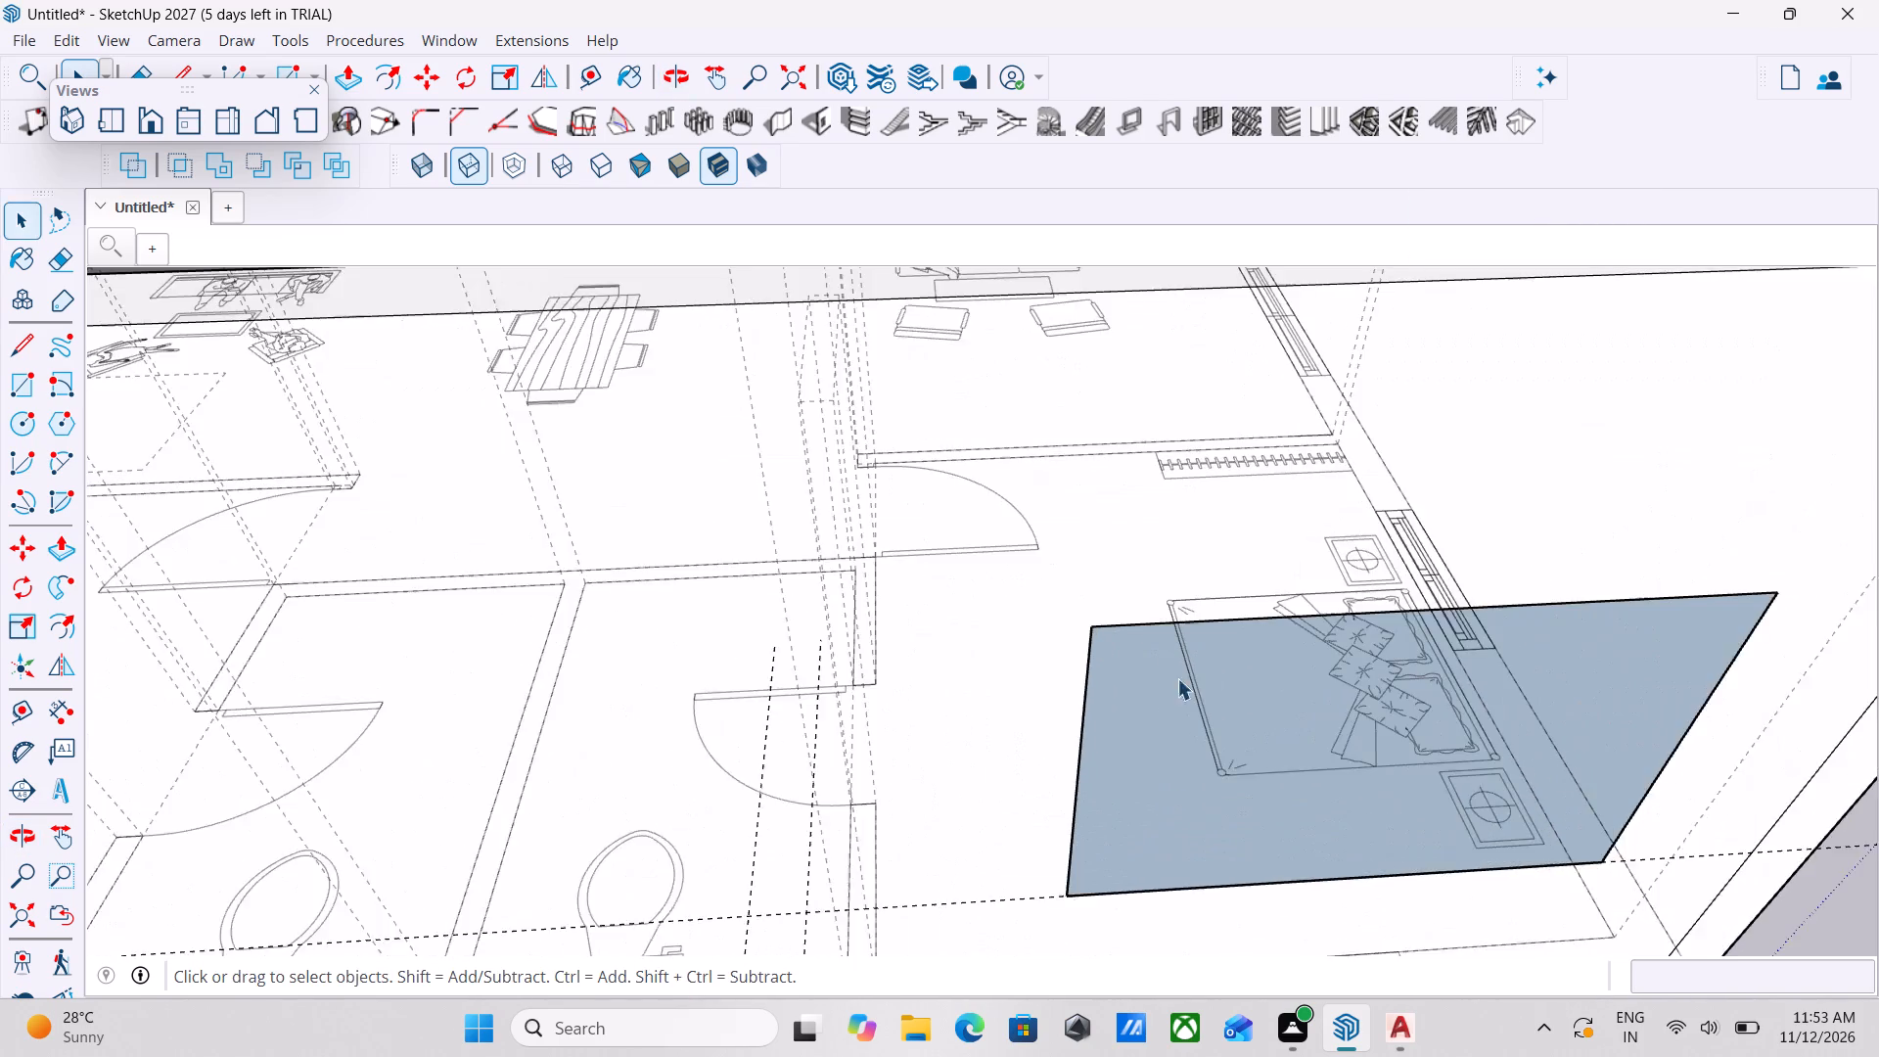
scroll(1177, 678, up, 4)
click(1162, 617)
scroll(1164, 617, up, 5)
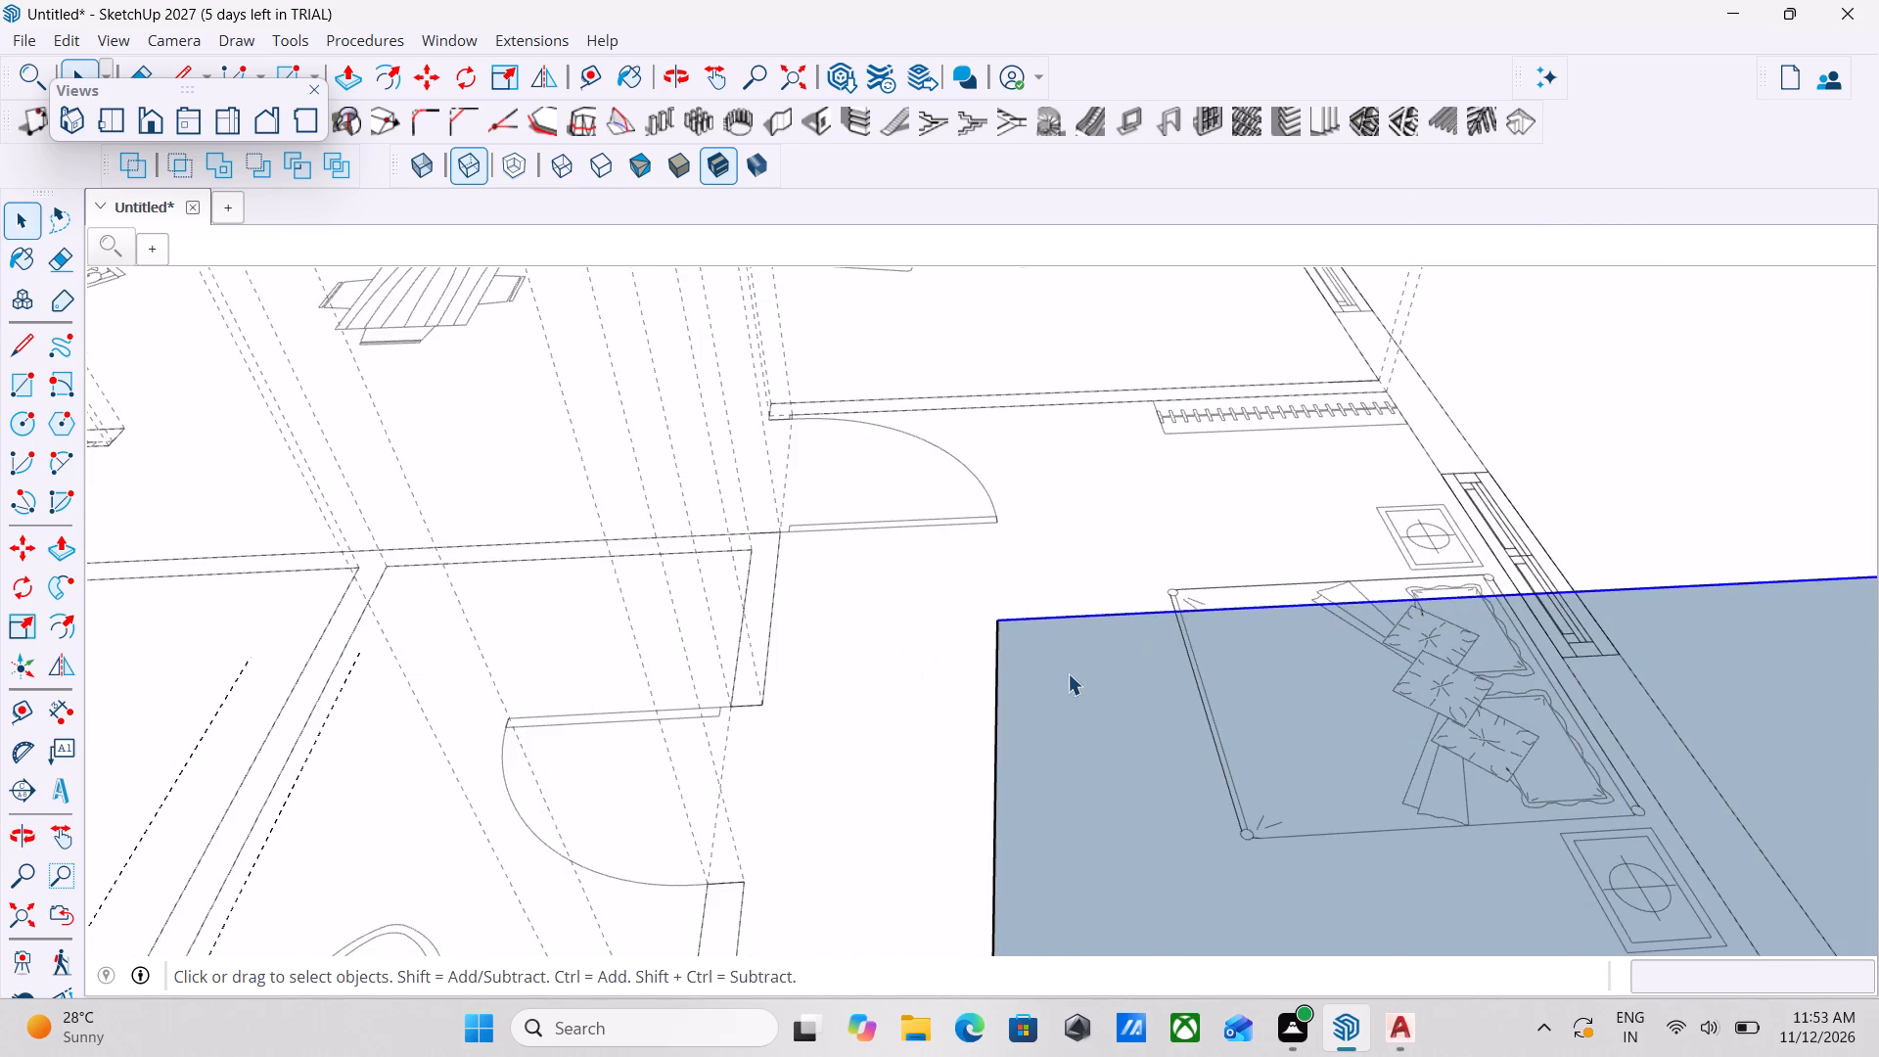
click(1049, 671)
scroll(1049, 671, down, 5)
right_click(1049, 671)
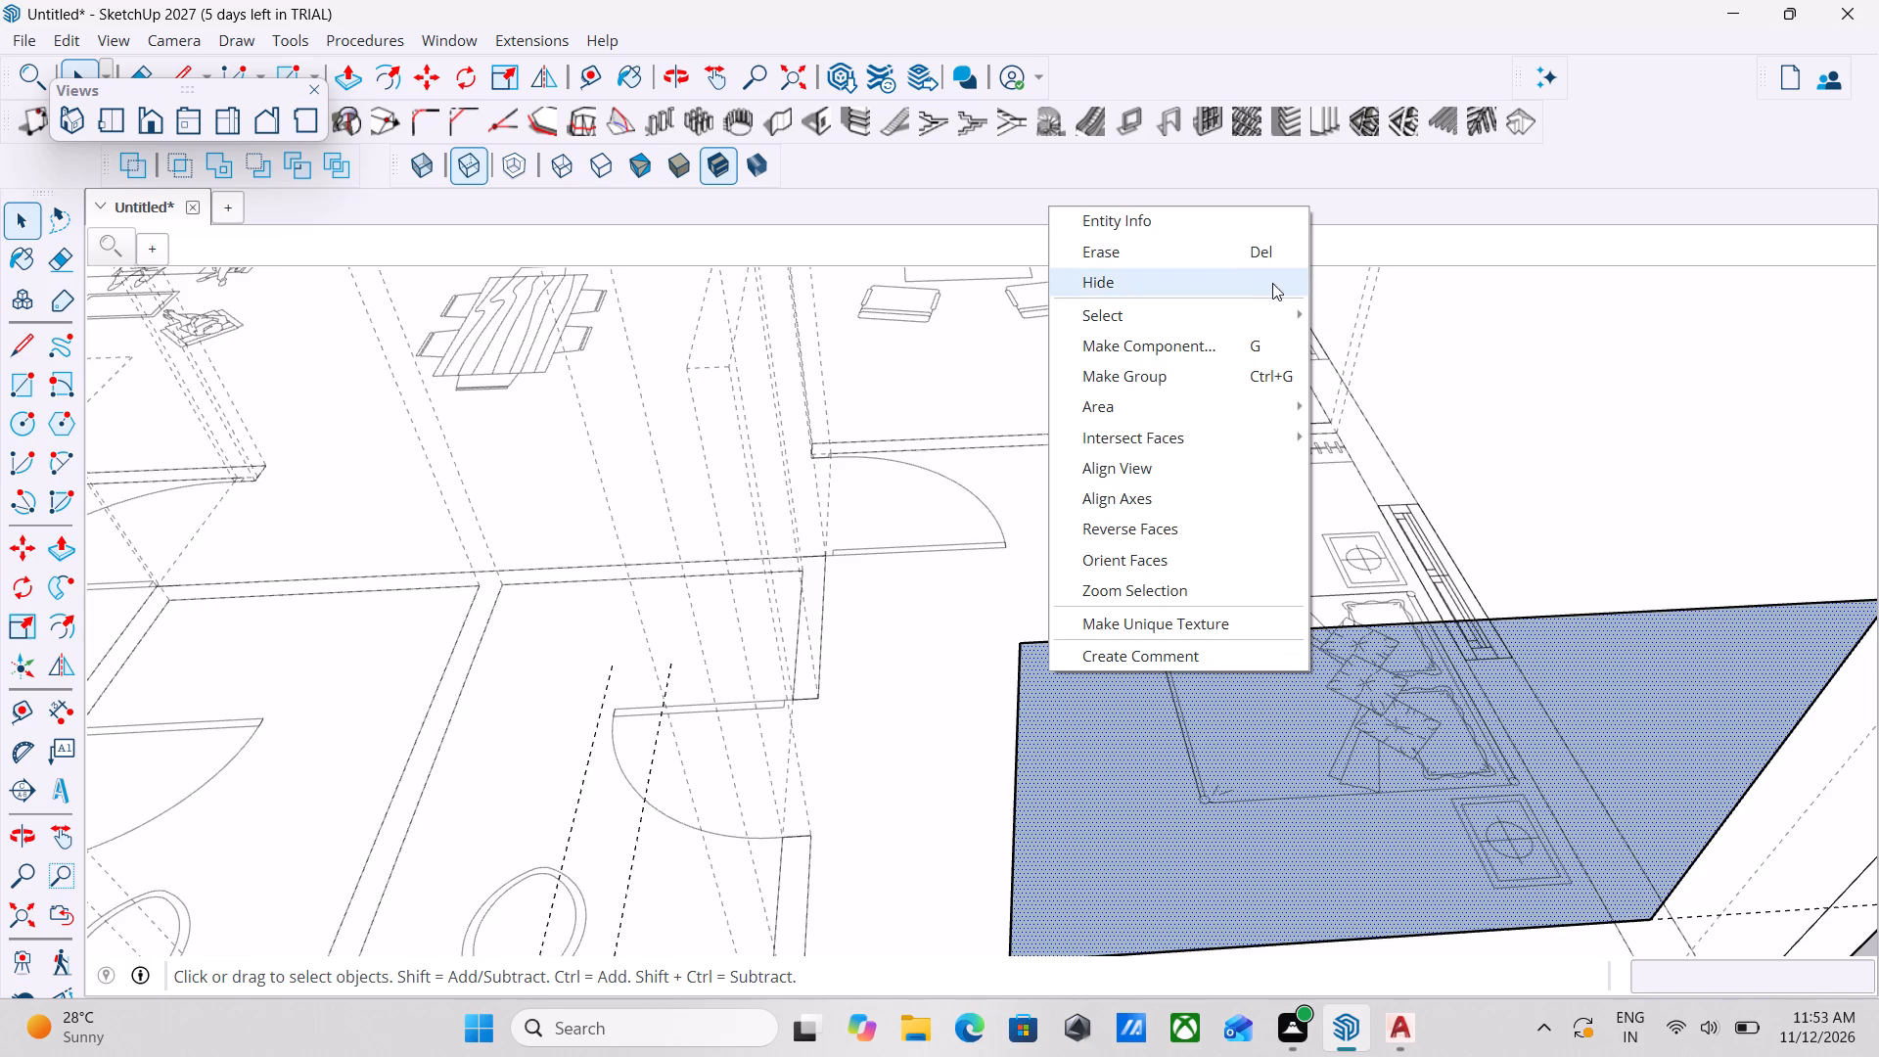
click(1197, 256)
Inspect the end bedroom's new window opening and the house layout from above.
scroll(1417, 699, down, 2)
middle_drag(1417, 699, 1184, 418)
key(Escape)
scroll(1184, 418, down, 1)
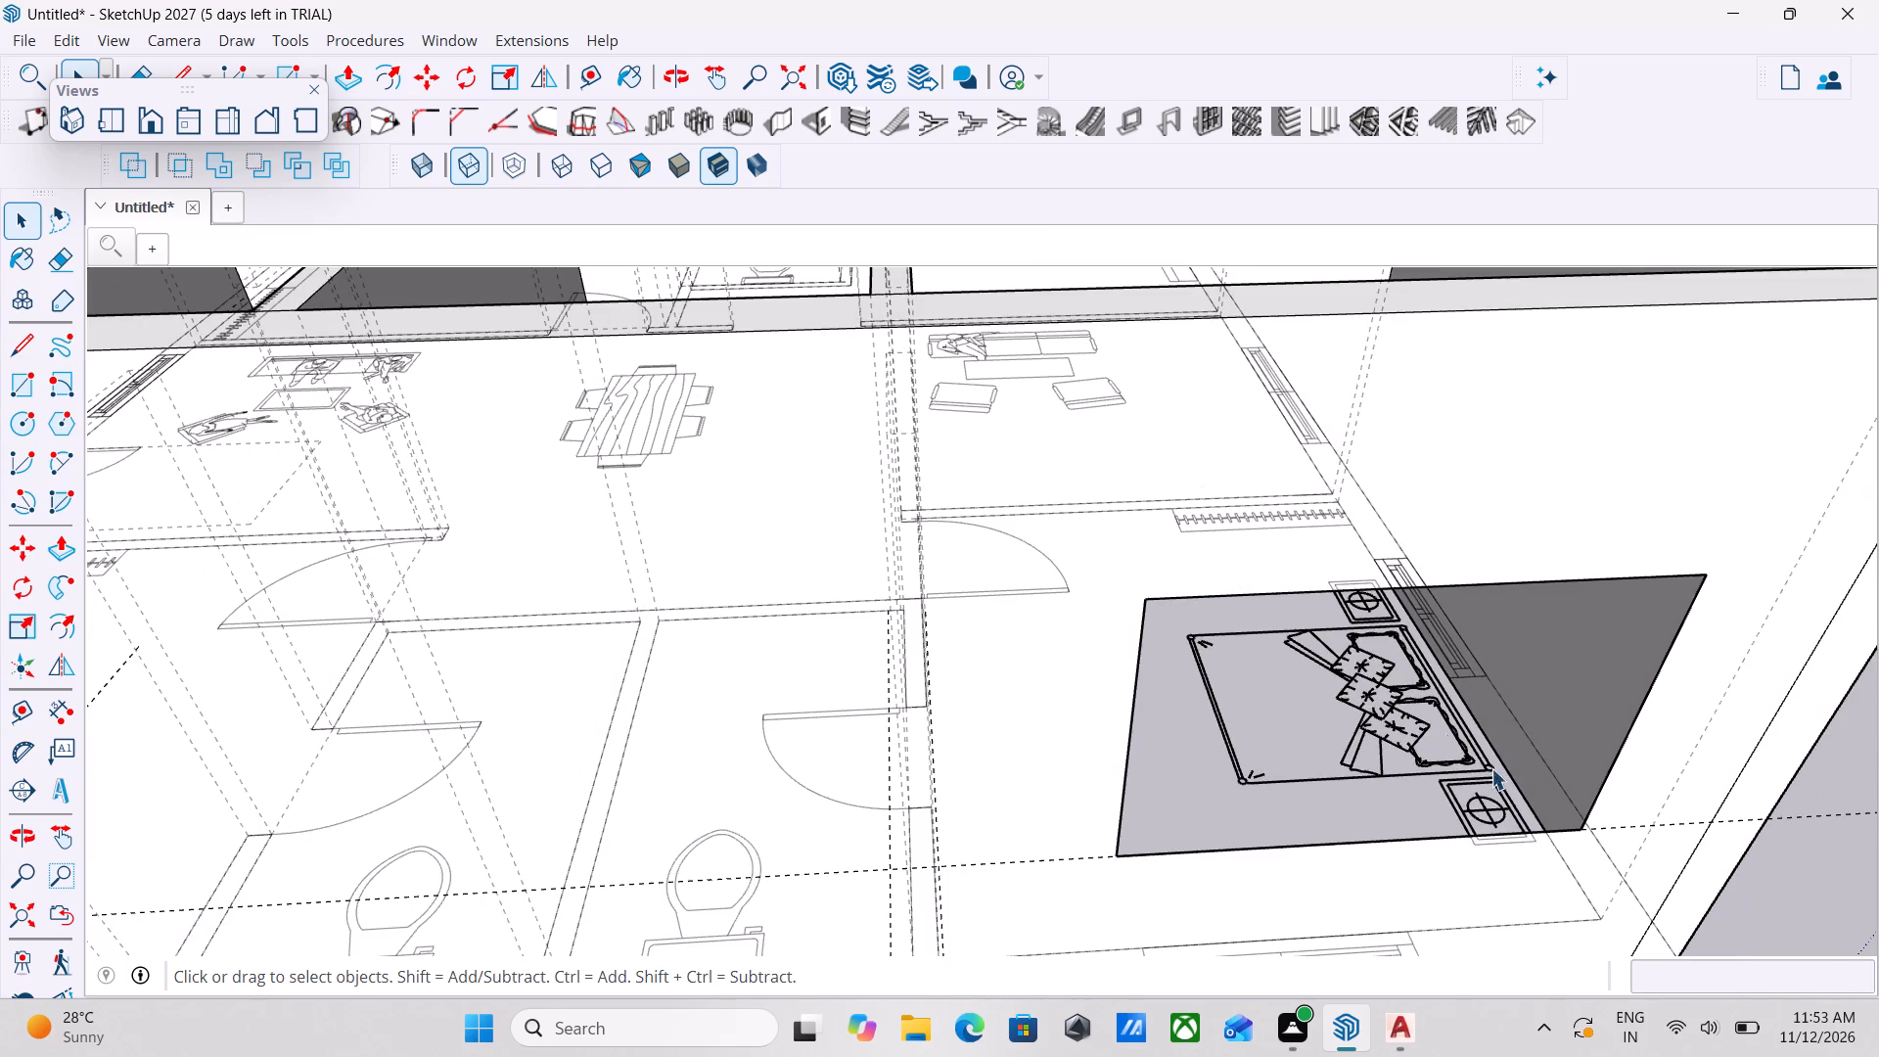
key(Escape)
middle_drag(1491, 768, 1235, 531)
key(Escape)
scroll(1233, 531, down, 4)
key(Escape)
middle_drag(1220, 587, 1725, 957)
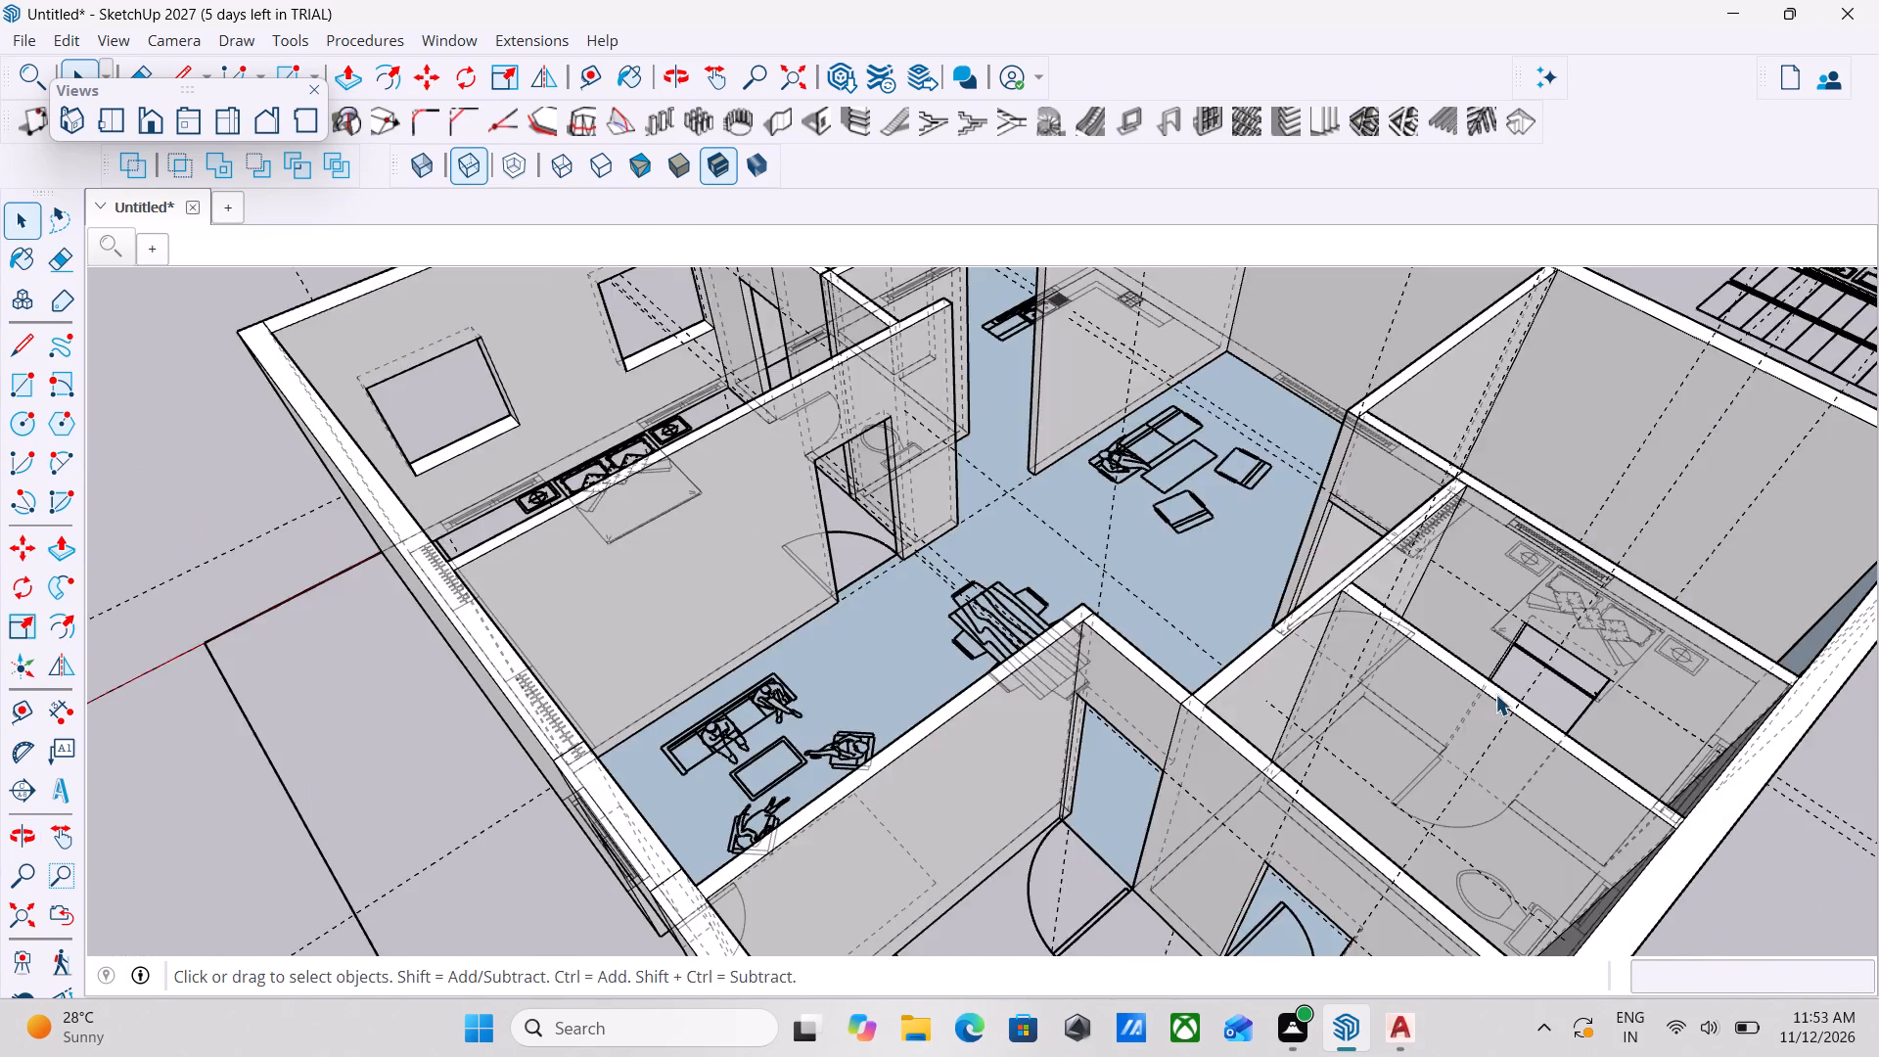
scroll(1495, 694, down, 4)
key(Escape)
key(Escape)
key(Escape)
key(Escape)
key(Escape)
key(Escape)
key(Escape)
key(Escape)
key(Escape)
key(Escape)
key(Escape)
key(Escape)
key(Escape)
key(Escape)
key(Escape)
key(Escape)
key(Escape)
key(Escape)
key(Escape)
key(Escape)
middle_drag(1549, 701, 1646, 771)
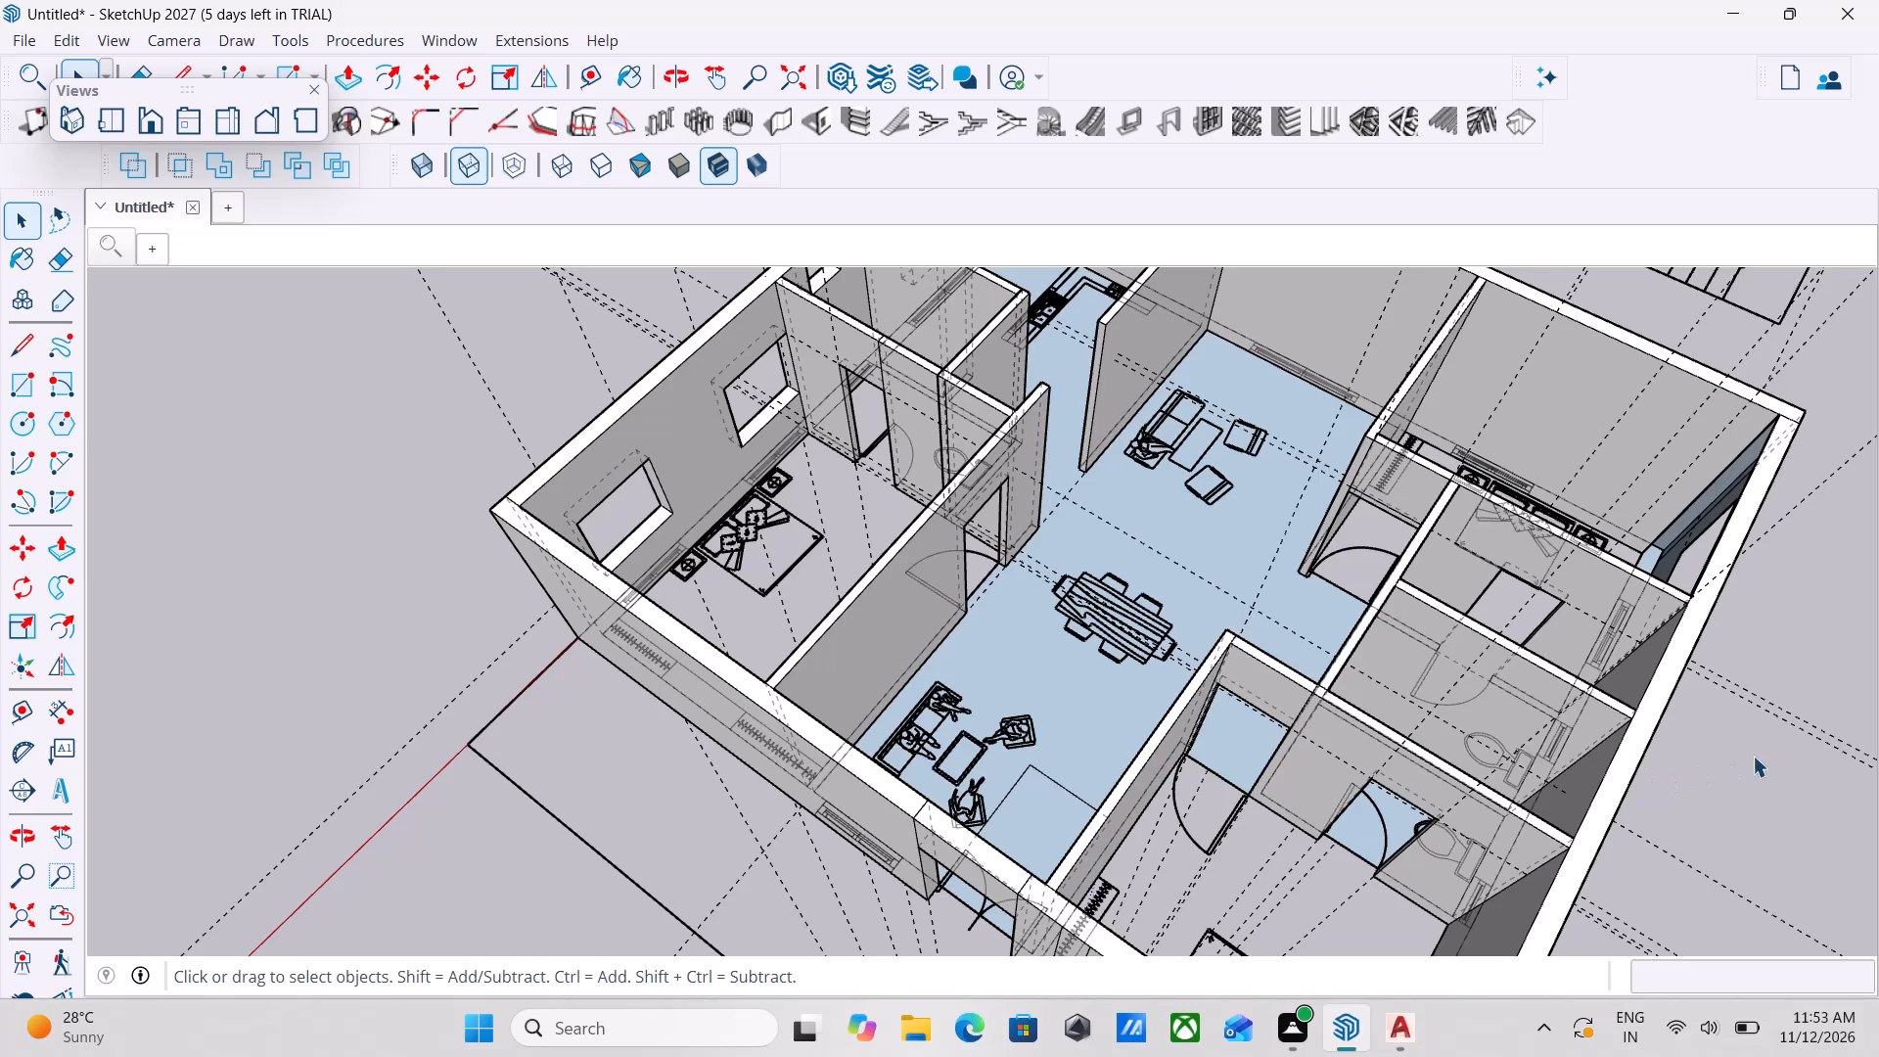
scroll(1622, 633, down, 4)
middle_drag(1512, 619, 1813, 666)
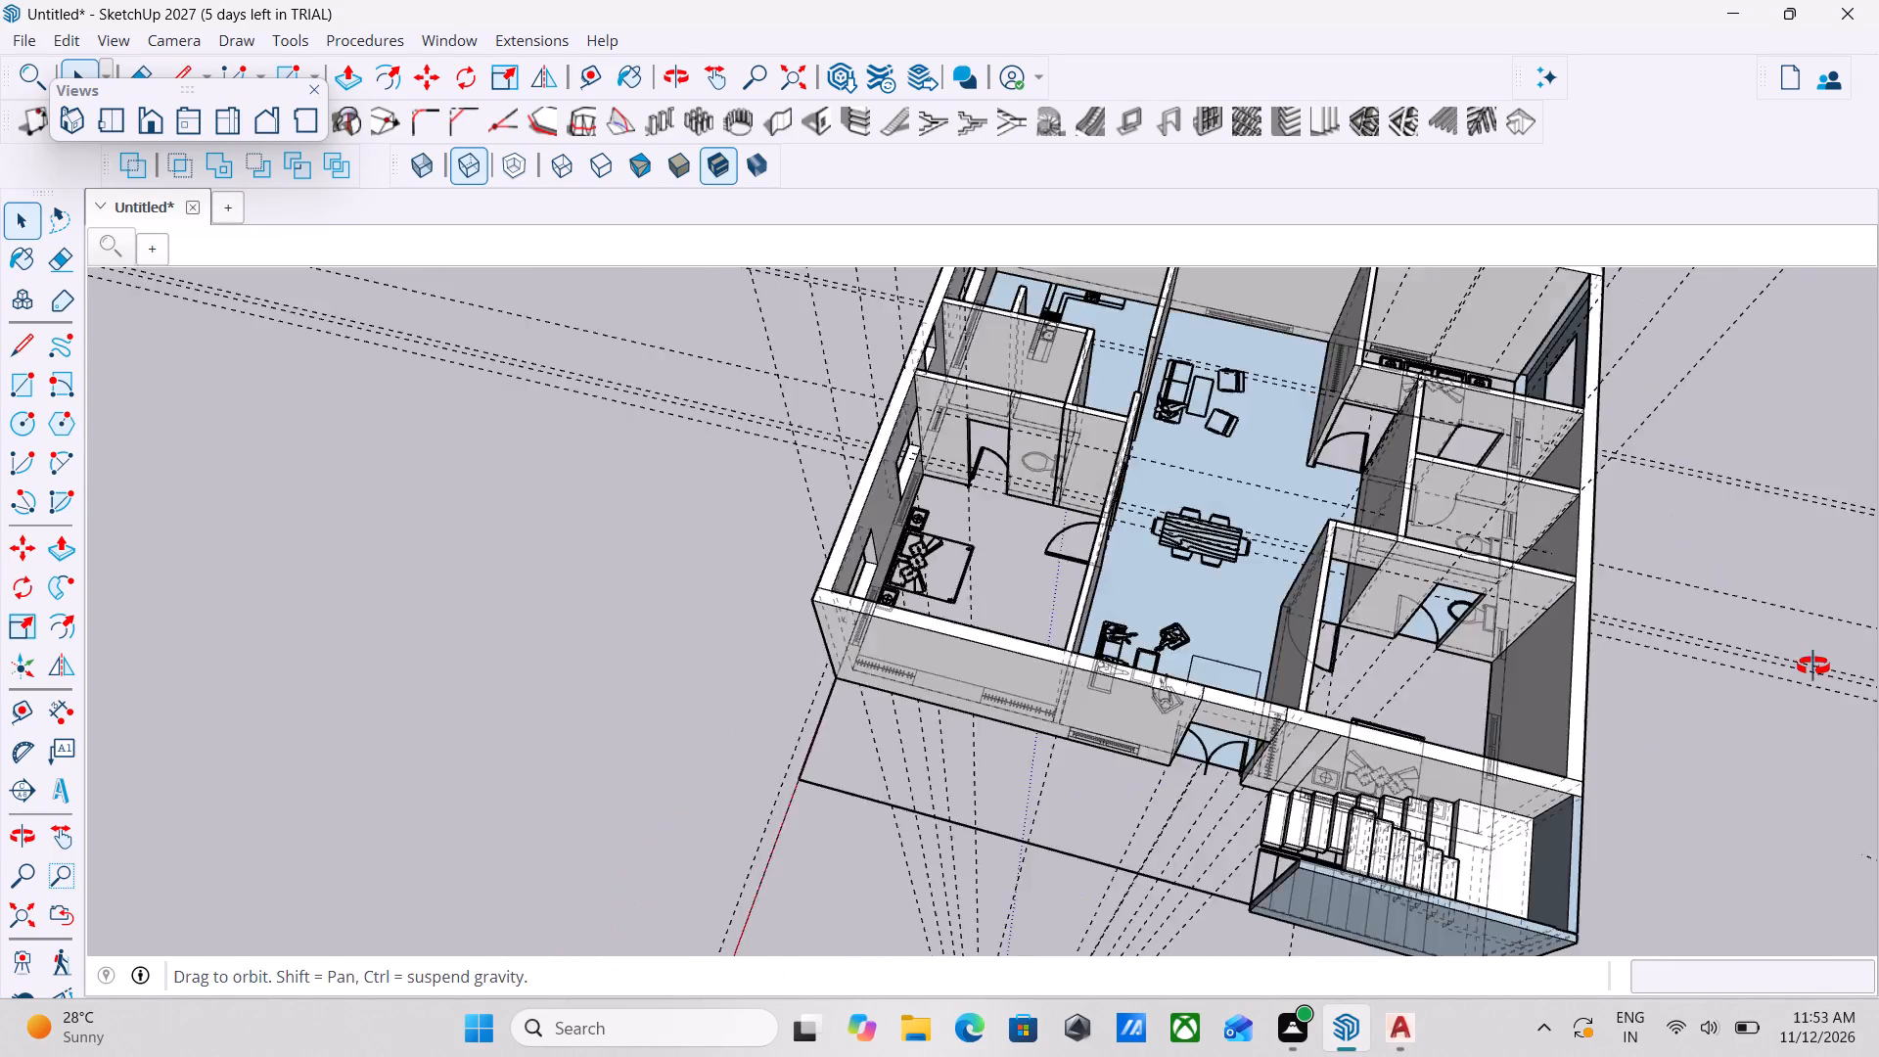
middle_drag(1813, 666, 1878, 674)
scroll(1367, 667, down, 1)
scroll(1235, 472, down, 1)
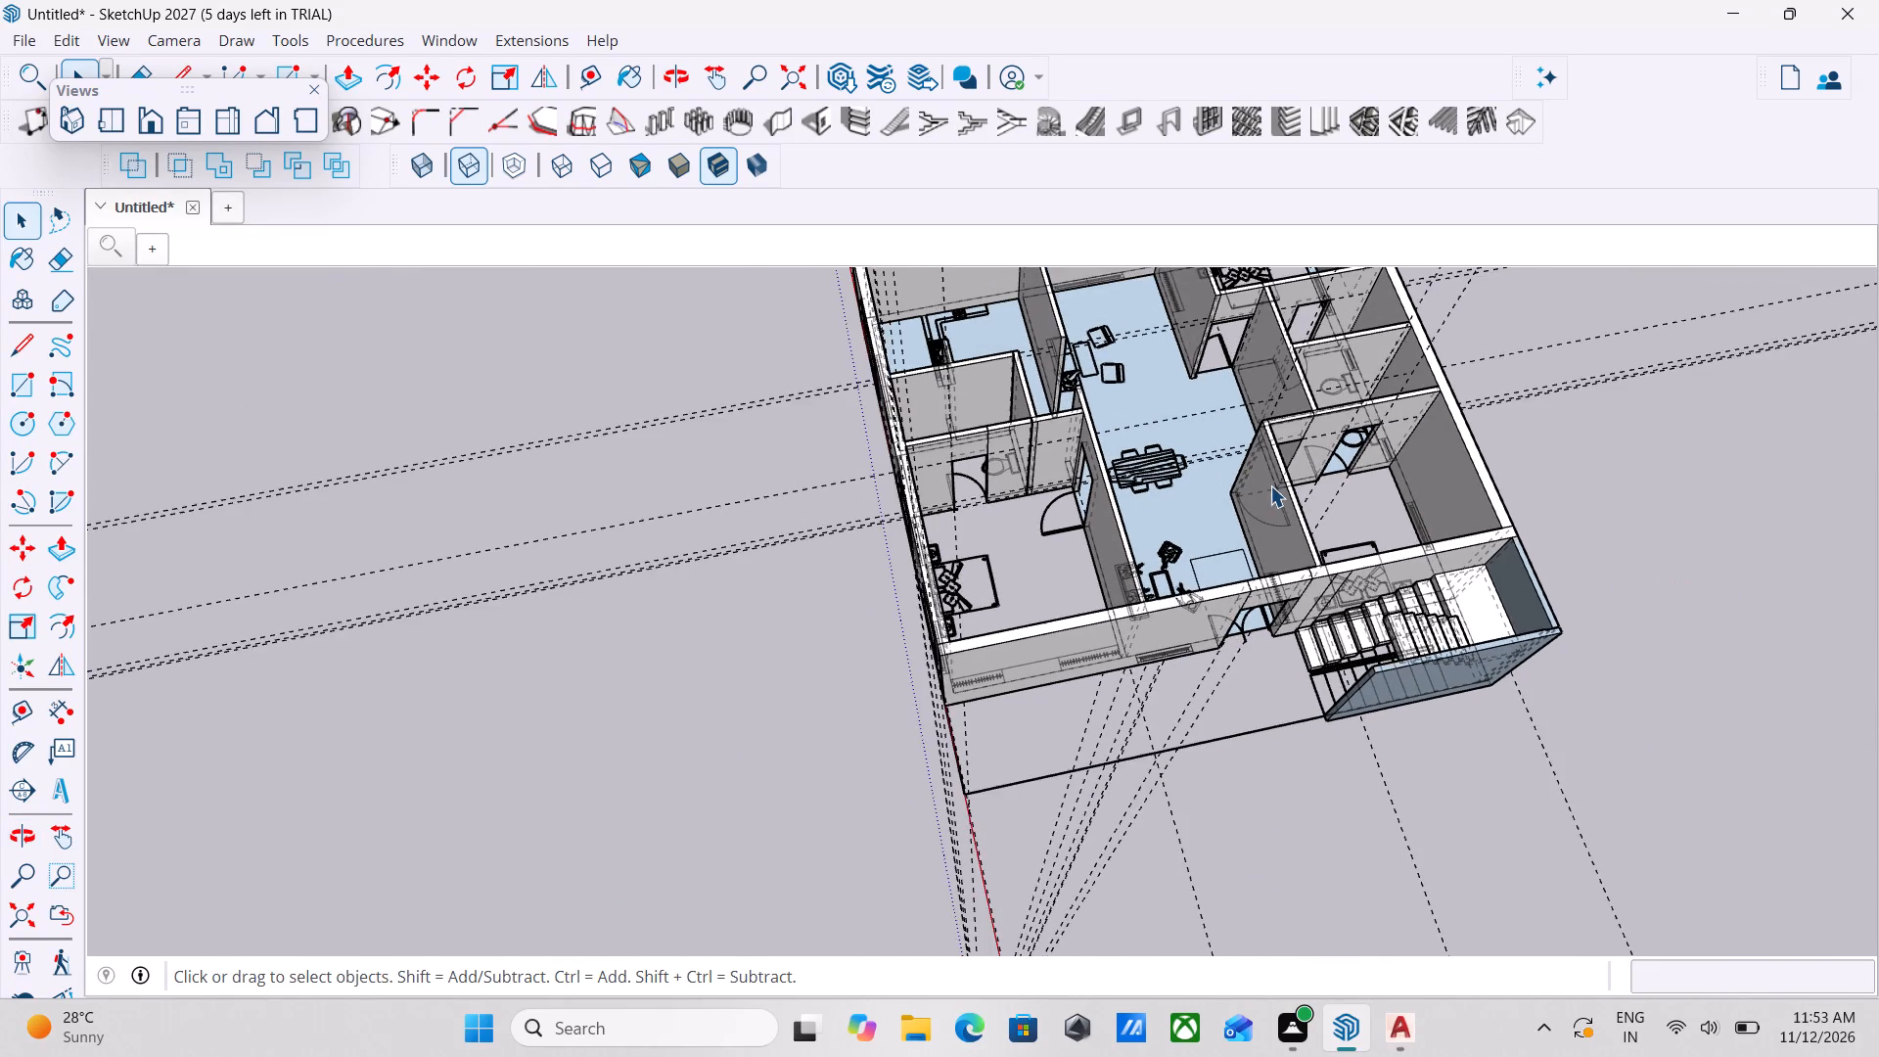
Examine the outer walls all around the house for plan window symbols that still lack openings.
middle_drag(1270, 485, 1575, 470)
middle_drag(1222, 472, 1542, 484)
middle_drag(1398, 516, 1382, 541)
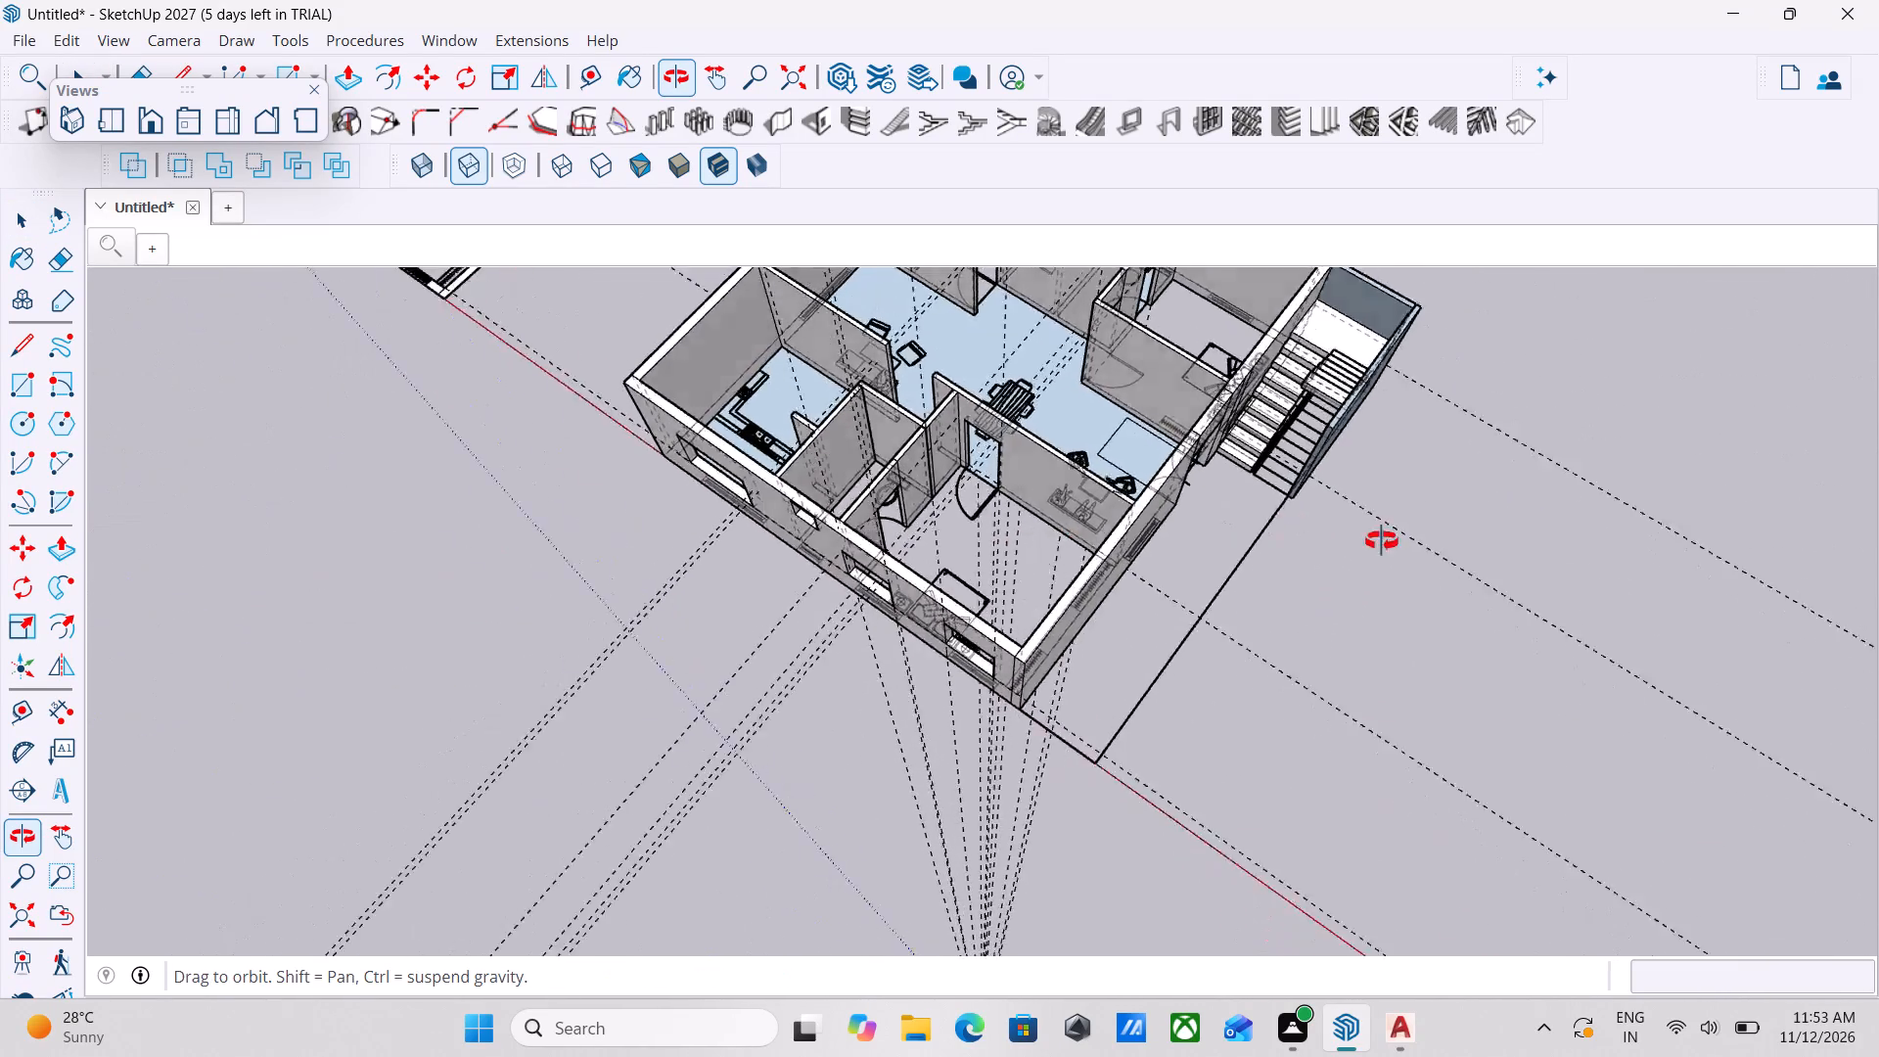
middle_drag(1382, 541, 1479, 525)
middle_drag(1069, 643, 1527, 534)
middle_drag(956, 896, 1320, 640)
middle_drag(1020, 795, 1140, 907)
scroll(1140, 907, down, 2)
middle_drag(1189, 895, 1126, 868)
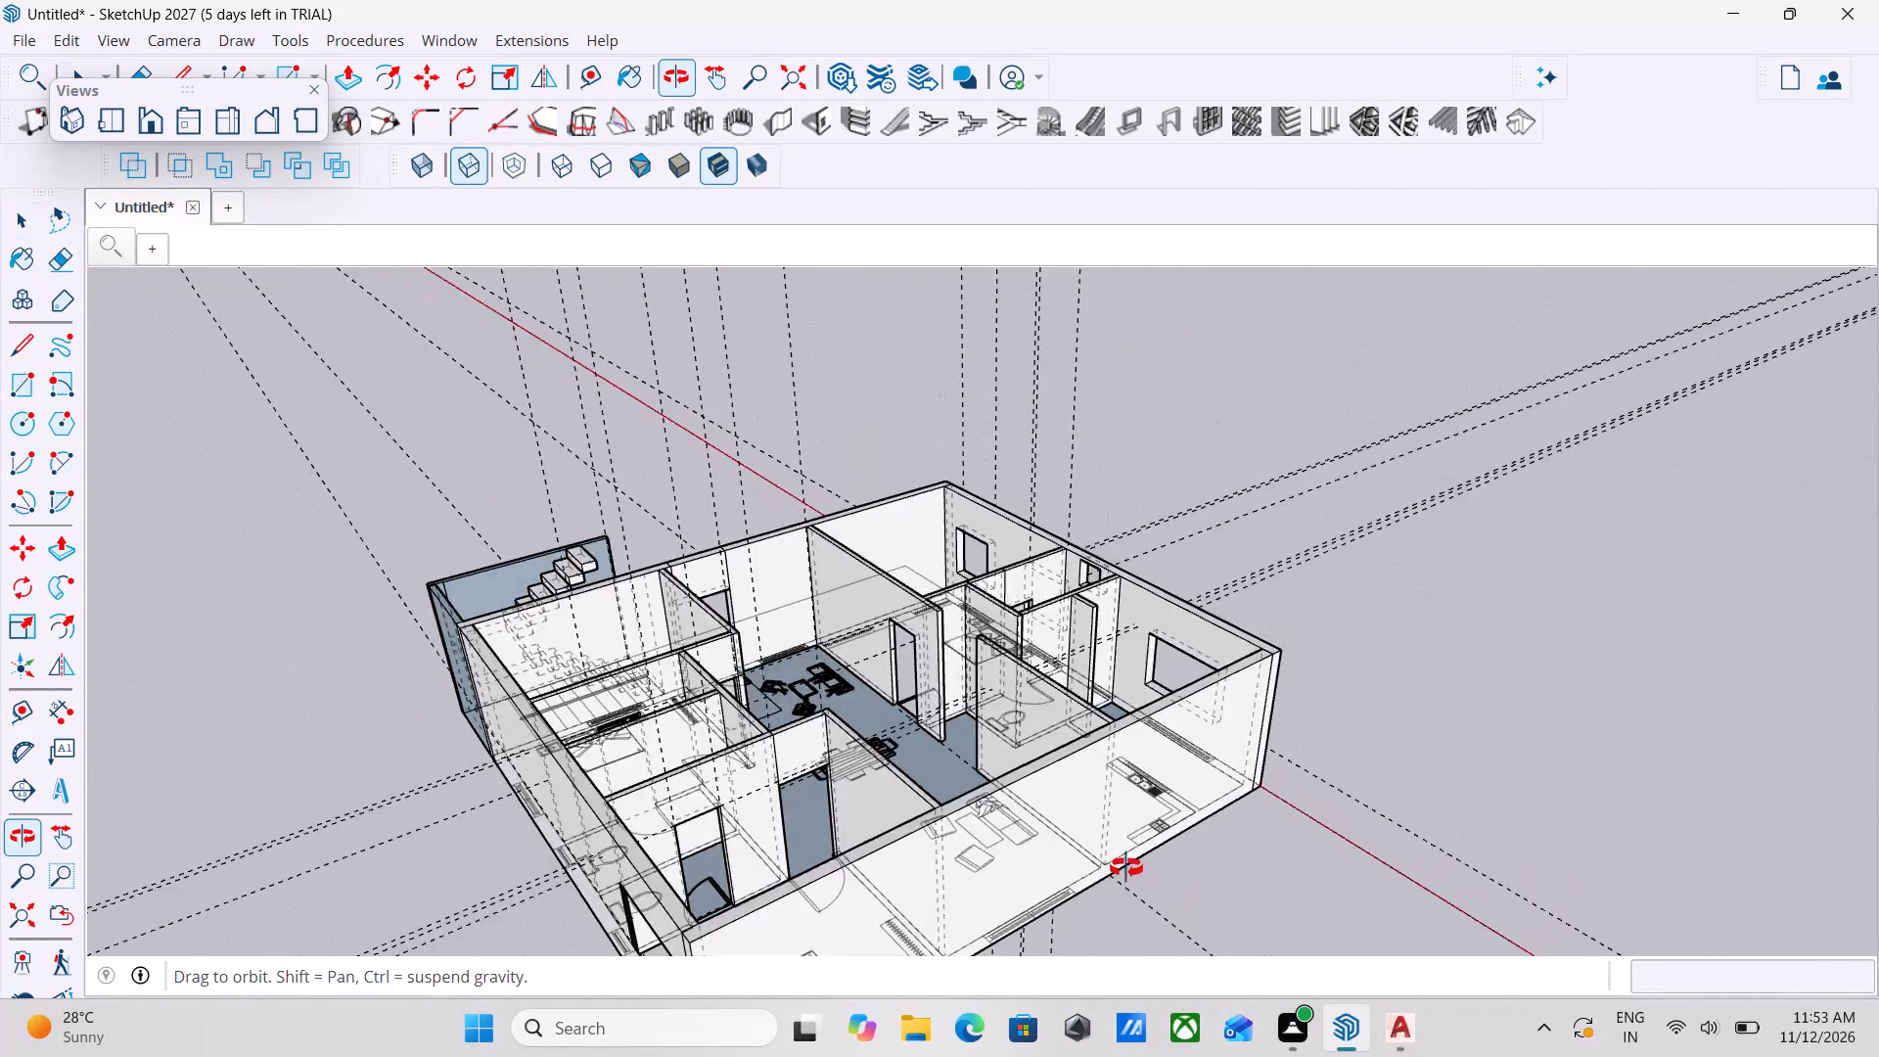
middle_drag(1126, 868, 932, 741)
scroll(1103, 752, down, 2)
middle_drag(1097, 752, 696, 736)
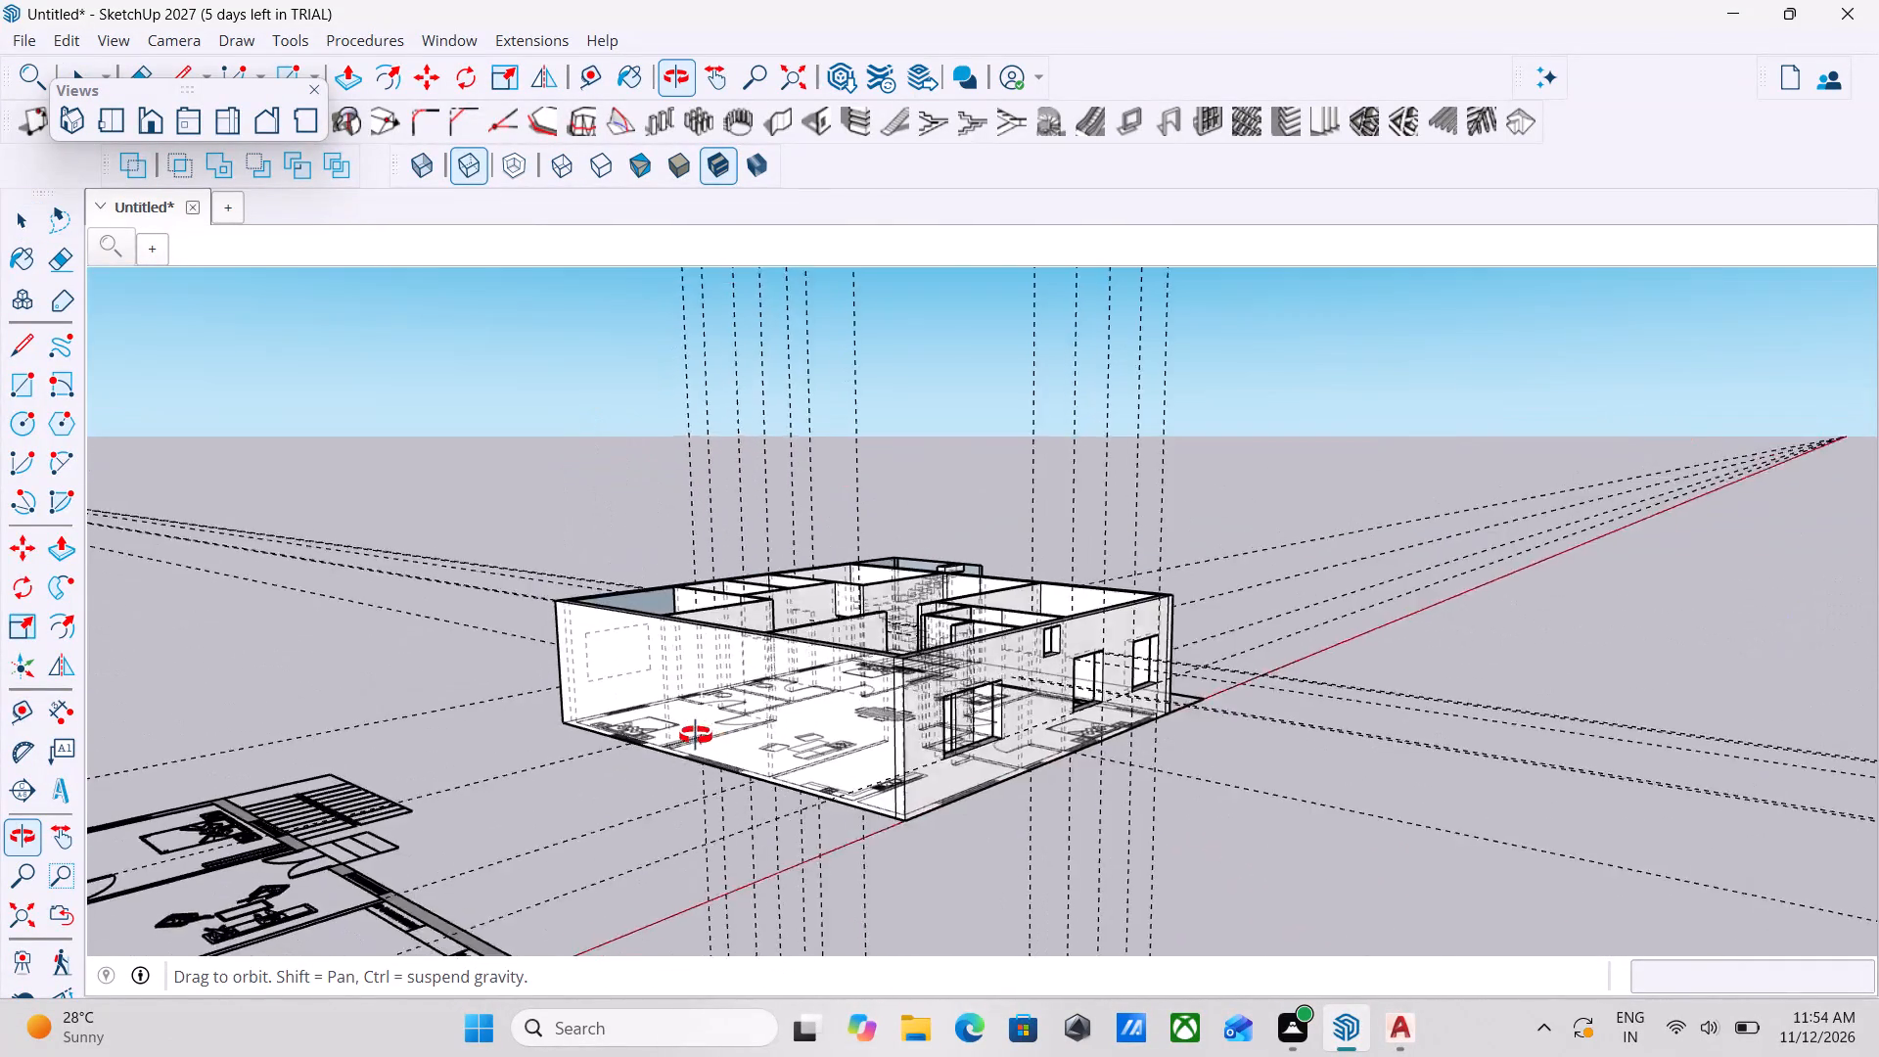
middle_drag(696, 736, 675, 736)
middle_drag(1029, 777, 862, 778)
scroll(952, 764, down, 3)
middle_drag(952, 764, 1536, 823)
middle_drag(983, 813, 1137, 816)
scroll(1137, 816, up, 6)
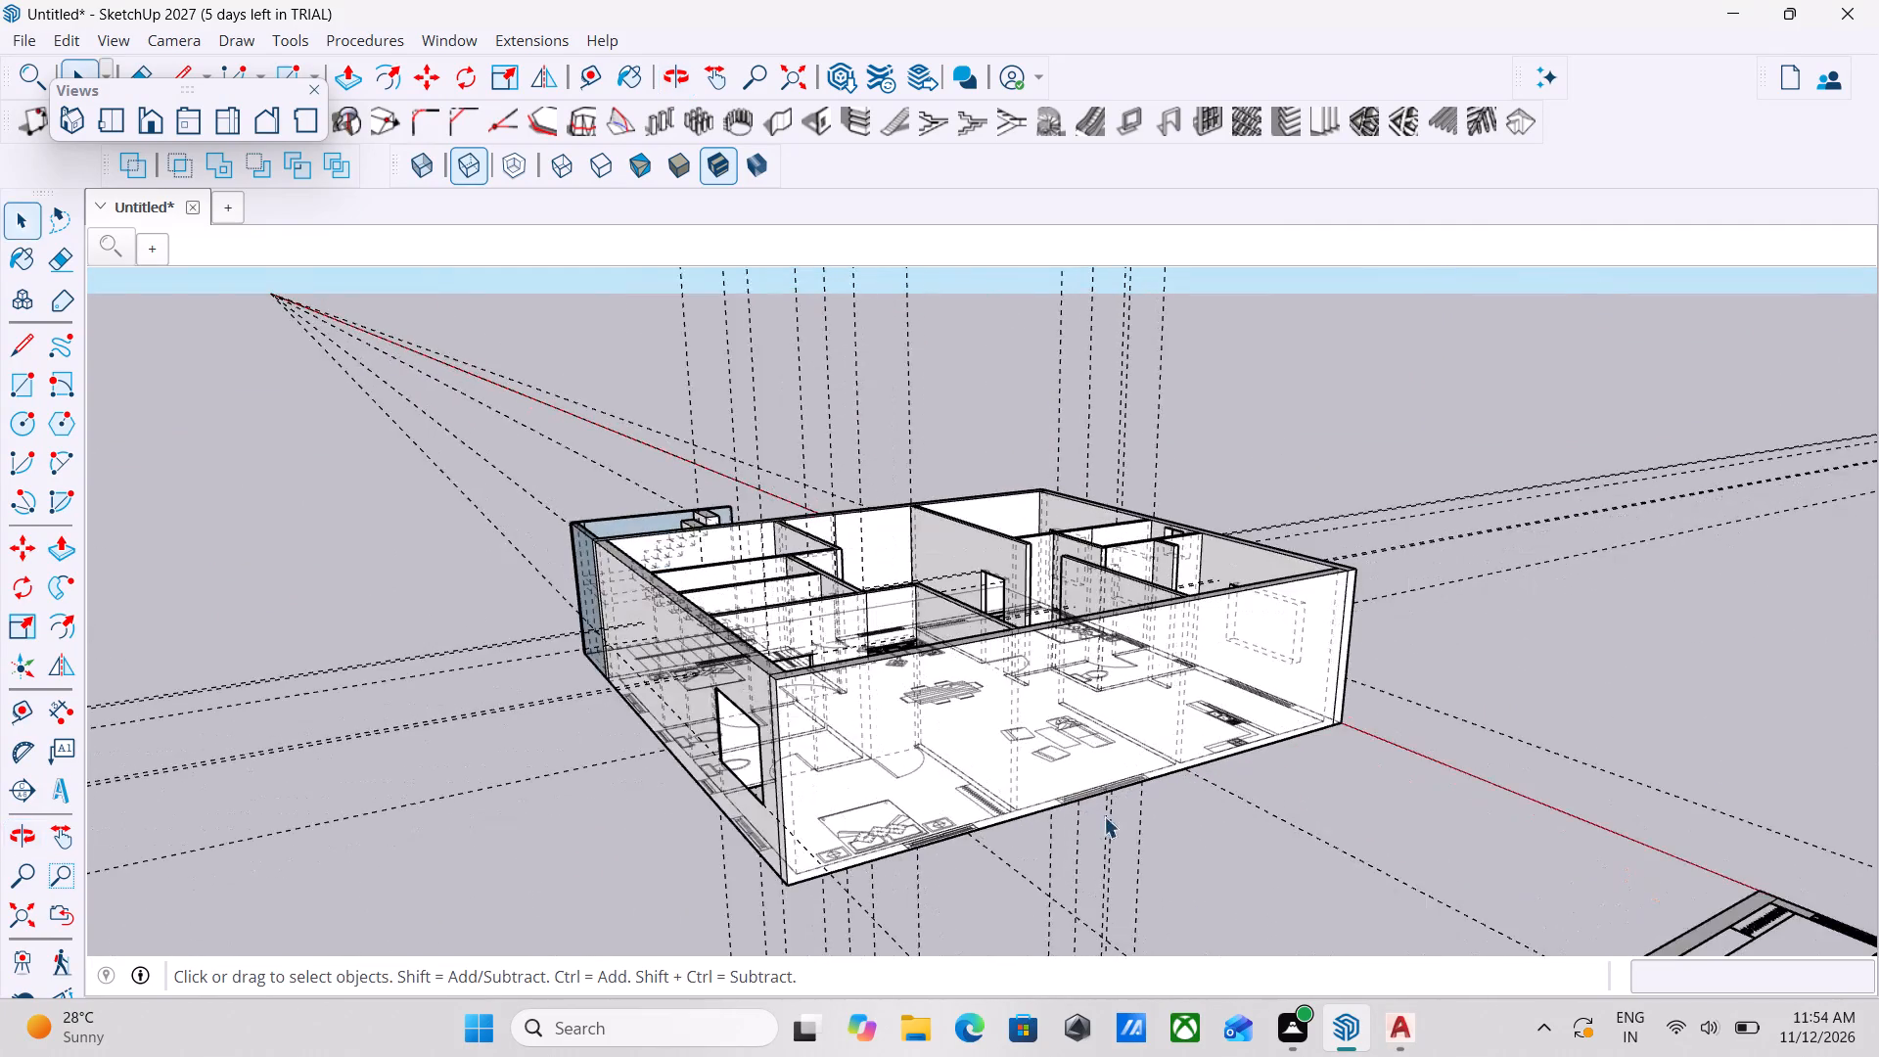
scroll(1158, 794, up, 4)
scroll(1203, 780, down, 2)
middle_drag(1203, 780, 1205, 843)
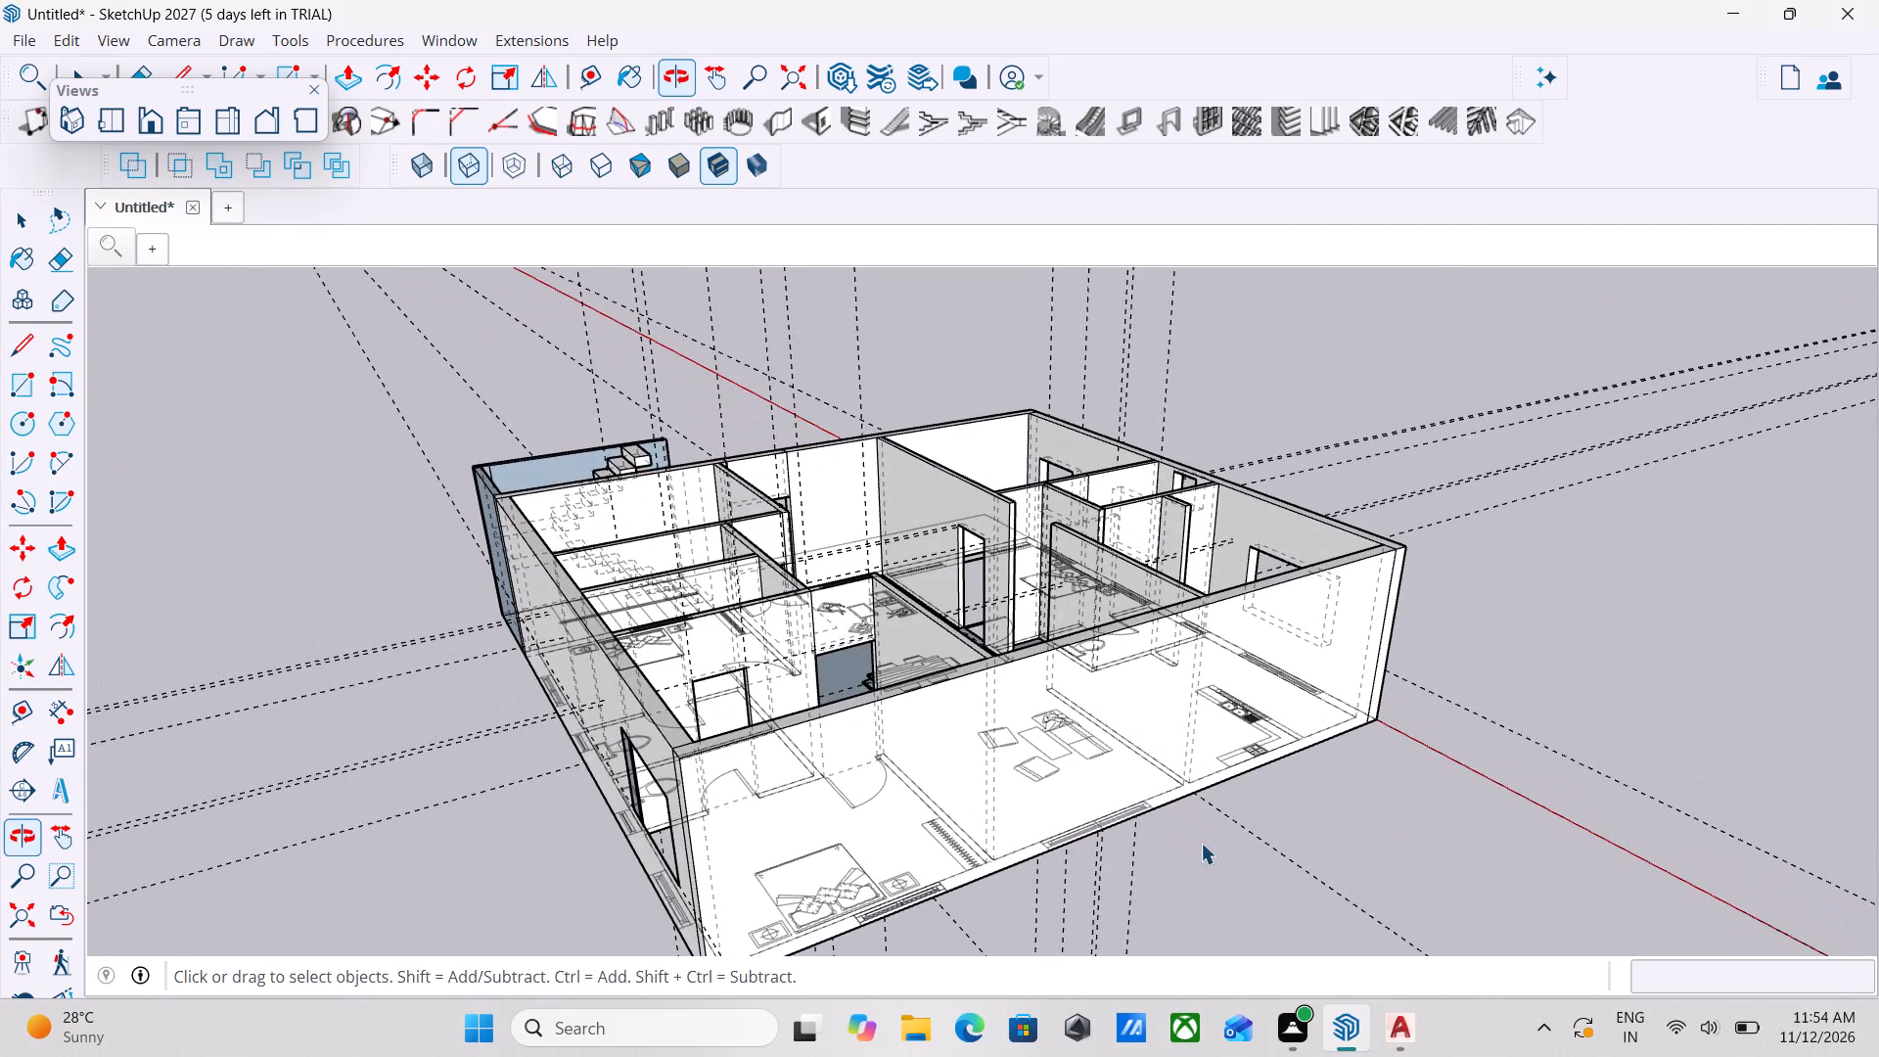
middle_drag(1201, 843, 1108, 839)
scroll(1095, 839, up, 1)
scroll(1055, 839, down, 3)
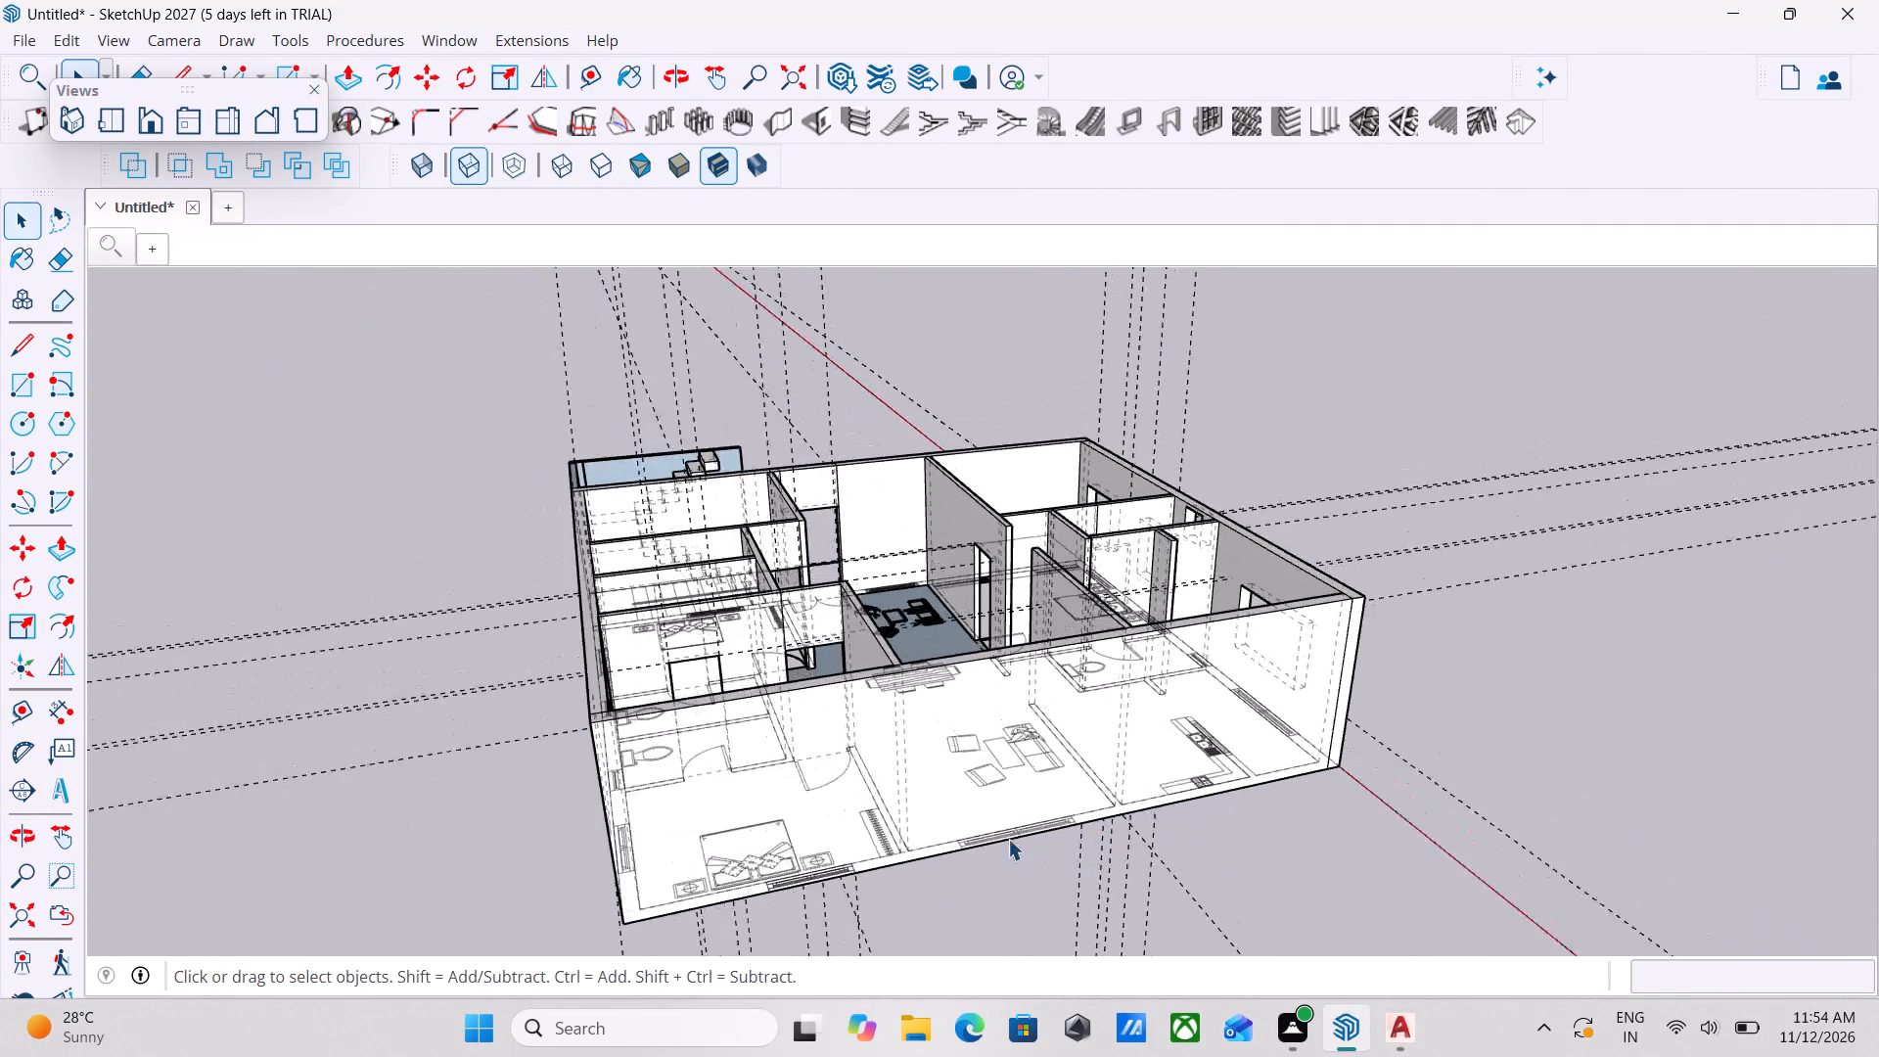
middle_drag(1008, 839, 871, 812)
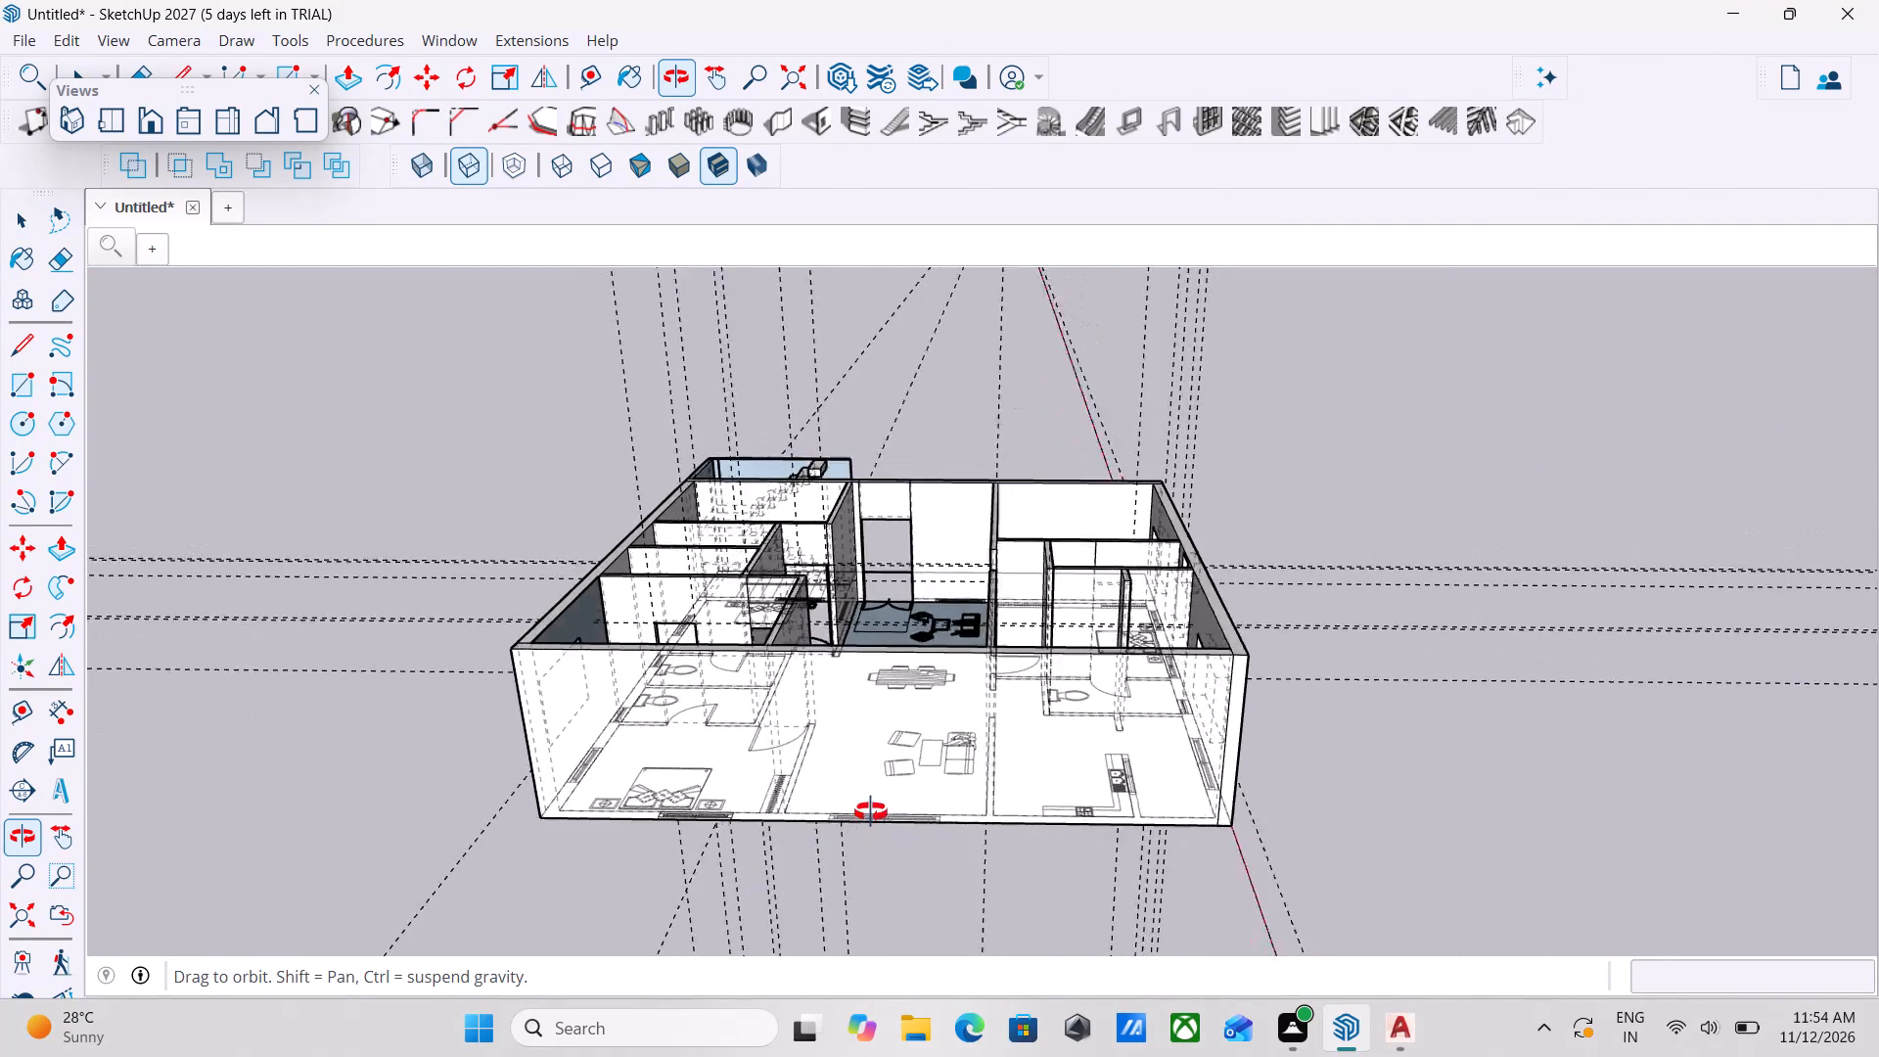
middle_drag(871, 812, 892, 810)
scroll(892, 810, up, 1)
middle_drag(967, 810, 1048, 851)
scroll(998, 844, up, 2)
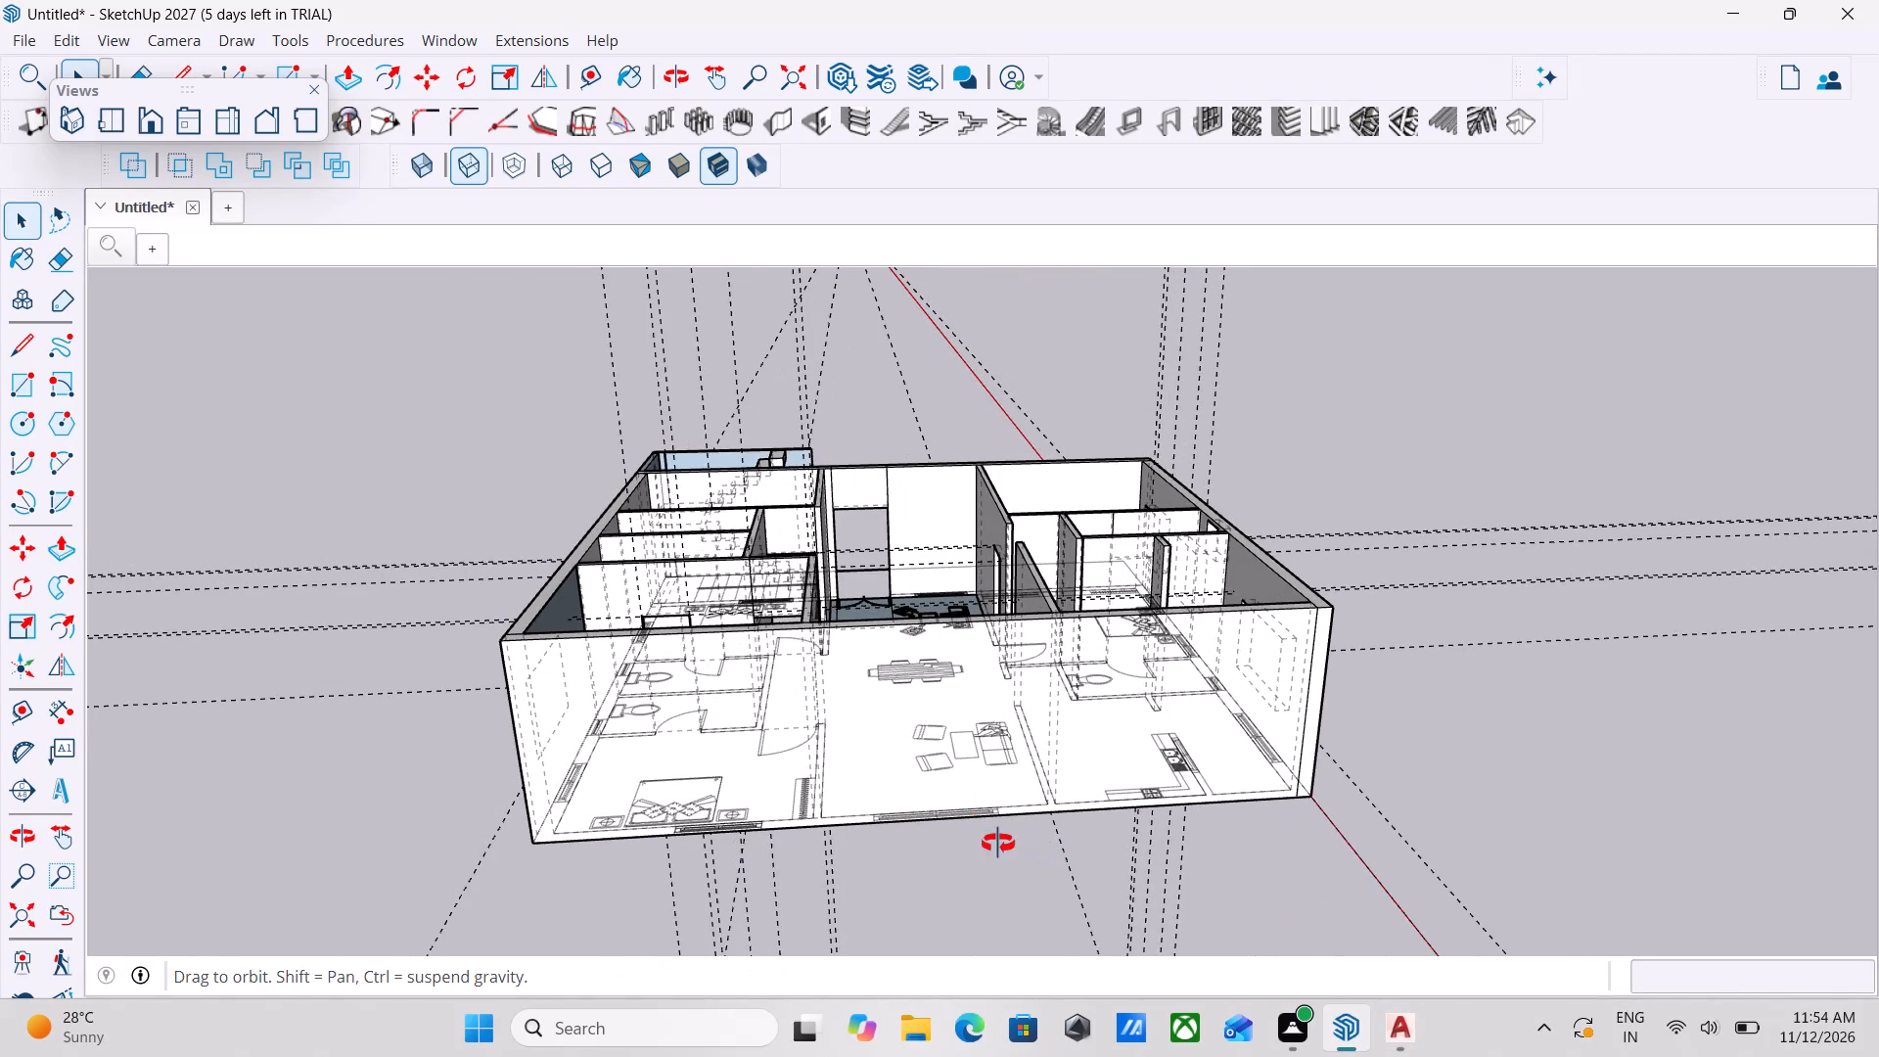
scroll(1000, 835, up, 7)
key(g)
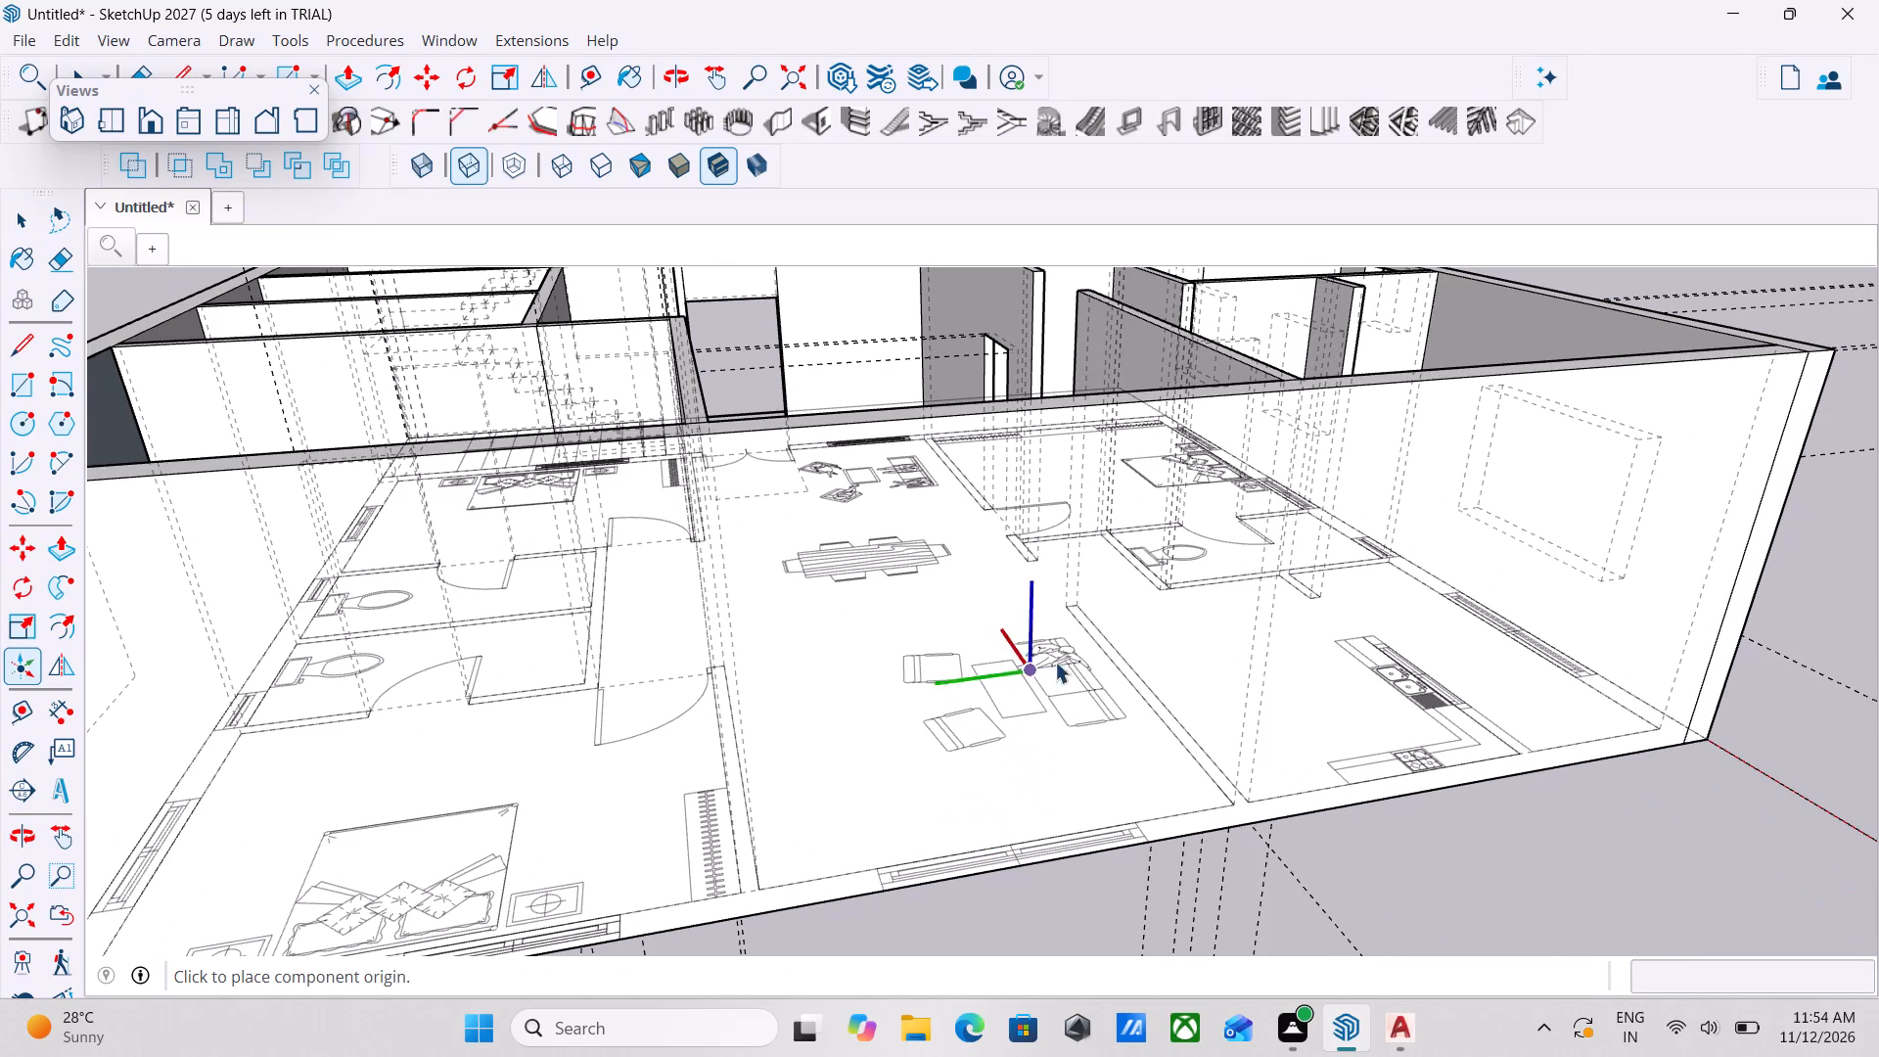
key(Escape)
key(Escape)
Place a horizontal guide 3' above the bottom edge of the outer wall beside the living area.
click(580, 70)
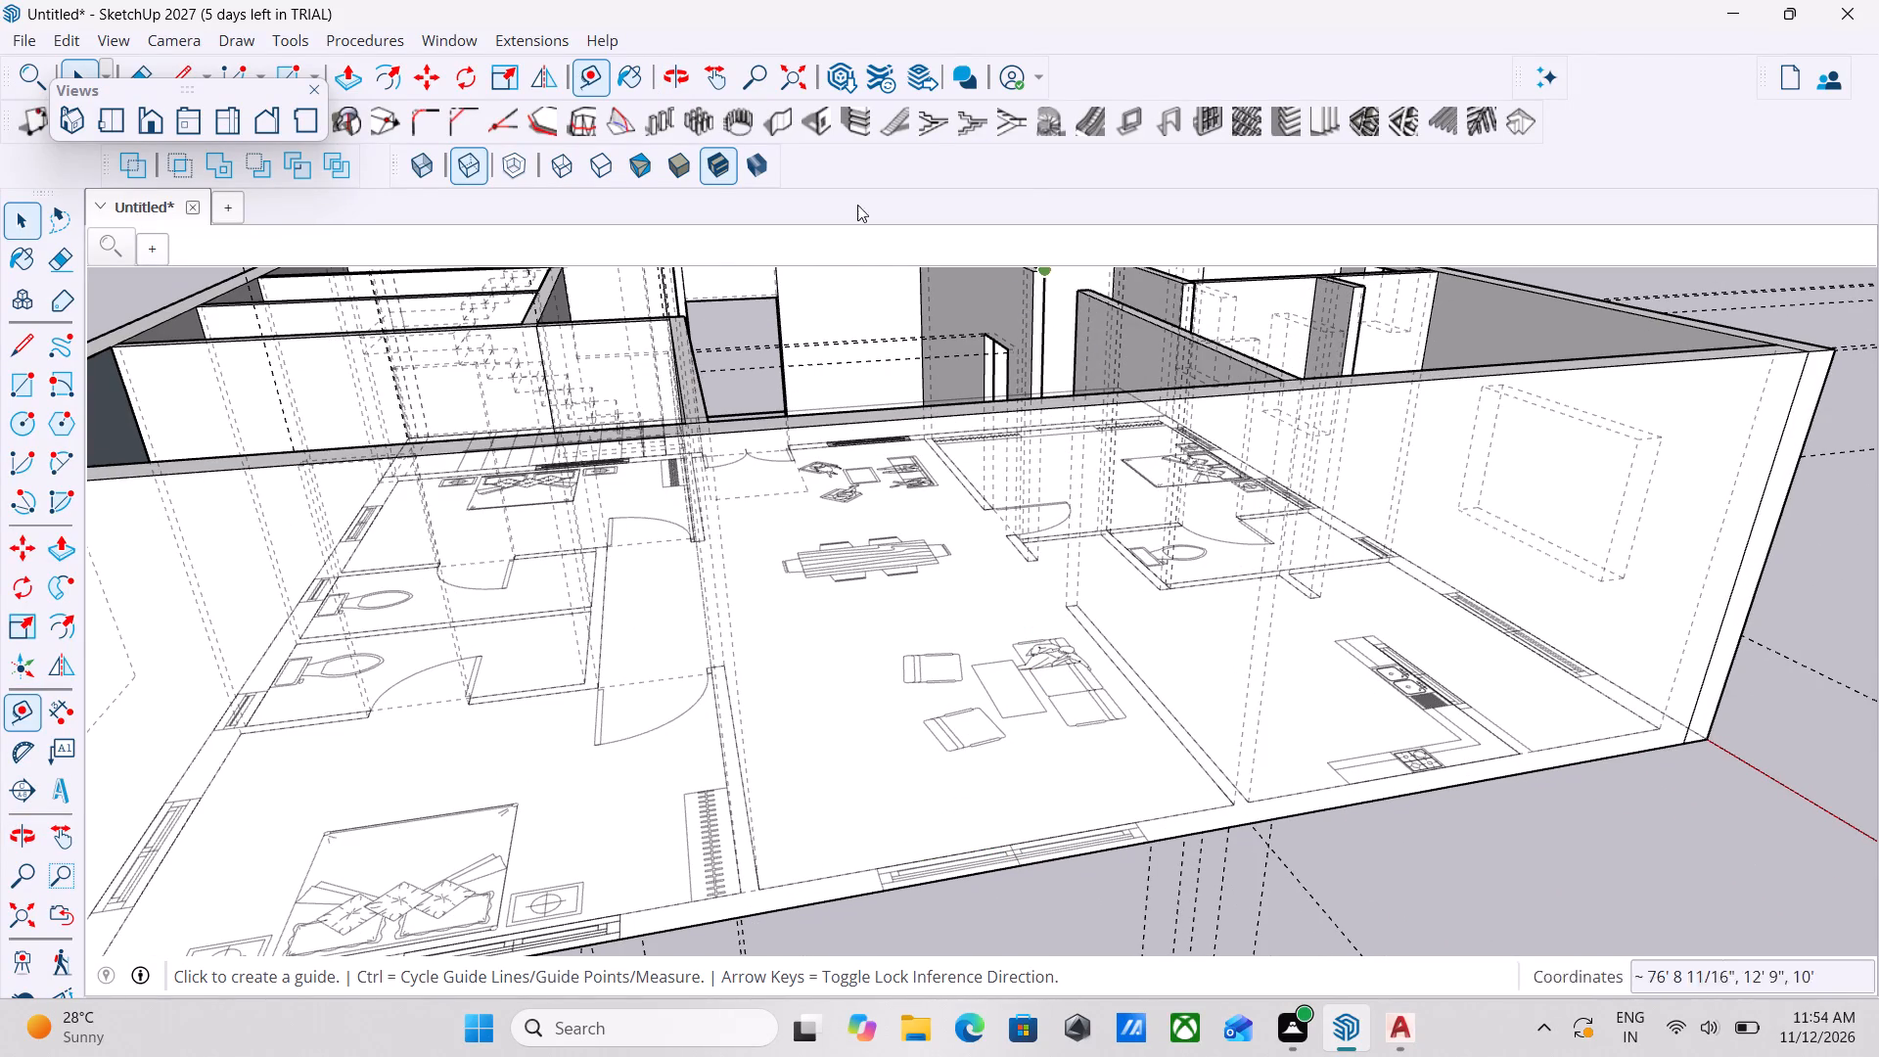
scroll(1166, 797, up, 3)
scroll(1227, 868, up, 3)
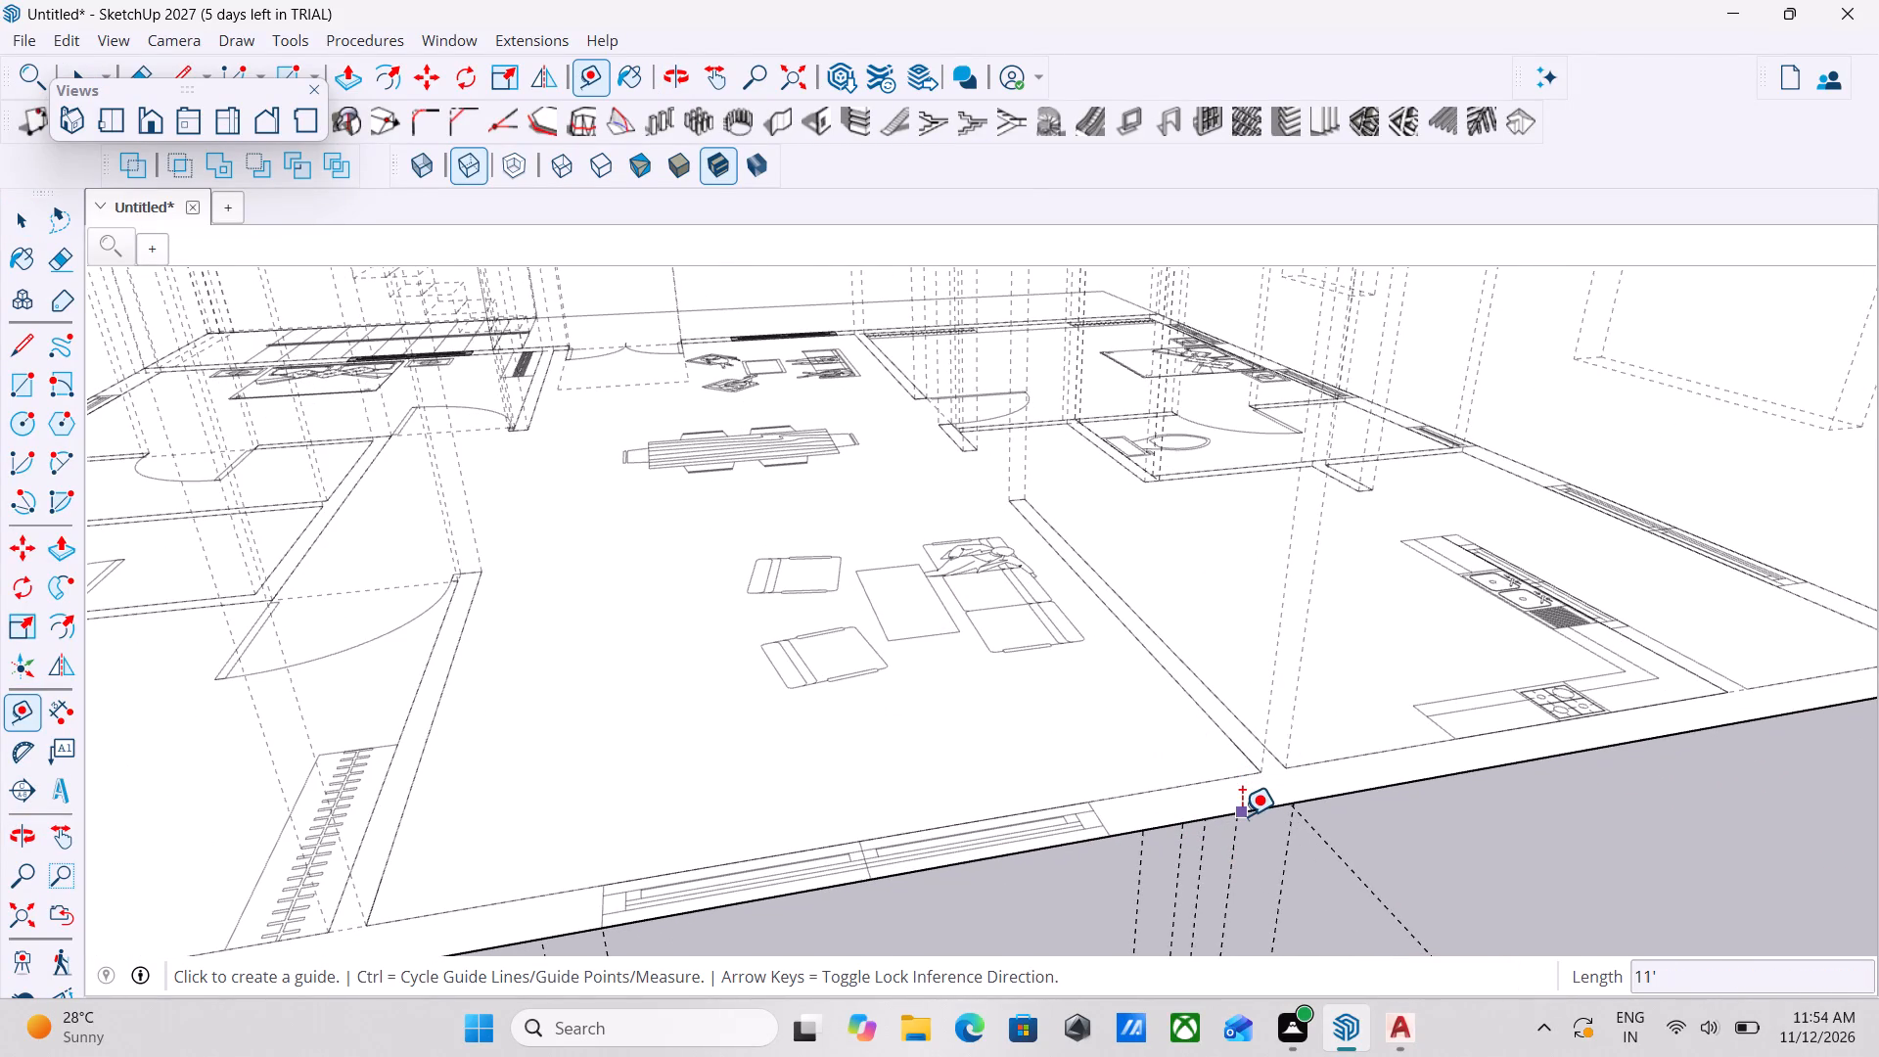
click(1242, 816)
scroll(1222, 749, down, 4)
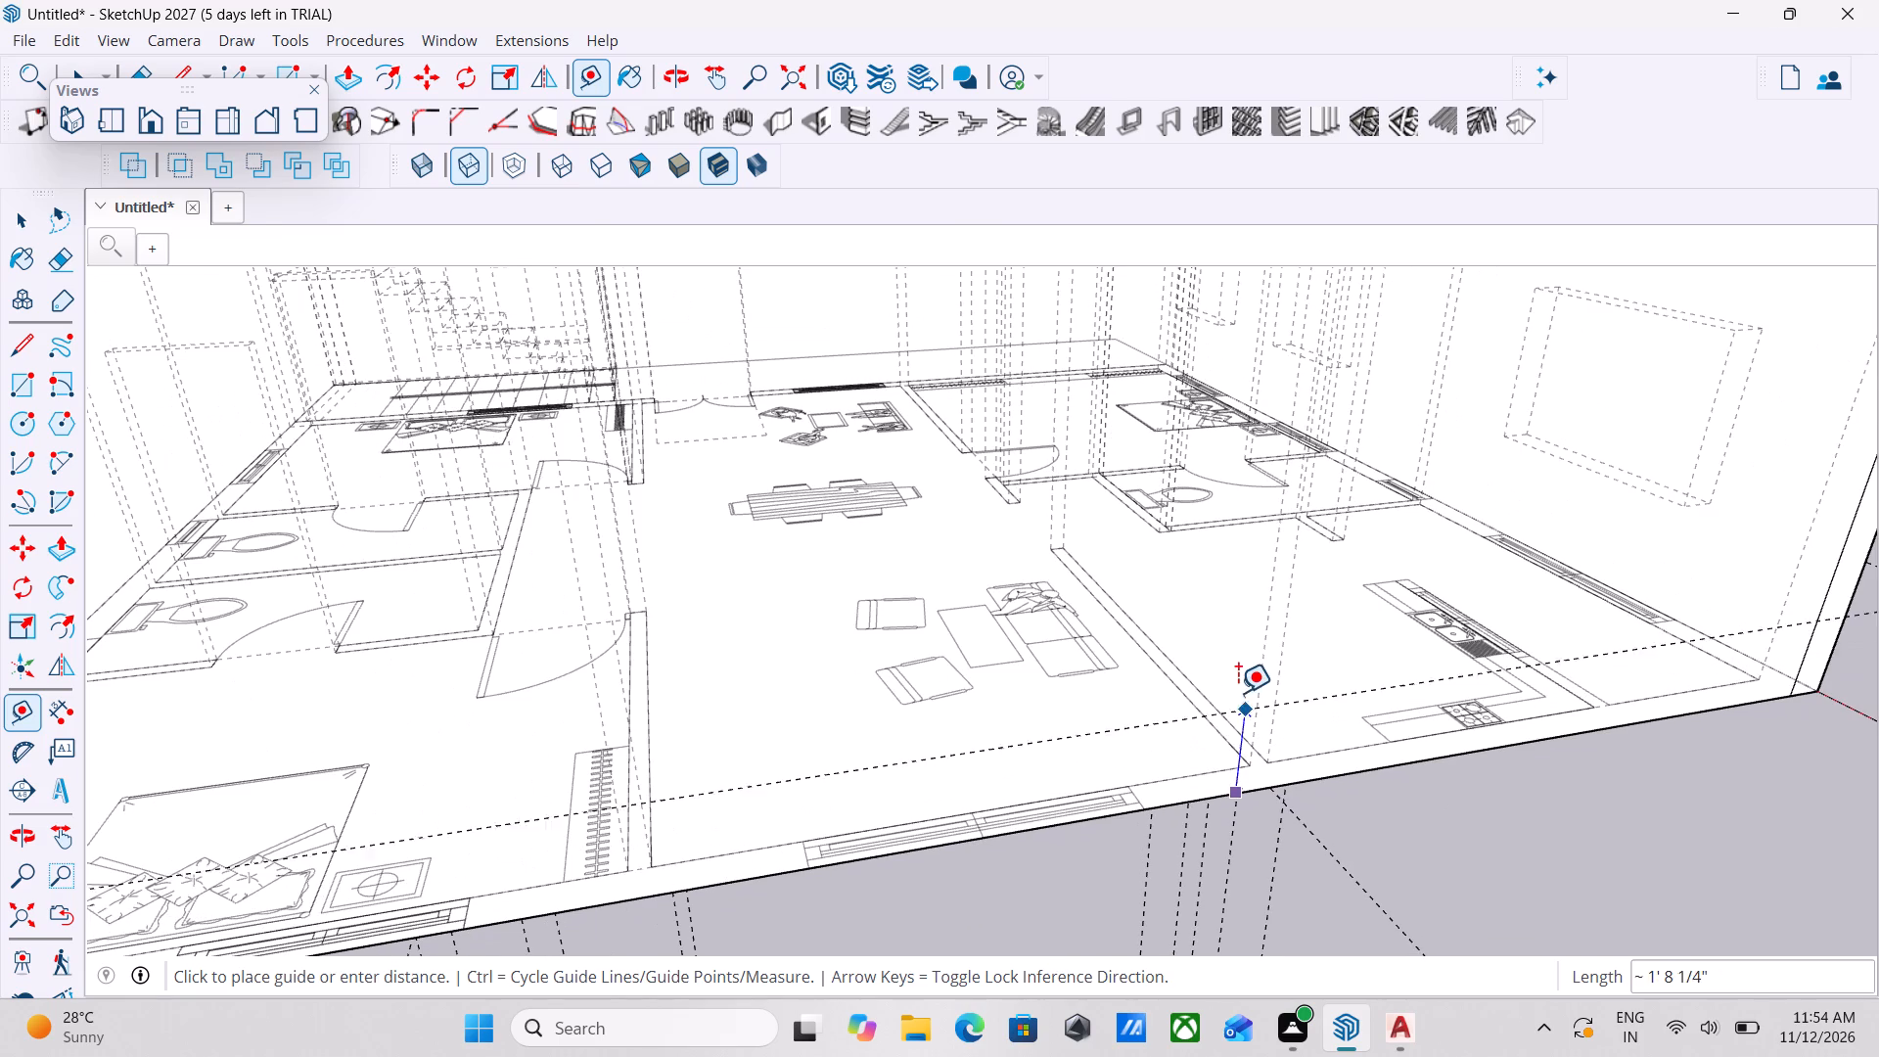
scroll(1235, 683, down, 5)
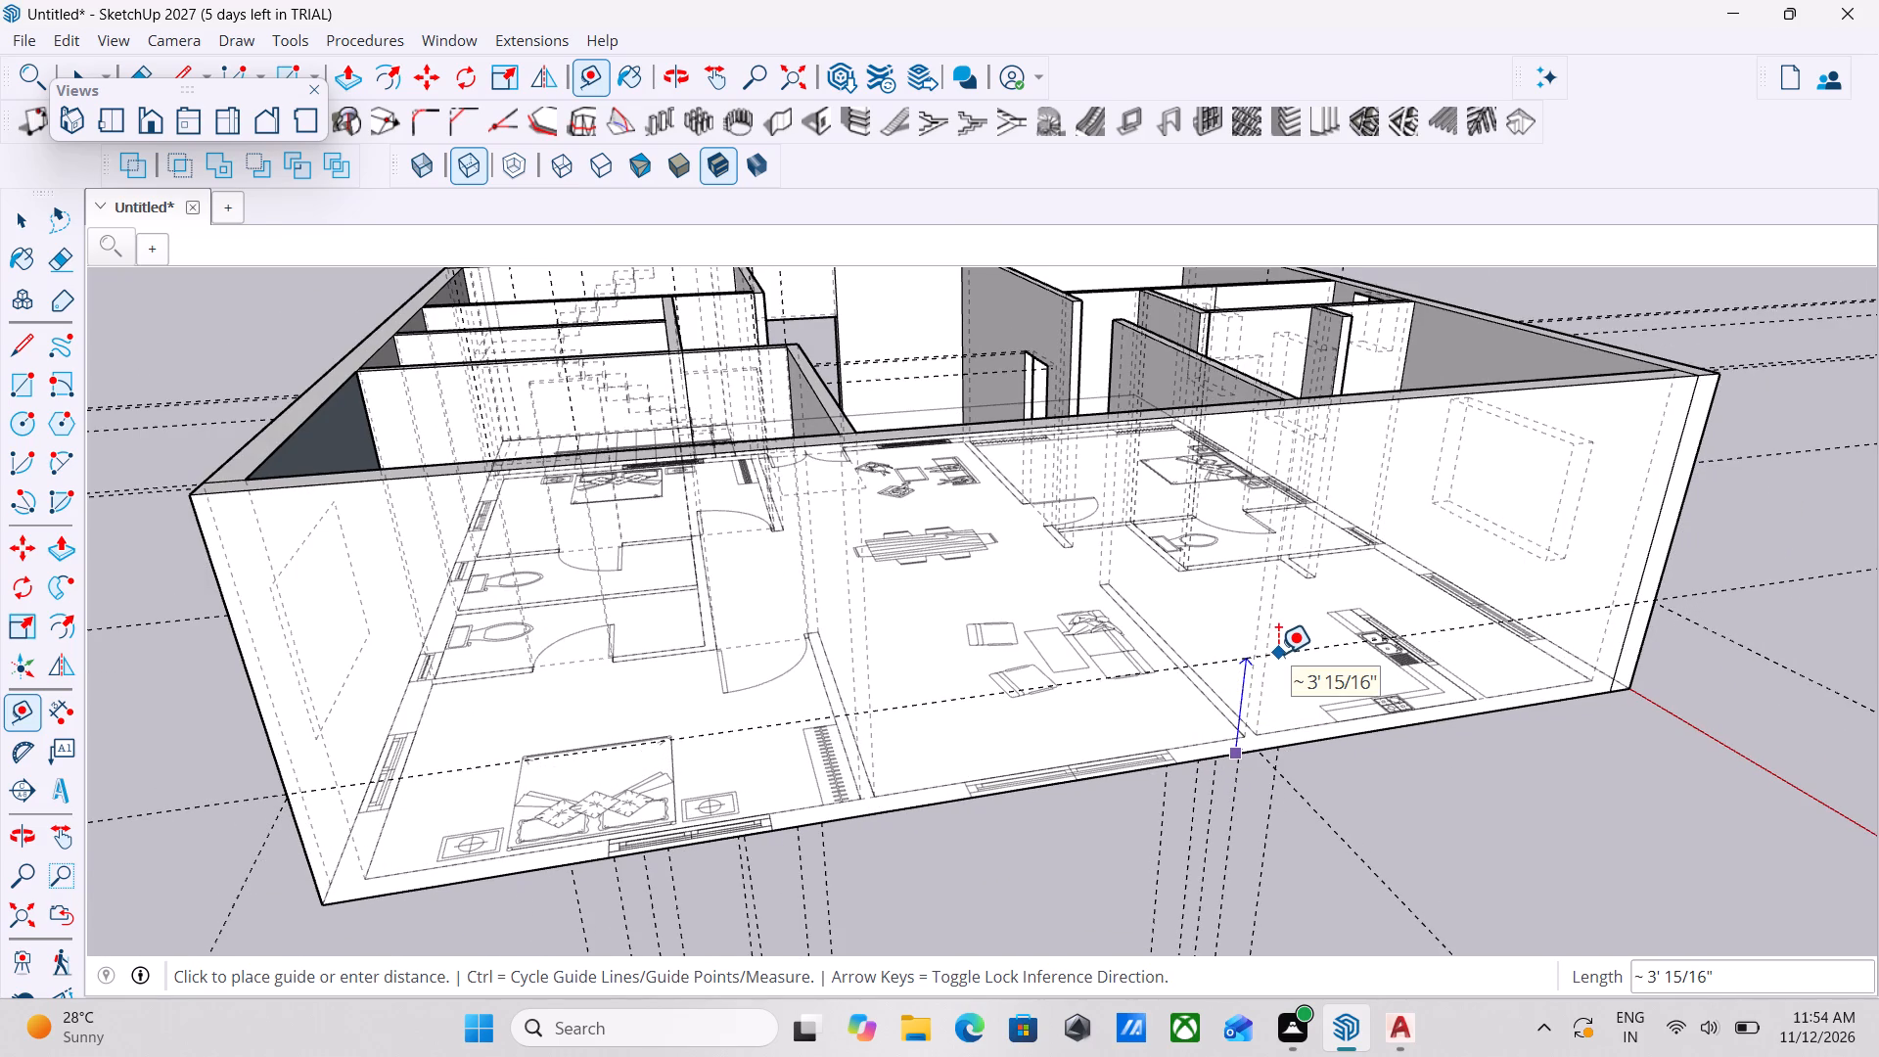
key(3)
key(apostrophe)
key(Return)
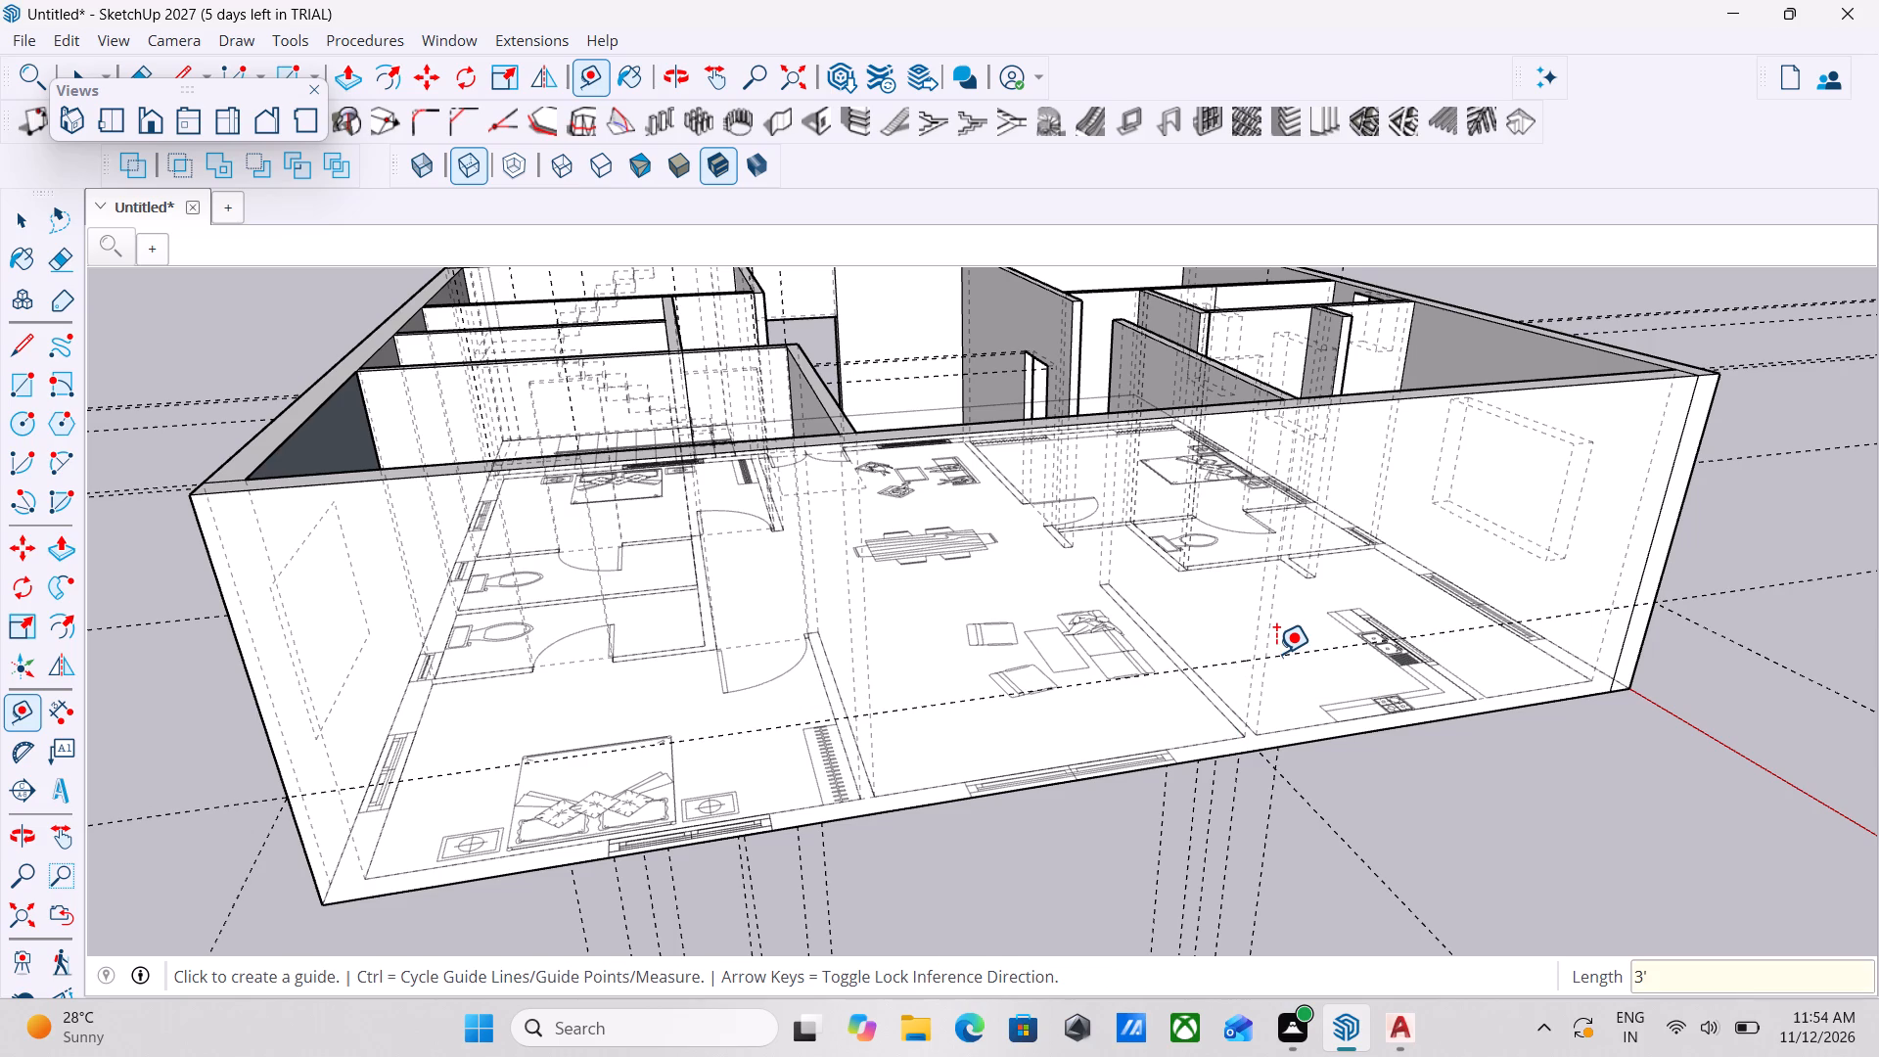
key(space)
key(space)
key(space)
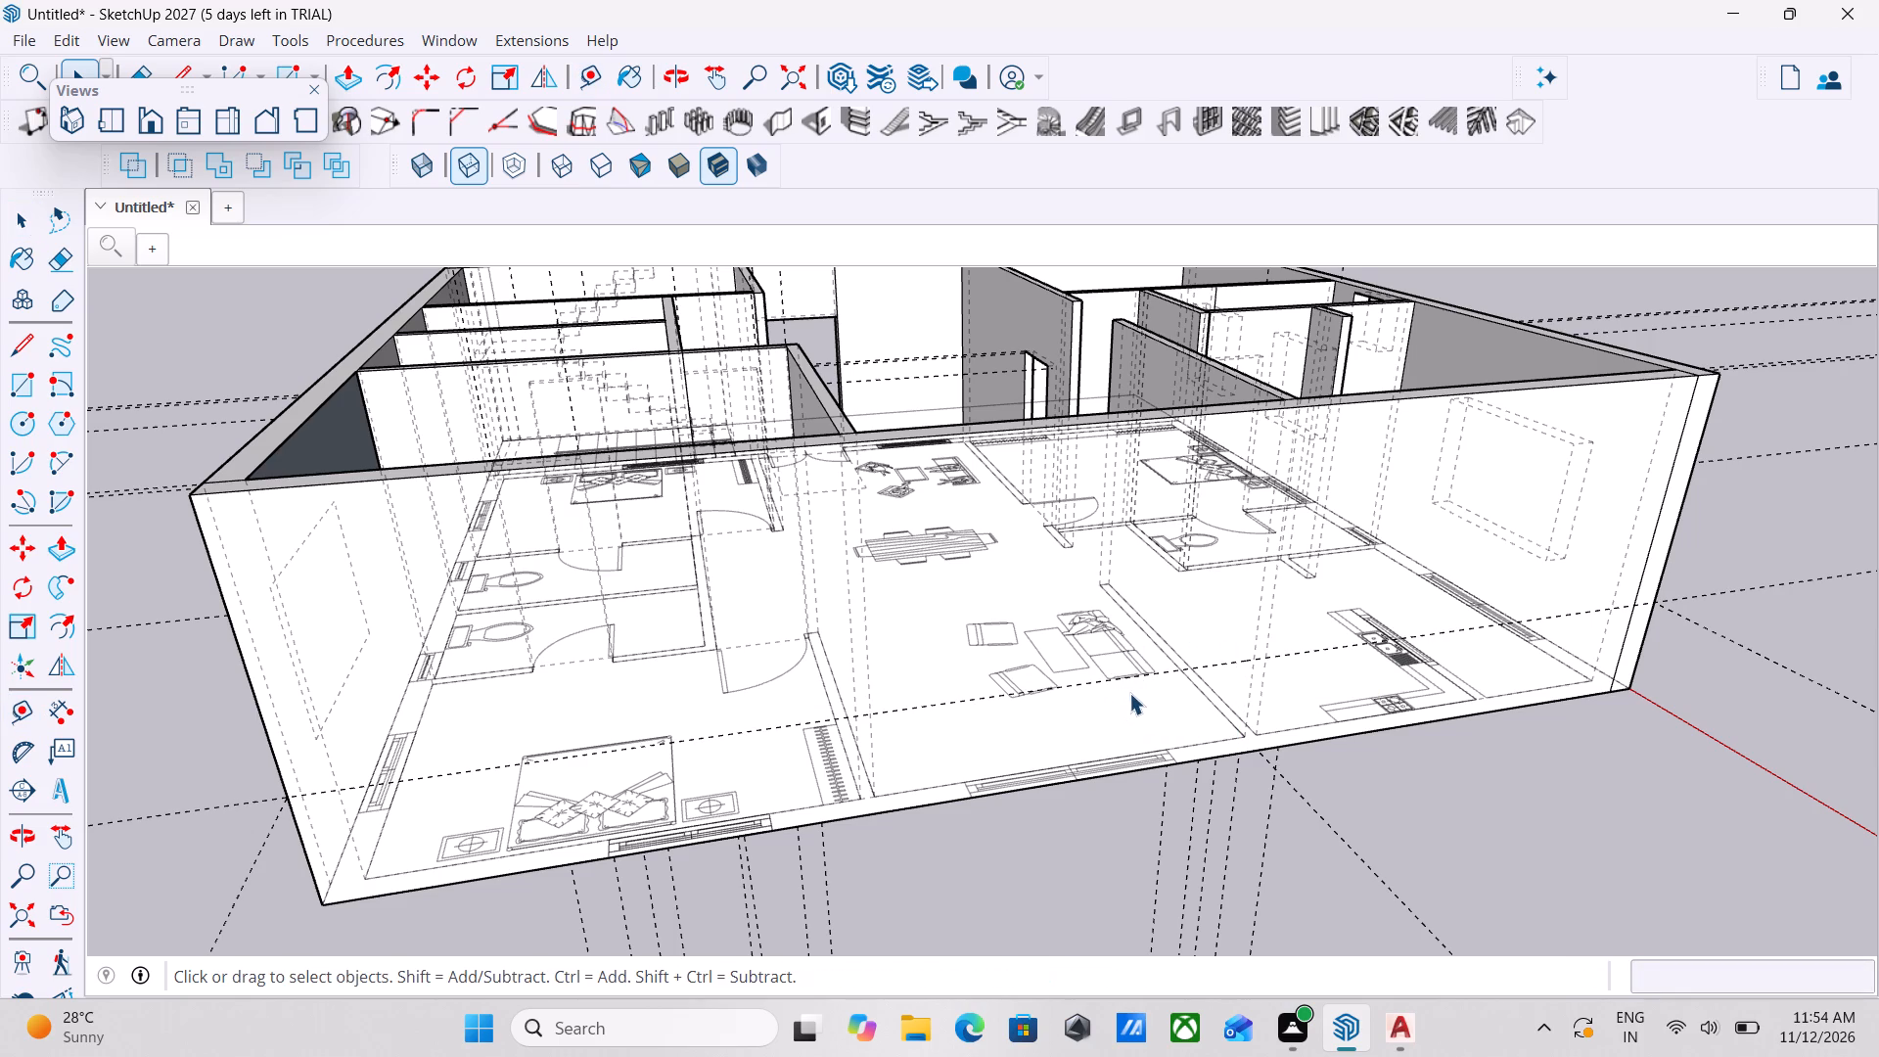
Create a 6' wide by 4' high opening in the living area's outer wall, its lower corner on the 3' guide.
click(814, 113)
scroll(454, 165, down, 6)
scroll(375, 267, down, 4)
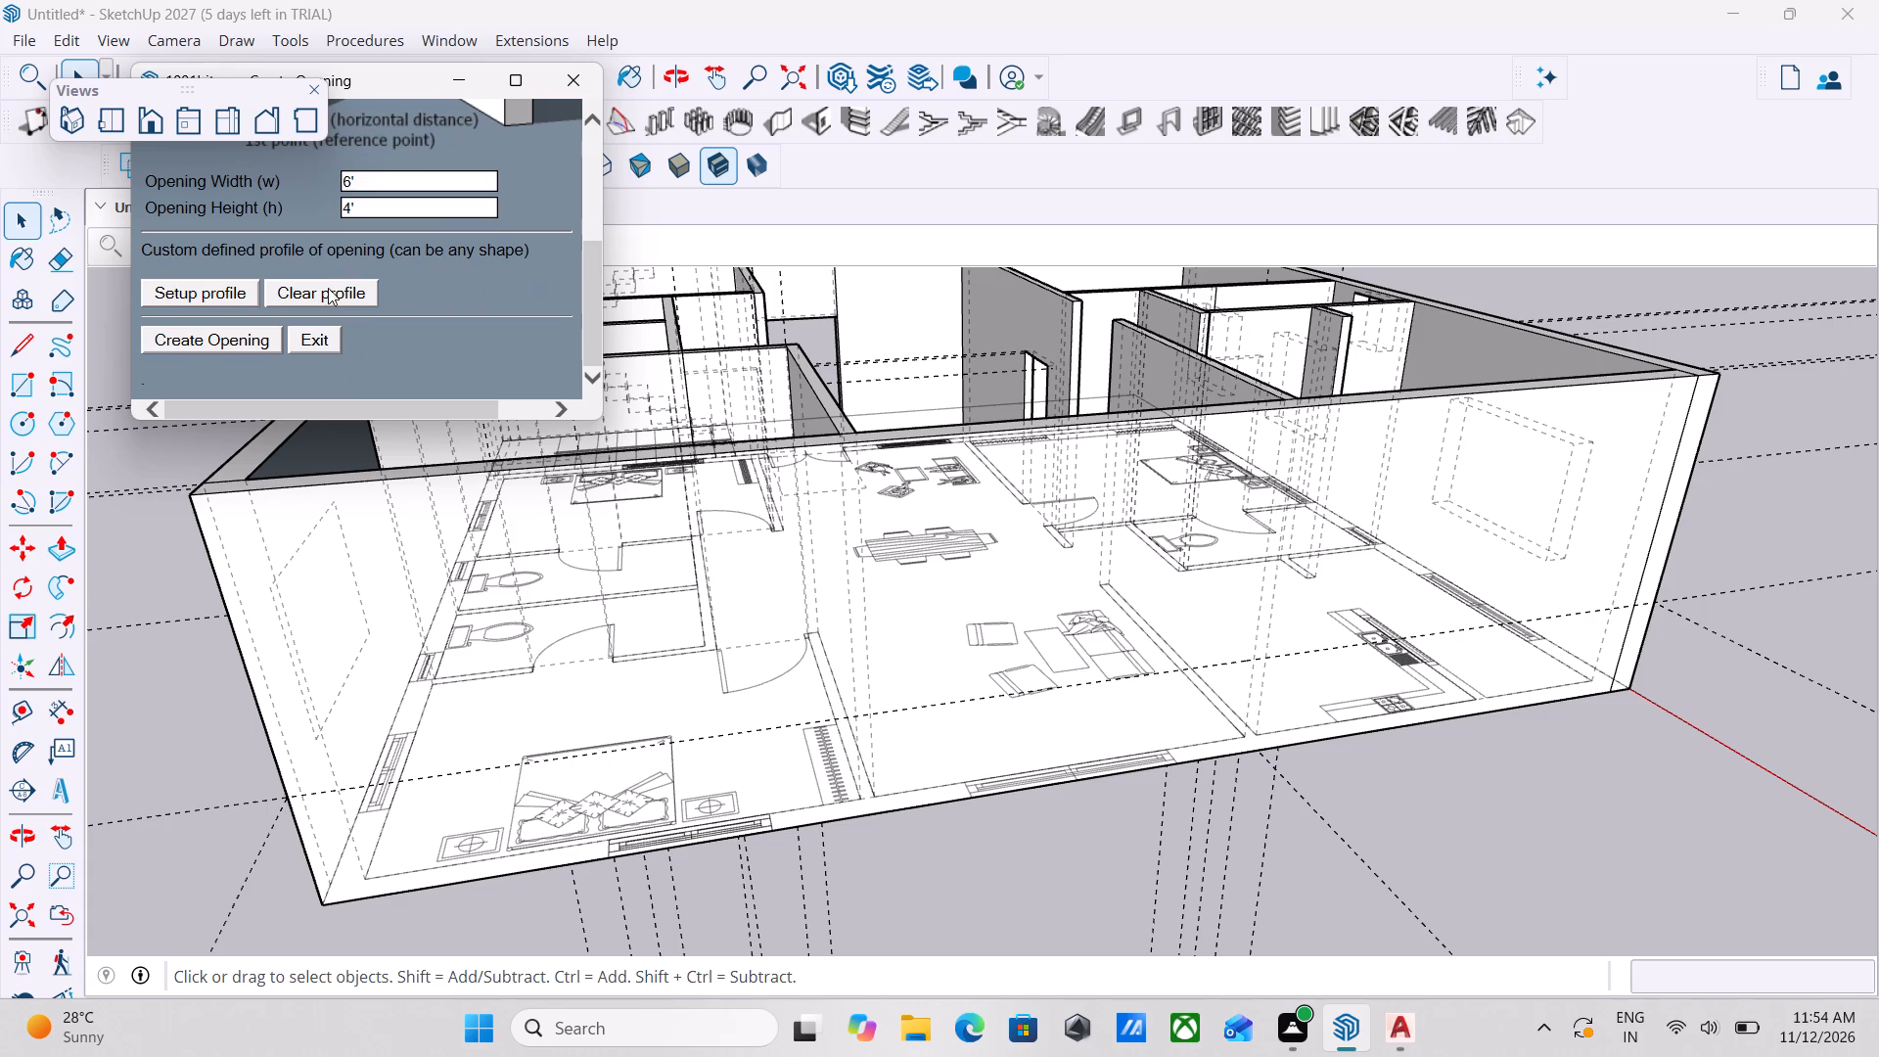
click(202, 339)
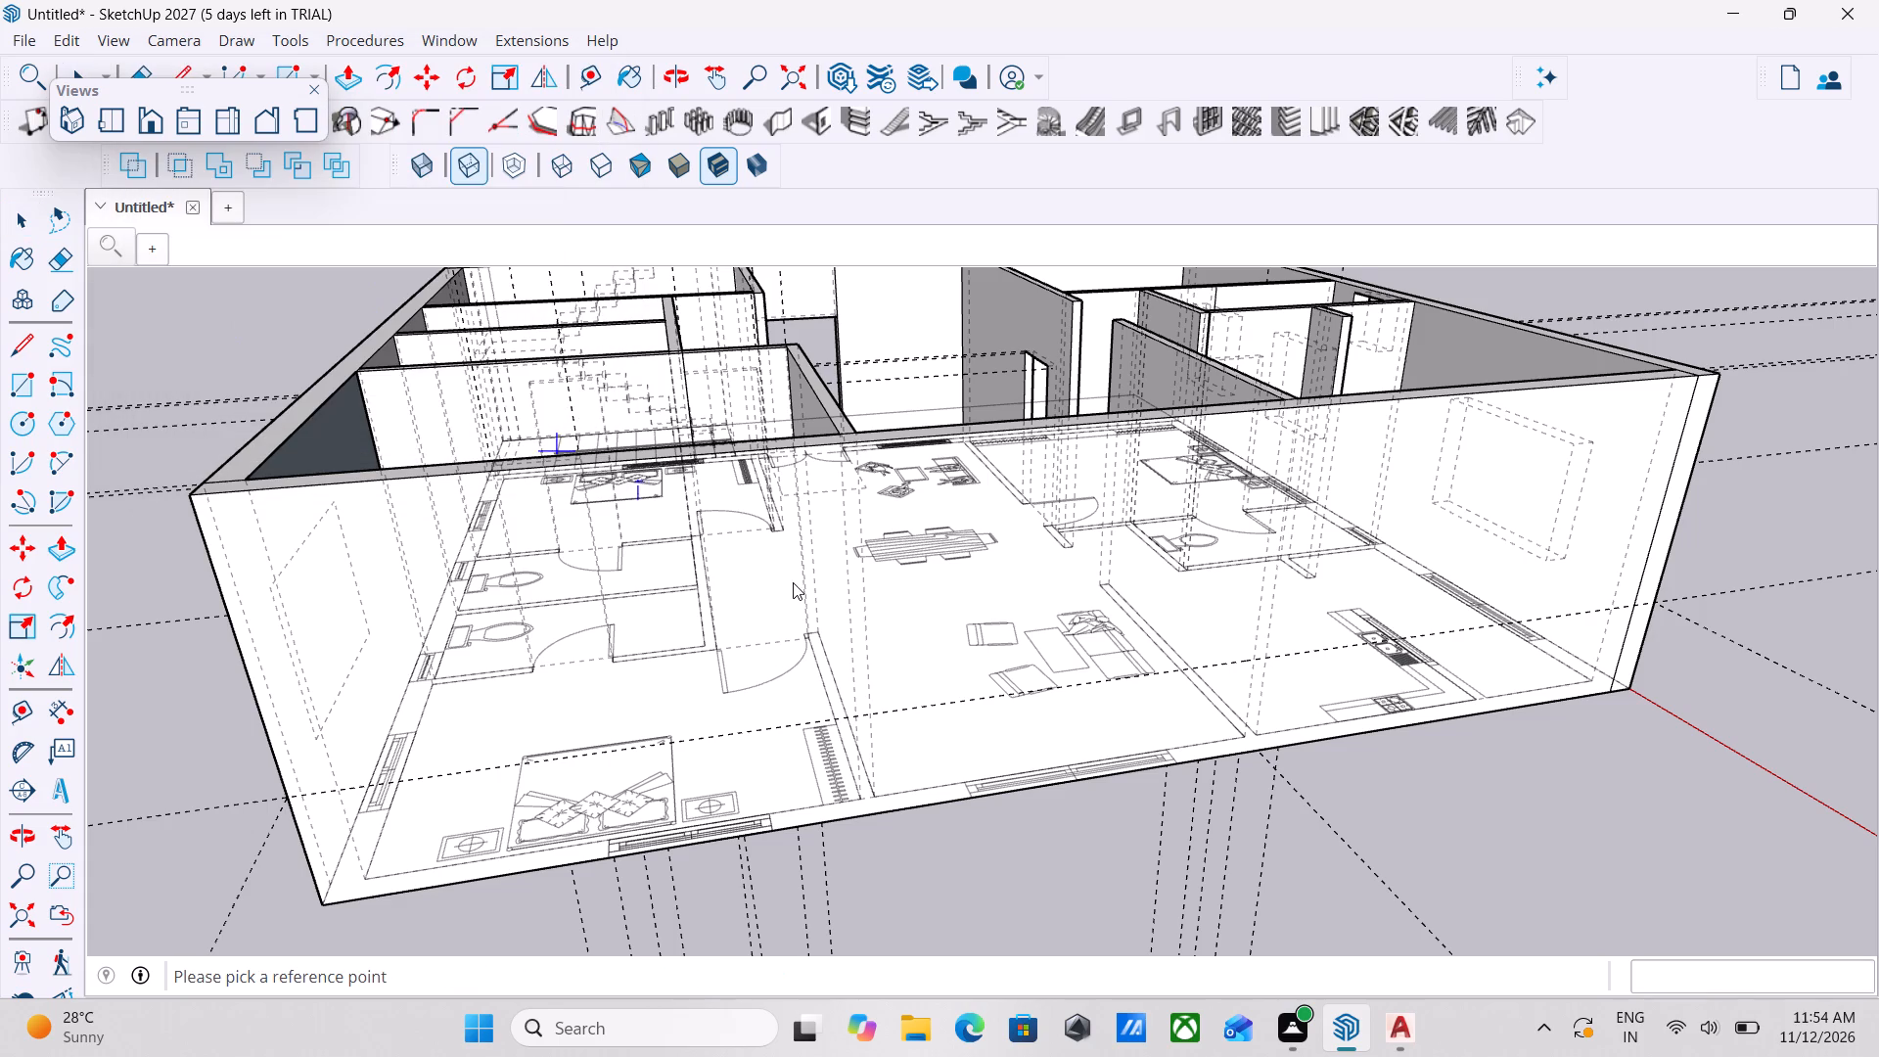
click(959, 696)
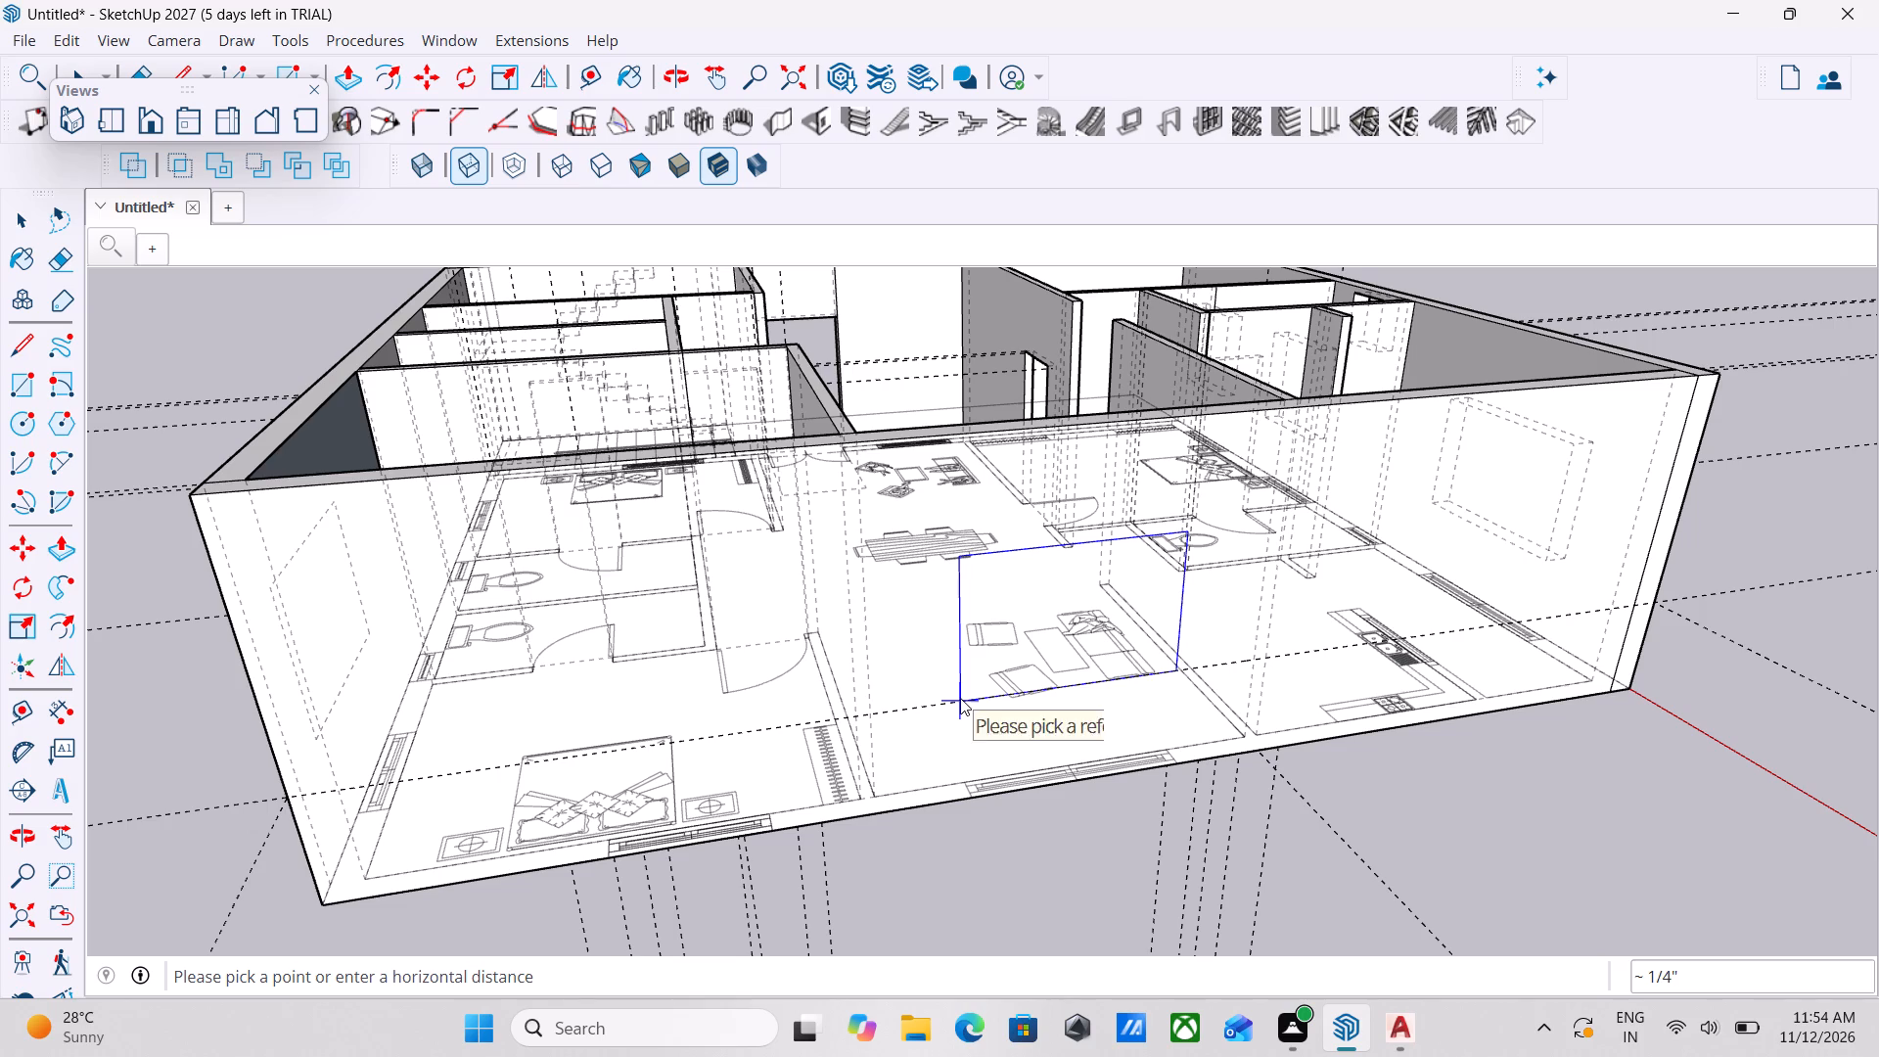
click(960, 698)
click(959, 698)
key(Escape)
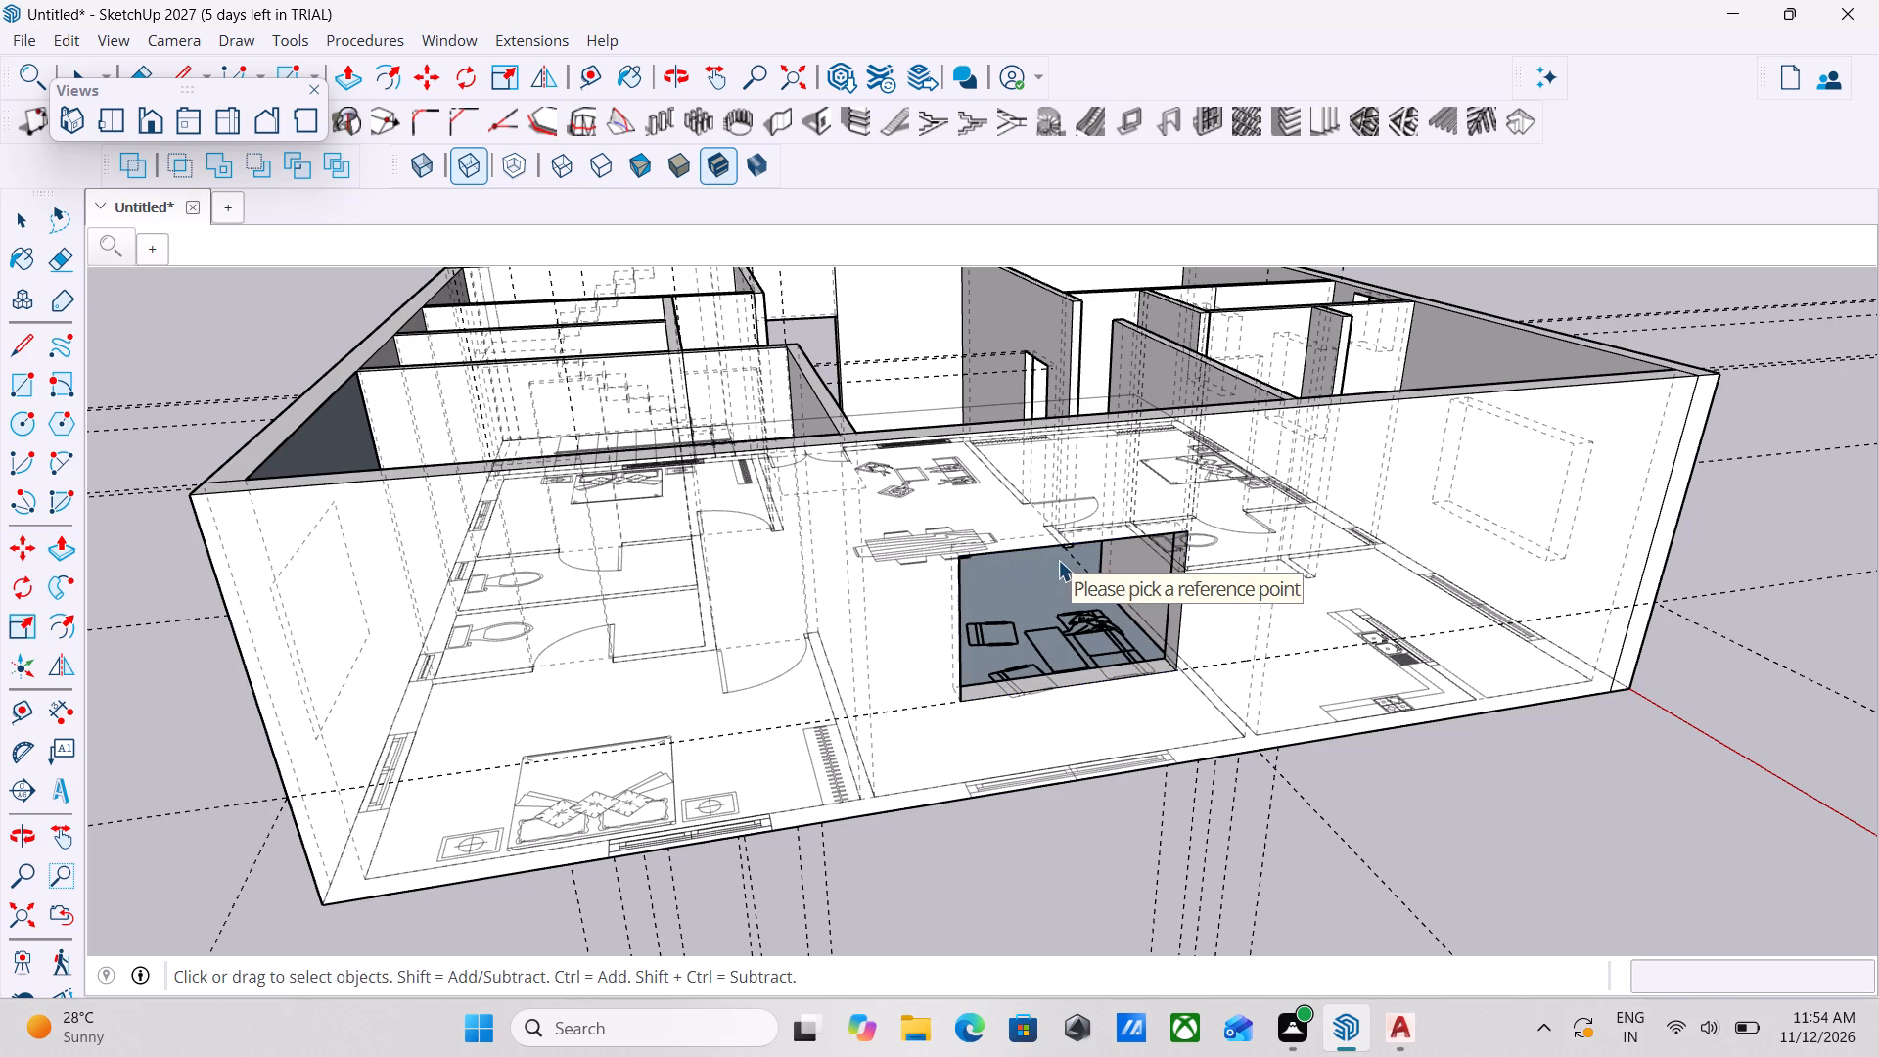
key(space)
key(space)
Set the Create Opening size to 2' wide and 2' high for a window in the bathrooms' outer wall.
scroll(1098, 581, down, 3)
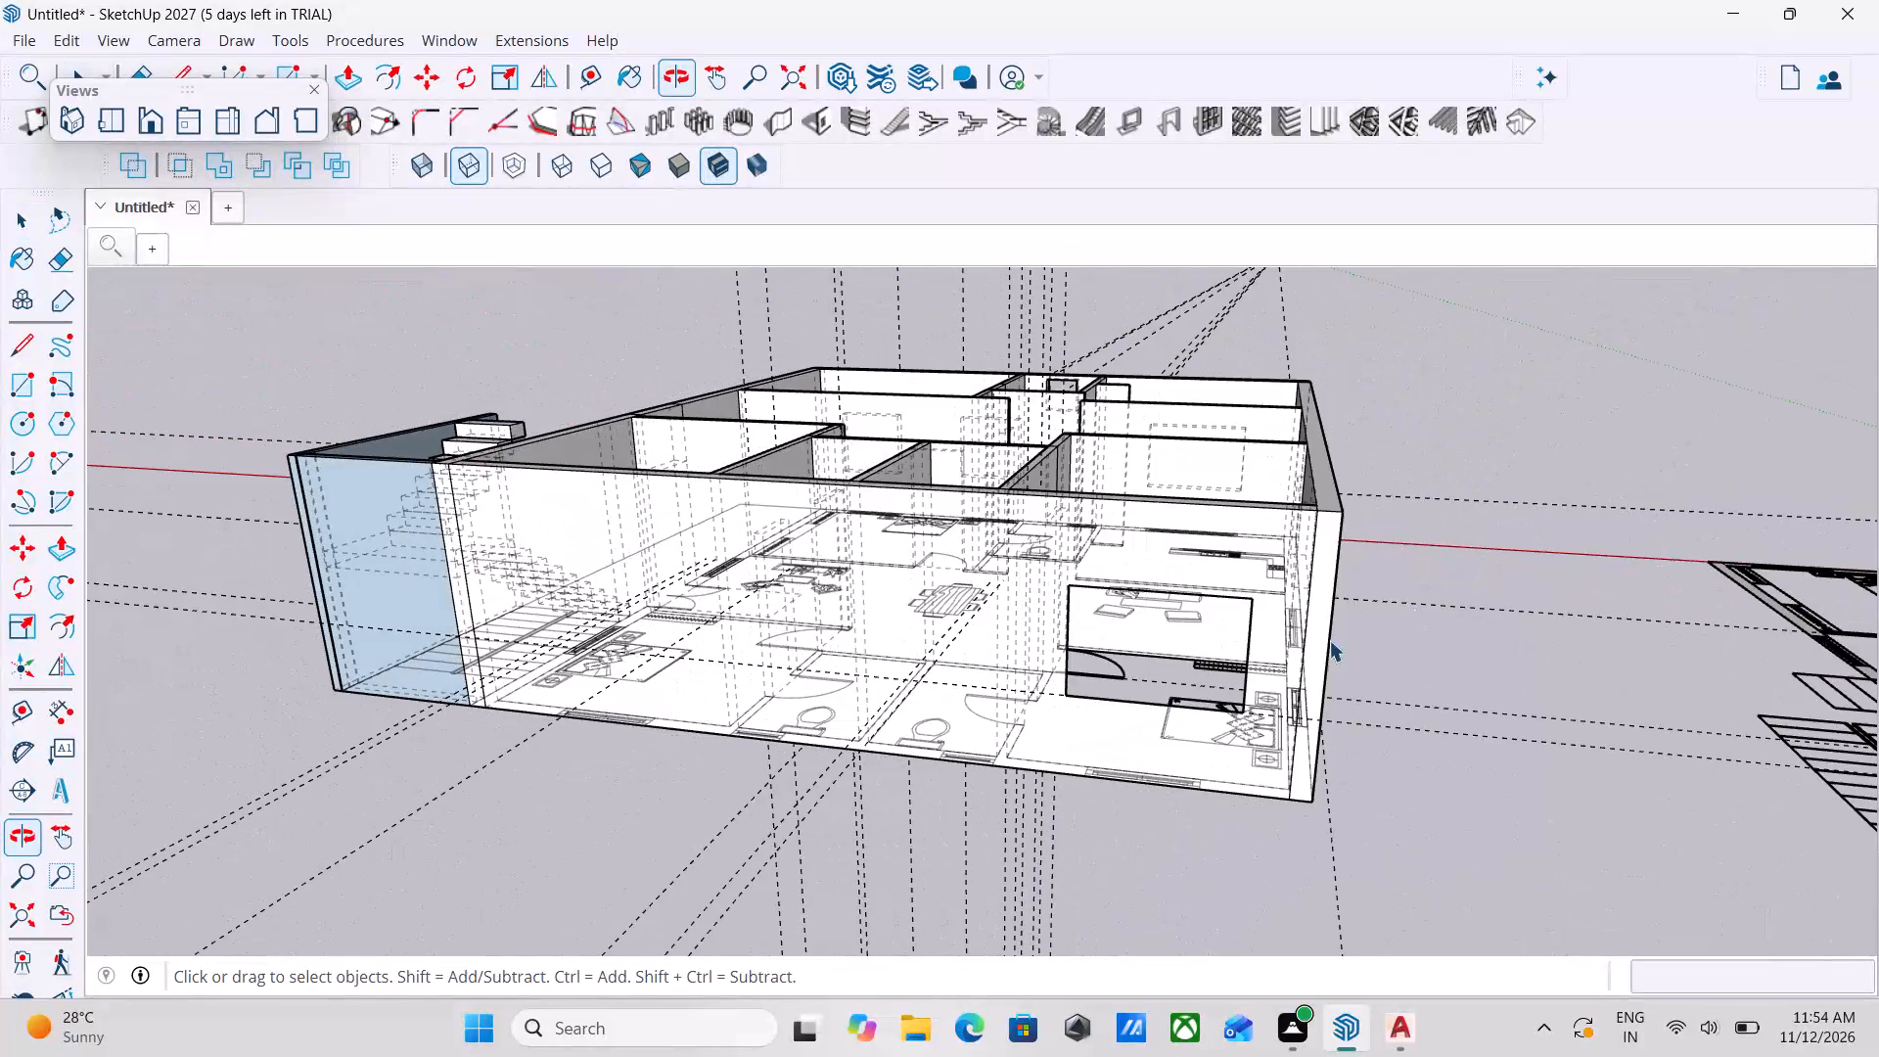
middle_drag(1140, 666, 1137, 768)
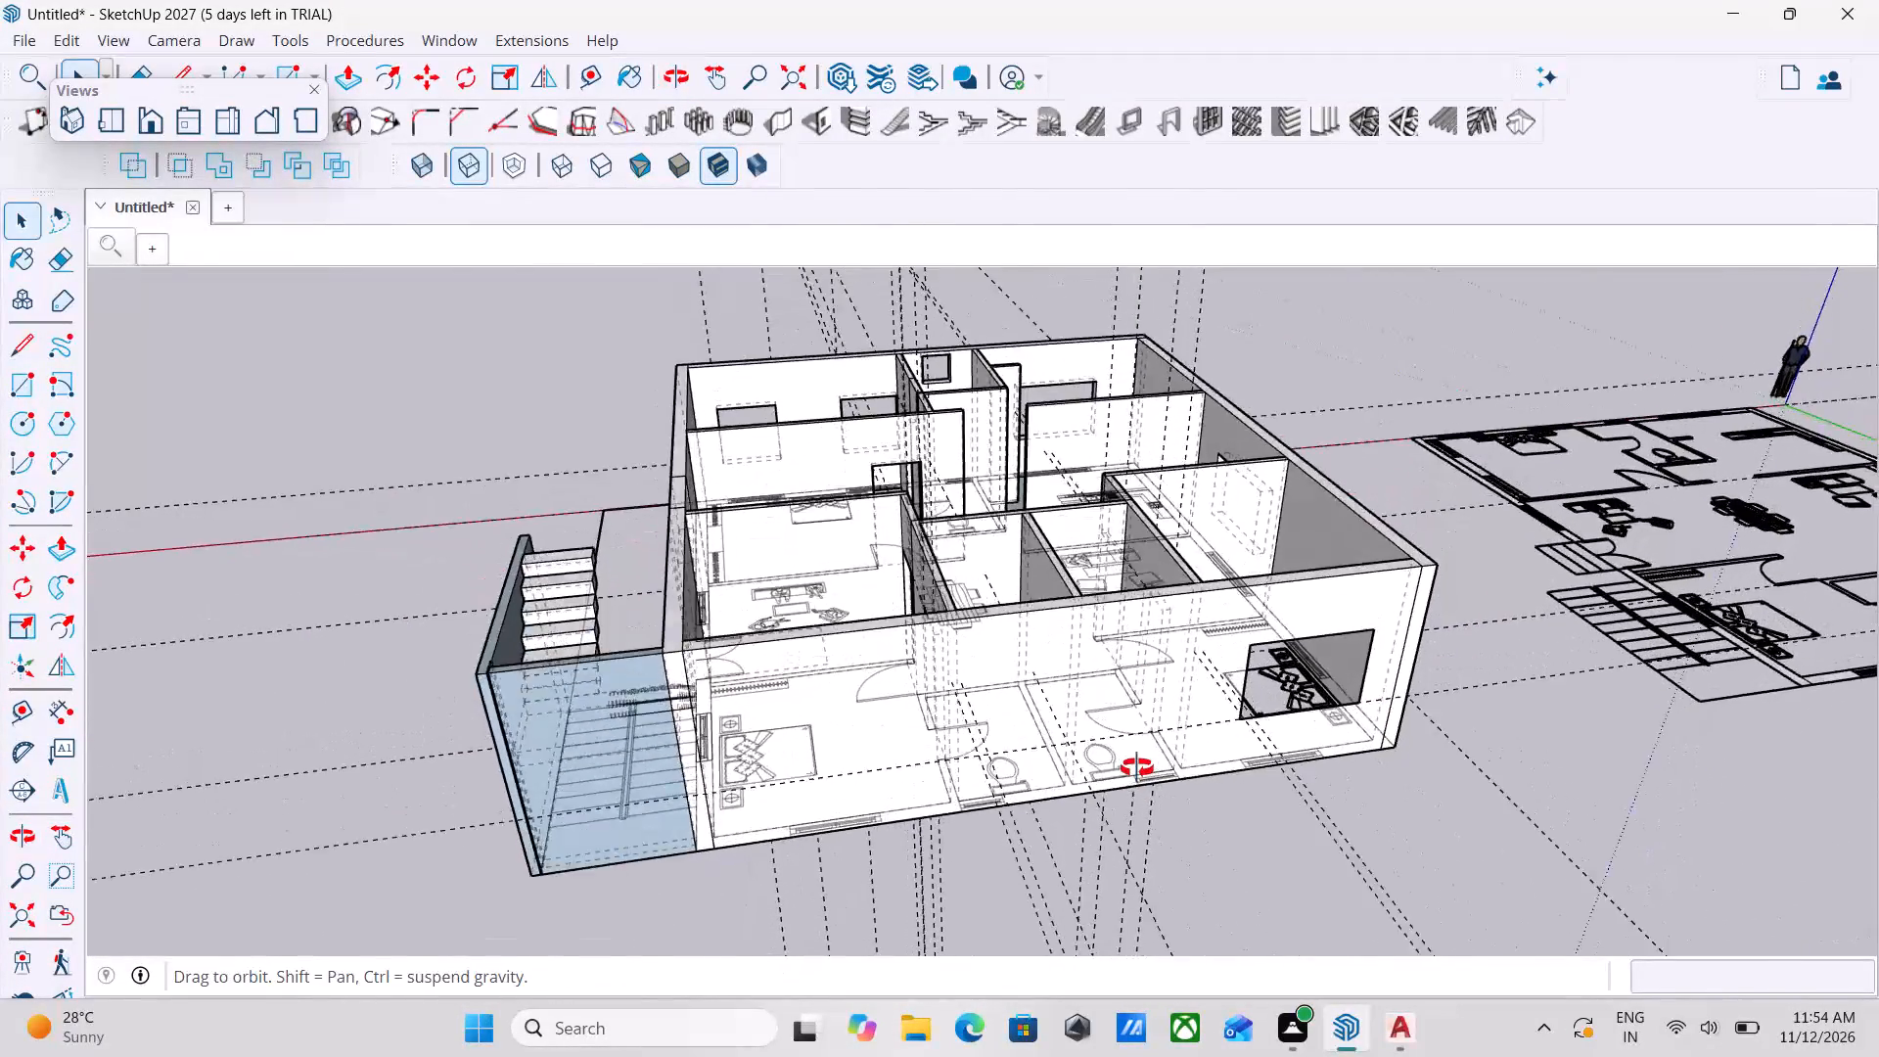
middle_drag(1137, 768, 1207, 693)
middle_drag(1219, 692, 1169, 701)
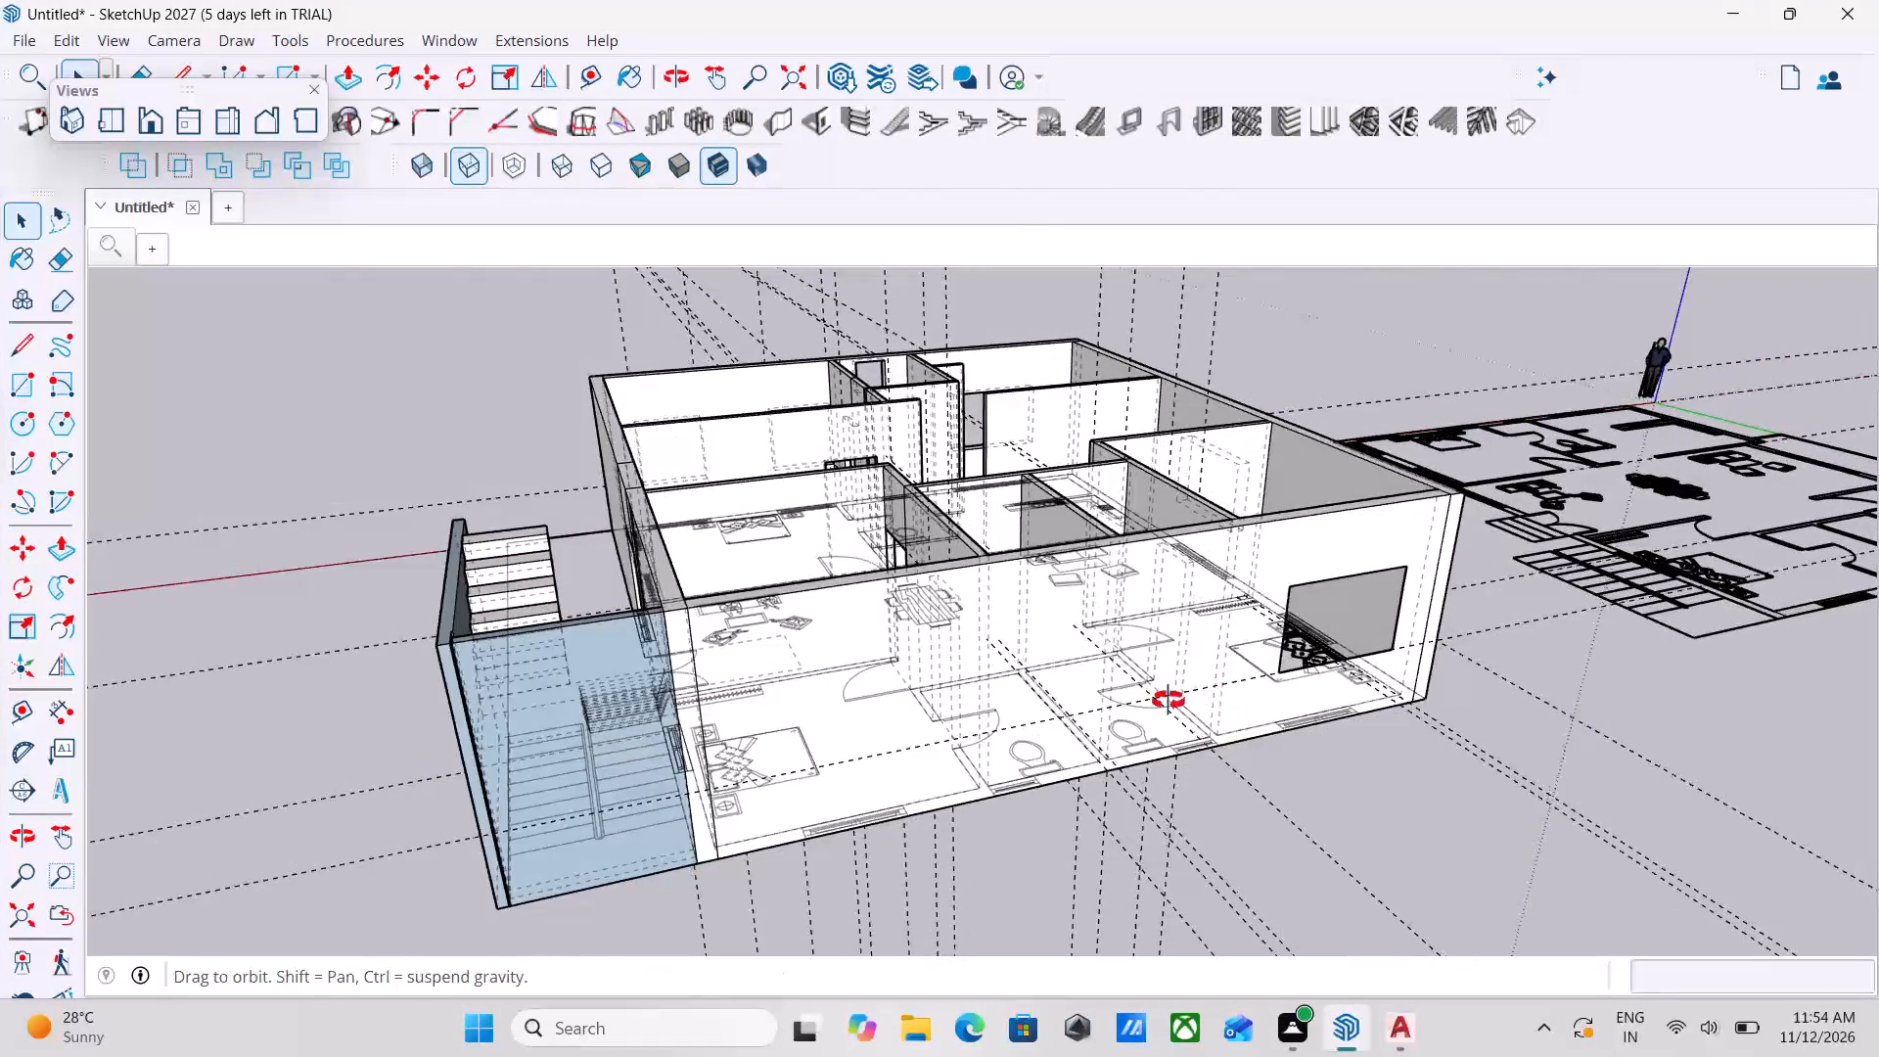
middle_drag(1169, 701, 1227, 671)
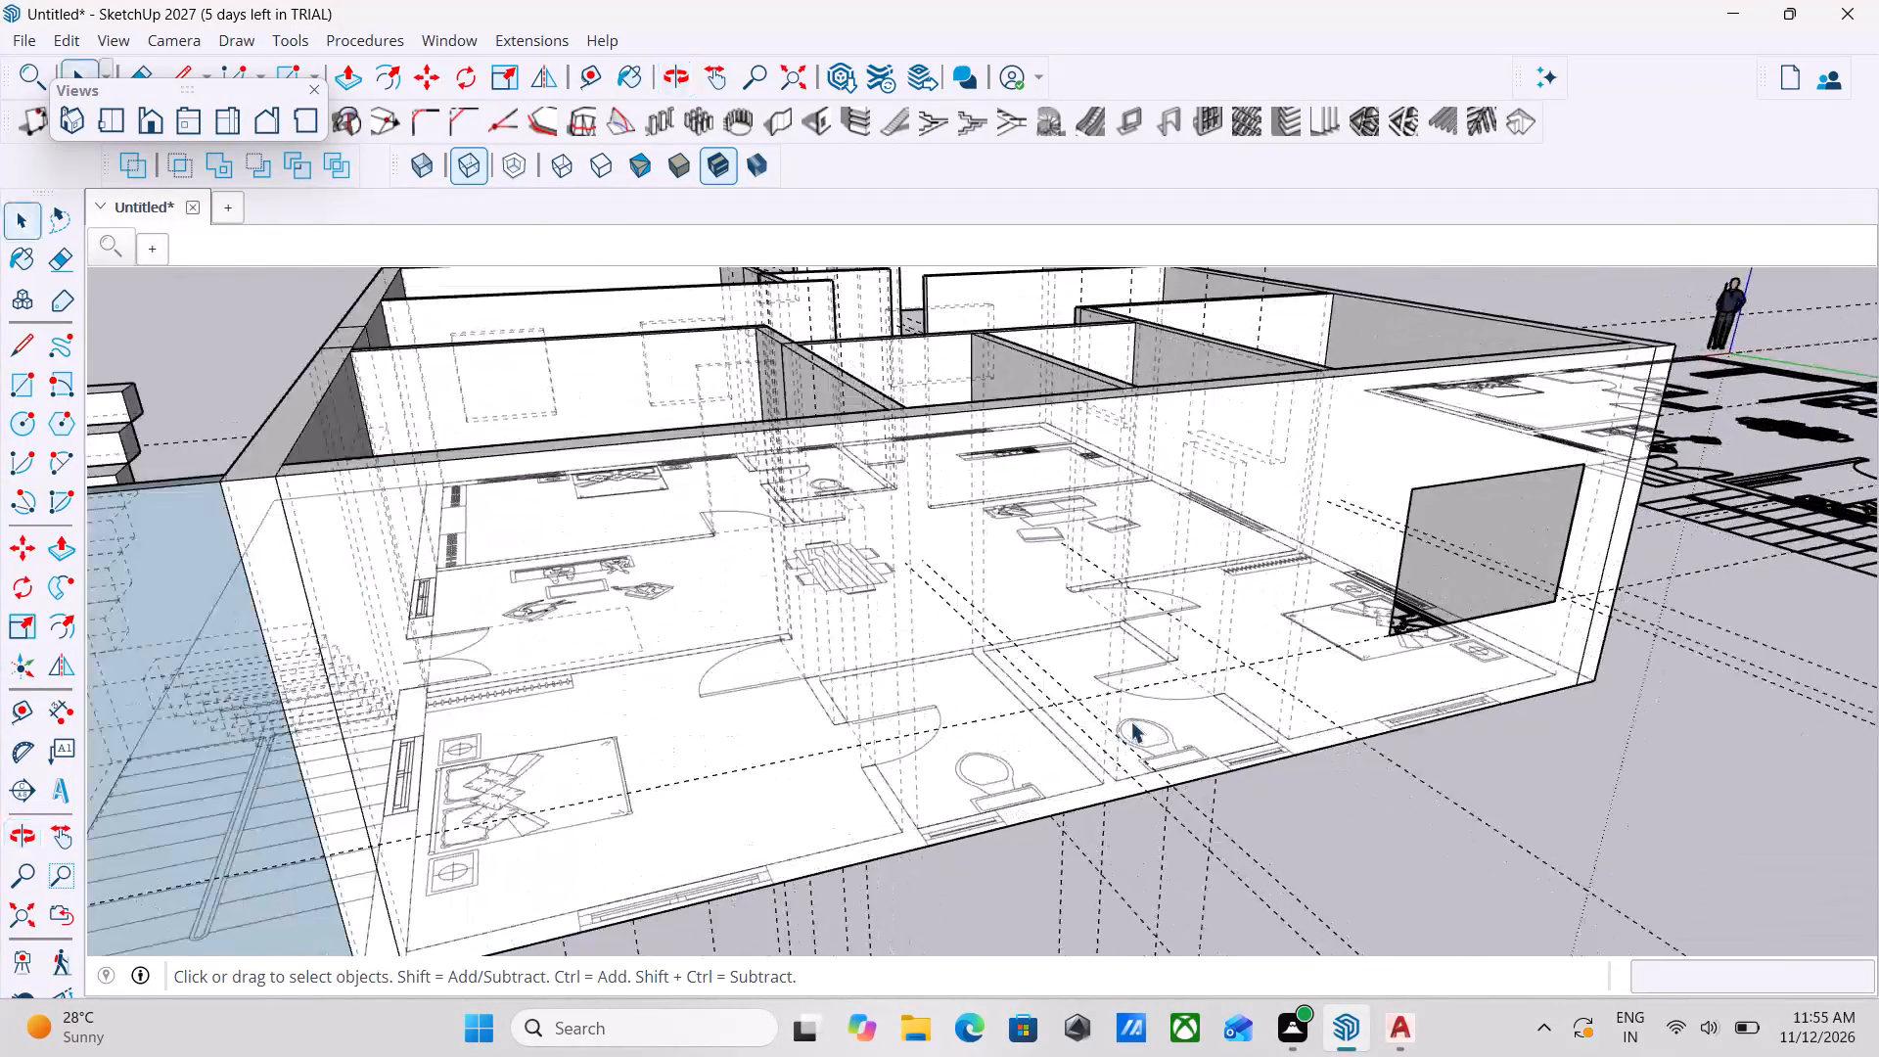
scroll(1146, 721, down, 5)
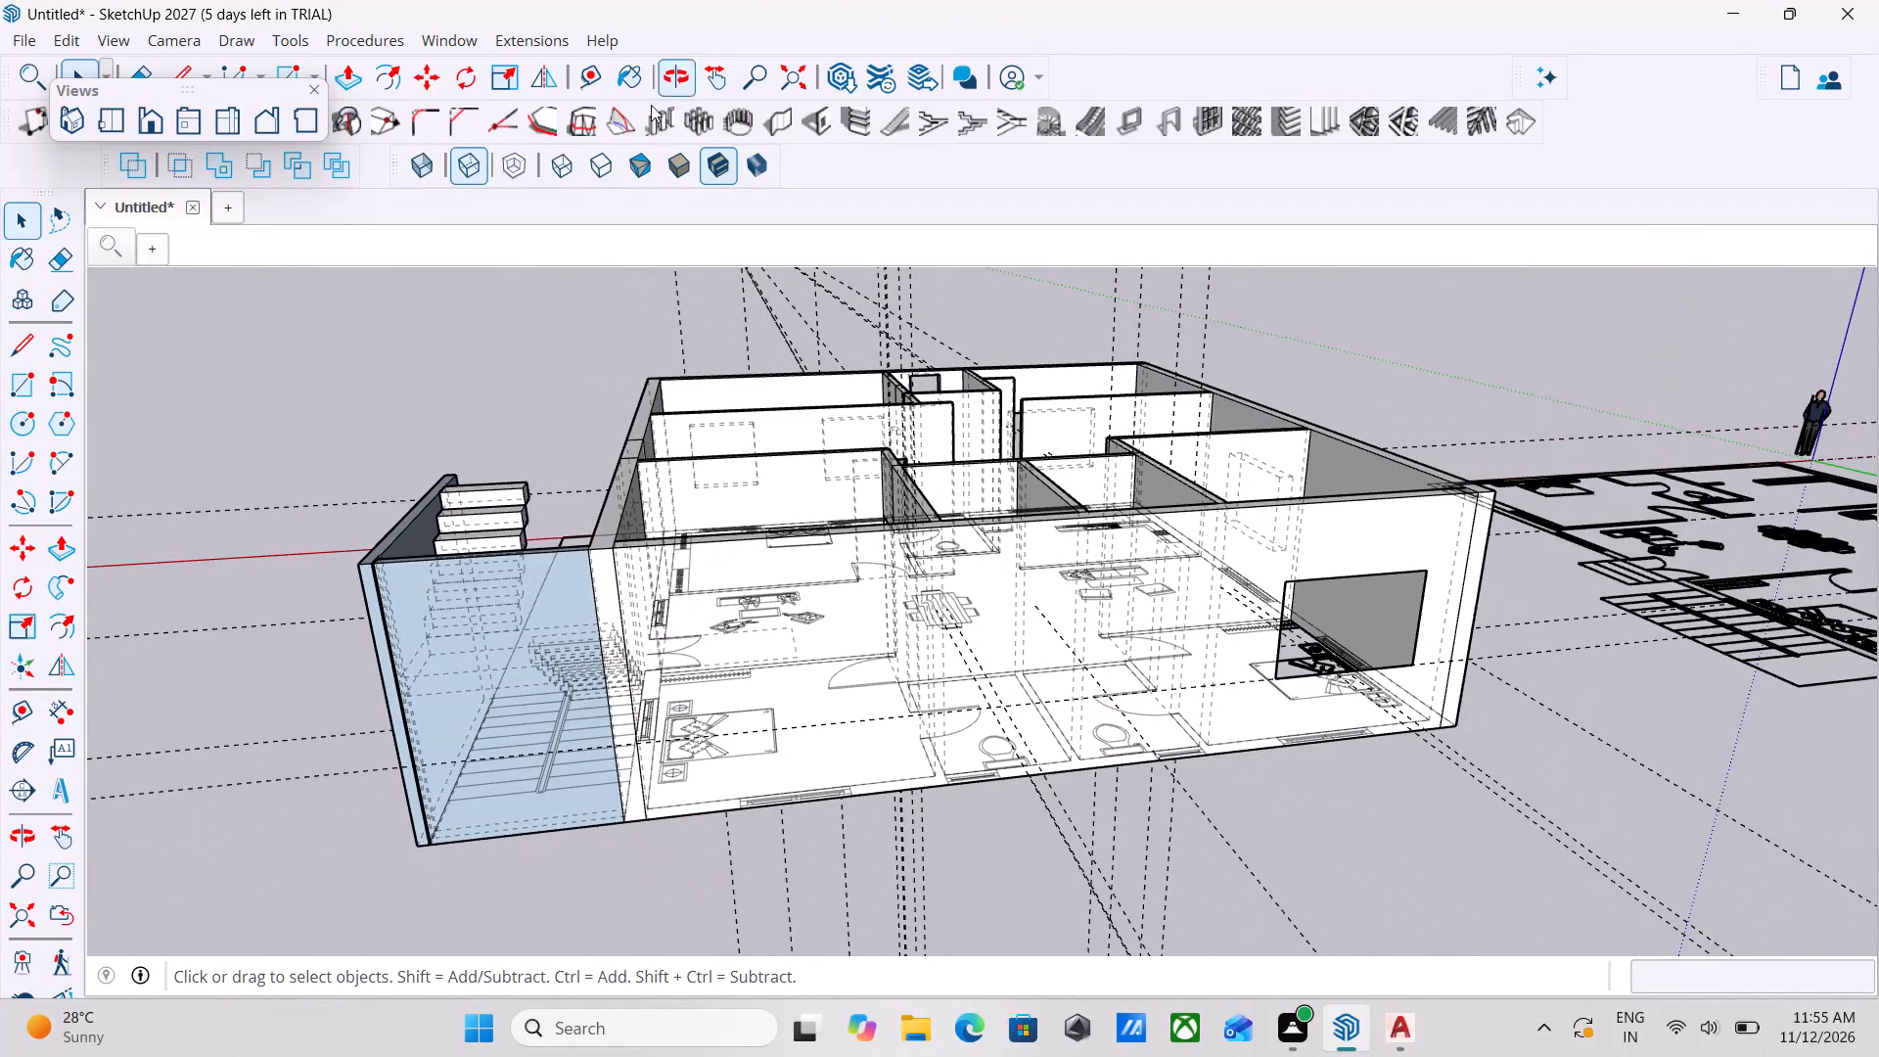
click(818, 112)
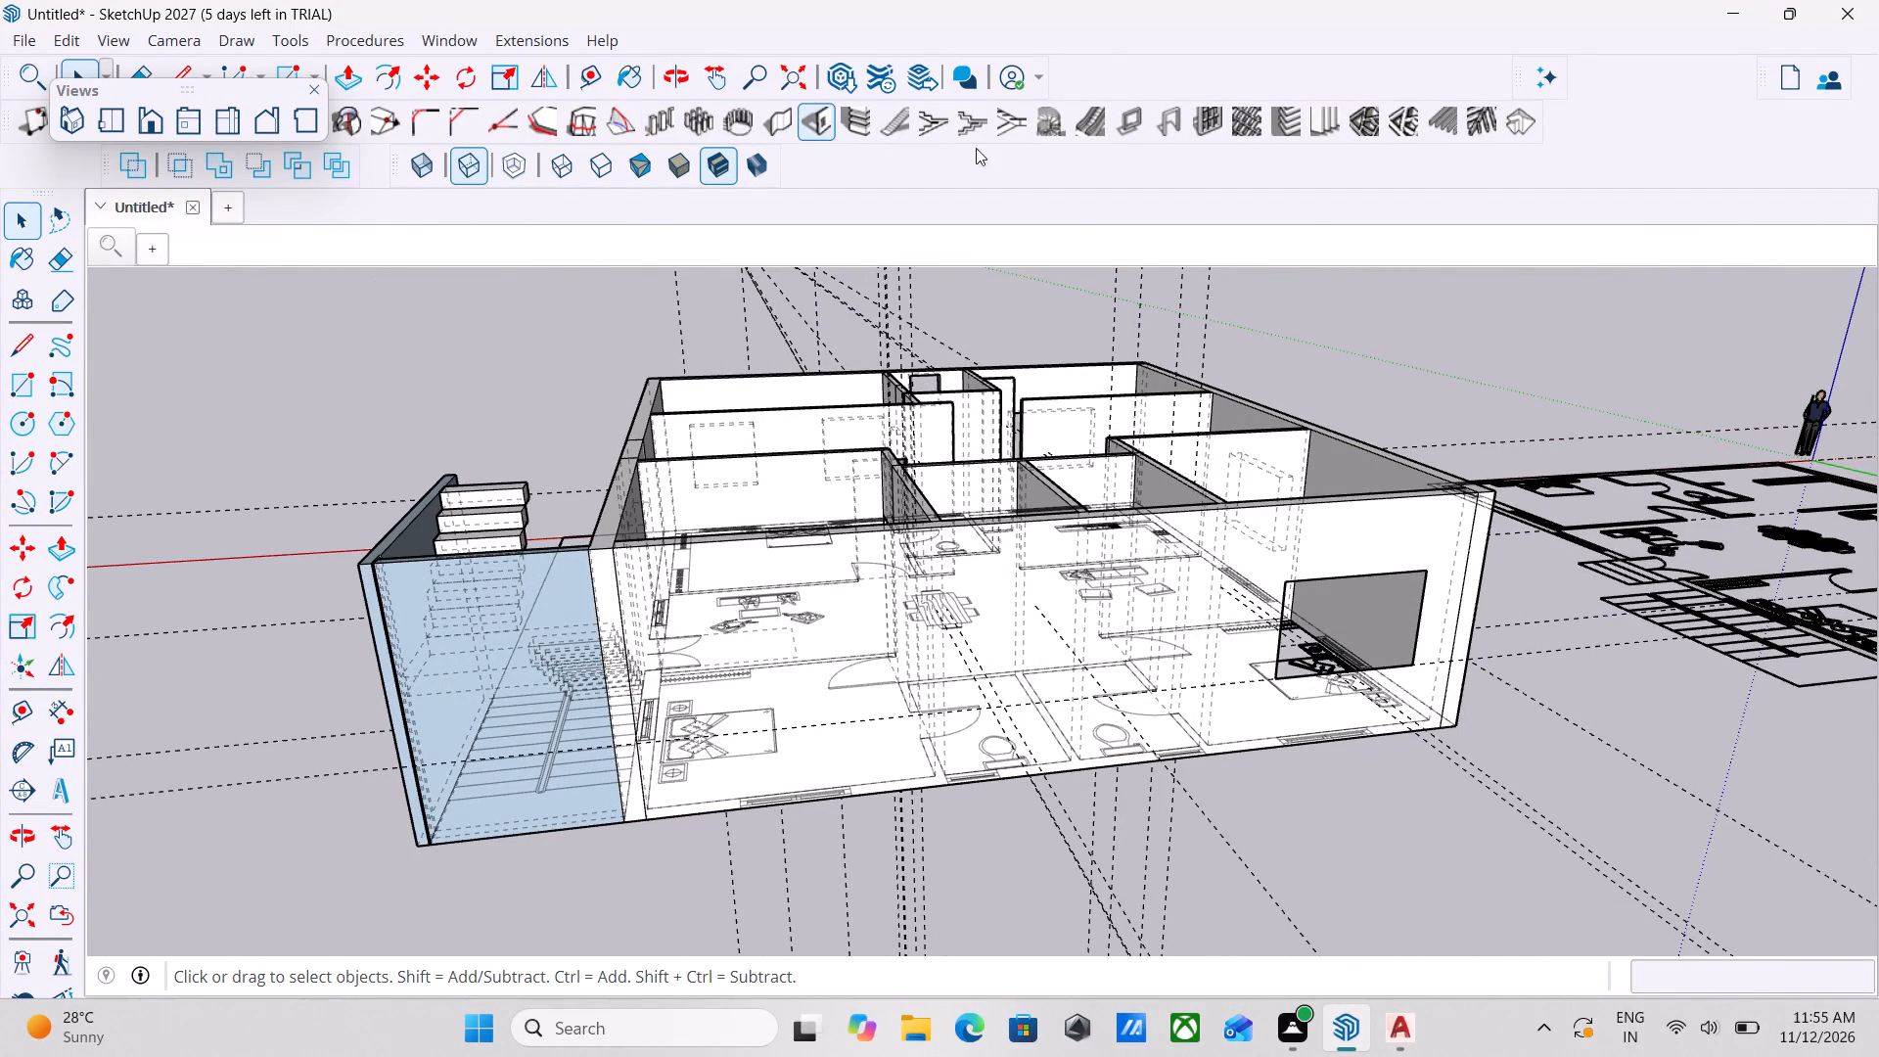
scroll(399, 365, down, 3)
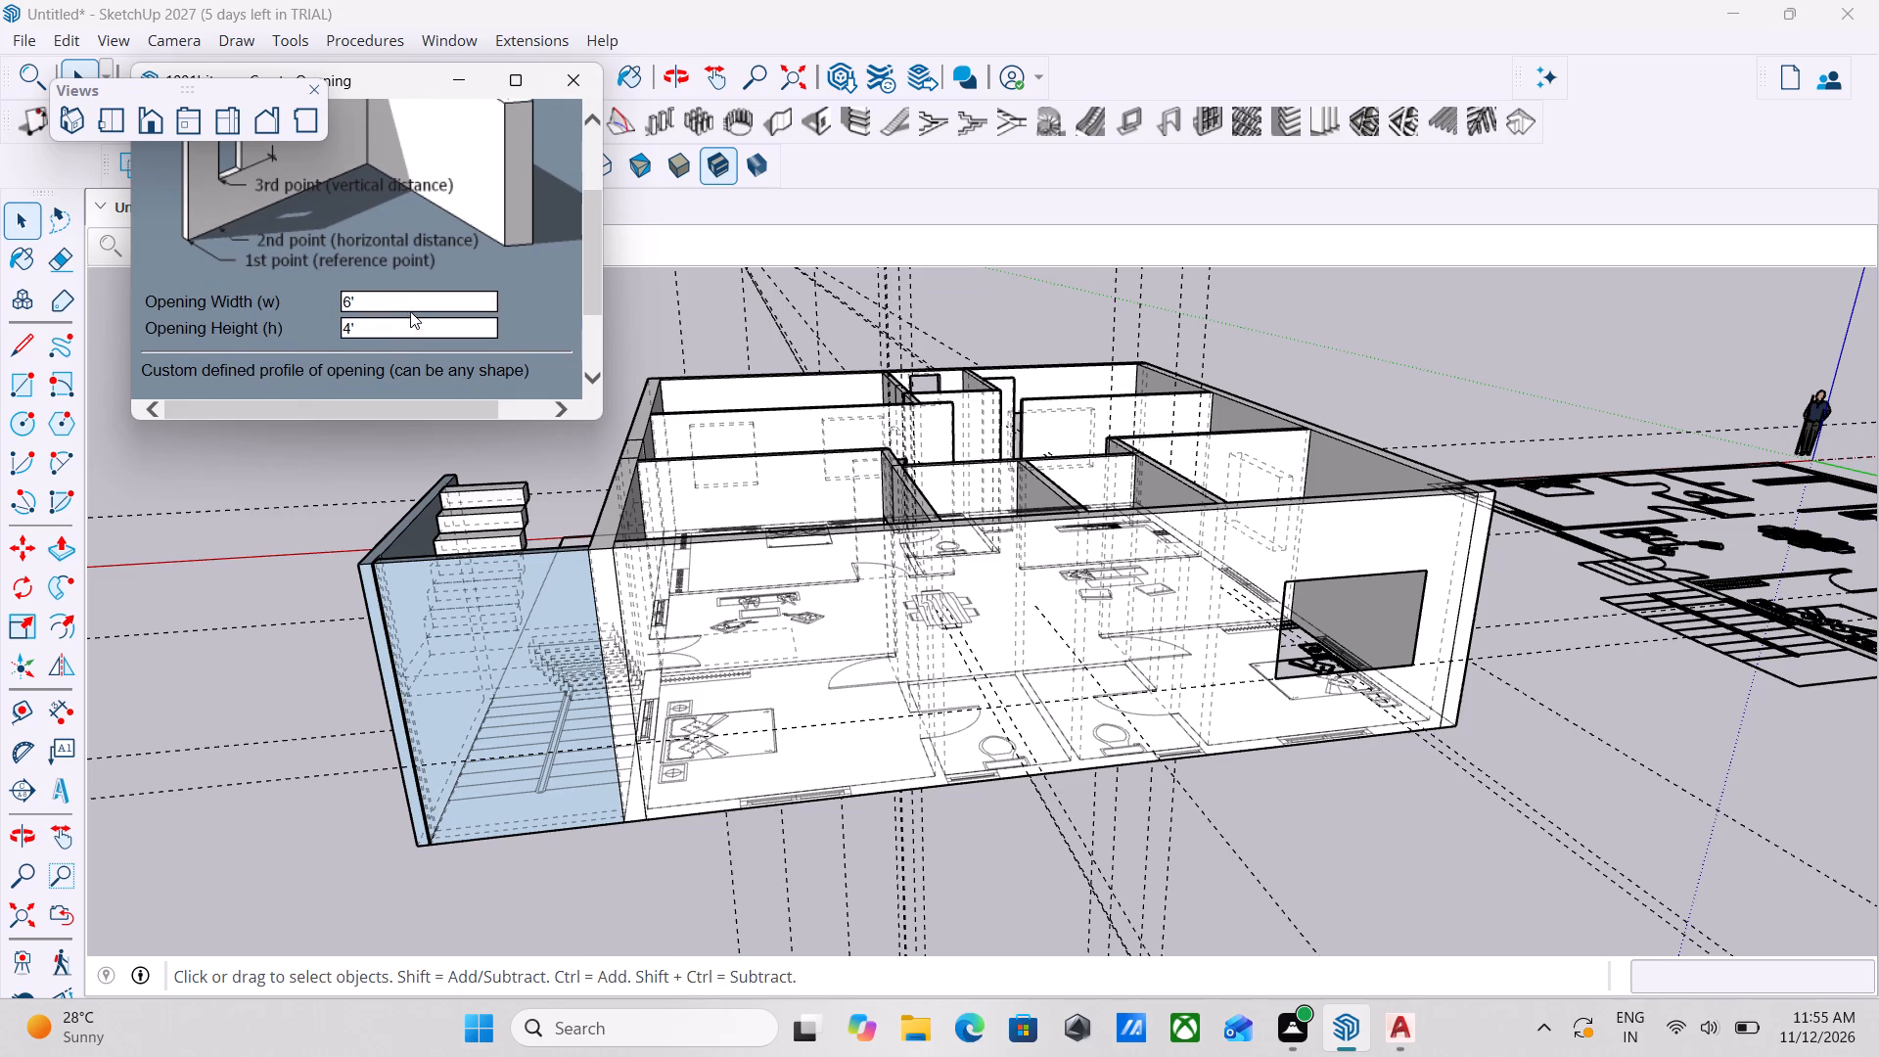
click(421, 301)
text(2')
click(373, 326)
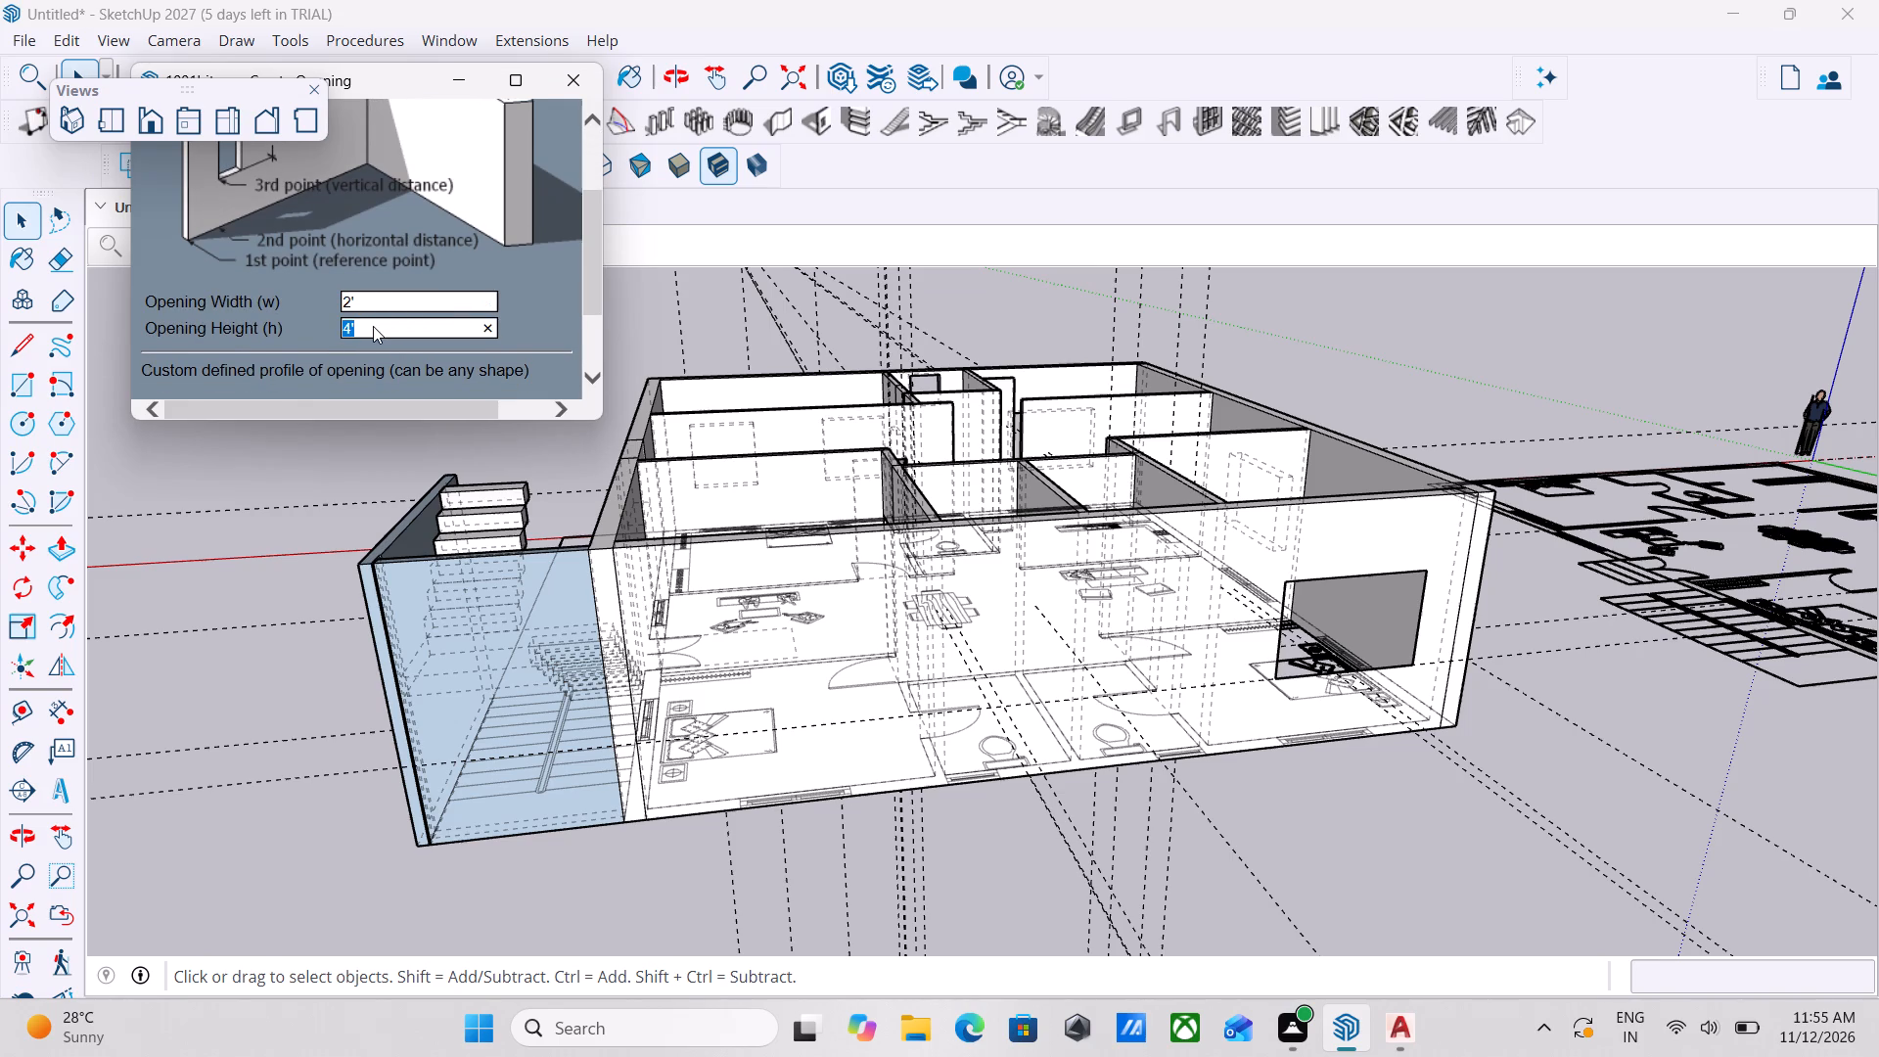
key(2)
key(apostrophe)
scroll(395, 326, down, 6)
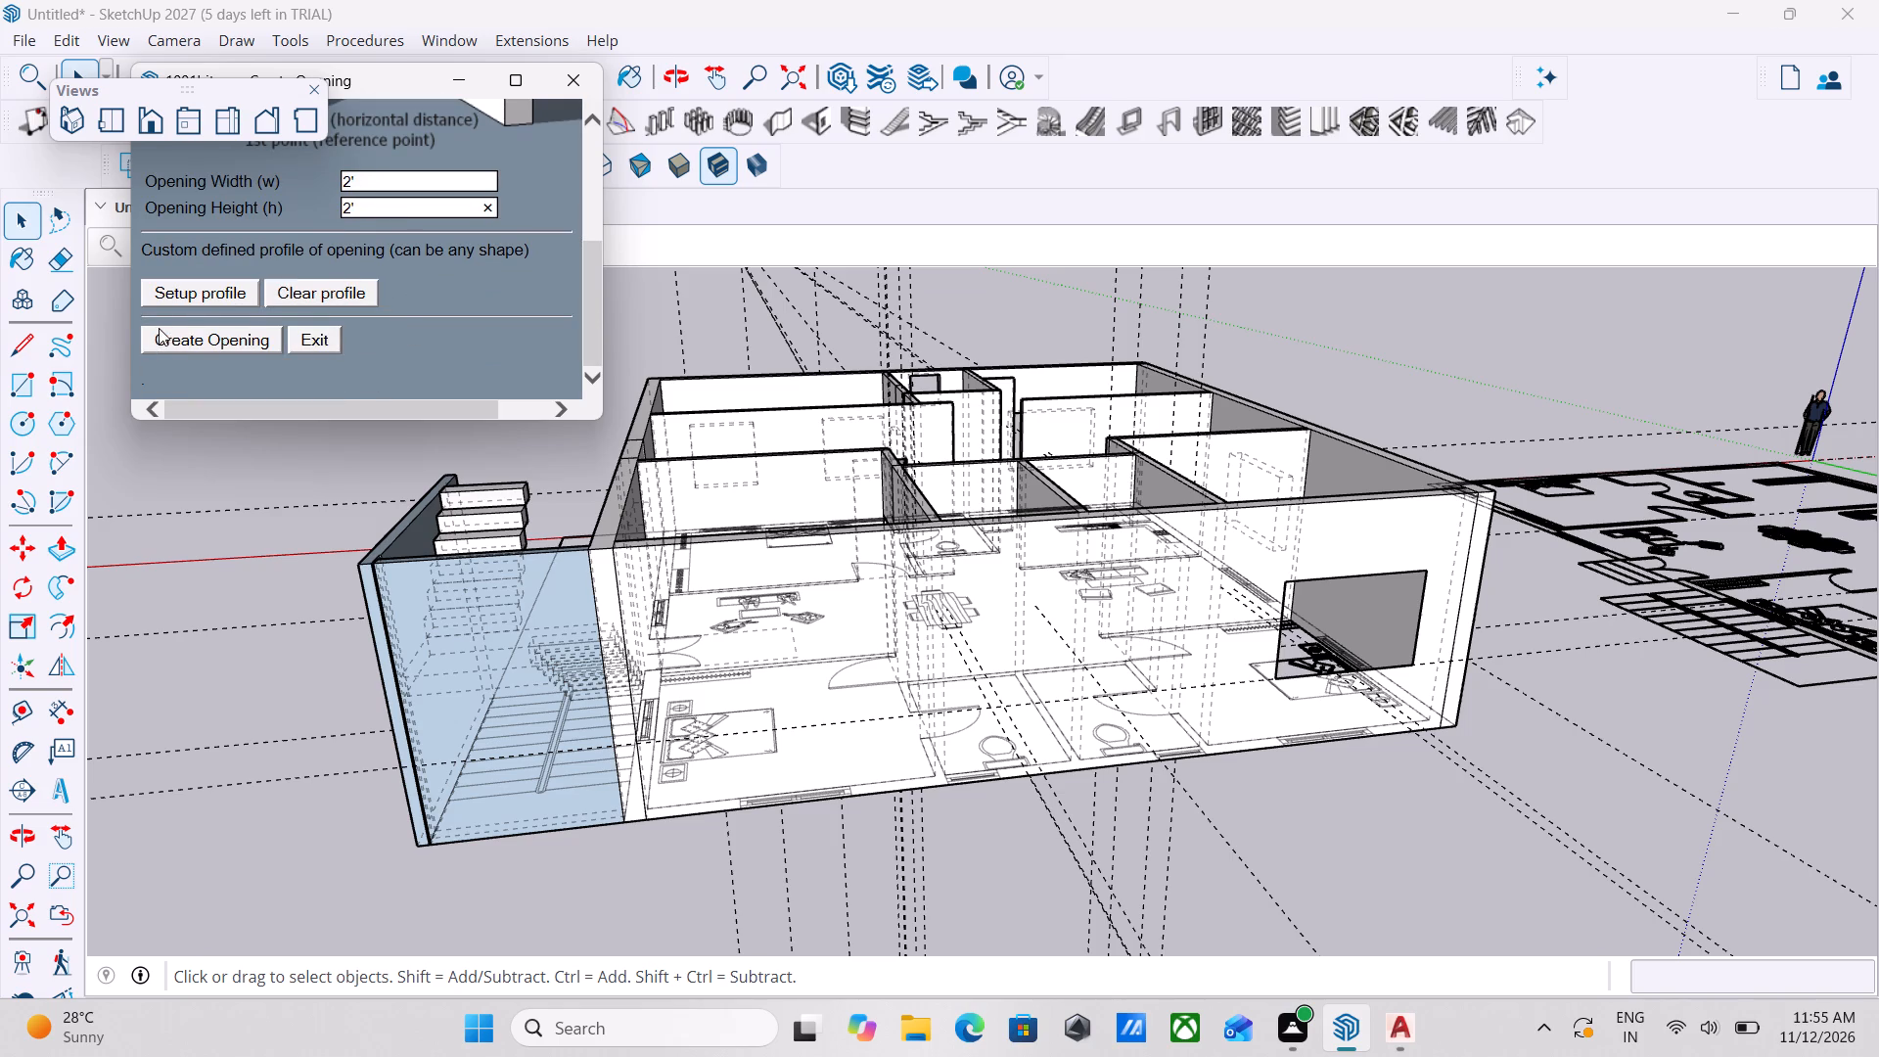
click(160, 332)
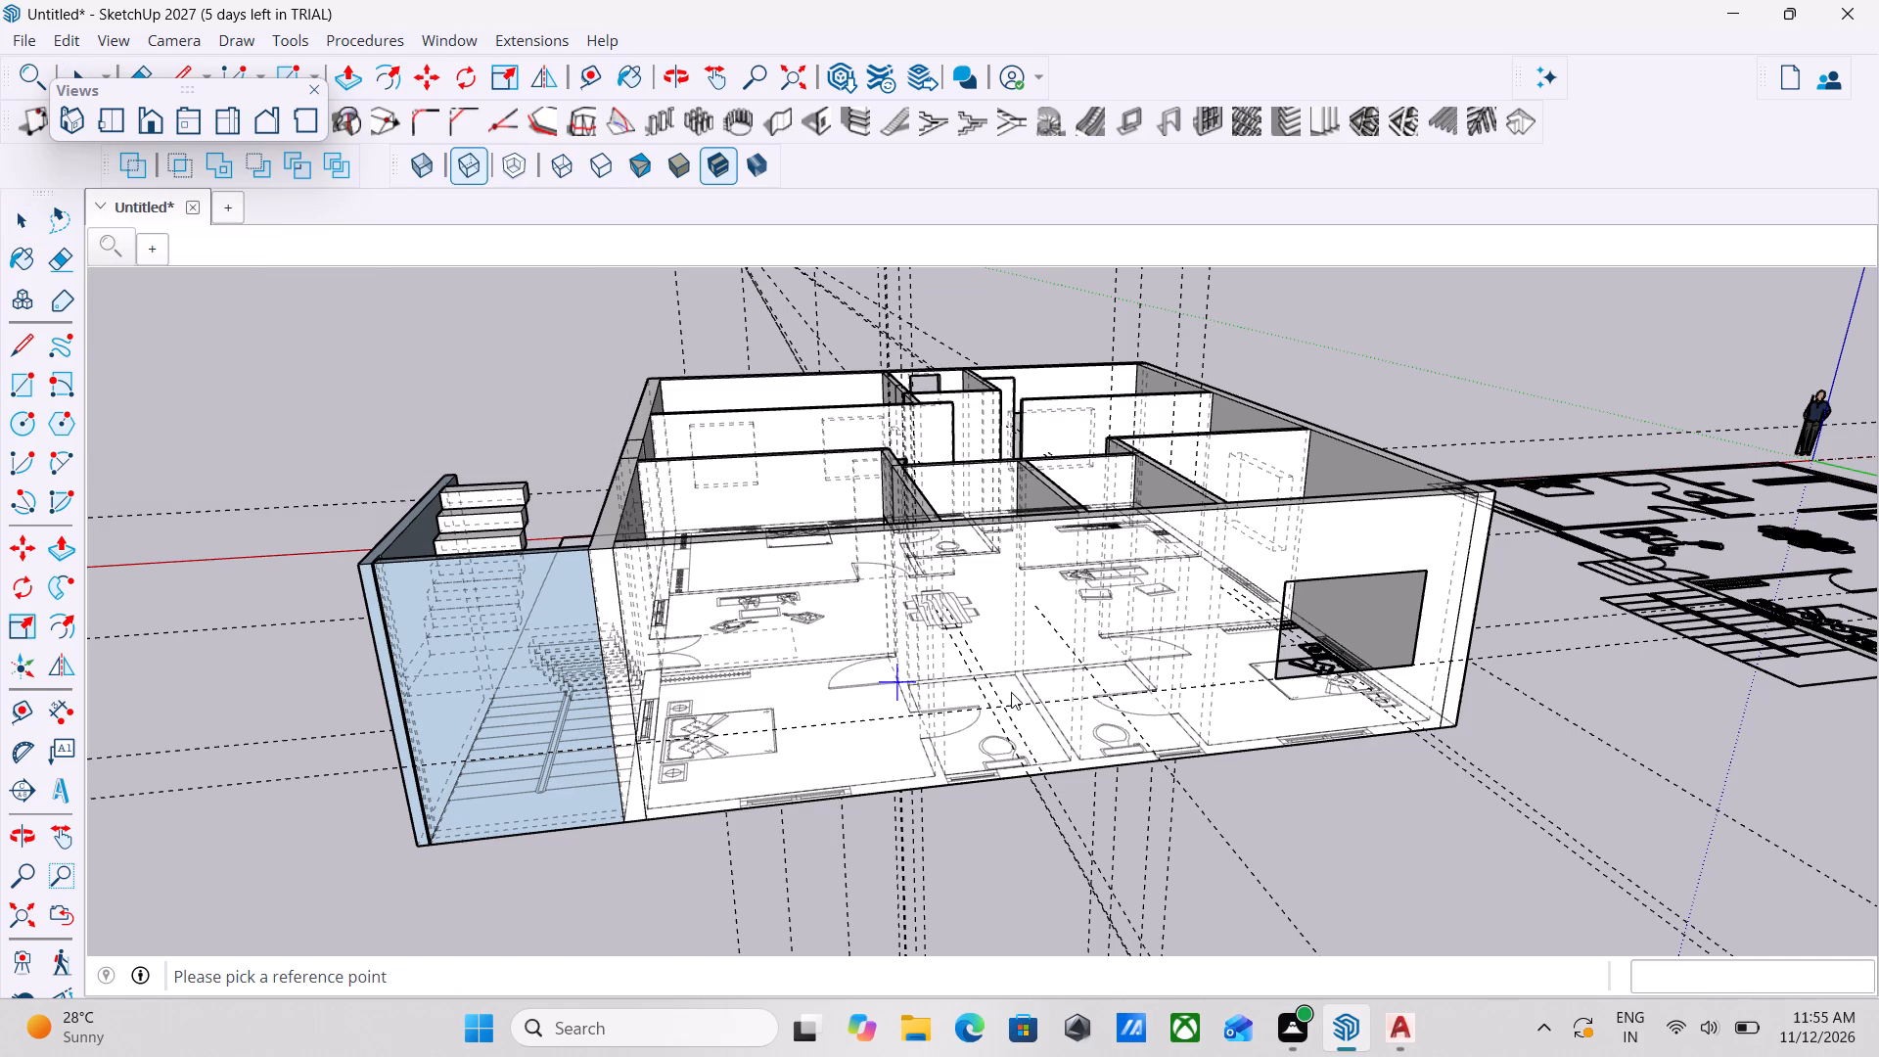
Place the 2' by 2' opening on the outer wall in front of the bathrooms, between the two end bedrooms.
scroll(1158, 575, up, 4)
scroll(1158, 575, down, 2)
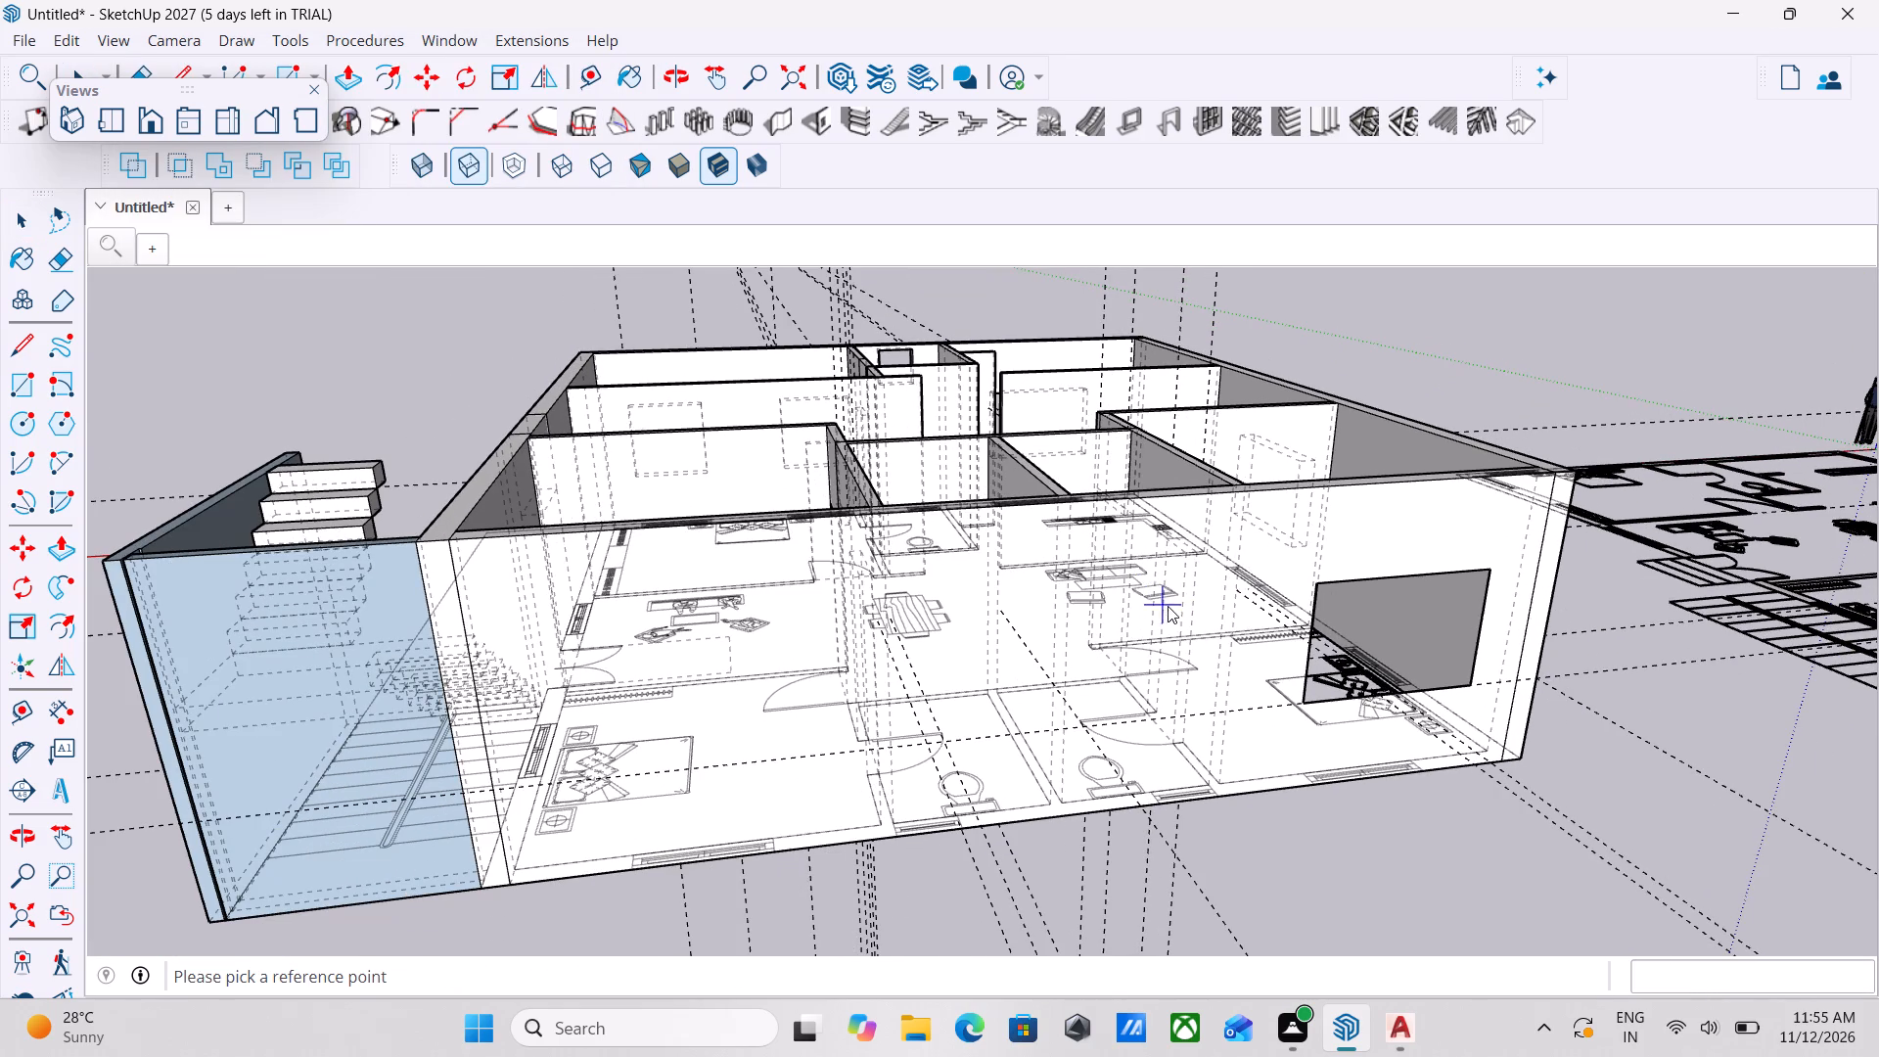
middle_drag(1123, 612, 1182, 752)
scroll(1168, 677, up, 1)
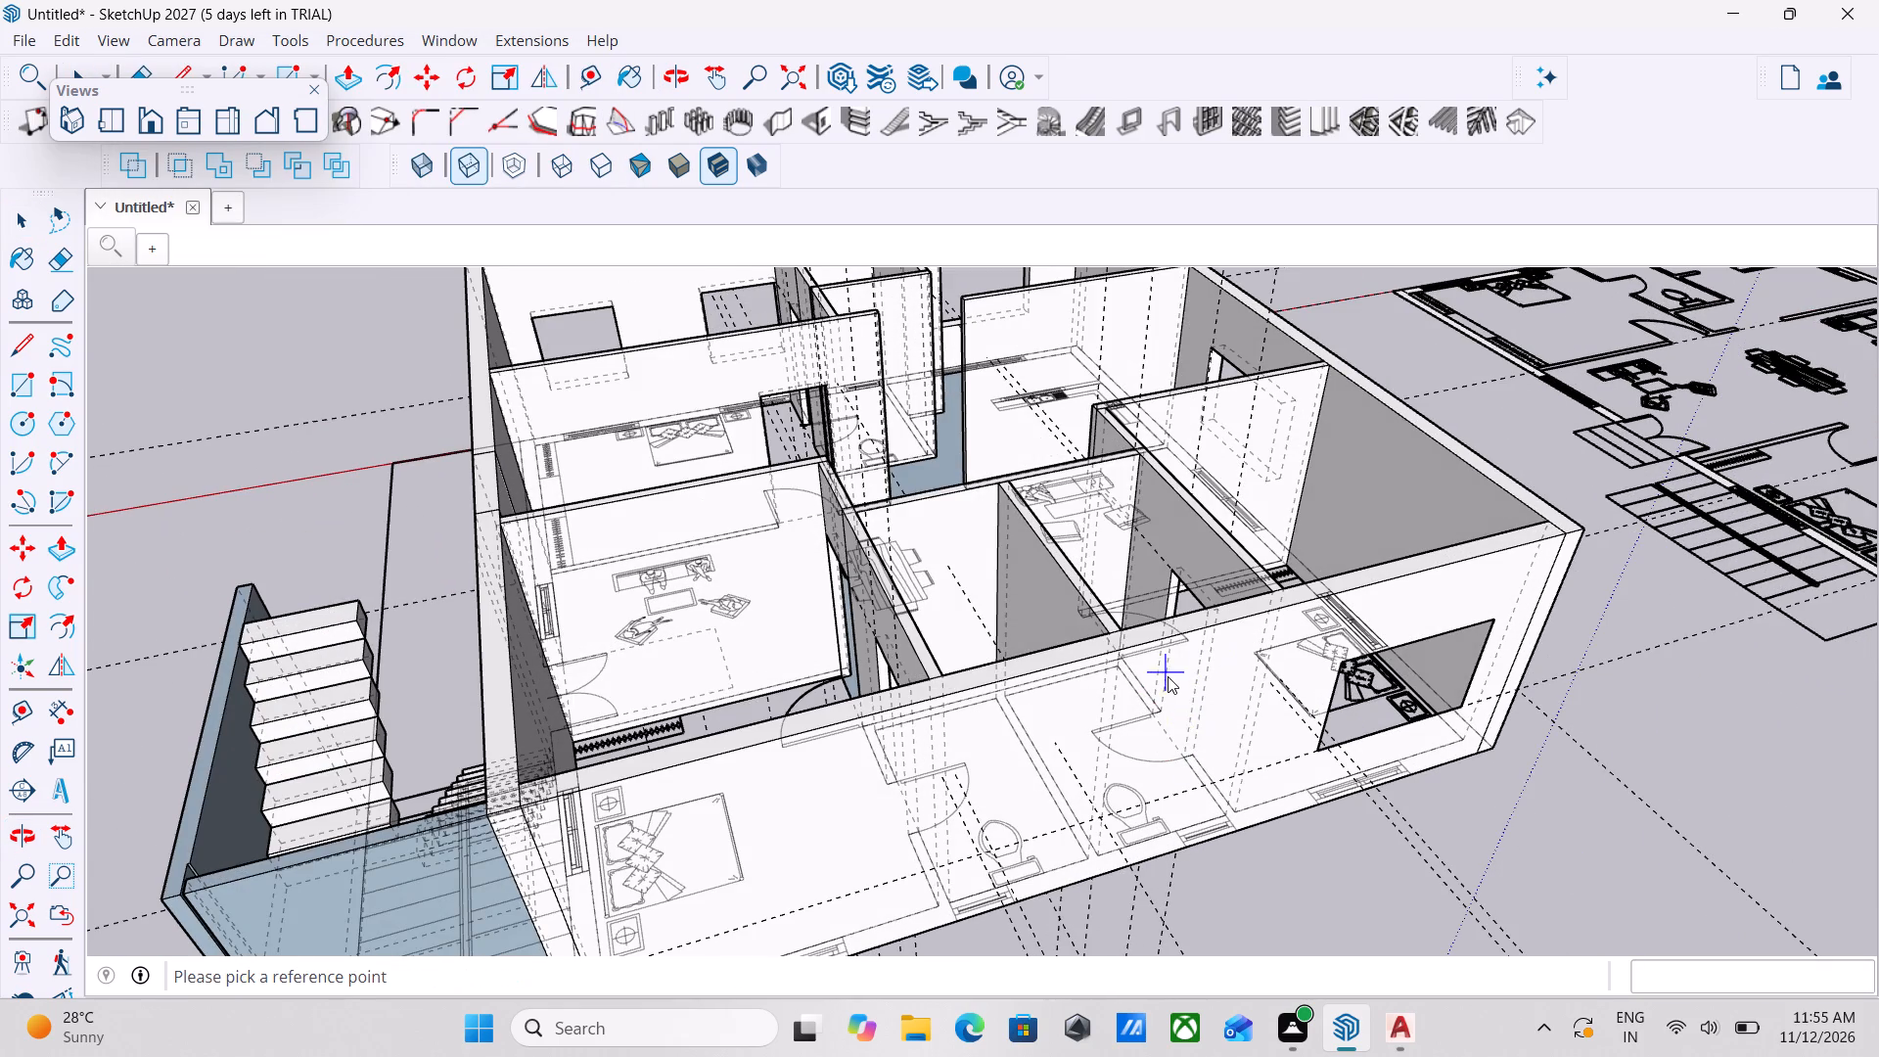
scroll(1168, 676, up, 2)
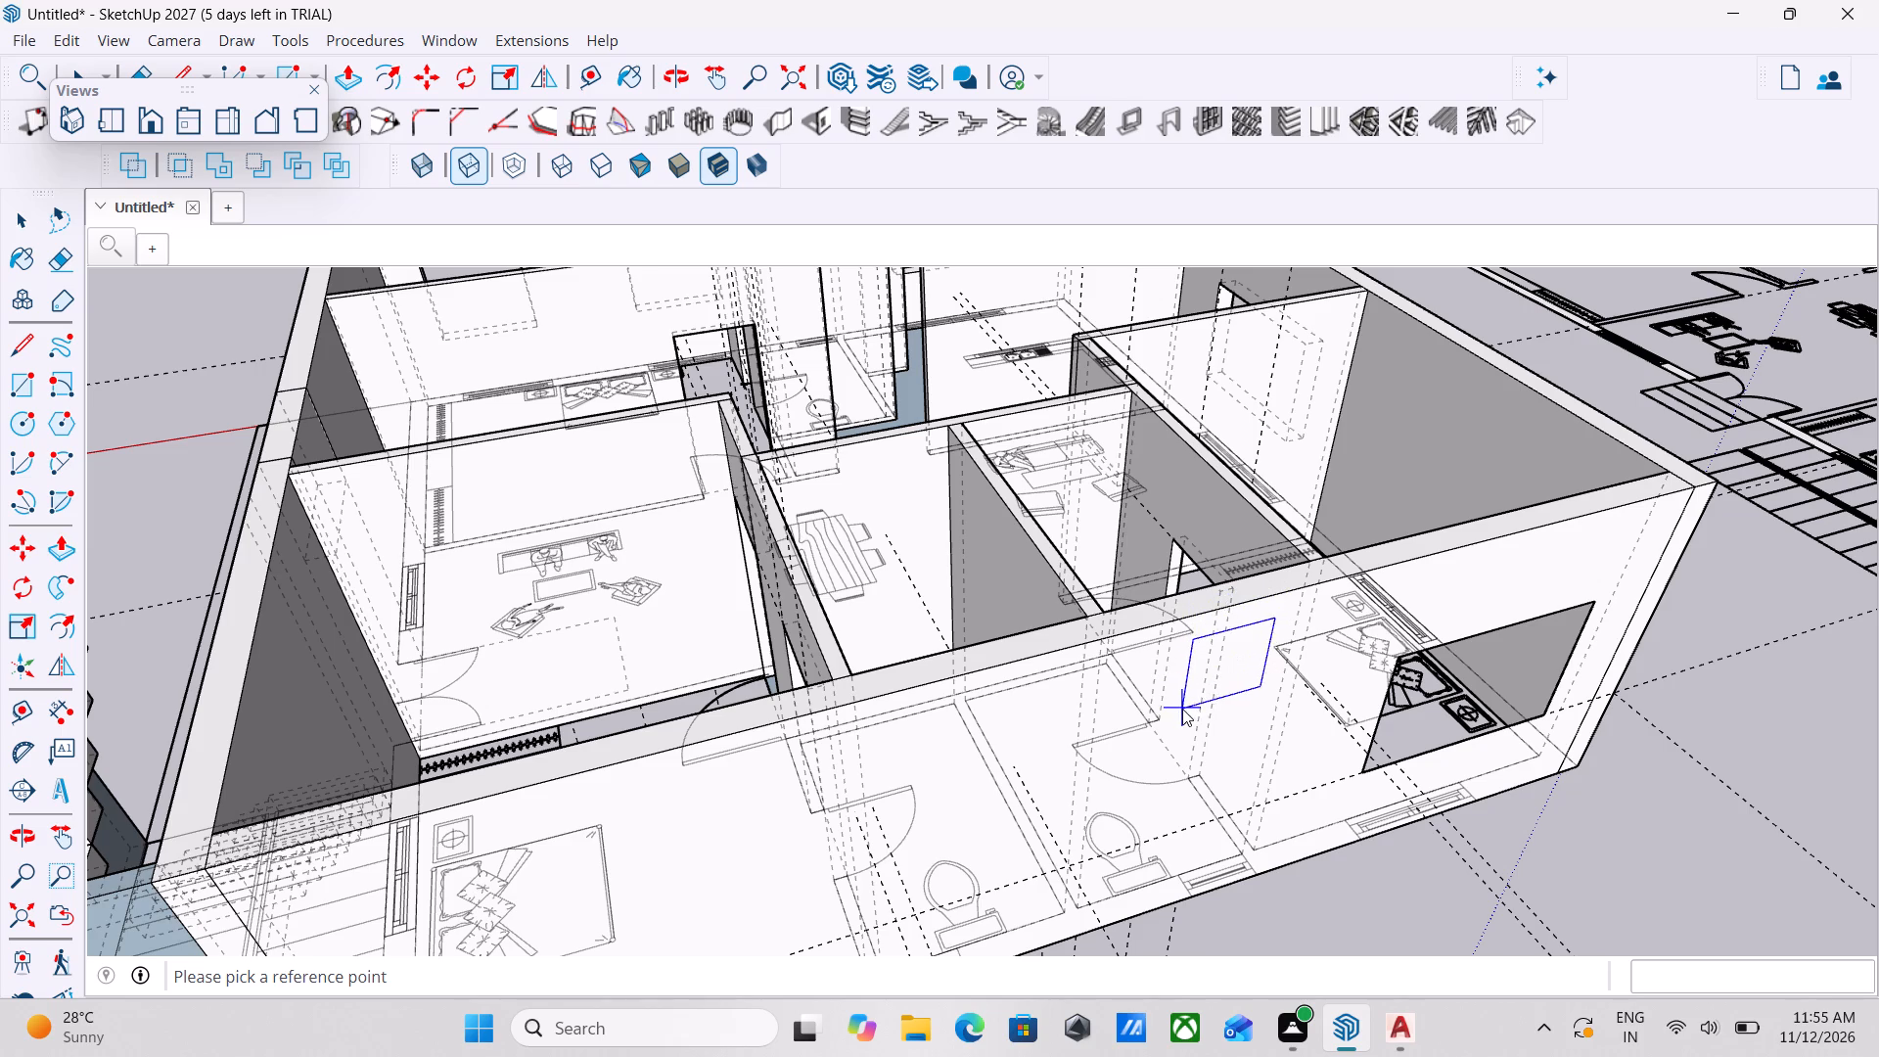
click(1176, 707)
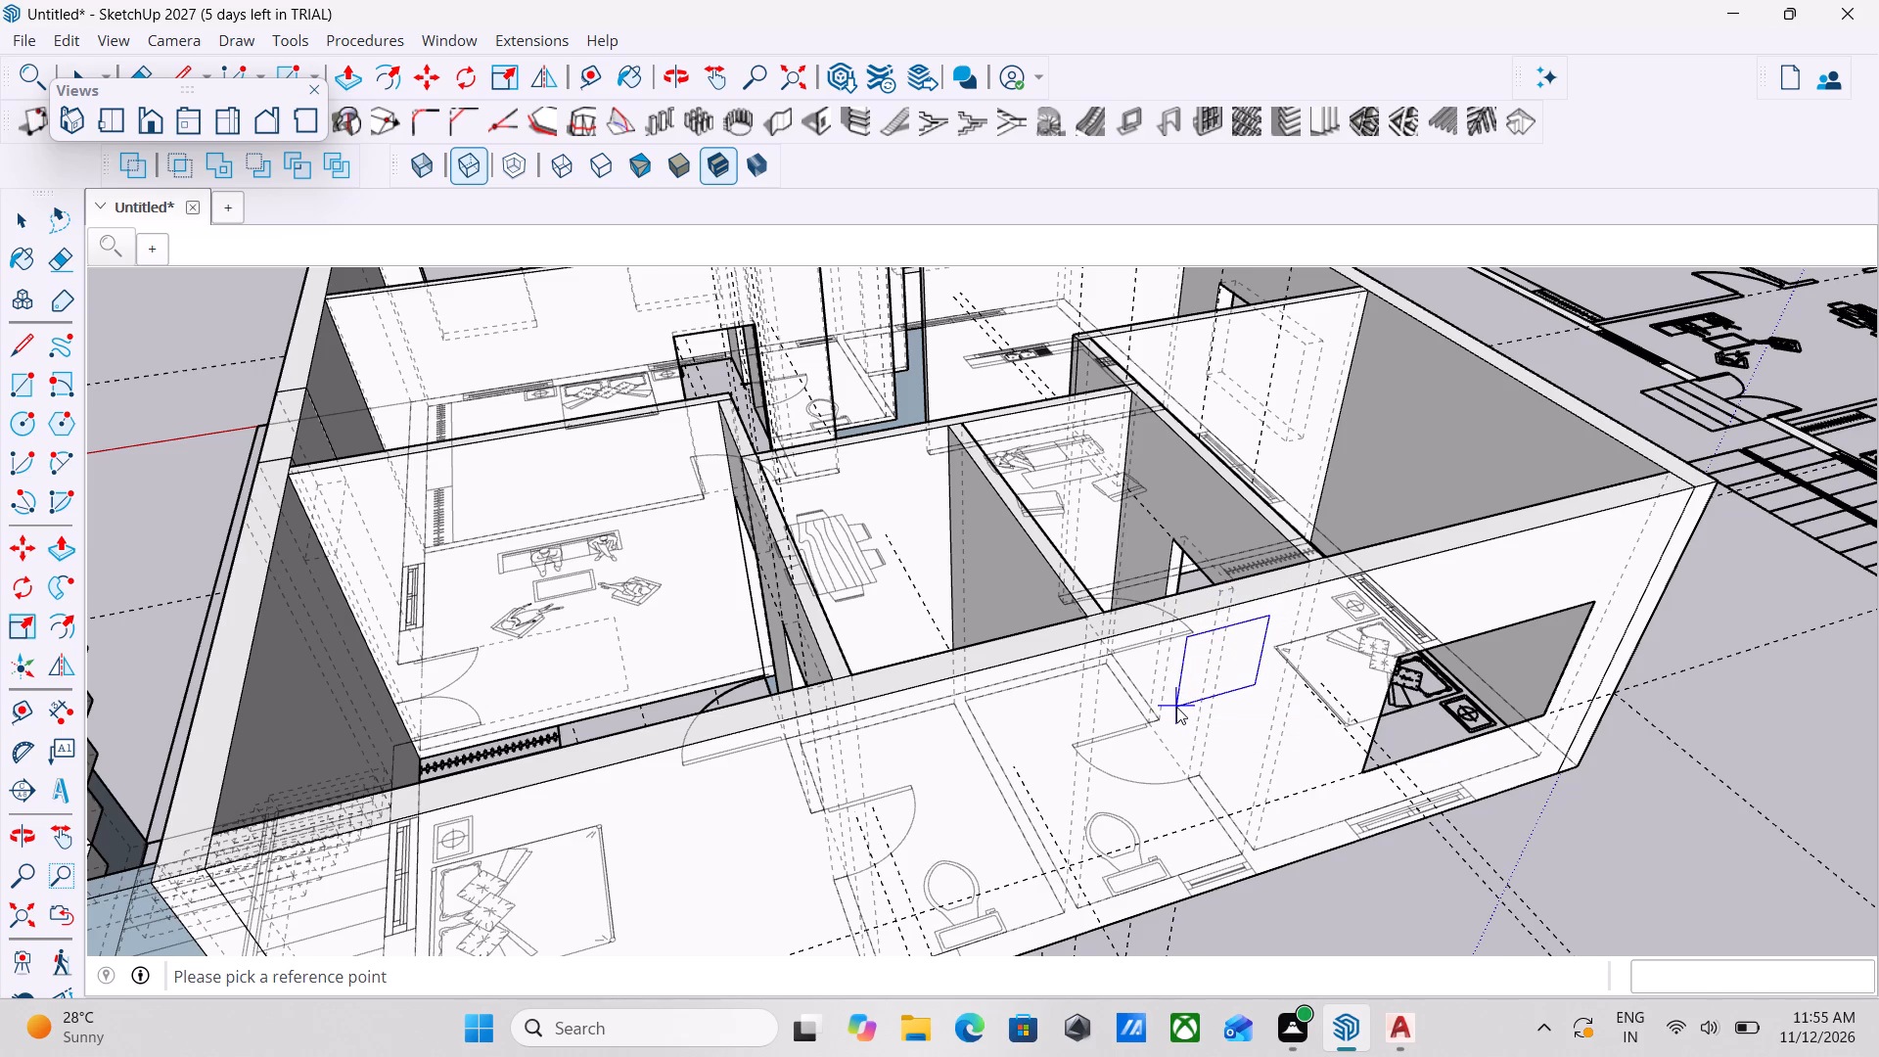
scroll(1172, 699, up, 5)
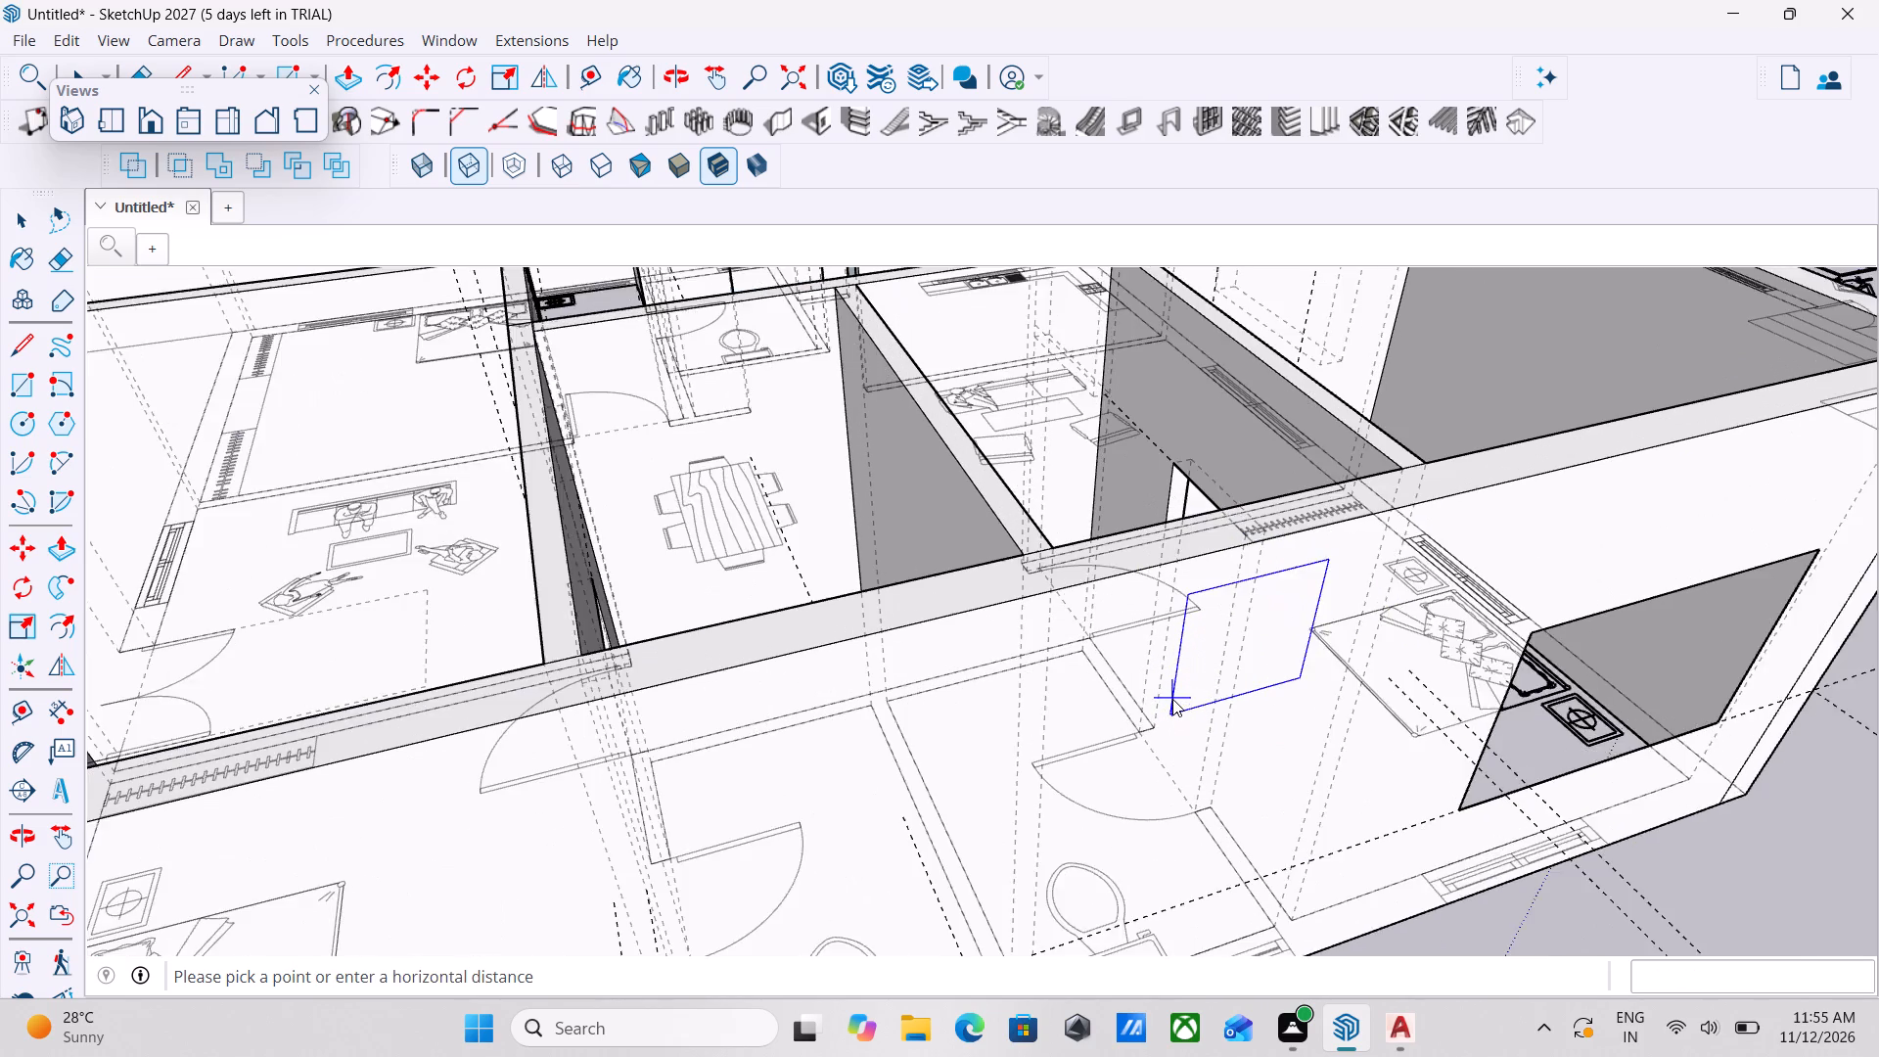
scroll(1172, 699, up, 3)
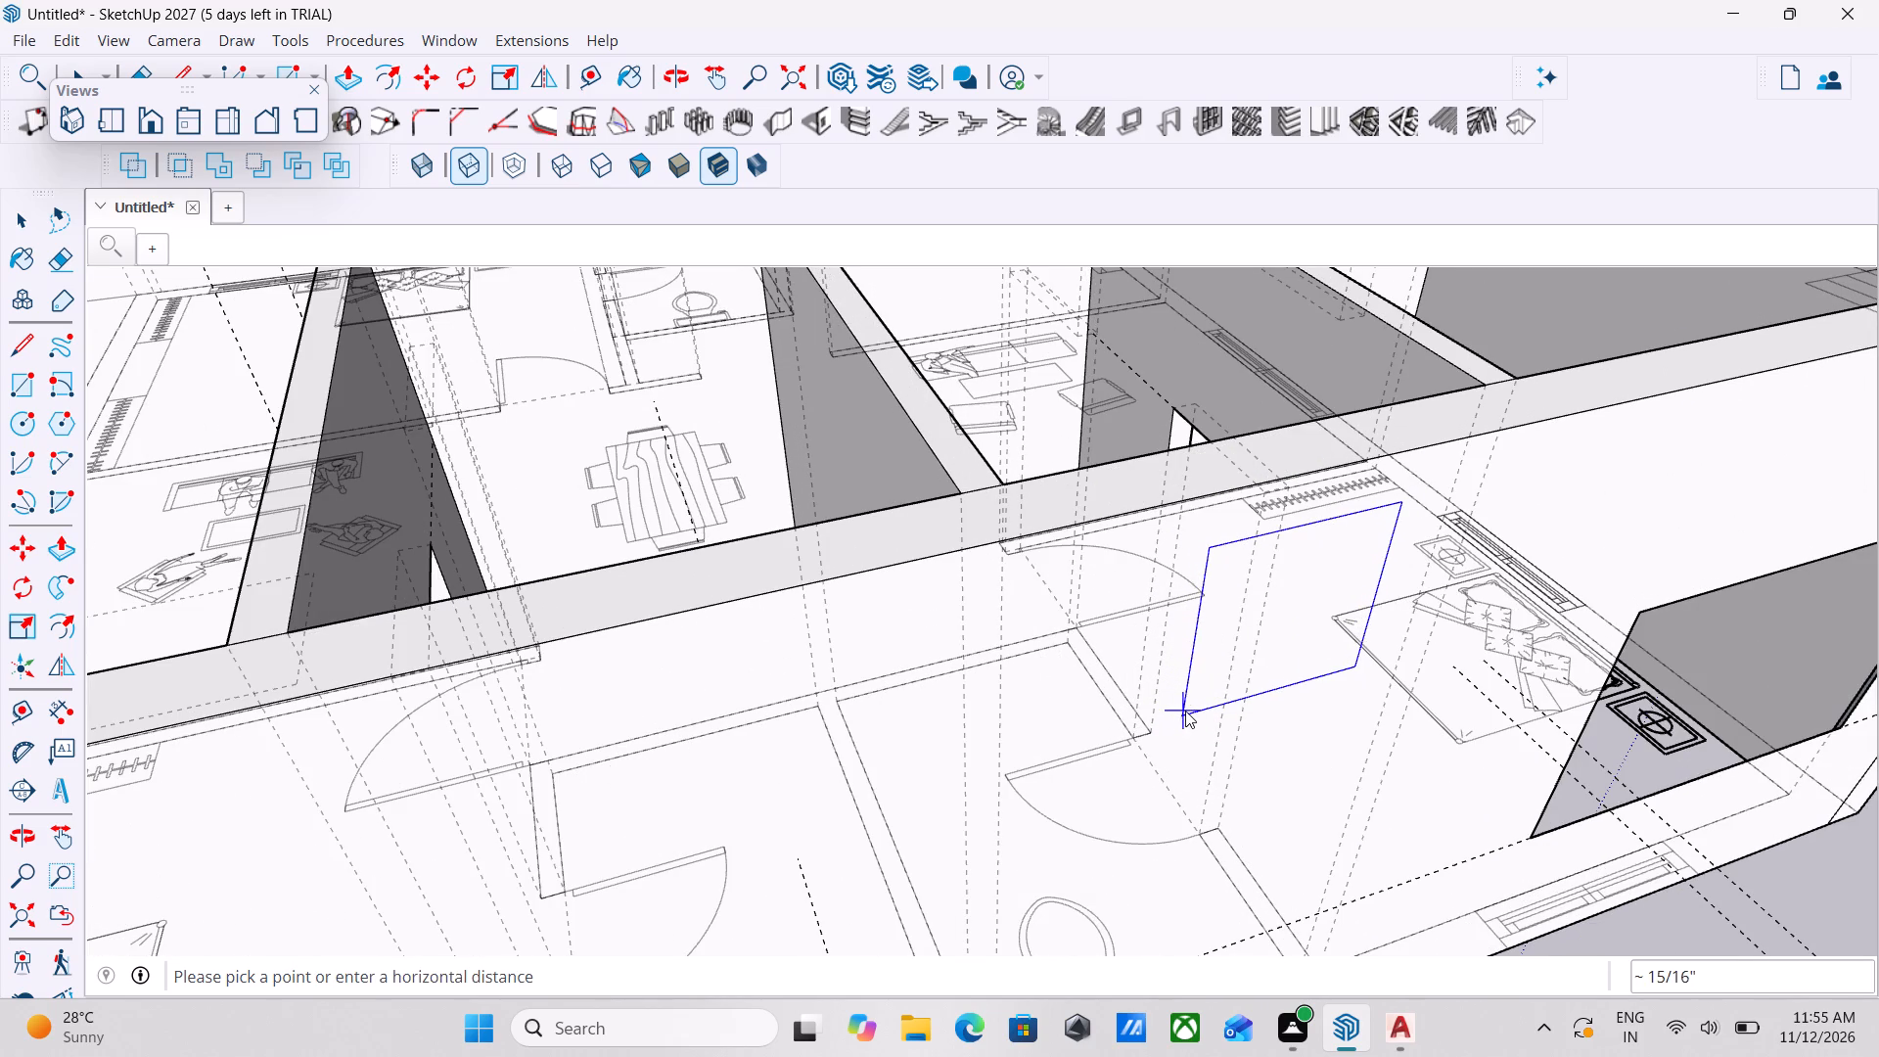
double_click(1182, 711)
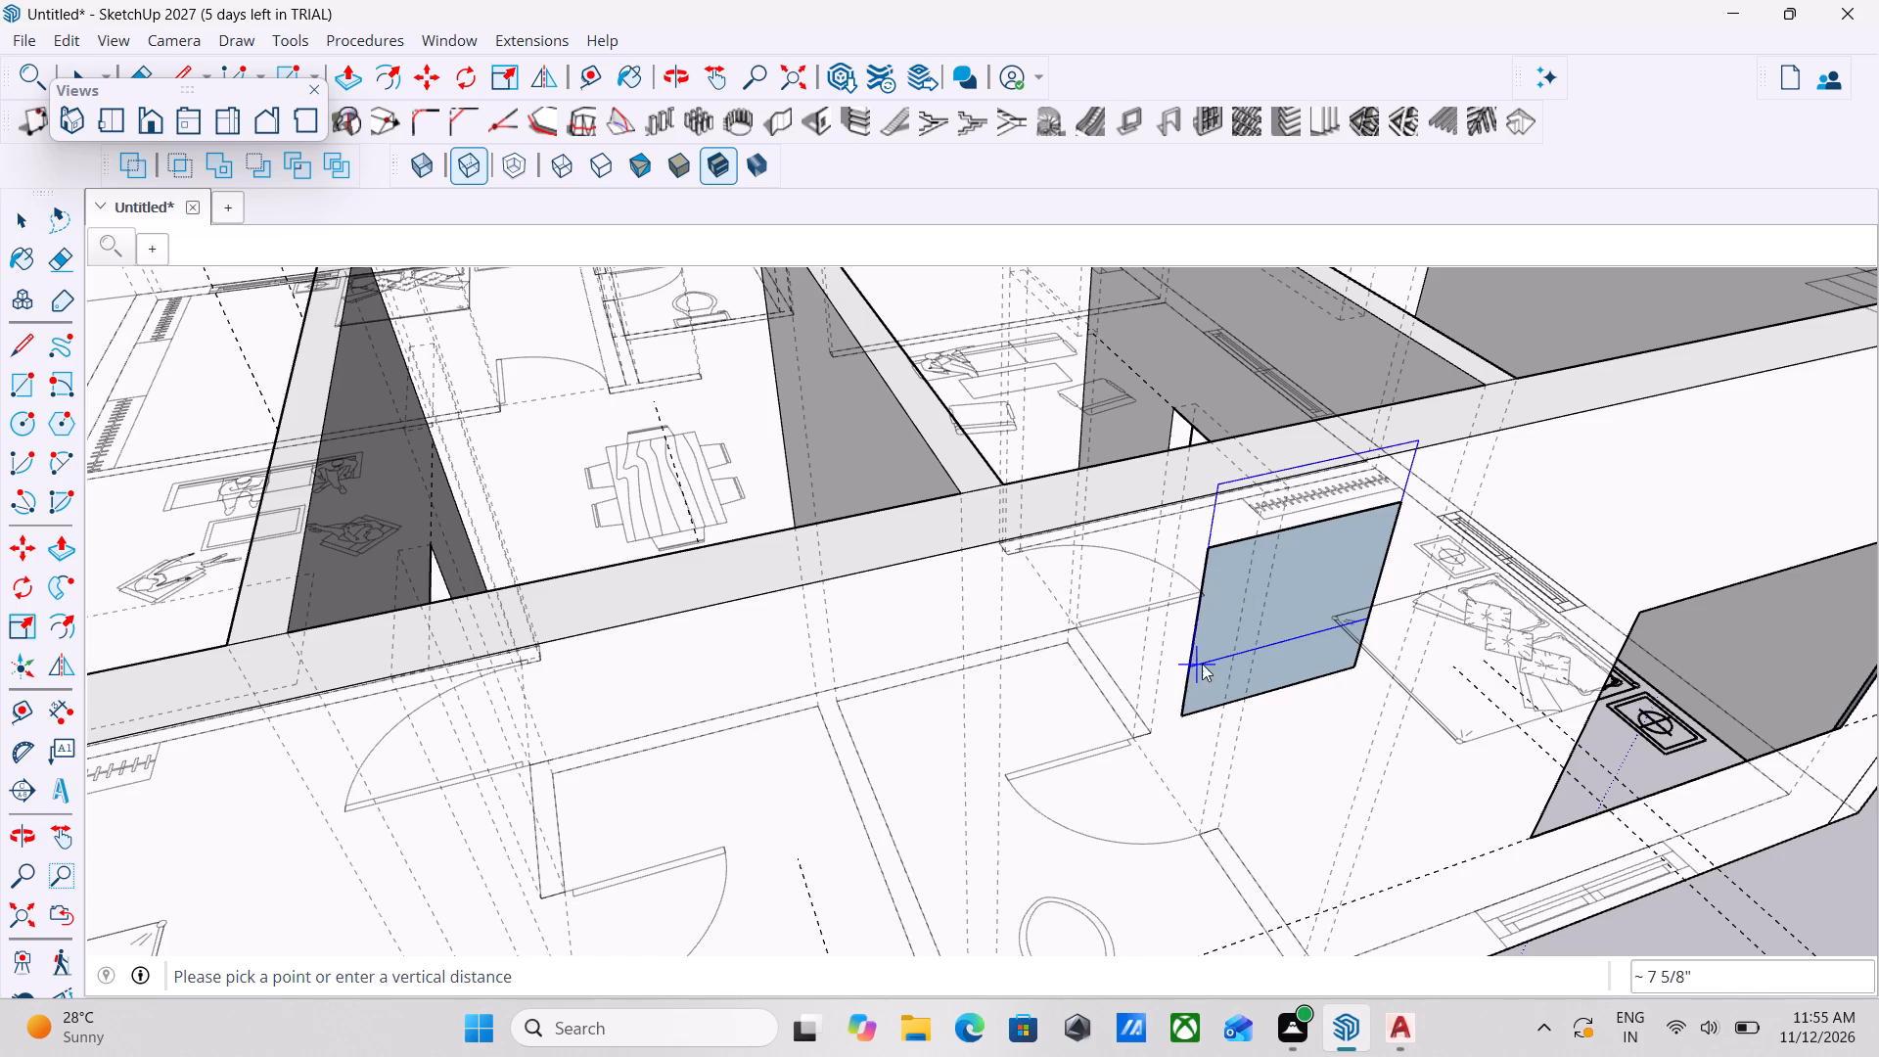
key(Escape)
key(space)
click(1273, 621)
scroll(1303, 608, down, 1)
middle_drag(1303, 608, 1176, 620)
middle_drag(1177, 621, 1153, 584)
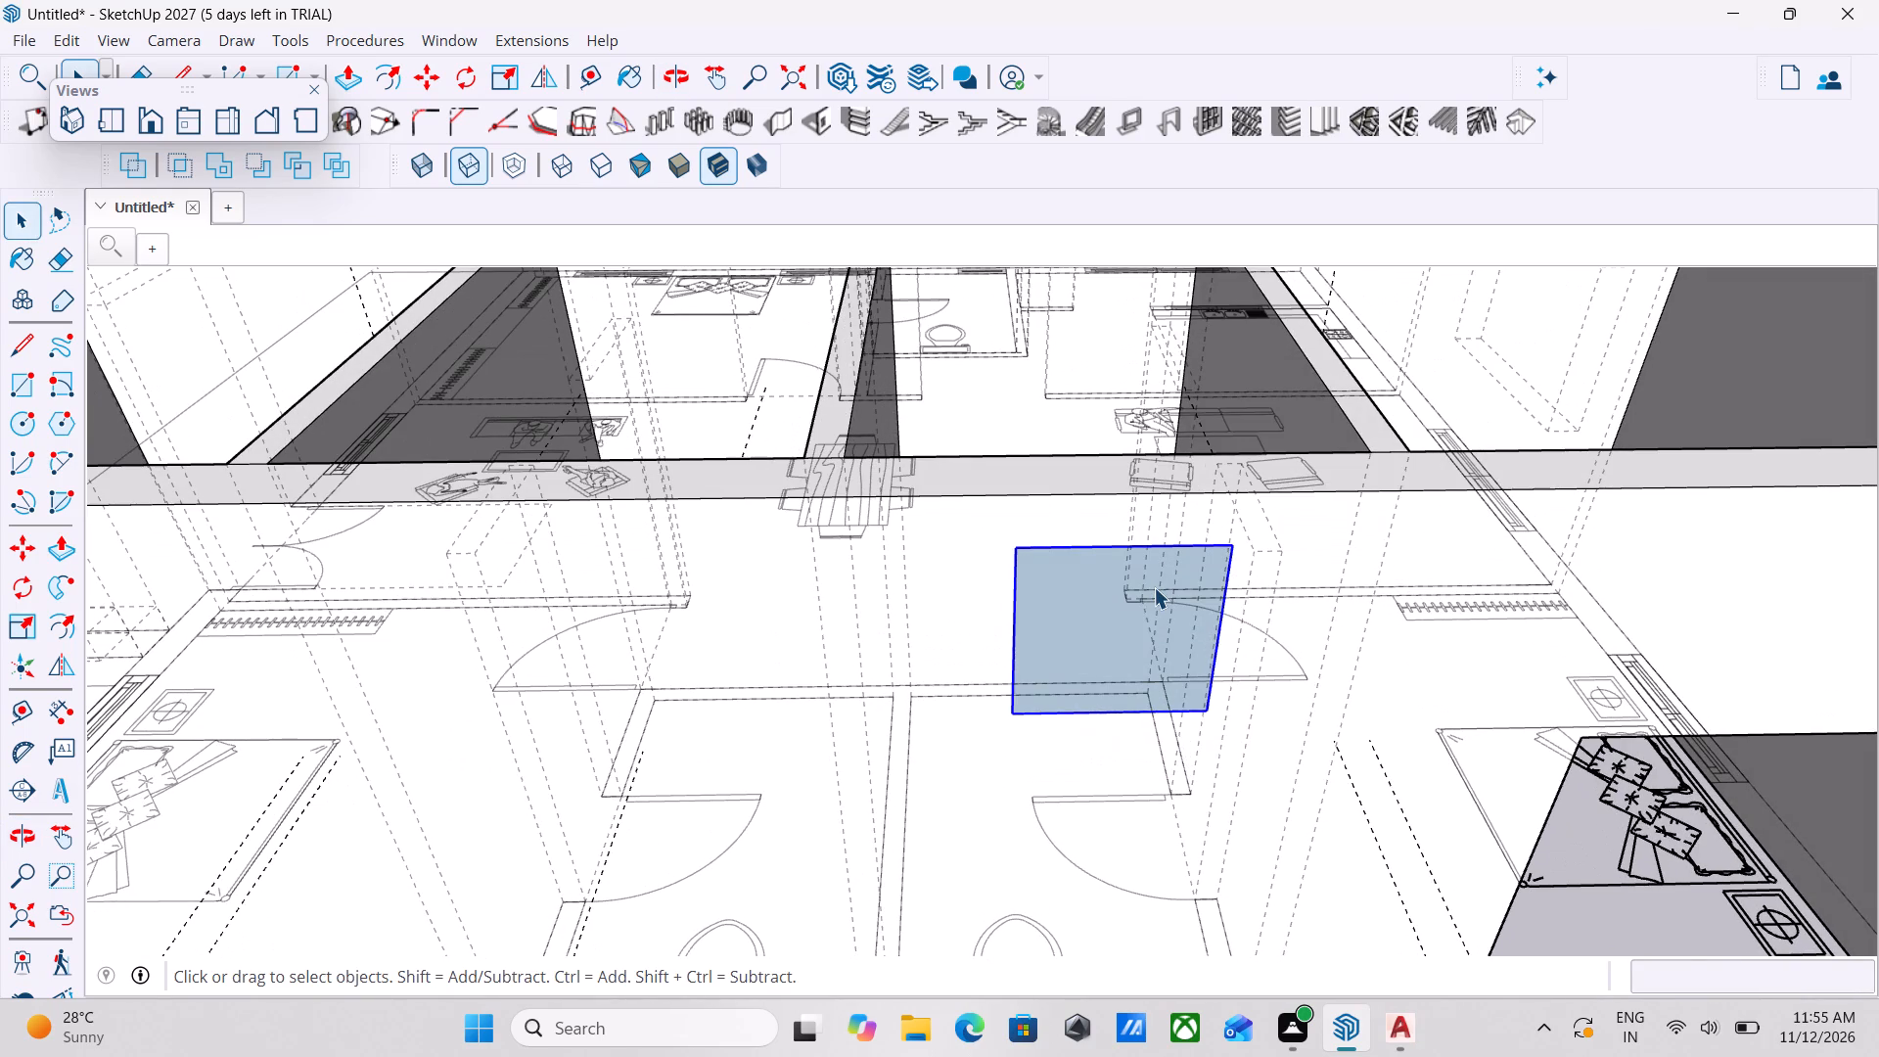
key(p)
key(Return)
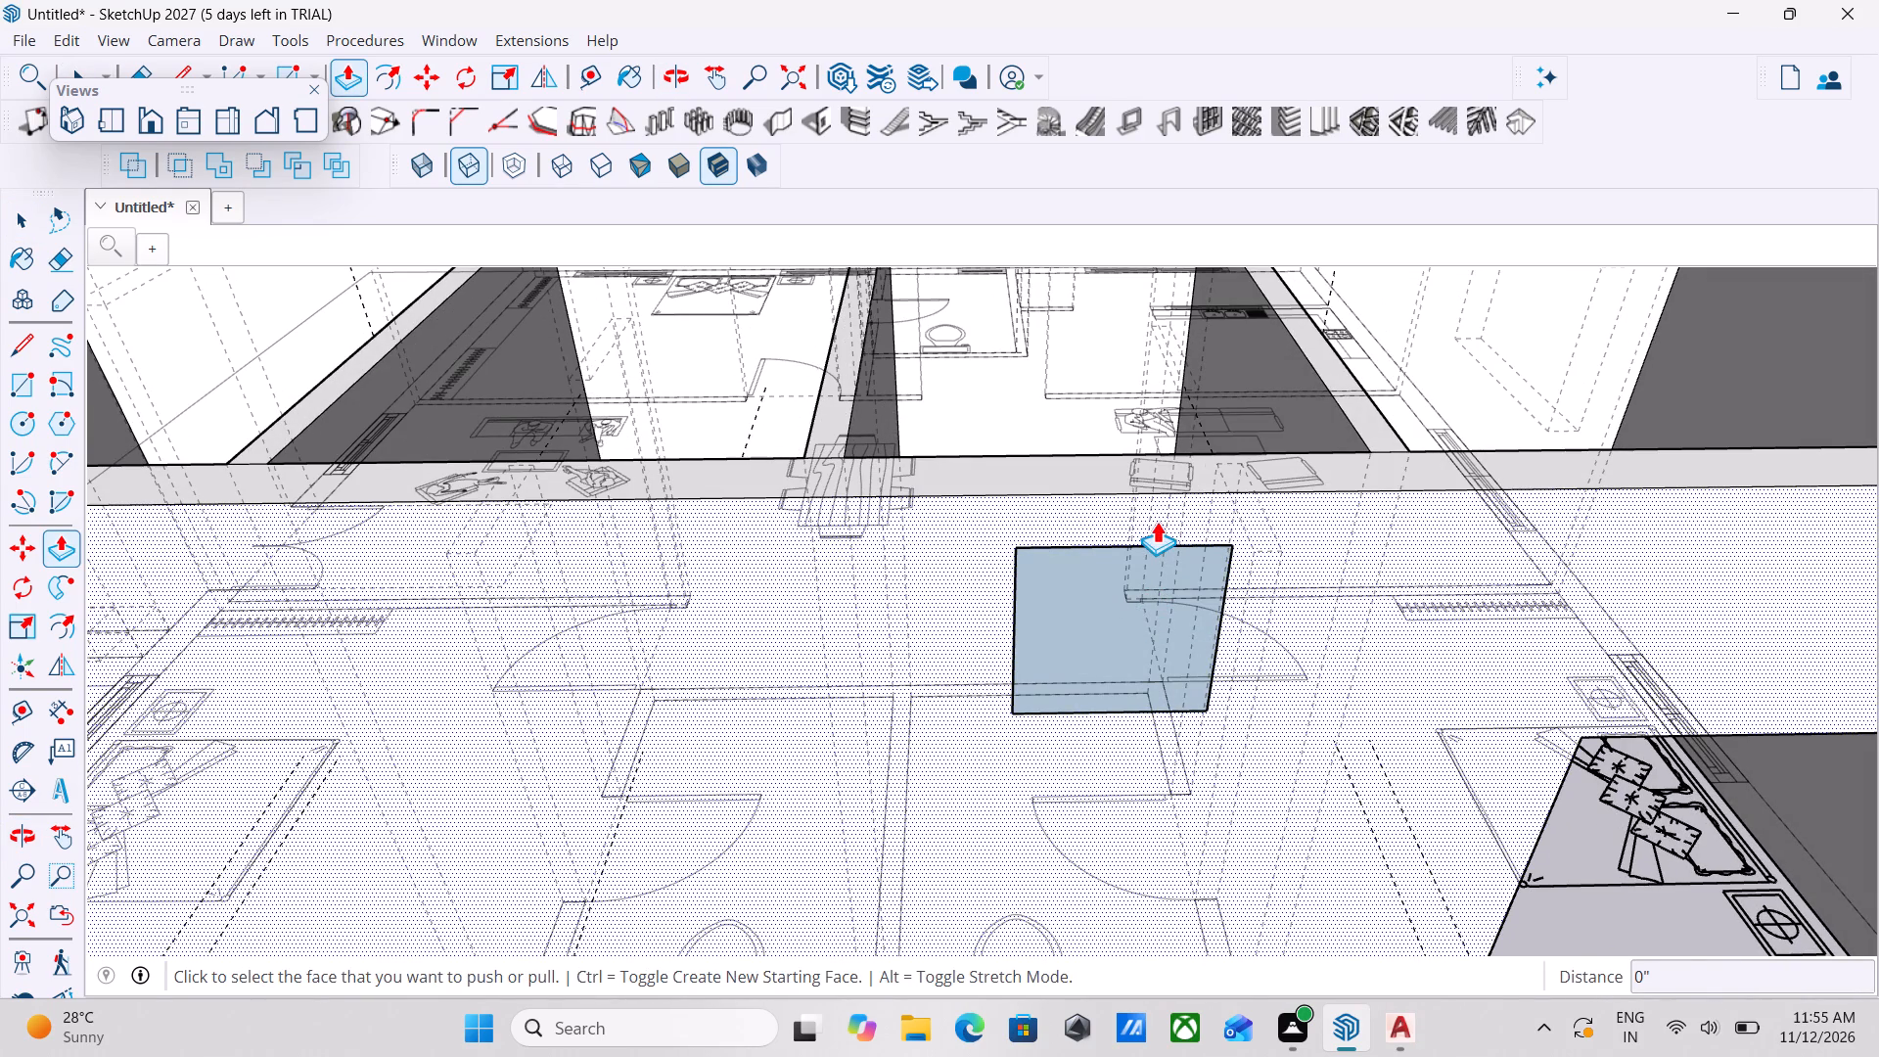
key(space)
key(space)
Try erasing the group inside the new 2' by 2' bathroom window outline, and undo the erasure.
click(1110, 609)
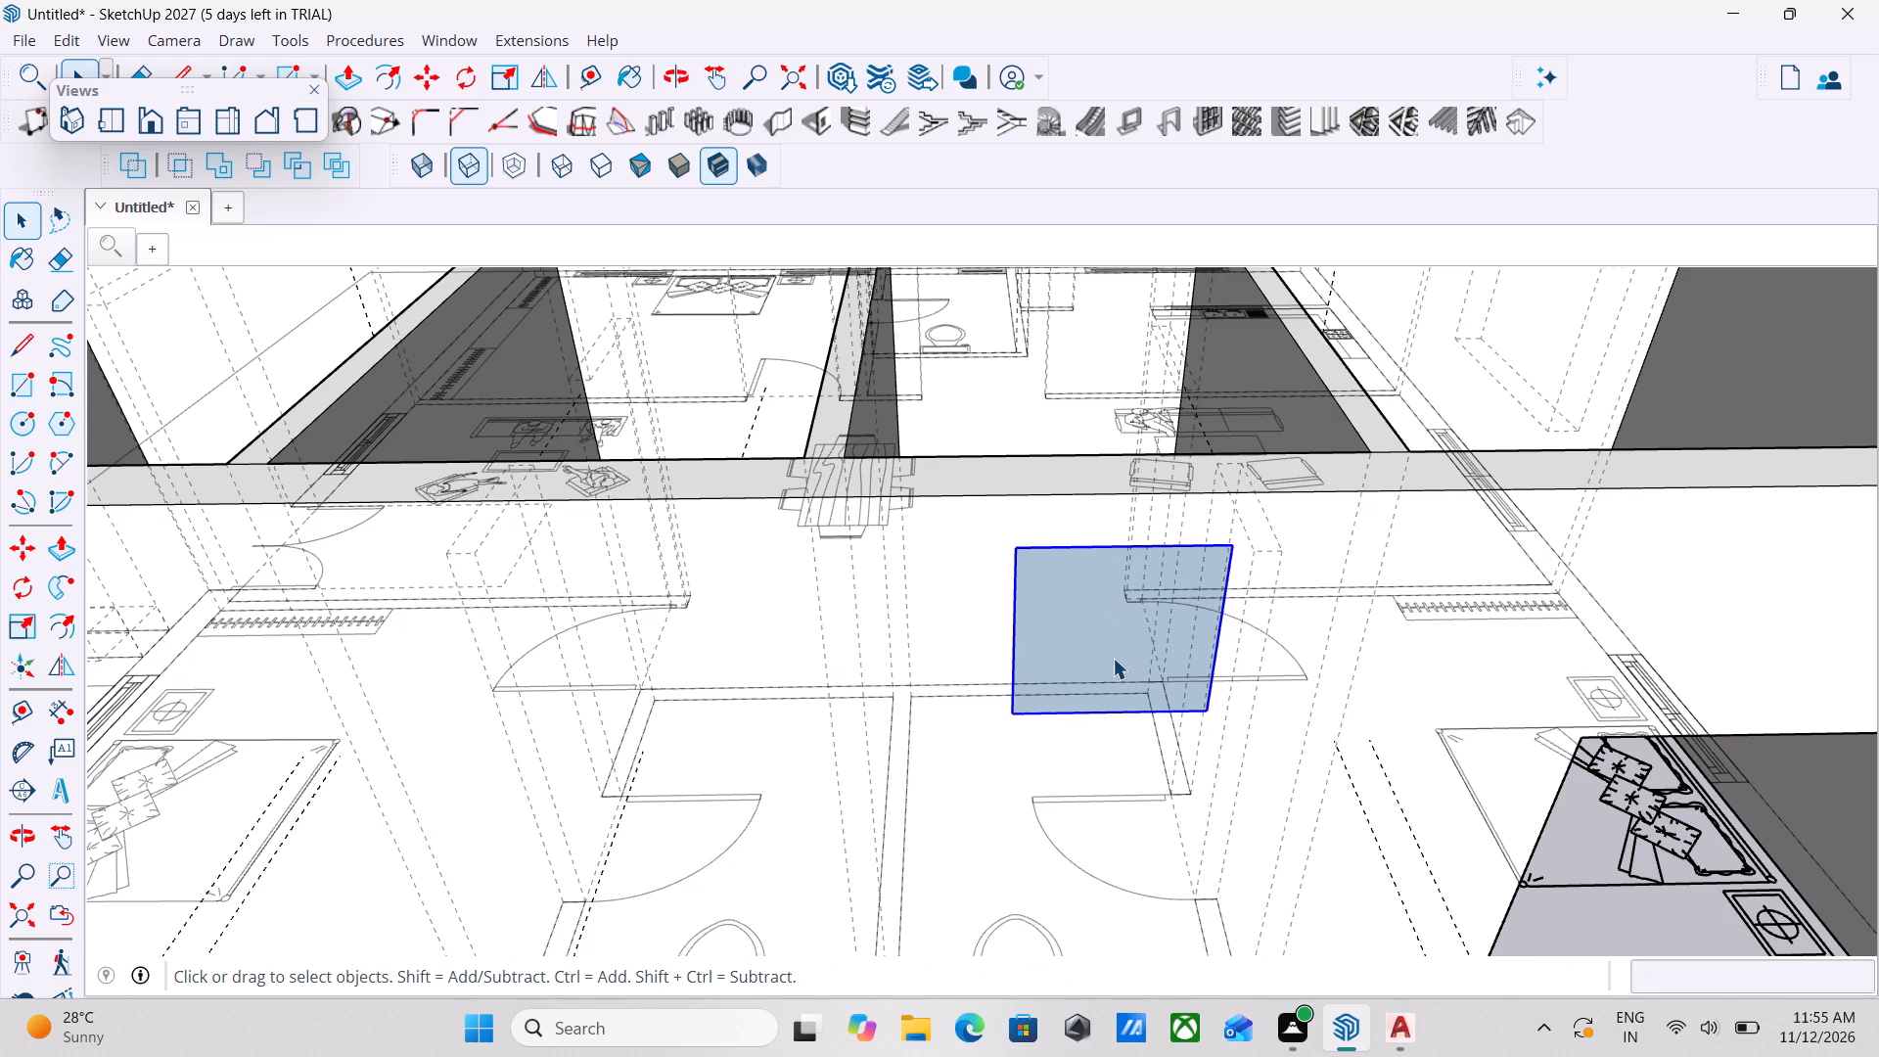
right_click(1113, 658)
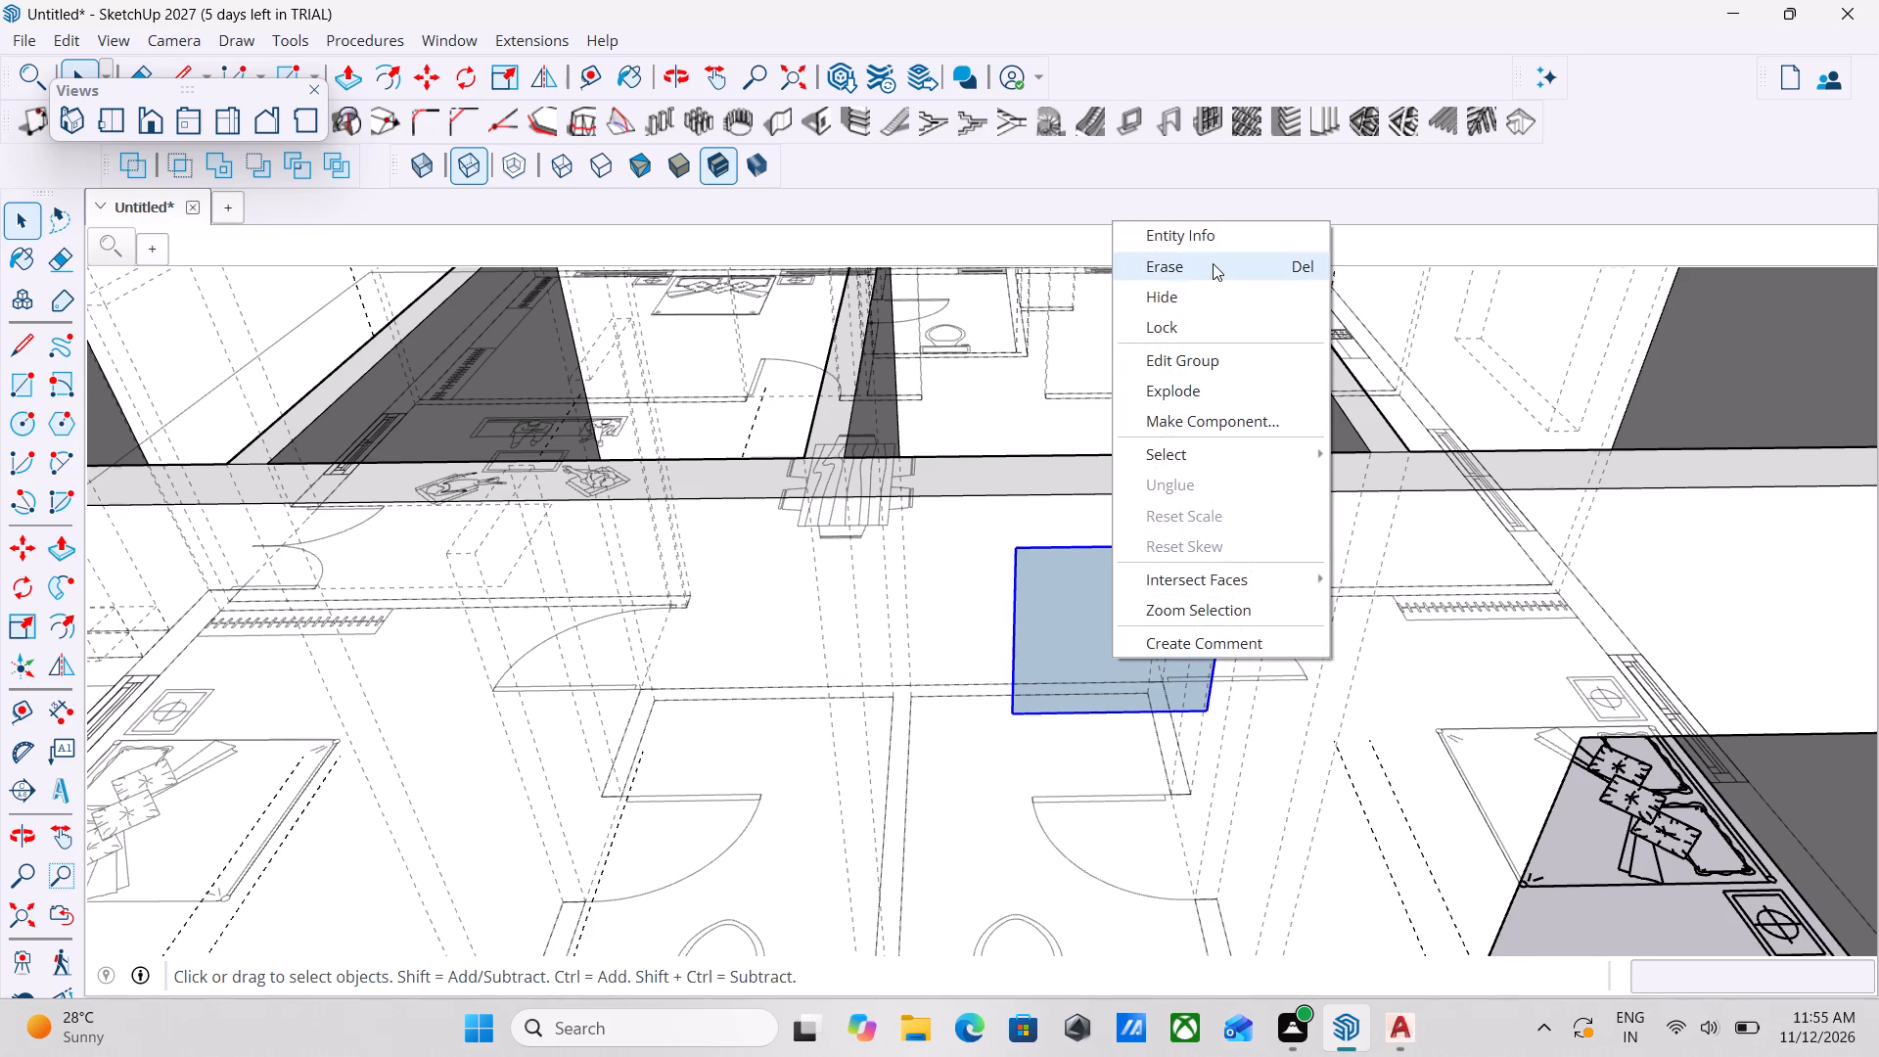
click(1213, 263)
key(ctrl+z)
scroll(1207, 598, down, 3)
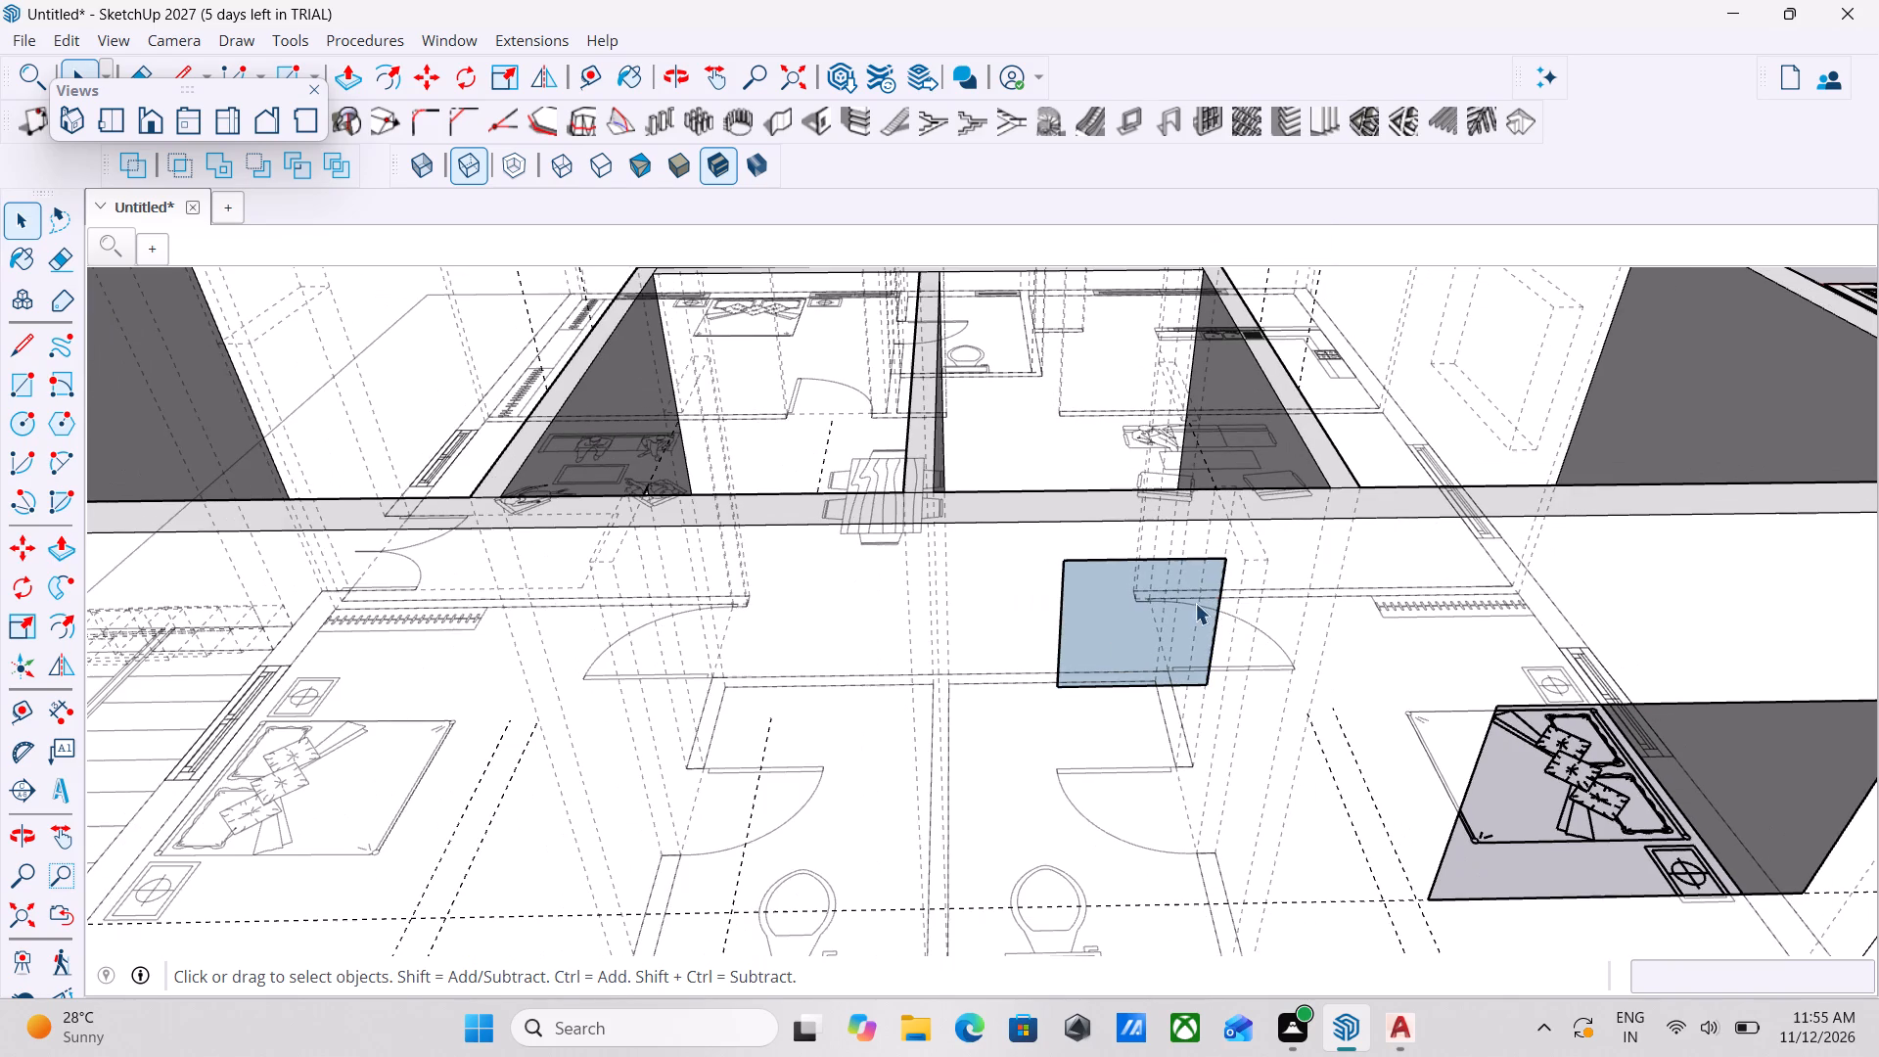
Erase the 2' by 2' opening outline group from the outer wall in front of the bathrooms.
click(1116, 635)
scroll(1167, 620, down, 1)
middle_drag(1167, 620, 1621, 795)
middle_drag(1334, 652, 1504, 674)
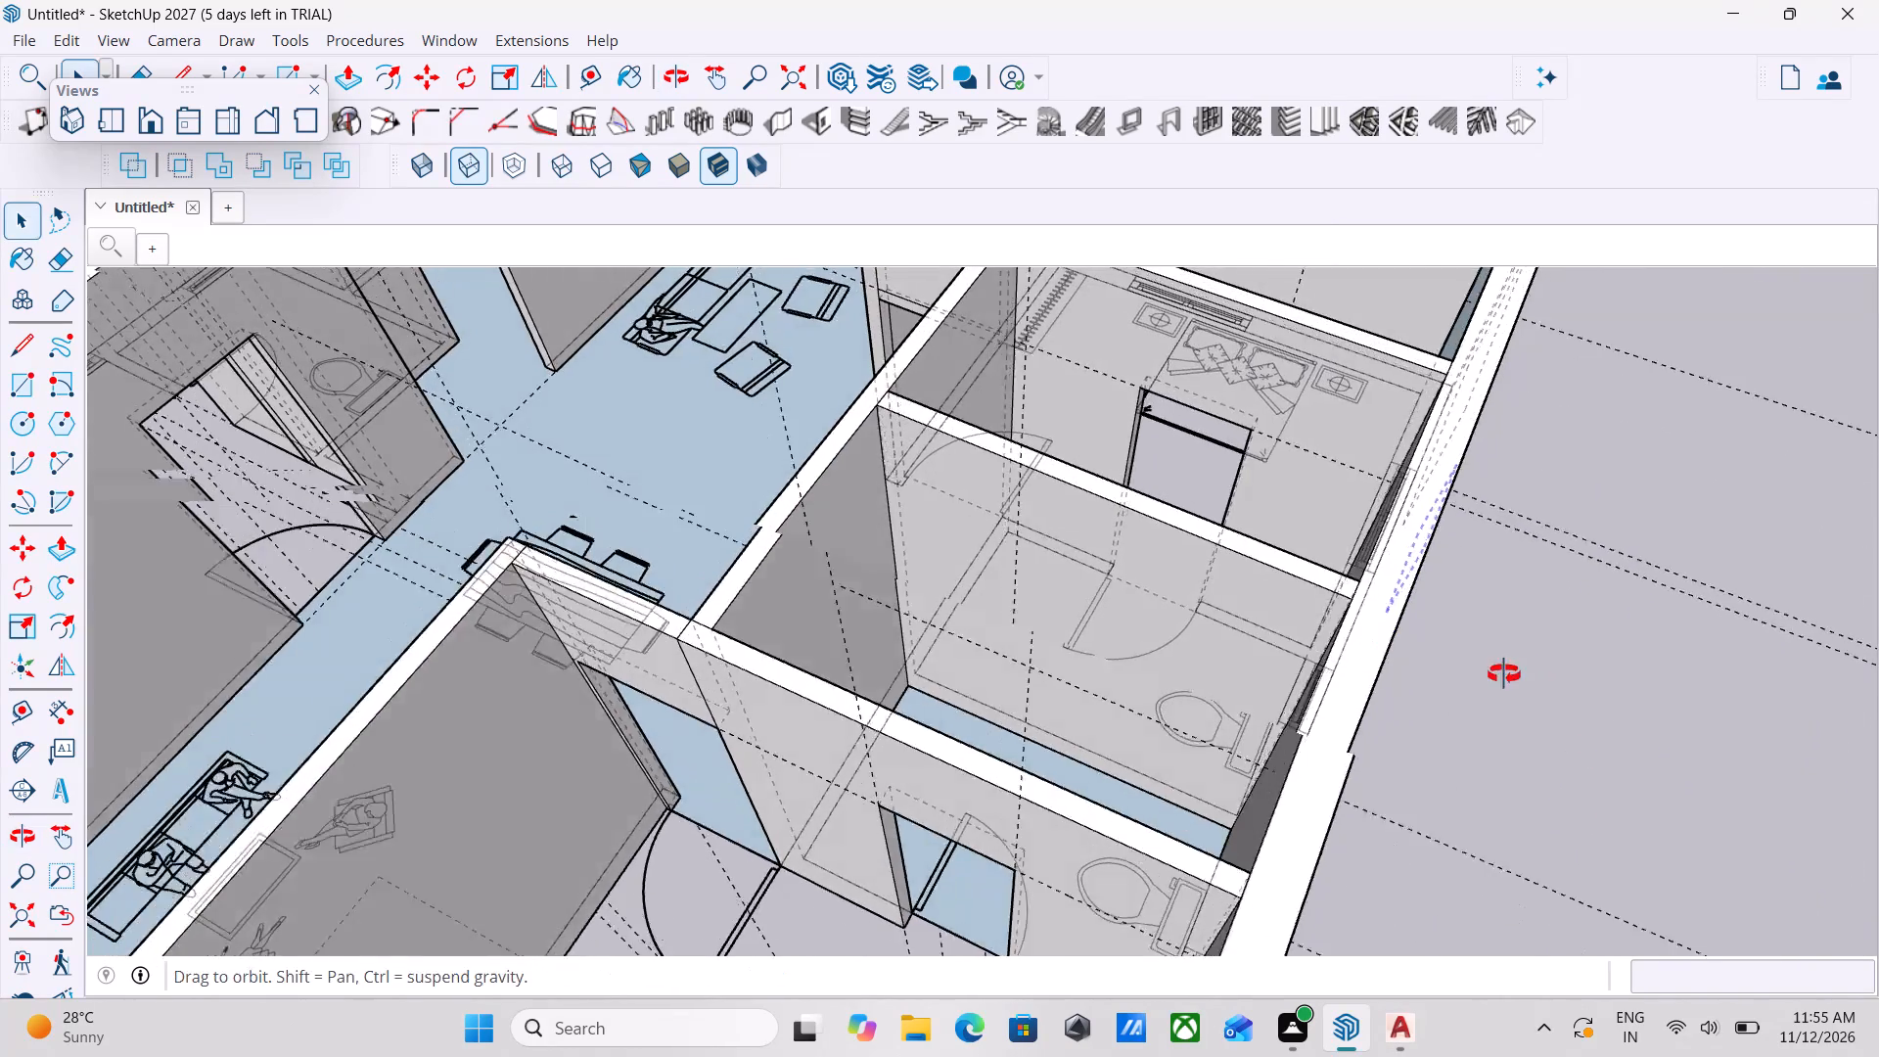
middle_drag(1504, 674, 1110, 486)
middle_drag(1330, 542, 1240, 532)
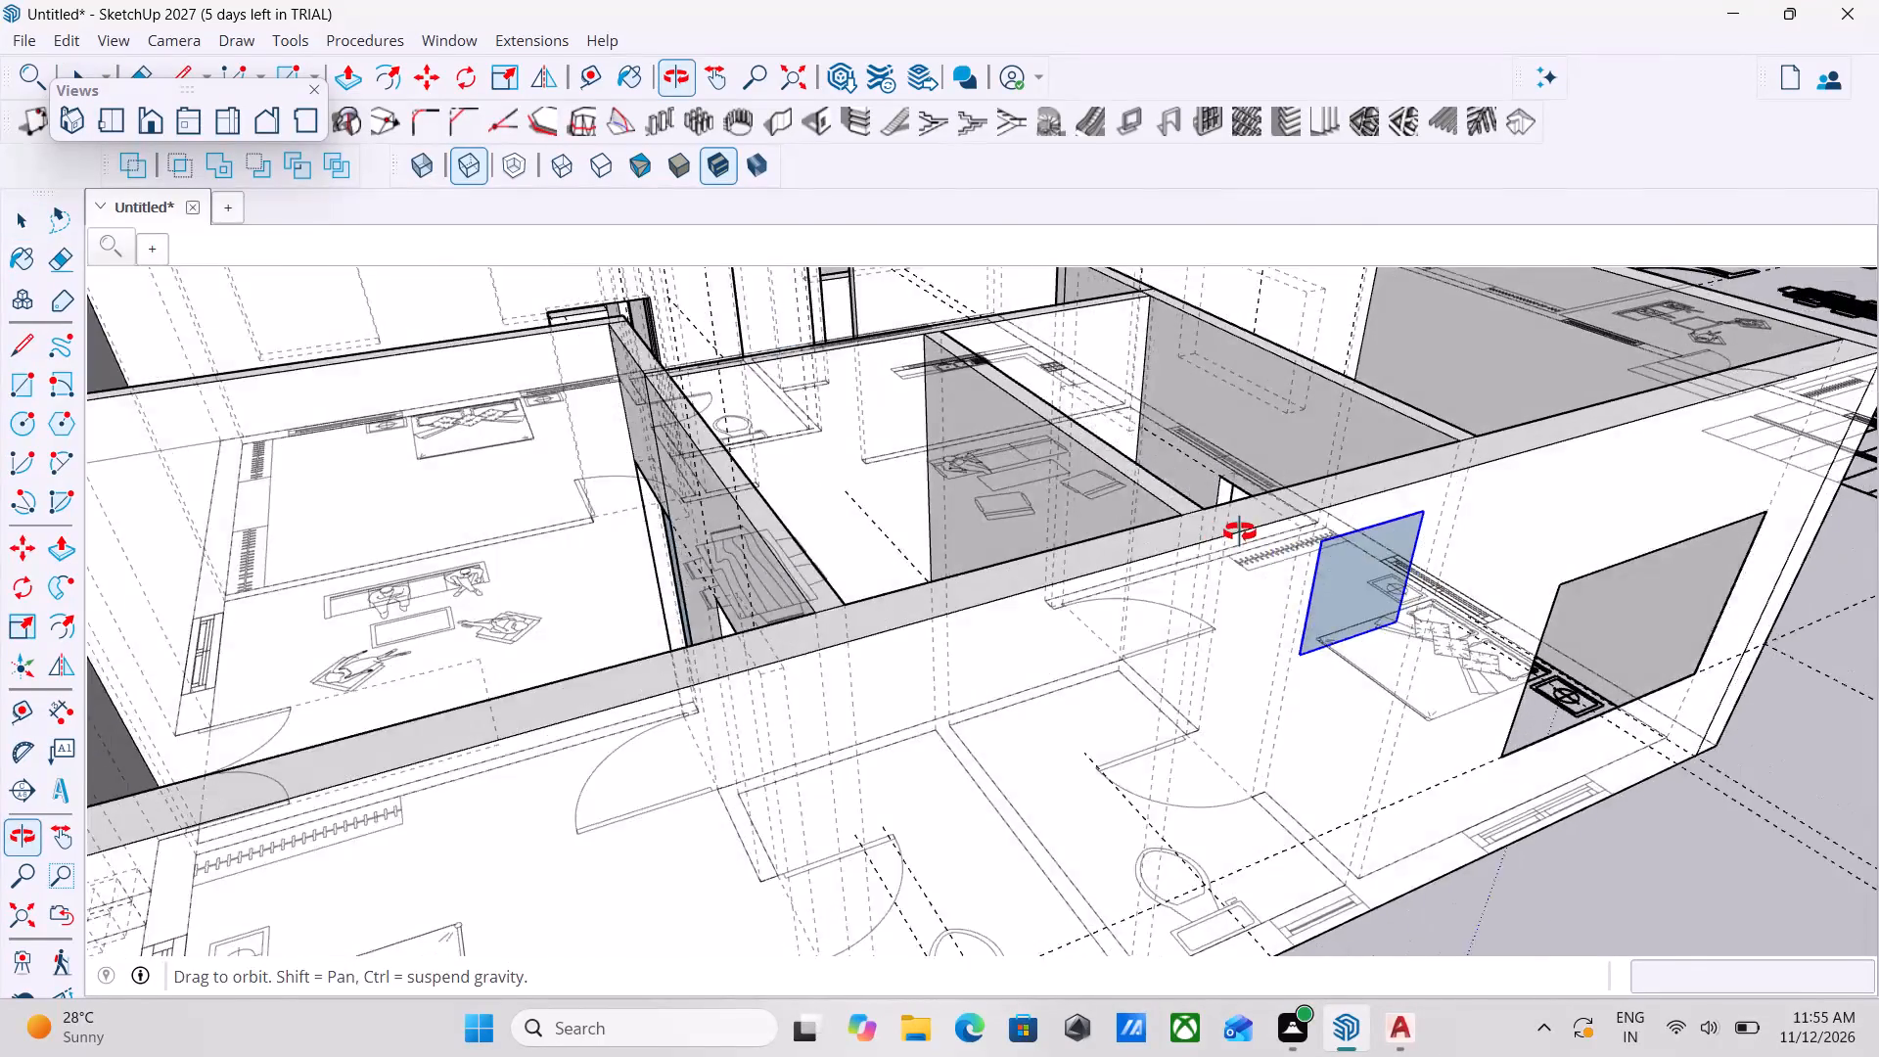
middle_drag(1240, 532, 1202, 536)
scroll(1285, 584, up, 8)
middle_drag(1318, 606, 1169, 629)
scroll(1169, 629, up, 1)
scroll(1169, 629, down, 11)
middle_drag(1166, 700, 1304, 654)
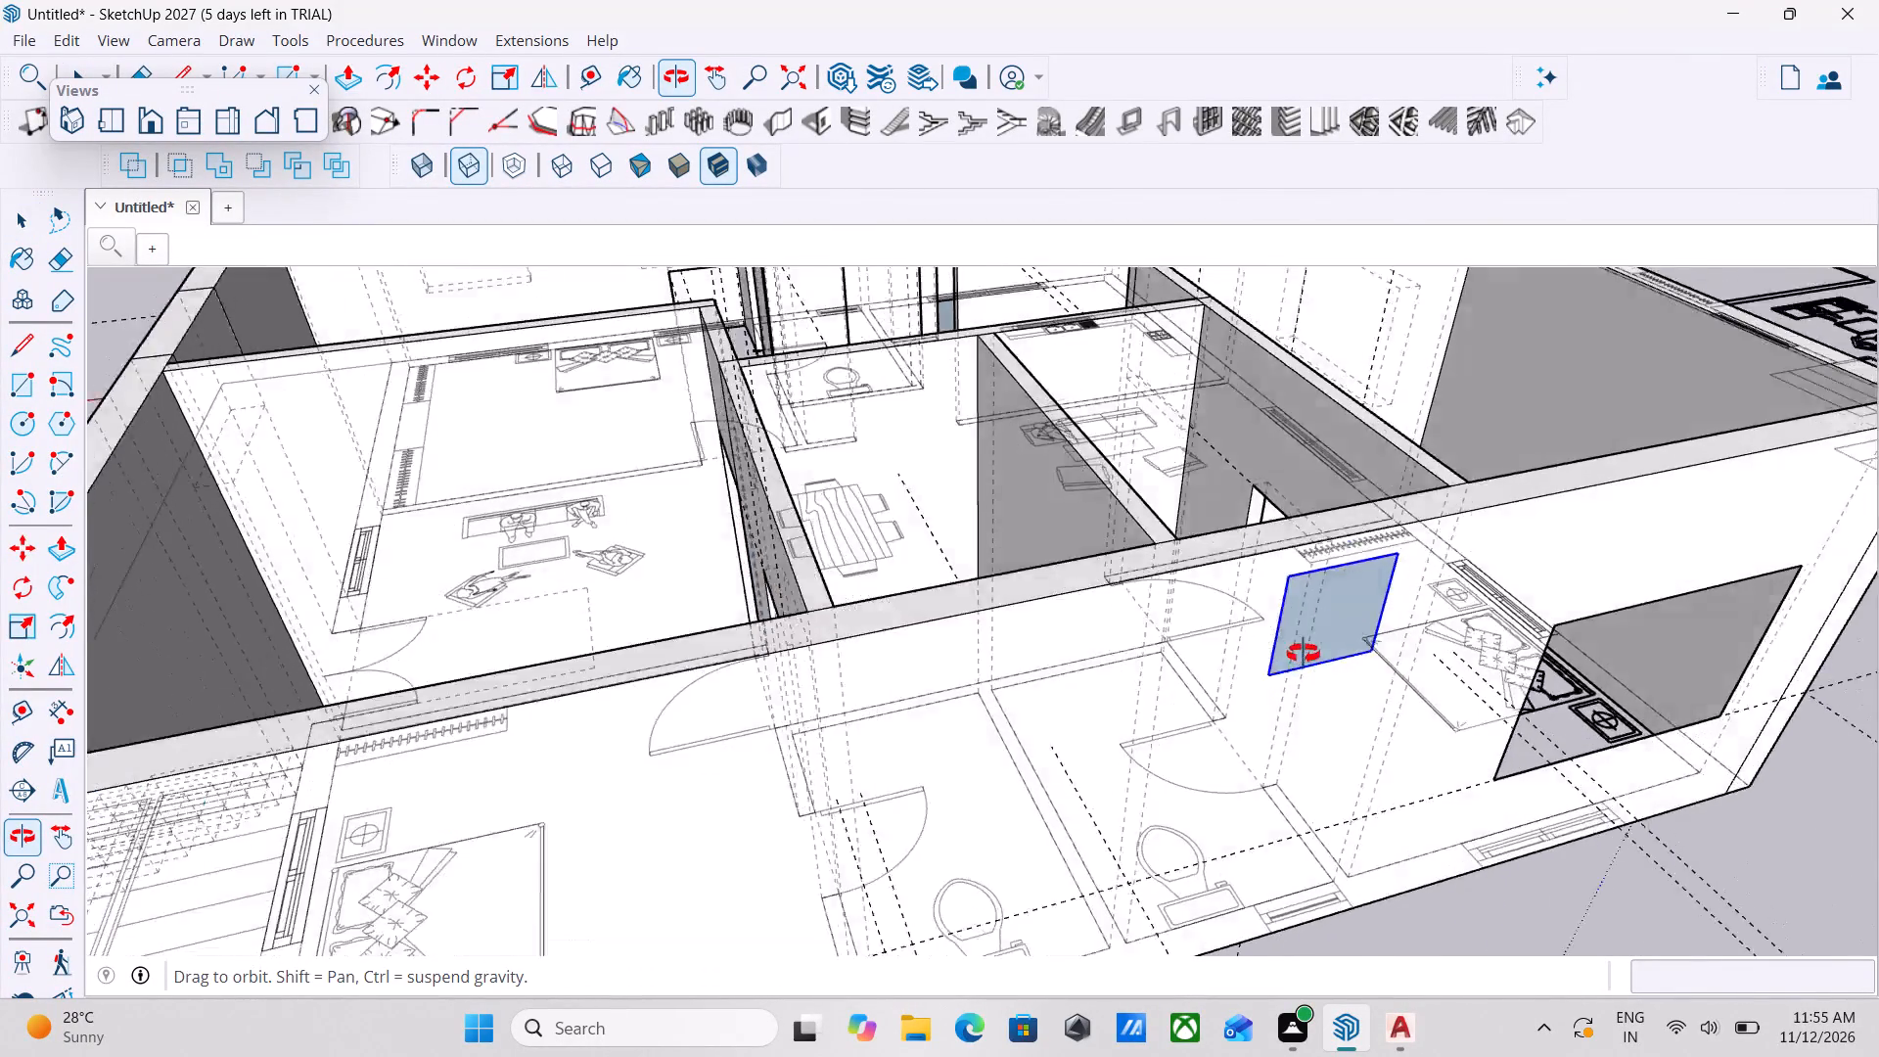
middle_drag(1304, 654, 1272, 628)
scroll(1265, 633, down, 2)
middle_click(1265, 633)
right_click(1274, 552)
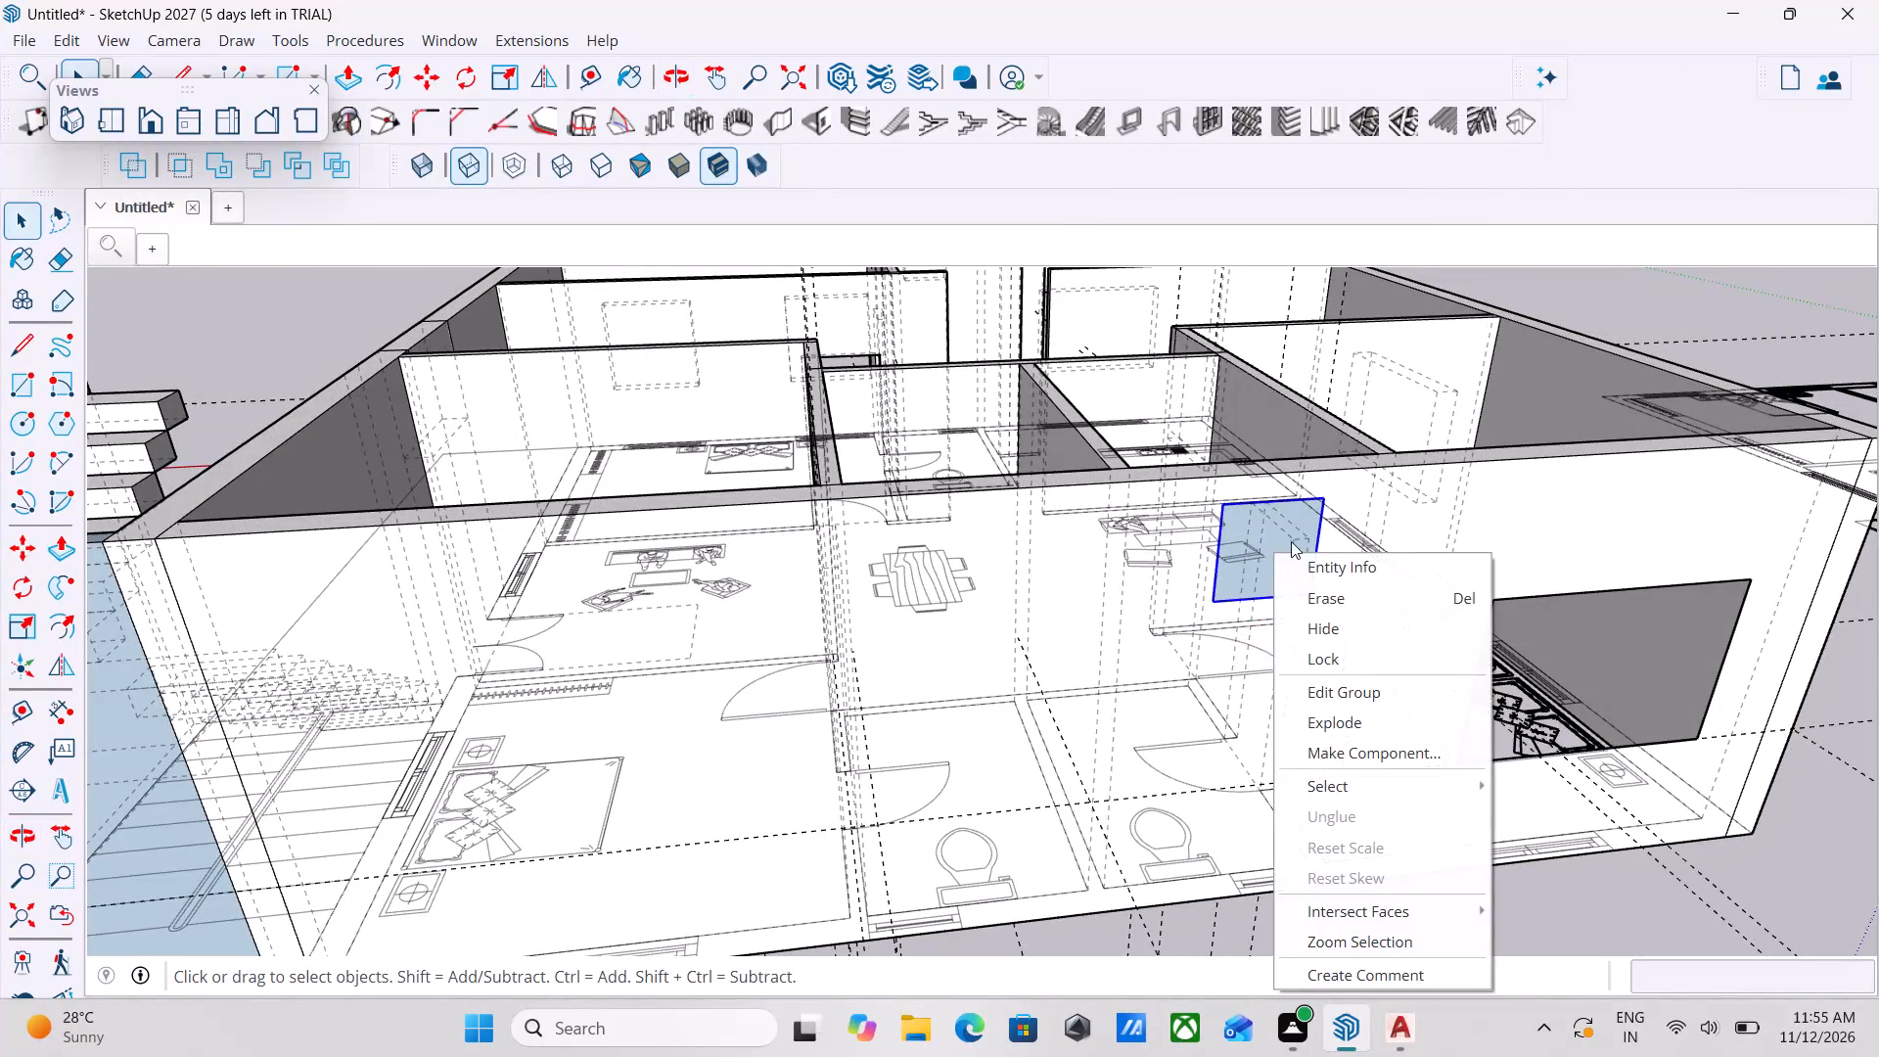
click(1365, 597)
scroll(1213, 554, down, 1)
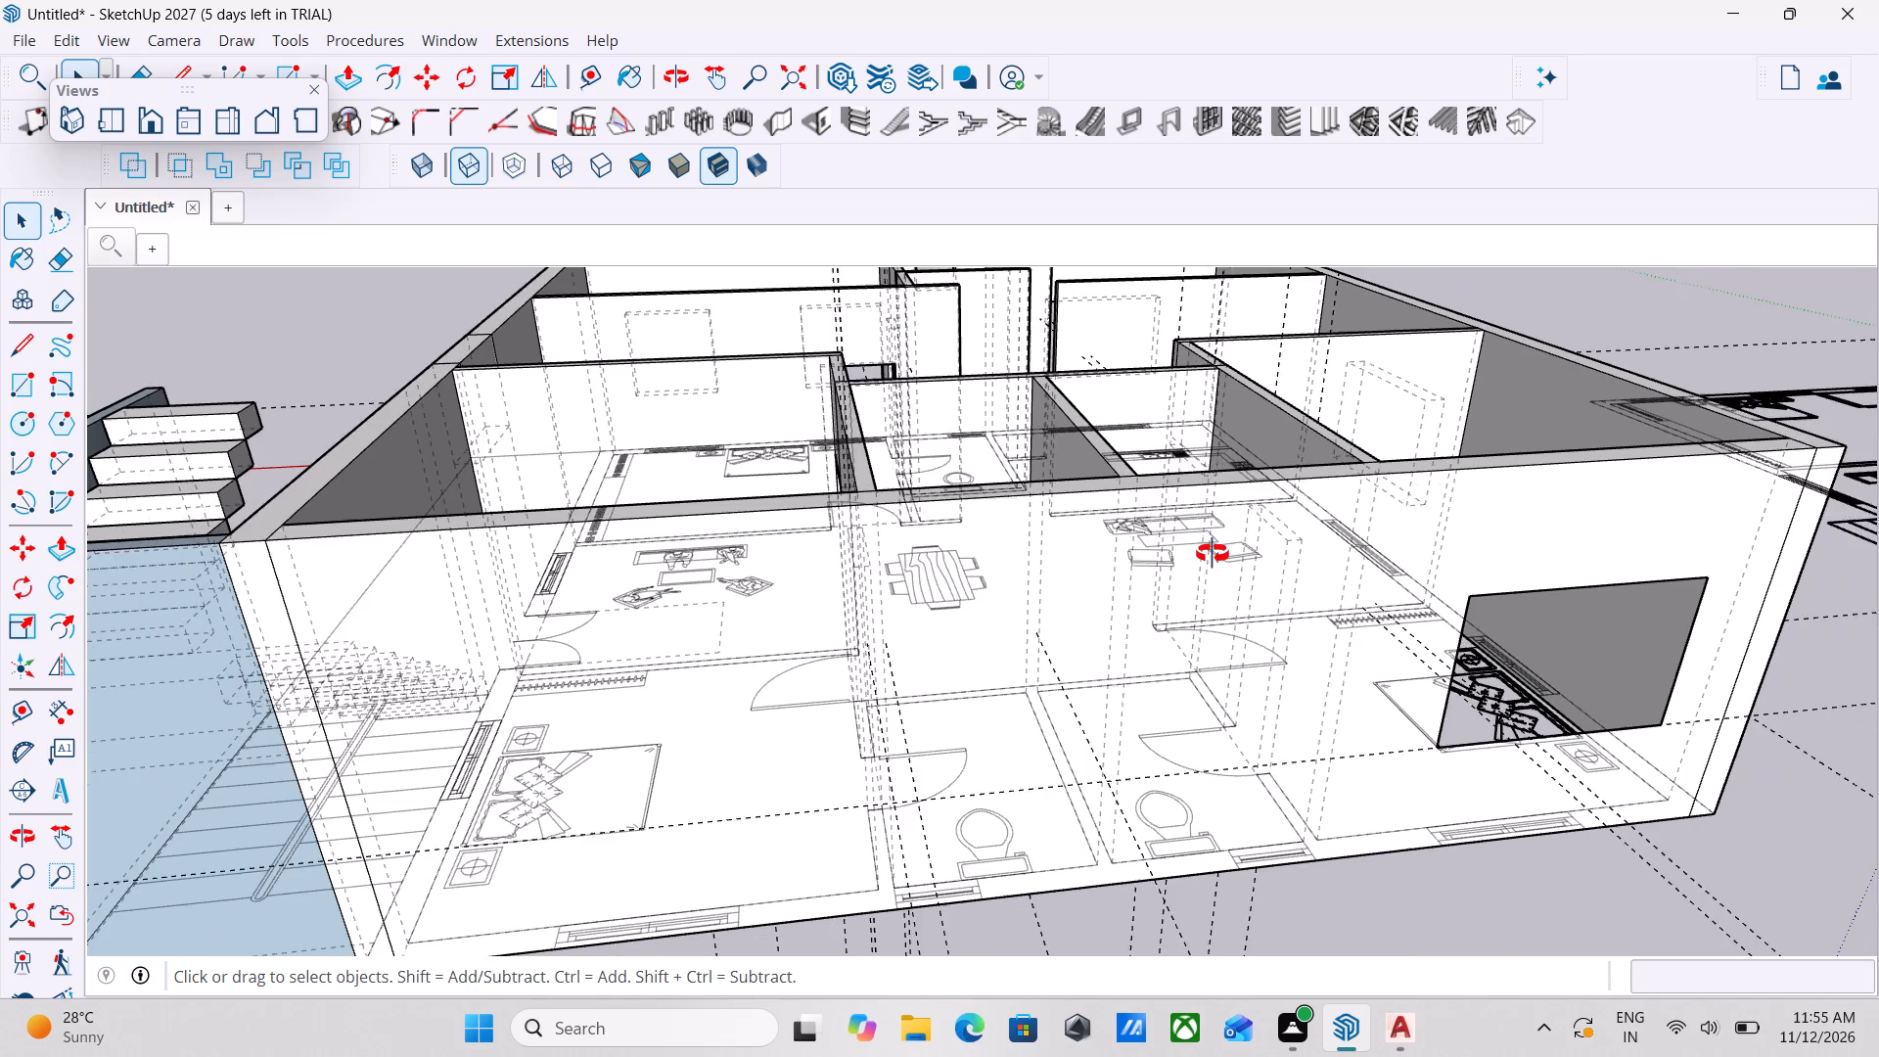
middle_drag(1213, 554, 1214, 582)
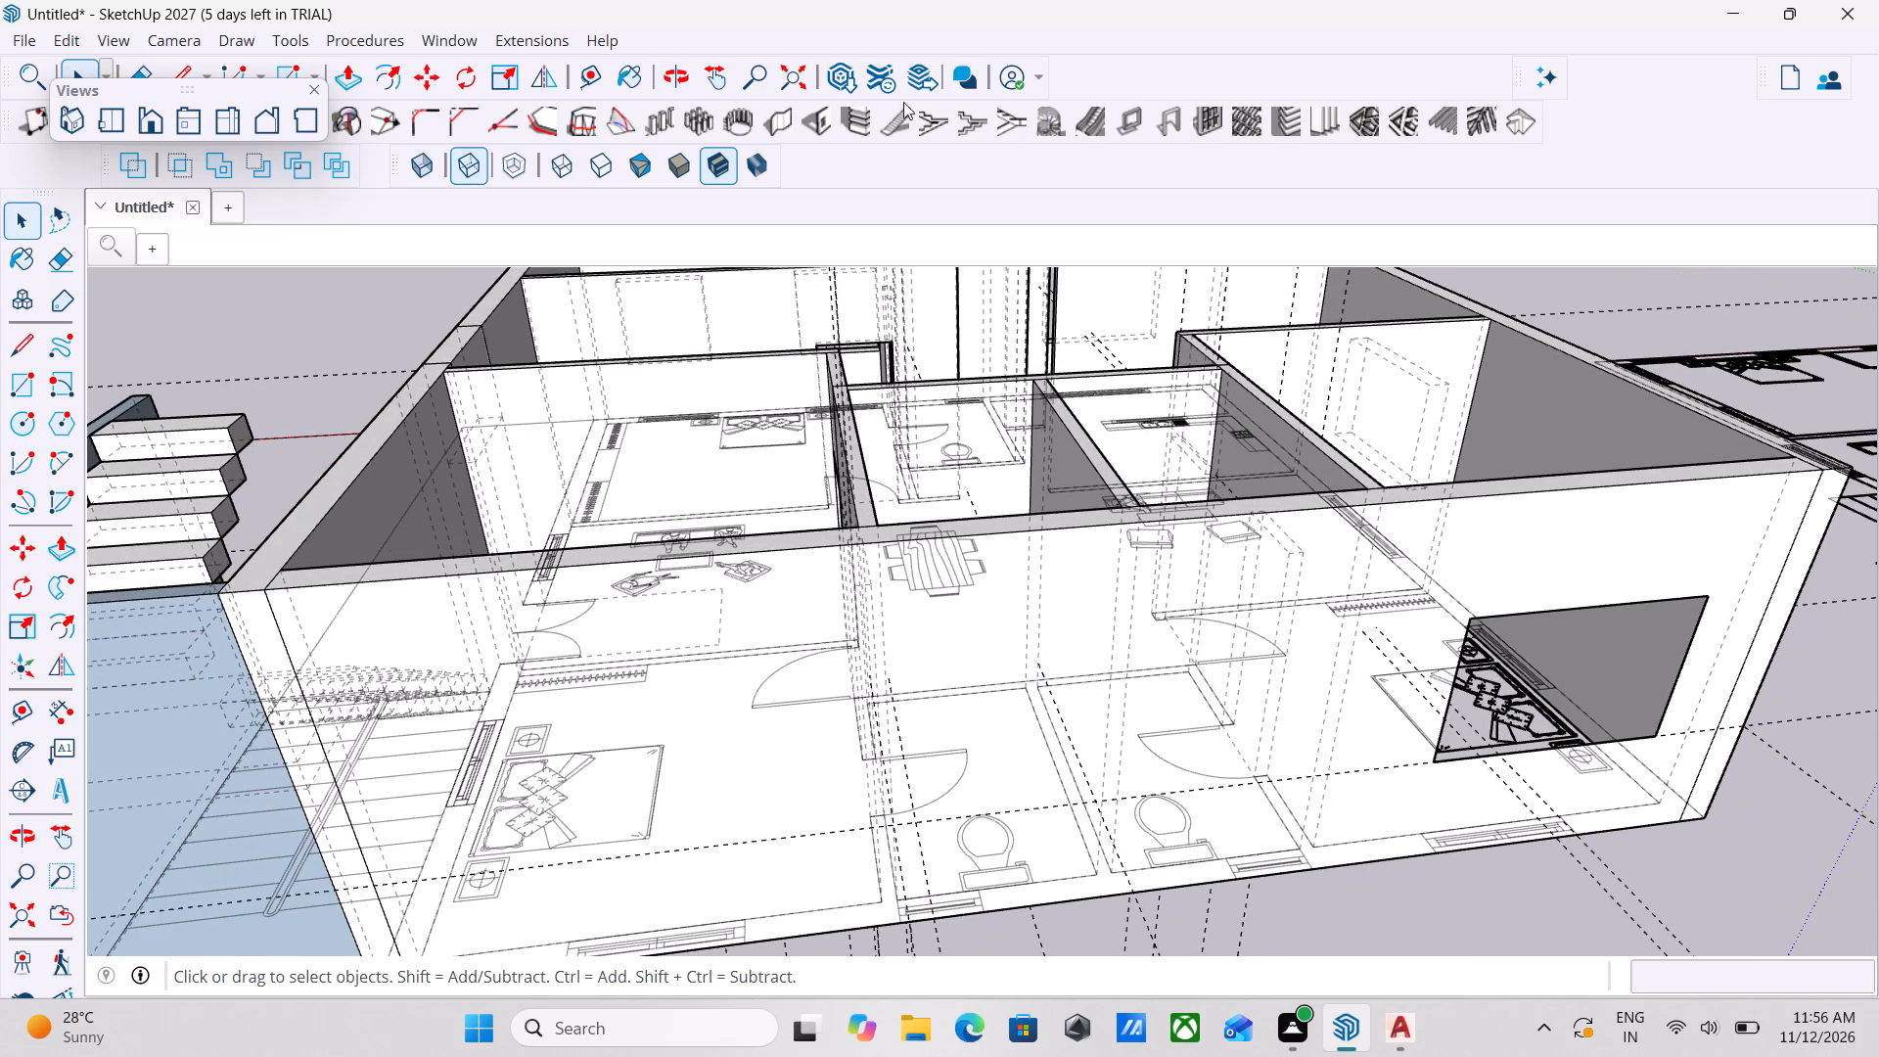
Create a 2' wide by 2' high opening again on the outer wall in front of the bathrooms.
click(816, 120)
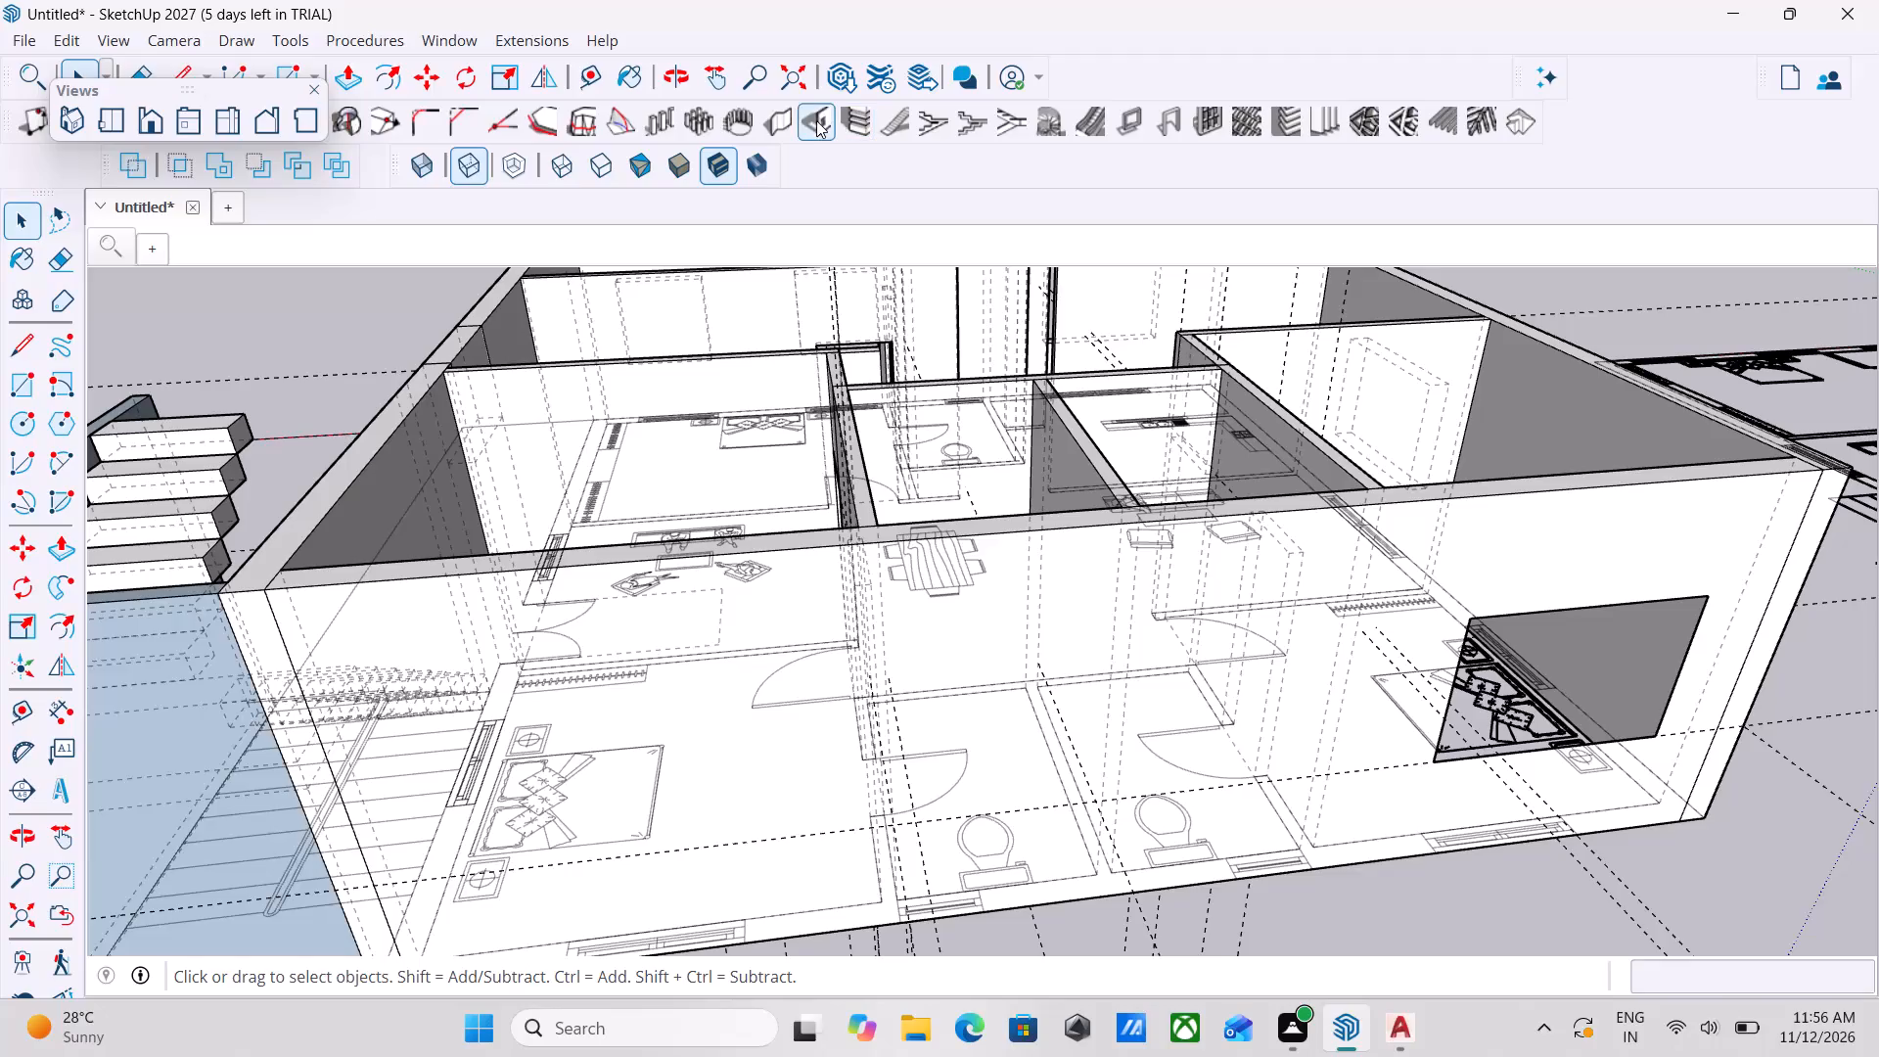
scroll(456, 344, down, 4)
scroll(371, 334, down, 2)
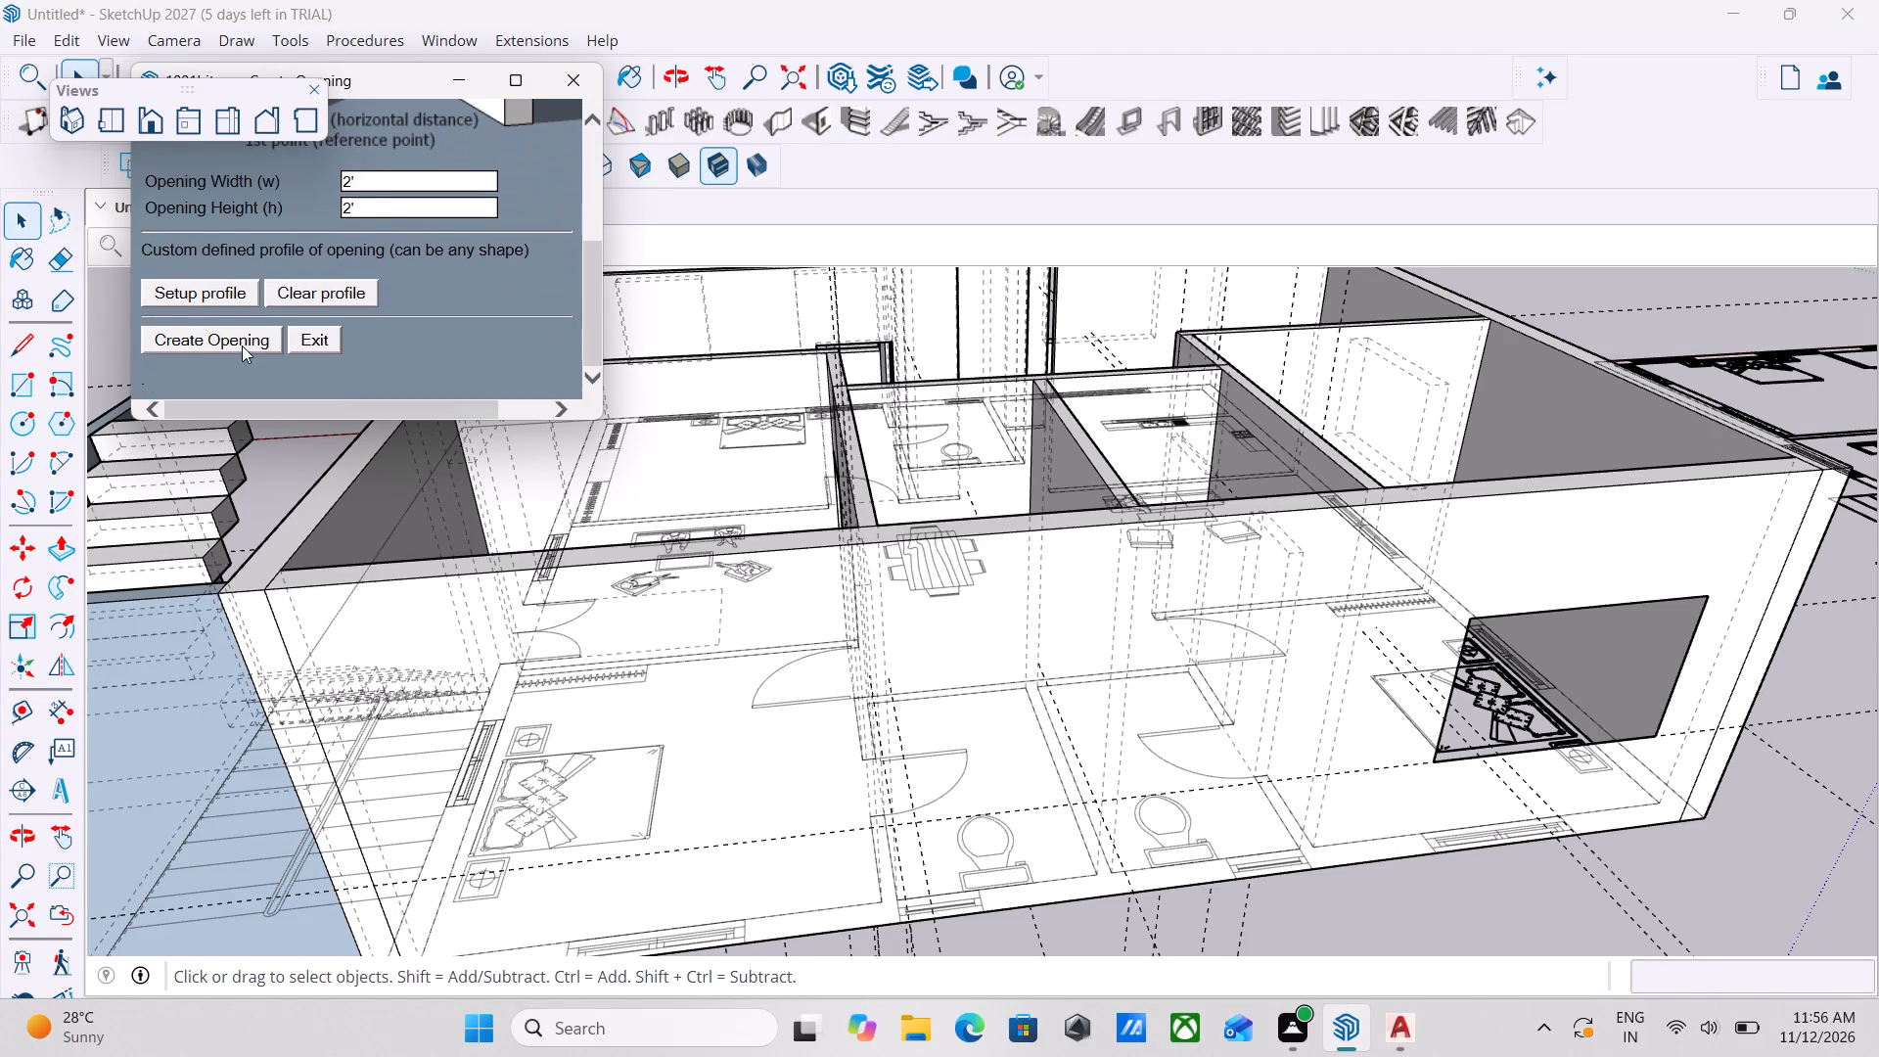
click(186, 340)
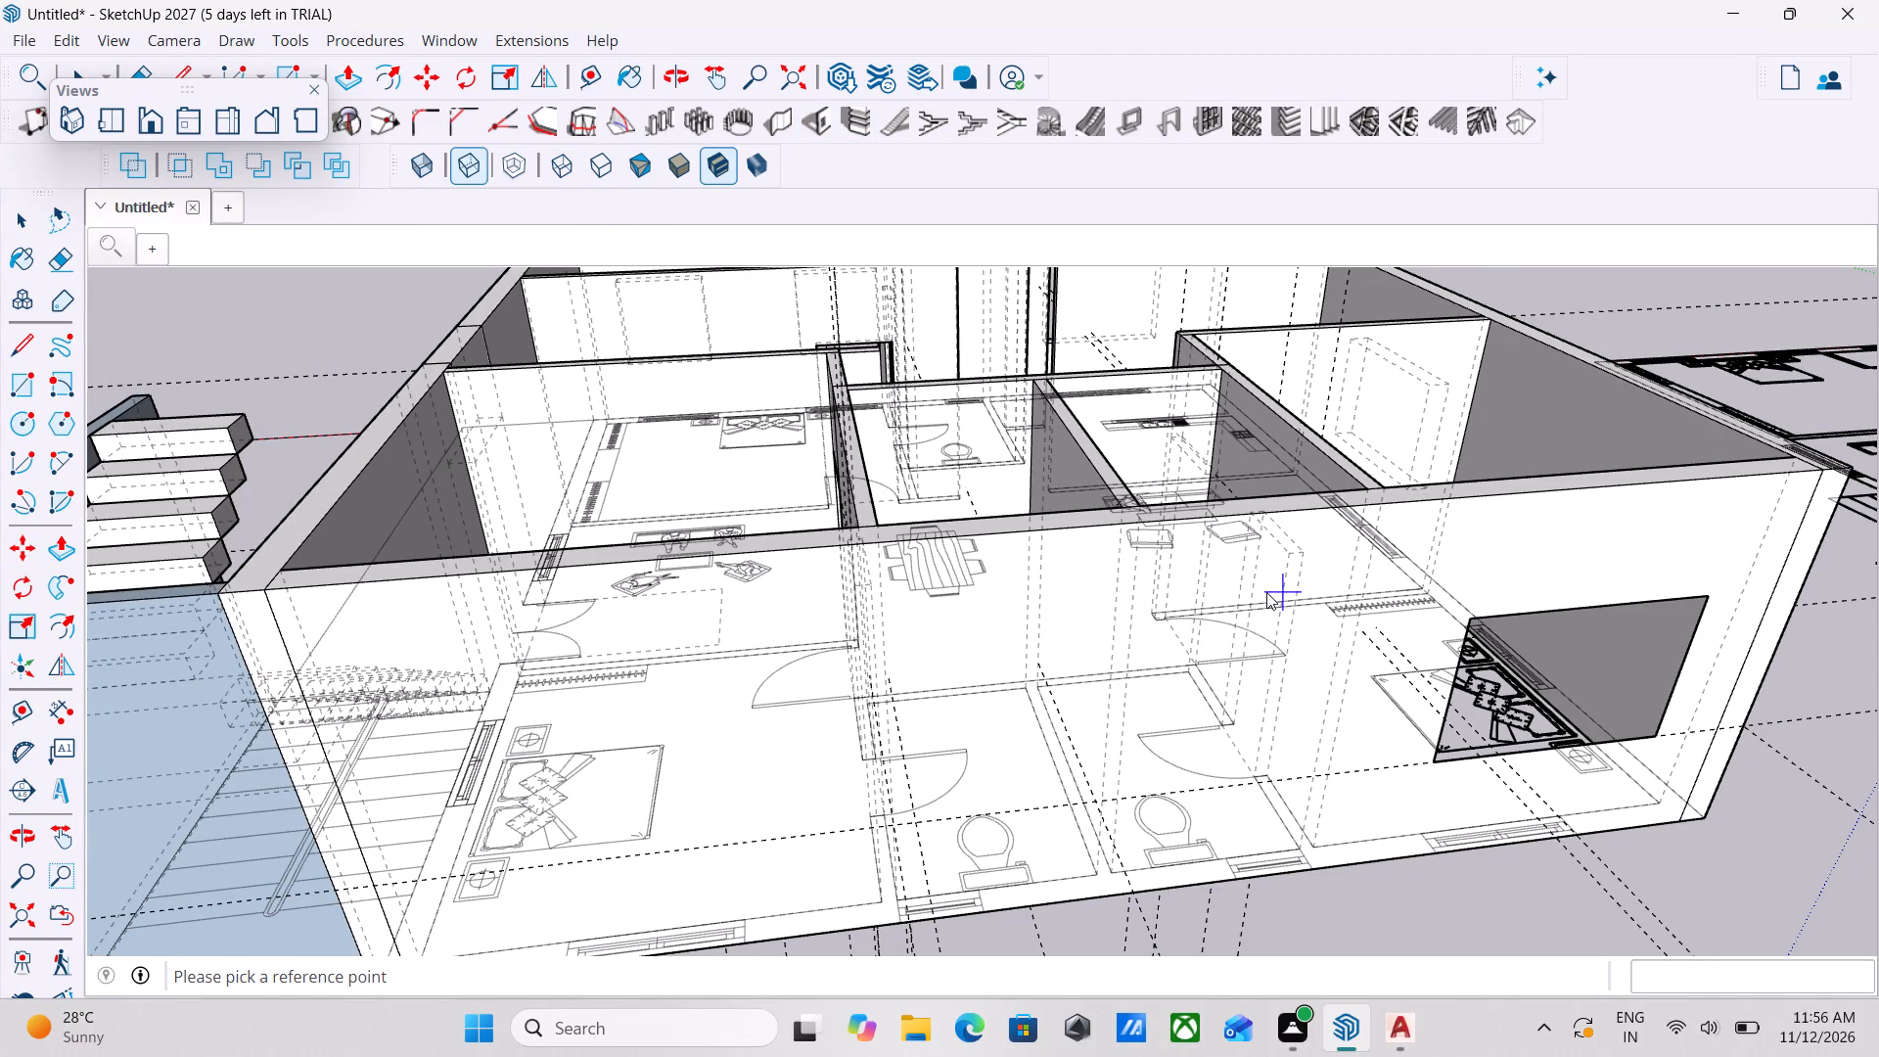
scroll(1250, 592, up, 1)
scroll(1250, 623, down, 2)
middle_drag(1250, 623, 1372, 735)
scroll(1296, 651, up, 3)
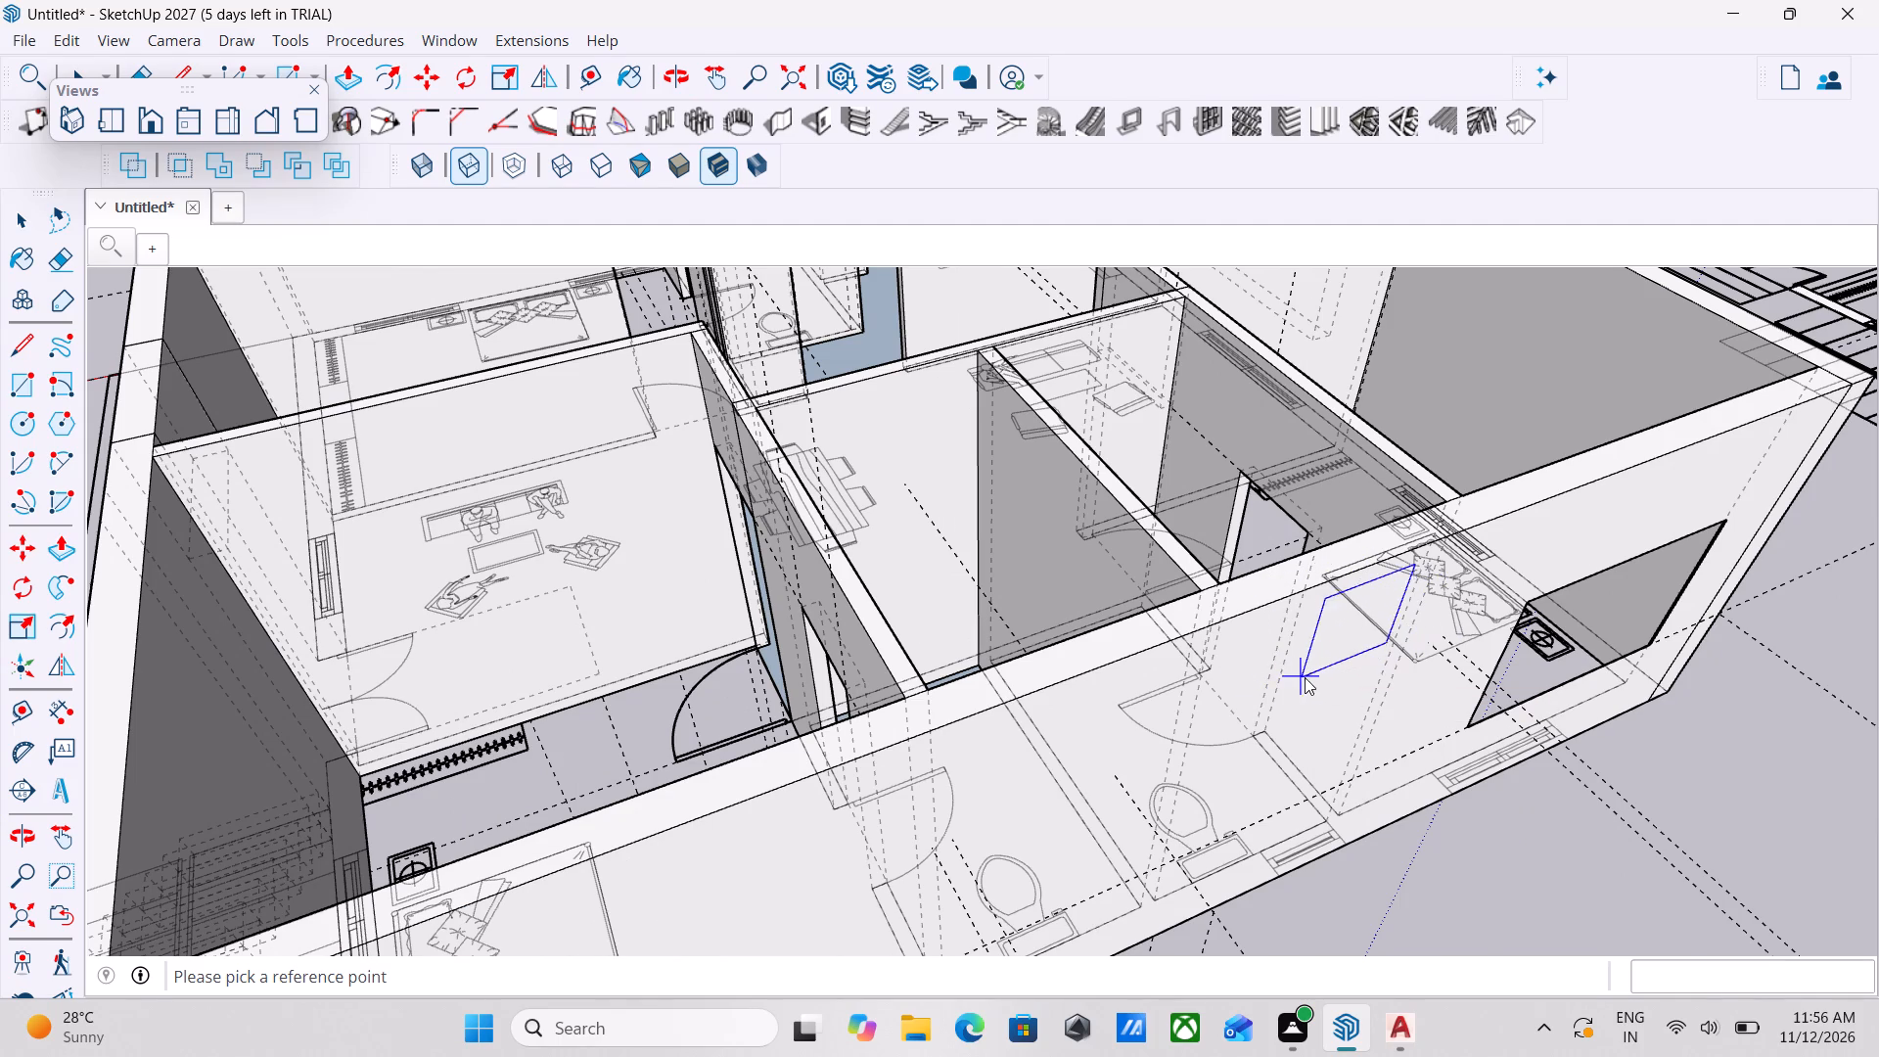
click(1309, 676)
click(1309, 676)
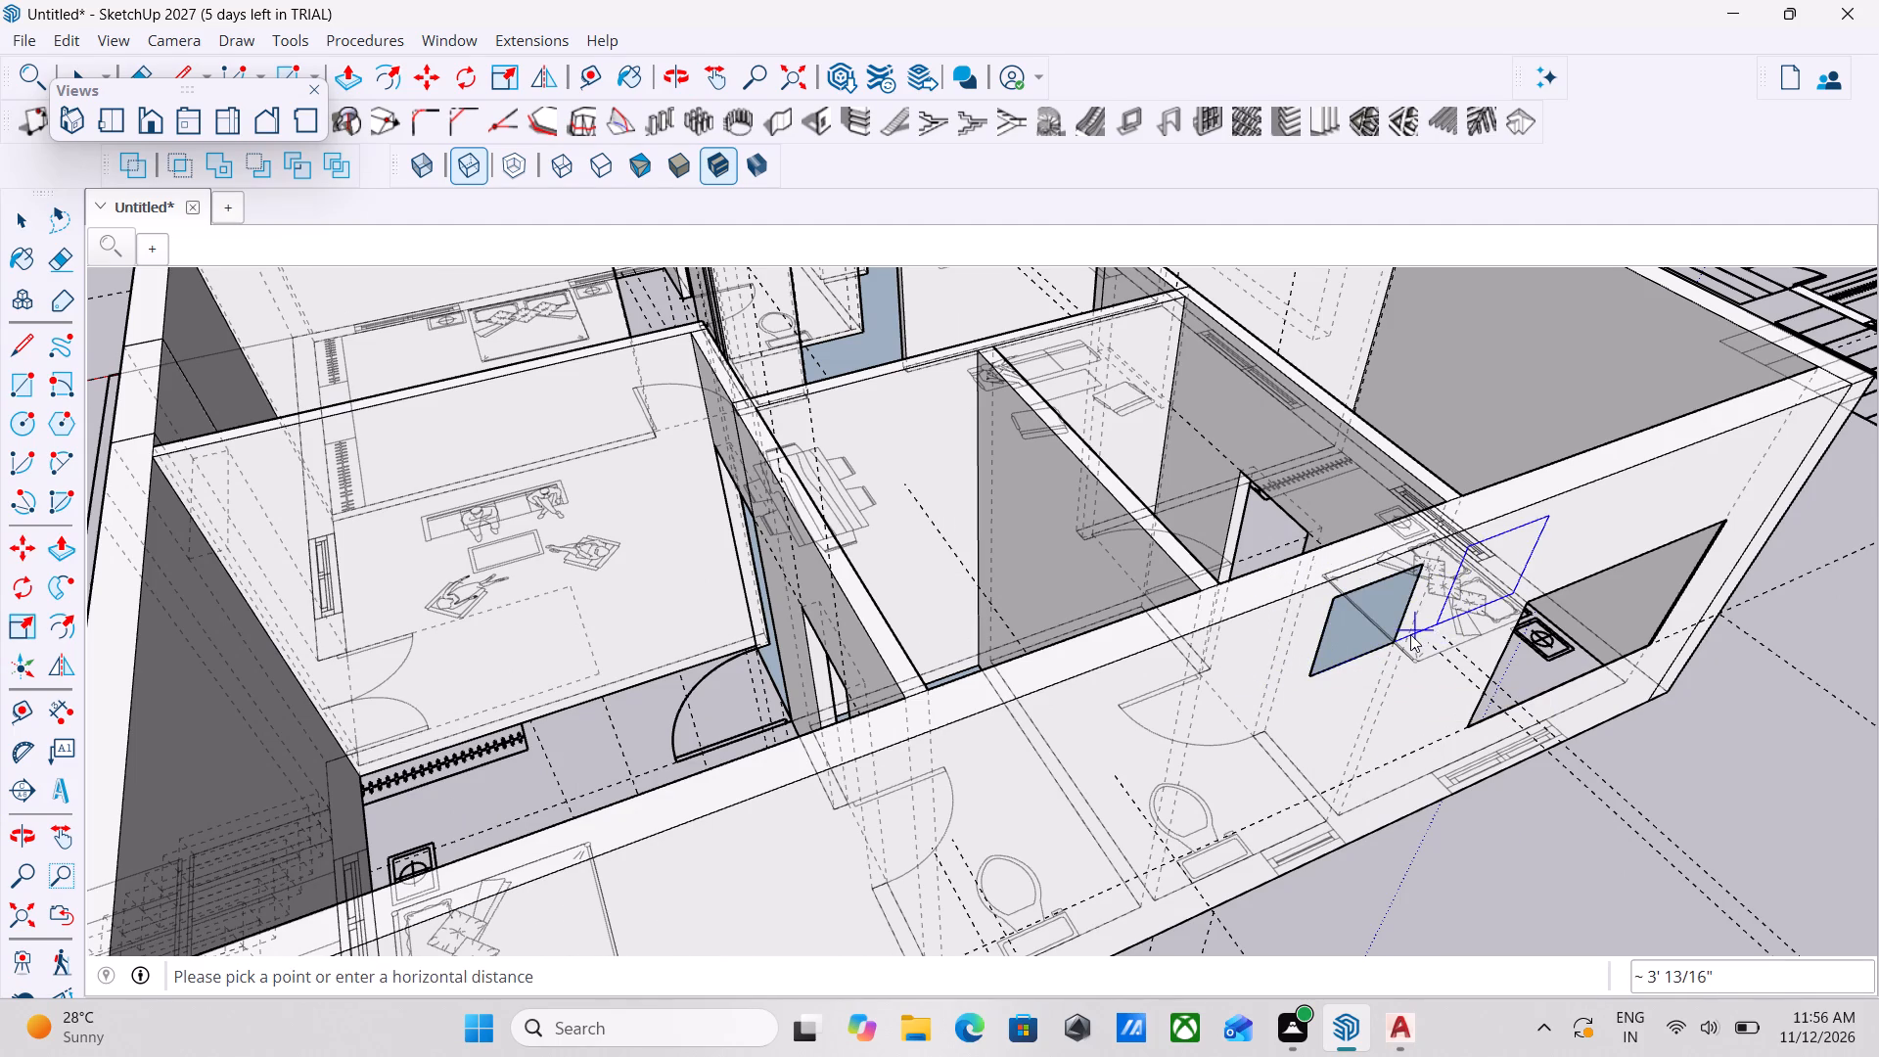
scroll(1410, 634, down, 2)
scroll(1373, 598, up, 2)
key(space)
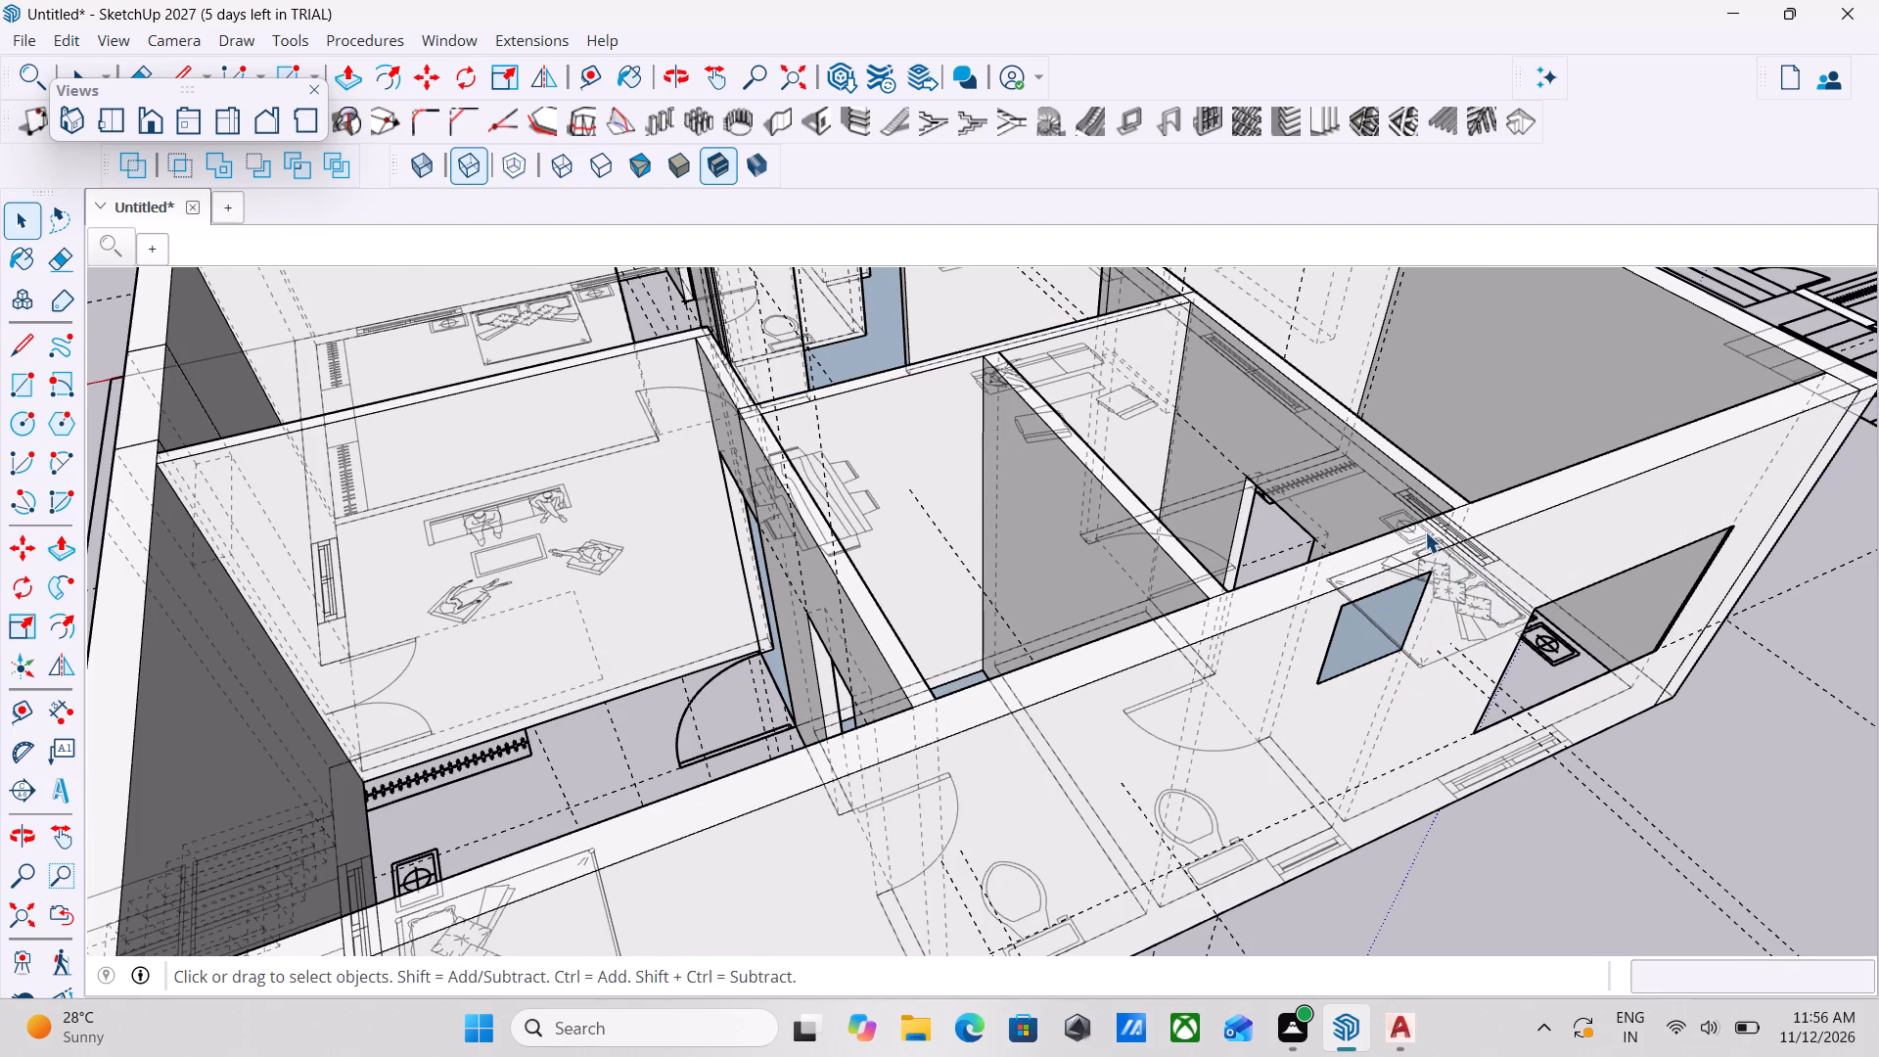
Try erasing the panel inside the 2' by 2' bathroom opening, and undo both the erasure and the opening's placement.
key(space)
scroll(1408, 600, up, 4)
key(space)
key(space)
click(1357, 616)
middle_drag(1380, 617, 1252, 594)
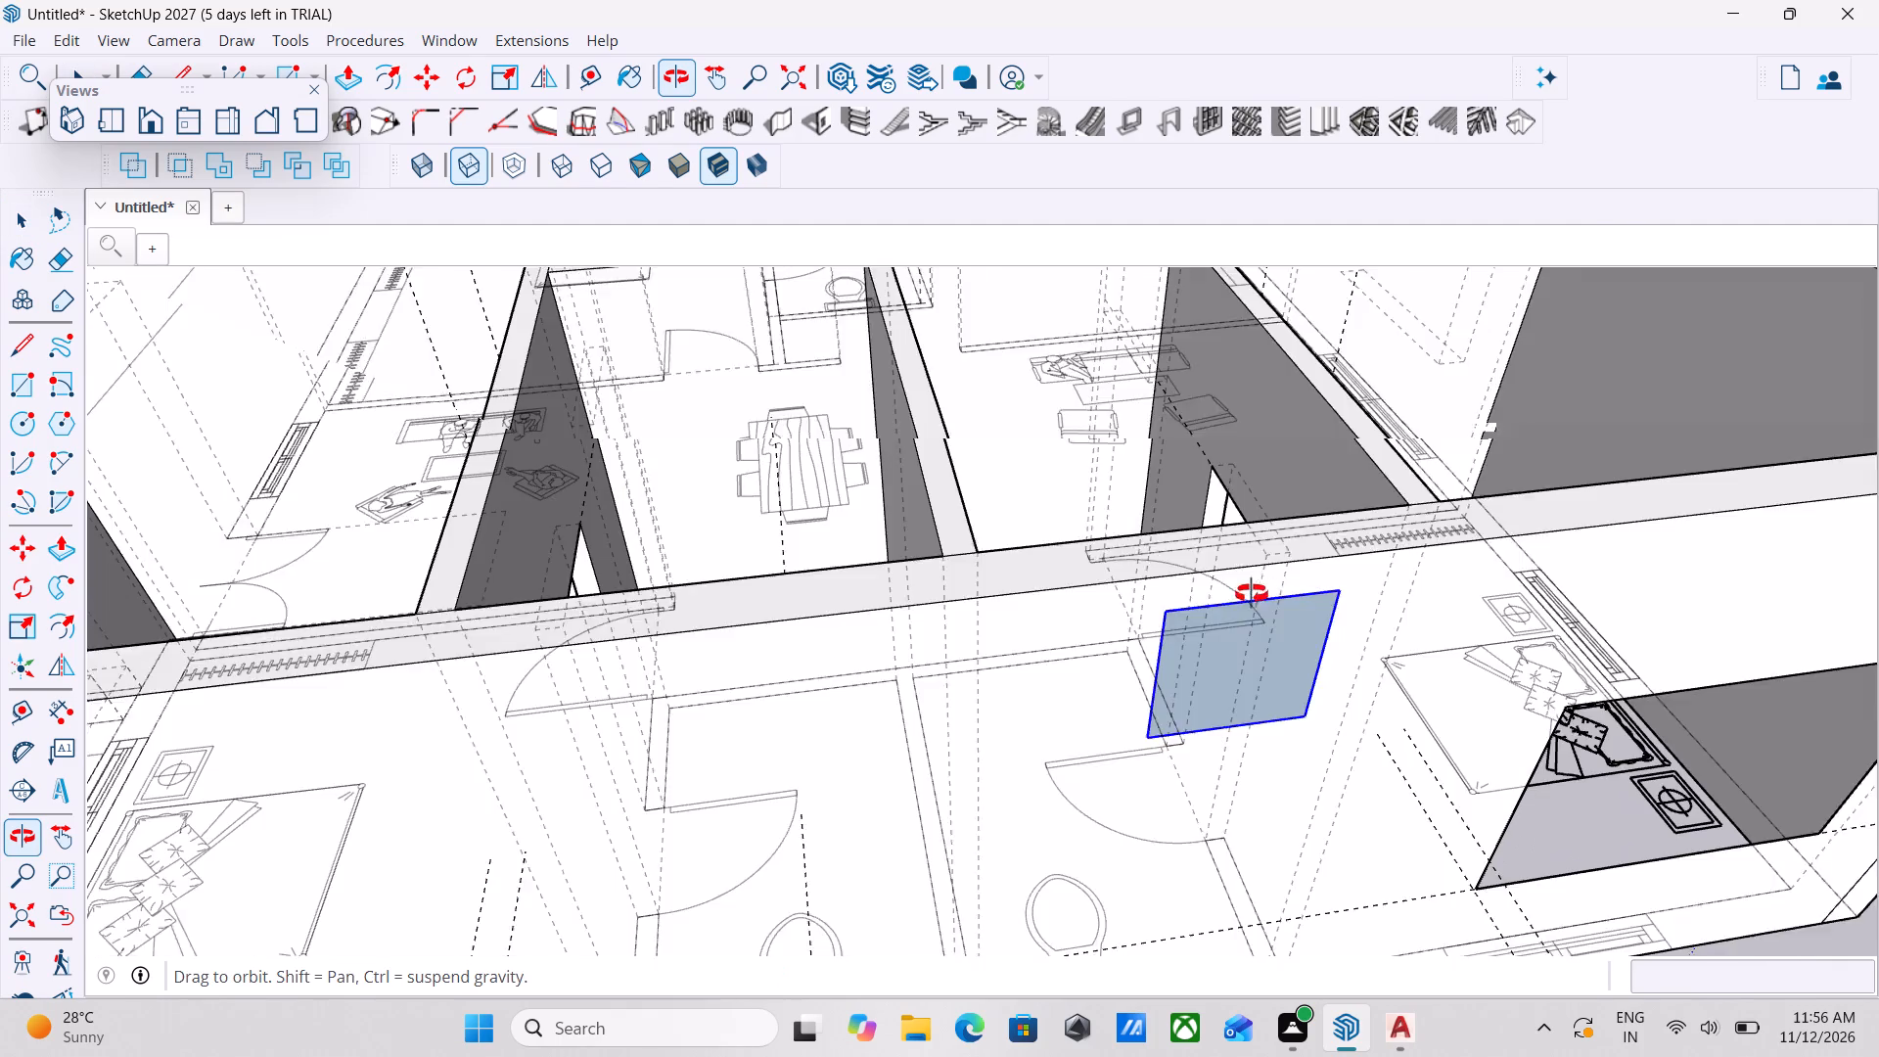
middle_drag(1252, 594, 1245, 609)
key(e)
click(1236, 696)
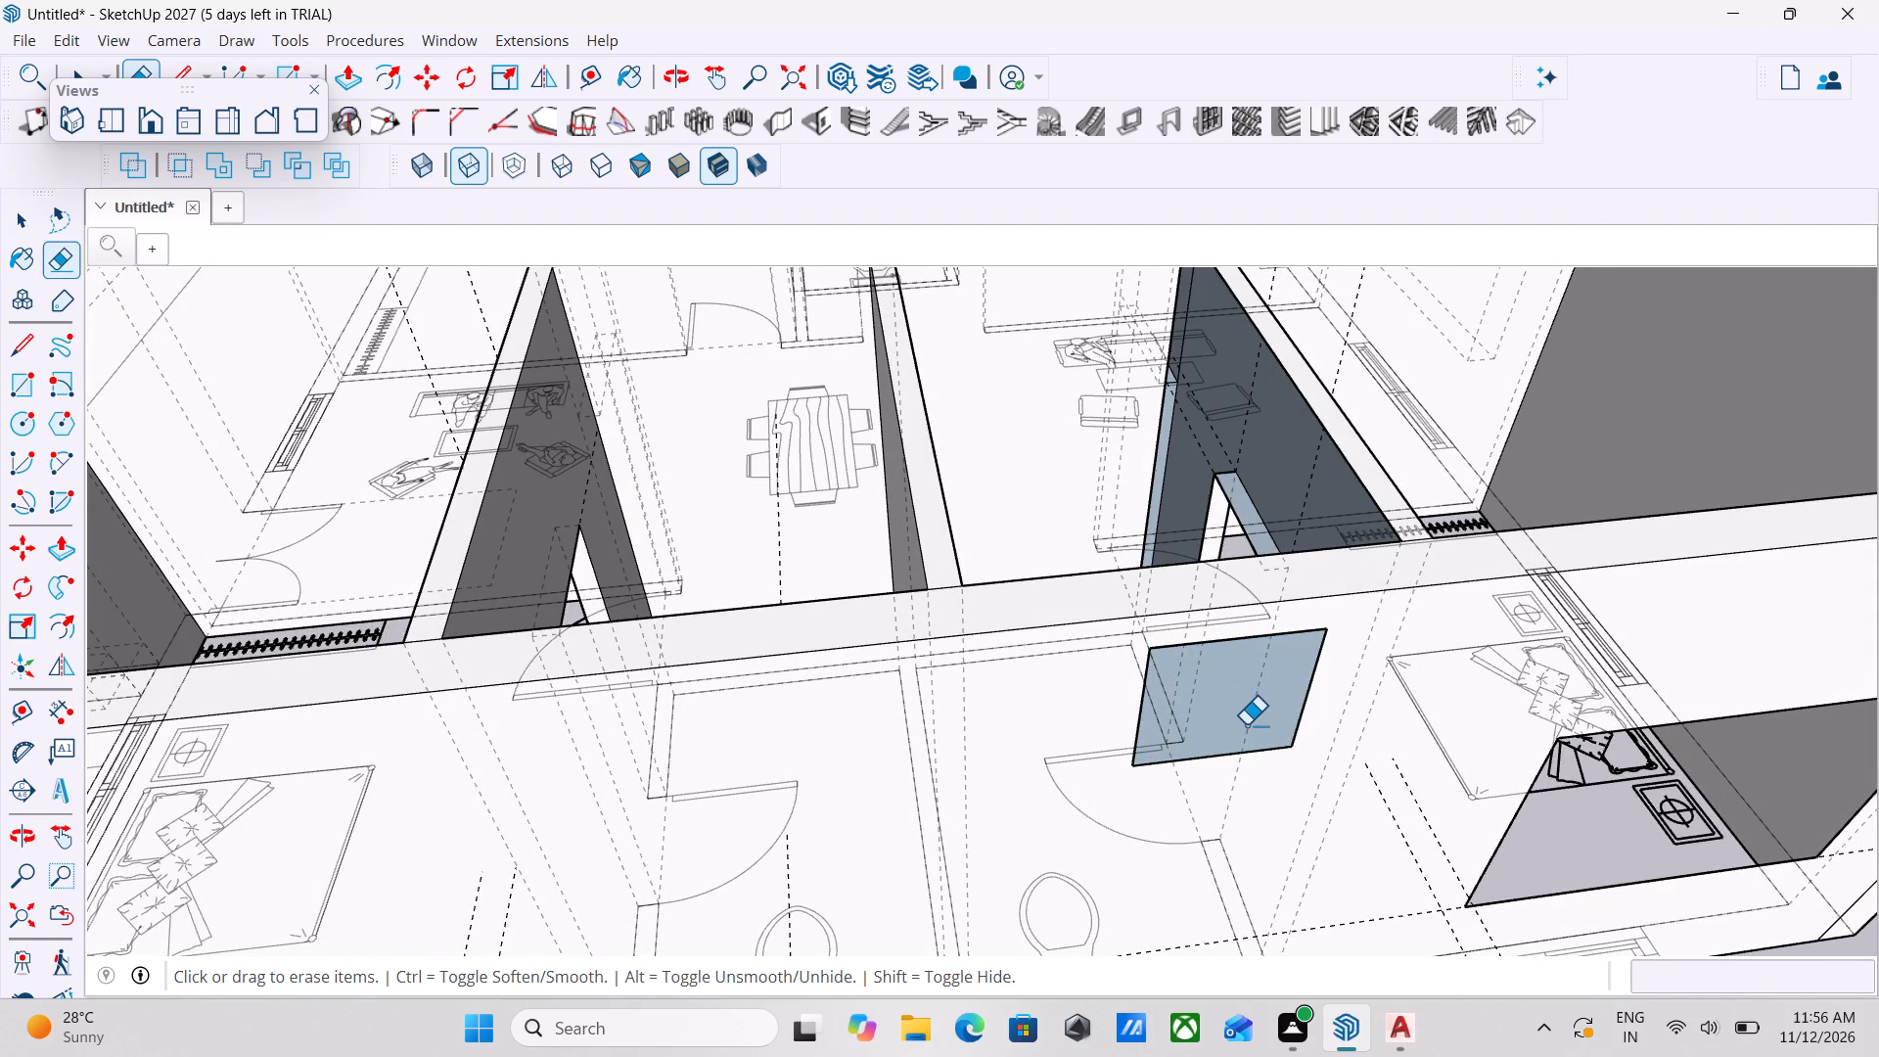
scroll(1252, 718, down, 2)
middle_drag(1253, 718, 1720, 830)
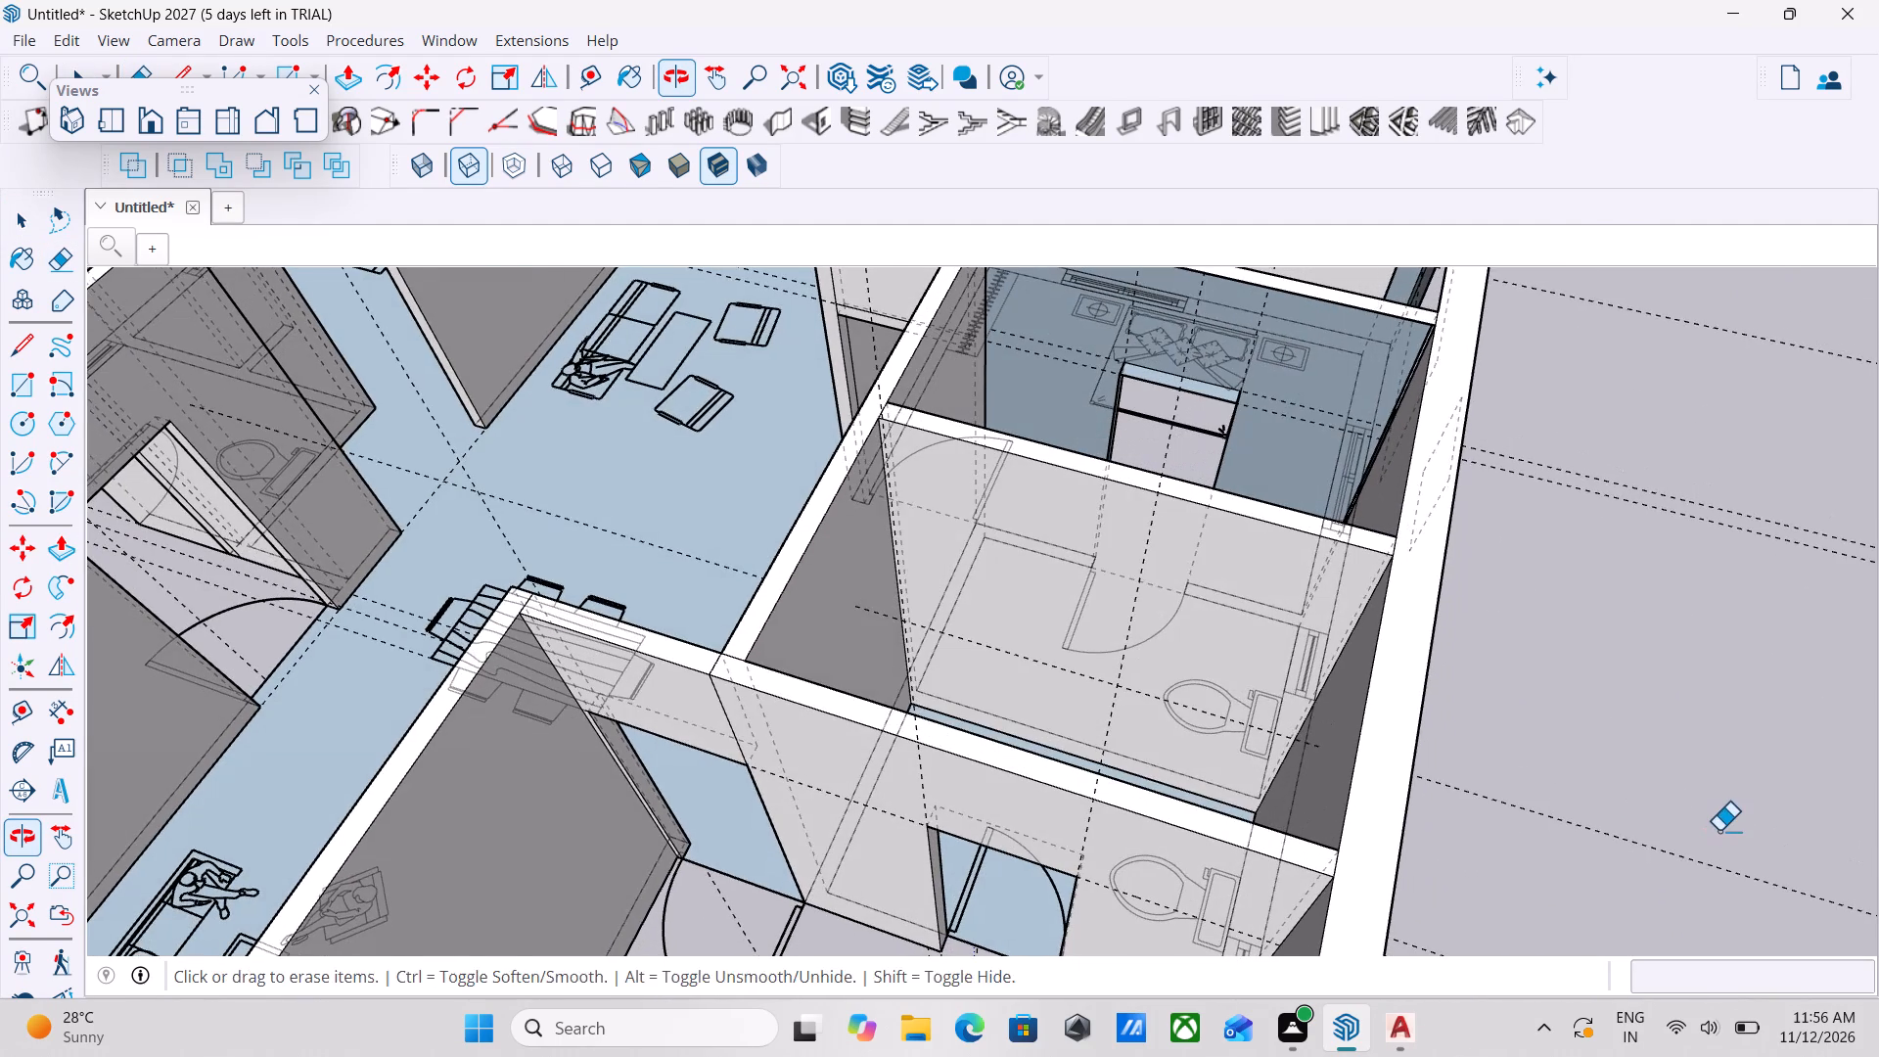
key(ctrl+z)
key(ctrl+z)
Examine the outer wall in front of the bathrooms from inside and outside the house model.
scroll(1538, 771, down, 4)
middle_drag(1258, 671, 1252, 667)
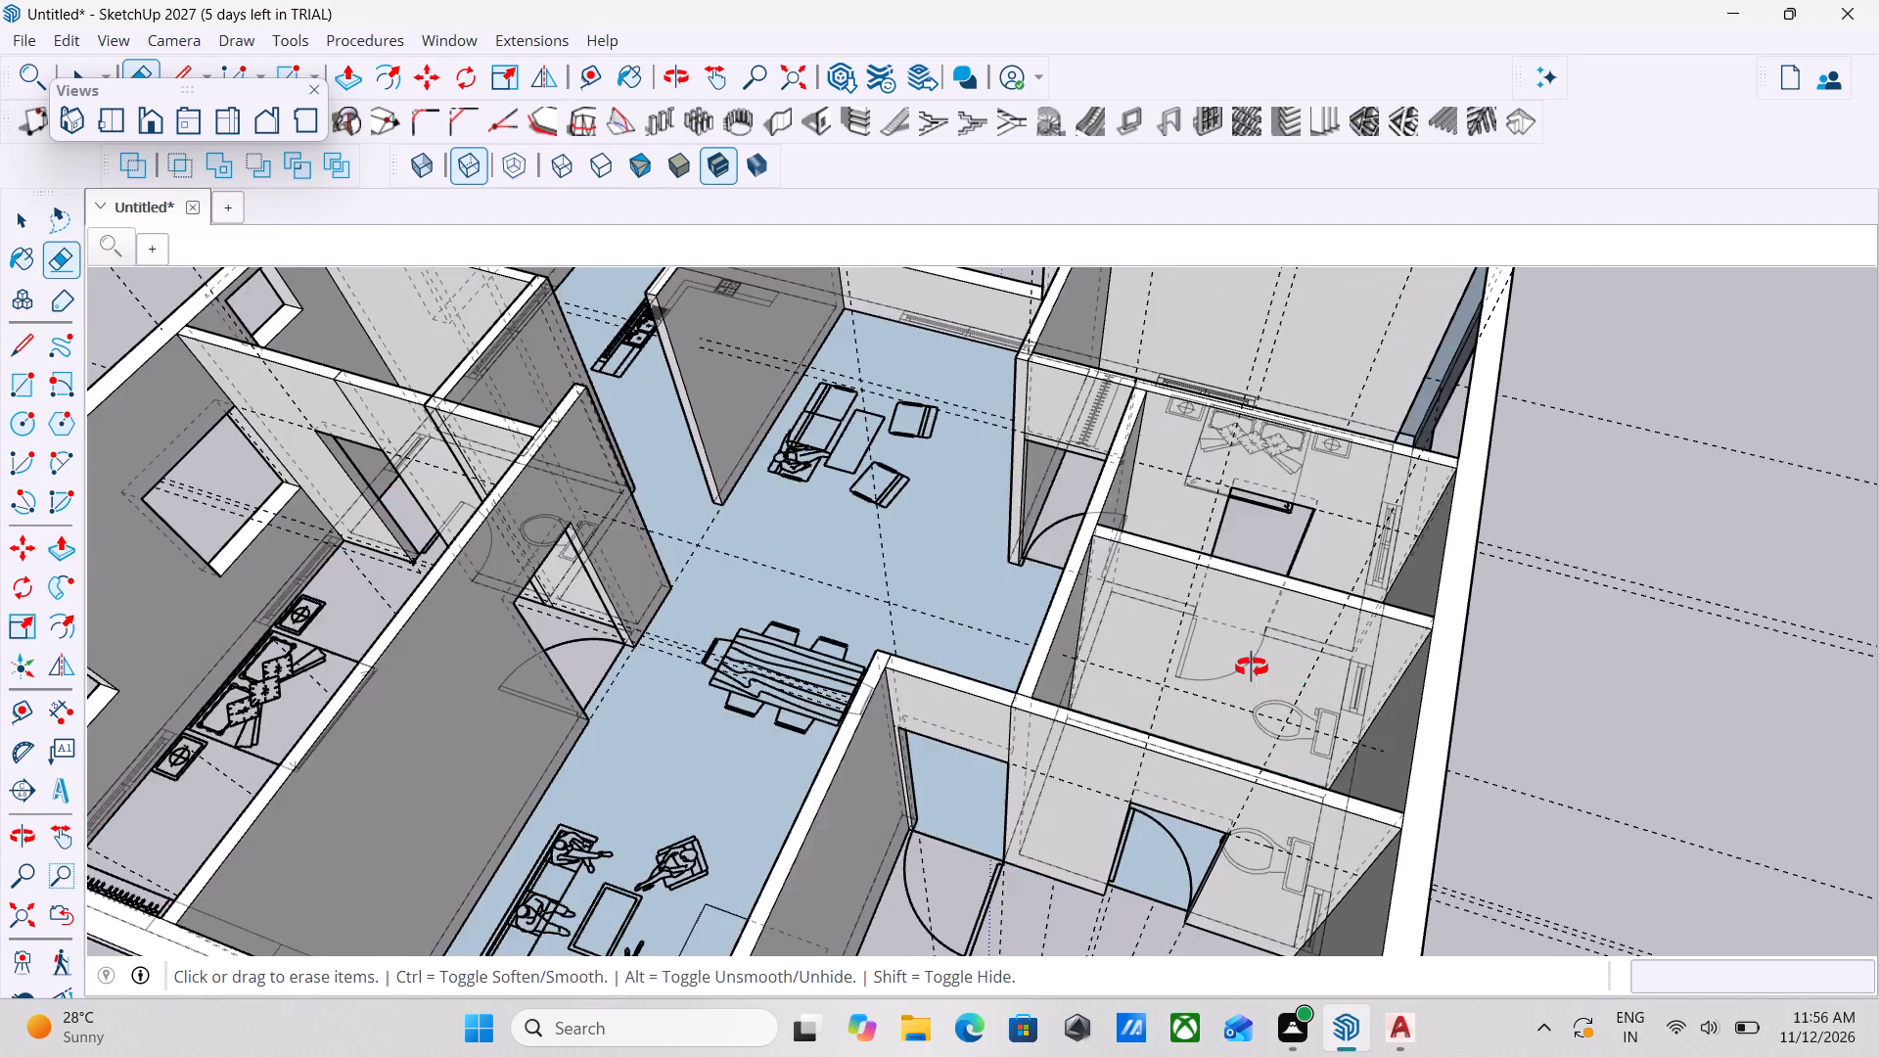
middle_drag(1252, 667, 785, 502)
scroll(958, 639, down, 2)
middle_drag(982, 682, 916, 900)
scroll(916, 900, up, 1)
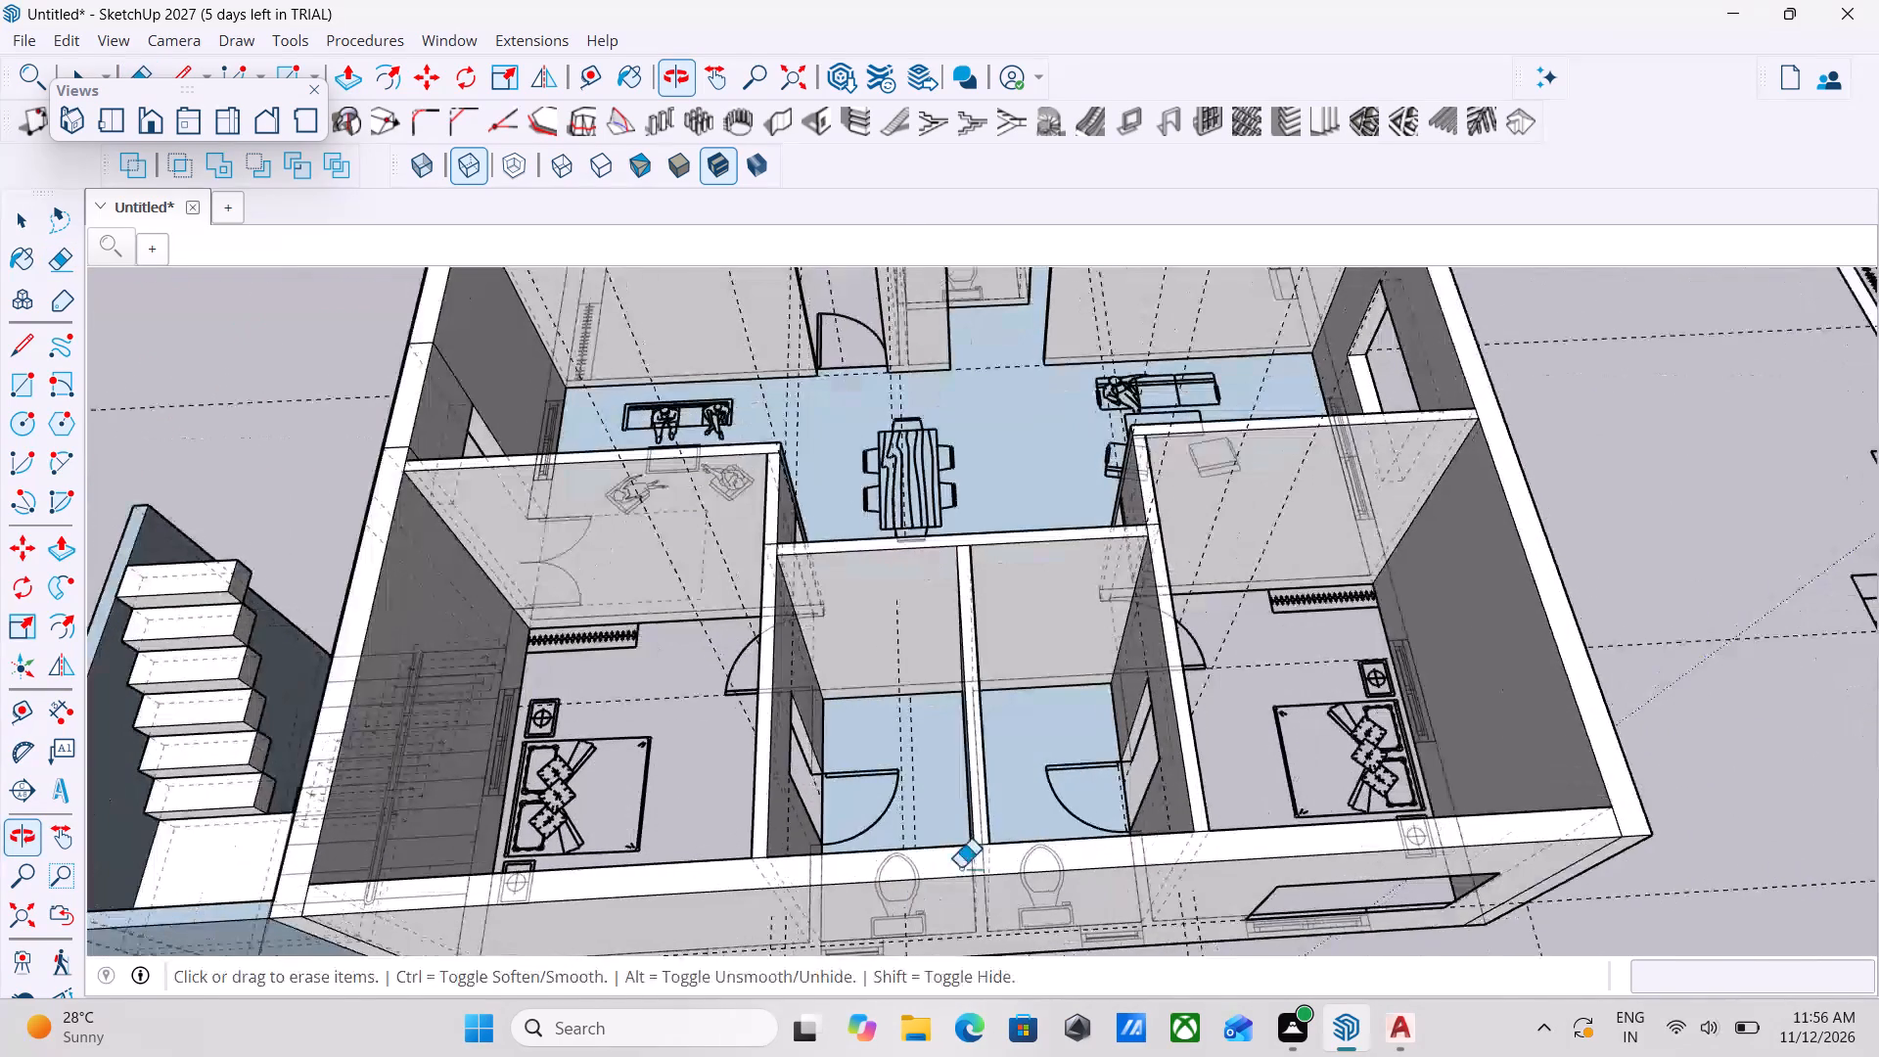
key(Escape)
scroll(1063, 710, down, 3)
key(Escape)
key(space)
key(space)
key(space)
scroll(1063, 710, down, 5)
key(space)
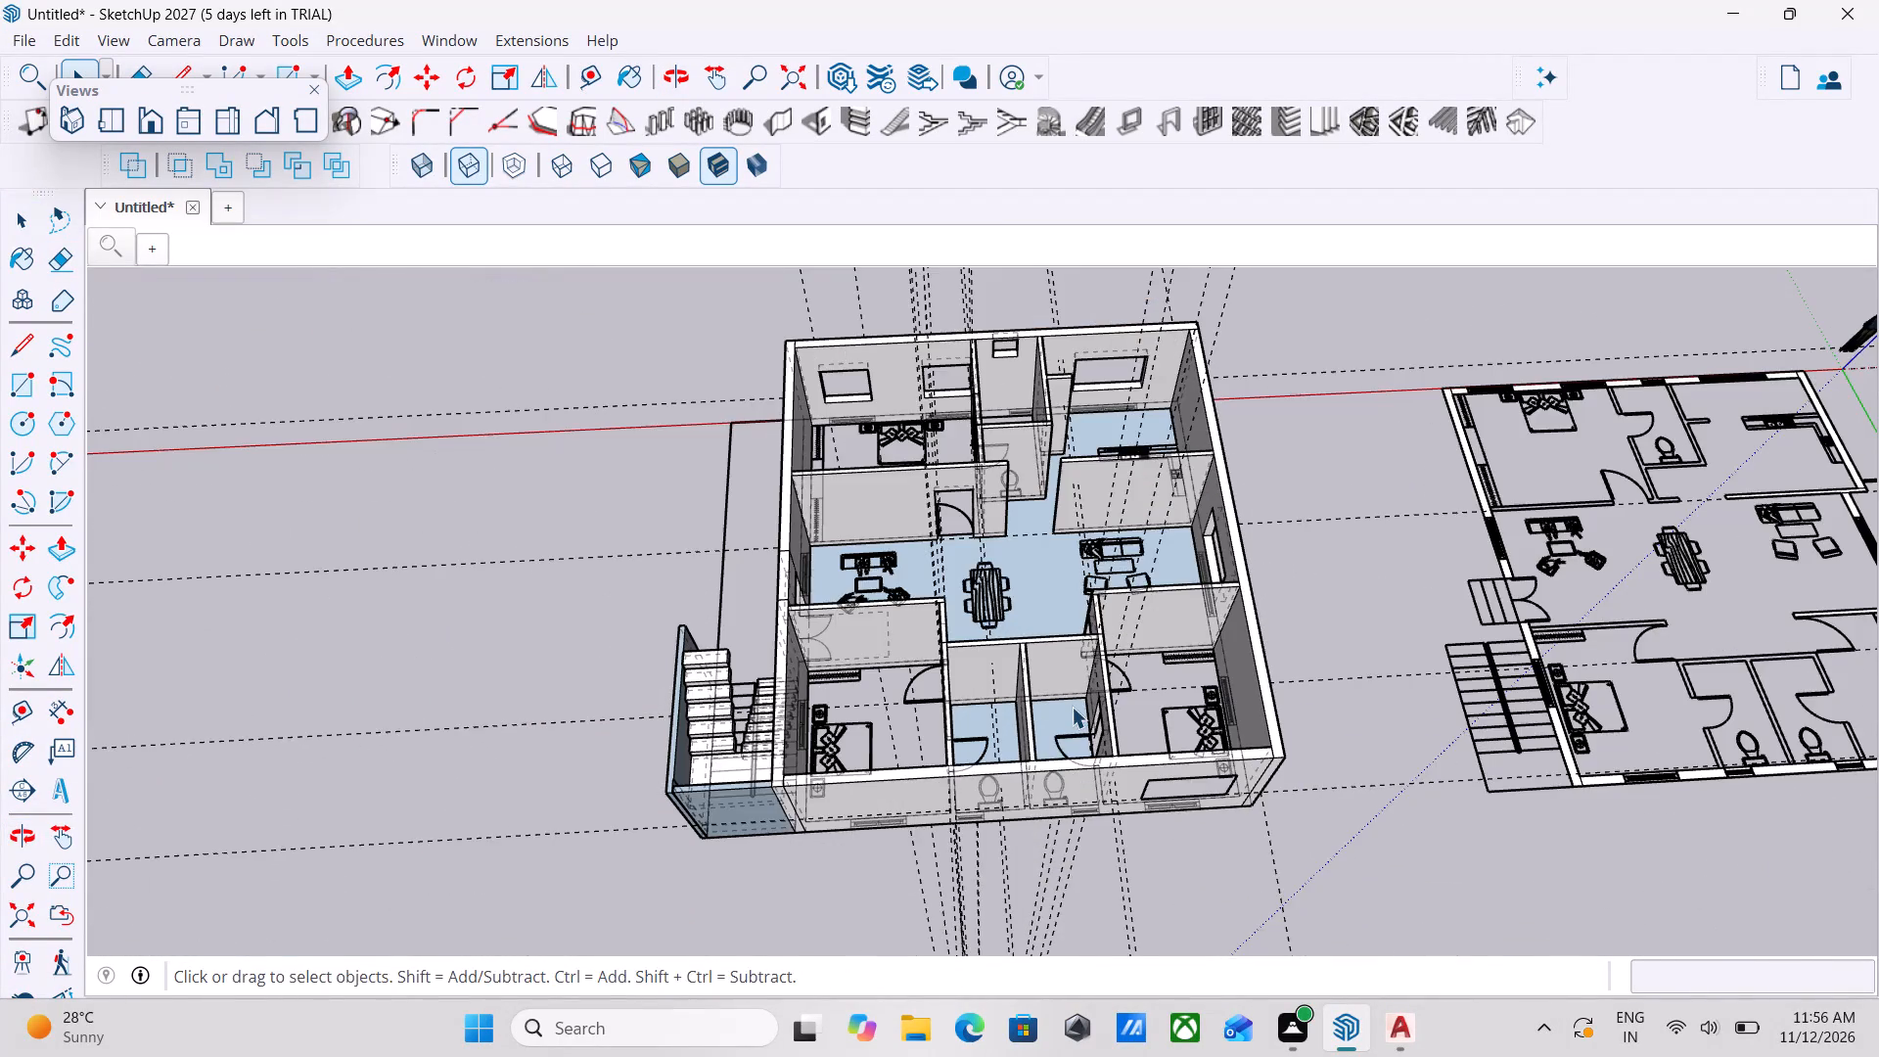
middle_drag(1072, 707, 1419, 519)
key(space)
key(space)
scroll(1410, 526, up, 1)
middle_drag(1151, 810, 1280, 597)
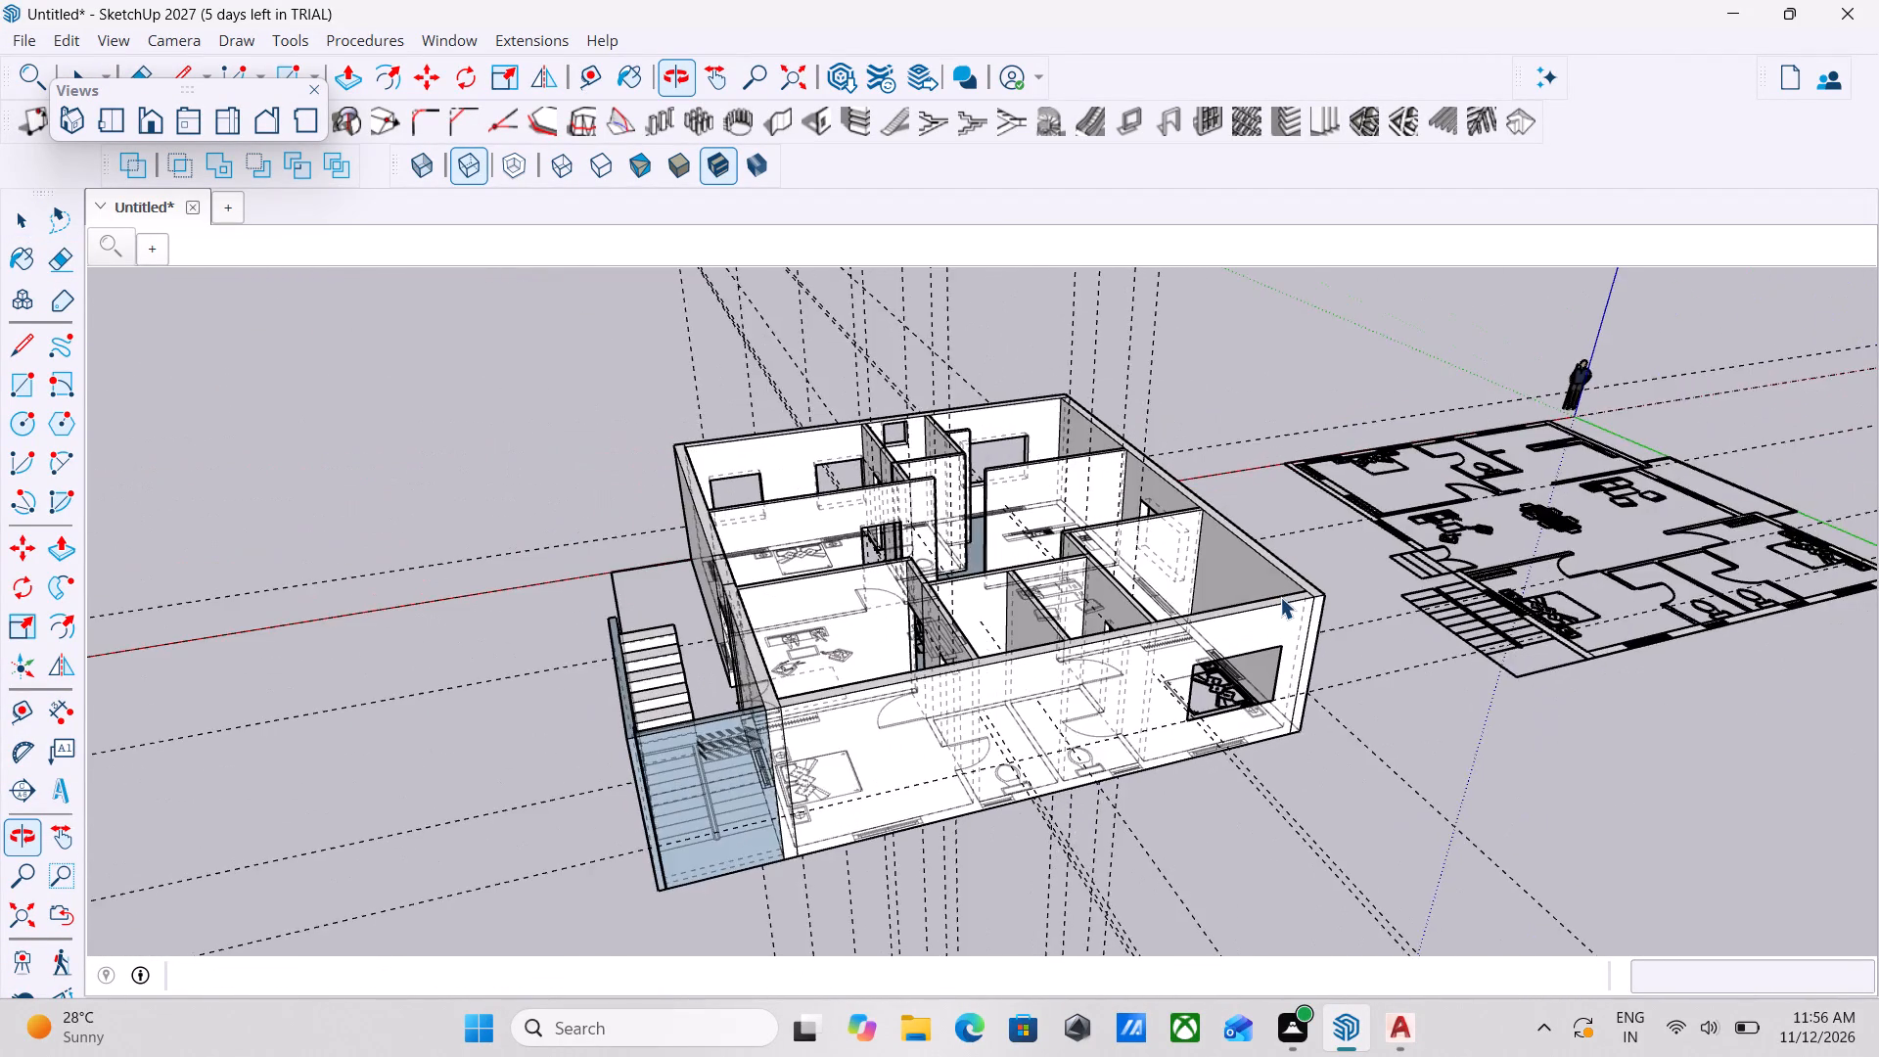
scroll(1184, 757, up, 3)
scroll(1062, 758, up, 4)
middle_drag(1176, 744, 1063, 746)
scroll(1063, 746, up, 2)
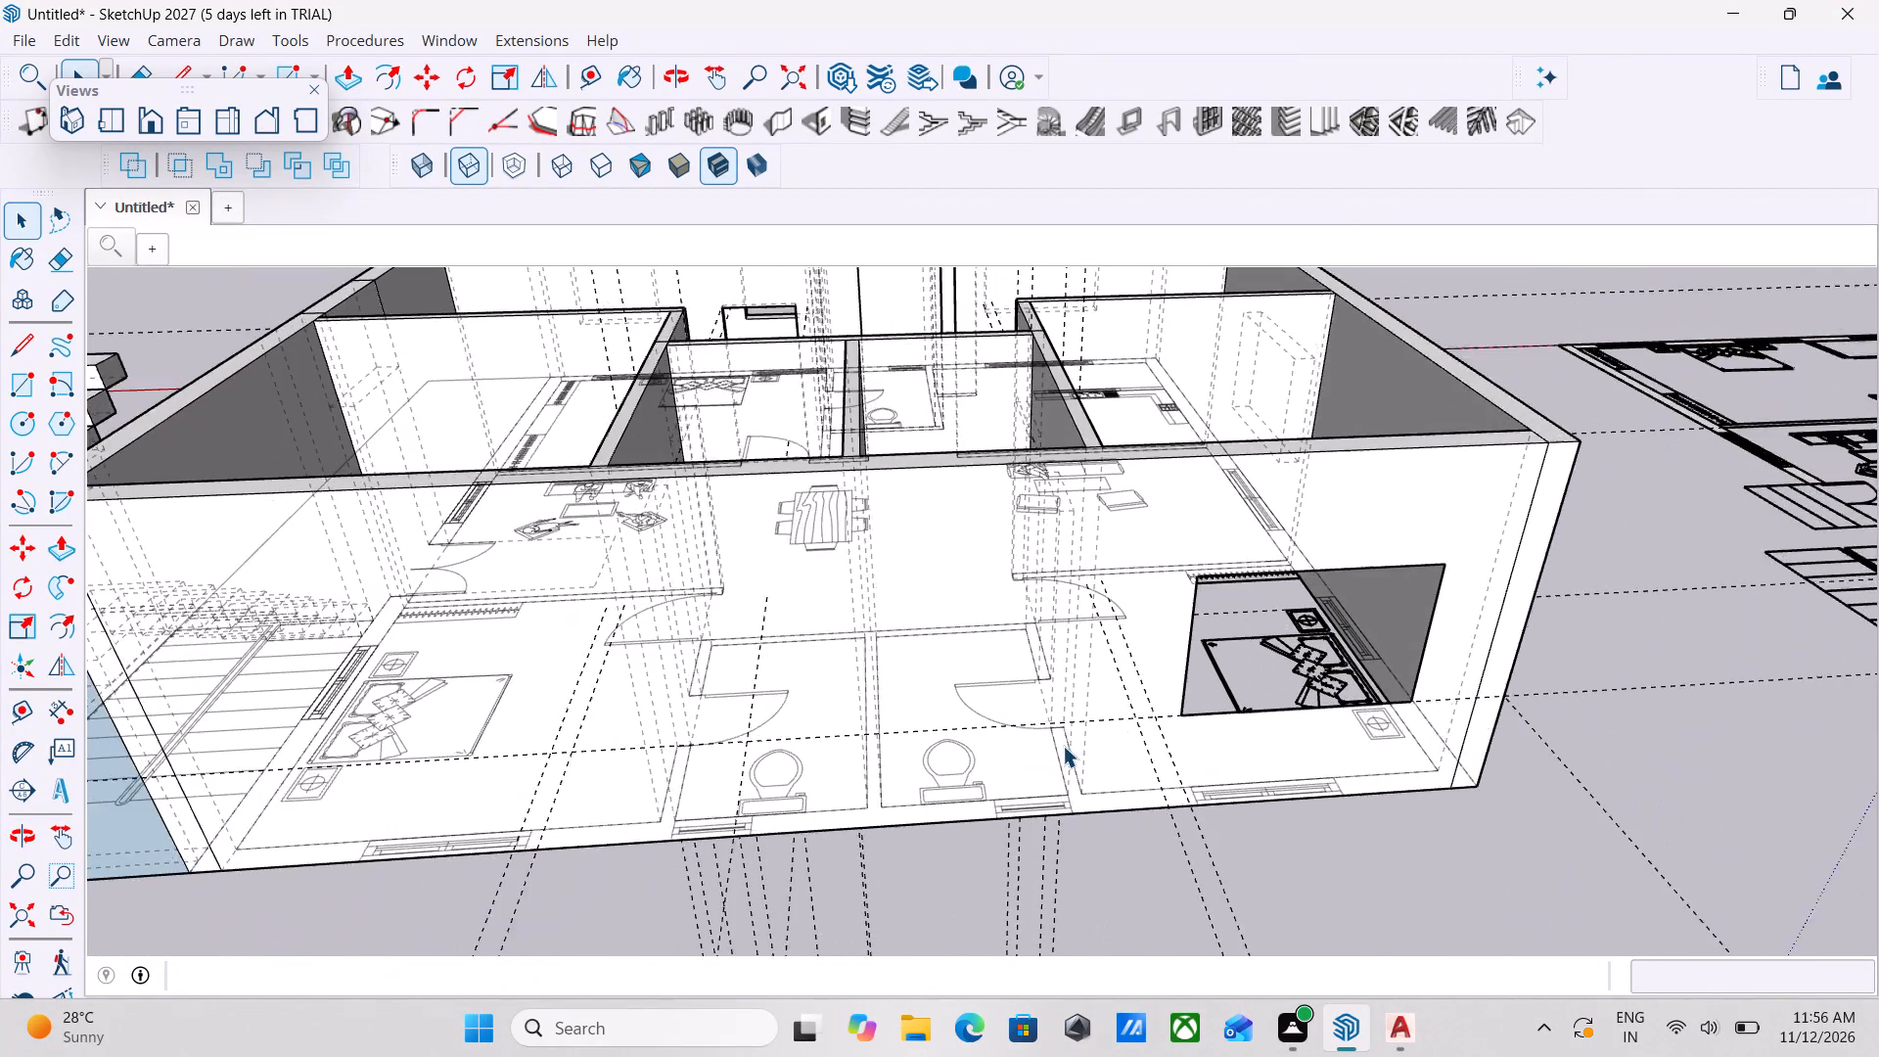
scroll(982, 760, up, 3)
scroll(905, 624, down, 4)
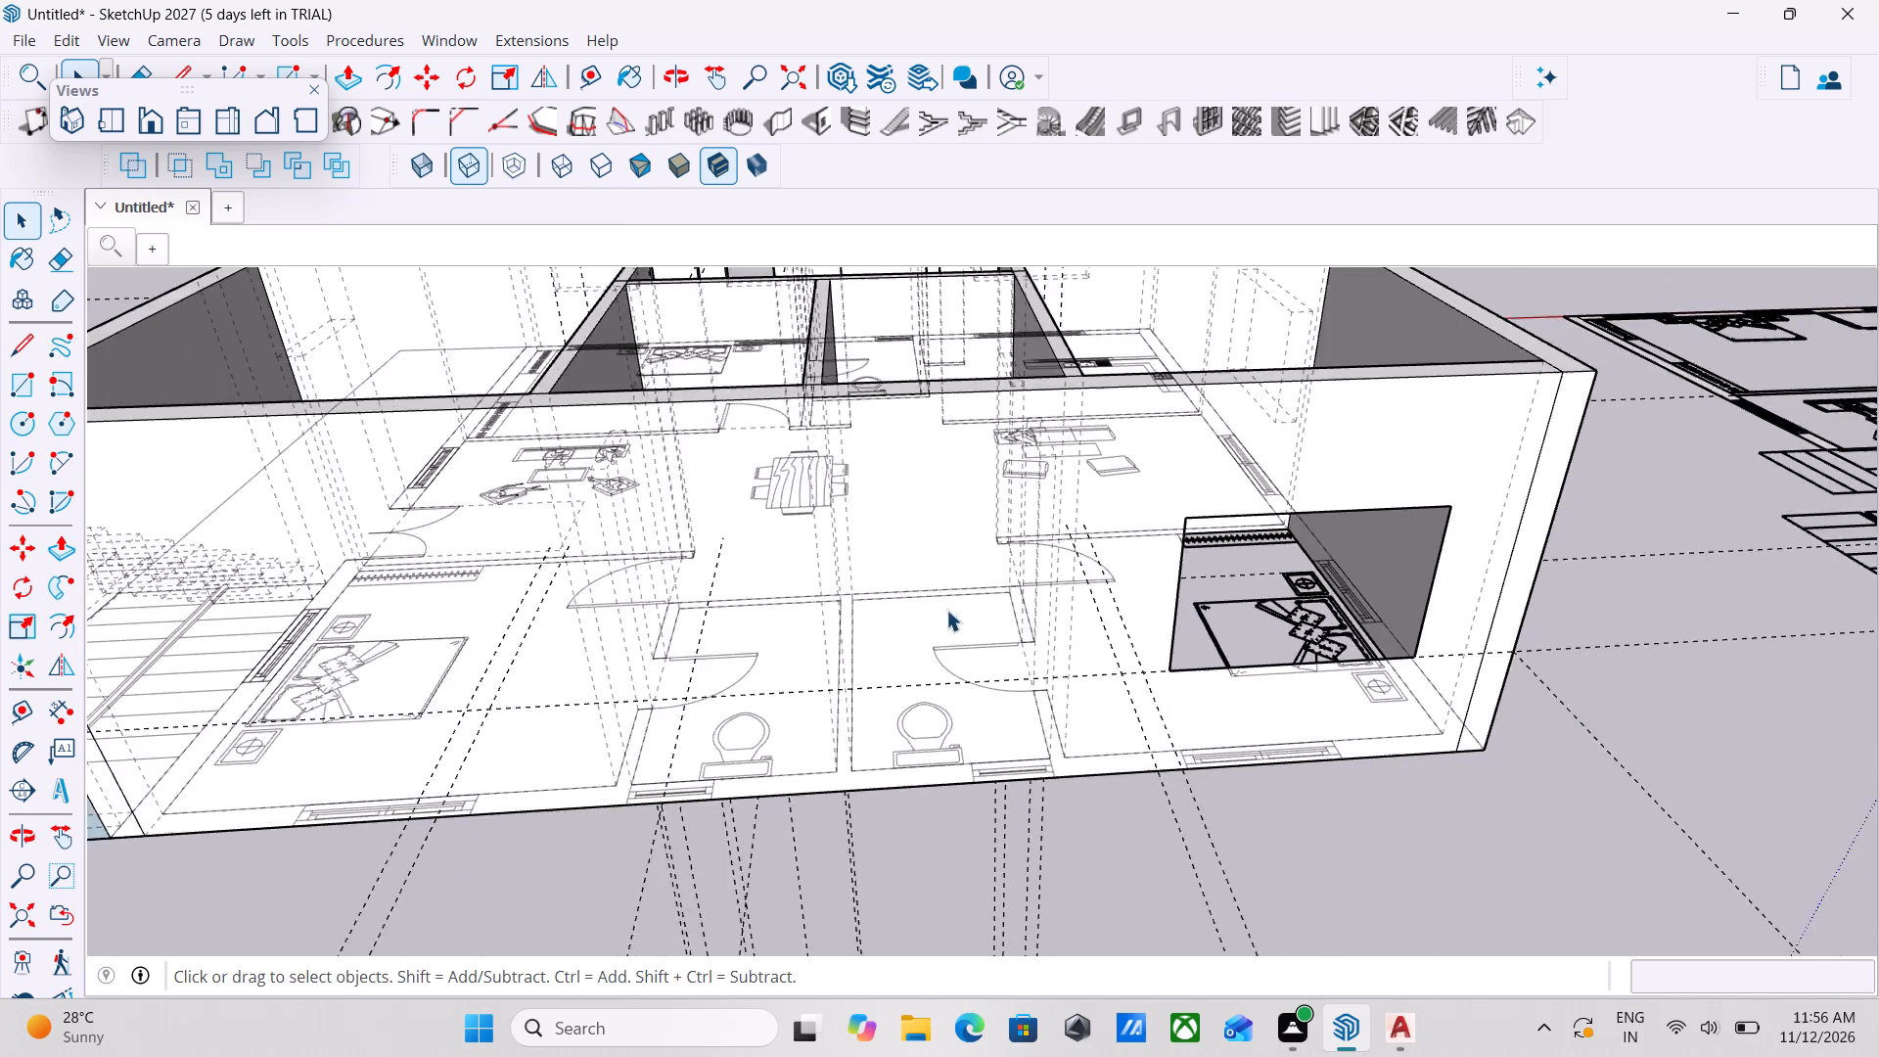
middle_drag(984, 622, 1022, 625)
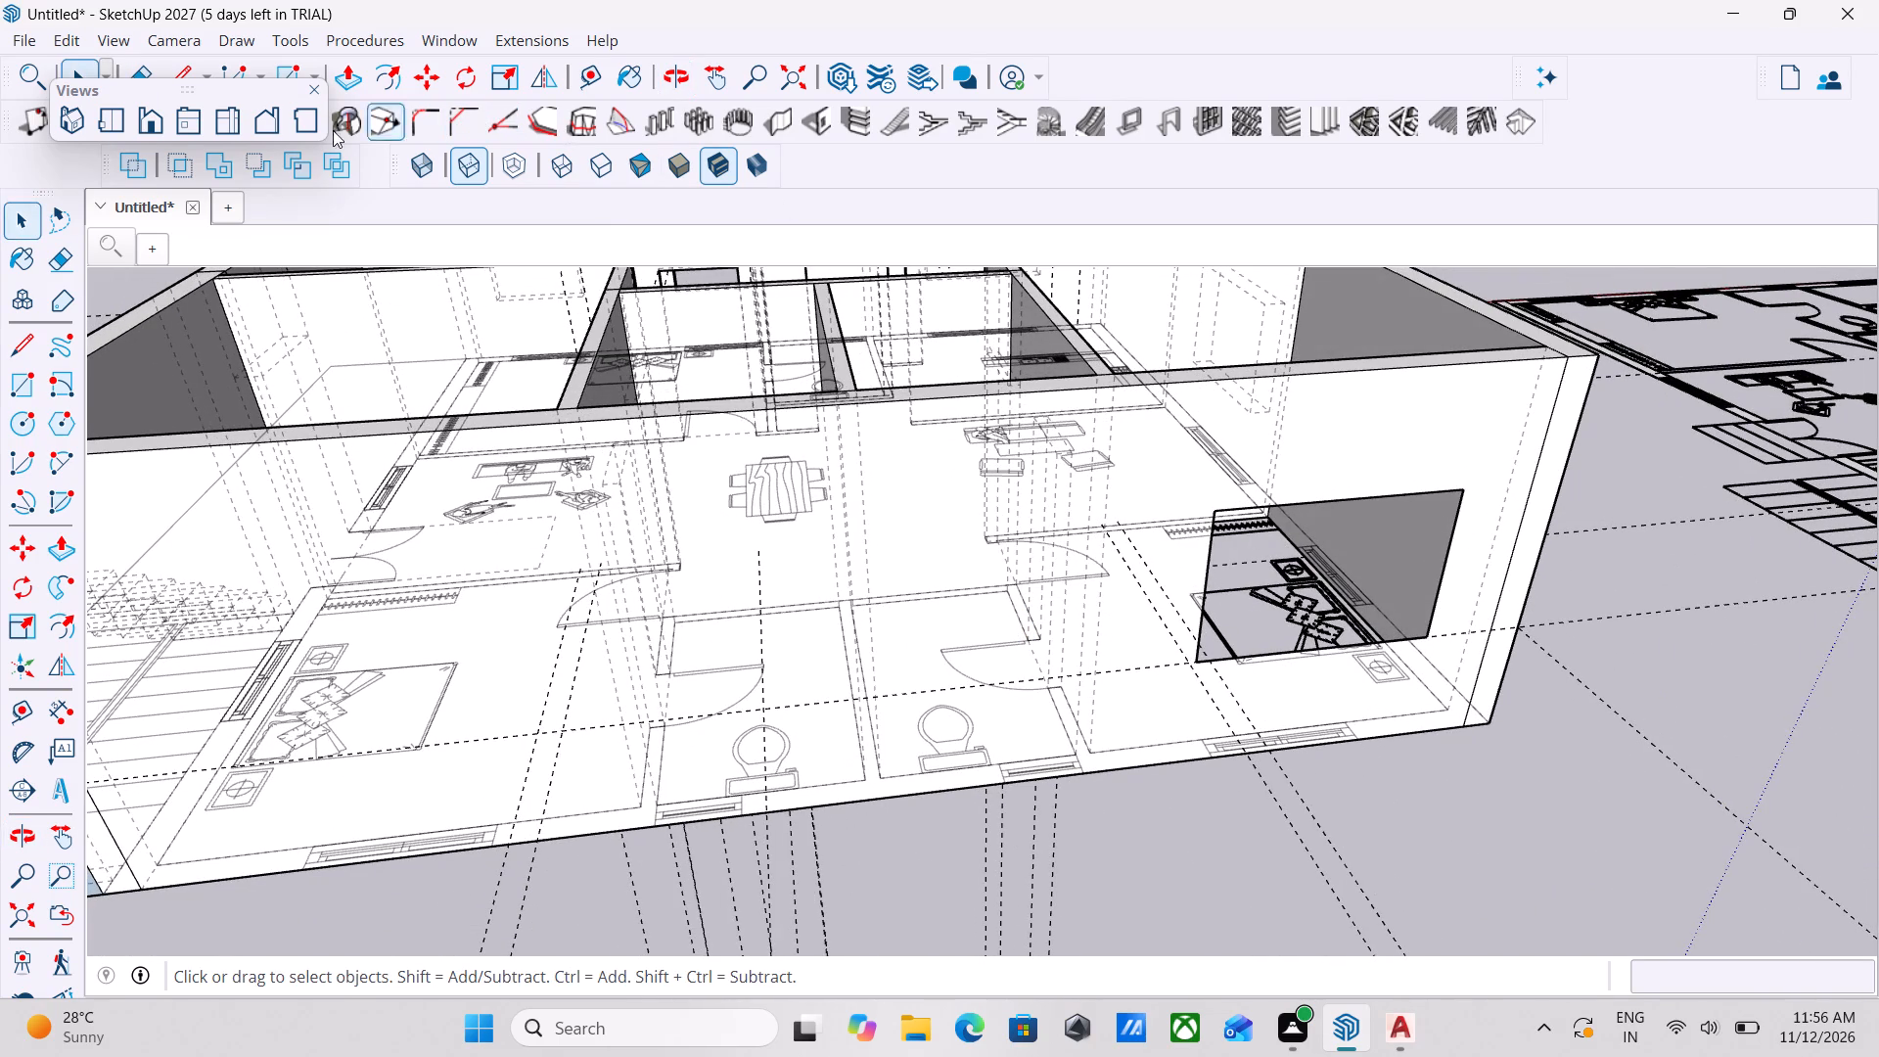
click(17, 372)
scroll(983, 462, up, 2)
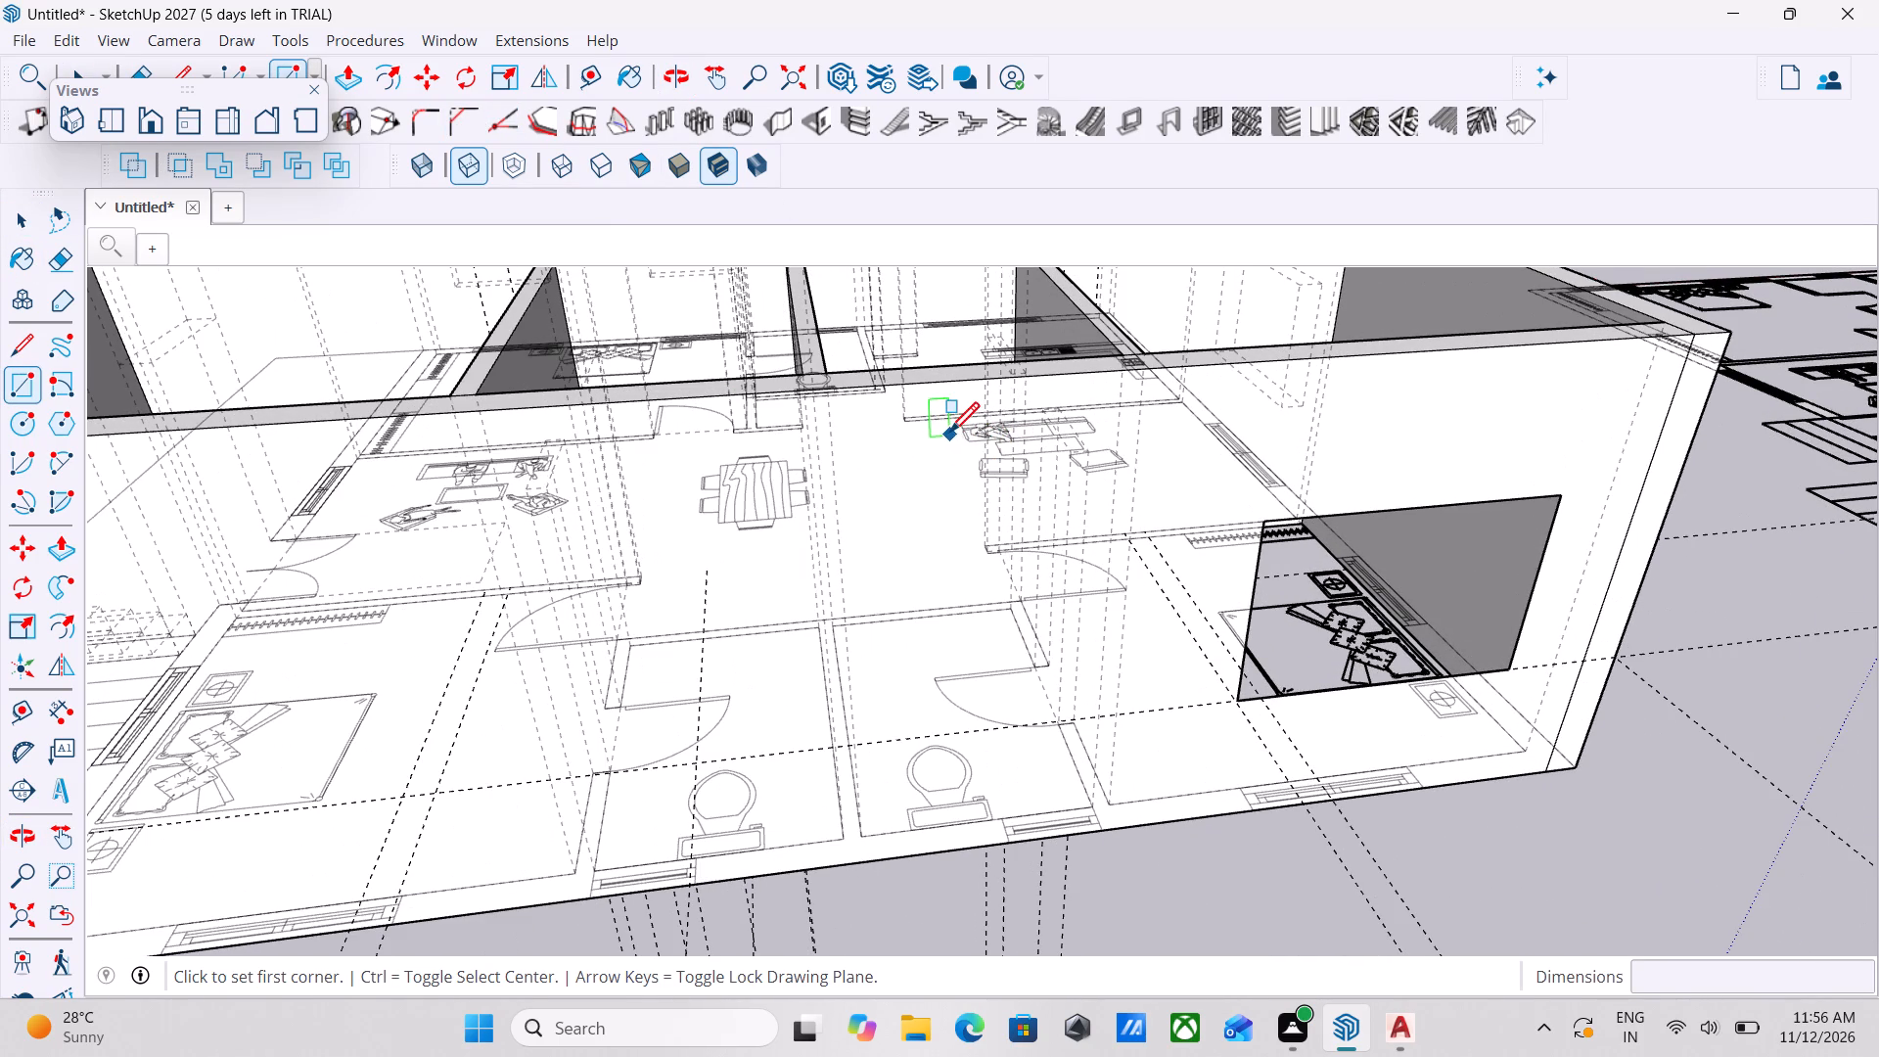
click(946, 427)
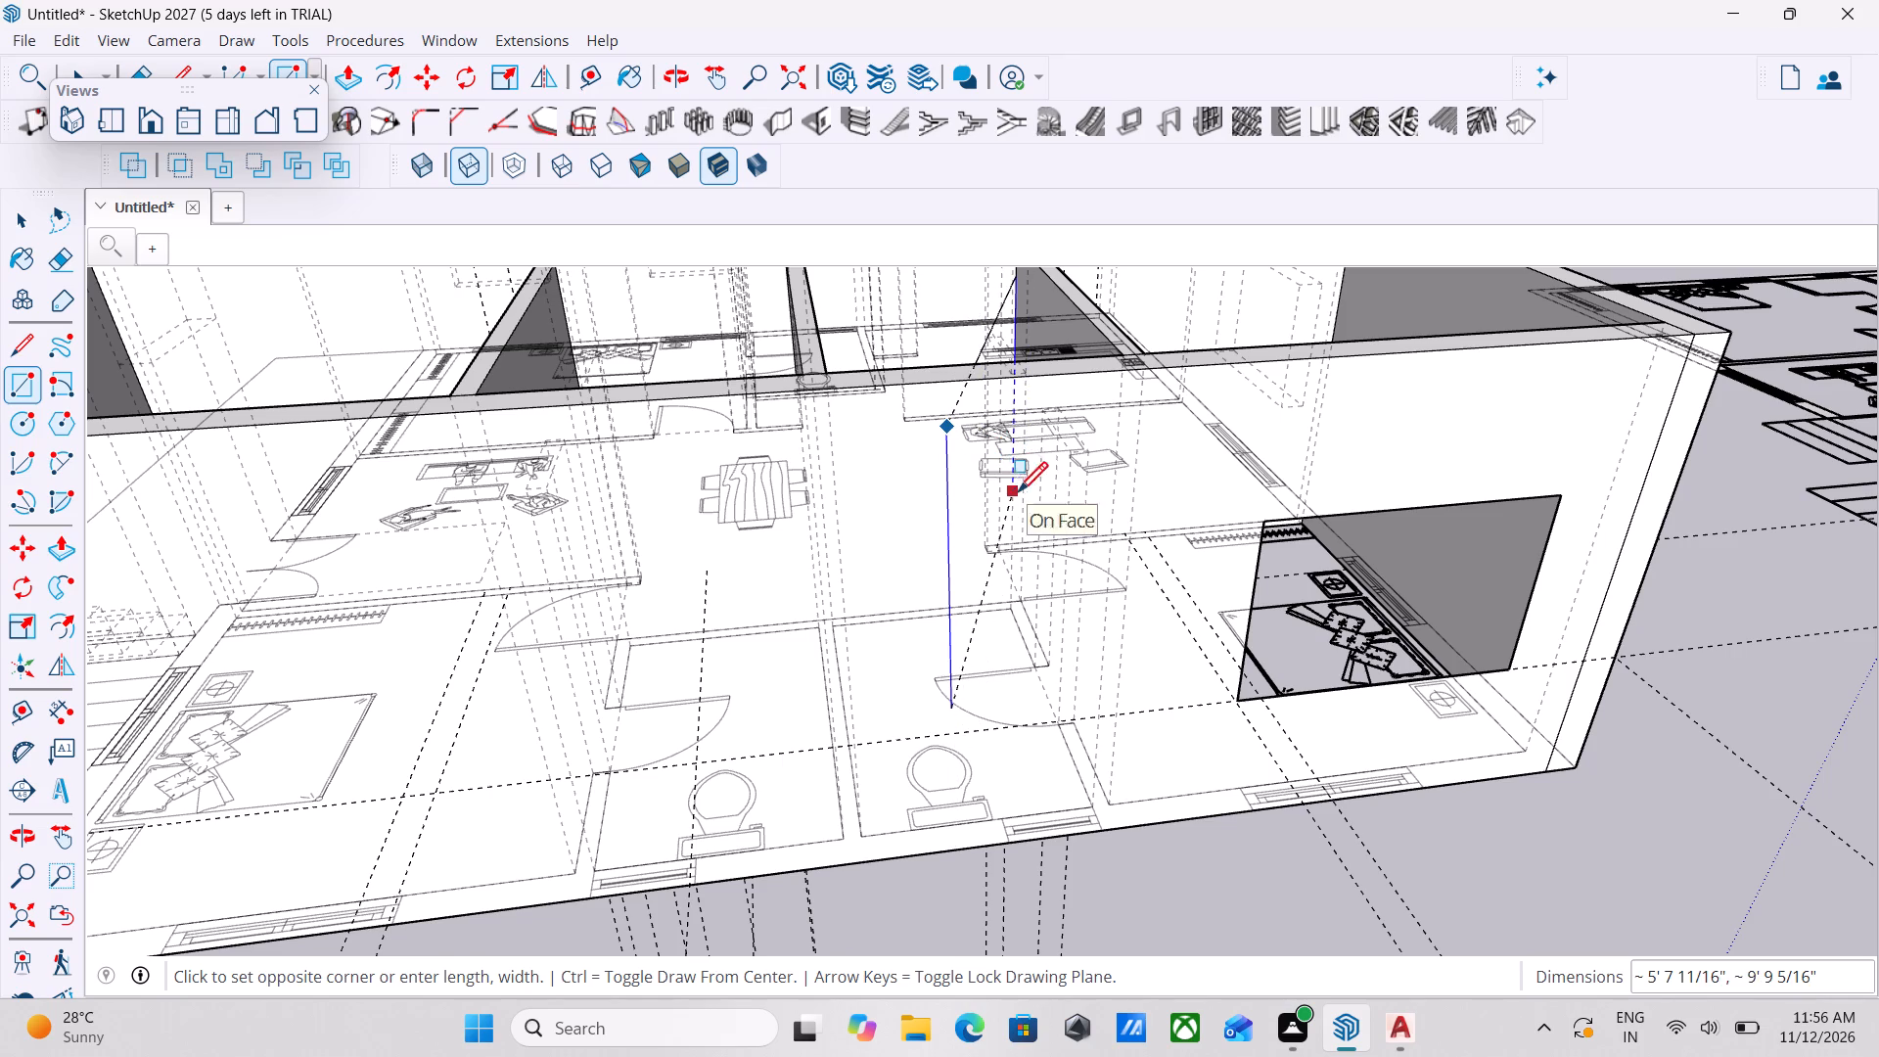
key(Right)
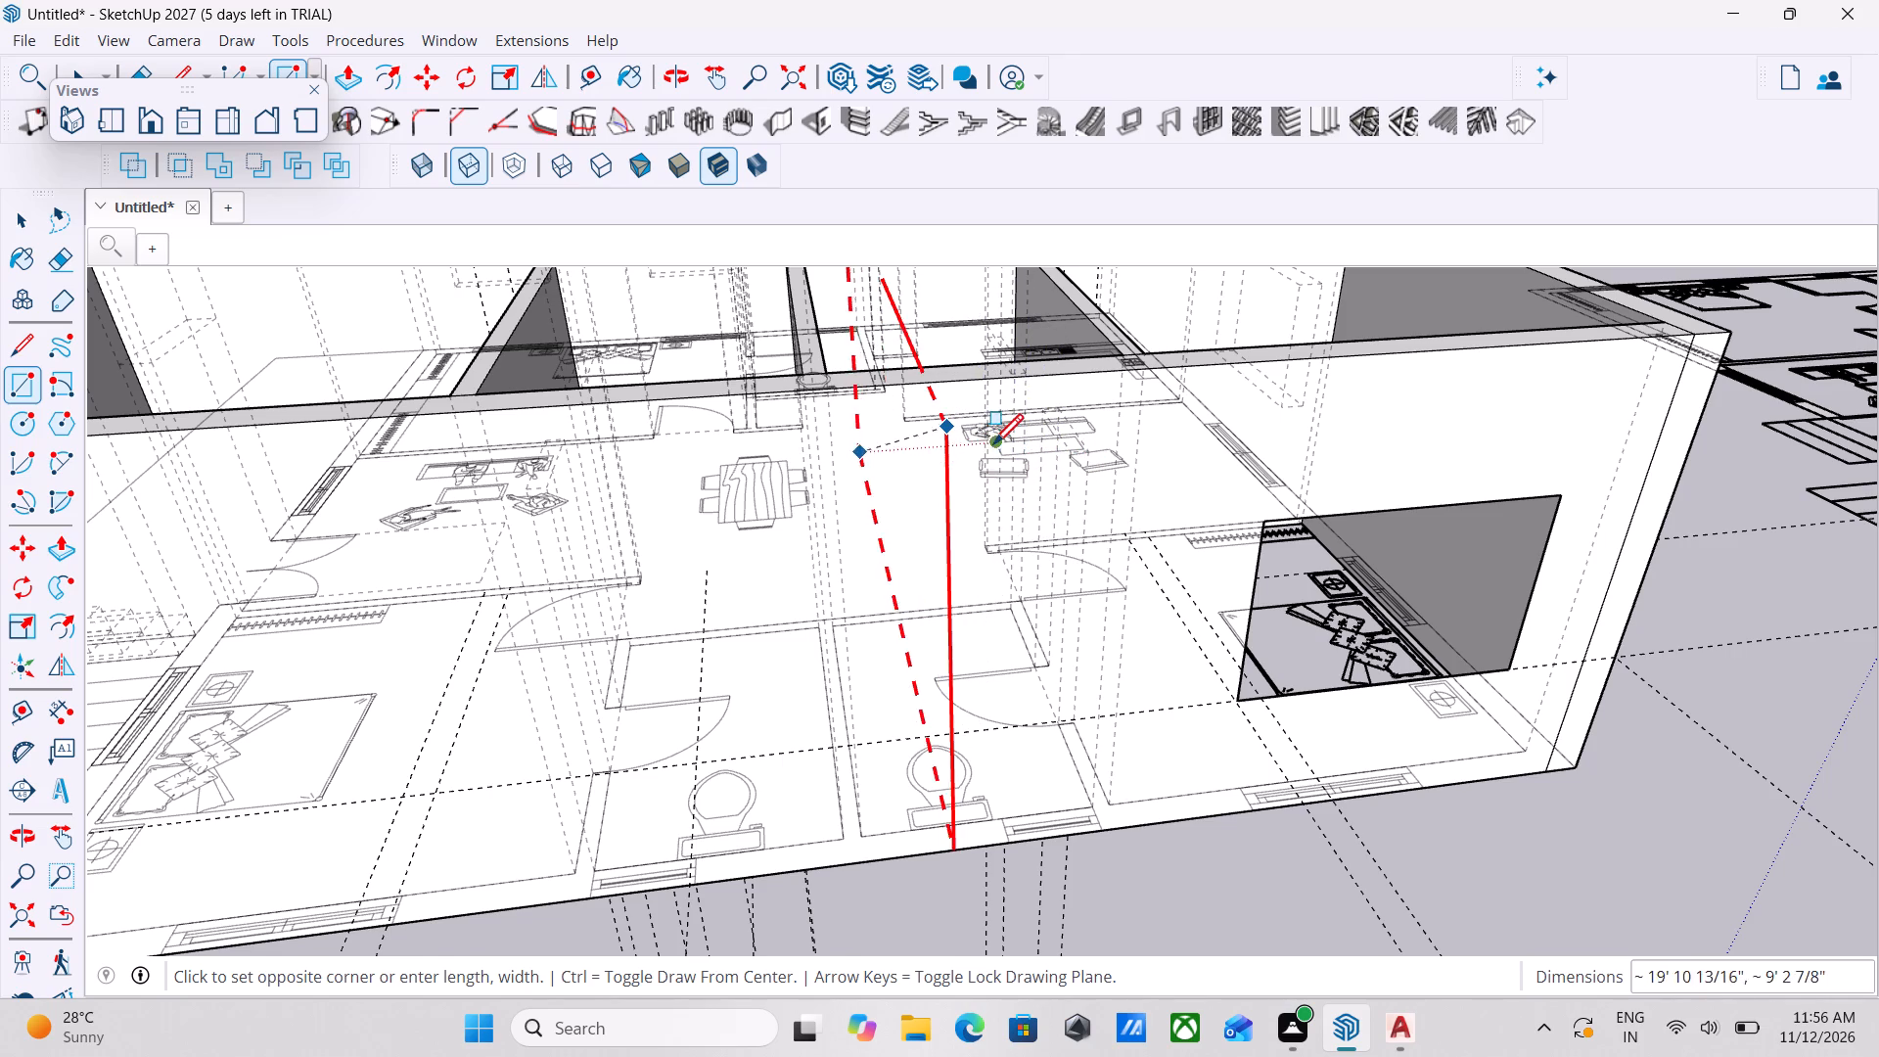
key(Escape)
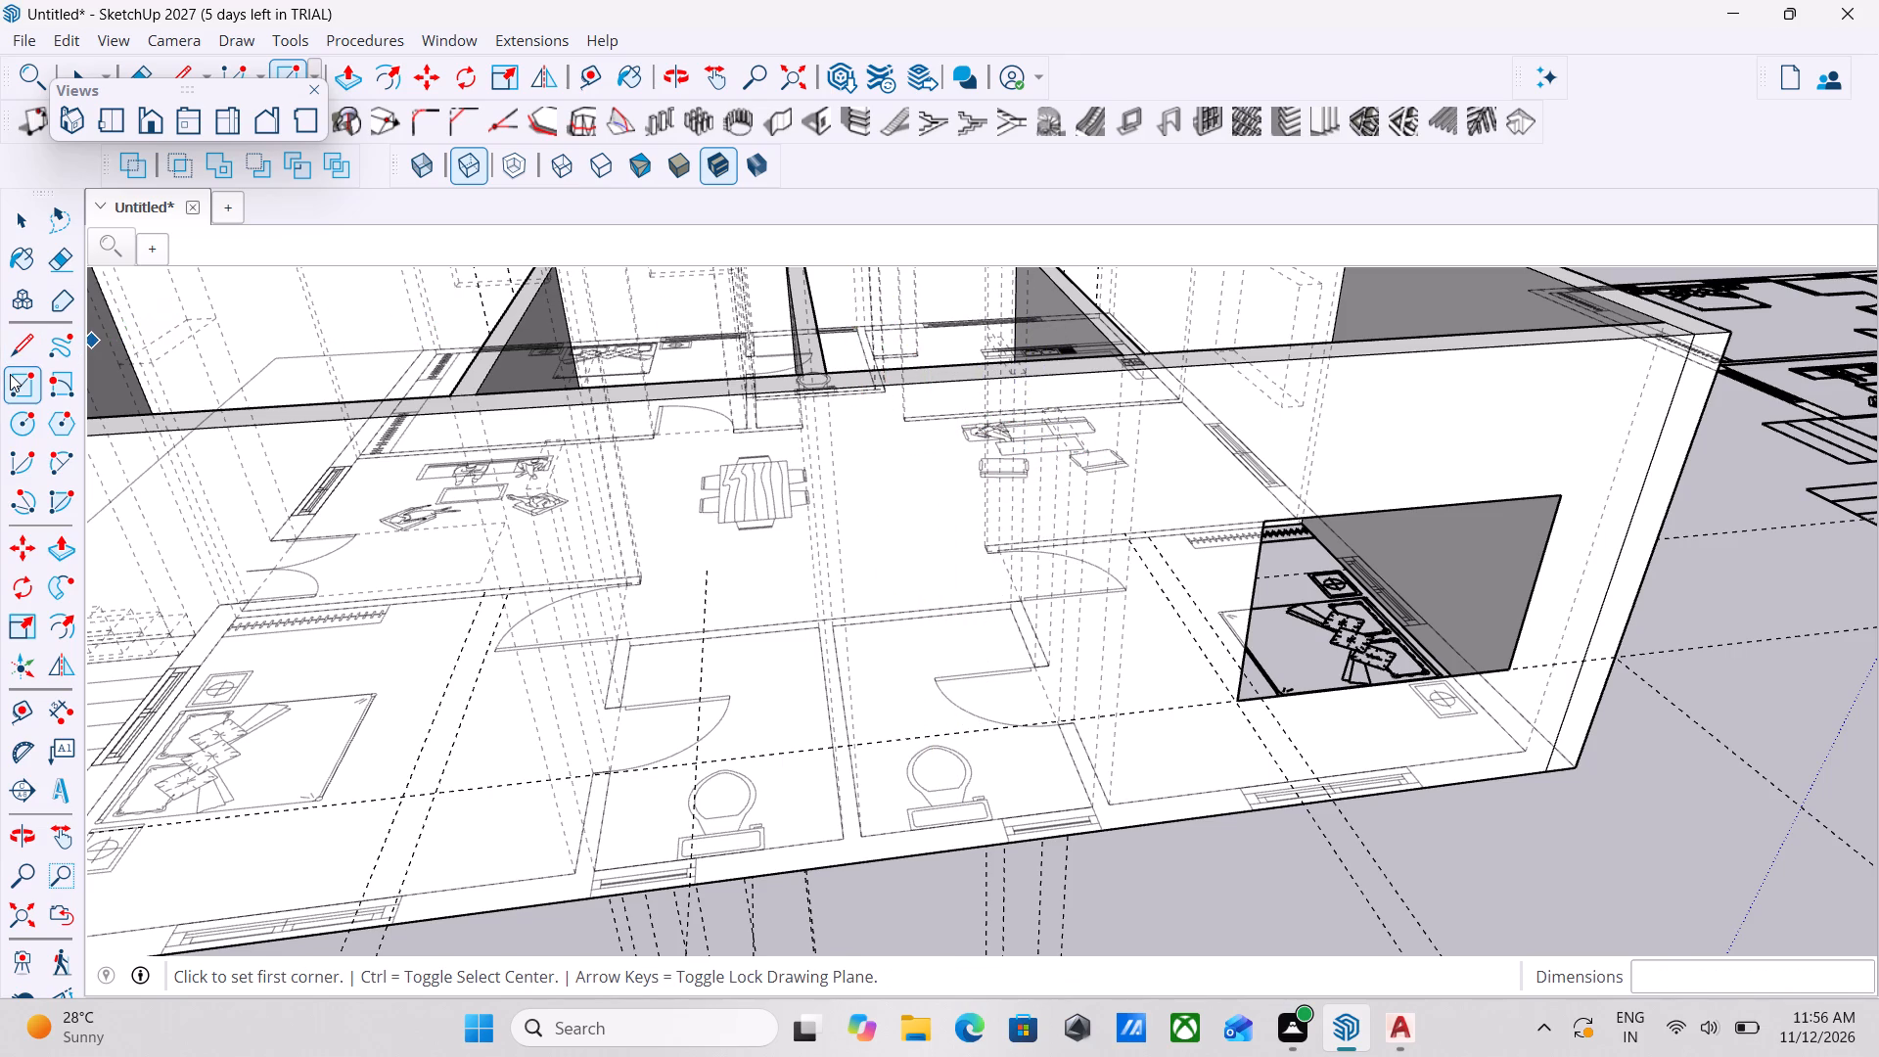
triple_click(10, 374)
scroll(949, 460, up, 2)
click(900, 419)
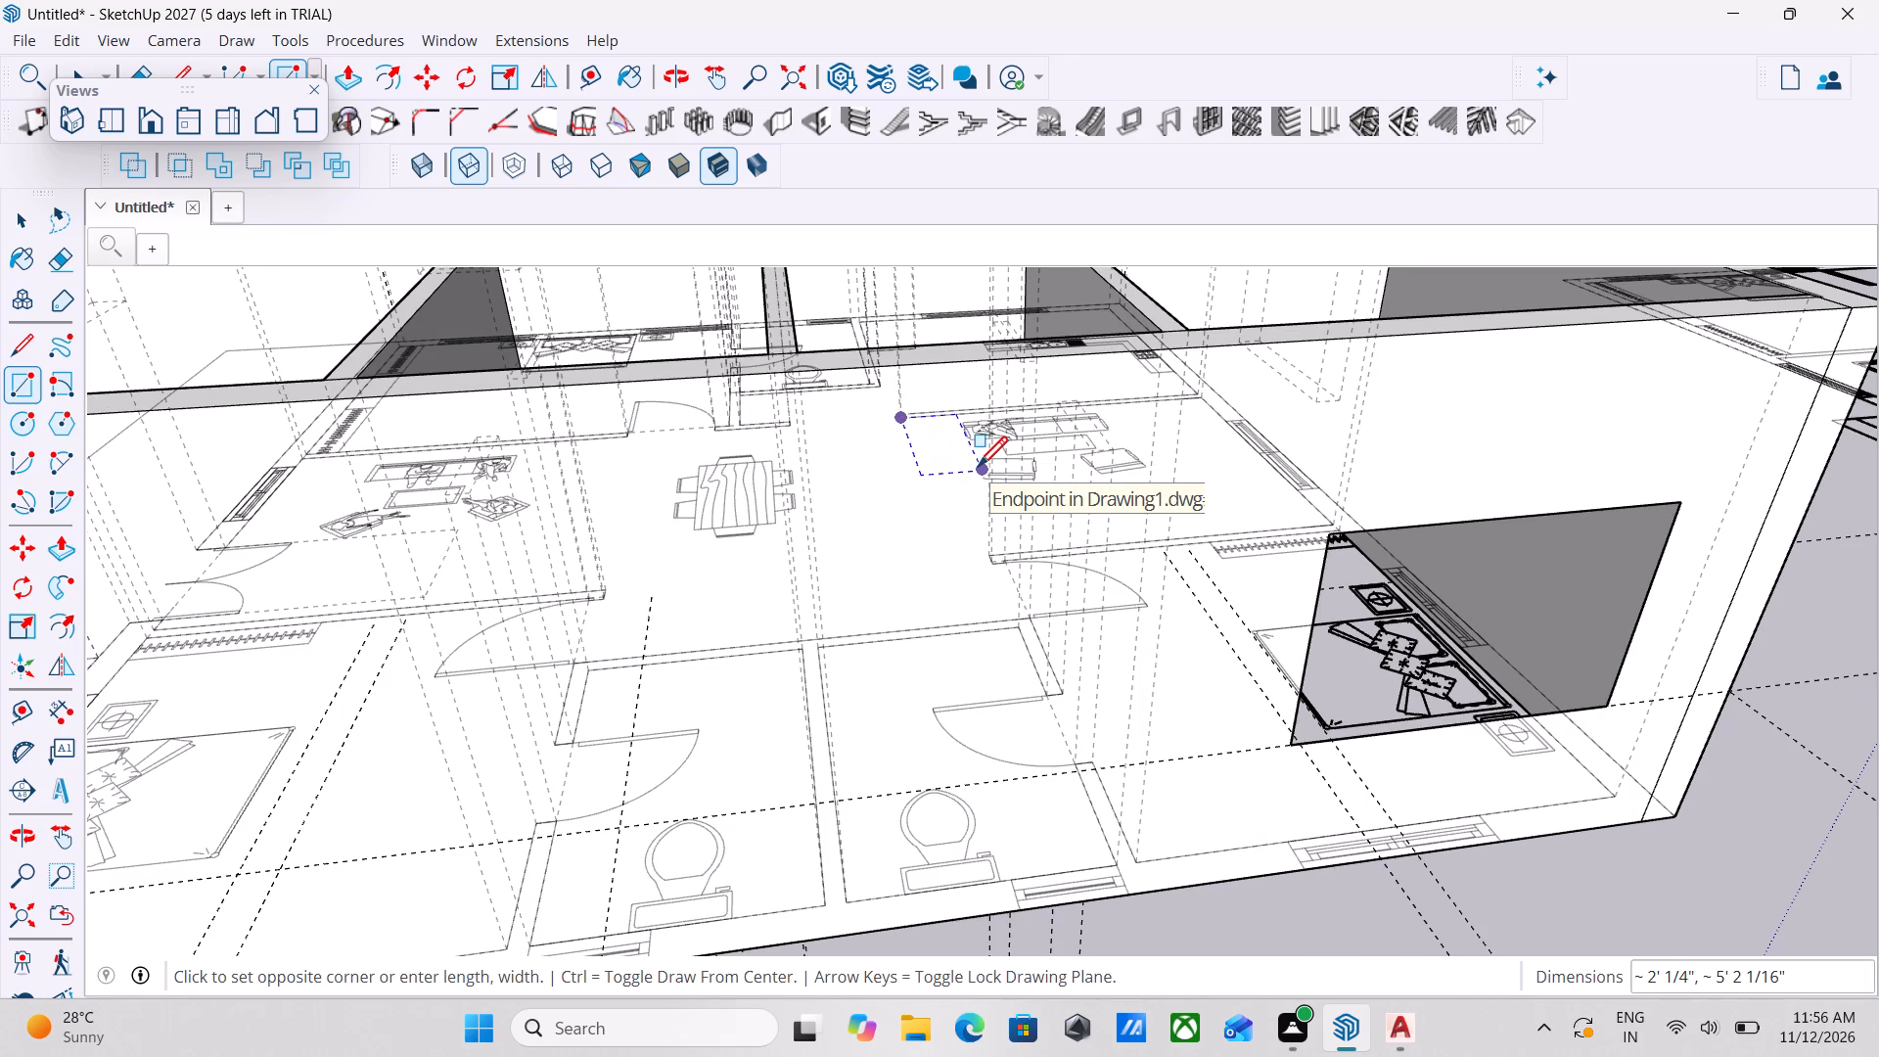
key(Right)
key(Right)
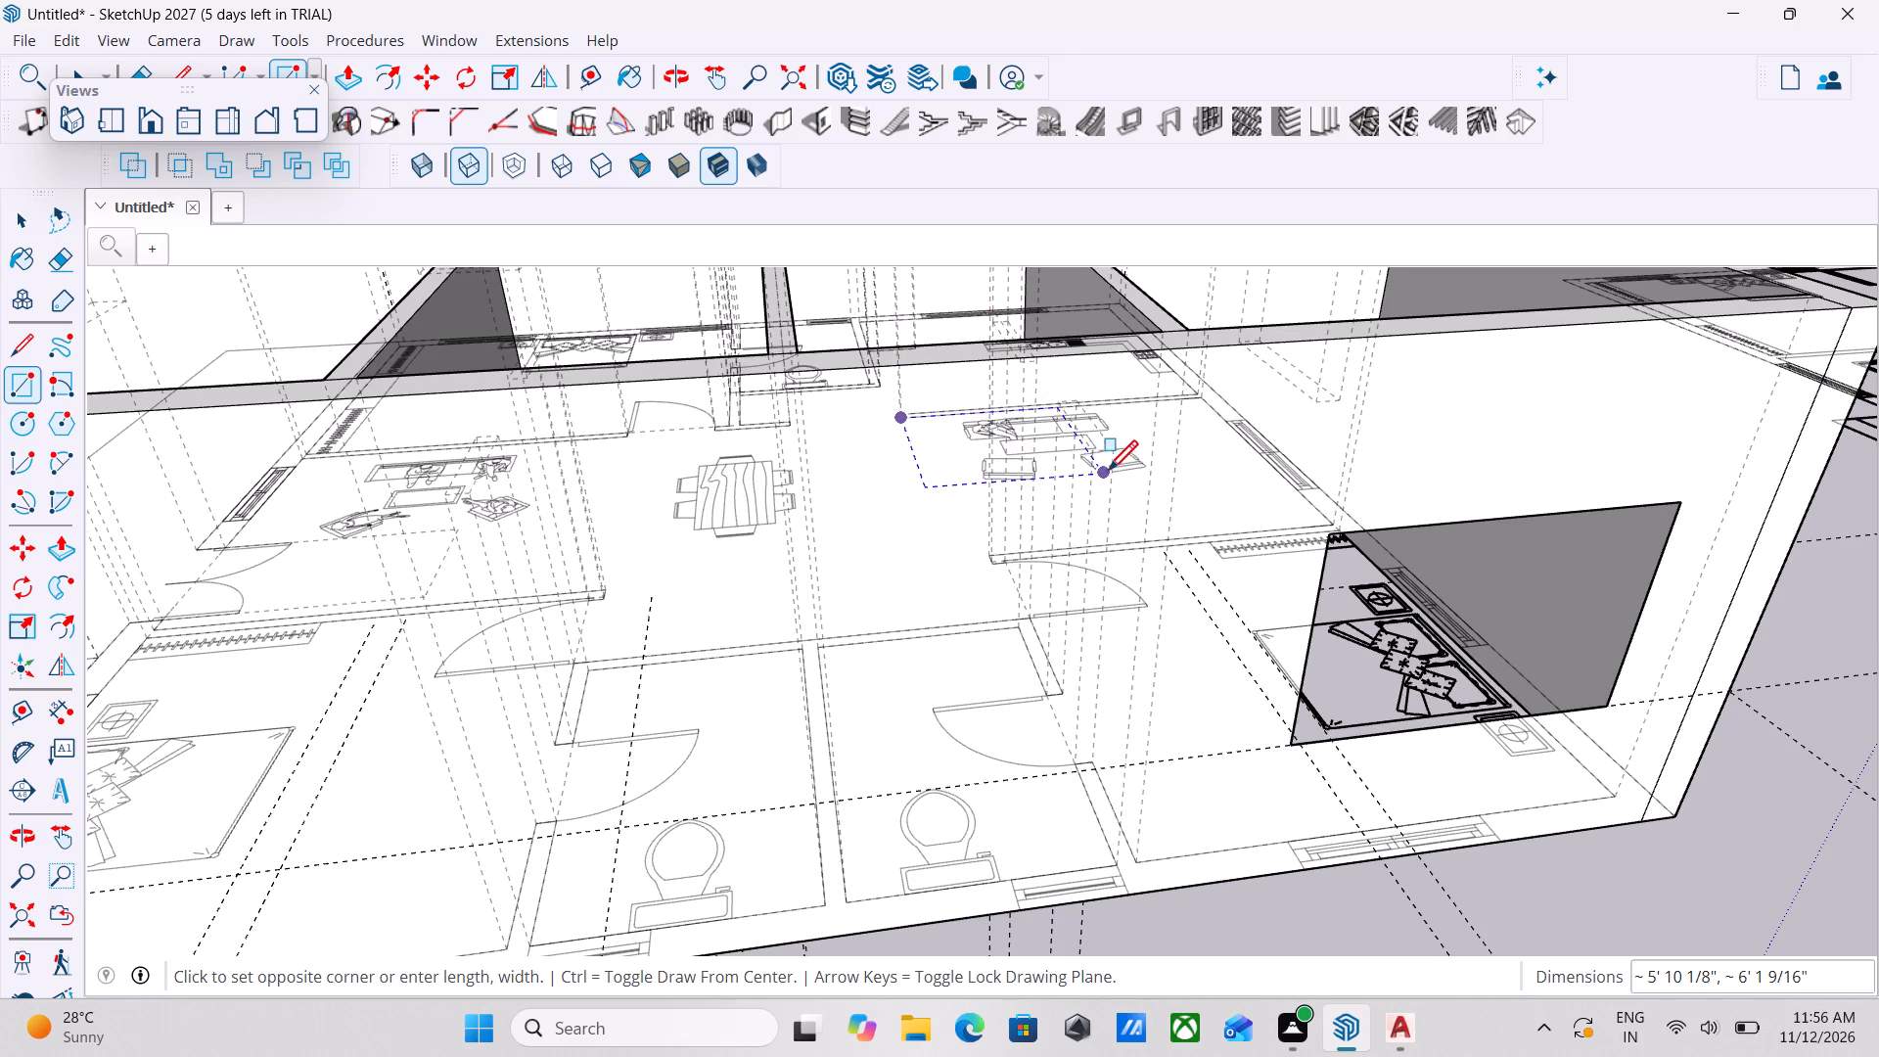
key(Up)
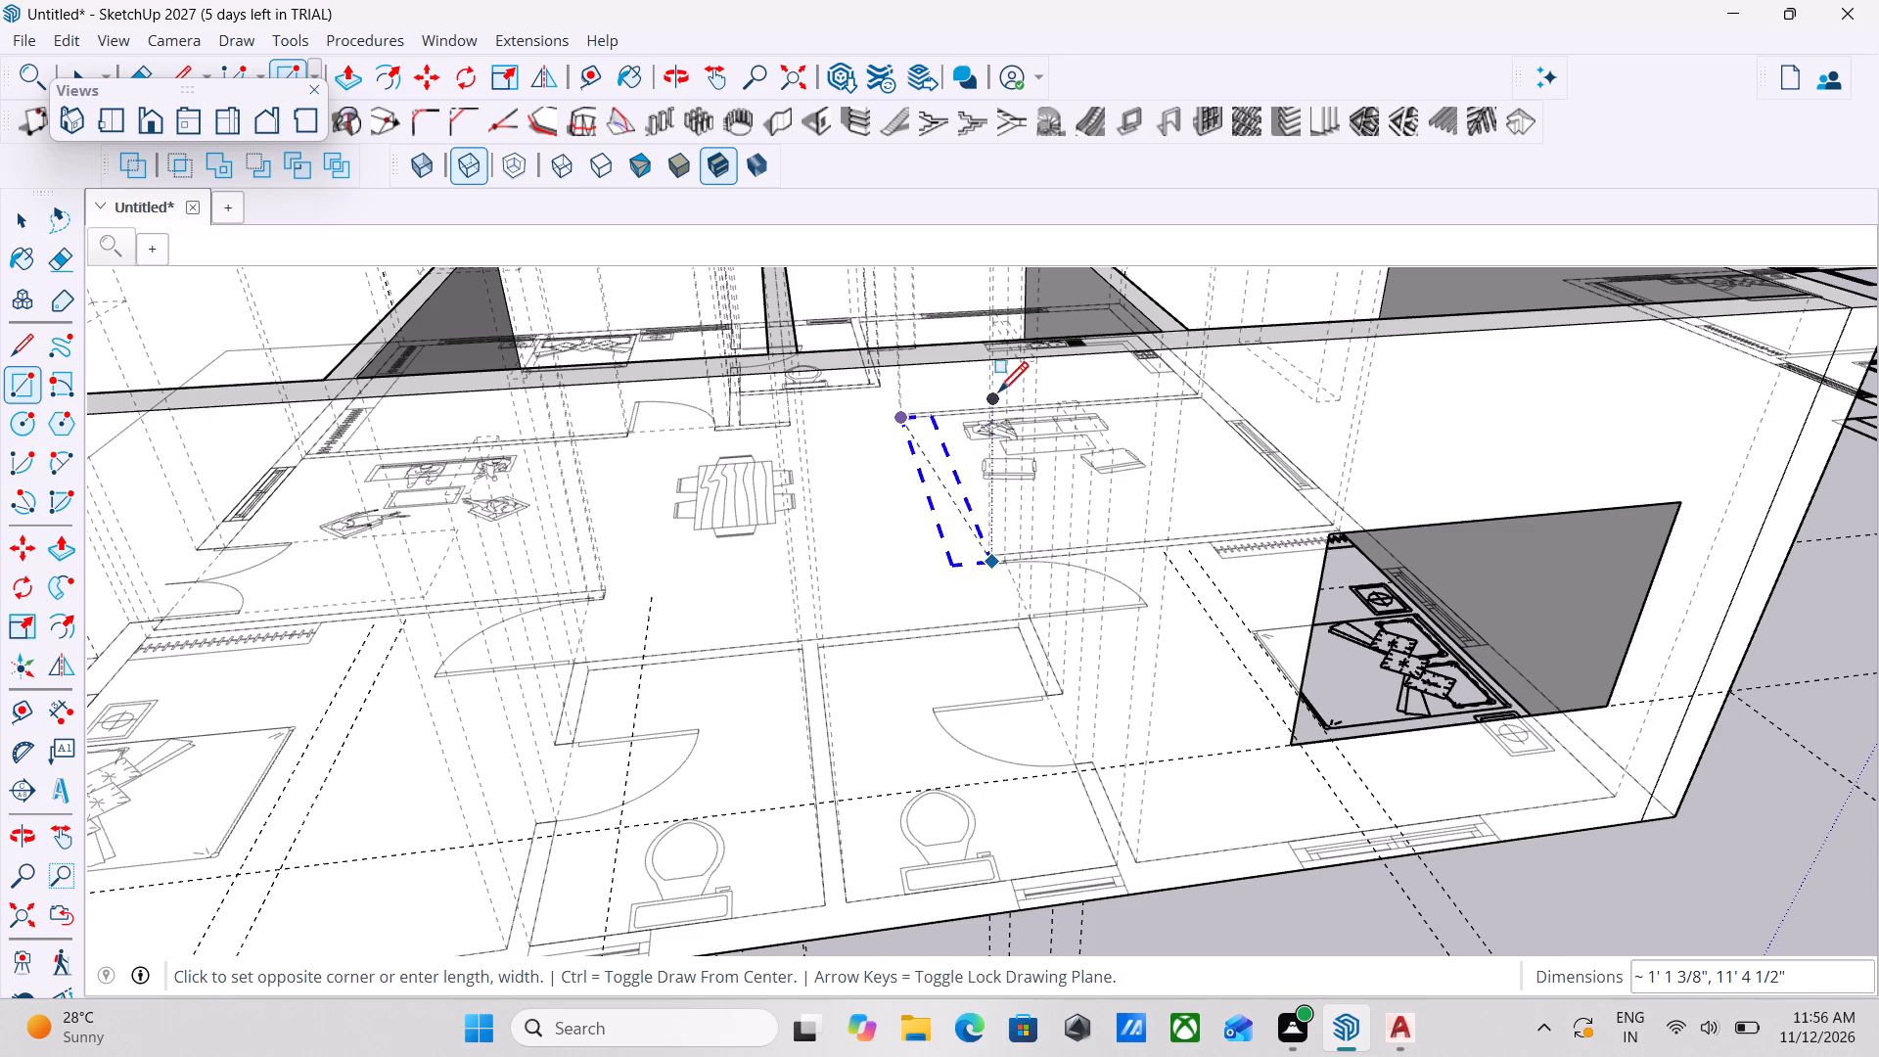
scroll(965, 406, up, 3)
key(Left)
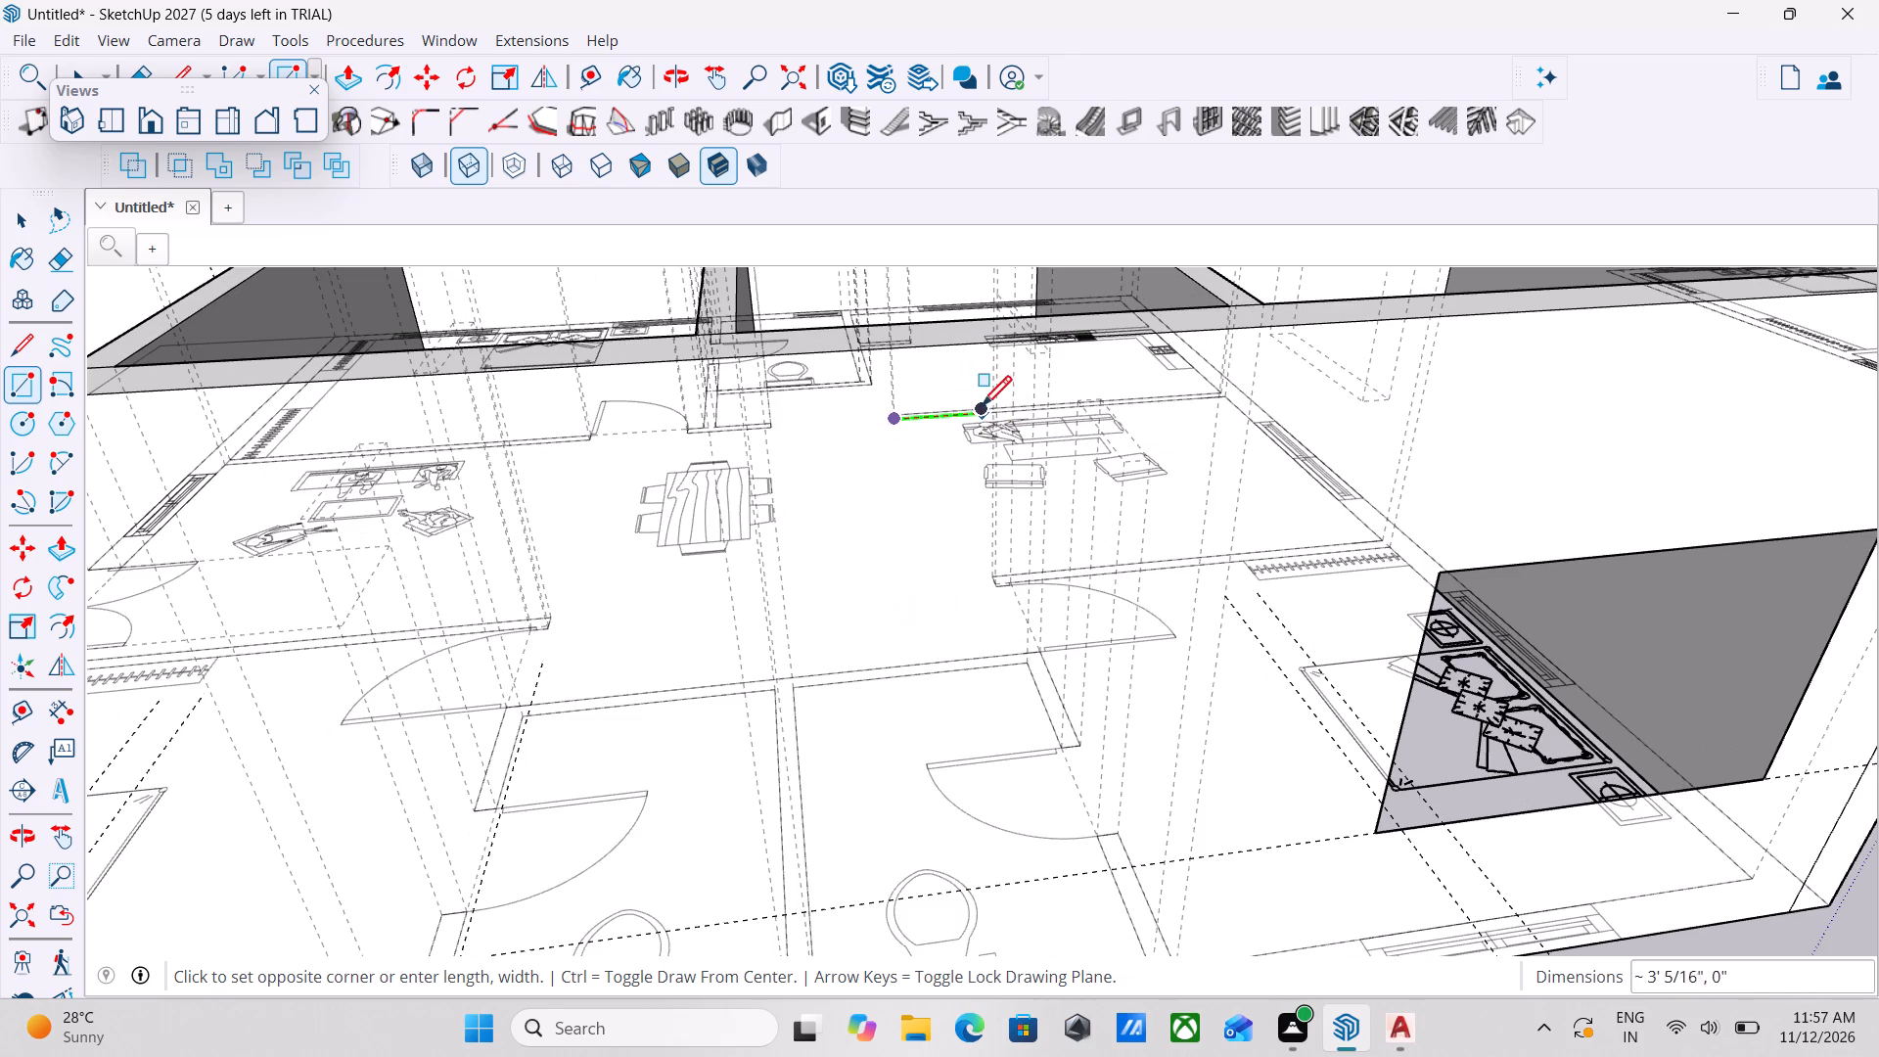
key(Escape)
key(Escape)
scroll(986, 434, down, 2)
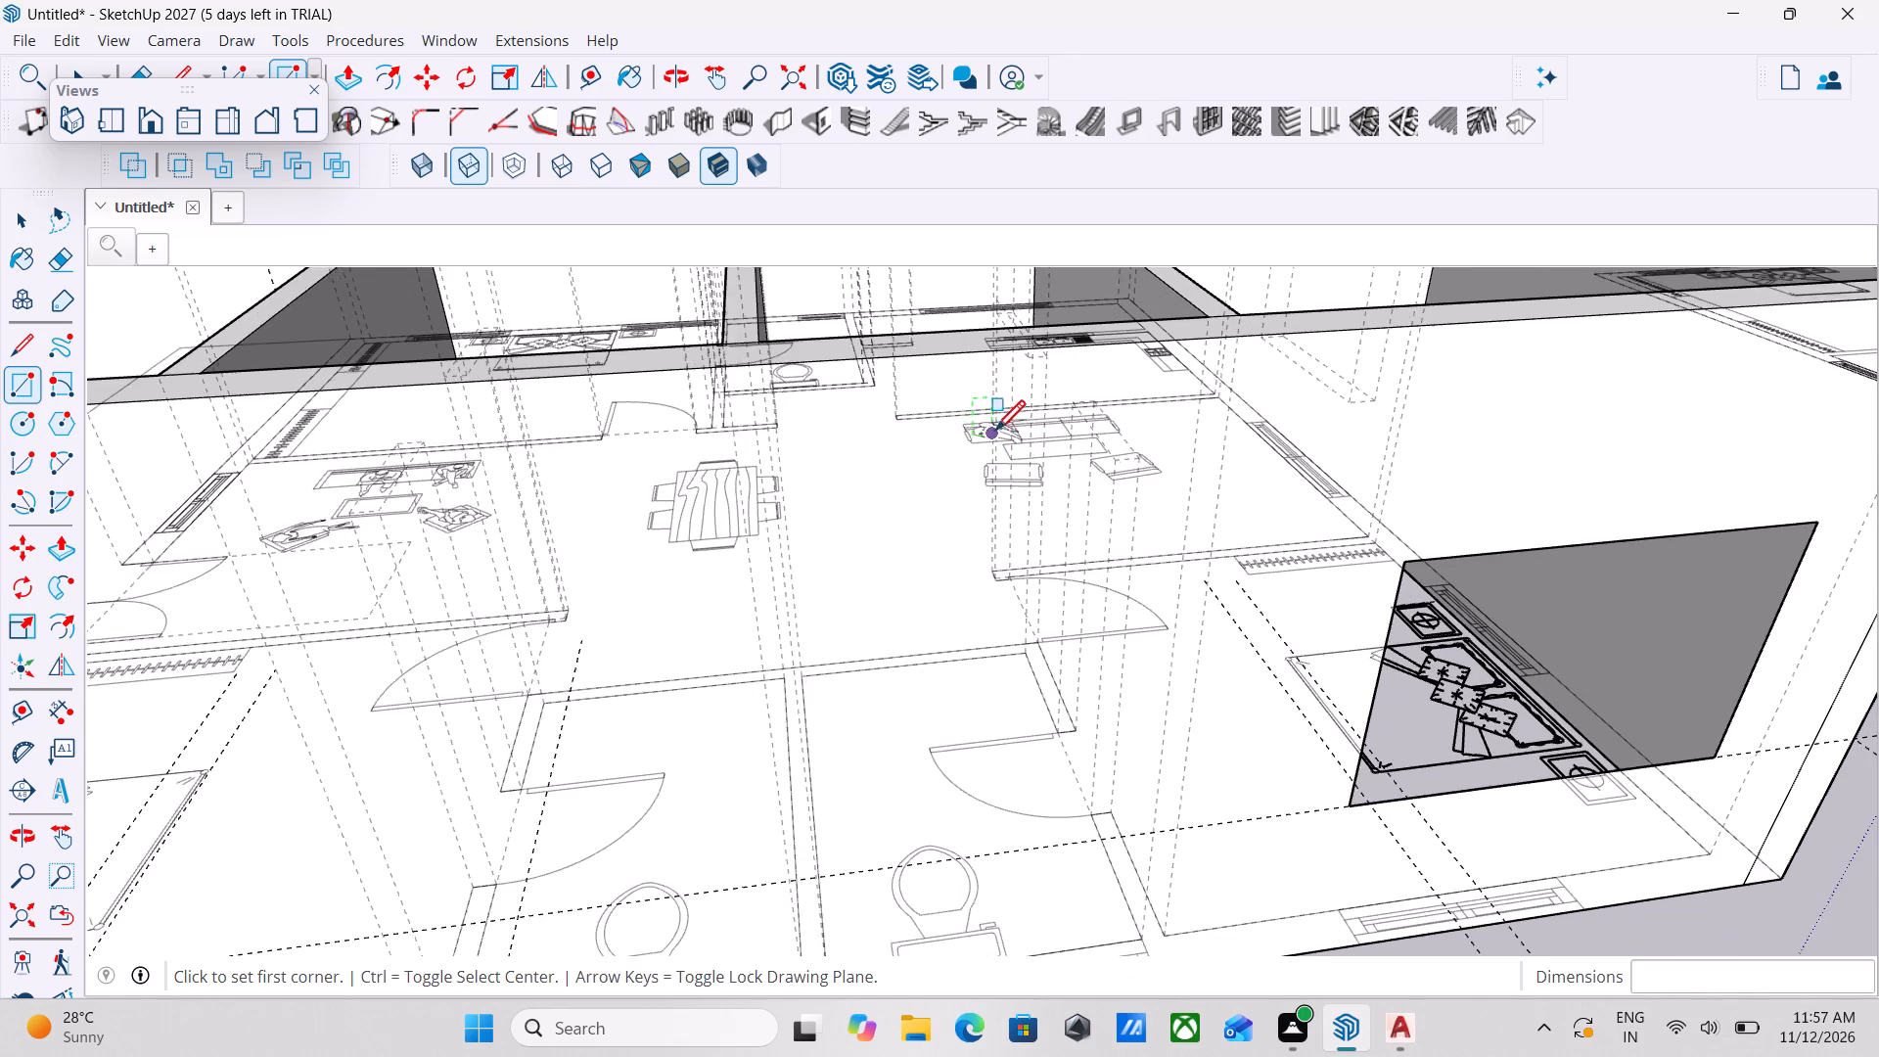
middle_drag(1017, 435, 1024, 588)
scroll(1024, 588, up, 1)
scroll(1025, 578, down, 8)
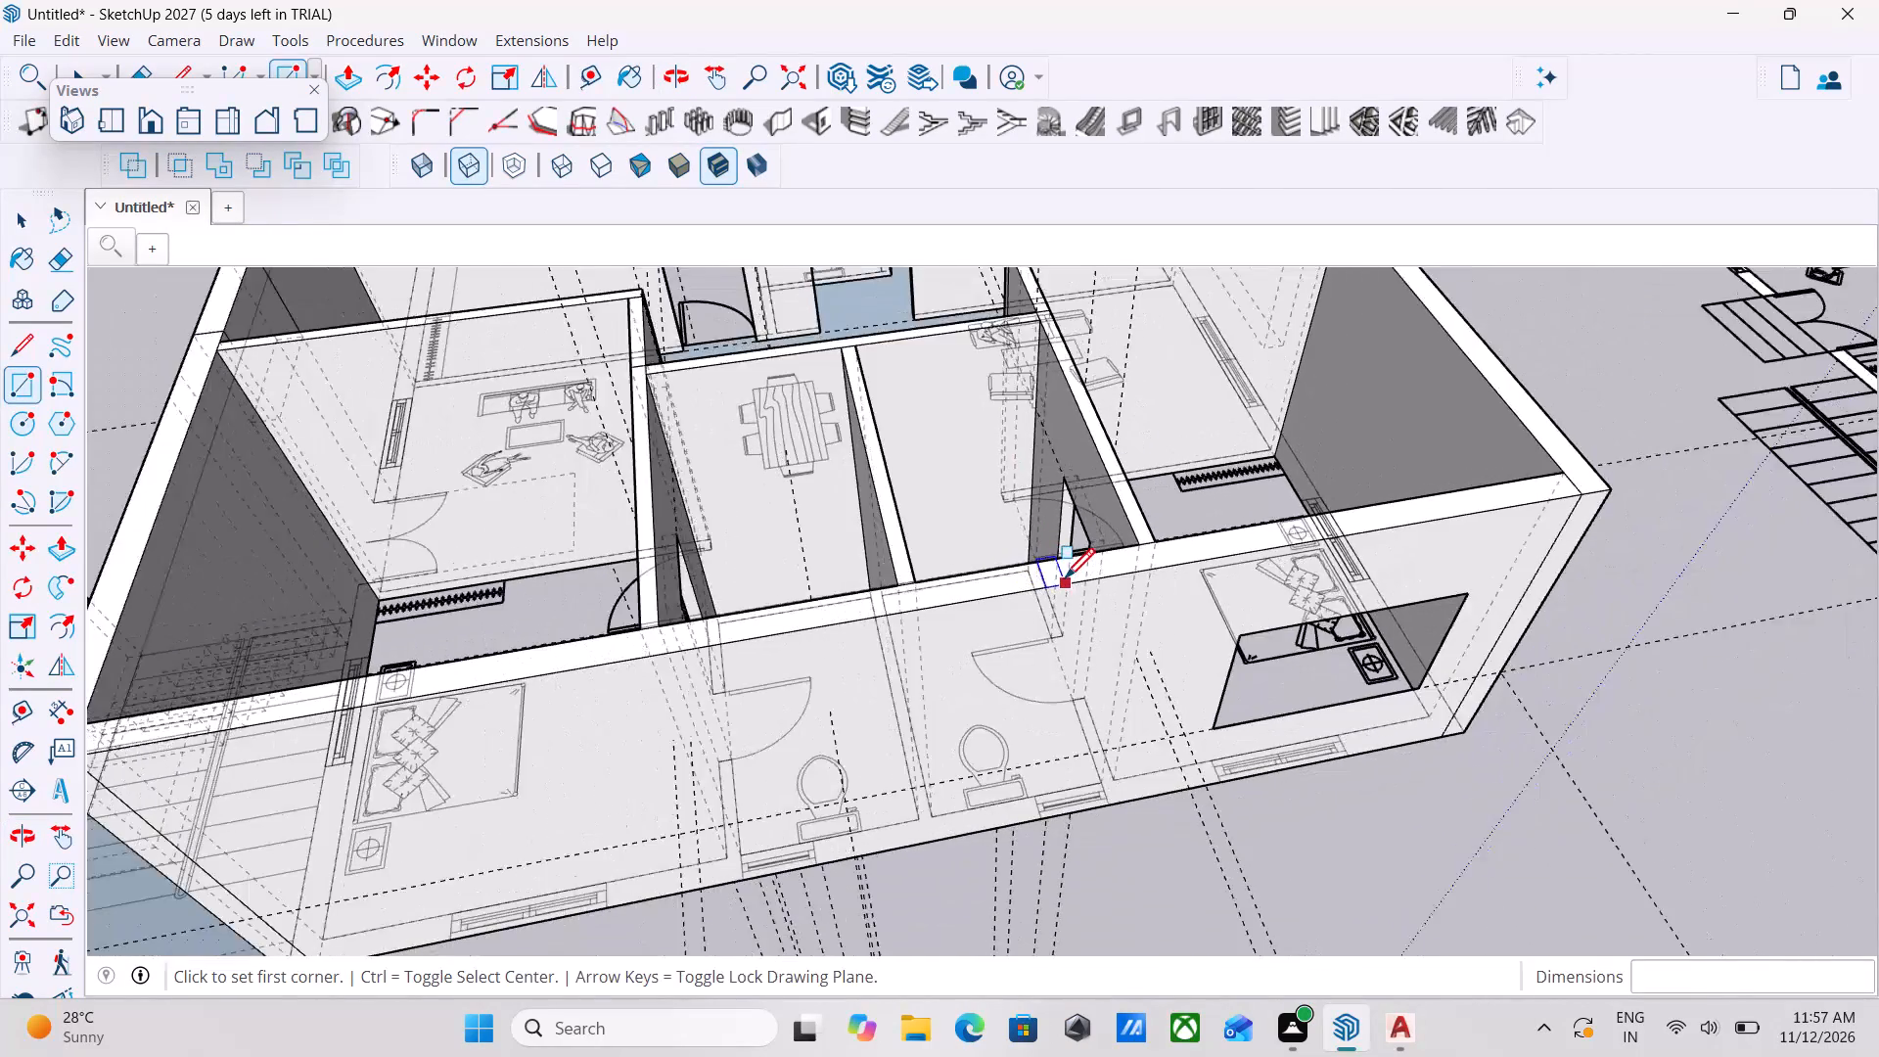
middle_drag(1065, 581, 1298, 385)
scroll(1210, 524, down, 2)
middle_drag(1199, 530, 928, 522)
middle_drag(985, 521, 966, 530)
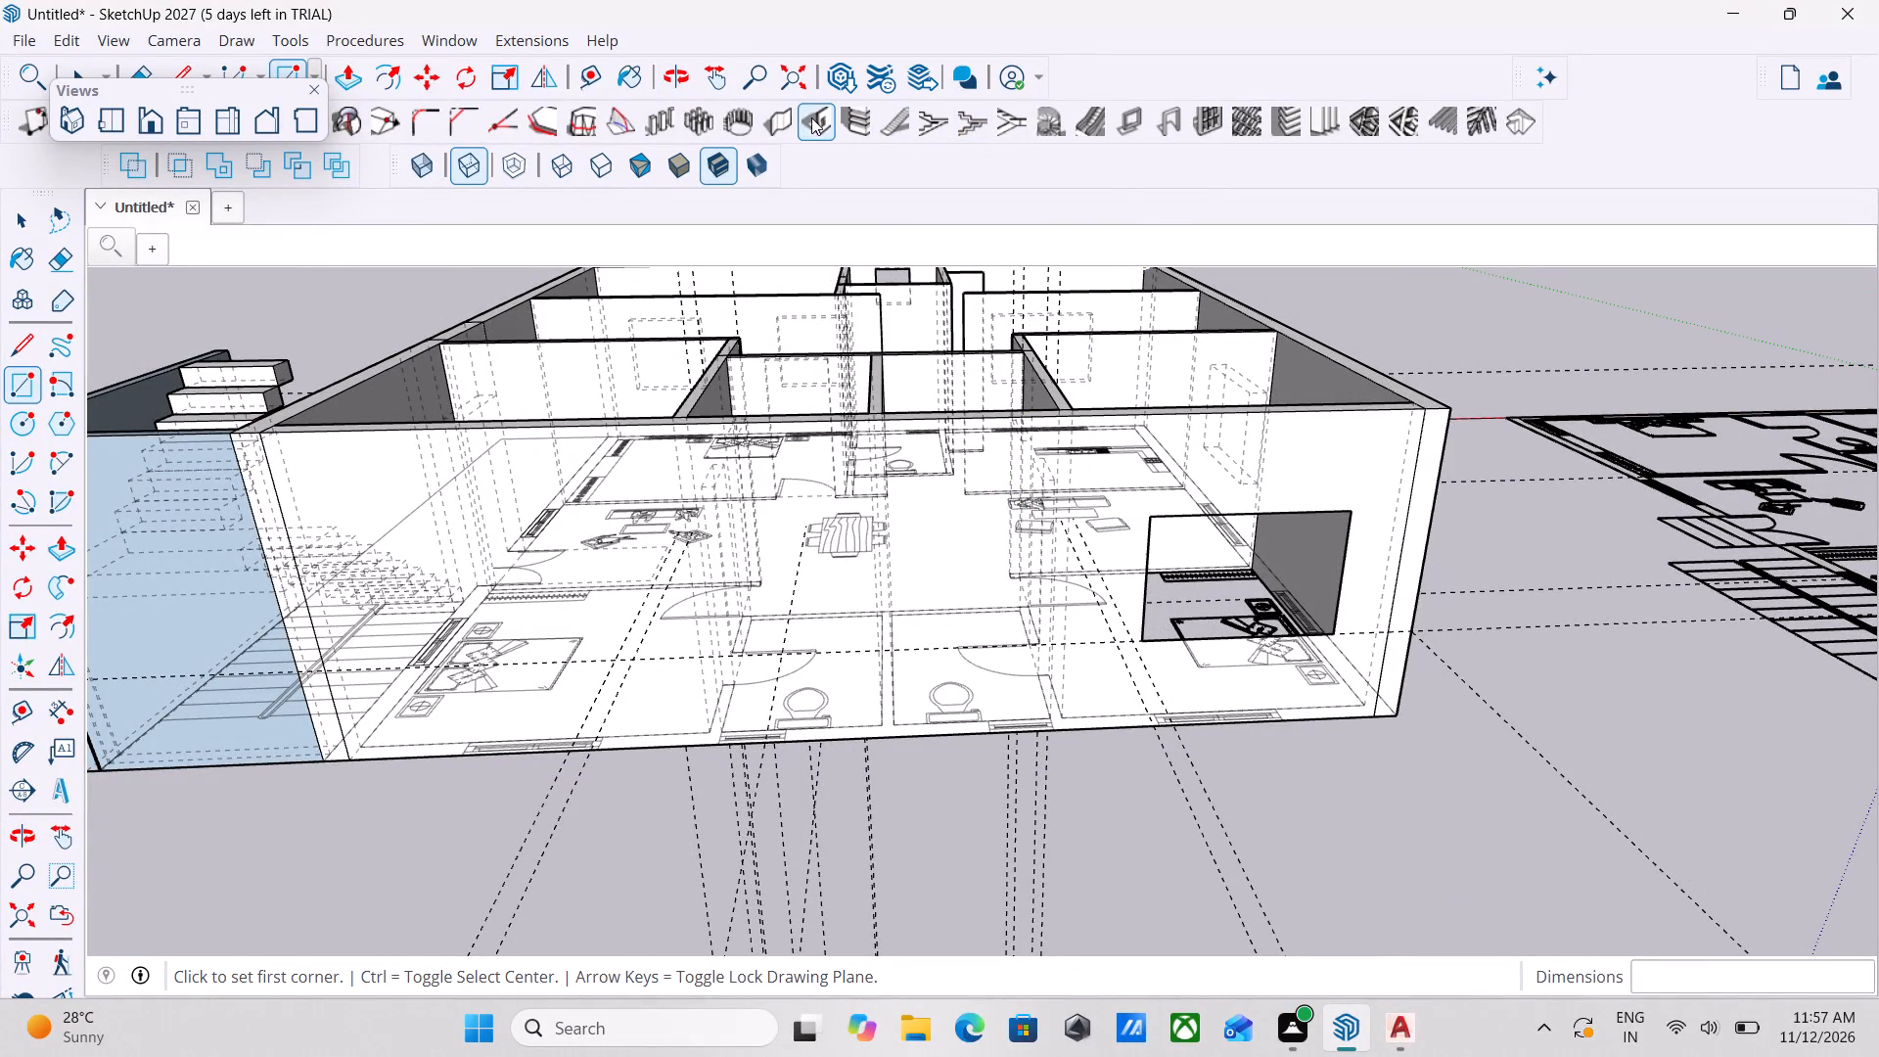
Create a 2' wide by 2' high opening on the outer wall in front of the bathrooms, with the model's back edges hidden.
click(811, 117)
scroll(462, 392, down, 9)
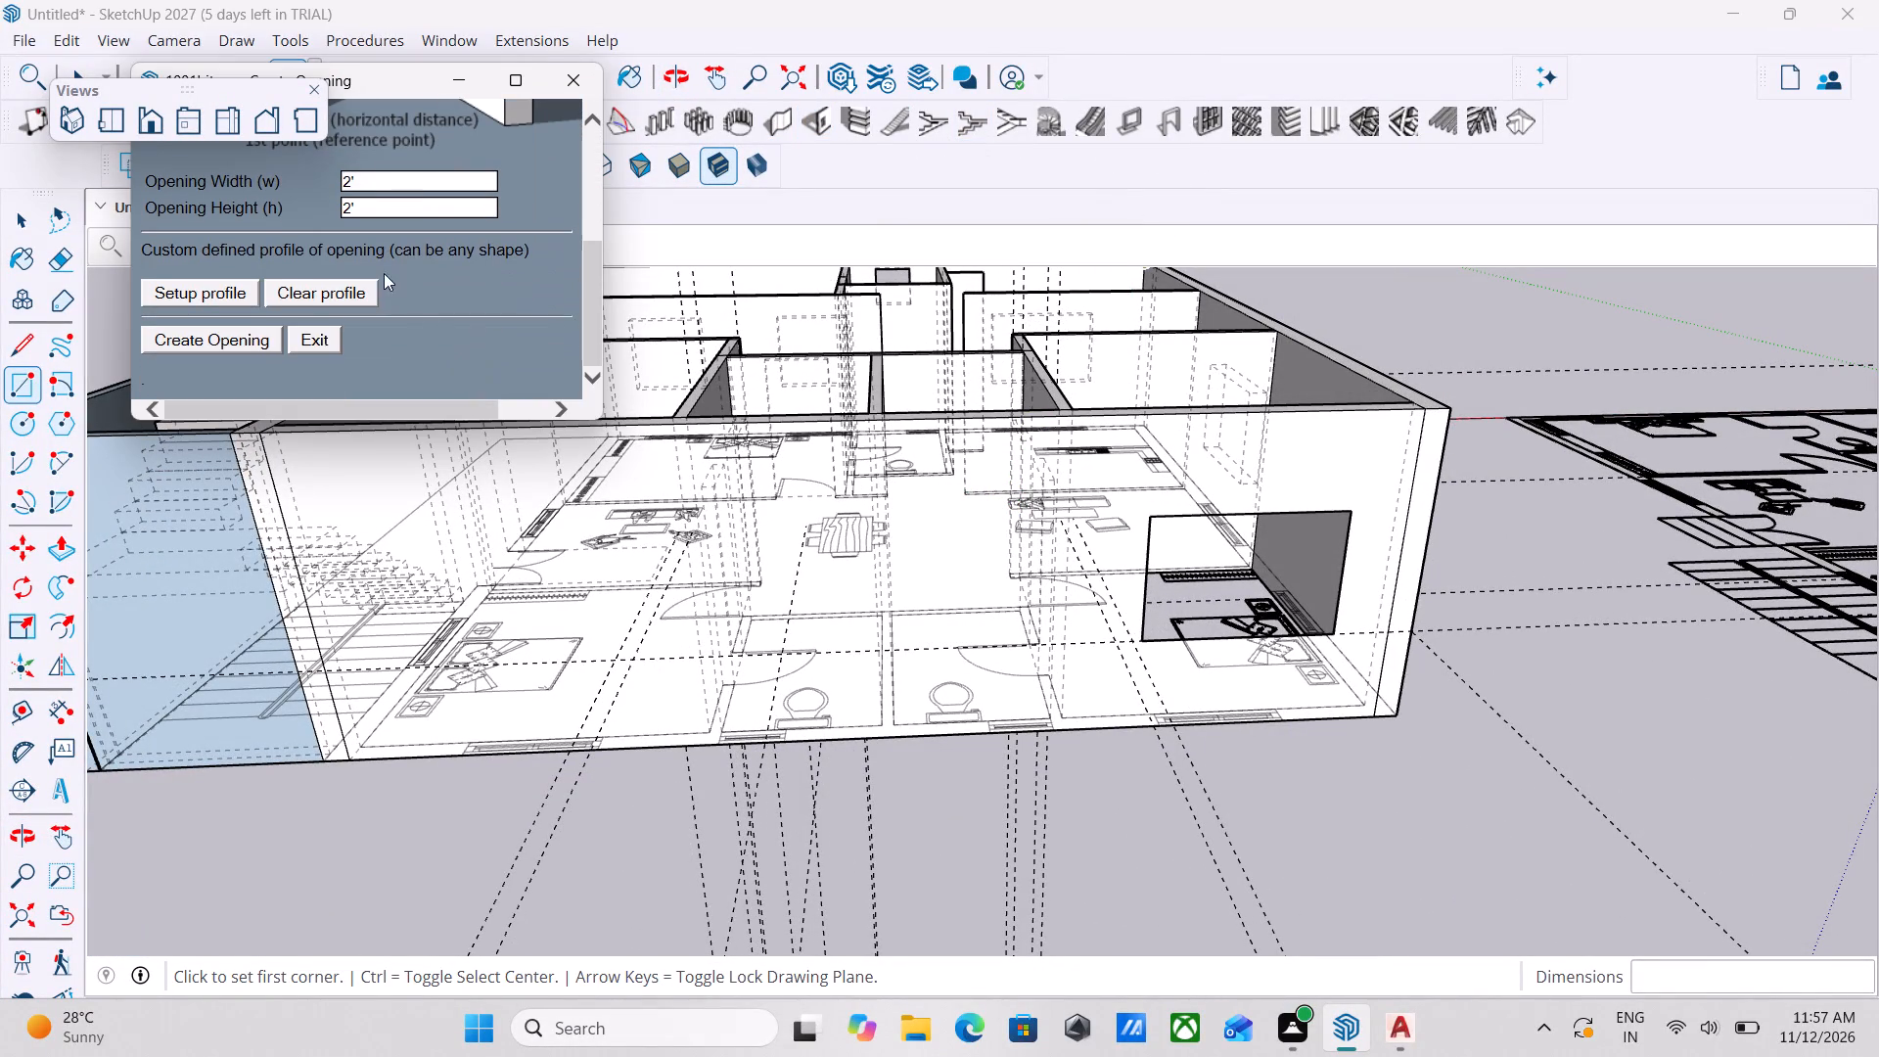
click(228, 329)
scroll(1053, 508, up, 3)
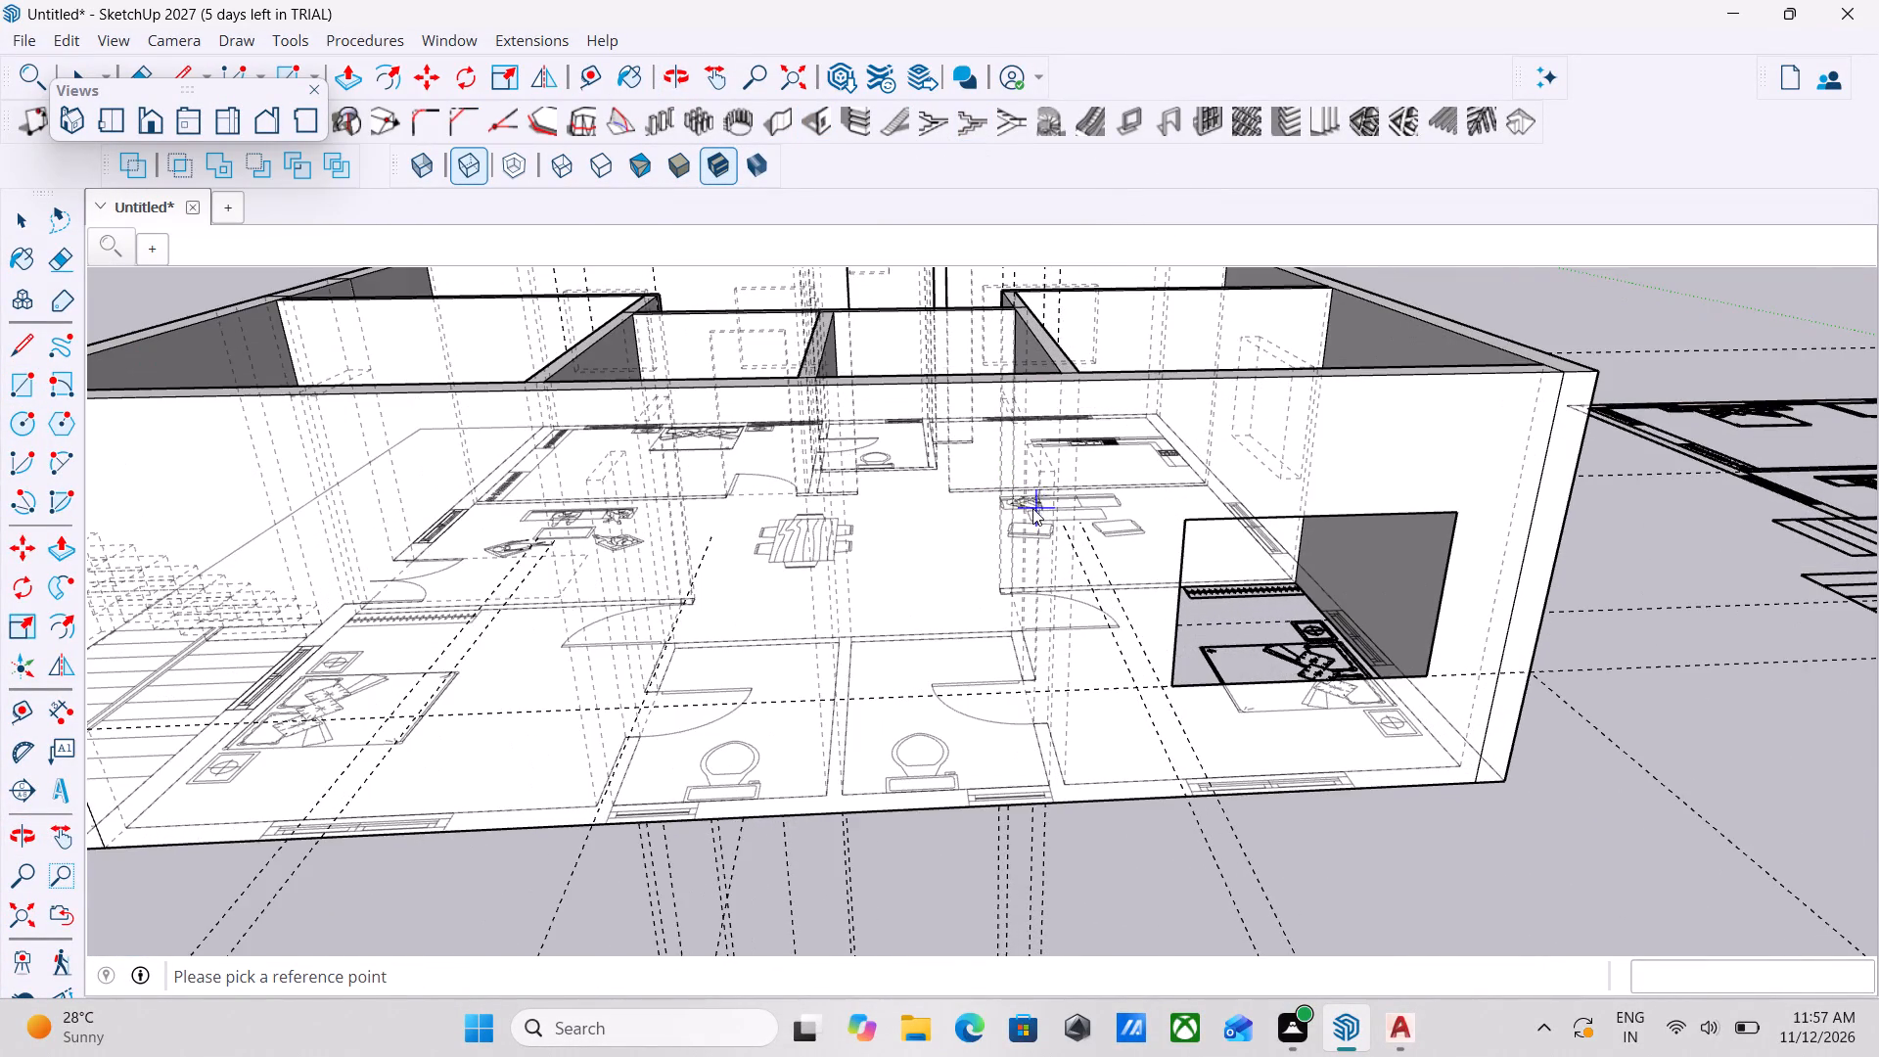
middle_drag(1104, 509, 1381, 588)
scroll(1133, 502, up, 2)
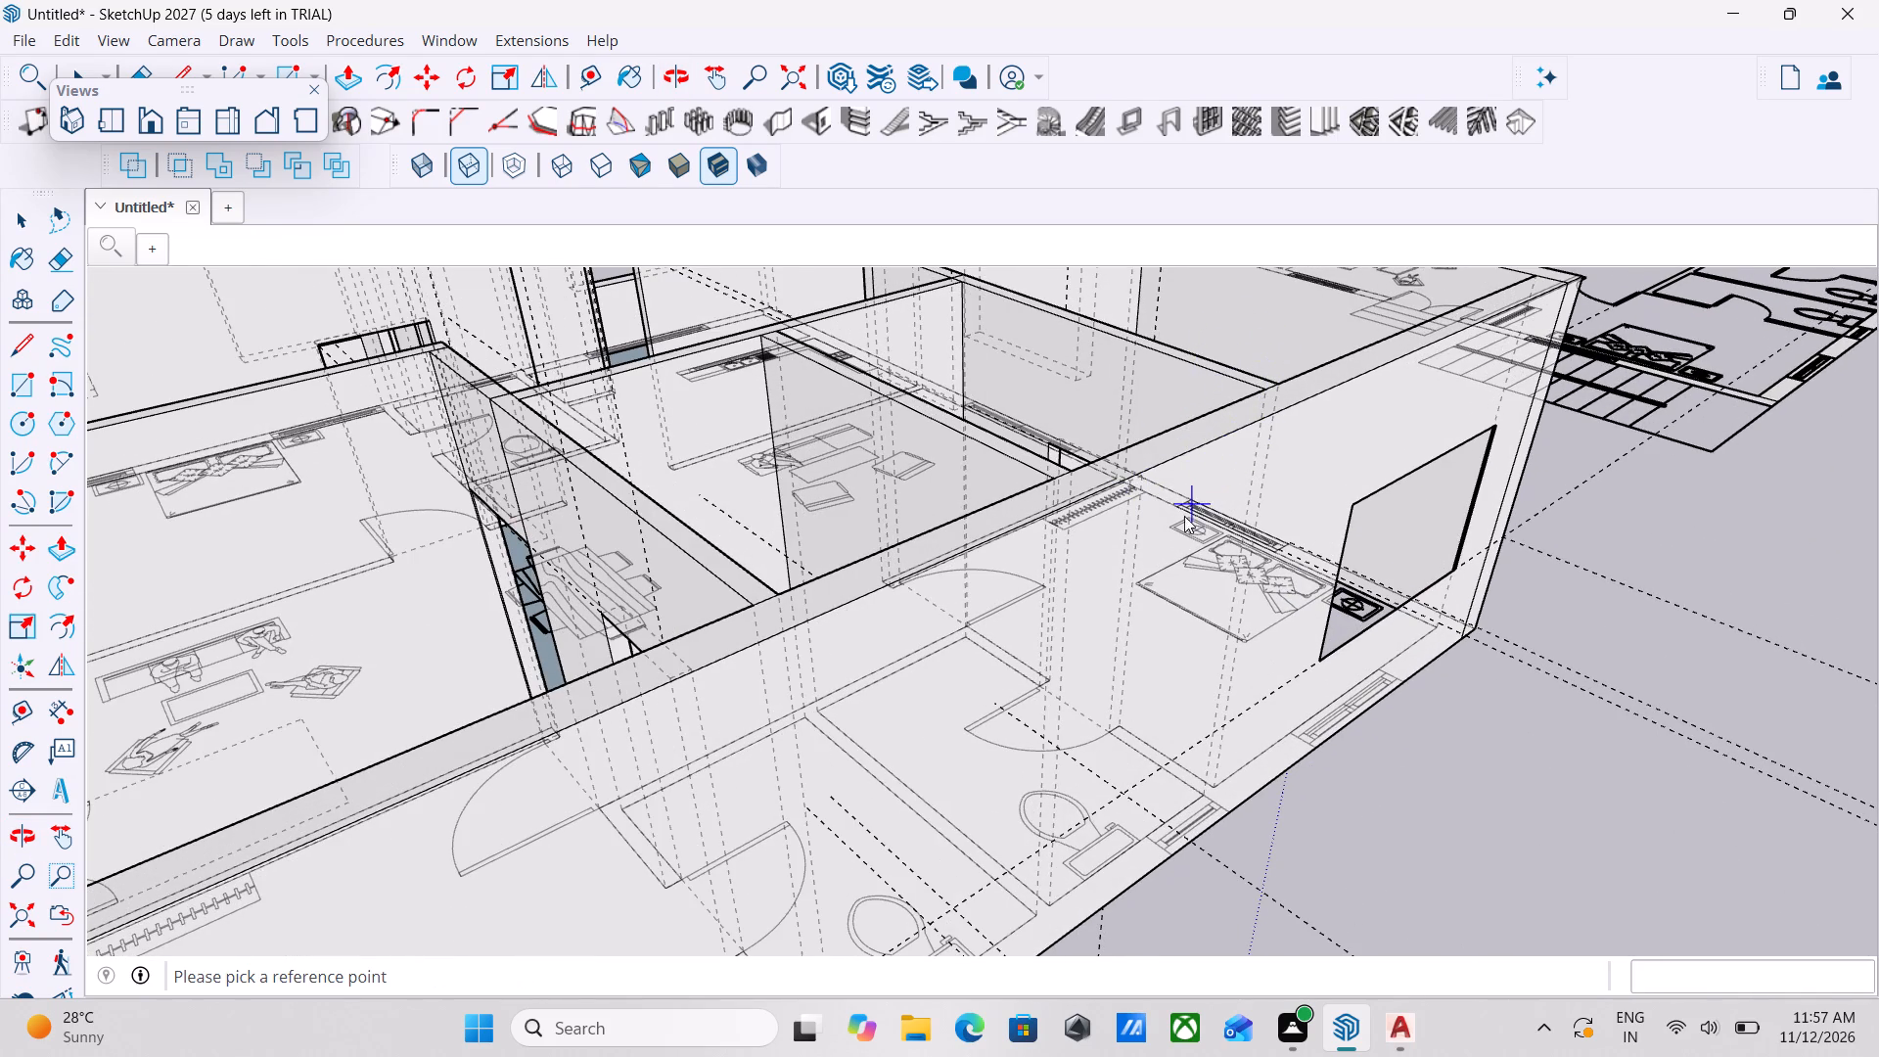
scroll(1171, 533, down, 4)
middle_drag(1205, 571, 1037, 507)
scroll(1104, 538, down, 3)
middle_drag(1128, 544, 1212, 634)
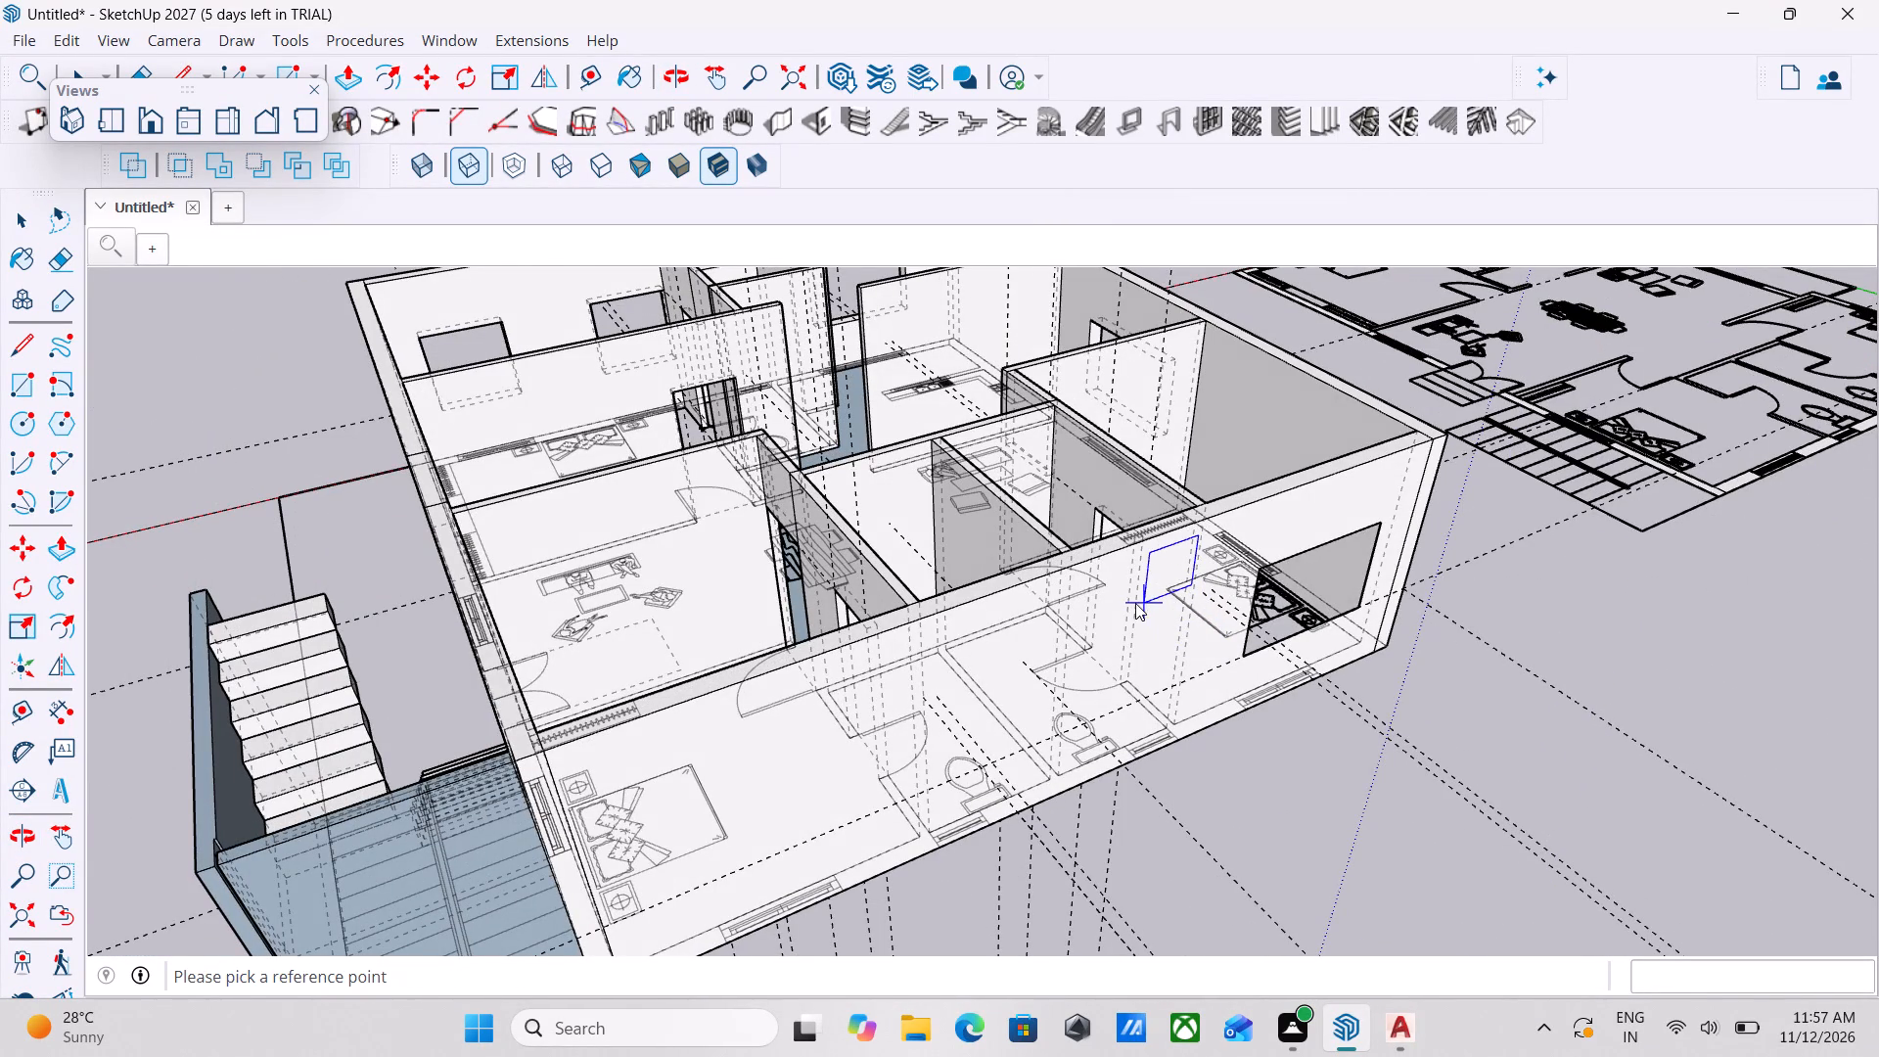
scroll(1144, 585, down, 2)
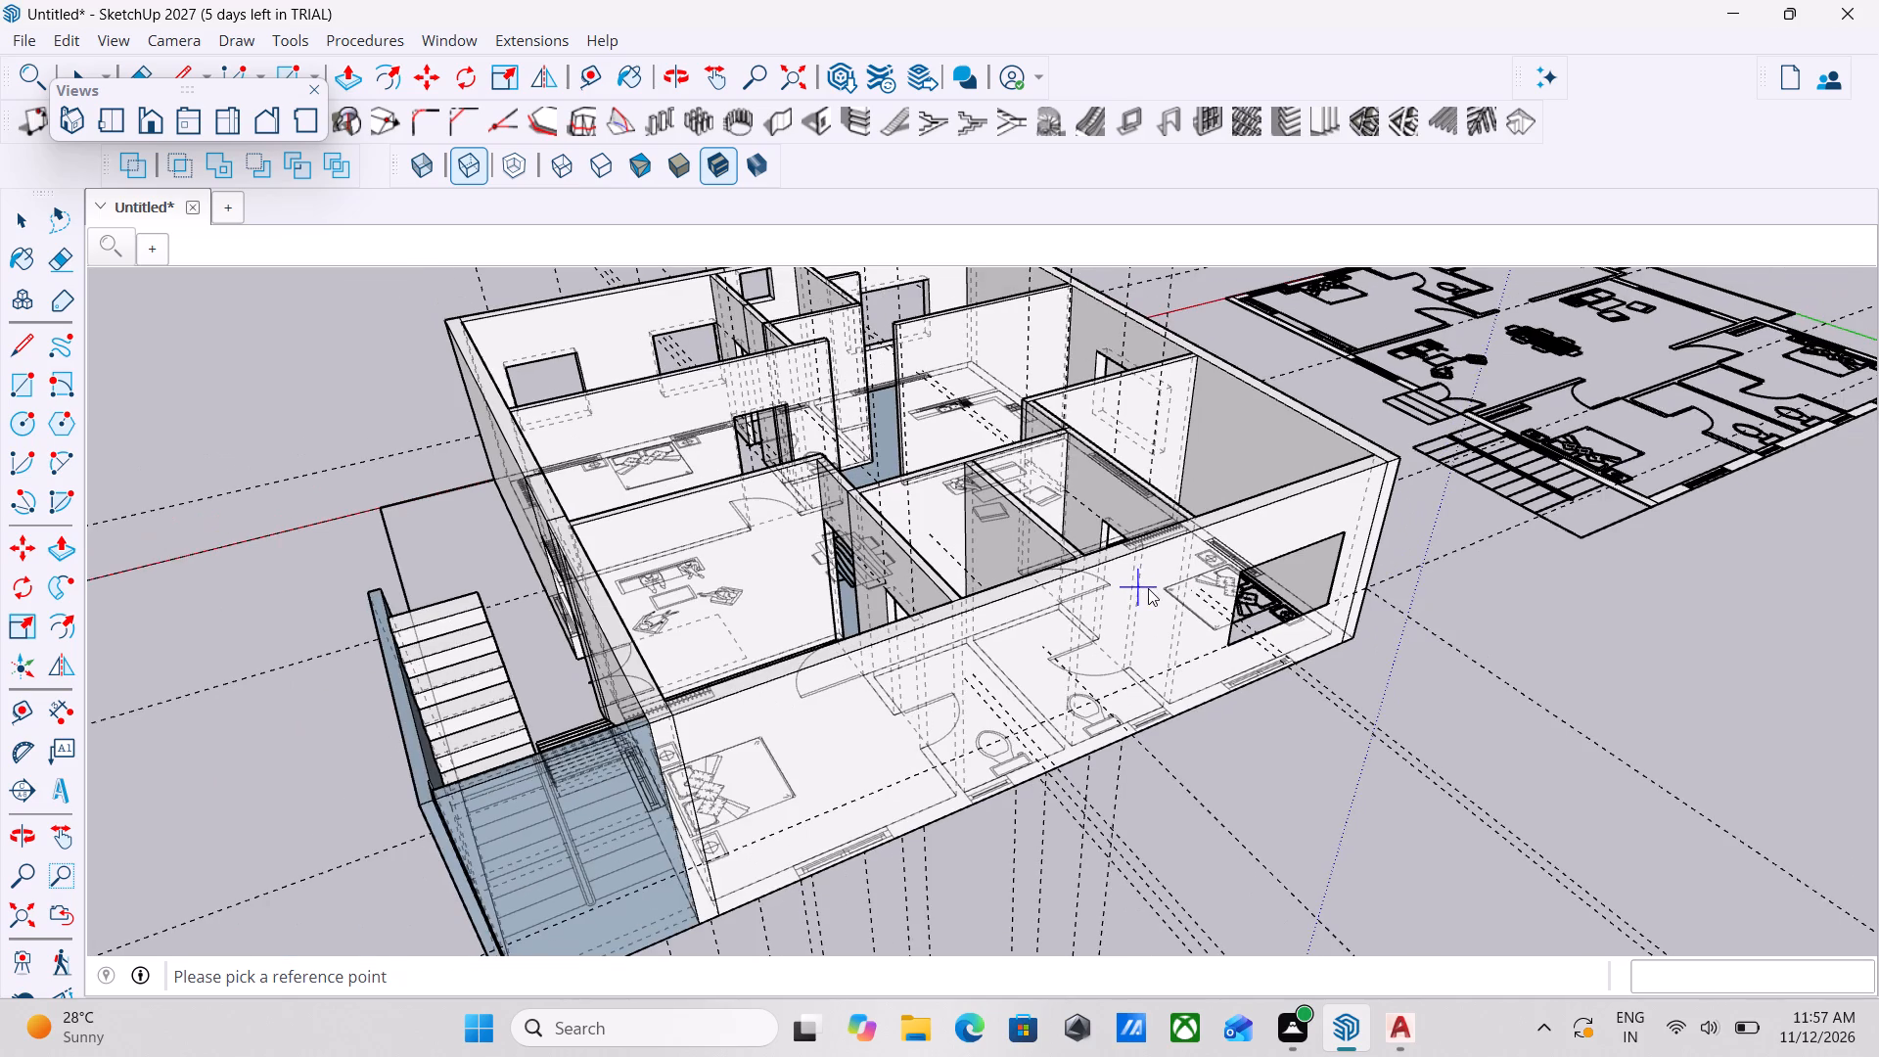
scroll(1148, 588, up, 3)
scroll(1126, 552, down, 1)
scroll(1126, 557, up, 2)
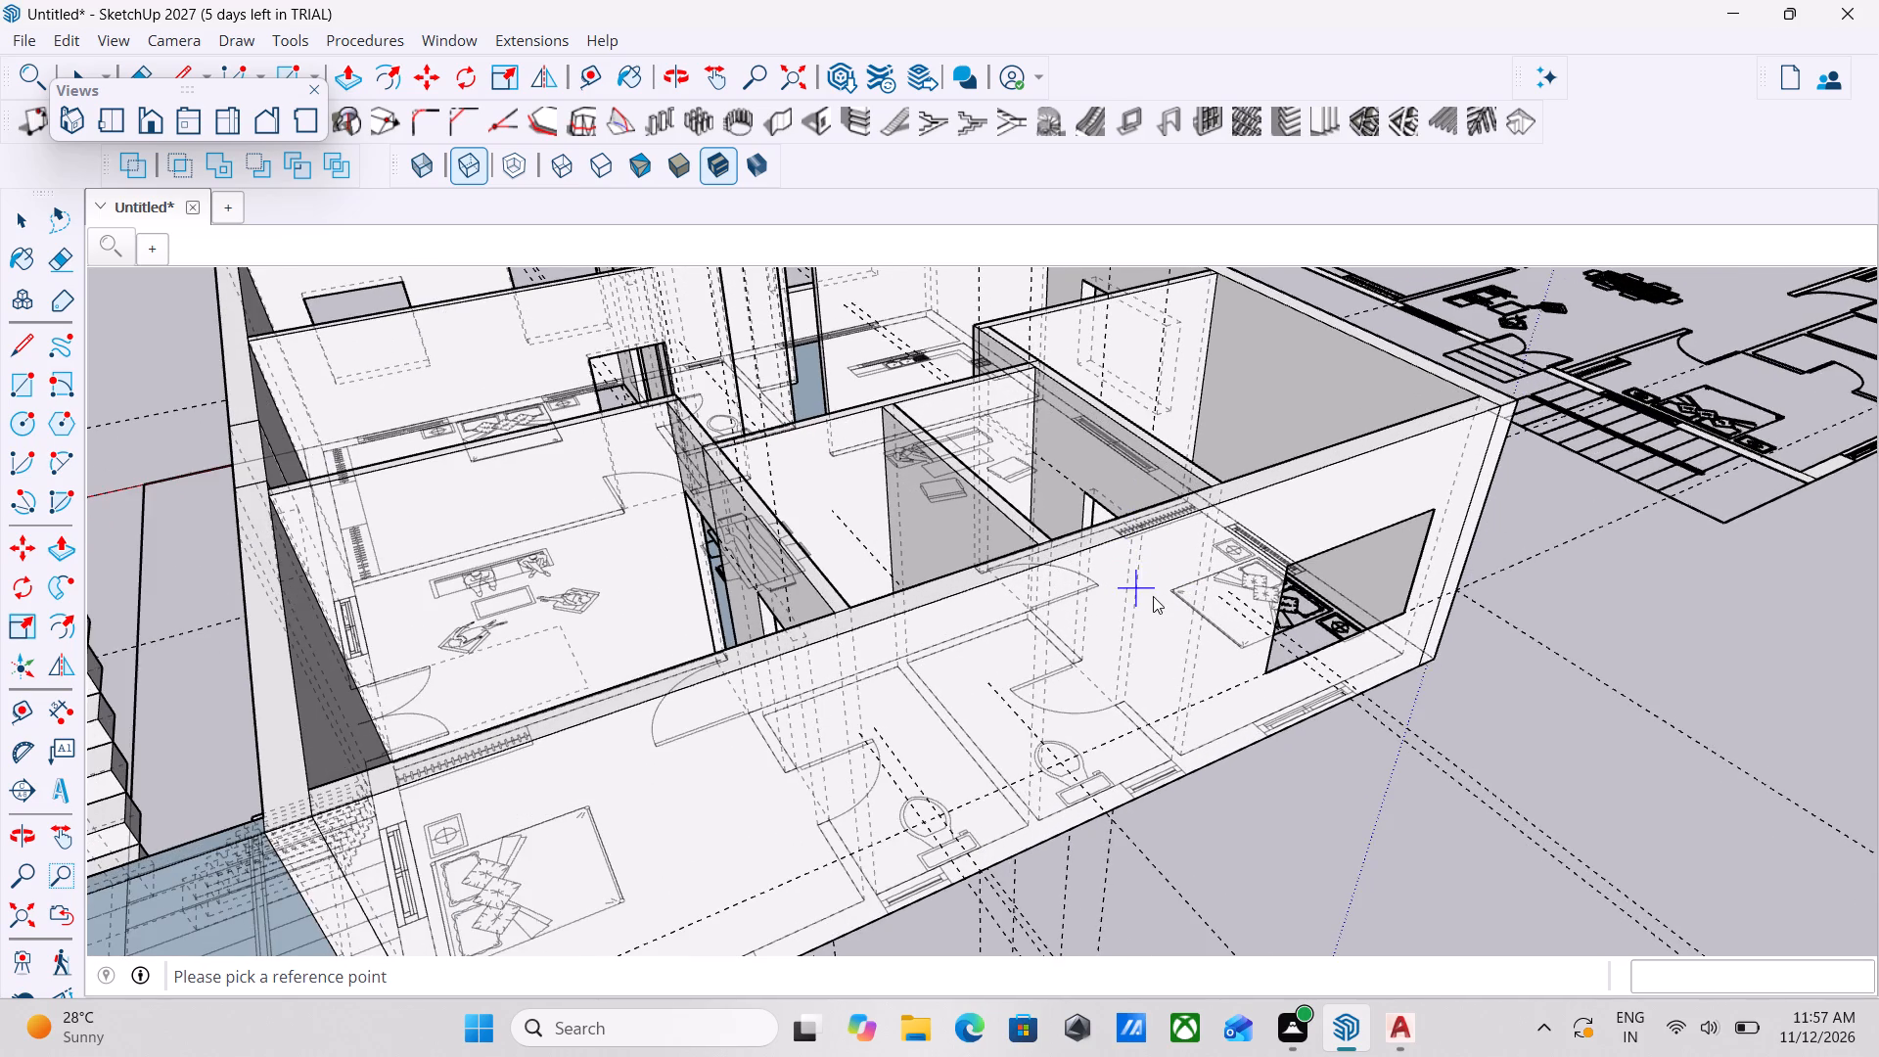
scroll(1155, 596, down, 2)
middle_drag(1165, 596, 1312, 679)
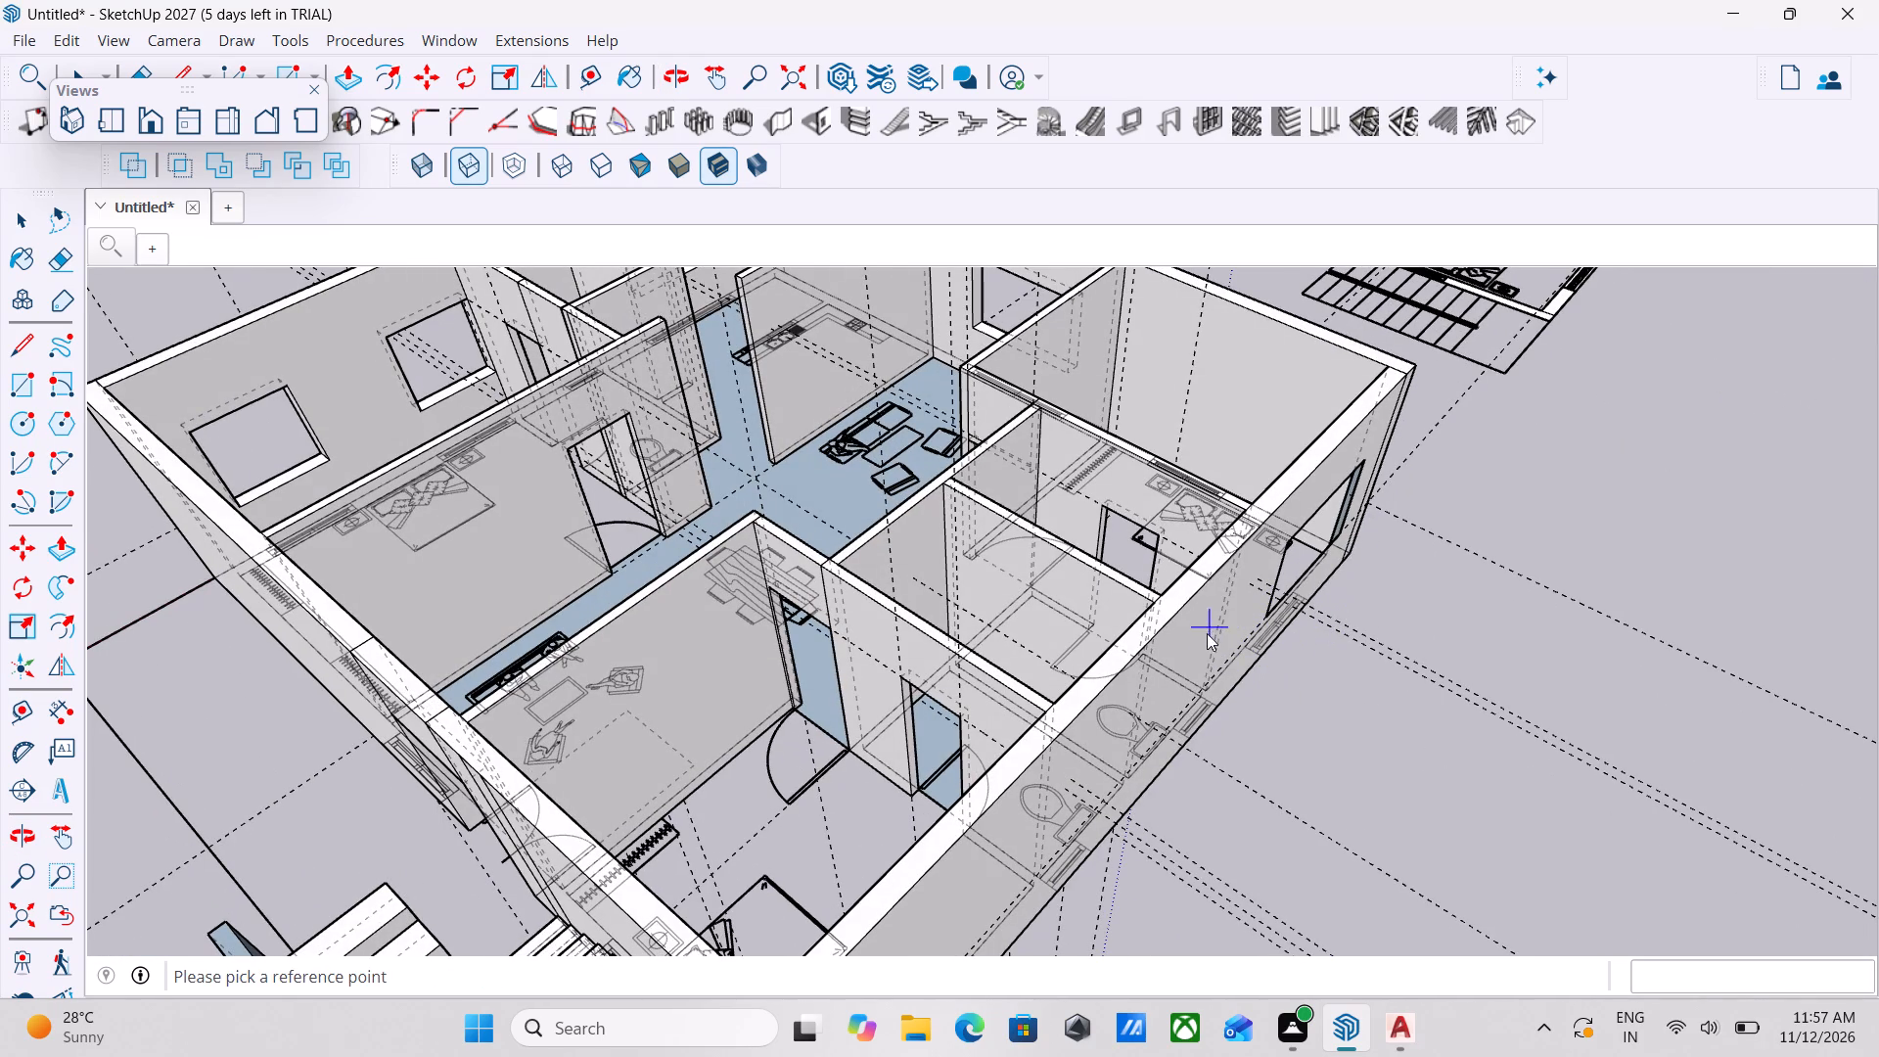
middle_drag(1242, 606, 1149, 586)
scroll(1174, 634, up, 2)
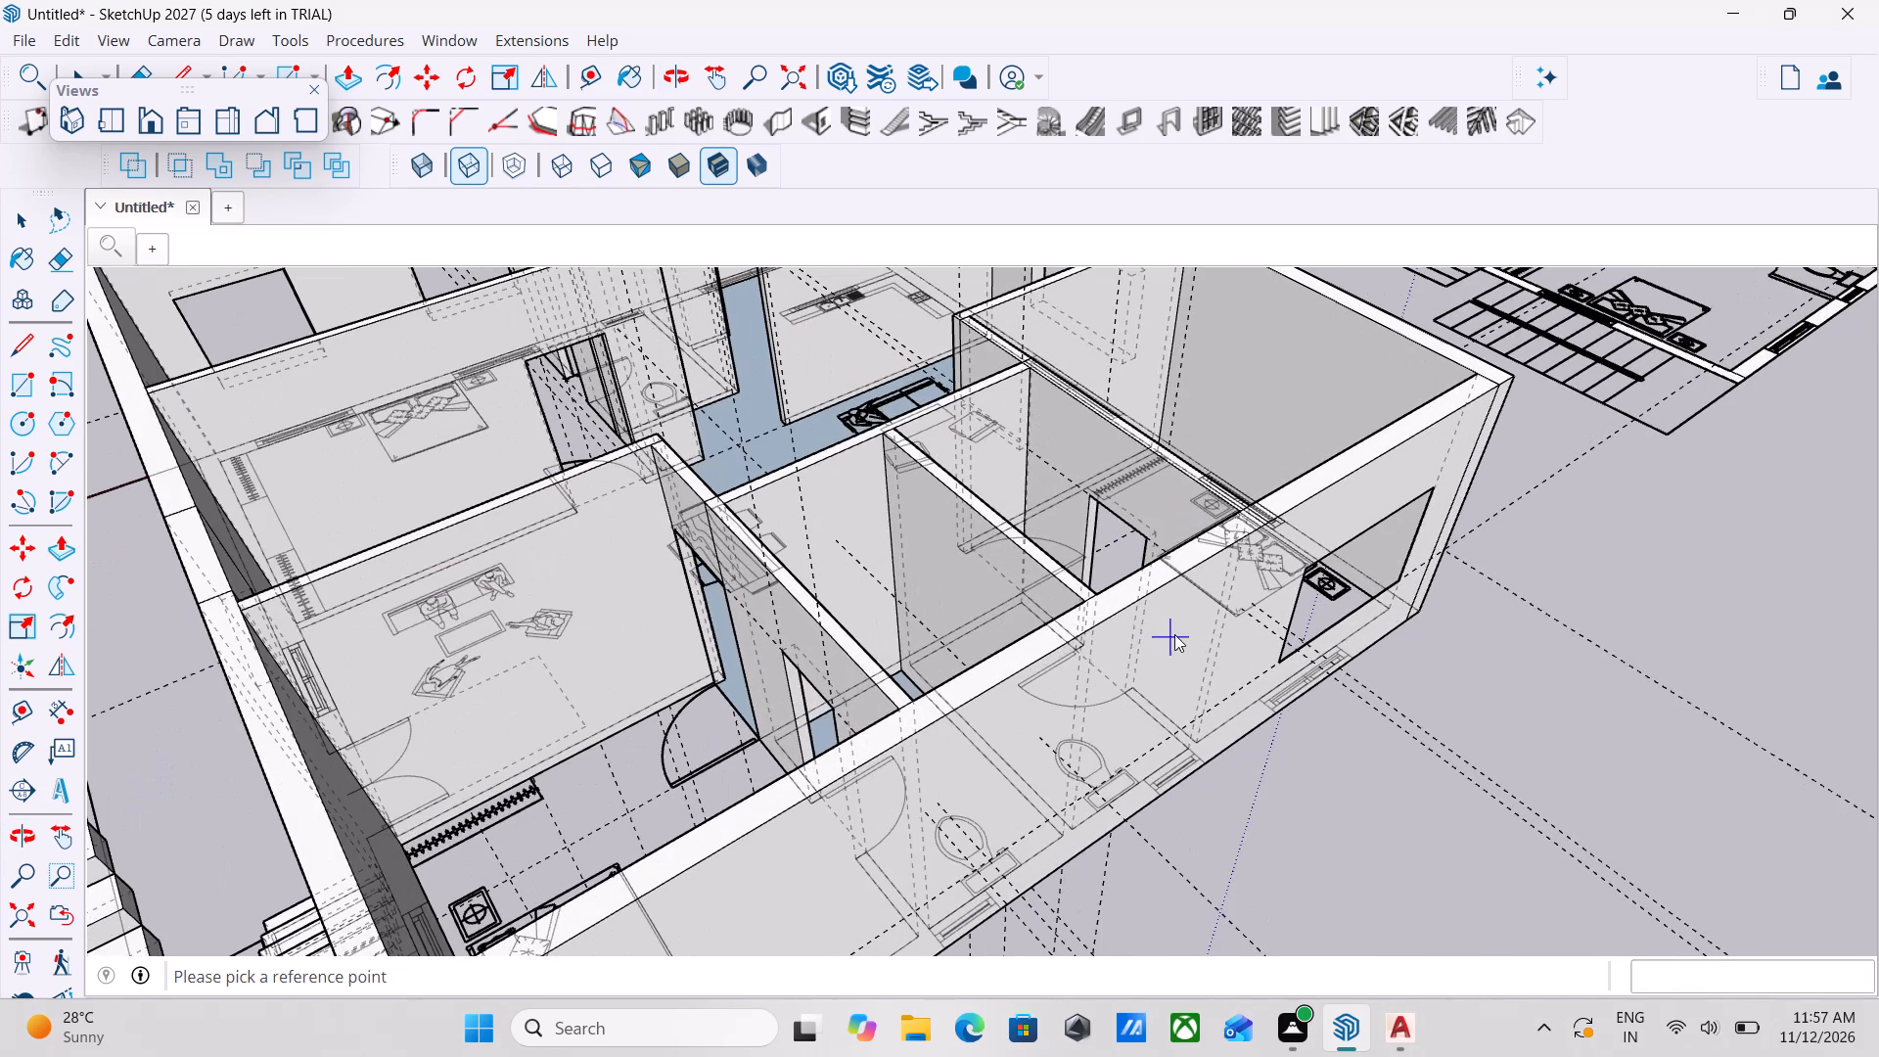
scroll(1186, 602, down, 1)
middle_drag(1192, 605, 1119, 484)
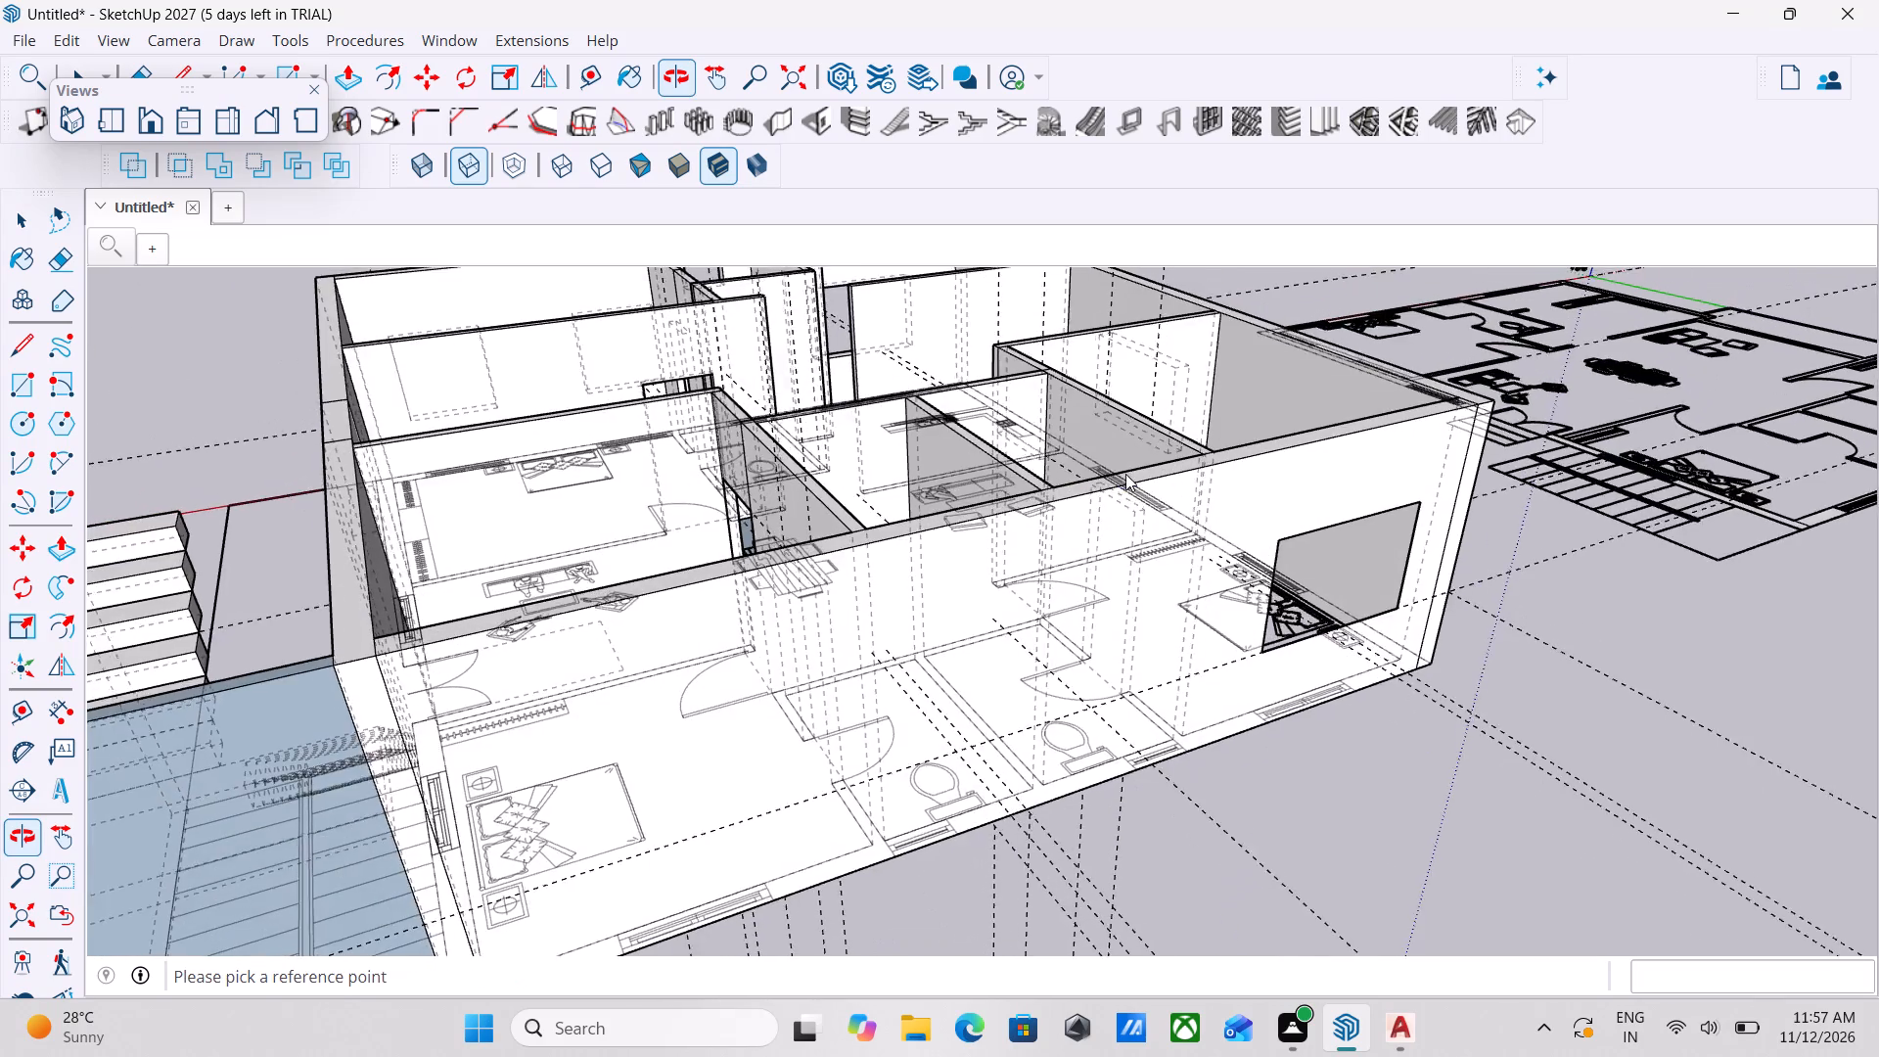
scroll(1165, 473, down, 5)
middle_drag(1057, 546, 1406, 629)
middle_drag(1126, 623, 1336, 593)
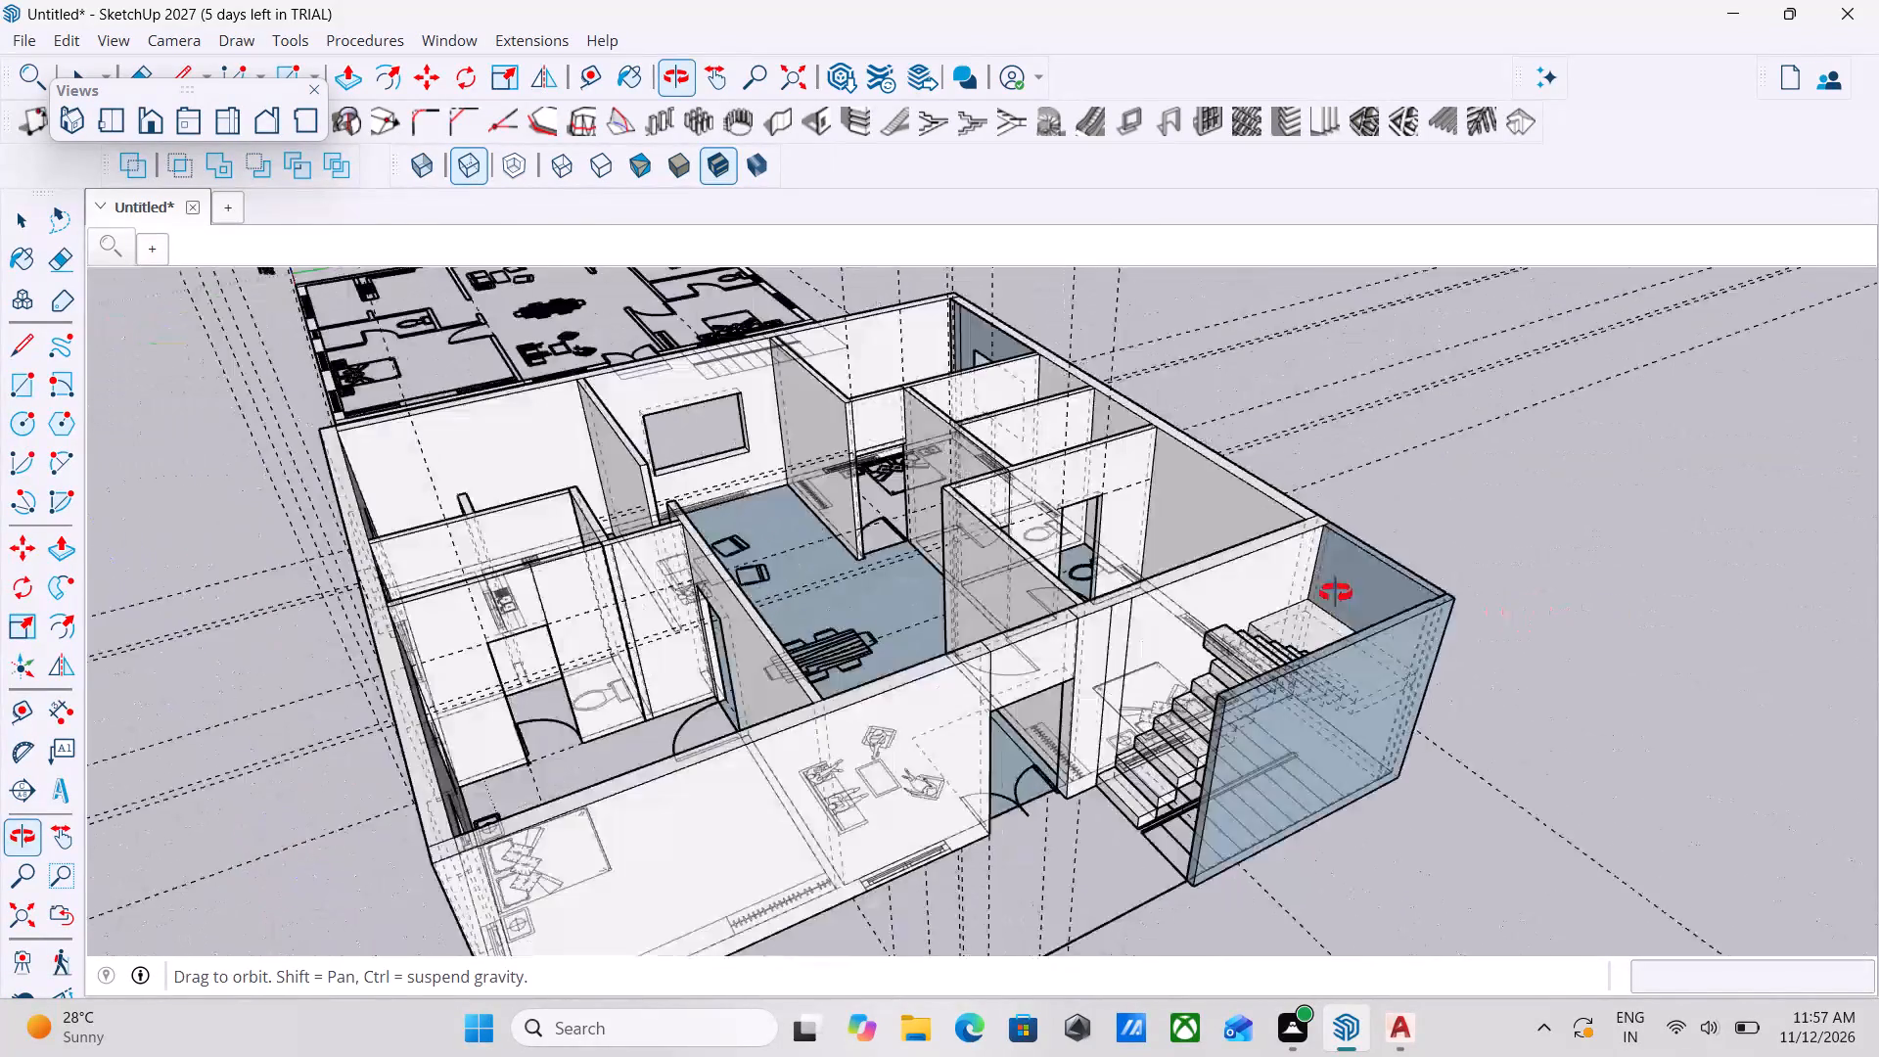
middle_drag(1336, 593, 1607, 618)
middle_drag(1409, 629, 1501, 620)
middle_drag(1501, 620, 936, 607)
key(k)
middle_drag(1223, 545, 1025, 526)
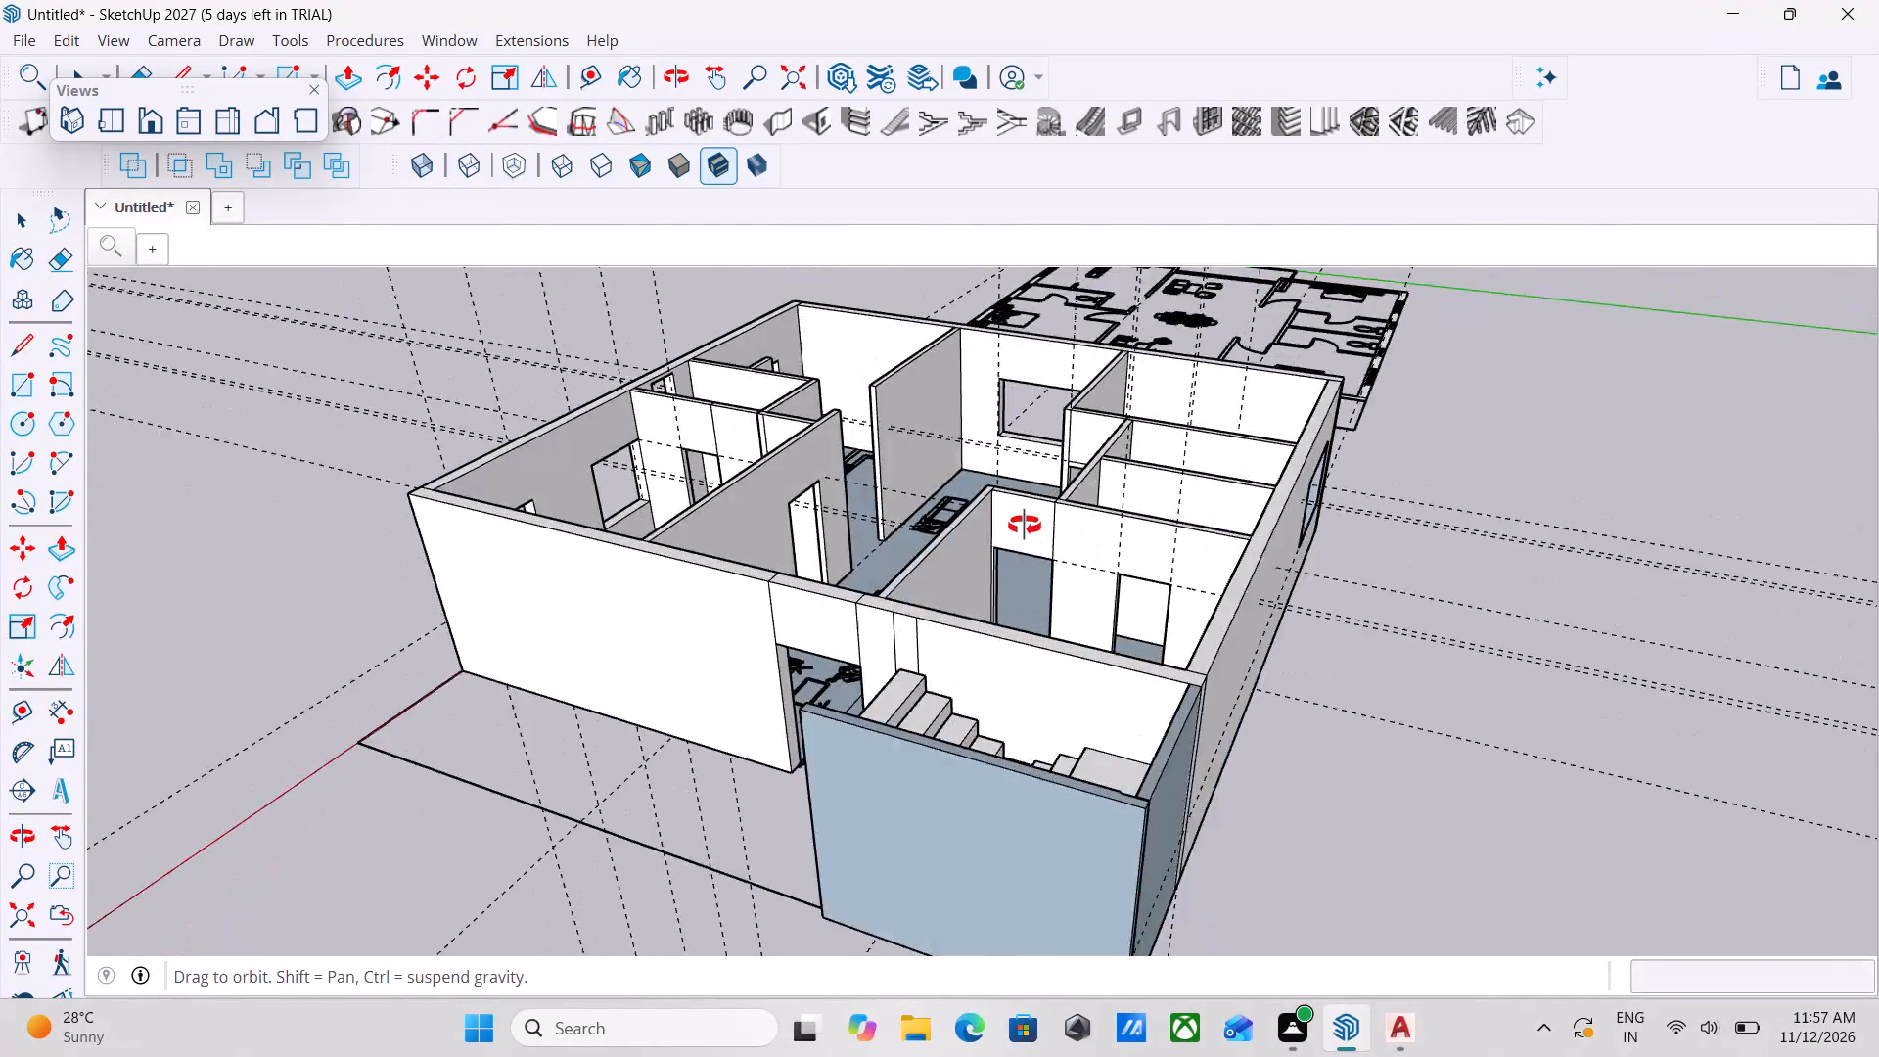
middle_drag(1025, 526, 791, 492)
scroll(1226, 613, up, 2)
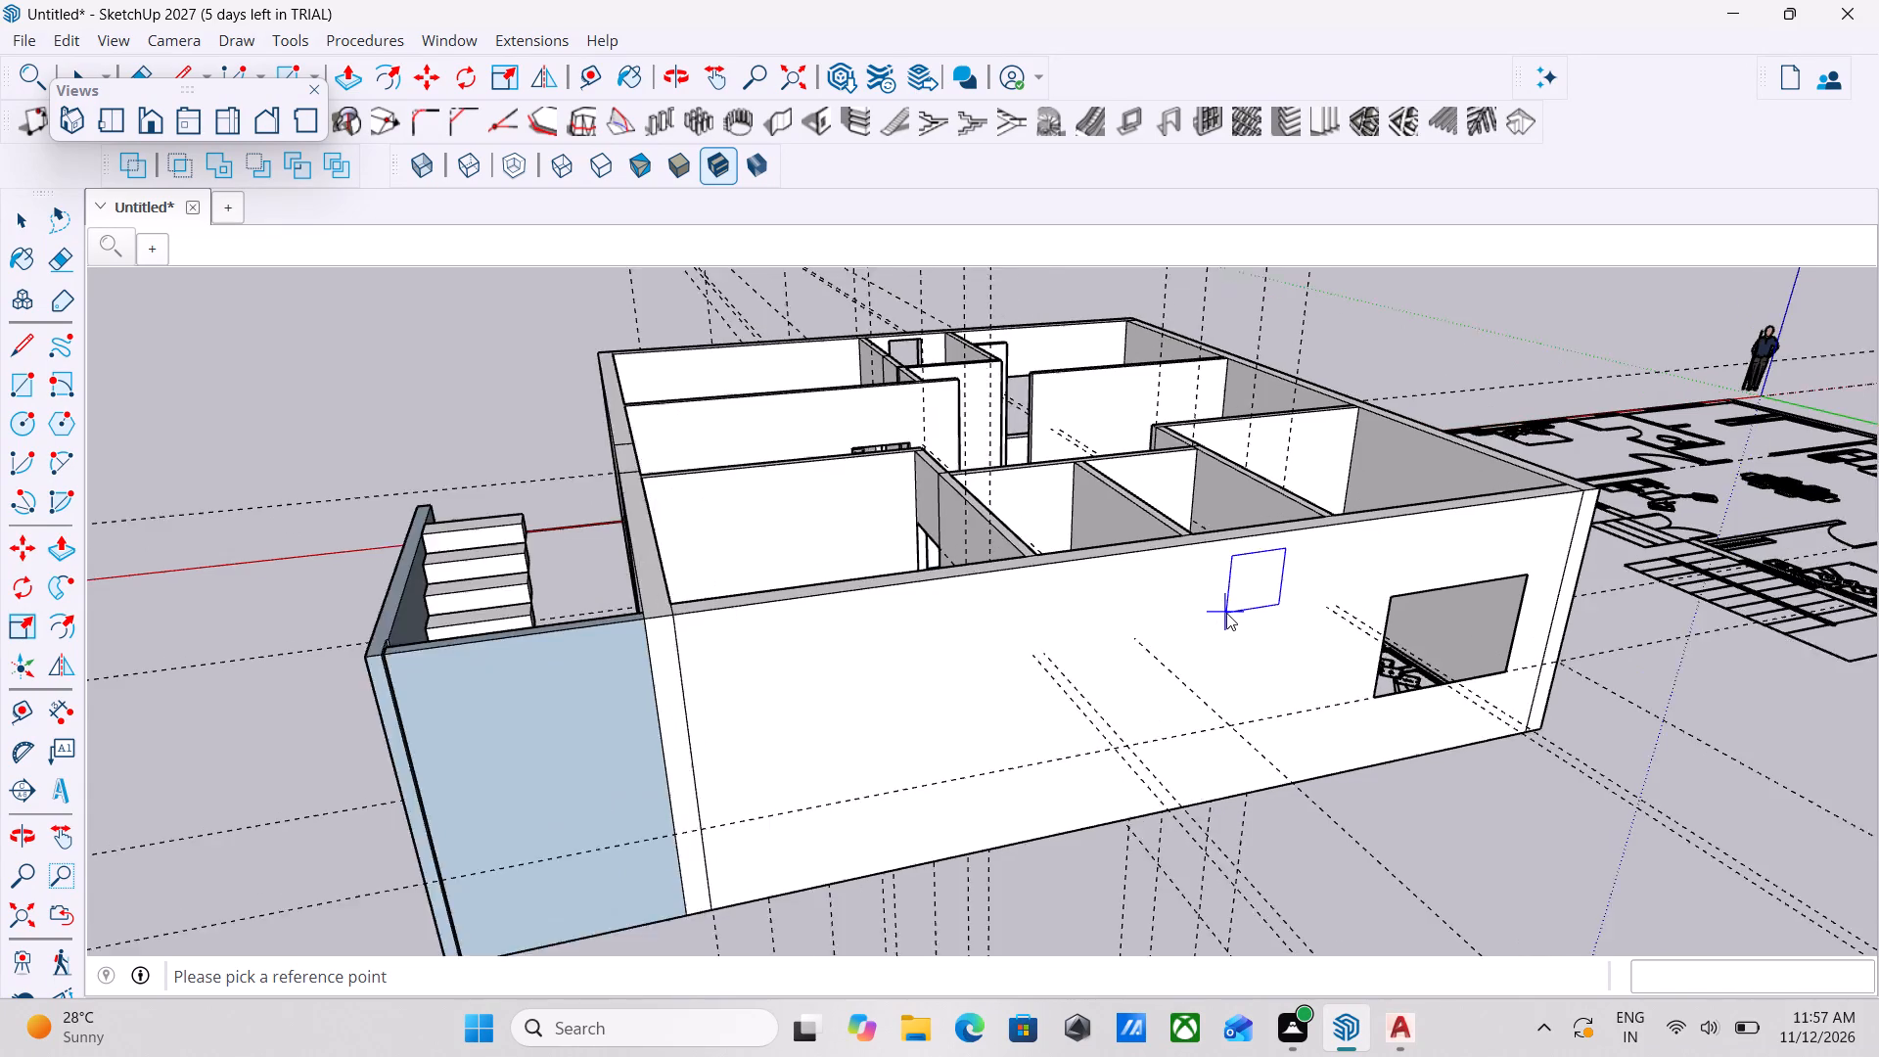
scroll(1226, 613, up, 4)
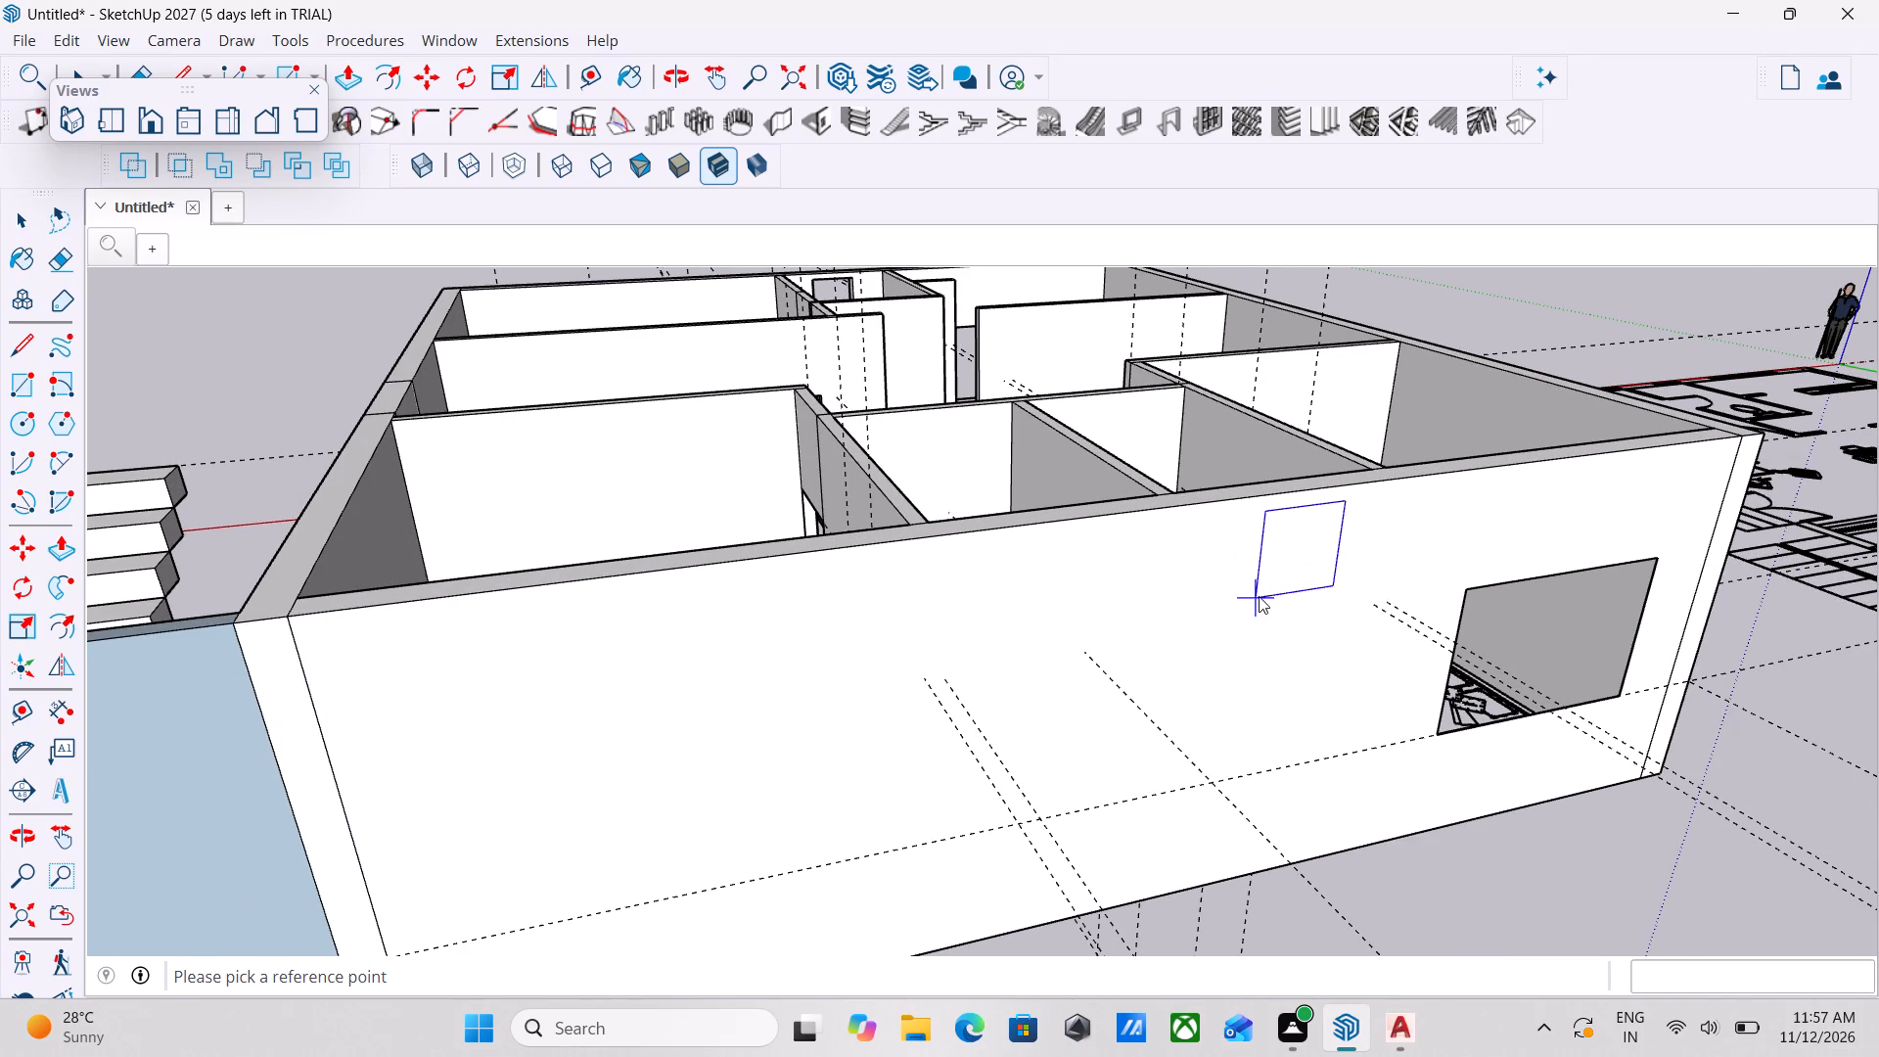
click(1271, 598)
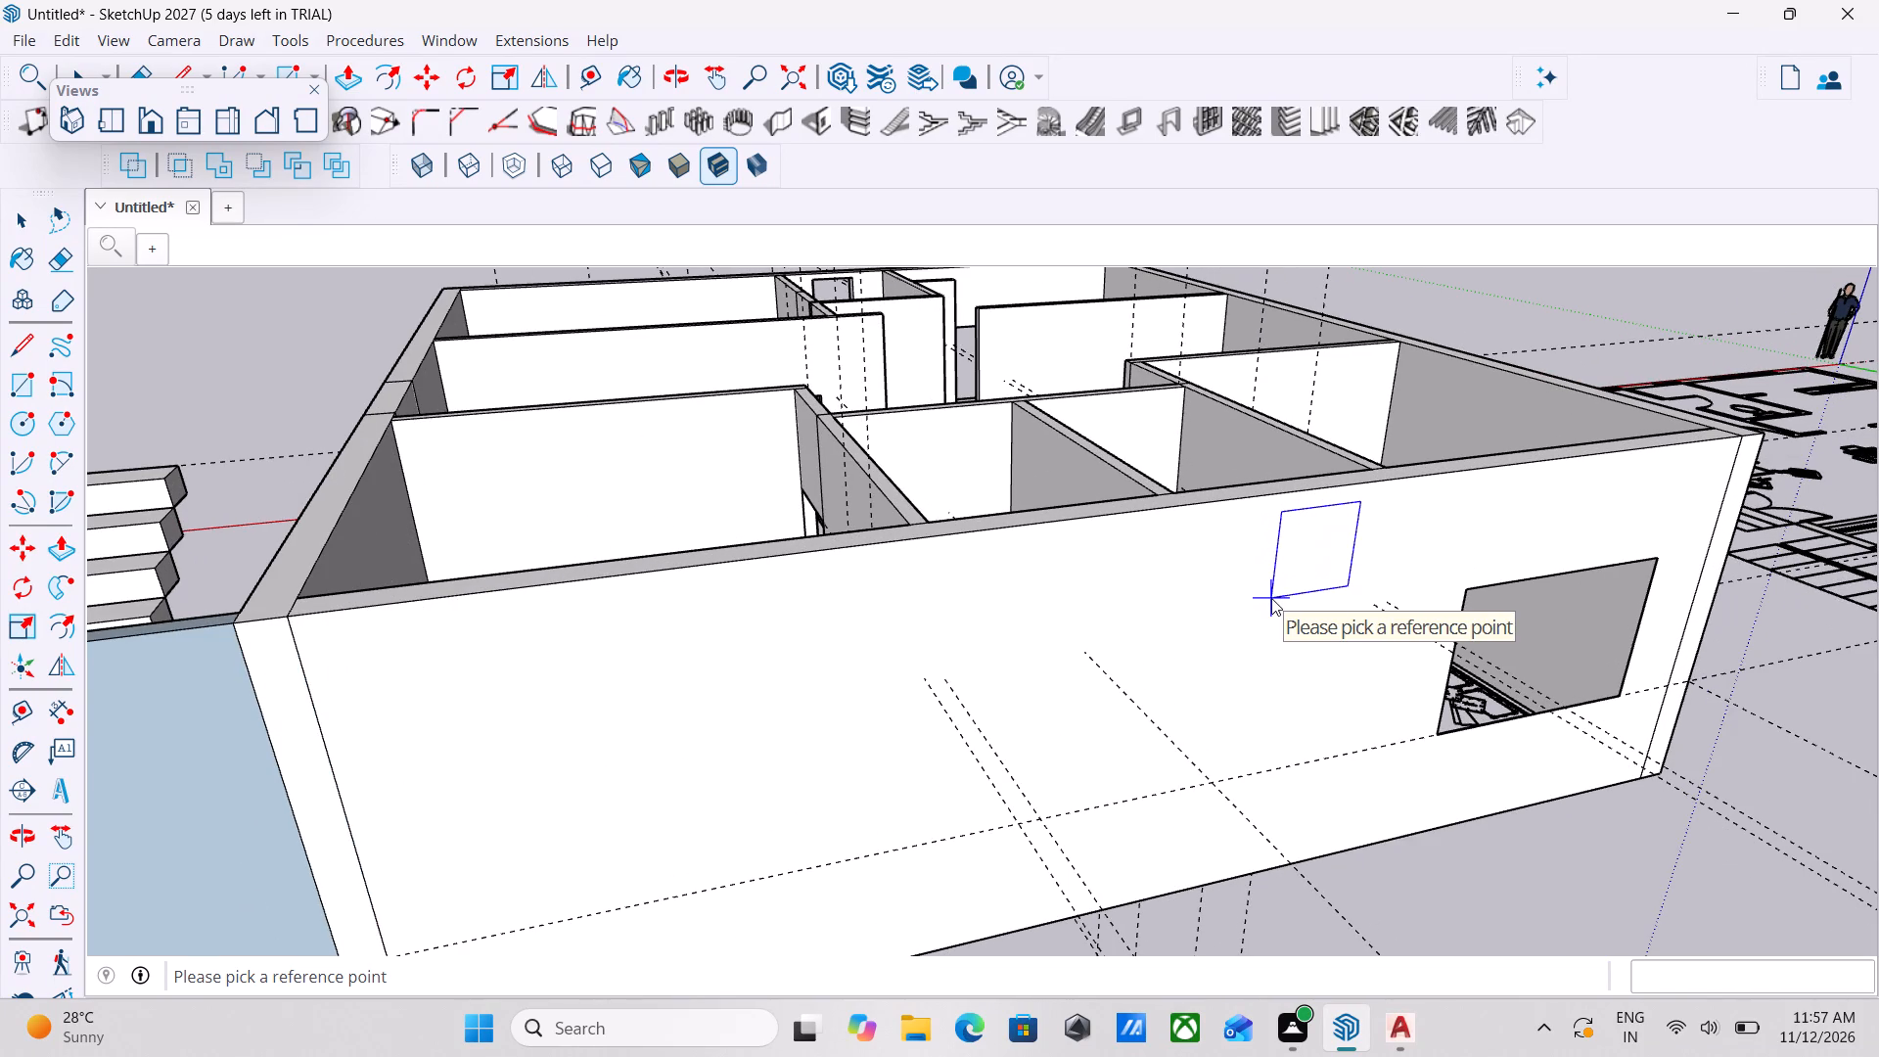
double_click(1271, 598)
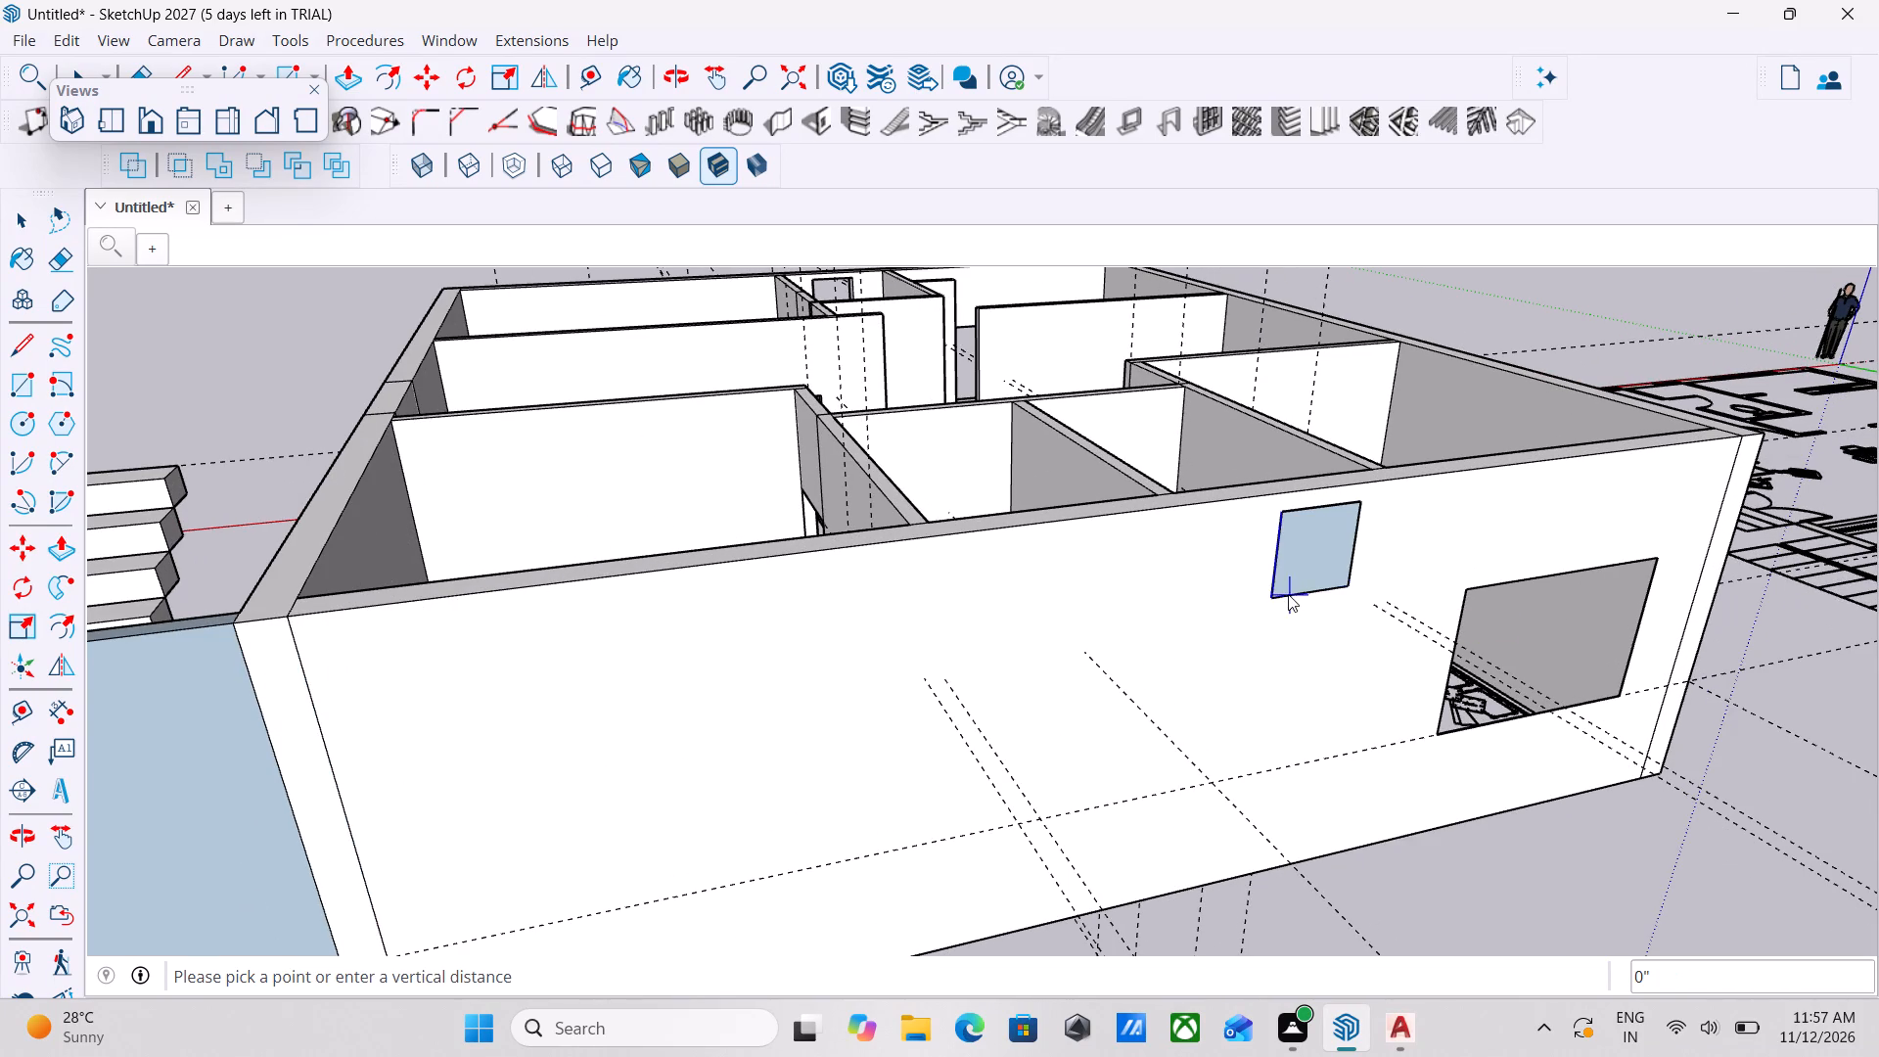
double_click(1276, 595)
double_click(1291, 565)
Examine the panel of the new 2' by 2' opening in the bathrooms' outer wall from several angles.
scroll(1334, 551, down, 1)
middle_drag(1334, 551, 1261, 611)
middle_click(1275, 611)
middle_drag(1302, 611, 1307, 610)
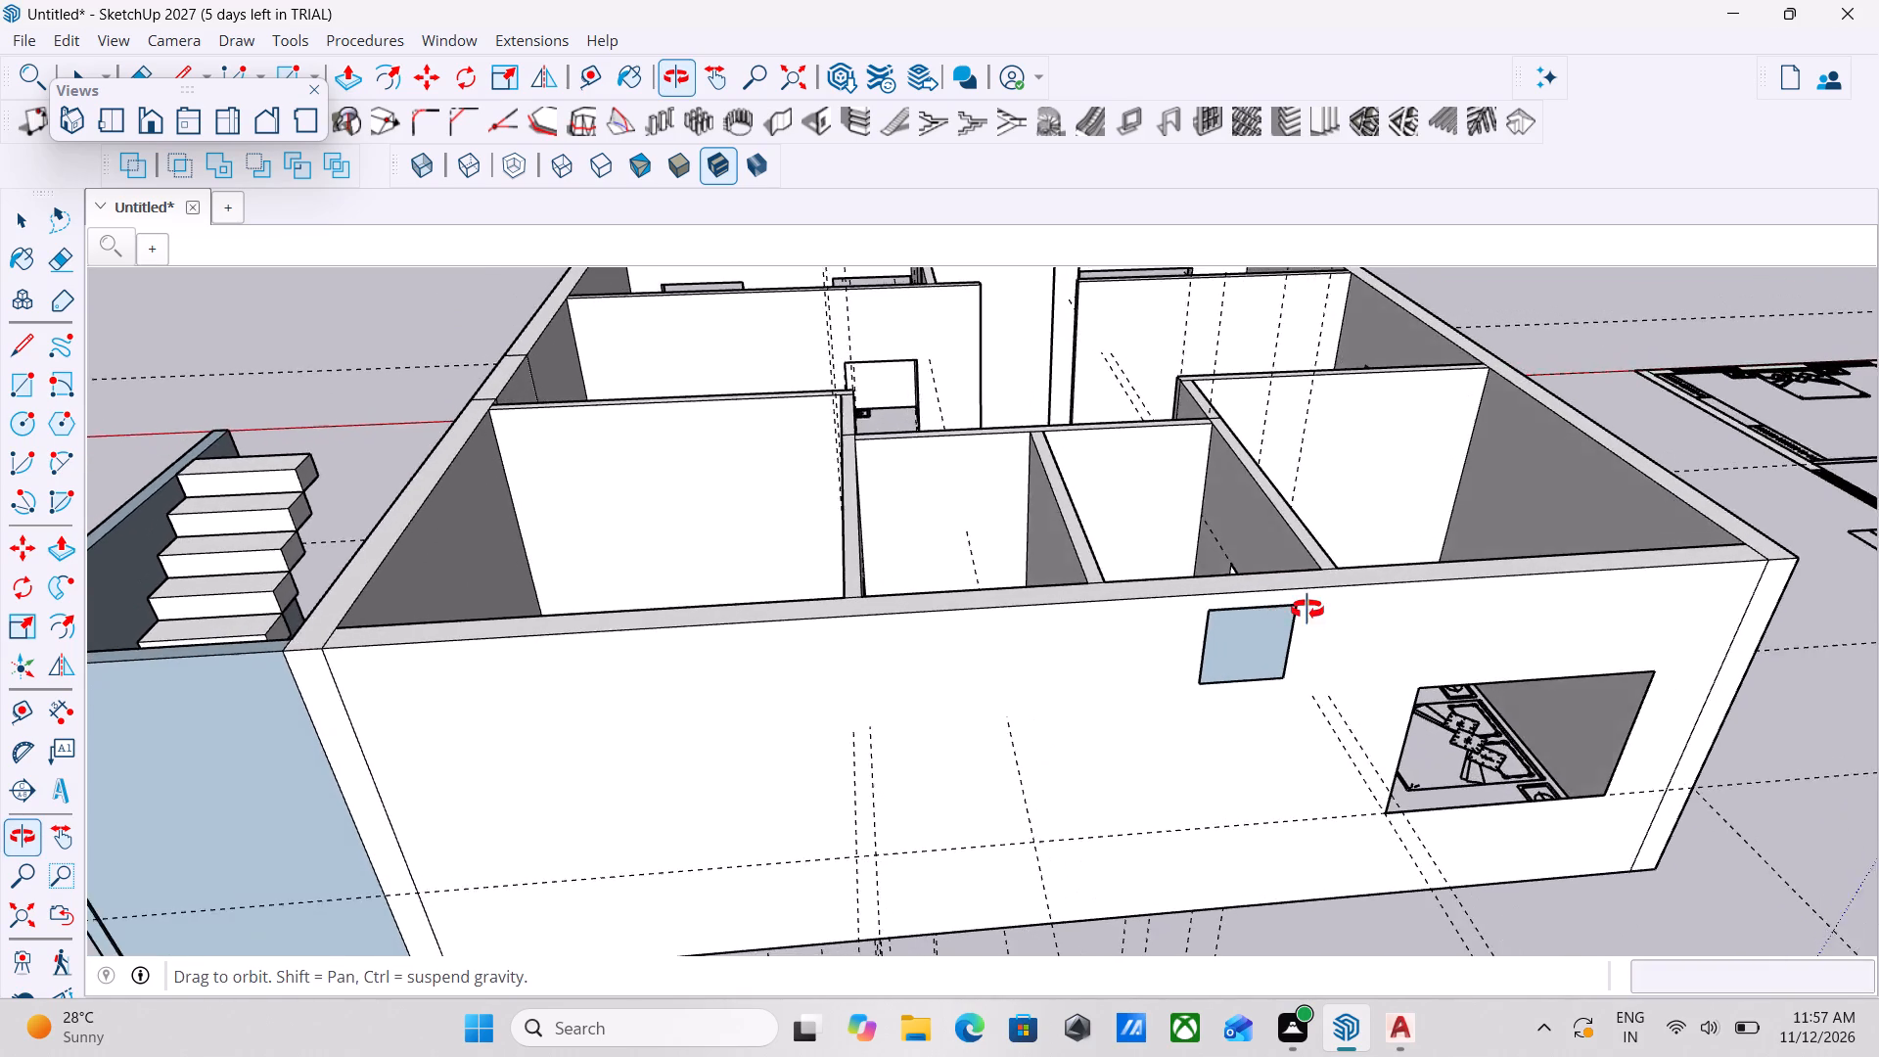
middle_drag(1307, 610, 1464, 602)
middle_drag(1359, 600, 1174, 652)
scroll(1217, 657, down, 1)
scroll(1198, 695, up, 1)
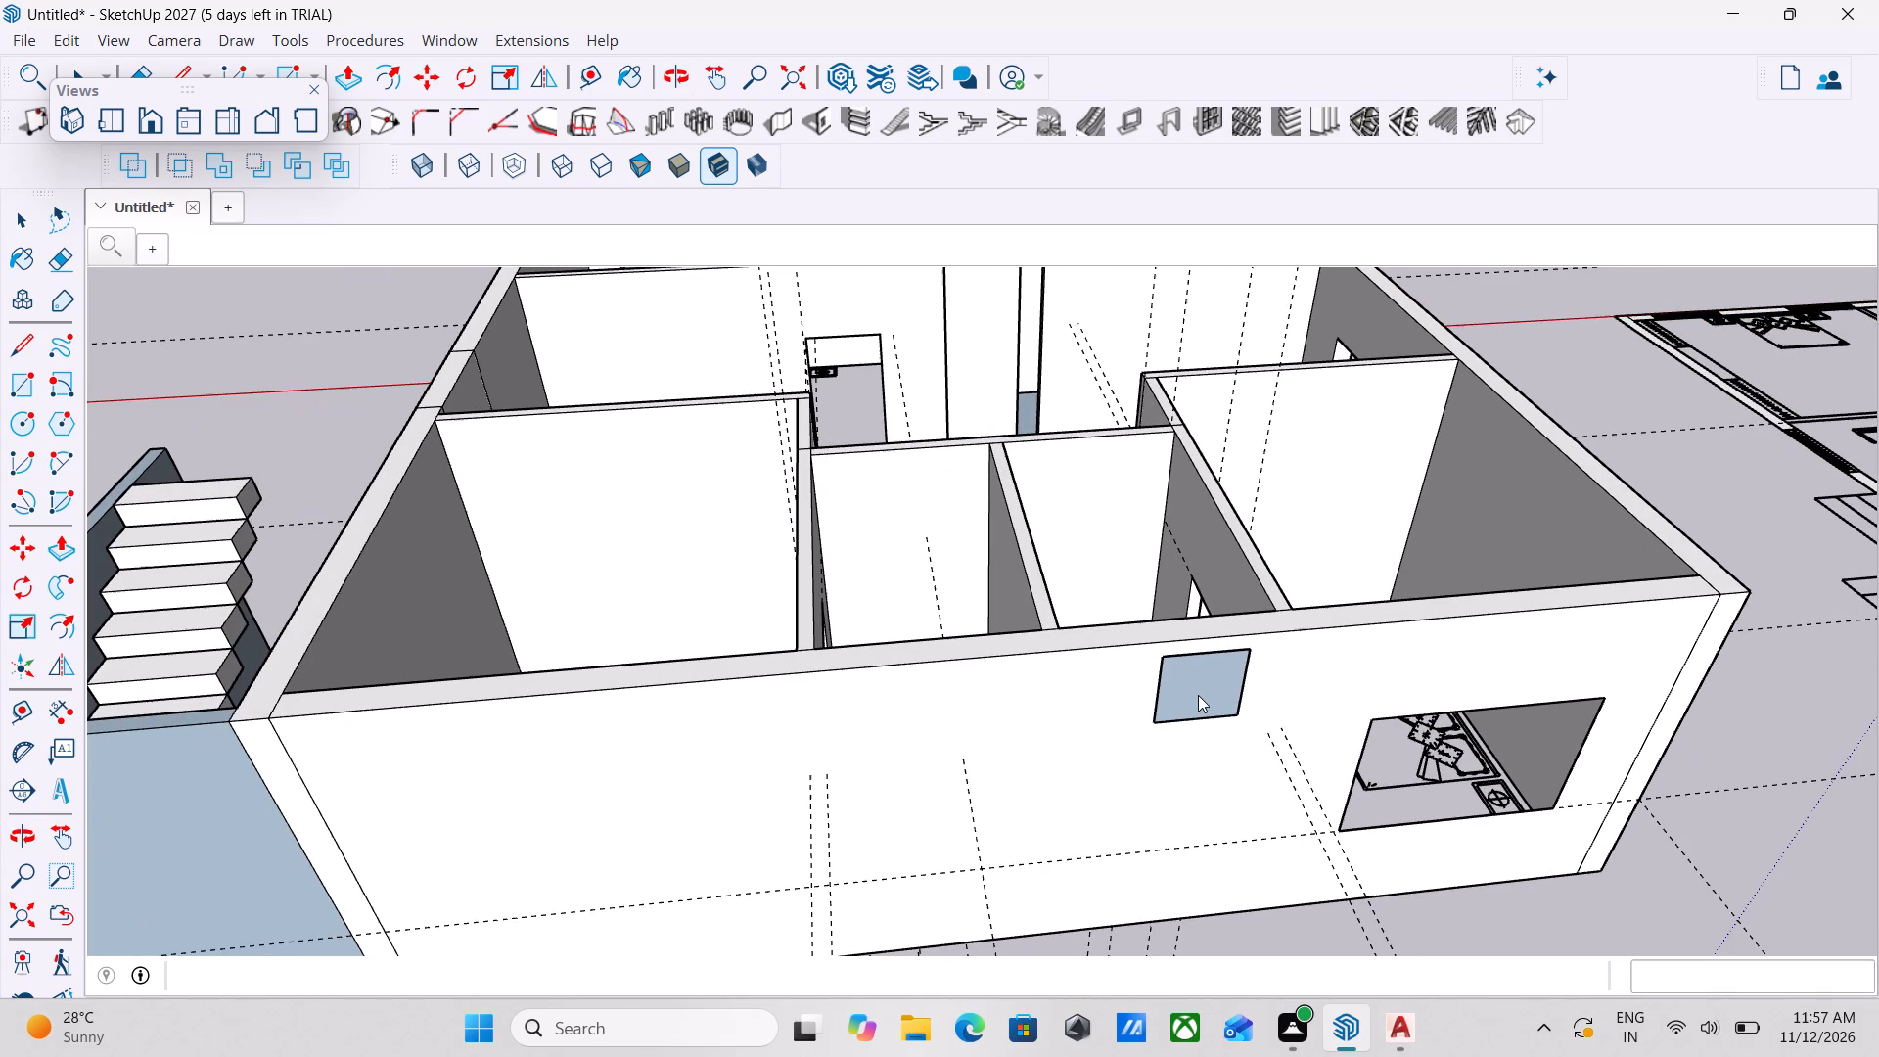
right_click(1211, 695)
click(1354, 303)
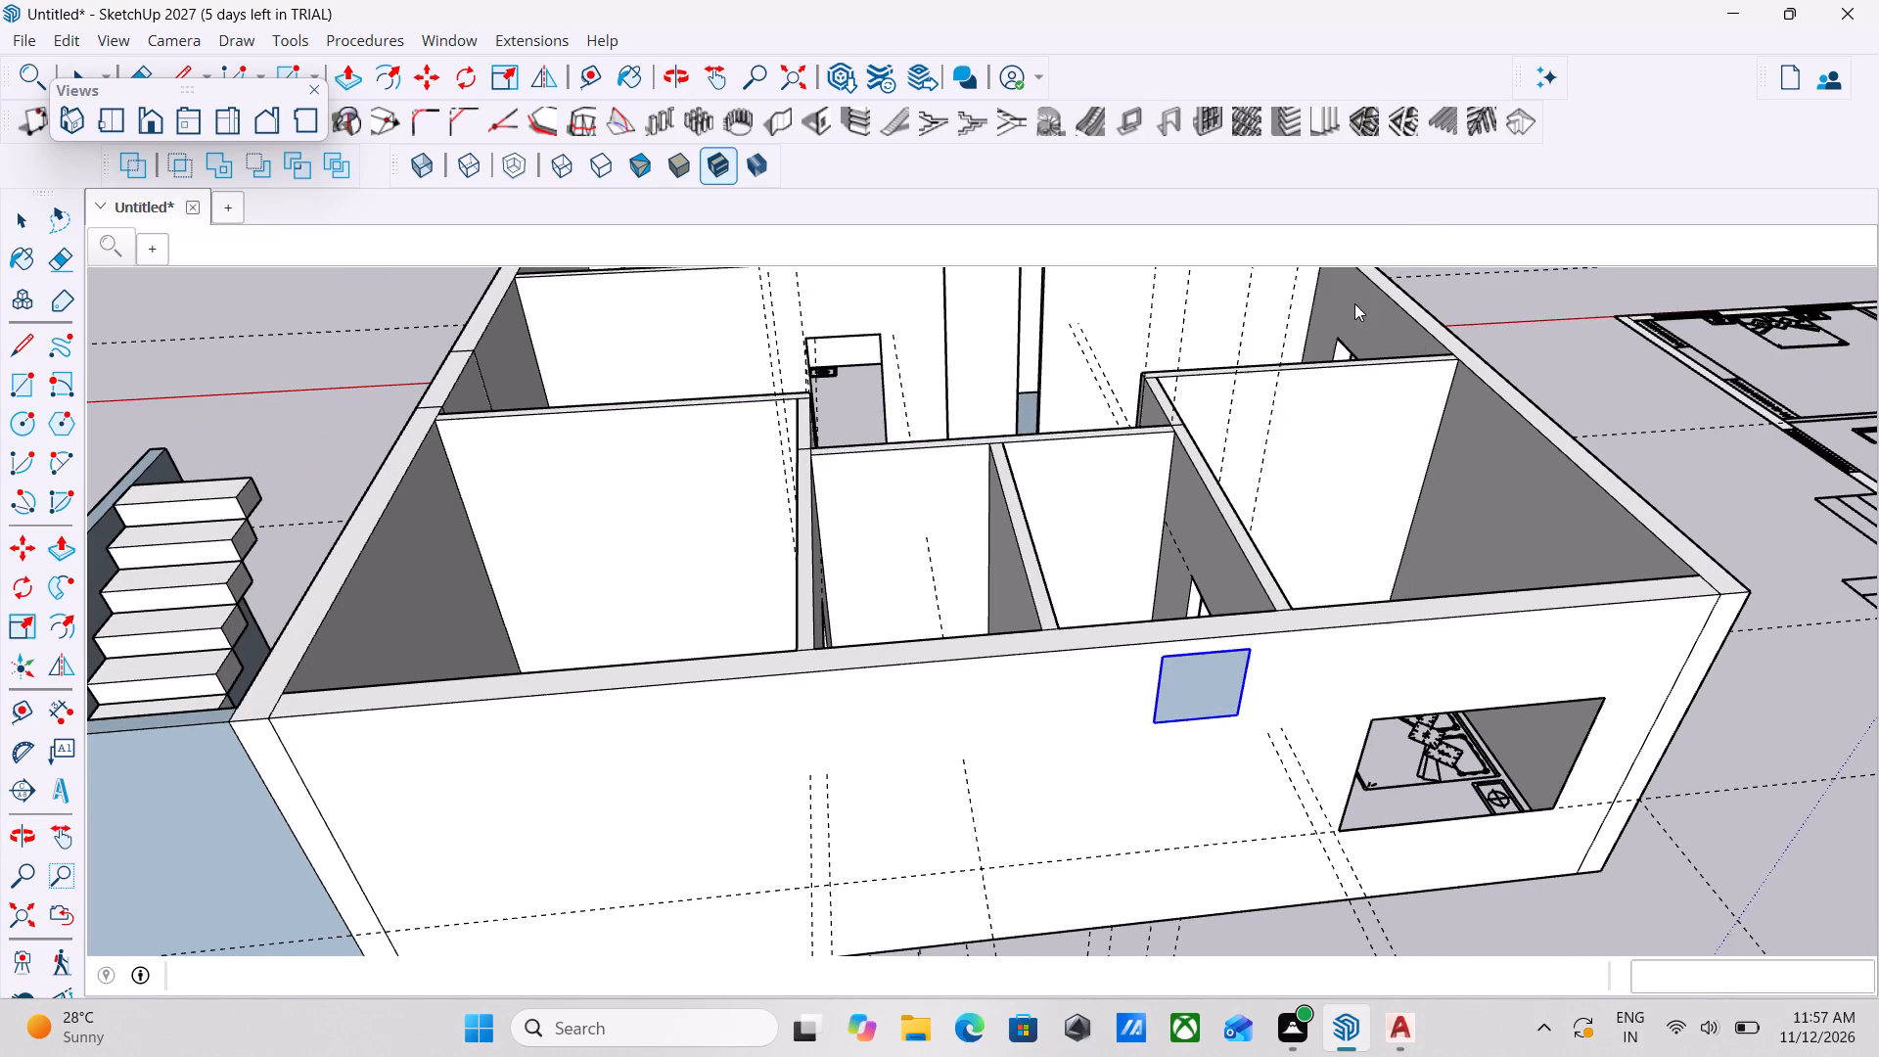
scroll(1230, 816, up, 1)
scroll(1182, 633, up, 2)
click(1206, 678)
scroll(1203, 678, up, 3)
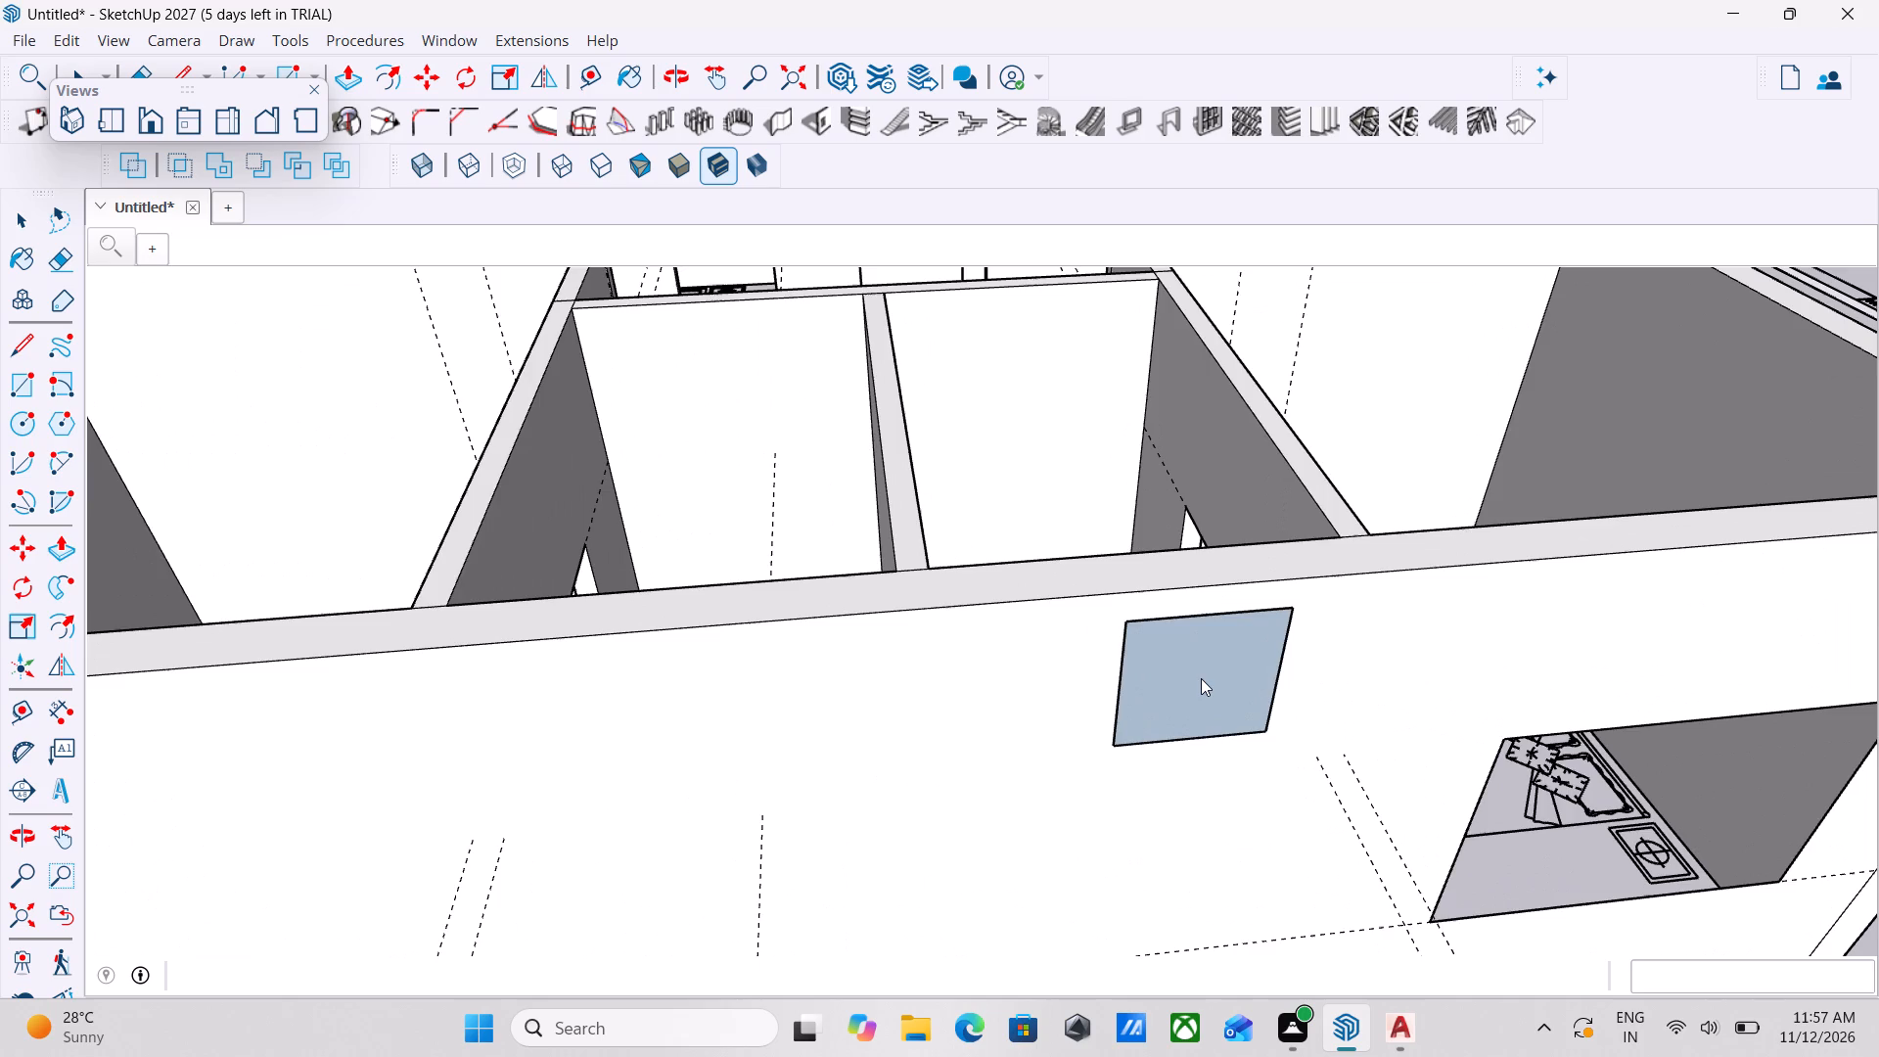
middle_drag(1207, 677, 1412, 687)
middle_drag(1323, 657, 1400, 663)
middle_drag(1349, 583, 1439, 656)
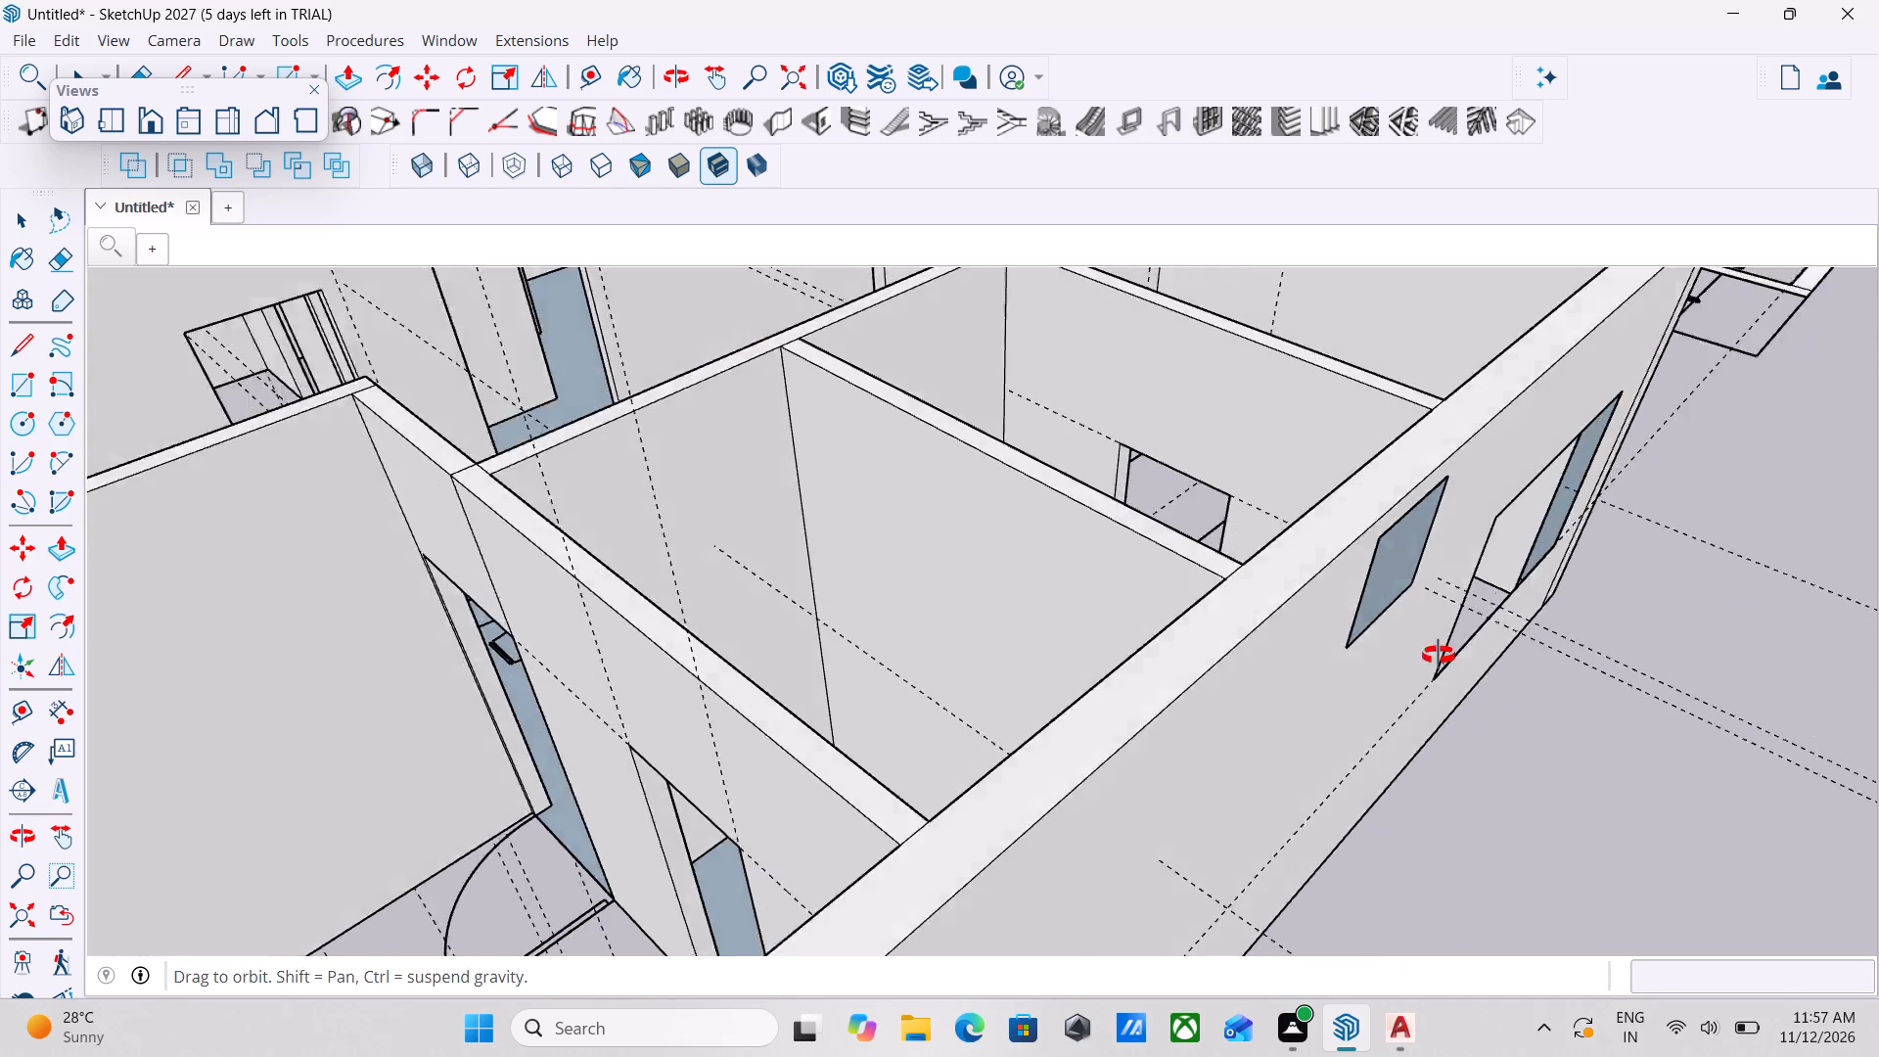
middle_drag(1439, 656, 1217, 675)
scroll(1415, 659, down, 2)
middle_drag(1432, 659, 1206, 528)
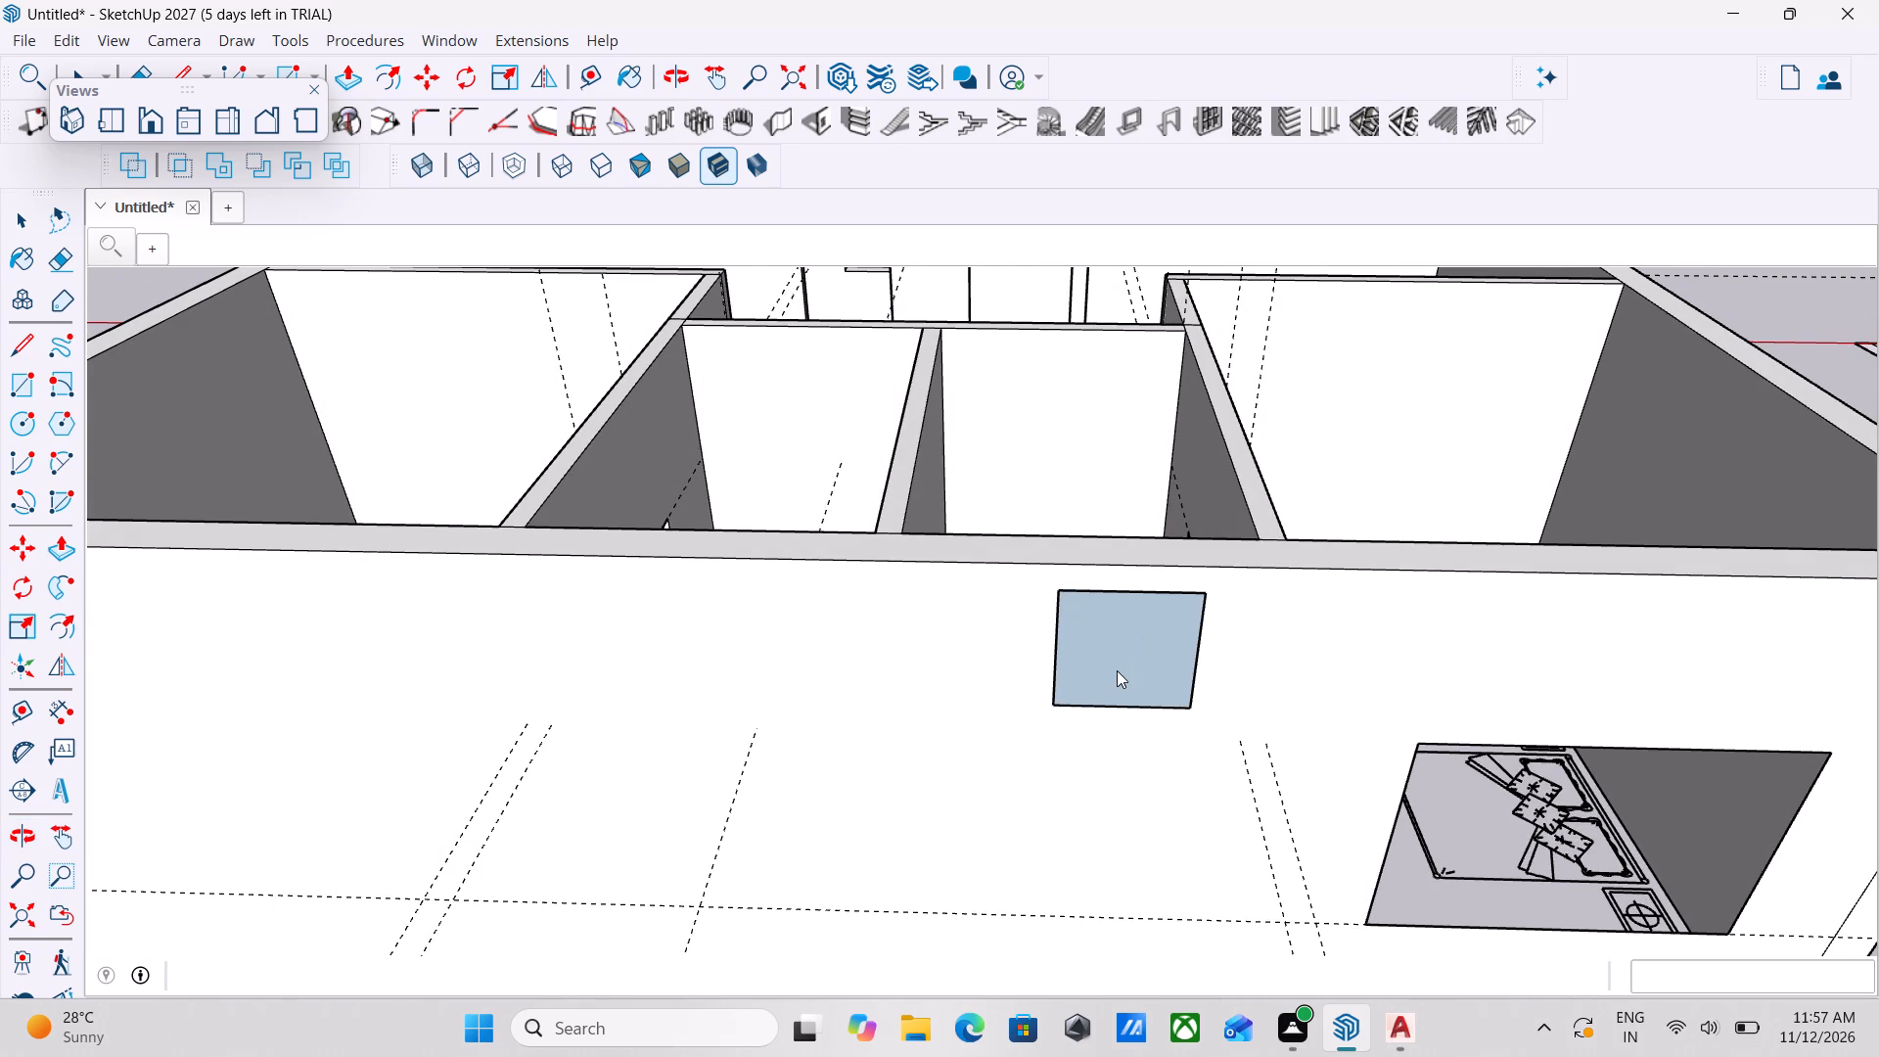
Select the opening's panel and examine the bathroom wall from inside and outside the house.
key(e)
key(Return)
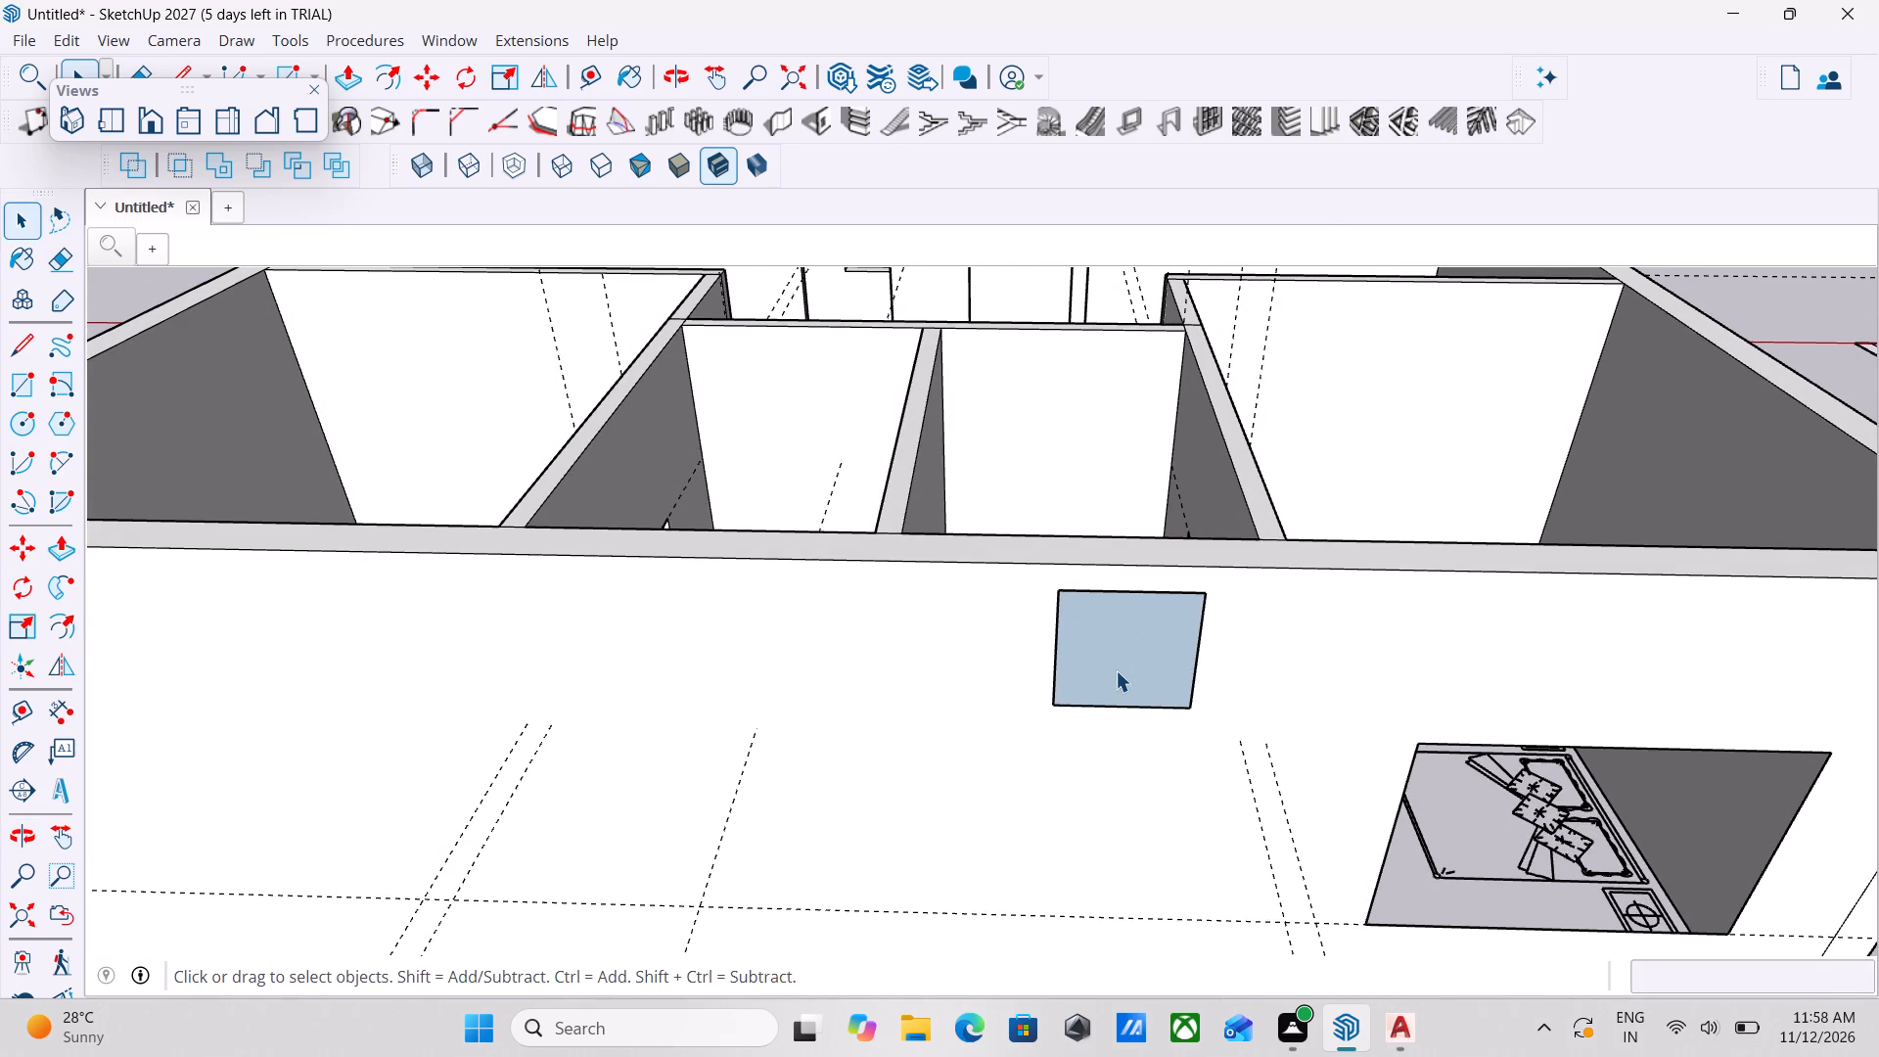
right_click(1115, 655)
click(1225, 257)
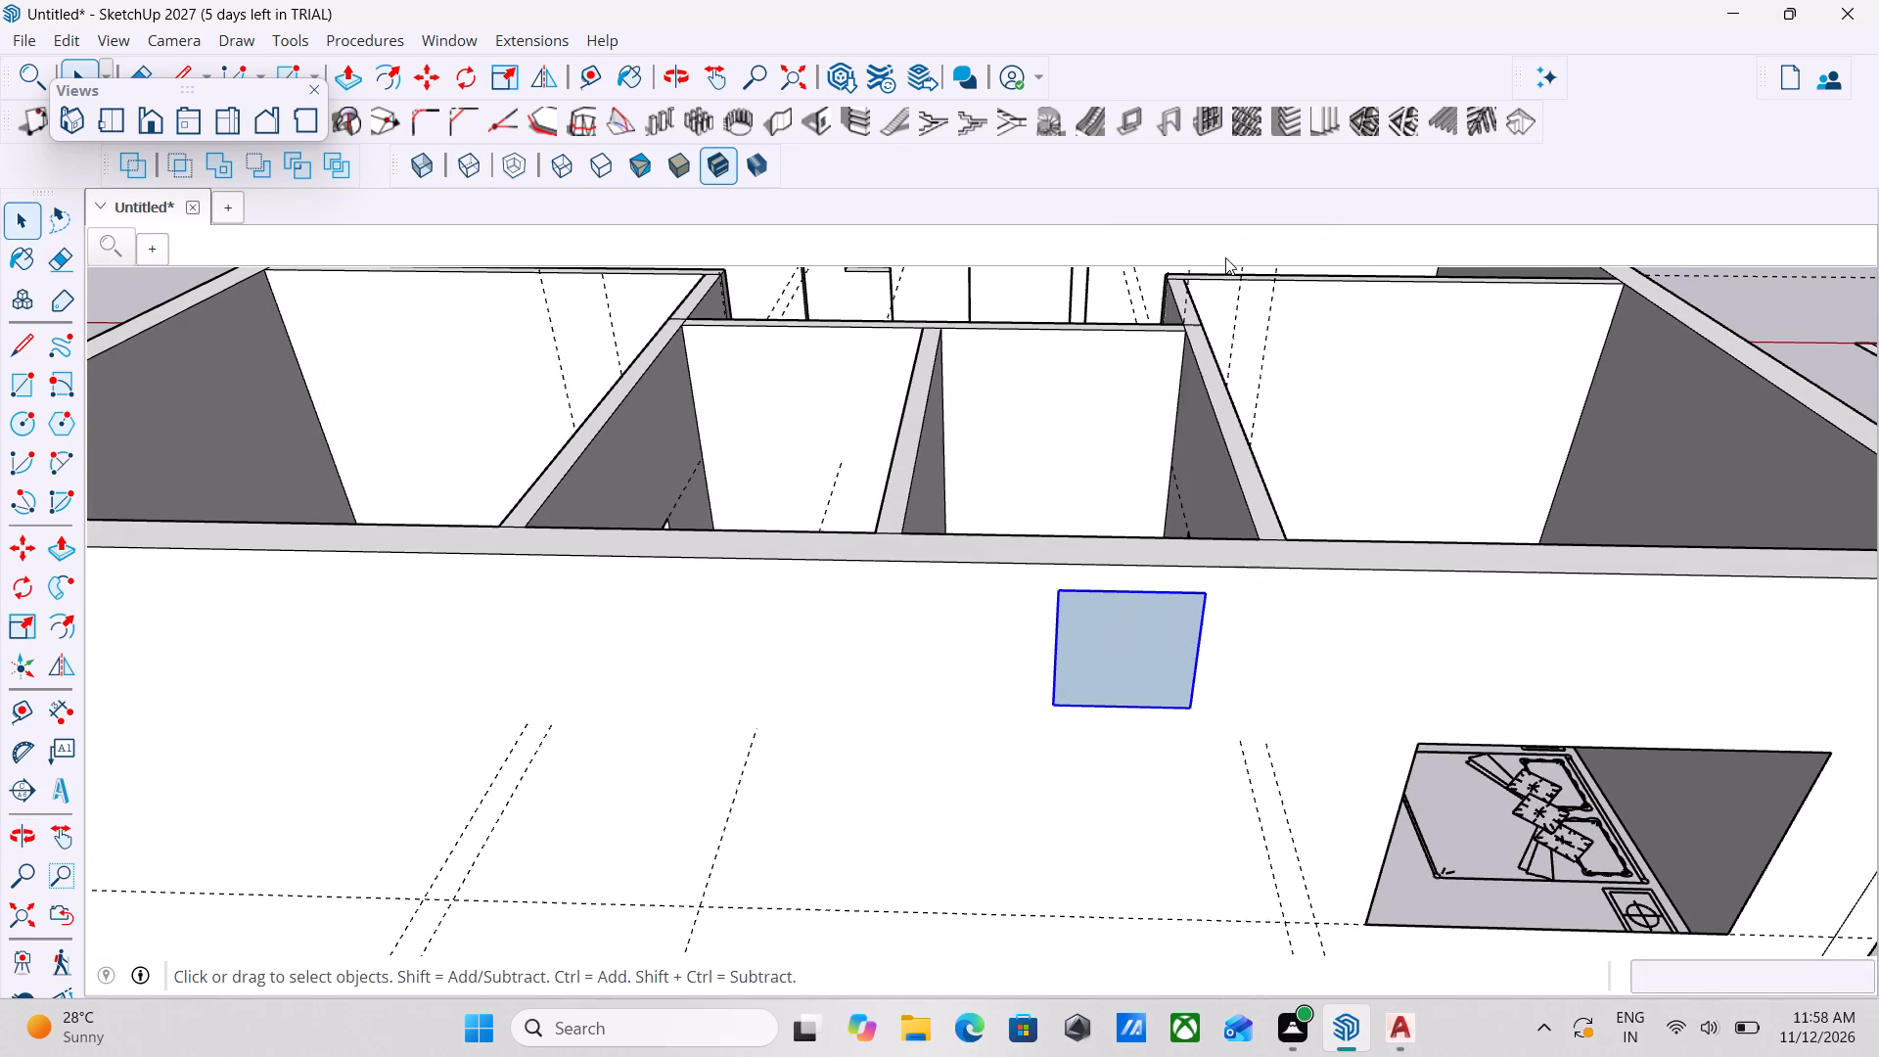
middle_drag(1199, 645, 1597, 759)
middle_drag(1283, 670, 1657, 656)
middle_drag(1130, 543, 1573, 551)
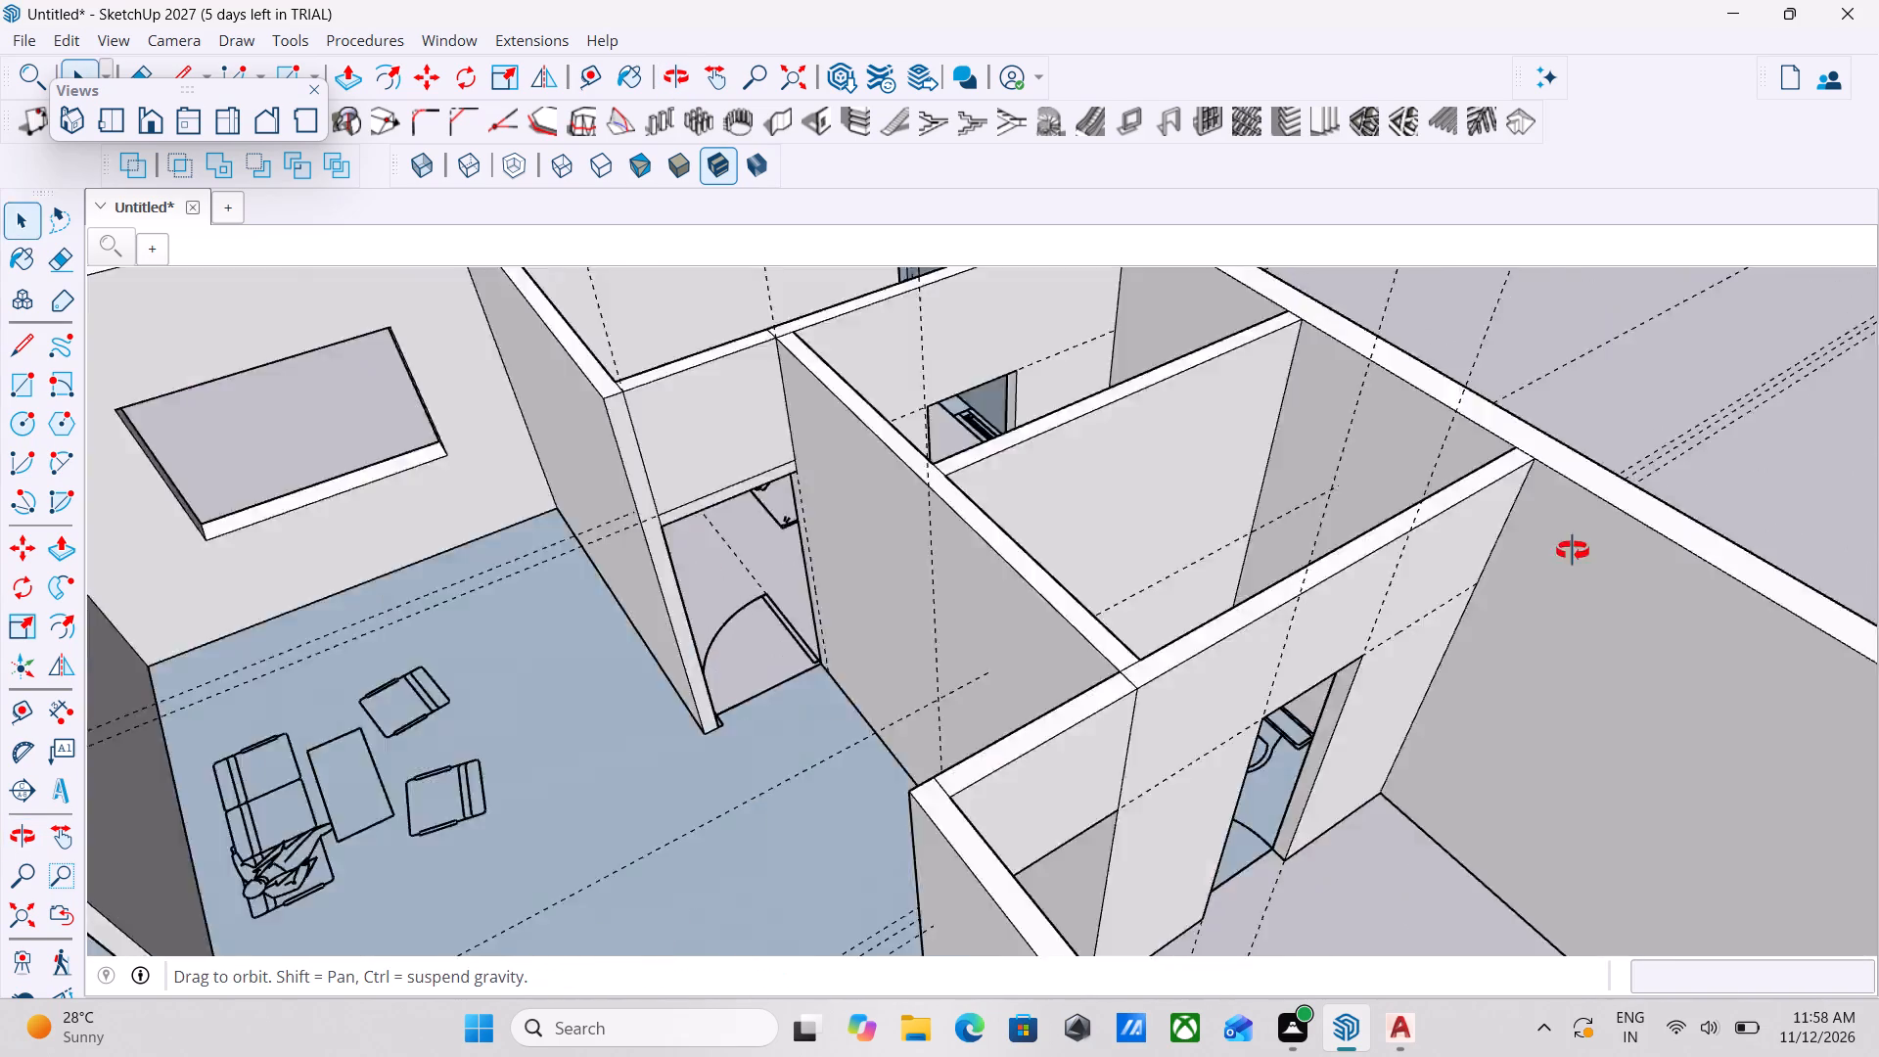
middle_drag(1573, 551, 1262, 718)
scroll(1296, 733, down, 3)
middle_click(1299, 733)
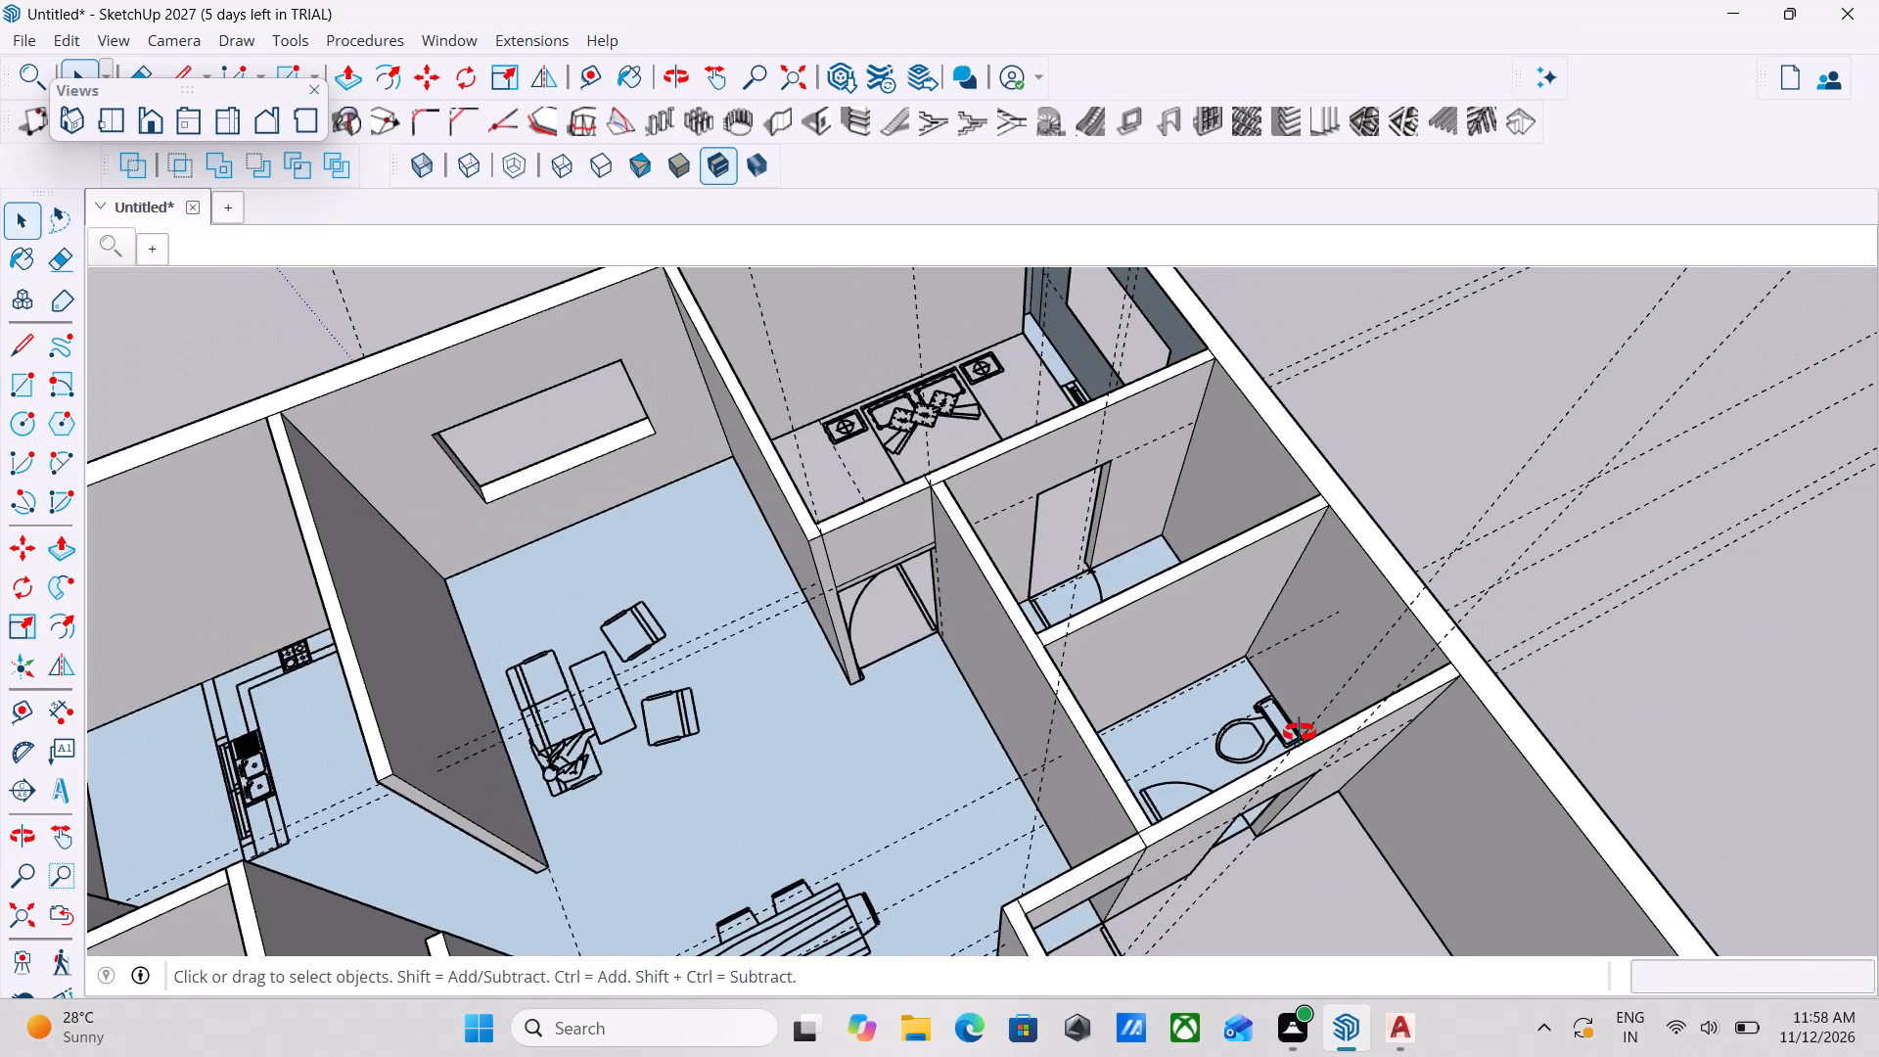
scroll(1300, 733, down, 1)
scroll(1367, 683, down, 1)
middle_drag(1367, 683, 1275, 669)
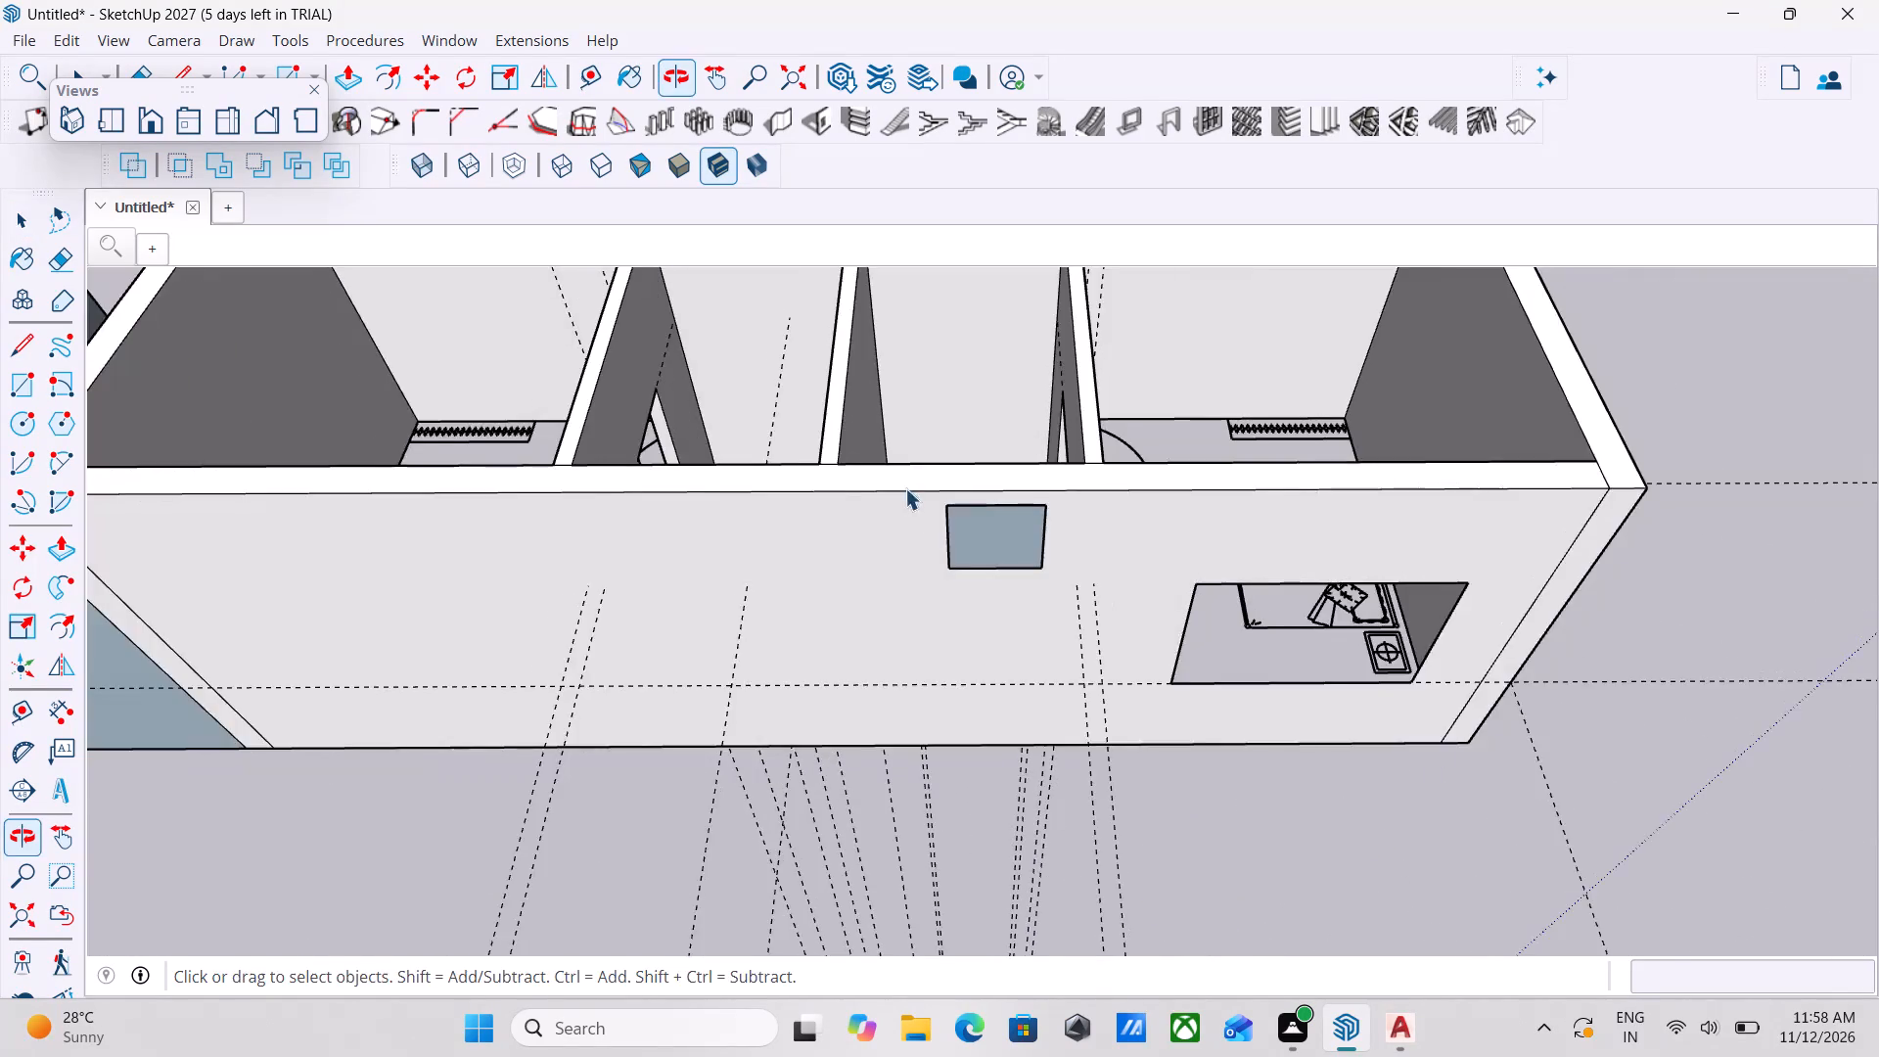
middle_drag(1026, 493, 1063, 493)
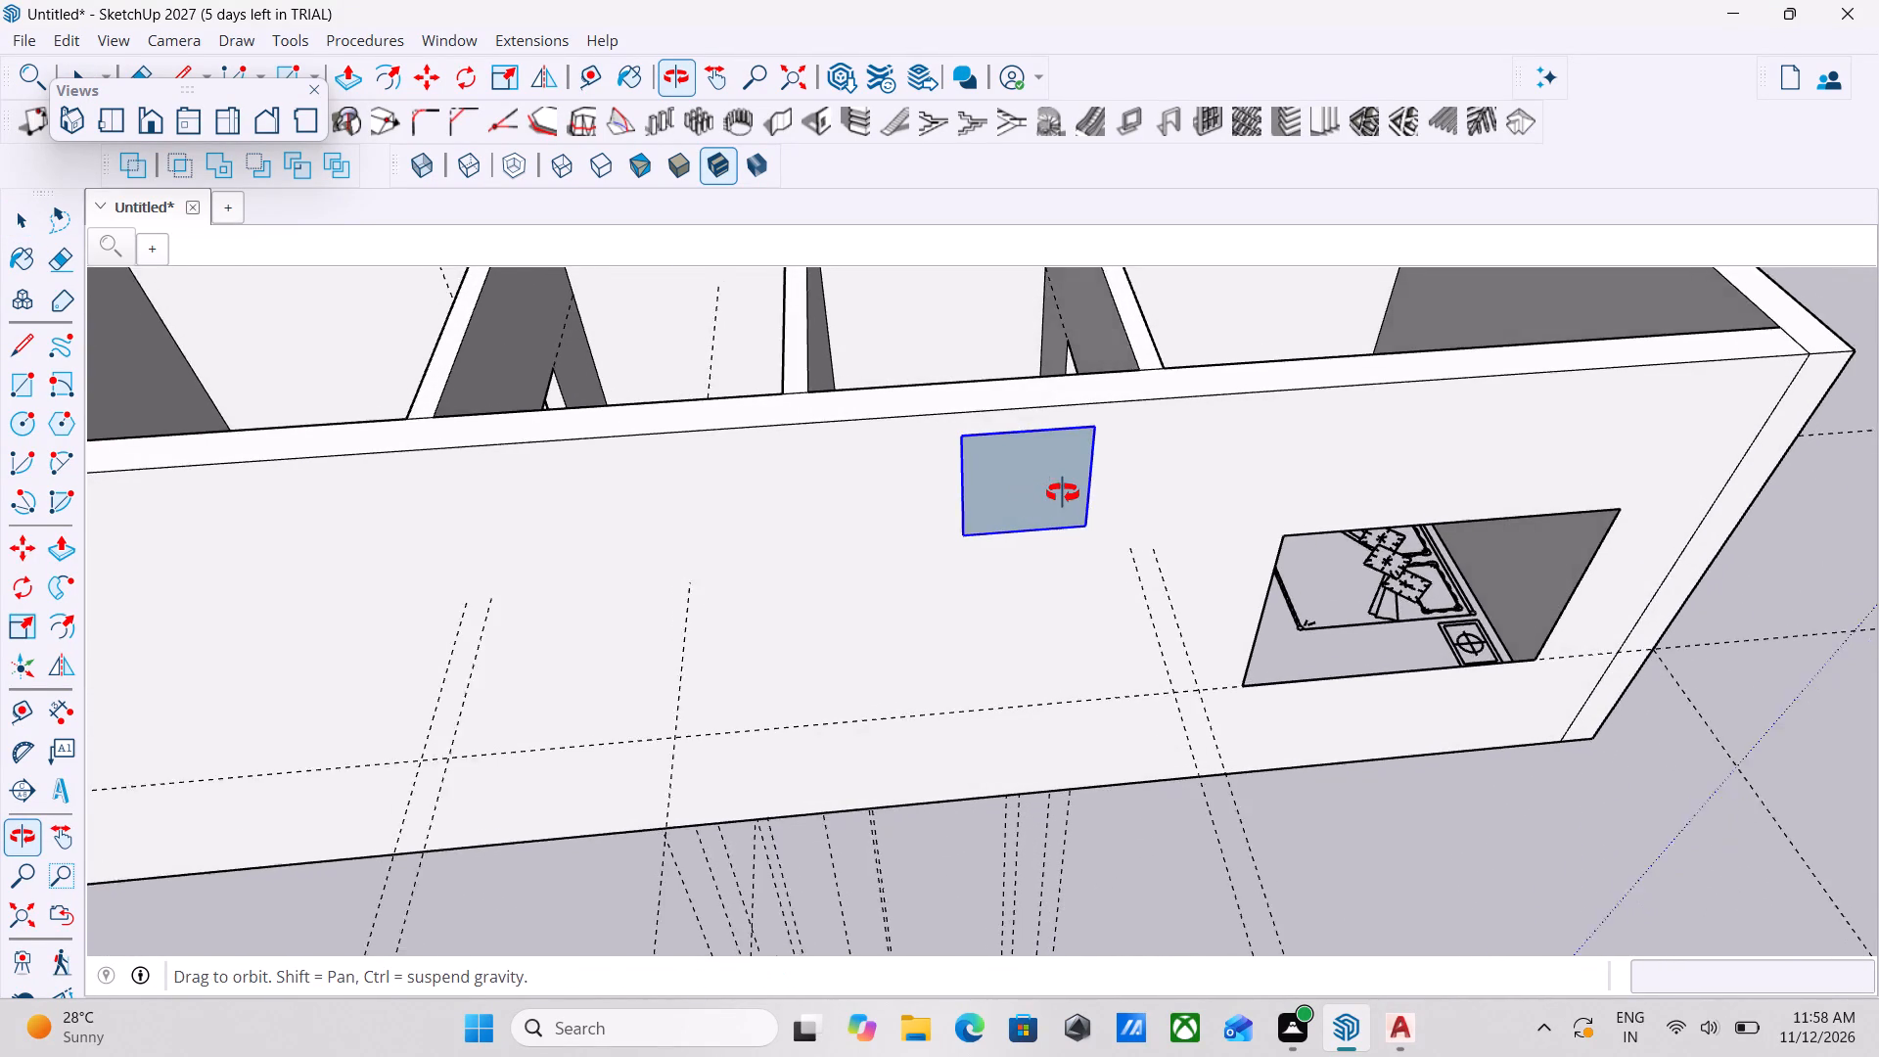
middle_drag(1063, 493, 1112, 490)
Open the 2' by 2' opening group in the bathrooms' outer wall for editing.
click(1056, 489)
scroll(1056, 489, up, 7)
right_click(1056, 489)
click(1117, 537)
scroll(1096, 528, down, 2)
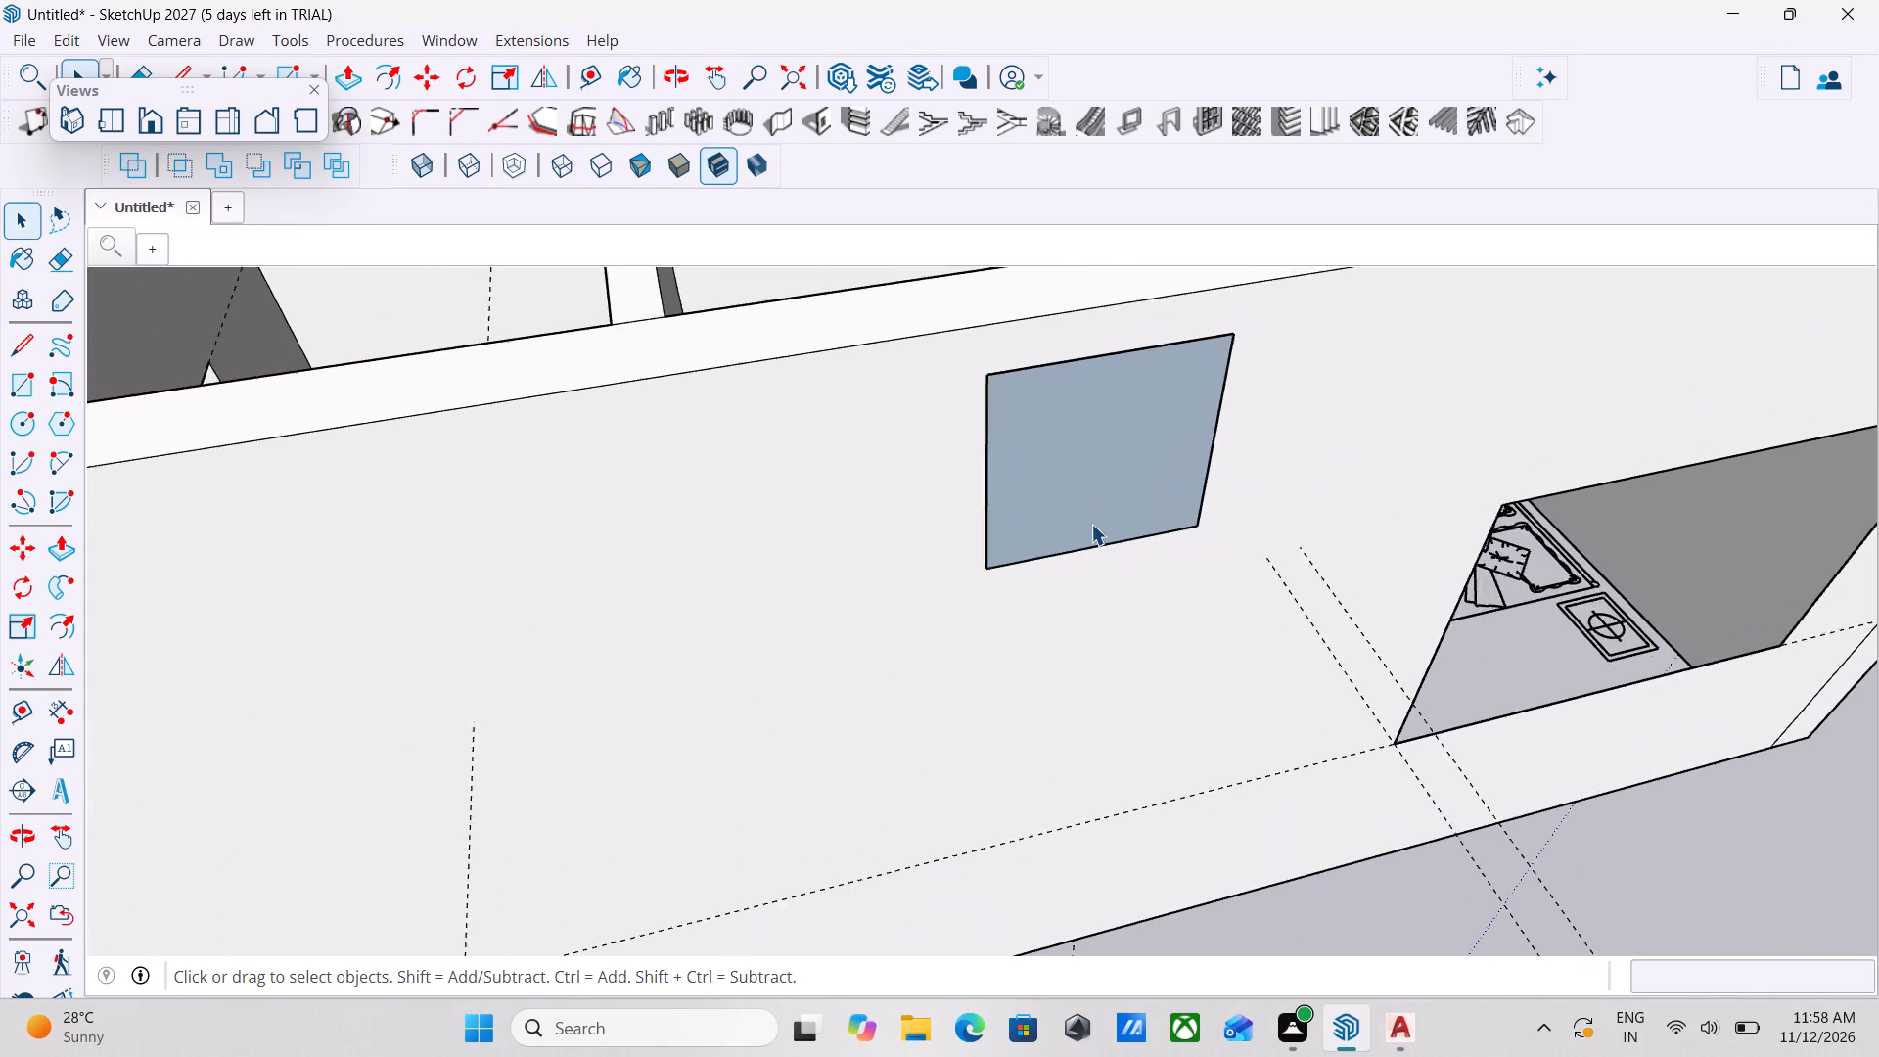
scroll(1091, 524, down, 1)
double_click(1077, 463)
scroll(1077, 463, down, 1)
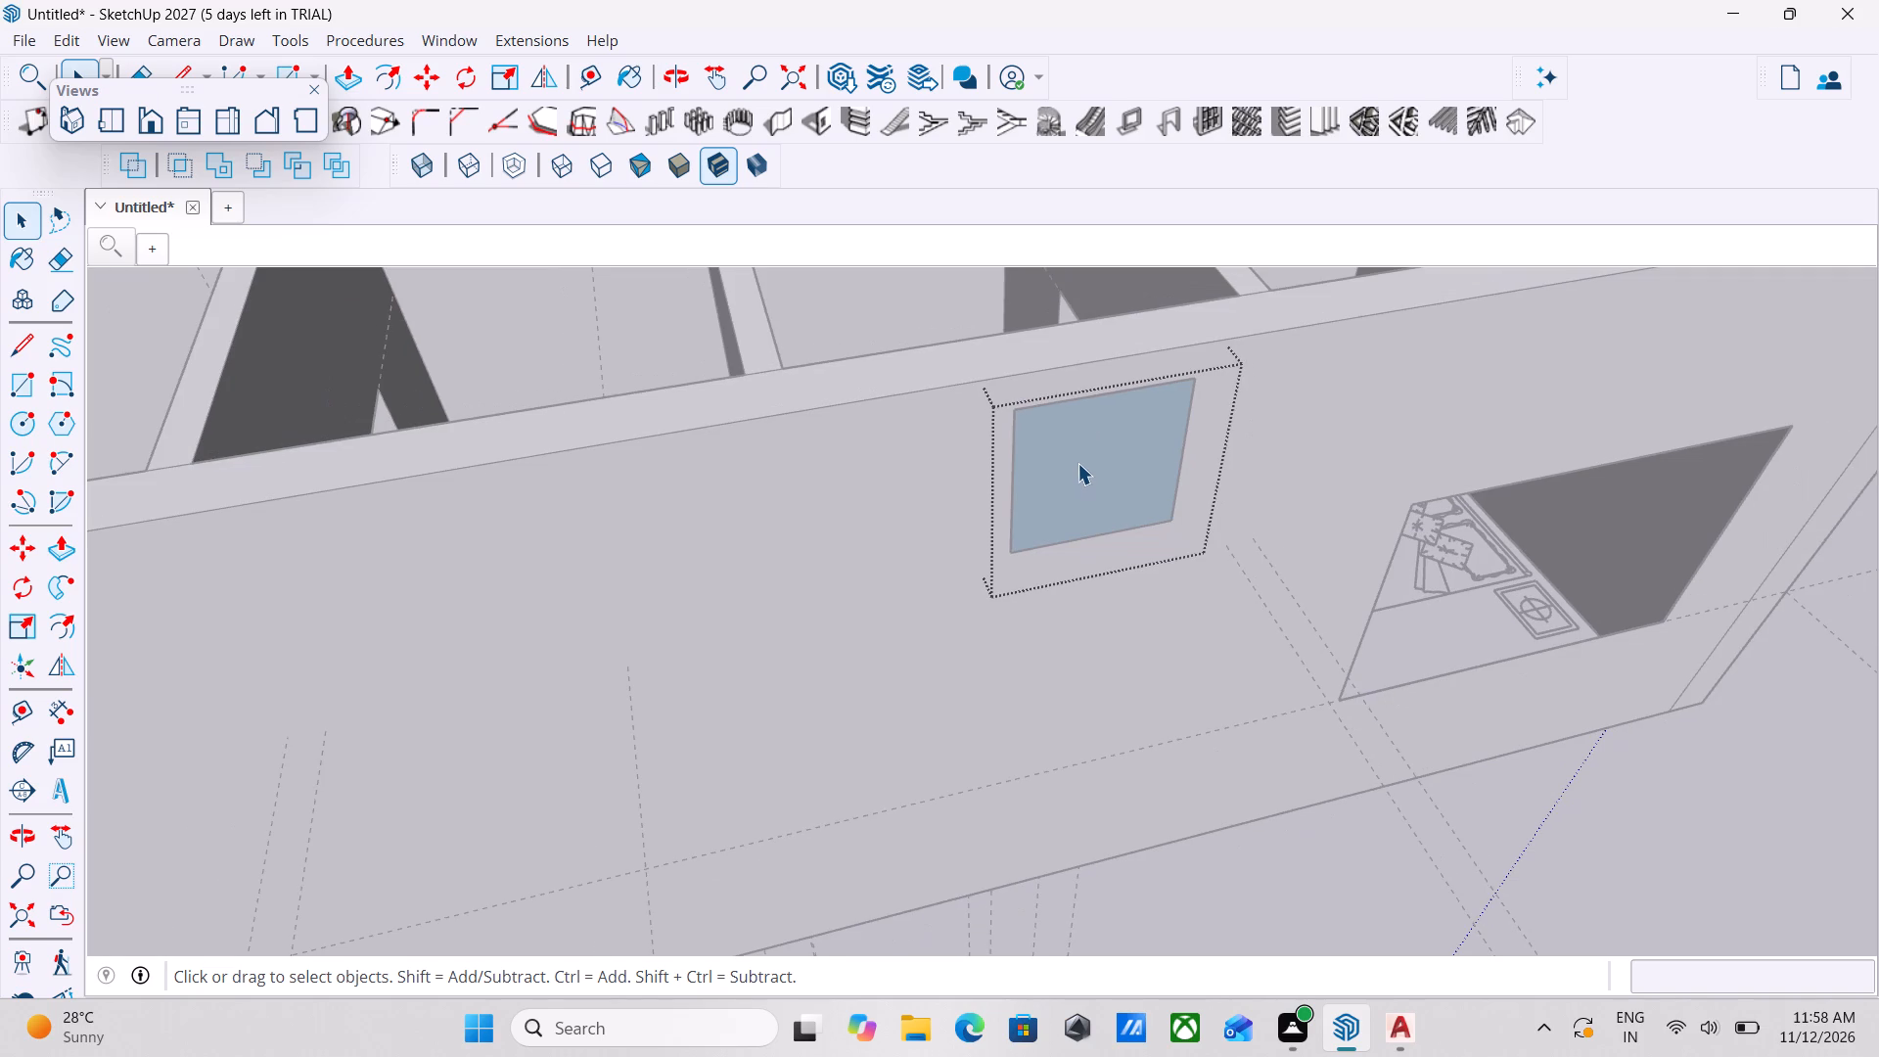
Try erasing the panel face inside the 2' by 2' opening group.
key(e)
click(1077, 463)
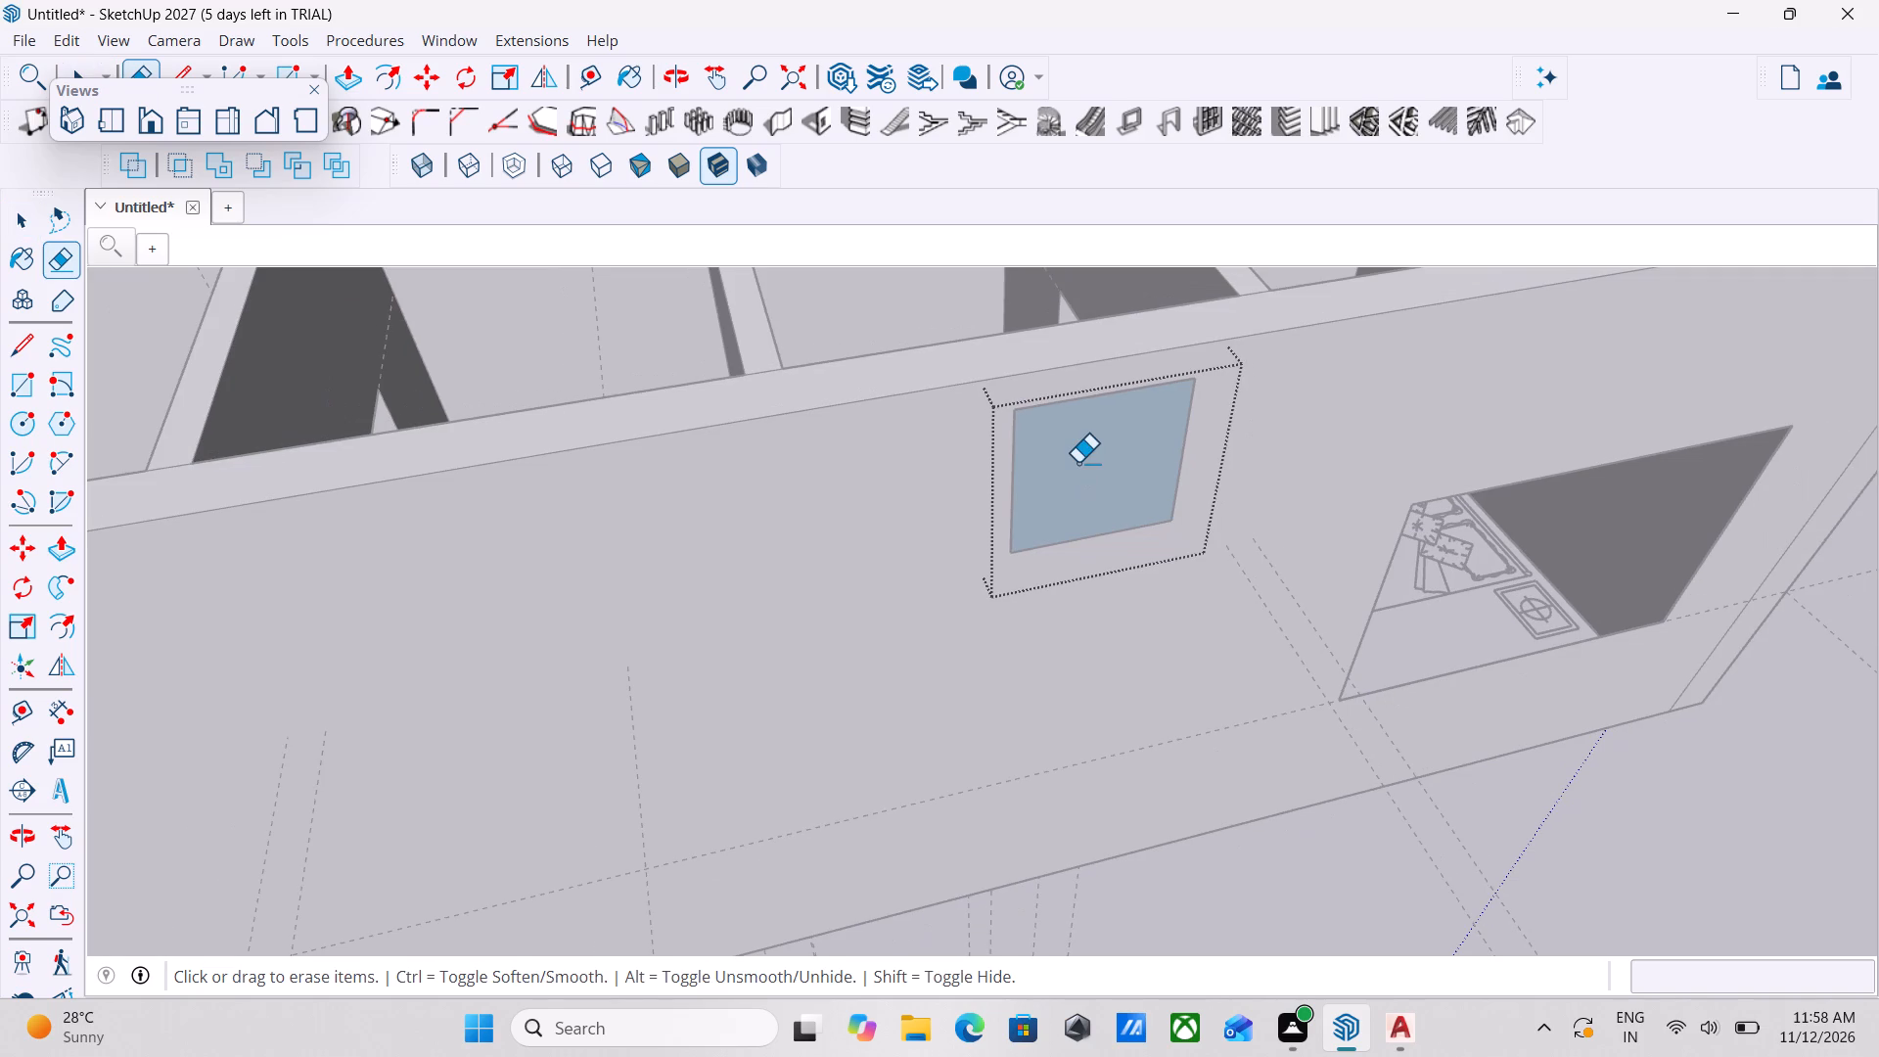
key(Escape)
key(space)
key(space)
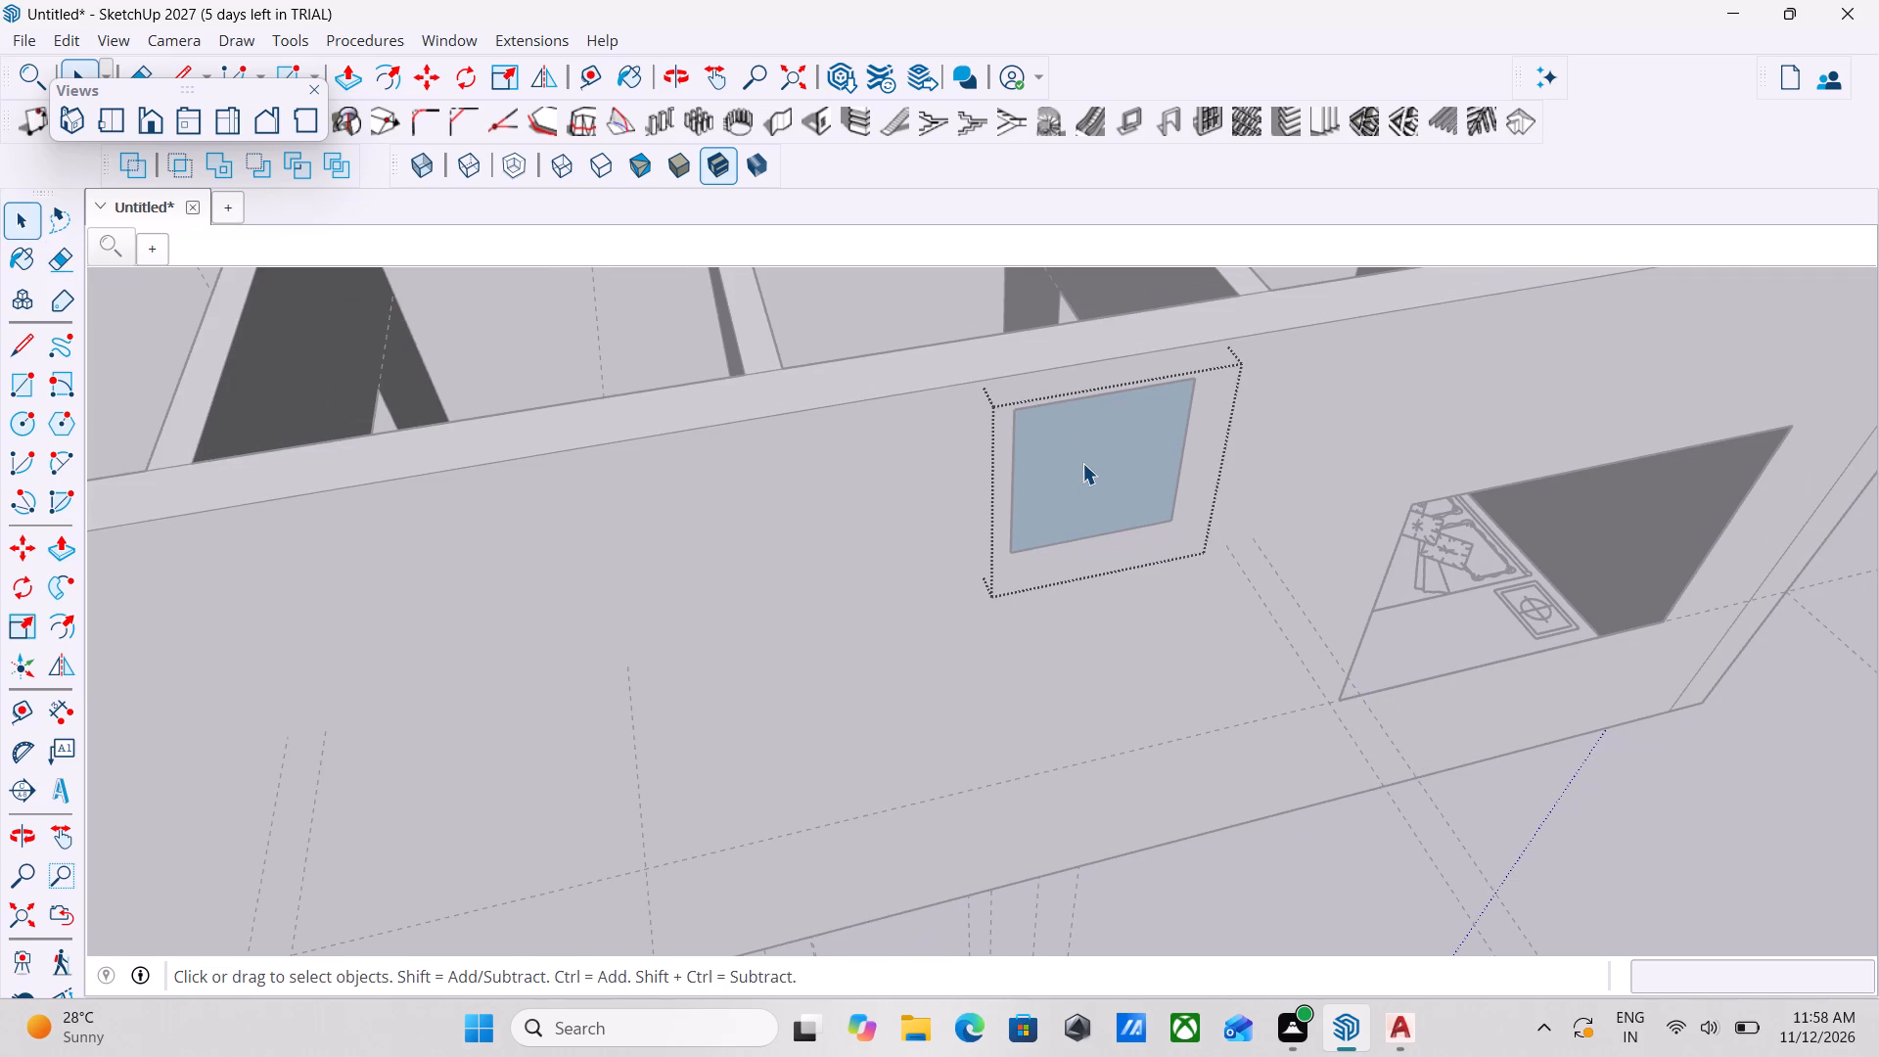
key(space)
Push the panel face inside the 2' by 2' opening group about 11 1/4" through the bathroom wall.
text(P)
click(1082, 463)
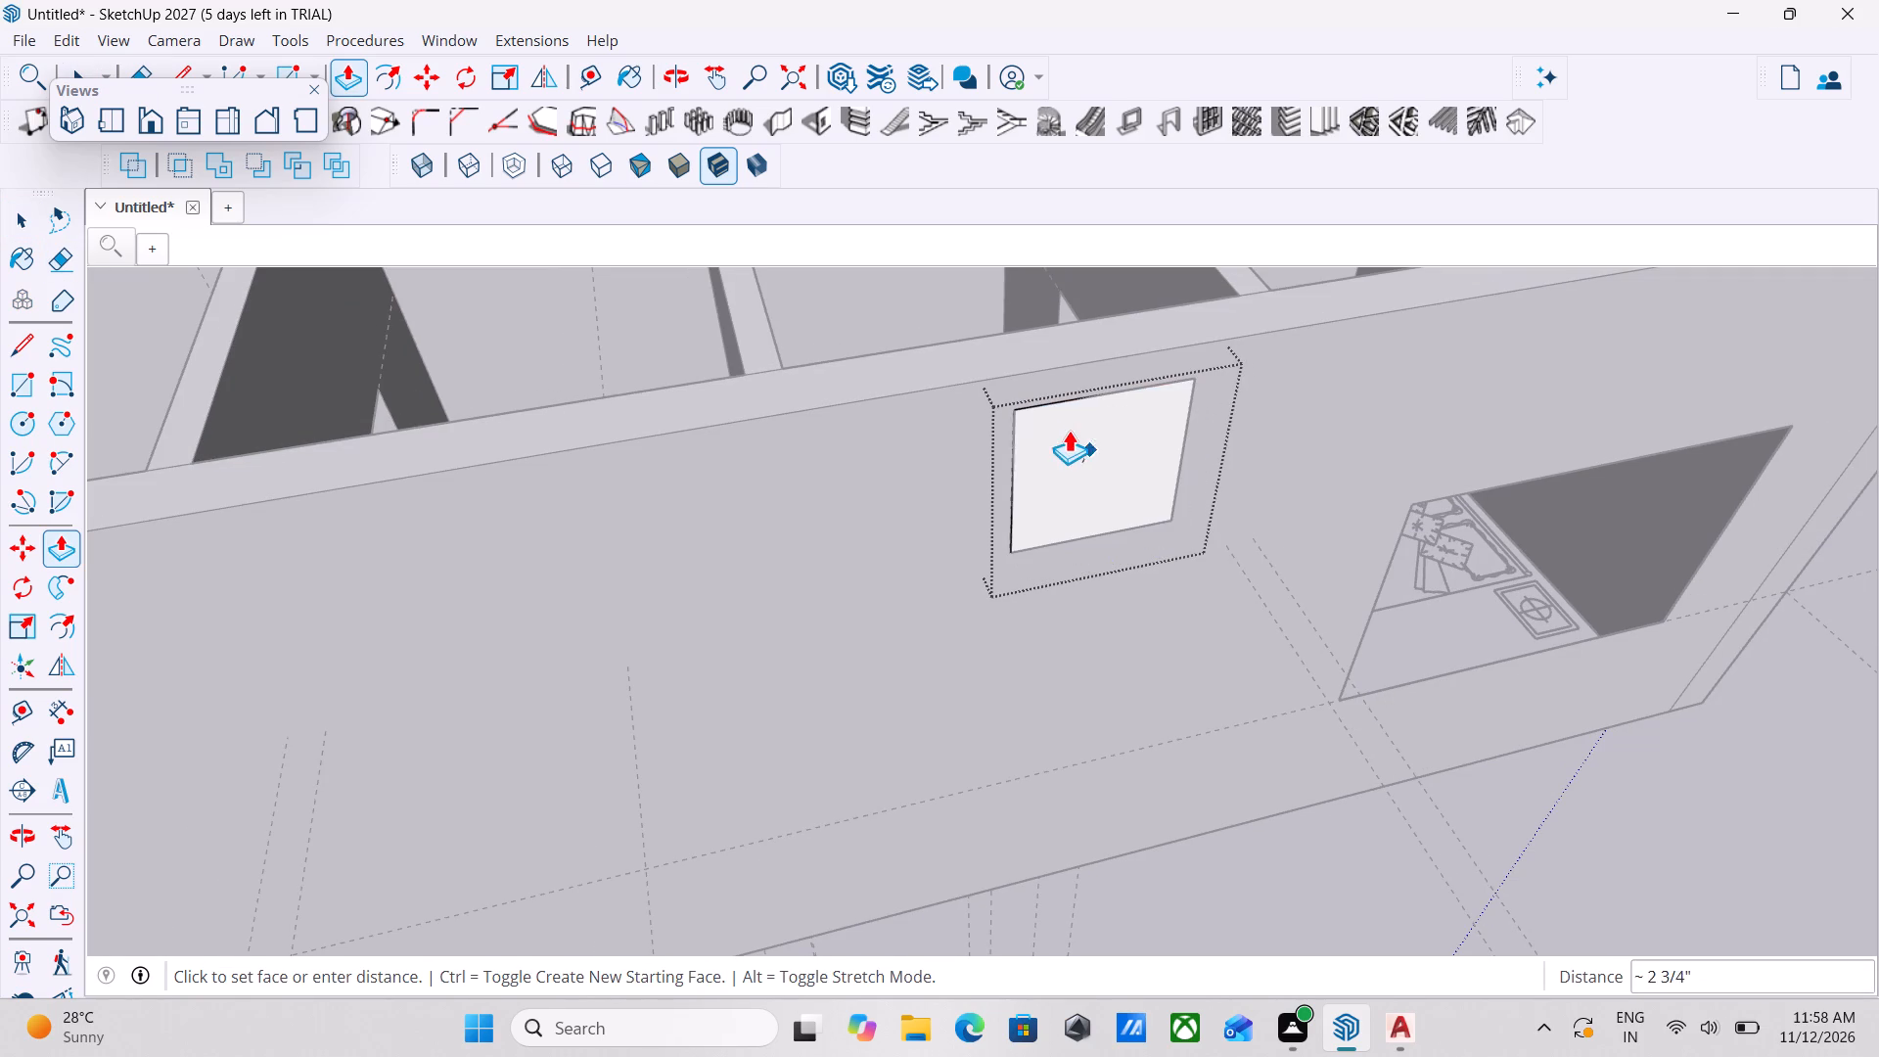
click(1059, 411)
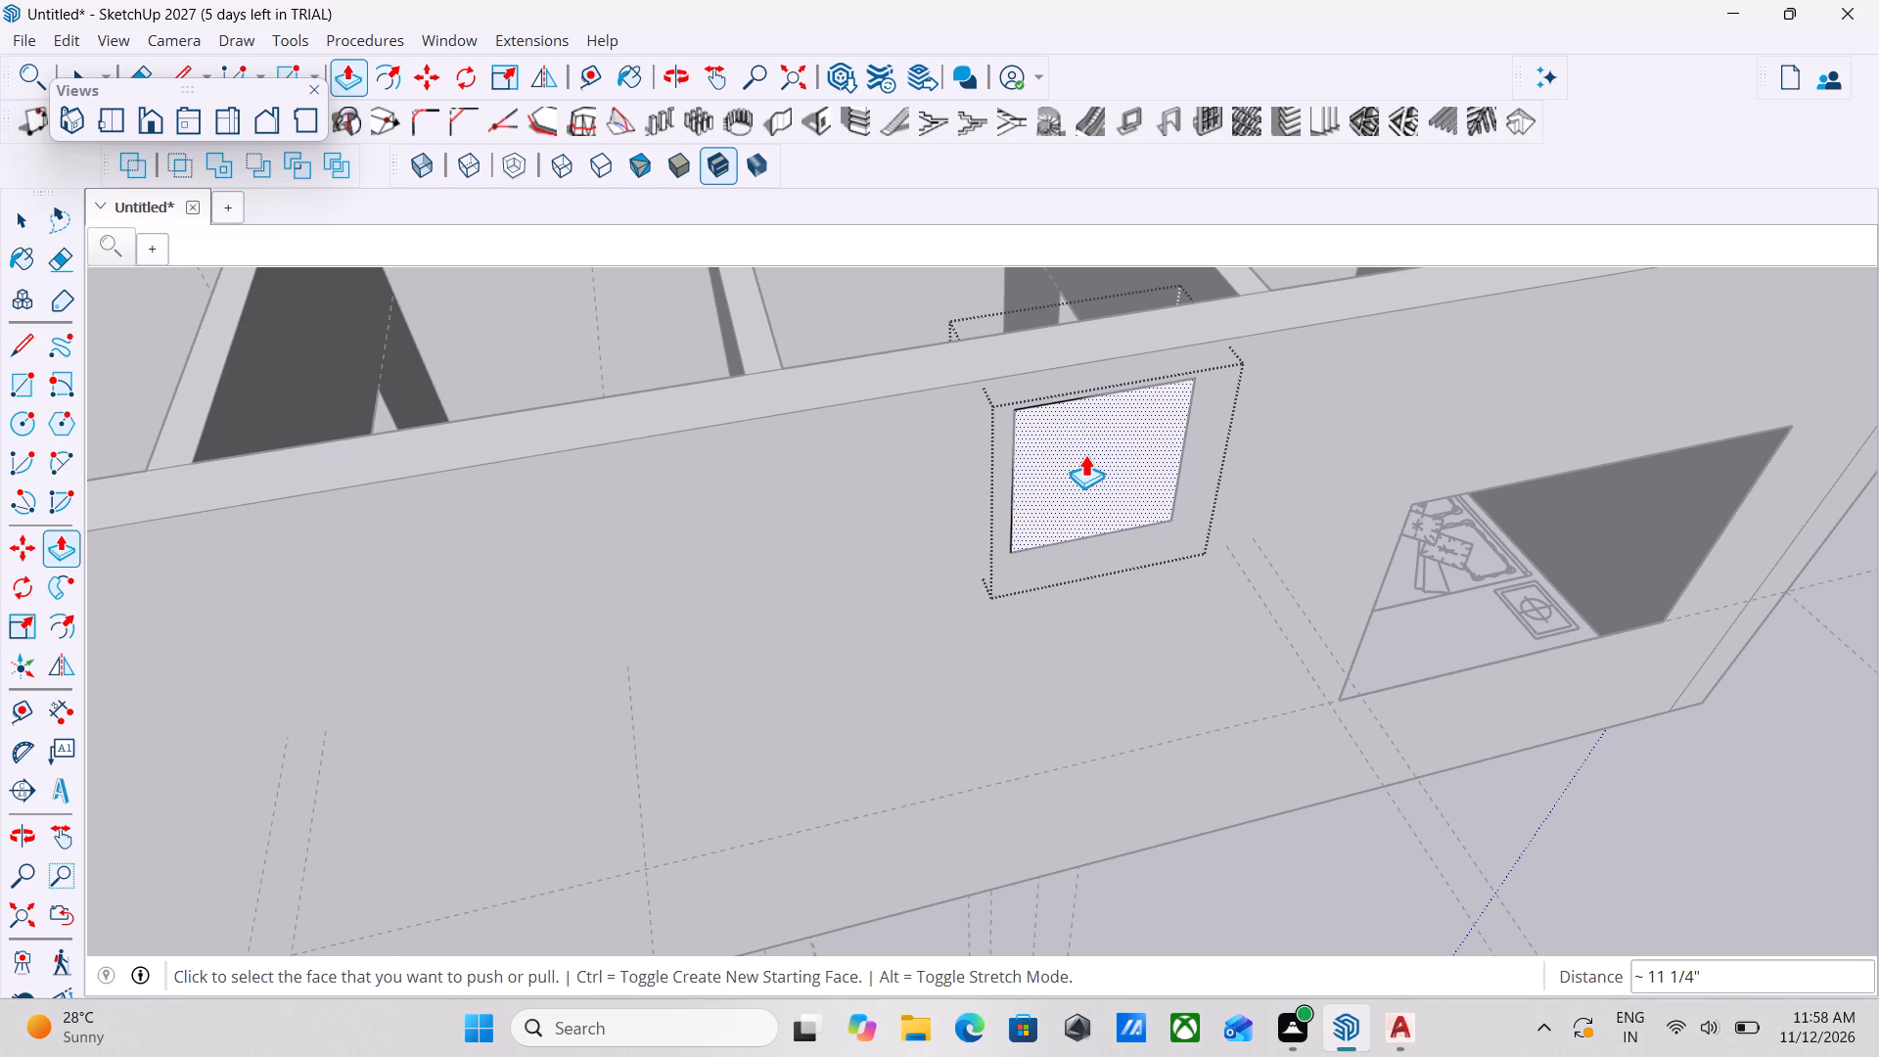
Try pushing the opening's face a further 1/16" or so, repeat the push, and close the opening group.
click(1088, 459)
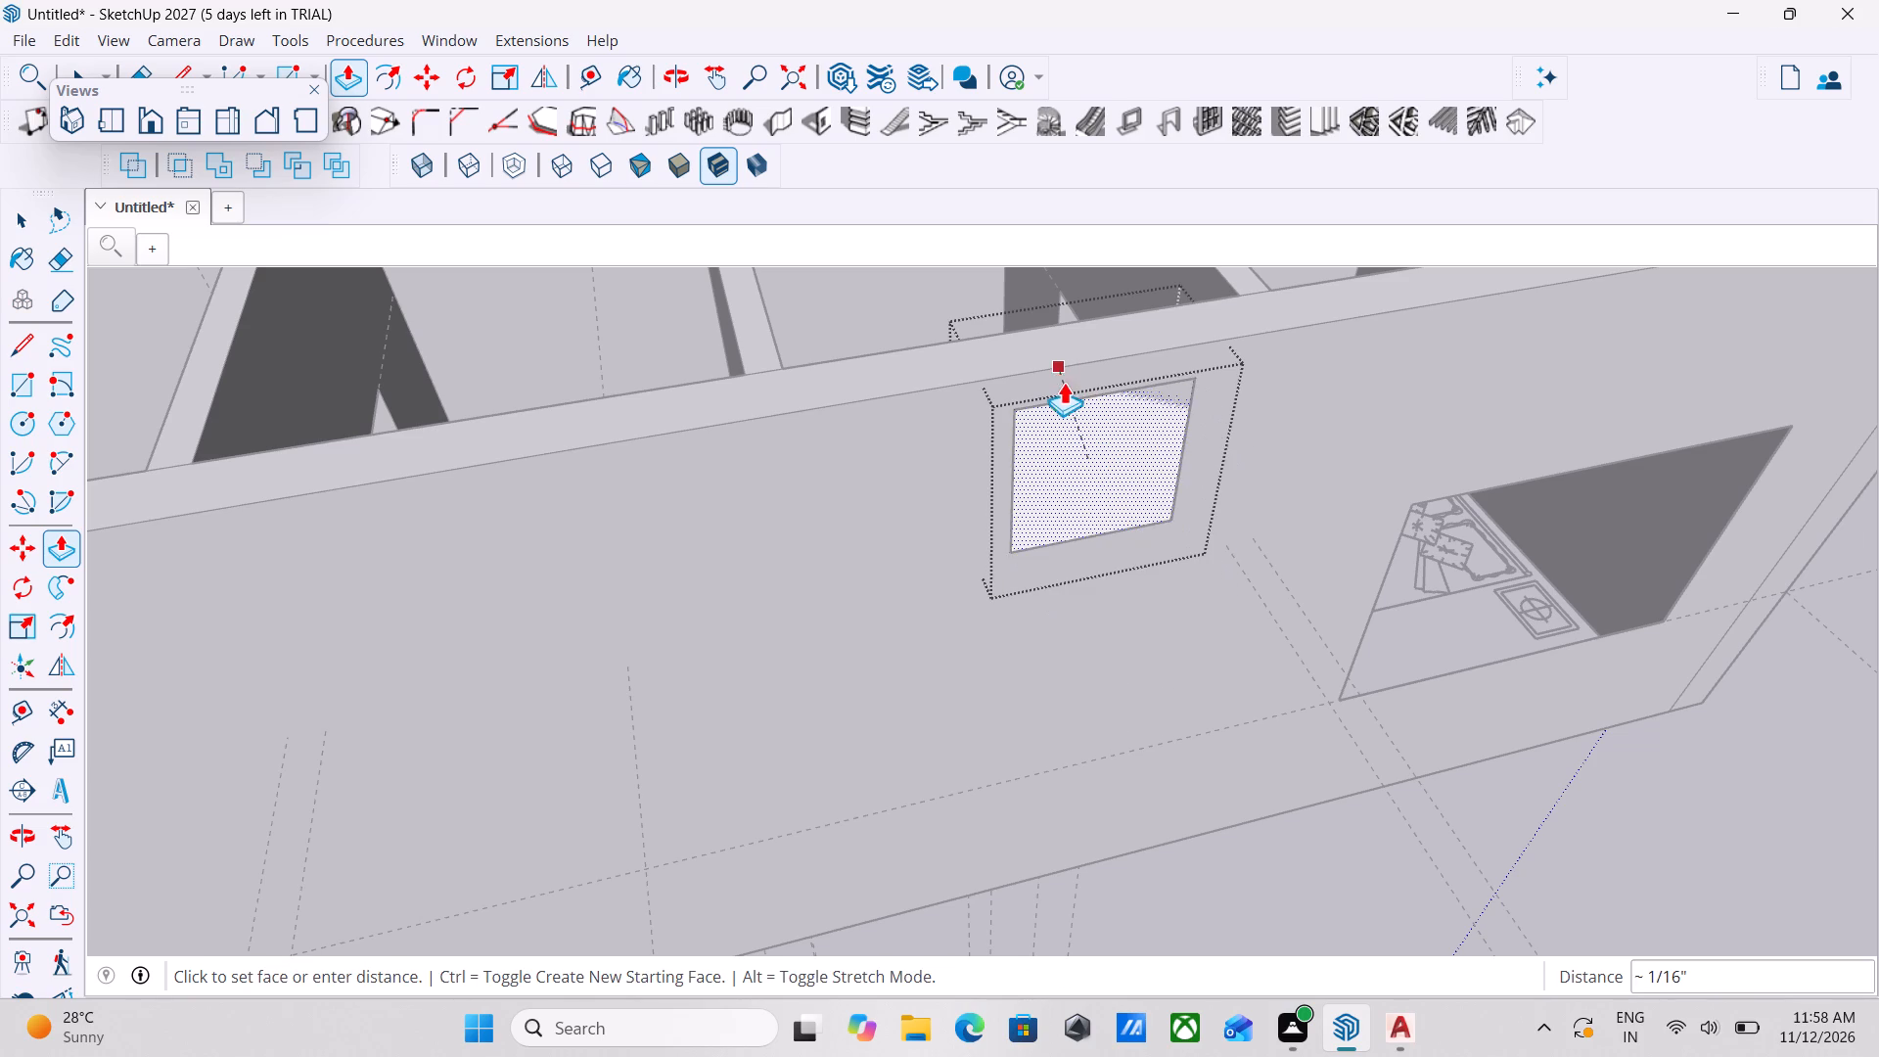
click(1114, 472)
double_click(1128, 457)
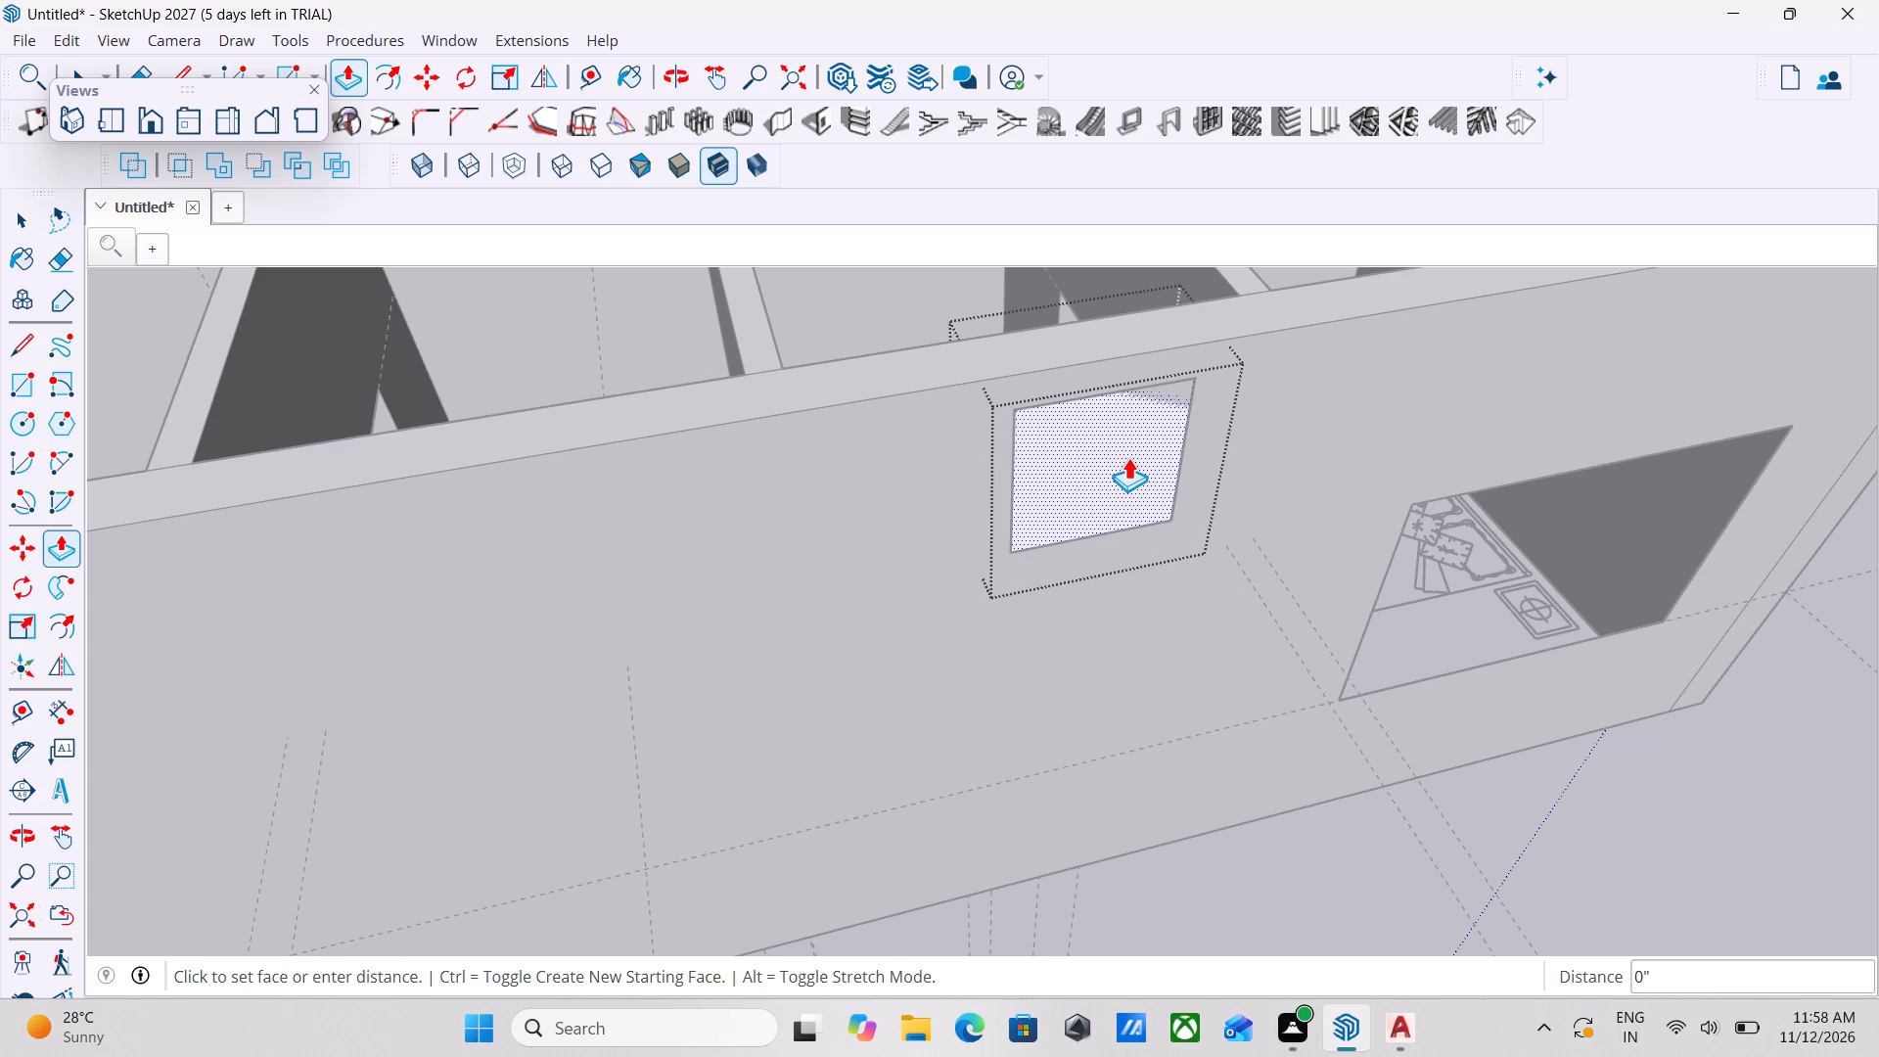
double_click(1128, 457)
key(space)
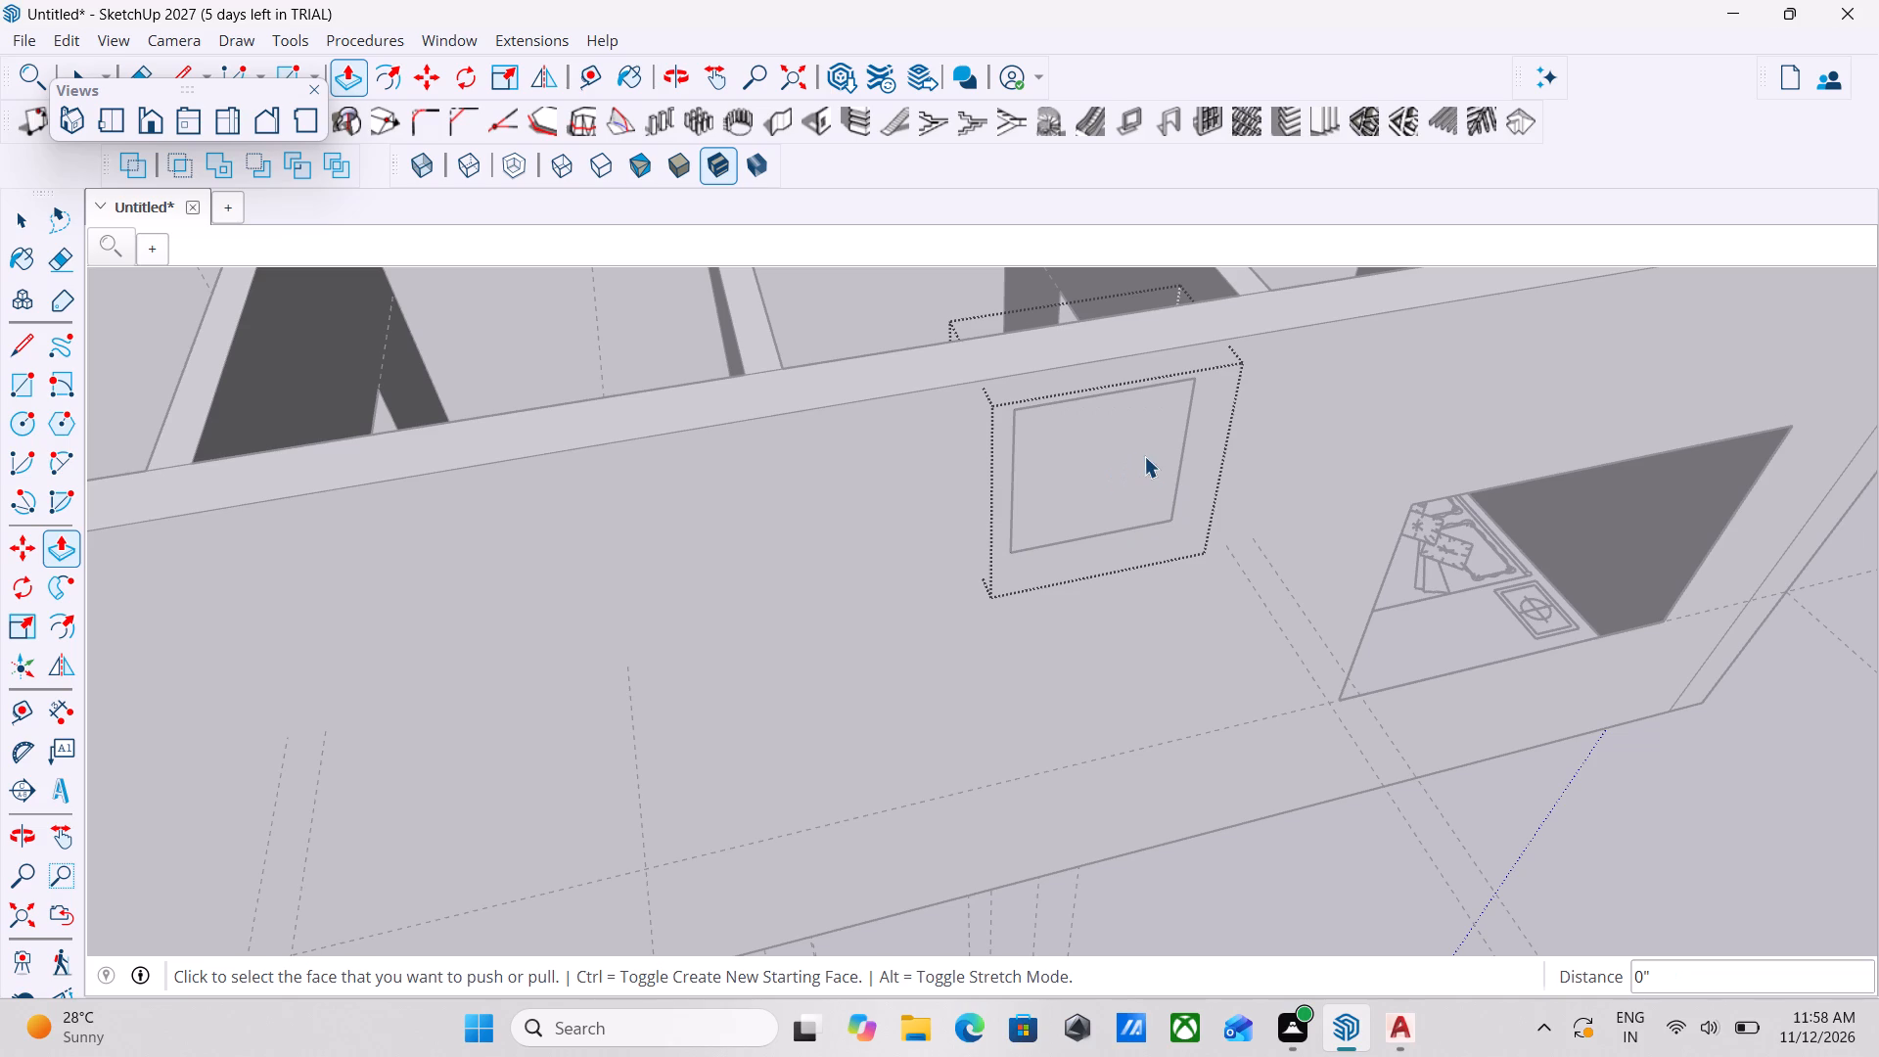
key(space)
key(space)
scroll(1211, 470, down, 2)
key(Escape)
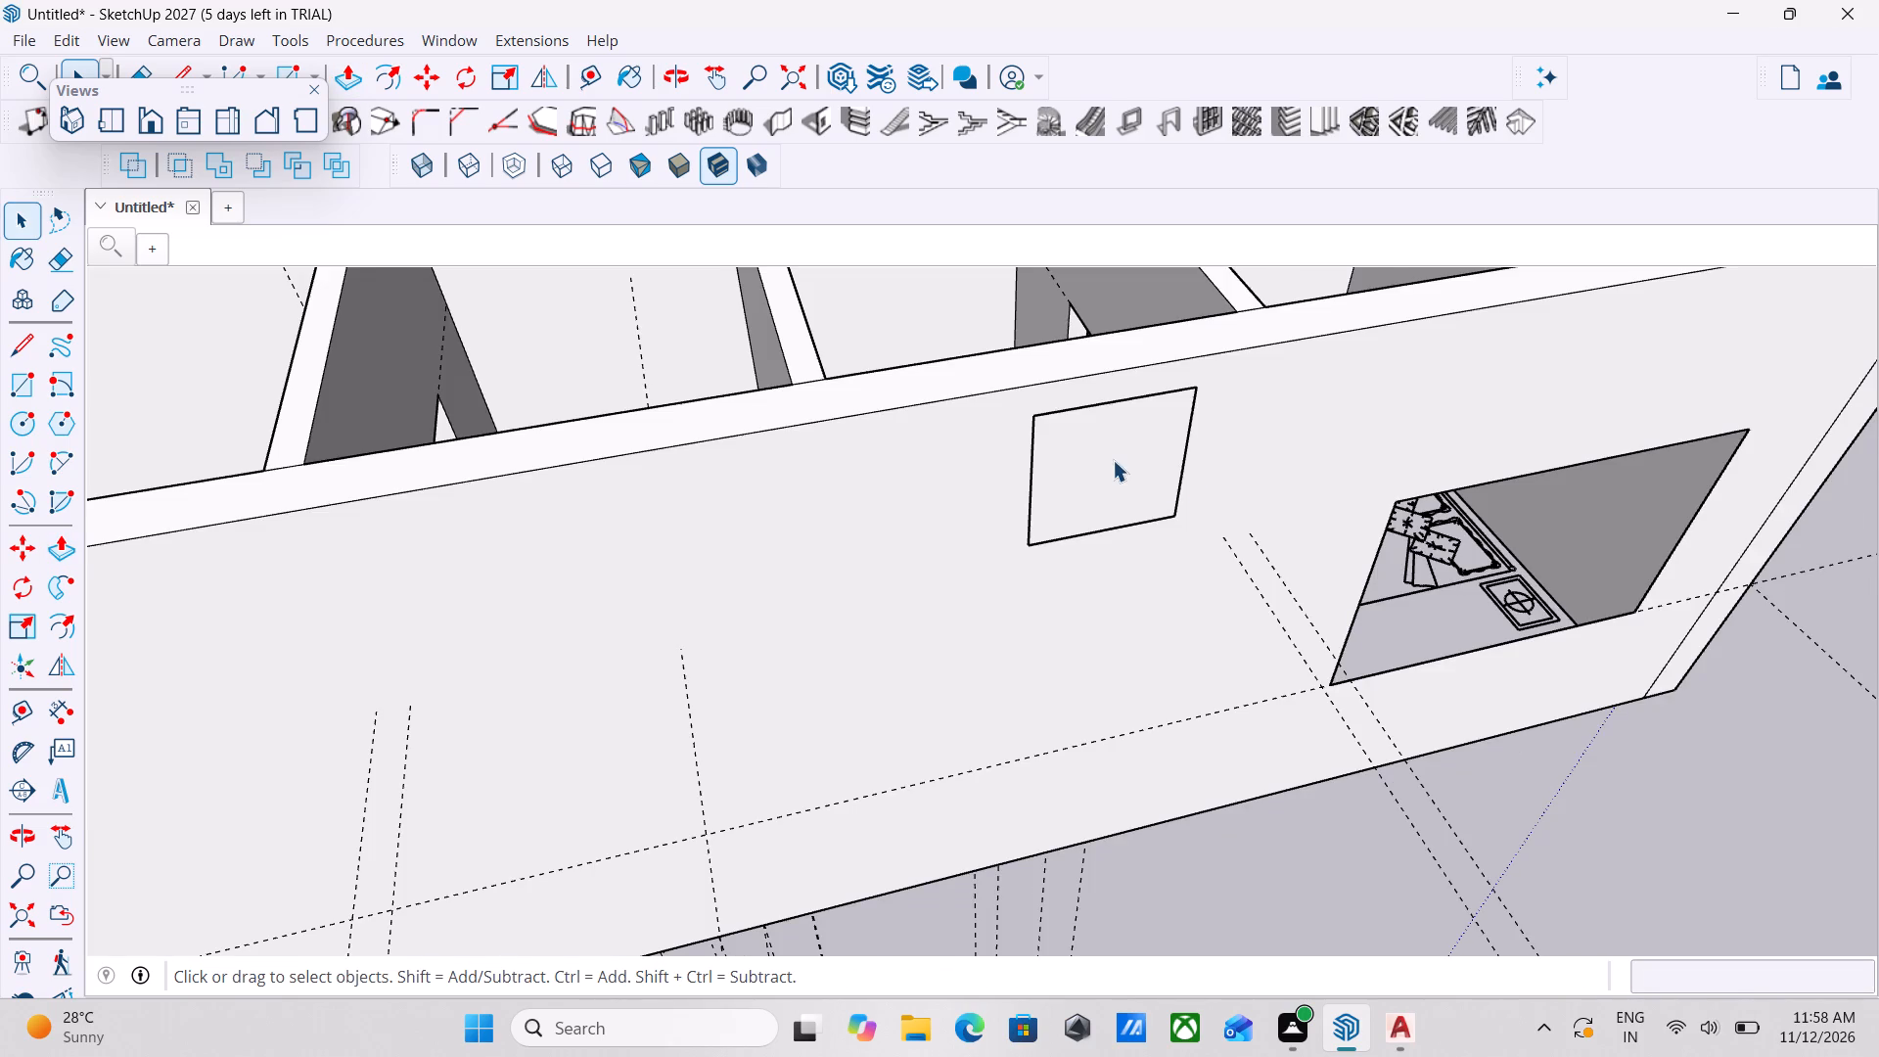
Select the faces in and around the 2' by 2' opening outline to check whether the outer wall is cut.
click(1113, 460)
scroll(1106, 479, up, 2)
click(1110, 477)
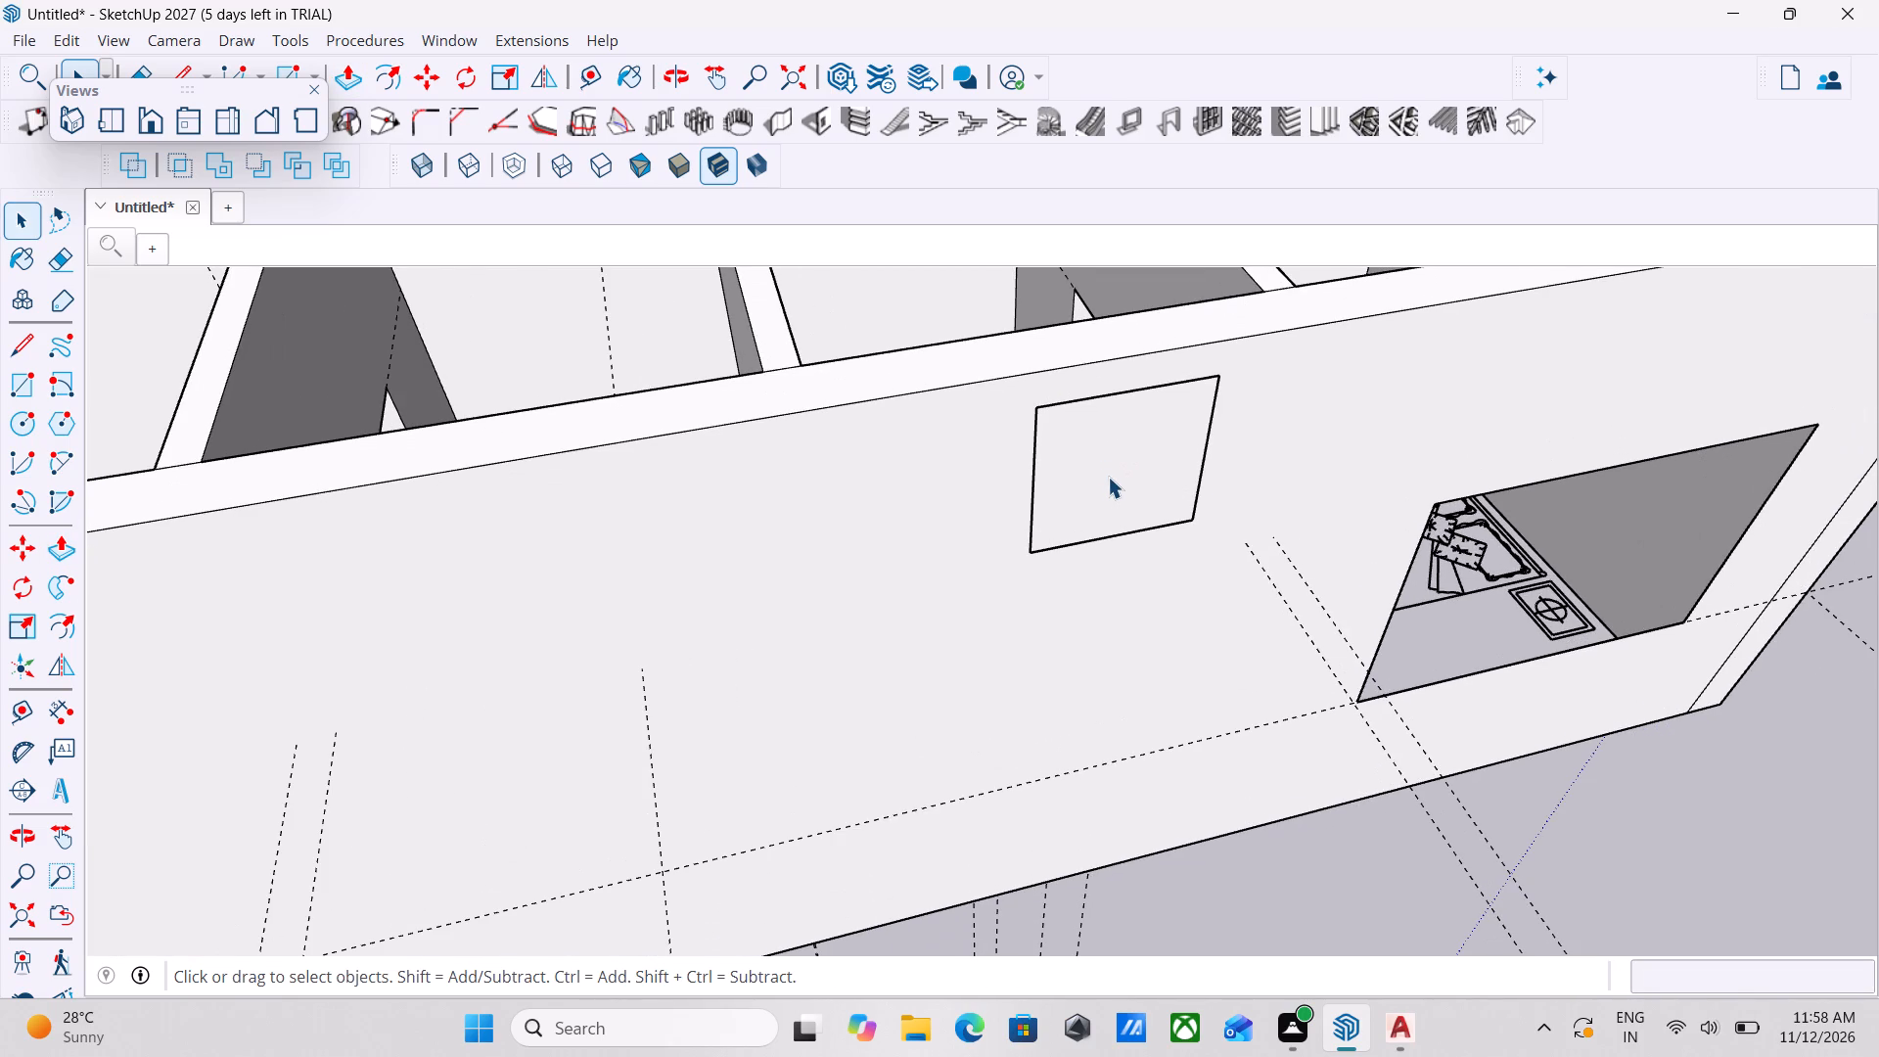
scroll(1108, 477, up, 3)
click(1101, 395)
scroll(1132, 374, up, 4)
drag(1202, 414, 1200, 479)
scroll(1286, 495, down, 5)
key(space)
key(space)
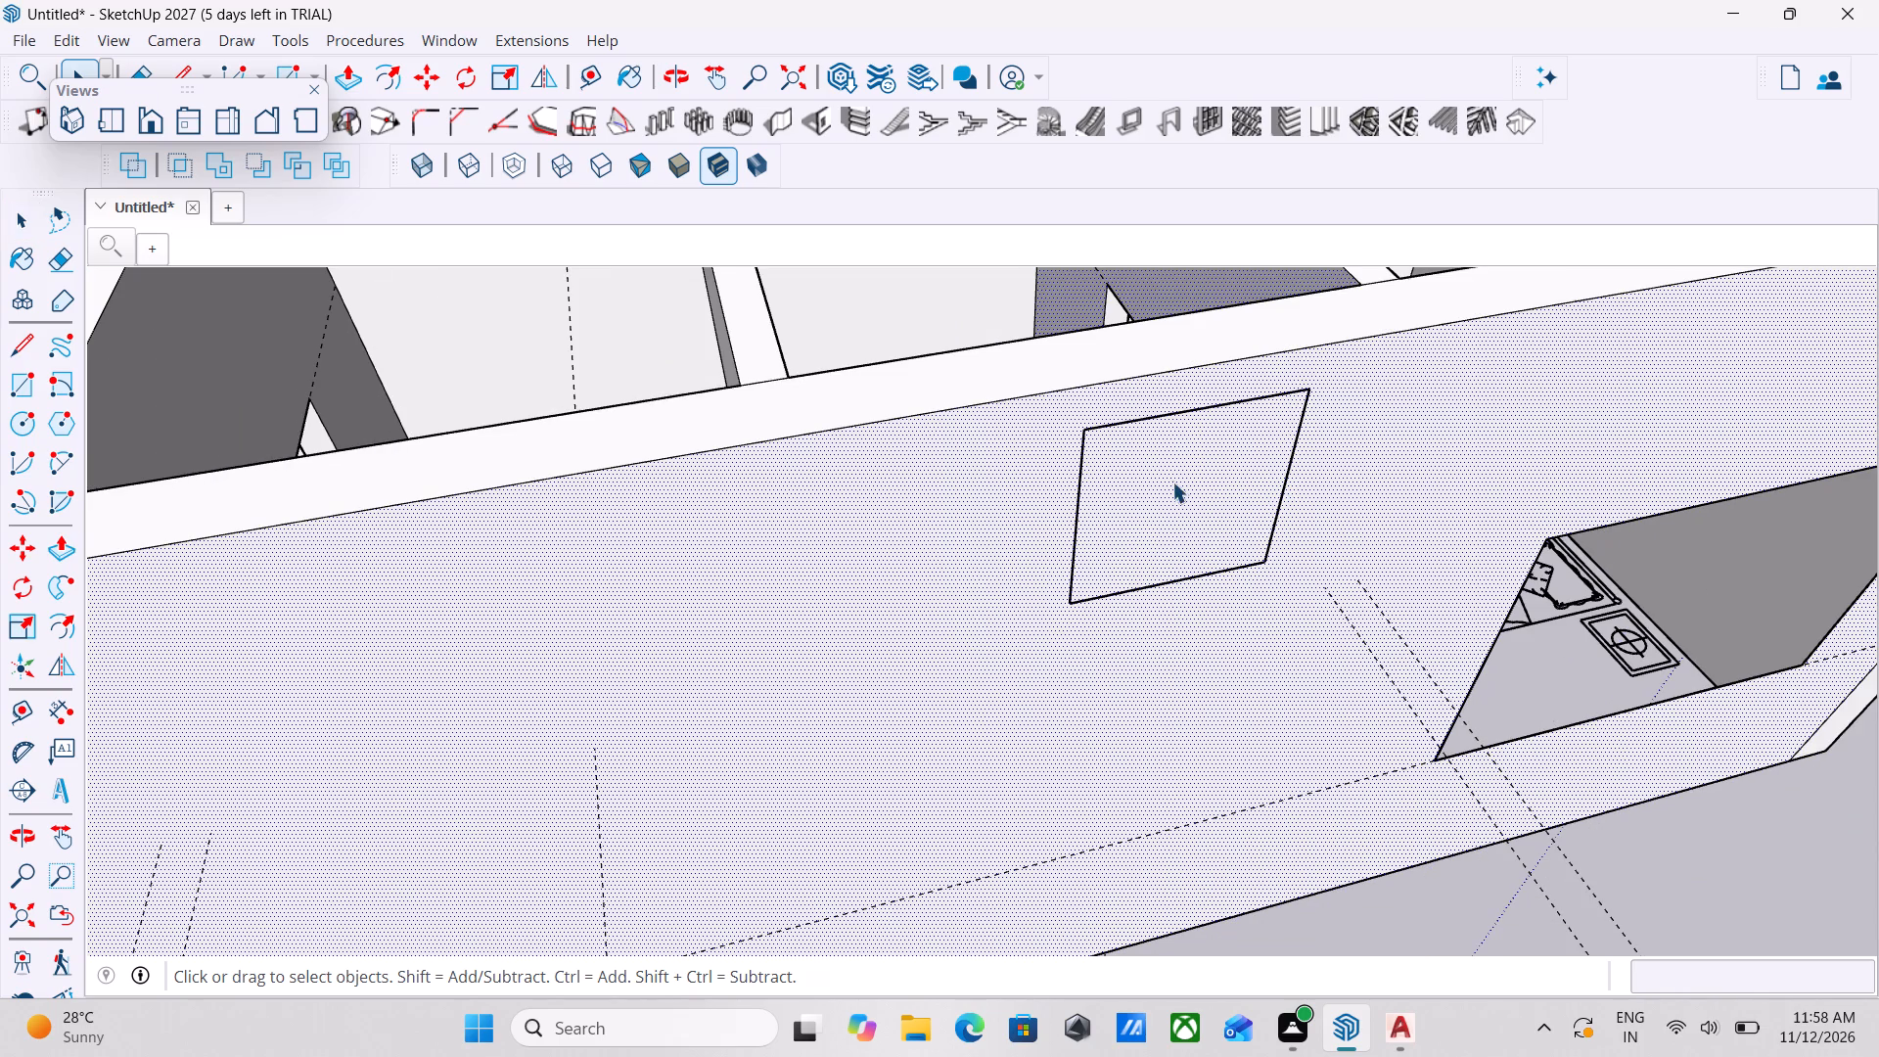
click(1169, 479)
scroll(1186, 479, down, 3)
click(1190, 479)
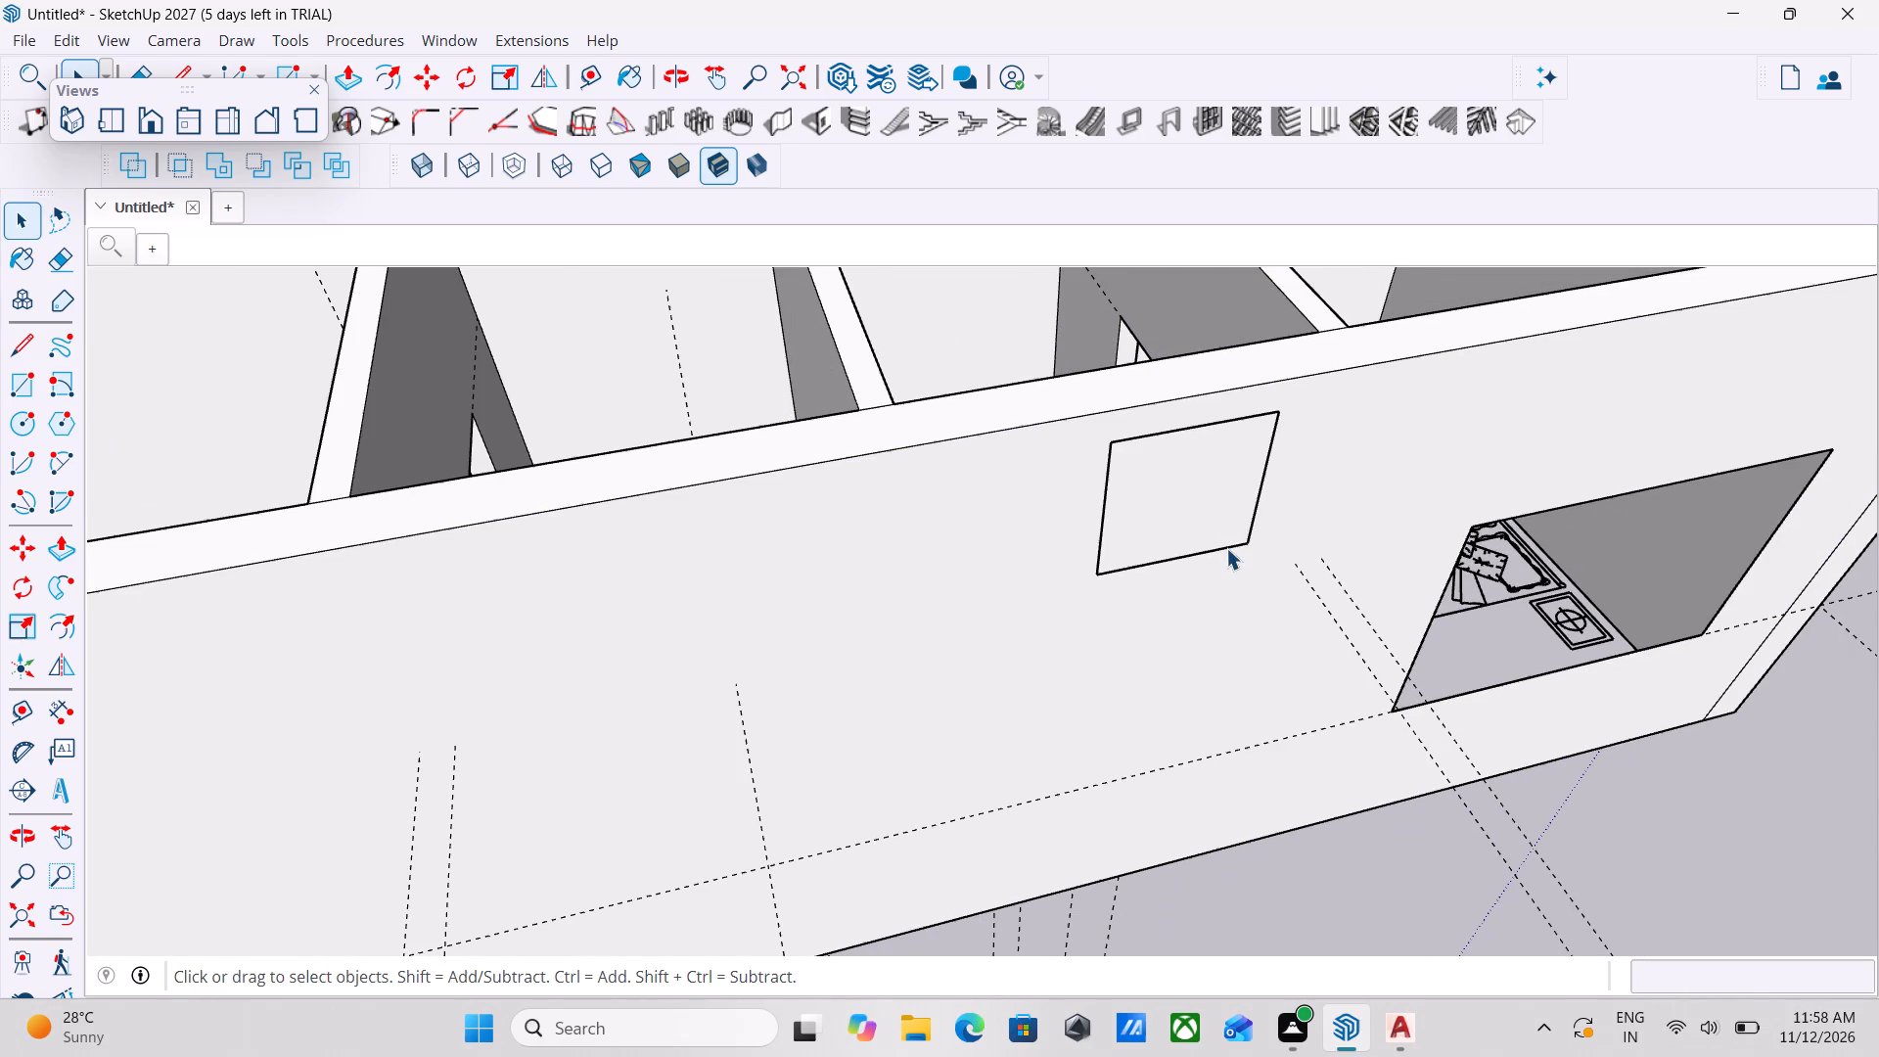
click(1226, 548)
click(1131, 433)
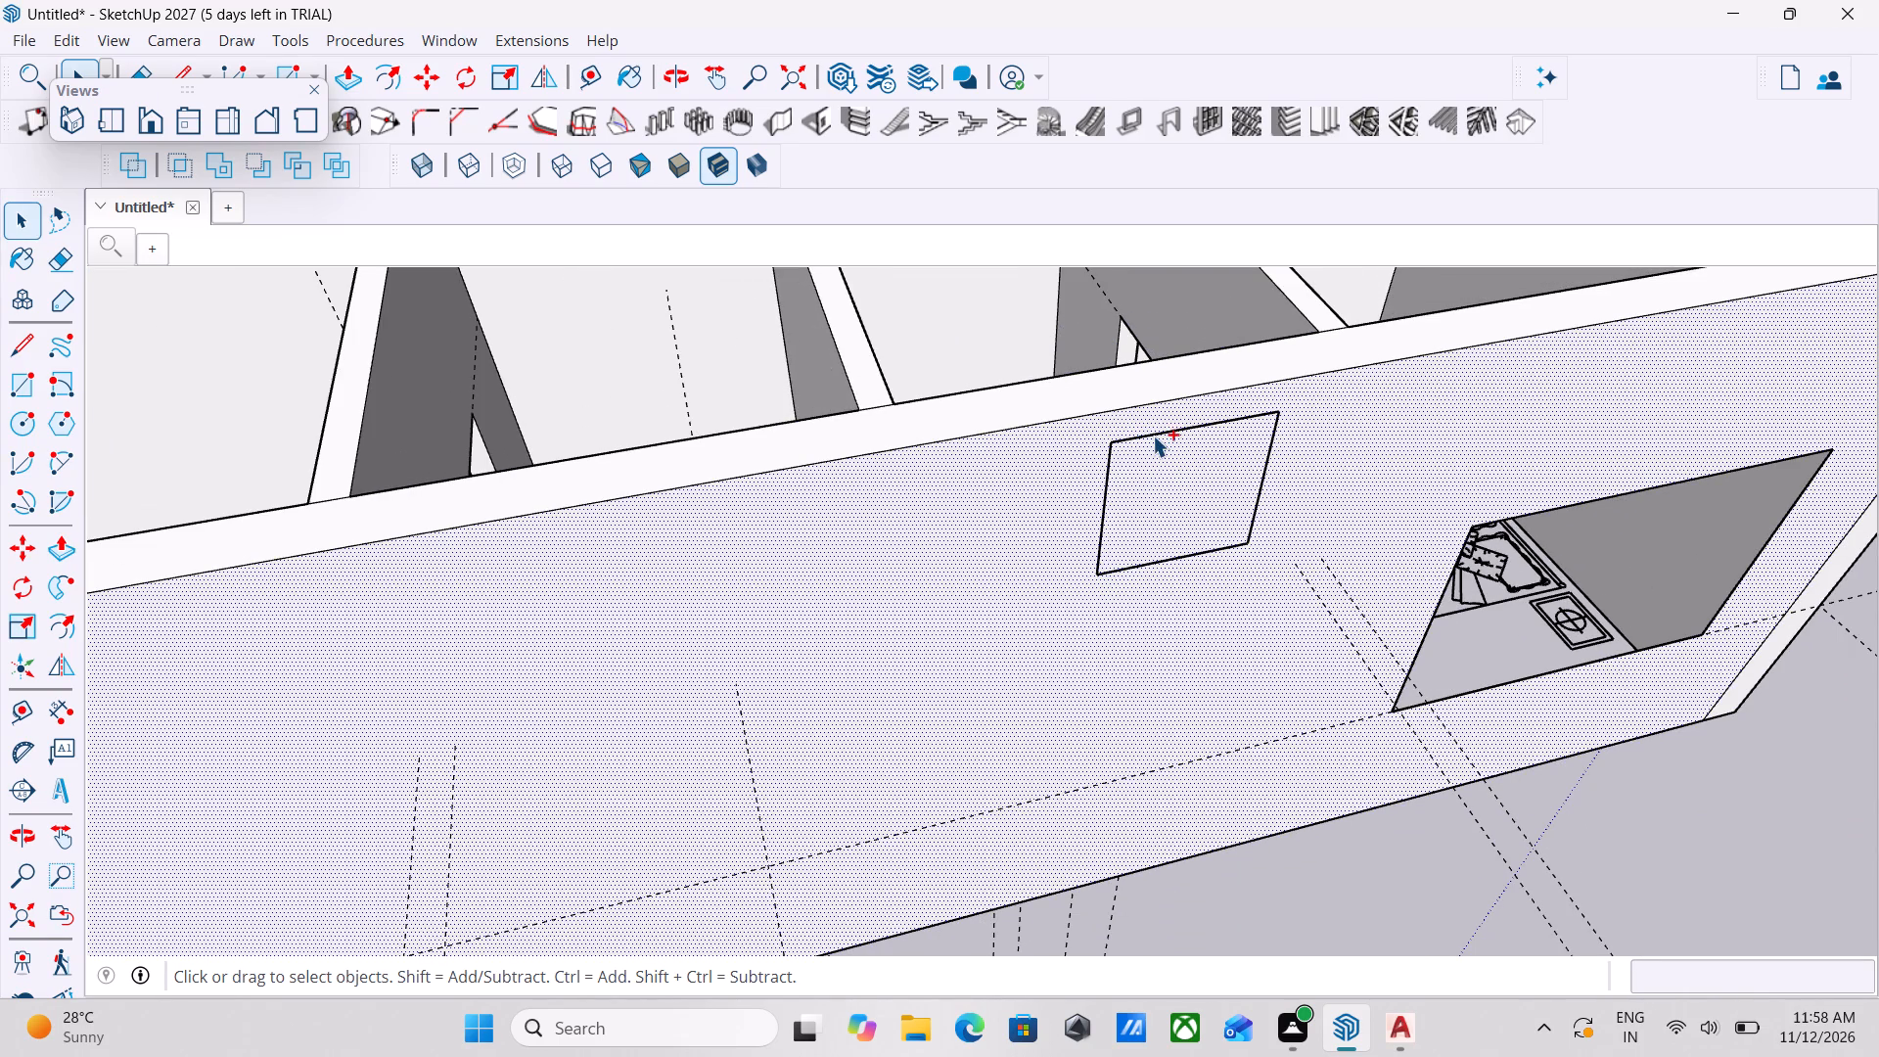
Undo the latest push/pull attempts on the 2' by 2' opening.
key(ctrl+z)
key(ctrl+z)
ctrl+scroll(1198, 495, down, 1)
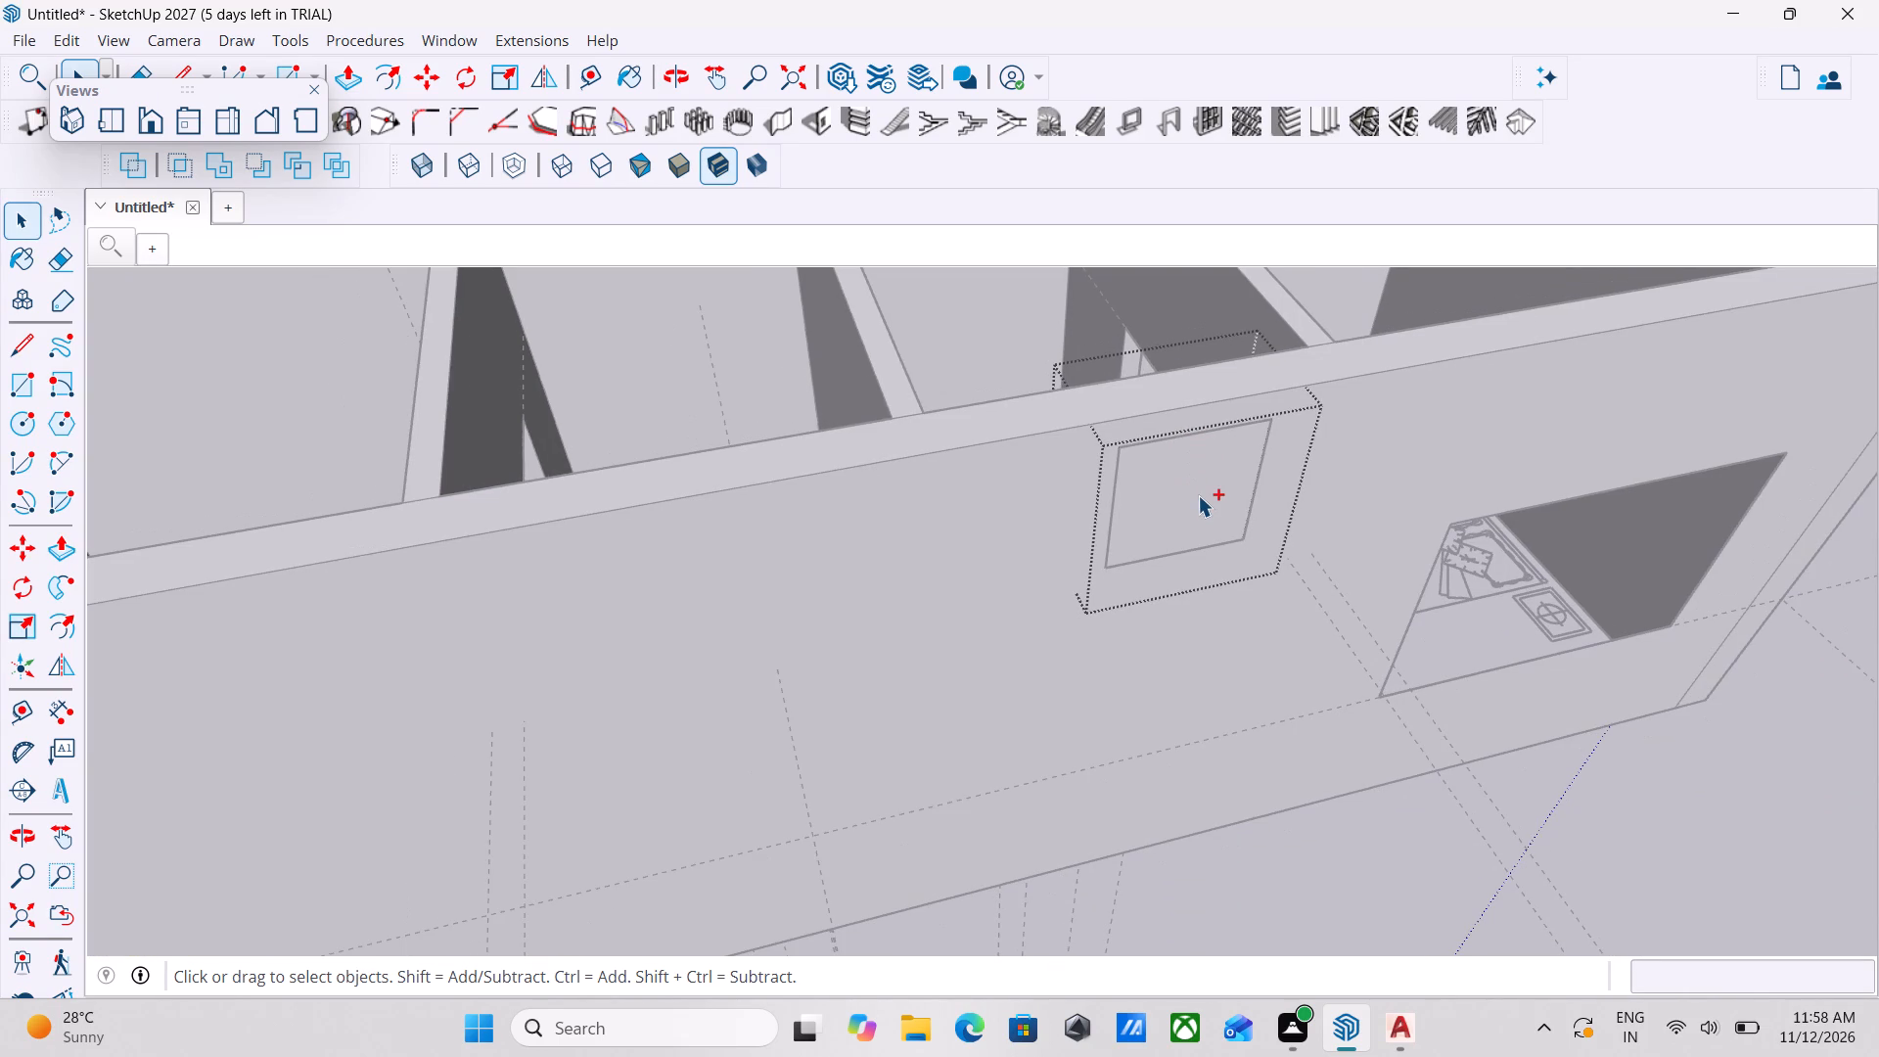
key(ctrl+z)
Examine the opening's protruding panel from inside the bathroom and close the opening group.
ctrl+scroll(1198, 495, down, 3)
middle_drag(1198, 495, 1695, 699)
scroll(1164, 415, up, 3)
middle_drag(1211, 416, 1581, 445)
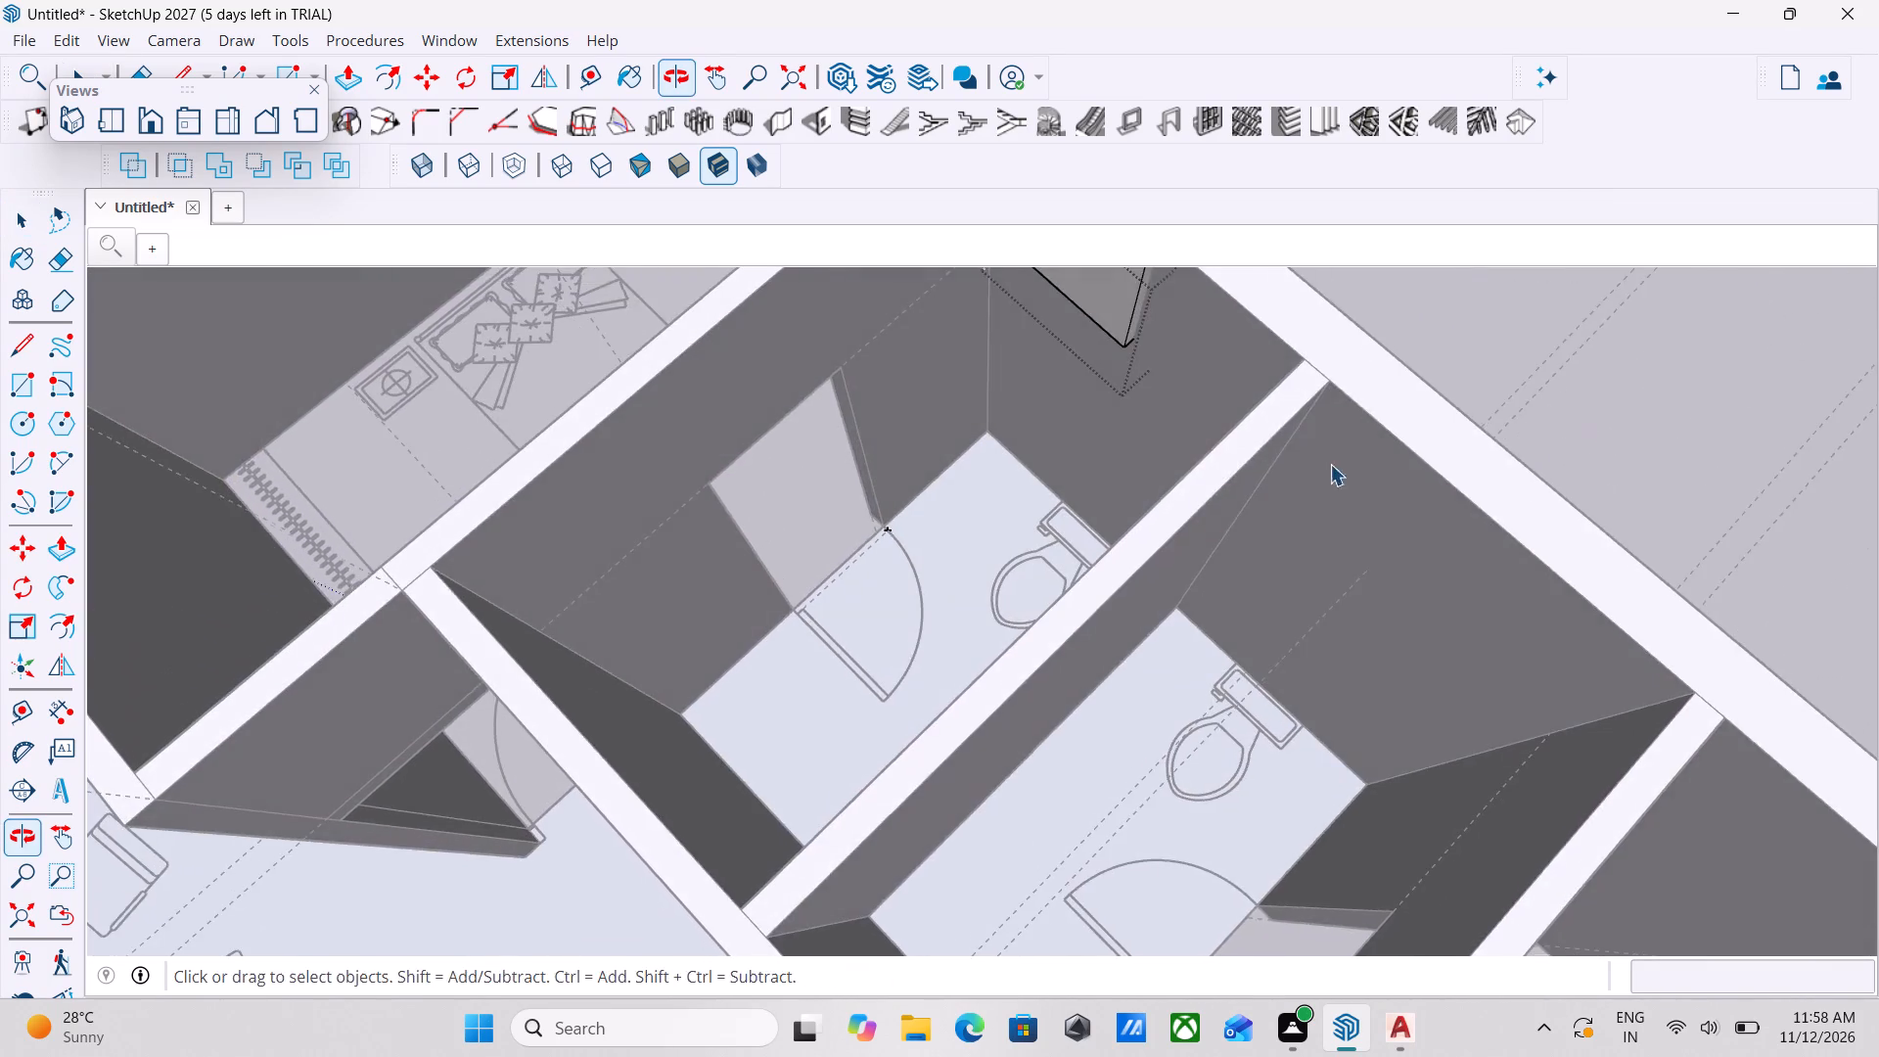
middle_drag(1048, 476, 1393, 344)
middle_drag(847, 486, 1021, 331)
scroll(1024, 330, up, 1)
scroll(985, 411, down, 2)
middle_drag(985, 429, 999, 538)
key(space)
key(space)
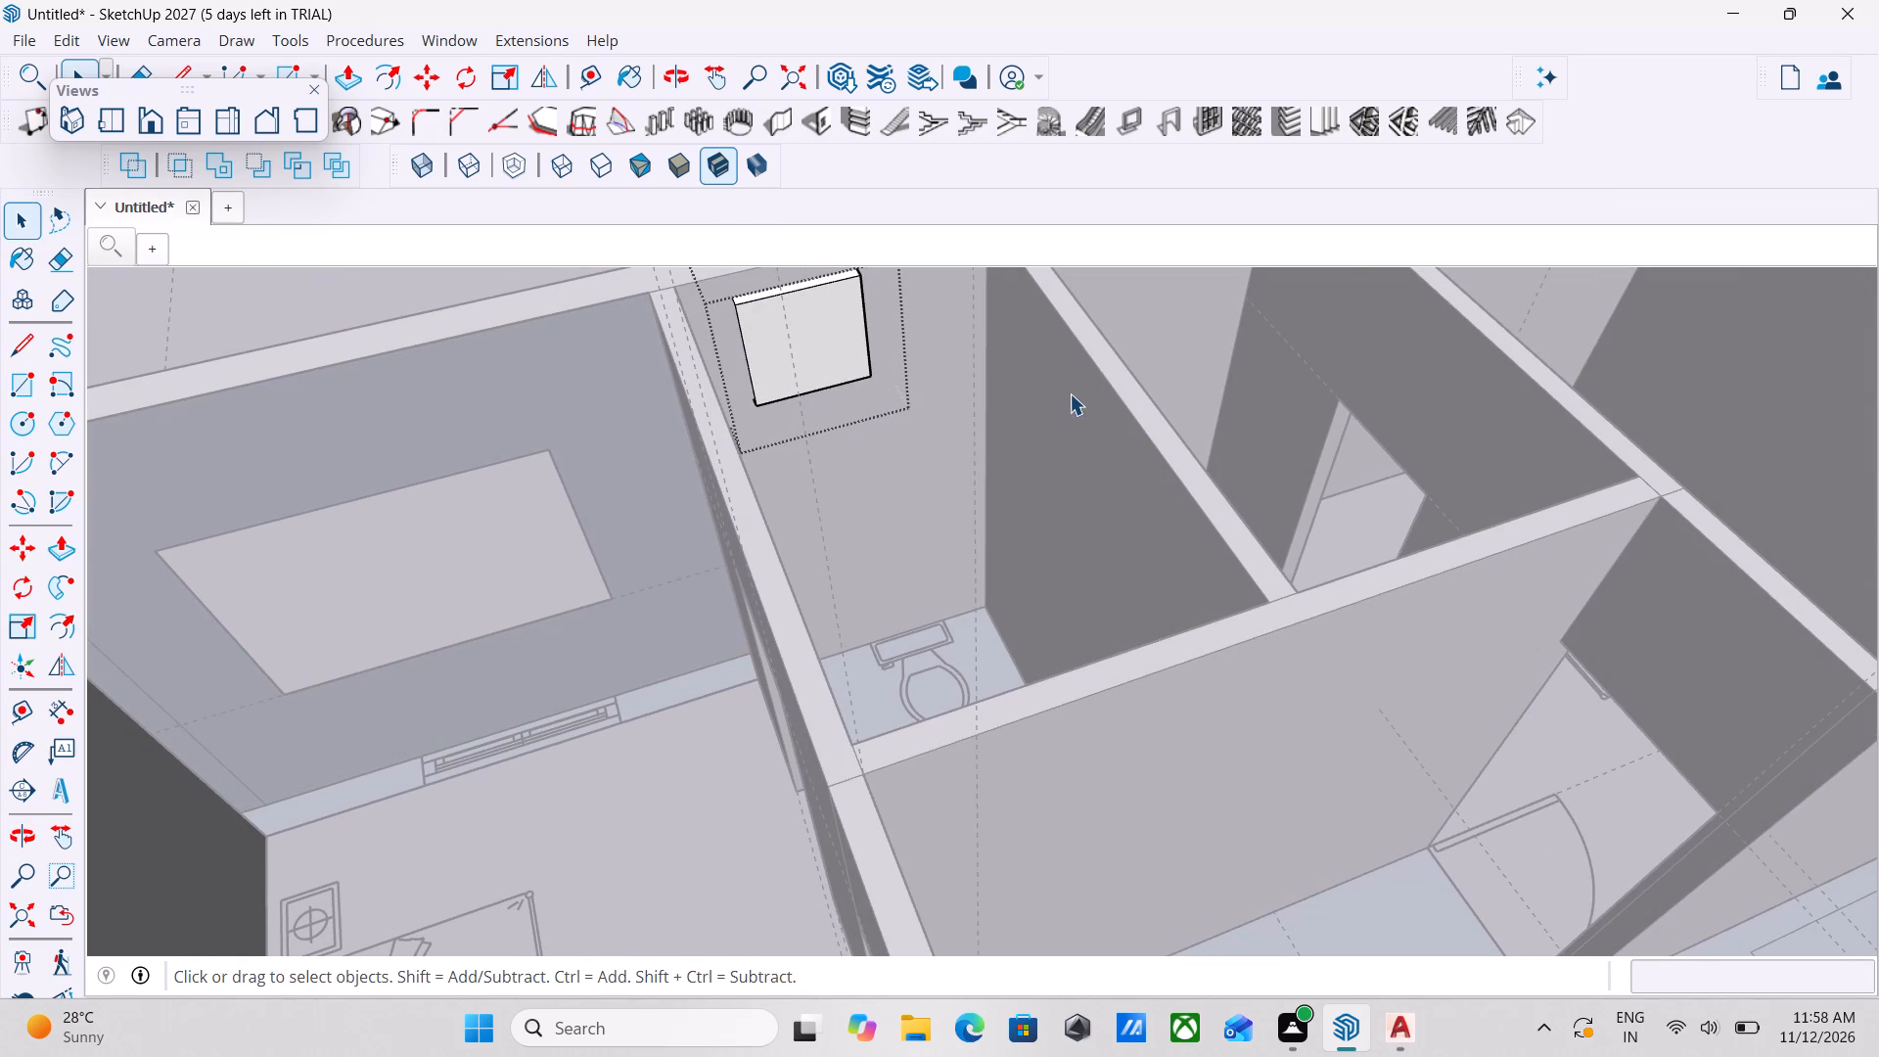
key(space)
scroll(1119, 396, down, 3)
middle_drag(1231, 391, 1130, 469)
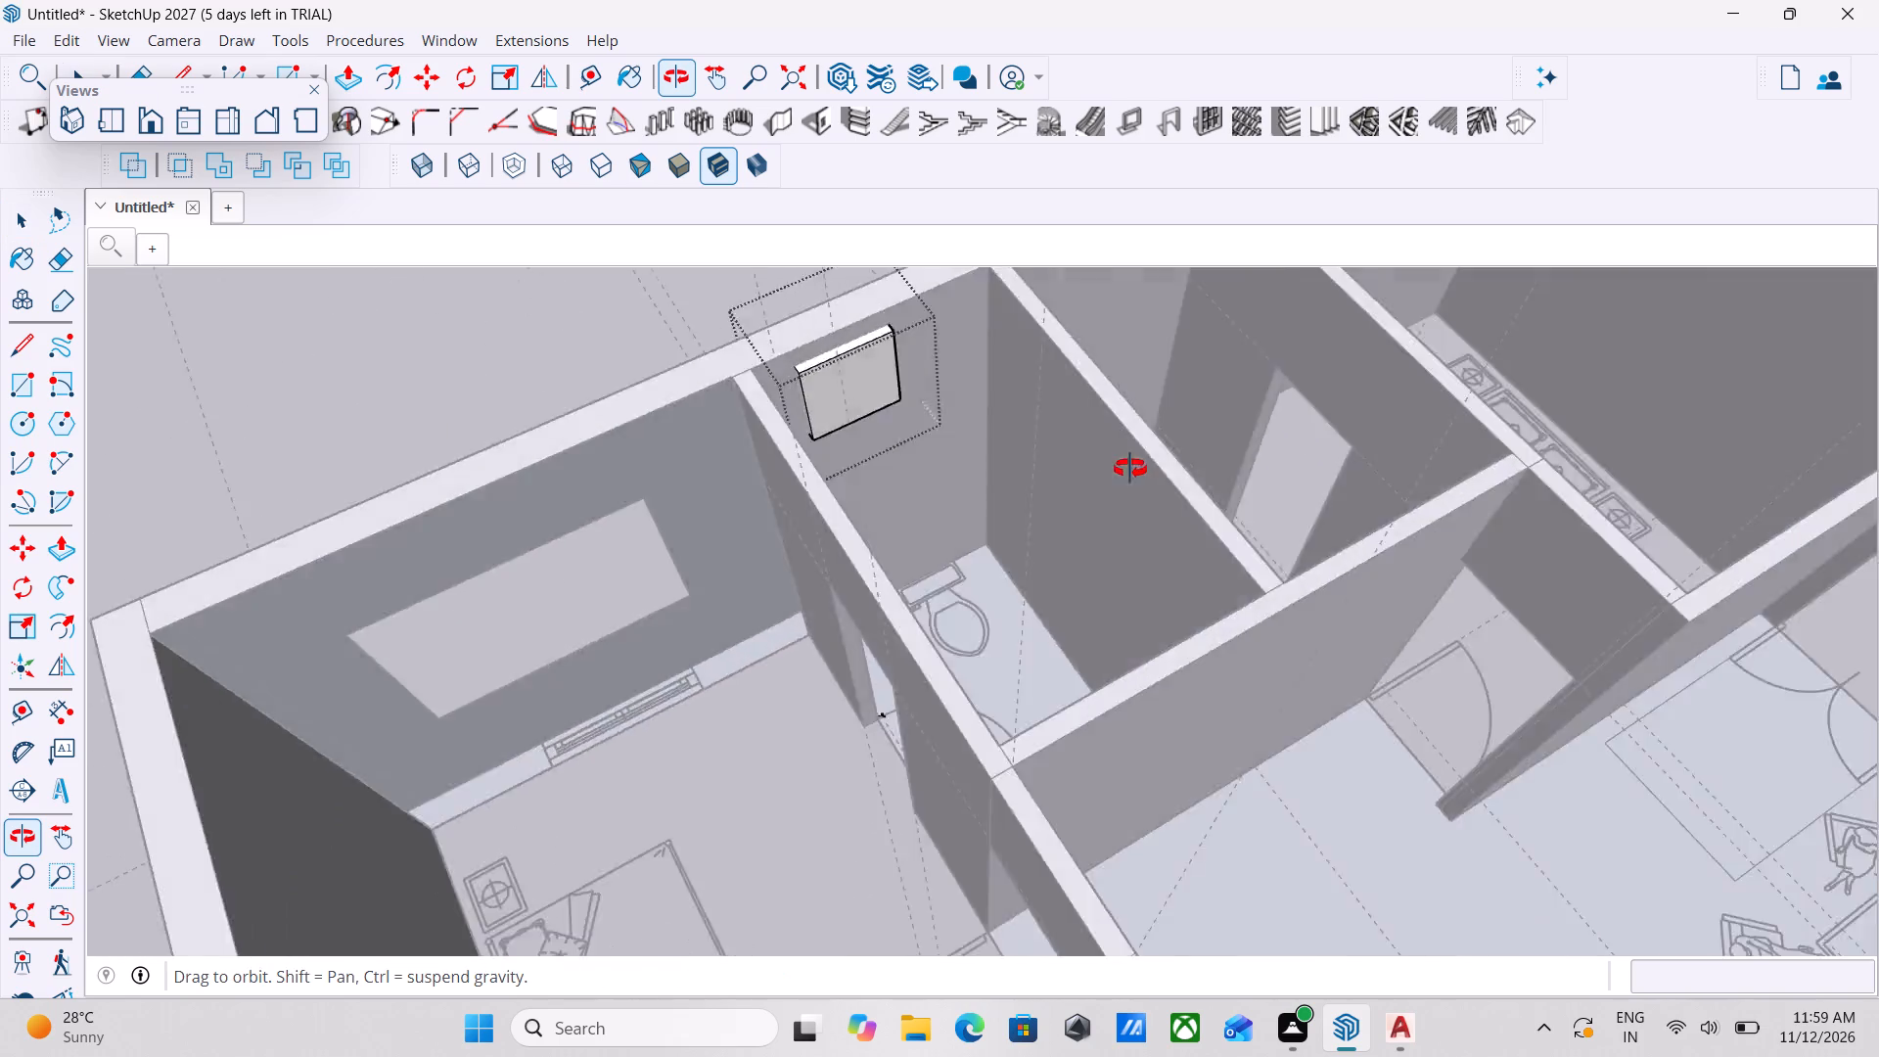
middle_drag(1130, 469, 1083, 459)
key(space)
key(Escape)
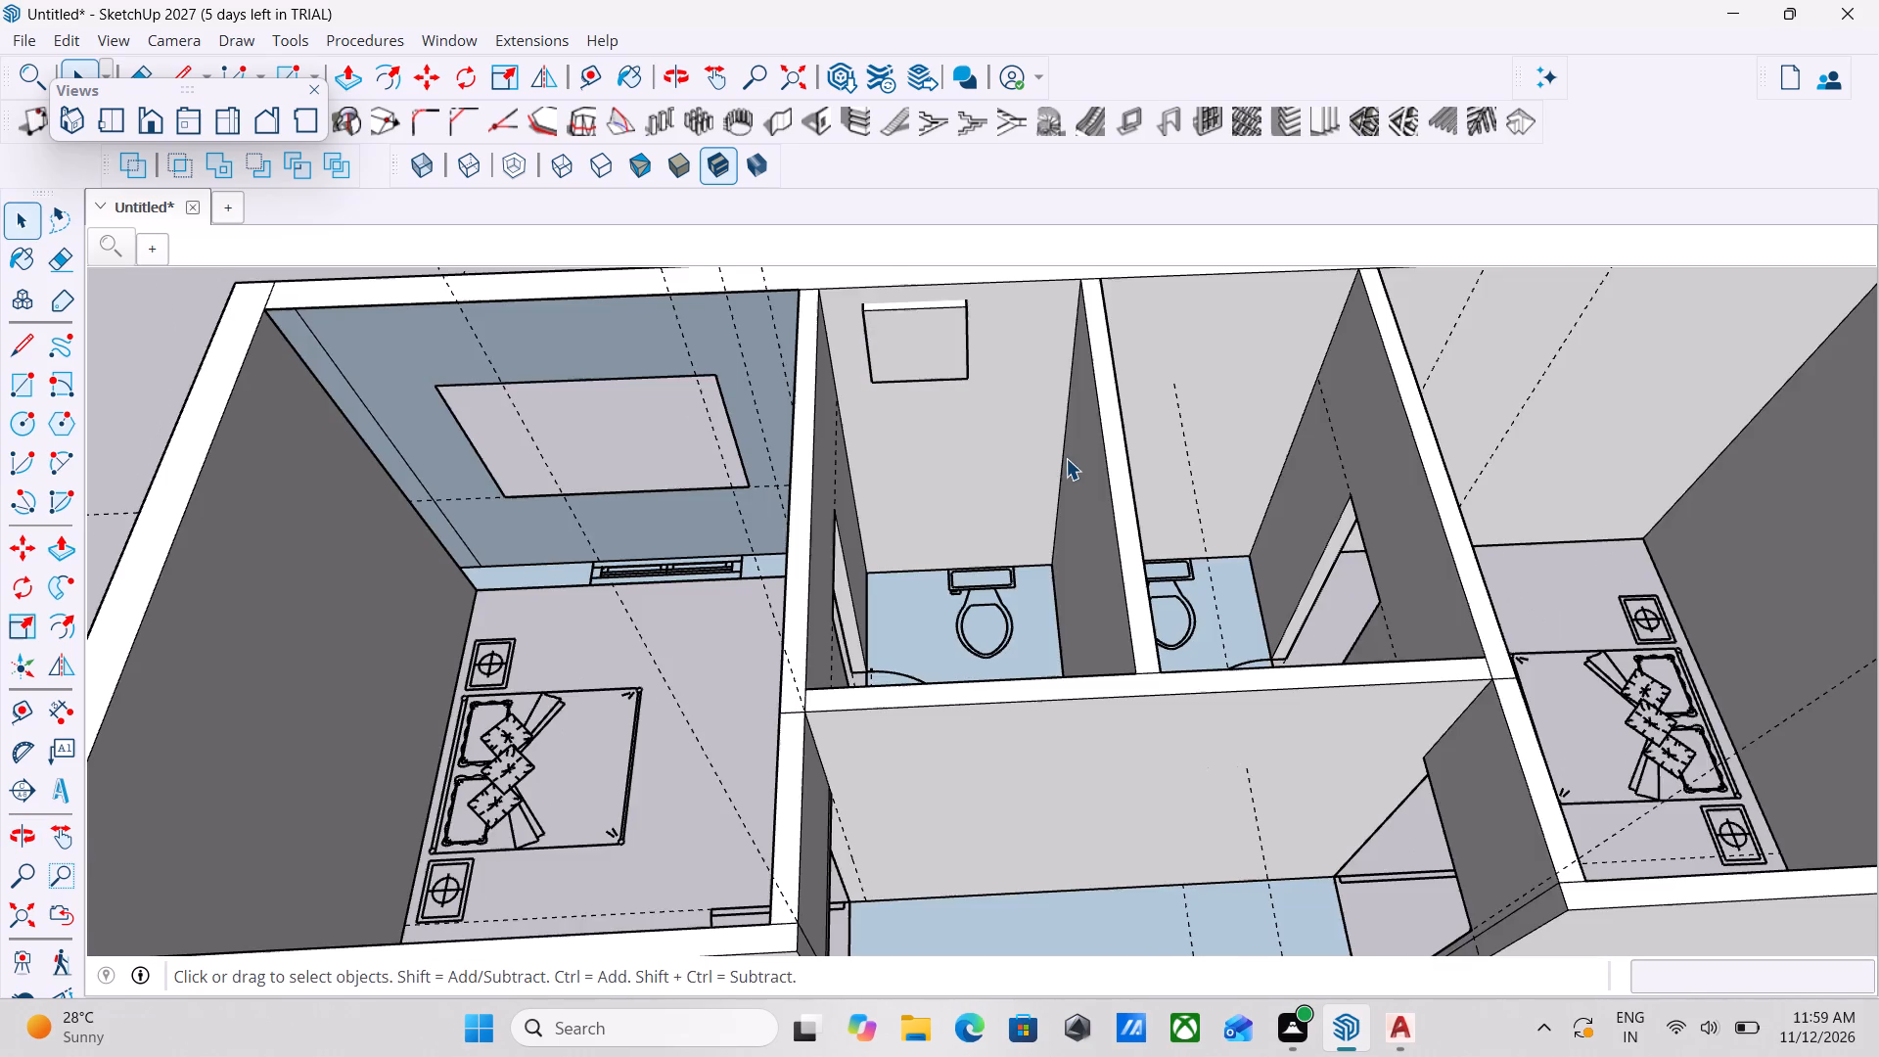
key(Escape)
middle_drag(1023, 456, 1061, 264)
scroll(728, 383, up, 2)
middle_drag(984, 422, 1139, 405)
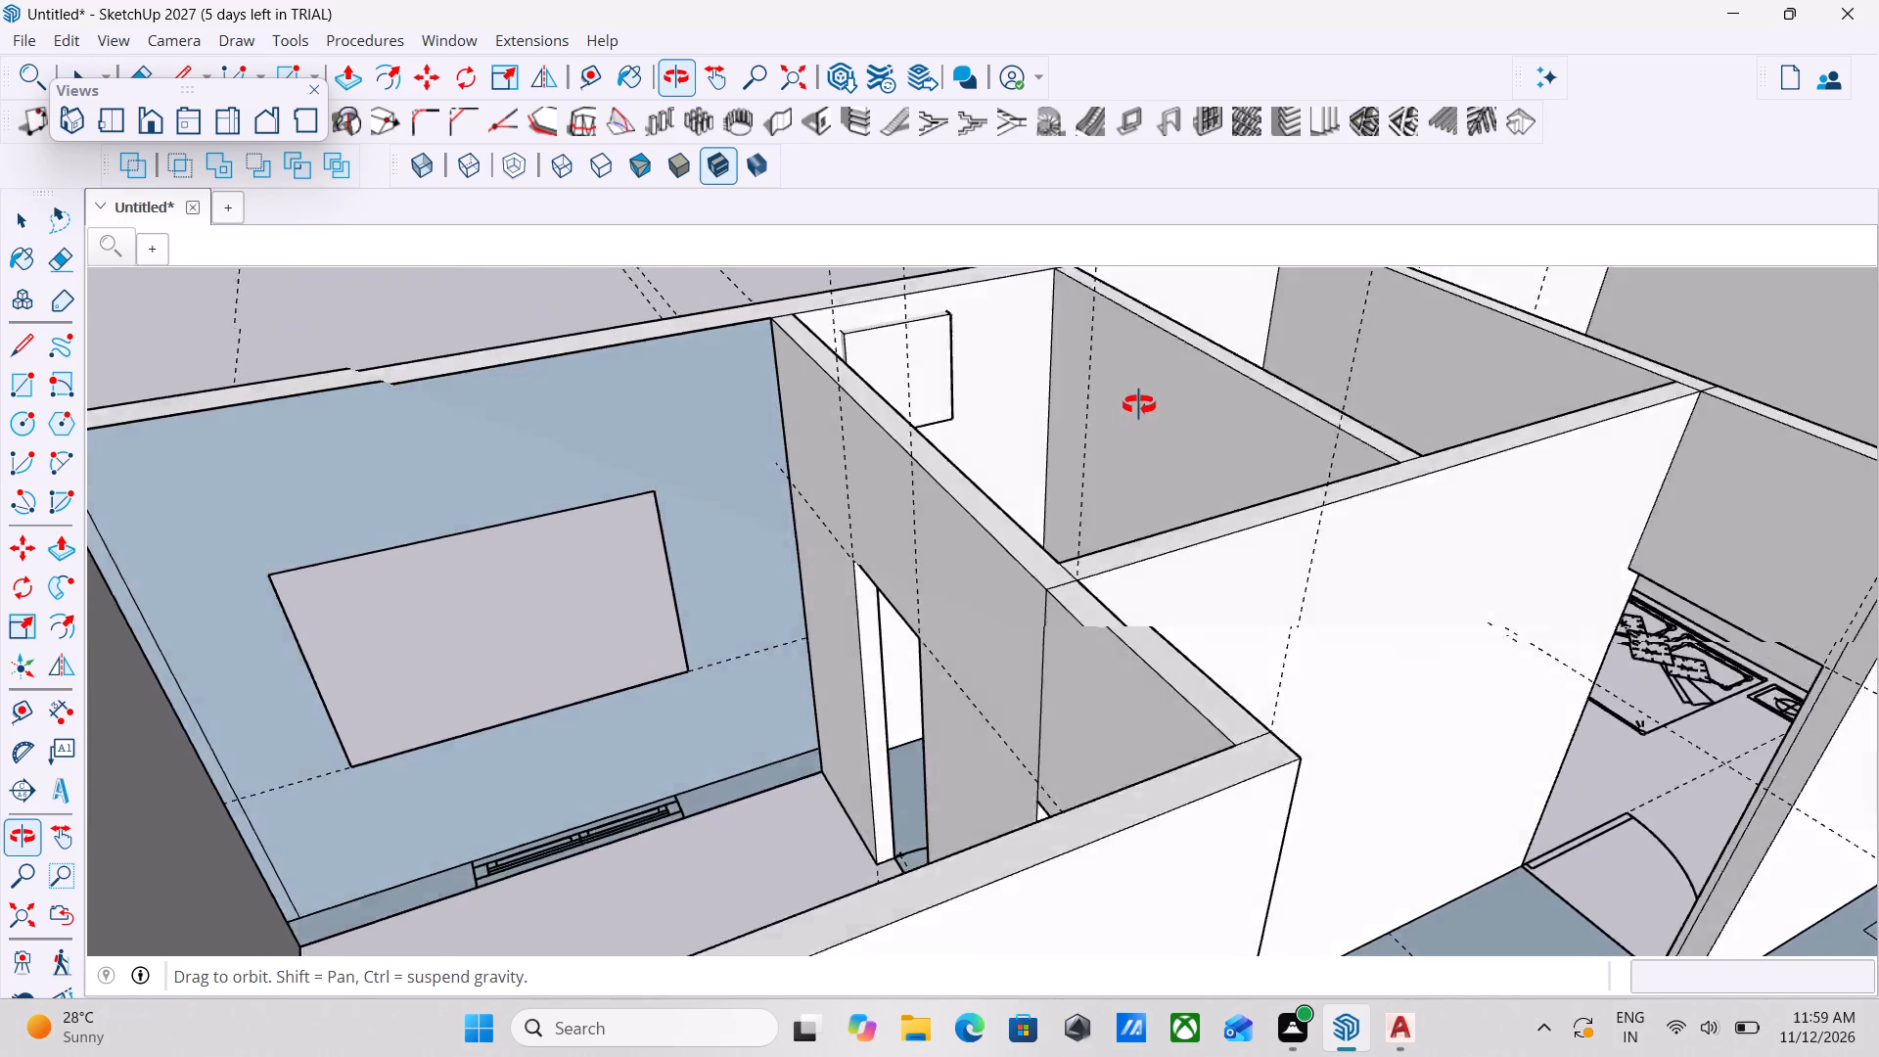
middle_drag(1139, 405, 880, 428)
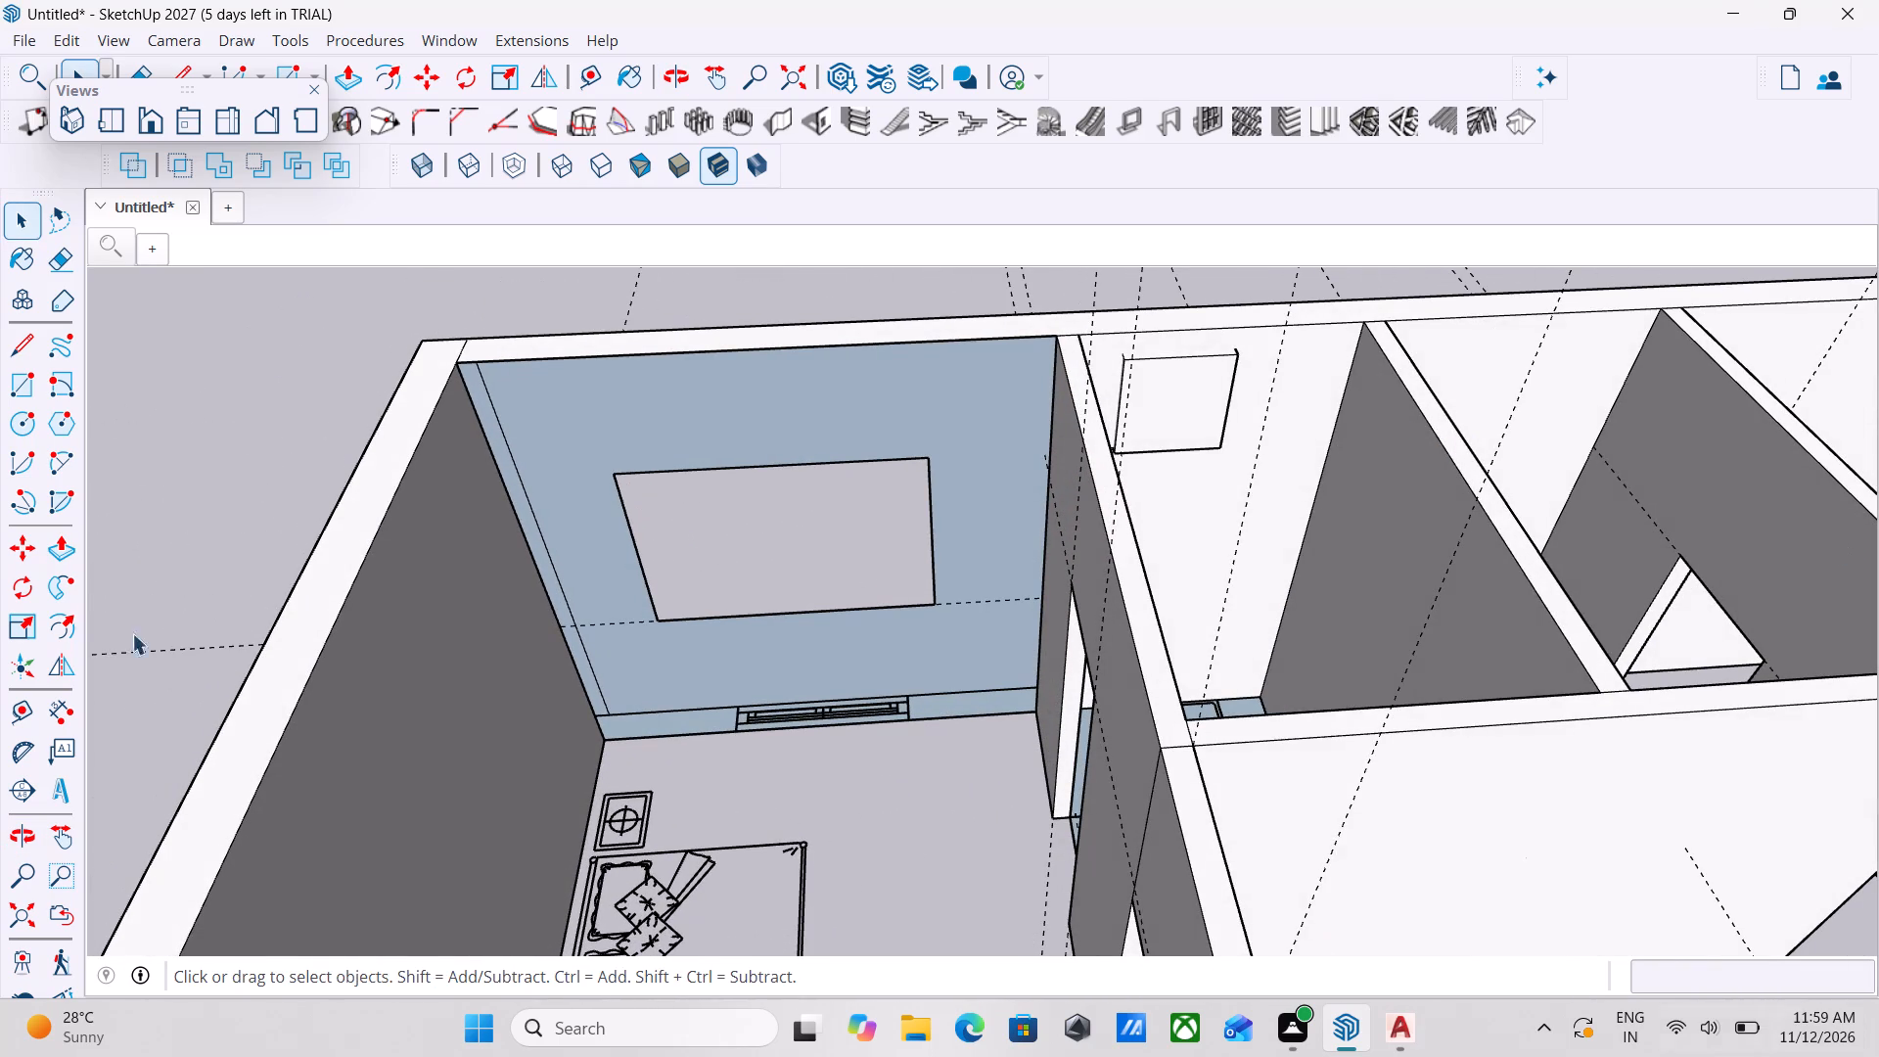
Draw a 2' by 2' rectangle corner to corner over the opening panel on the bathroom's inner side.
click(18, 385)
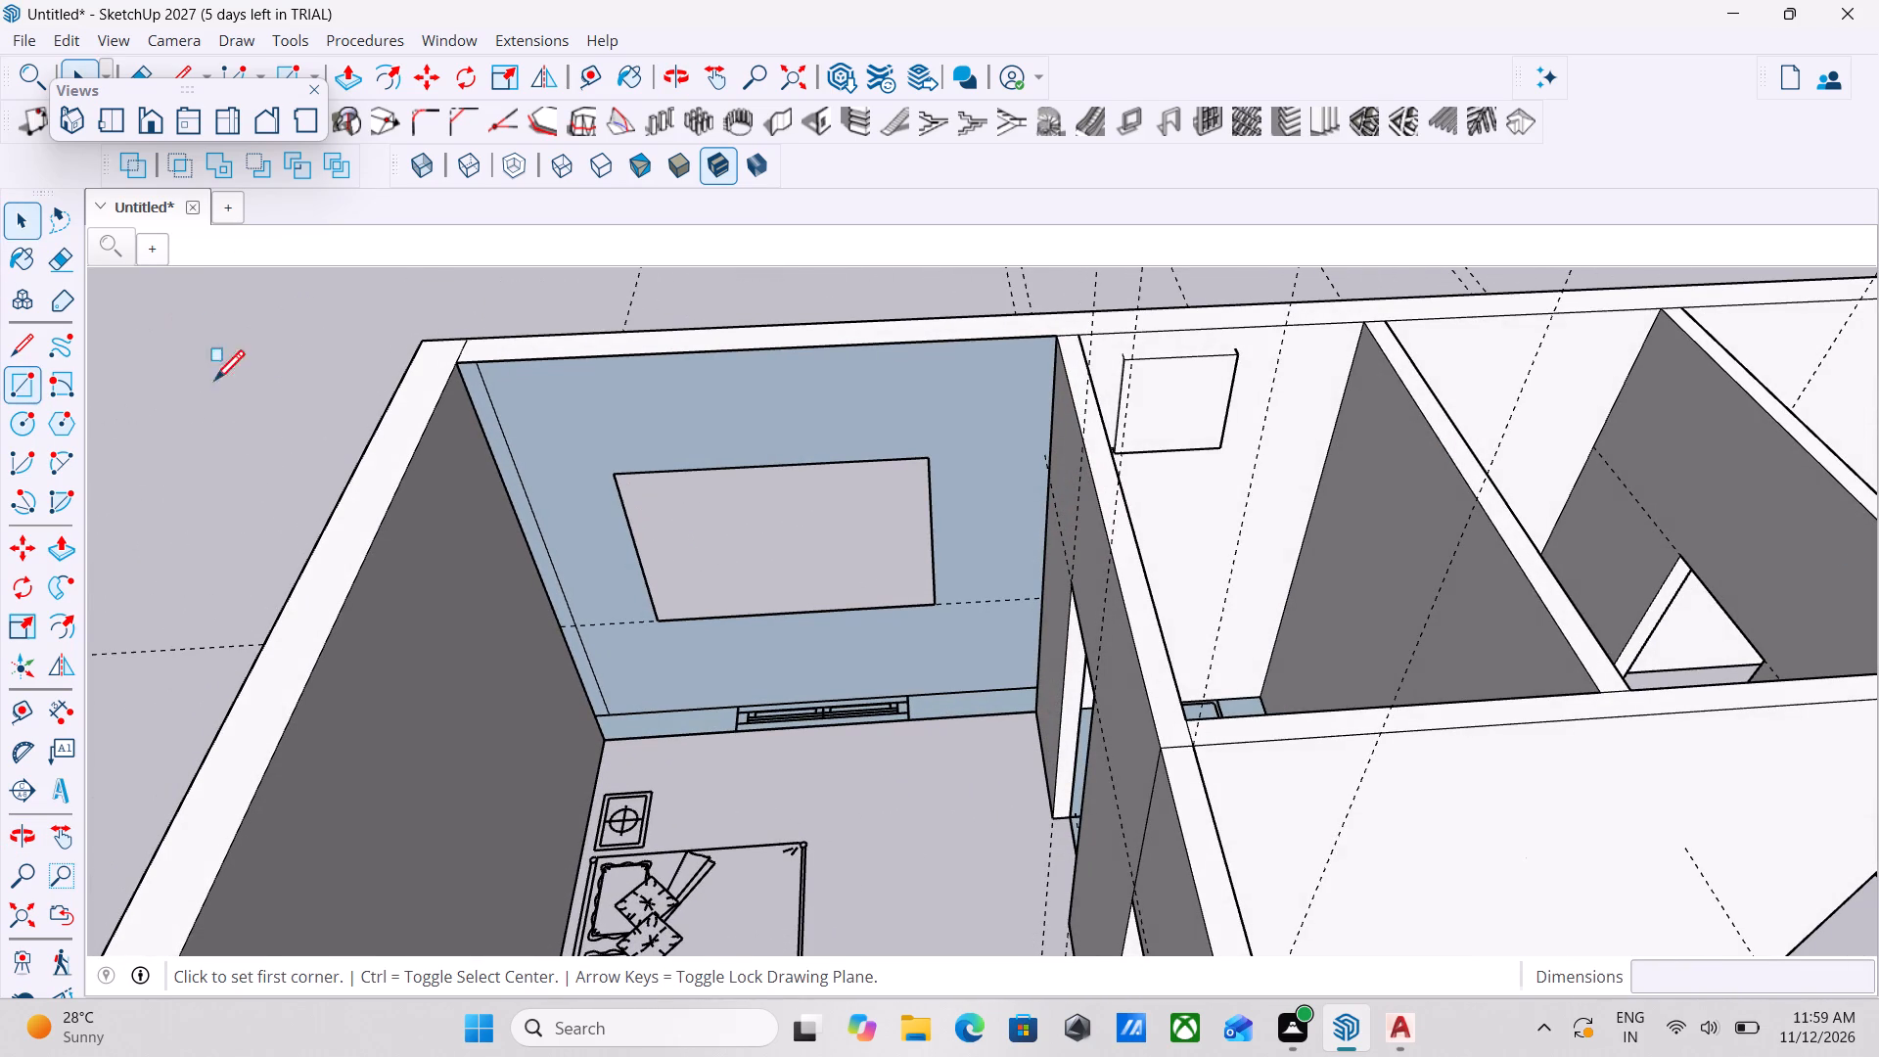
scroll(1290, 405, up, 15)
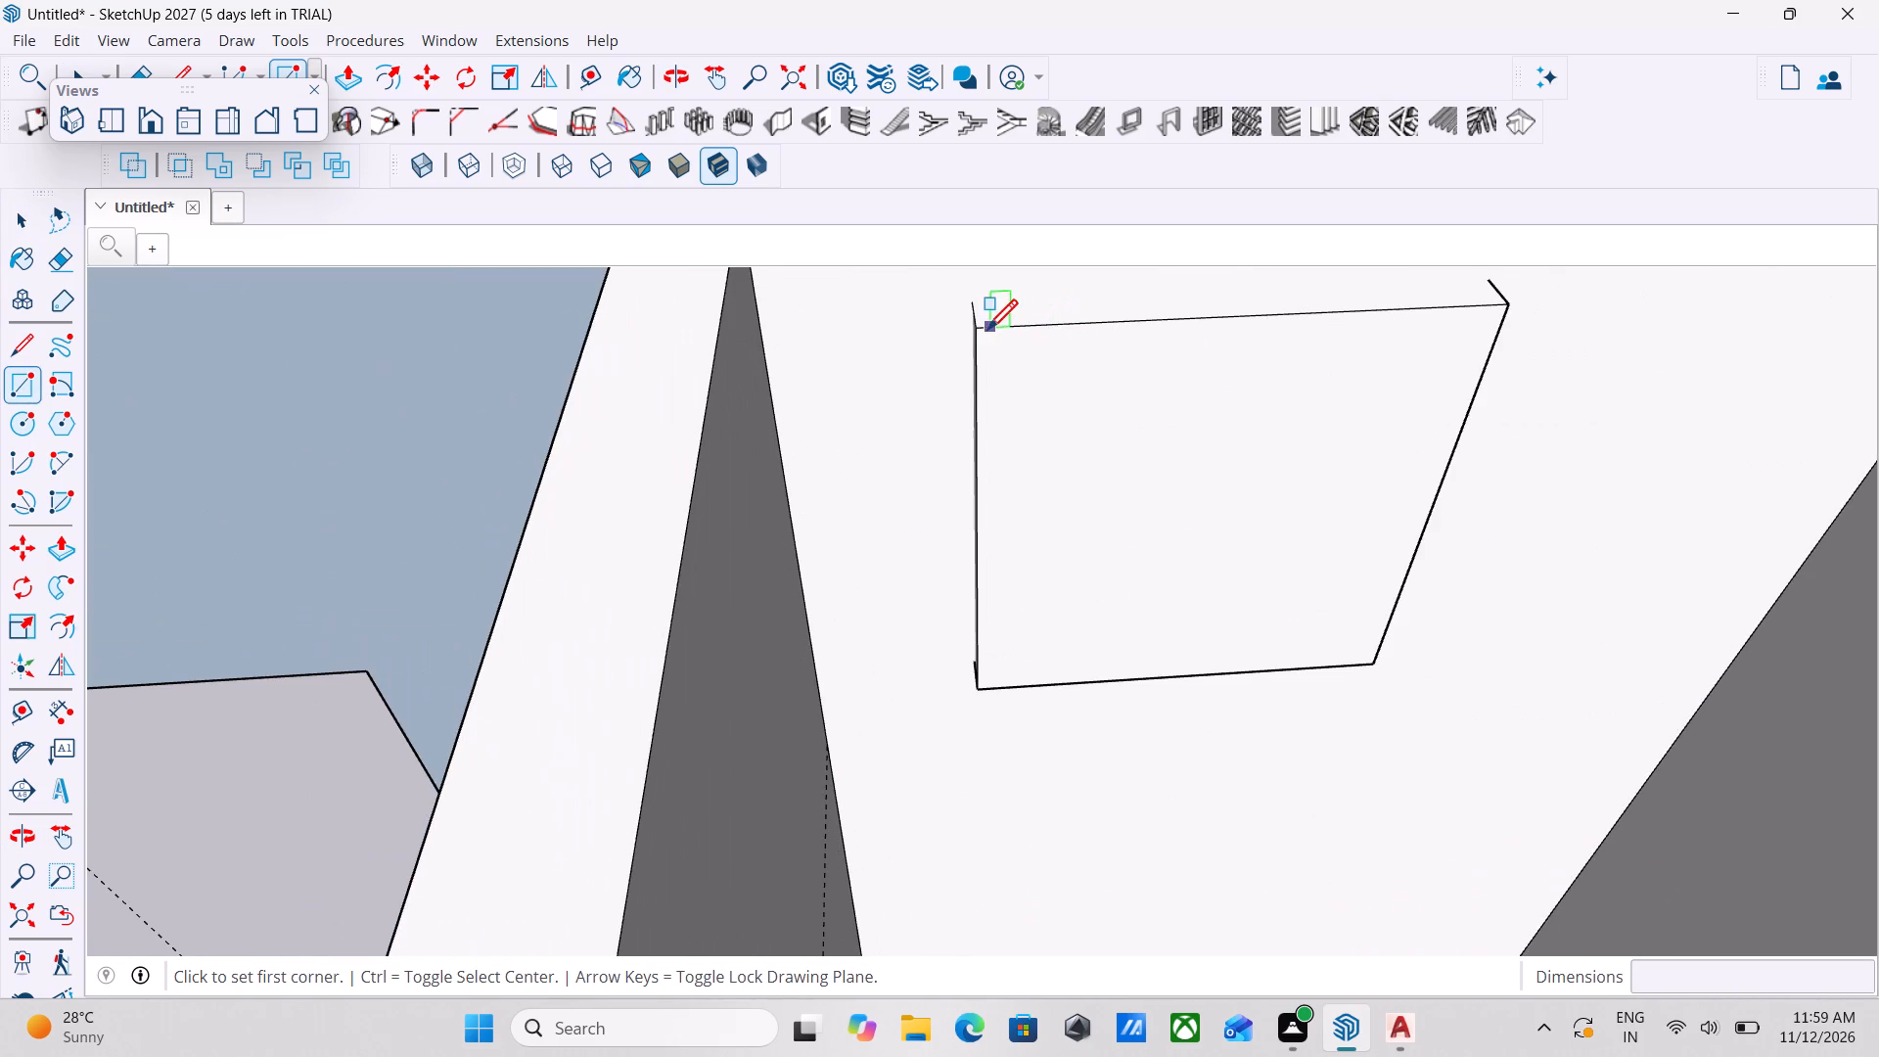
click(974, 329)
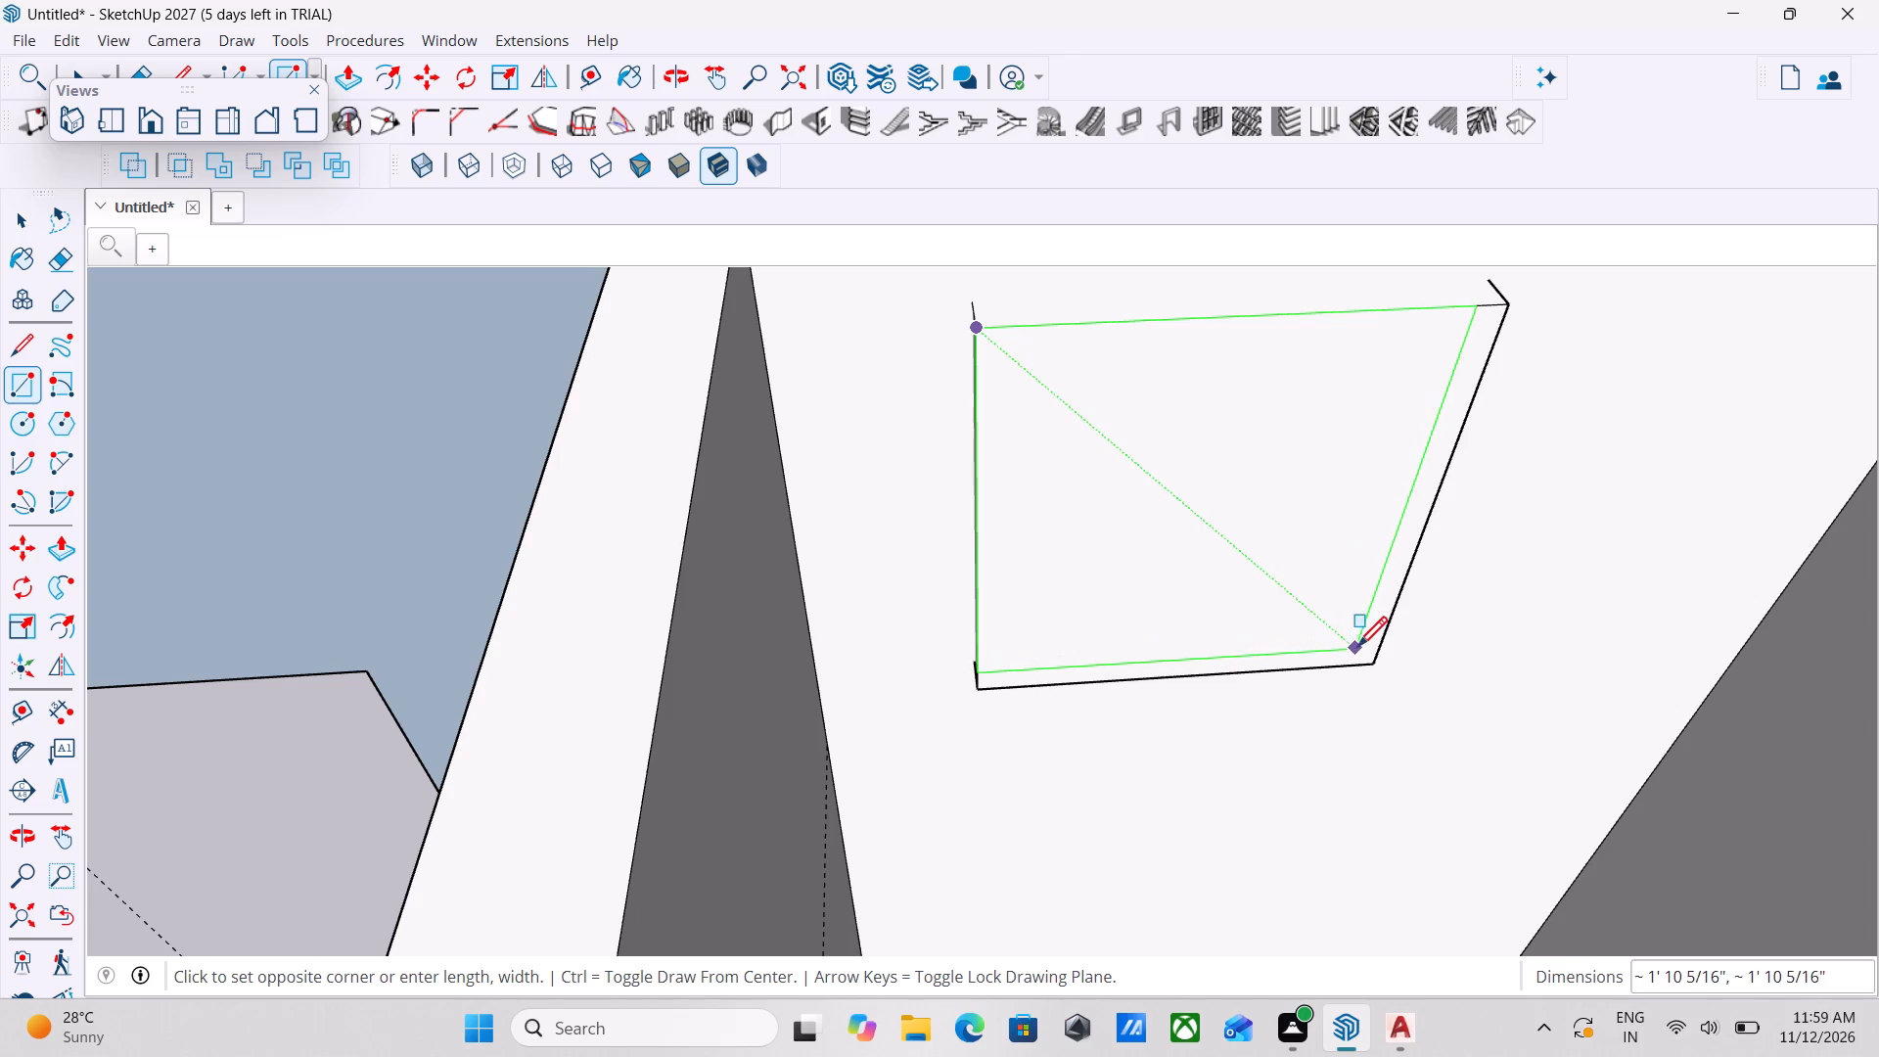
click(1374, 662)
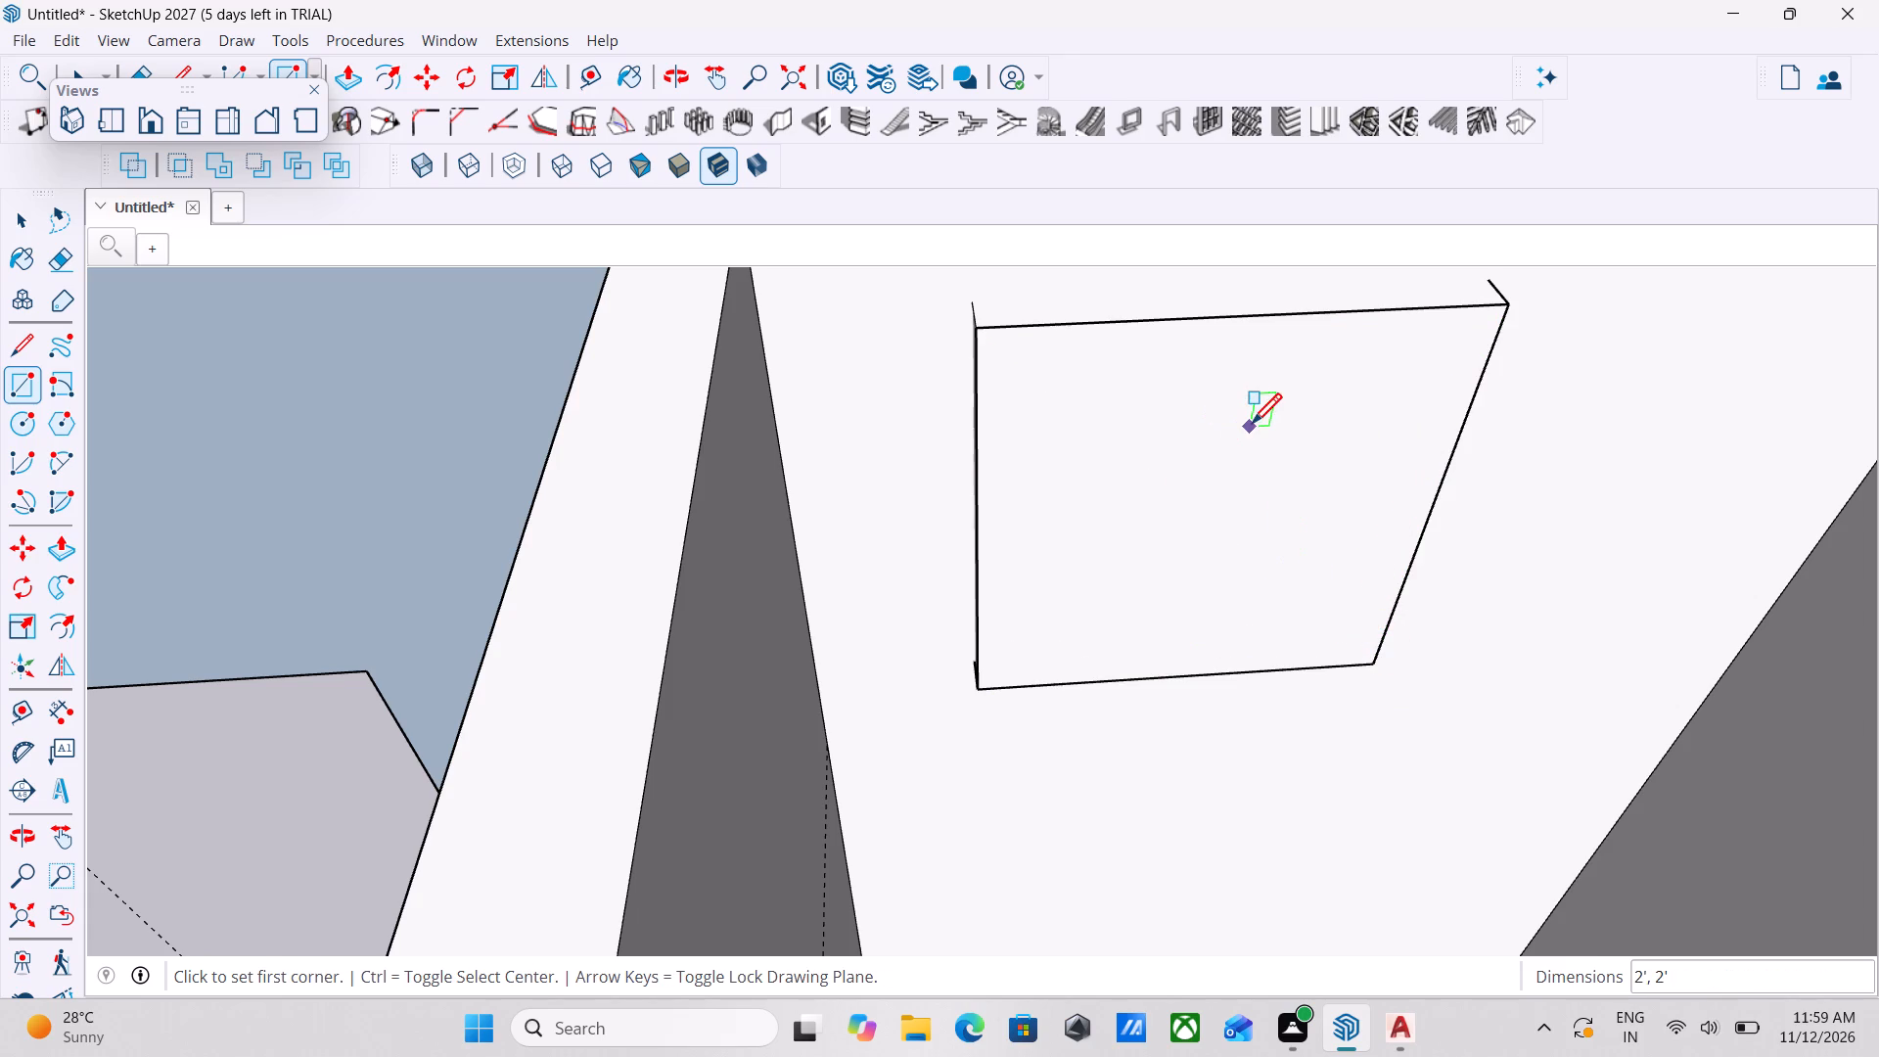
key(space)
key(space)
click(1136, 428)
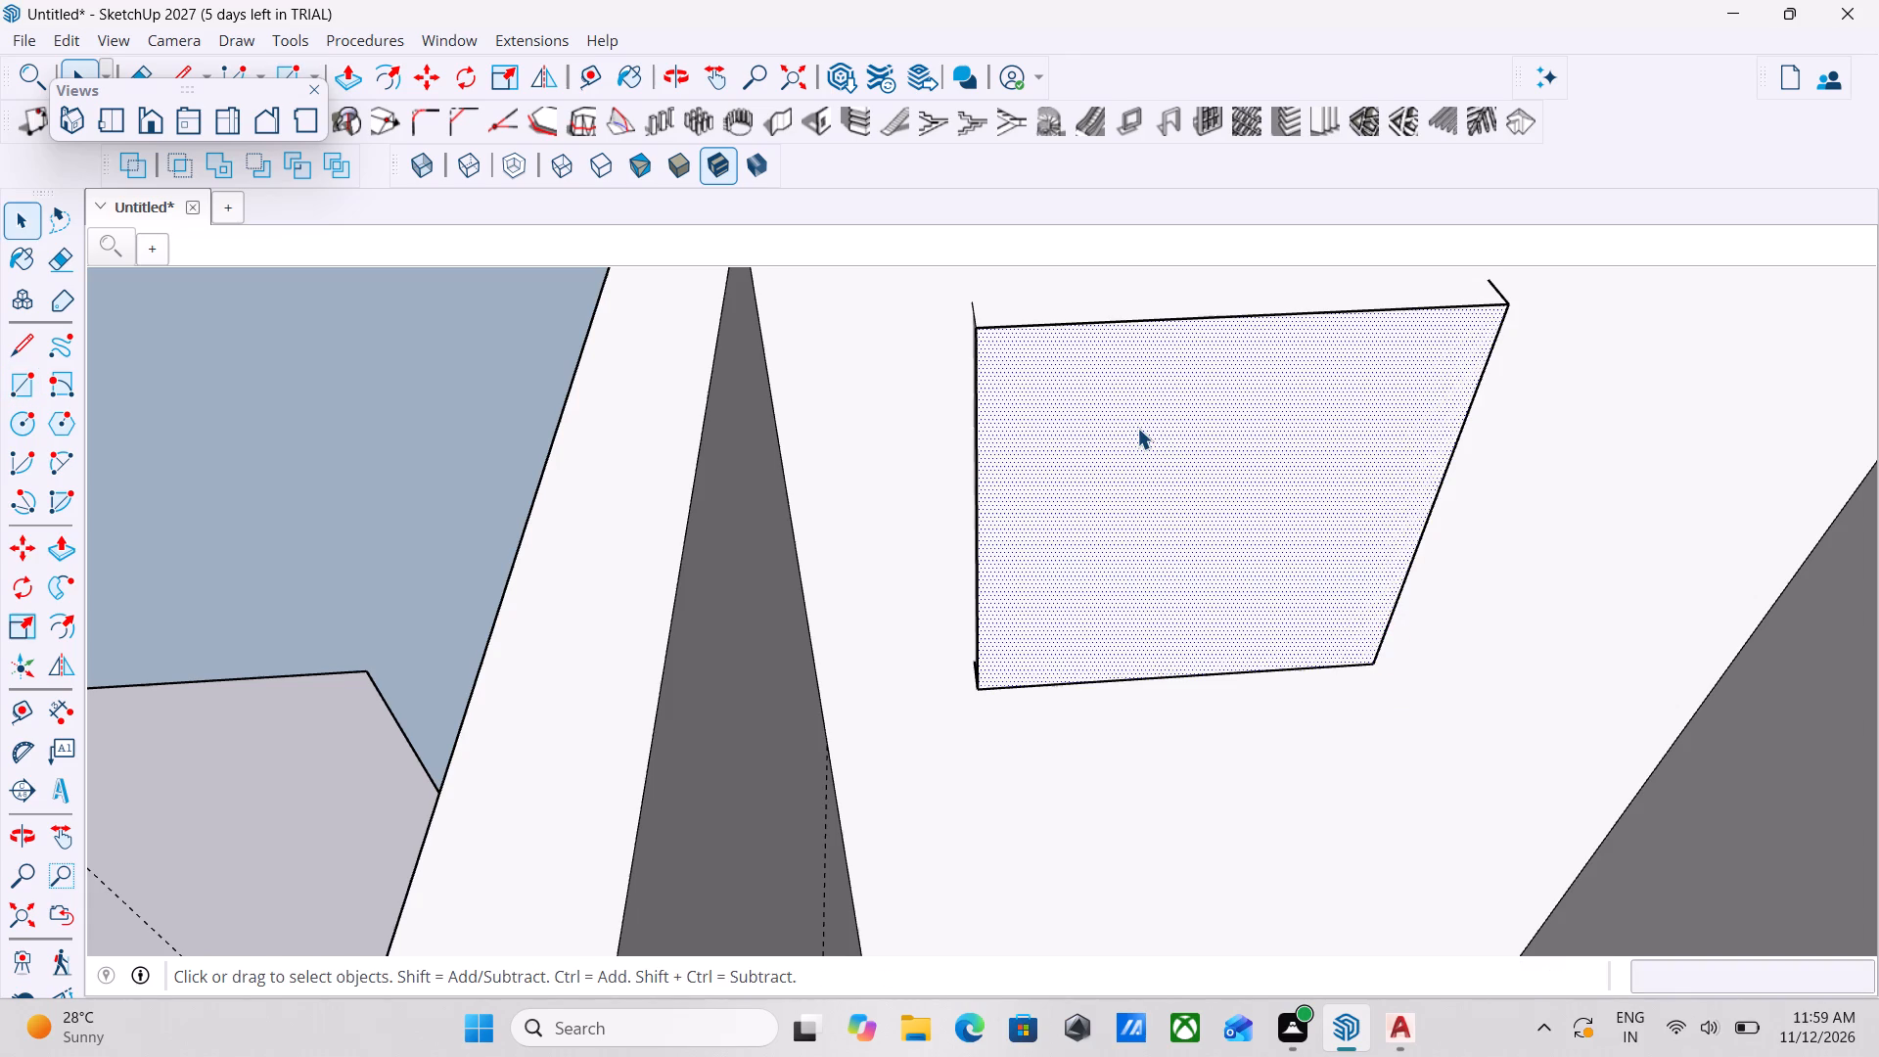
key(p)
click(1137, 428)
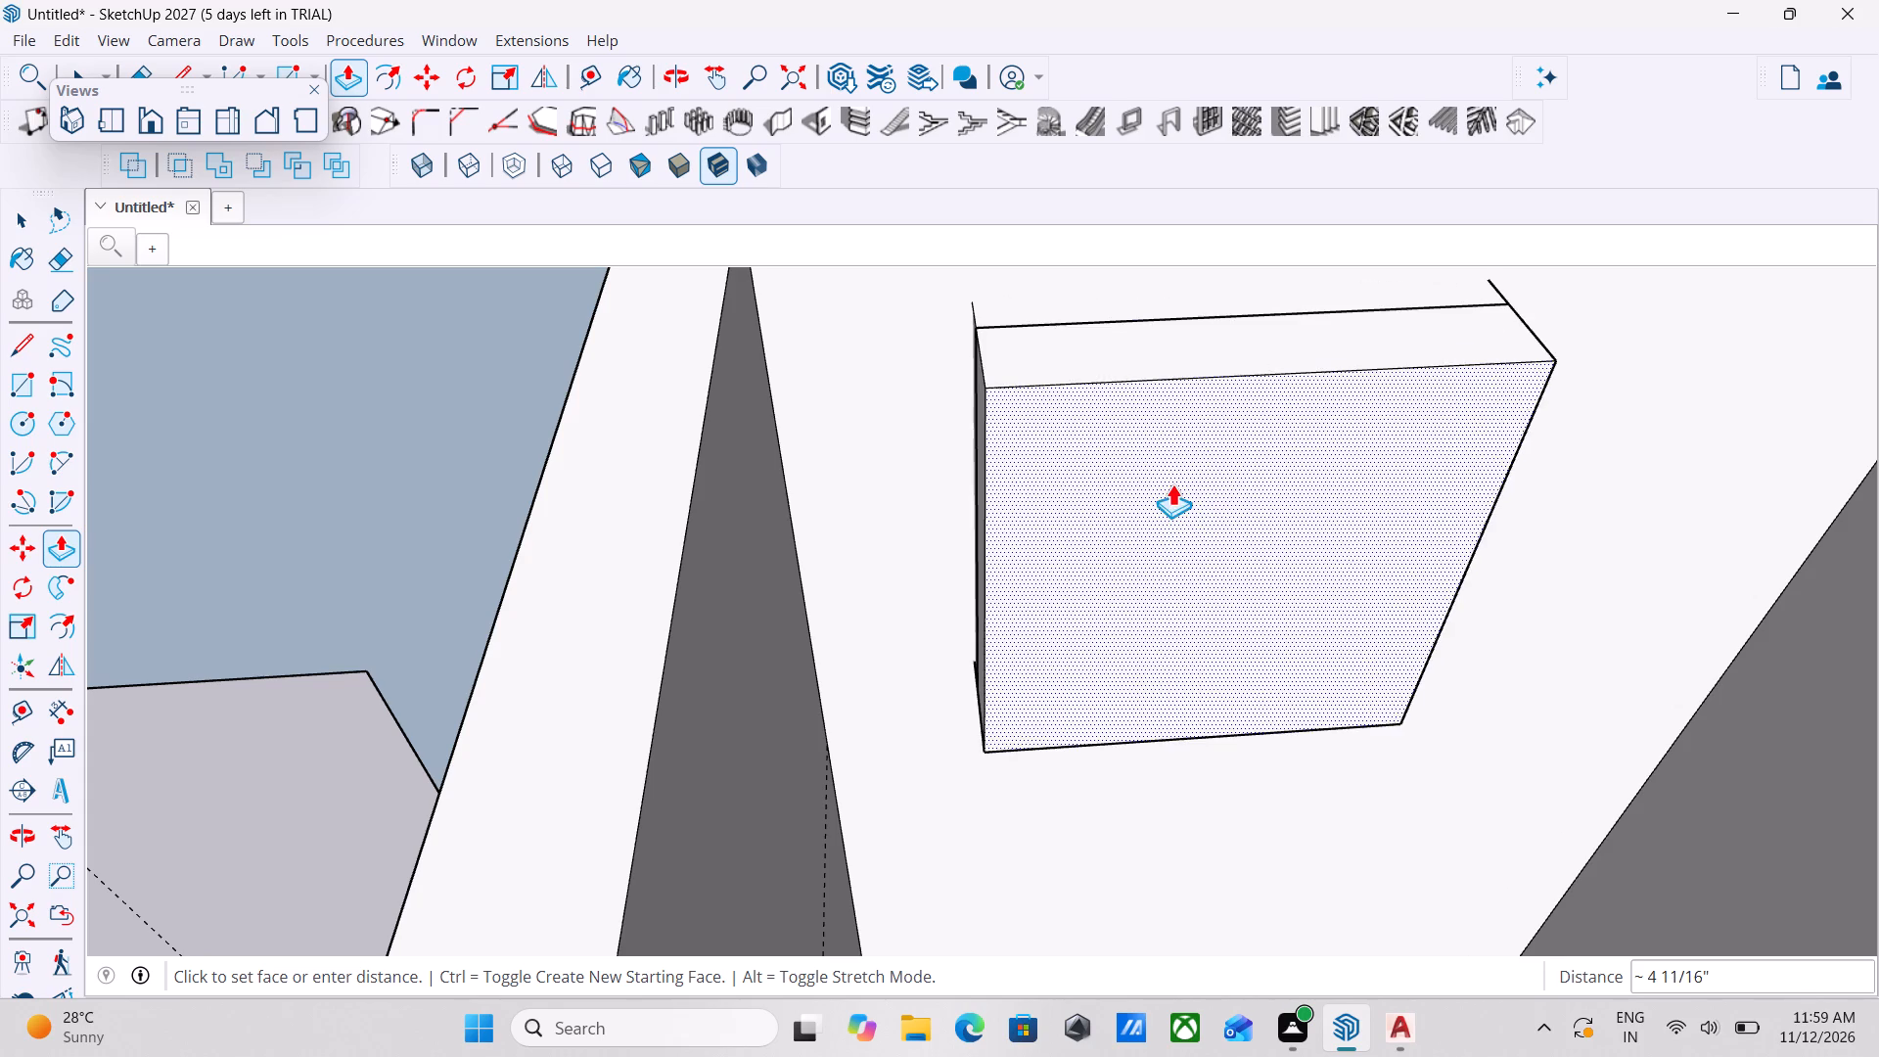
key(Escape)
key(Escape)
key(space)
Examine how the opening panel meets the bathroom's inner wall face from several angles.
middle_drag(1229, 531, 1169, 362)
scroll(1167, 363, down, 4)
key(space)
key(space)
scroll(1178, 422, down, 4)
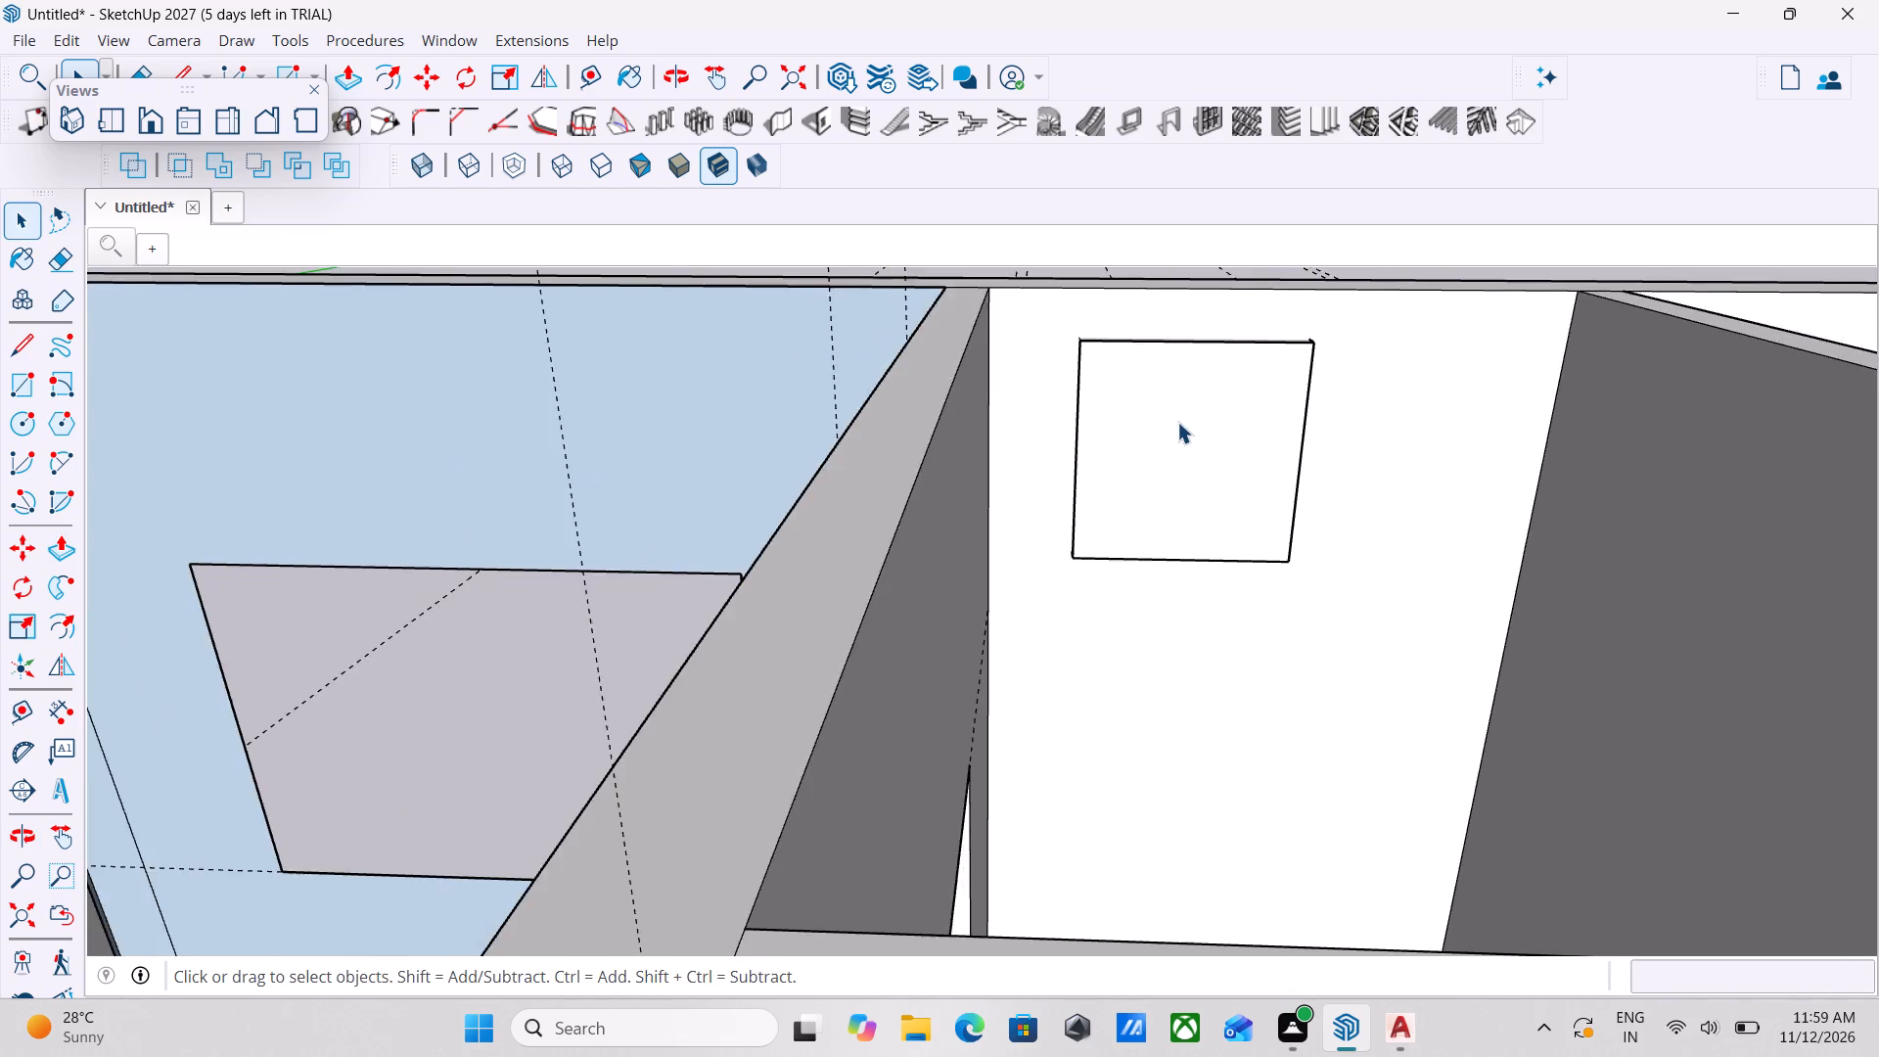
middle_drag(1177, 422, 1290, 648)
scroll(1193, 422, up, 3)
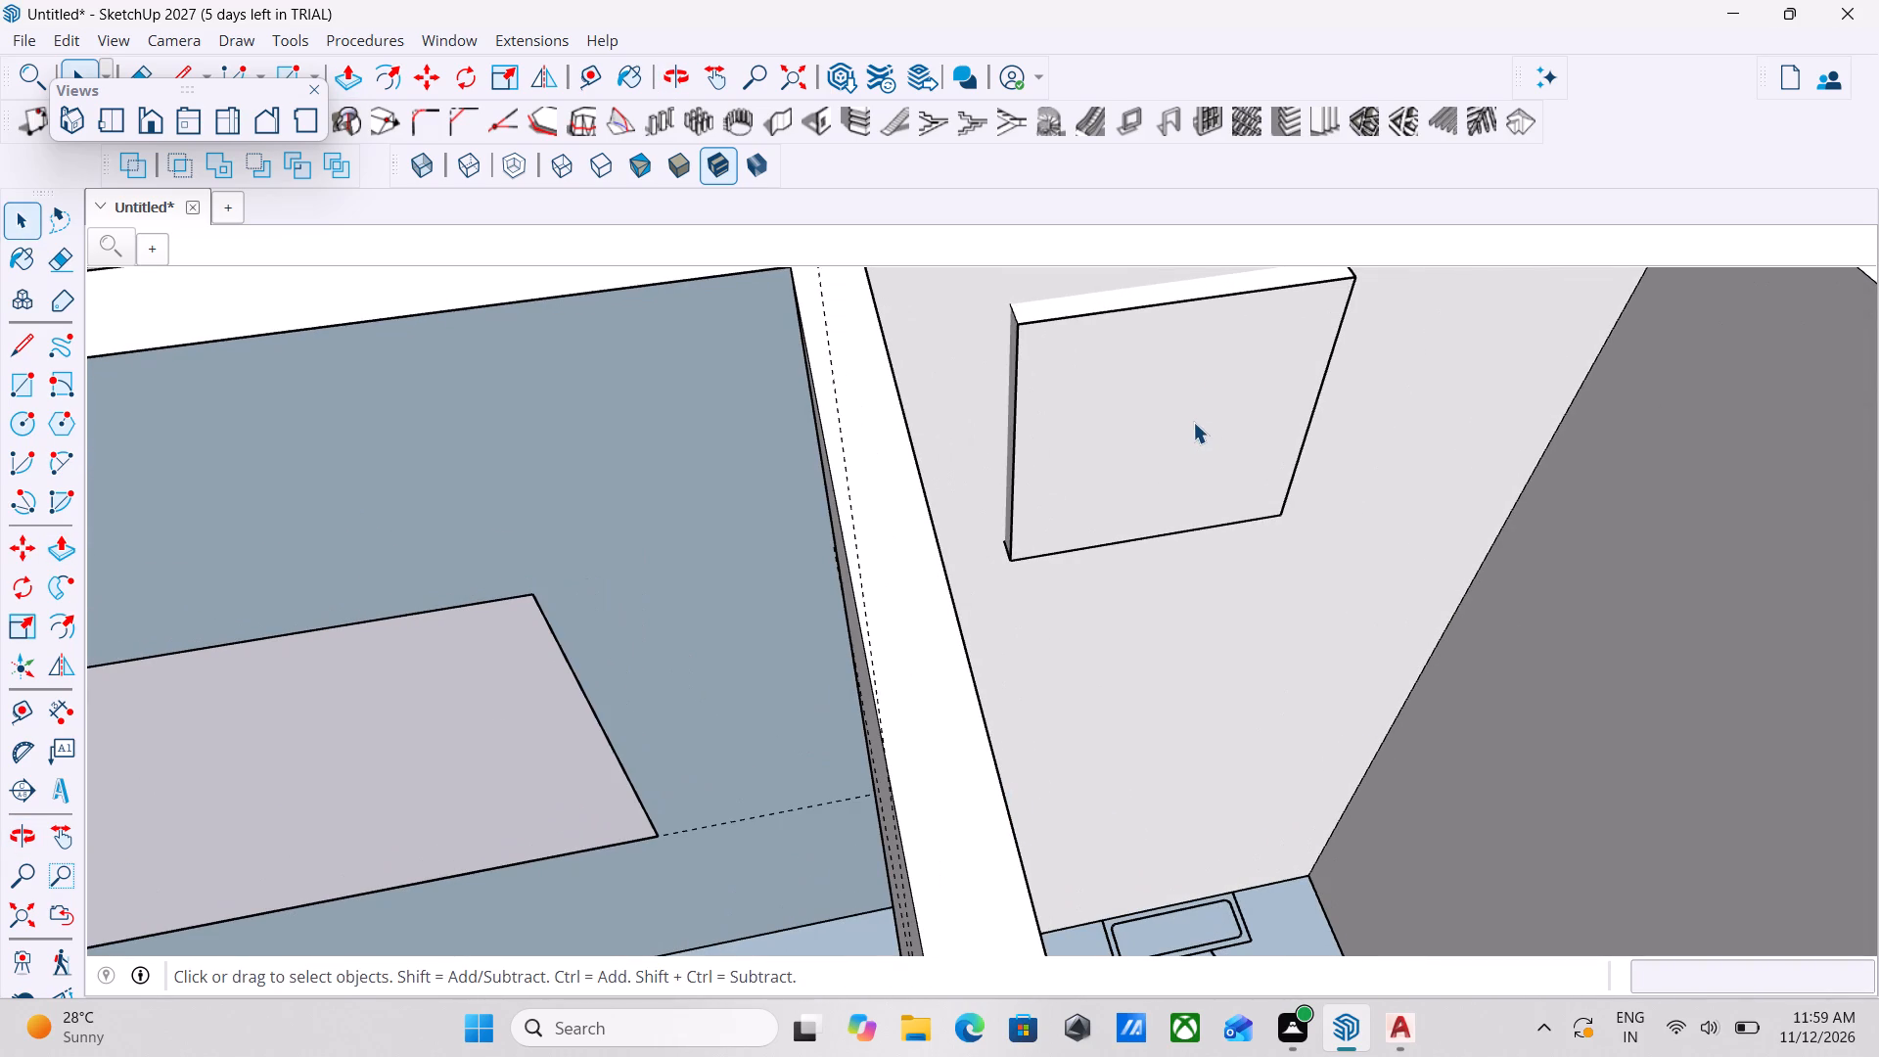
key(Escape)
key(space)
scroll(1221, 367, up, 3)
middle_drag(1203, 368, 1073, 386)
scroll(1073, 386, down, 3)
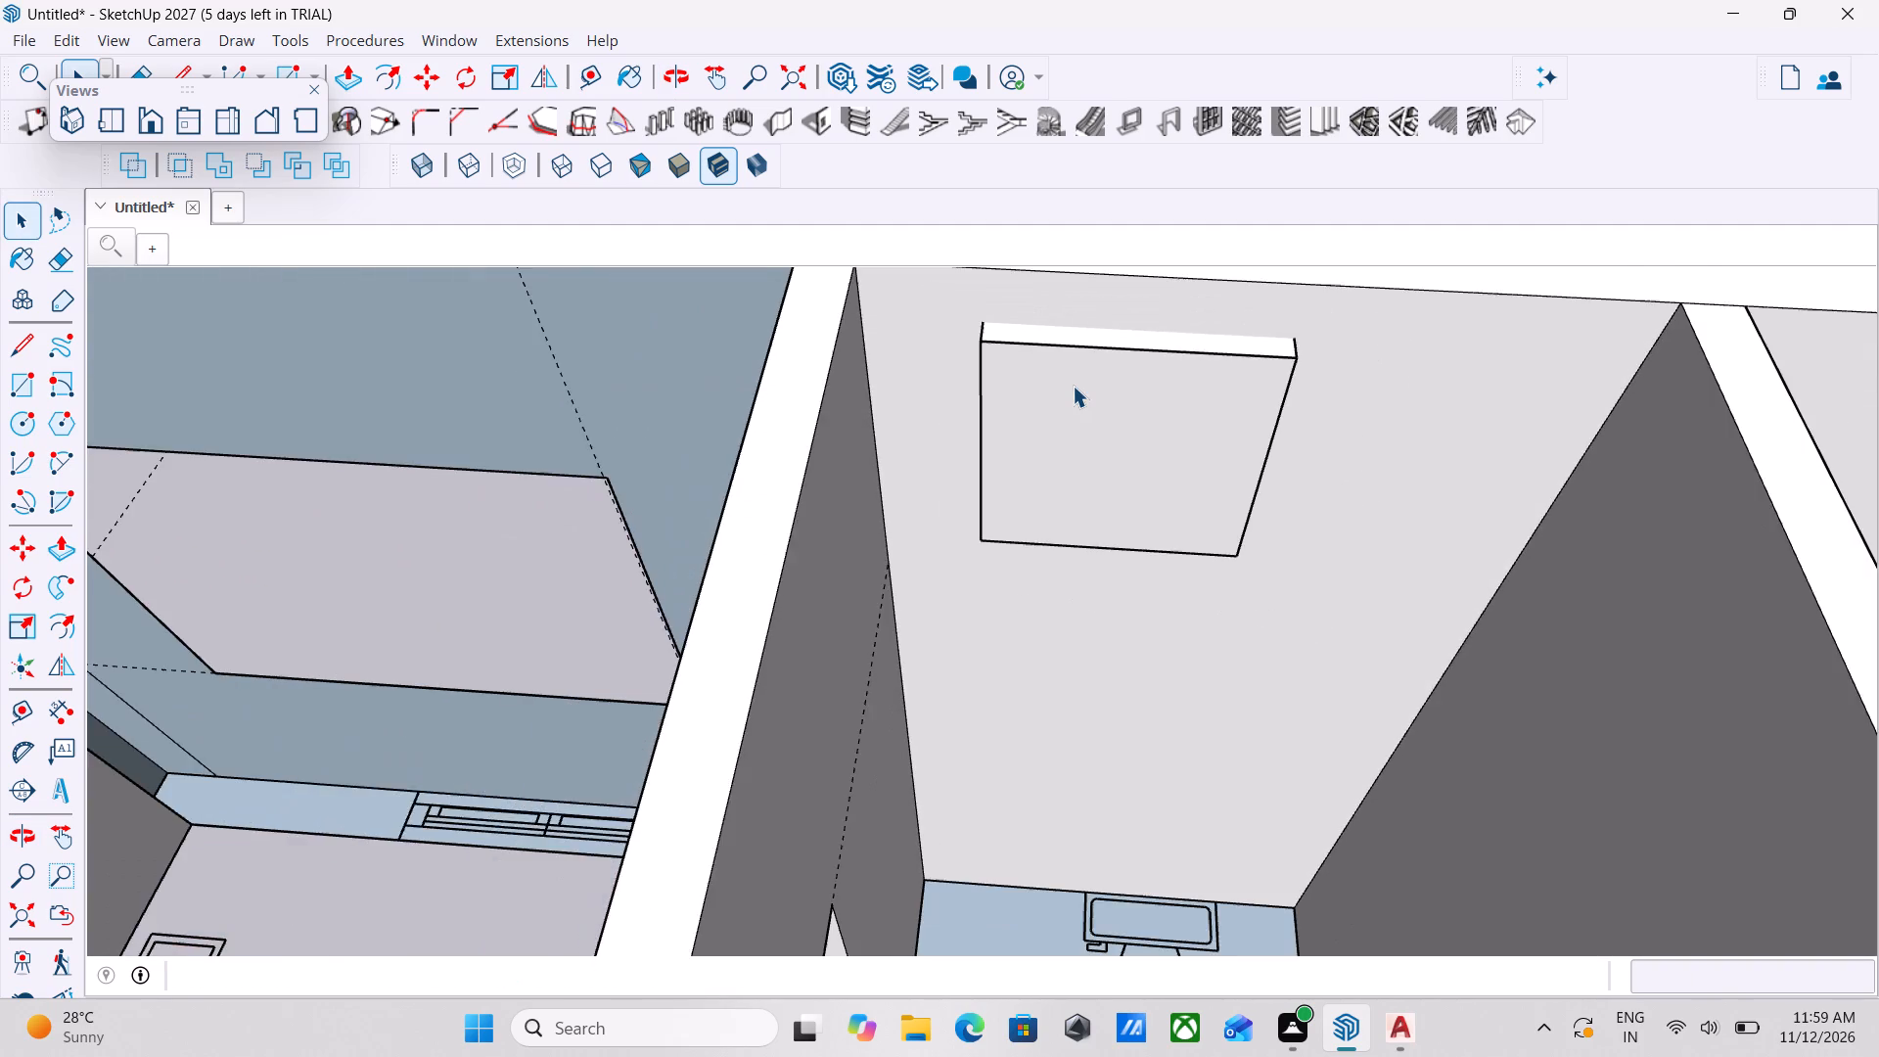
scroll(1073, 386, down, 4)
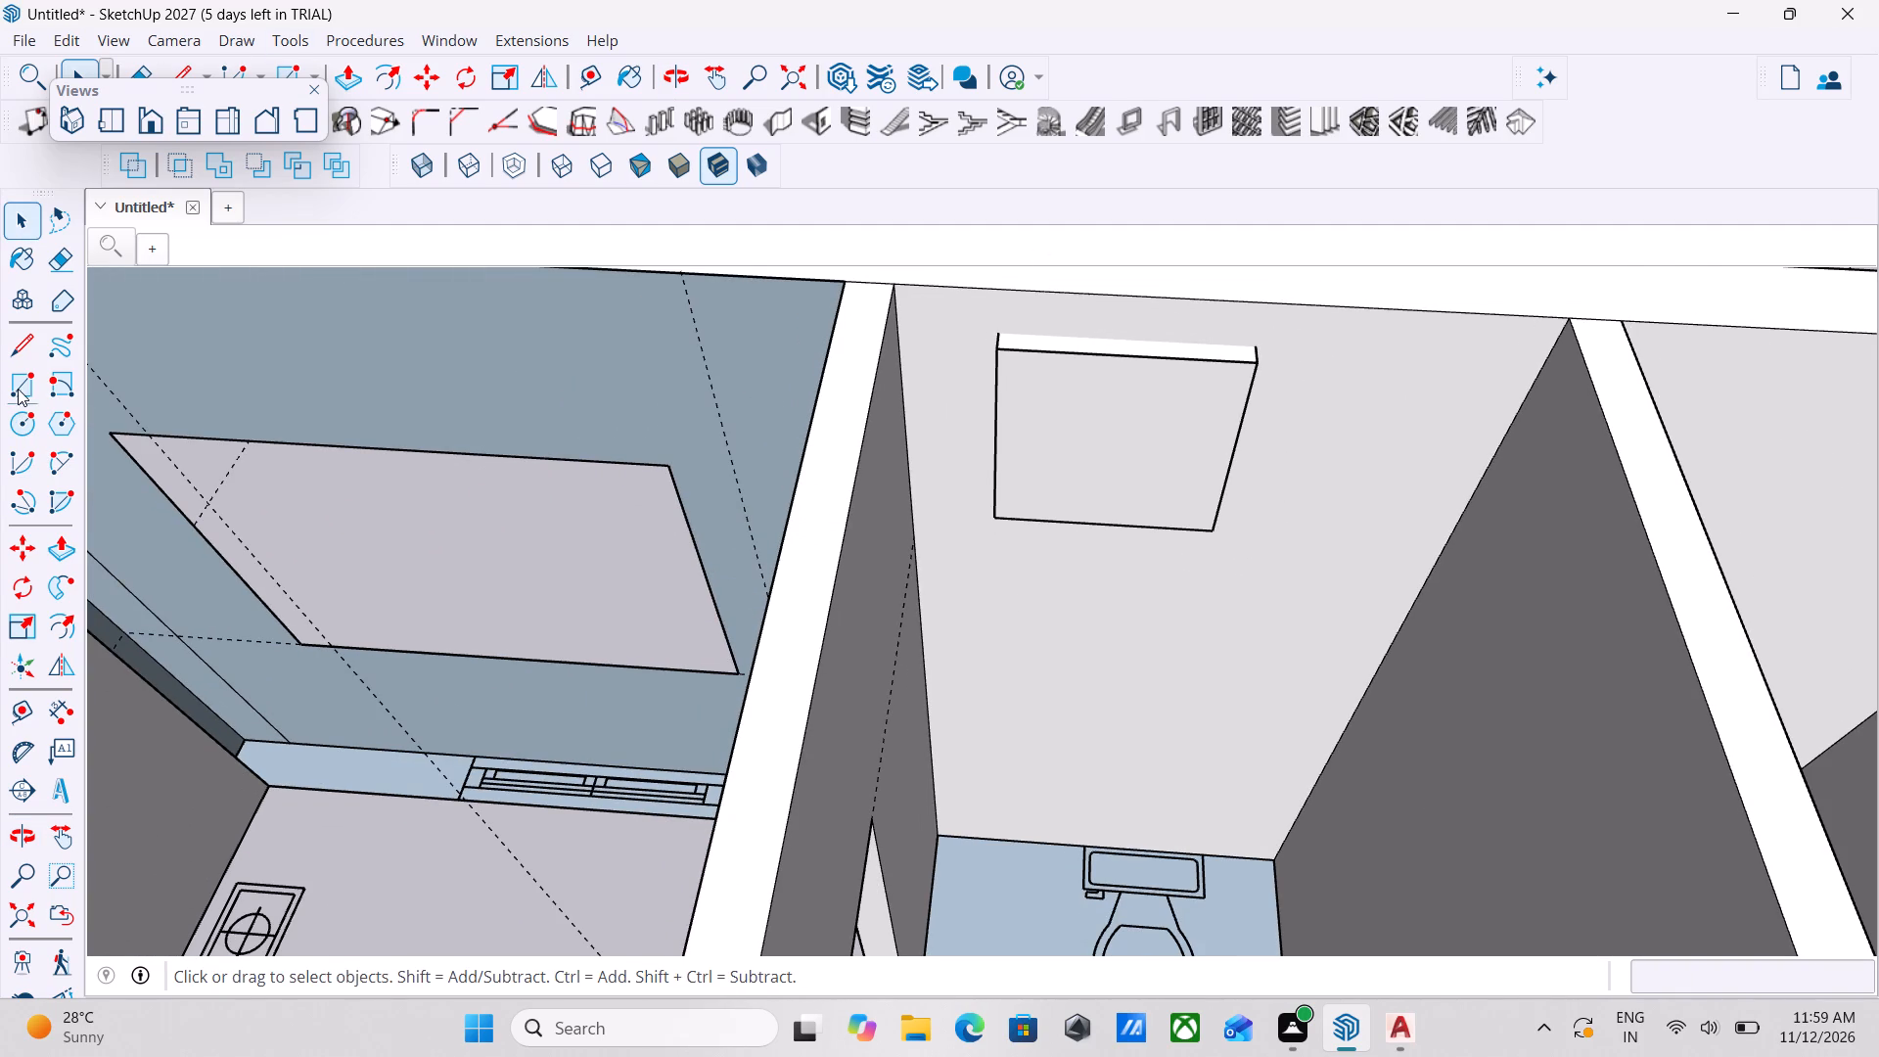
Draw a rectangle about 2' 1/16" by 2' 1/8" on the bathroom's inner wall around the protruding panel.
click(18, 388)
scroll(1076, 368, up, 3)
scroll(993, 343, up, 7)
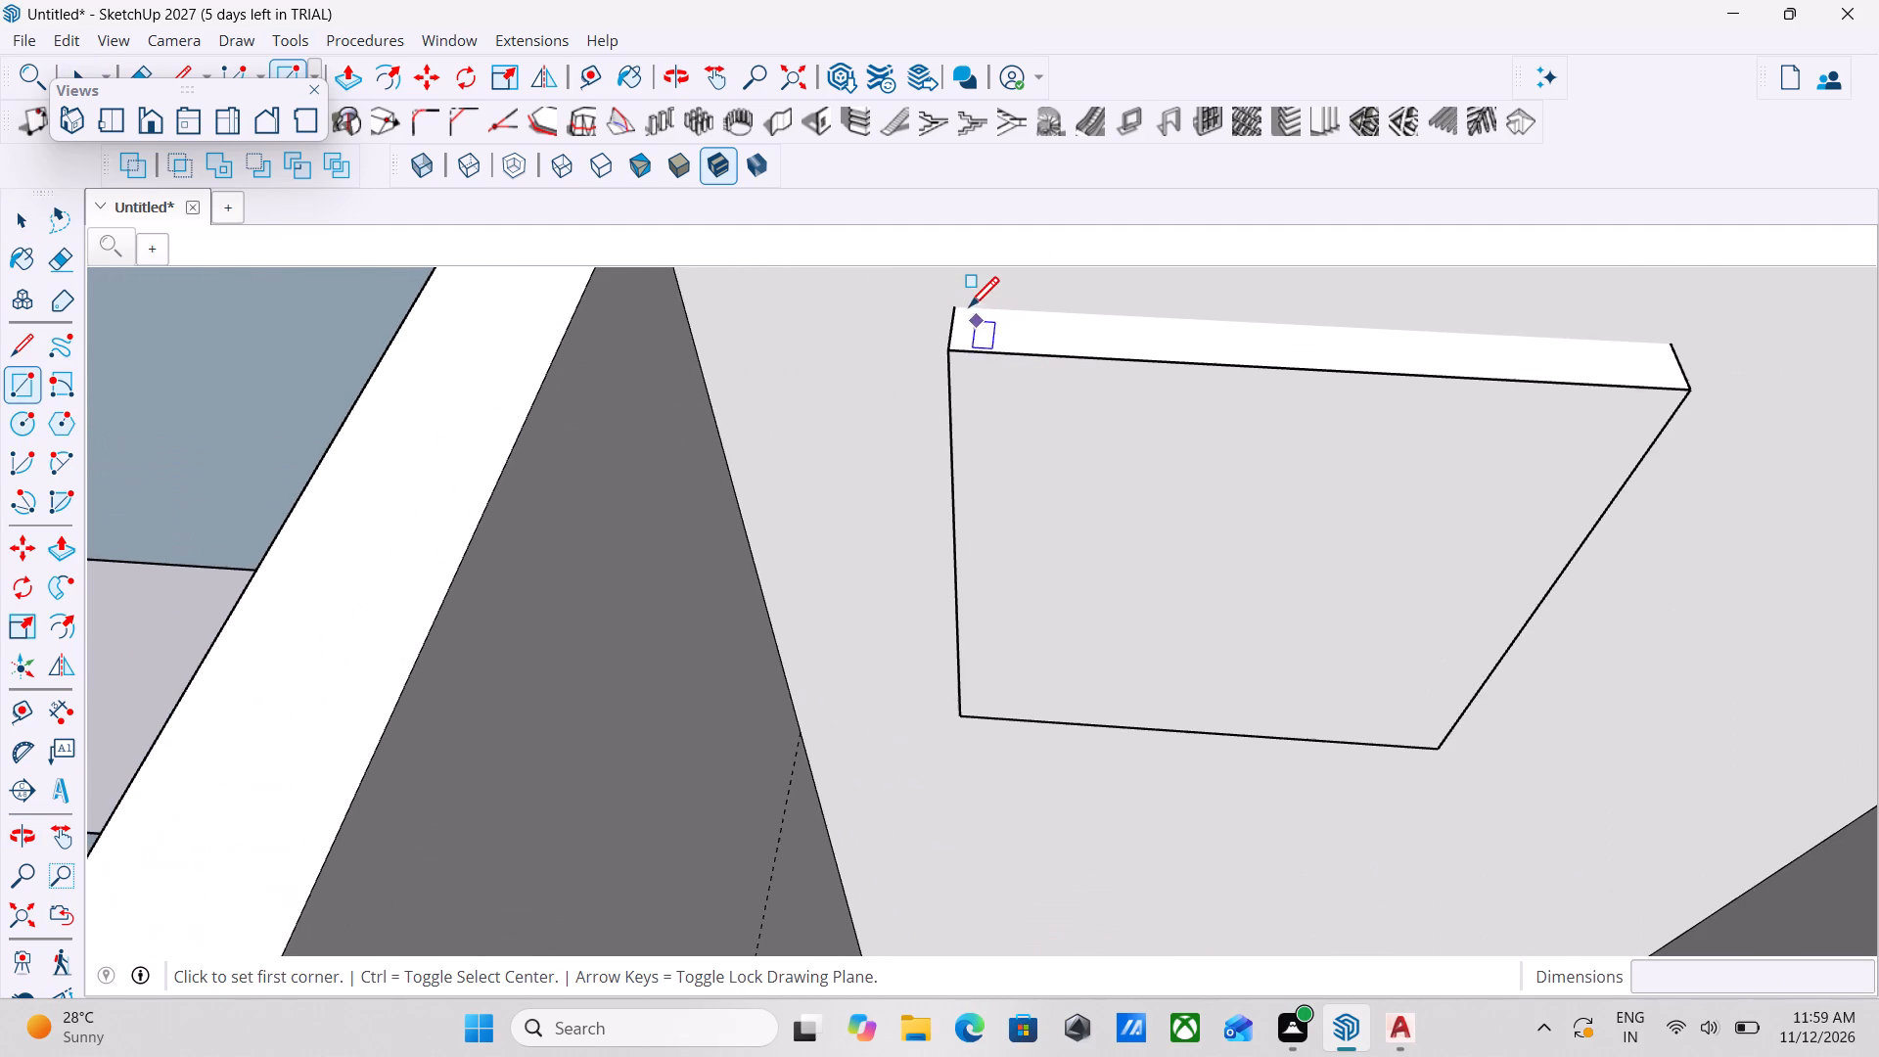
scroll(958, 308, up, 3)
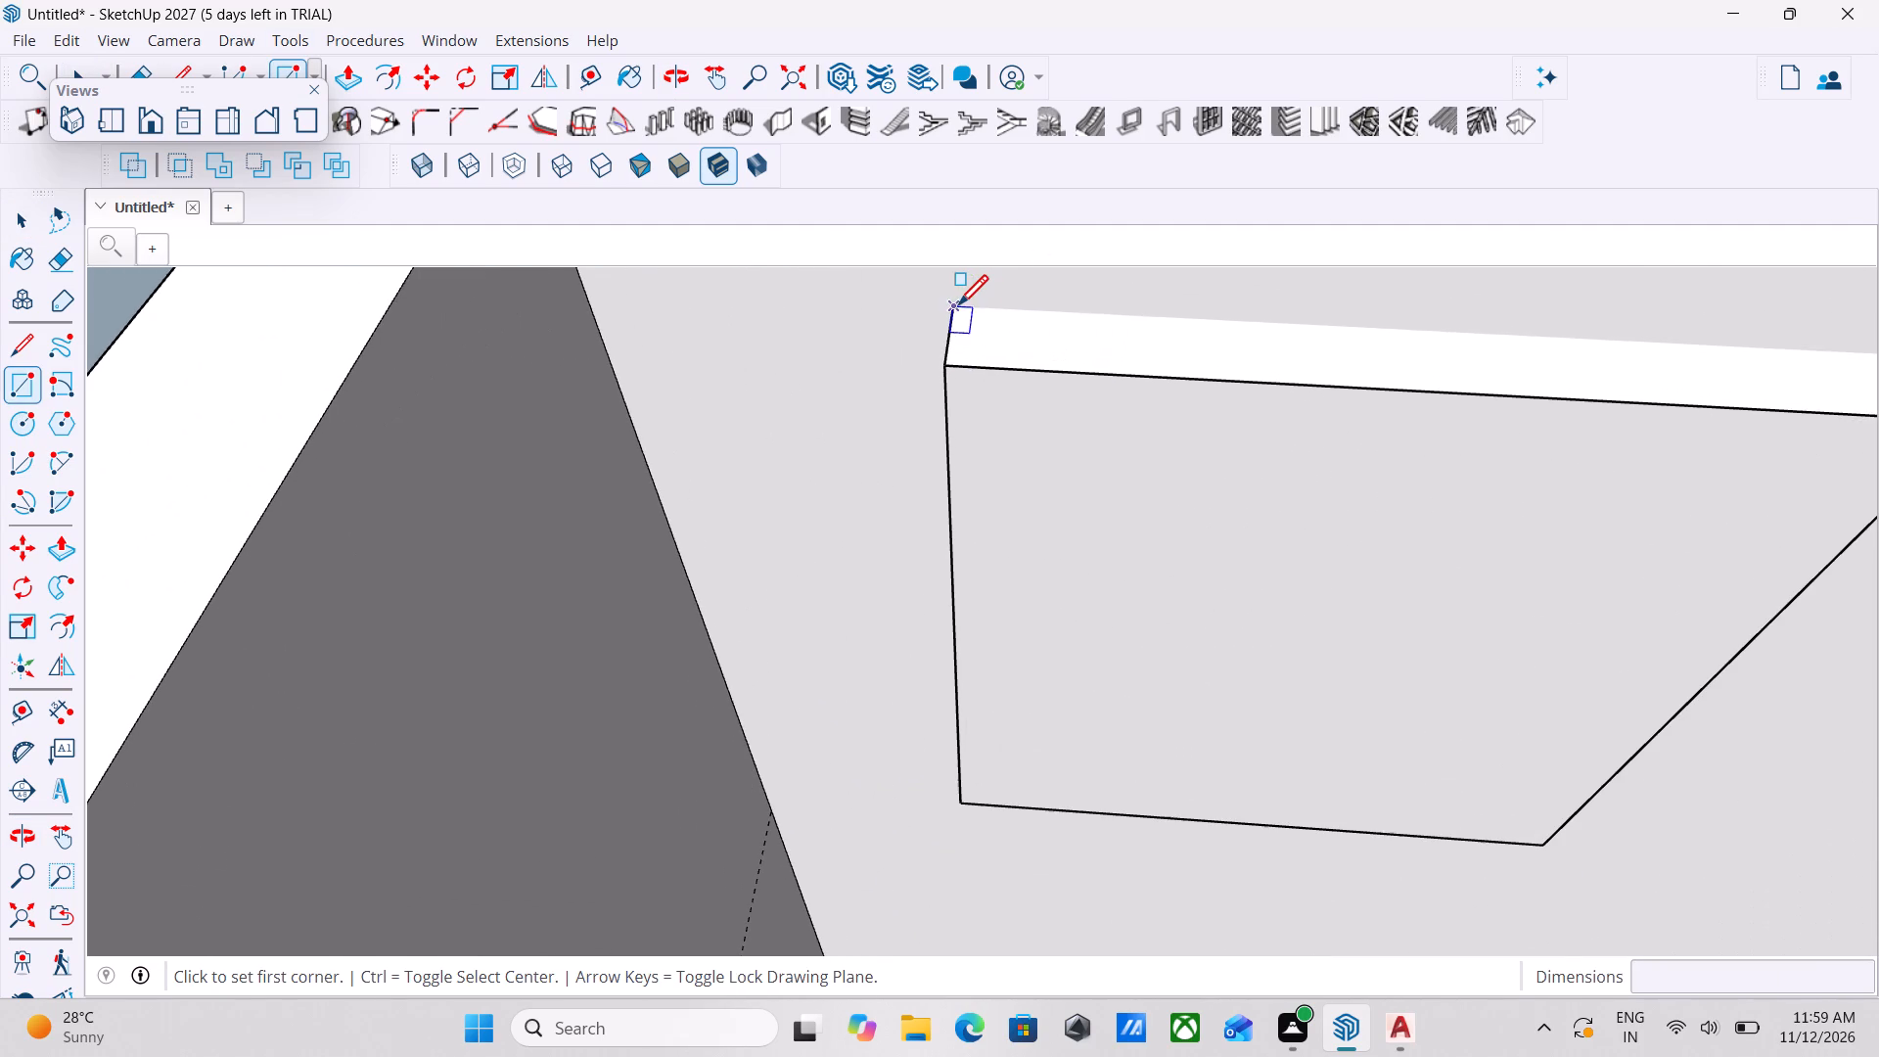
click(954, 302)
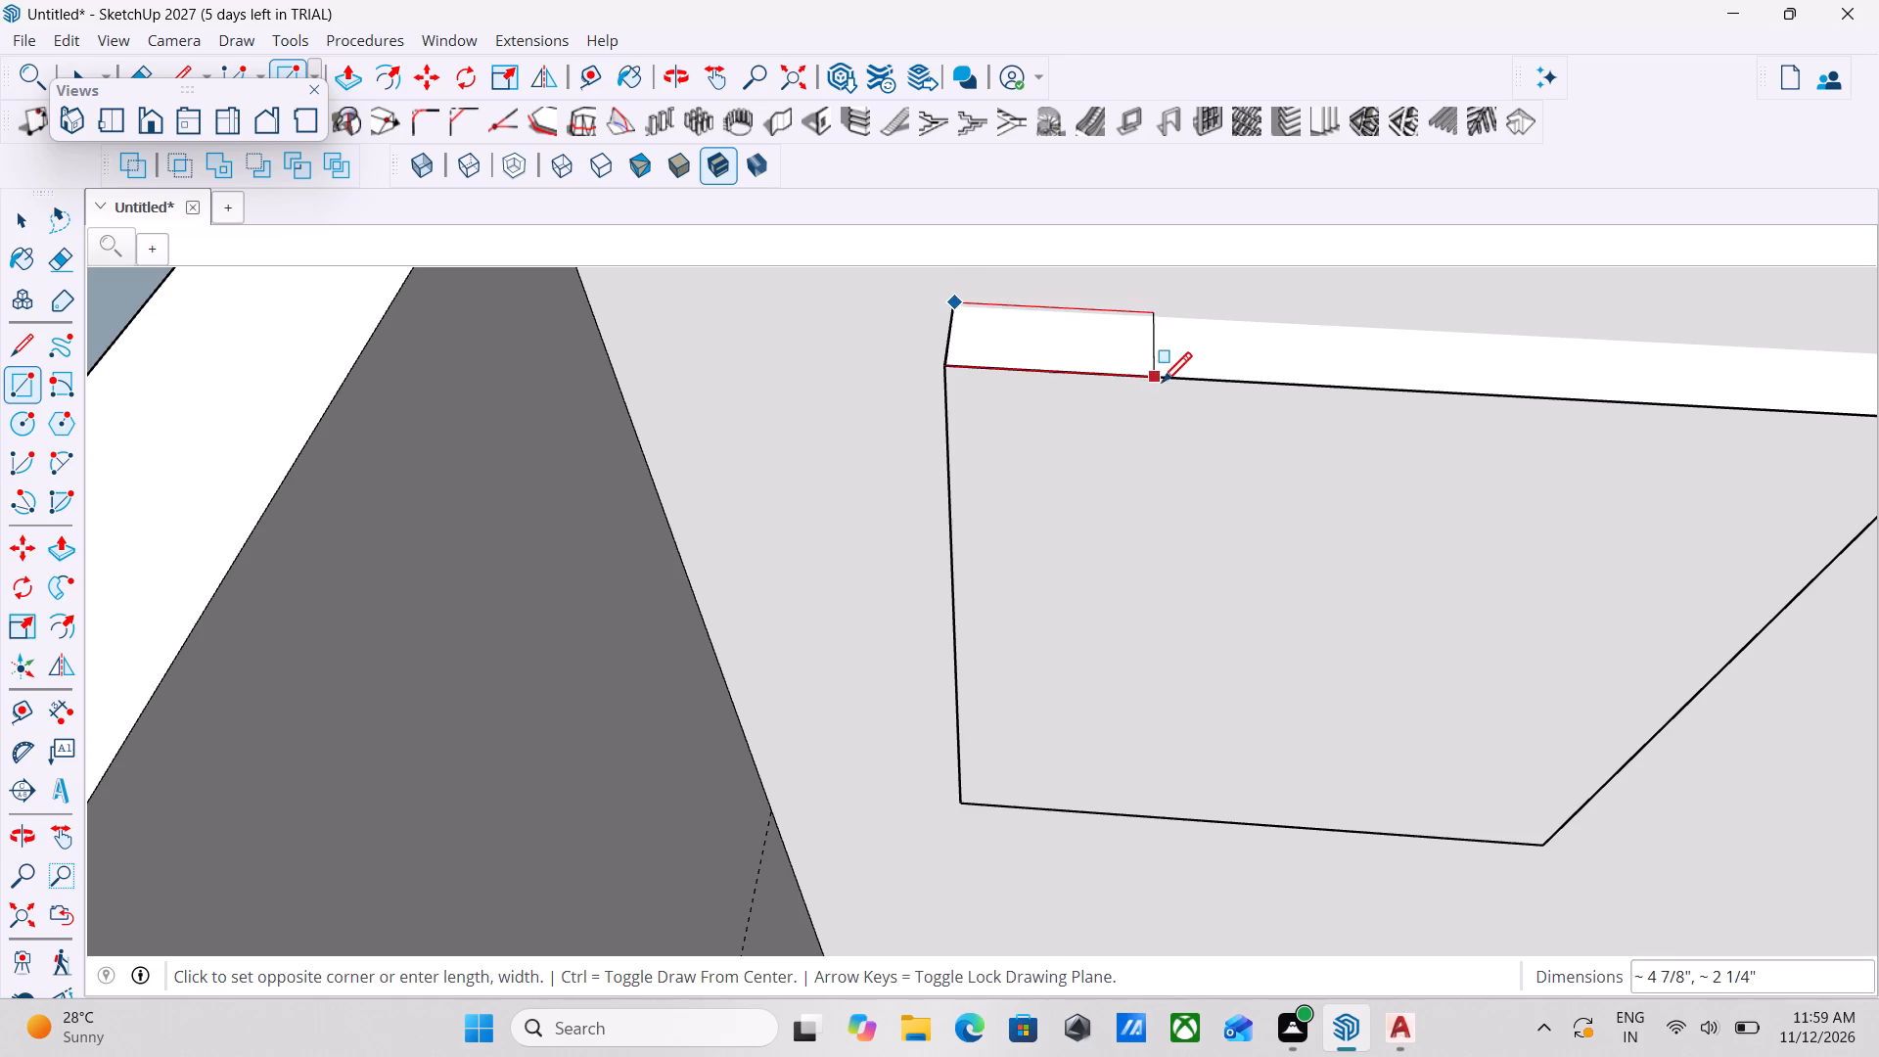
scroll(1519, 489, down, 1)
middle_drag(1519, 489, 1532, 318)
scroll(1630, 530, down, 4)
middle_drag(1635, 541, 1604, 349)
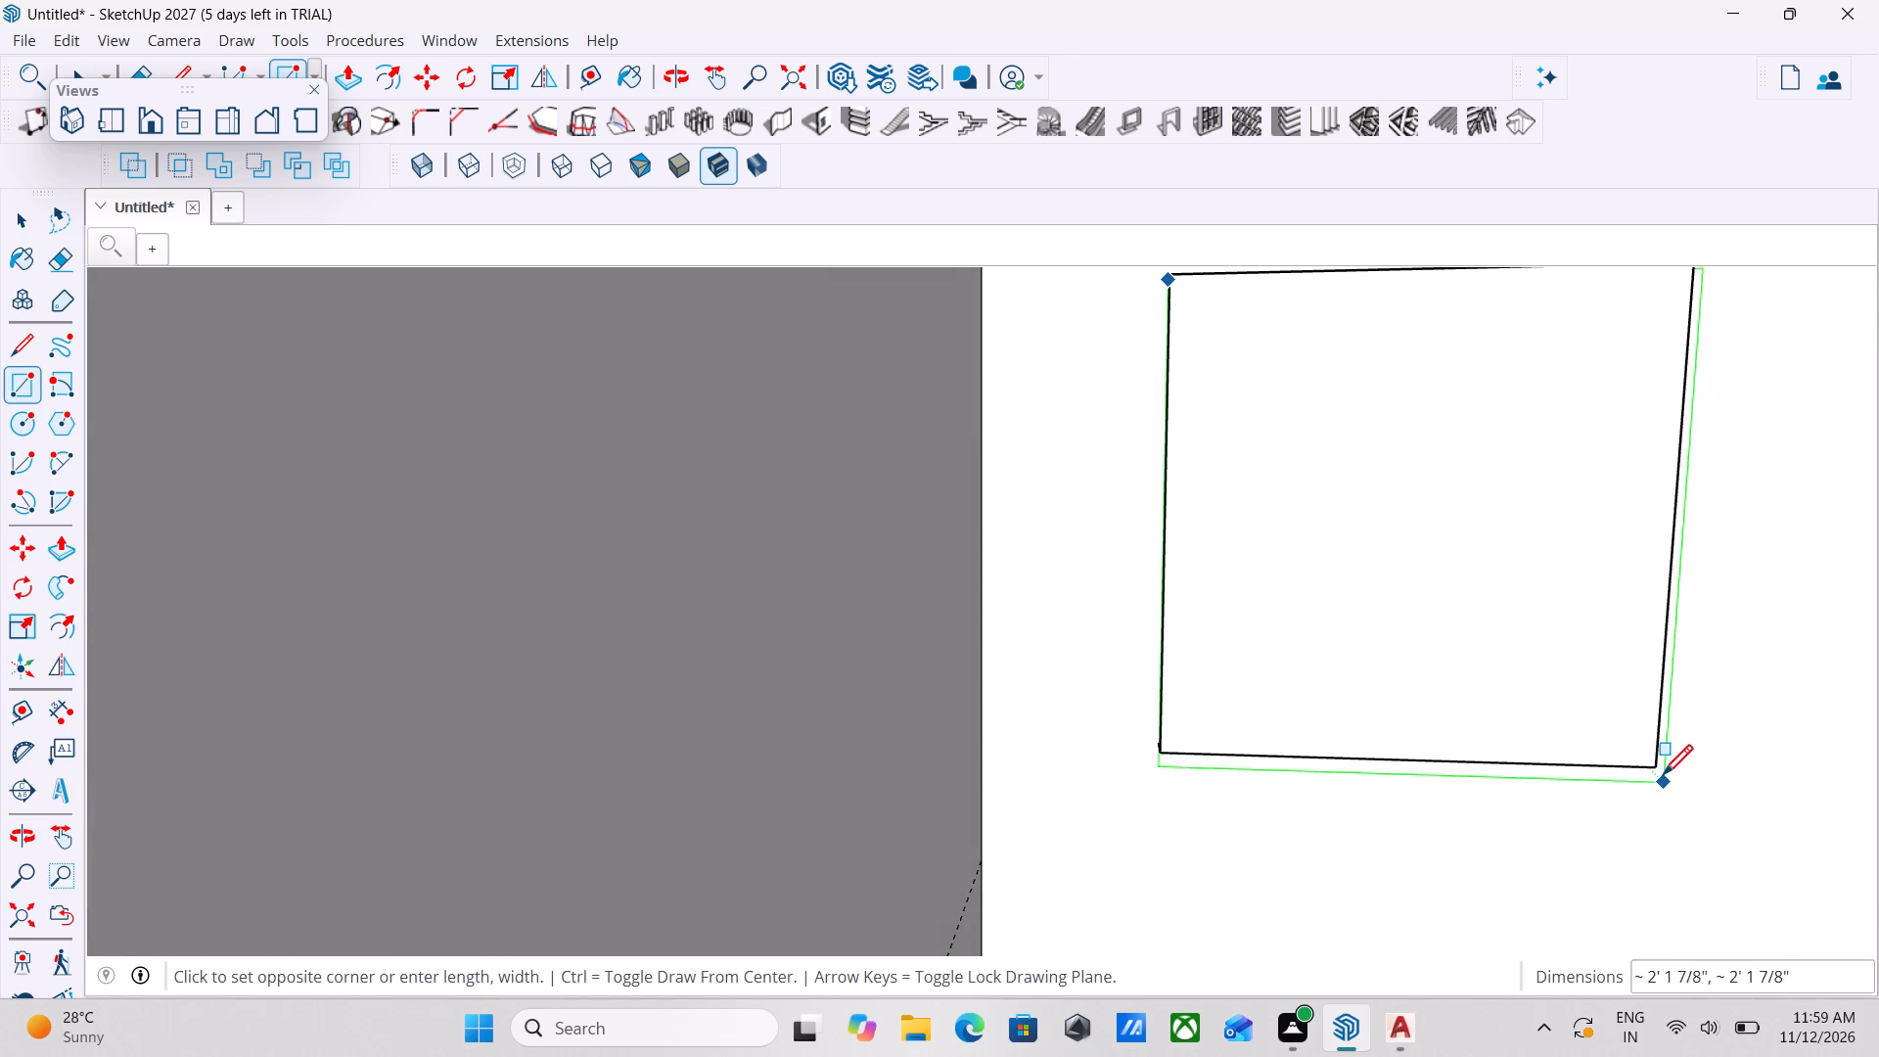
click(1656, 764)
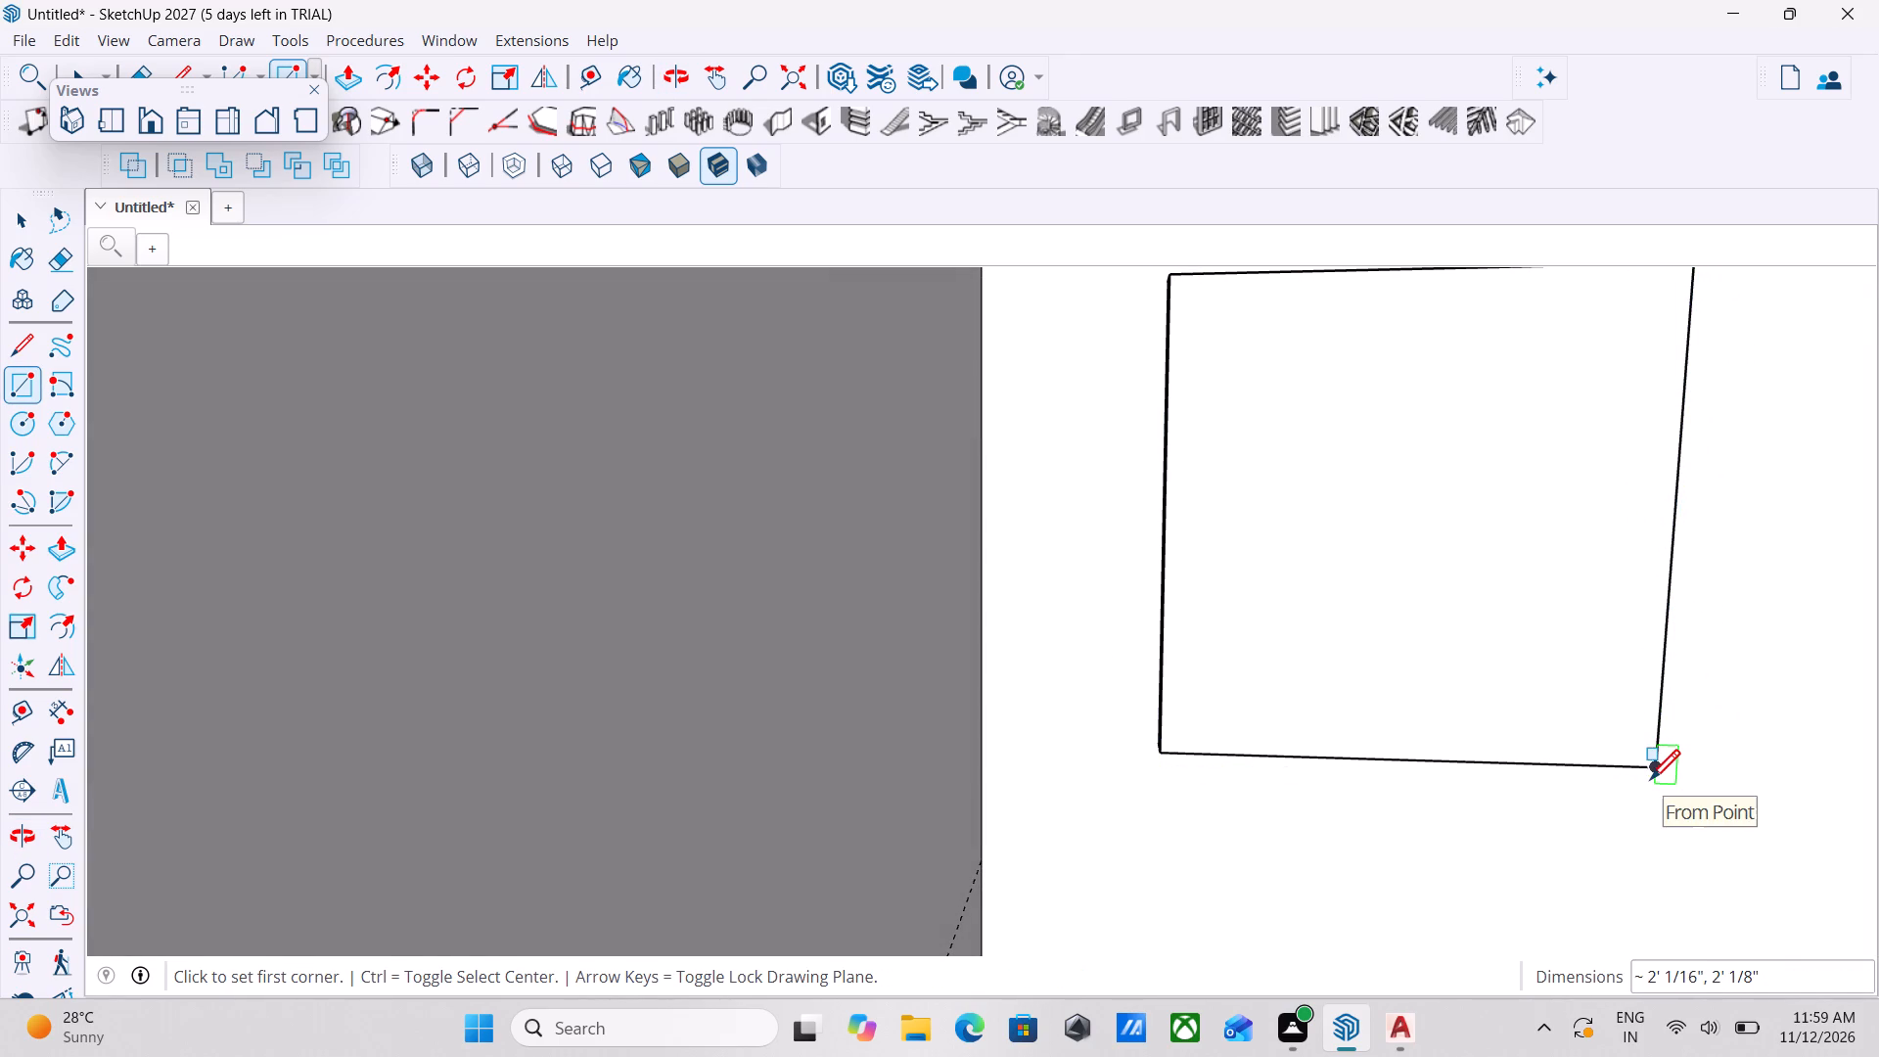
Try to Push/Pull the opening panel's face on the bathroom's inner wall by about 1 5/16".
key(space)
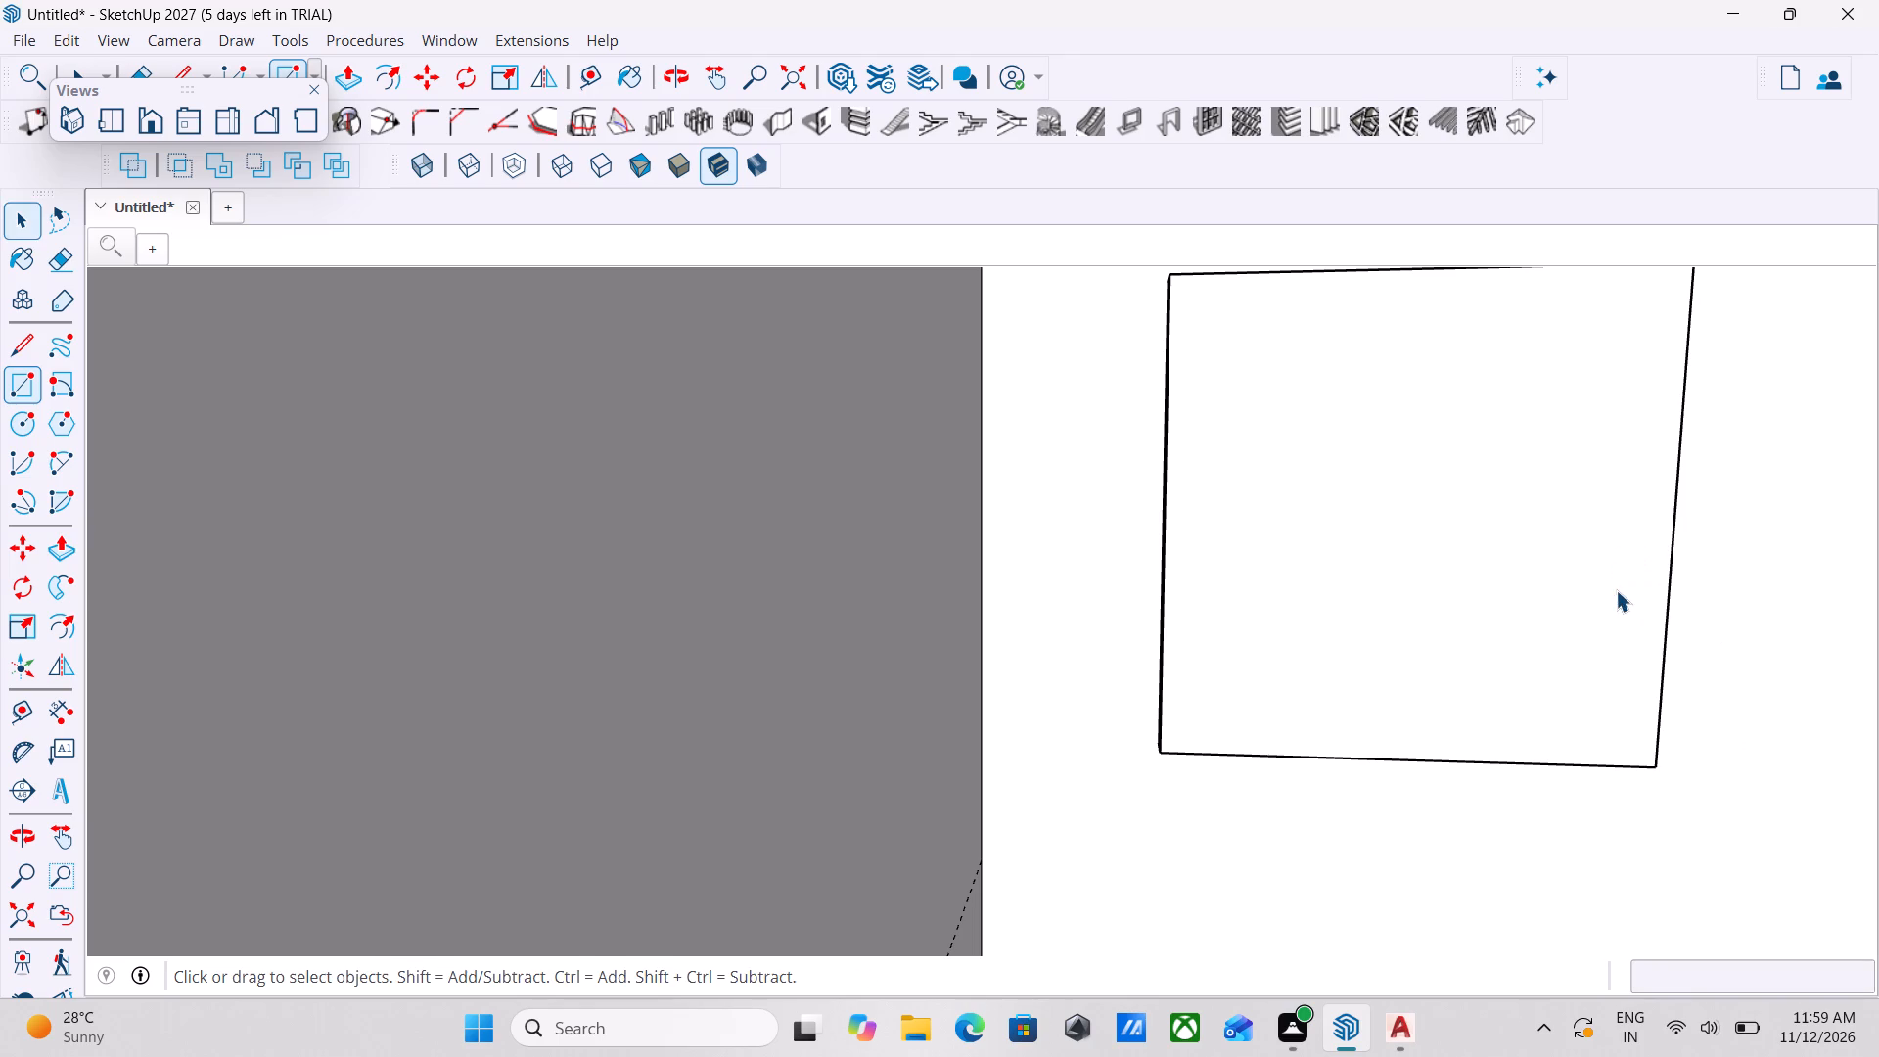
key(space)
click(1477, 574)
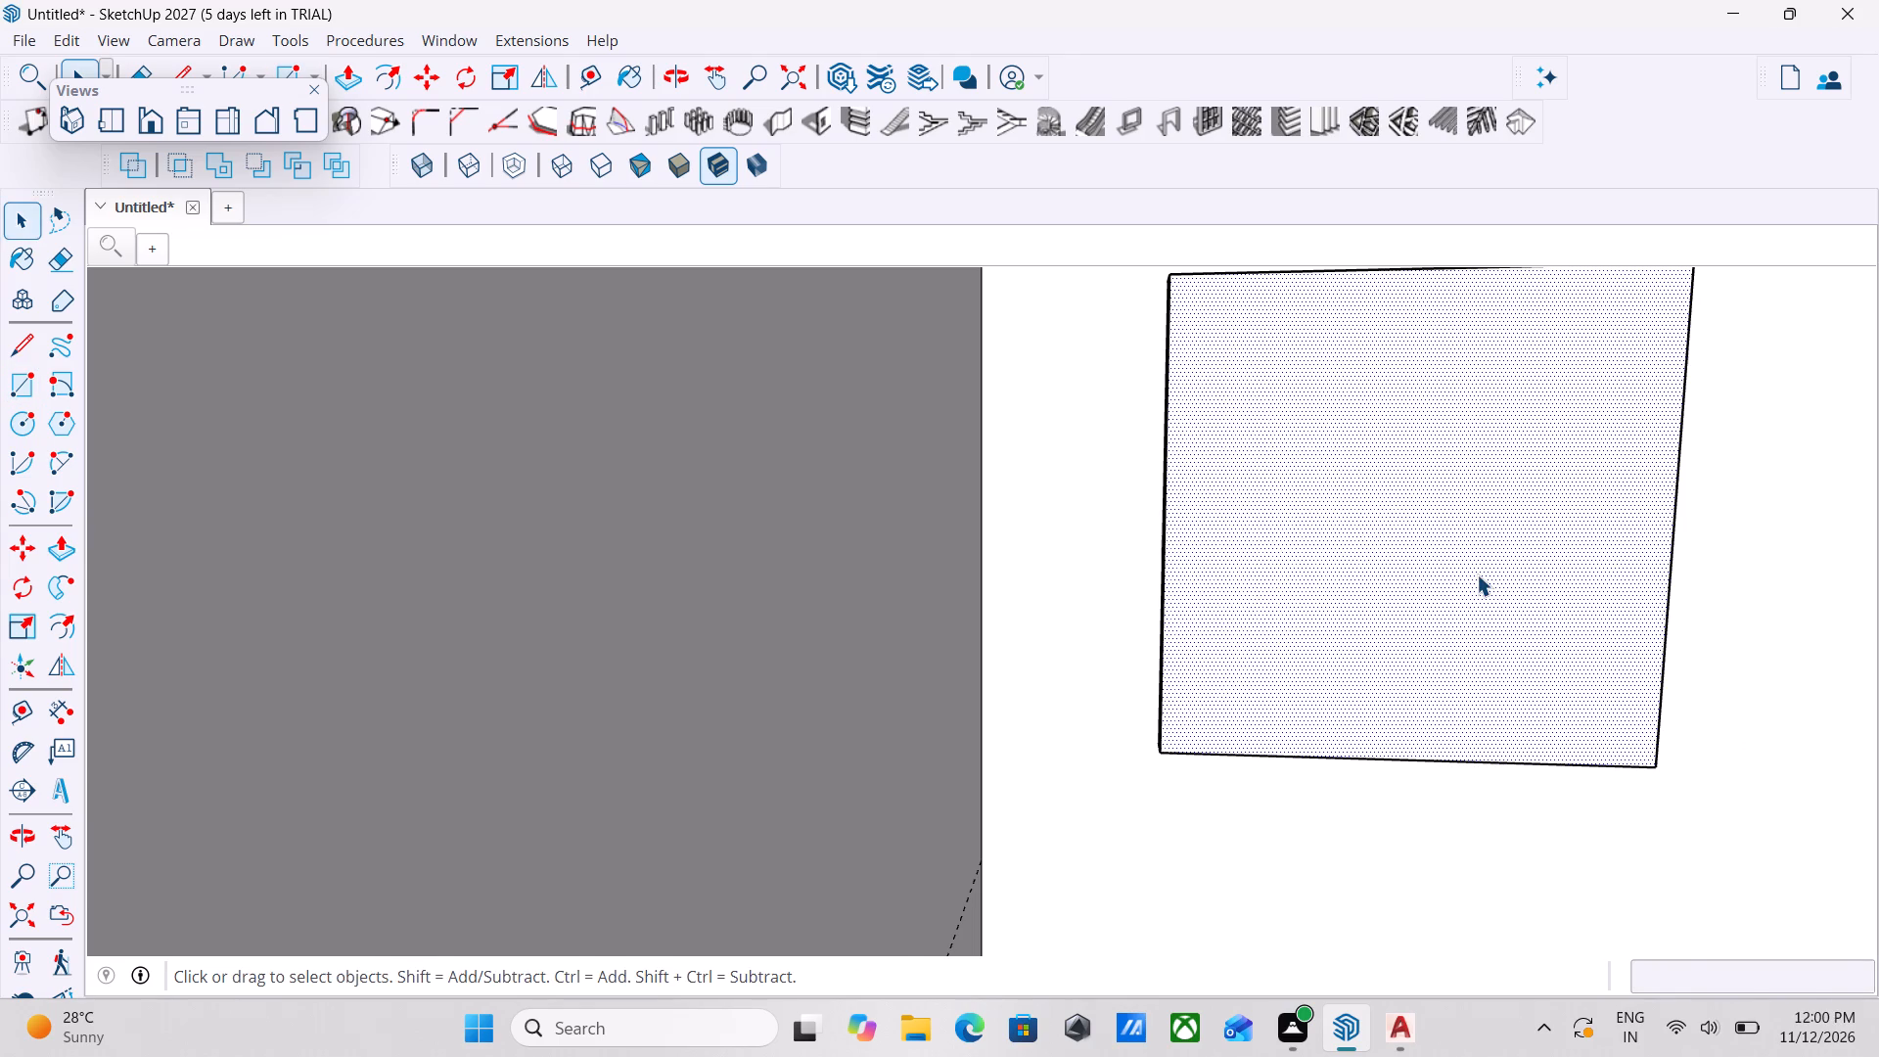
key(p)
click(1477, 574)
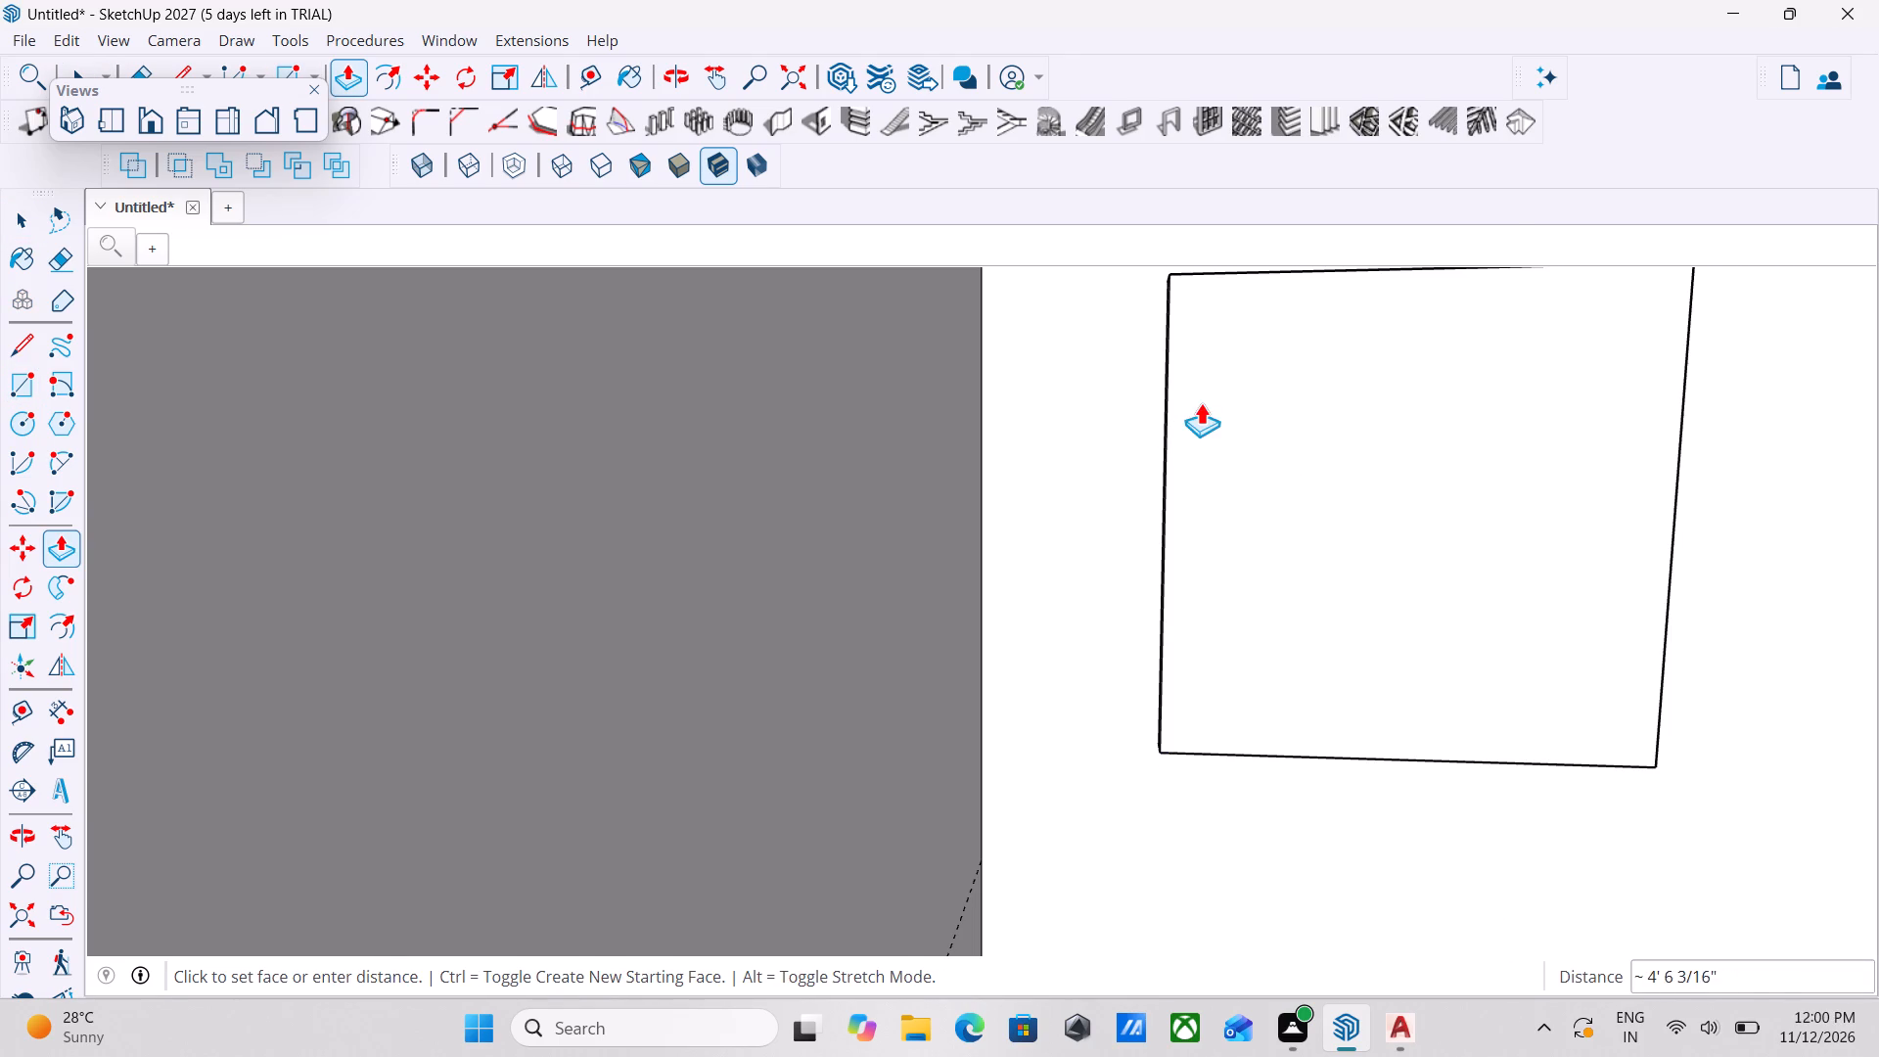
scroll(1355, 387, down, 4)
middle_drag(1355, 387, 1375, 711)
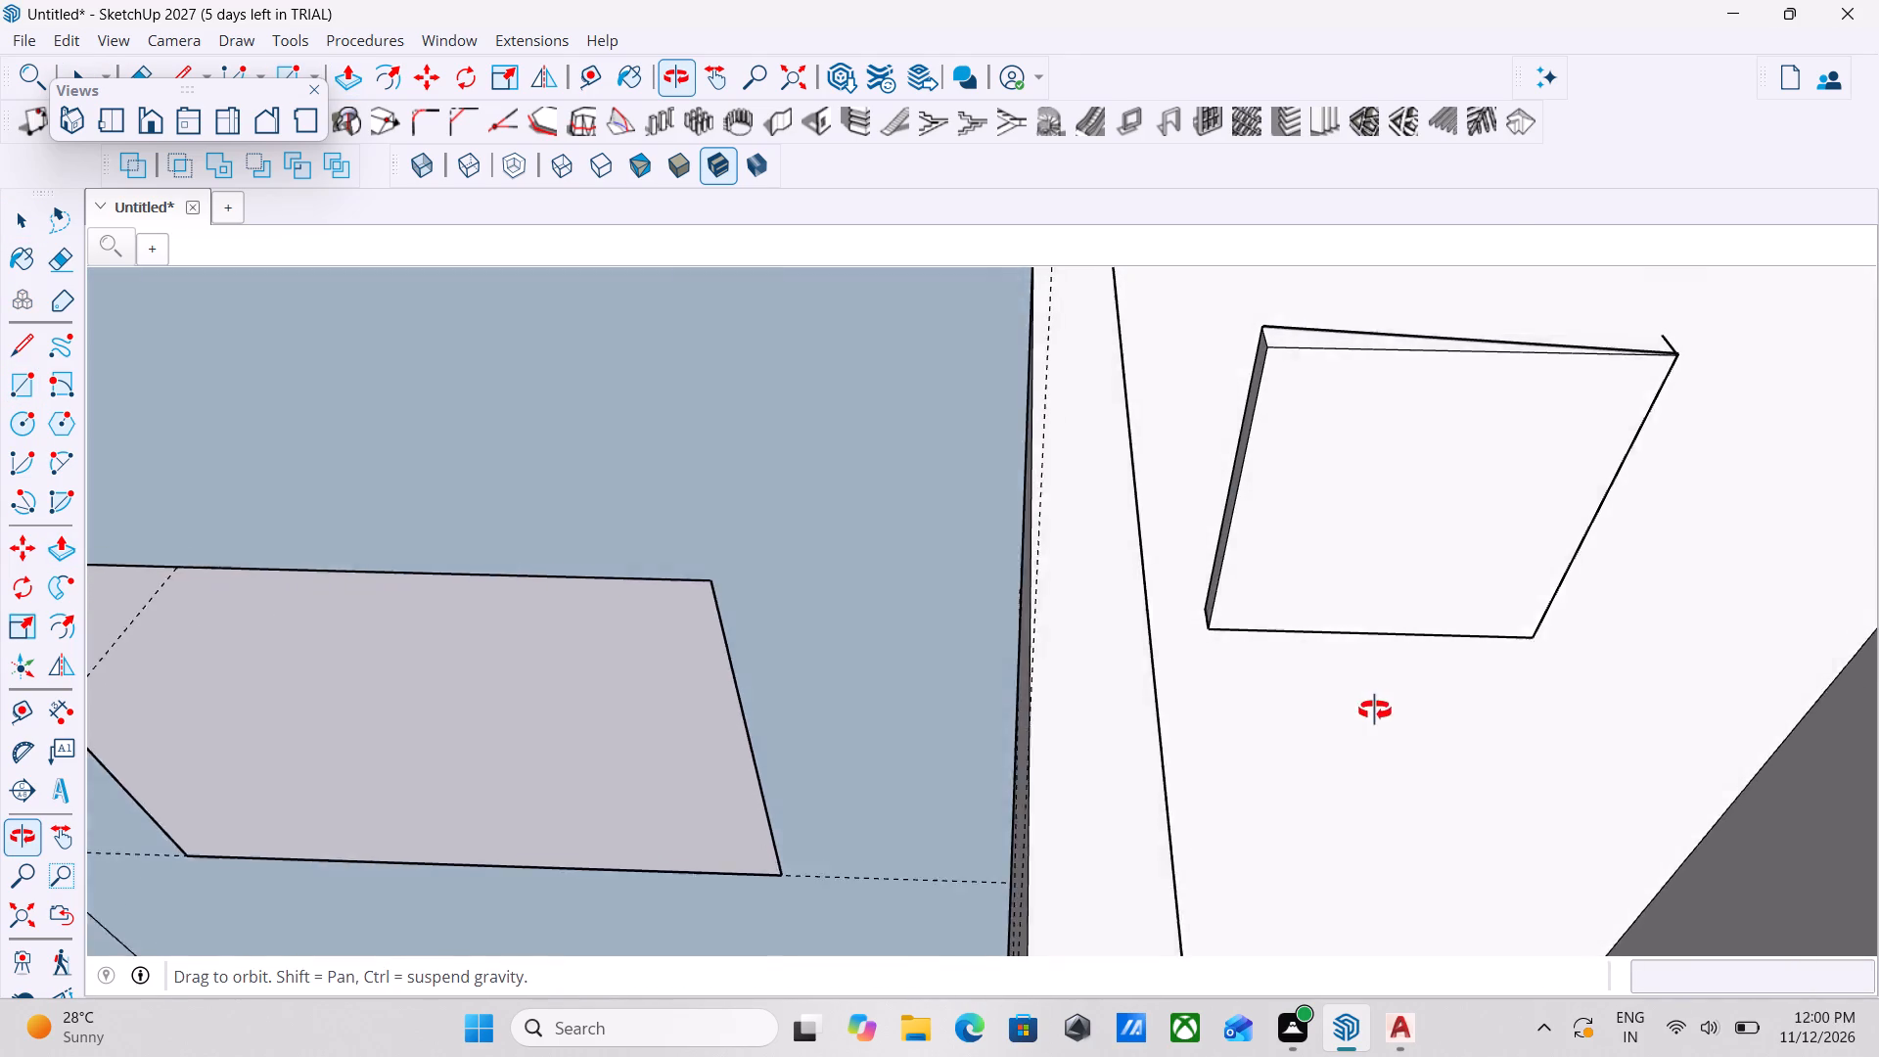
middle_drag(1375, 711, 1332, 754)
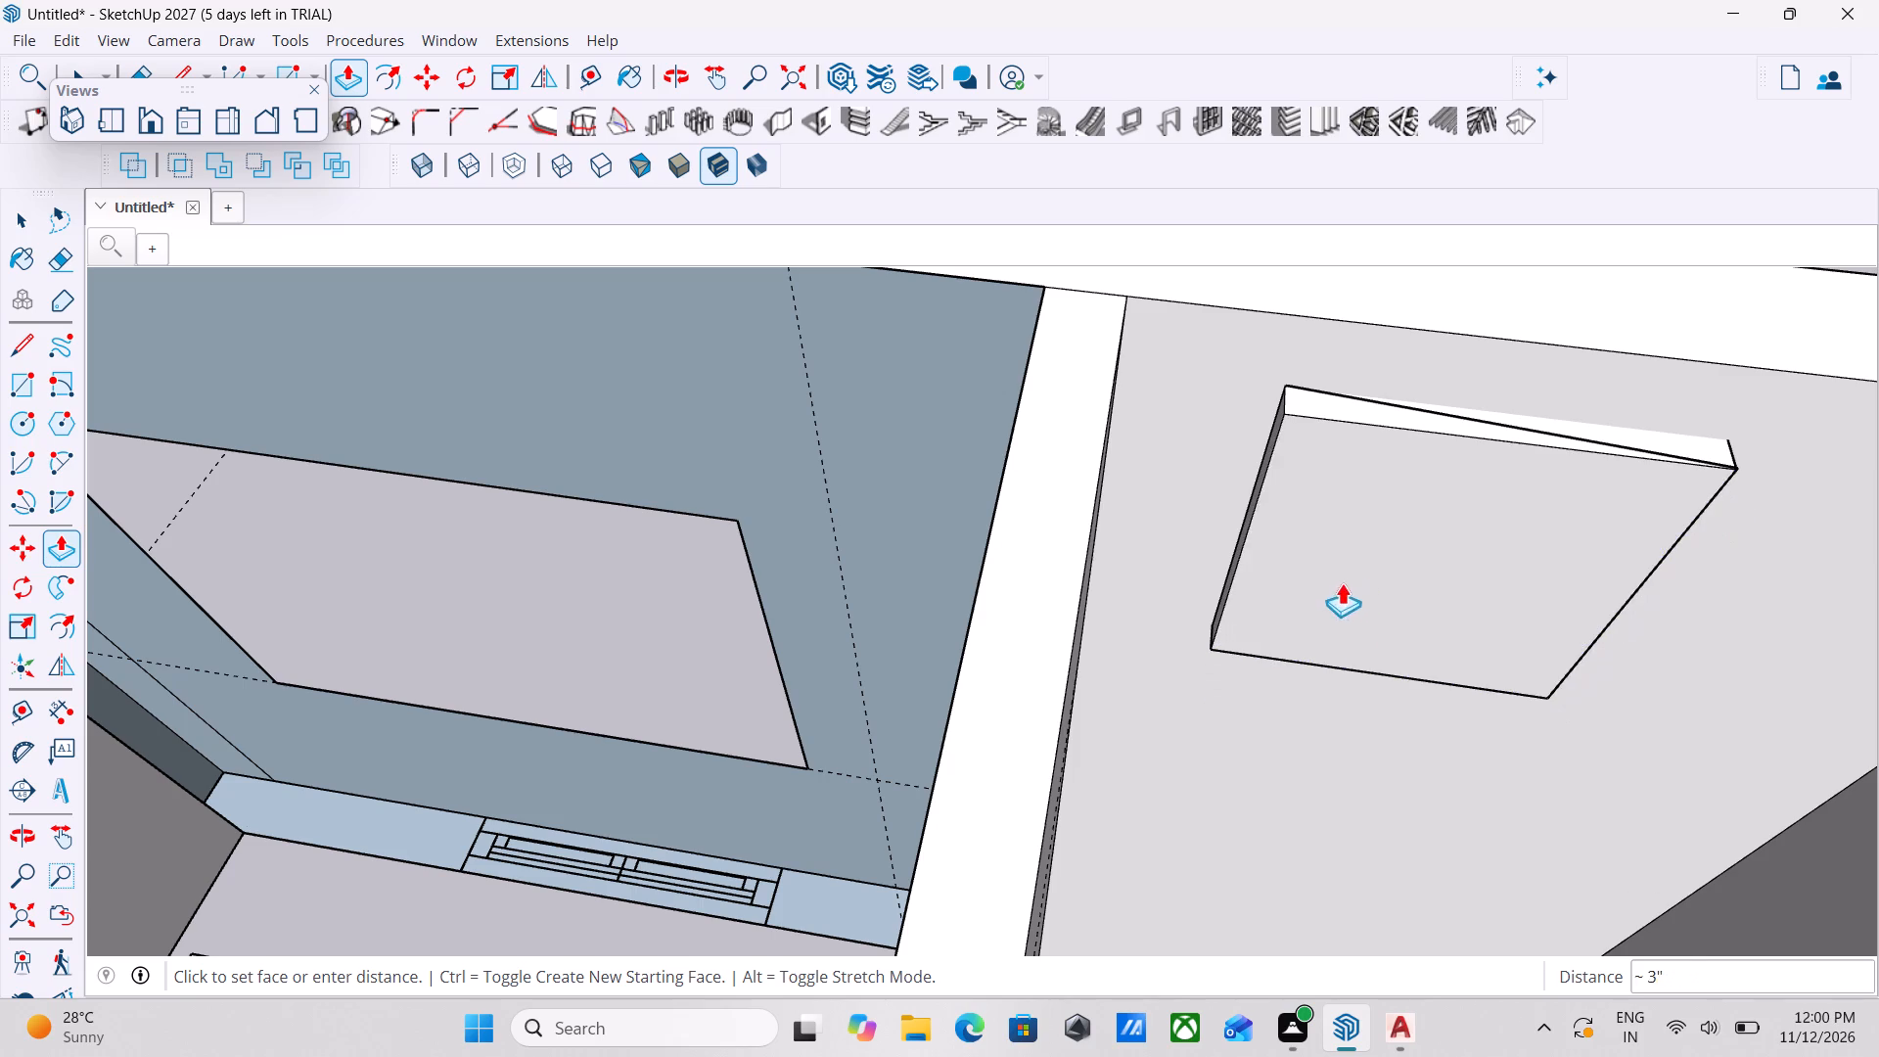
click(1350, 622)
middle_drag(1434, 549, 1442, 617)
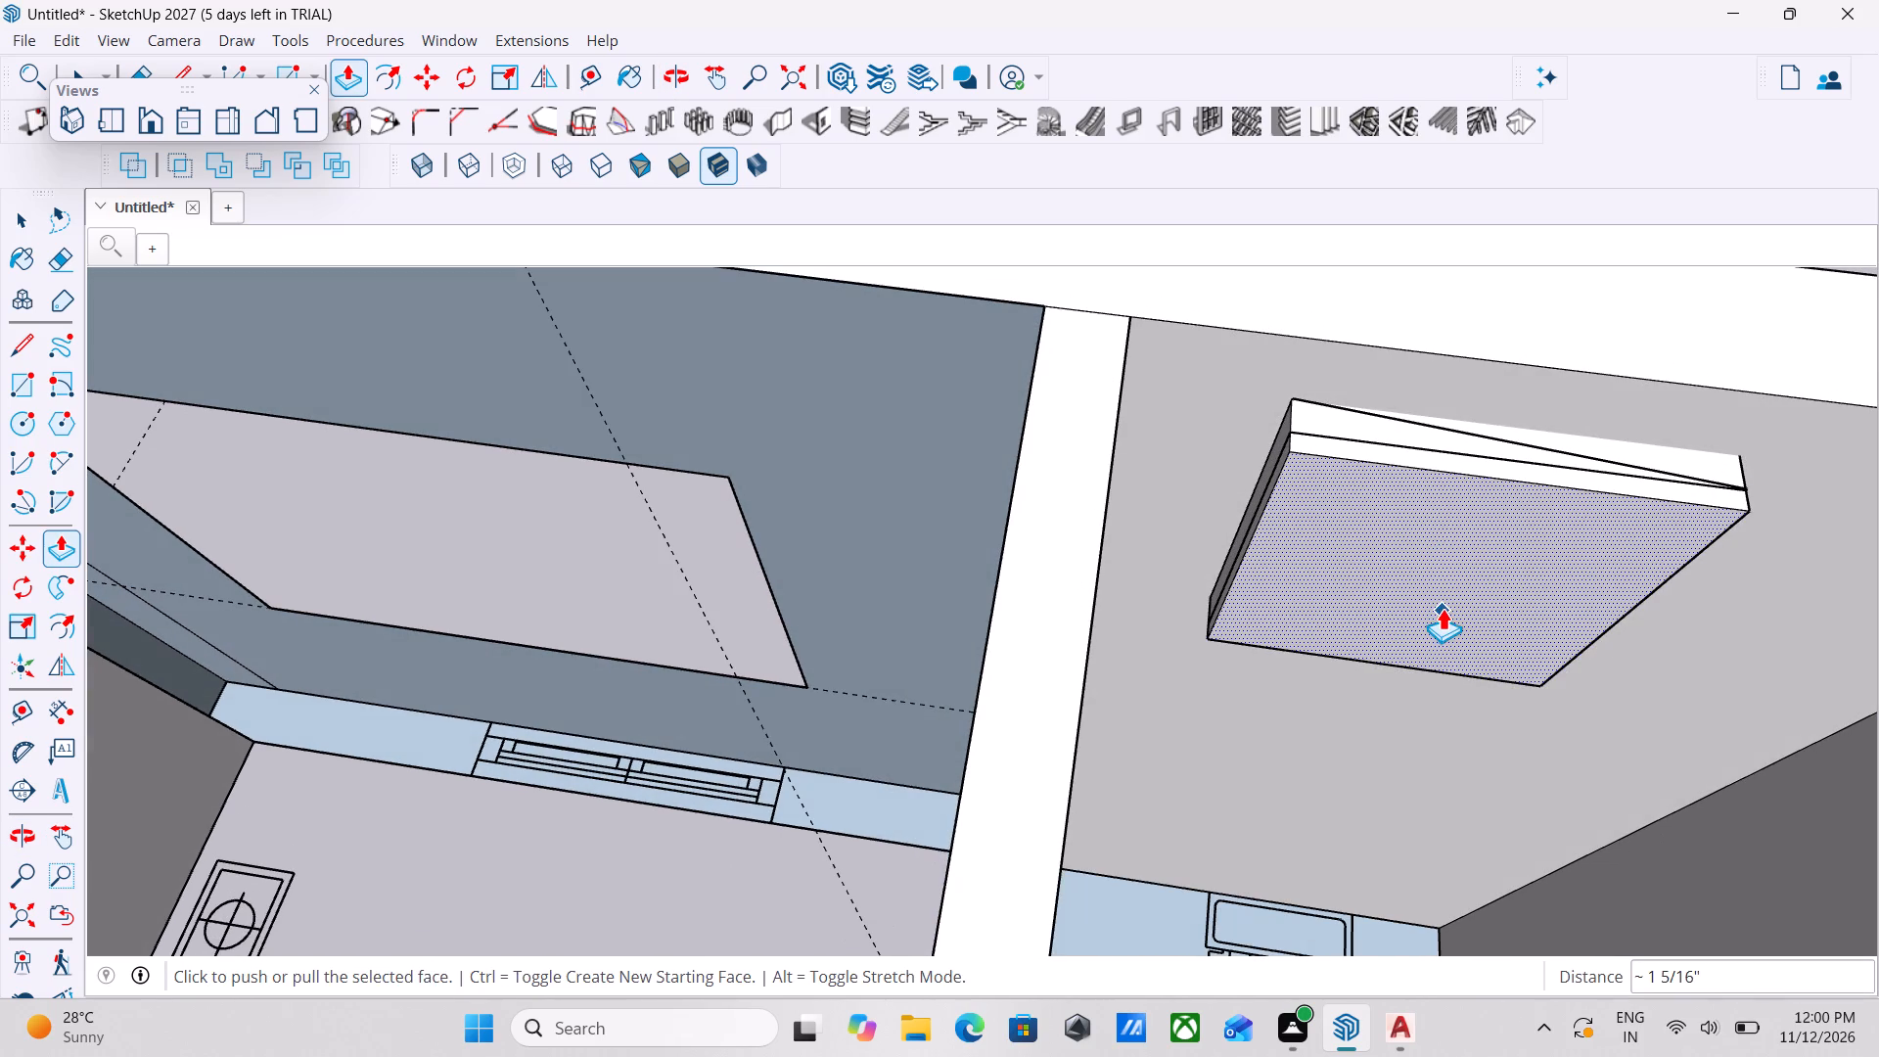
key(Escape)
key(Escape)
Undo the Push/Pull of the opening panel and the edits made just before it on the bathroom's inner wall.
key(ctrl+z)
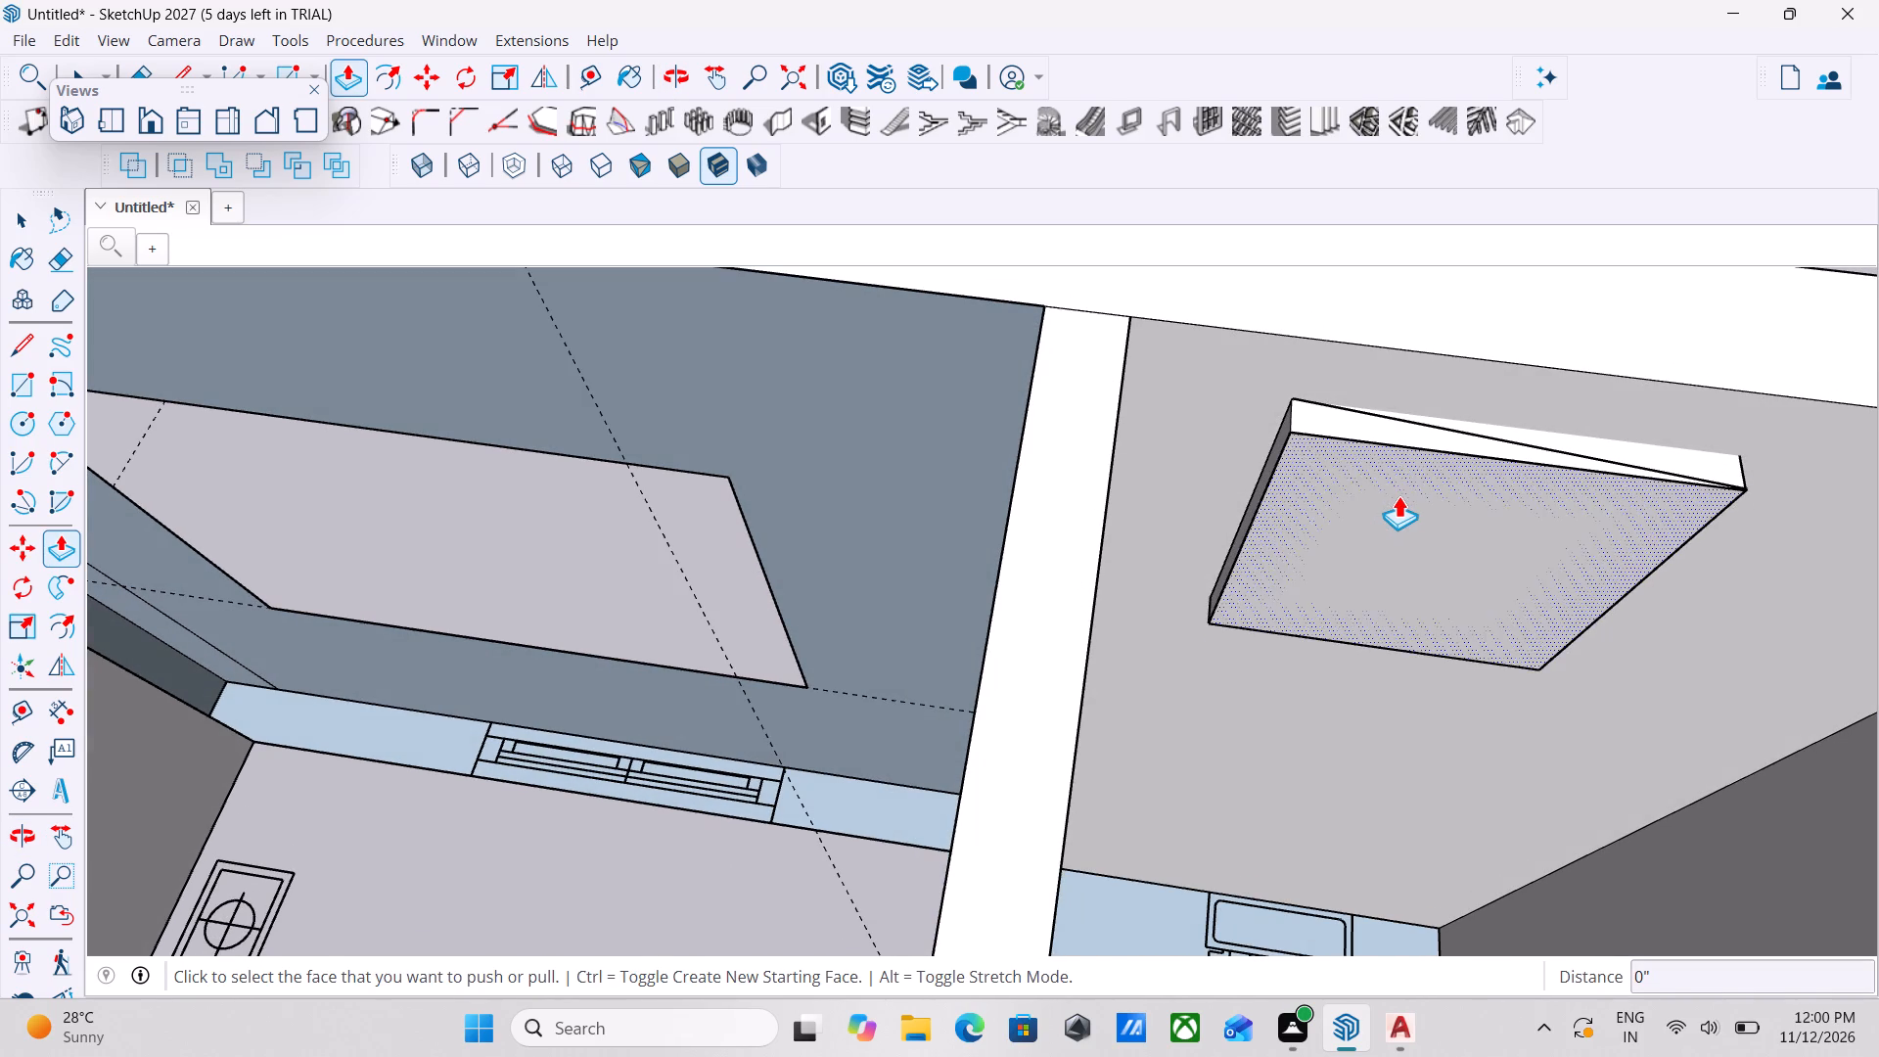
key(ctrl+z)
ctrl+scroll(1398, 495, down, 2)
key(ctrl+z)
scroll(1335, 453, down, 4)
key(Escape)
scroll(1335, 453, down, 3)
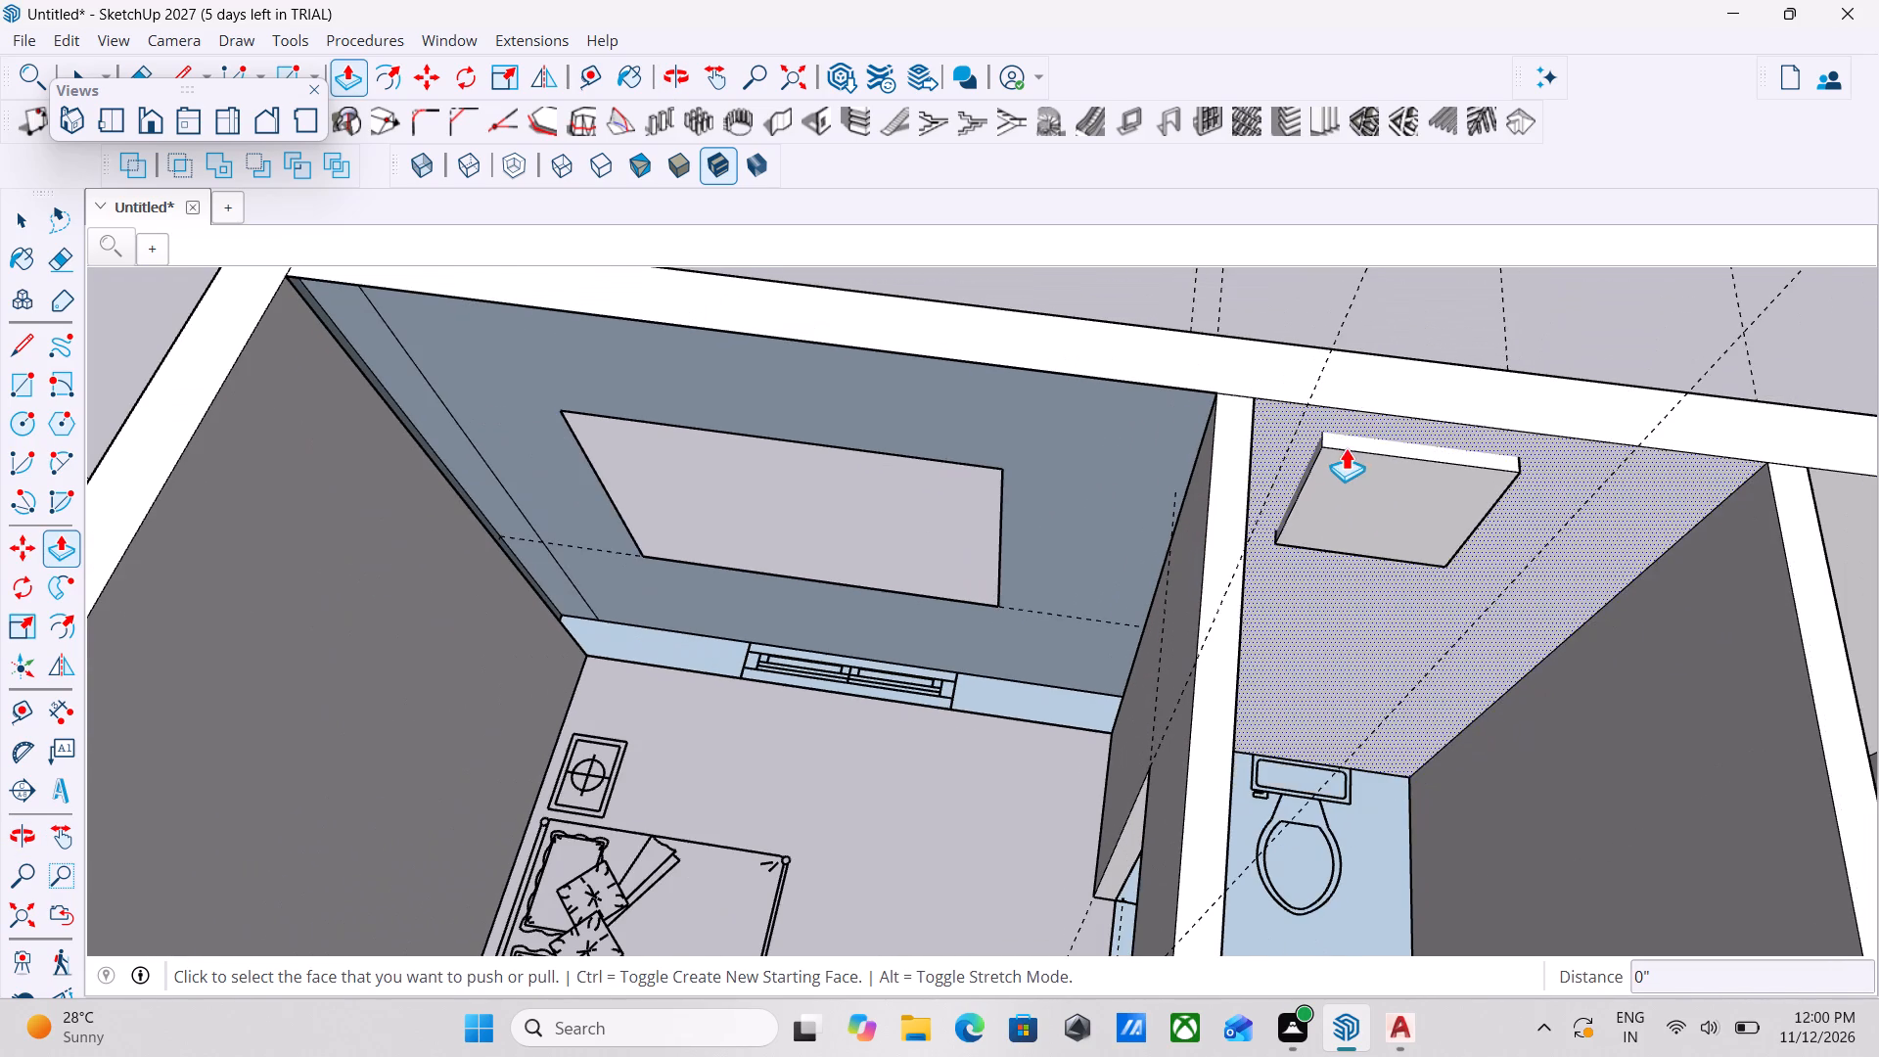
Examine the bathroom opening panel from both the outer side of the wall and inside the bathroom.
key(space)
middle_drag(1406, 498, 1060, 473)
scroll(1205, 498, down, 3)
middle_drag(1205, 498, 412, 416)
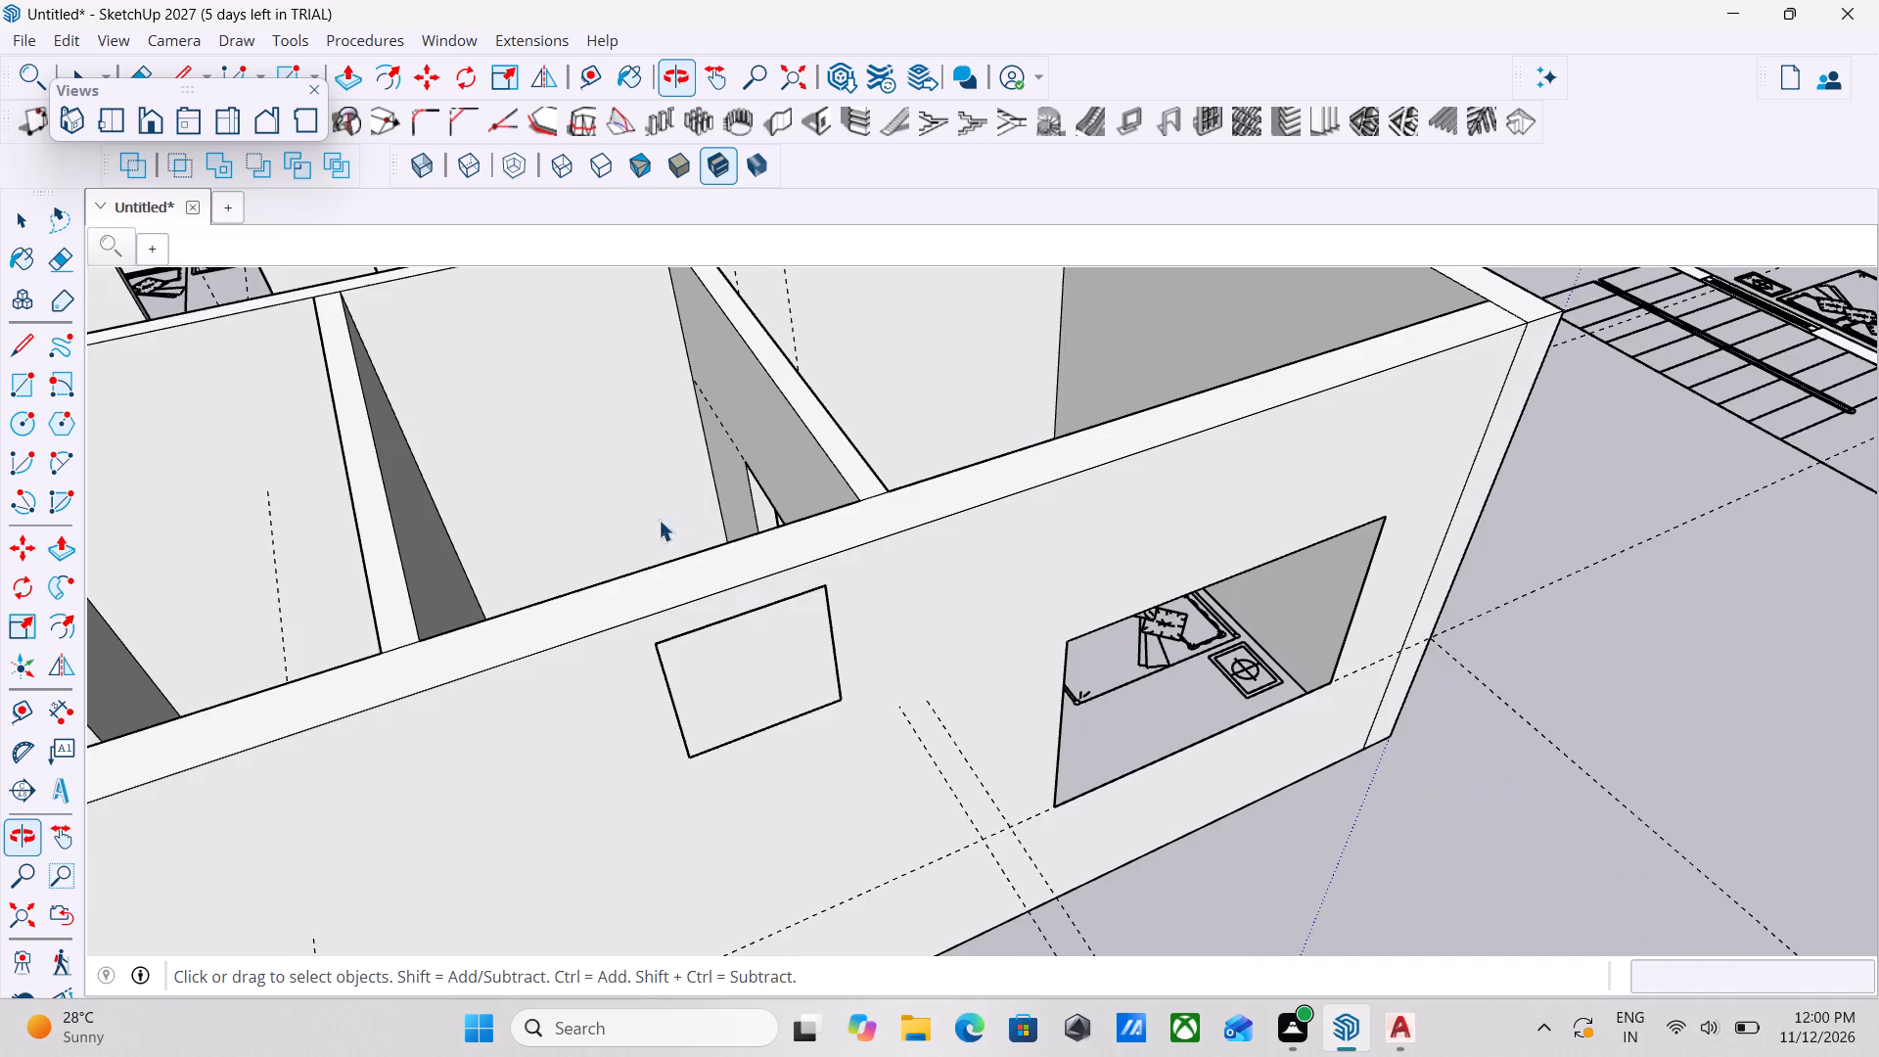
middle_drag(659, 520, 489, 488)
key(Escape)
key(Escape)
click(514, 548)
middle_drag(563, 592, 836, 560)
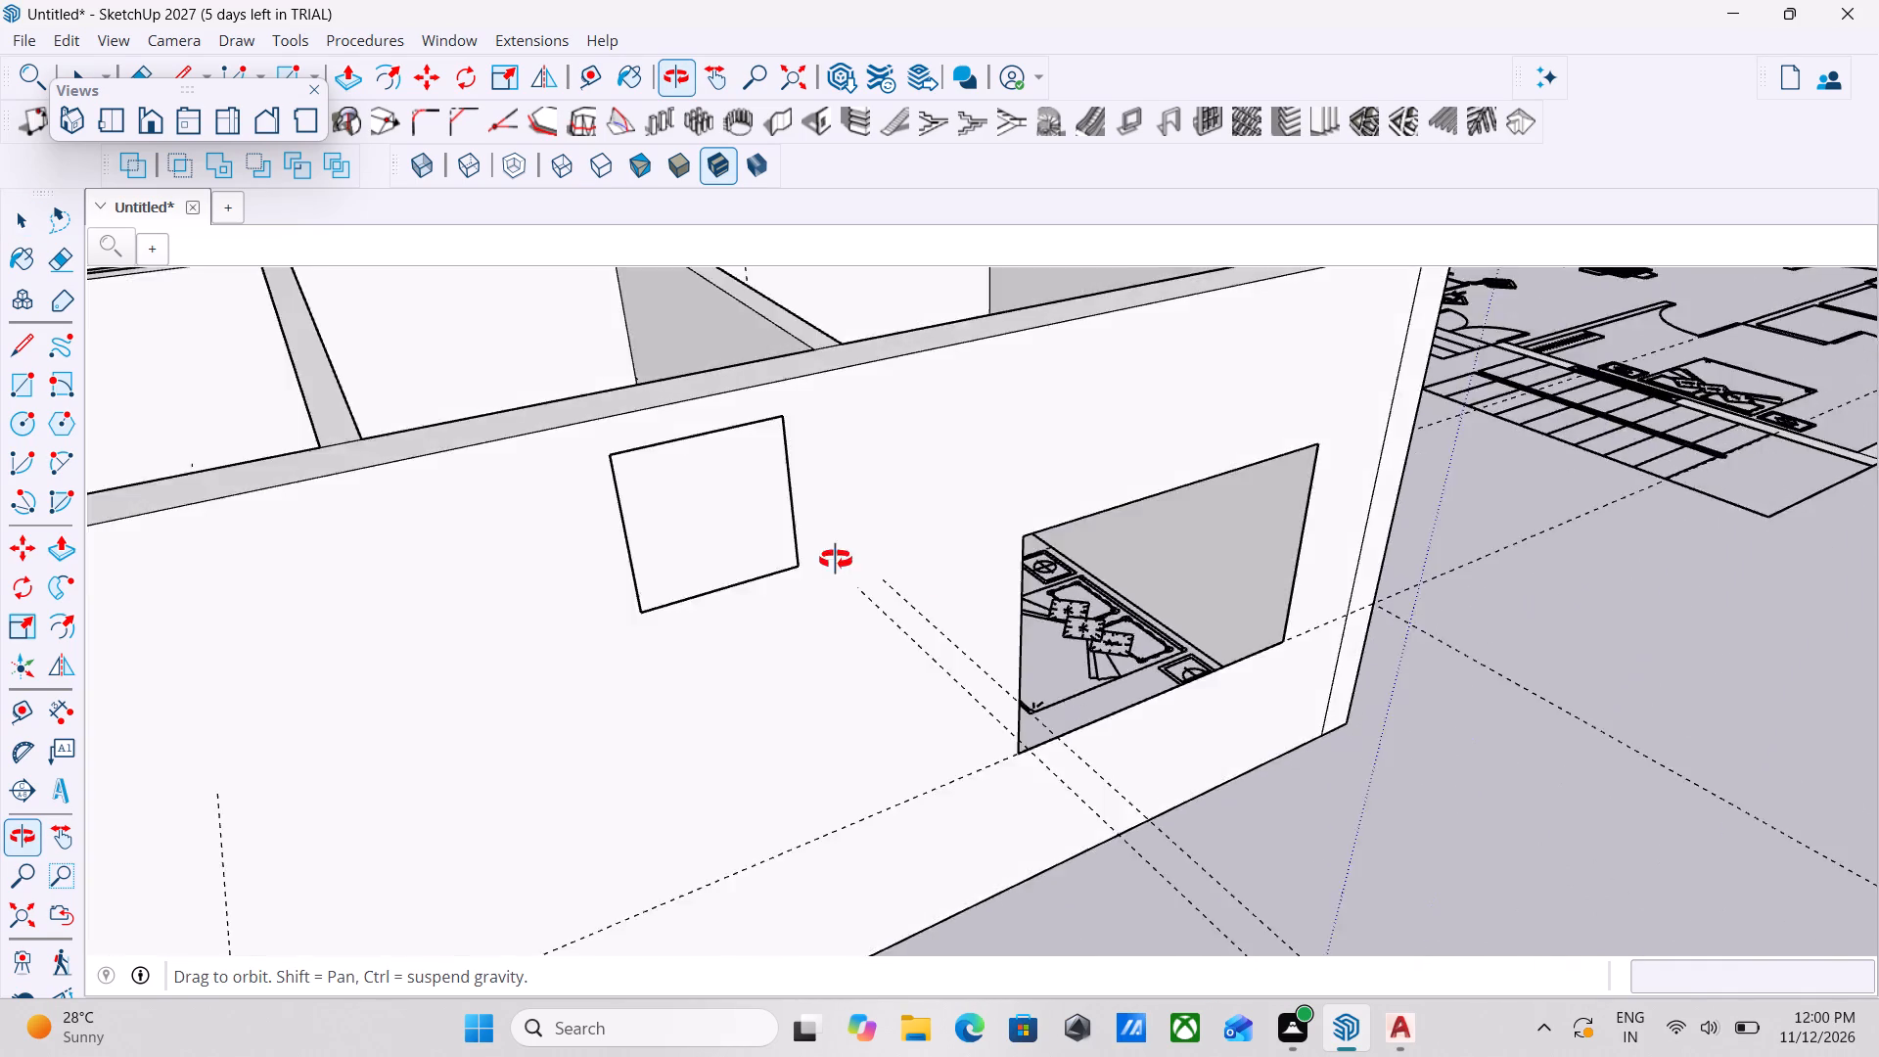
middle_drag(836, 560, 1165, 639)
scroll(1279, 693, up, 6)
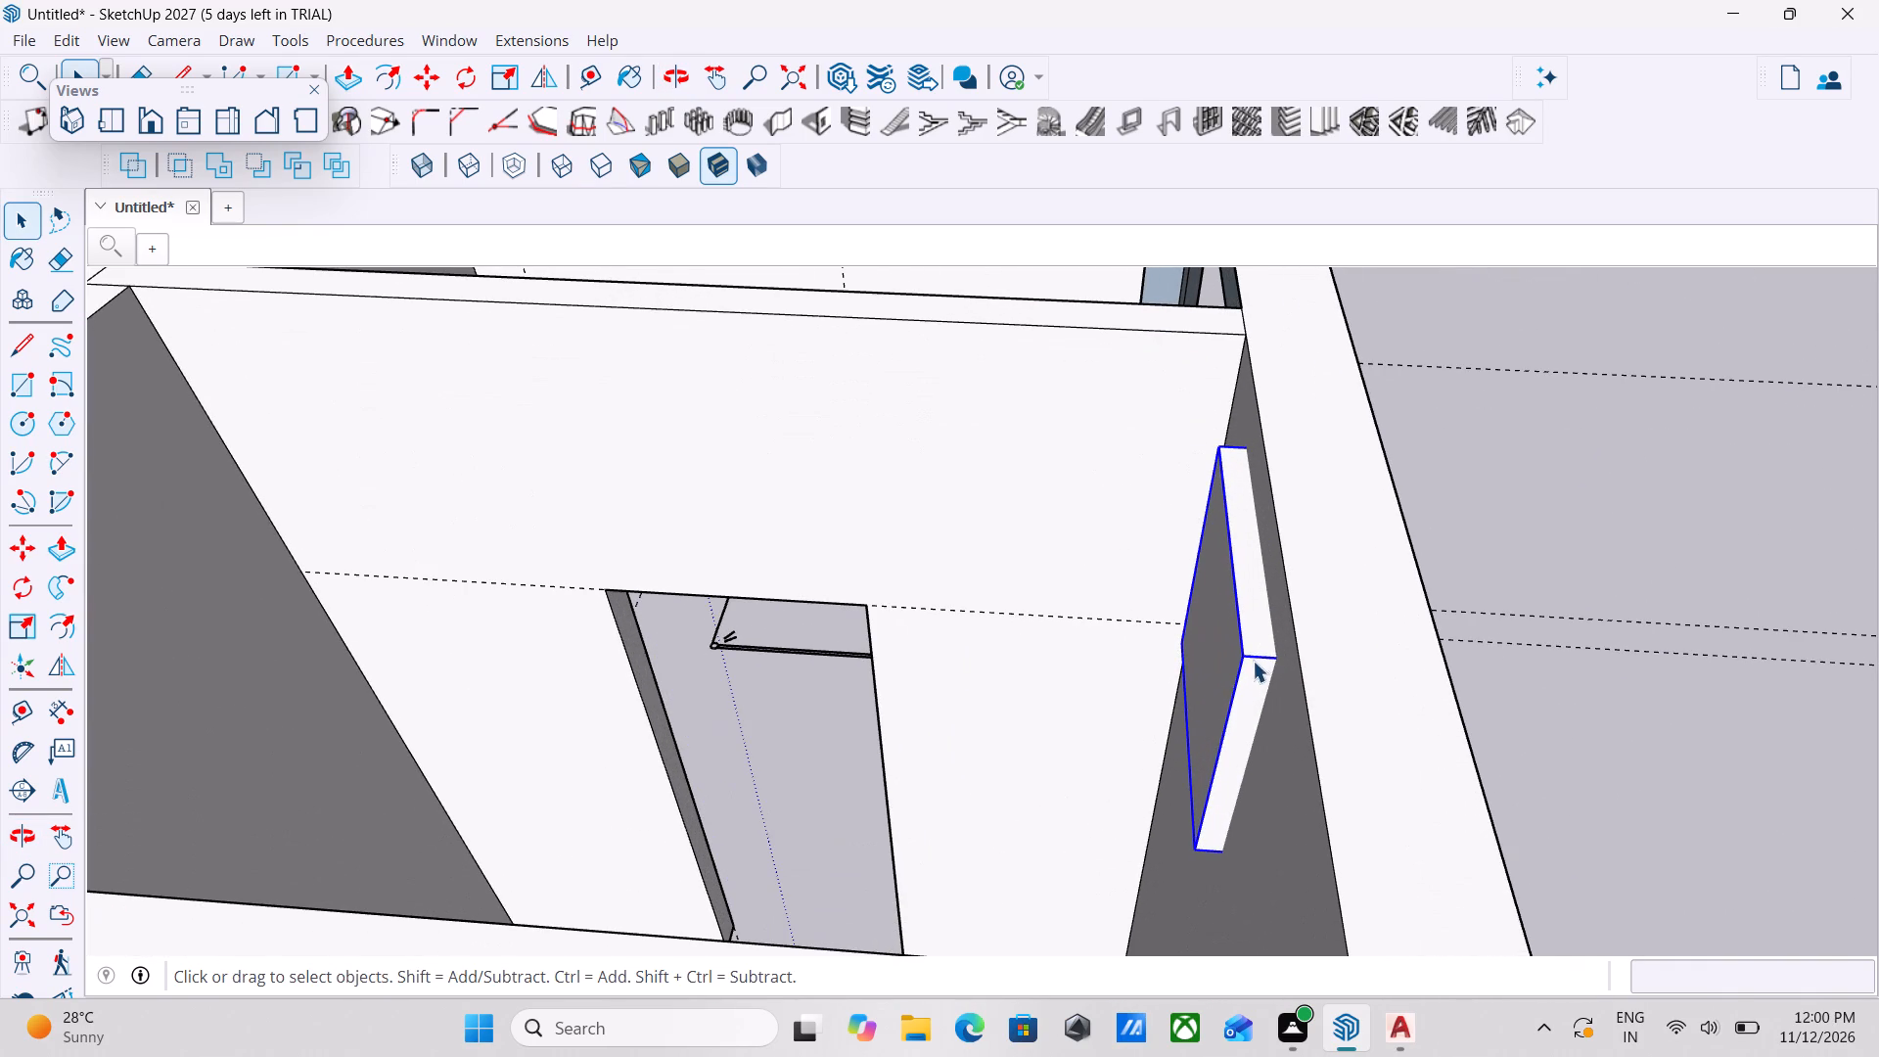
scroll(1238, 634, up, 4)
key(Escape)
click(1254, 655)
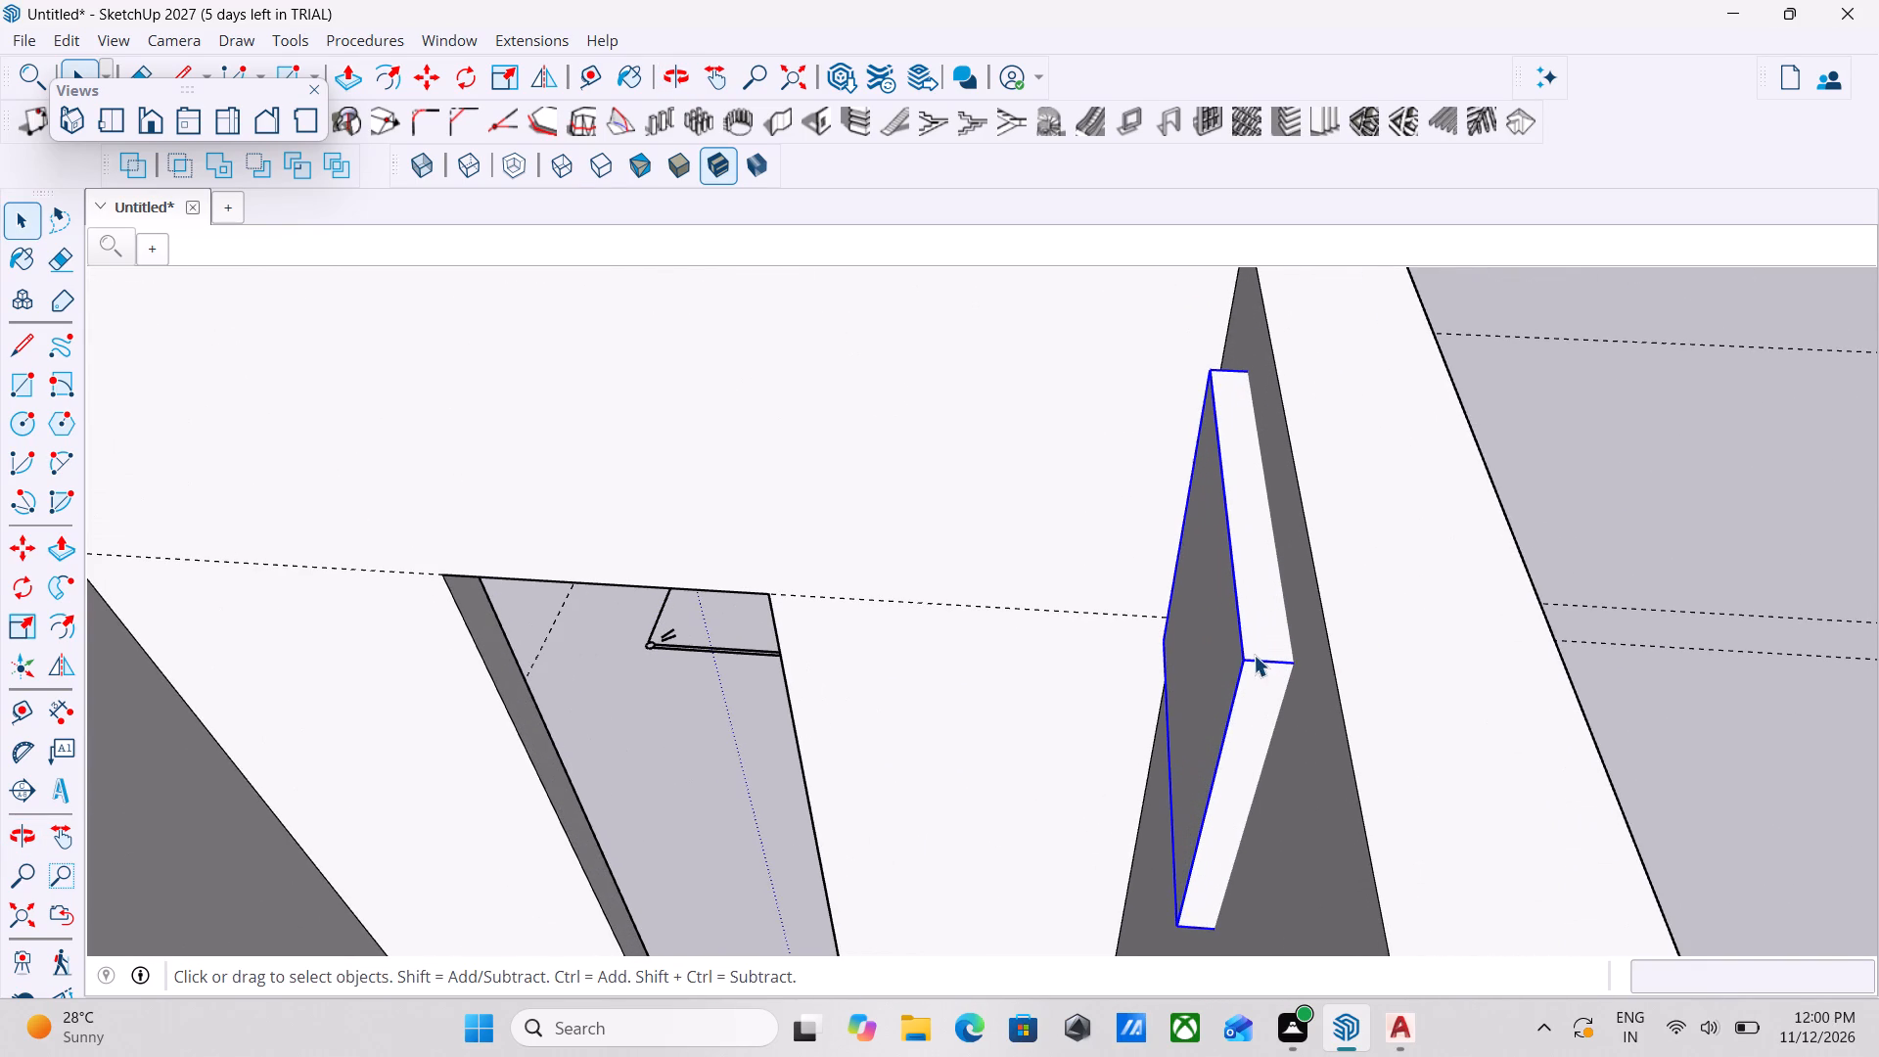
scroll(1253, 572, up, 2)
click(1221, 624)
click(1260, 608)
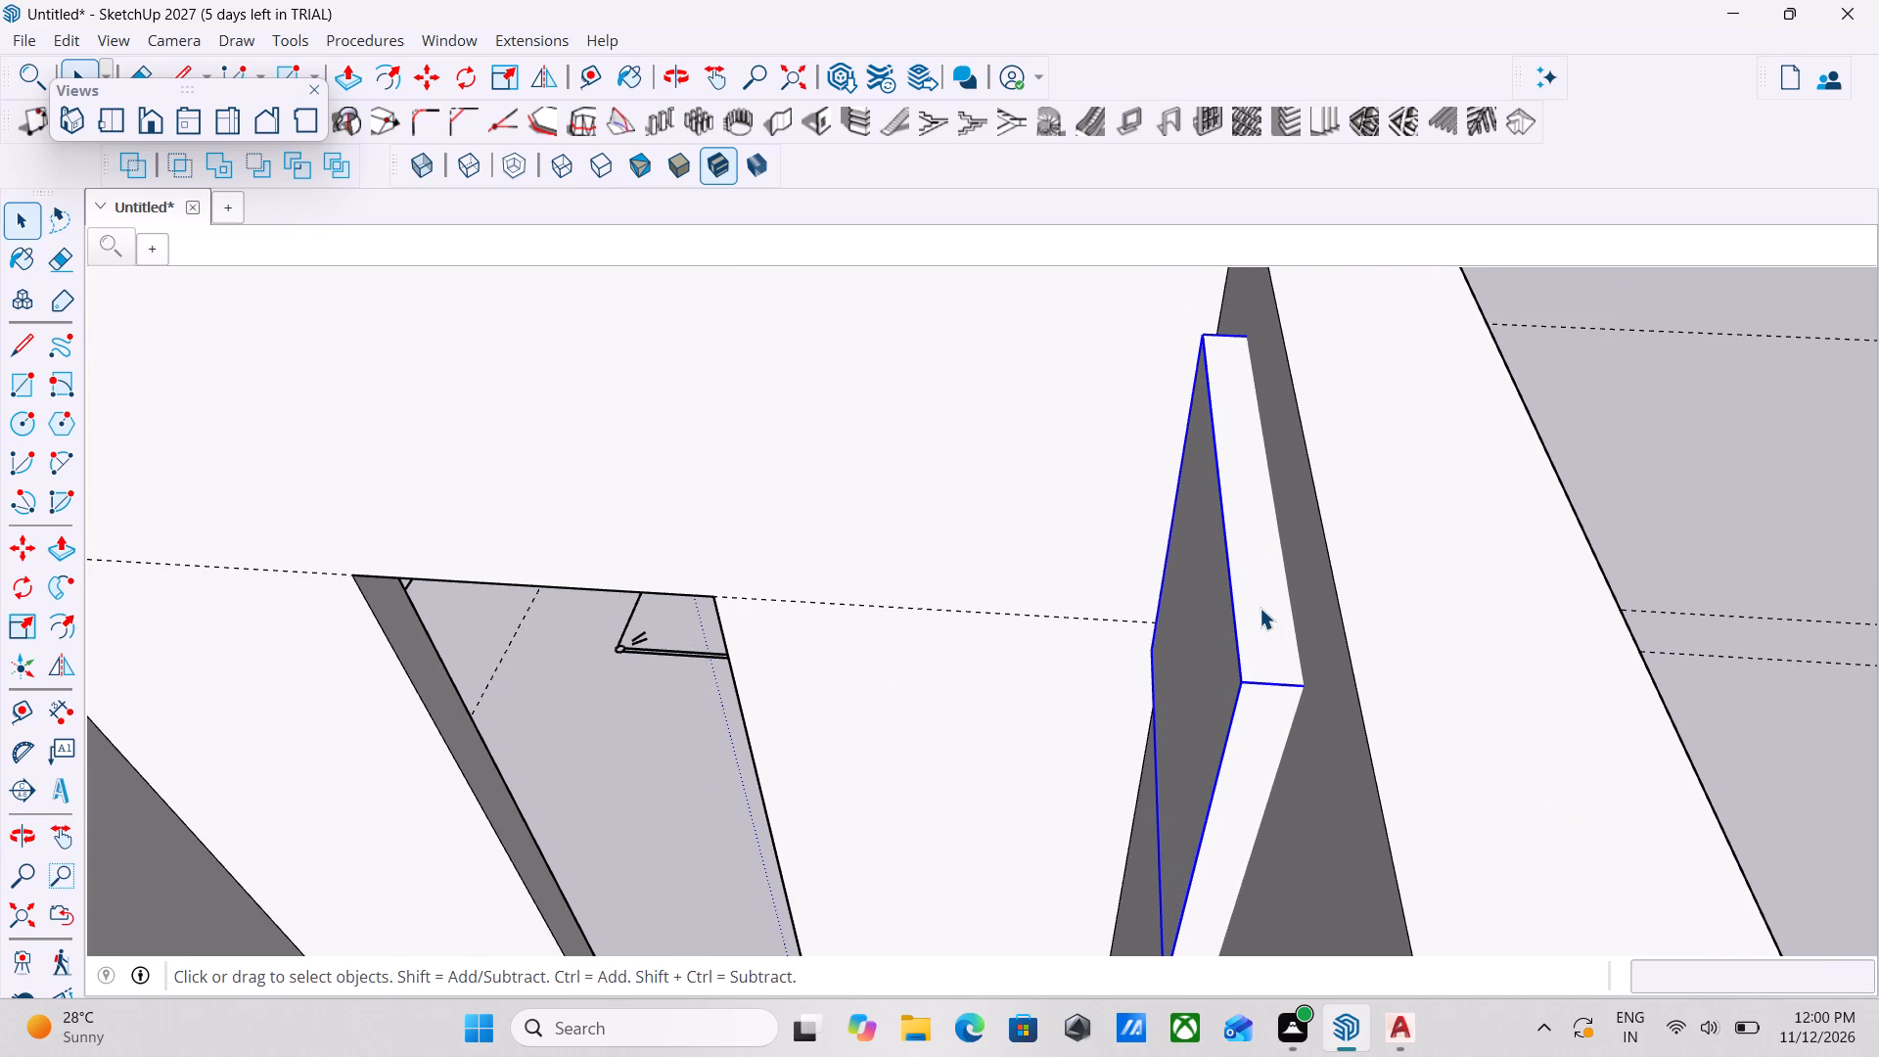
key(Escape)
scroll(1260, 608, down, 3)
middle_drag(1271, 619, 749, 537)
key(Escape)
scroll(748, 537, up, 1)
scroll(857, 543, down, 3)
middle_drag(1375, 626, 894, 627)
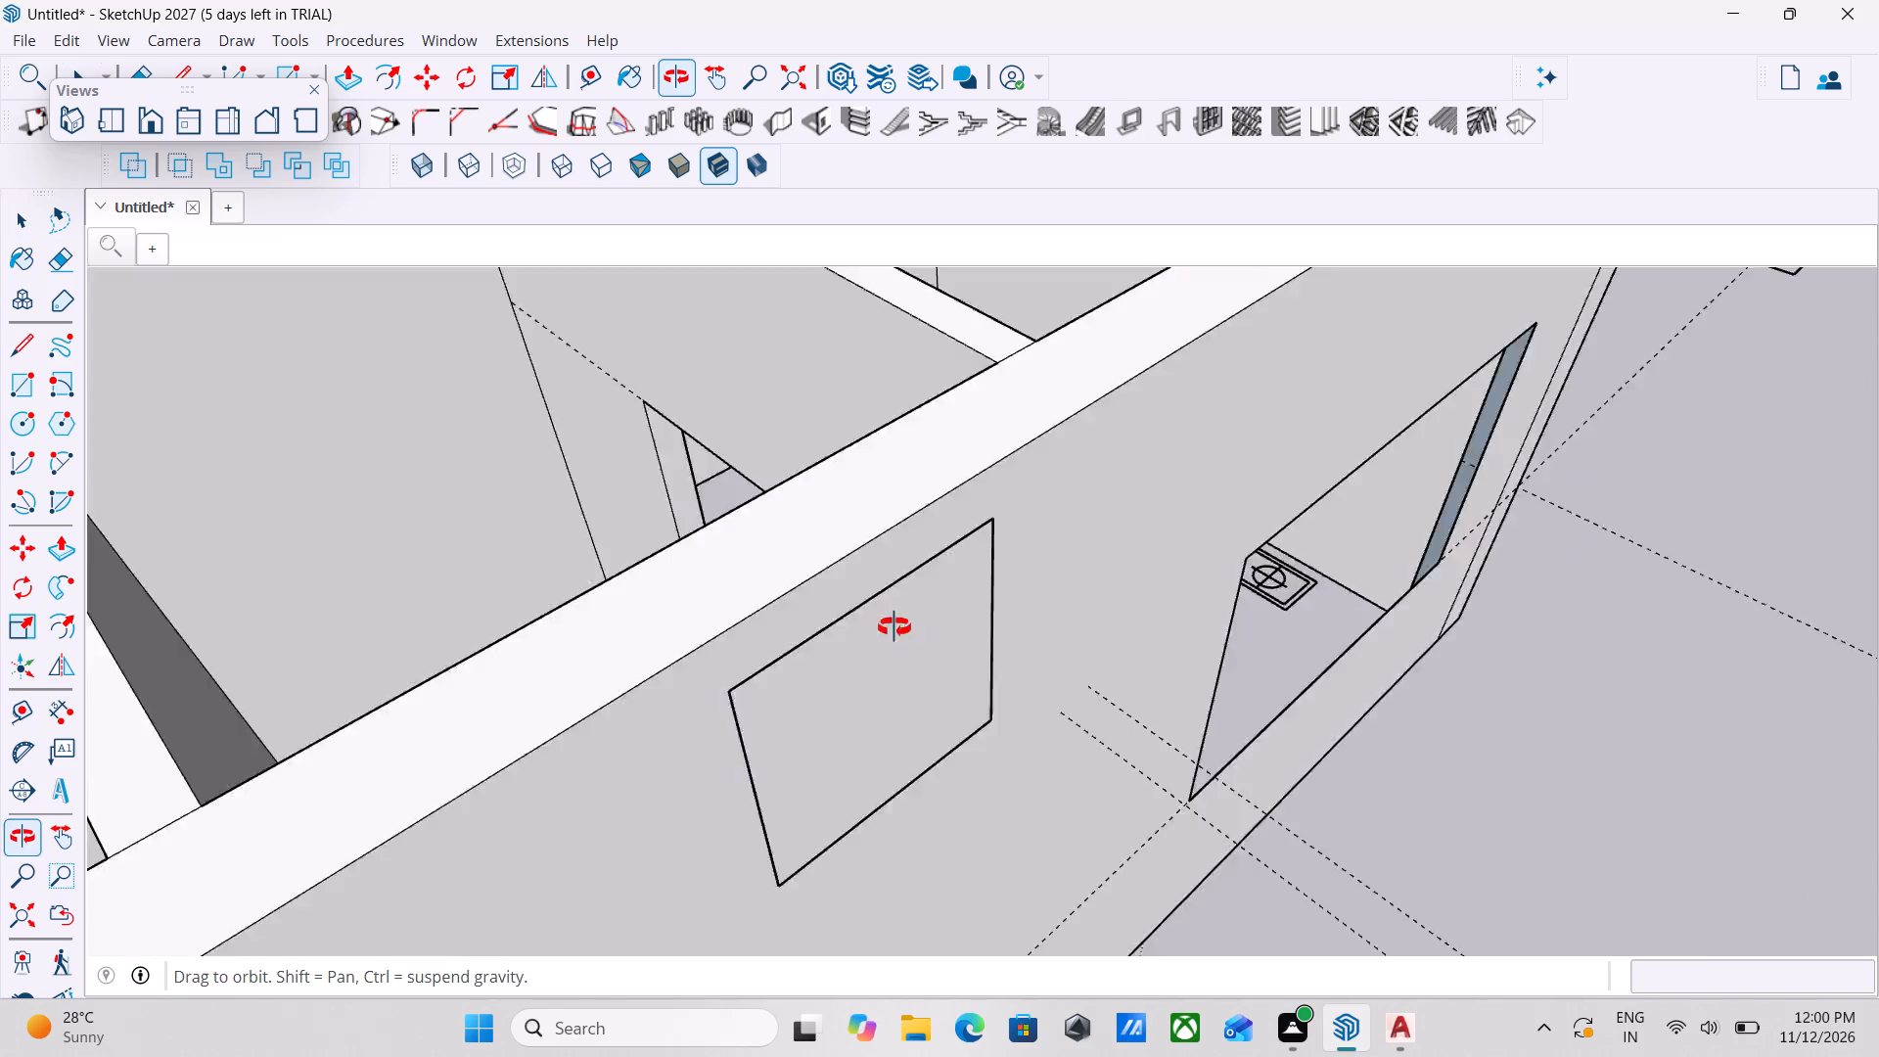
middle_drag(894, 627, 877, 625)
scroll(870, 625, up, 1)
scroll(865, 627, down, 5)
middle_drag(801, 653, 705, 579)
scroll(687, 587, down, 3)
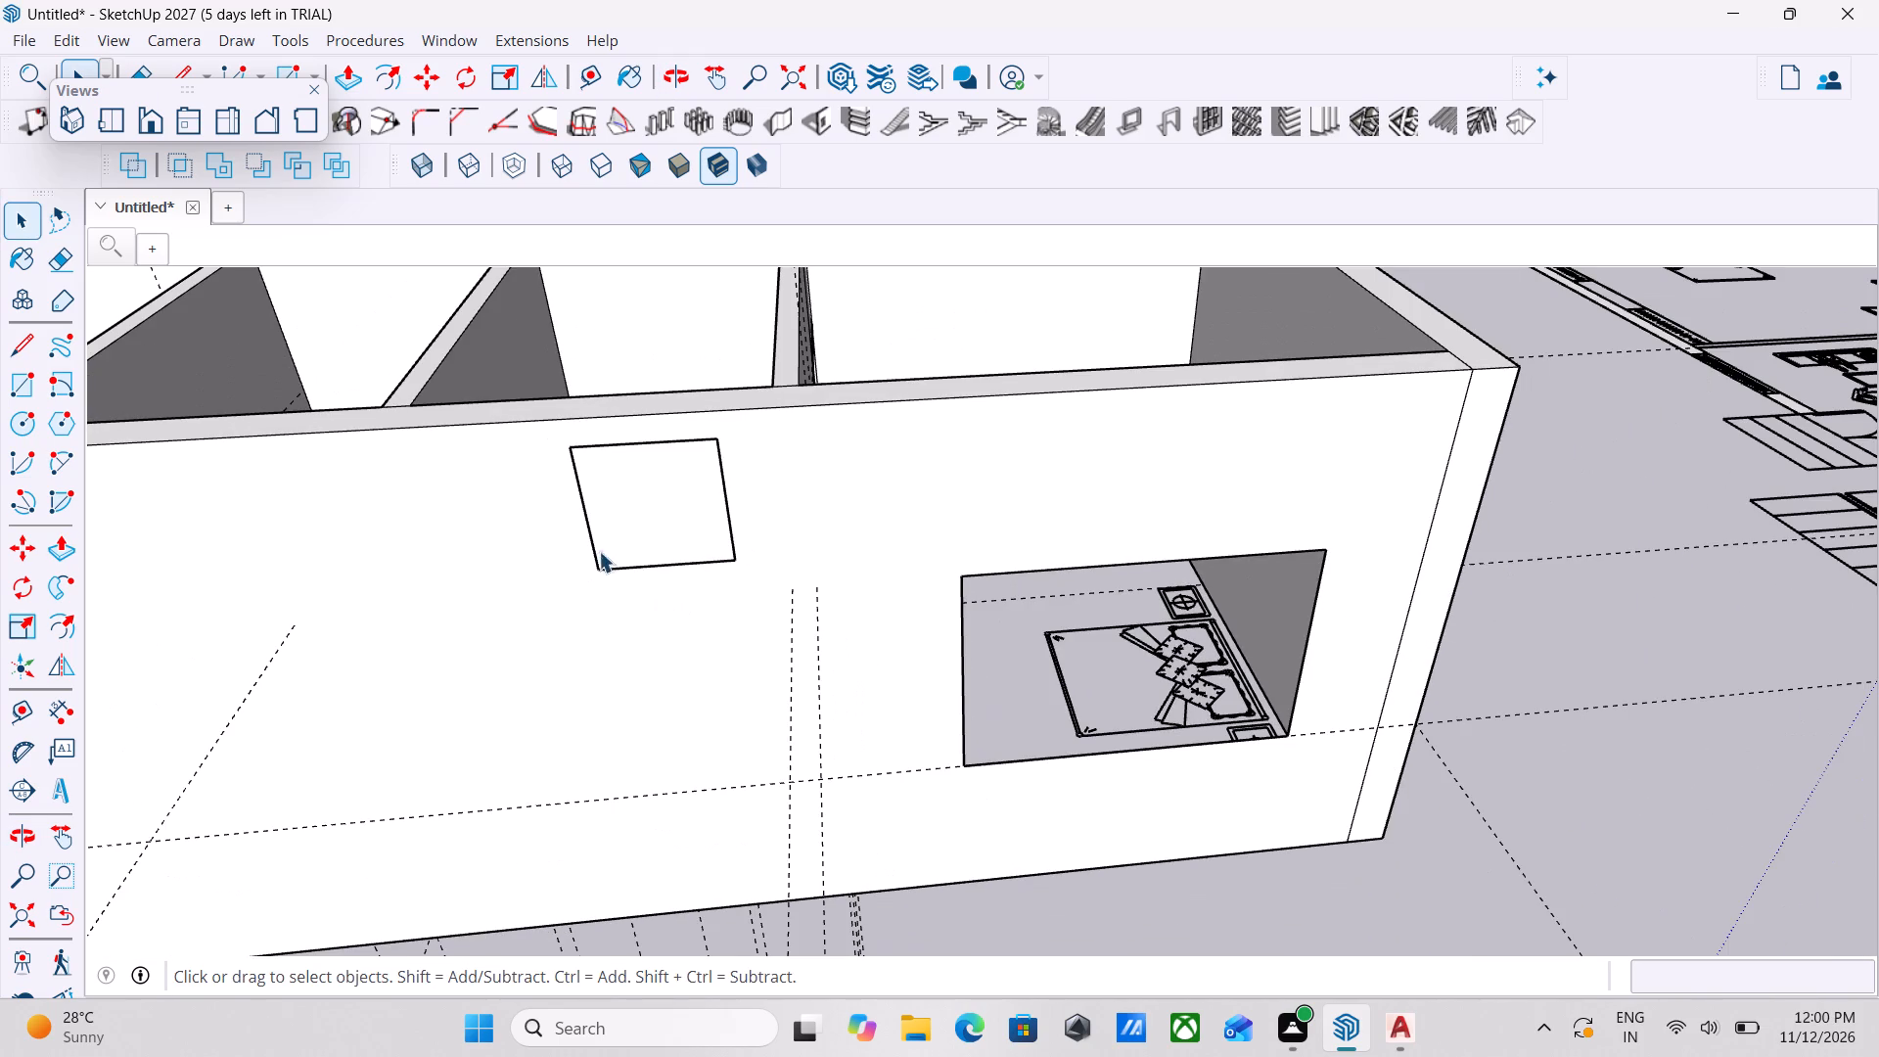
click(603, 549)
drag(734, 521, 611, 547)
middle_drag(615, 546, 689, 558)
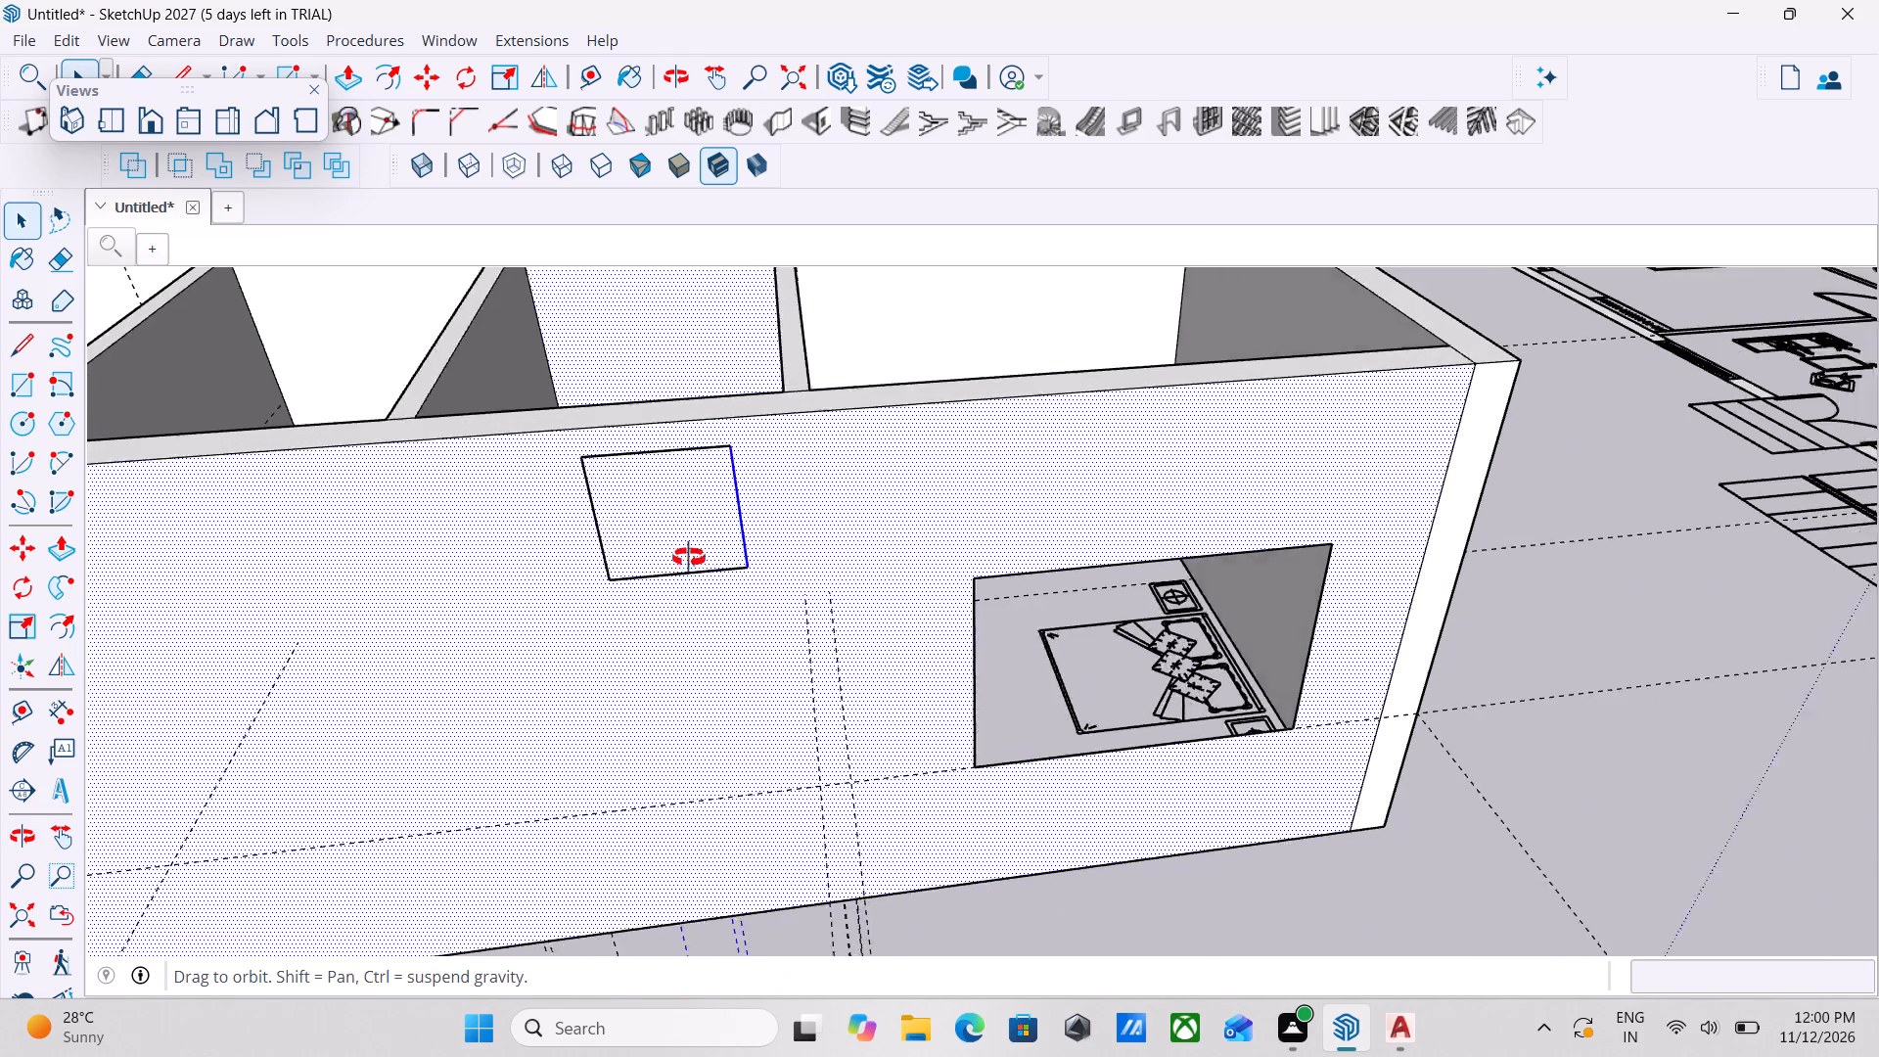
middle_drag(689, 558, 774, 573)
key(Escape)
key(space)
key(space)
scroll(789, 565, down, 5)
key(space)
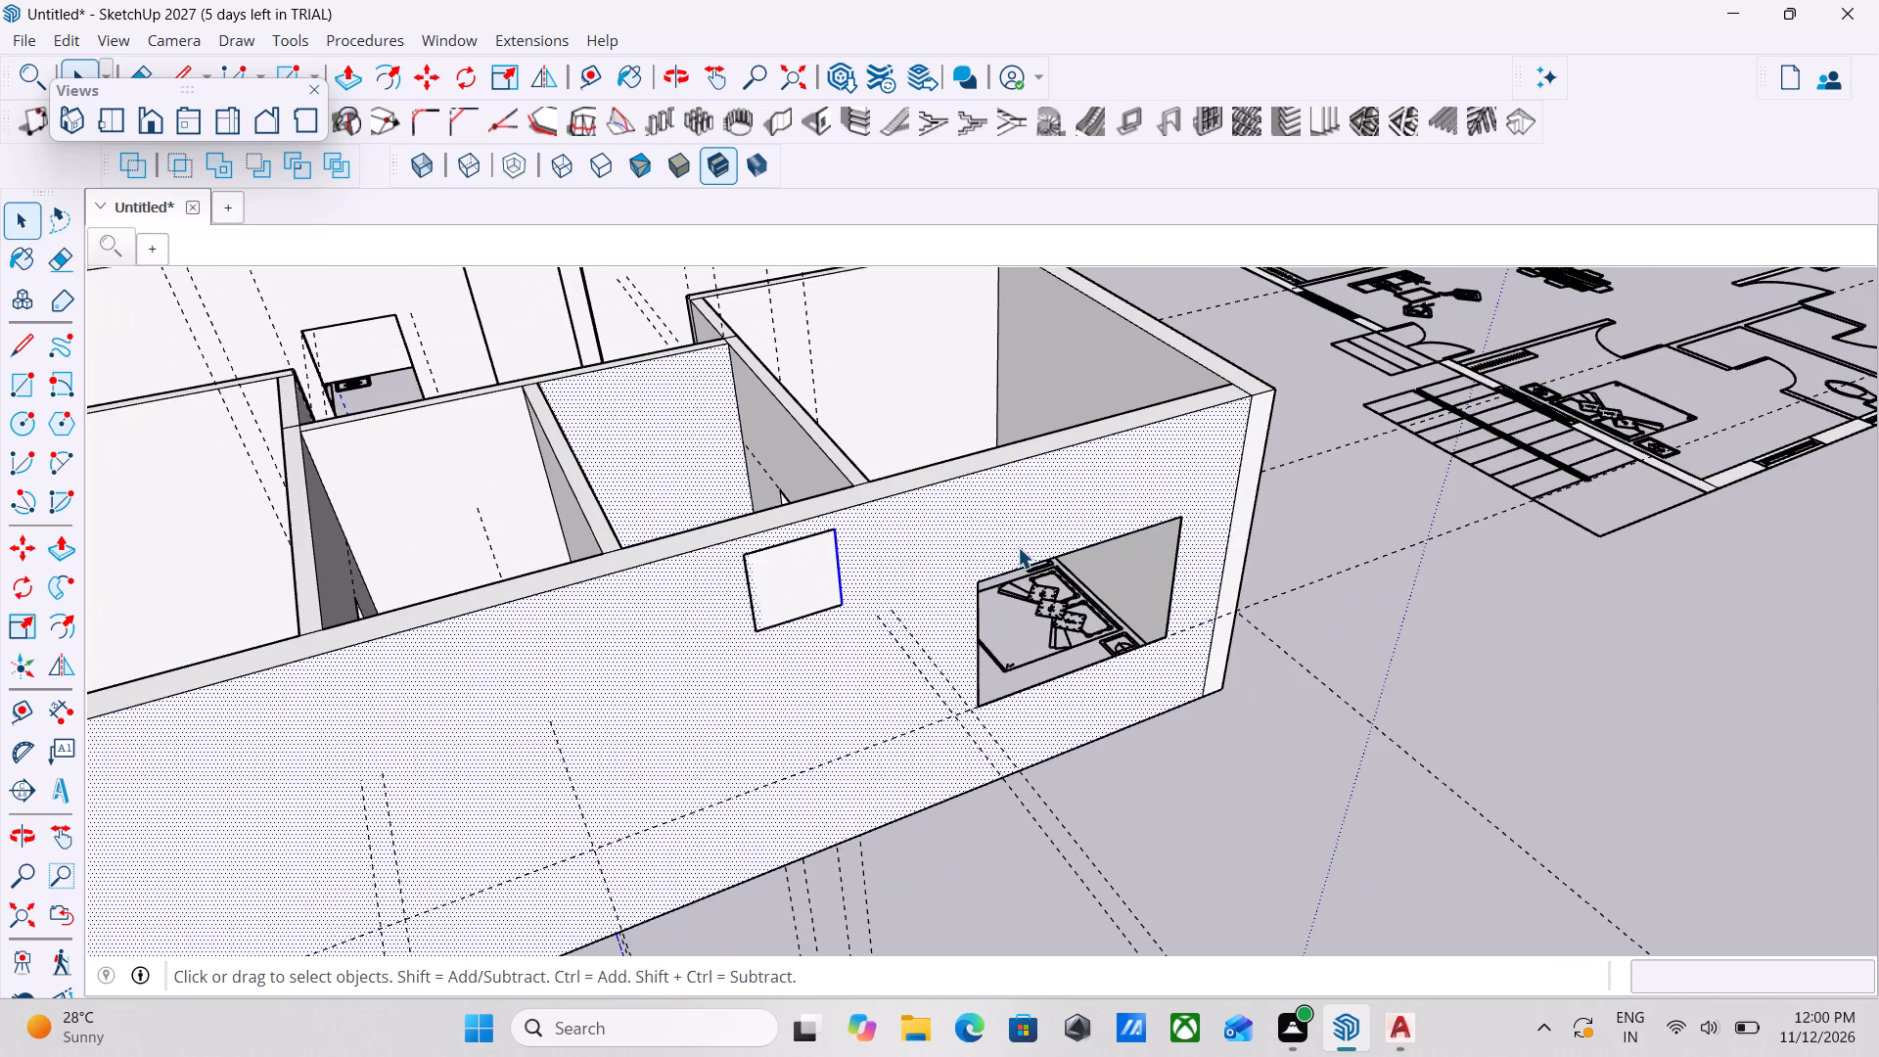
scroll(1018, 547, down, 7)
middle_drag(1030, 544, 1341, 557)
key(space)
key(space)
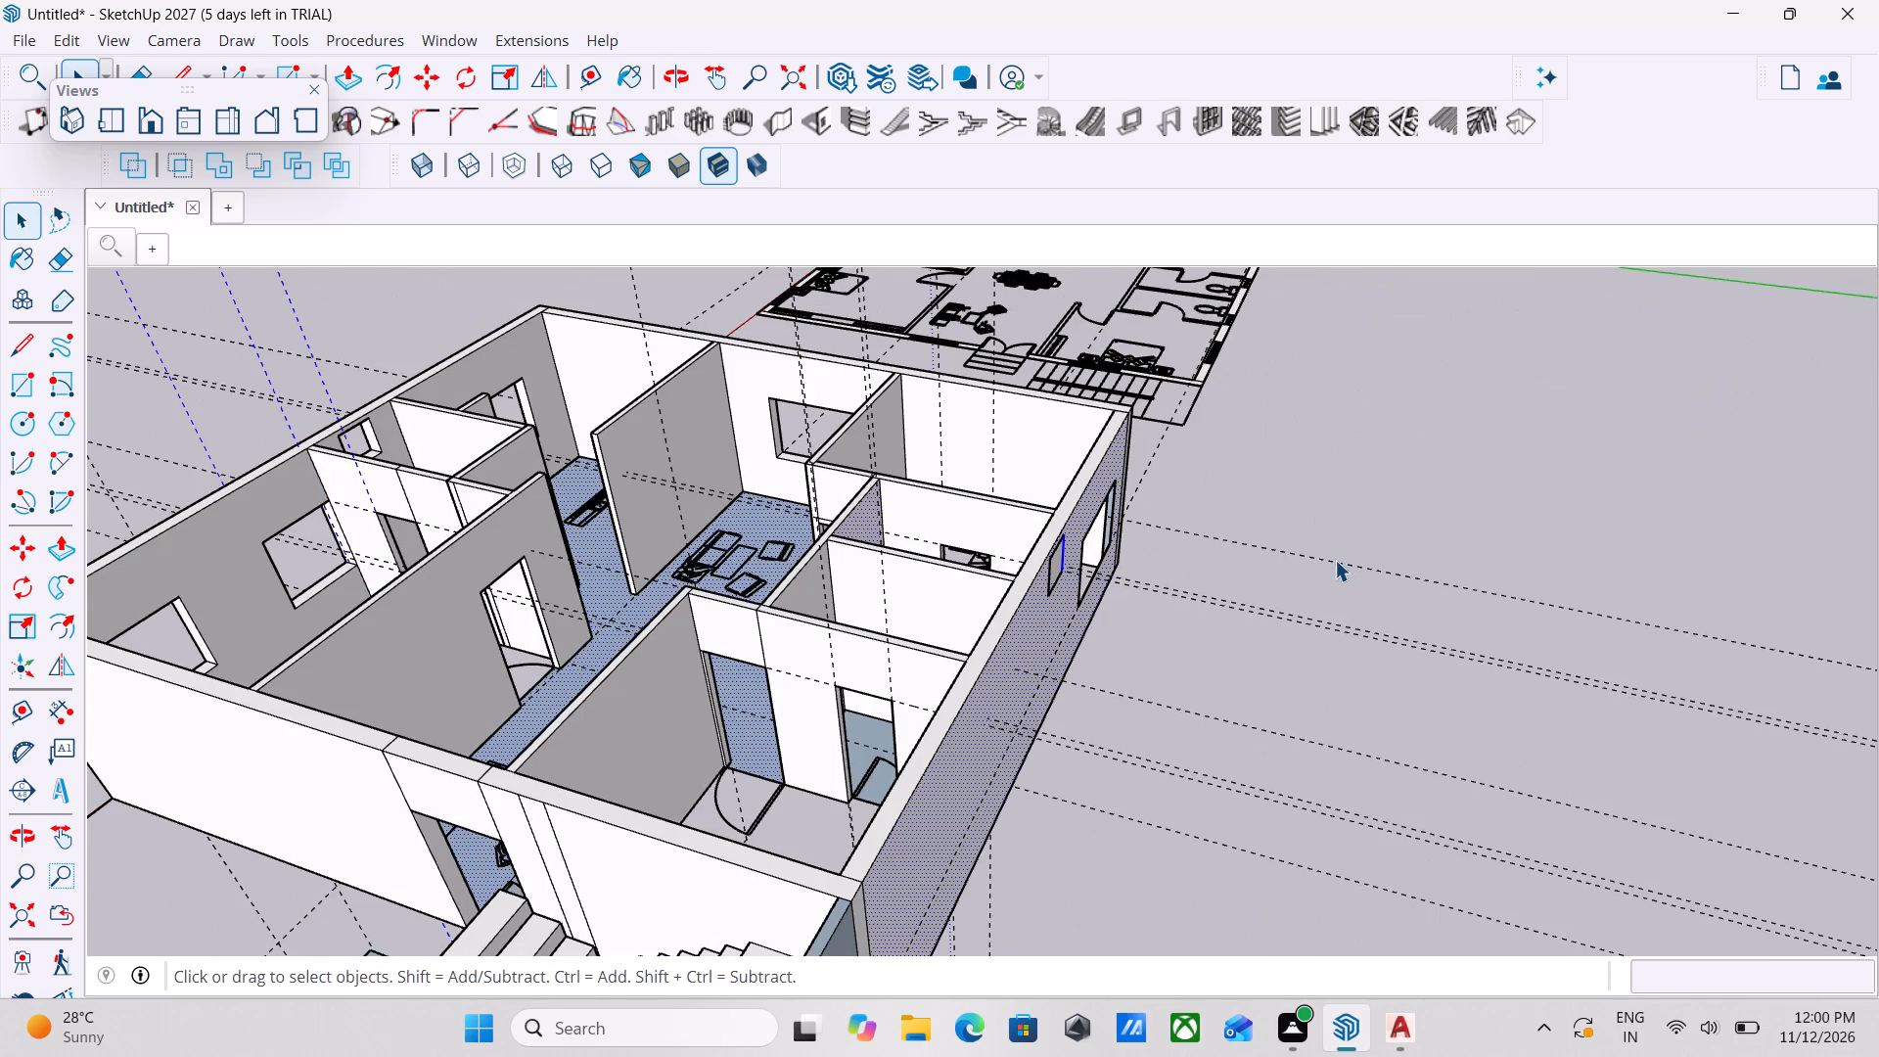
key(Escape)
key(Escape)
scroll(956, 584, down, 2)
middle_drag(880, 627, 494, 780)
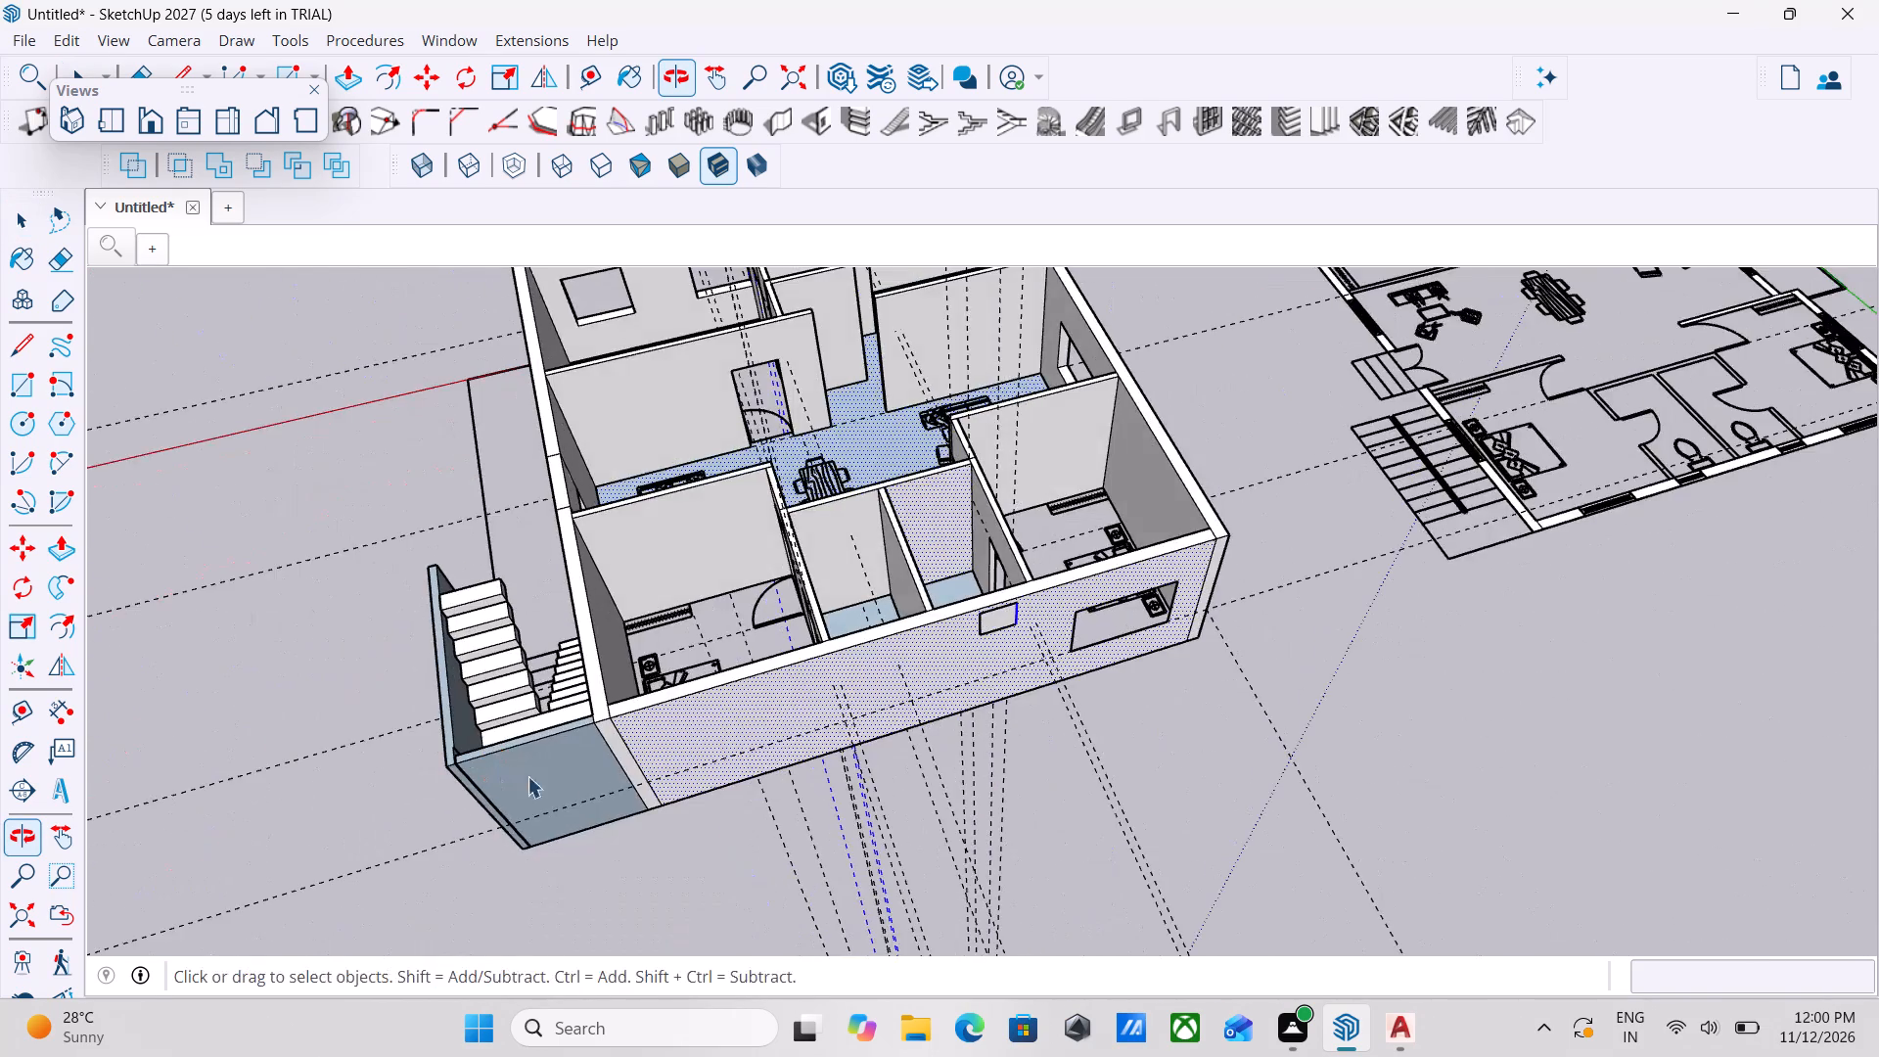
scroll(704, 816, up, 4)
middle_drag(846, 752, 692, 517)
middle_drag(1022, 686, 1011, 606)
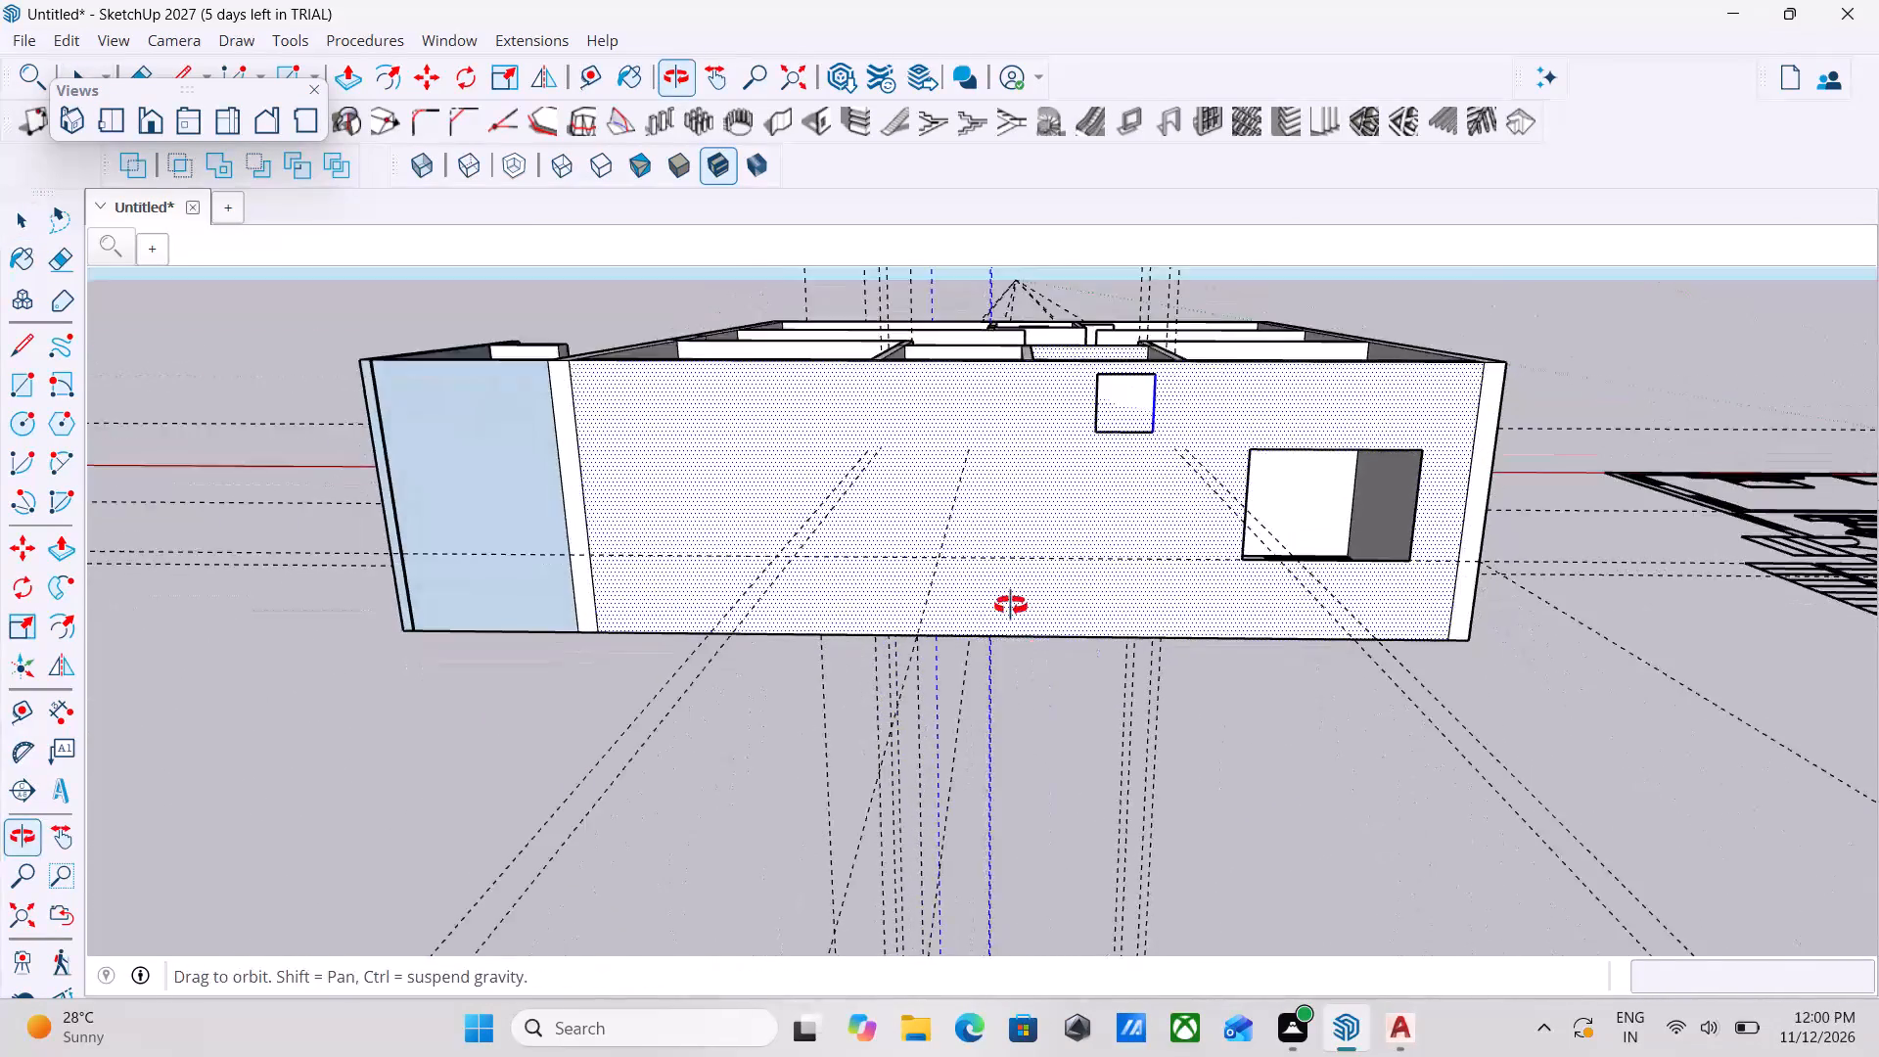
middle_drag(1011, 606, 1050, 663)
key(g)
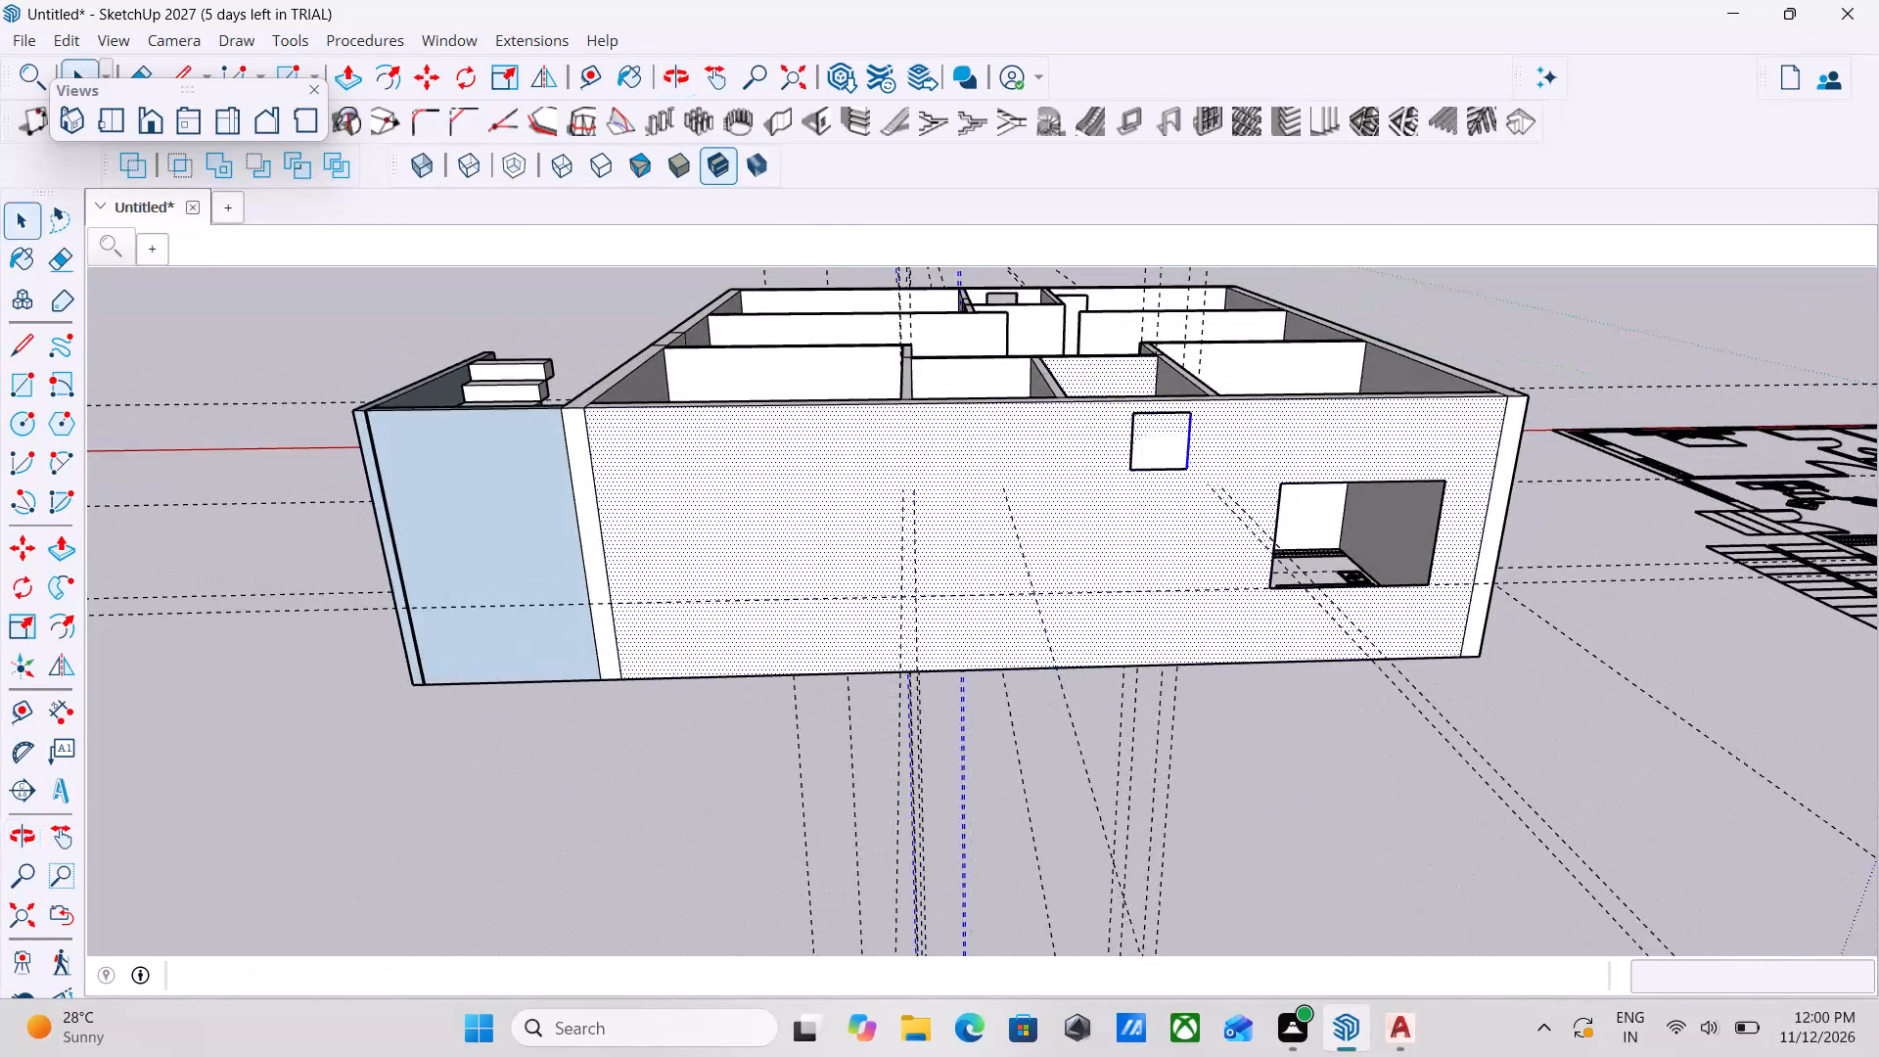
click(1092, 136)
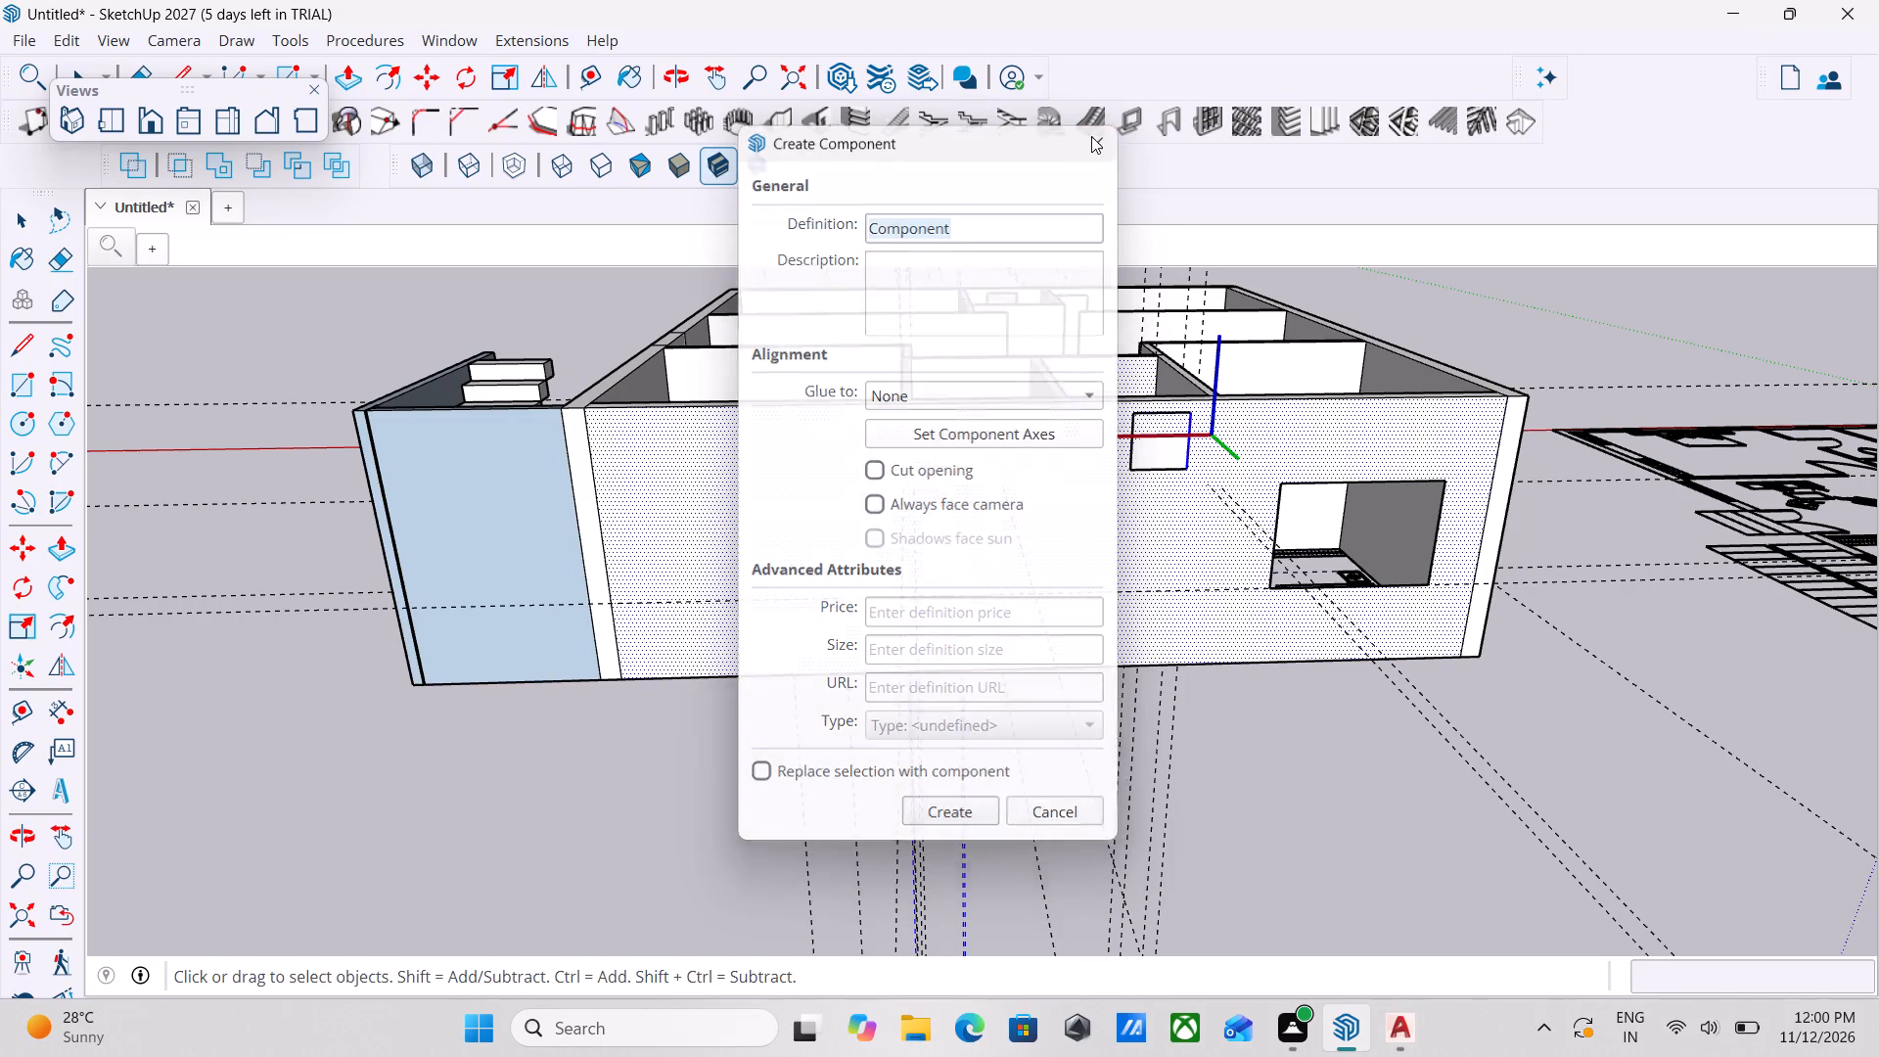
Place a horizontal guide about 7' 6" above the base edge of the bathrooms' outer wall.
click(600, 80)
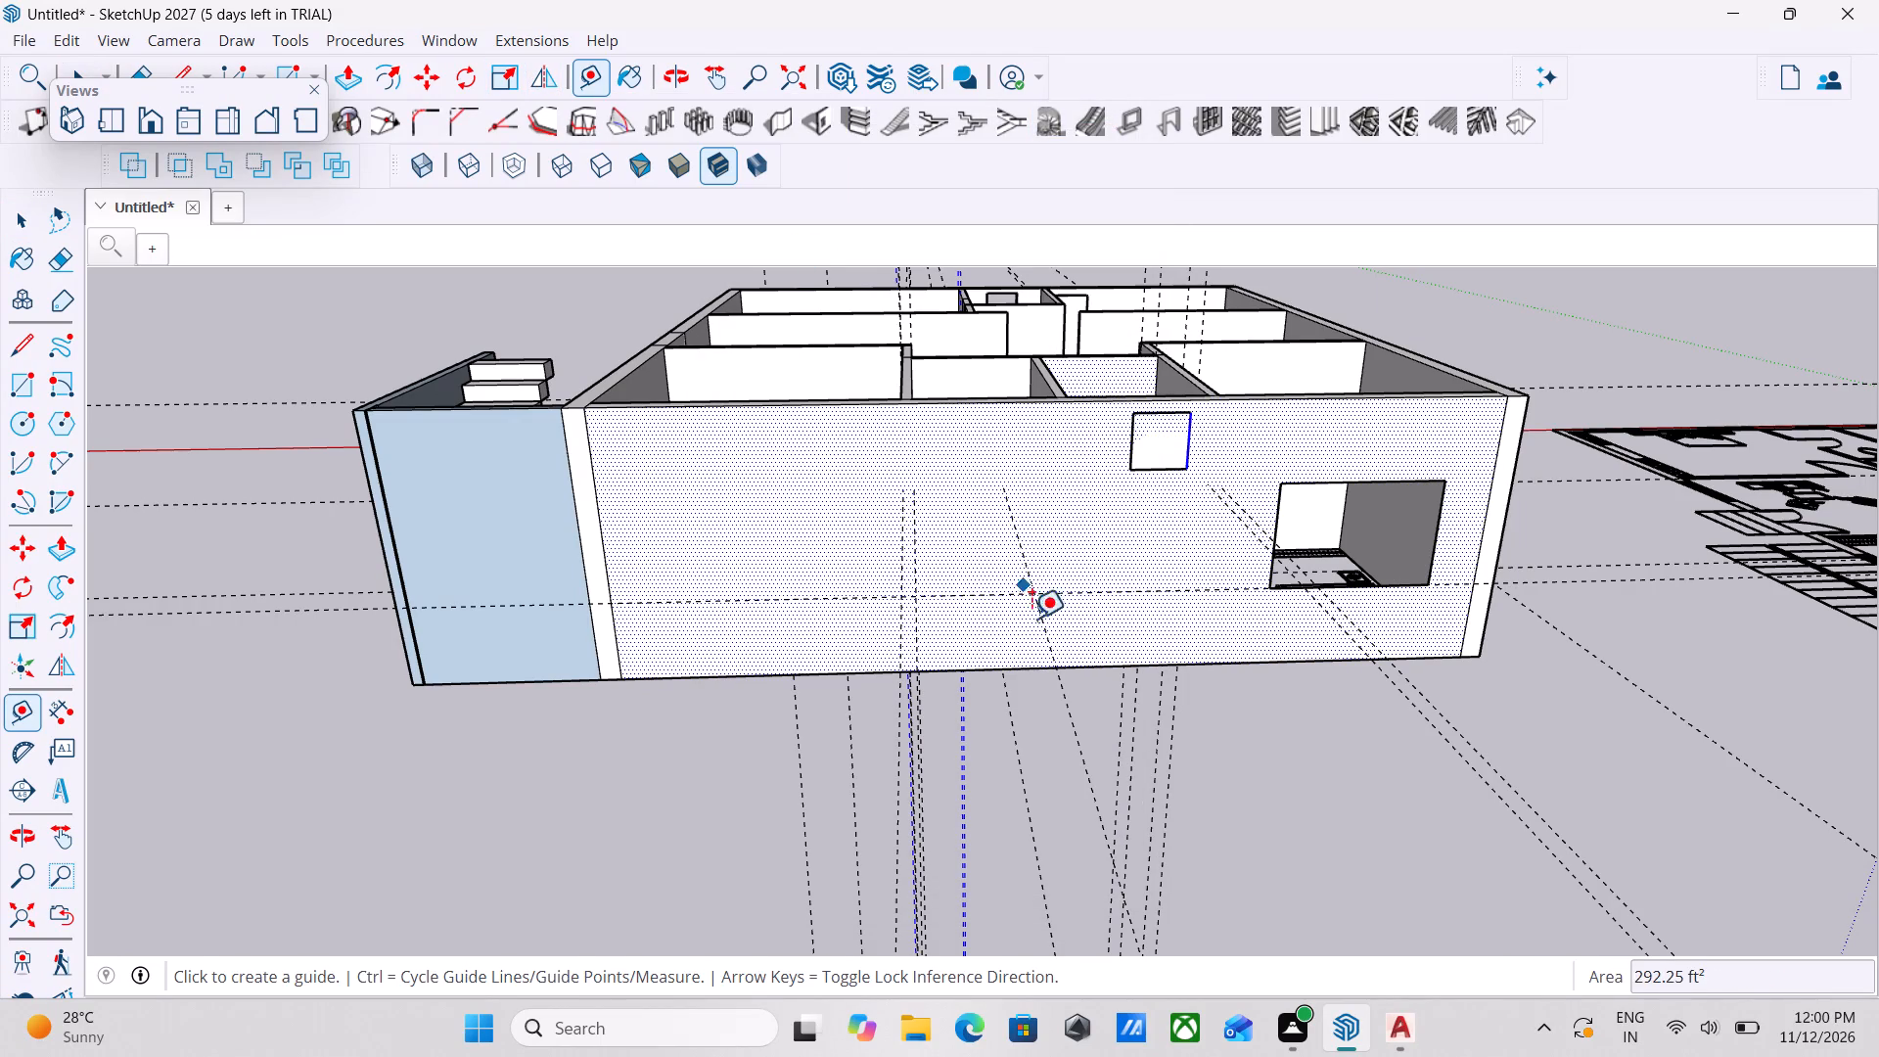
scroll(1036, 682, up, 6)
click(968, 660)
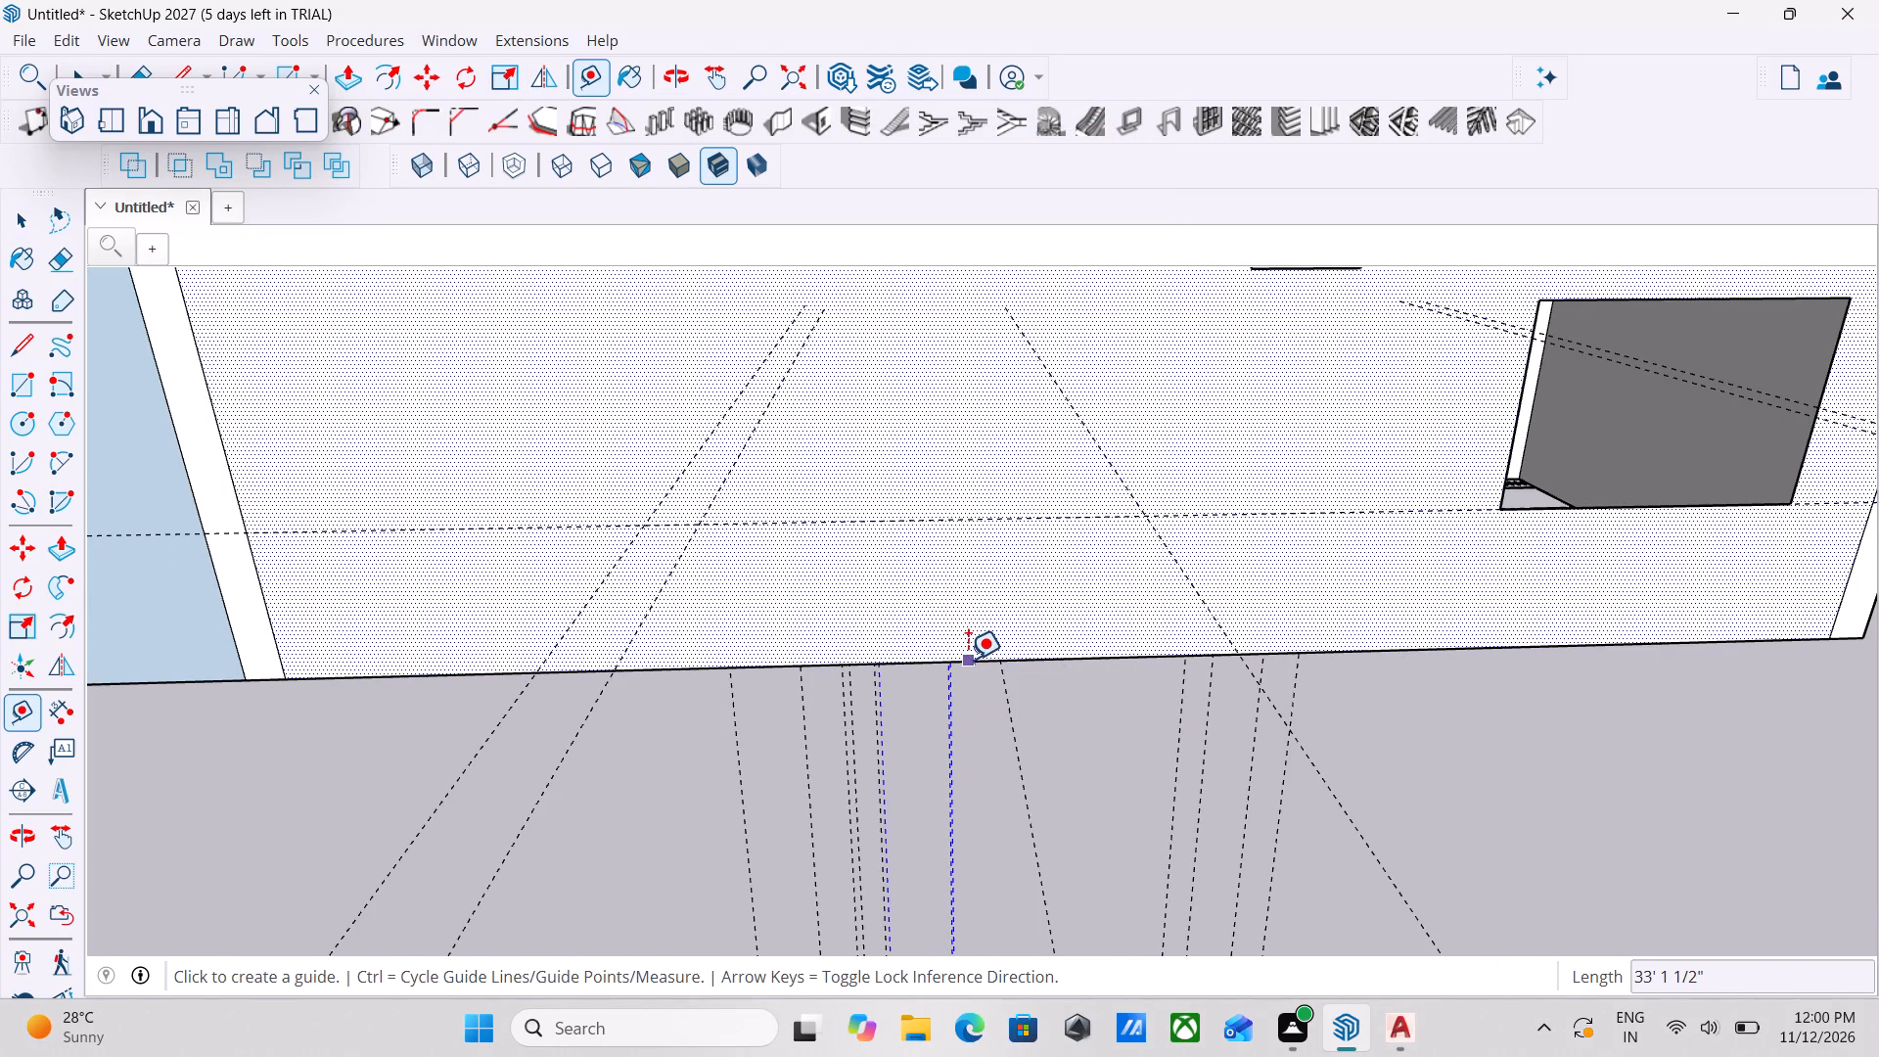
scroll(947, 497, down, 8)
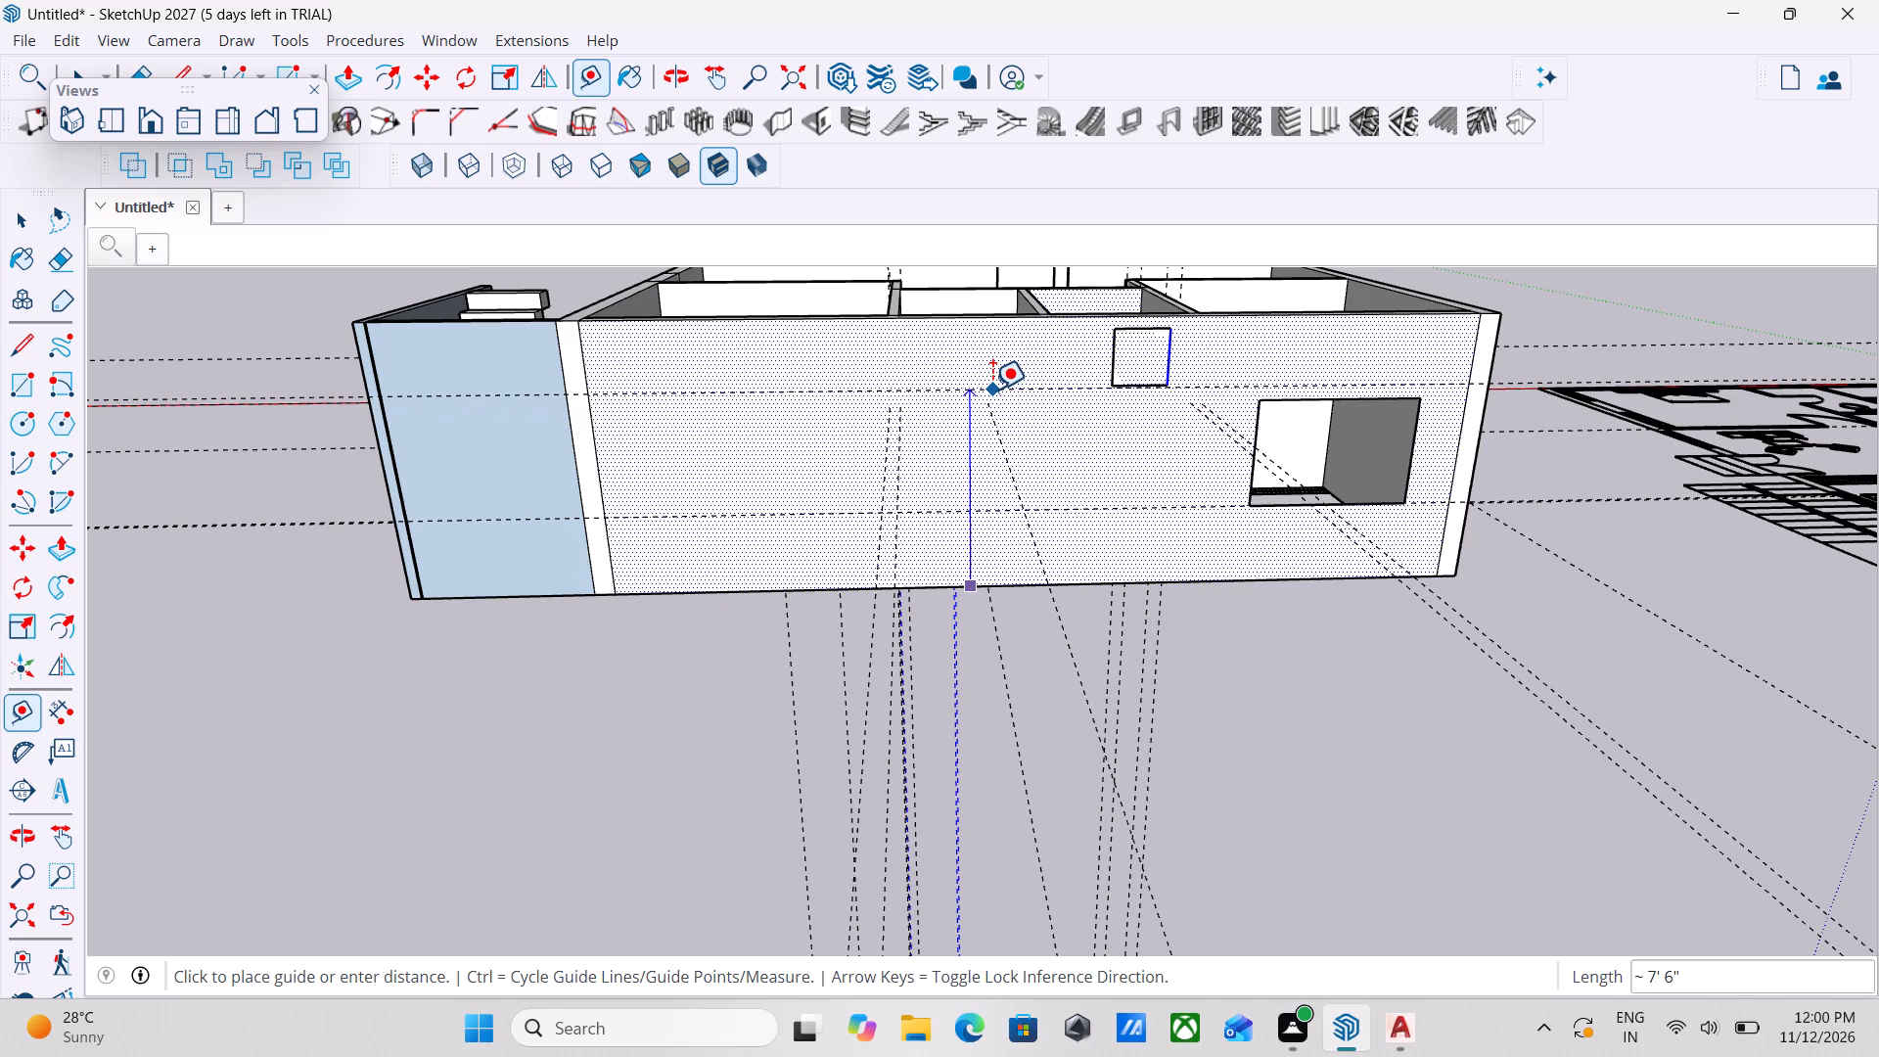
click(992, 390)
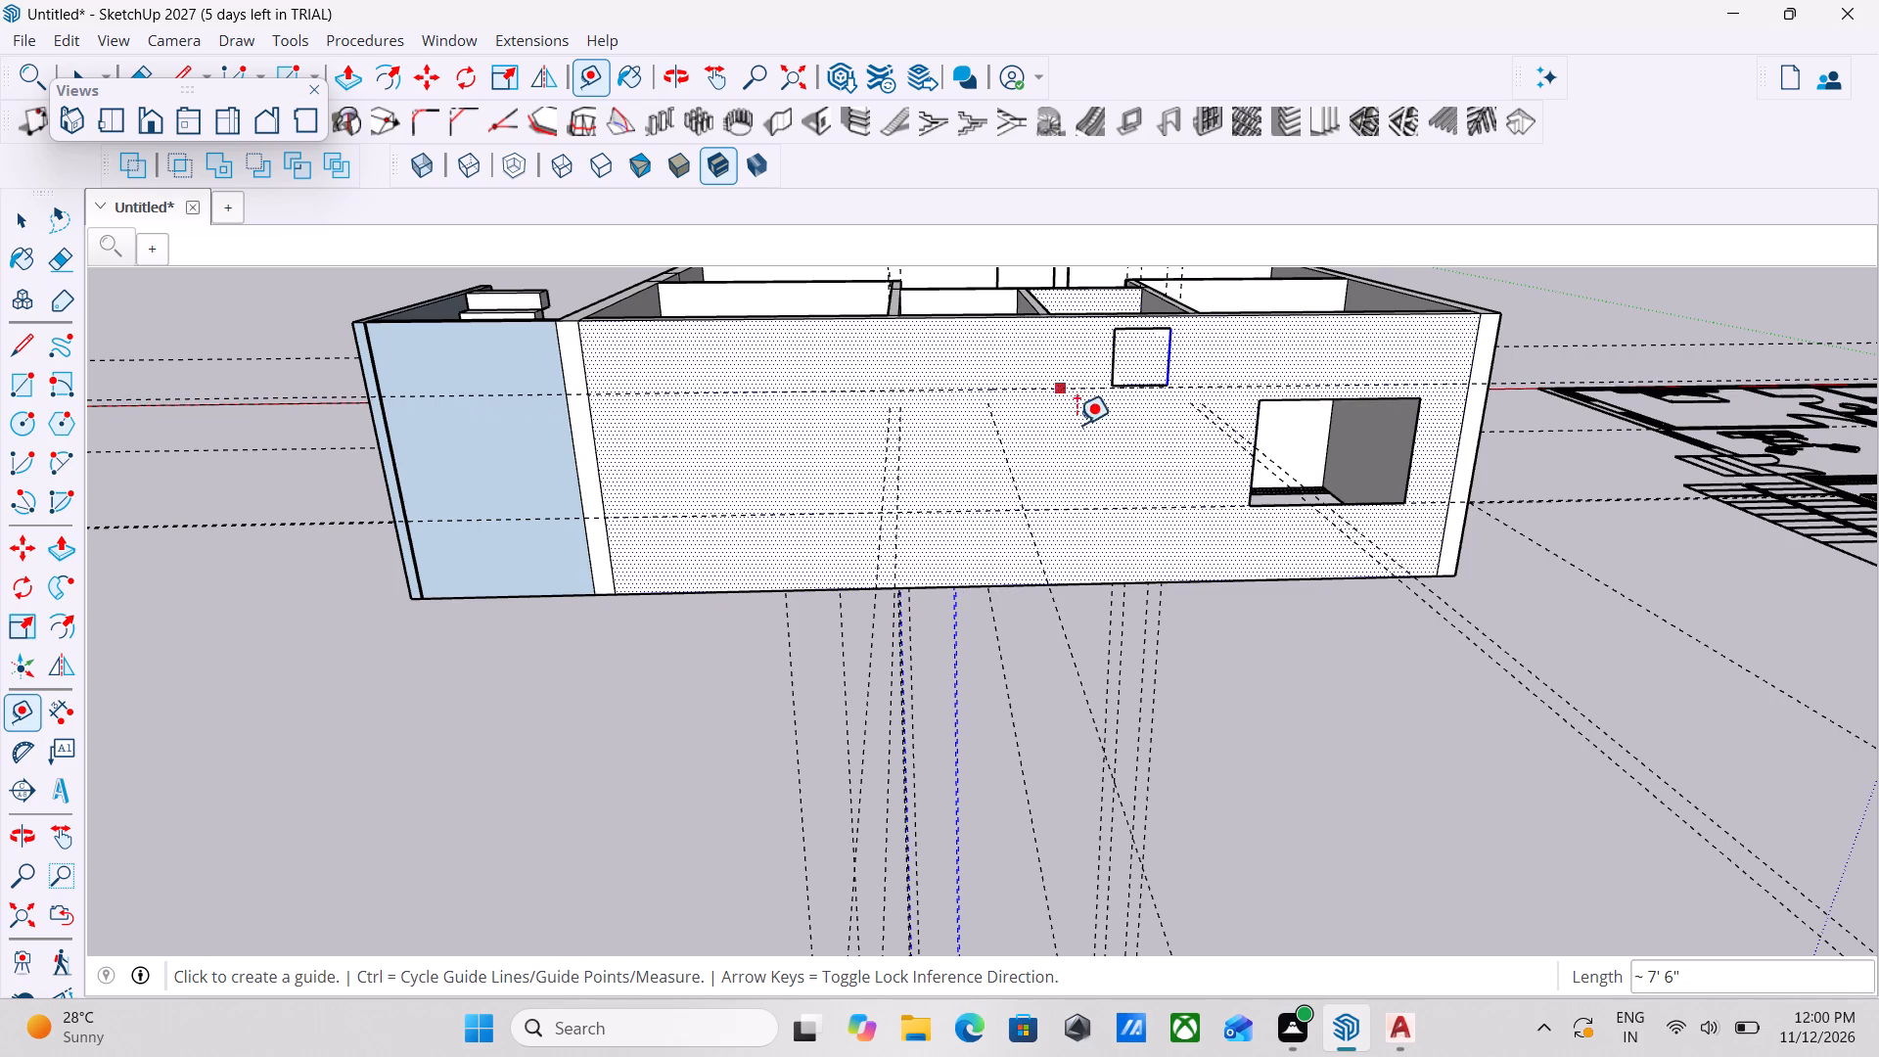
Place a vertical guide about 17' from the outer wall's end beside the large window opening, and another 2' farther along.
click(1480, 449)
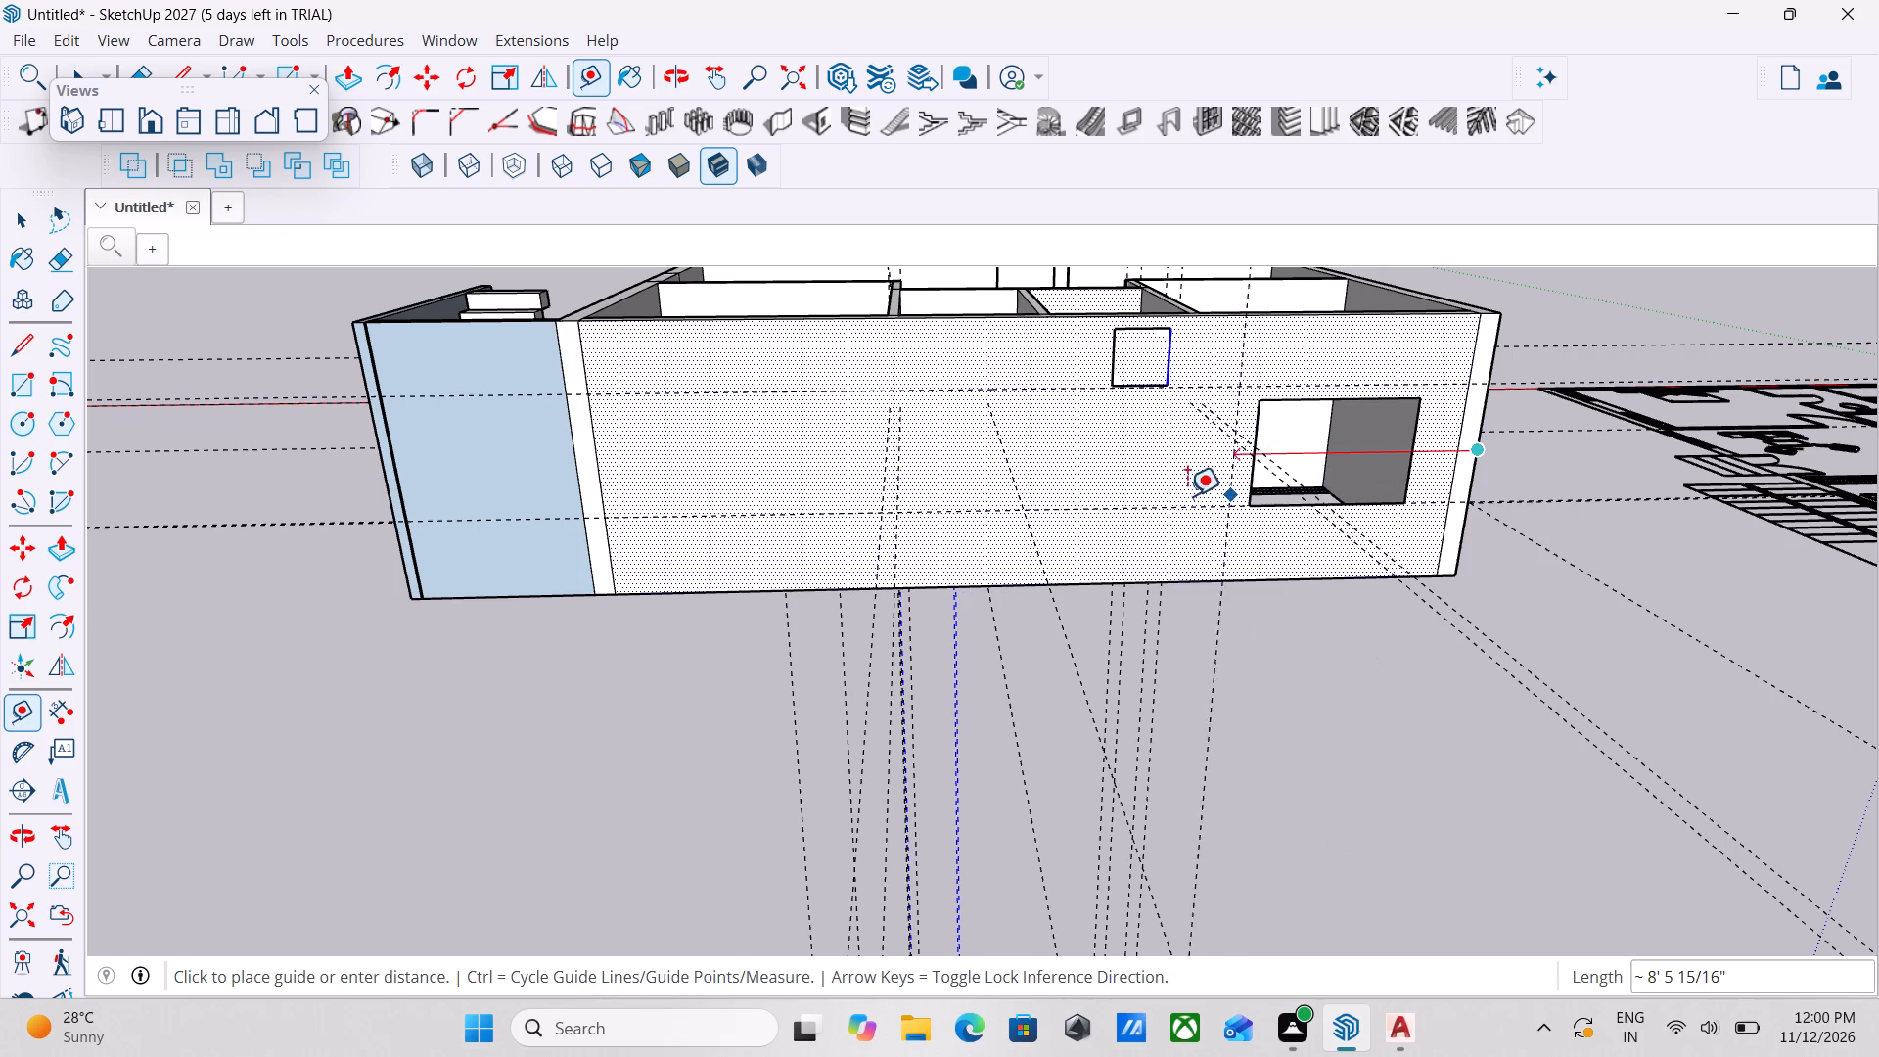
click(1026, 471)
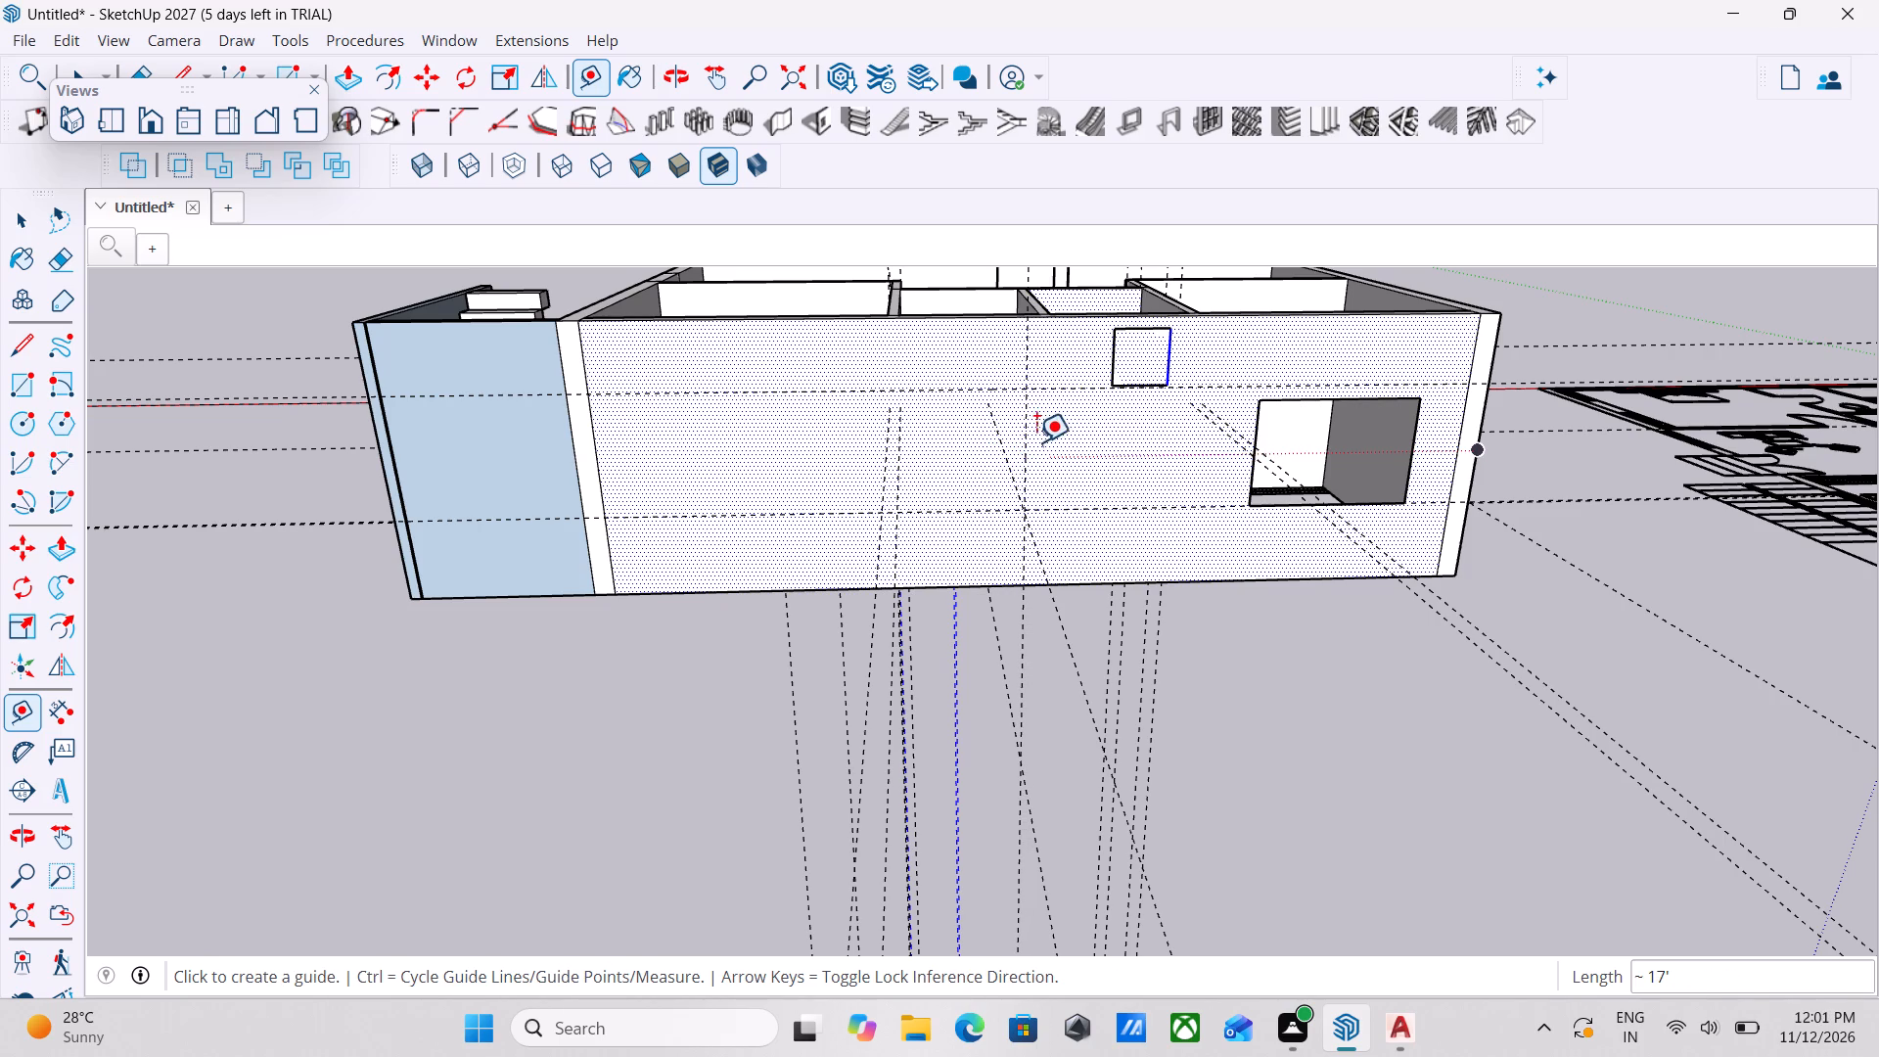
scroll(1022, 430, up, 6)
click(1027, 420)
scroll(939, 429, down, 2)
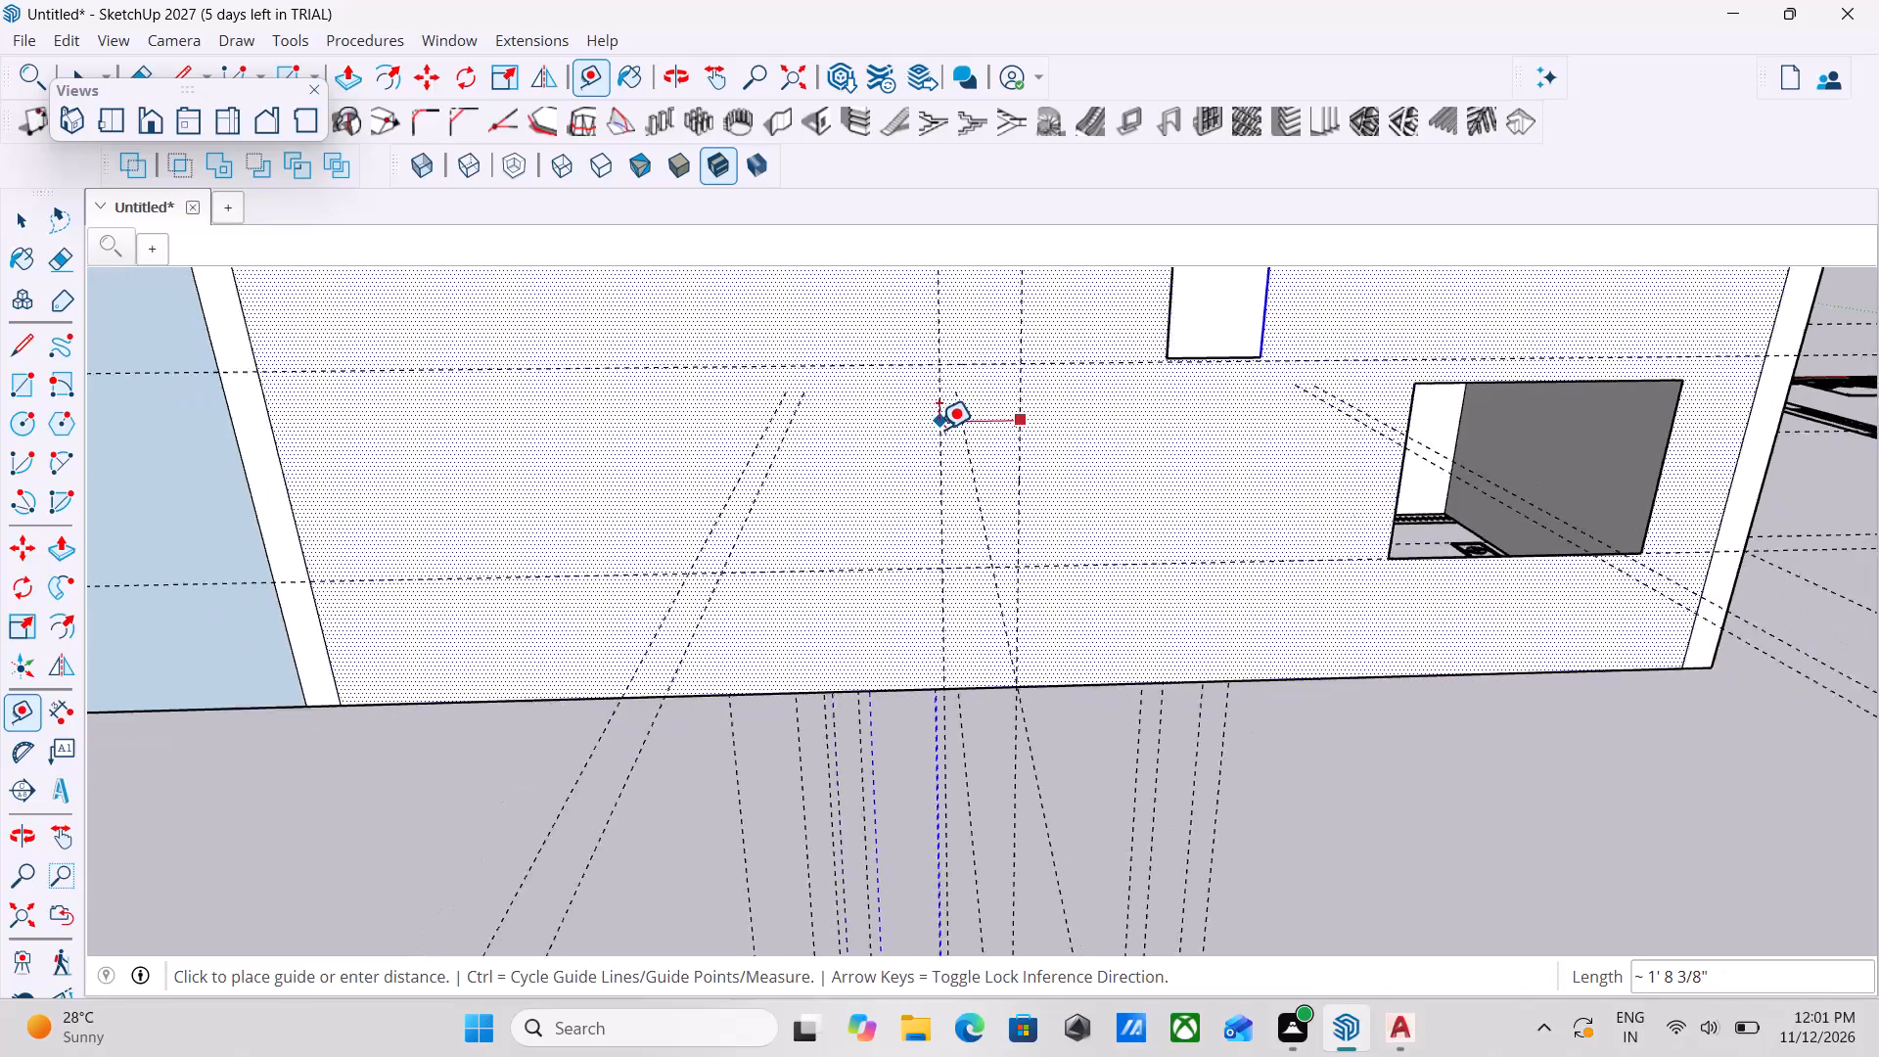
scroll(910, 429, down, 3)
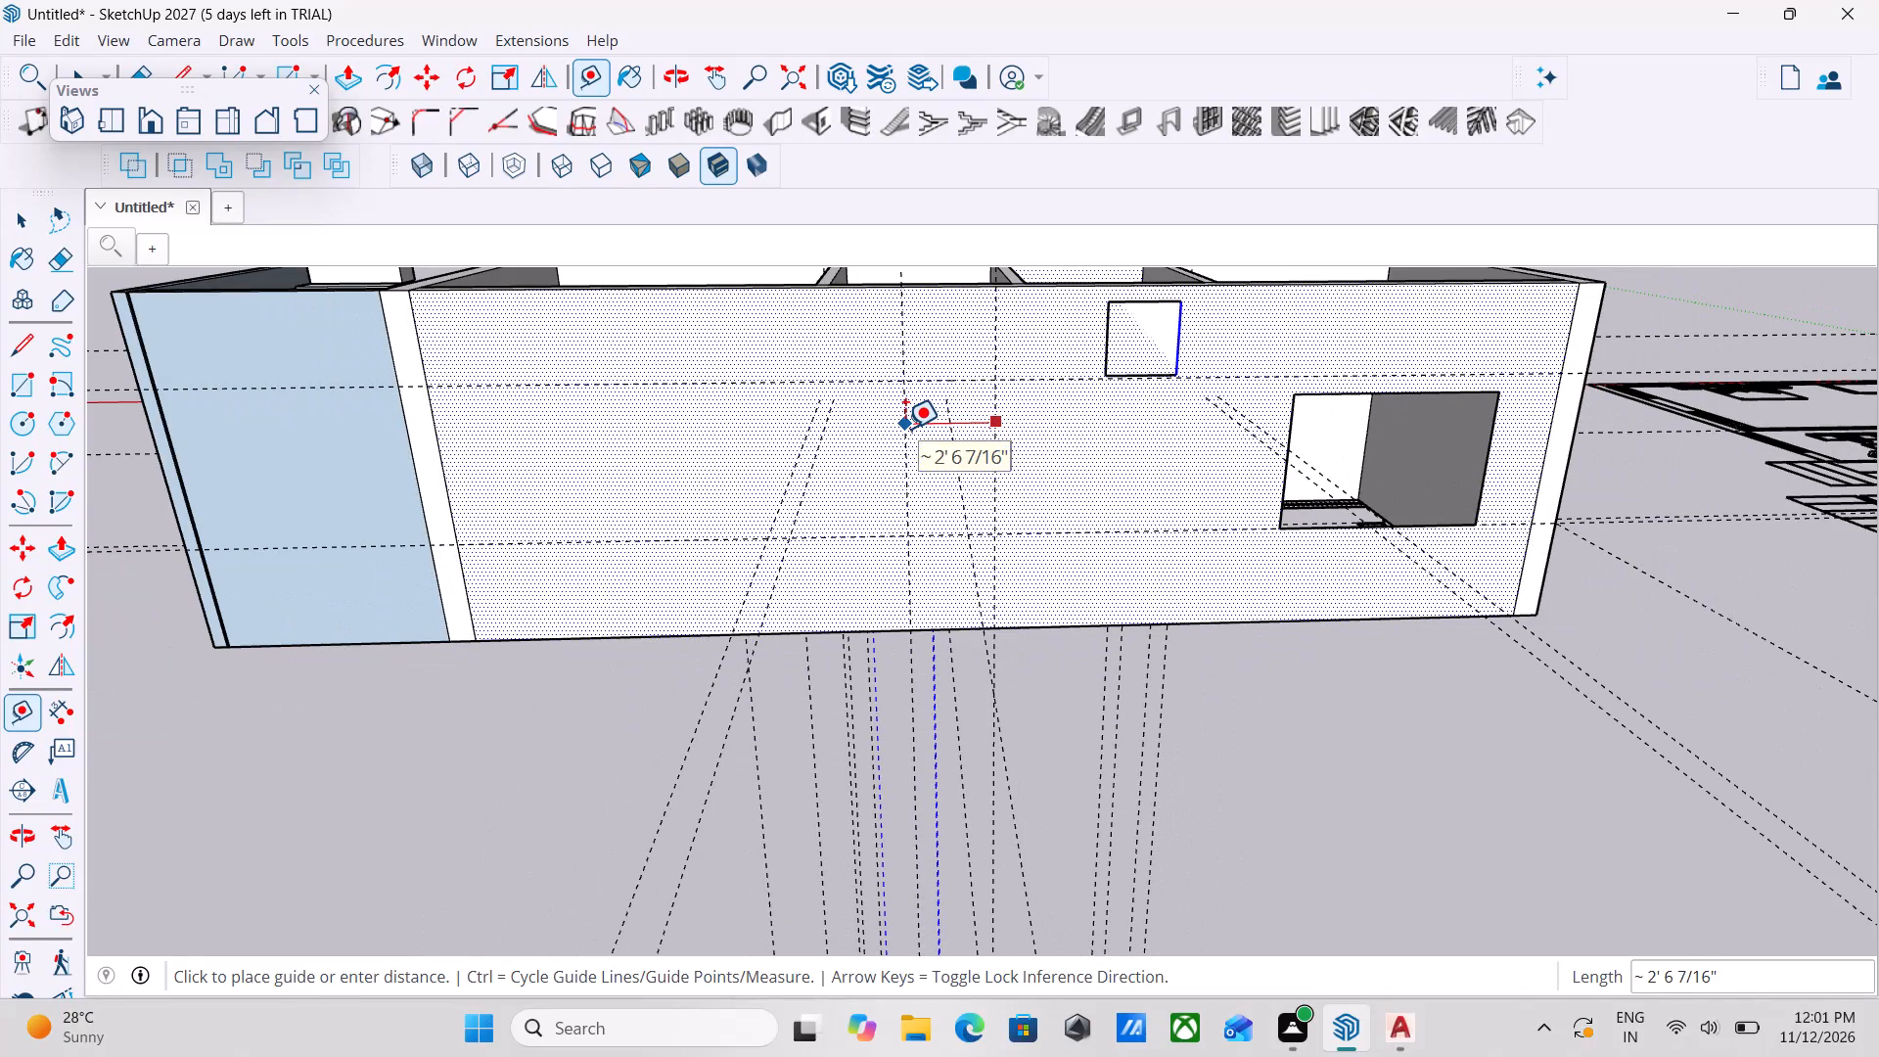
key(2)
key(apostrophe)
key(Return)
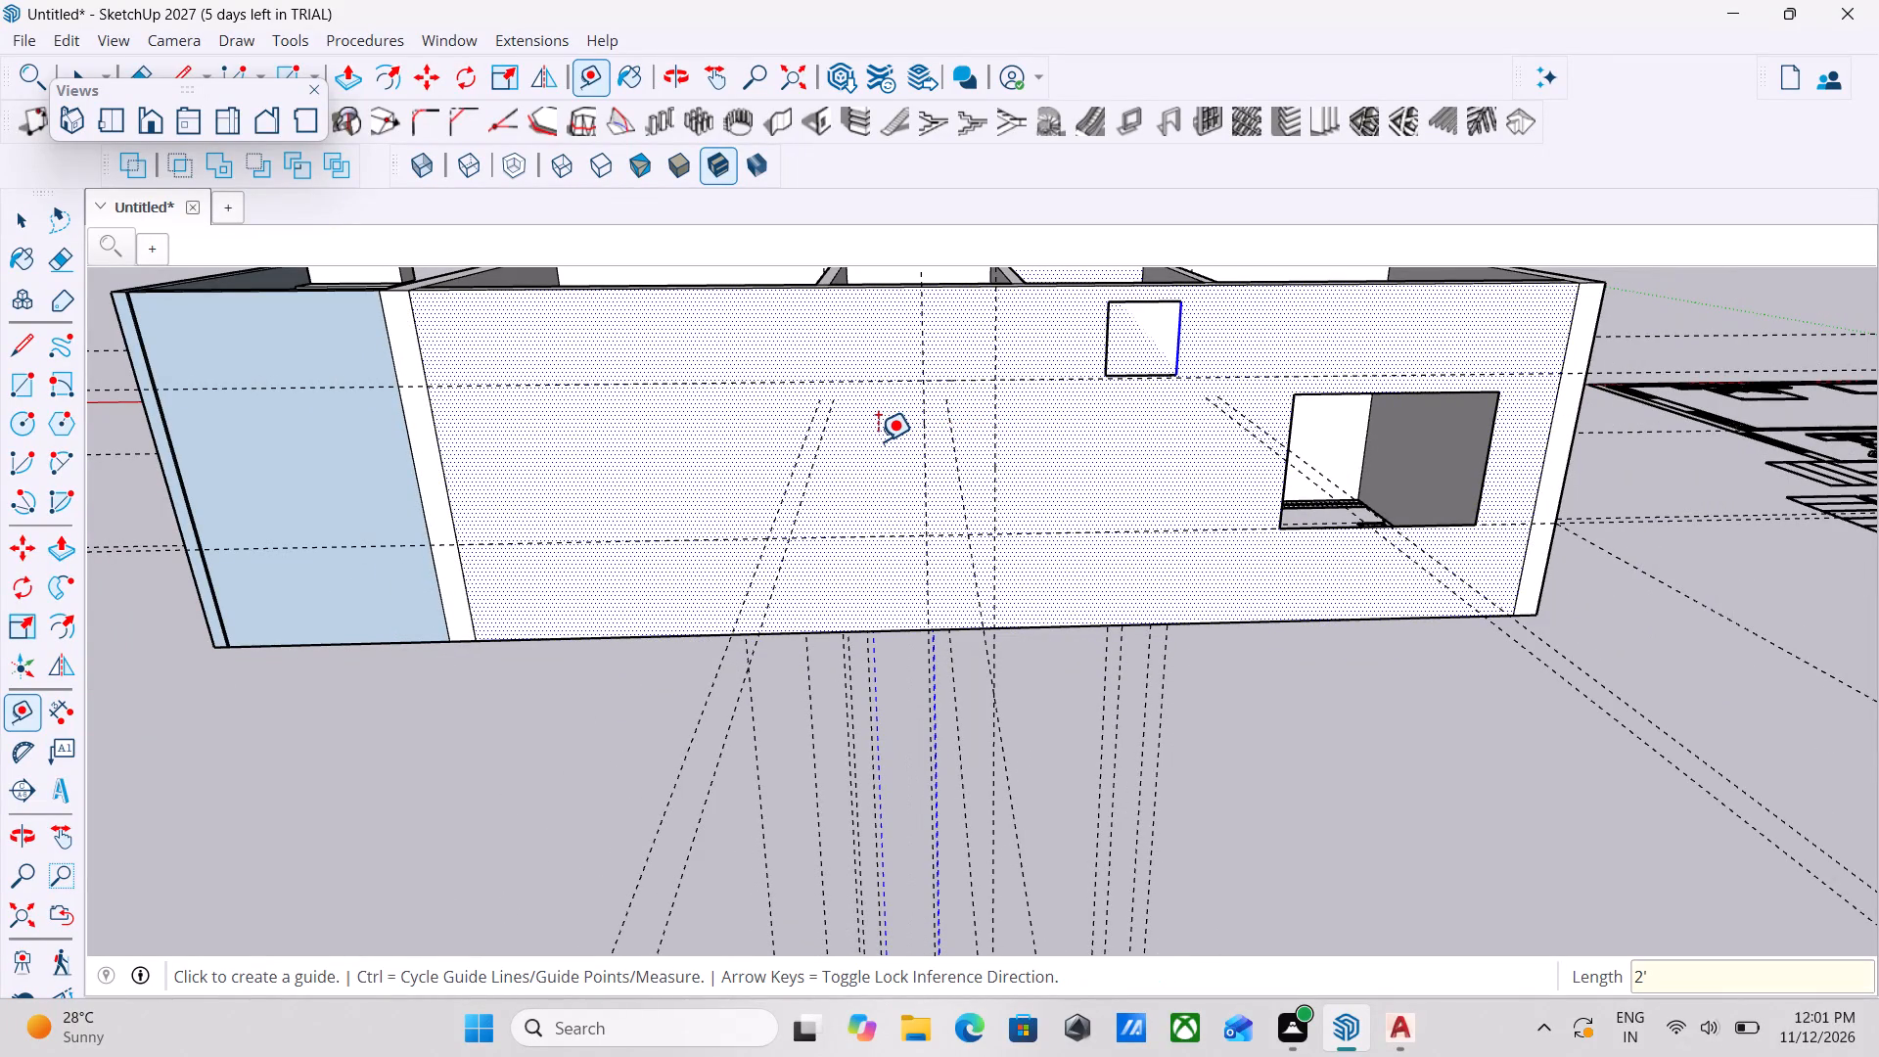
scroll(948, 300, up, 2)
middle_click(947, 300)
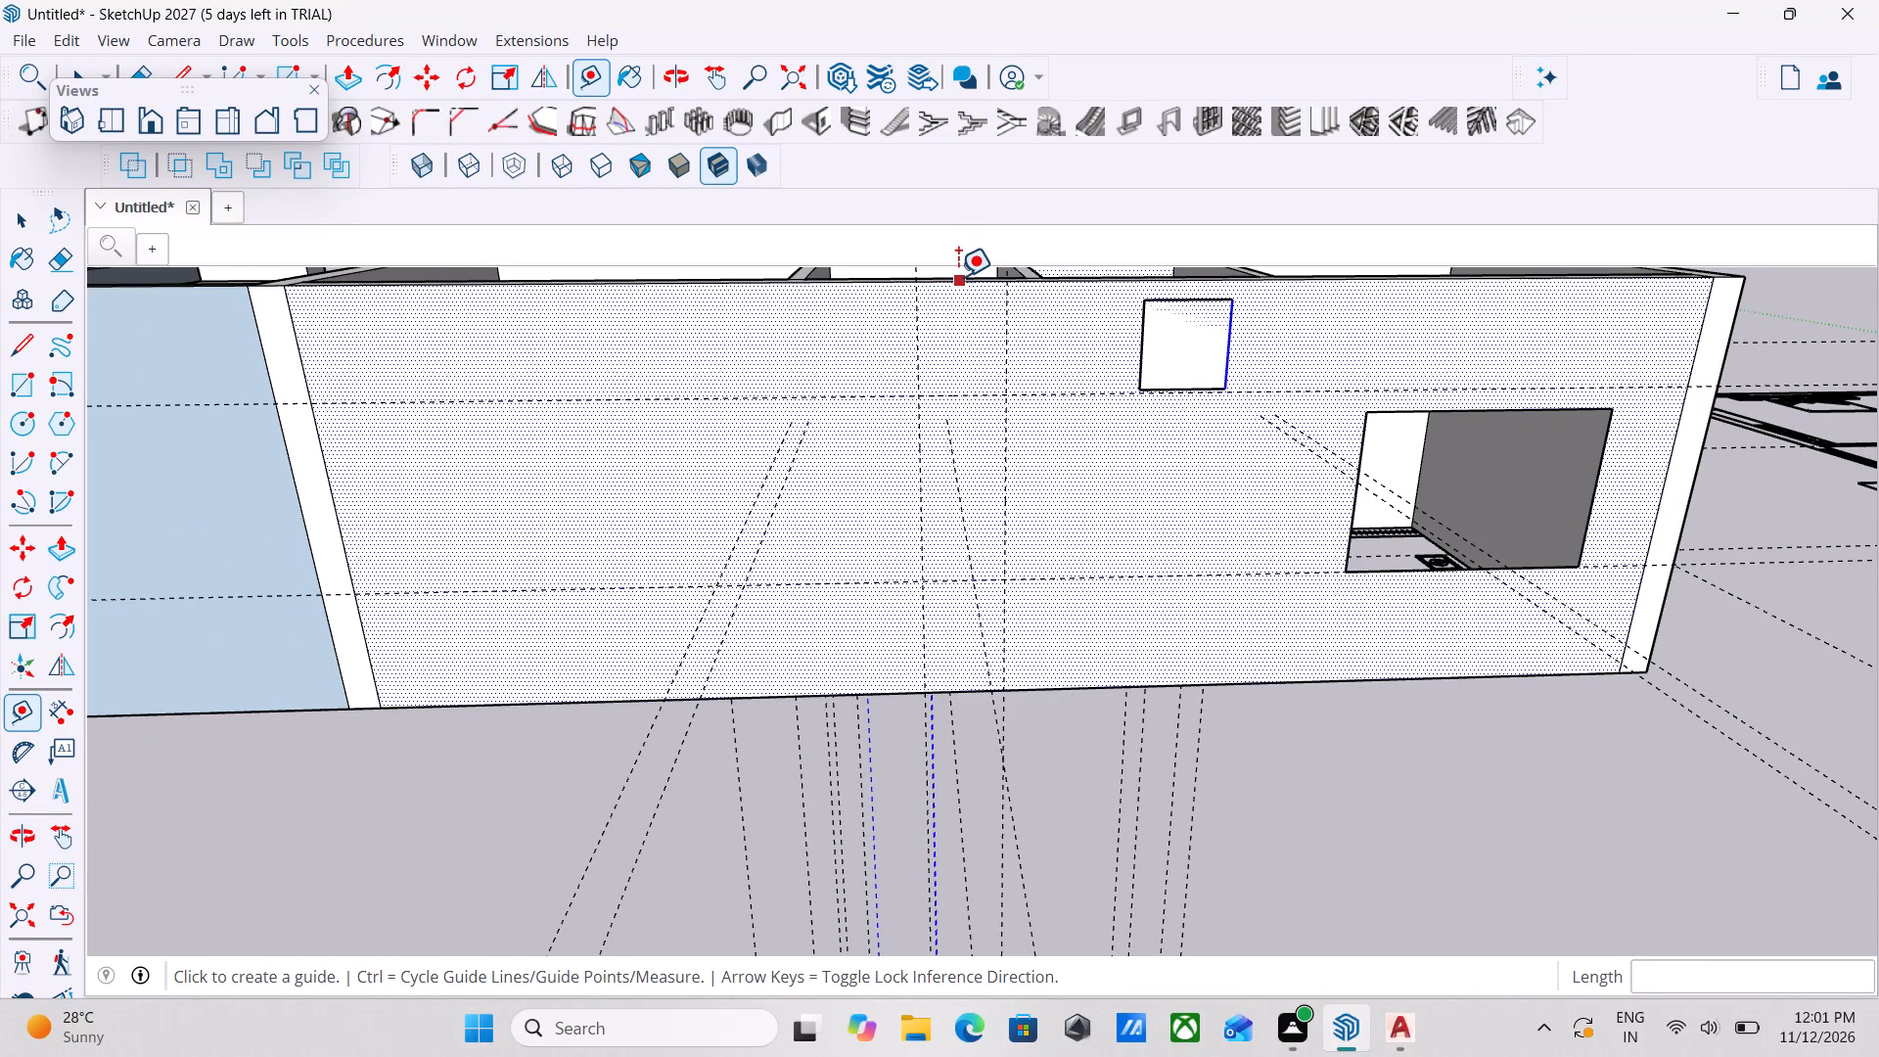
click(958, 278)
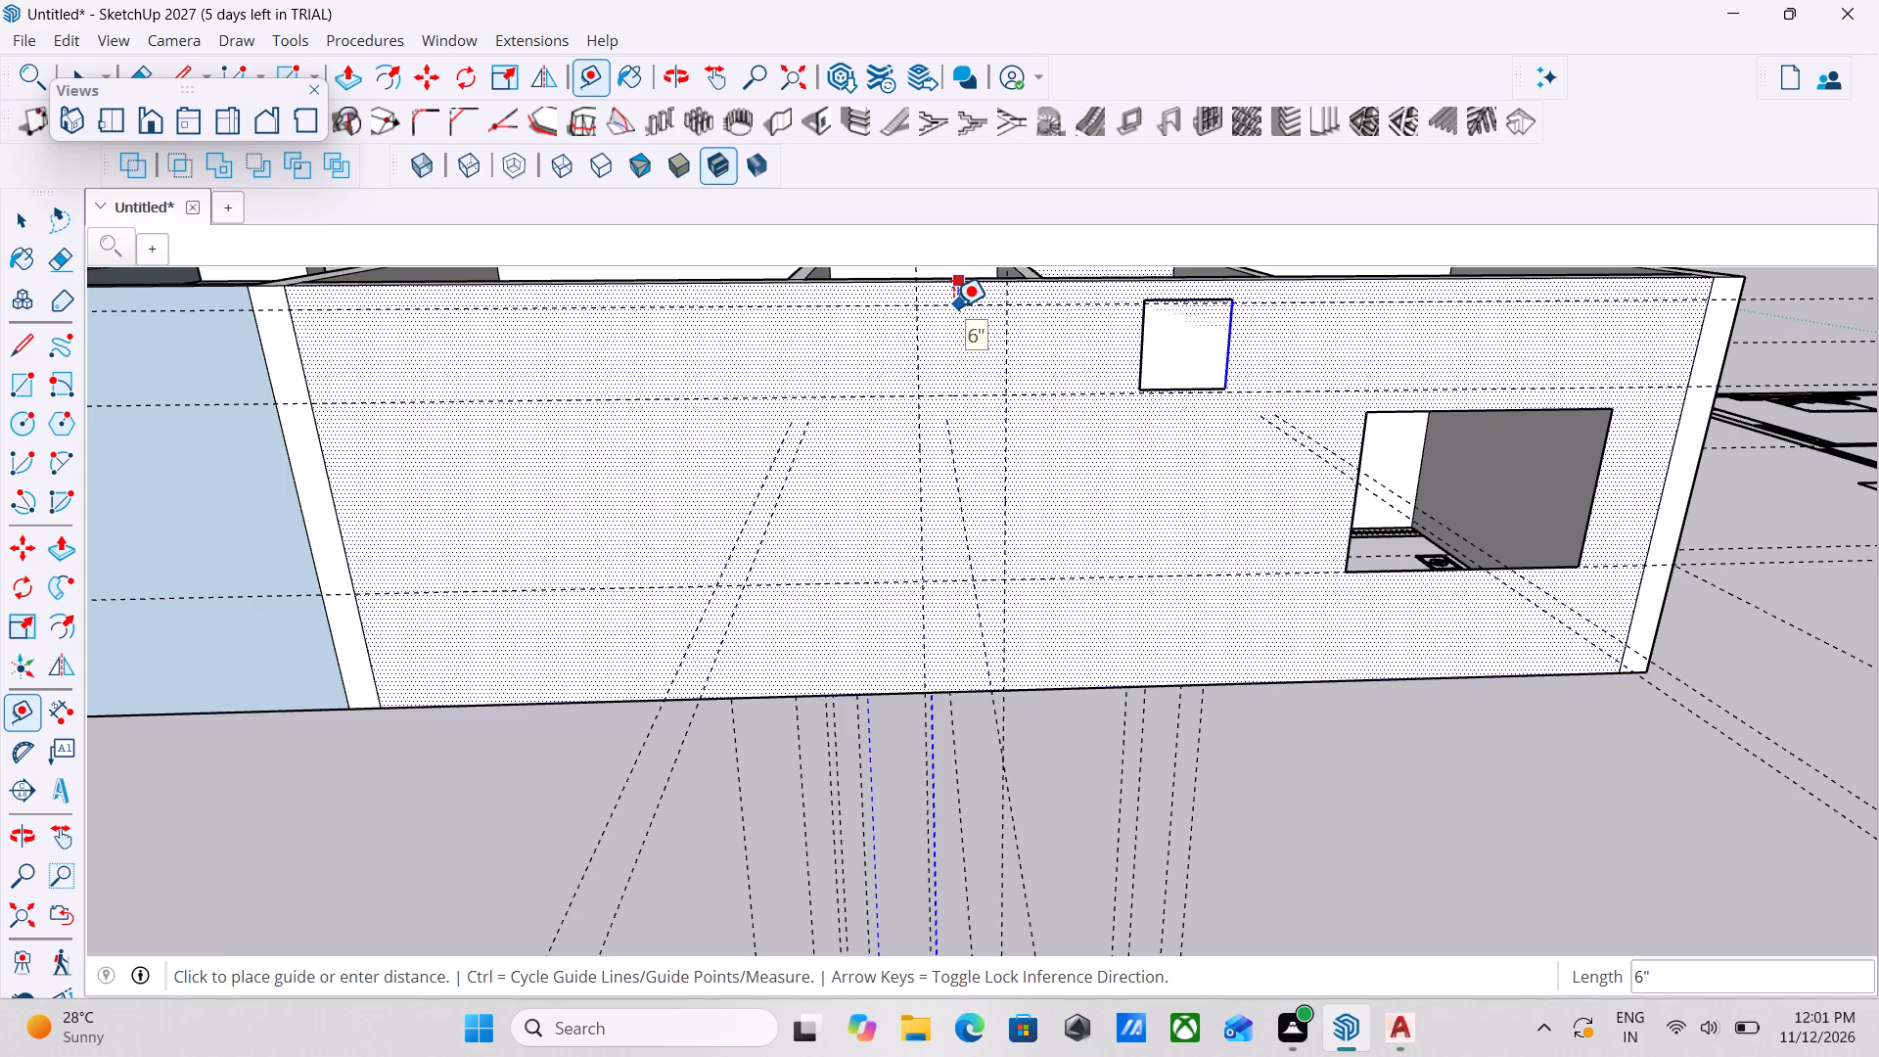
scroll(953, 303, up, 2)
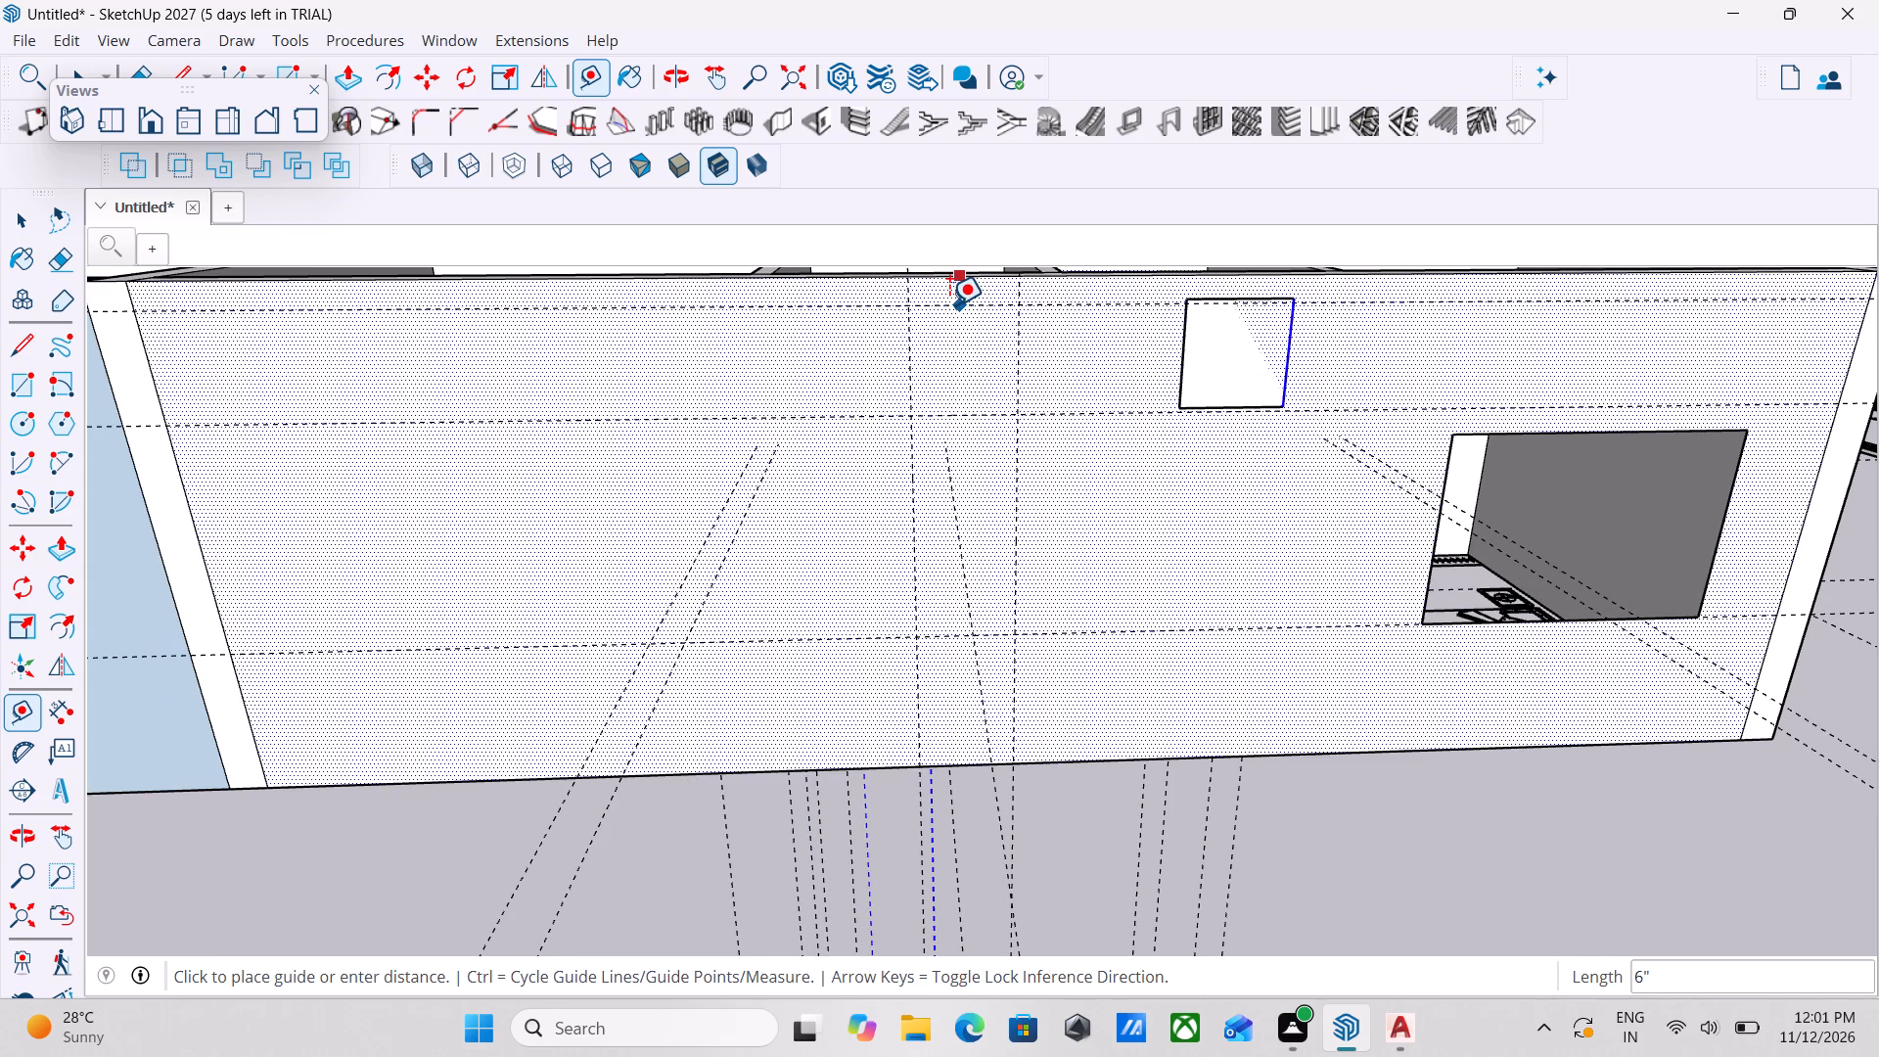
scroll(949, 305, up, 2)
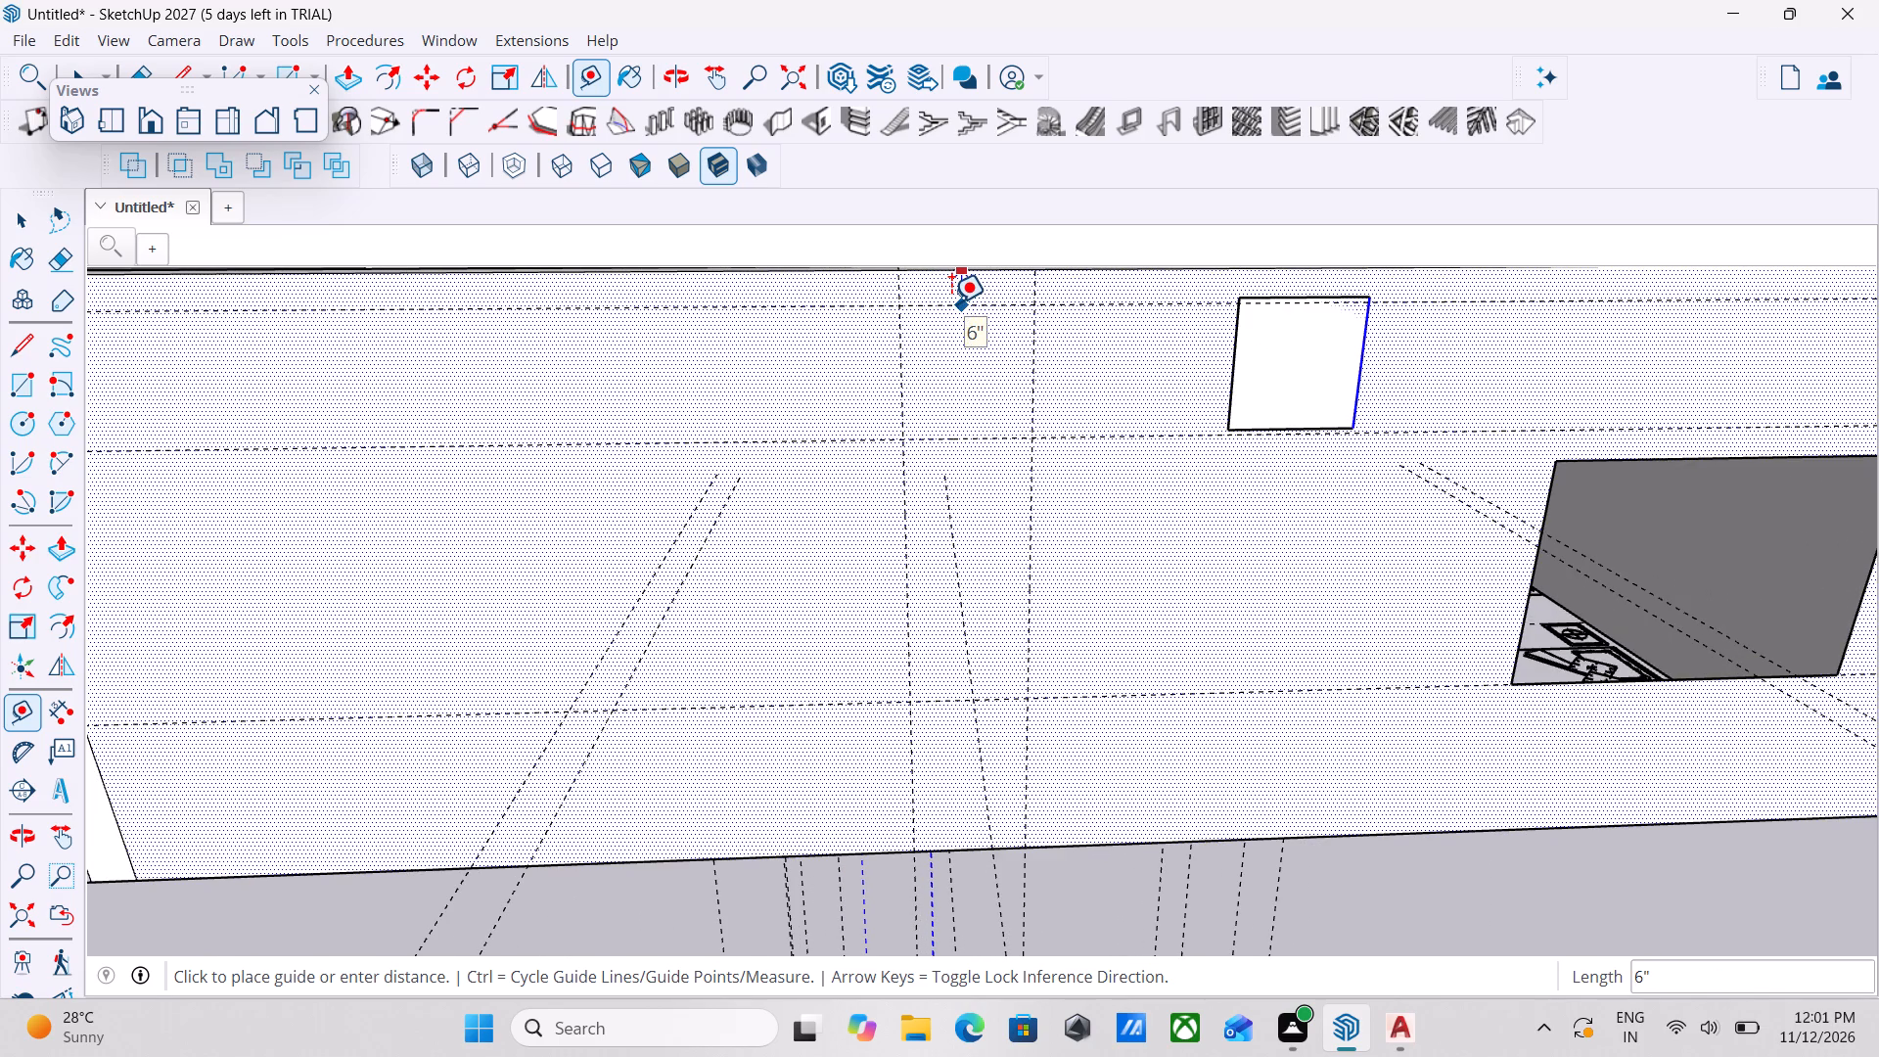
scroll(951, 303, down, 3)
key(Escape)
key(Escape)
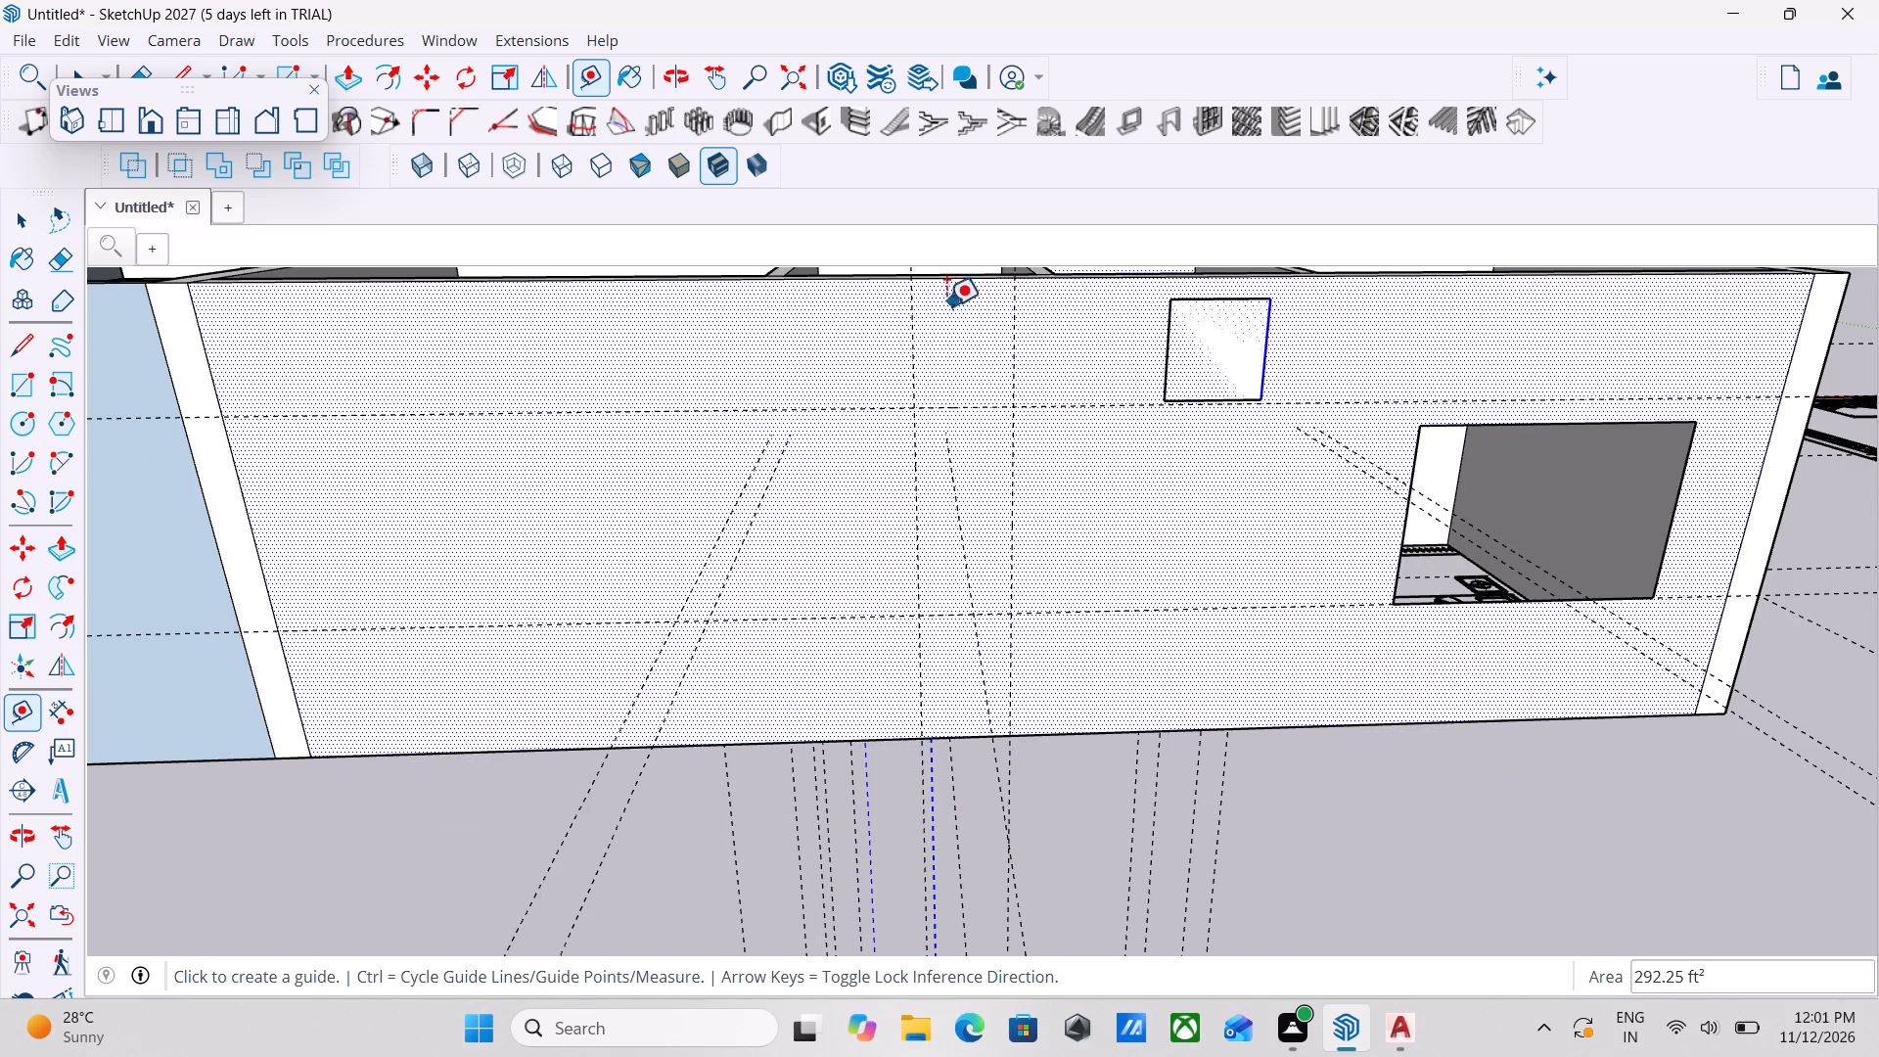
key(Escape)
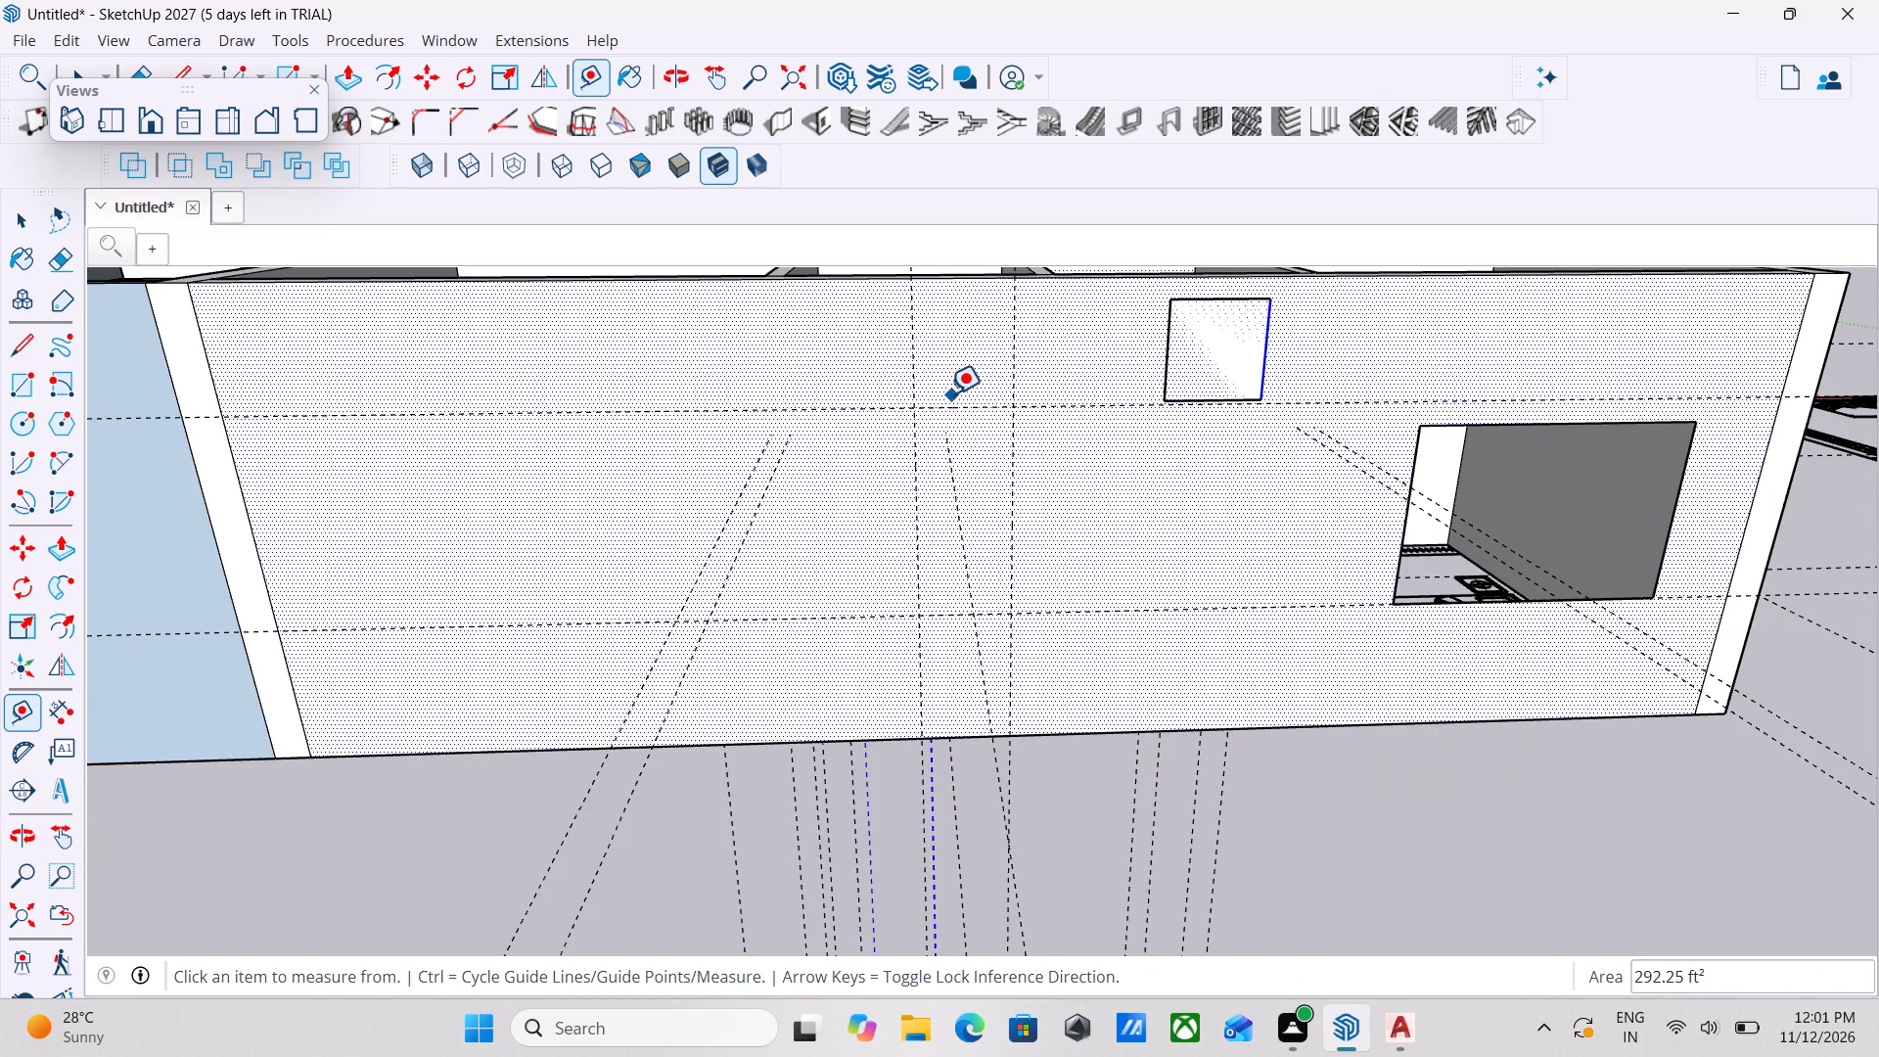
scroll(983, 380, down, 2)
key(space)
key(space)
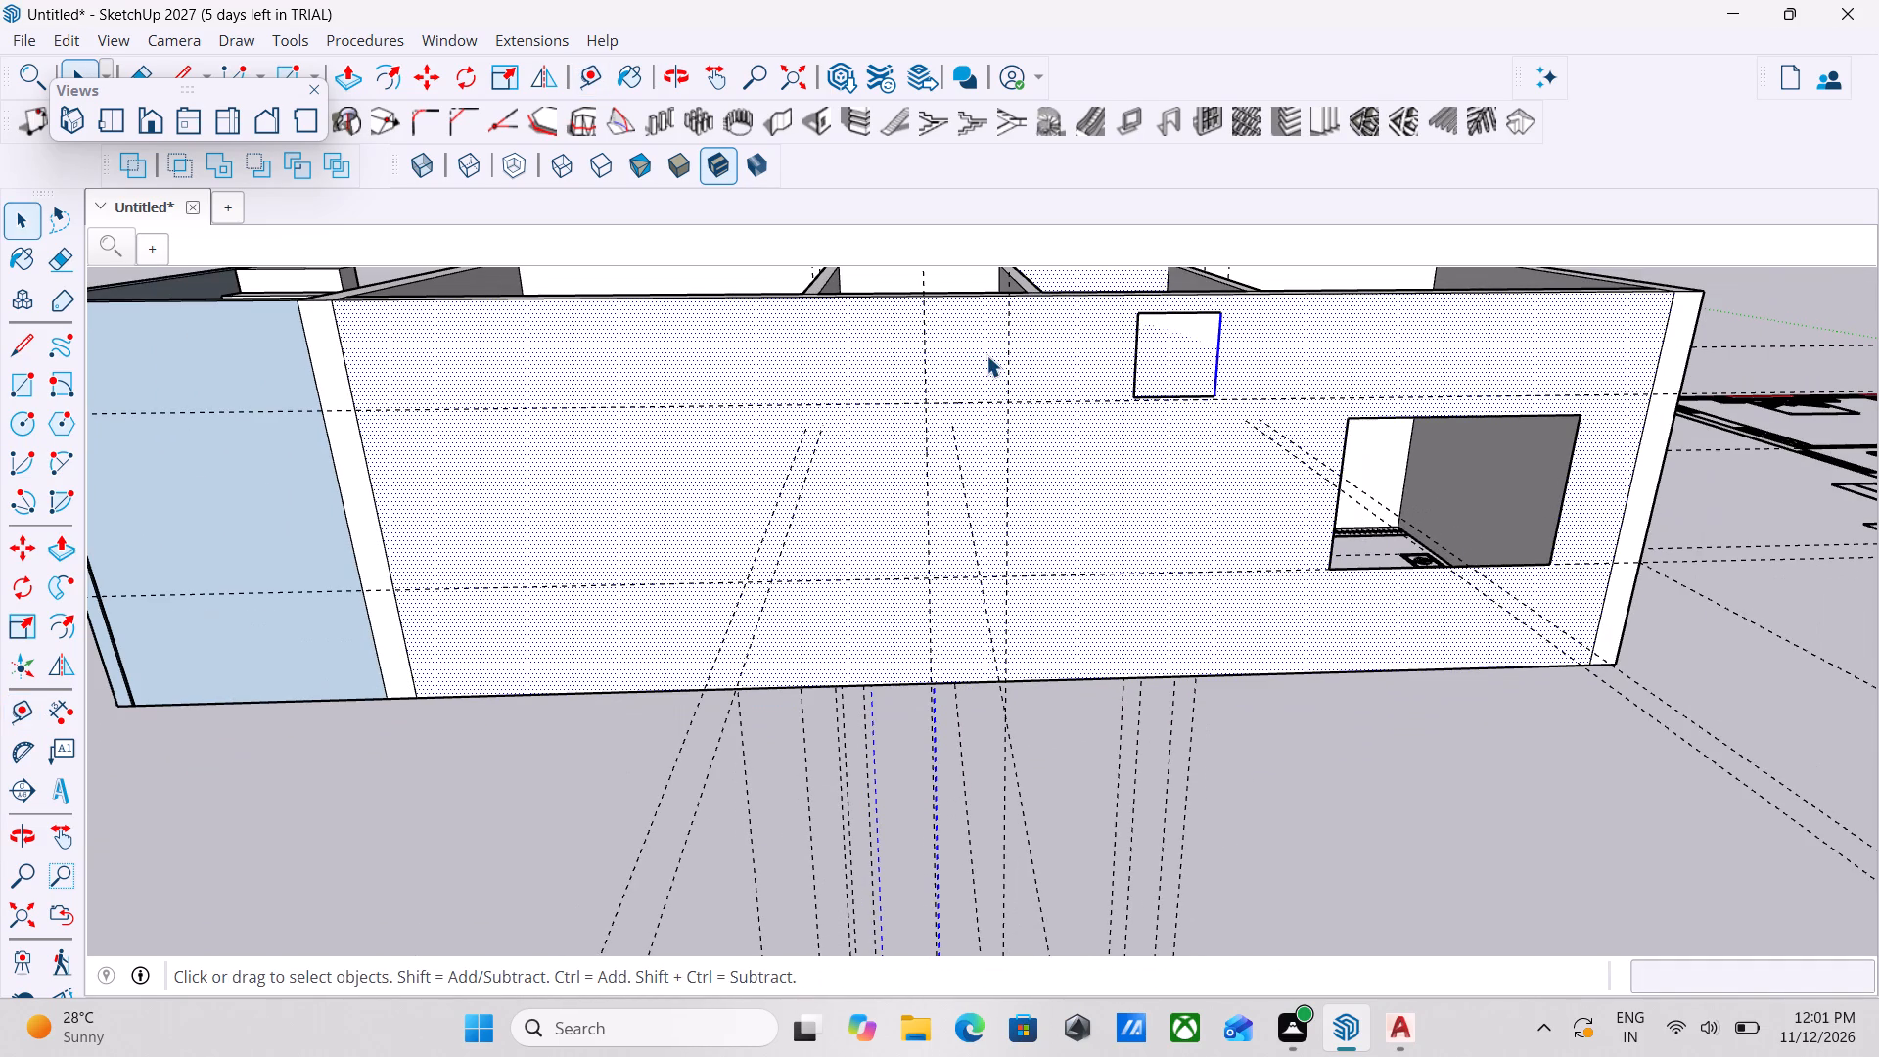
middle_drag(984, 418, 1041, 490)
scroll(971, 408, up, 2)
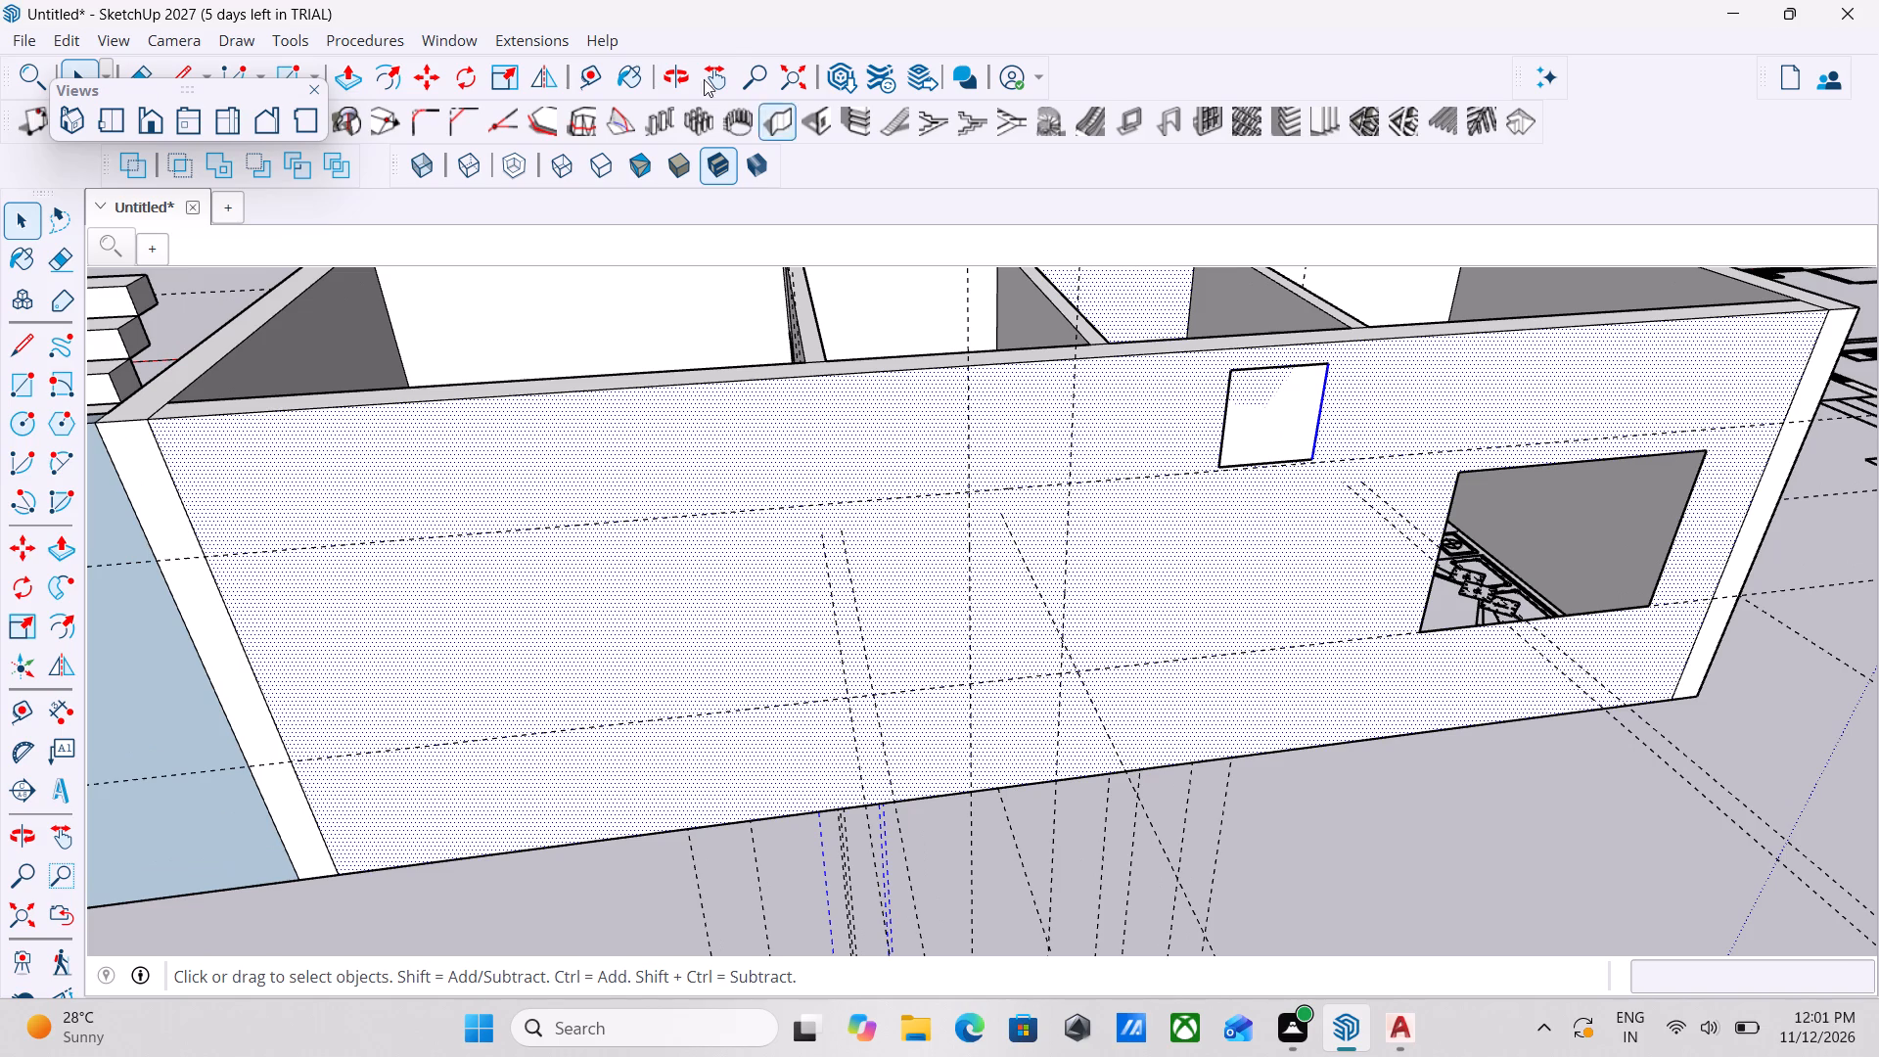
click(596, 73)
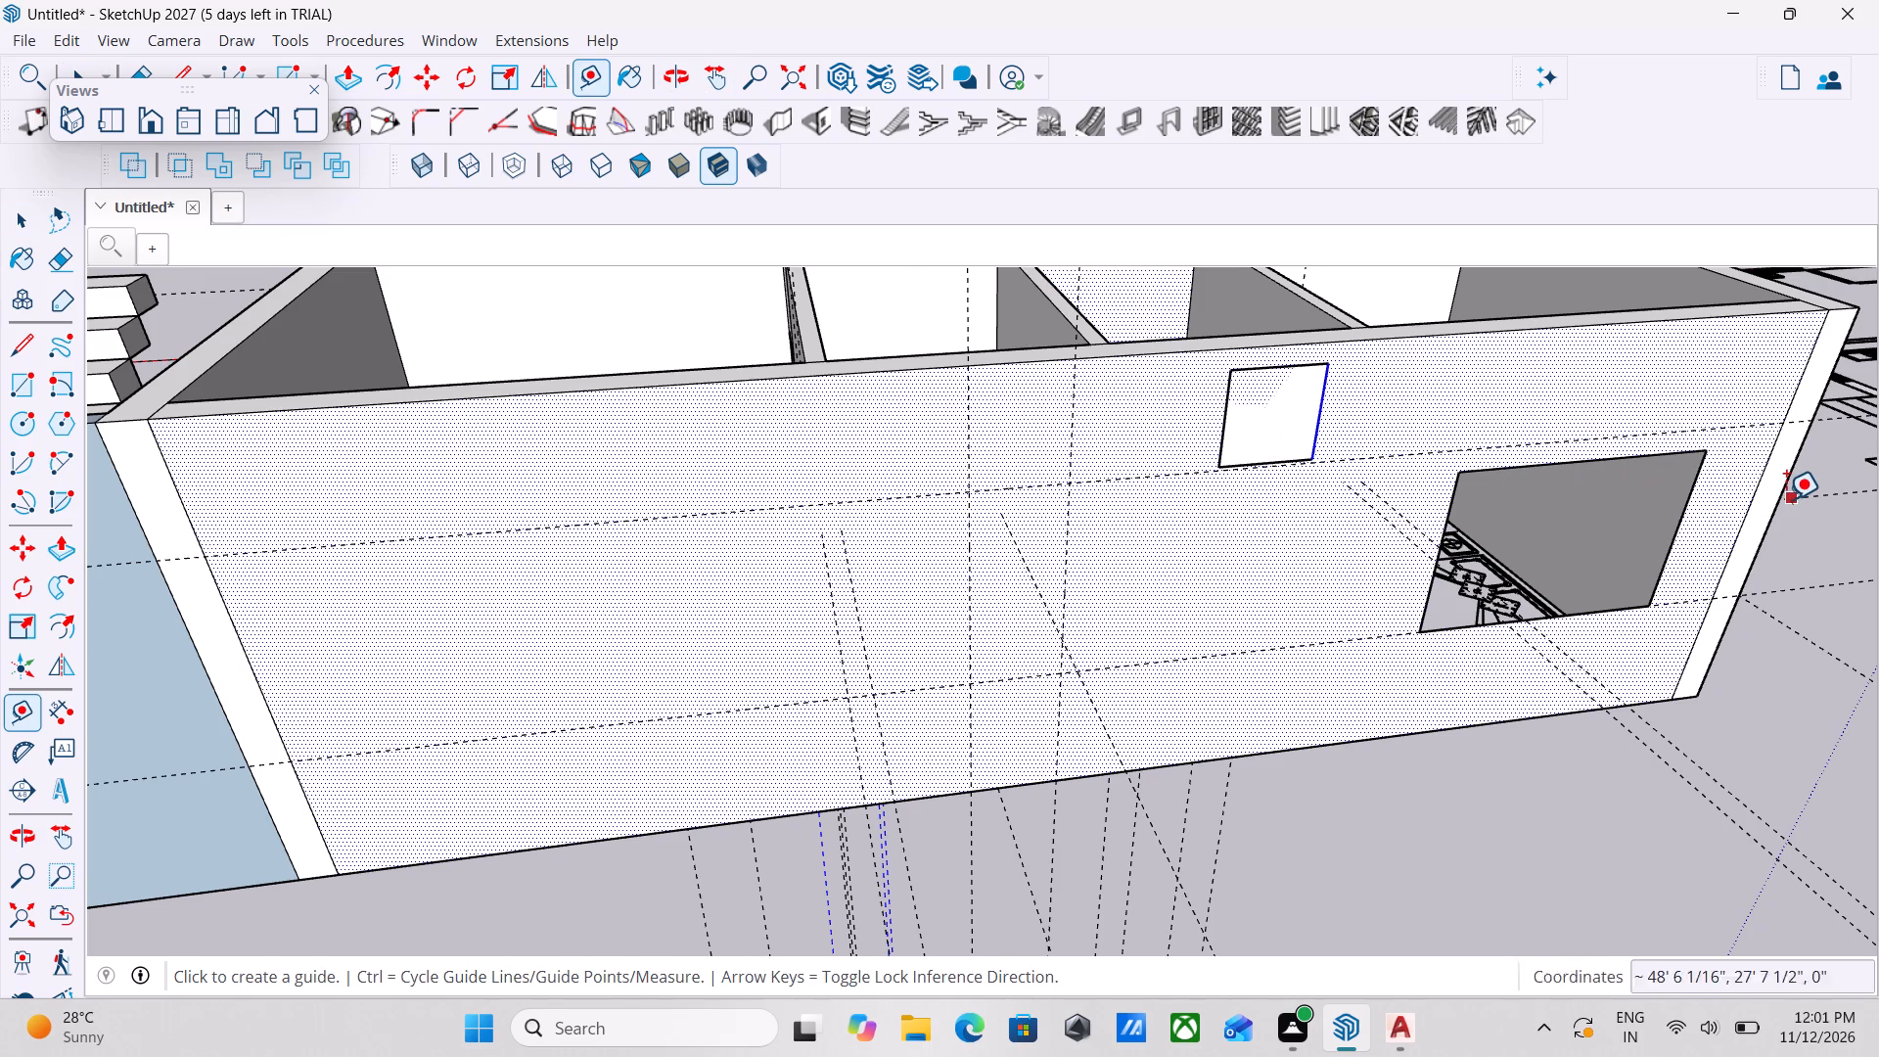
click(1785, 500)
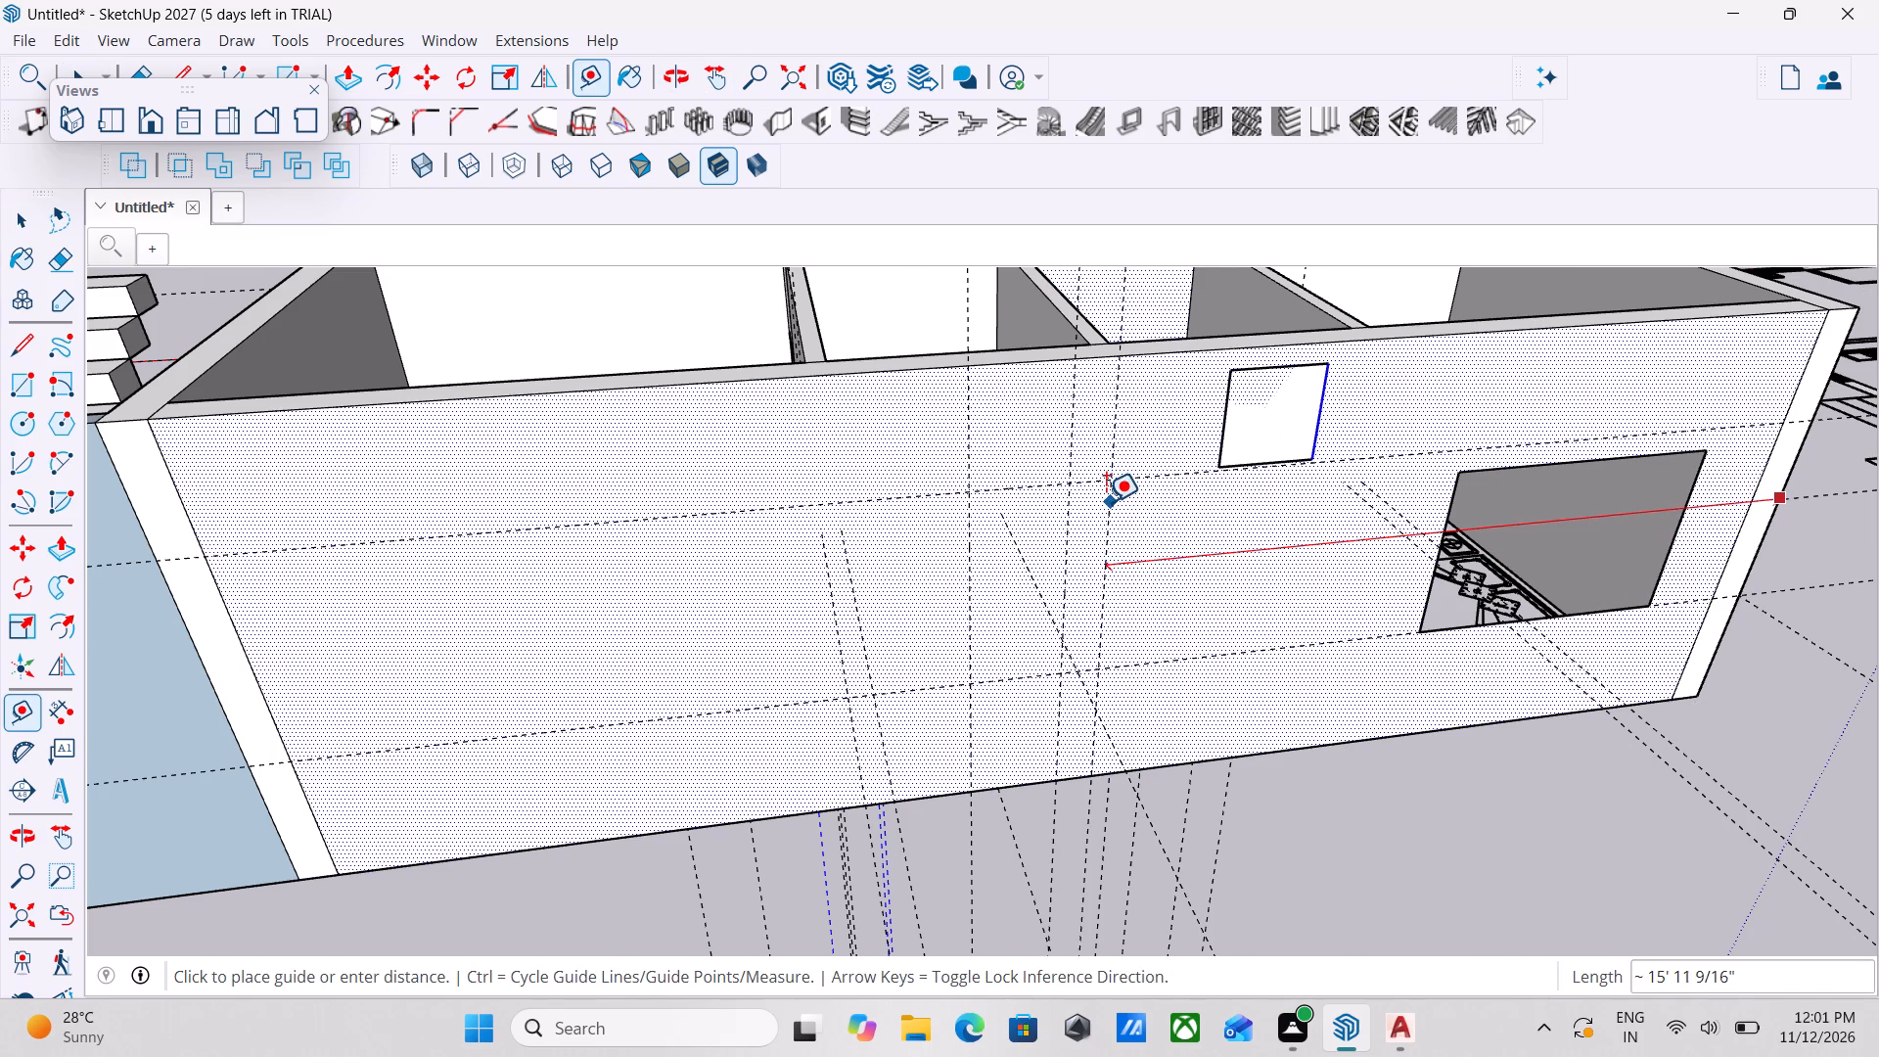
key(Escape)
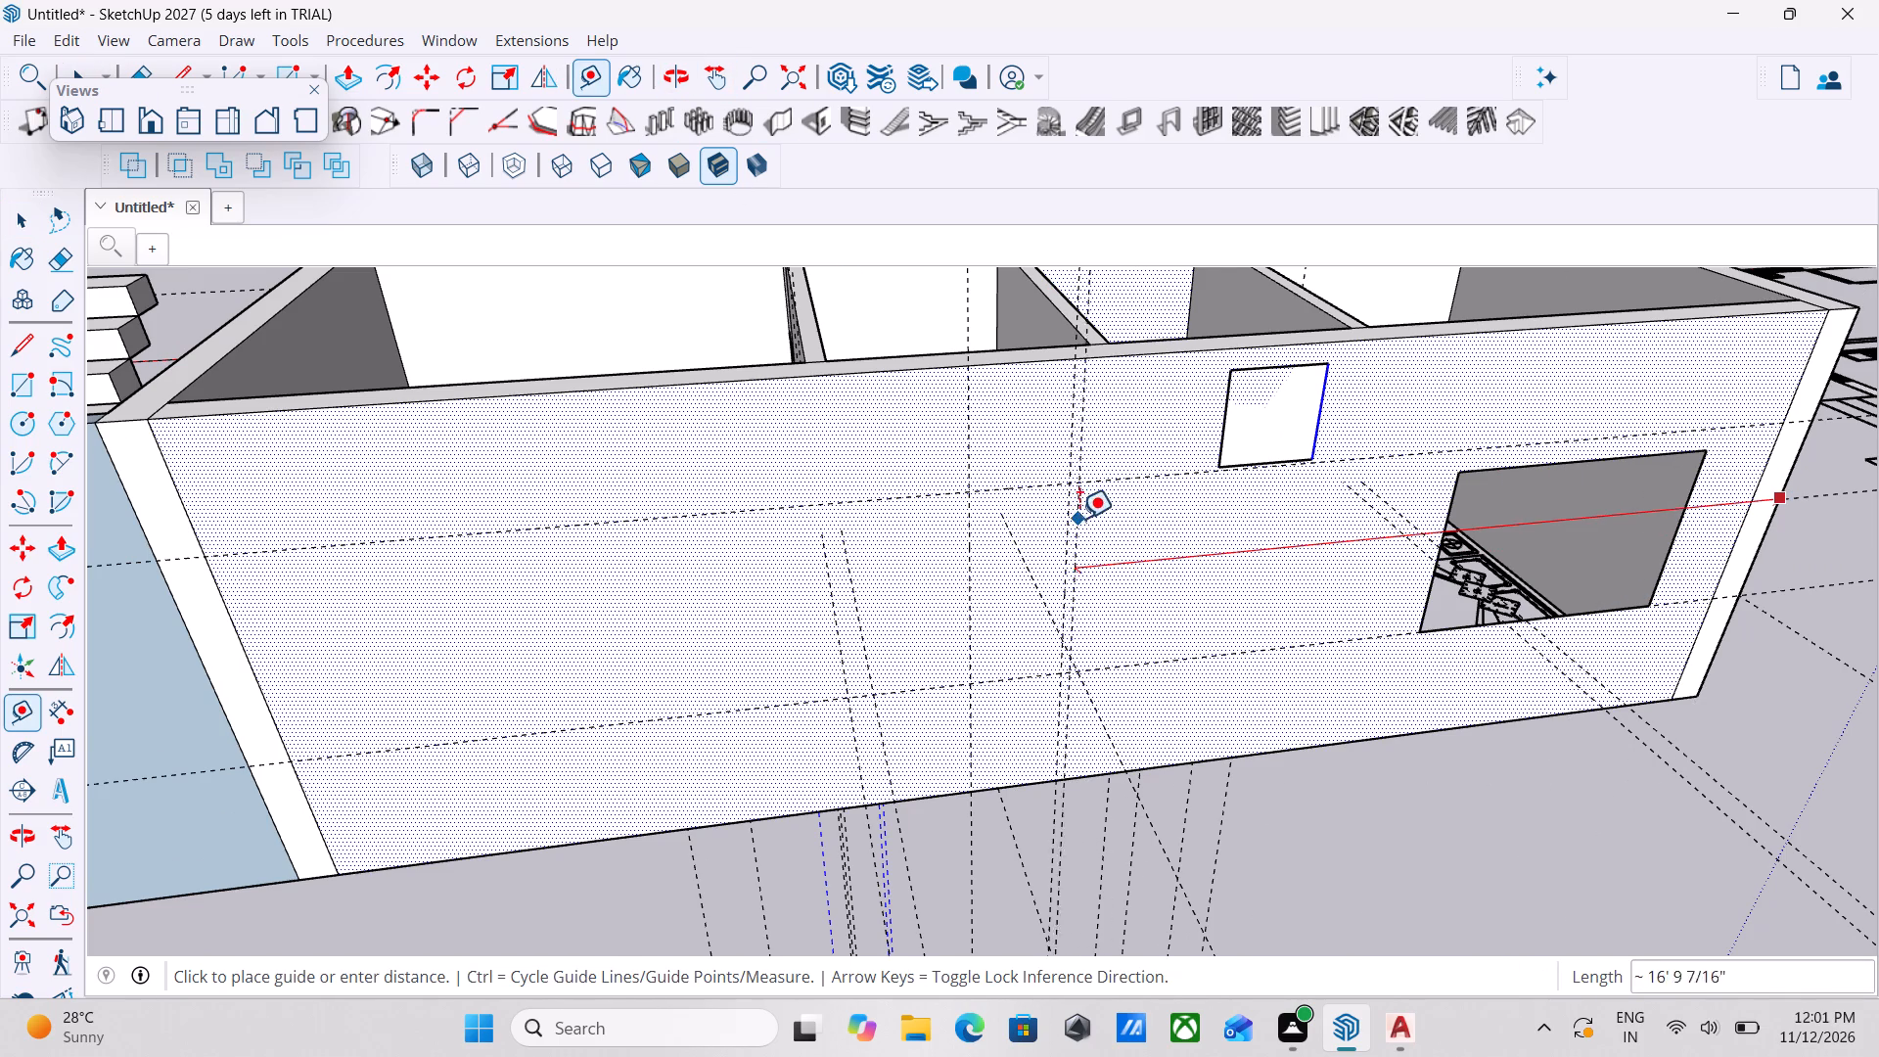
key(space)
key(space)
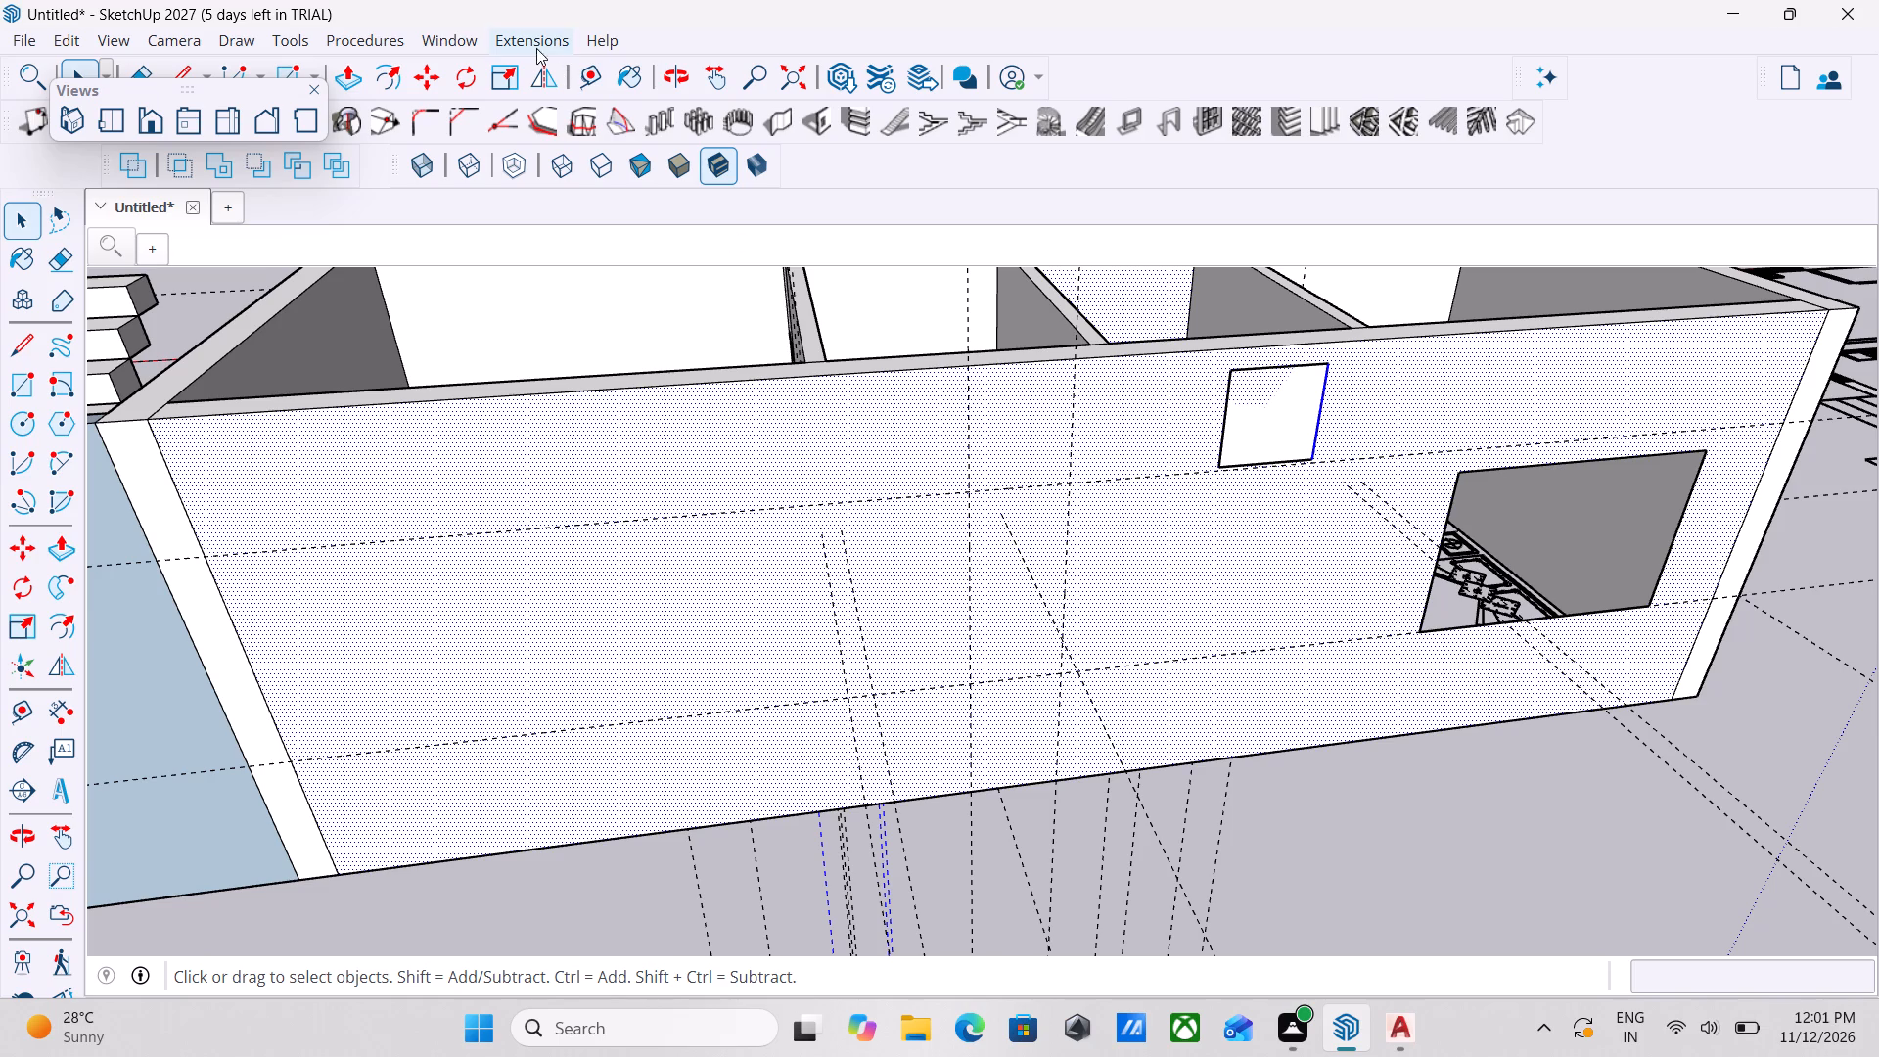
Place a guide 2' from the vertical guide nearer the existing small bathroom opening, toward the stair end of the outer wall.
click(589, 77)
scroll(1024, 442, up, 3)
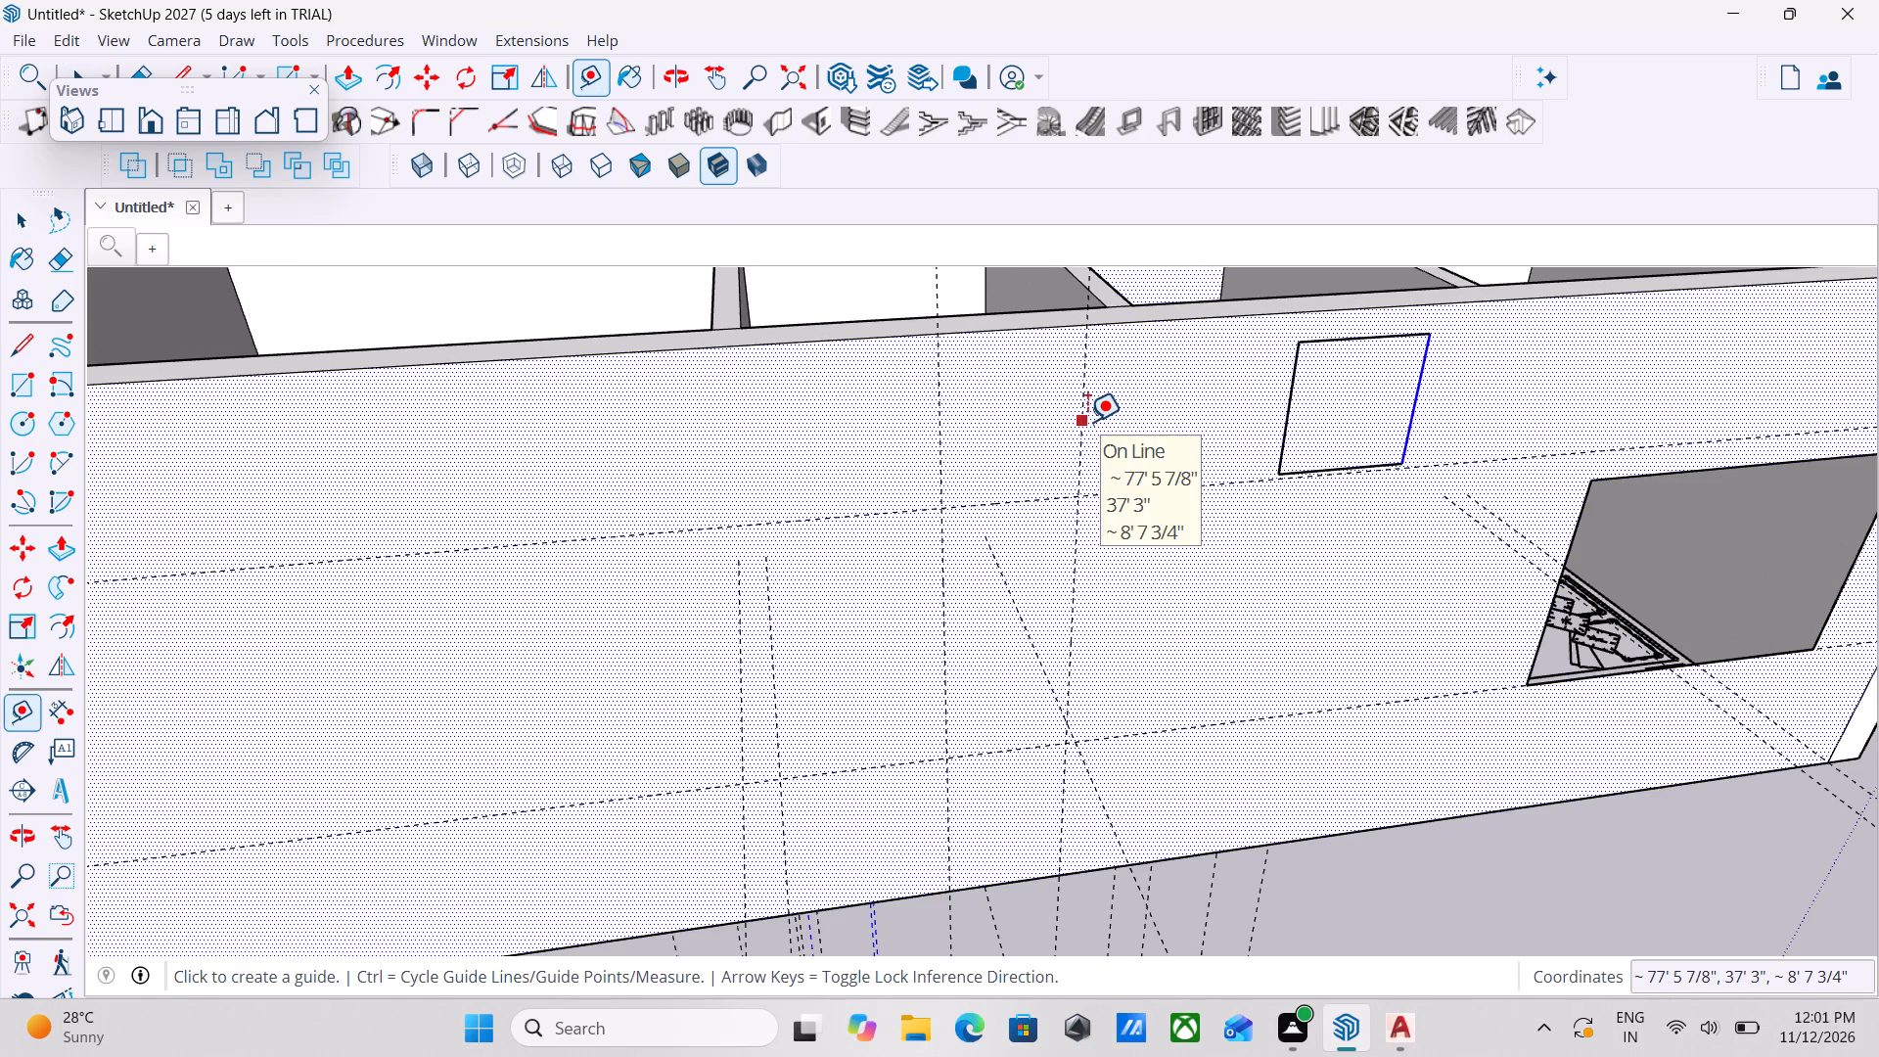
click(1087, 422)
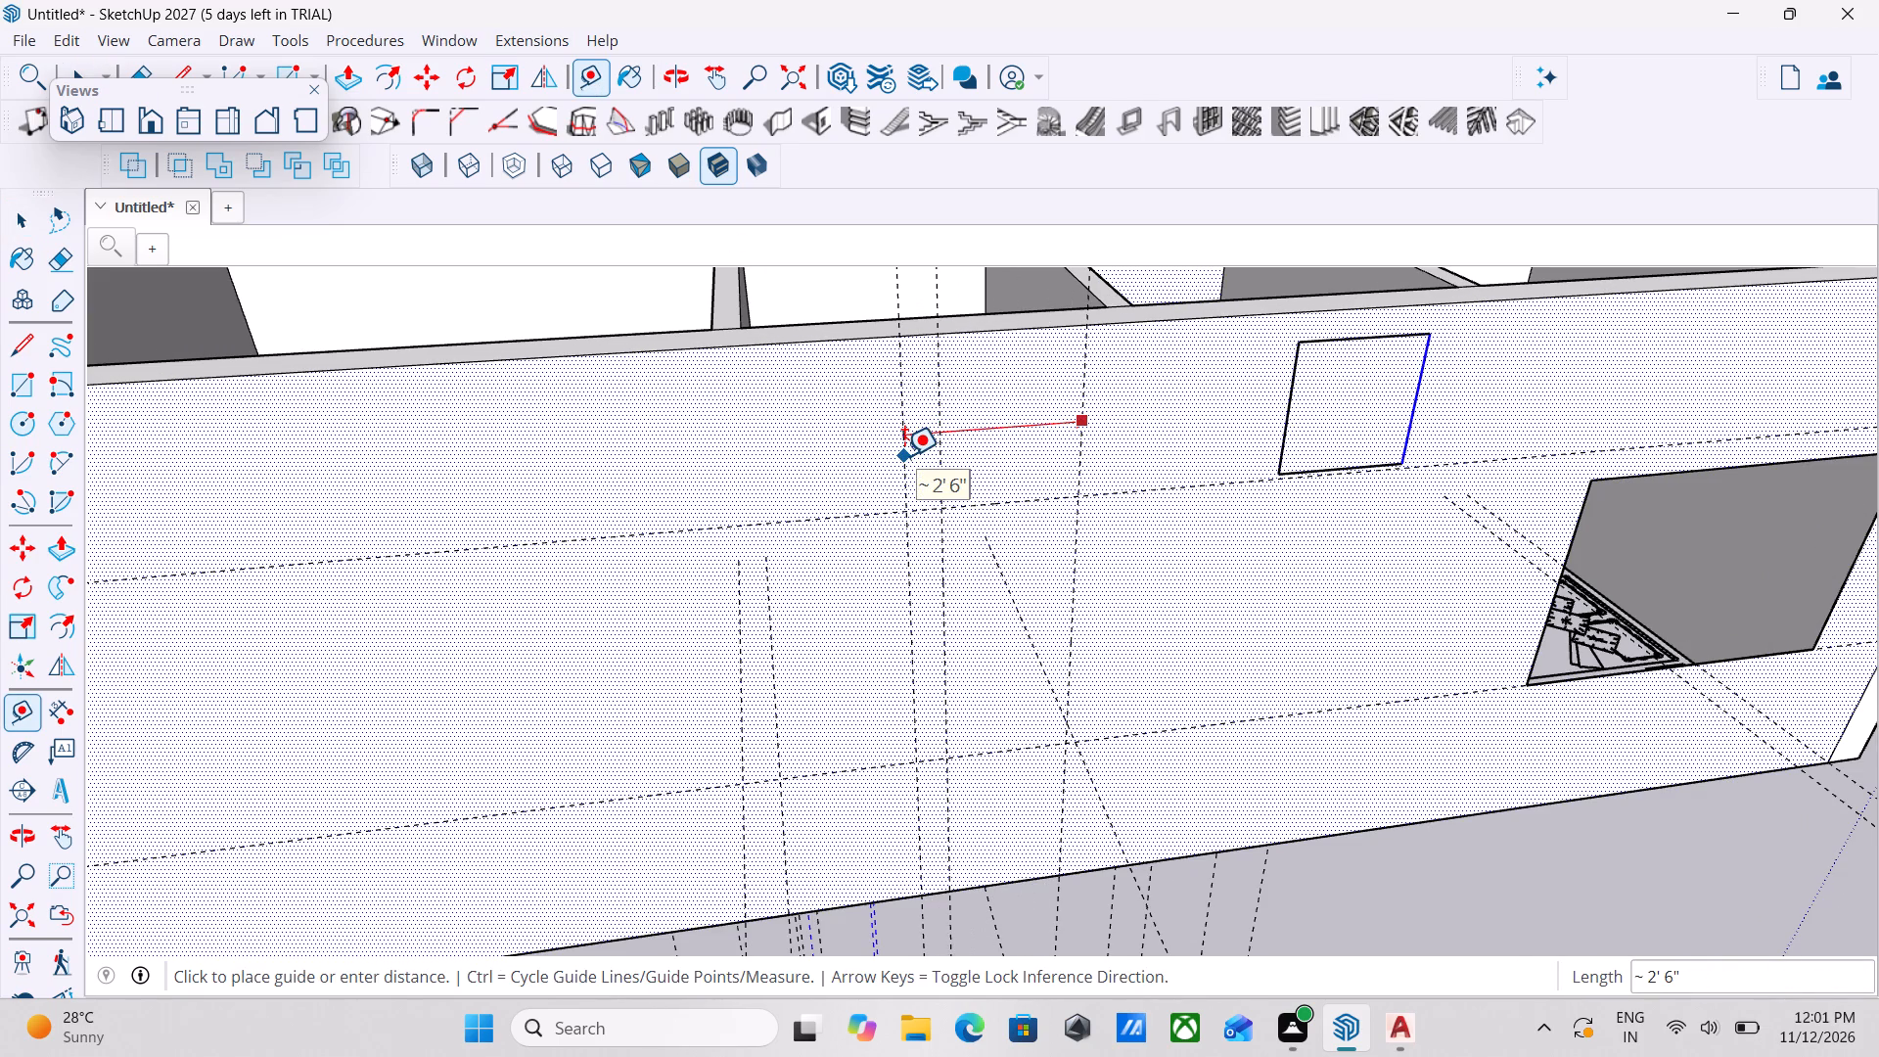
key(2)
key(apostrophe)
key(Return)
Place a horizontal guide 2' above the upper horizontal guide on the bathrooms' outer wall.
click(1009, 497)
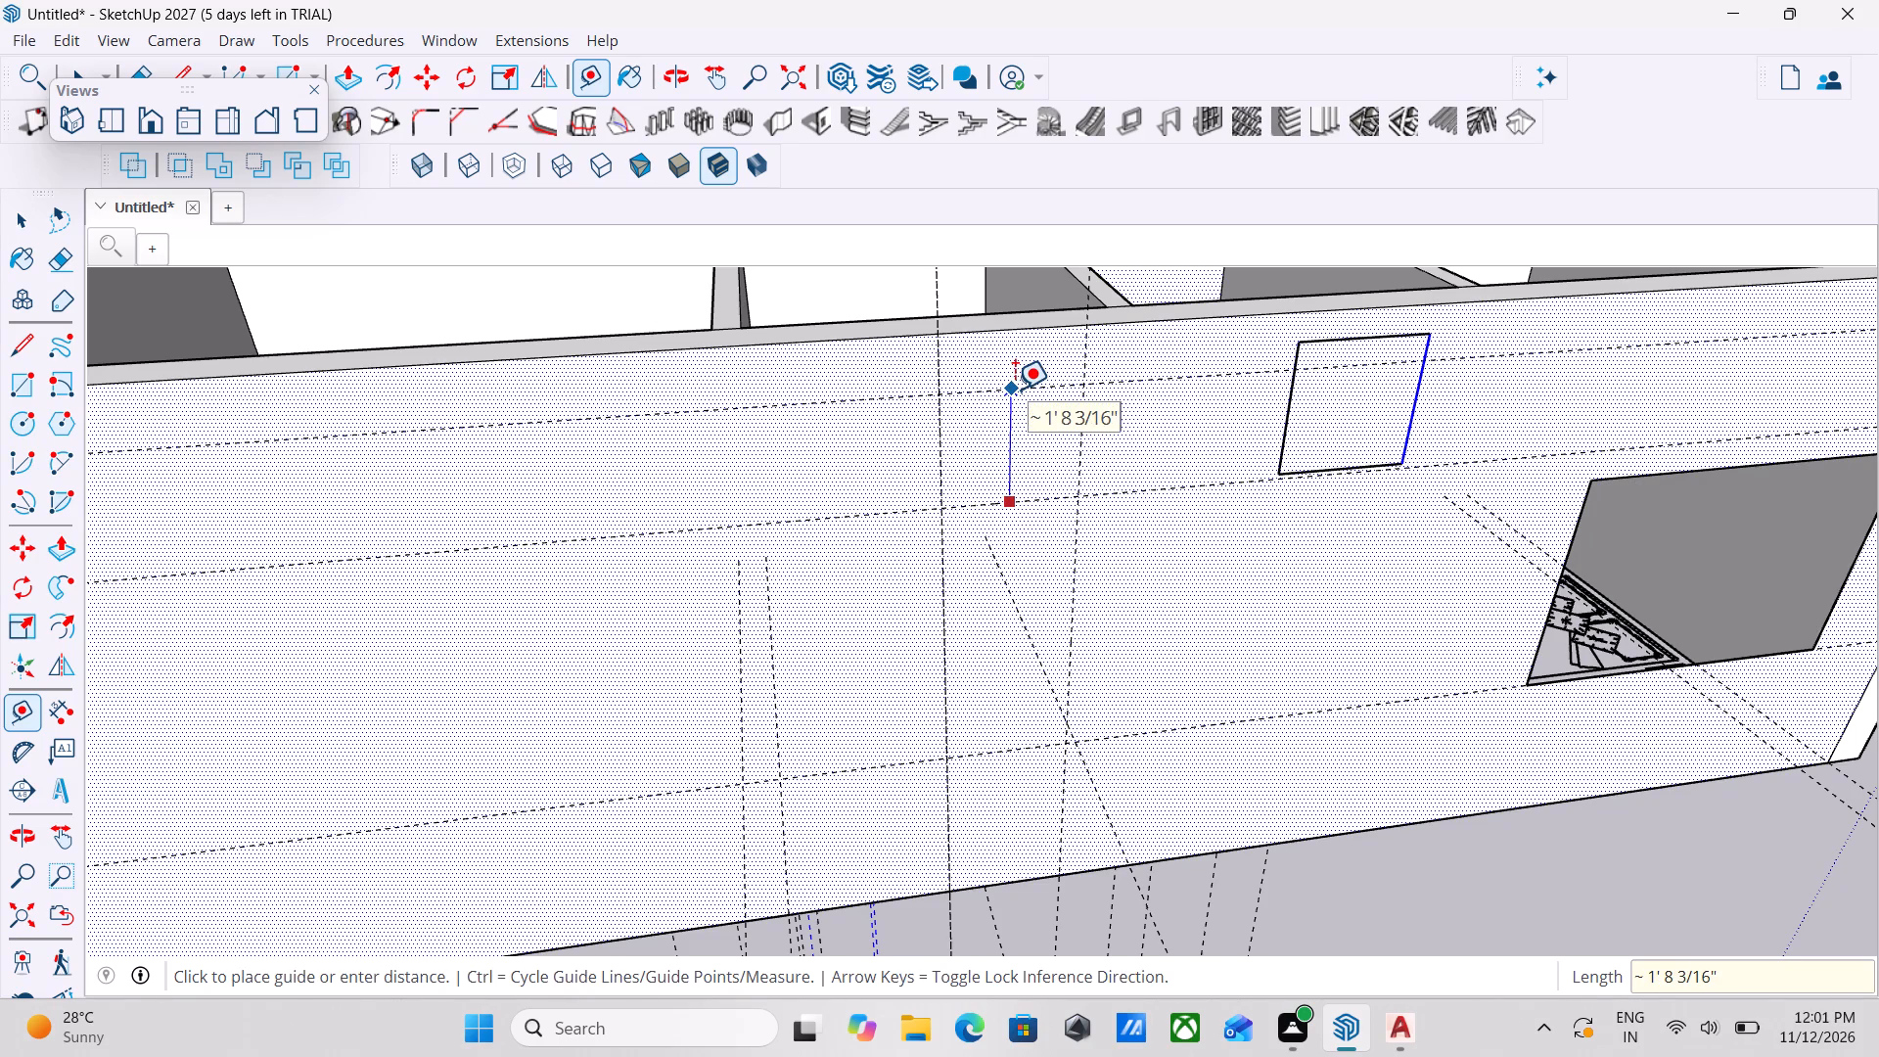
text(2;)
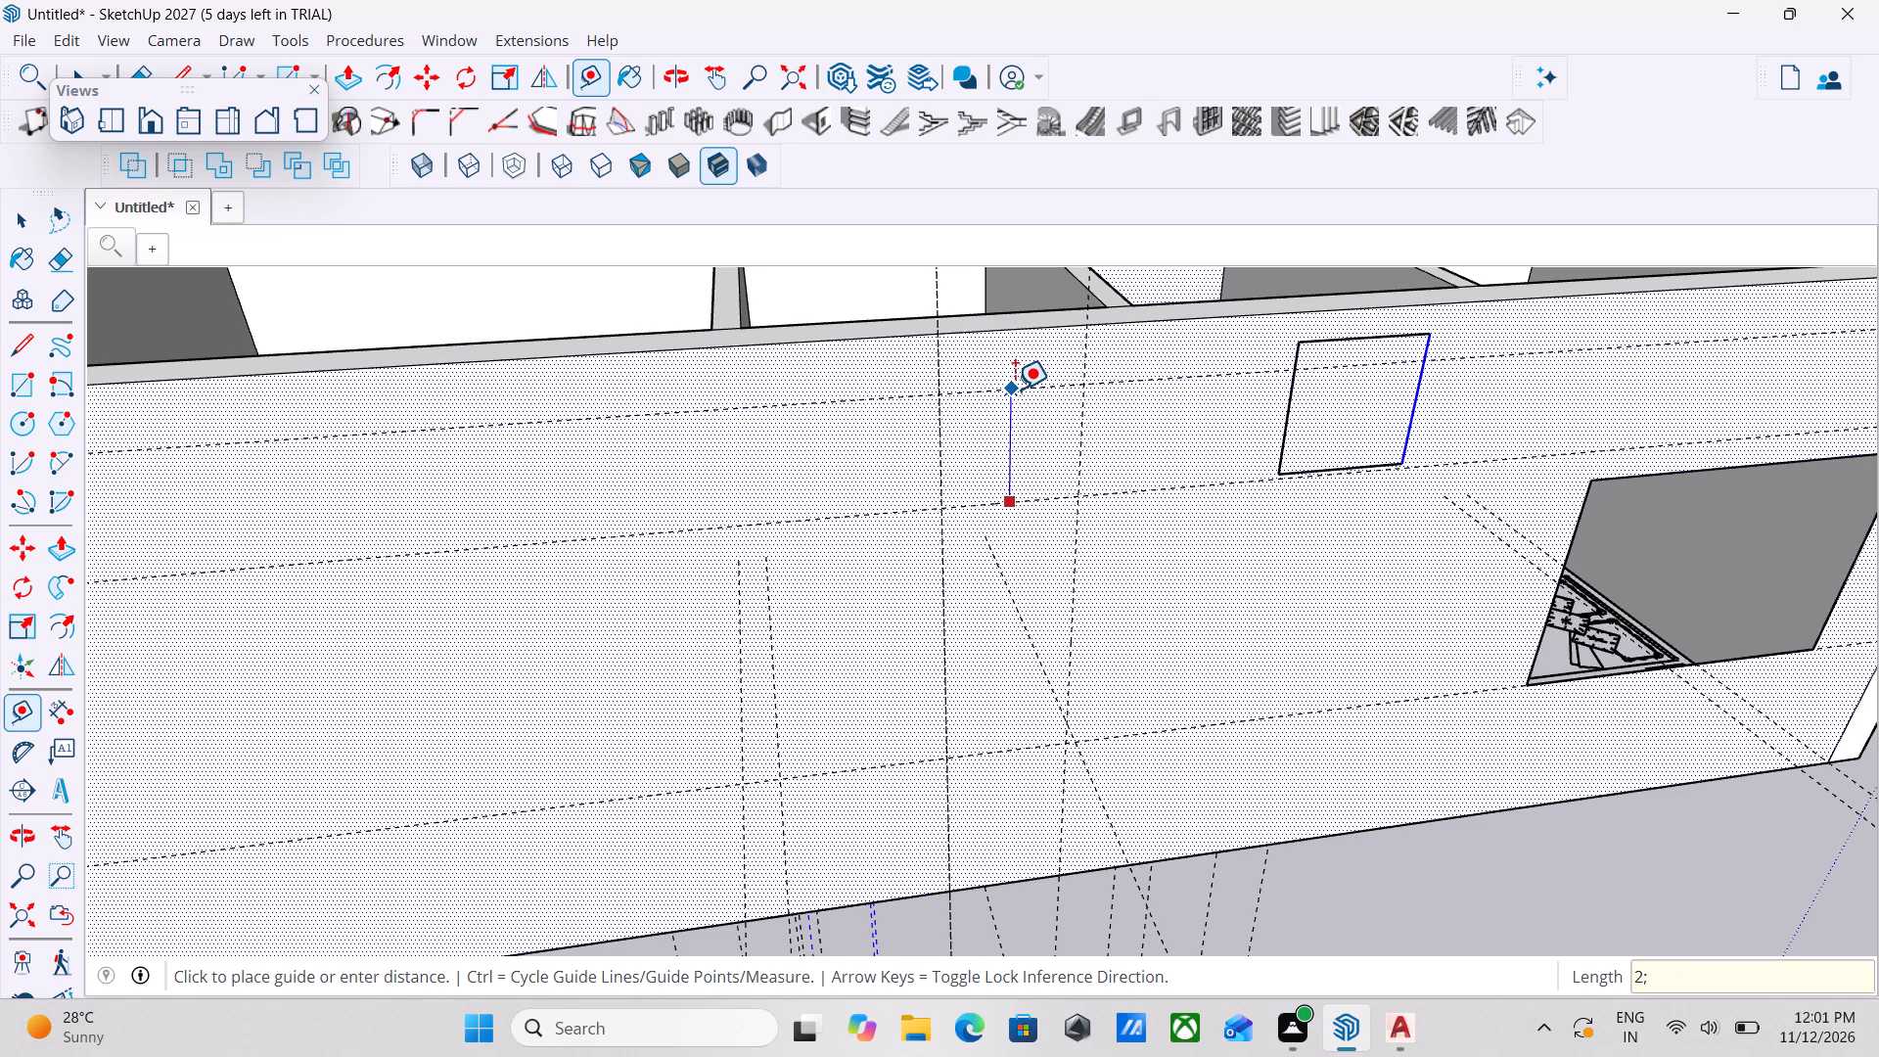
key(Escape)
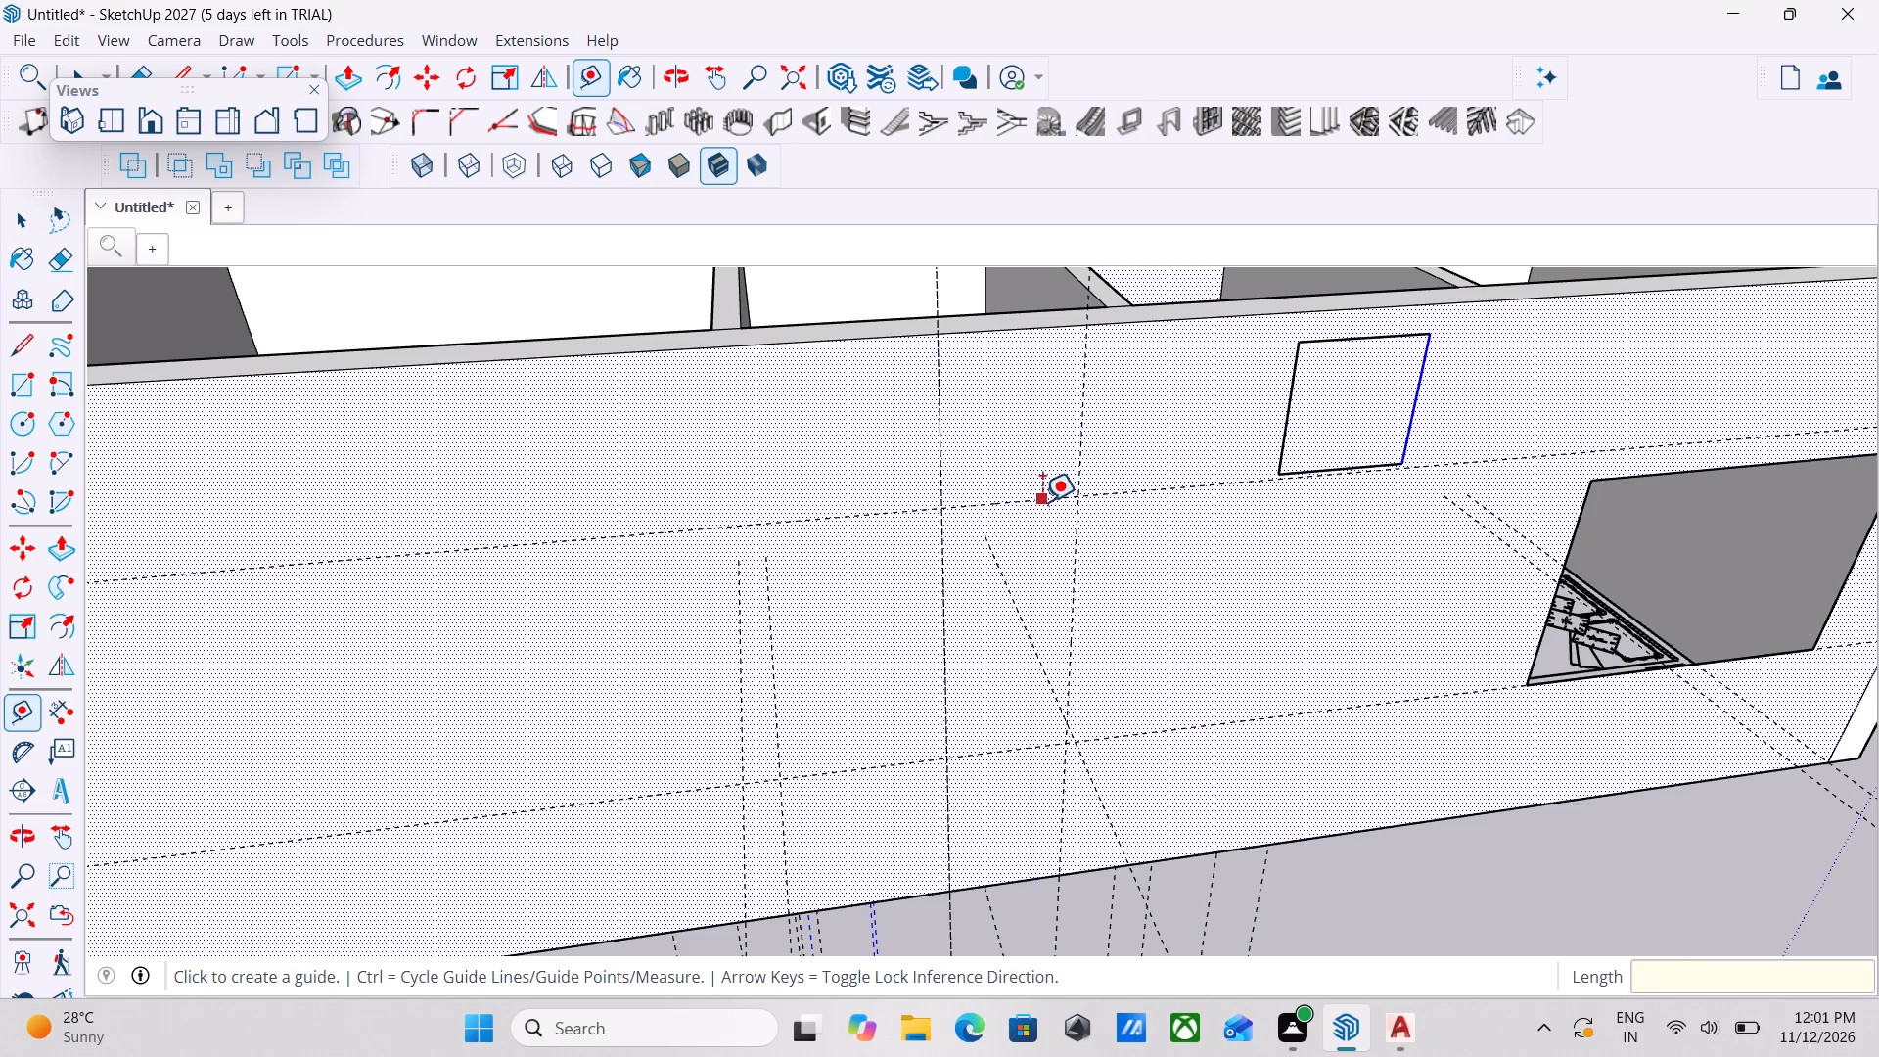
click(1041, 502)
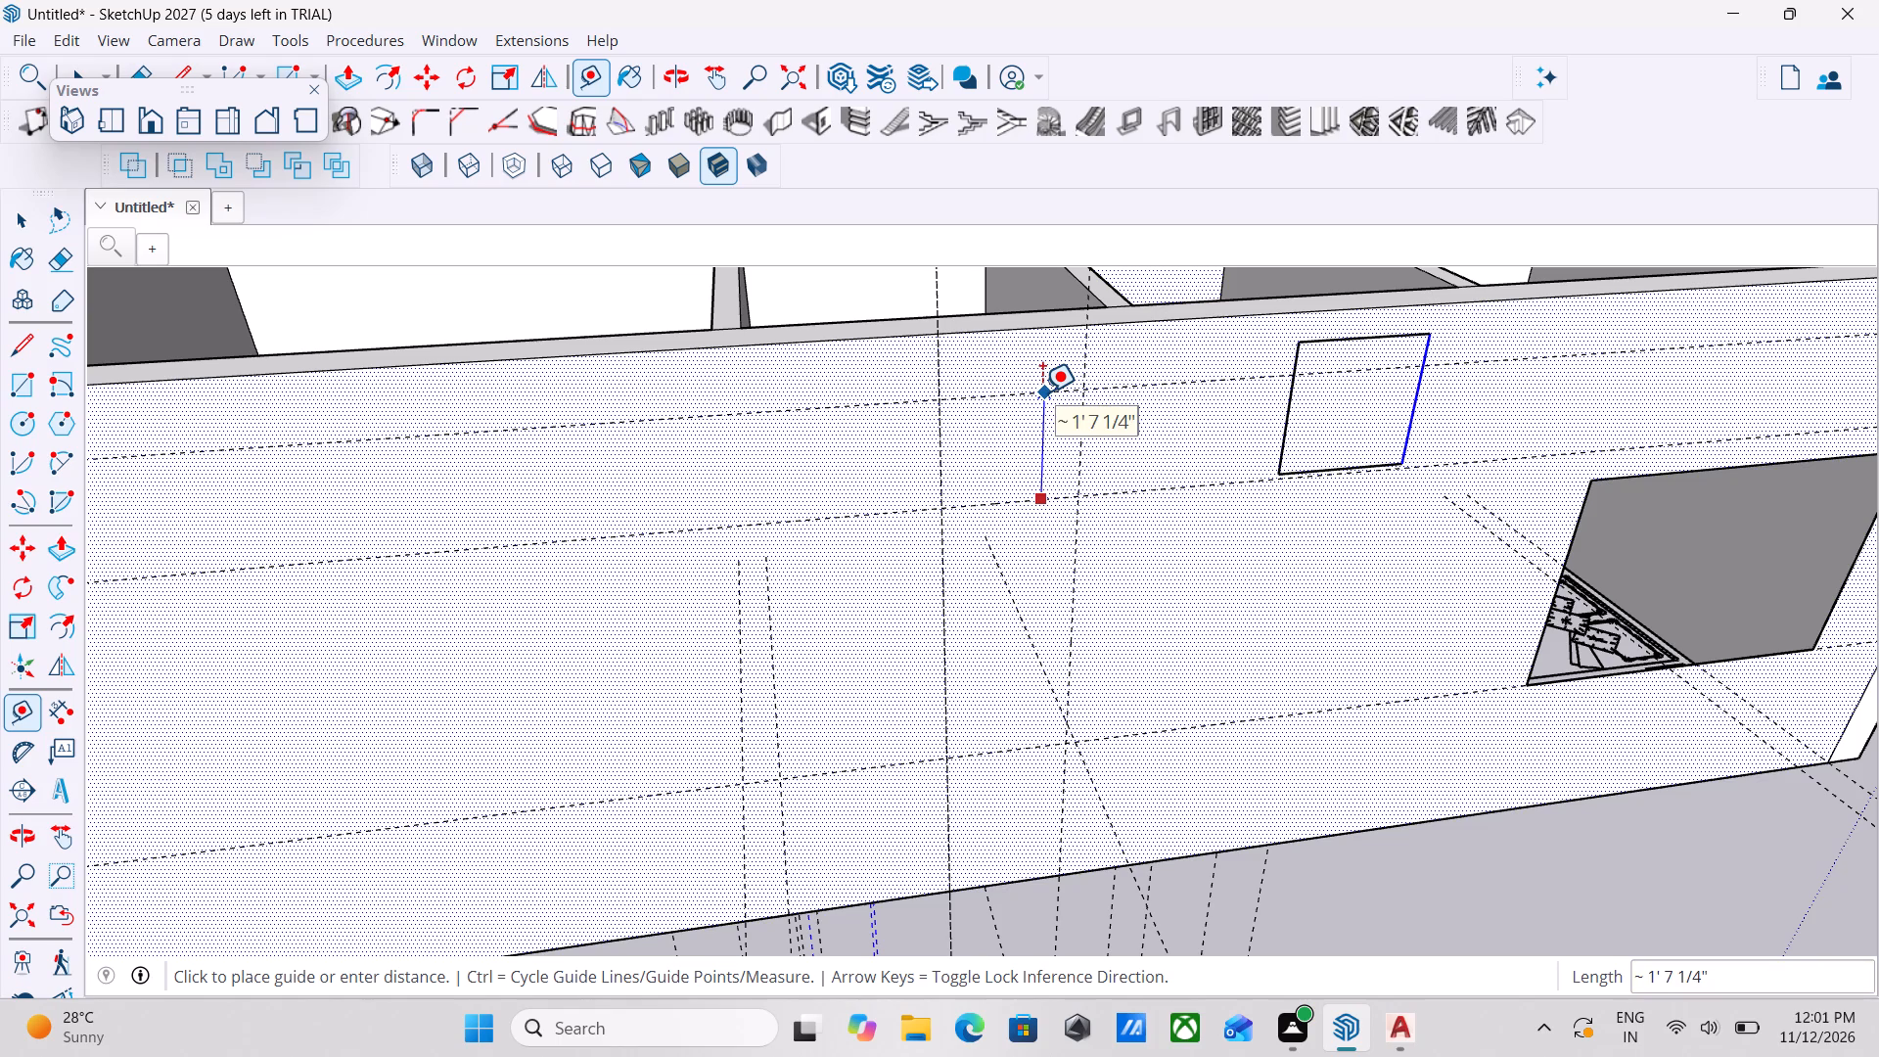
text(2')
key(Return)
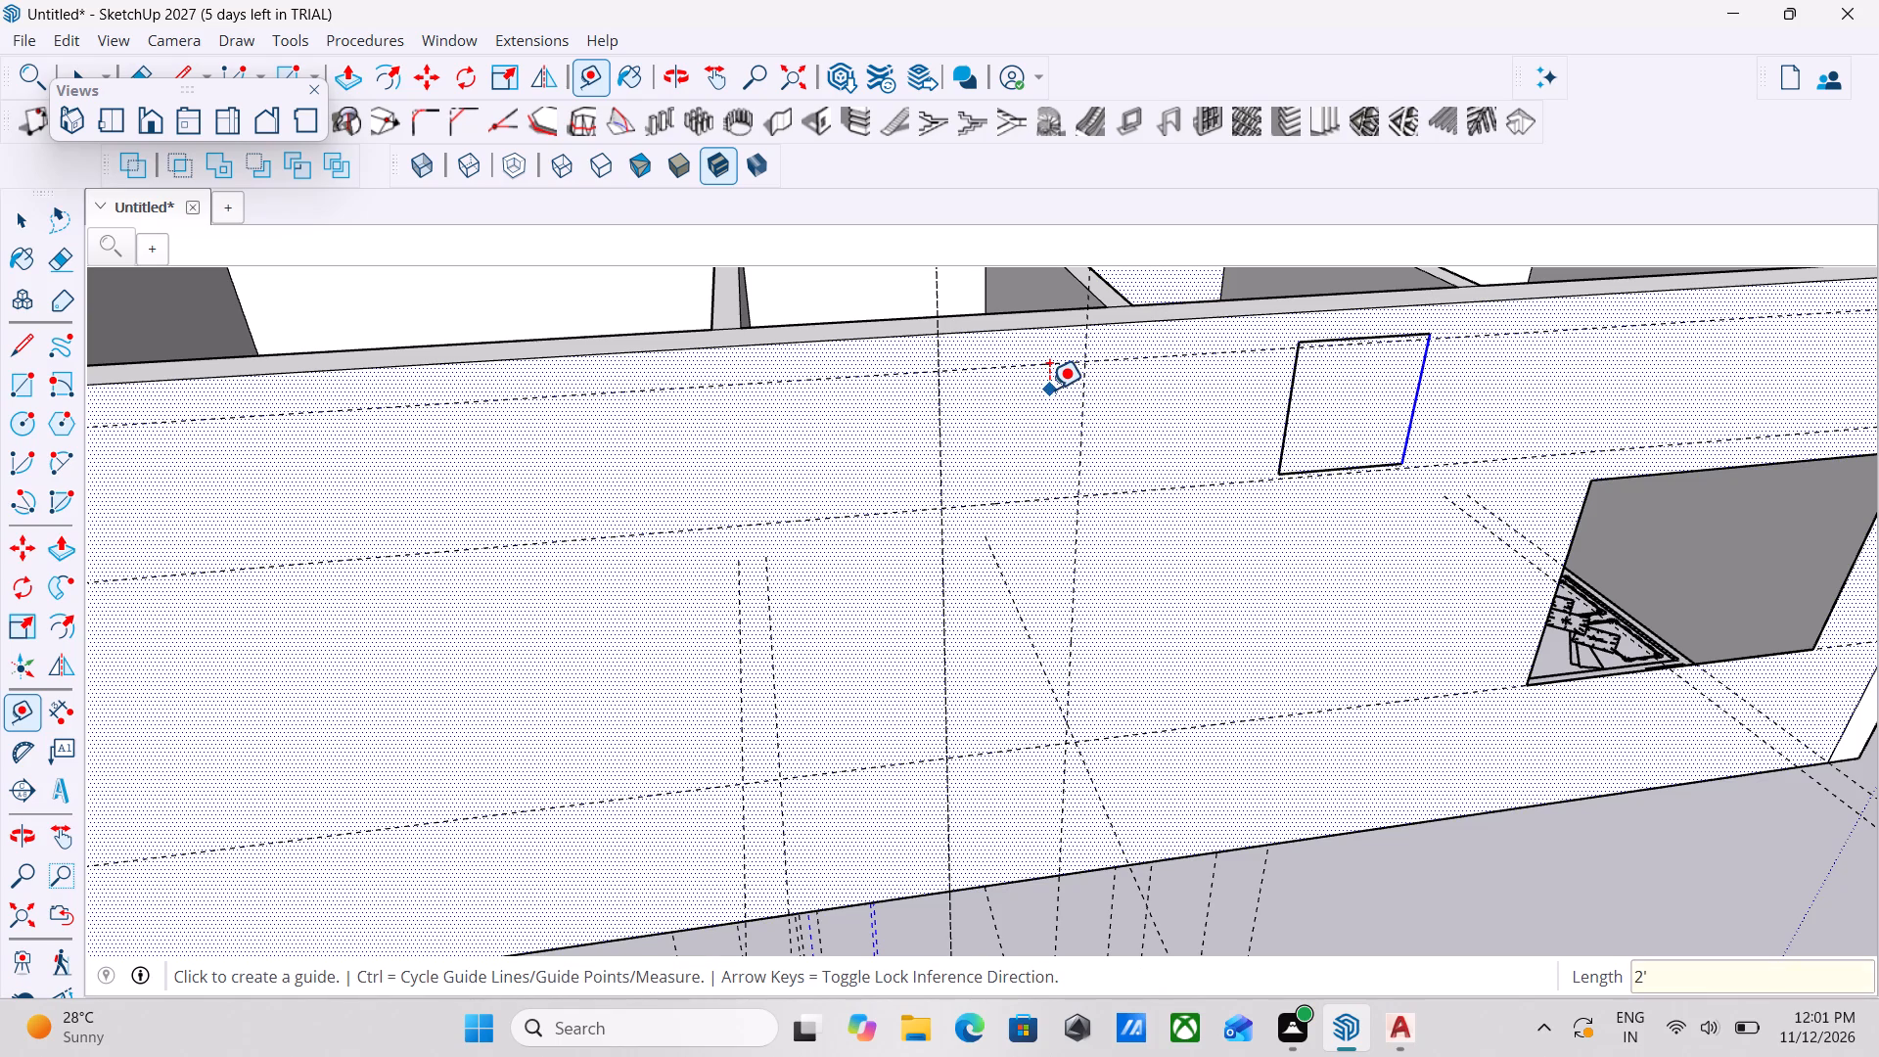
key(space)
key(space)
Draw a 2' by 2' rectangle on the outer wall between the crossing vertical and horizontal guides.
middle_drag(1301, 527, 1245, 540)
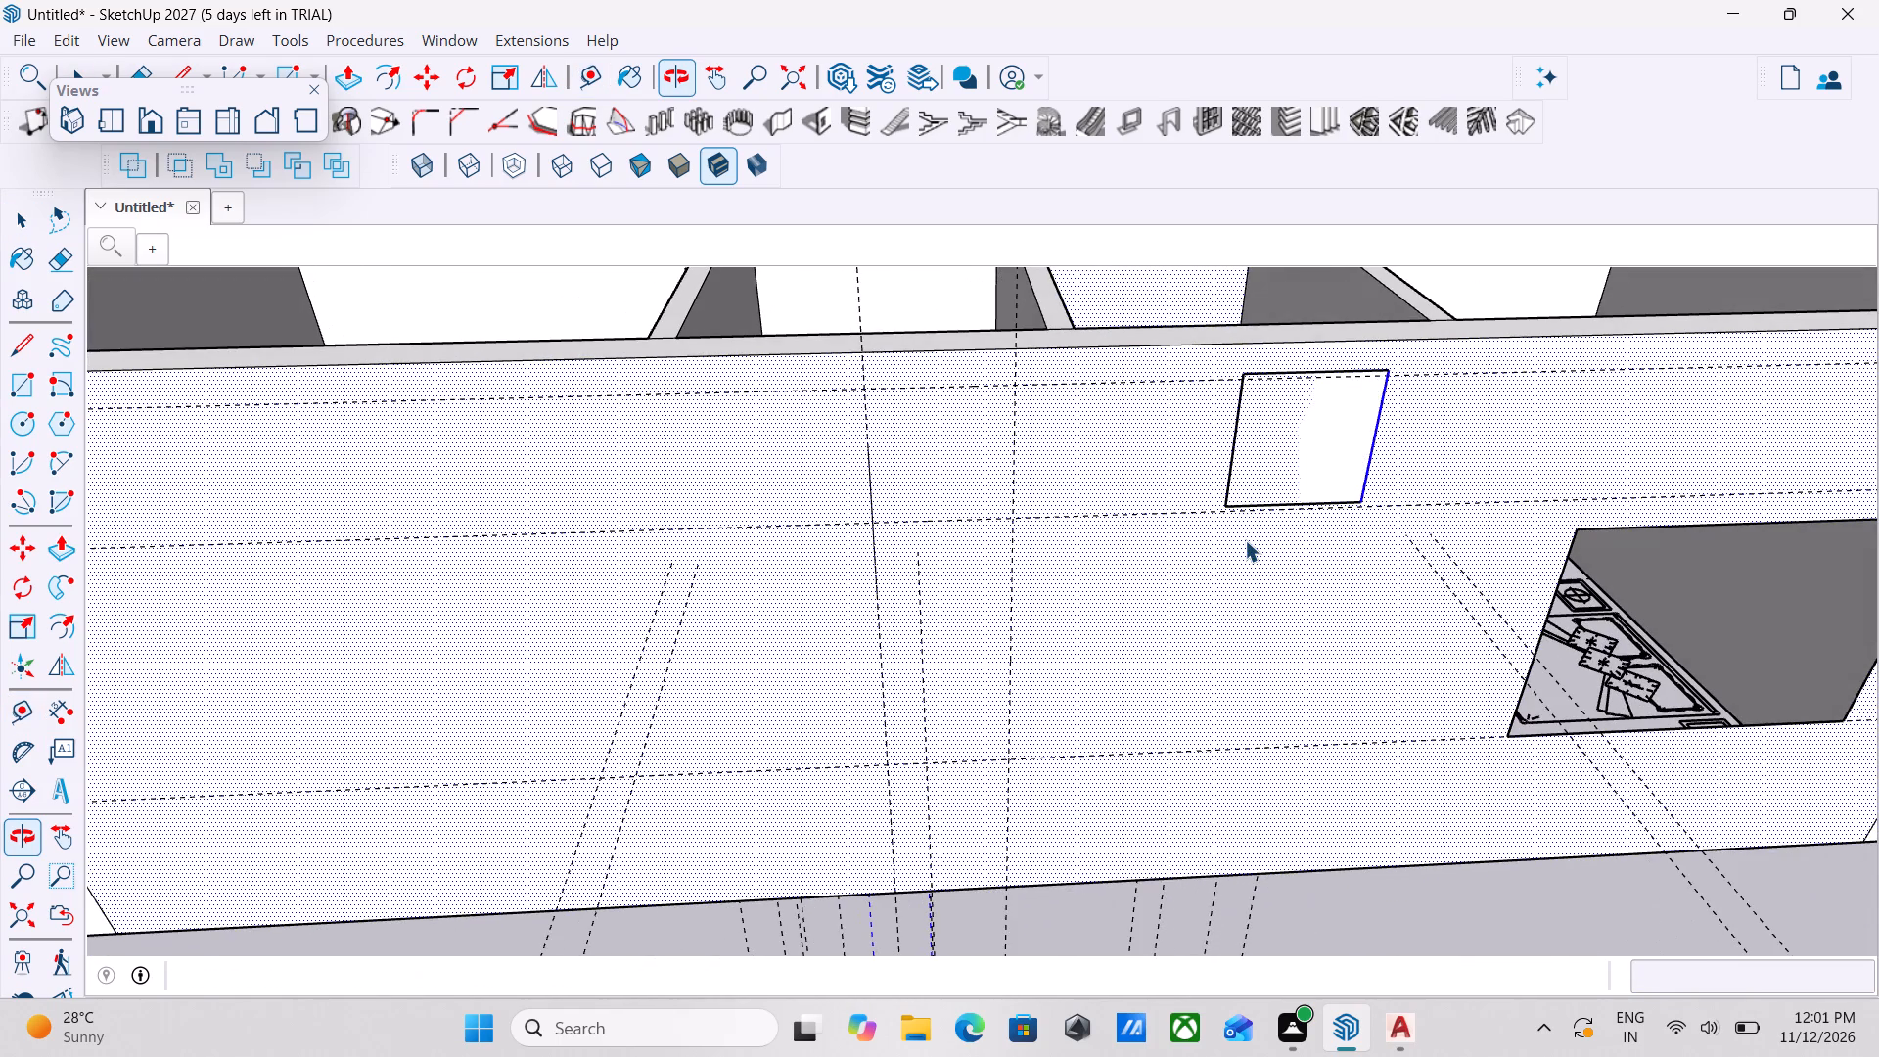
key(space)
key(Escape)
key(Escape)
scroll(955, 424, up, 1)
middle_drag(936, 450, 915, 471)
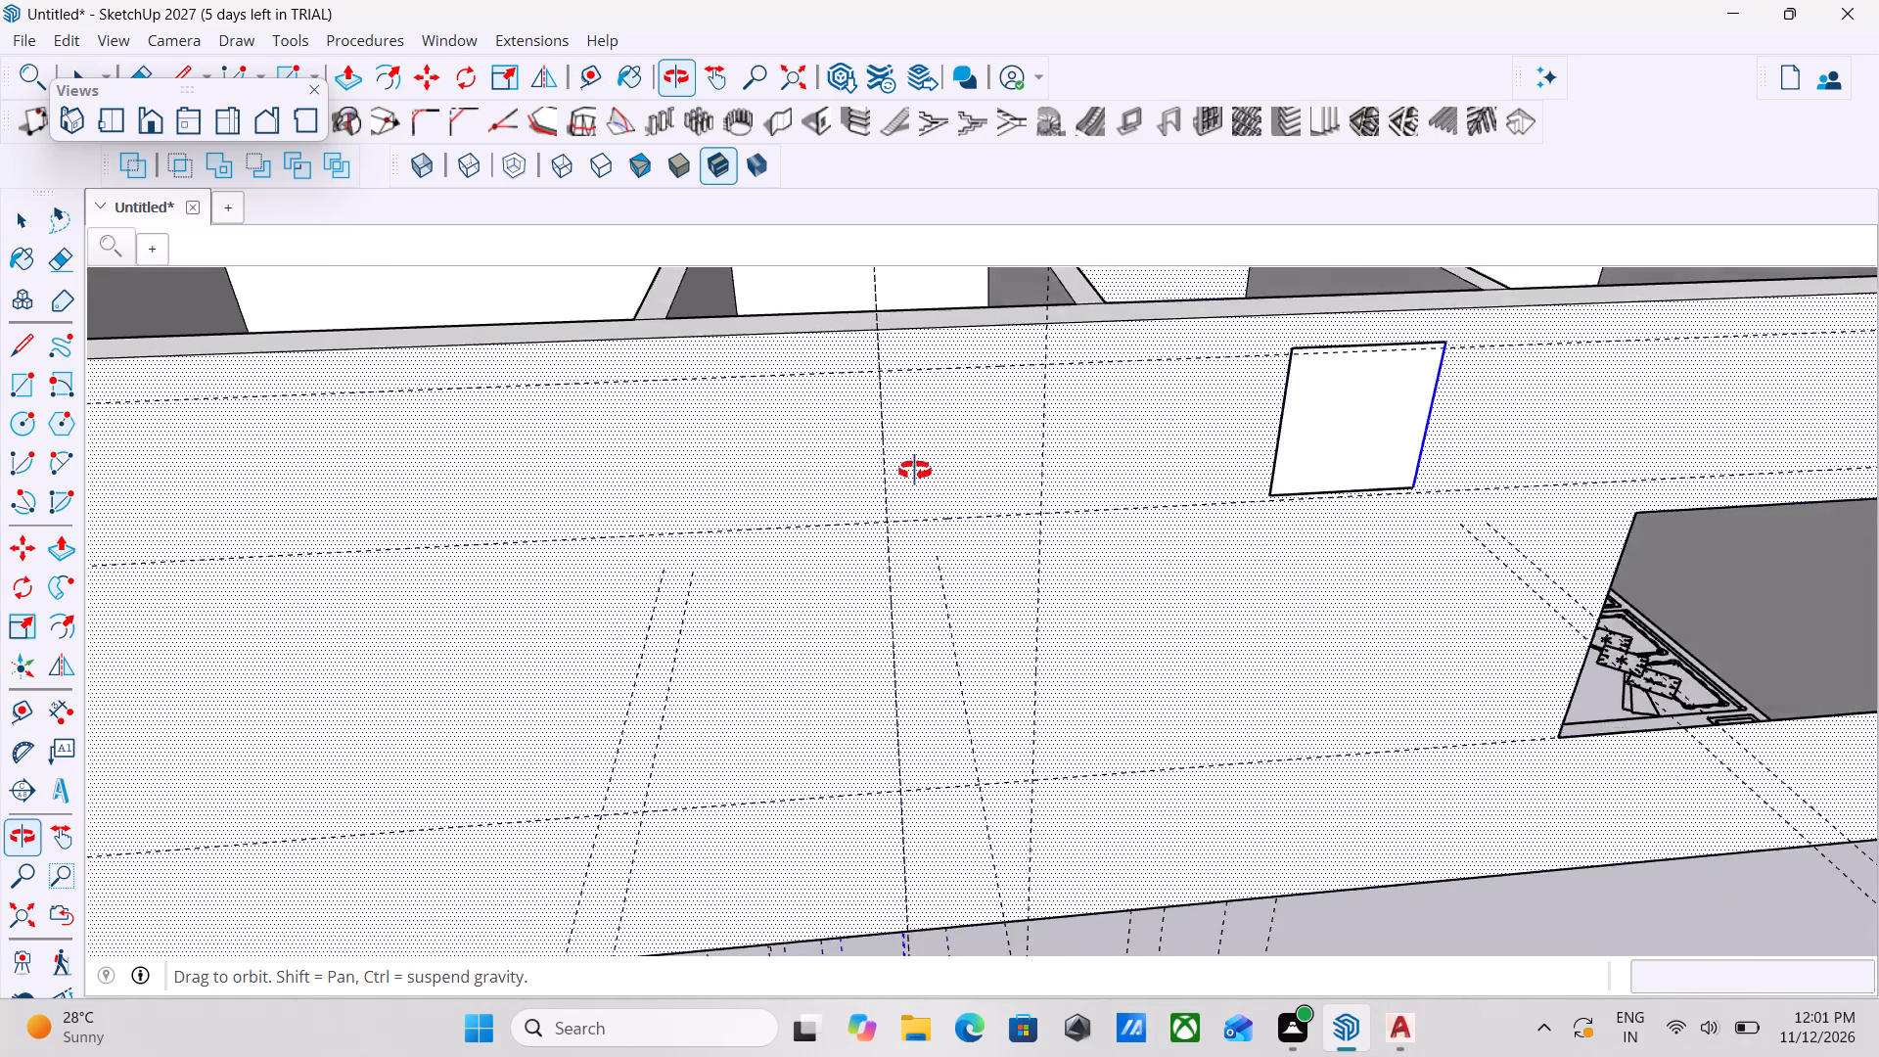
middle_drag(915, 471, 915, 472)
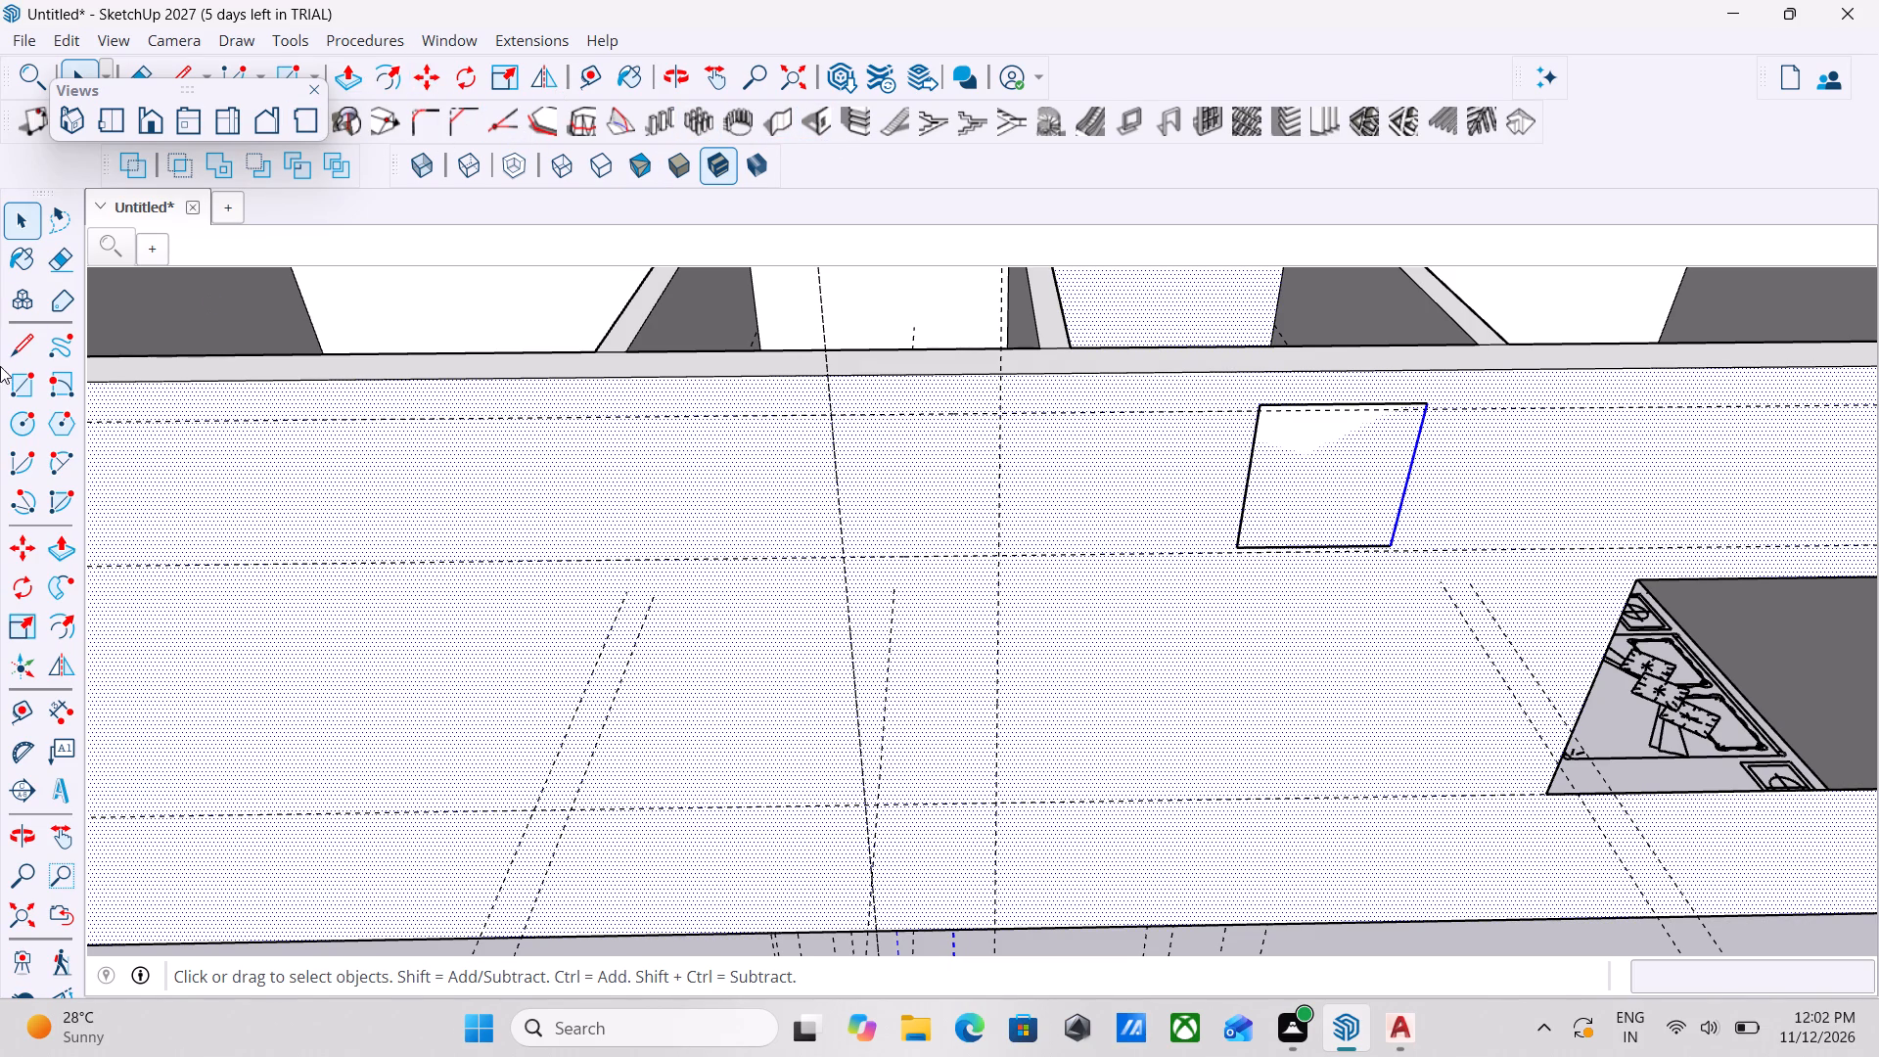
click(11, 342)
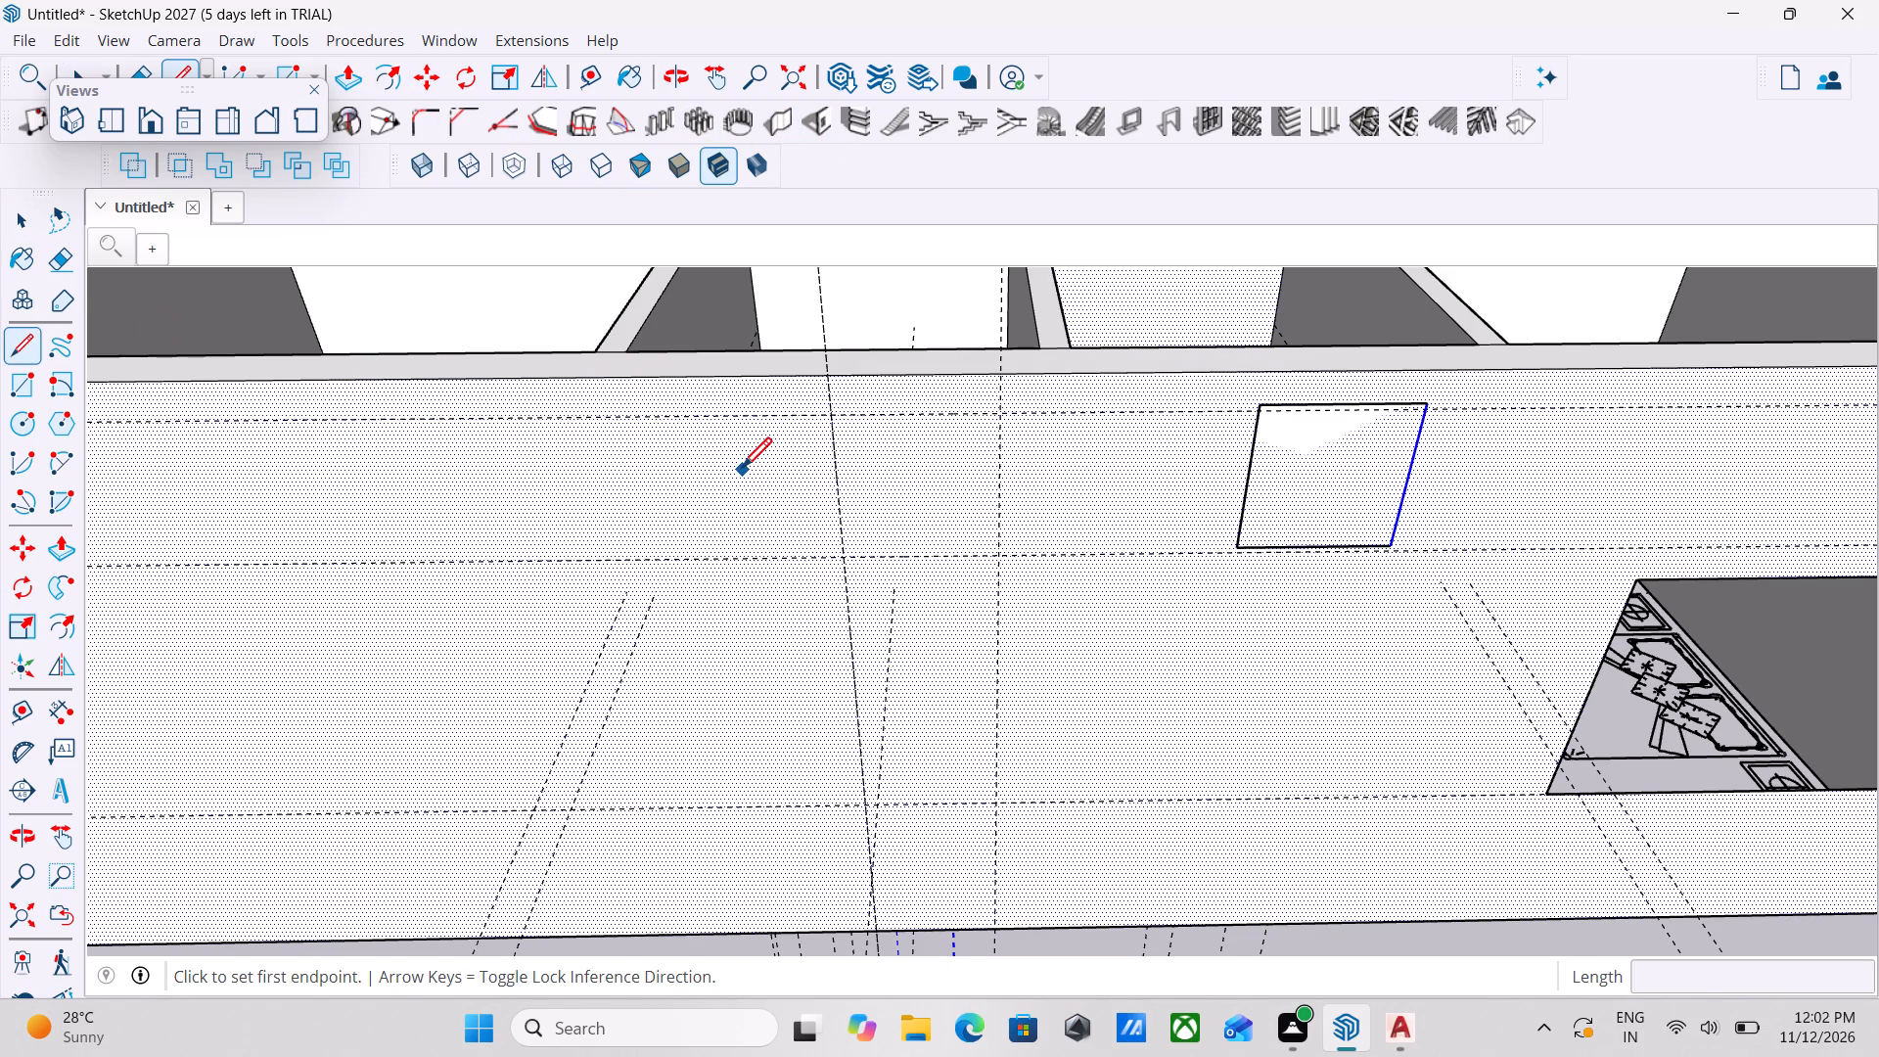
key(r)
scroll(812, 434, up, 6)
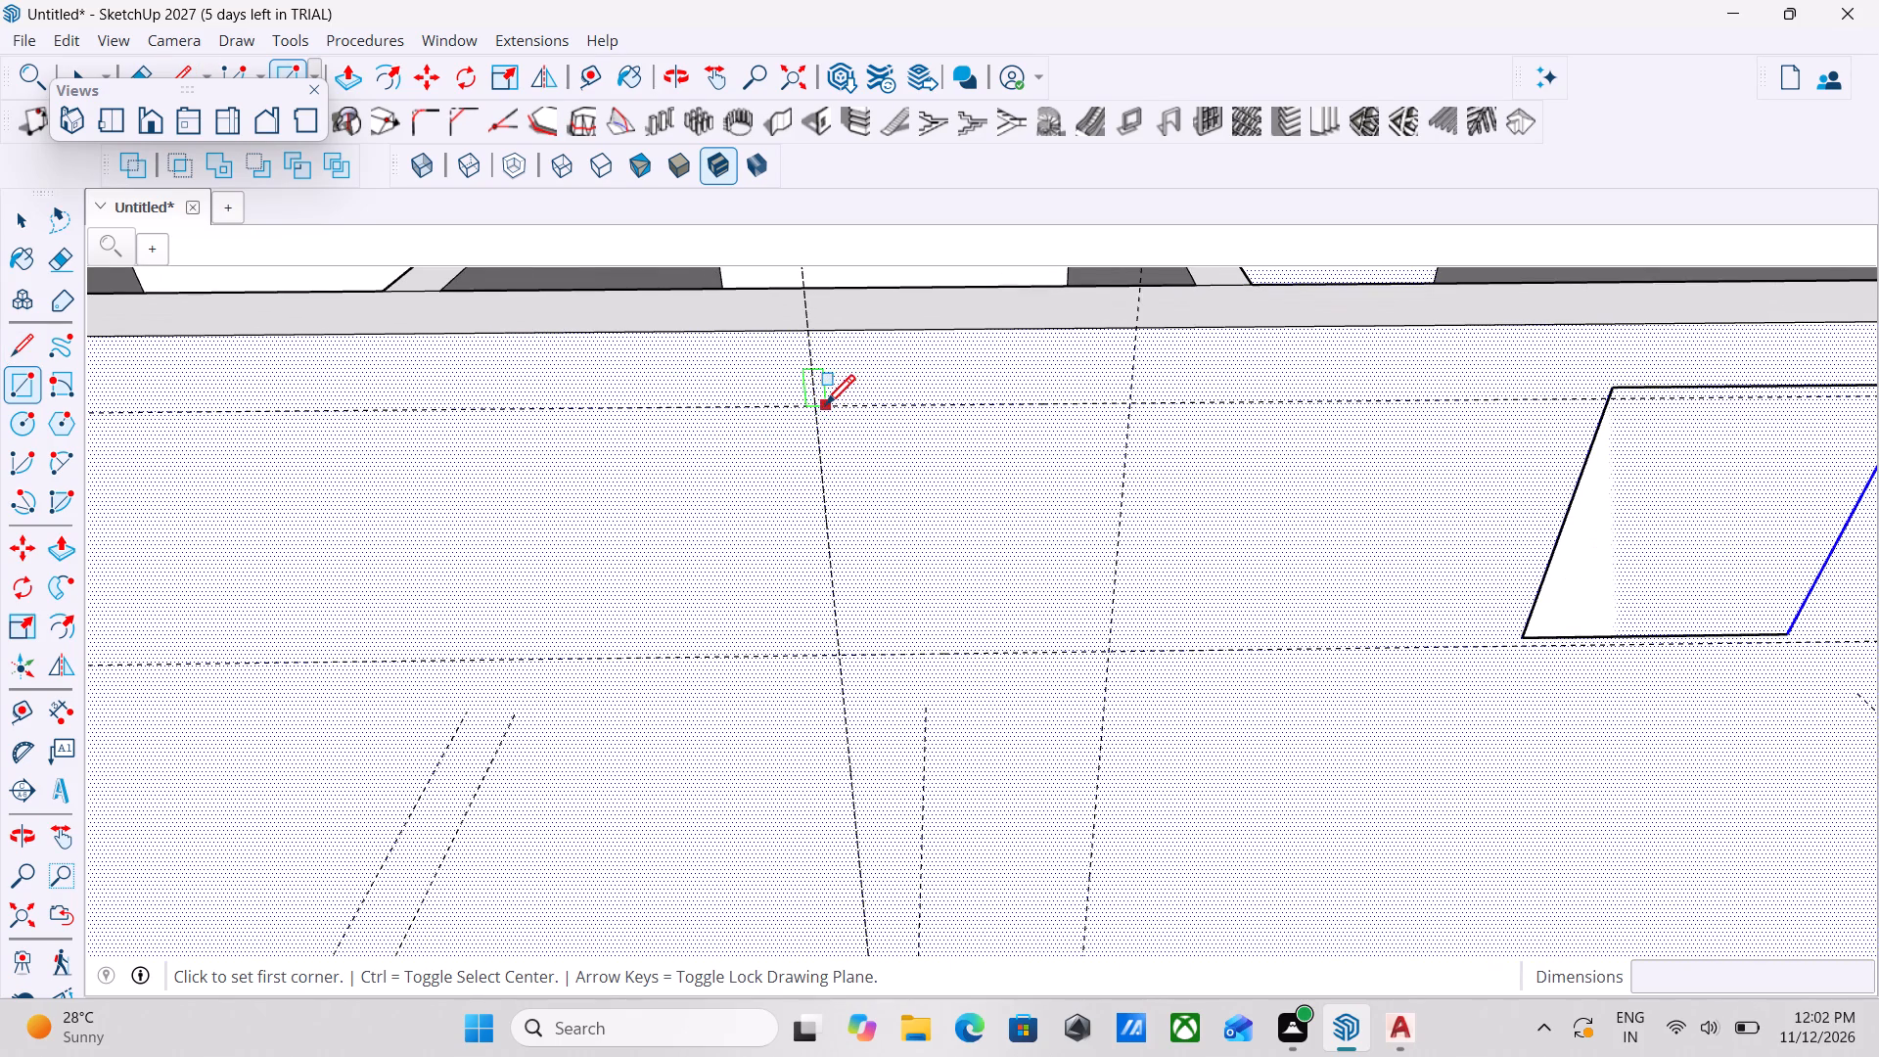
scroll(801, 409, up, 2)
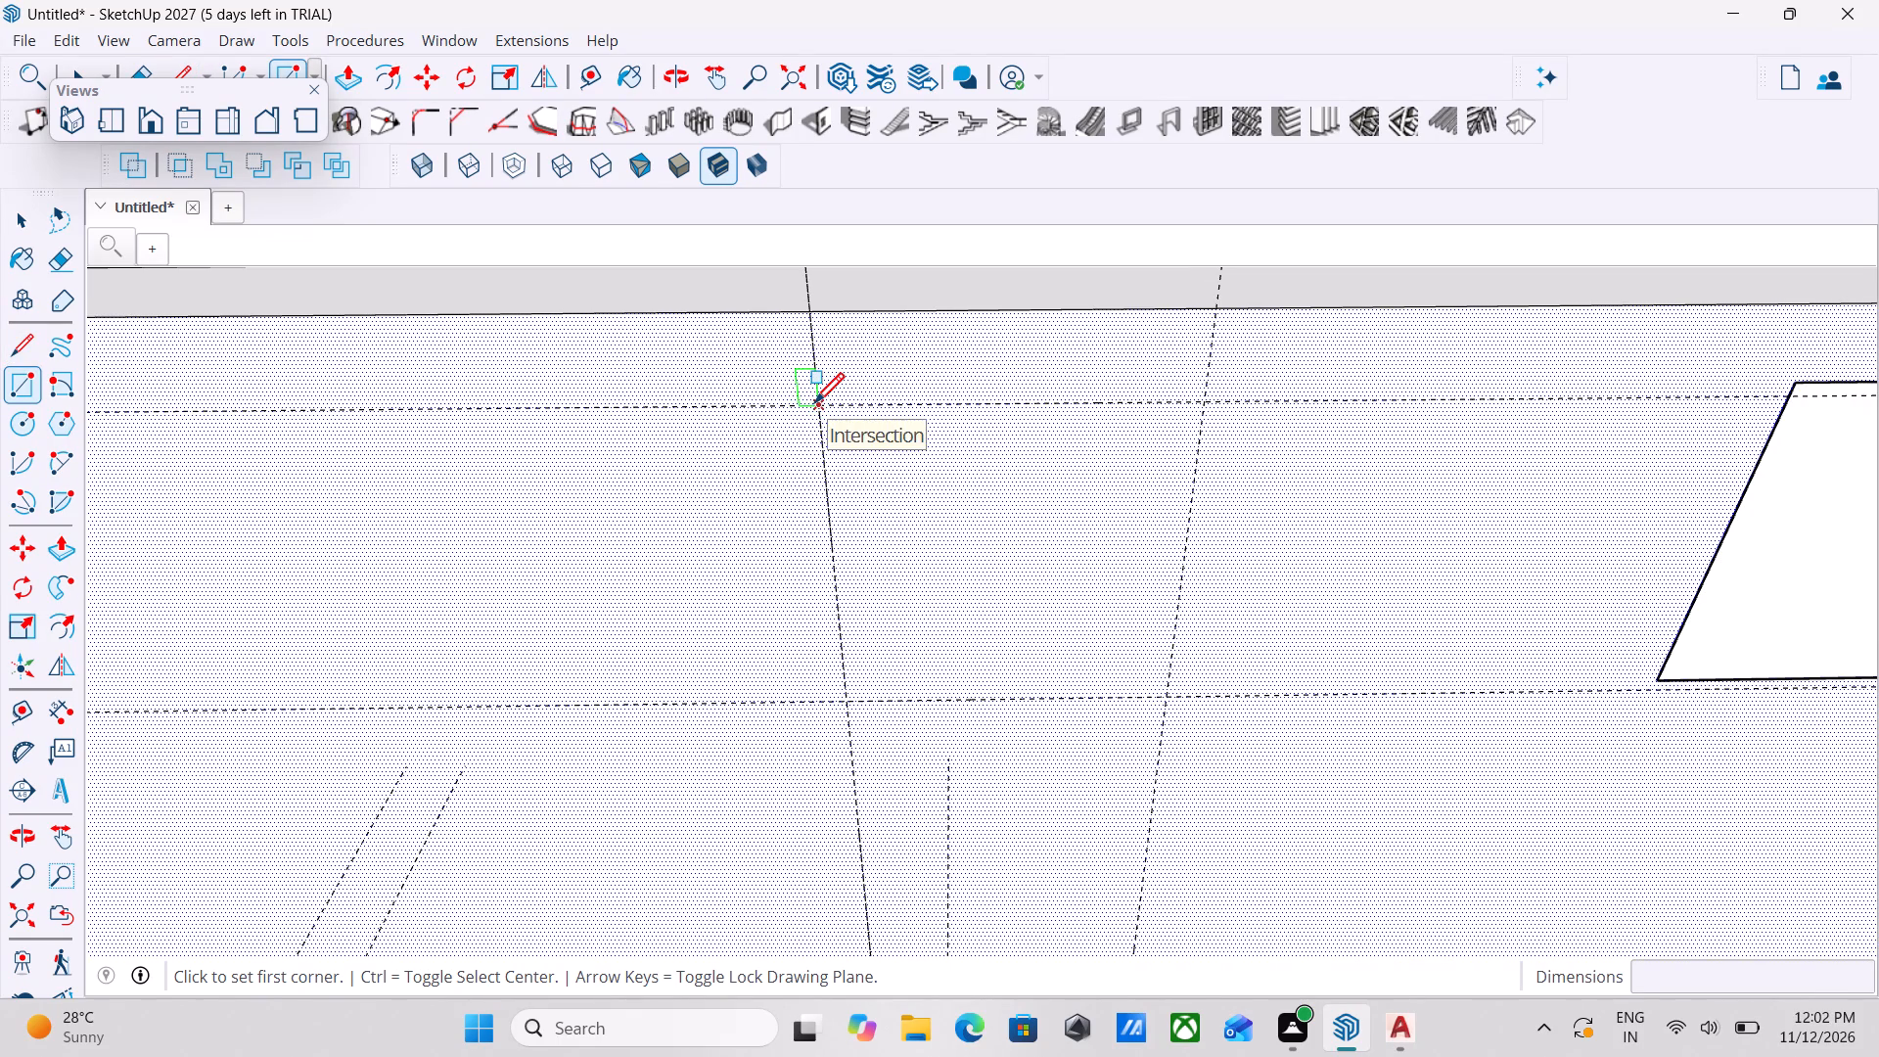
click(814, 406)
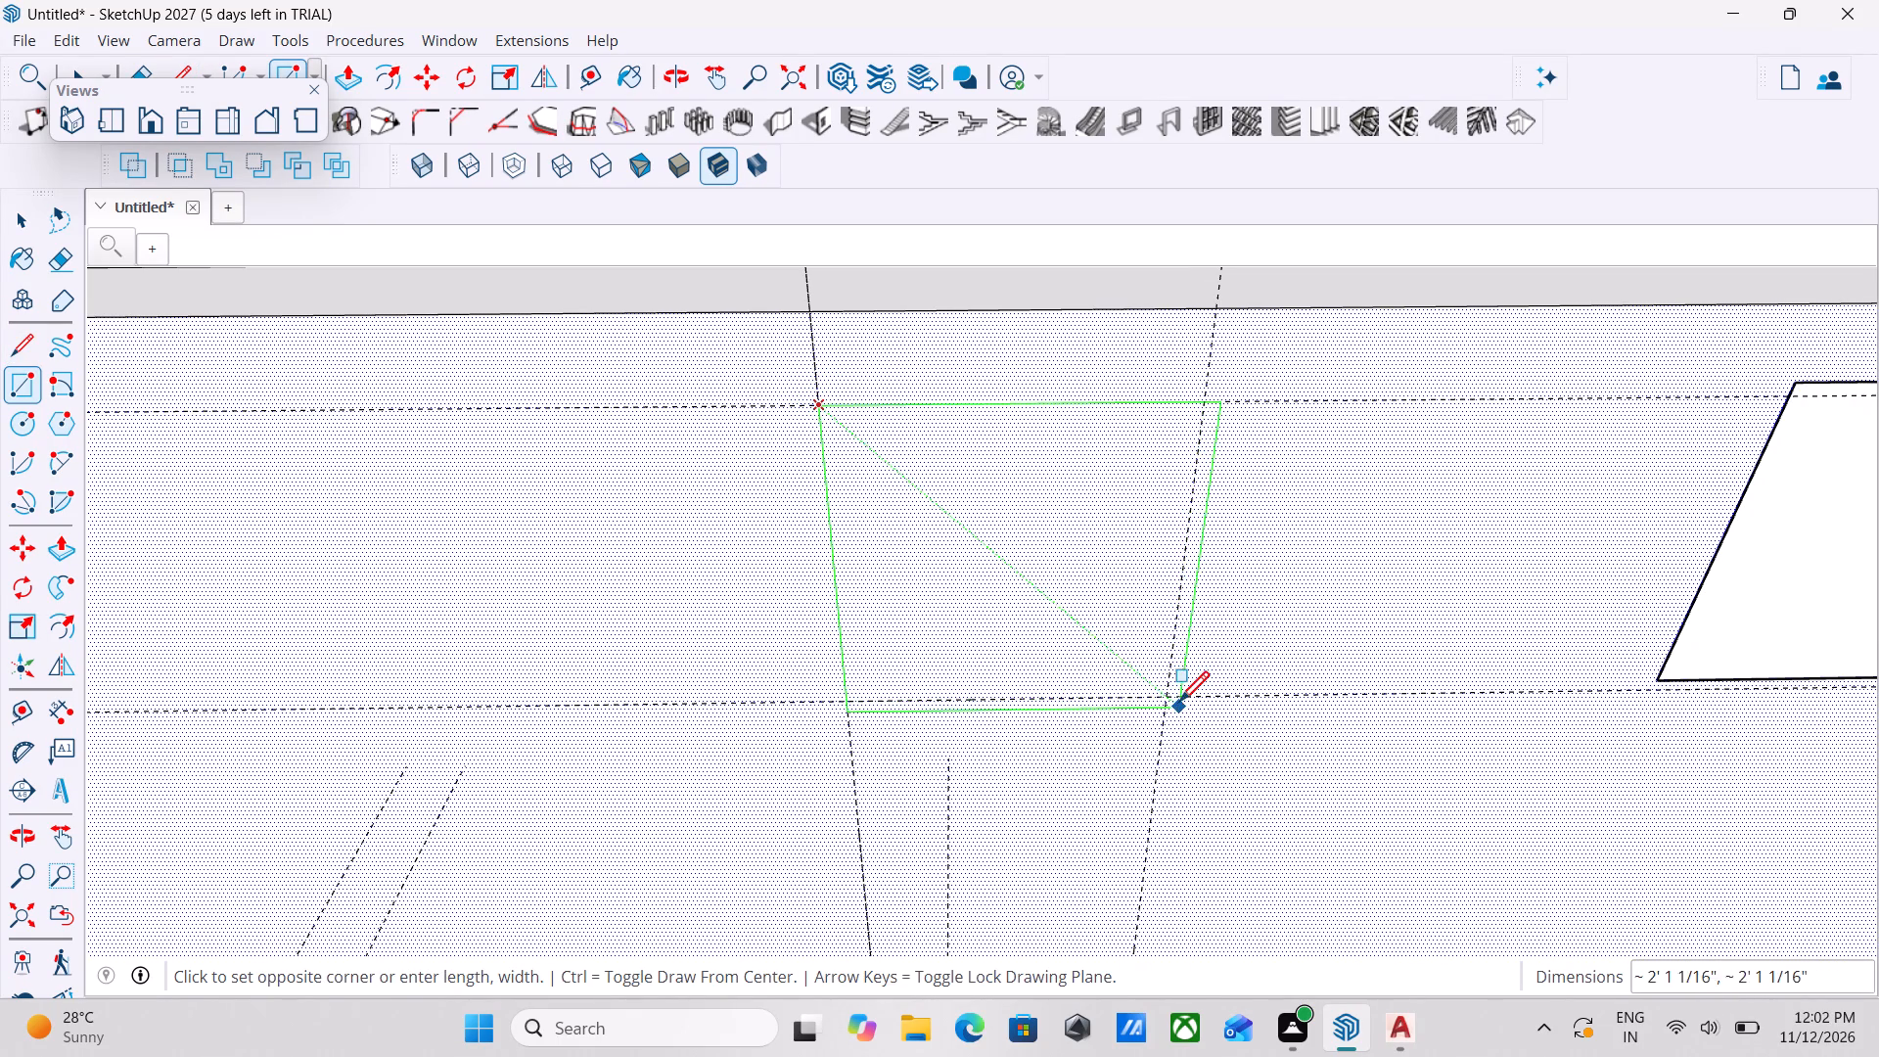
click(1168, 700)
key(space)
key(space)
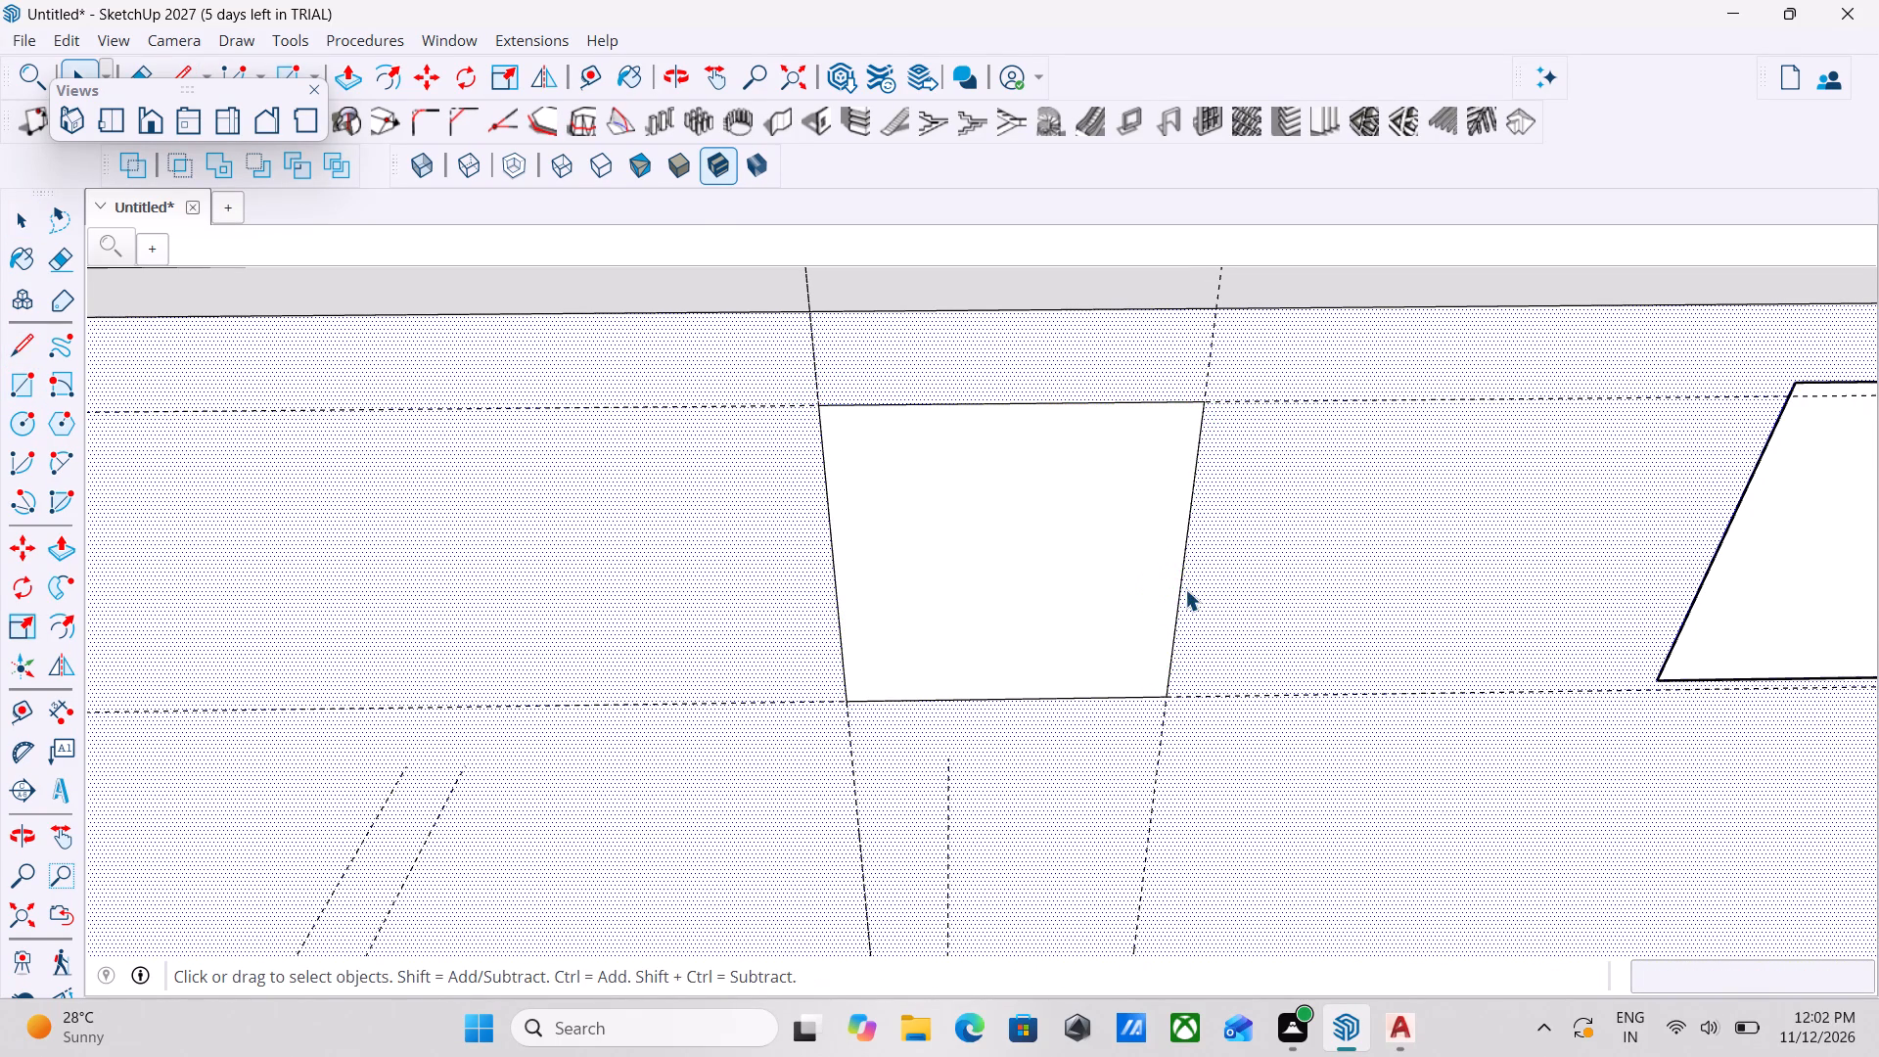
Push the new square panel 9" through the outer wall's thickness to cut the second bathroom's window opening.
scroll(980, 574, down, 7)
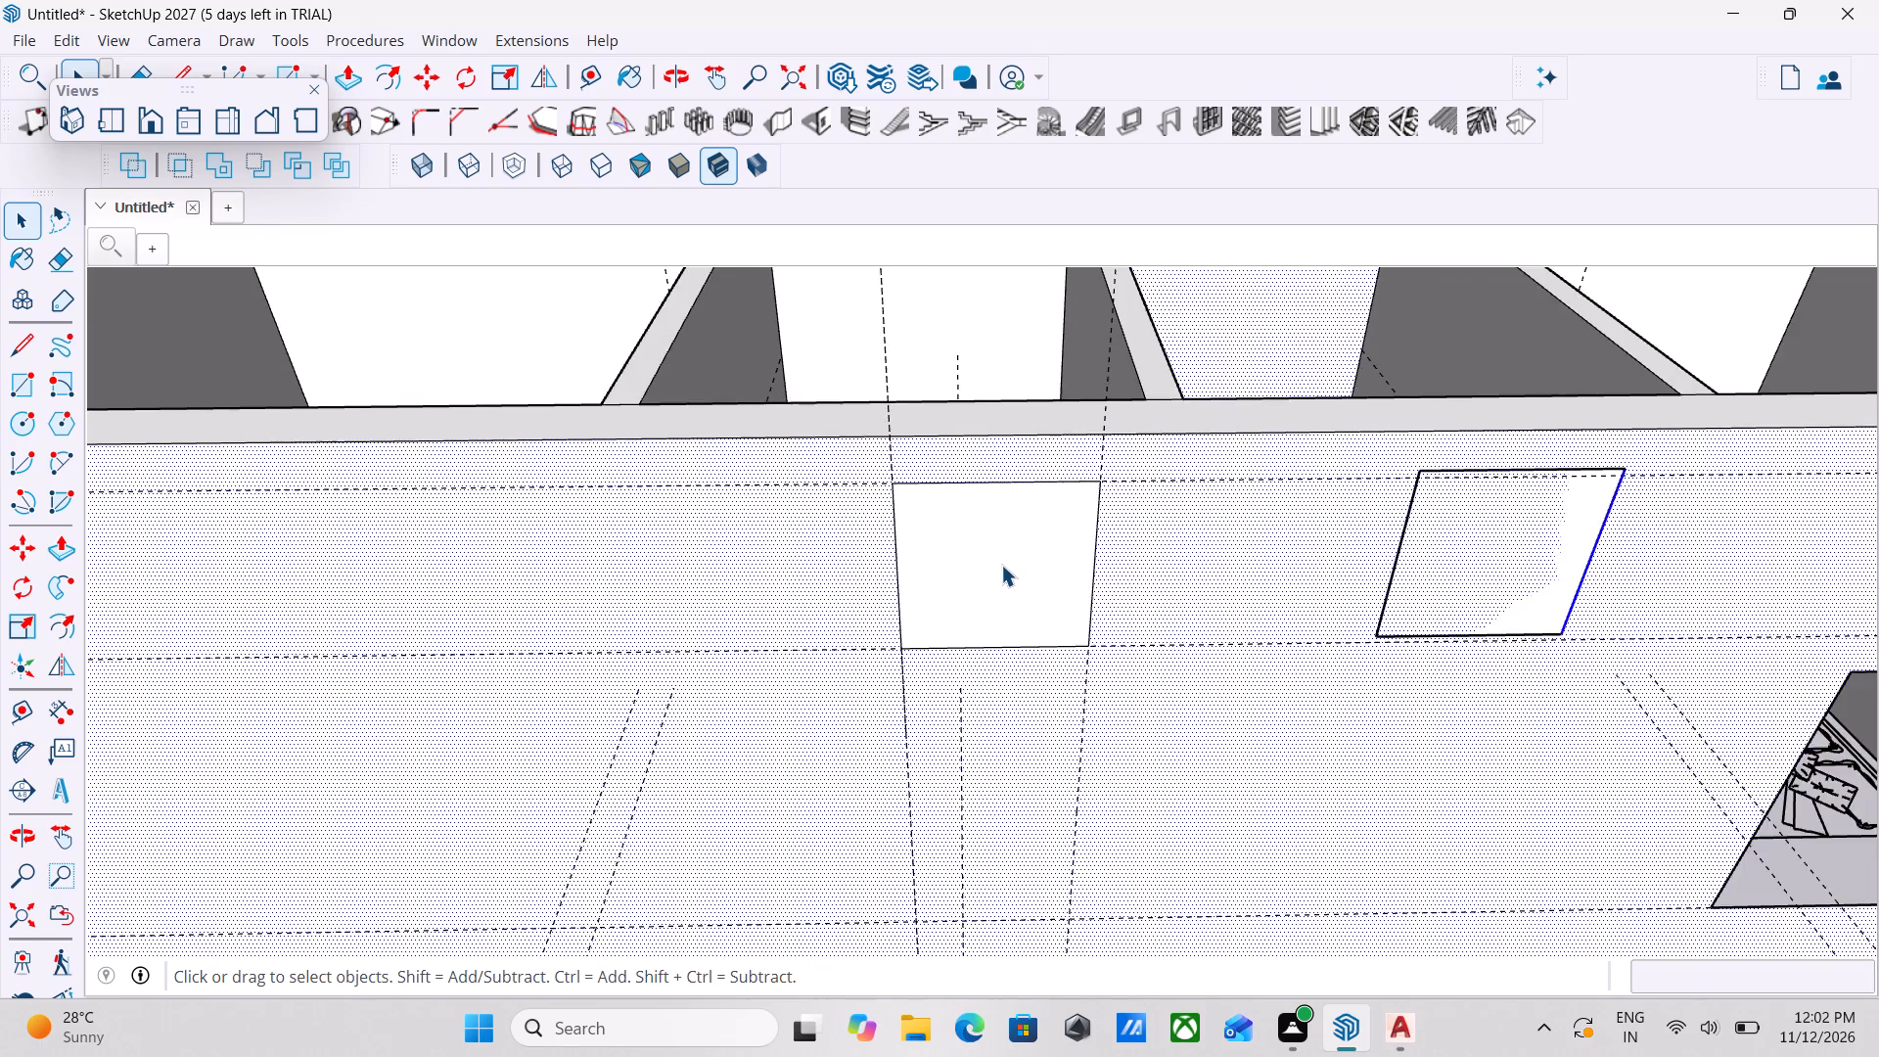
key(Escape)
key(Escape)
key(Escape)
key(Escape)
key(Escape)
key(Escape)
middle_drag(1001, 565, 1196, 594)
scroll(1196, 594, down, 1)
scroll(1196, 594, up, 1)
scroll(1198, 594, down, 3)
key(space)
key(space)
key(space)
scroll(1229, 576, down, 3)
key(space)
key(space)
middle_drag(1352, 595, 1339, 595)
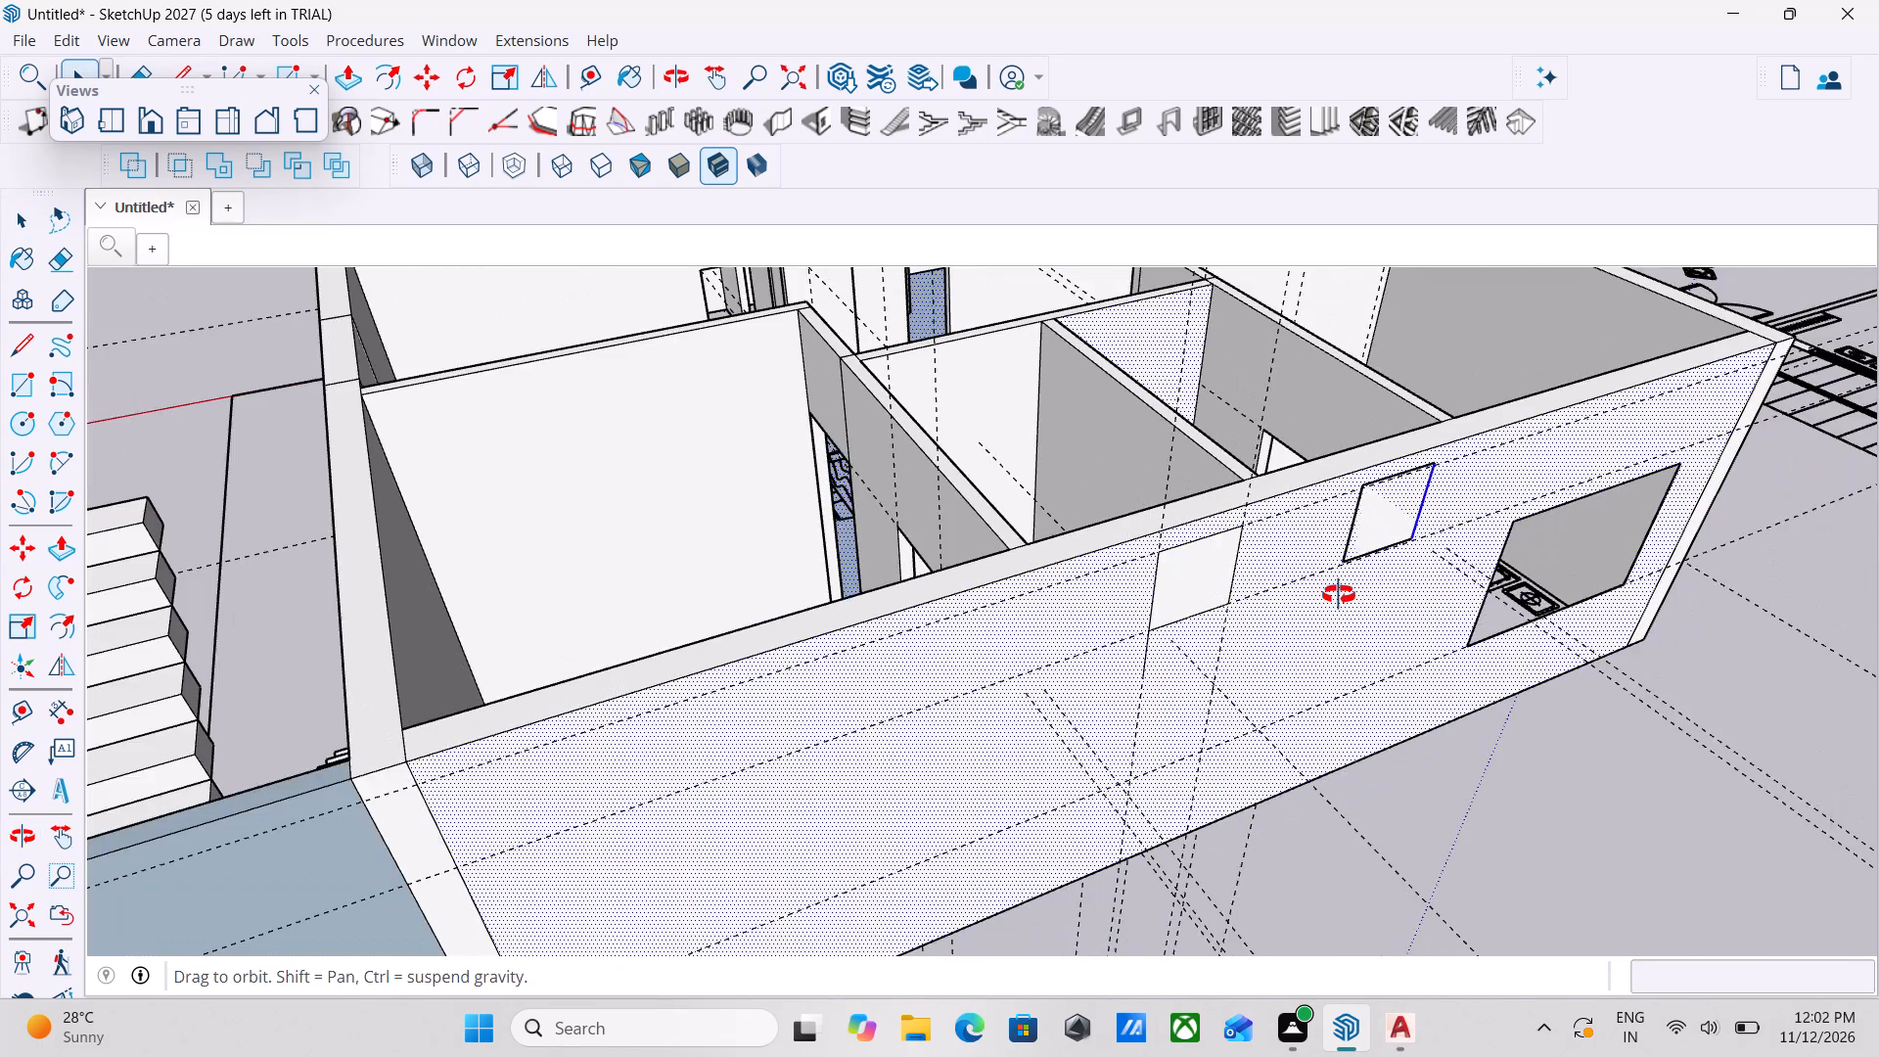
middle_drag(1339, 595, 1292, 592)
key(space)
key(space)
scroll(1371, 580, up, 1)
scroll(1078, 638, up, 3)
key(p)
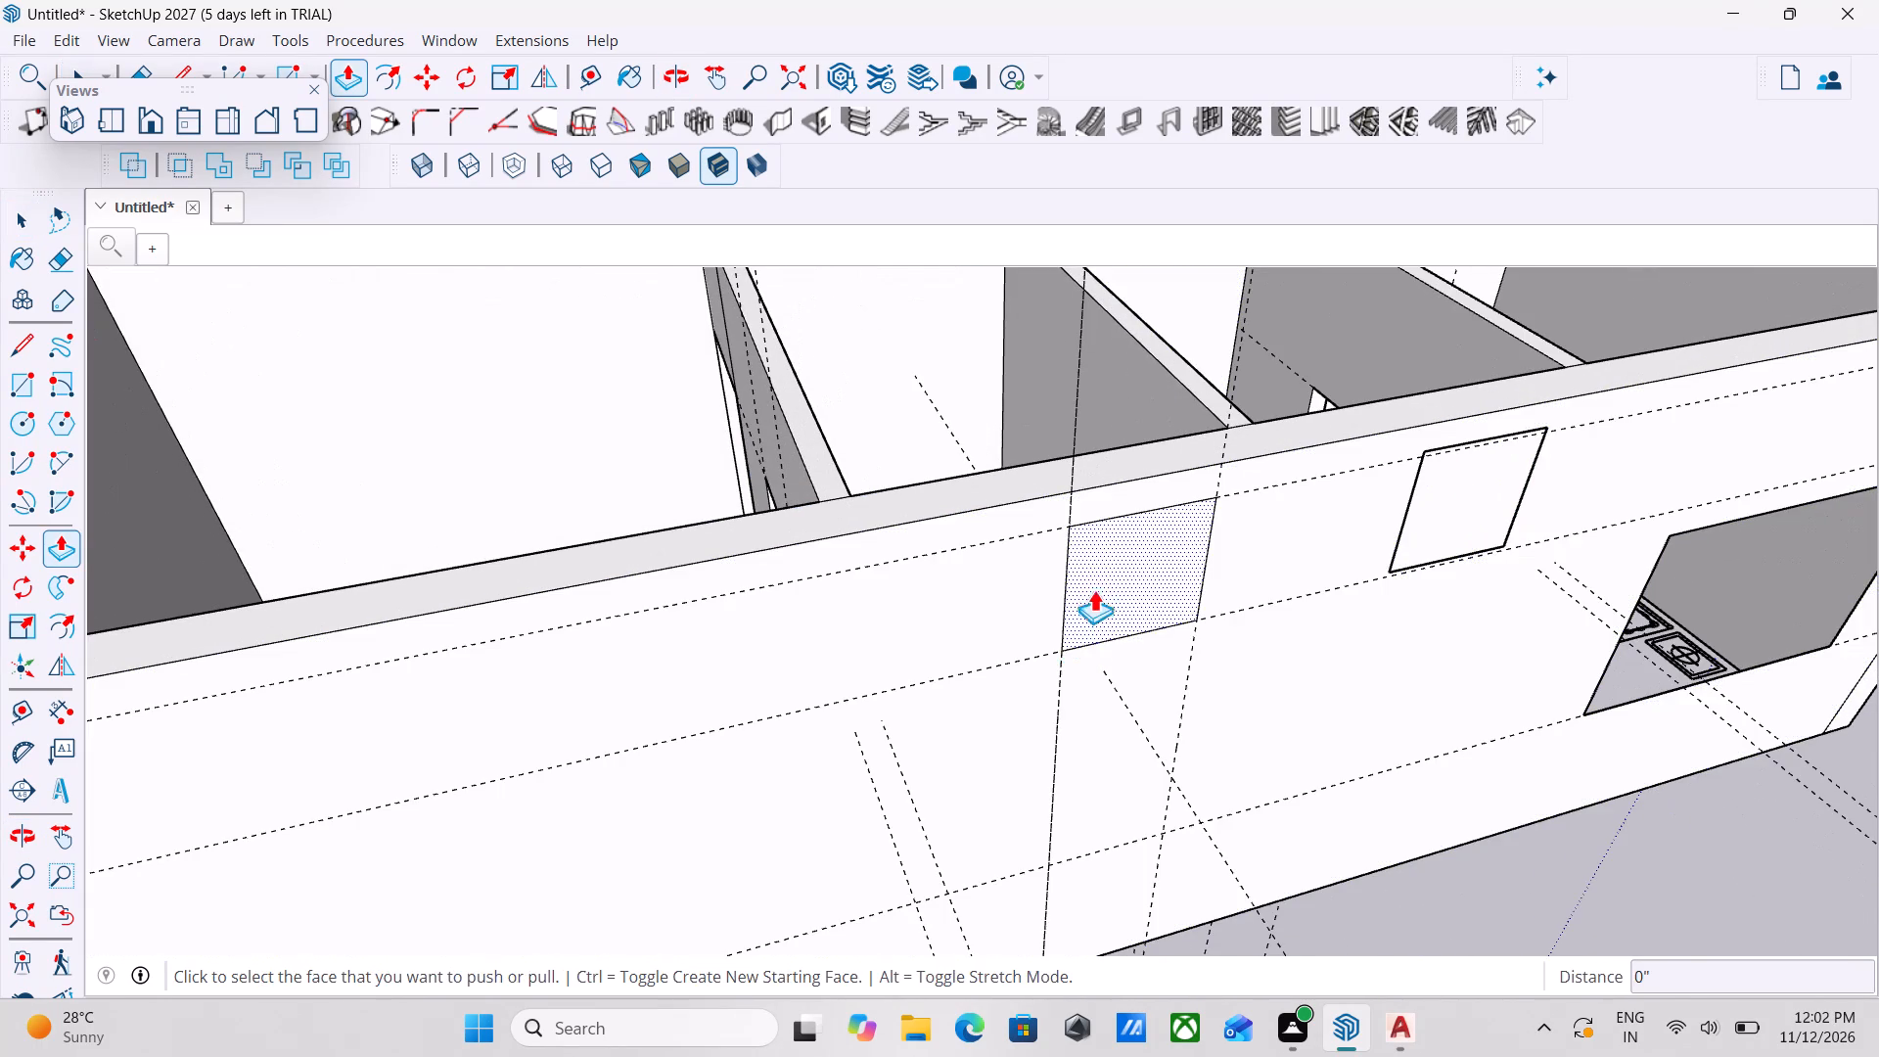
click(1098, 570)
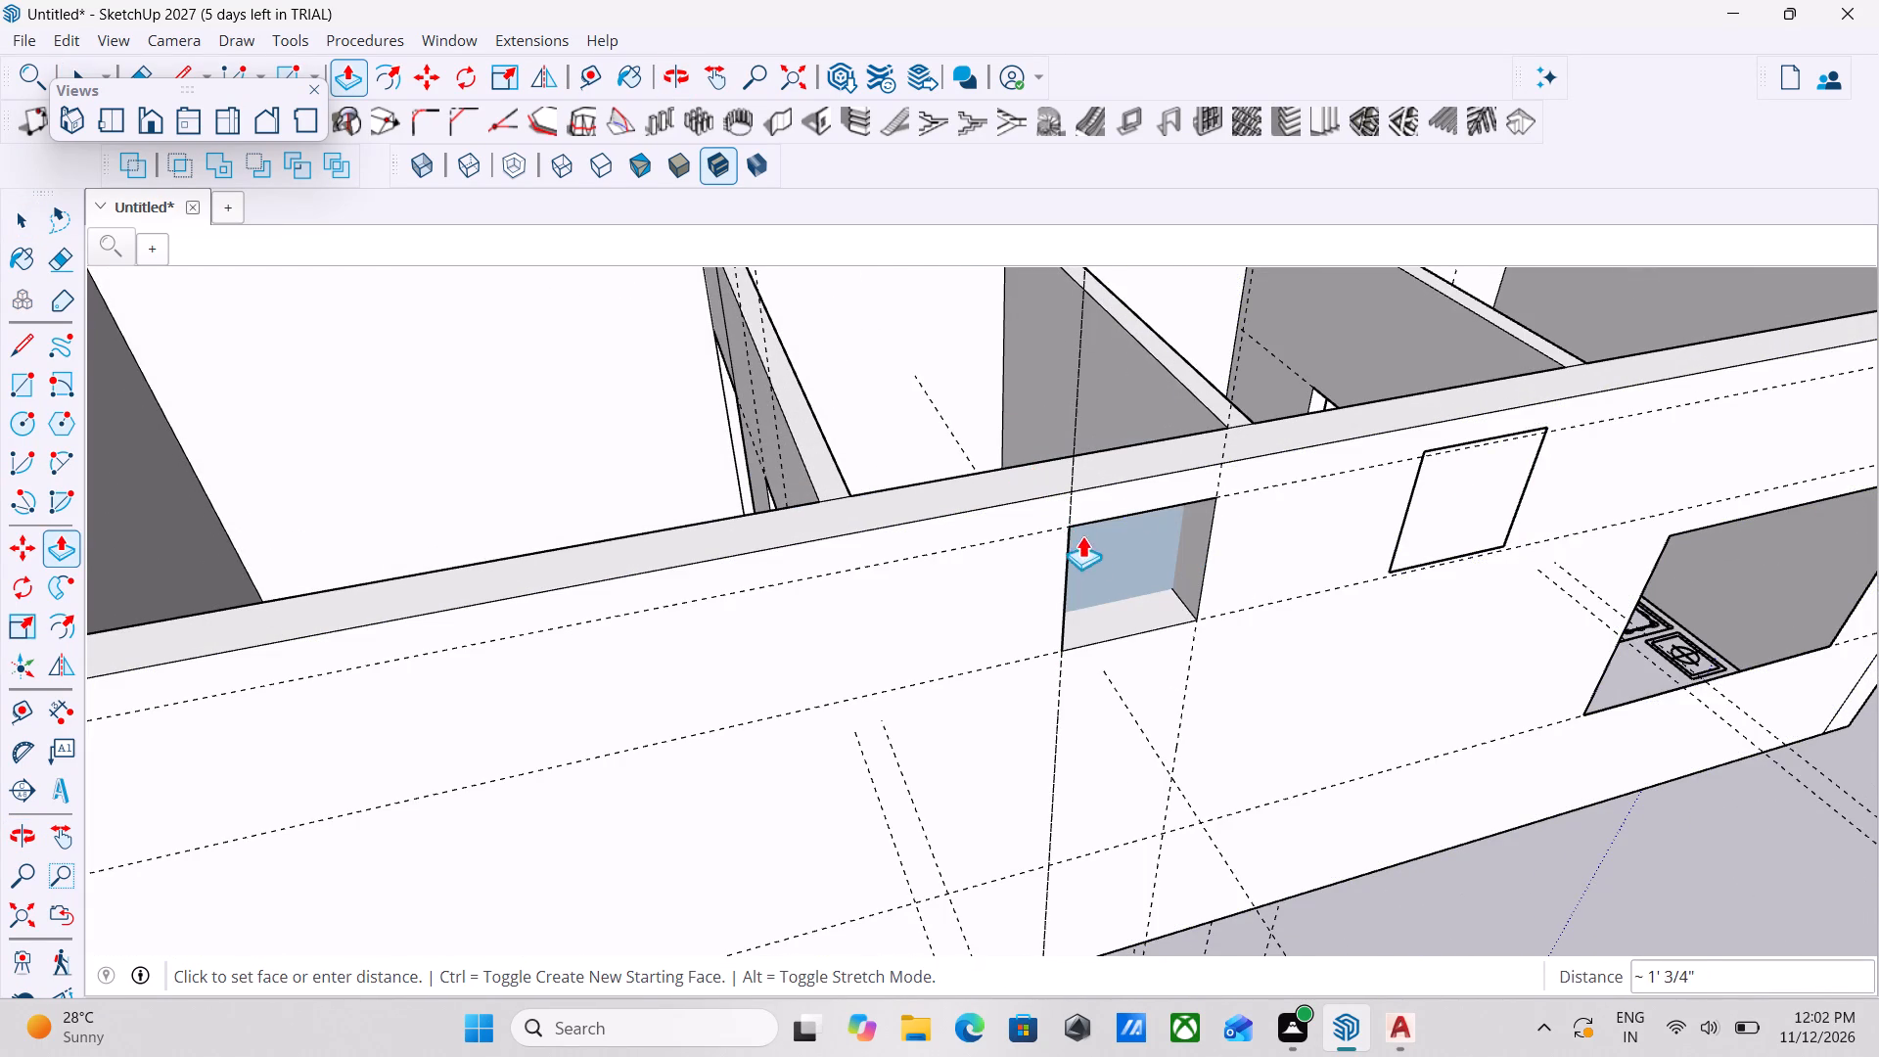
click(1127, 556)
Examine the new bathroom opening and the neighbouring opening panel from inside the rooms and from outside the wall.
middle_drag(1162, 577, 1399, 693)
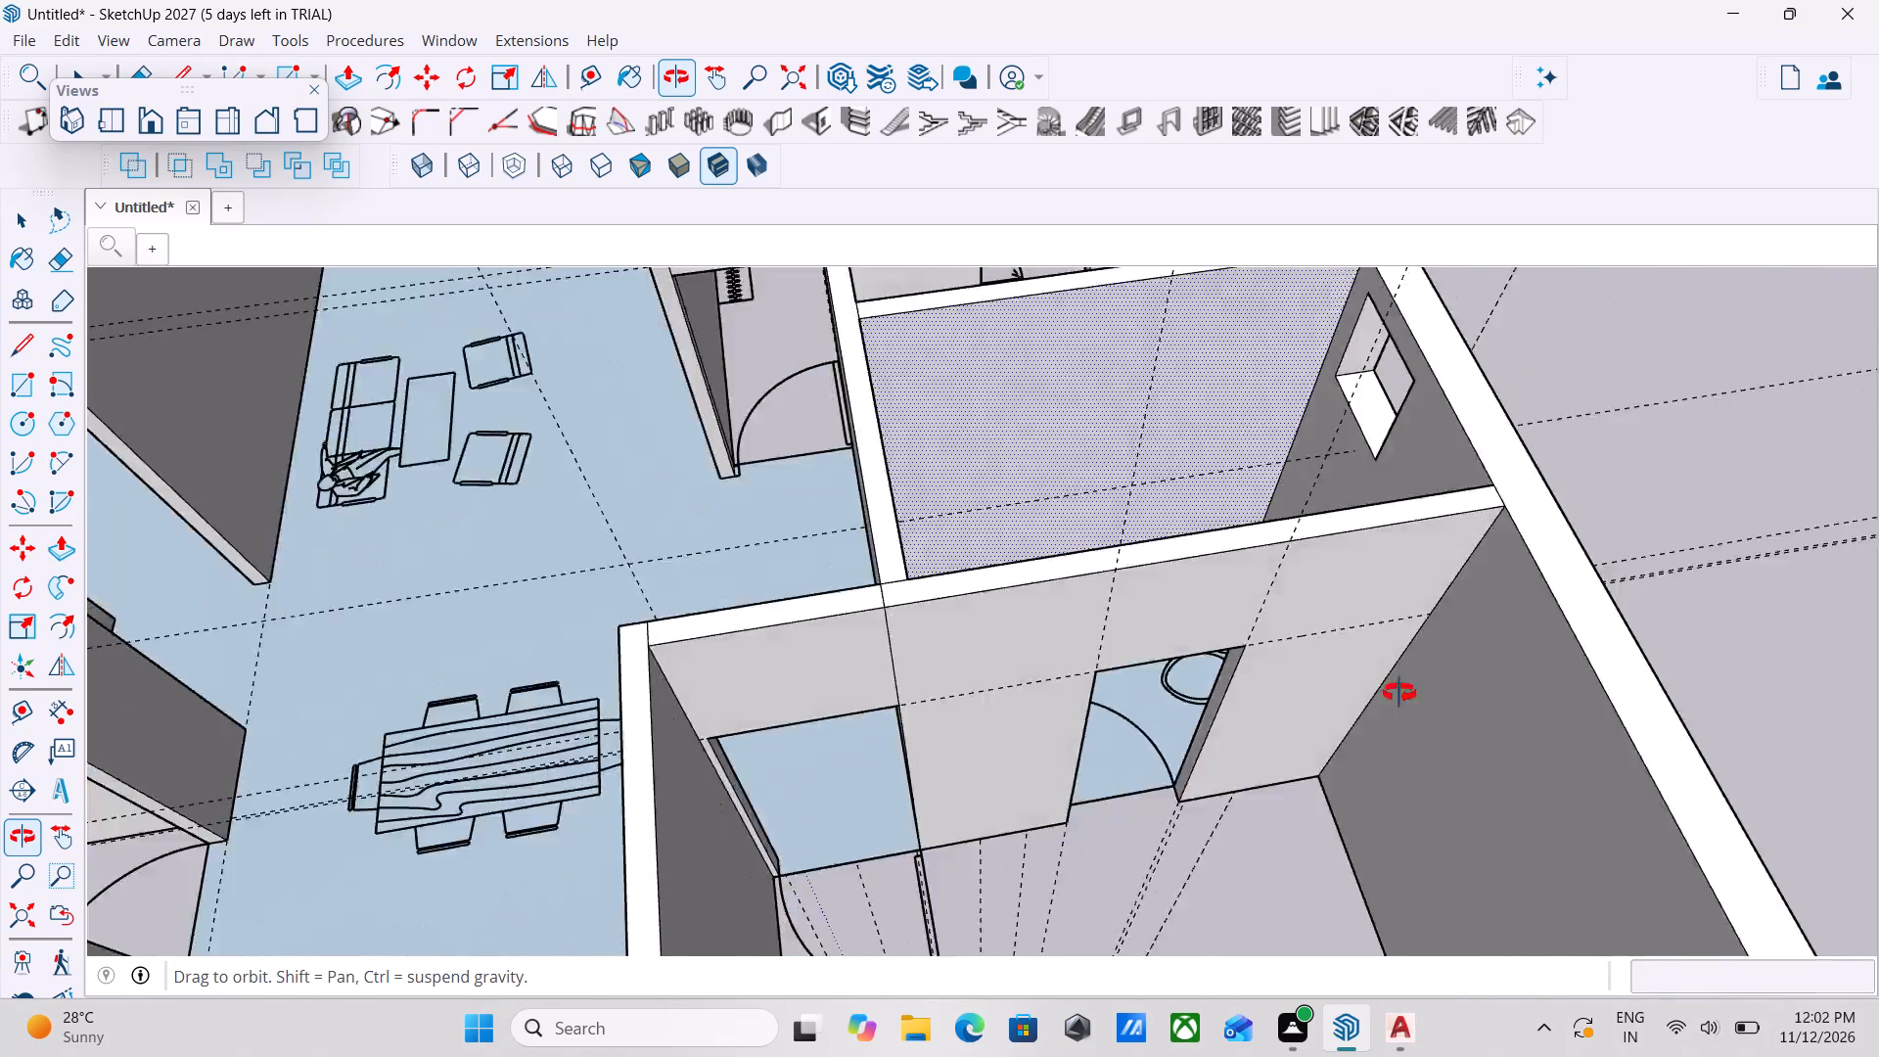
middle_drag(1399, 693, 1132, 655)
middle_drag(1461, 751, 1294, 641)
scroll(1287, 645, up, 1)
scroll(1259, 661, down, 6)
scroll(969, 596, down, 1)
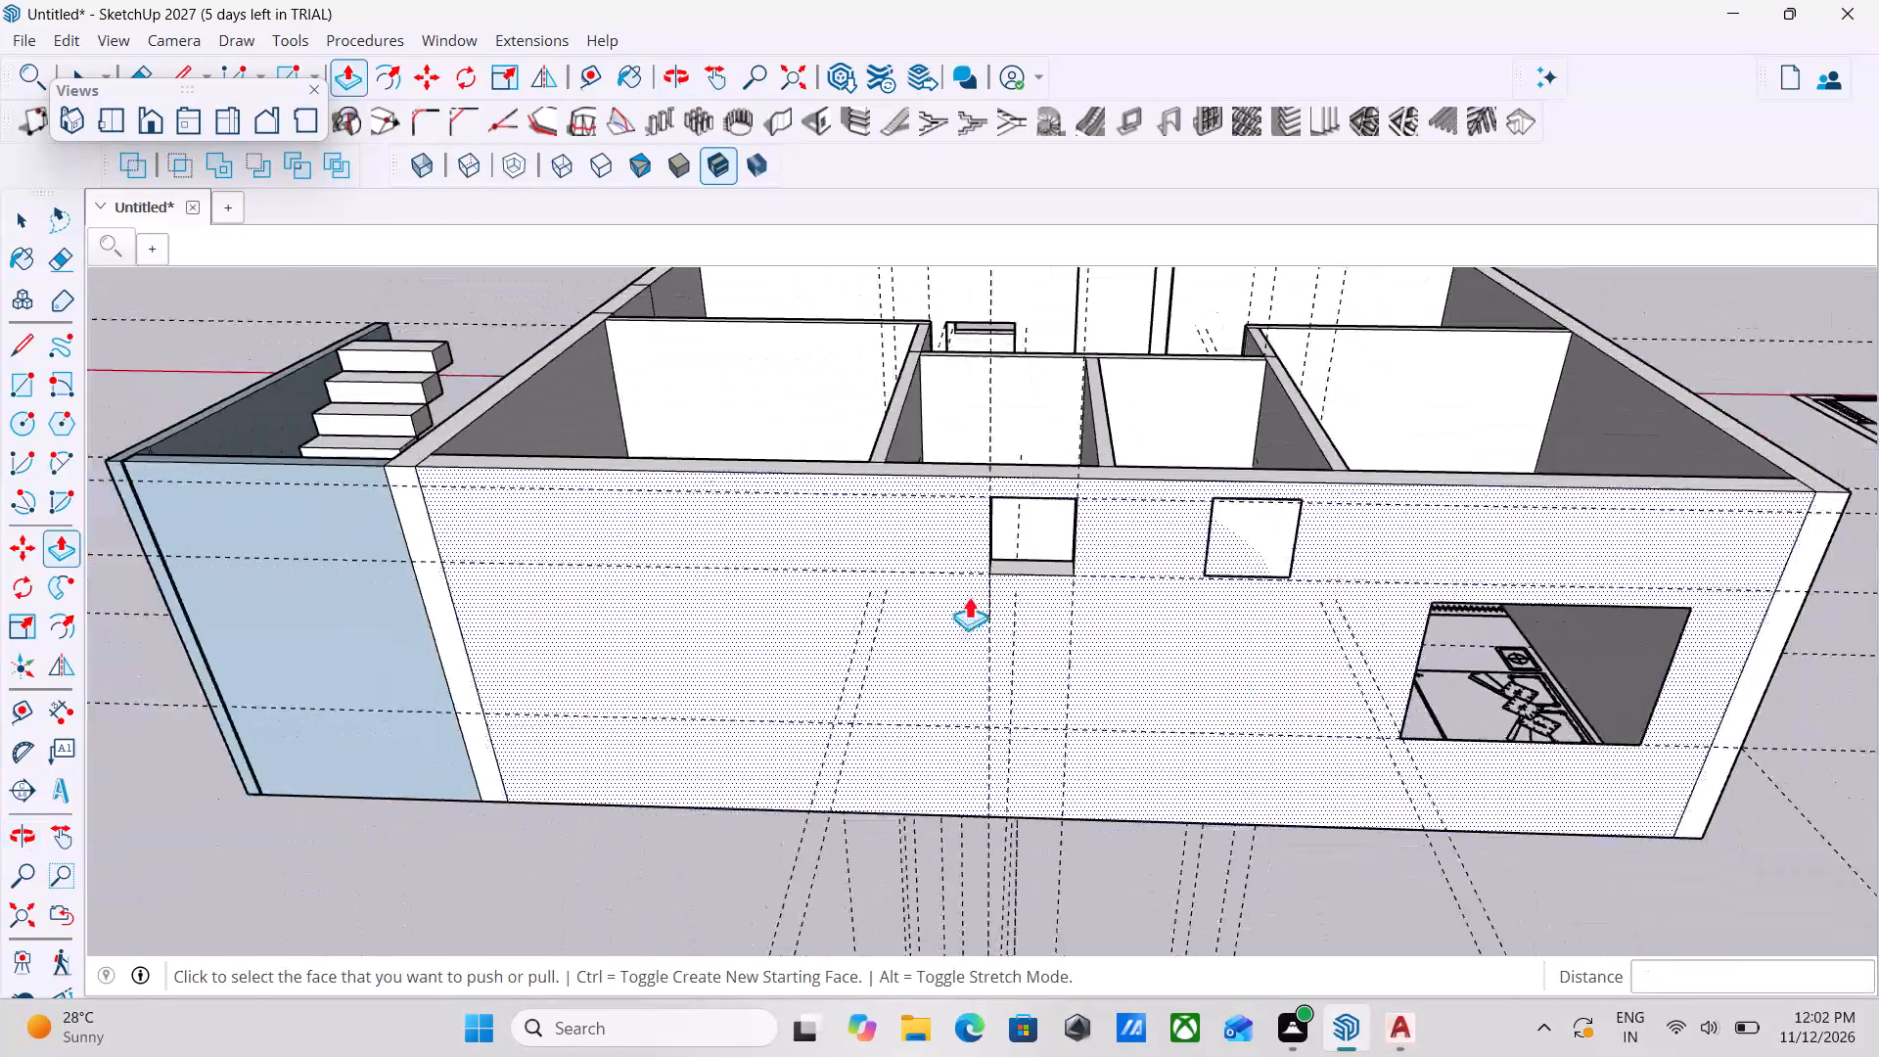
scroll(969, 596, down, 1)
middle_drag(969, 596, 1179, 610)
scroll(1202, 542, up, 13)
scroll(1209, 534, down, 8)
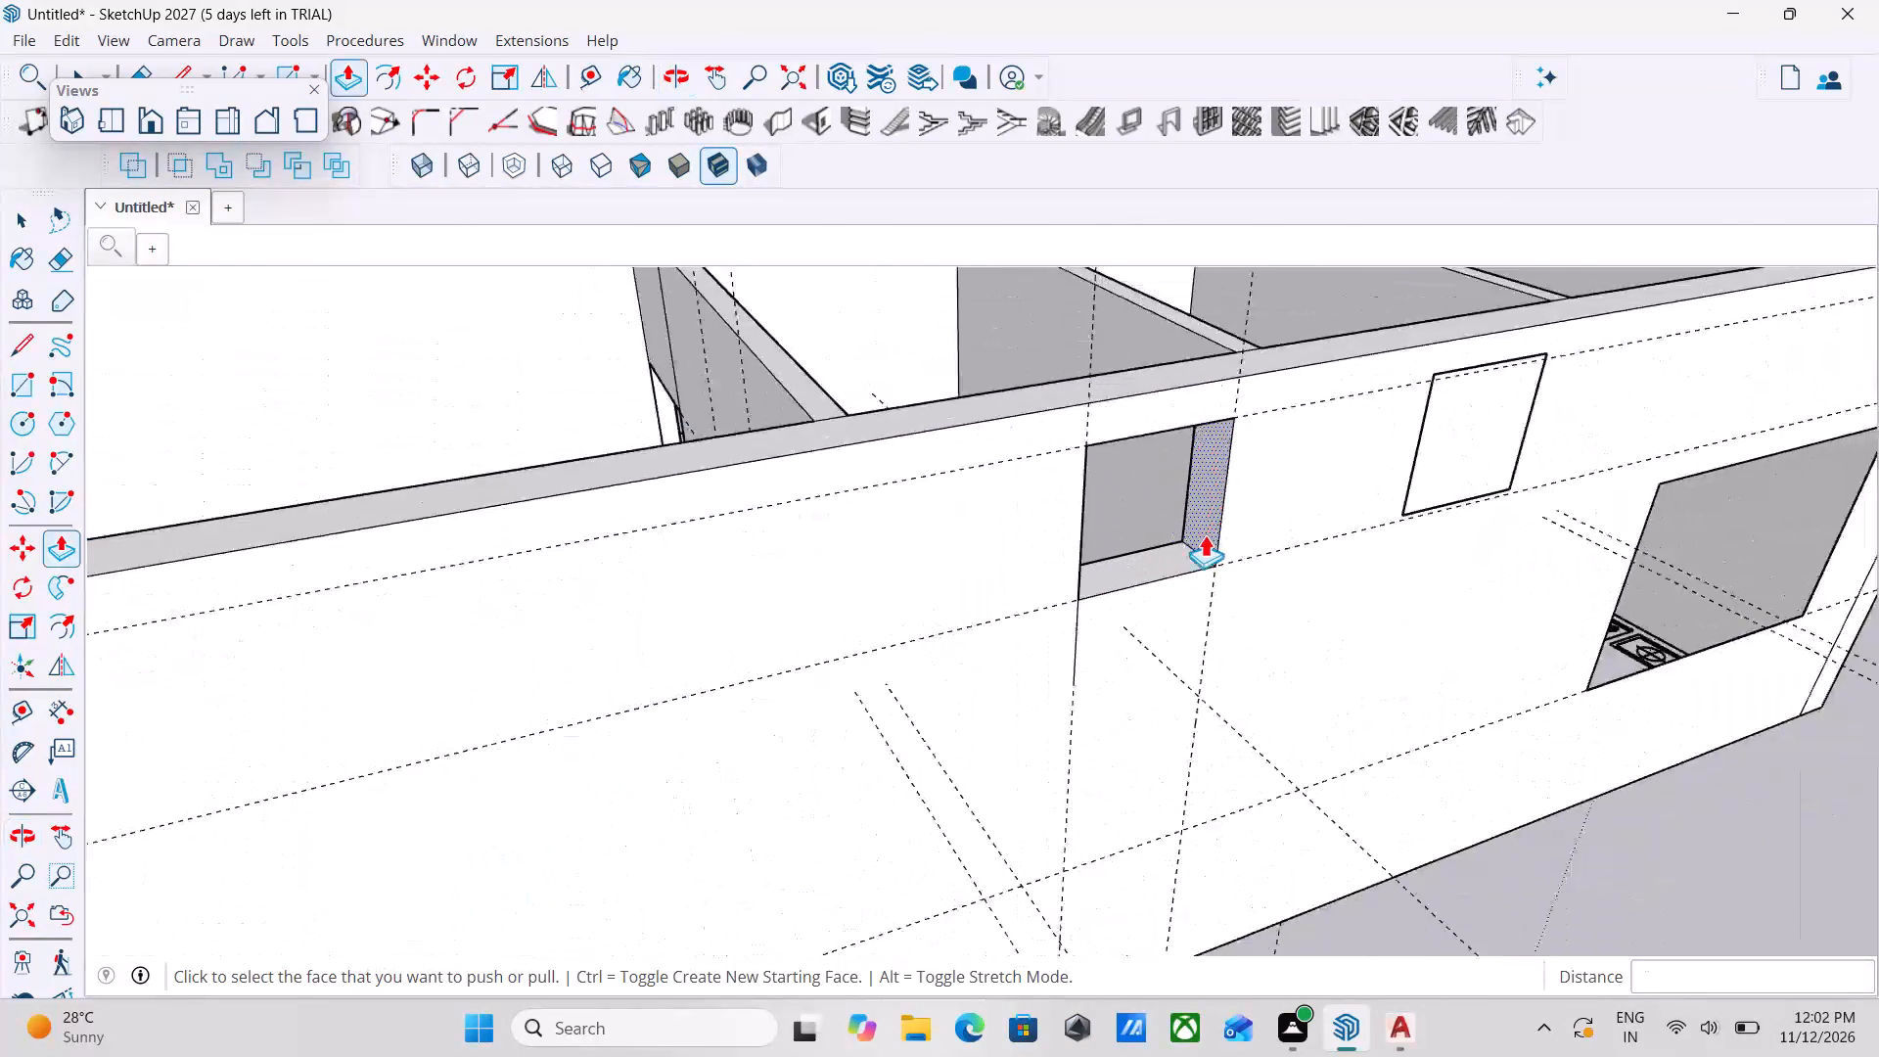
Examine the bathroom openings and room layout from outside the wall and from above.
scroll(1205, 534, down, 1)
key(space)
key(space)
key(space)
scroll(1205, 534, down, 4)
key(space)
middle_drag(1042, 583, 1039, 644)
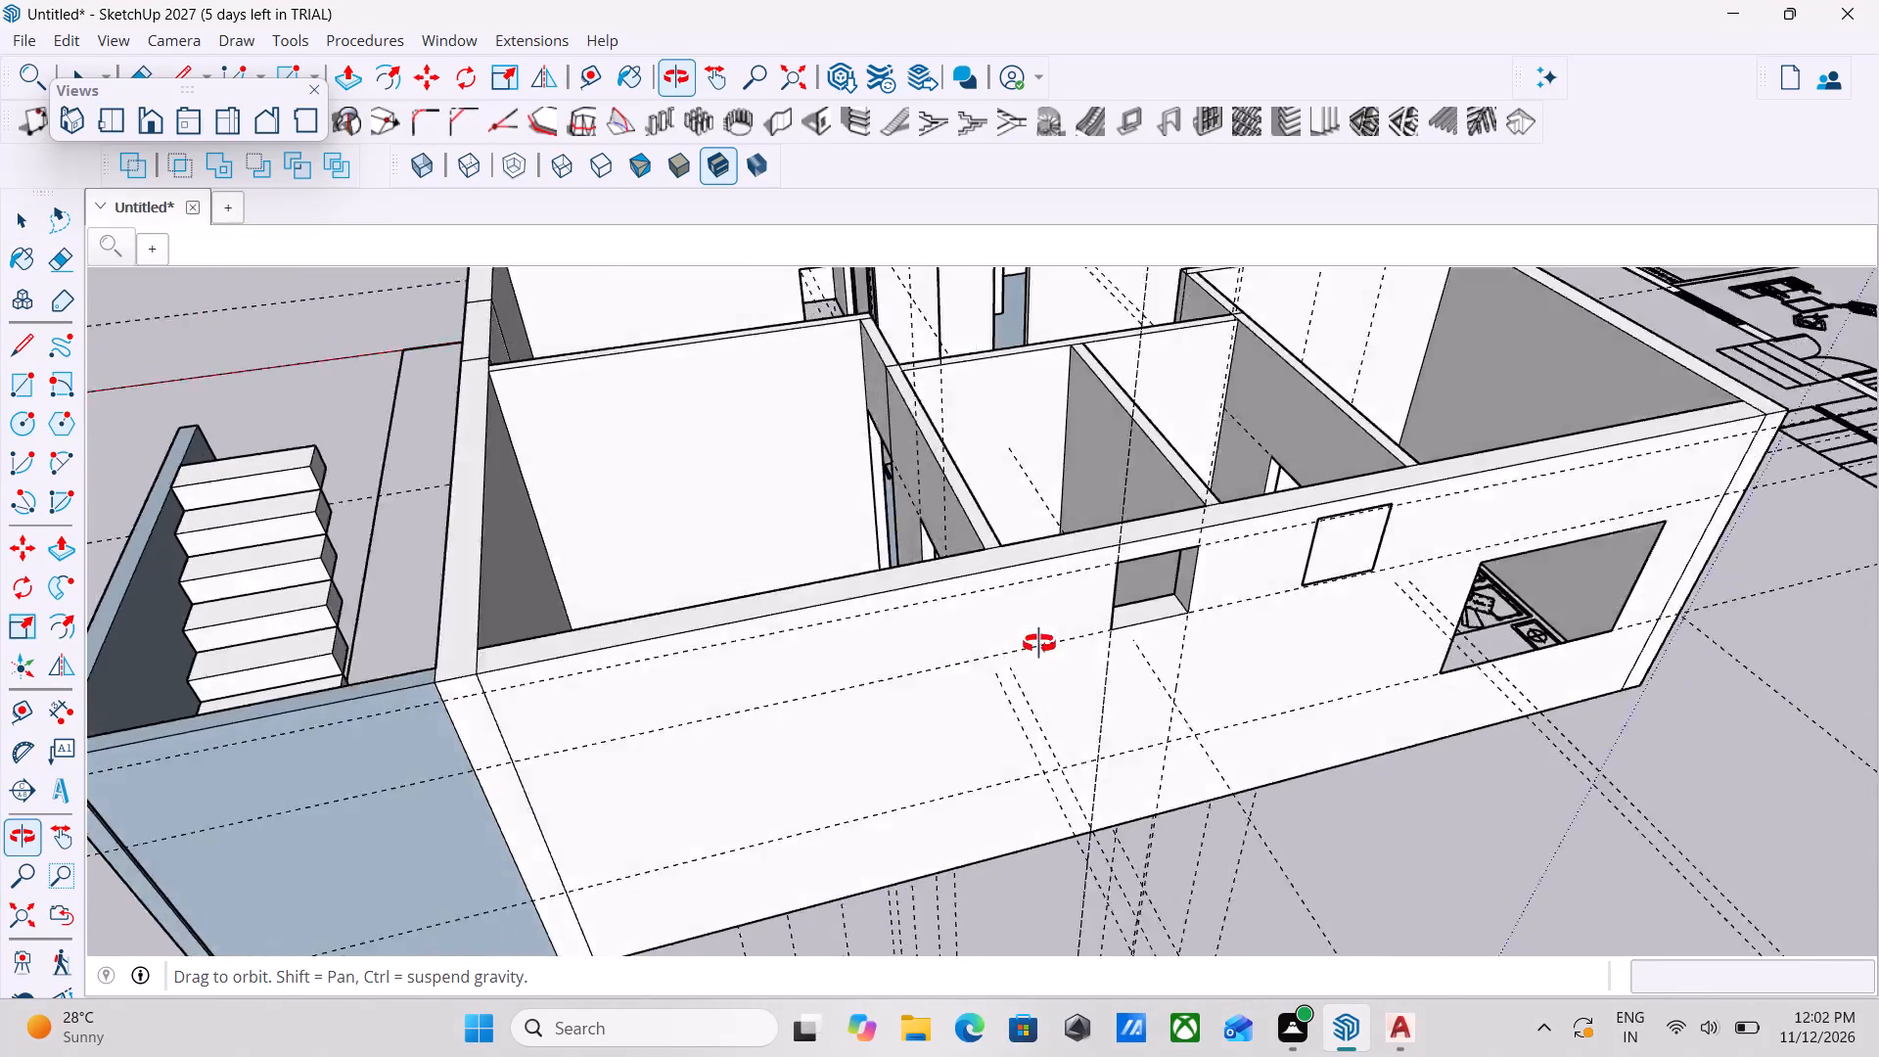
middle_drag(1039, 644, 1037, 645)
scroll(1040, 644, down, 3)
middle_drag(1036, 649, 747, 1019)
middle_drag(808, 775, 874, 747)
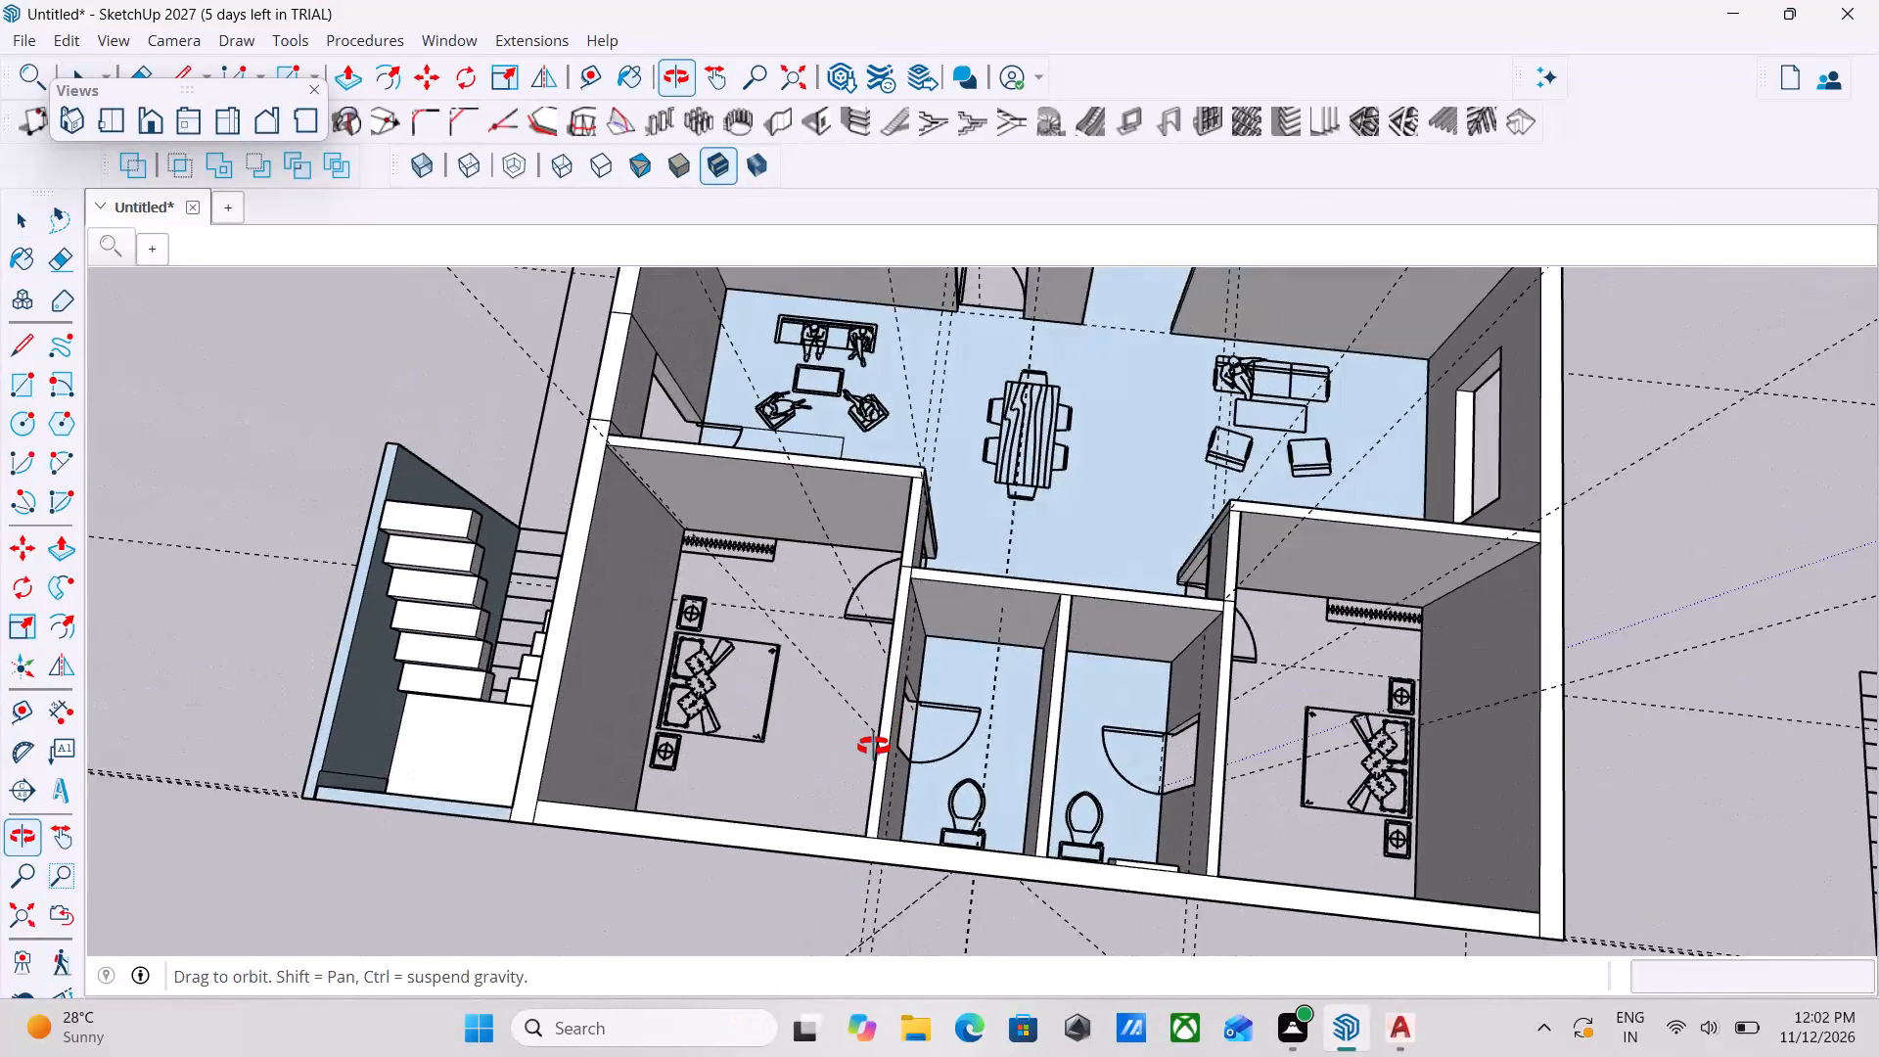
middle_drag(874, 747, 865, 785)
Turn on the Back Edges display so the floor plan shows through the walls.
key(k)
scroll(865, 785, down, 1)
middle_drag(865, 785, 1046, 482)
scroll(1090, 893, up, 1)
middle_drag(1089, 892, 1011, 640)
middle_drag(781, 740, 906, 730)
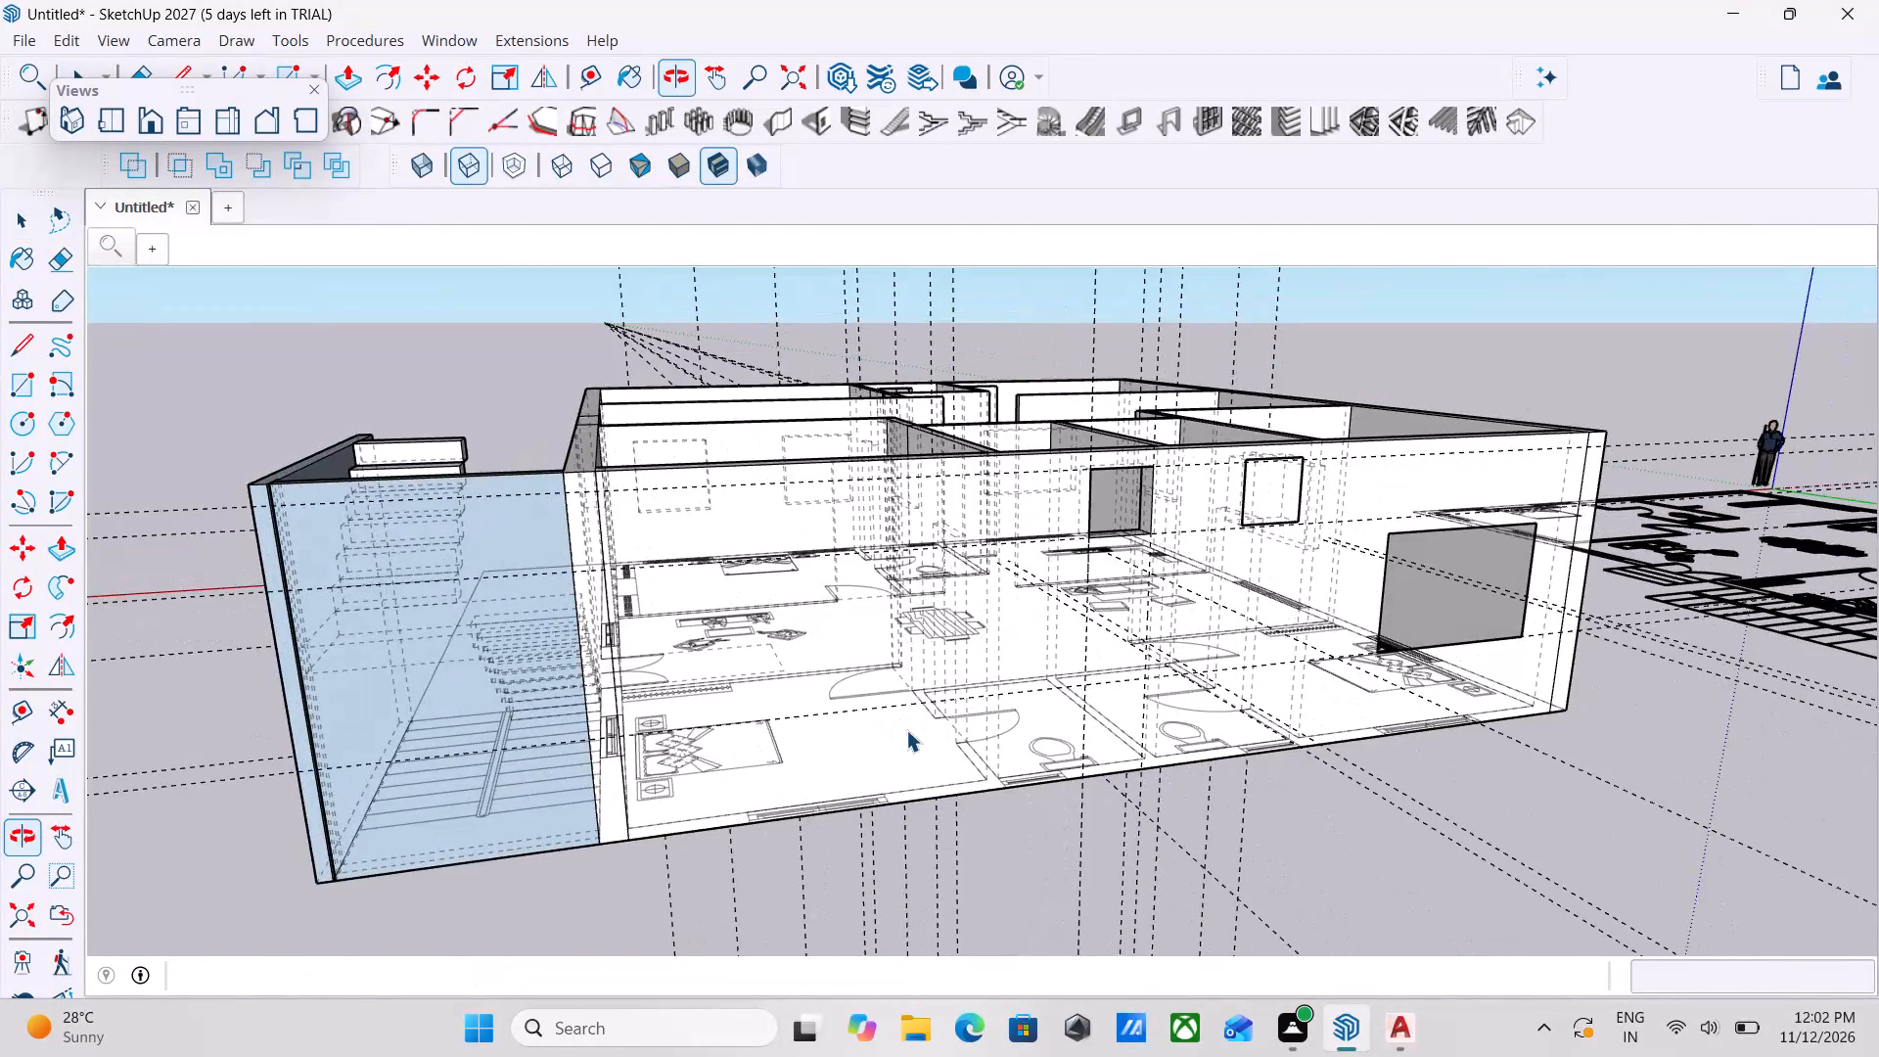
Examine the bathrooms' outer wall from outside against the window positions in the floor plan.
scroll(908, 730, down, 4)
middle_drag(894, 766, 879, 802)
key(Escape)
scroll(822, 875, up, 1)
middle_drag(822, 875, 731, 885)
scroll(726, 883, up, 1)
scroll(763, 832, down, 2)
middle_drag(765, 830, 784, 822)
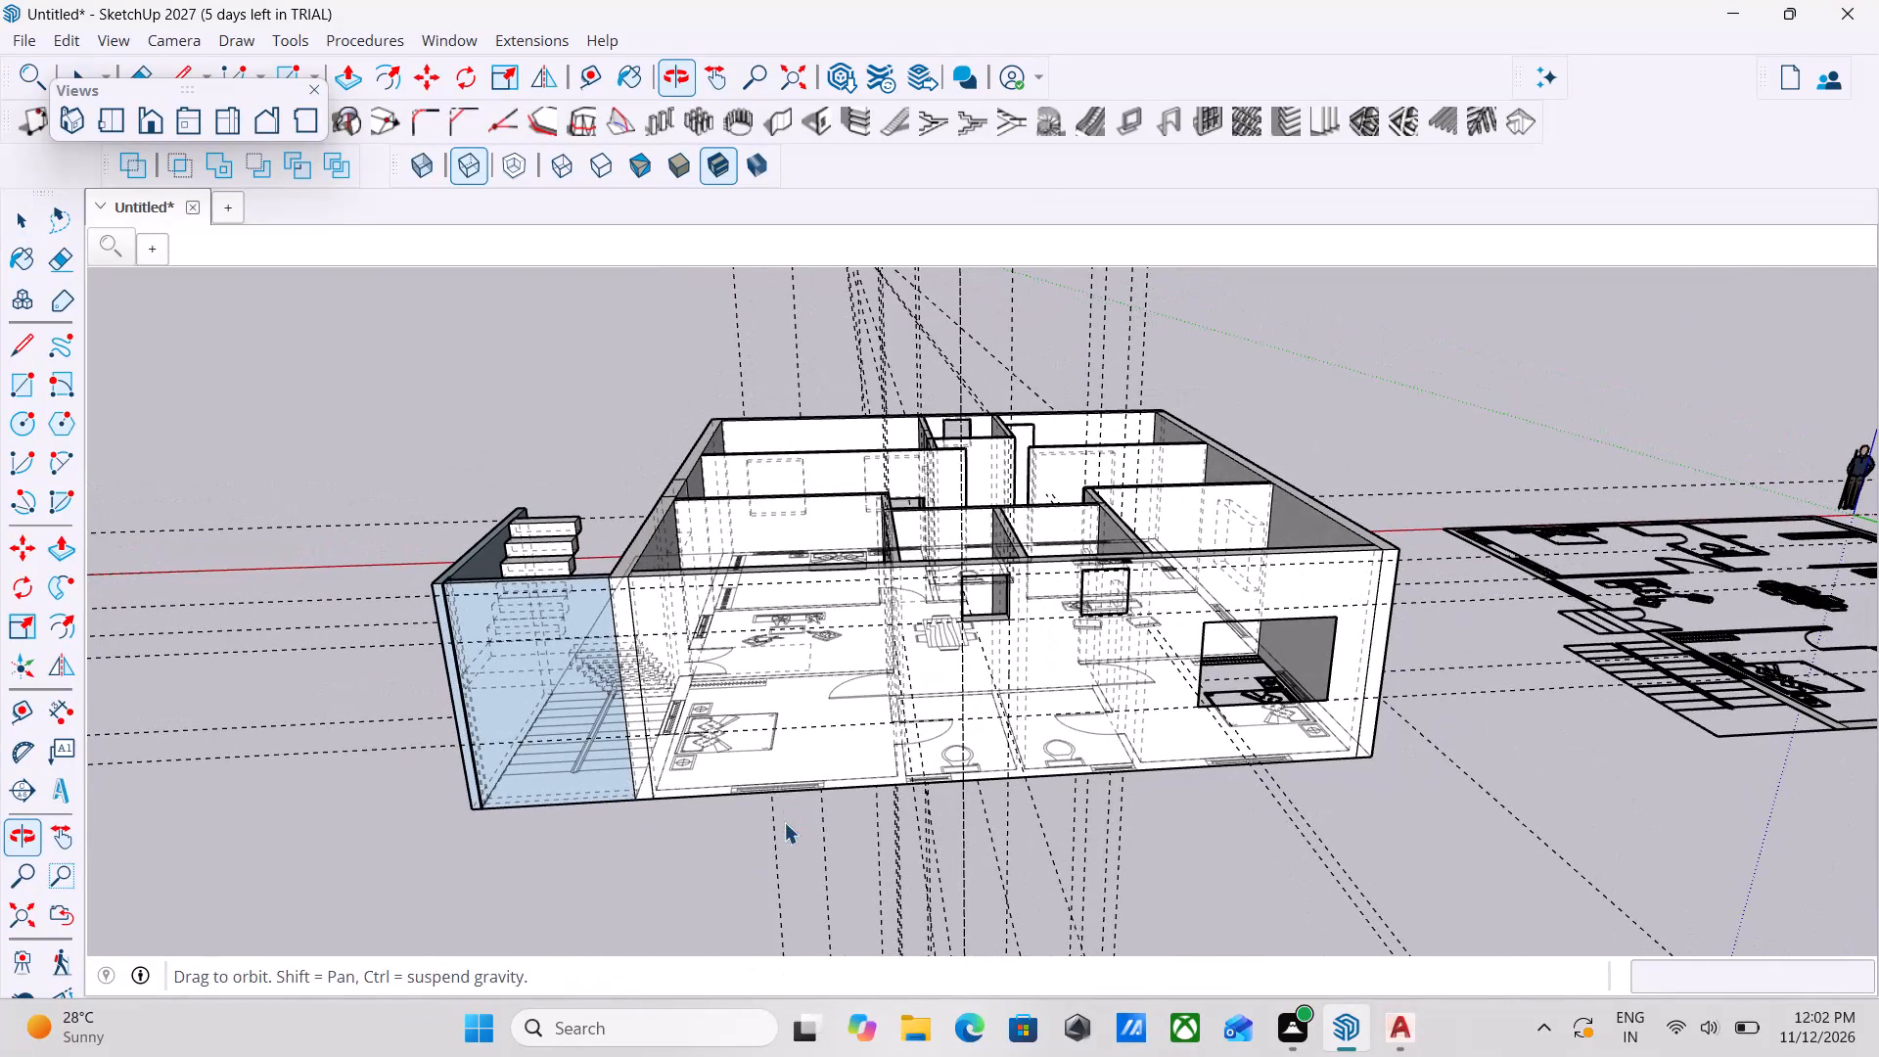
scroll(691, 826, up, 2)
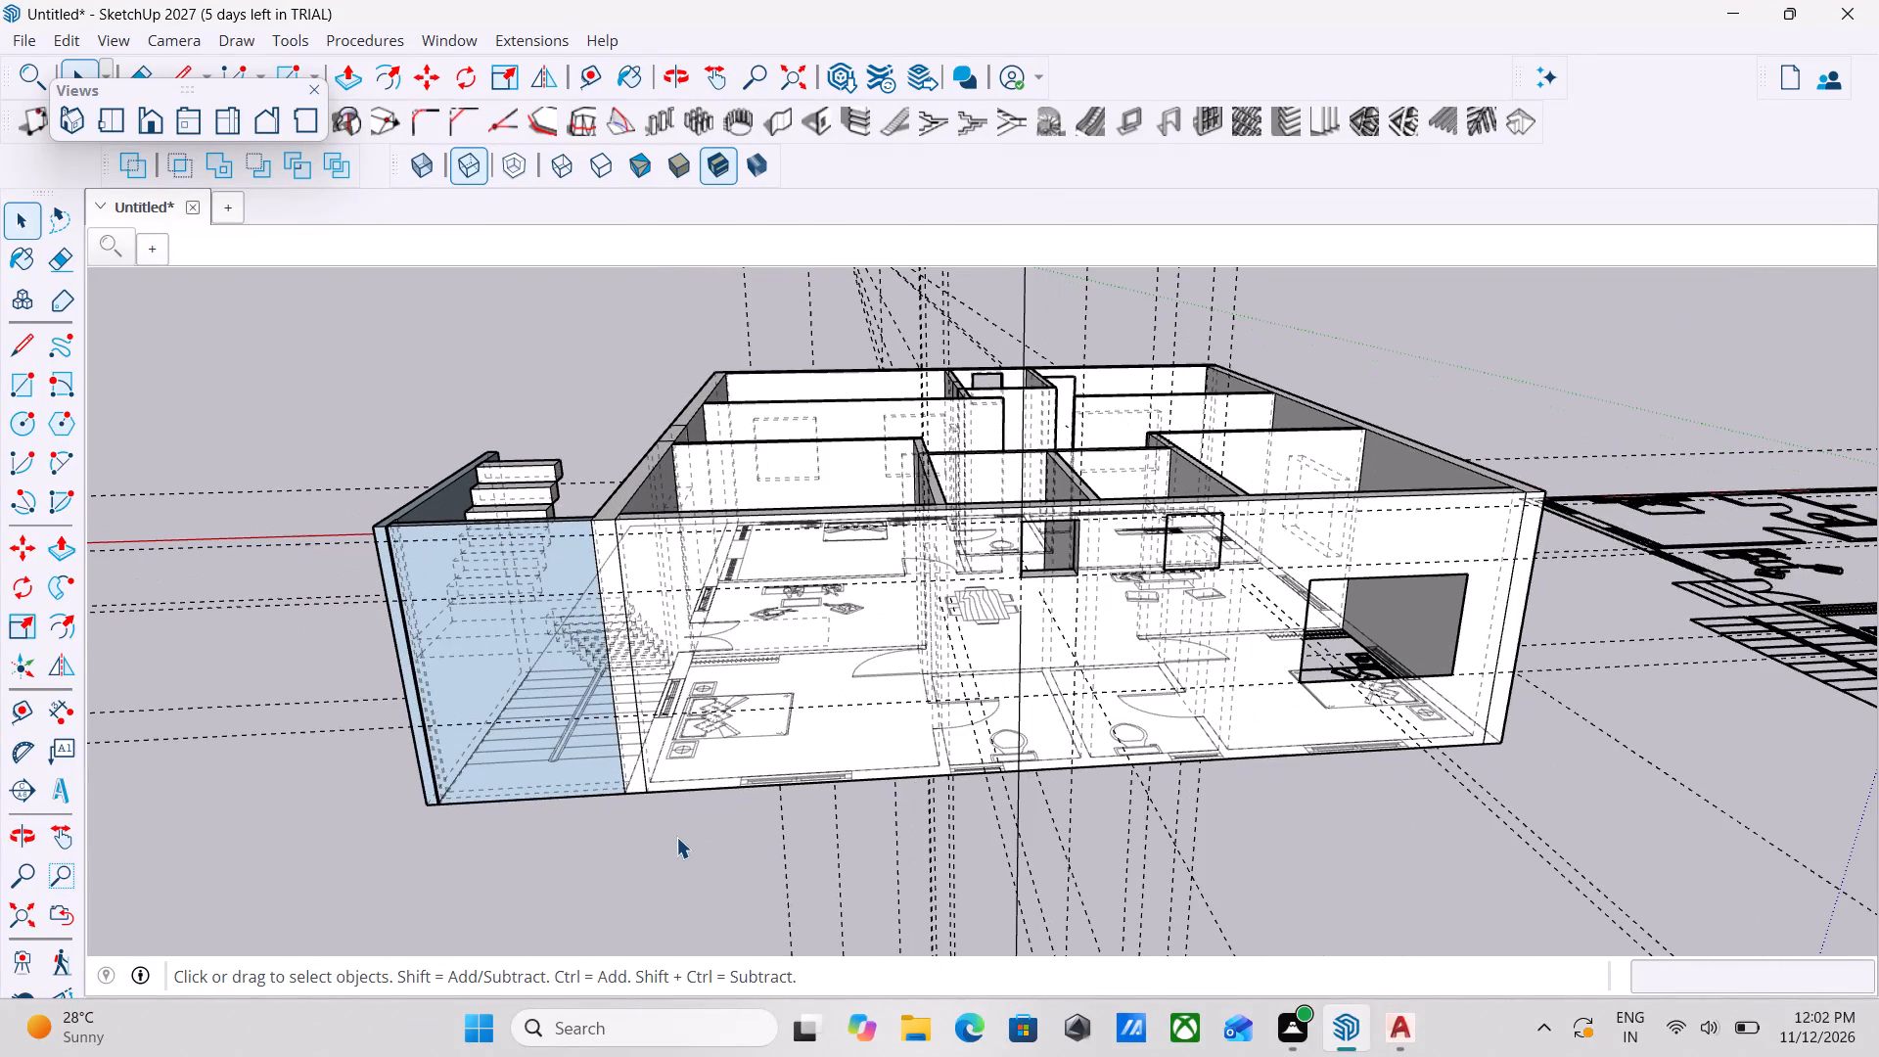
scroll(1399, 634, up, 3)
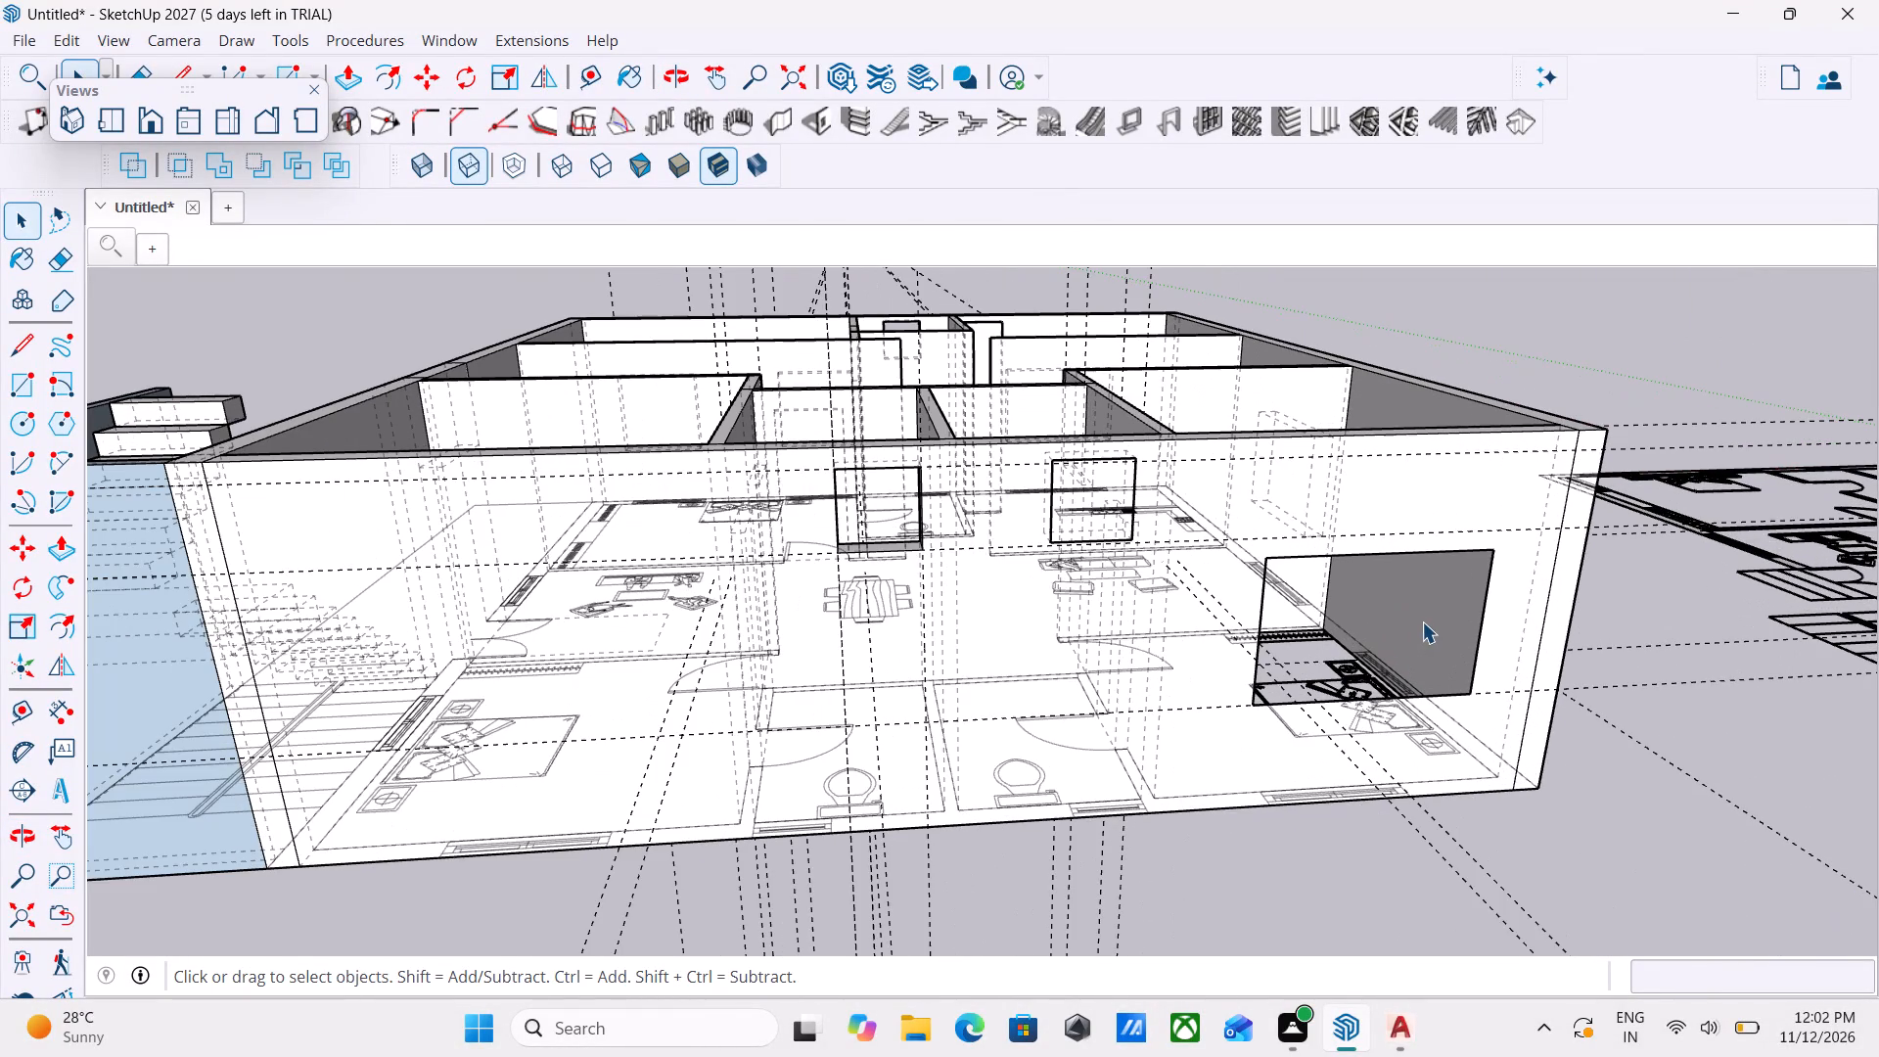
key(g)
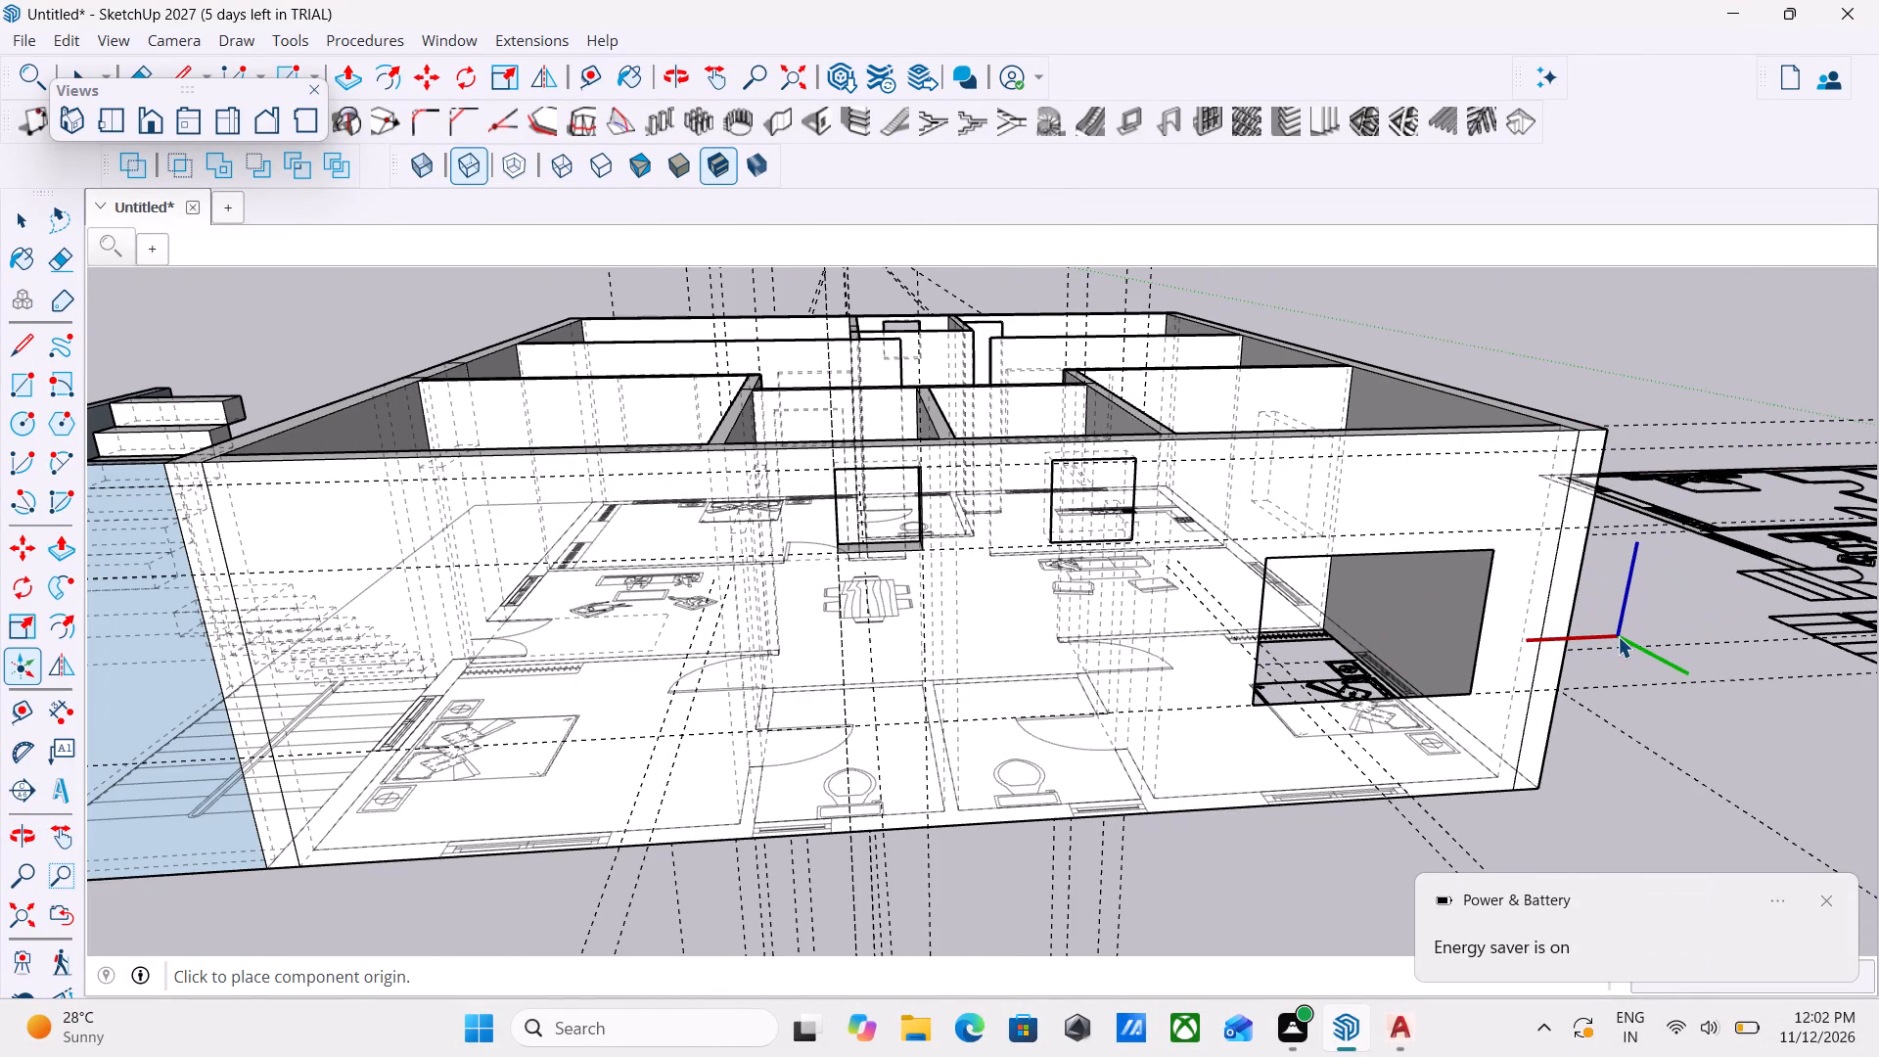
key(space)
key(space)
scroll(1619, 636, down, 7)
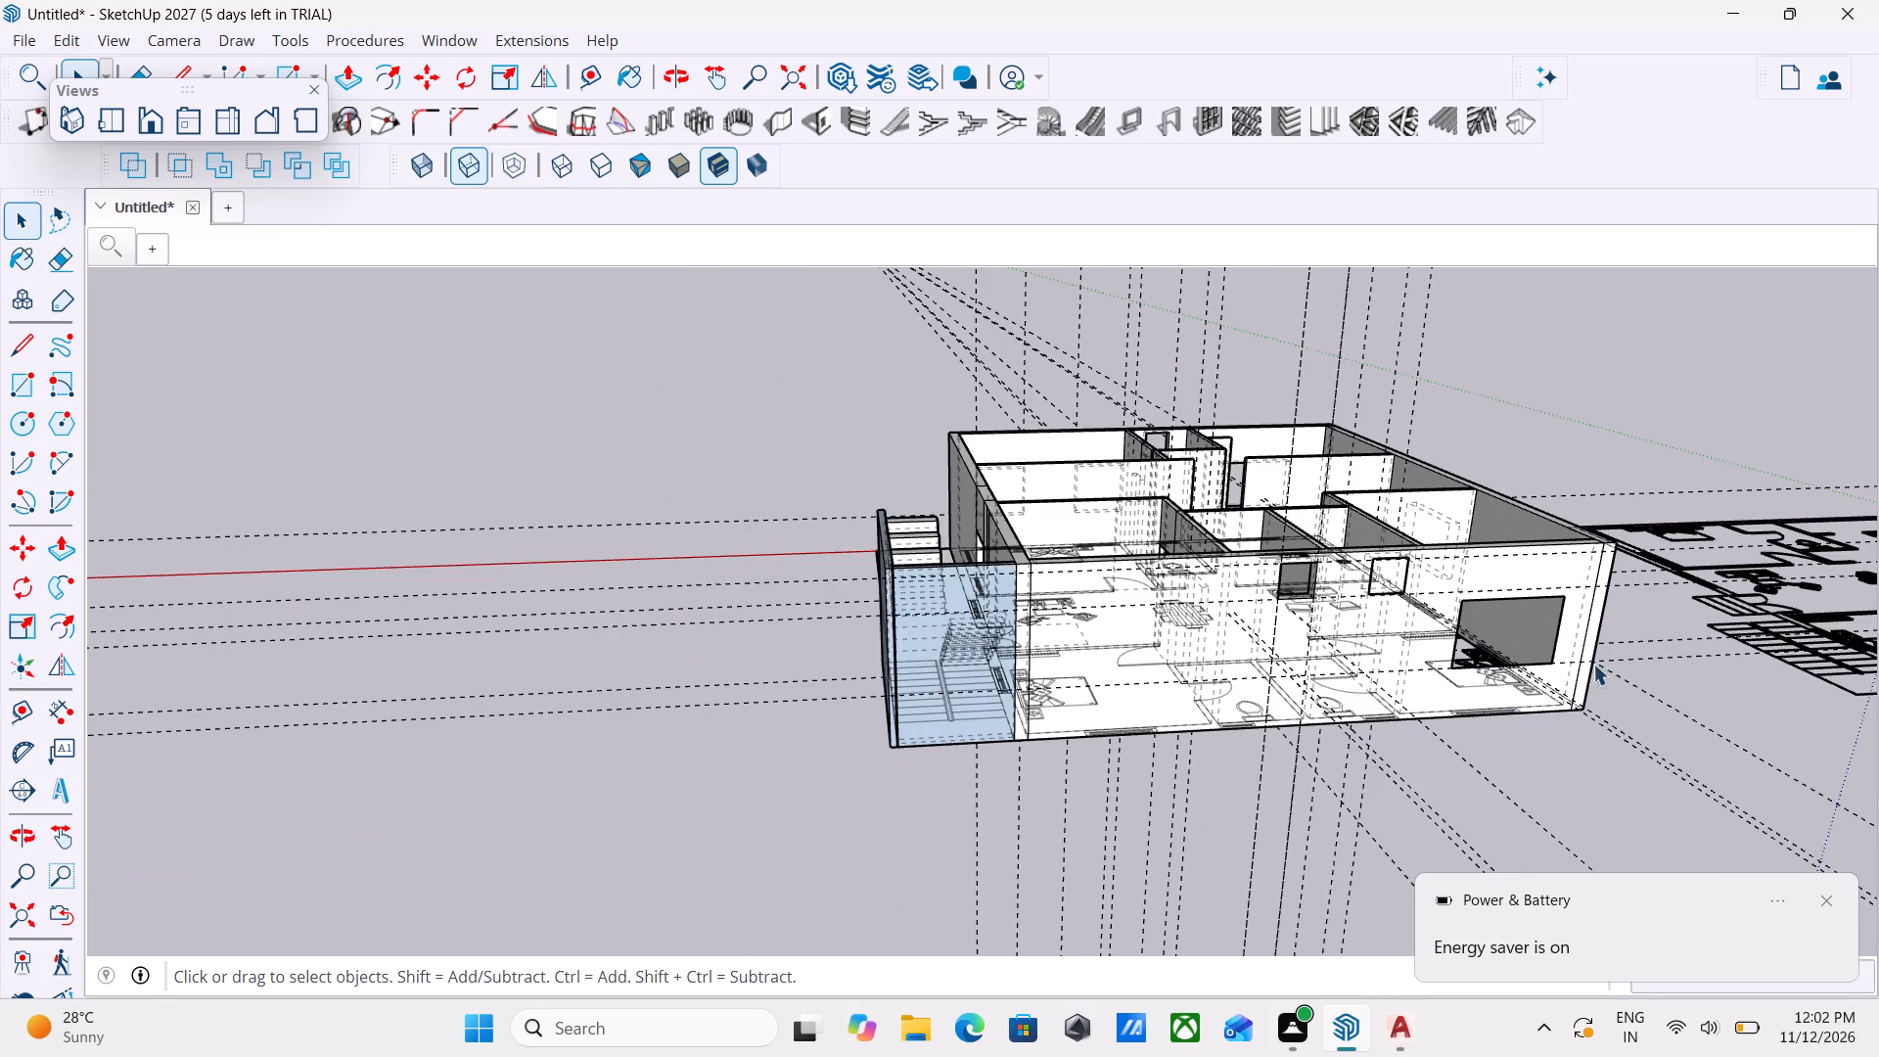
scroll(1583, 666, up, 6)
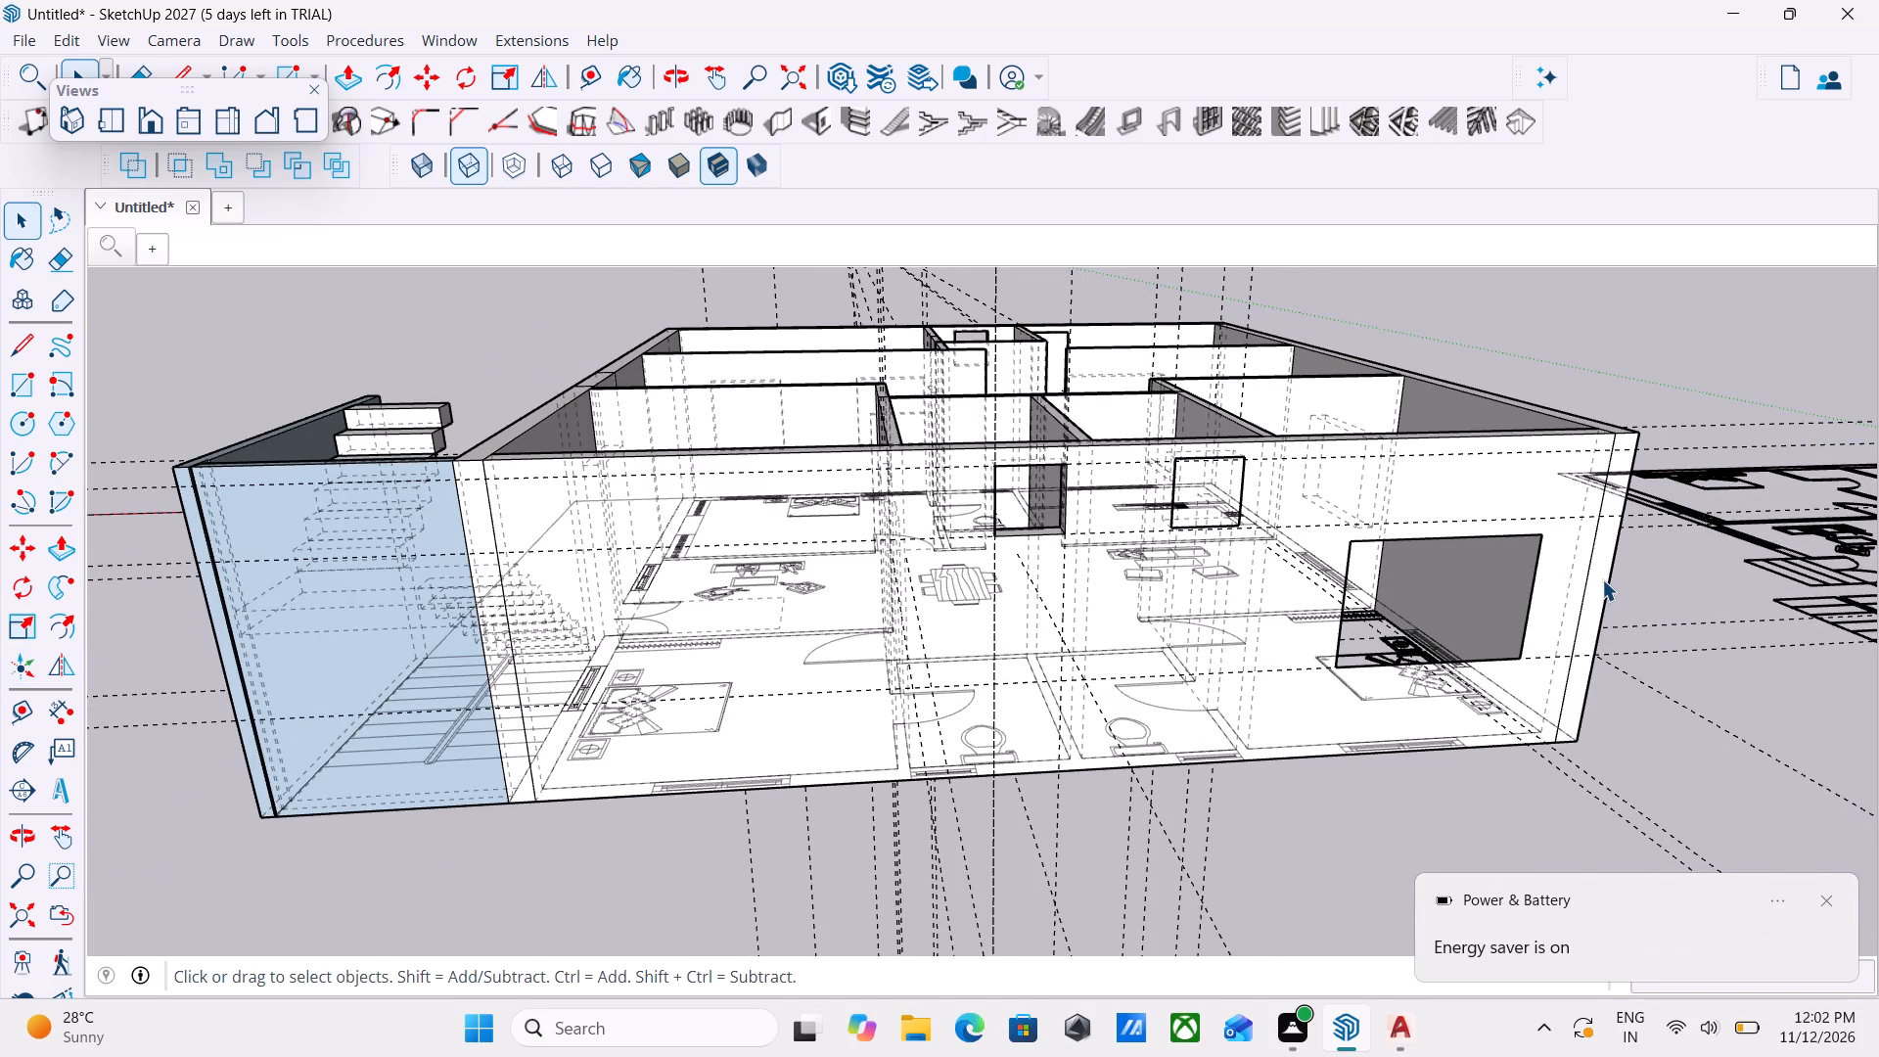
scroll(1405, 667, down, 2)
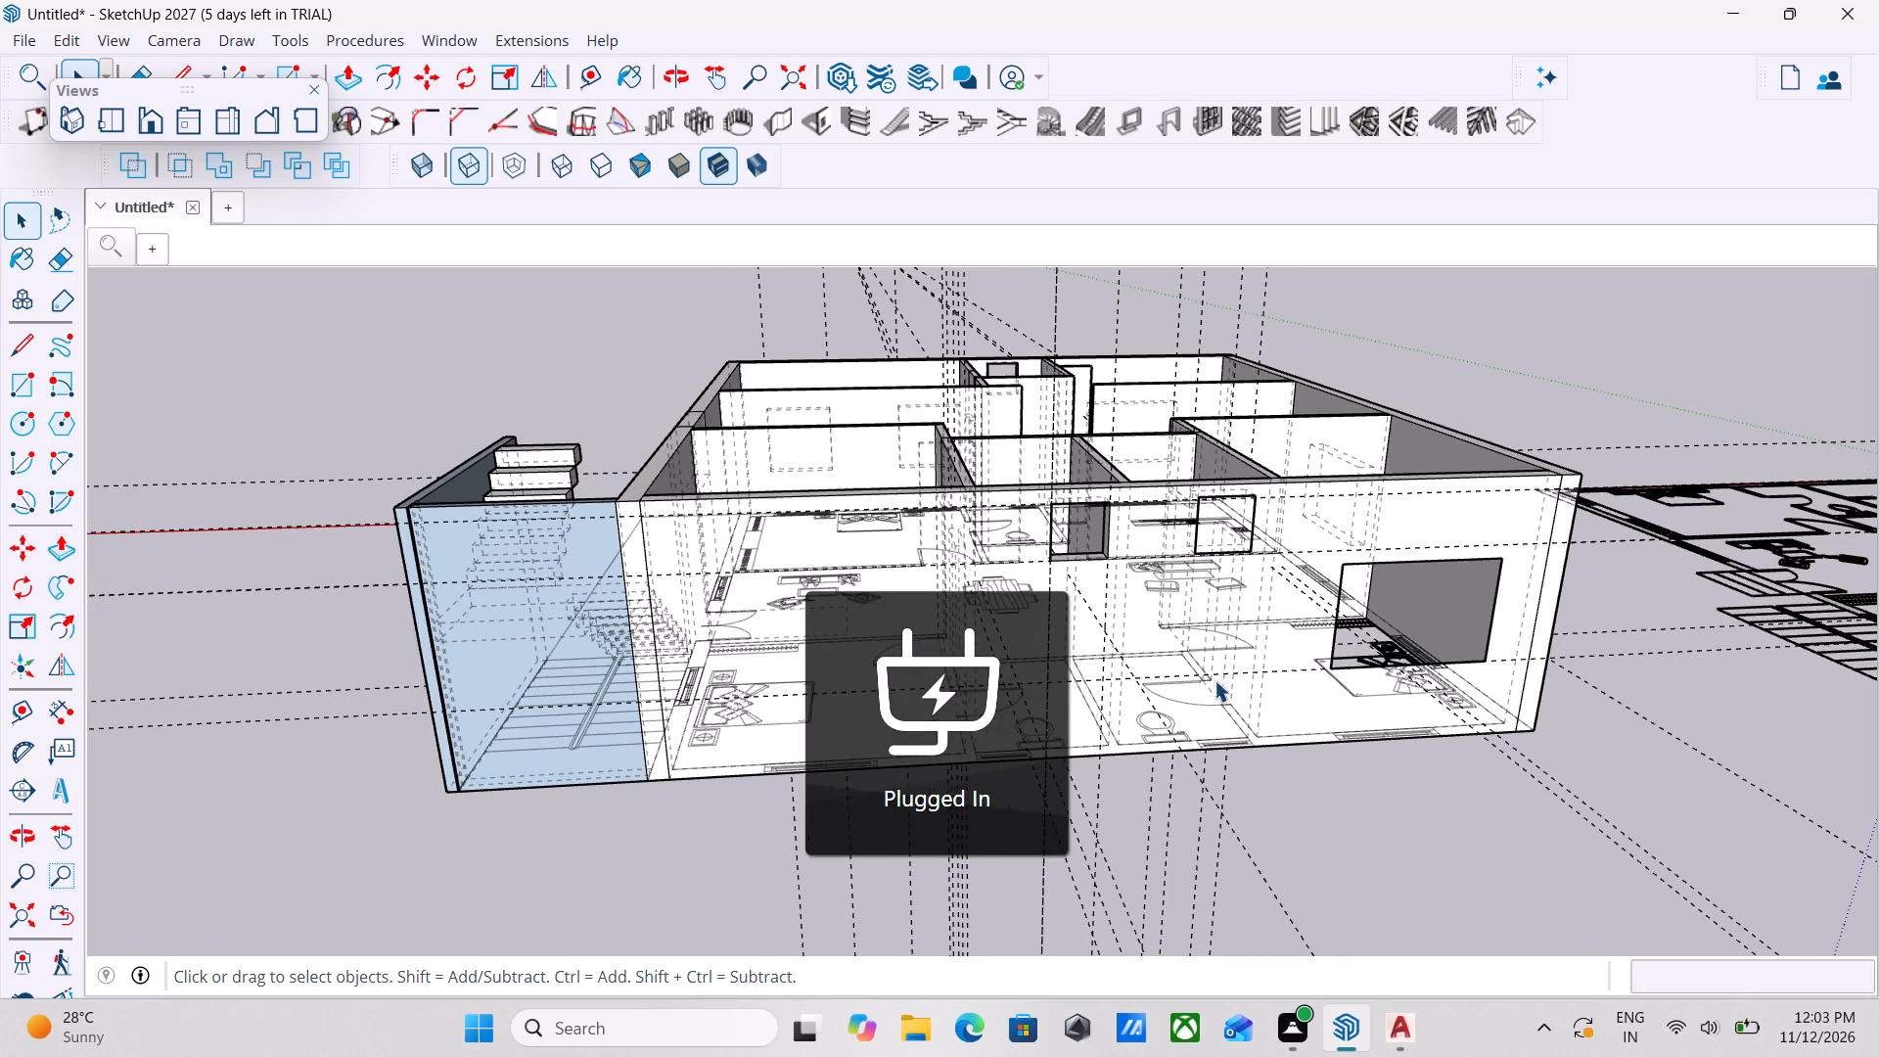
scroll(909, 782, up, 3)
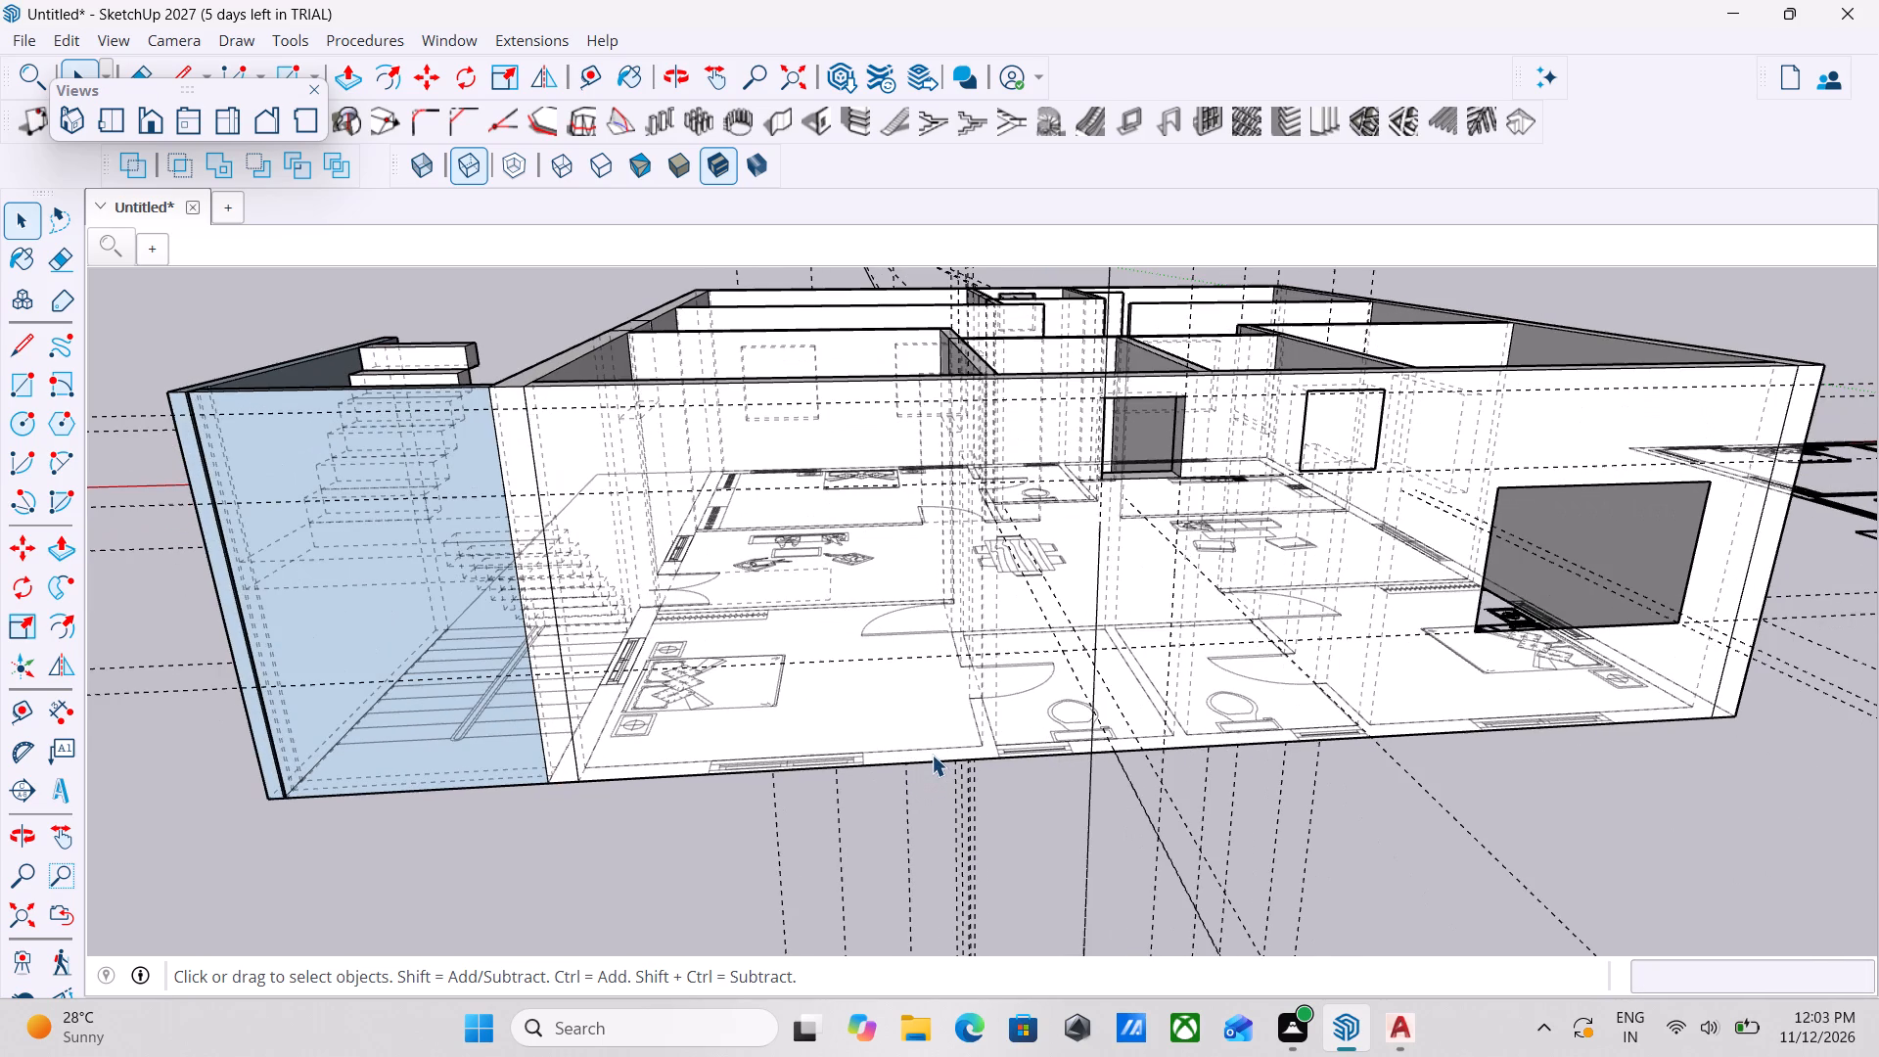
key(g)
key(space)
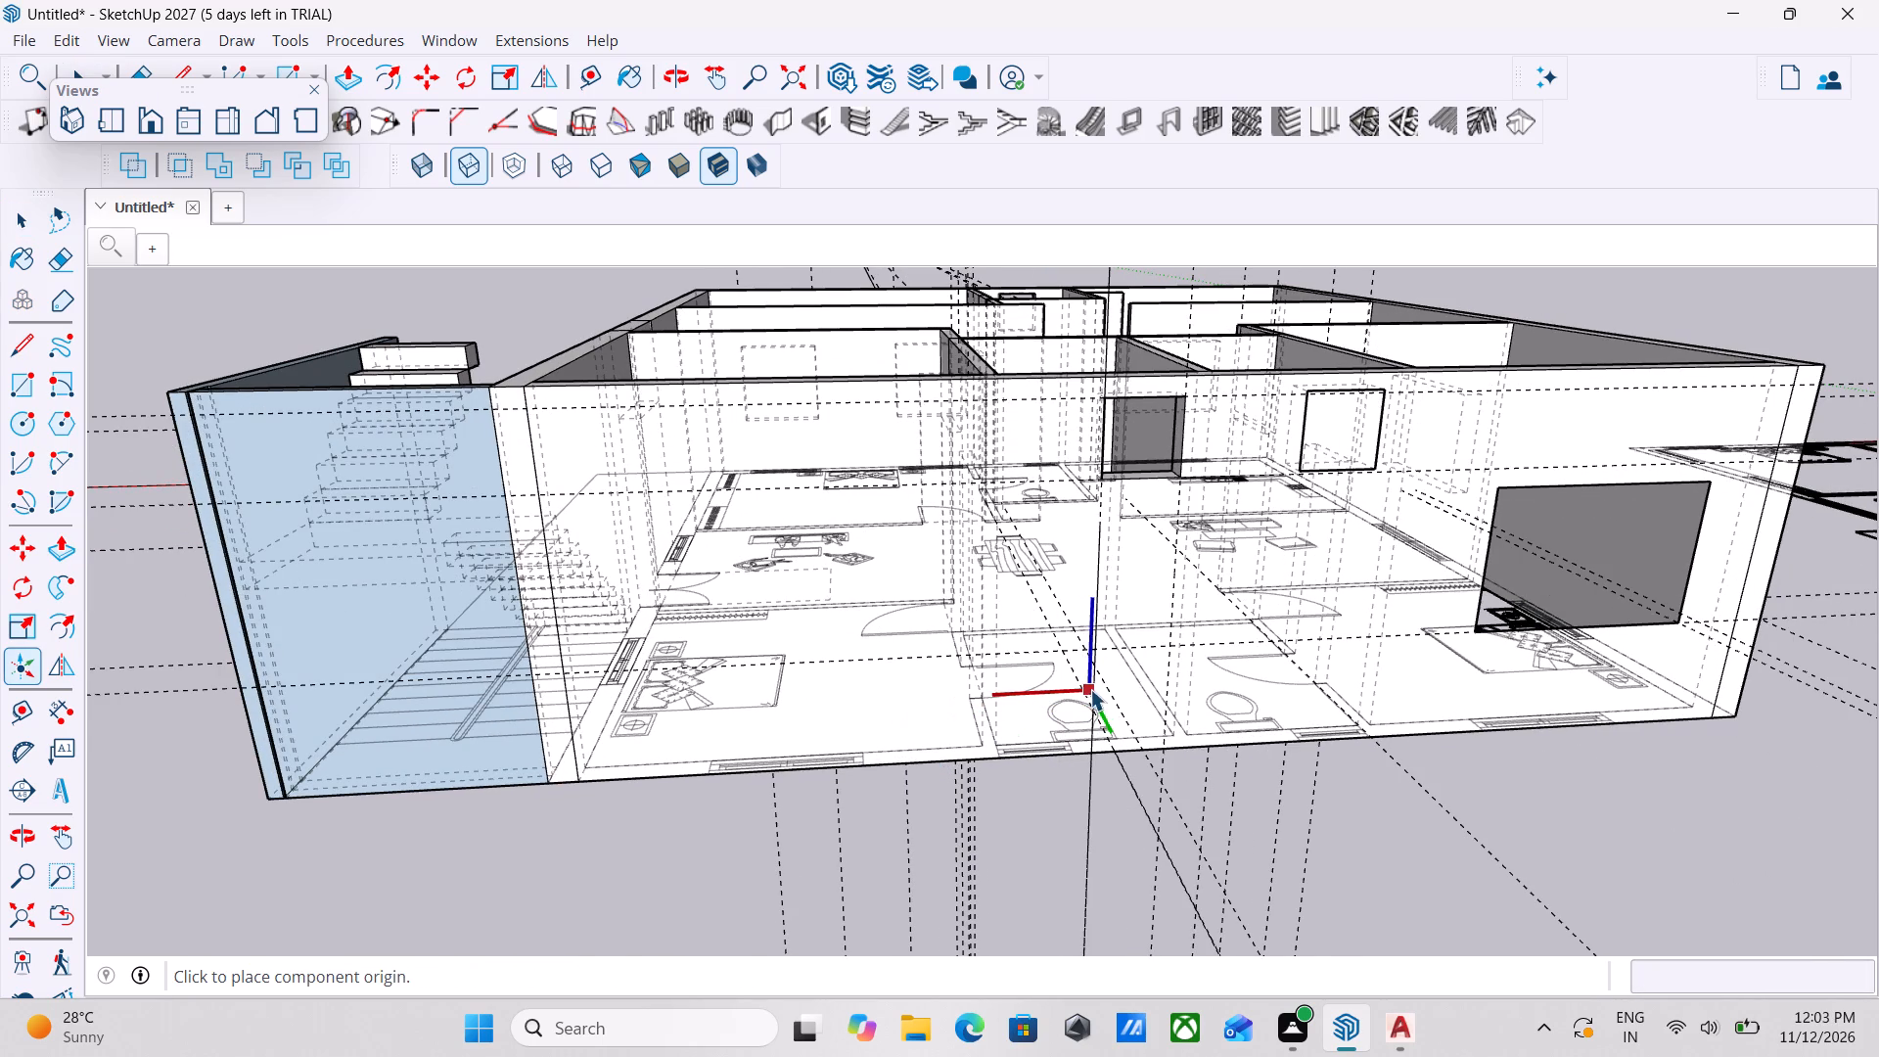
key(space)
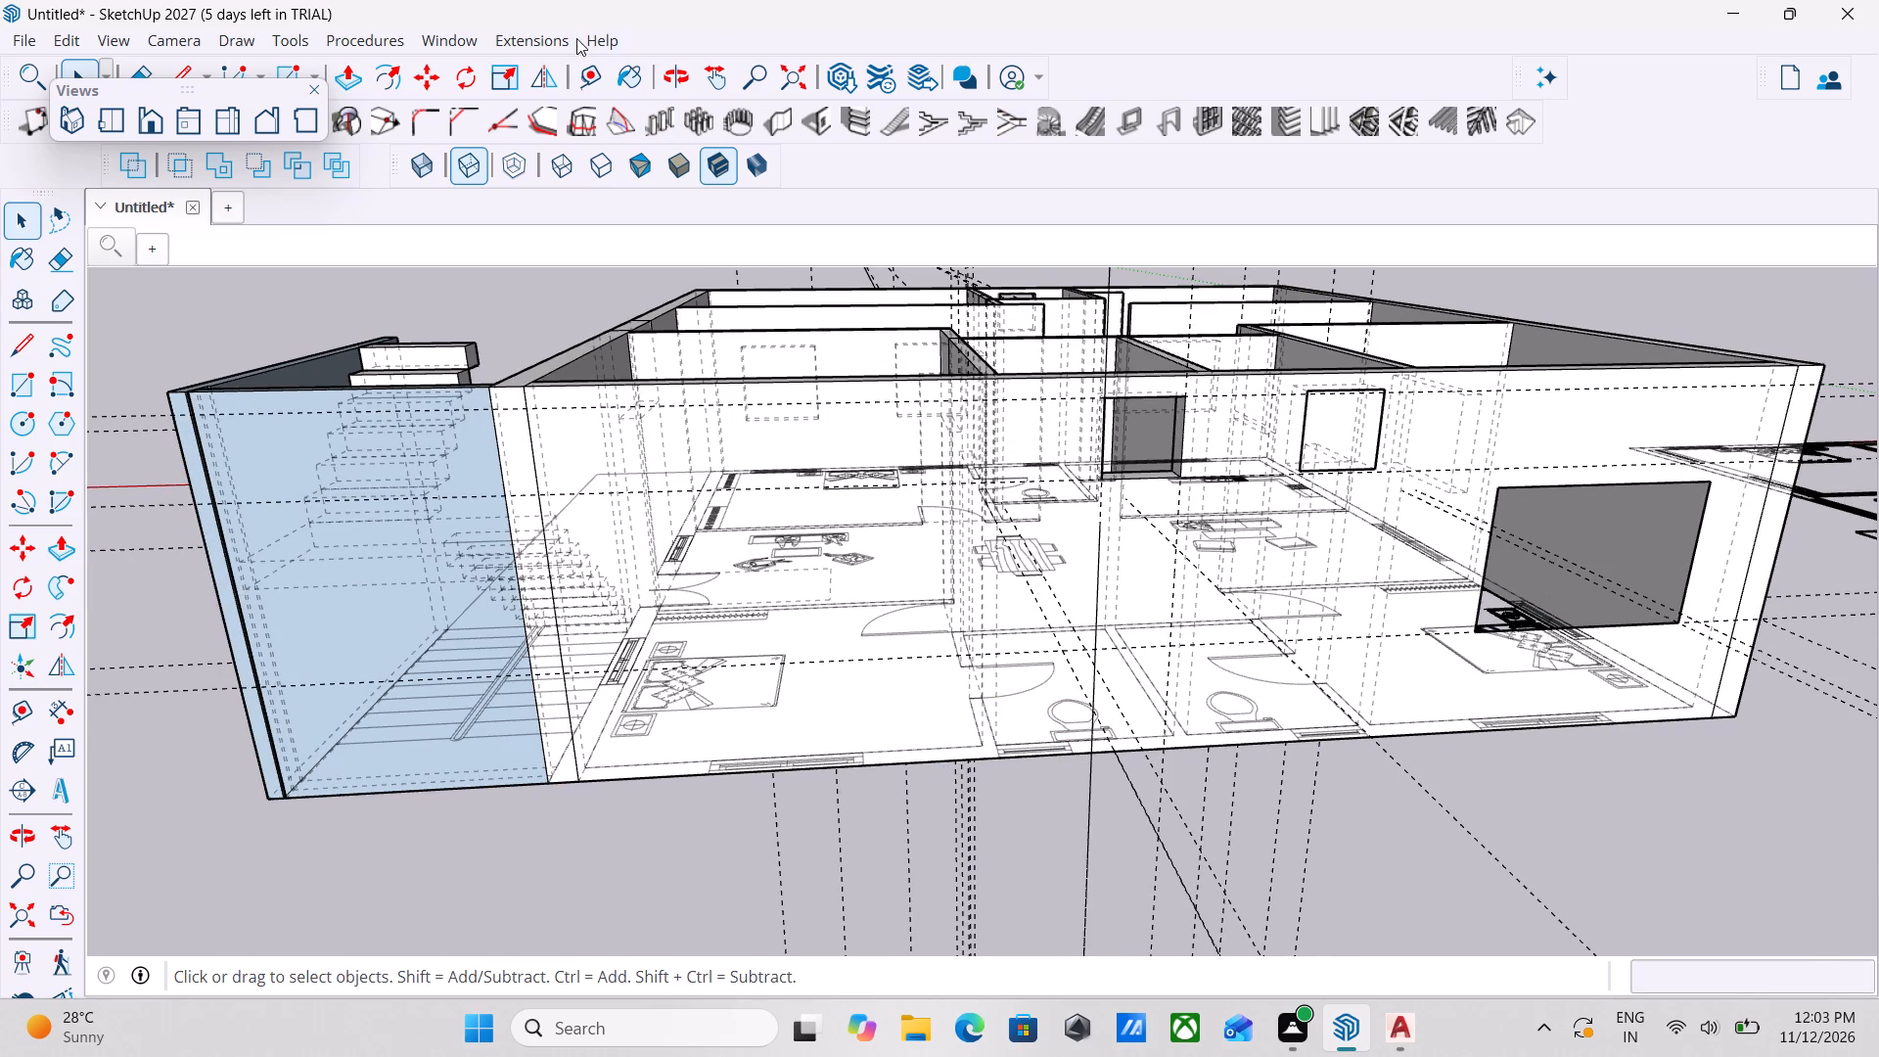
Place a vertical guide on the outer wall 4' from its stair-side edge, at the start of the bedroom window in the plan.
click(594, 67)
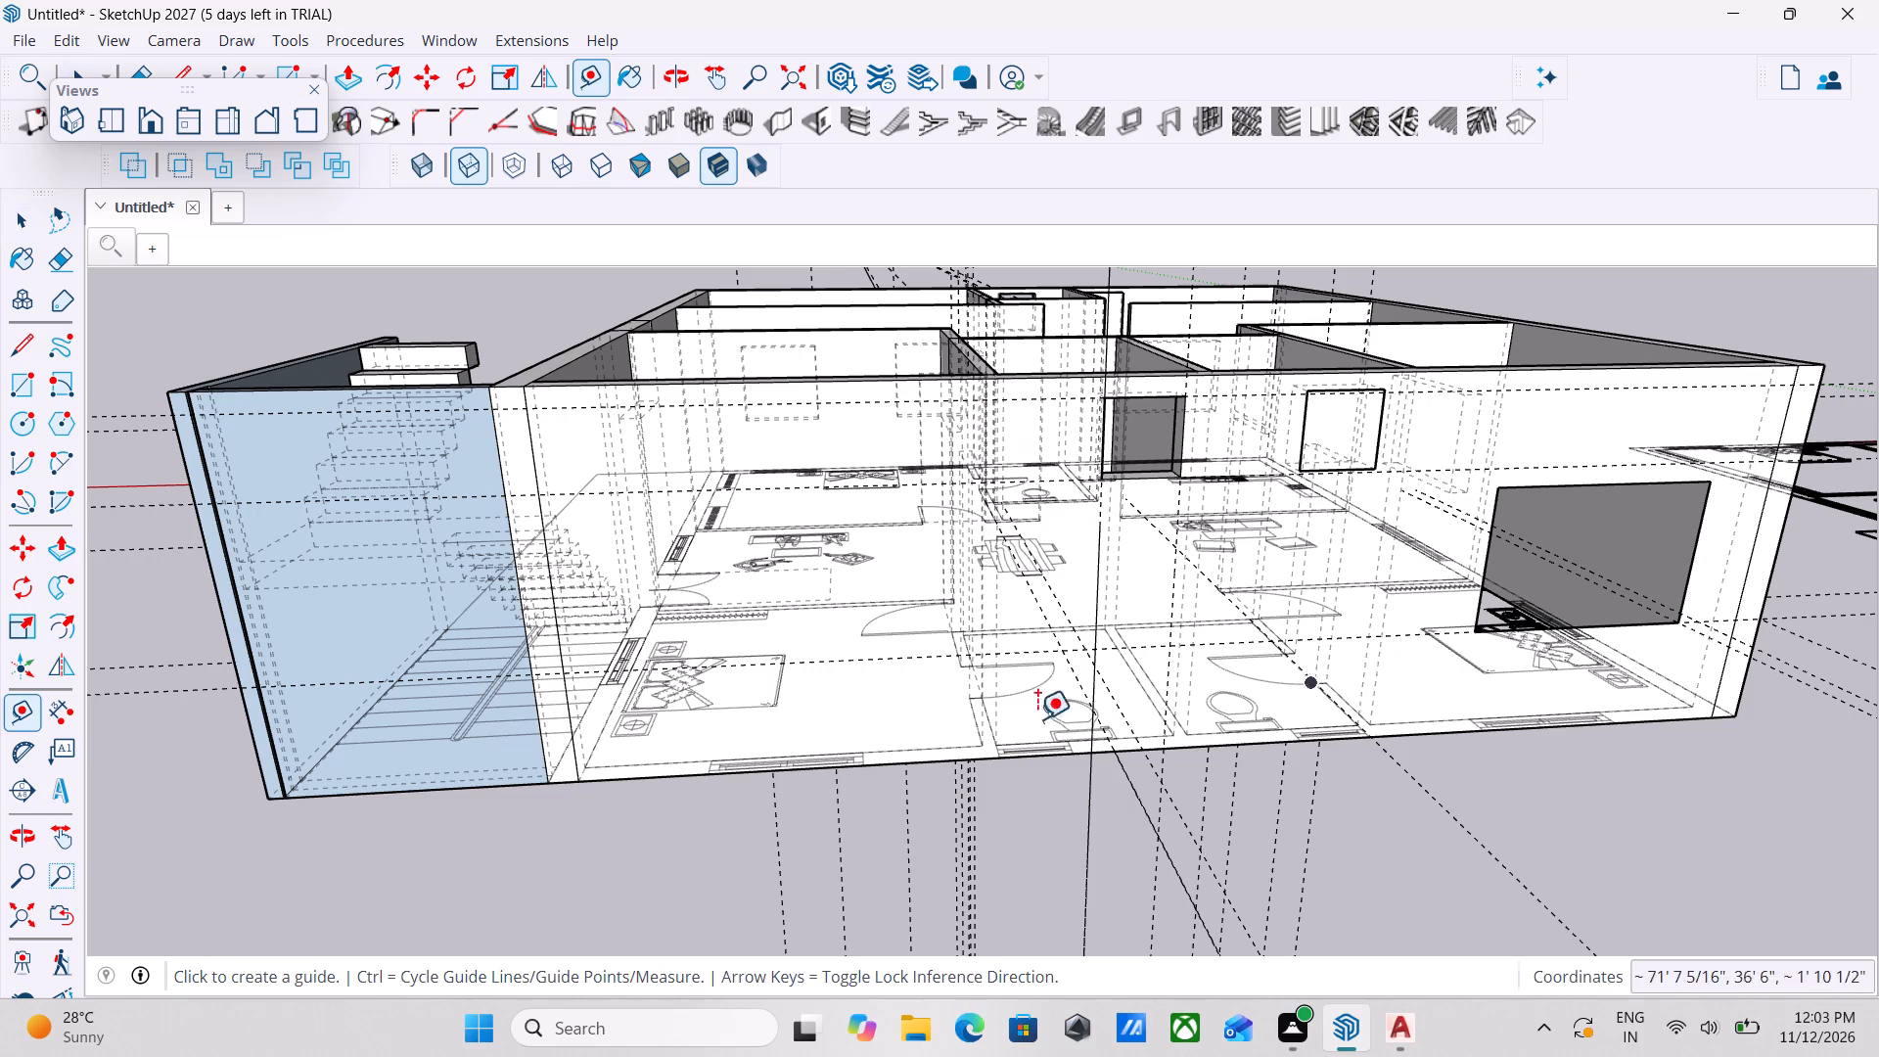
scroll(601, 745, up, 3)
scroll(512, 763, up, 4)
click(533, 730)
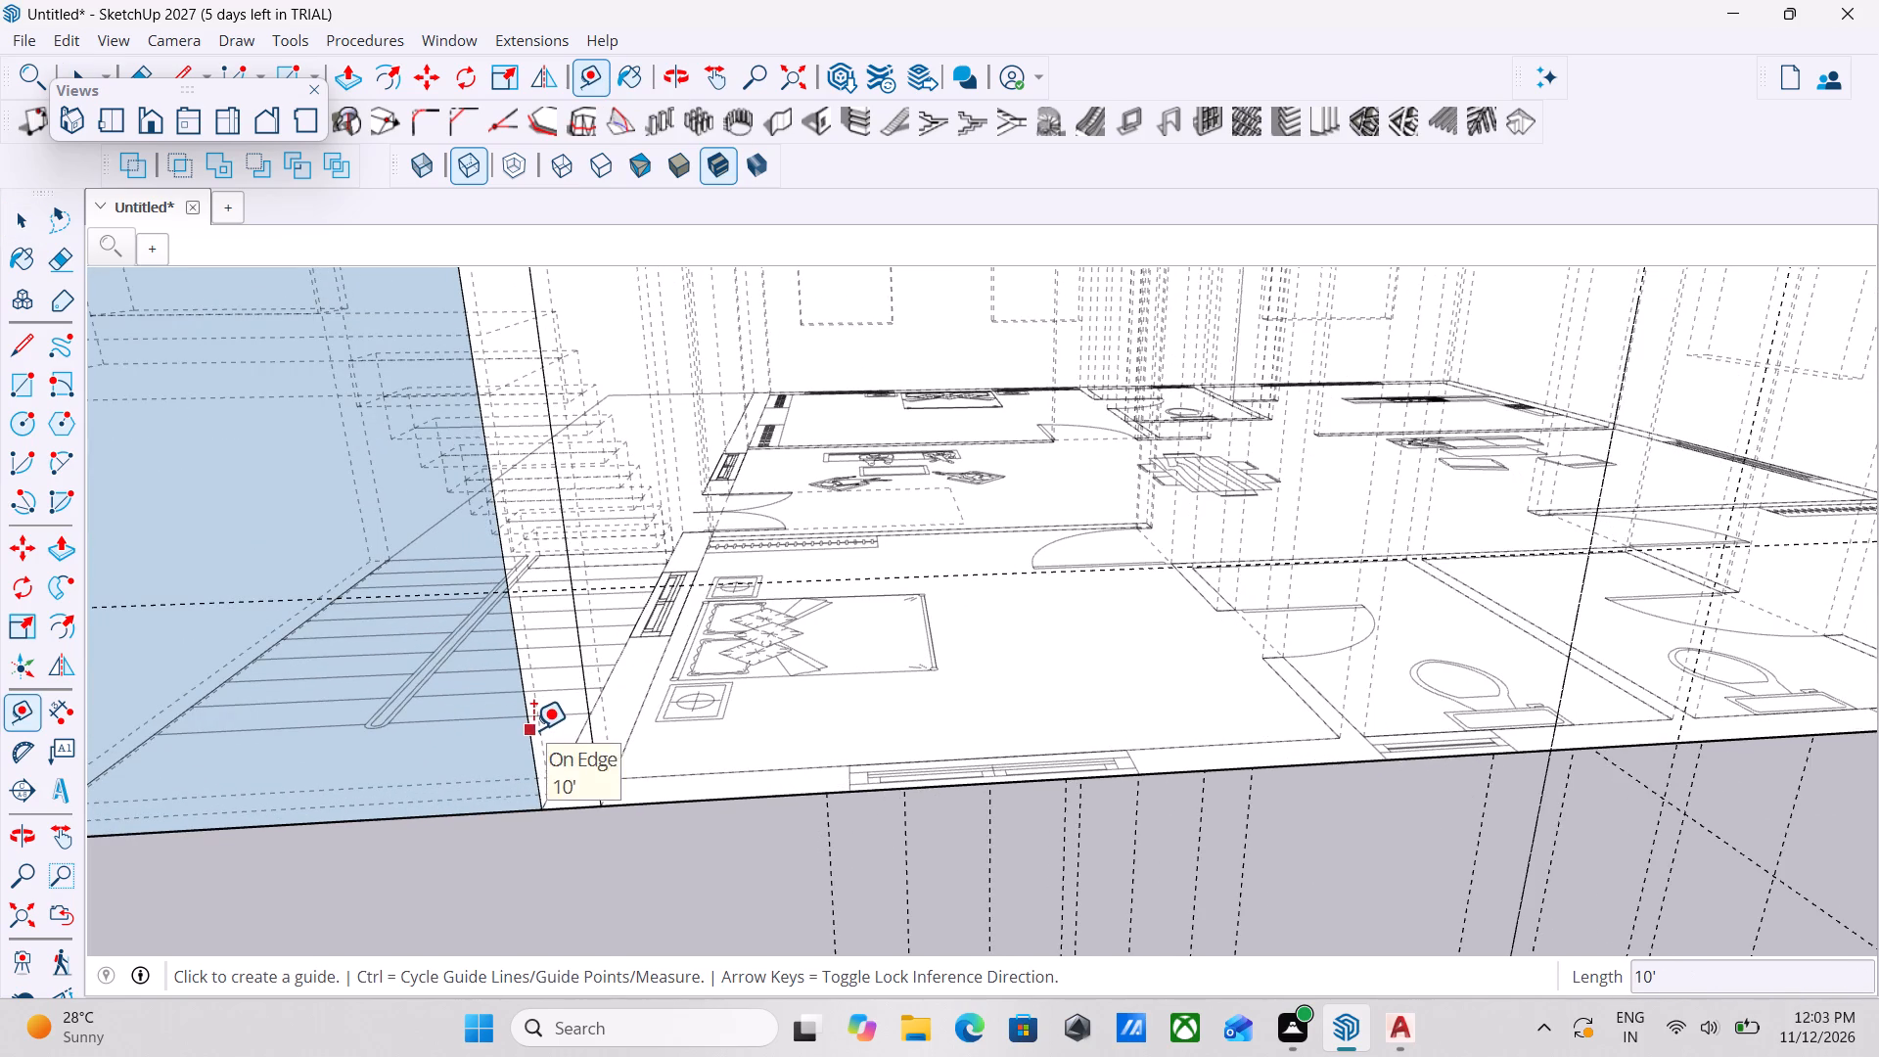
click(848, 776)
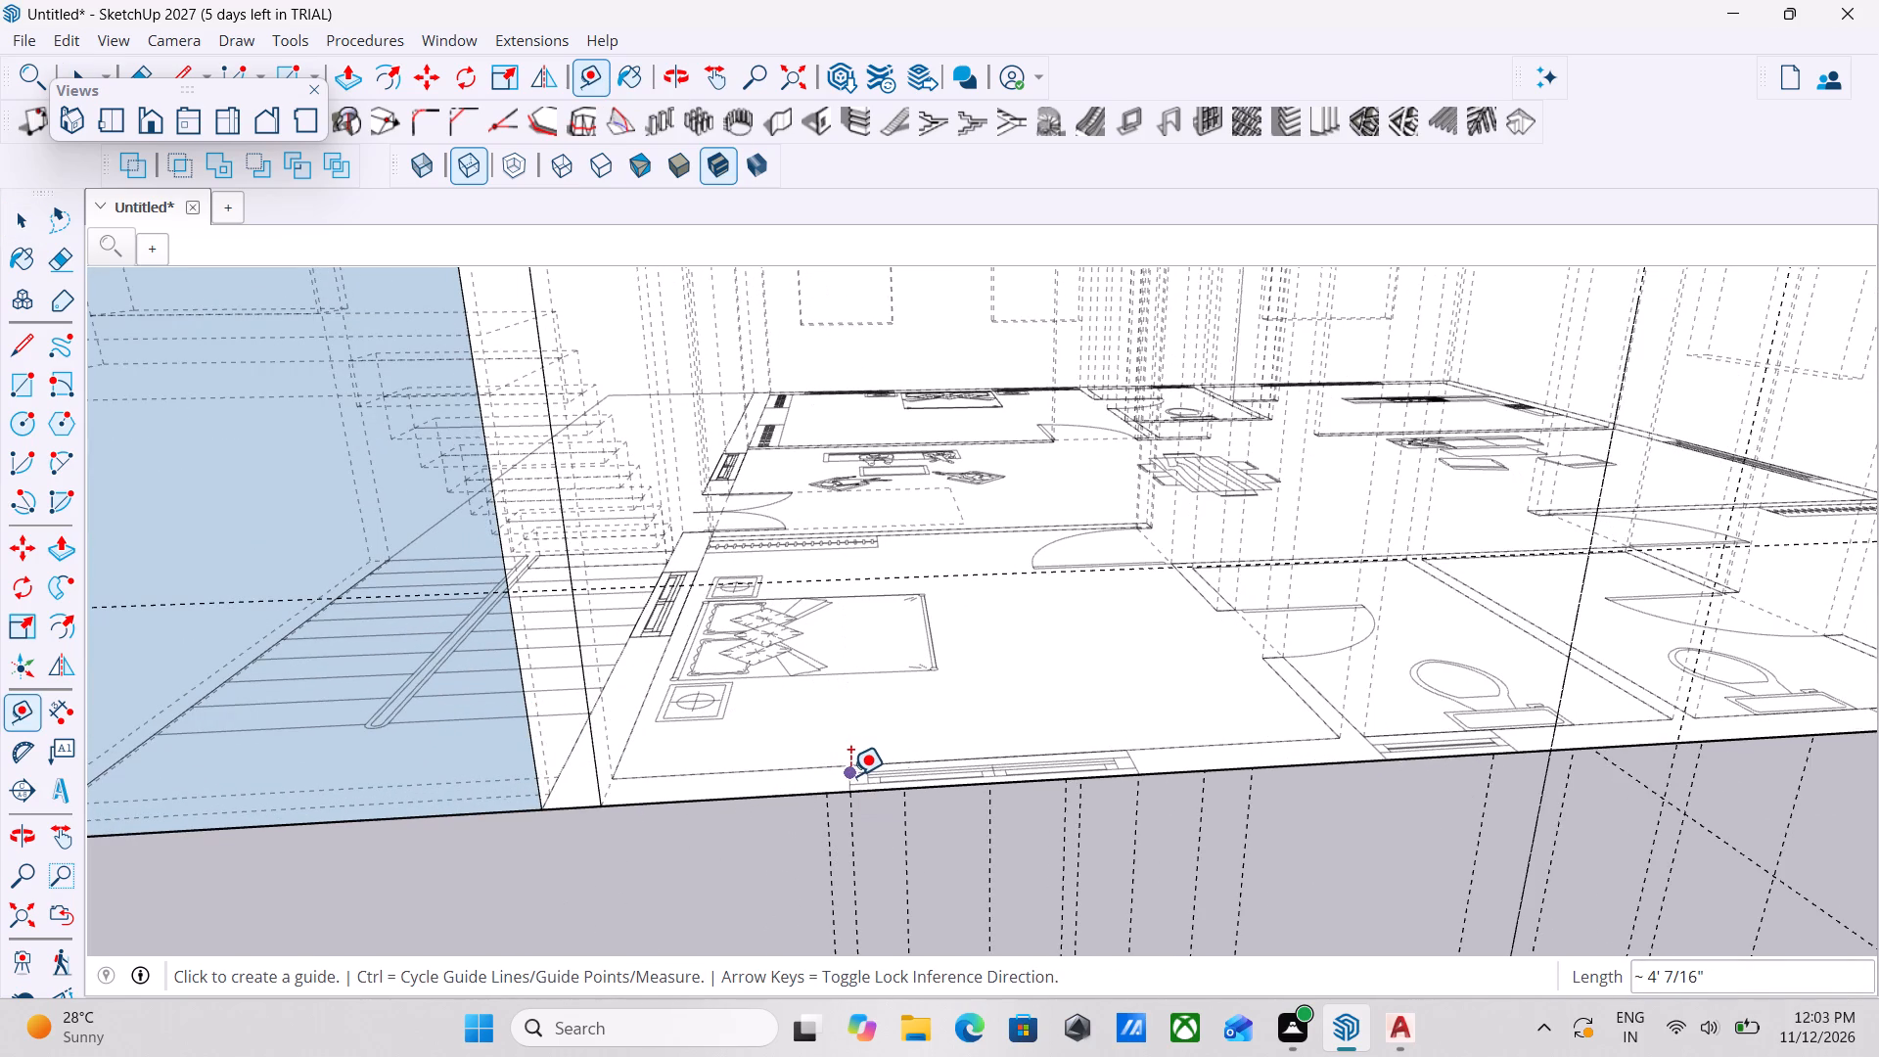
scroll(809, 775, down, 4)
middle_drag(879, 781, 979, 858)
scroll(982, 856, down, 1)
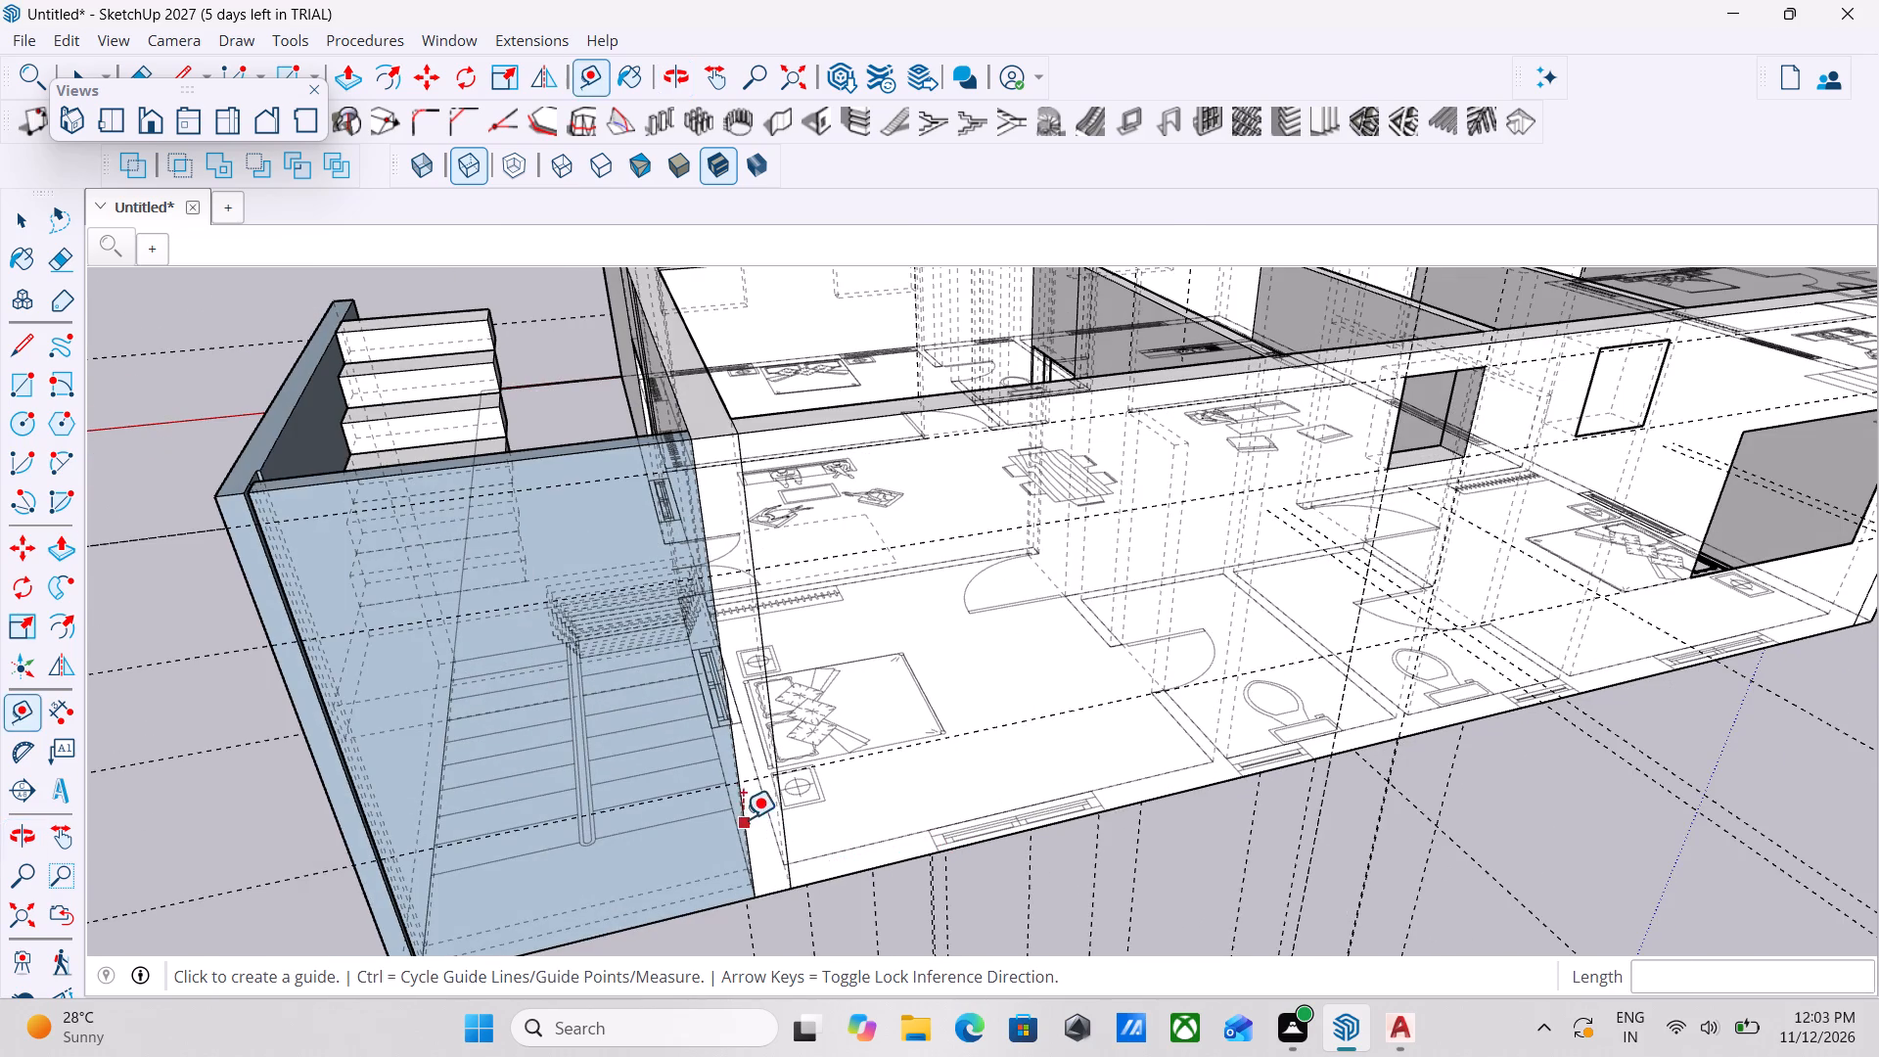
click(747, 817)
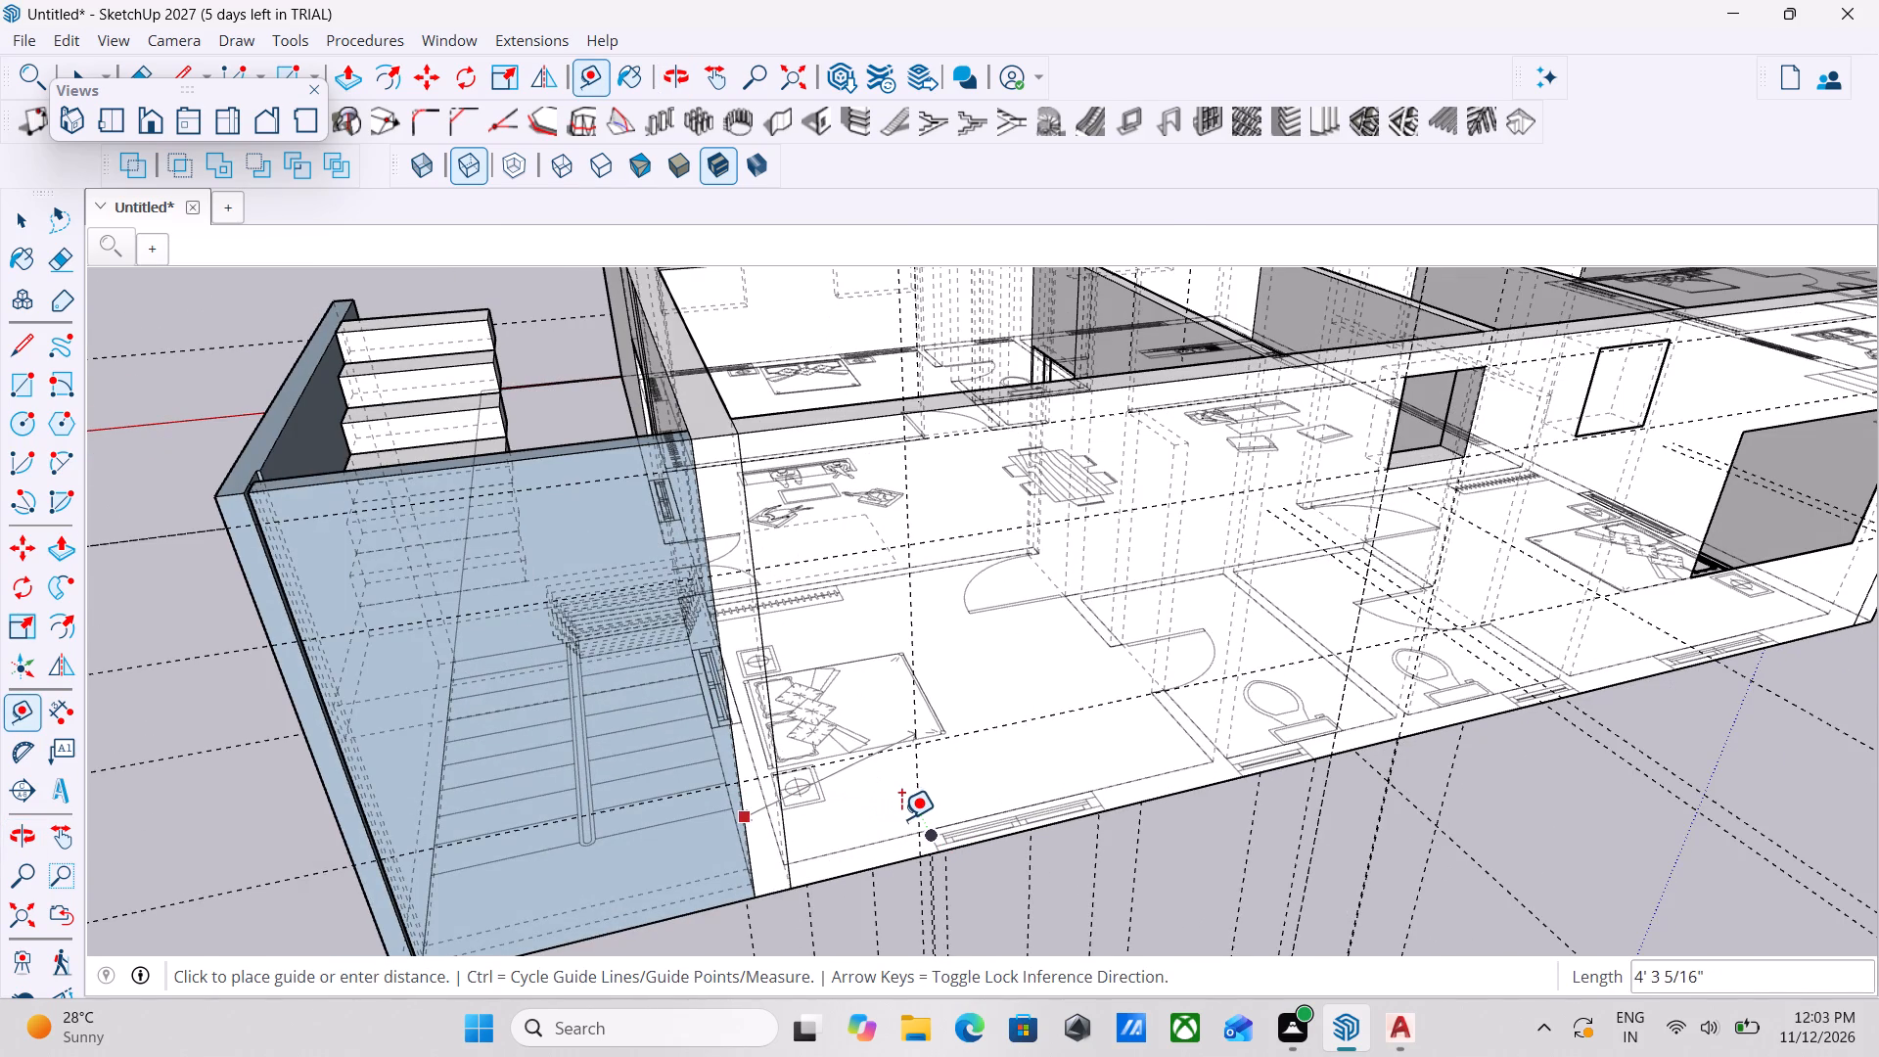
key(Right)
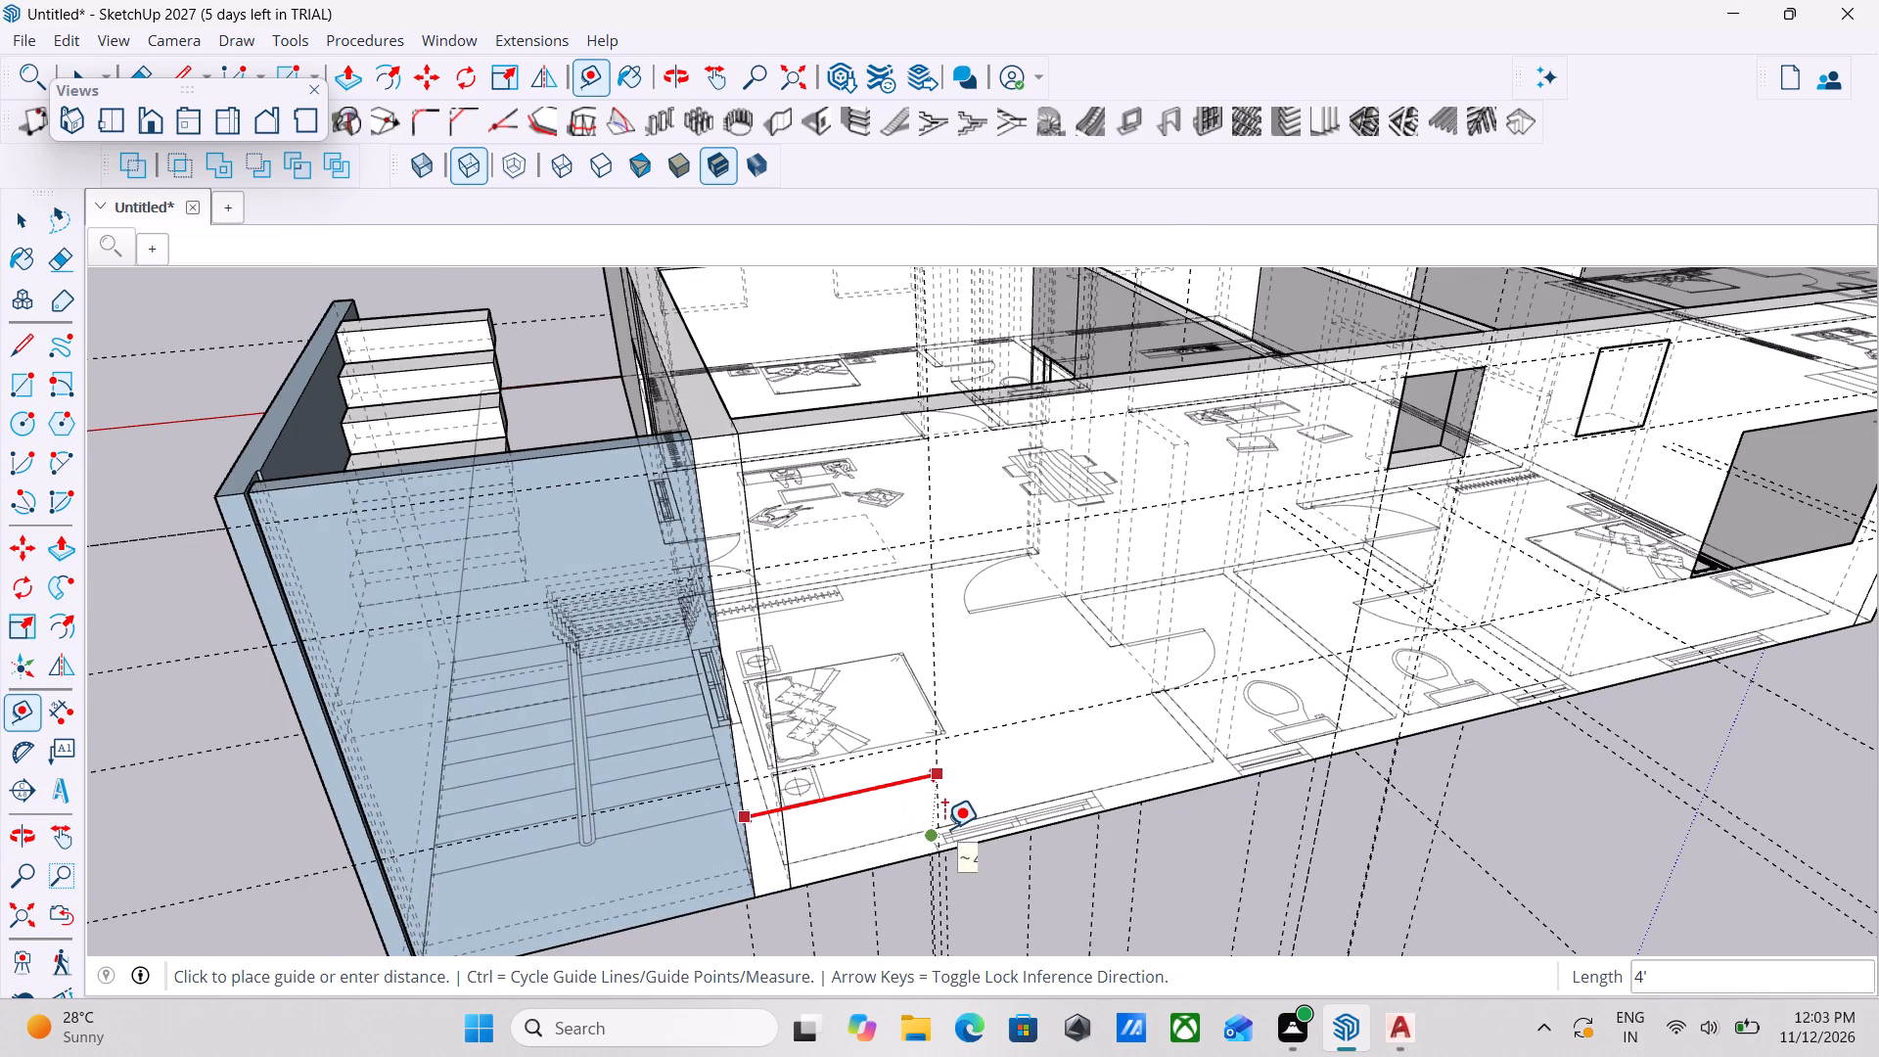
scroll(940, 831, up, 4)
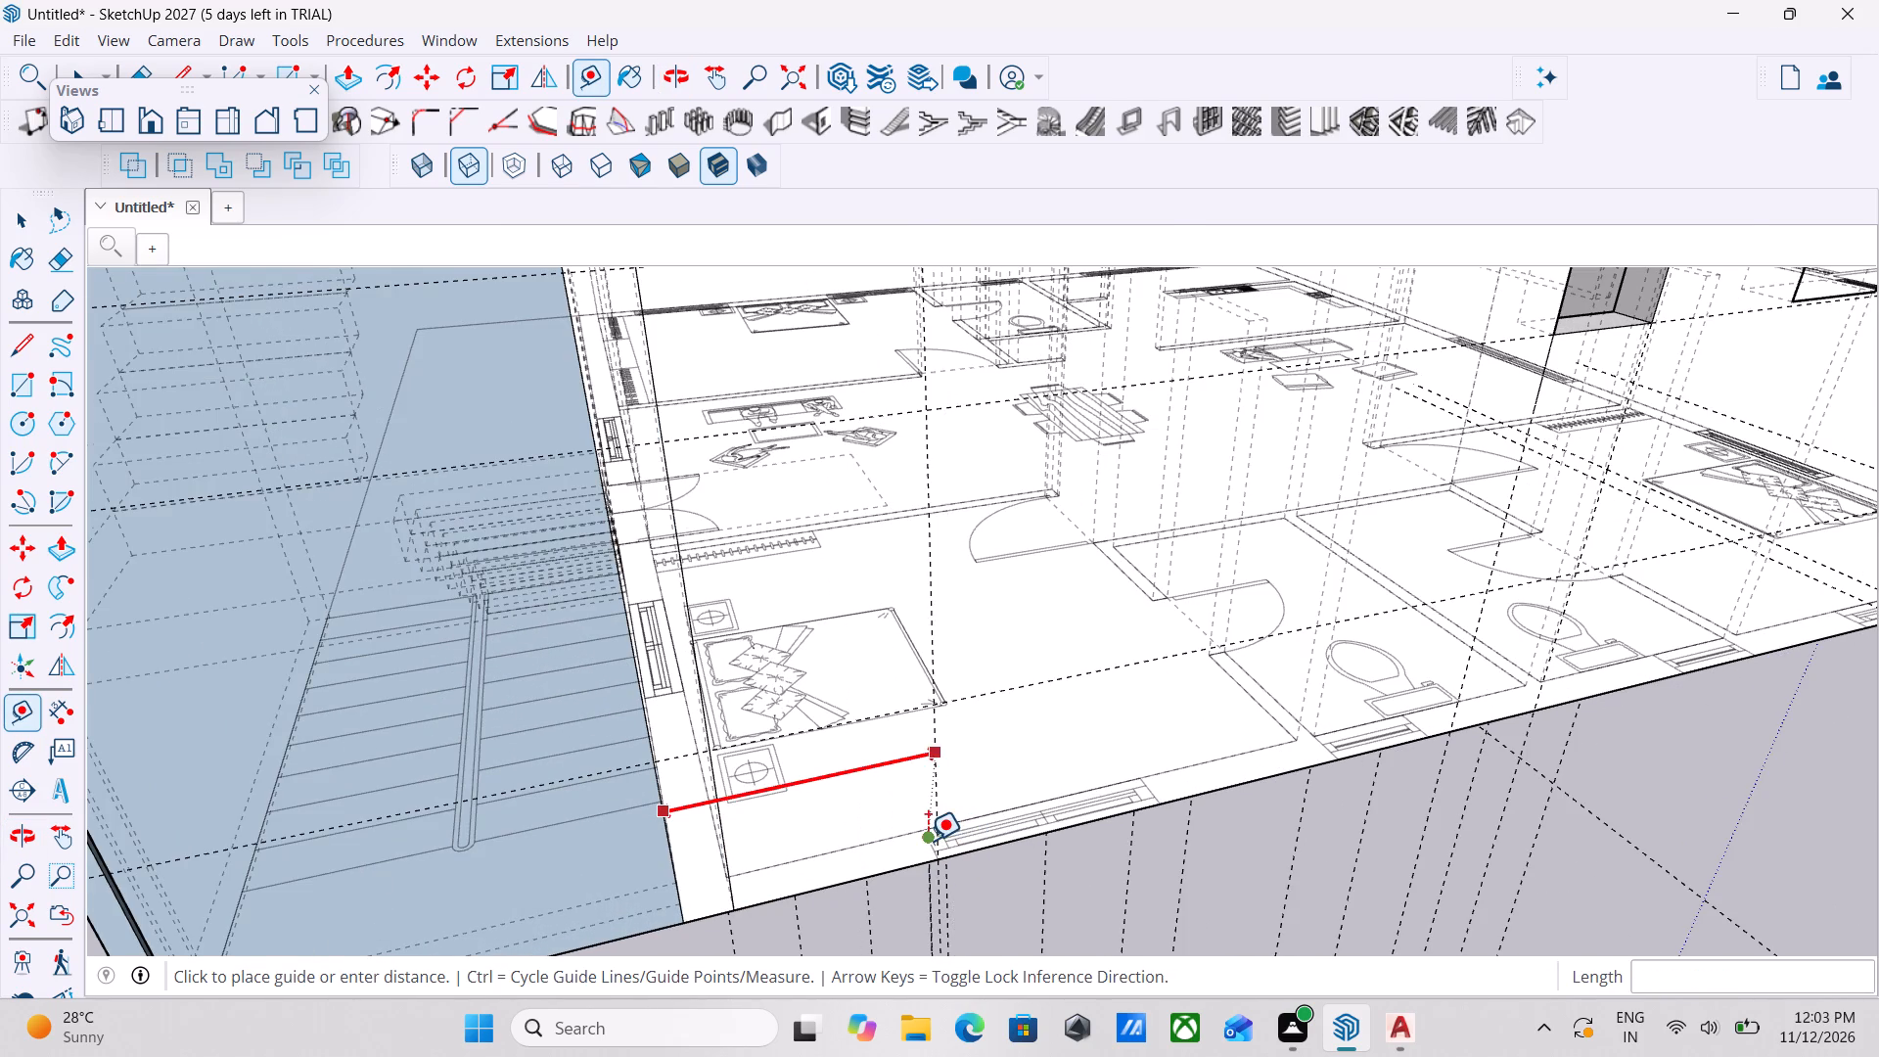
scroll(928, 841, up, 5)
click(923, 835)
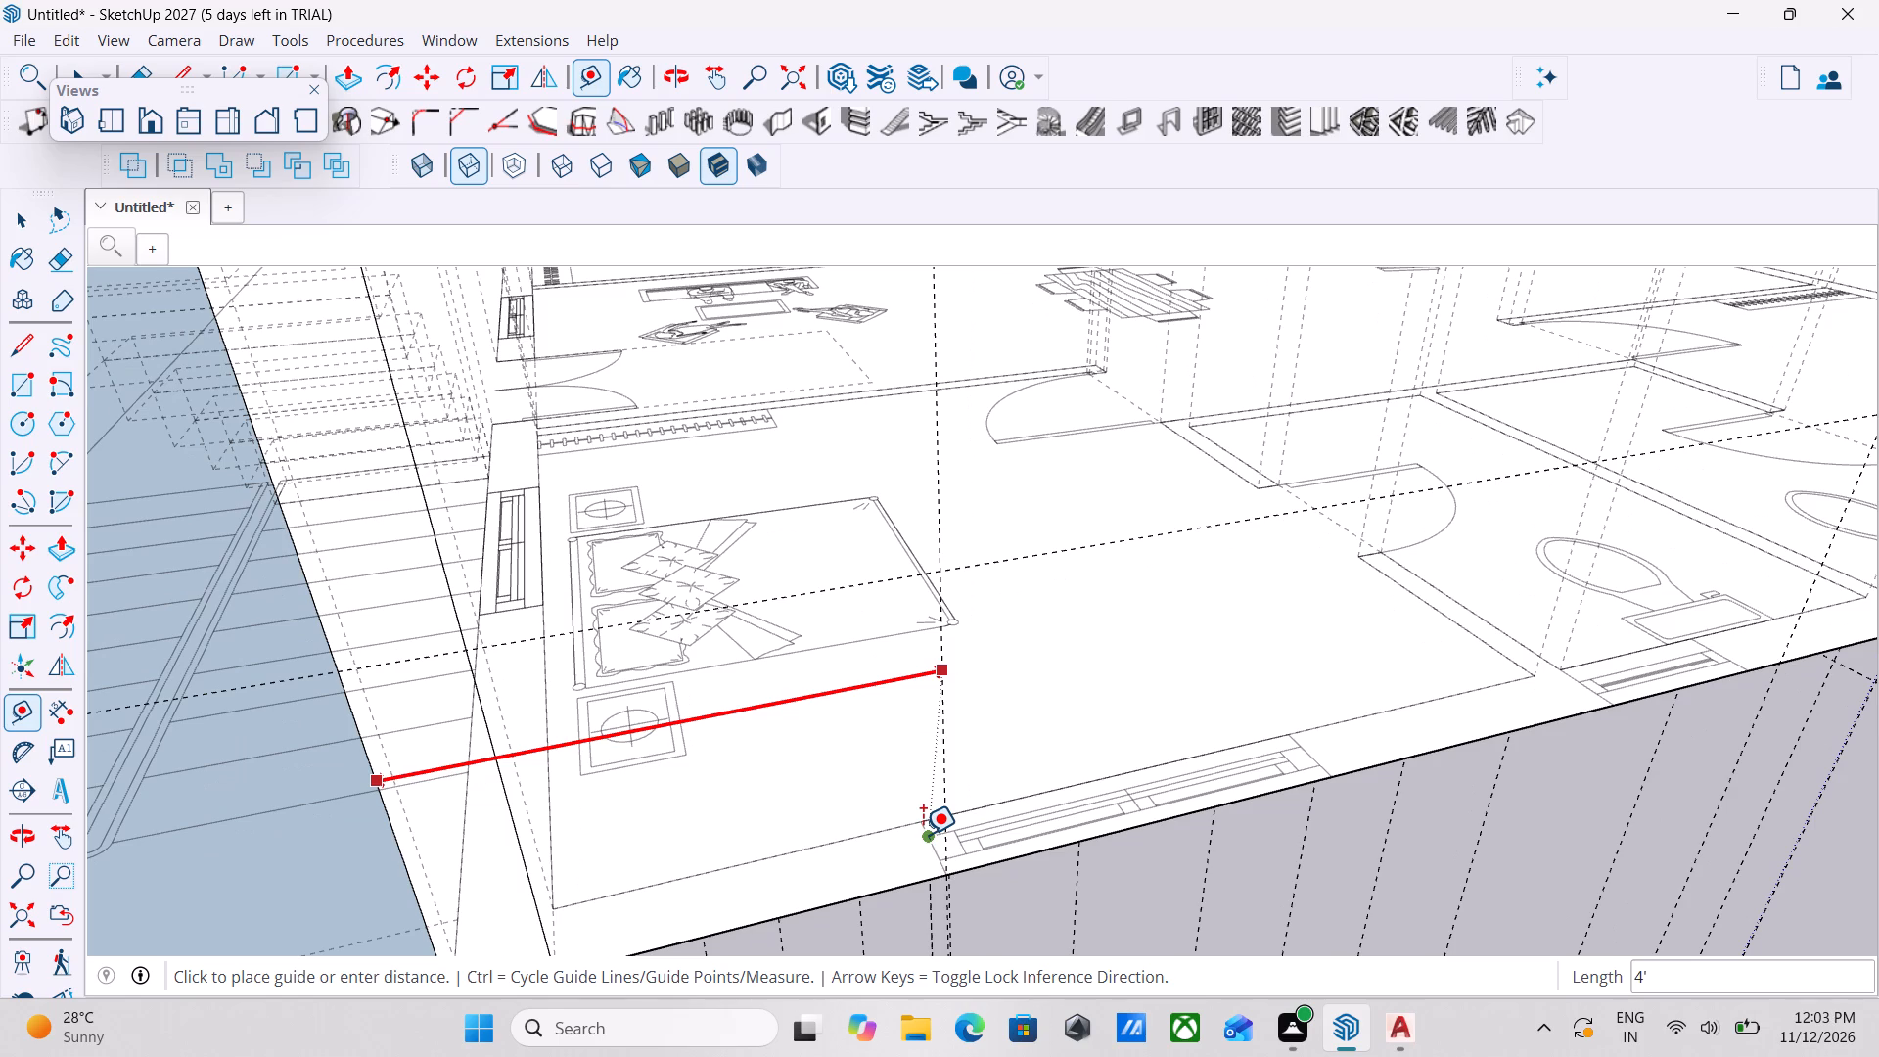
Place a second vertical guide 4' beyond the first one, toward the bathrooms, for the bedroom window's other side.
click(944, 743)
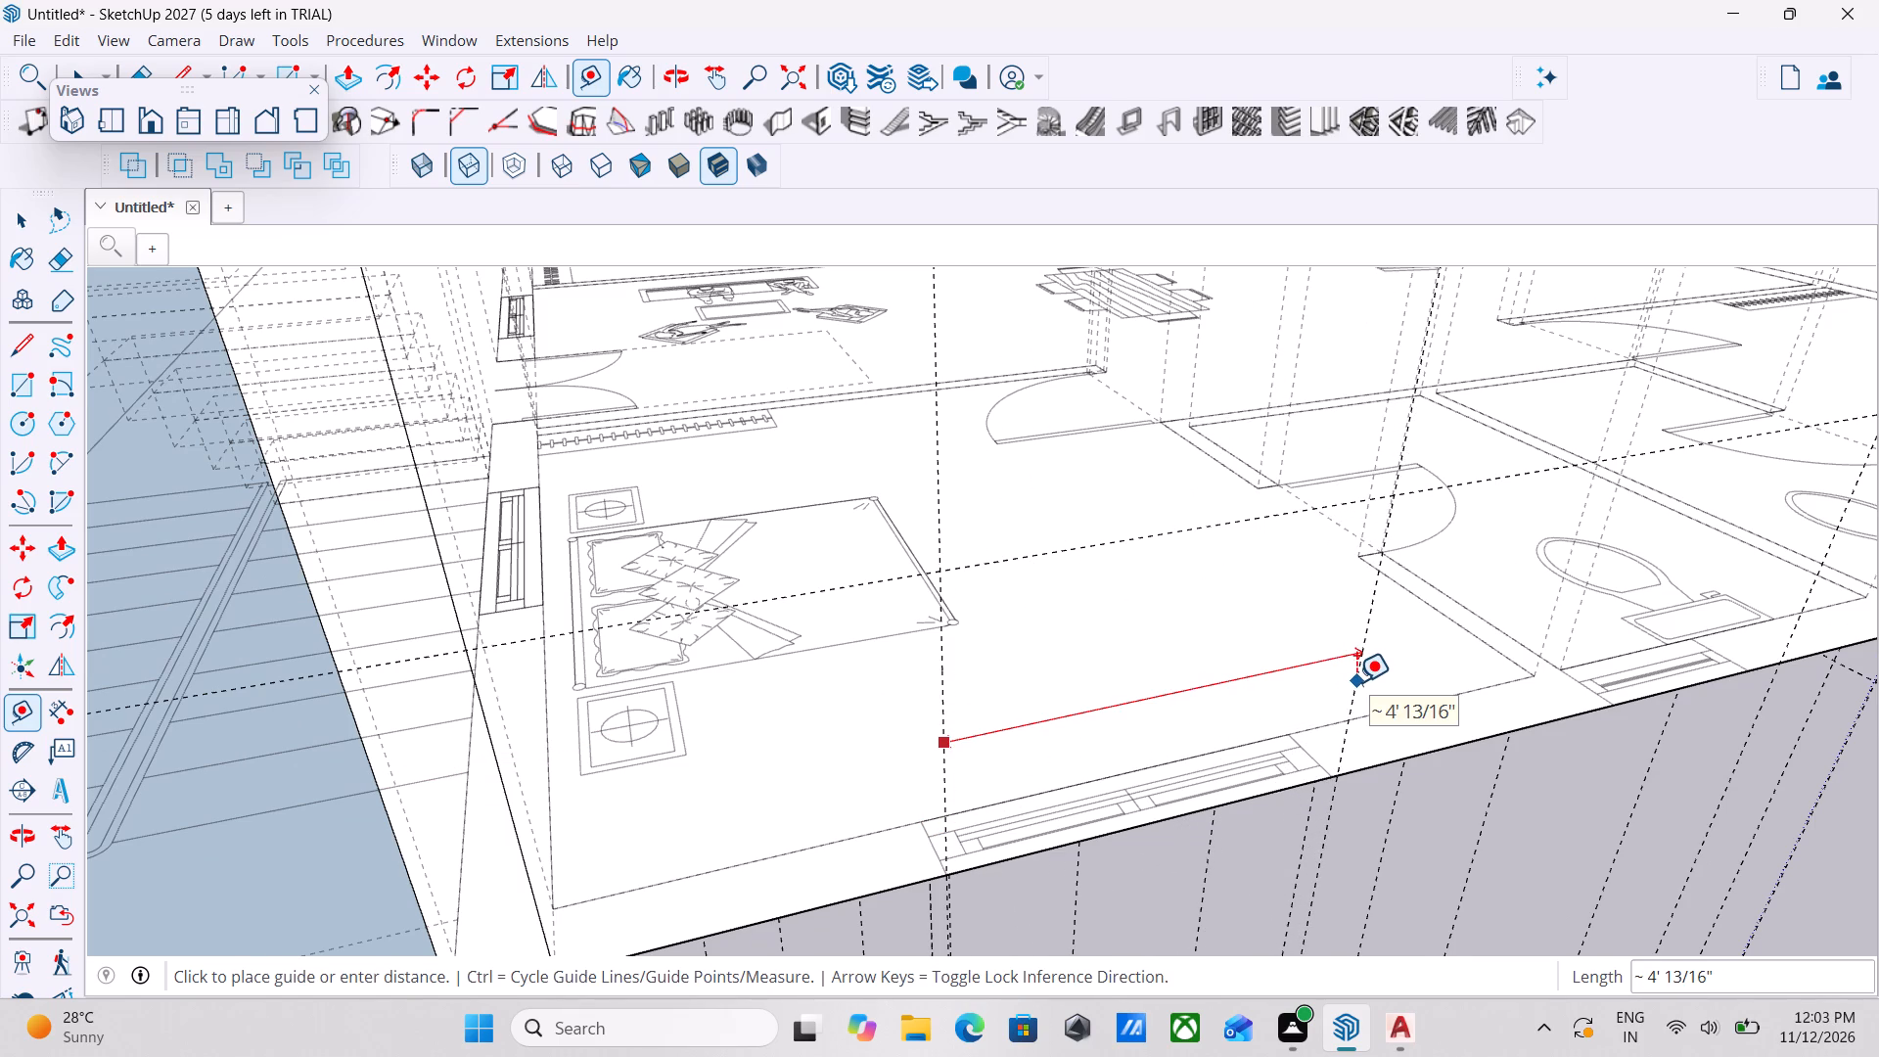
scroll(1356, 682, down, 1)
middle_drag(1356, 682, 1259, 764)
key(Tab)
key(Tab)
scroll(1260, 764, down, 1)
middle_drag(1260, 764, 1341, 665)
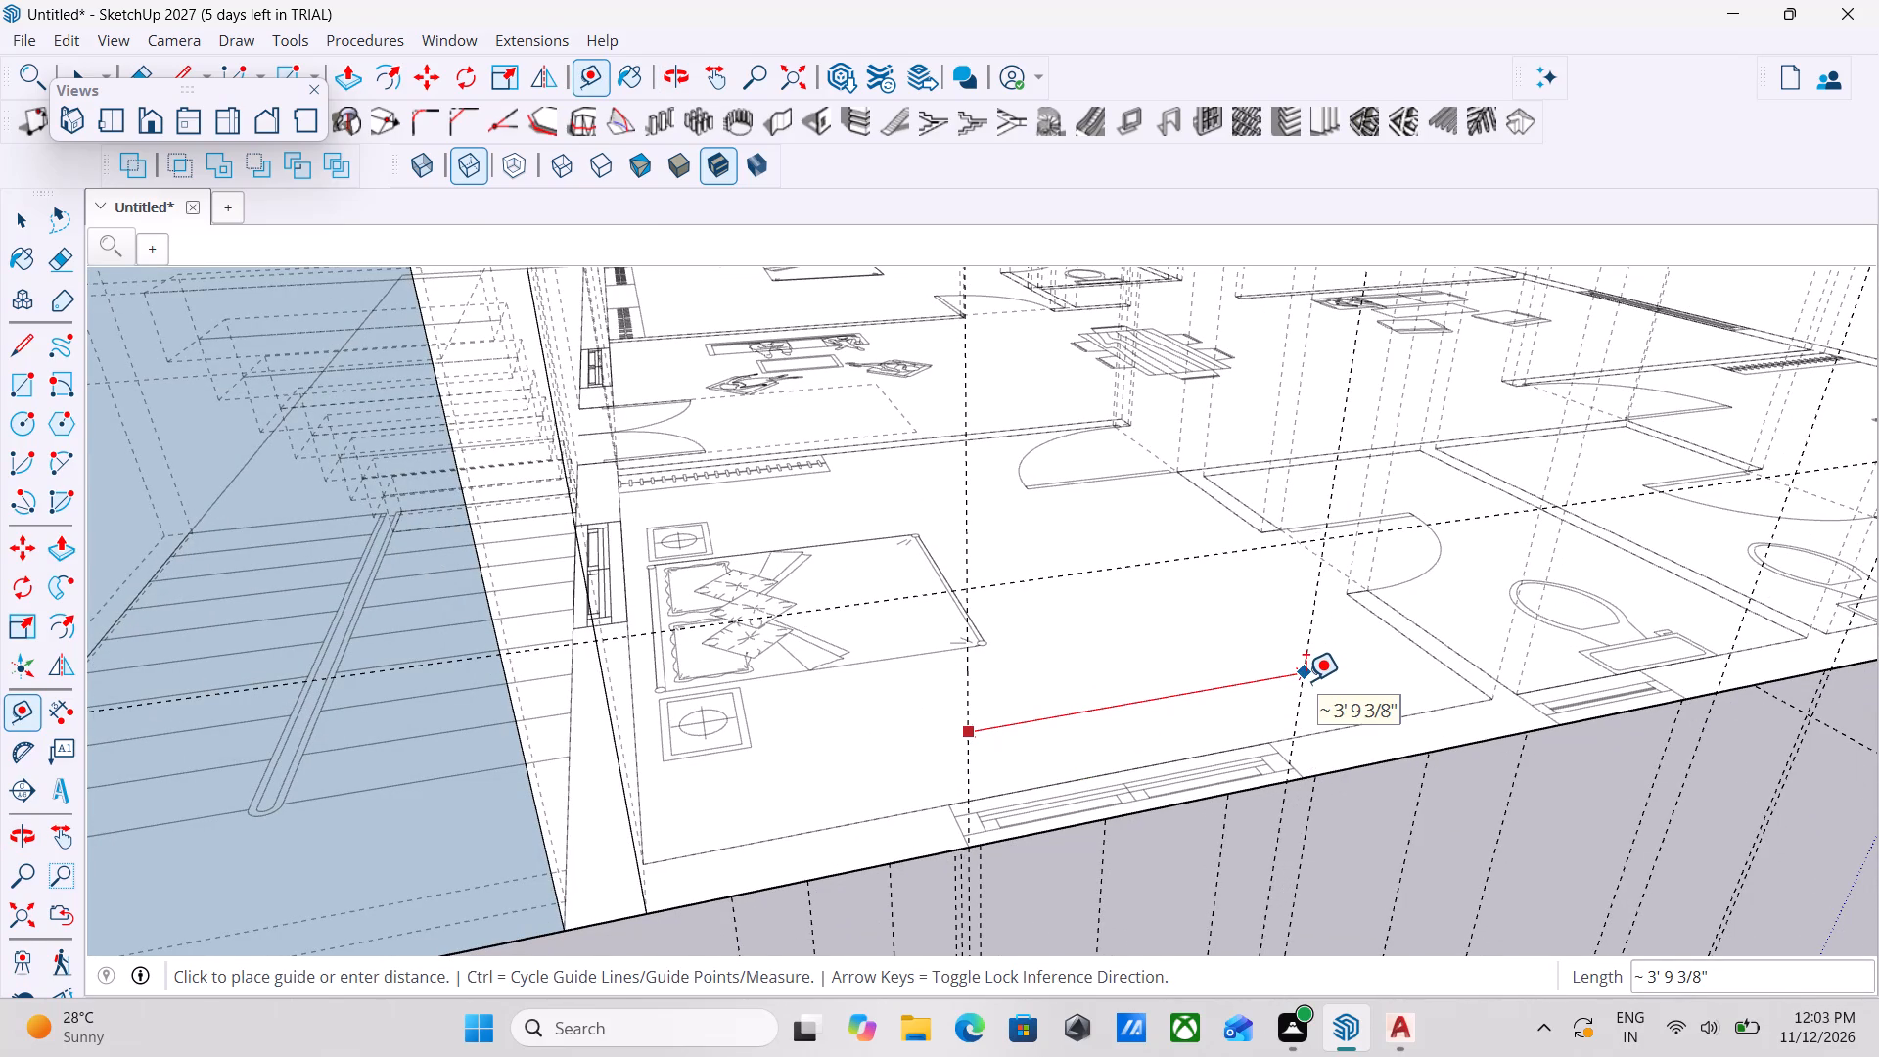
key(4)
key(apostrophe)
key(Return)
middle_drag(1354, 743, 1190, 660)
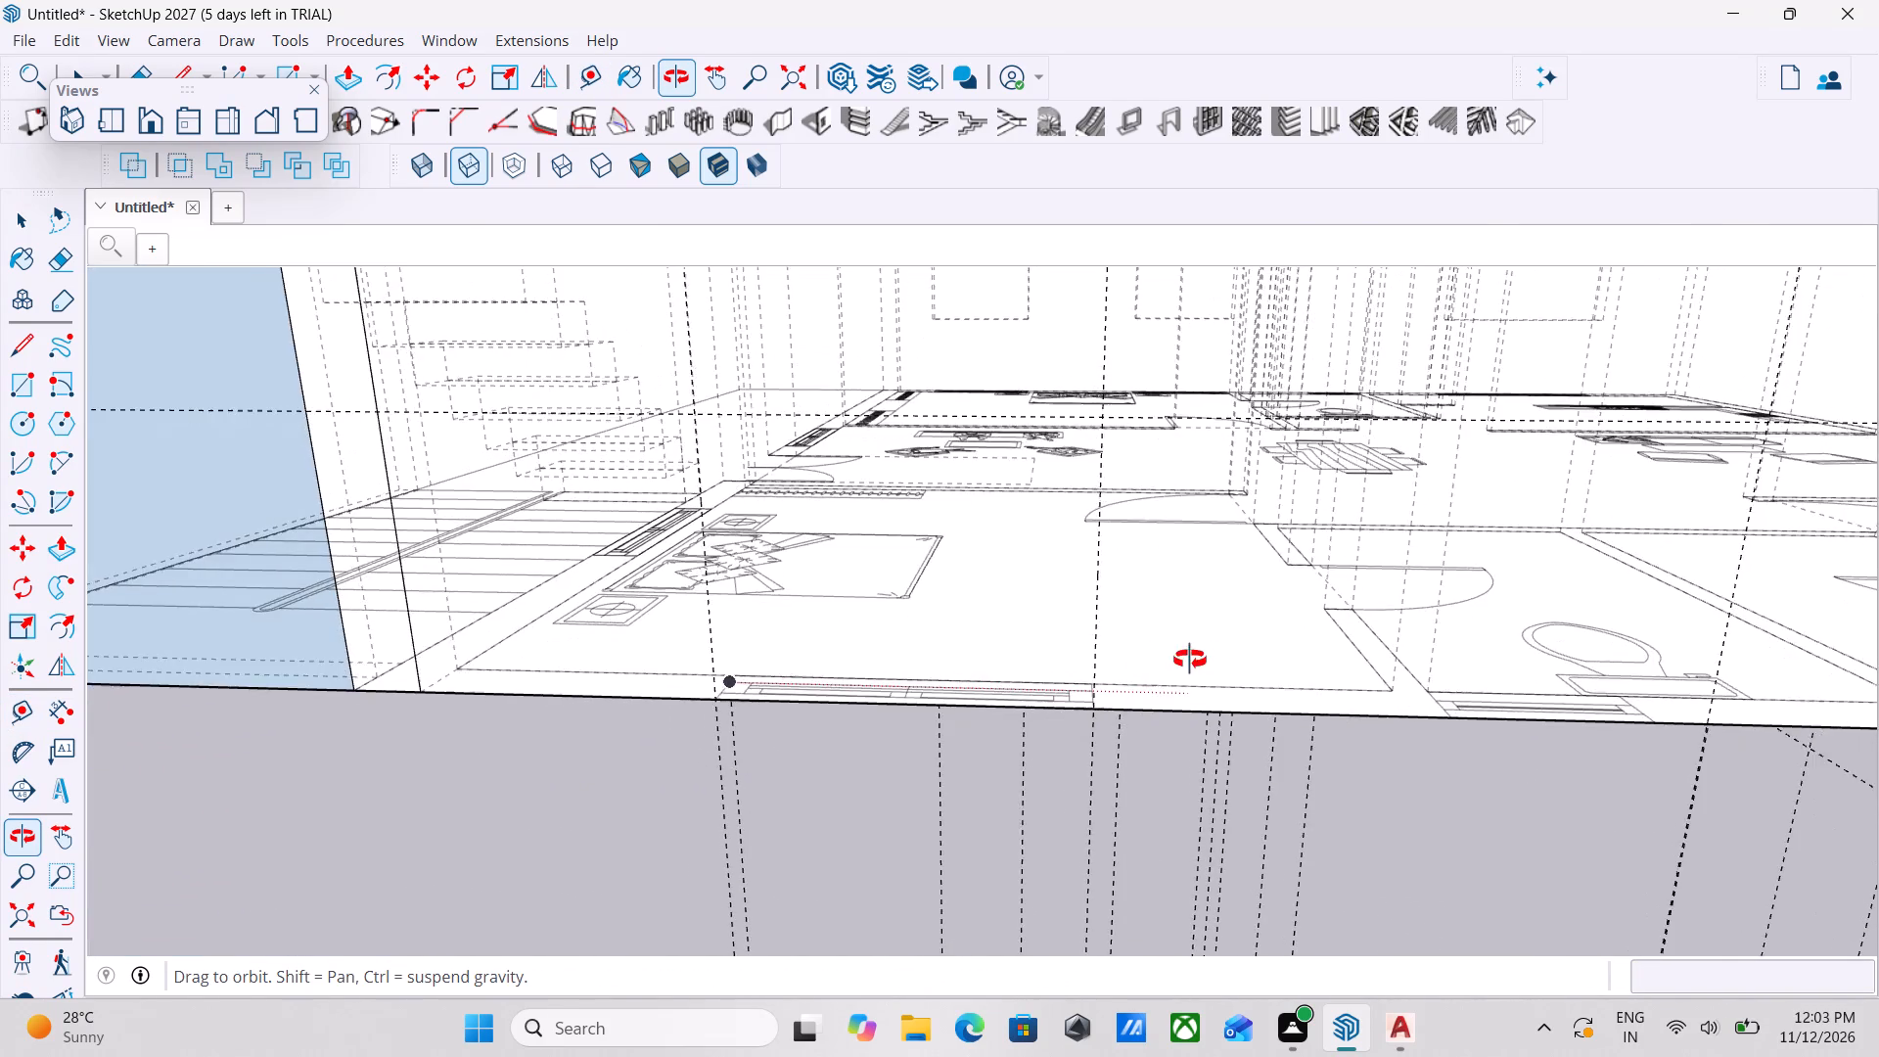
middle_drag(1190, 660, 1232, 687)
scroll(1123, 772, down, 4)
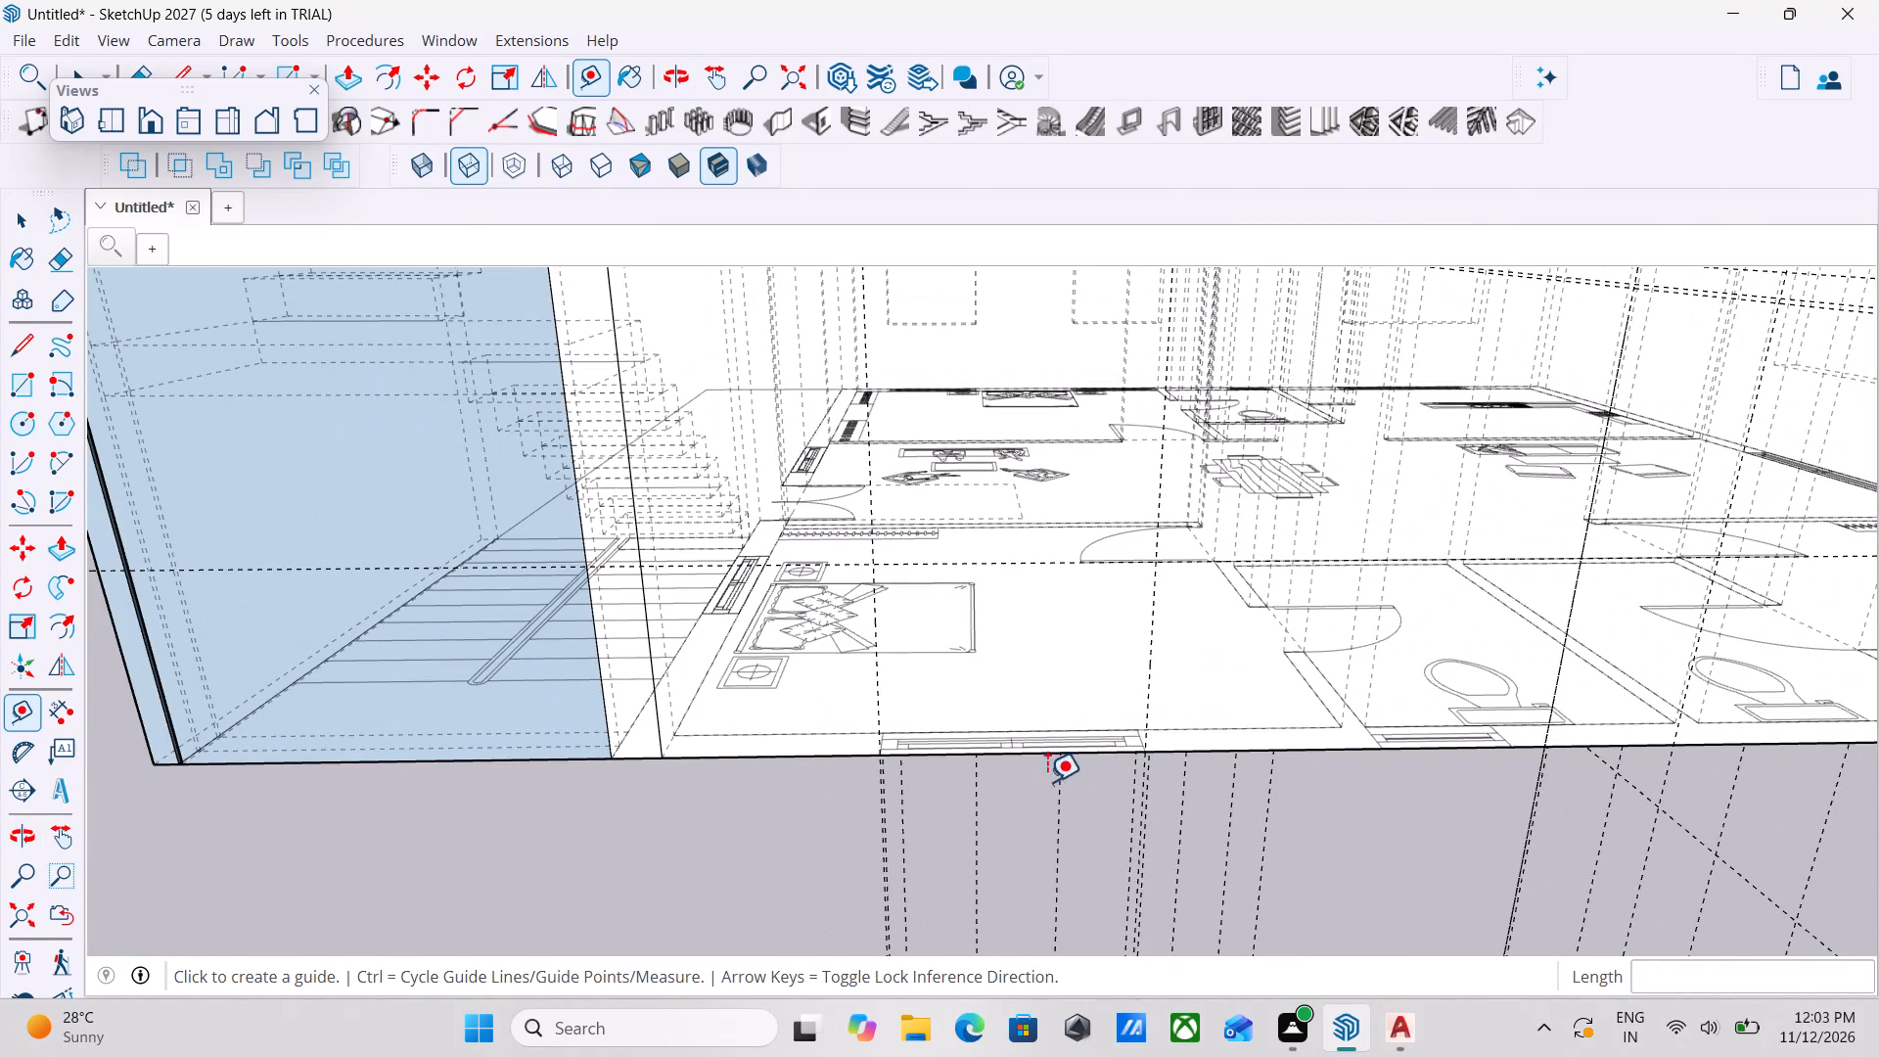
key(Escape)
key(Escape)
scroll(1074, 754, down, 2)
key(Escape)
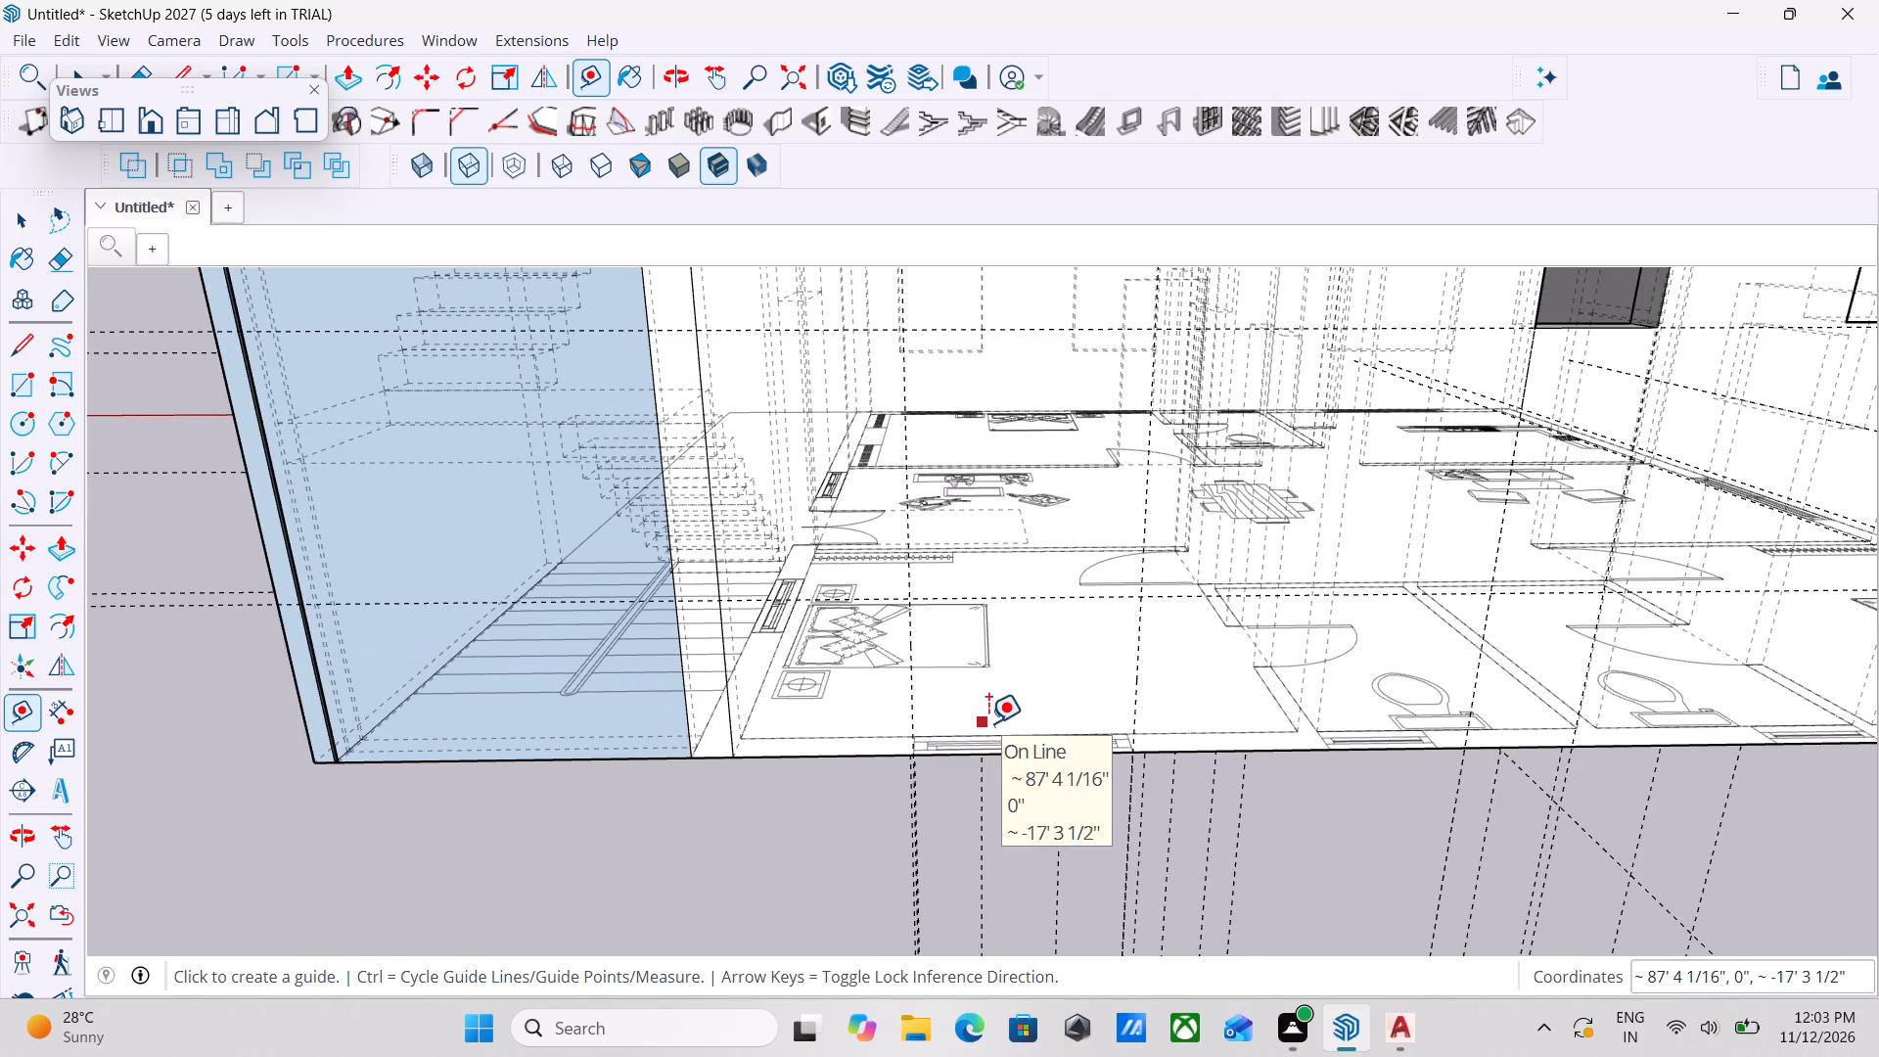
key(space)
key(space)
Draw a 4' by 4' rectangle on the bedroom's outer wall, starting where the stair-side vertical guide crosses the lower horizontal guide.
scroll(1099, 684, up, 3)
middle_drag(989, 770, 1015, 848)
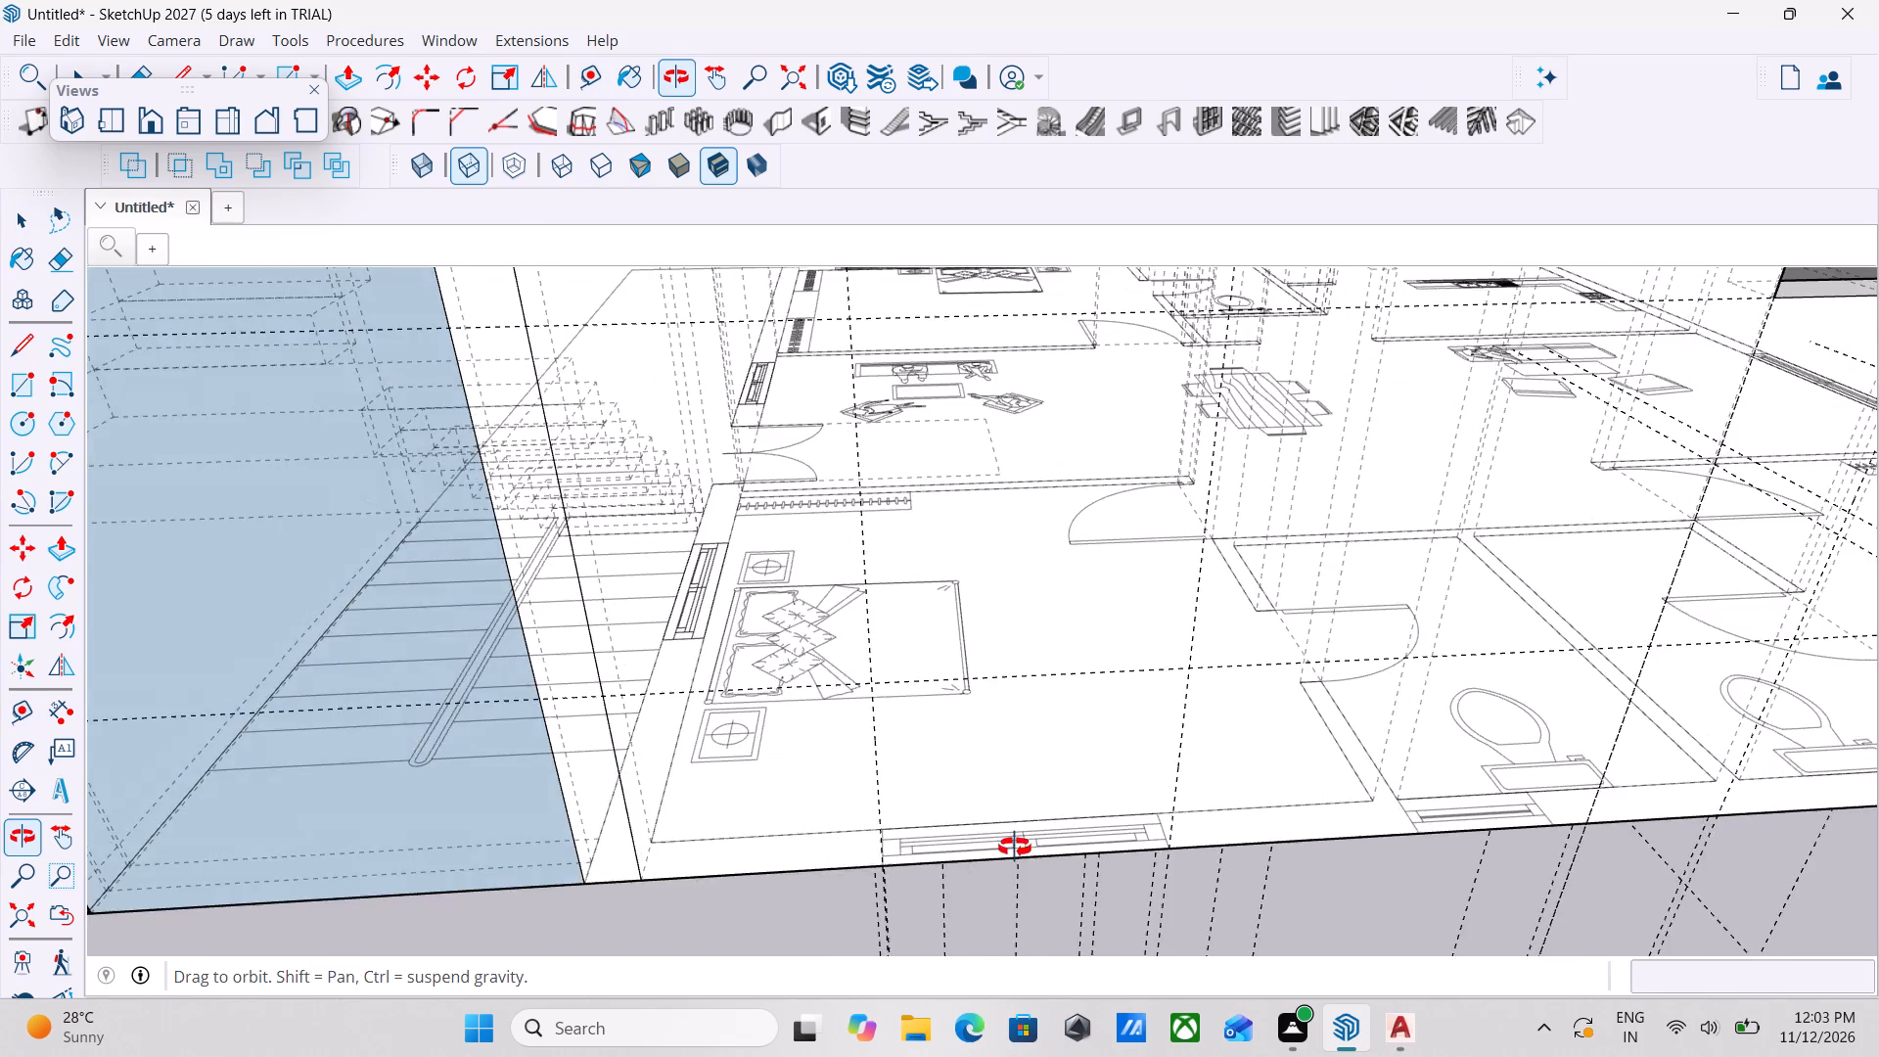
middle_drag(1015, 848, 985, 736)
scroll(981, 740, down, 3)
middle_drag(1003, 775, 1021, 859)
scroll(1118, 760, down, 2)
scroll(884, 676, down, 2)
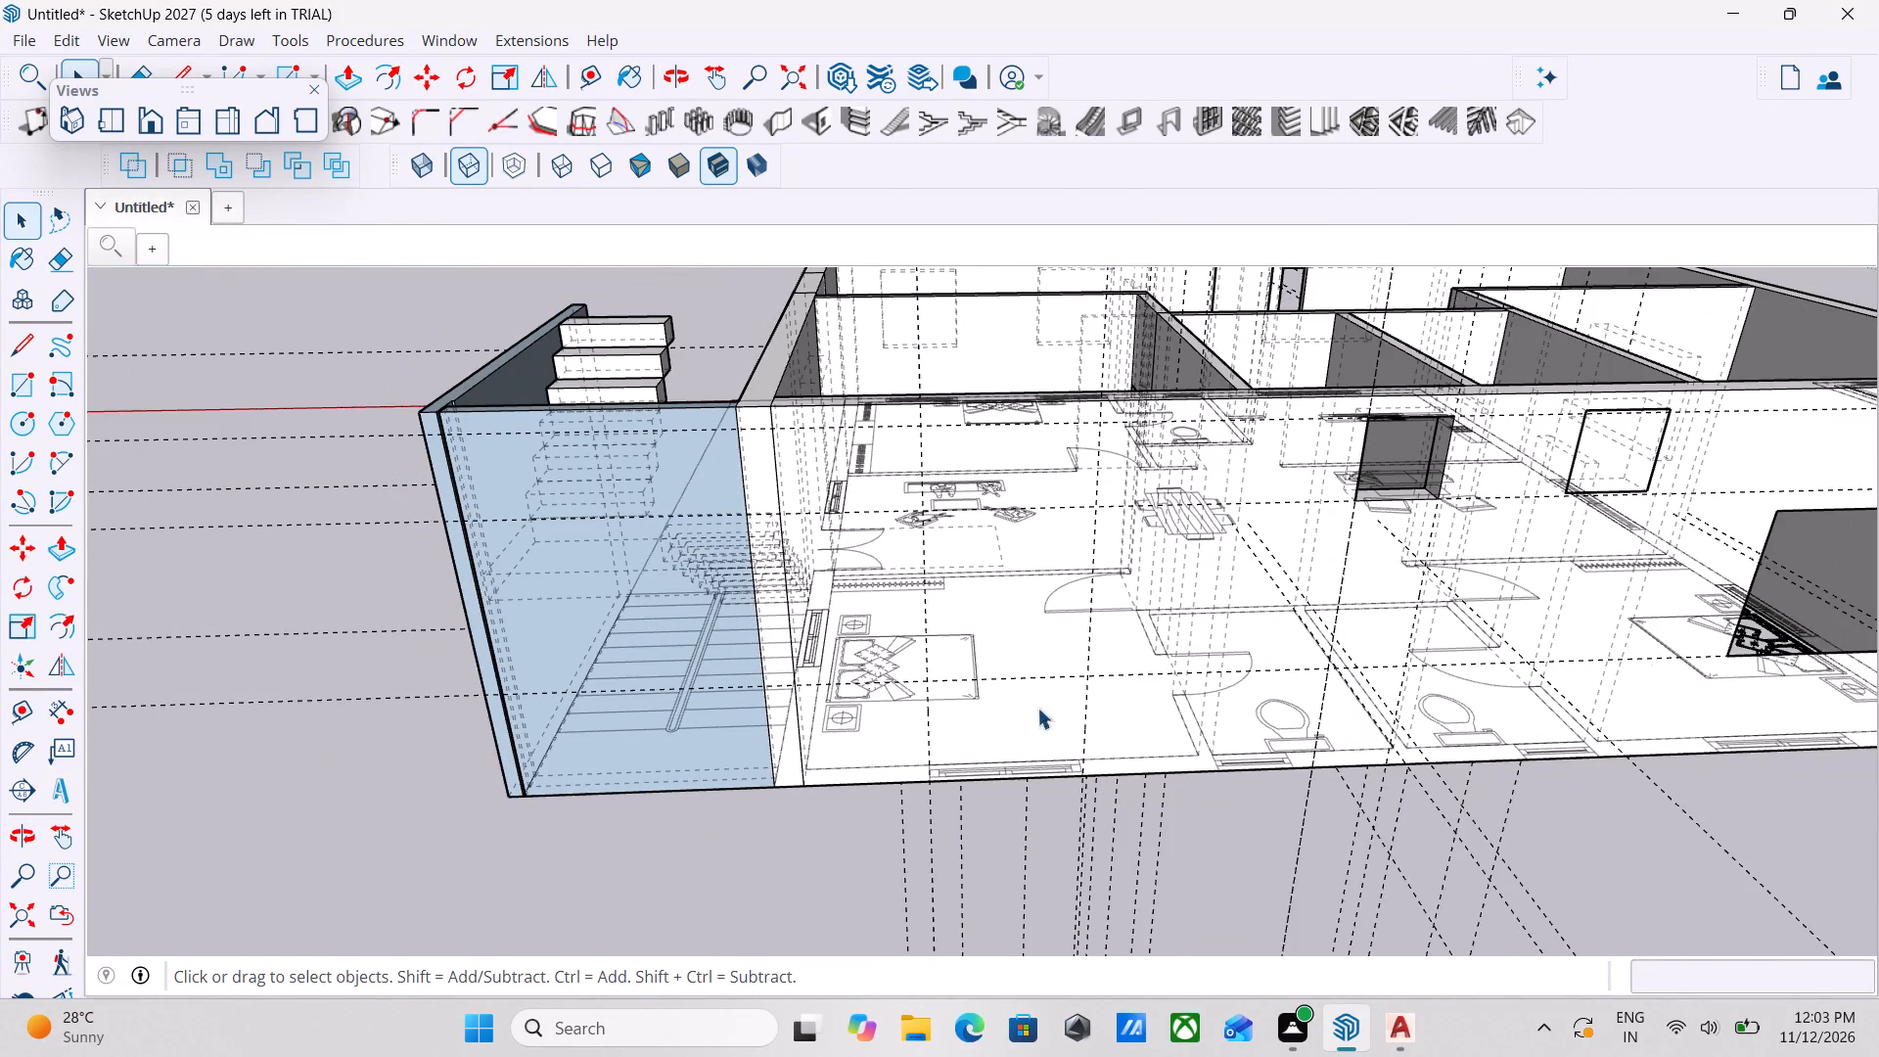
middle_drag(1076, 711, 1050, 713)
scroll(924, 650, up, 3)
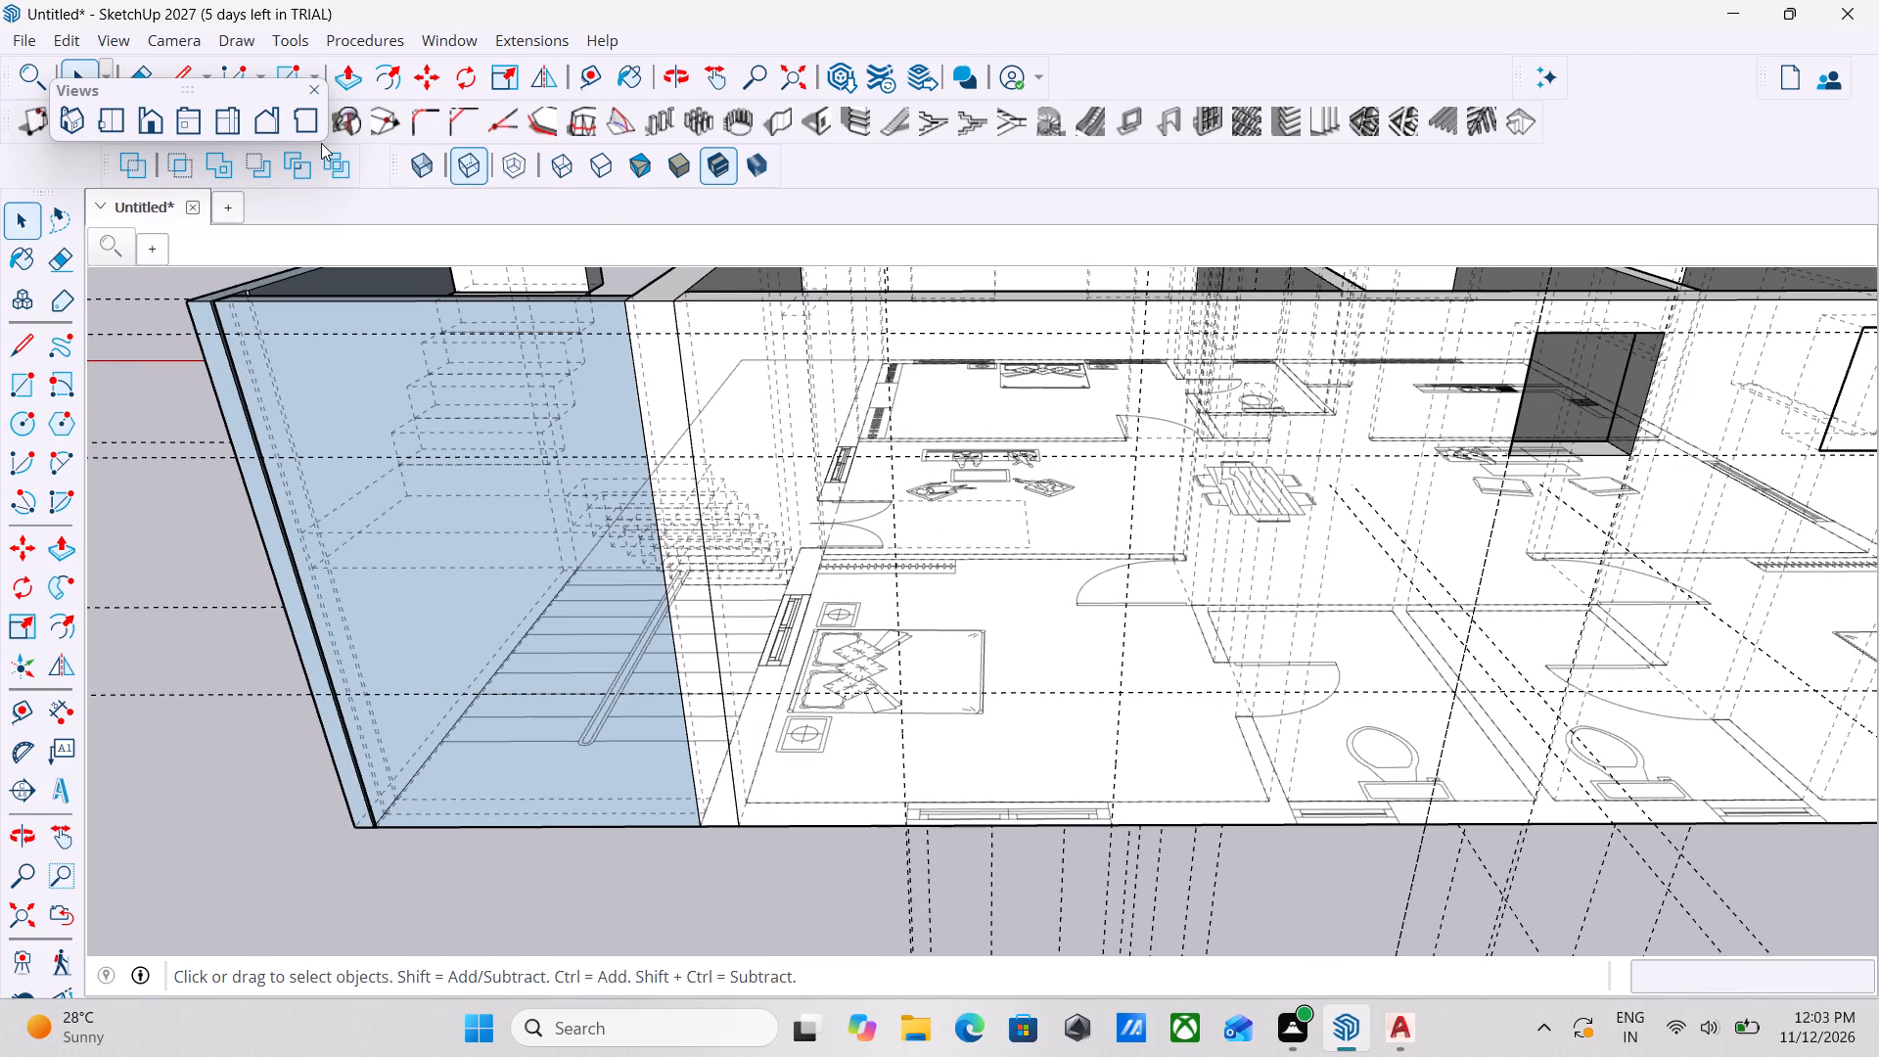
click(18, 401)
scroll(937, 702, up, 2)
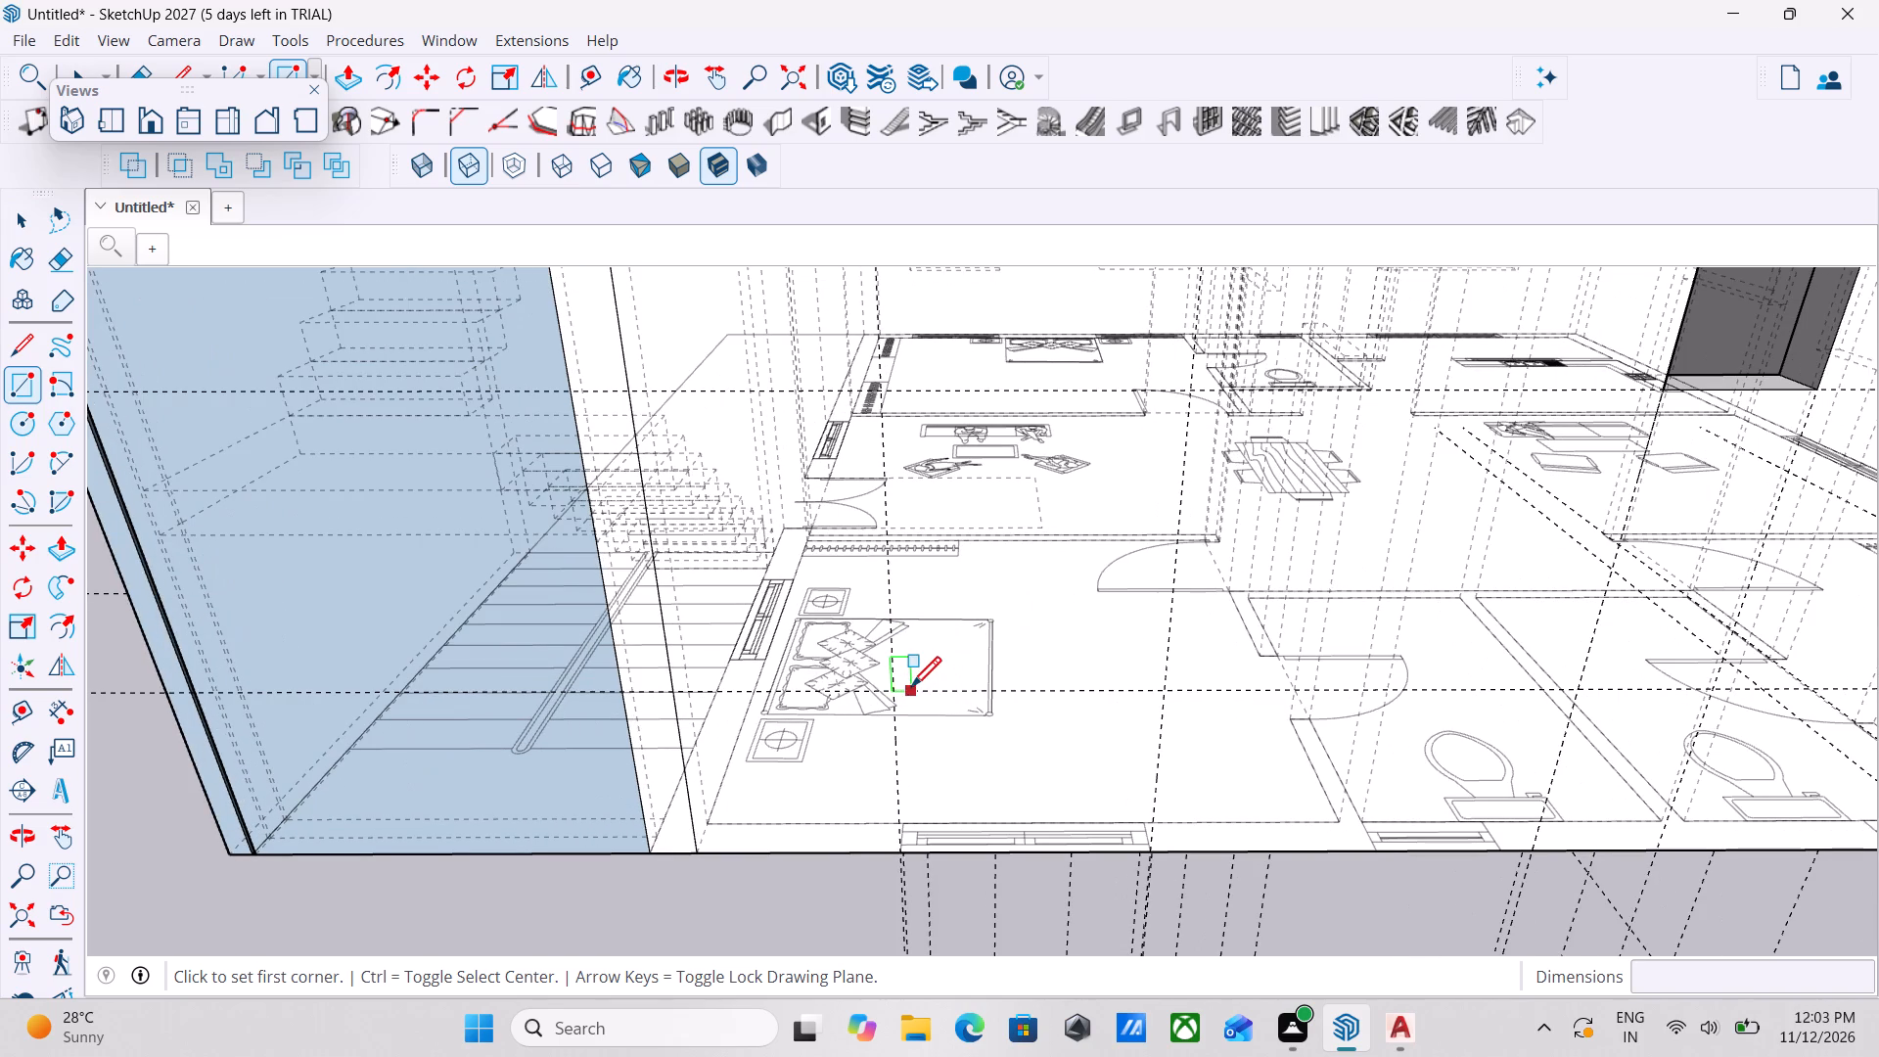
click(902, 691)
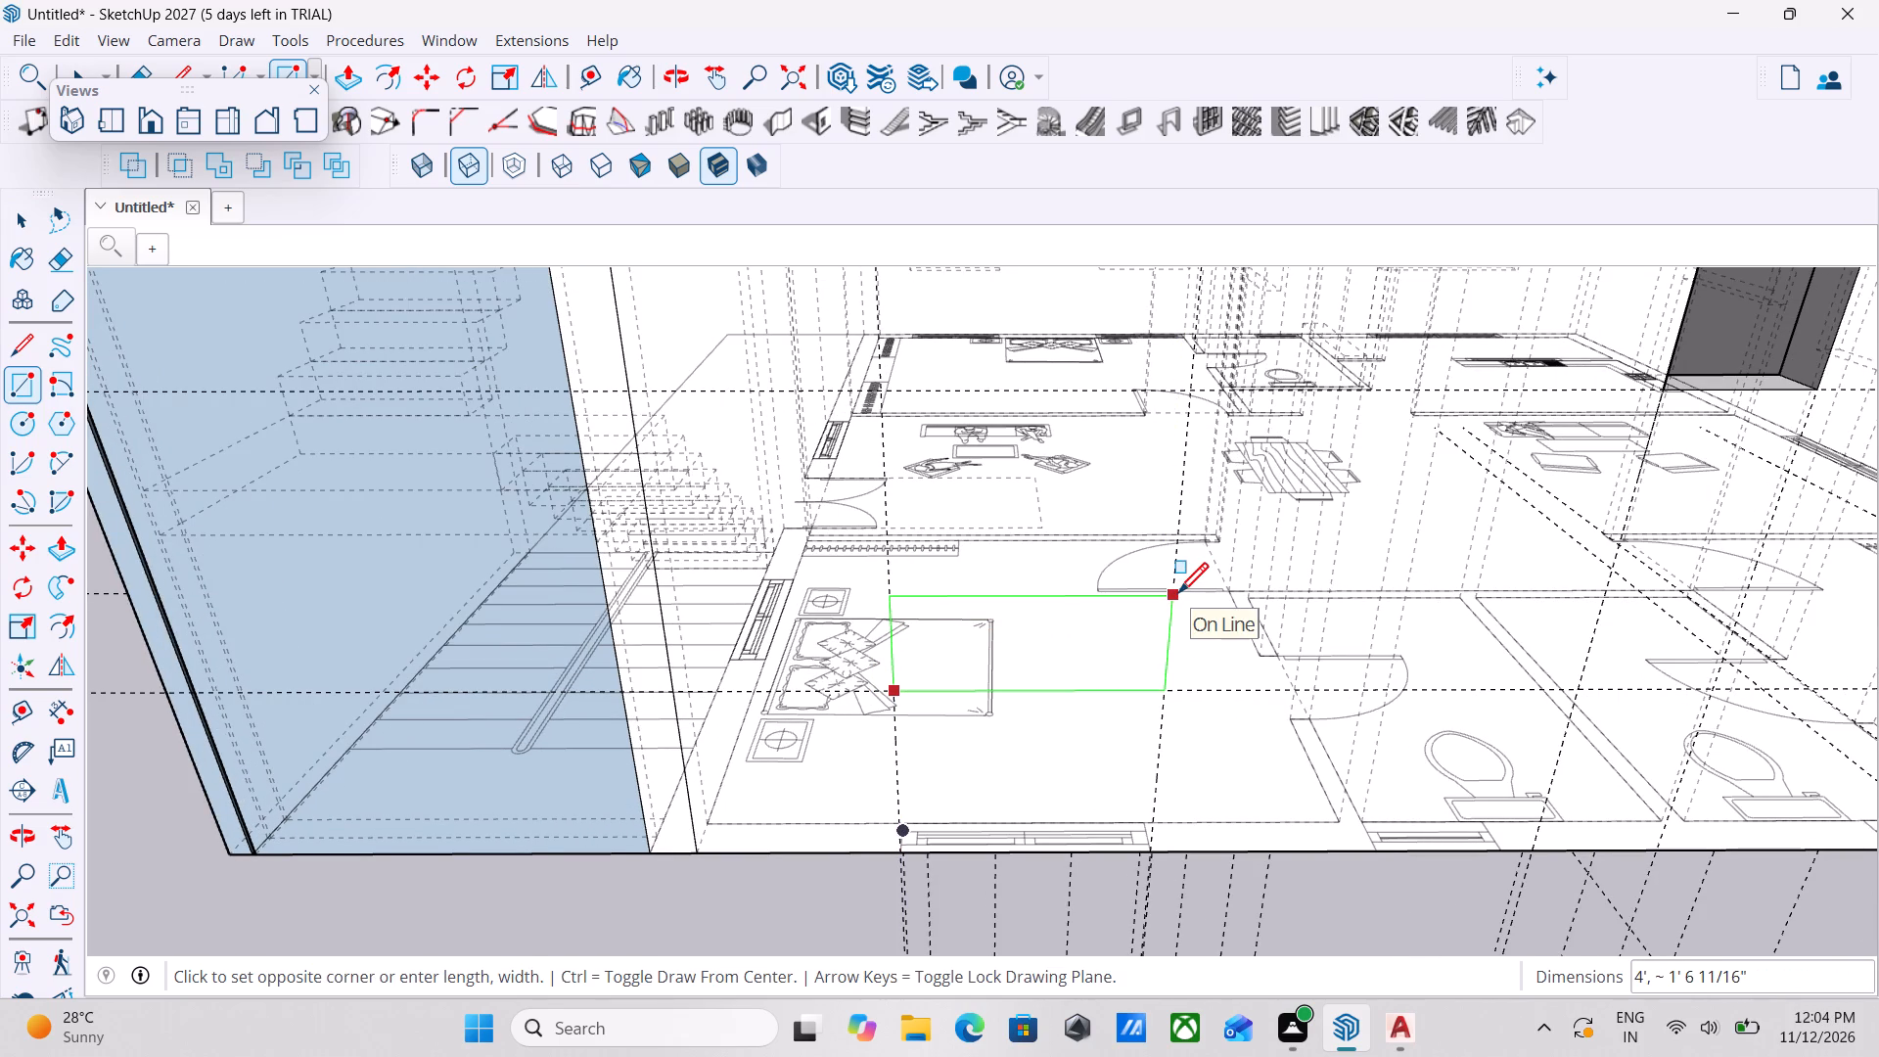
text(4')
key(comma)
text(4')
key(Return)
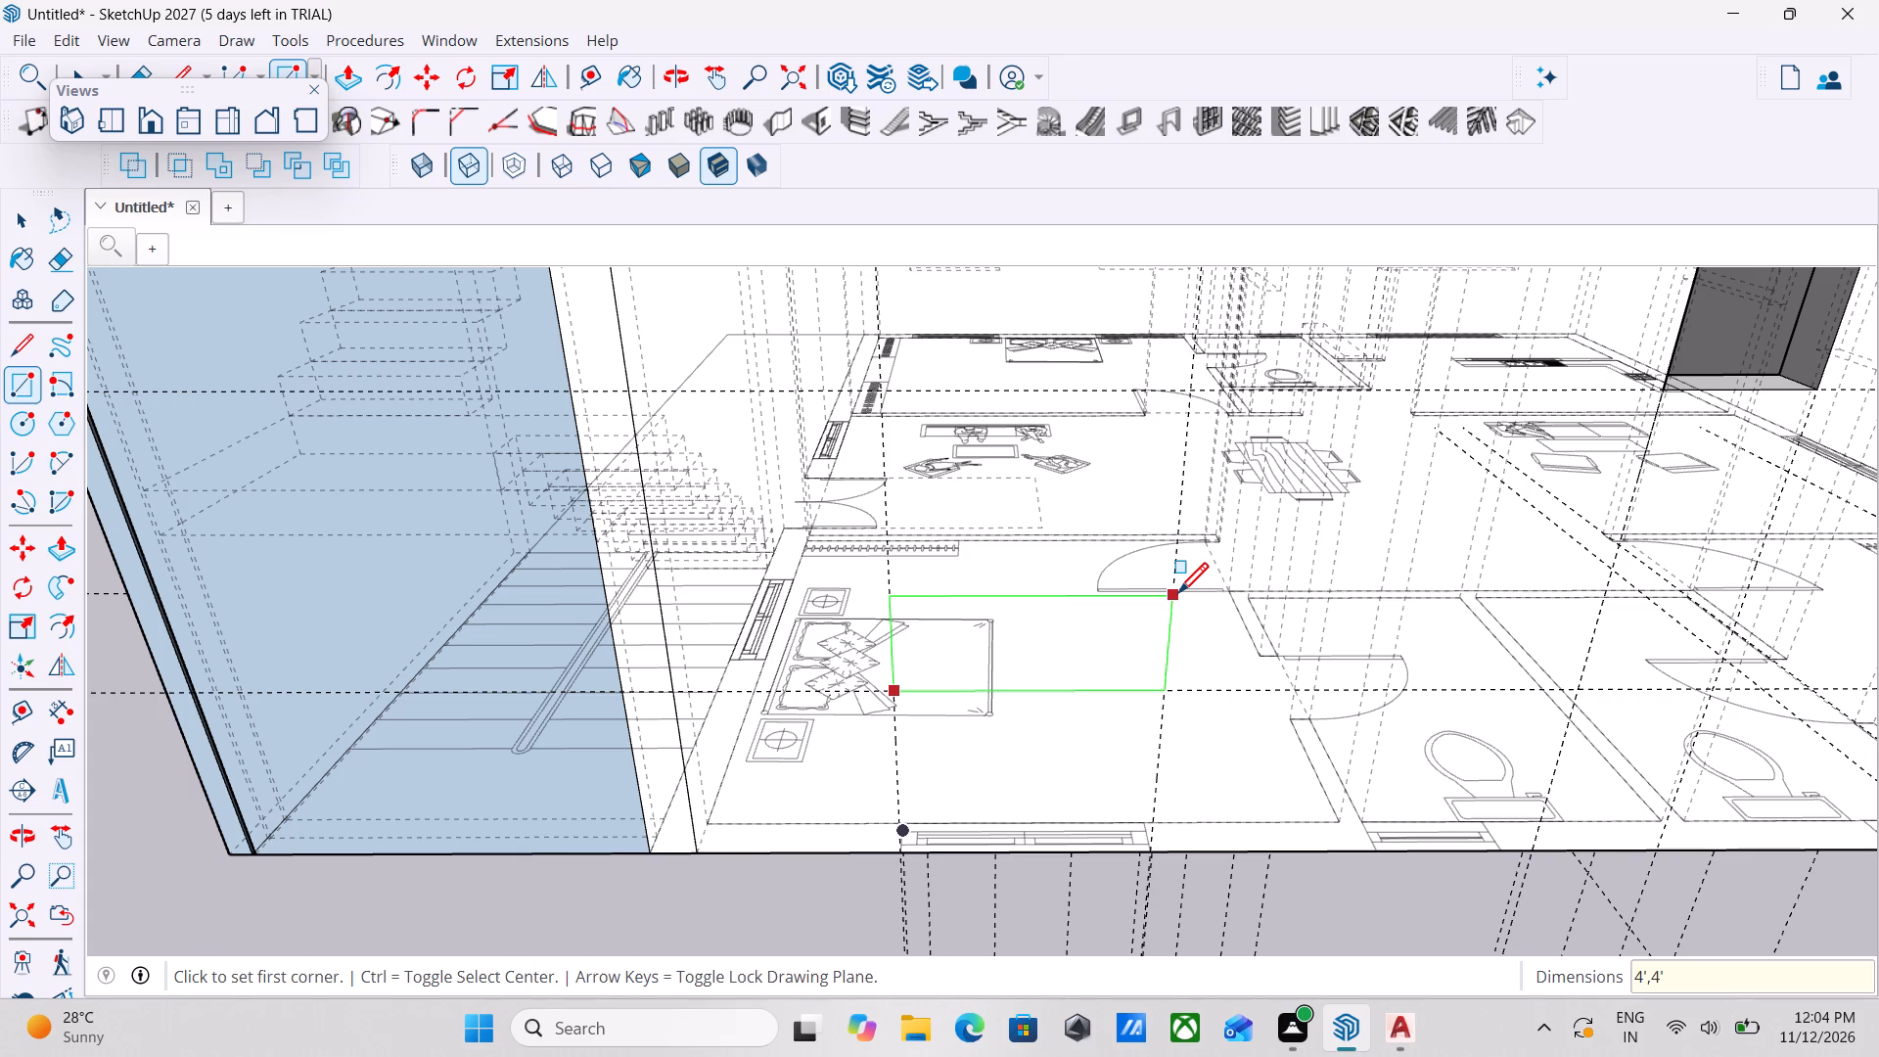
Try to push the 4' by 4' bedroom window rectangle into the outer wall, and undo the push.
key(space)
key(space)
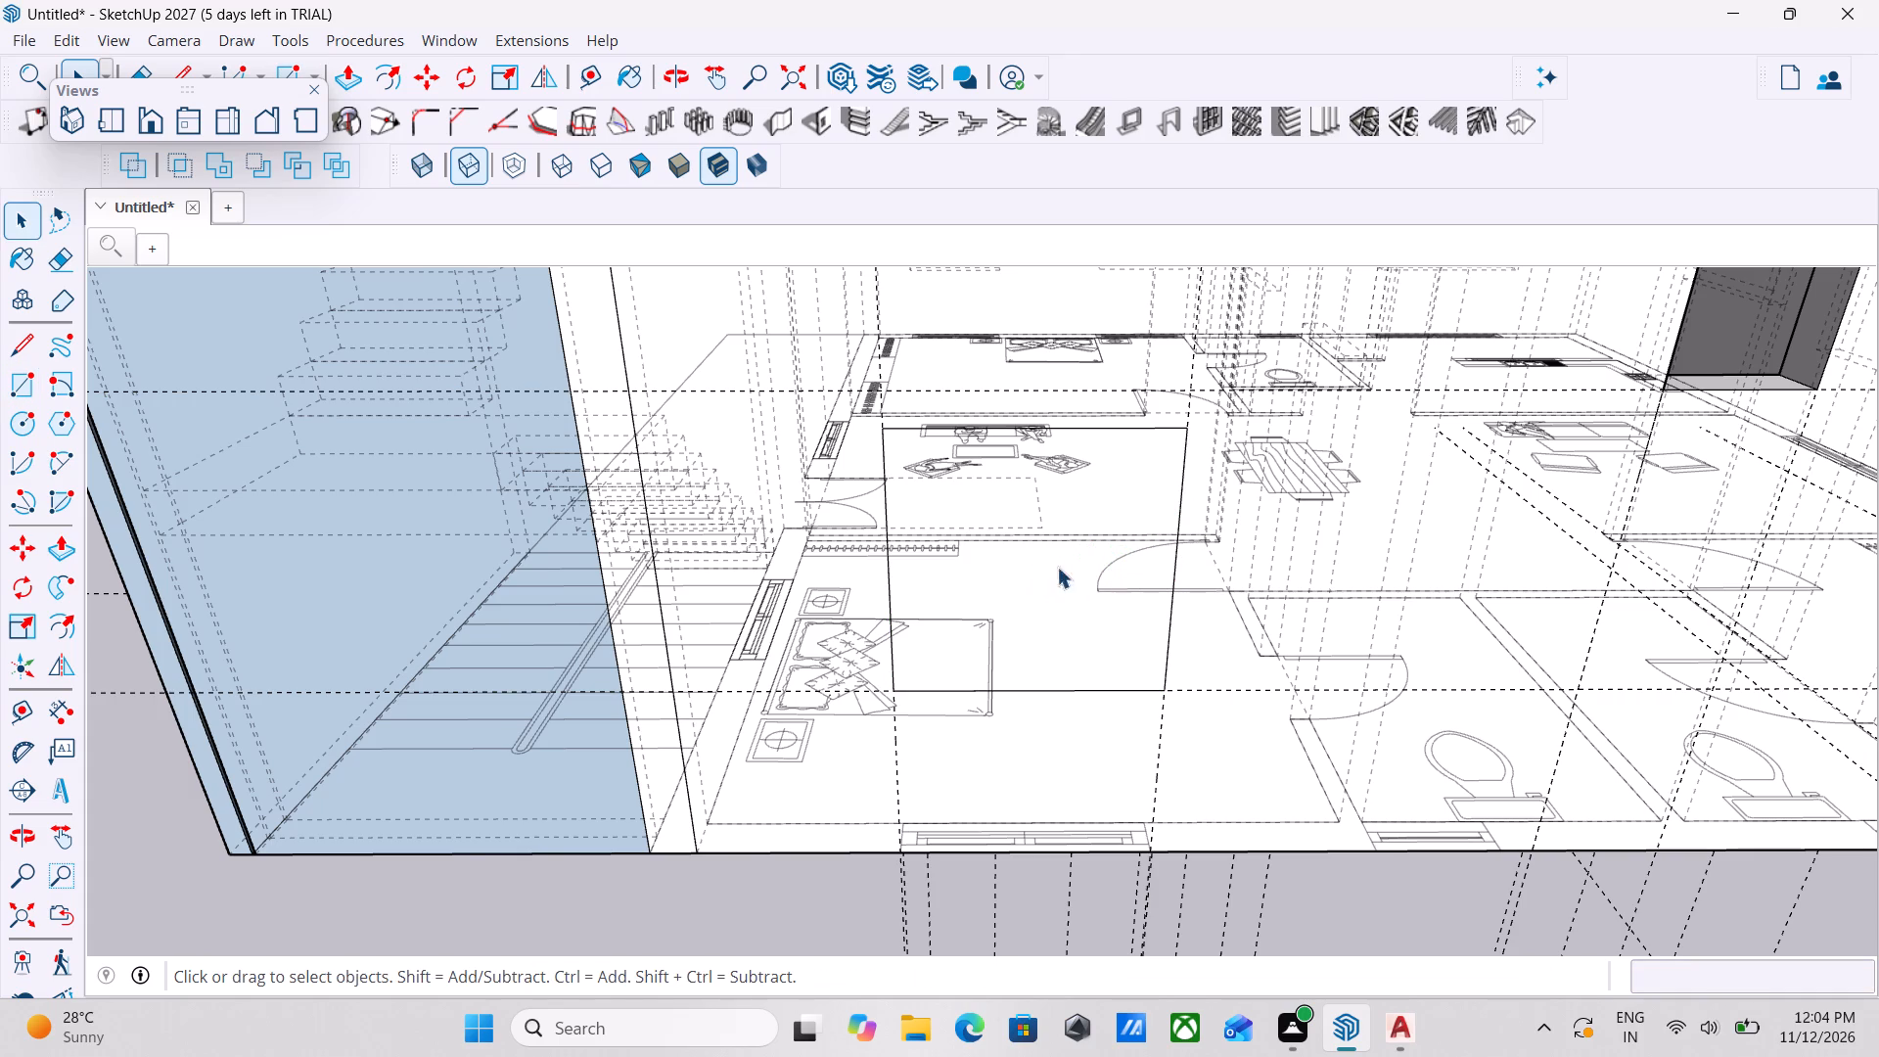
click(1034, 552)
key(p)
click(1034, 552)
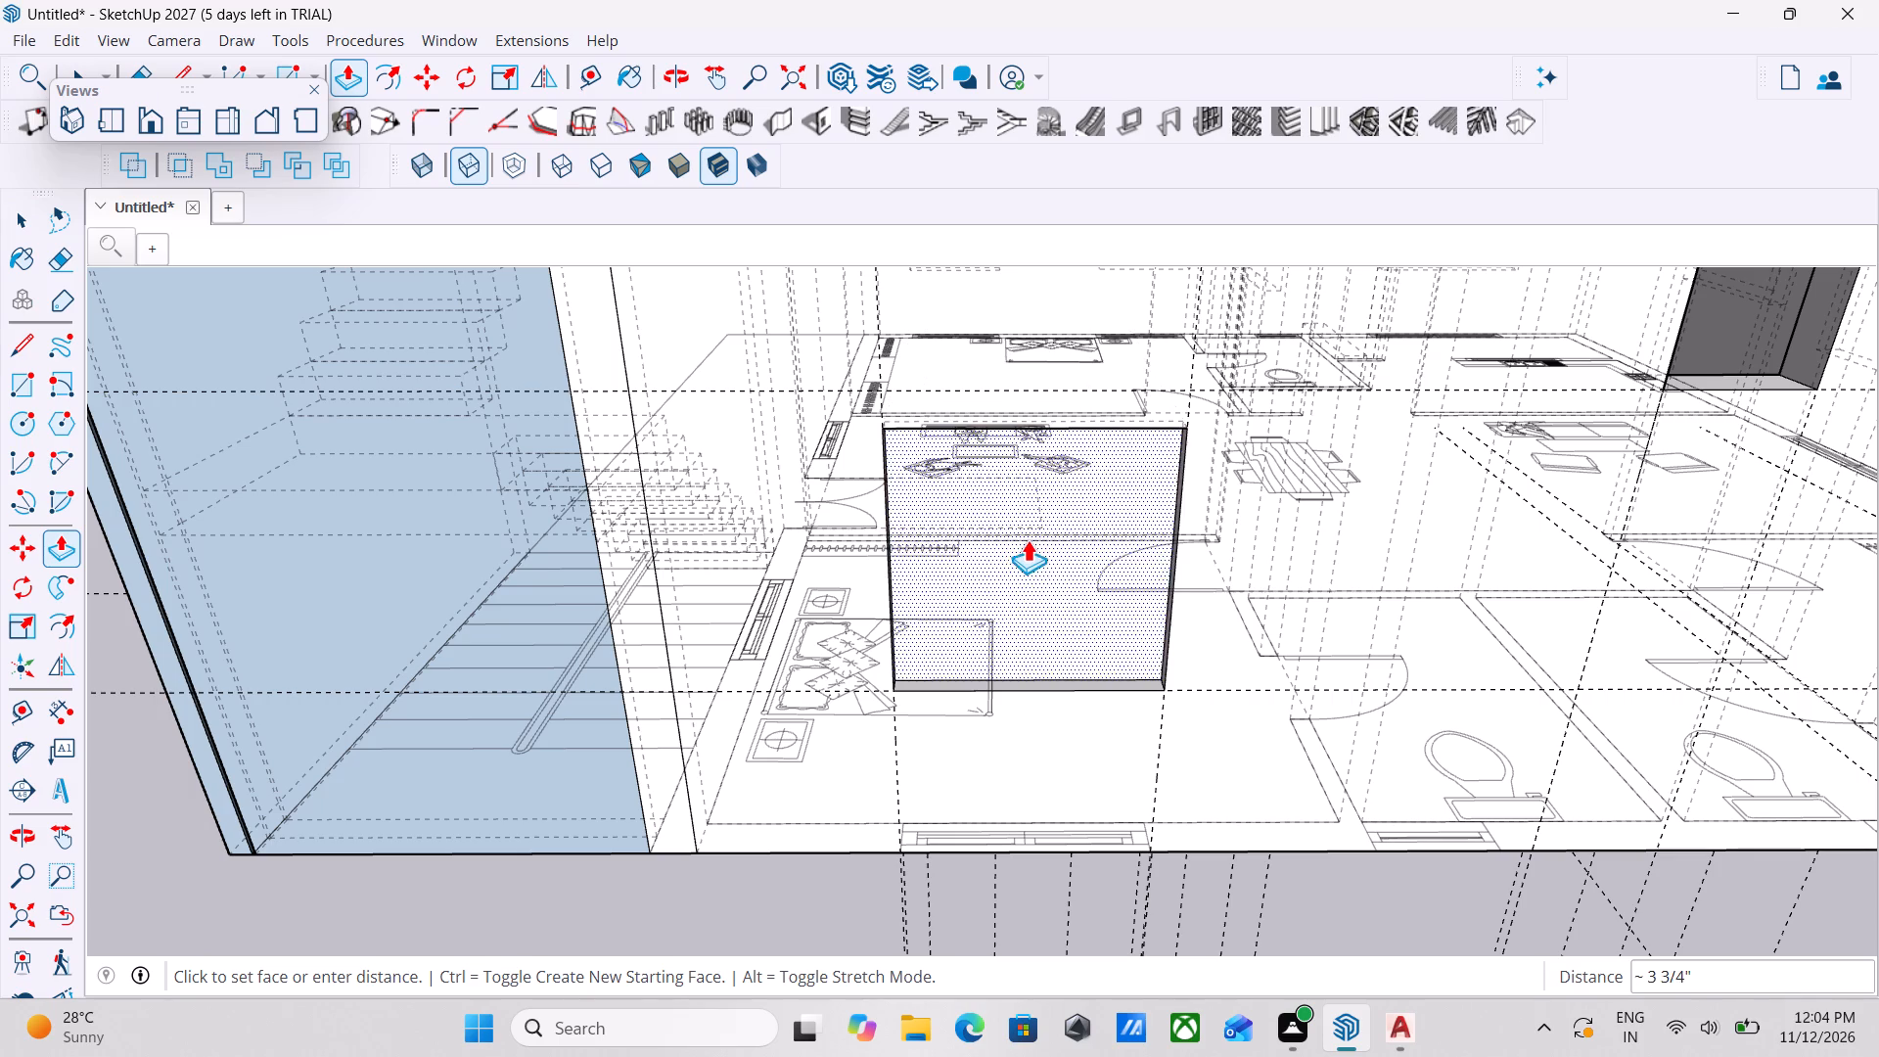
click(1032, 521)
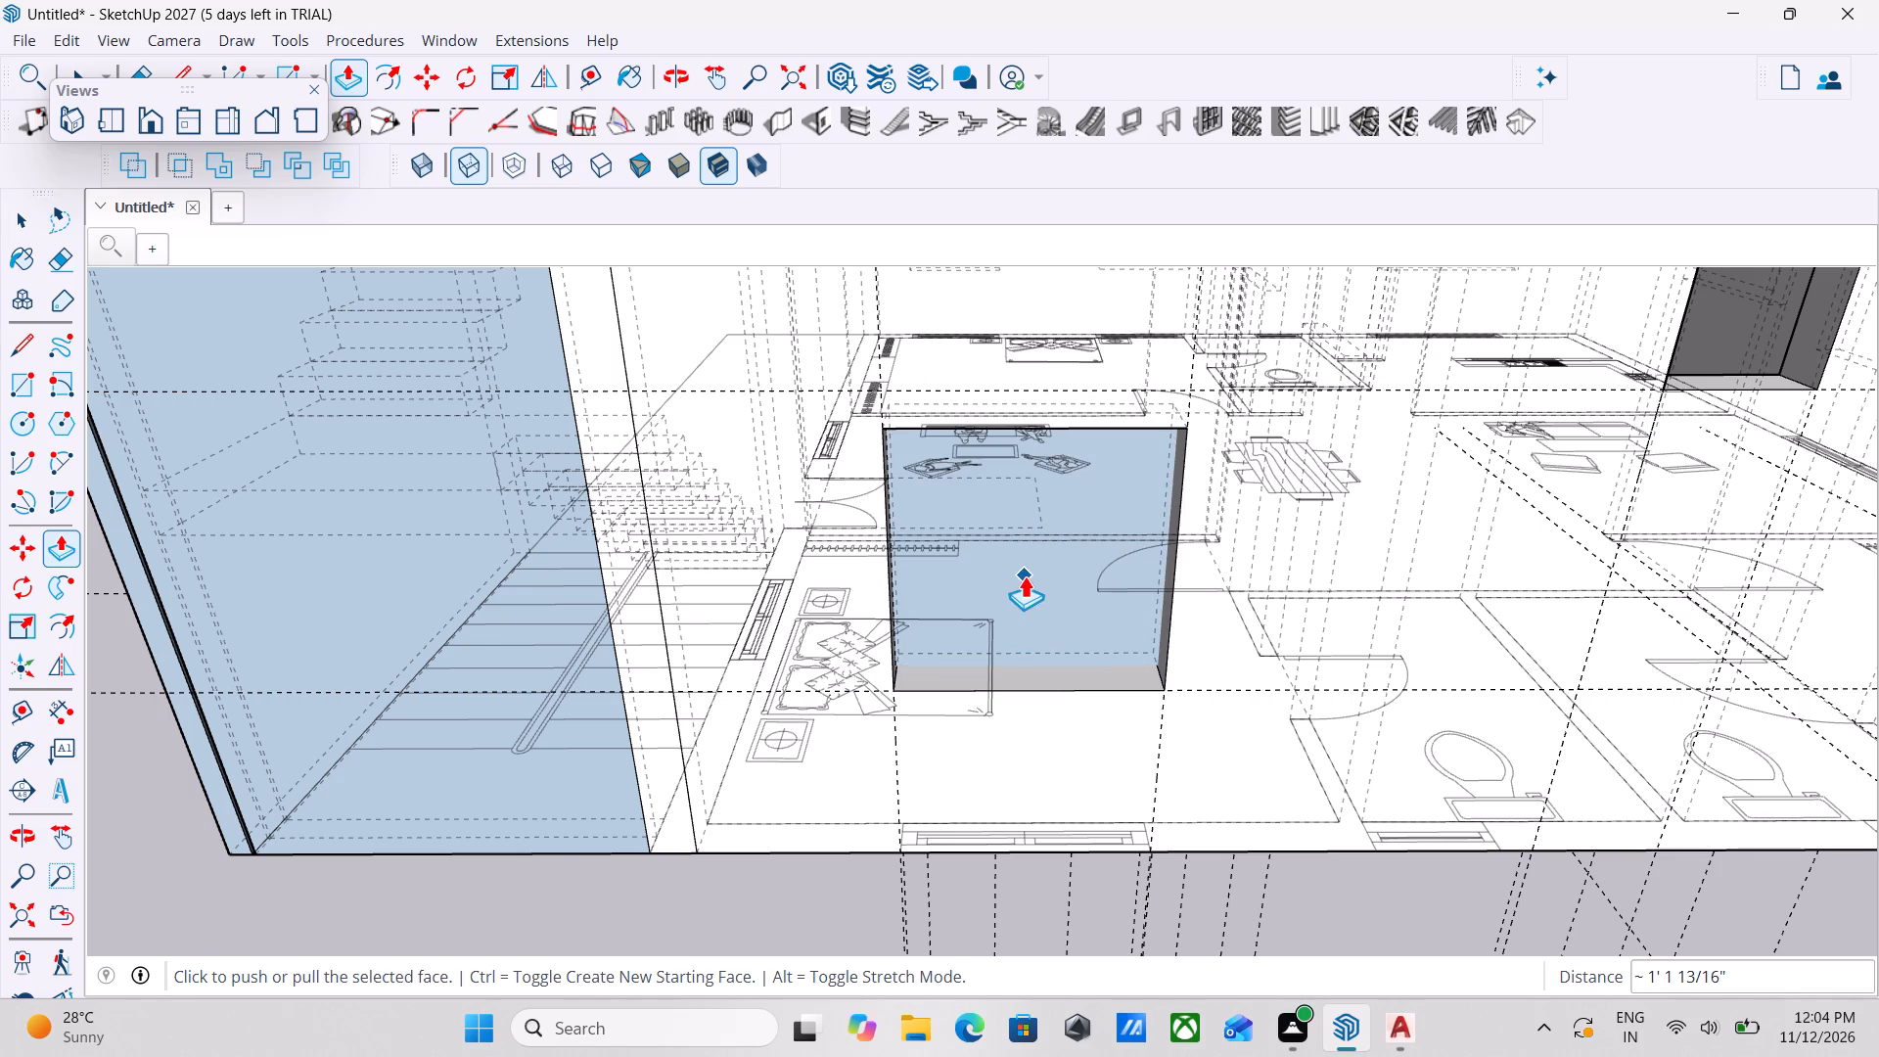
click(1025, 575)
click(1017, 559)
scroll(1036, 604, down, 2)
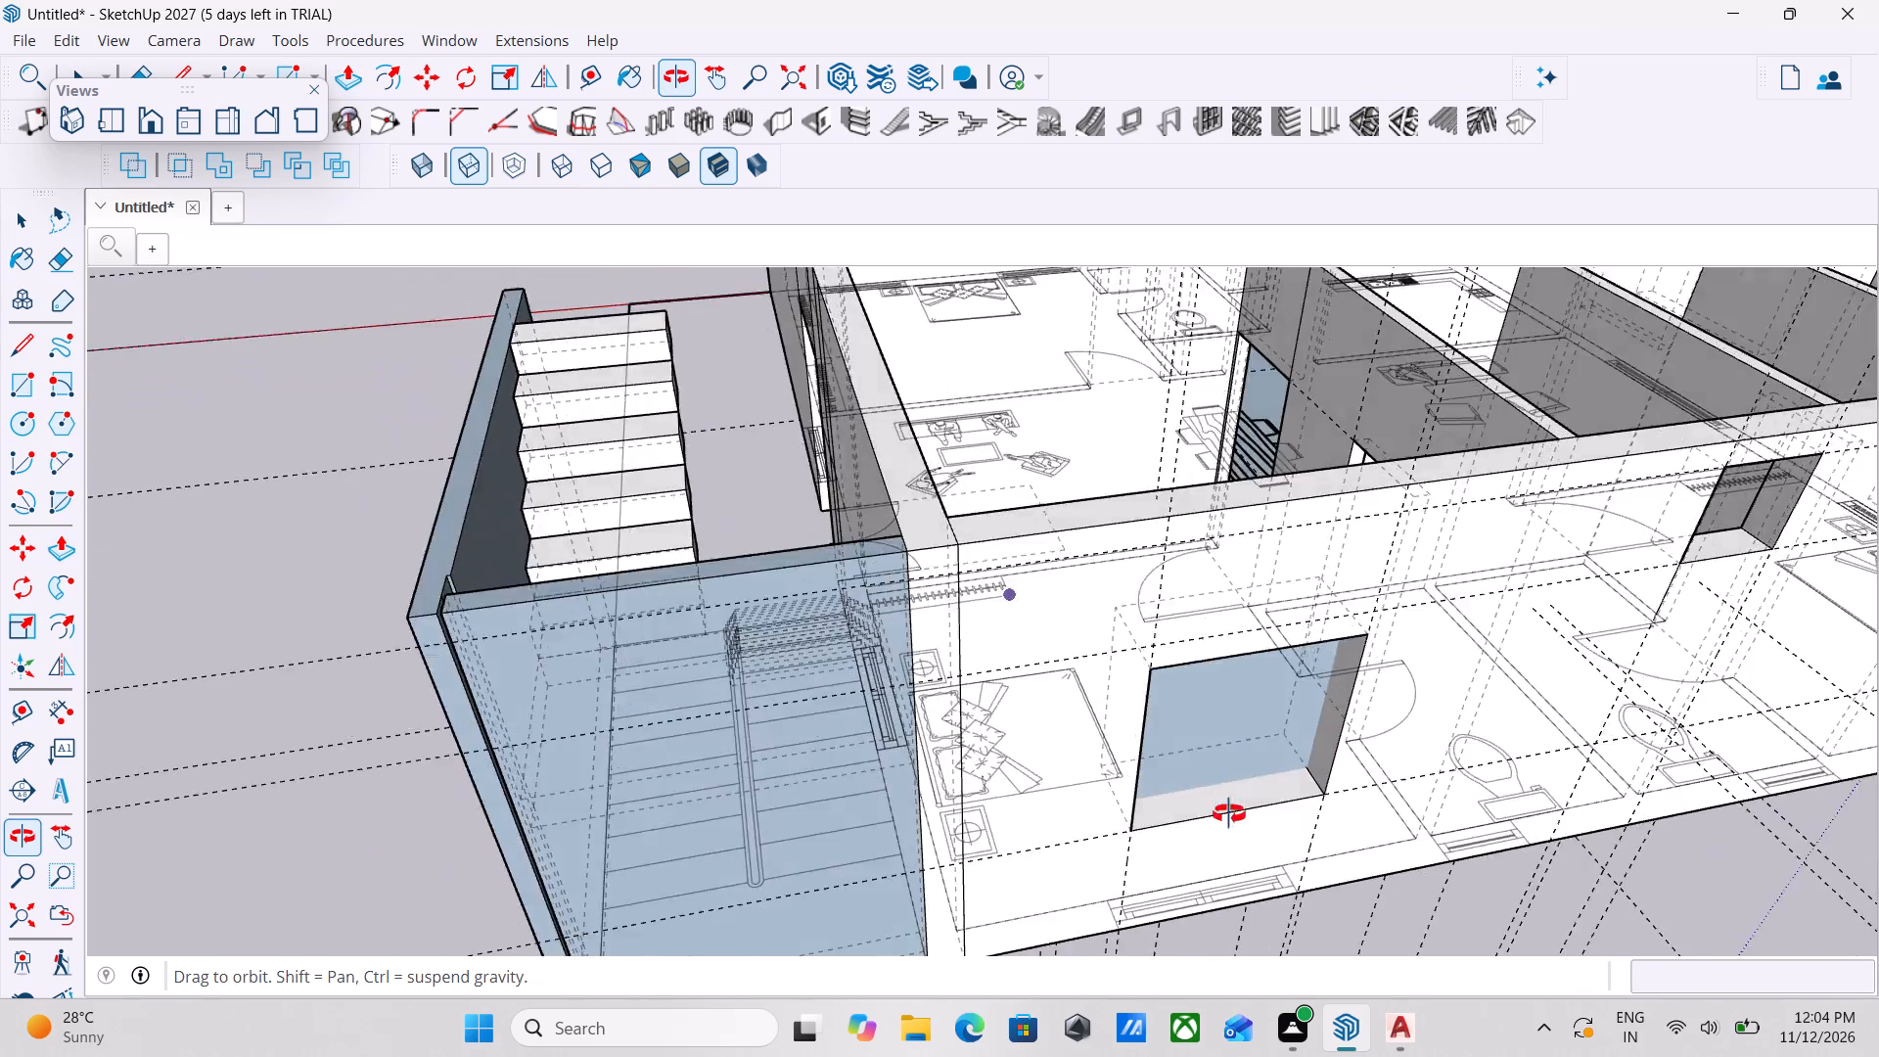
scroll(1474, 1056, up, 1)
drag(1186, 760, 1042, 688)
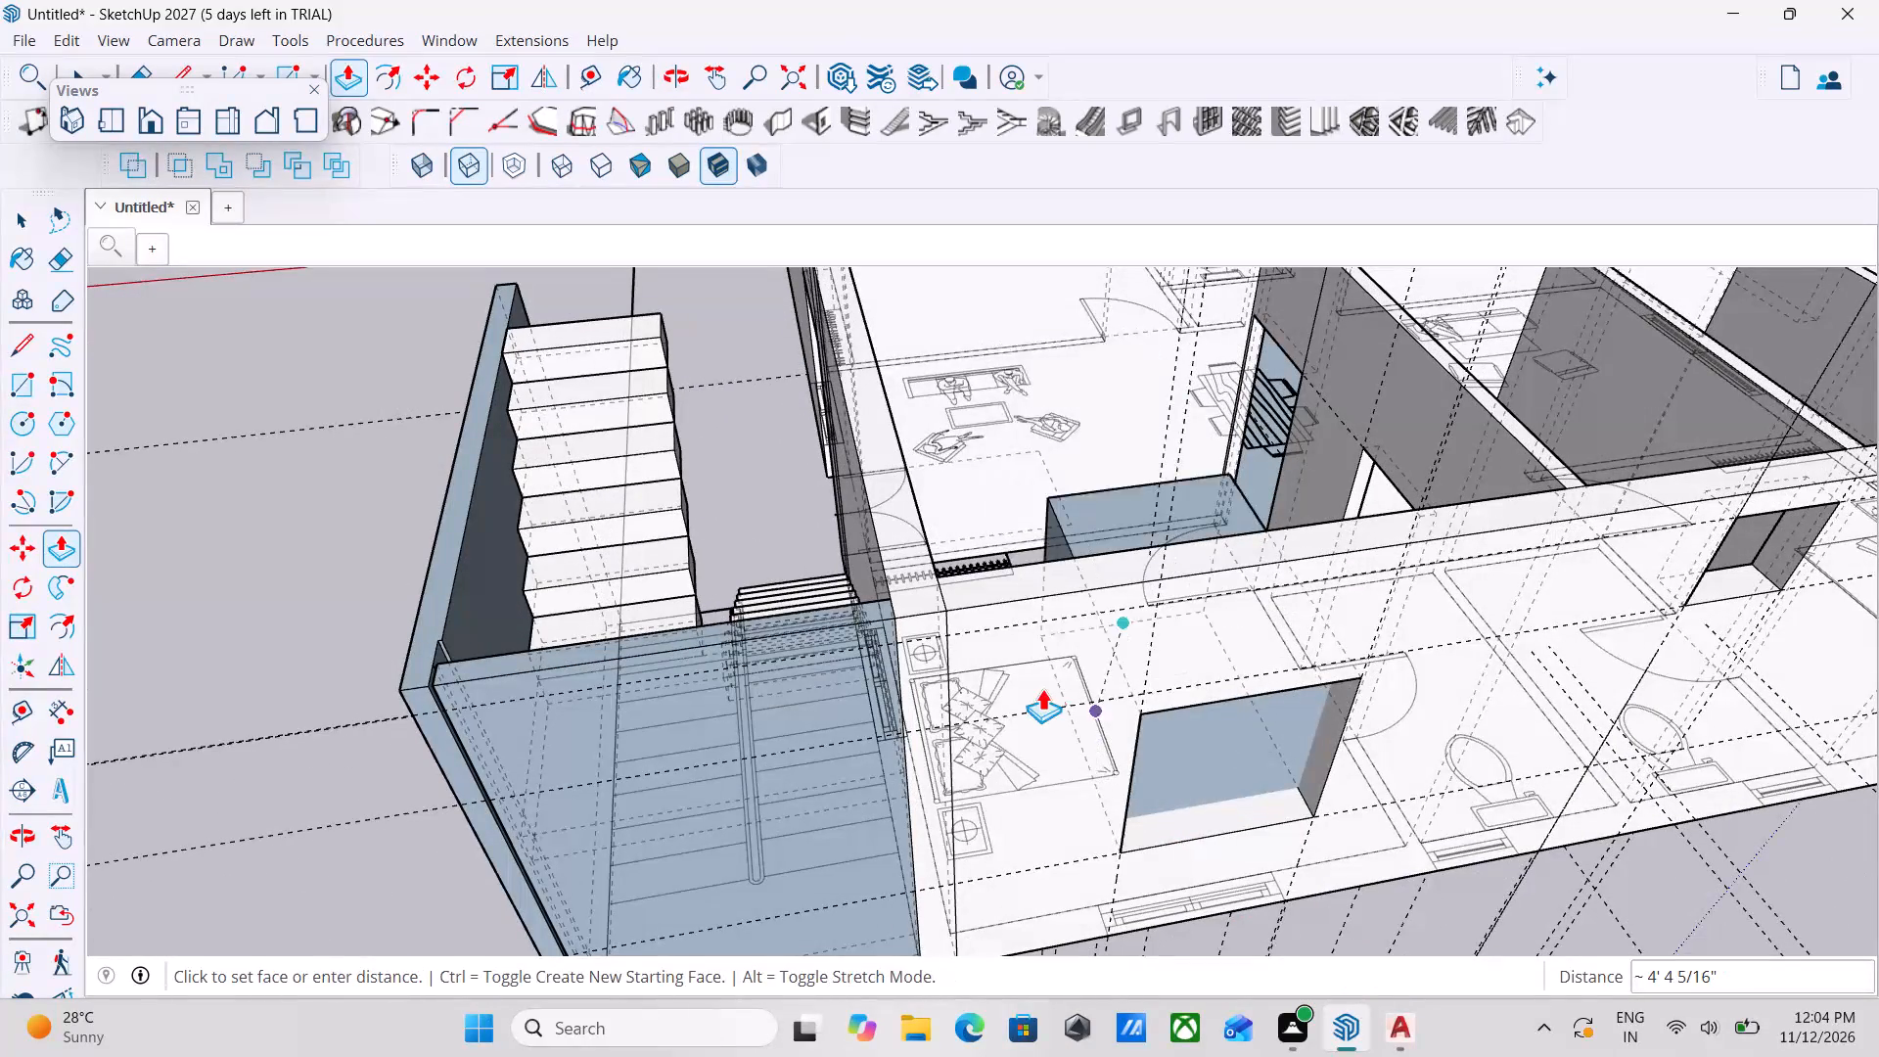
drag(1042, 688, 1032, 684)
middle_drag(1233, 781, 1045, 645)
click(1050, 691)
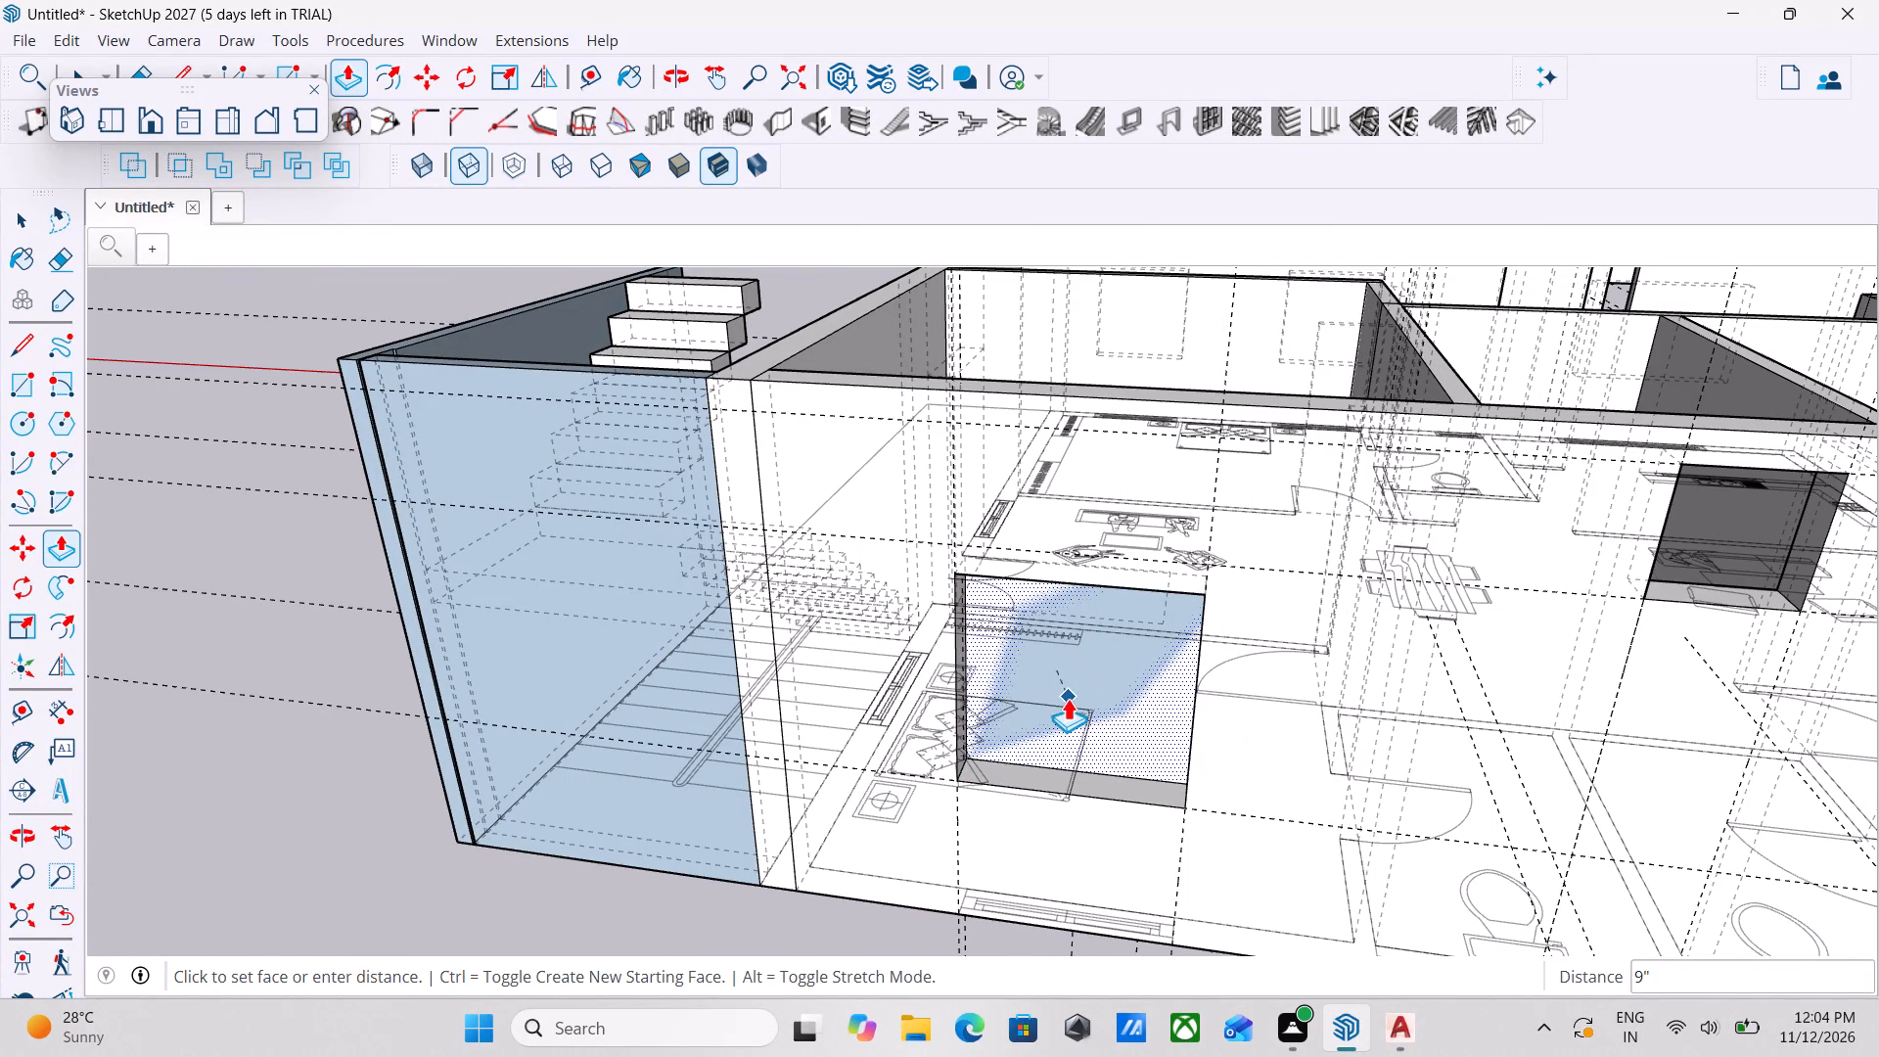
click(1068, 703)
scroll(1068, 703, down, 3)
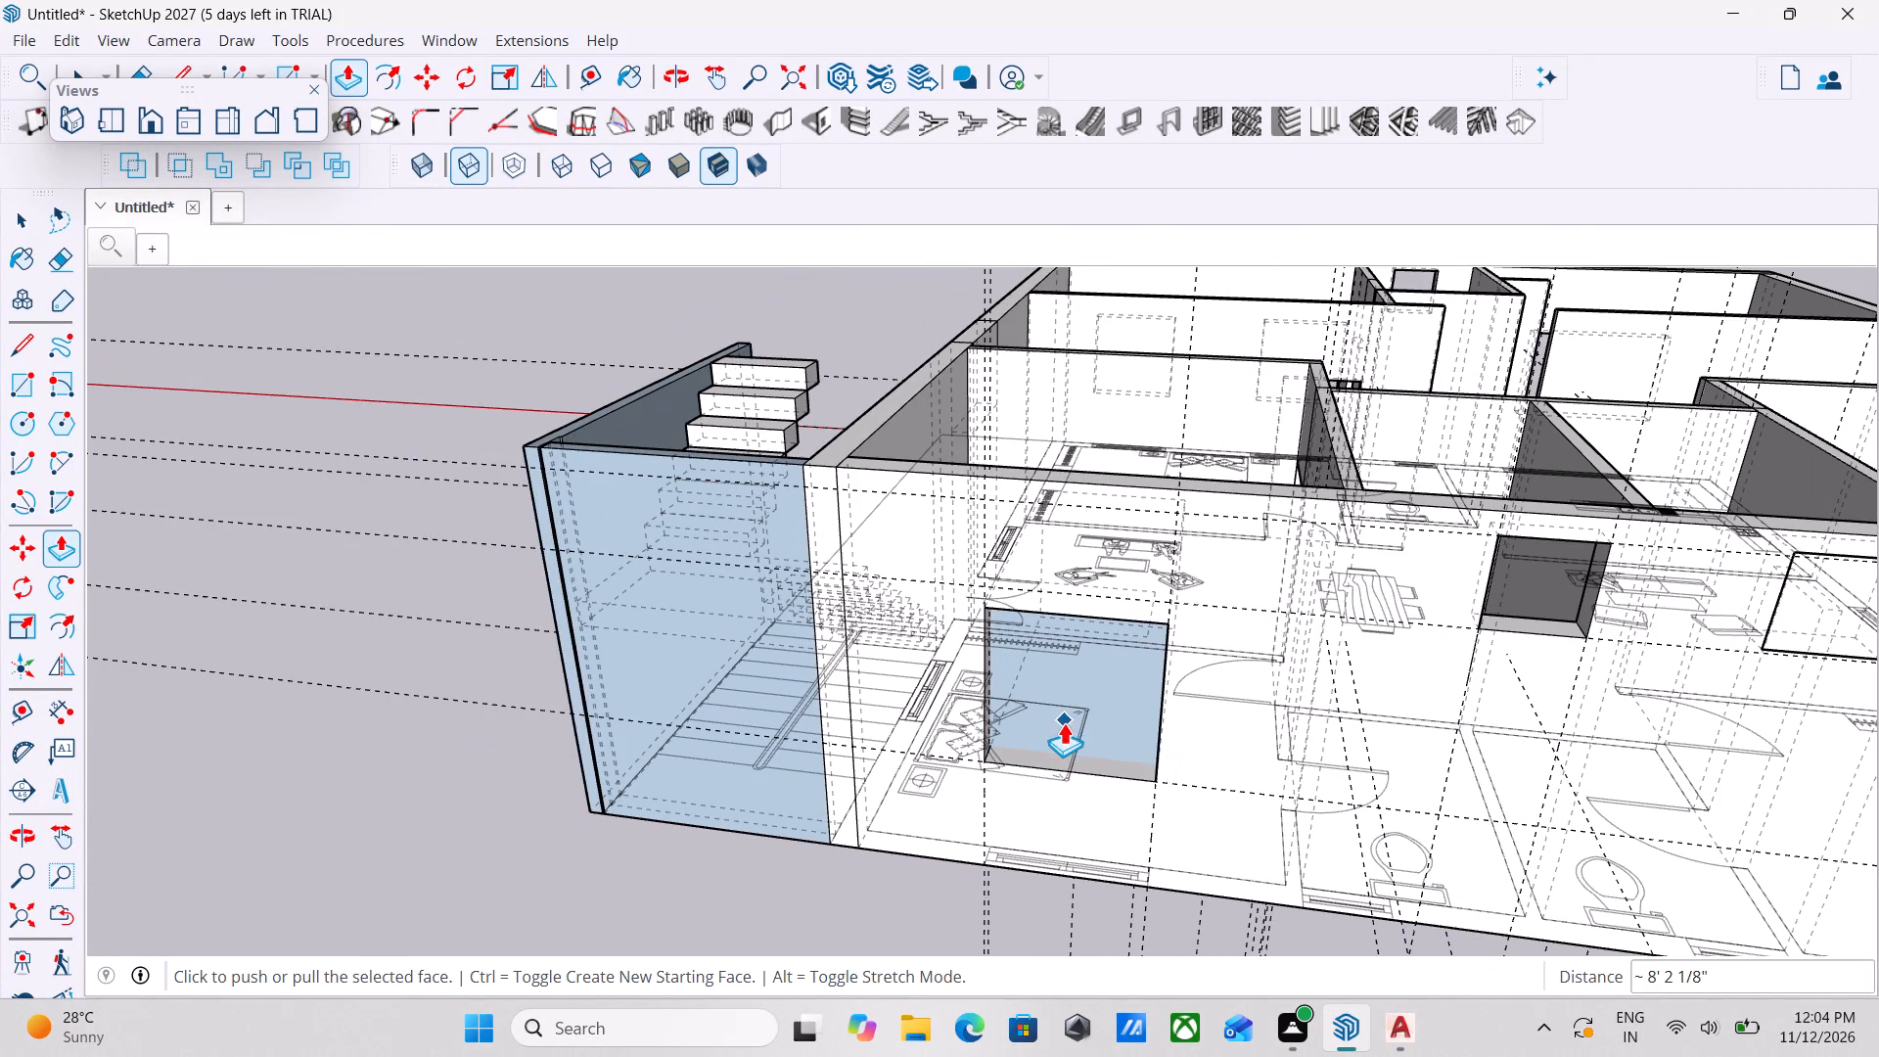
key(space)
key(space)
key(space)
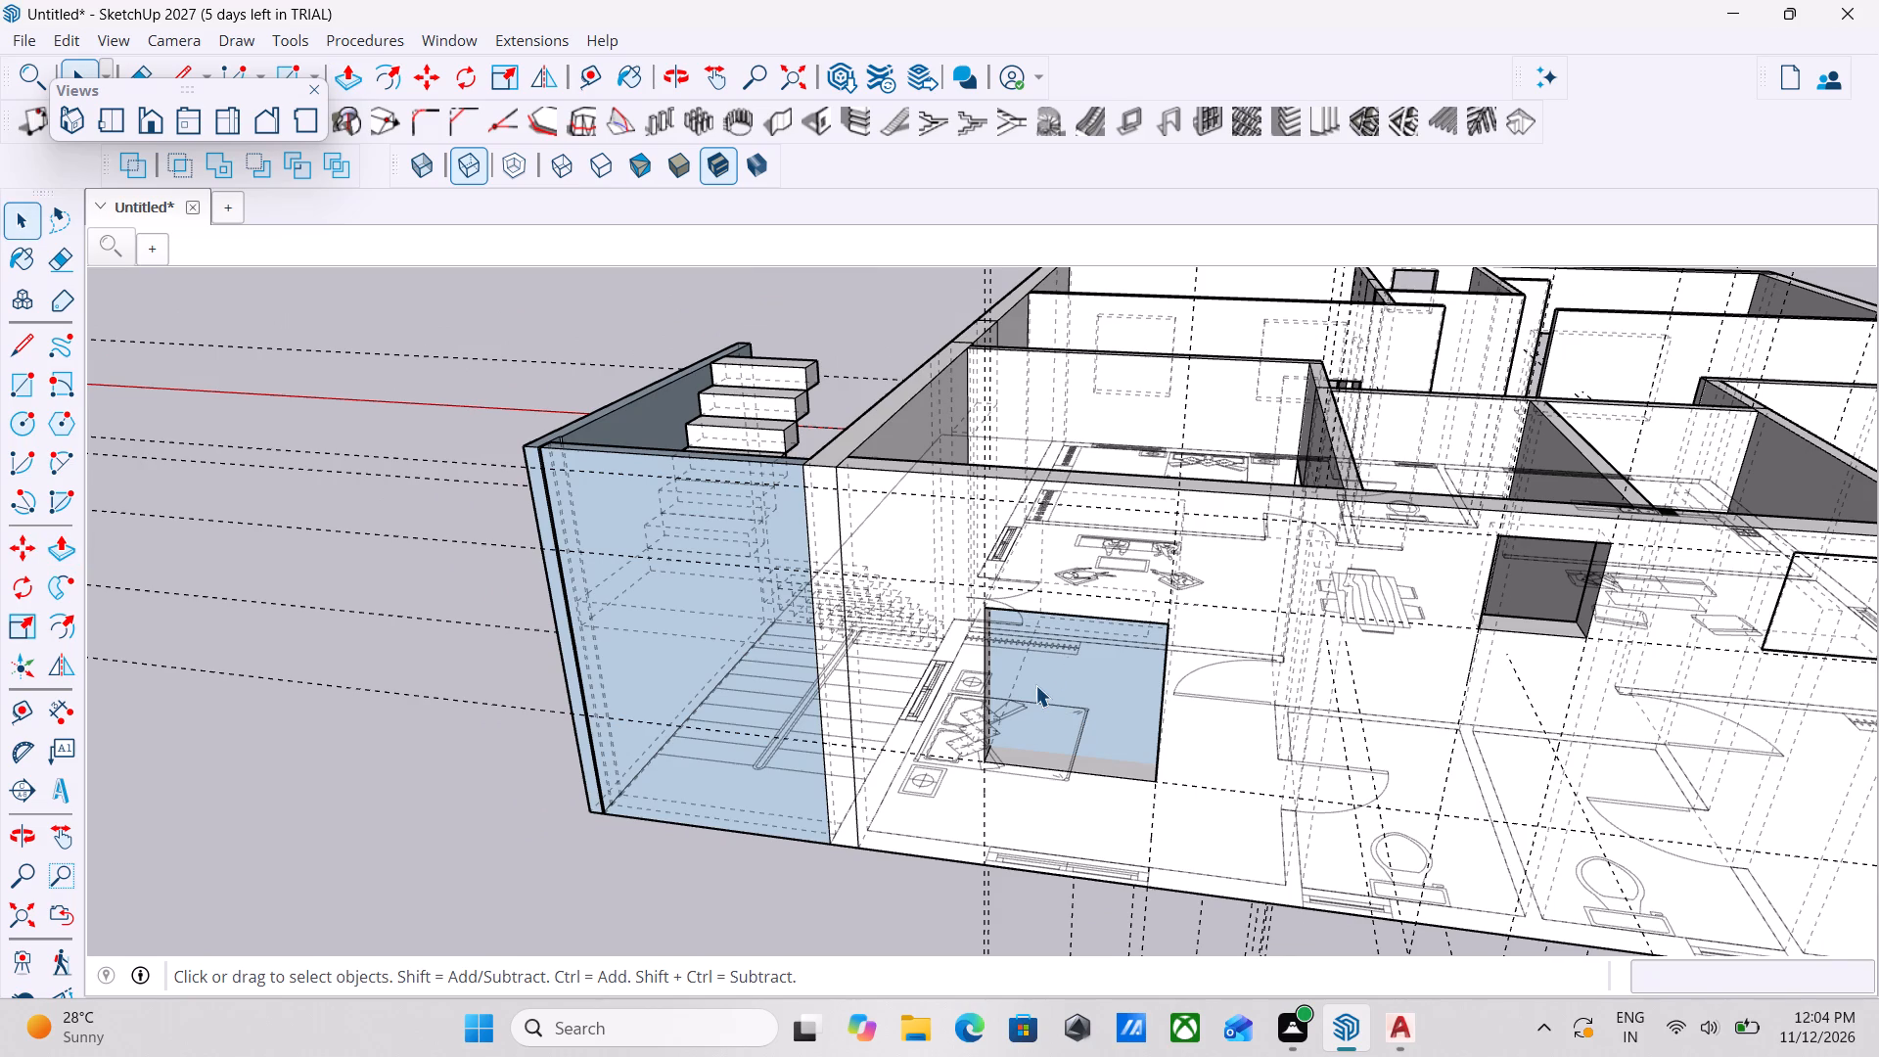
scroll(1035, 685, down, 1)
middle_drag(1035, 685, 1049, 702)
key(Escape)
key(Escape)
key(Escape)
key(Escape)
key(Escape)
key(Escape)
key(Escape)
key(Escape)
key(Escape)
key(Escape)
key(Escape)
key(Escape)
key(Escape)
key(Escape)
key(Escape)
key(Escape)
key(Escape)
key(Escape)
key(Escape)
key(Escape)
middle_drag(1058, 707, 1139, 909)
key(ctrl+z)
Push the bedroom window rectangle 9" through the outer wall to cut the opening beside the stairs.
middle_drag(1170, 780, 1102, 577)
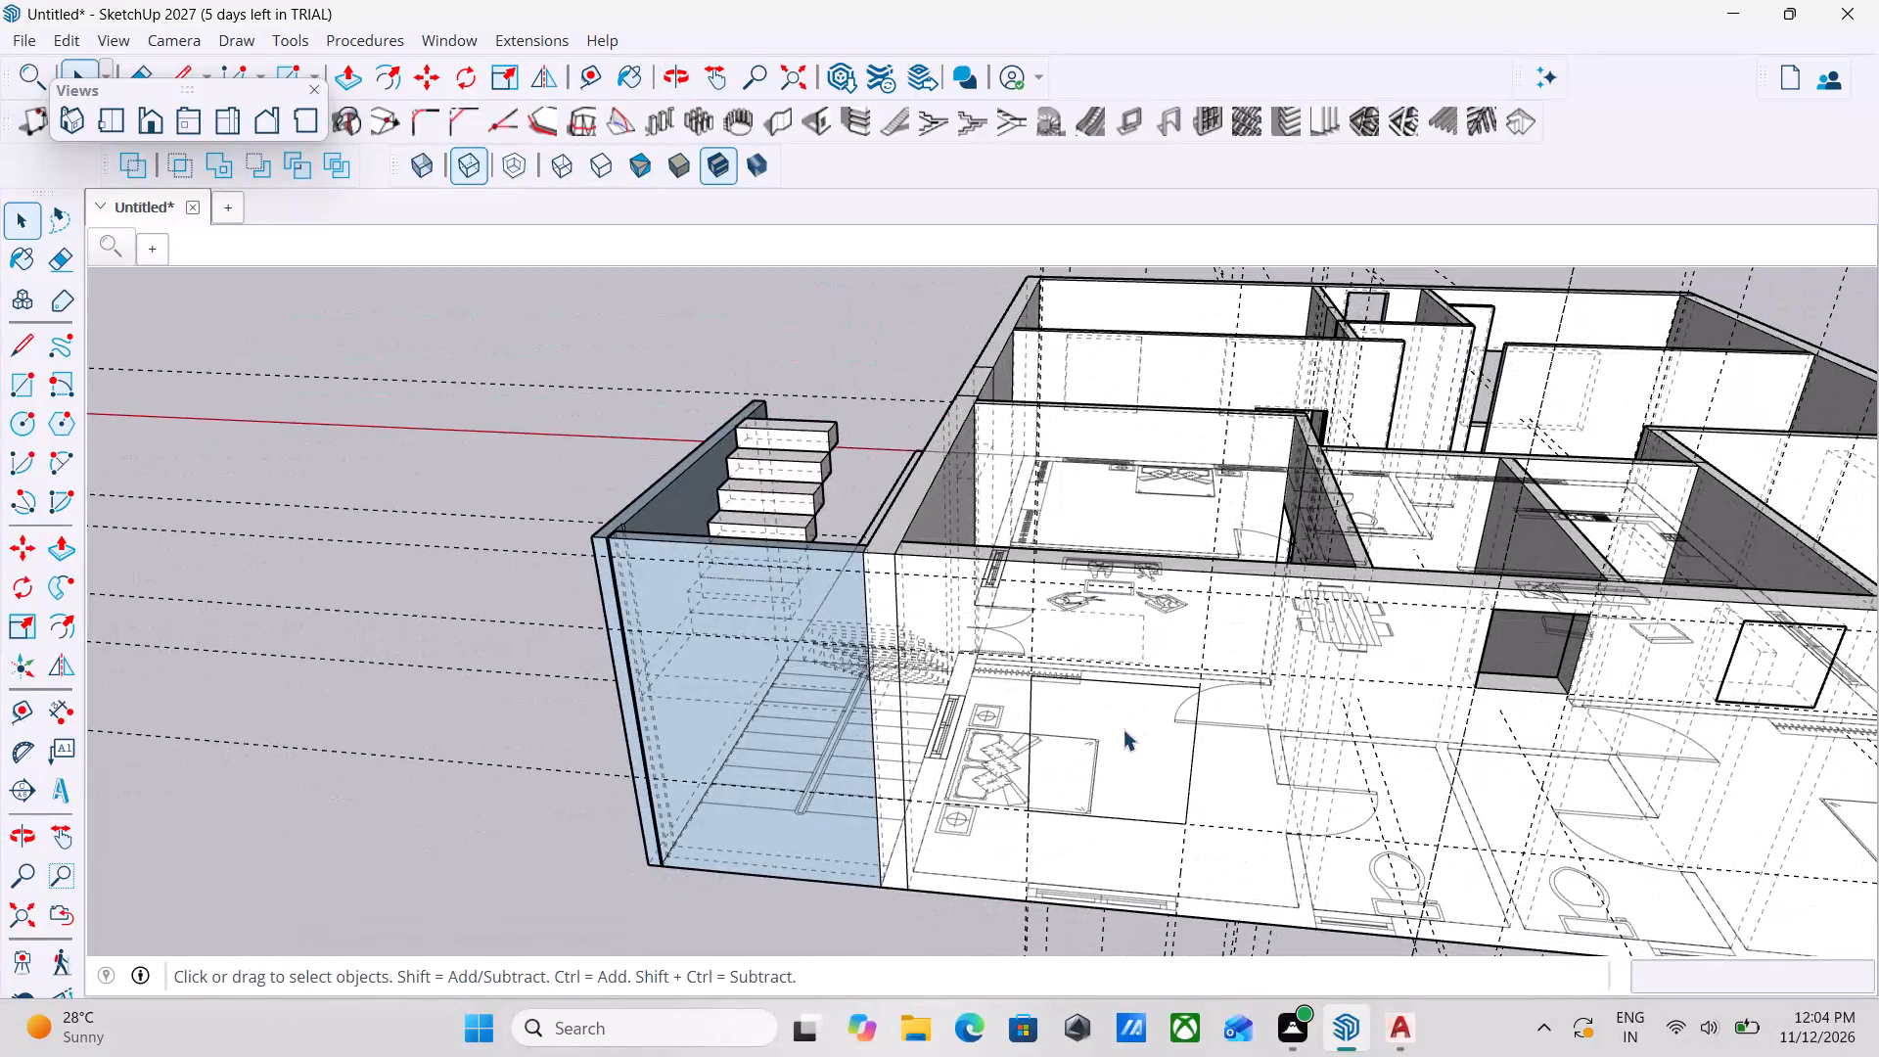
middle_drag(1105, 733, 1150, 719)
key(p)
click(1150, 719)
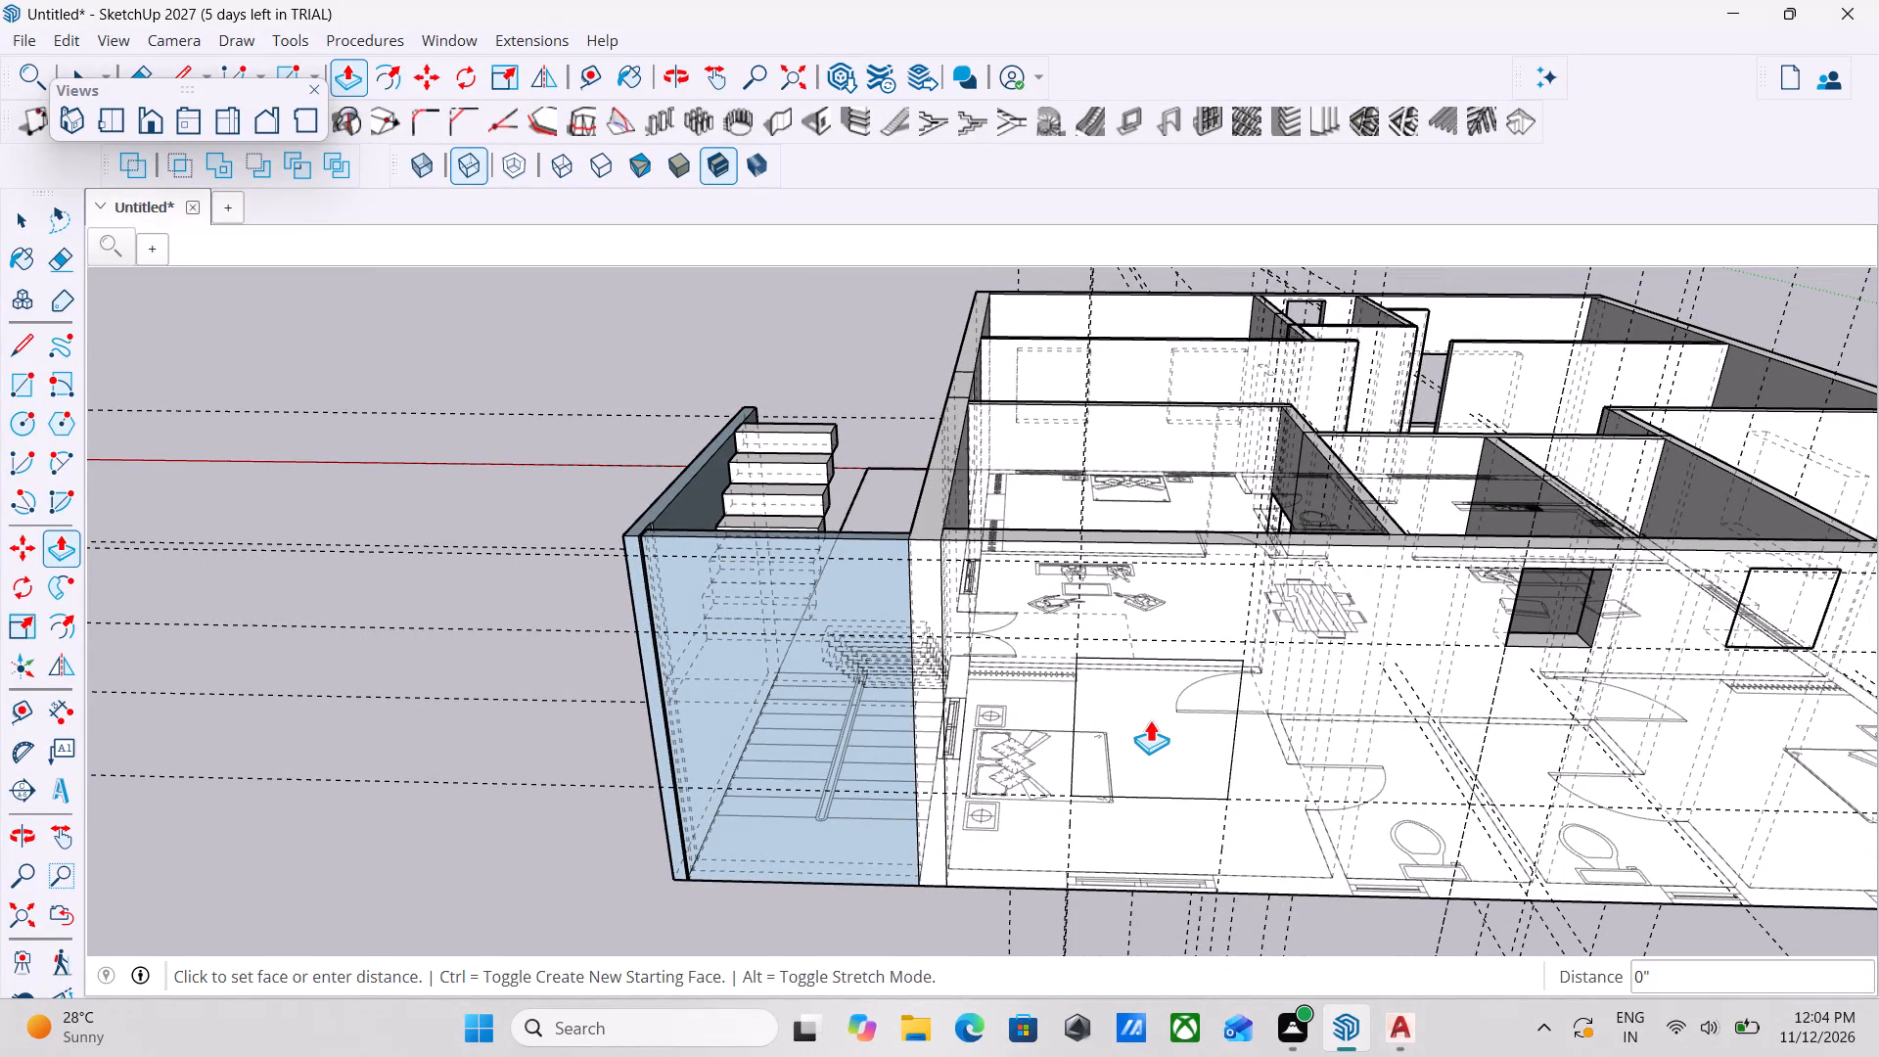
scroll(1150, 723, up, 6)
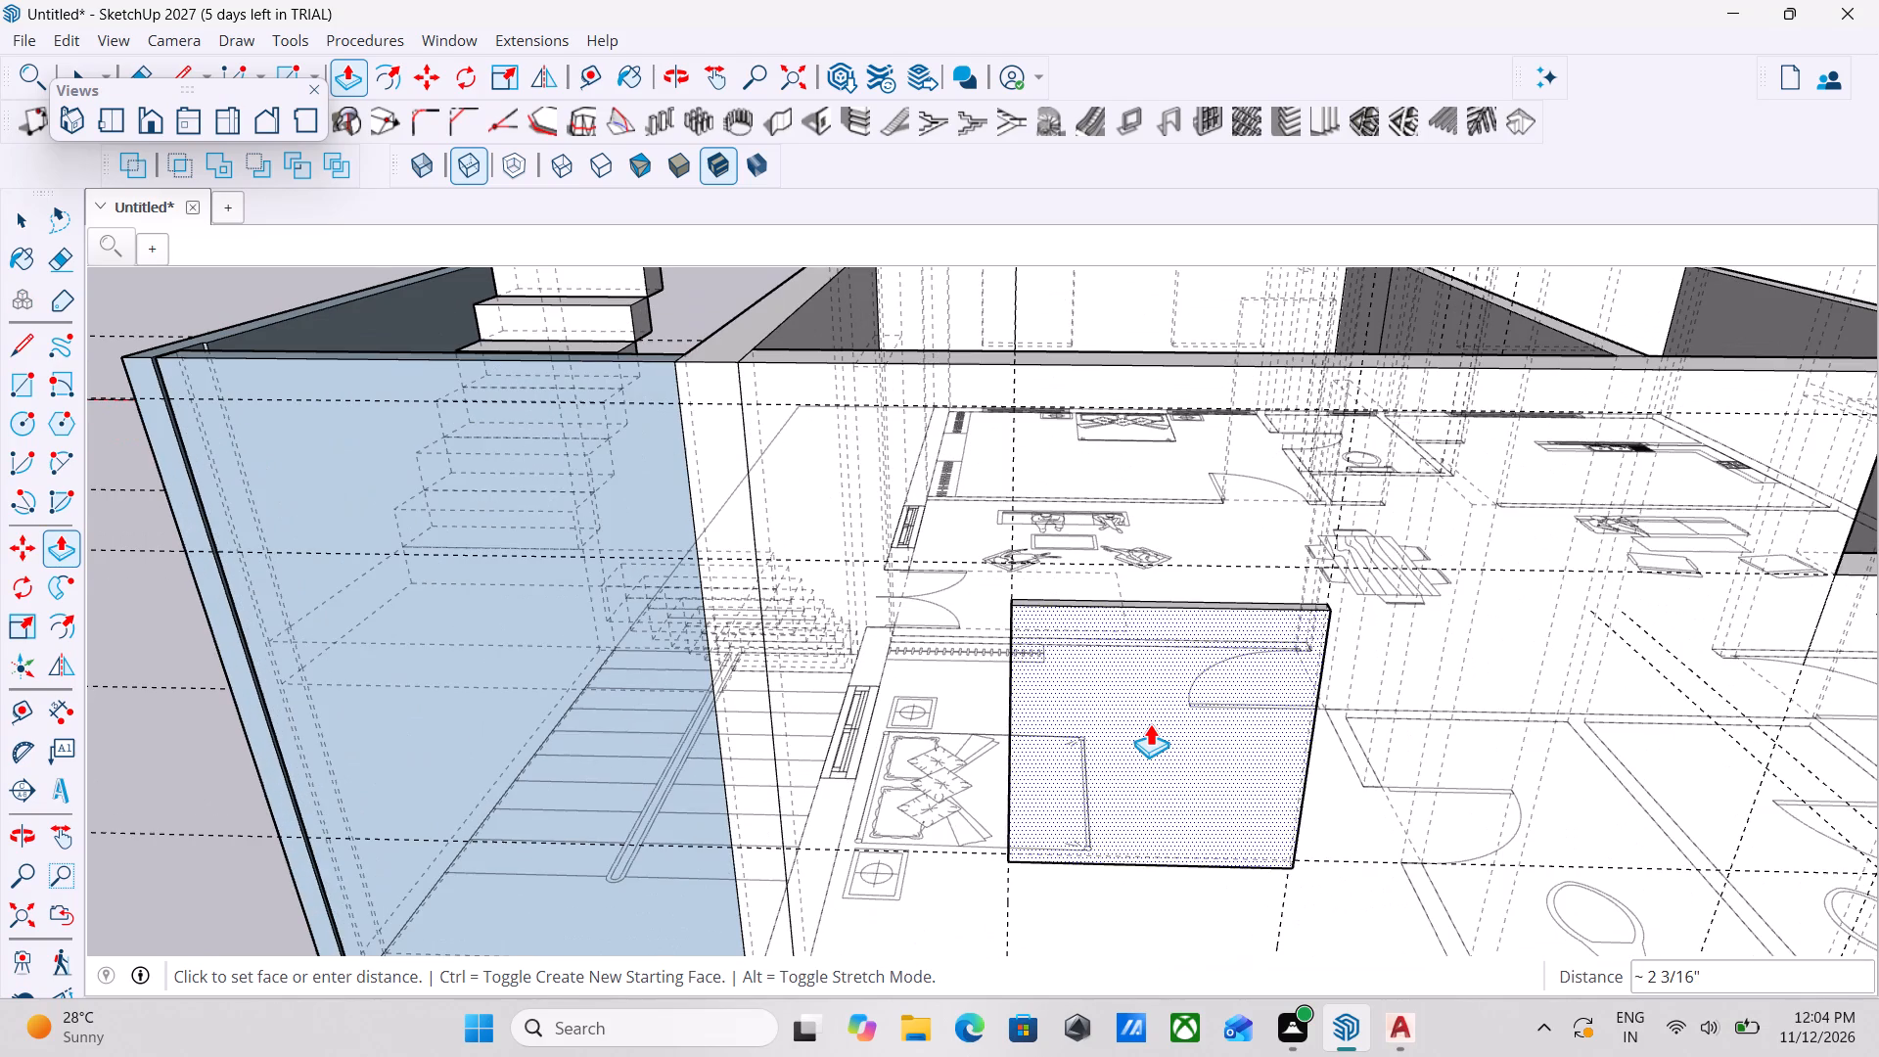
click(1158, 696)
scroll(1165, 743, down, 2)
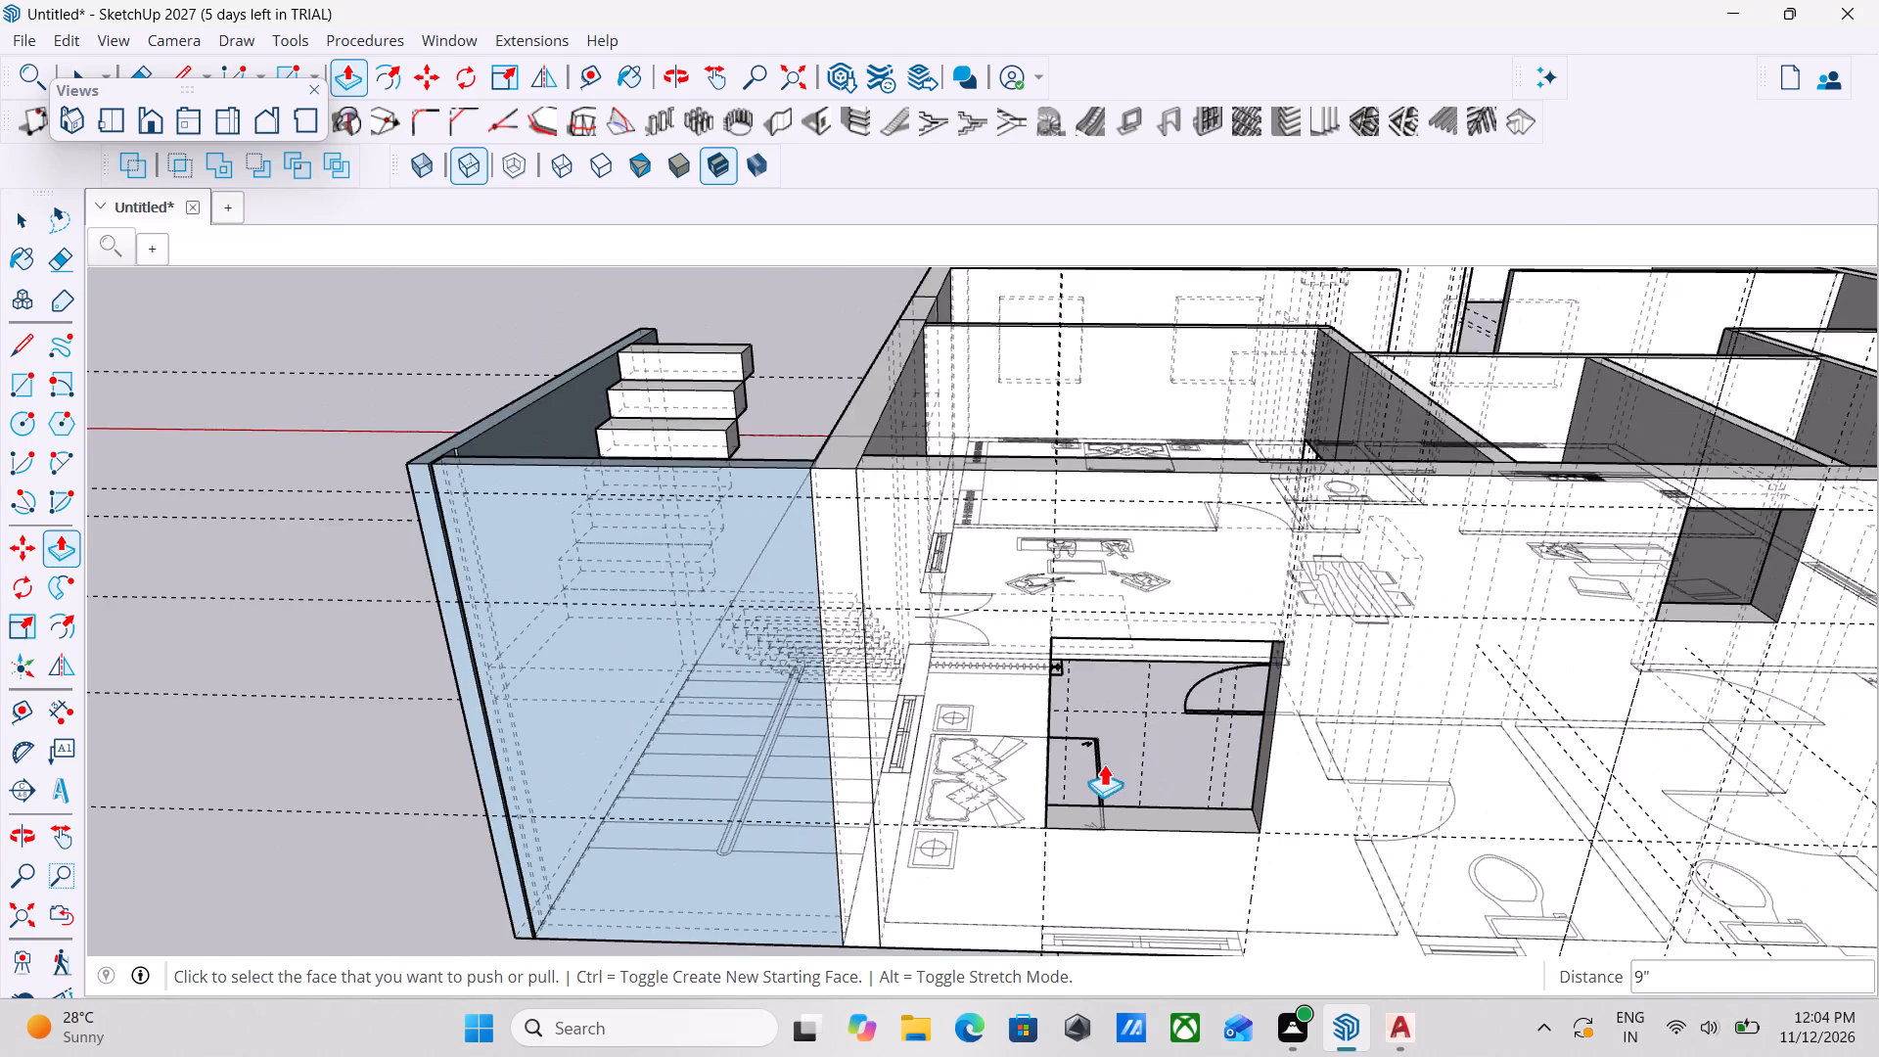
middle_drag(1104, 763, 1062, 915)
scroll(1238, 907, down, 1)
scroll(1113, 878, down, 3)
middle_drag(1113, 878, 960, 773)
scroll(950, 774, up, 1)
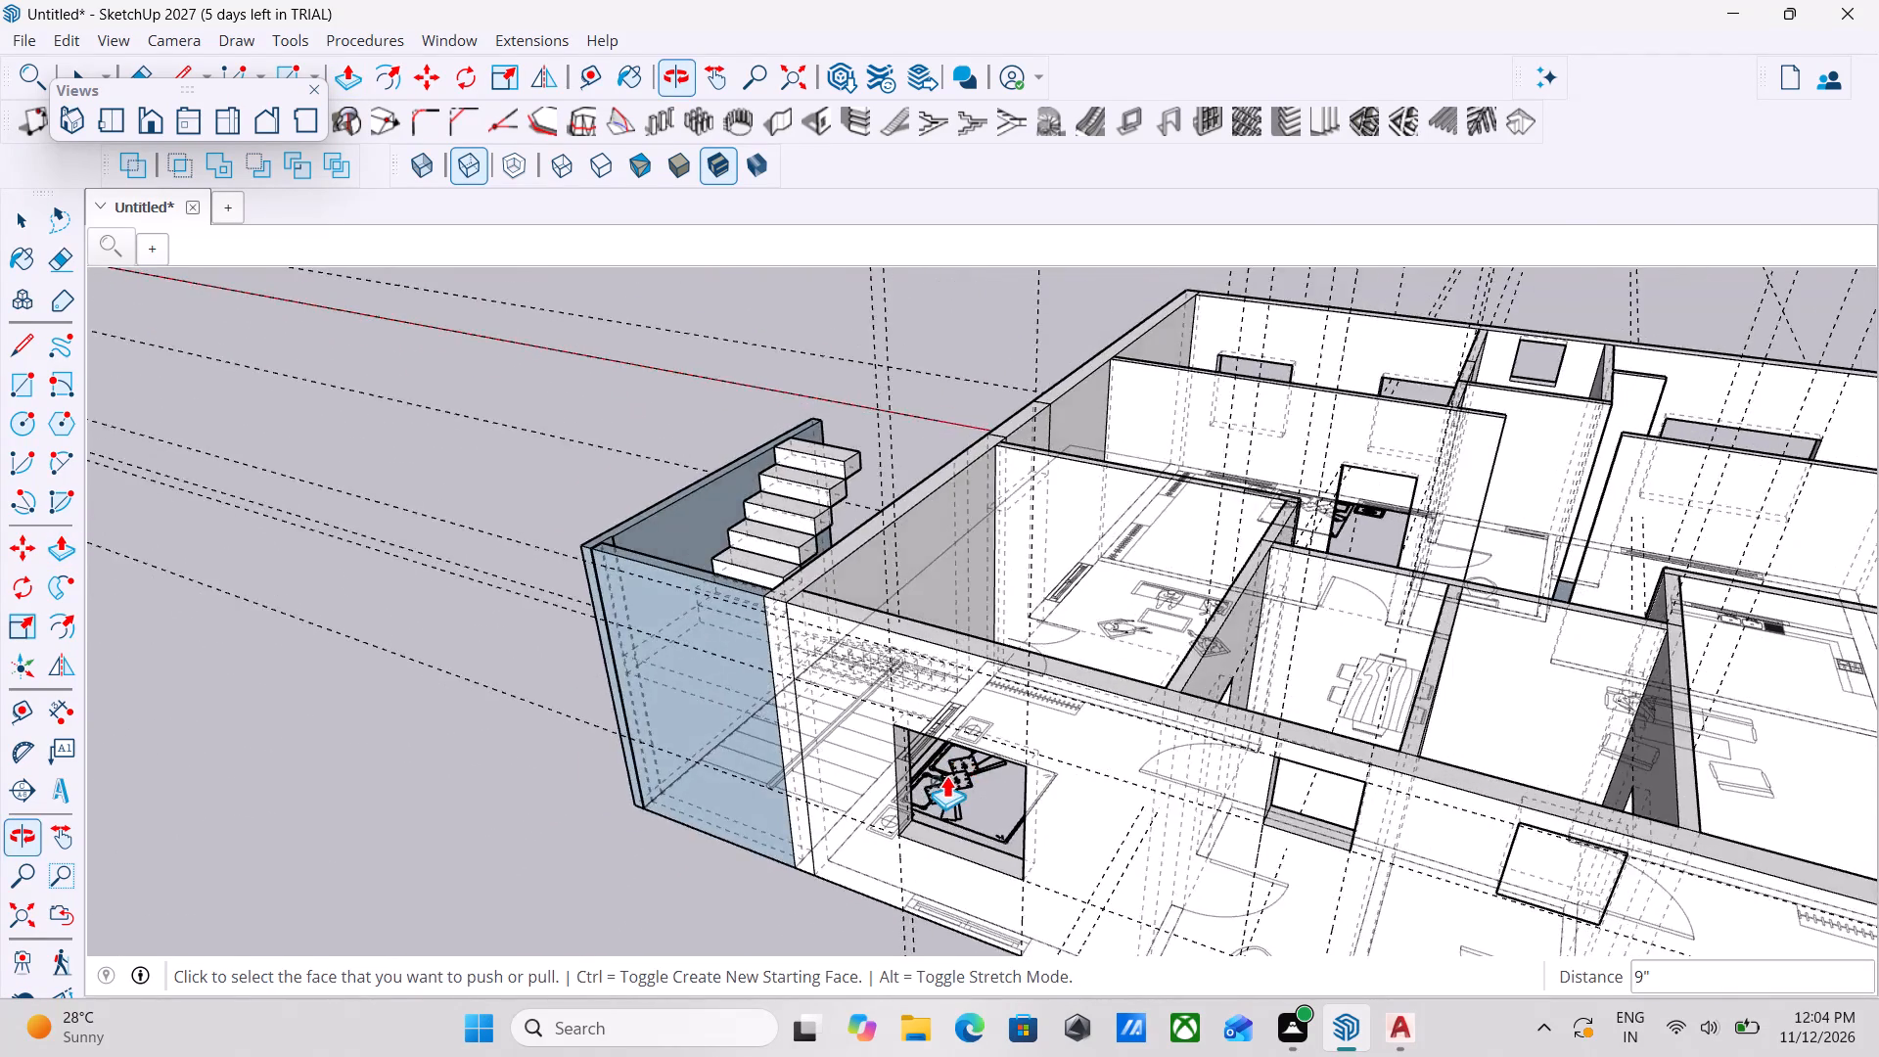
scroll(946, 775, down, 6)
middle_drag(949, 775, 1110, 776)
key(Escape)
key(Escape)
key(Escape)
scroll(1110, 776, down, 2)
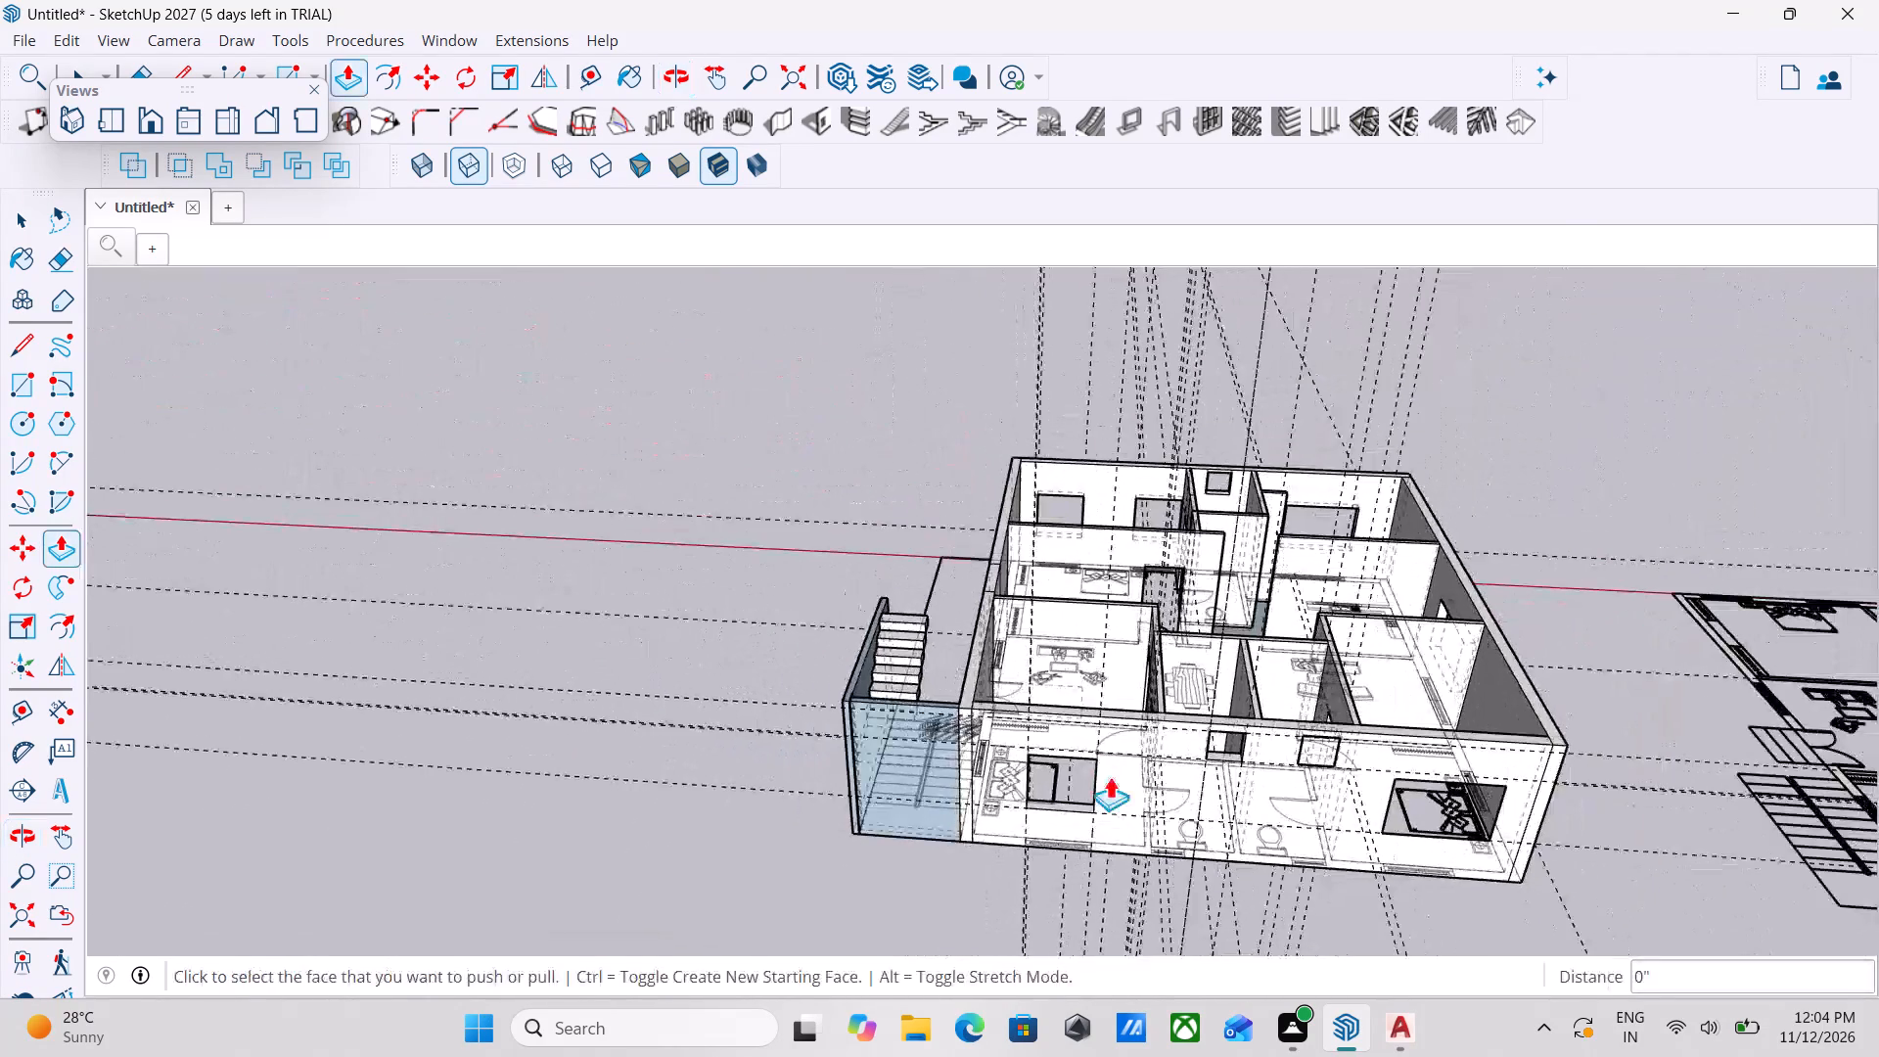
key(space)
key(space)
Examine the whole house model from the window wall around to the entrance and stair side.
scroll(1110, 776, down, 3)
middle_drag(1185, 772, 1260, 783)
scroll(1188, 783, down, 2)
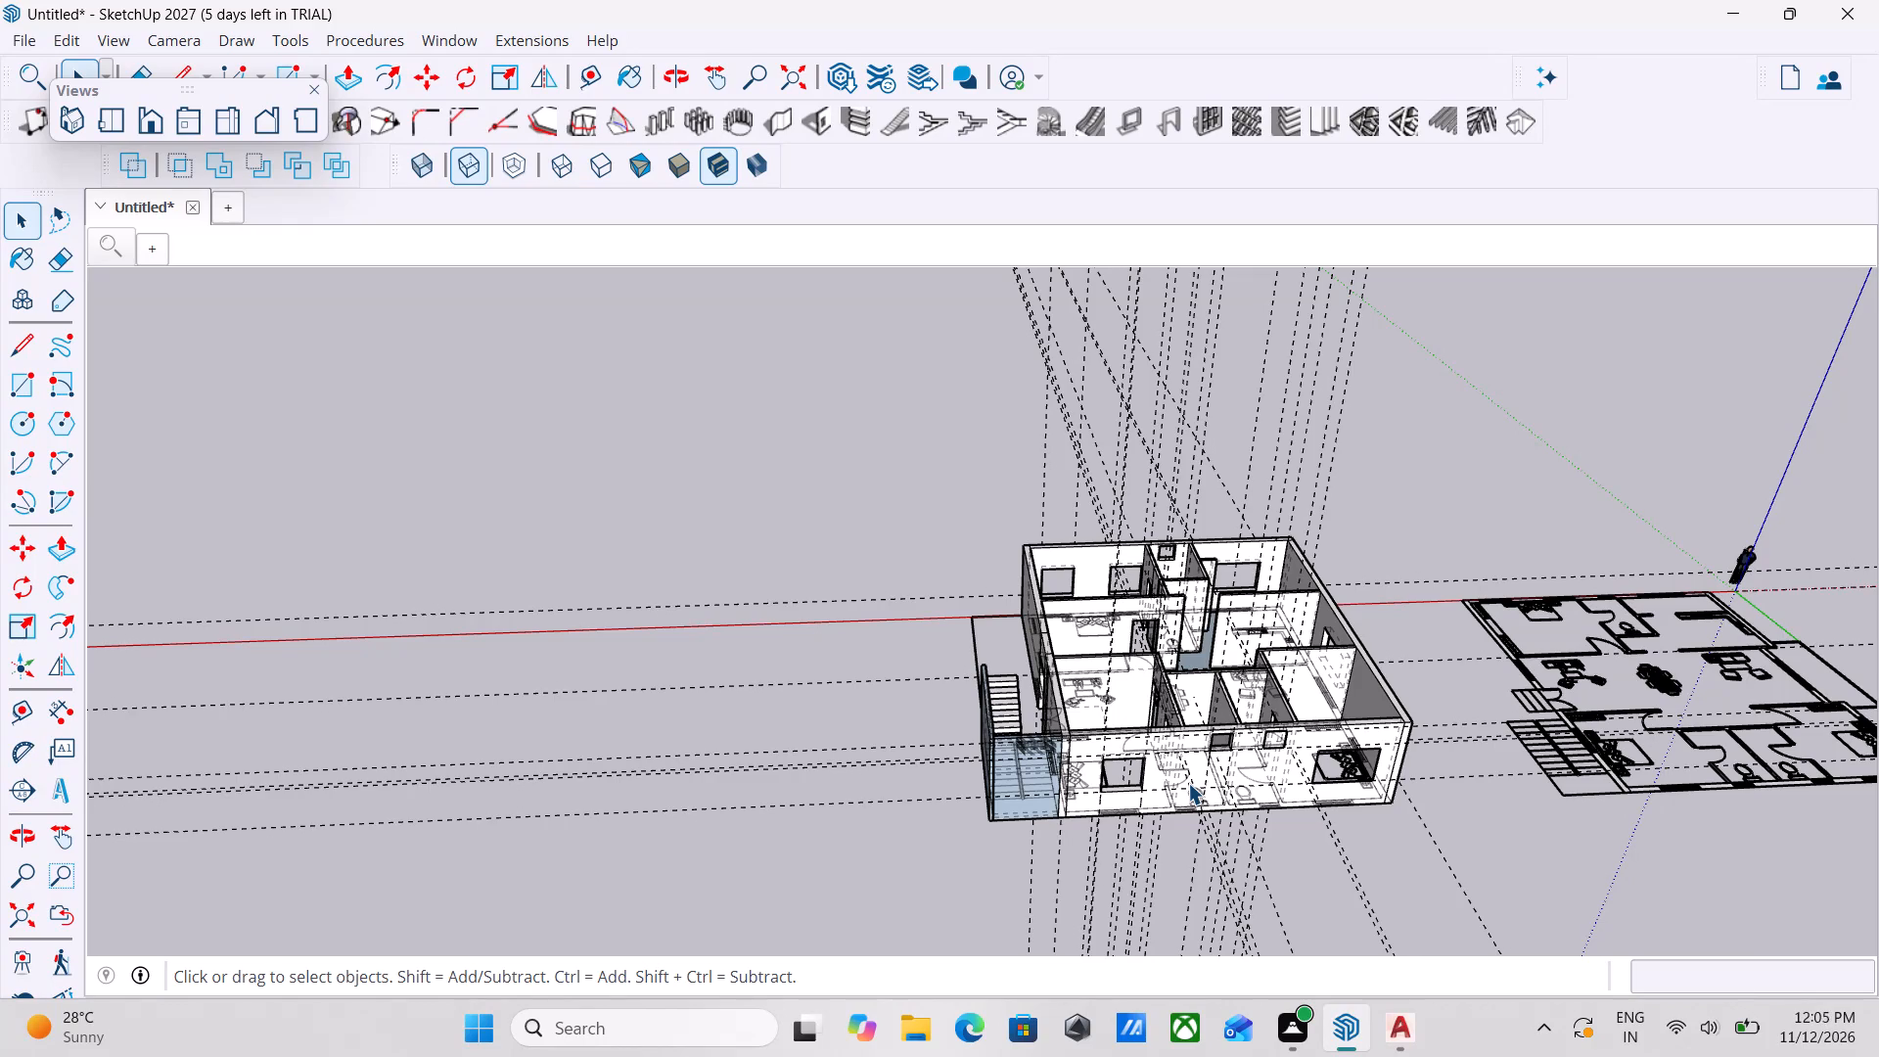
middle_drag(1090, 770, 1252, 762)
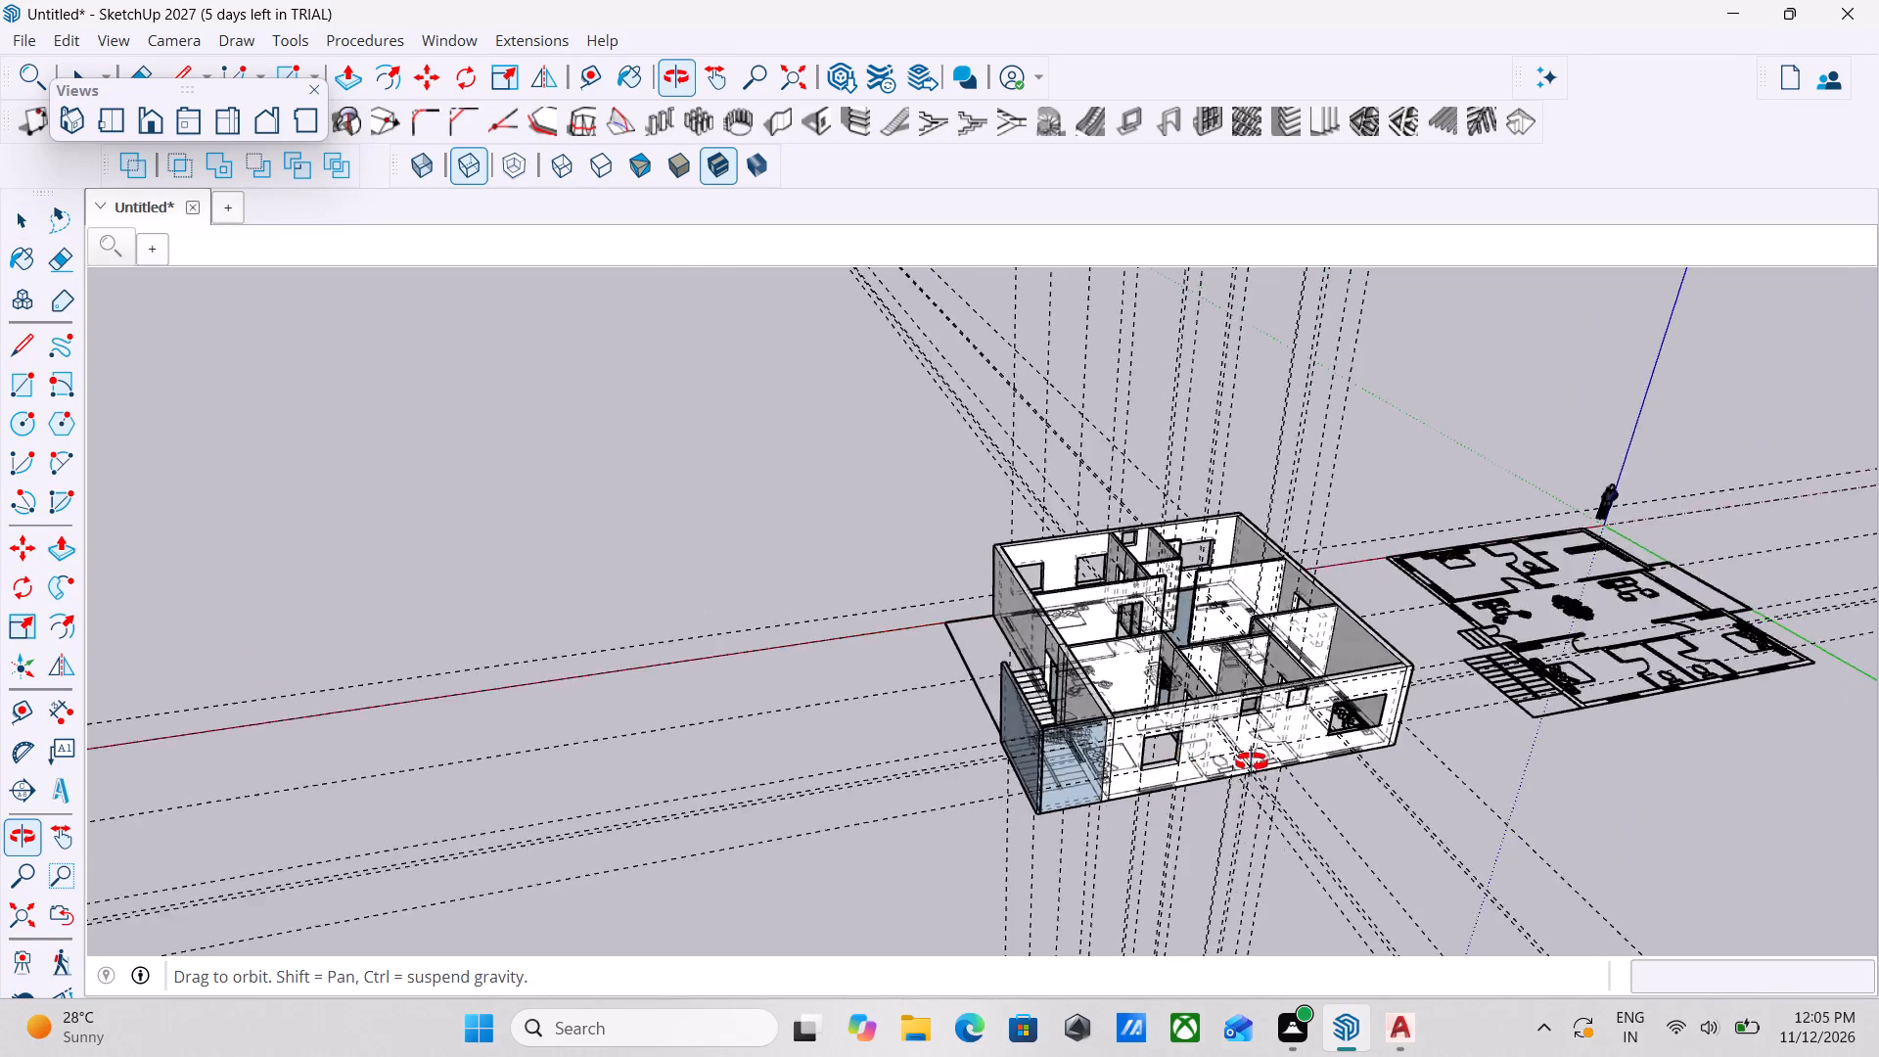
middle_drag(1252, 762, 890, 790)
scroll(932, 764, down, 2)
middle_drag(936, 763, 1501, 756)
middle_drag(1159, 749, 1454, 721)
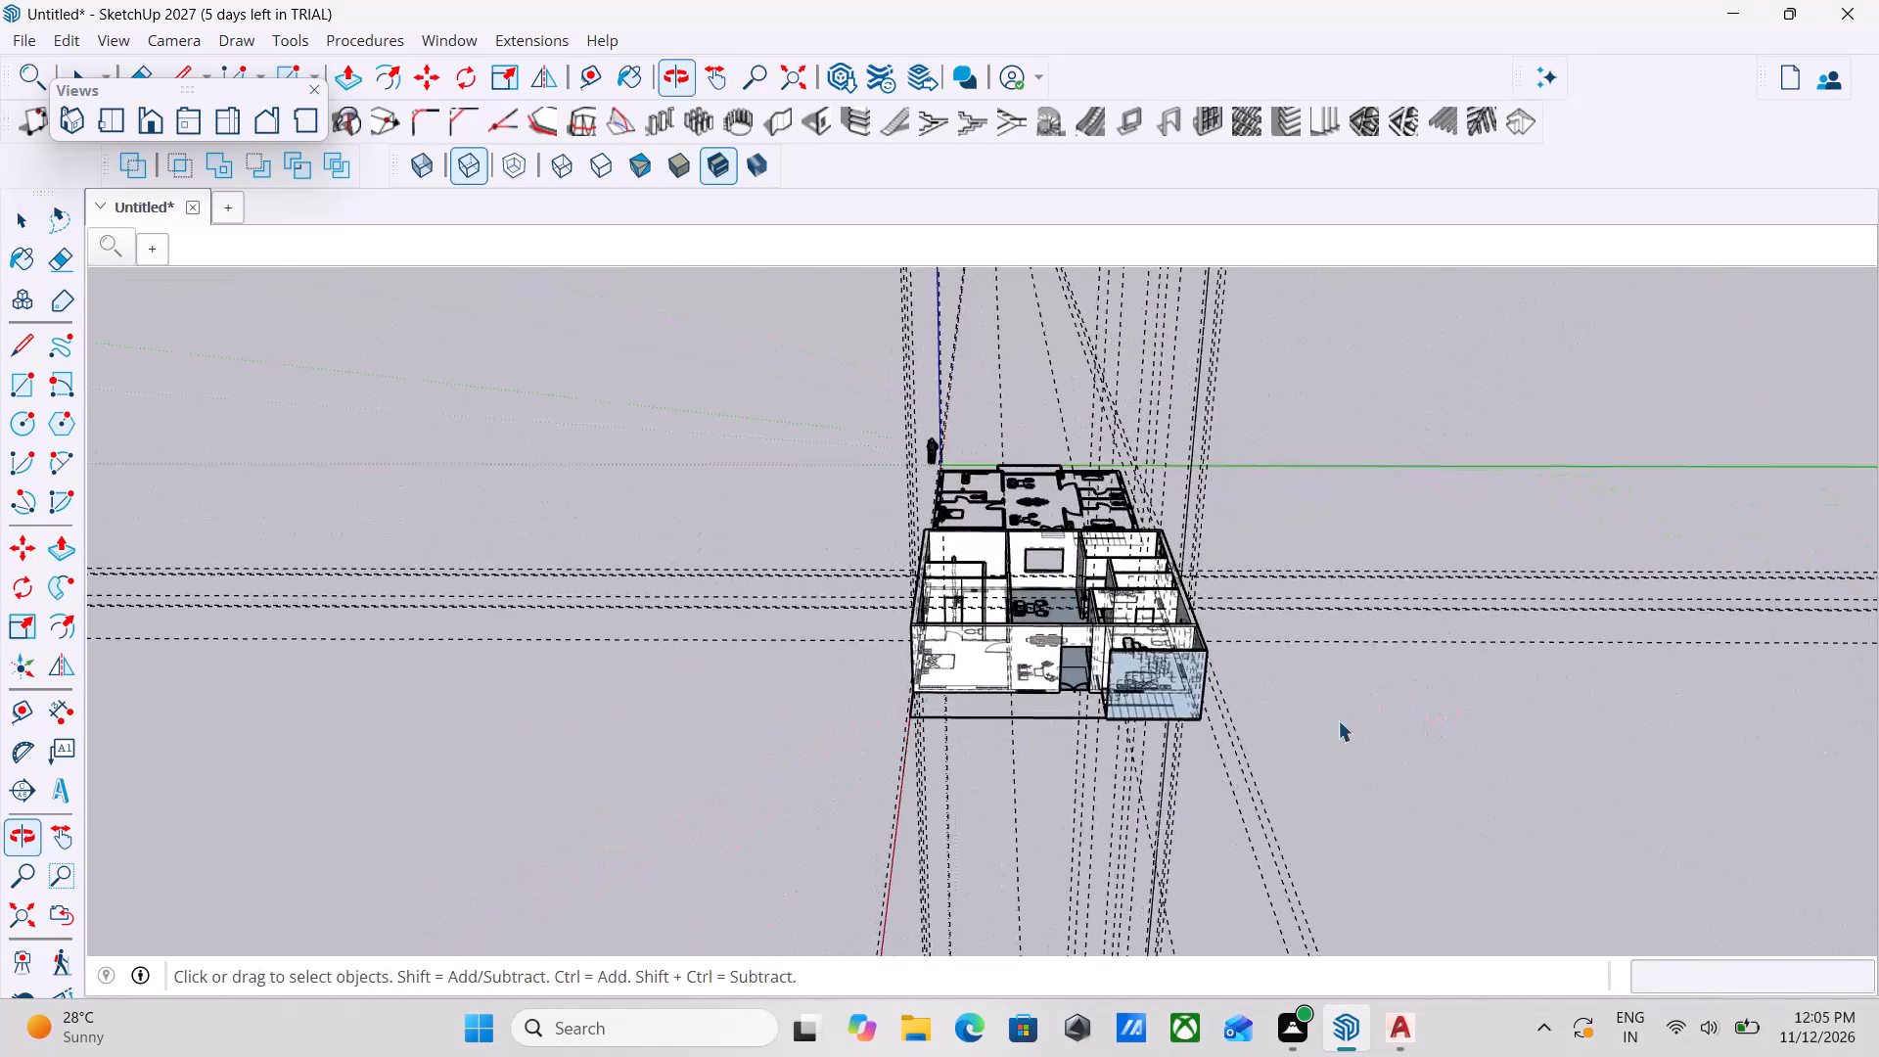
middle_drag(1035, 716, 1151, 707)
scroll(1042, 707, up, 6)
middle_drag(935, 662, 684, 666)
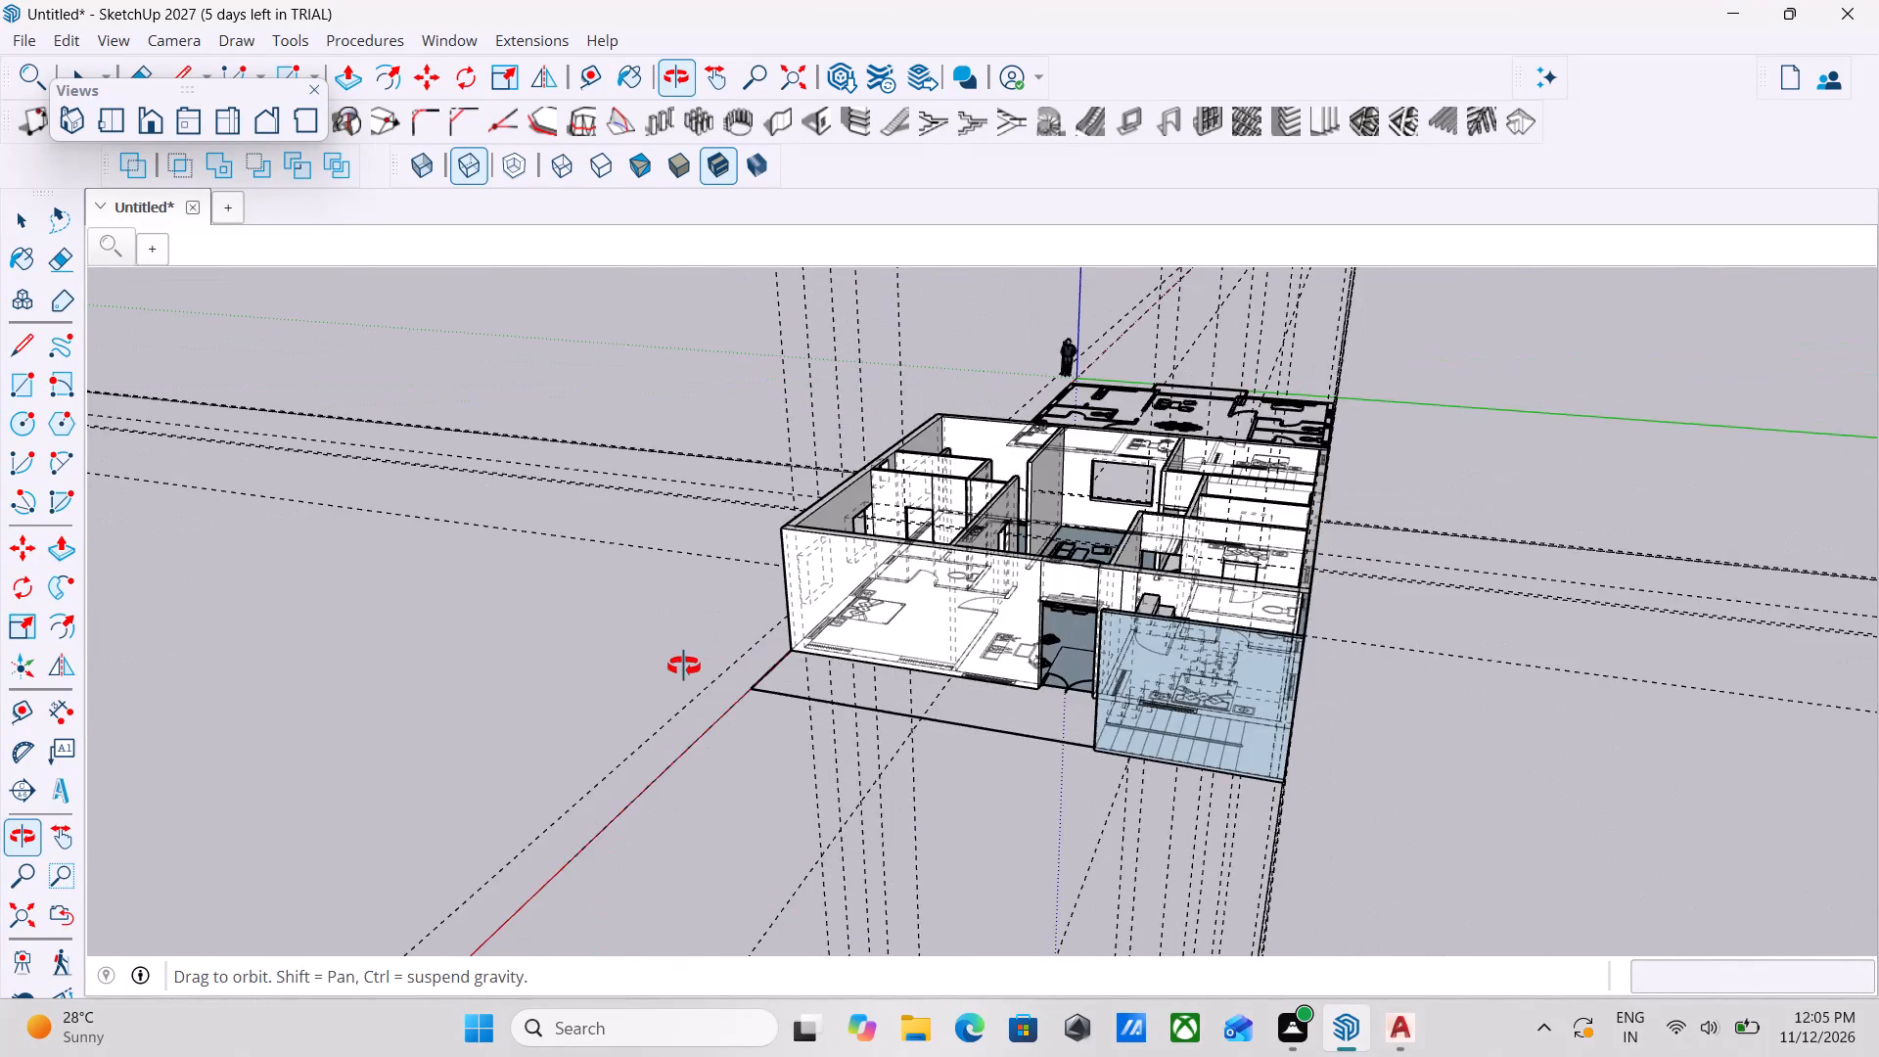
middle_drag(684, 666, 787, 715)
scroll(953, 678, up, 1)
middle_drag(1089, 657, 1260, 688)
Turn off the back edges display for the model.
key(k)
Examine the window openings in the outer walls around the house.
middle_drag(1217, 688, 905, 777)
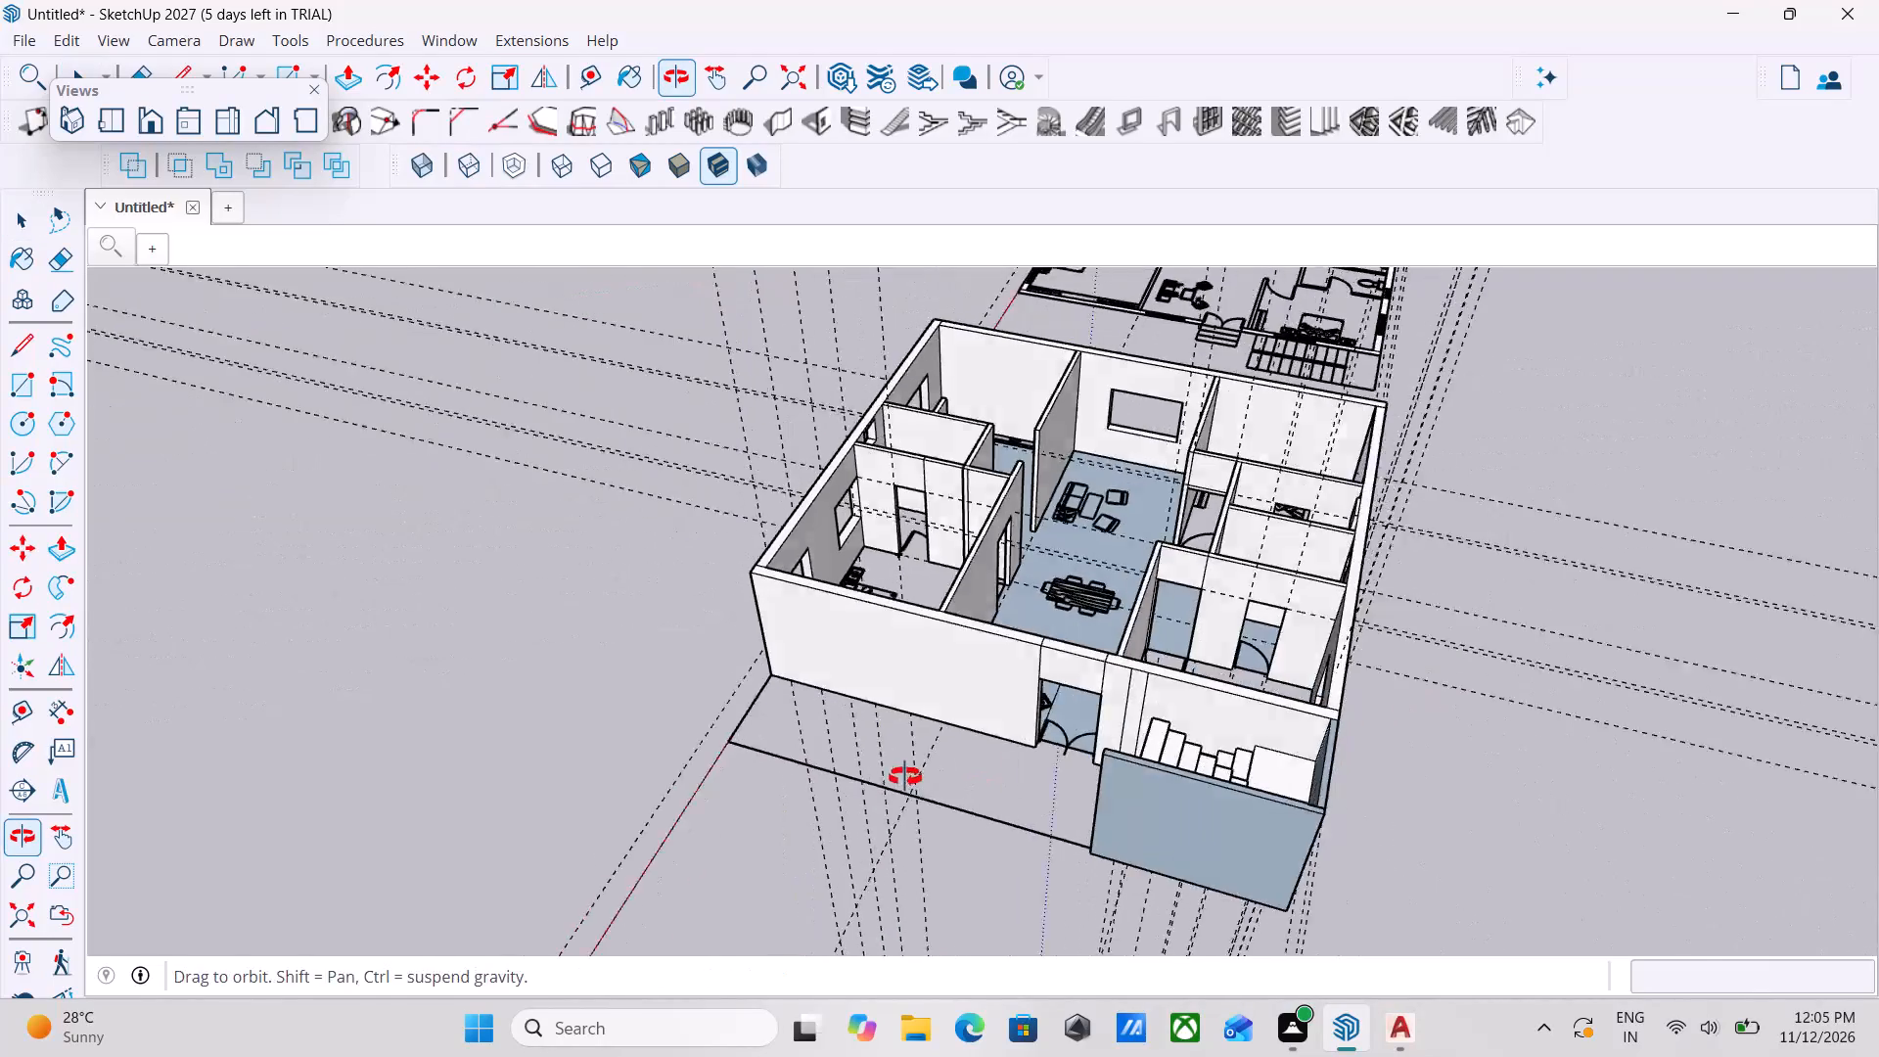
middle_drag(905, 777, 900, 778)
middle_drag(1207, 751, 805, 738)
middle_drag(1172, 730, 865, 758)
scroll(1253, 764, down, 1)
middle_drag(1253, 764, 758, 710)
middle_drag(1046, 701, 528, 660)
middle_drag(873, 678, 1187, 732)
middle_drag(1032, 754, 1449, 746)
middle_drag(1037, 765, 1462, 705)
middle_drag(1217, 832, 710, 811)
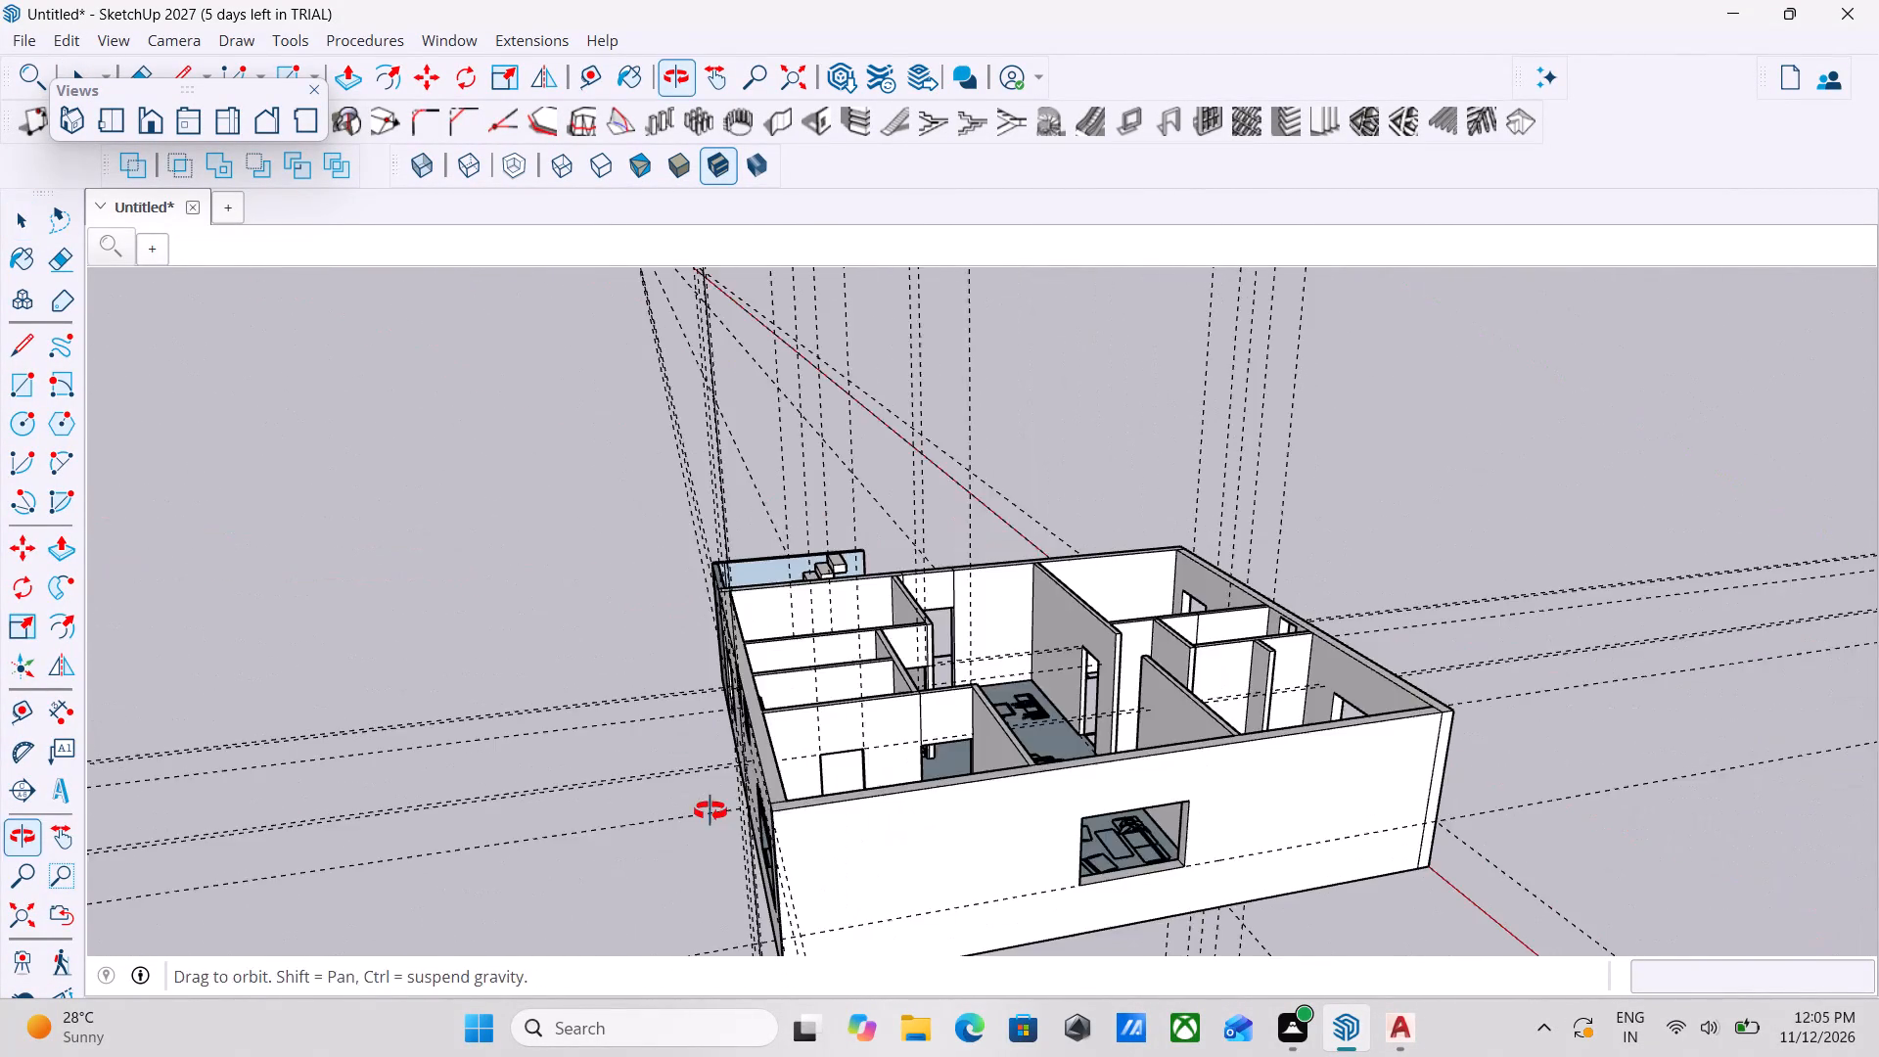
middle_drag(710, 811, 715, 809)
middle_drag(1205, 806, 905, 812)
middle_drag(1205, 826, 942, 828)
middle_drag(1191, 835, 955, 801)
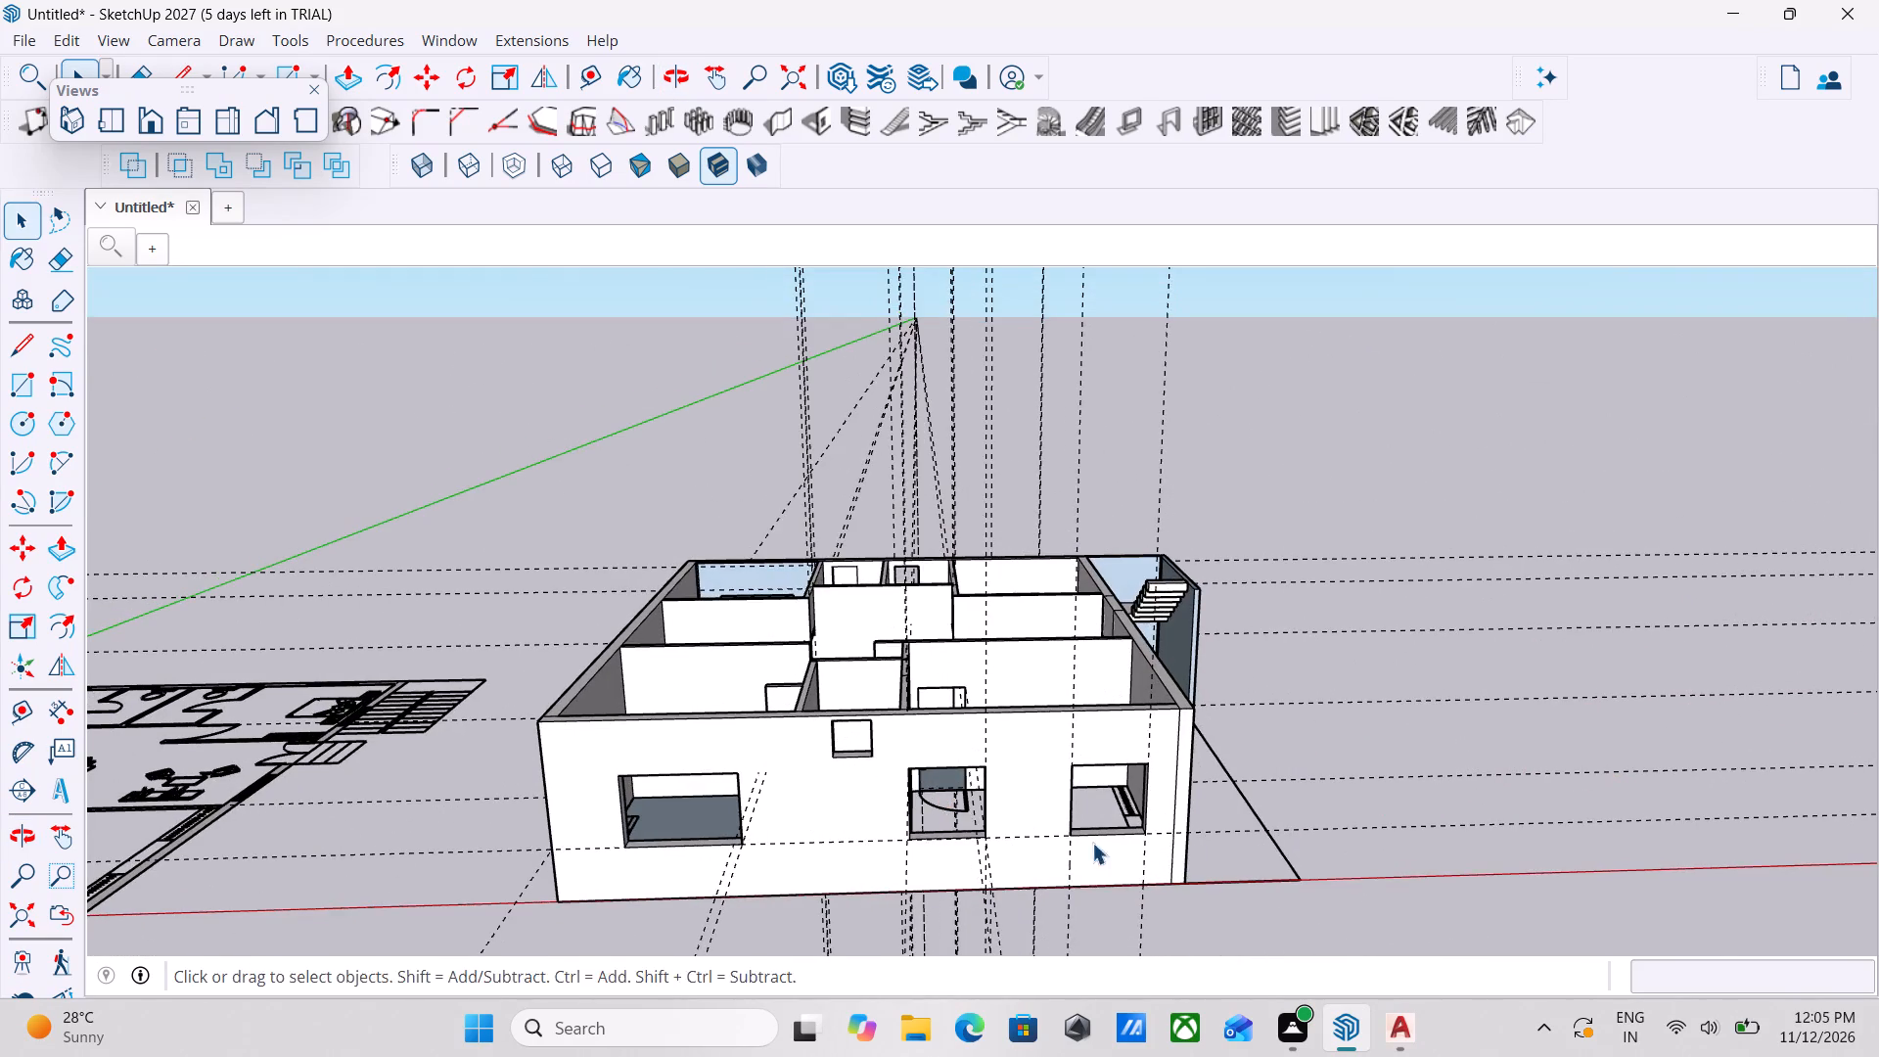
middle_drag(1092, 843, 1011, 871)
scroll(1003, 873, down, 2)
middle_drag(1149, 858, 887, 944)
middle_drag(1102, 841, 1060, 841)
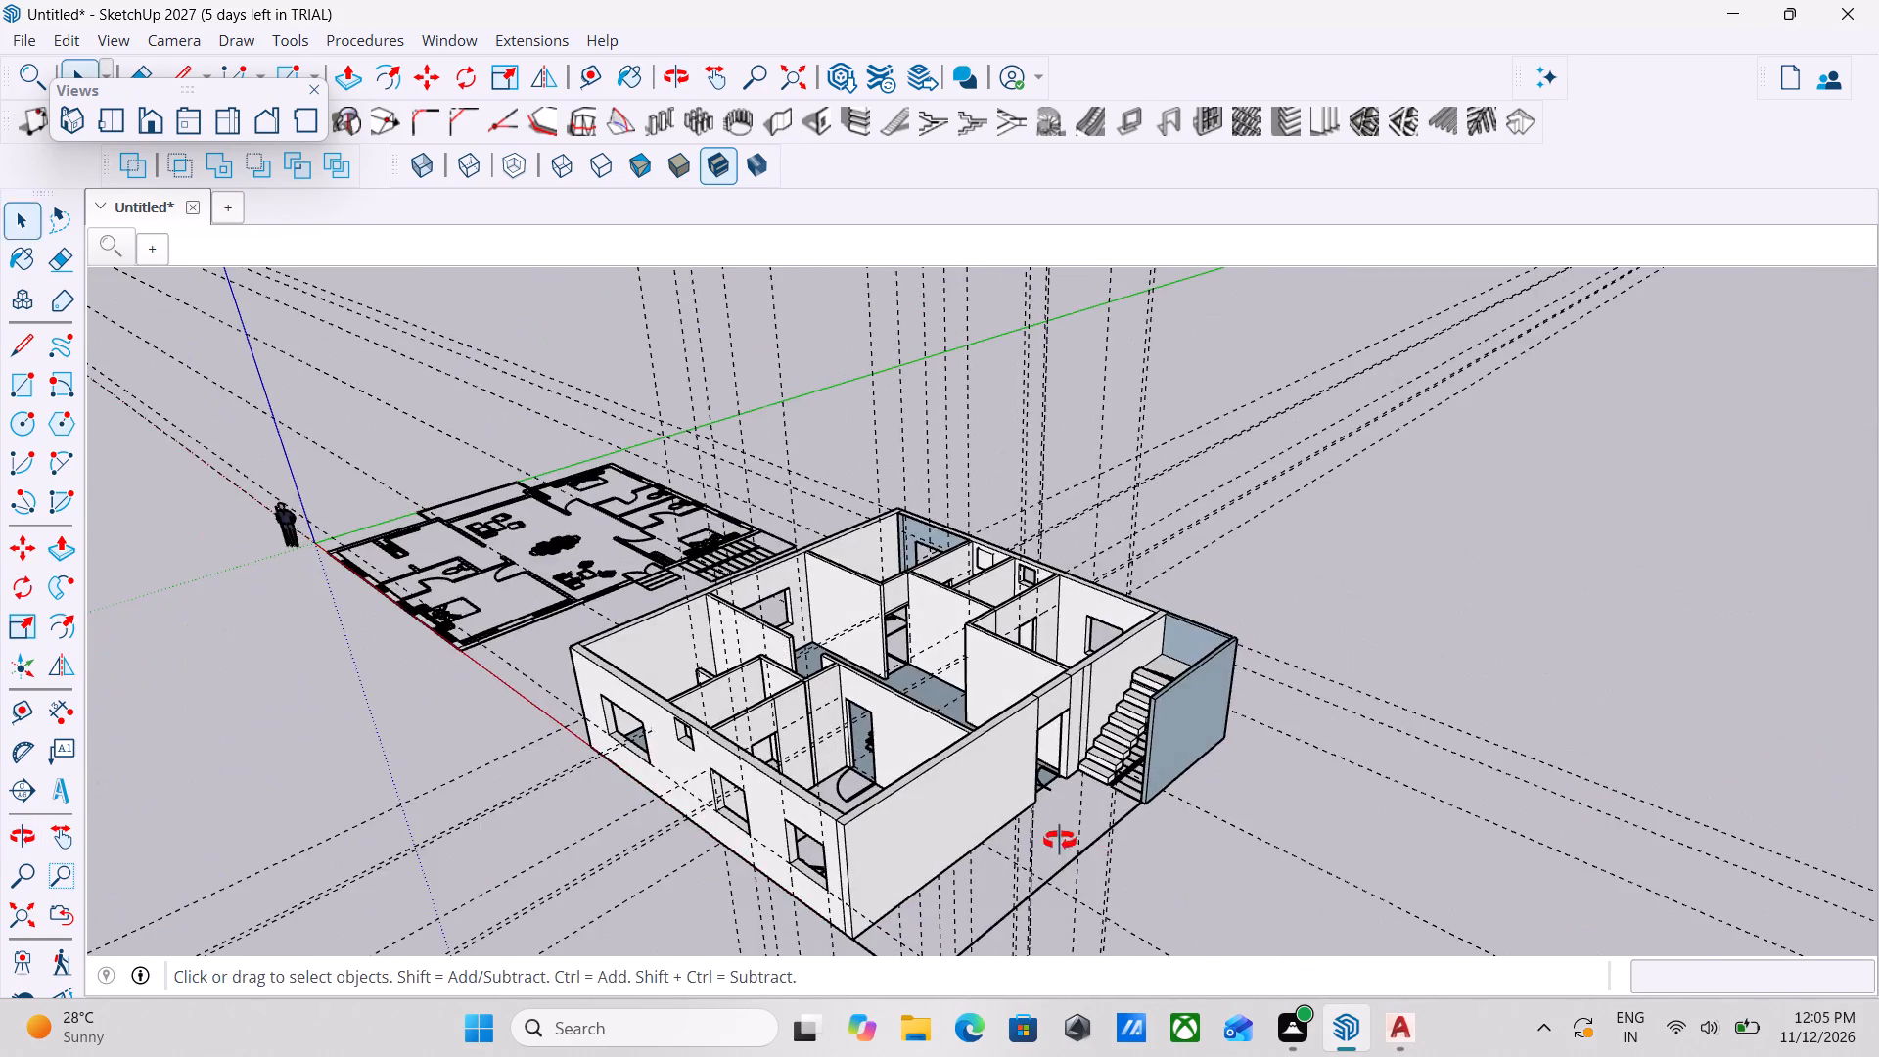
middle_drag(1060, 841, 842, 821)
middle_drag(1138, 735, 1061, 966)
middle_drag(911, 863, 785, 921)
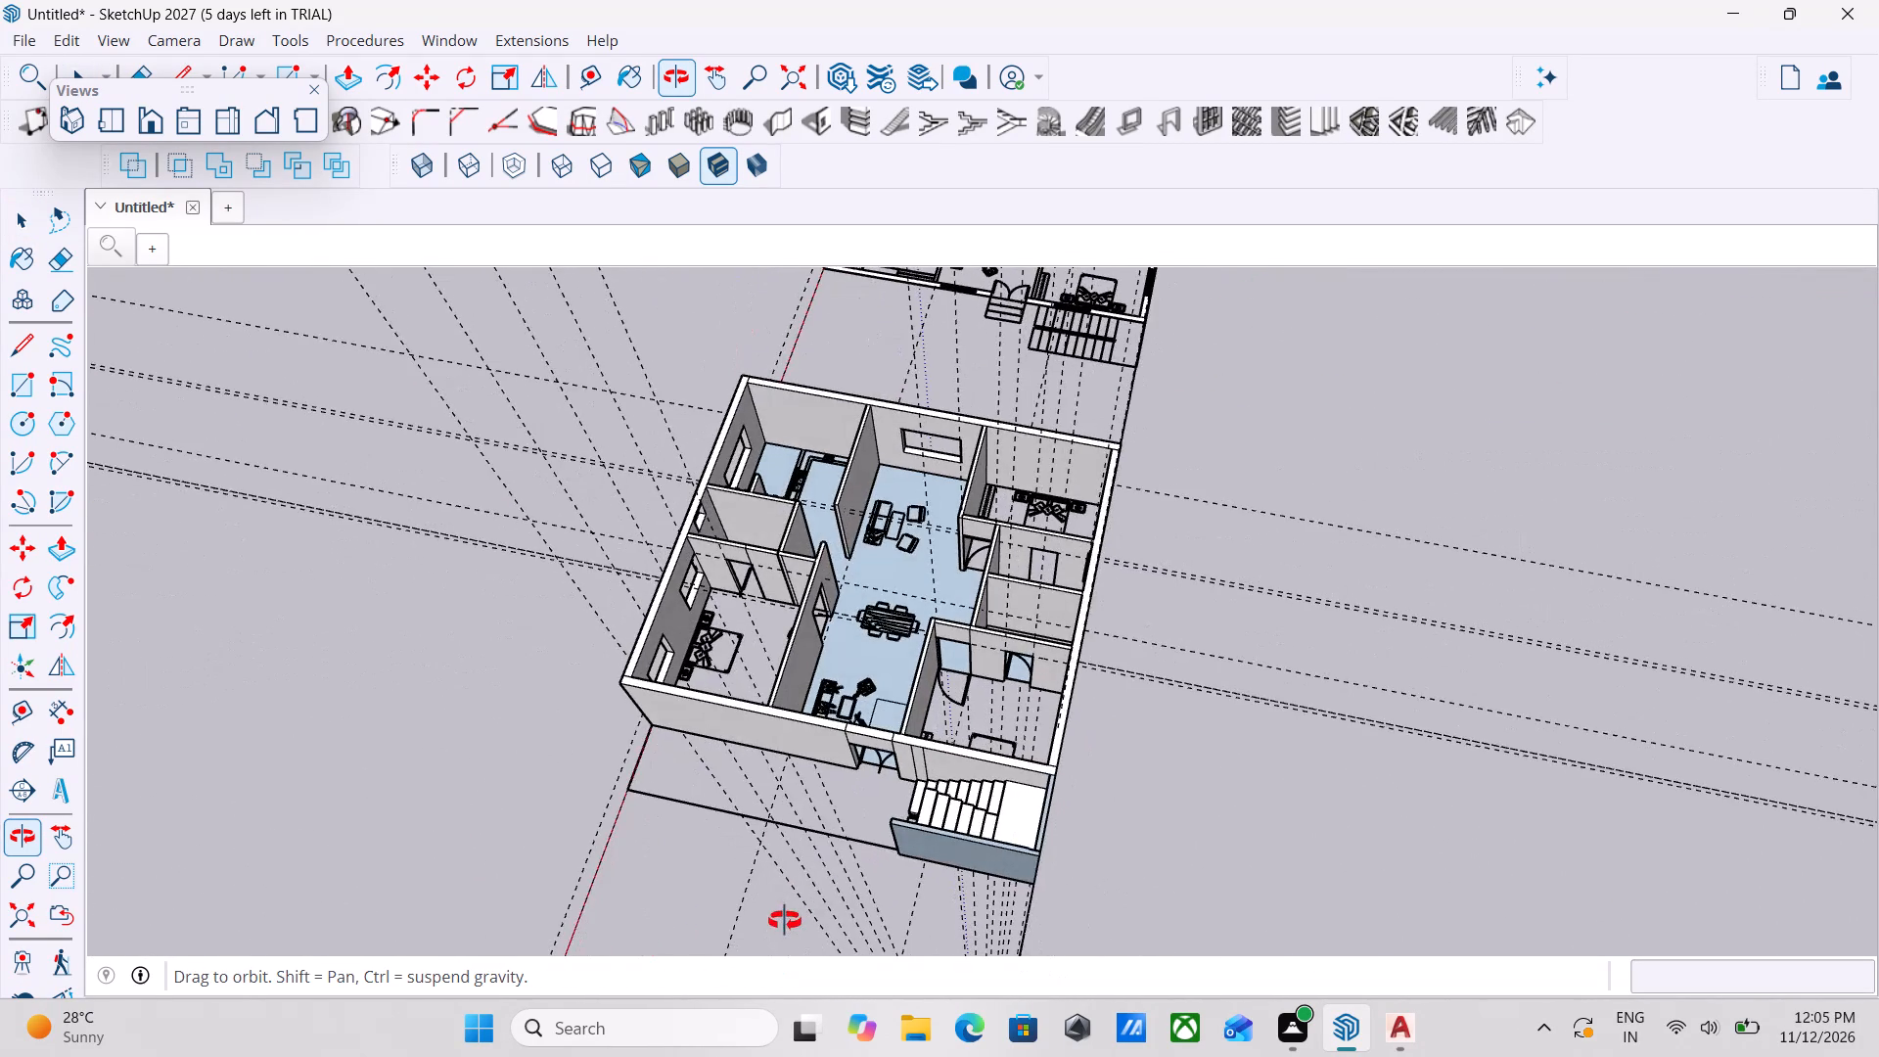
Examine the main entrance doorway beside the stairs, from close up and from above.
middle_drag(785, 921, 874, 740)
scroll(911, 634, up, 1)
scroll(851, 787, up, 7)
middle_drag(974, 738, 1073, 559)
scroll(945, 596, up, 4)
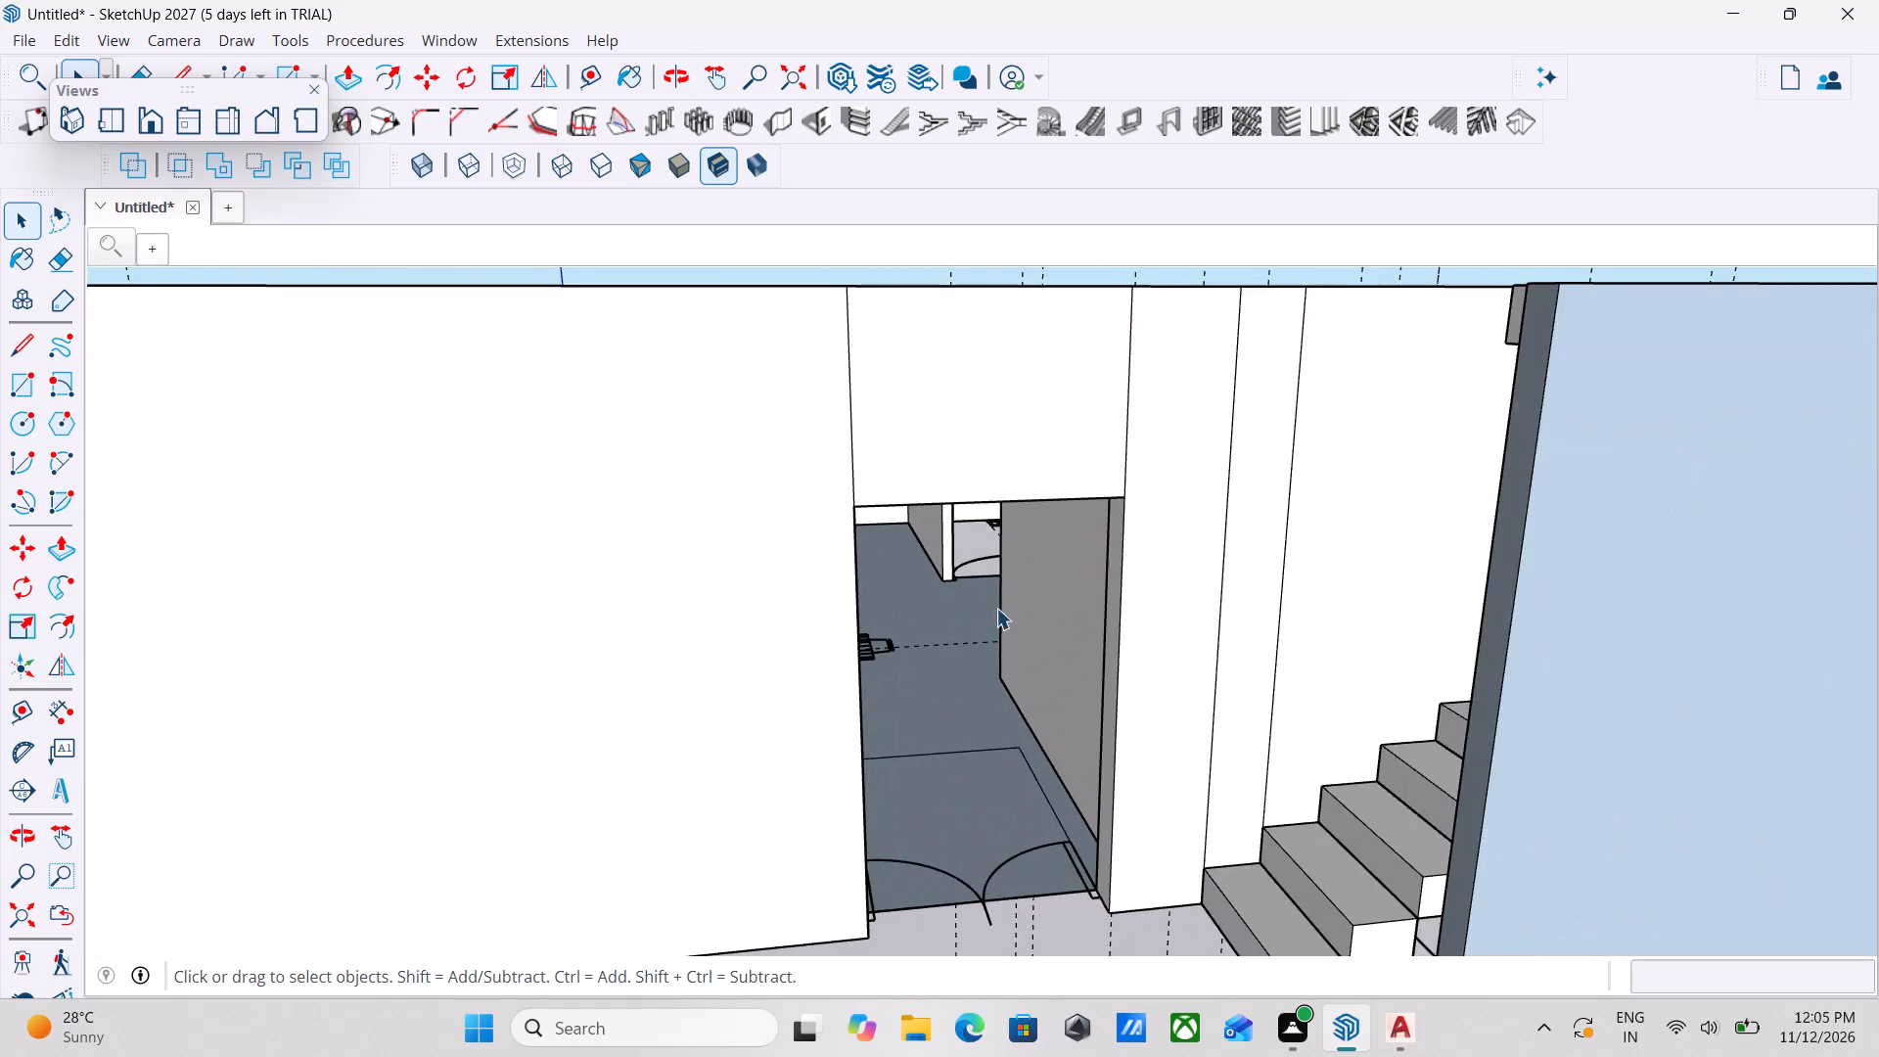
middle_drag(996, 608, 926, 565)
scroll(926, 565, up, 1)
scroll(914, 571, down, 3)
middle_drag(897, 580, 942, 511)
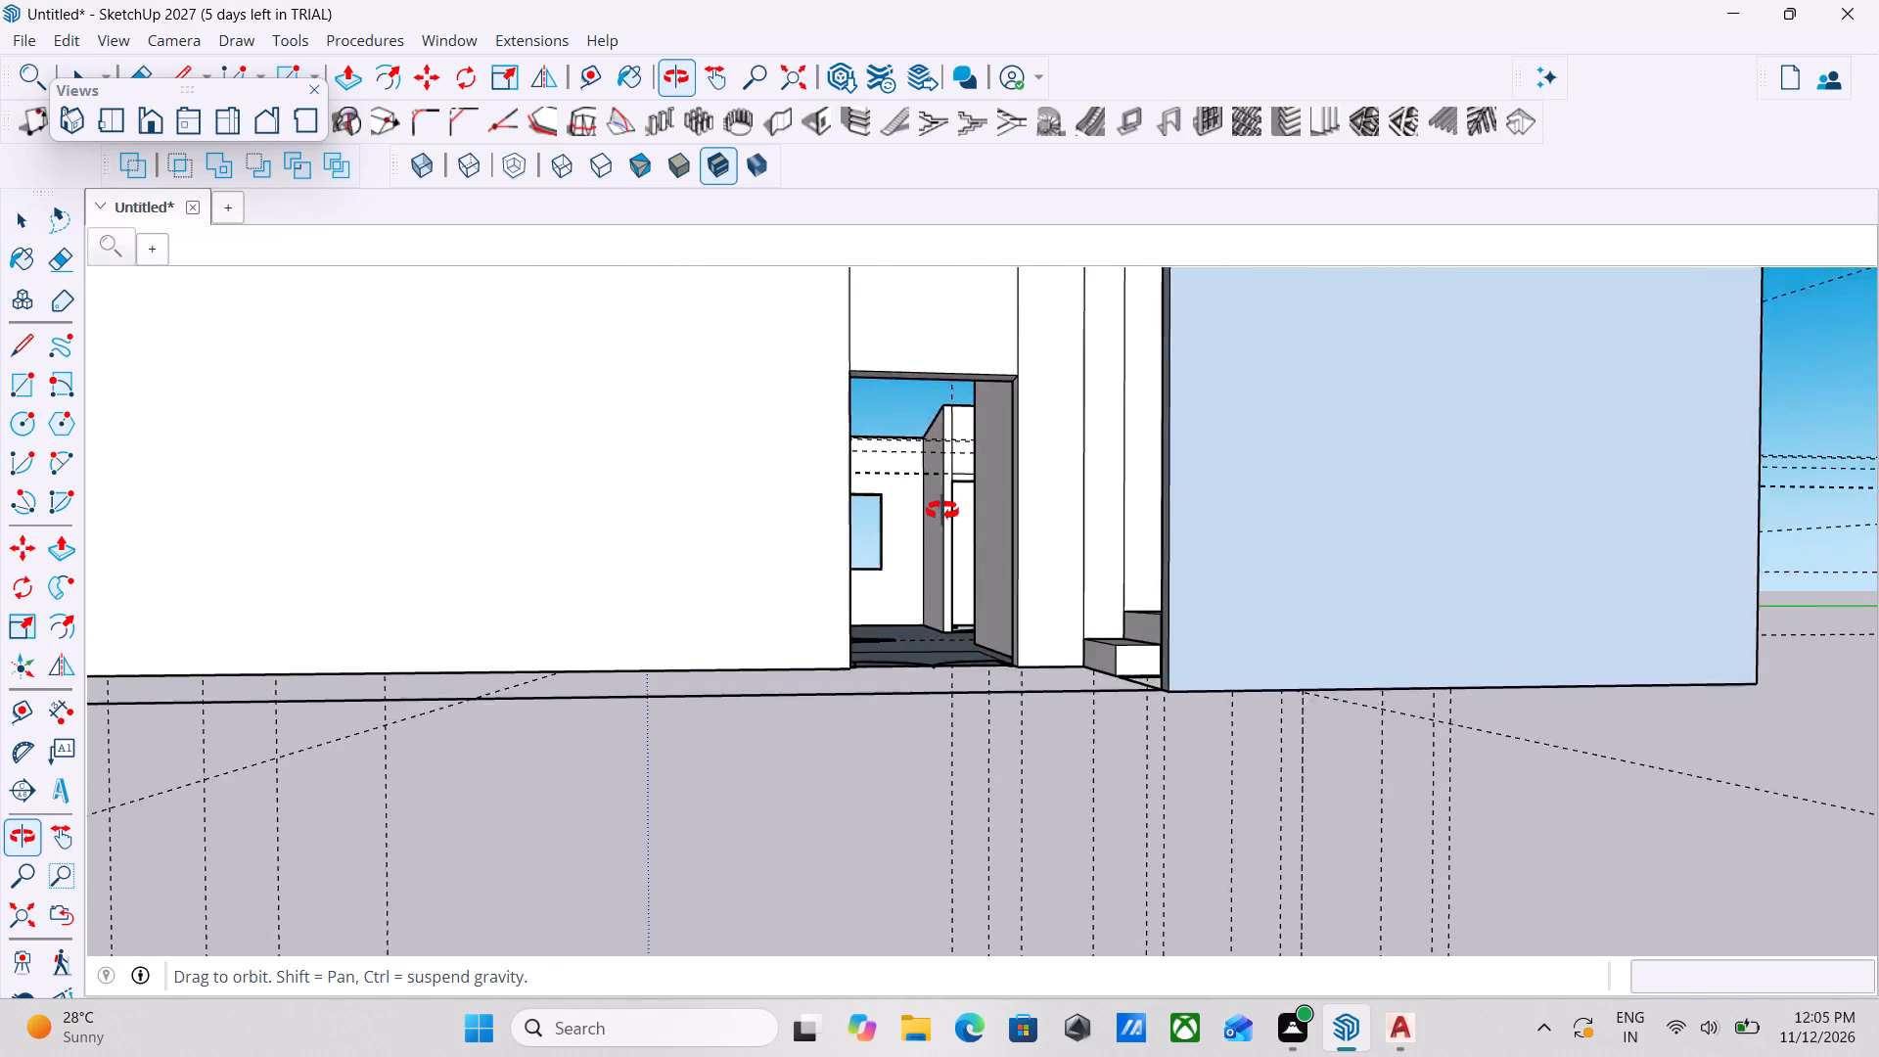
middle_drag(942, 511, 942, 512)
middle_click(942, 512)
middle_drag(938, 512, 835, 506)
scroll(1029, 675, down, 1)
middle_drag(999, 692, 856, 725)
scroll(856, 725, down, 2)
middle_drag(856, 725, 1125, 938)
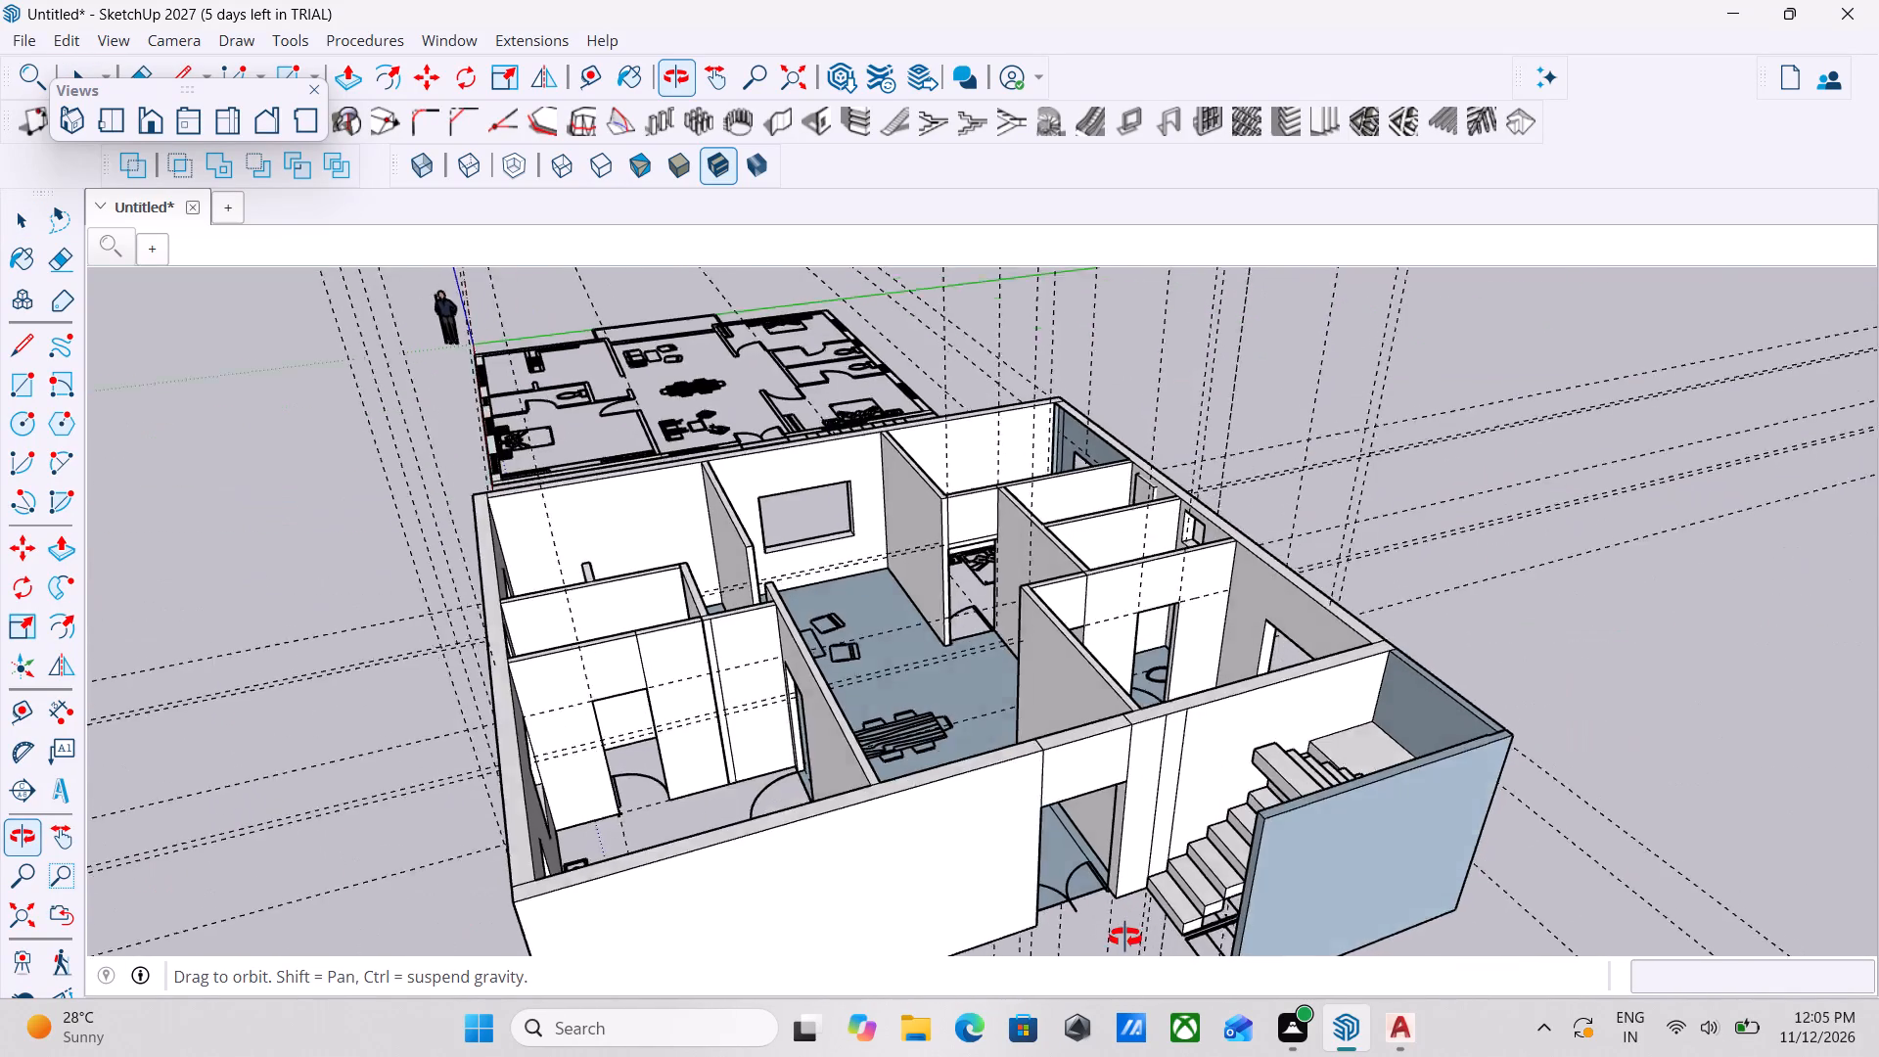
middle_drag(1125, 938, 1036, 918)
scroll(1036, 918, up, 3)
middle_drag(1288, 841, 1173, 805)
scroll(1169, 807, up, 2)
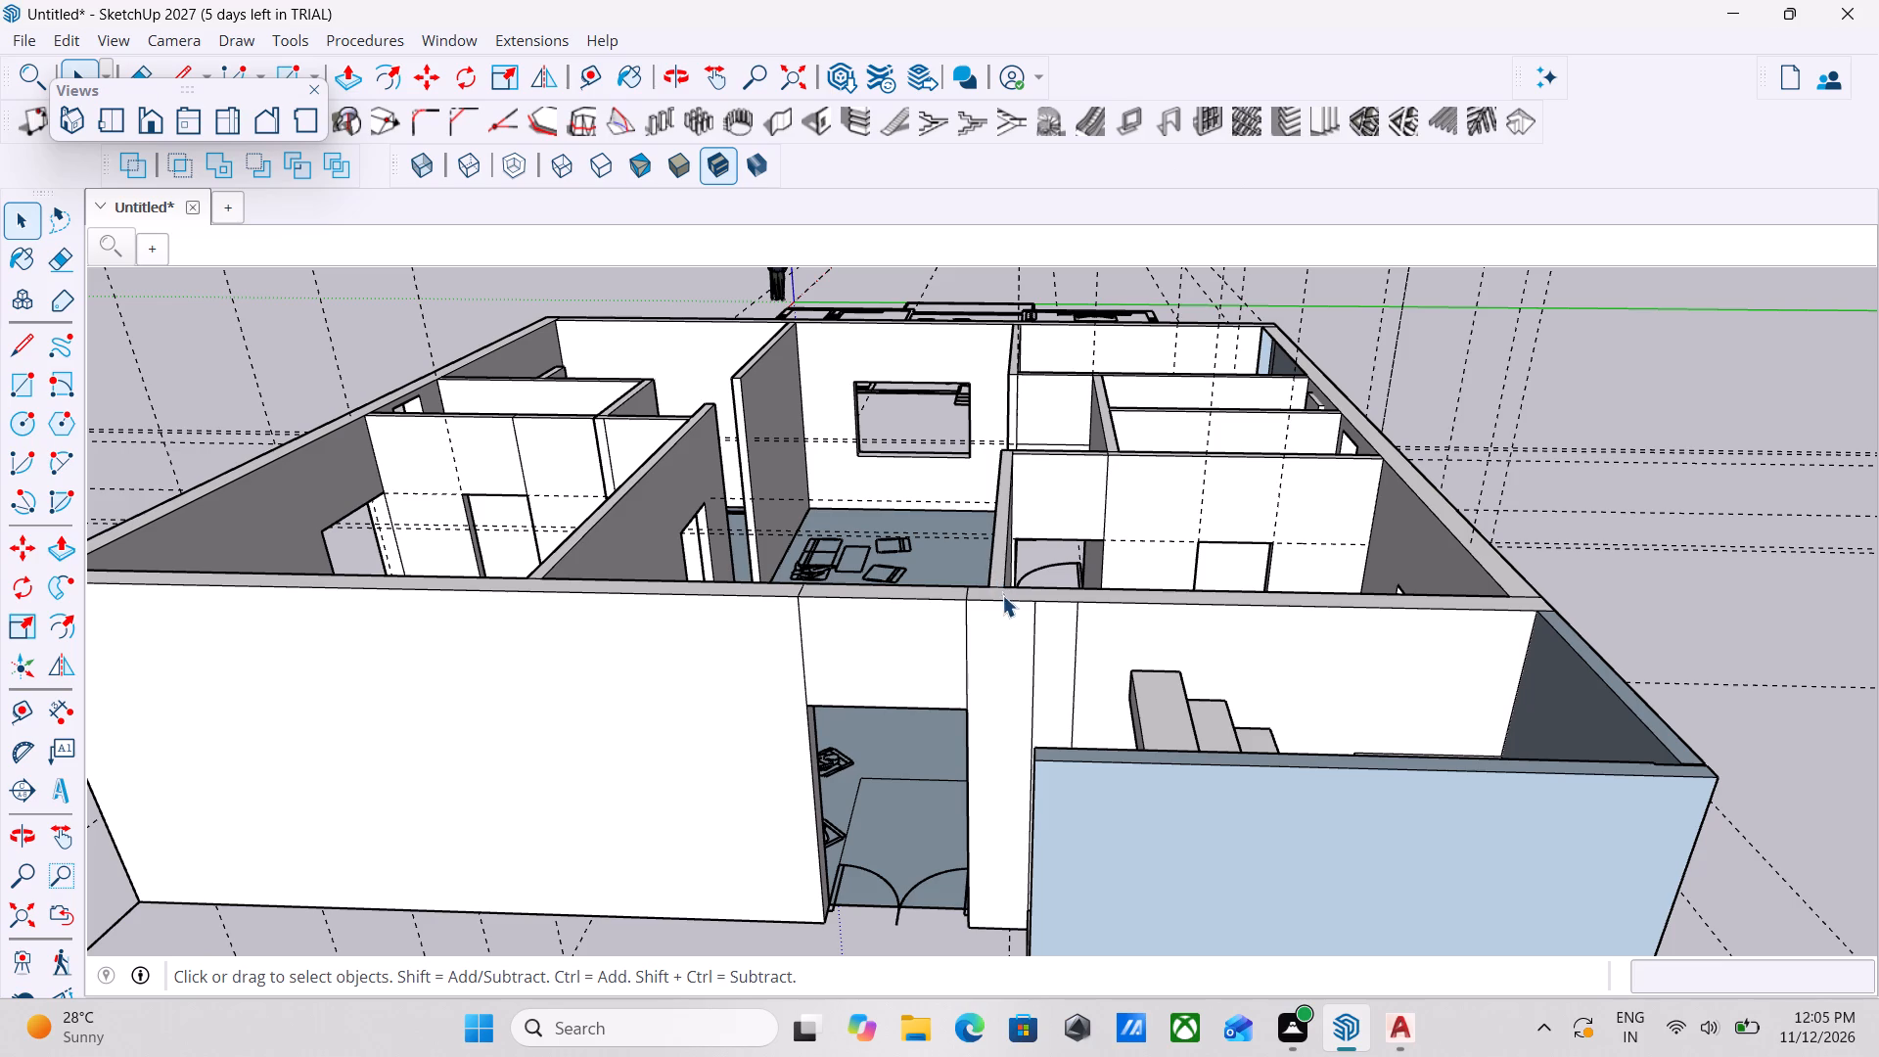
Open 3D Warehouse and search for "door".
click(450, 35)
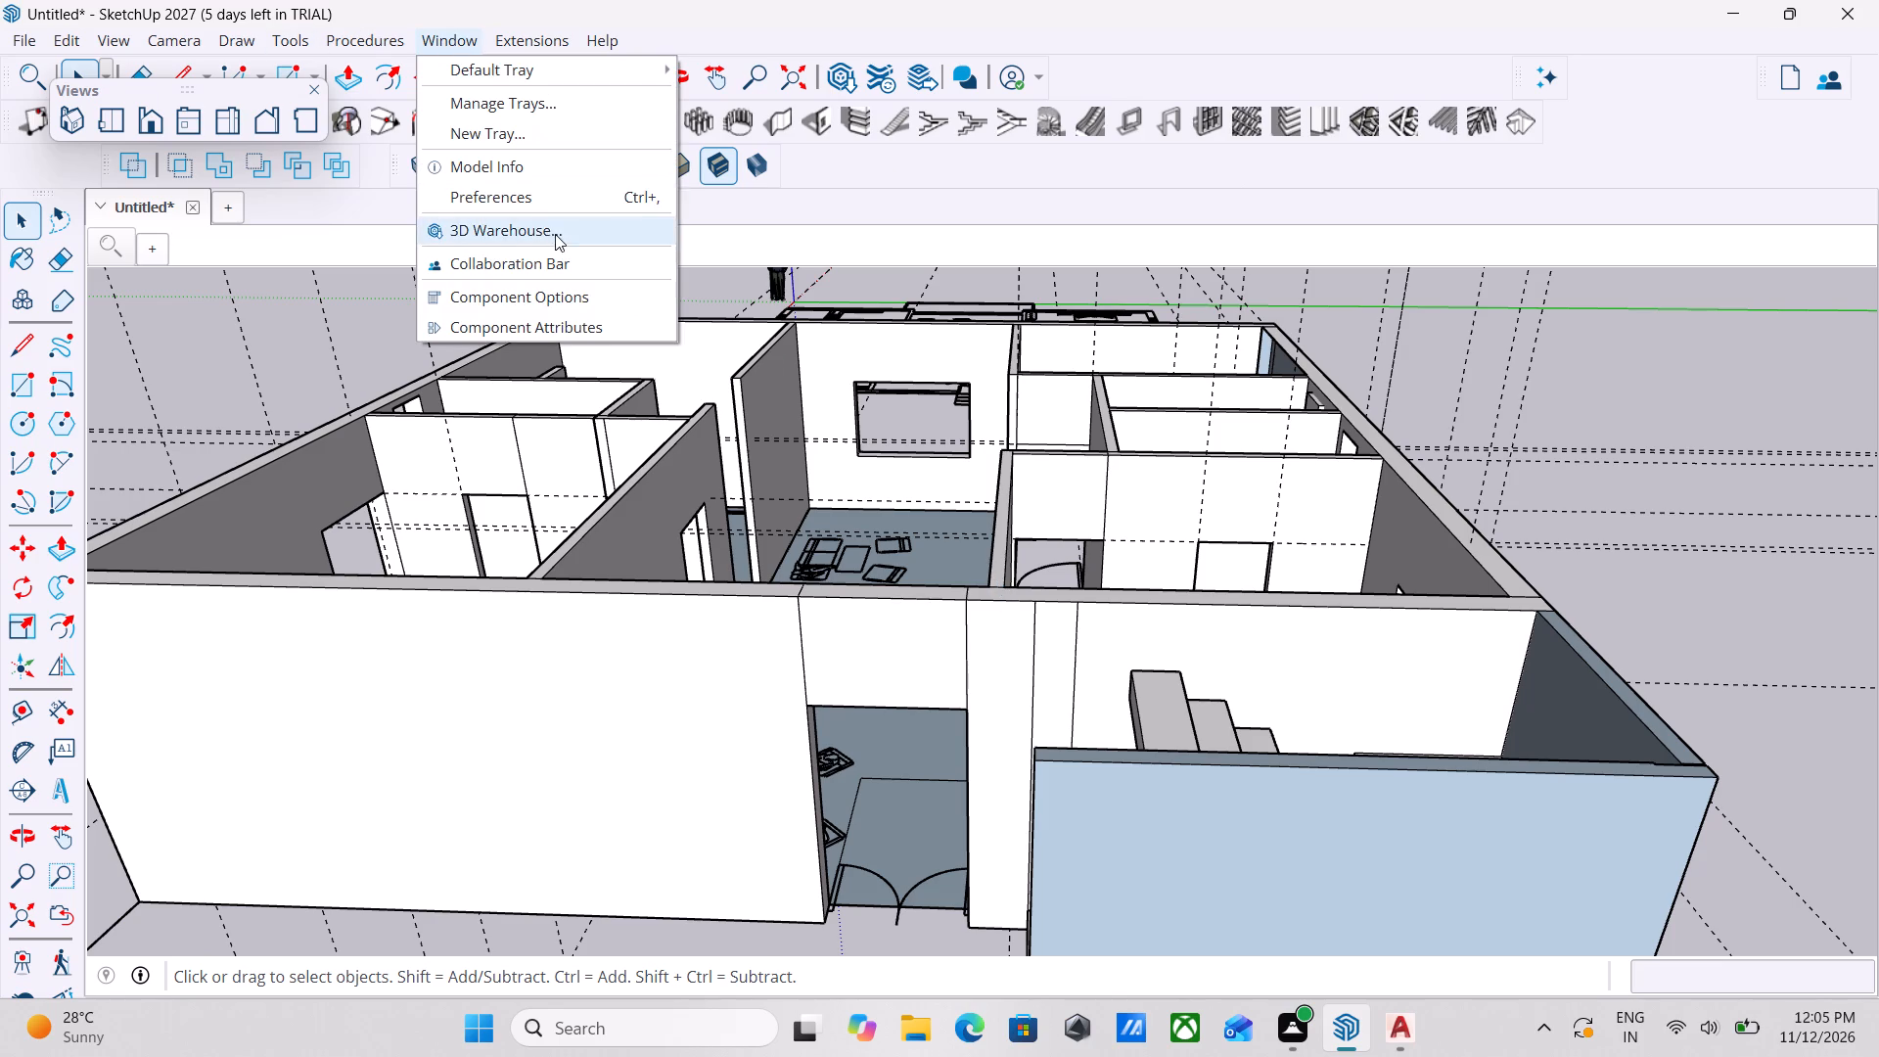
click(567, 229)
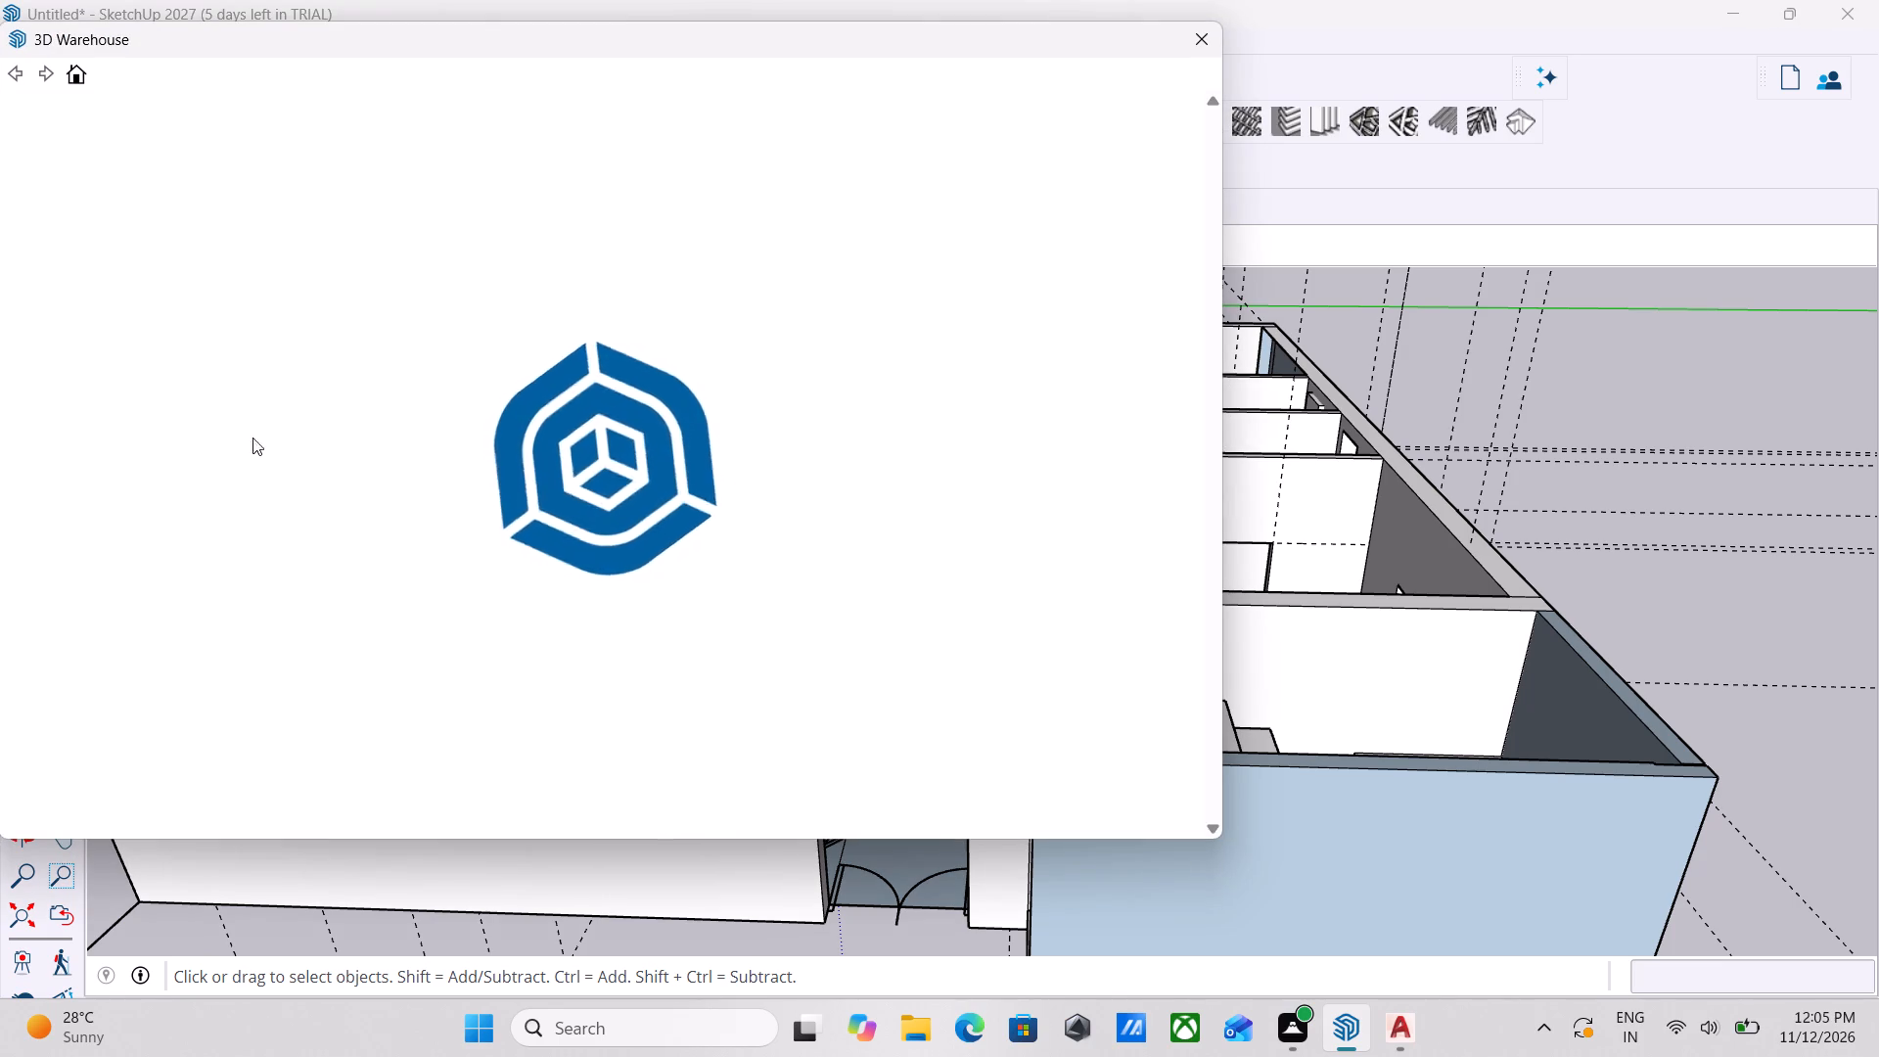
scroll(191, 394, down, 1)
scroll(414, 387, down, 4)
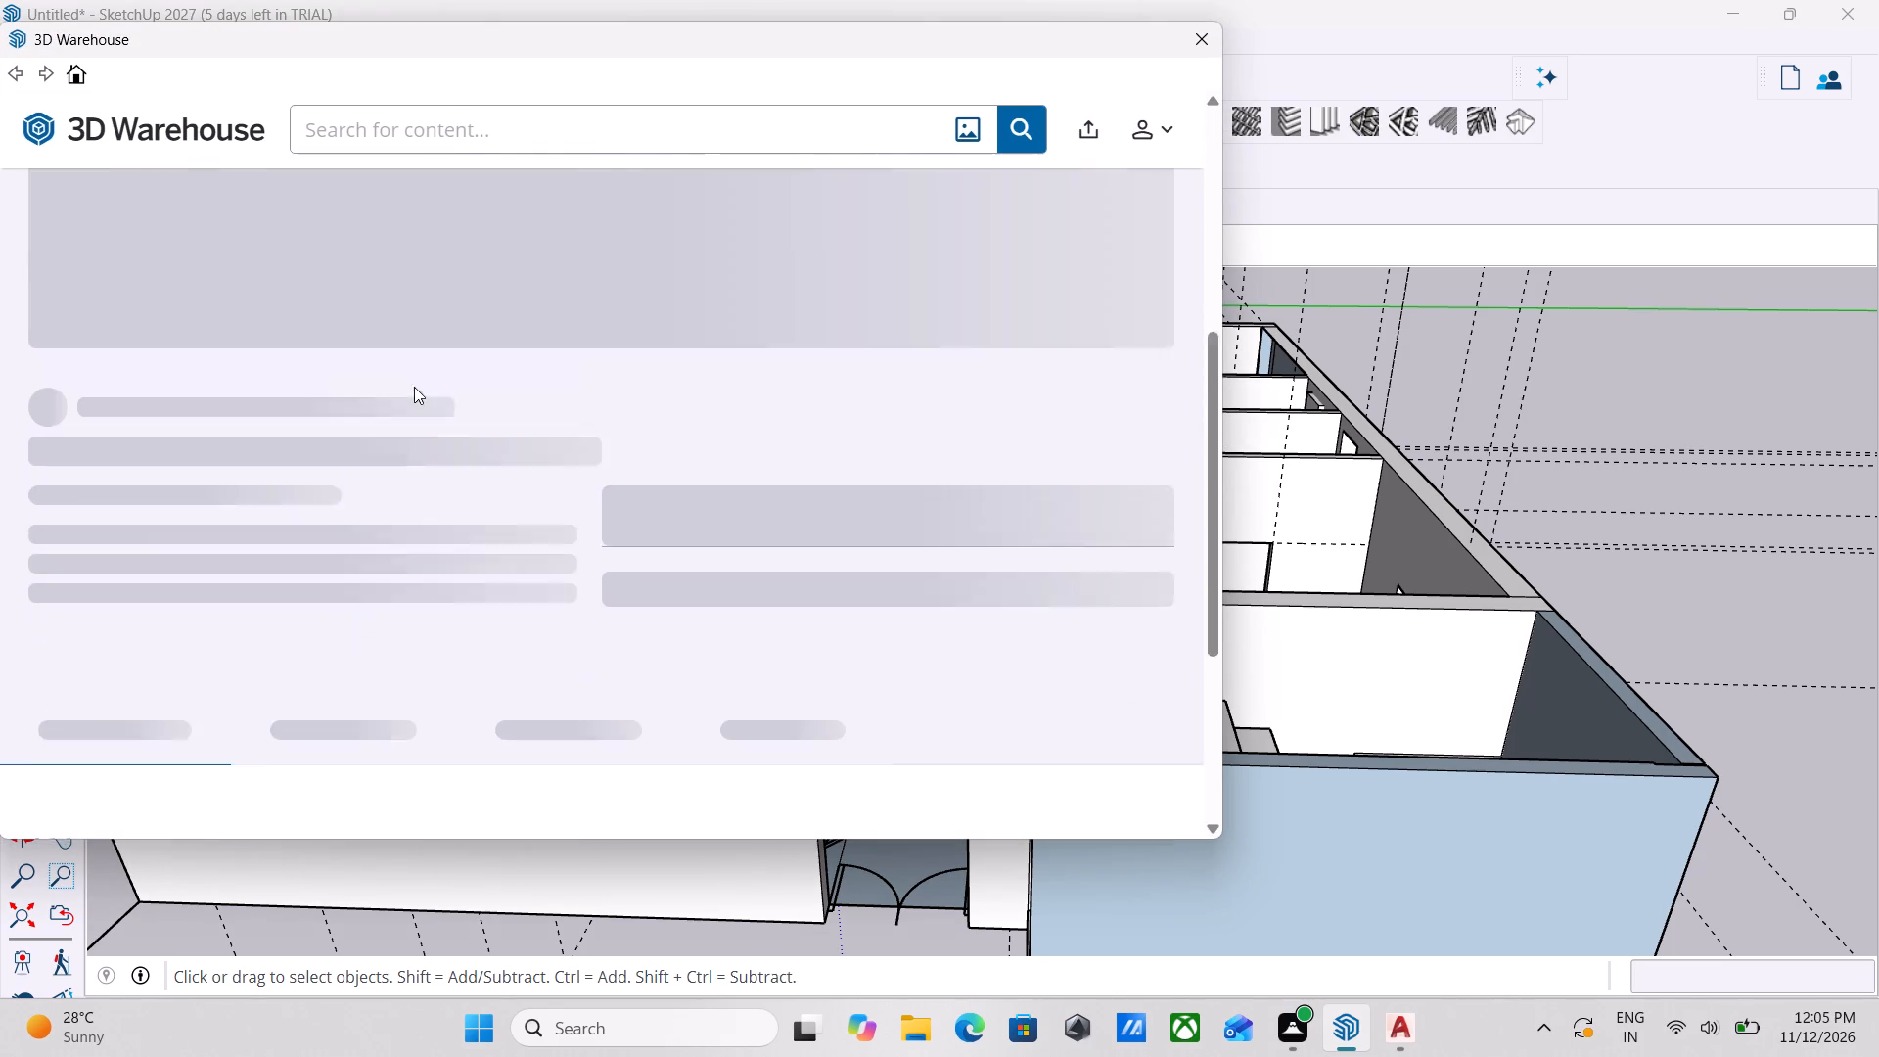
scroll(702, 368, down, 3)
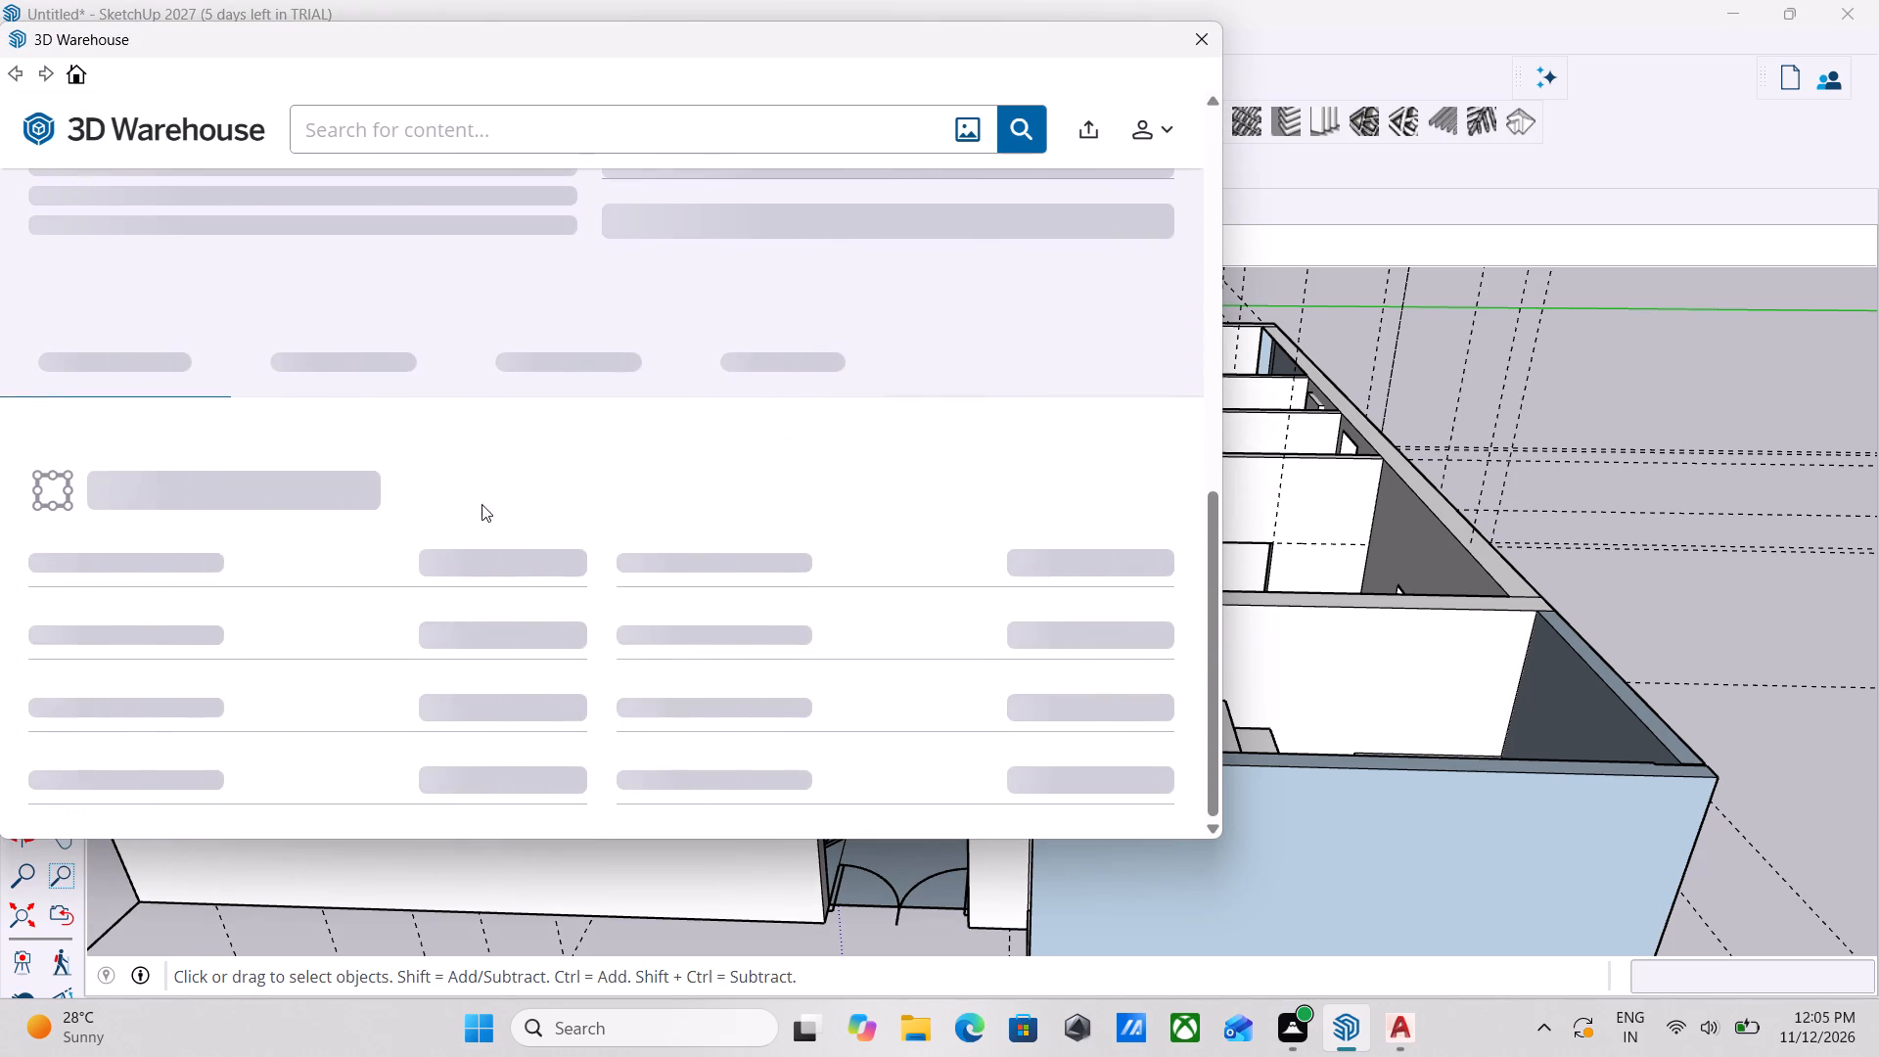
scroll(551, 476, up, 2)
scroll(949, 391, up, 3)
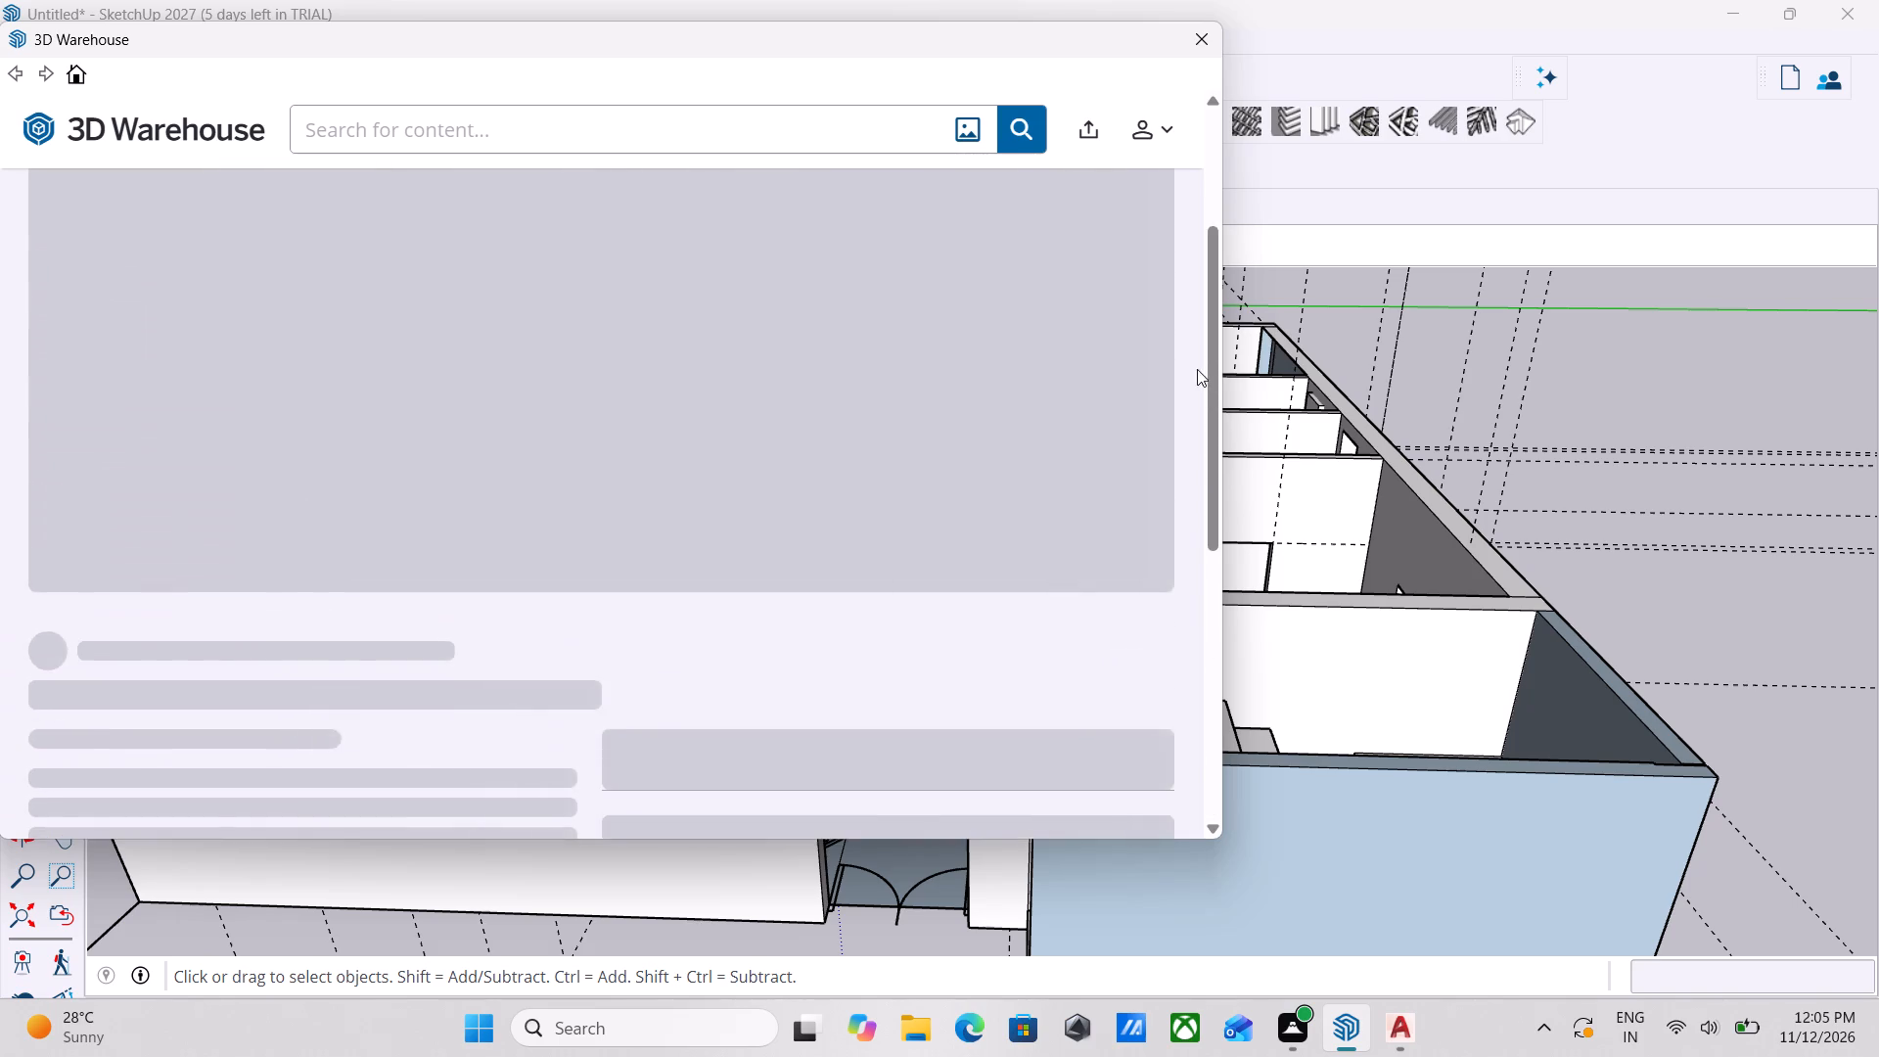
scroll(1200, 369, up, 8)
scroll(1210, 366, down, 5)
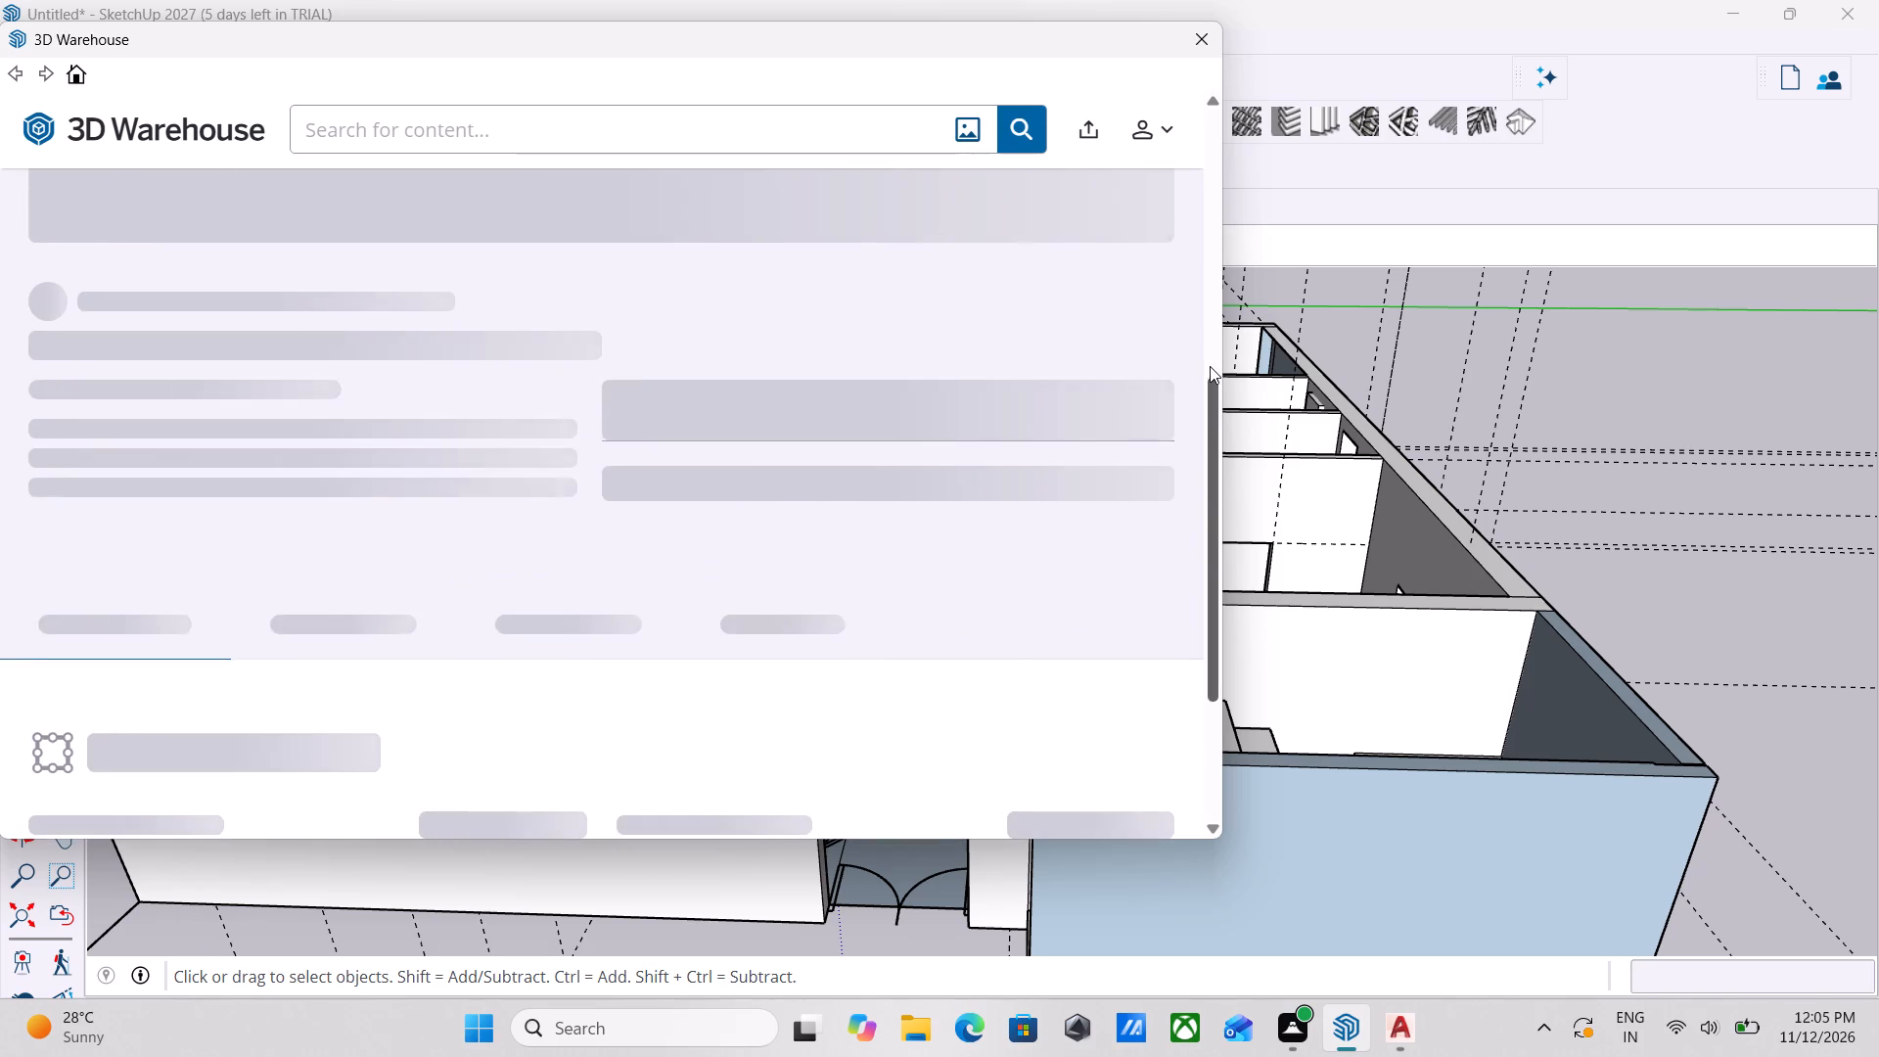
scroll(1210, 366, down, 2)
scroll(746, 484, down, 8)
scroll(785, 511, up, 4)
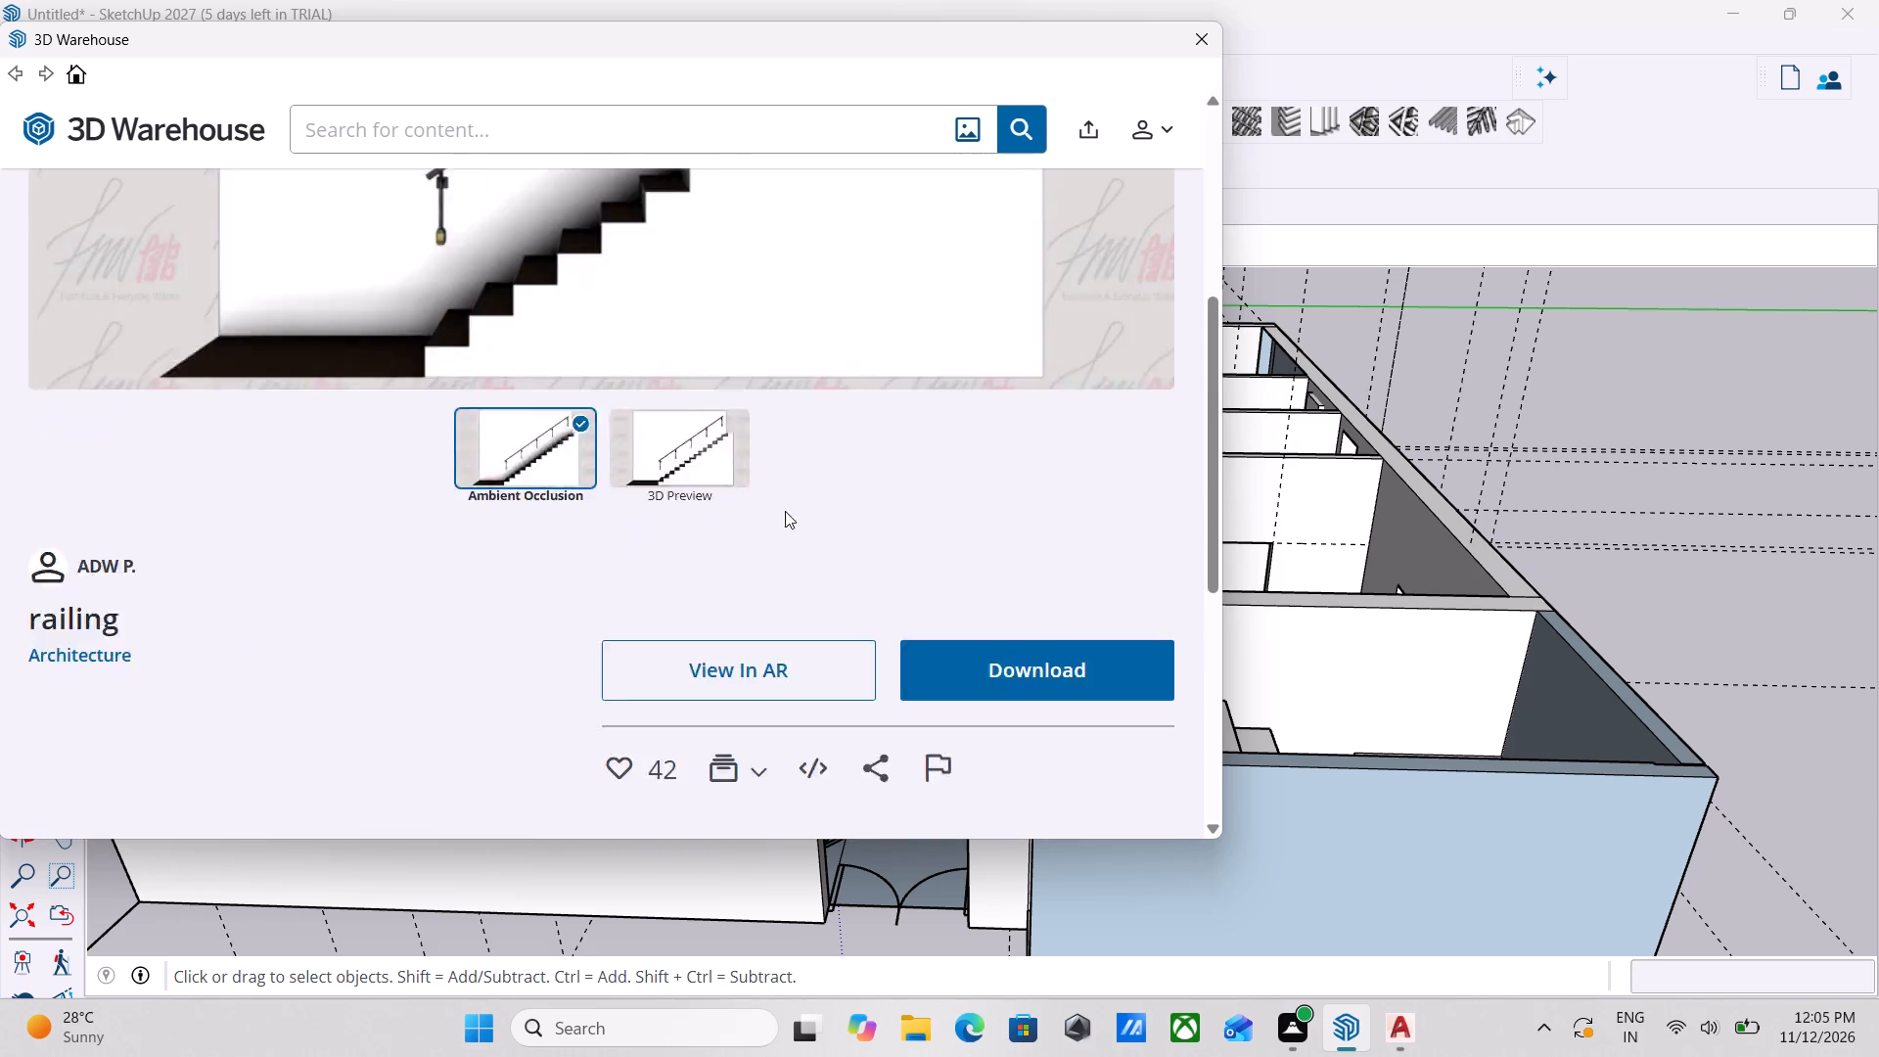
scroll(785, 511, up, 4)
click(420, 133)
text(door)
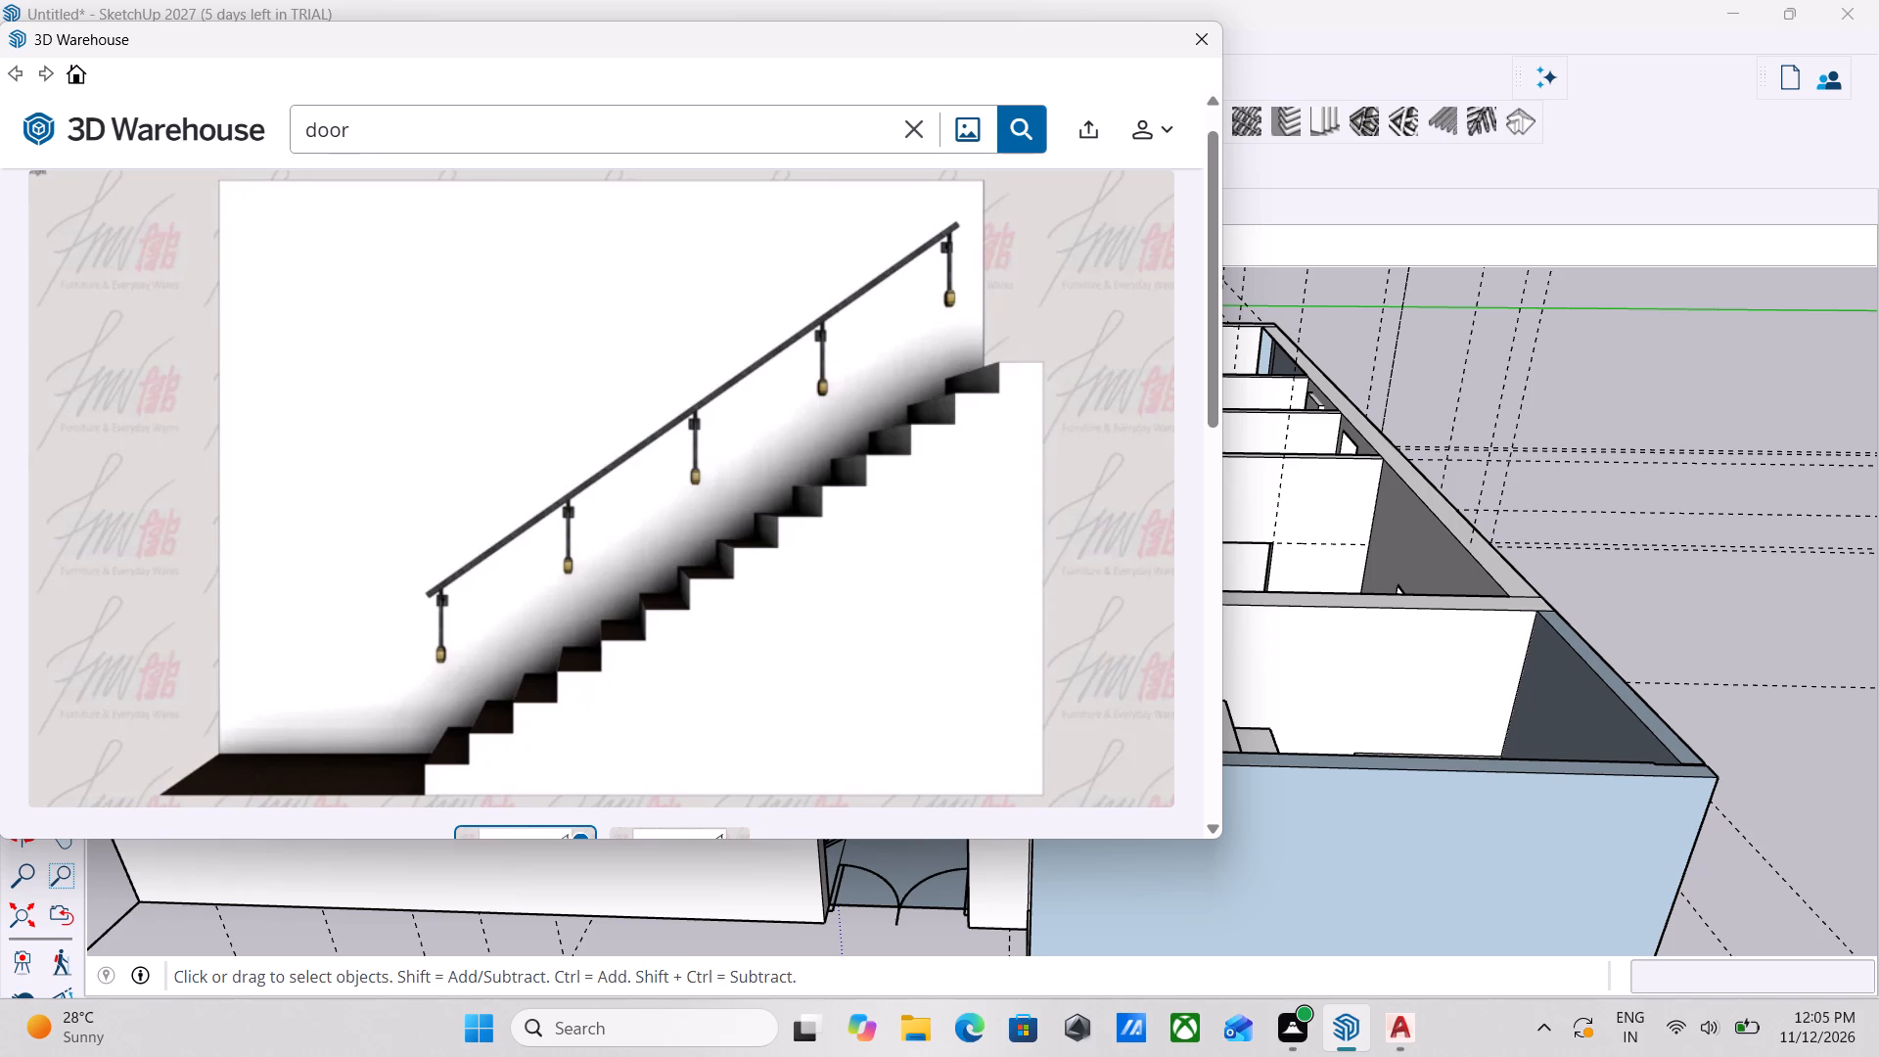
key(Return)
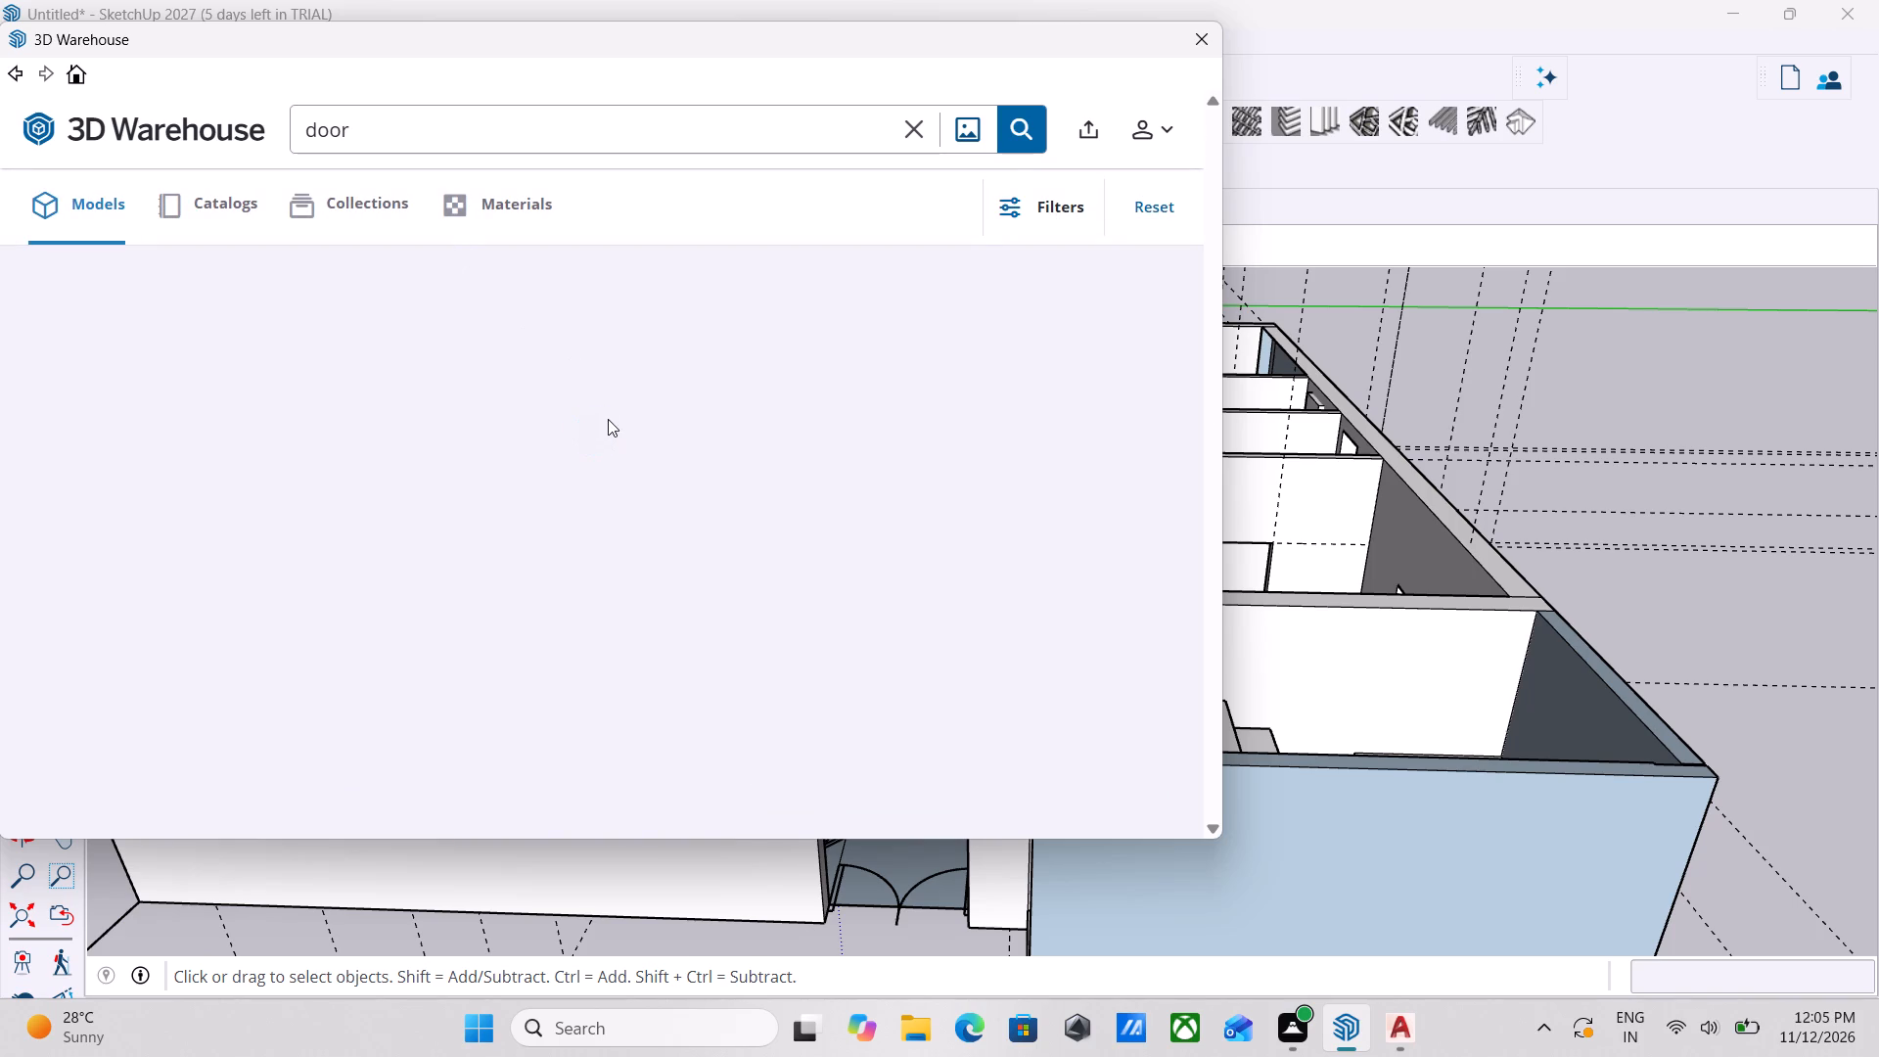
Look through the door models in the search results for one that suits the main entrance.
scroll(856, 513, down, 2)
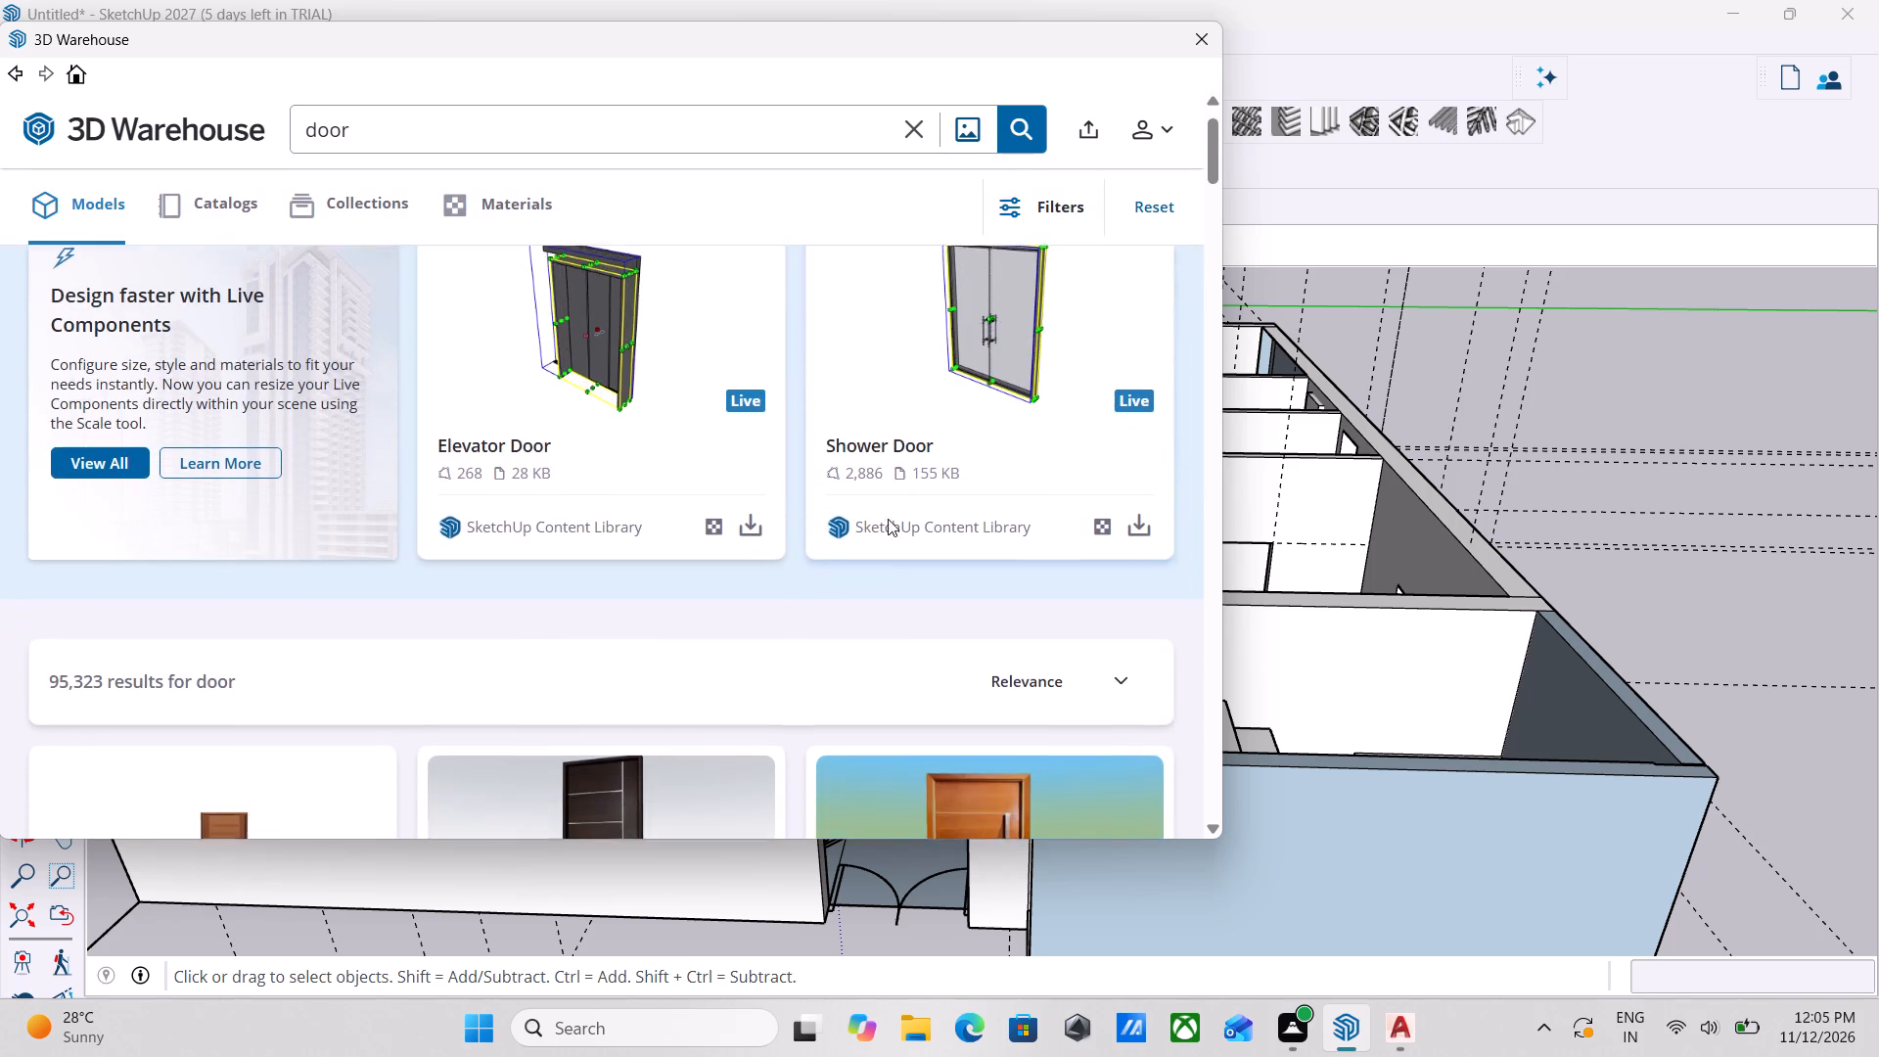
scroll(951, 523, down, 4)
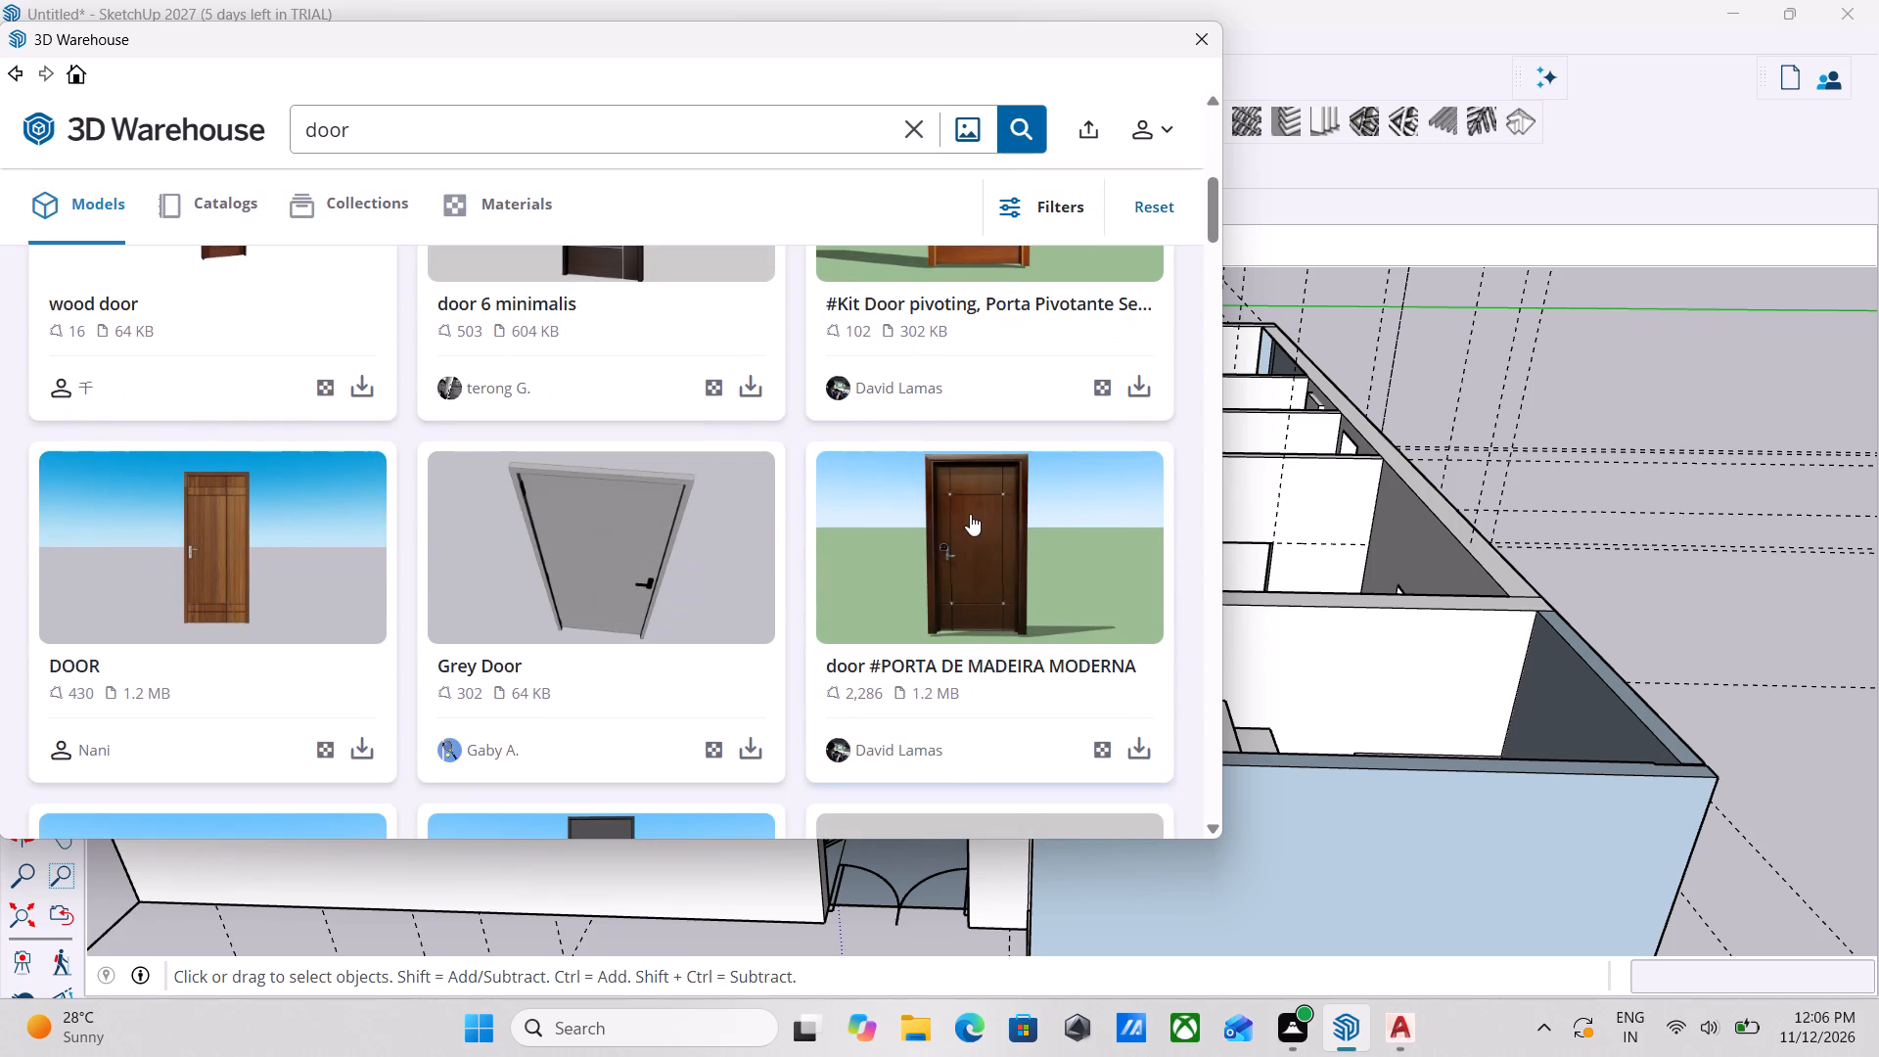
scroll(697, 441, down, 3)
scroll(550, 491, down, 4)
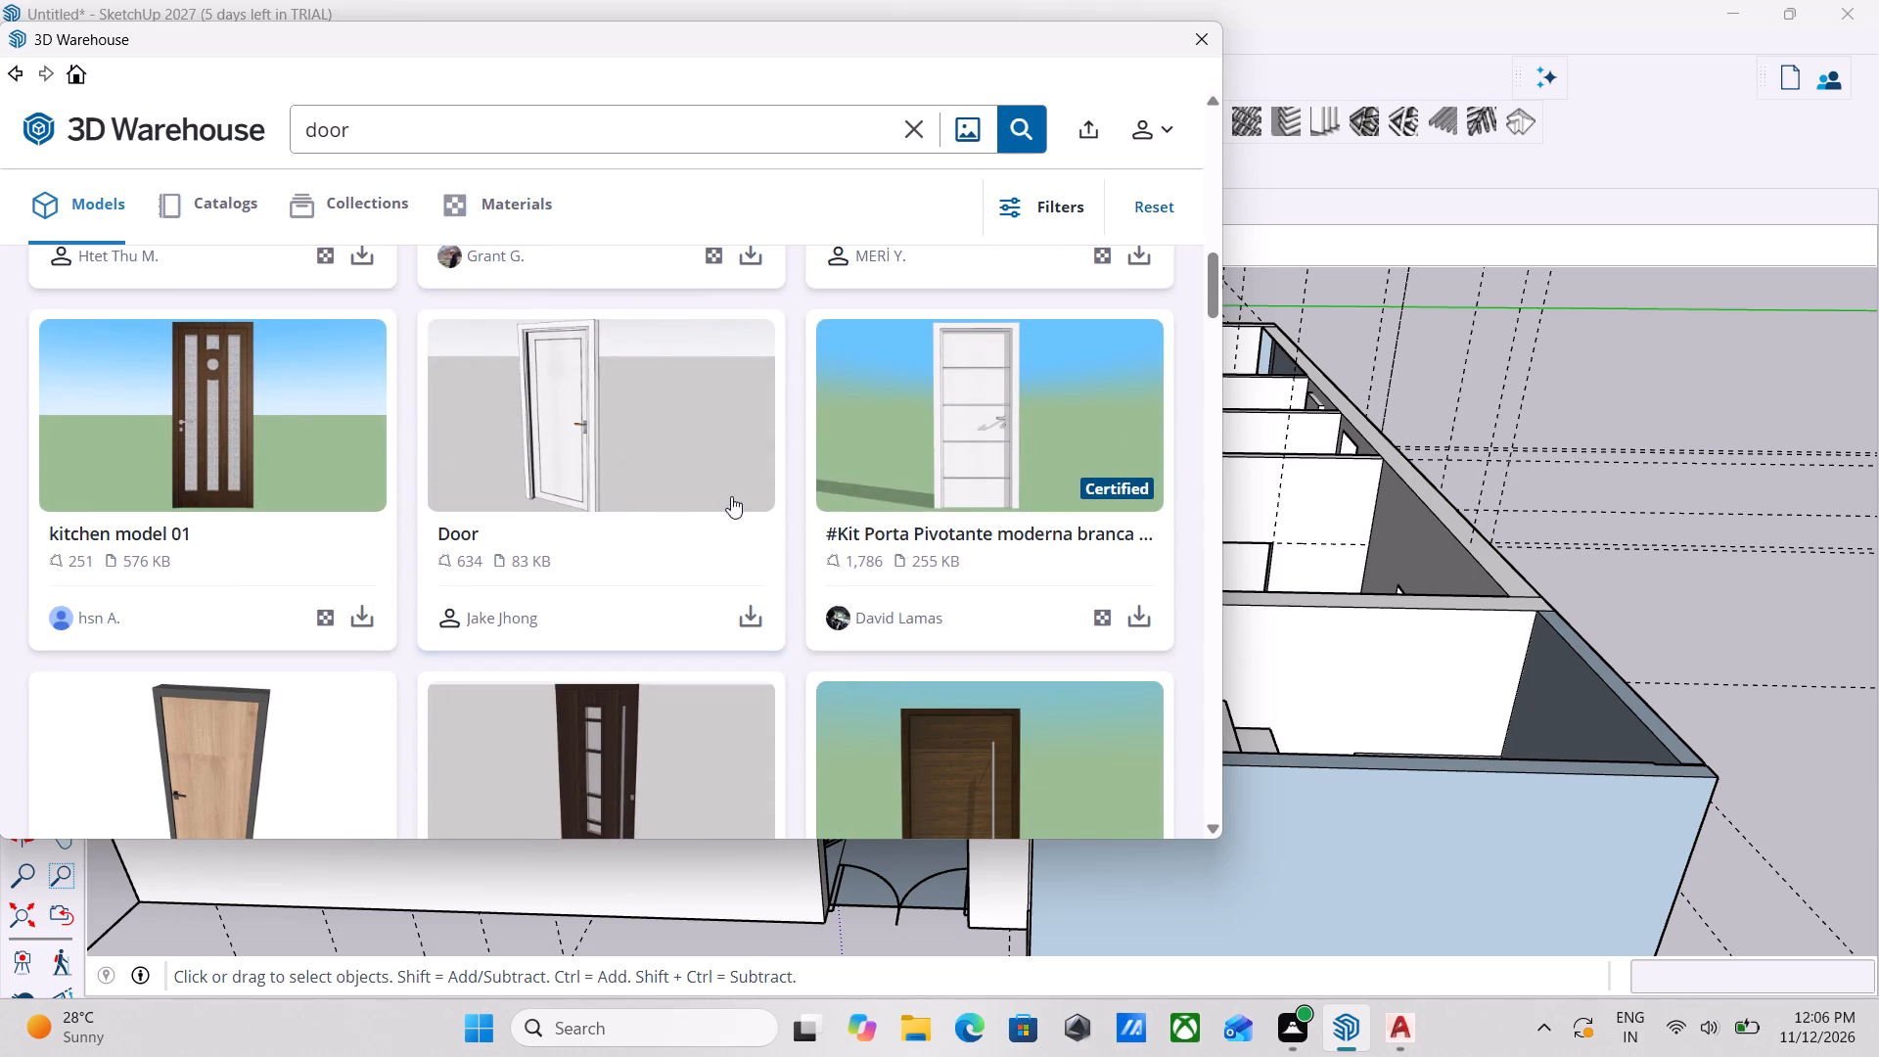
scroll(818, 510, down, 3)
scroll(937, 527, down, 4)
scroll(698, 544, down, 4)
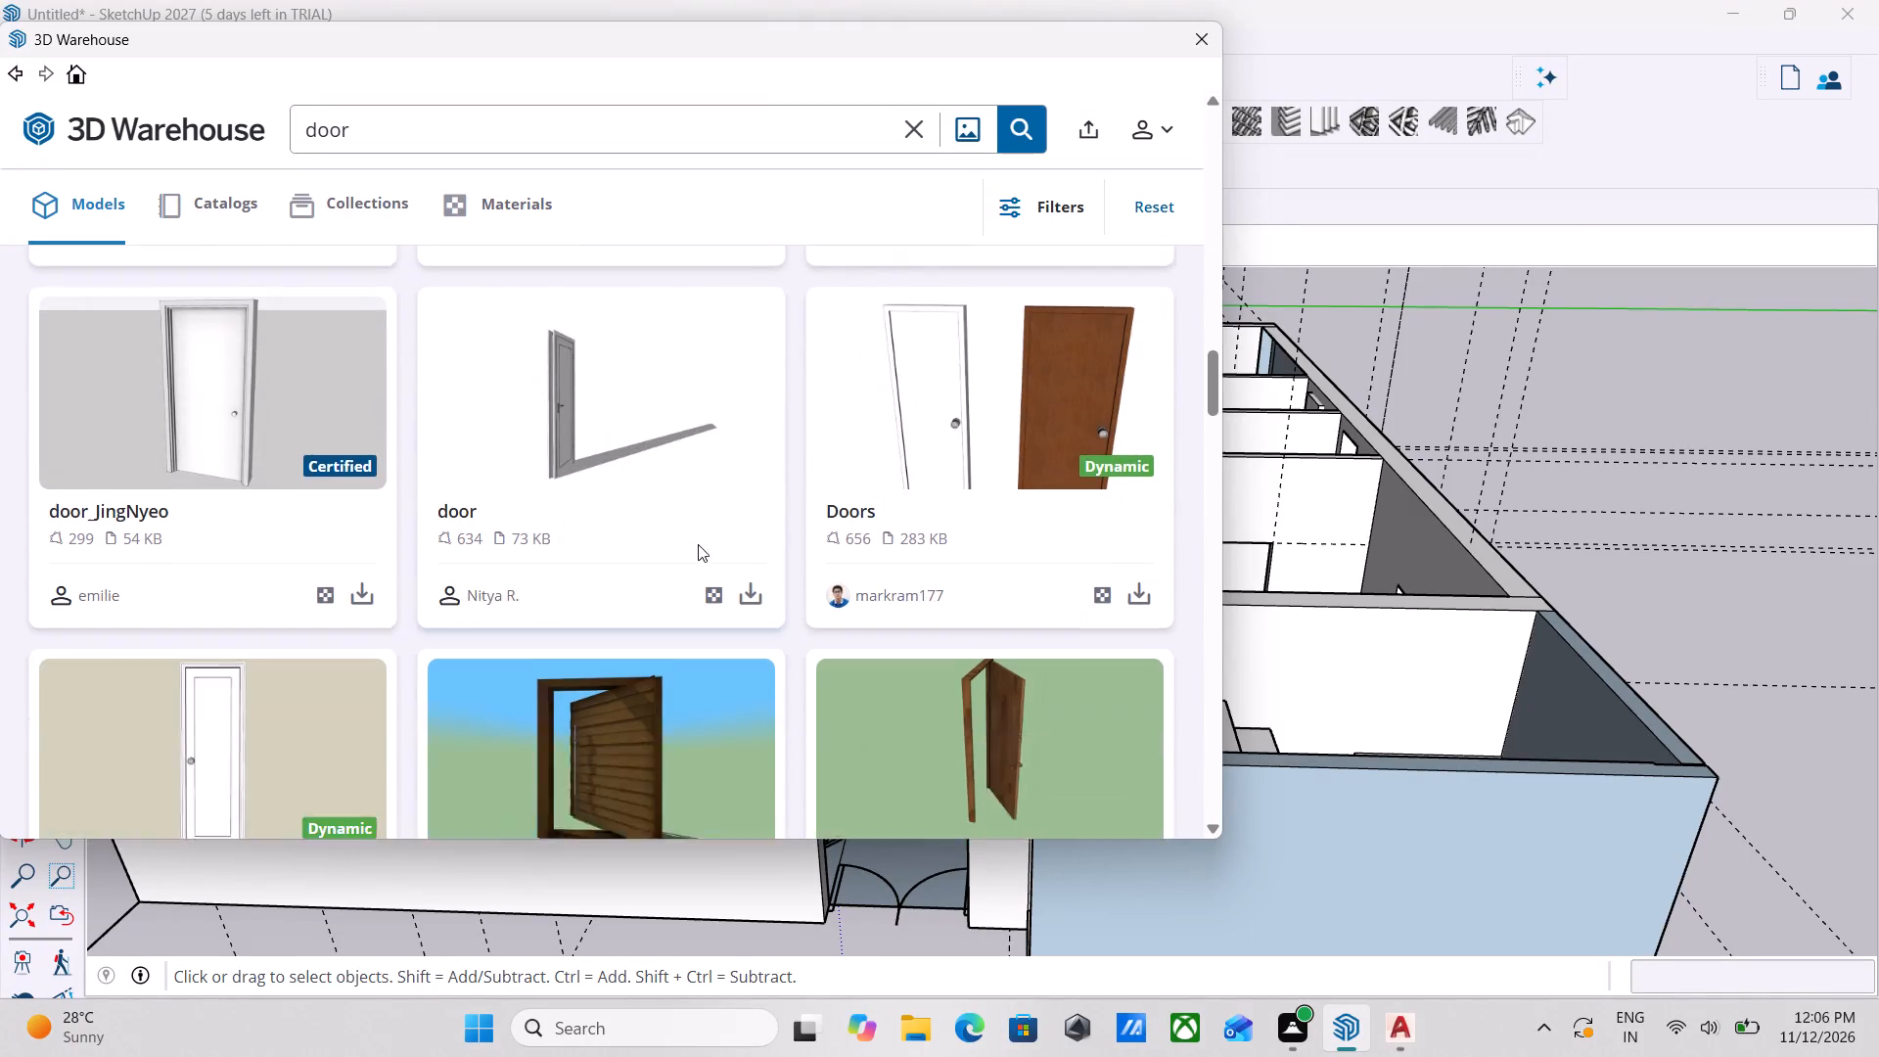
scroll(470, 569, down, 3)
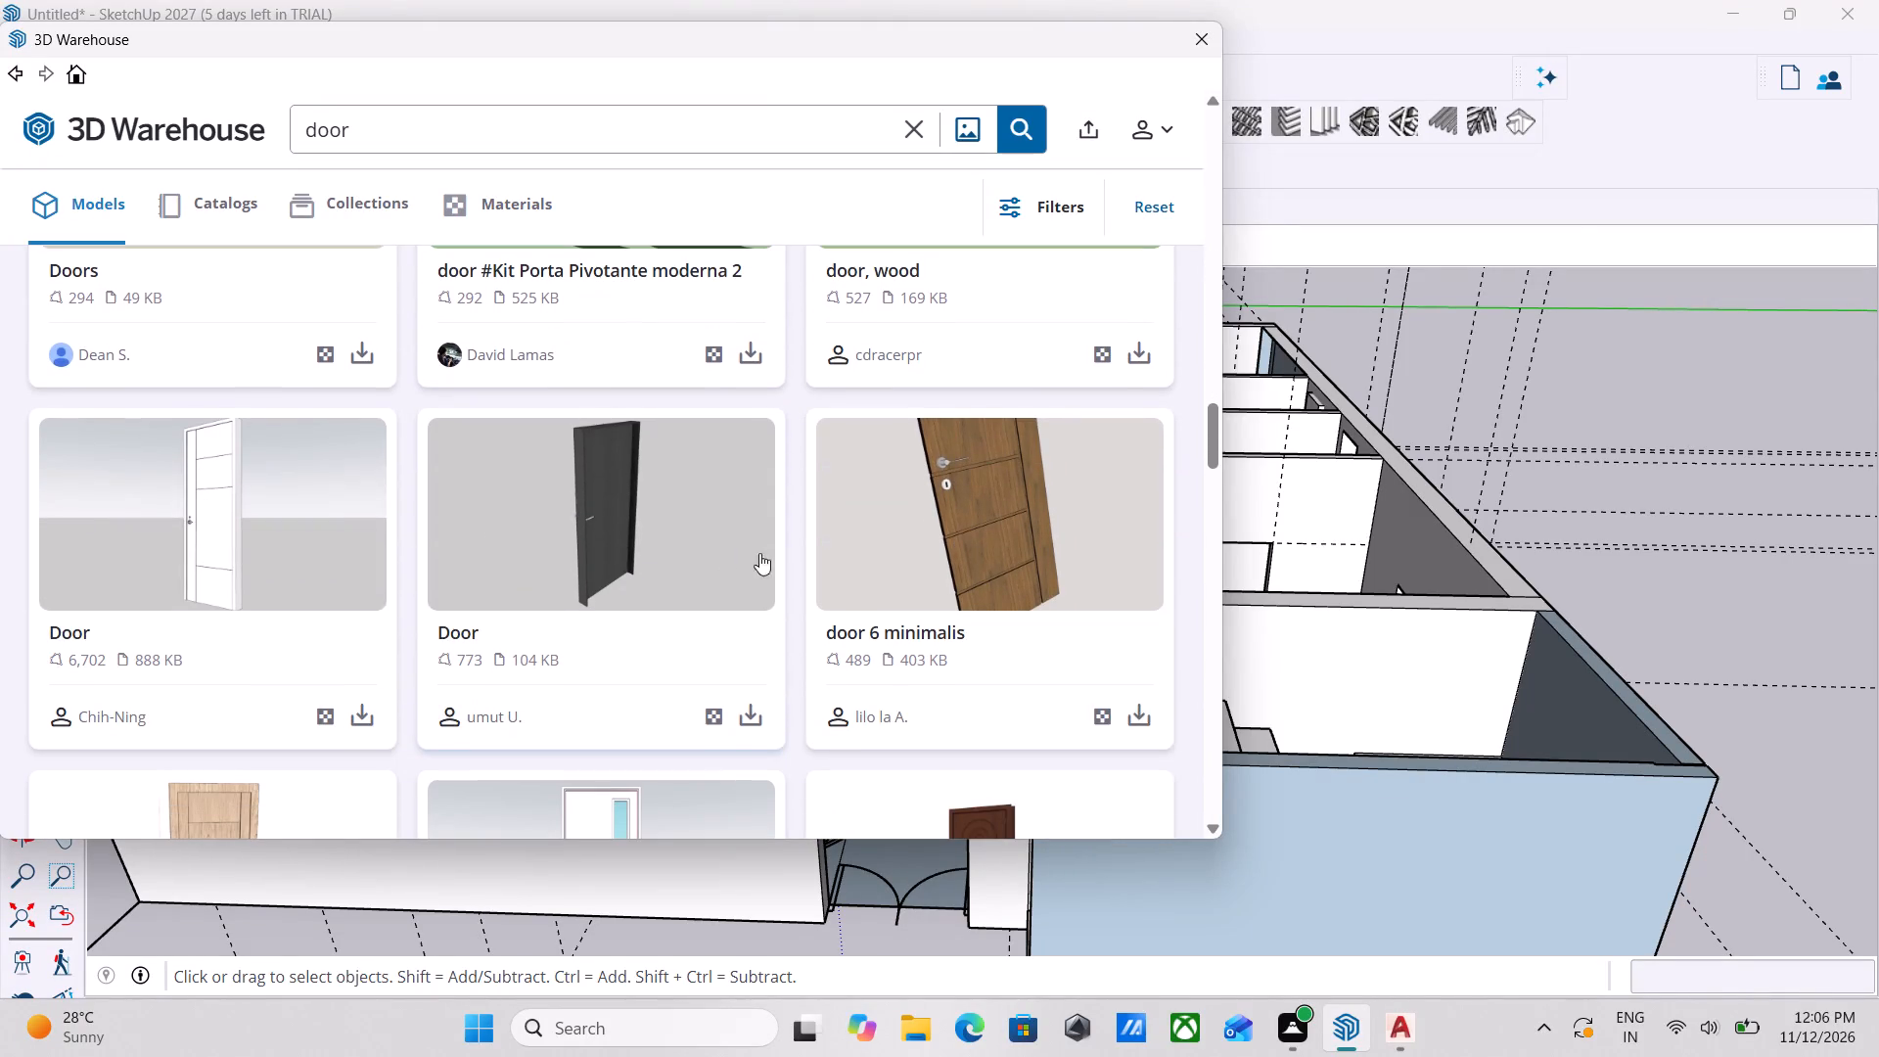
scroll(803, 562, down, 1)
scroll(950, 586, down, 4)
scroll(605, 589, down, 5)
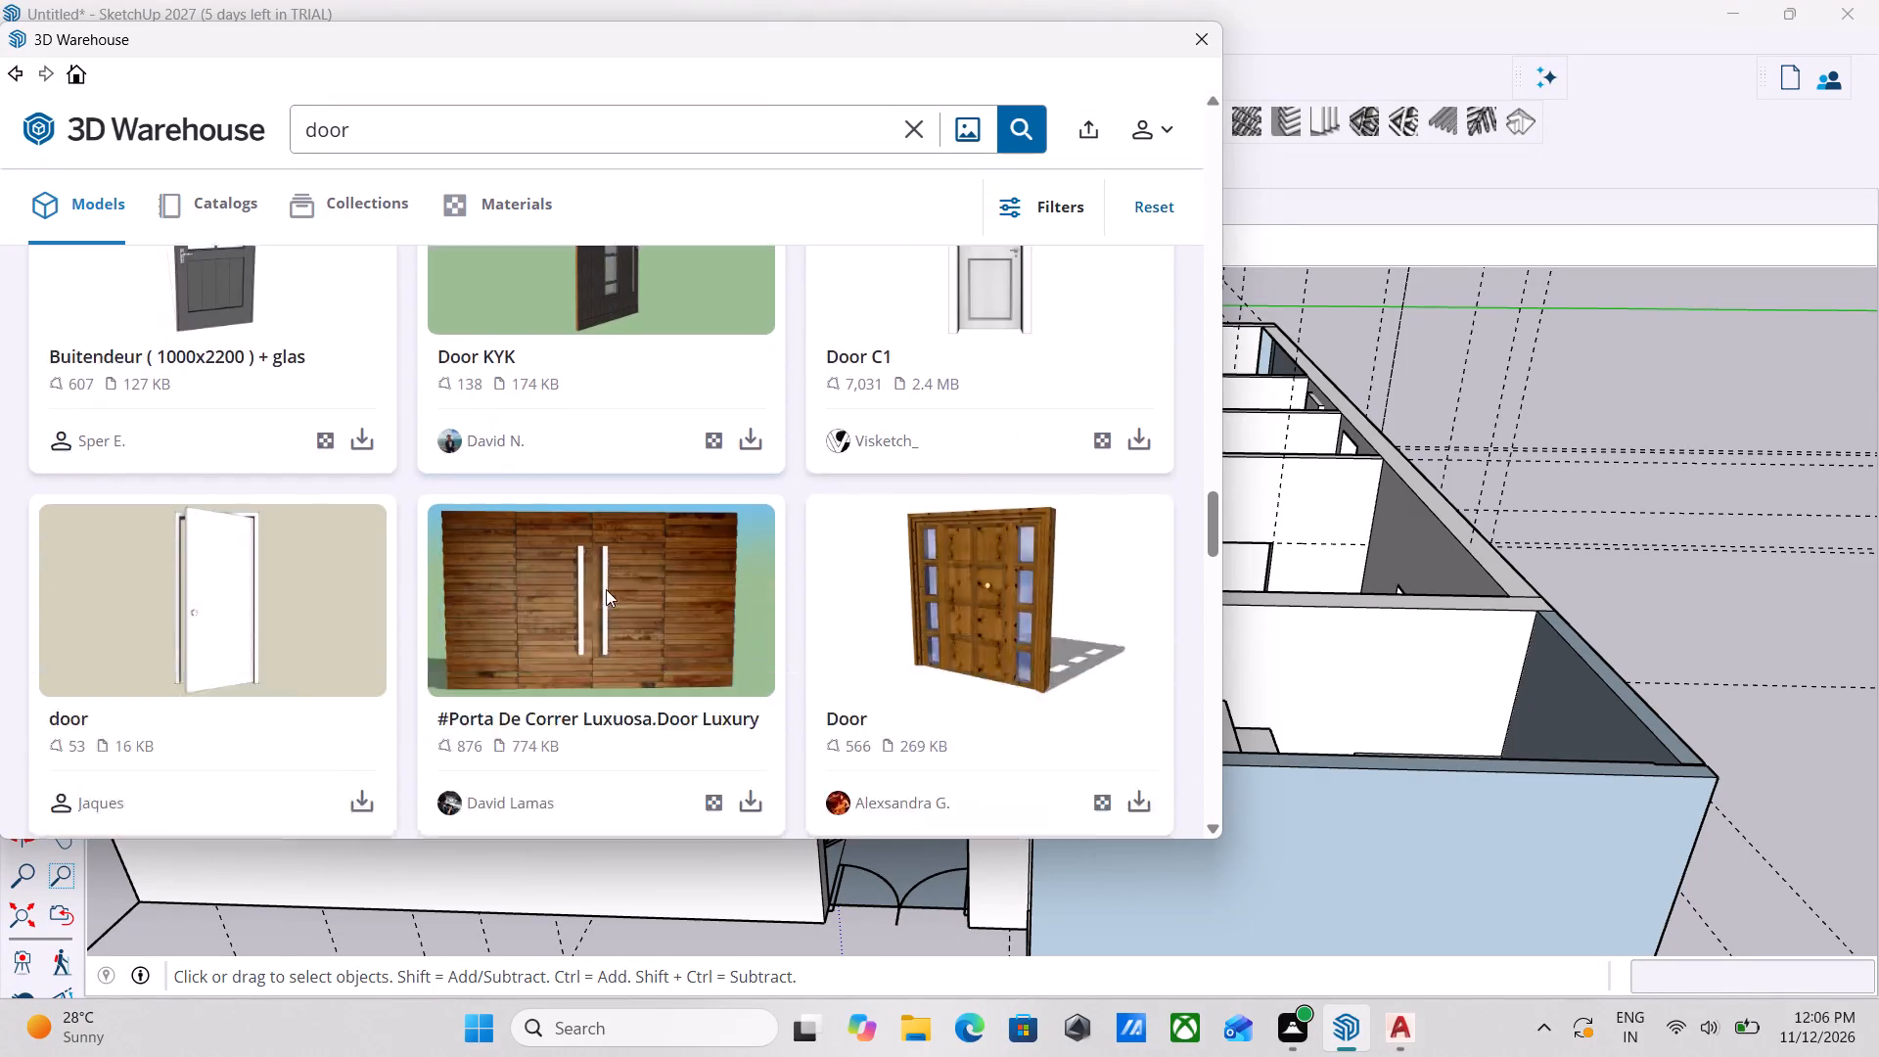
scroll(606, 589, down, 2)
scroll(880, 586, down, 3)
scroll(629, 606, down, 4)
scroll(412, 580, down, 3)
scroll(715, 516, down, 2)
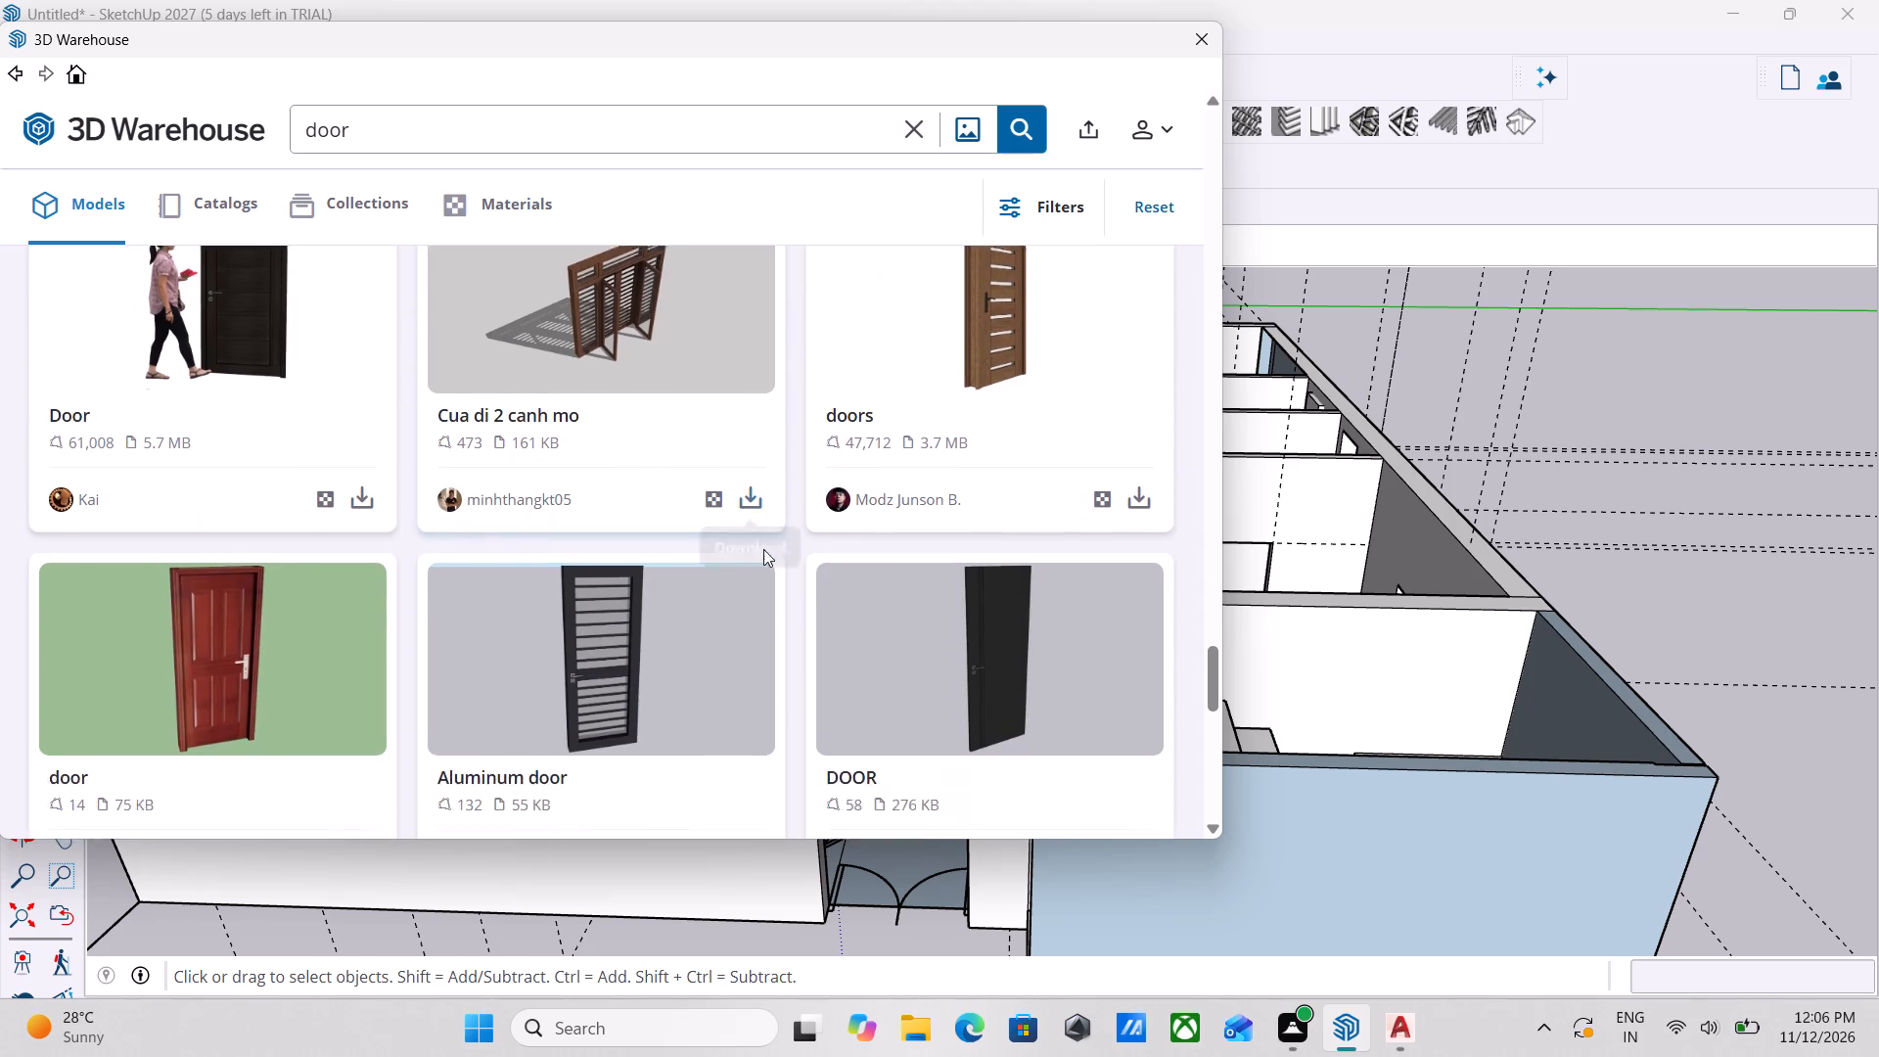
scroll(763, 549, down, 1)
scroll(252, 431, down, 2)
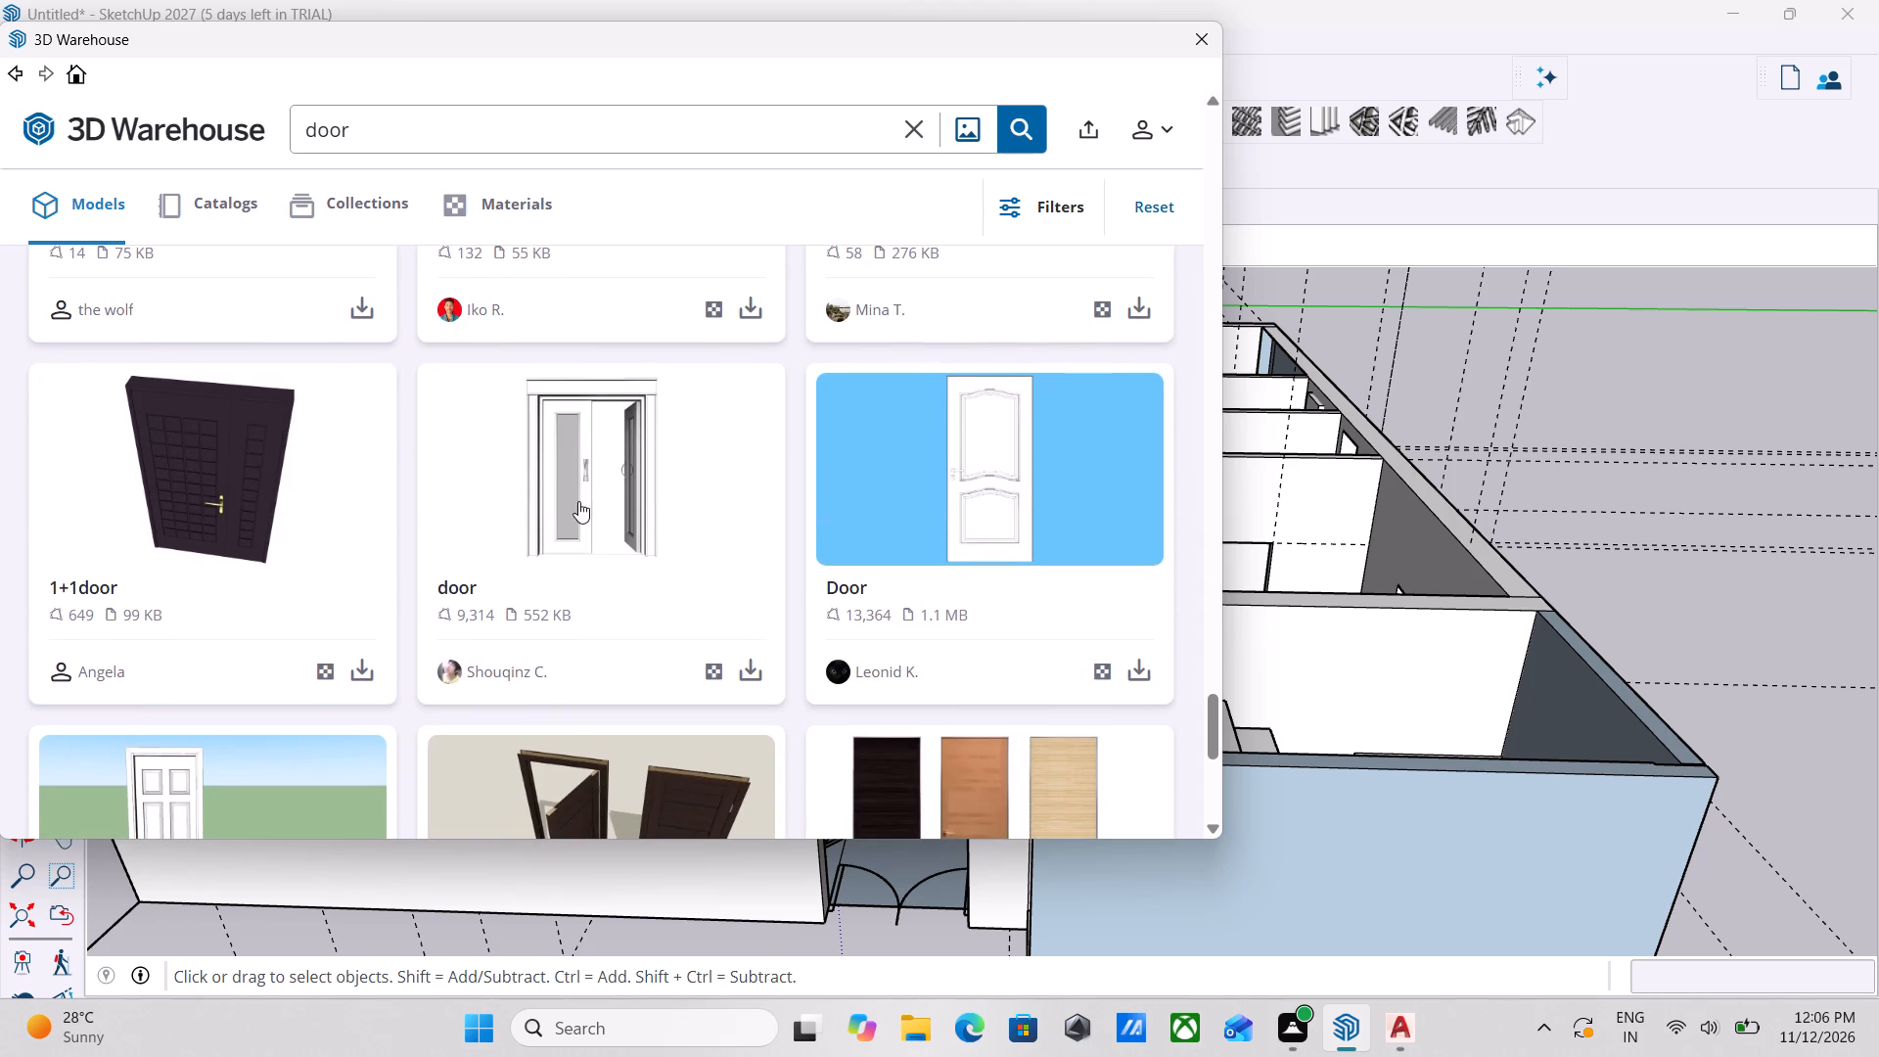
scroll(588, 502, down, 2)
scroll(1142, 566, down, 3)
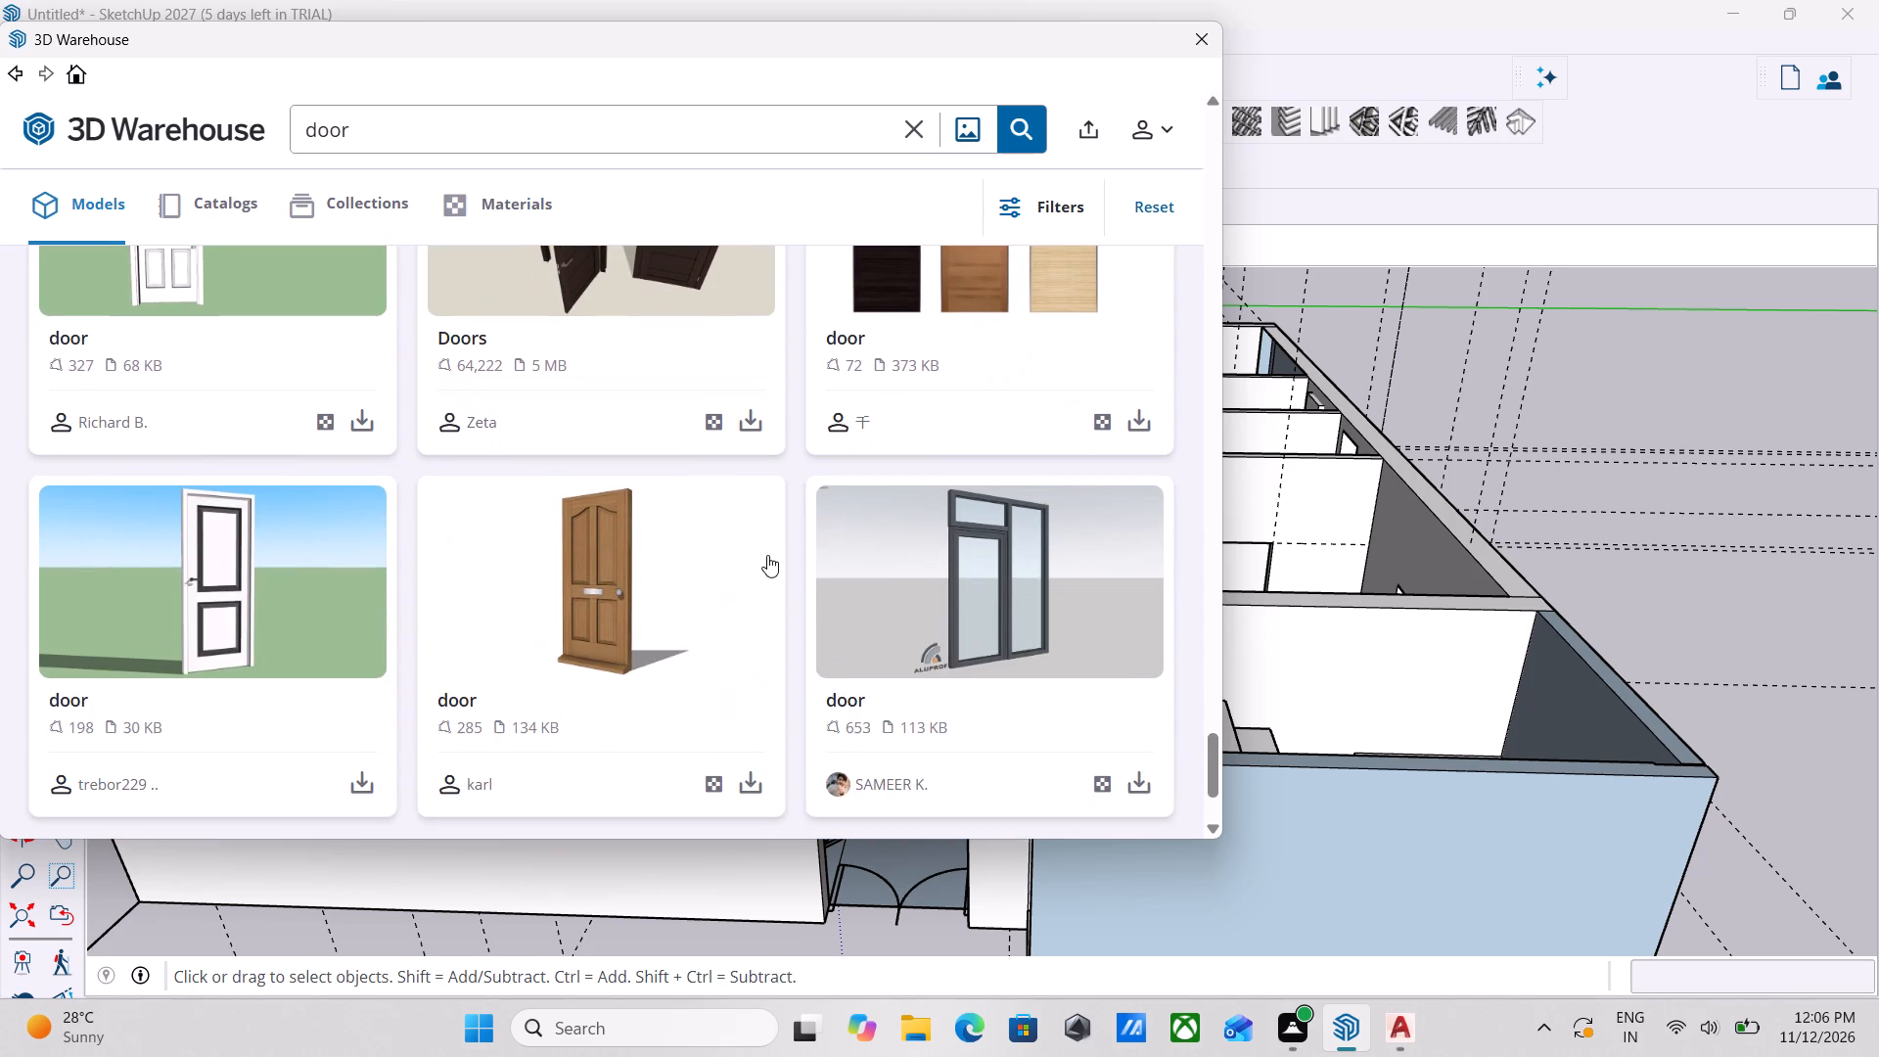
scroll(756, 555, down, 1)
scroll(907, 541, down, 3)
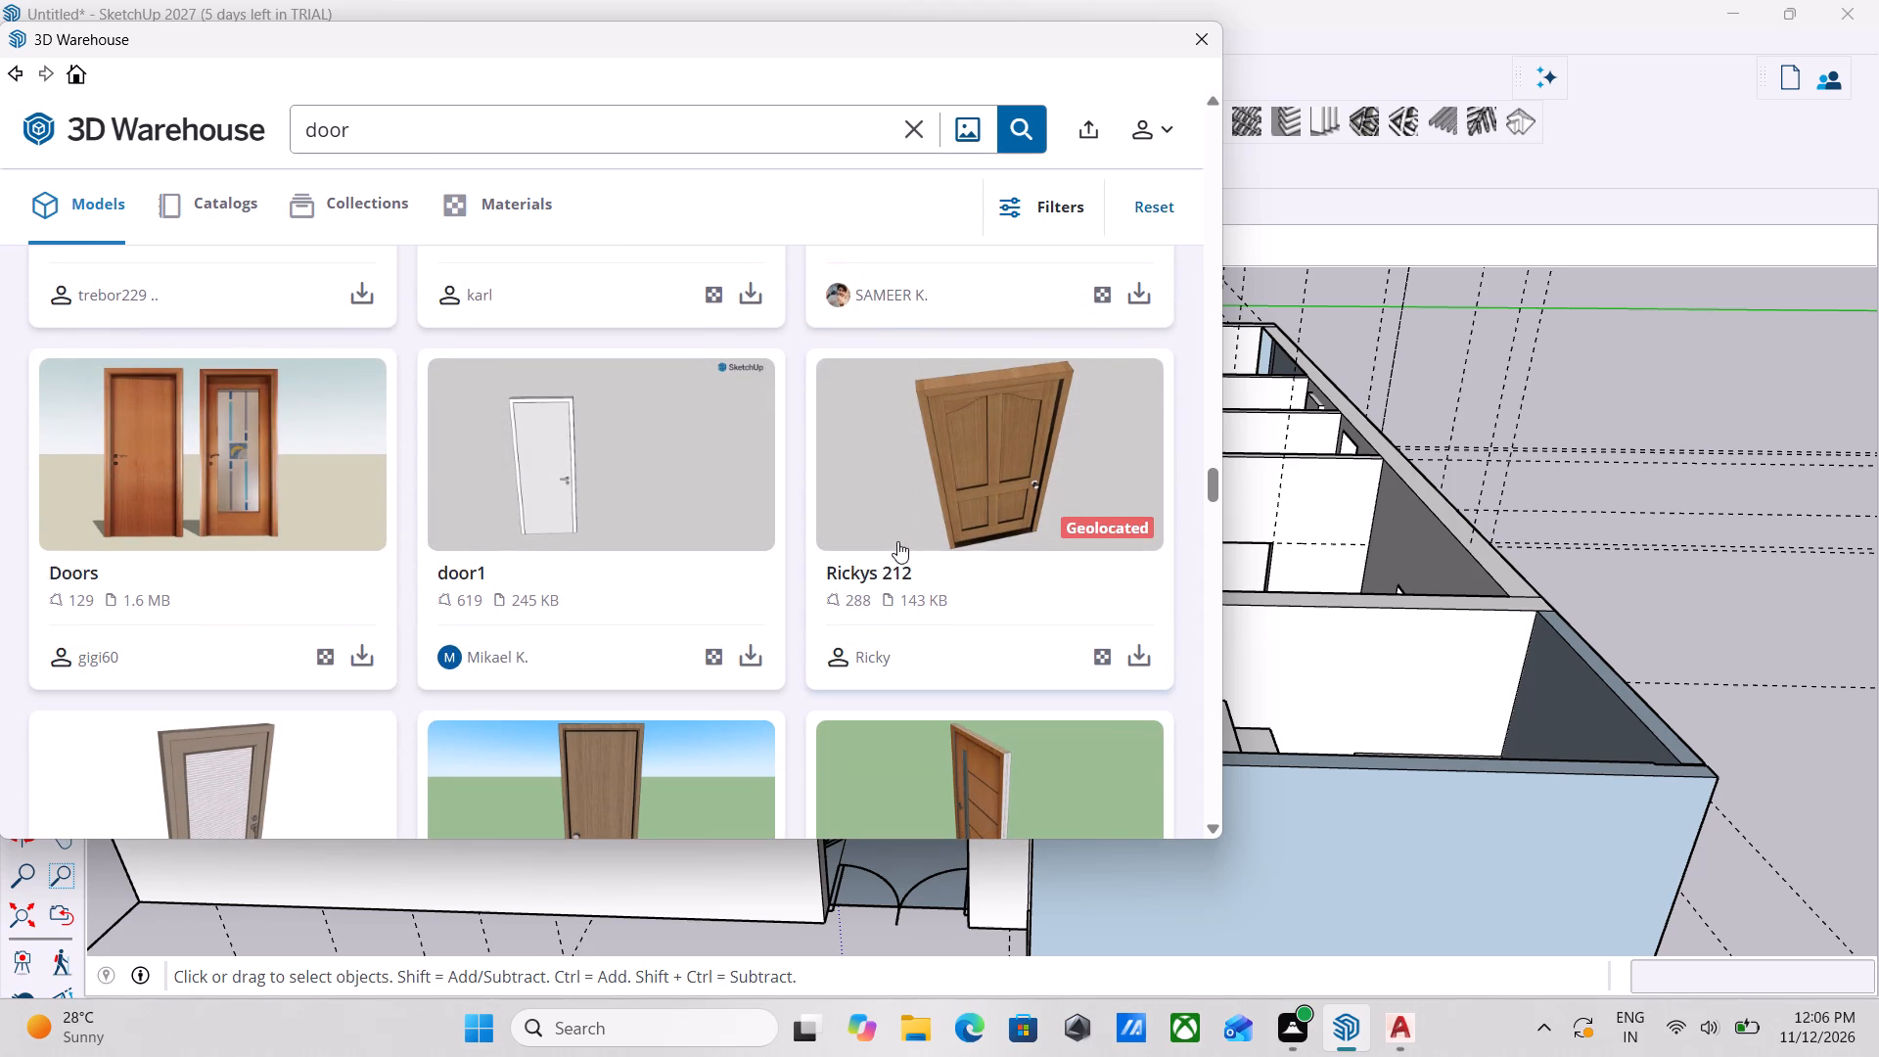
Search 3D Warehouse for "double door" and load the certified 180 x 210 cm Double Door by Odiesign into the house model.
drag(407, 134, 272, 135)
text(double door)
key(Return)
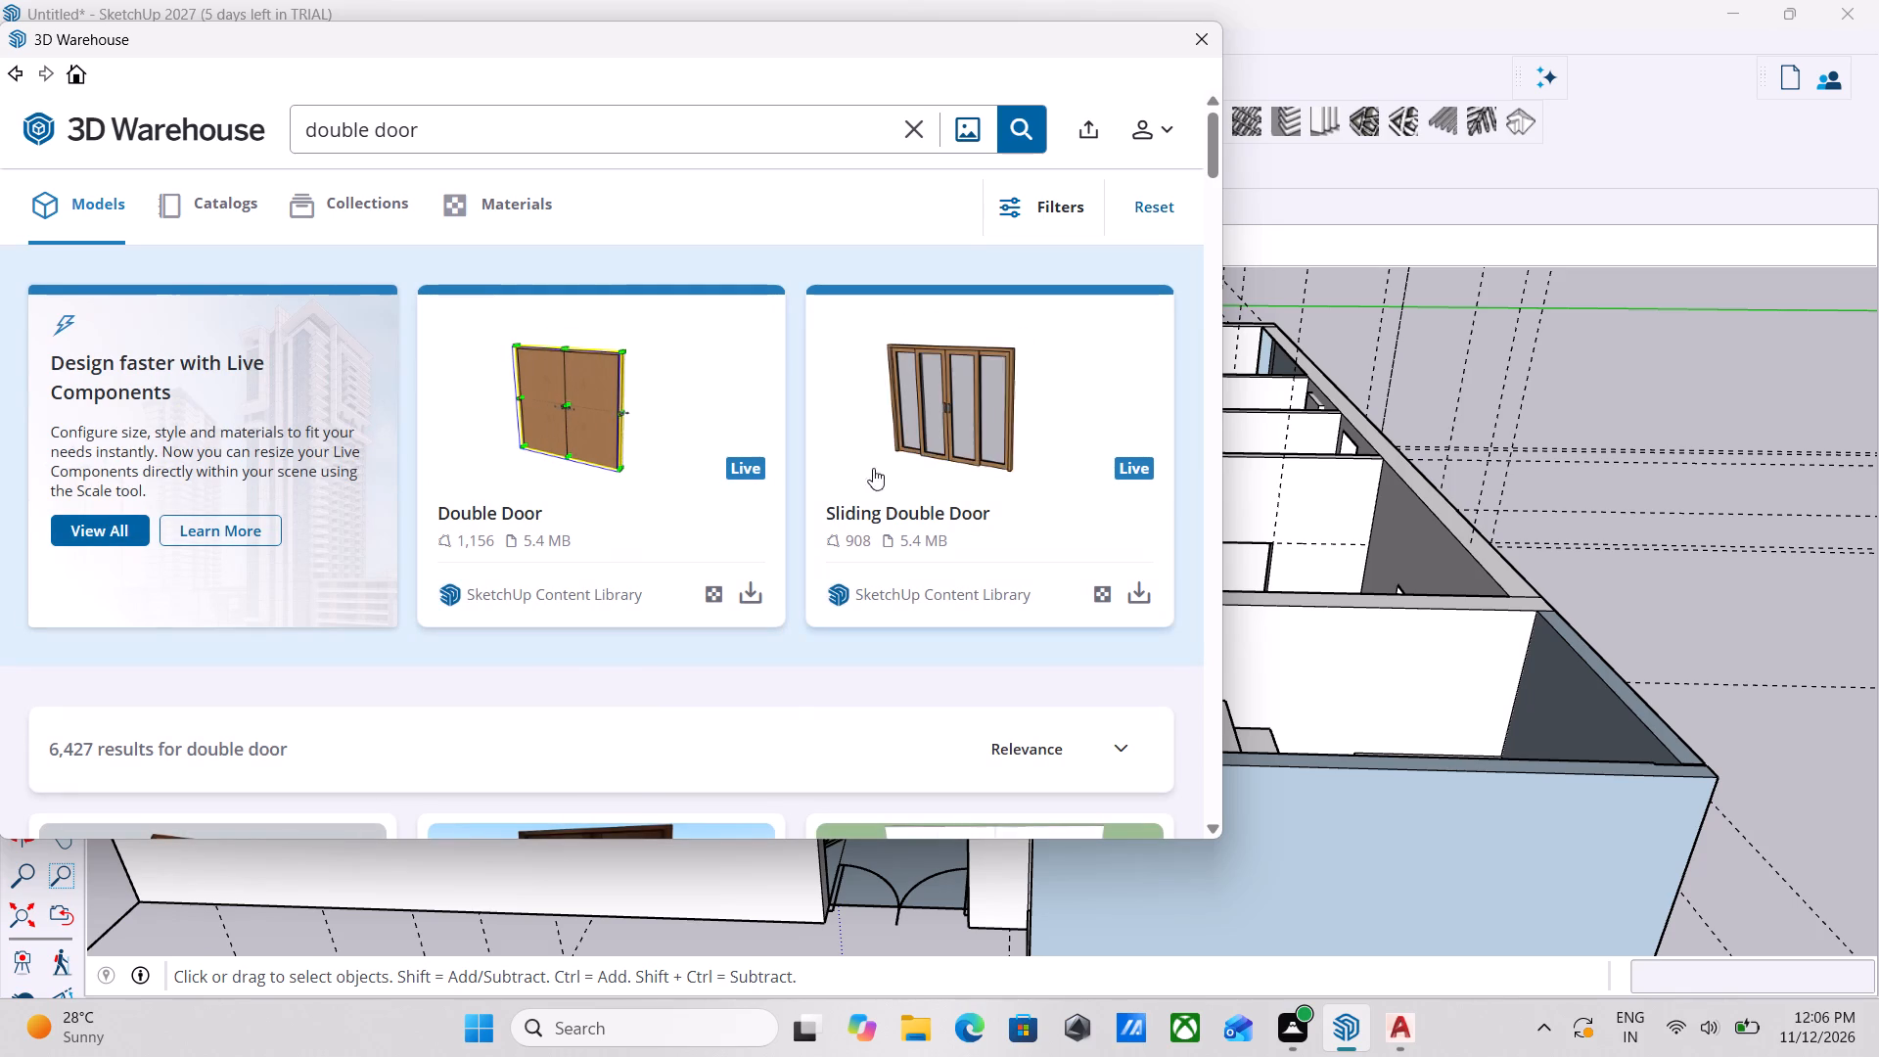
scroll(915, 469, down, 4)
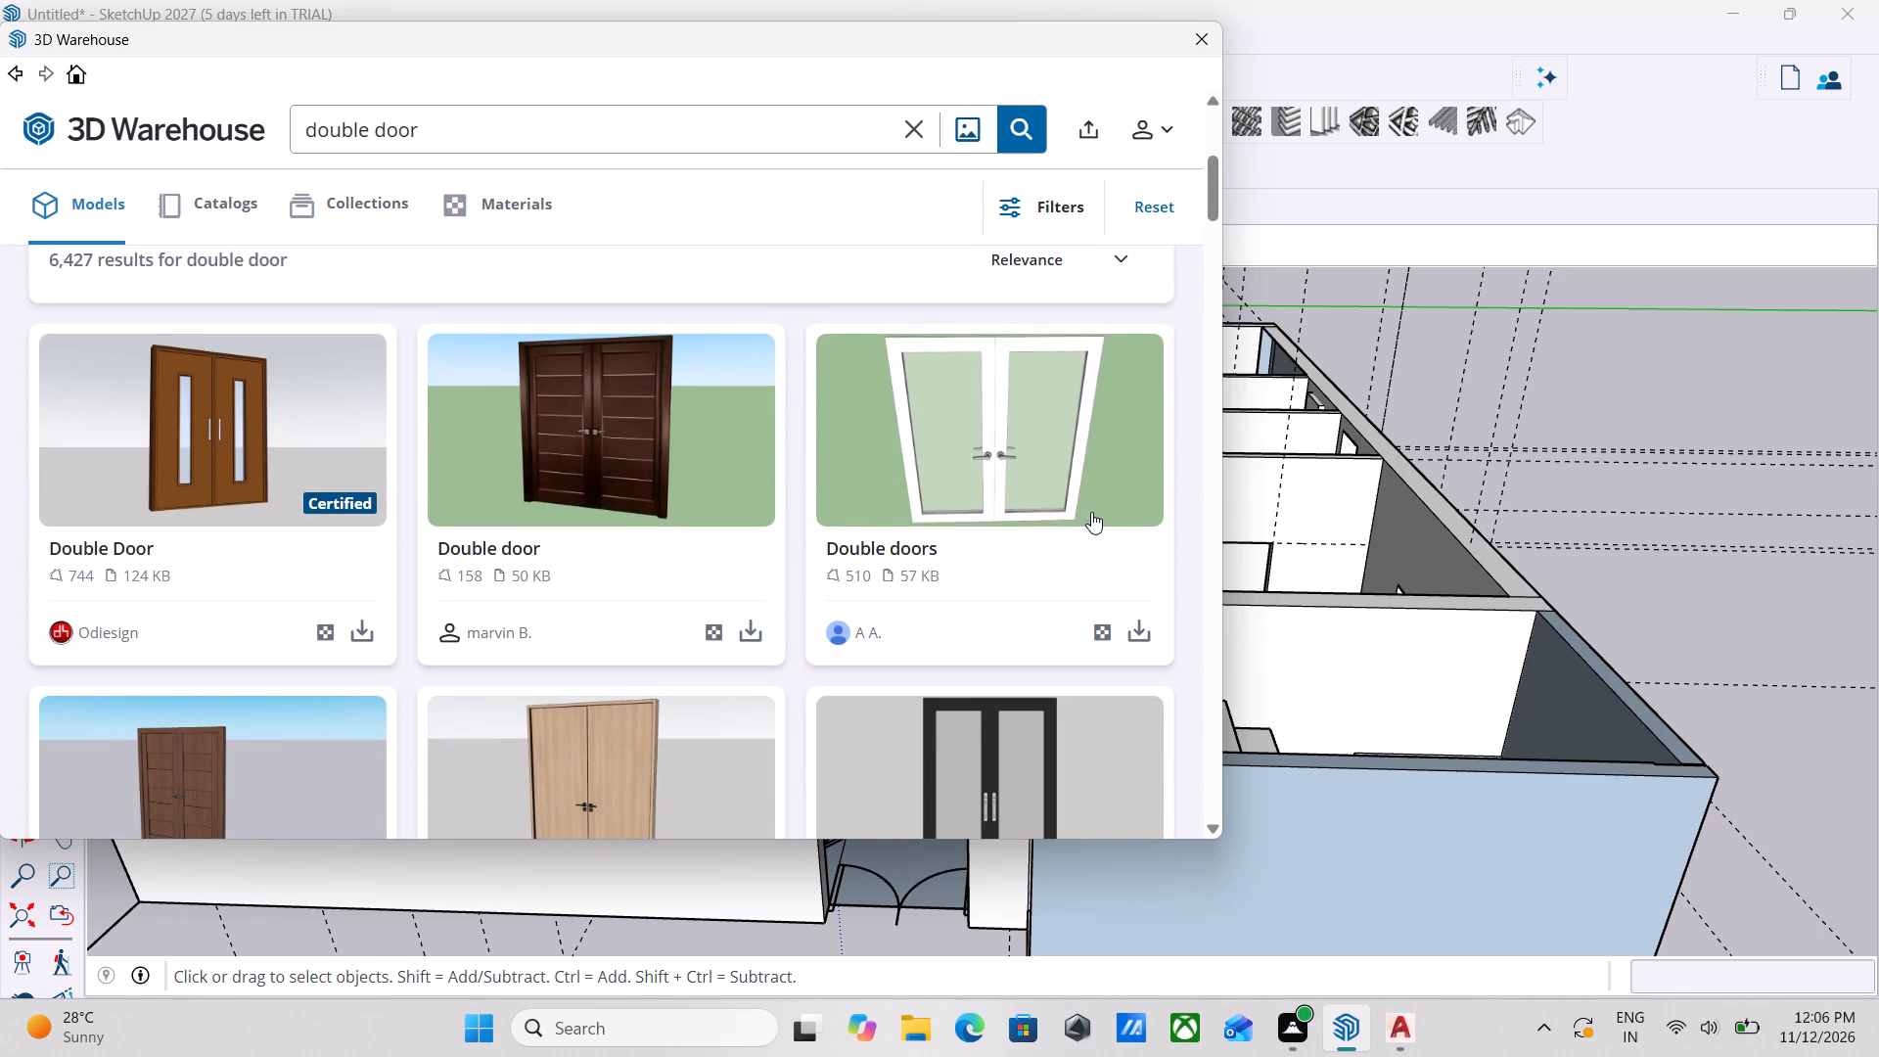
scroll(645, 470, down, 3)
scroll(294, 385, up, 3)
click(270, 397)
scroll(916, 614, down, 4)
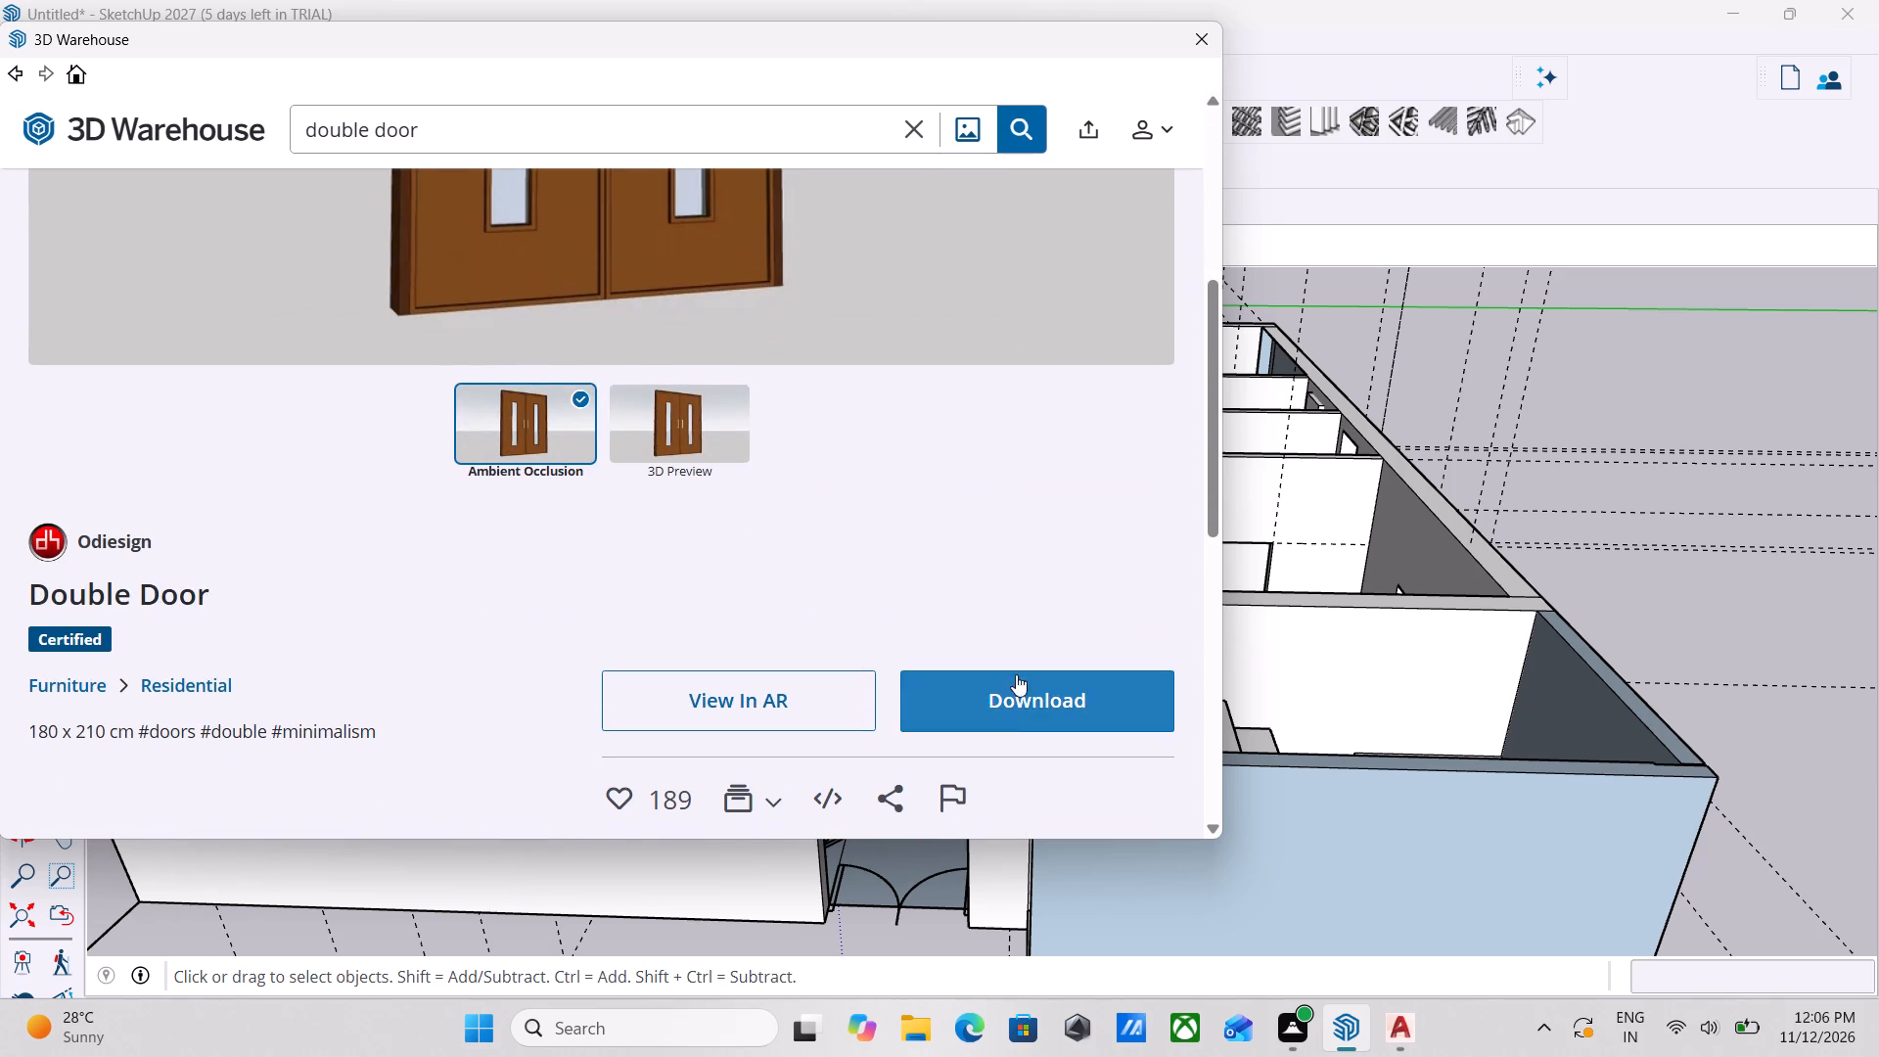
click(1019, 693)
click(522, 458)
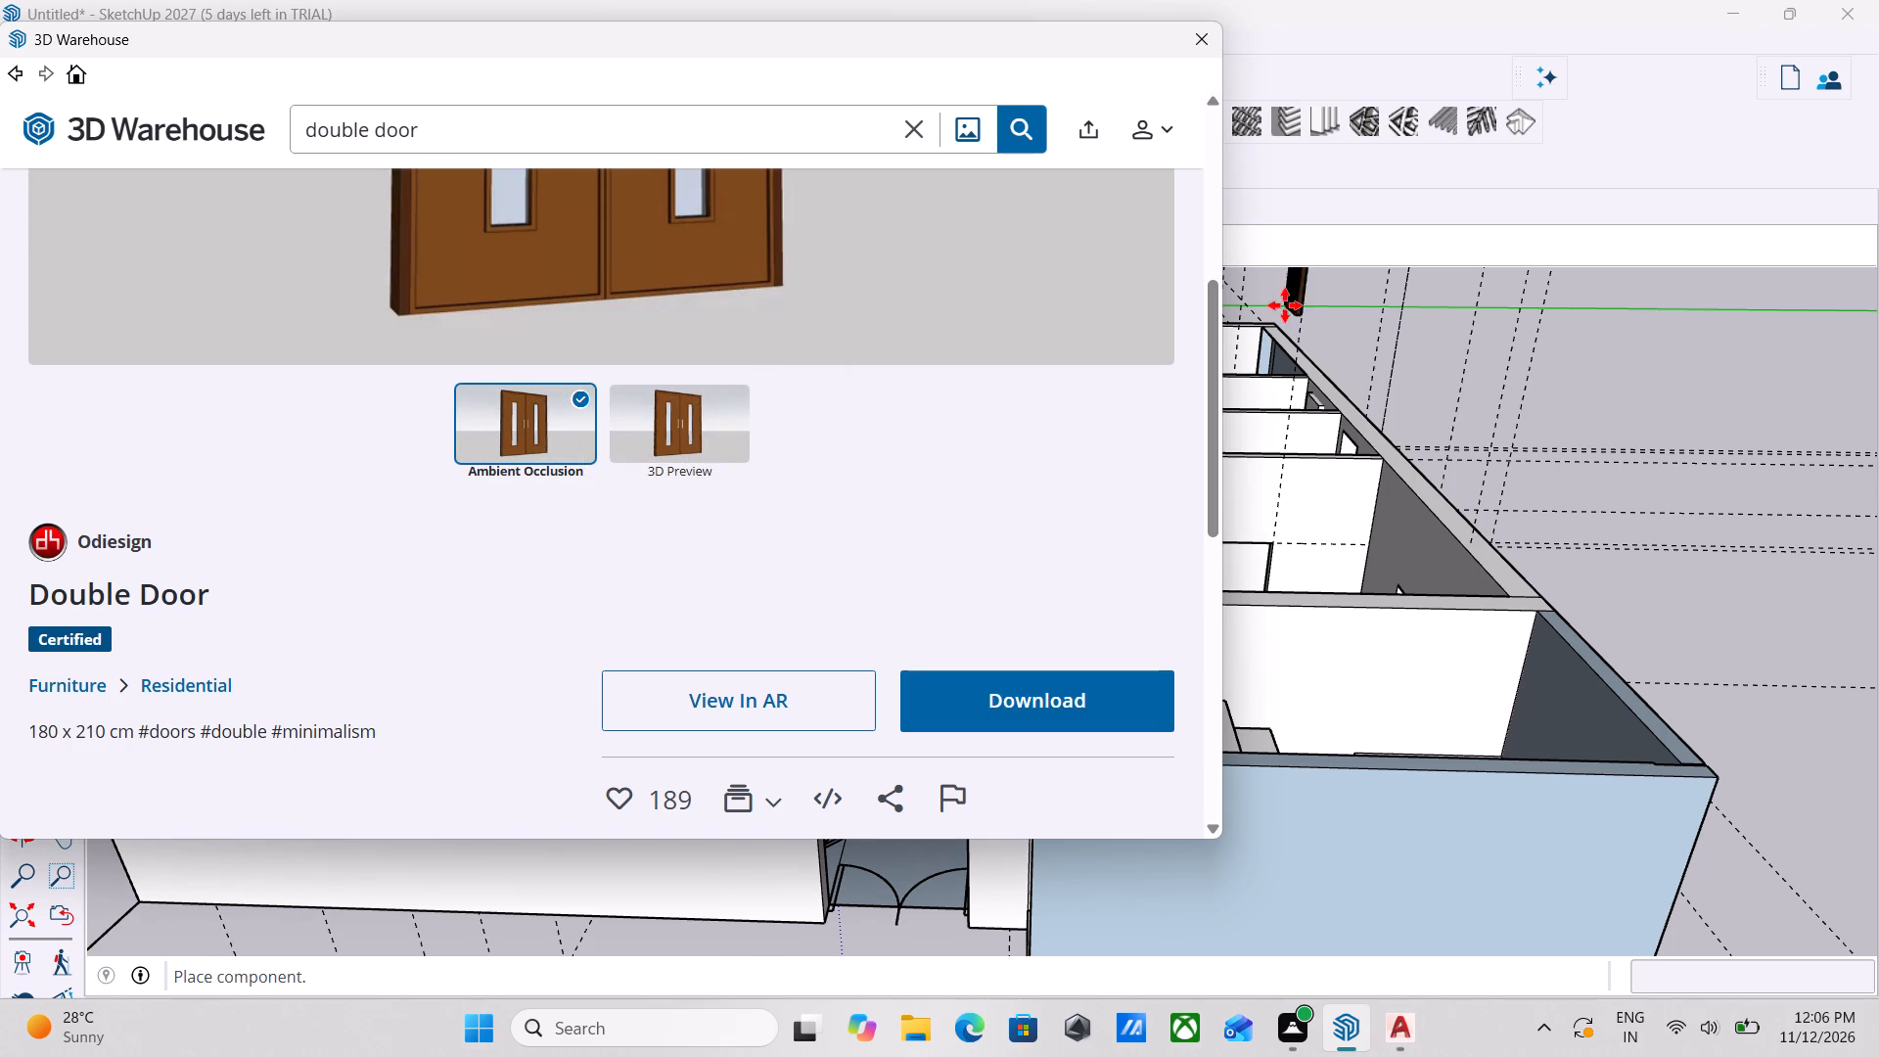
click(1202, 44)
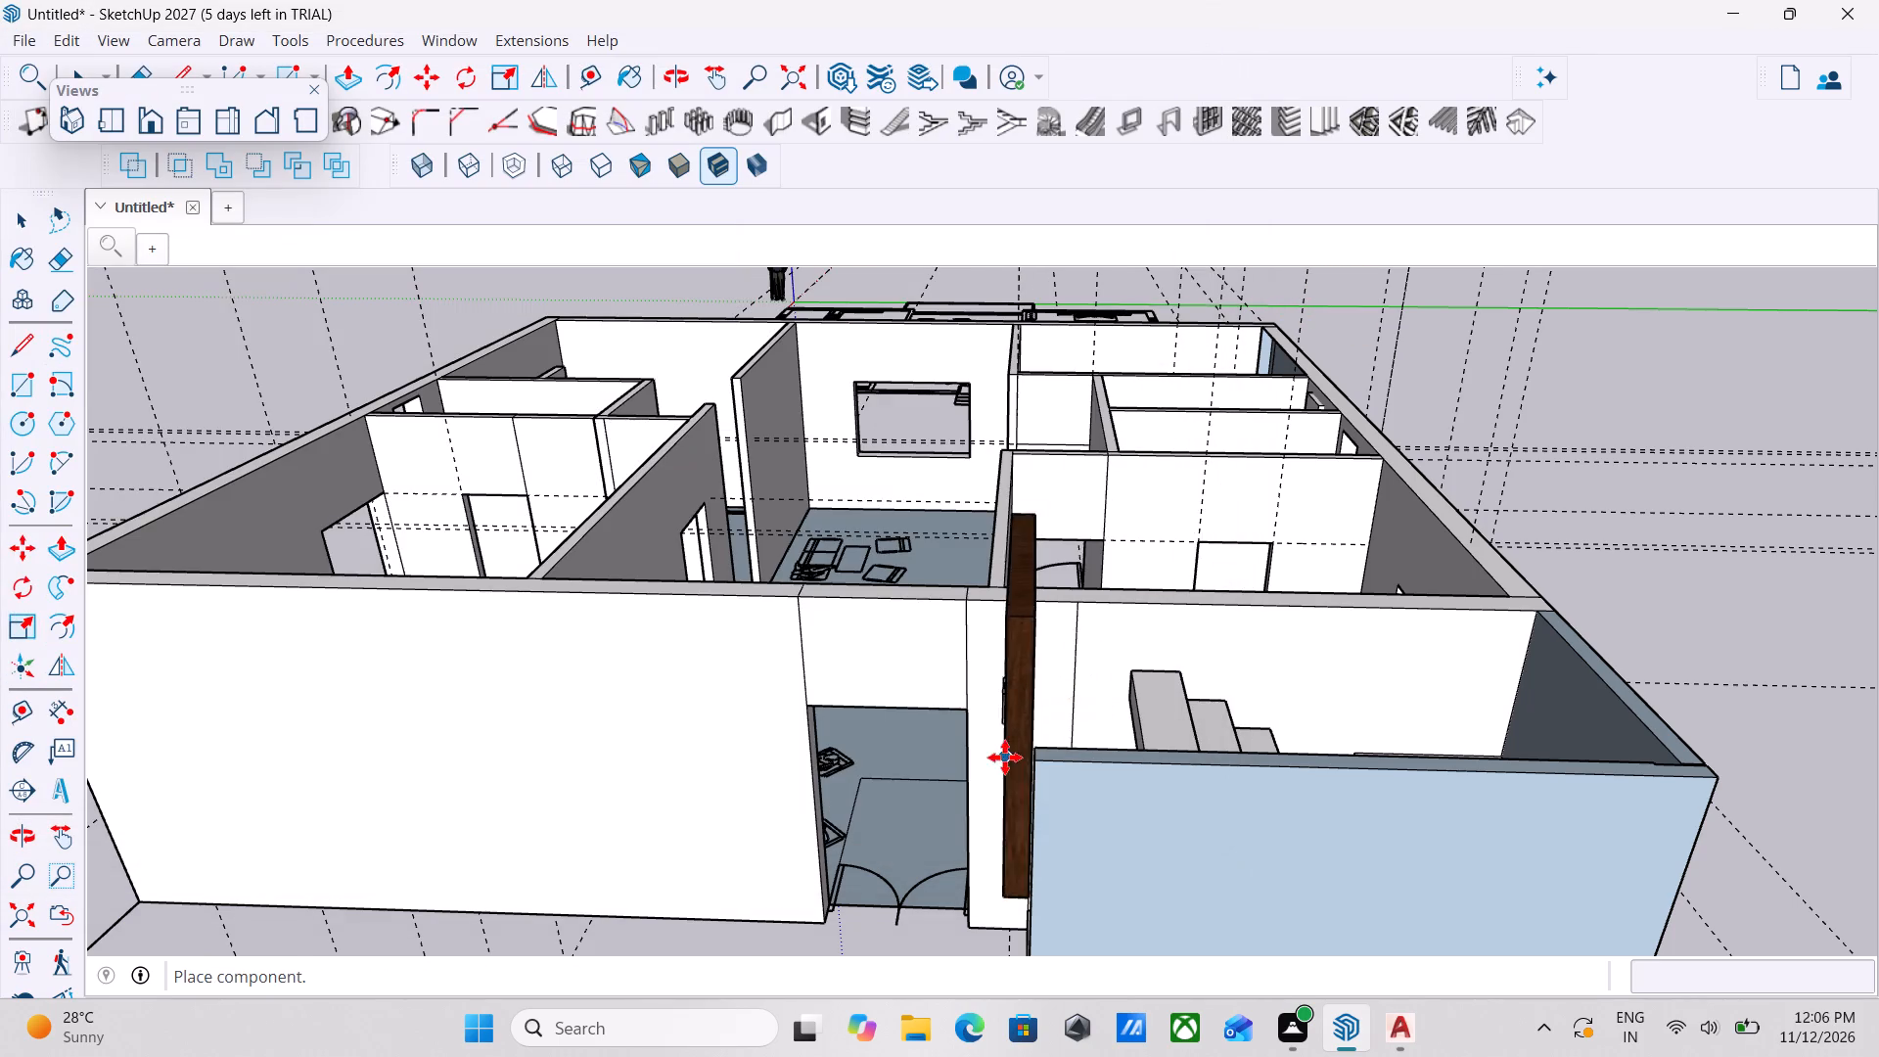
Place the double door with its bottom corner at the base of the main entrance doorway's stair-side jamb.
scroll(1005, 758, down, 1)
middle_drag(1036, 728, 1234, 429)
middle_drag(1111, 620, 950, 798)
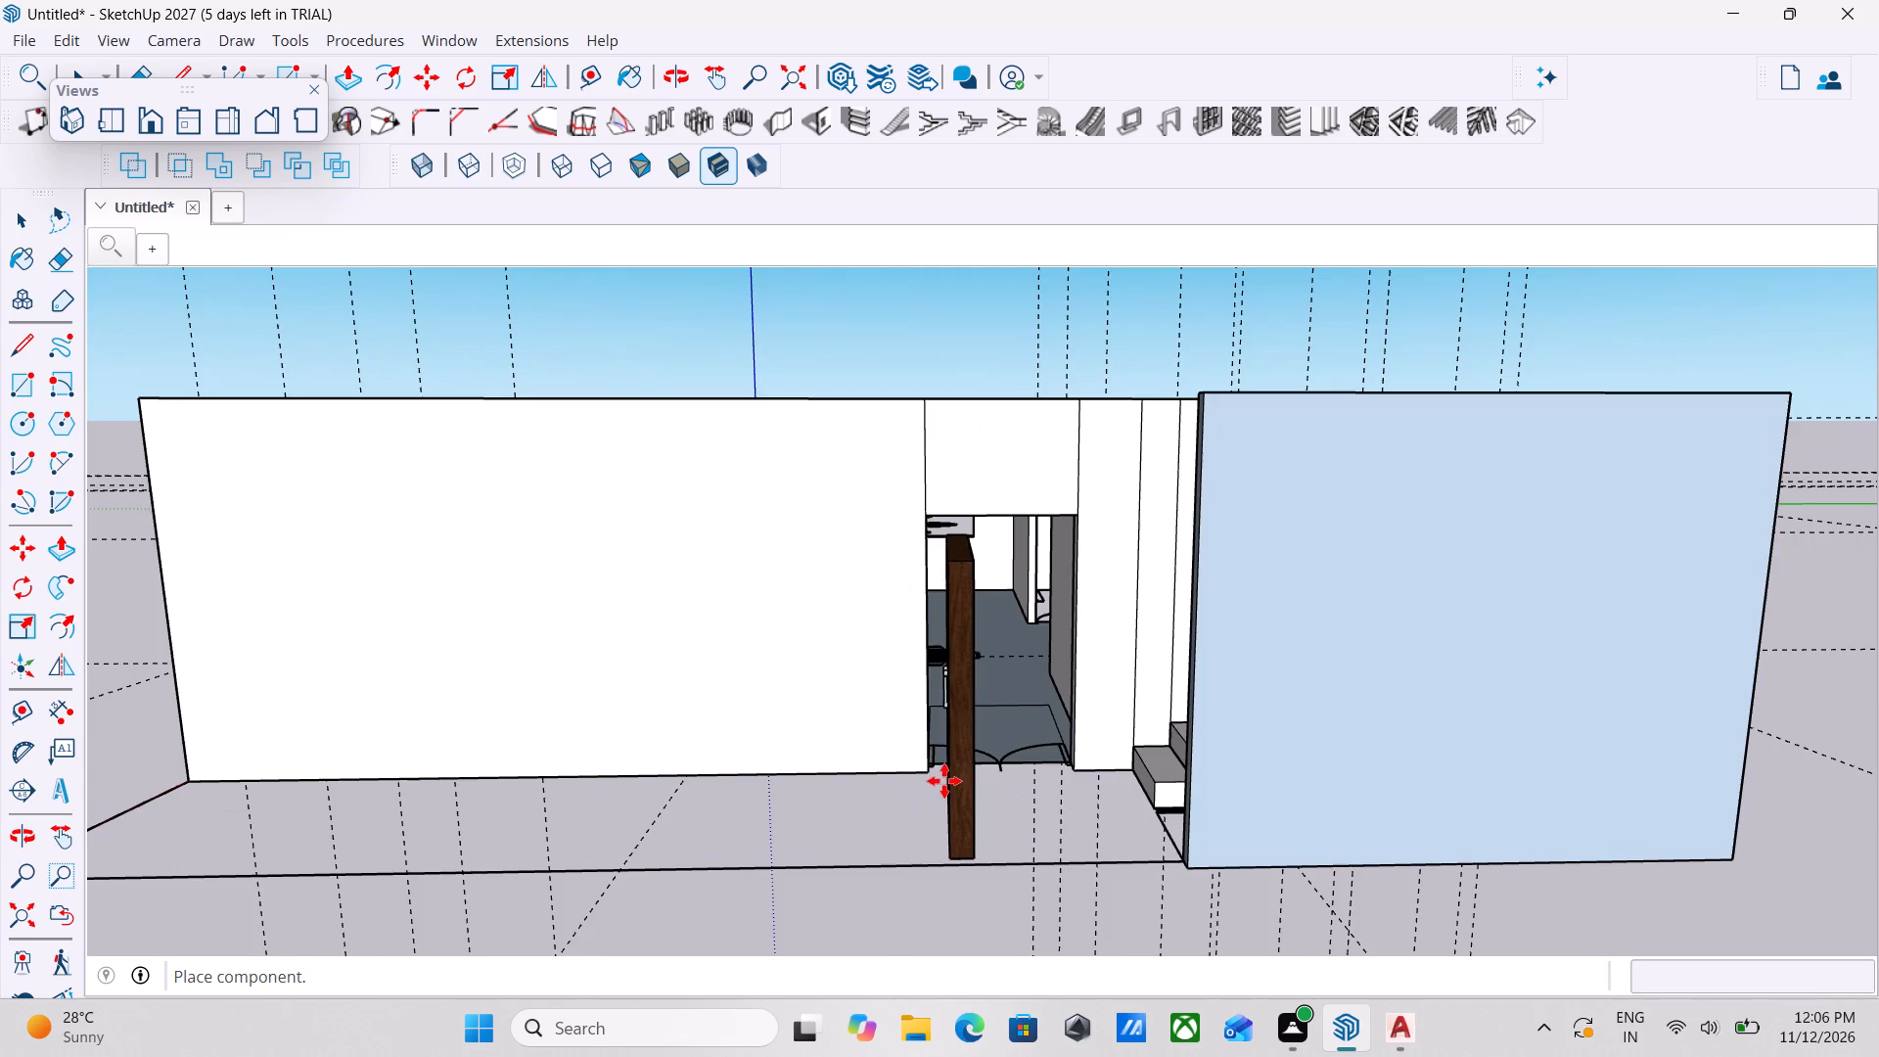
scroll(944, 781, up, 18)
scroll(974, 717, up, 3)
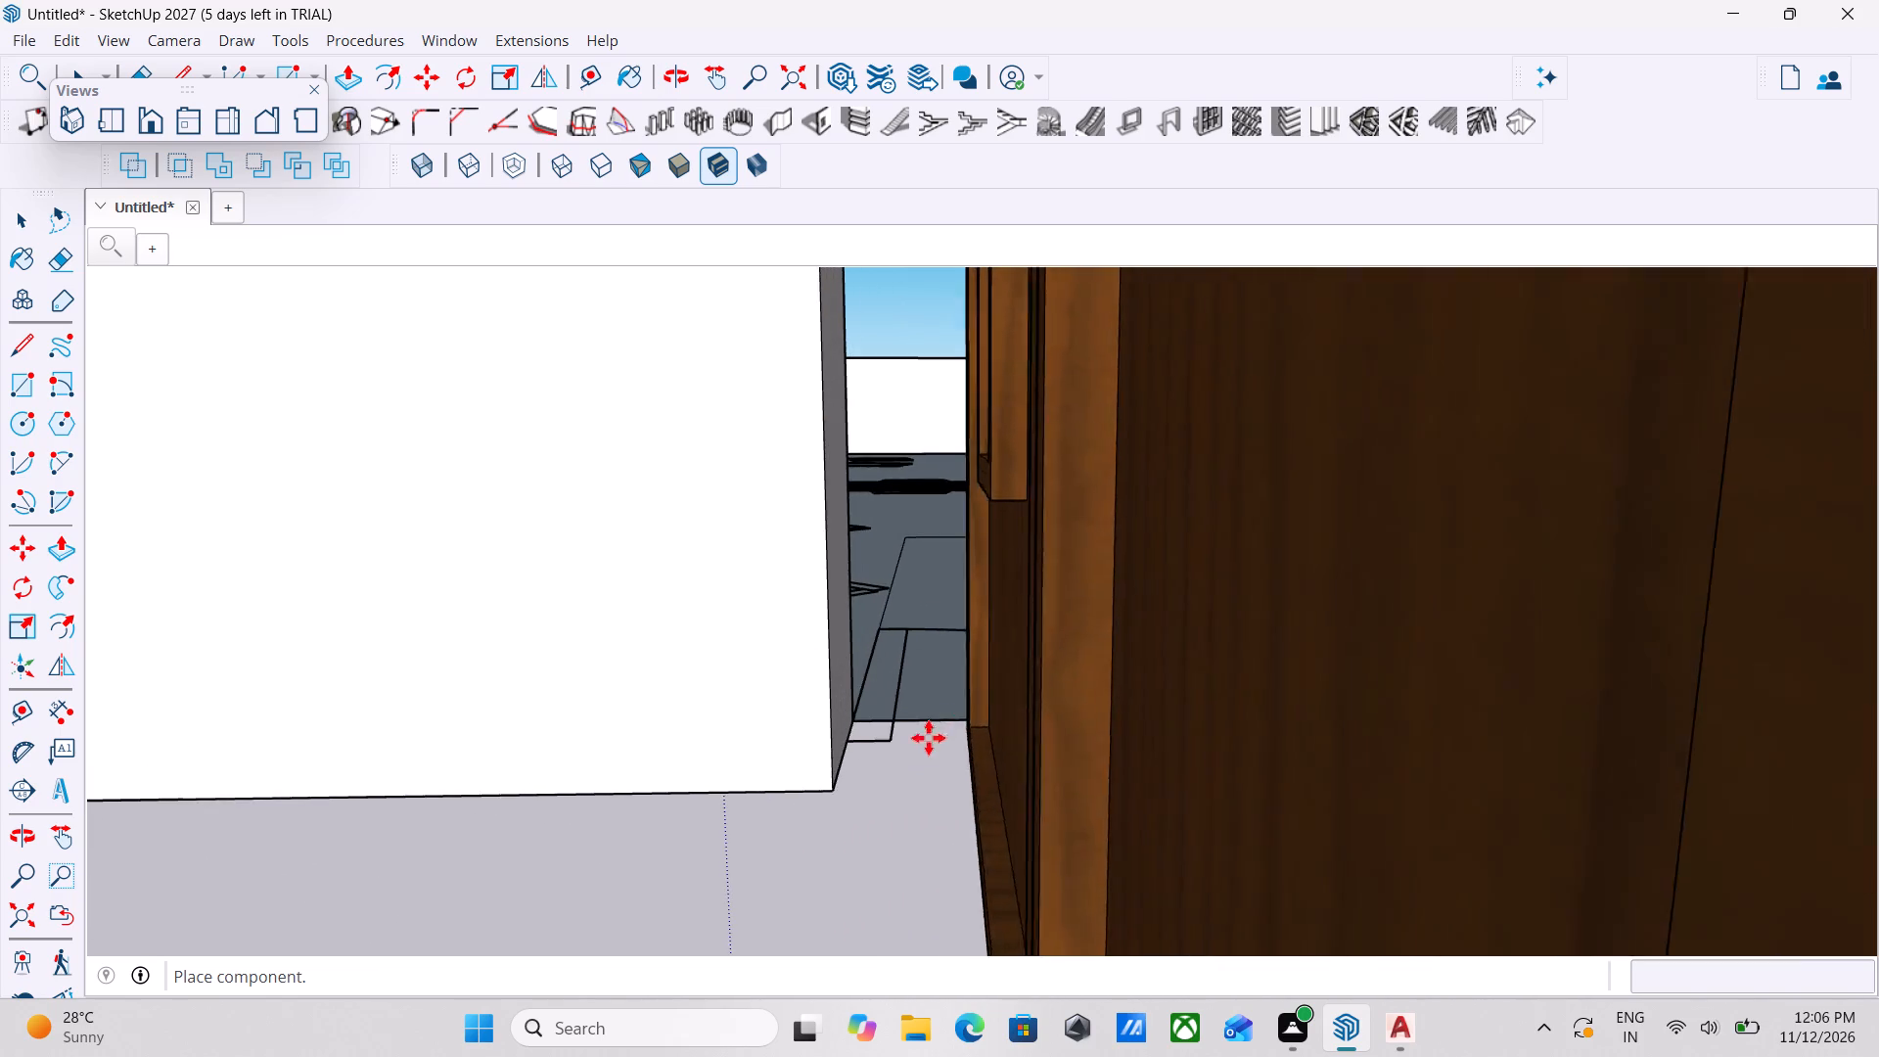
scroll(827, 797, down, 18)
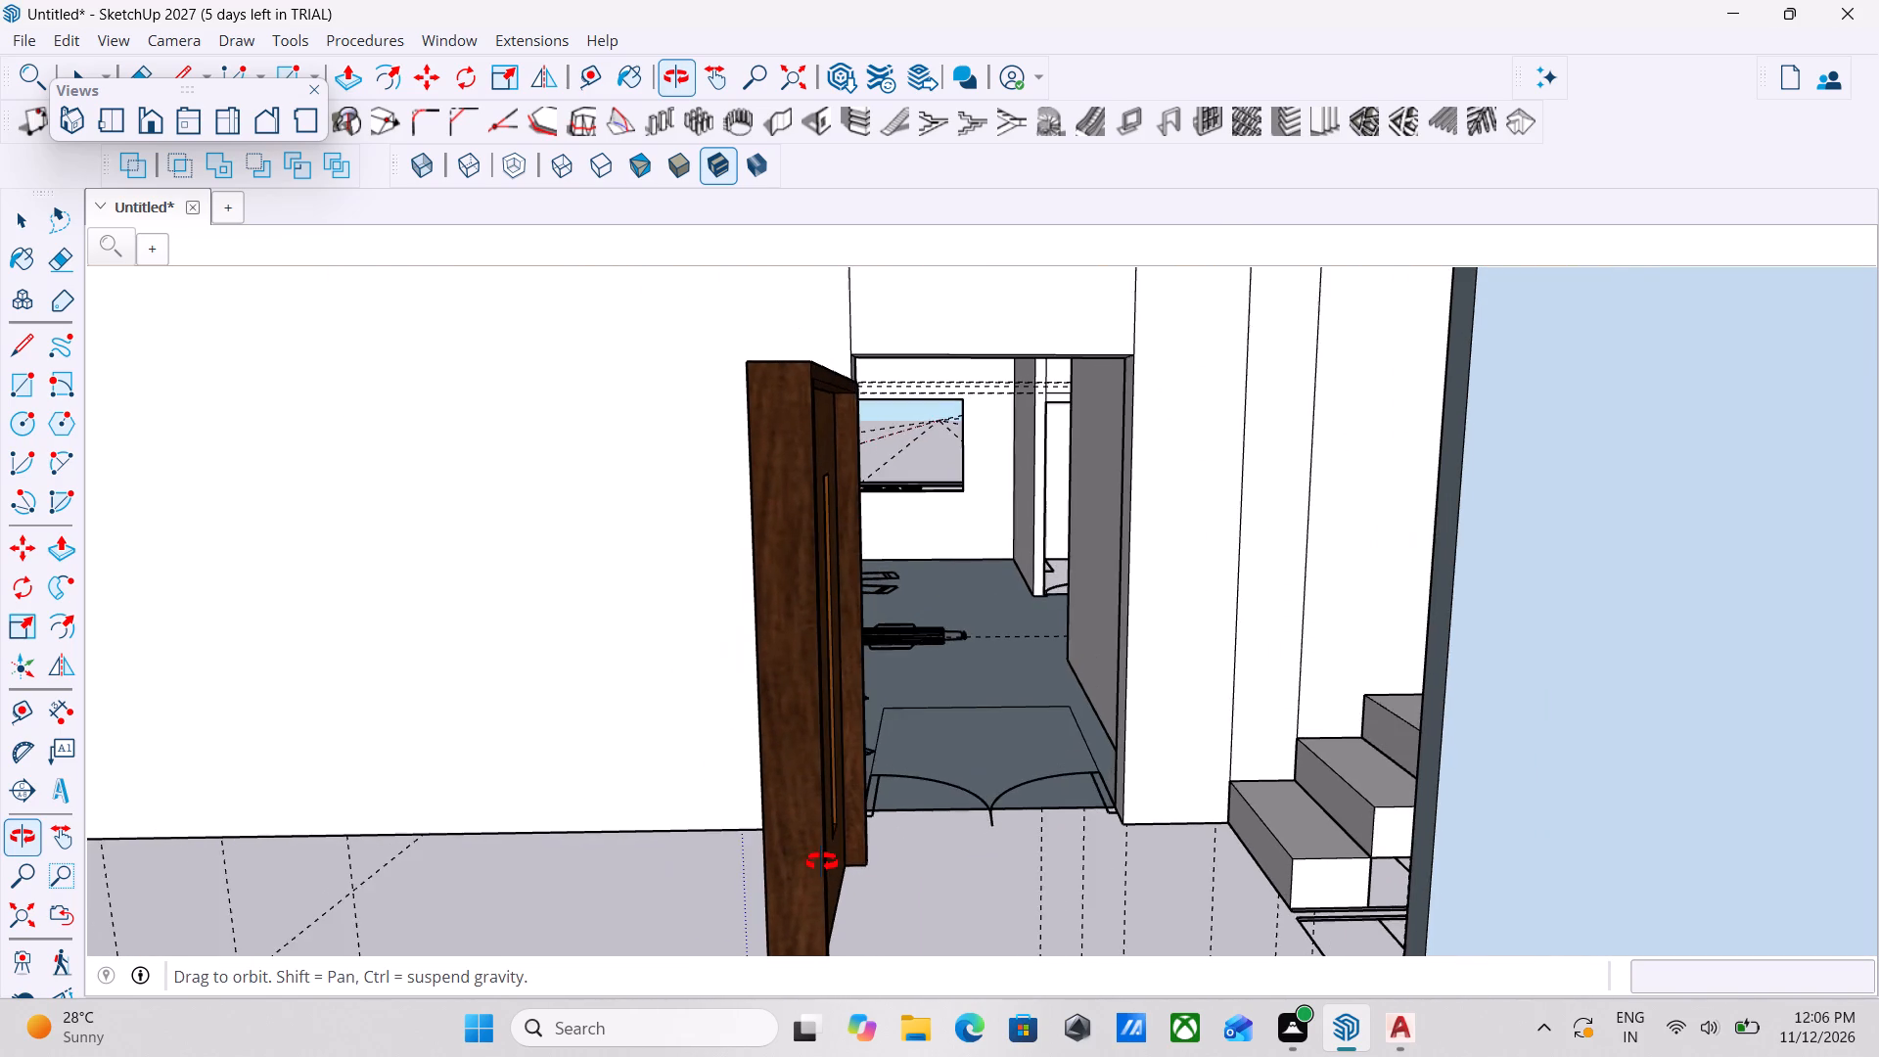
scroll(1309, 927, up, 4)
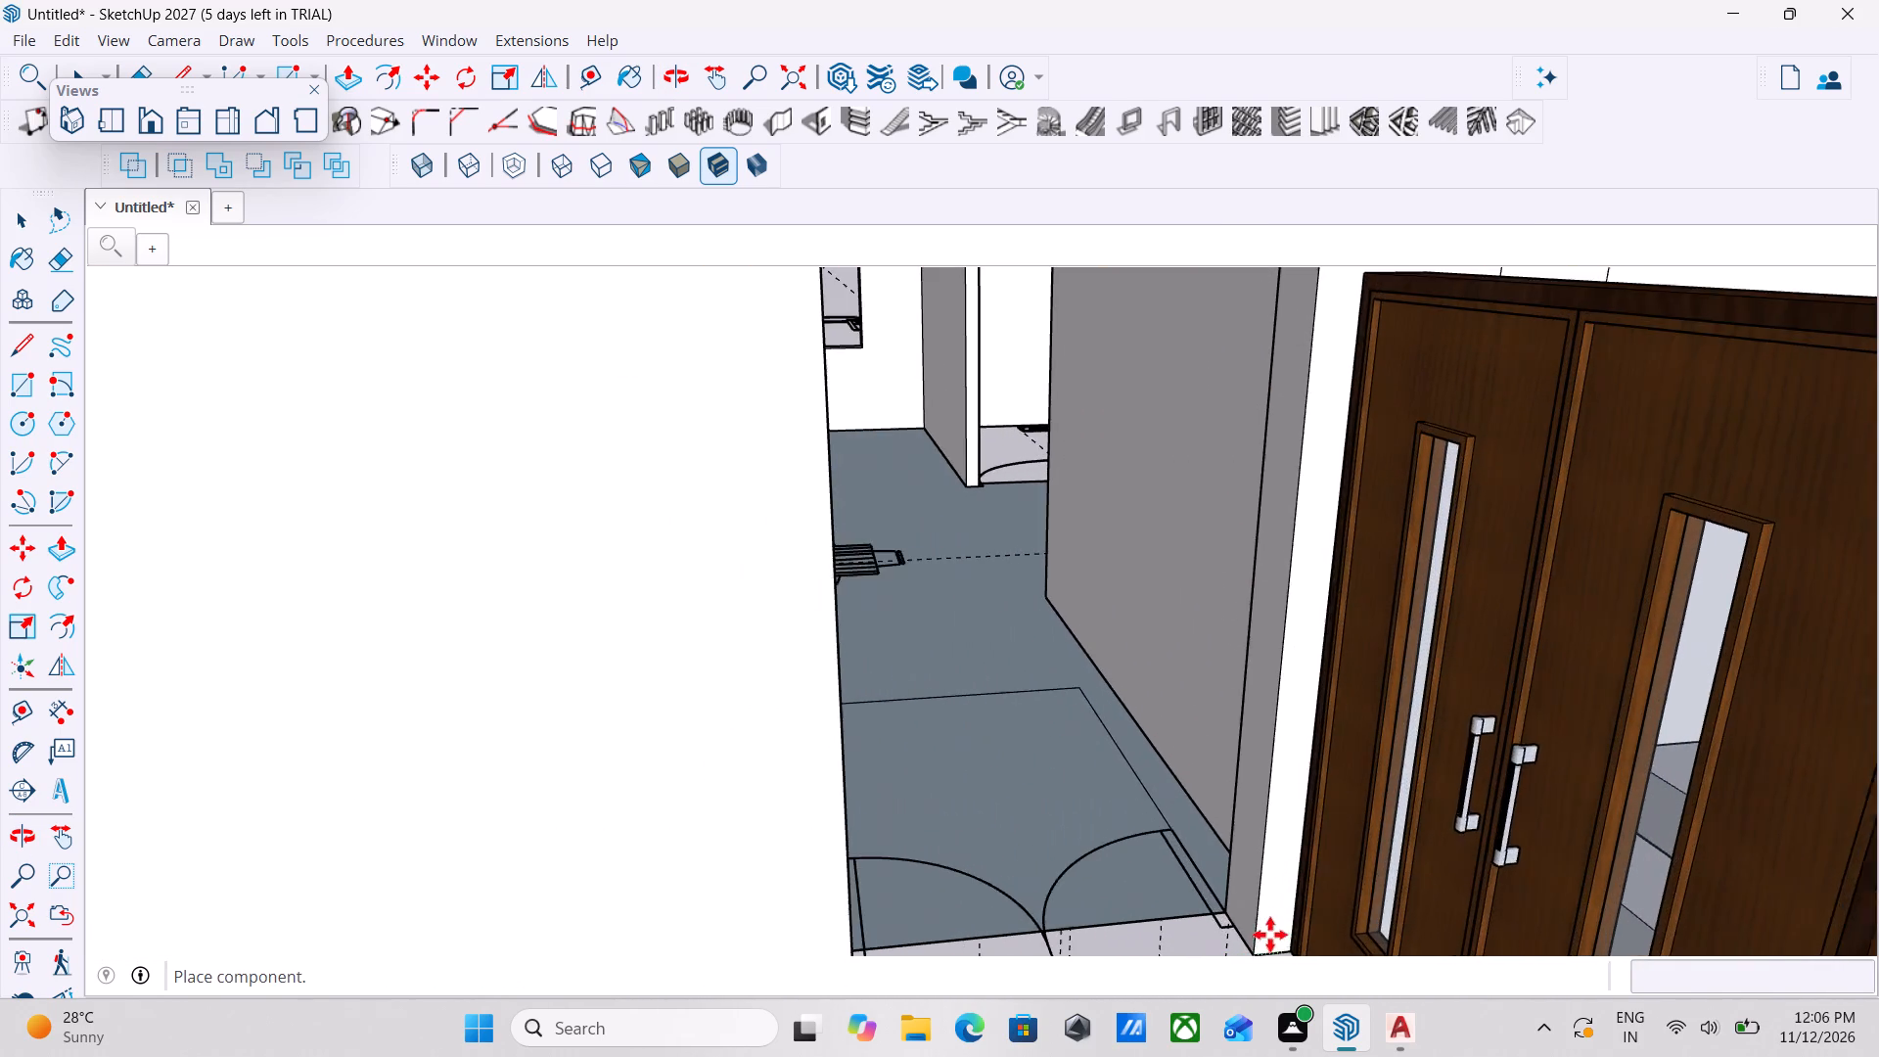
middle_drag(1269, 936, 1337, 889)
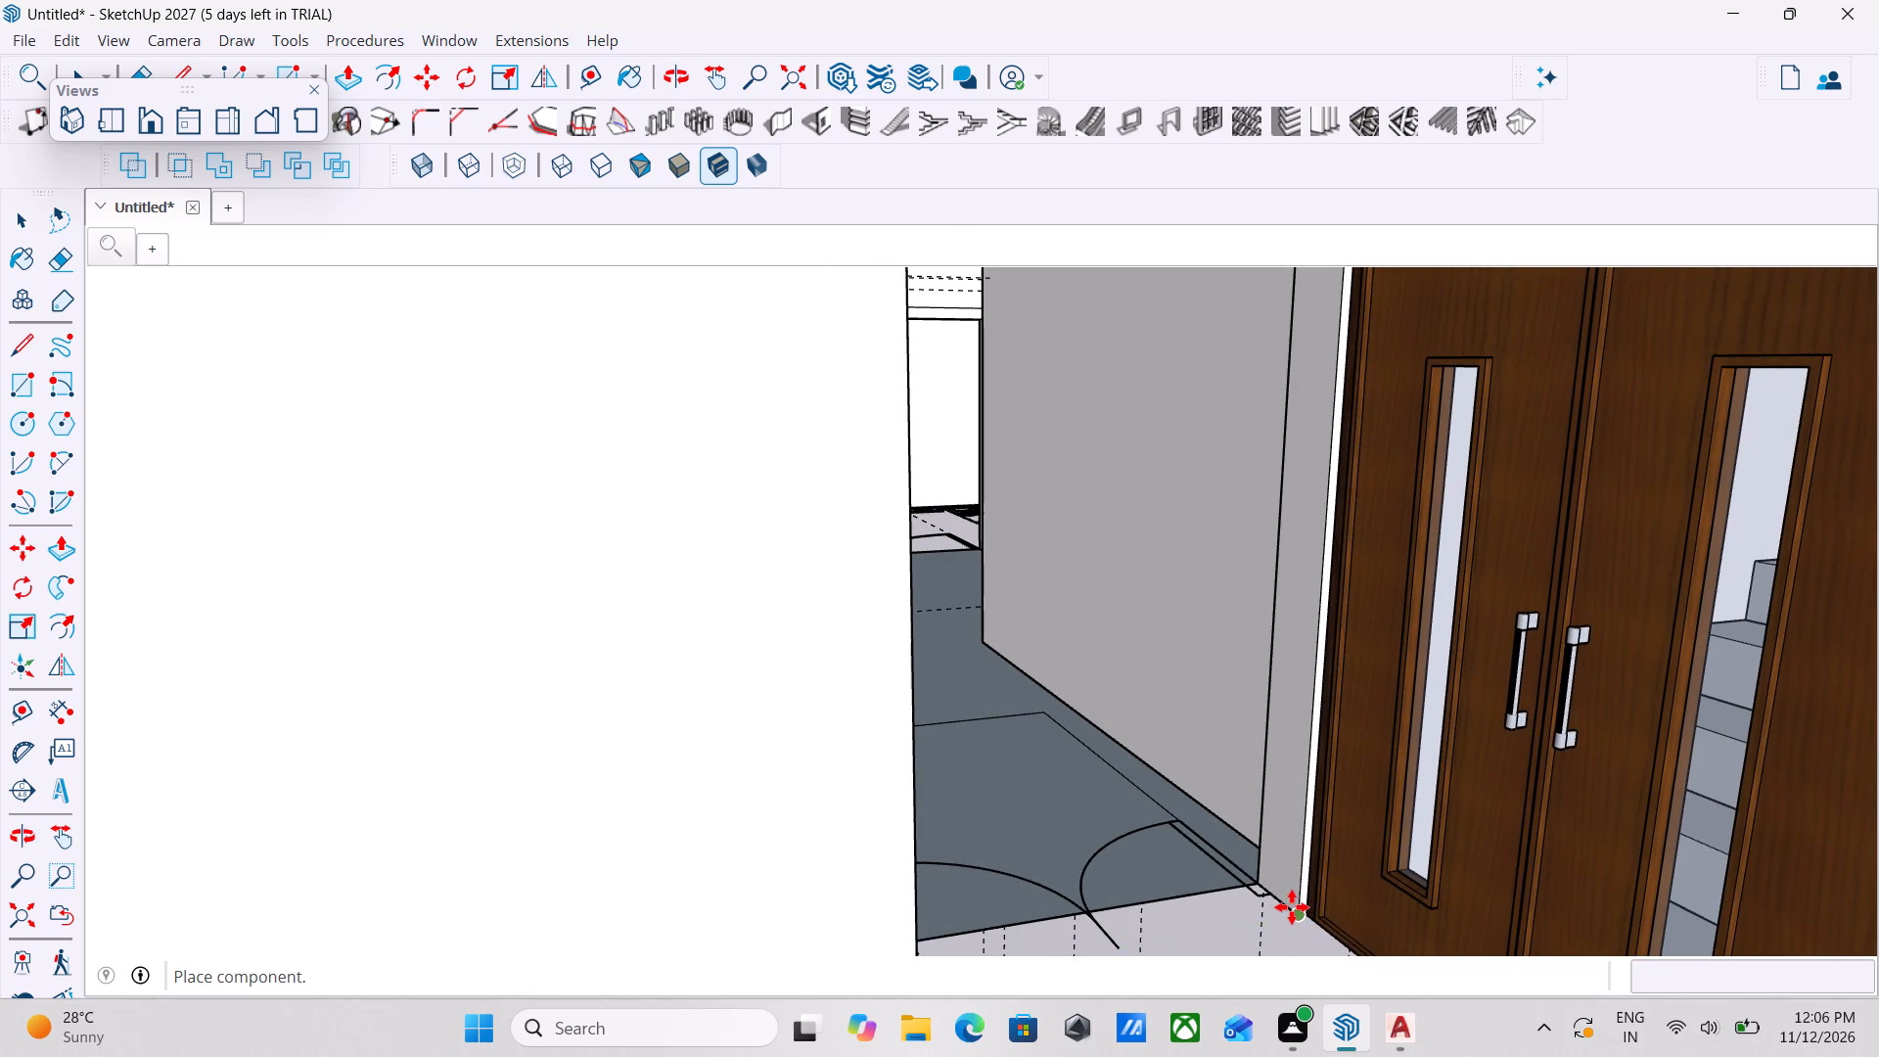
click(1292, 907)
scroll(1189, 841, down, 4)
key(Escape)
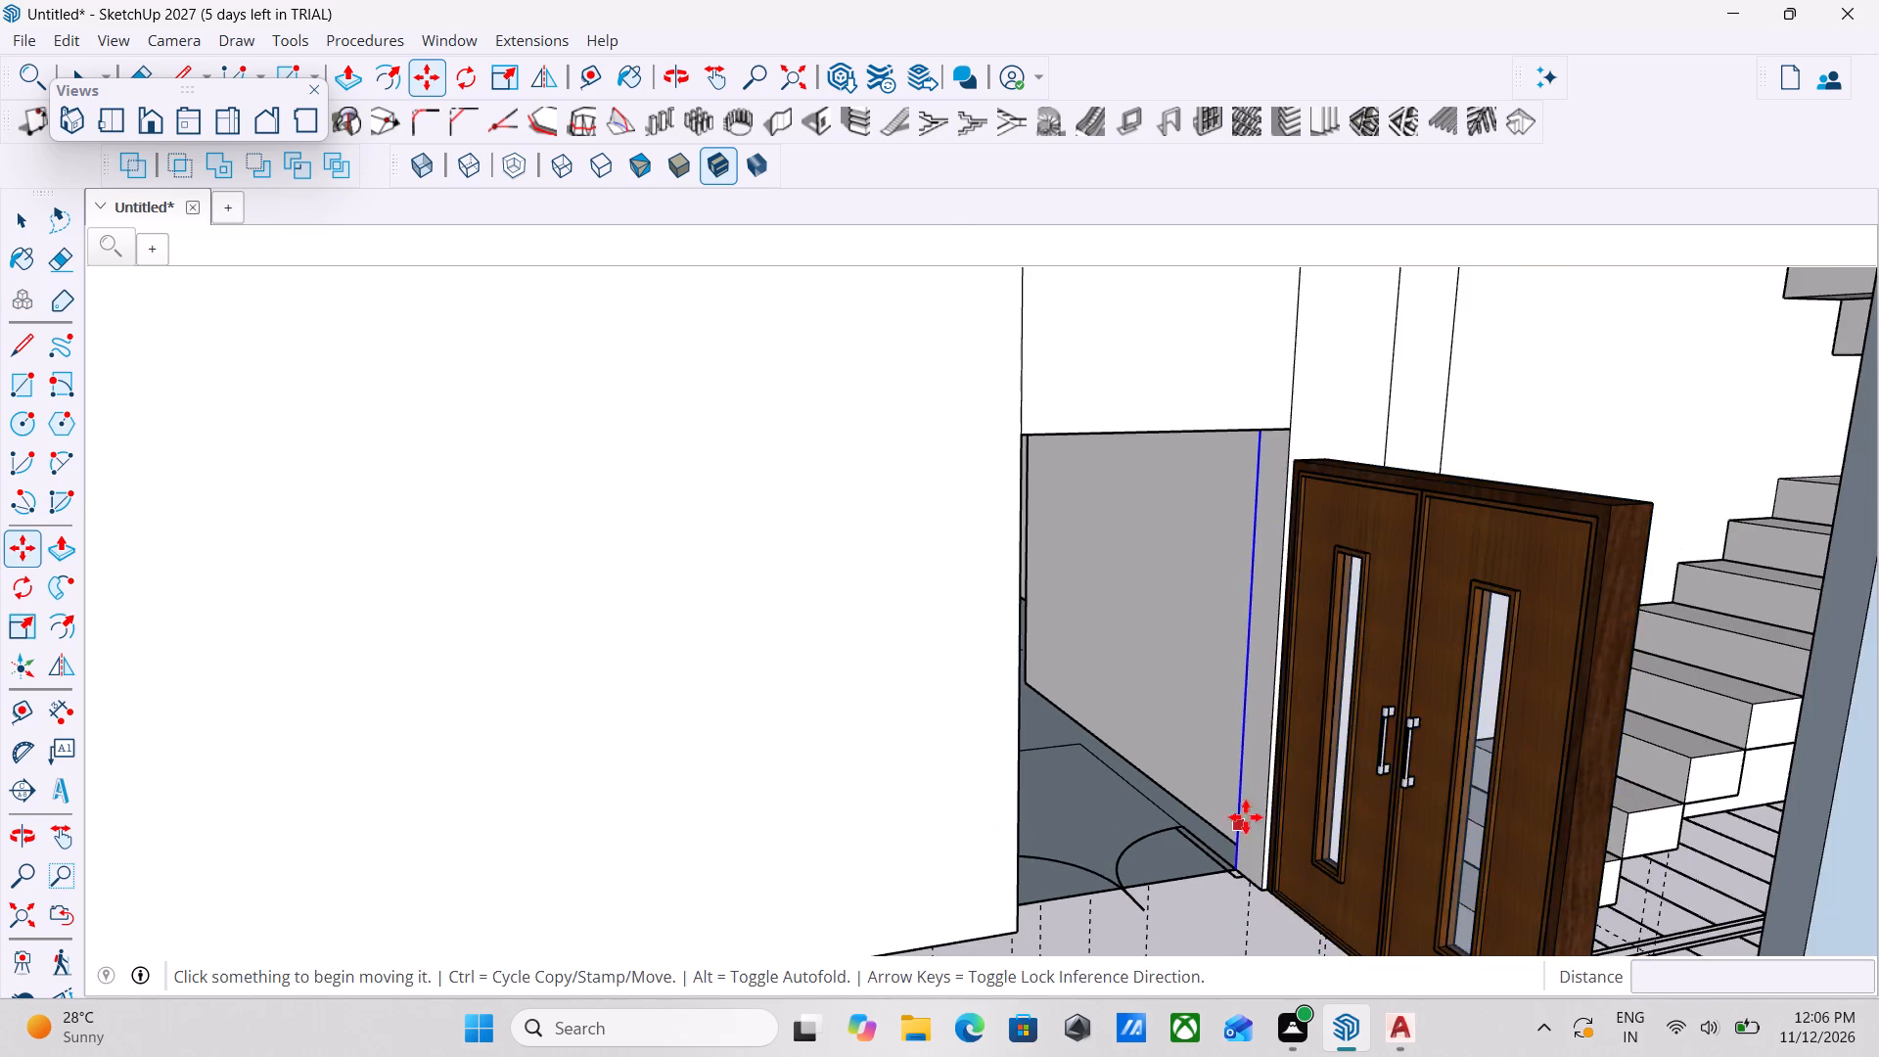
Examine how the placed double door sits against the main entrance doorway from the front and the side.
scroll(1265, 802, down, 3)
middle_drag(1265, 802, 1029, 744)
middle_drag(1038, 770, 1127, 789)
scroll(891, 810, down, 1)
middle_drag(911, 810, 999, 810)
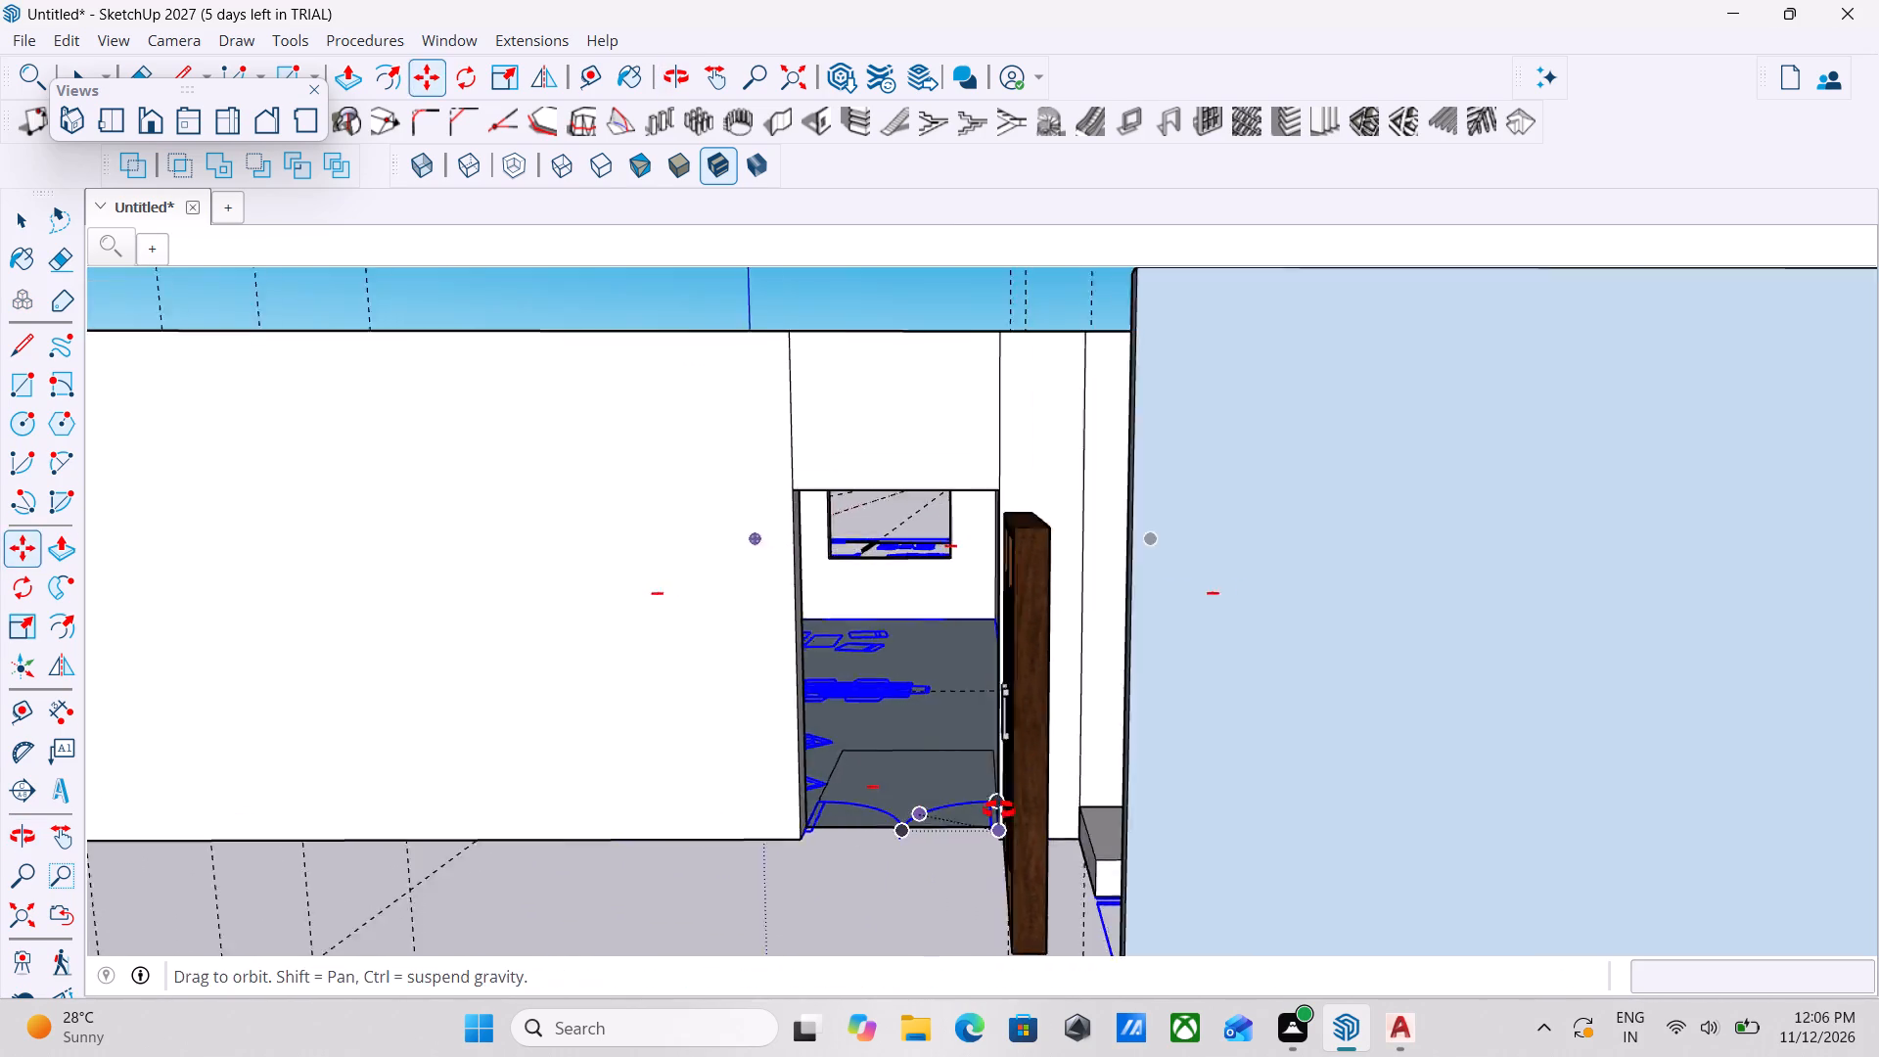
middle_drag(999, 810, 1139, 811)
middle_drag(1139, 813, 1104, 850)
scroll(1103, 850, down, 5)
middle_click(1182, 890)
scroll(1181, 848, up, 1)
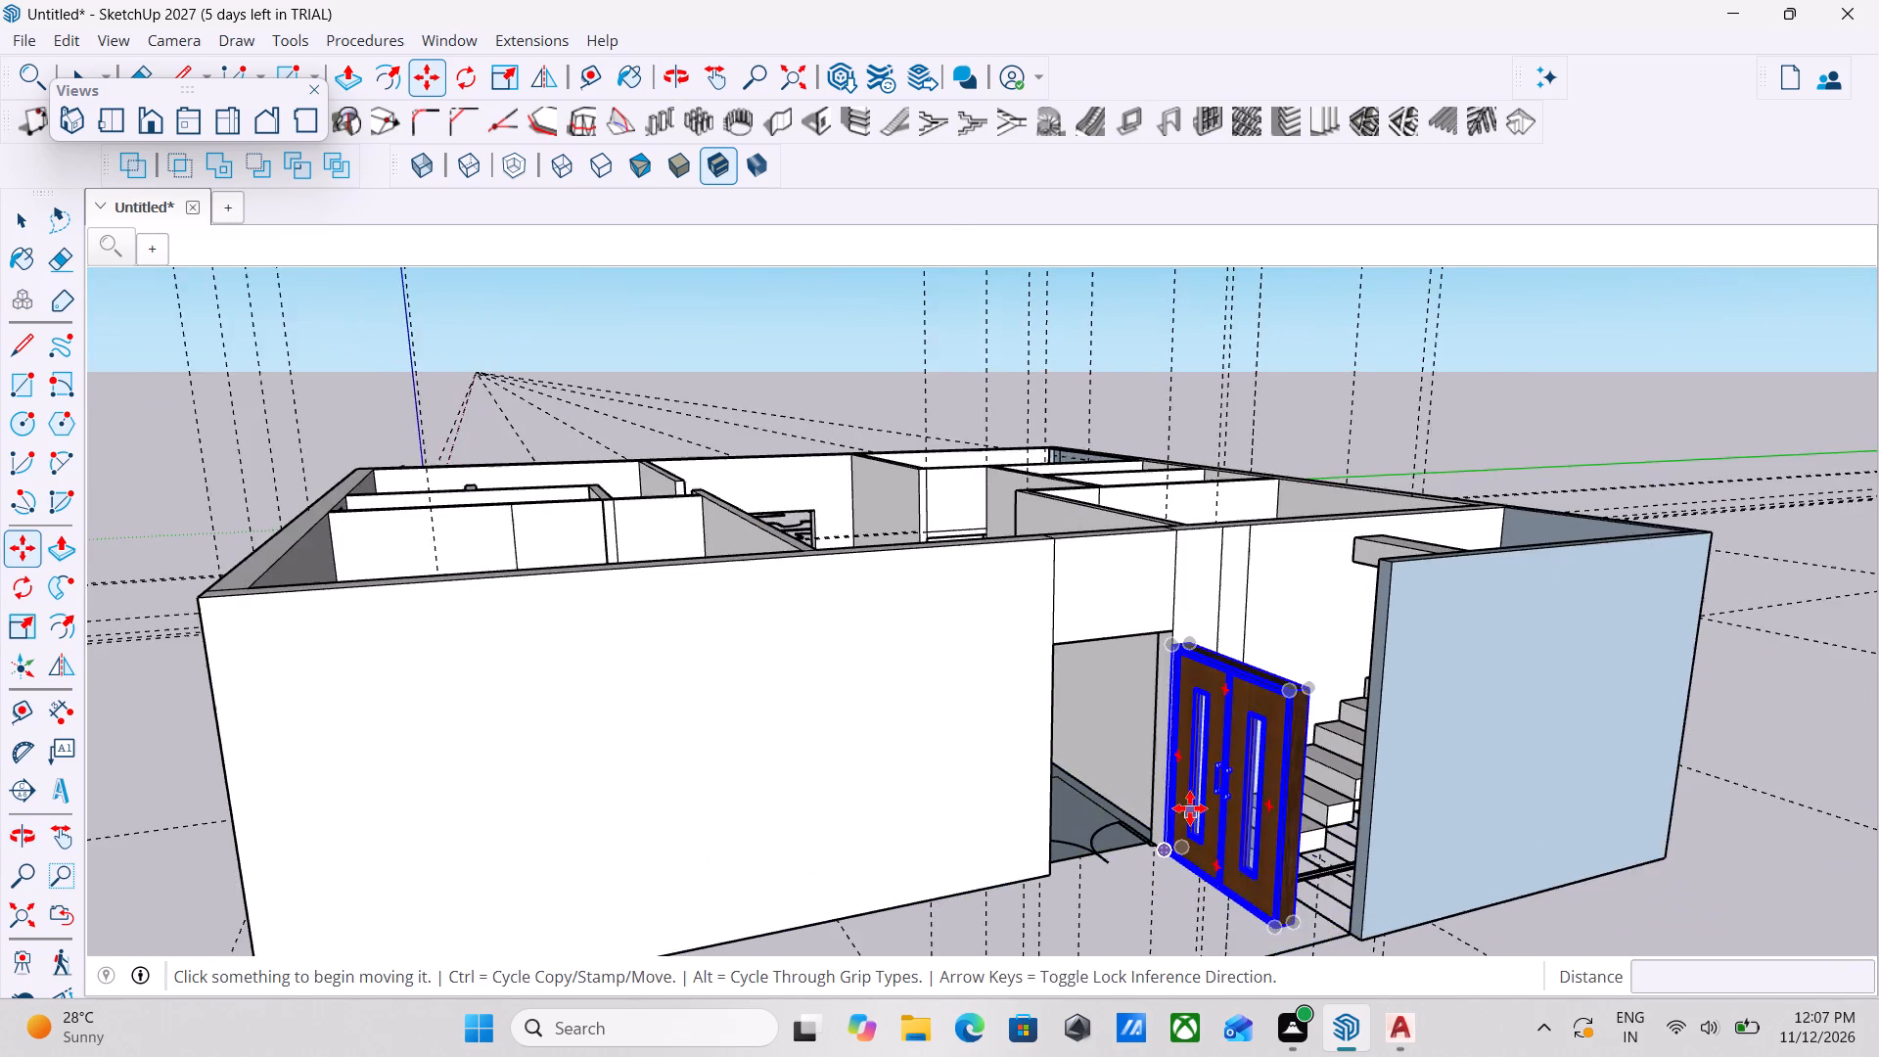
scroll(1176, 808, up, 6)
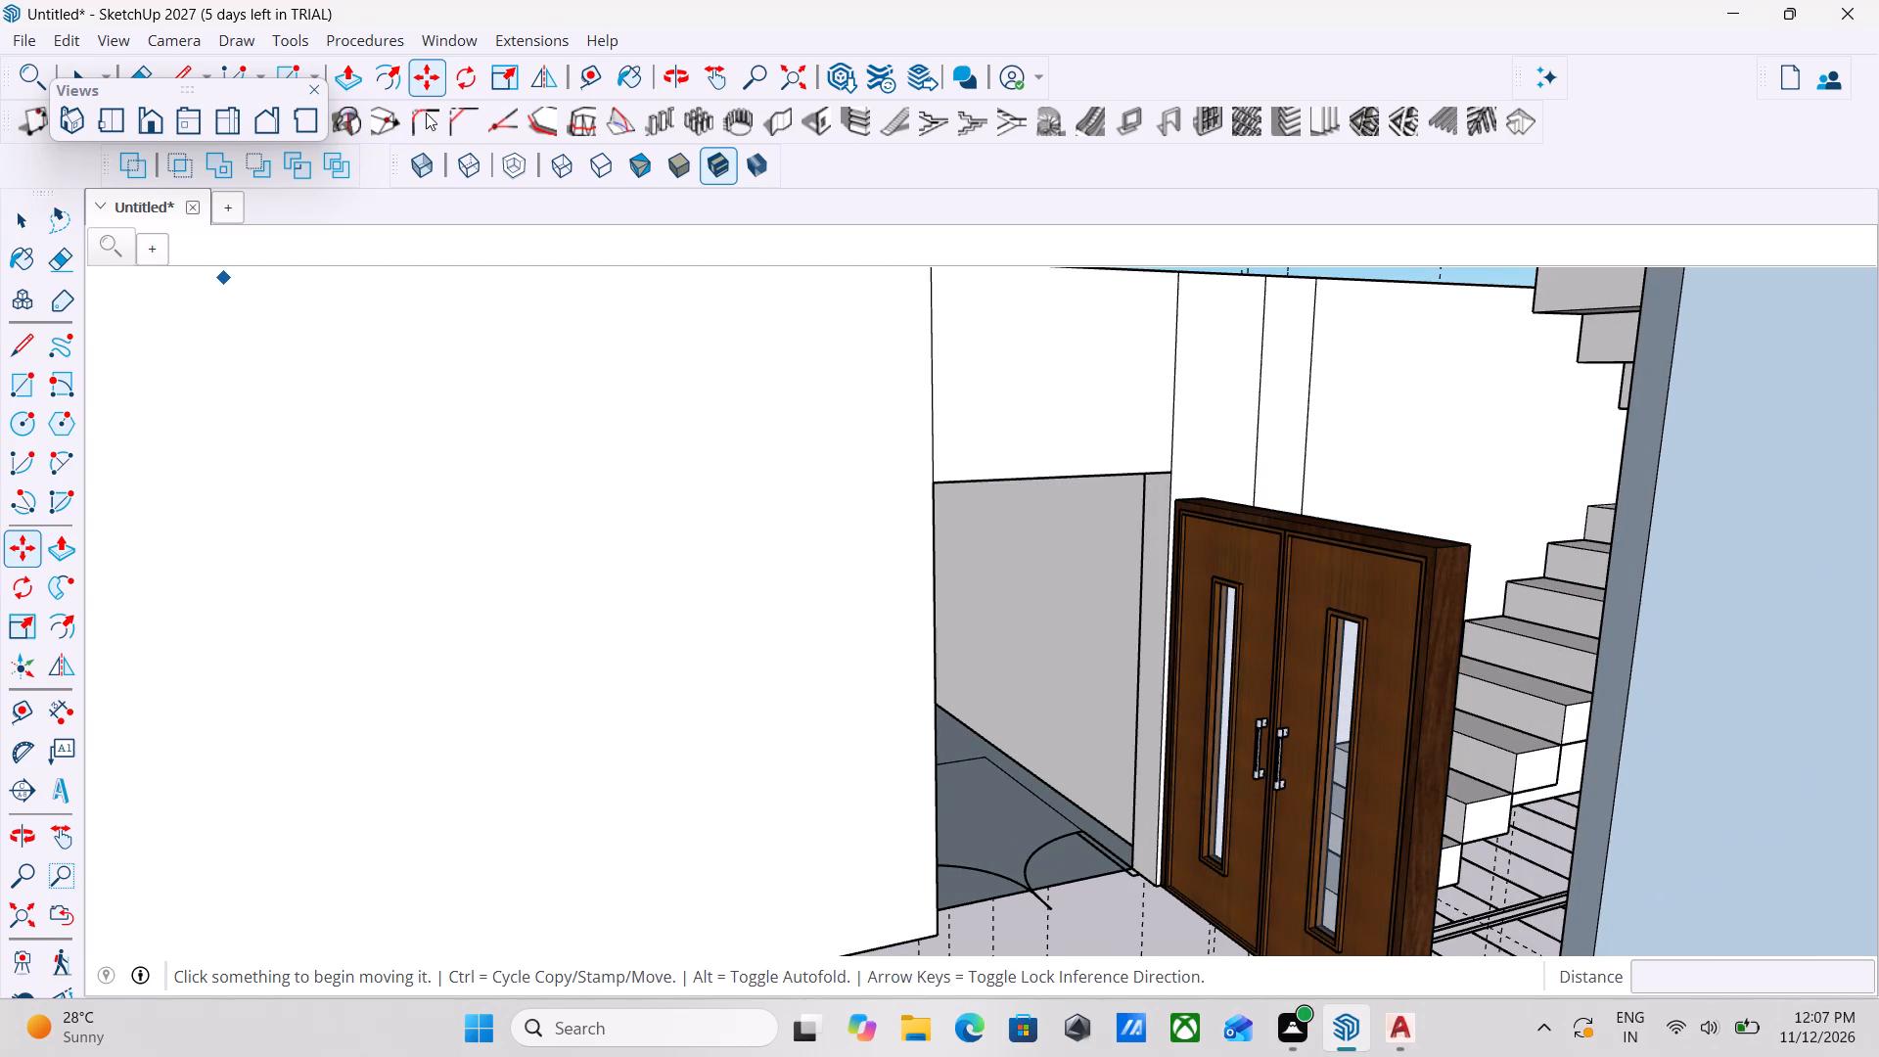
Rotate the double door 90 degrees about its bottom corner at the stair-side jamb so it lies parallel to the entrance wall.
scroll(493, 167, down, 2)
scroll(1021, 613, down, 3)
scroll(1064, 726, down, 1)
middle_drag(1061, 727, 1034, 747)
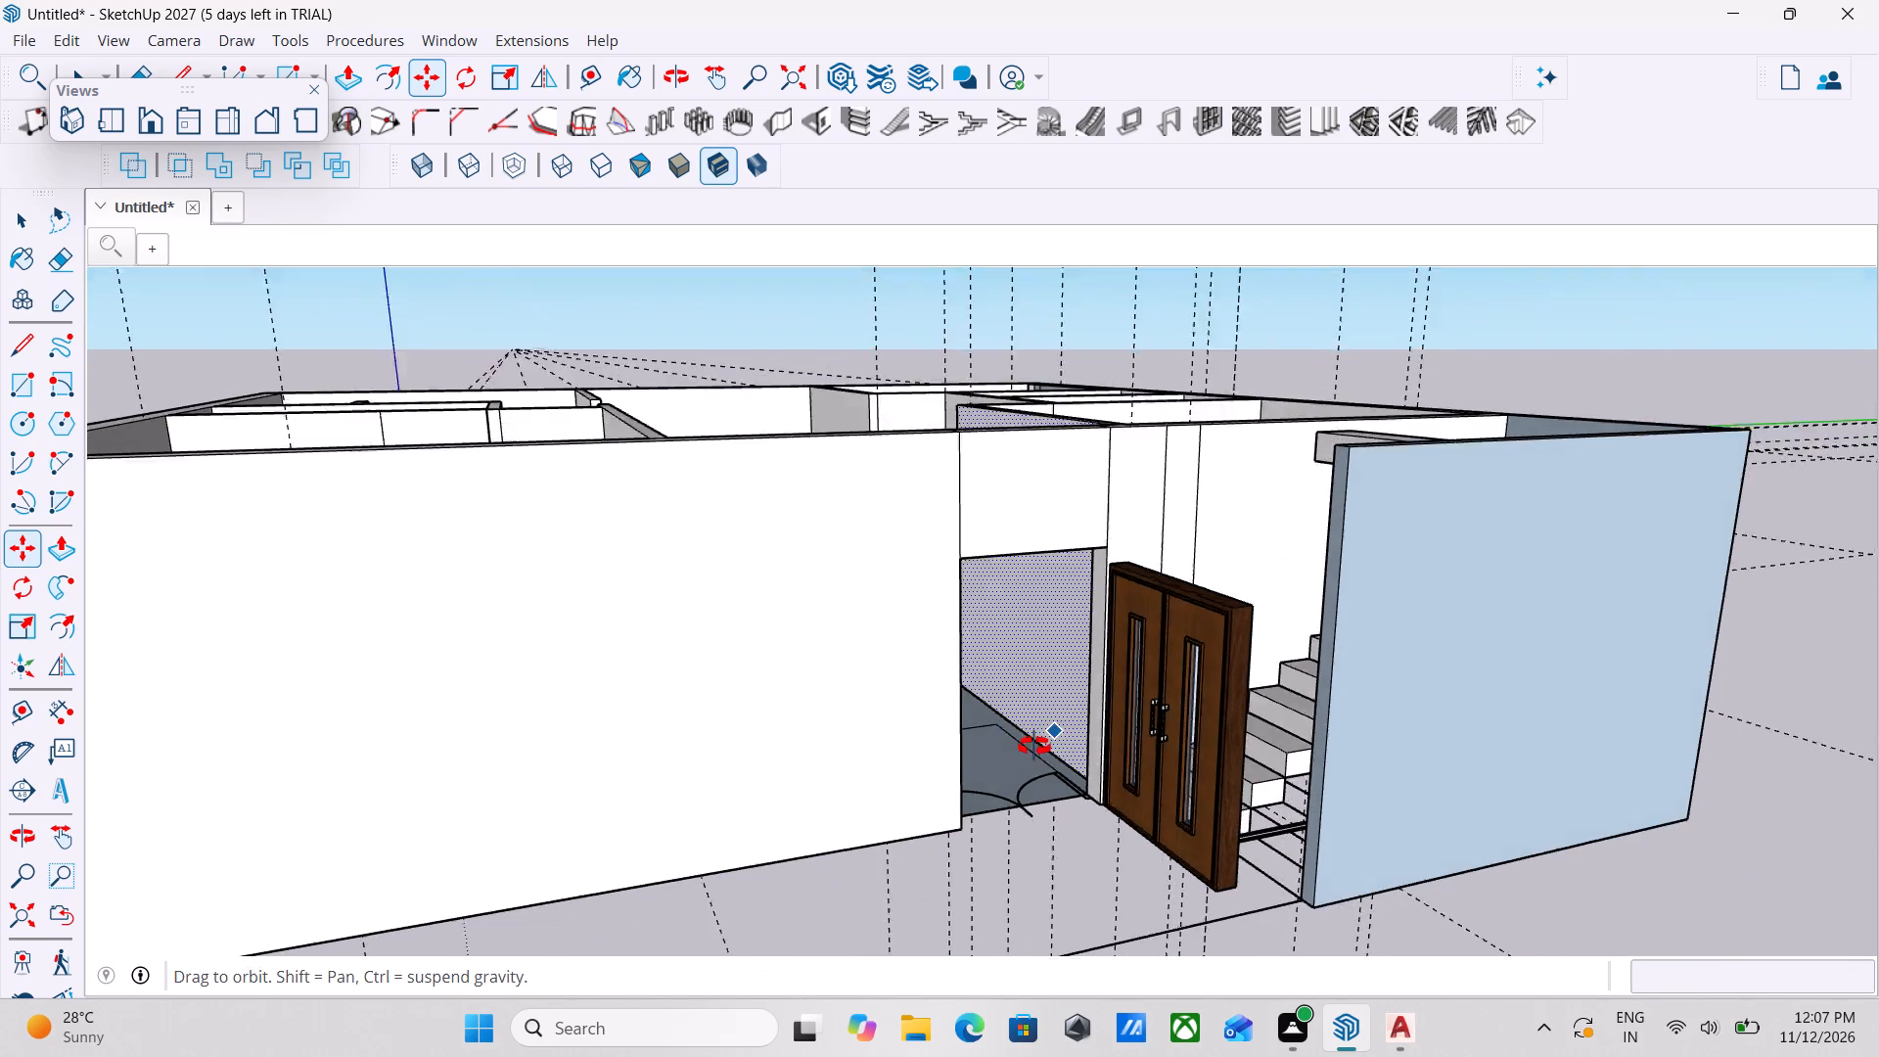
middle_drag(1034, 747, 1018, 769)
key(space)
key(space)
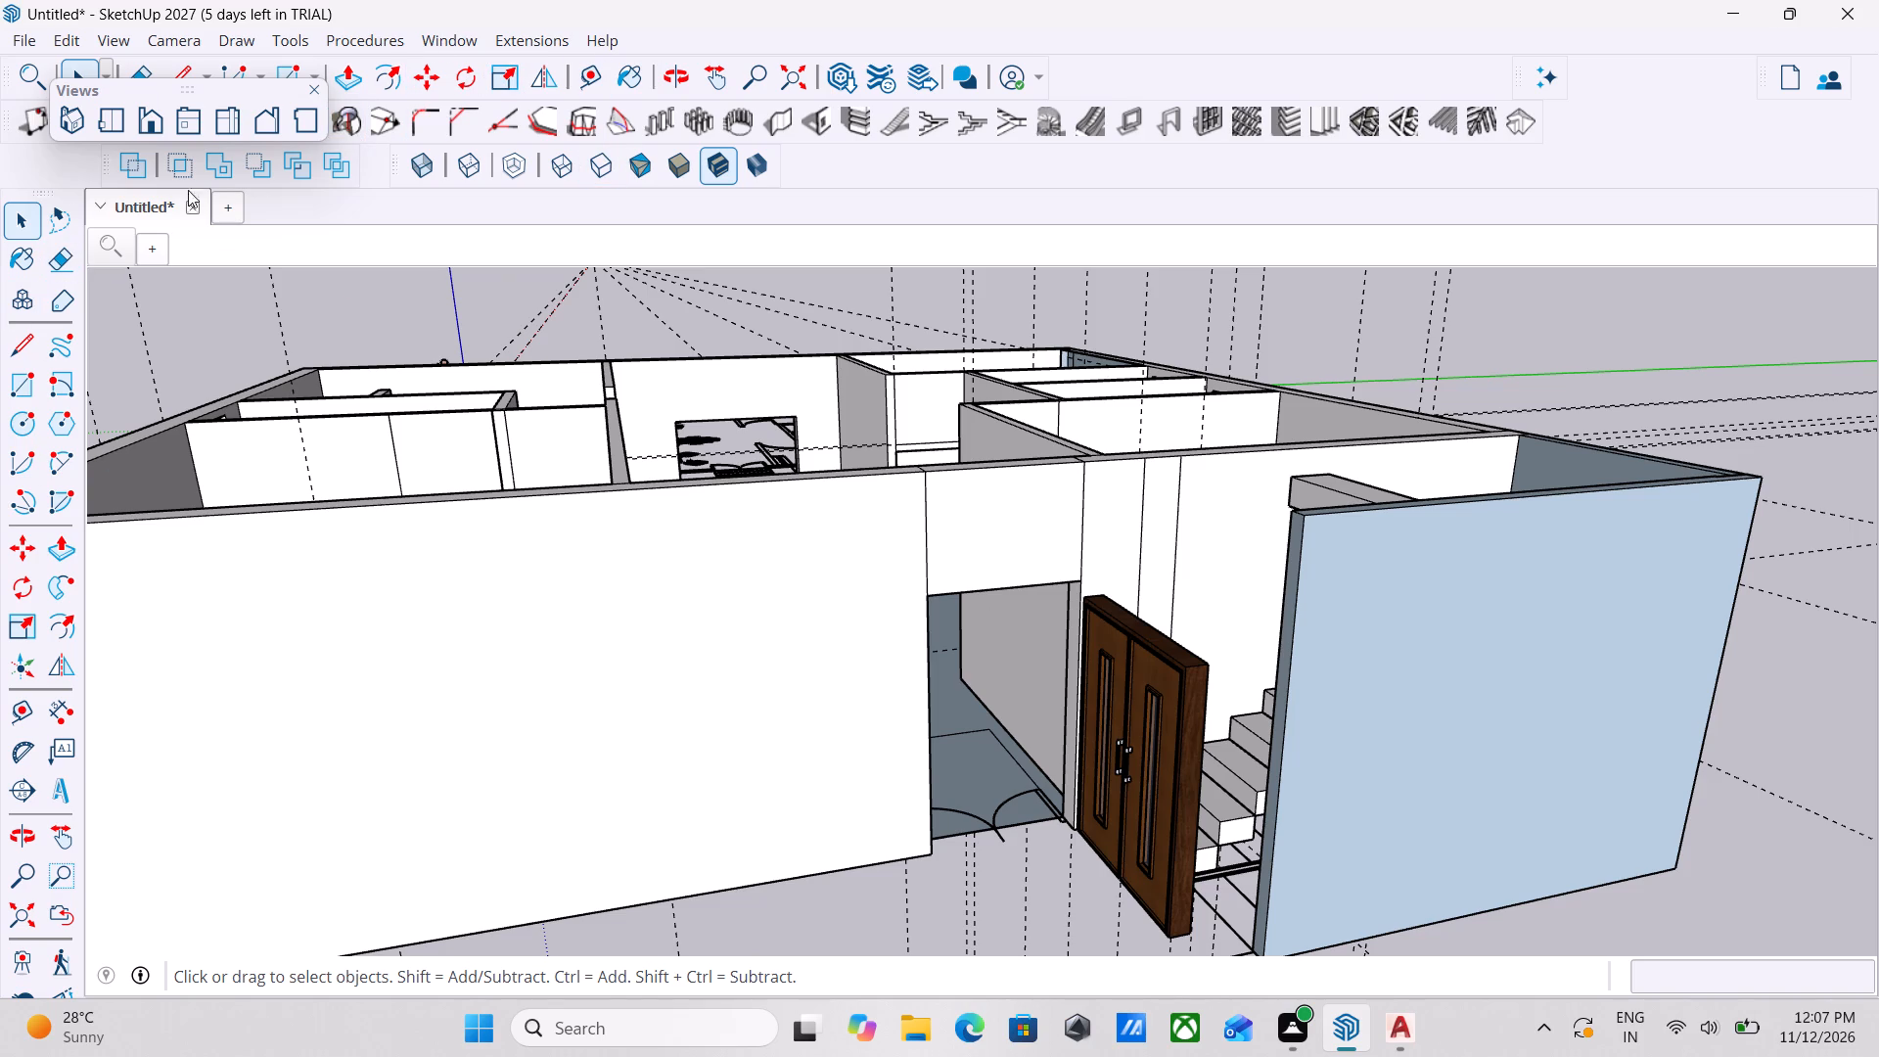
scroll(1080, 752, up, 3)
middle_drag(1099, 784, 1123, 812)
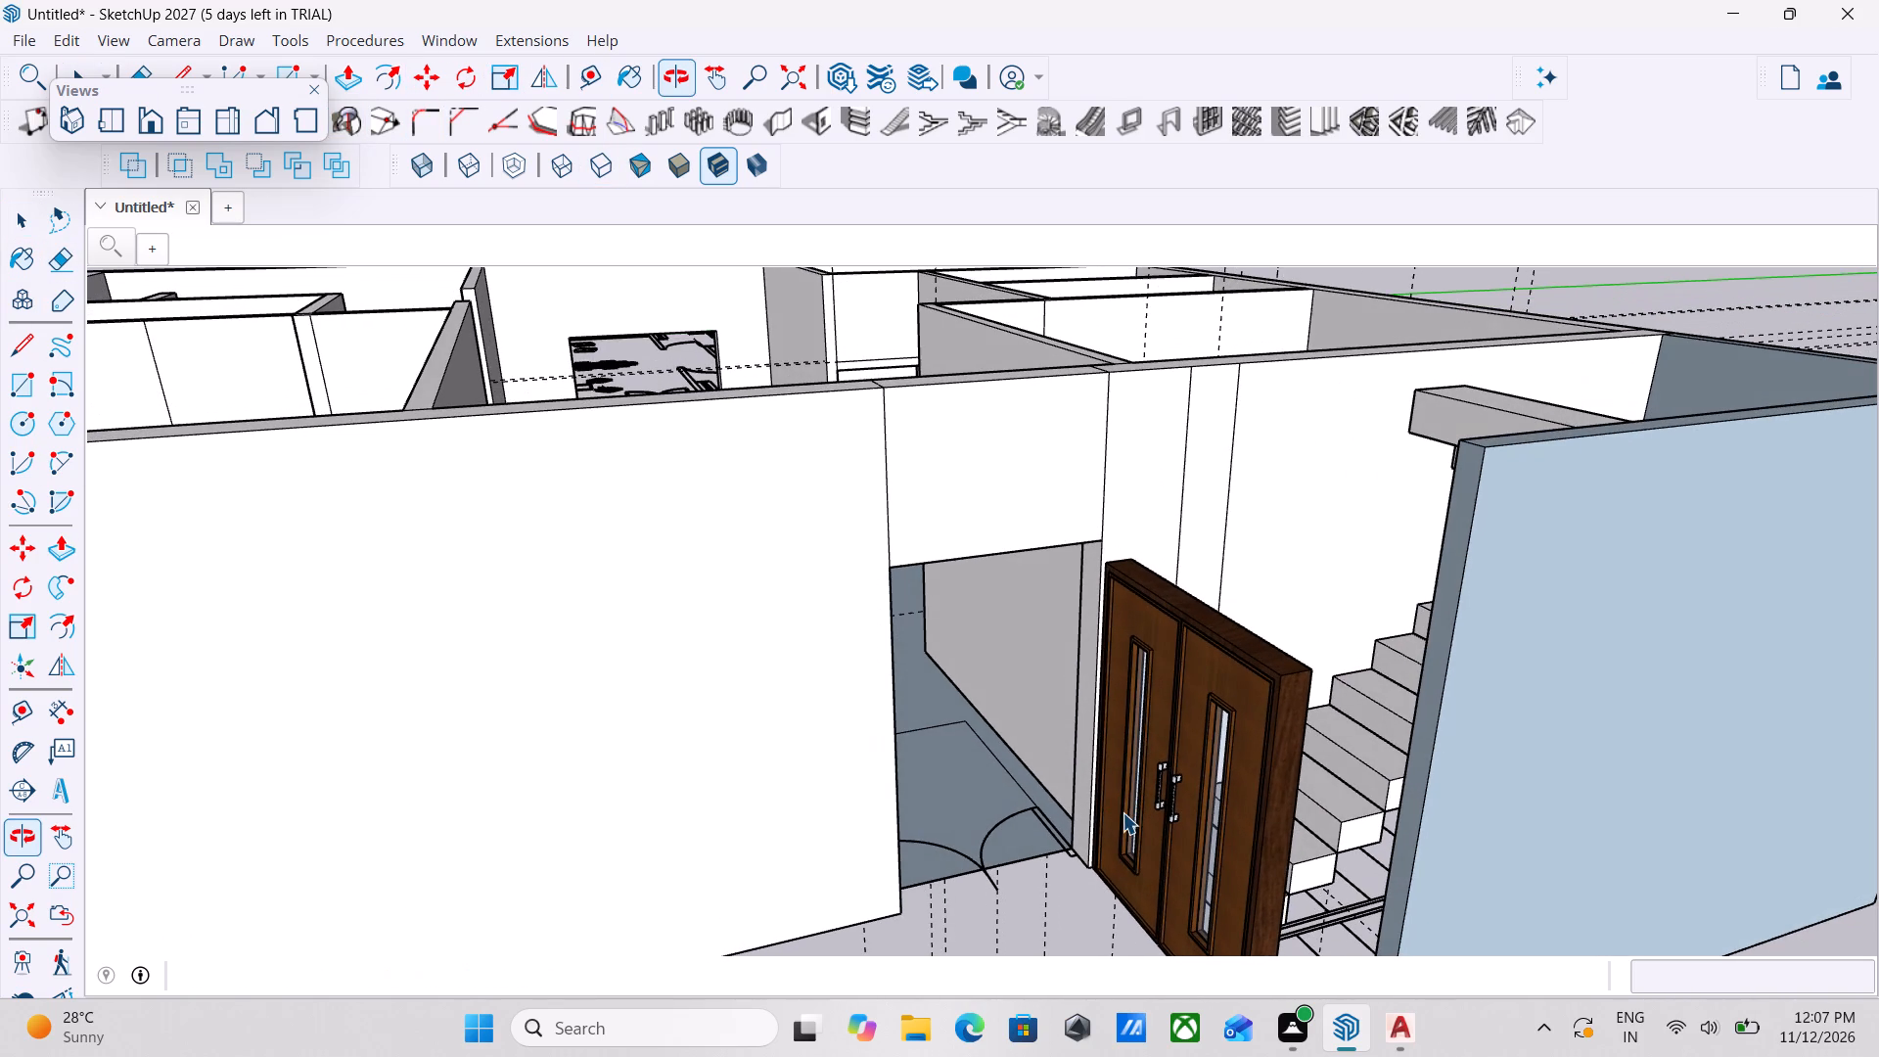
click(23, 577)
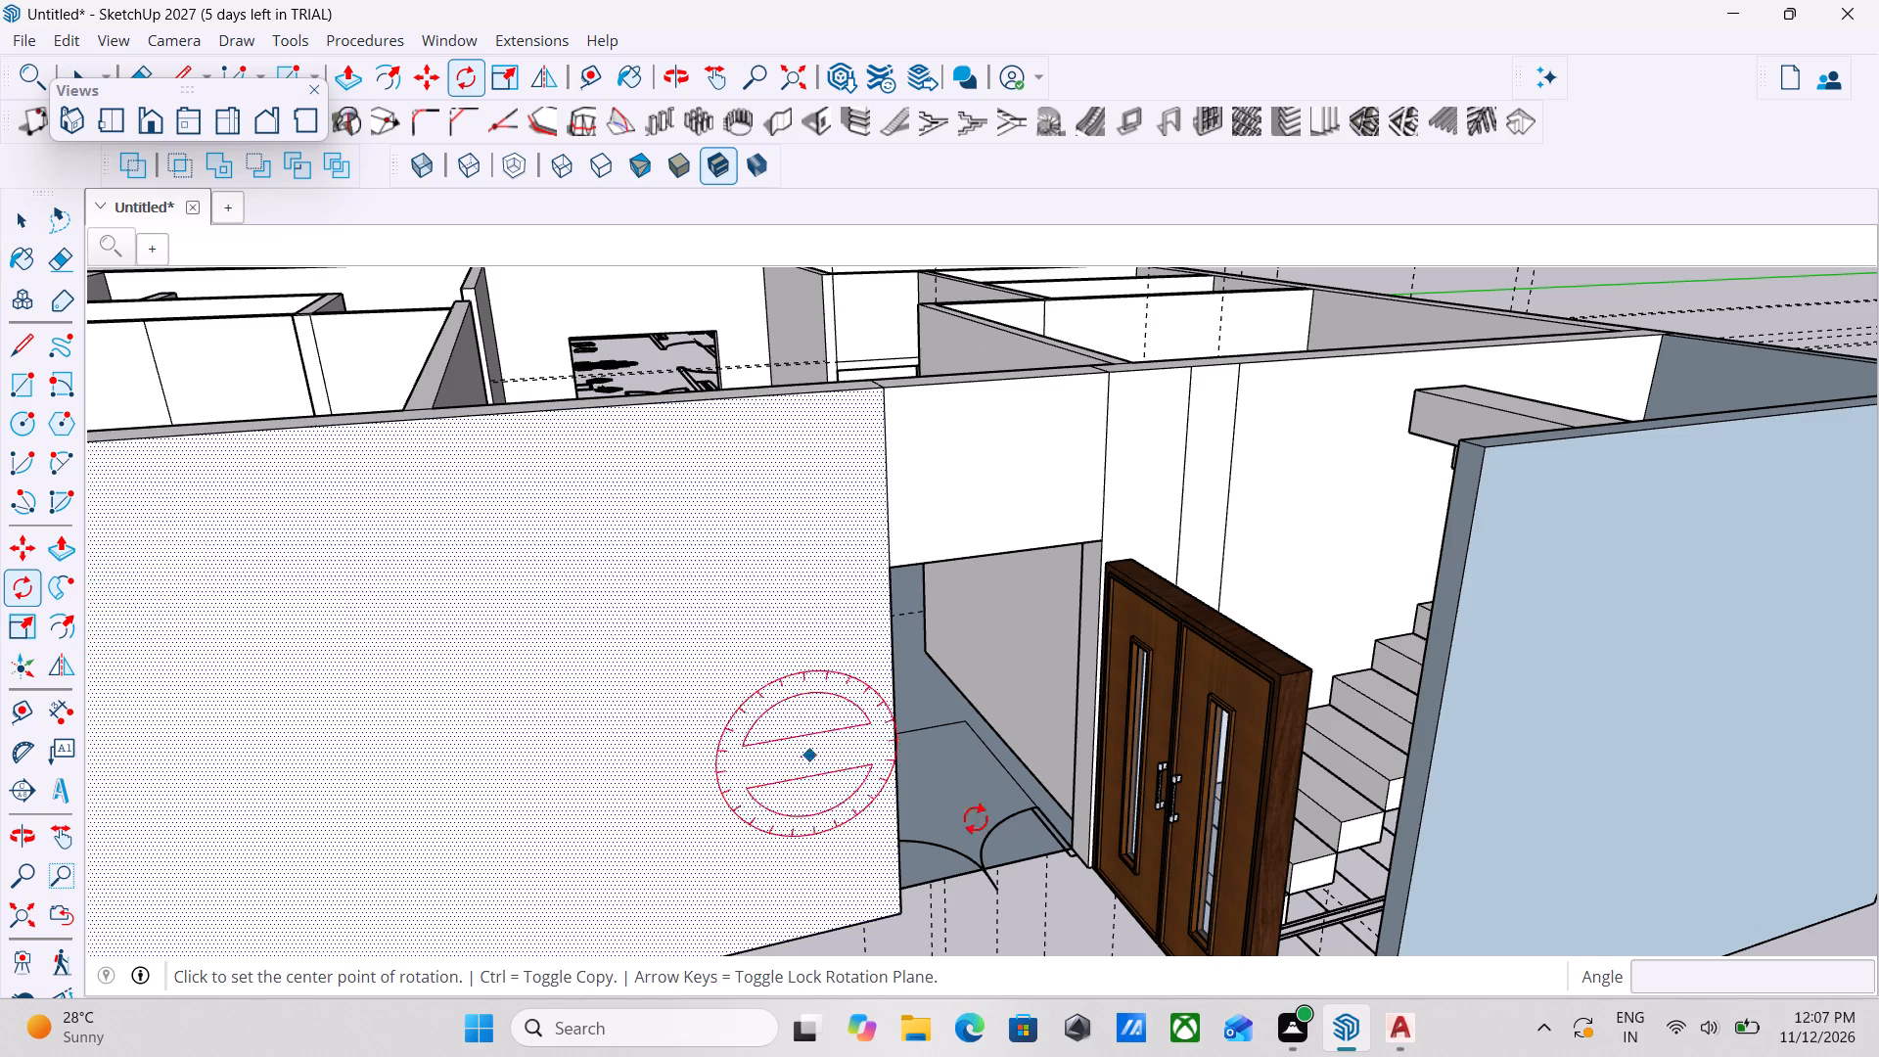
scroll(1194, 919, up, 3)
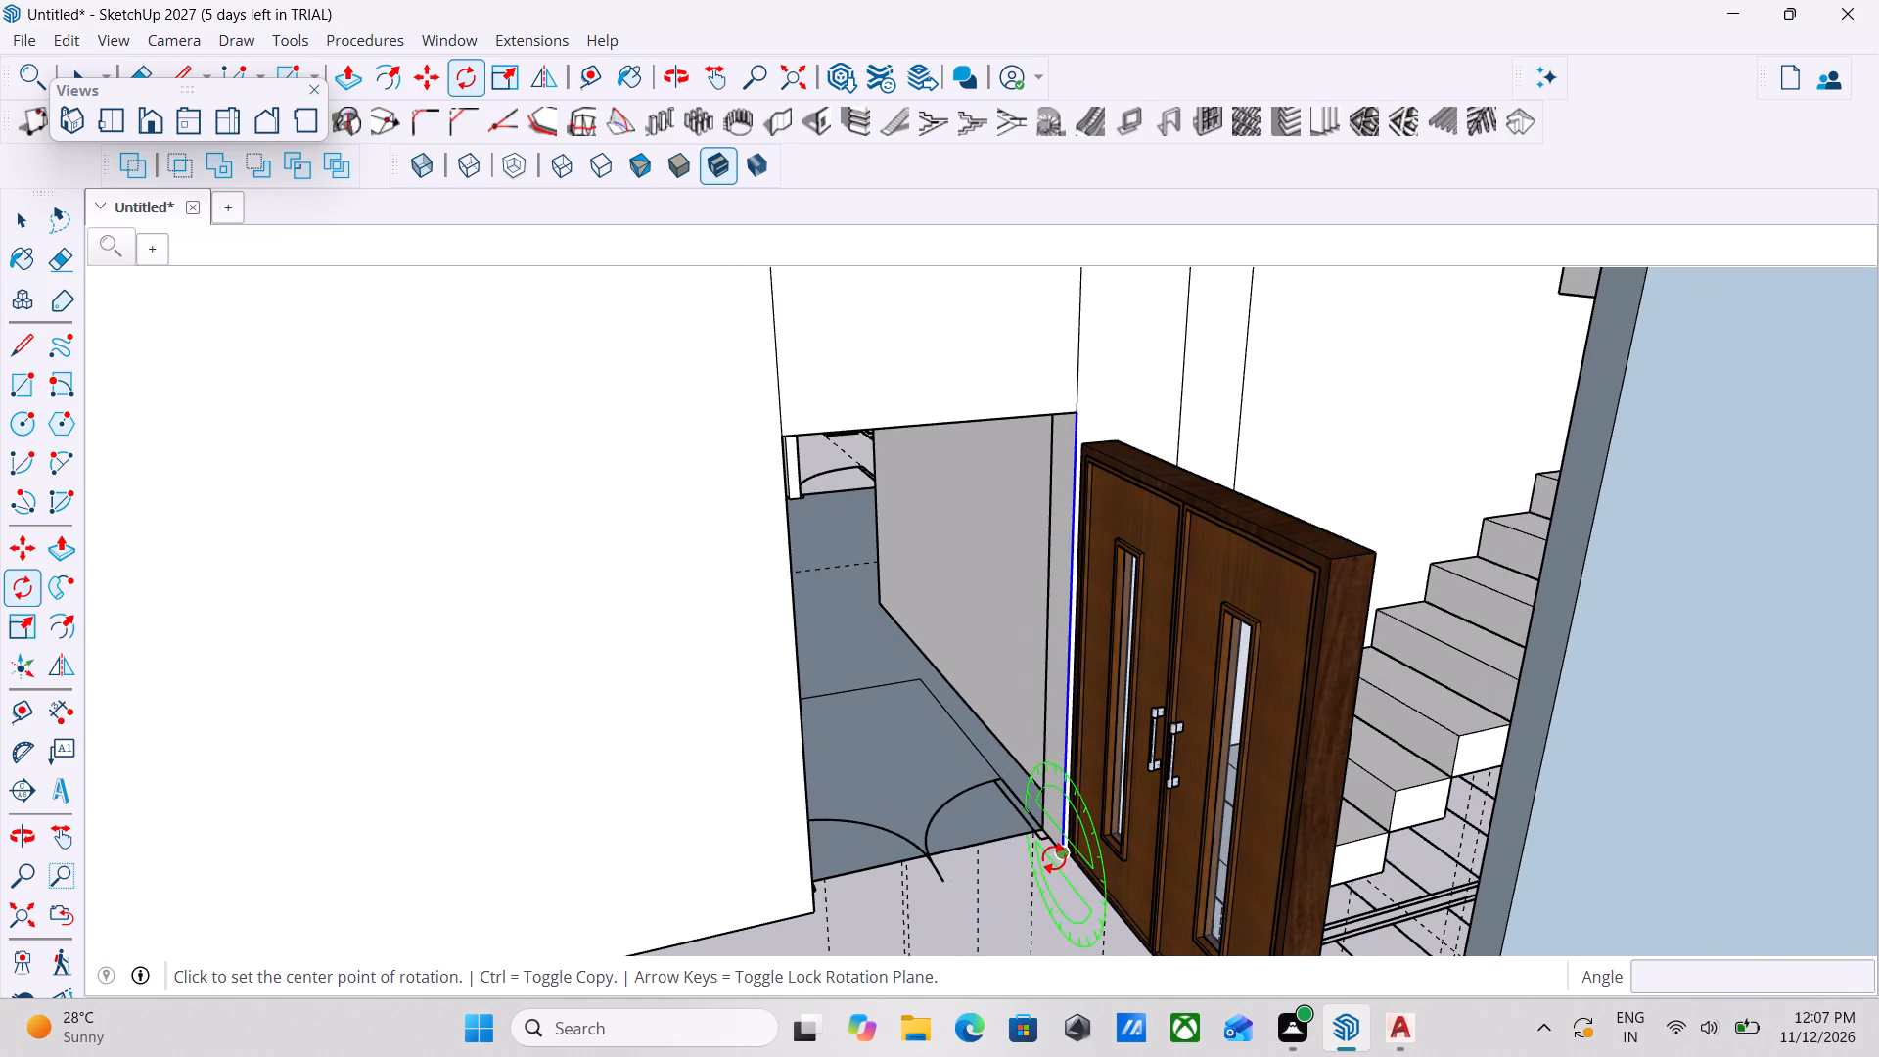
scroll(1044, 875, up, 2)
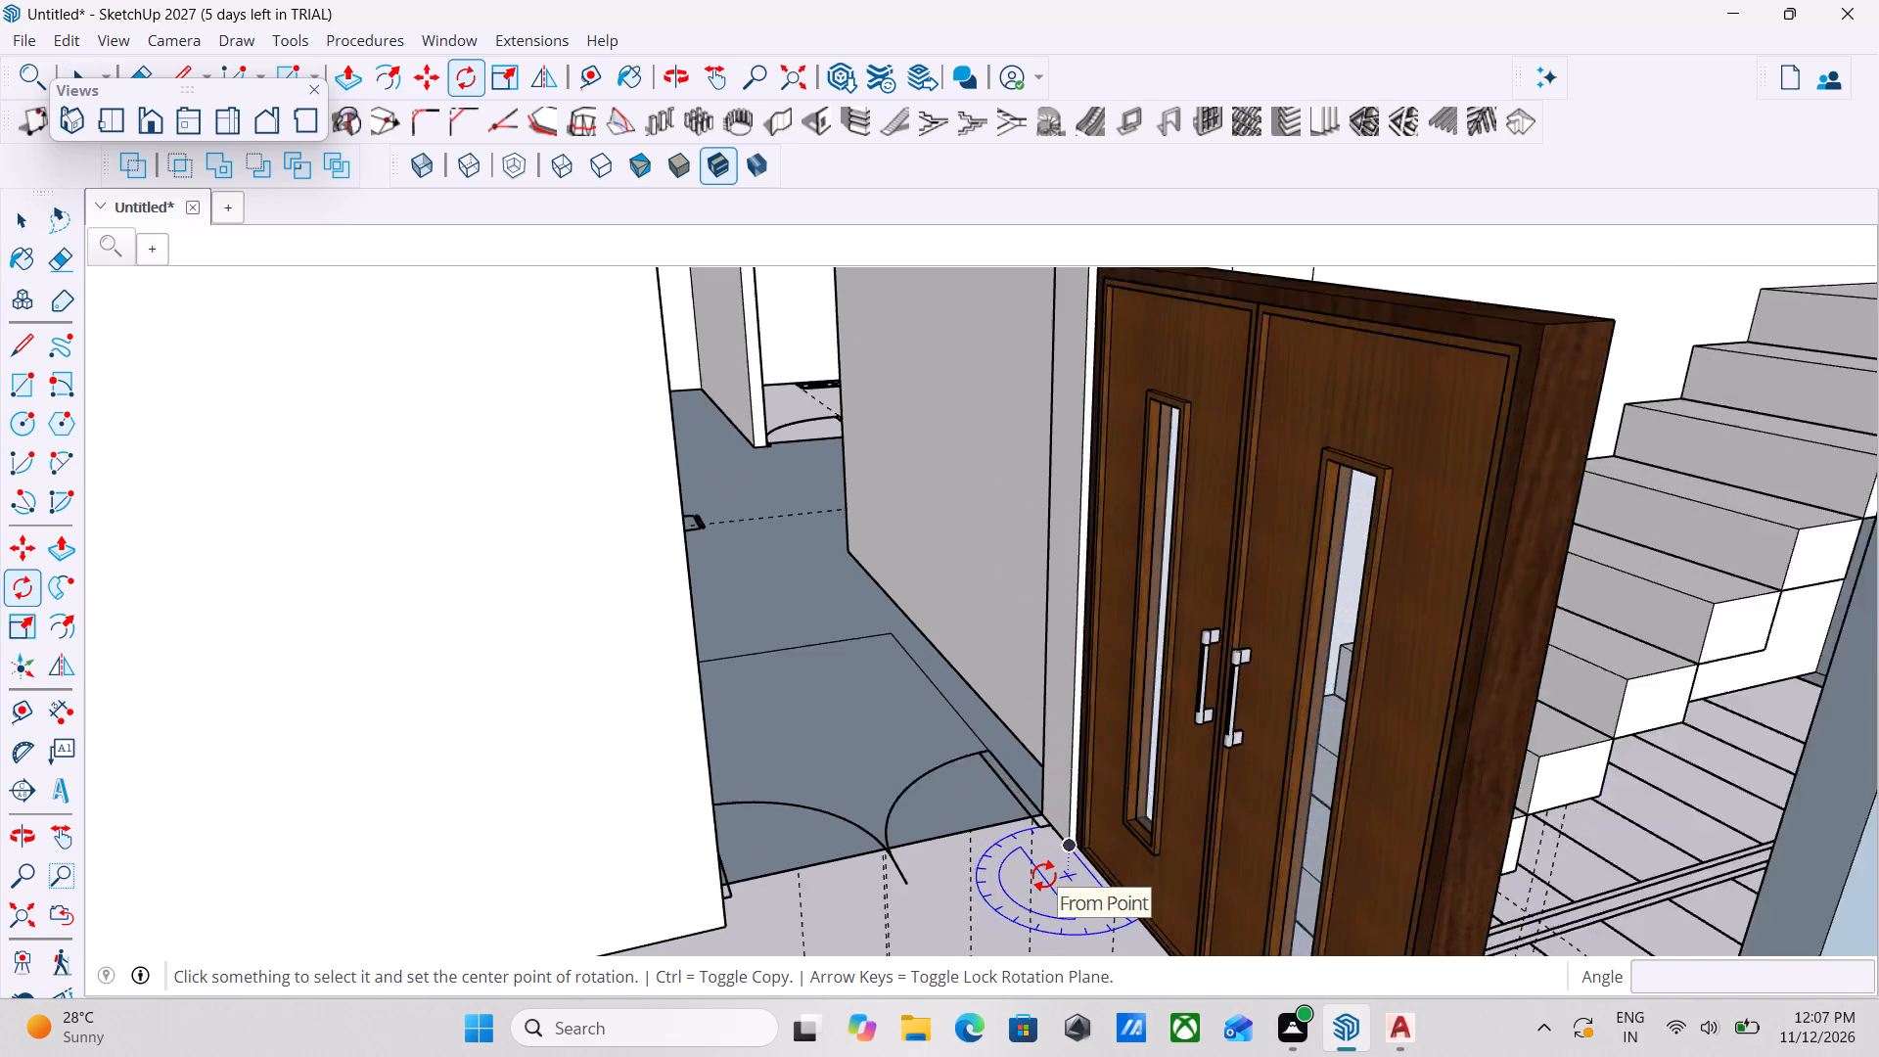
scroll(1044, 875, up, 7)
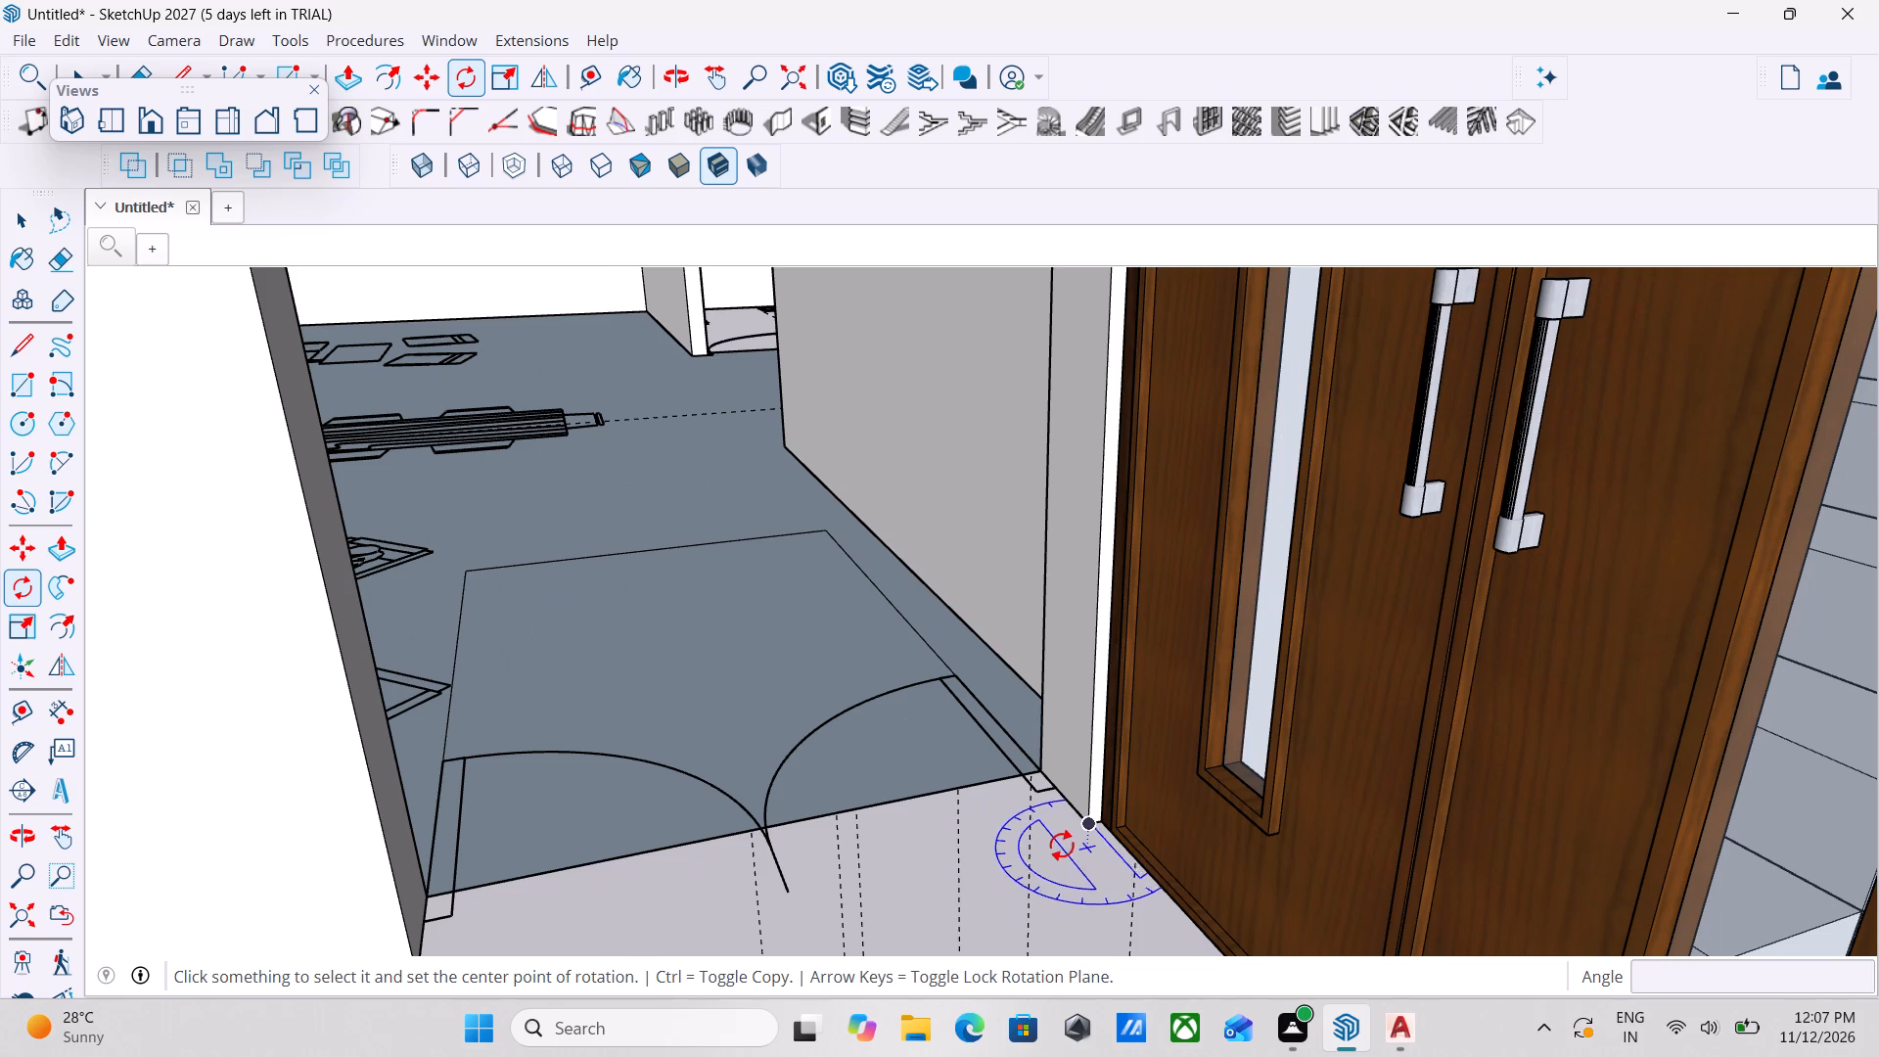
scroll(1126, 840, up, 6)
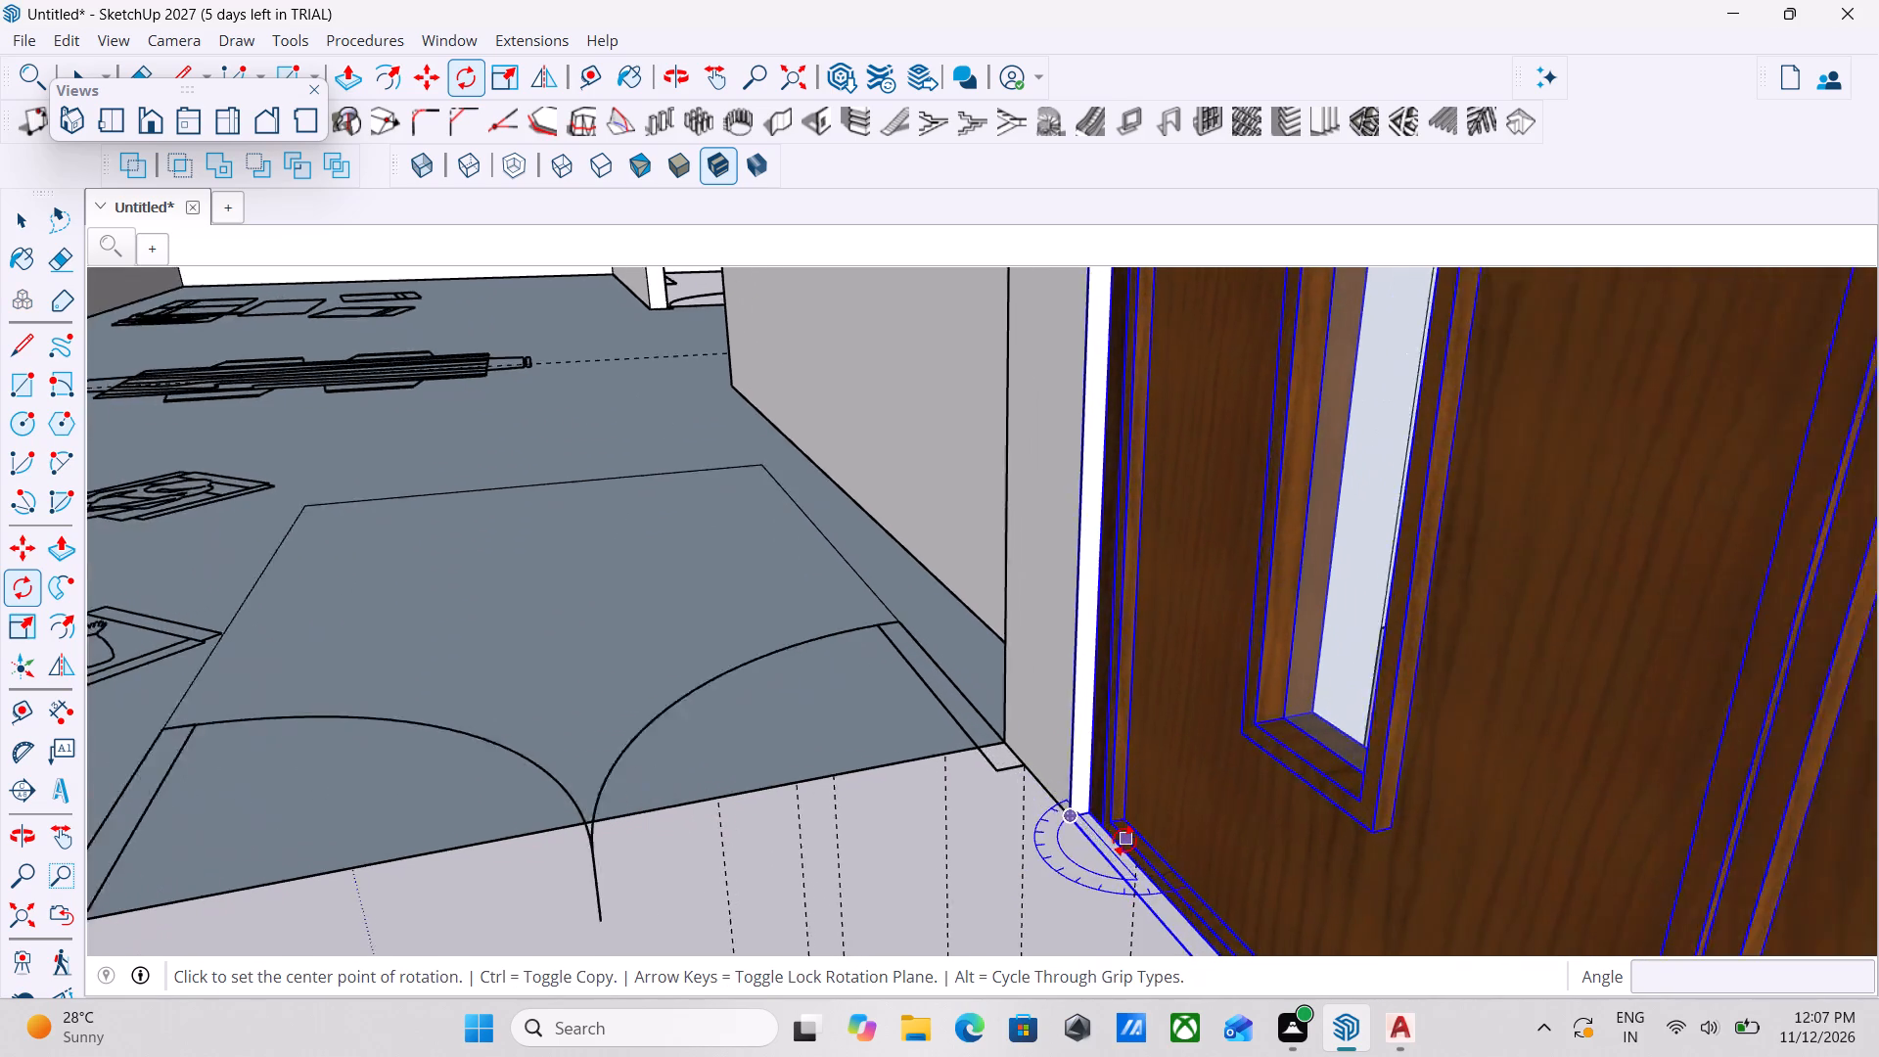
scroll(1124, 840, up, 3)
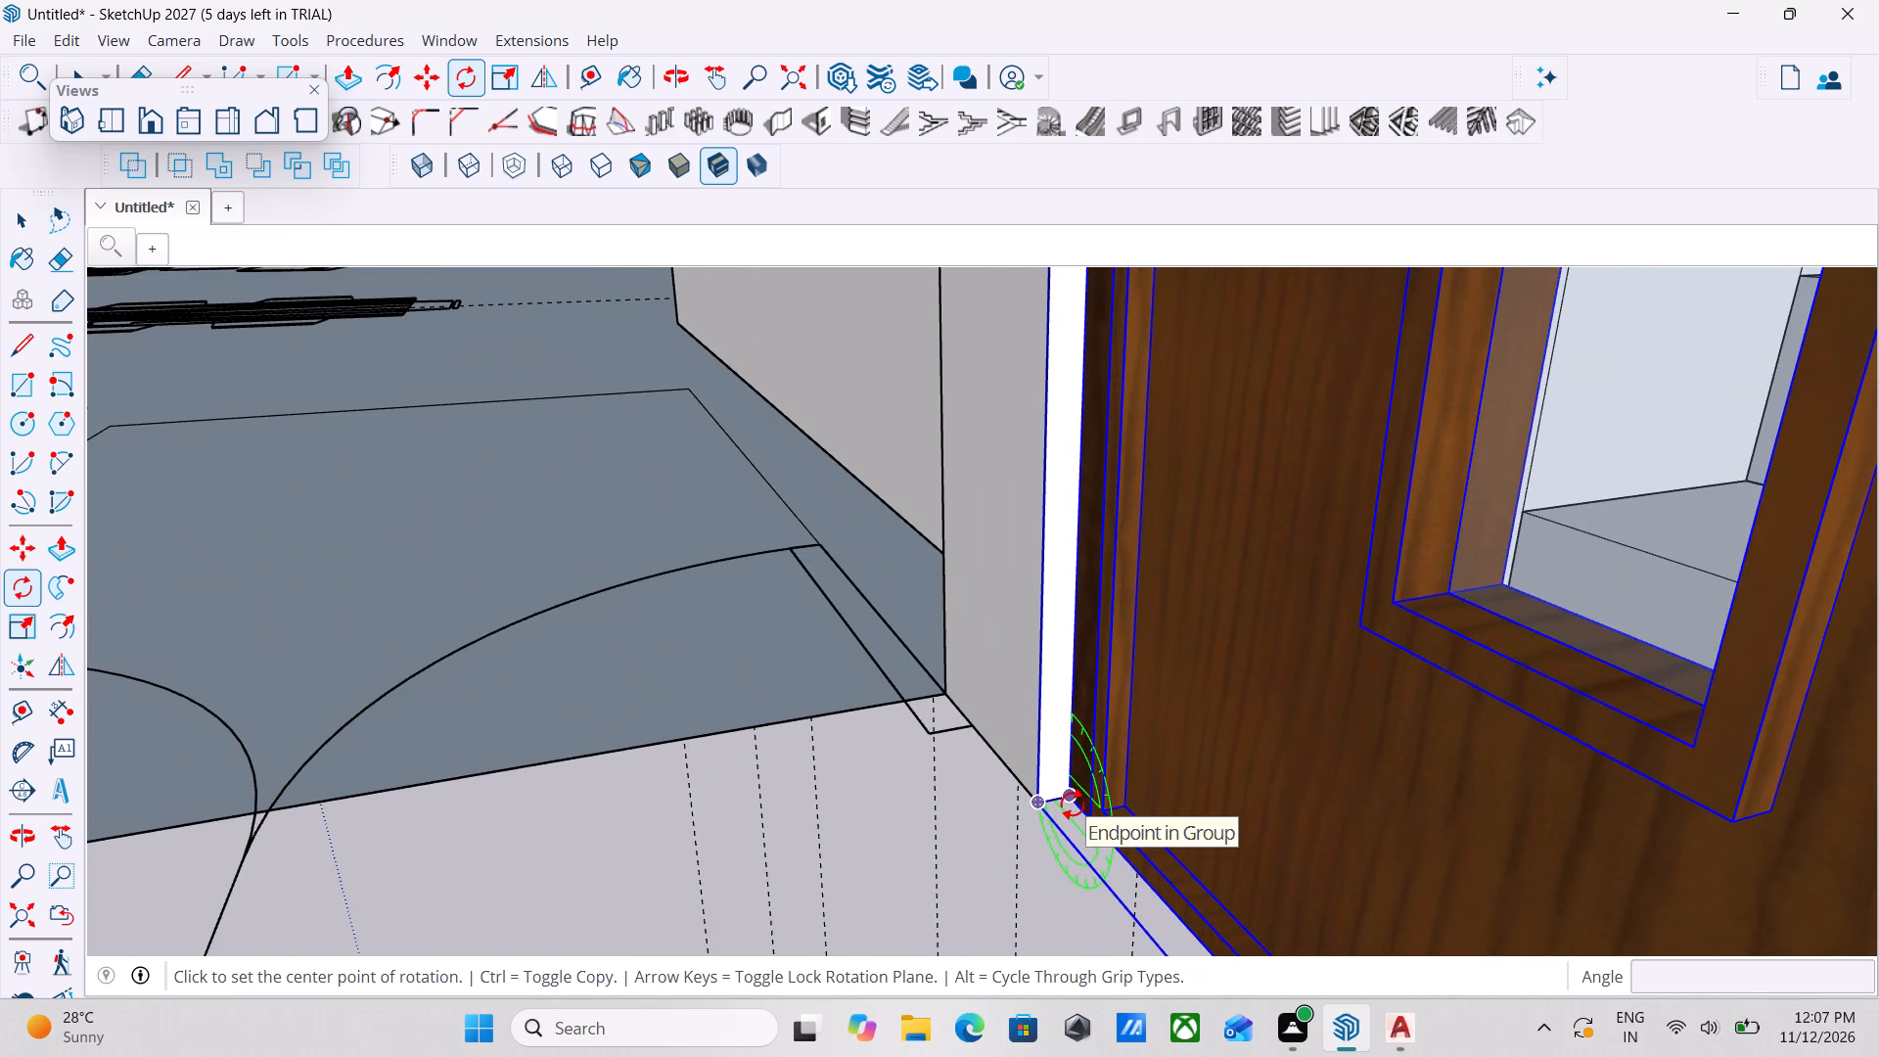
scroll(1073, 804, down, 5)
scroll(1069, 804, up, 2)
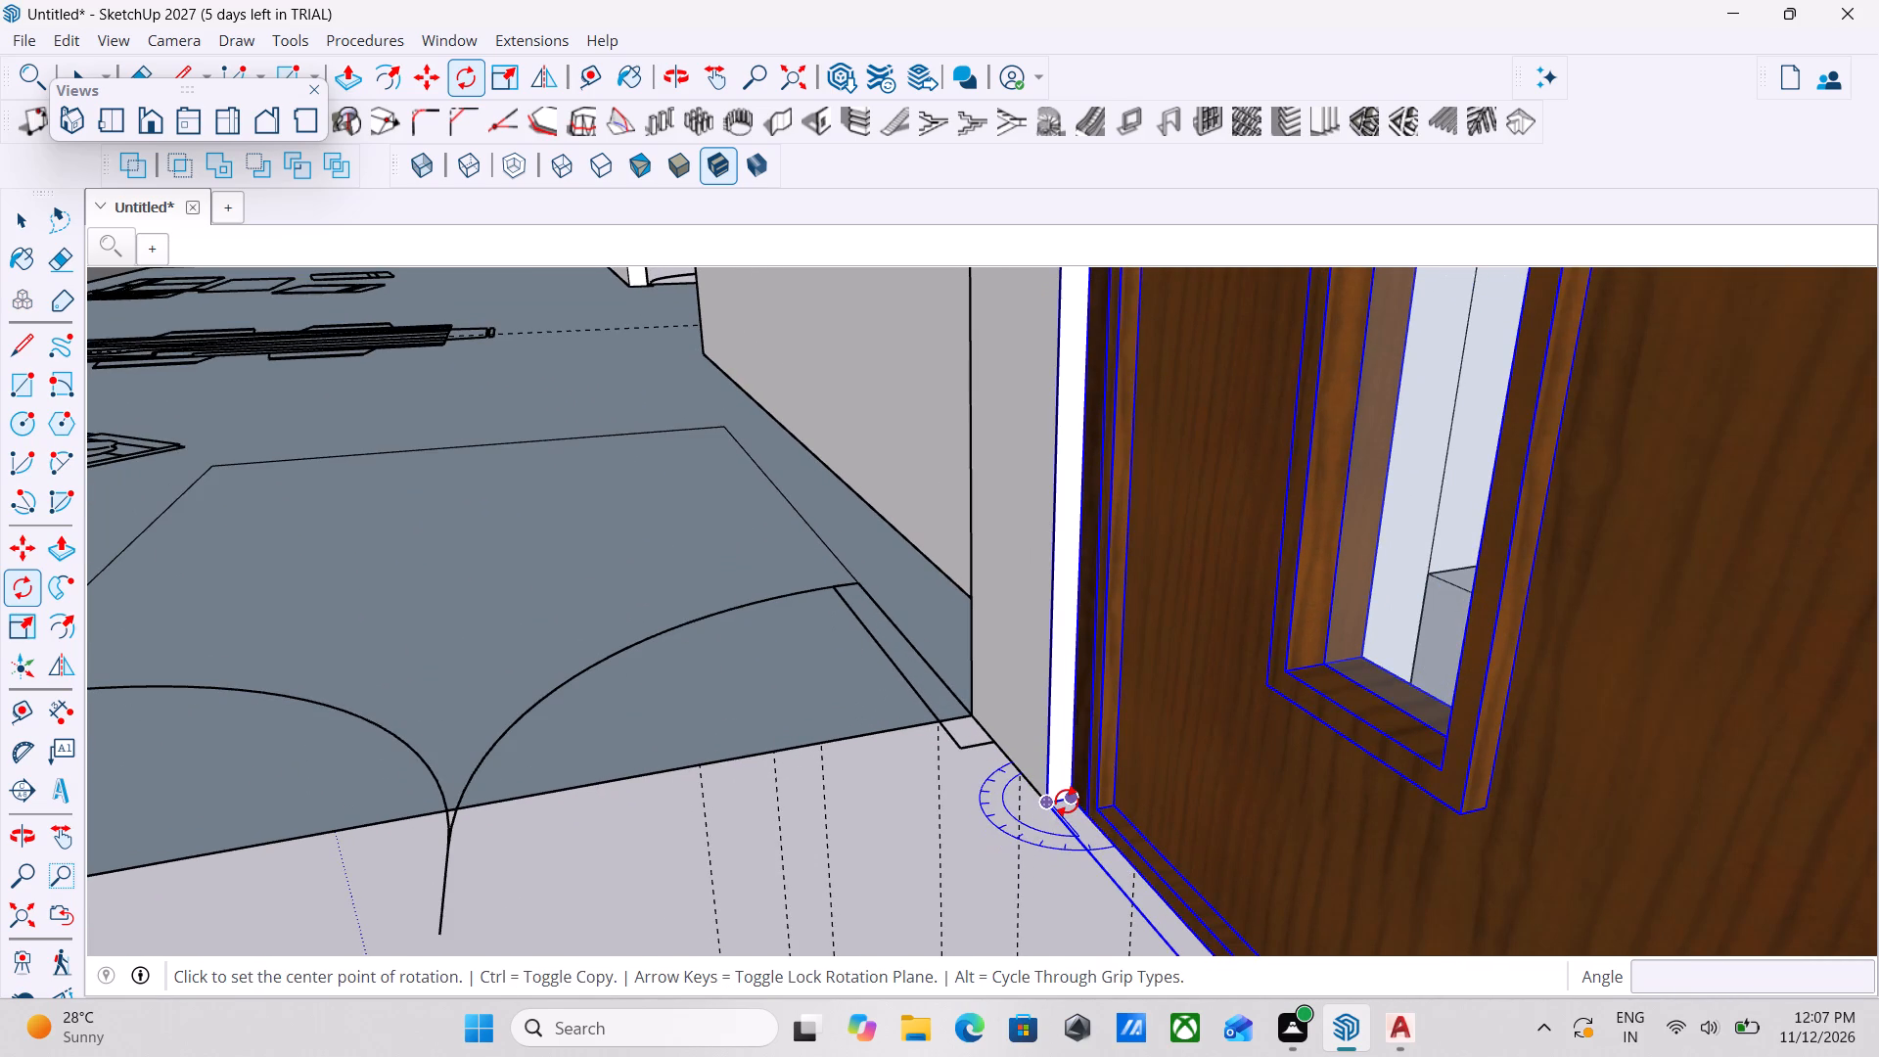
click(1067, 801)
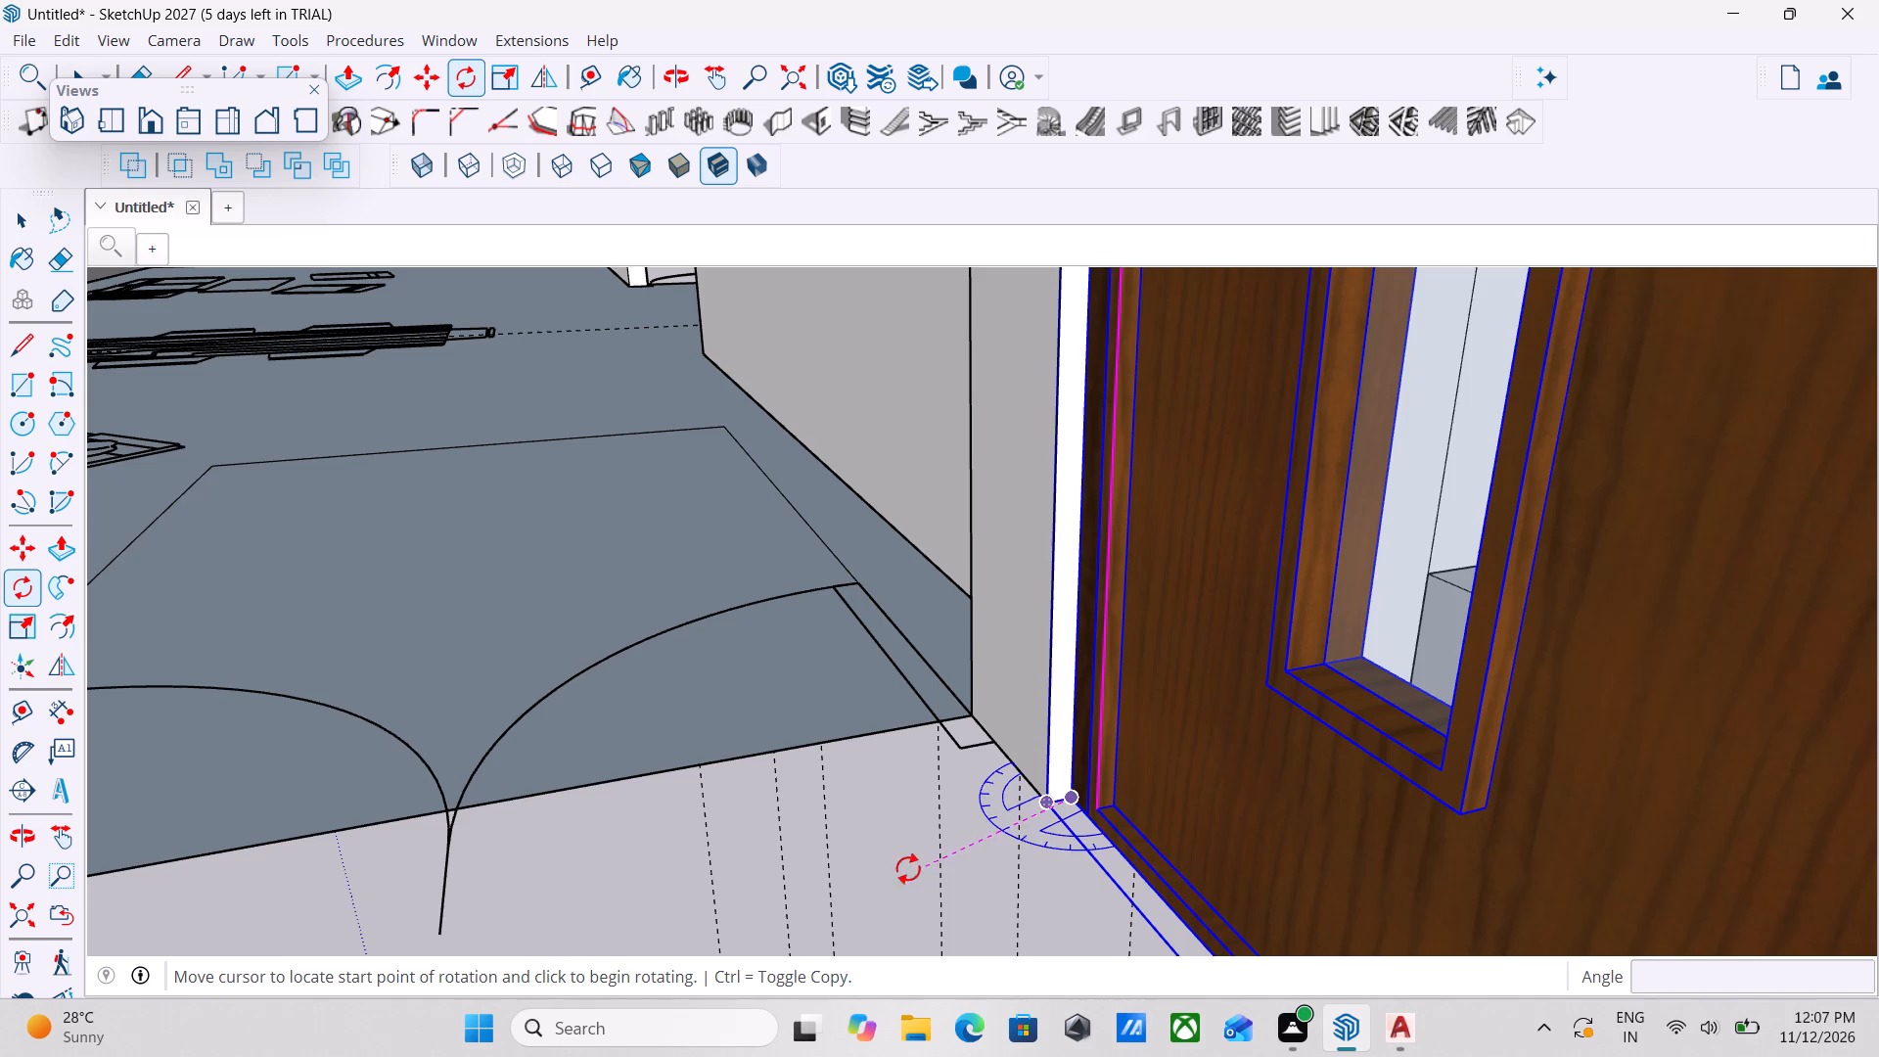
scroll(860, 863, down, 7)
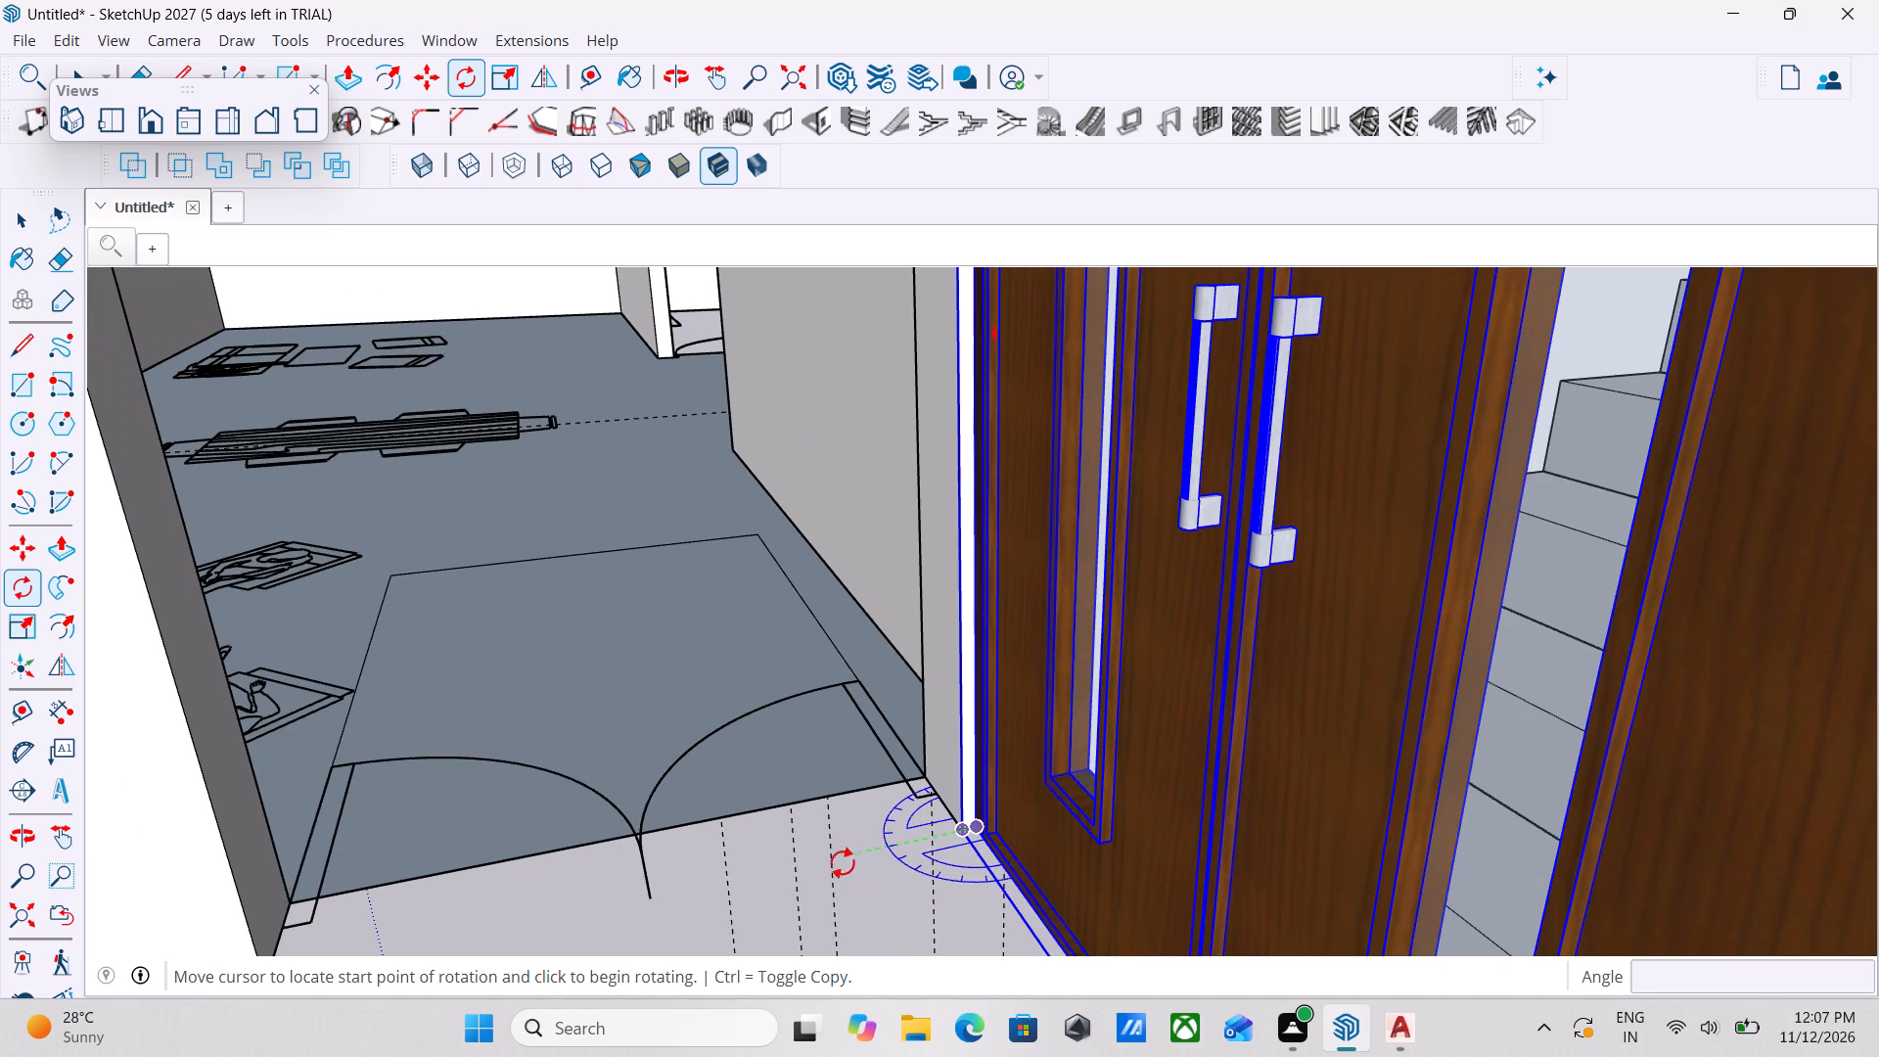
click(515, 908)
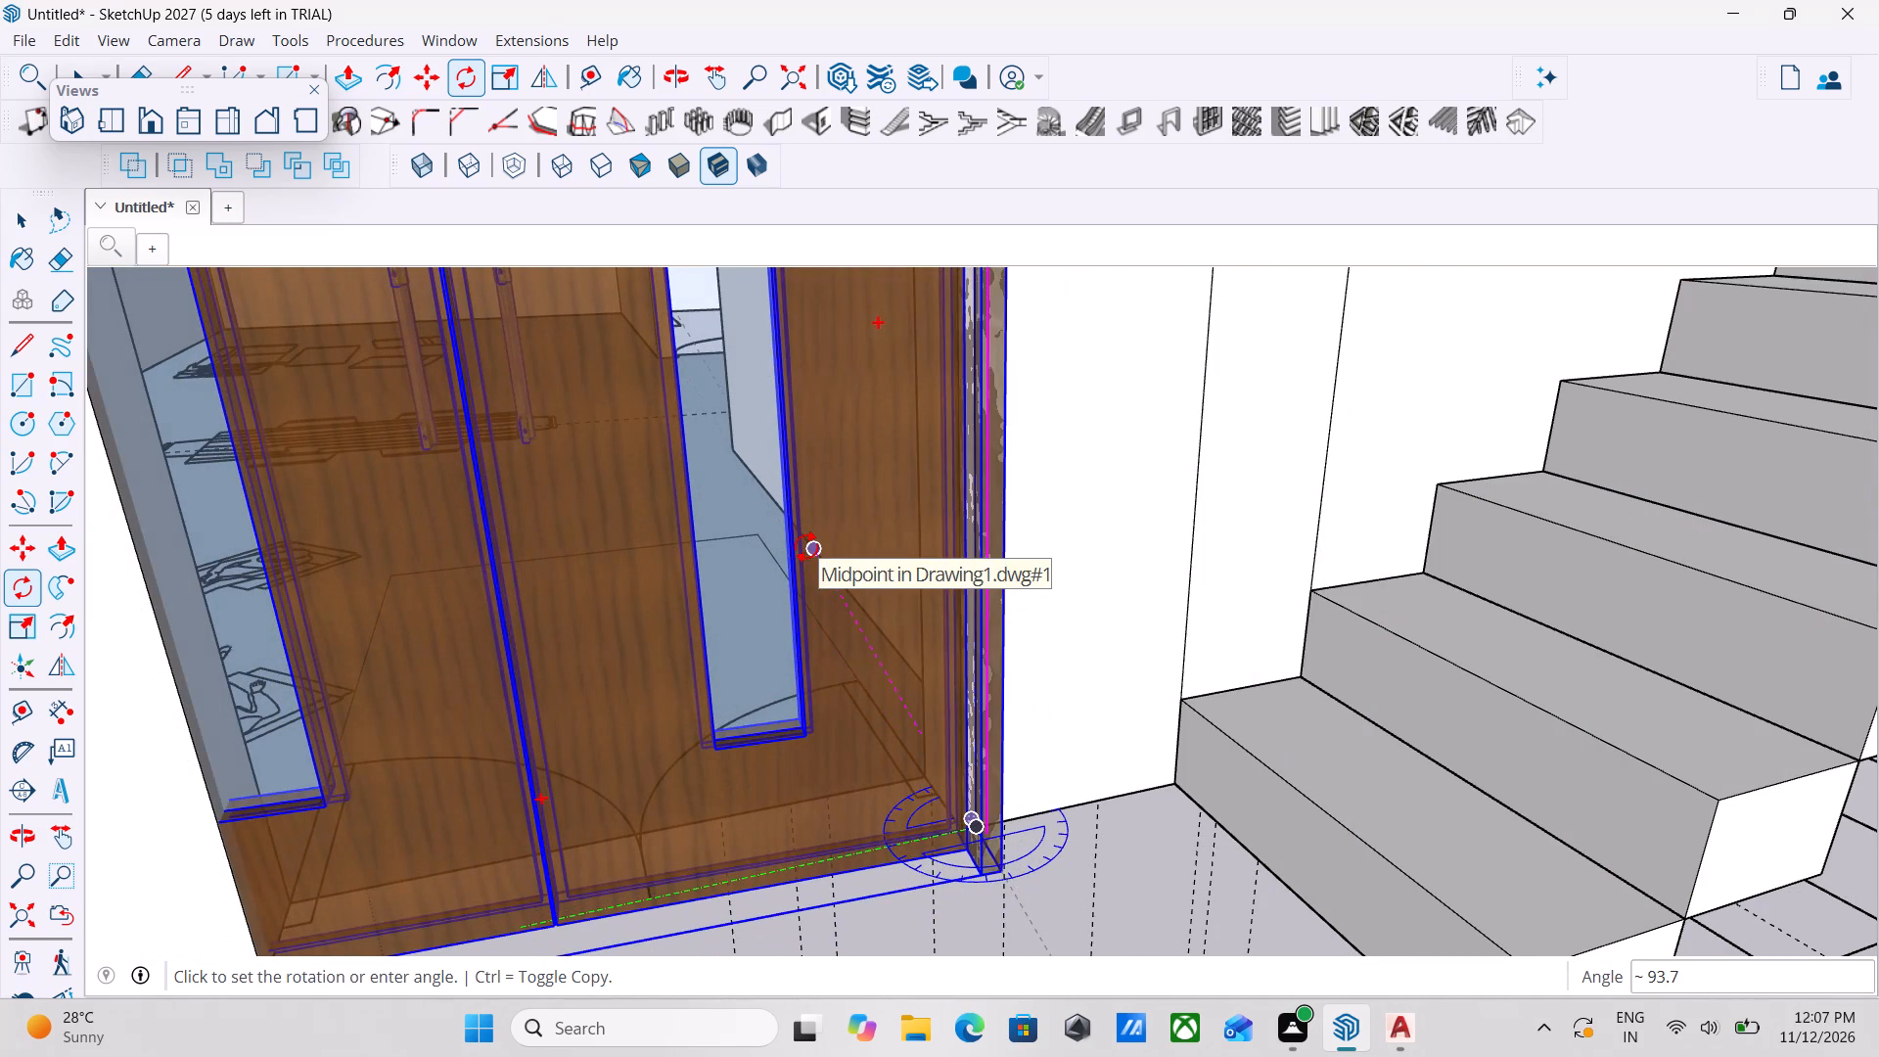
text(90)
key(Return)
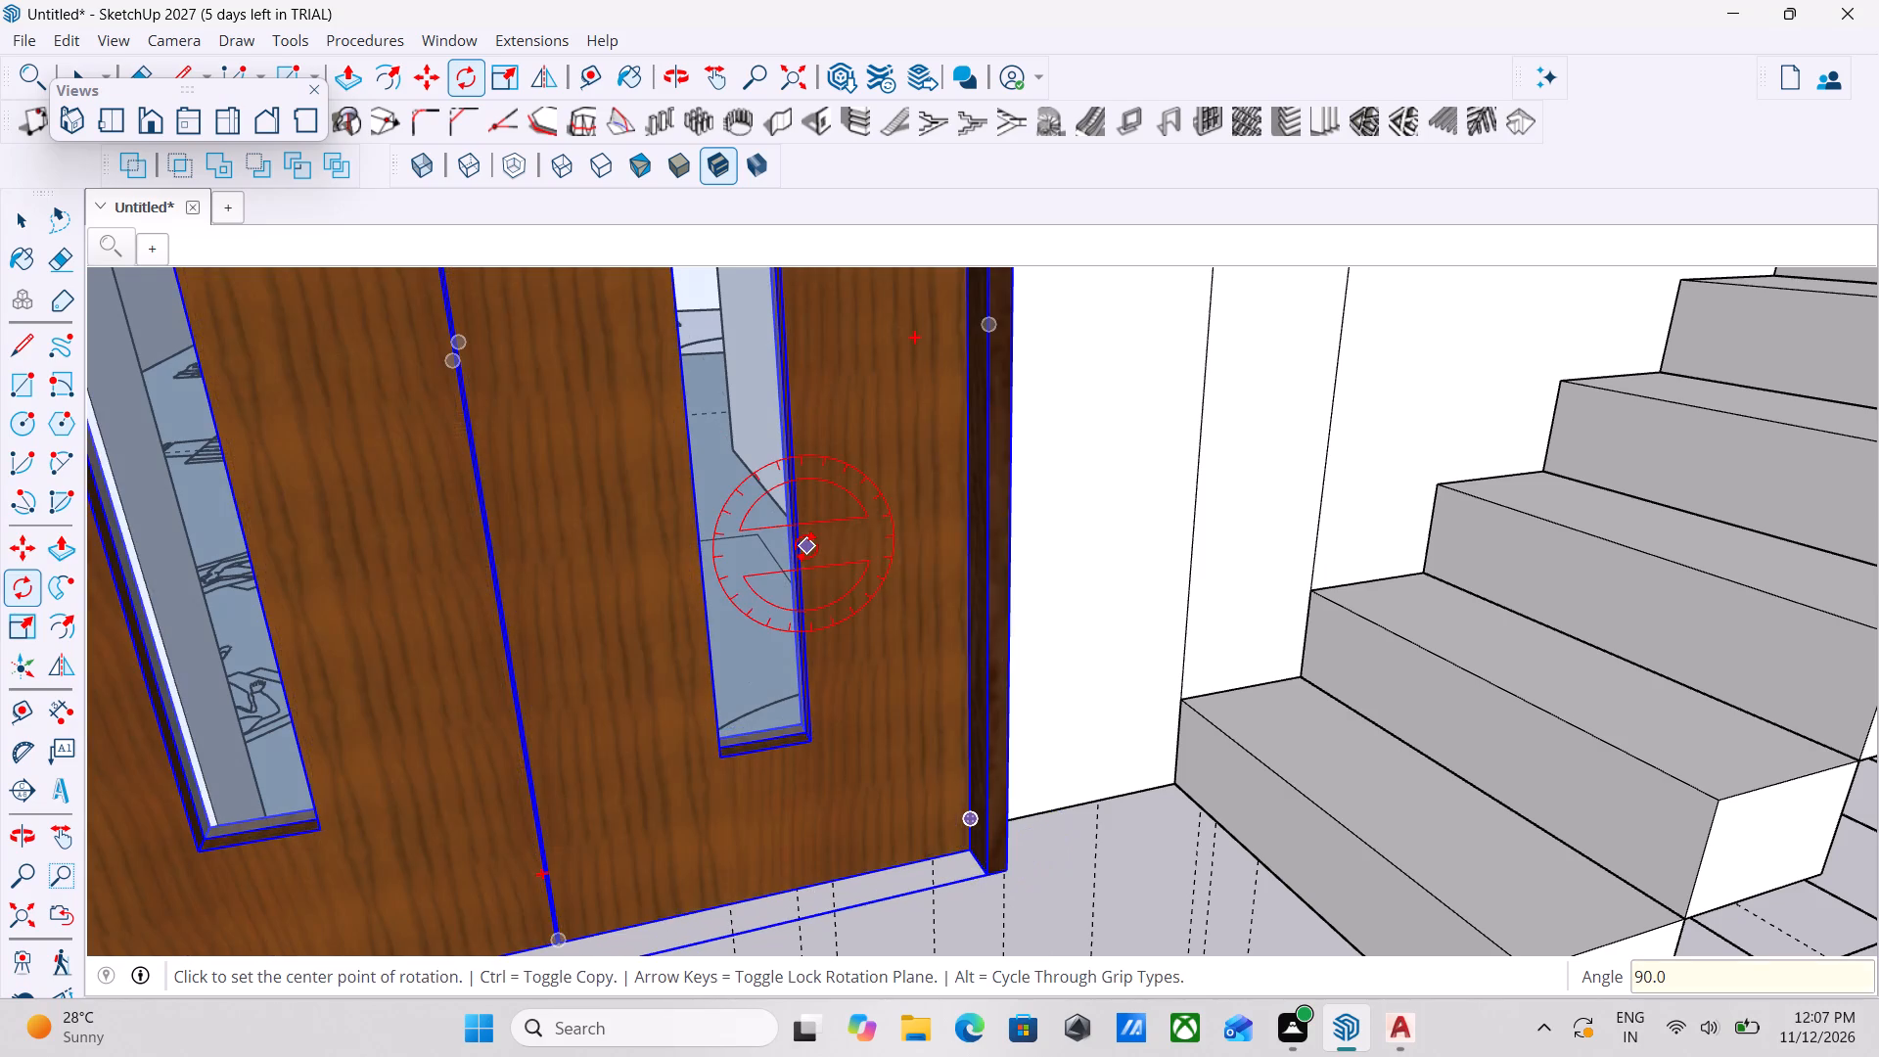
scroll(812, 544, down, 6)
scroll(886, 639, down, 4)
key(Escape)
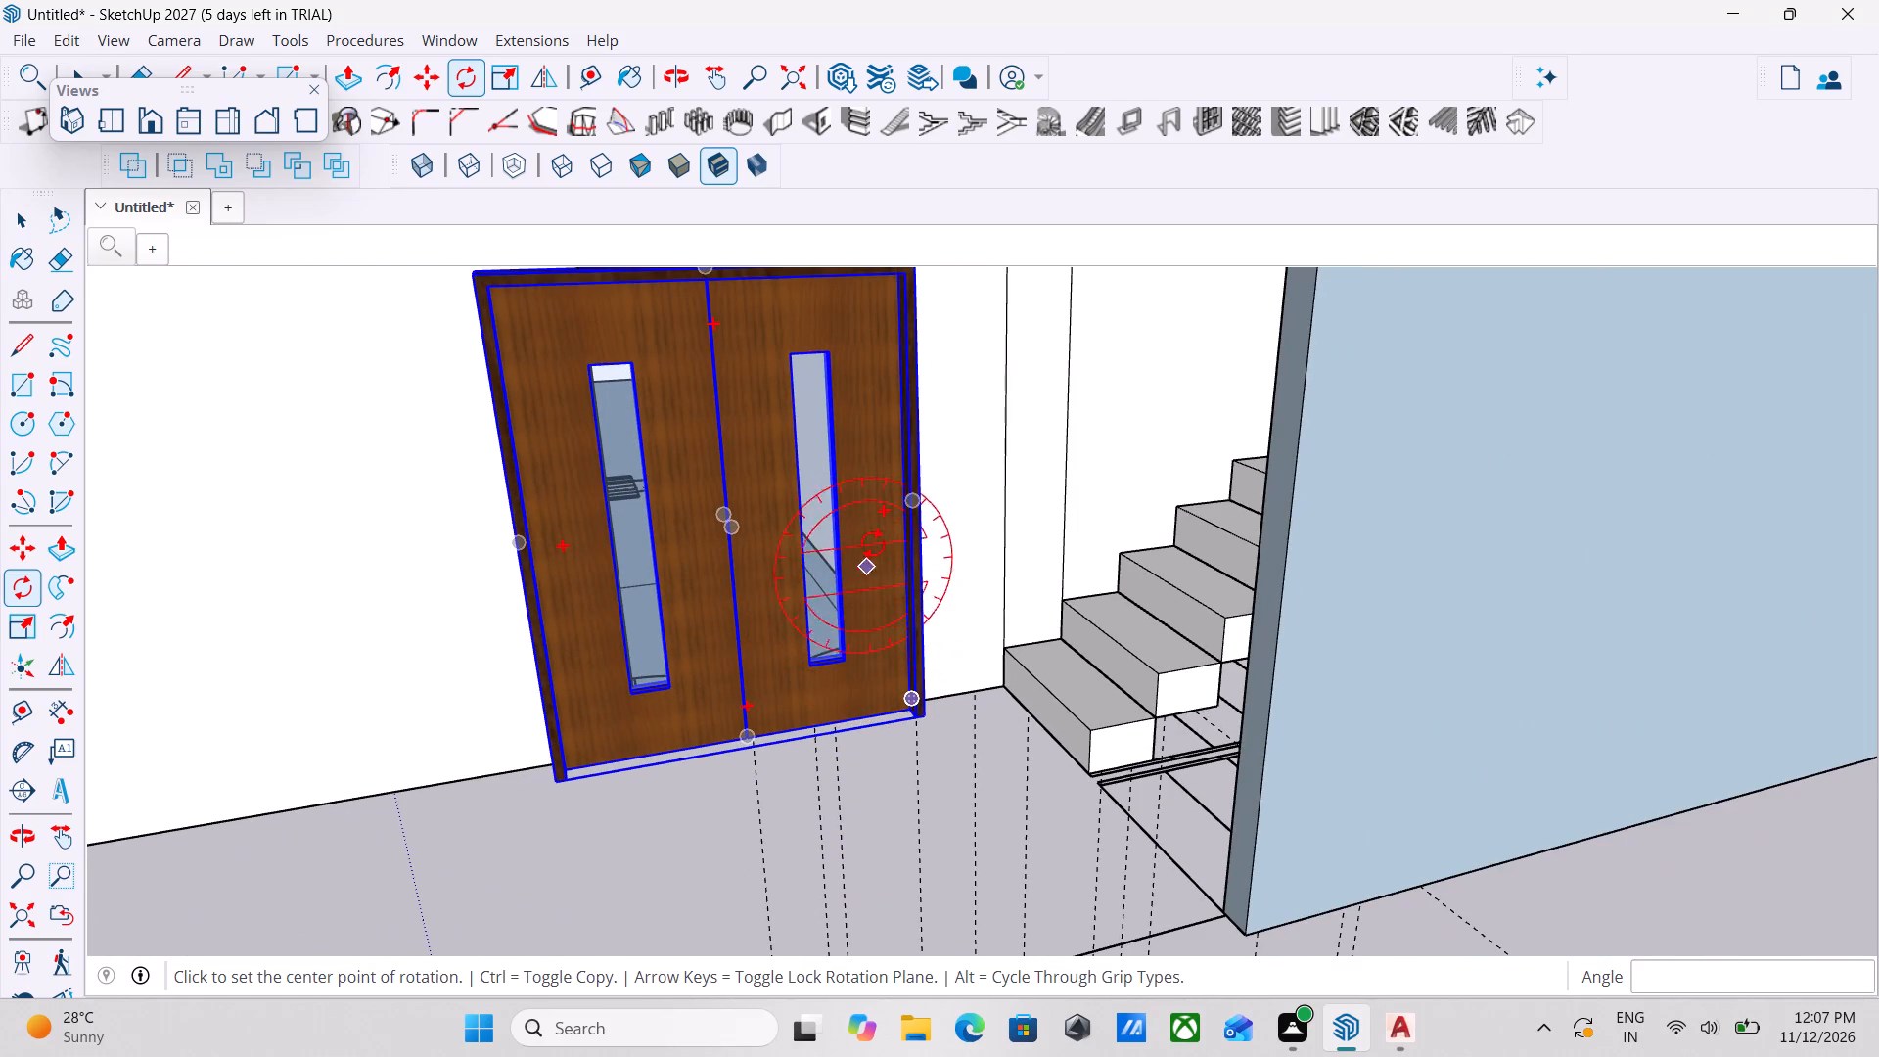
key(space)
key(space)
Examine the rotated double door against the main entrance doorway from above, from inside the house and from outside.
scroll(905, 507, down, 4)
middle_drag(808, 646, 836, 942)
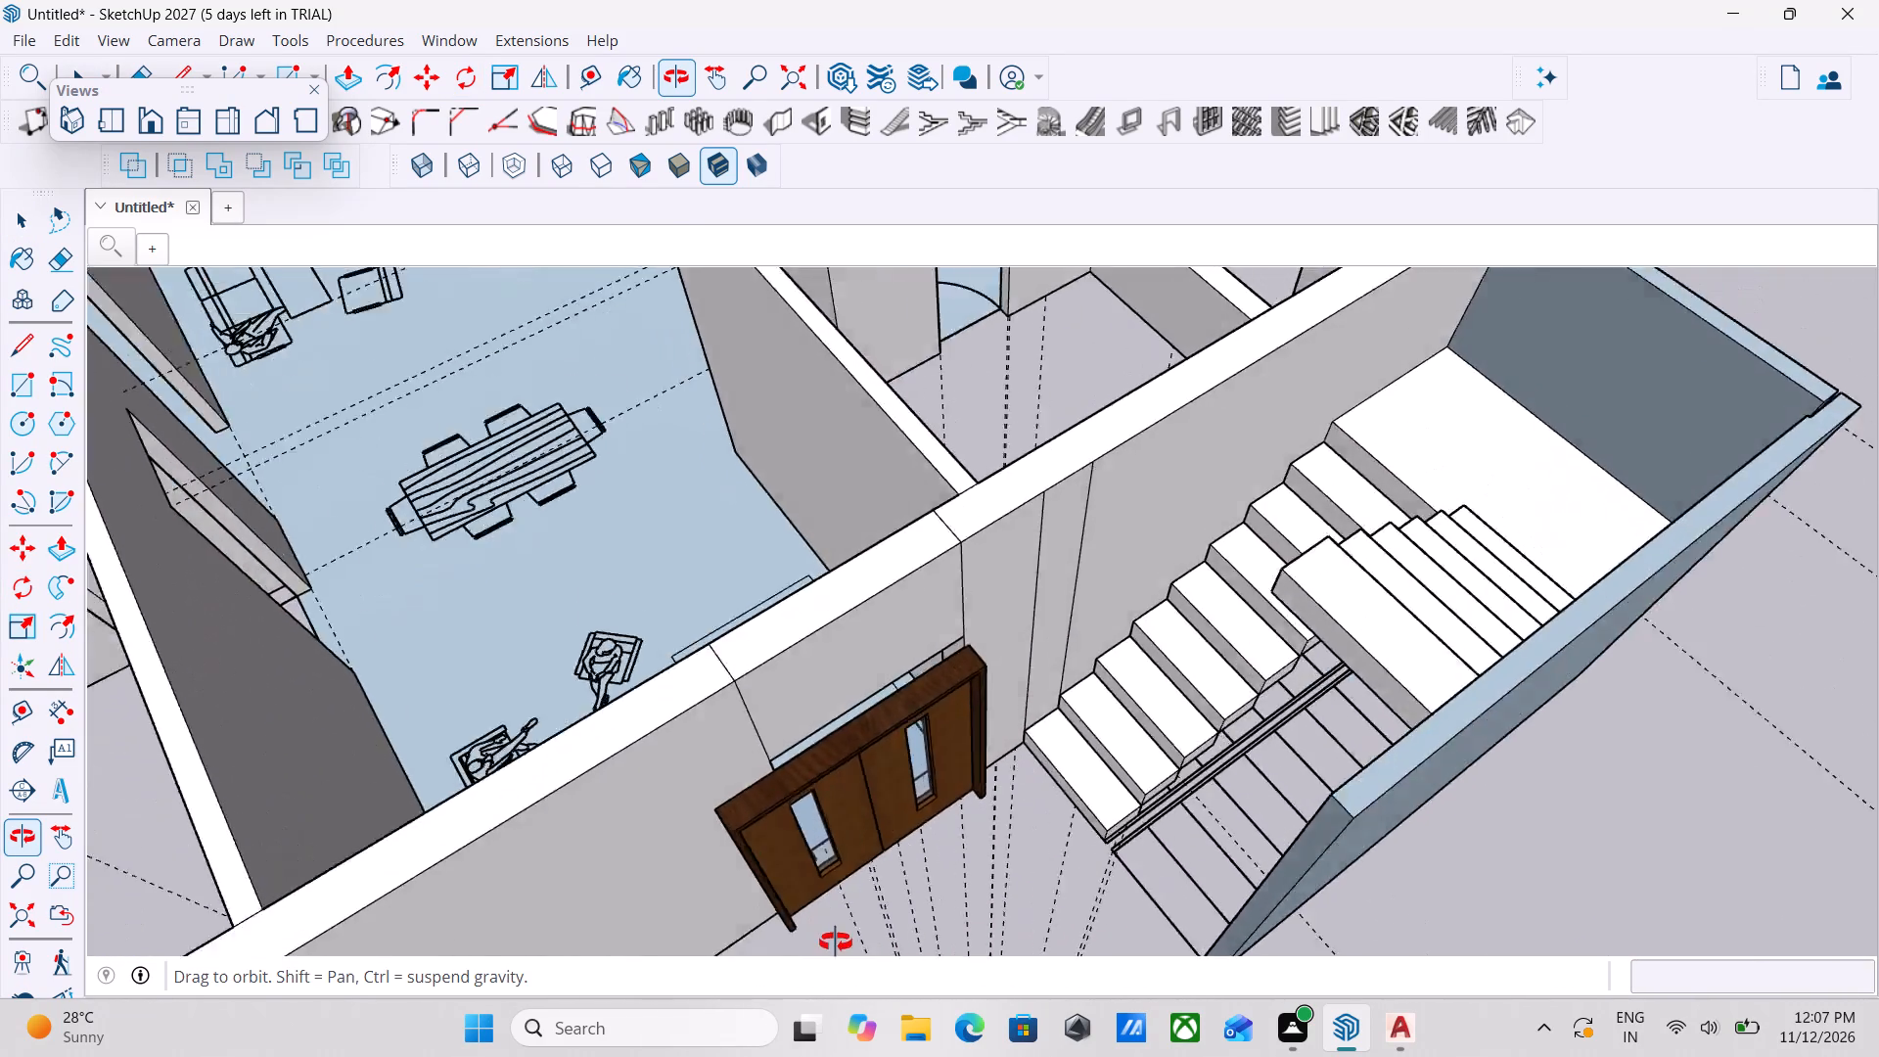
middle_drag(836, 942, 718, 931)
middle_drag(864, 786, 993, 857)
middle_drag(956, 800, 1454, 862)
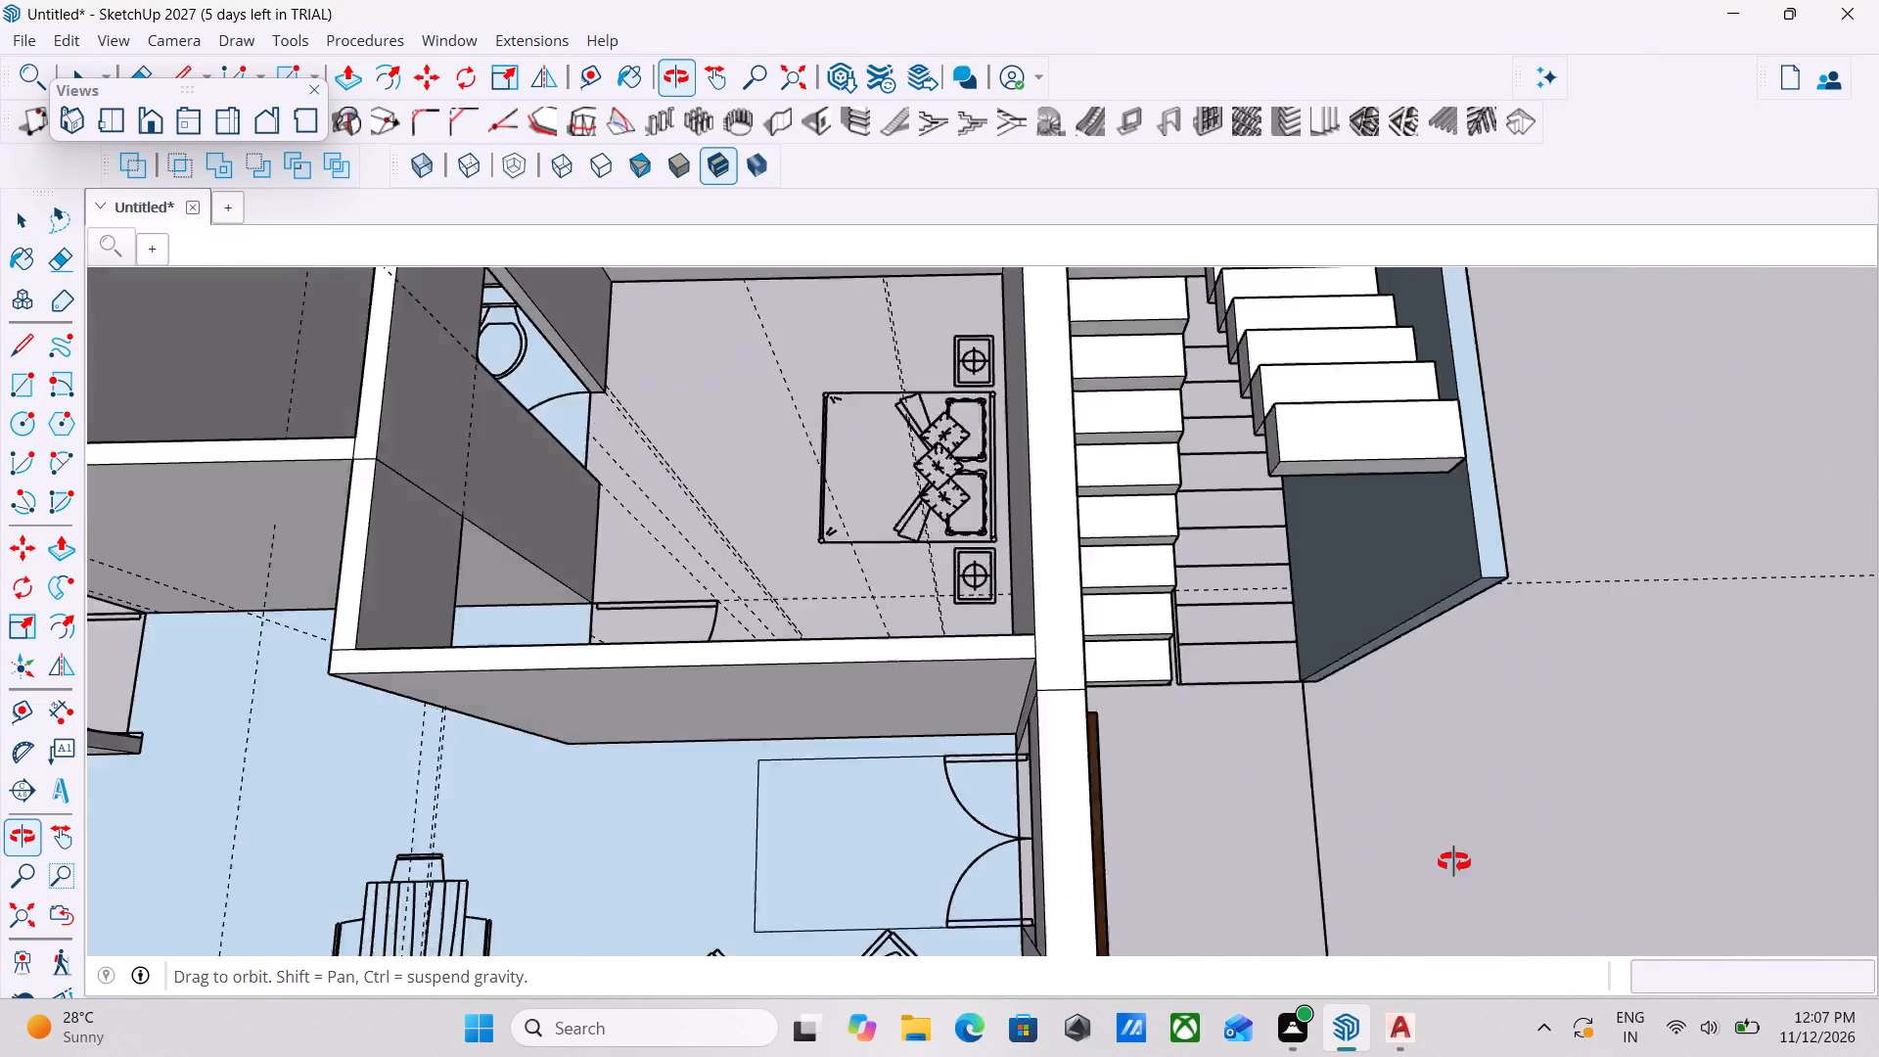
middle_drag(1454, 862, 1536, 827)
middle_drag(1200, 823, 1445, 838)
middle_drag(1074, 766, 1241, 728)
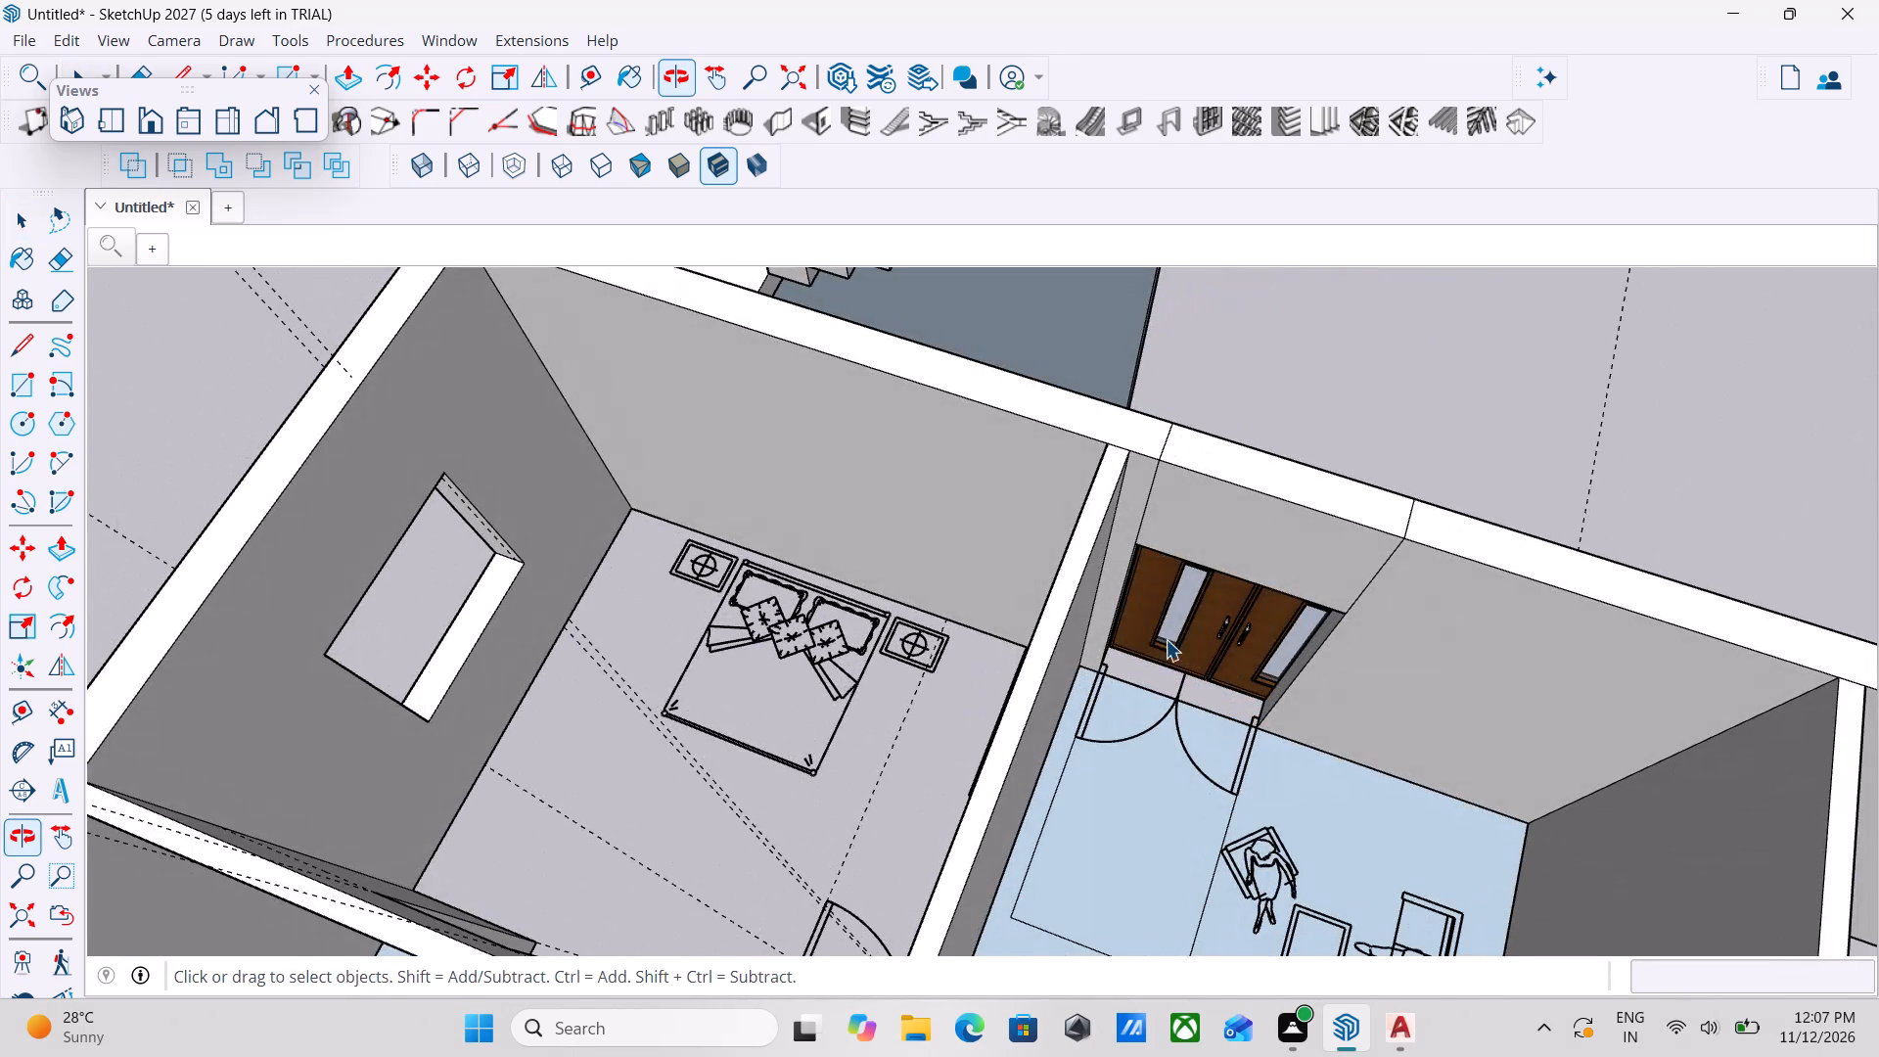
scroll(1202, 639, down, 1)
middle_drag(1202, 639, 499, 648)
middle_drag(856, 678, 435, 588)
middle_drag(844, 672, 717, 564)
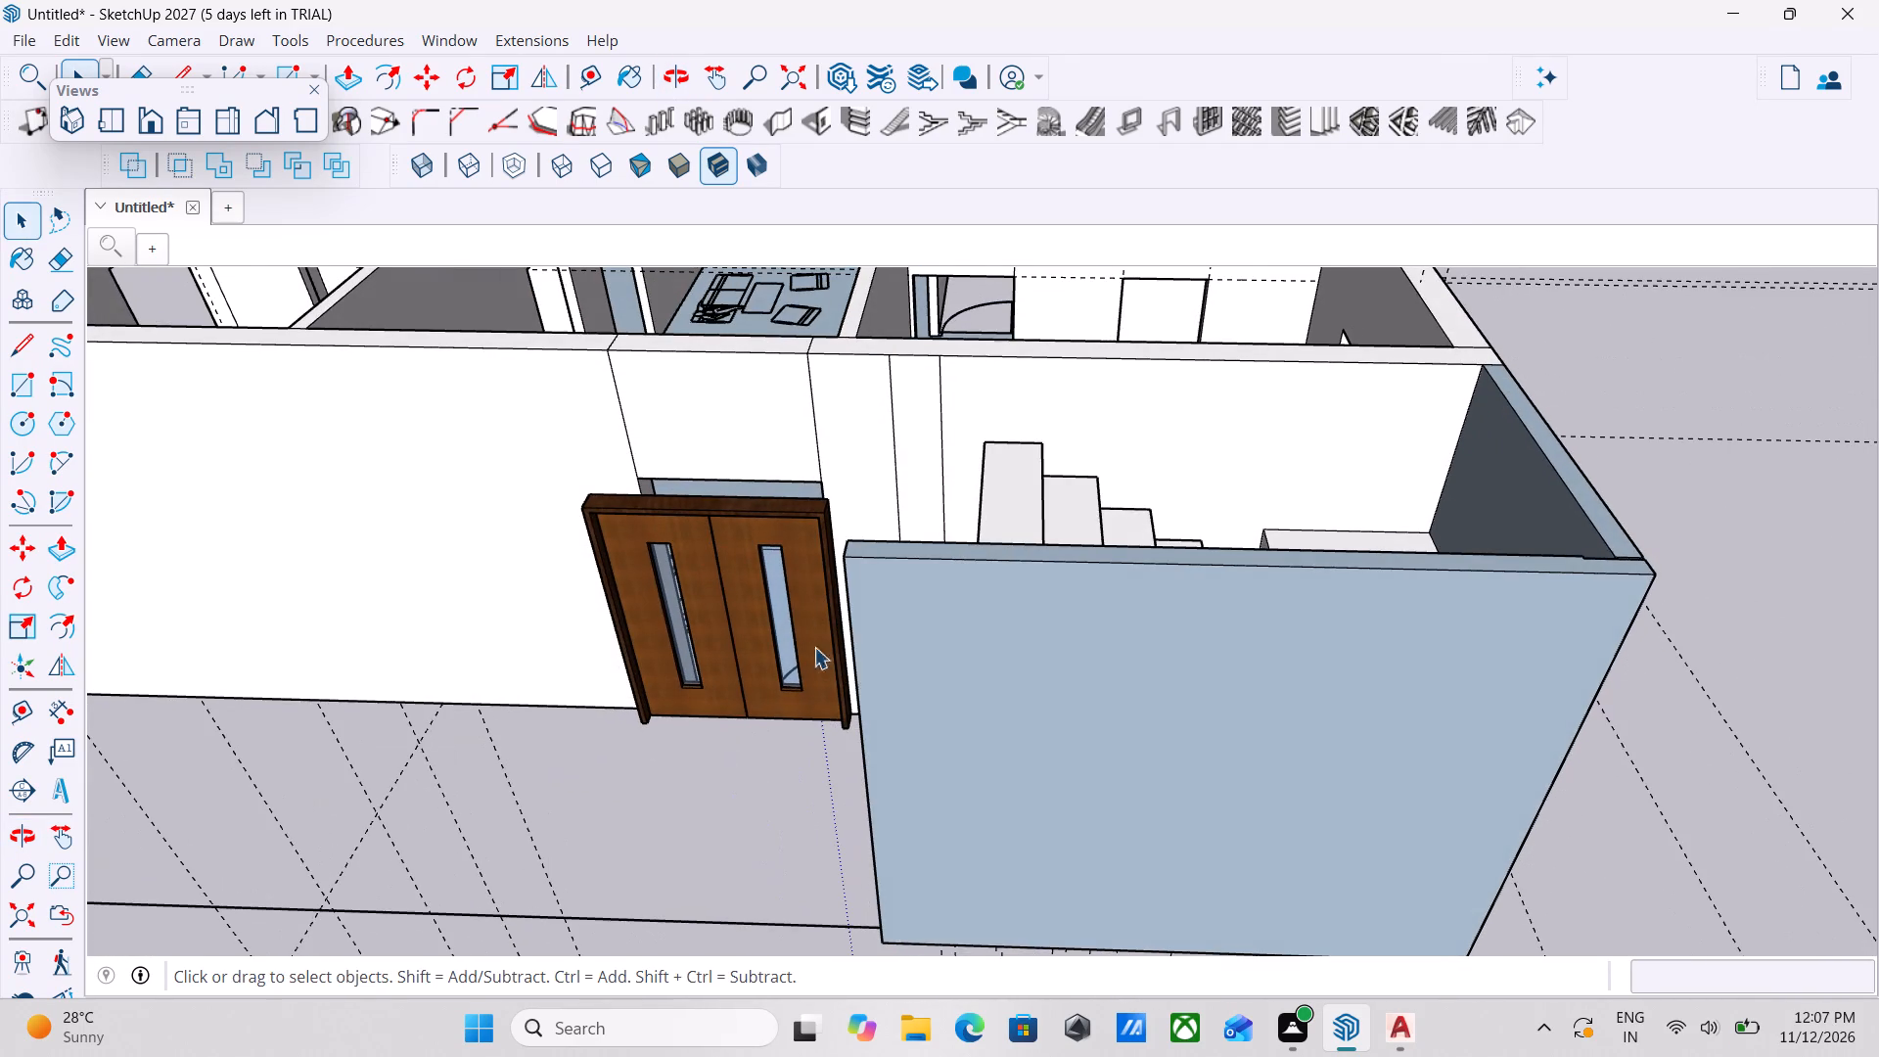
Move the double door 9" inward through the wall thickness, from the outer to the inner bottom corner of the stair-side jamb.
scroll(844, 690, up, 7)
middle_drag(840, 705, 1217, 847)
middle_drag(820, 823, 1197, 871)
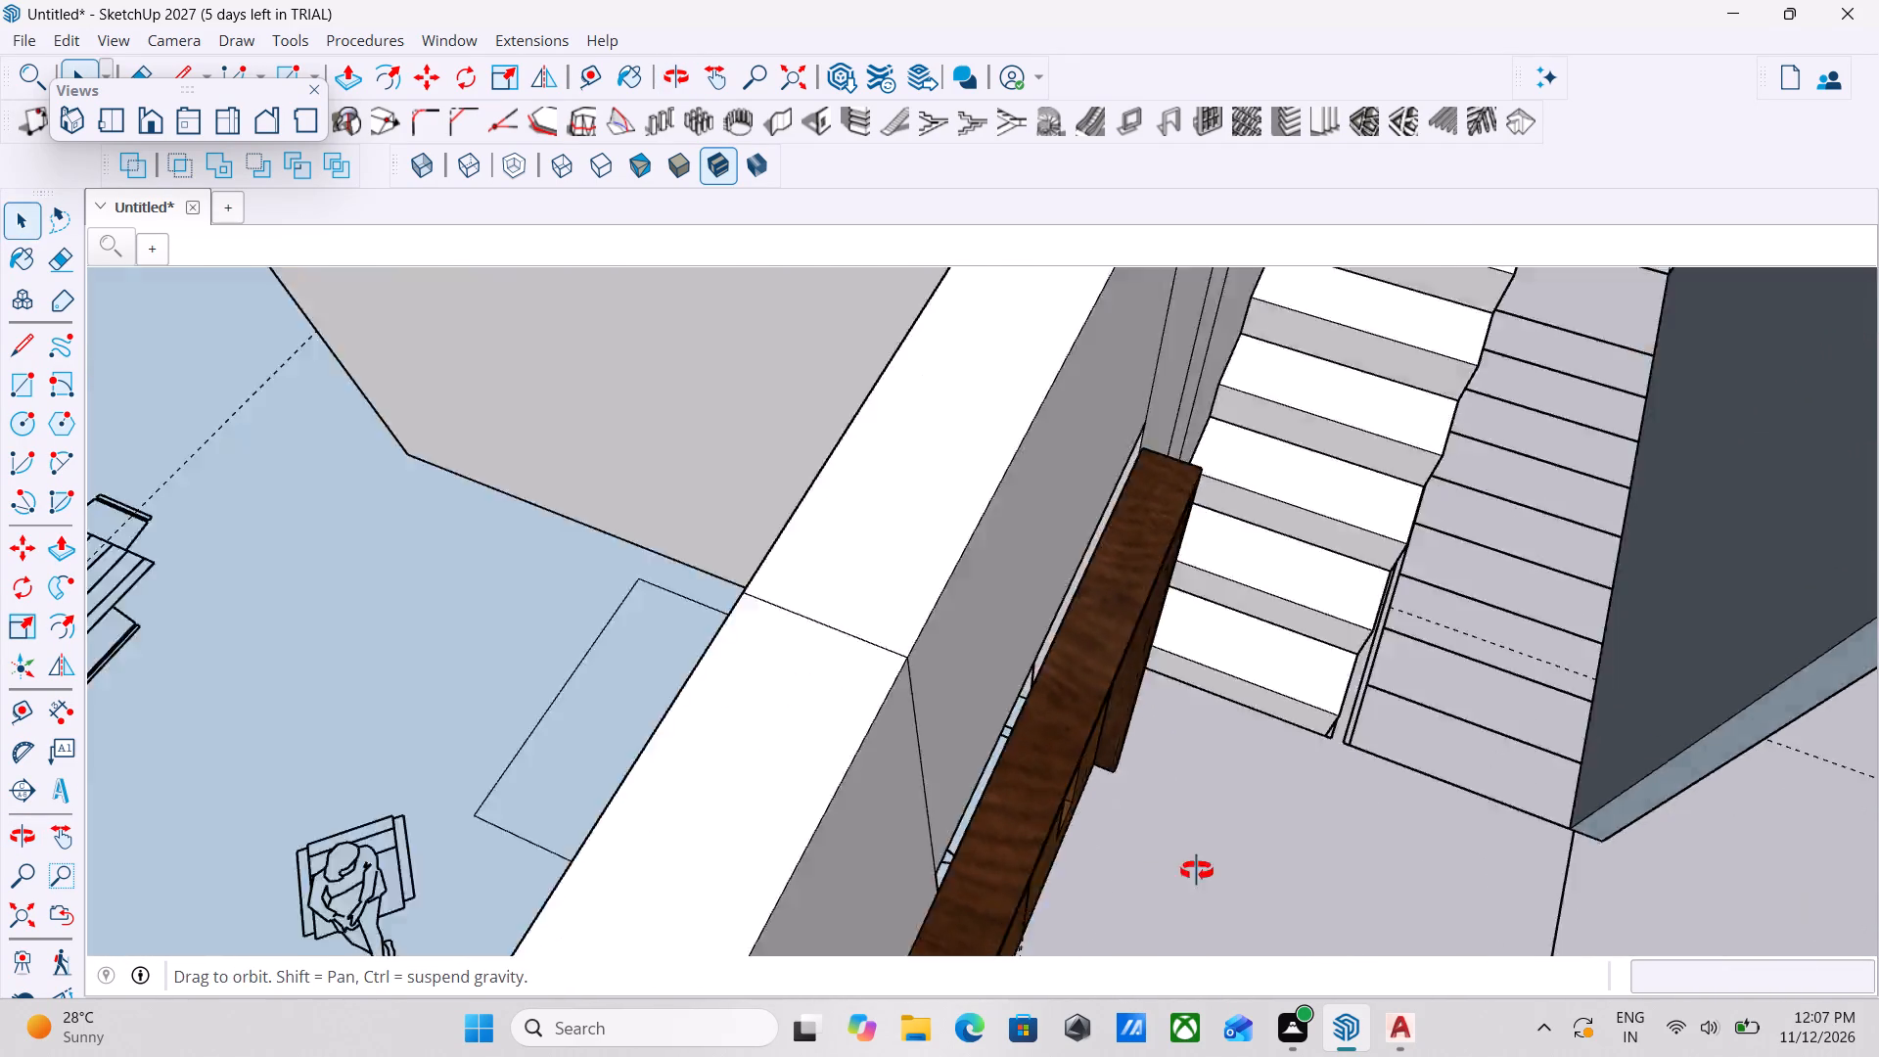
middle_drag(1197, 871, 1480, 849)
middle_drag(1179, 842, 1389, 891)
click(1052, 597)
scroll(1083, 597, up, 2)
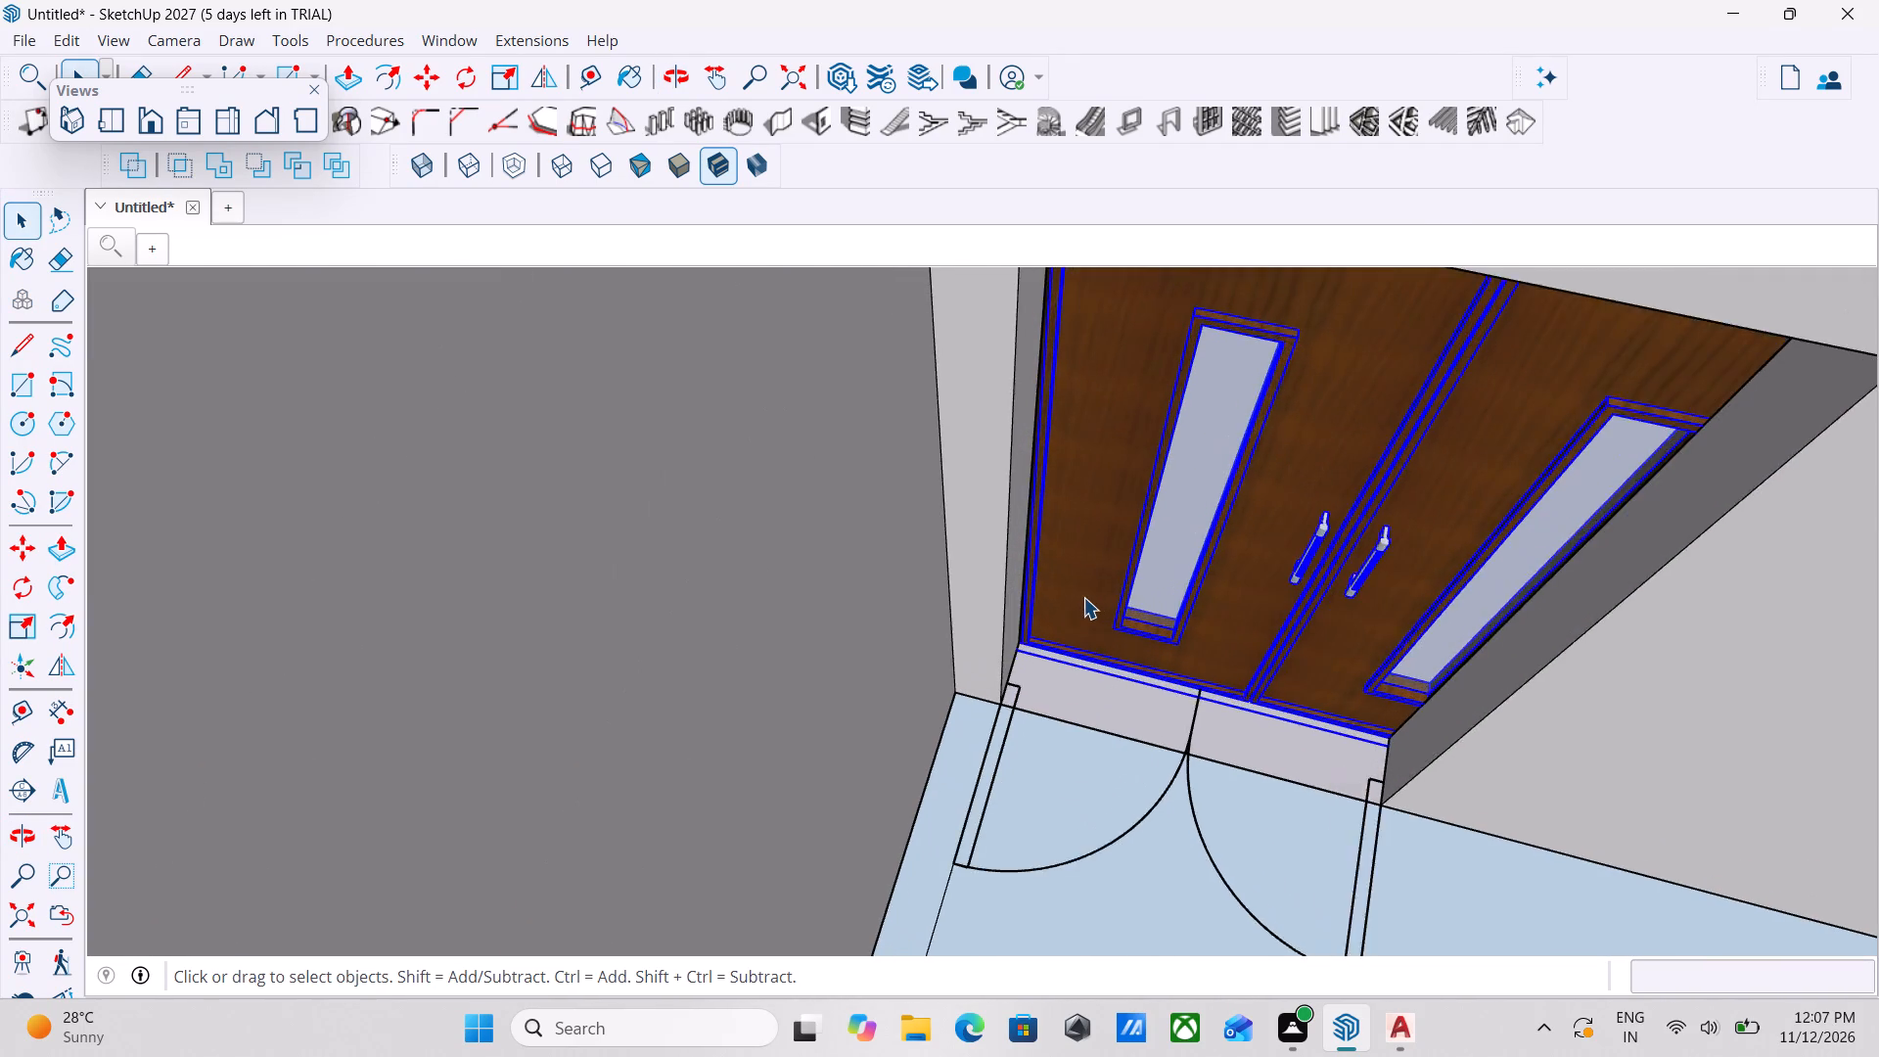
scroll(1083, 597, up, 4)
middle_drag(1032, 695, 914, 628)
scroll(1023, 666, up, 2)
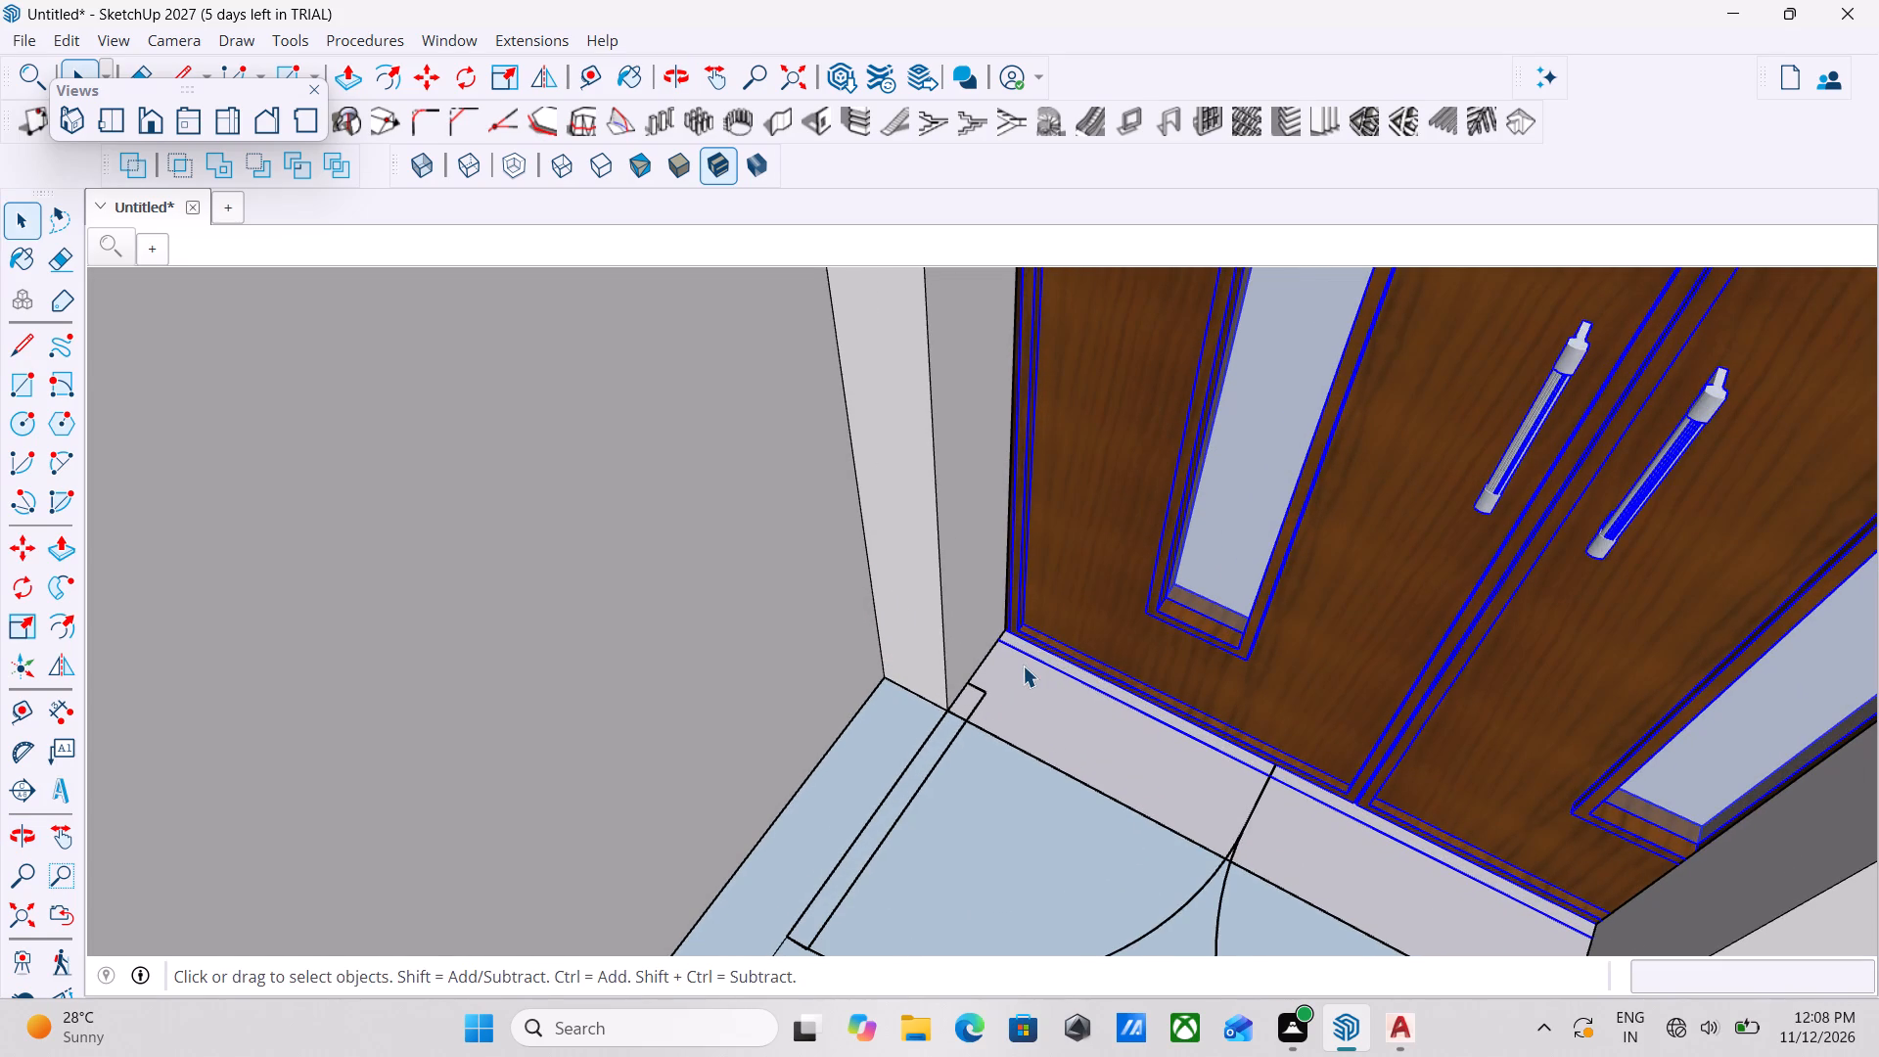
key(m)
scroll(1049, 664, up, 12)
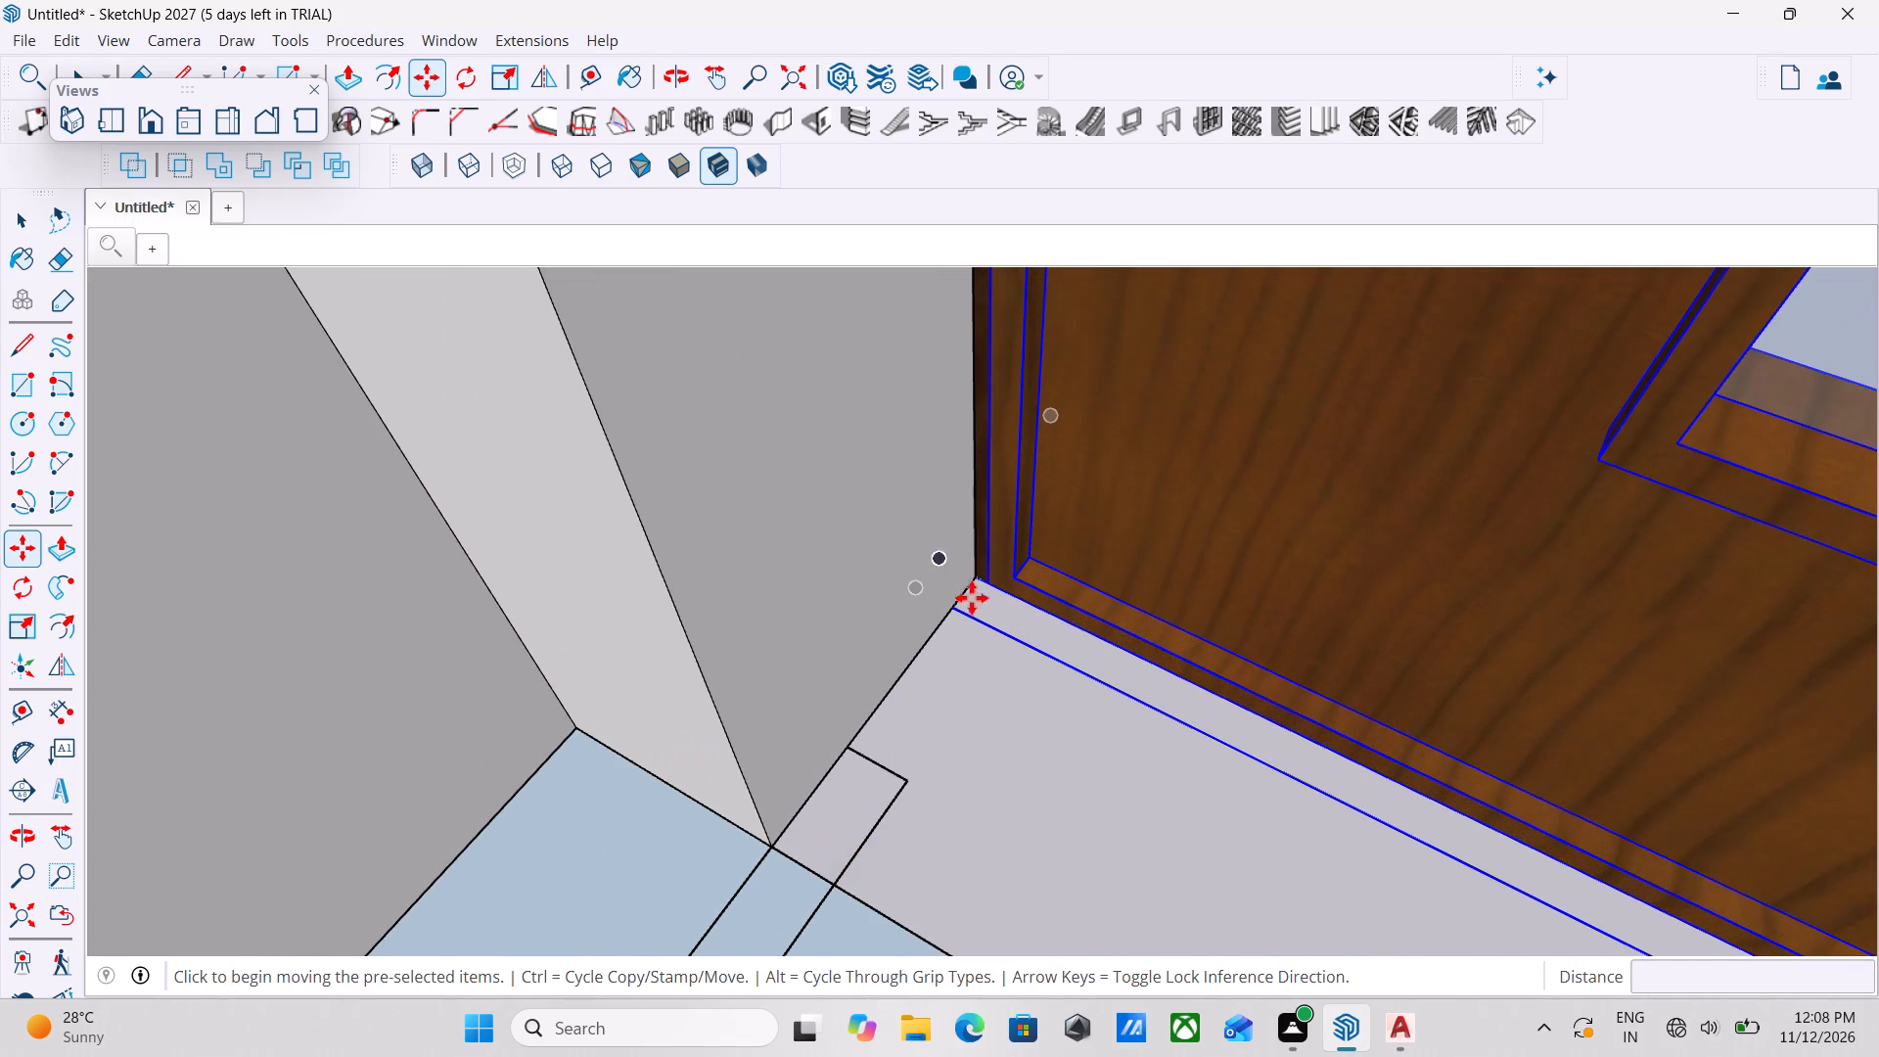
click(980, 578)
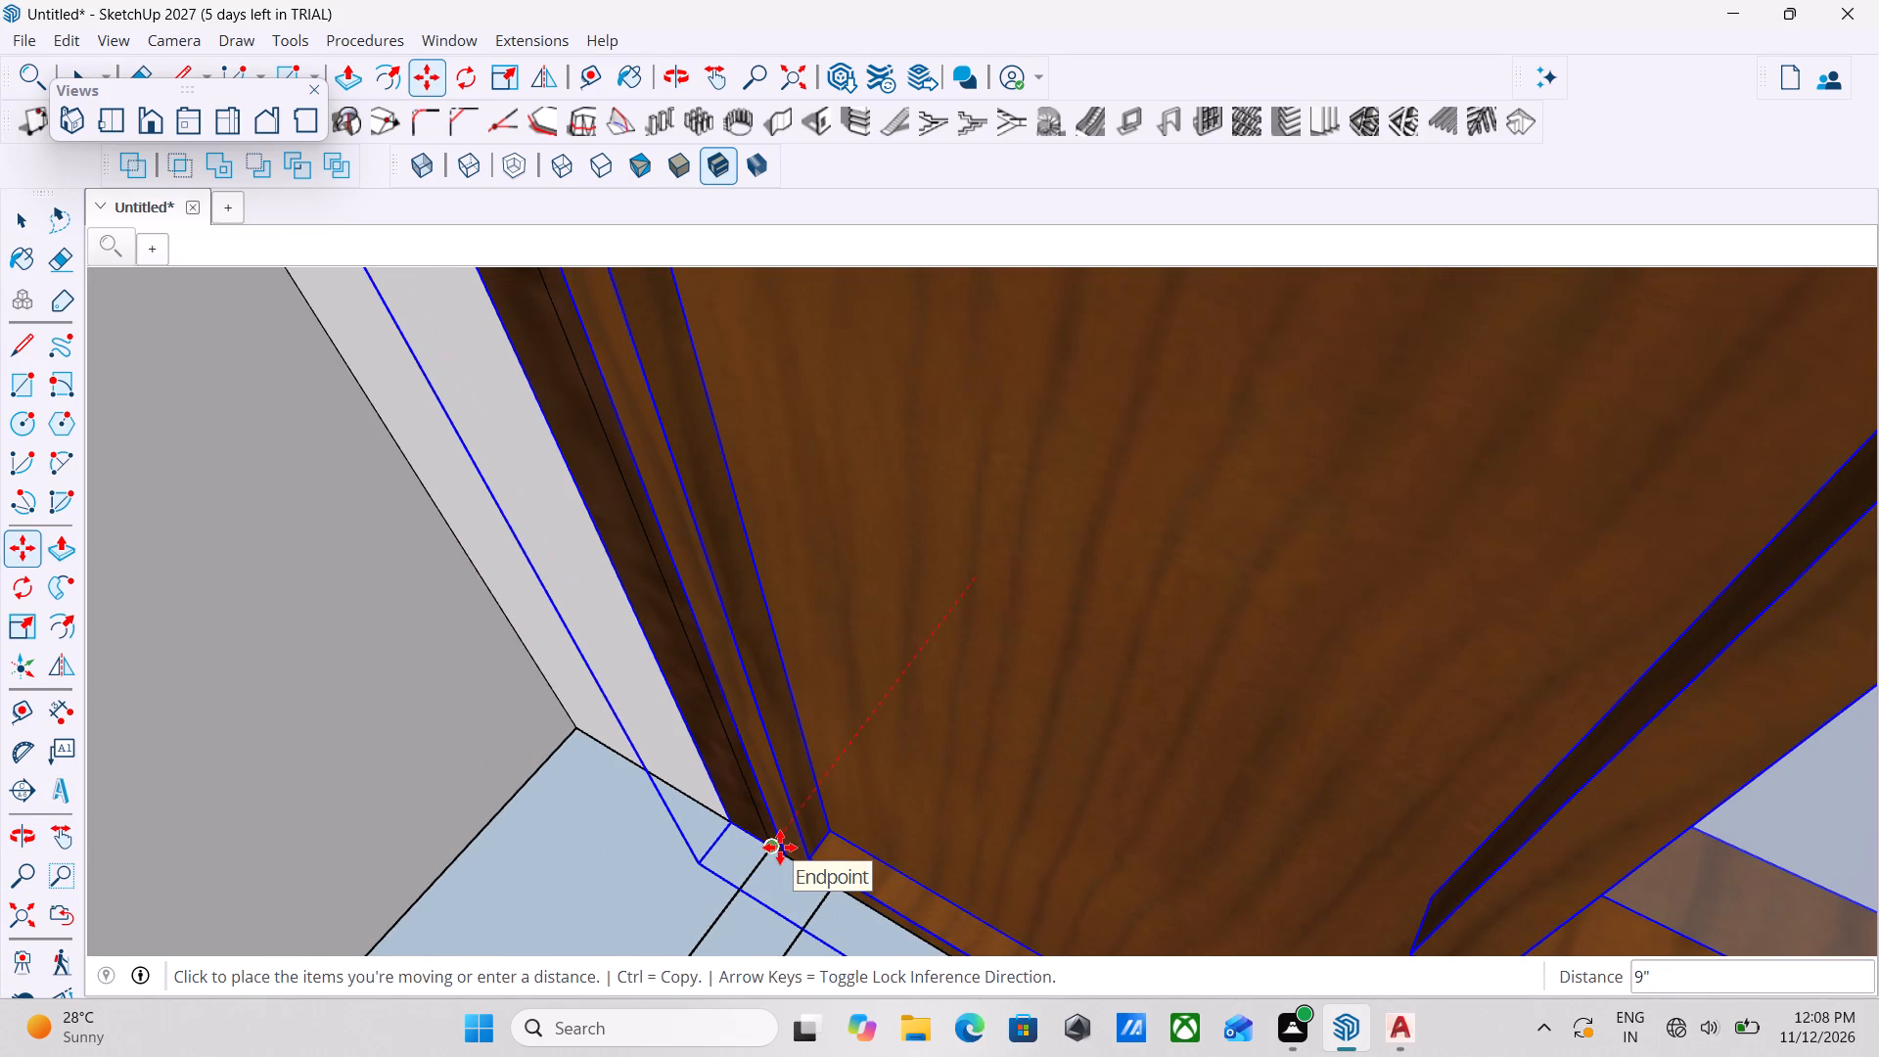
click(780, 848)
scroll(914, 789, down, 7)
middle_drag(1022, 763, 1362, 633)
scroll(1355, 633, down, 8)
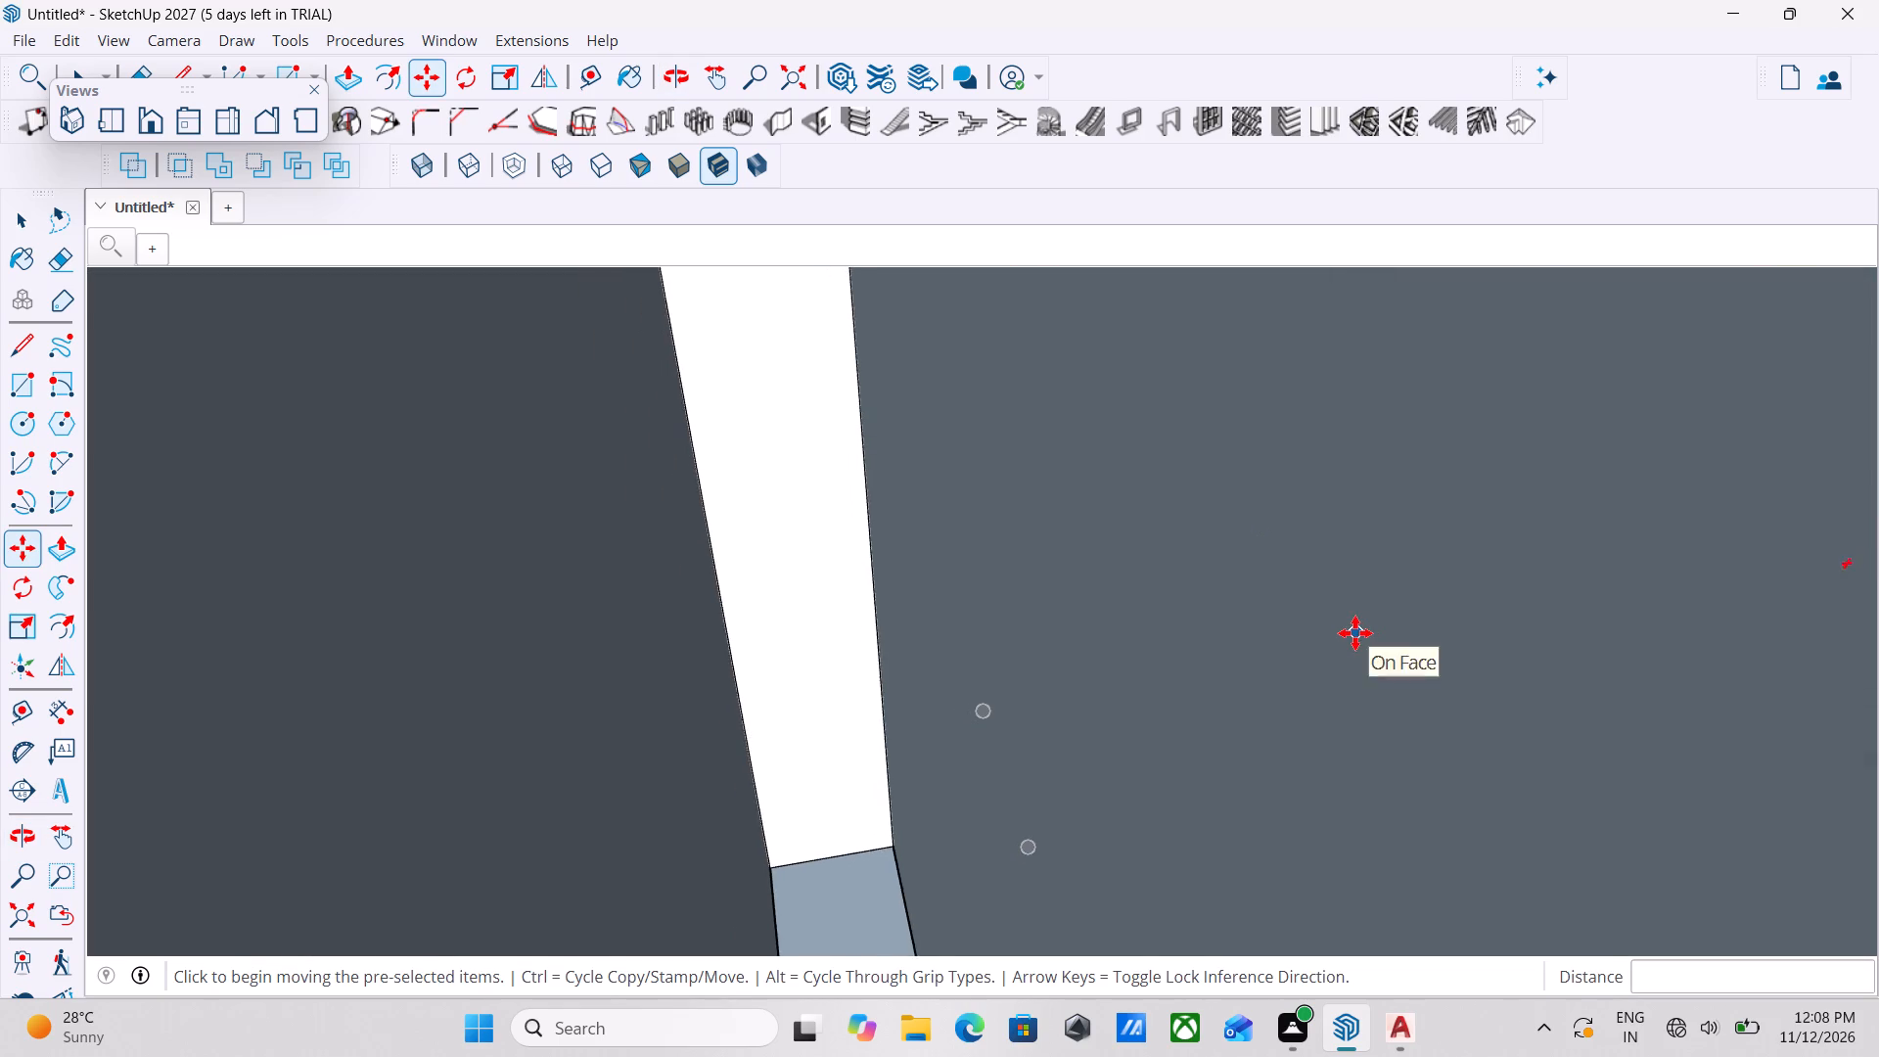
scroll(1355, 633, down, 20)
scroll(1355, 633, down, 12)
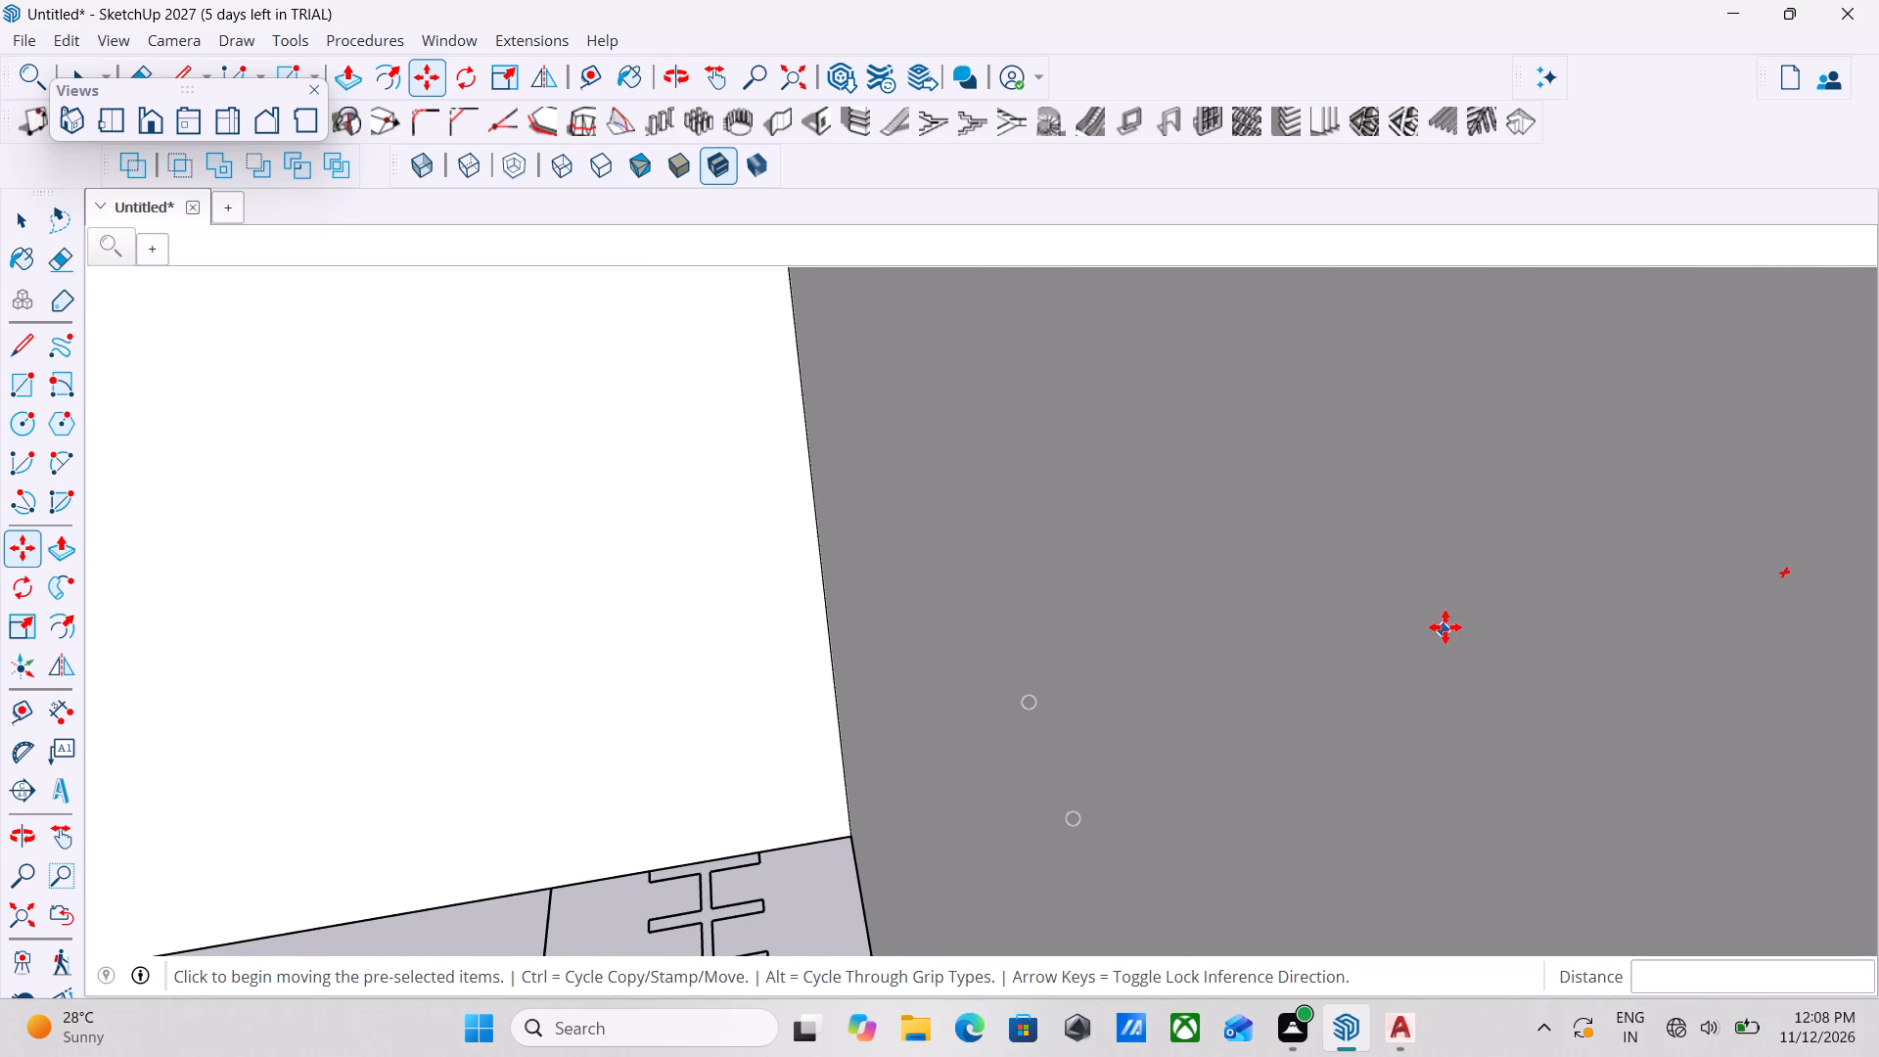
key(Escape)
scroll(1461, 599, down, 20)
scroll(1461, 599, down, 2)
key(Escape)
Shift the double door about 1 3/16" along the entrance wall so its frame edge meets the stair-side jamb.
shift+middle_drag(1463, 598, 1328, 657)
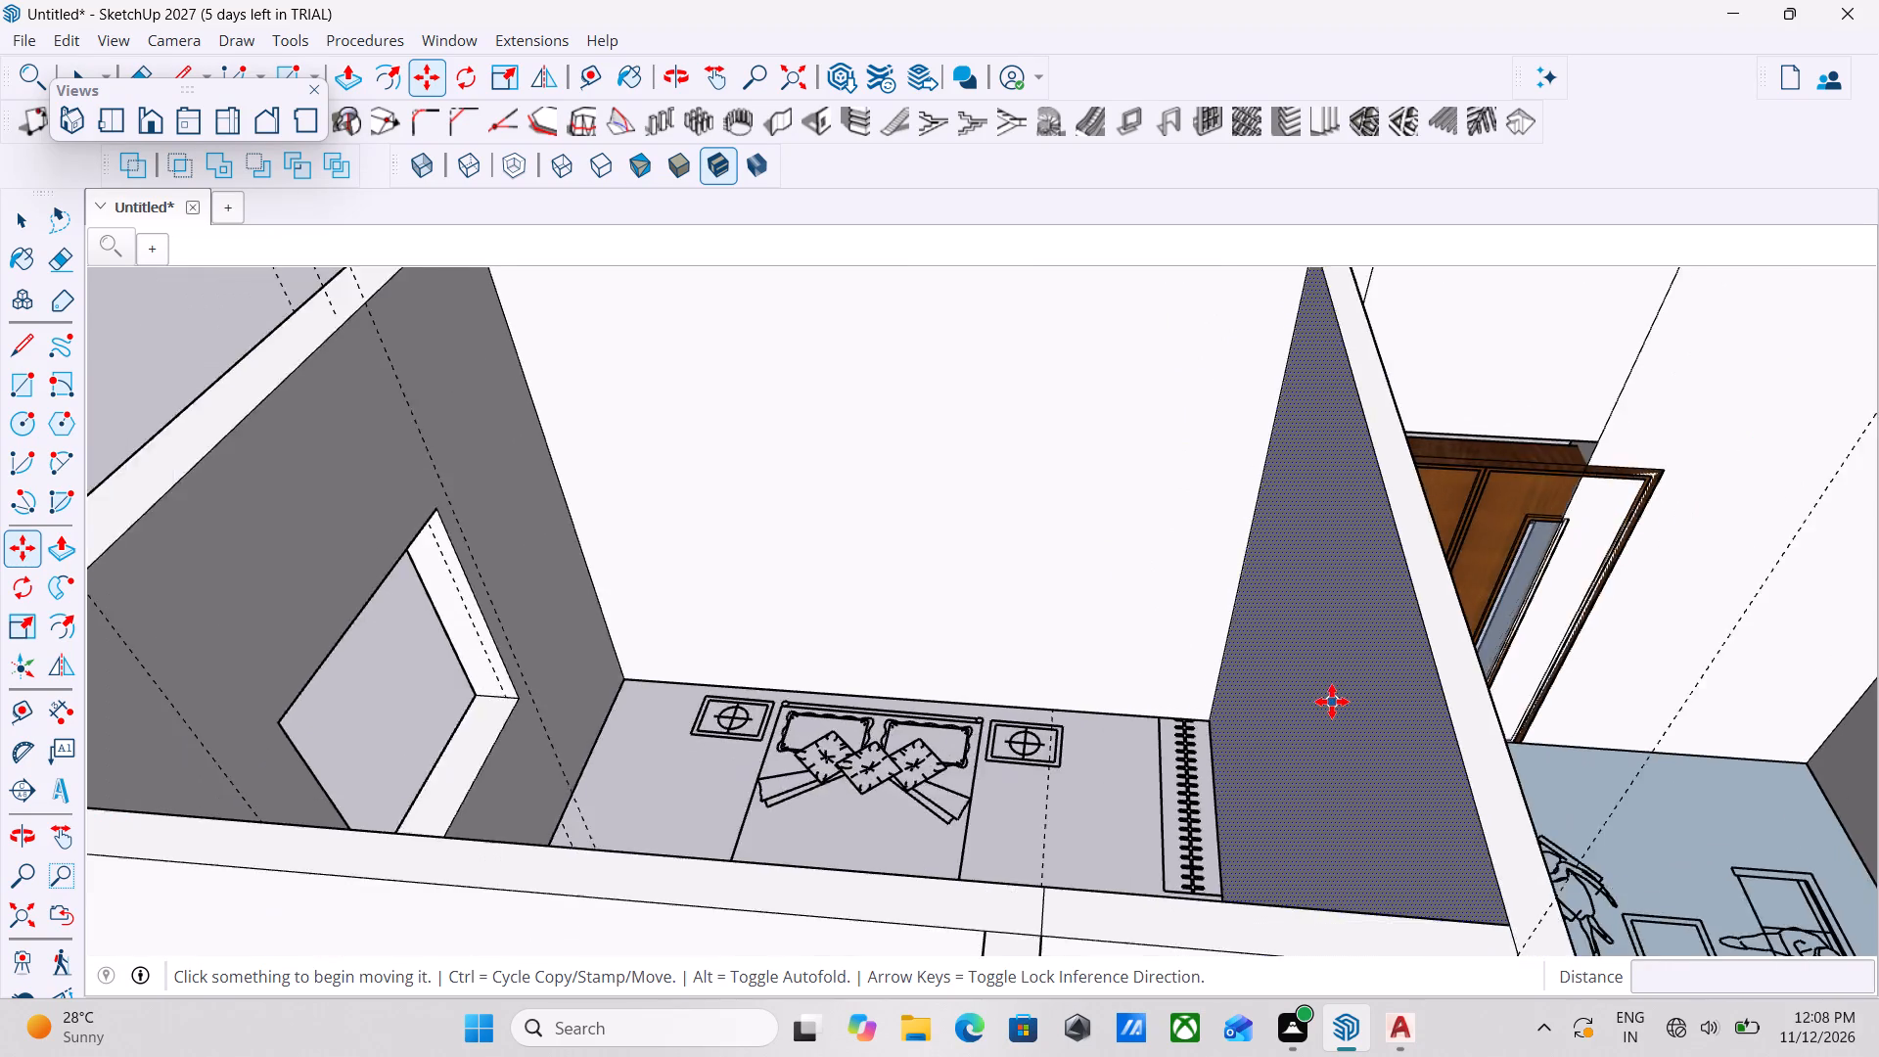
middle_drag(1528, 701, 1352, 652)
scroll(1363, 800, up, 7)
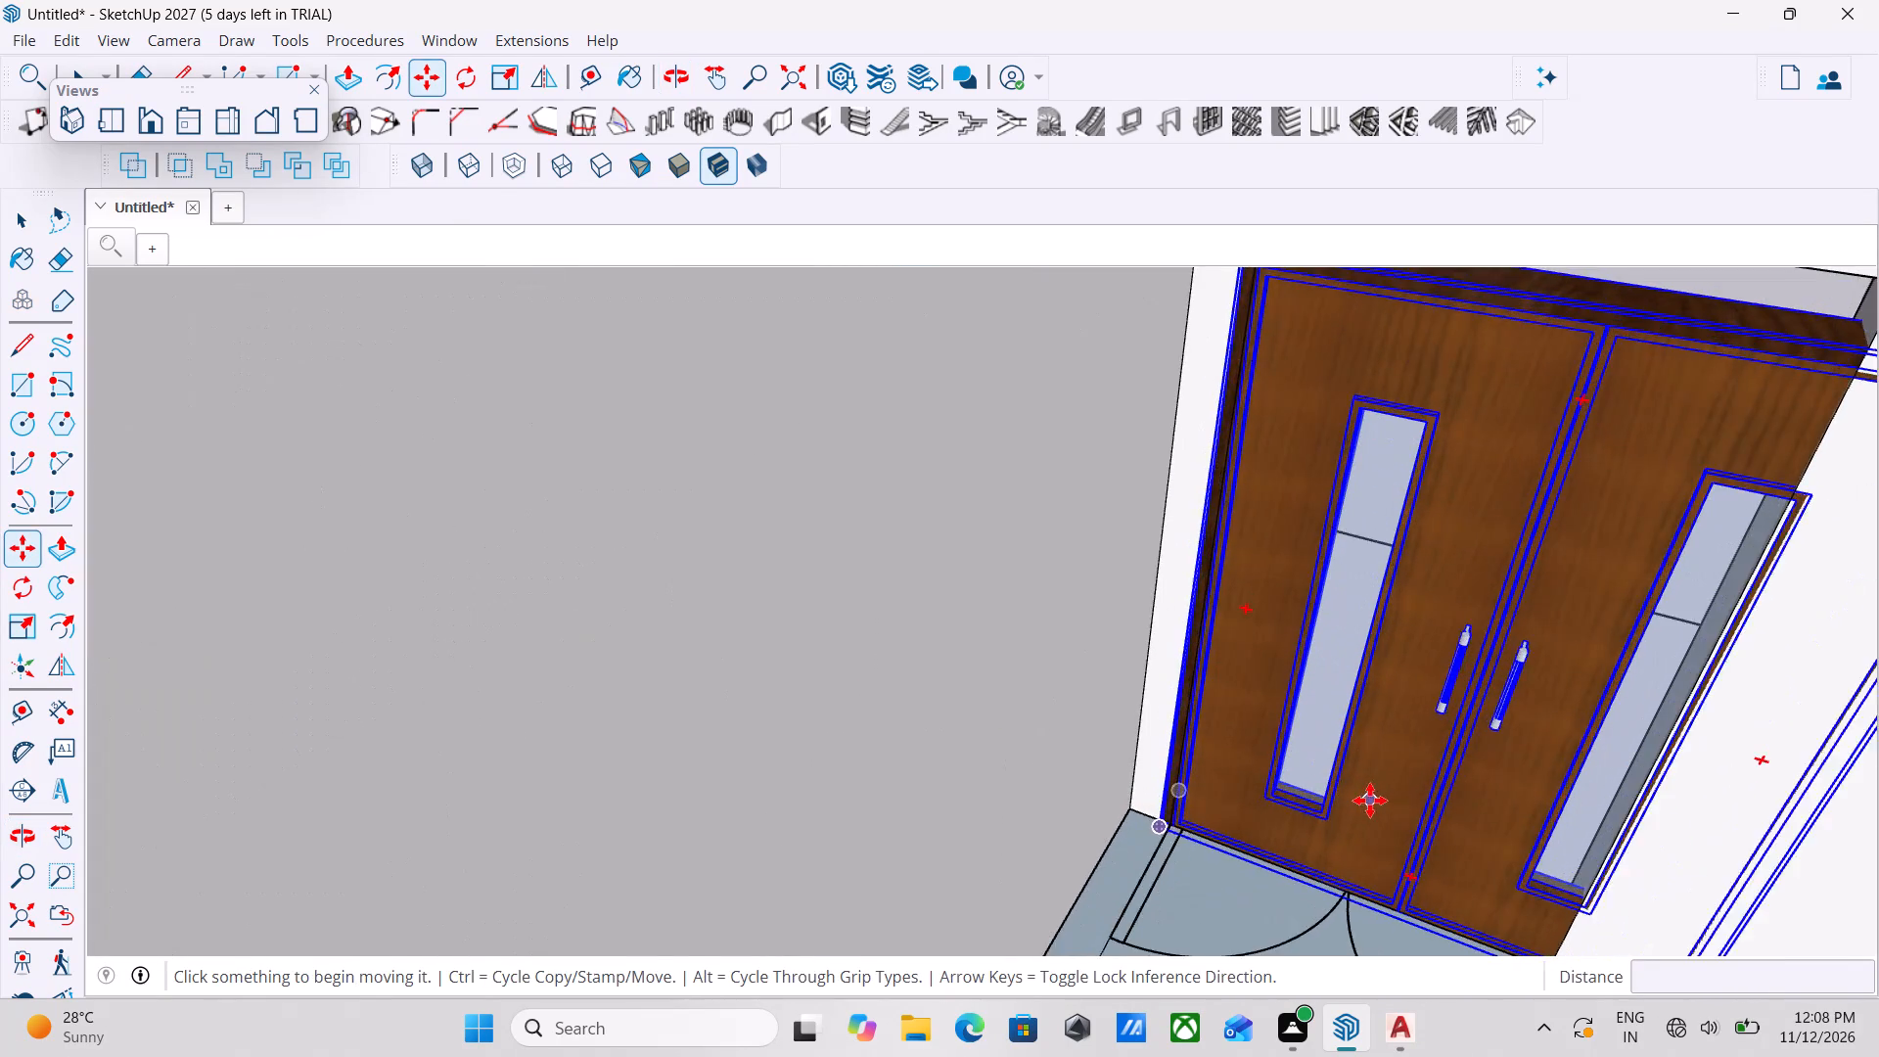
middle_drag(1370, 801, 1437, 765)
scroll(1188, 892, up, 8)
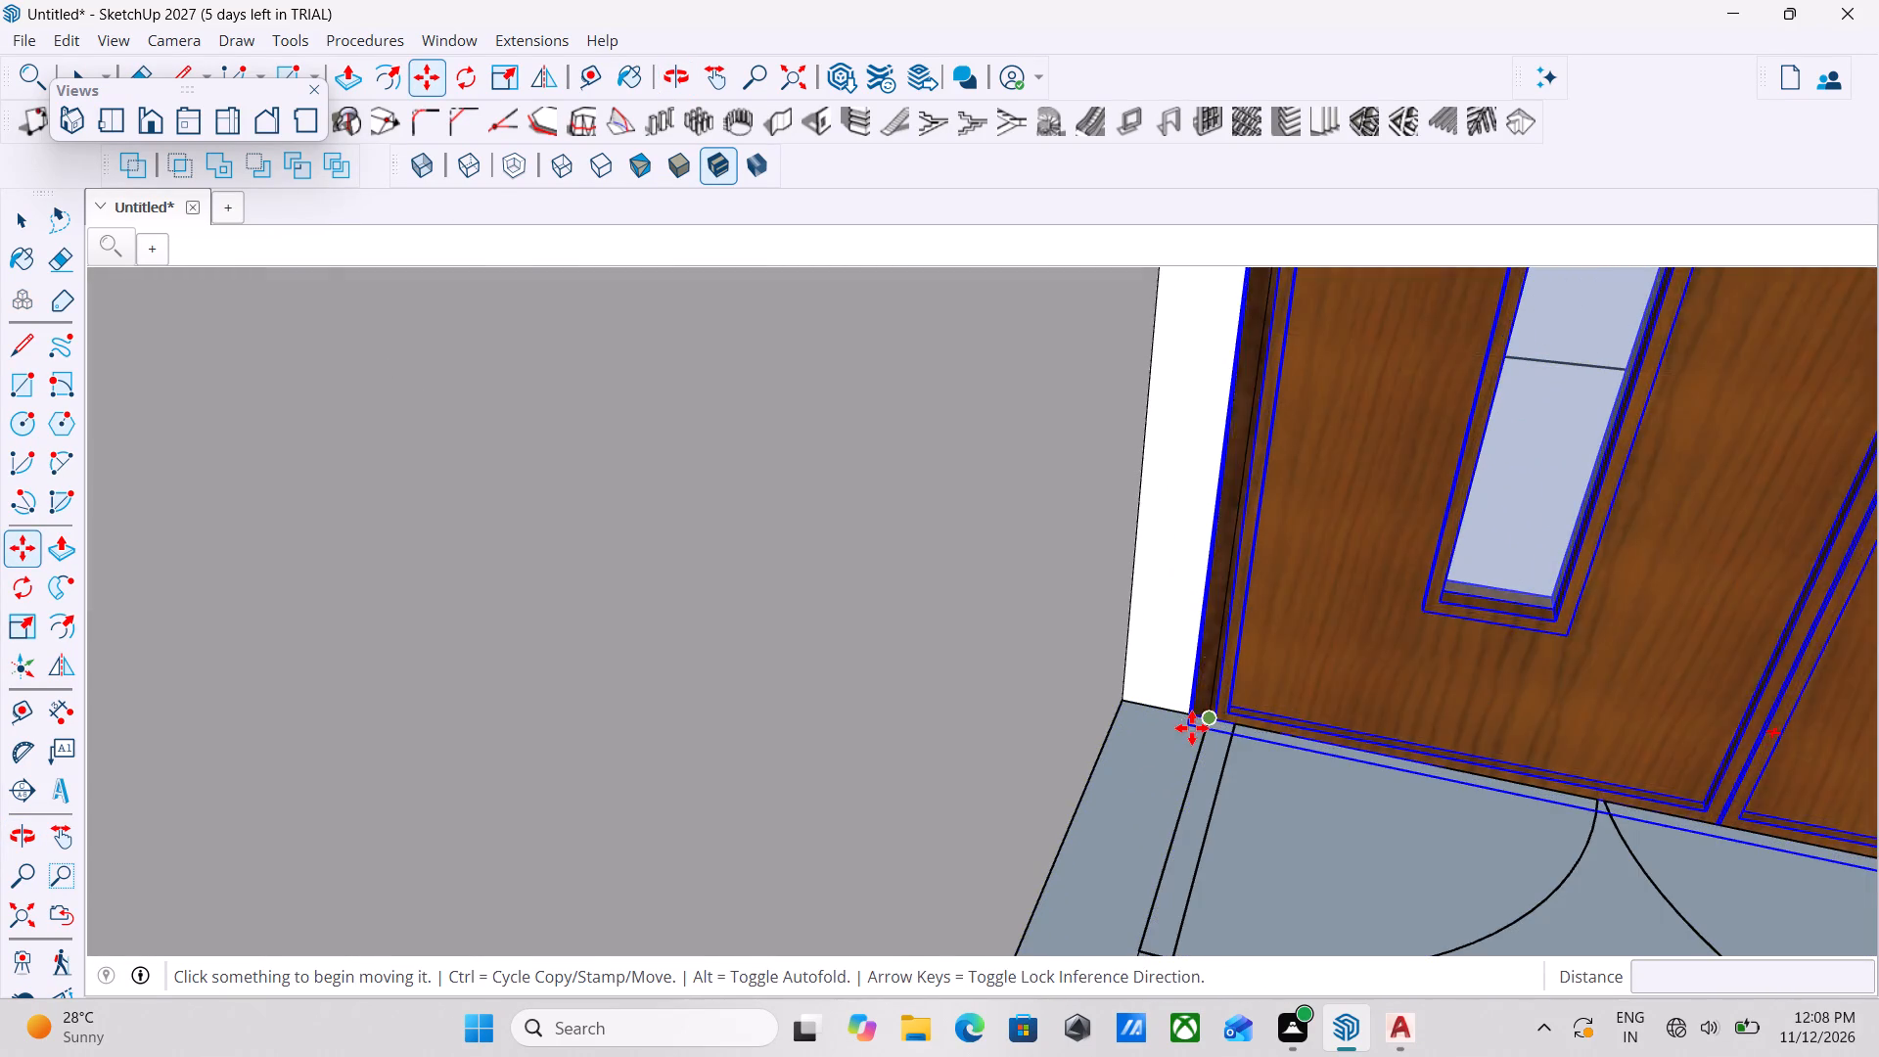
scroll(1192, 728, up, 12)
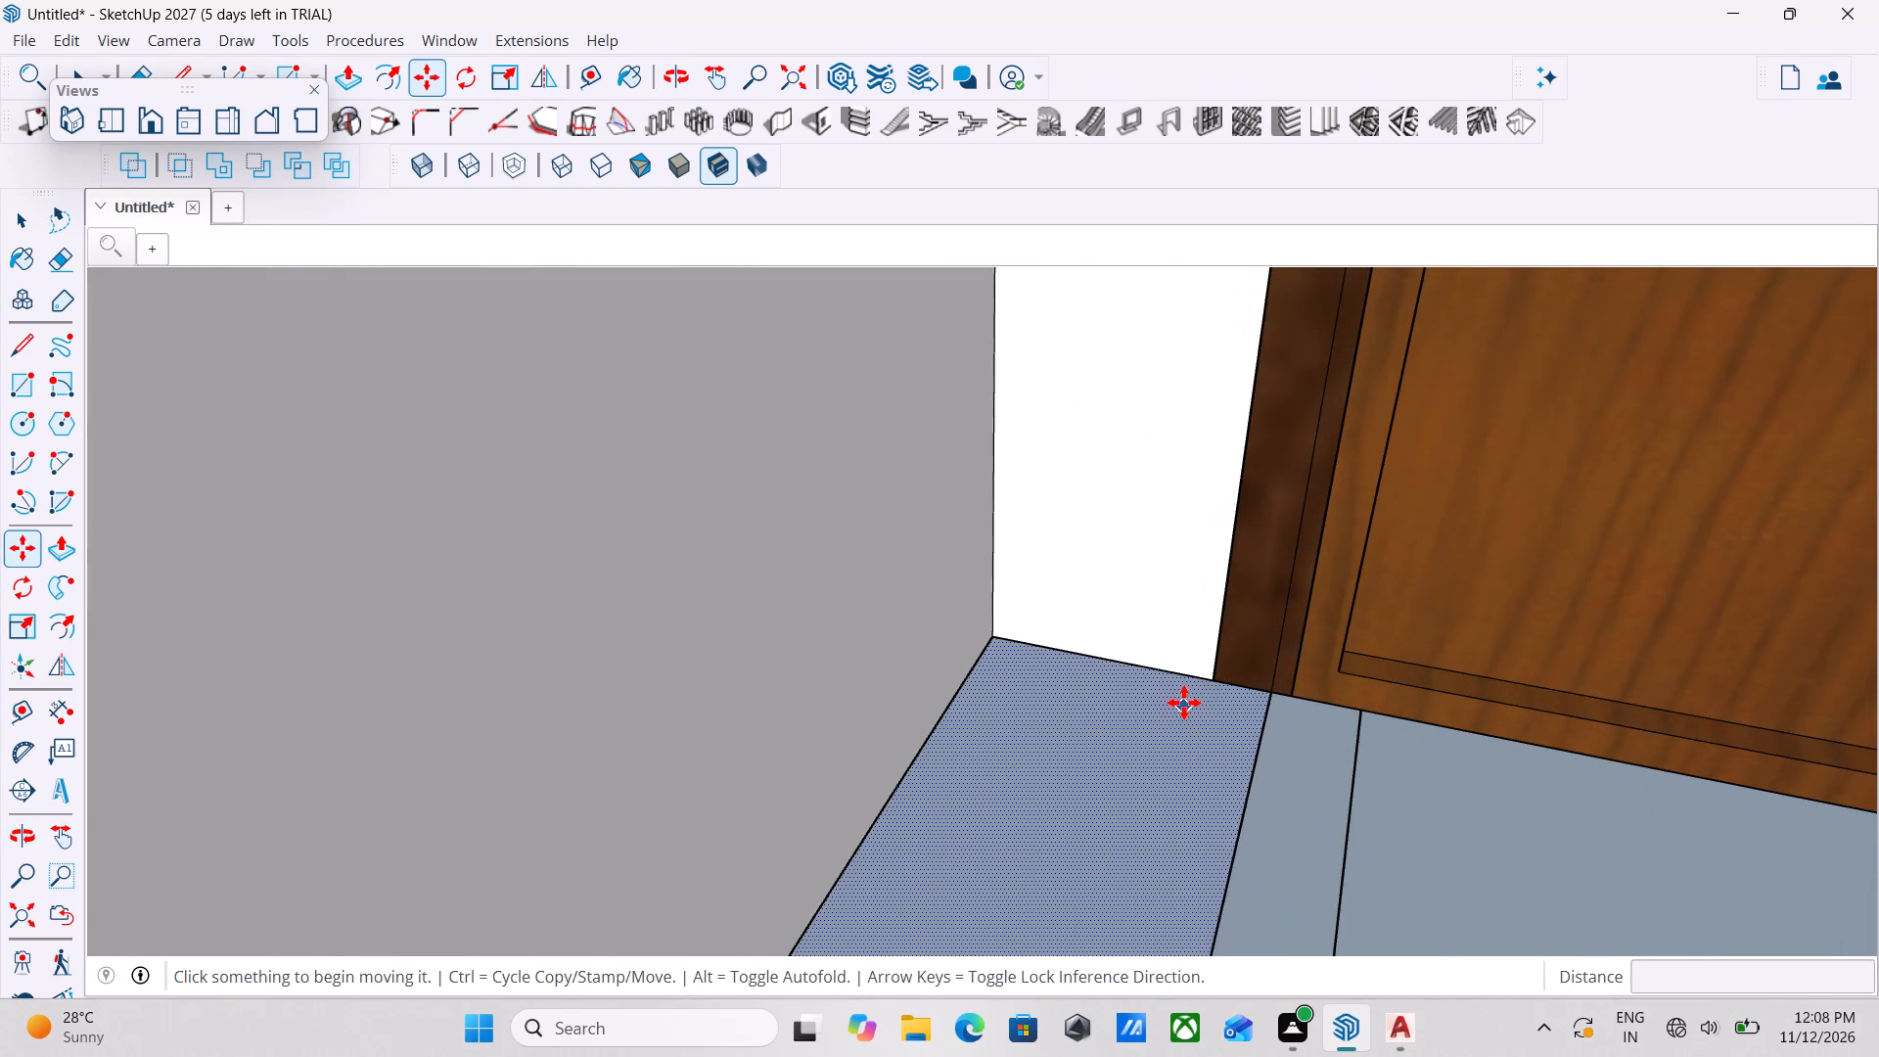
scroll(1189, 685, down, 10)
click(1197, 691)
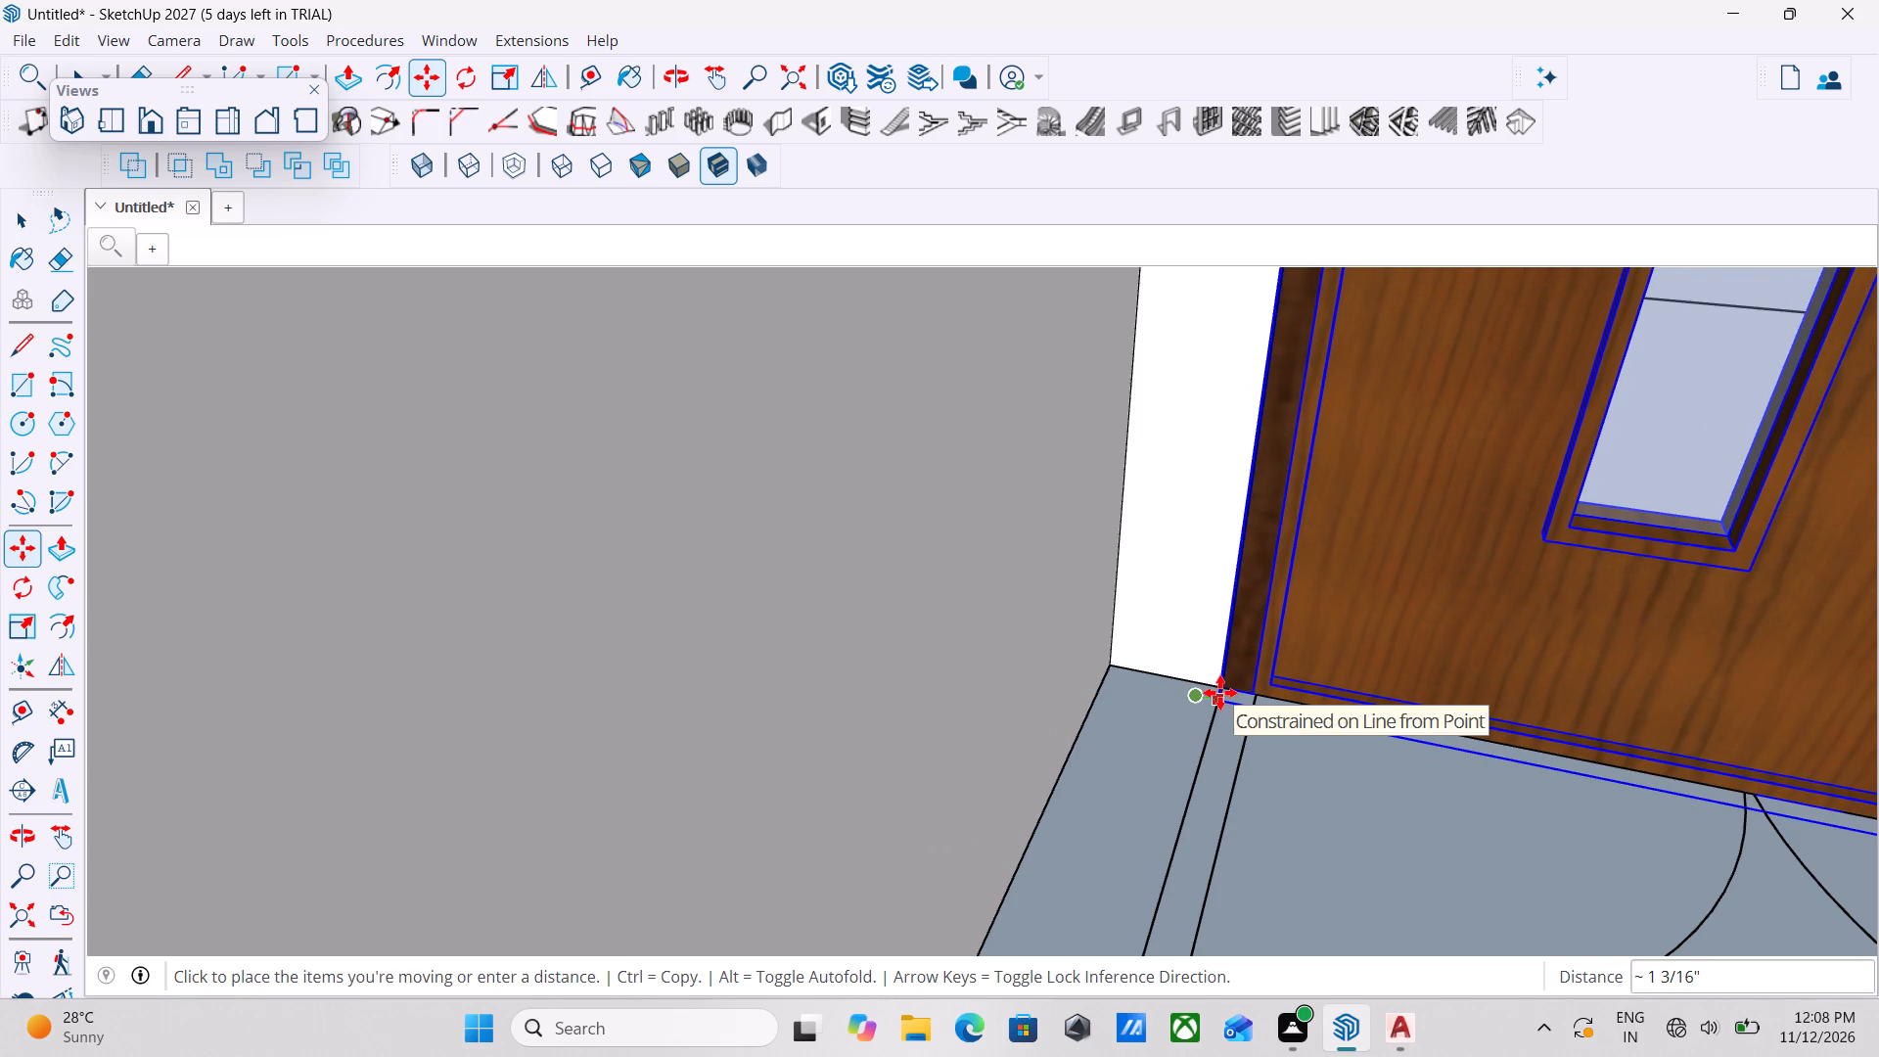
click(1220, 693)
Examine the double door's fit in the main entrance doorway at the jamb corner and from outside.
scroll(1228, 729, up, 20)
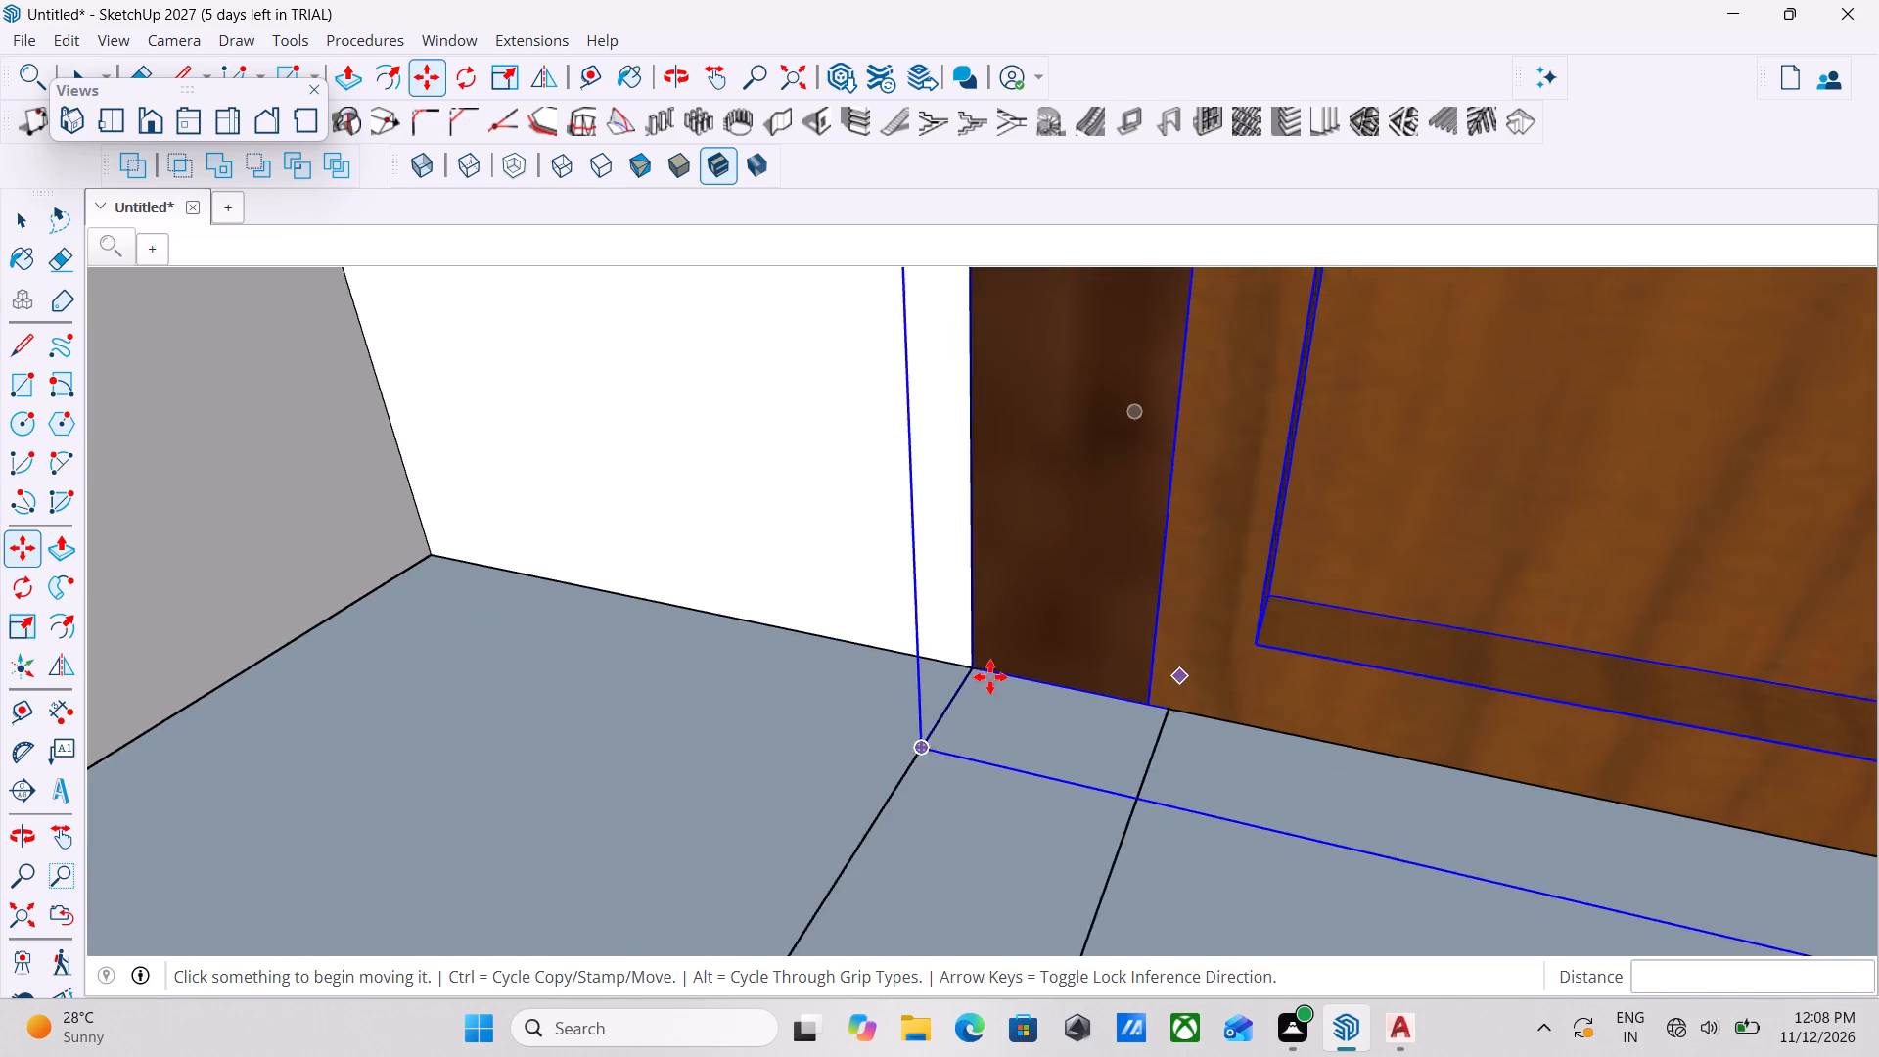
scroll(990, 677, up, 5)
scroll(799, 694, down, 20)
scroll(799, 694, down, 4)
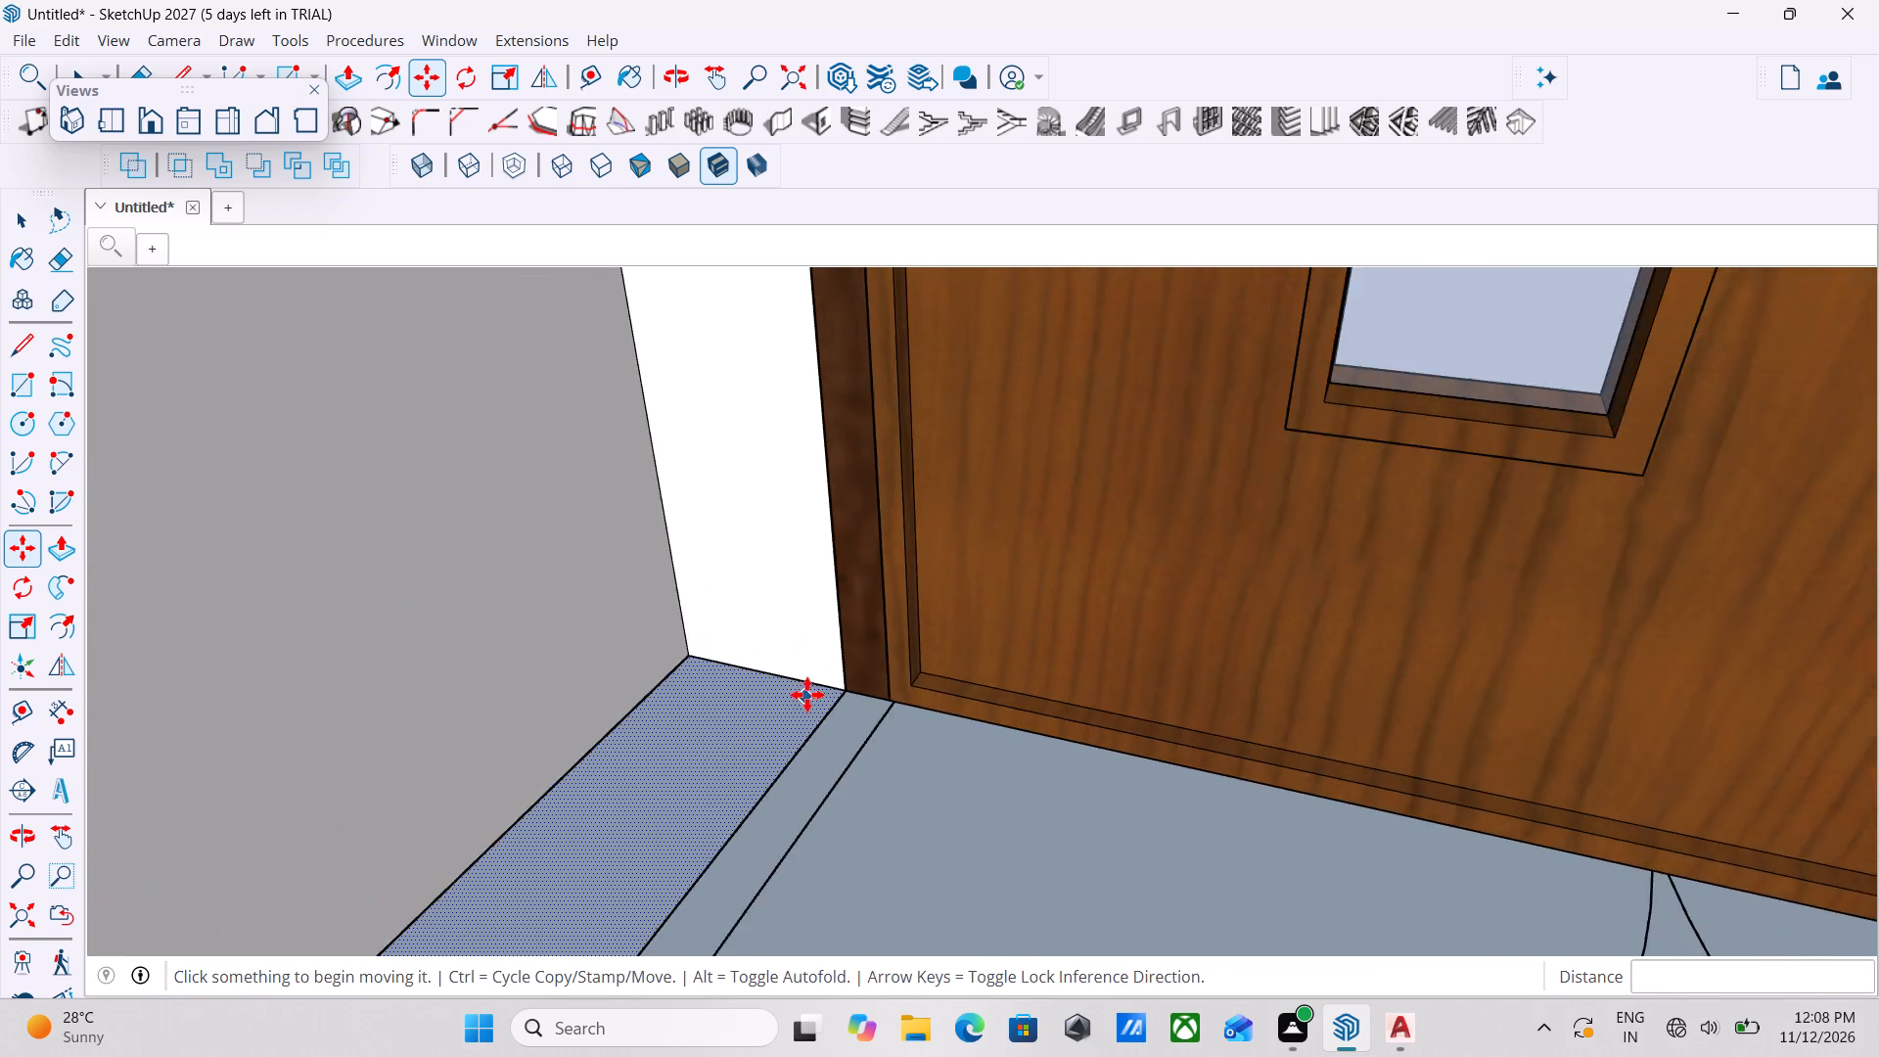
scroll(807, 695, down, 18)
middle_drag(1274, 705, 658, 743)
scroll(667, 731, down, 3)
middle_drag(666, 731, 145, 696)
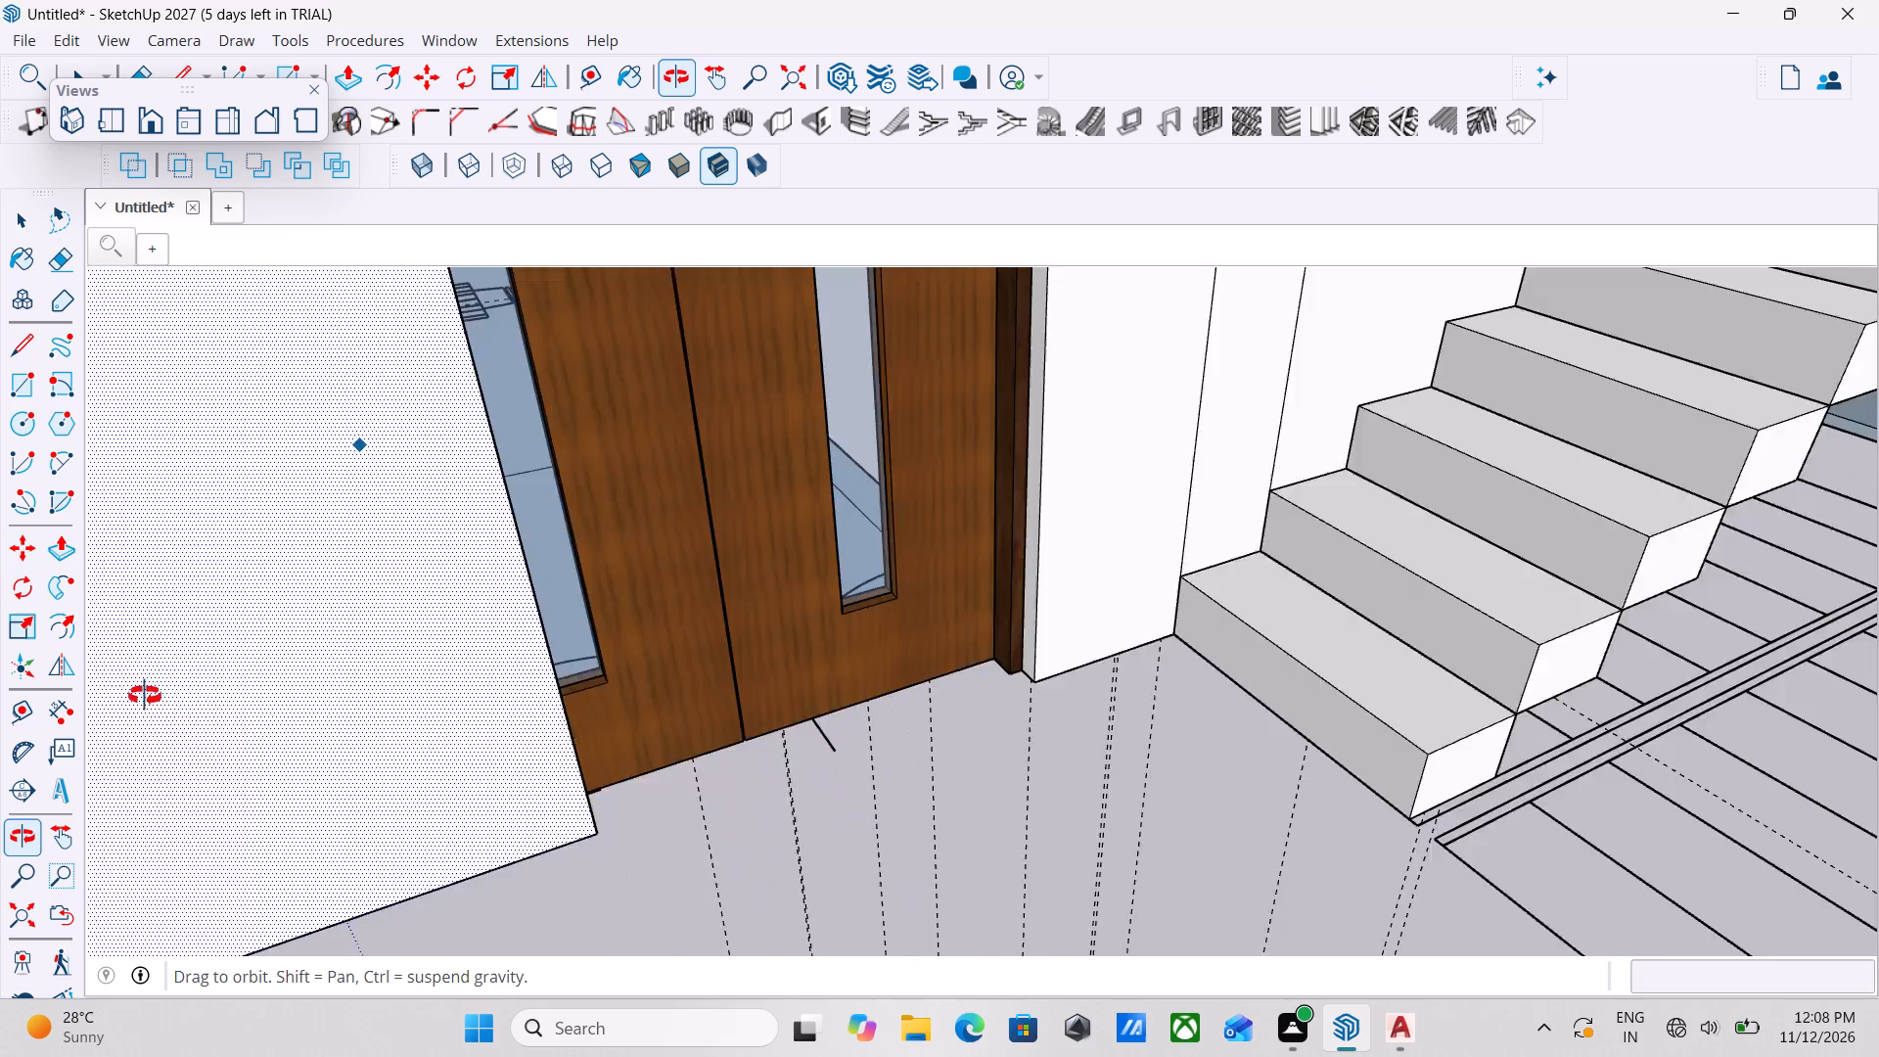
middle_drag(145, 696, 144, 696)
scroll(372, 623, down, 8)
middle_drag(489, 662, 441, 723)
scroll(527, 648, down, 6)
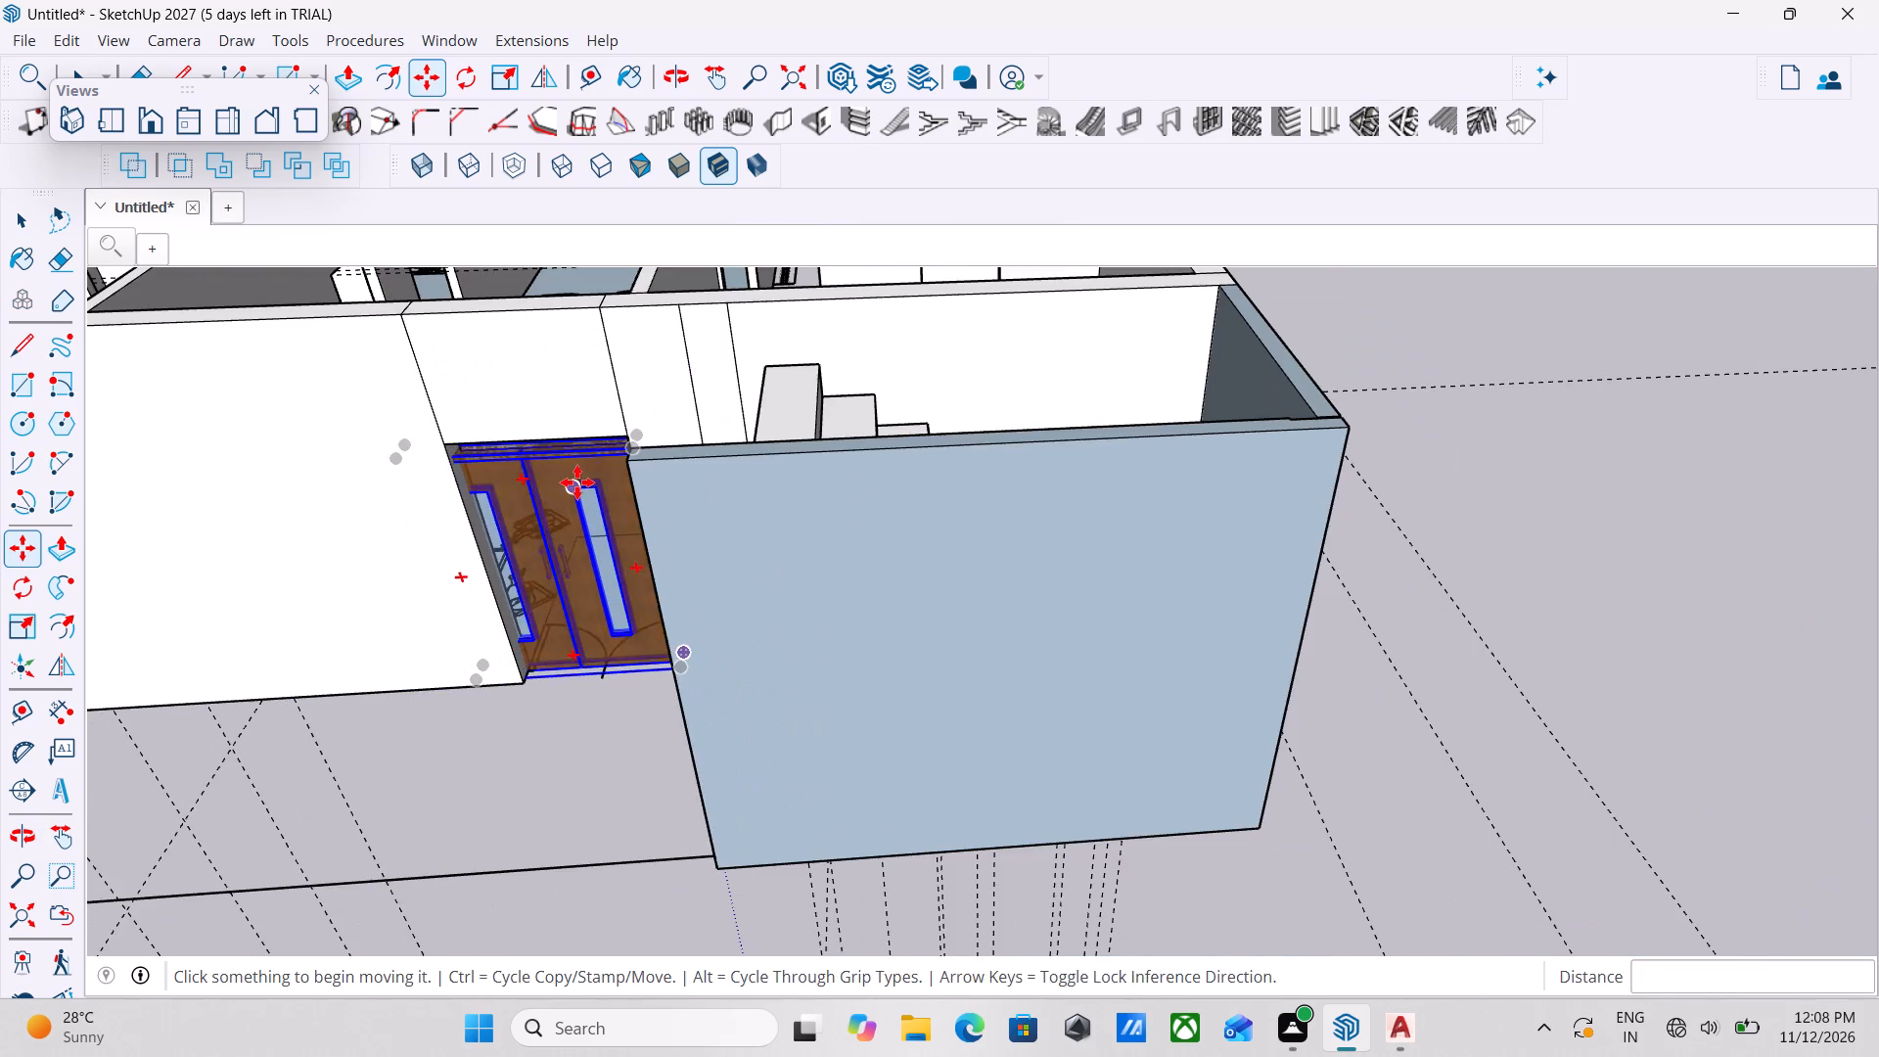
Scale the double door's width to about 0.76 so its free edge meets the jamb opposite the stair side of the main entrance.
middle_drag(577, 483, 746, 433)
scroll(579, 482, up, 1)
middle_drag(622, 544, 475, 480)
middle_drag(599, 489, 675, 472)
key(Escape)
key(space)
key(space)
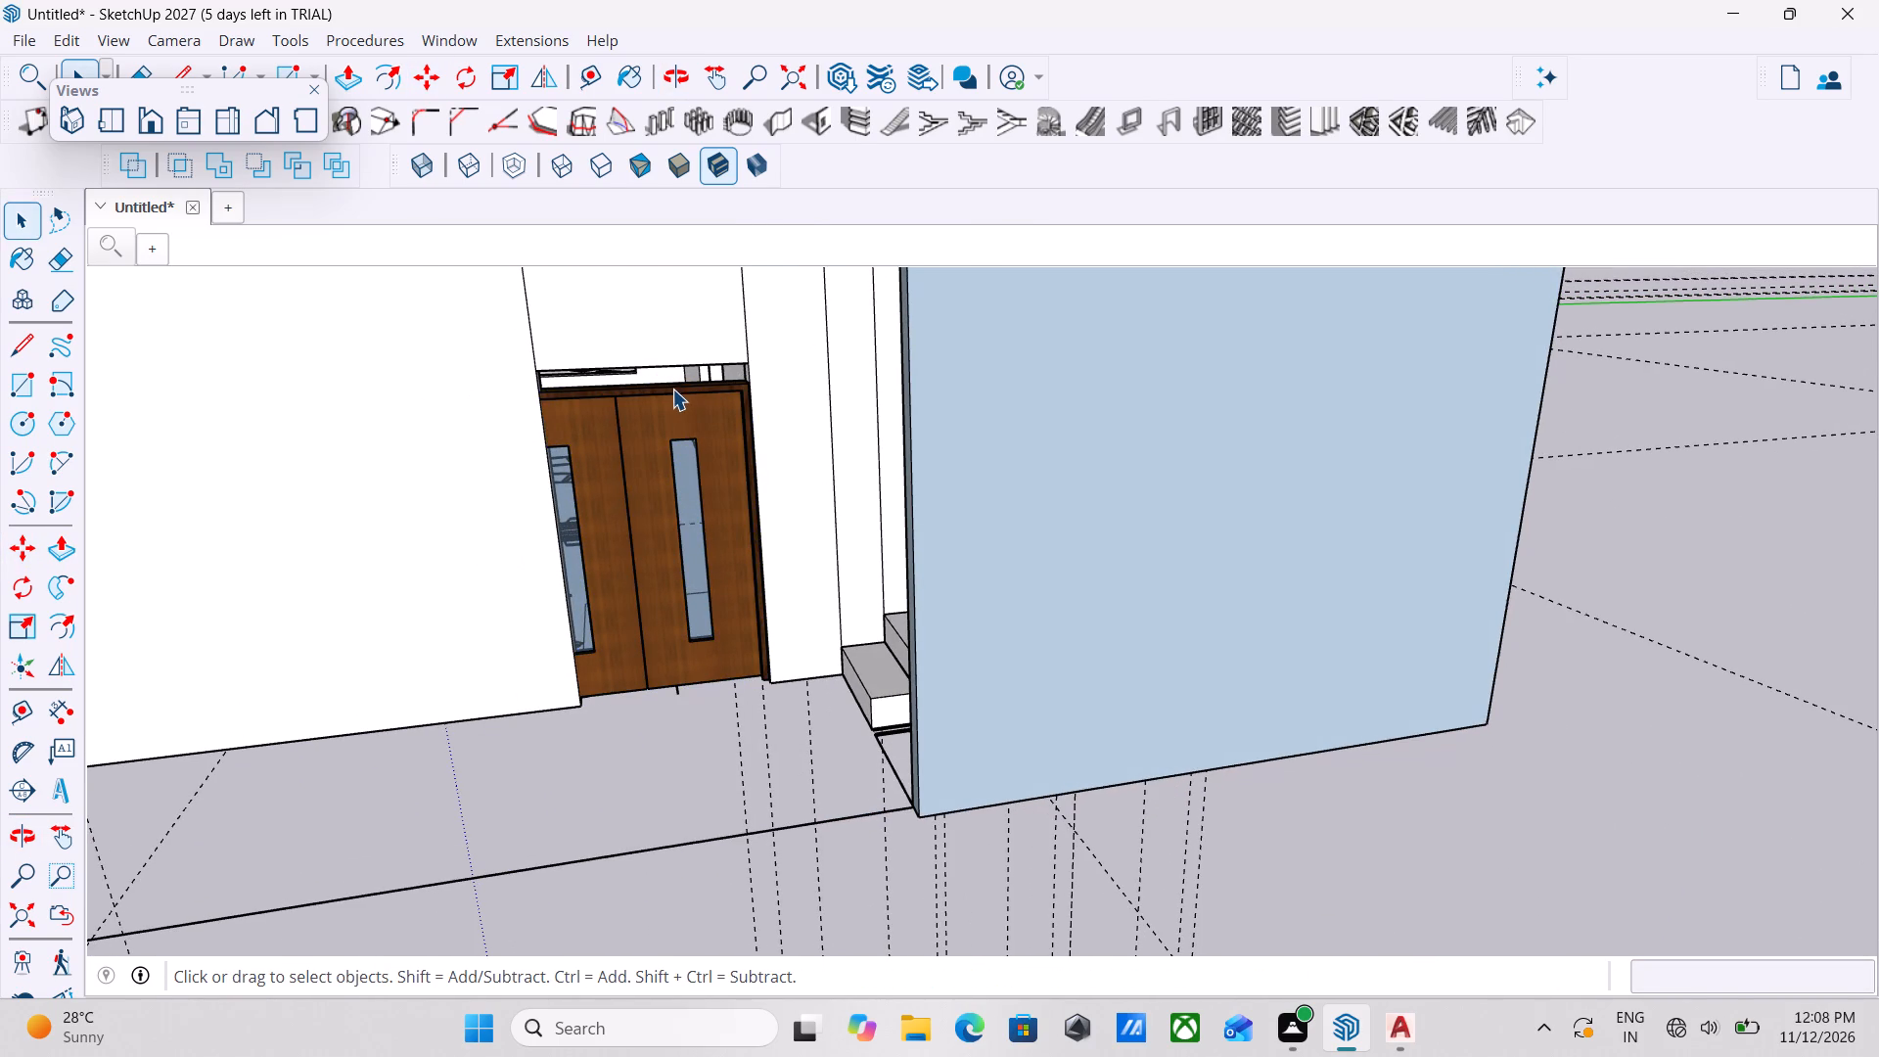
click(672, 388)
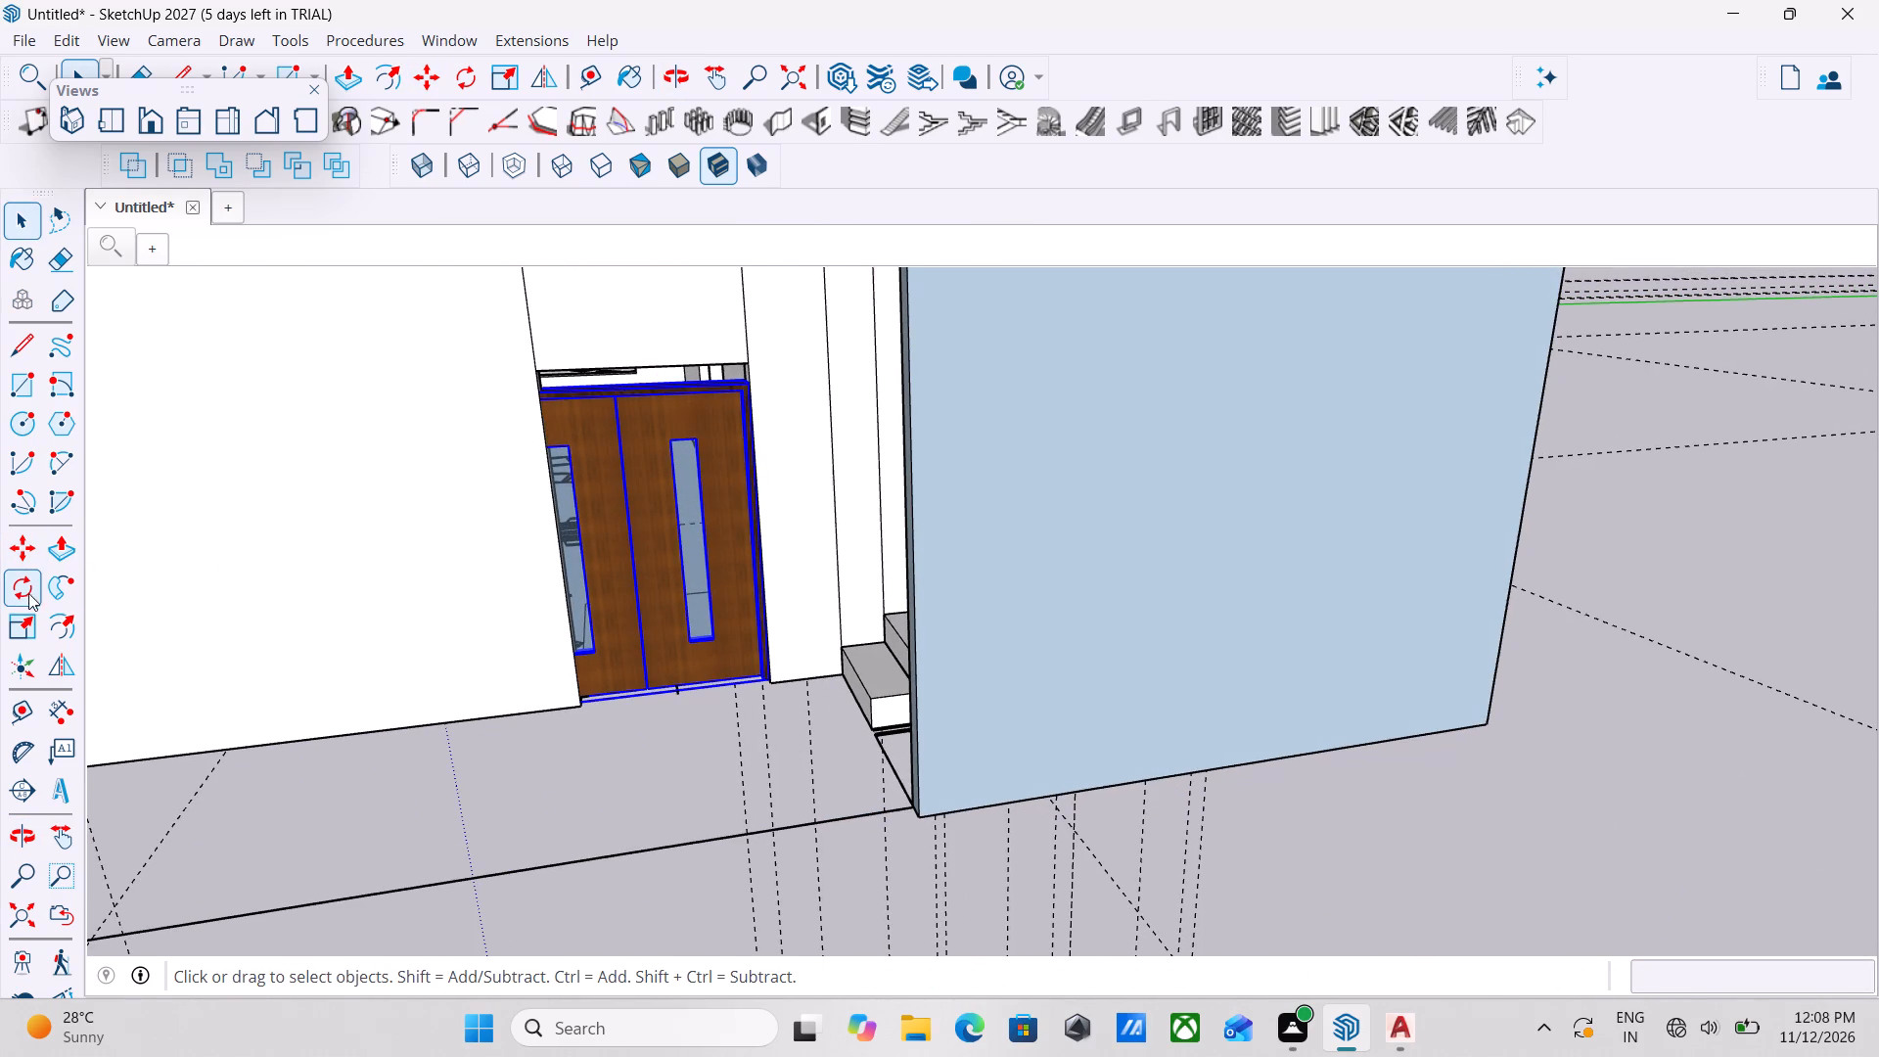
click(27, 620)
scroll(602, 685, up, 4)
scroll(471, 729, up, 4)
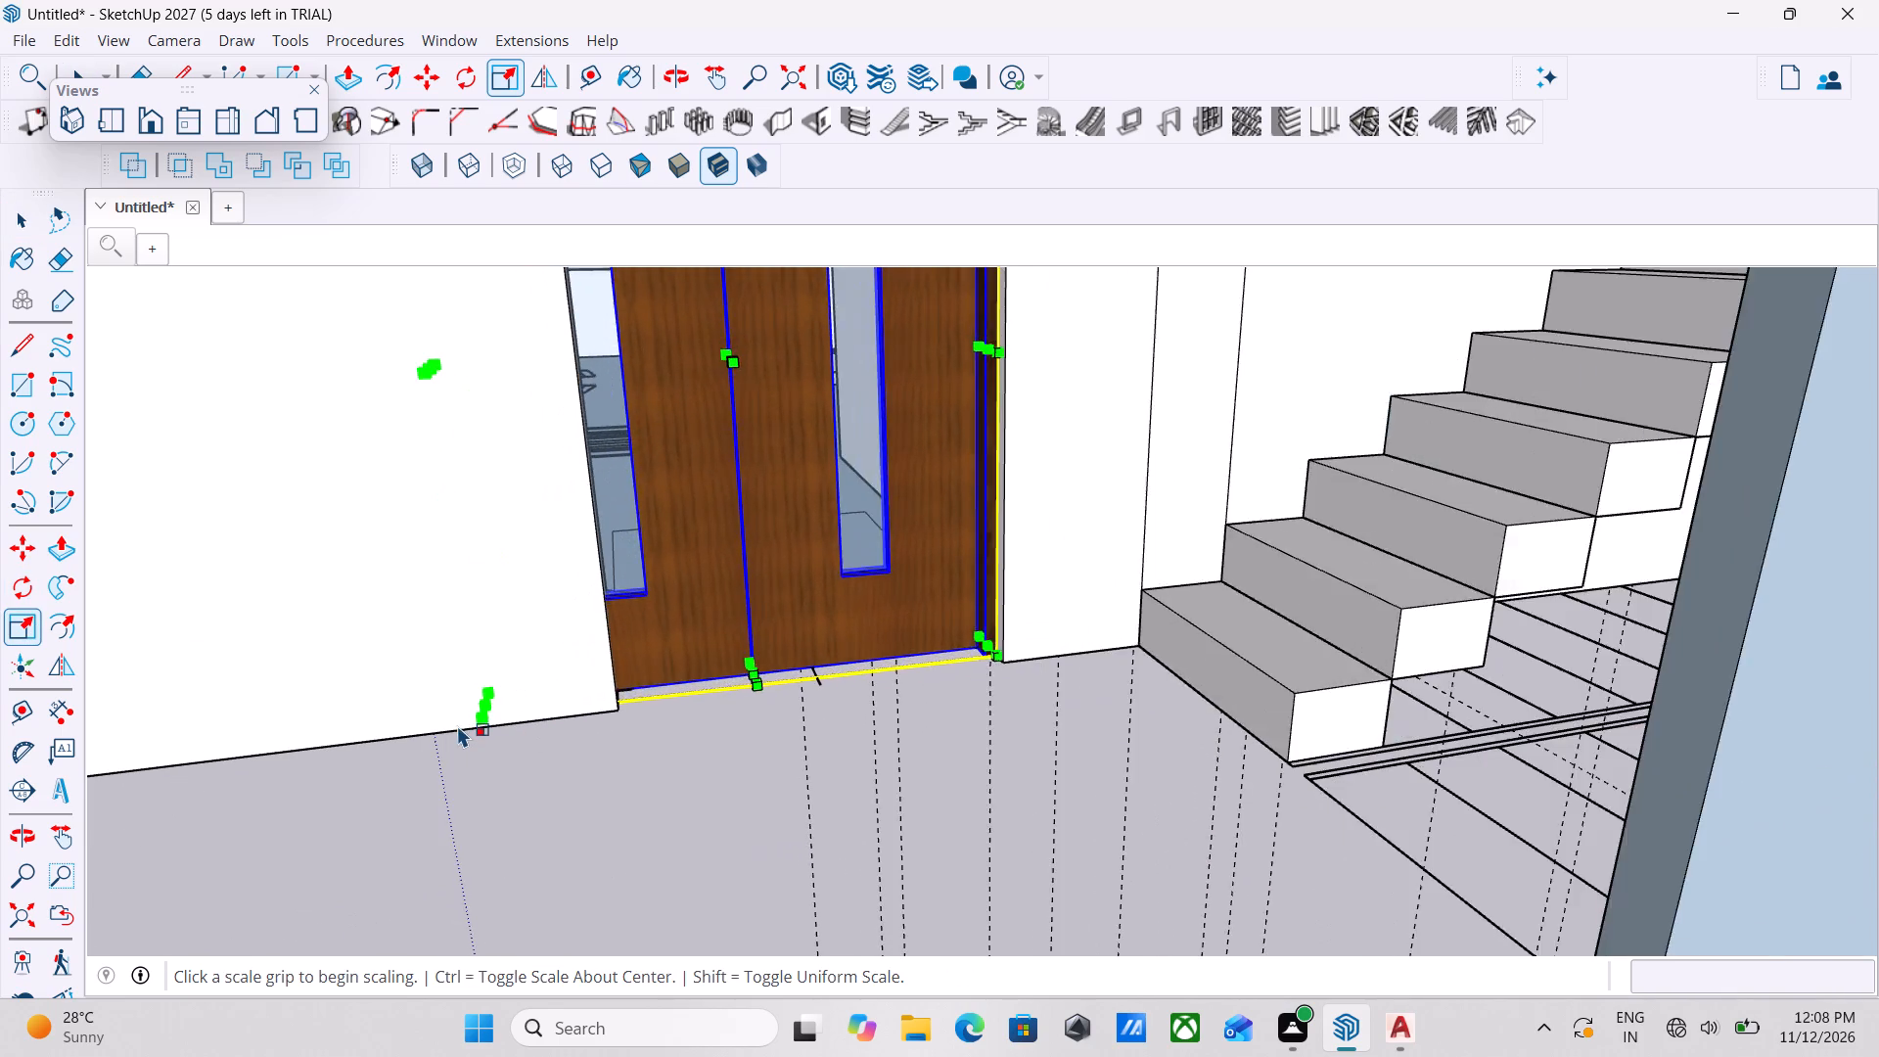
scroll(457, 725, up, 13)
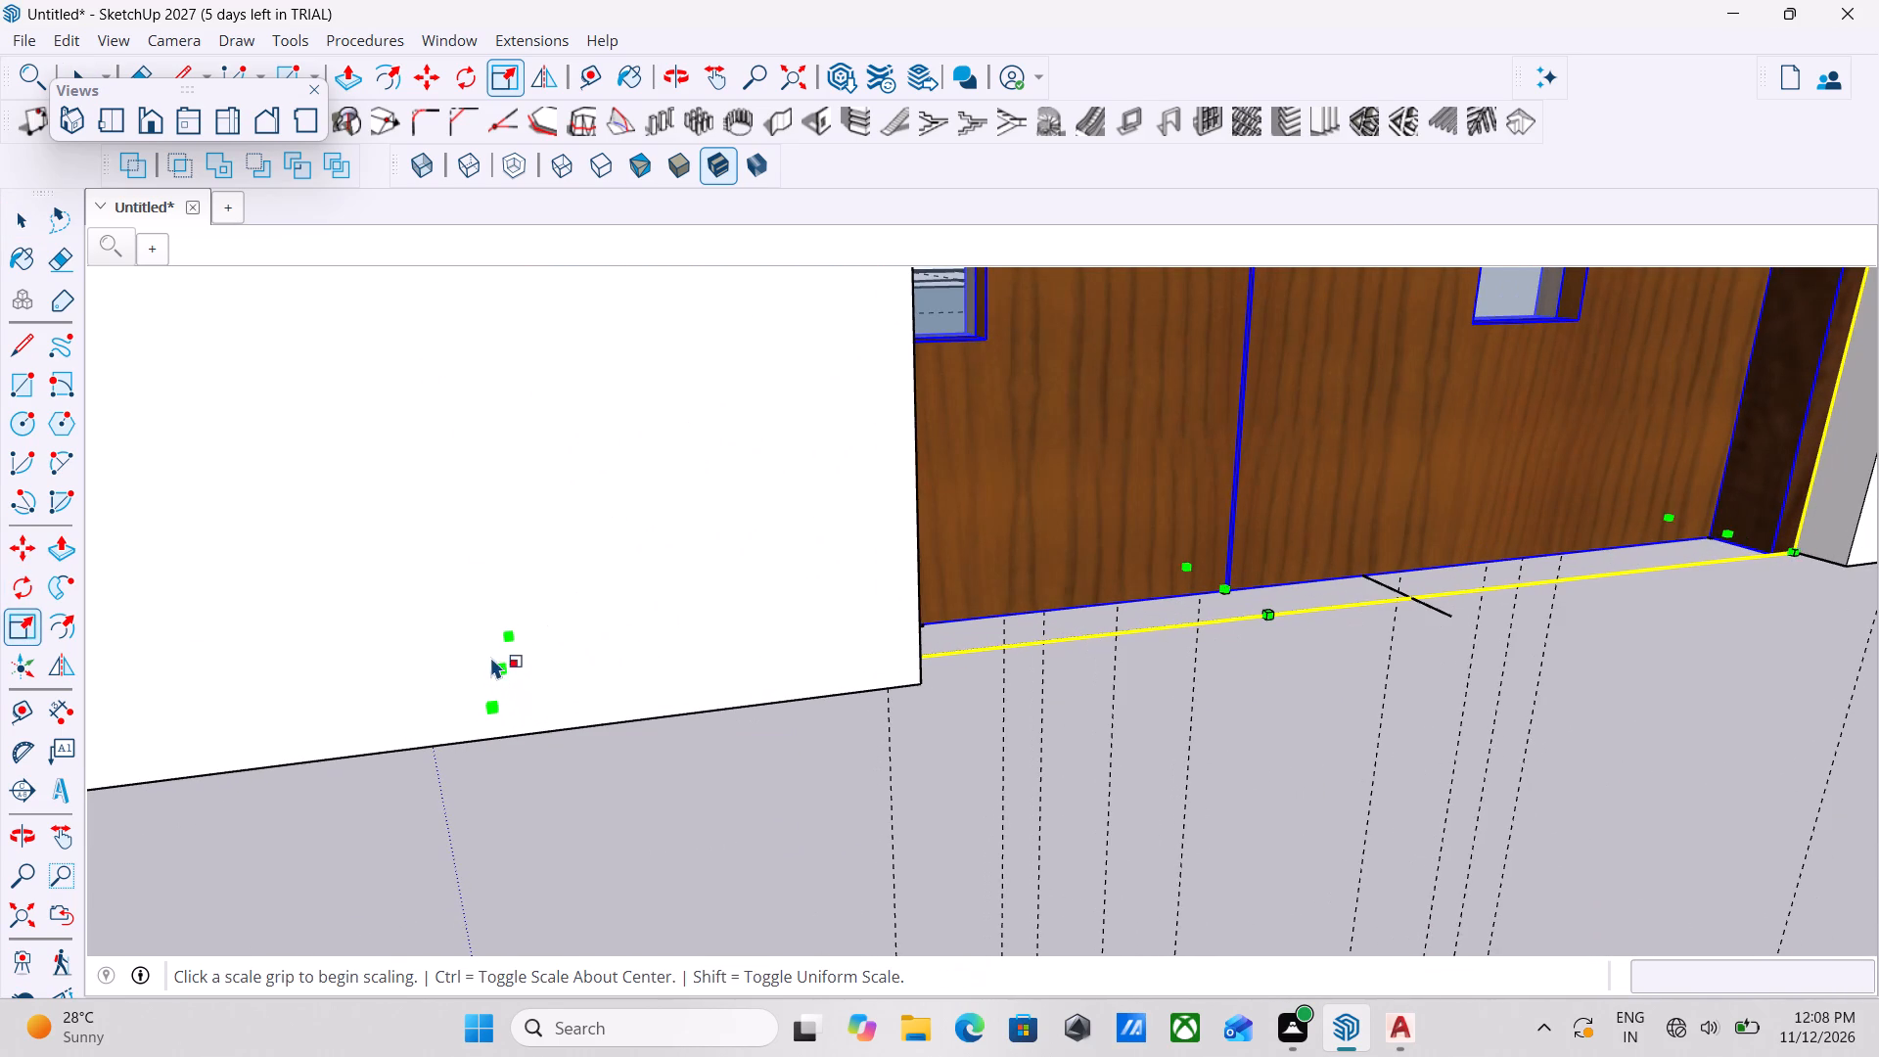
click(495, 666)
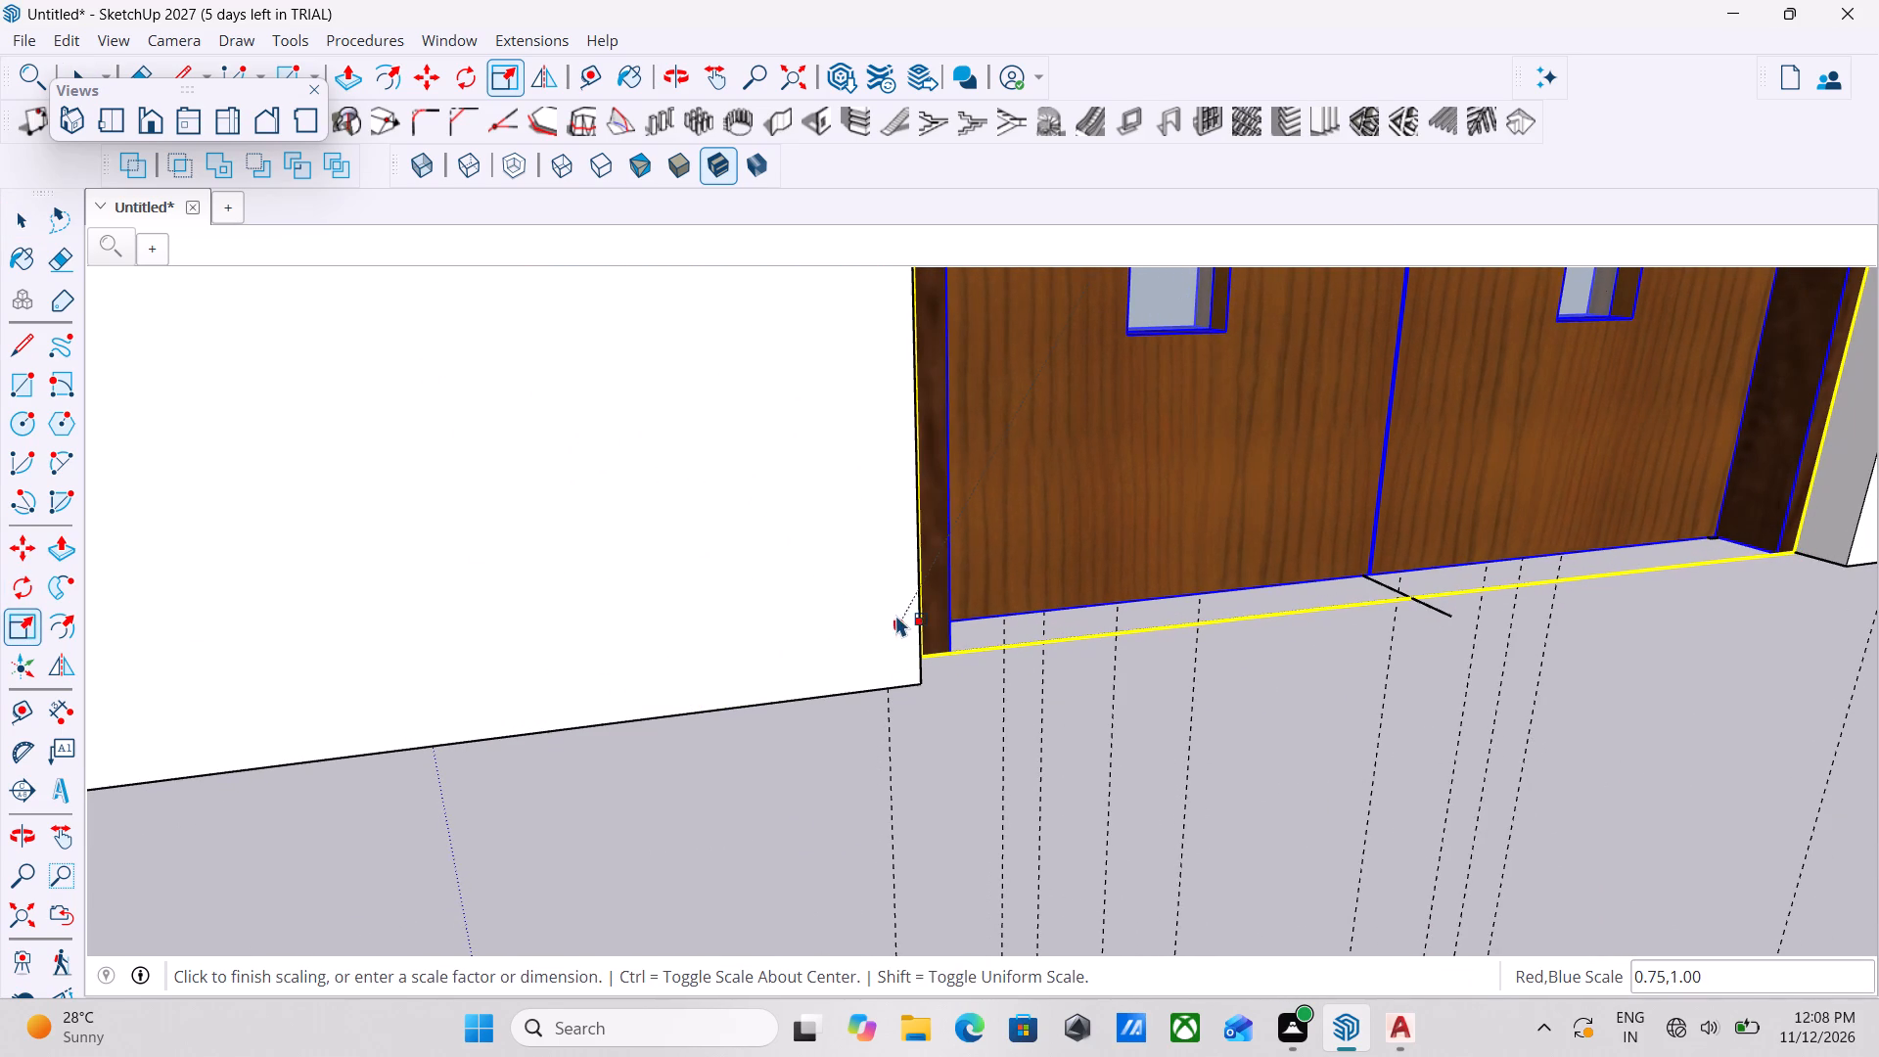
middle_drag(916, 613, 899, 620)
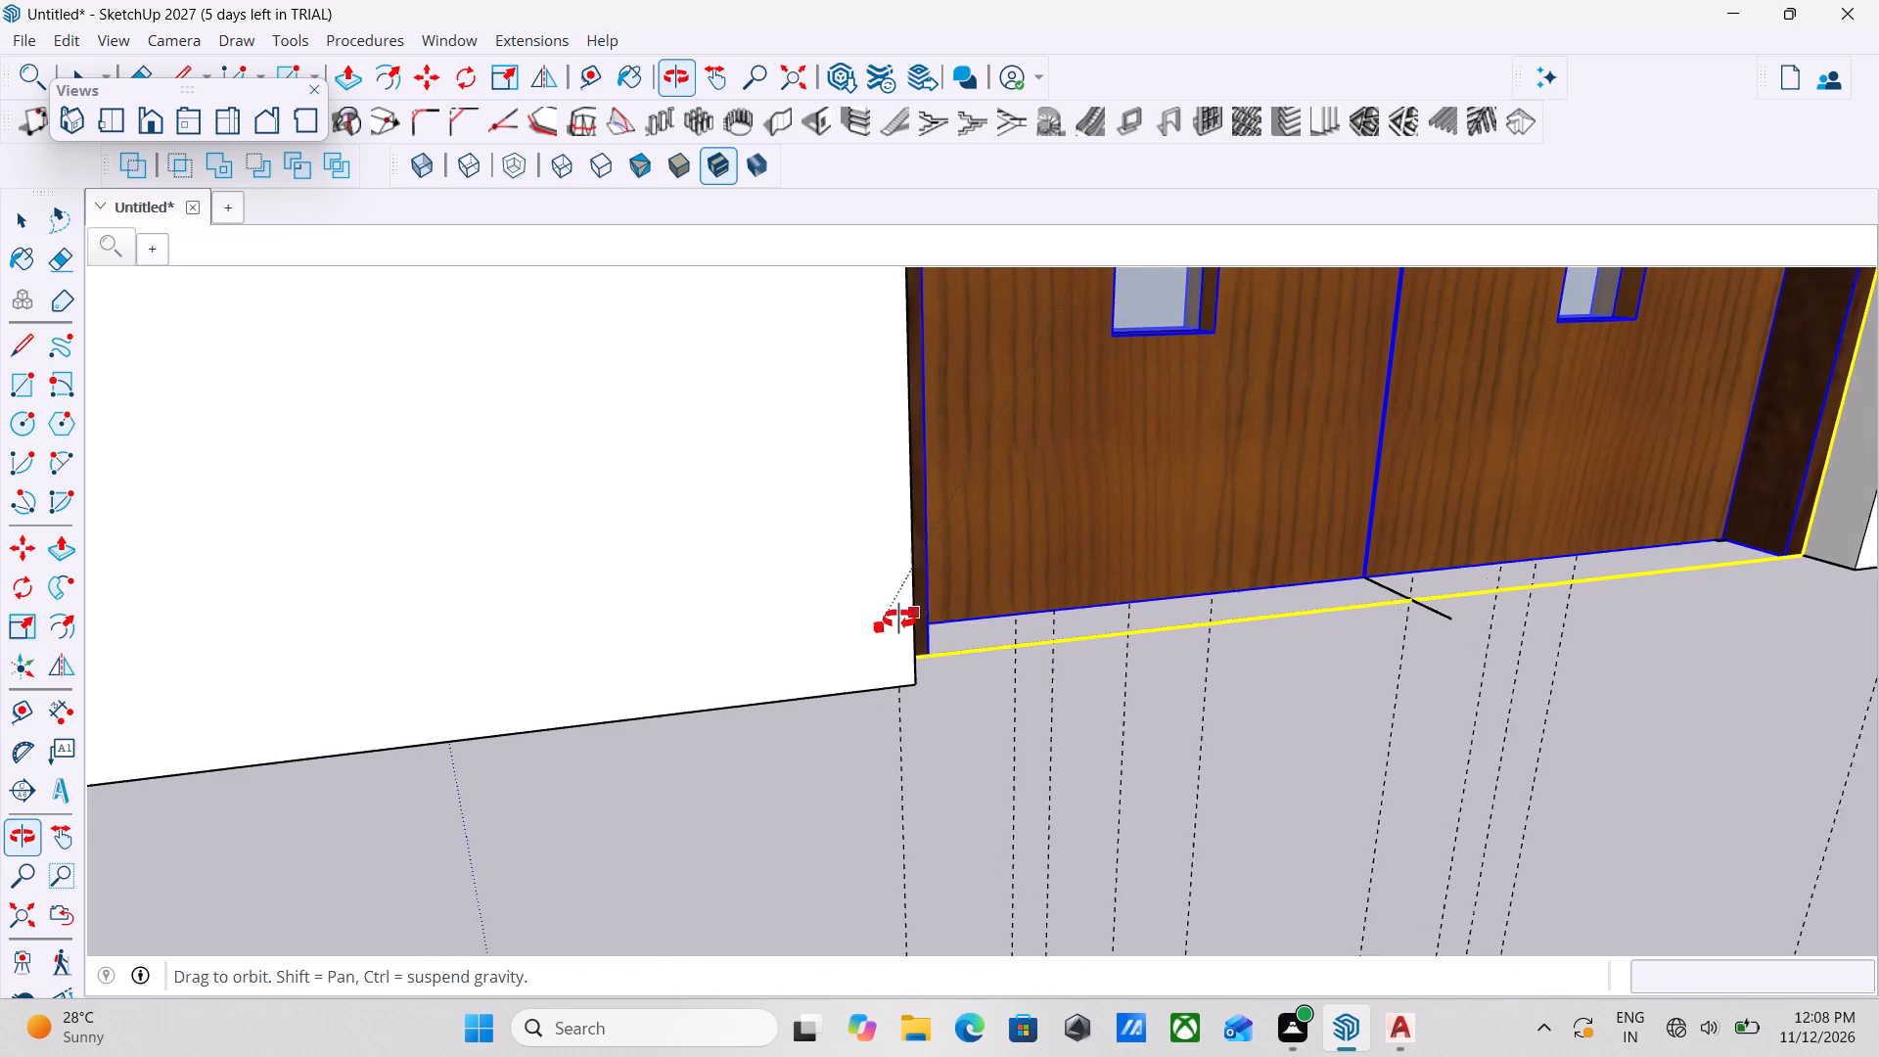
middle_drag(899, 620, 746, 706)
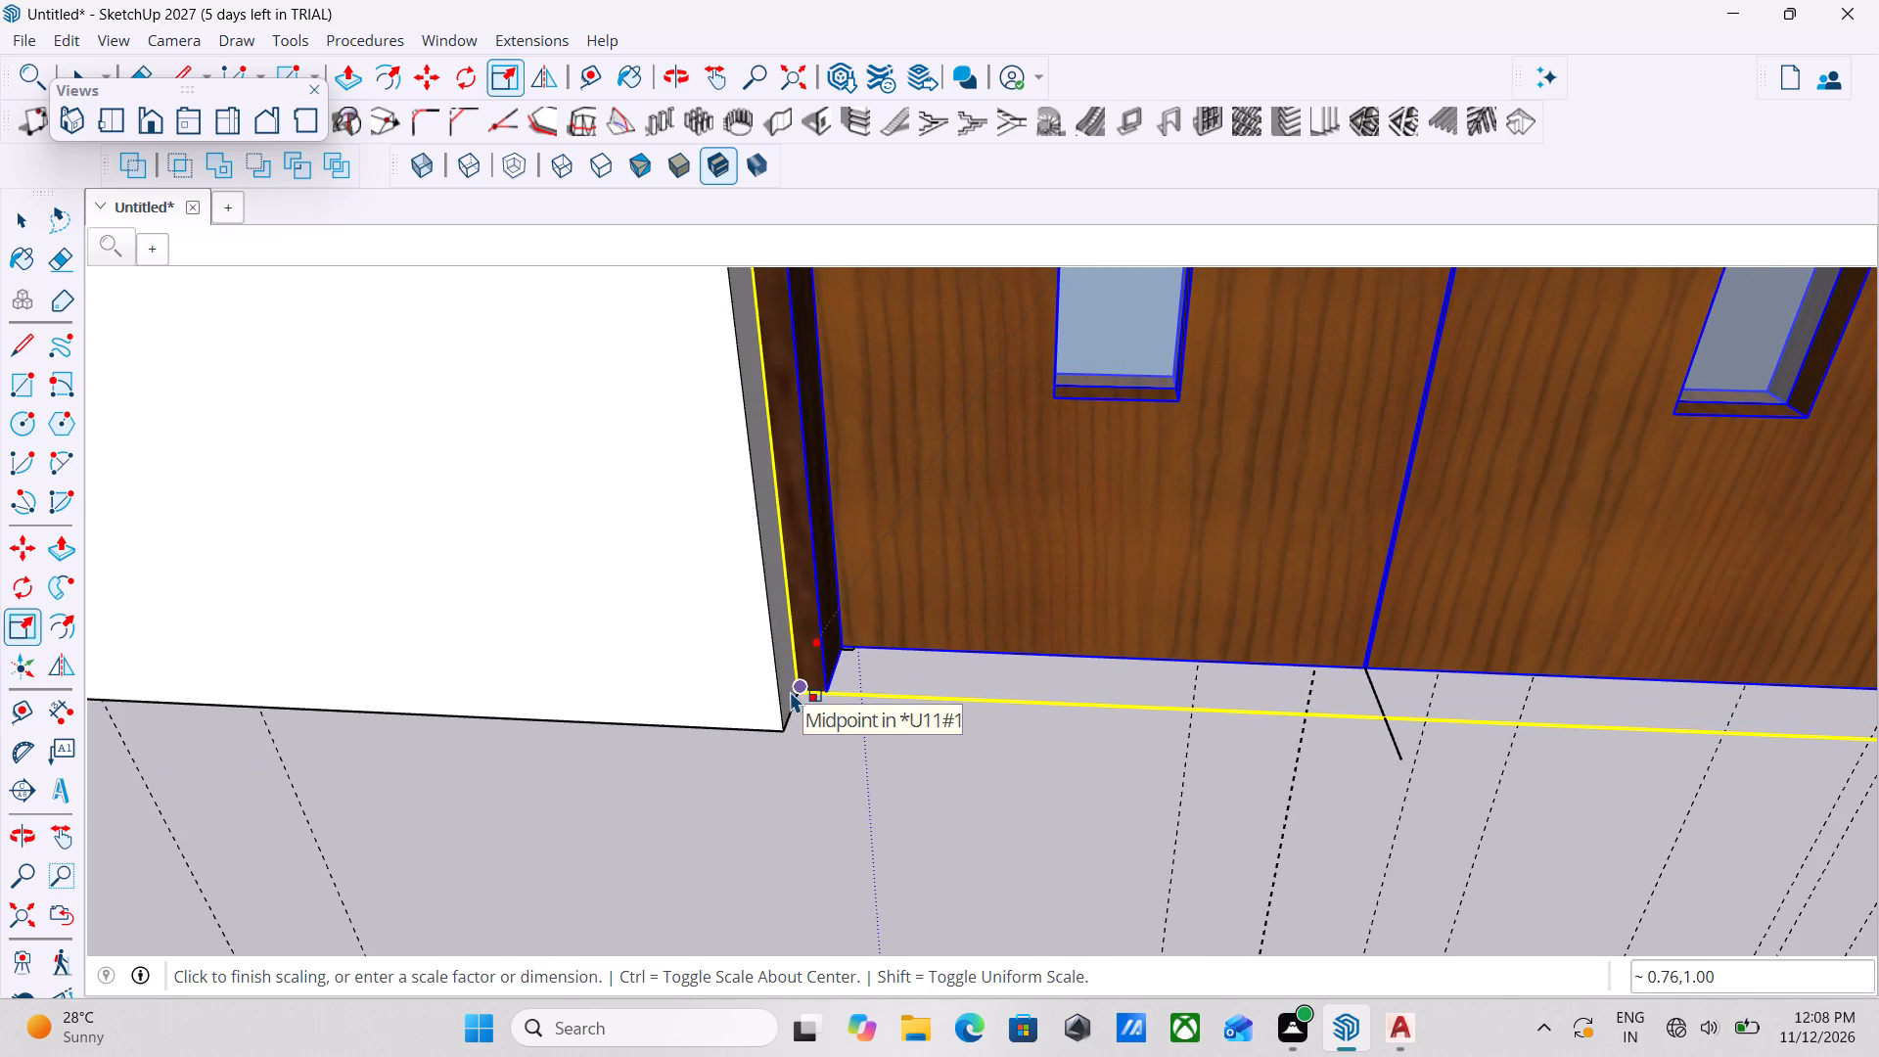
click(790, 691)
Examine the narrowed double door's fit between both jambs of the main entrance doorway, close up and from outside the house.
scroll(930, 684, down, 7)
middle_drag(964, 702, 952, 788)
scroll(952, 790, down, 4)
middle_drag(964, 791, 1123, 878)
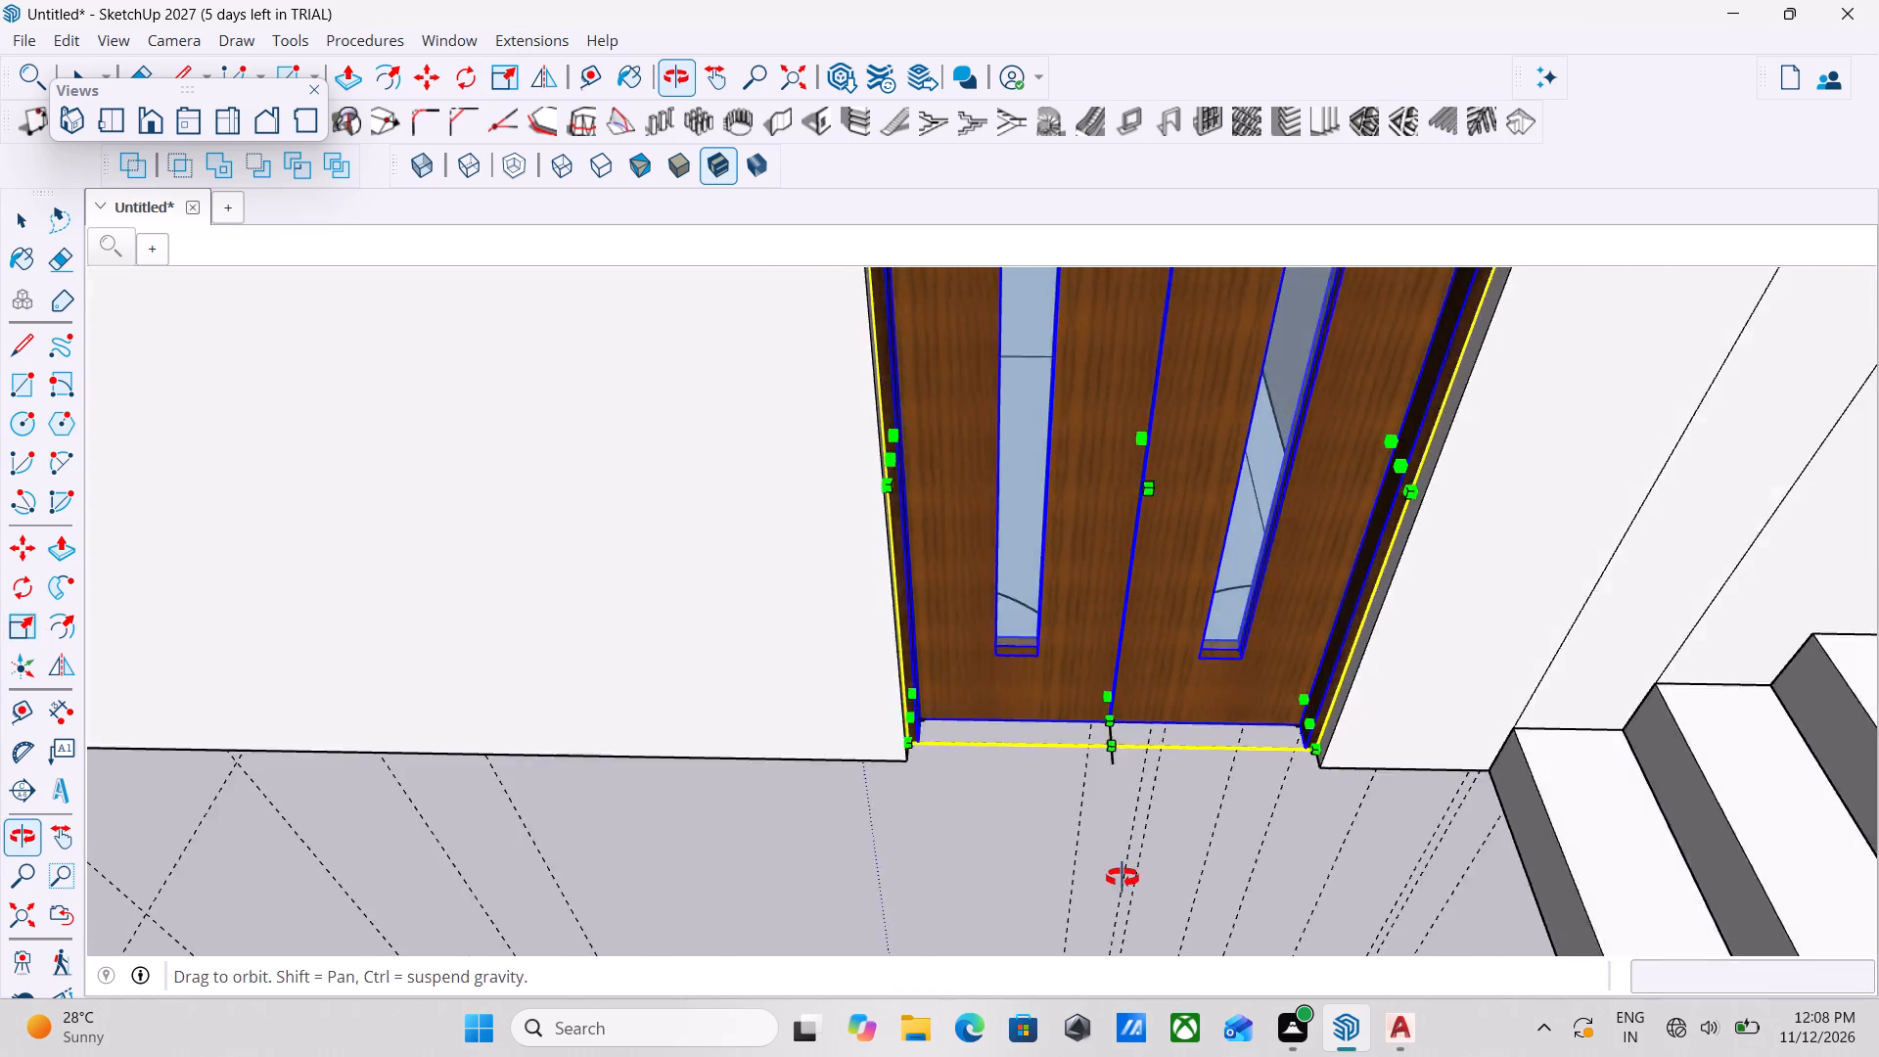
middle_drag(1123, 878, 1224, 912)
scroll(830, 770, down, 2)
middle_drag(756, 761, 1566, 768)
middle_drag(1303, 736, 460, 626)
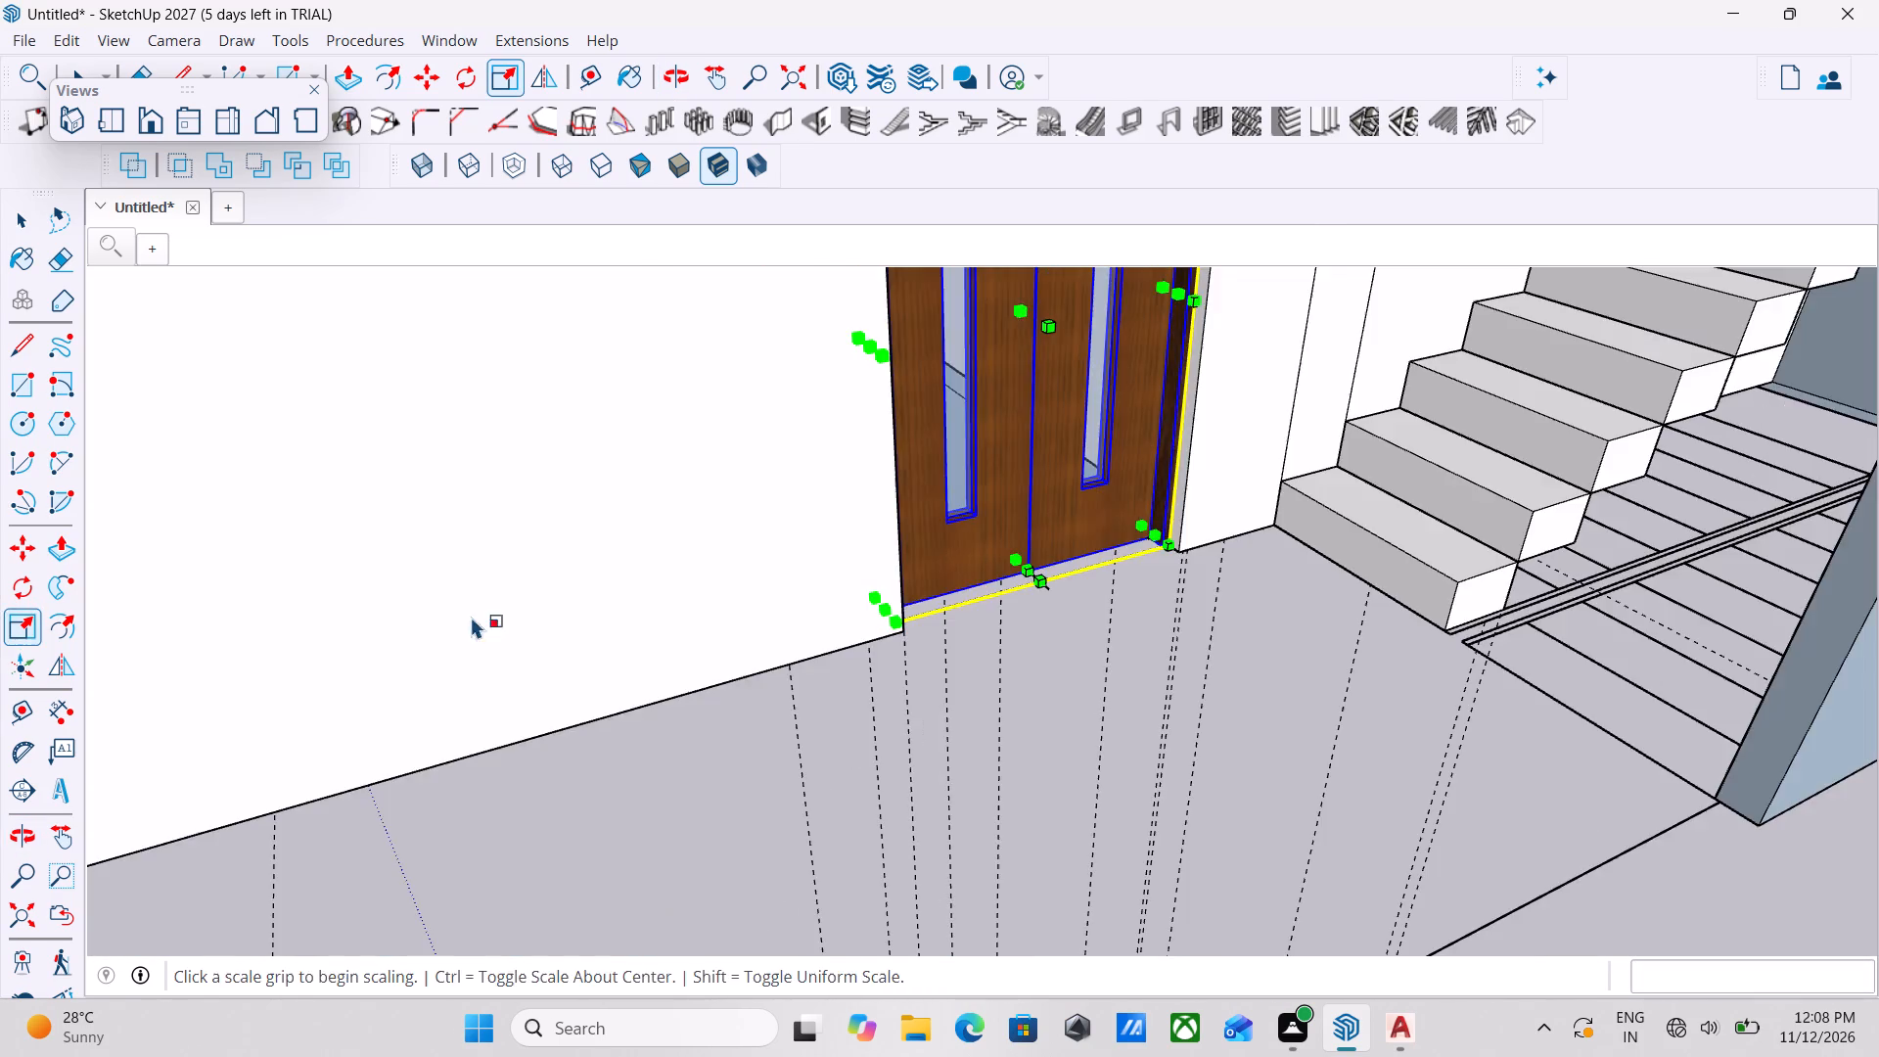
middle_drag(1015, 644, 755, 629)
scroll(849, 562, down, 4)
middle_drag(949, 609, 797, 530)
scroll(817, 515, down, 3)
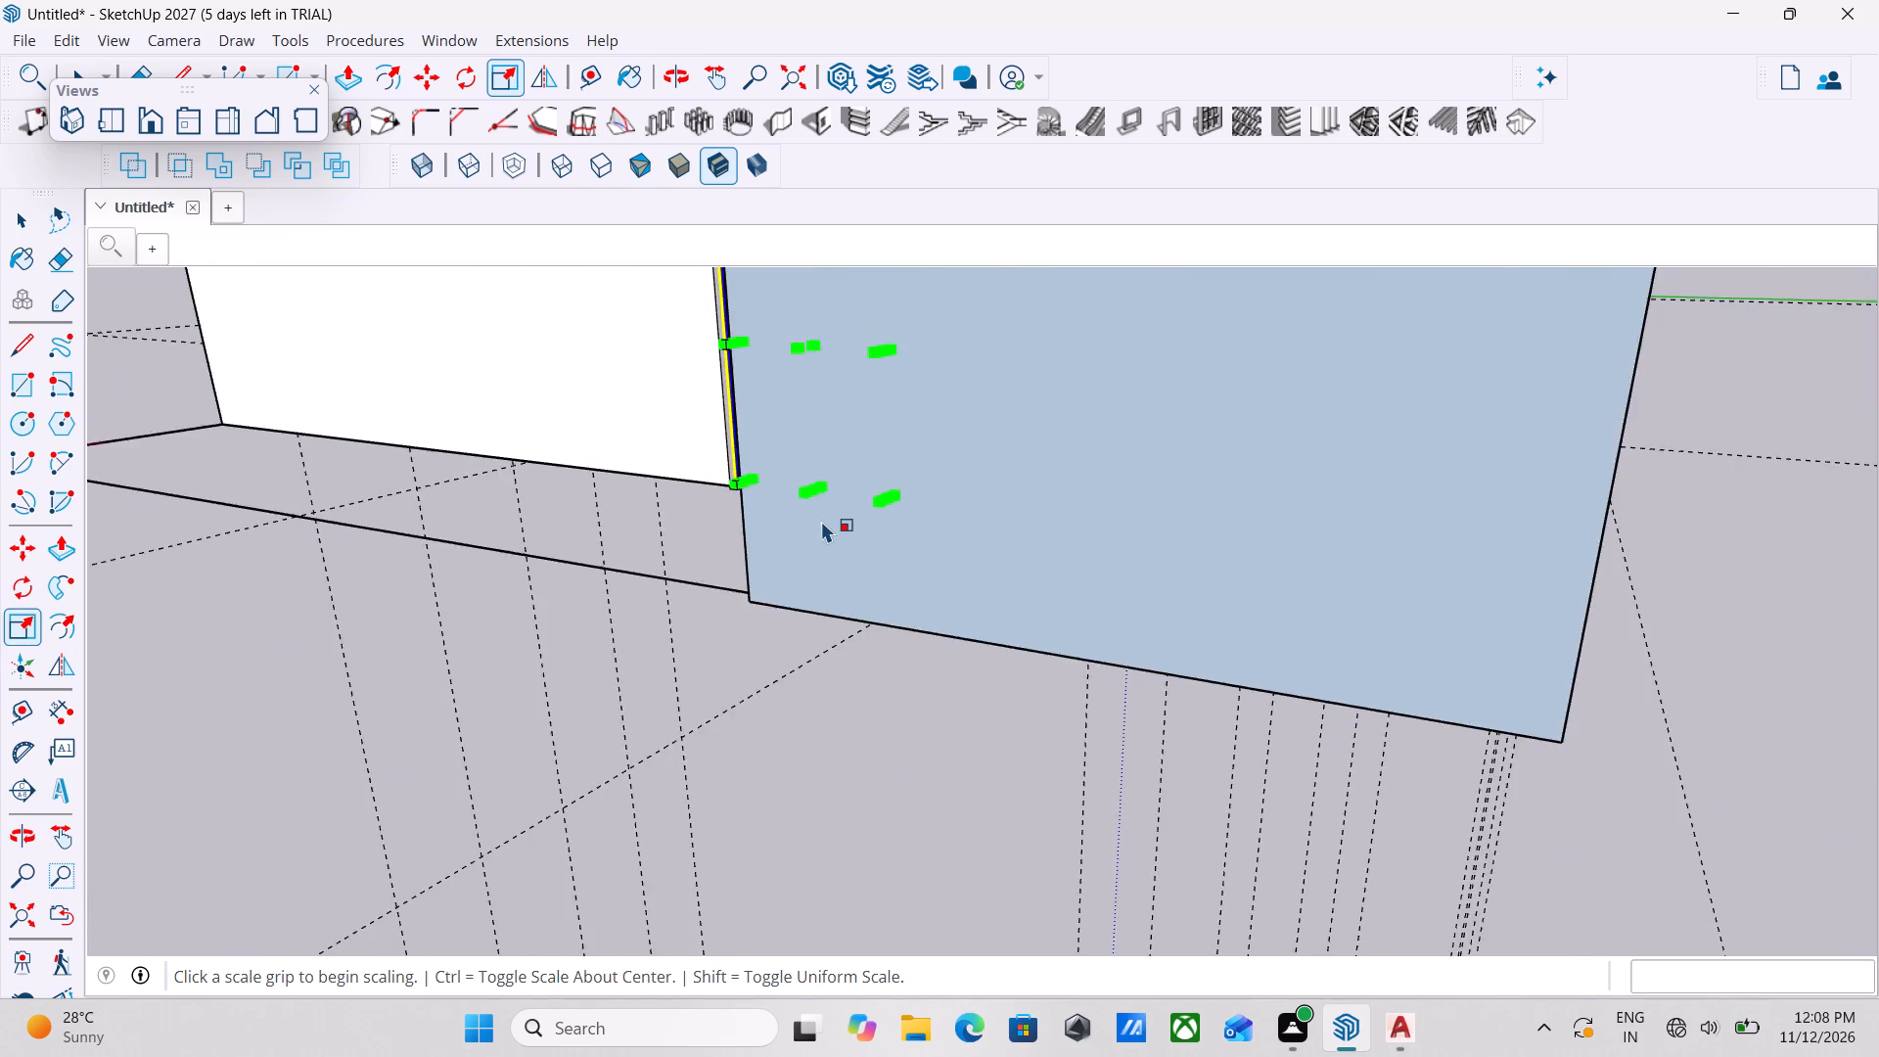
scroll(821, 521, down, 4)
middle_drag(817, 571, 1176, 577)
scroll(813, 472, up, 2)
middle_drag(1107, 576, 1091, 629)
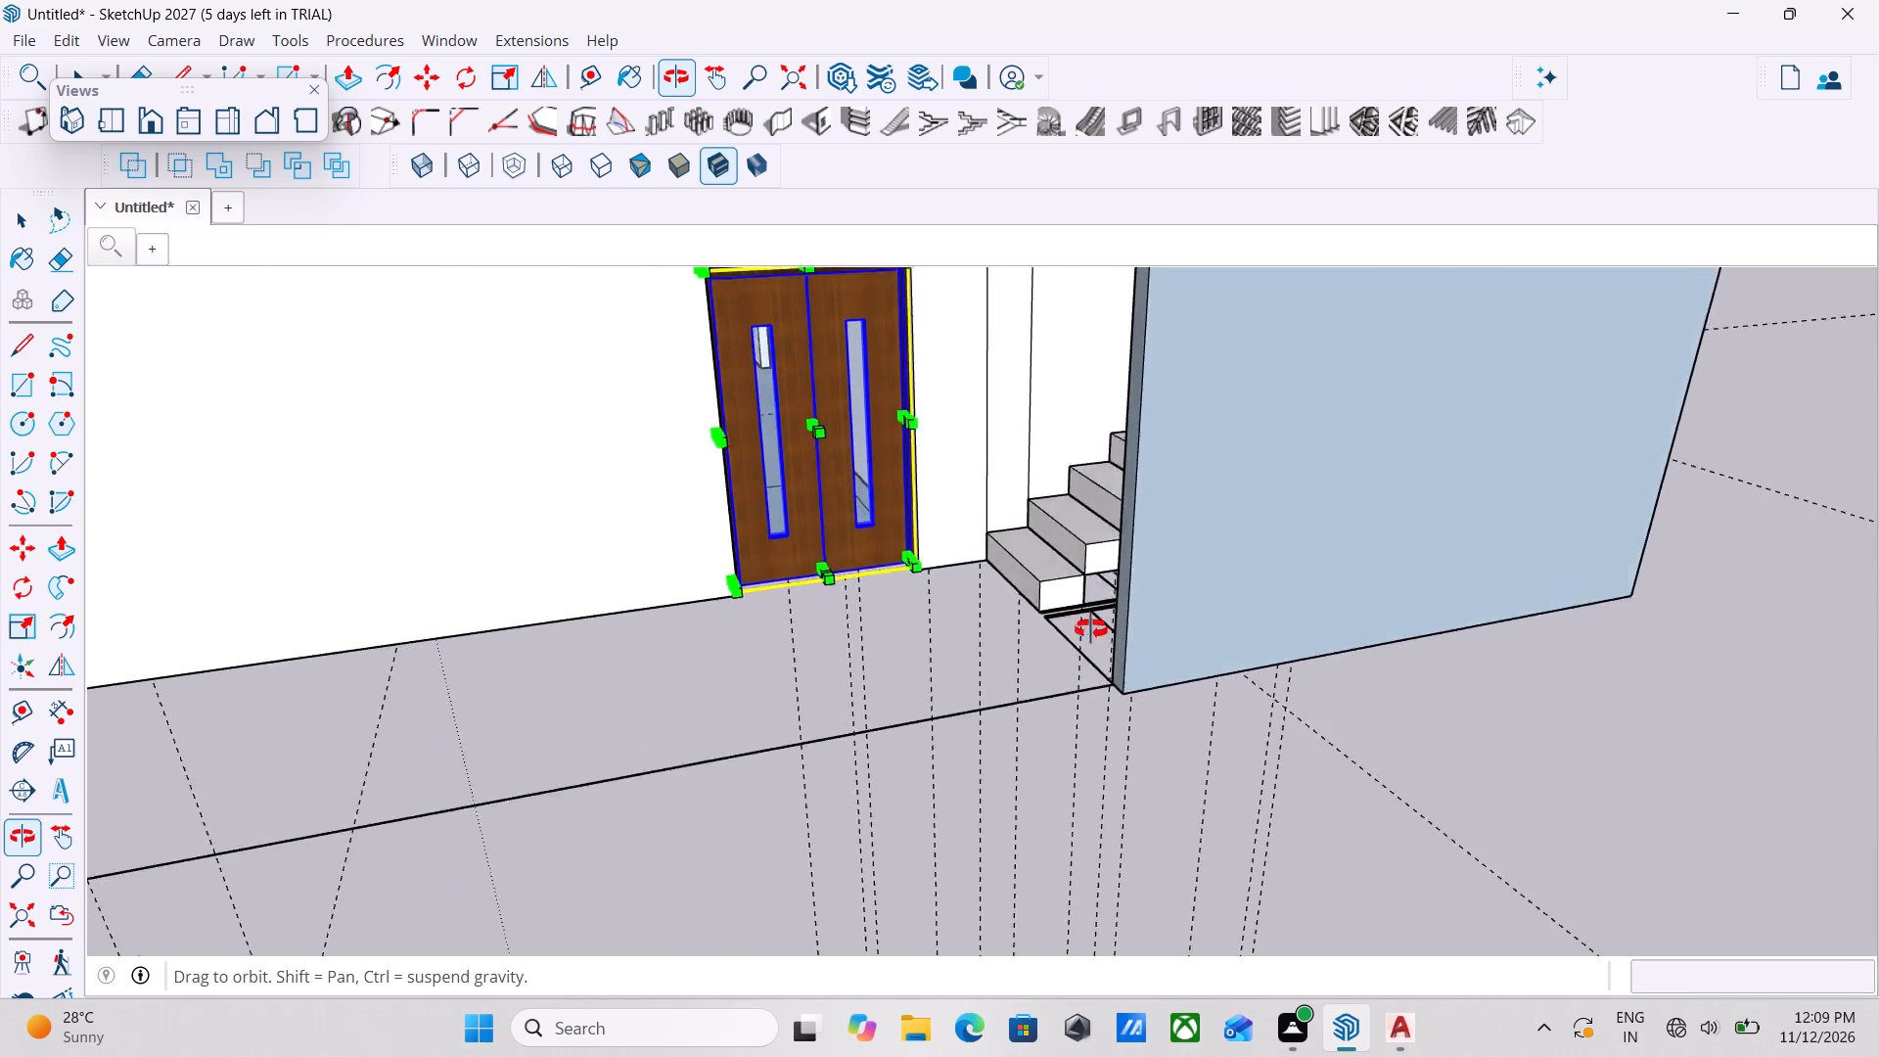
middle_drag(1091, 629, 1005, 620)
scroll(1043, 584, down, 3)
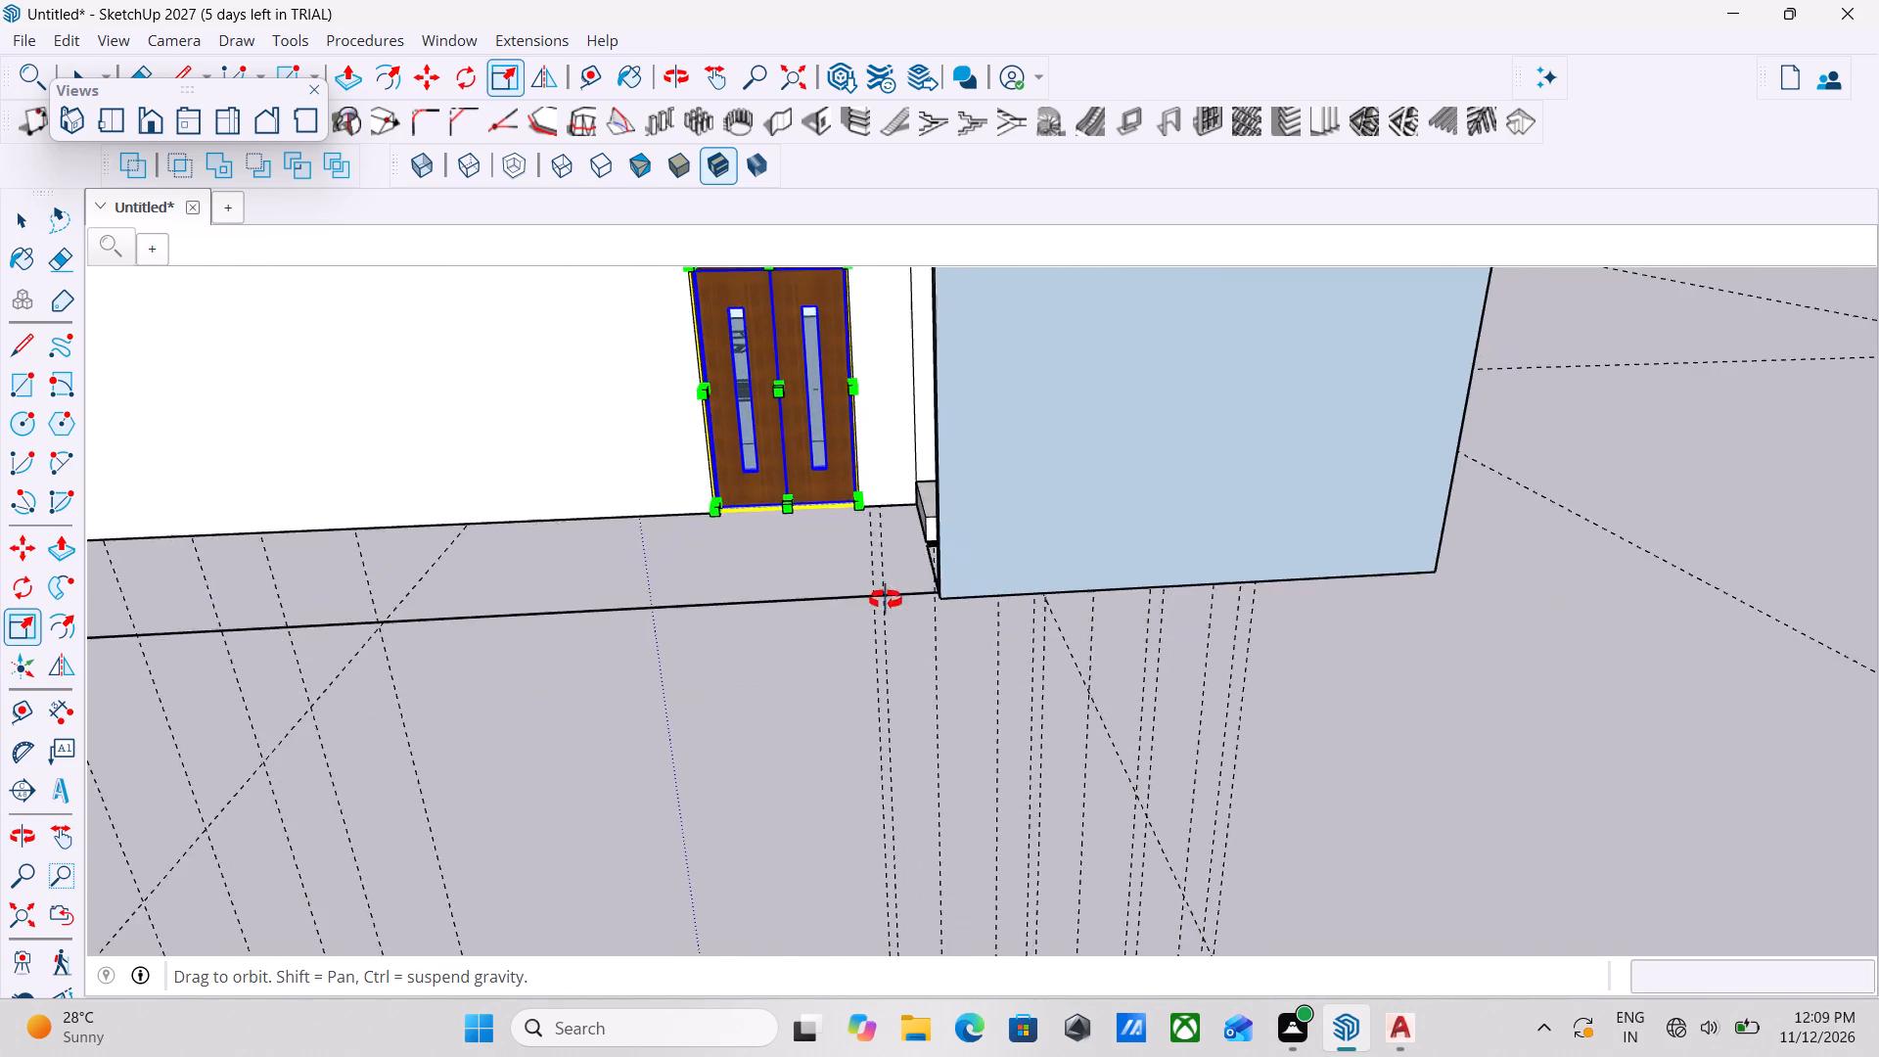
middle_drag(986, 555, 1086, 709)
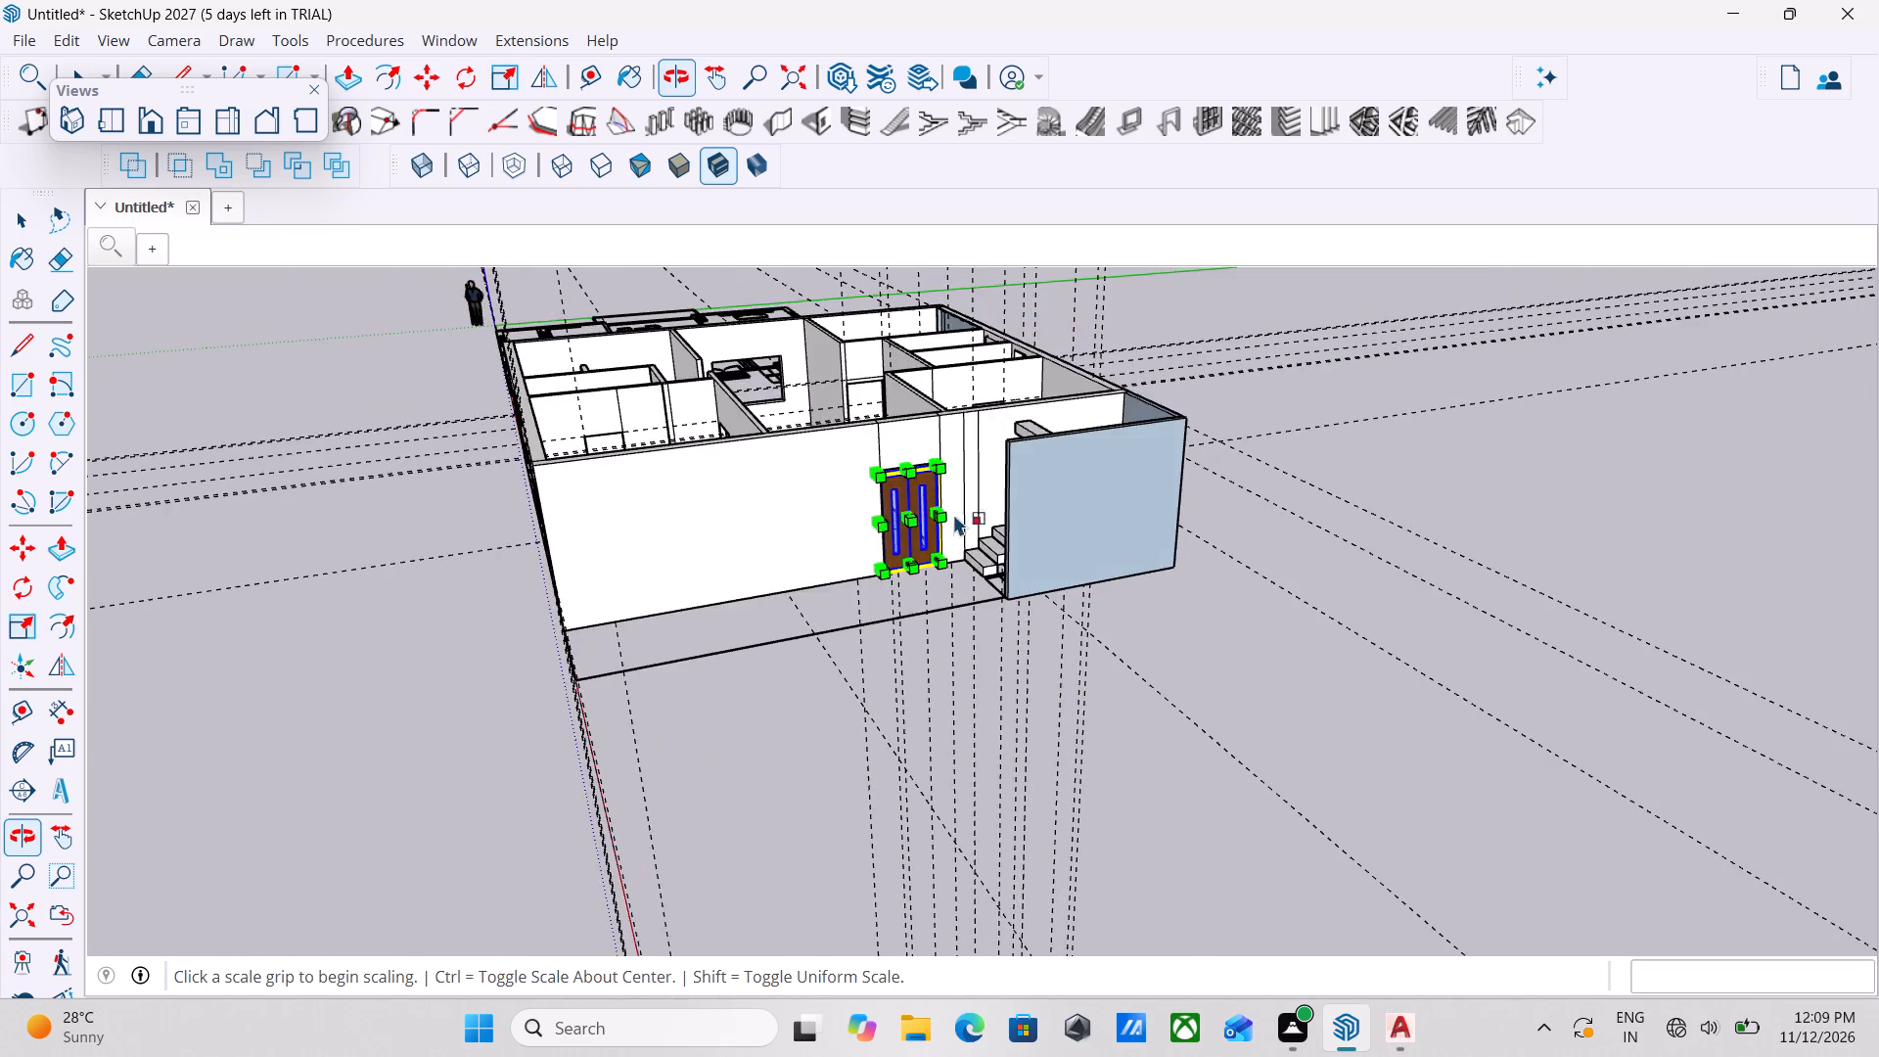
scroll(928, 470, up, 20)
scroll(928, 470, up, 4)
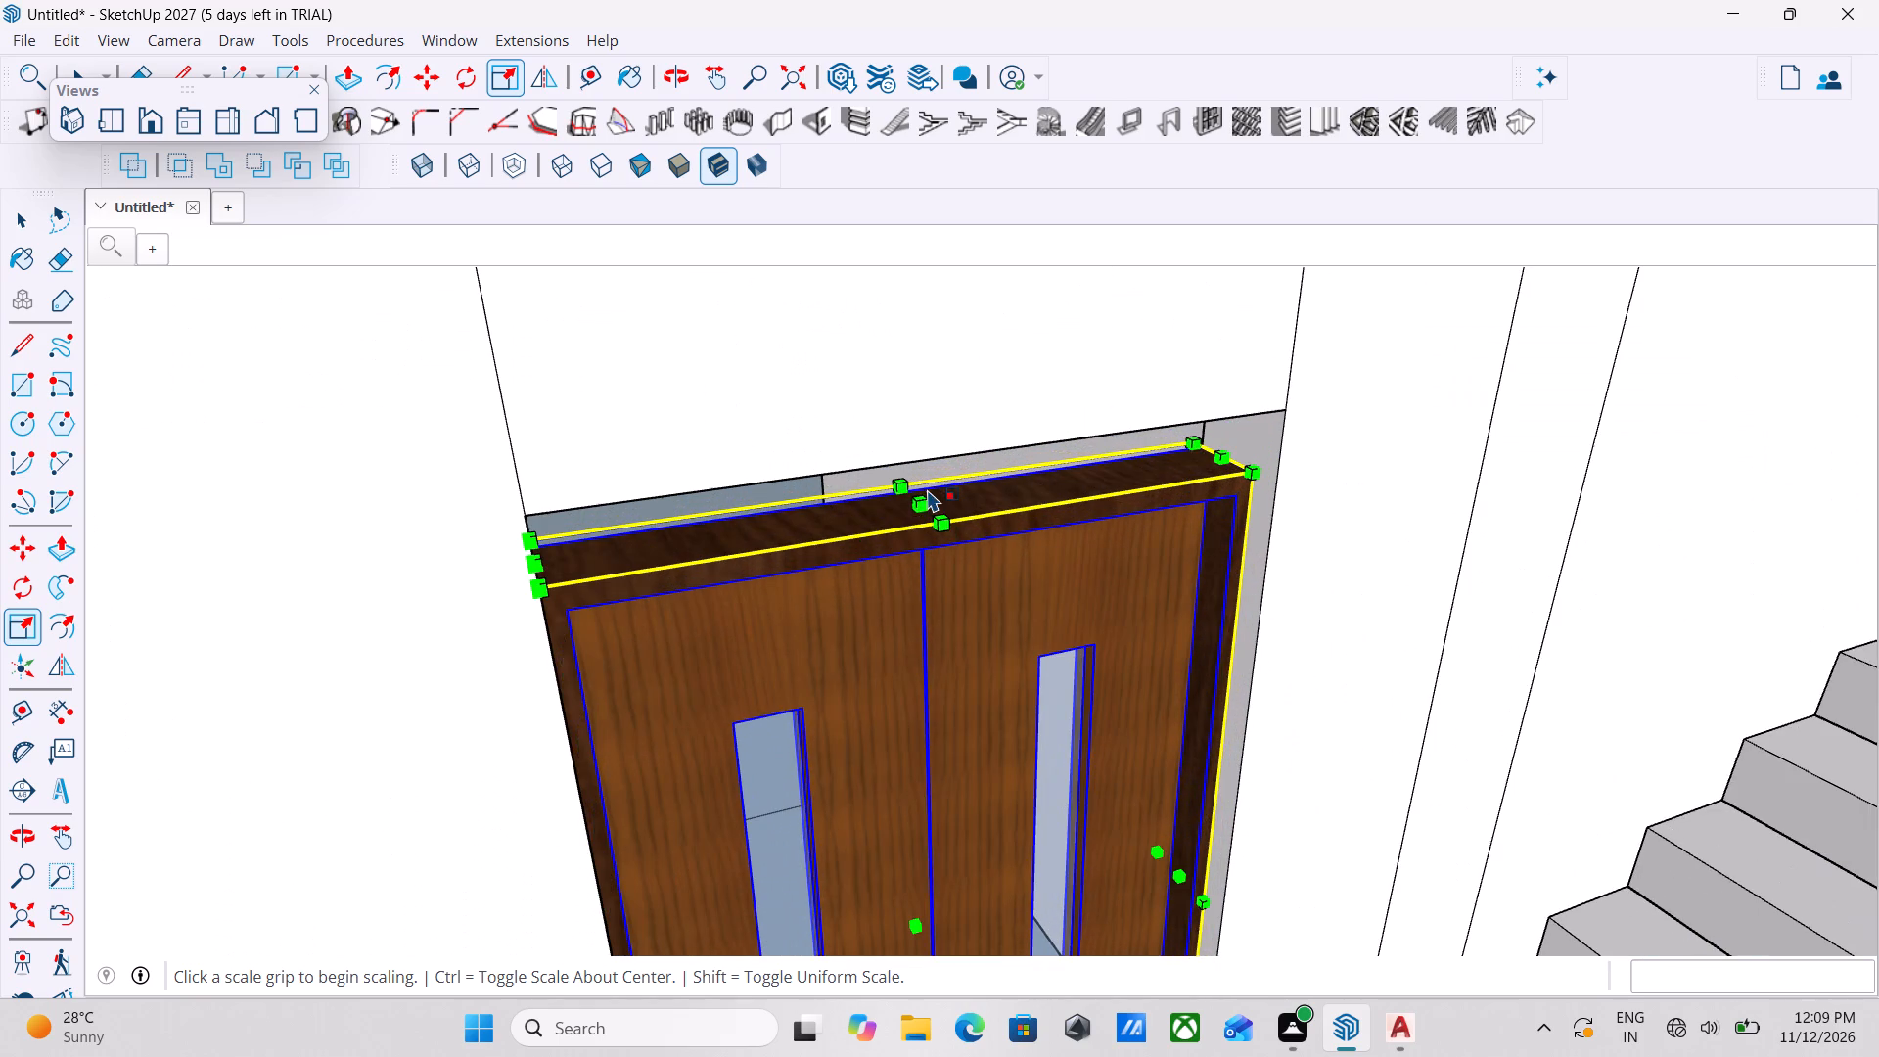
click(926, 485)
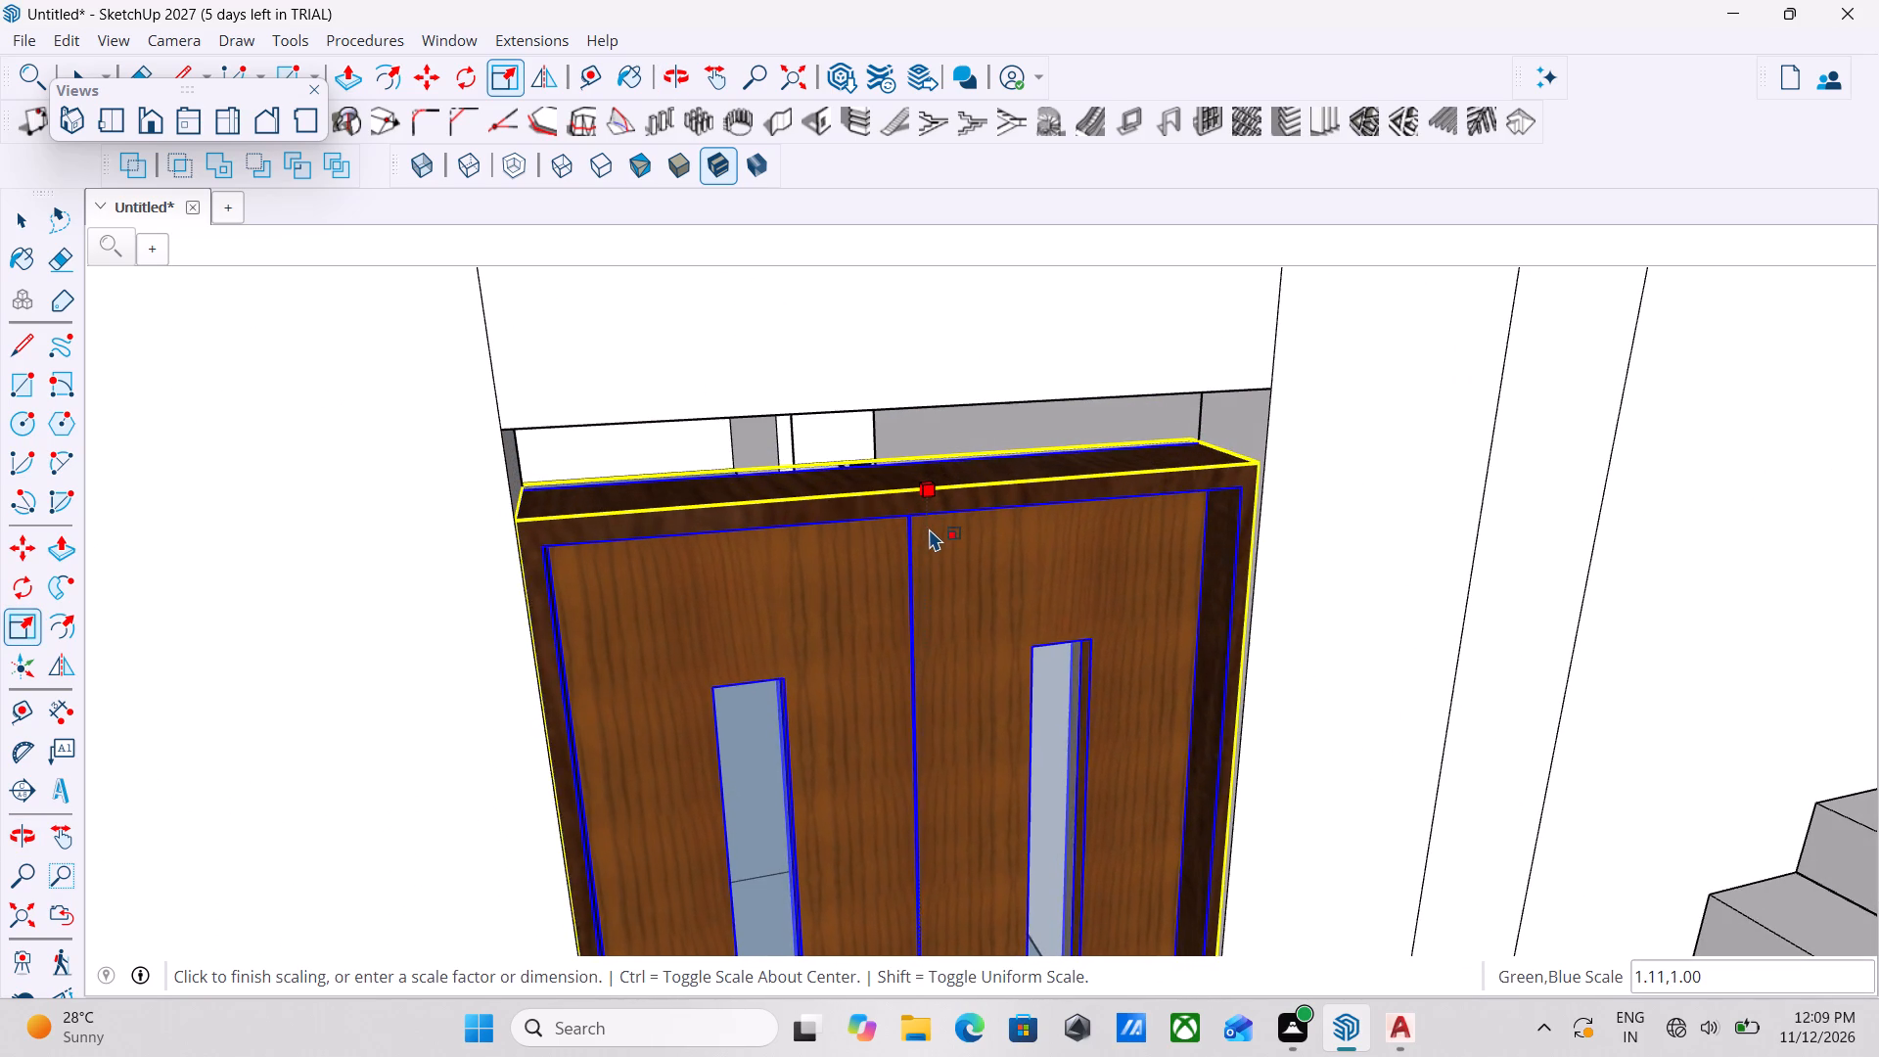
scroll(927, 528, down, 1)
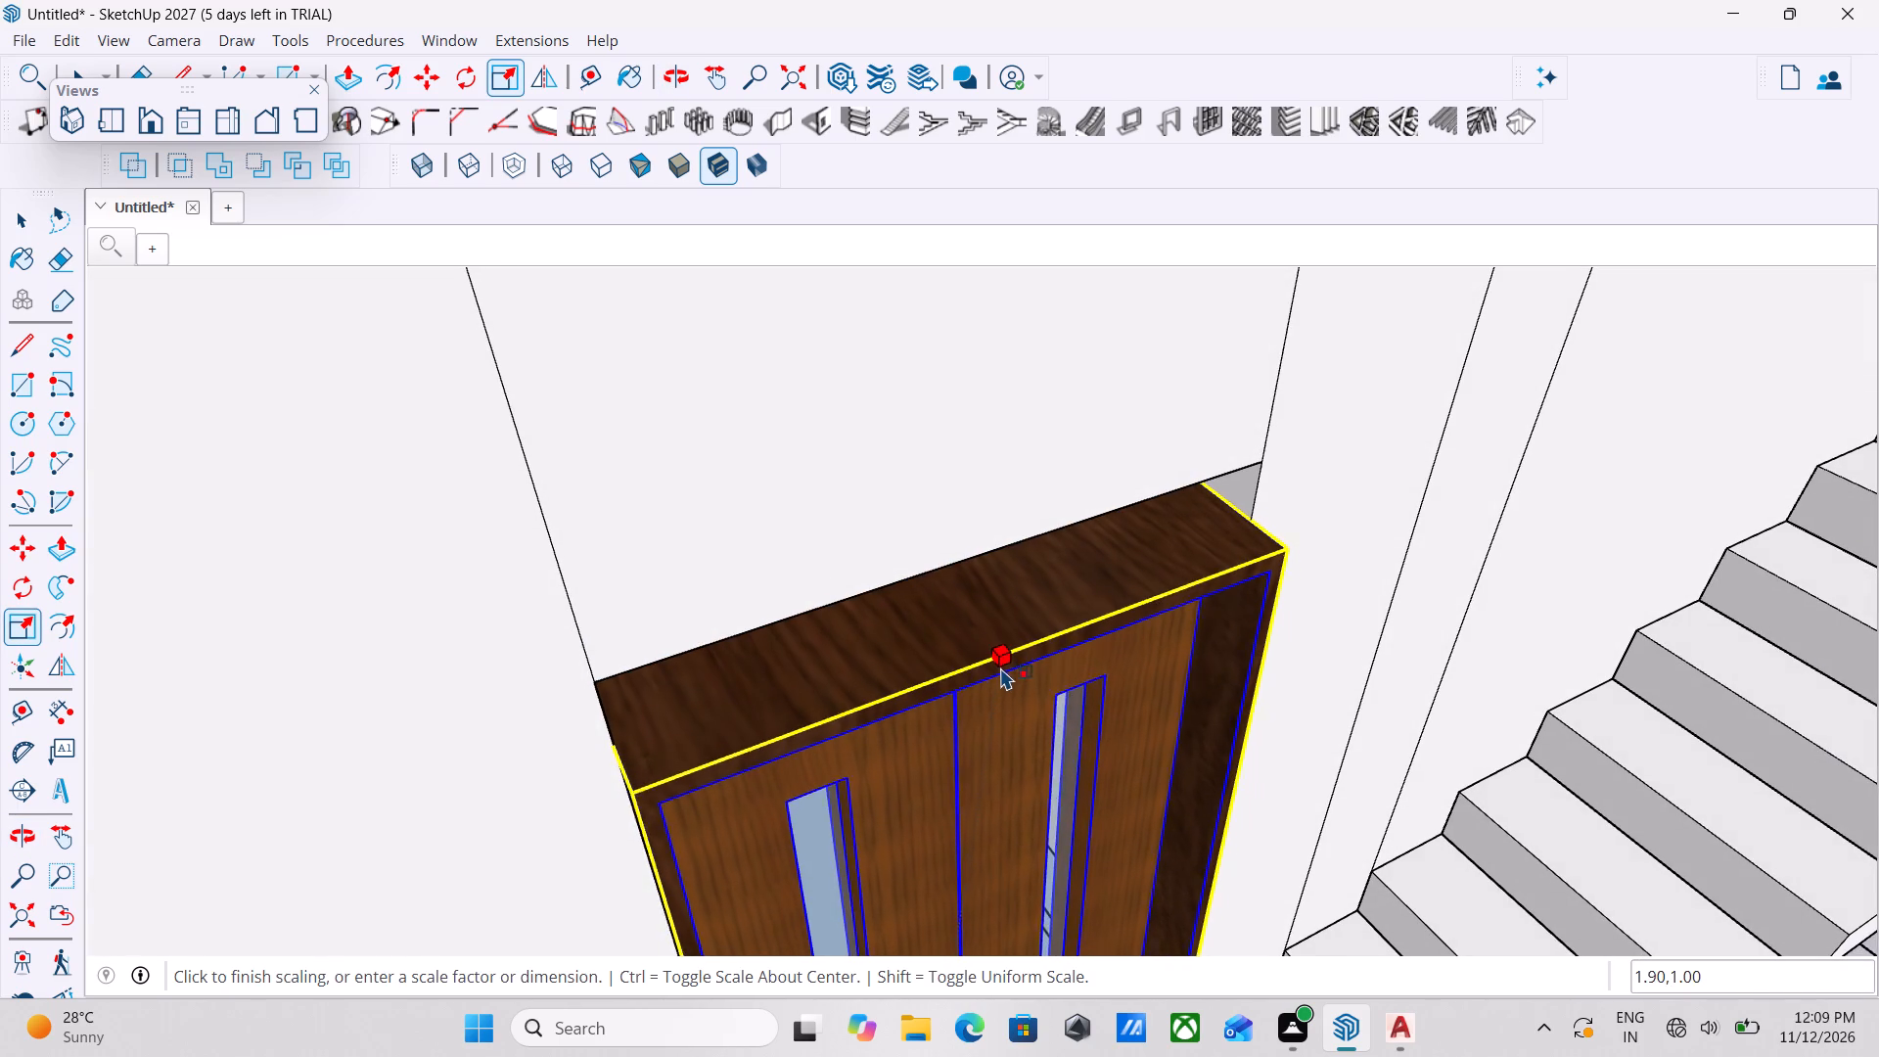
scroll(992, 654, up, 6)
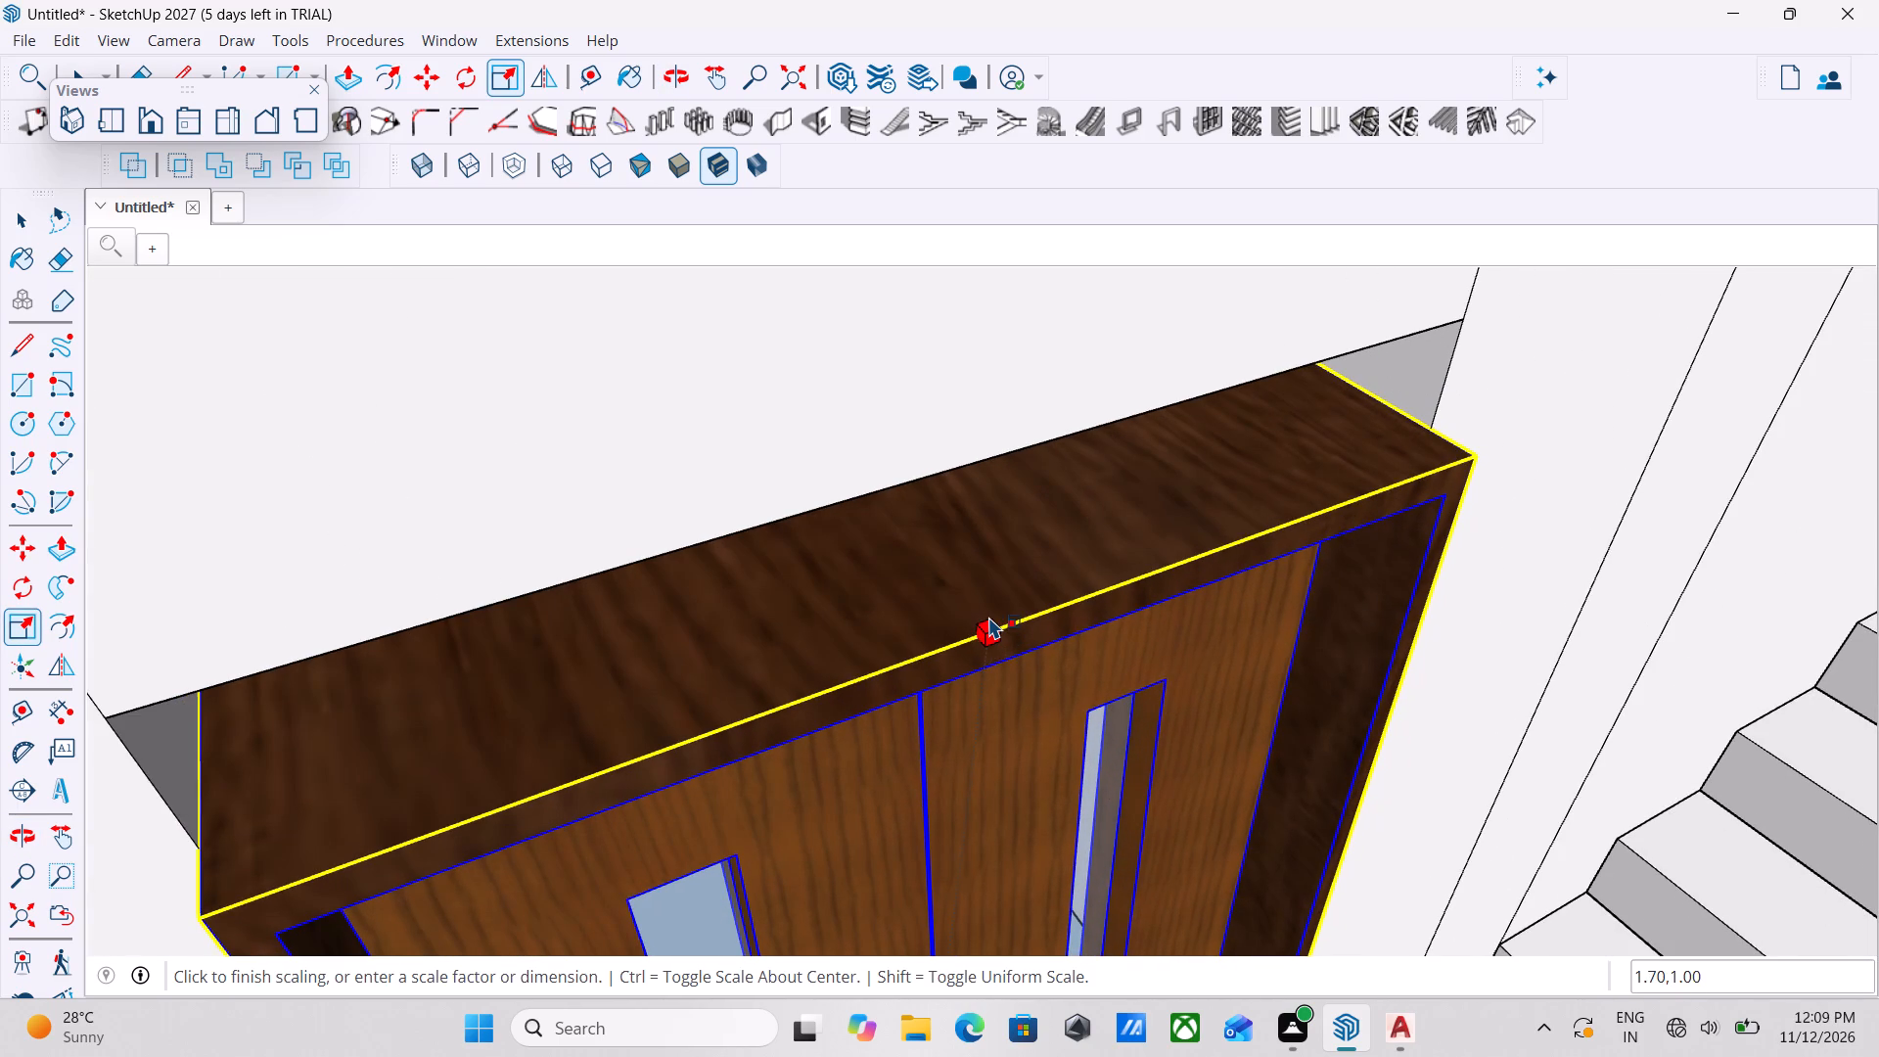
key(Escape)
Scale the double door's height to about 1.07 so its frame top reaches the lintel of the main entrance doorway.
scroll(988, 616, down, 4)
middle_drag(1053, 653, 793, 589)
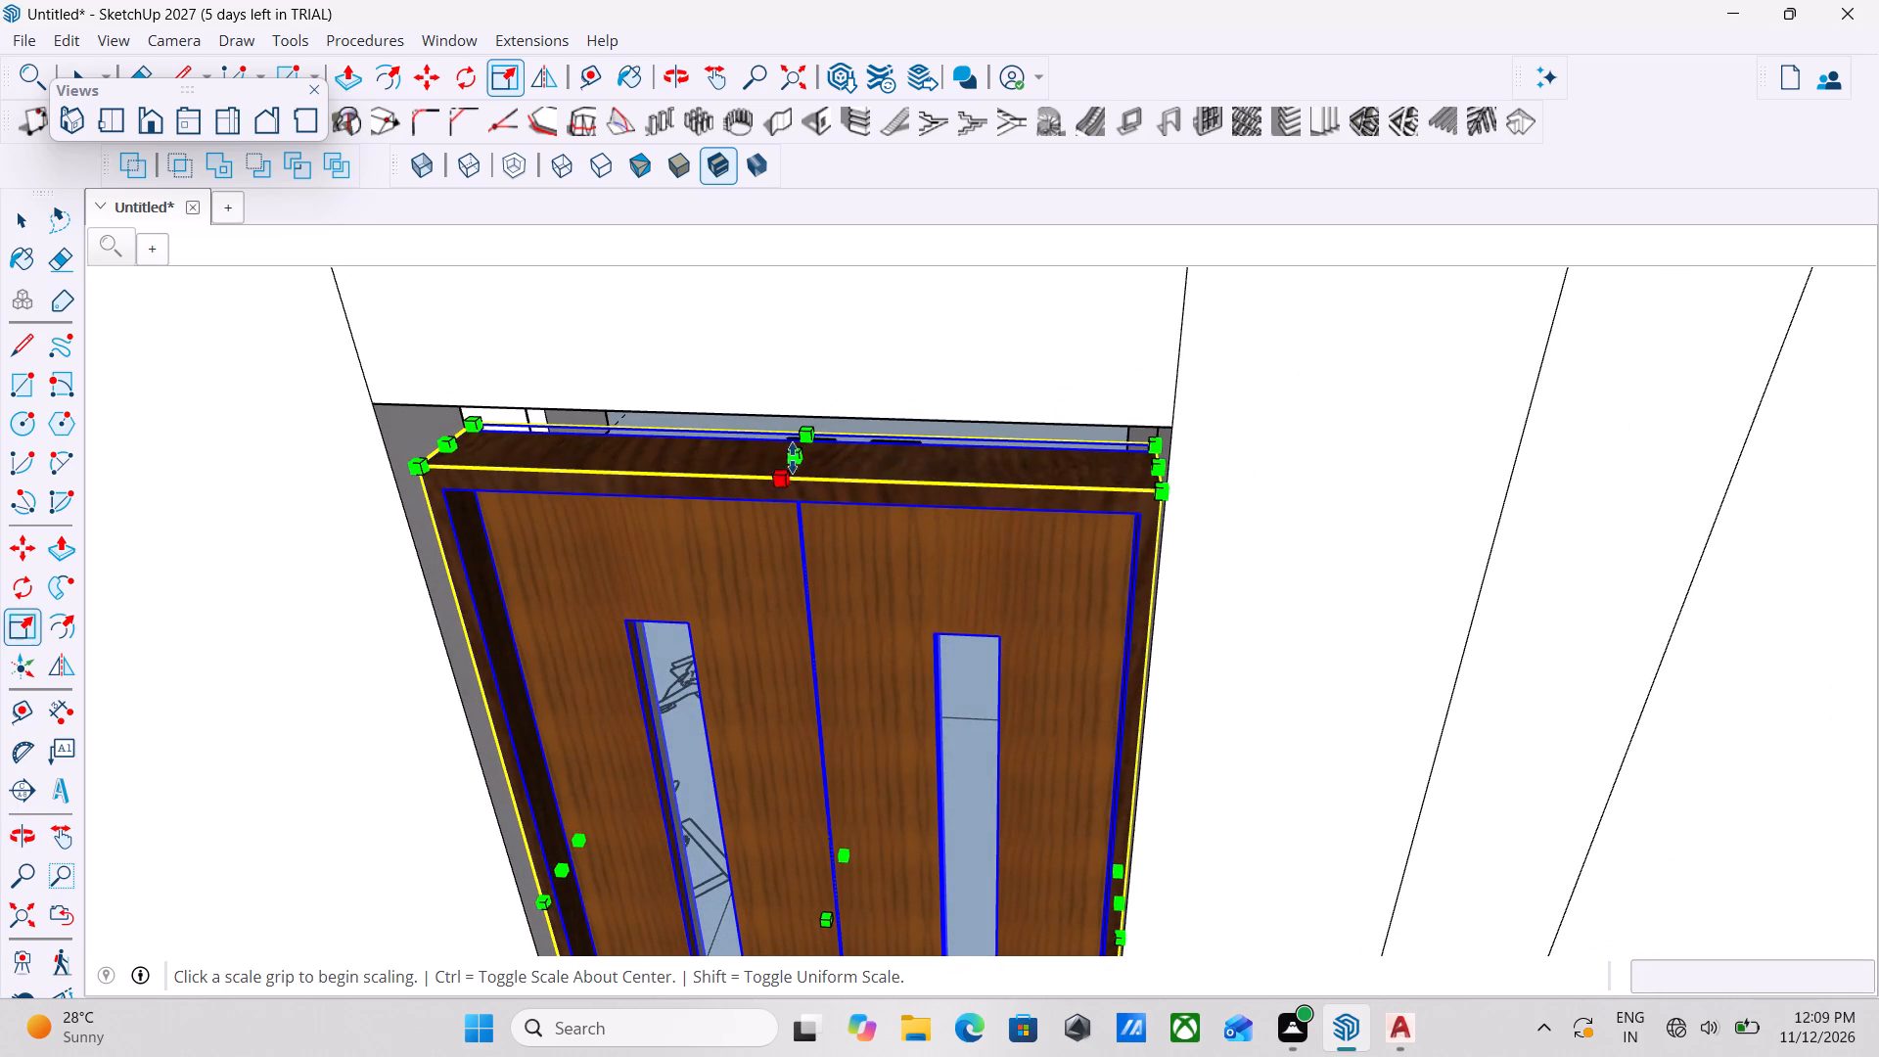
click(794, 450)
click(796, 418)
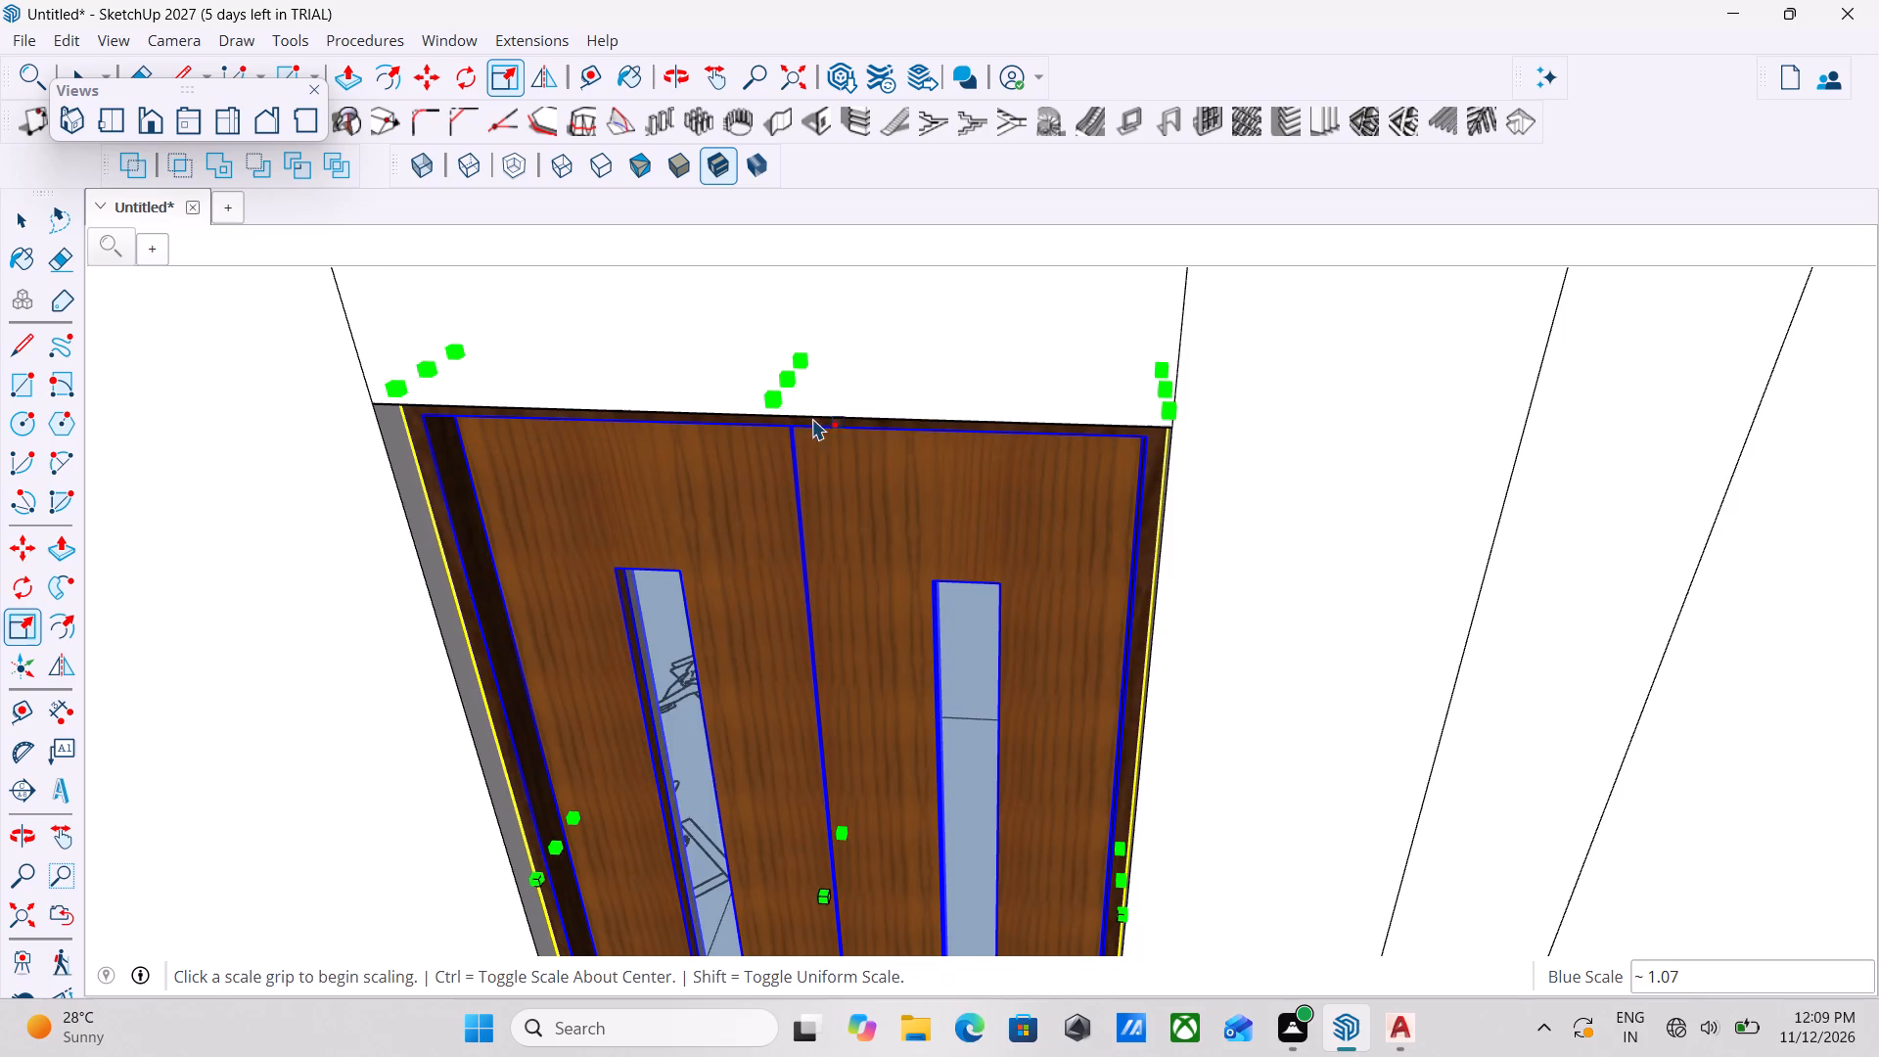
Examine the scaled double door in the main entrance doorway from outside and from above inside the house.
scroll(918, 440, down, 4)
key(grave)
middle_drag(867, 649, 1095, 503)
key(grave)
scroll(1105, 522, down, 2)
key(grave)
middle_drag(1094, 532, 819, 628)
scroll(819, 628, down, 2)
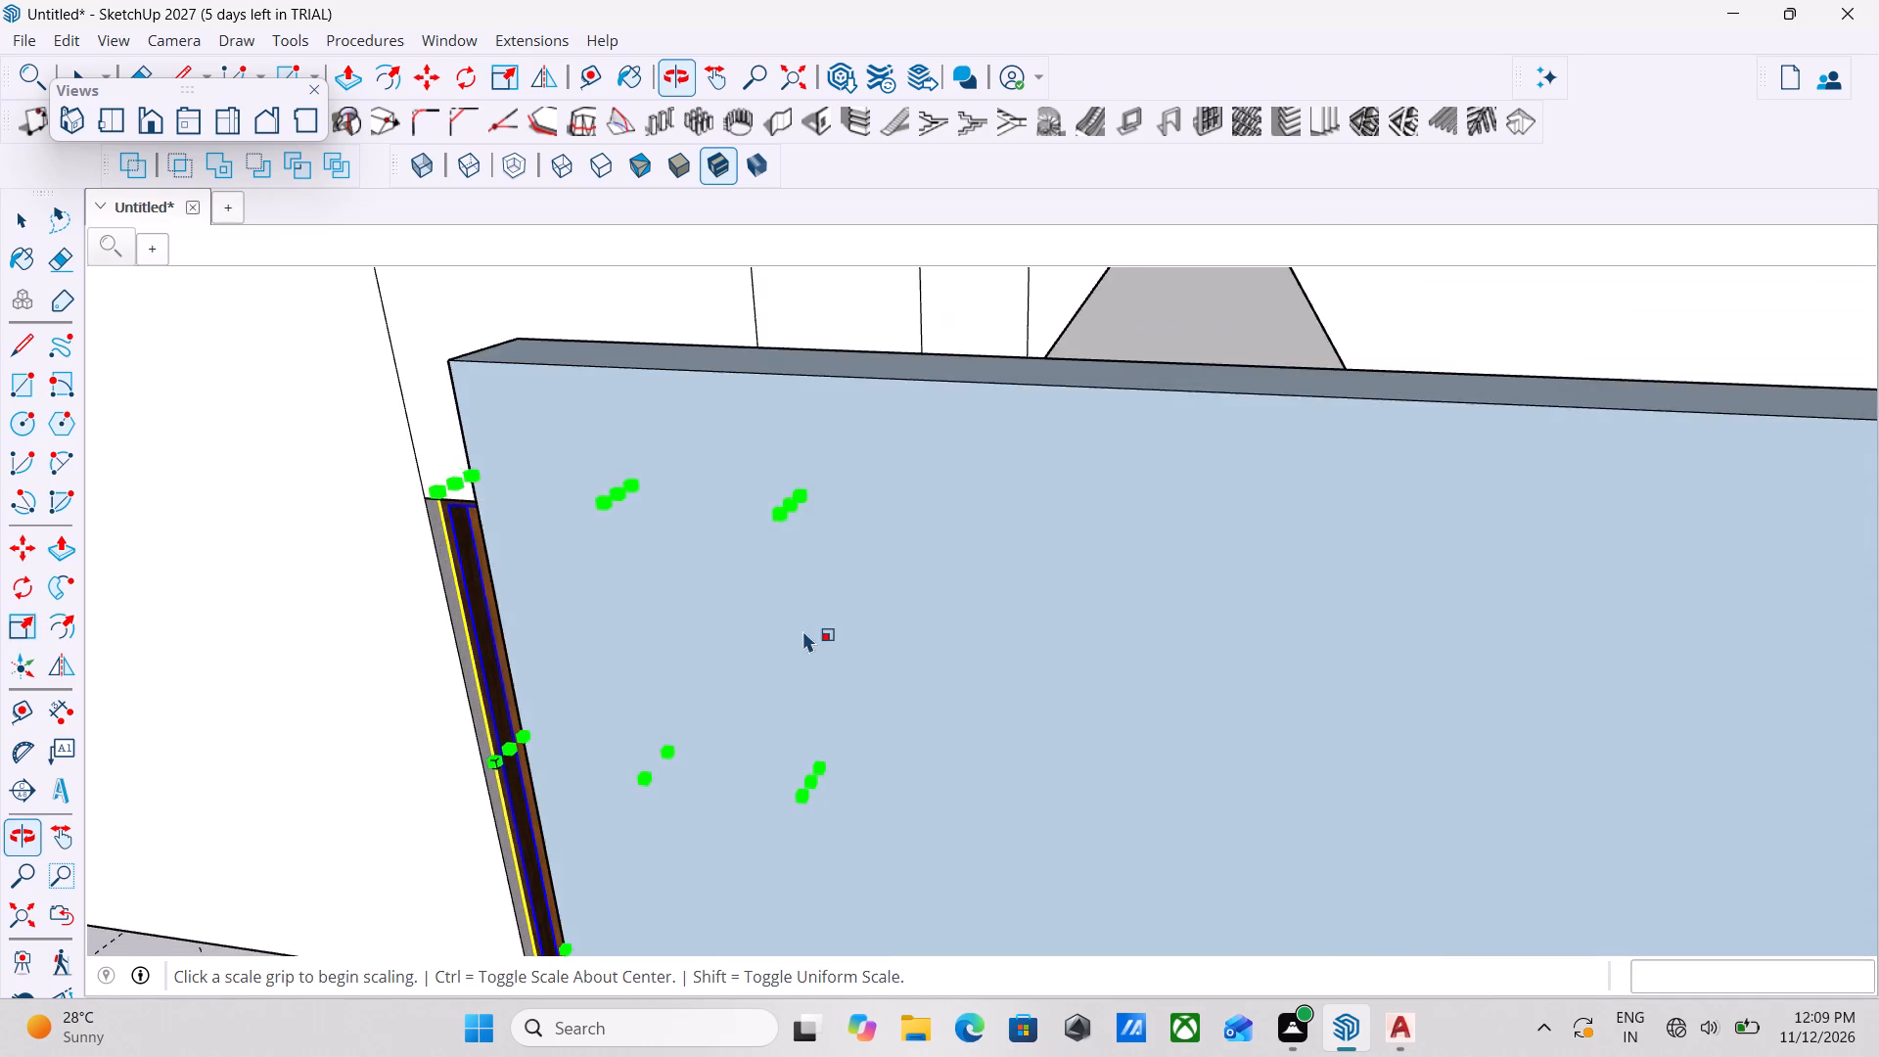
scroll(802, 630, down, 4)
middle_drag(509, 620, 1443, 749)
key(grave)
key(grave)
middle_drag(1261, 726, 1500, 760)
key(grave)
key(grave)
middle_drag(1394, 761, 1398, 765)
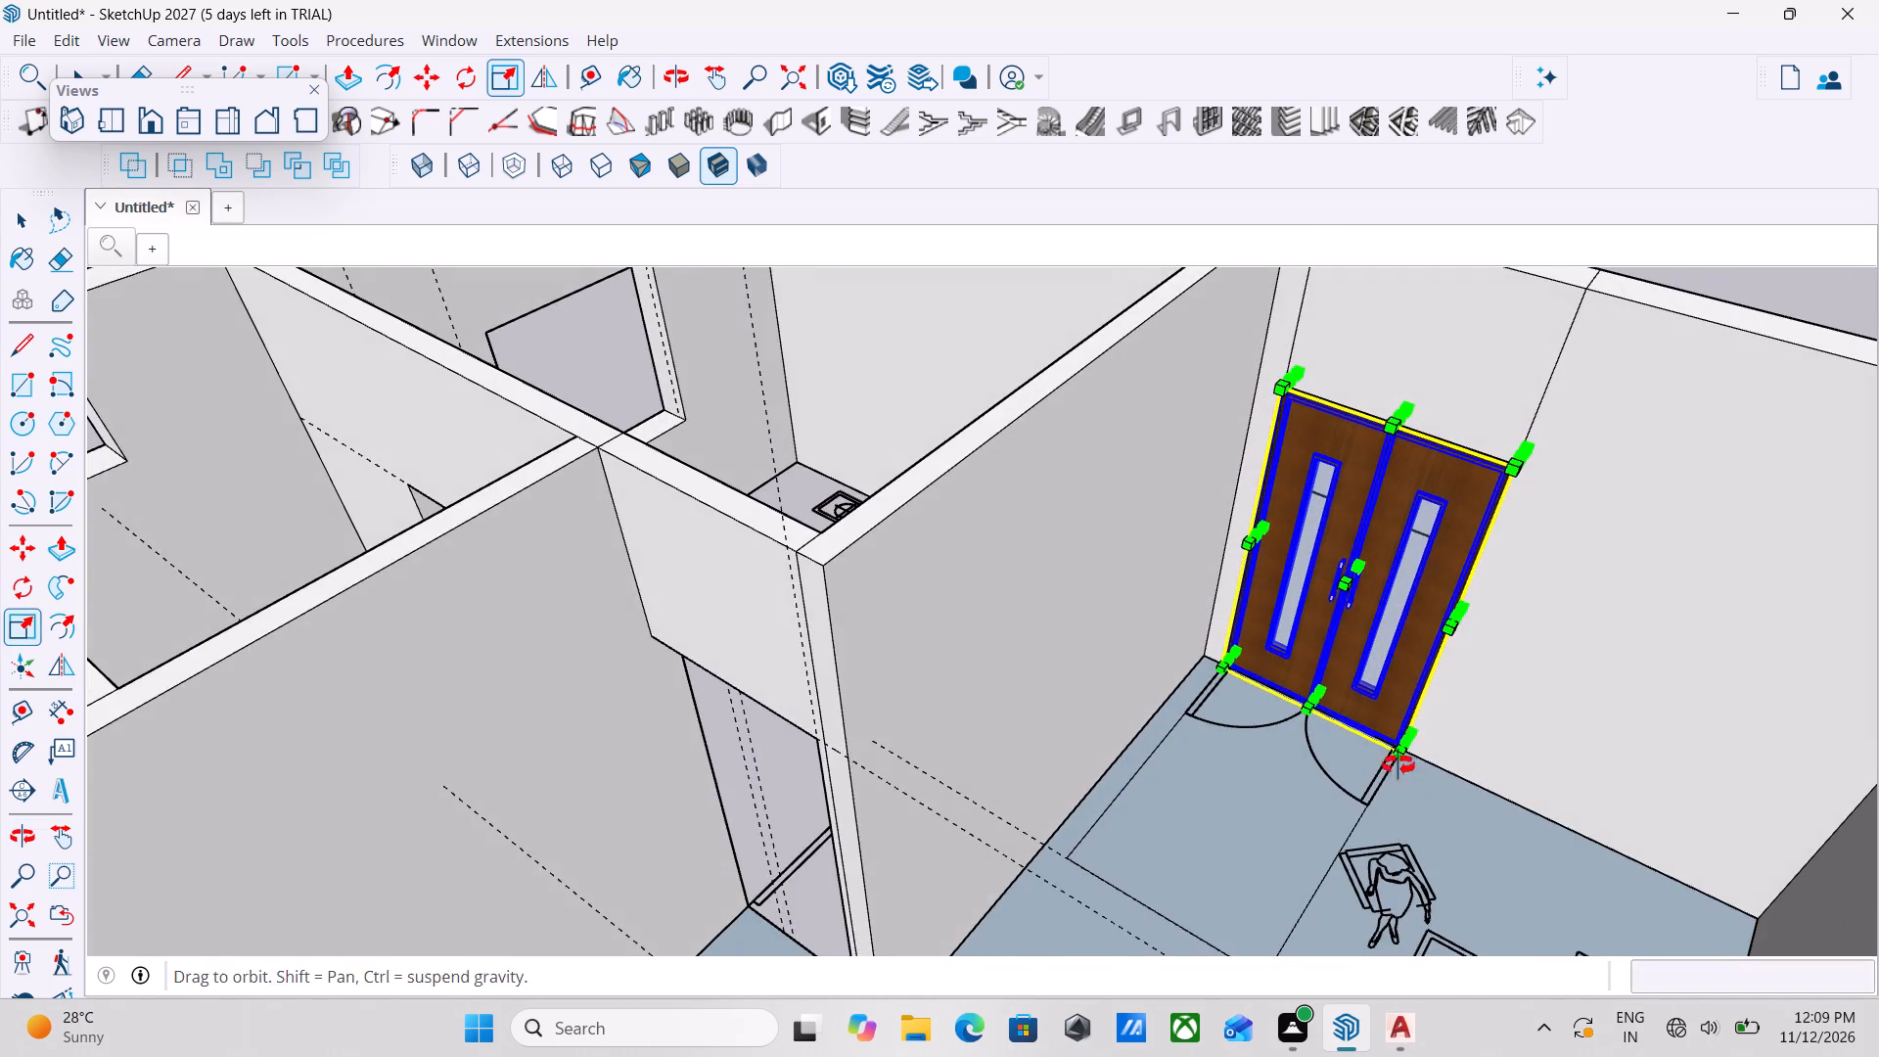
middle_drag(1398, 765, 1509, 801)
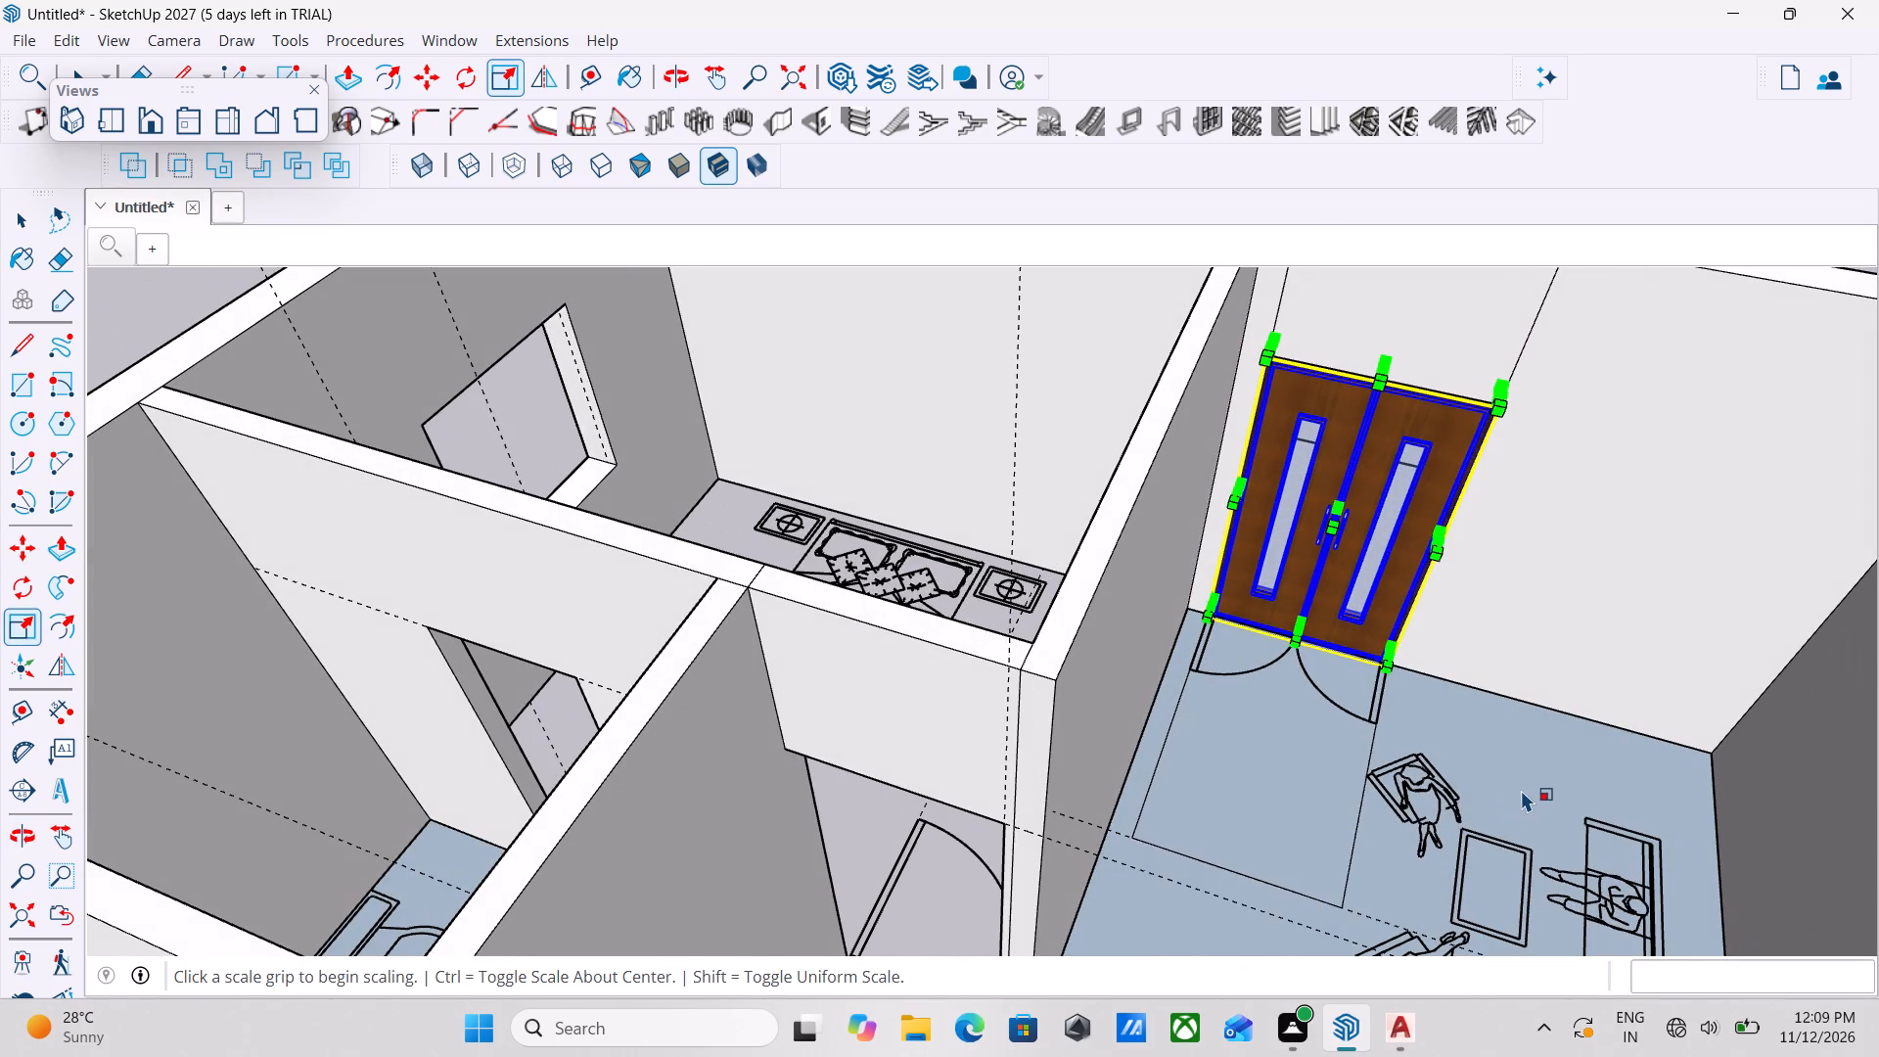
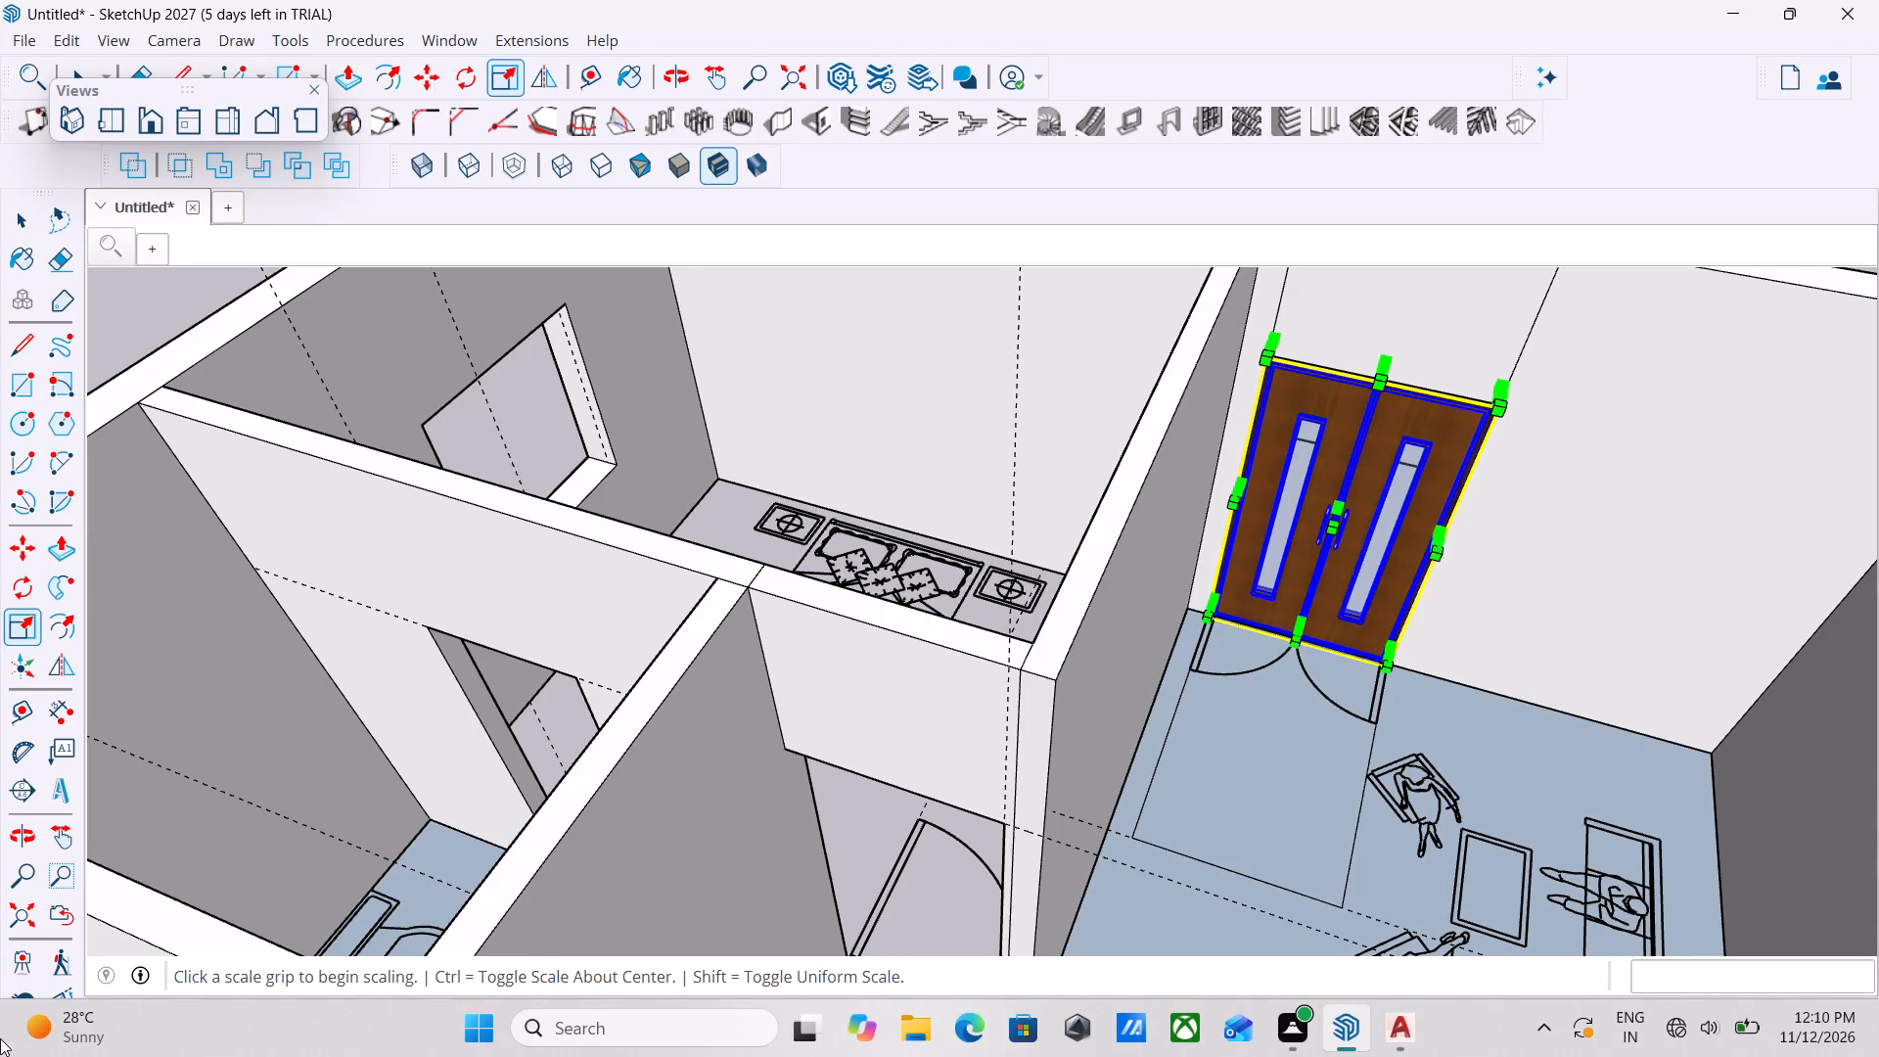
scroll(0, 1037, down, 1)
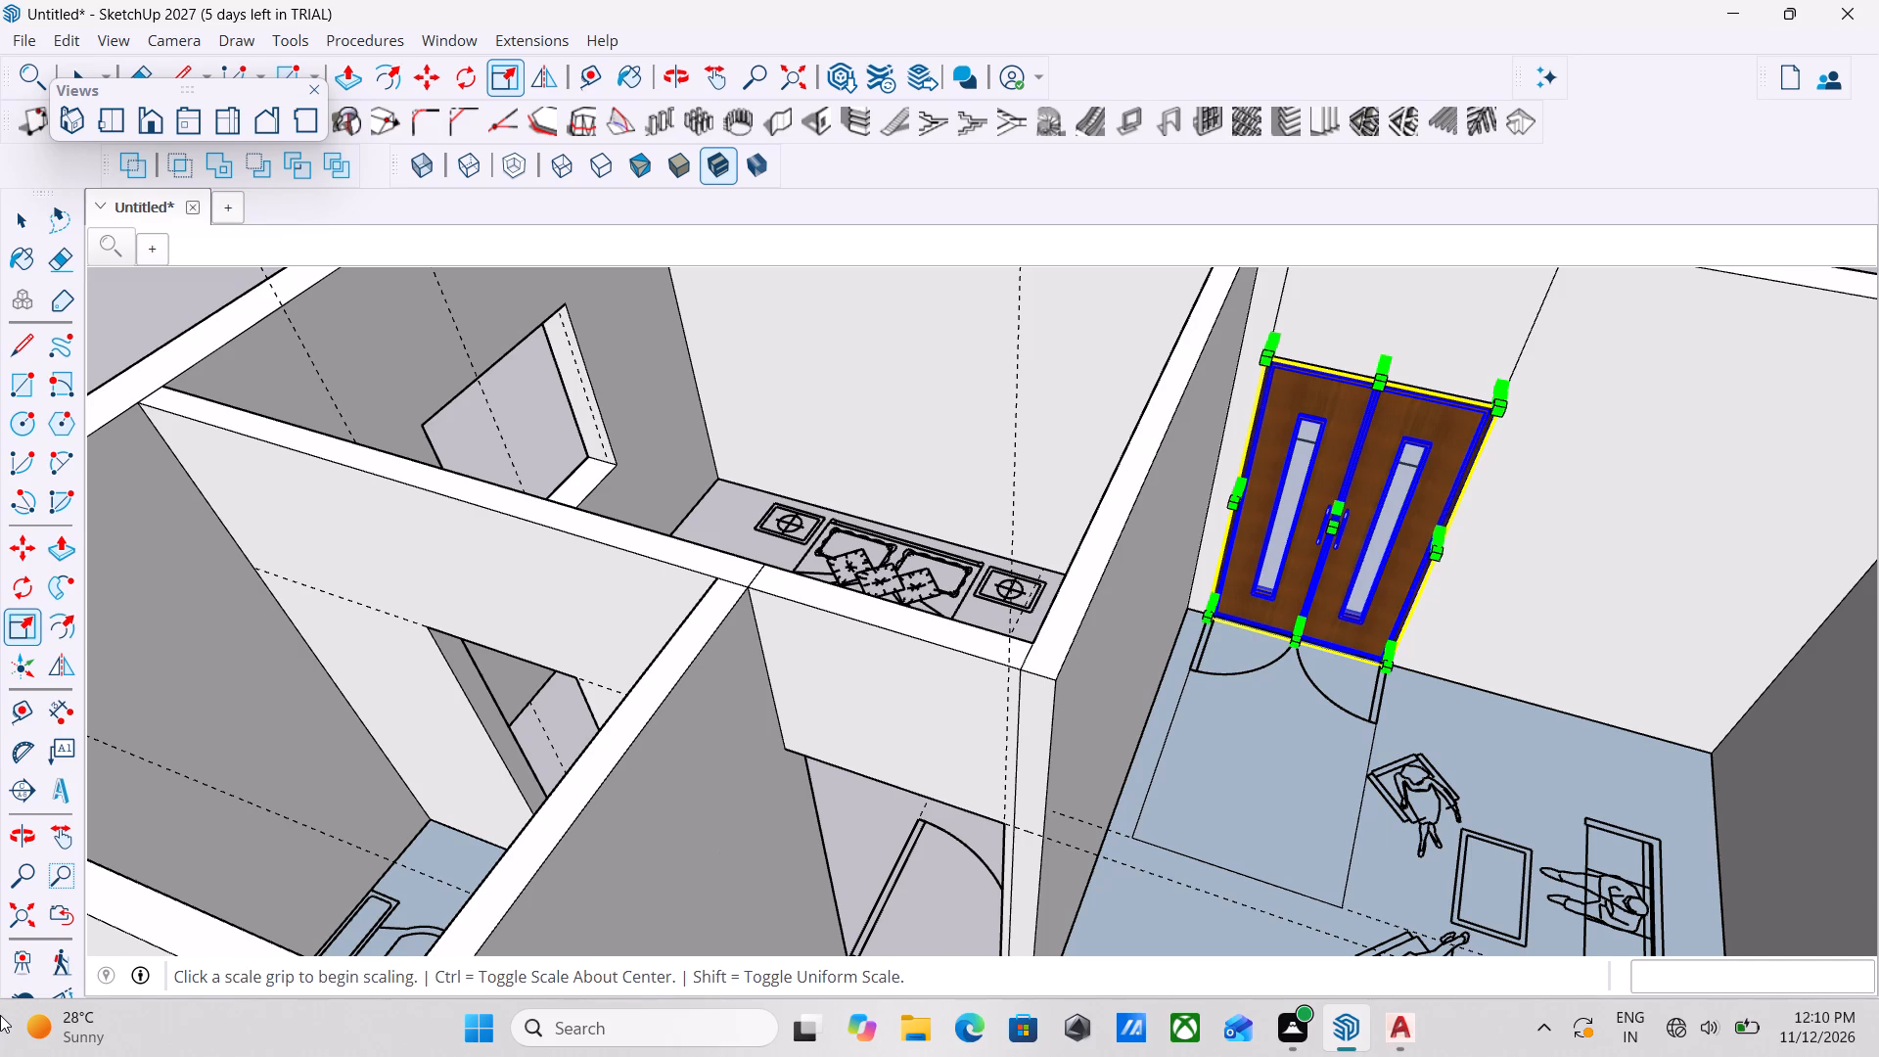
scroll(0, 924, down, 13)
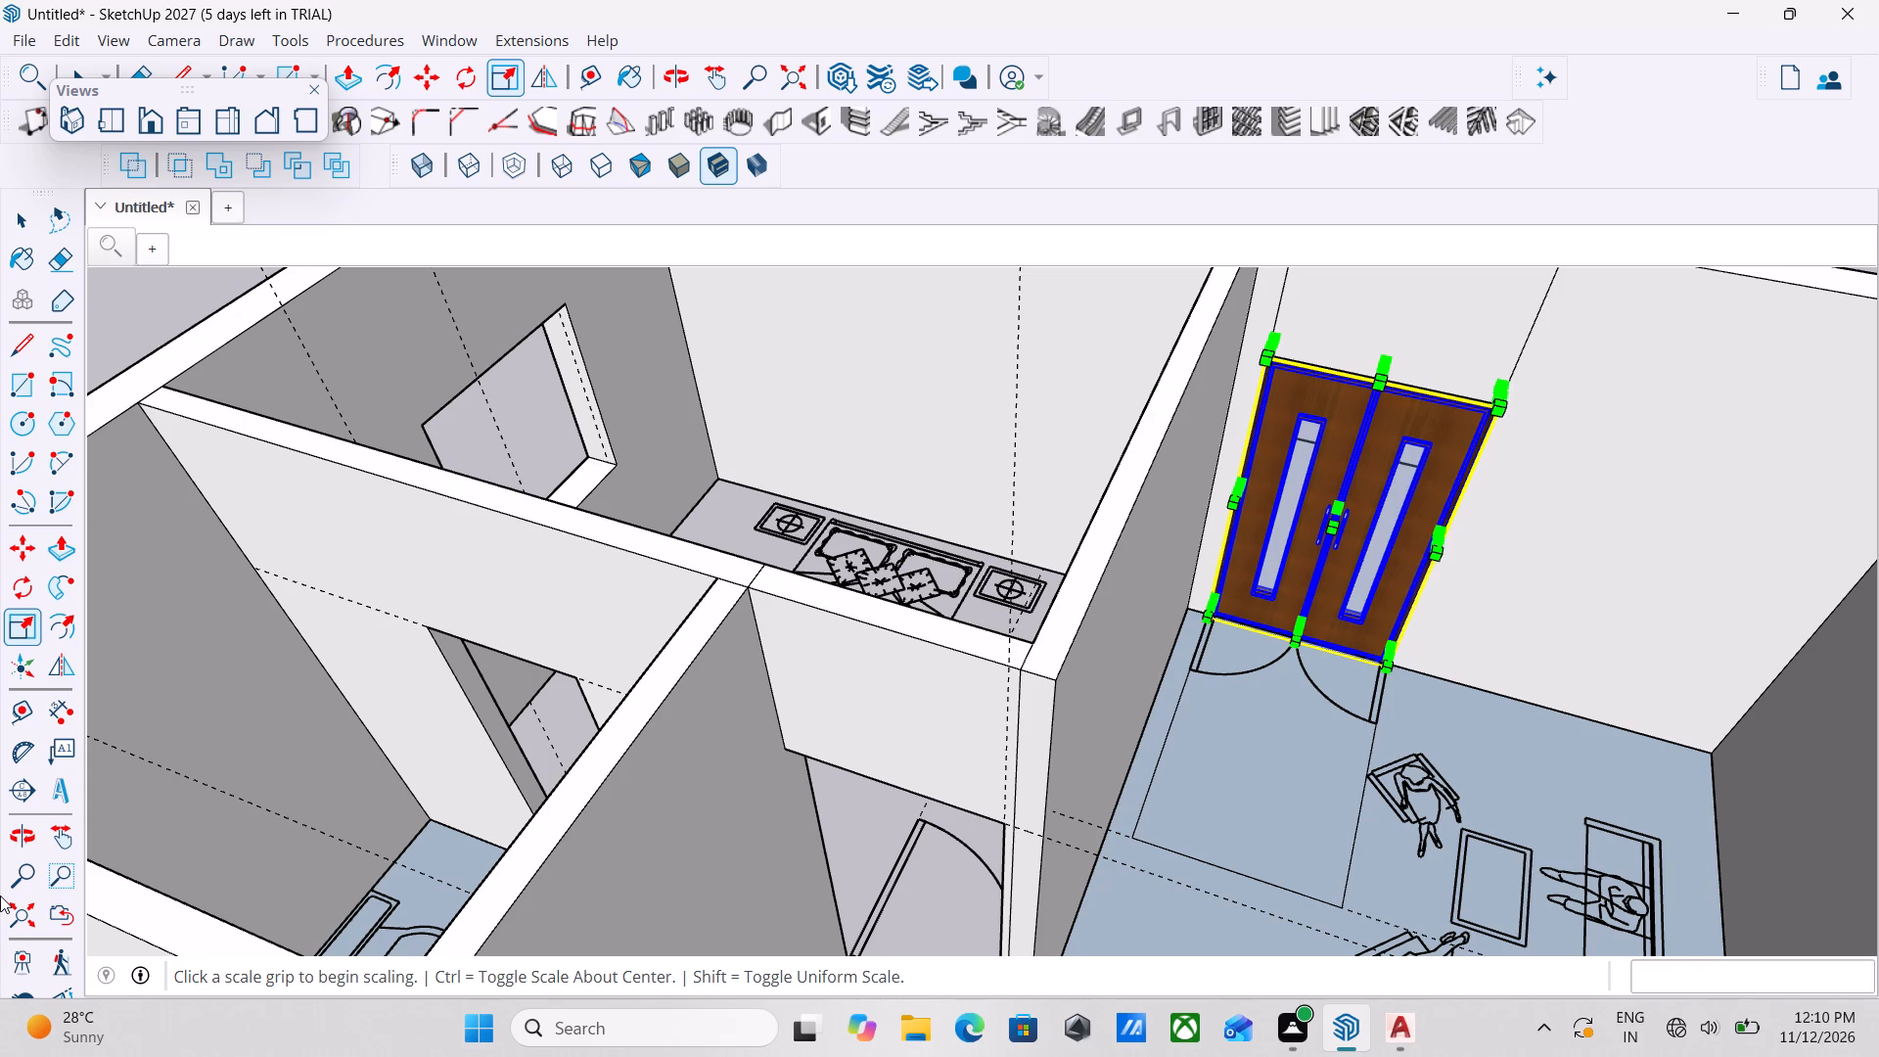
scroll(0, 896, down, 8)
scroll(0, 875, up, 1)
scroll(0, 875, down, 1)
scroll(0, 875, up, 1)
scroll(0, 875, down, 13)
Leave the Scale tool and examine the fitted main entrance double door and surrounding rooms from above inside the house.
scroll(1373, 682, down, 4)
scroll(1457, 790, down, 1)
middle_drag(1457, 790, 1216, 727)
scroll(1259, 725, down, 6)
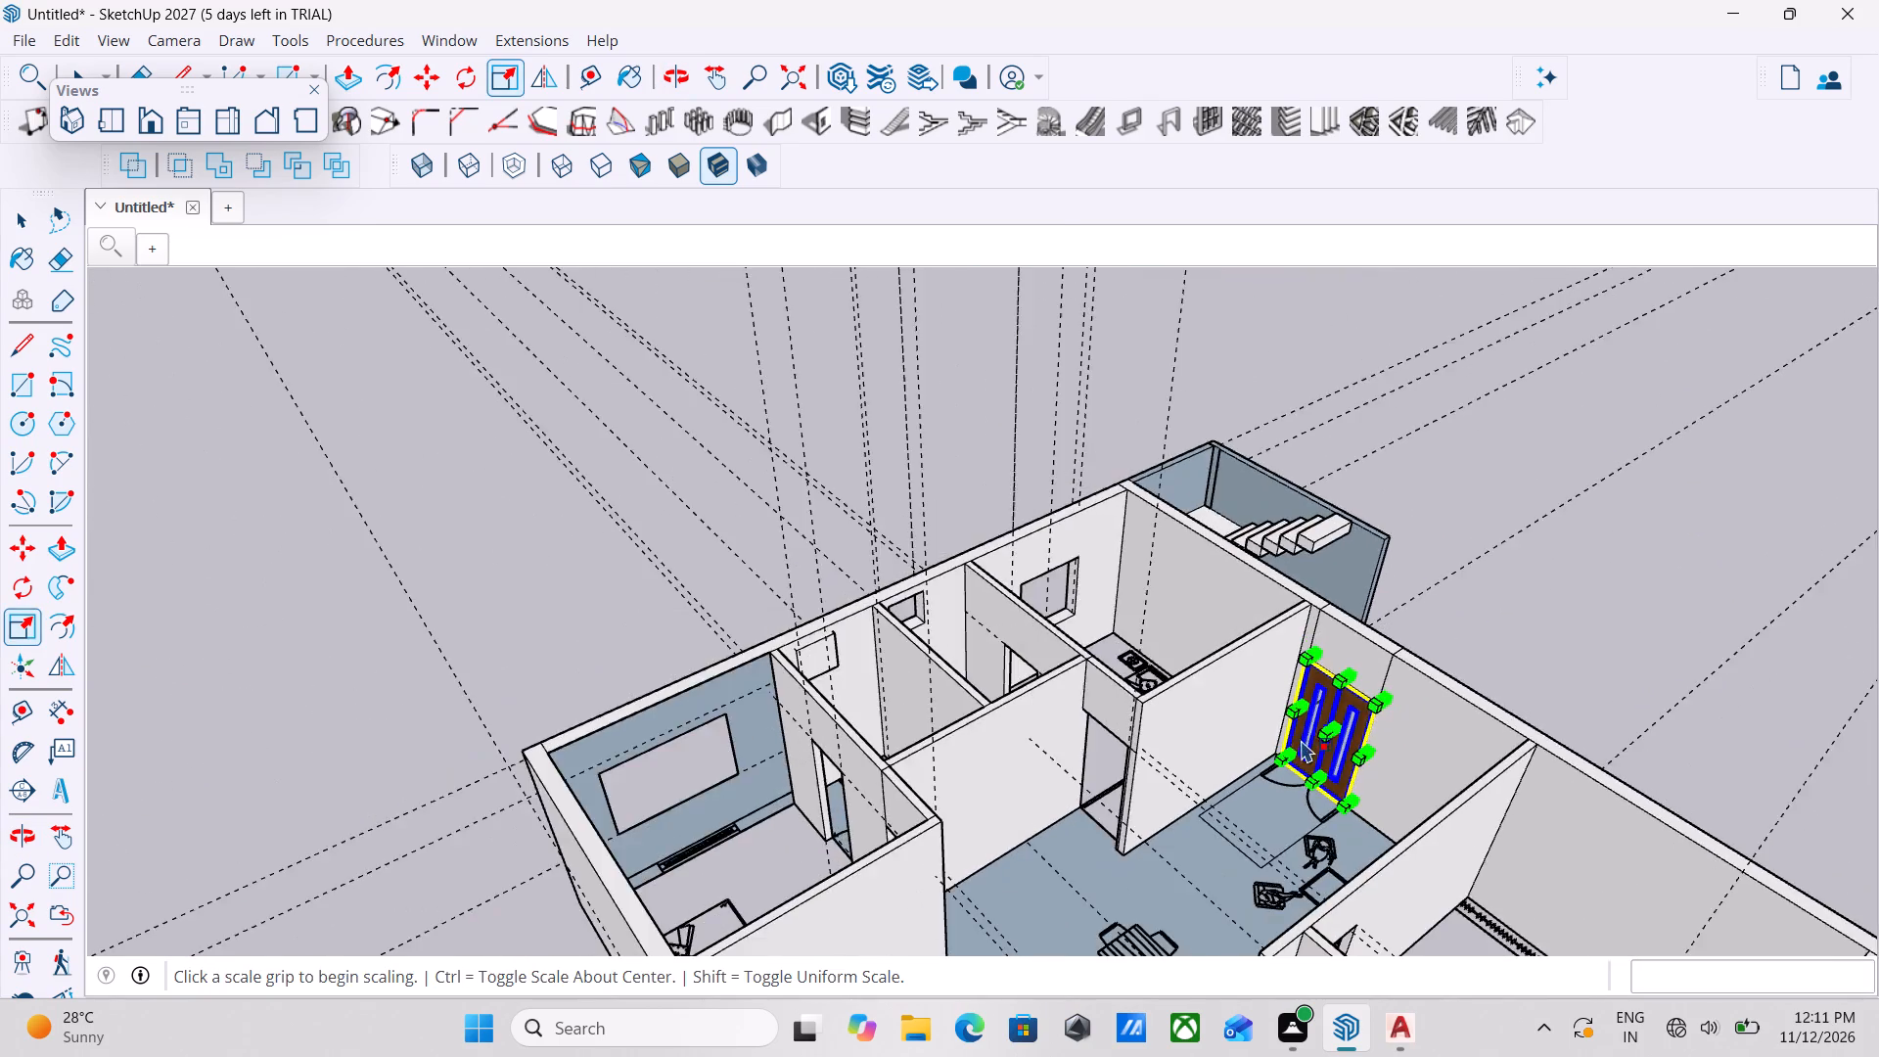
middle_drag(1301, 740, 1047, 689)
key(Escape)
scroll(1219, 738, down, 2)
key(Escape)
middle_drag(1130, 806, 1358, 795)
key(Escape)
key(Escape)
key(Escape)
key(Escape)
key(Escape)
middle_drag(1215, 806, 1460, 777)
scroll(1241, 773, up, 2)
middle_drag(1361, 743, 1500, 752)
middle_drag(1332, 732, 1111, 765)
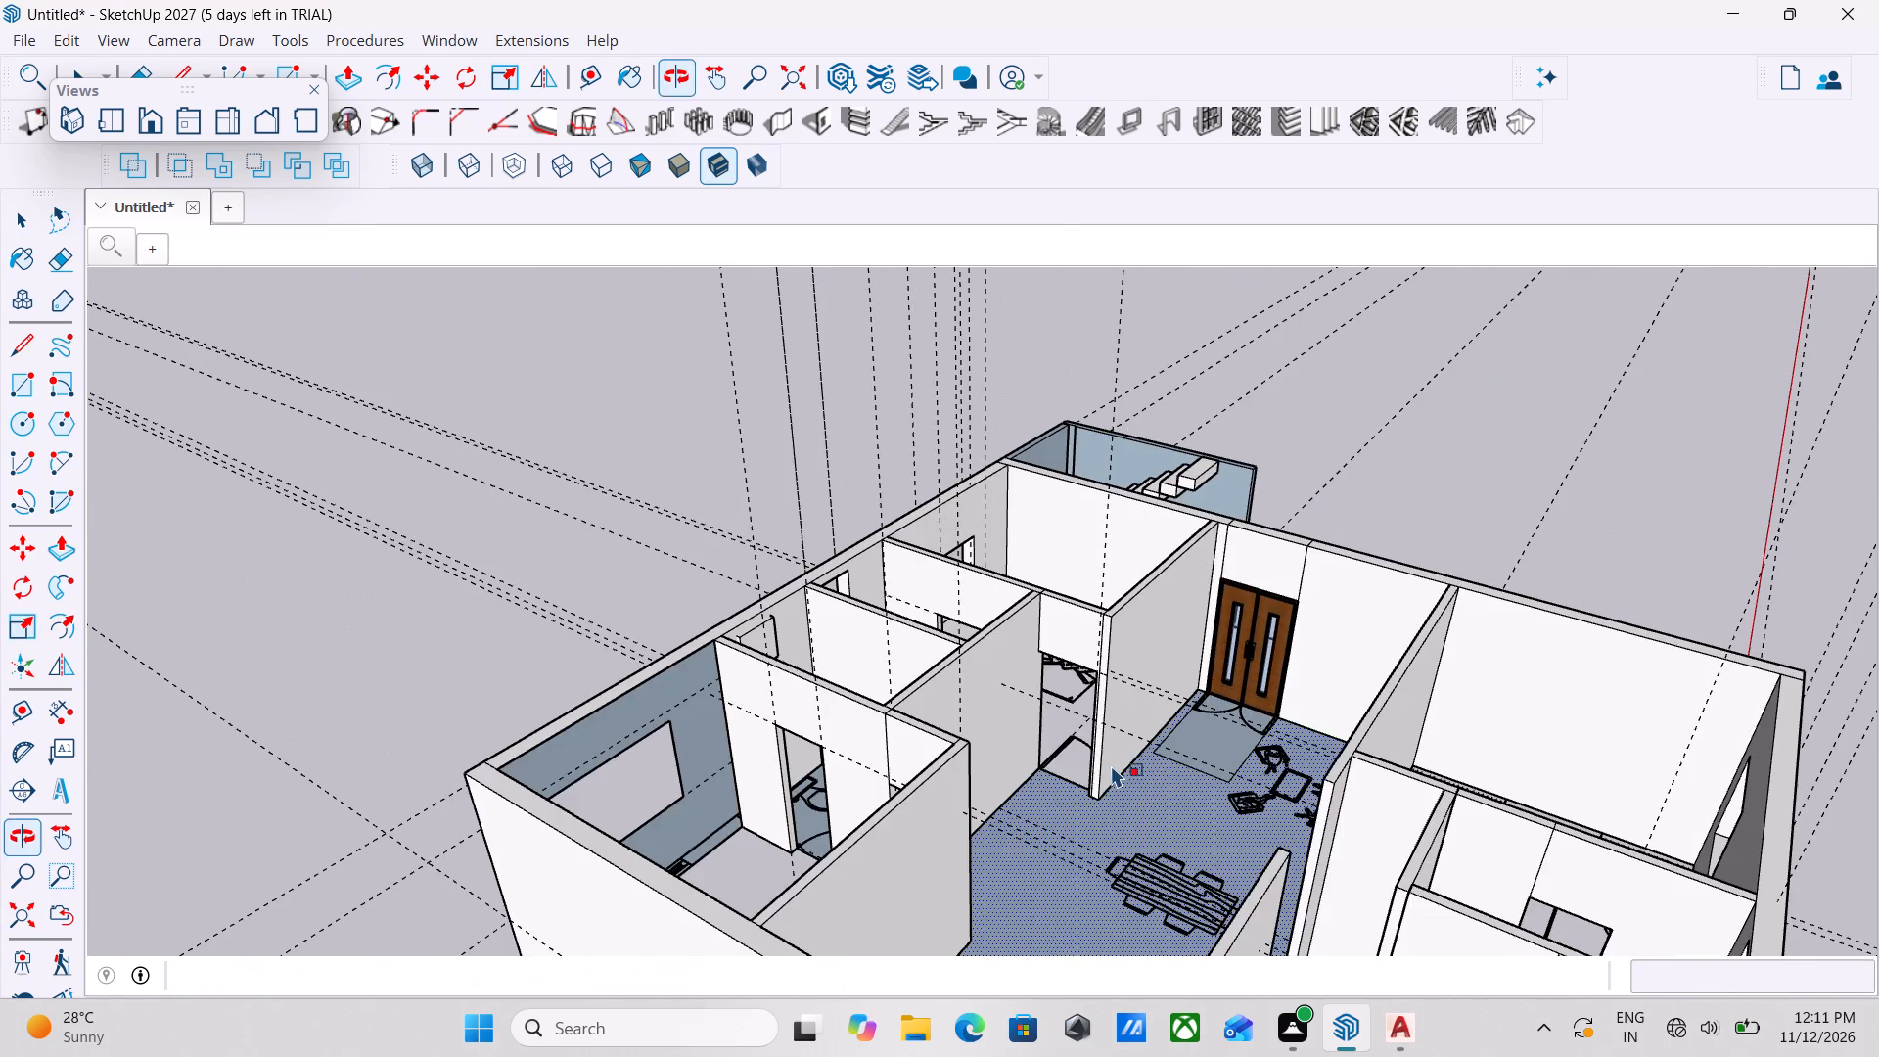
middle_drag(1110, 757, 1295, 776)
scroll(1429, 758, down, 1)
middle_drag(1430, 758, 1223, 760)
middle_drag(1198, 771, 1358, 769)
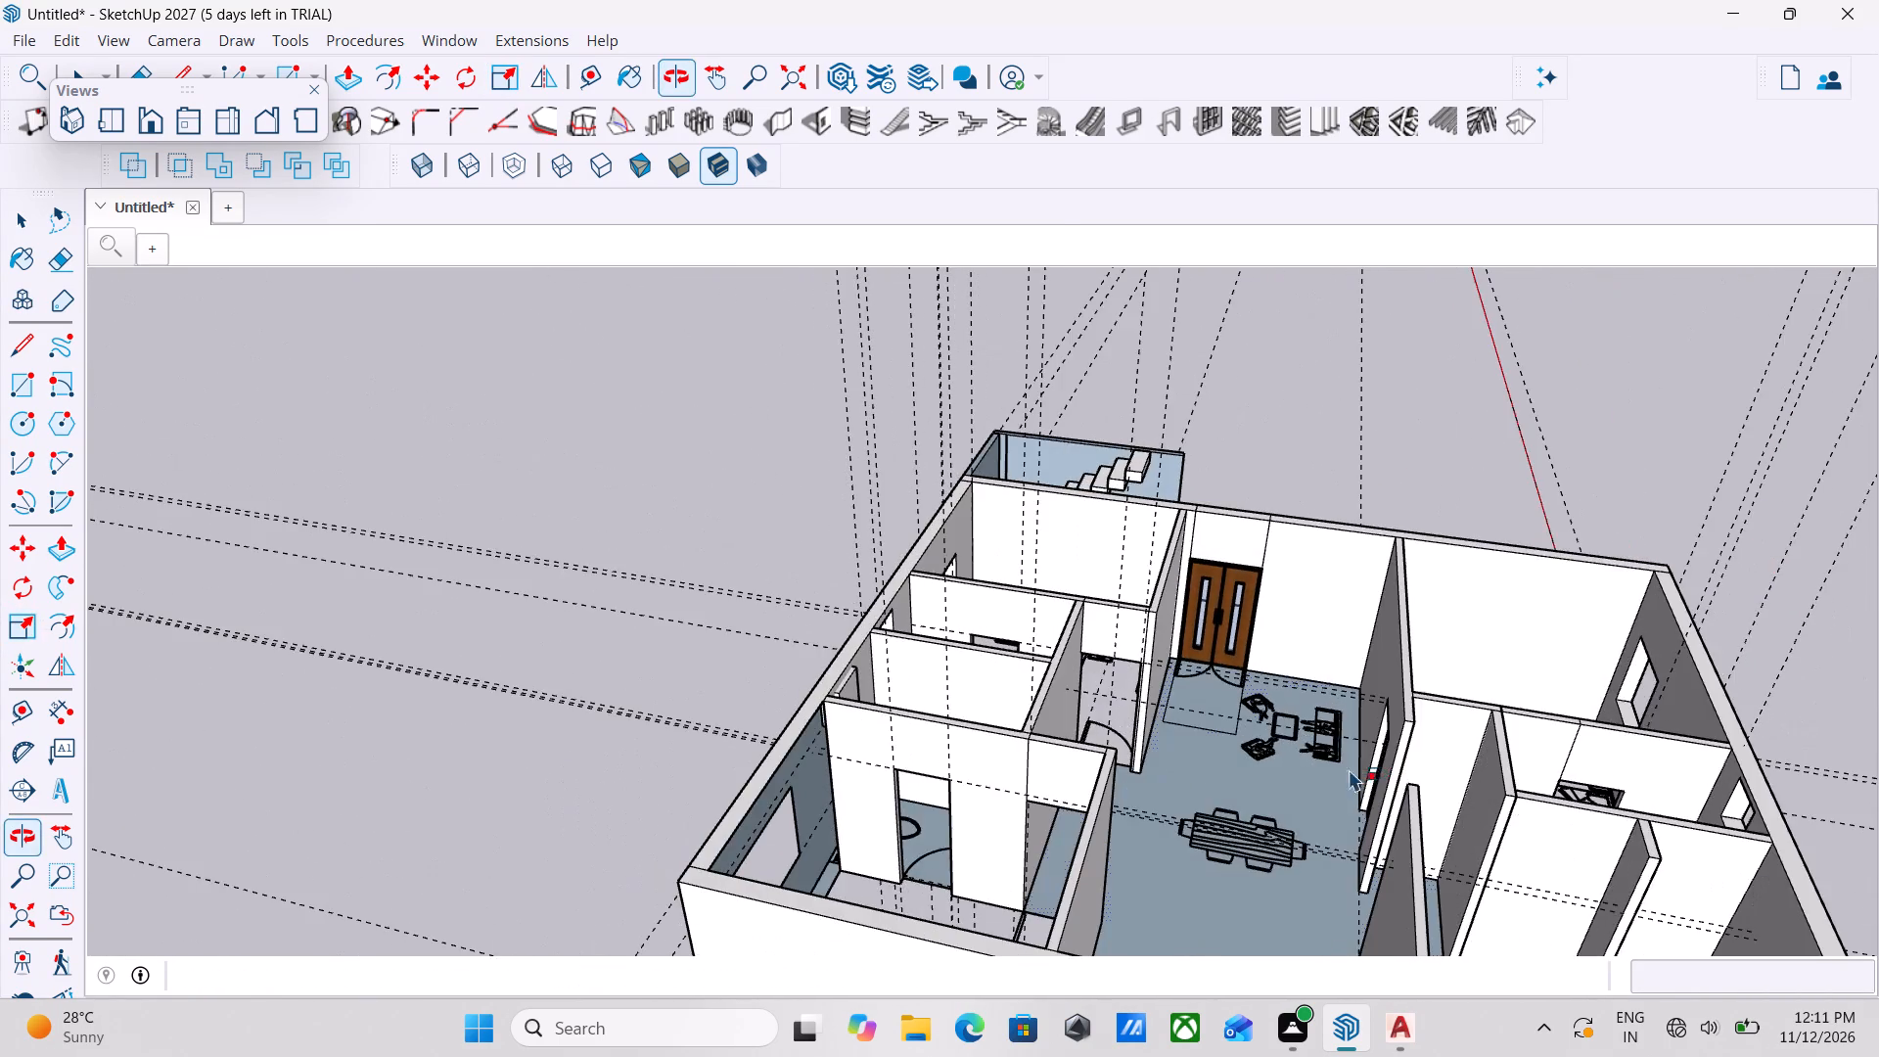
scroll(1147, 740, up, 7)
scroll(1429, 696, down, 2)
middle_drag(1411, 717, 1305, 764)
middle_drag(1198, 813, 1342, 852)
middle_drag(1414, 713, 1255, 718)
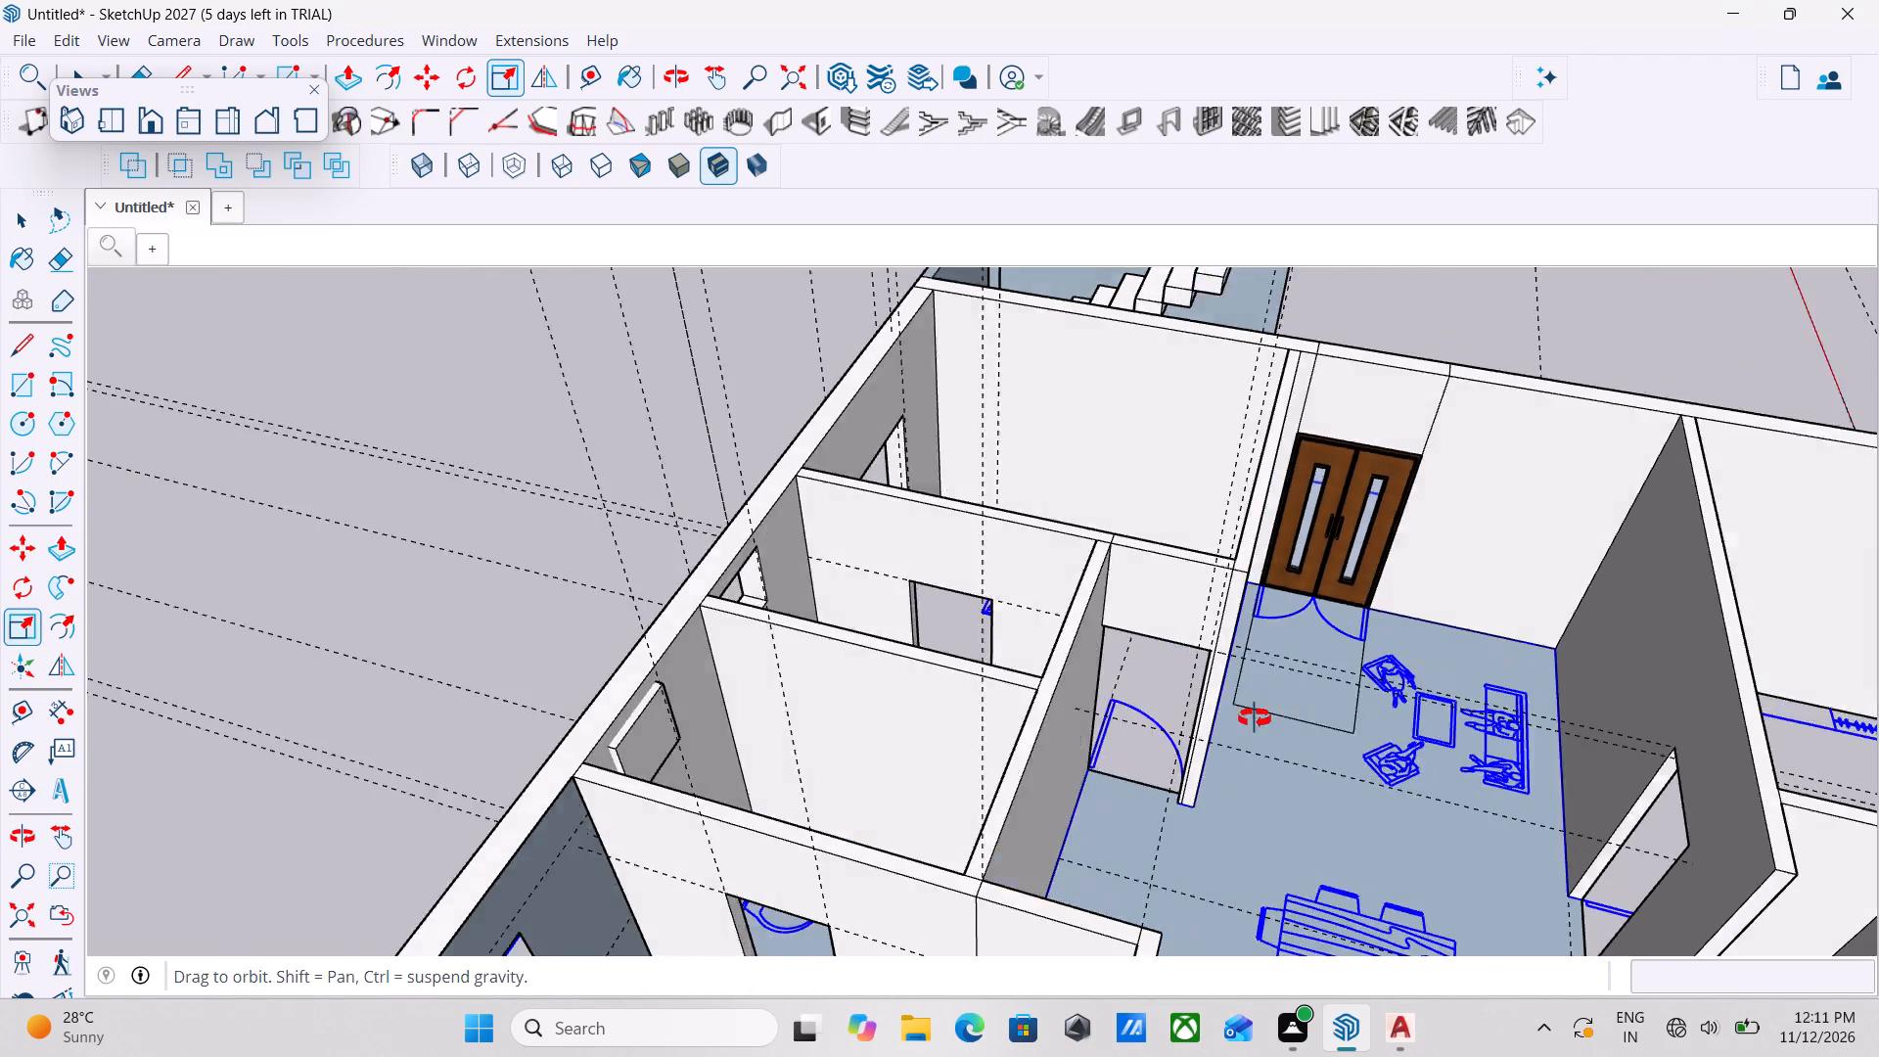
middle_drag(1255, 718, 1252, 718)
scroll(1259, 715, down, 2)
middle_drag(1331, 716, 1398, 676)
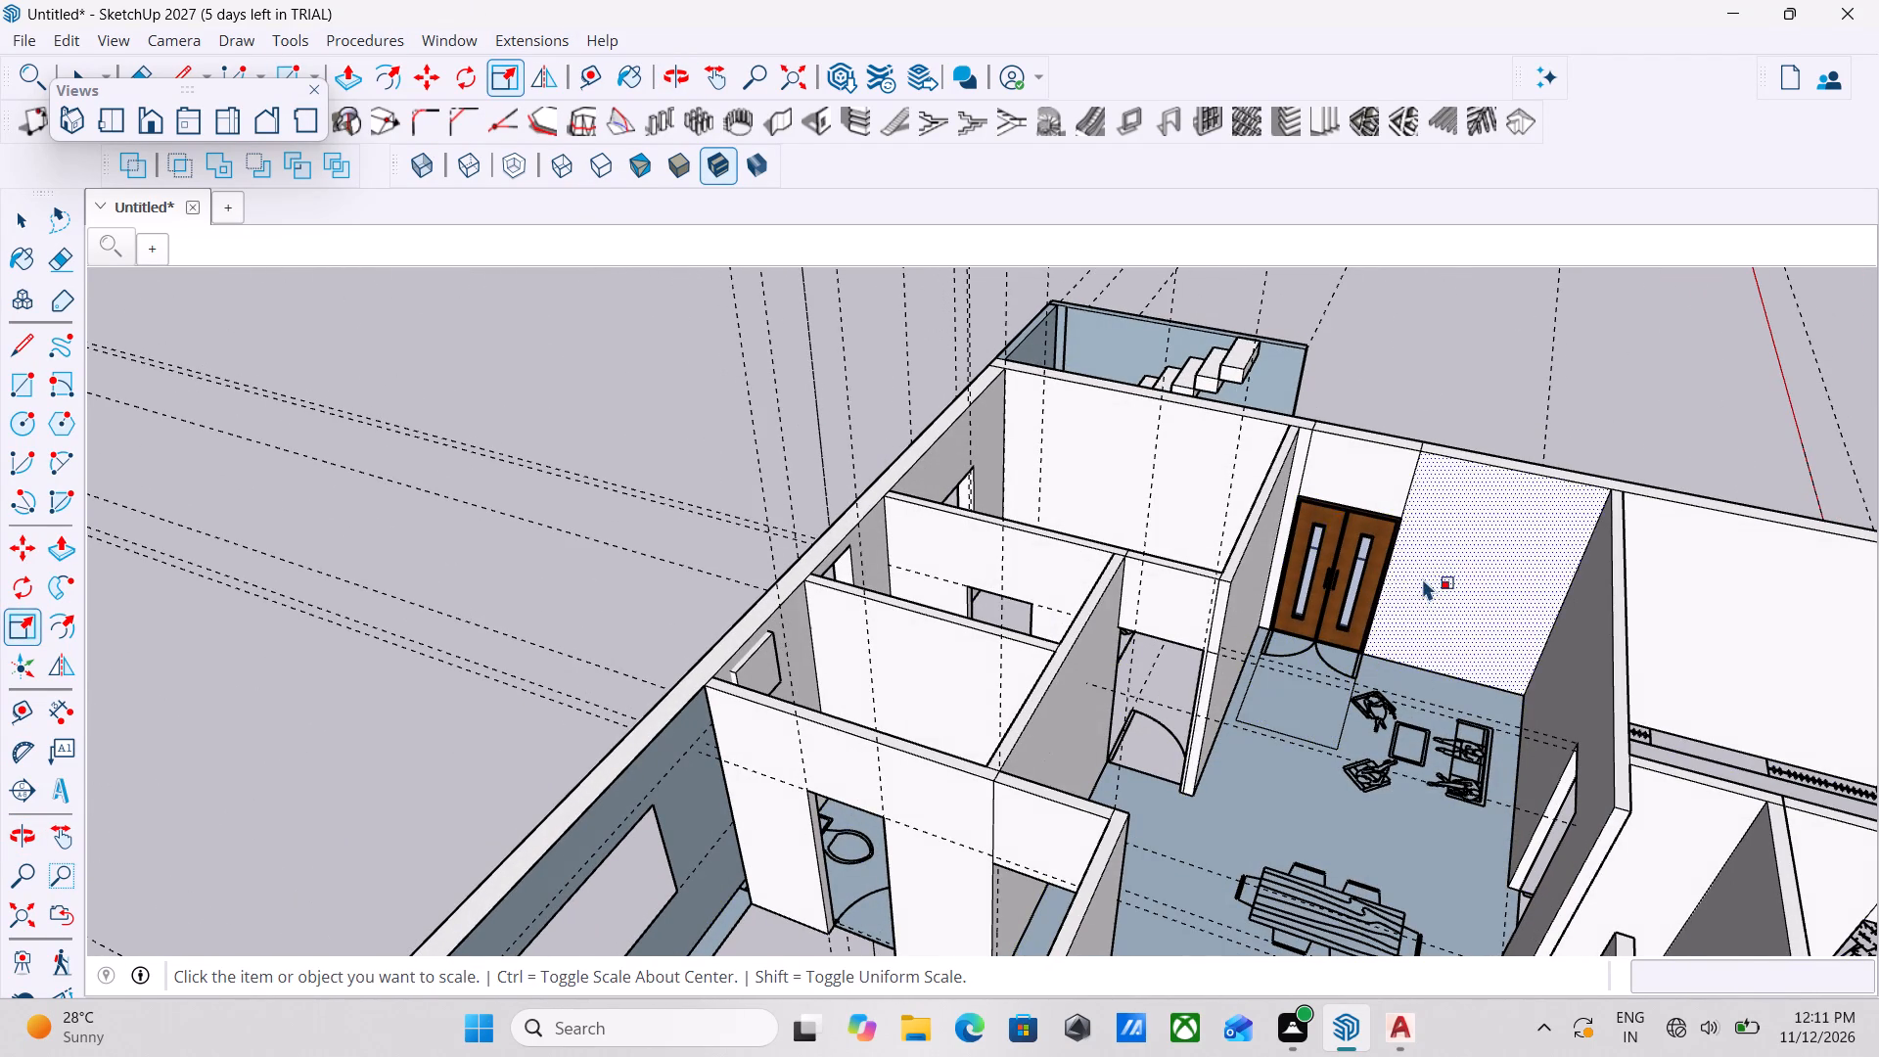
scroll(1367, 589, up, 8)
key(space)
key(space)
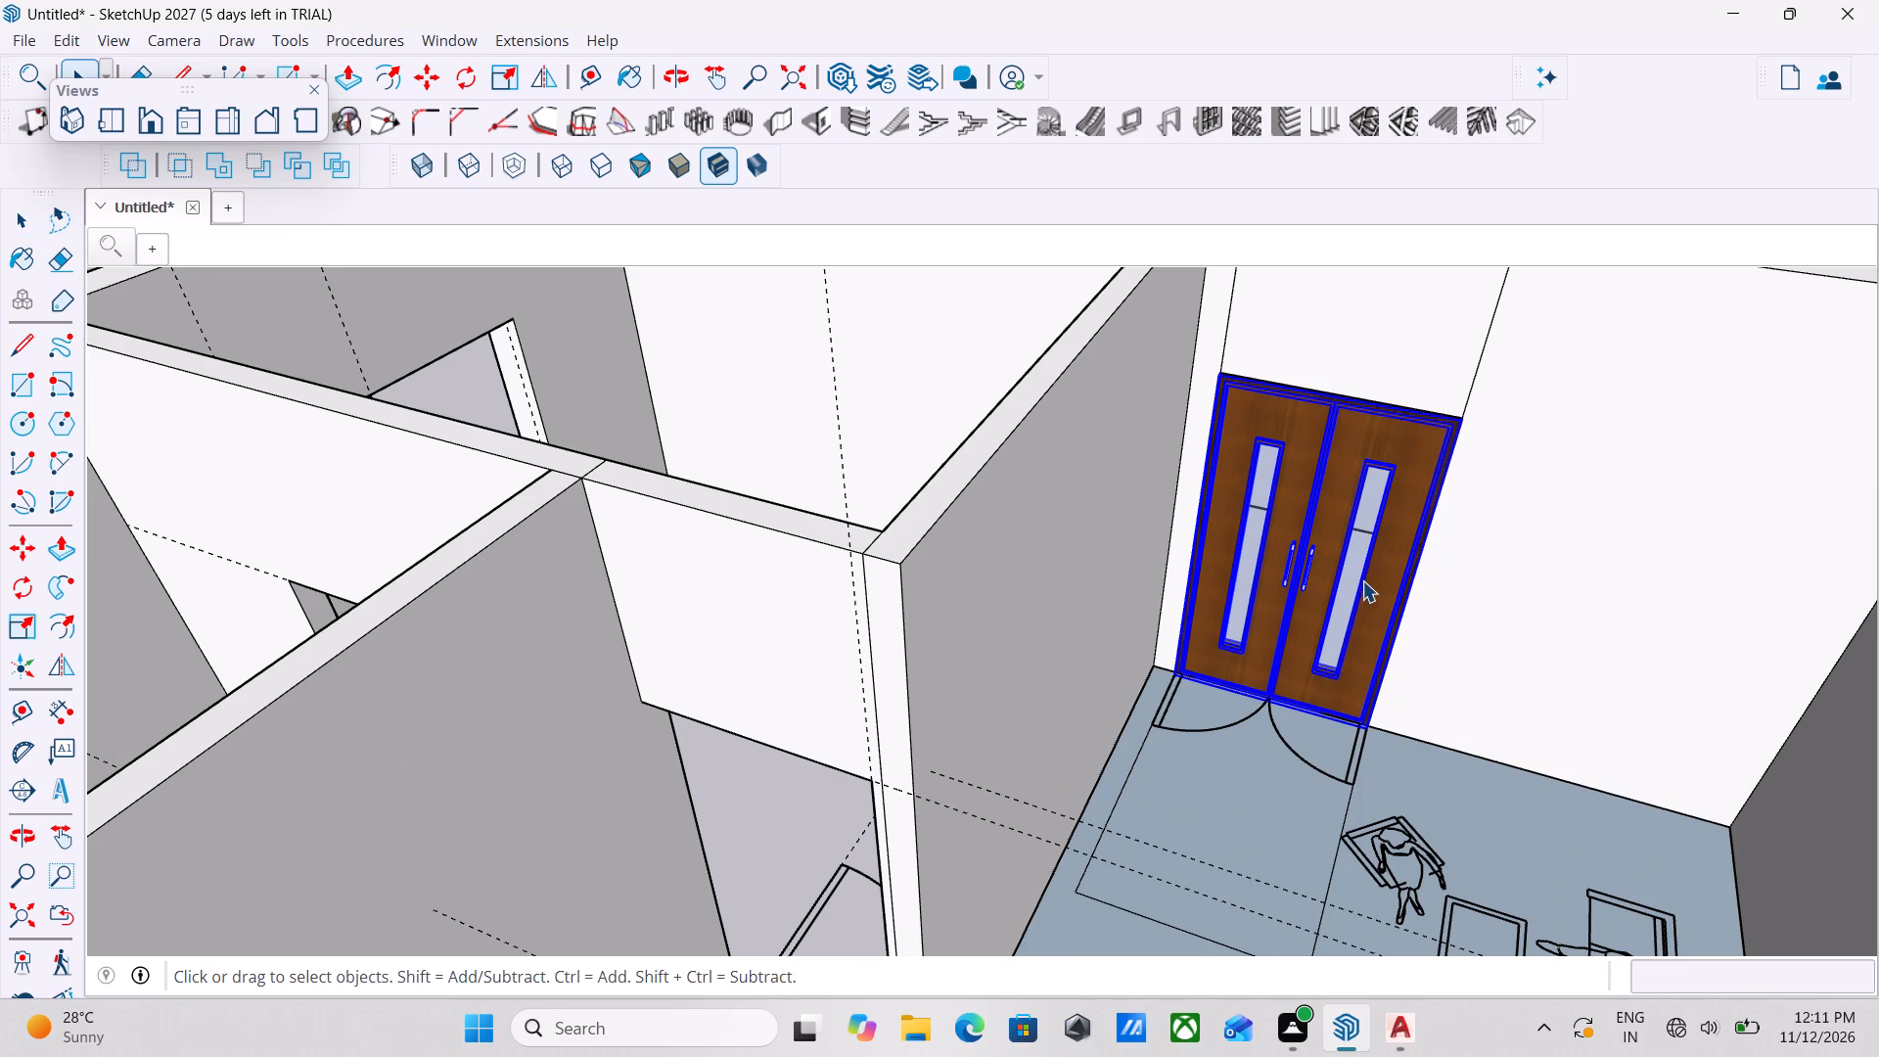
Examine the main entrance double door from the inside corner and from outside beside the stairs.
scroll(1366, 578, down, 3)
middle_drag(1277, 600, 1523, 612)
middle_drag(1340, 556, 1006, 566)
middle_drag(1452, 553, 559, 541)
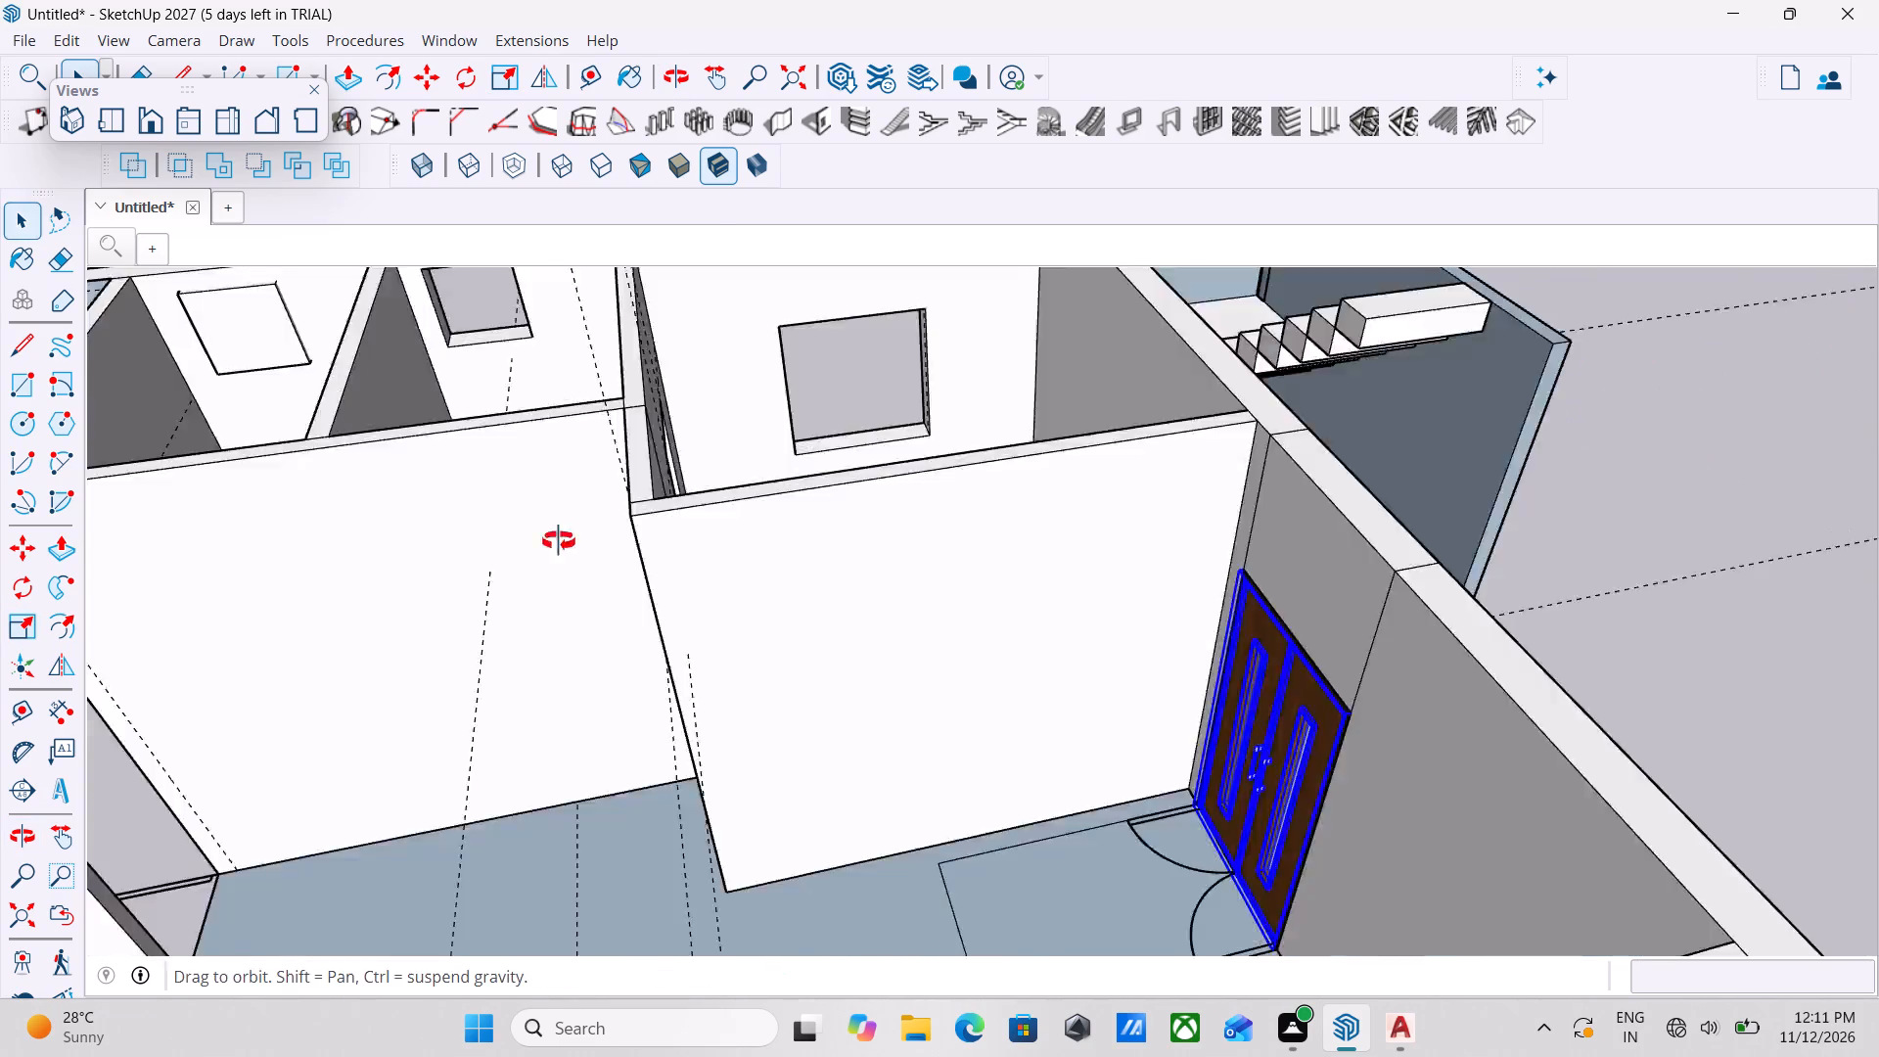
middle_drag(559, 541, 333, 496)
scroll(553, 483, down, 4)
middle_drag(494, 559, 802, 548)
scroll(846, 608, up, 3)
middle_drag(987, 678, 854, 681)
scroll(820, 688, up, 3)
middle_drag(813, 703, 753, 697)
scroll(753, 697, up, 1)
scroll(748, 695, down, 1)
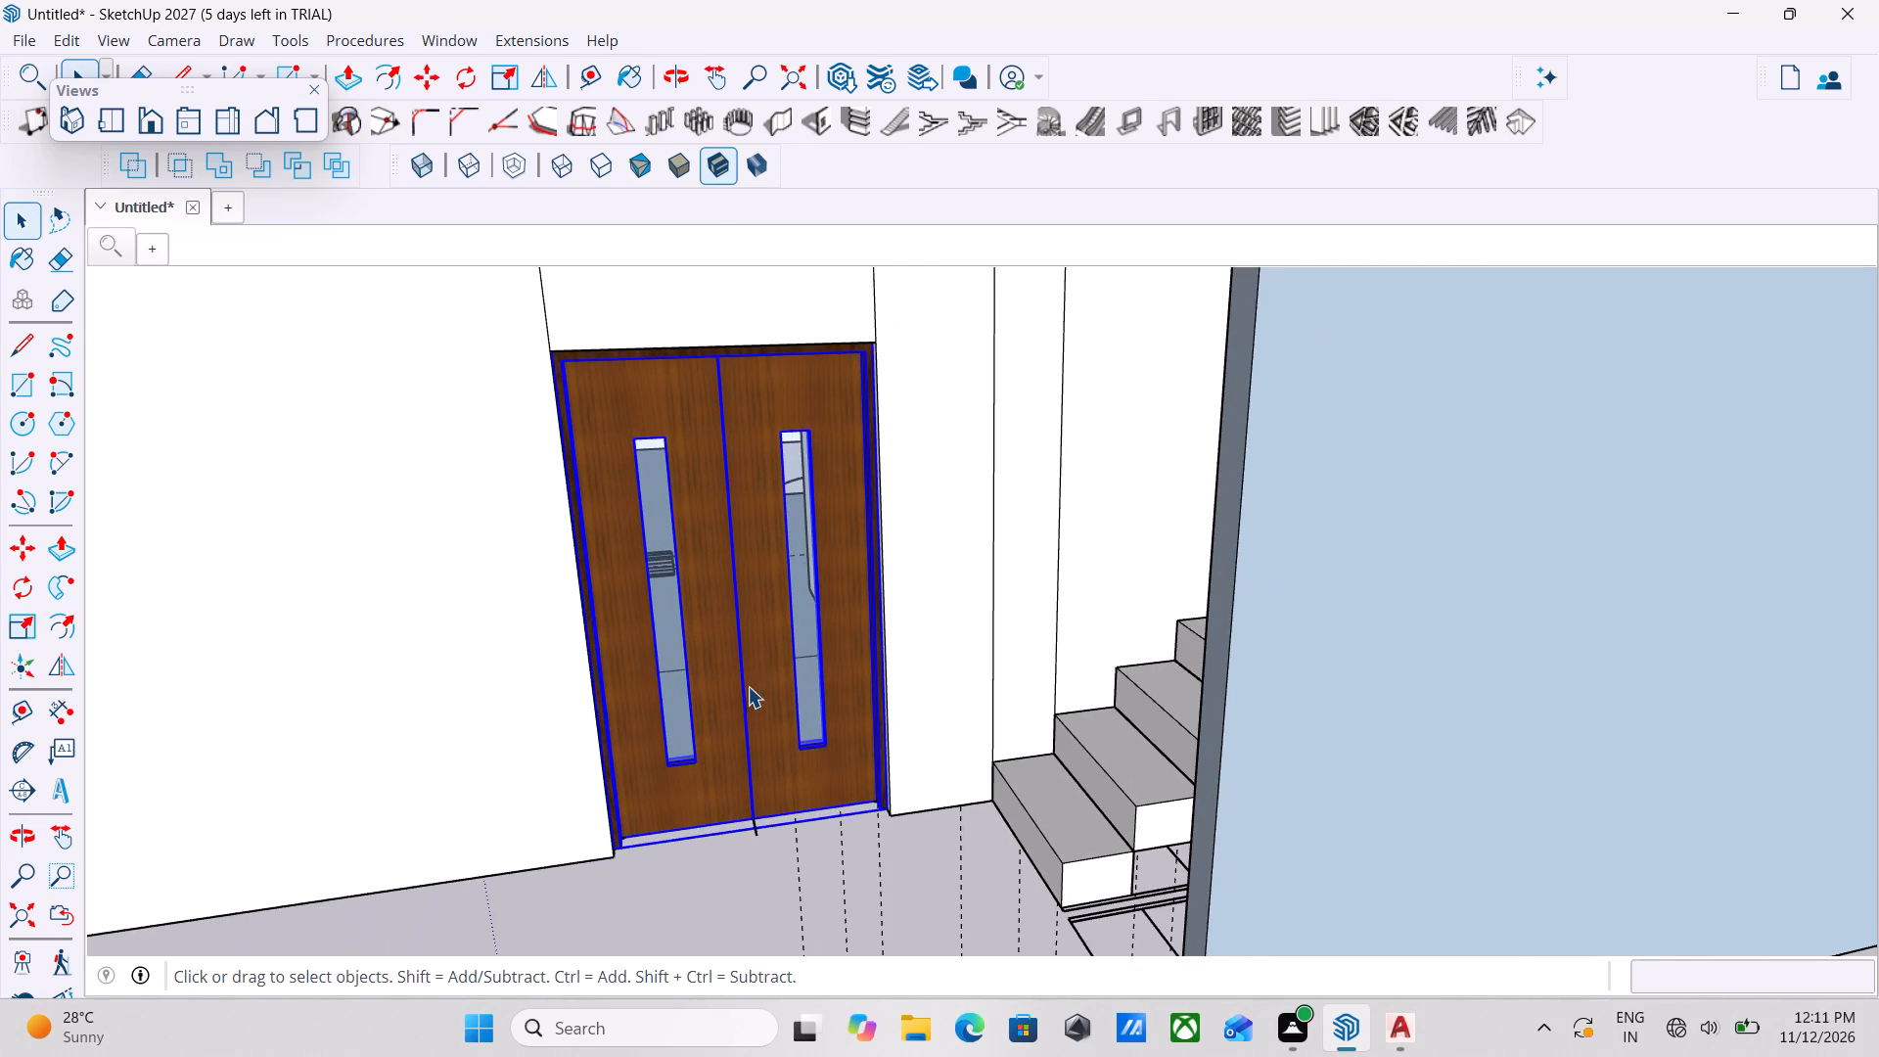
click(756, 606)
scroll(770, 601, down, 3)
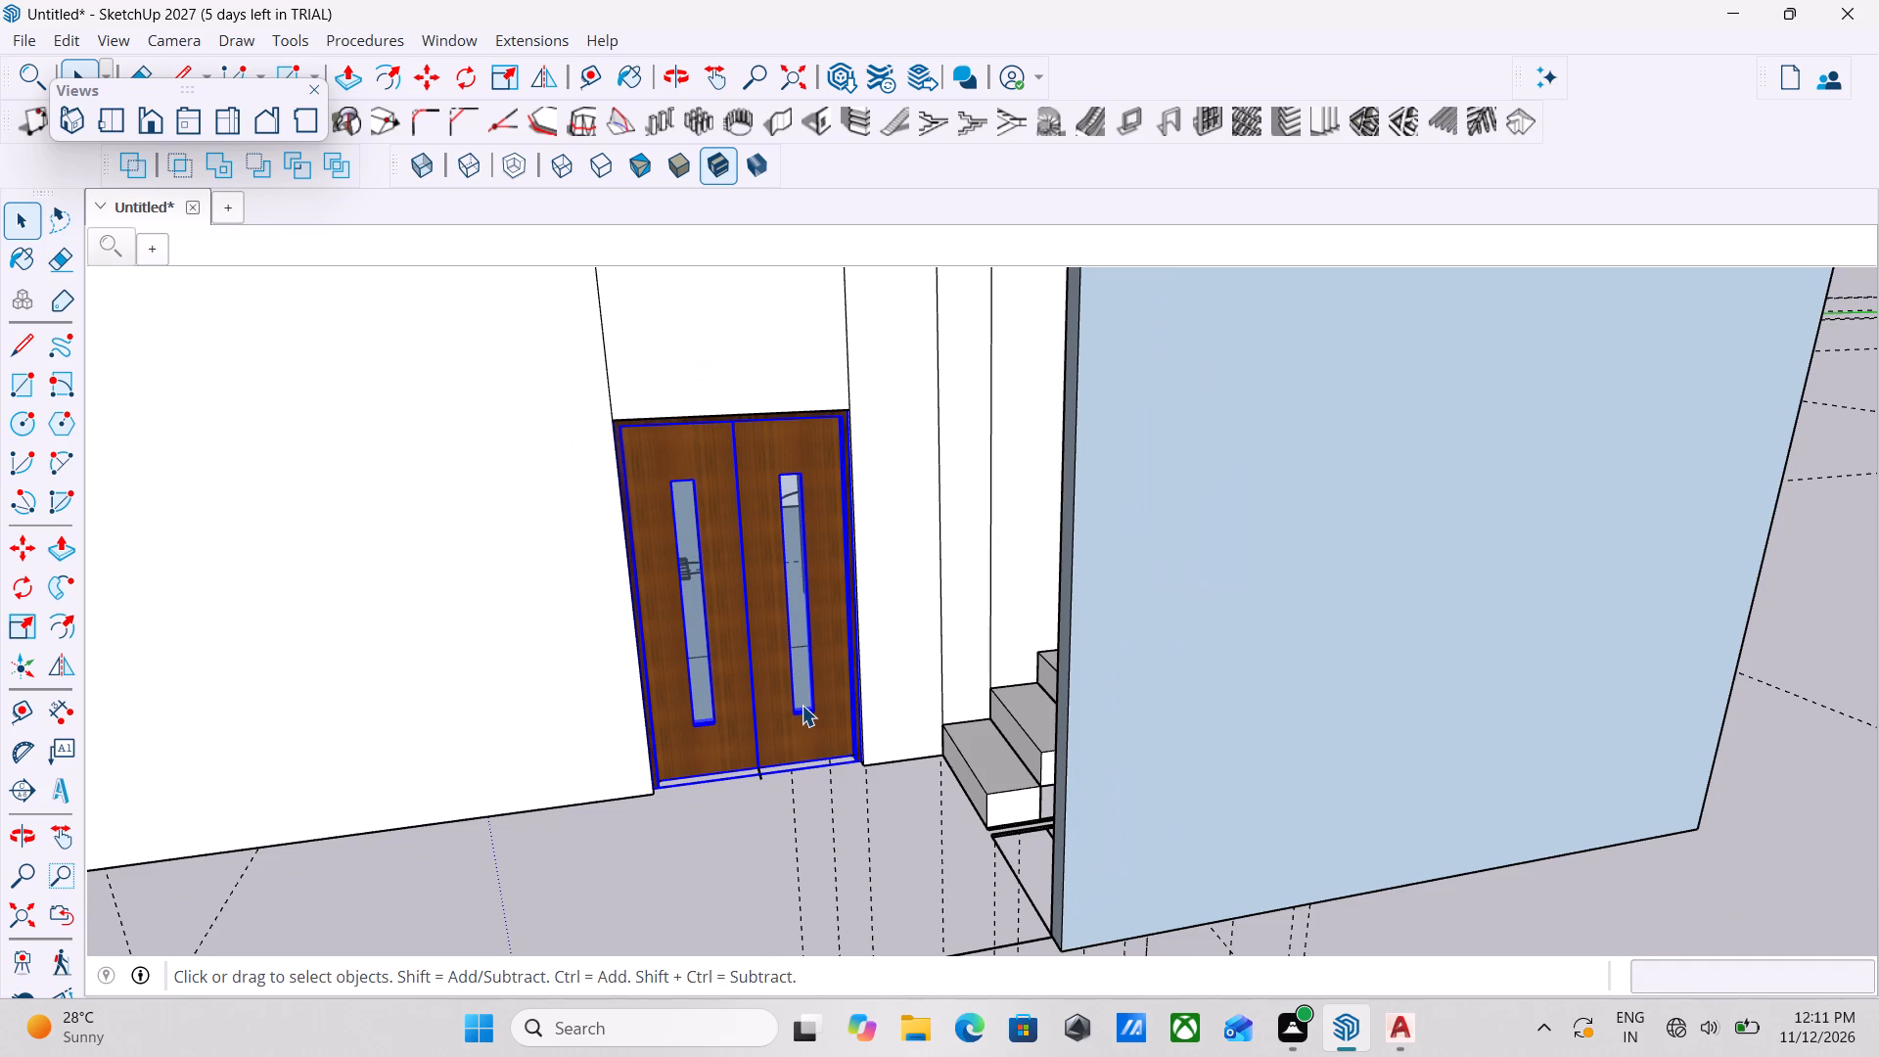
key(space)
scroll(802, 705, down, 1)
middle_drag(787, 688, 716, 626)
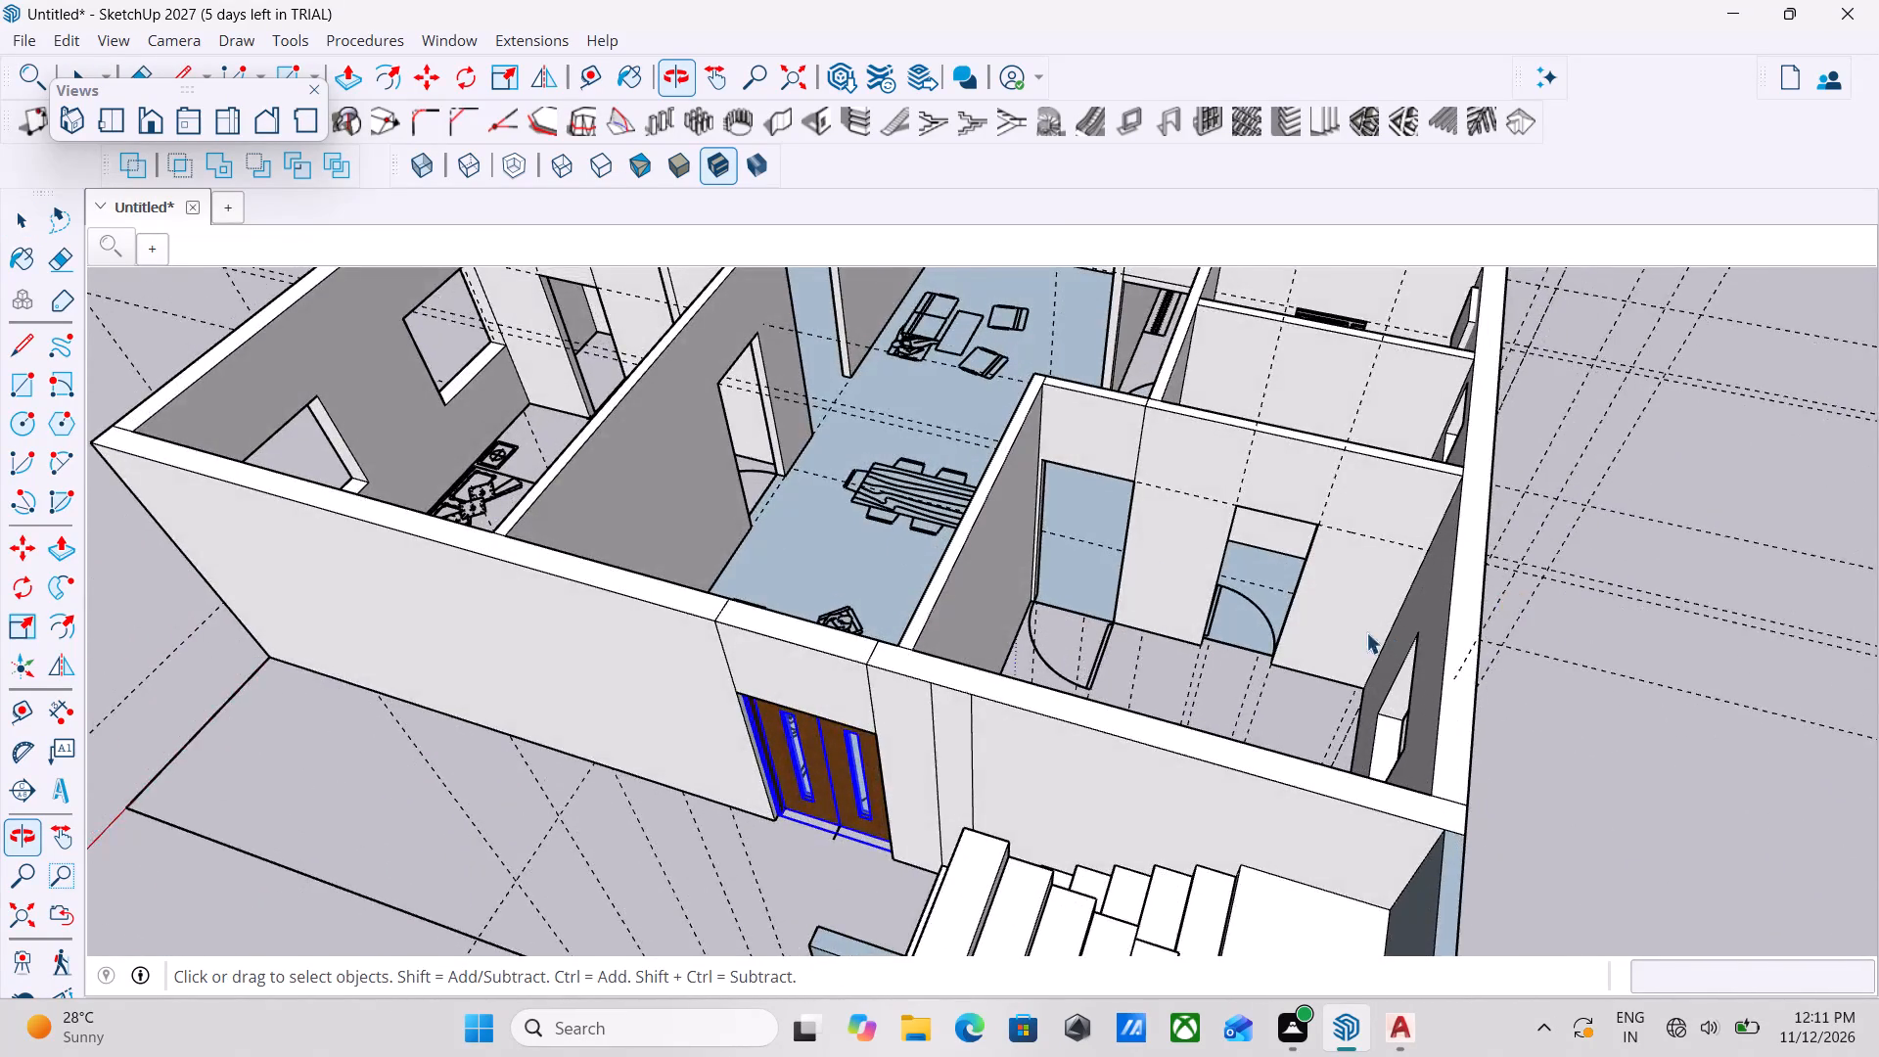
Examine the two interior doorways of the room behind the stair wall, including their door swings on the plan.
scroll(1331, 638, up, 3)
middle_drag(1037, 557, 1133, 501)
scroll(1169, 611, up, 1)
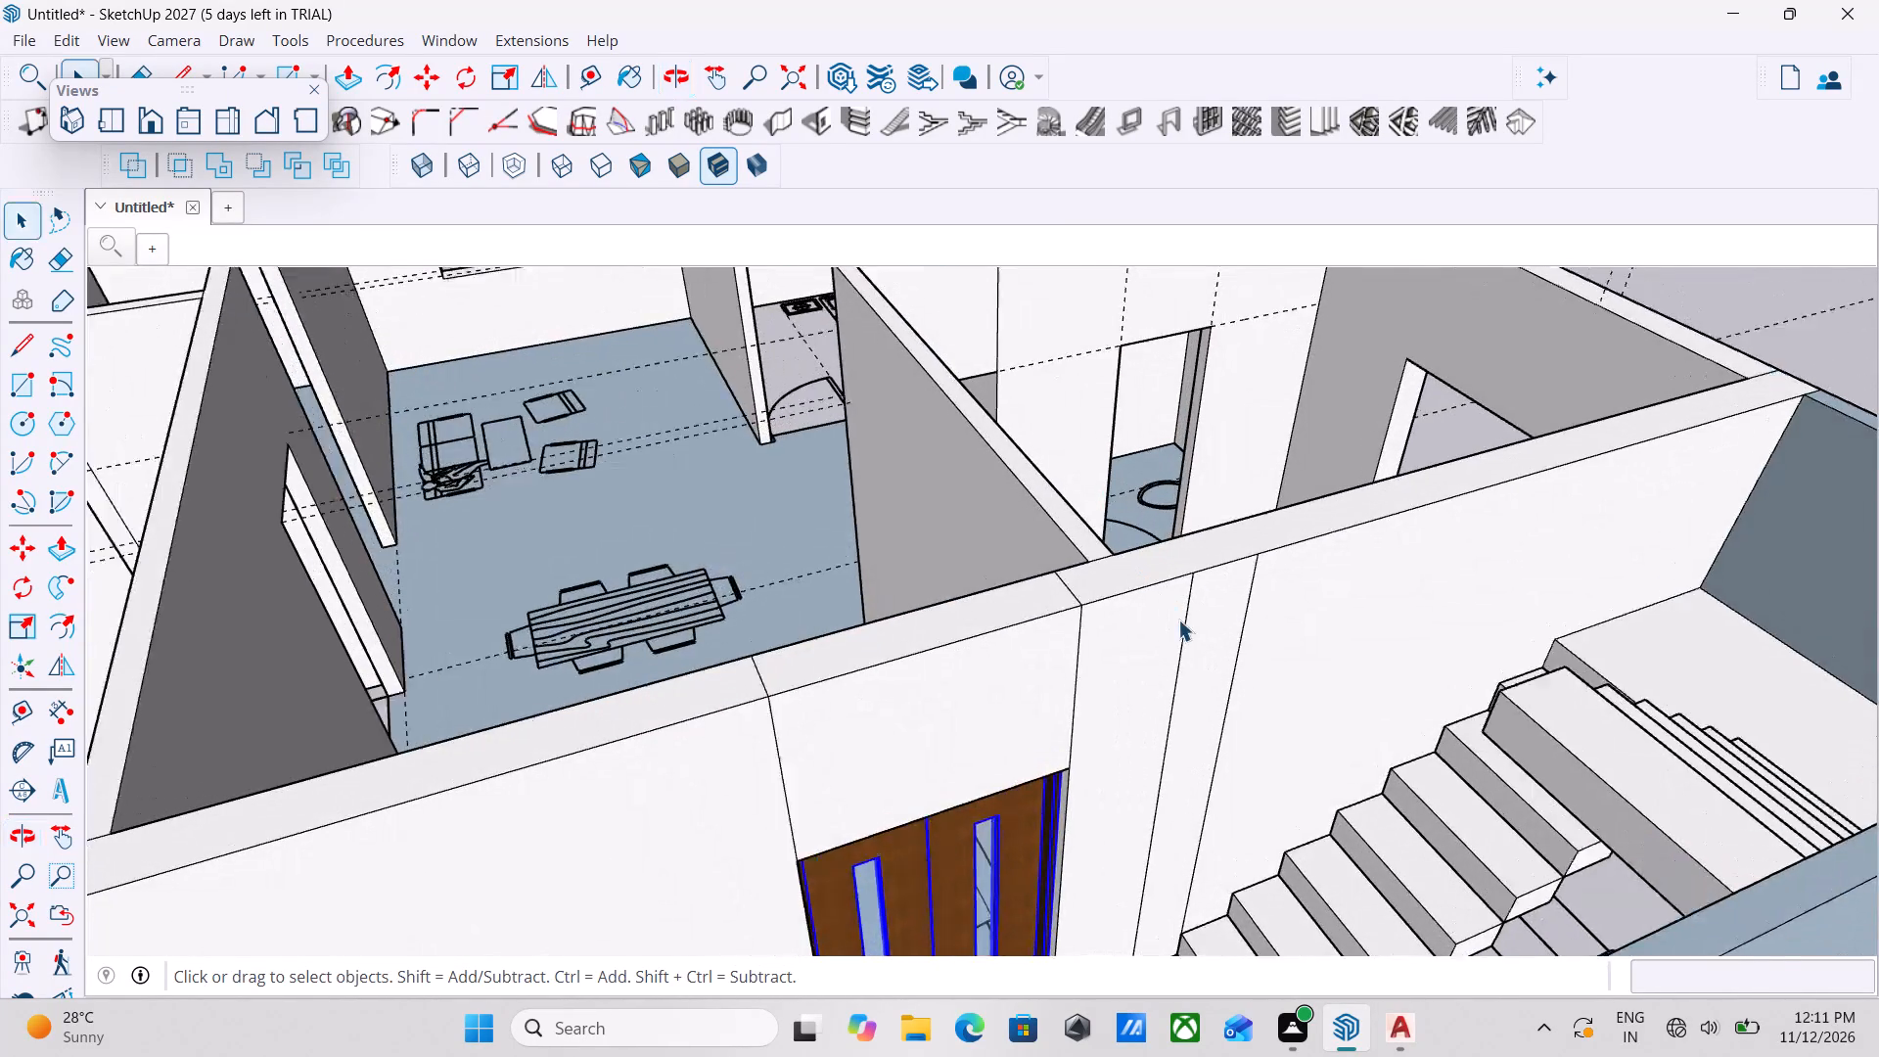
scroll(1178, 620, up, 2)
scroll(1226, 509, down, 3)
middle_drag(1079, 484, 860, 528)
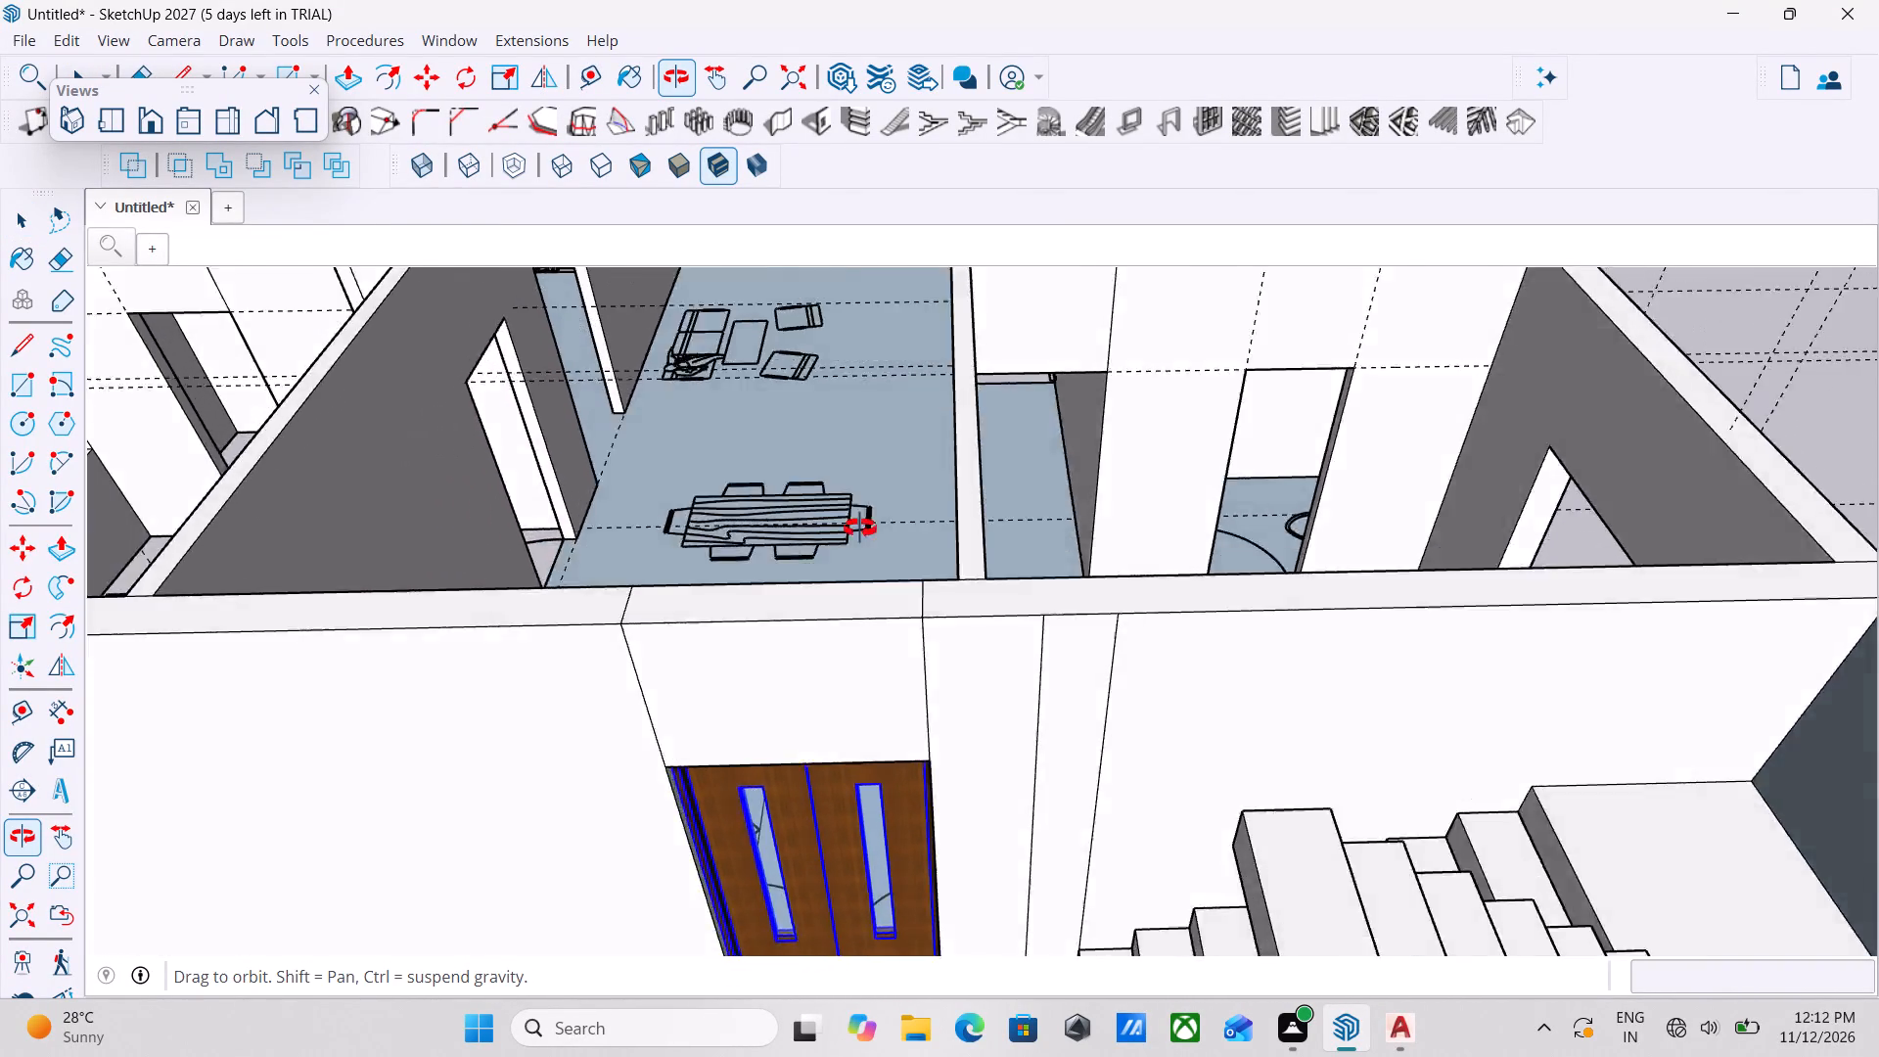
middle_drag(860, 528, 836, 540)
scroll(1306, 445, up, 4)
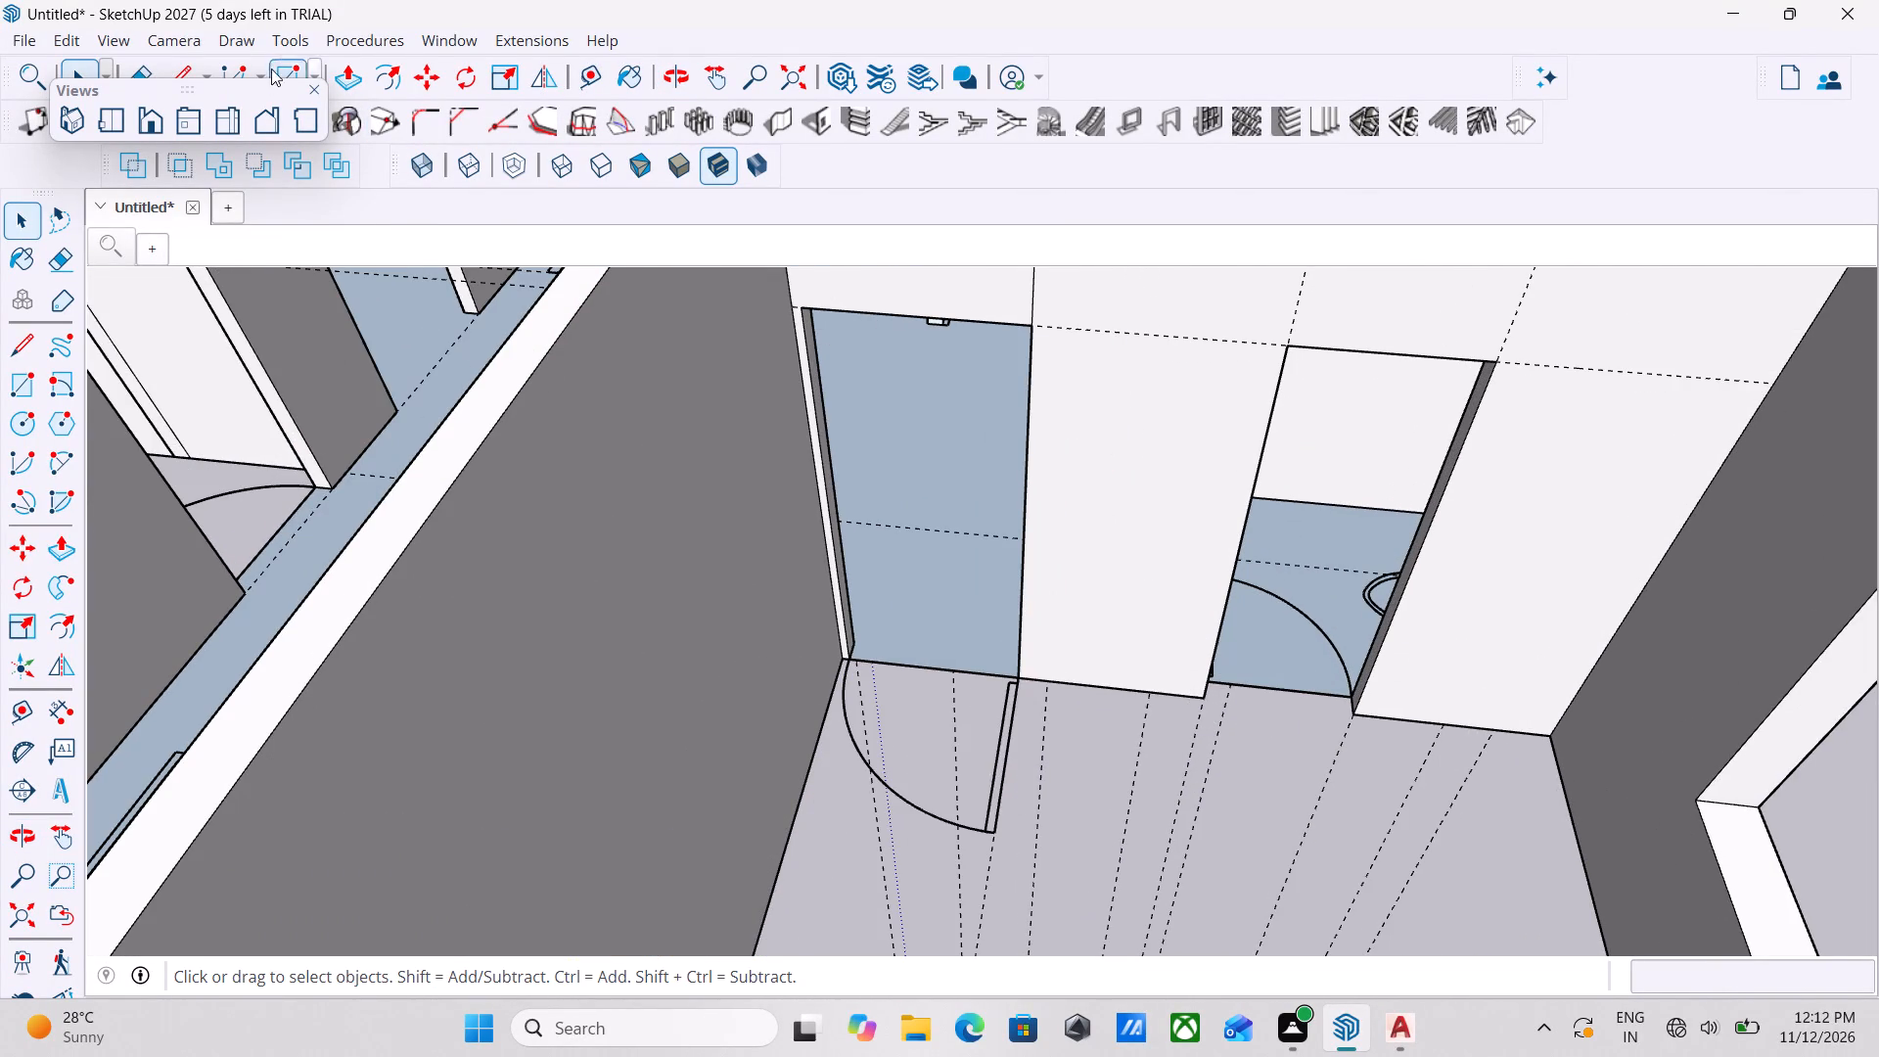